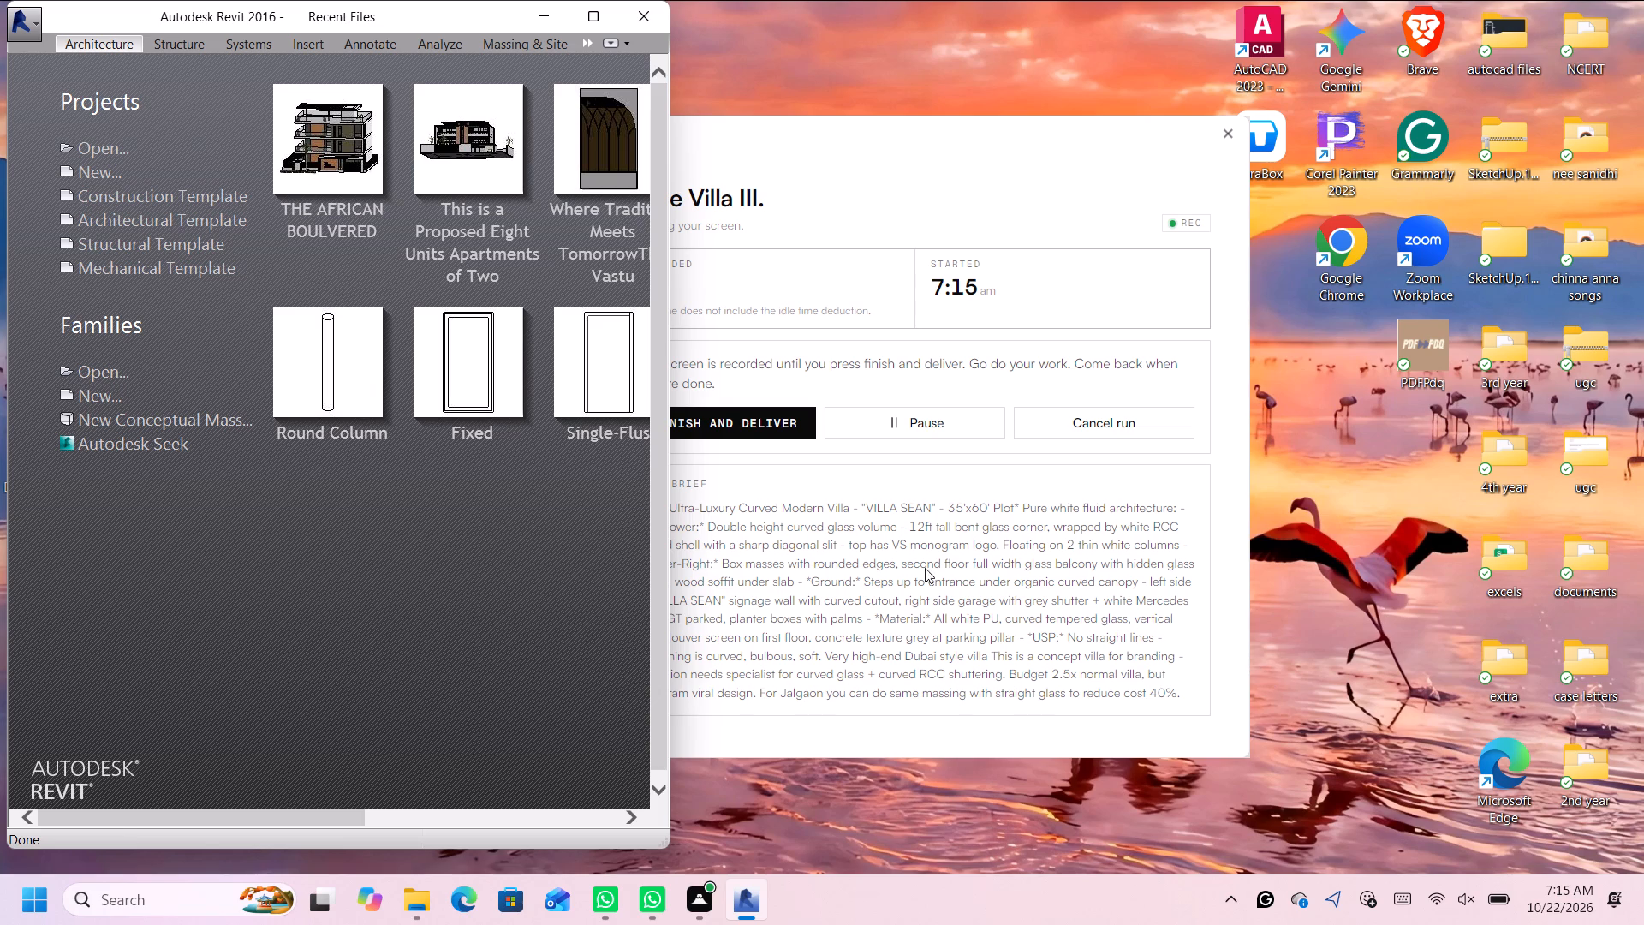
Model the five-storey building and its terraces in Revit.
Create a new project from the Architectural Template and maximise its window.
left_click(153, 217)
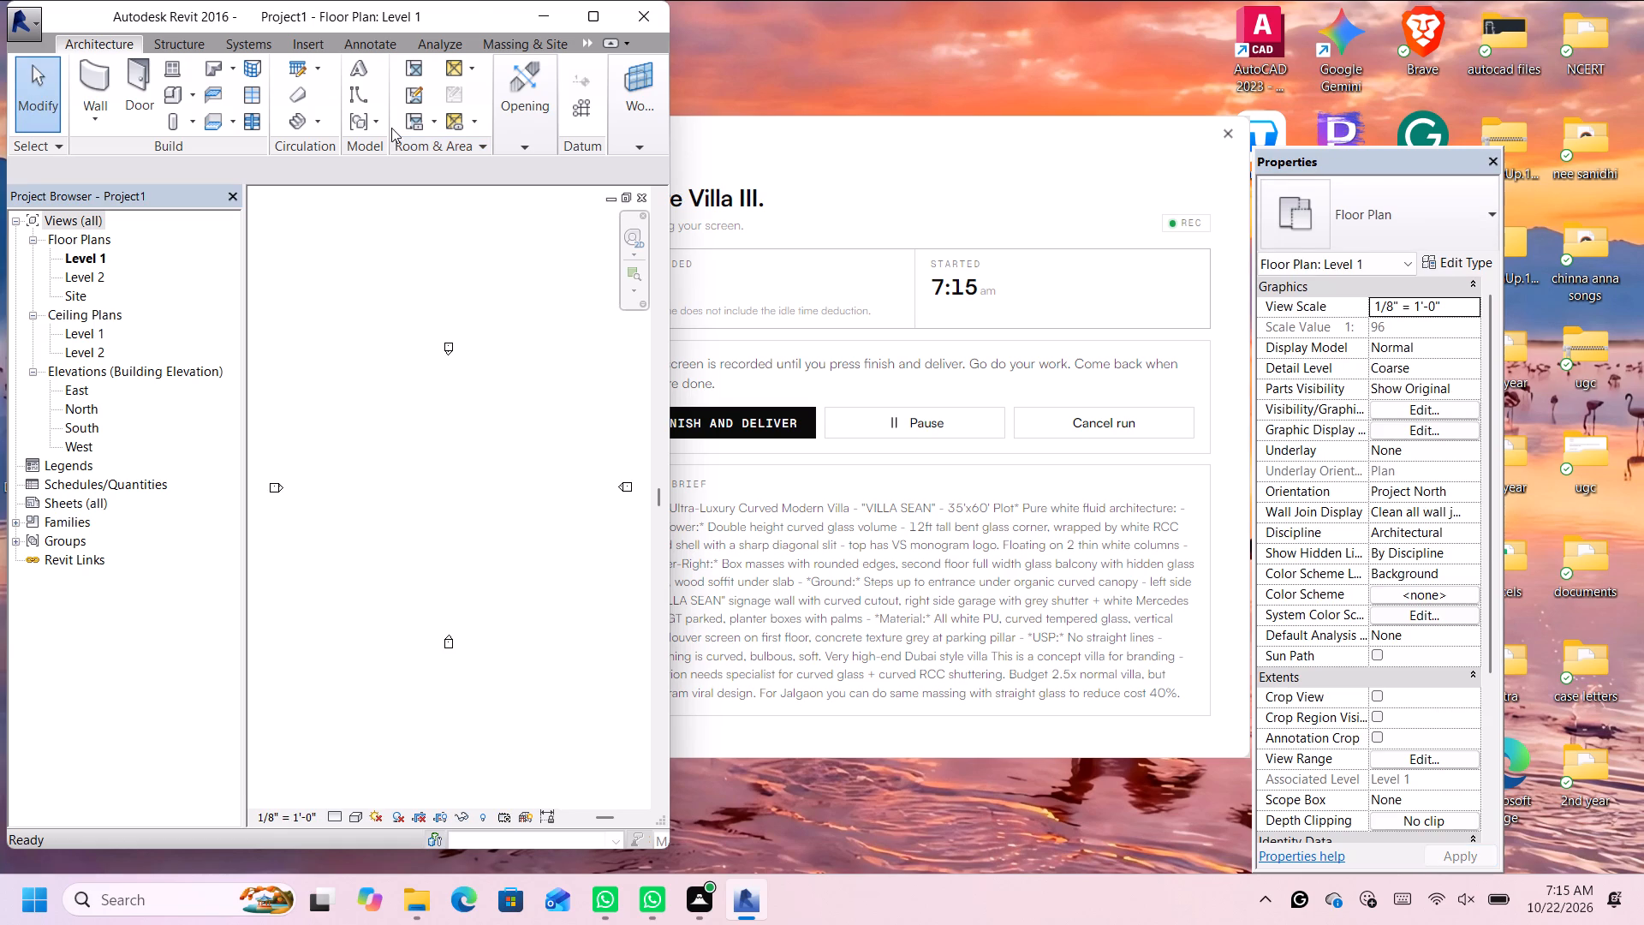
left_click(596, 16)
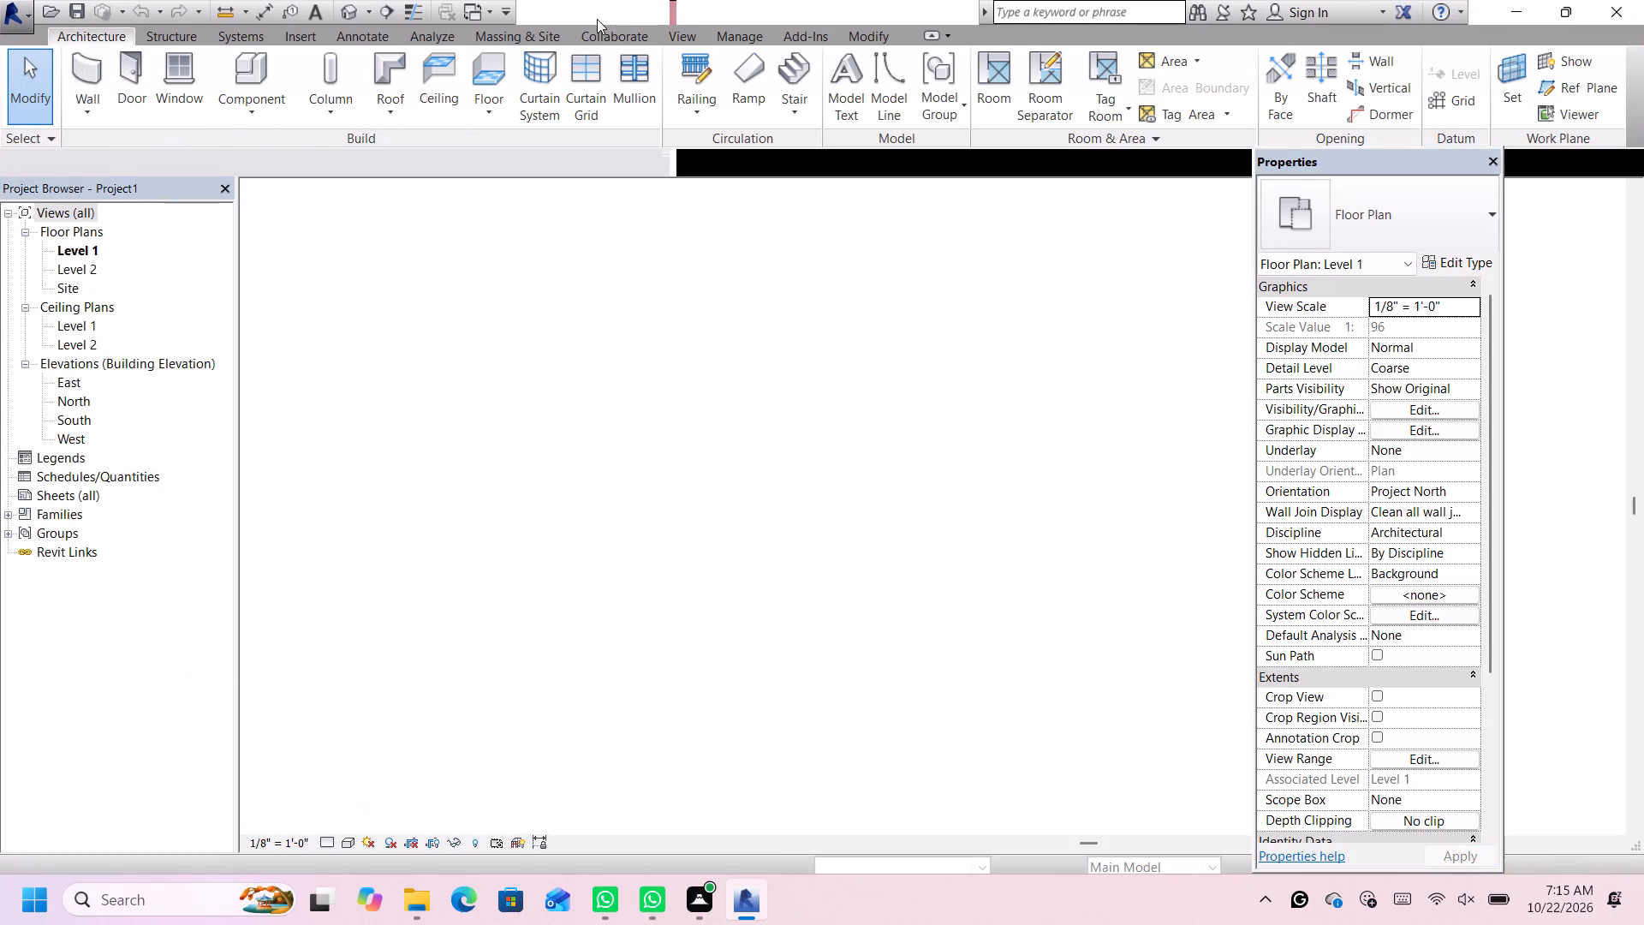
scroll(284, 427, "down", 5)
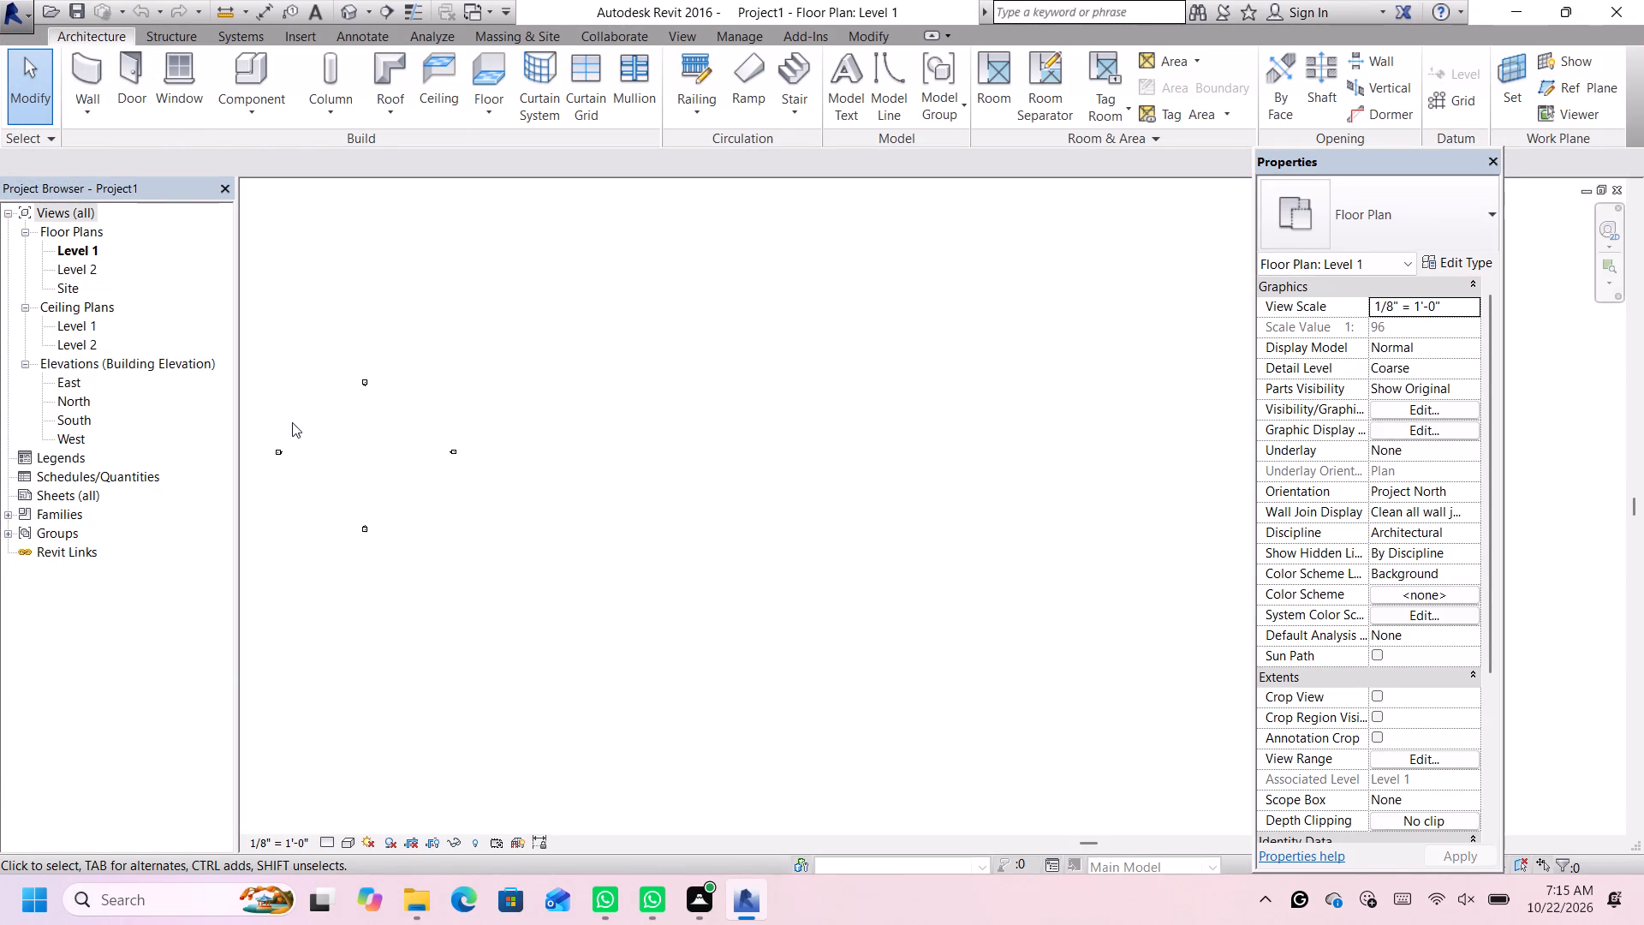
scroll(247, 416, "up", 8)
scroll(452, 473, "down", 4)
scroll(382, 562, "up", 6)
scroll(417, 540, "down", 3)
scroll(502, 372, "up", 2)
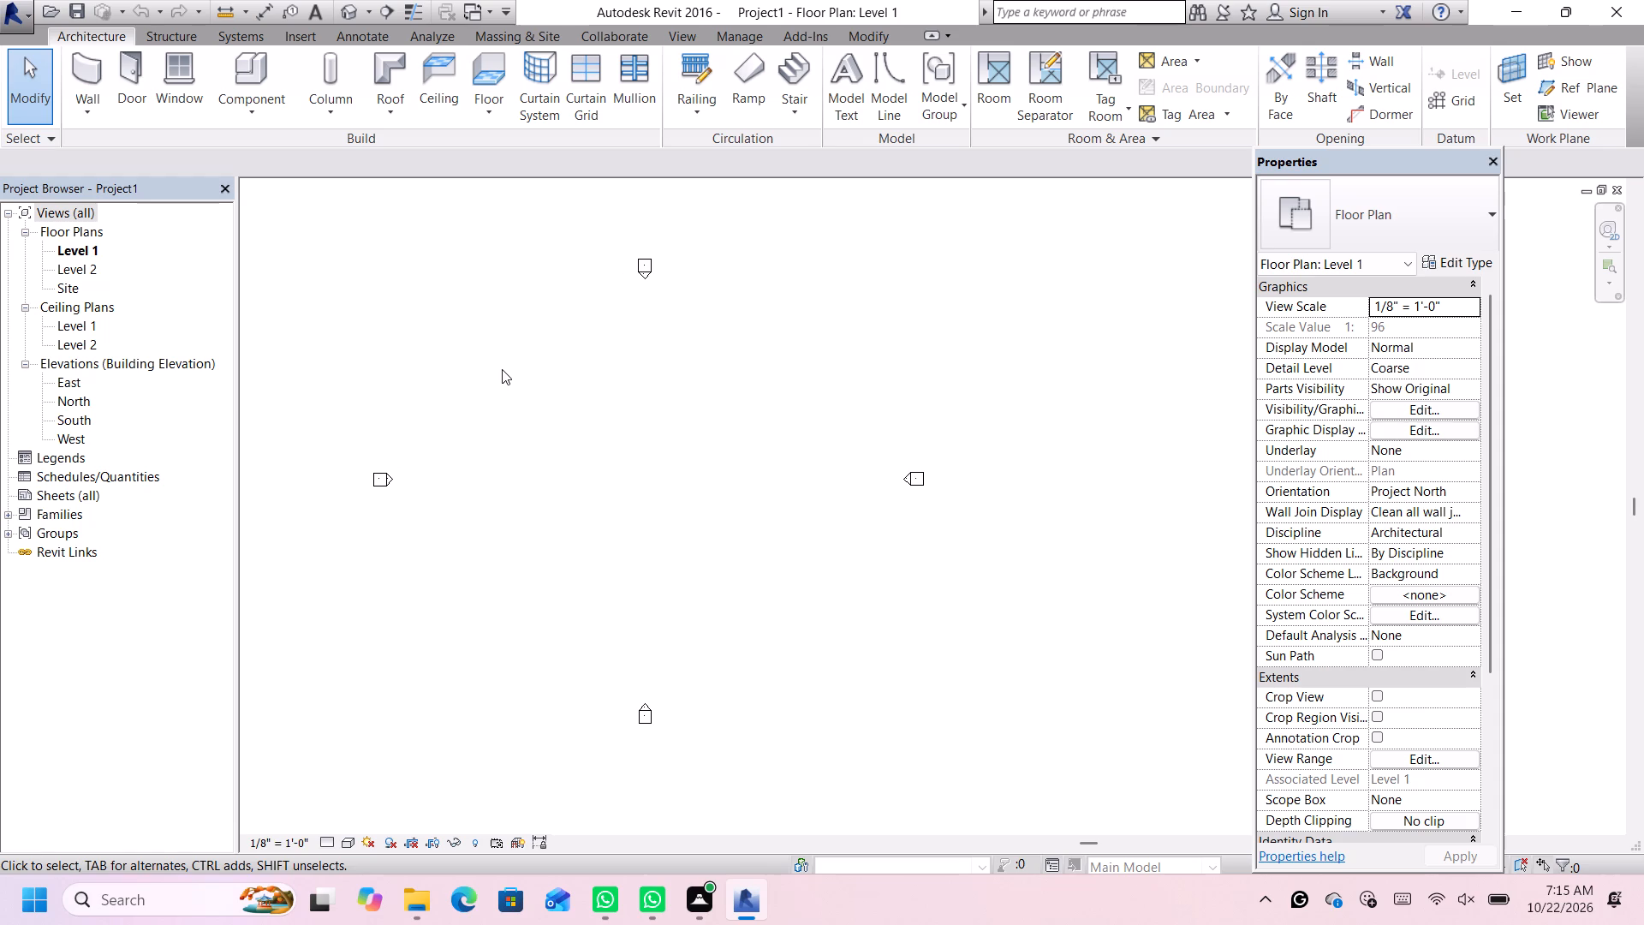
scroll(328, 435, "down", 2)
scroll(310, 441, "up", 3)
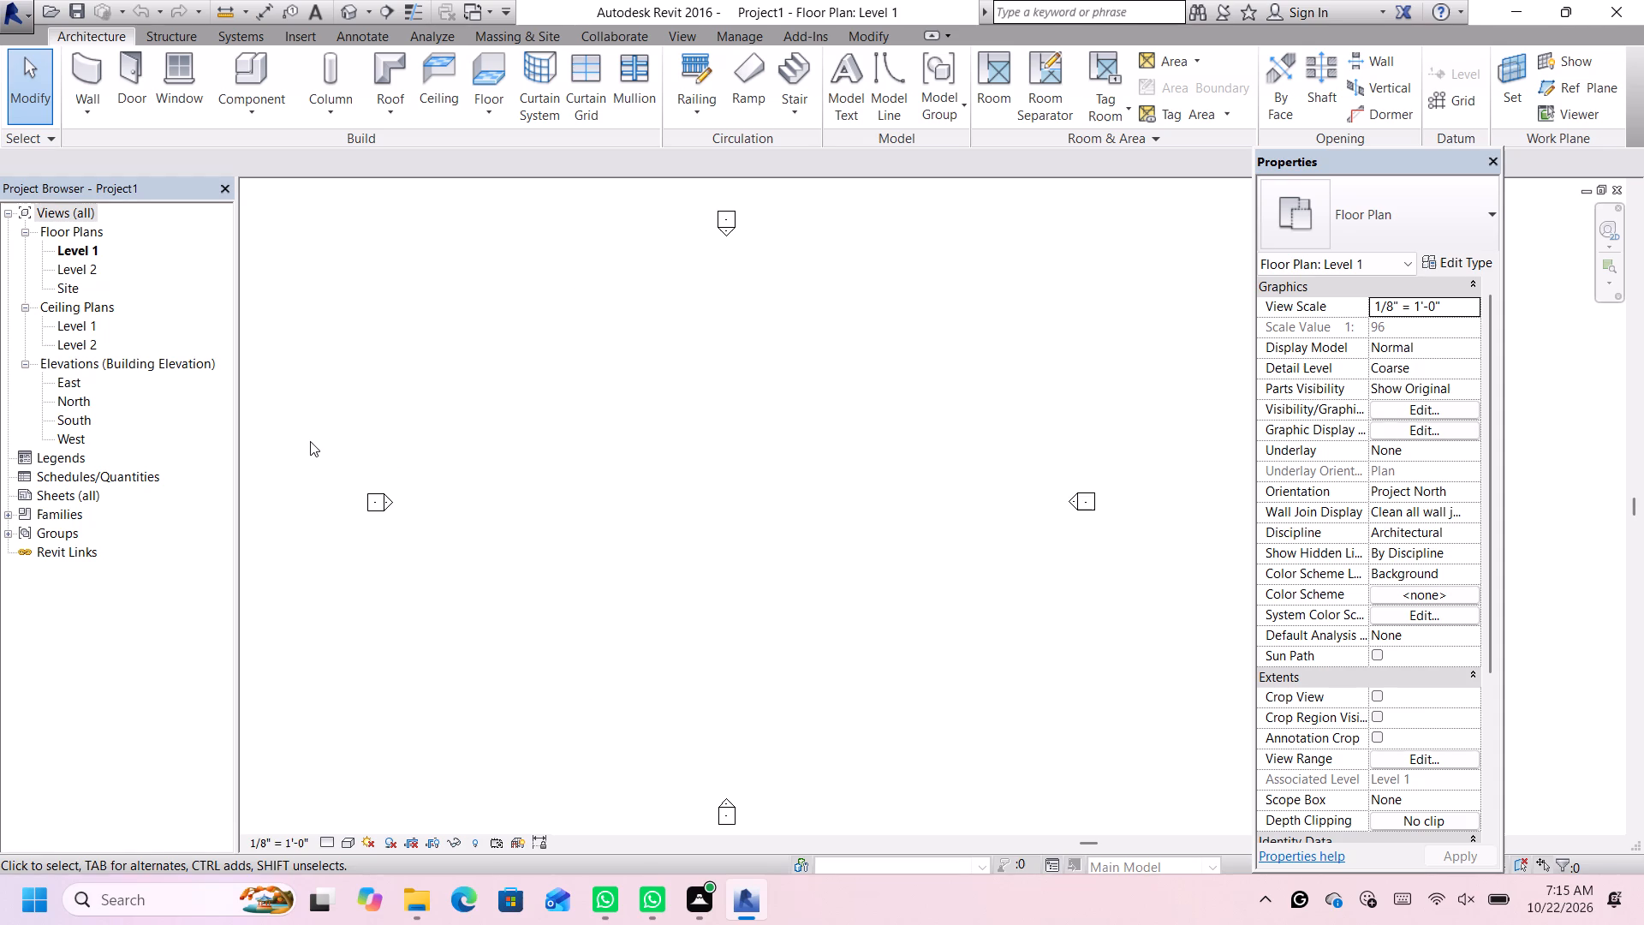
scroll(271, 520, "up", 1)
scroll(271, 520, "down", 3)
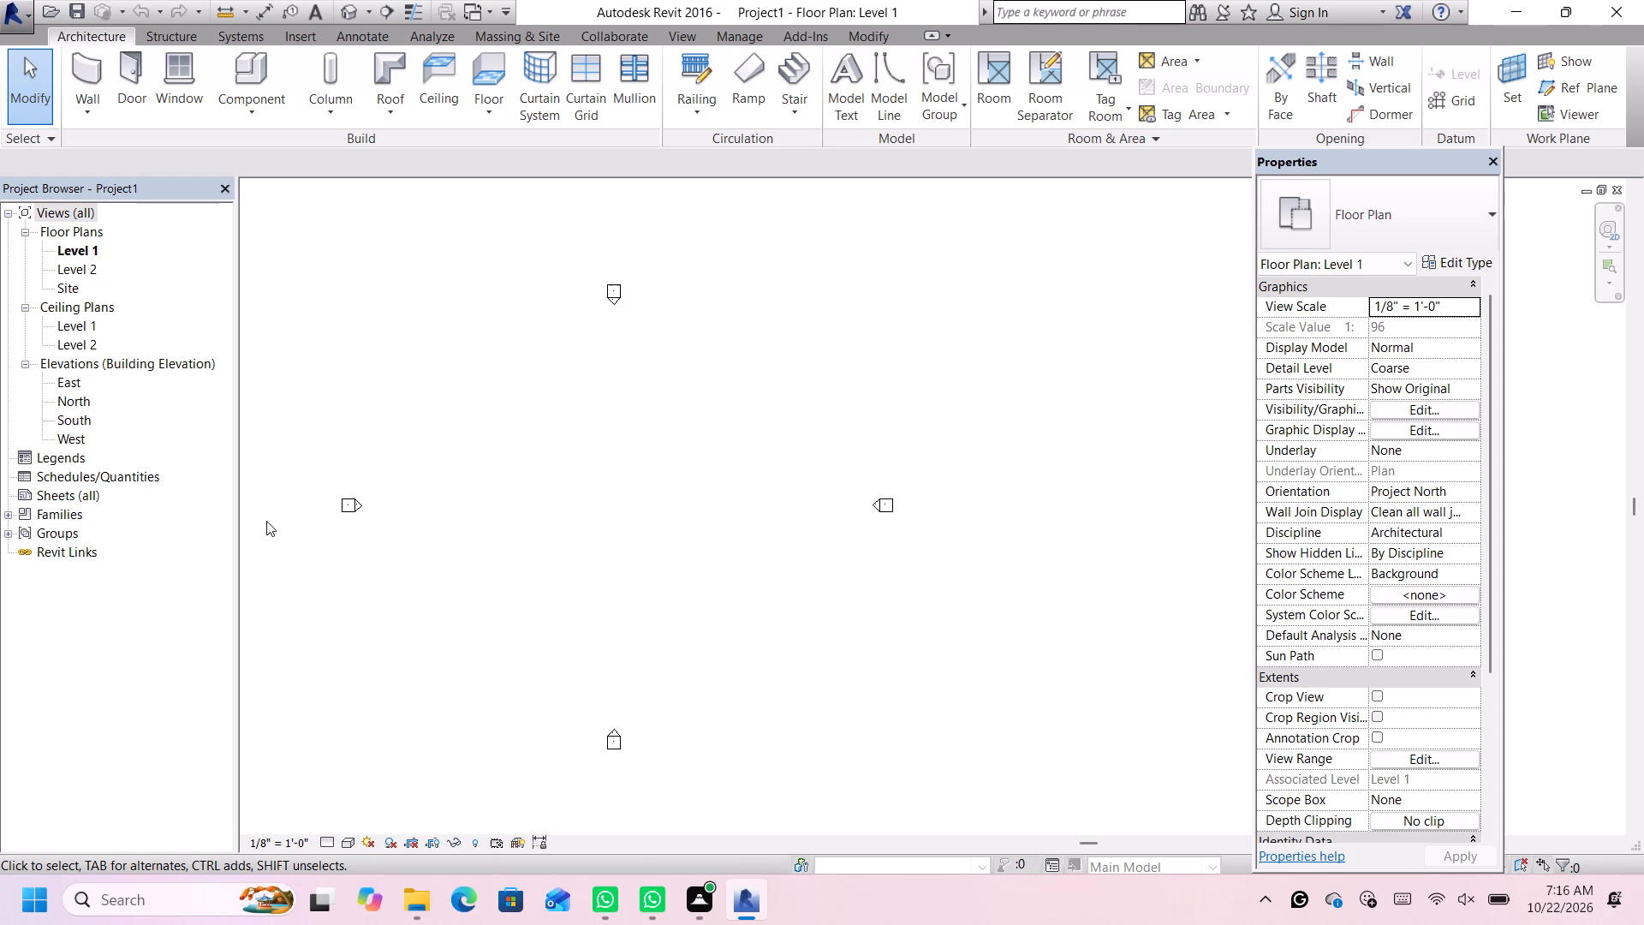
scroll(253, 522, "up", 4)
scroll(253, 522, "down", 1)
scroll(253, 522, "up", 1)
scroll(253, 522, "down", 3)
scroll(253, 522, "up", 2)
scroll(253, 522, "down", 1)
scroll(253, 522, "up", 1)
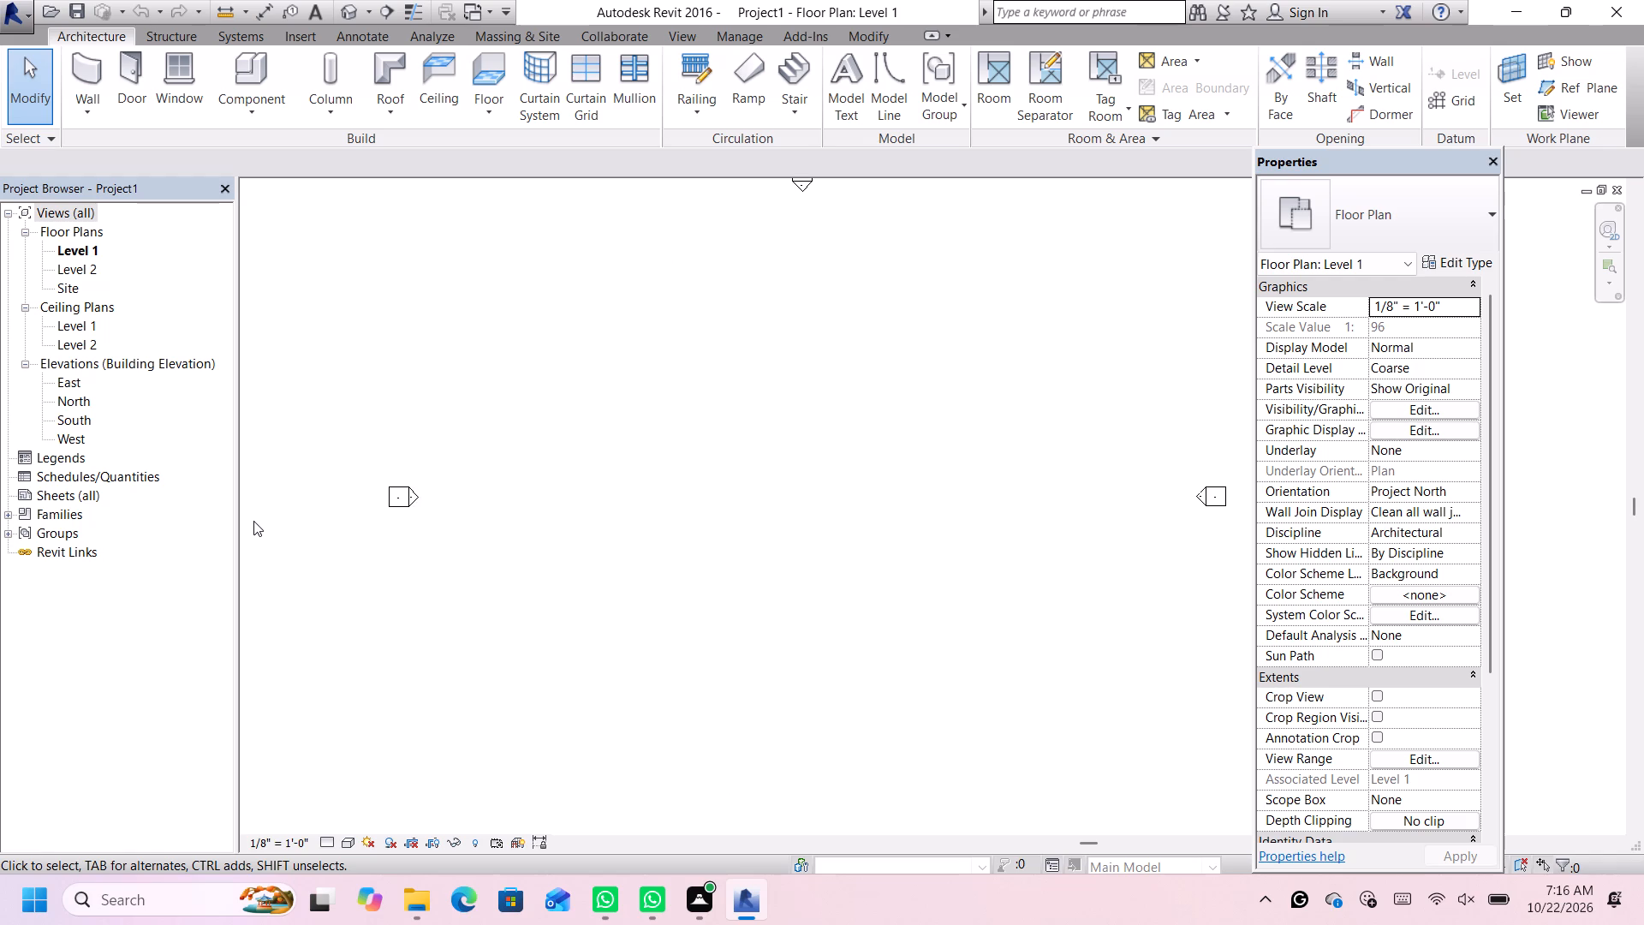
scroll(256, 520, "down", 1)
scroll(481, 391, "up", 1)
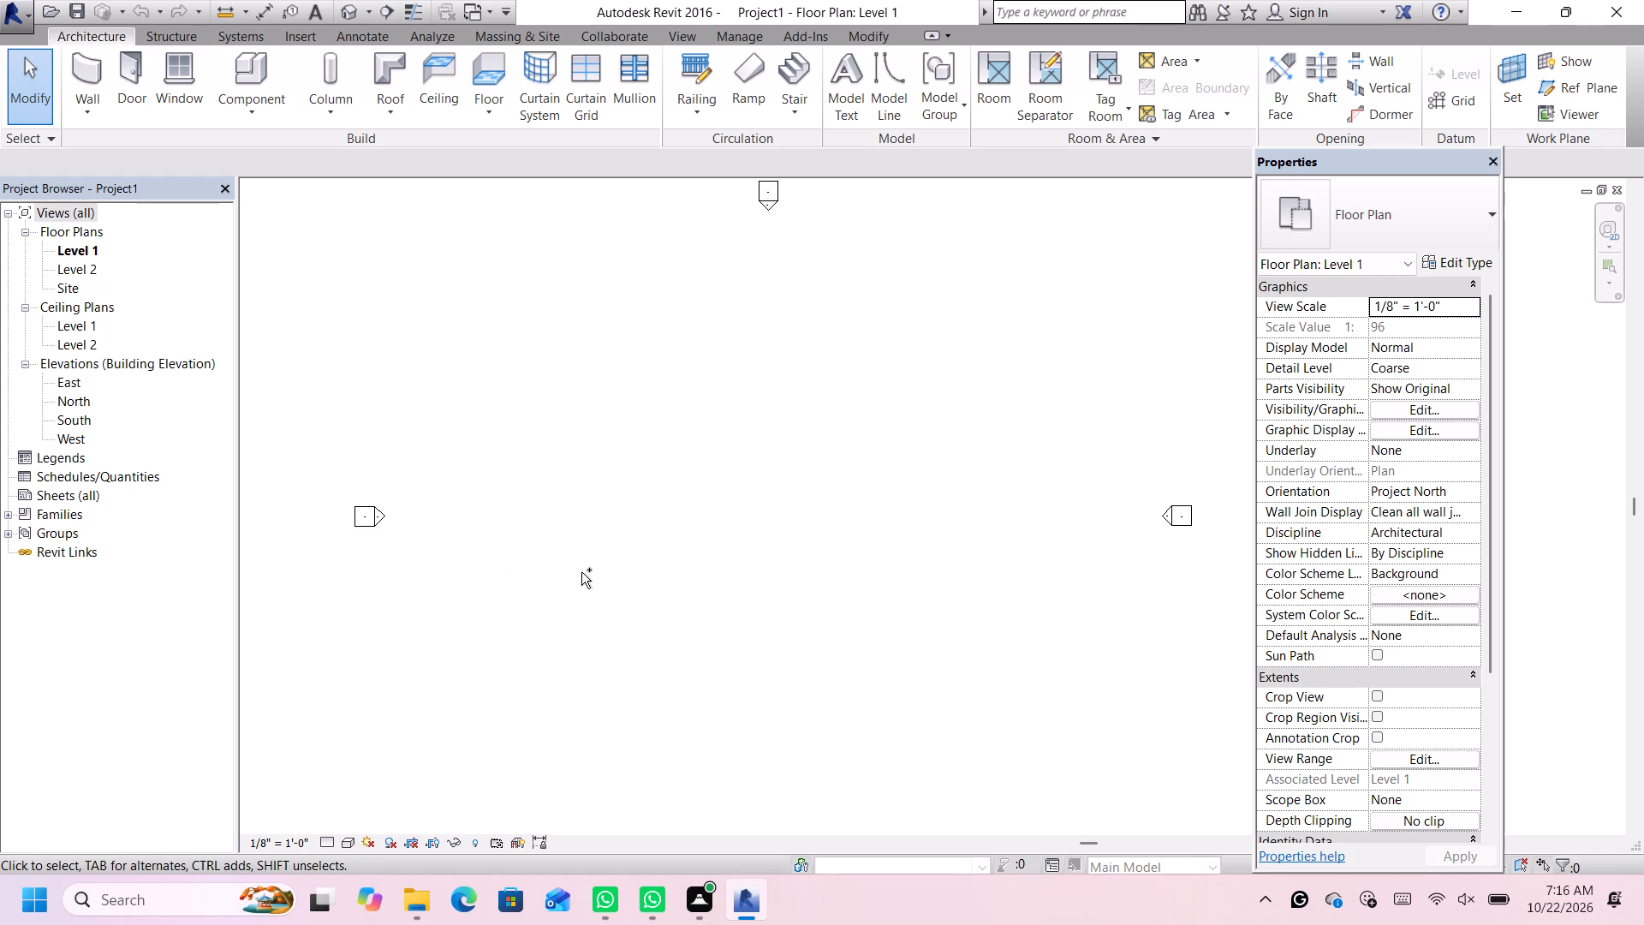
Start saving the project and choose the Desktop folder synbiosis solutions > civil dwg 2 > White Villa III as its location.
key("ctrl+s")
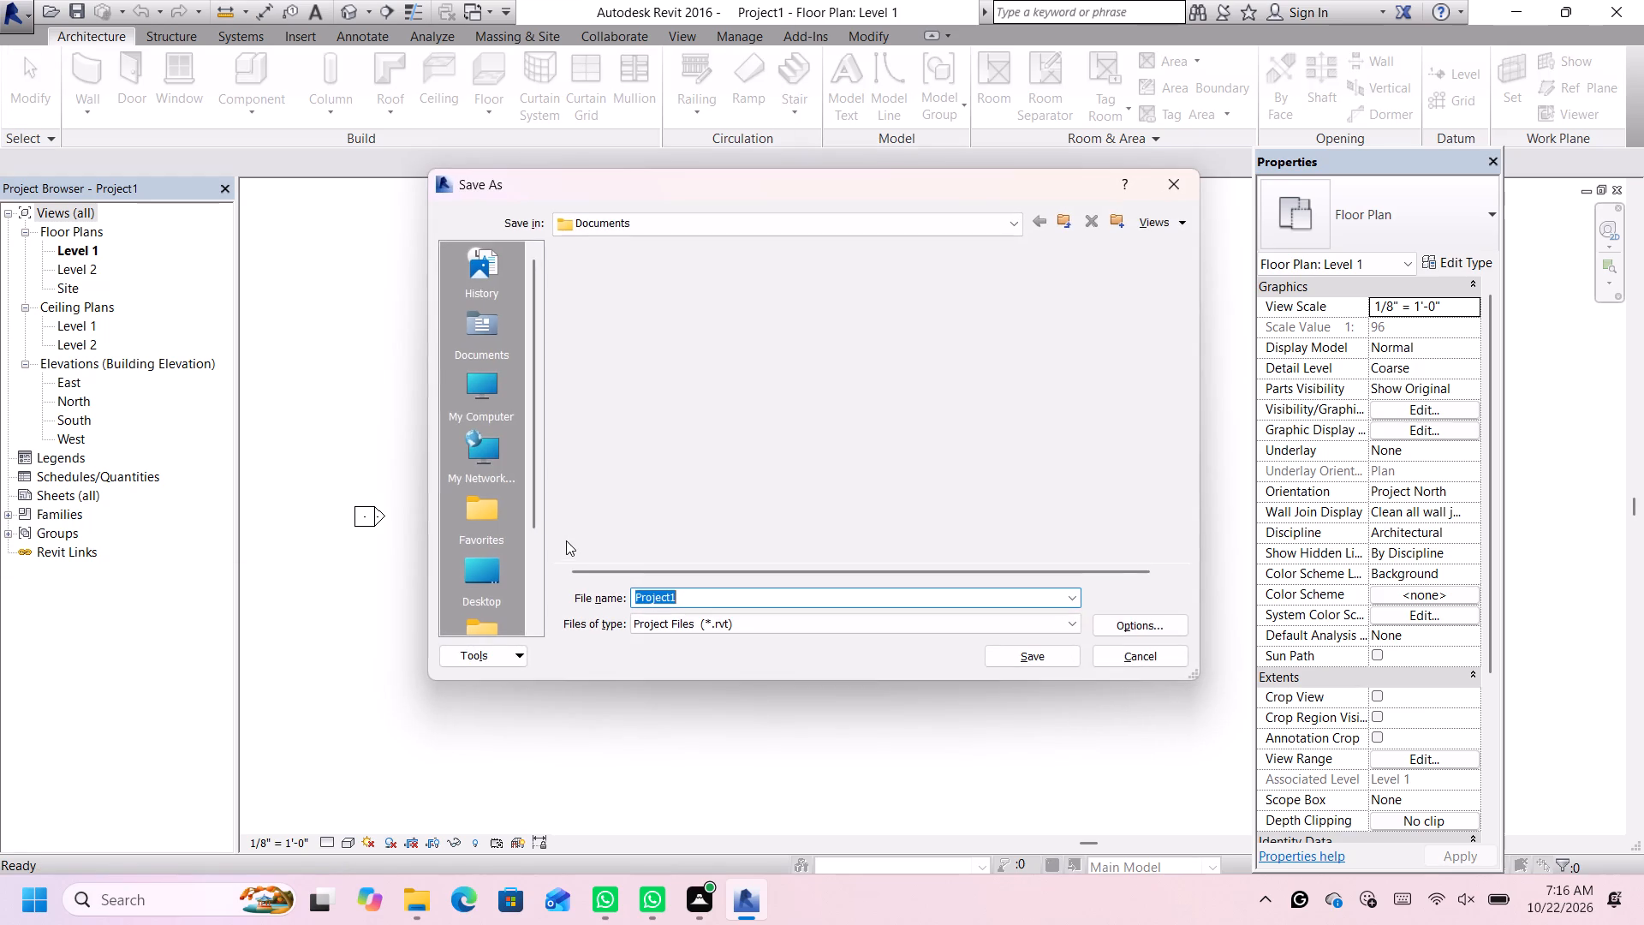
double_click(474, 558)
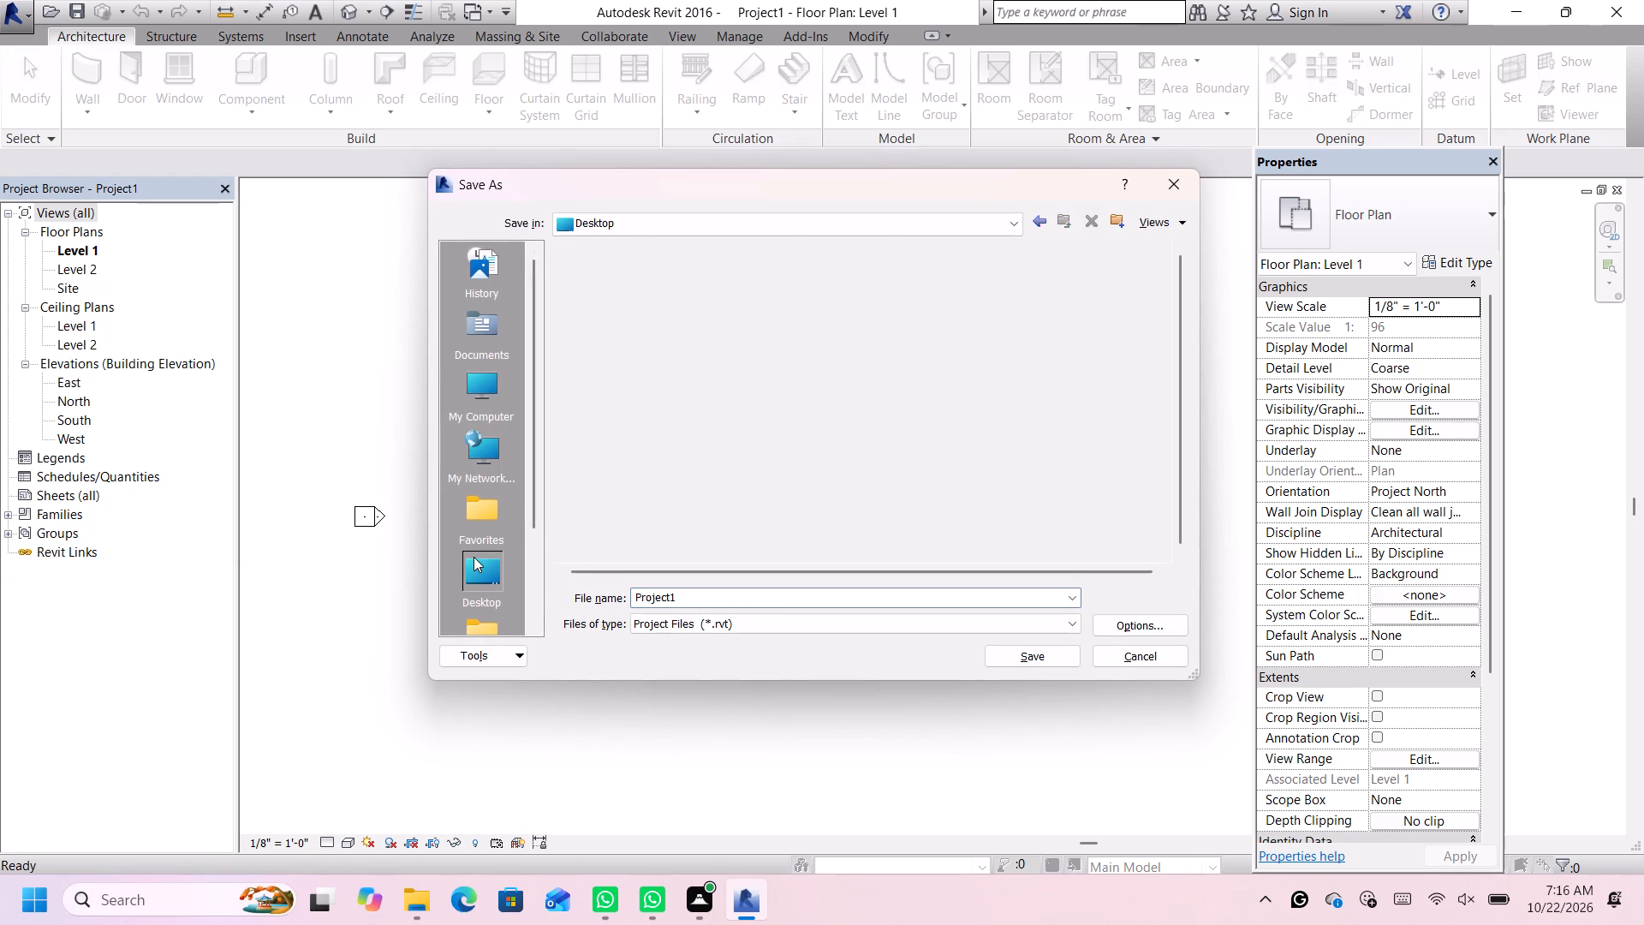
scroll(950, 452, "down", 8)
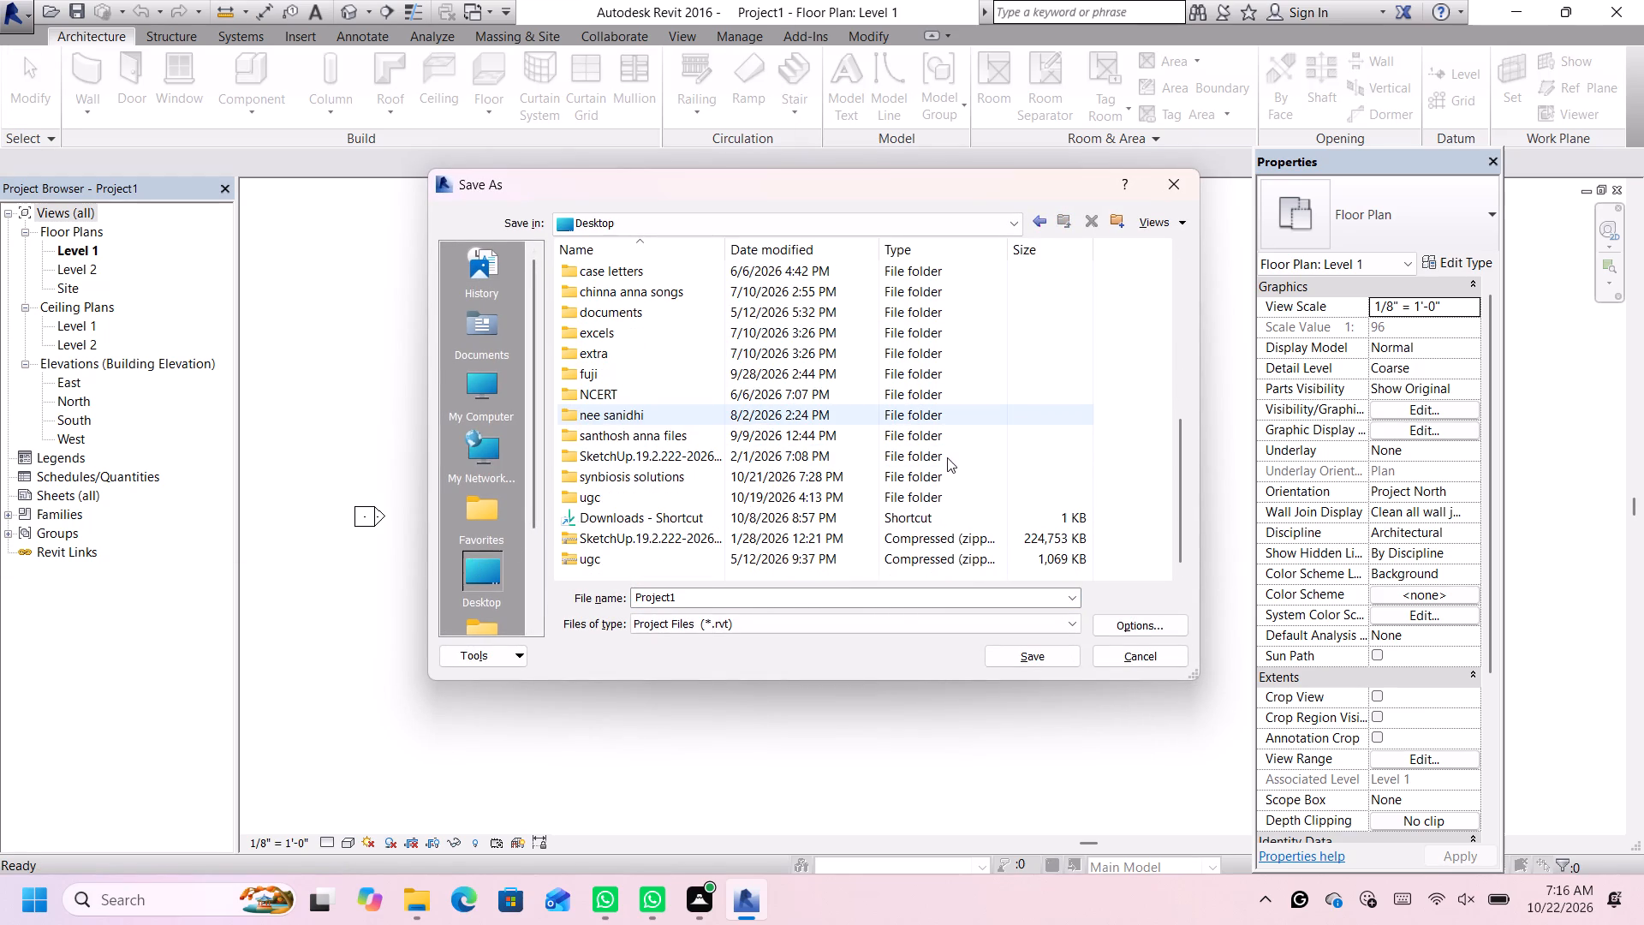
scroll(947, 457, "down", 1)
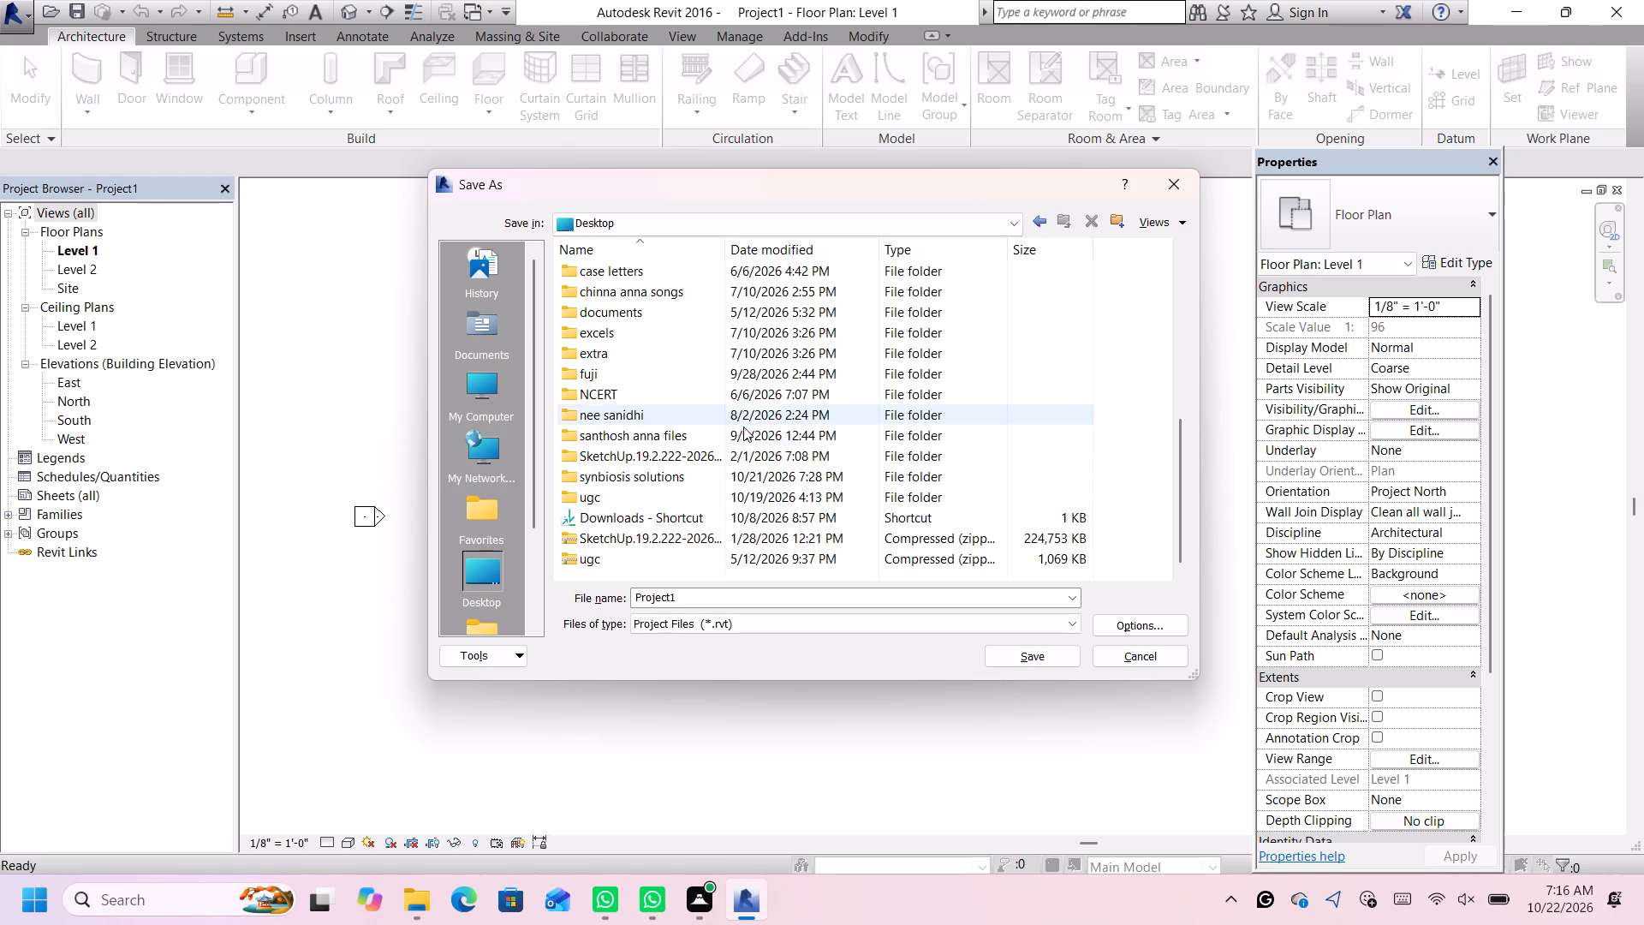
double_click(638, 478)
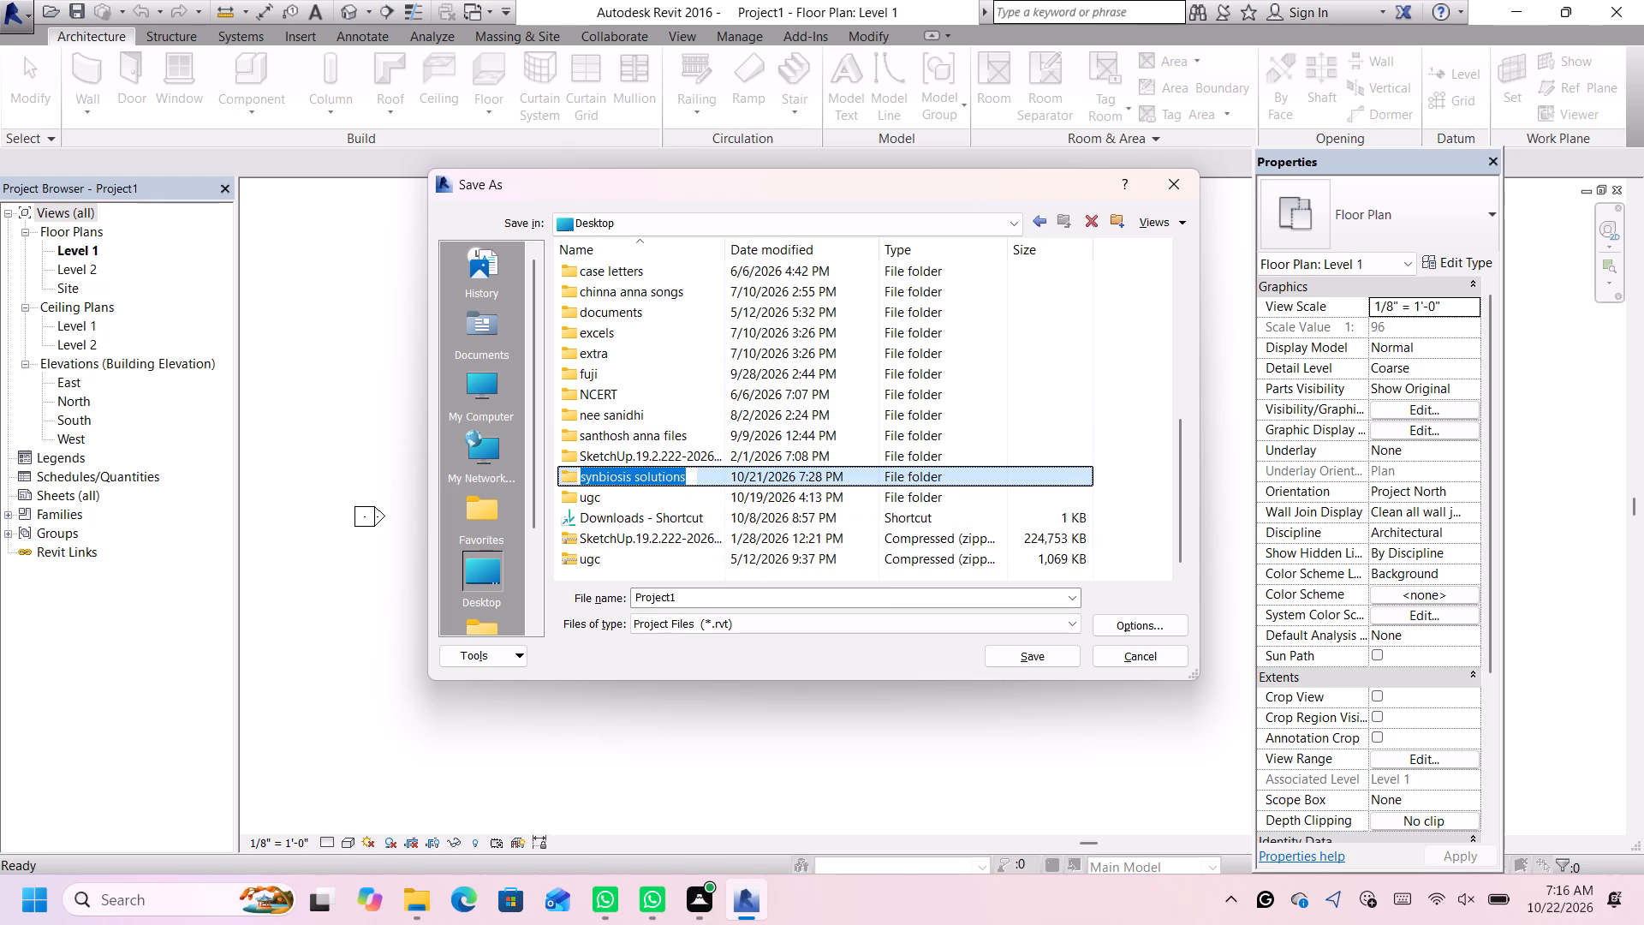
left_click(720, 473)
left_click(718, 480)
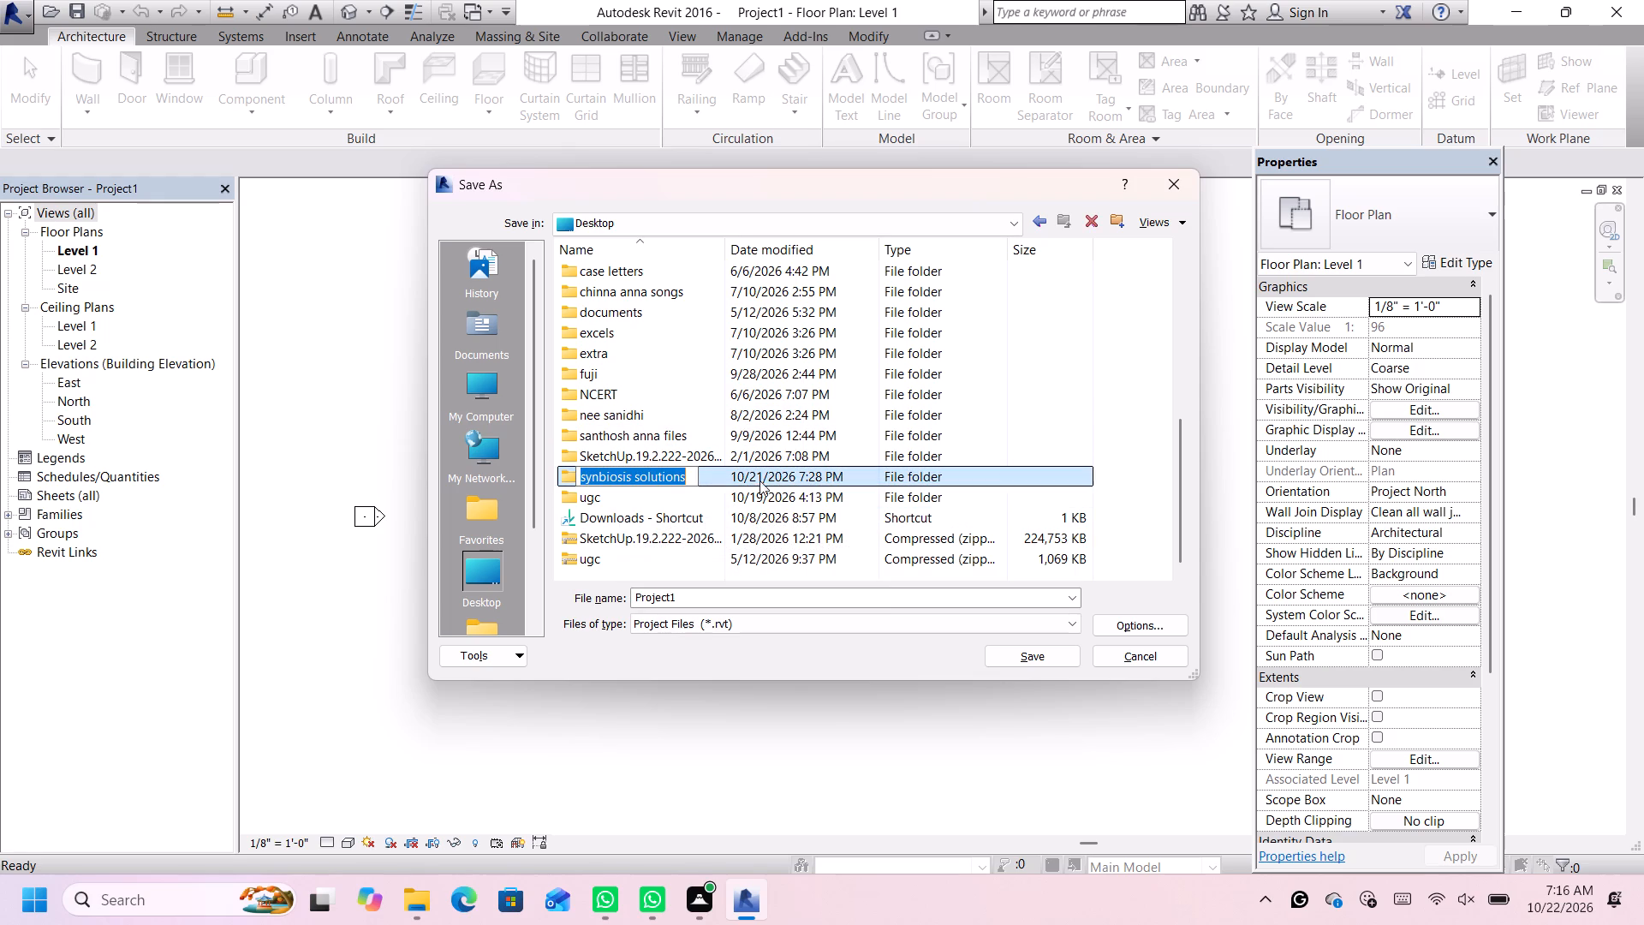
double_click(1026, 473)
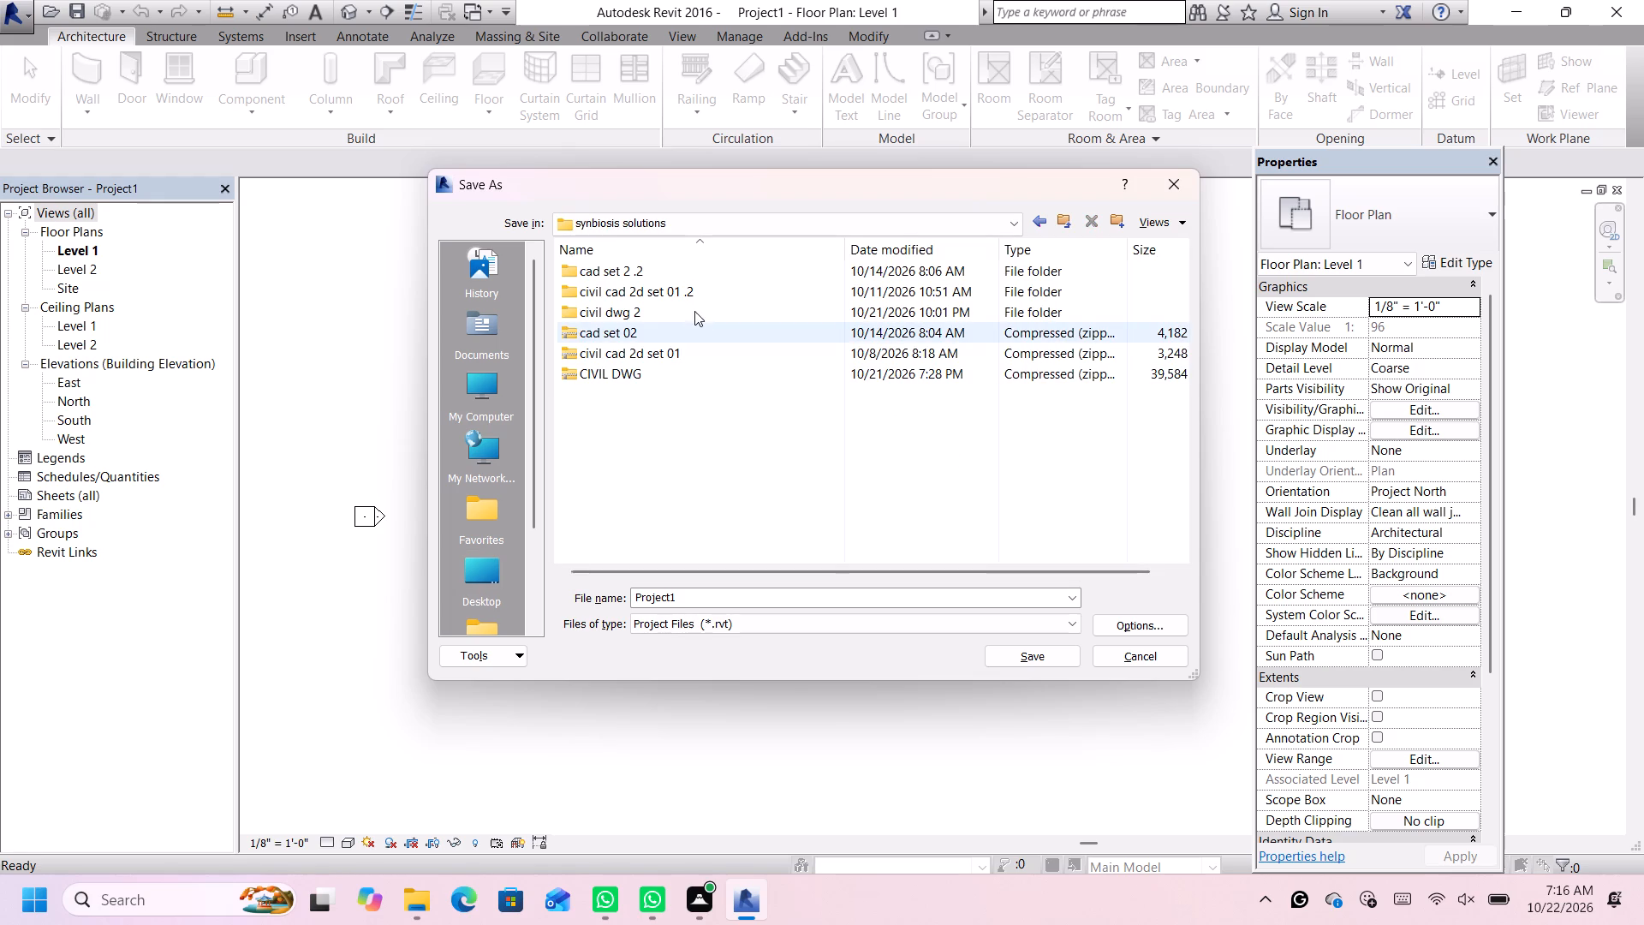
double_click(694, 311)
scroll(698, 505, "down", 1)
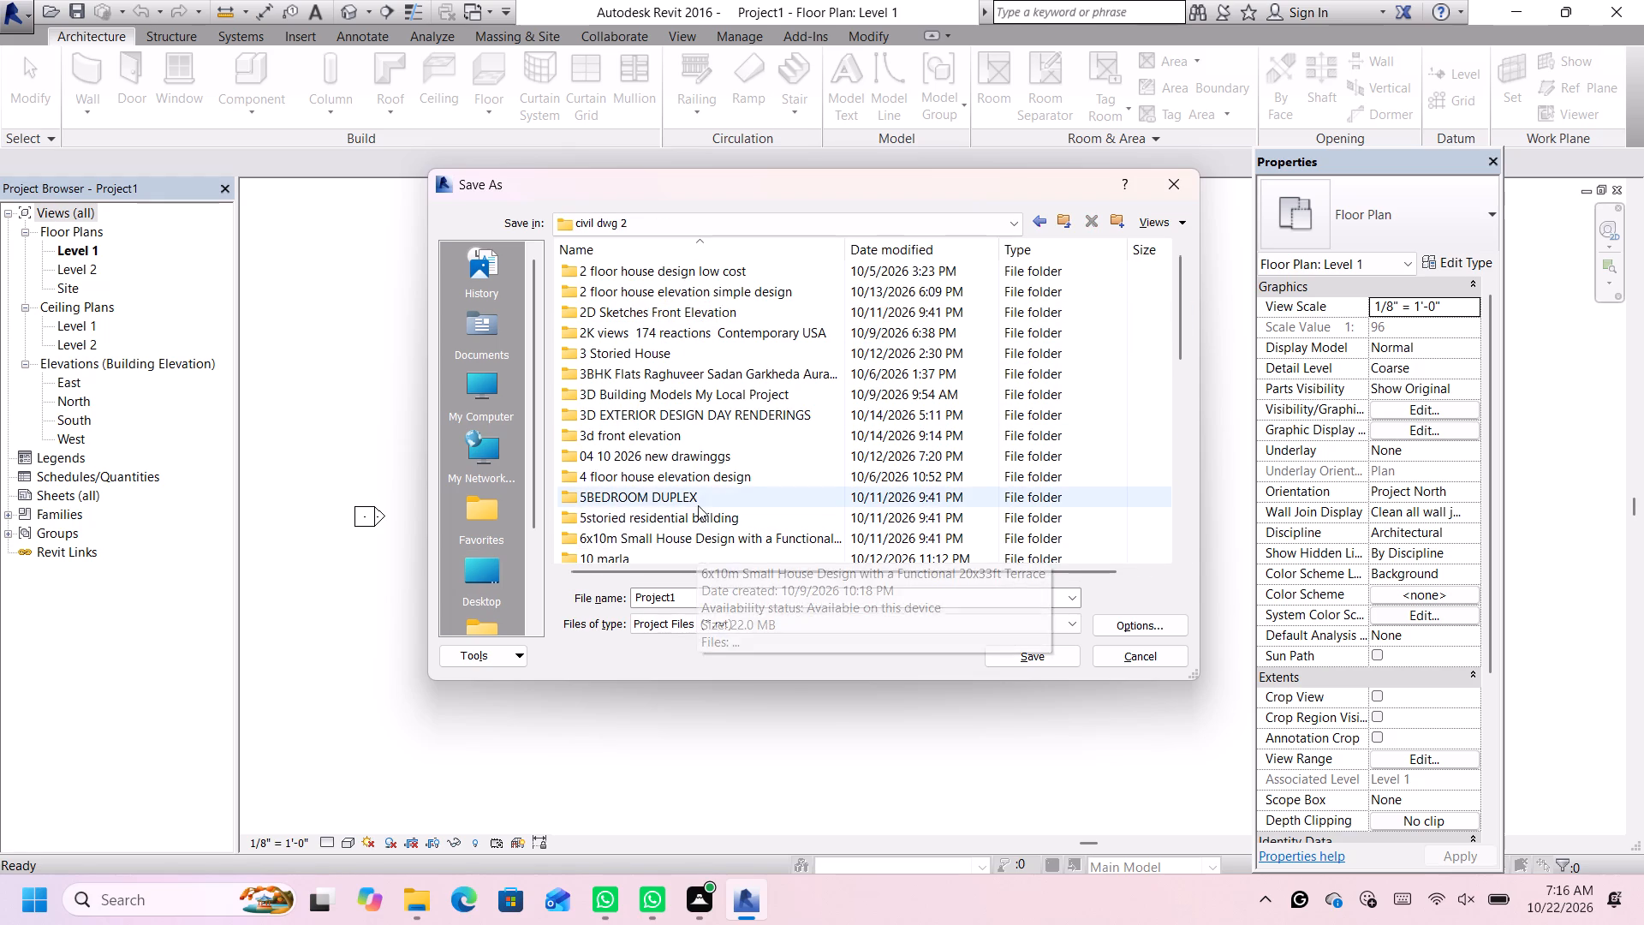
scroll(698, 505, "down", 10)
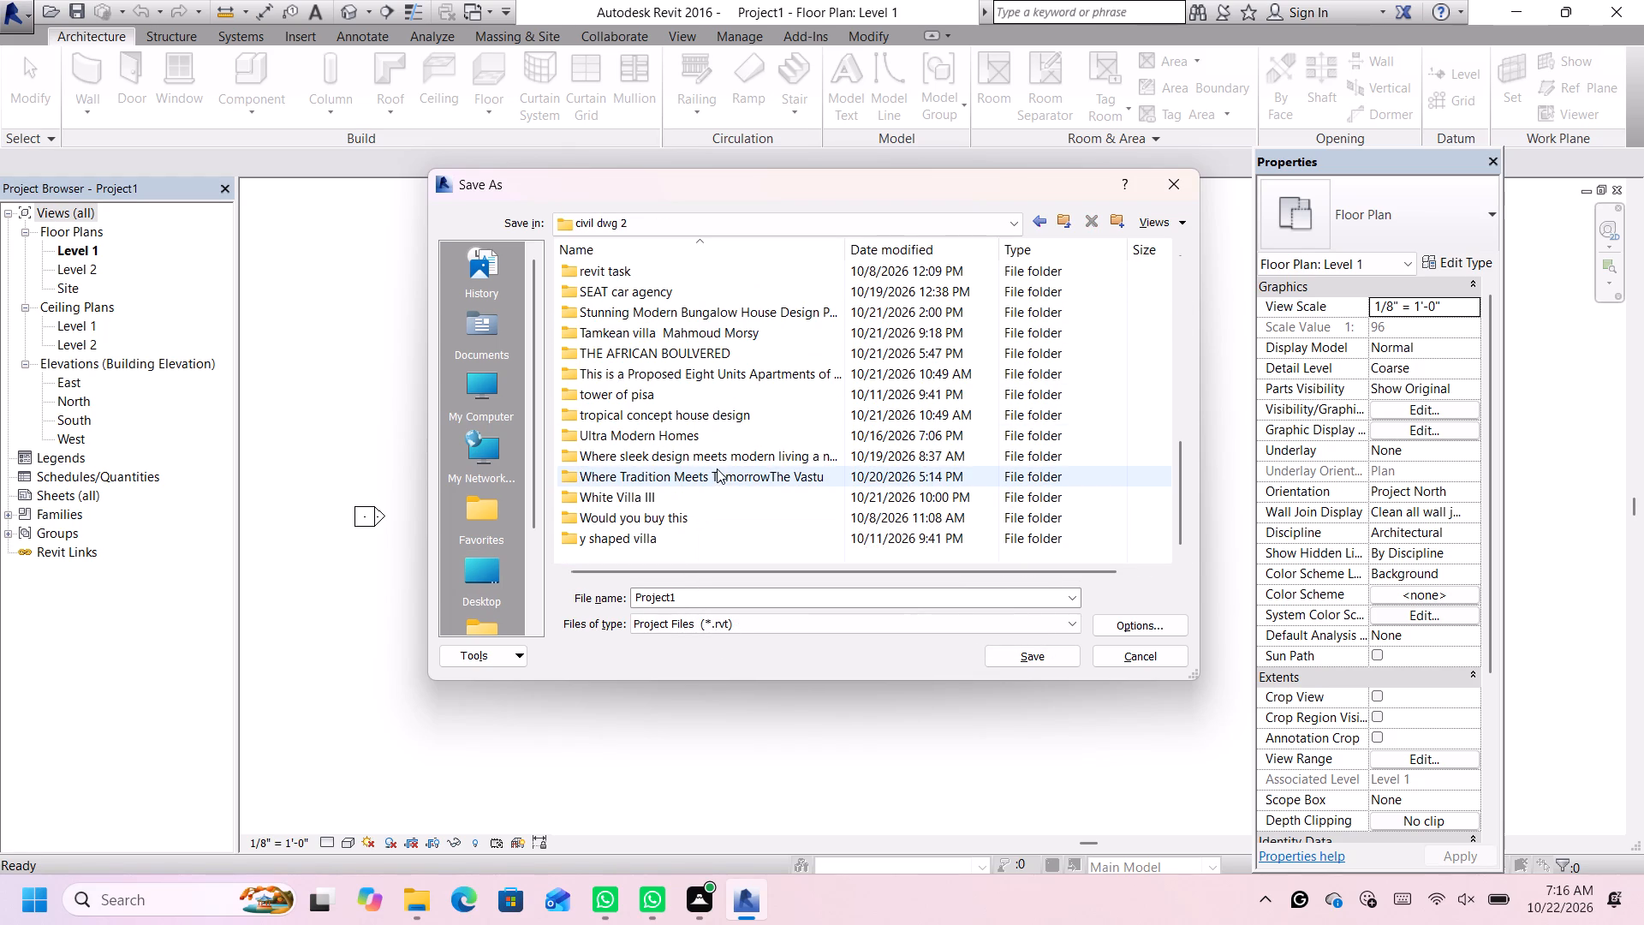
double_click(690, 495)
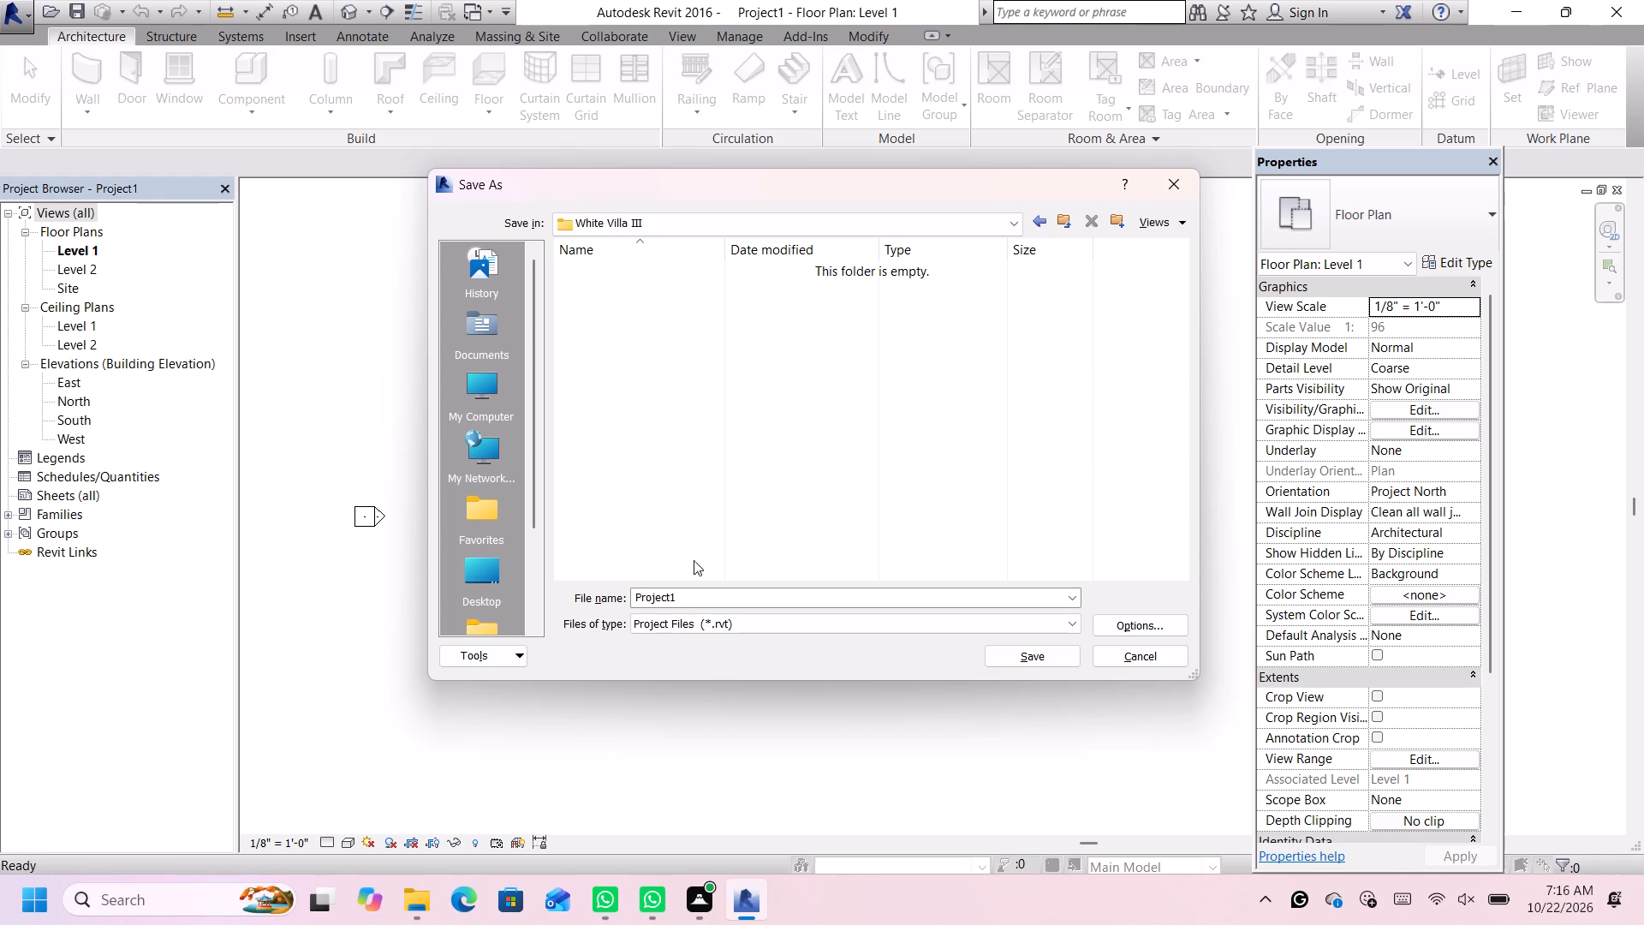
Name the project file White Villa III, without the .jpg extension, and save it as a Revit project.
left_click(705, 599)
key("BackSpace")
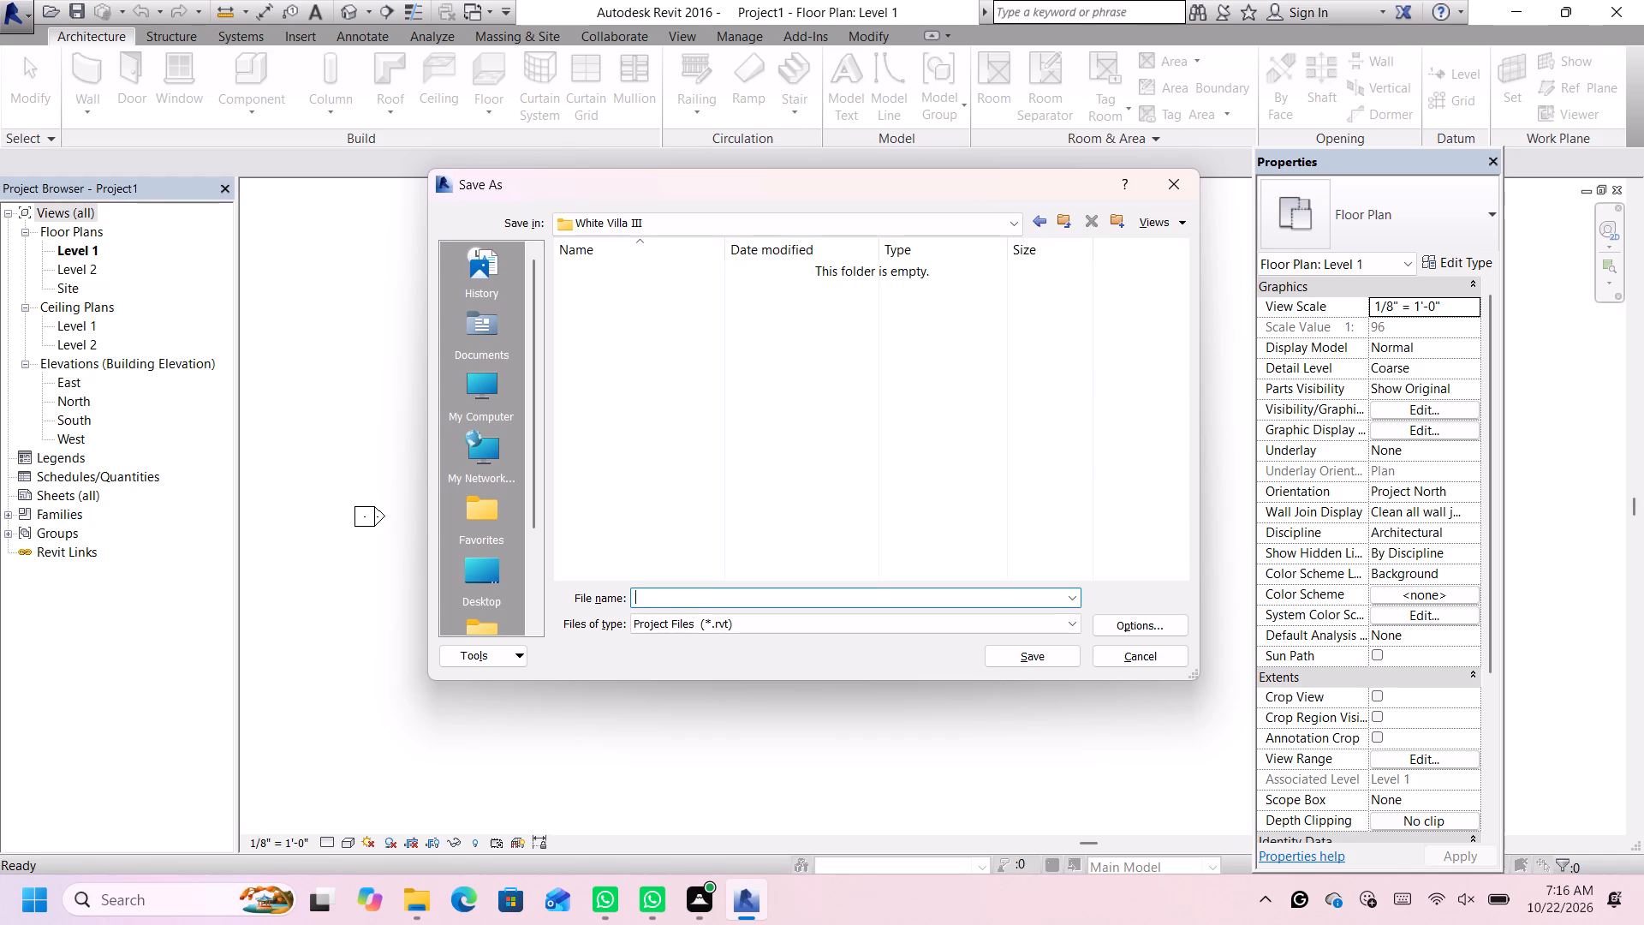
type("wh")
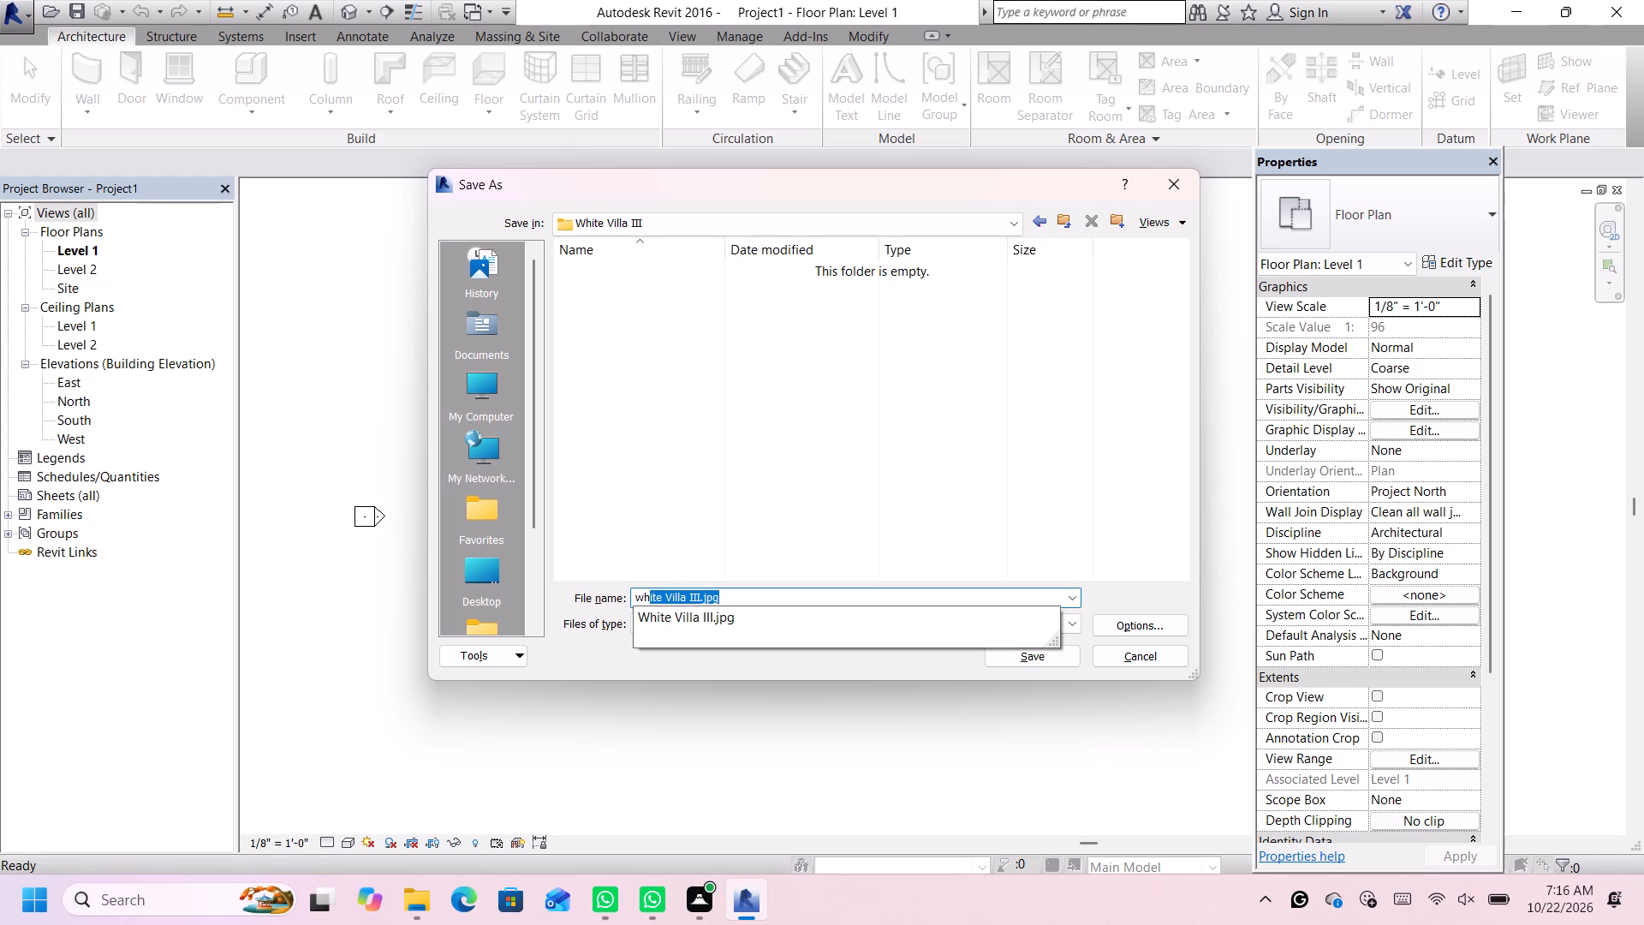
left_click(668, 611)
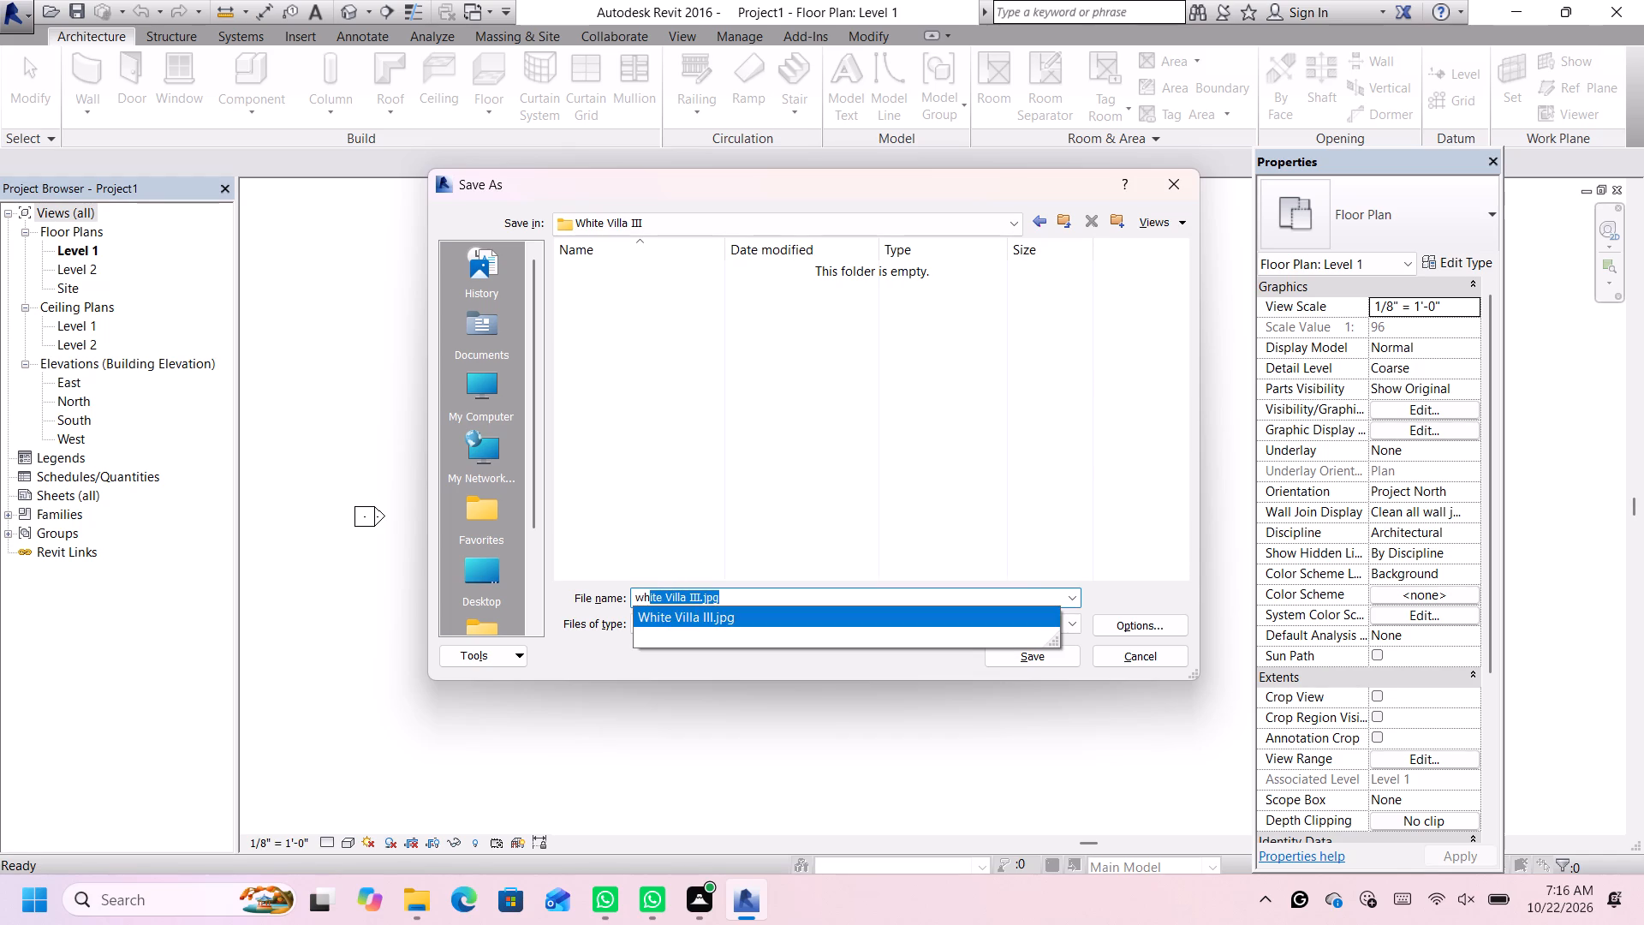
left_click(746, 605)
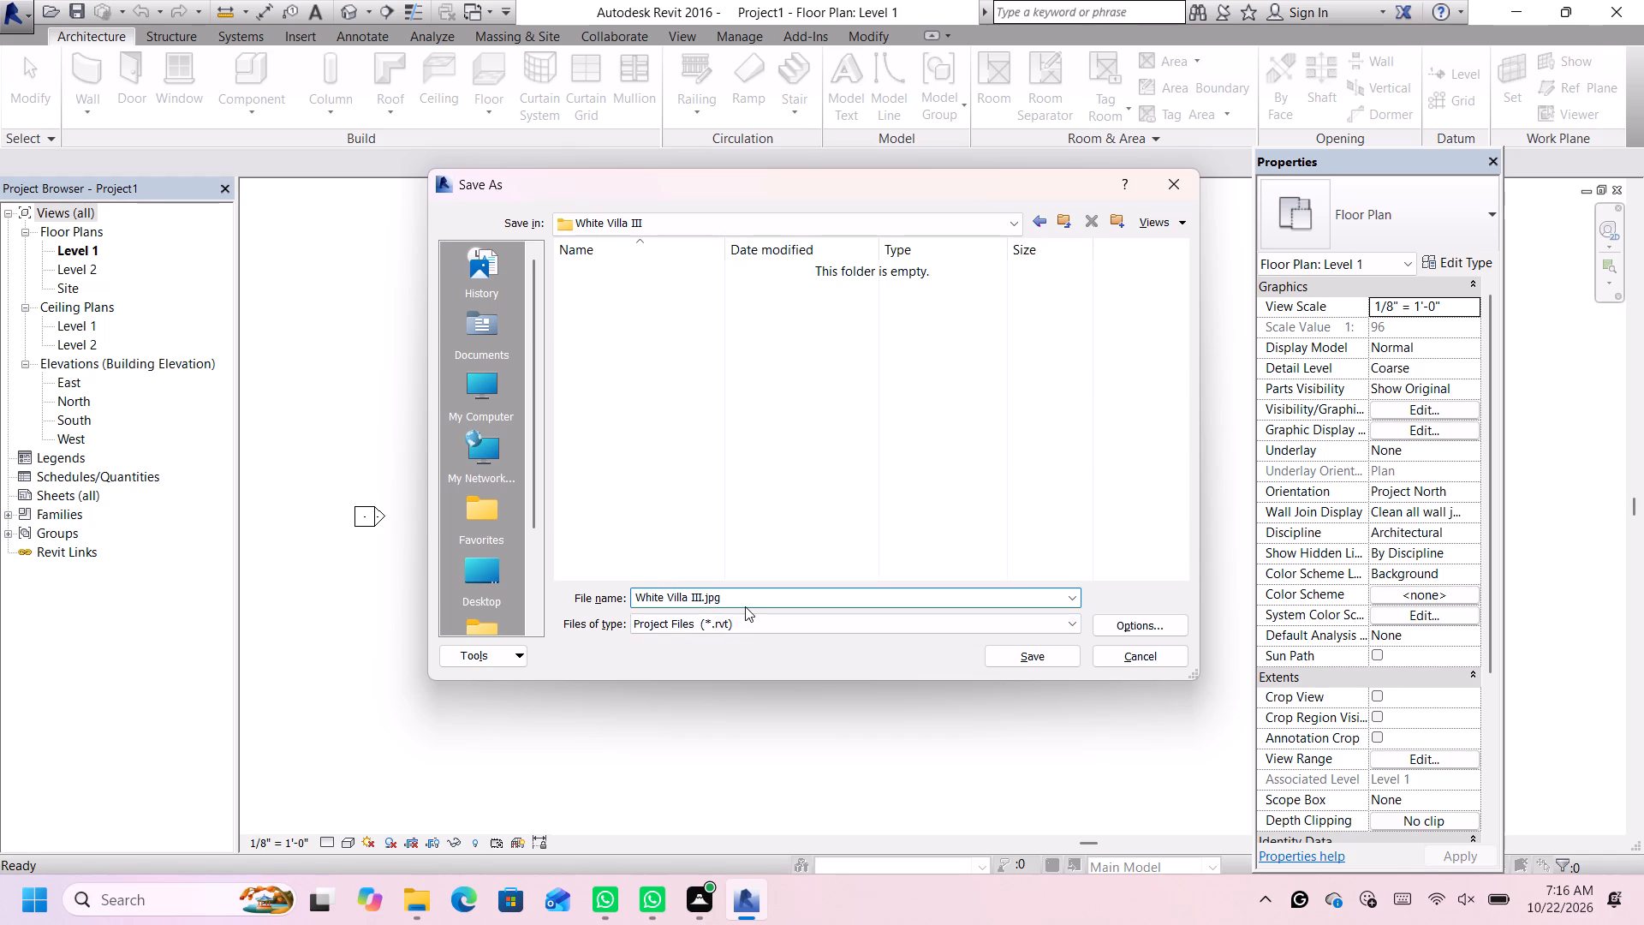
key("BackSpace")
key("BackSpace")
key("BackSpace")
key("BackSpace")
key("BackSpace")
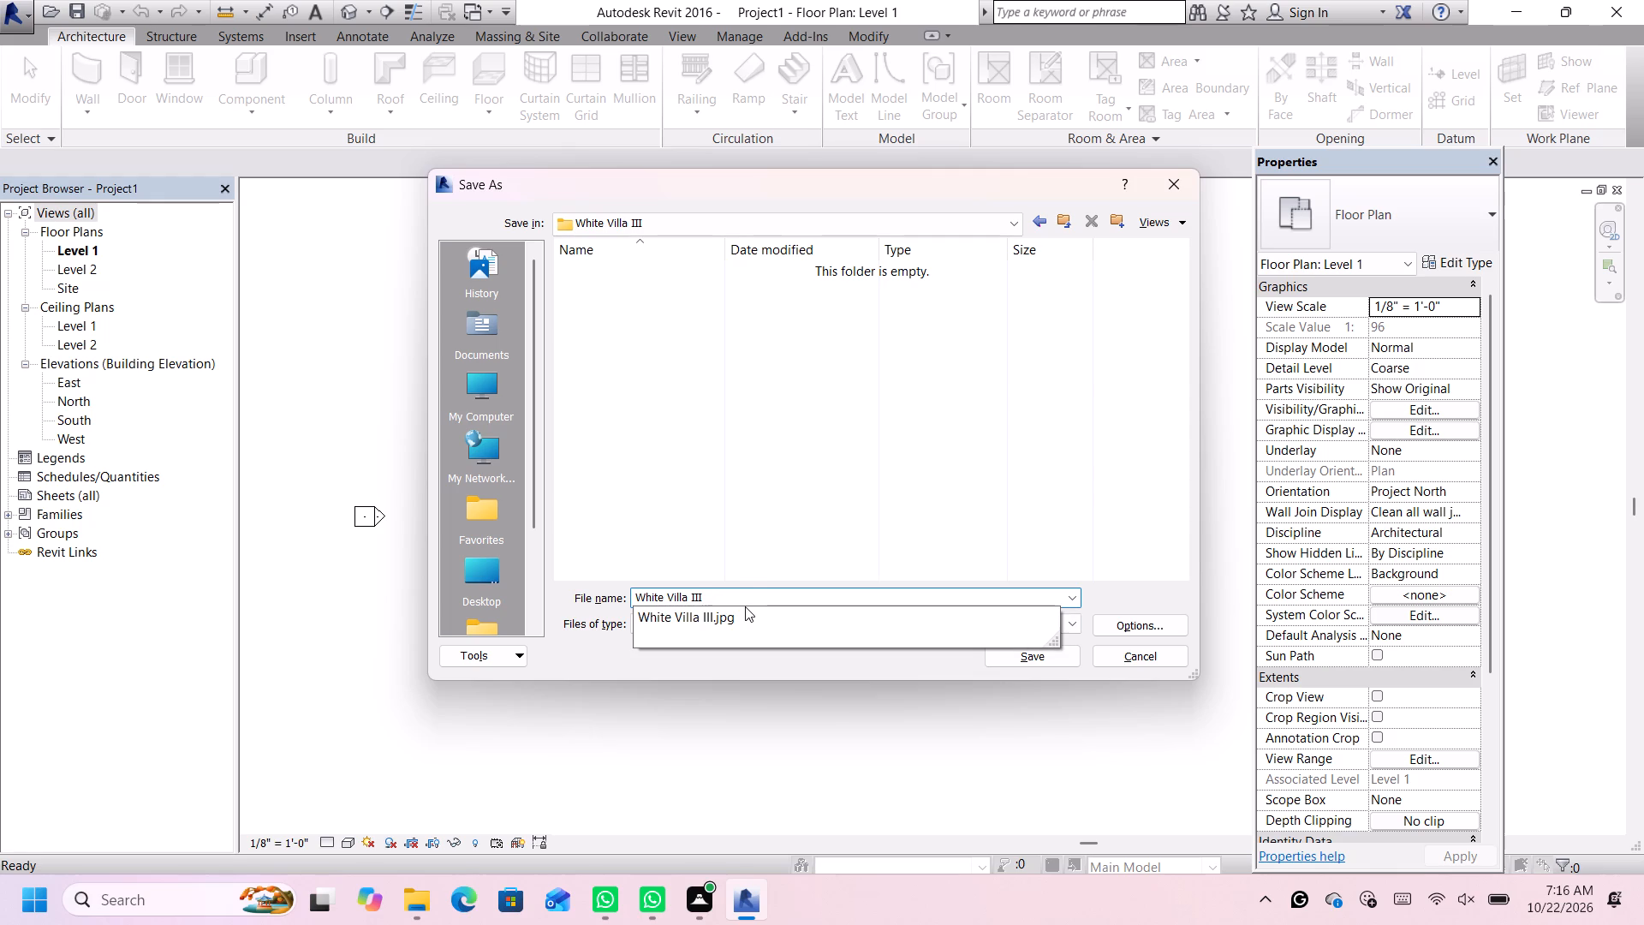
left_click(1057, 662)
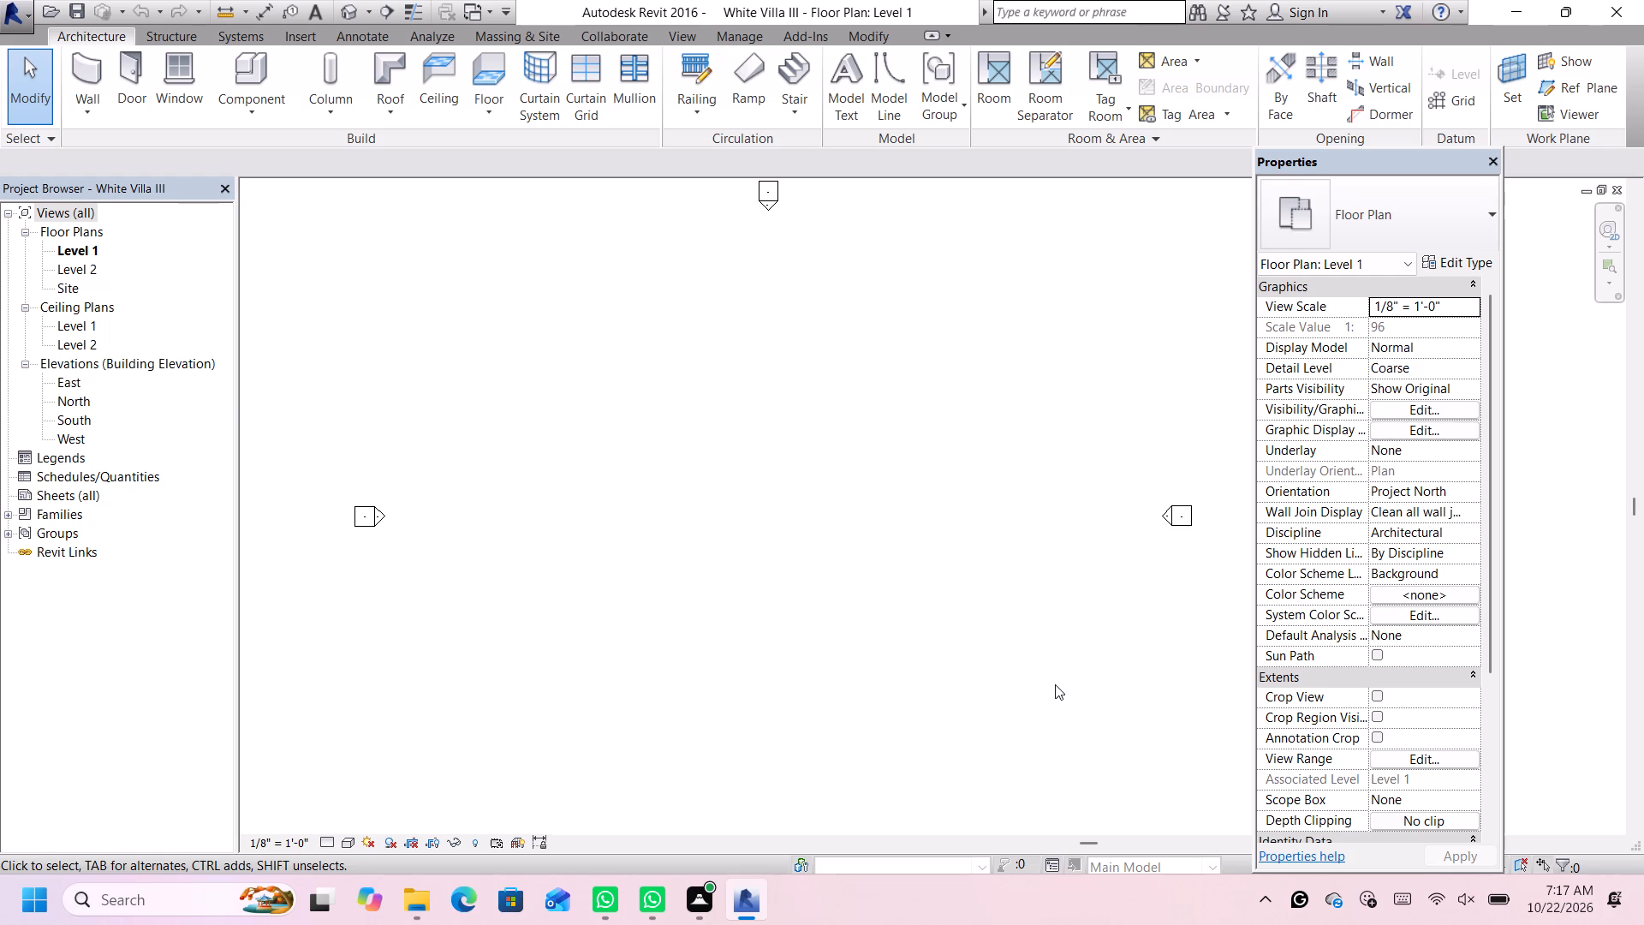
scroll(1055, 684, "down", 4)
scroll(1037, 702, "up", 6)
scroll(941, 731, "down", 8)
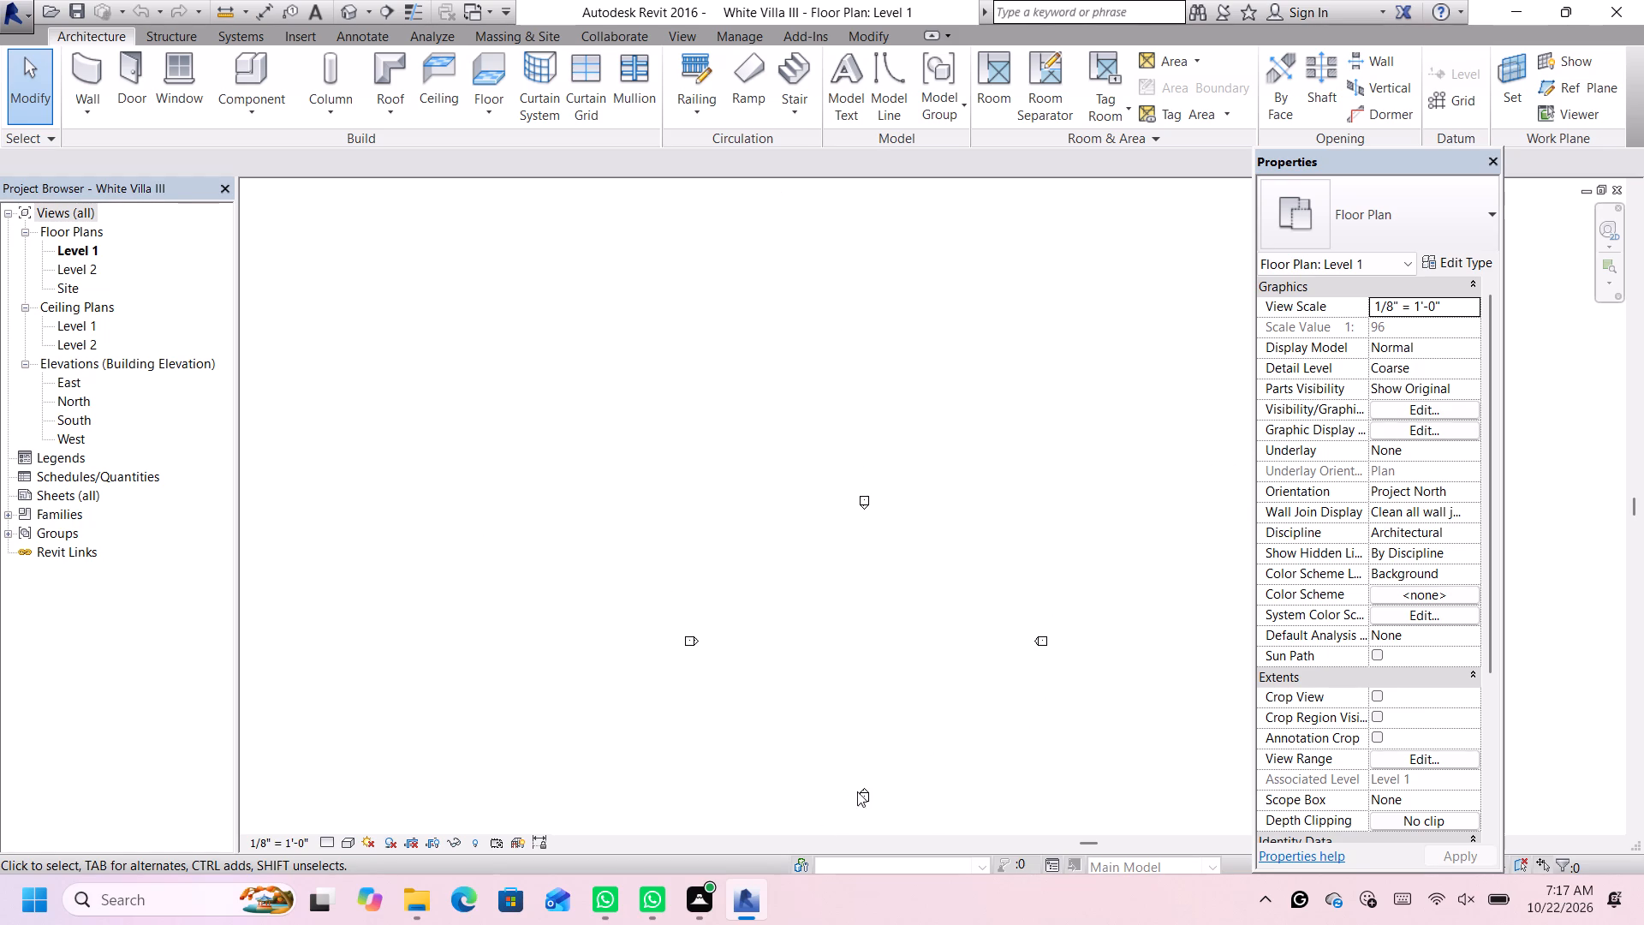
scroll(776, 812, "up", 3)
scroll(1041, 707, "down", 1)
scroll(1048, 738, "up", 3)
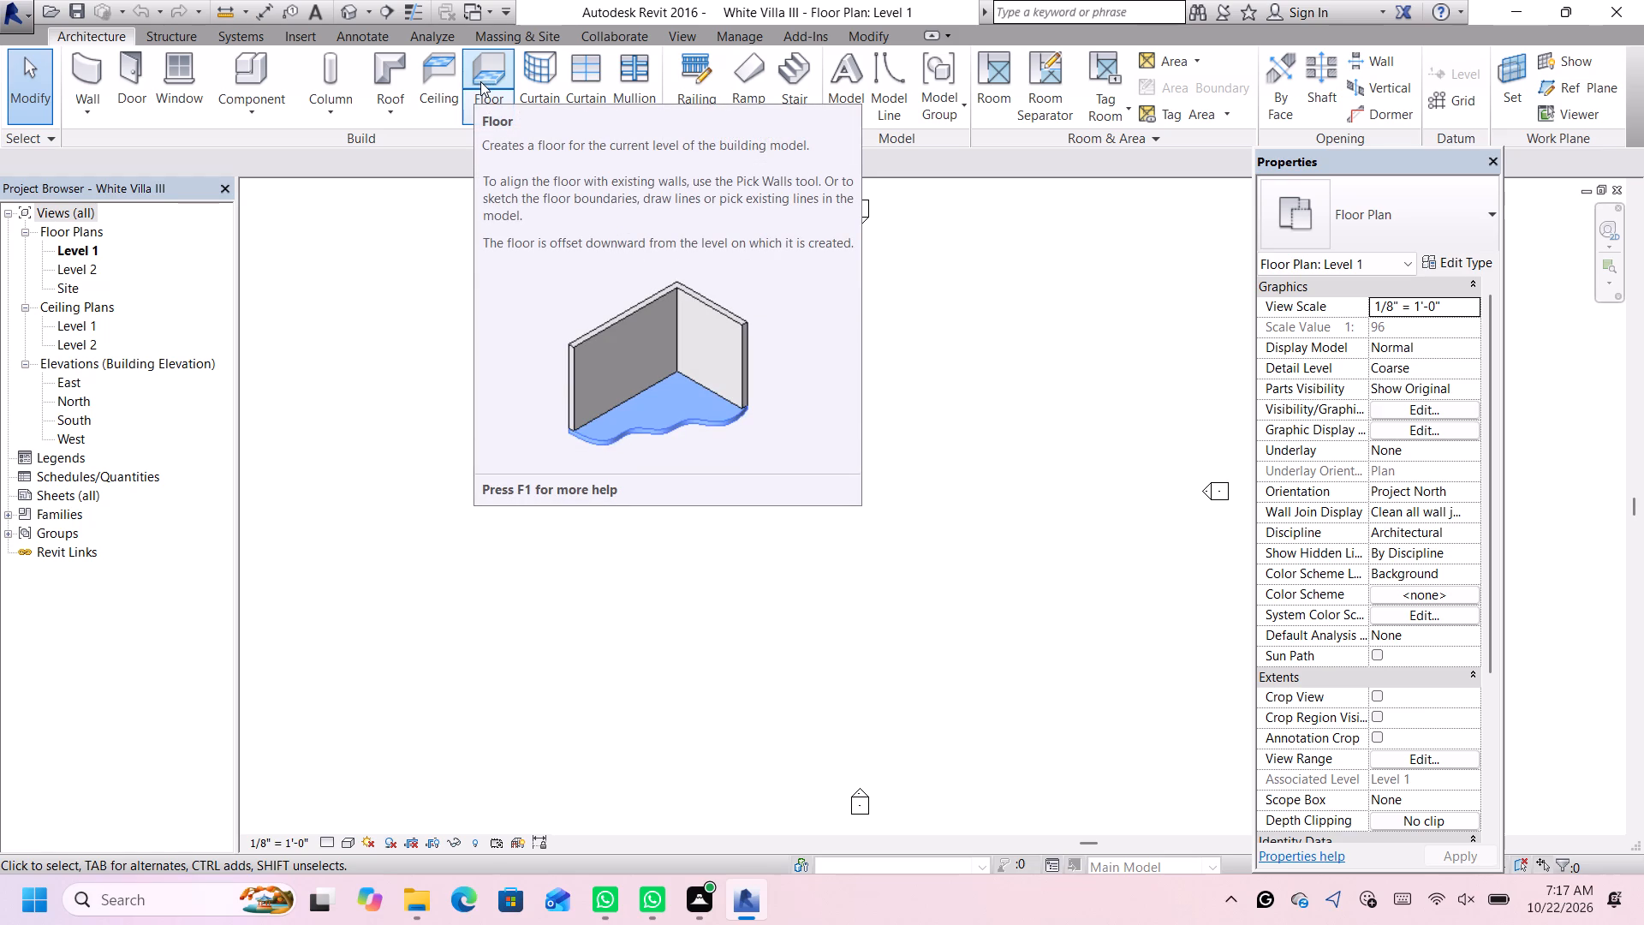
Create a Level 1 floor with a rectangular boundary about 100' by 64', centred between the elevation markers.
left_click(480, 83)
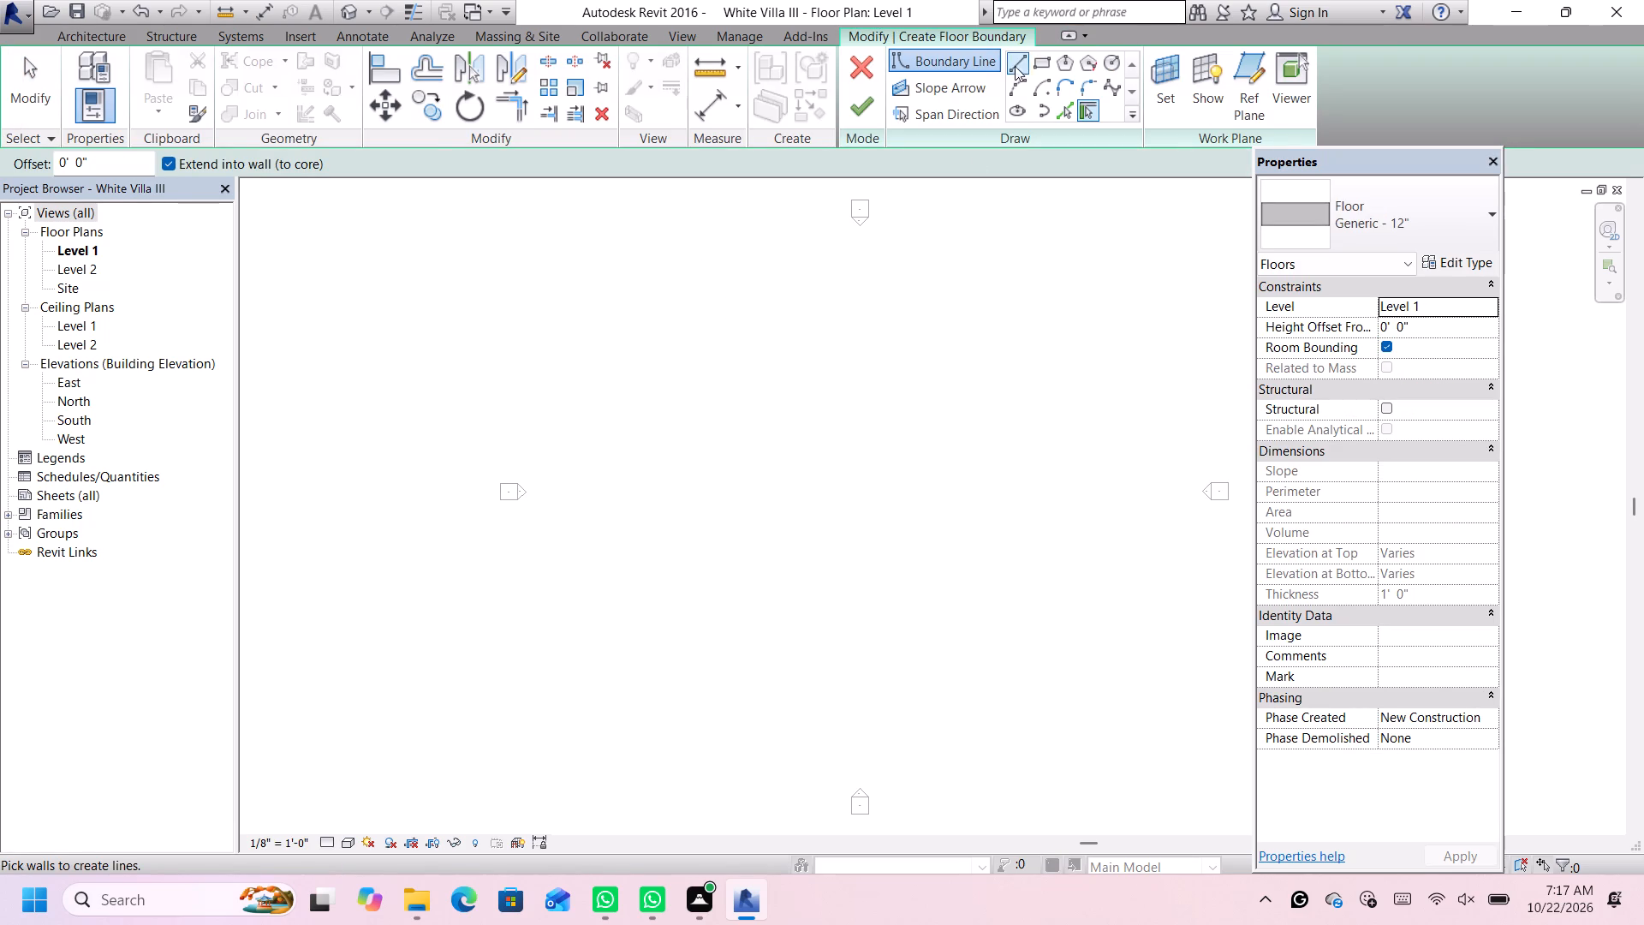
left_click(1033, 56)
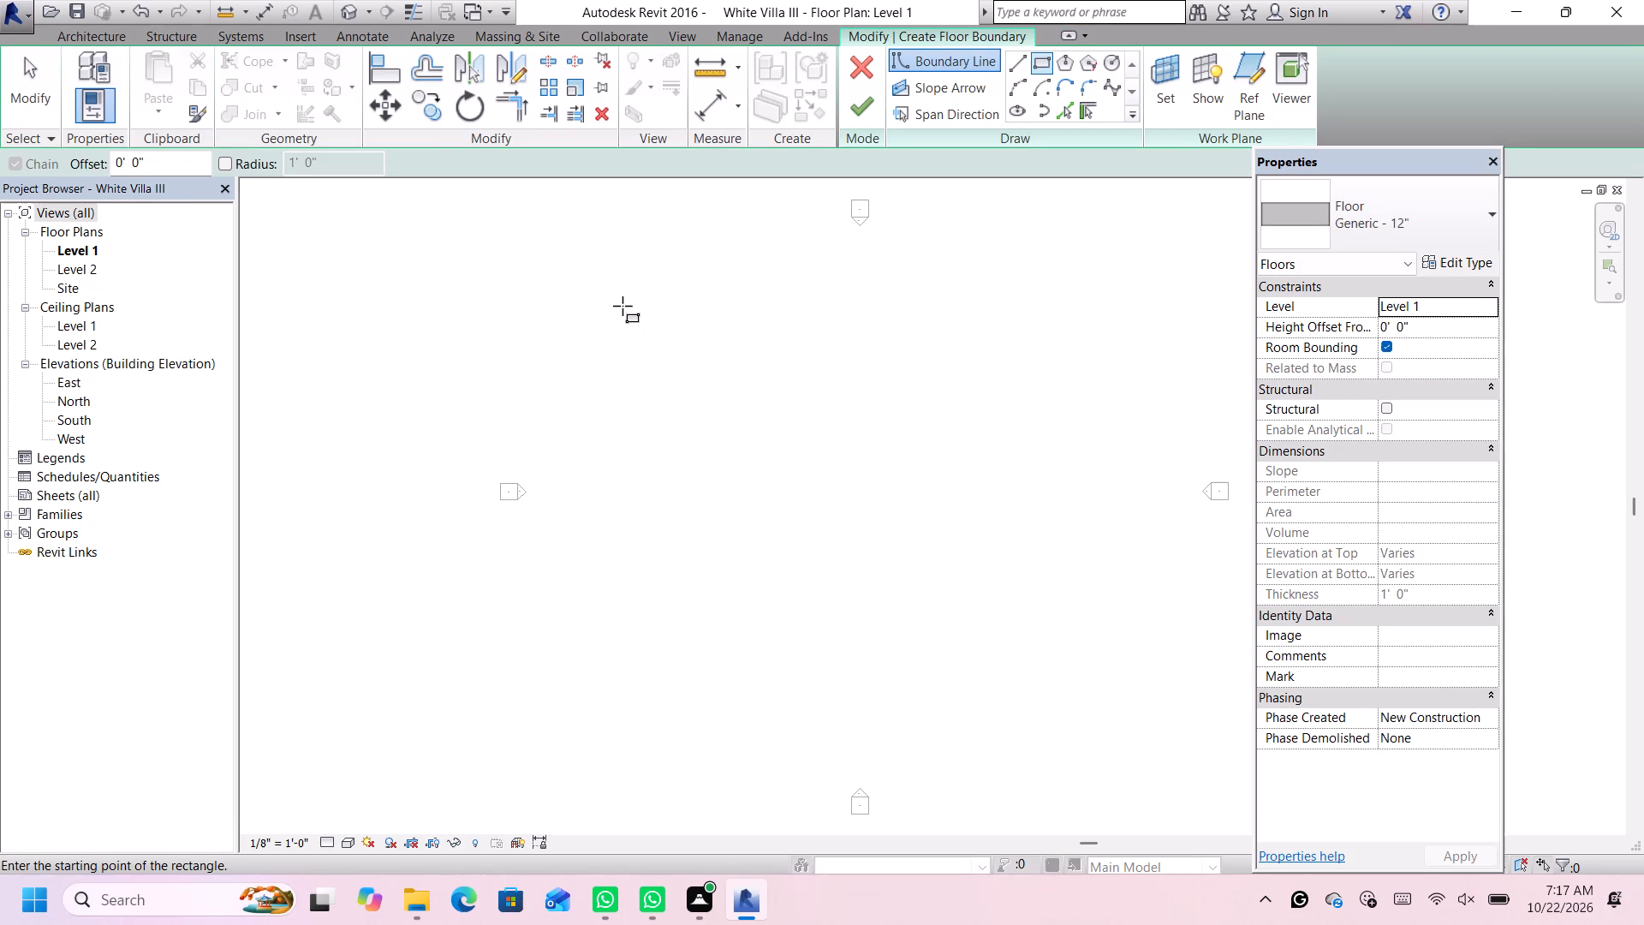
left_click(620, 282)
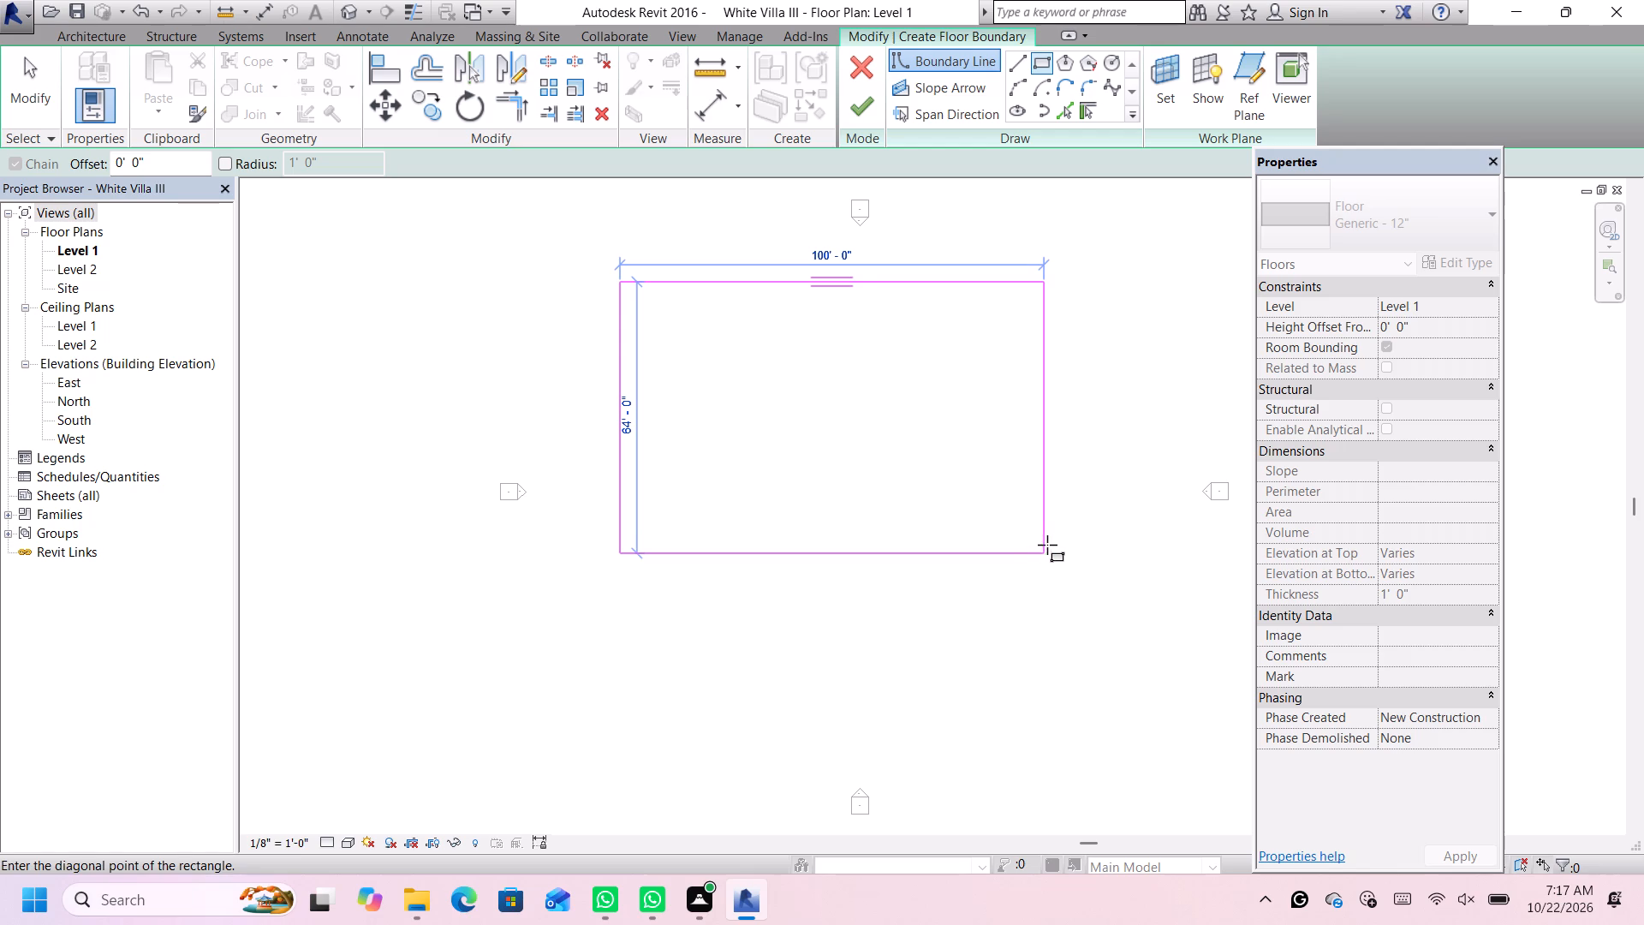
left_click(1051, 546)
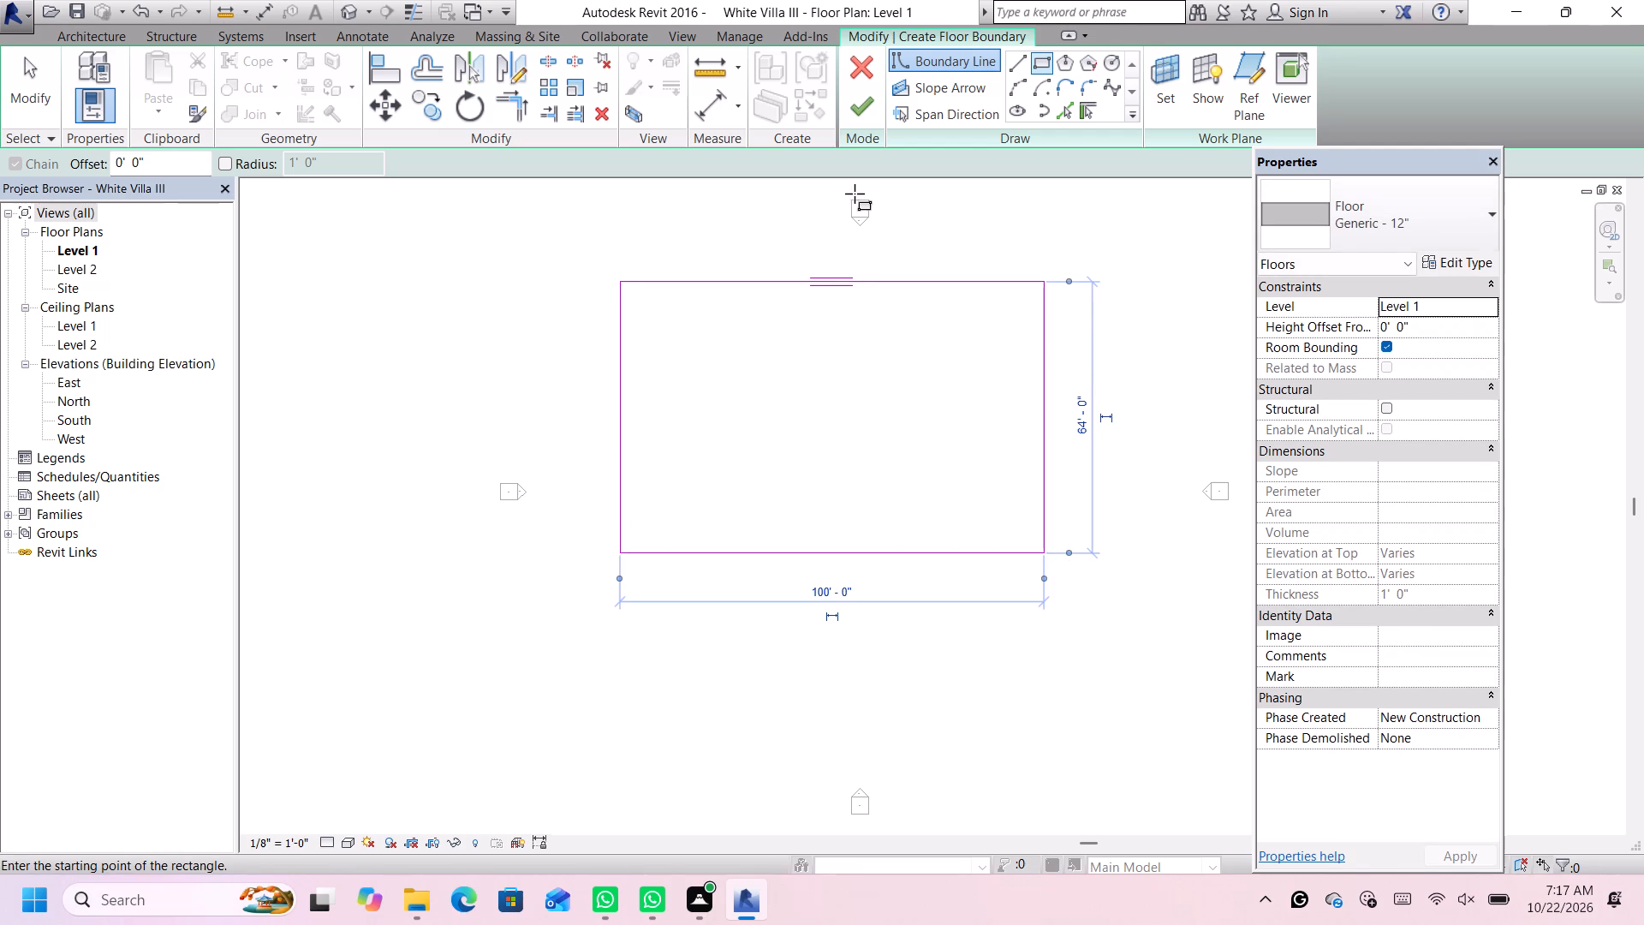
left_click(858, 113)
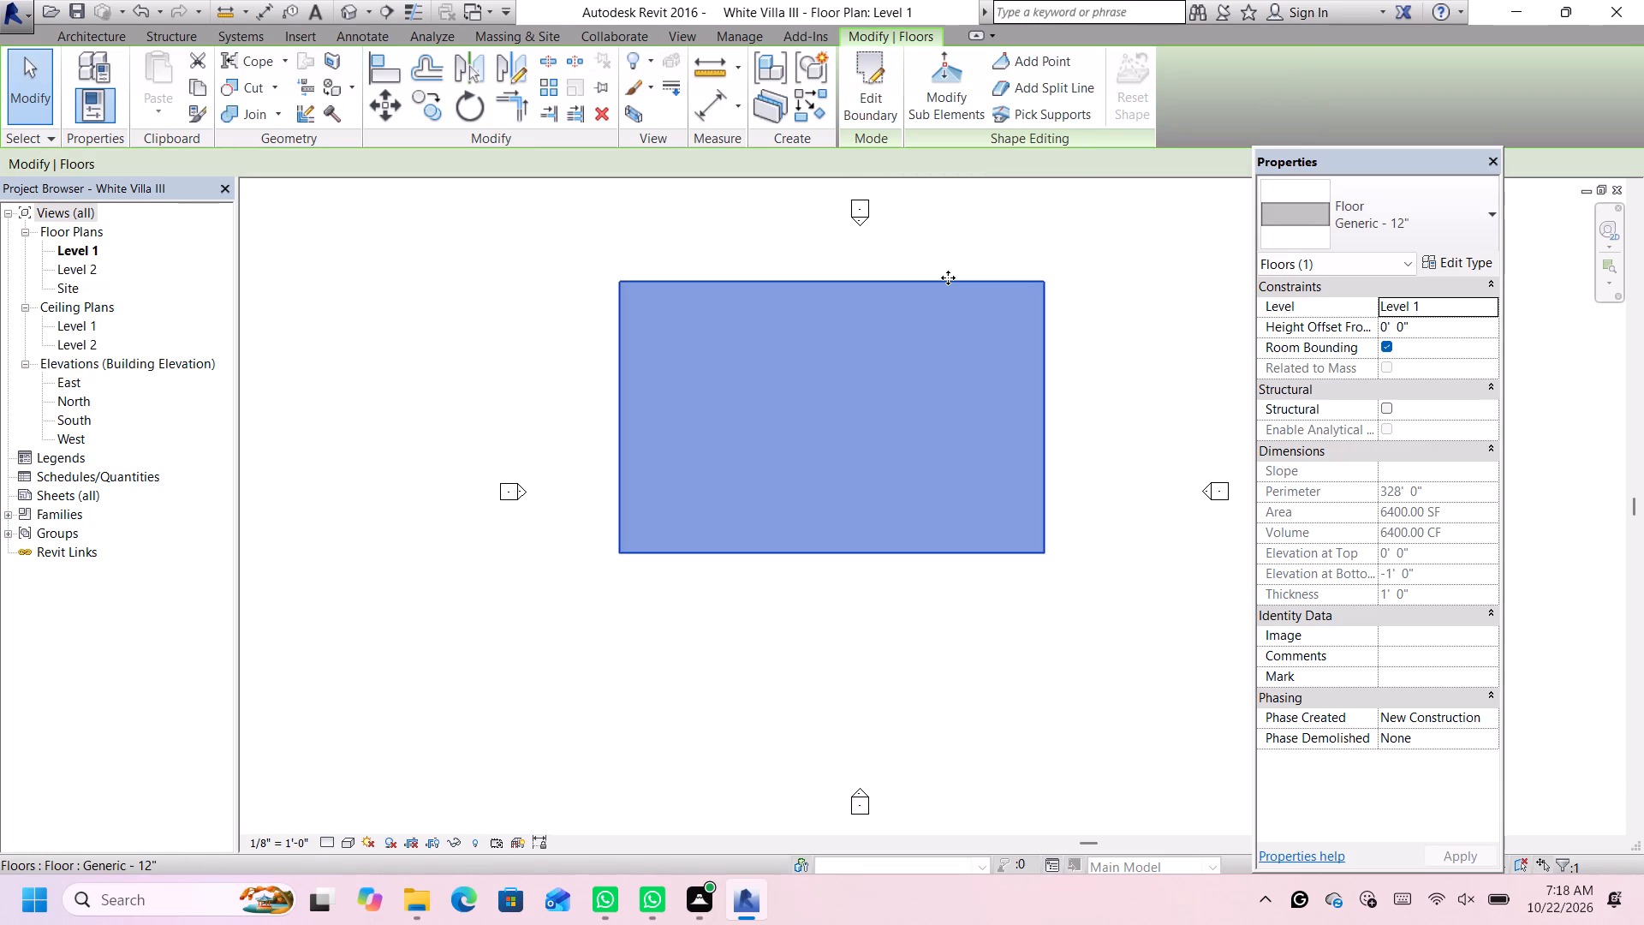
Edit the floor boundary to set the rectangle's short dimension to 60' by moving its upper edge, and finish the sketch.
double_click(947, 284)
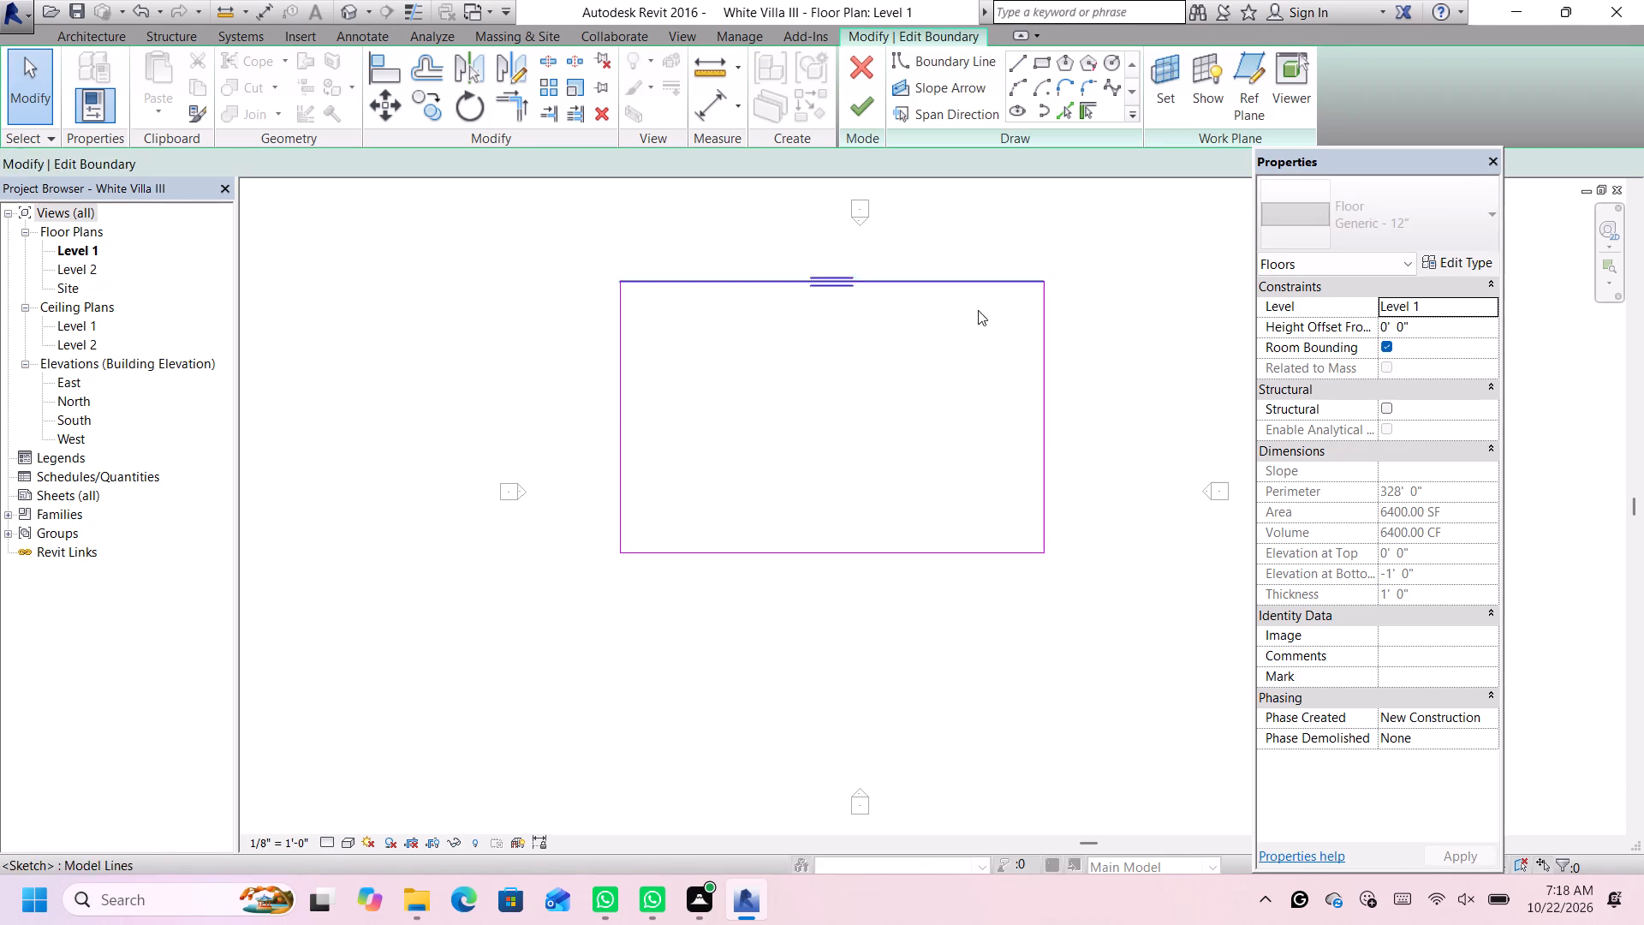
left_click(1009, 276)
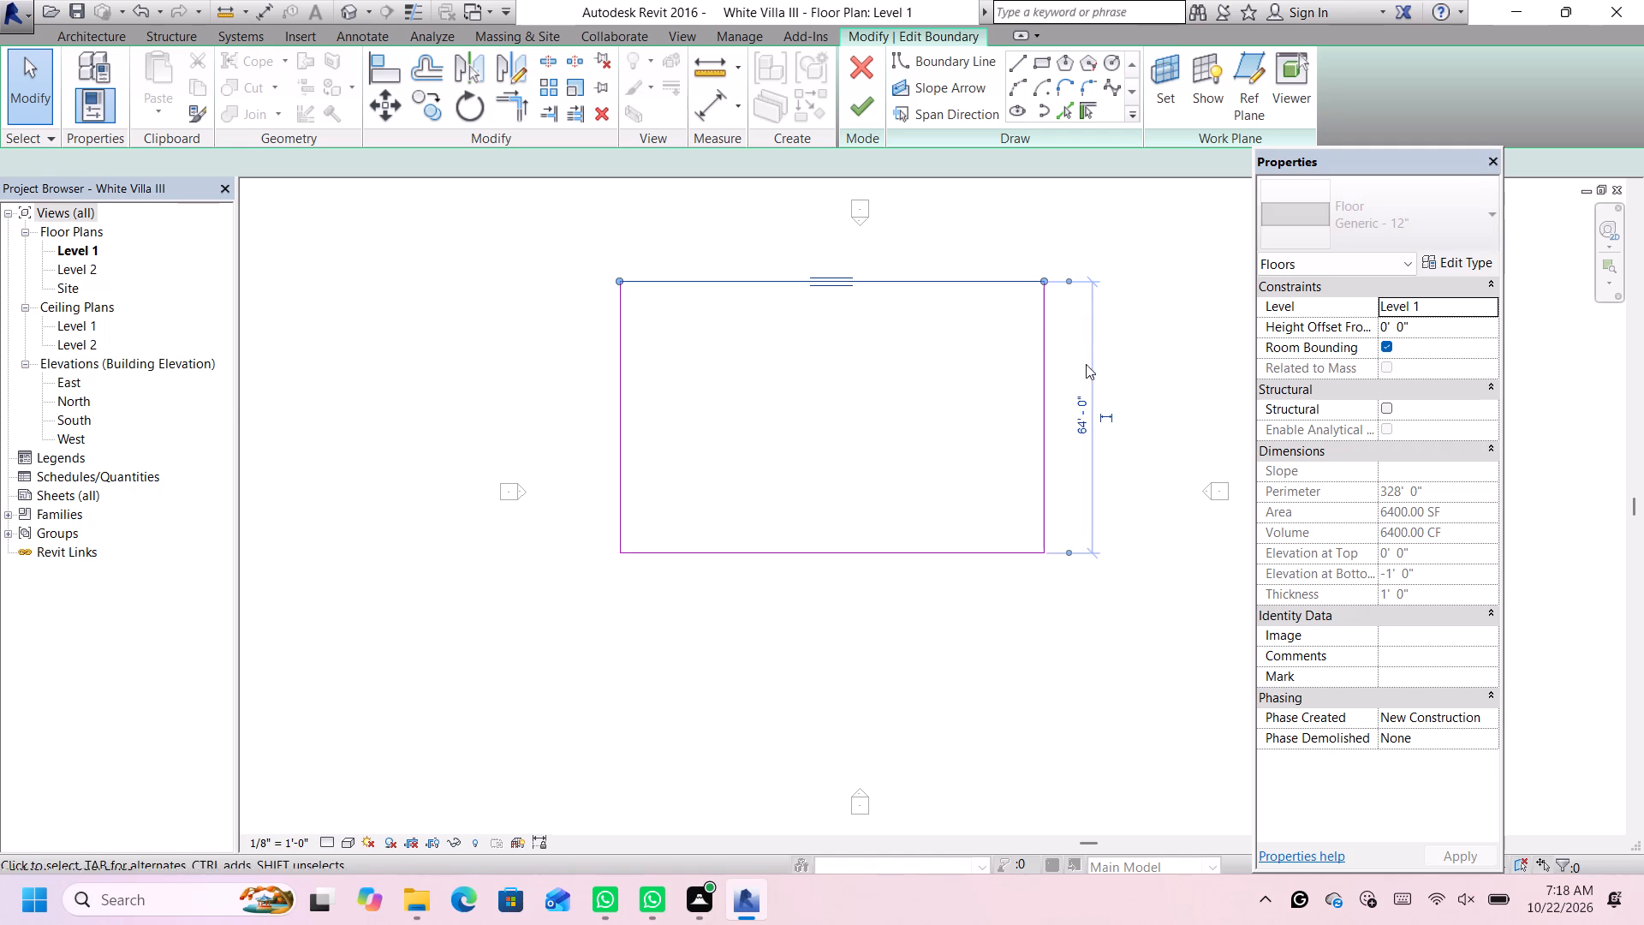
left_click(1079, 414)
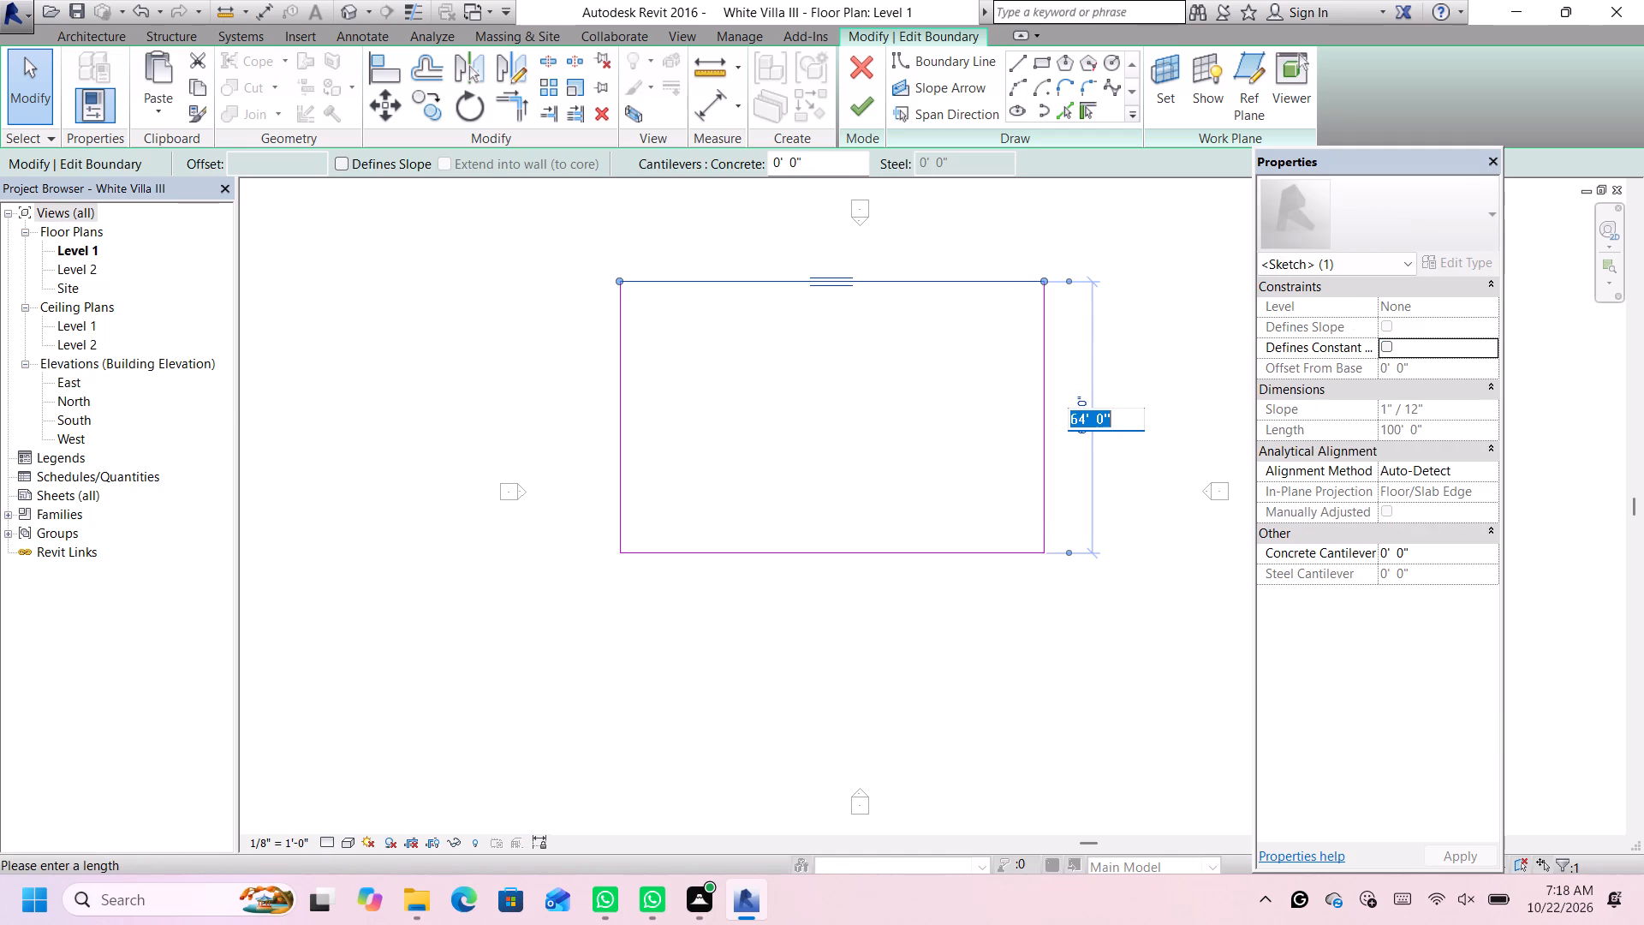
type("60'")
key("Return")
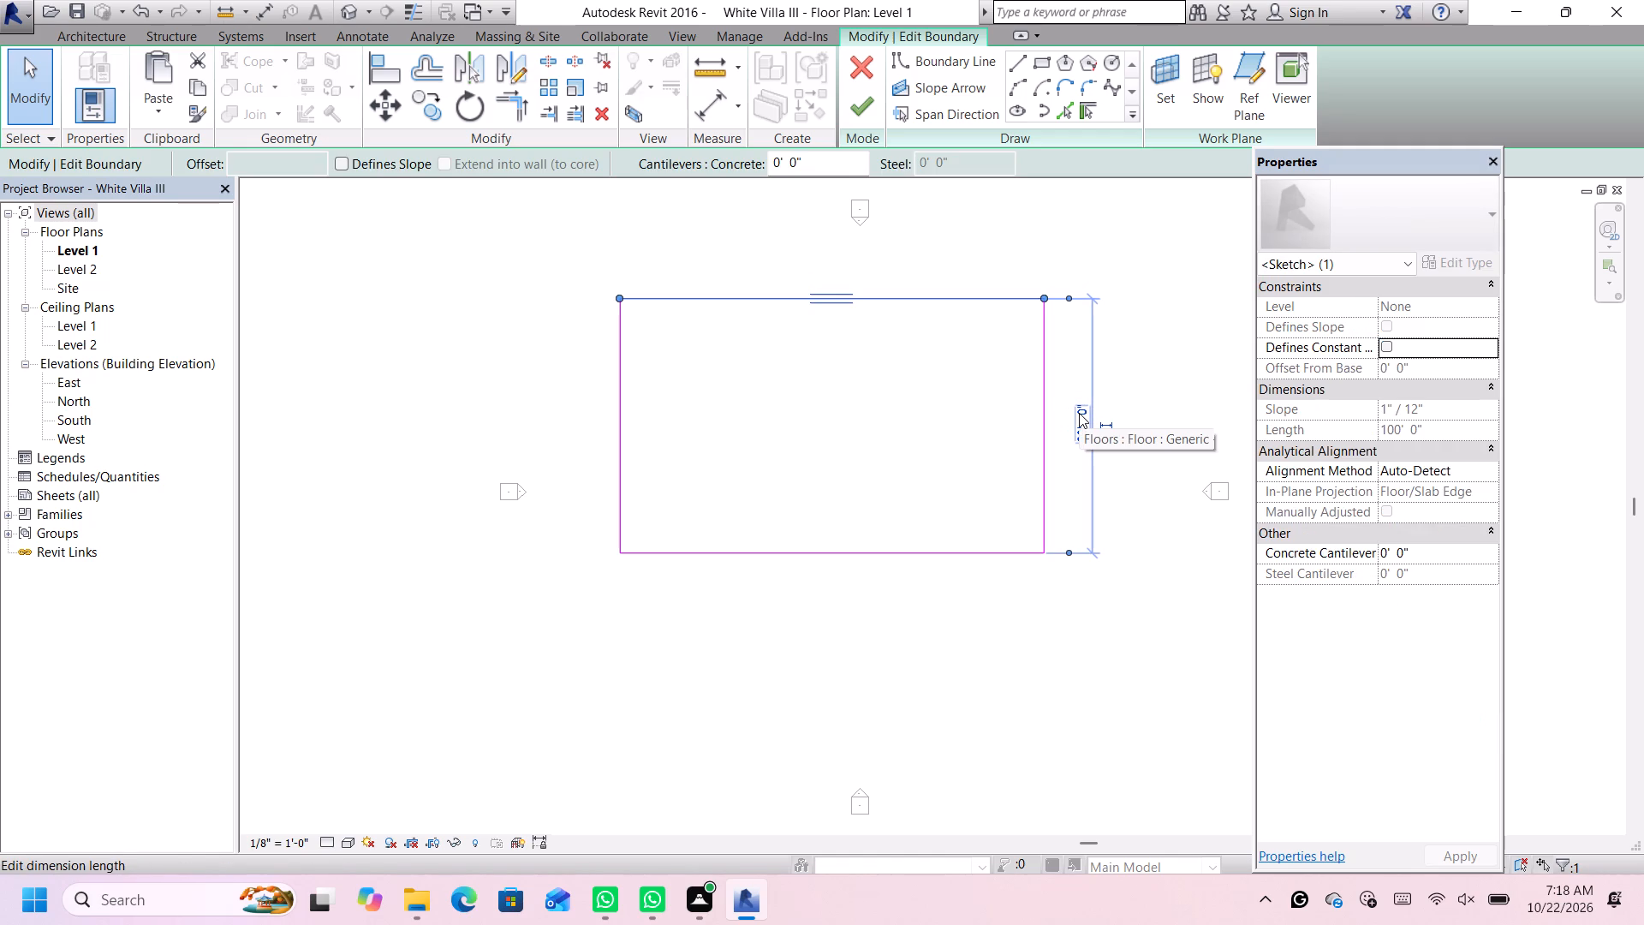
left_click(873, 110)
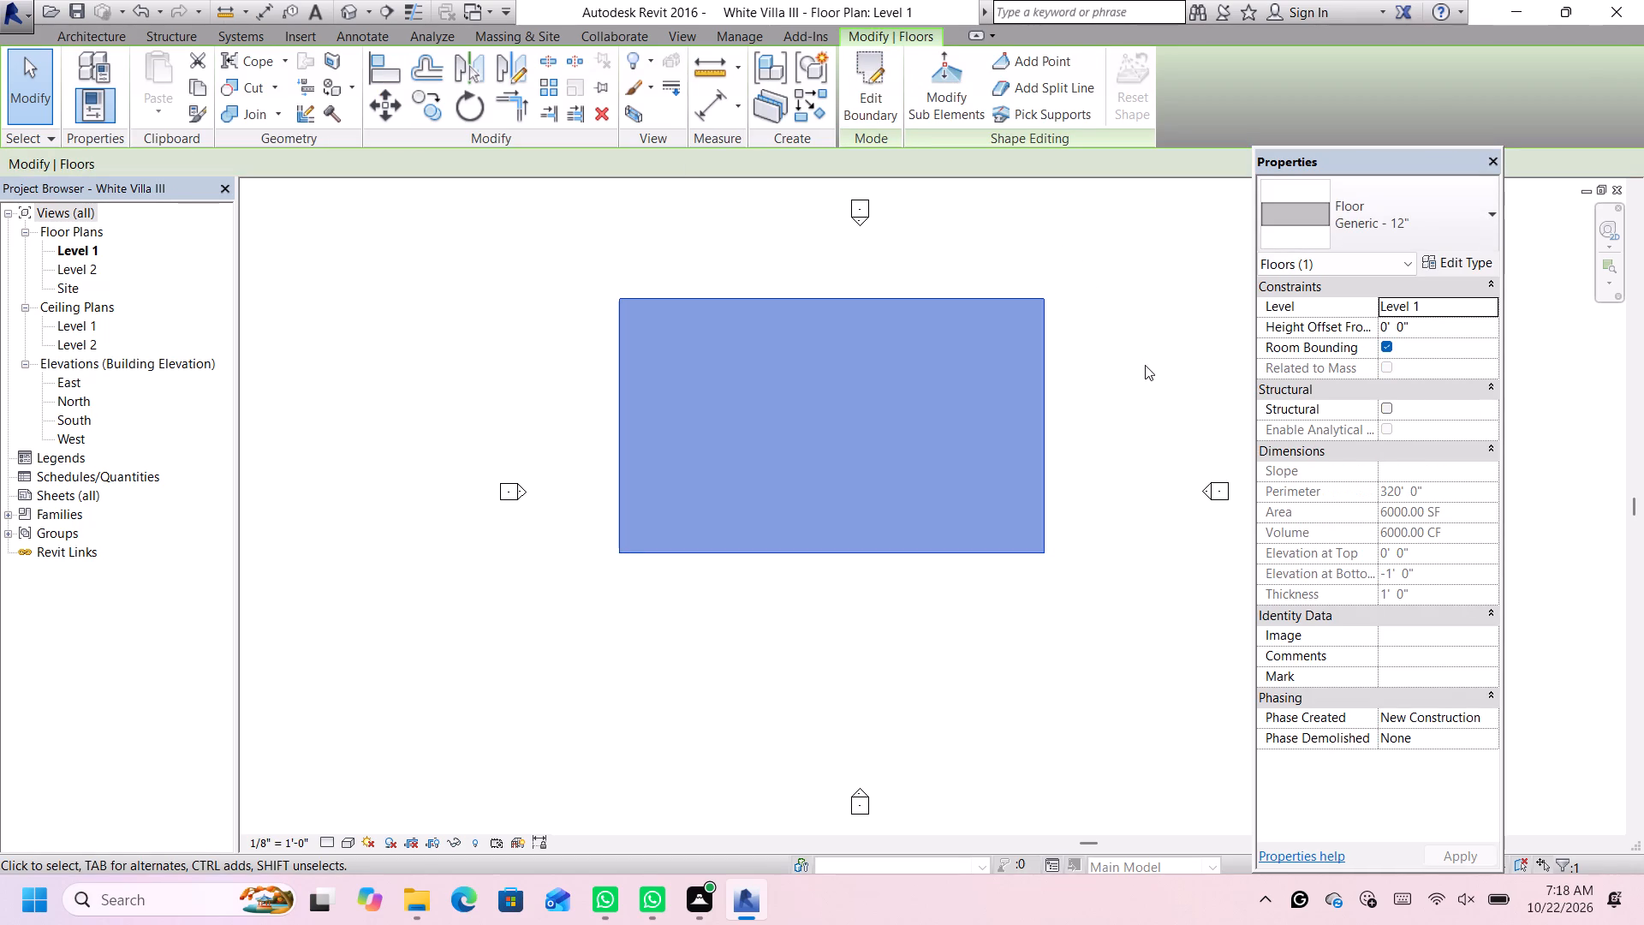
Duplicate the floor's type under the name Generic - 2".
left_click(1464, 260)
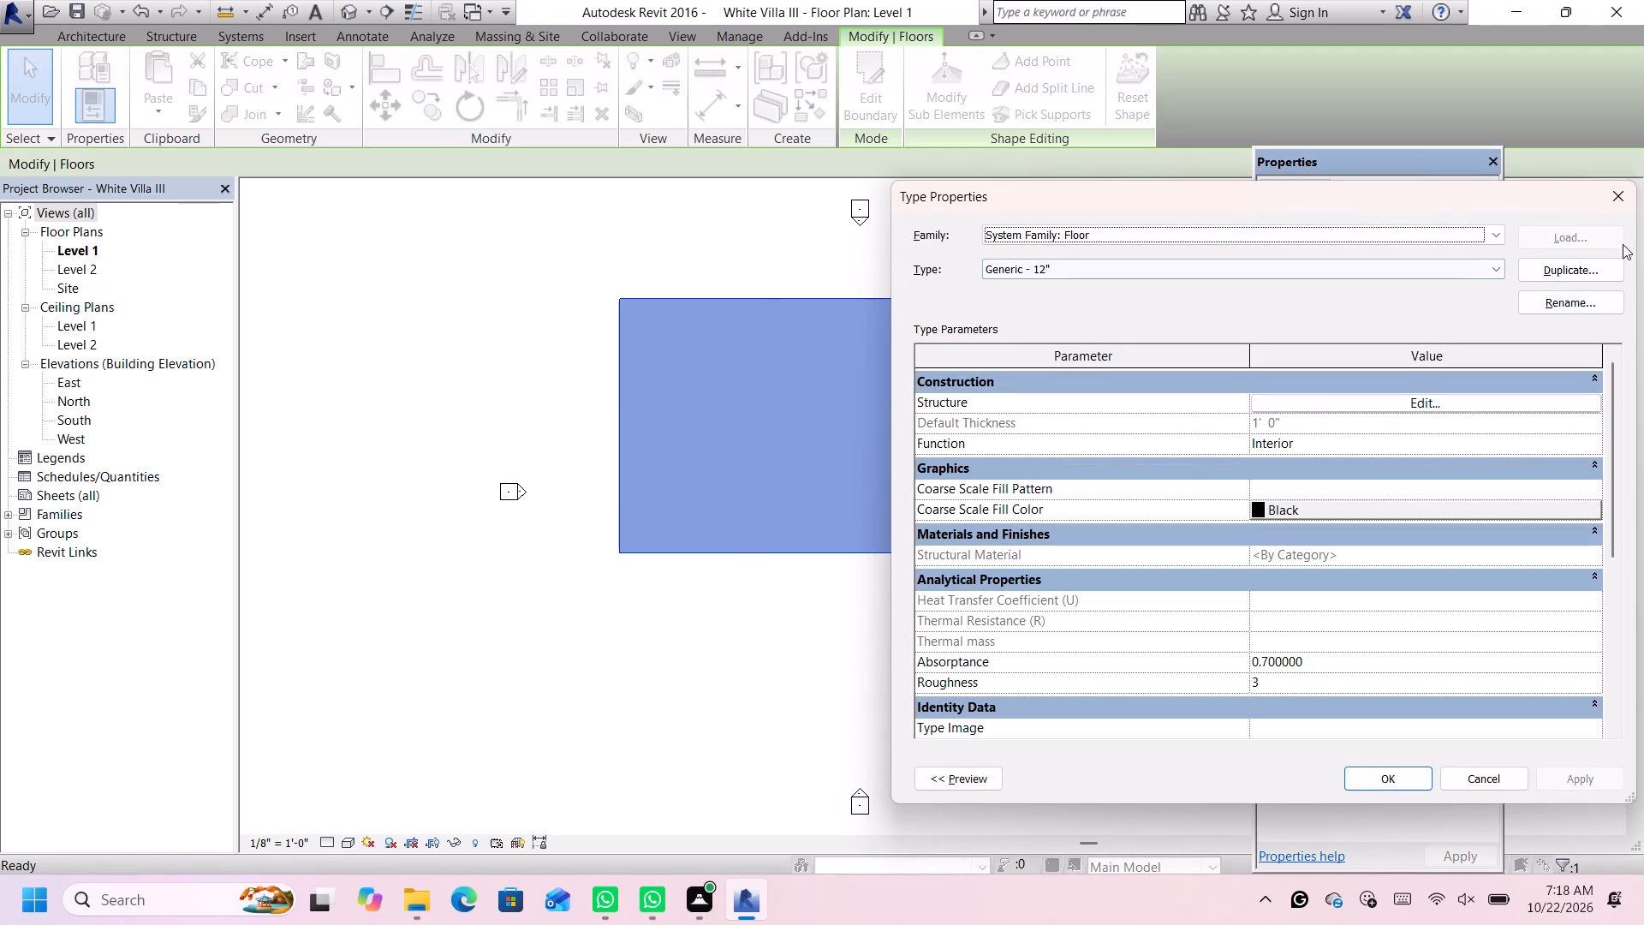
left_click(1585, 273)
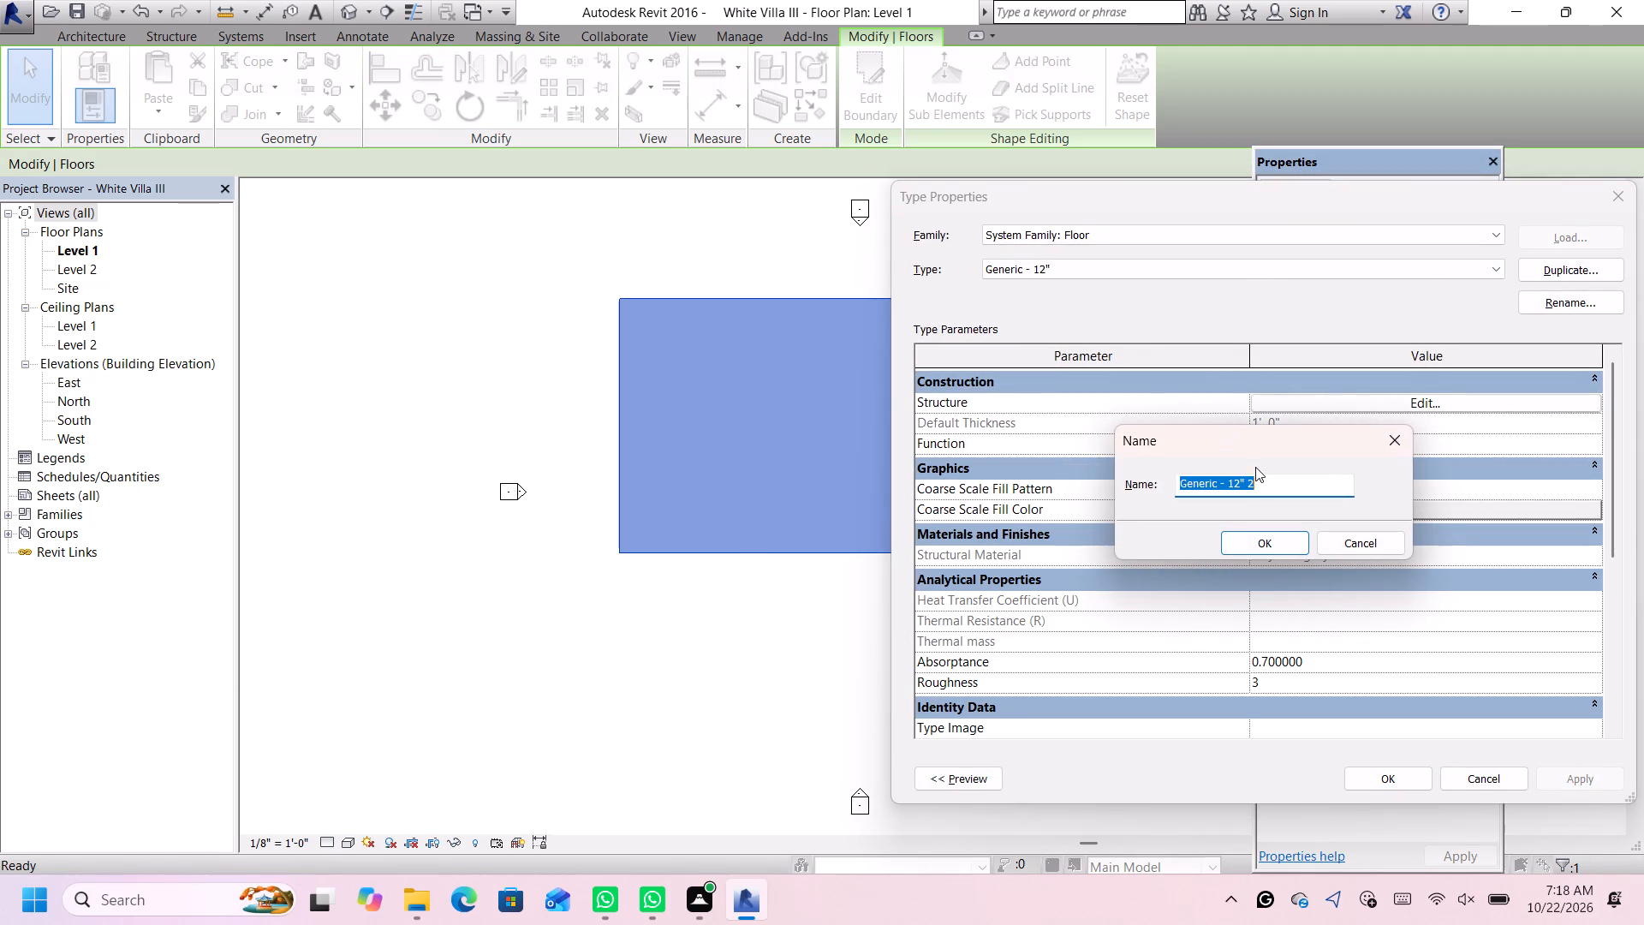
left_click(1291, 486)
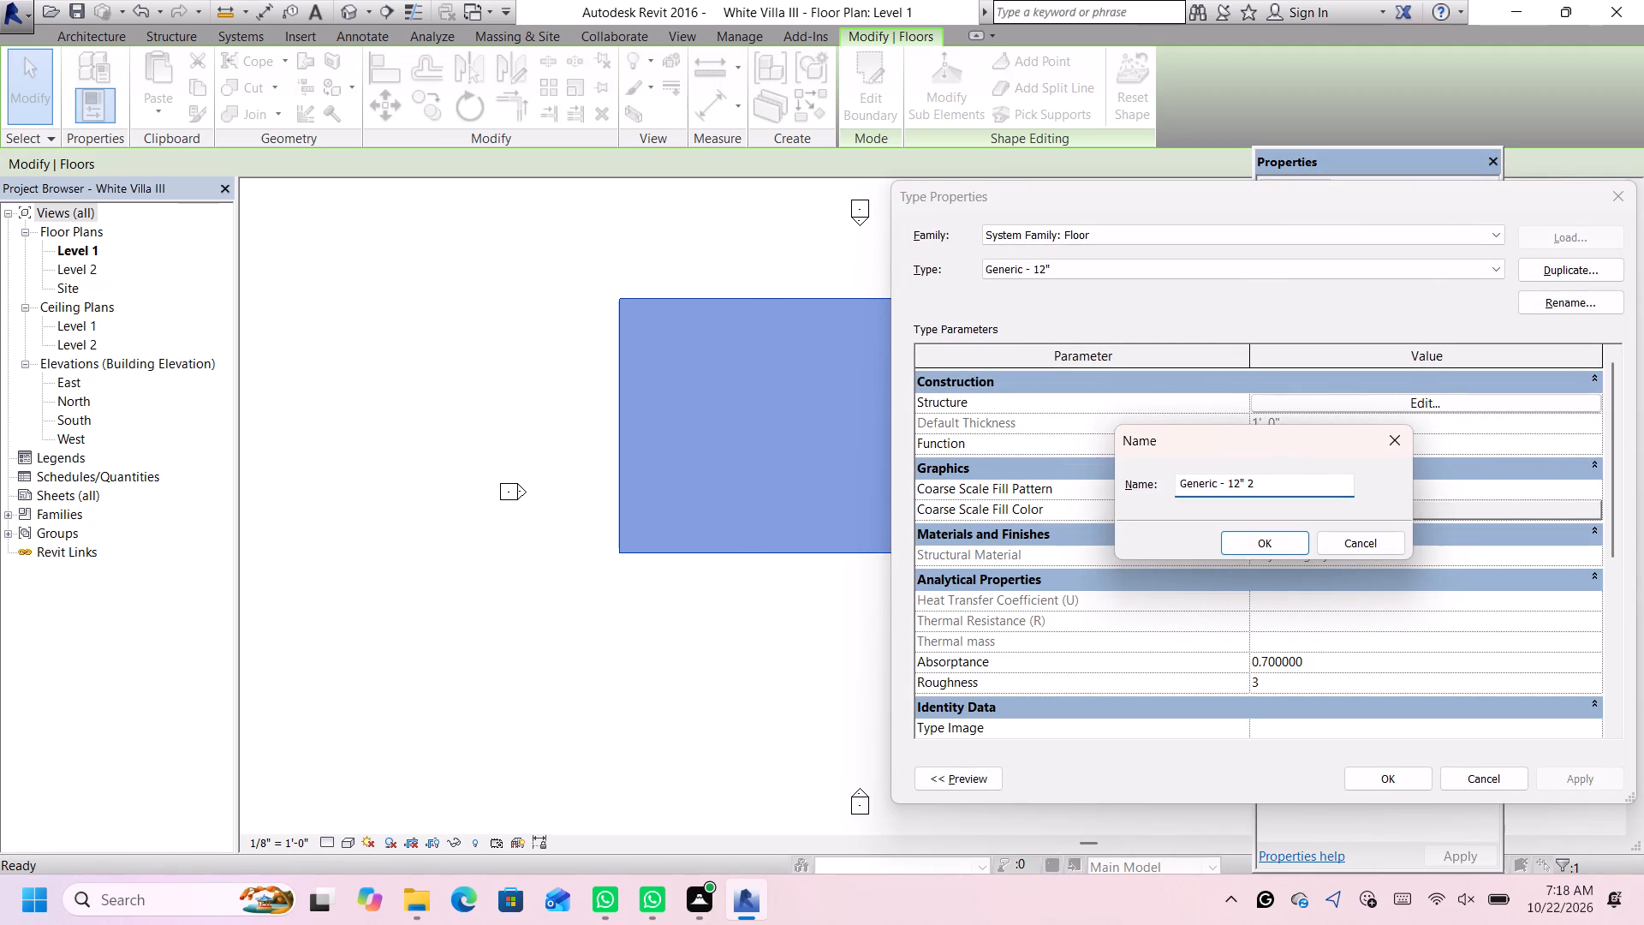
key("BackSpace")
key("BackSpace")
key("BackSpace")
key("BackSpace")
key("BackSpace")
key("1")
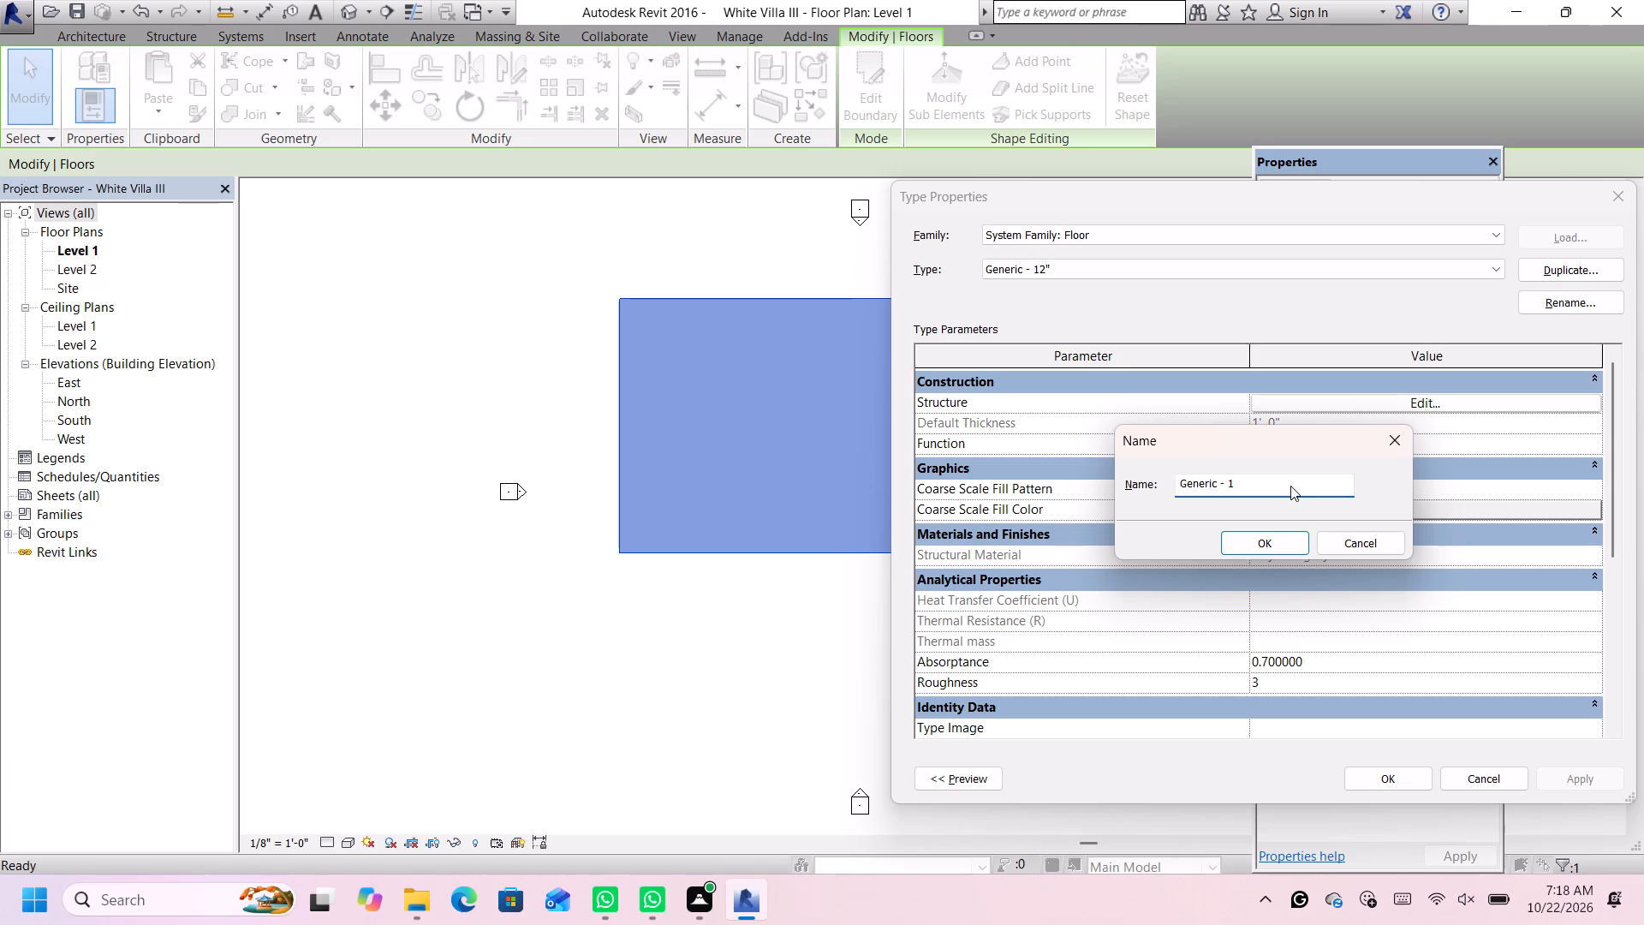
key("BackSpace")
key("2")
key("shift+quotedbl")
left_click(1270, 540)
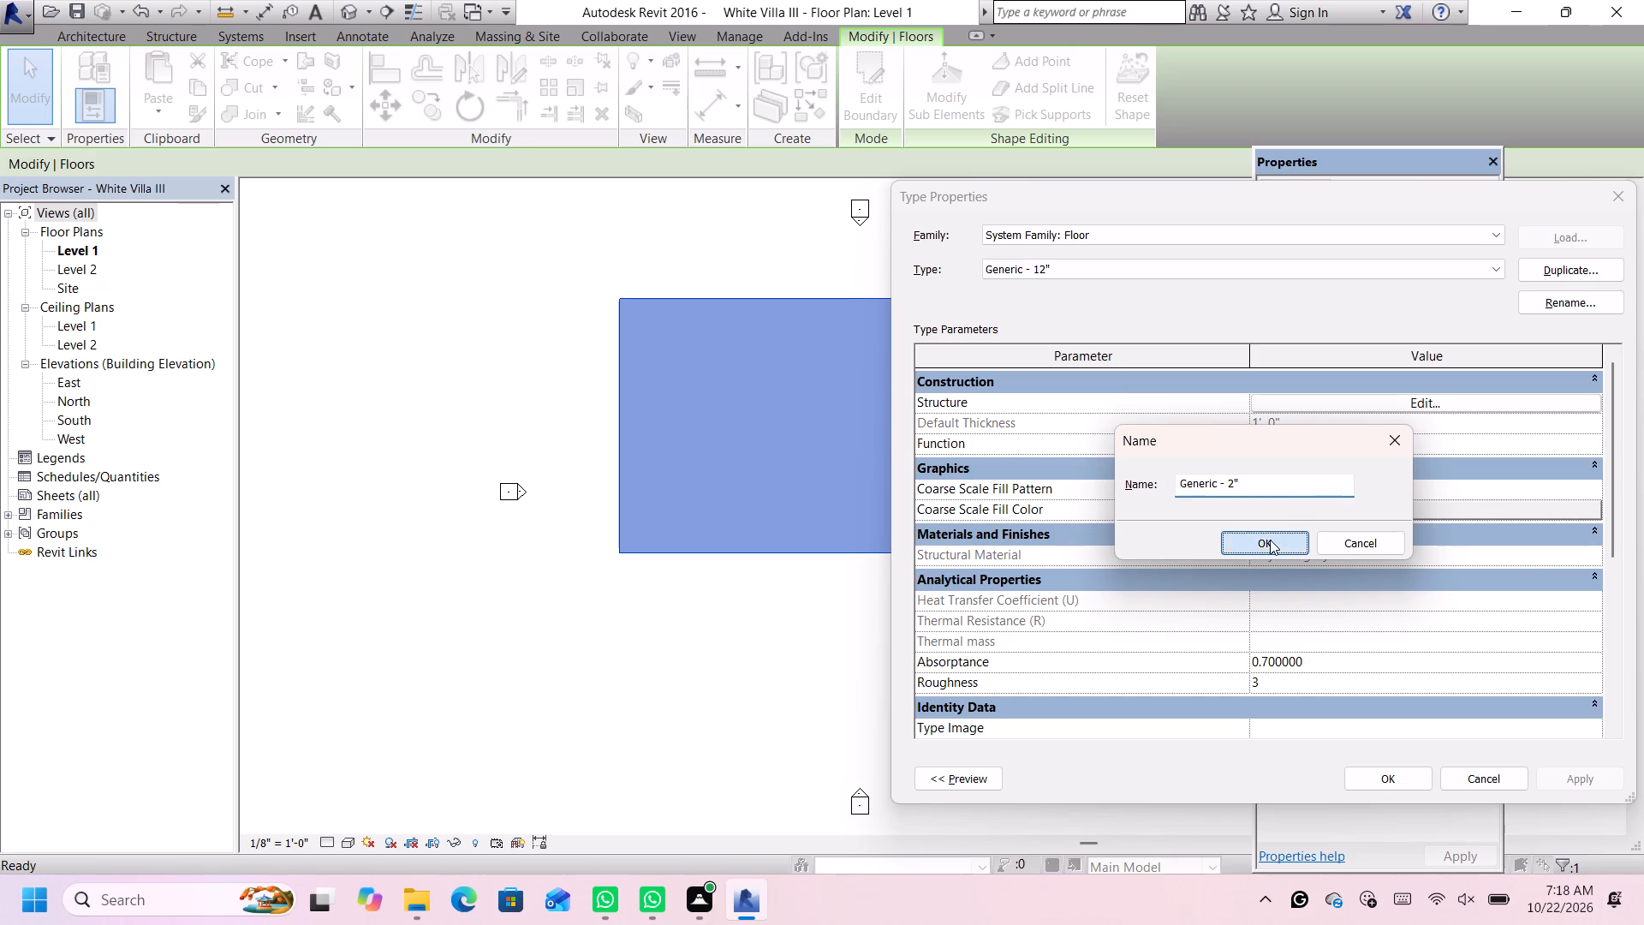
Set the thickness of the Structure [1] layer in the new floor type's assembly to 2".
left_click(1414, 397)
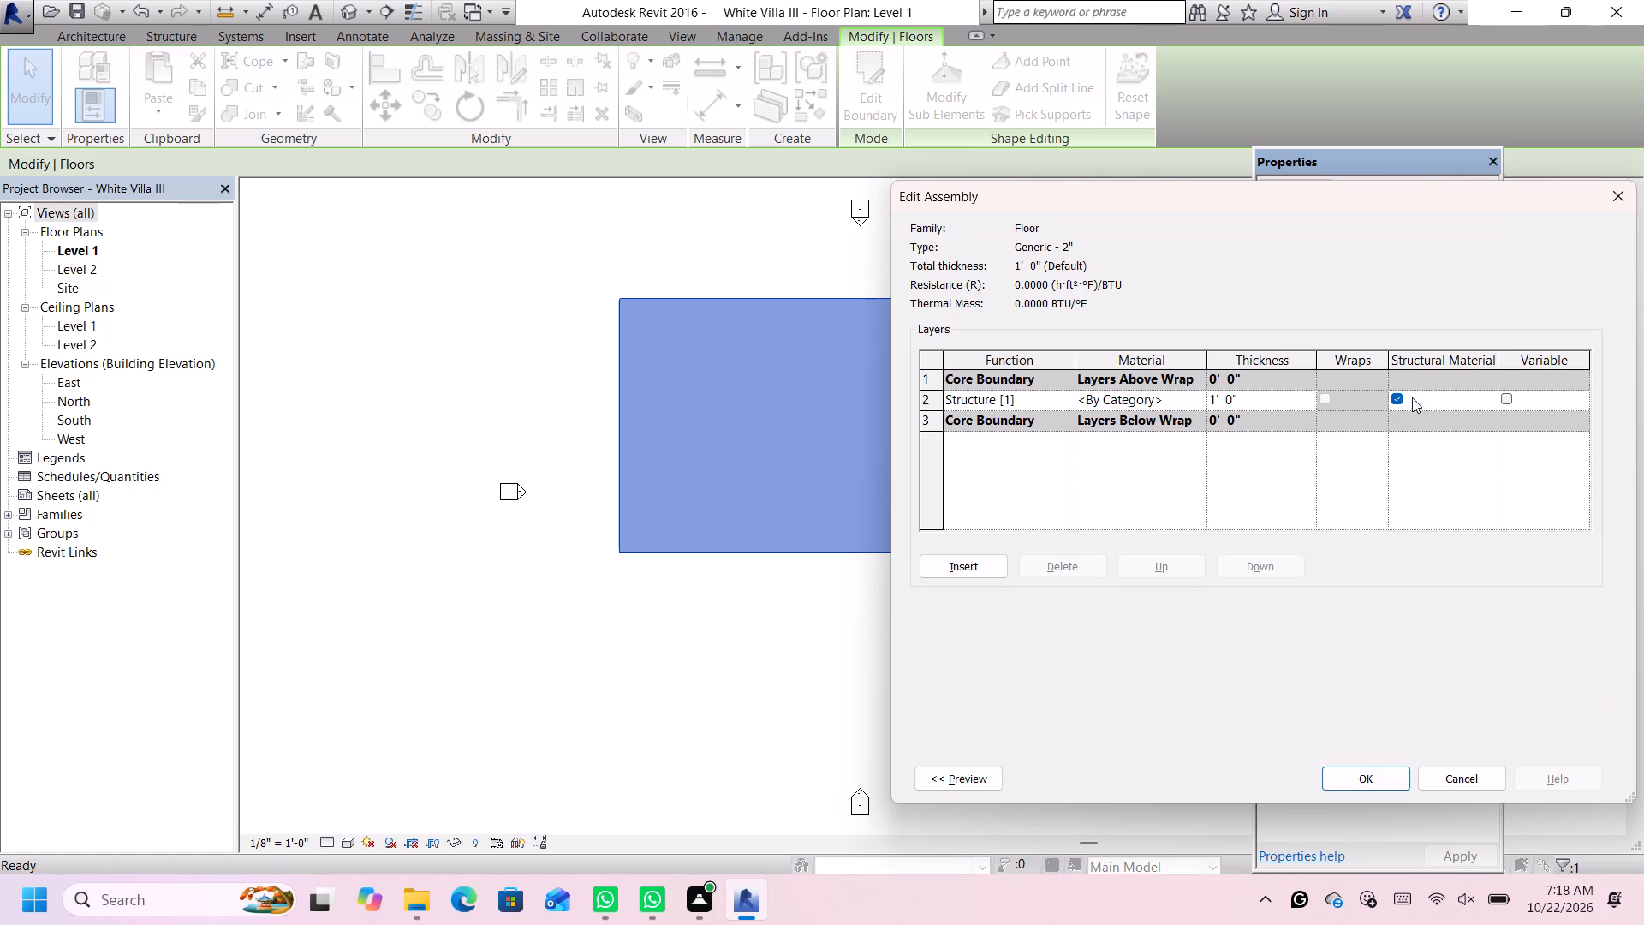
left_click(1280, 397)
key("BackSpace")
key("2")
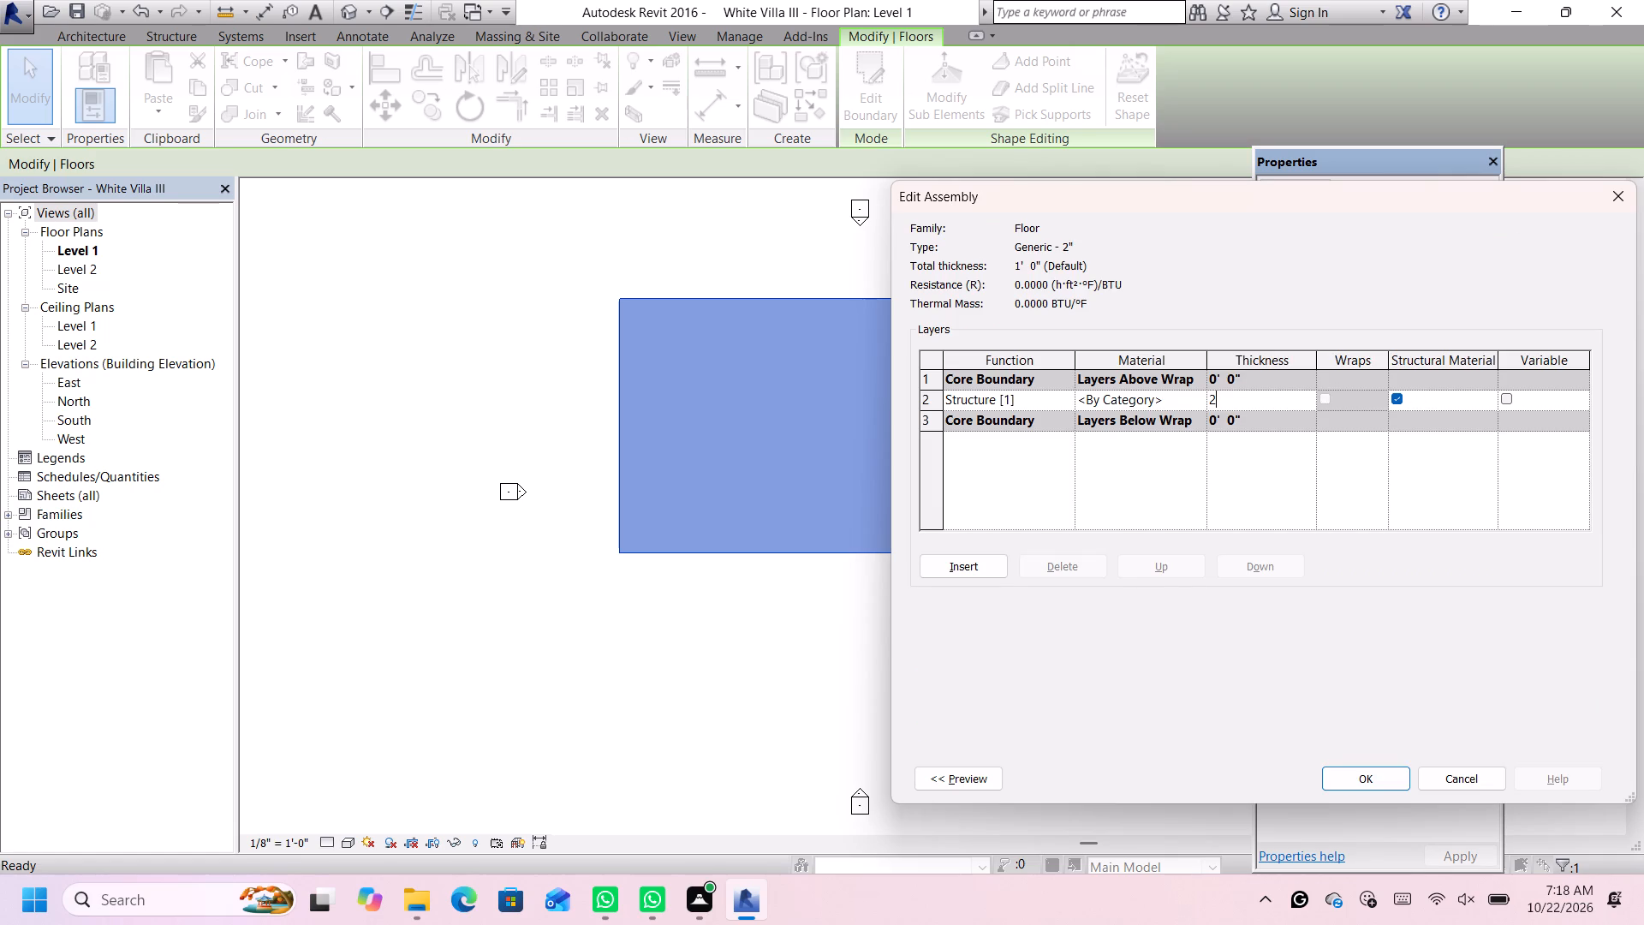
key("shift+quotedbl")
key("Return")
Assign the Damp-proofing material to the Structure [1] layer.
left_click(1196, 394)
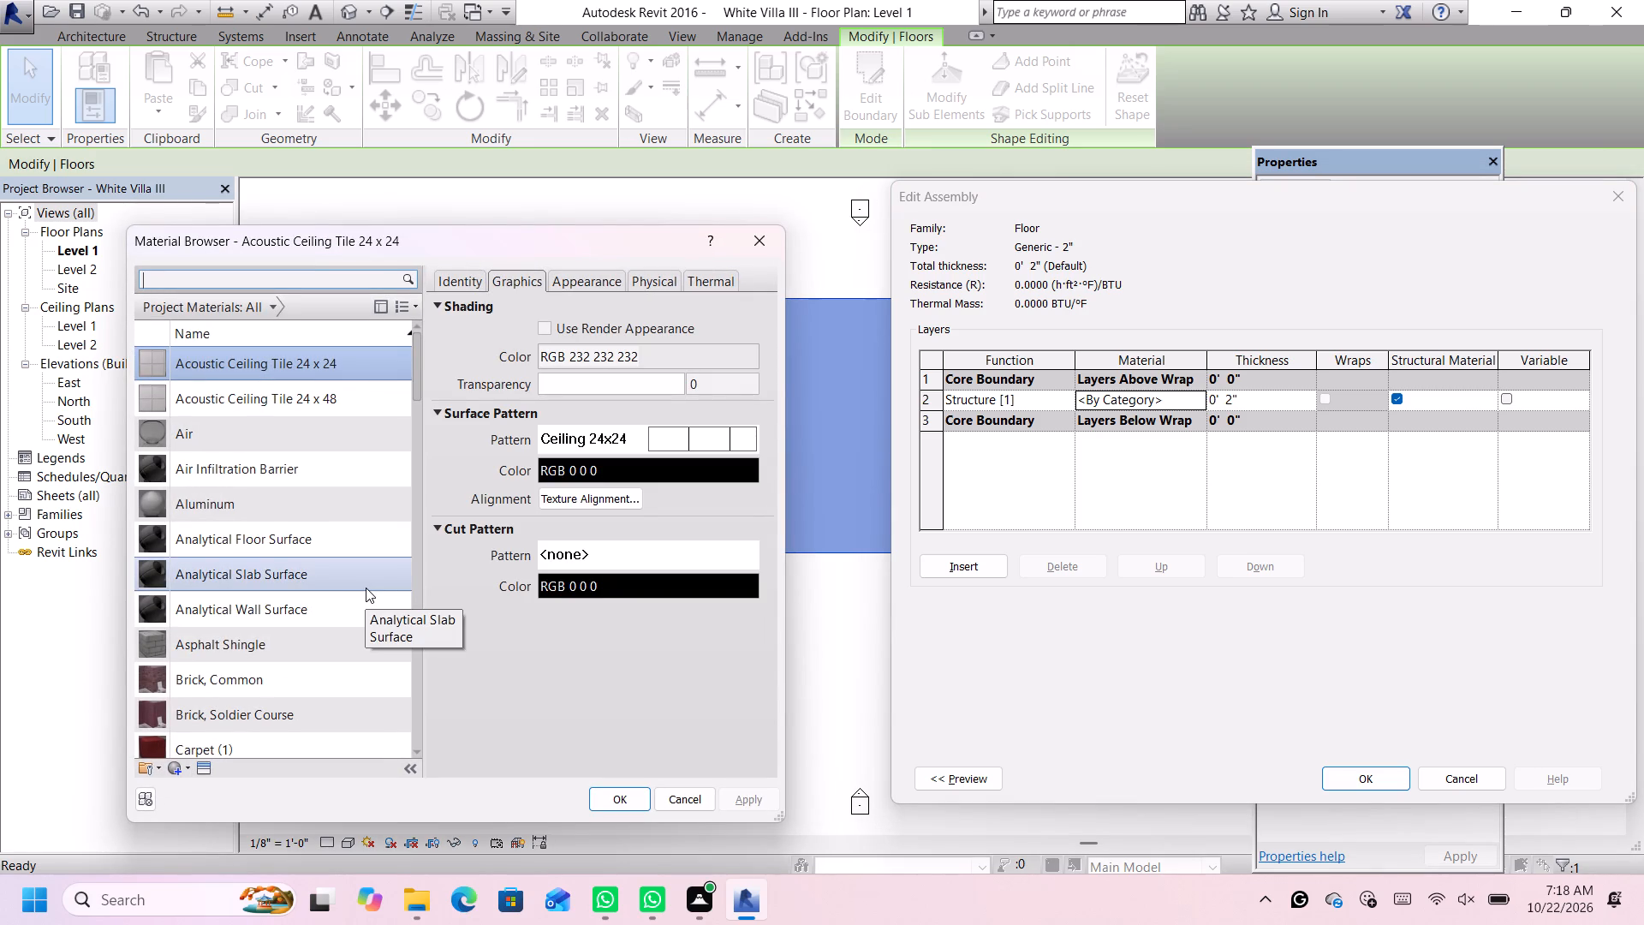
scroll(307, 671, "down", 3)
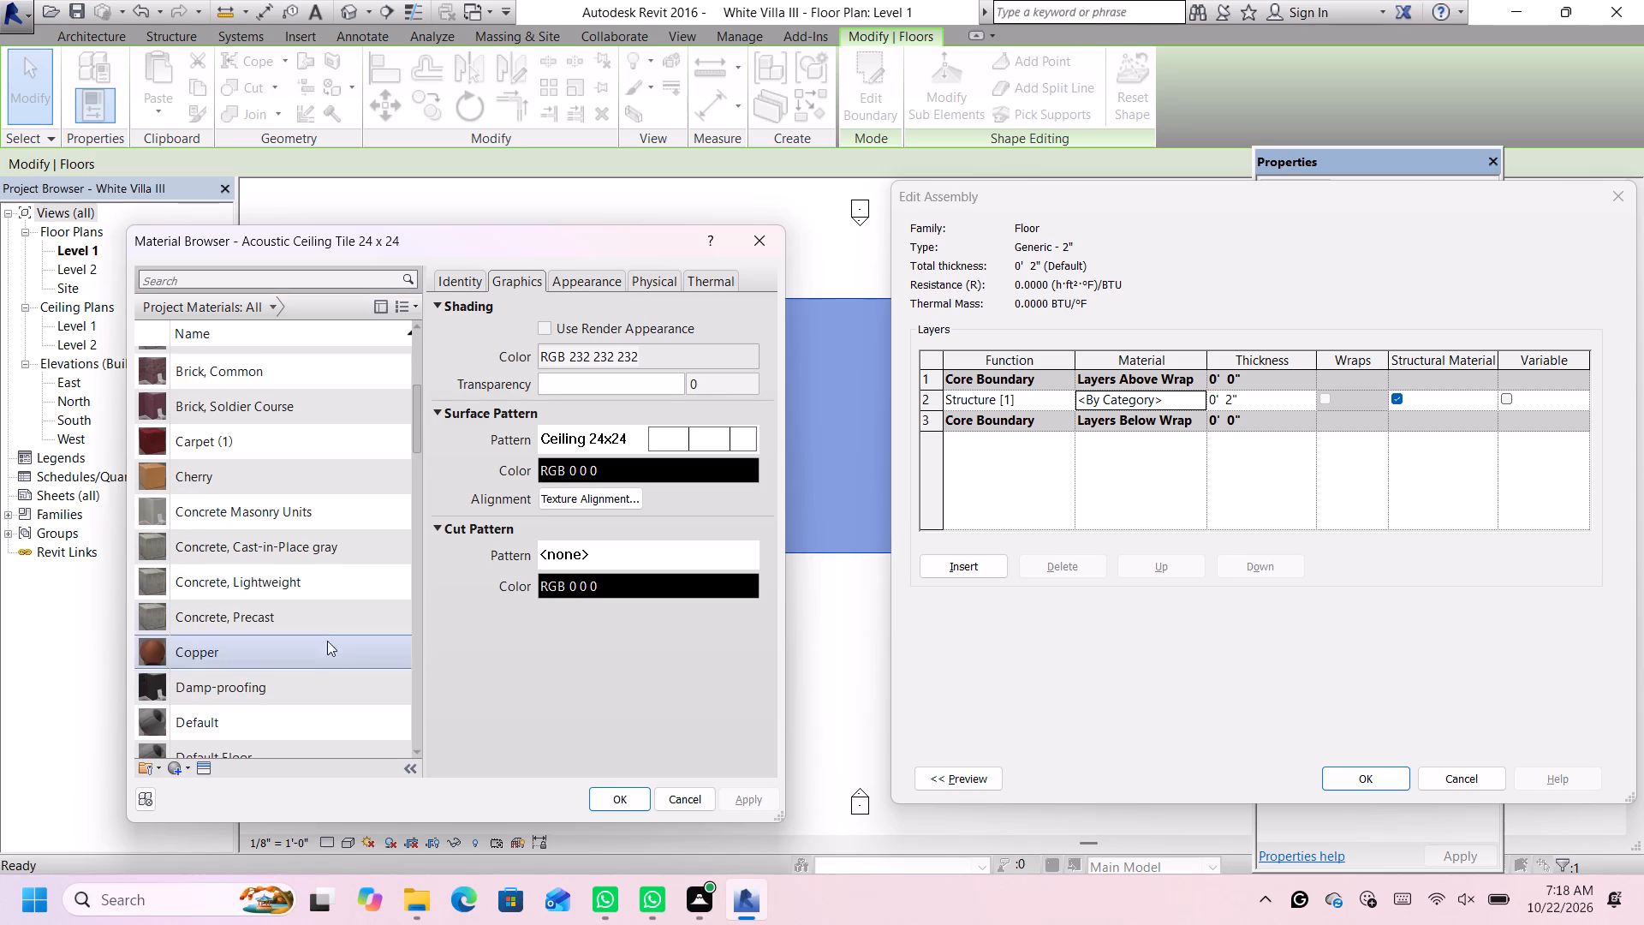
scroll(352, 499, "down", 1)
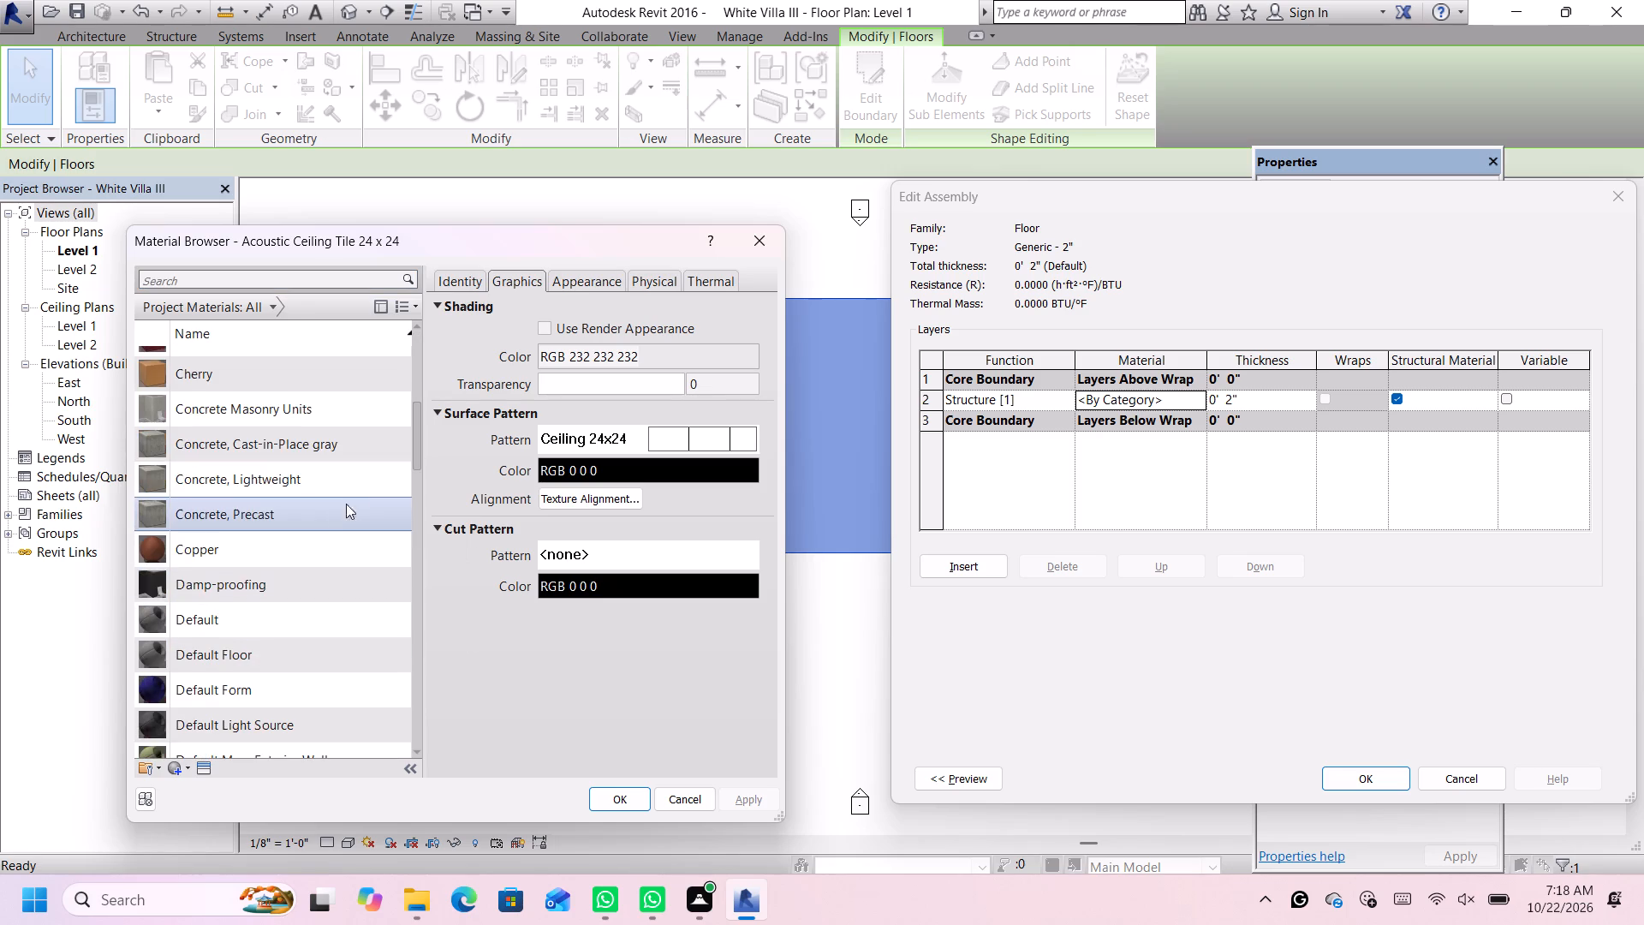
scroll(328, 522, "down", 1)
double_click(330, 482)
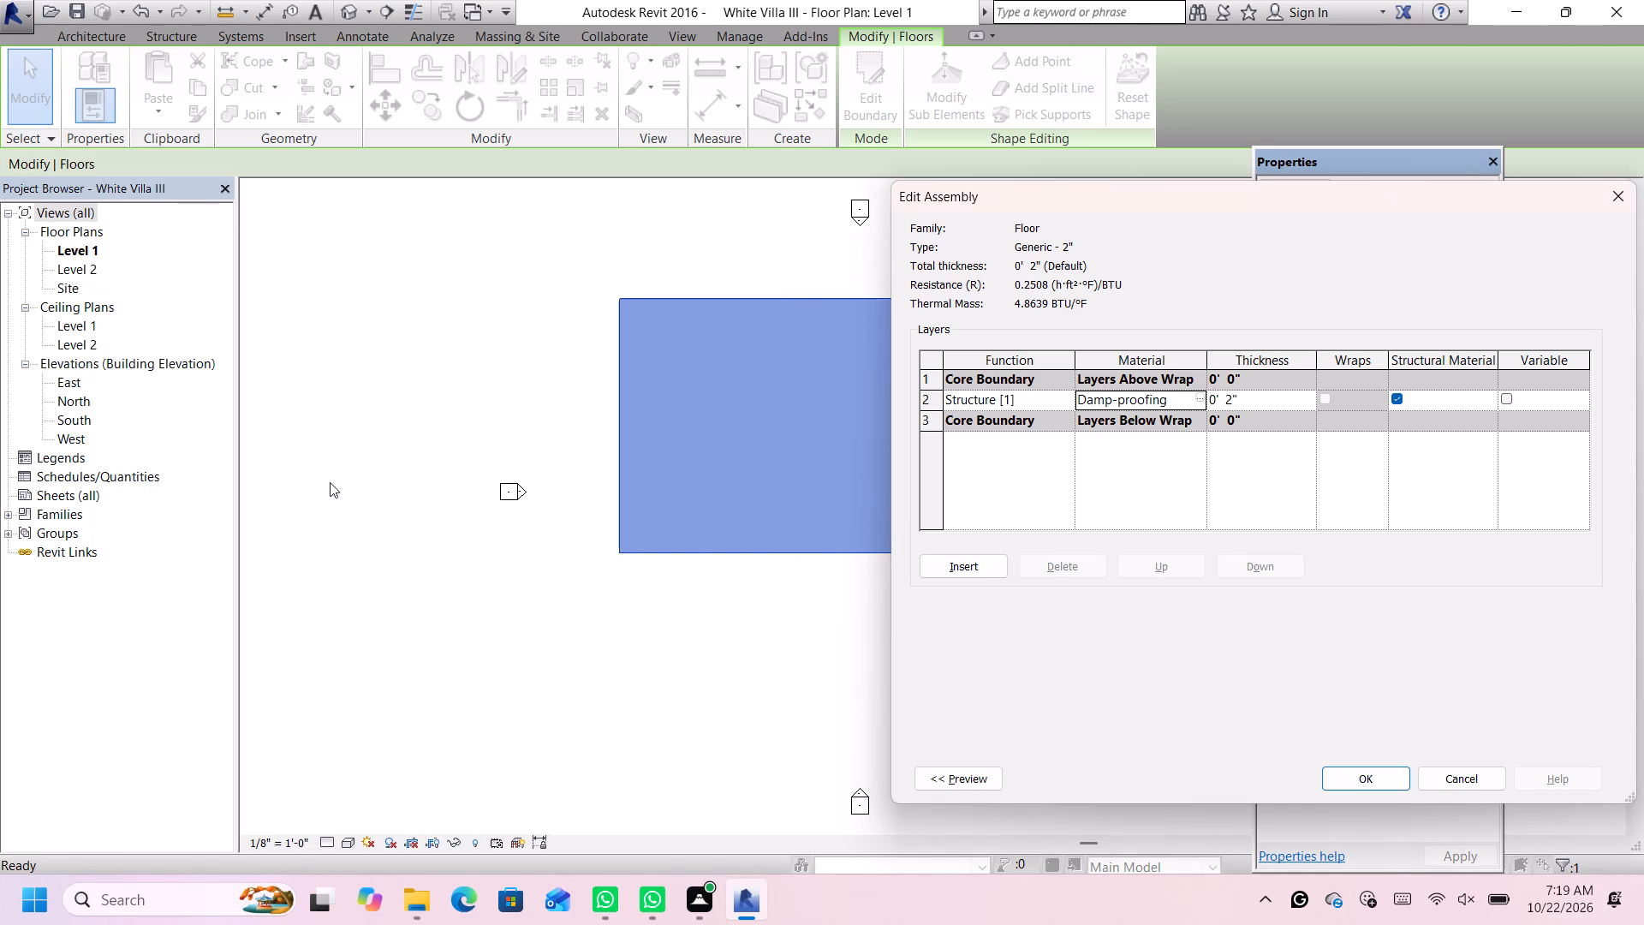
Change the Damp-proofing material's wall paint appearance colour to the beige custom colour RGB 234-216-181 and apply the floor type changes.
left_click(1200, 399)
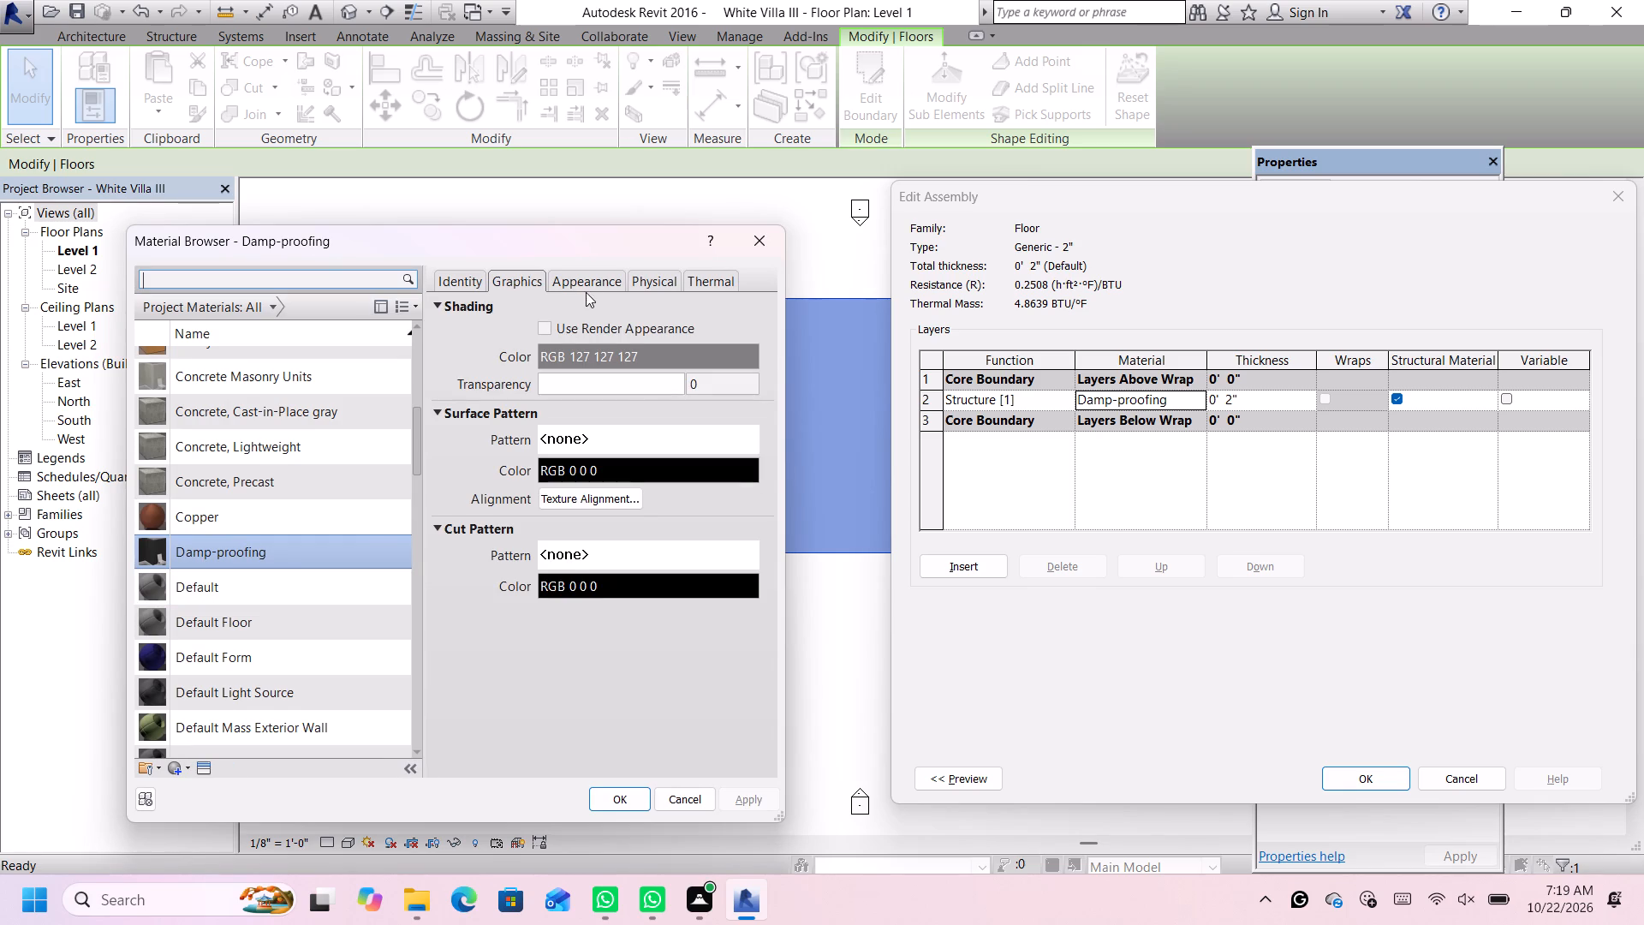
left_click(581, 272)
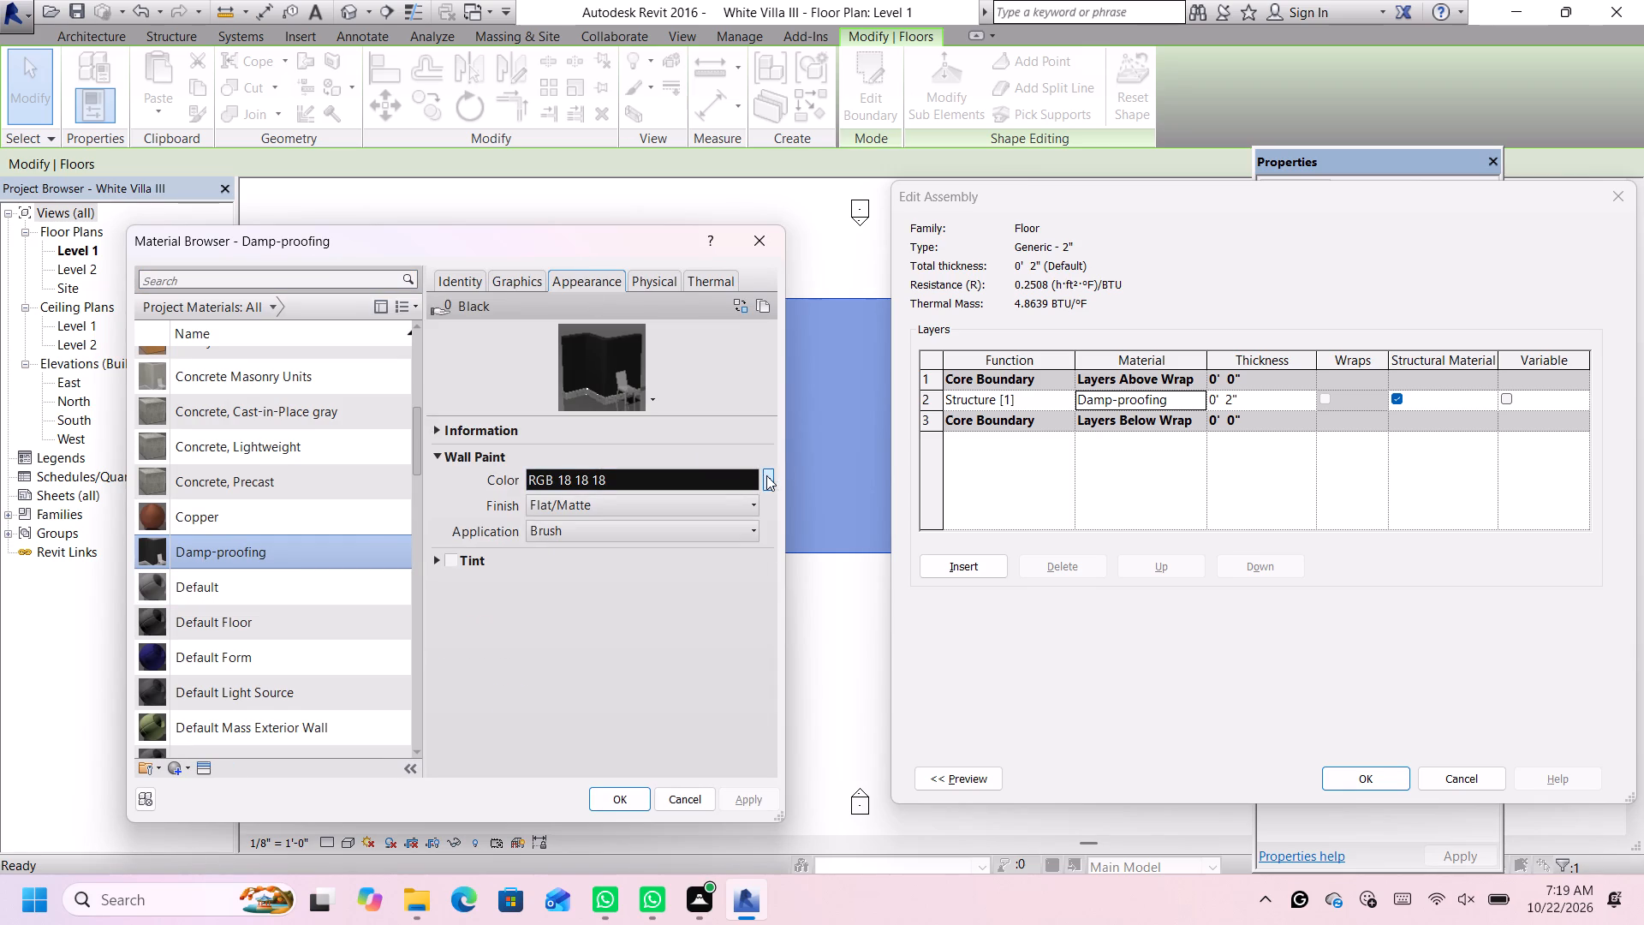
left_click(766, 474)
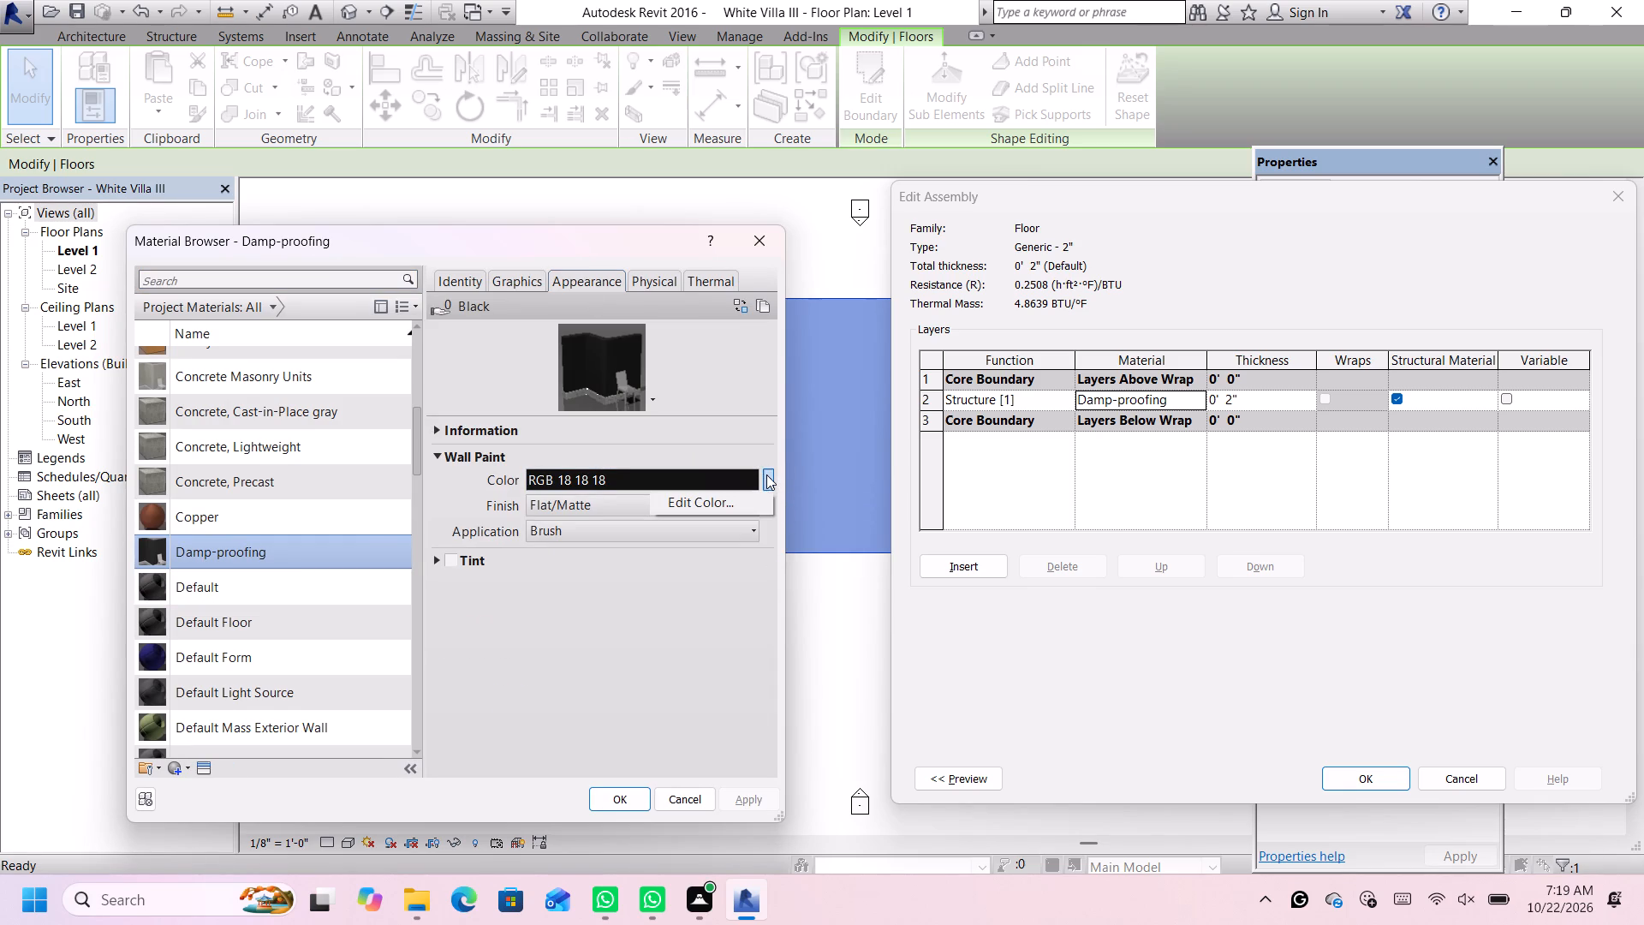
left_click(738, 503)
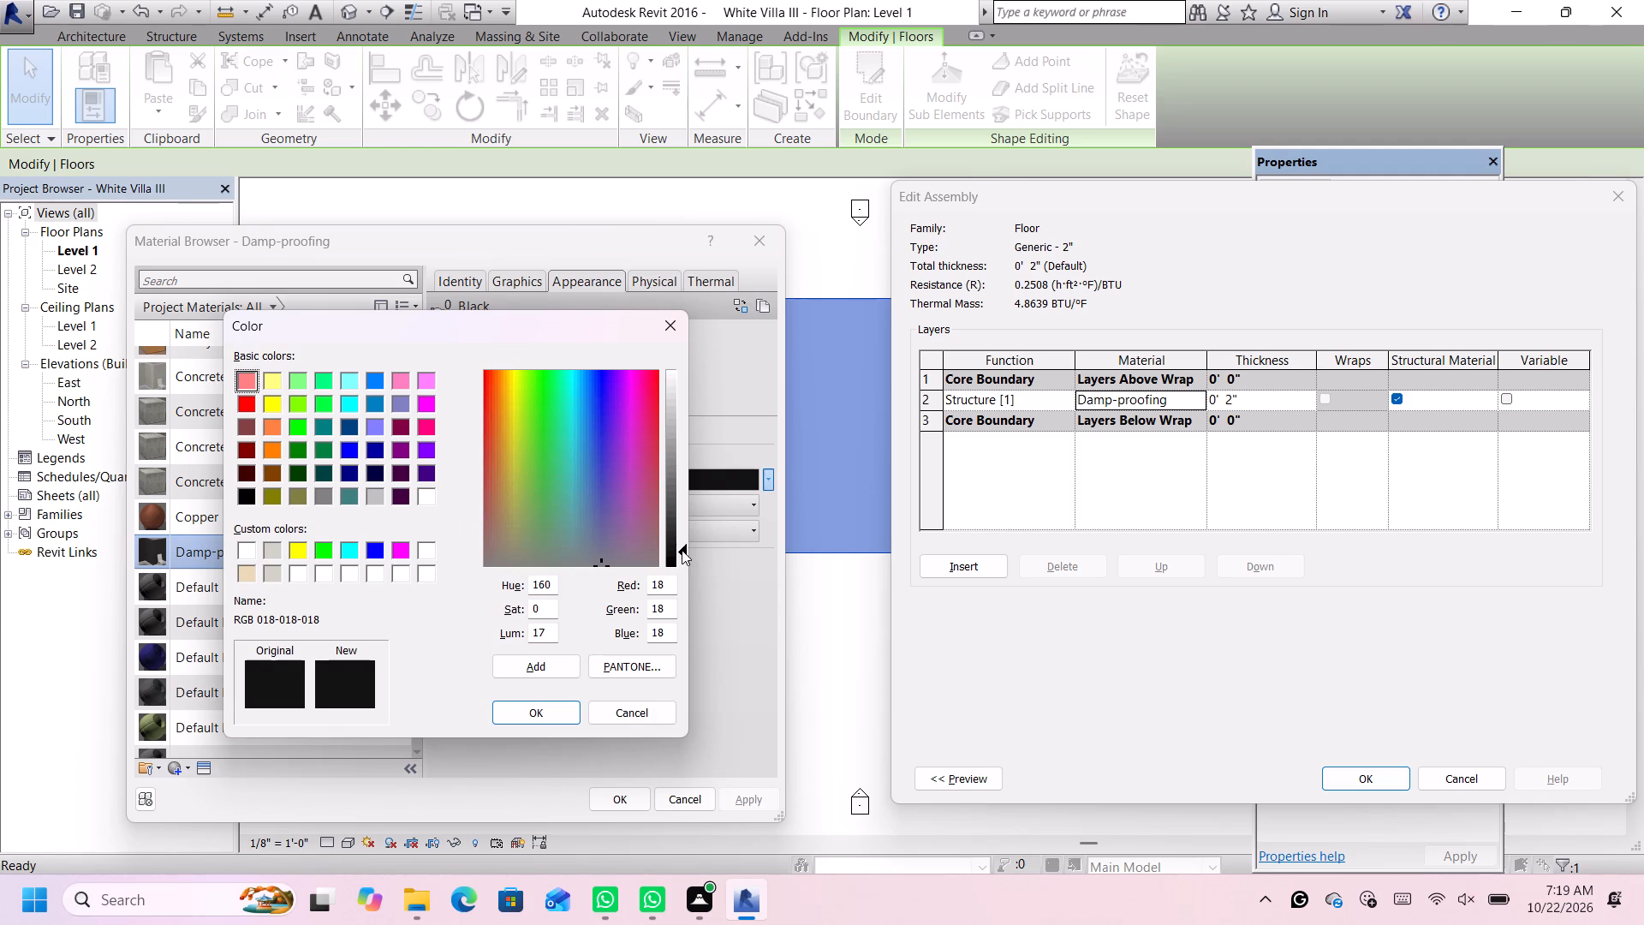
left_click_drag(682, 550, 684, 403)
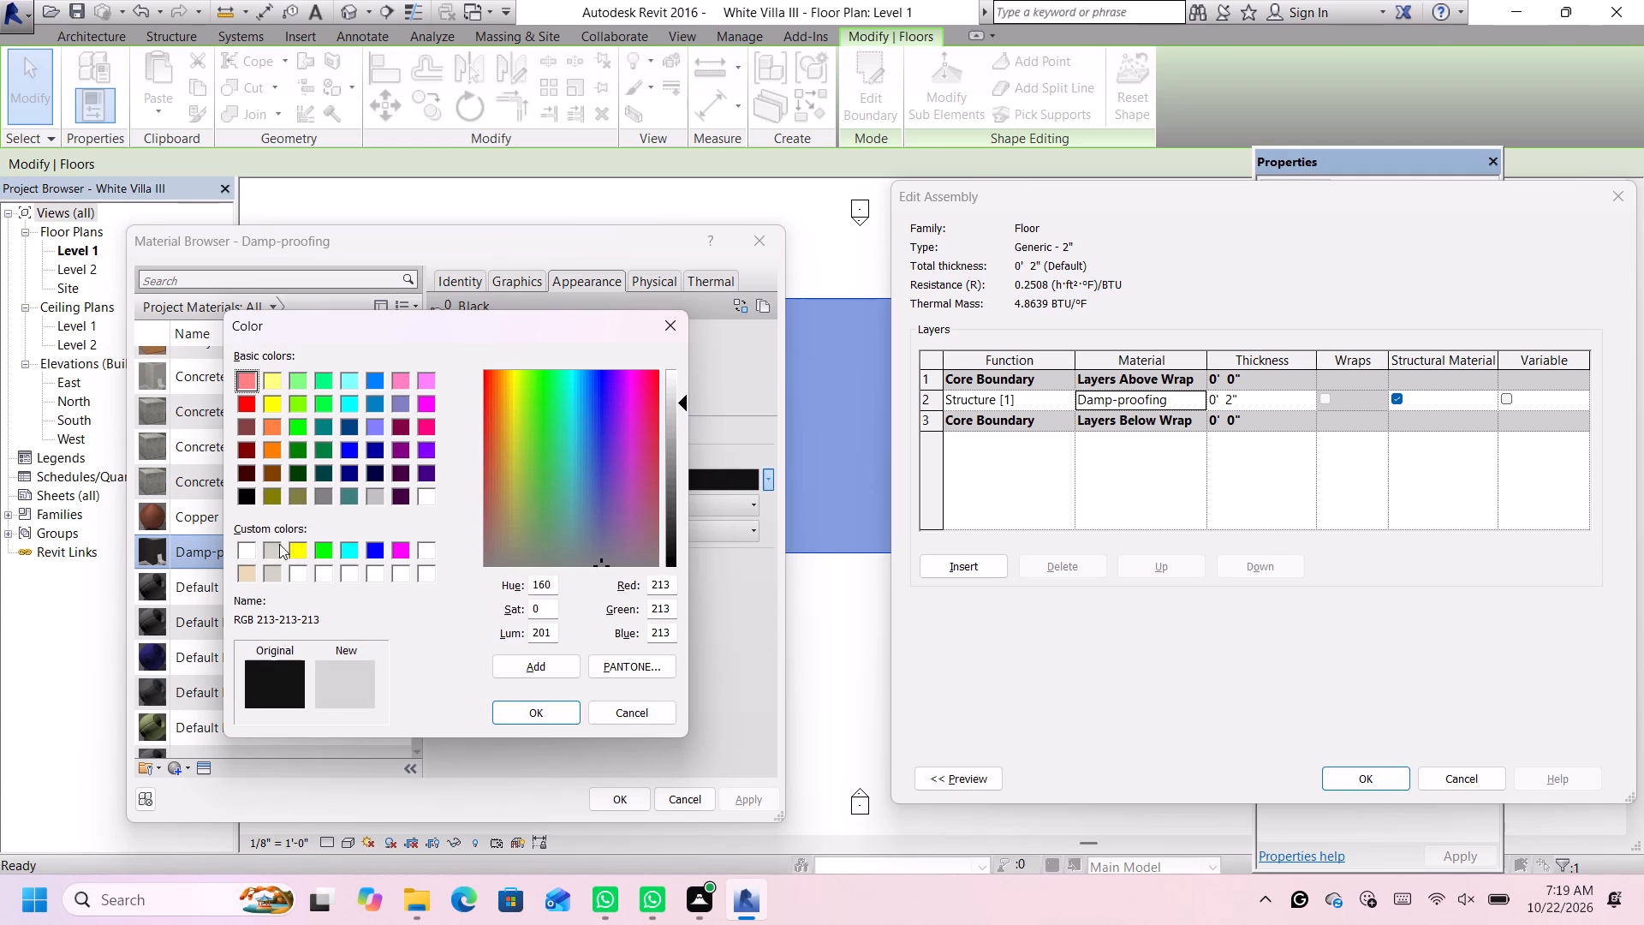
left_click(243, 570)
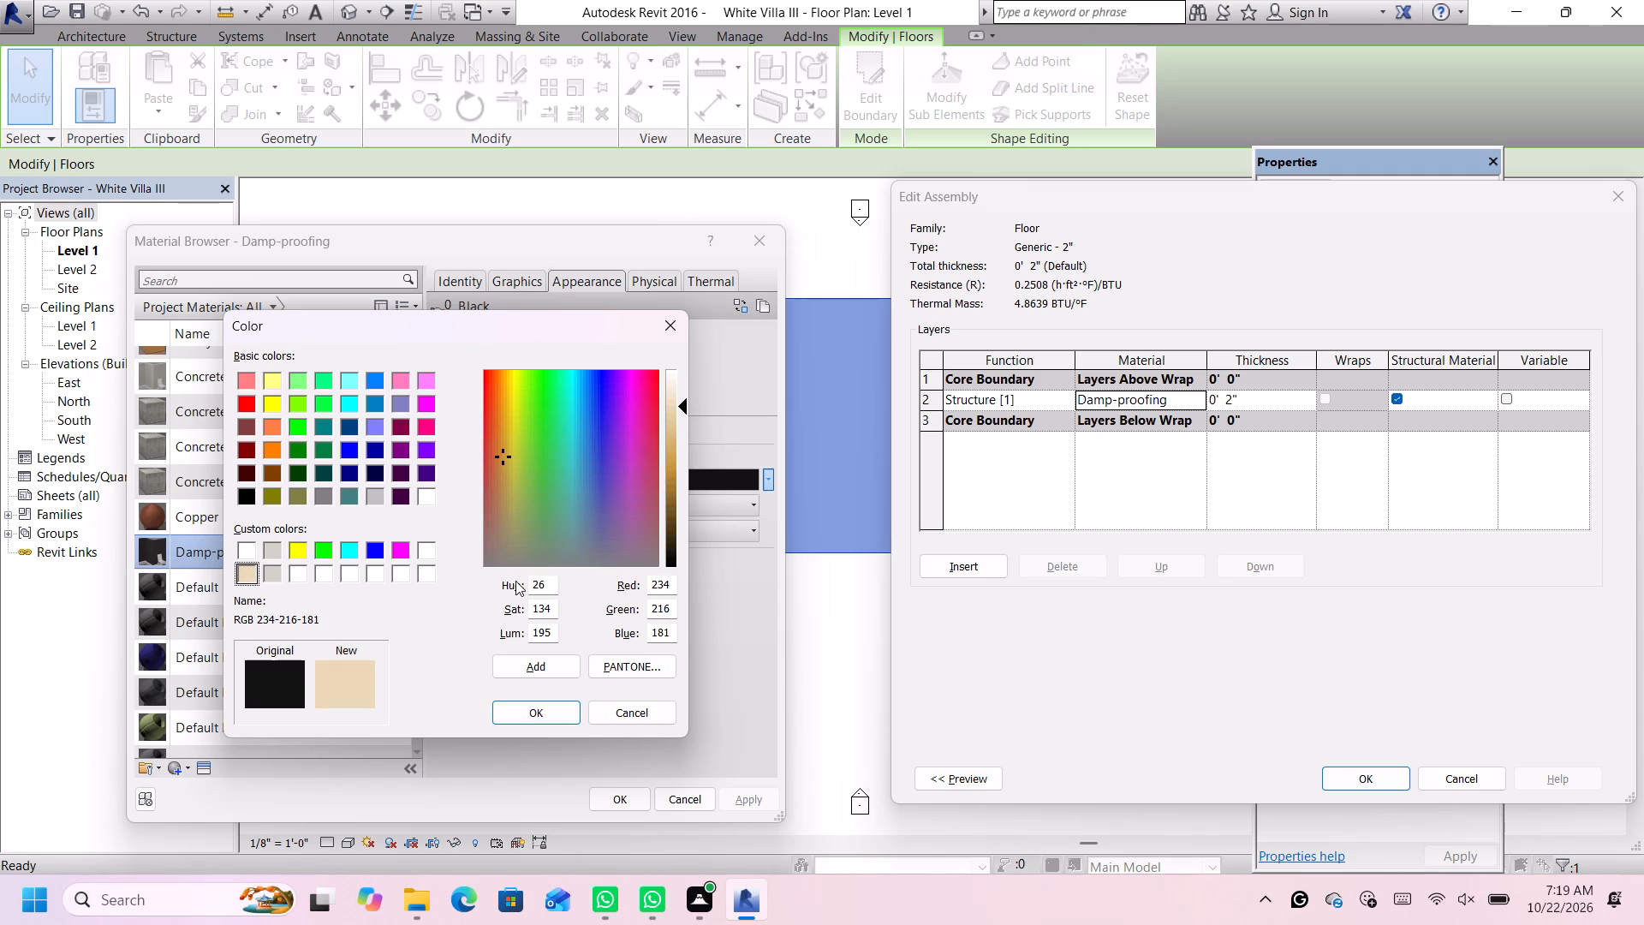
left_click(540, 707)
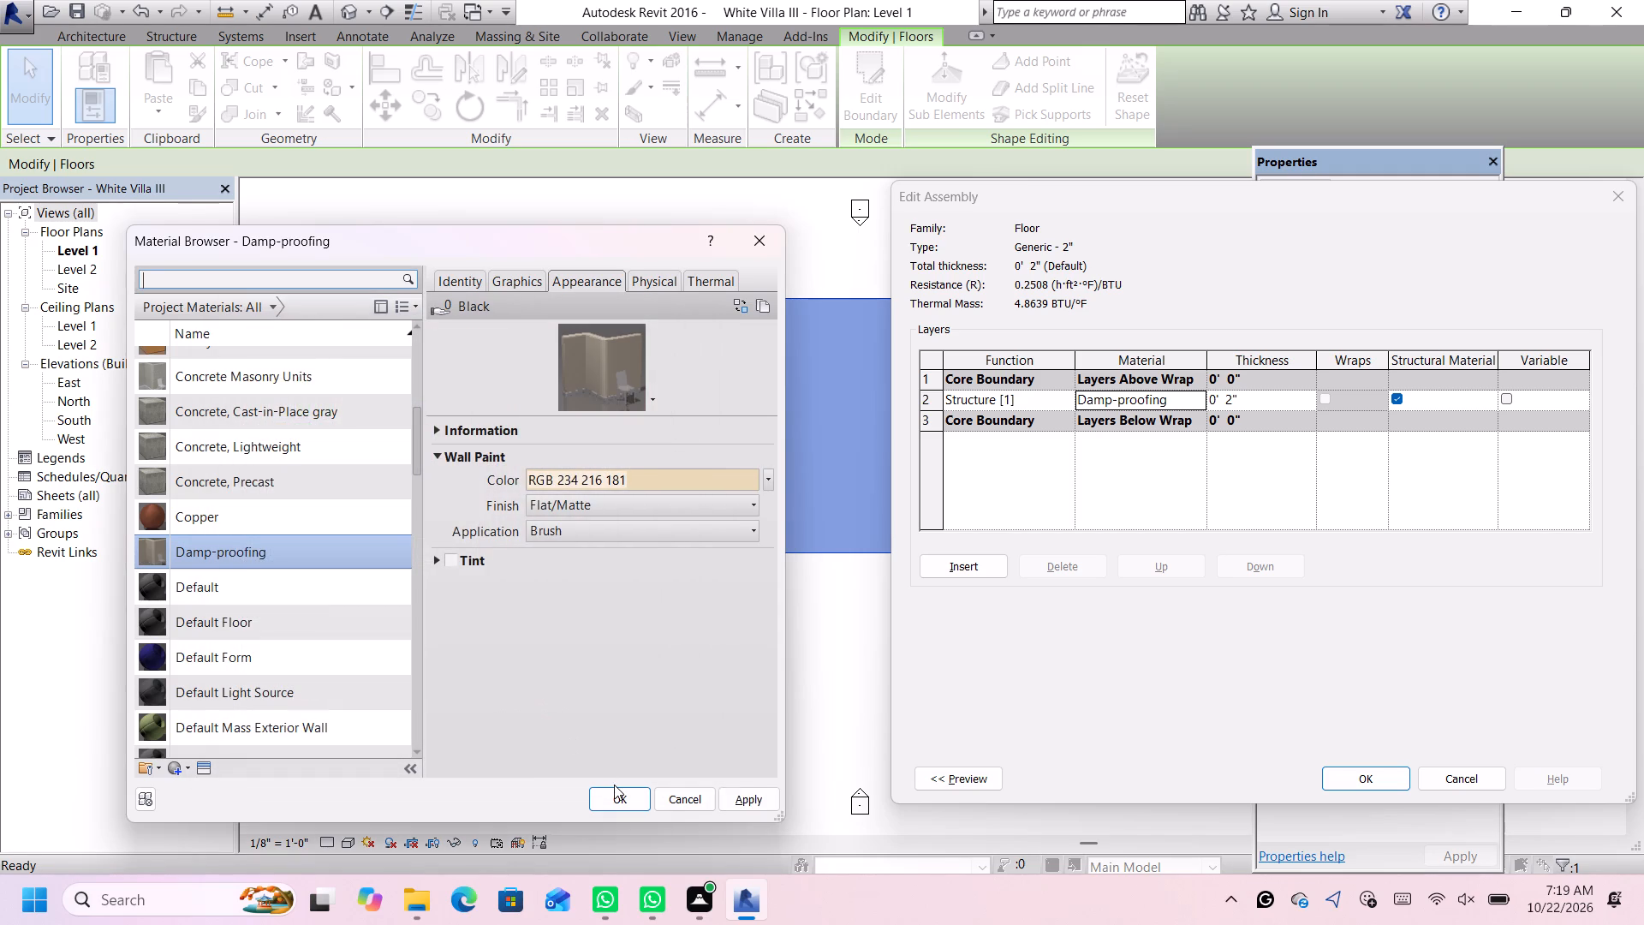
left_click(616, 805)
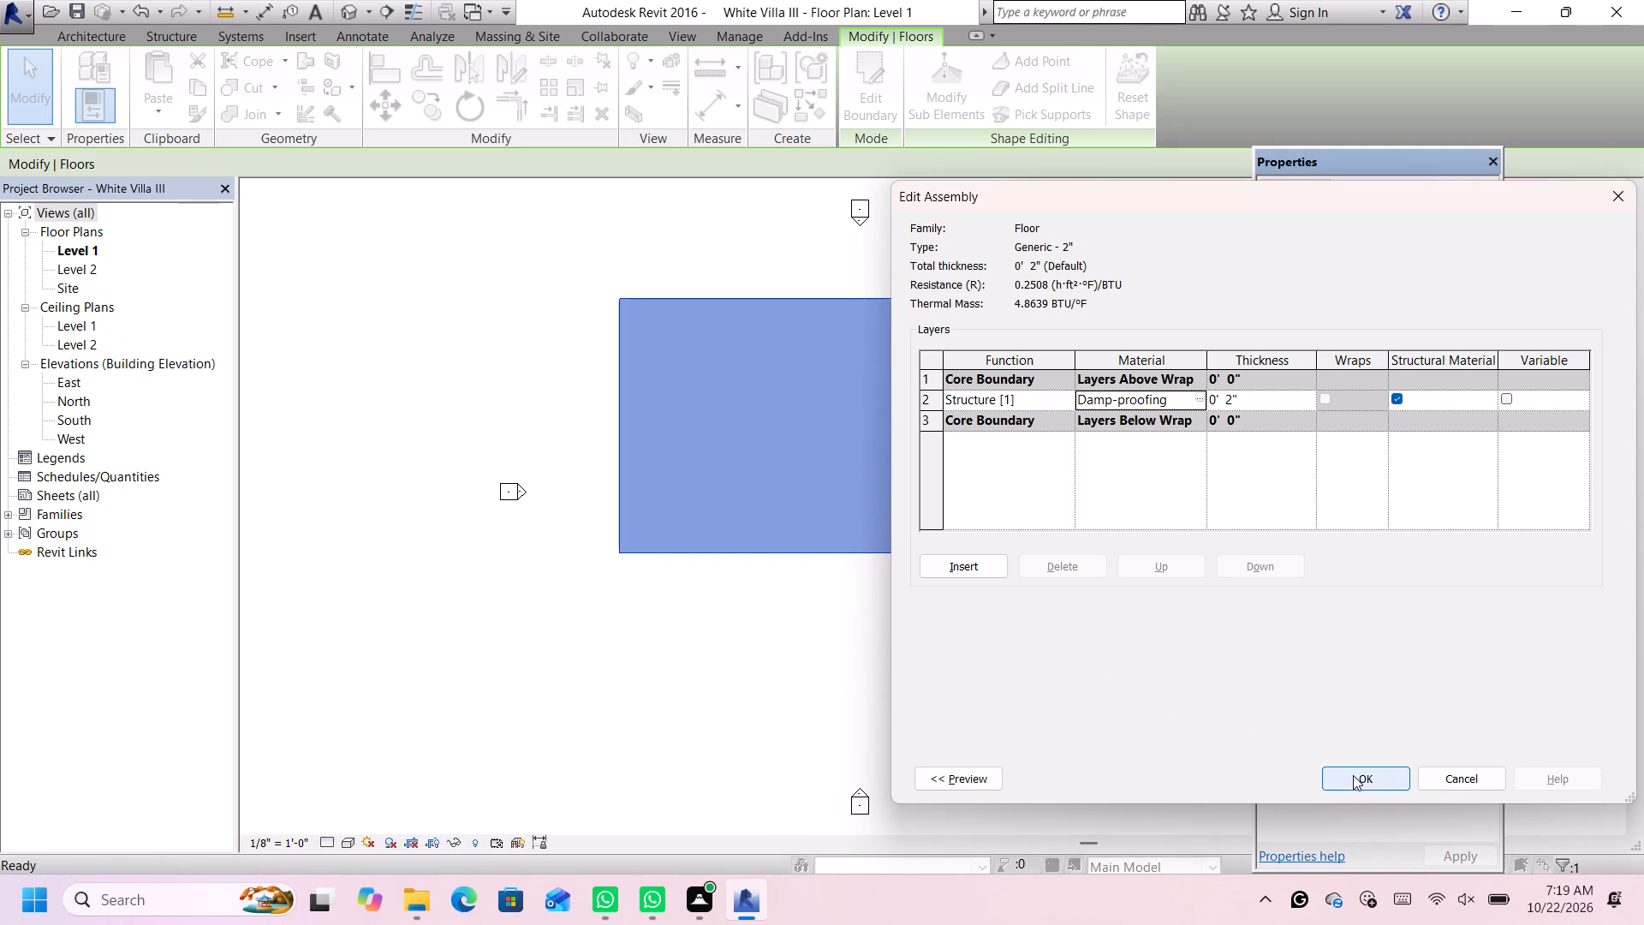
left_click(1353, 775)
left_click(1352, 777)
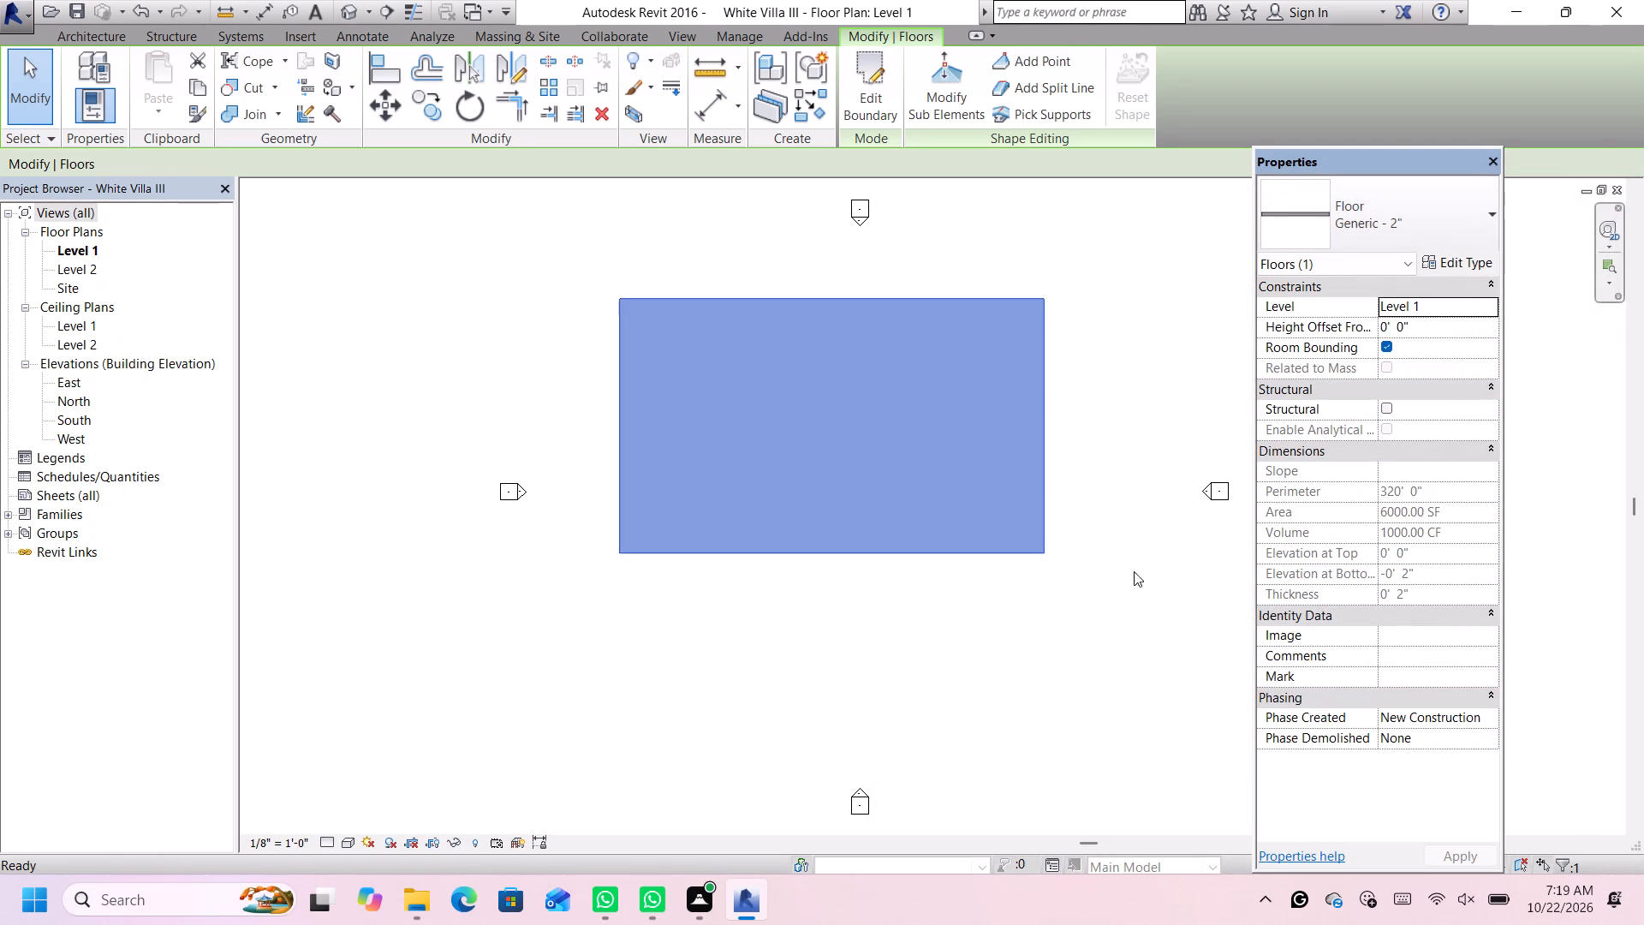
Open the default 3D view of the model and set its visual style to Realistic.
left_click(1176, 379)
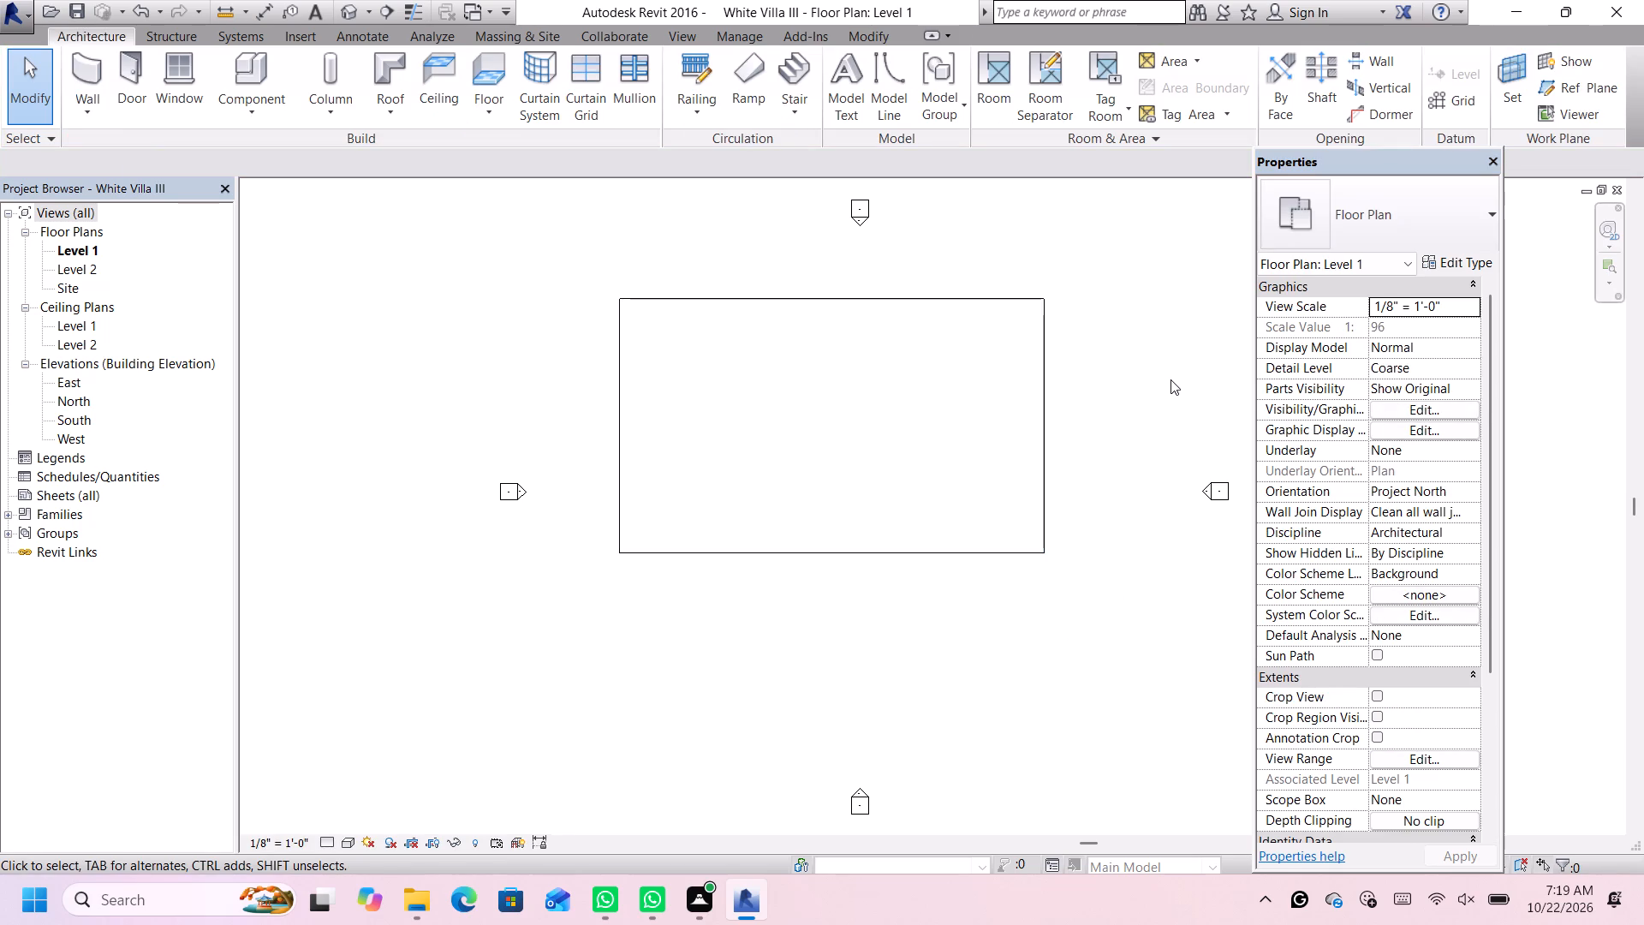
left_click(354, 11)
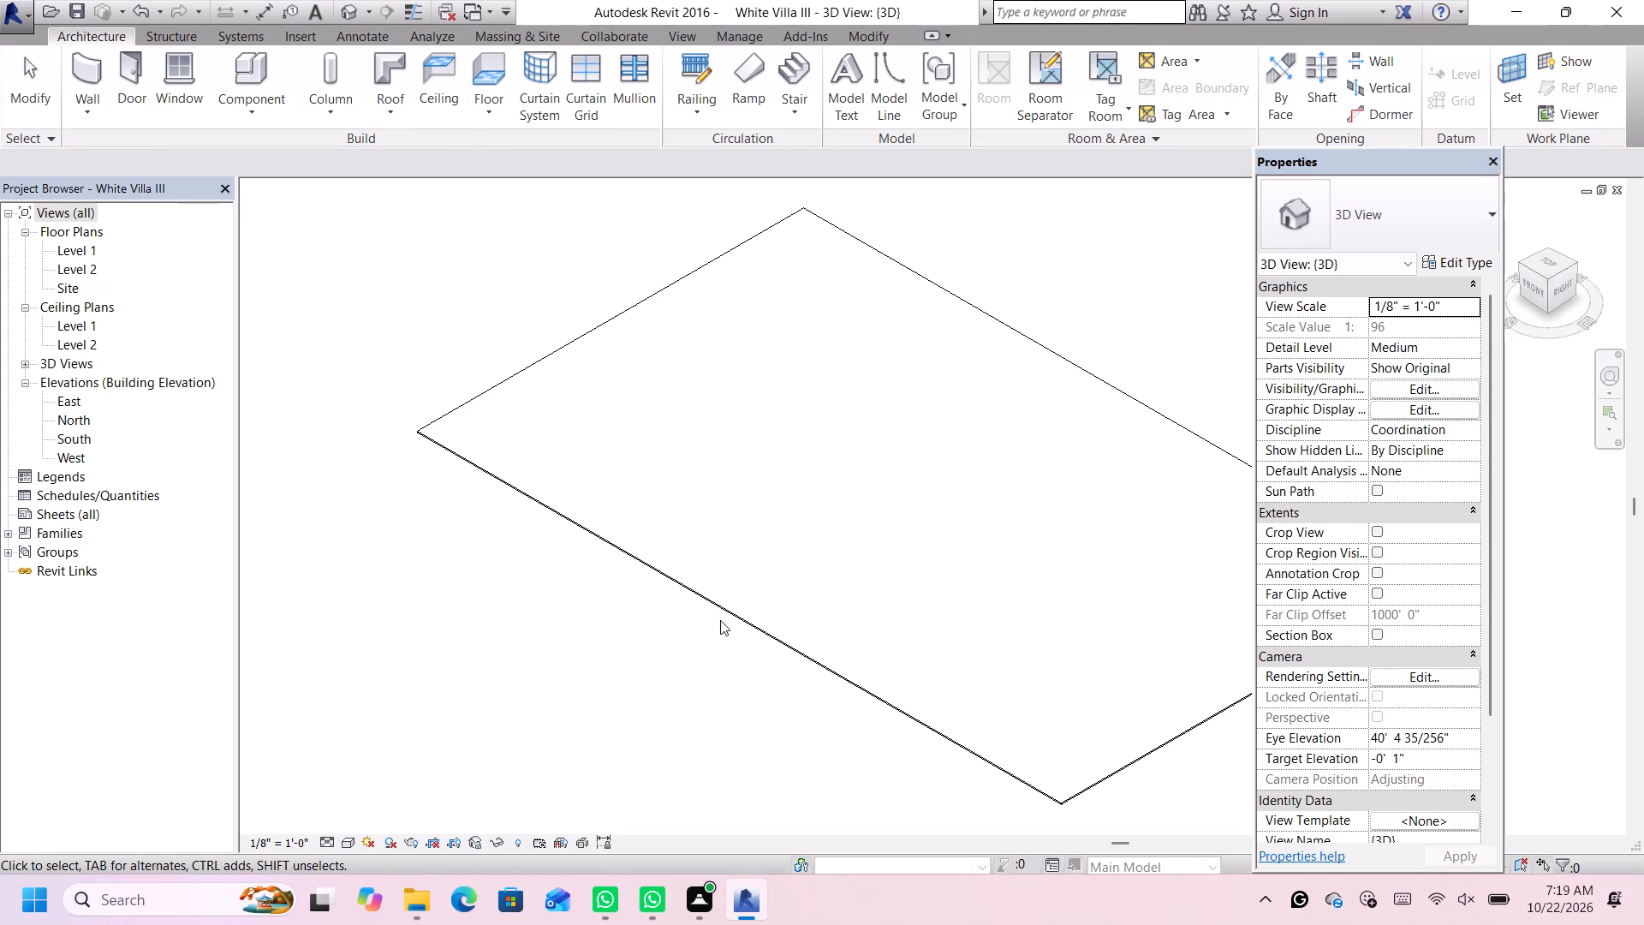
left_click(347, 846)
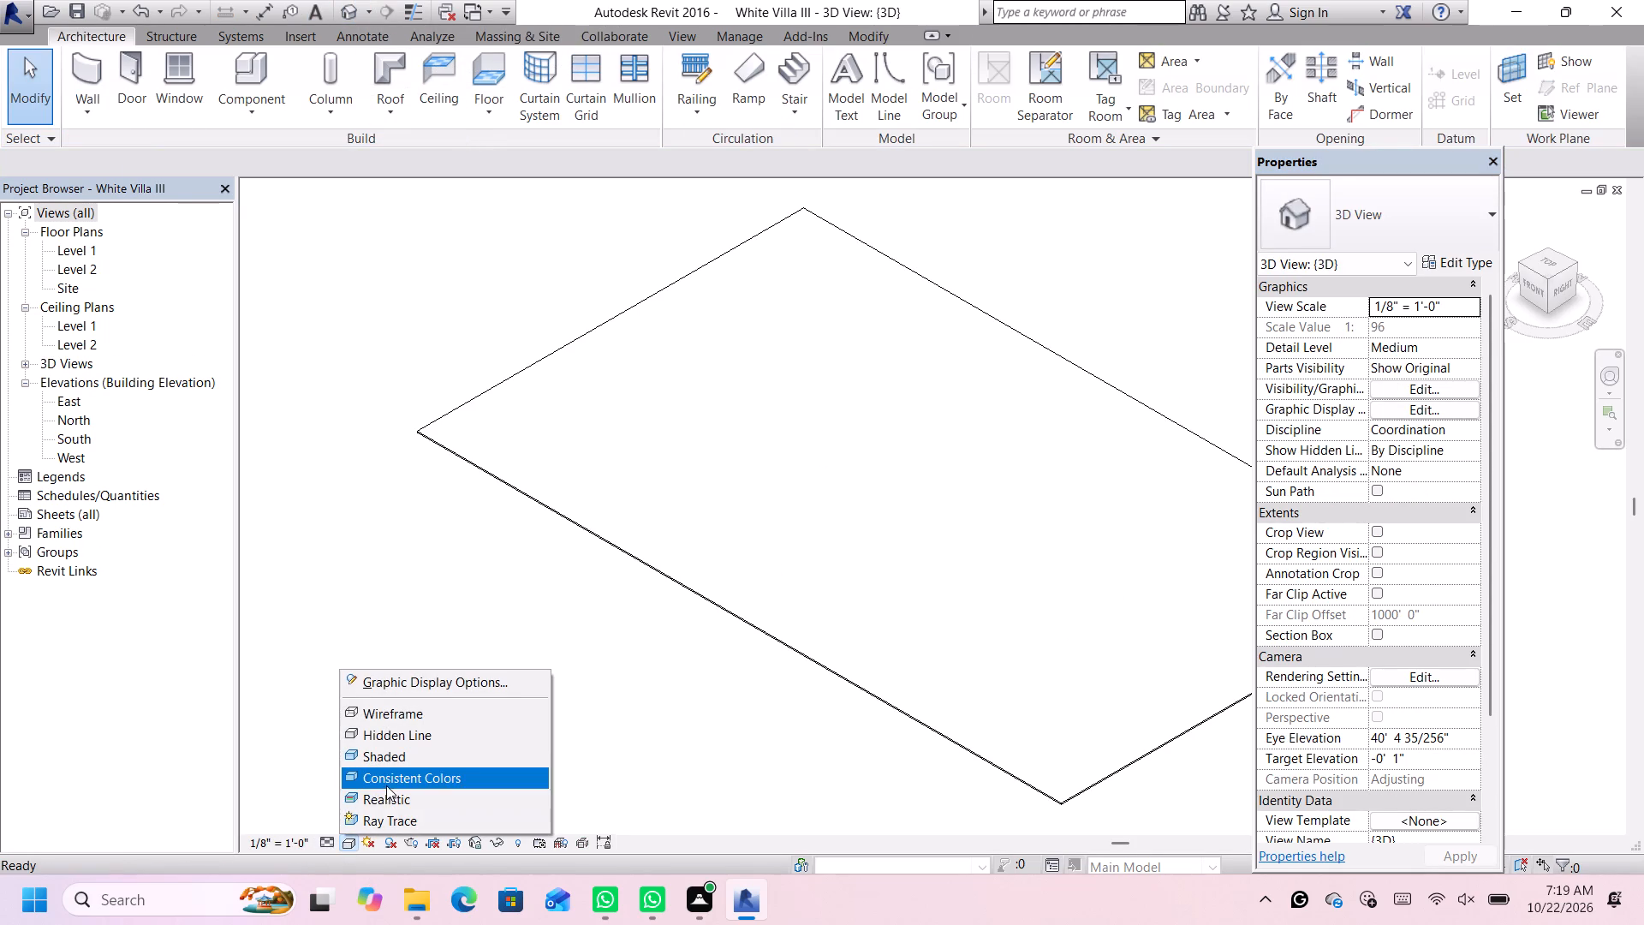
left_click(386, 803)
Examine the beige floor in 3D from the front-left corner.
scroll(1022, 580, "down", 5)
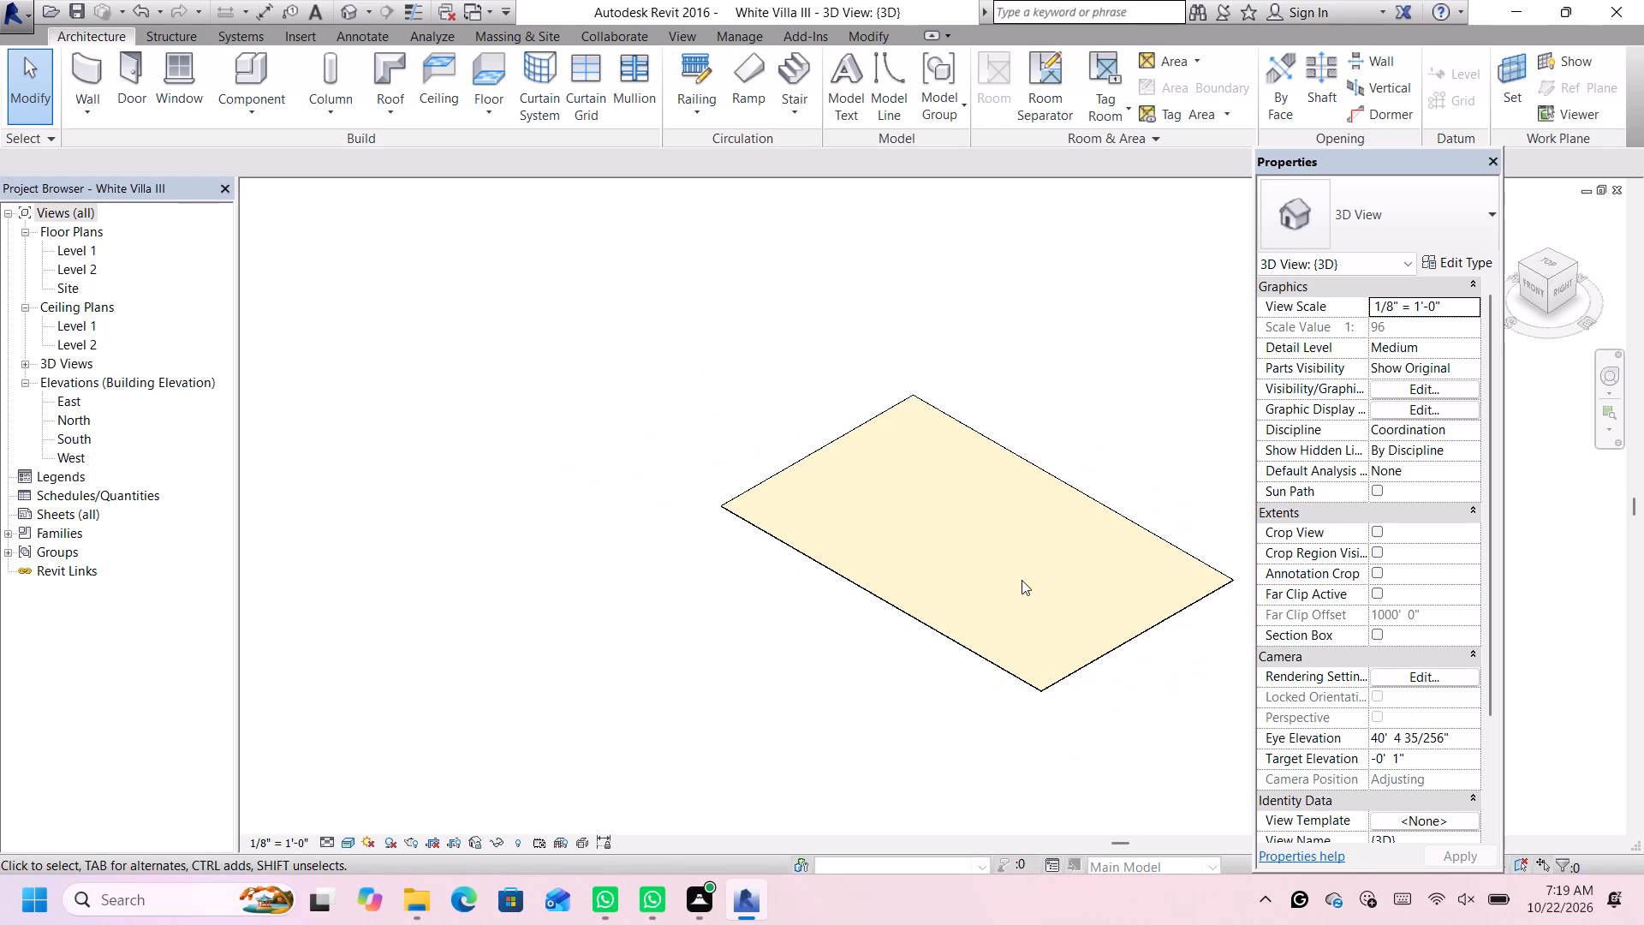
scroll(1492, 190, "up", 1)
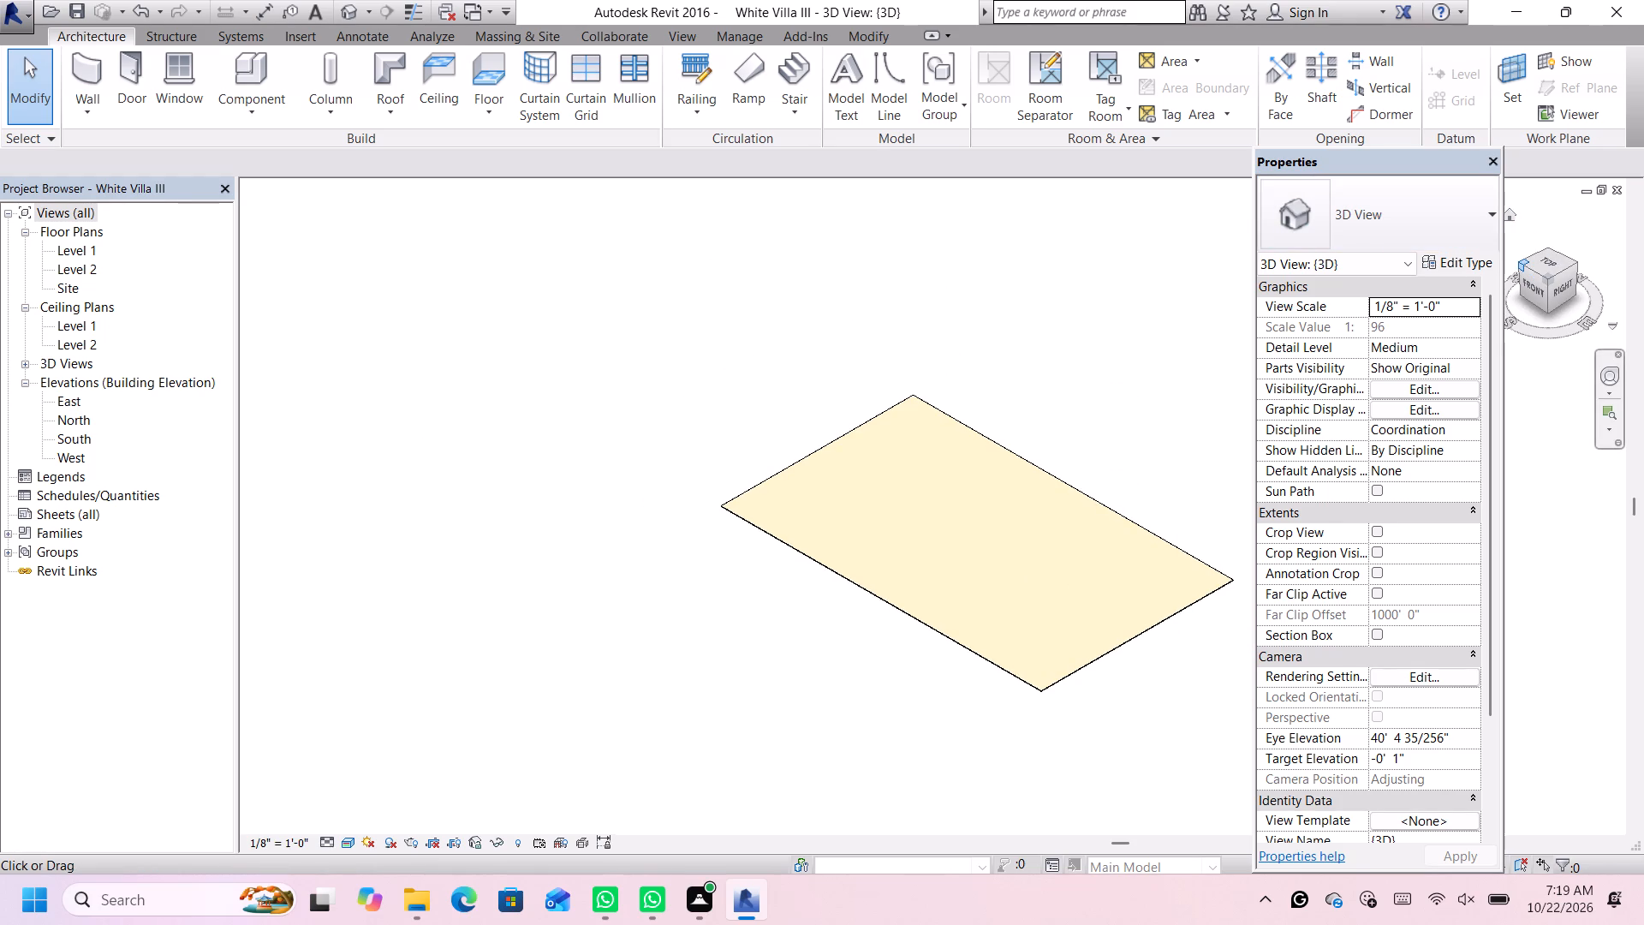
left_click(1524, 265)
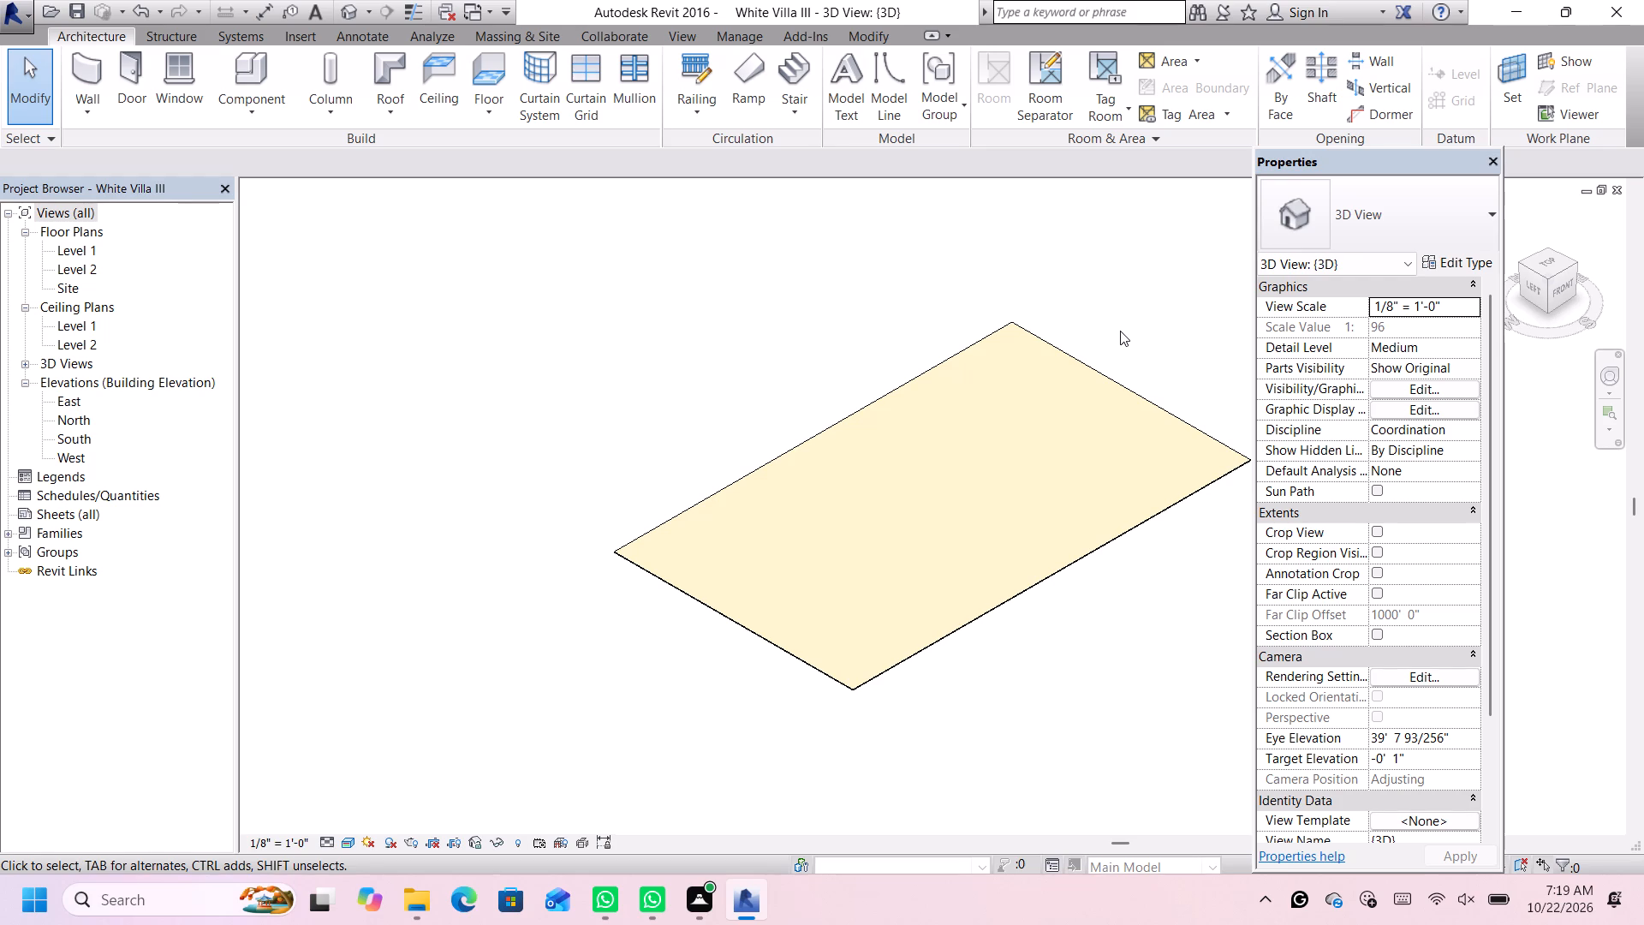
scroll(1159, 591, "up", 1)
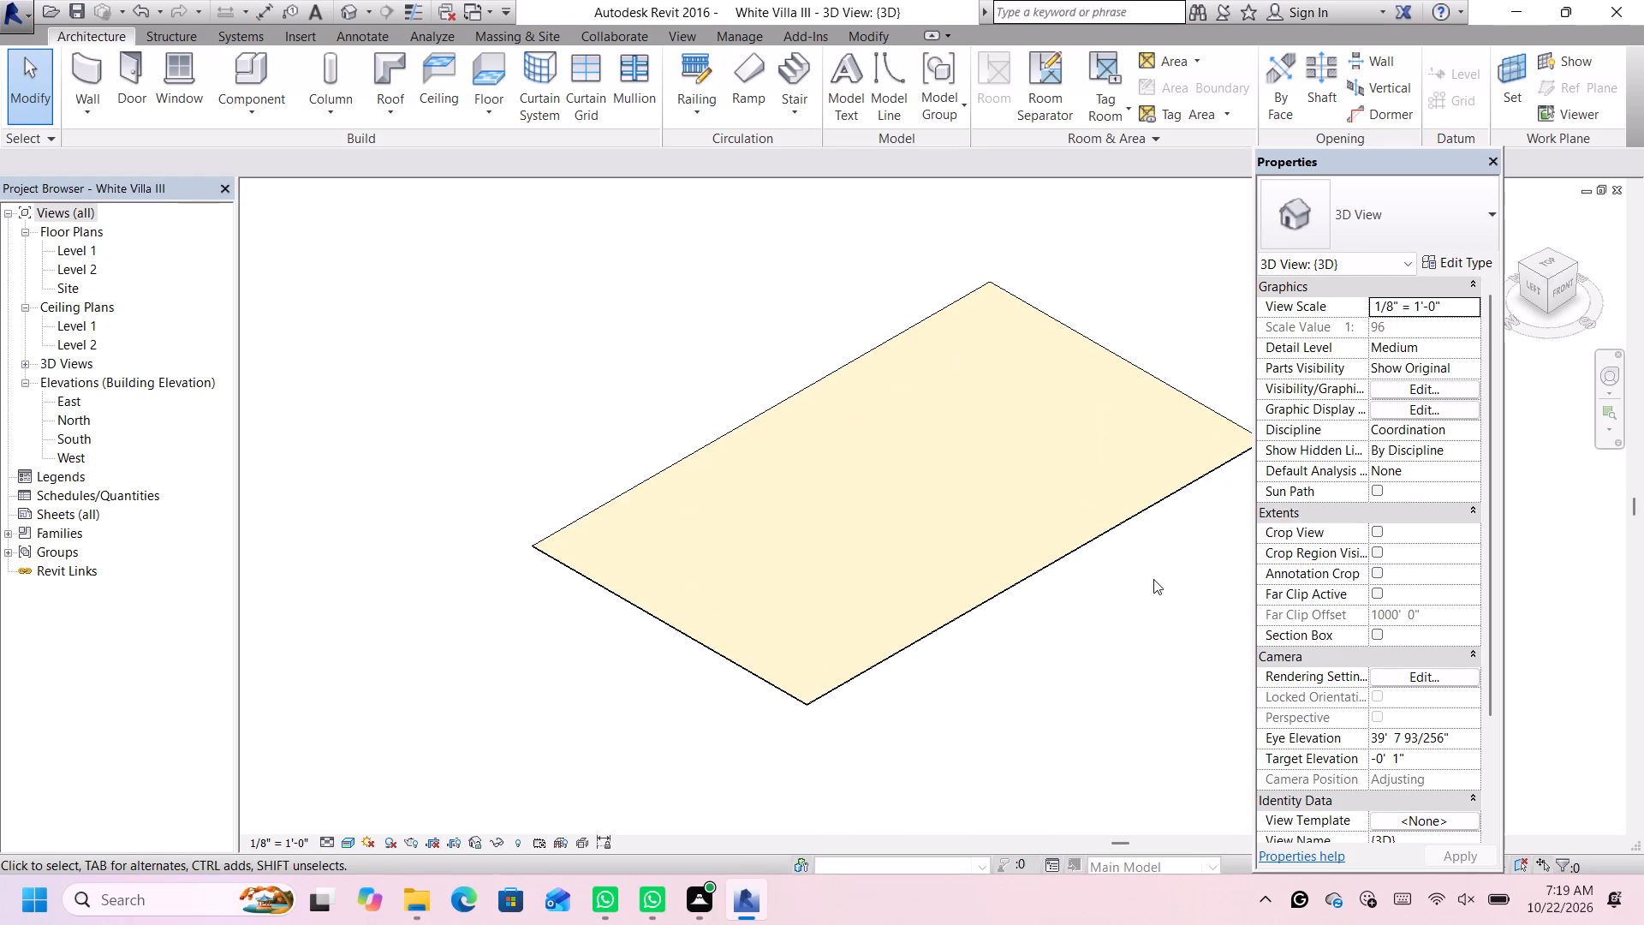
scroll(1153, 579, "down", 6)
middle_click_drag(1181, 588, 1131, 558)
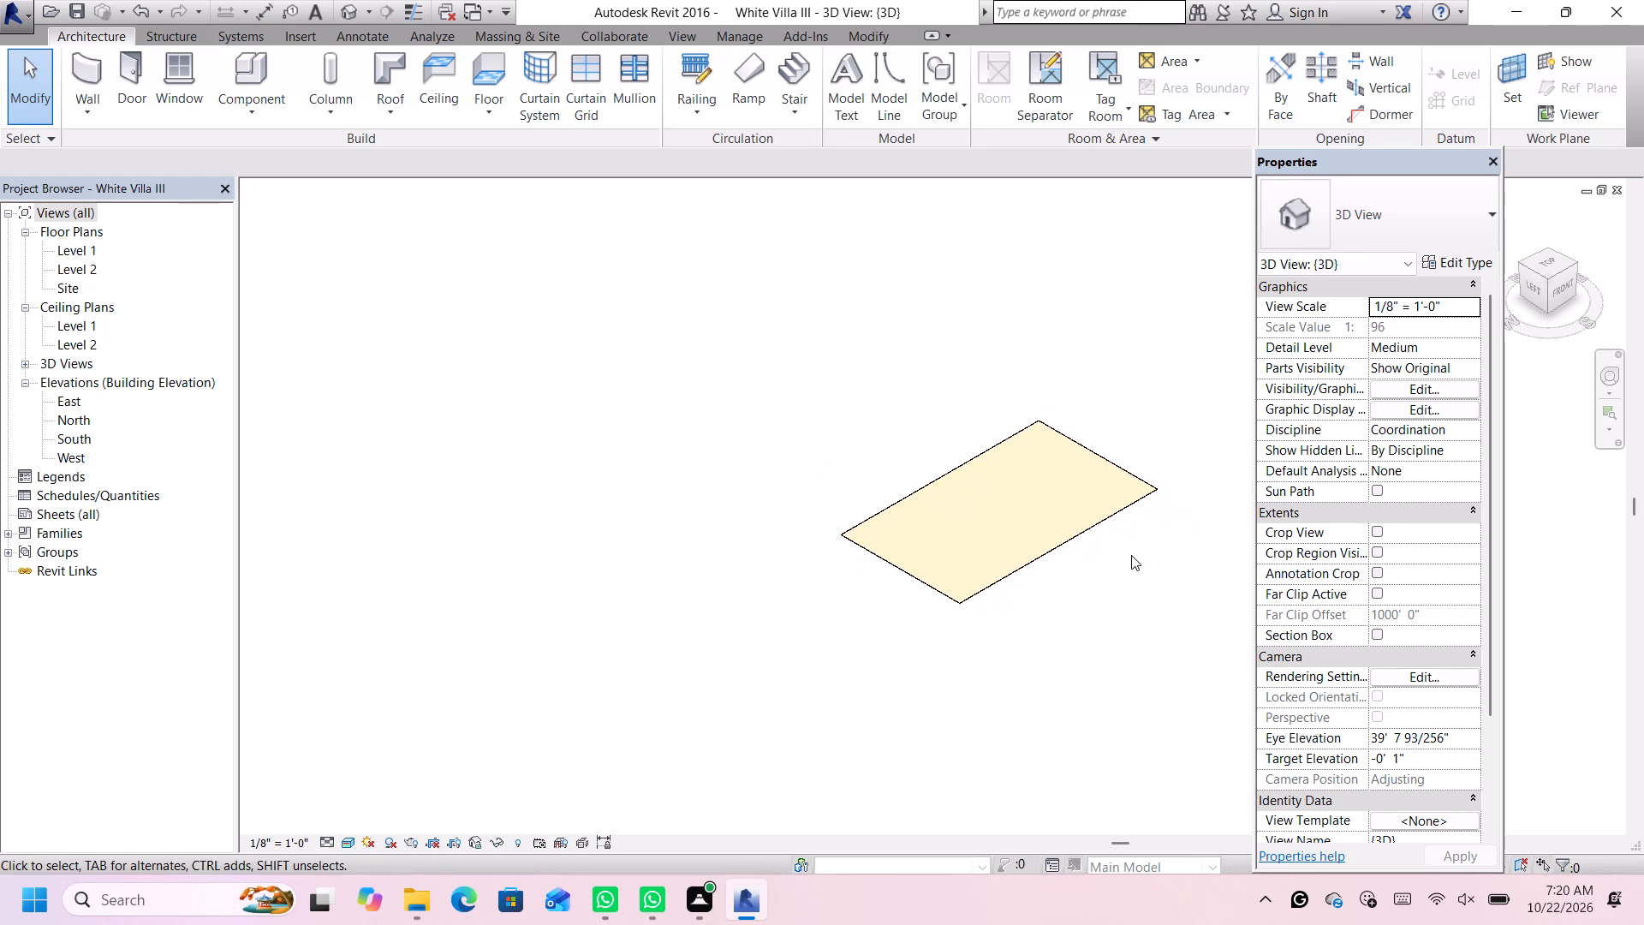
scroll(1112, 470, "up", 2)
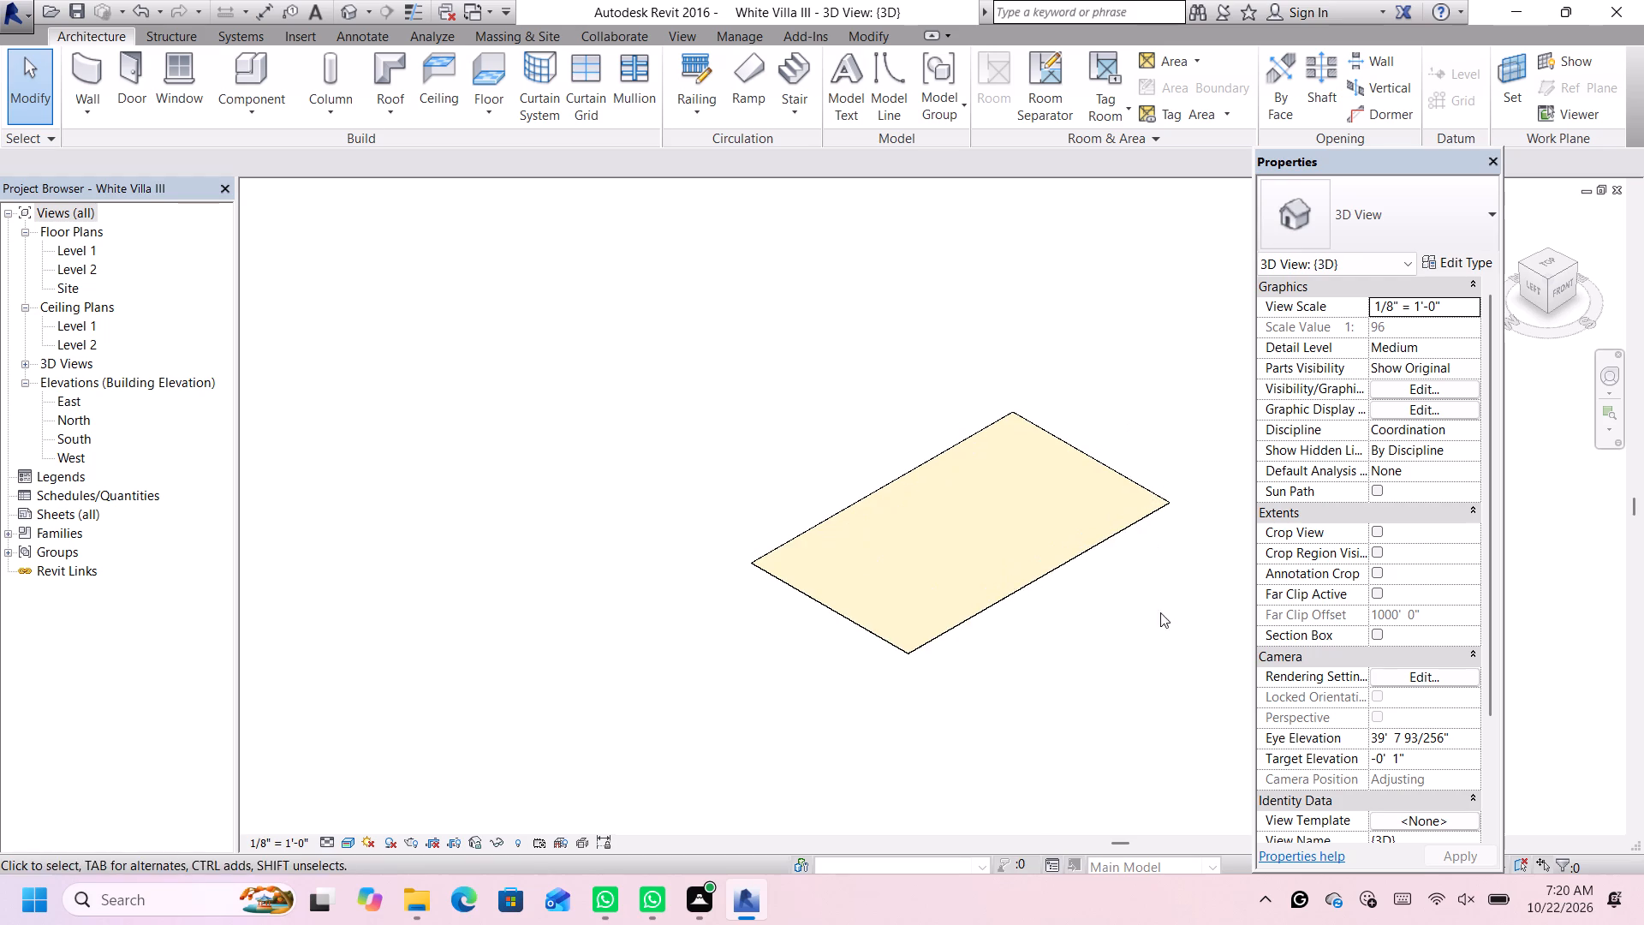
middle_click_drag(1162, 628, 1127, 583)
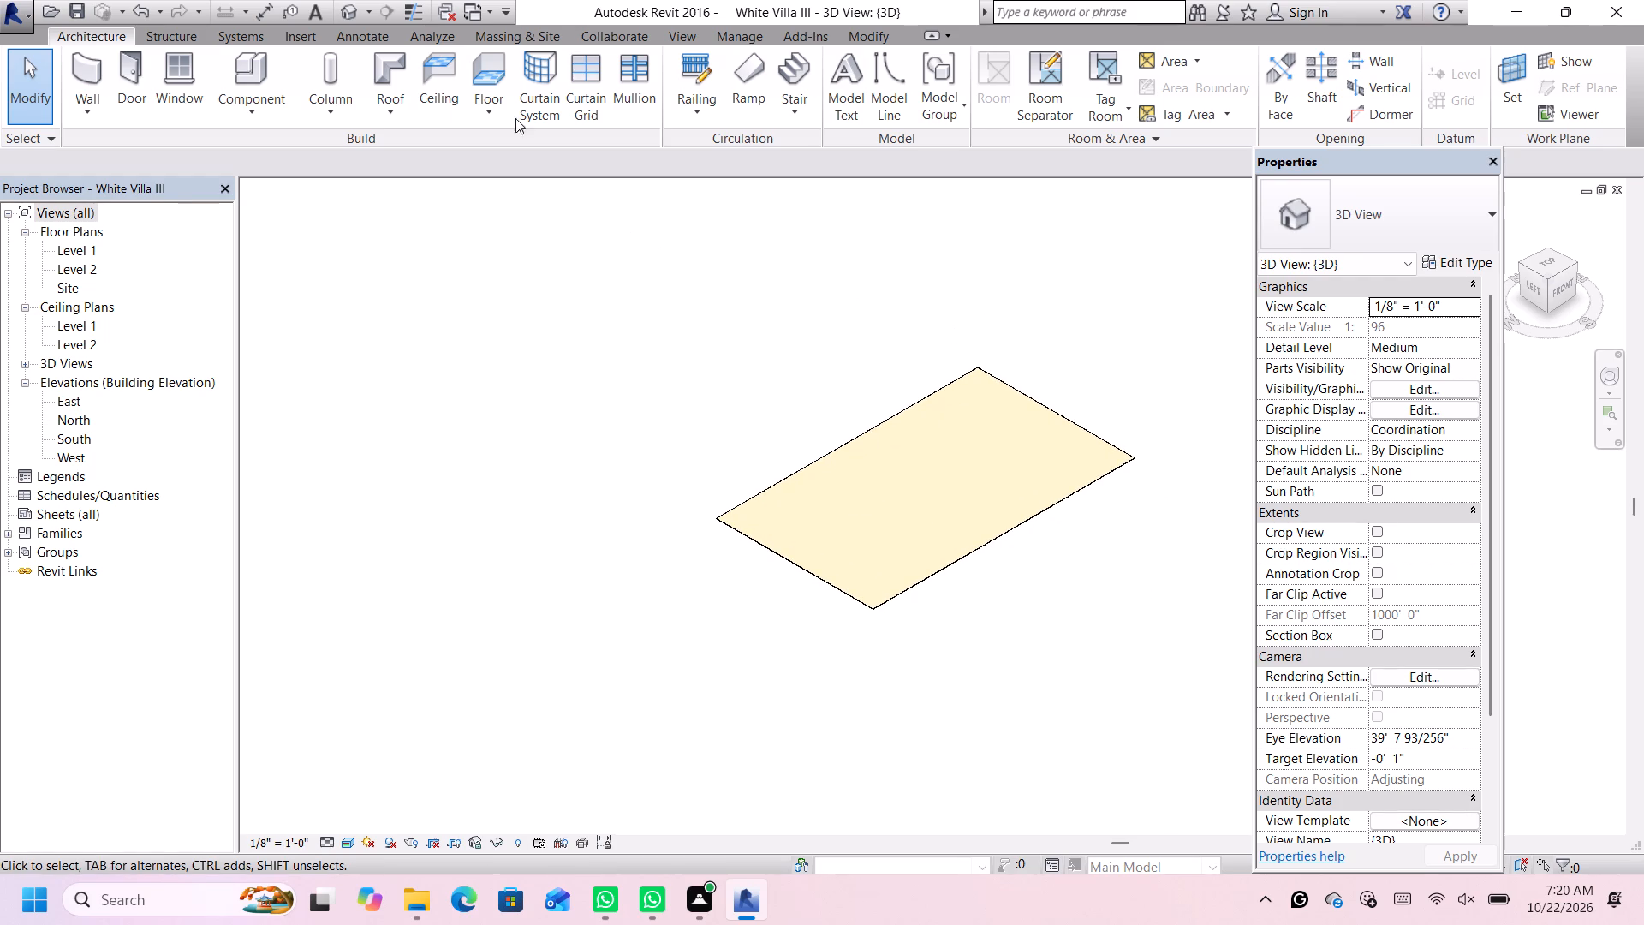
From the top view, create a 3' by 100' rectangular floor strip on Level 1 against the right long edge of the beige floor.
left_click(487, 61)
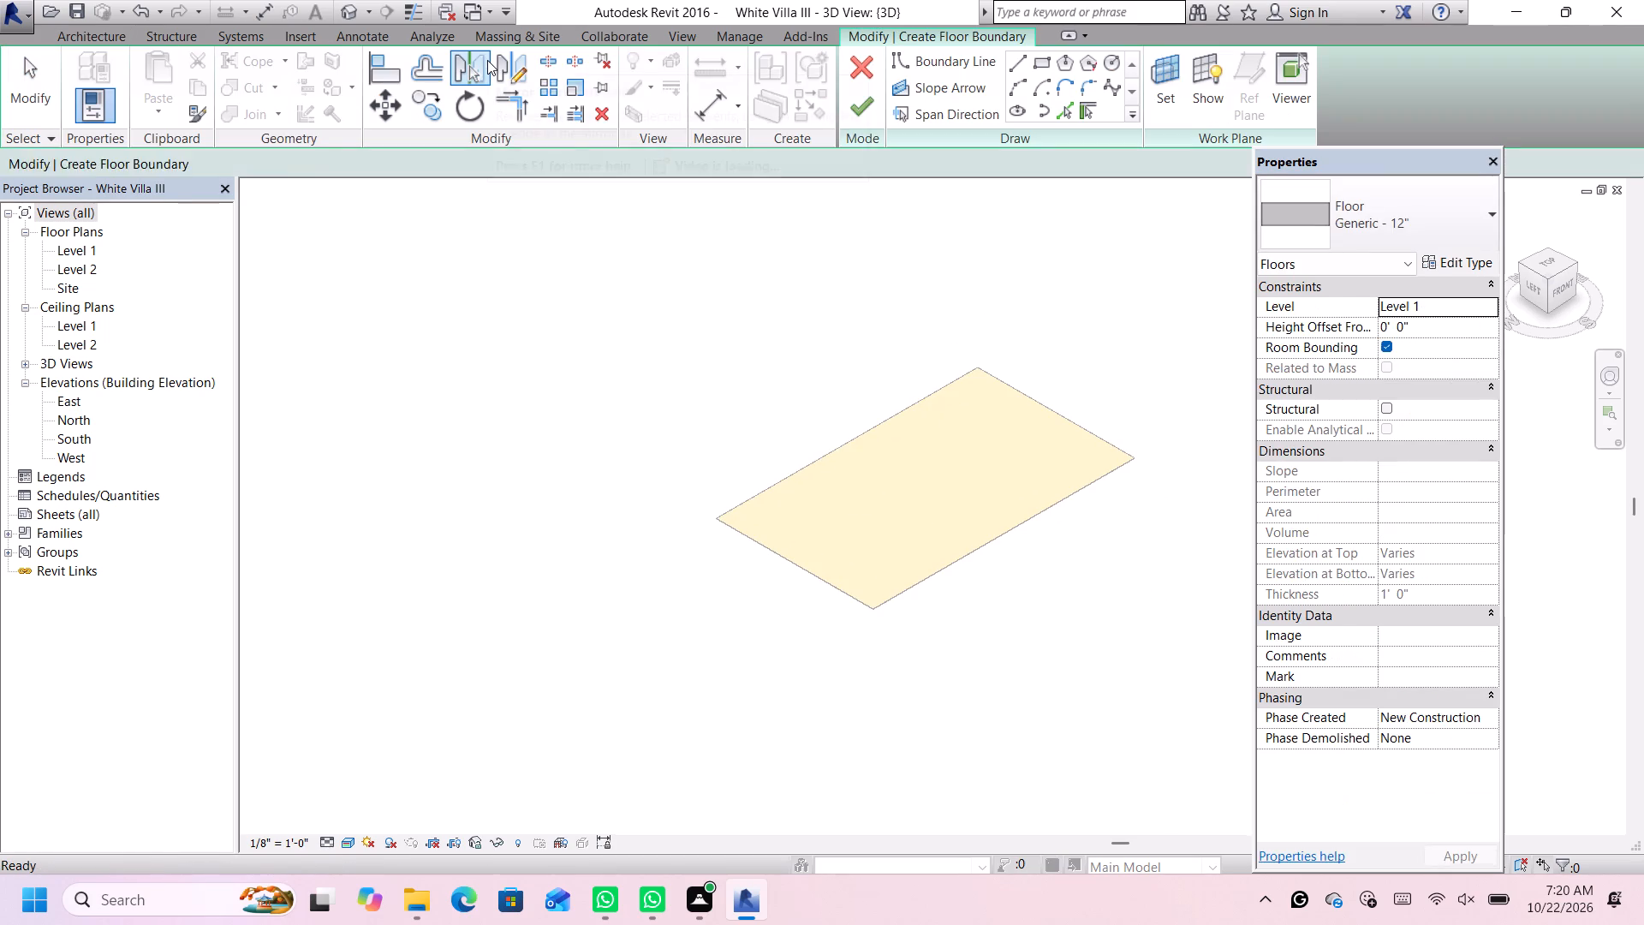
left_click(1549, 260)
scroll(926, 320, "down", 3)
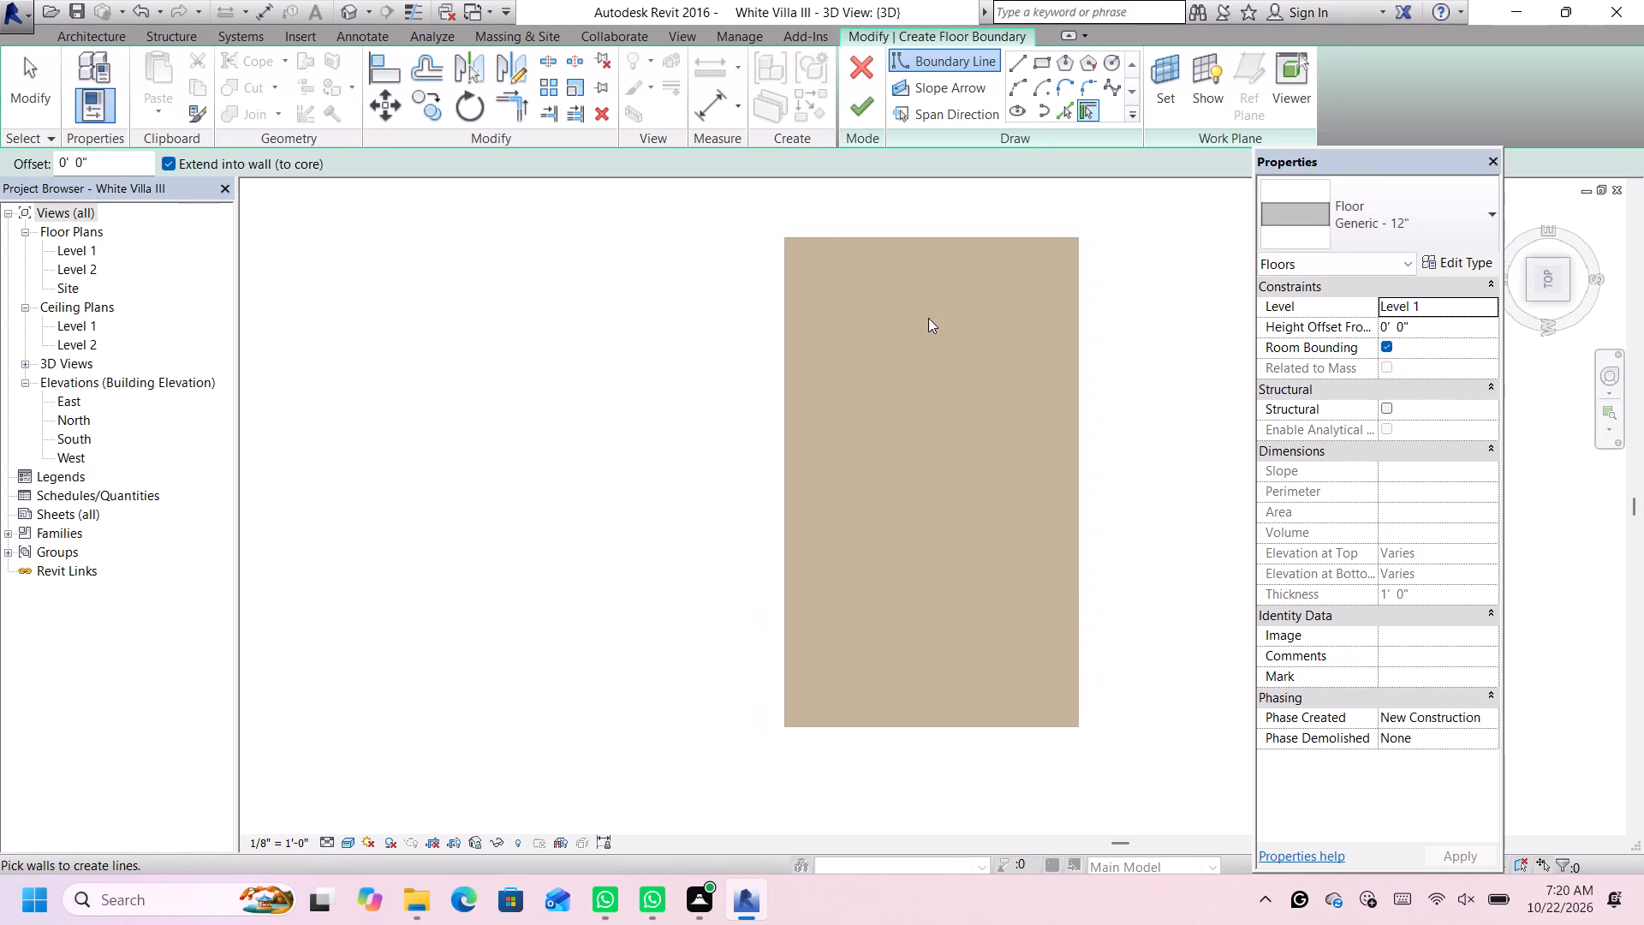
scroll(928, 318, "down", 1)
scroll(1078, 324, "up", 2)
middle_click_drag(1099, 352, 1054, 334)
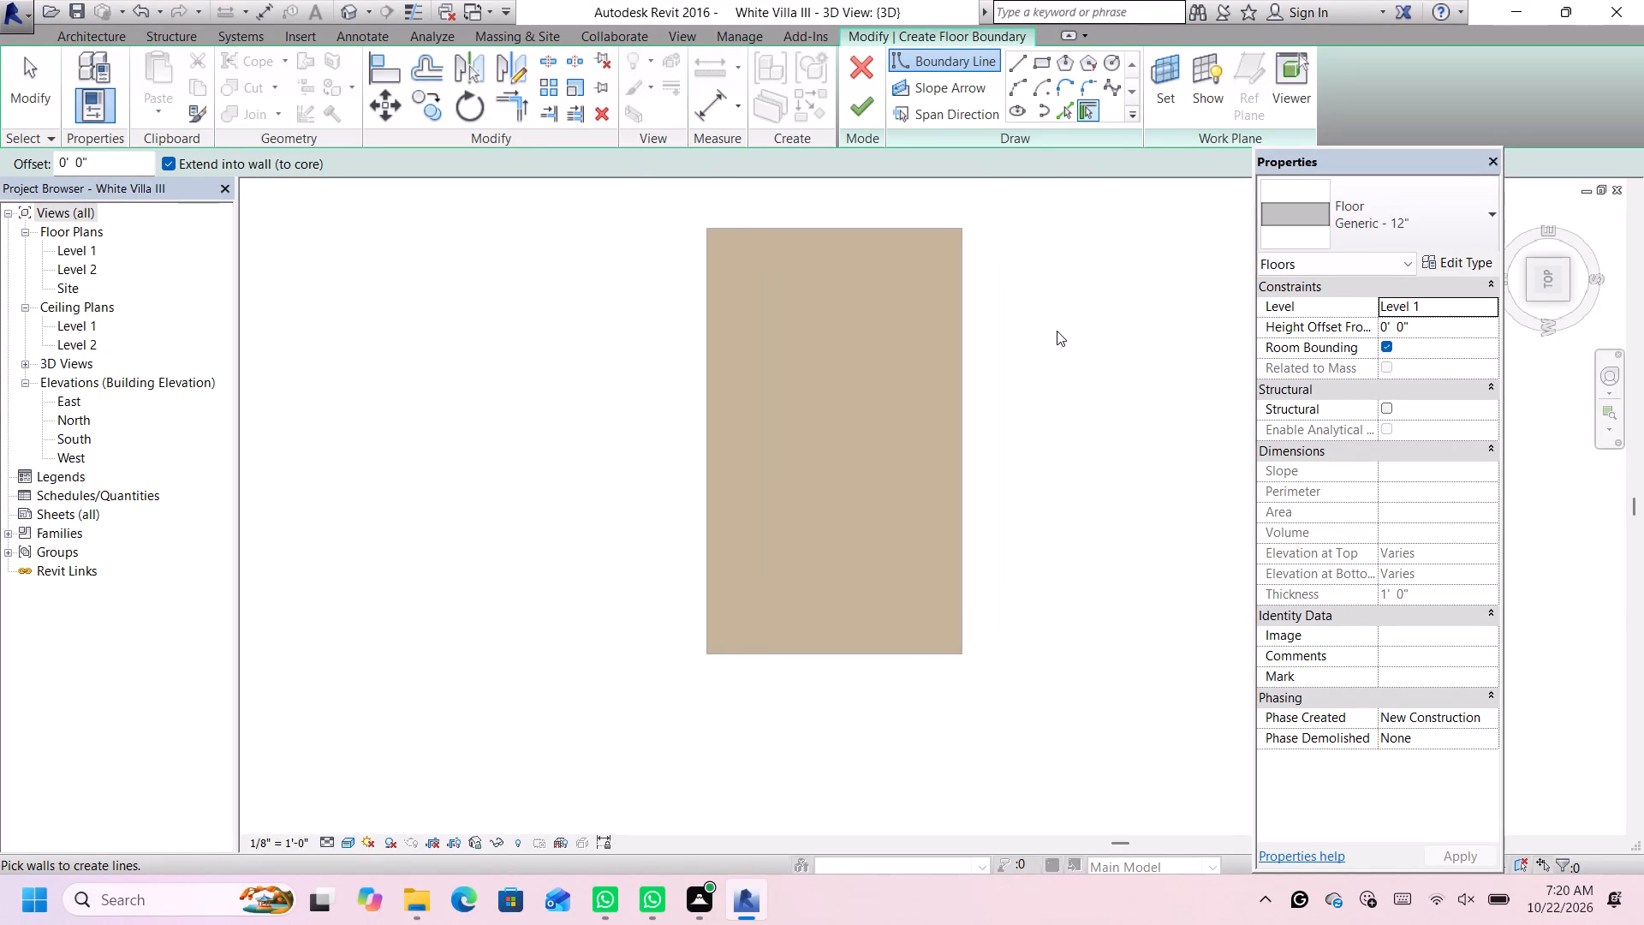
scroll(1036, 303, "down", 1)
scroll(1036, 296, "up", 1)
middle_click_drag(1099, 279, 1012, 304)
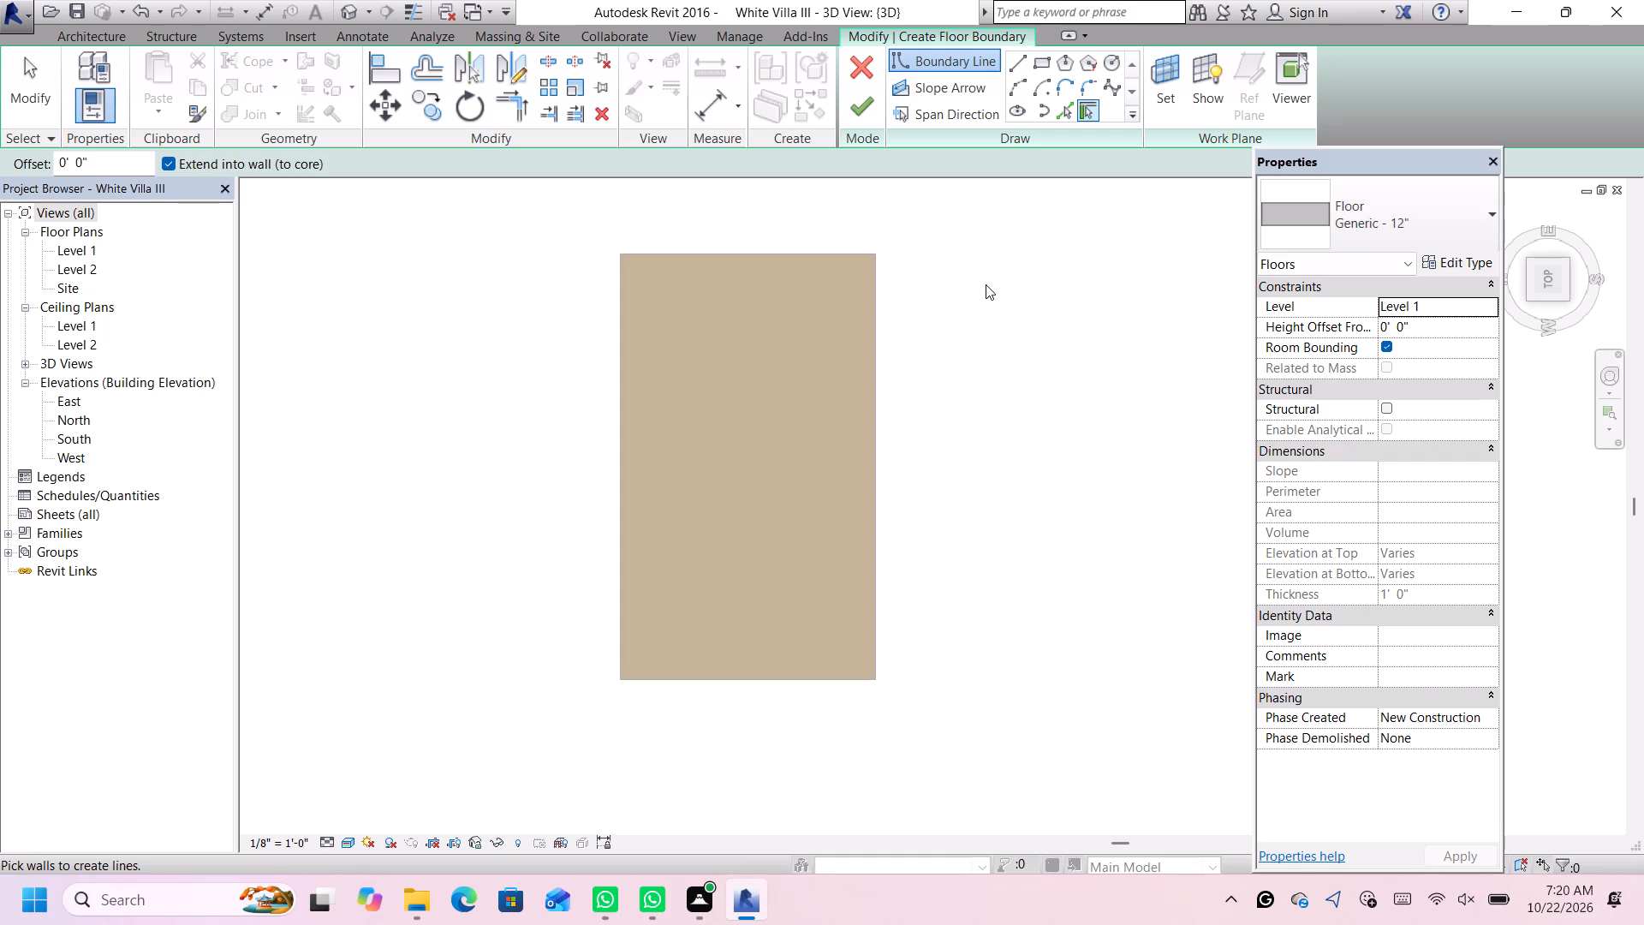
scroll(1118, 301, "up", 1)
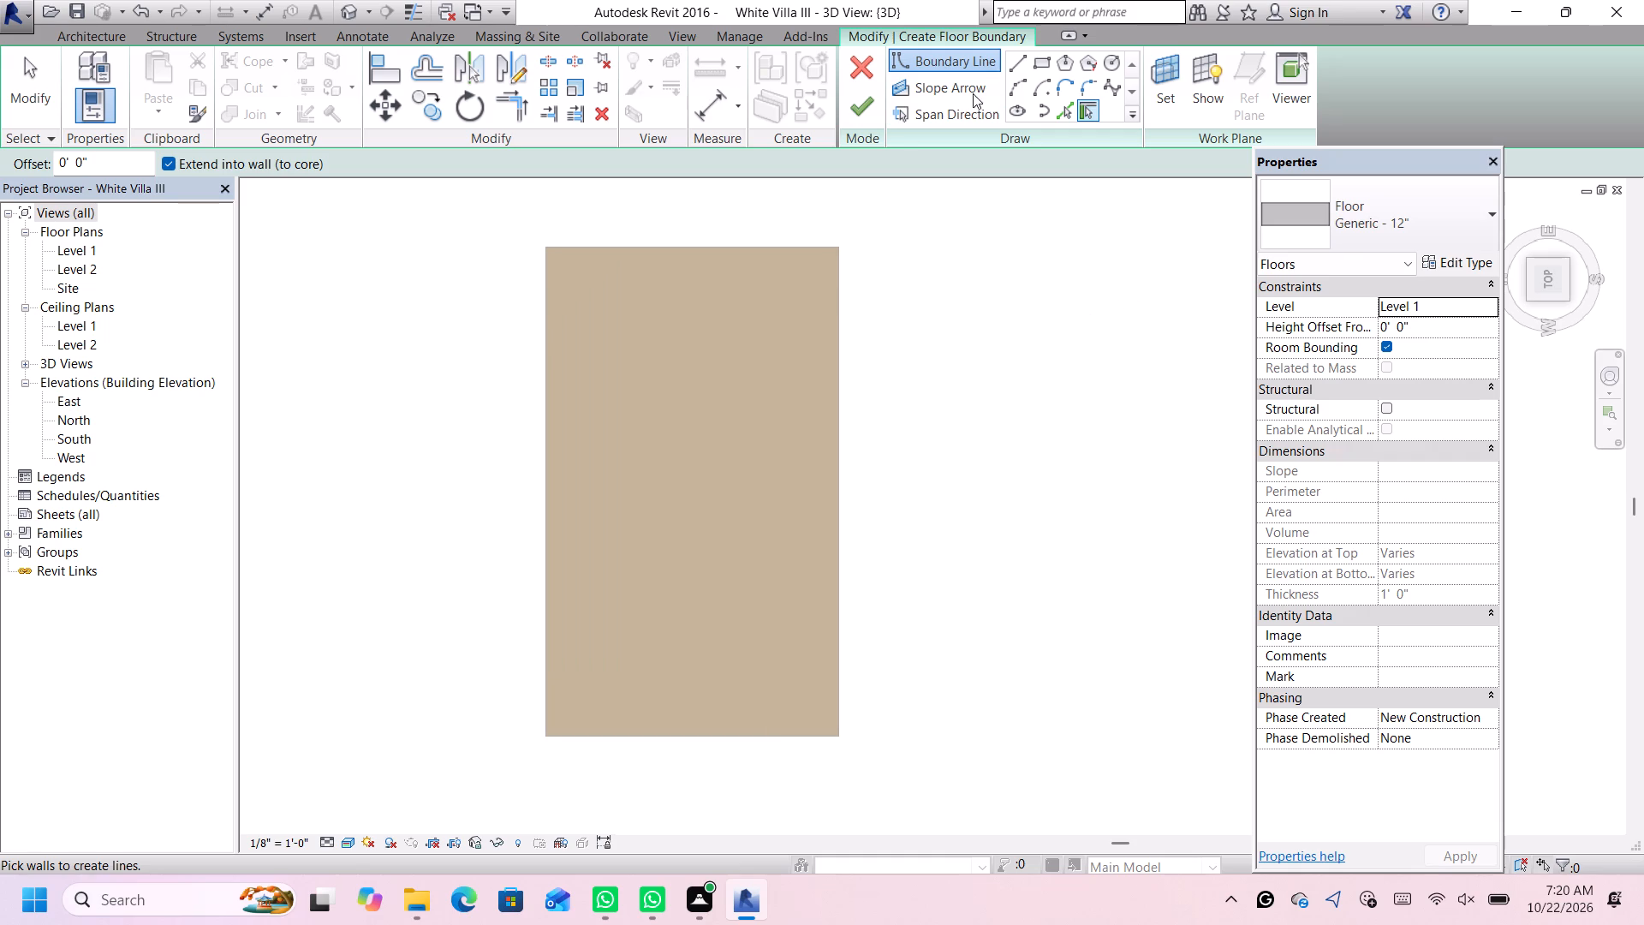
left_click(1047, 65)
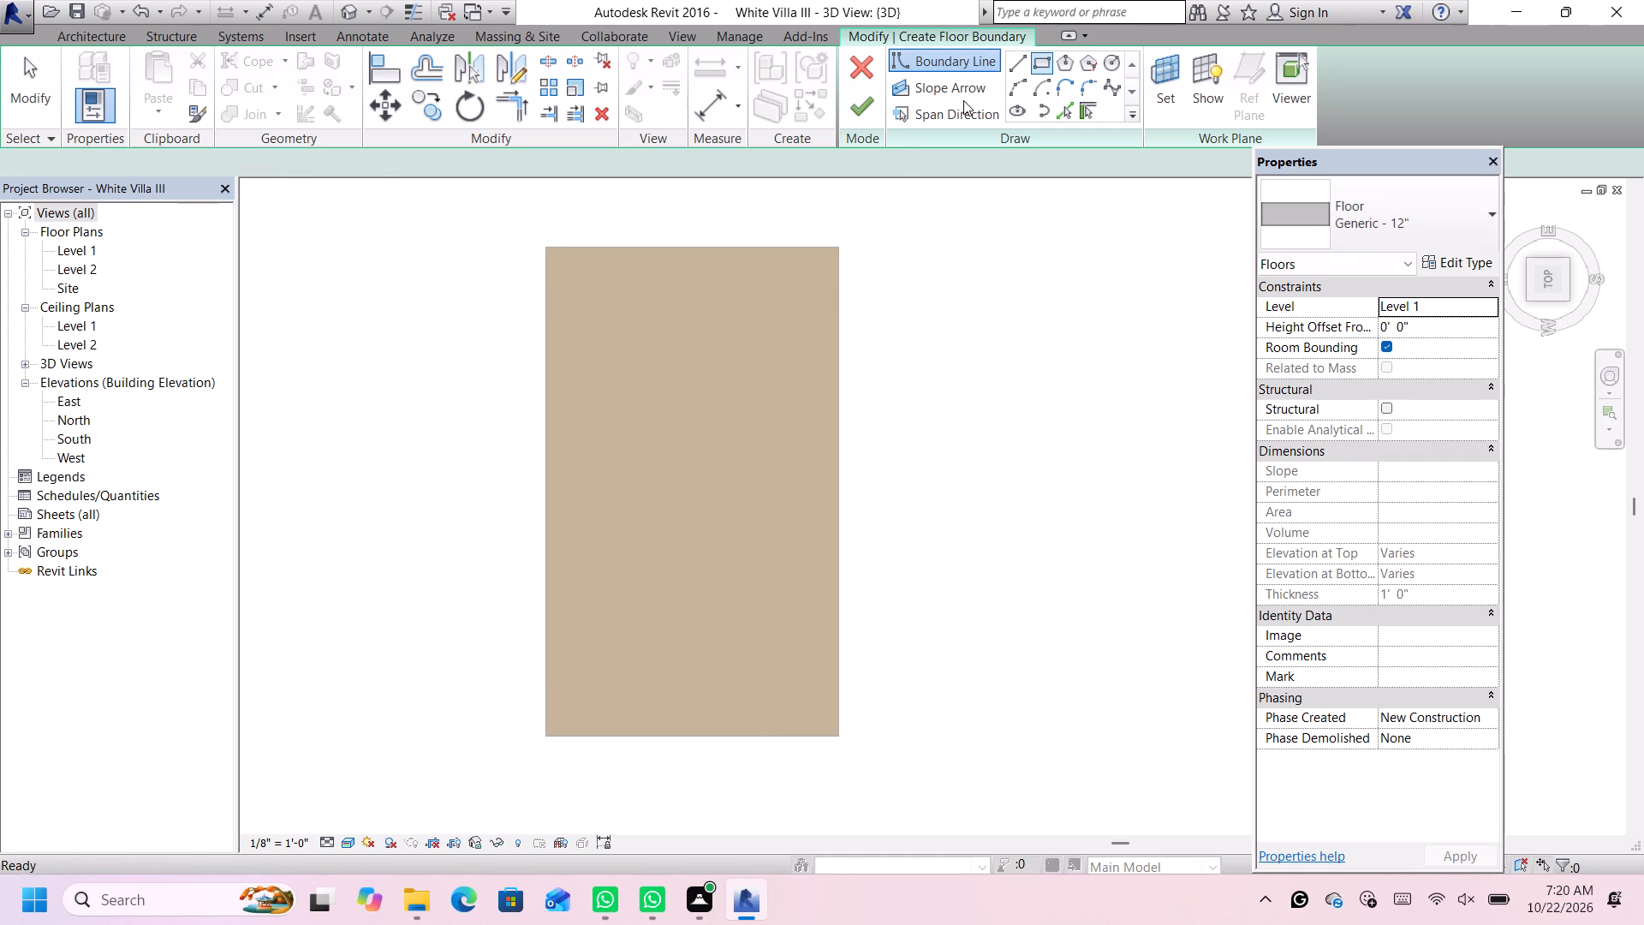
left_click(838, 247)
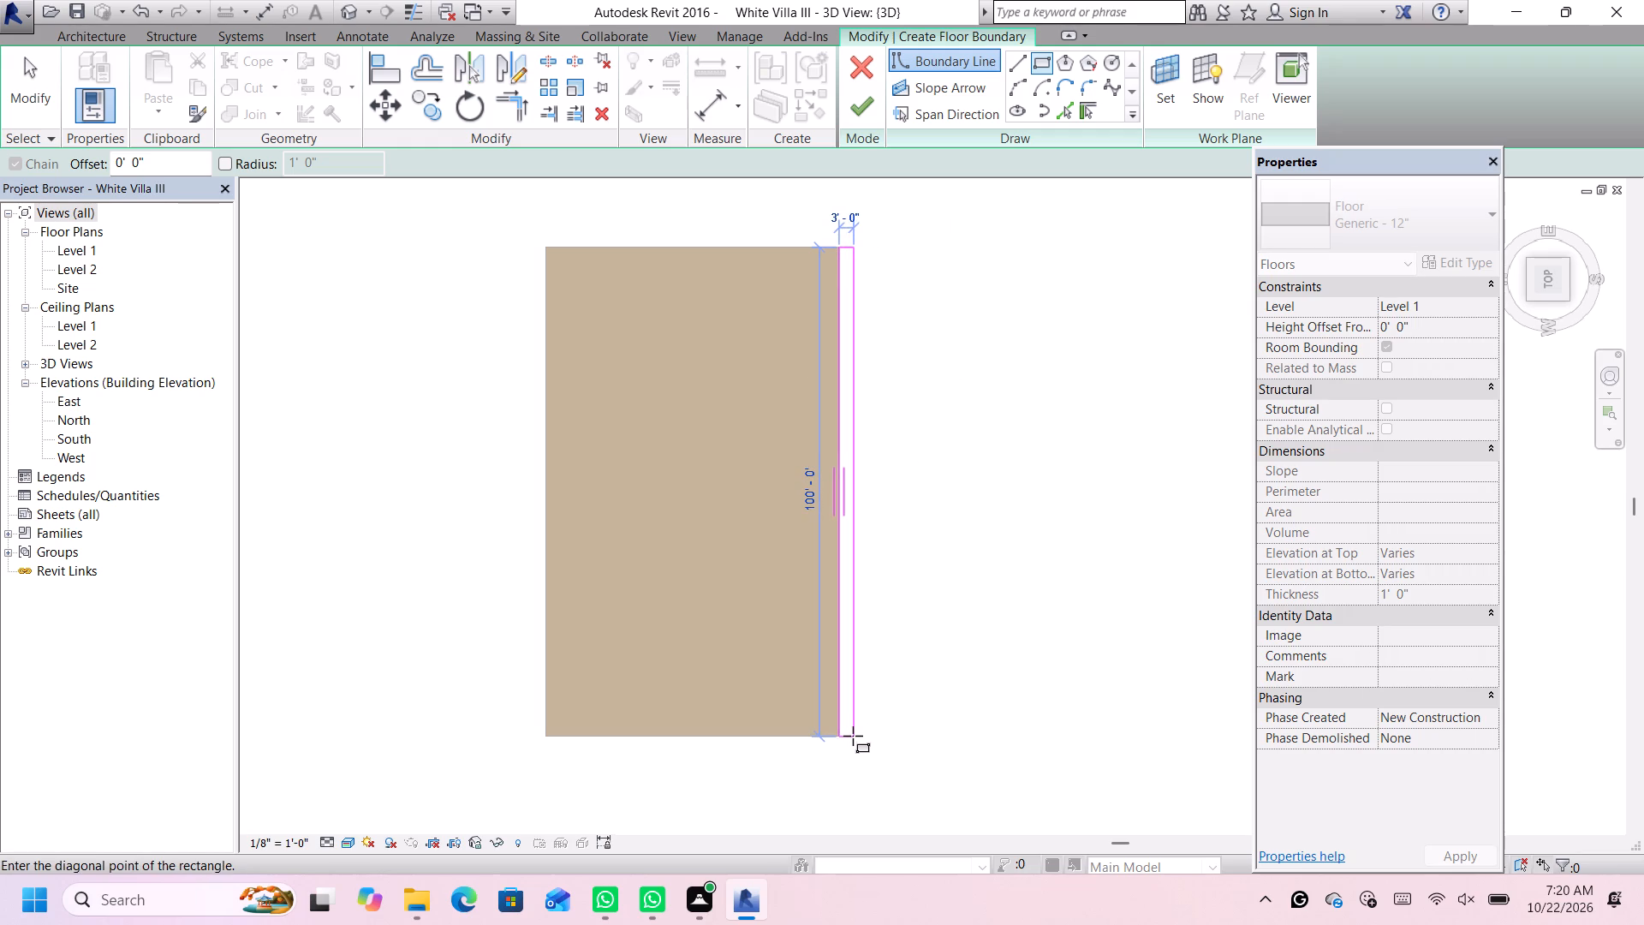
left_click(853, 736)
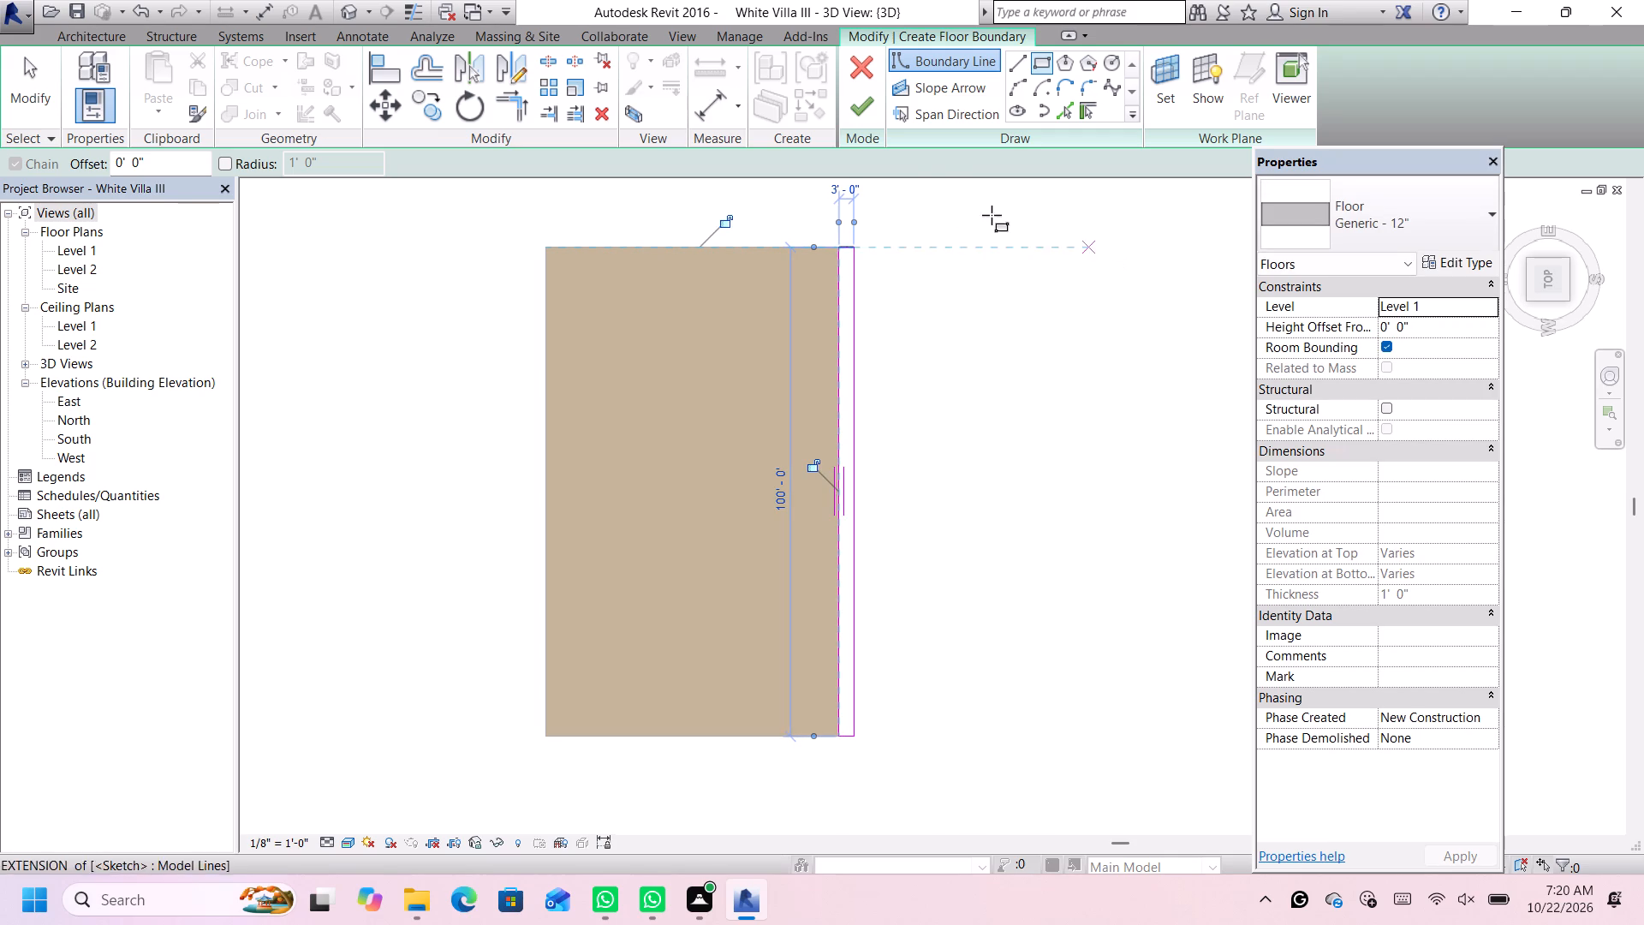
left_click(866, 115)
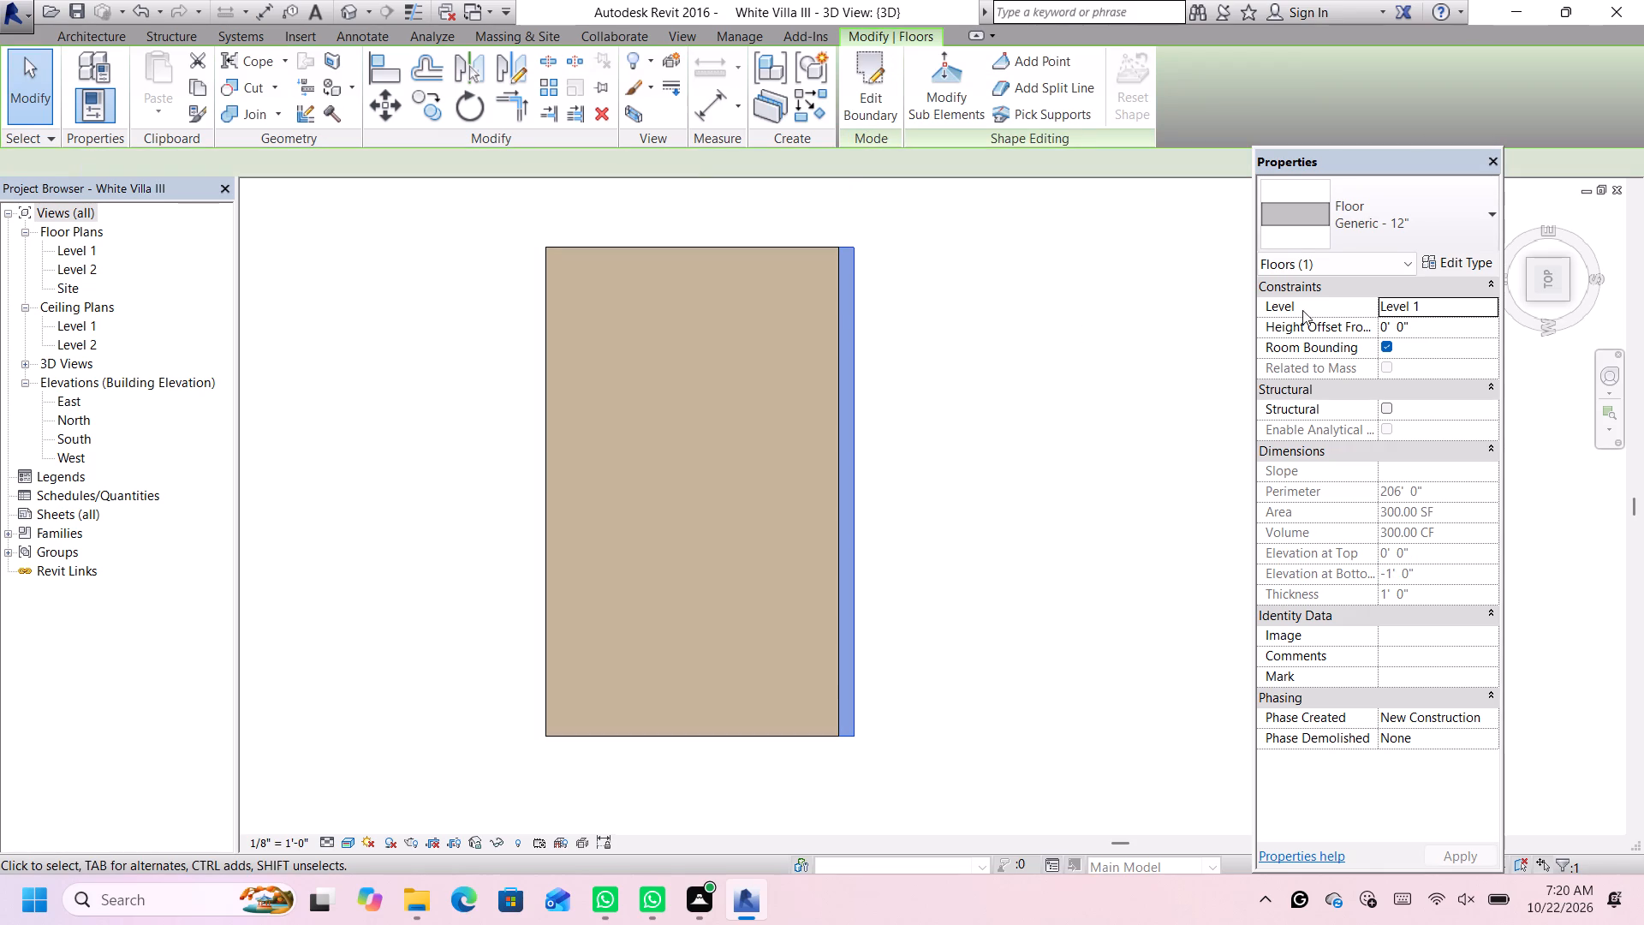
Choose Generic - 2" as the type of the new floor strip.
left_click(1466, 266)
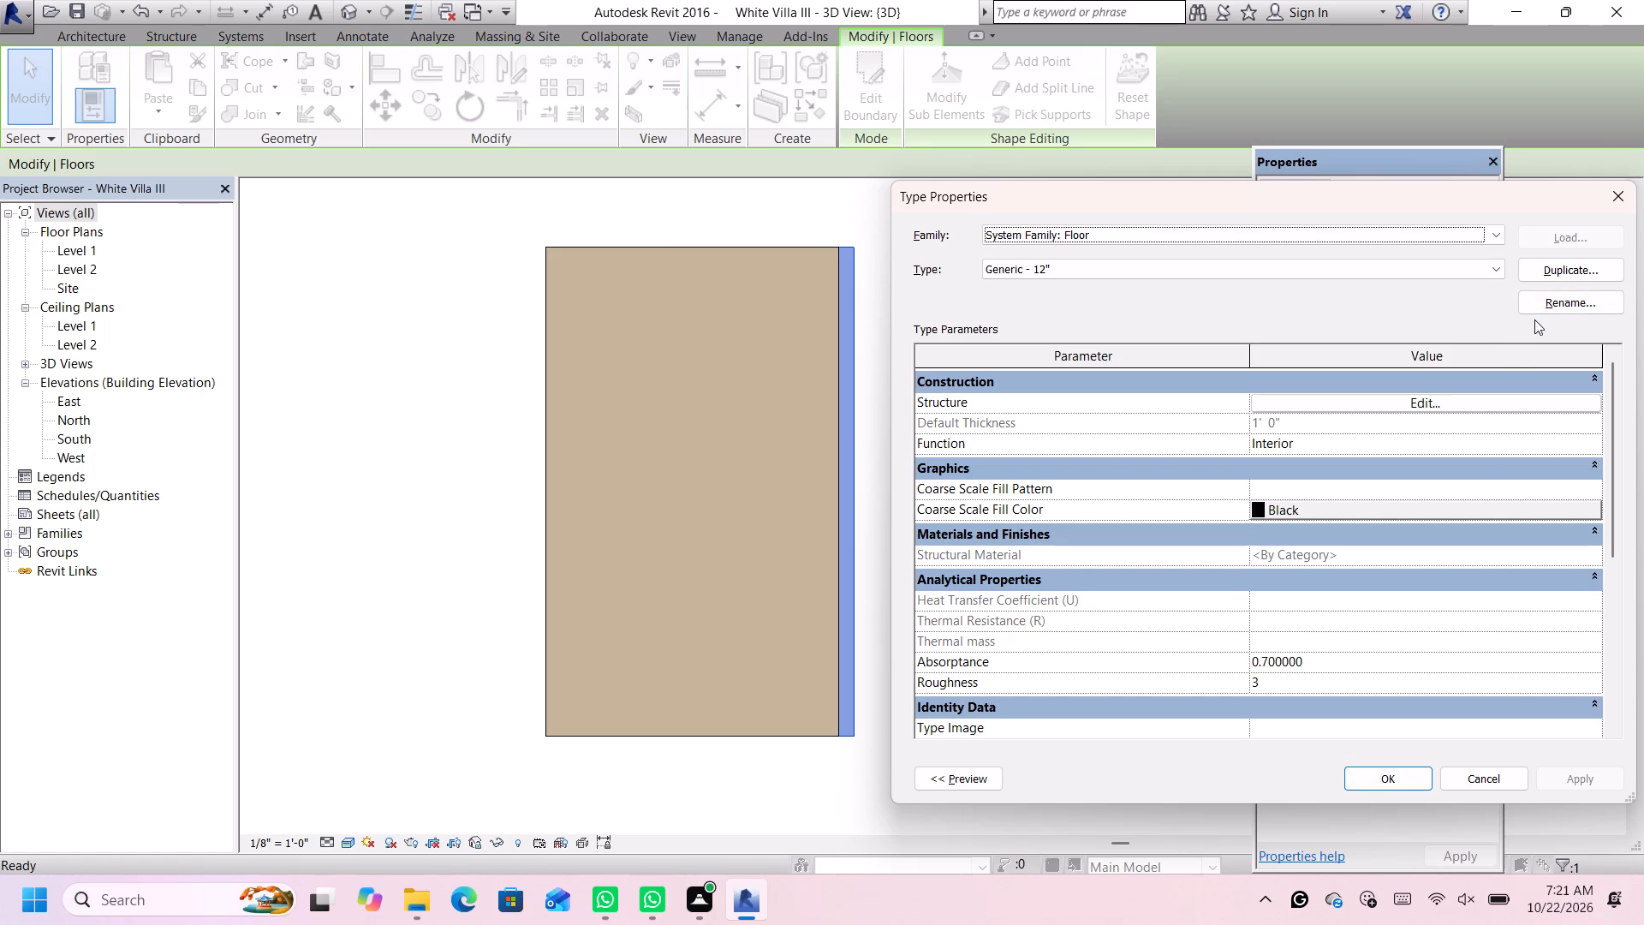
left_click(1455, 266)
left_click(1233, 296)
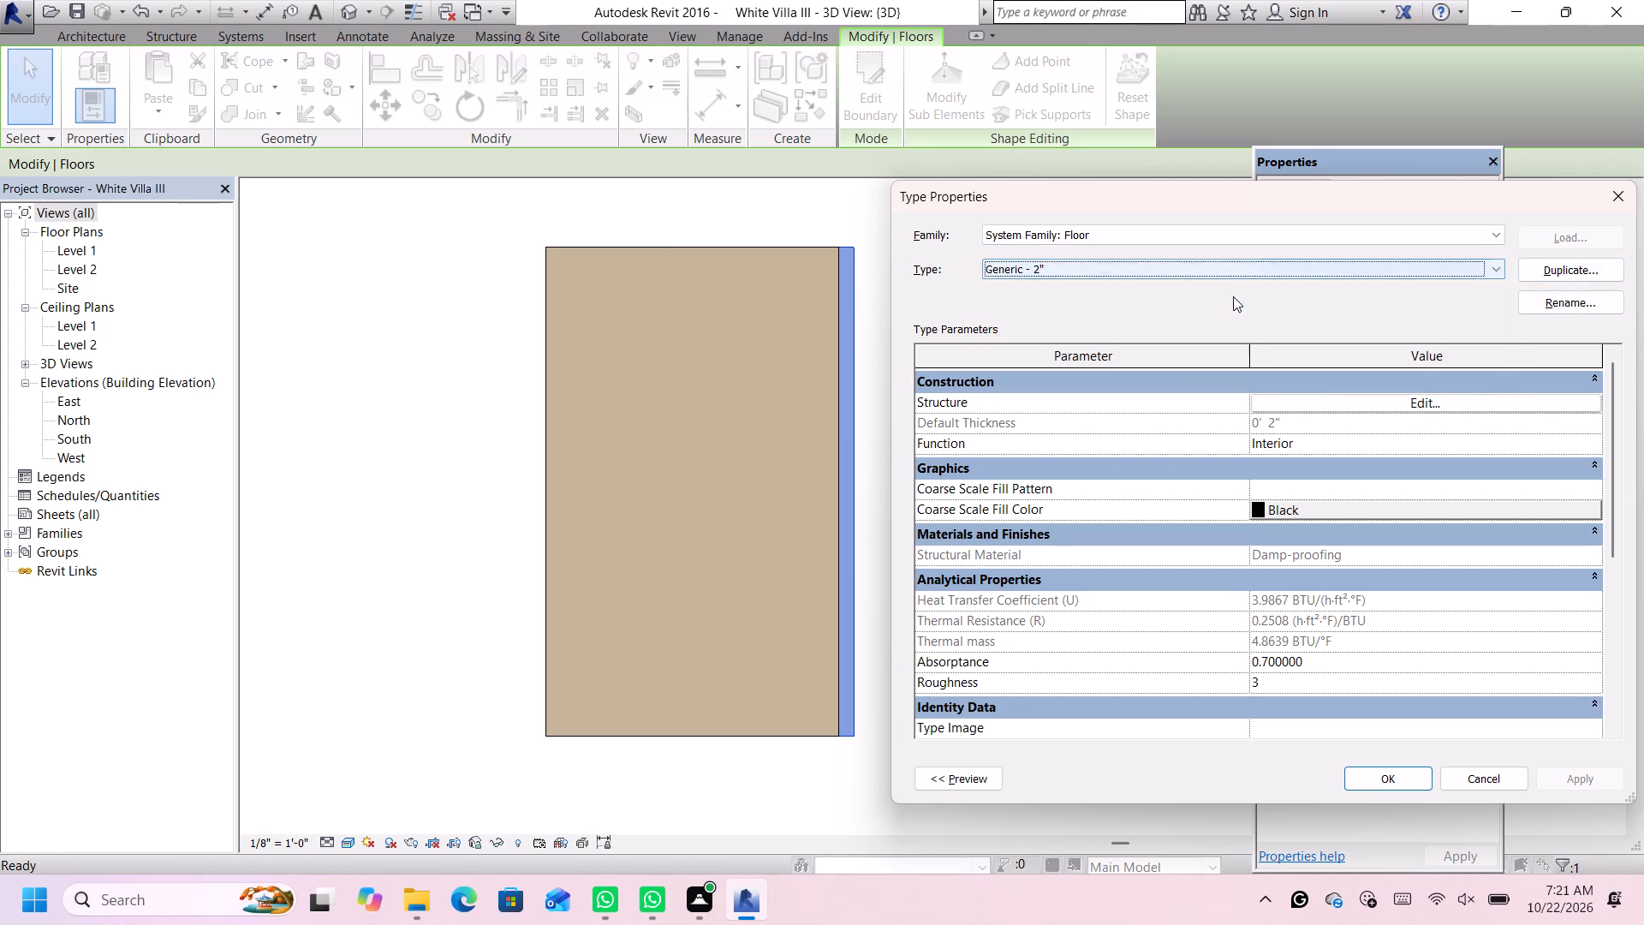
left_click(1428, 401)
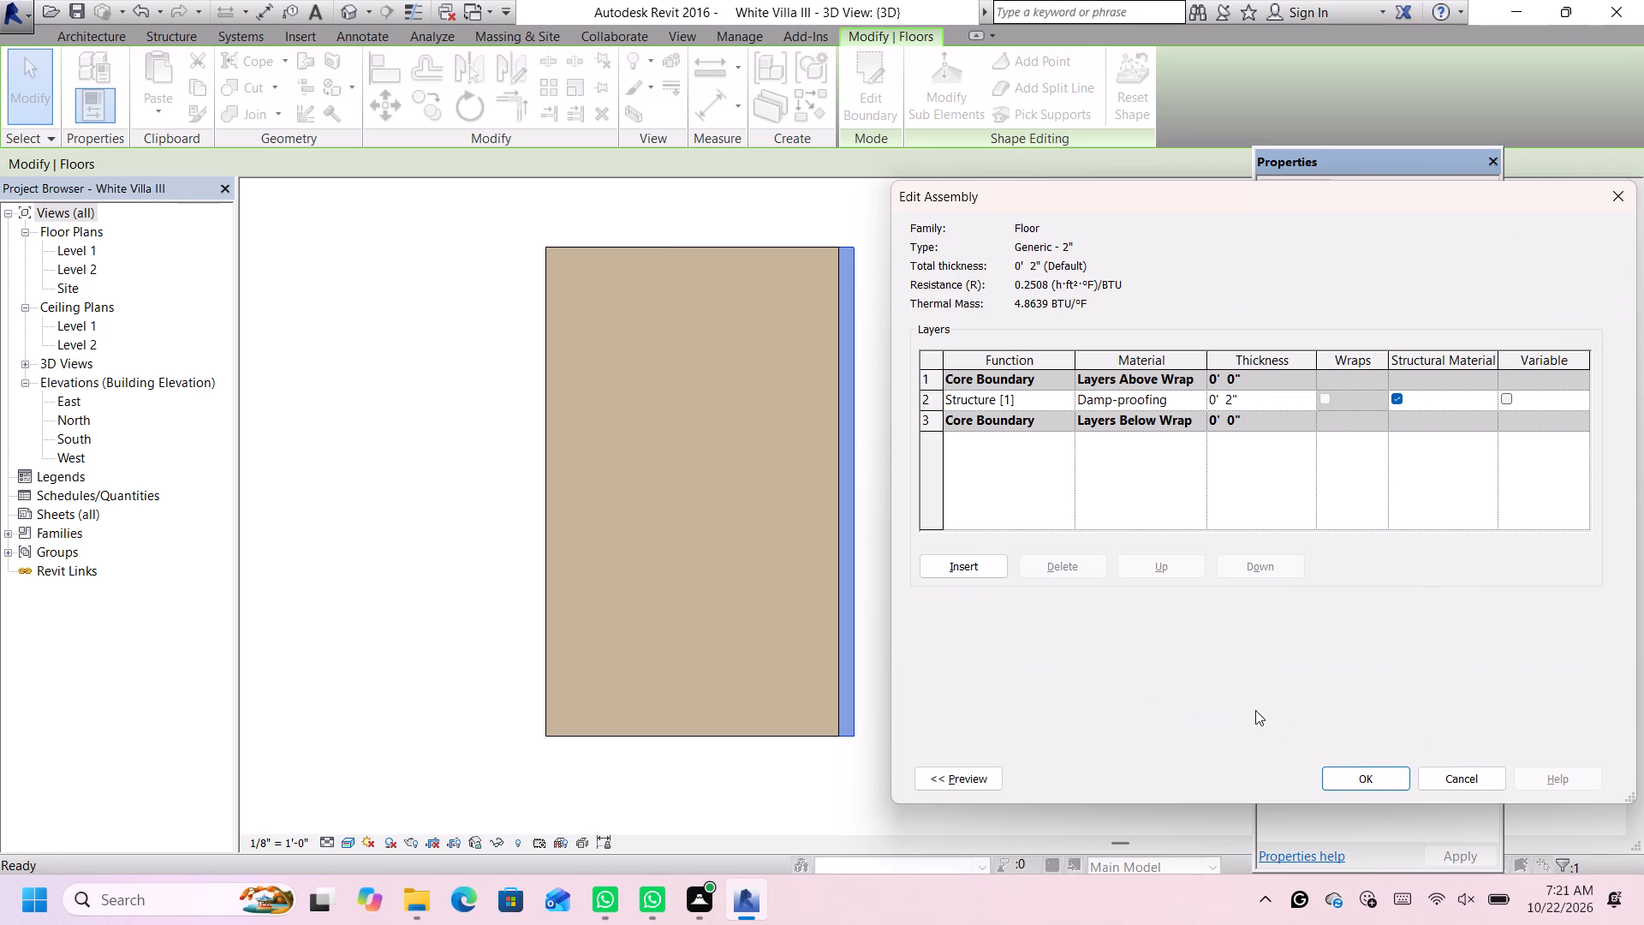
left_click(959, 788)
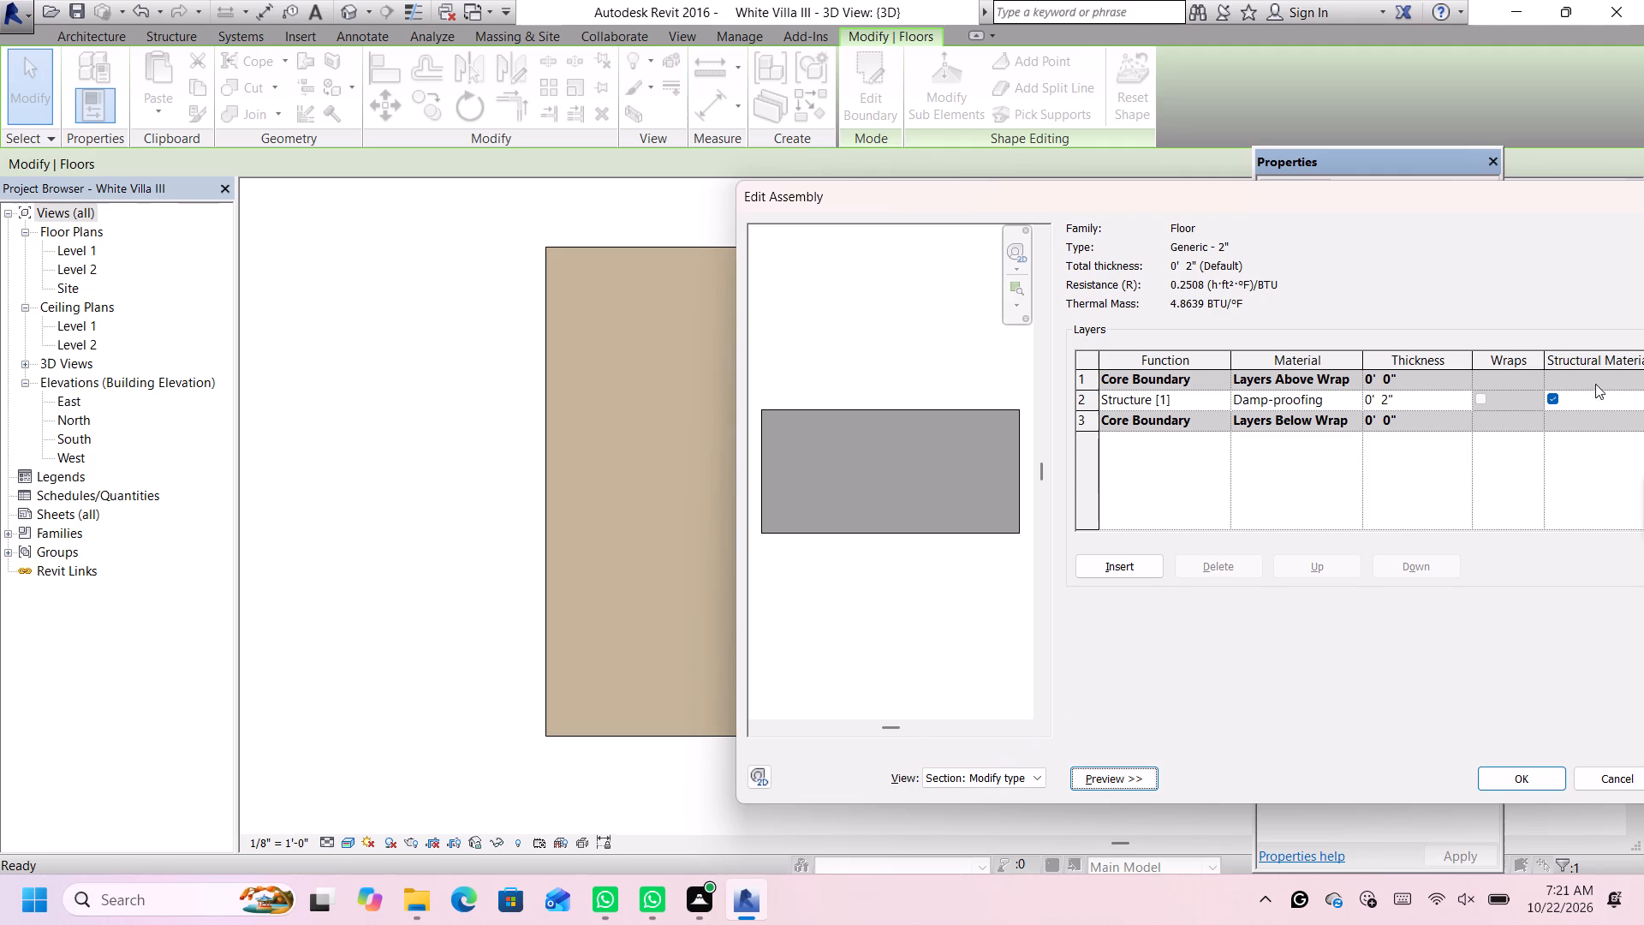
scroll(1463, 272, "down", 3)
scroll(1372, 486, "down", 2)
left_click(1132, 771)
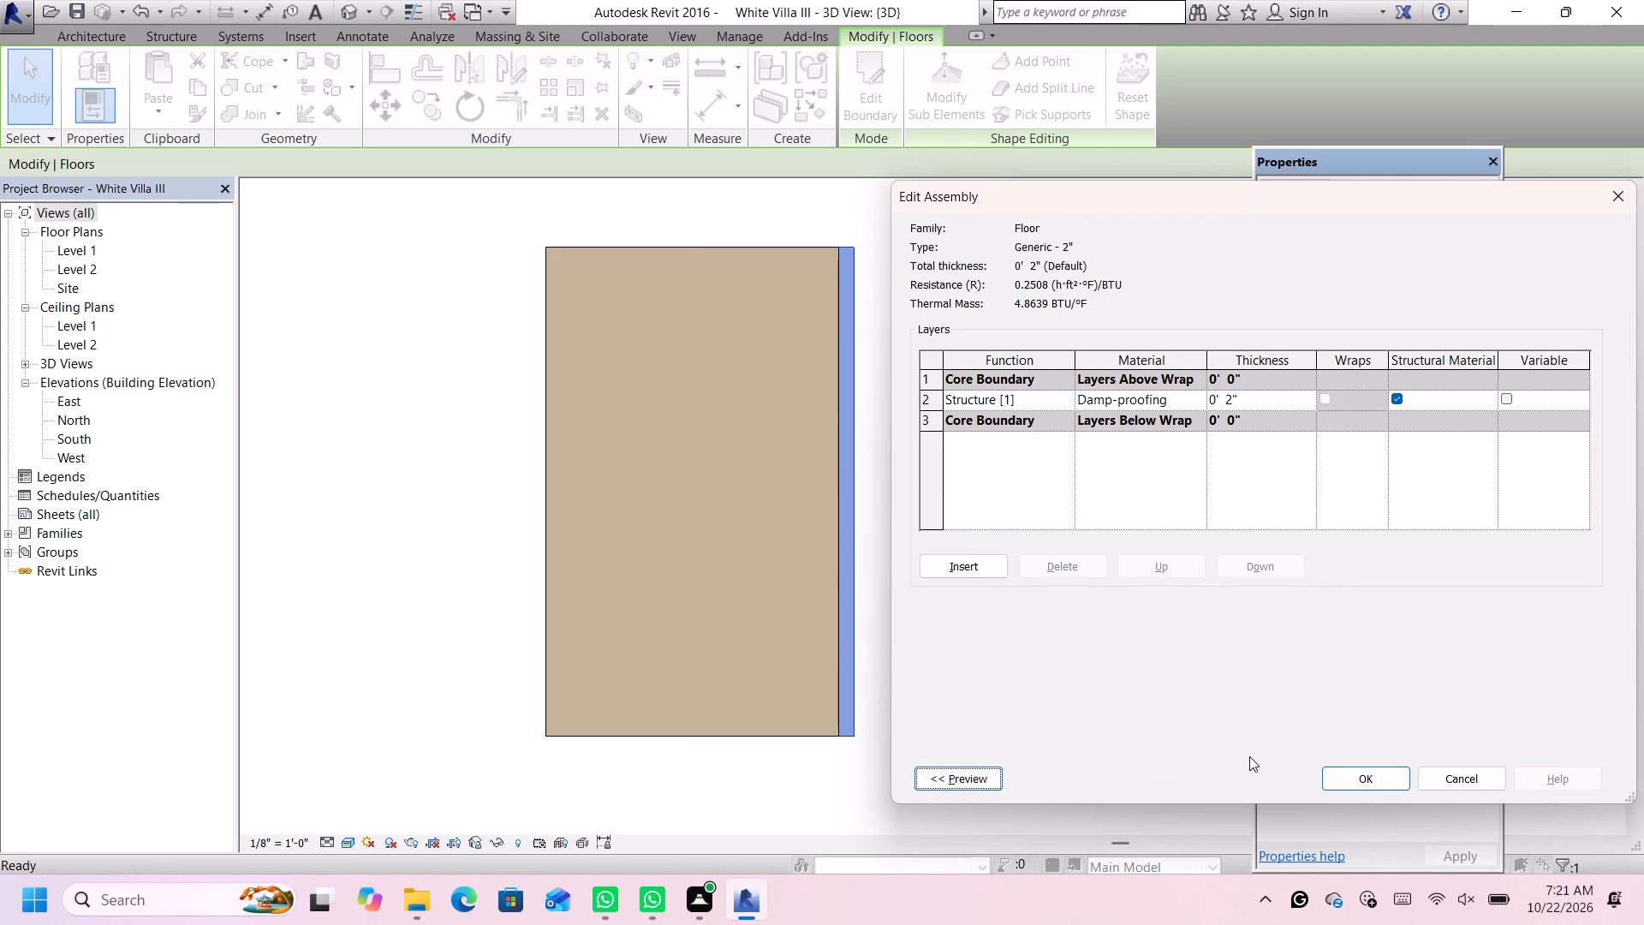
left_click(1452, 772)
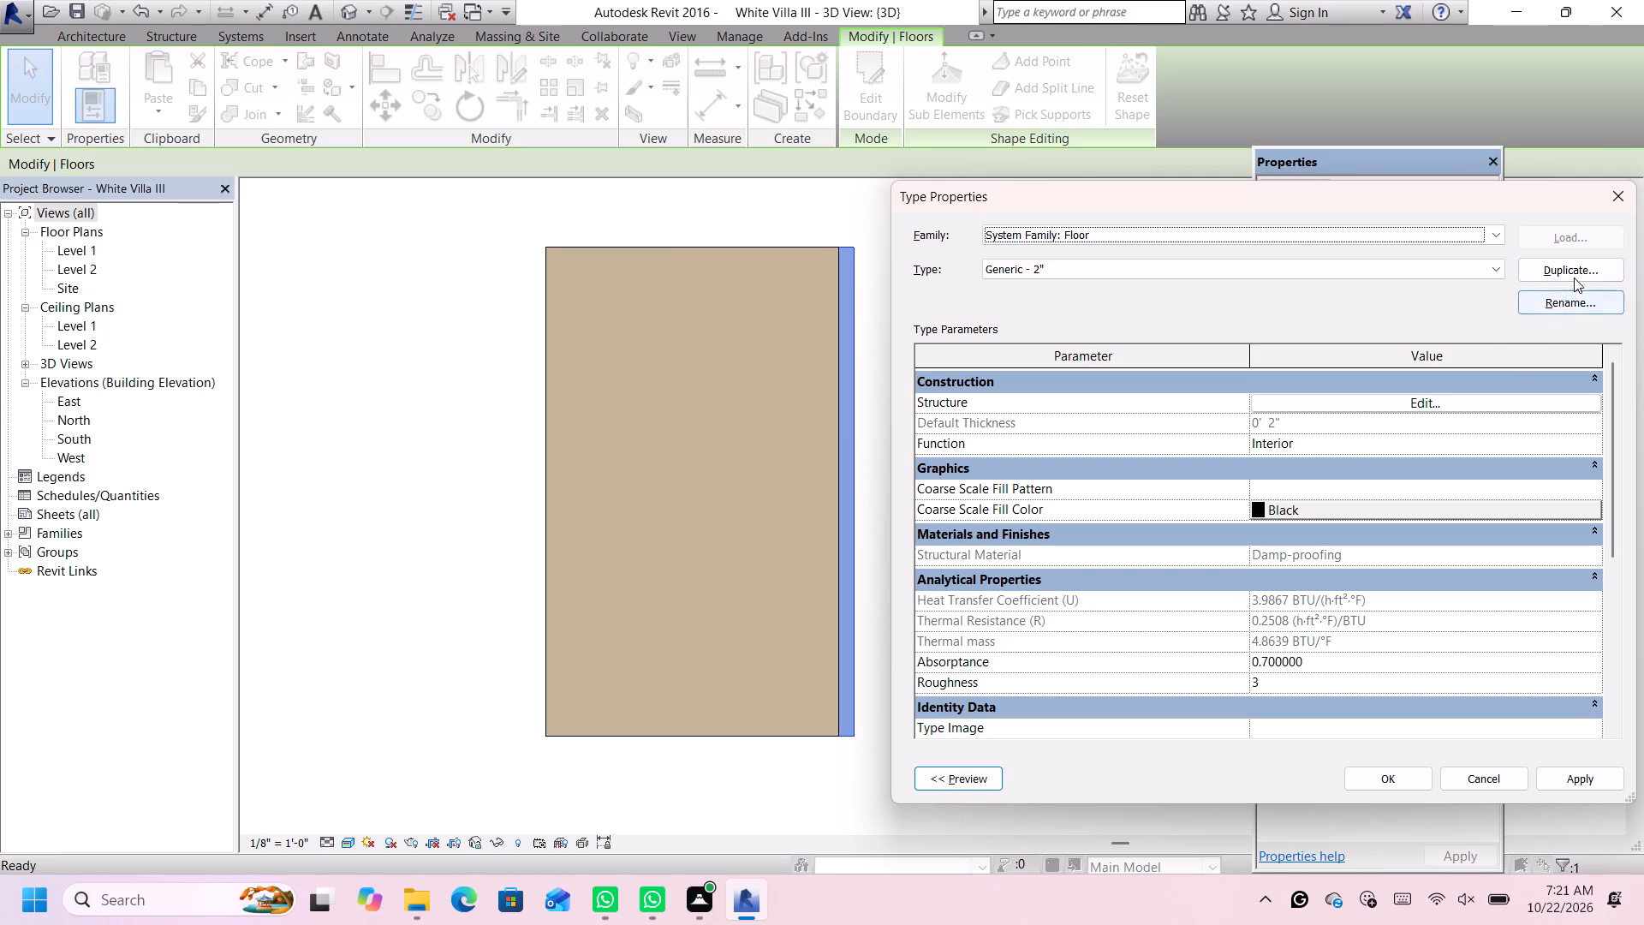
Duplicate the Generic - 2" floor type under the name Generic - 2" gray.
left_click(1575, 272)
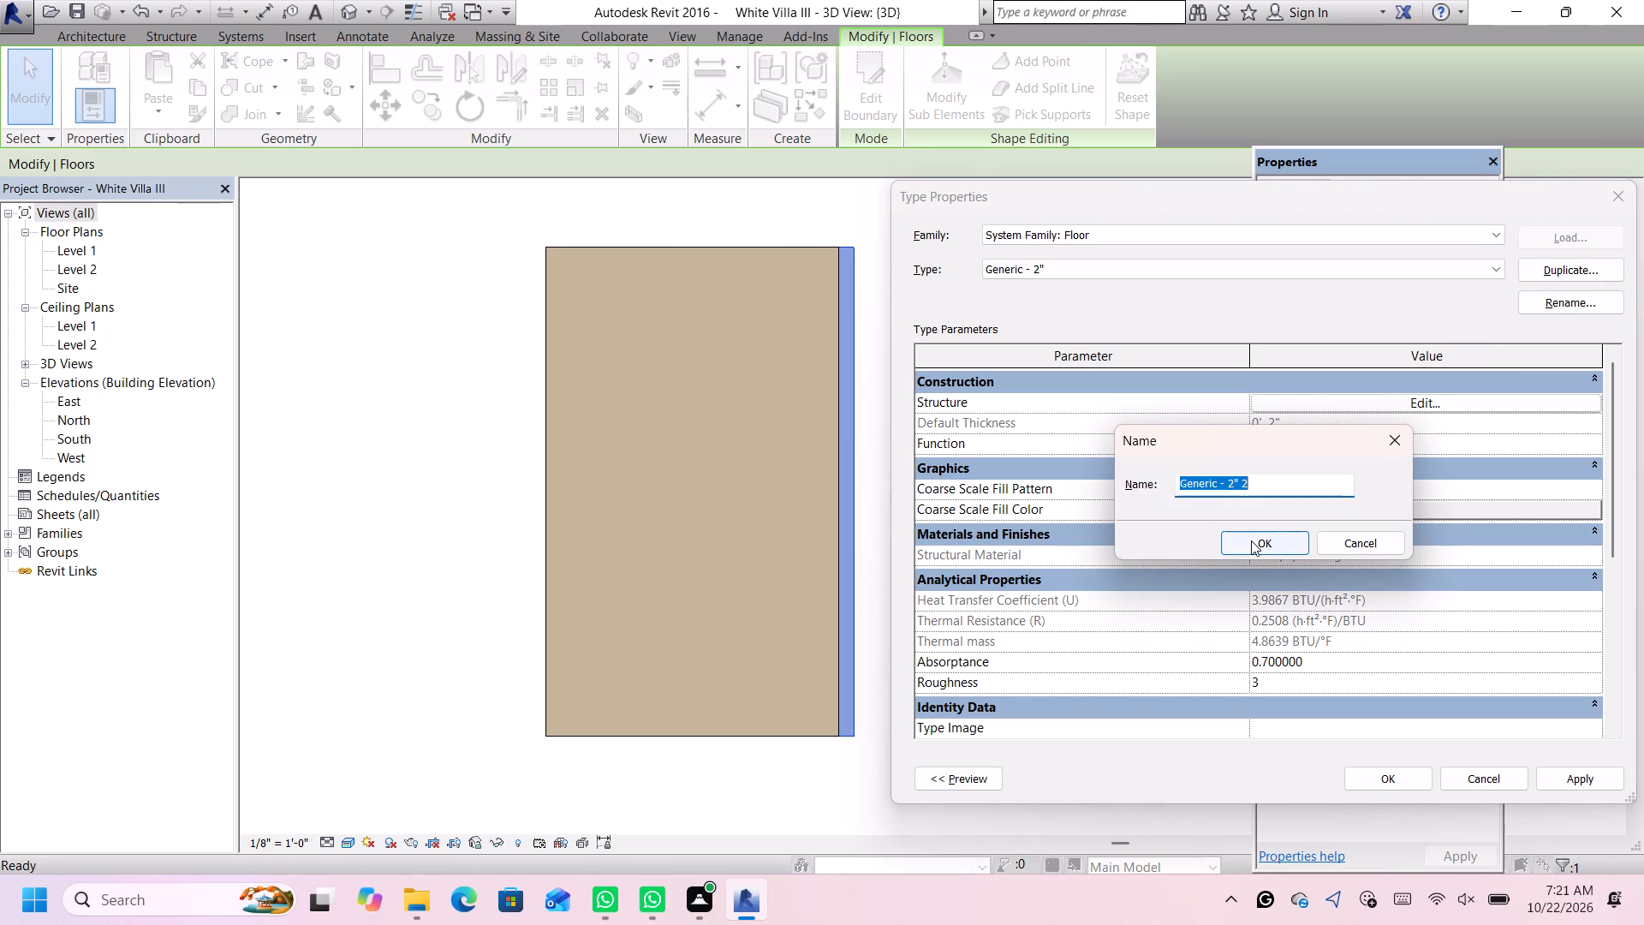
left_click(1262, 485)
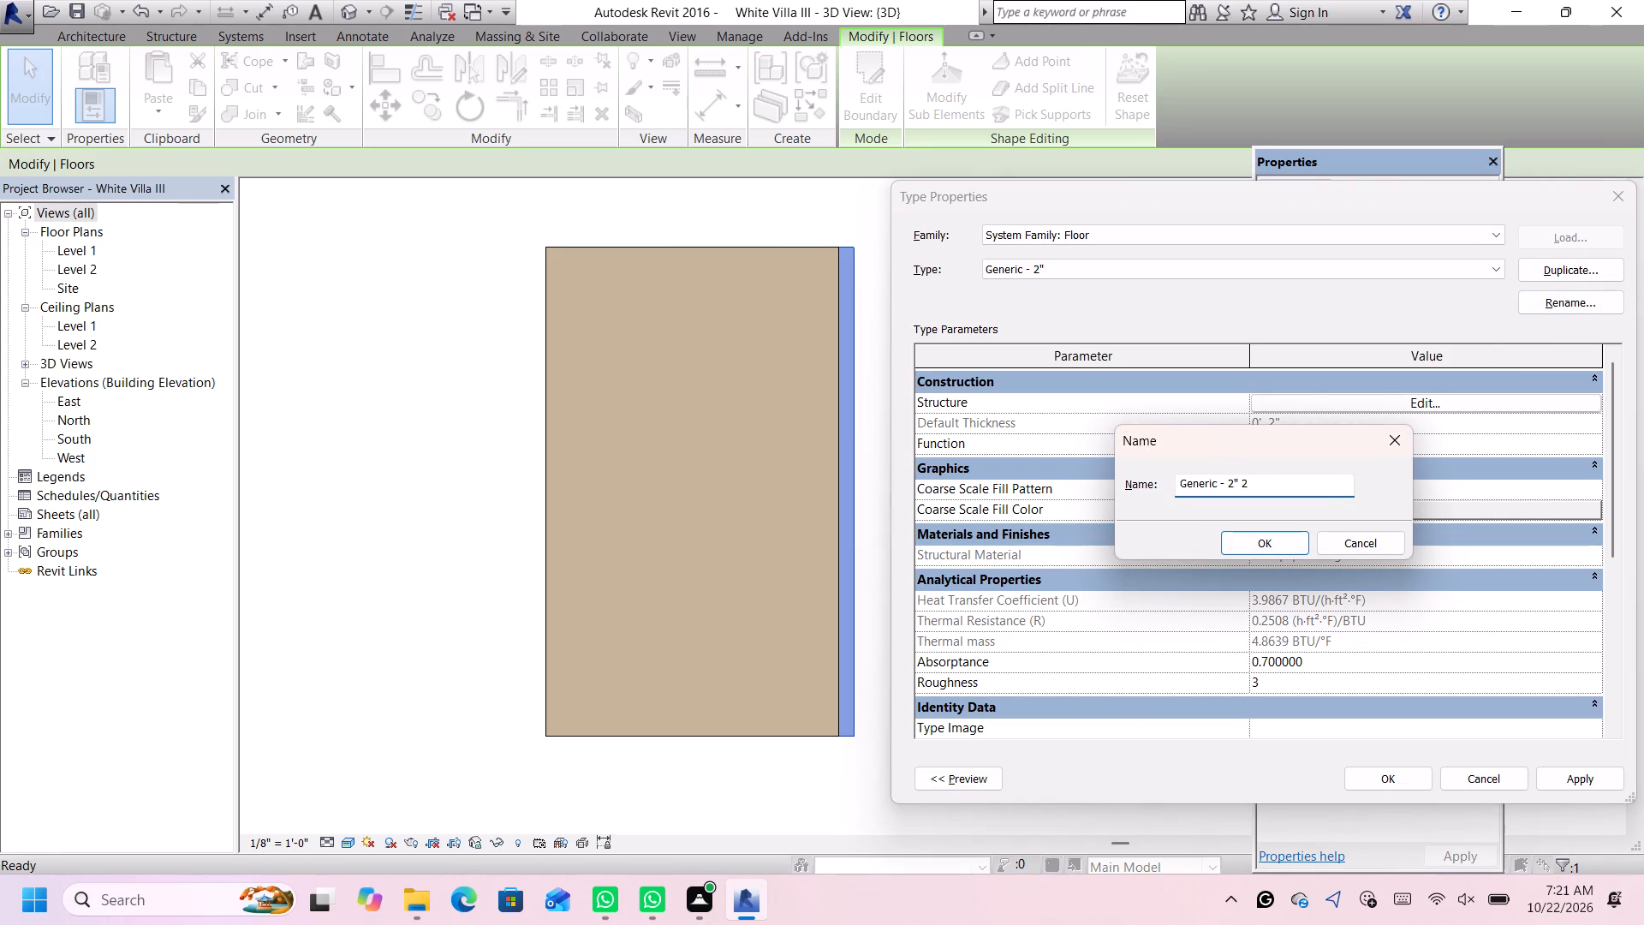
key("BackSpace")
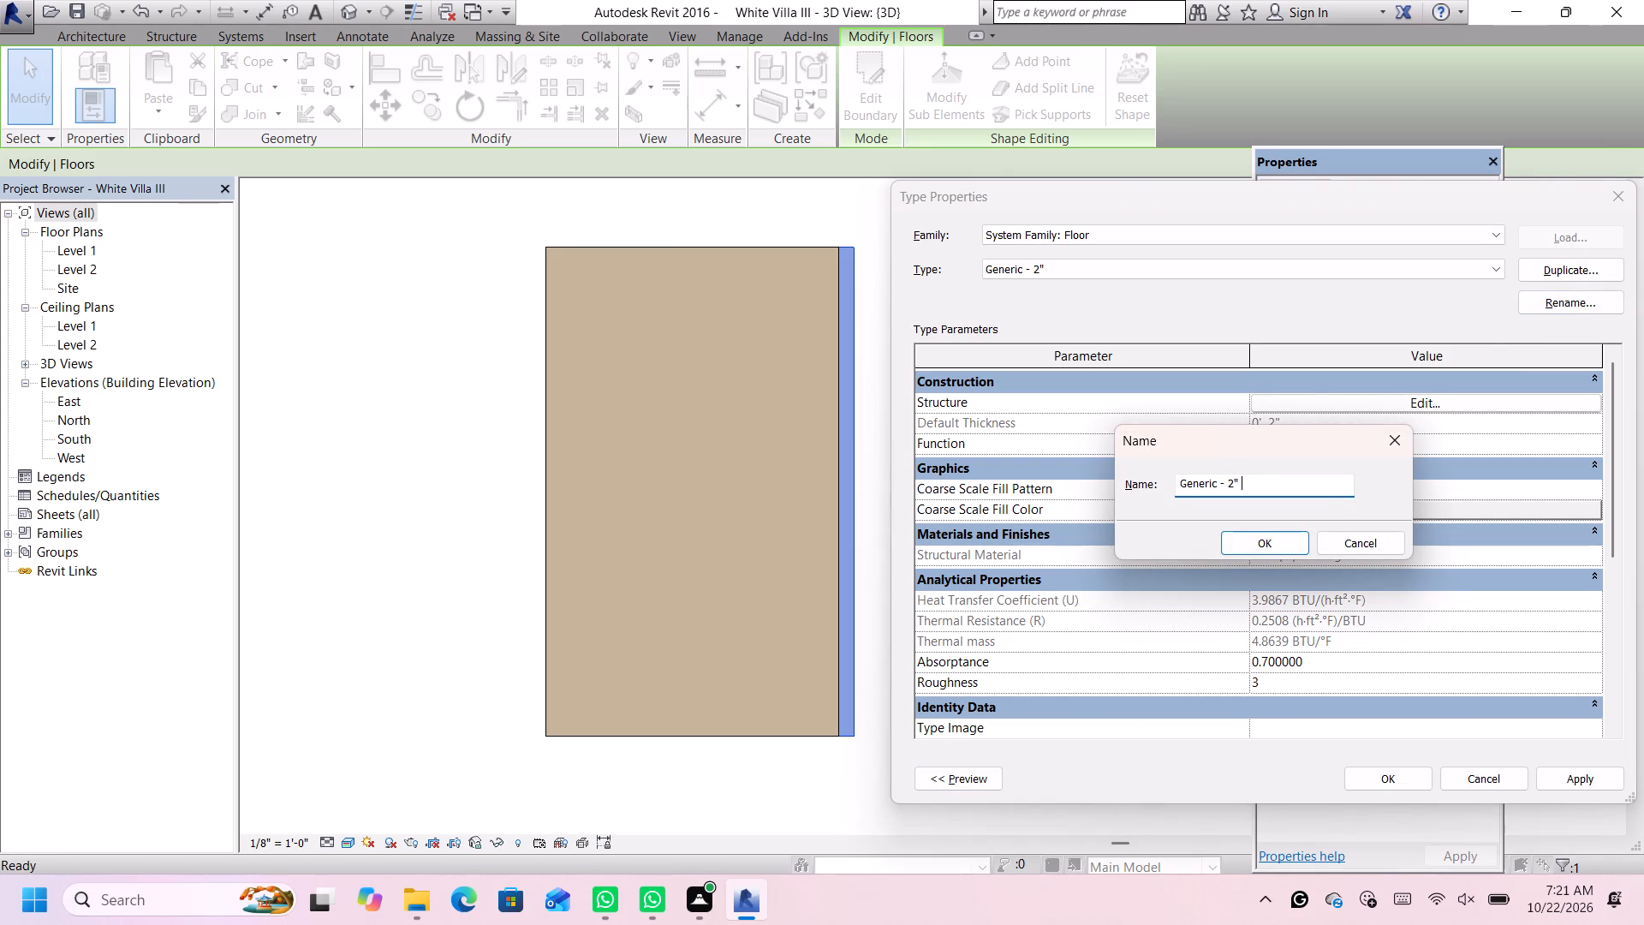
type("gray")
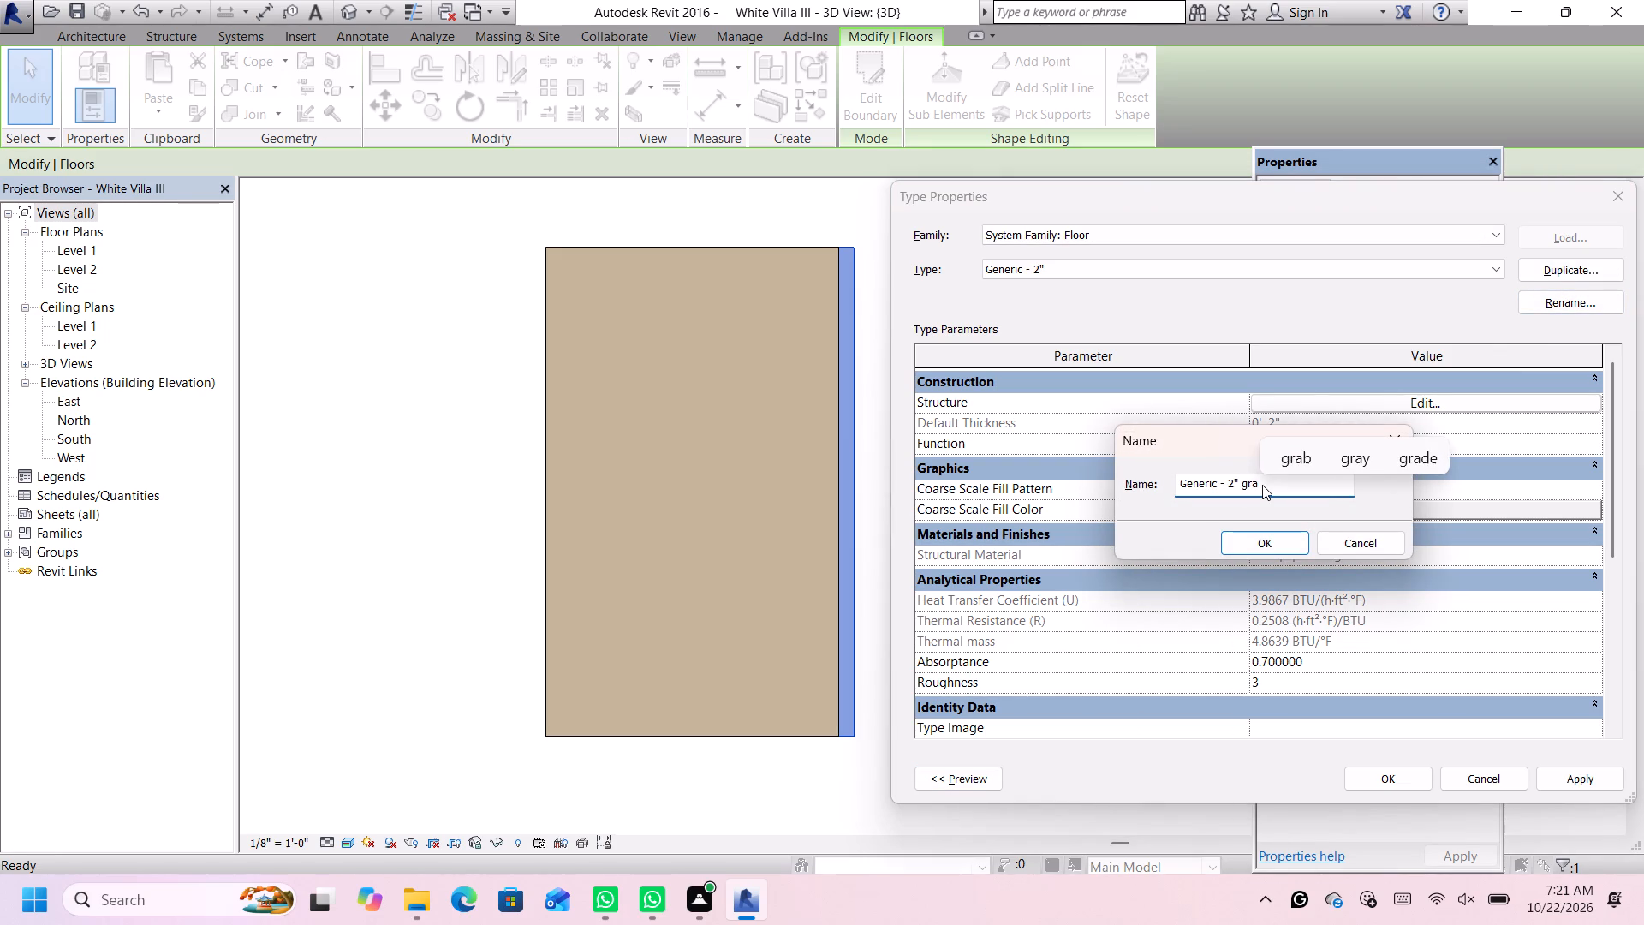
left_click(1271, 538)
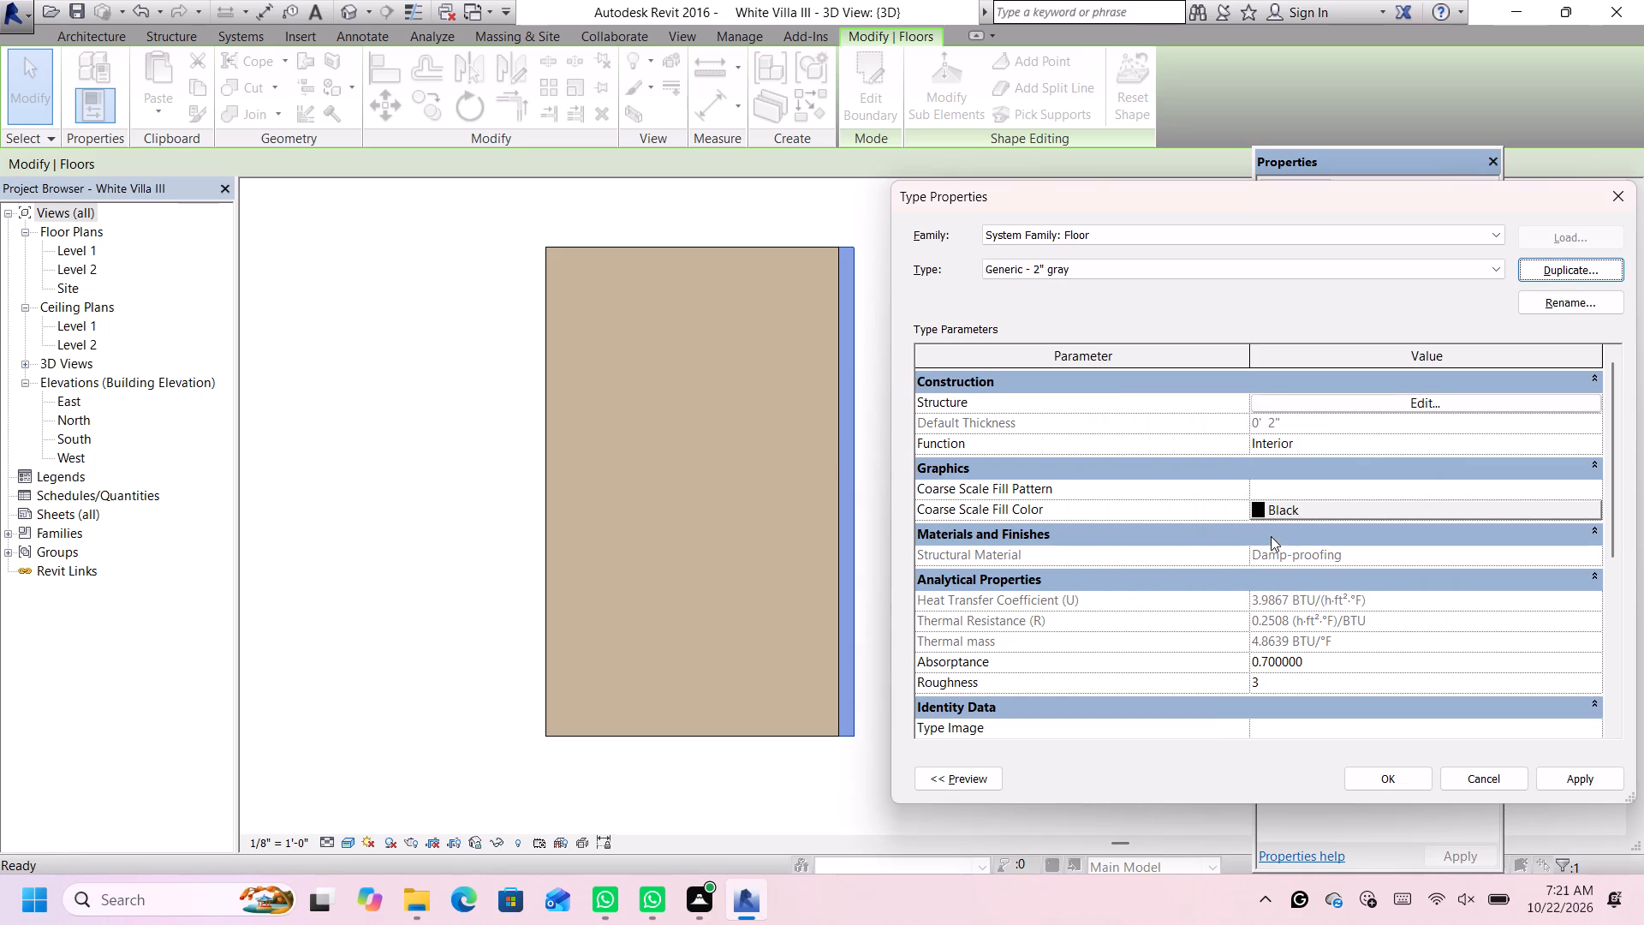
Within the gray floor type's layer material selection, recolor the Door - Frame material's appearance to dark gray RGB 95 95 95.
left_click(1397, 400)
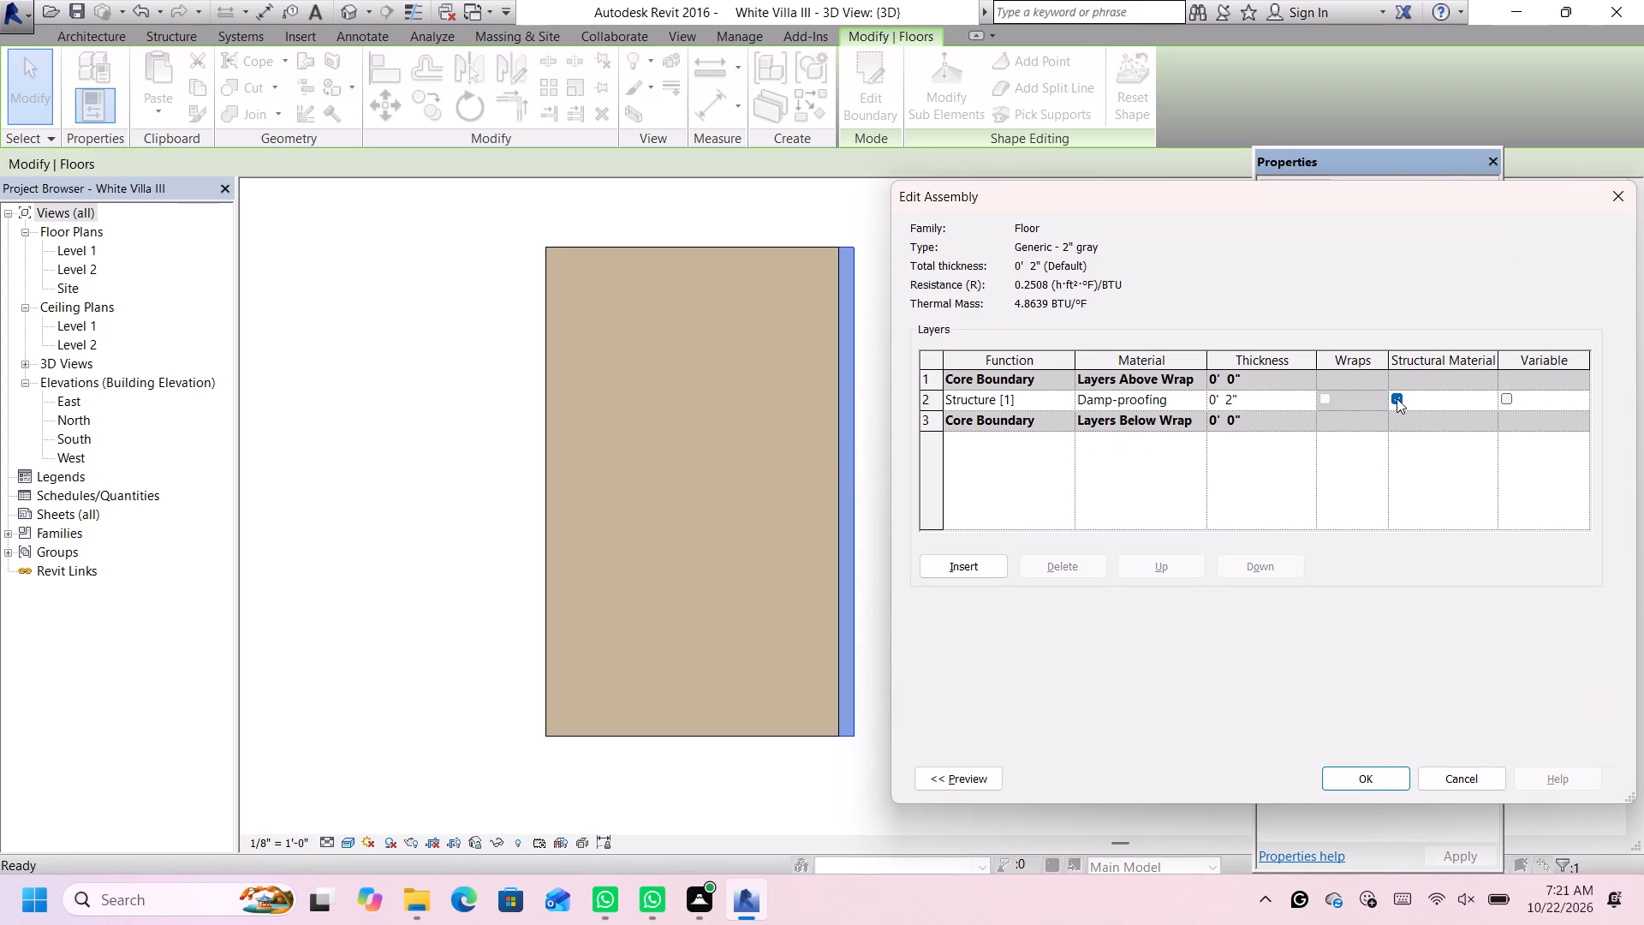
left_click(1200, 402)
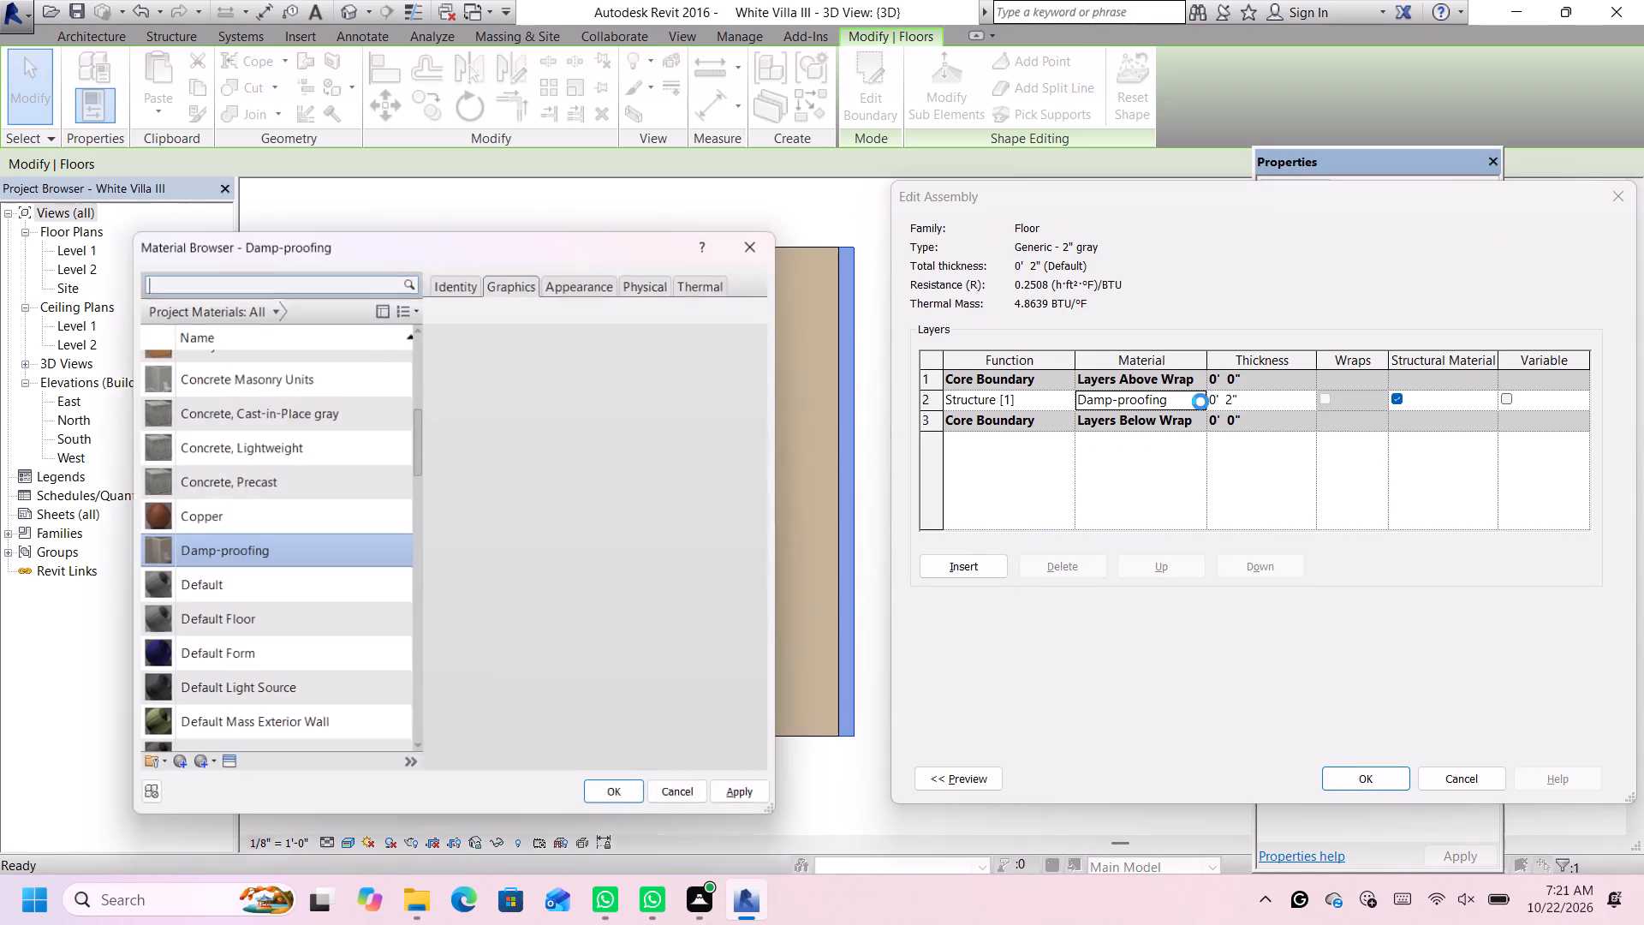
scroll(305, 620, "down", 2)
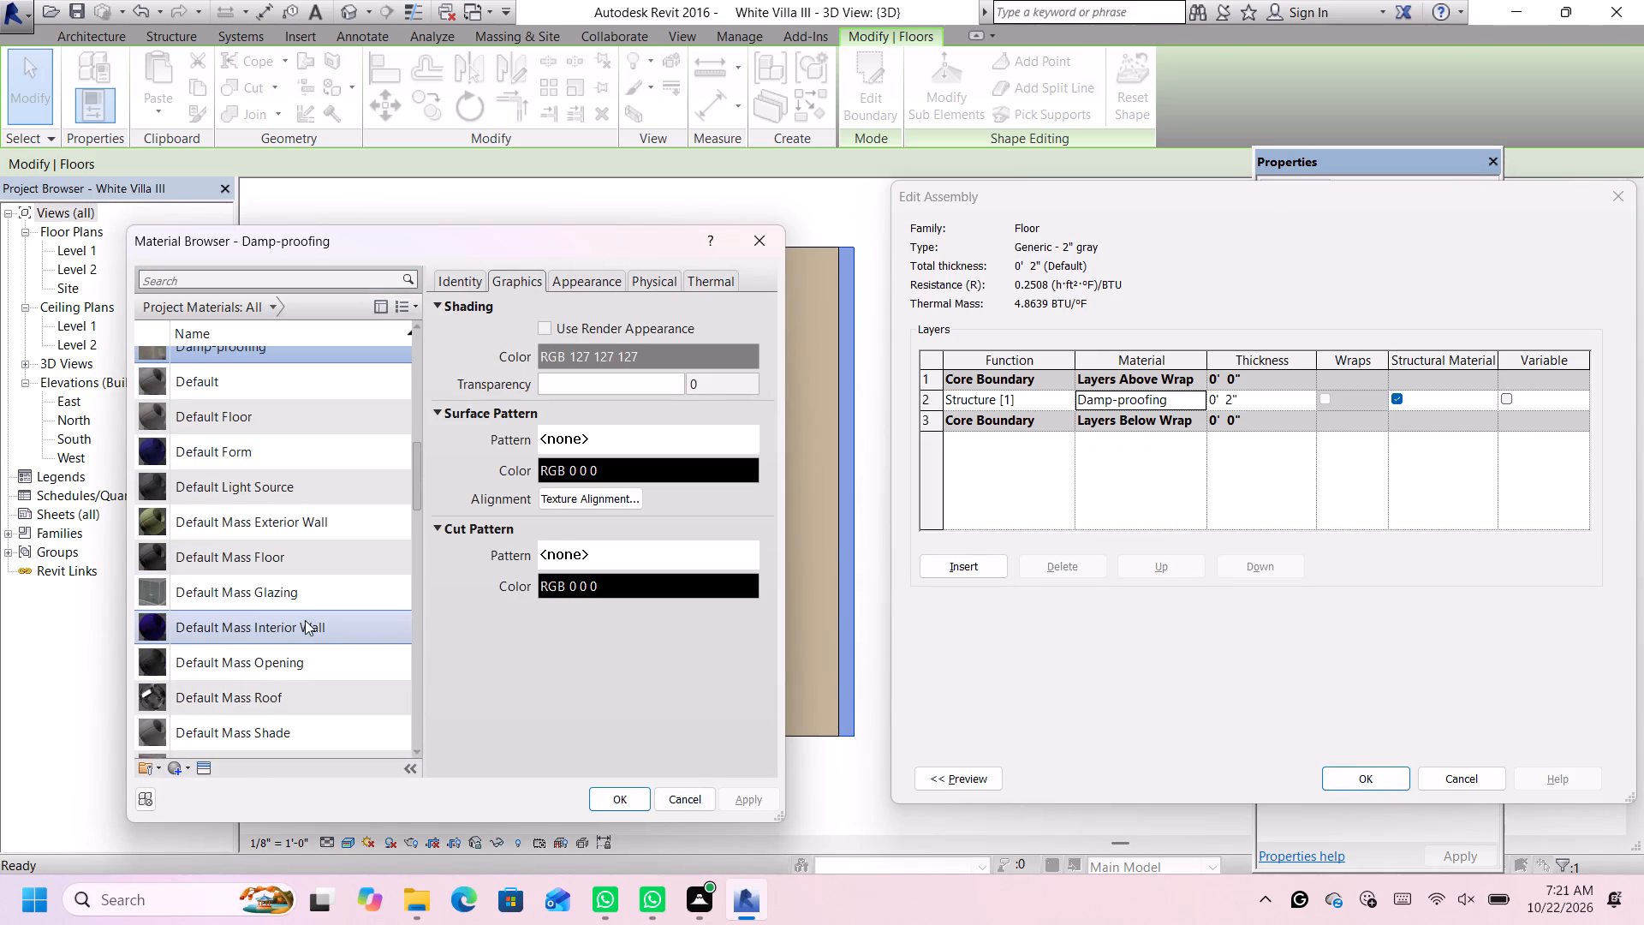
scroll(302, 615, "down", 2)
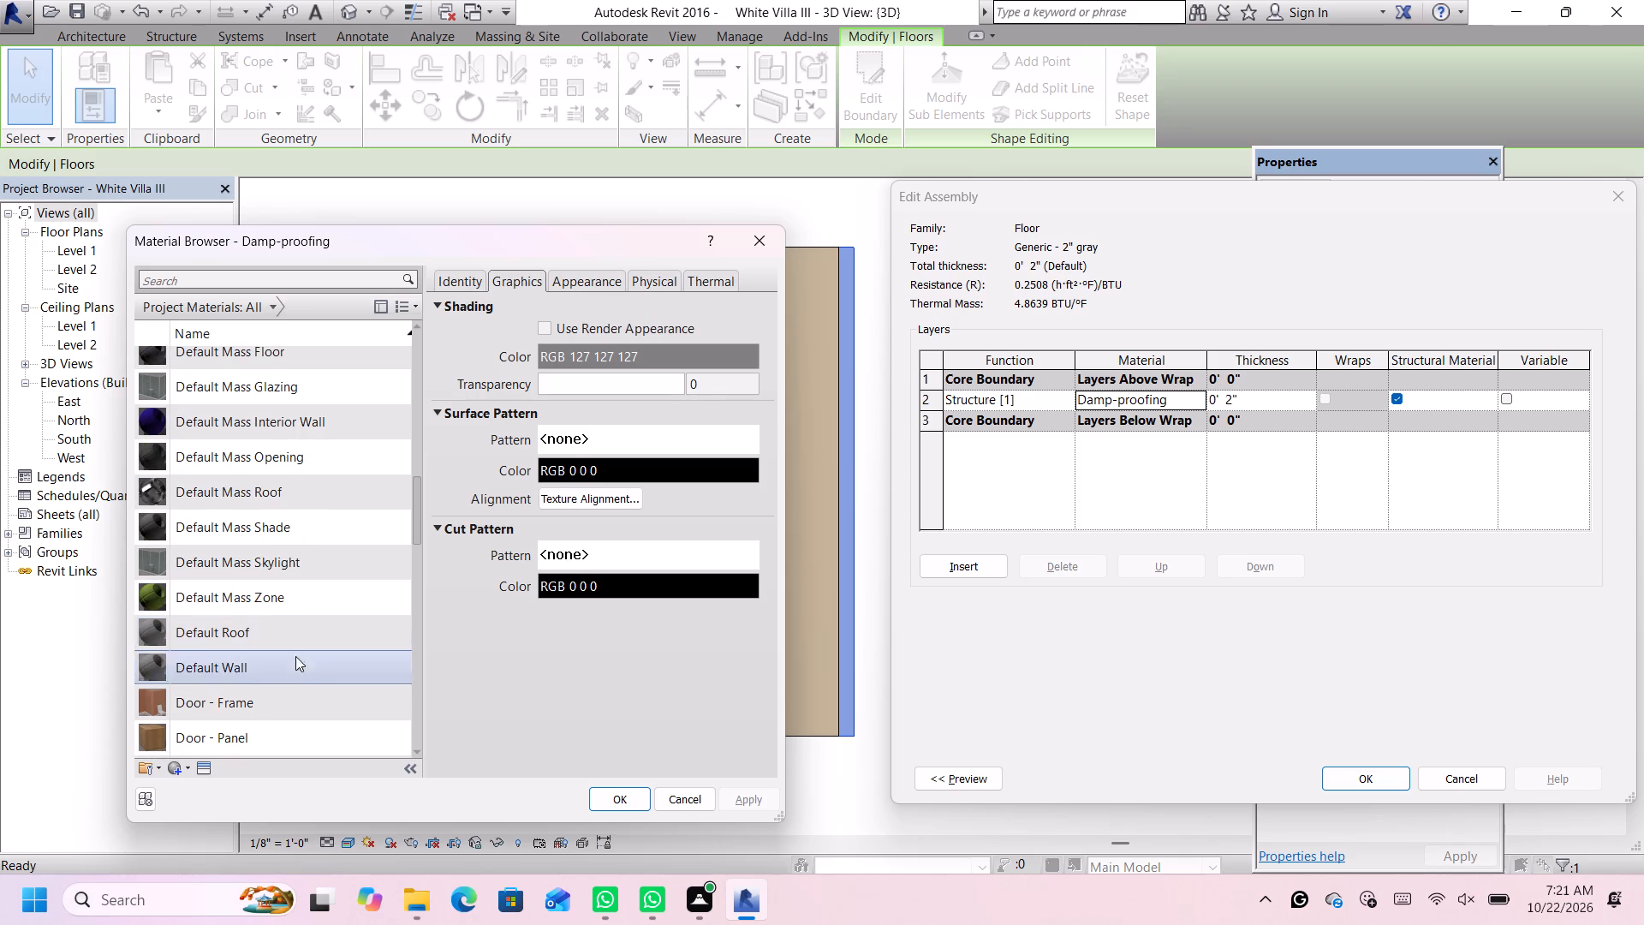
left_click(297, 707)
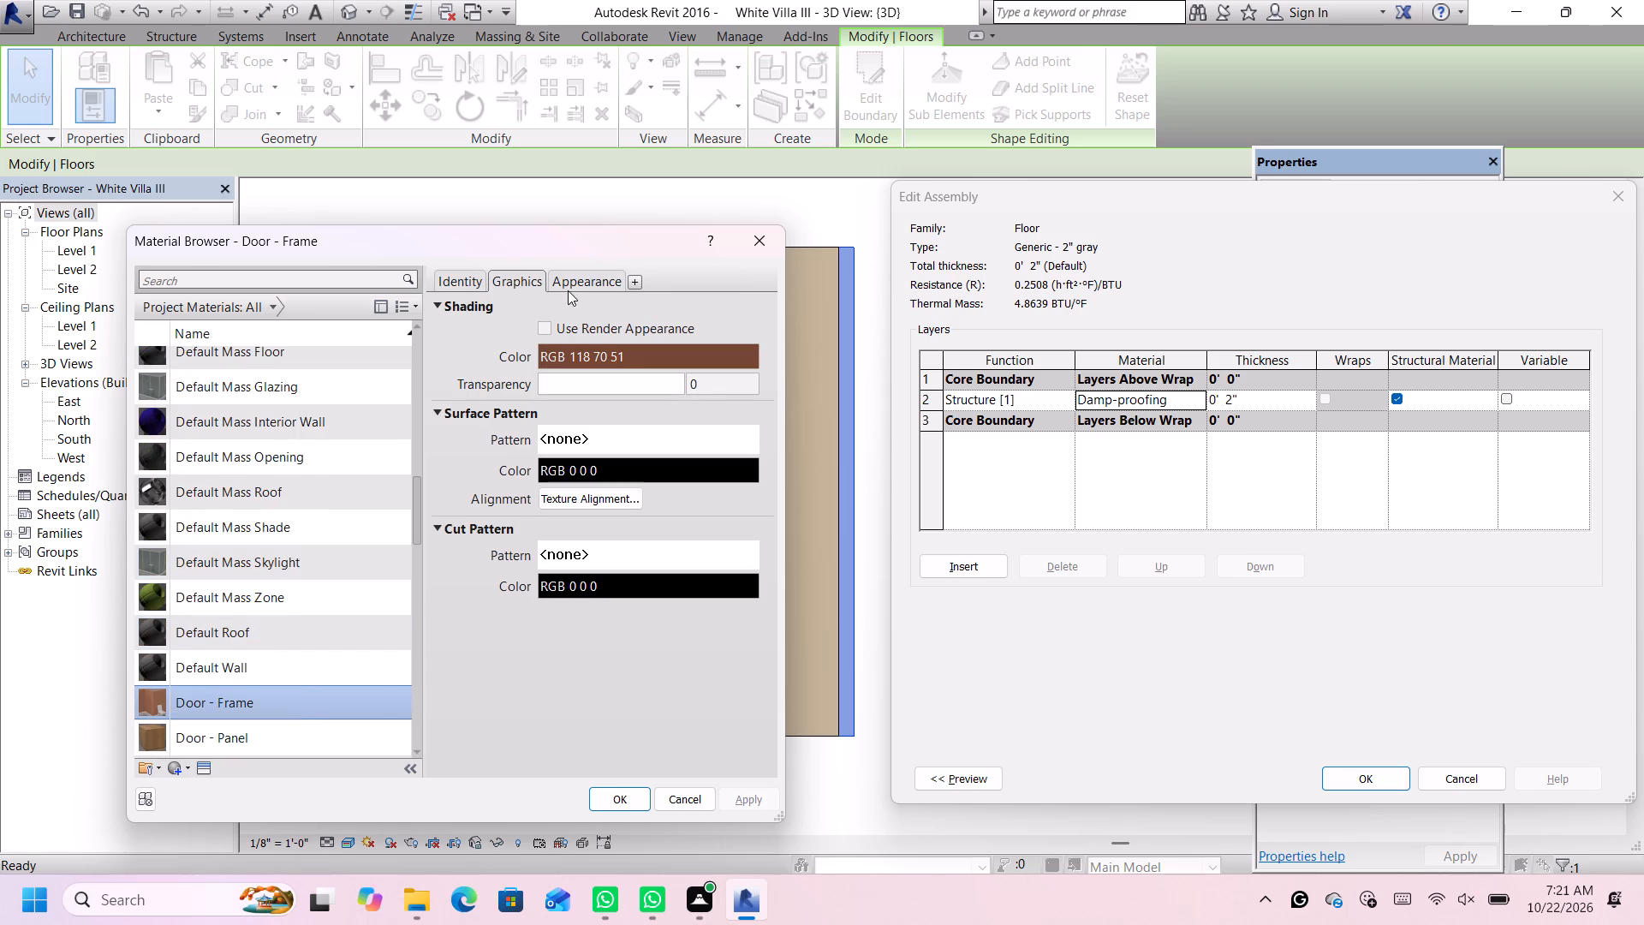
left_click(575, 283)
left_click(765, 475)
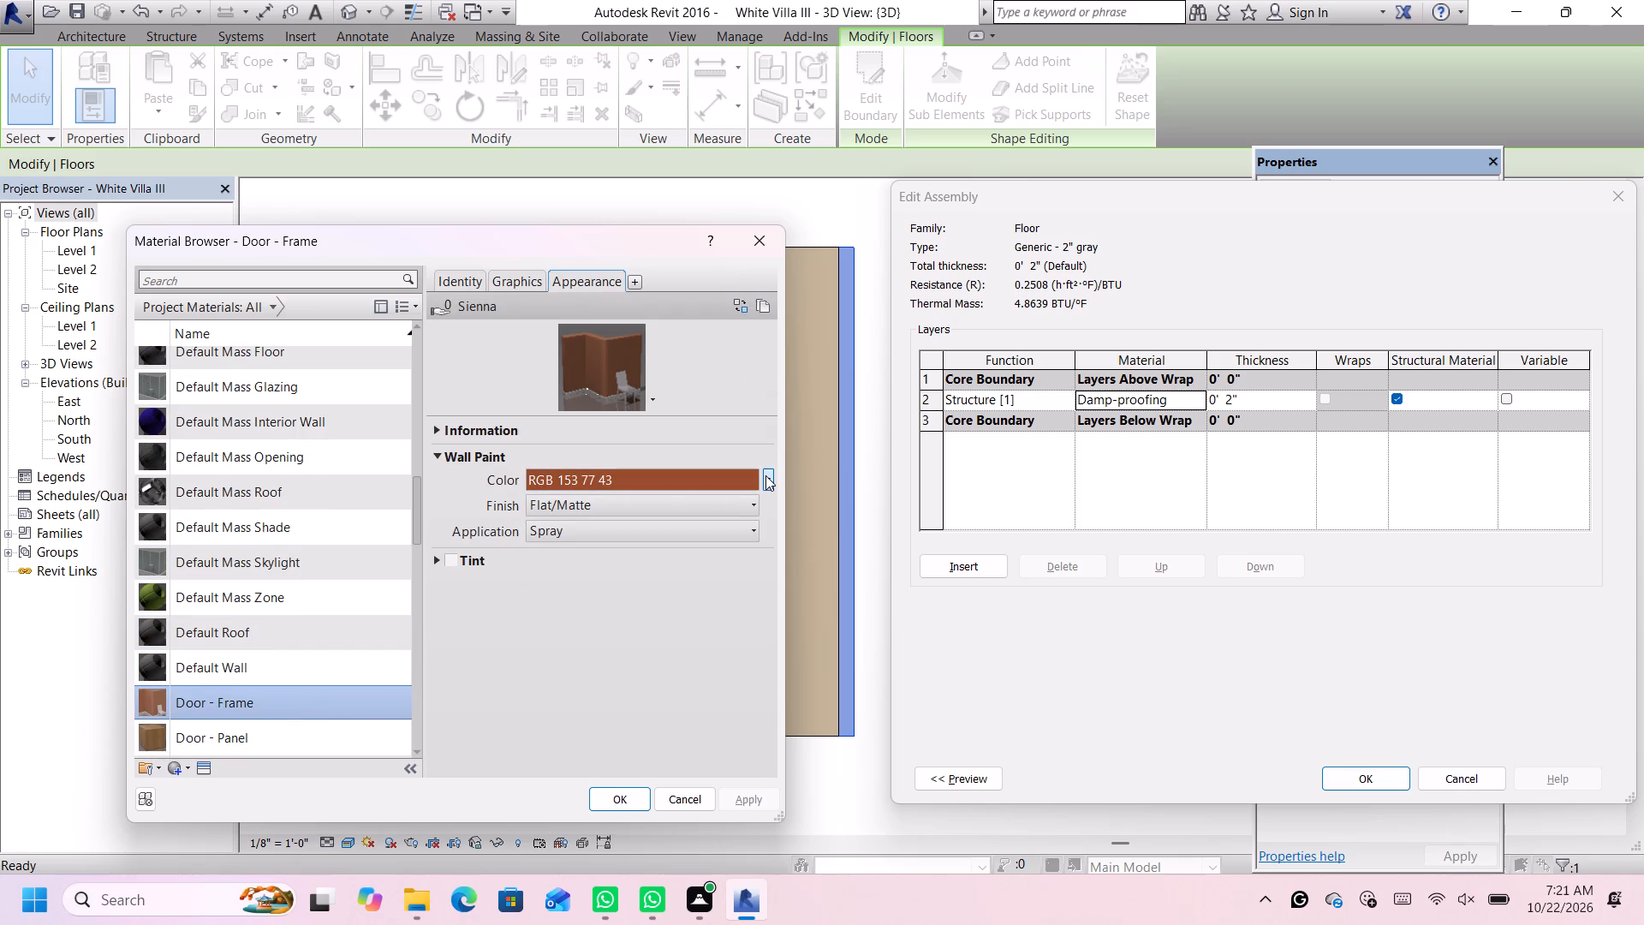
left_click(754, 496)
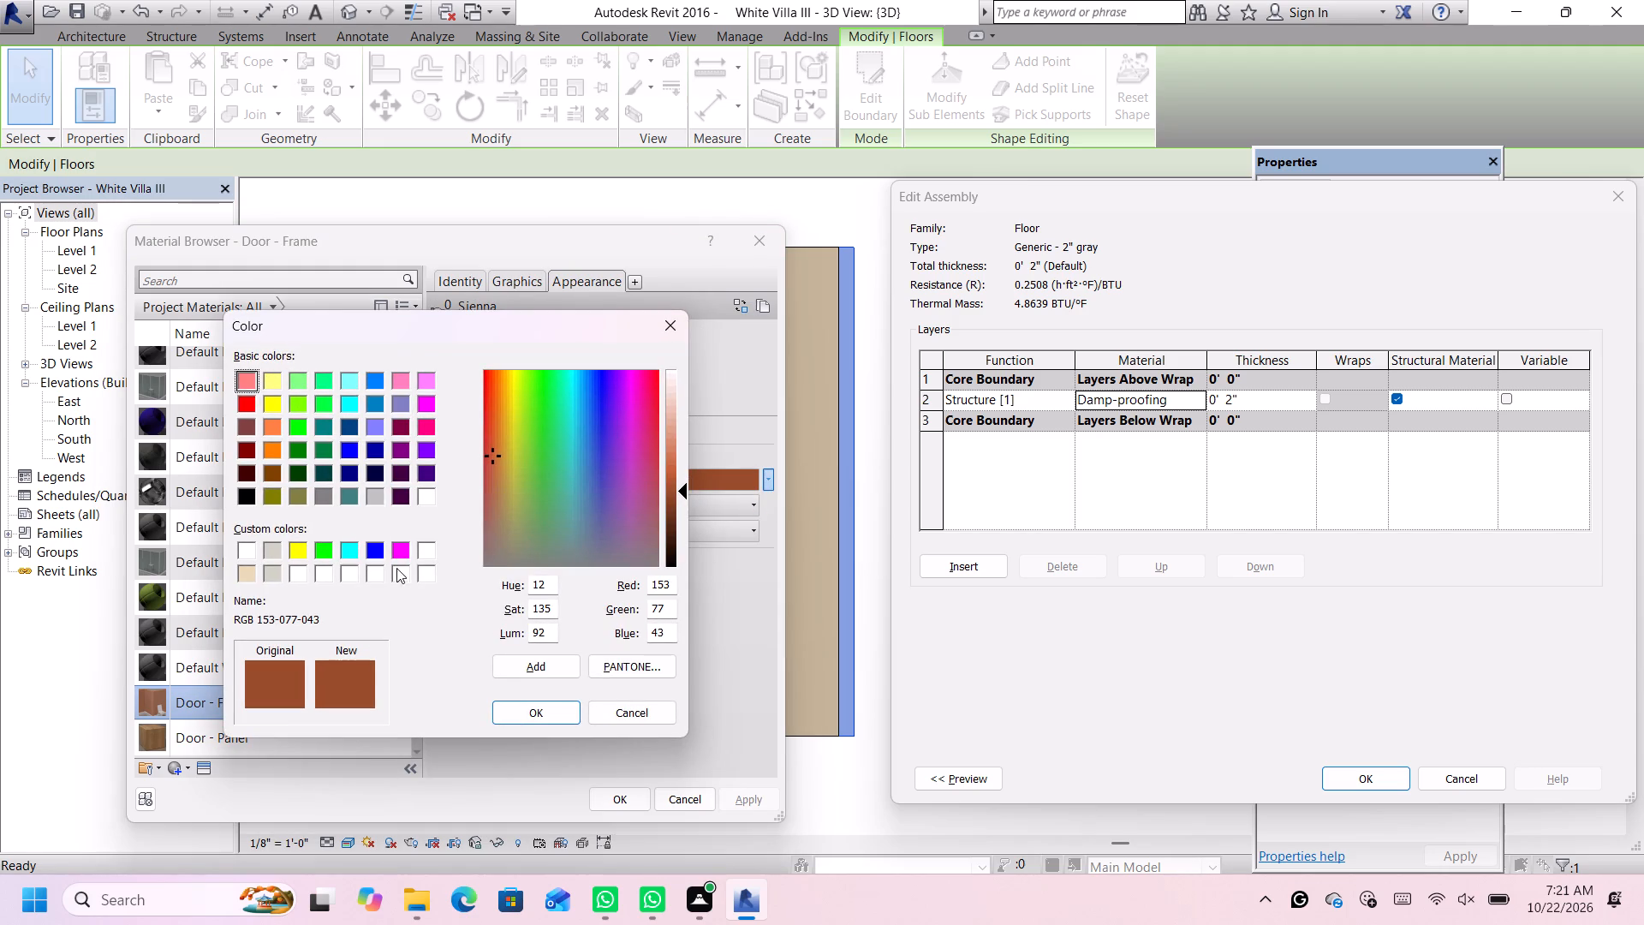
left_click(375, 496)
left_click(321, 503)
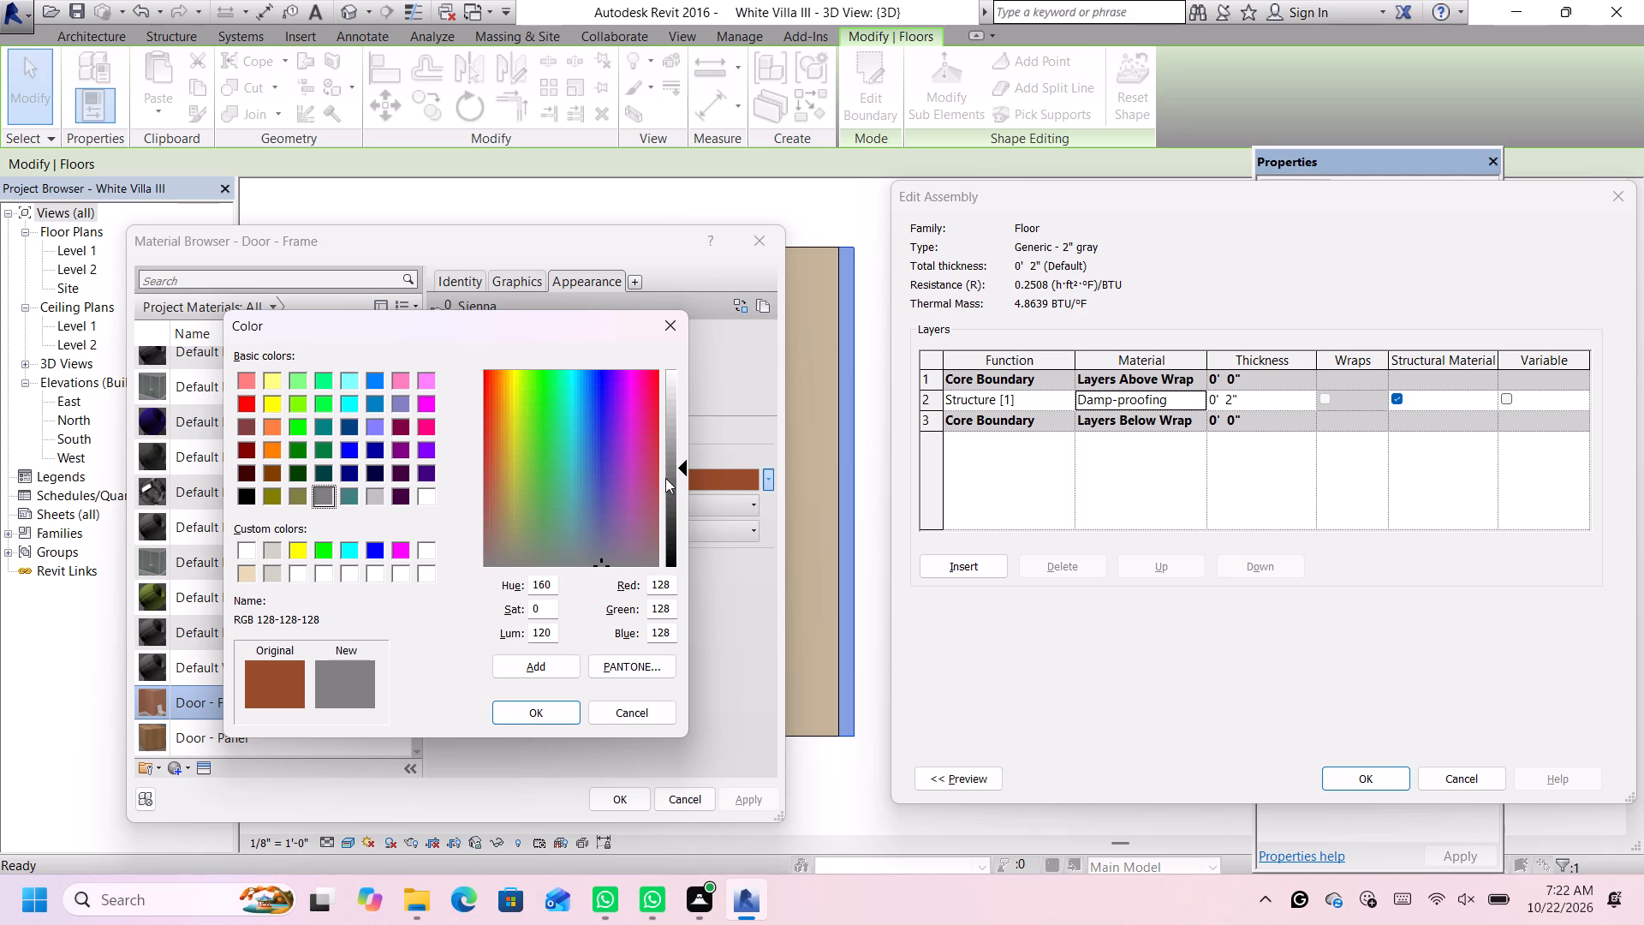
left_click_drag(665, 475, 669, 502)
left_click_drag(676, 466, 679, 493)
left_click(513, 715)
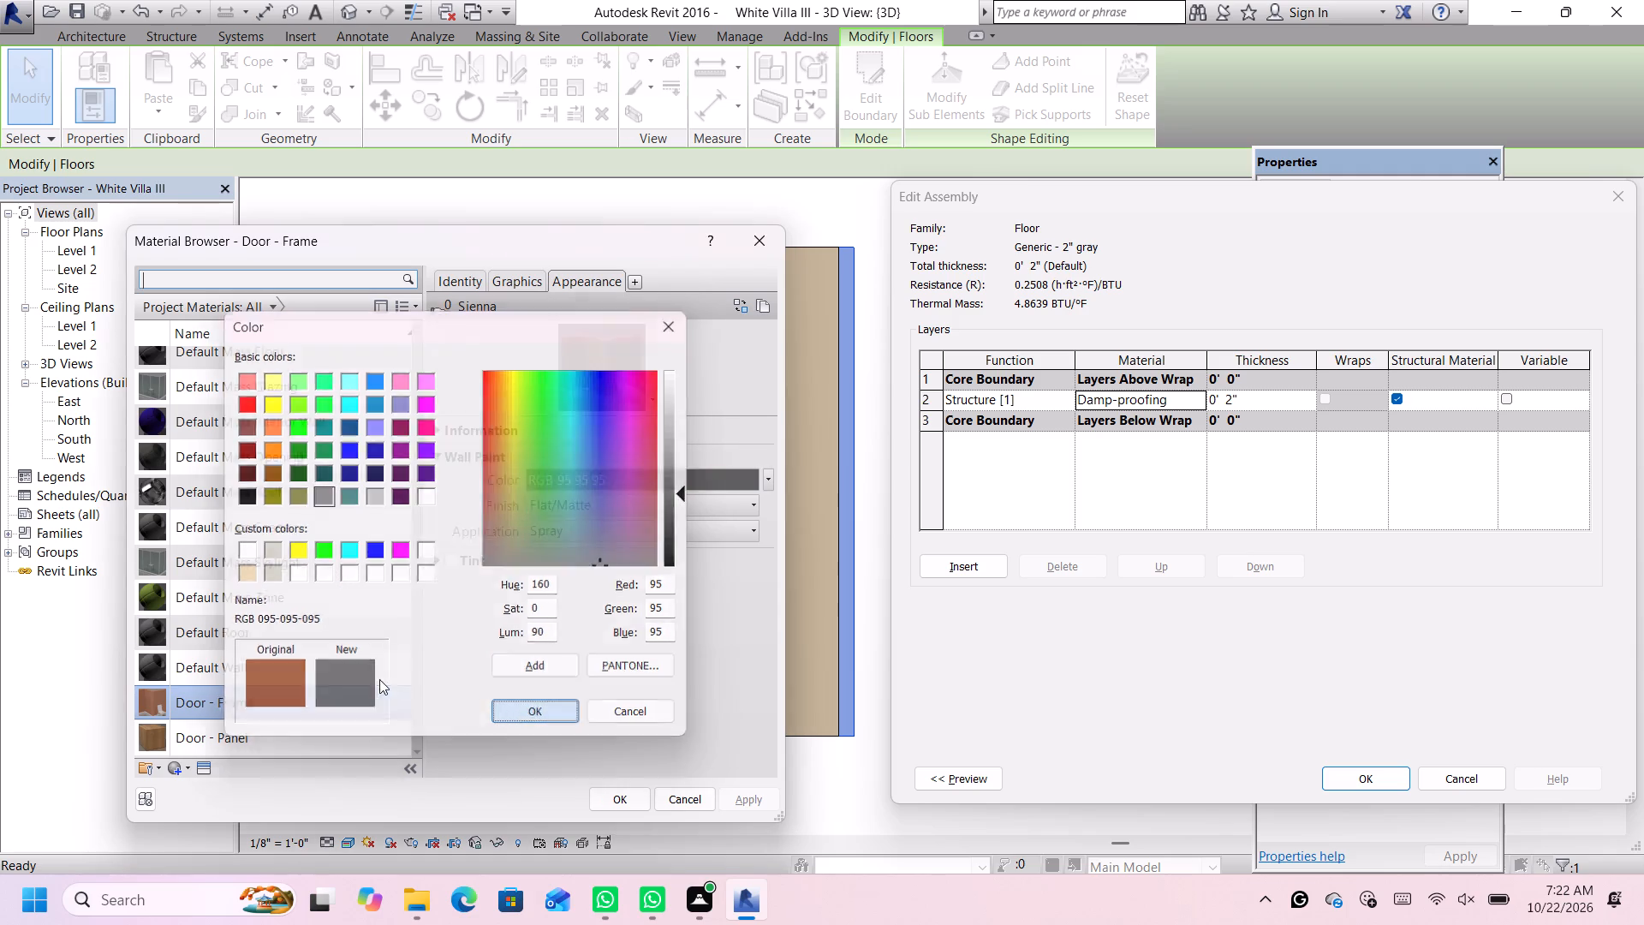
Assign the Concrete, Cast-in-Place gray material to the structure layer of the Generic - 2" gray floor type.
left_click(273, 309)
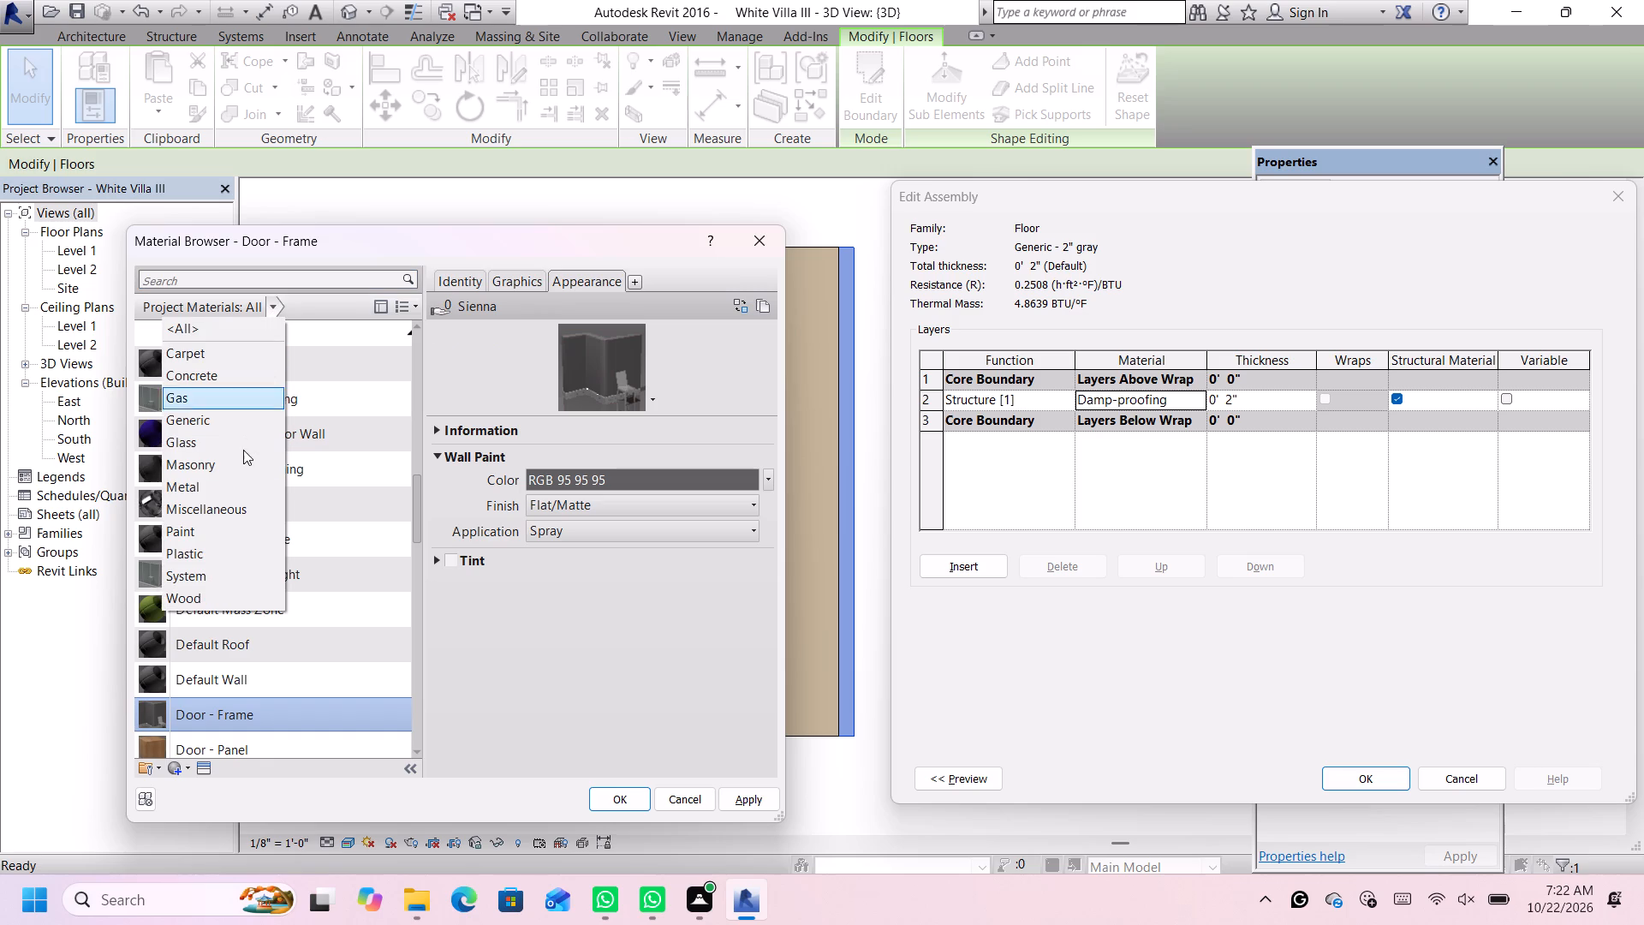
left_click(231, 380)
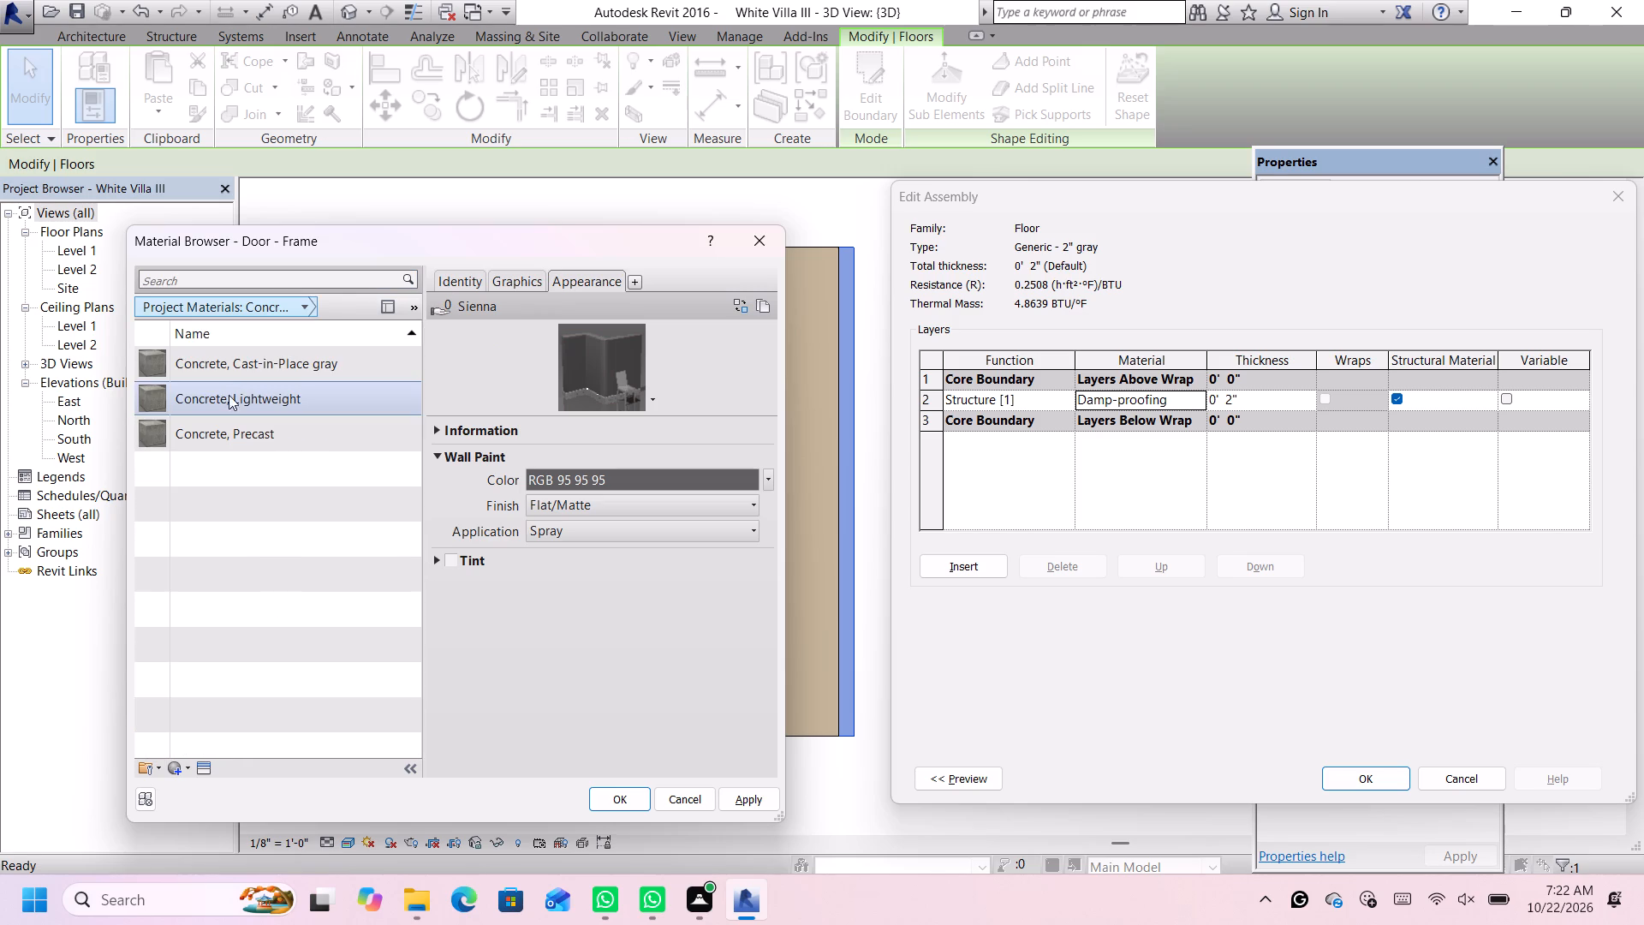
left_click(247, 364)
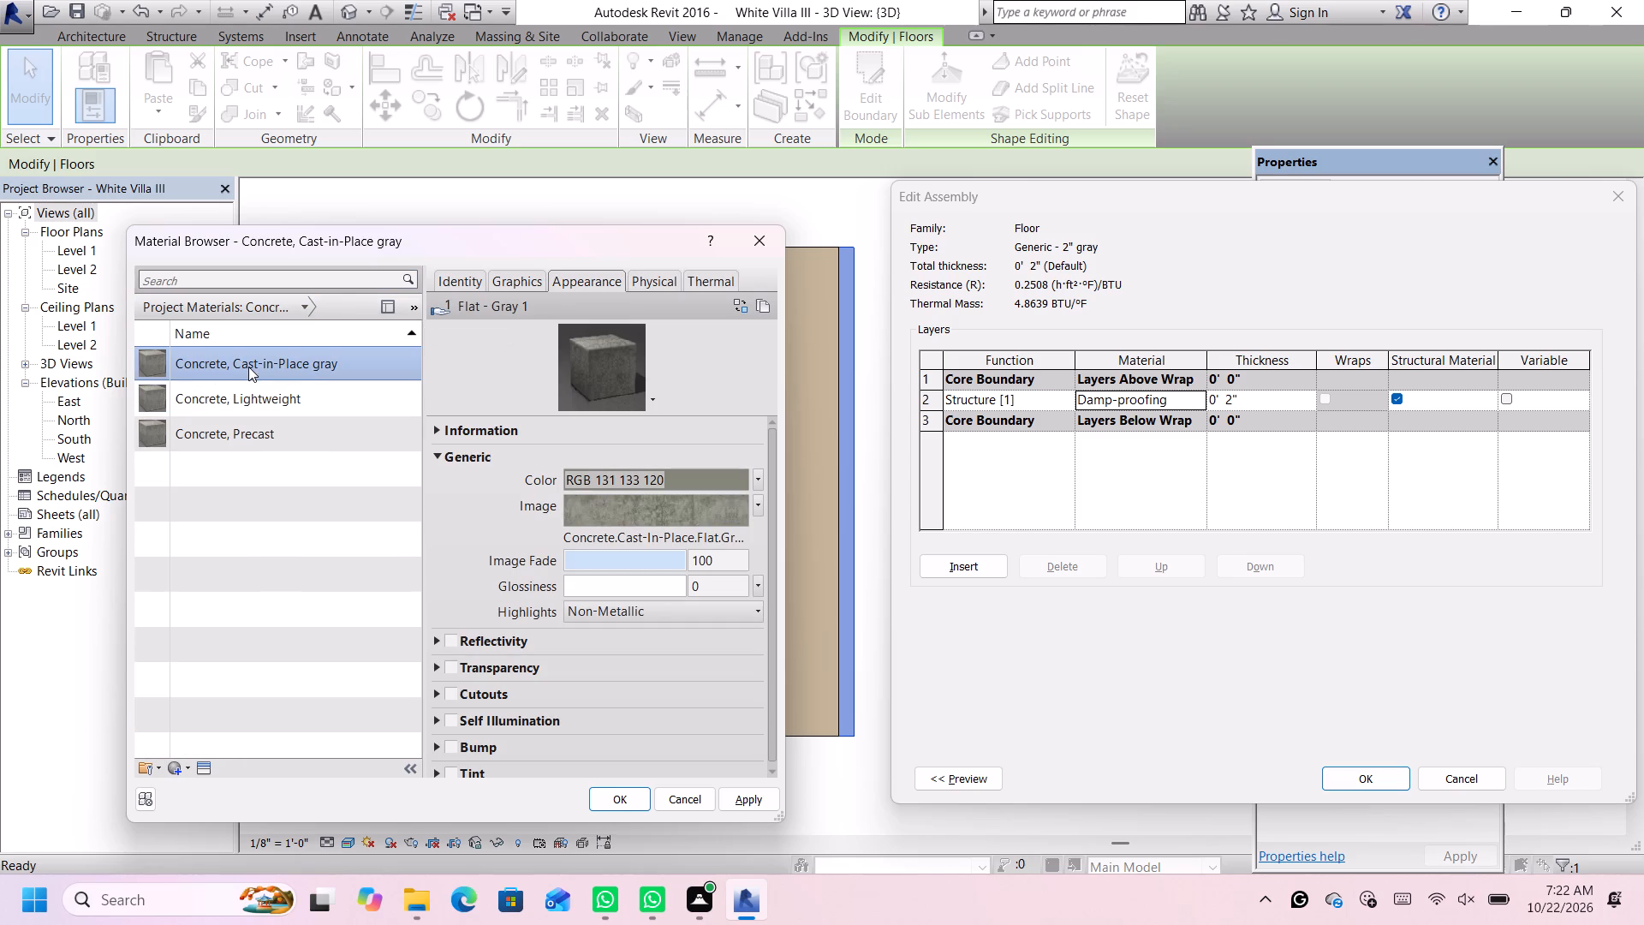
left_click(626, 794)
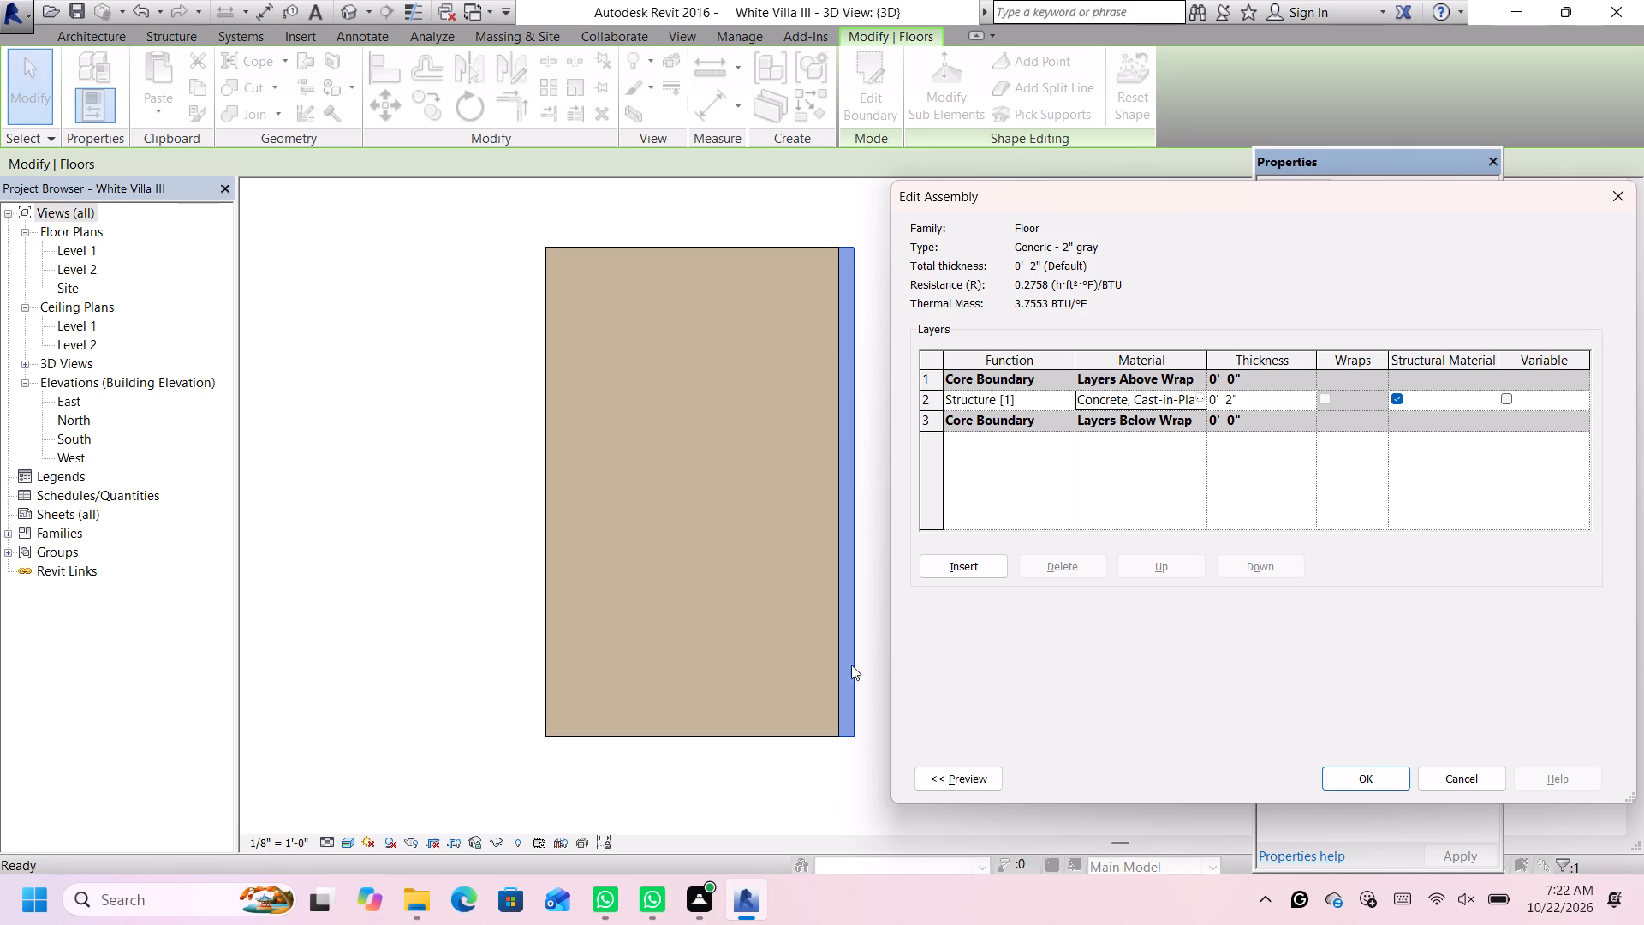
left_click(1375, 779)
left_click(1372, 776)
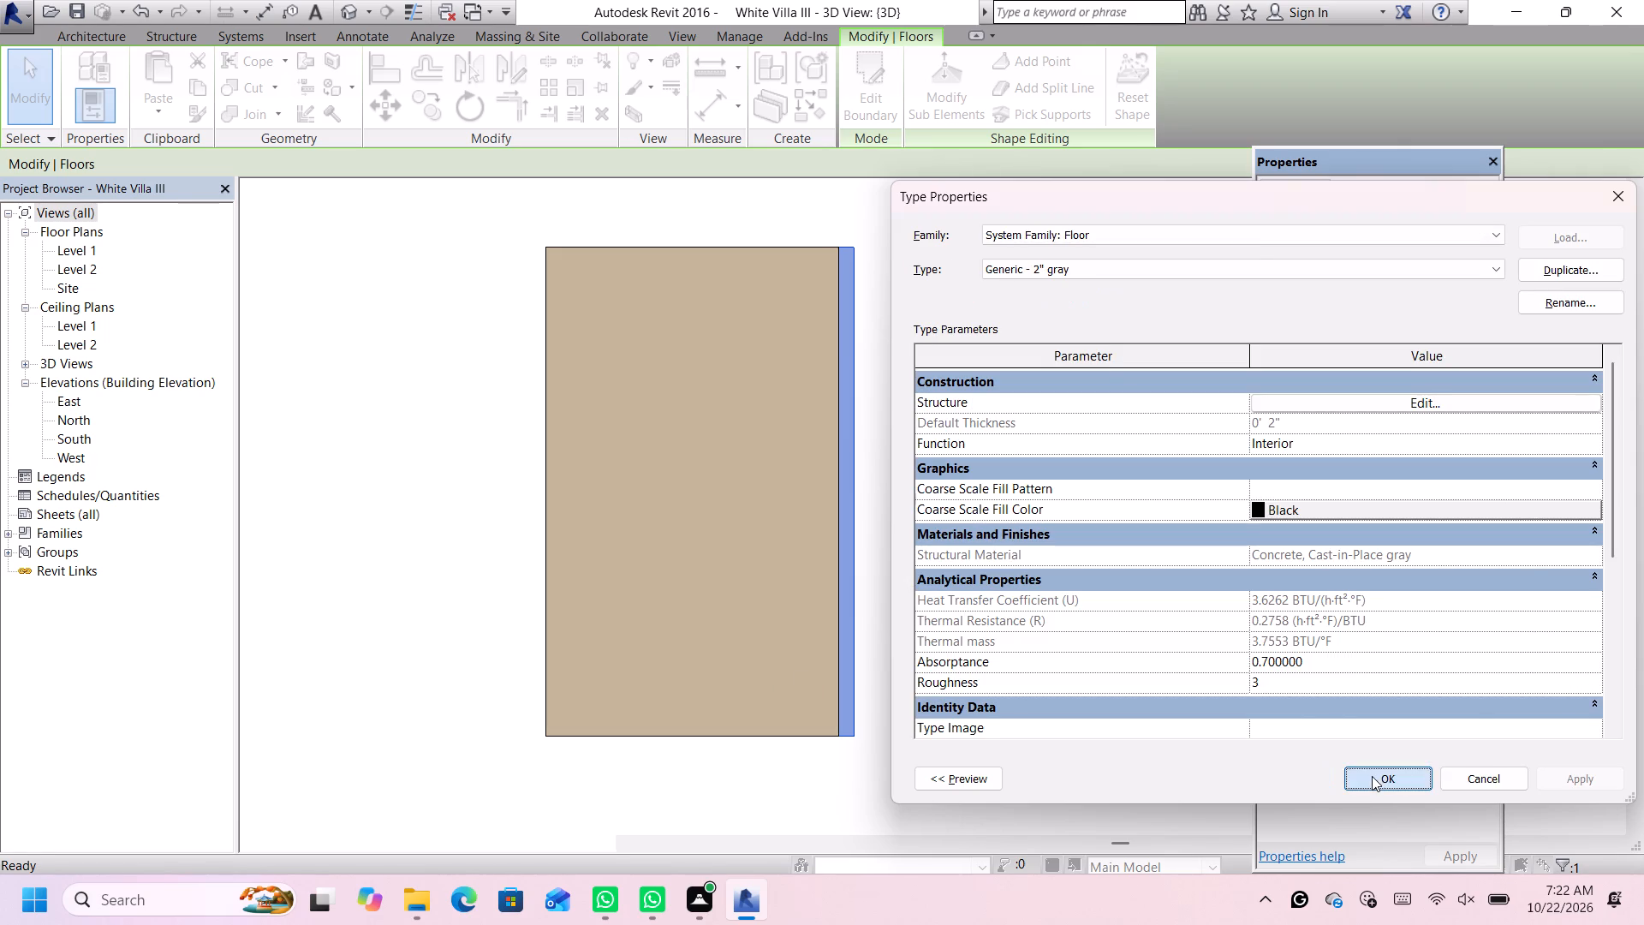
left_click(998, 683)
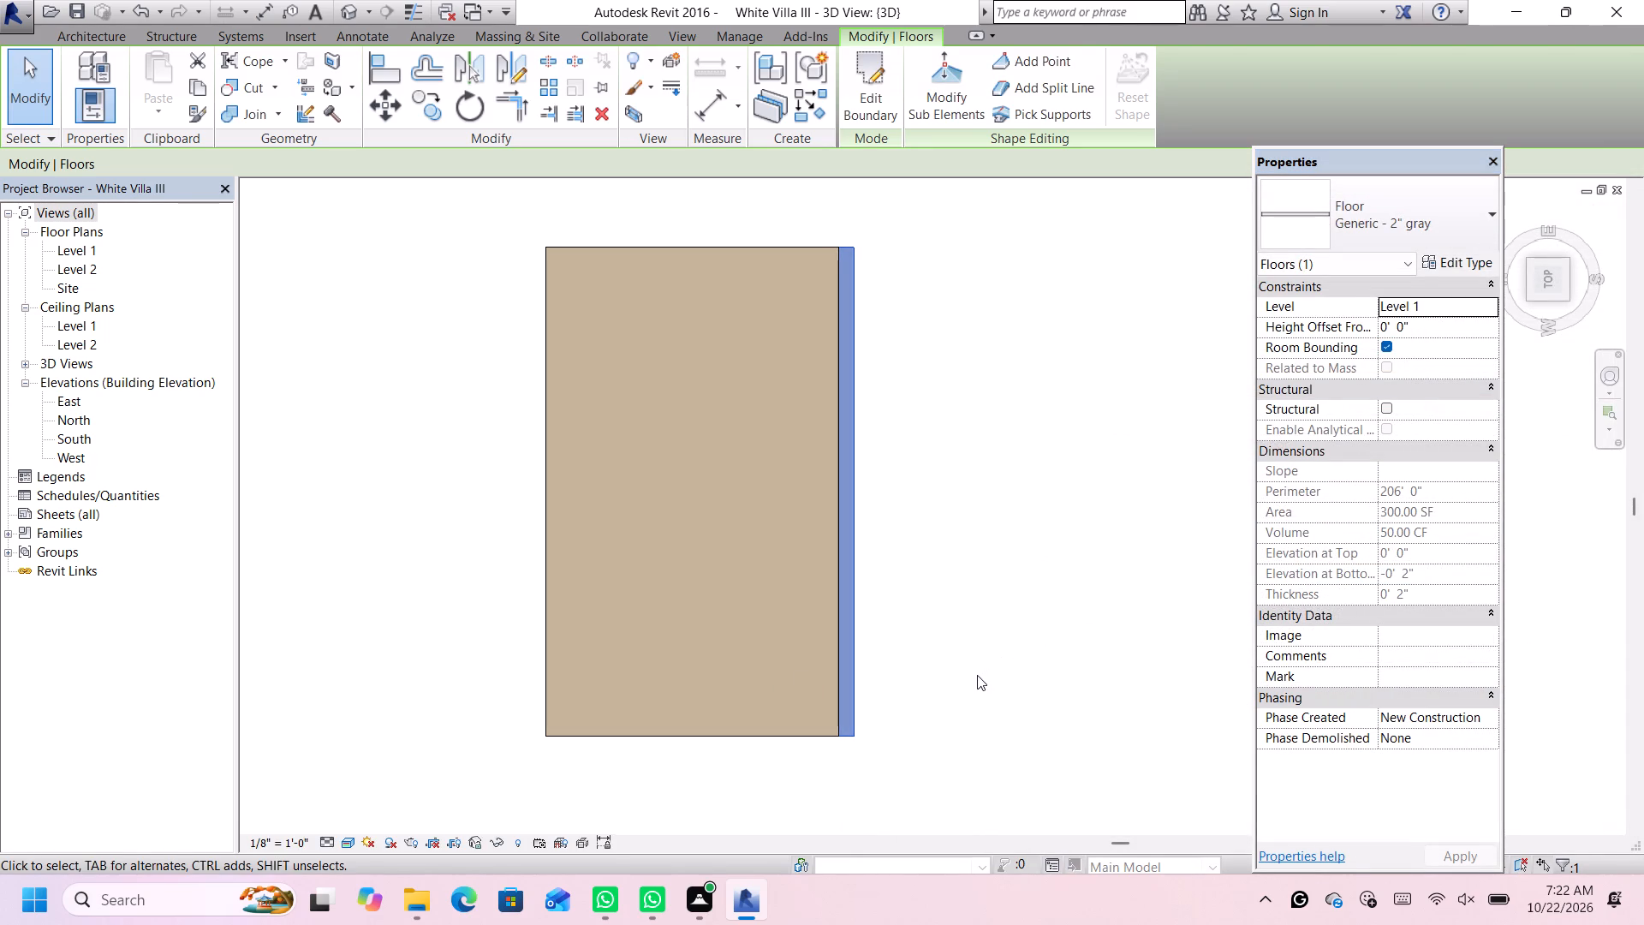
left_click(977, 675)
Create a 1' by 100' rectangular floor strip on Level 1 against the outer long edge of the gray strip.
scroll(990, 630, "down", 1)
scroll(1009, 639, "up", 1)
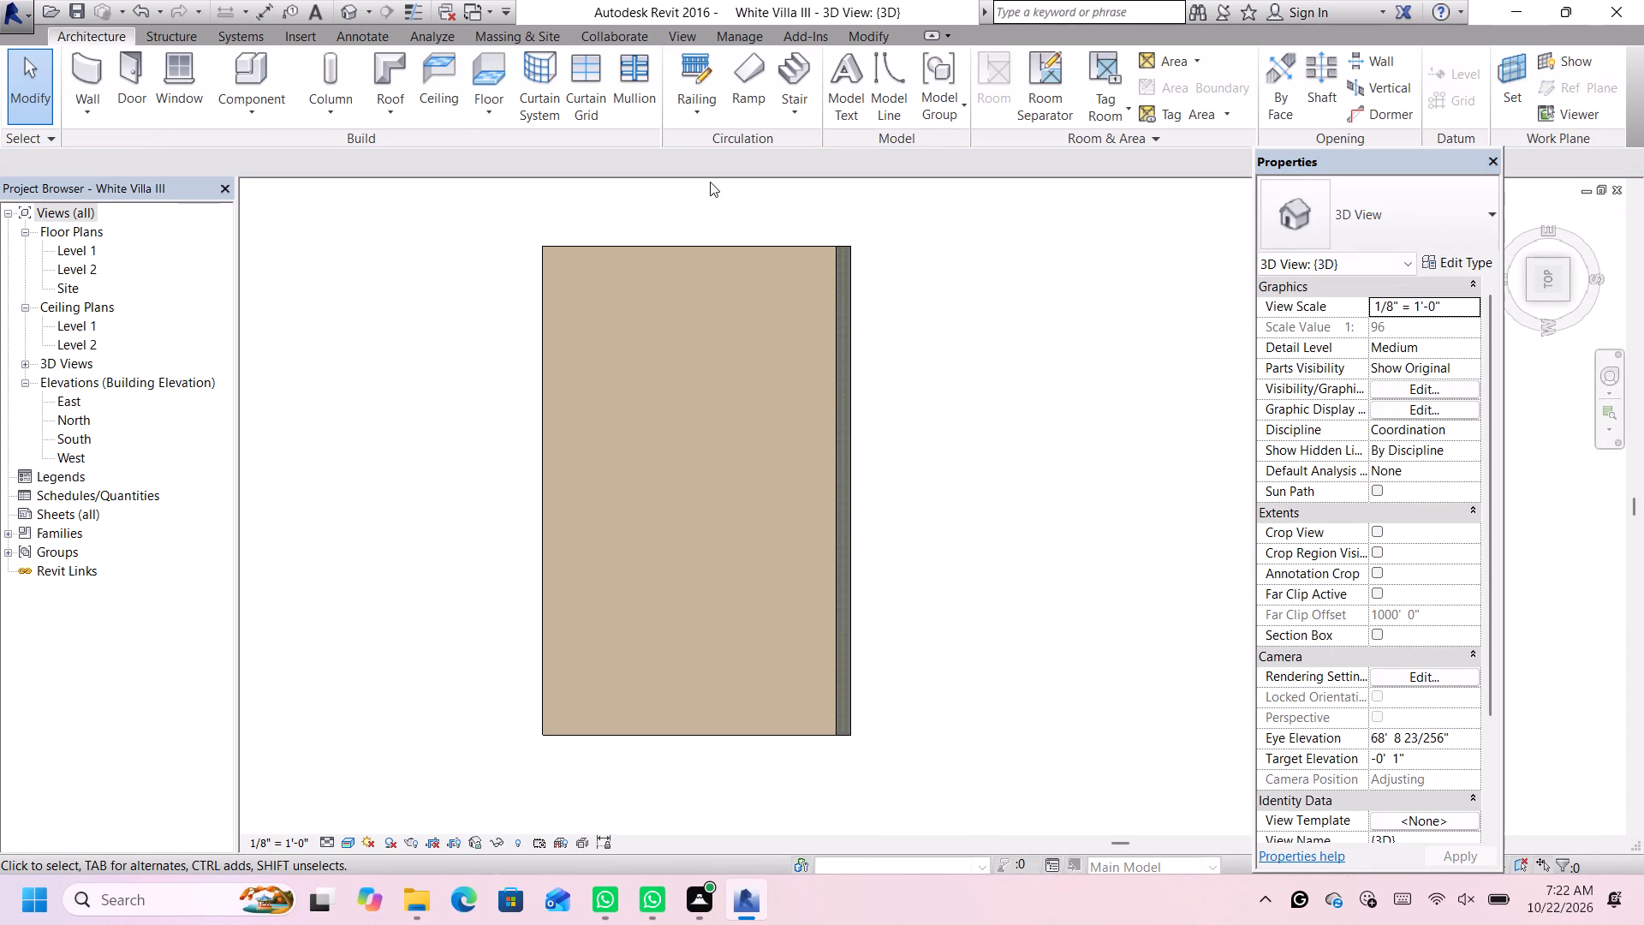
left_click(483, 61)
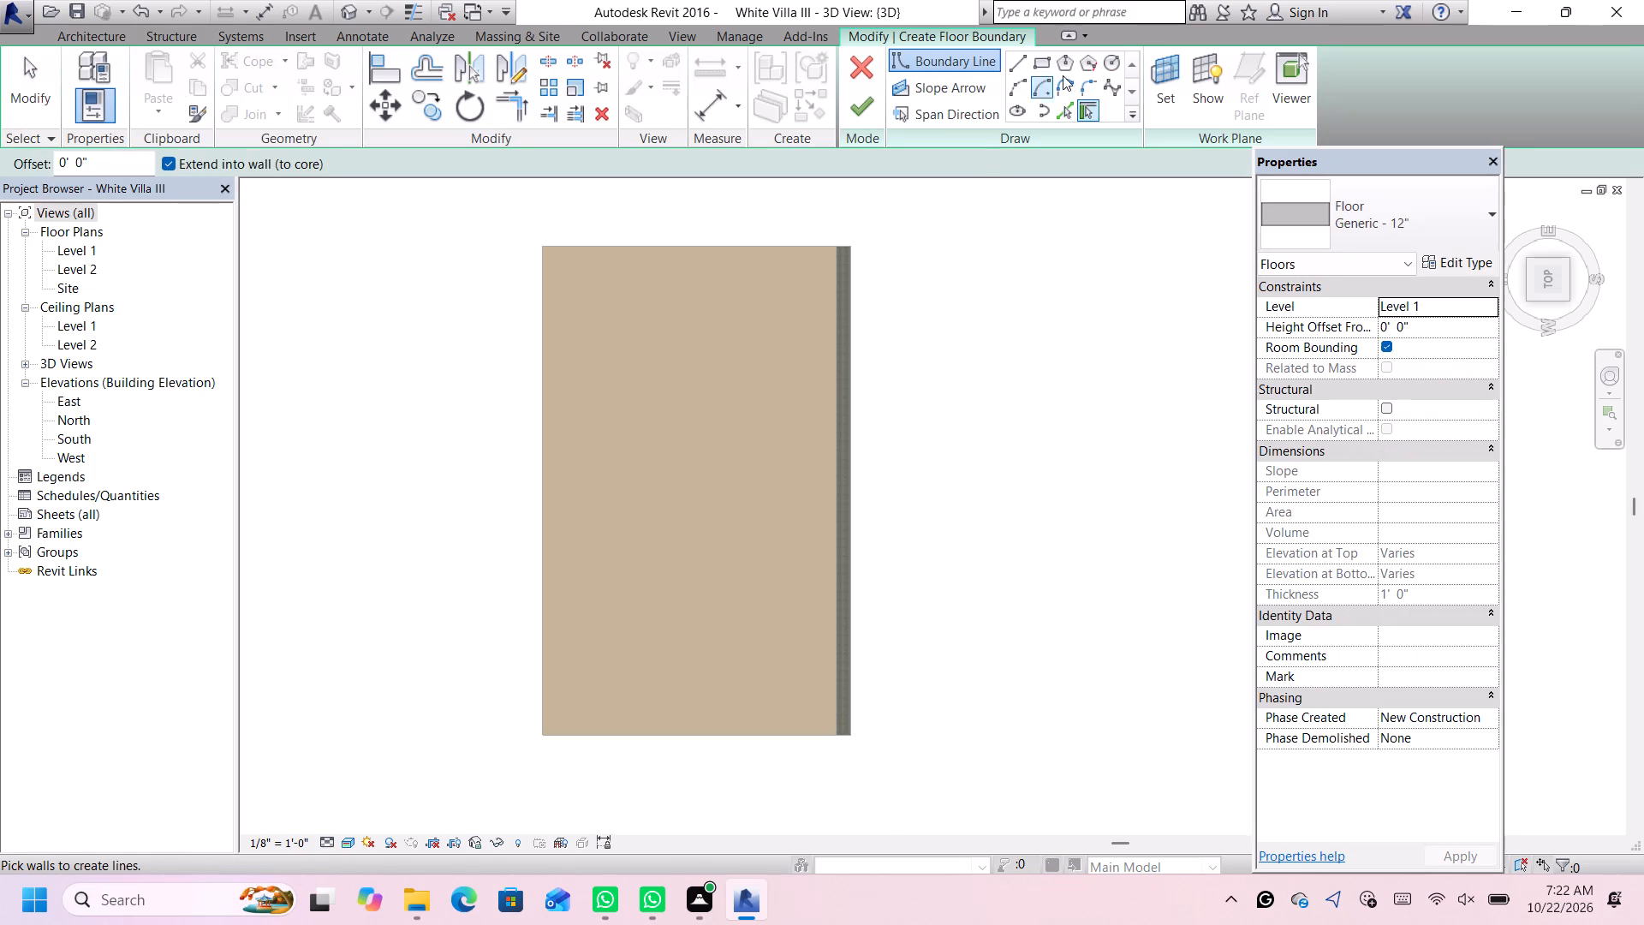
left_click(1039, 63)
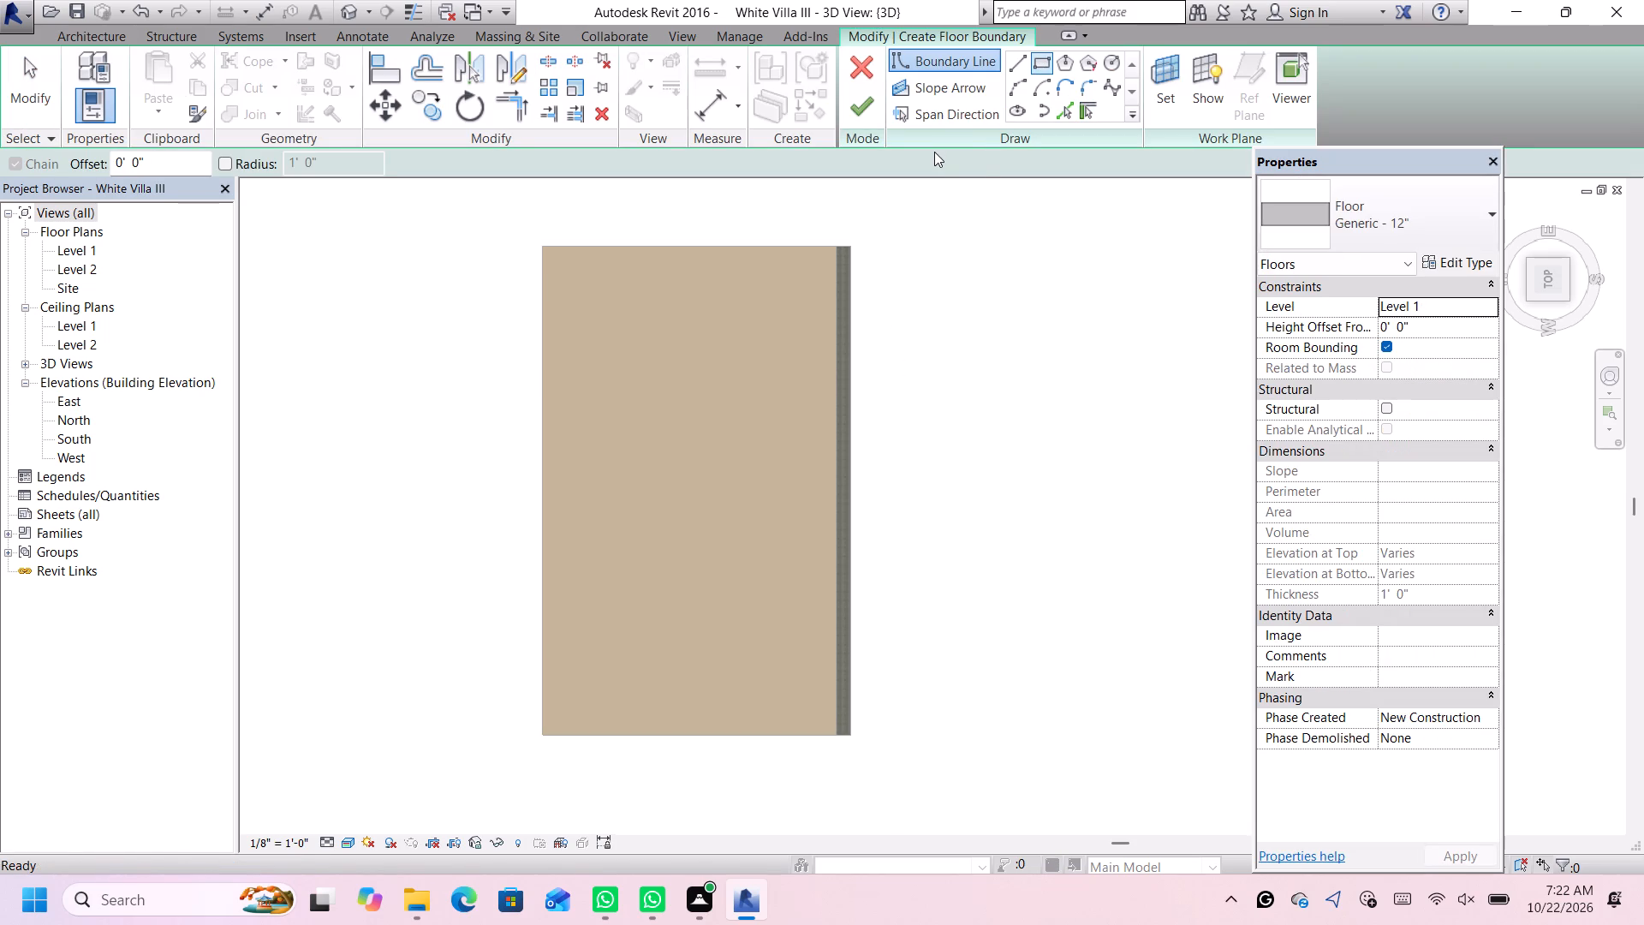
scroll(850, 252, "up", 3)
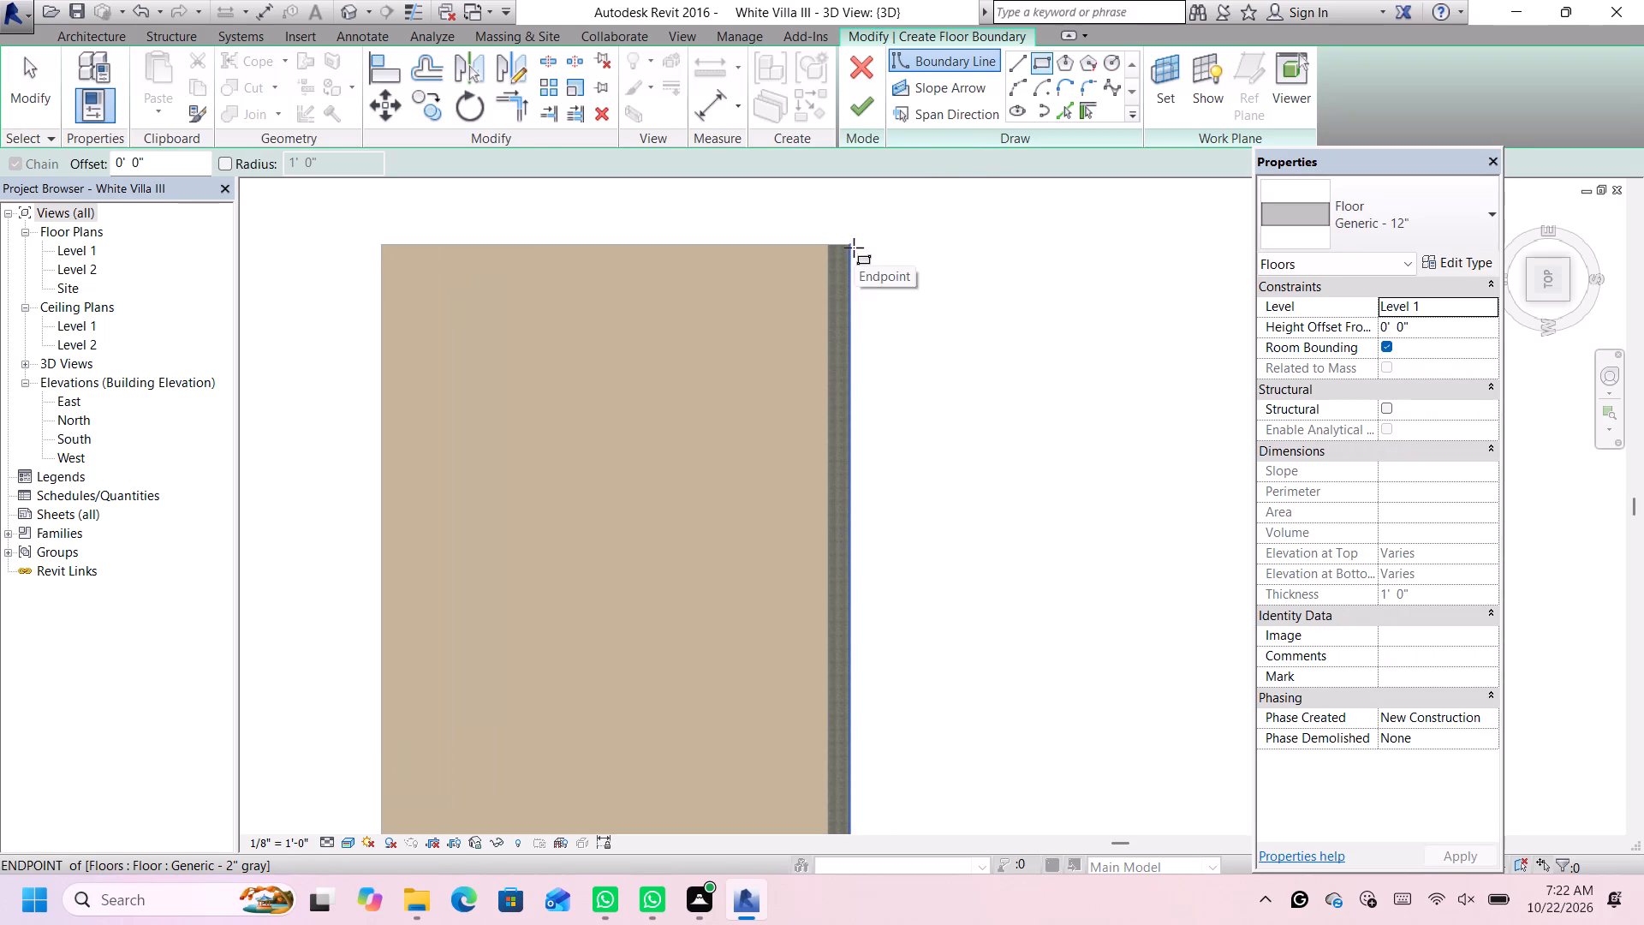
left_click(850, 244)
scroll(885, 295, "down", 7)
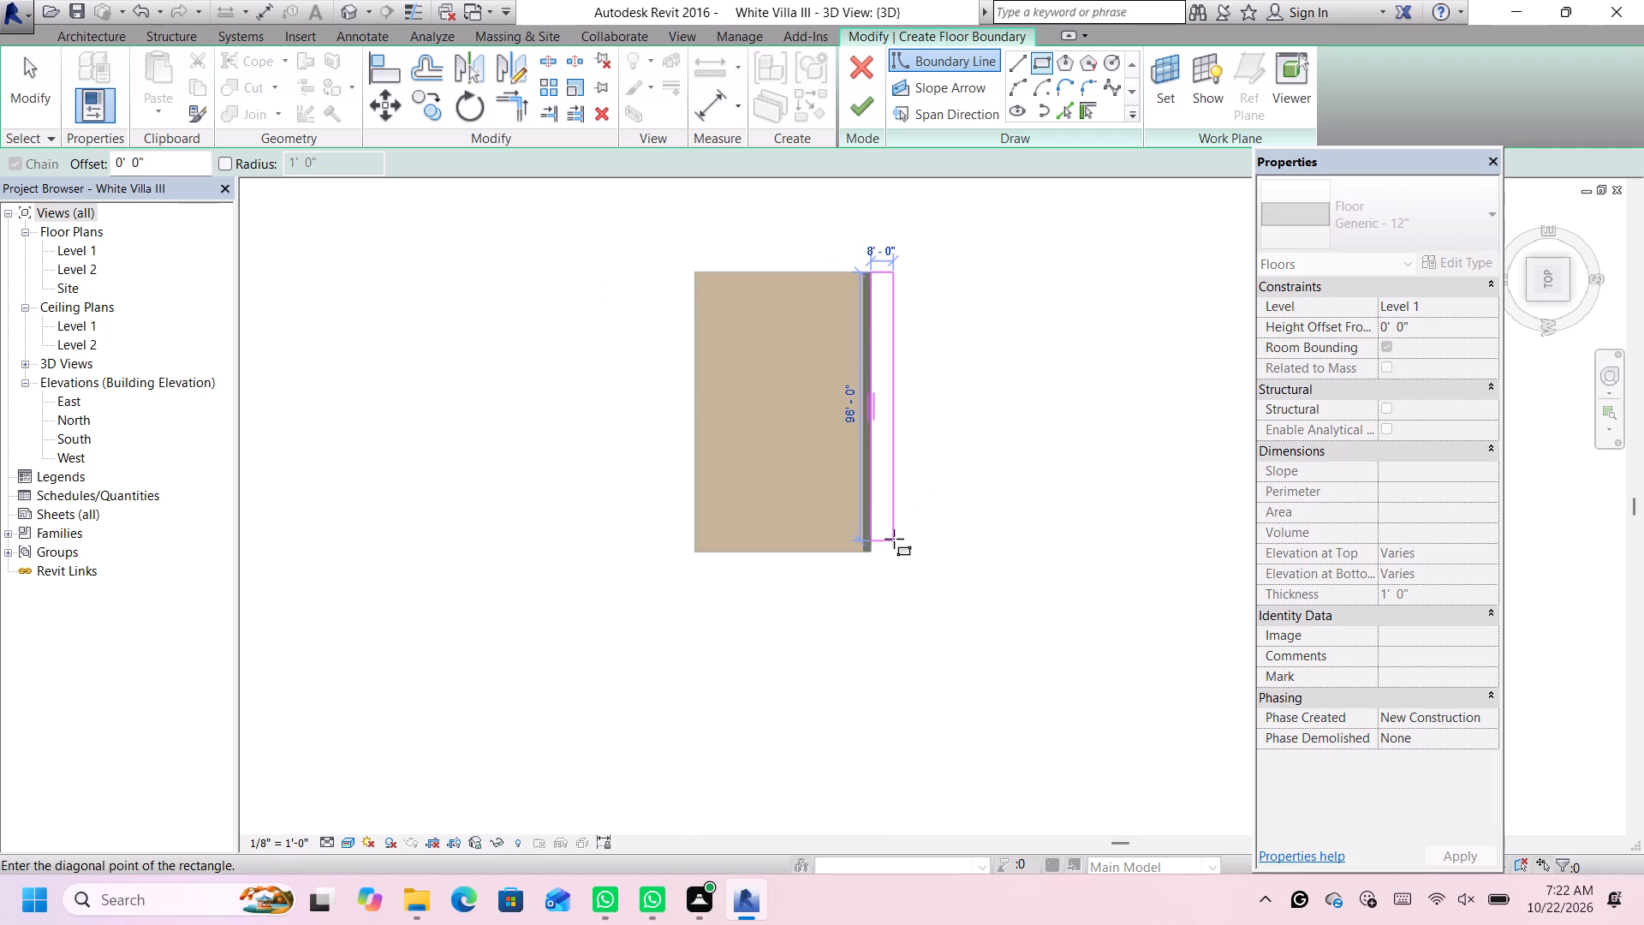
scroll(879, 552, "up", 5)
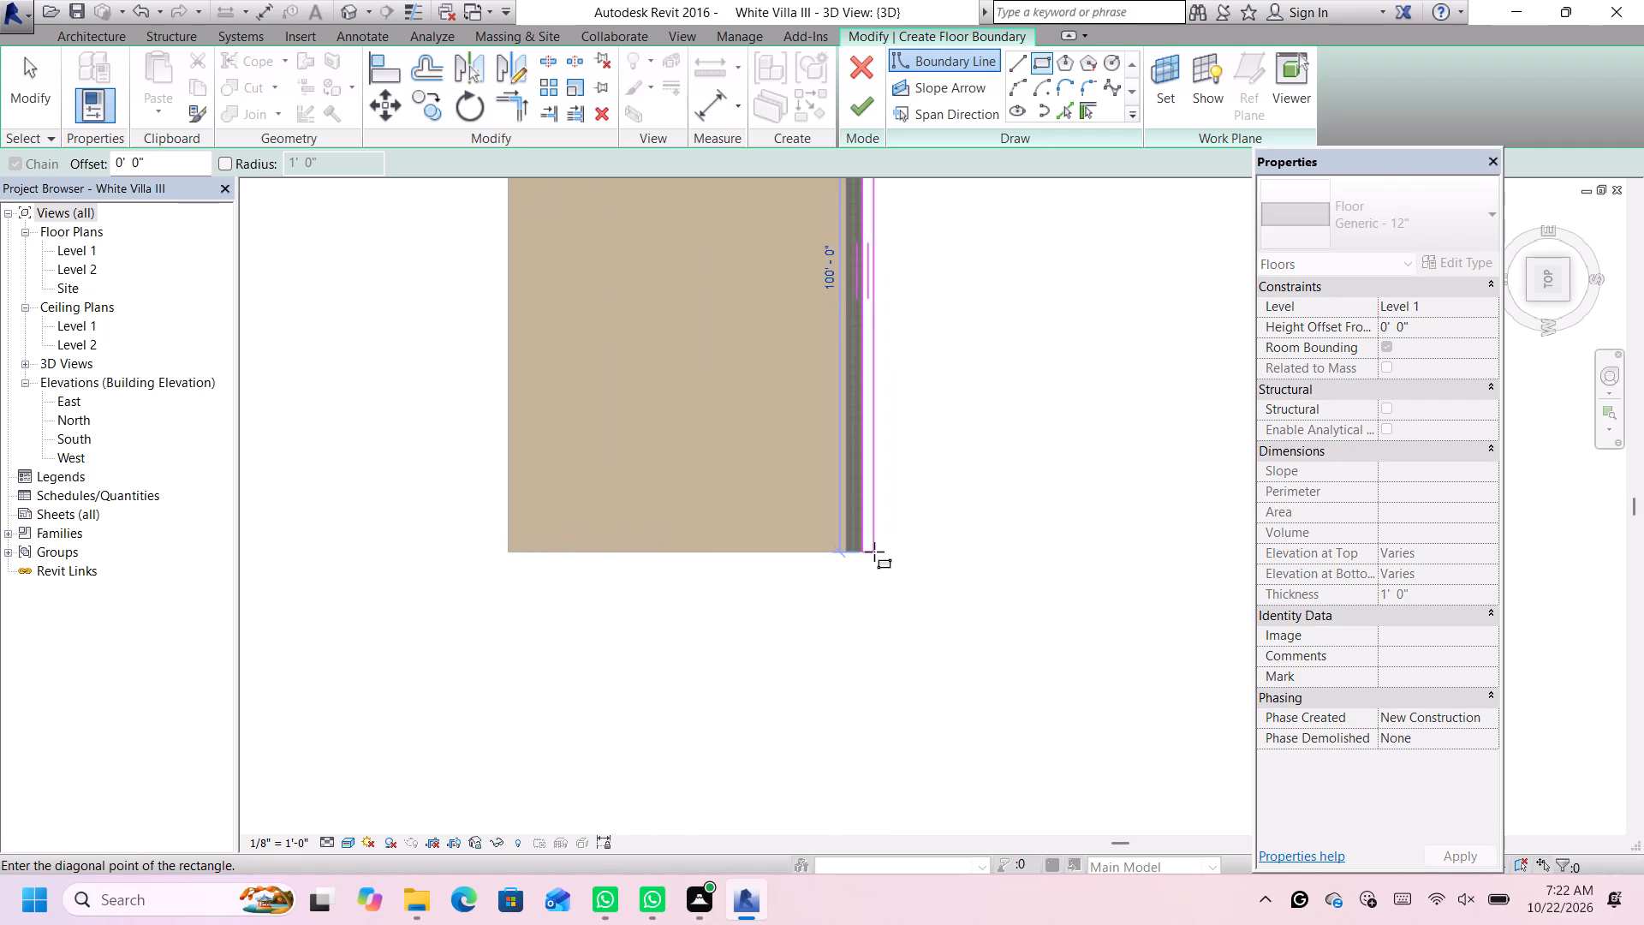
scroll(874, 552, "down", 4)
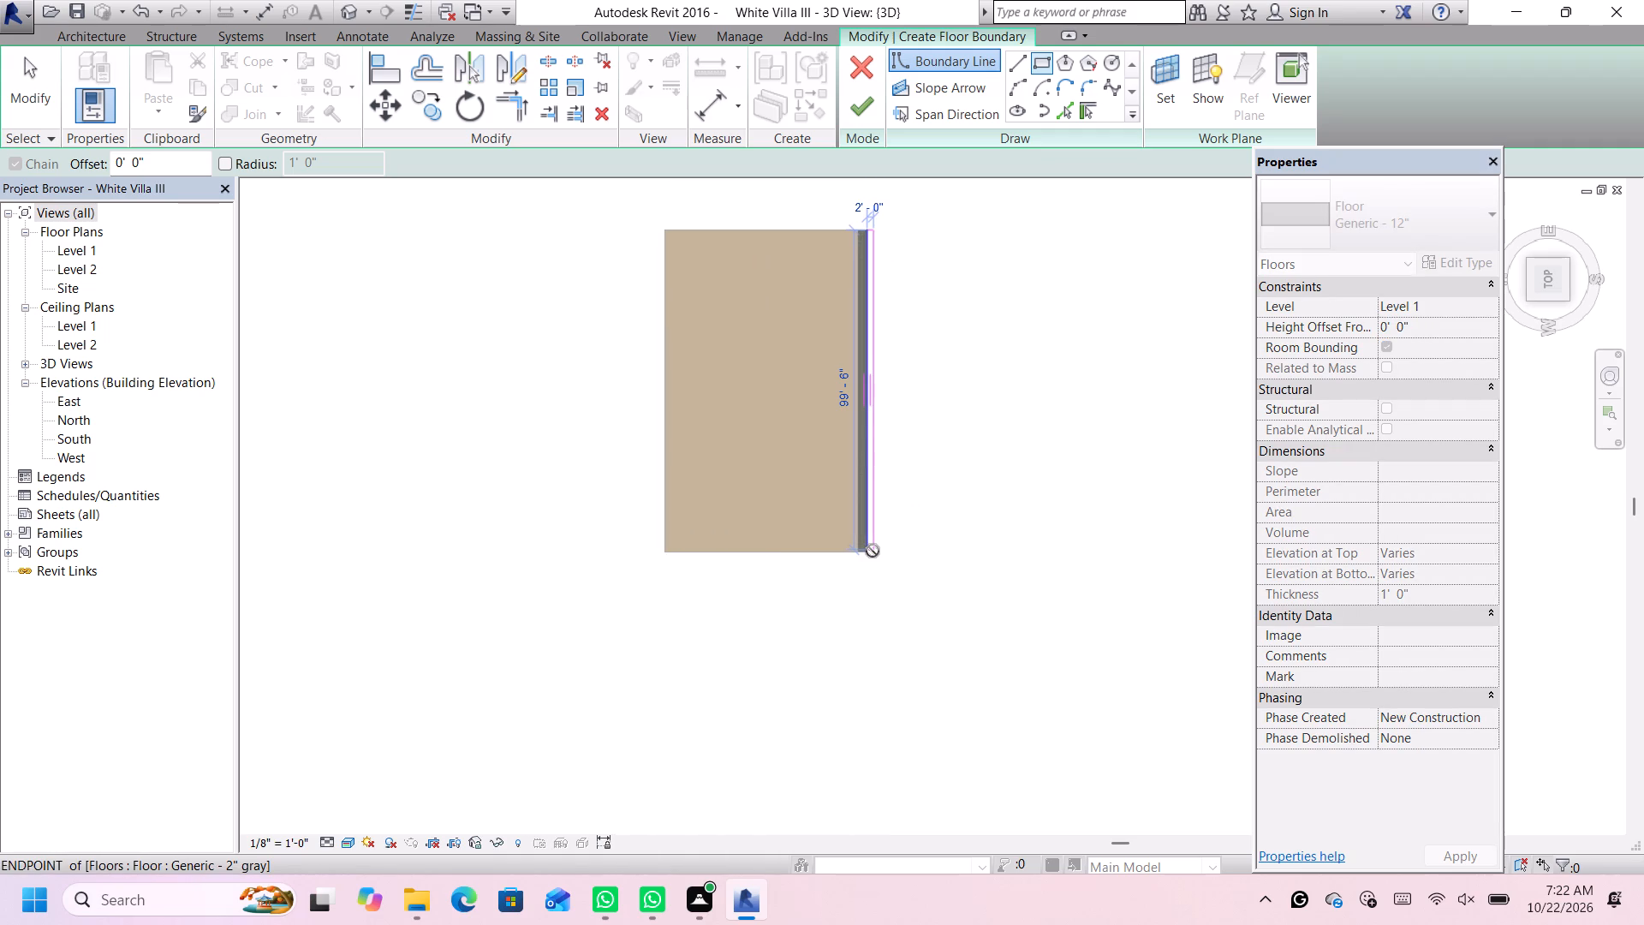
scroll(873, 549, "up", 4)
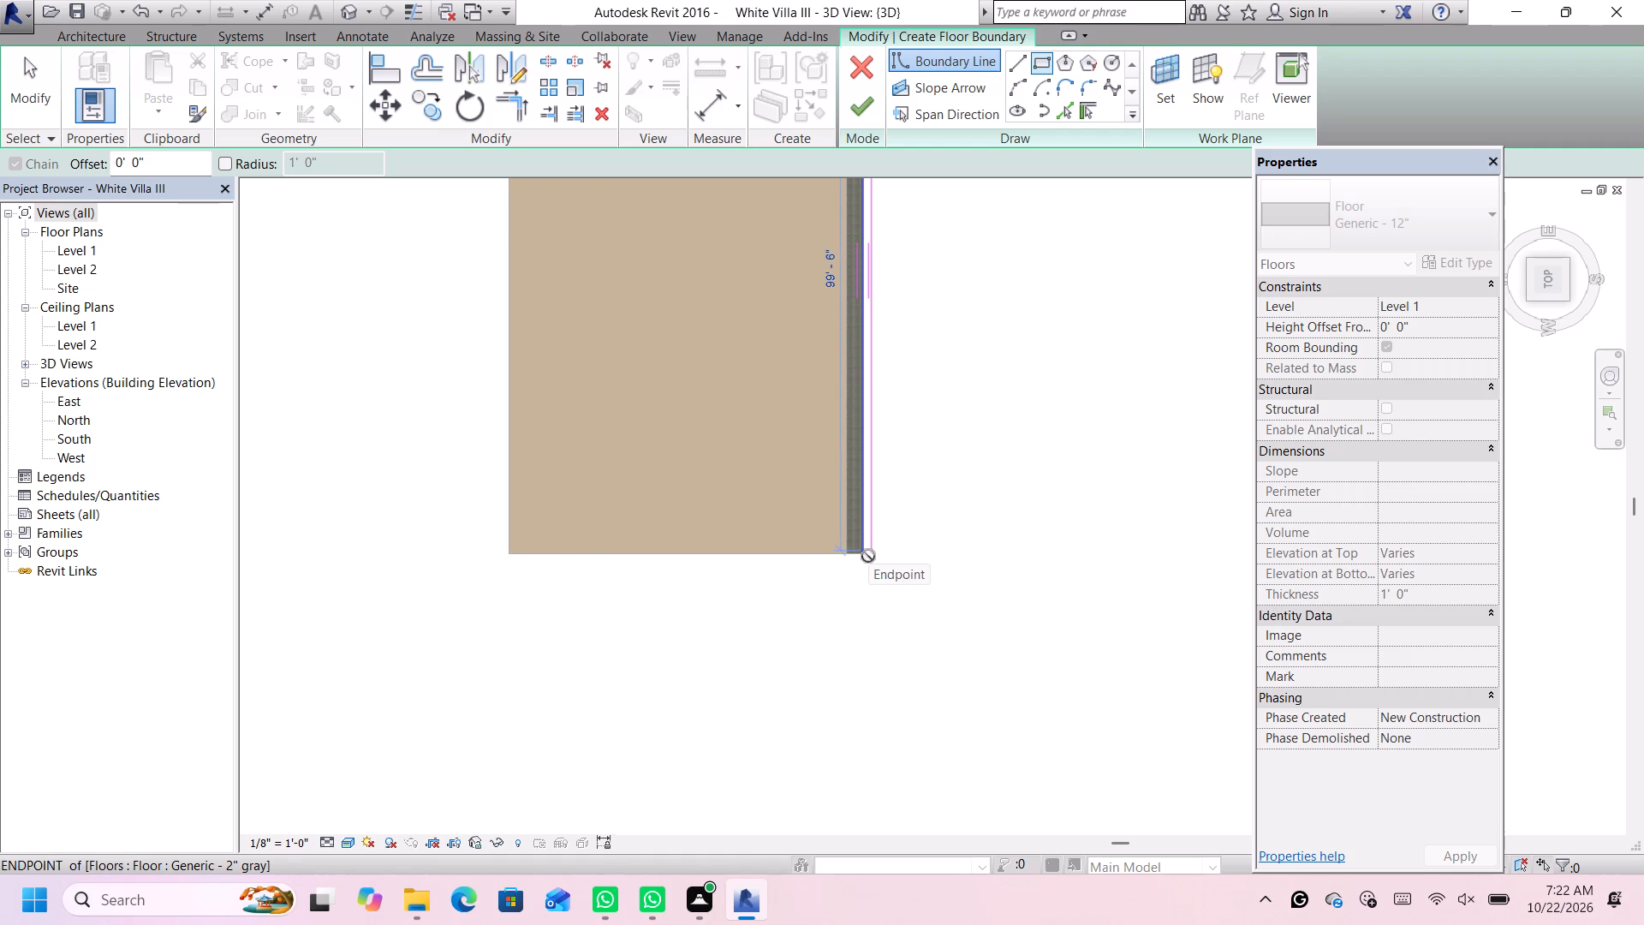
scroll(868, 556, "down", 5)
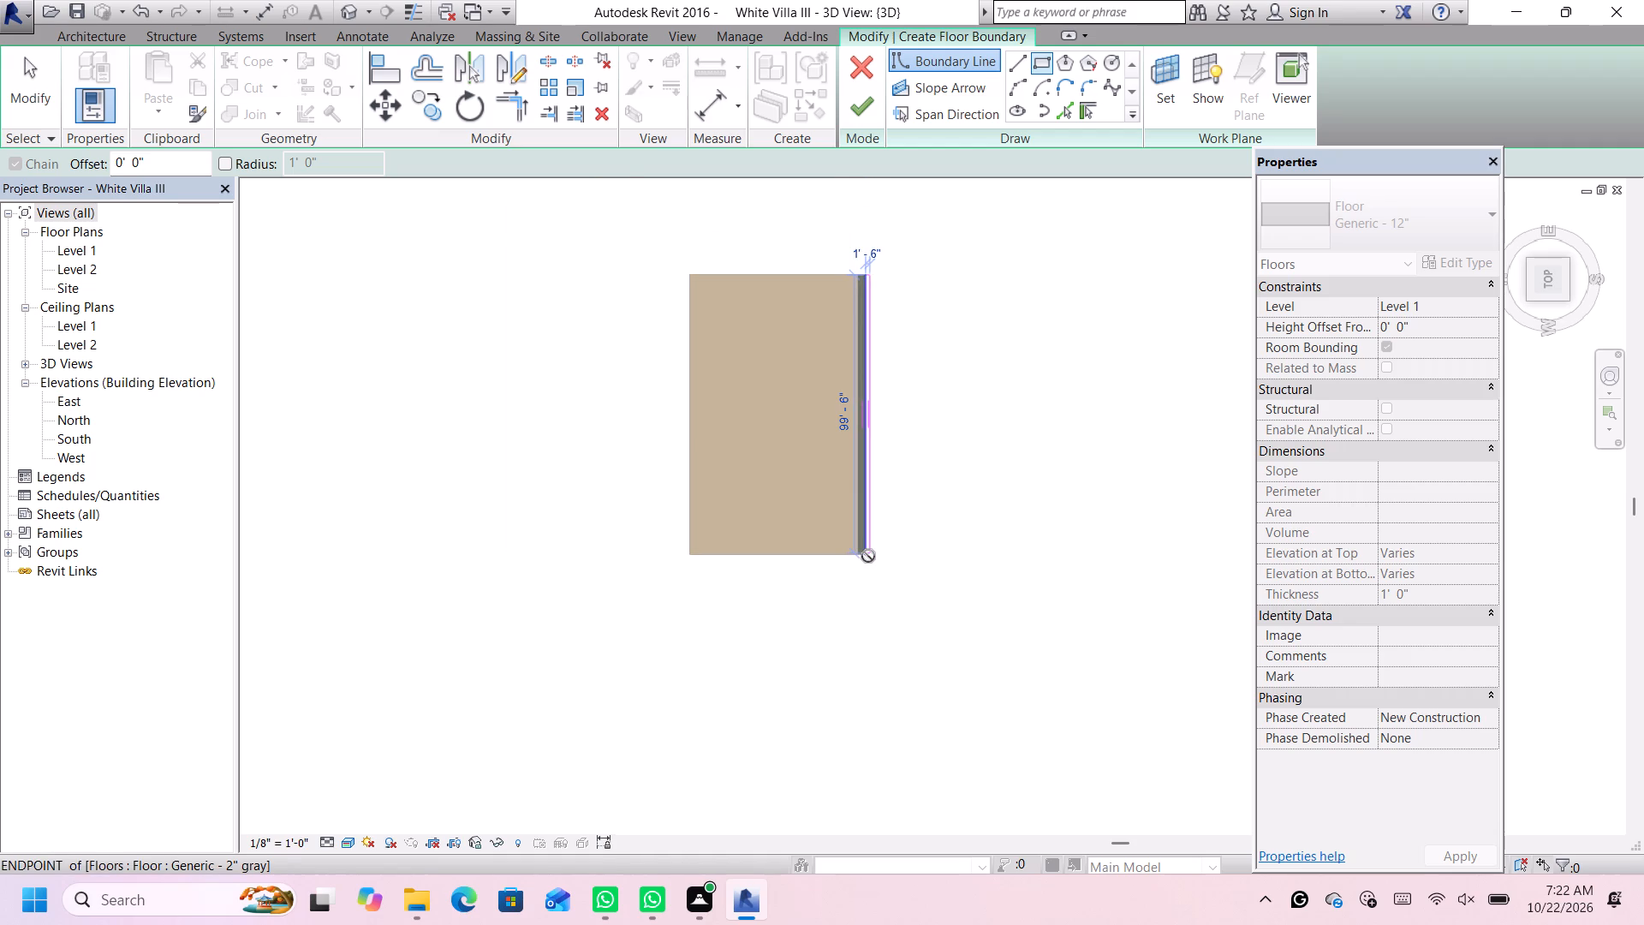
scroll(868, 556, "up", 9)
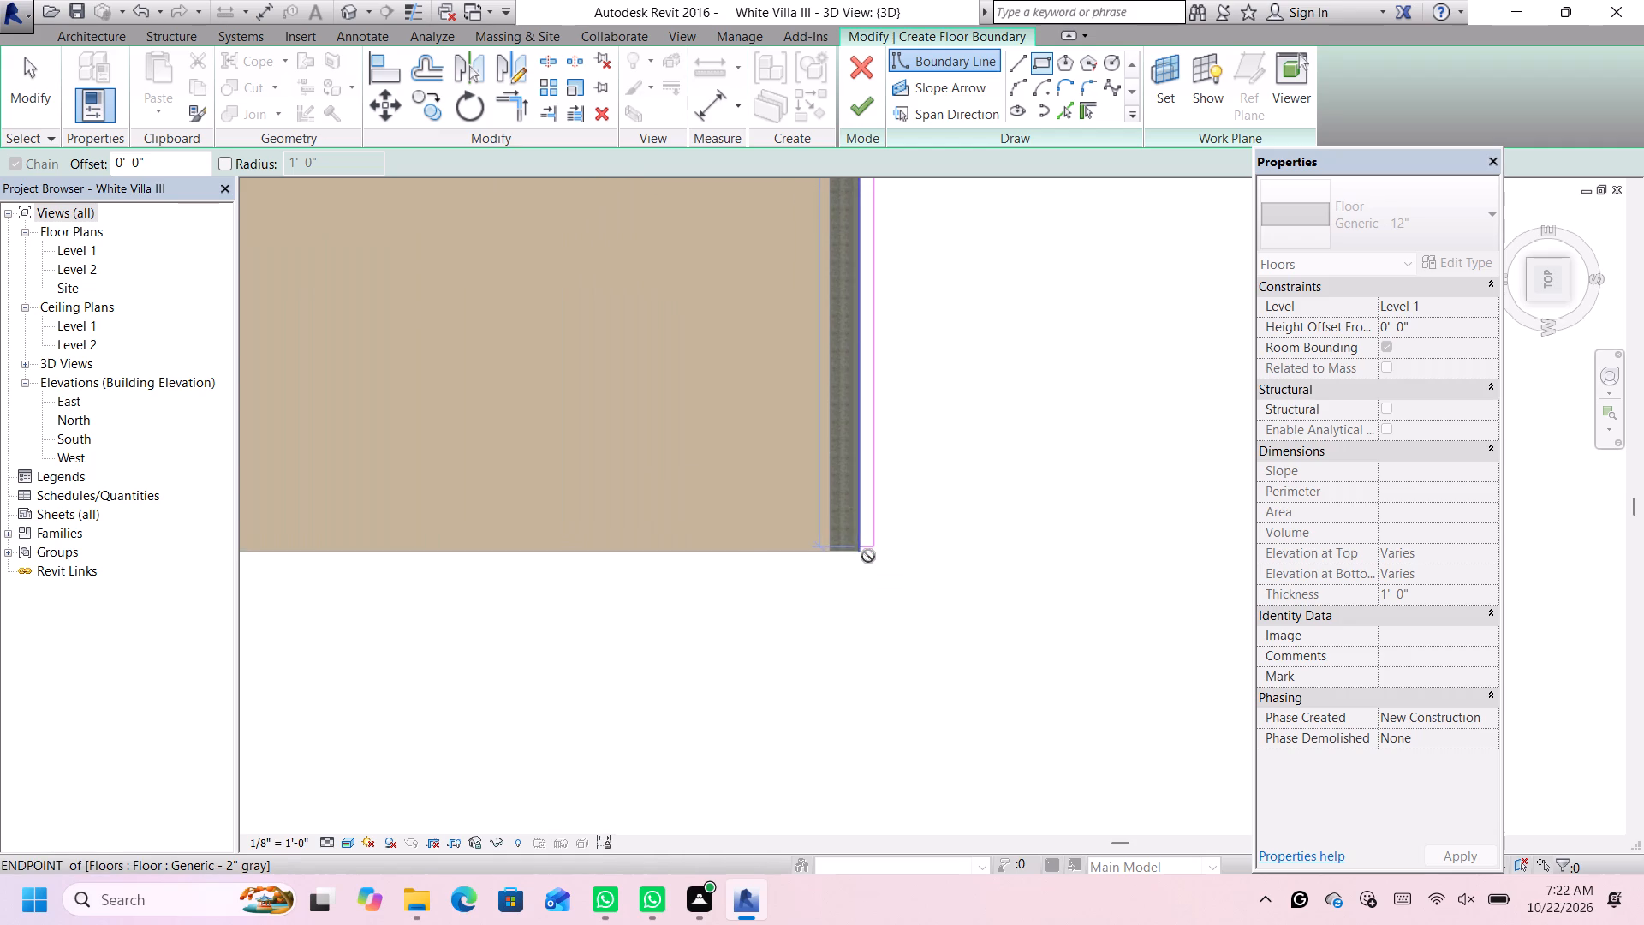
scroll(869, 553, "up", 2)
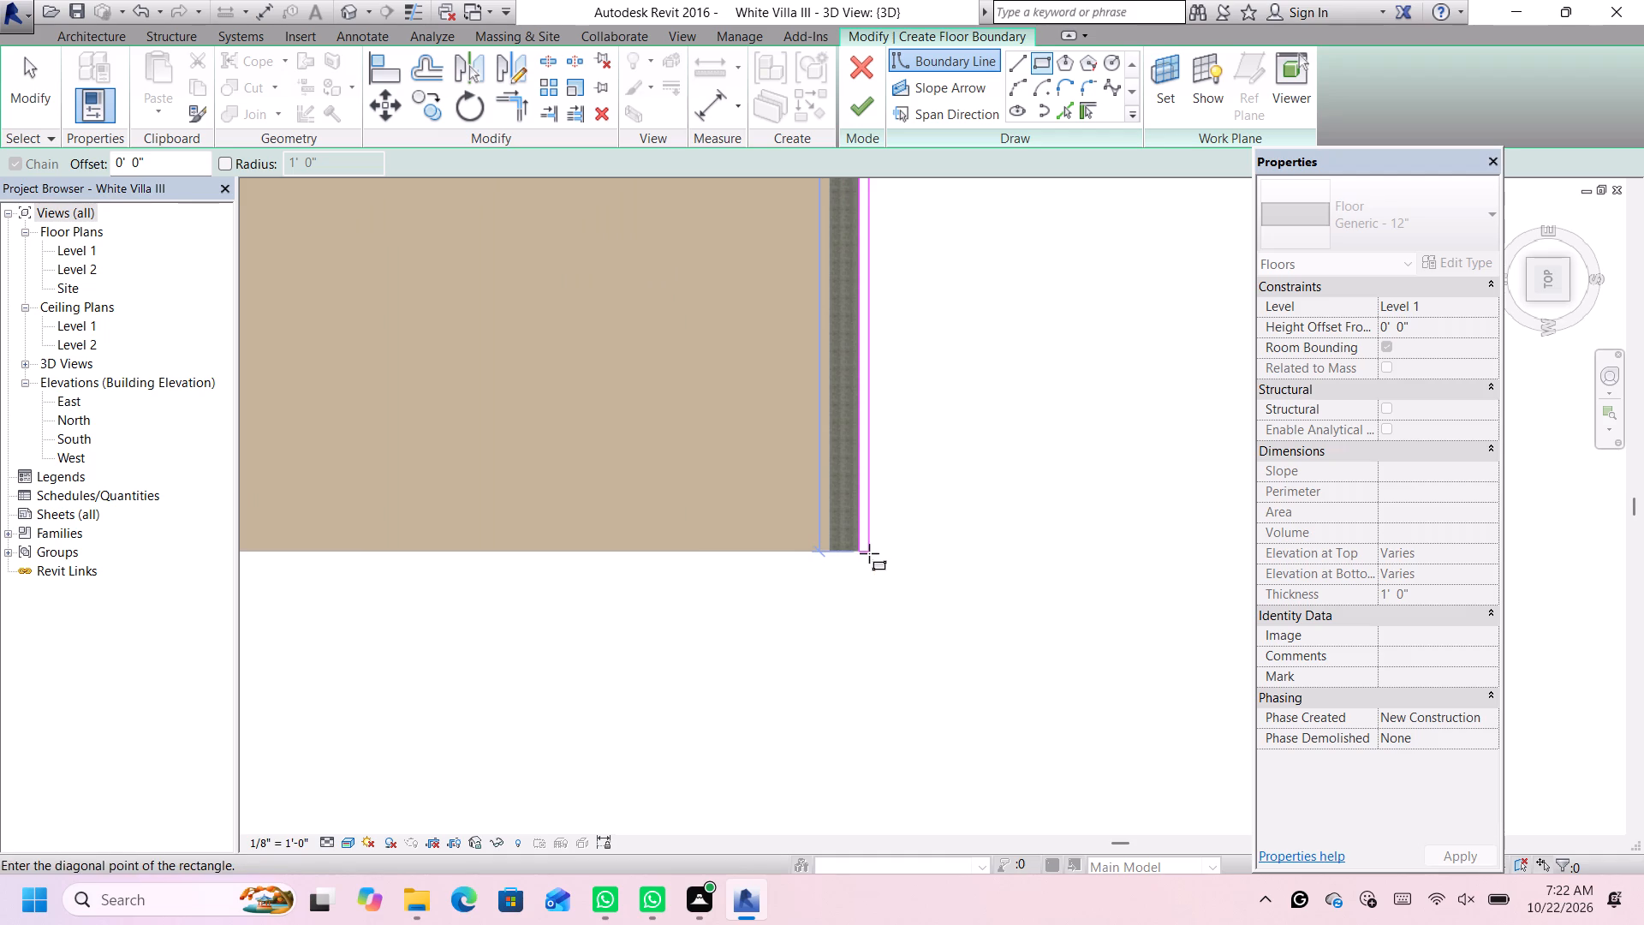
left_click(869, 553)
scroll(910, 570, "down", 8)
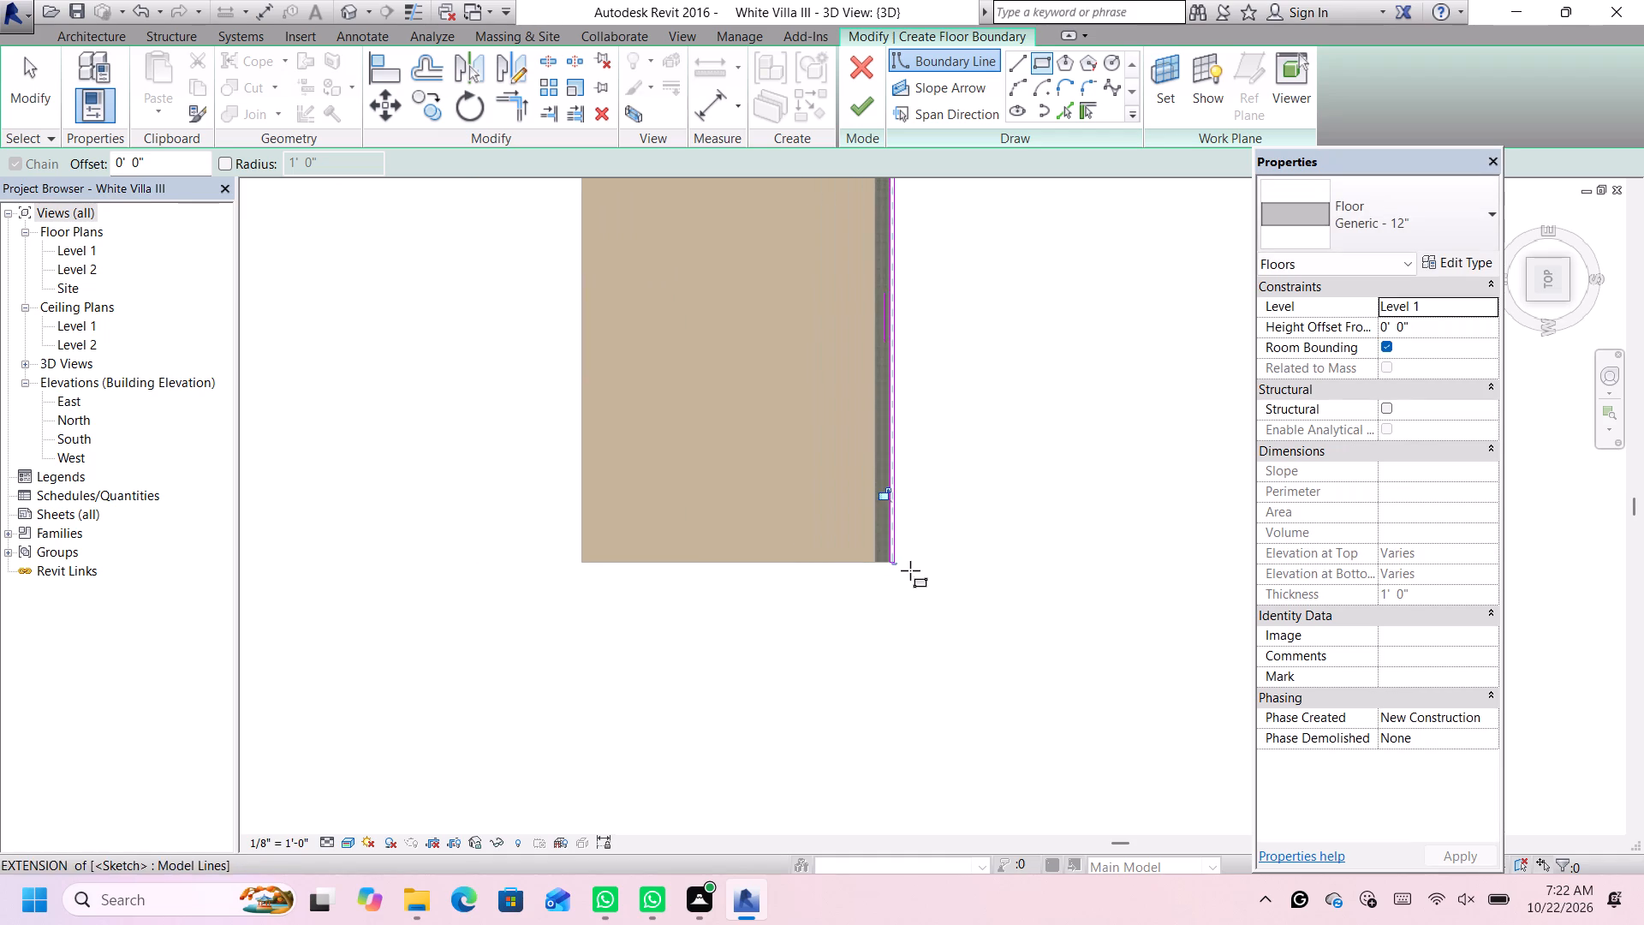
scroll(932, 546, "down", 5)
scroll(1047, 385, "up", 3)
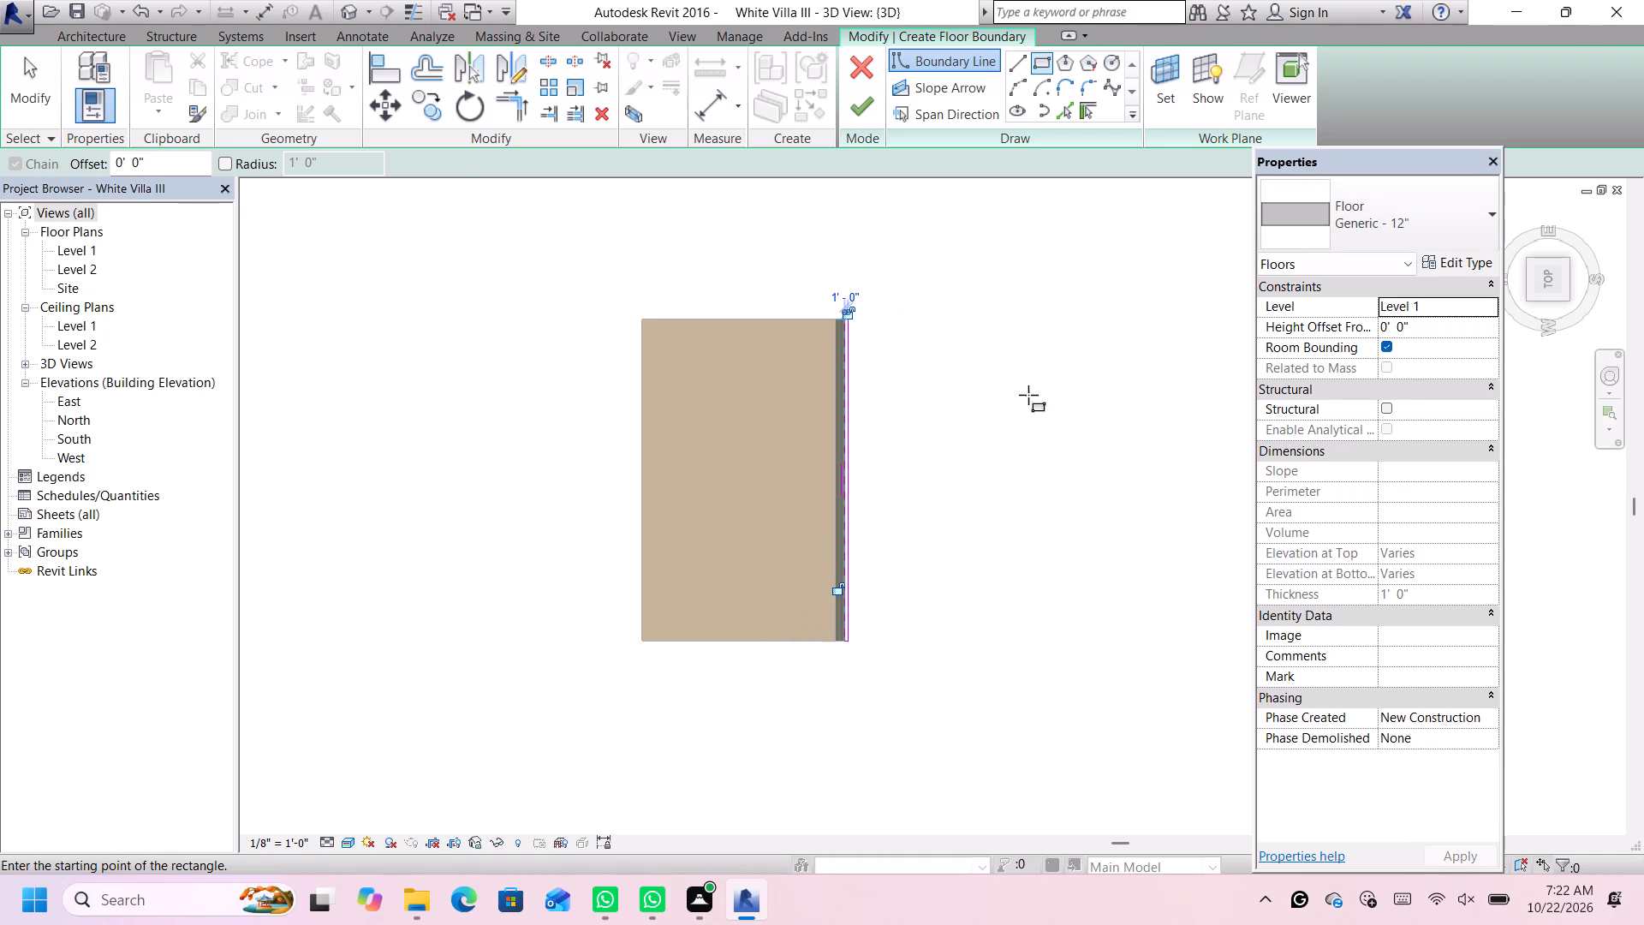
scroll(976, 436, "up", 3)
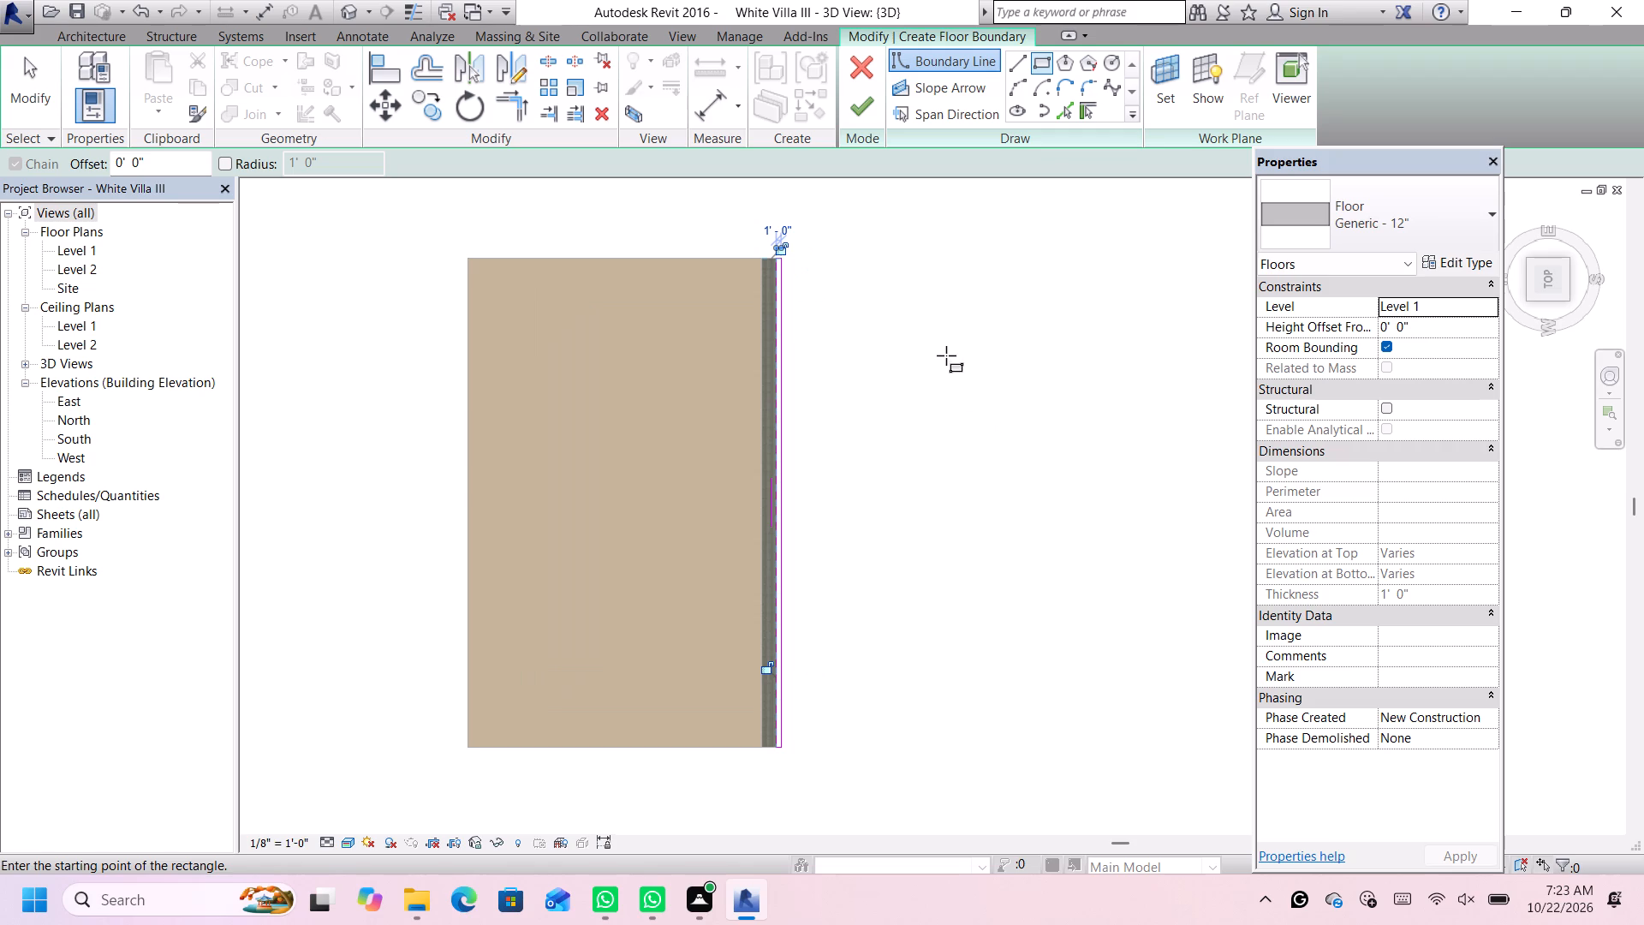
left_click(865, 108)
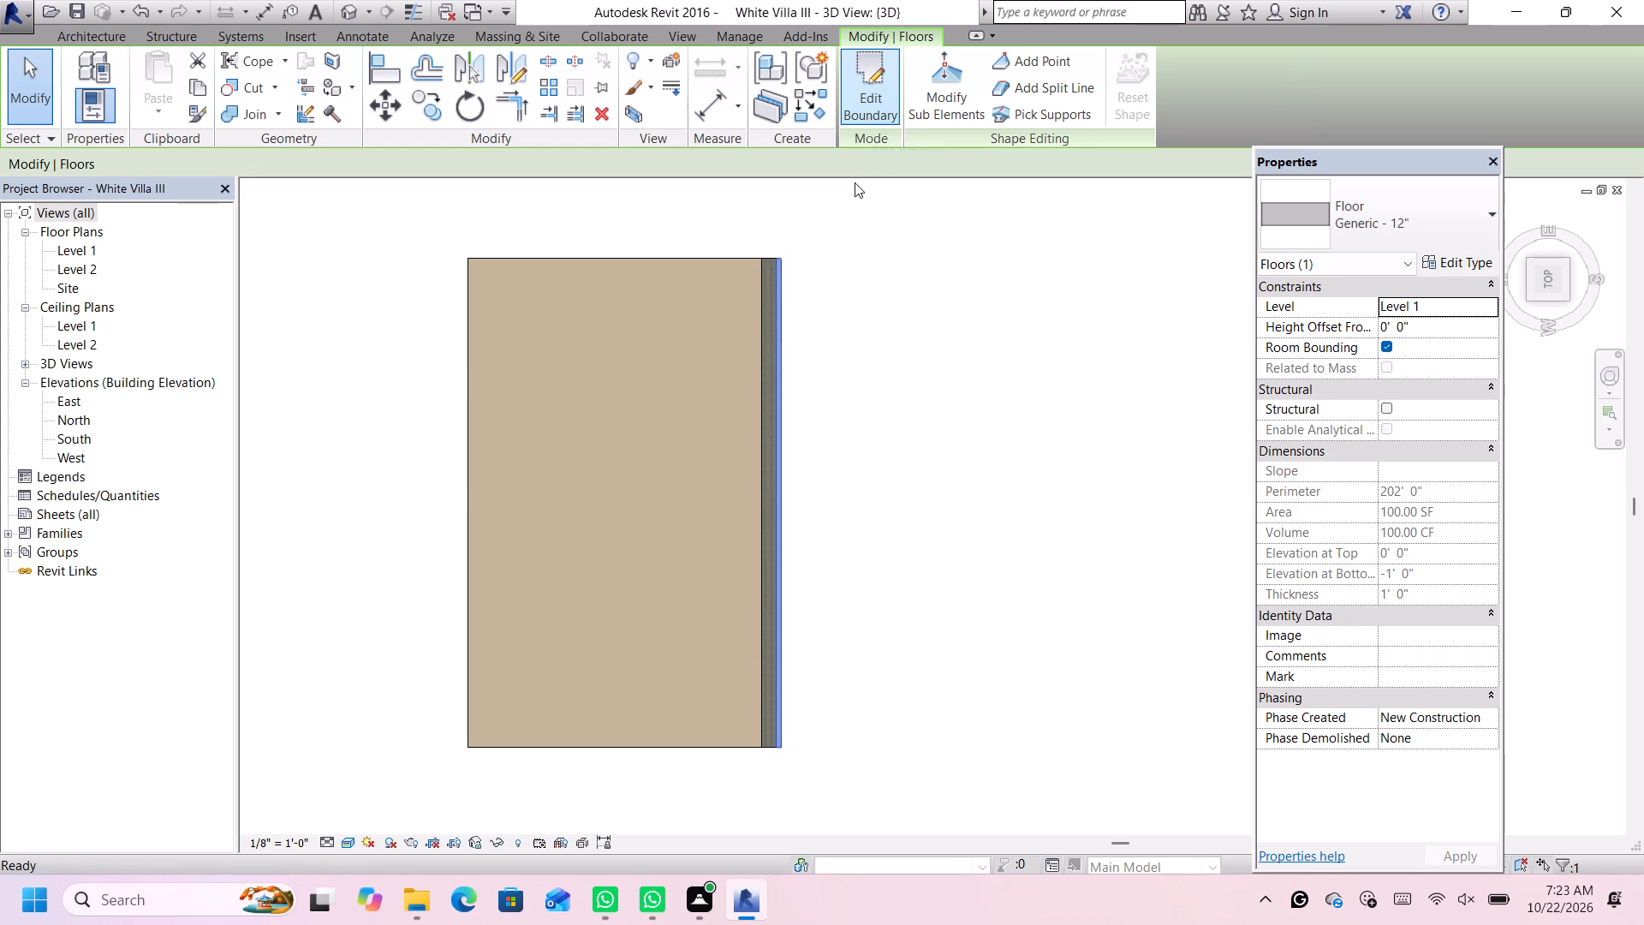
Choose Generic - 2" as the type of the new 1' floor strip.
left_click(1442, 218)
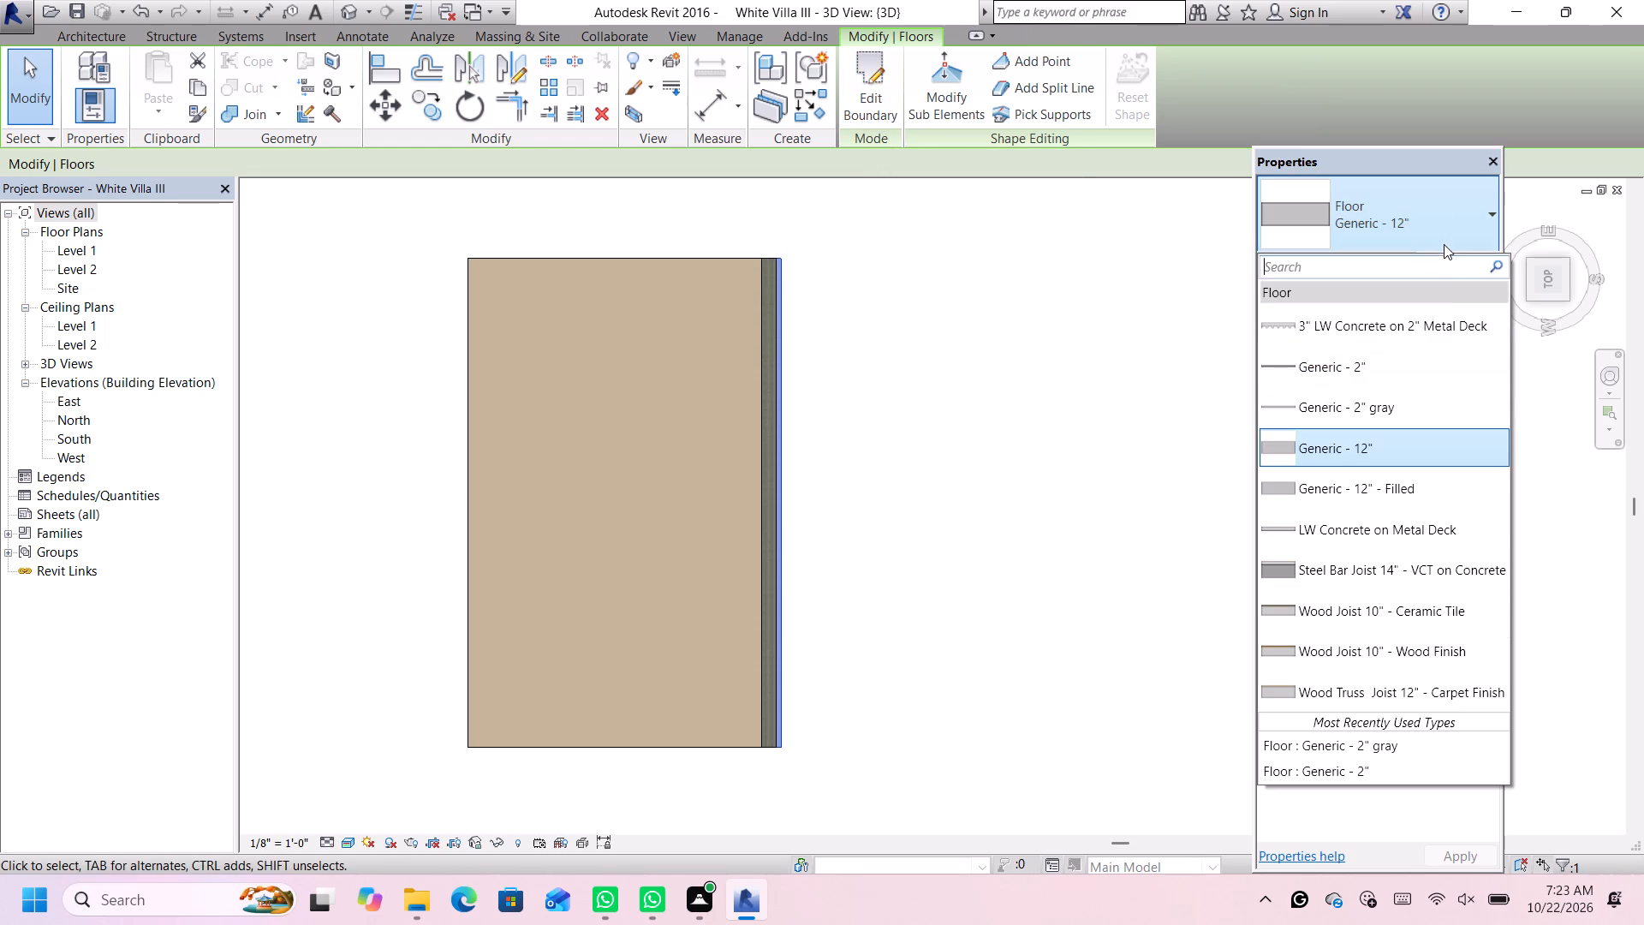
left_click(1406, 360)
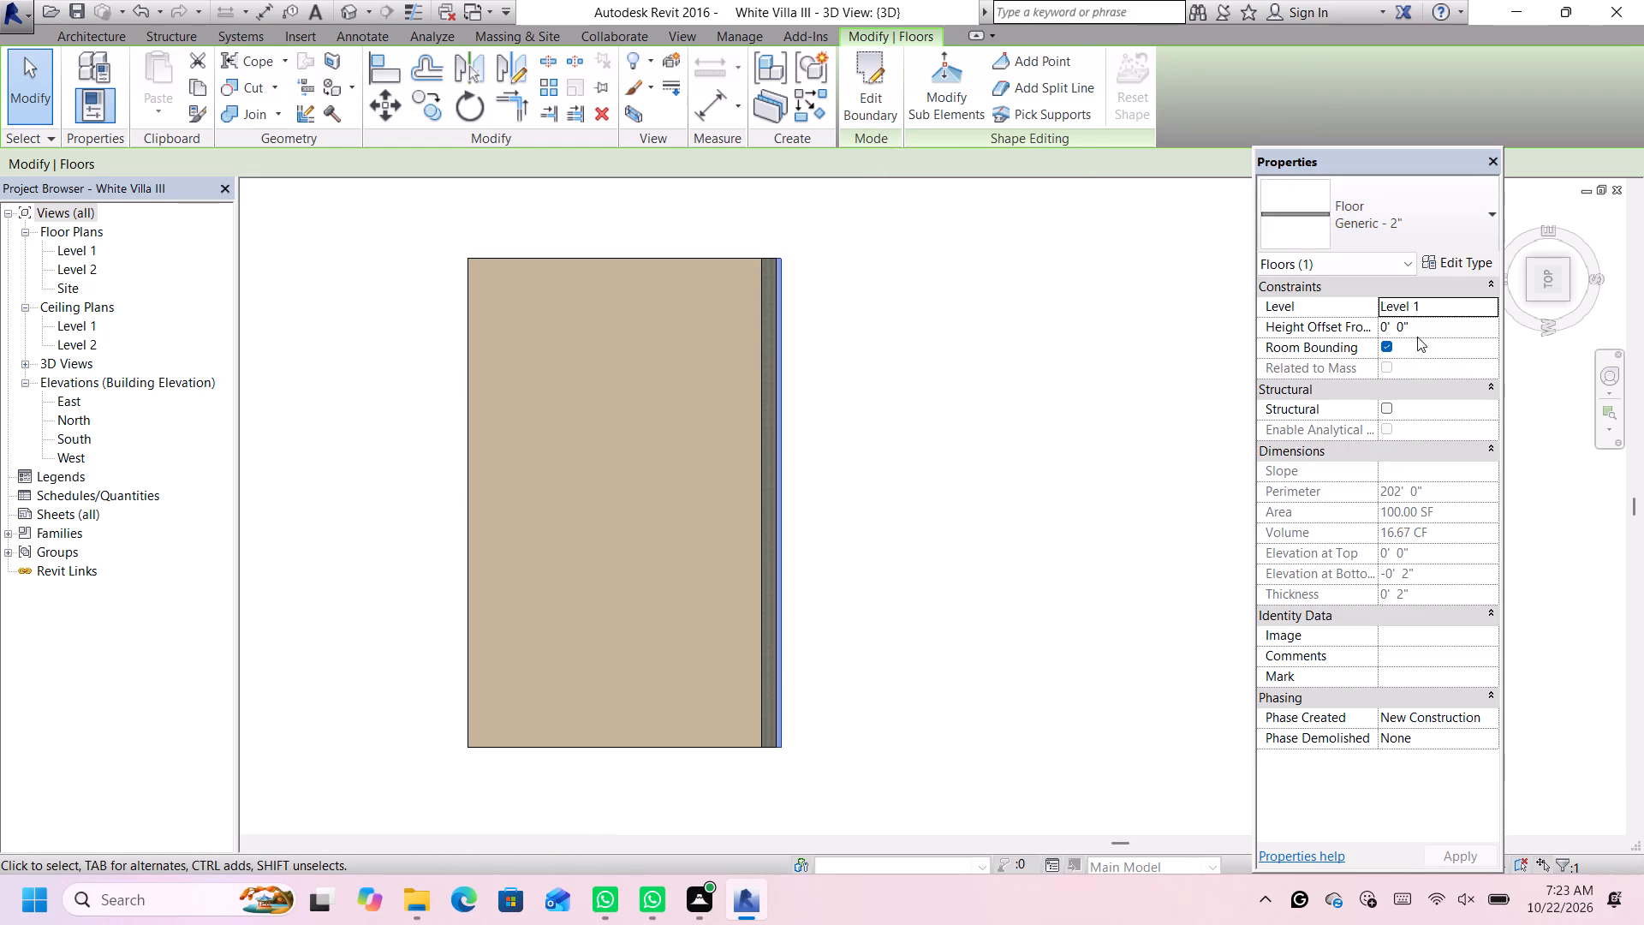
Duplicate the 1' strip's floor type as Generic - 2" white.
left_click(1467, 261)
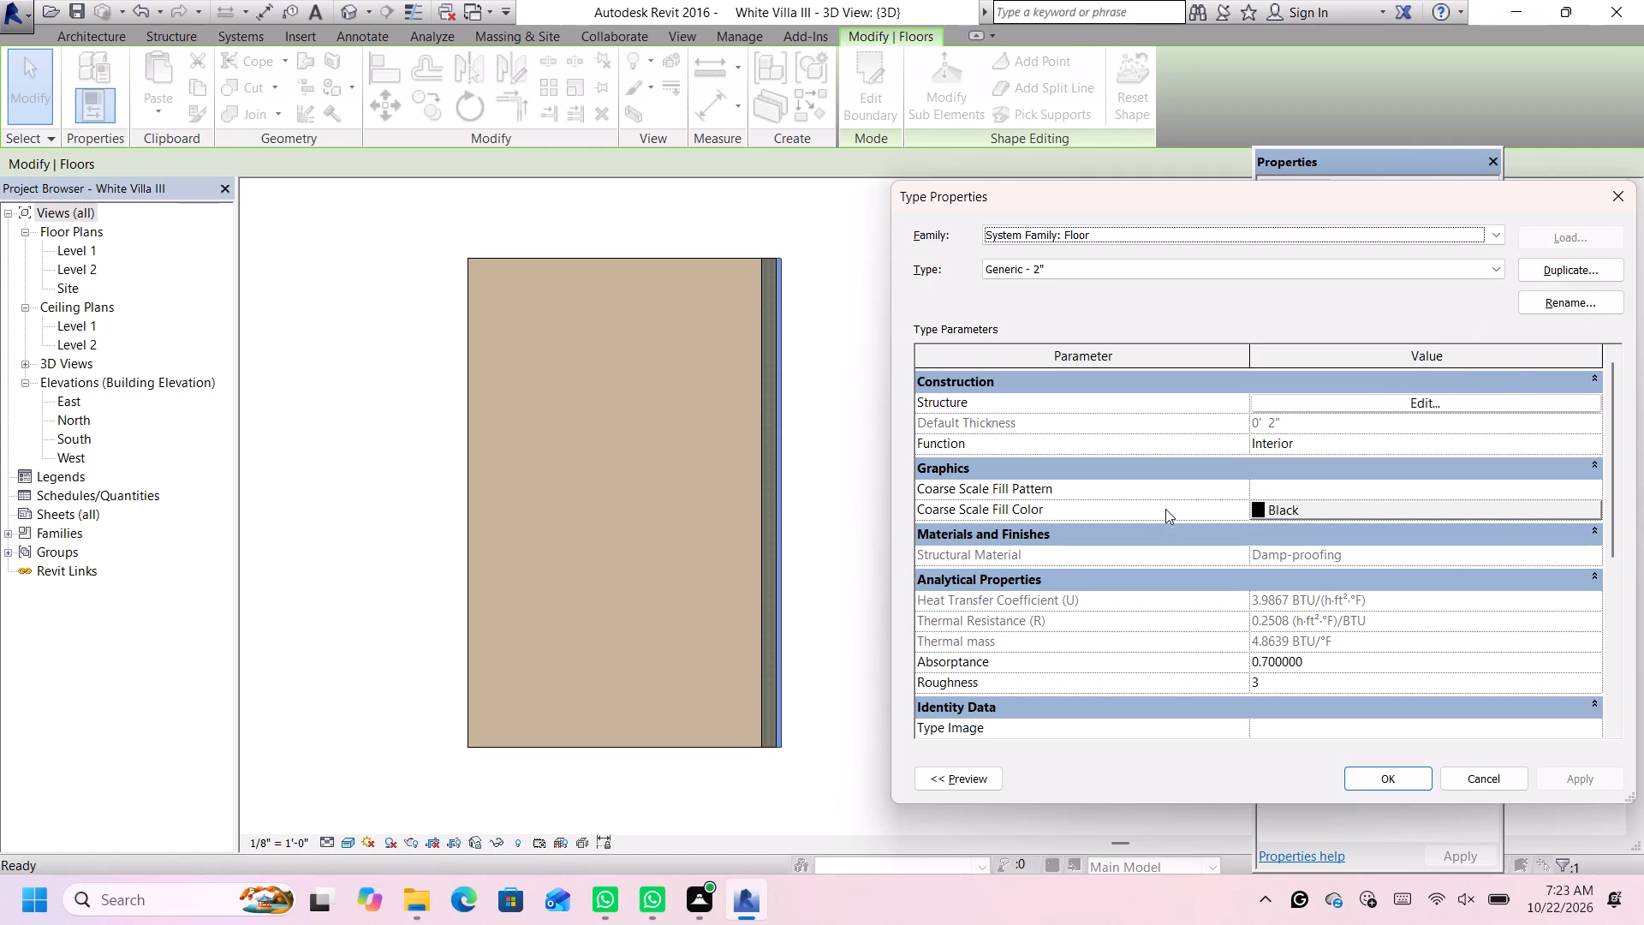
left_click(1556, 272)
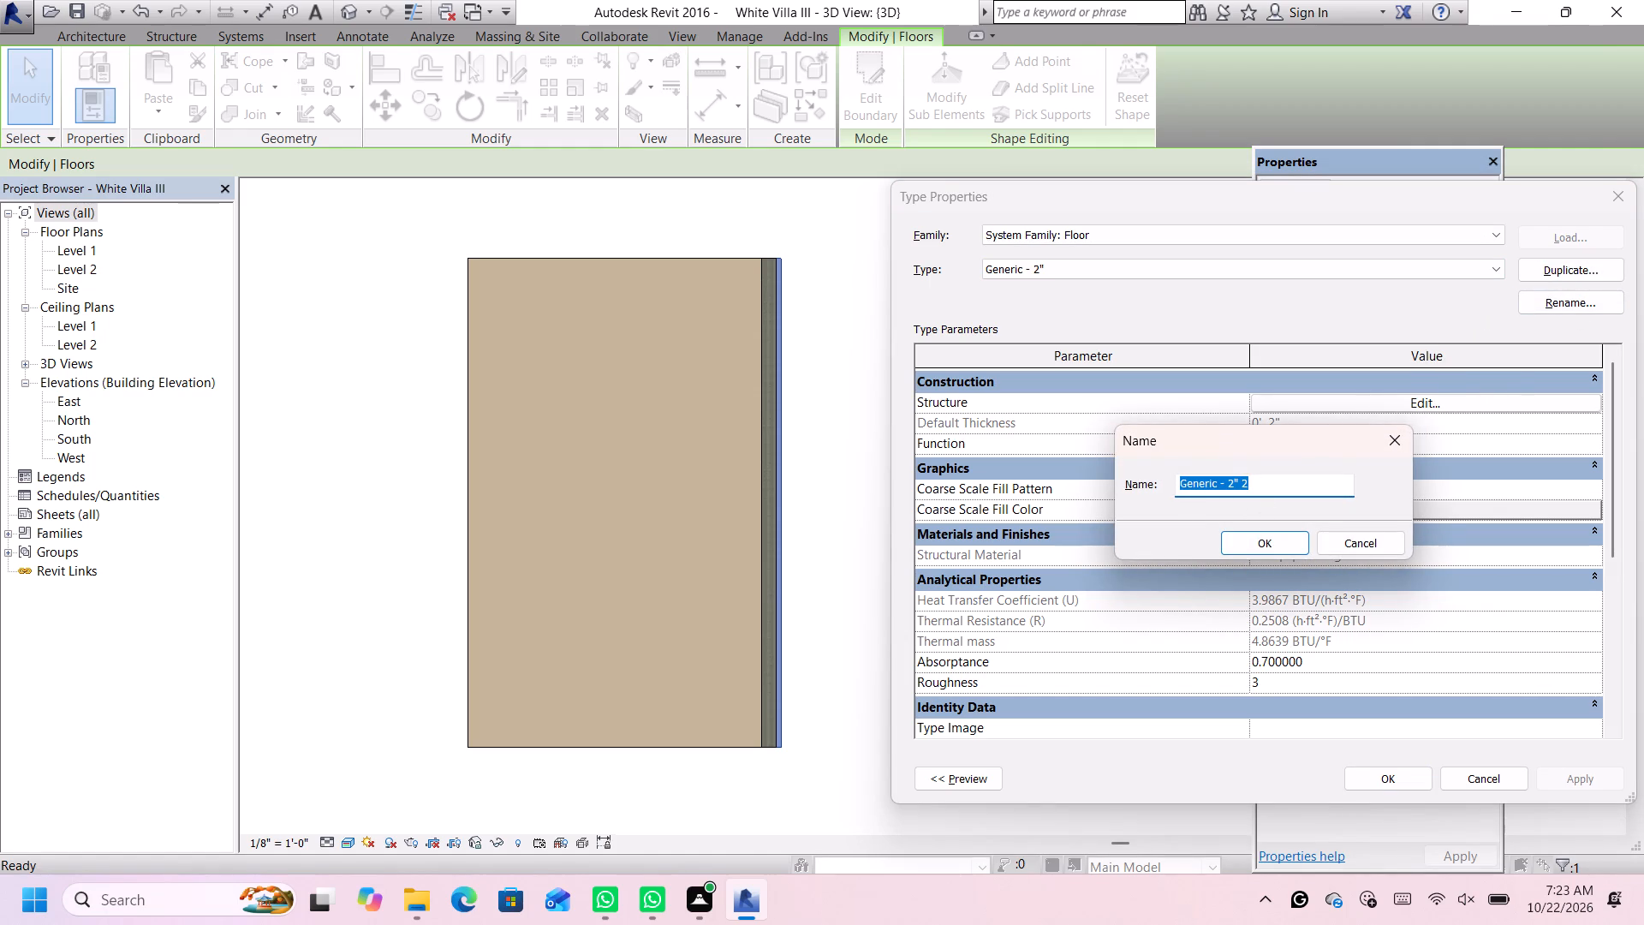
left_click(1272, 488)
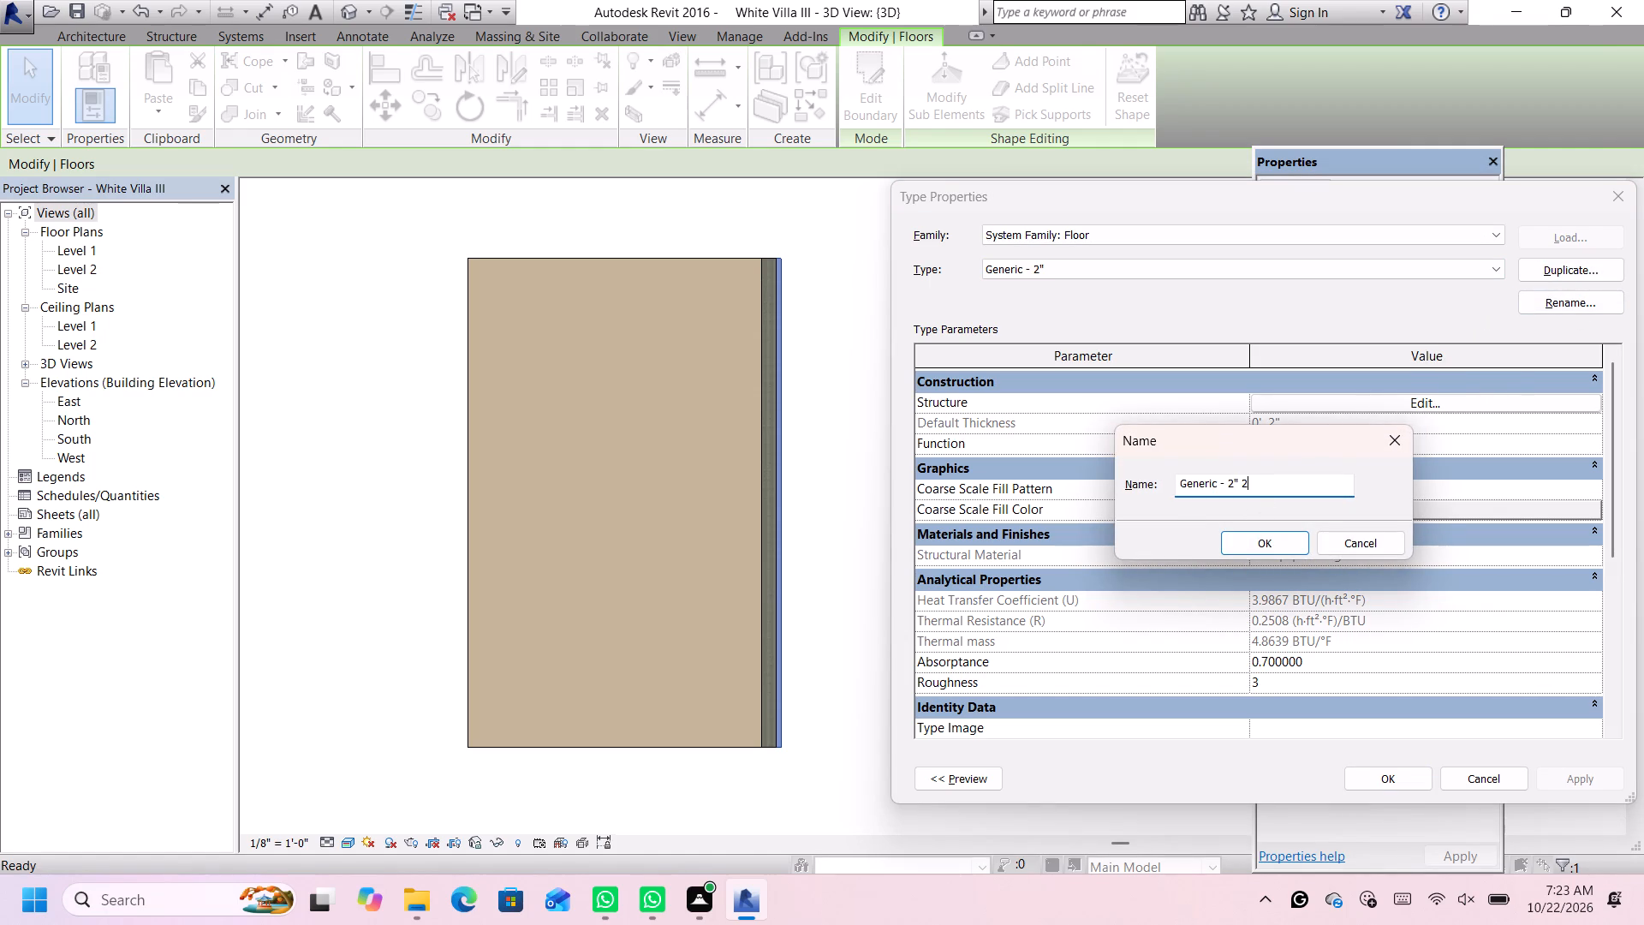
key("BackSpace")
type("white")
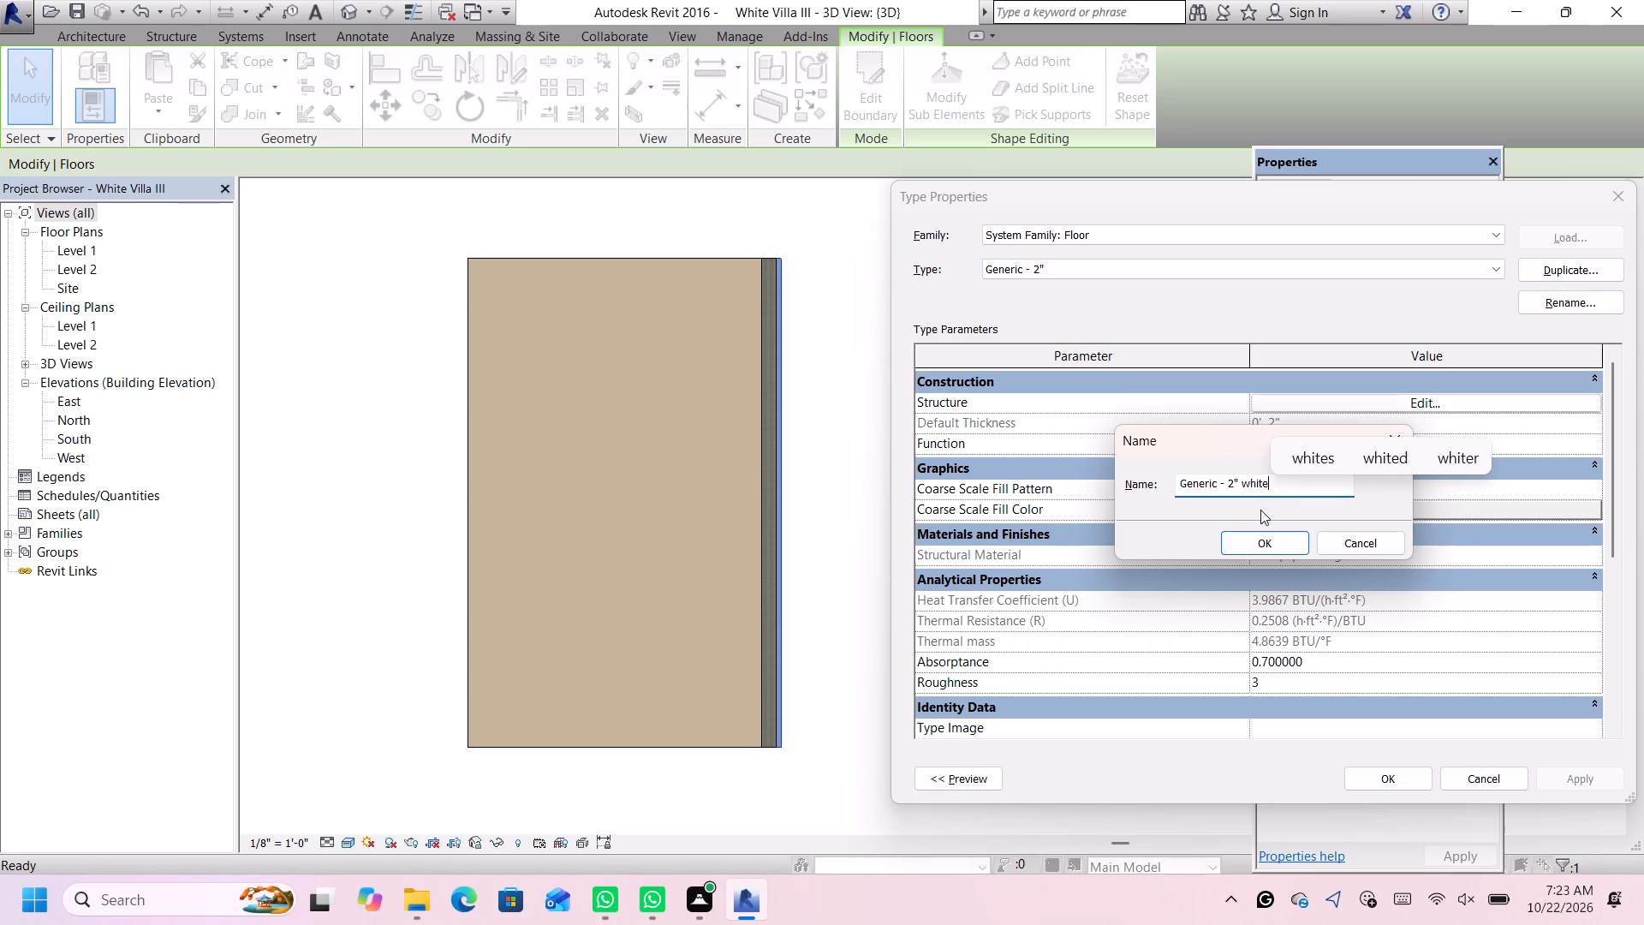
left_click(1266, 538)
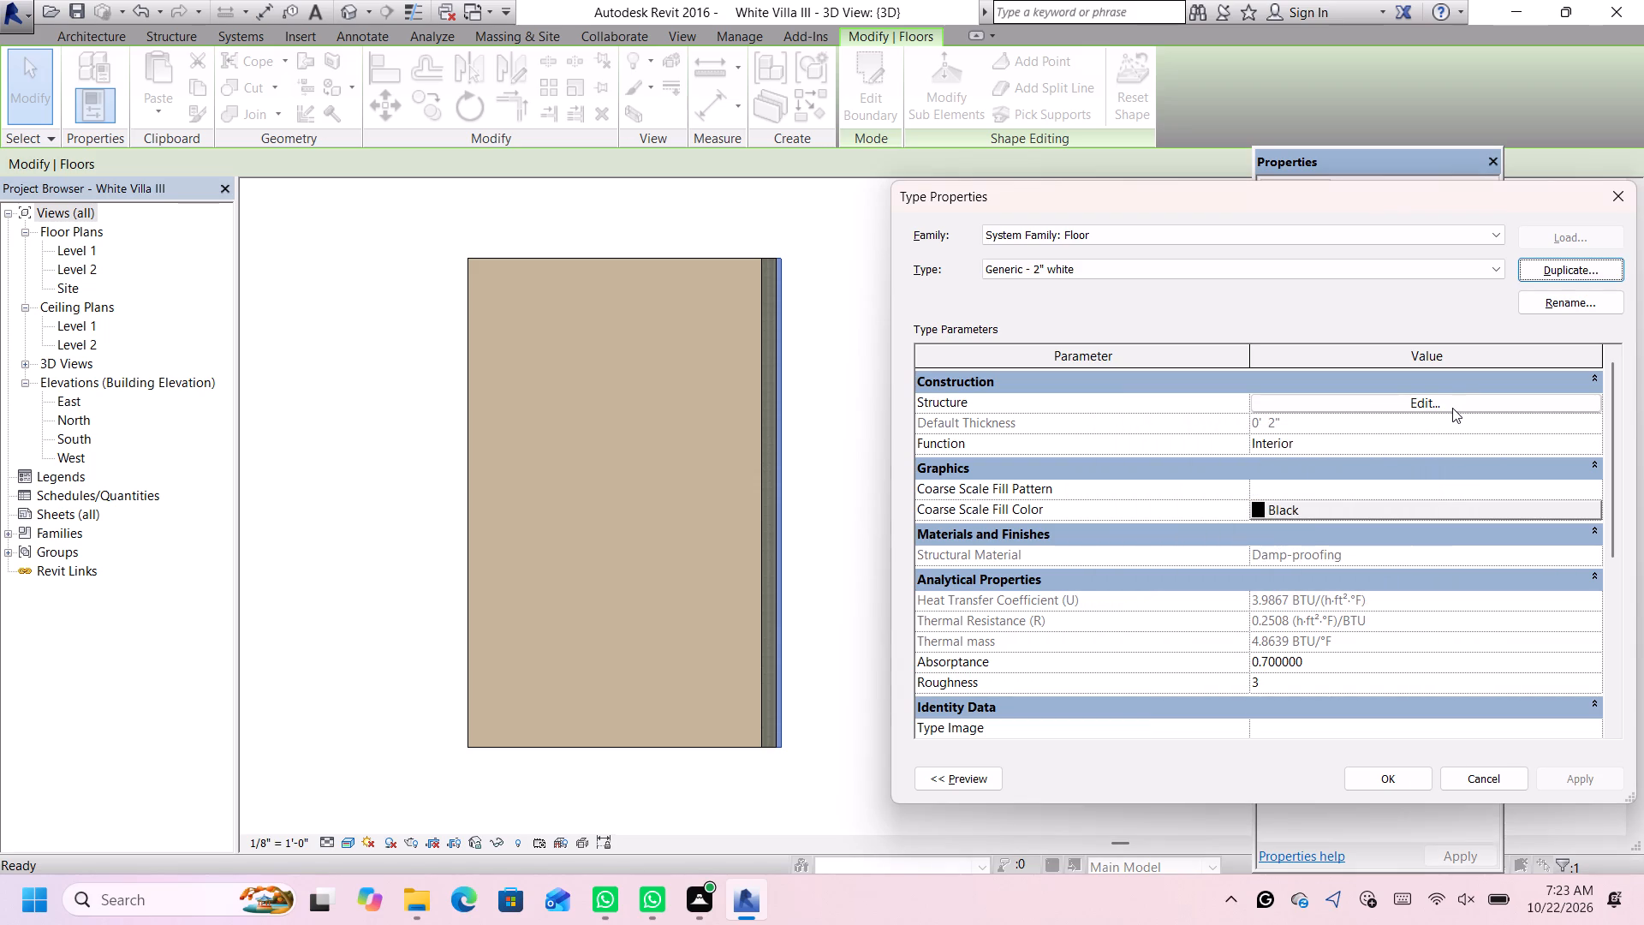
Within the white floor type's layer material selection, recolor the Door - Frame material's appearance to white RGB 255 255 255.
left_click(1452, 406)
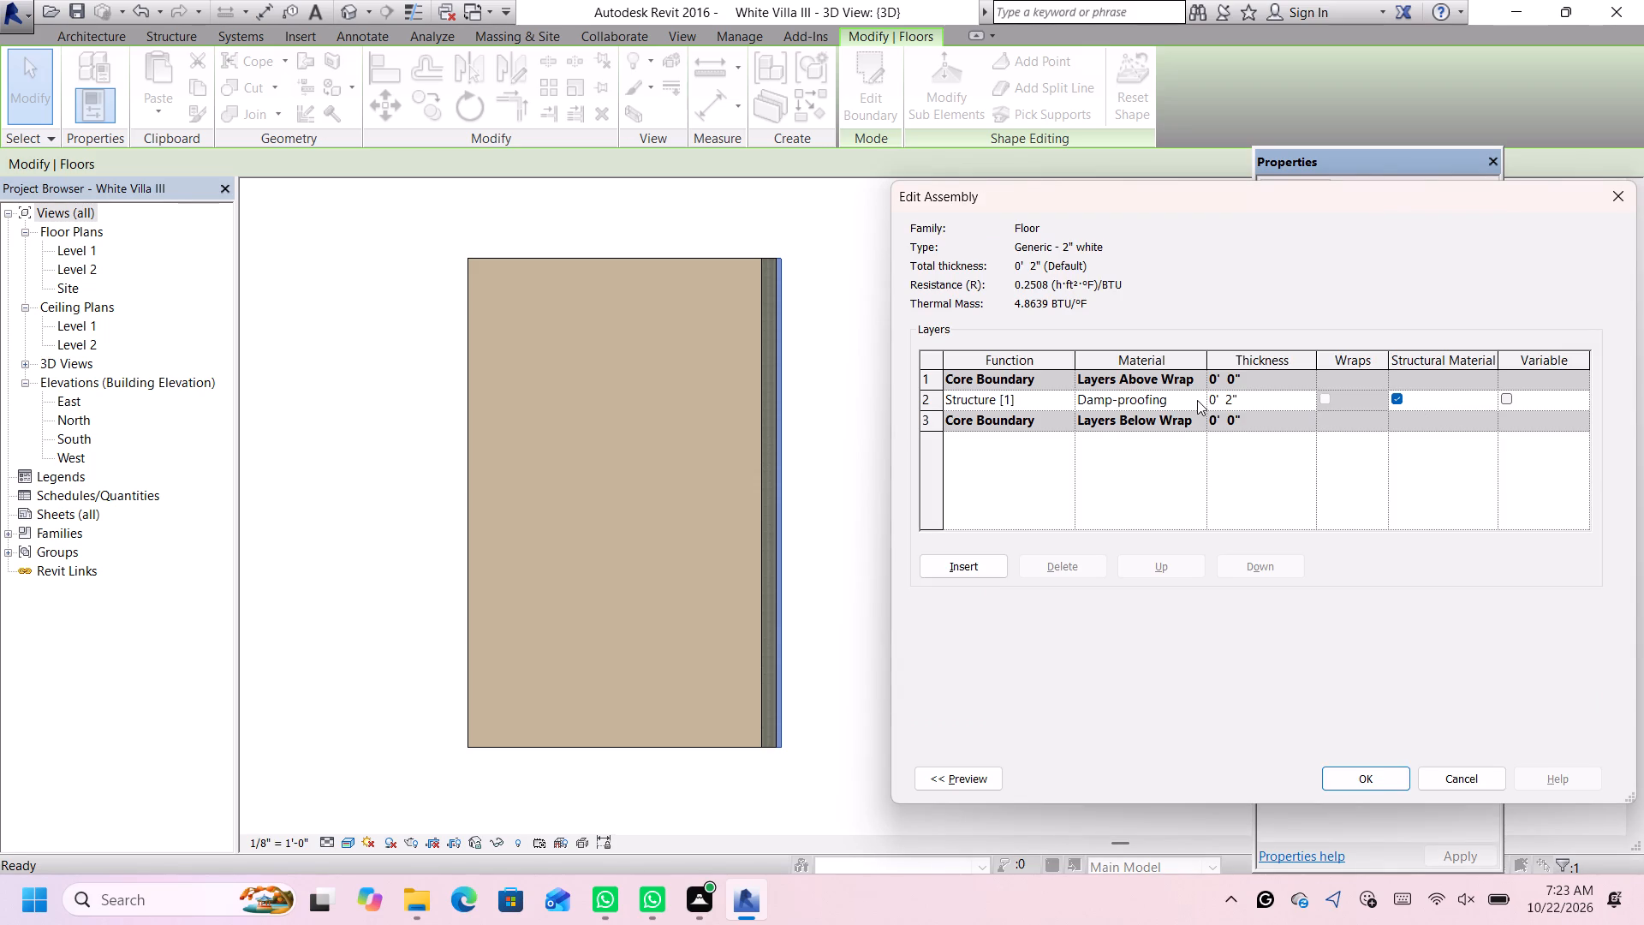
left_click(1194, 403)
left_click(1197, 397)
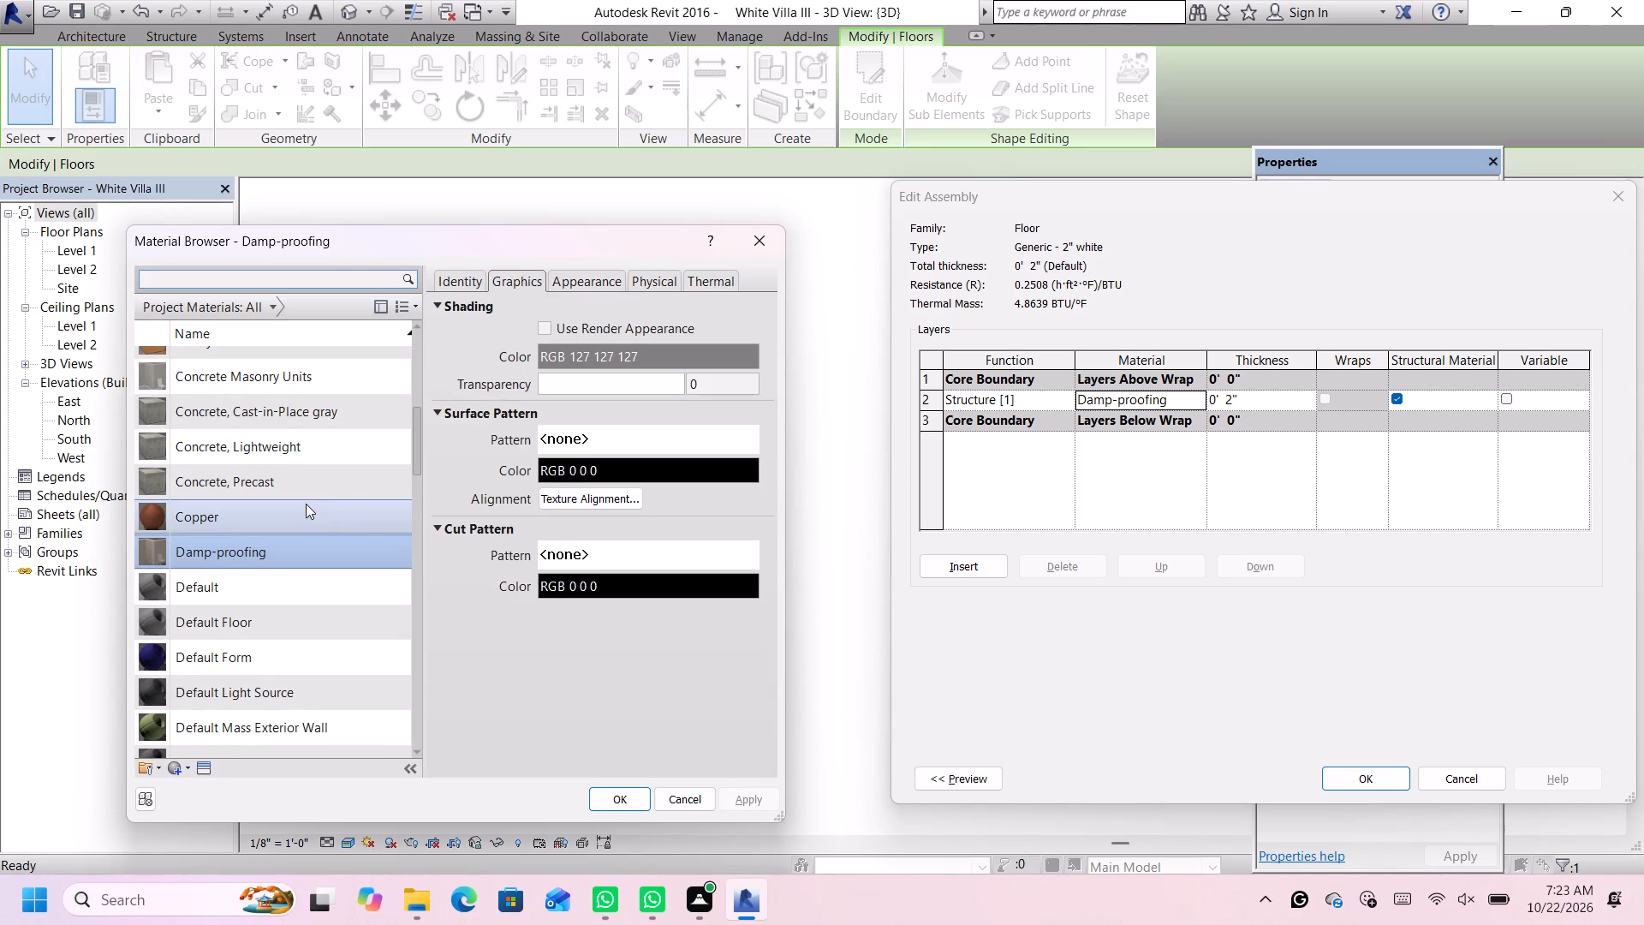
scroll(306, 504, "down", 1)
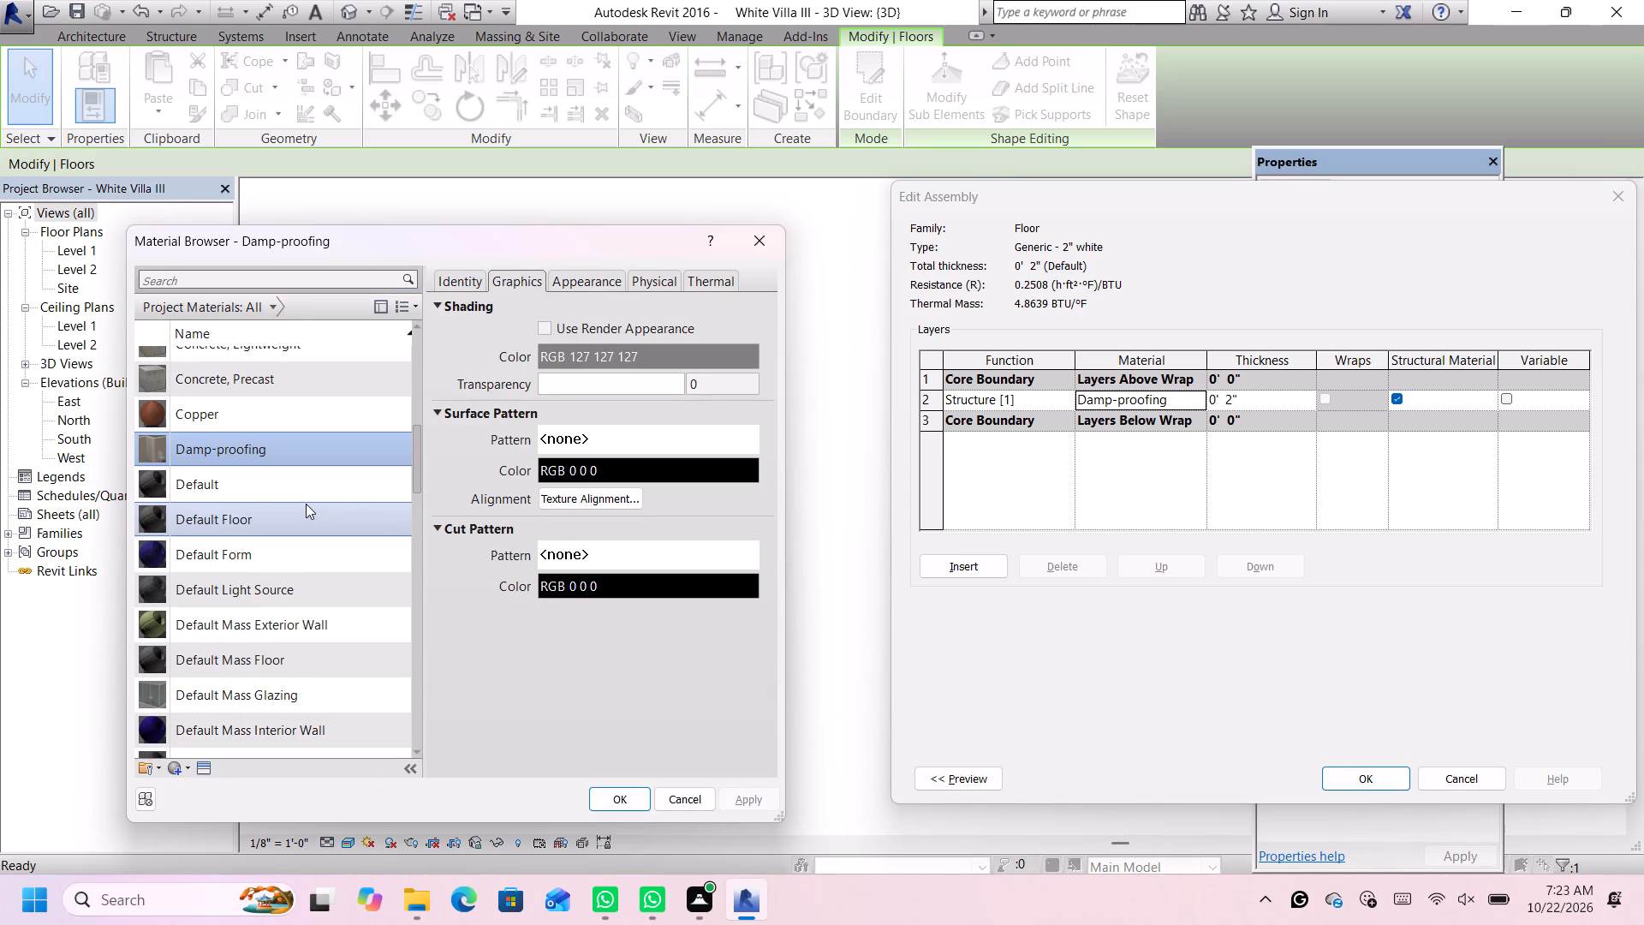
scroll(306, 504, "up", 1)
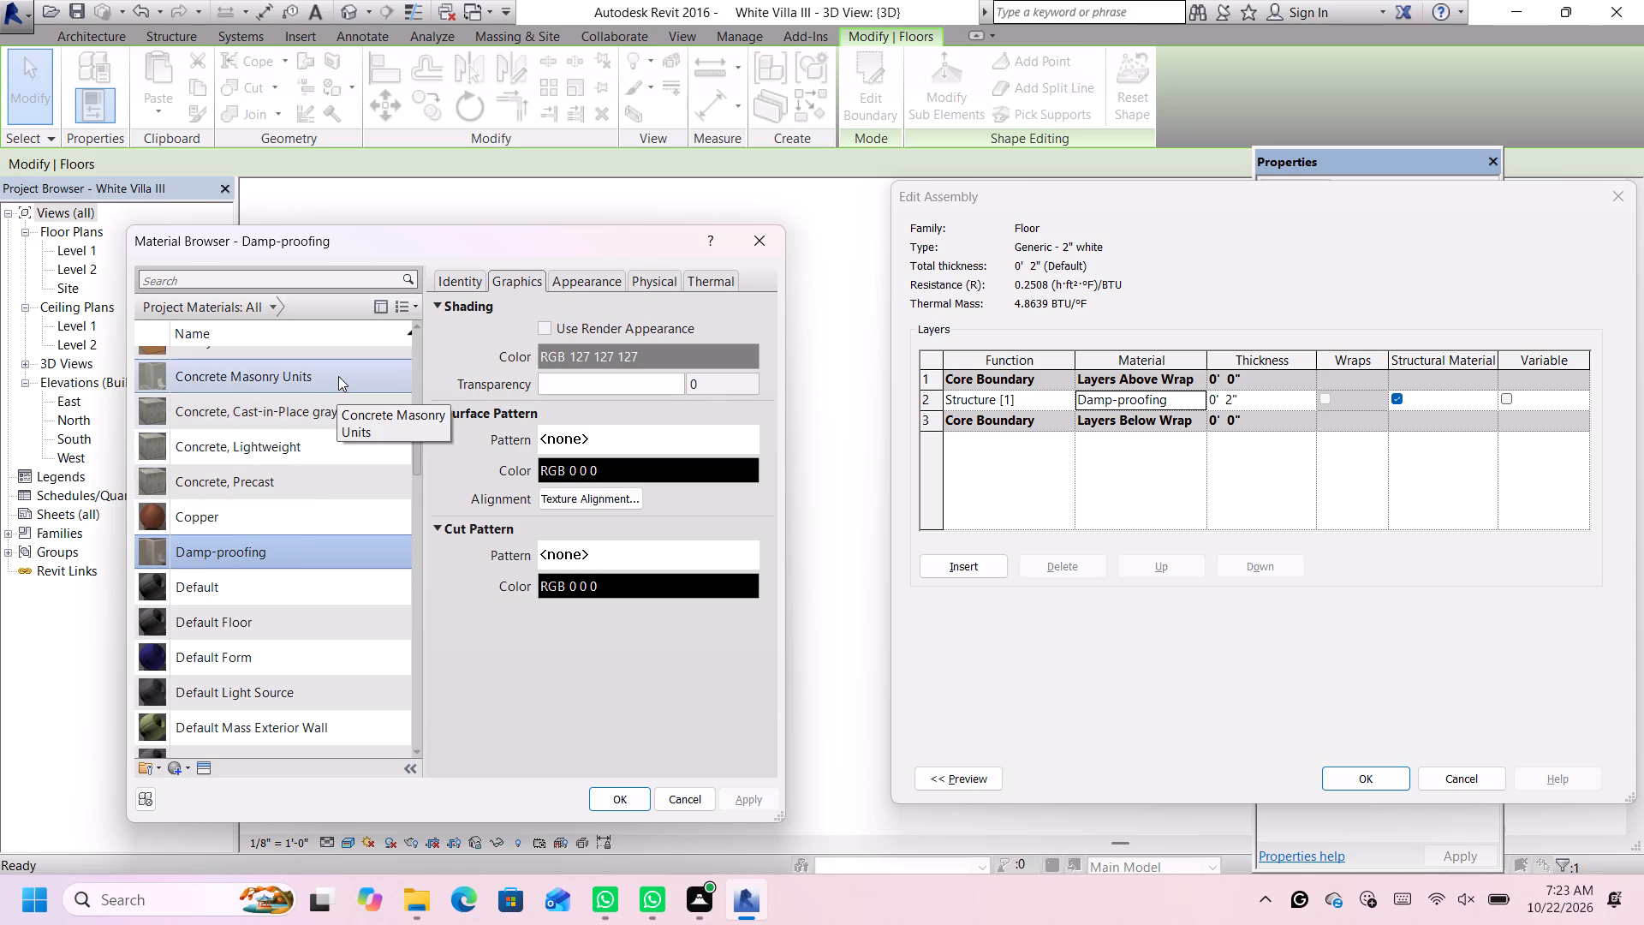
scroll(325, 475, "down", 3)
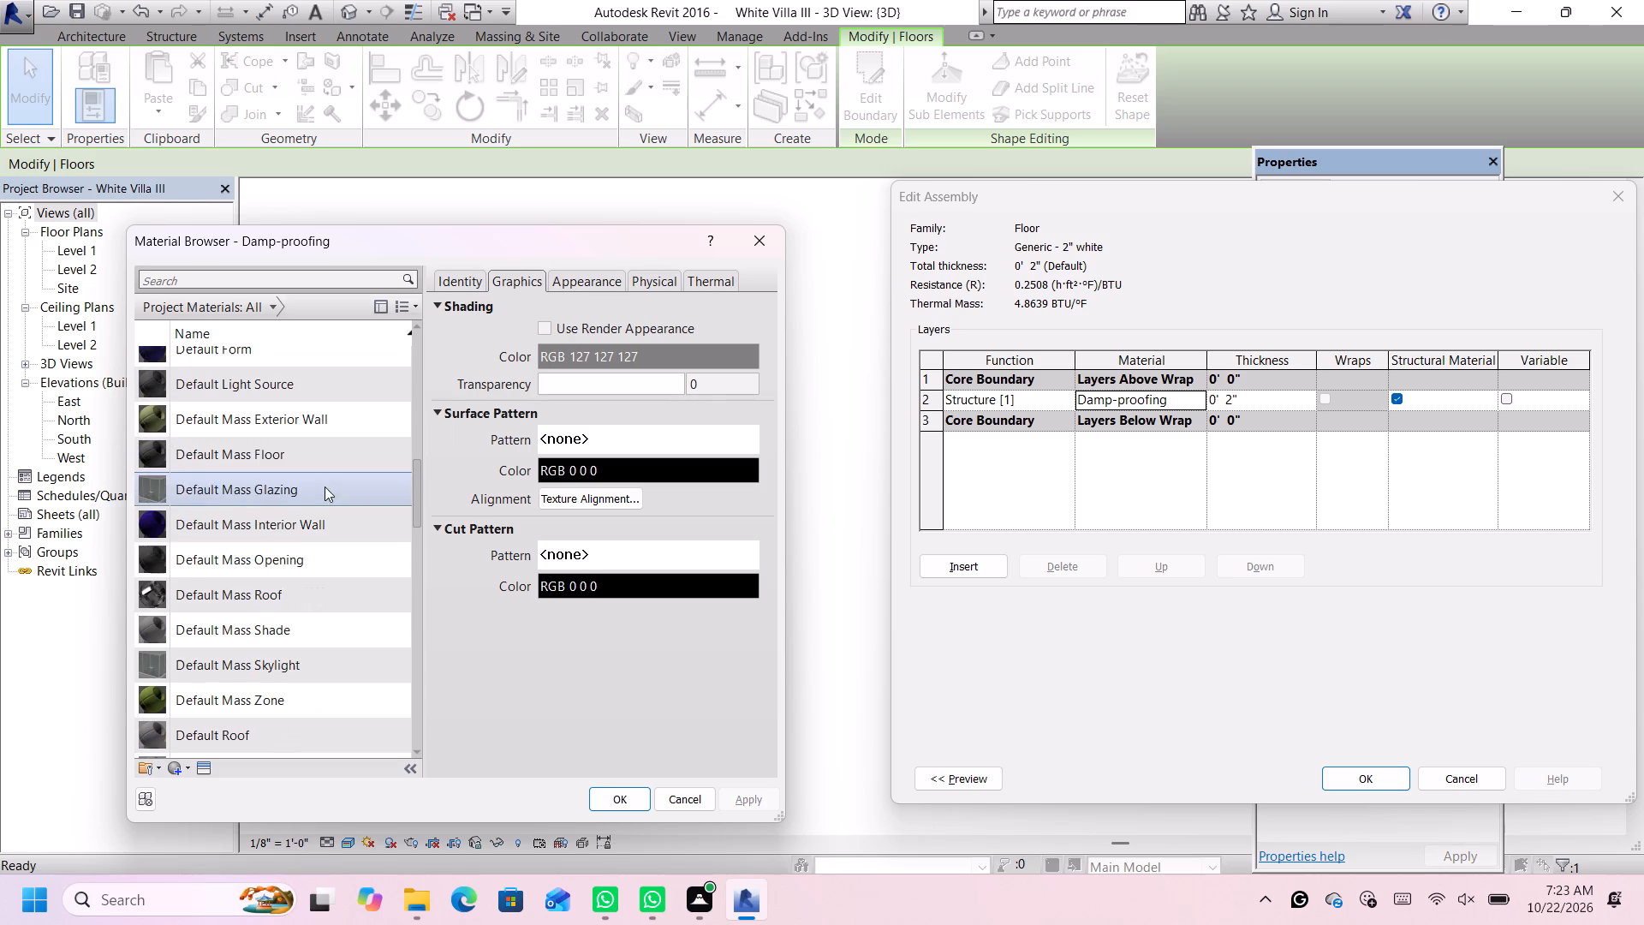
scroll(329, 546, "down", 1)
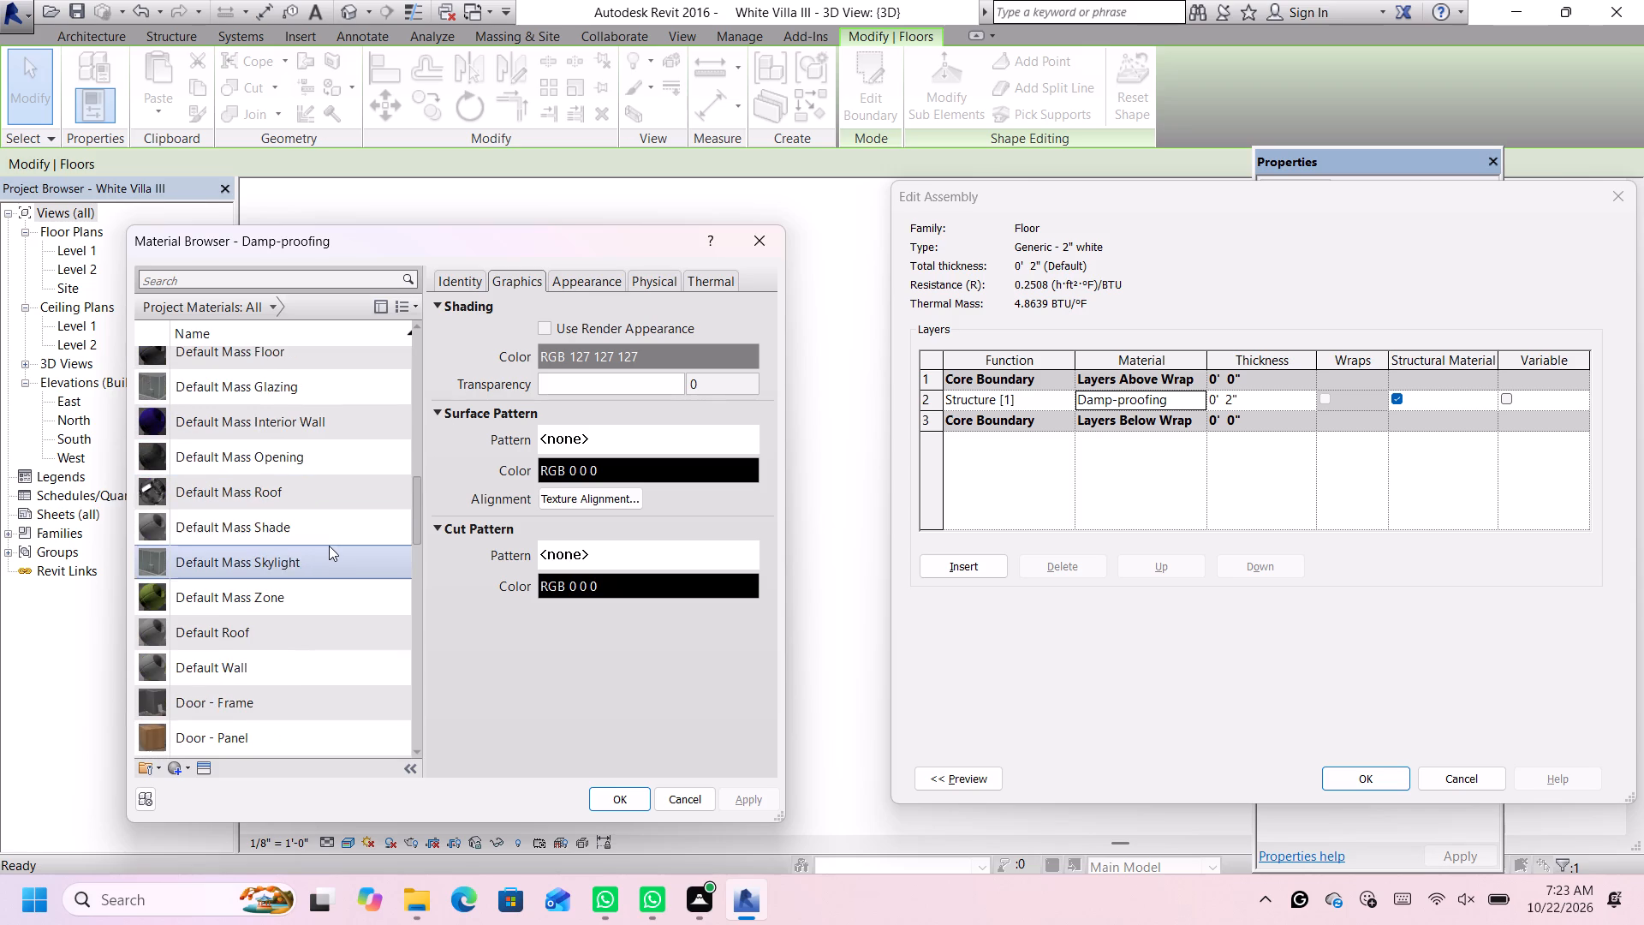
scroll(329, 546, "down", 2)
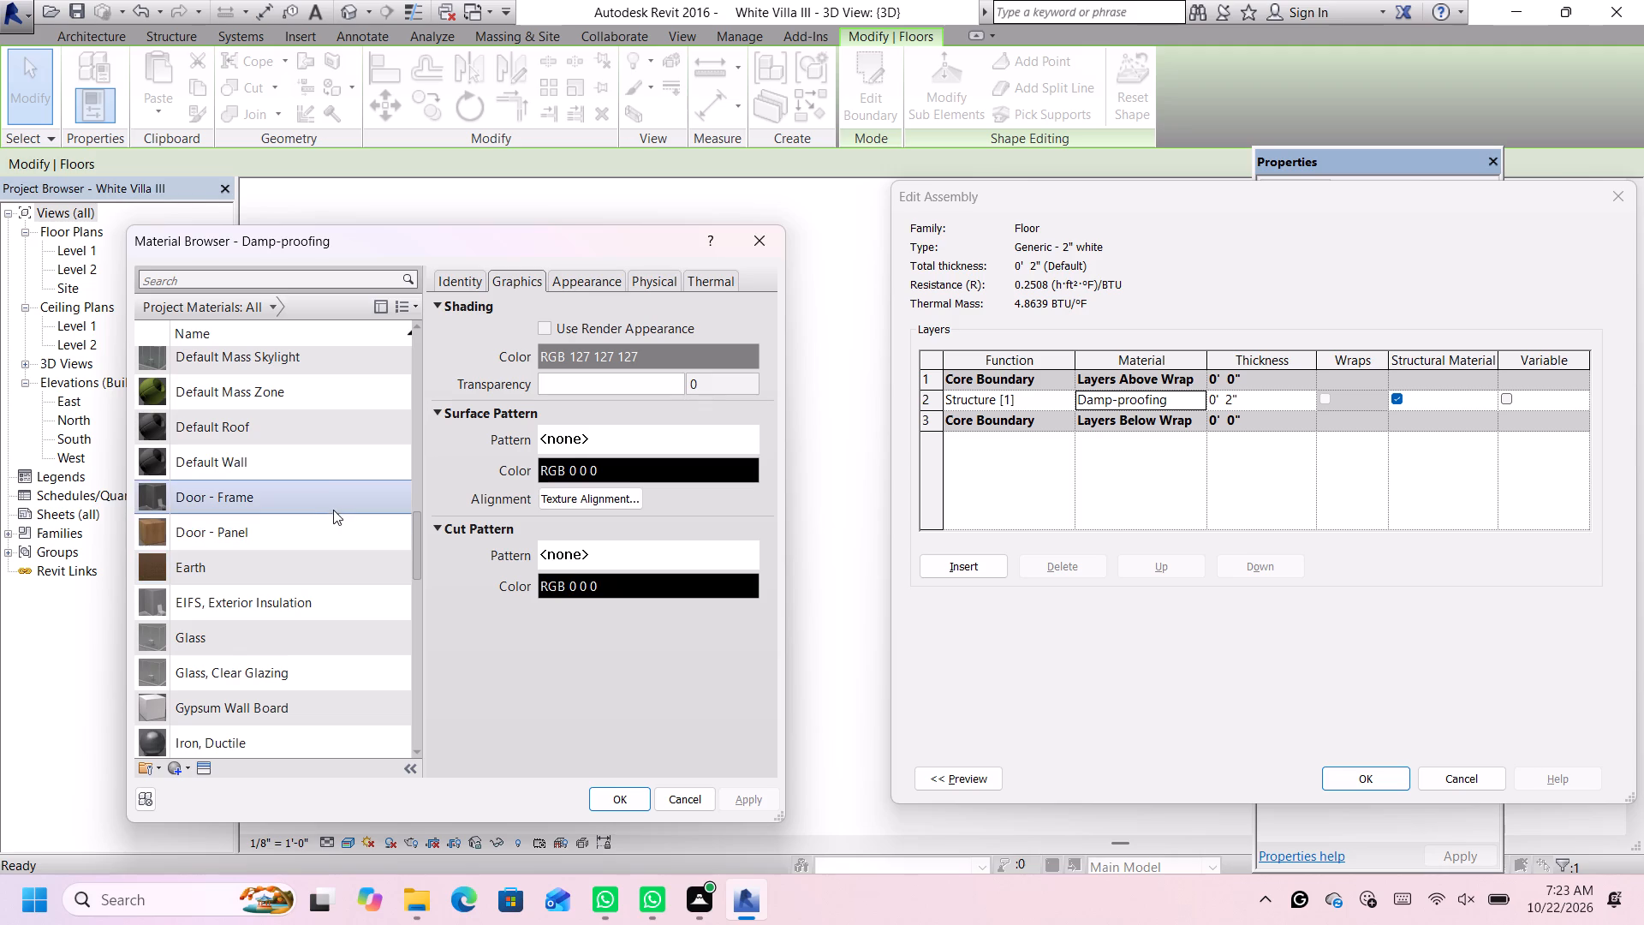
left_click(336, 502)
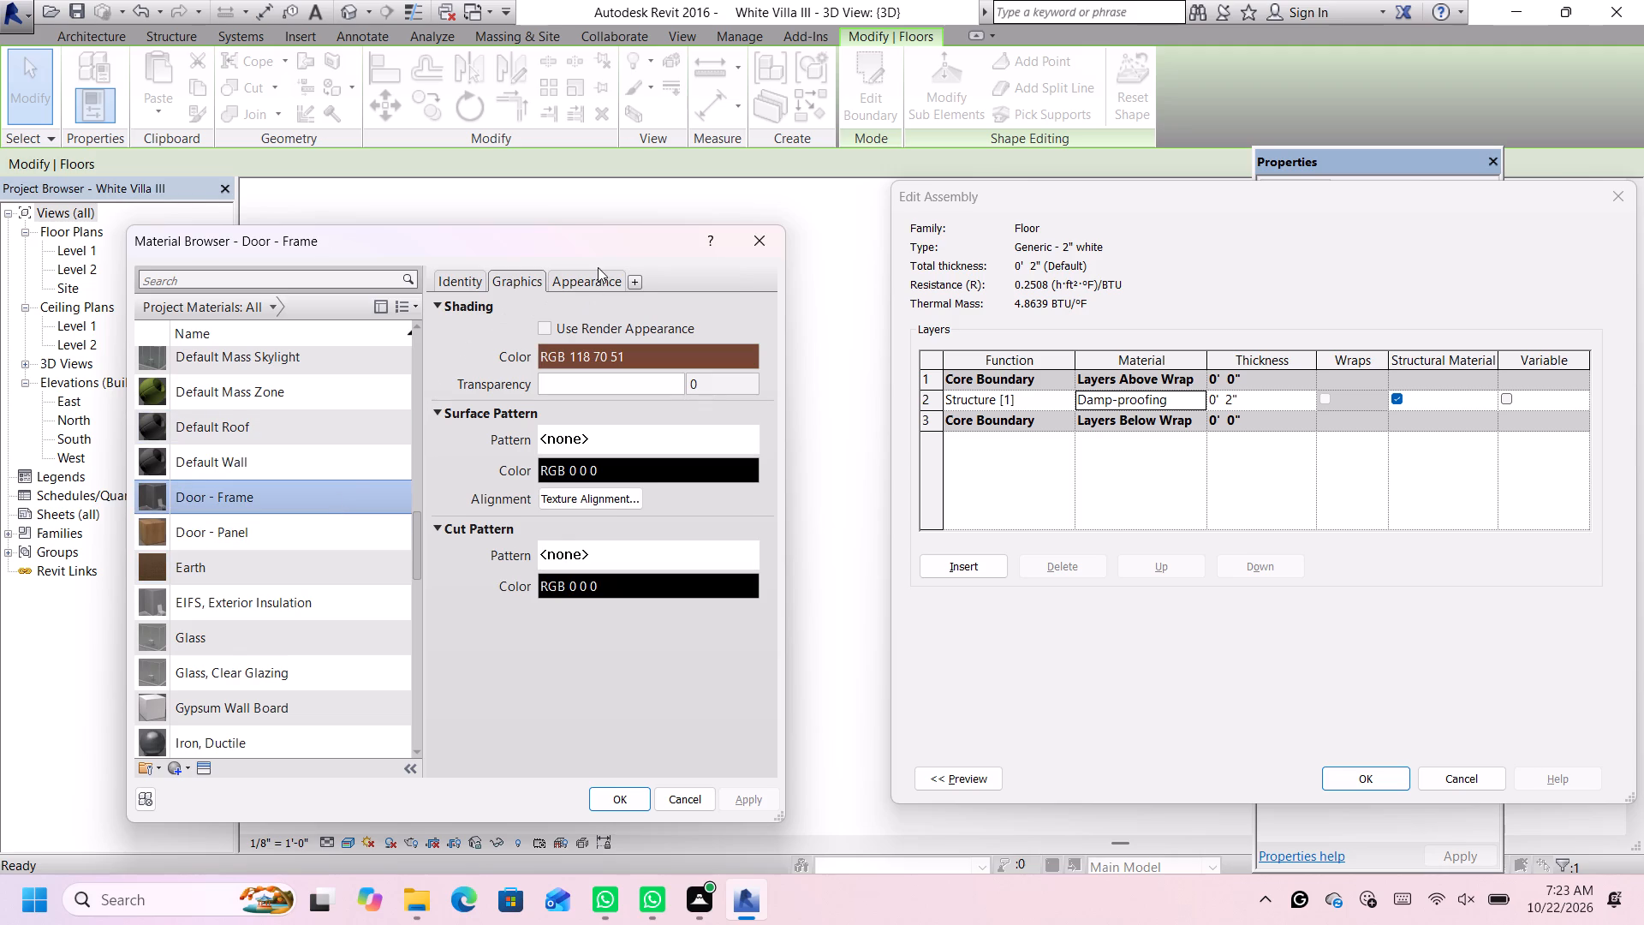
left_click(593, 282)
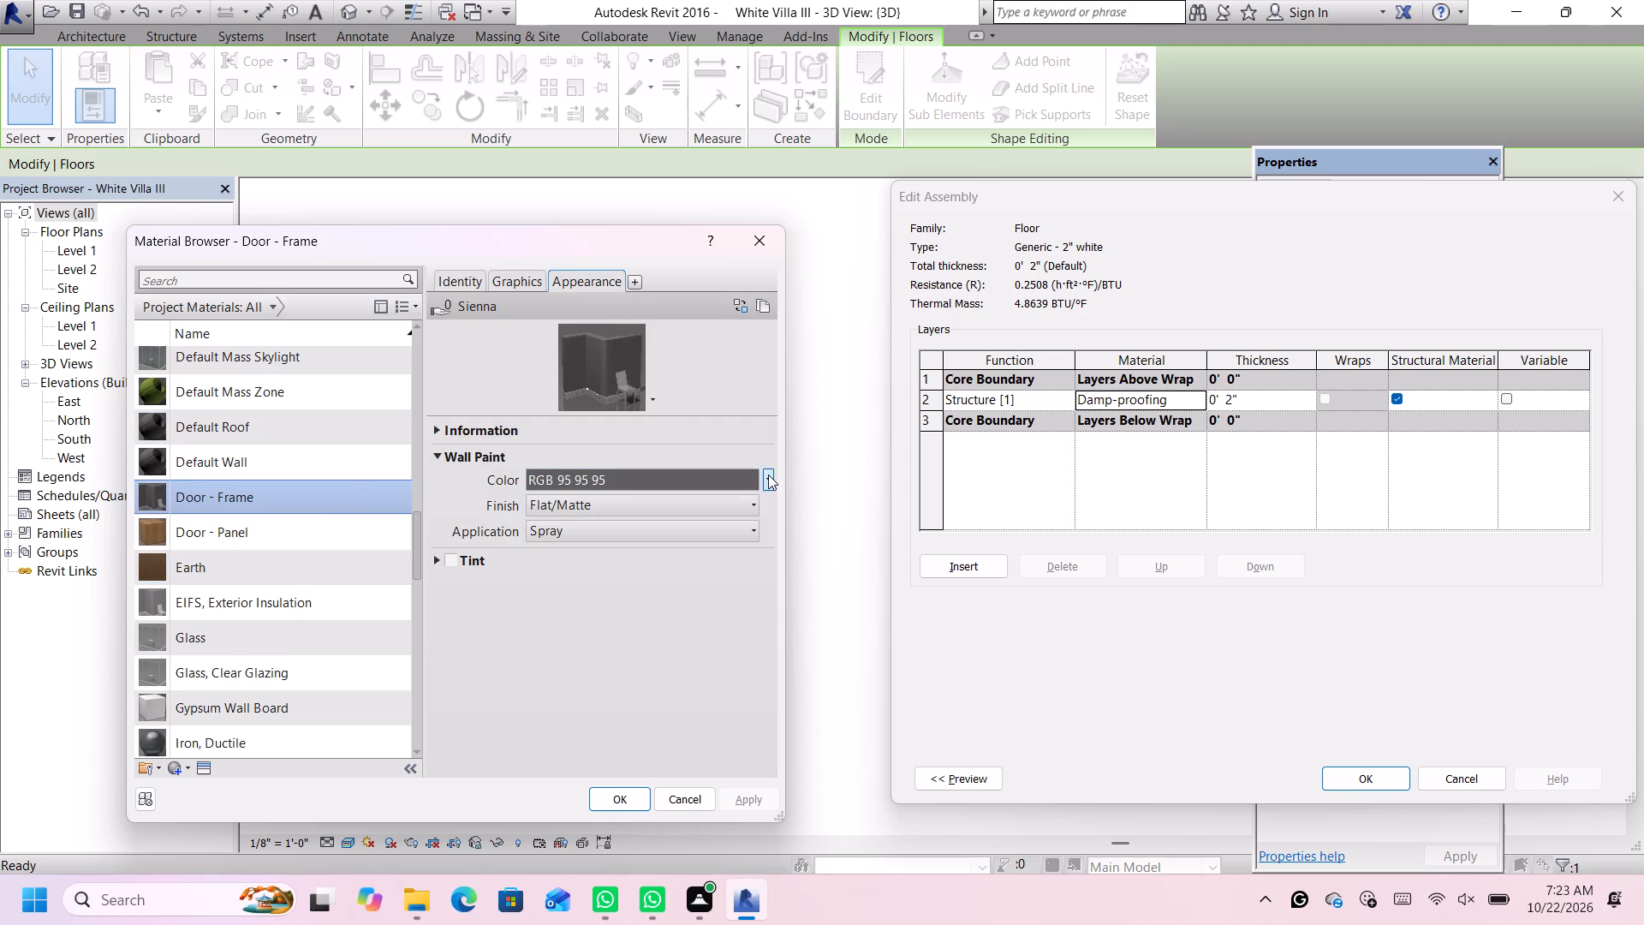
left_click(768, 474)
left_click(746, 498)
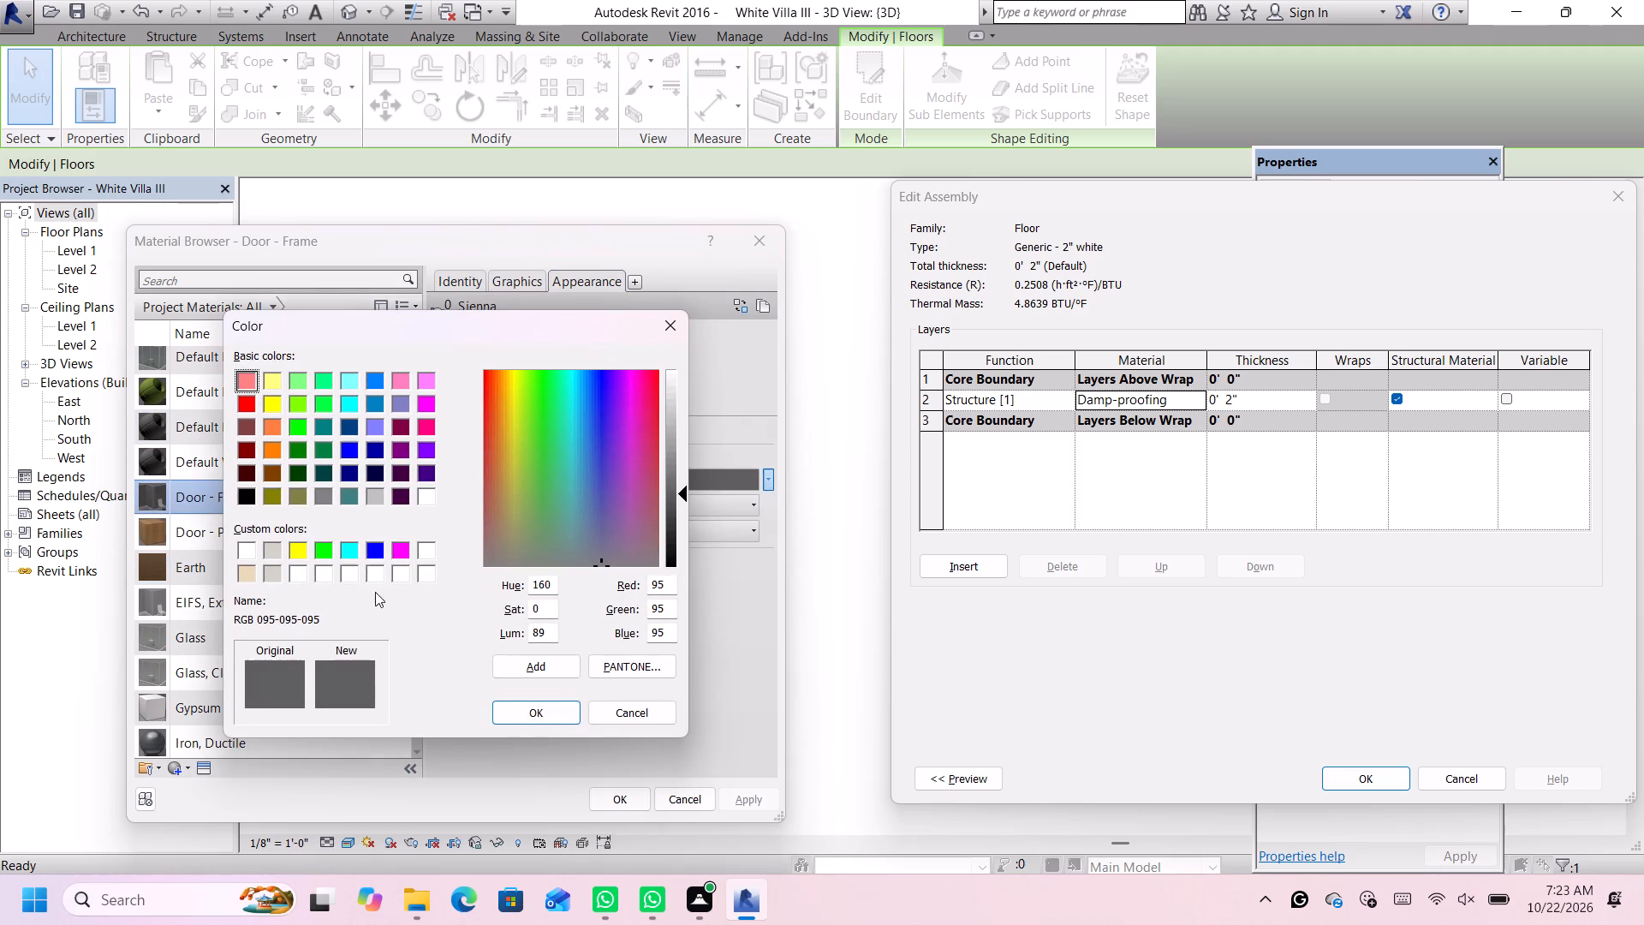
left_click(432, 494)
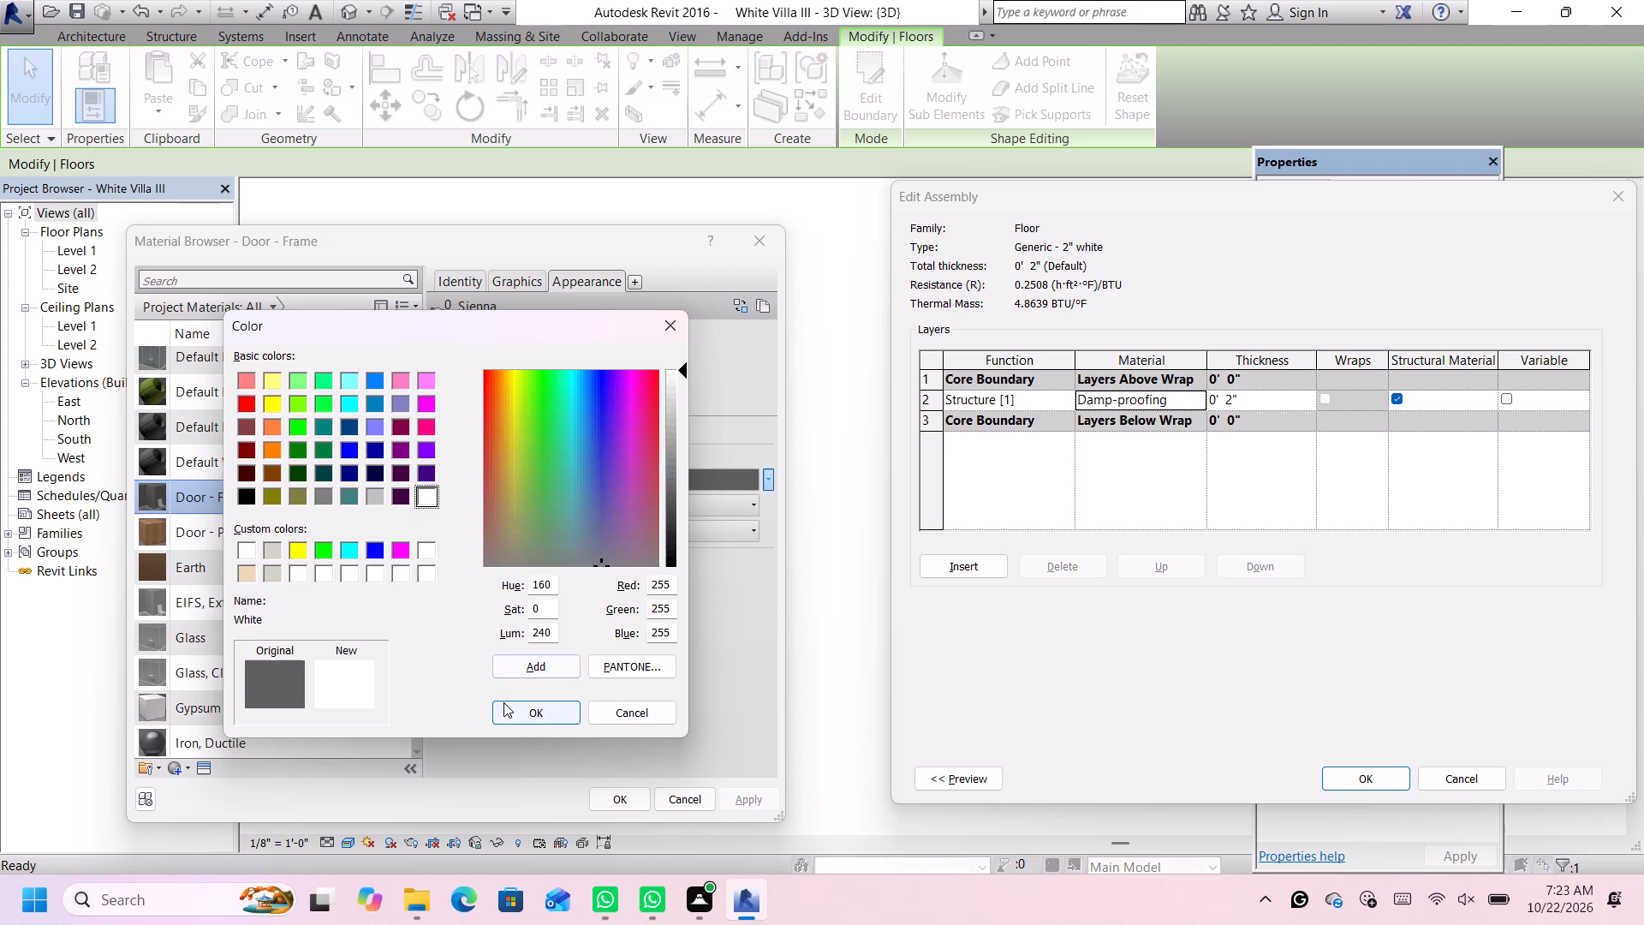
left_click(503, 704)
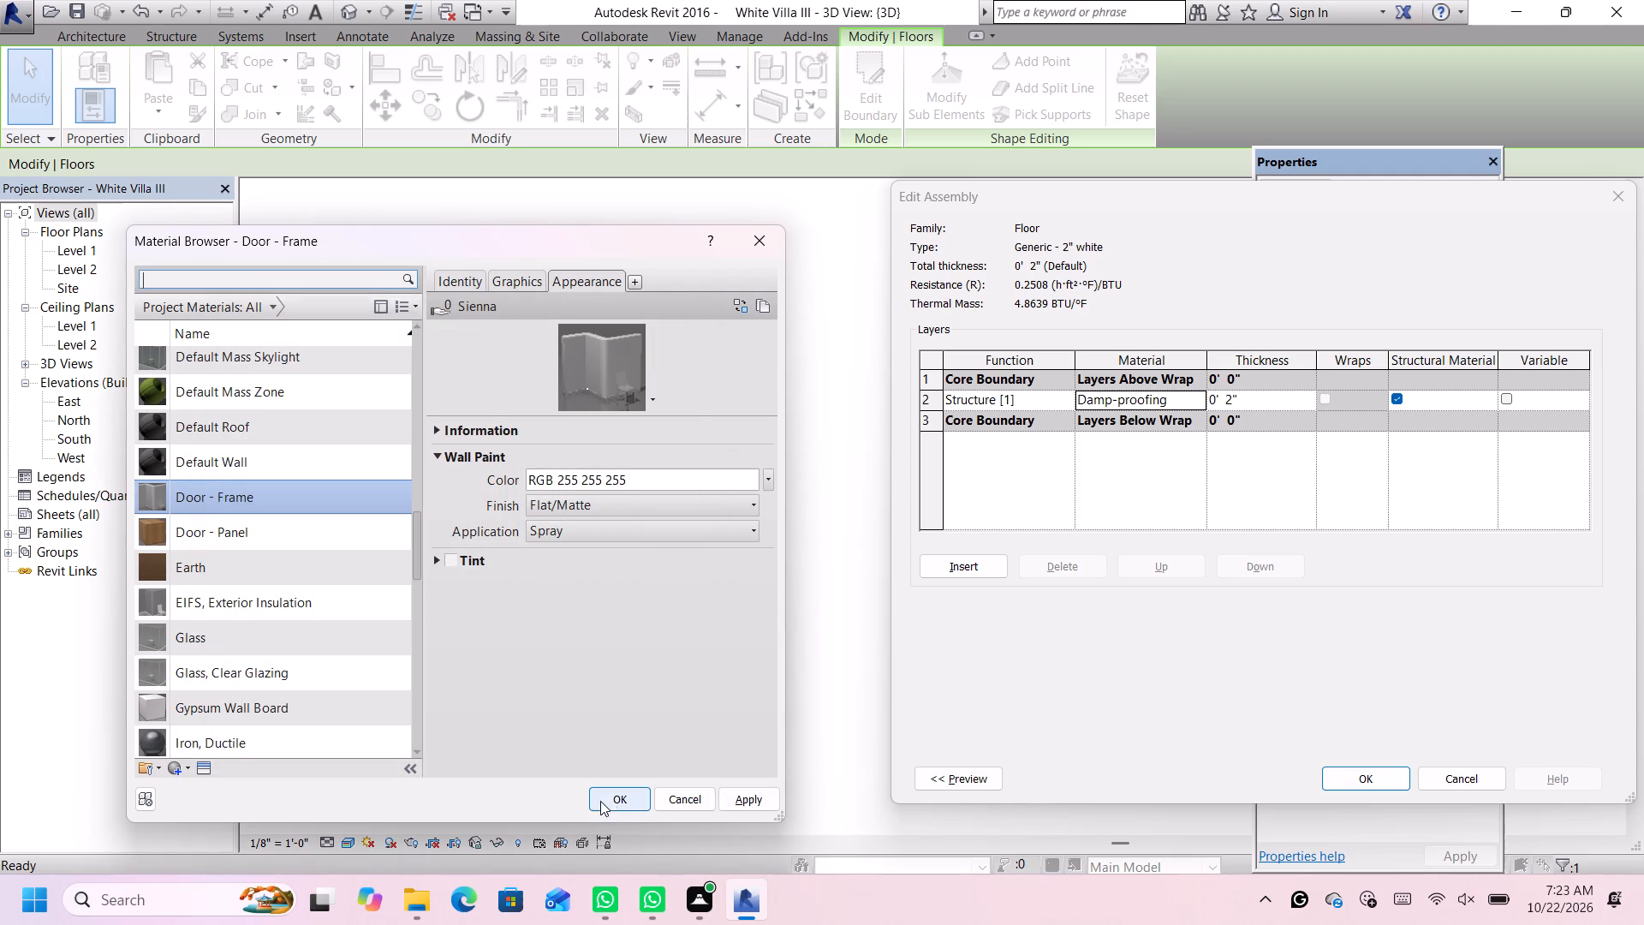
Assign the Door - Frame material to the structure layer of the Generic - 2" white floor type.
left_click(607, 797)
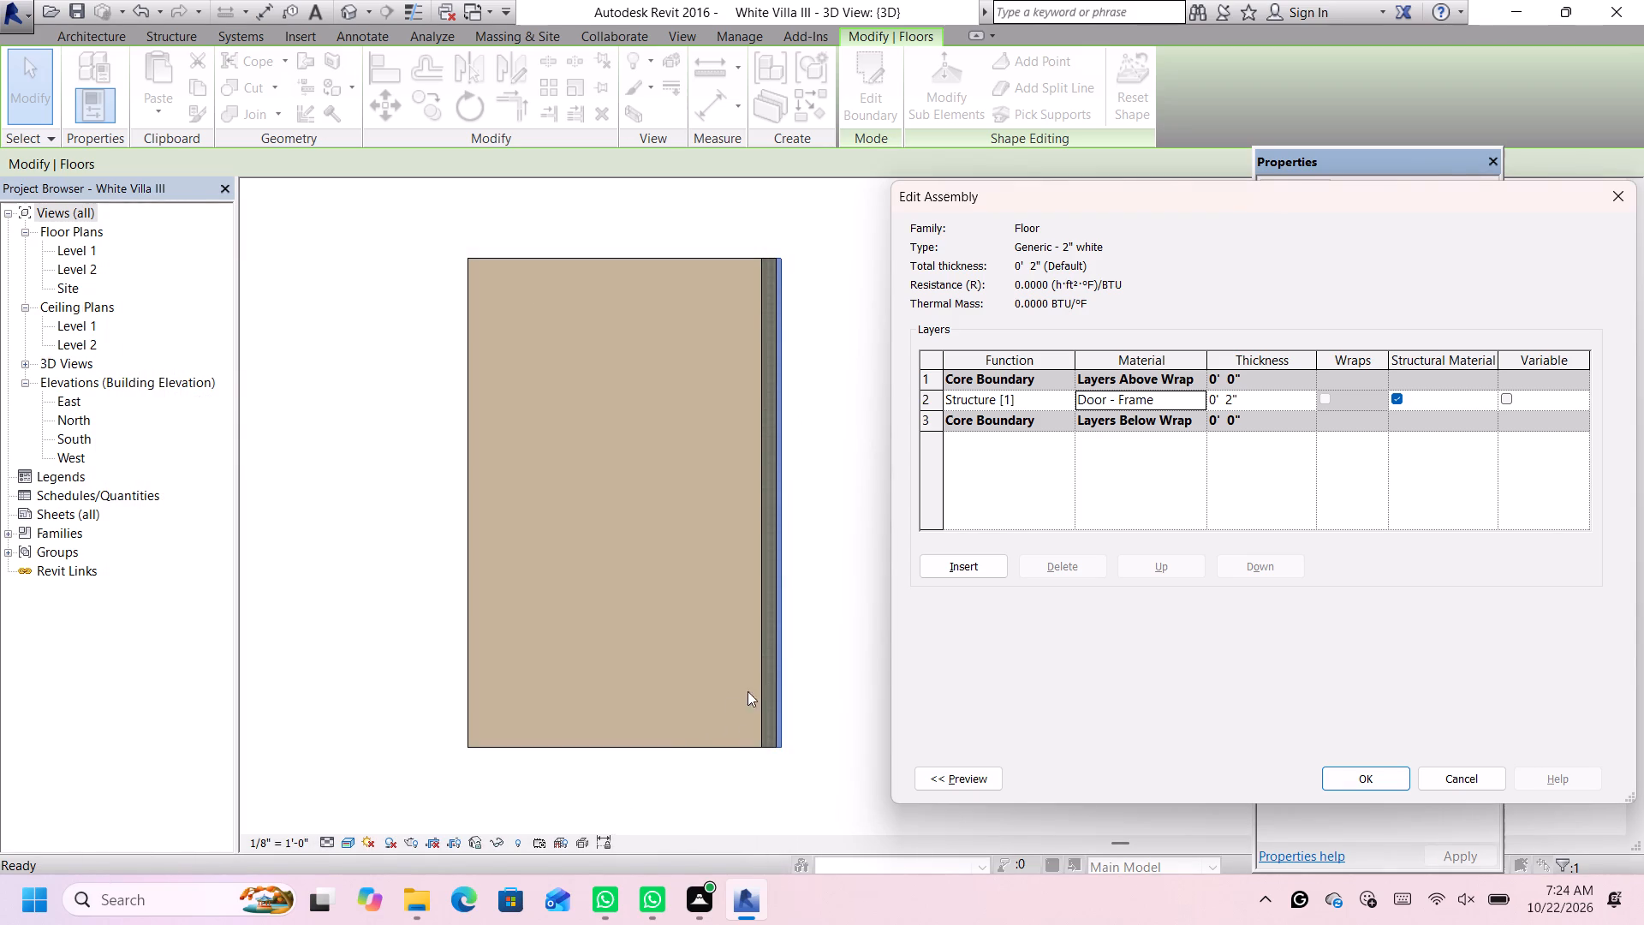
left_click(1367, 773)
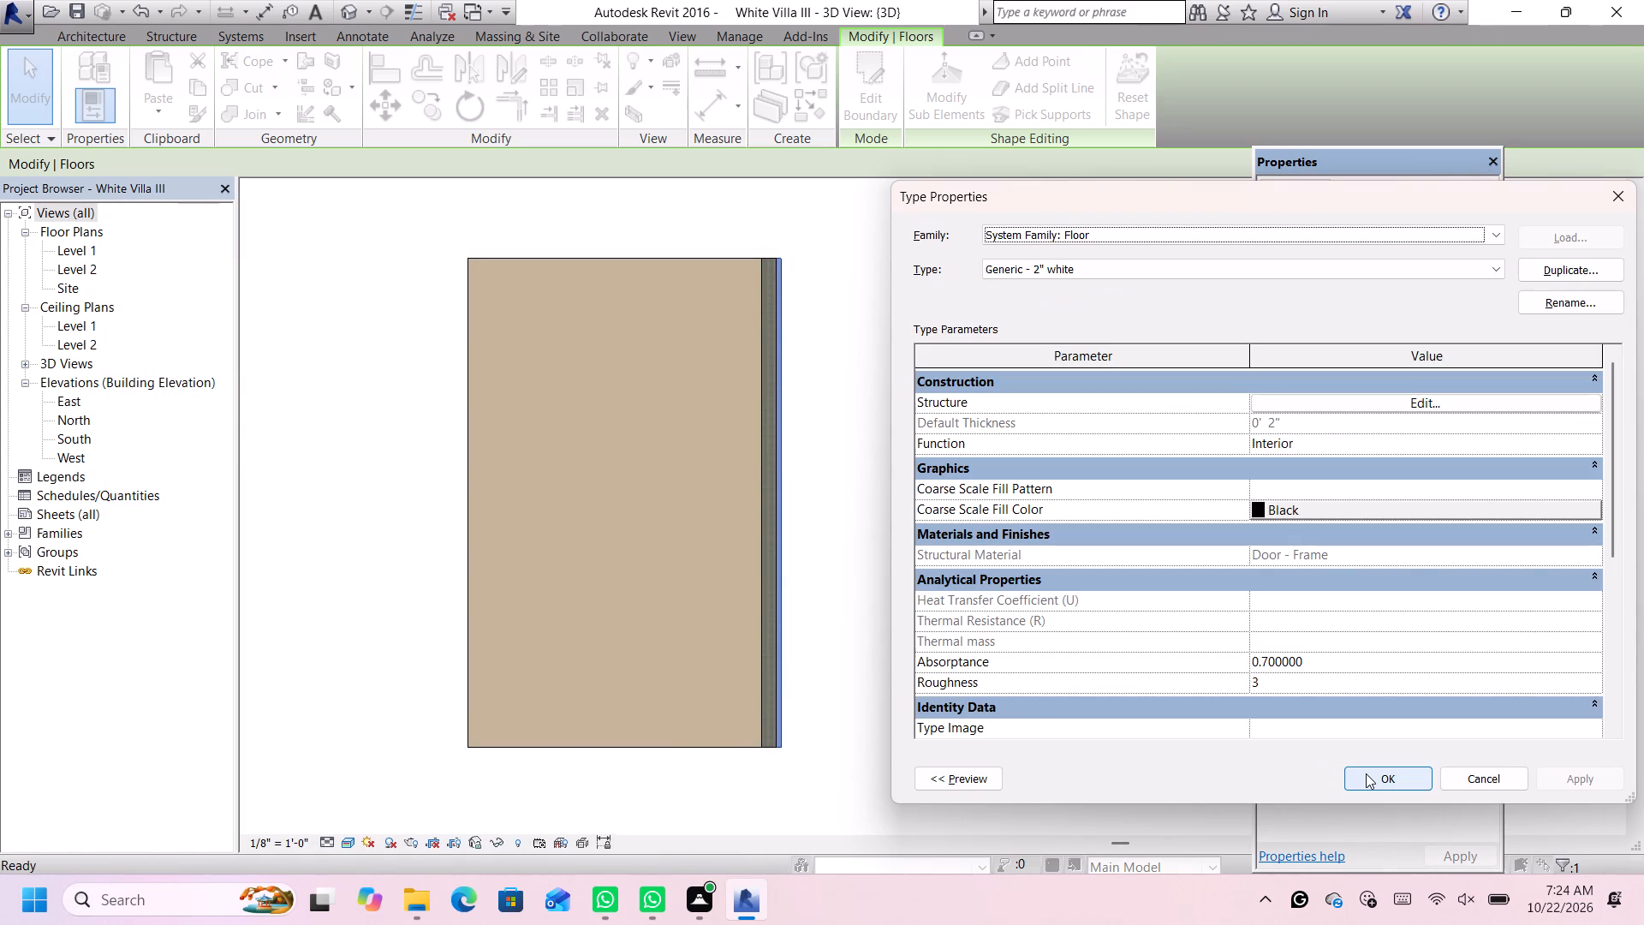
left_click(1366, 773)
left_click(931, 690)
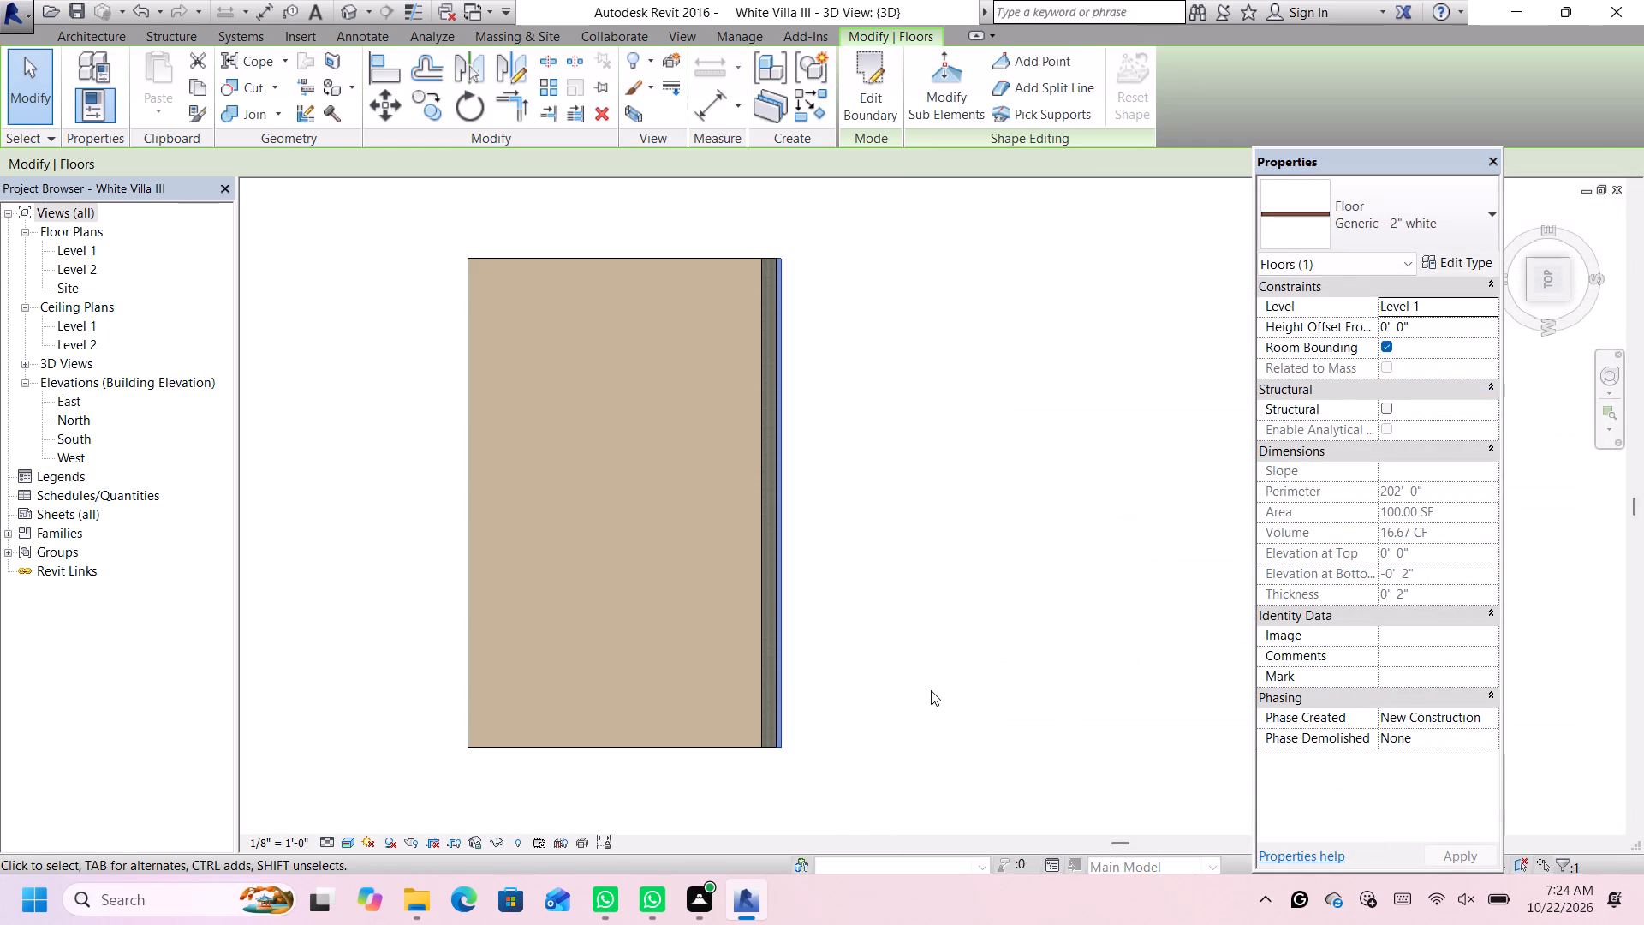
left_click(910, 735)
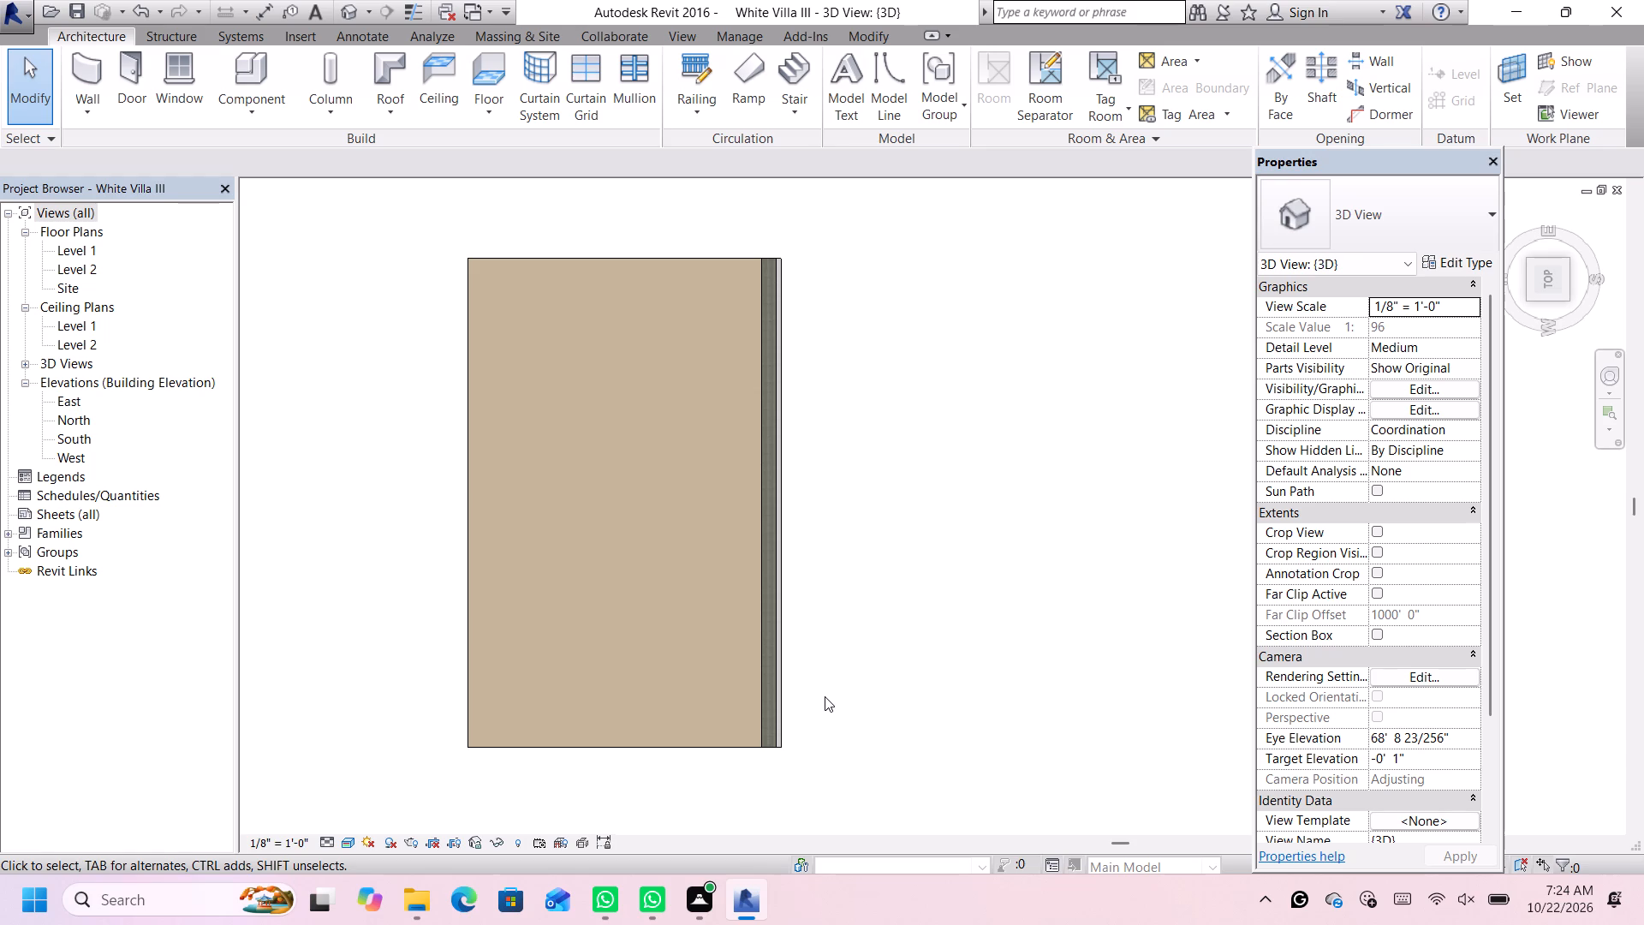
Copy the 3' gray floor strip so the copy sits against the outer long edge of the 1' white strip.
scroll(987, 410, "down", 2)
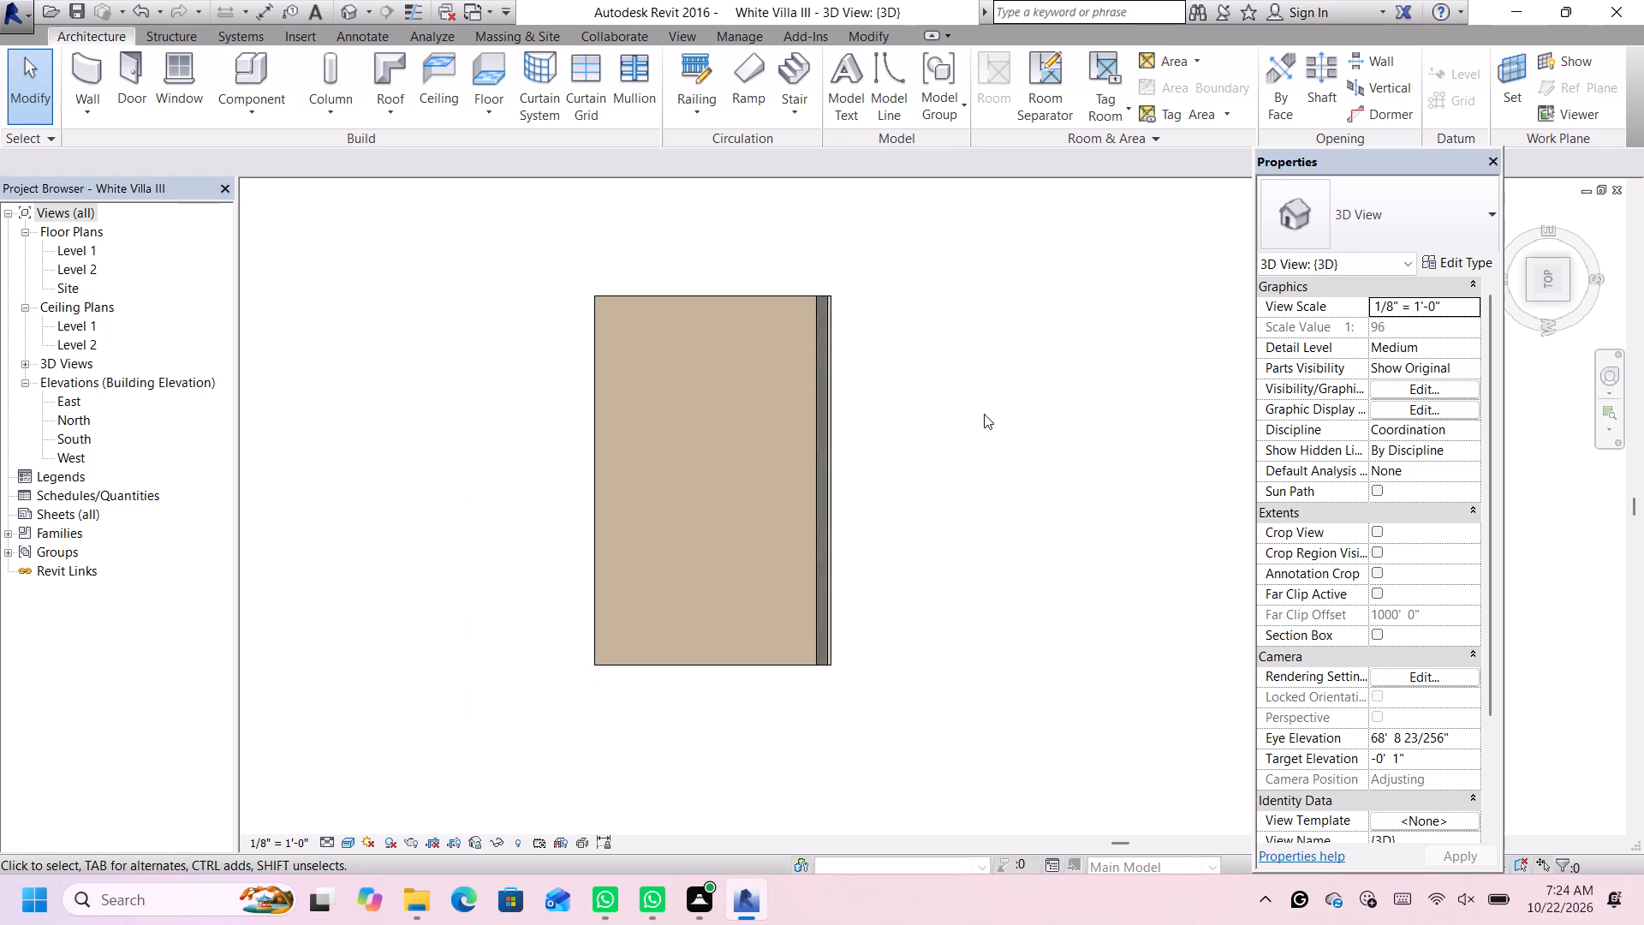
scroll(997, 415, "up", 2)
middle_click_drag(984, 448, 932, 439)
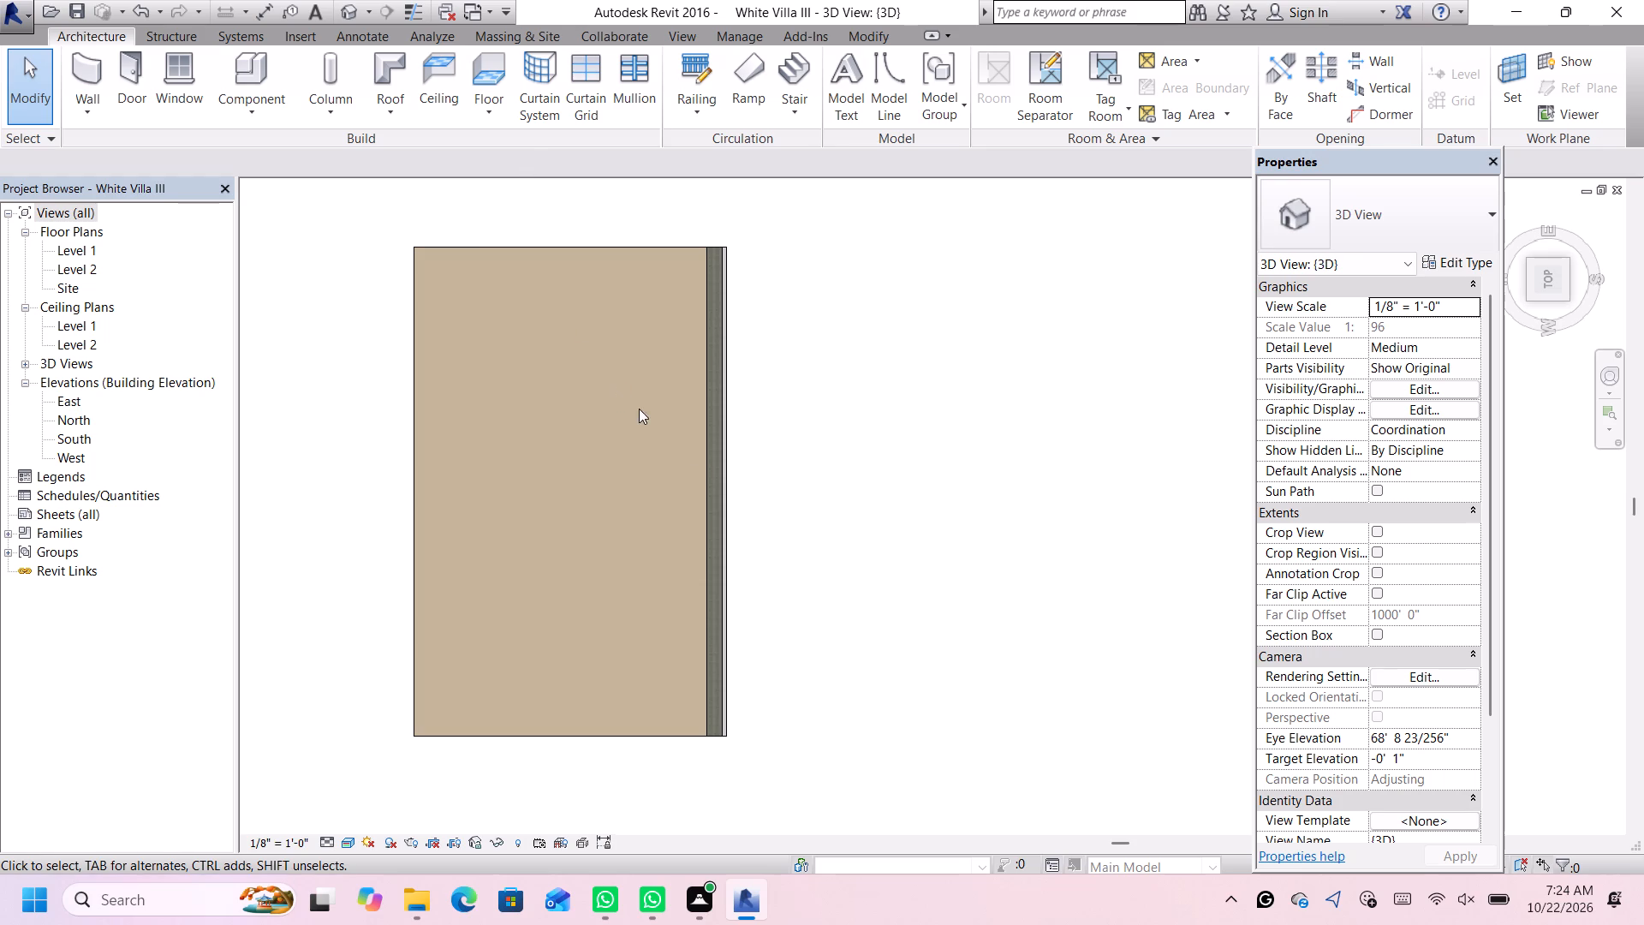
left_click(706, 473)
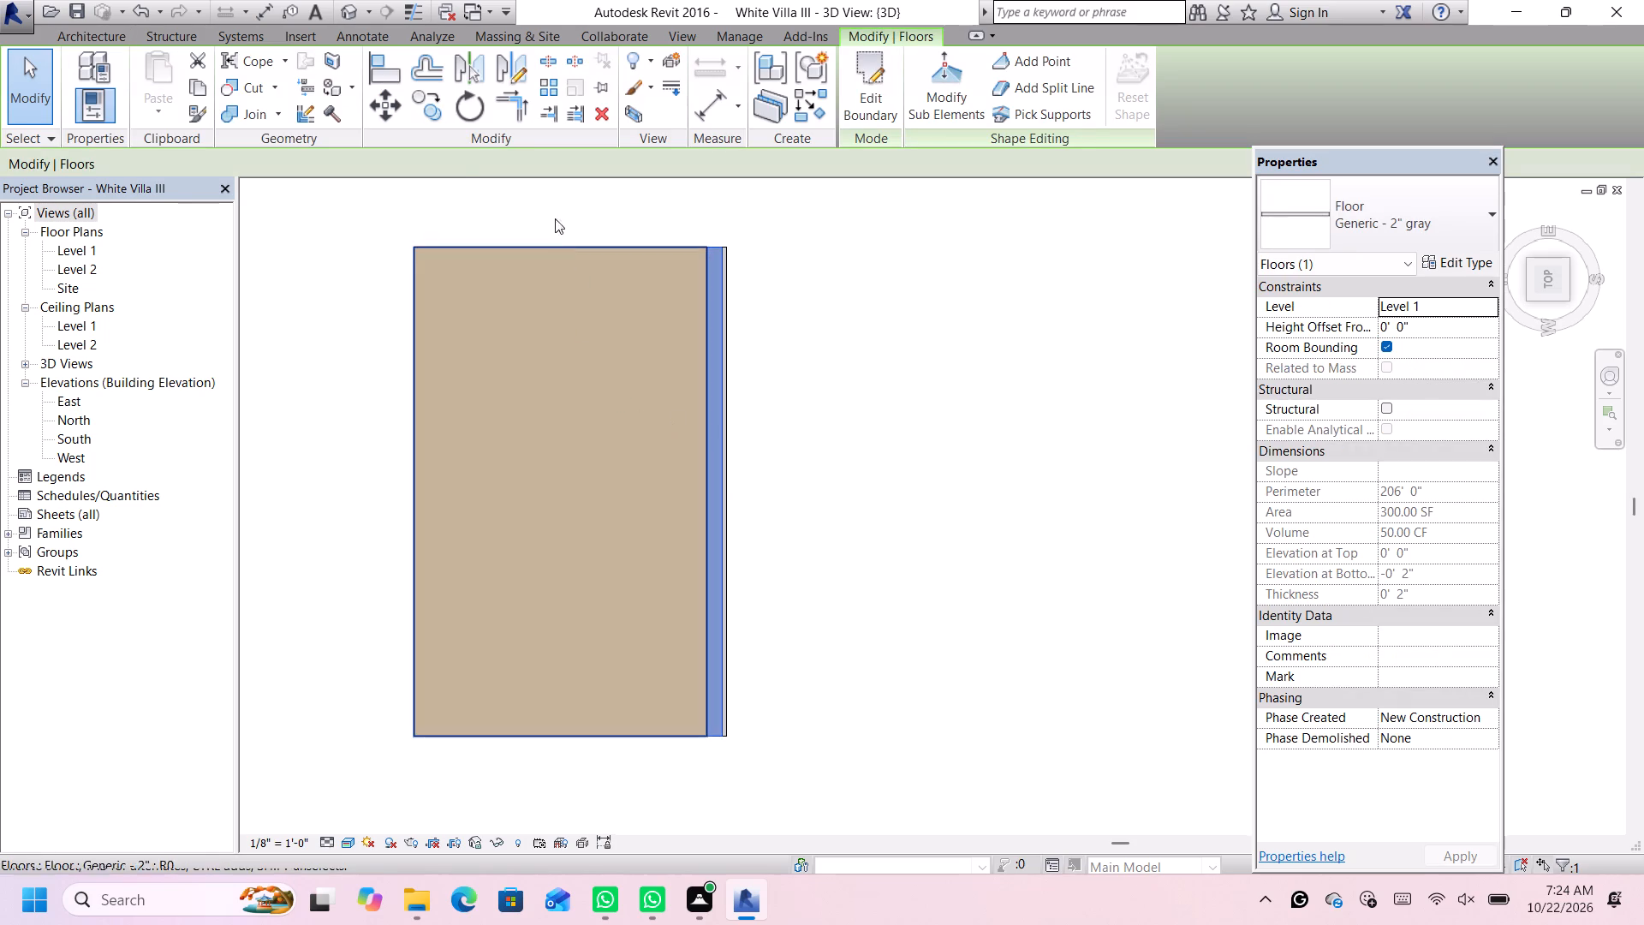
left_click(423, 113)
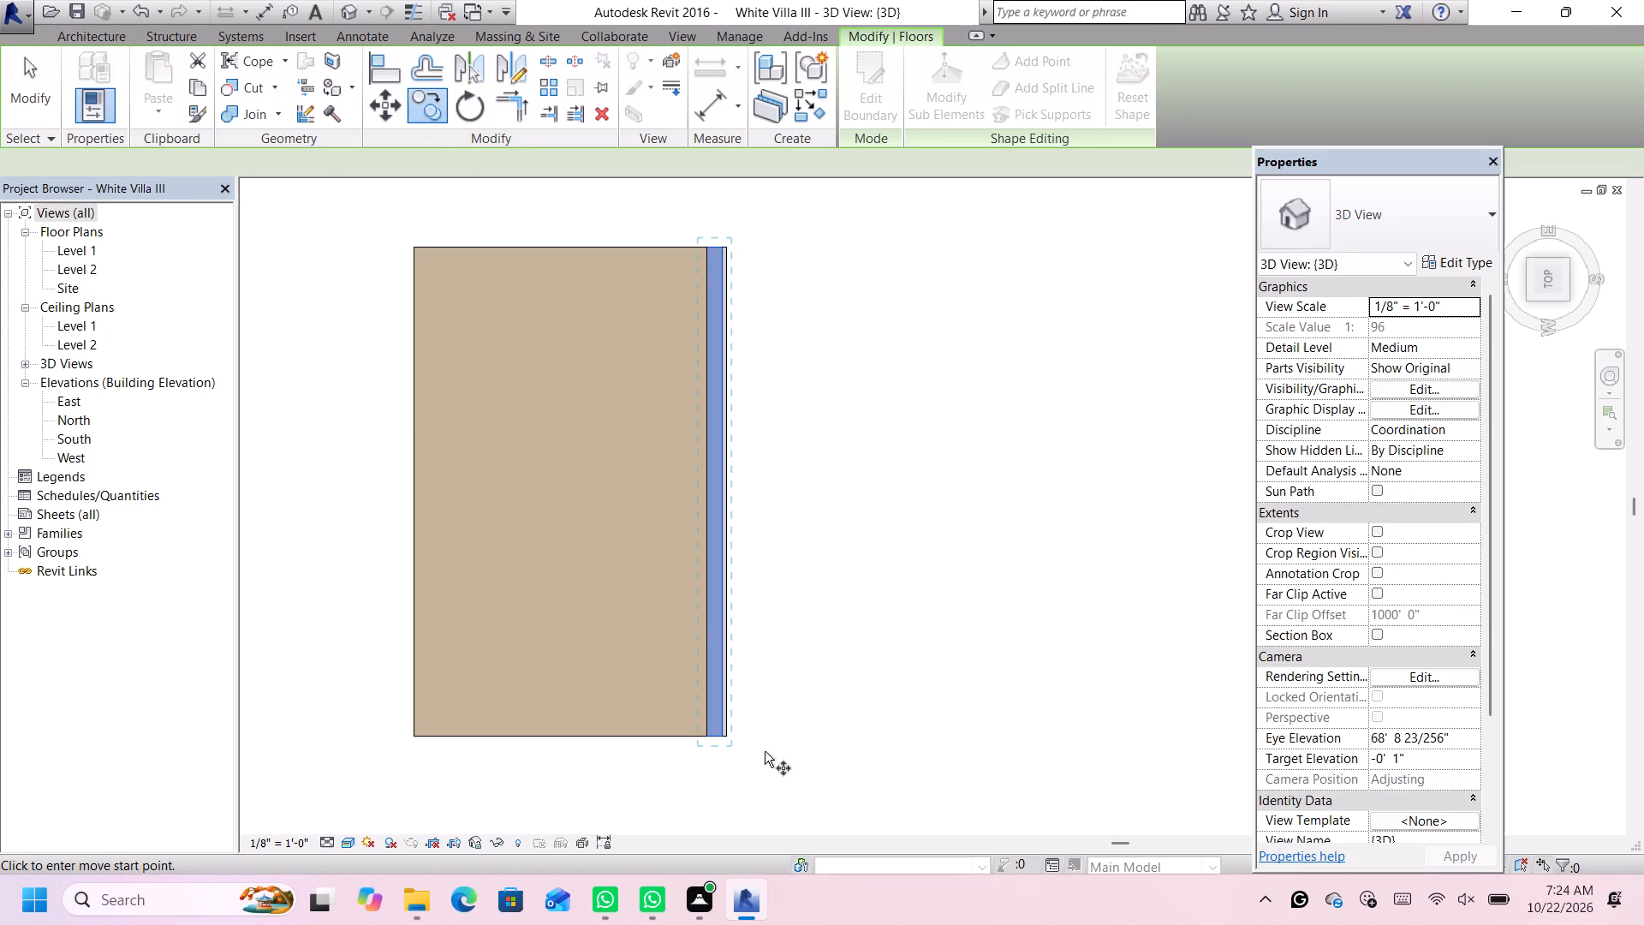
left_click(710, 741)
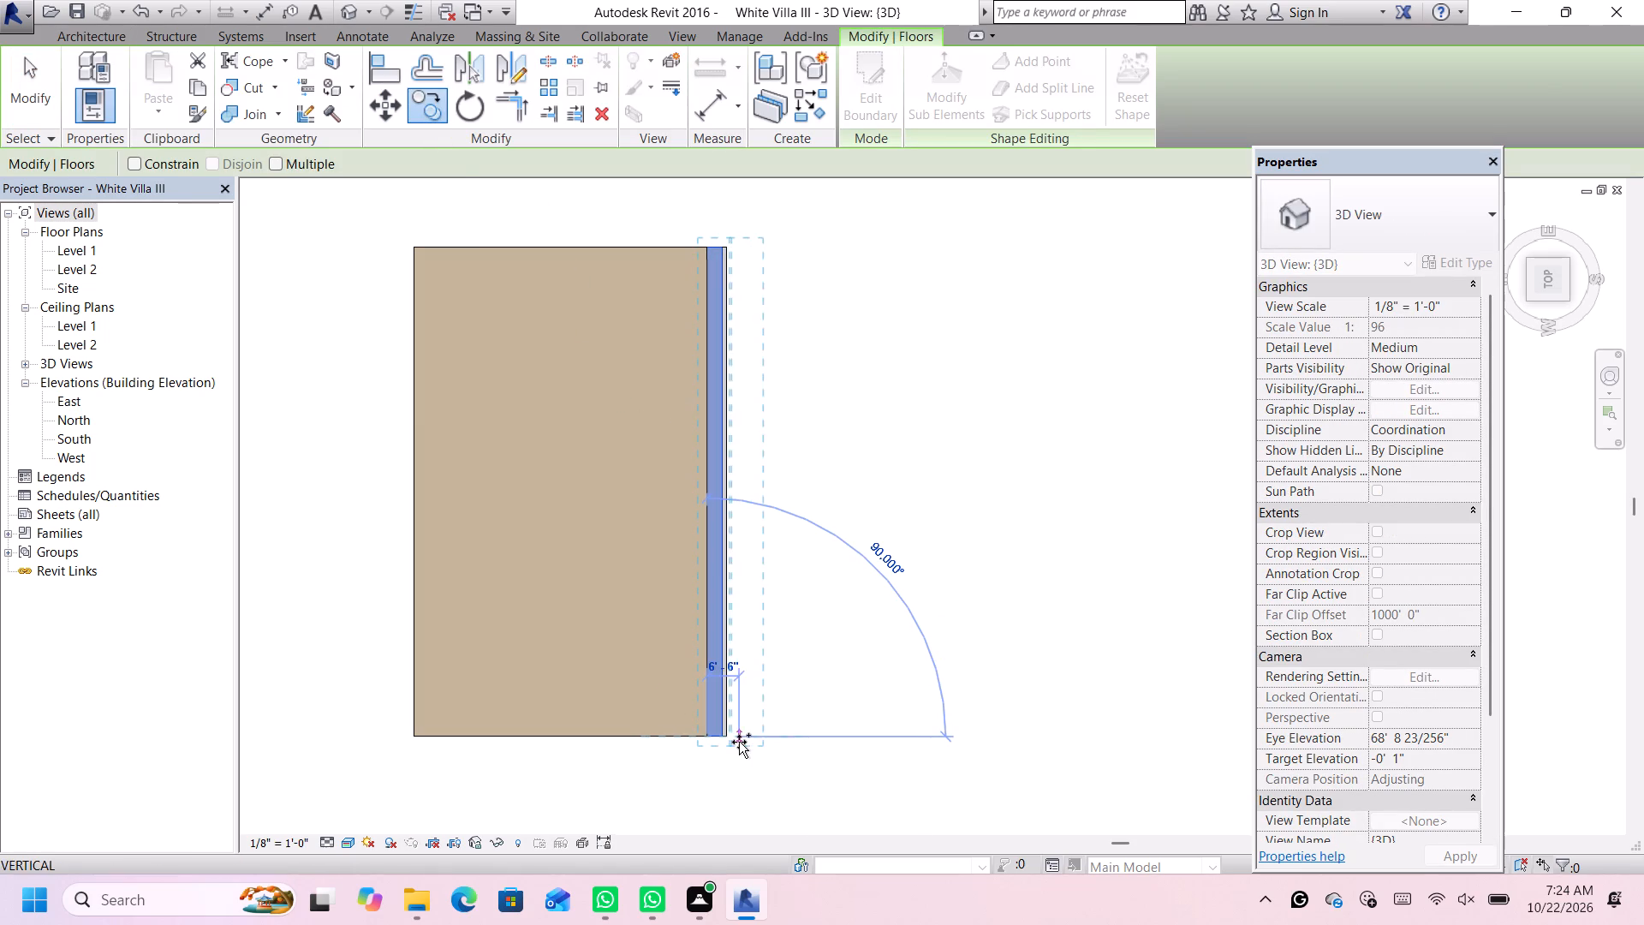
left_click(730, 742)
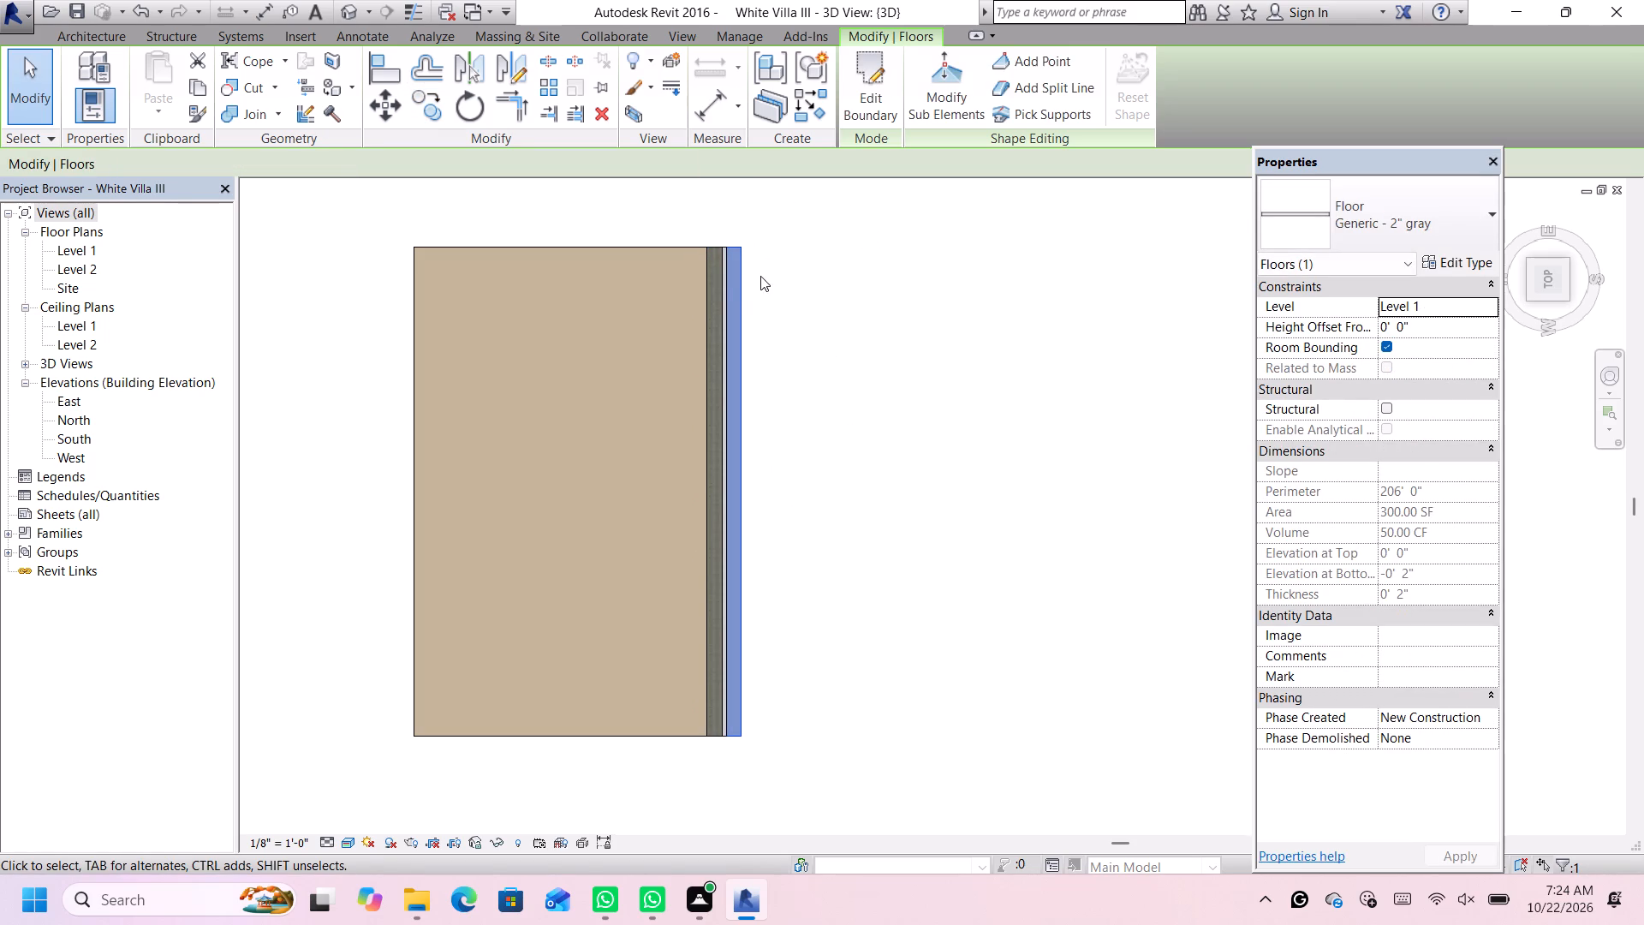
Edit the boundary of the copied gray strip and set its width to 6'.
double_click(739, 286)
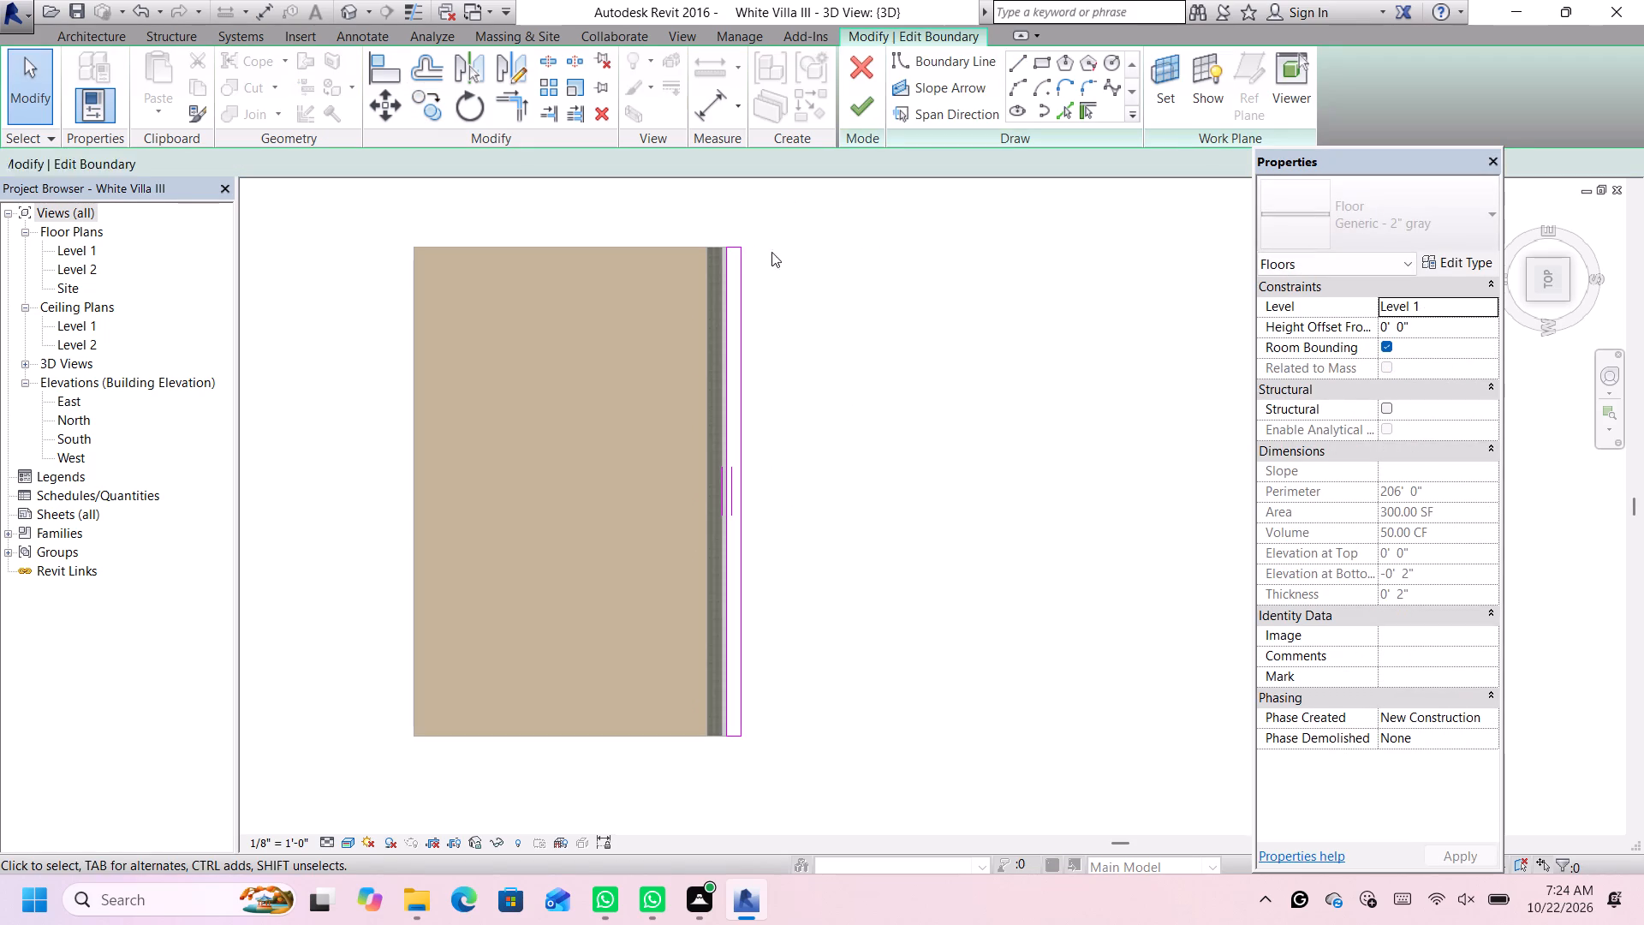
left_click(739, 475)
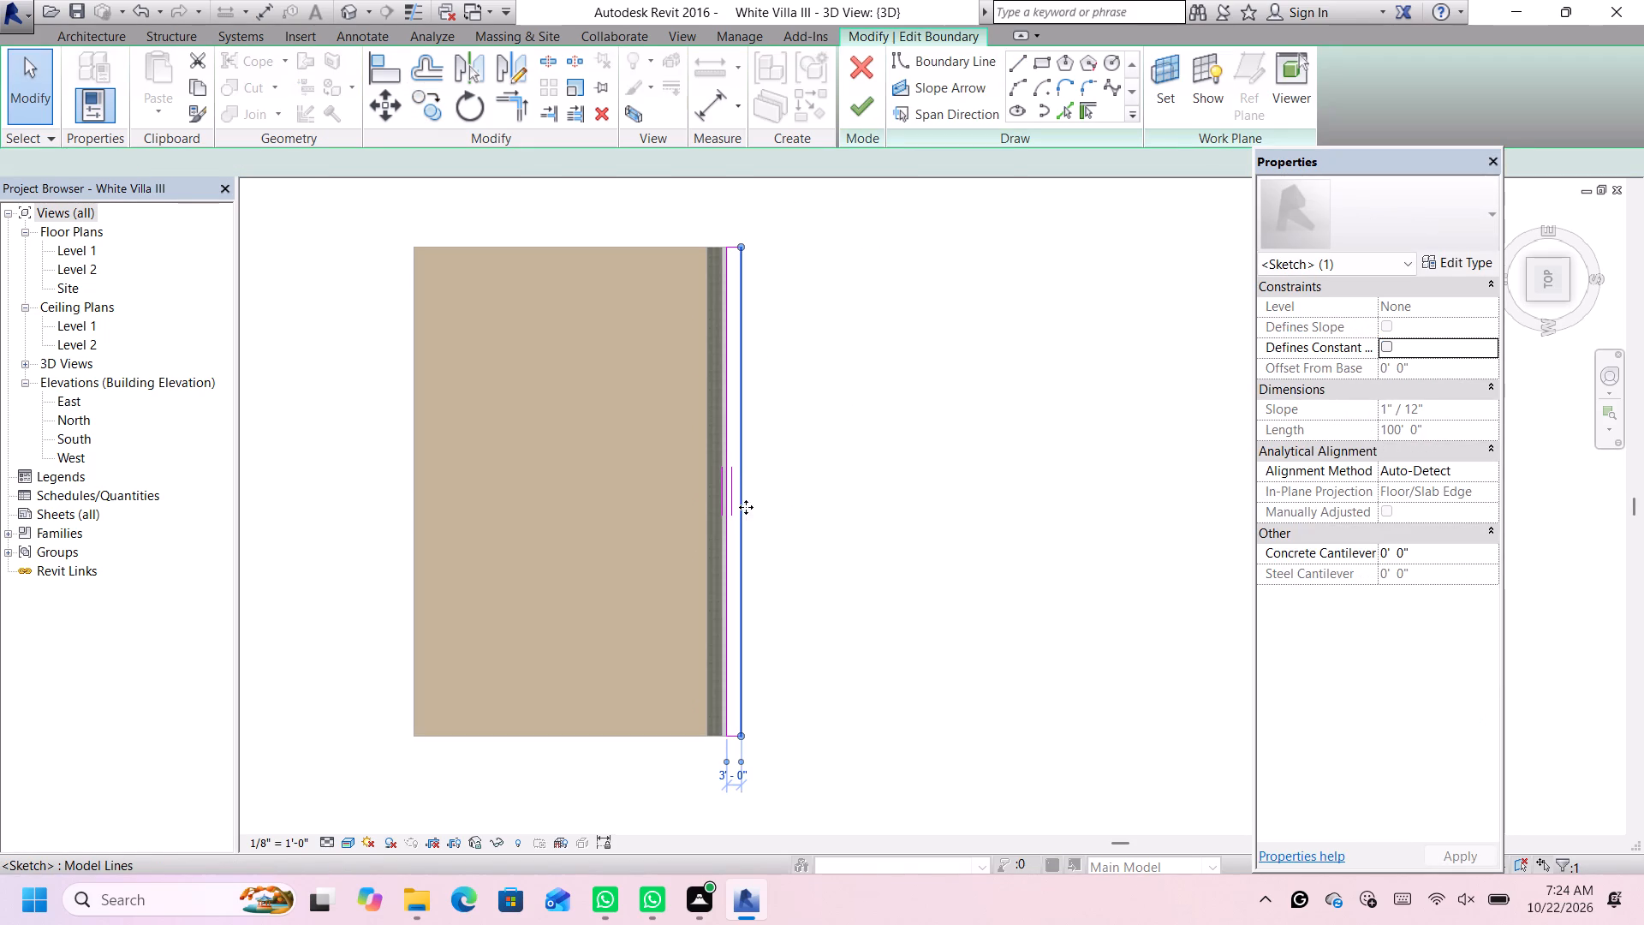
left_click(724, 769)
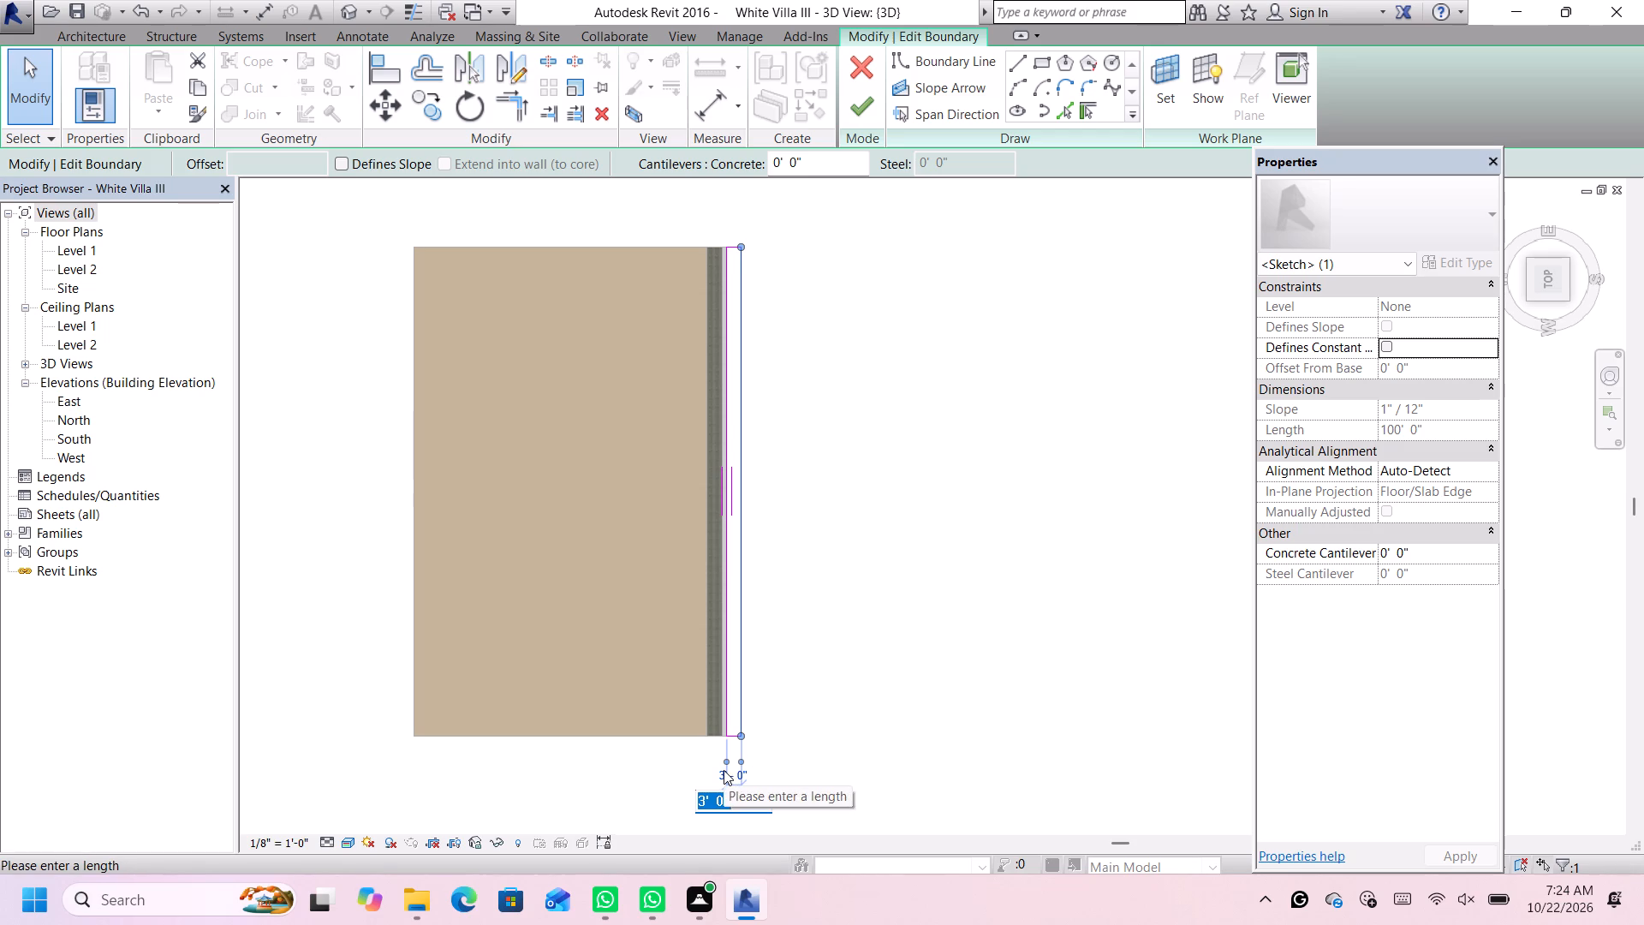
key("Right")
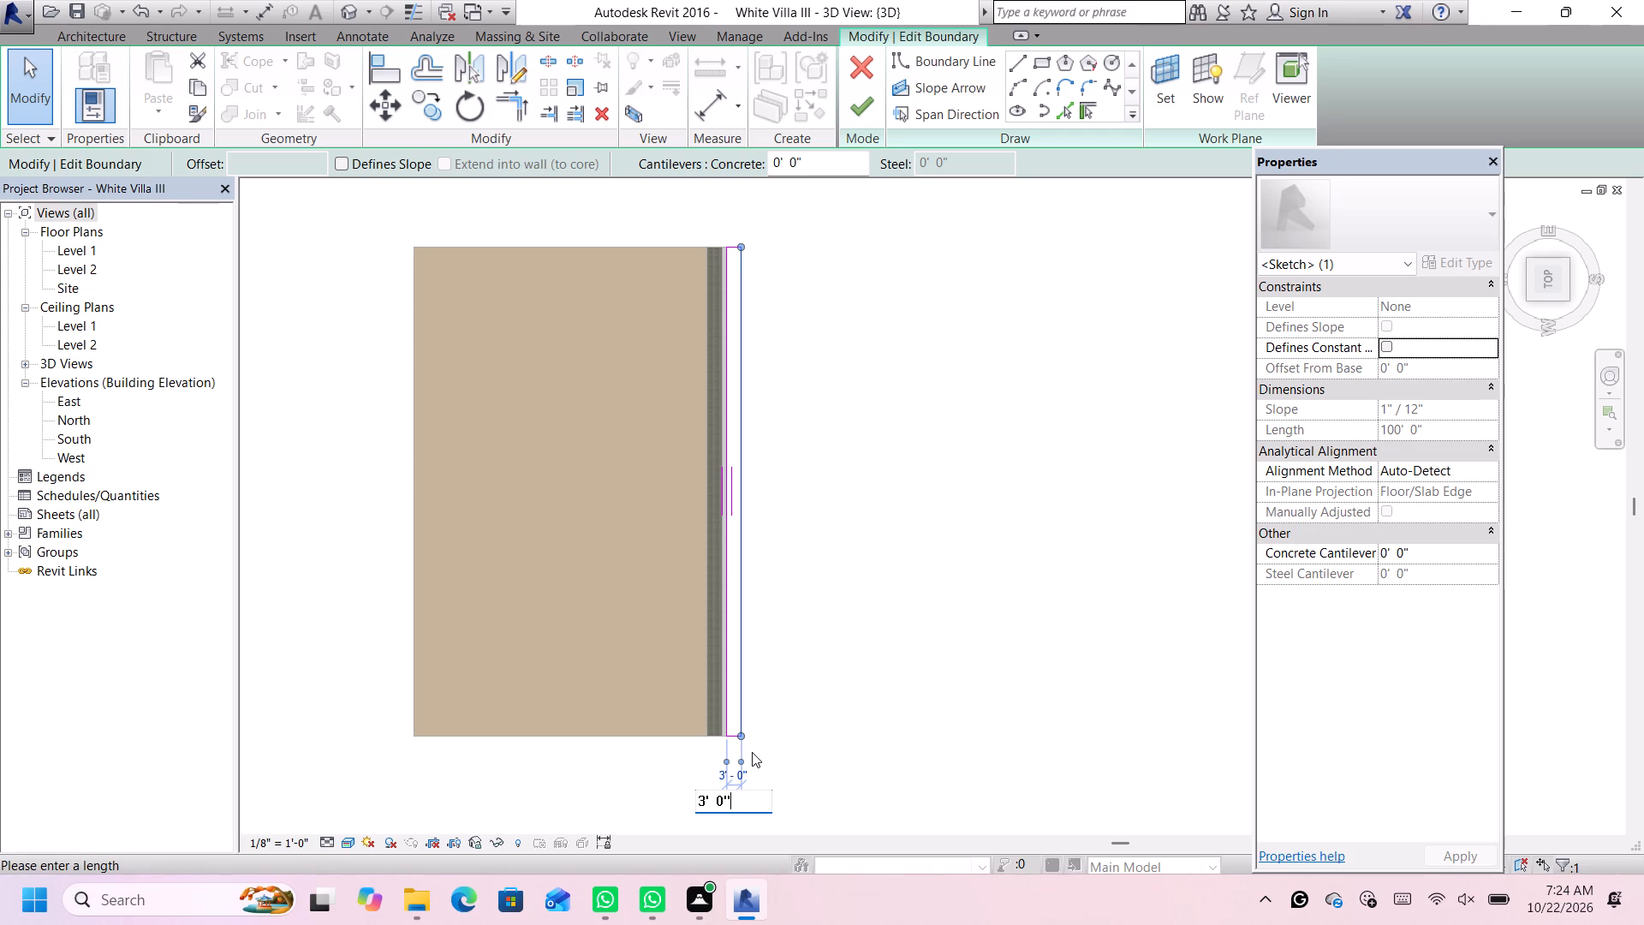
key("Right")
key("Right")
key("BackSpace")
key("BackSpace")
key("BackSpace")
key("BackSpace")
key("BackSpace")
key("BackSpace")
key("BackSpace")
key("BackSpace")
key("BackSpace")
key("BackSpace")
type("6'")
key("Return")
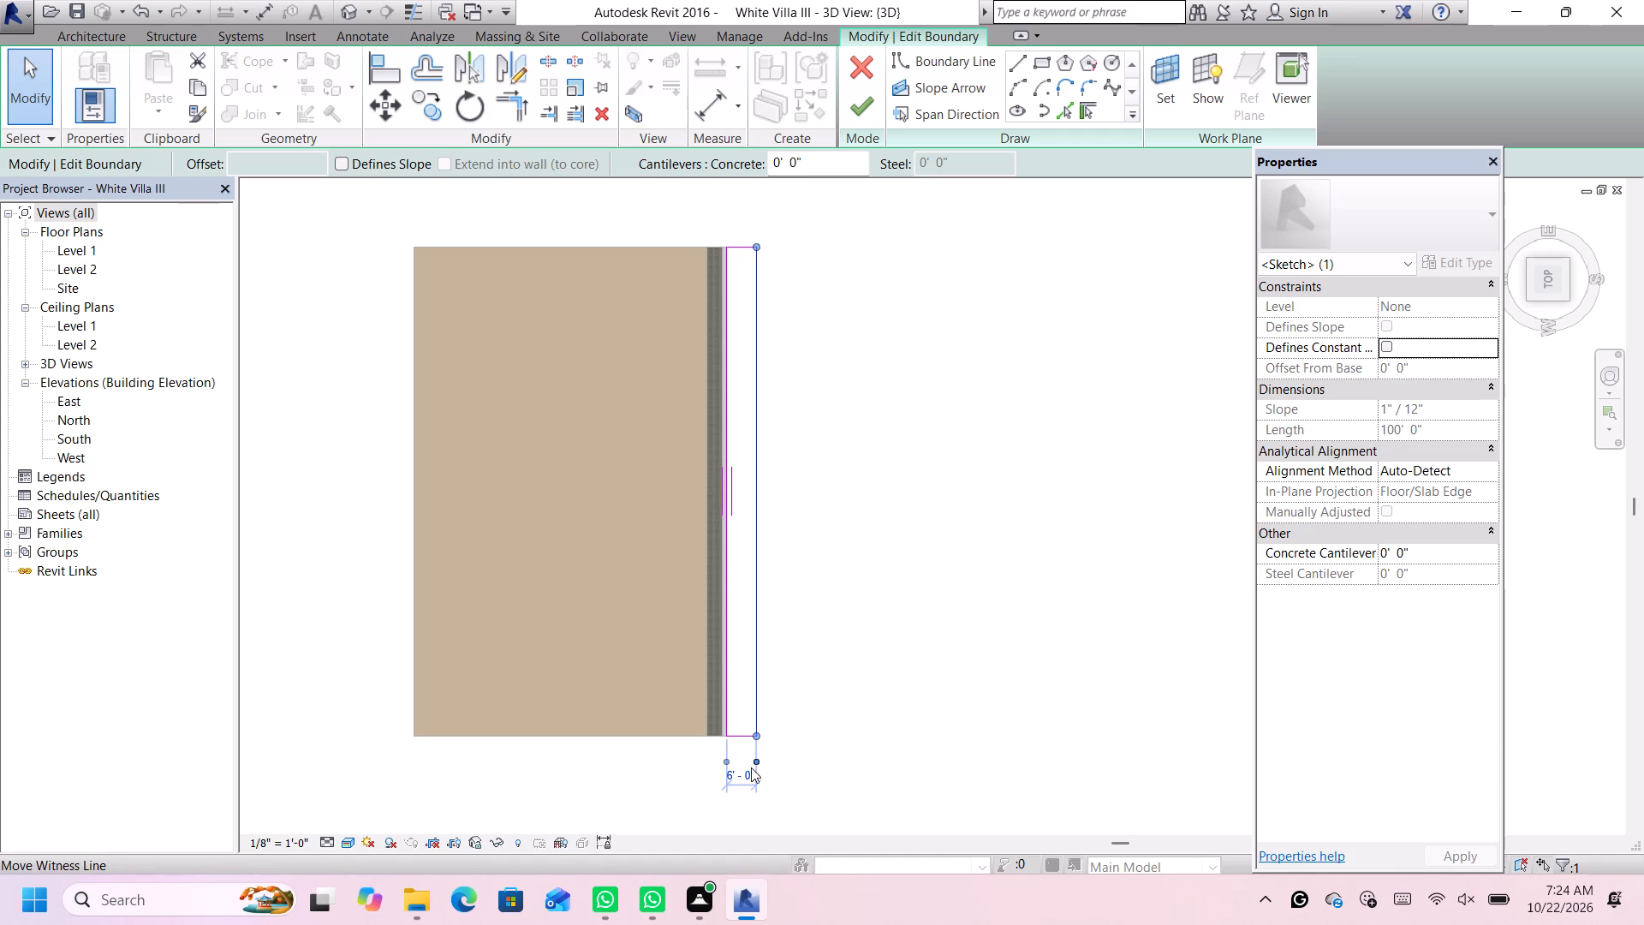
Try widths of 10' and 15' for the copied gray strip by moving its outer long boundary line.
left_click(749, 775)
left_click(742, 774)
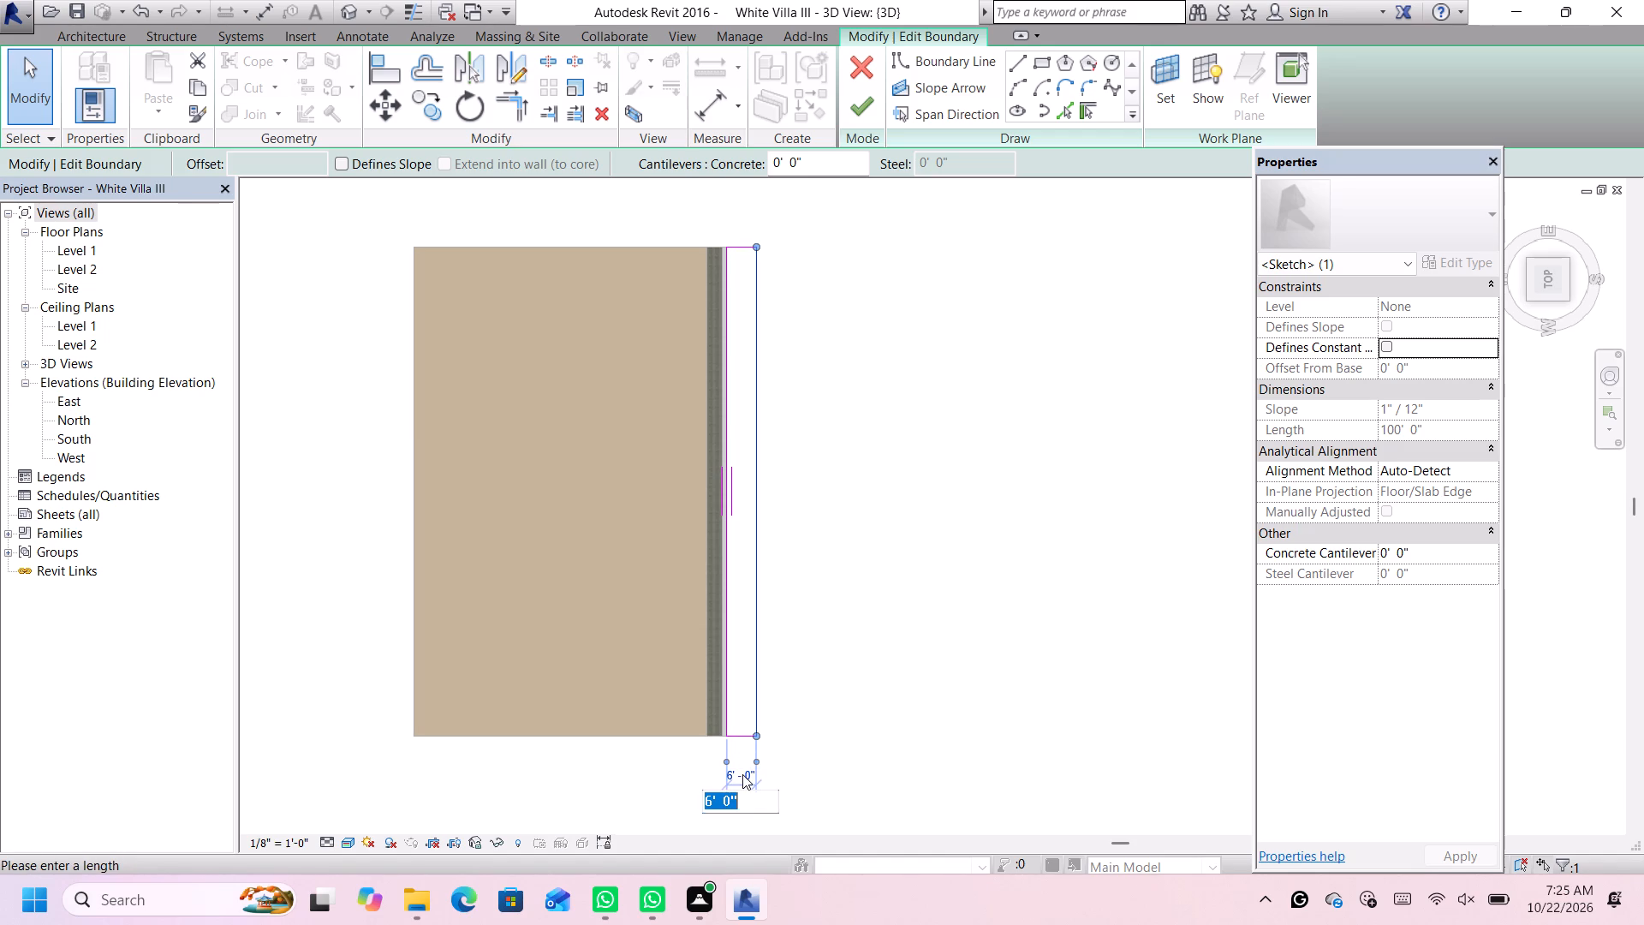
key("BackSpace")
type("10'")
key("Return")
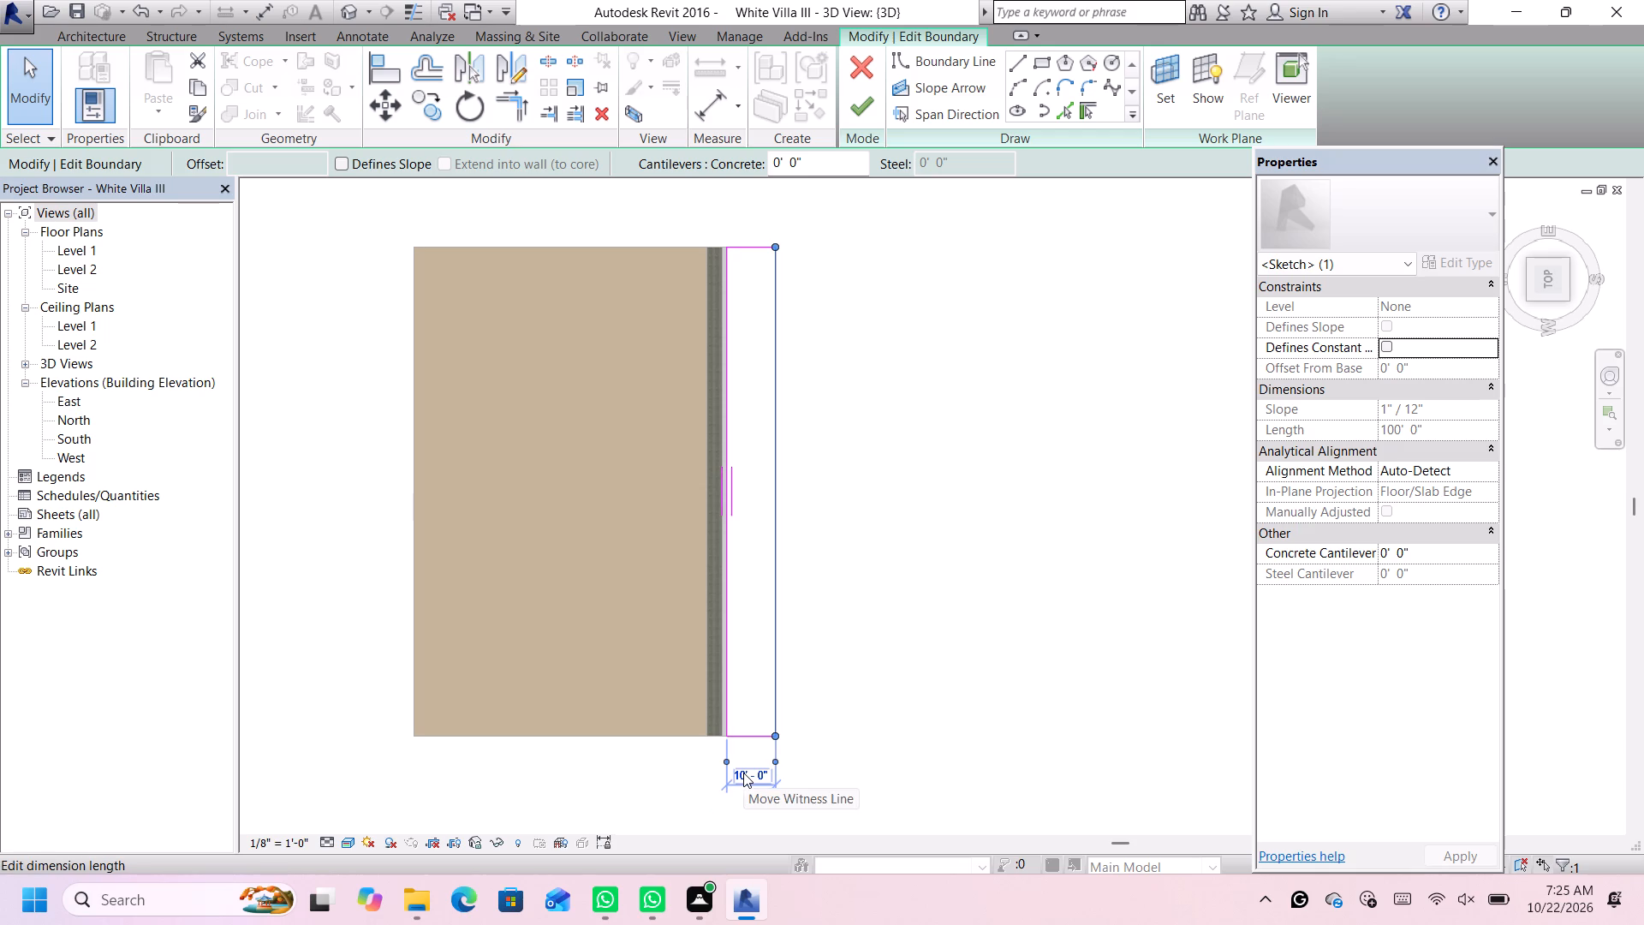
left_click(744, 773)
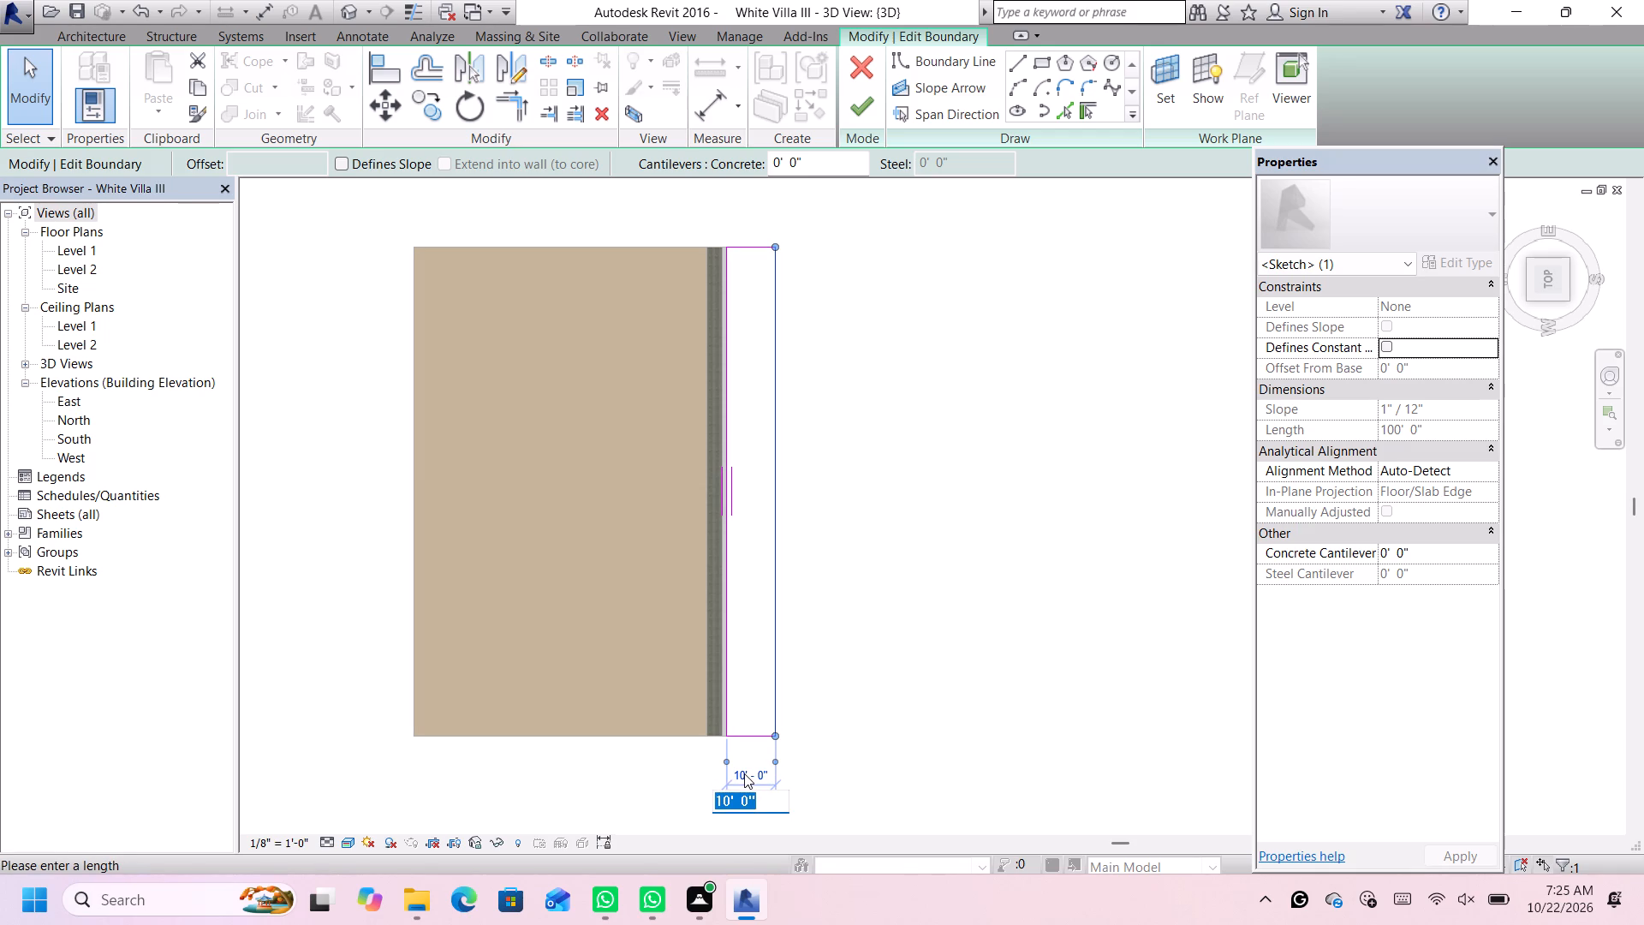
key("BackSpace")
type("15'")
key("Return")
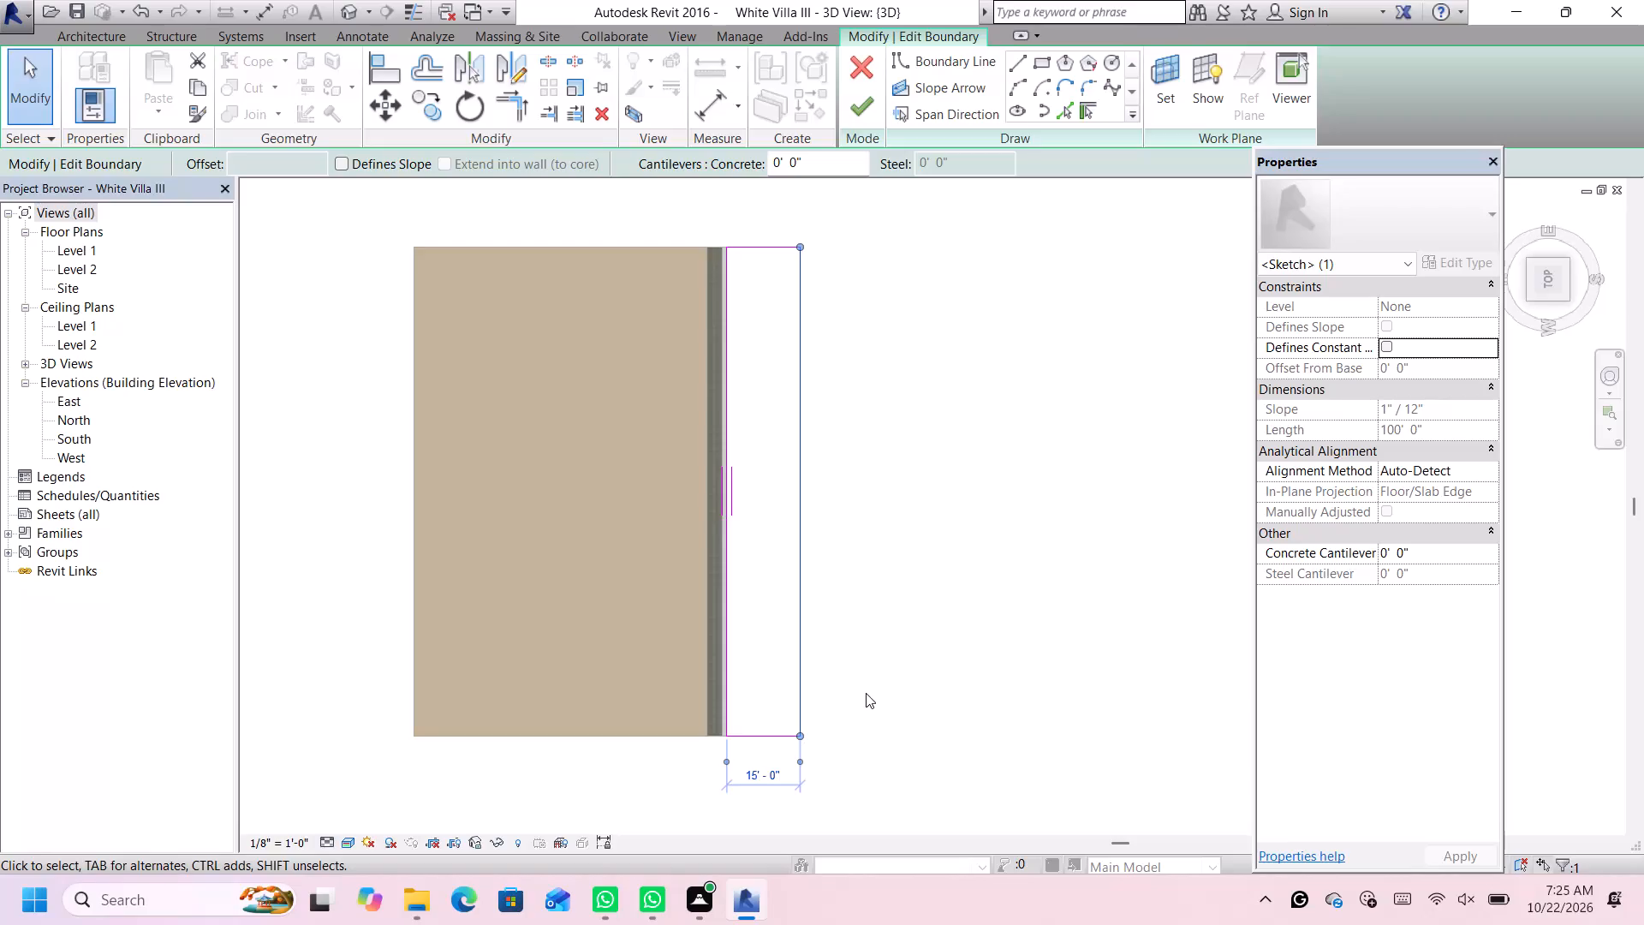
Set the copied gray strip's boundary width to 20' and finish the boundary edit.
left_click(761, 777)
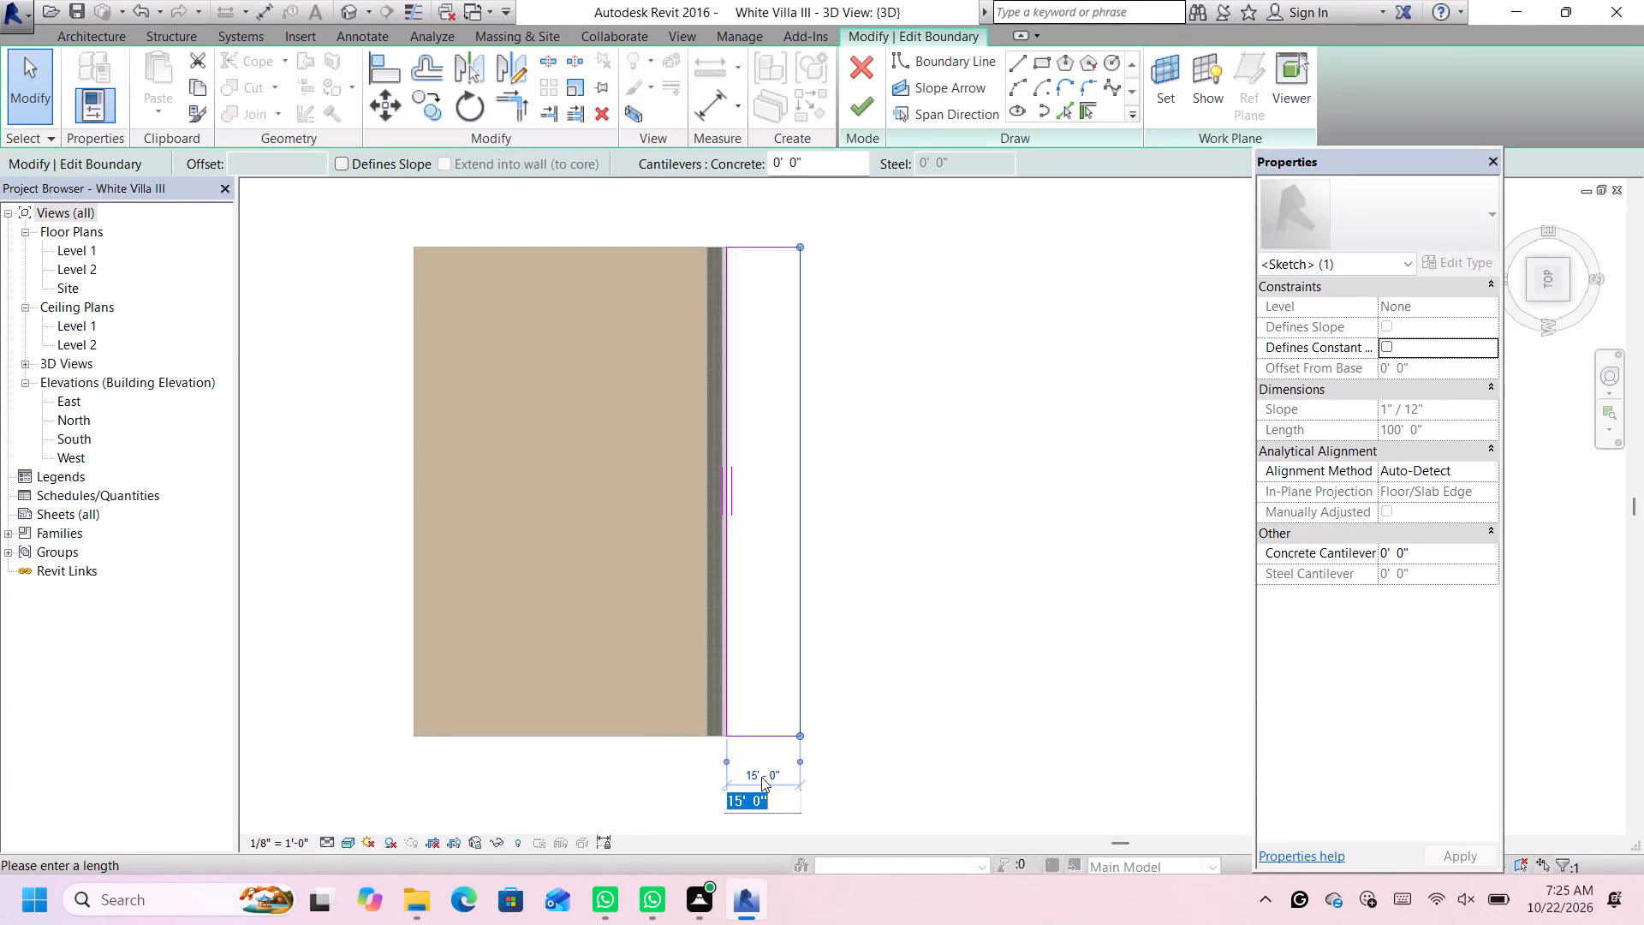
key("BackSpace")
type("20'")
key("Return")
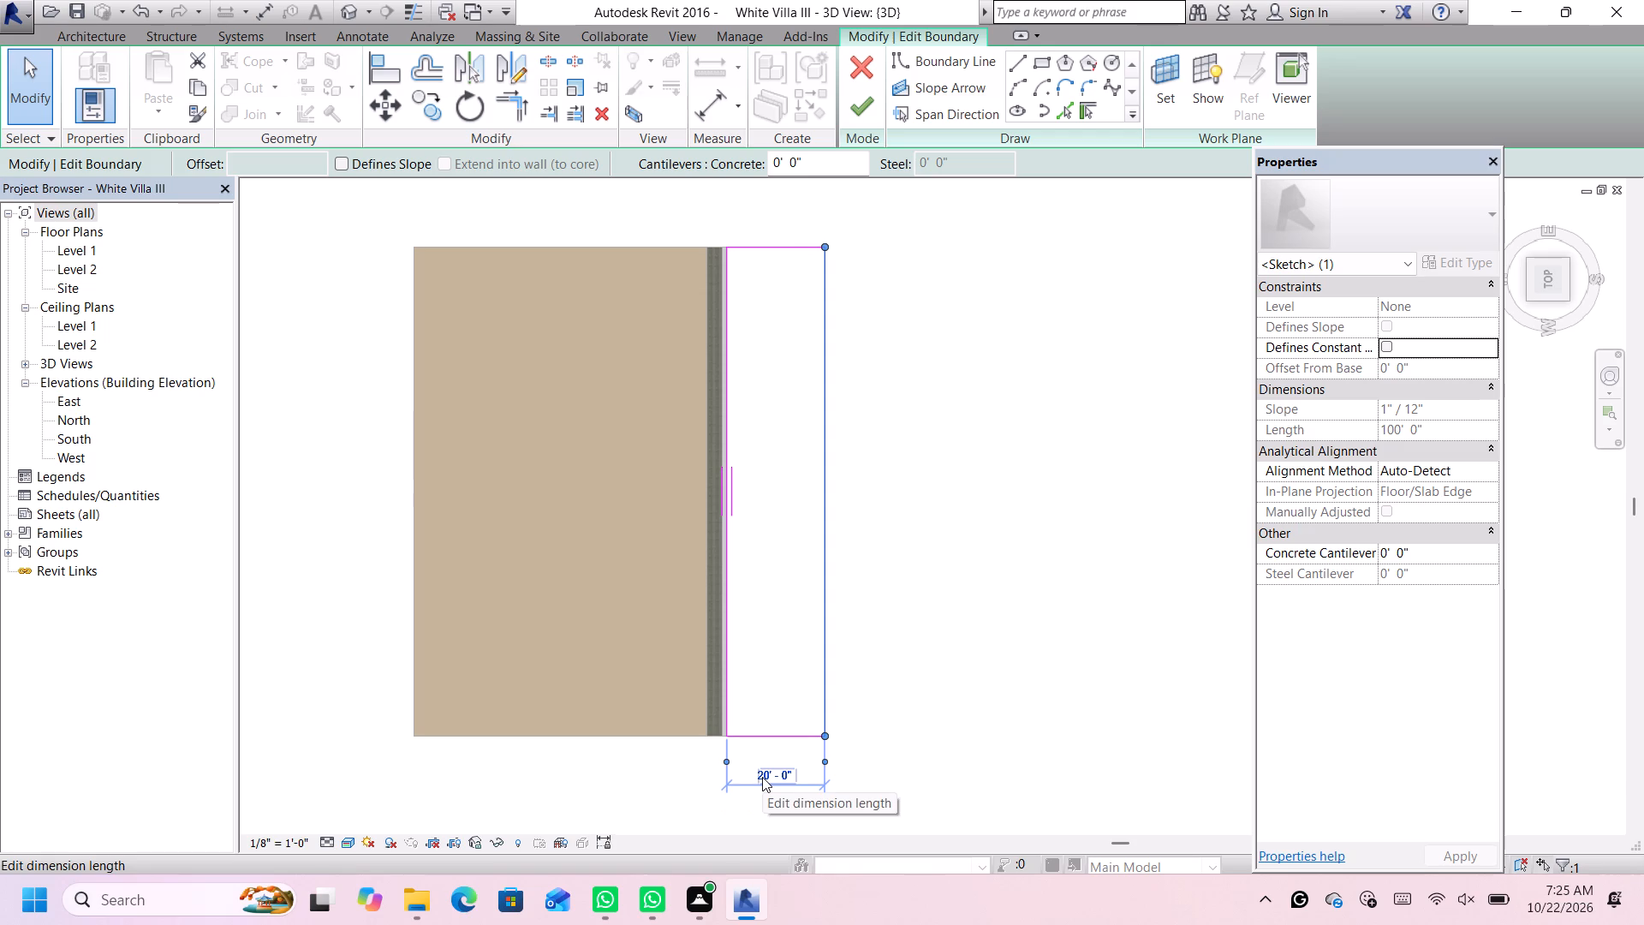
left_click(921, 650)
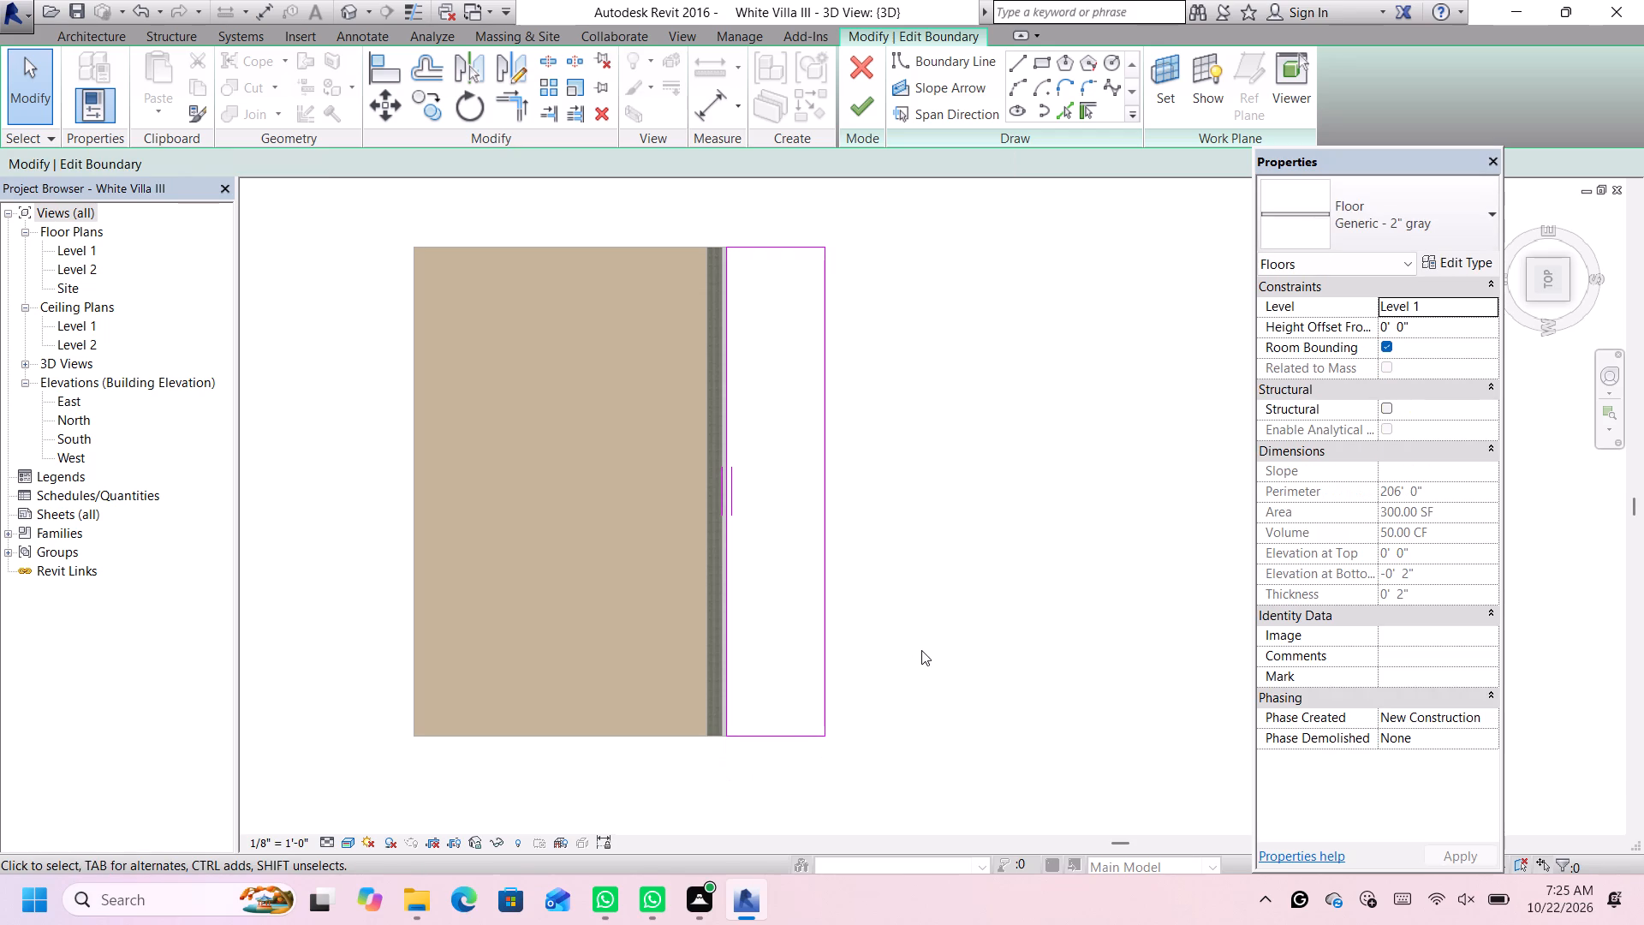
left_click(869, 110)
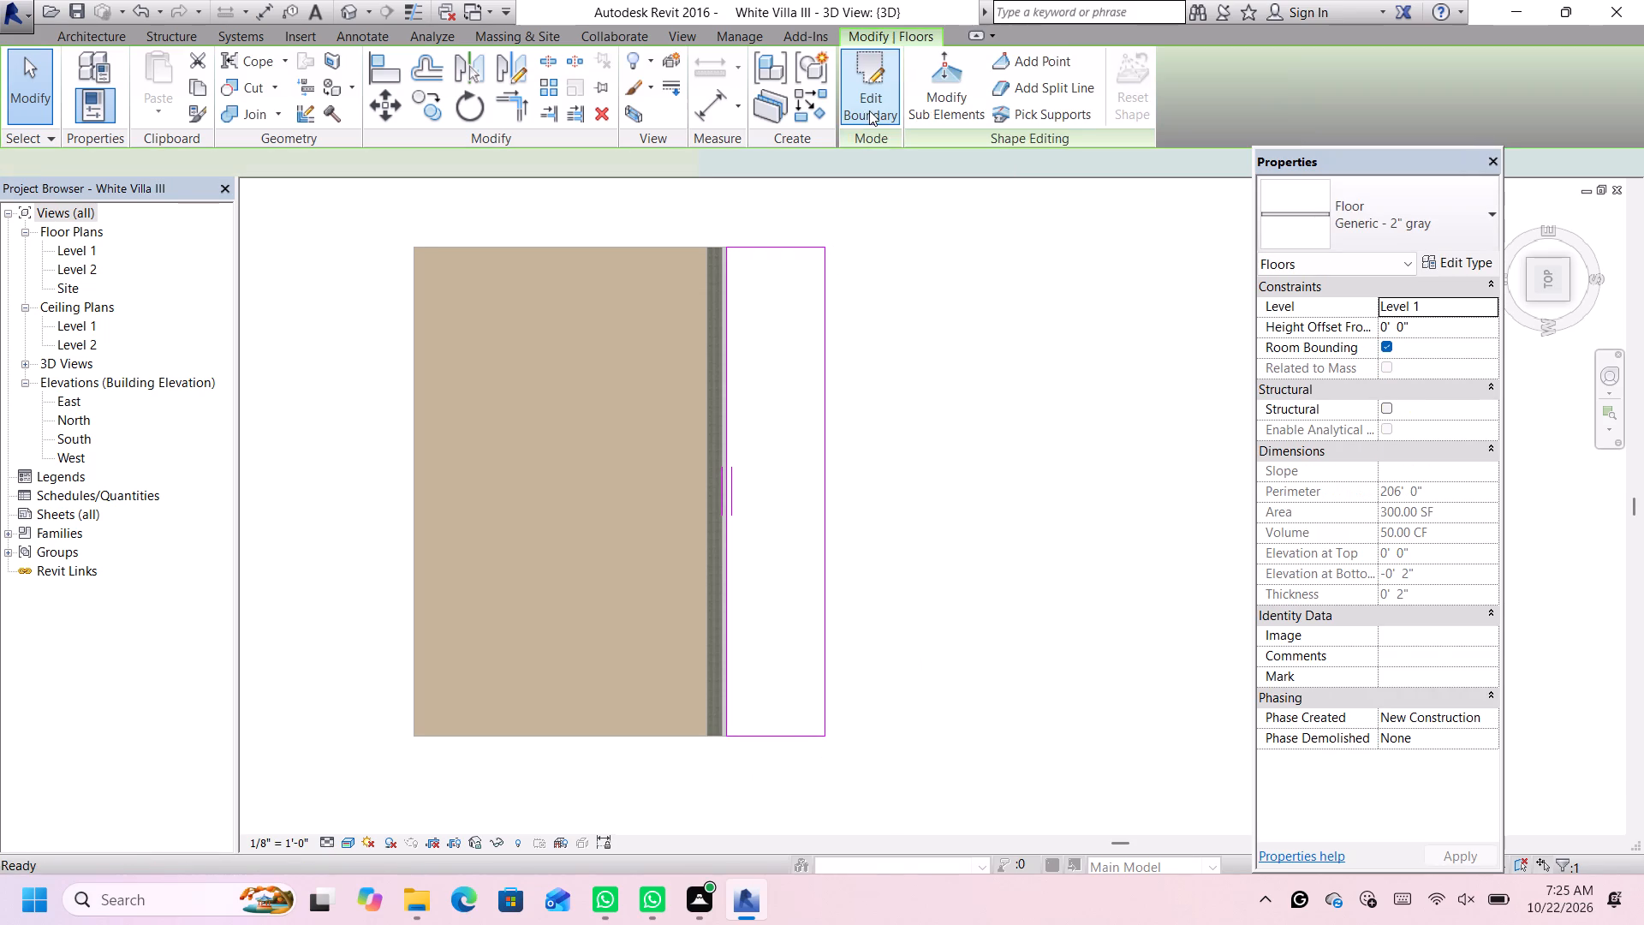
left_click(920, 318)
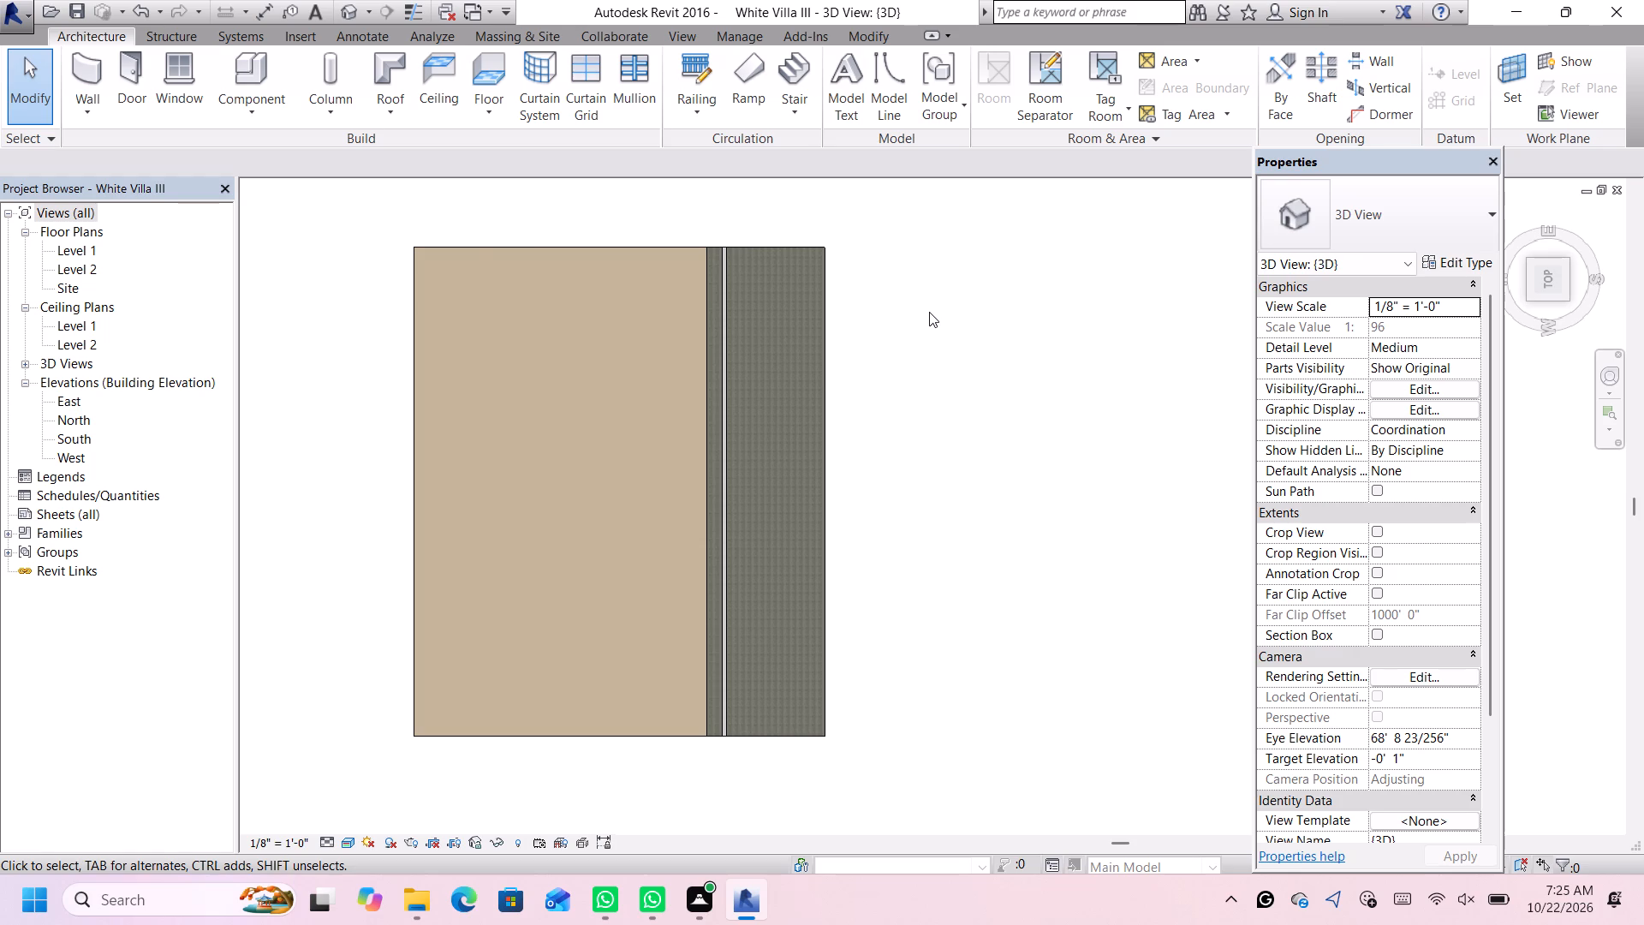
Start a Generic - 12" floor on Level 1 and sketch a rectangle about 36' by 60' from the beige floor's long edge opposite the strips.
scroll(929, 312, "down", 3)
middle_click_drag(937, 318, 902, 323)
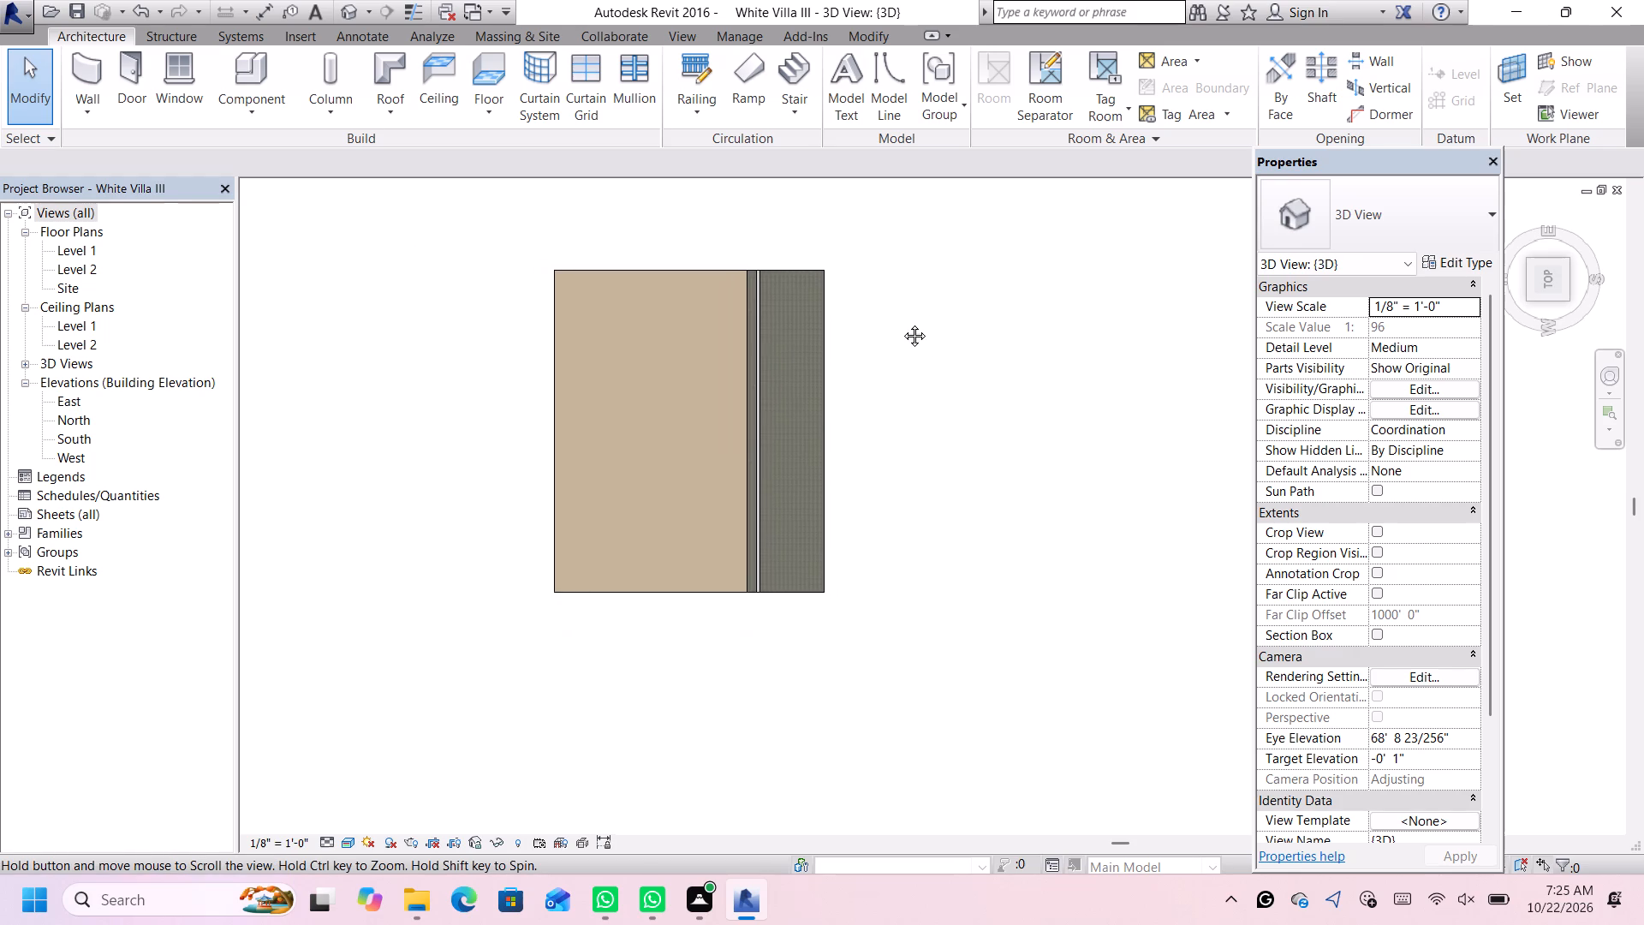
middle_click_drag(902, 323, 925, 364)
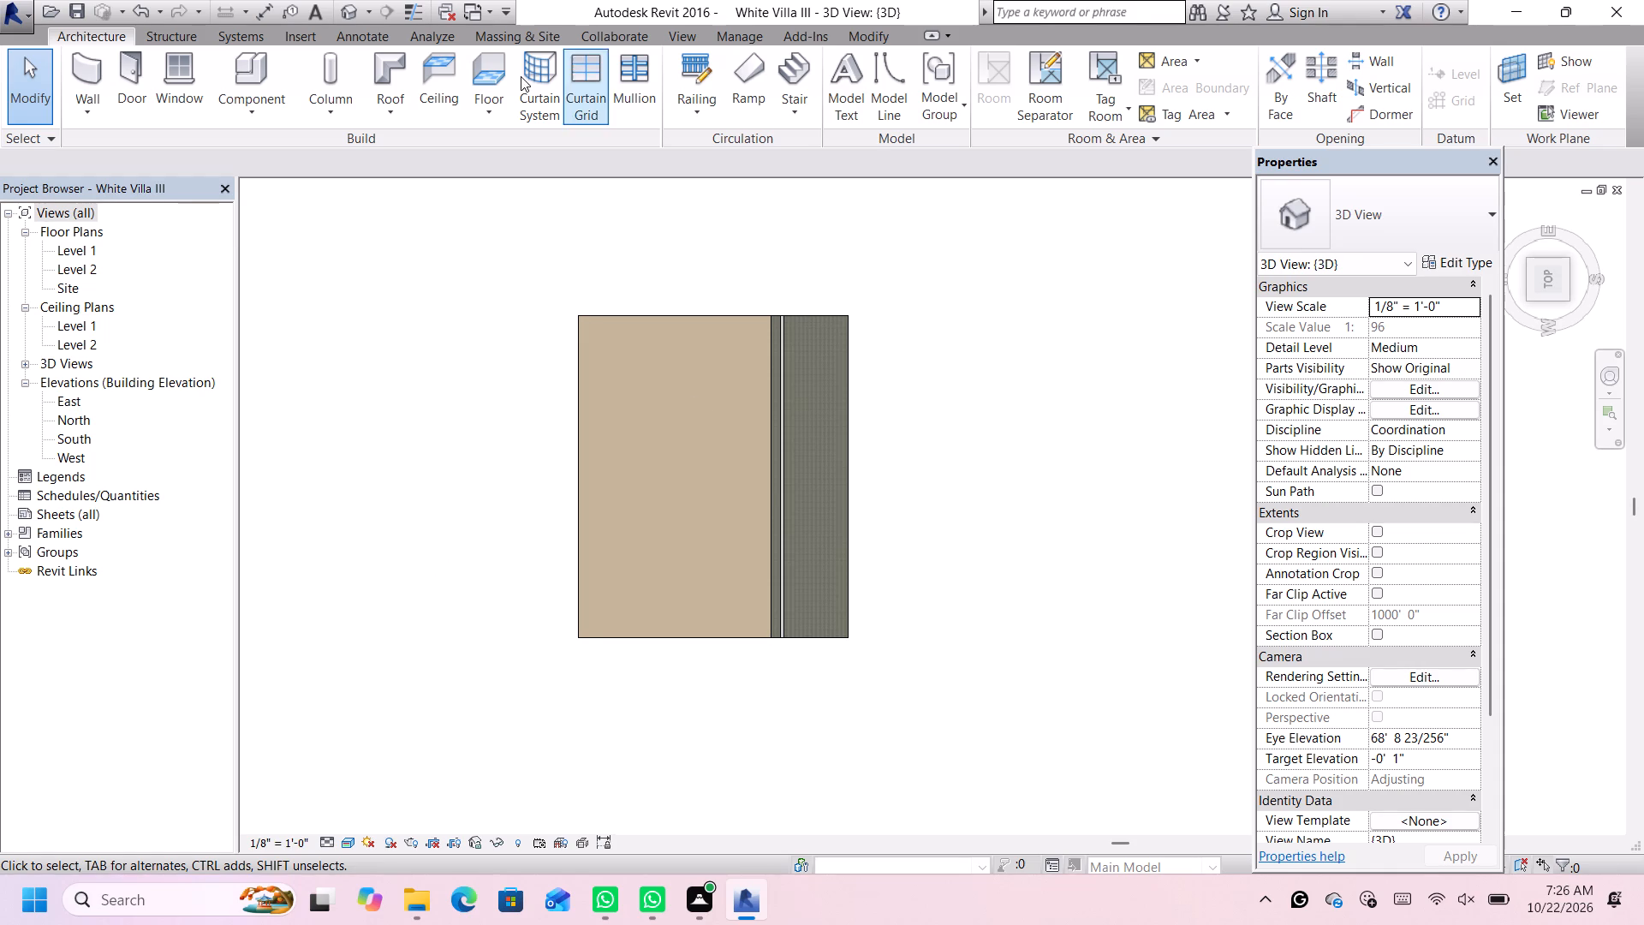
left_click(493, 75)
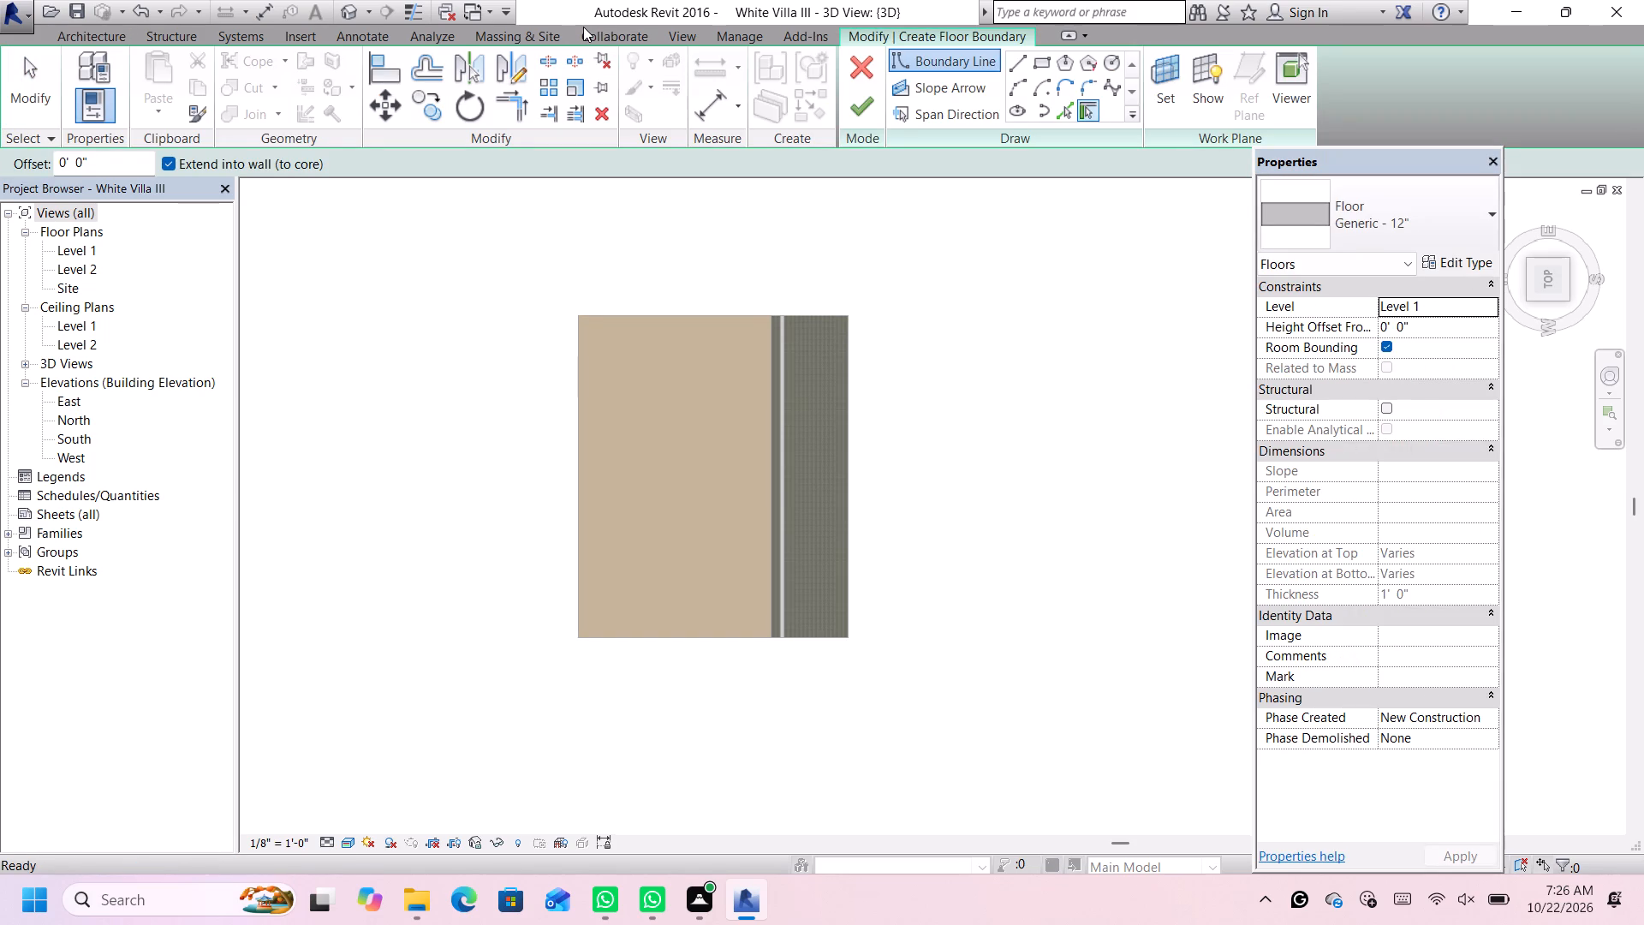
left_click(1046, 68)
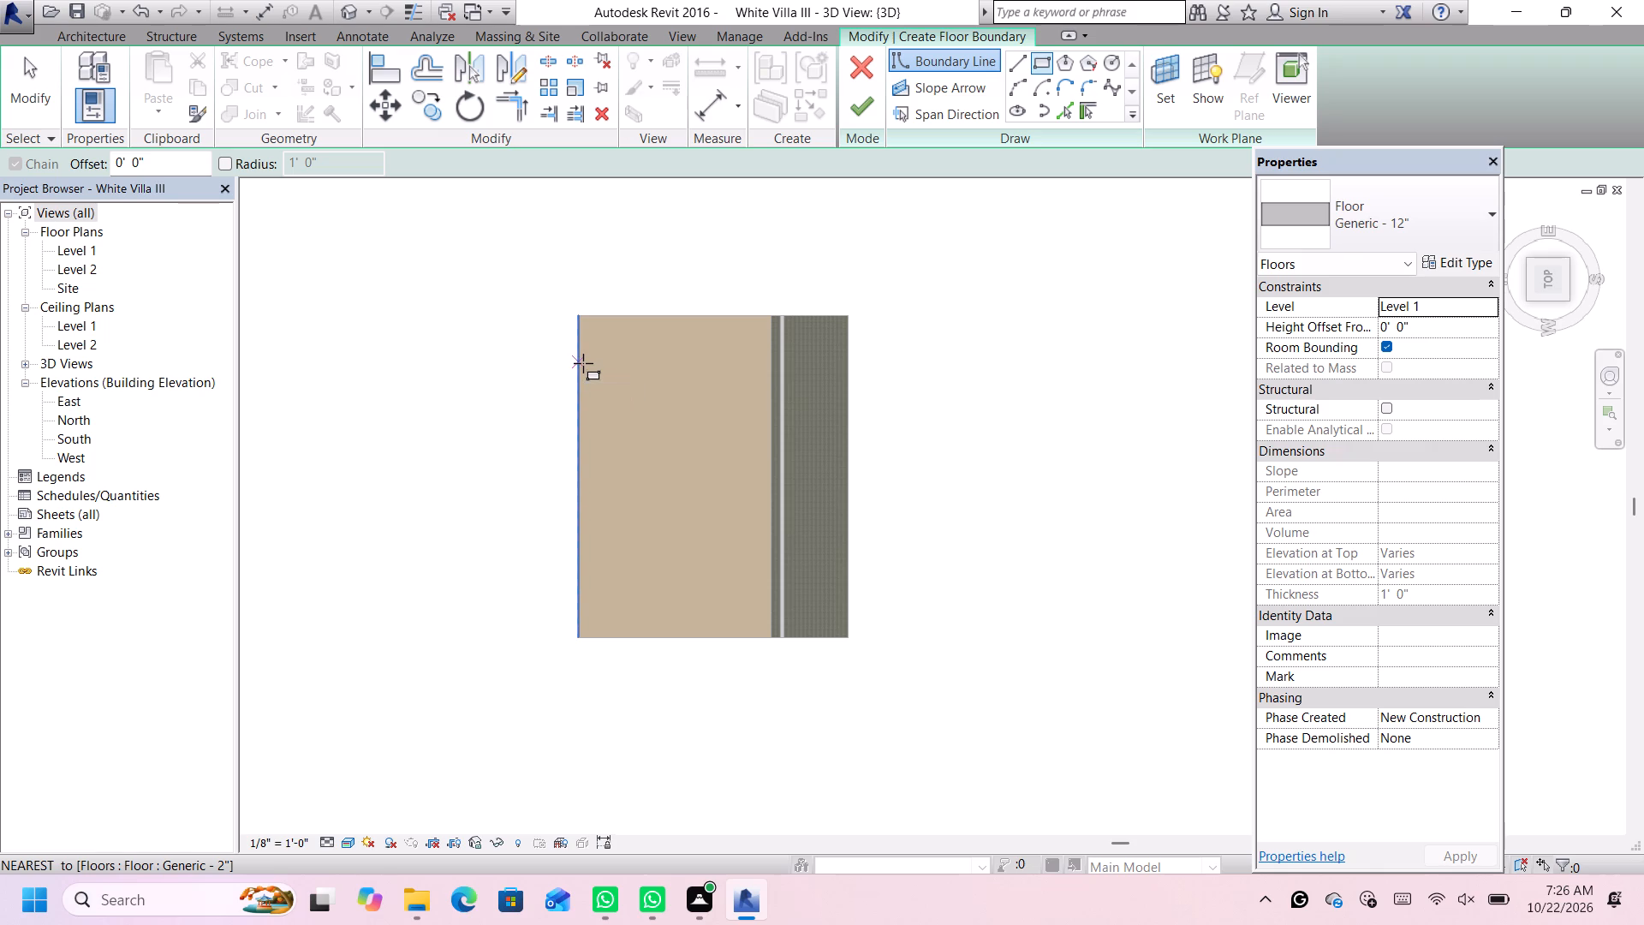
scroll(583, 365, "up", 1)
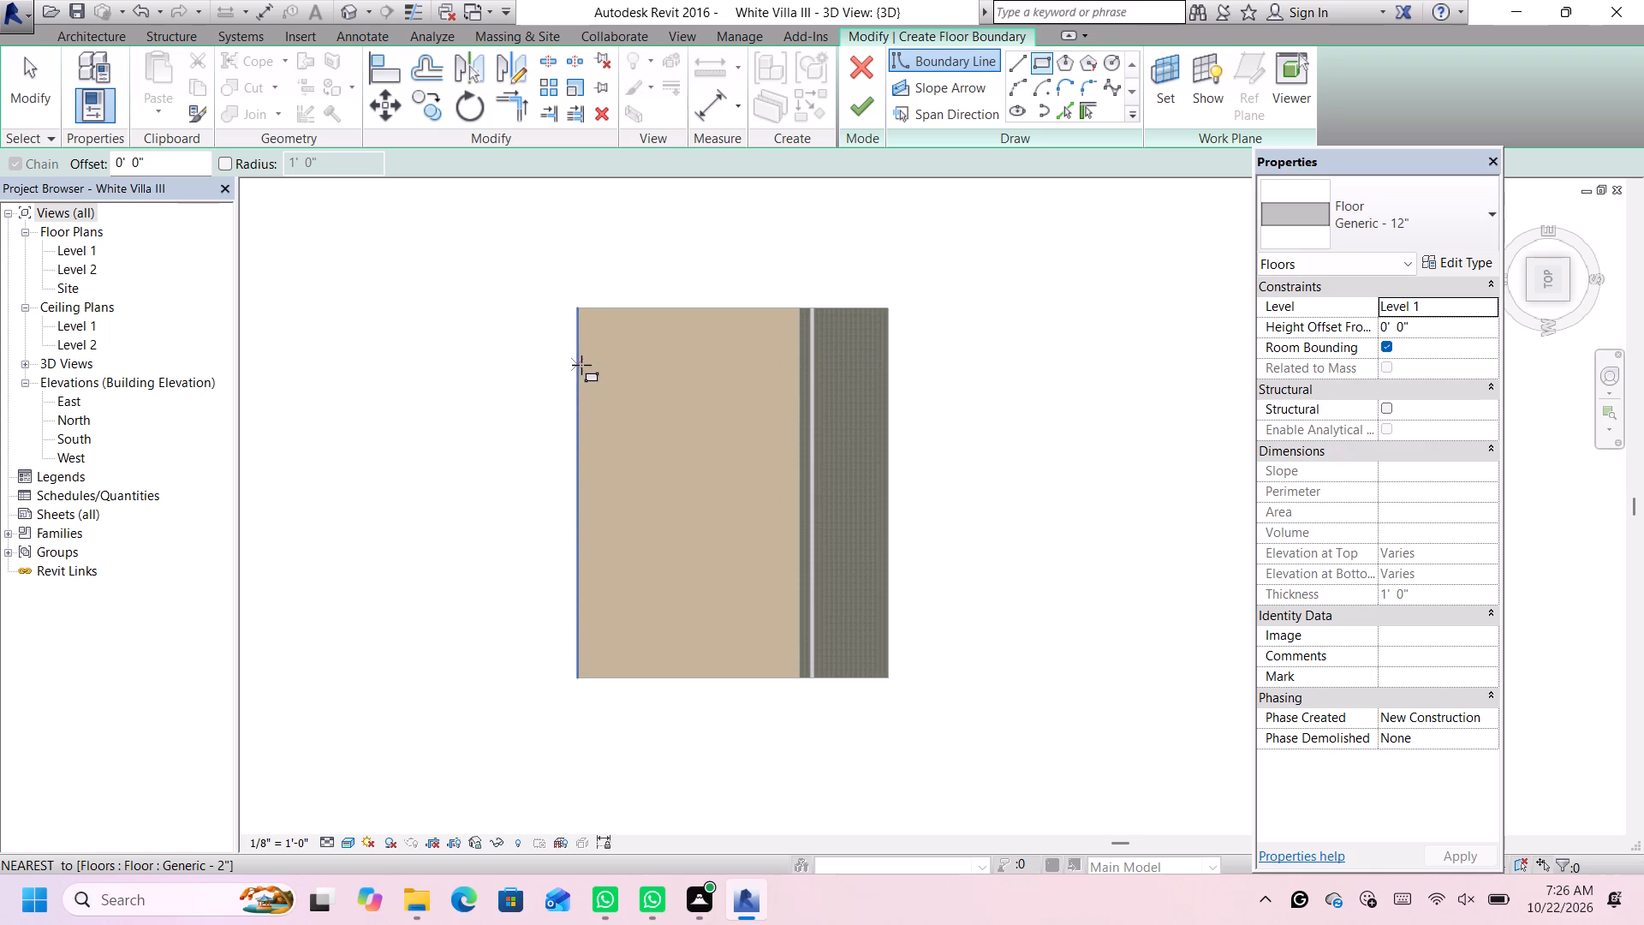
left_click(579, 361)
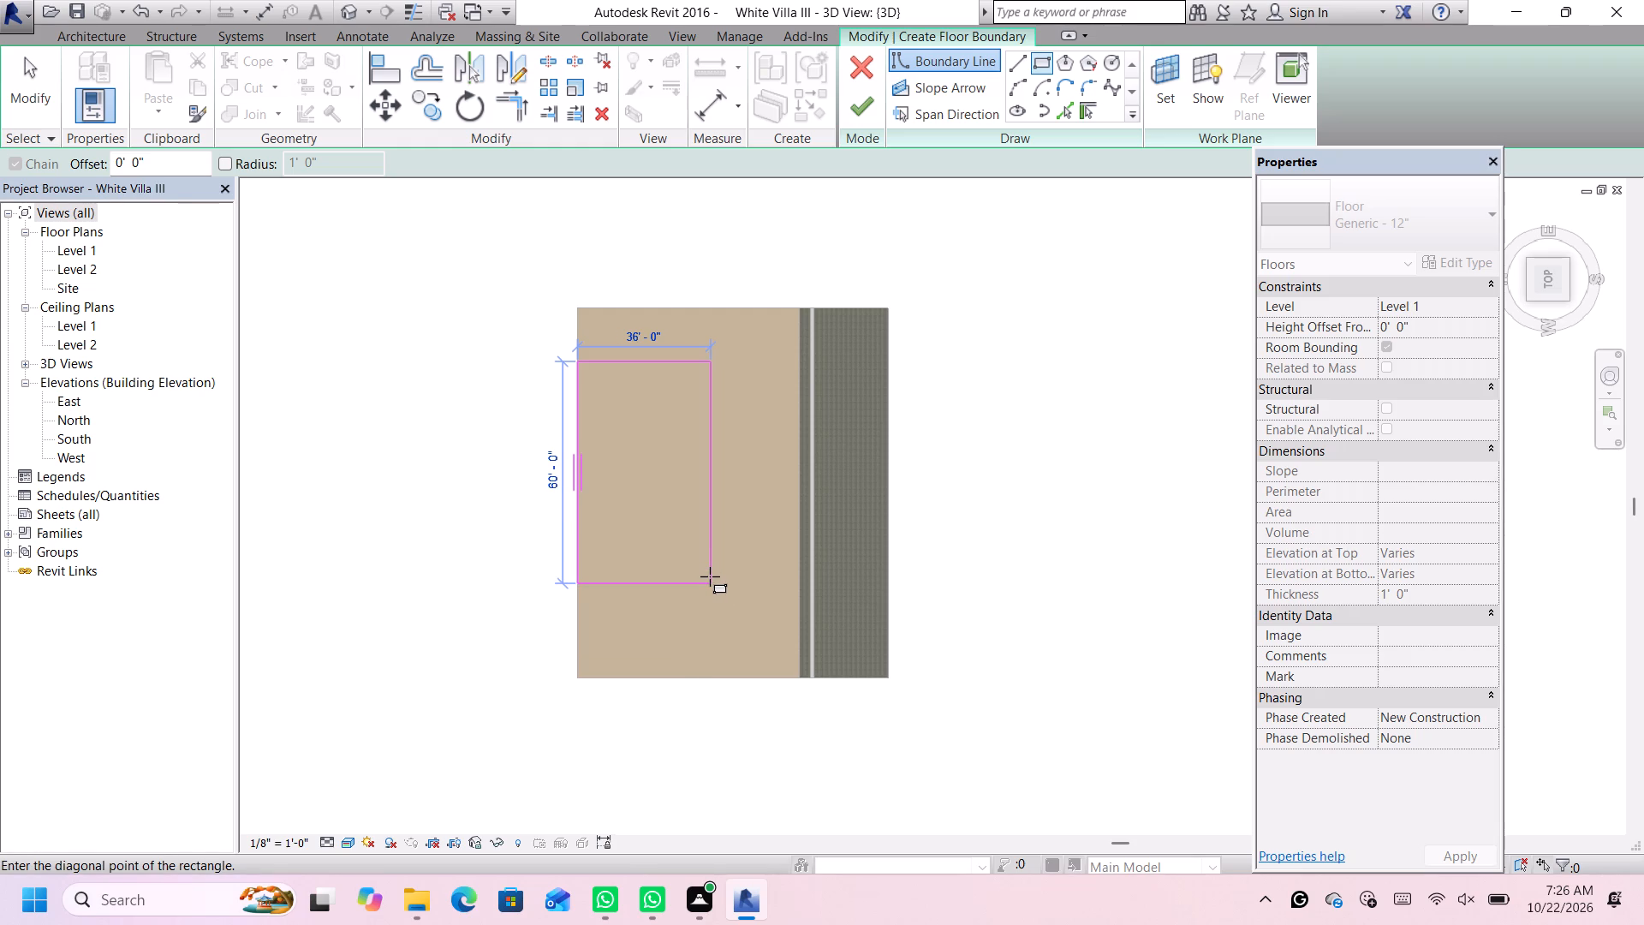
left_click(710, 576)
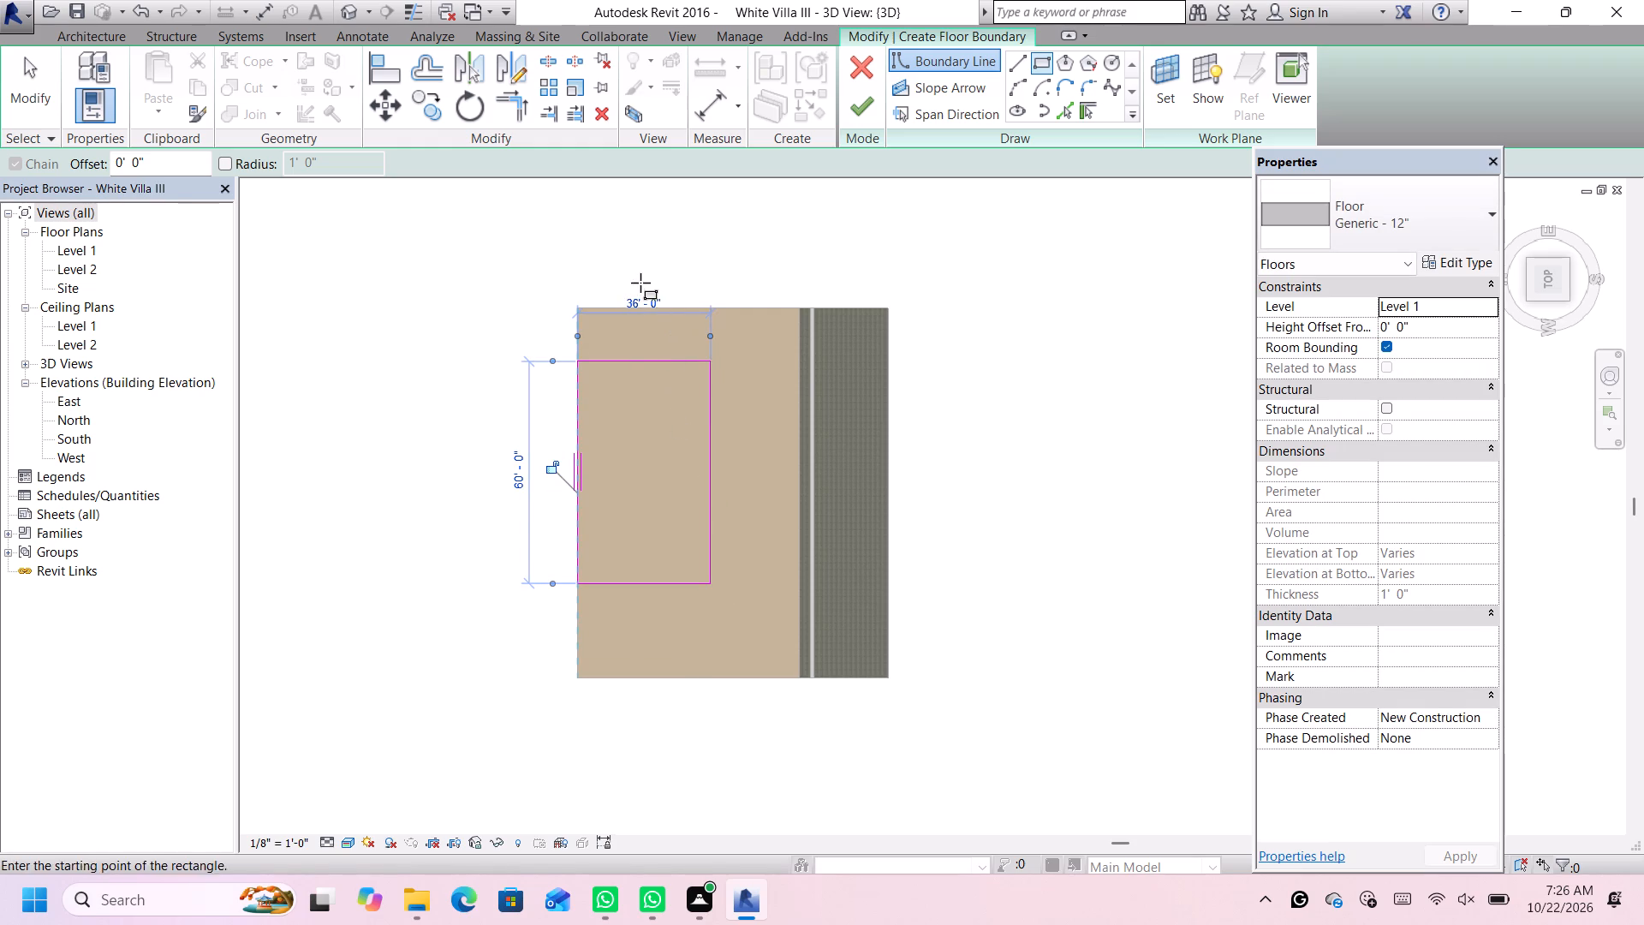
Set the width of the rectangular floor boundary to 35'.
left_click(634, 306)
type("35'")
key("Return")
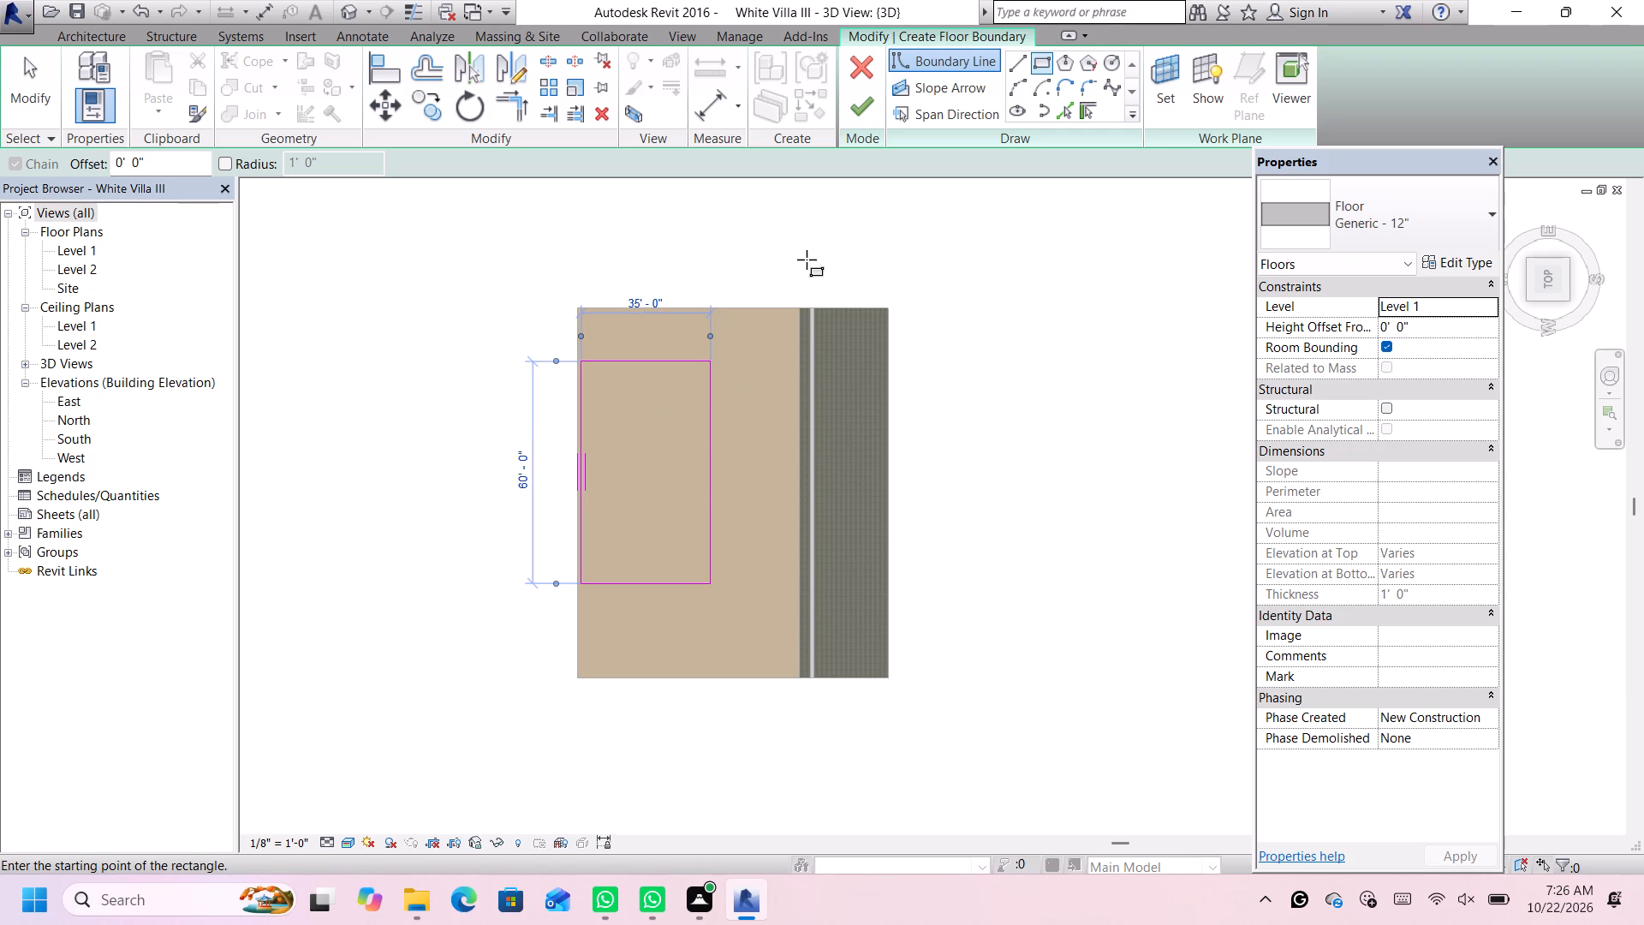
key("Escape")
key("Escape")
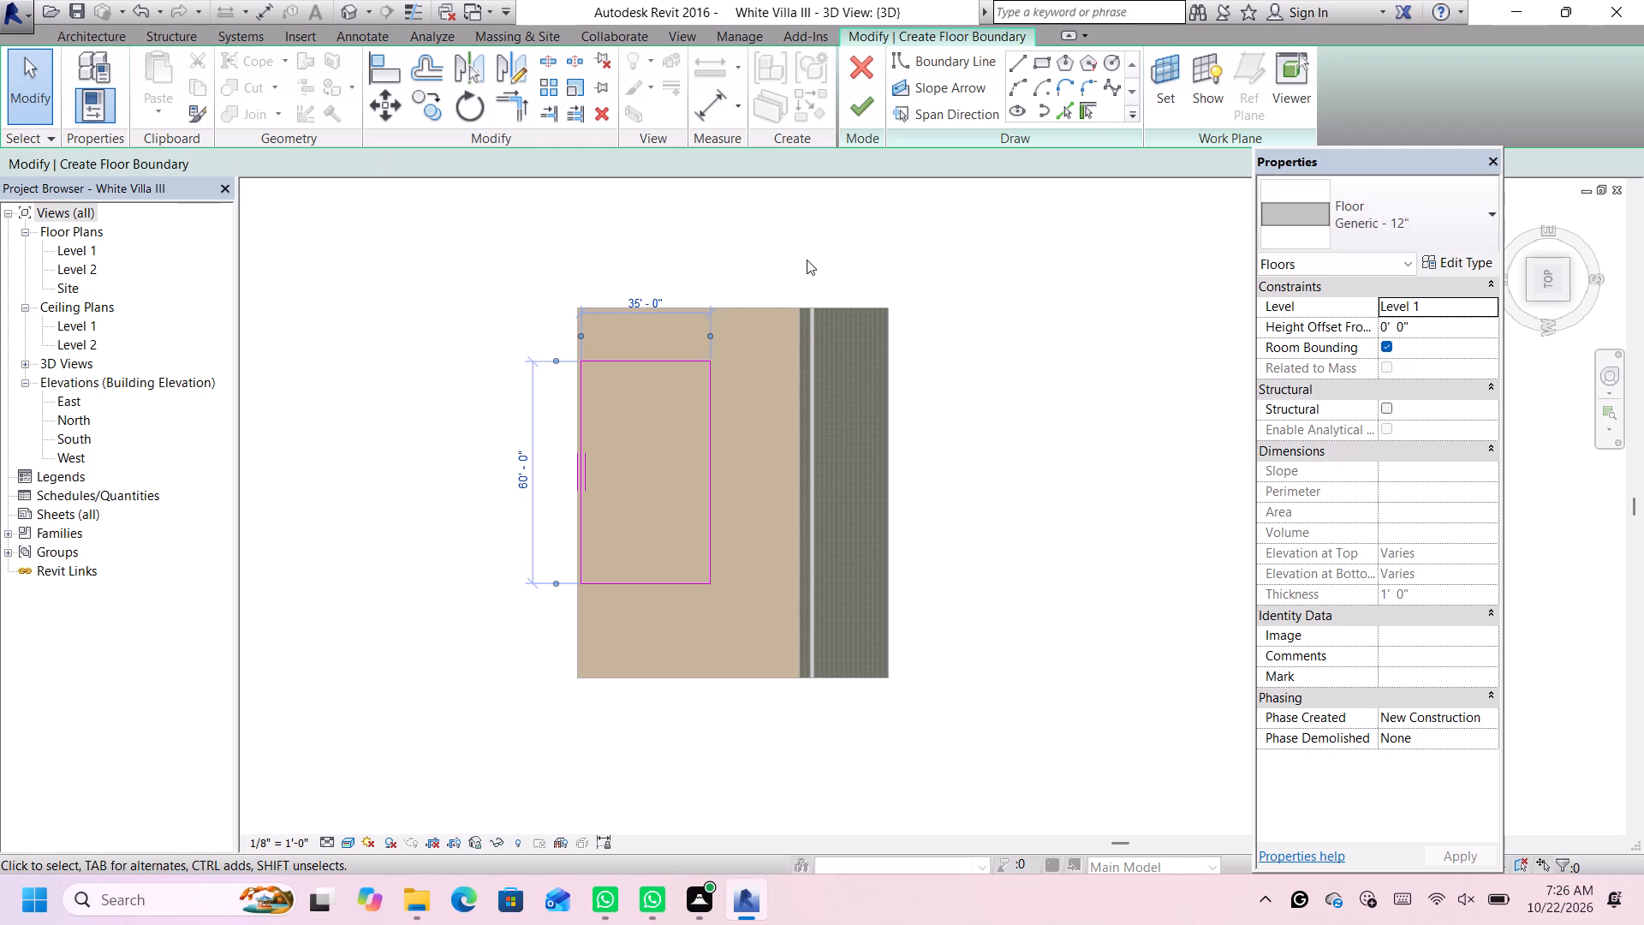
Select all four boundary lines of the rectangle and nudge them flush with the beige floor's long edge opposite the strips.
left_click(581, 438)
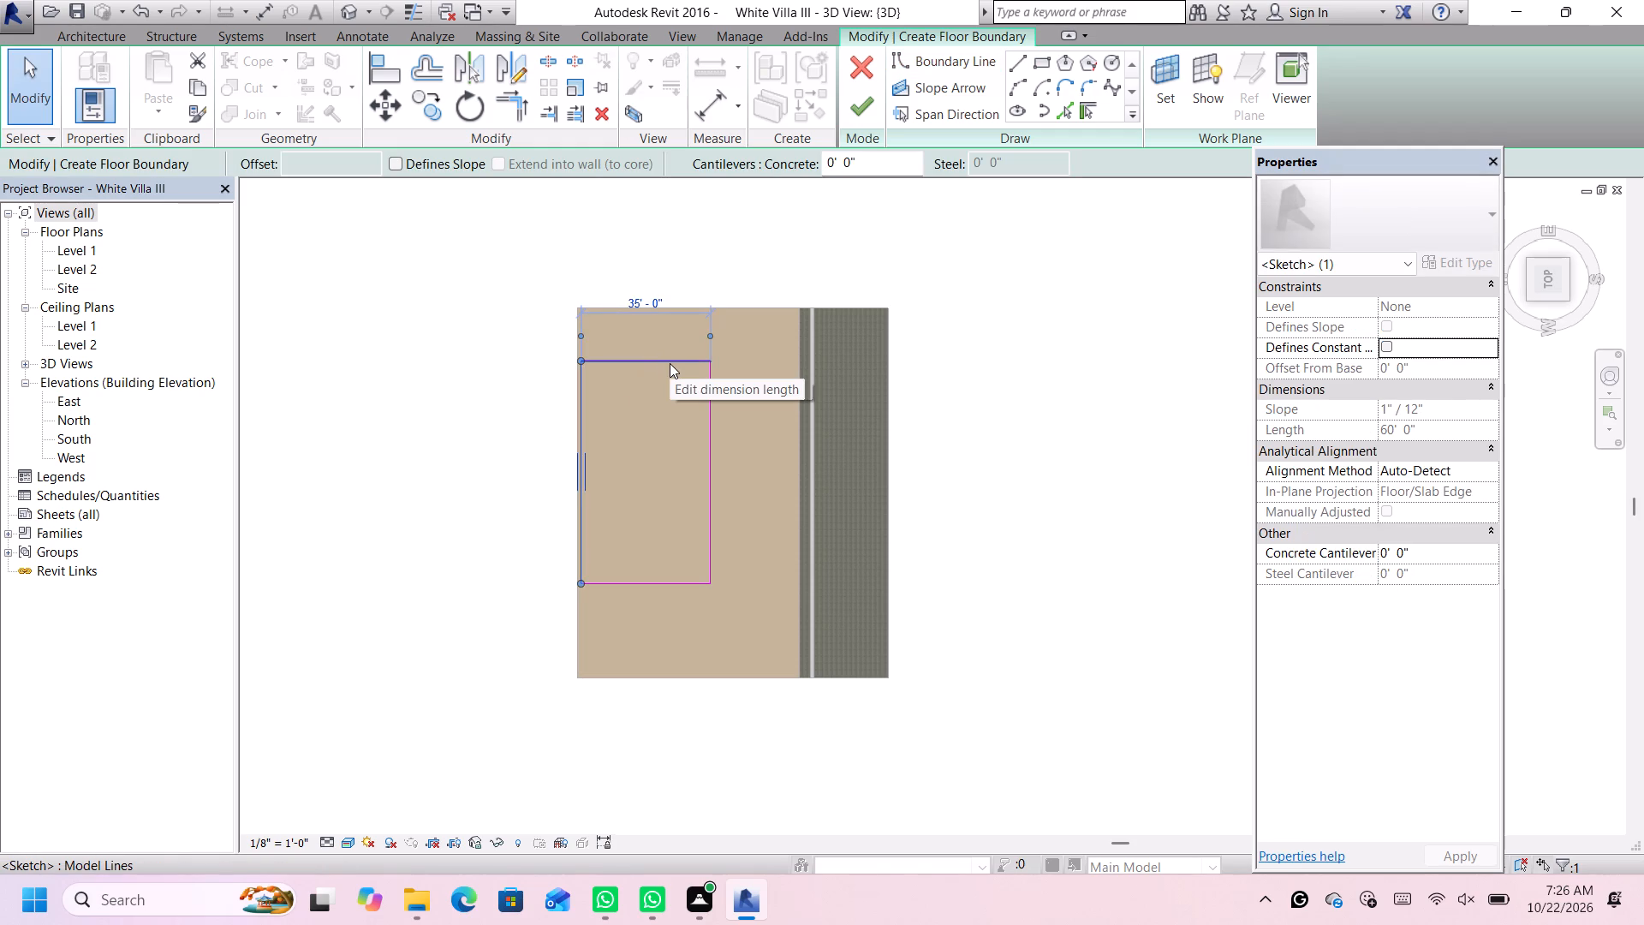
left_click(668, 361)
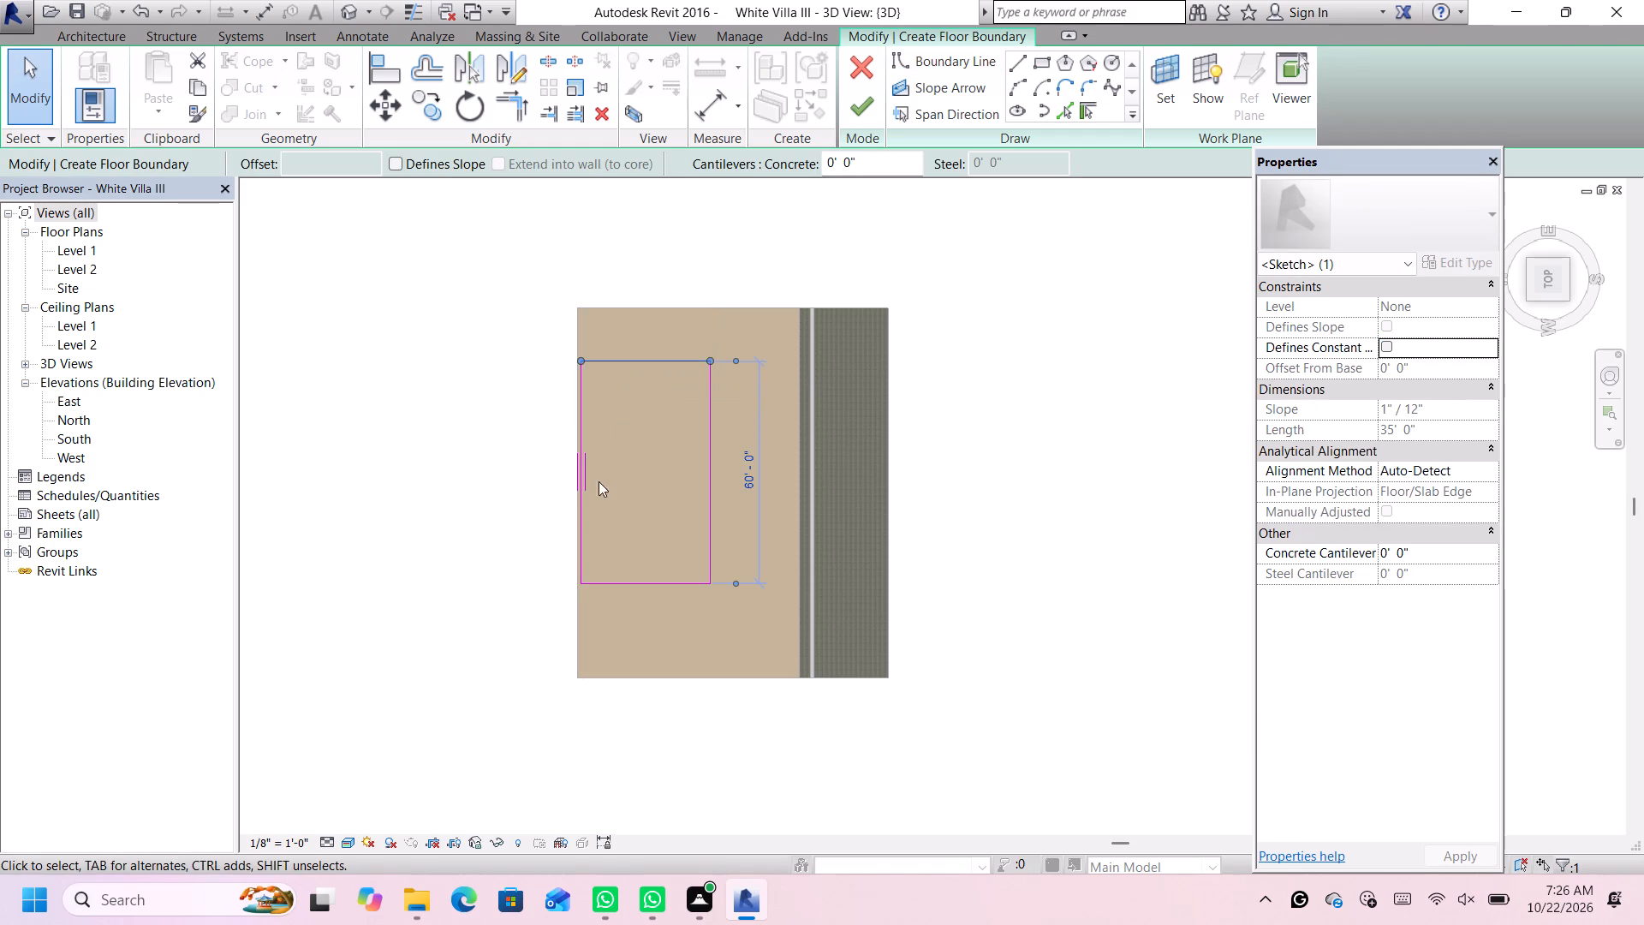
left_click(584, 481)
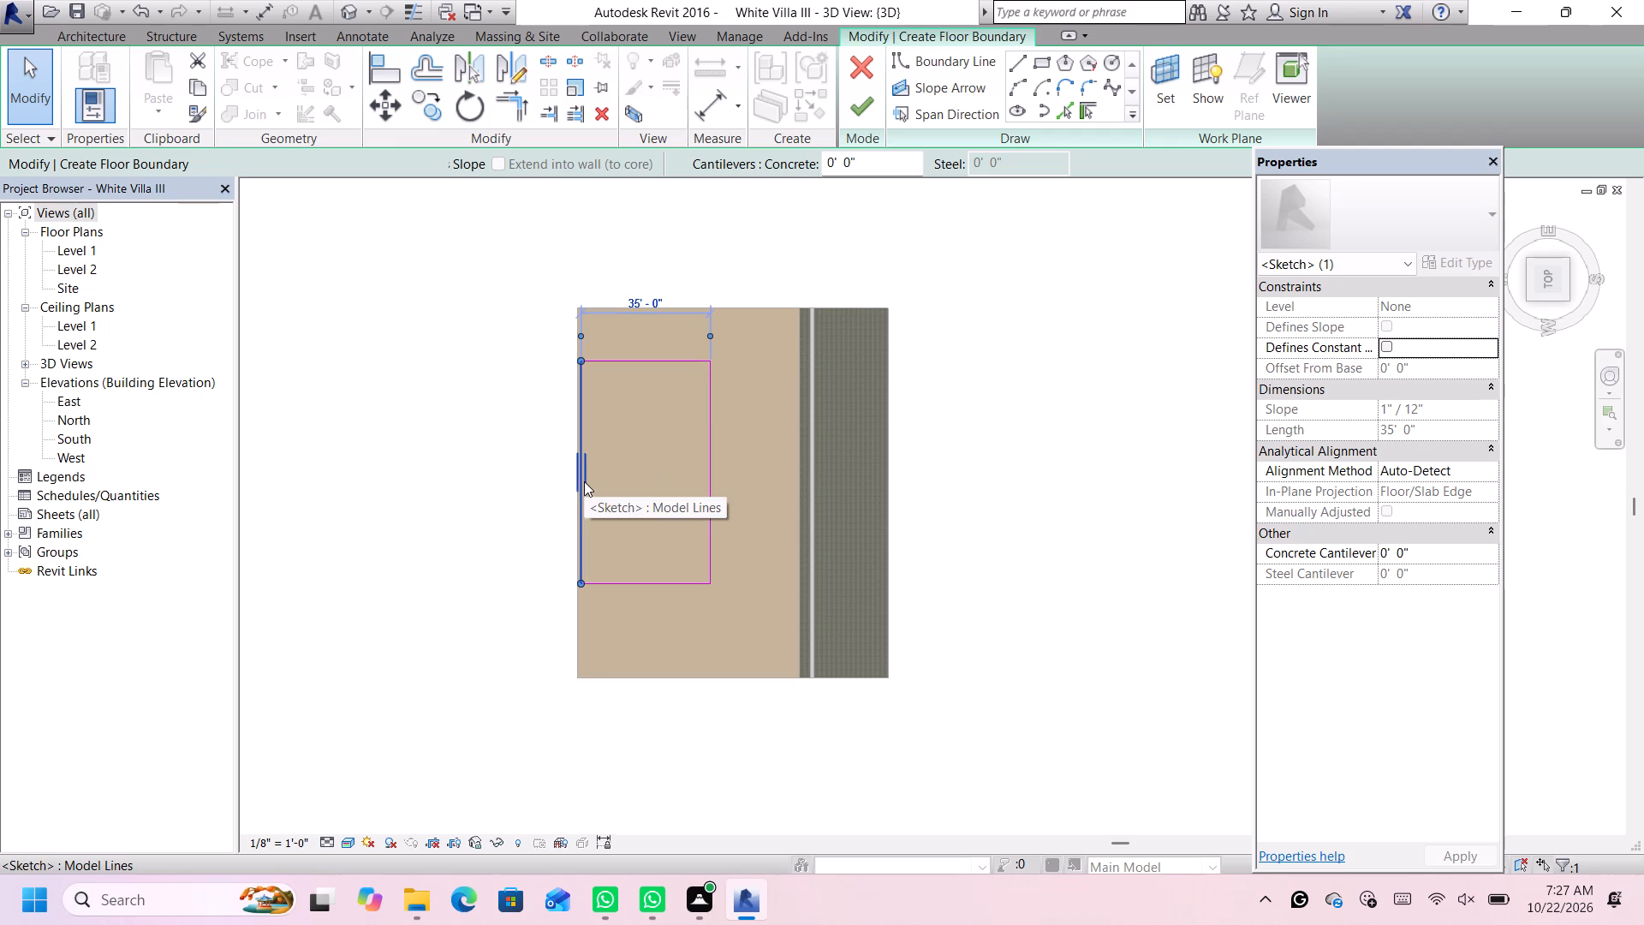
left_click(658, 356, "ctrl")
left_click(708, 412, "ctrl")
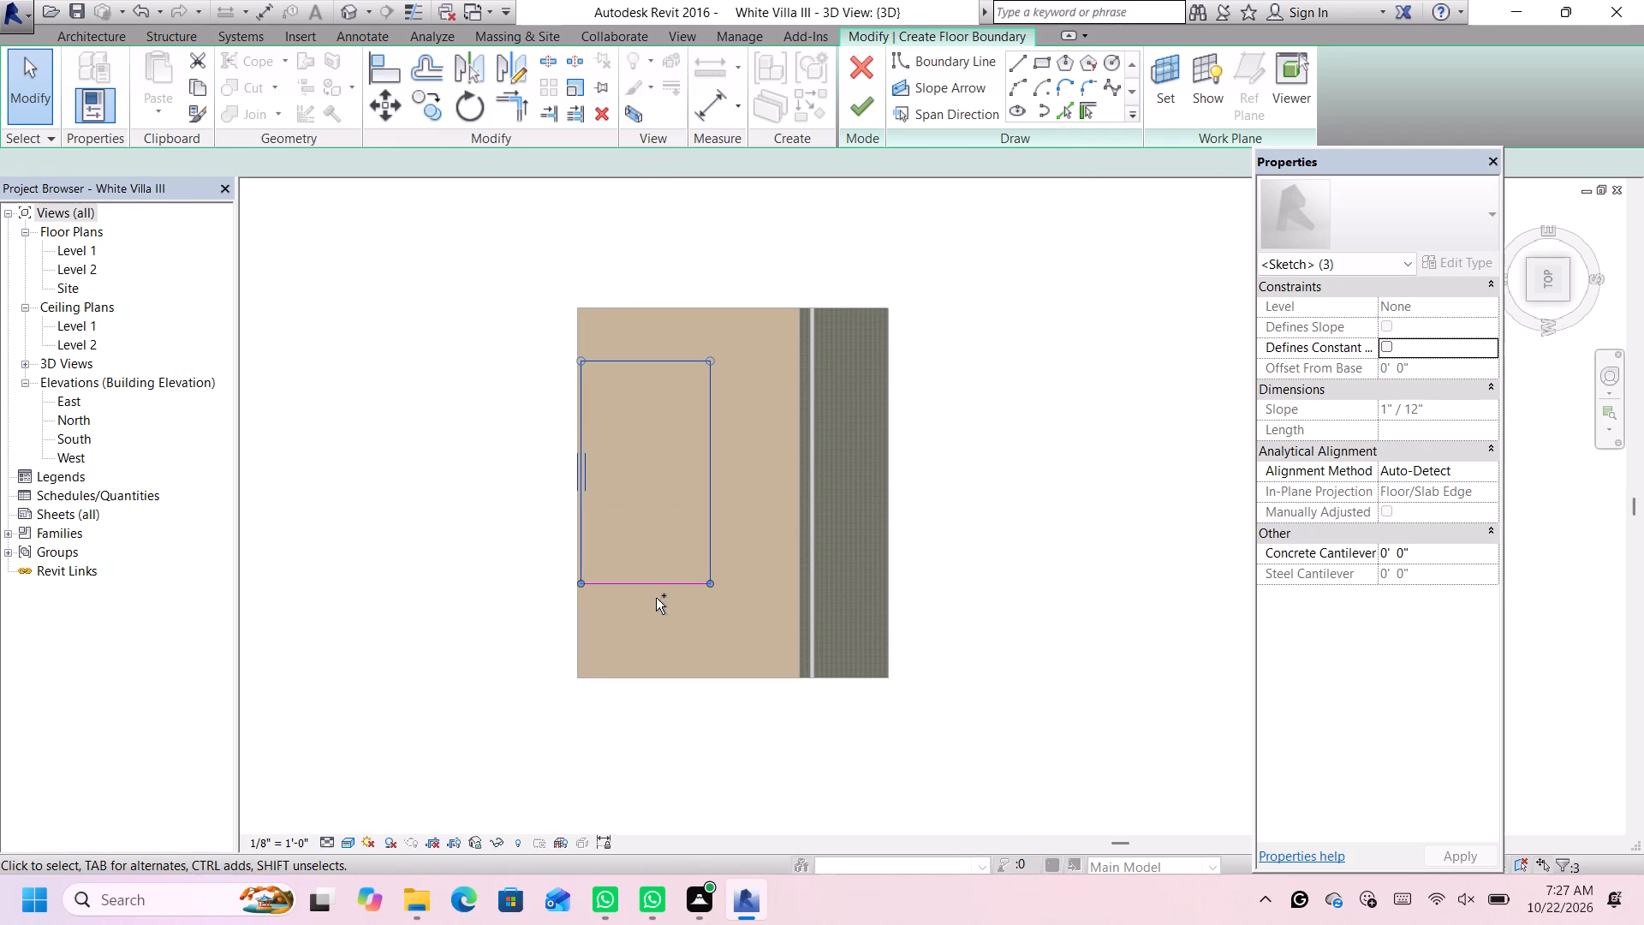
left_click(656, 586, "ctrl")
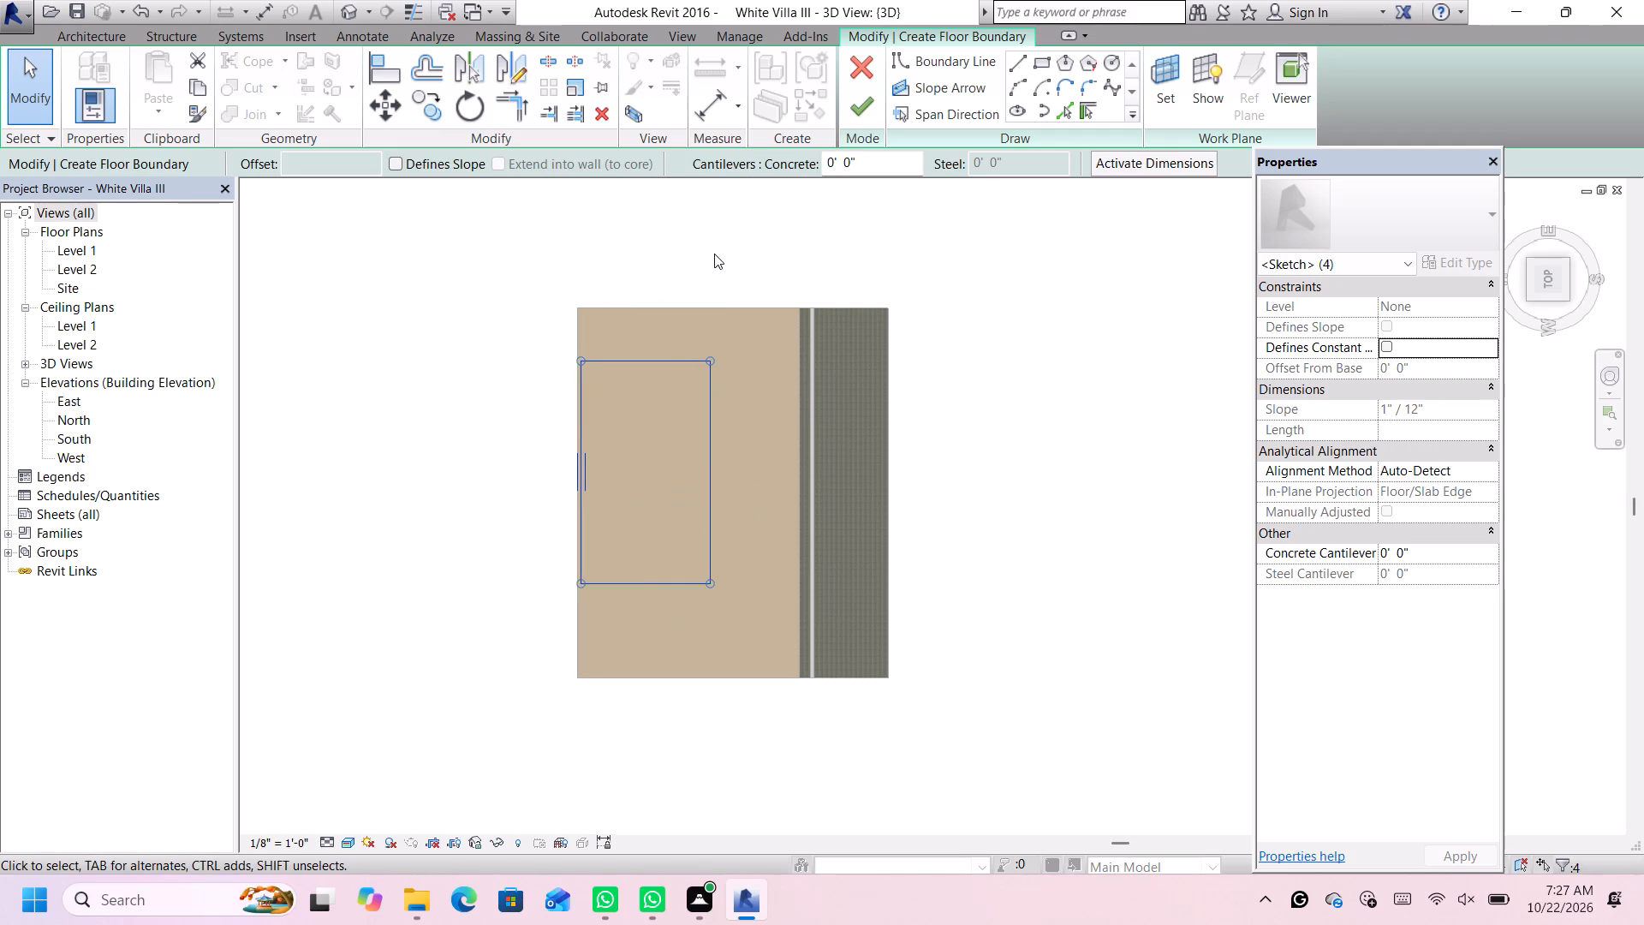
key("Left")
key("Right")
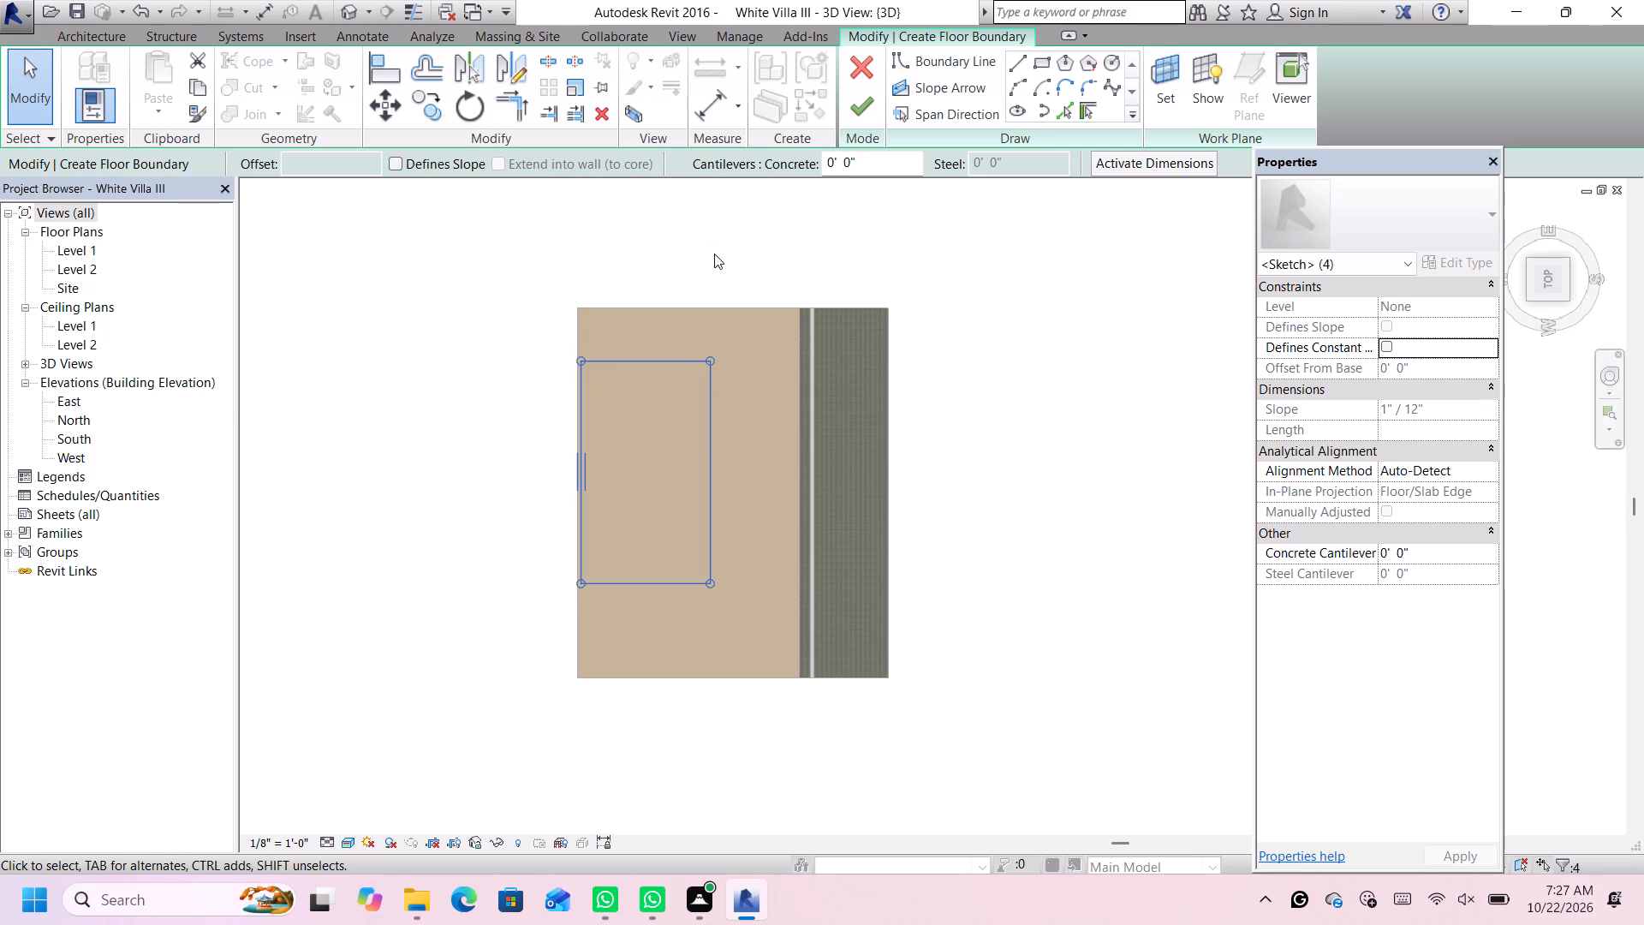
scroll(616, 436, "up", 6)
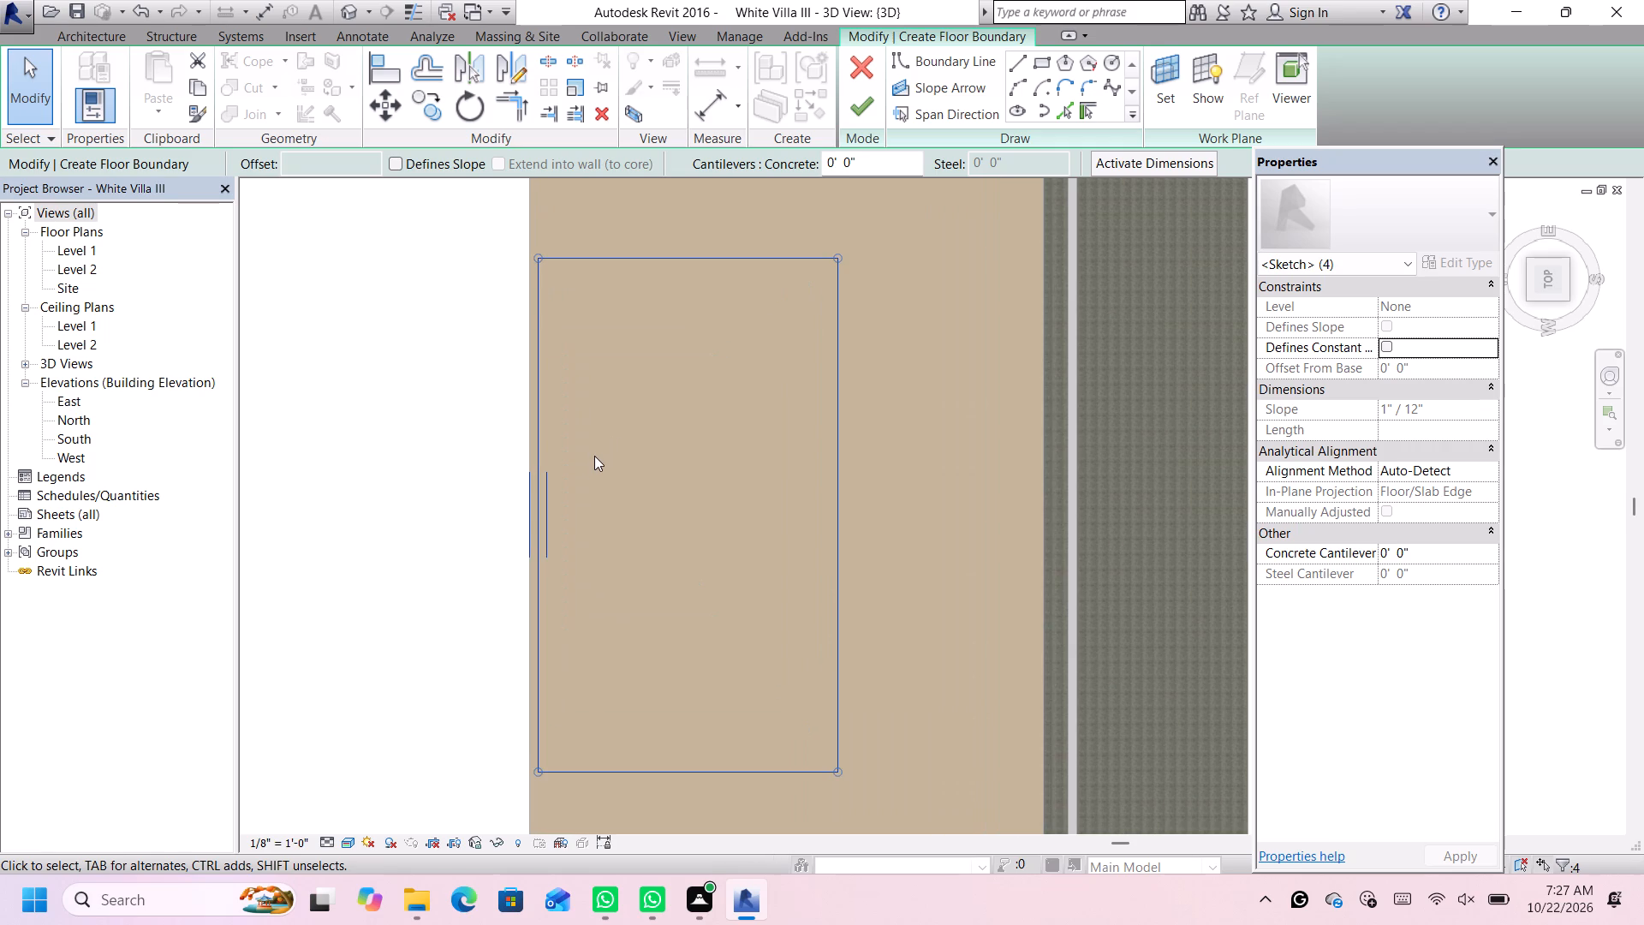
key("Left")
key("Left")
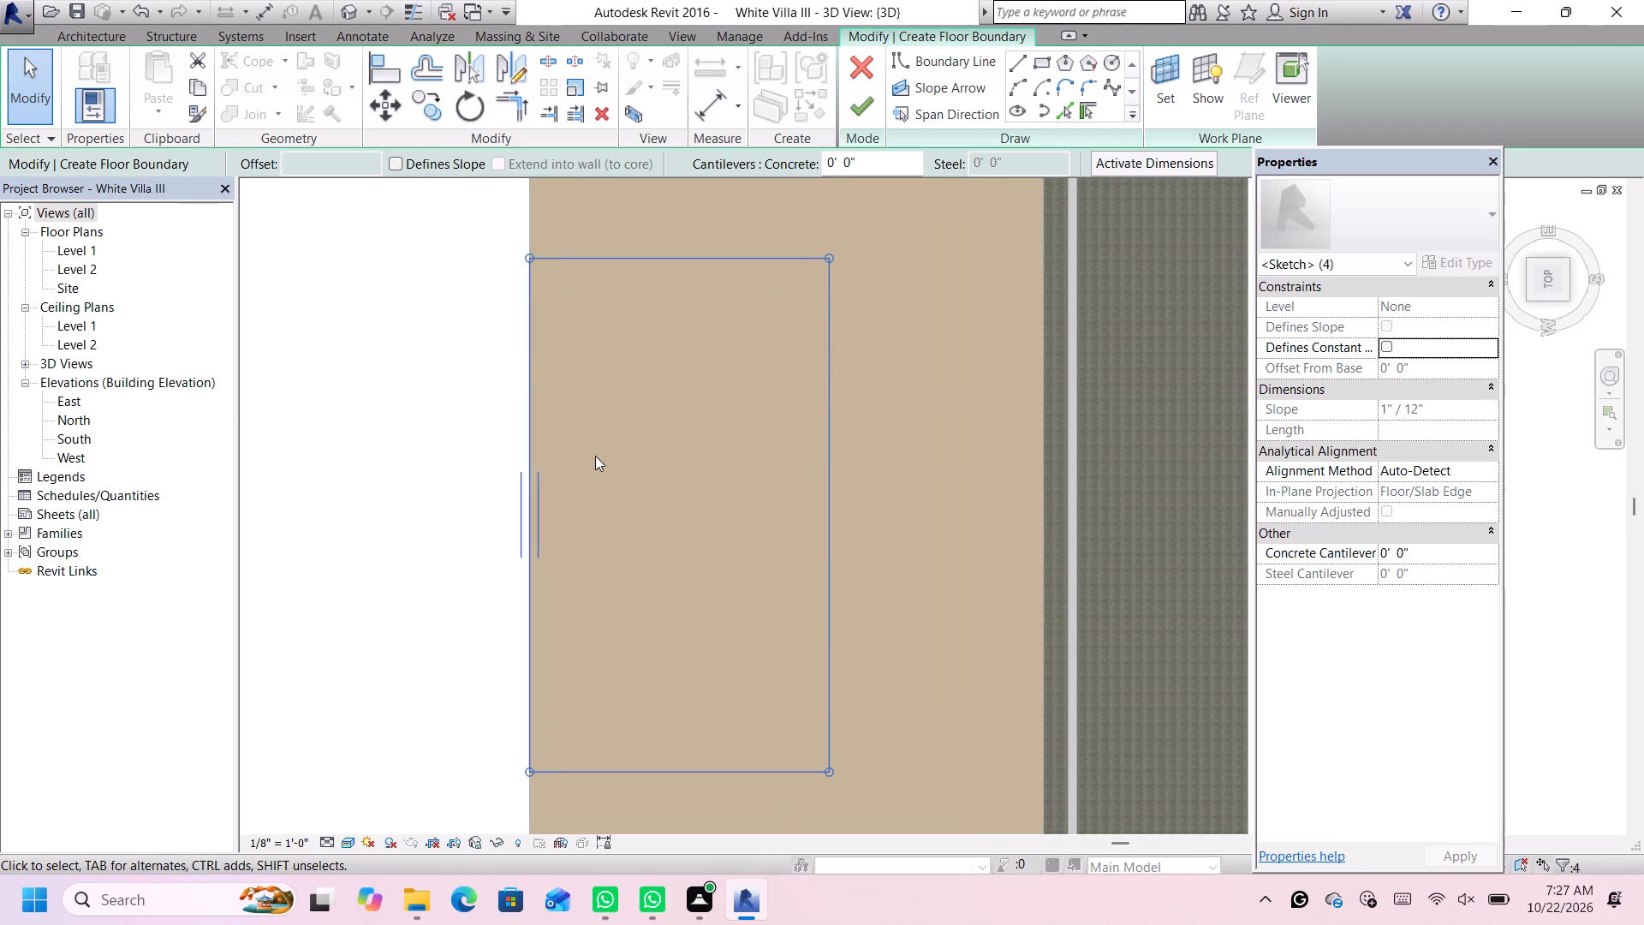
Nudge the rectangle along the beige floor's long edge to roughly centre it between the short edges, and finish the floor.
scroll(595, 454, "down", 11)
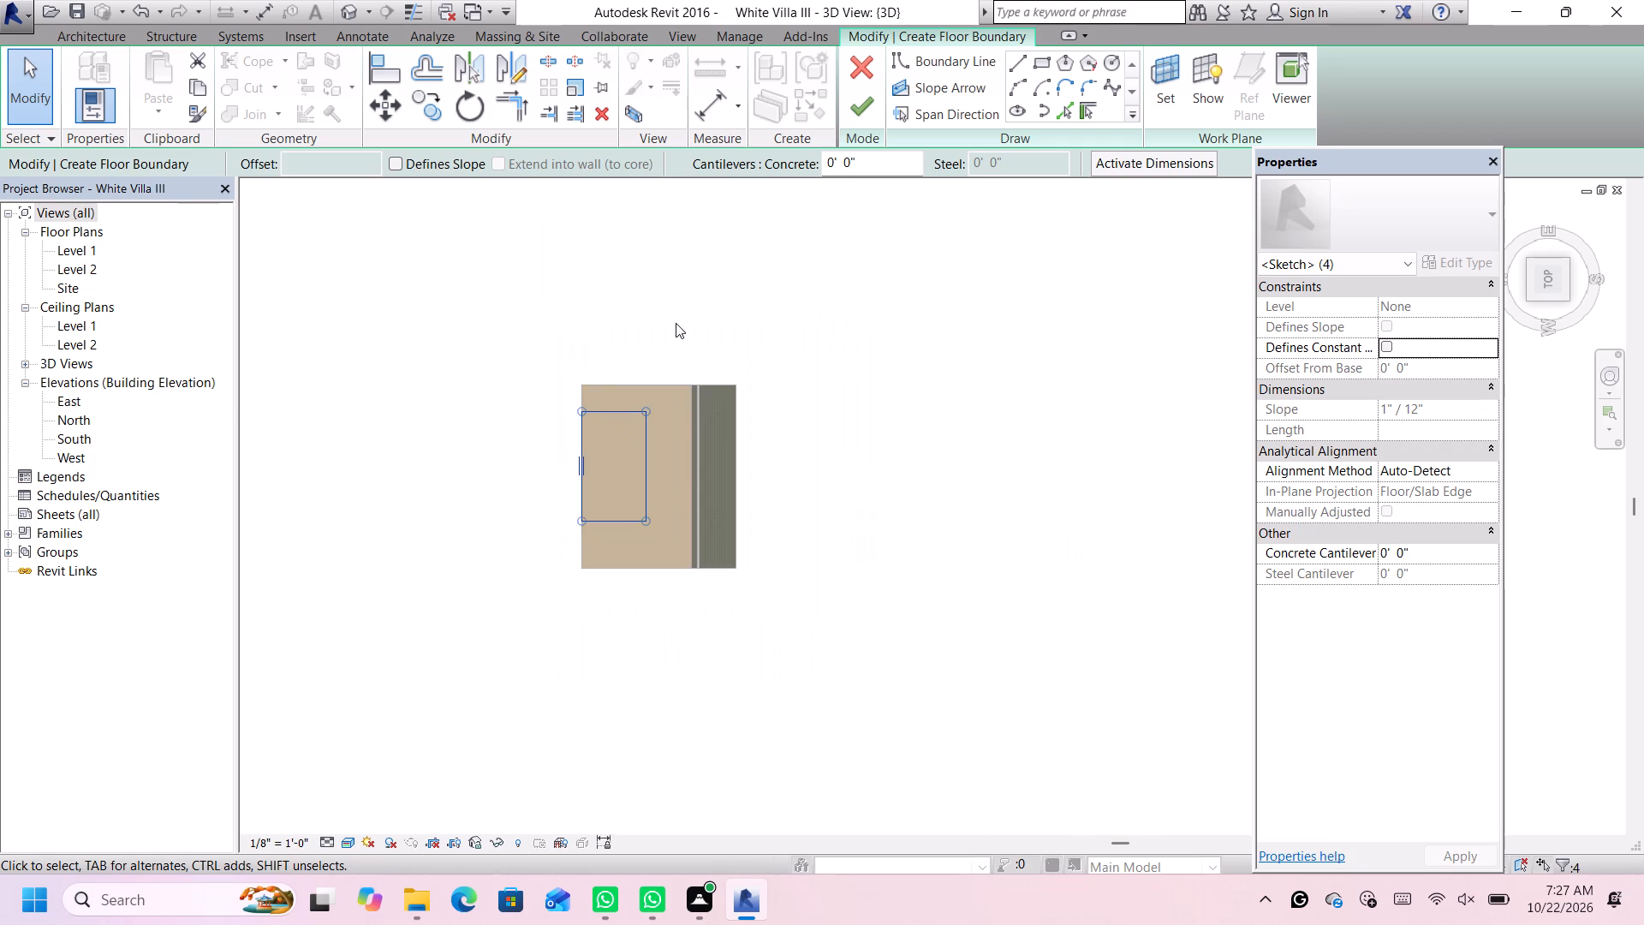
scroll(676, 323, "up", 1)
scroll(580, 610, "up", 1)
scroll(703, 340, "up", 2)
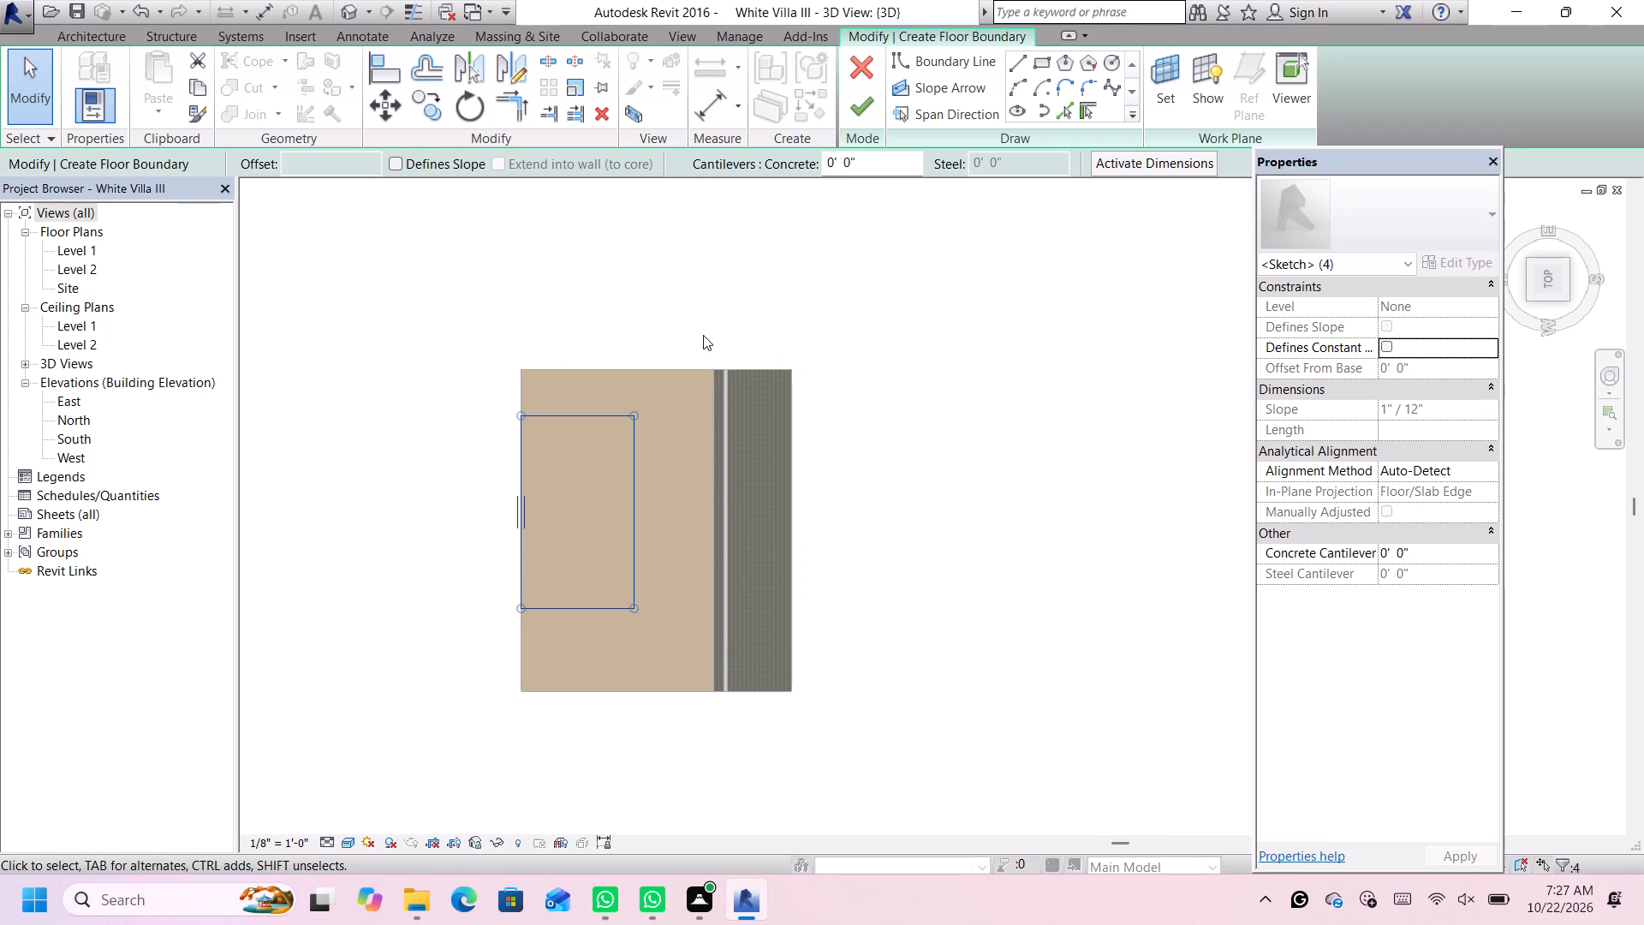
key("Down")
key("Down")
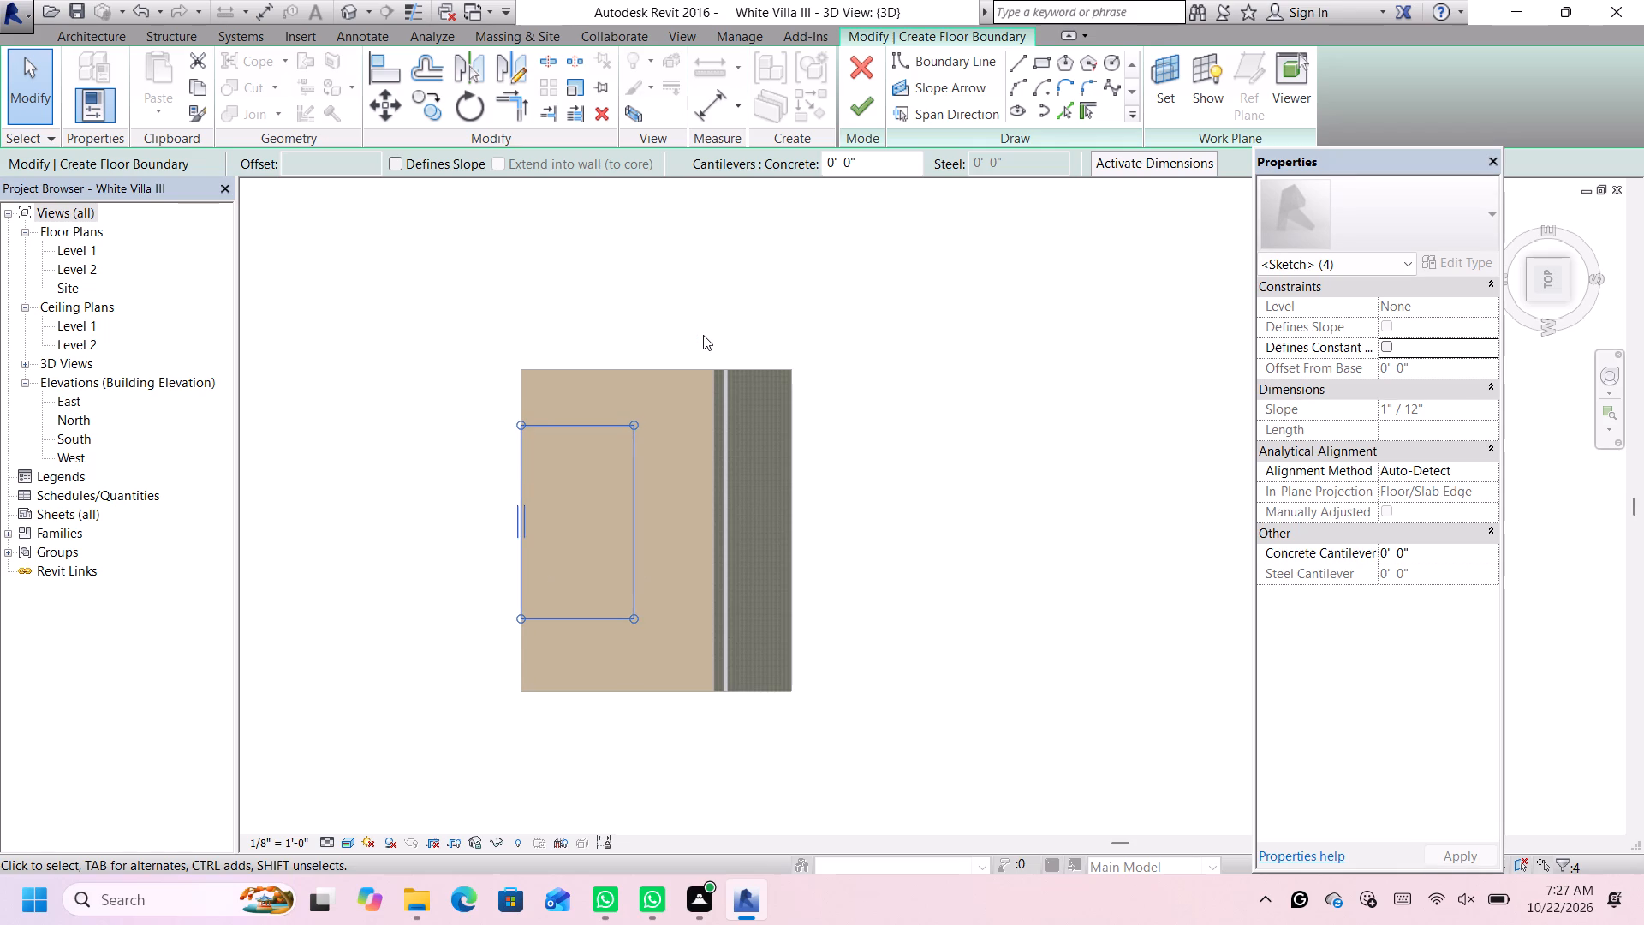
key("Down")
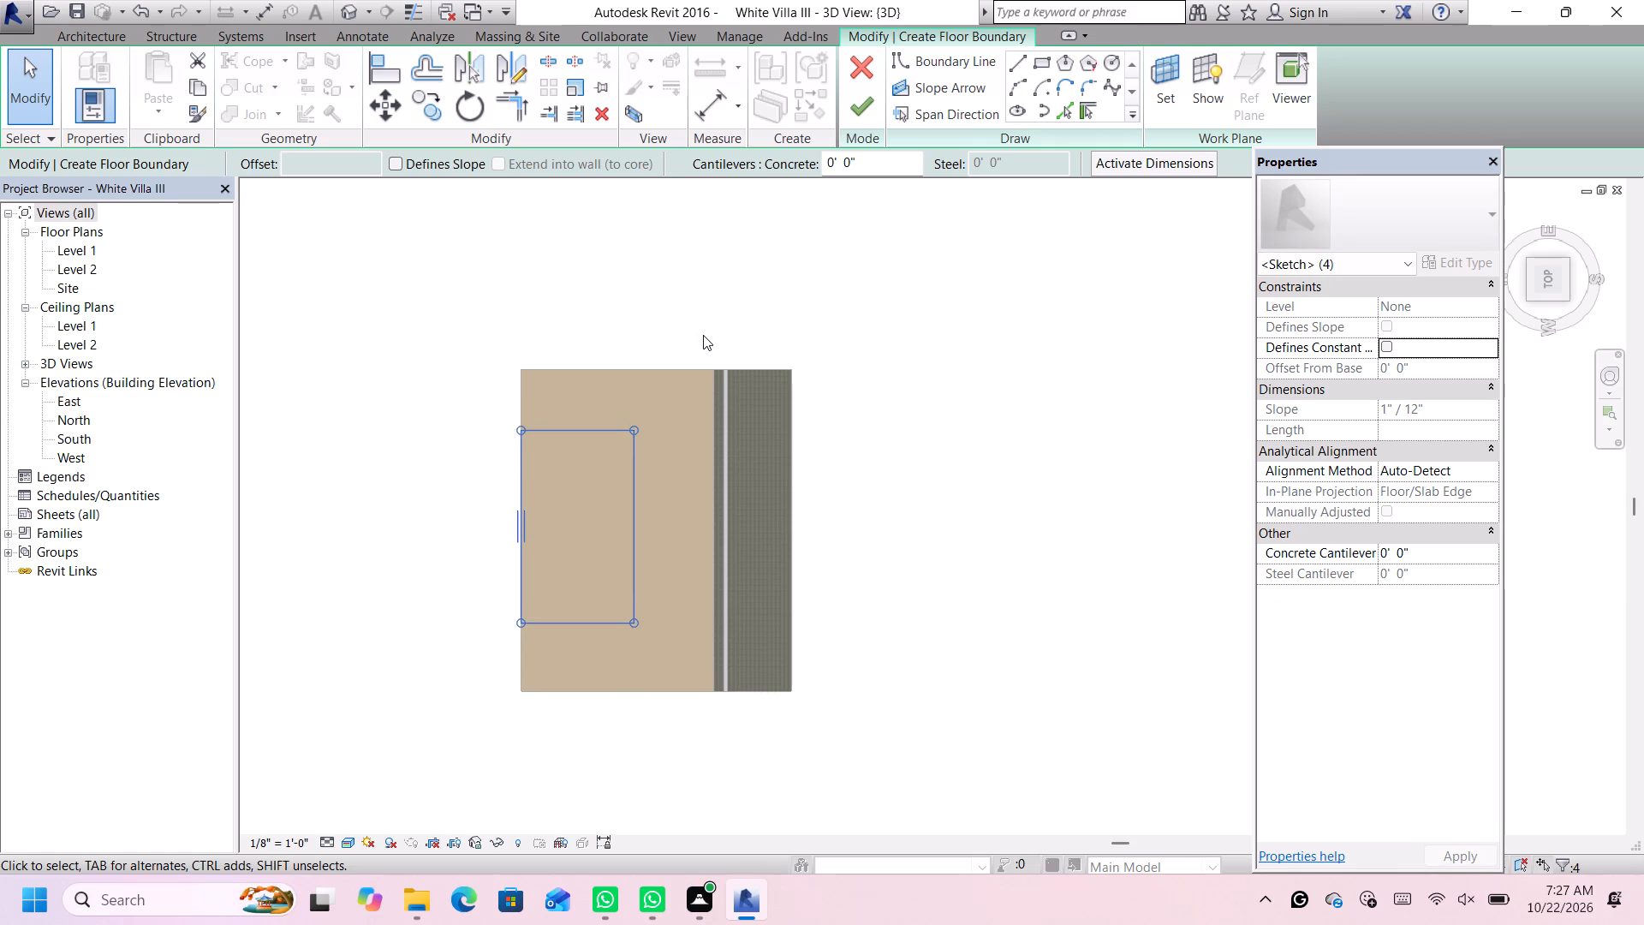
key("Down")
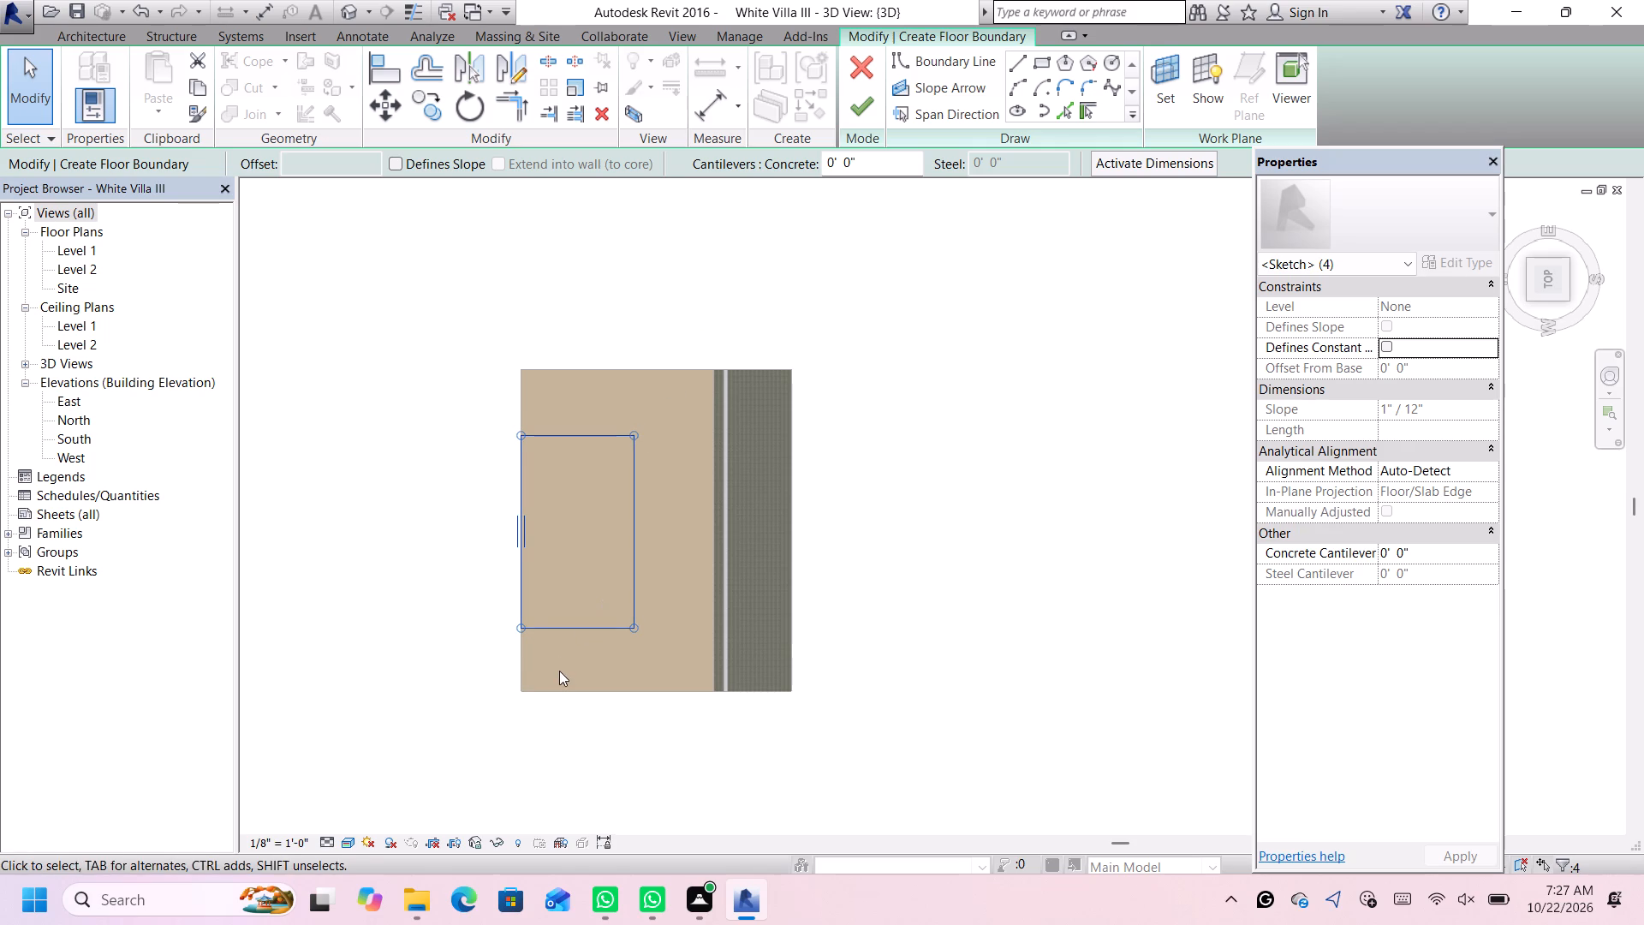
scroll(556, 657, "up", 2)
scroll(460, 503, "up", 2)
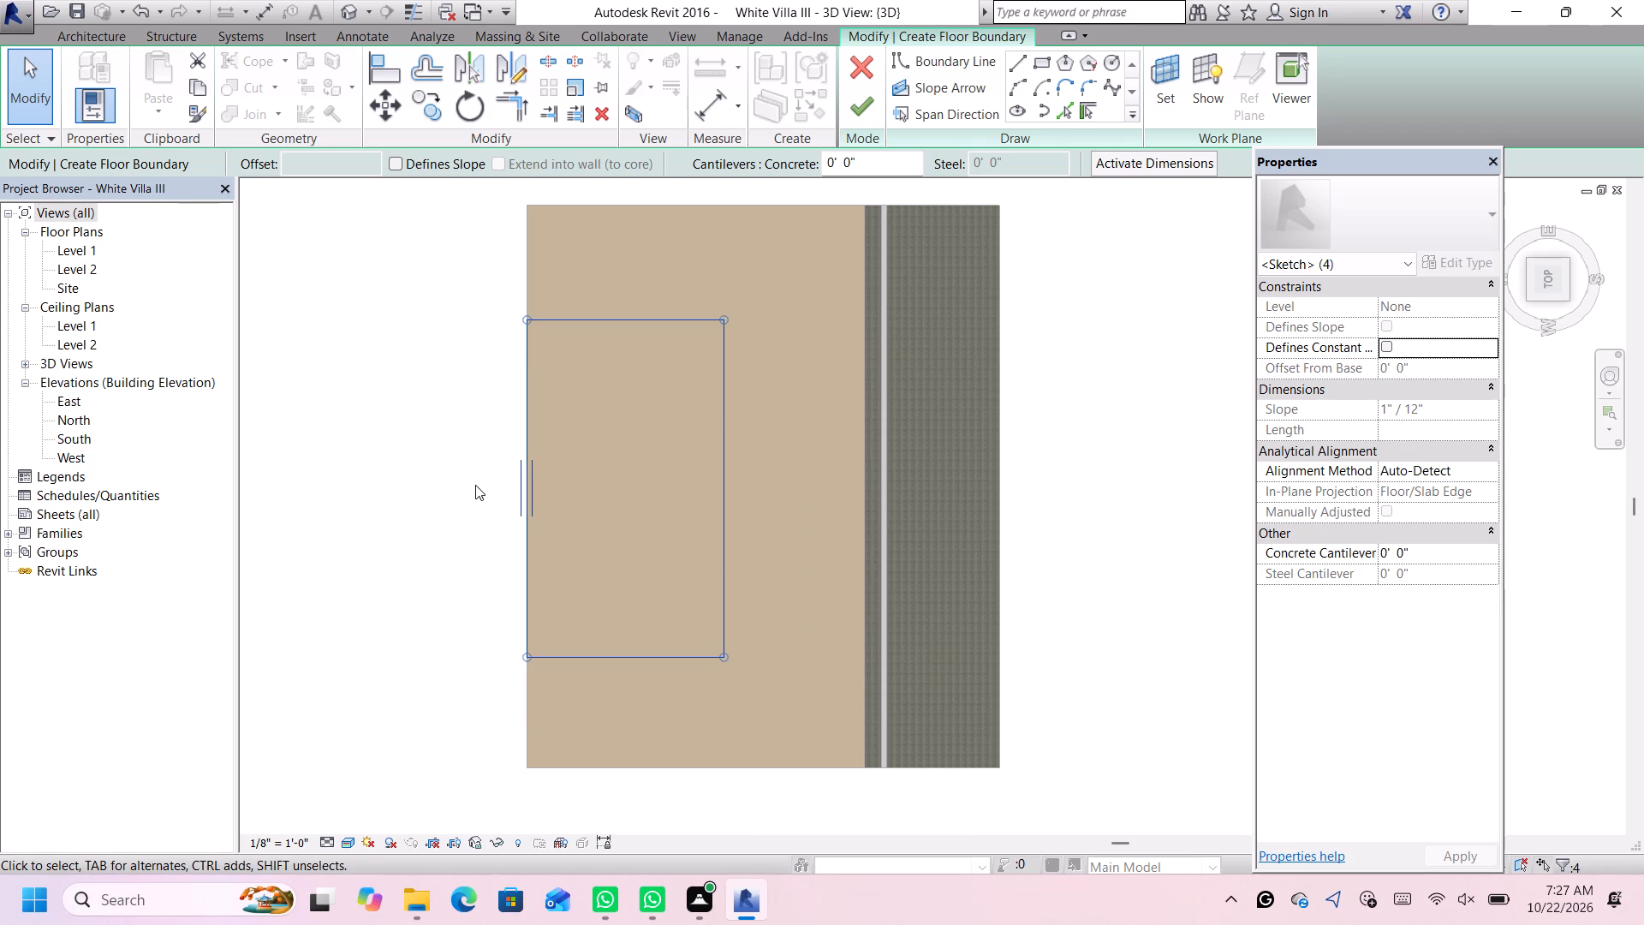
key("Up")
key("Down")
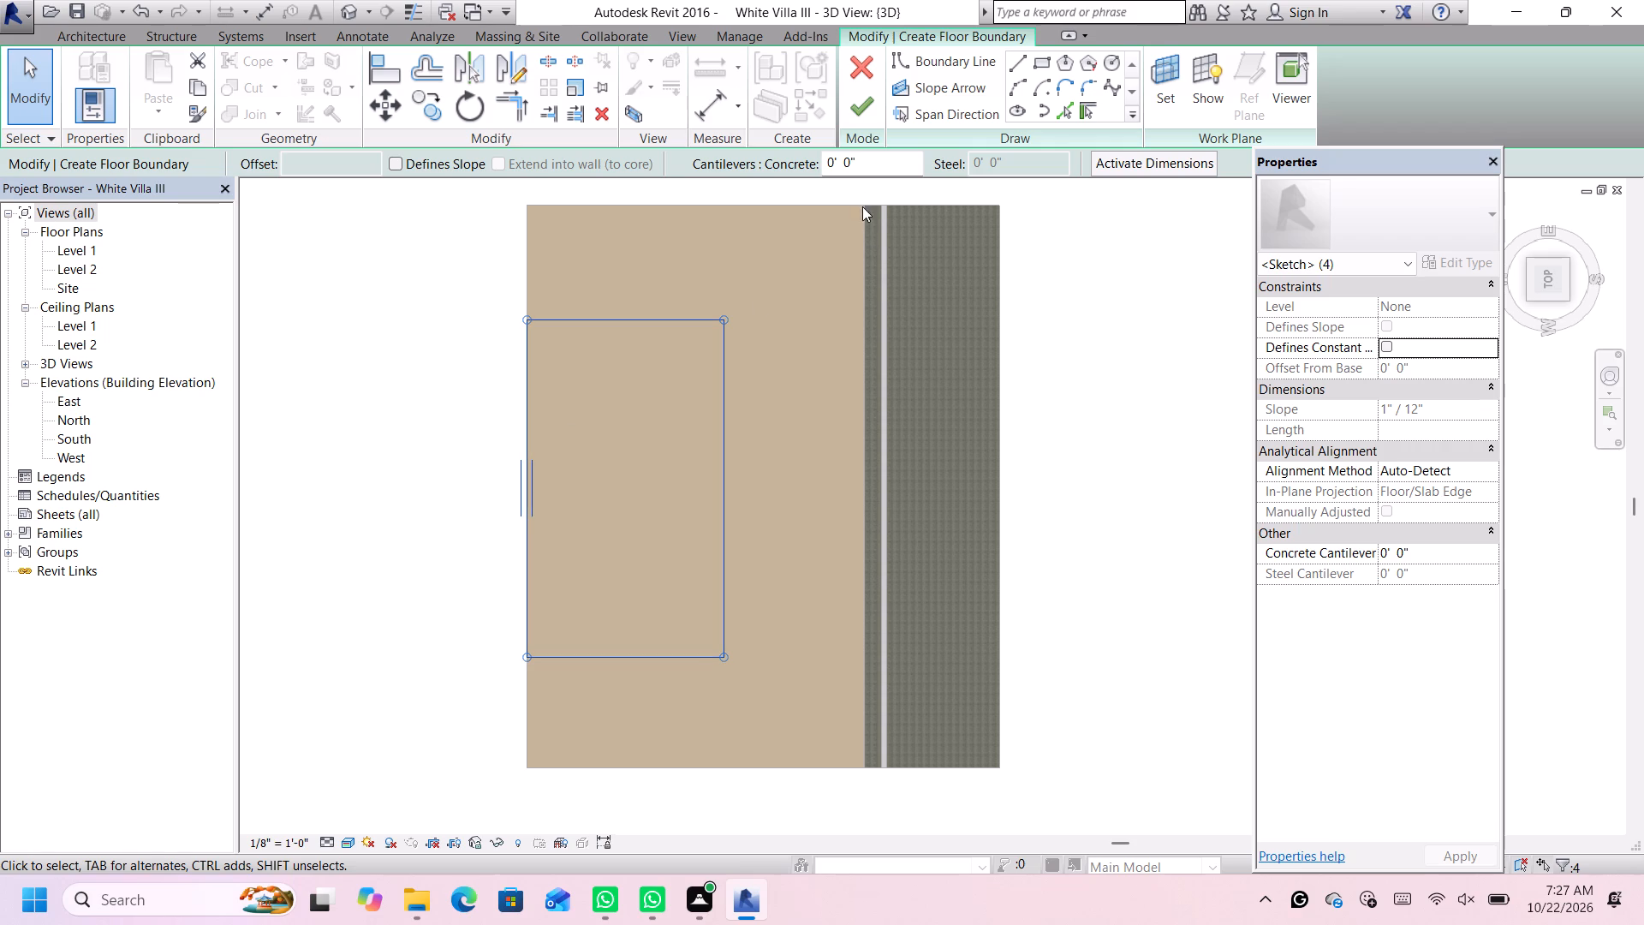
left_click(858, 108)
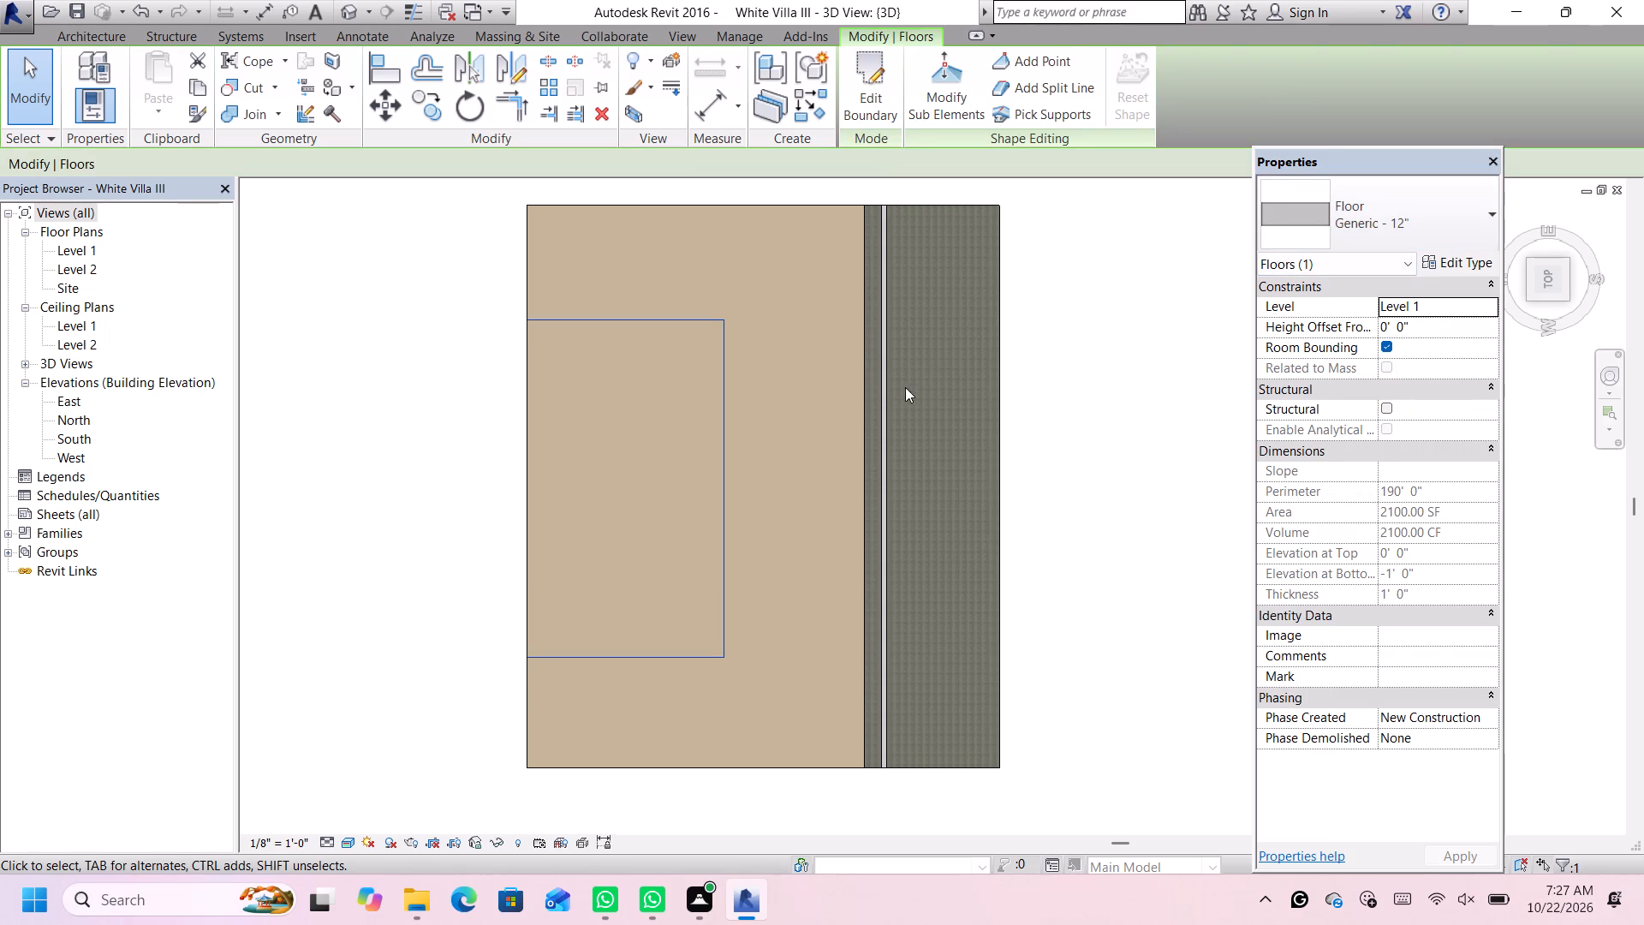
left_click(1112, 298)
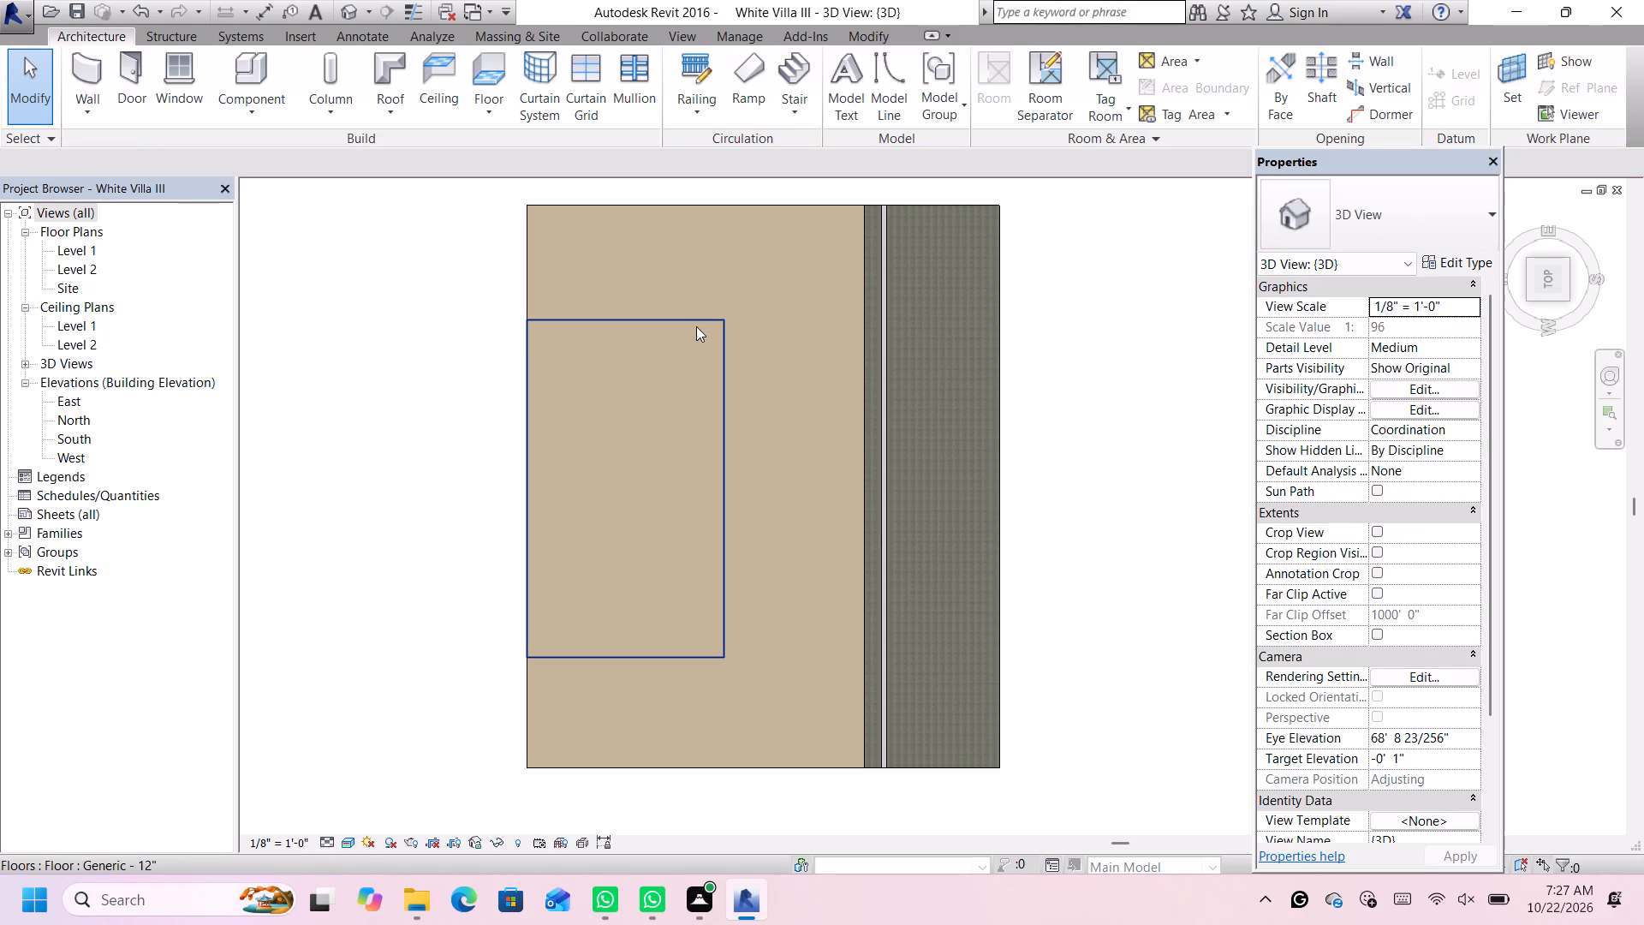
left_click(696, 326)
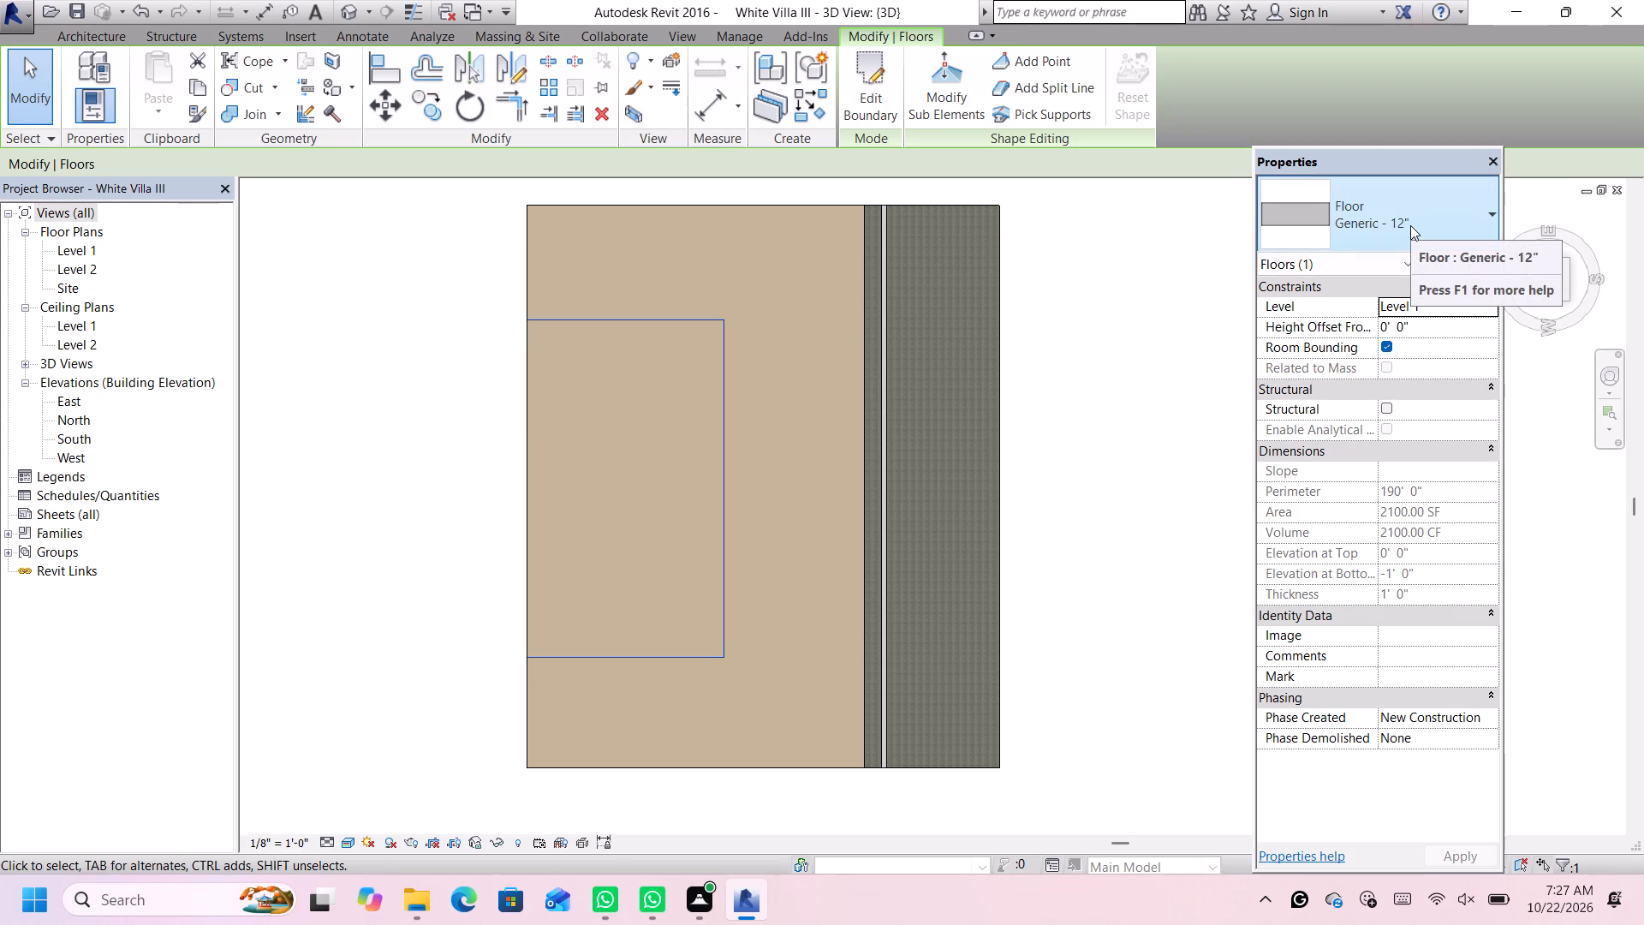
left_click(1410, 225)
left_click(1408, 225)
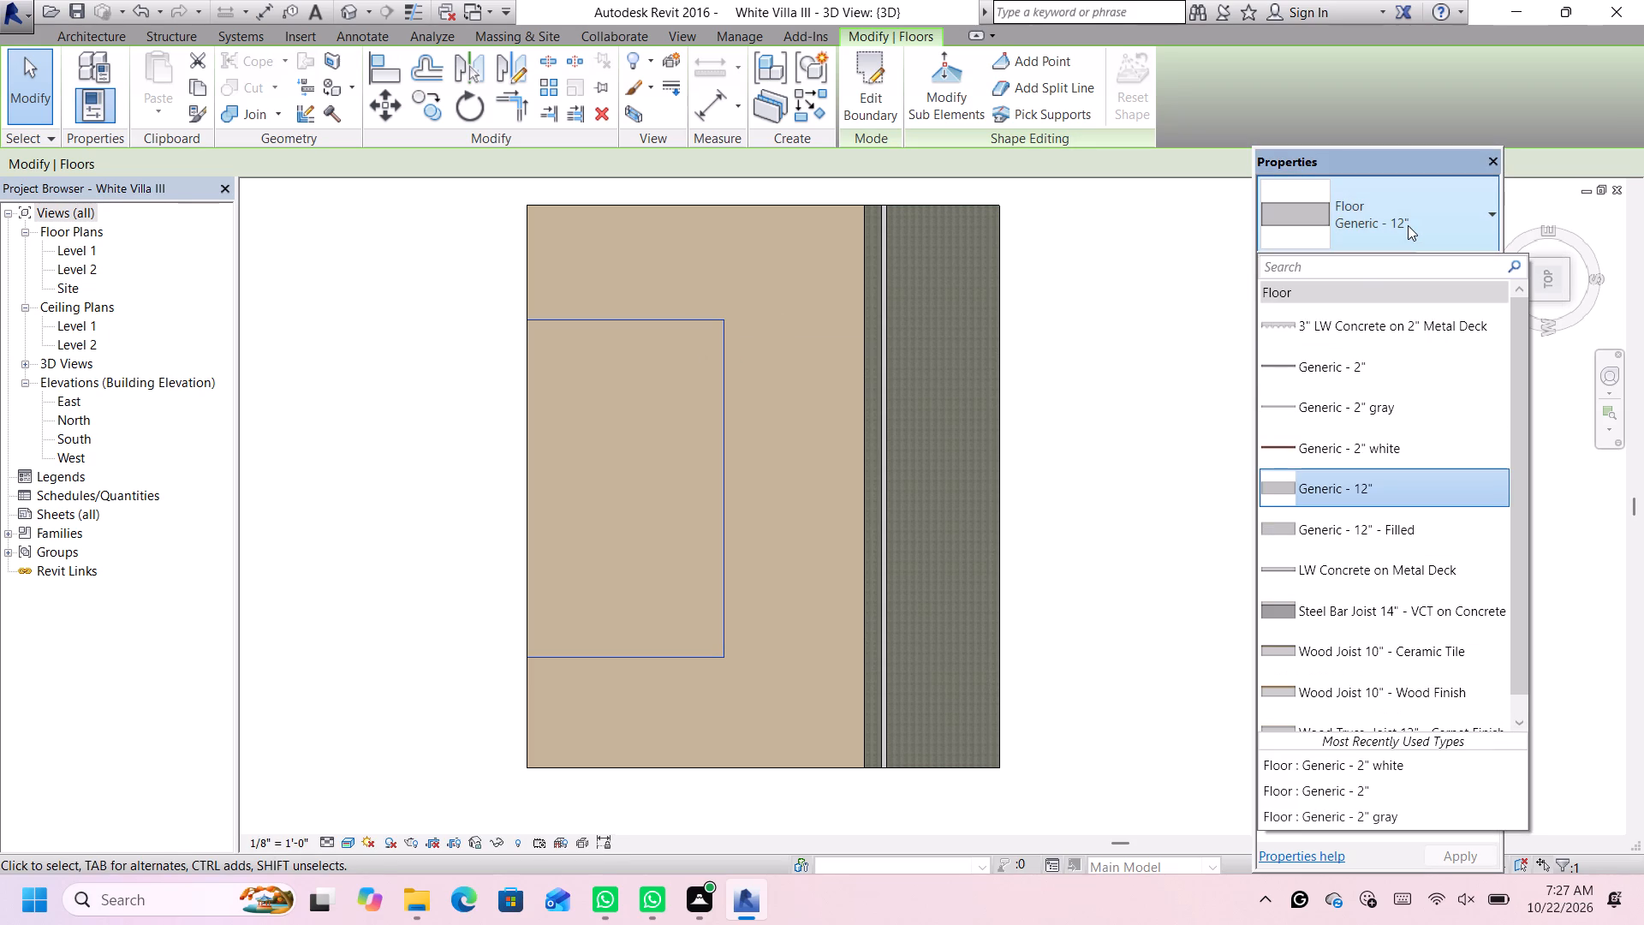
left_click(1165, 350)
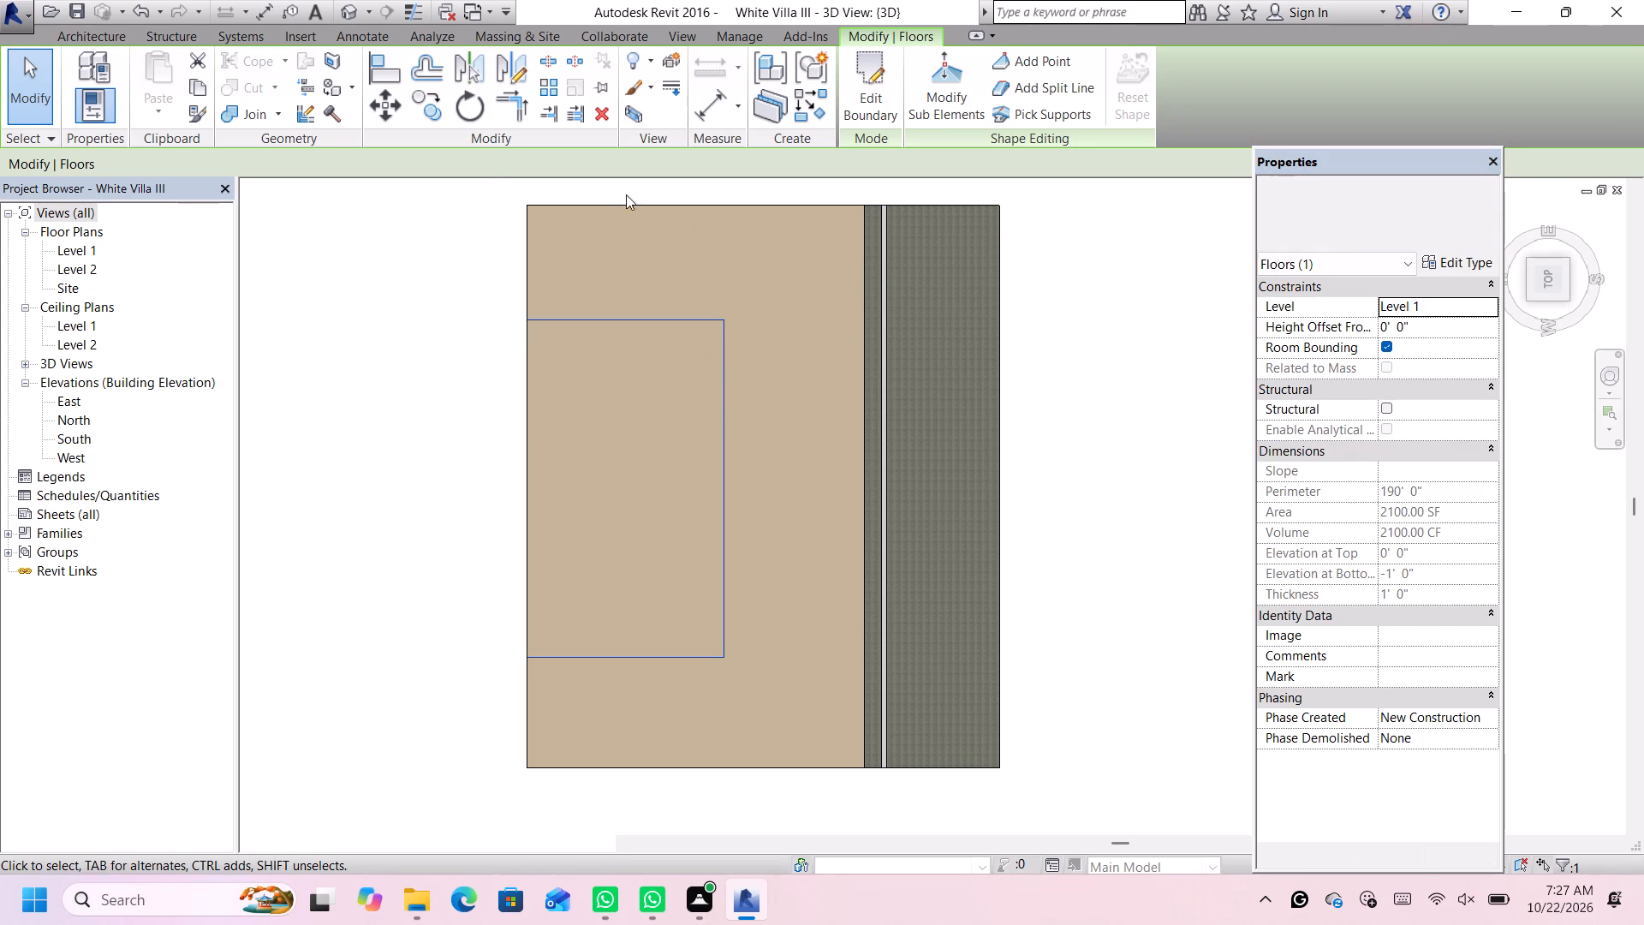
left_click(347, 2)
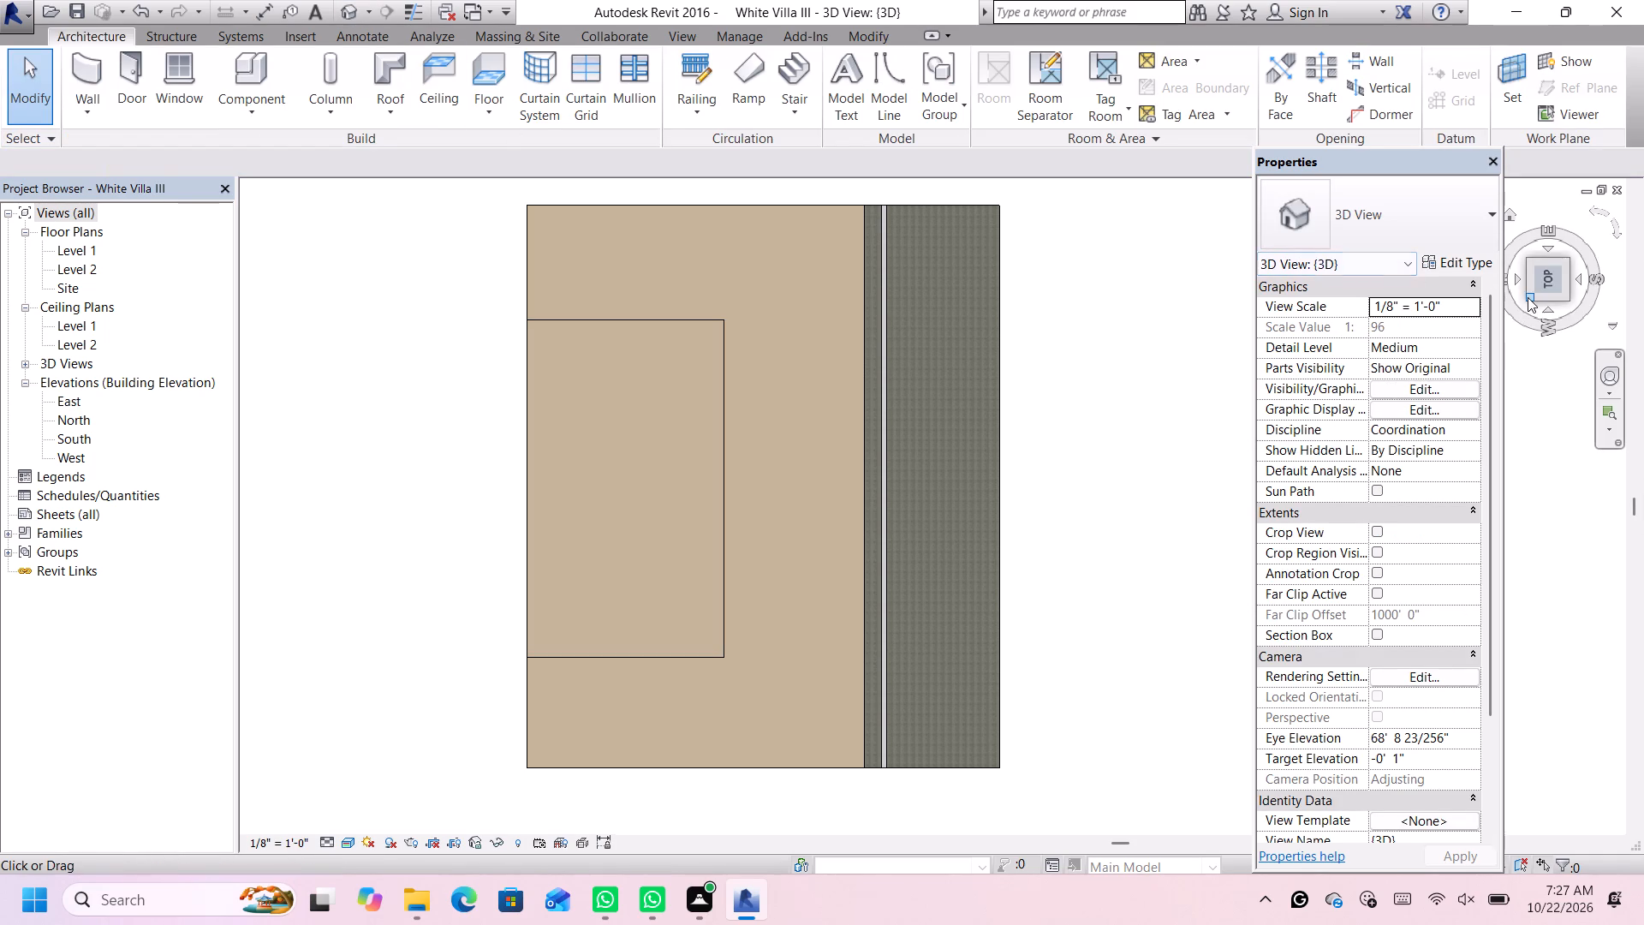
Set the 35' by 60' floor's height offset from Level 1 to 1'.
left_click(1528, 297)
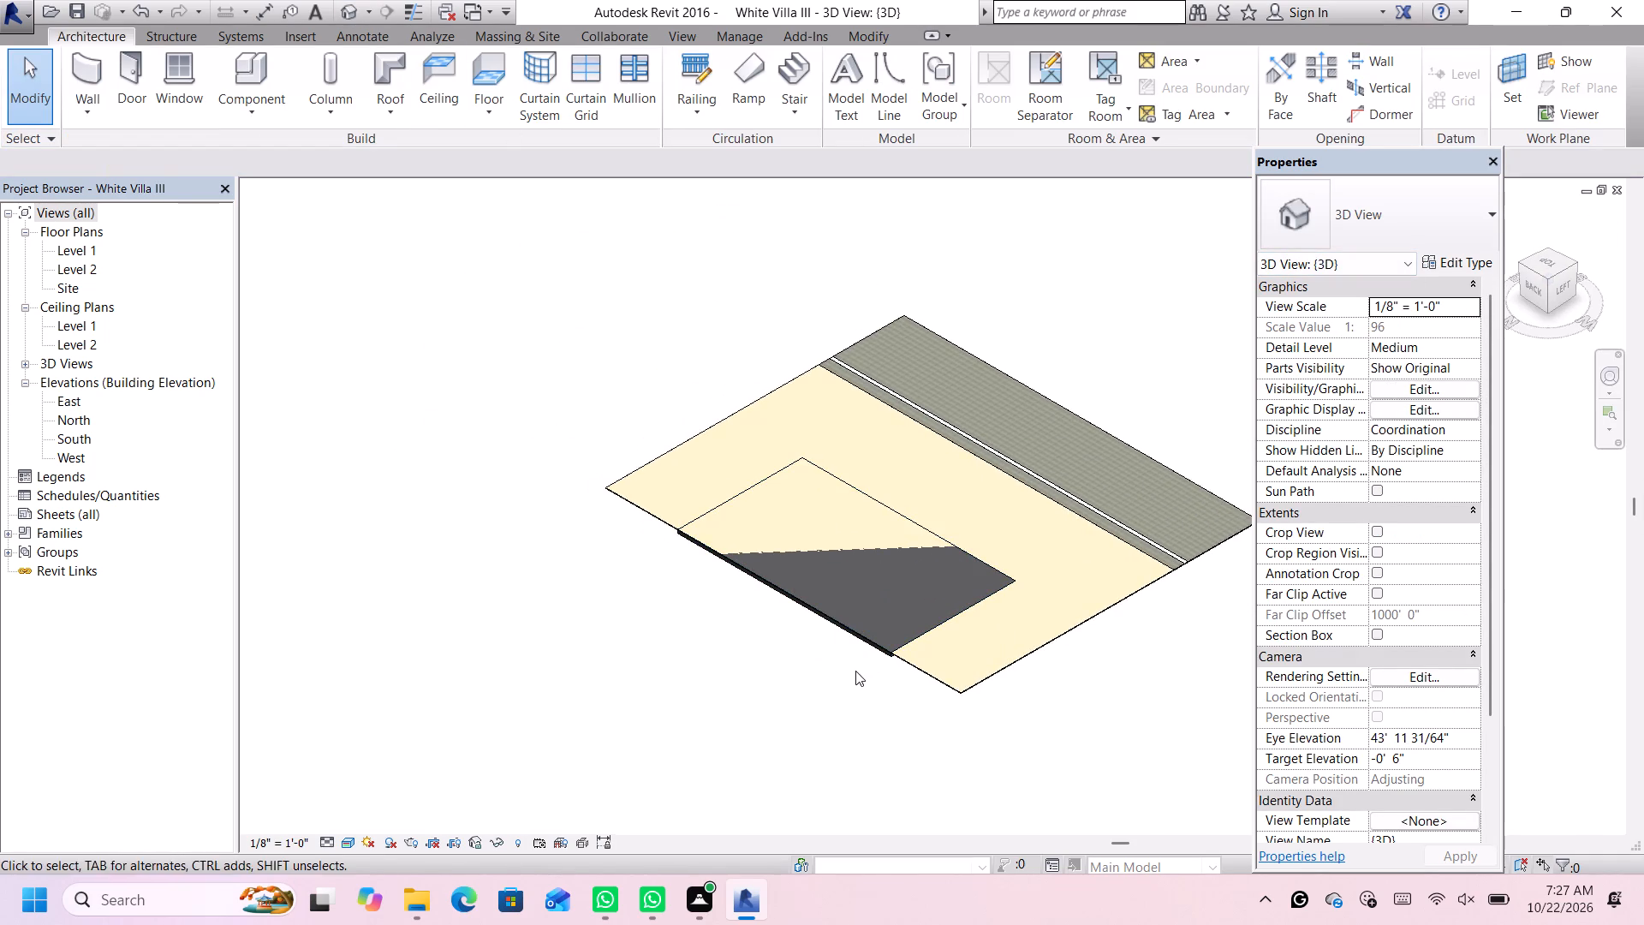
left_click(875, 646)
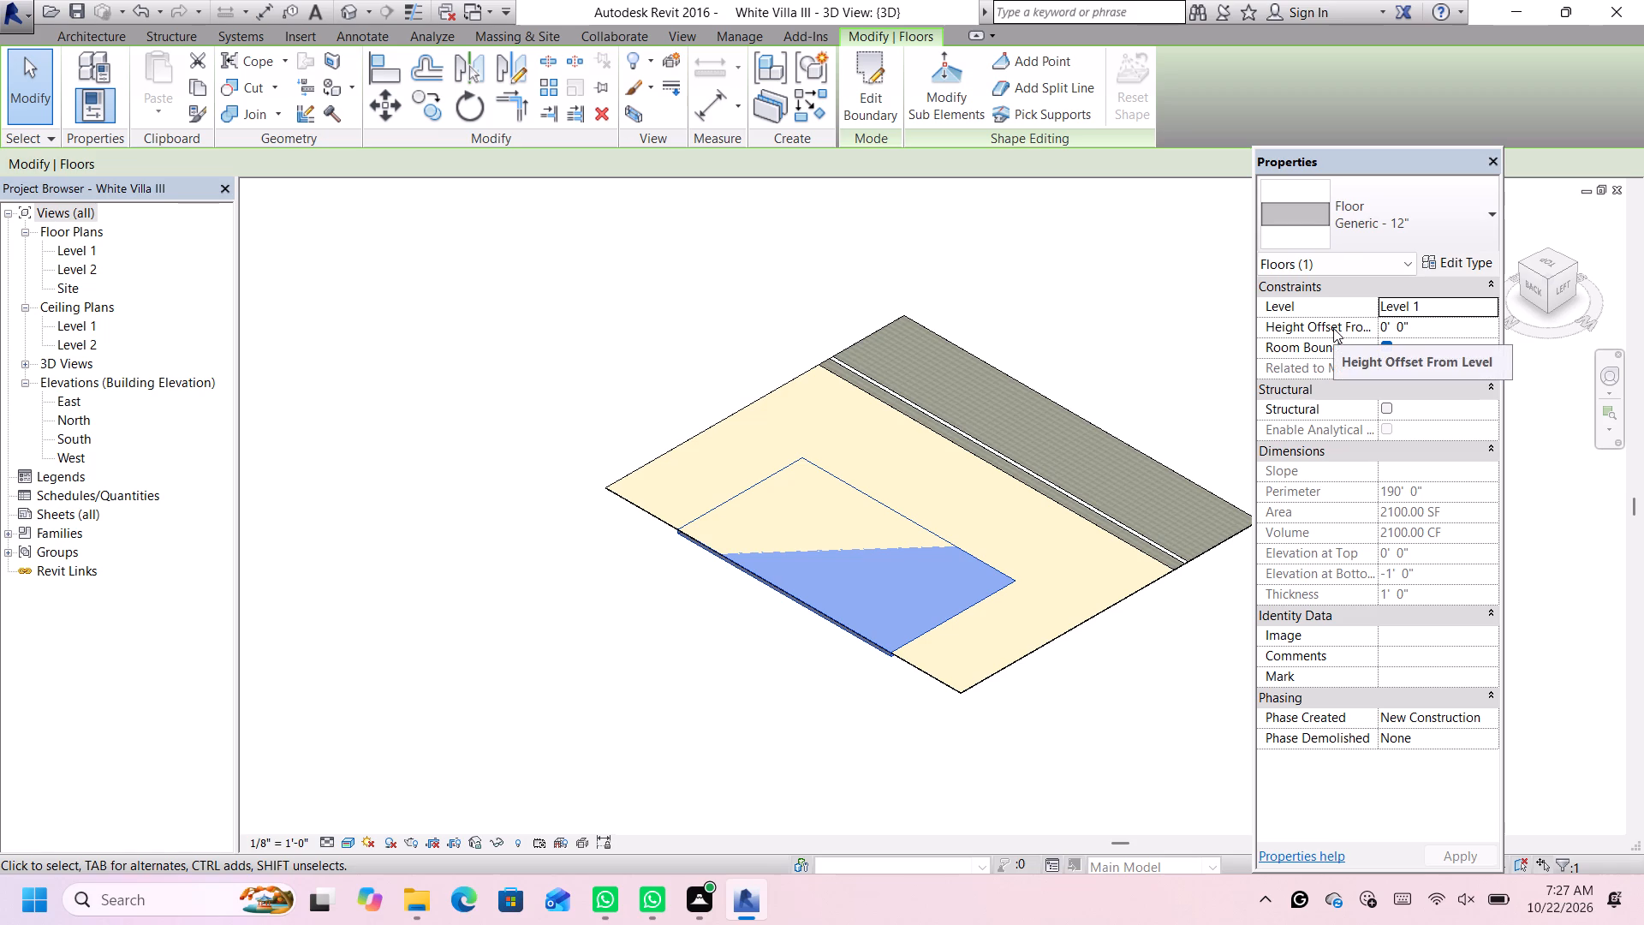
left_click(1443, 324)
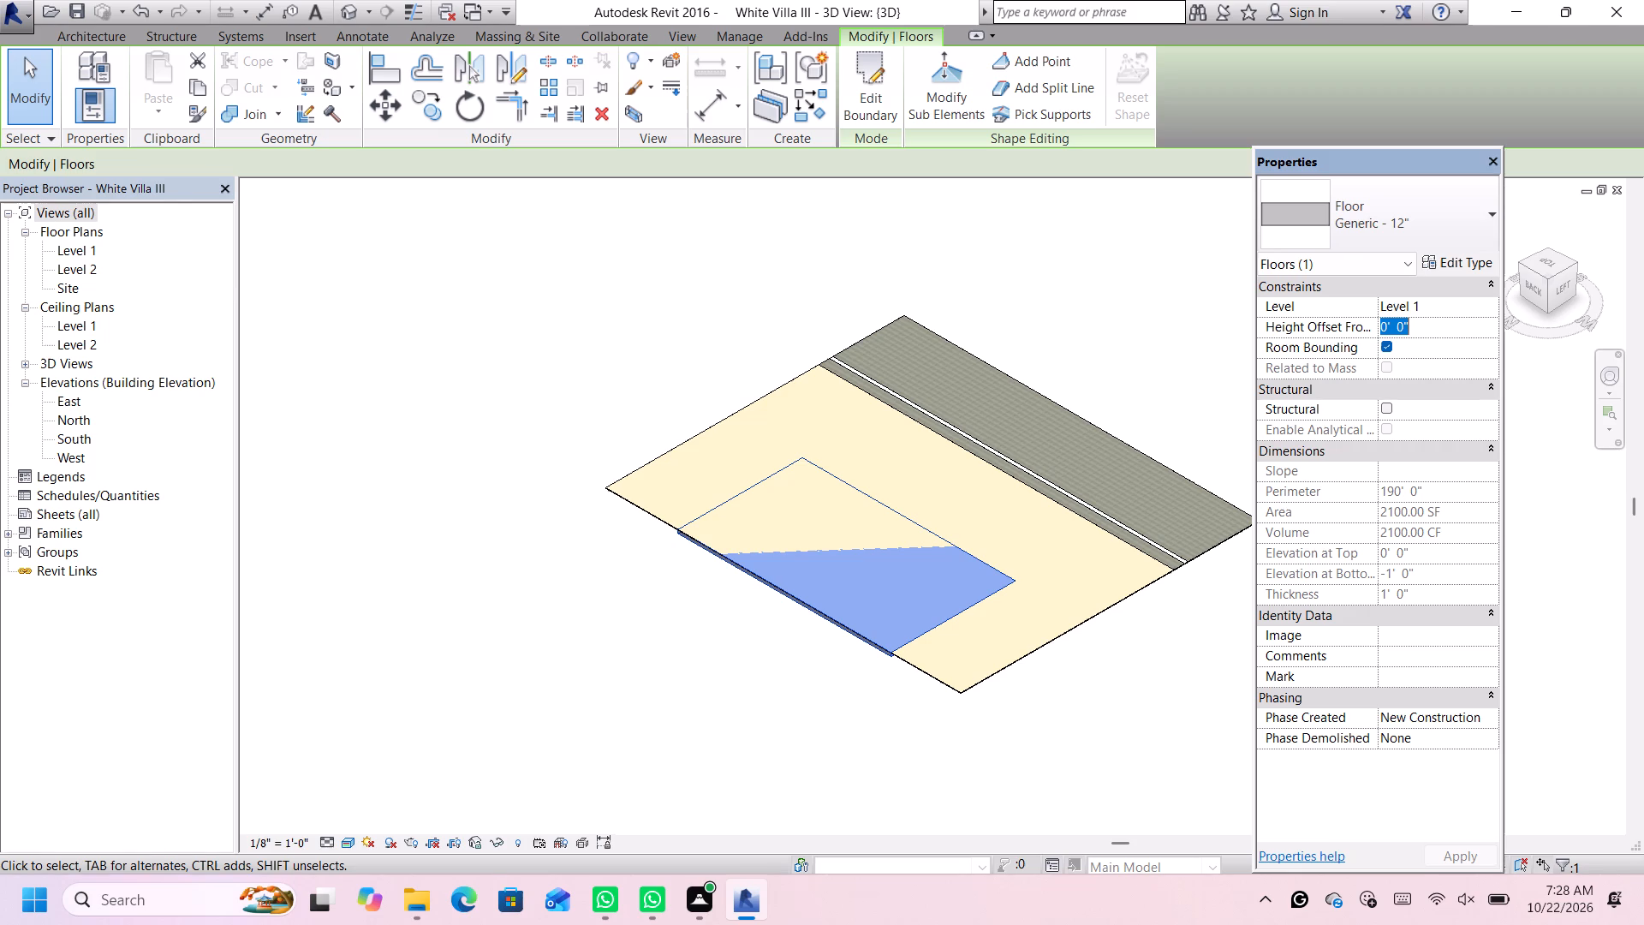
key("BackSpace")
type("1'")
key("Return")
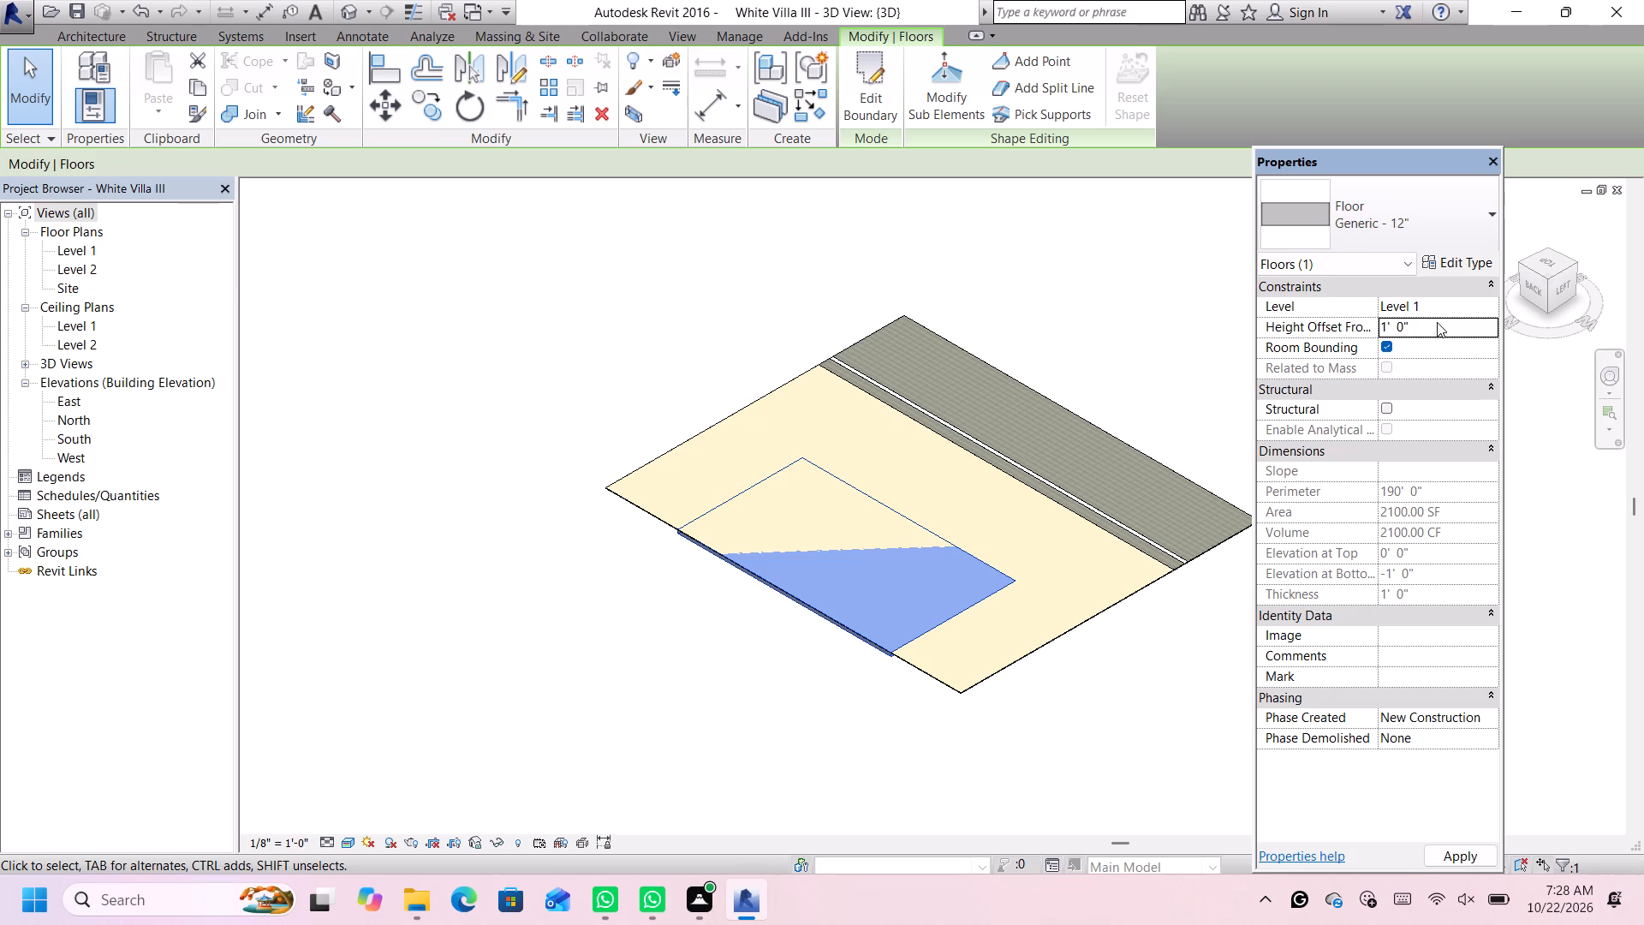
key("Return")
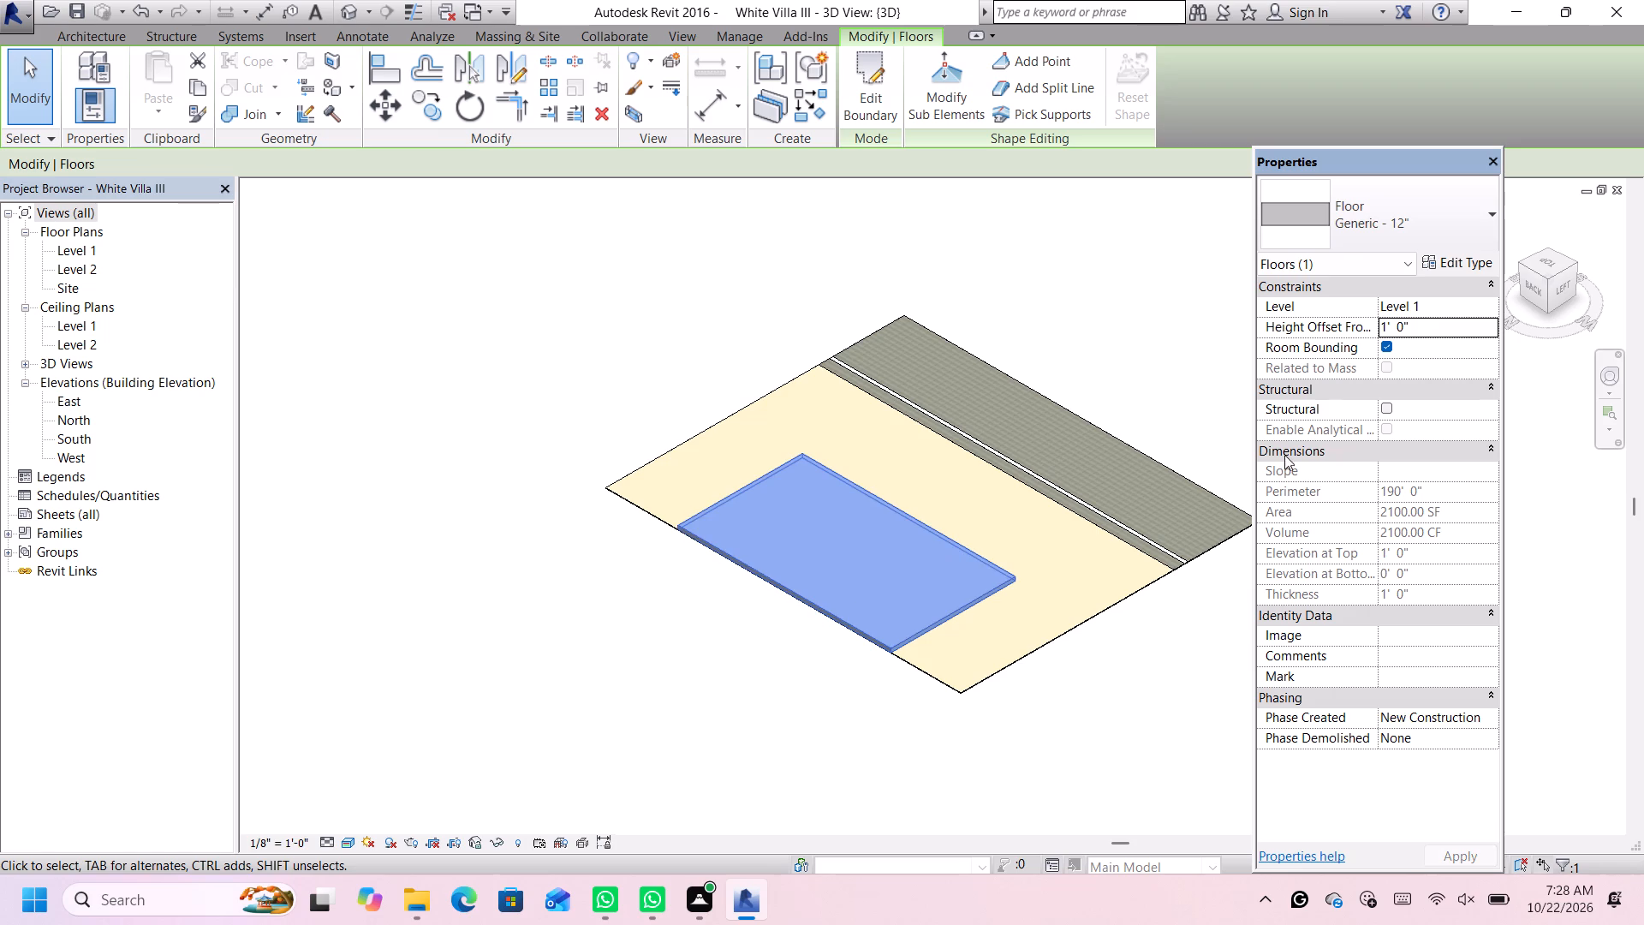
Duplicate the 35' by 60' floor's Generic - 12" type as a new floor type named Generic - 7'.
scroll(879, 669, "up", 7)
scroll(1002, 600, "down", 2)
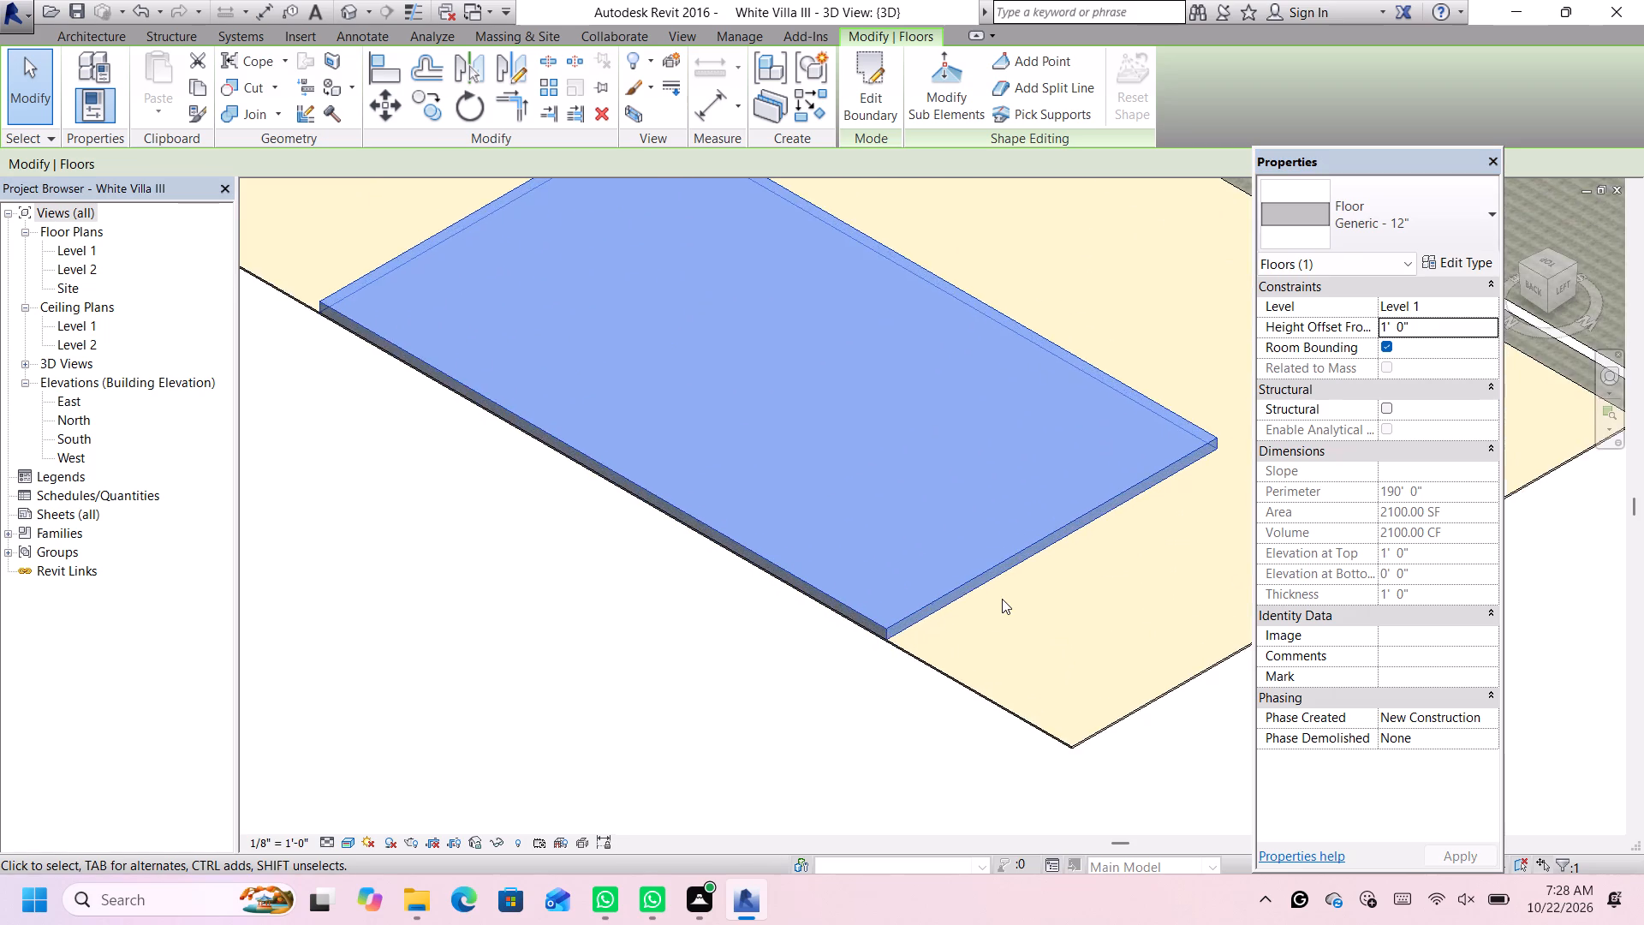
scroll(1002, 599, "down", 8)
middle_click_drag(1127, 700, 1121, 698)
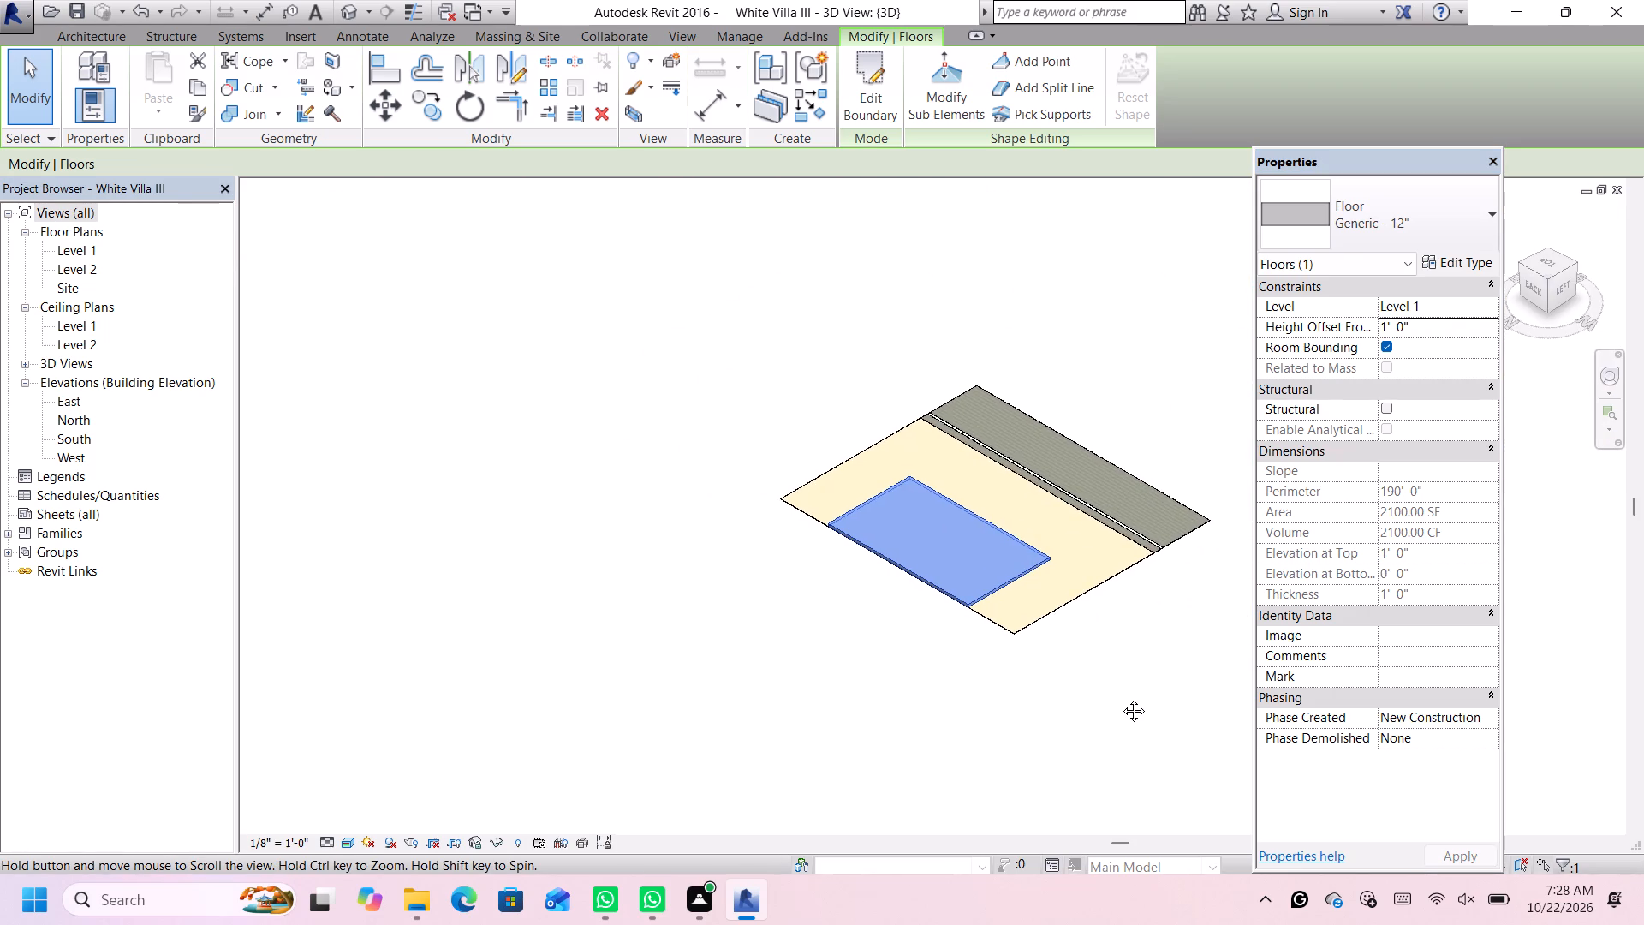
middle_click_drag(1121, 698, 650, 630)
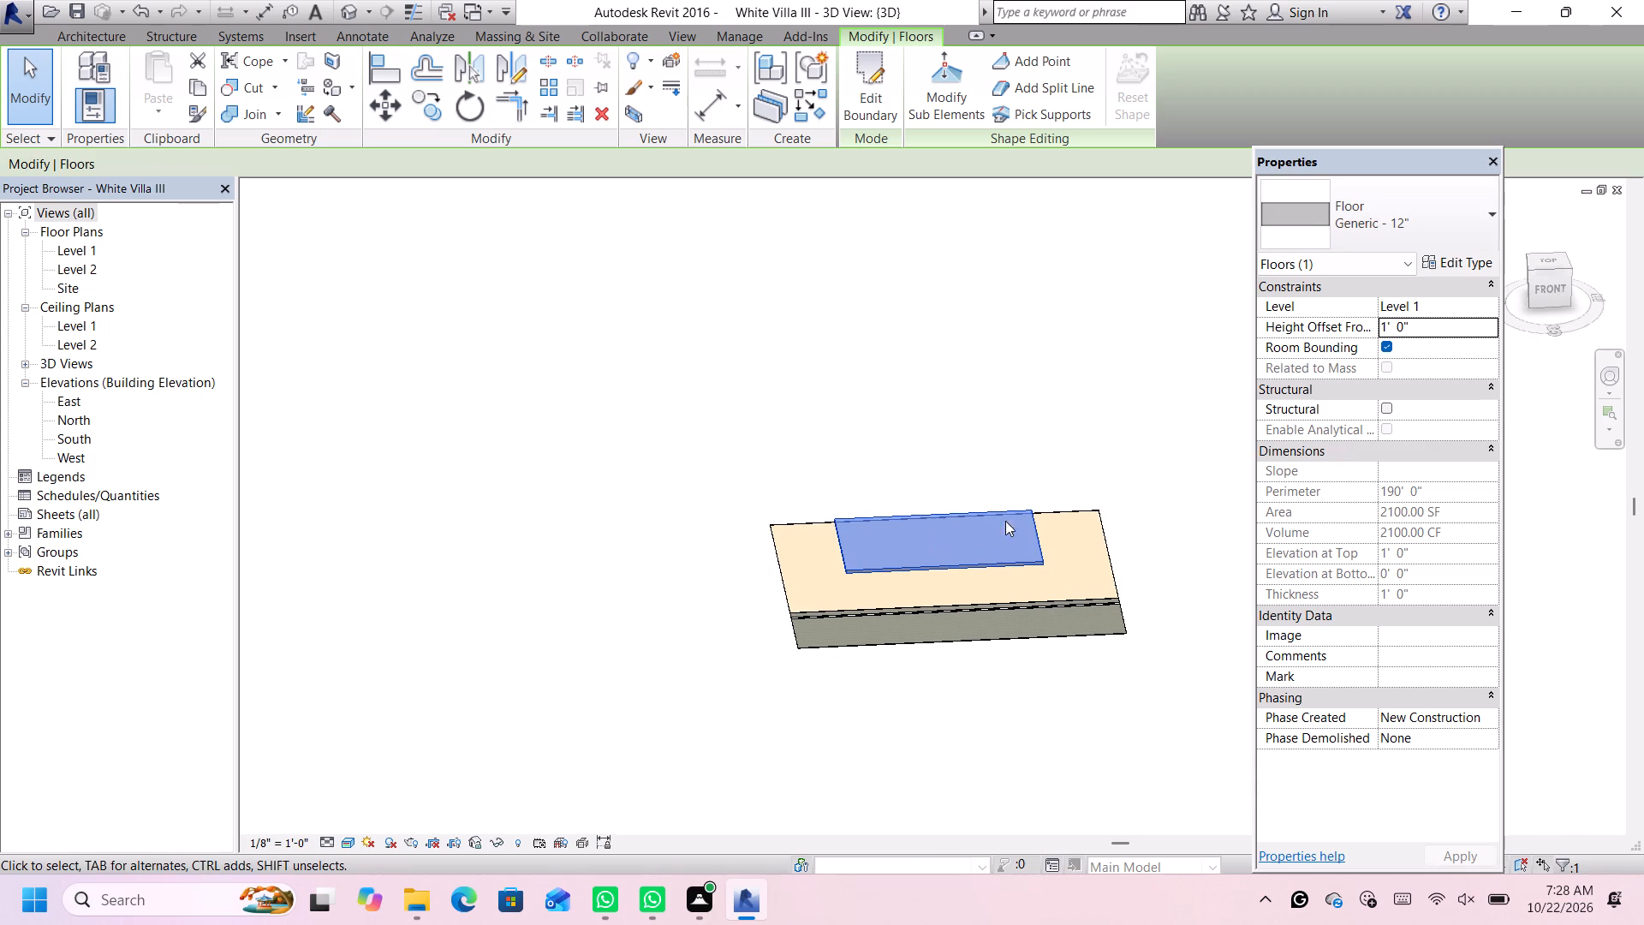
left_click(1469, 260)
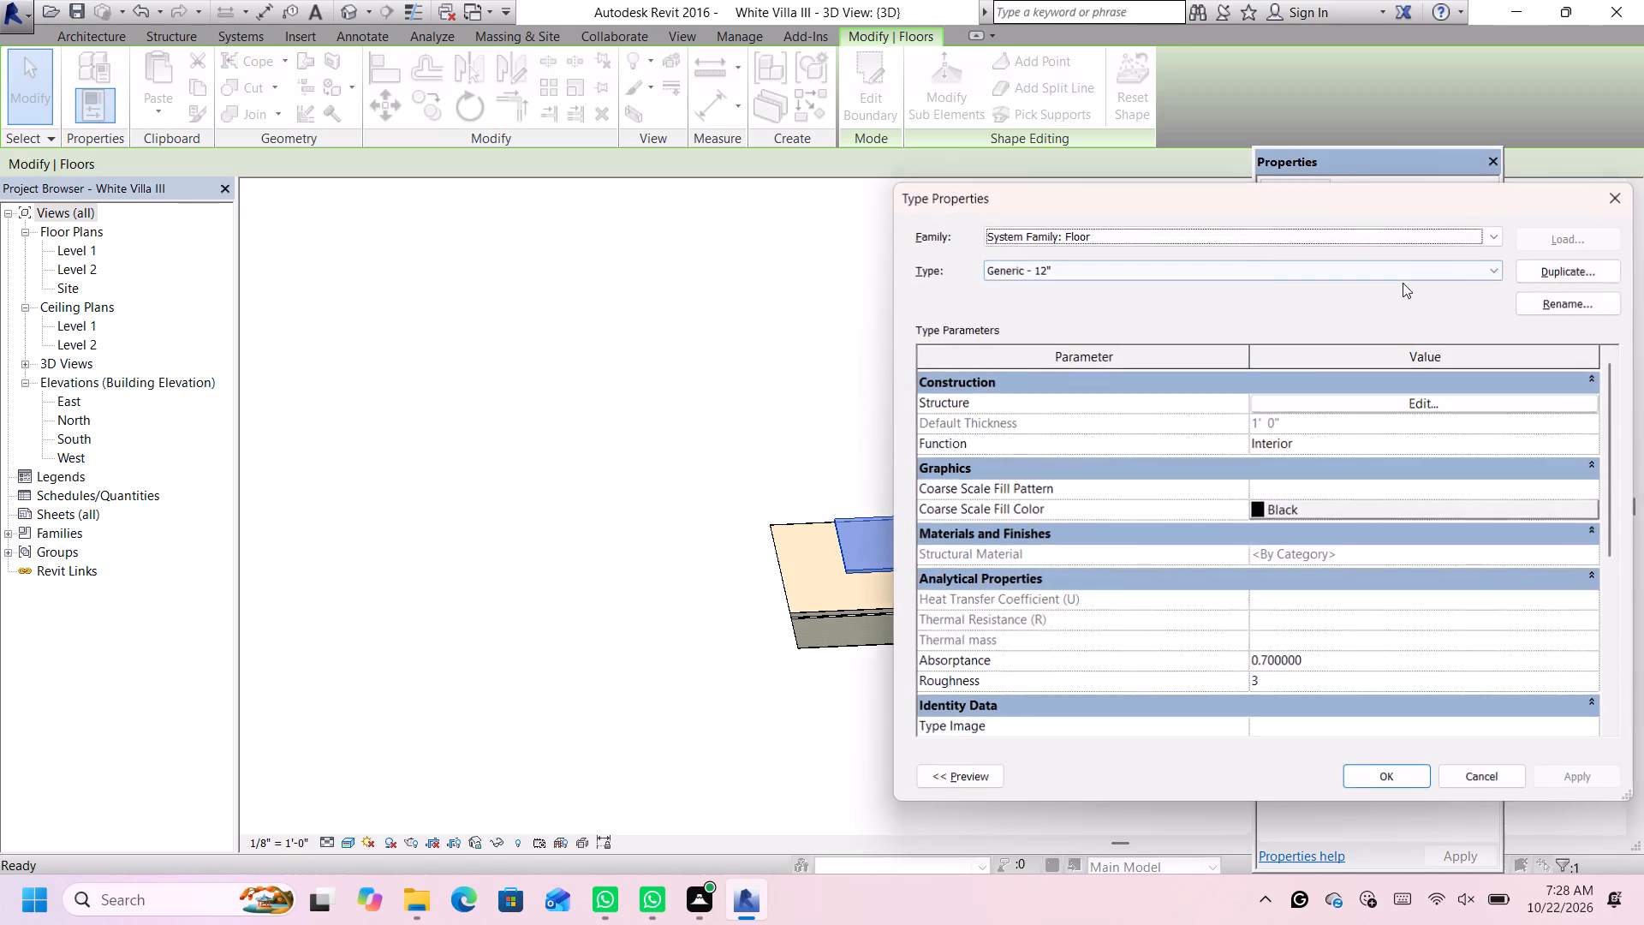
left_click(1540, 271)
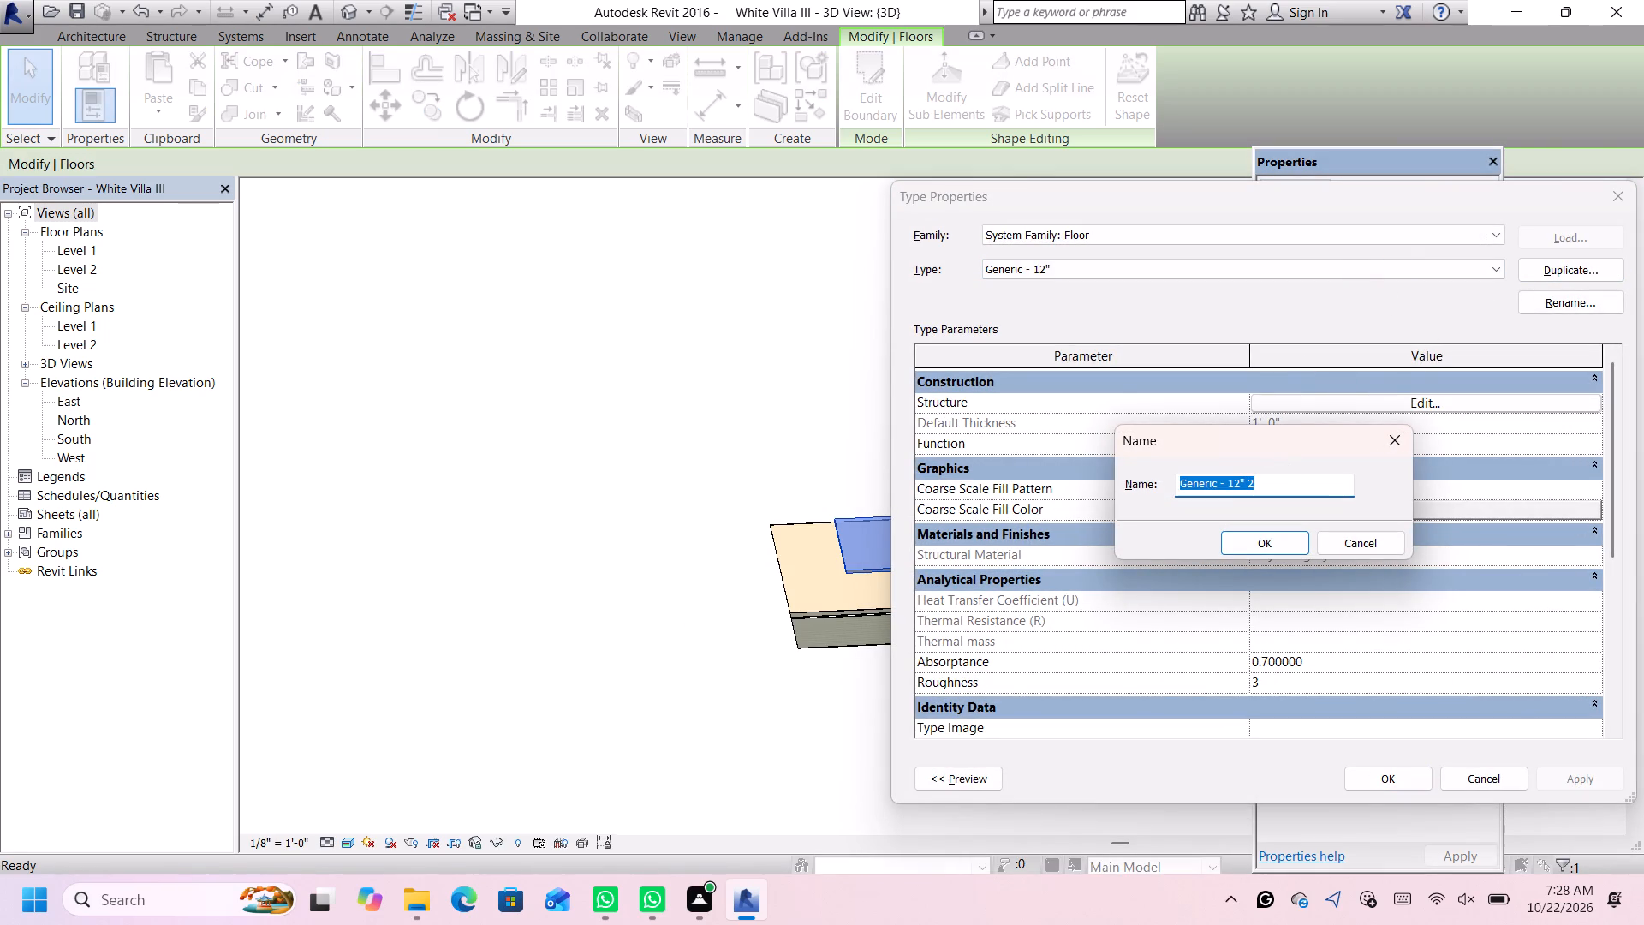
left_click(1278, 482)
key("BackSpace")
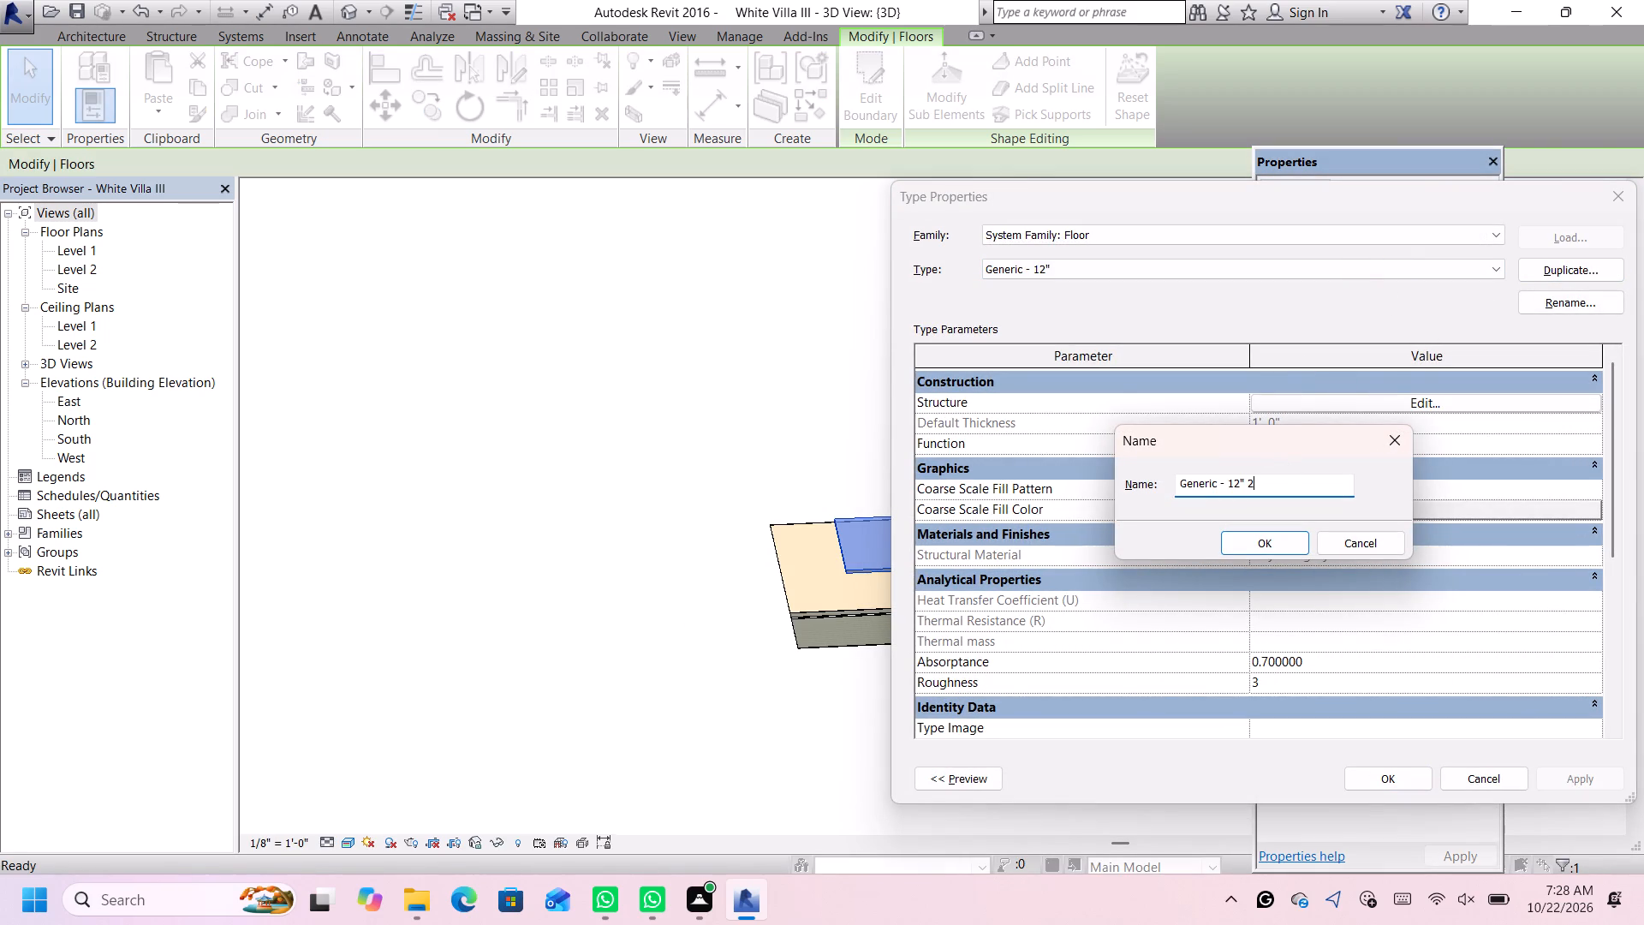
key("BackSpace")
key("BackSpace")
key("BackSpace")
key("BackSpace")
key("1")
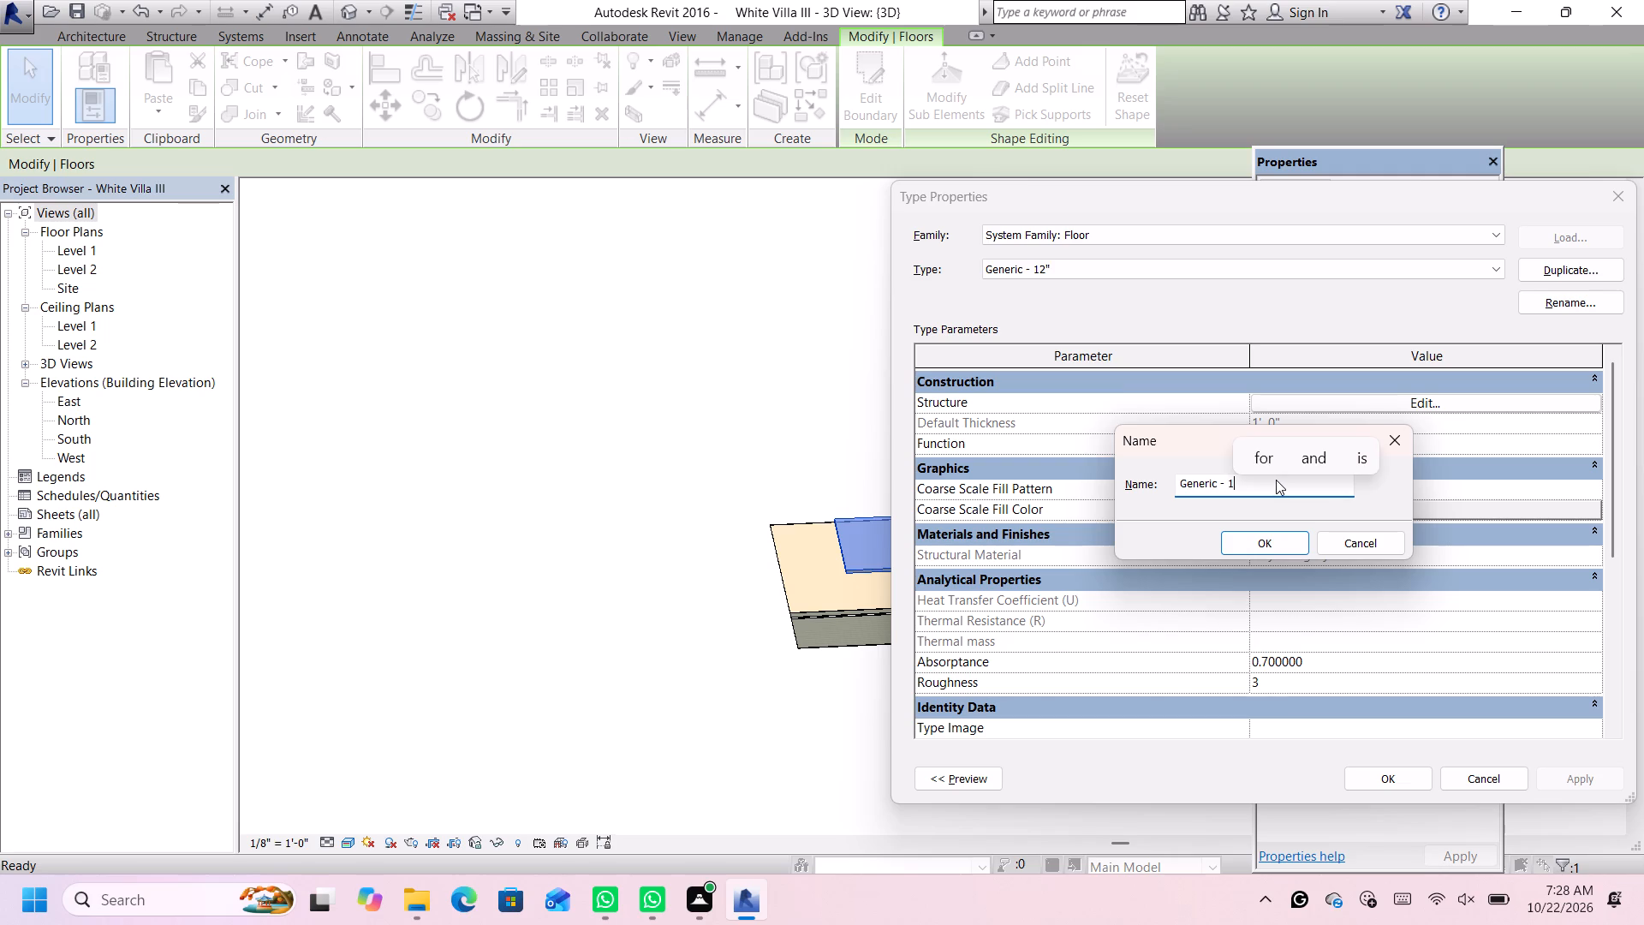
key("BackSpace")
type("7'")
left_click(1278, 537)
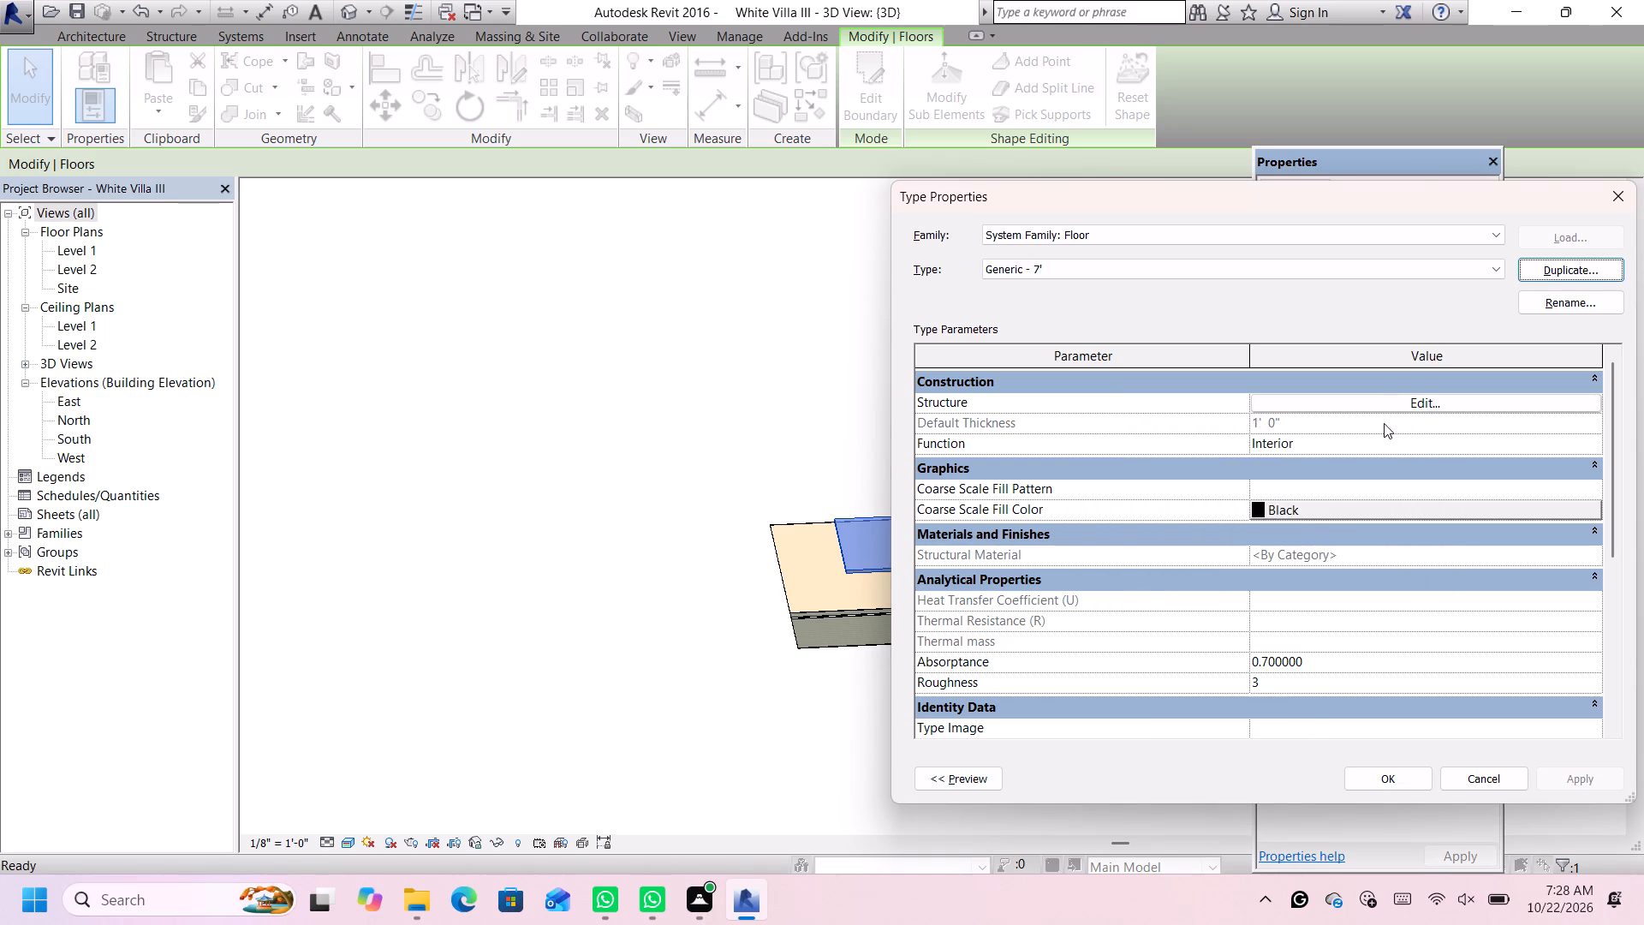
Set the Generic - 7' type's structure layer to 7' thick with the Door - Frame material, and apply the type to the floor.
left_click(1398, 404)
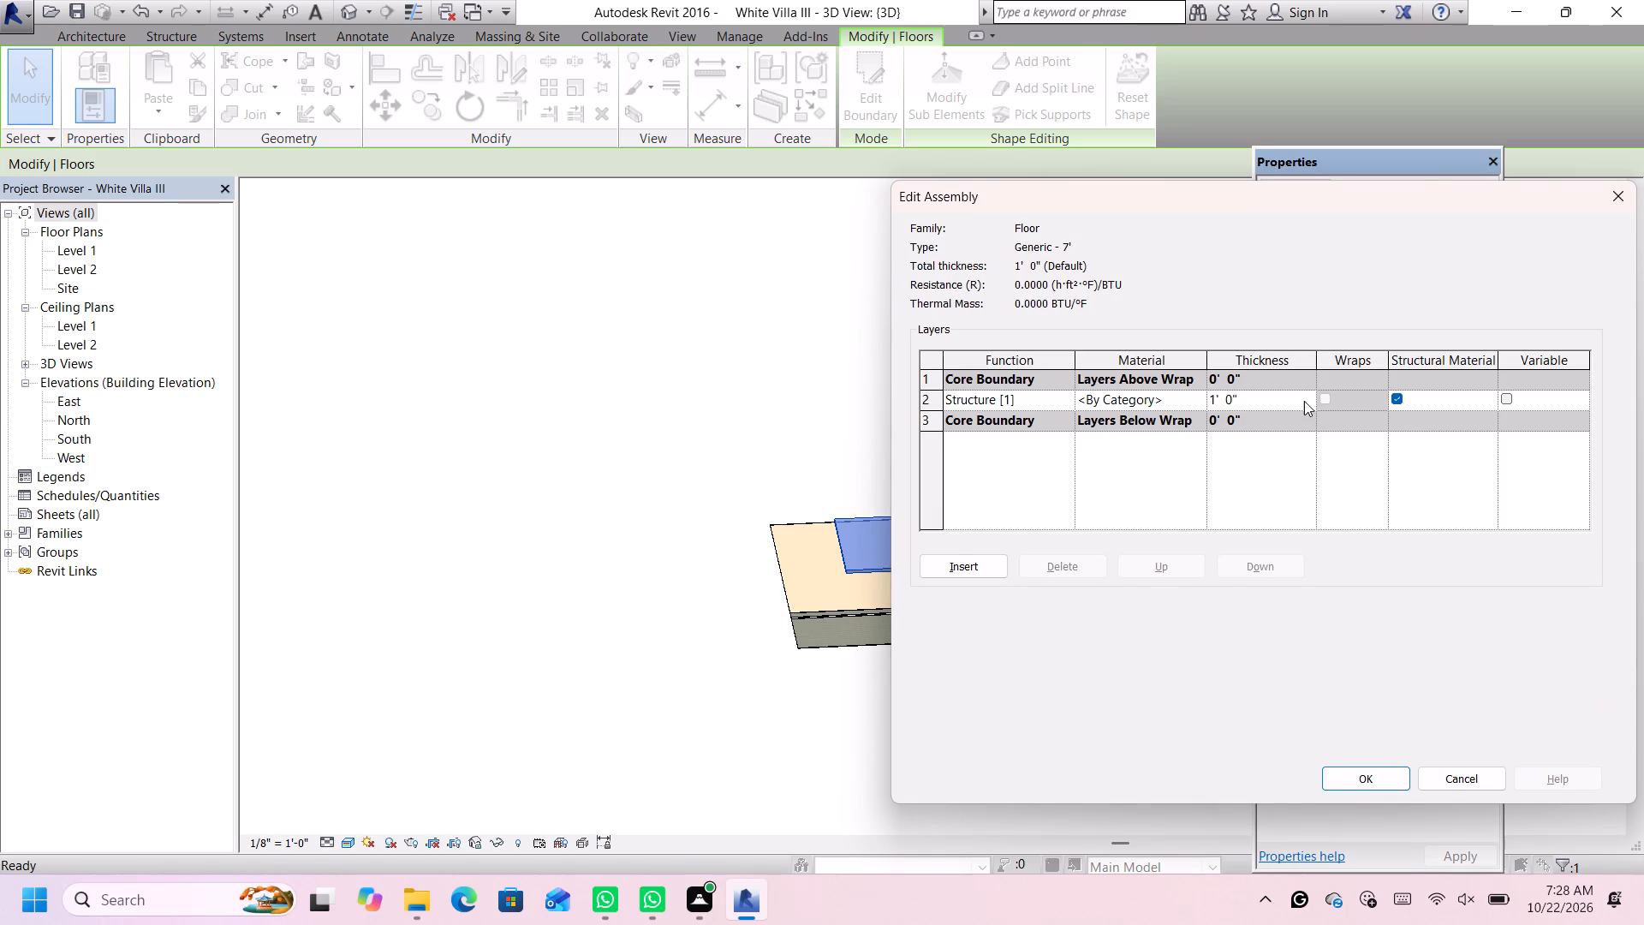
left_click(1306, 403)
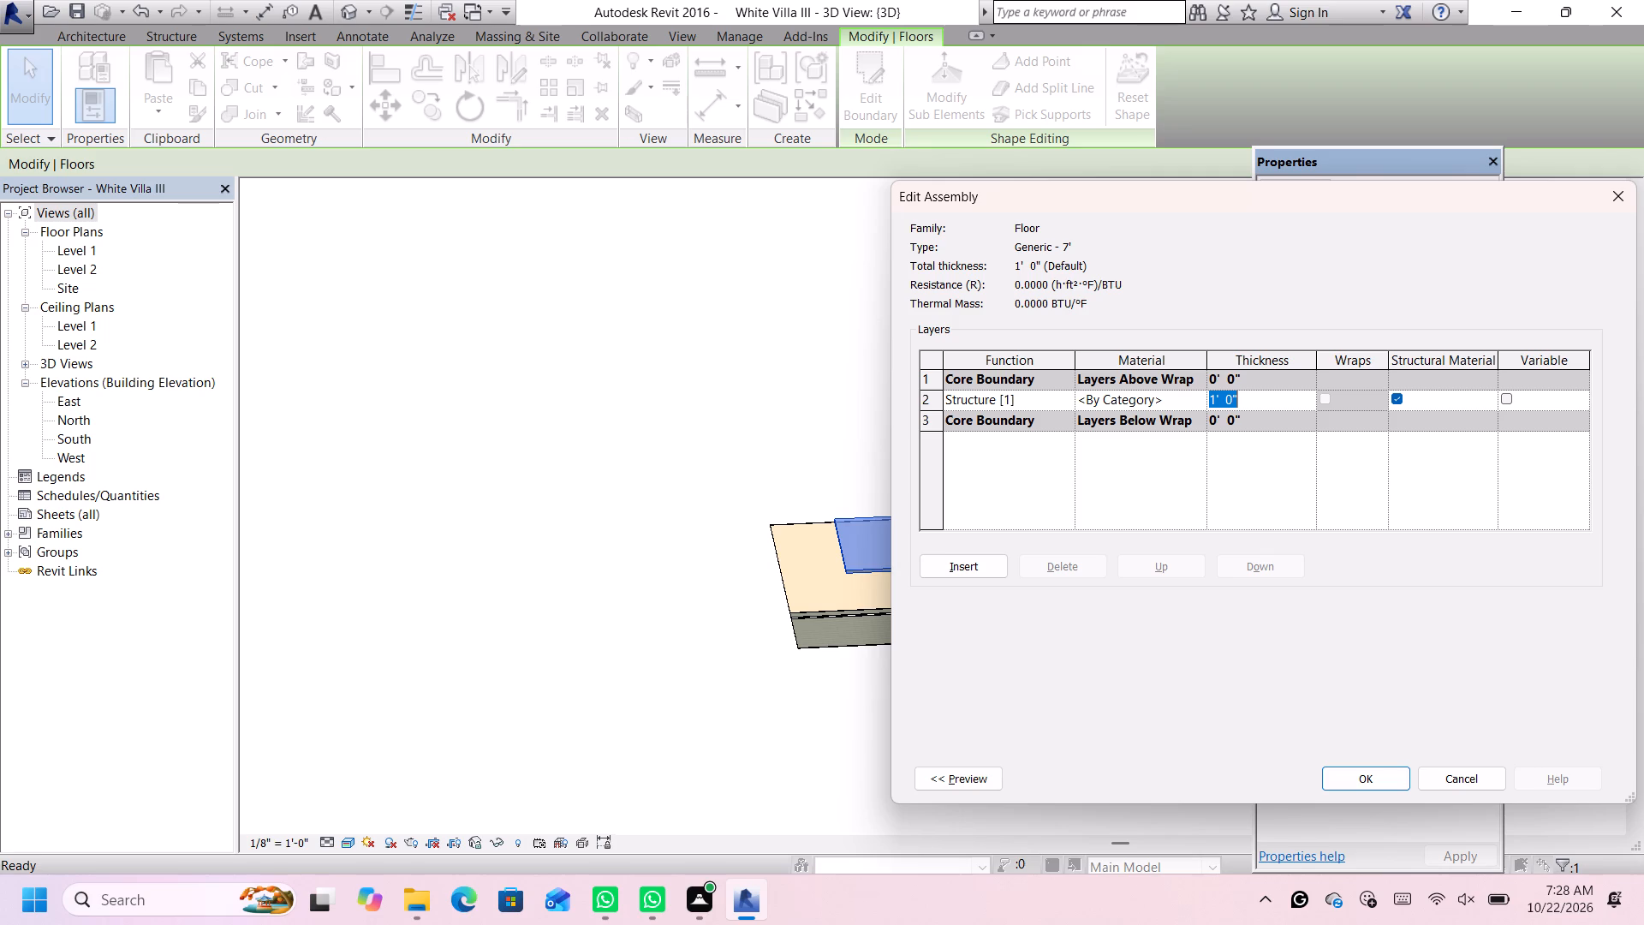
key("BackSpace")
type("7'")
key("Return")
left_click(1195, 399)
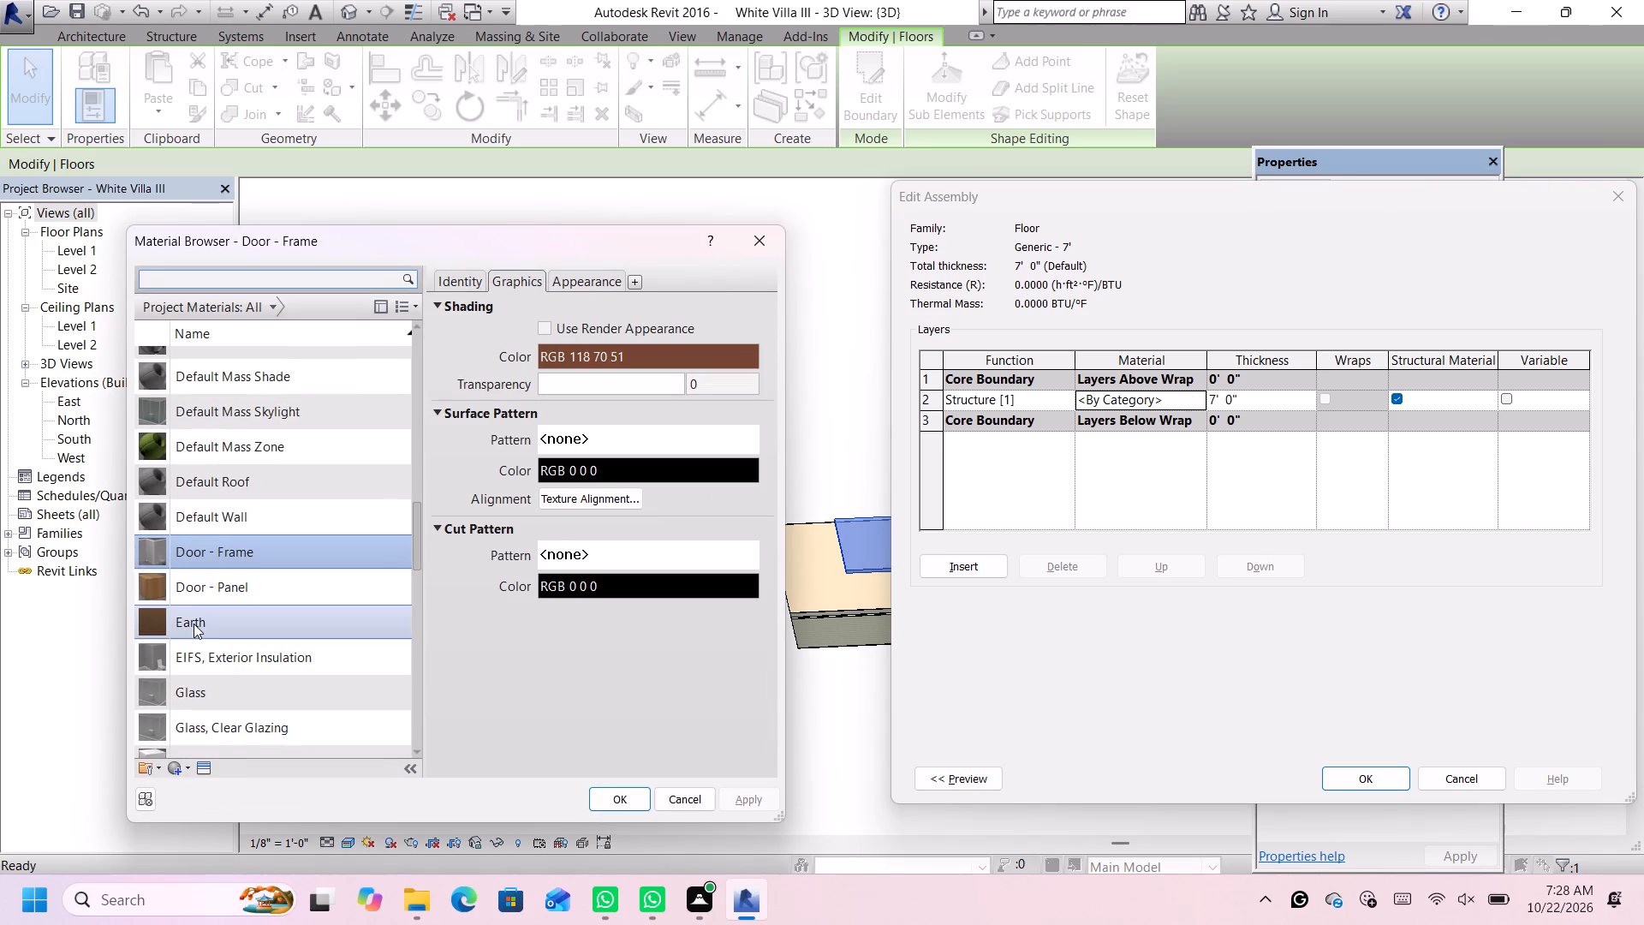
left_click(560, 279)
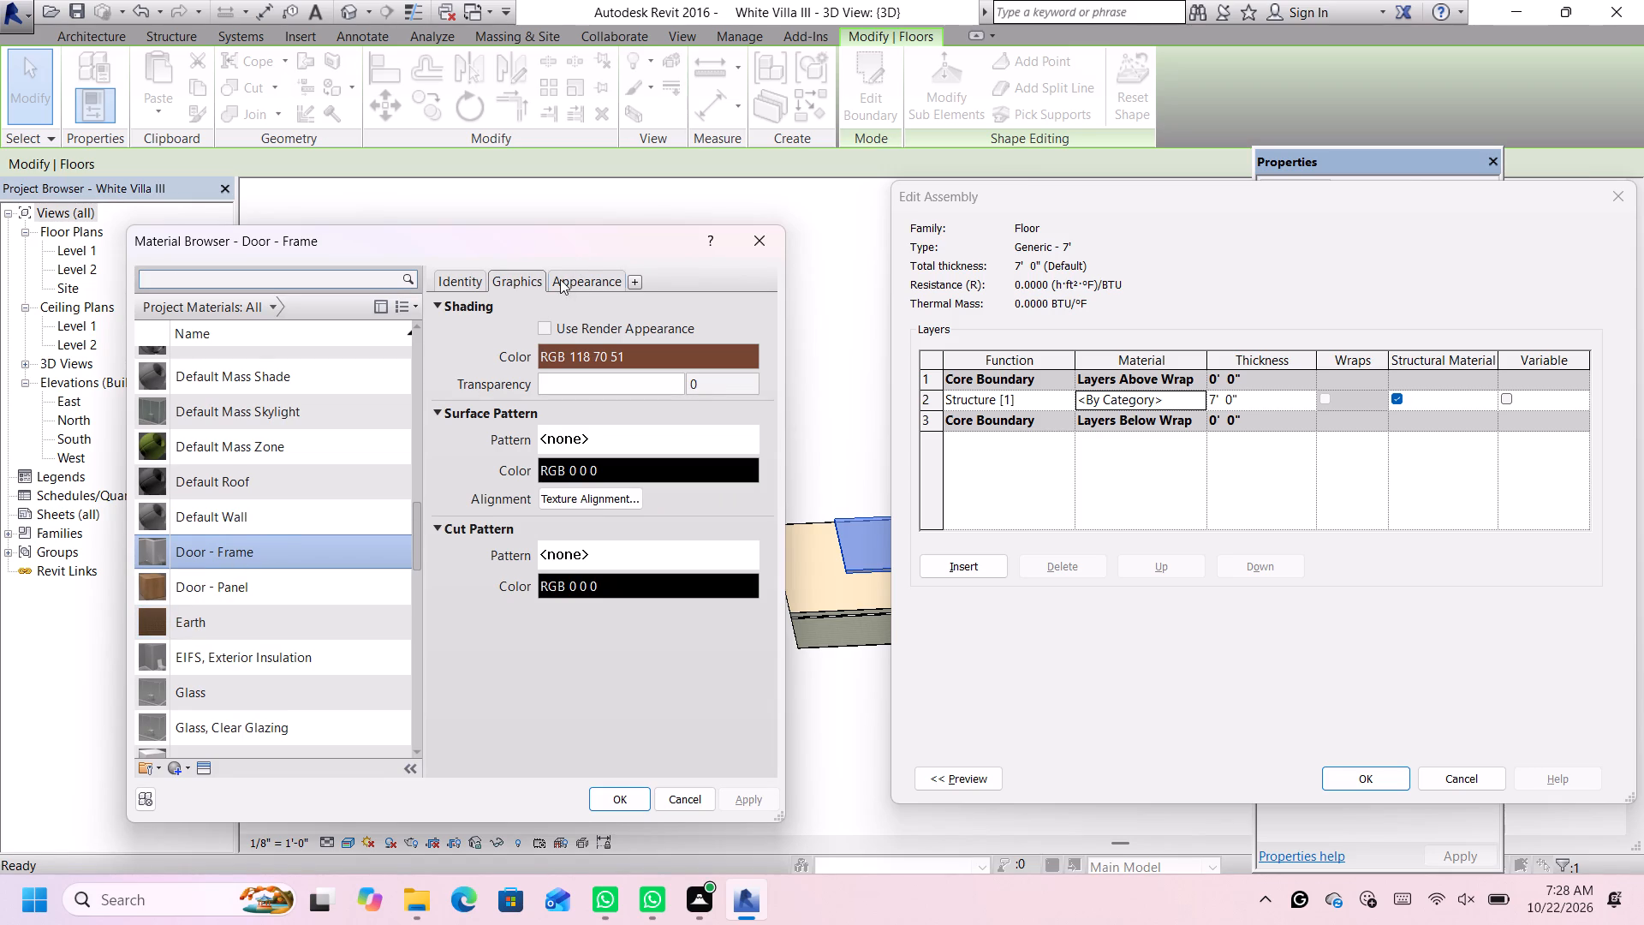
left_click(604, 795)
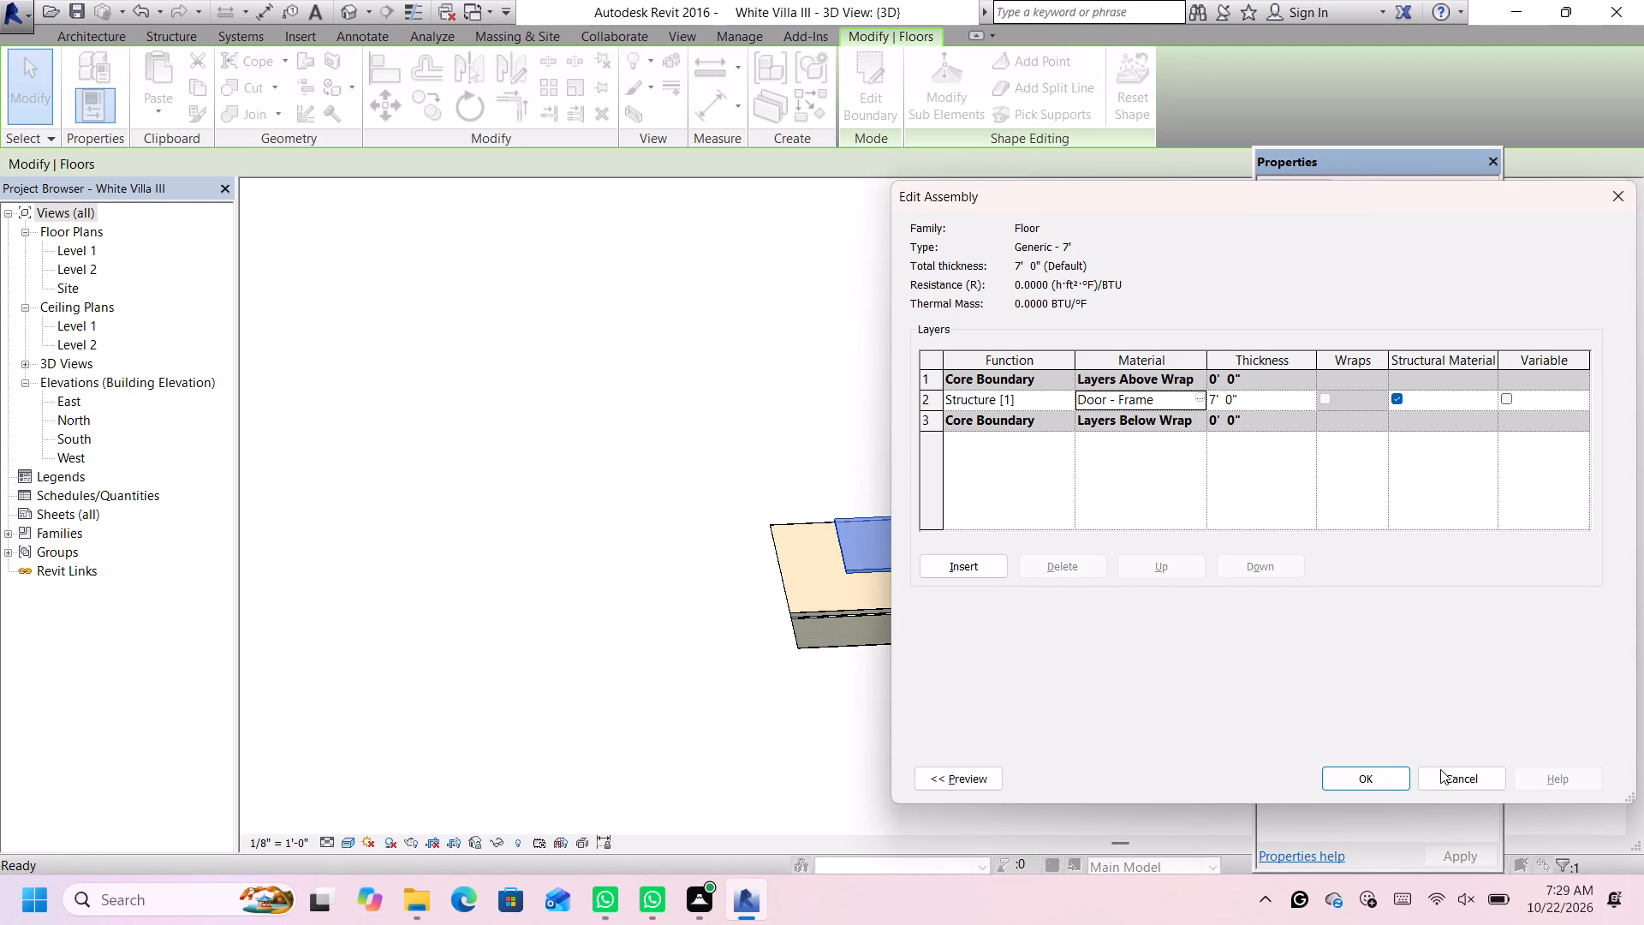
left_click(1383, 774)
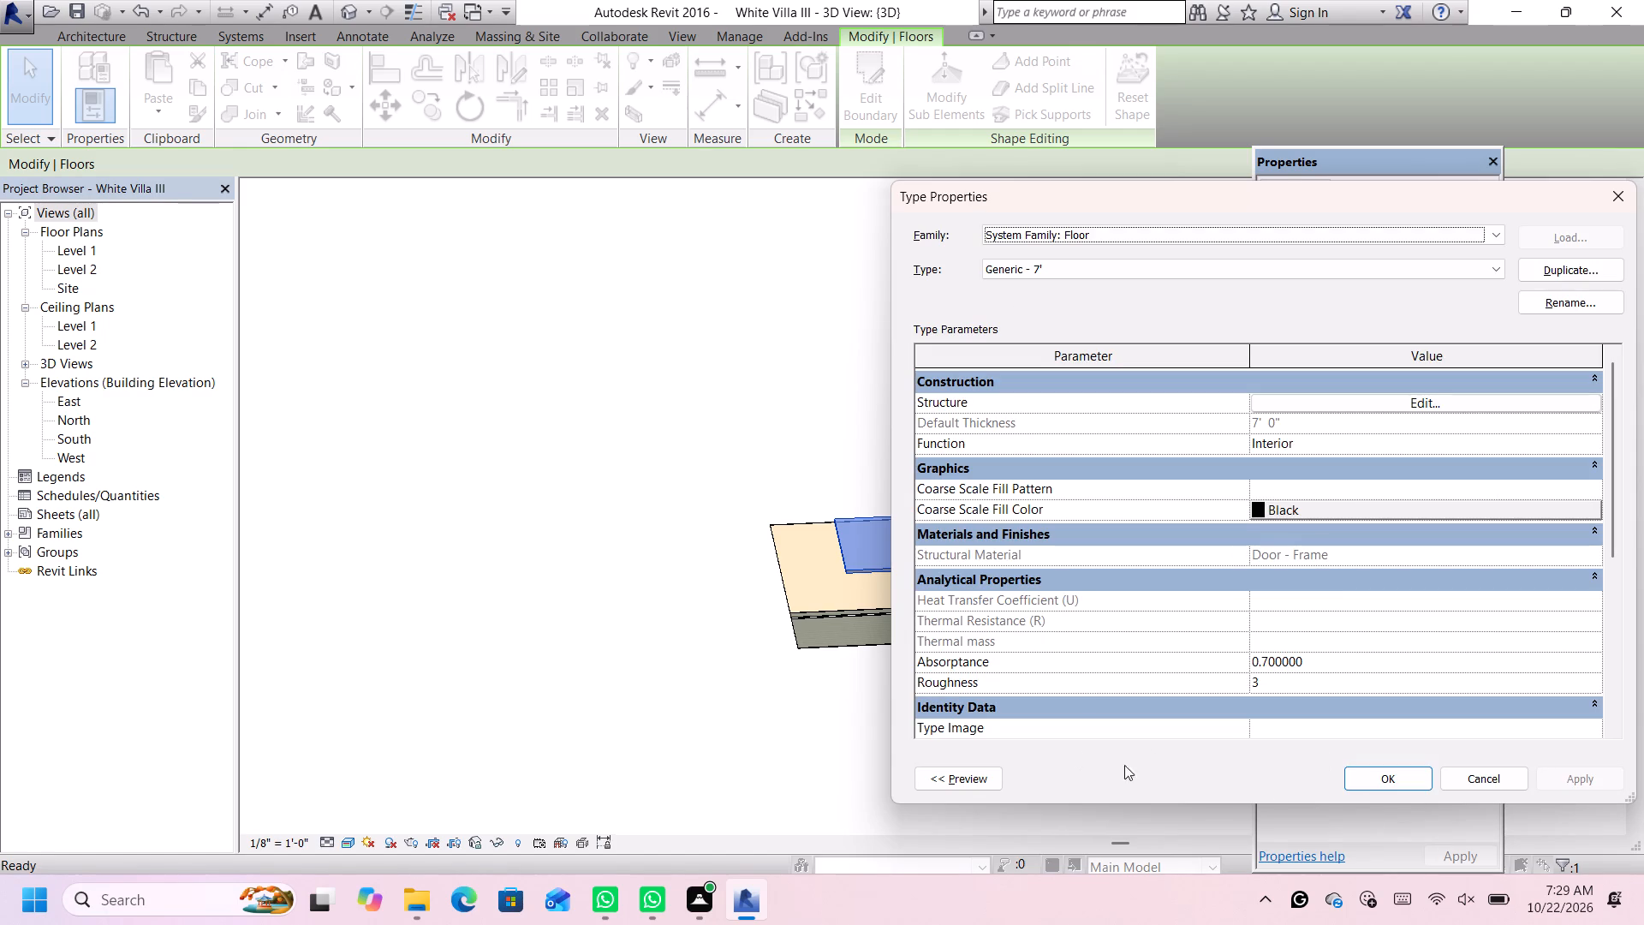
left_click(1379, 768)
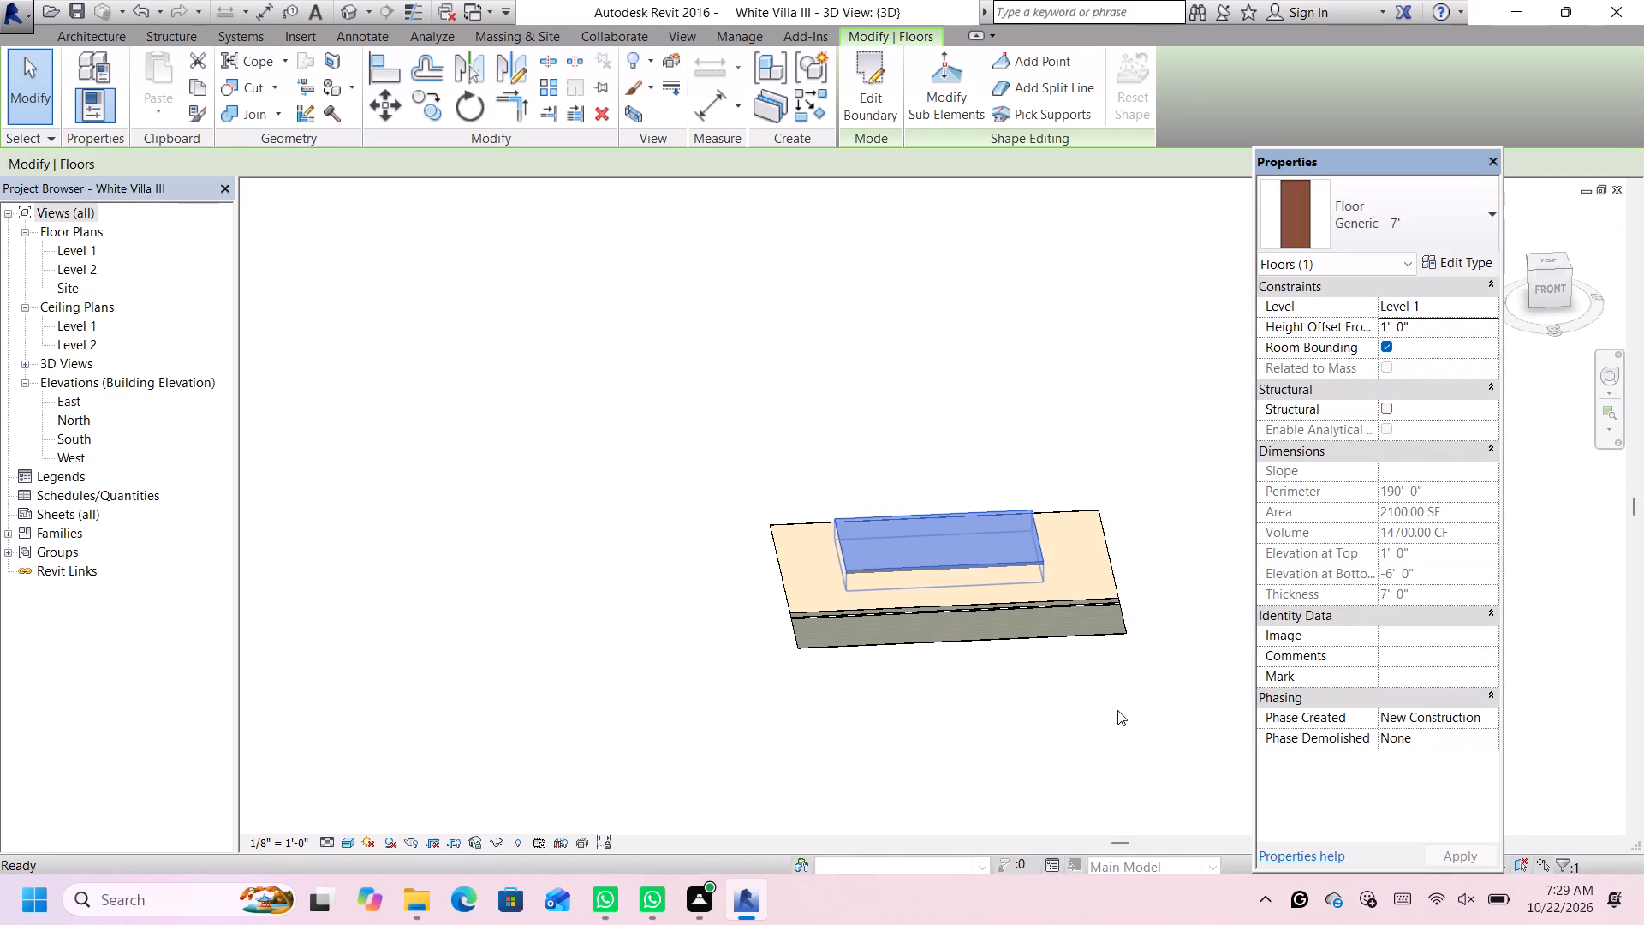
Set the Generic - 7' floor's height offset from Level 1 to 7', and deselect the floor.
scroll(1162, 543, "down", 4)
middle_click_drag(928, 658, 932, 665)
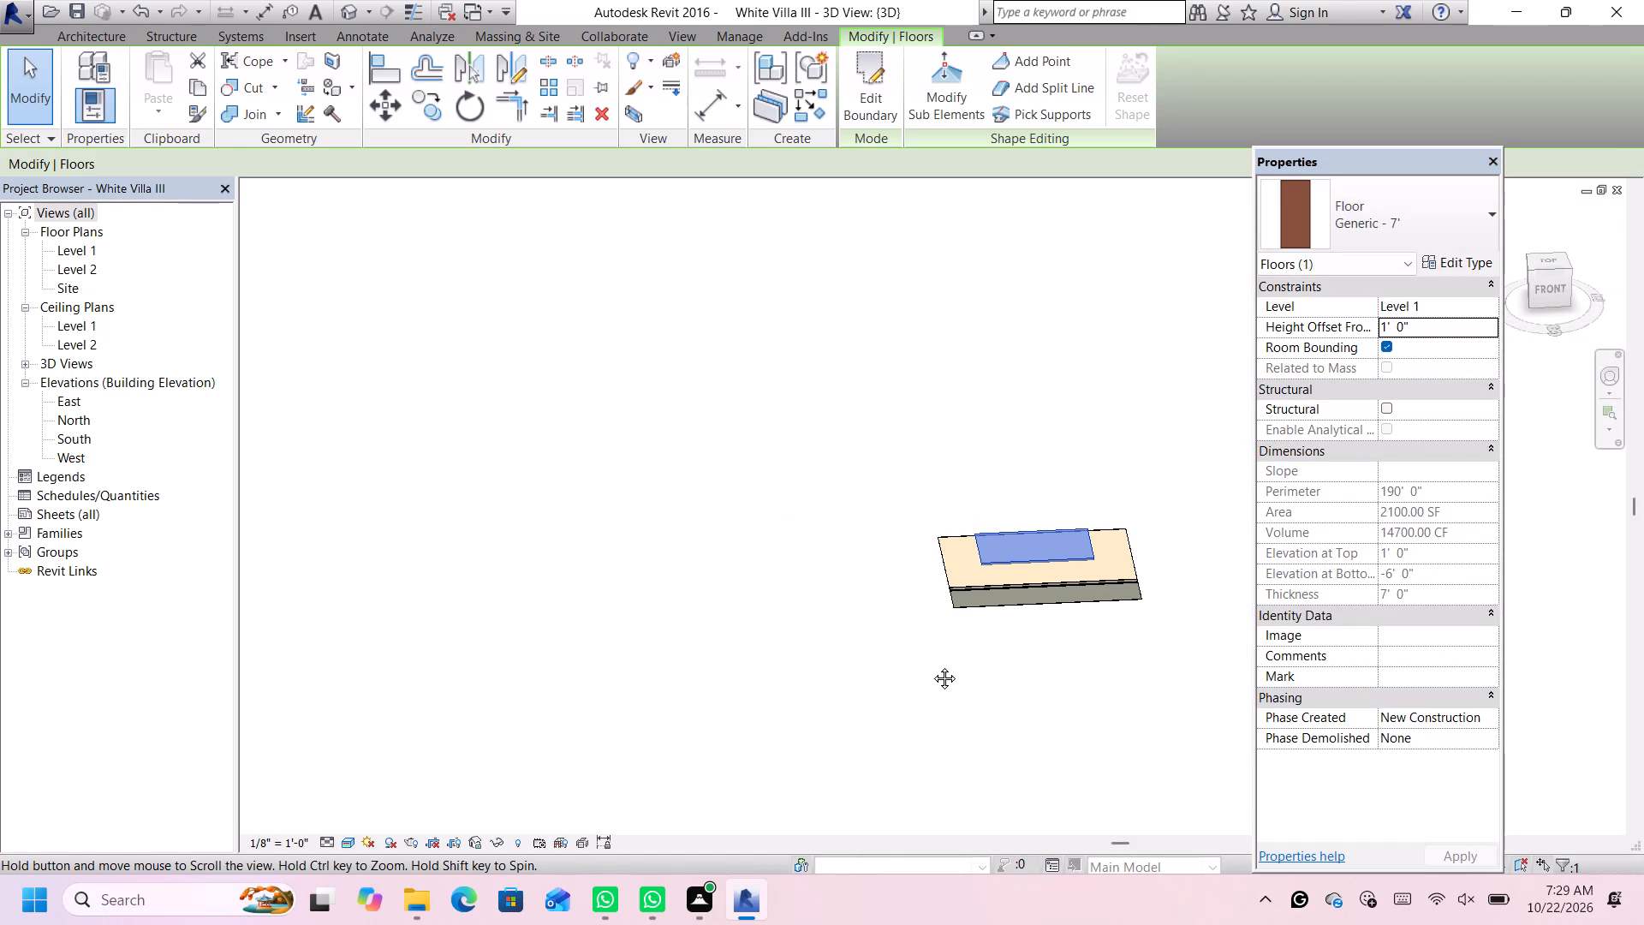
middle_click_drag(932, 665, 860, 654)
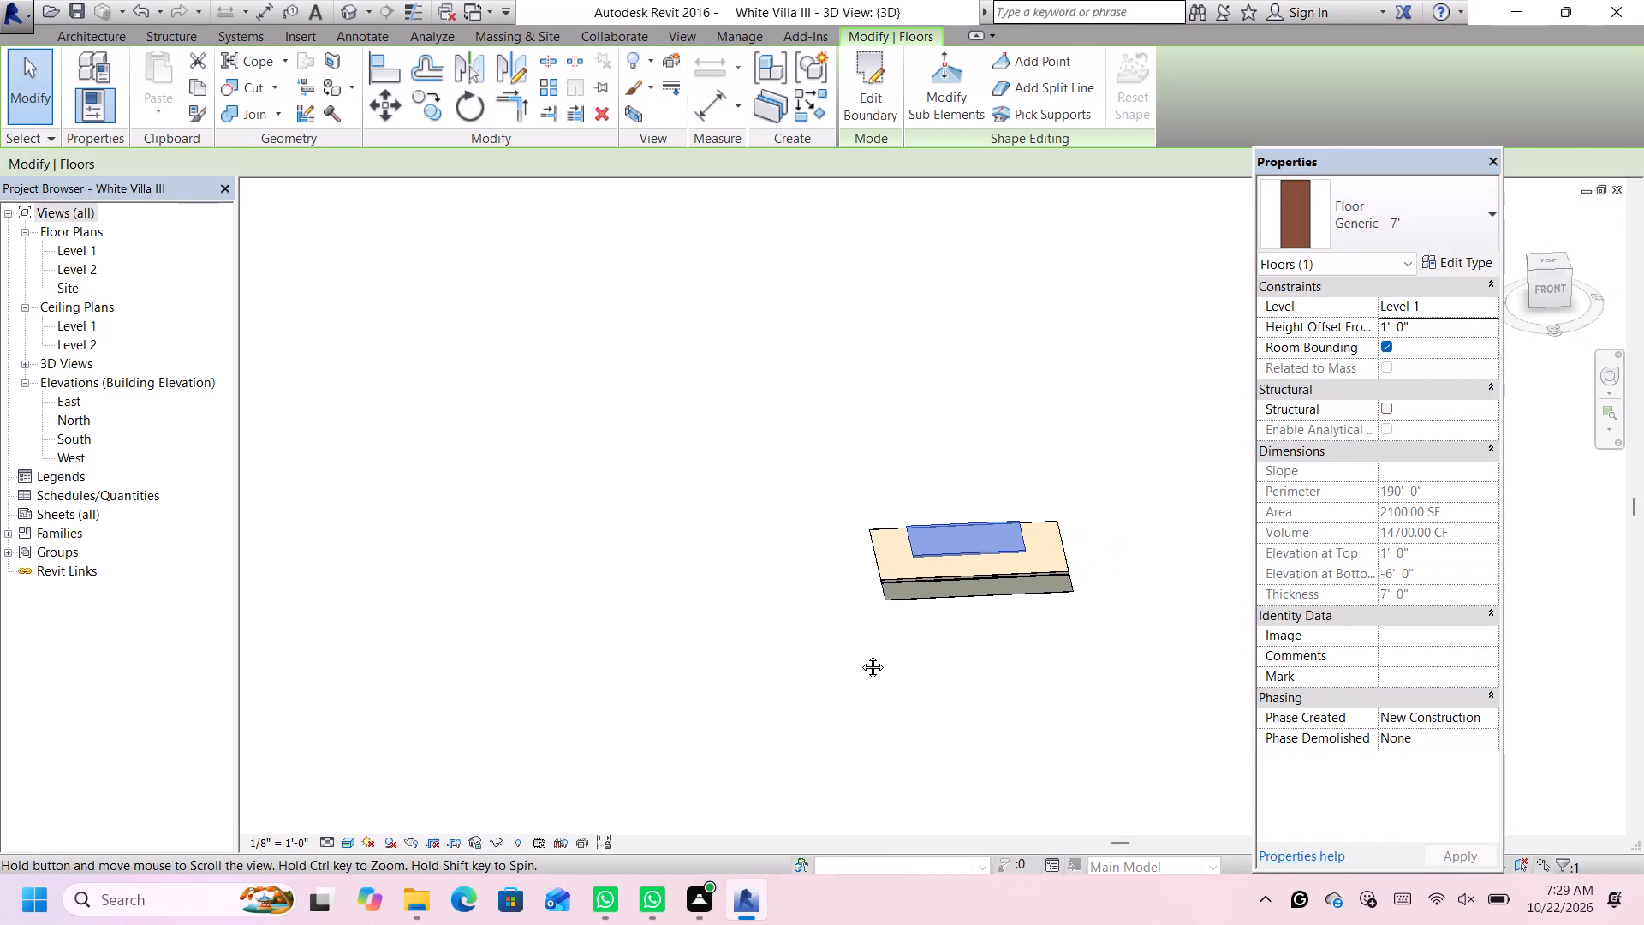
middle_click_drag(860, 654, 1315, 639)
scroll(1025, 604, "up", 5)
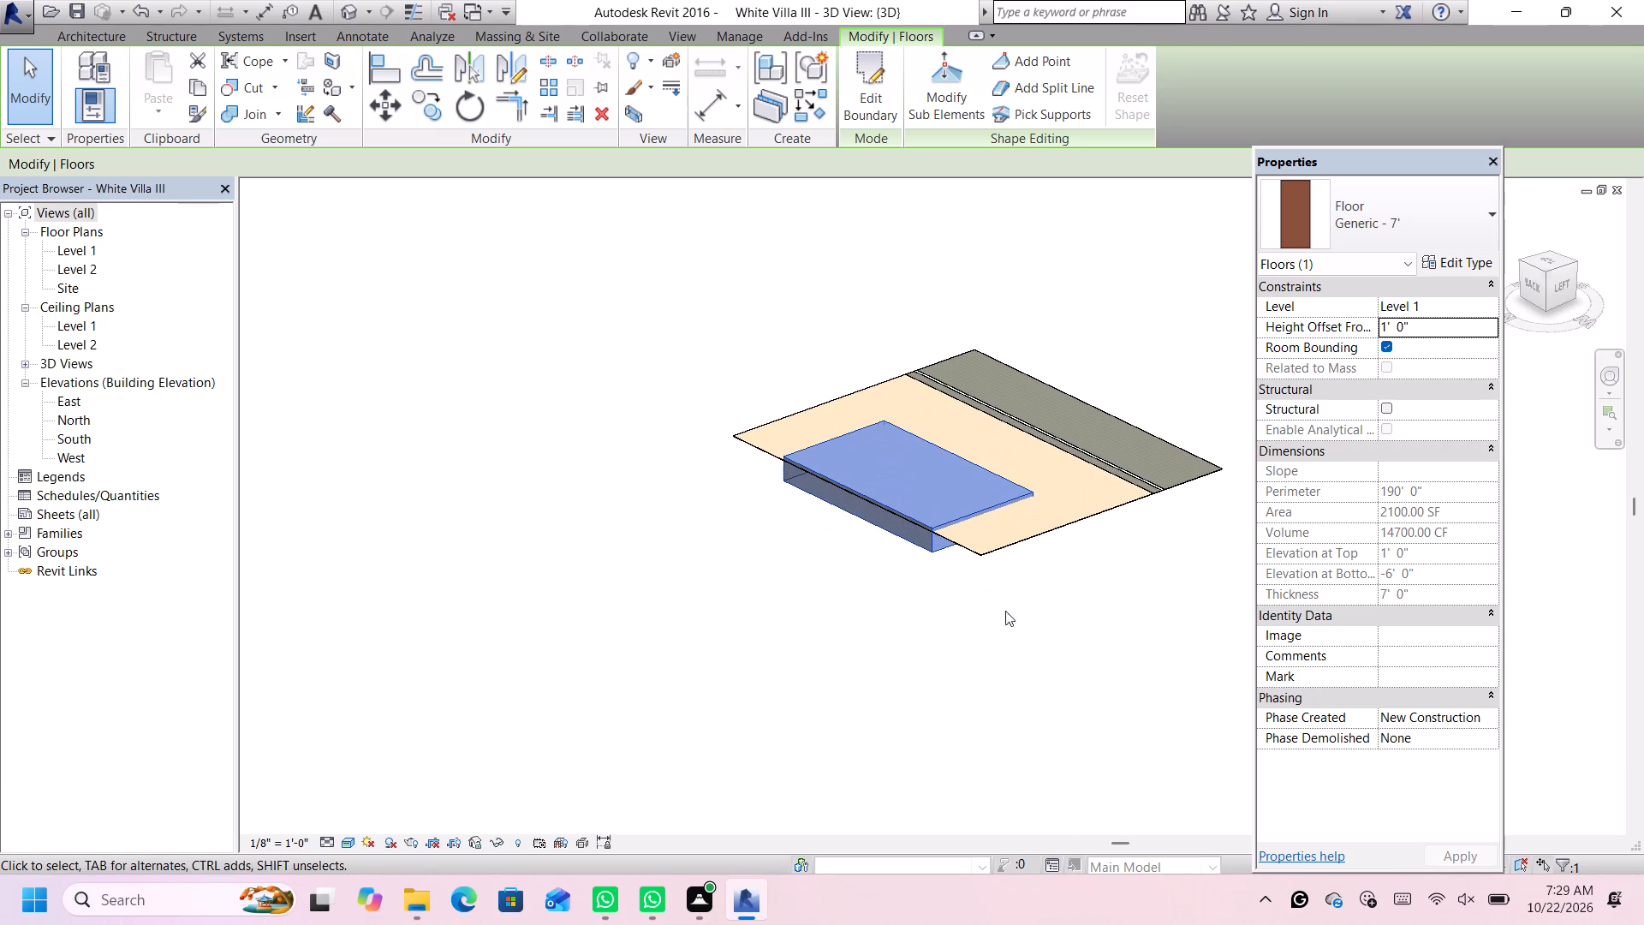
left_click(1449, 334)
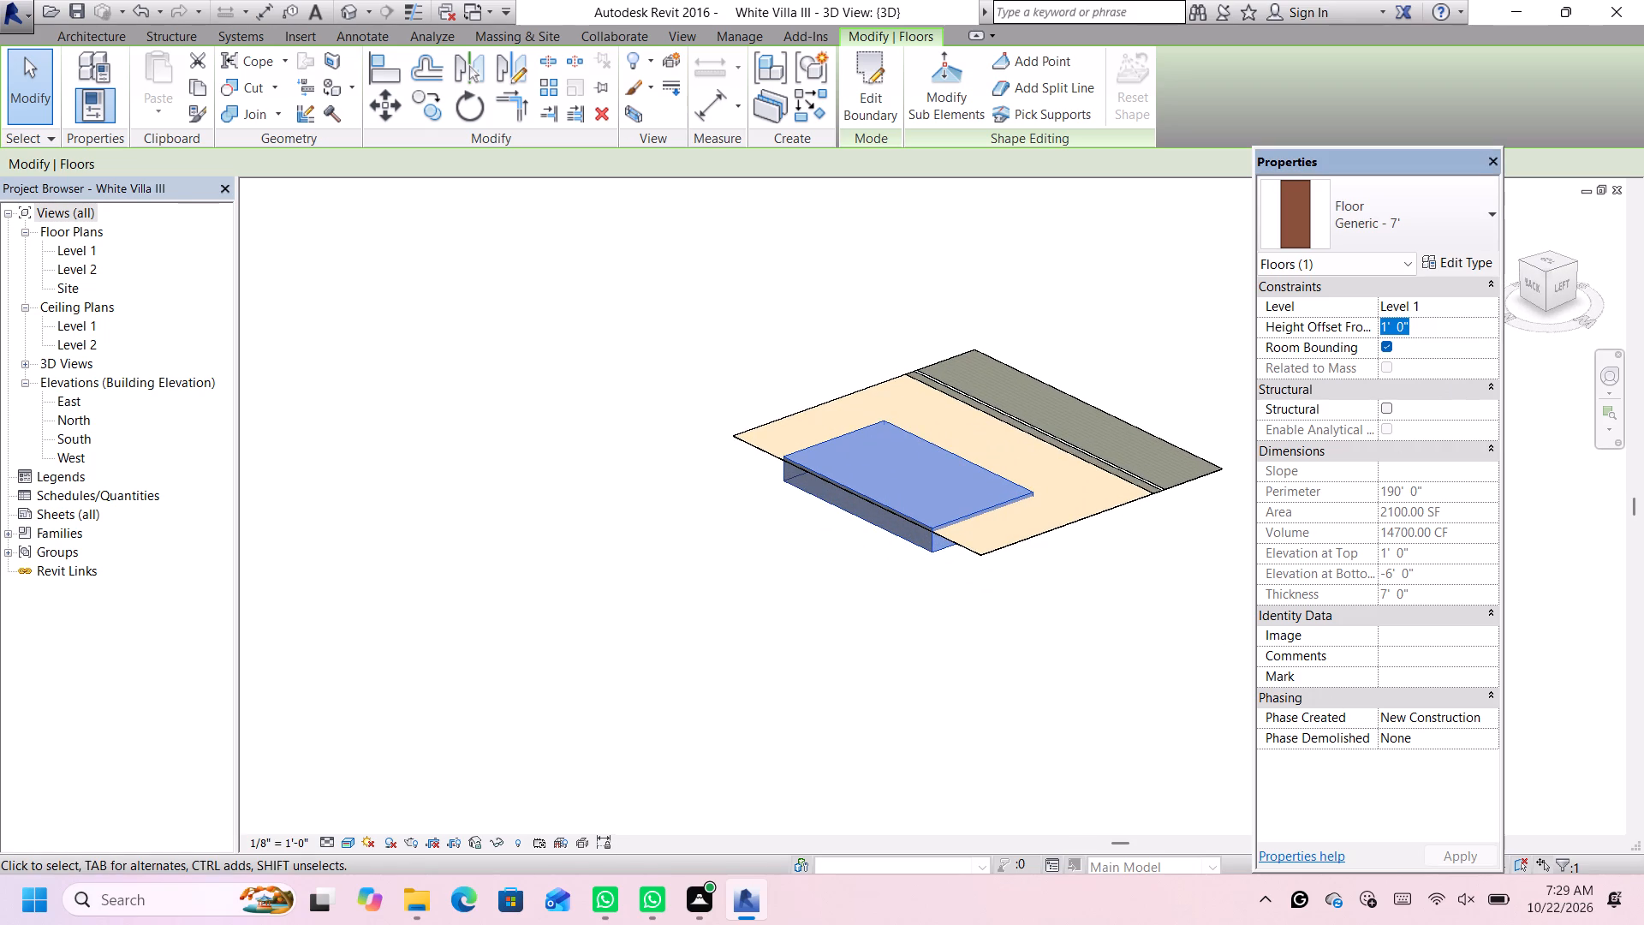
key("BackSpace")
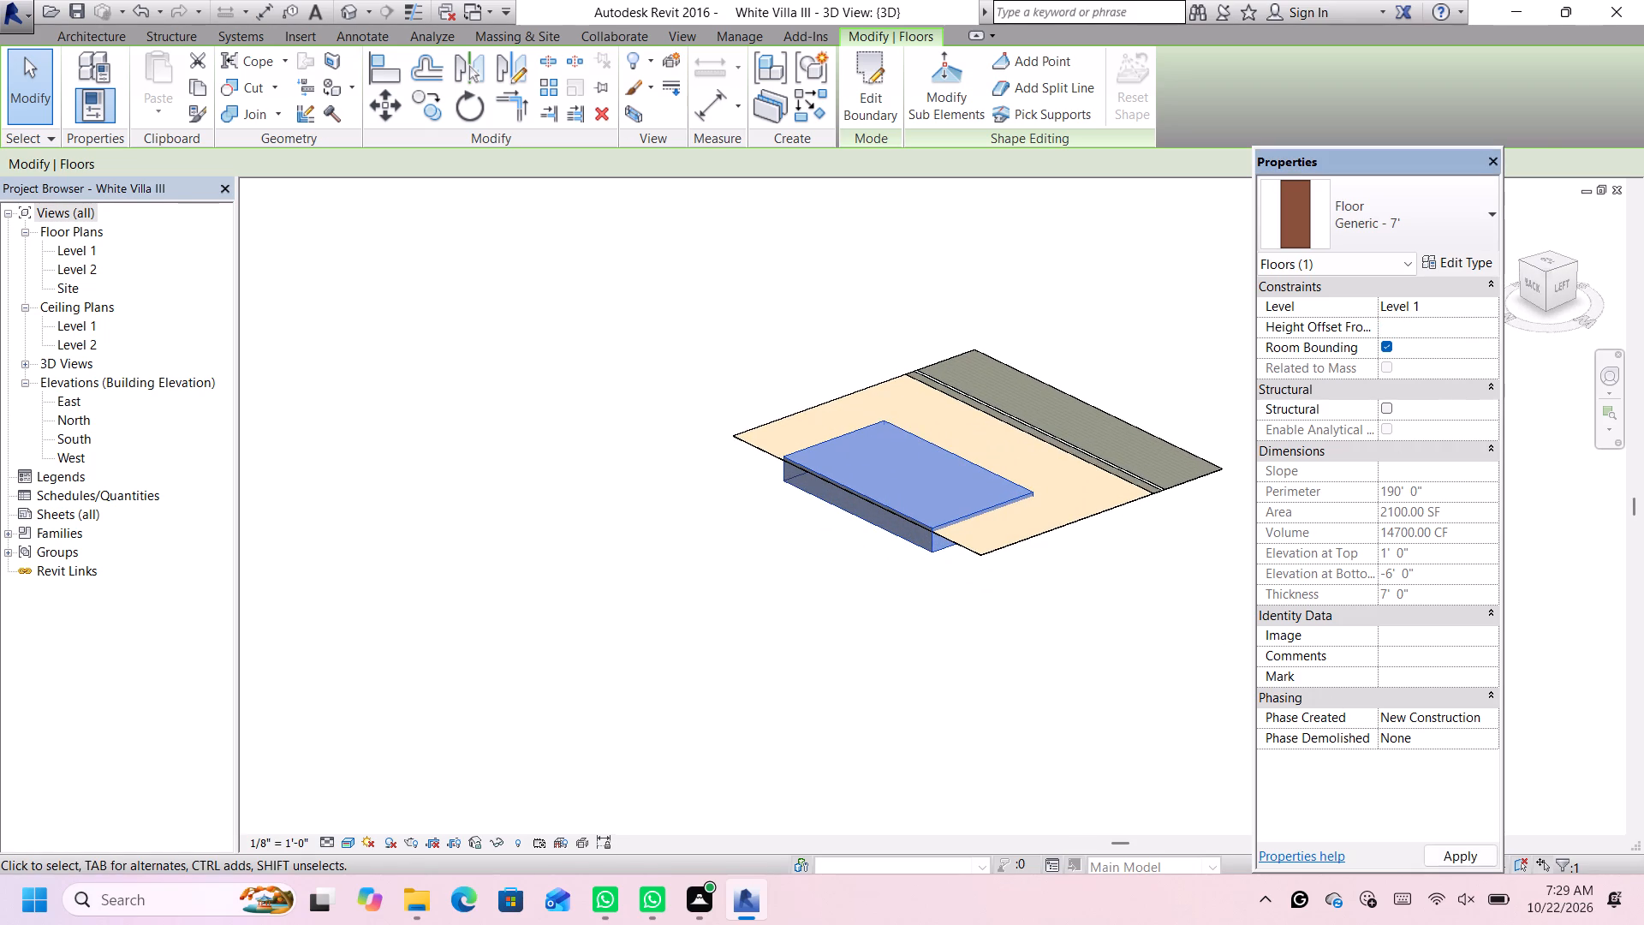
type("7'")
key("Return")
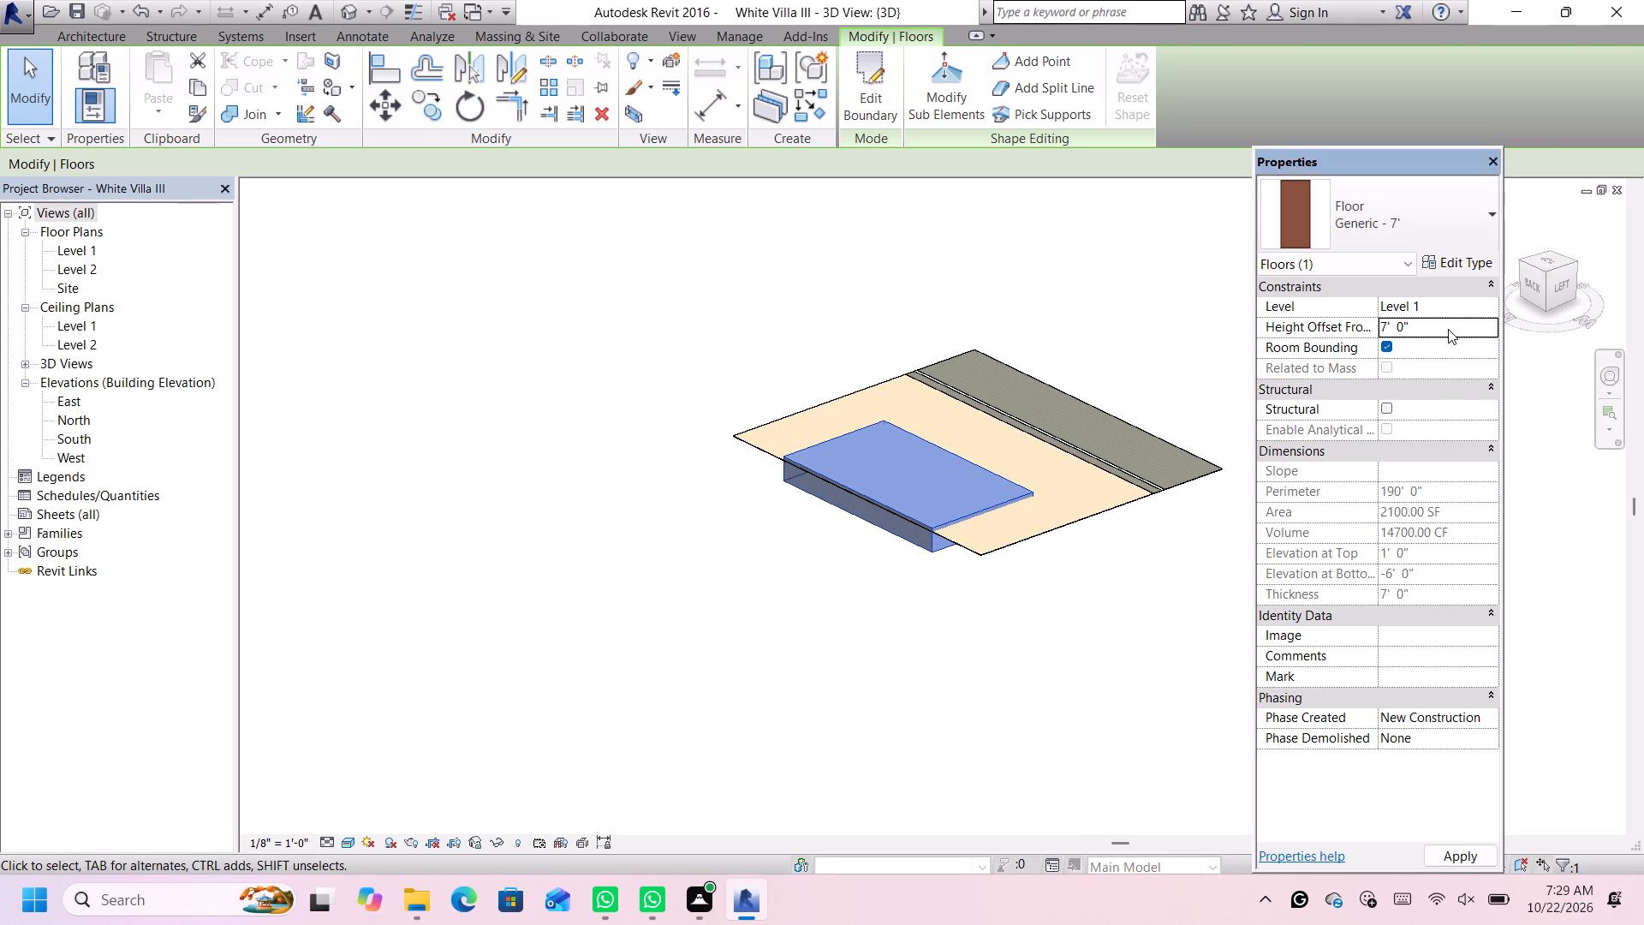
key("Return")
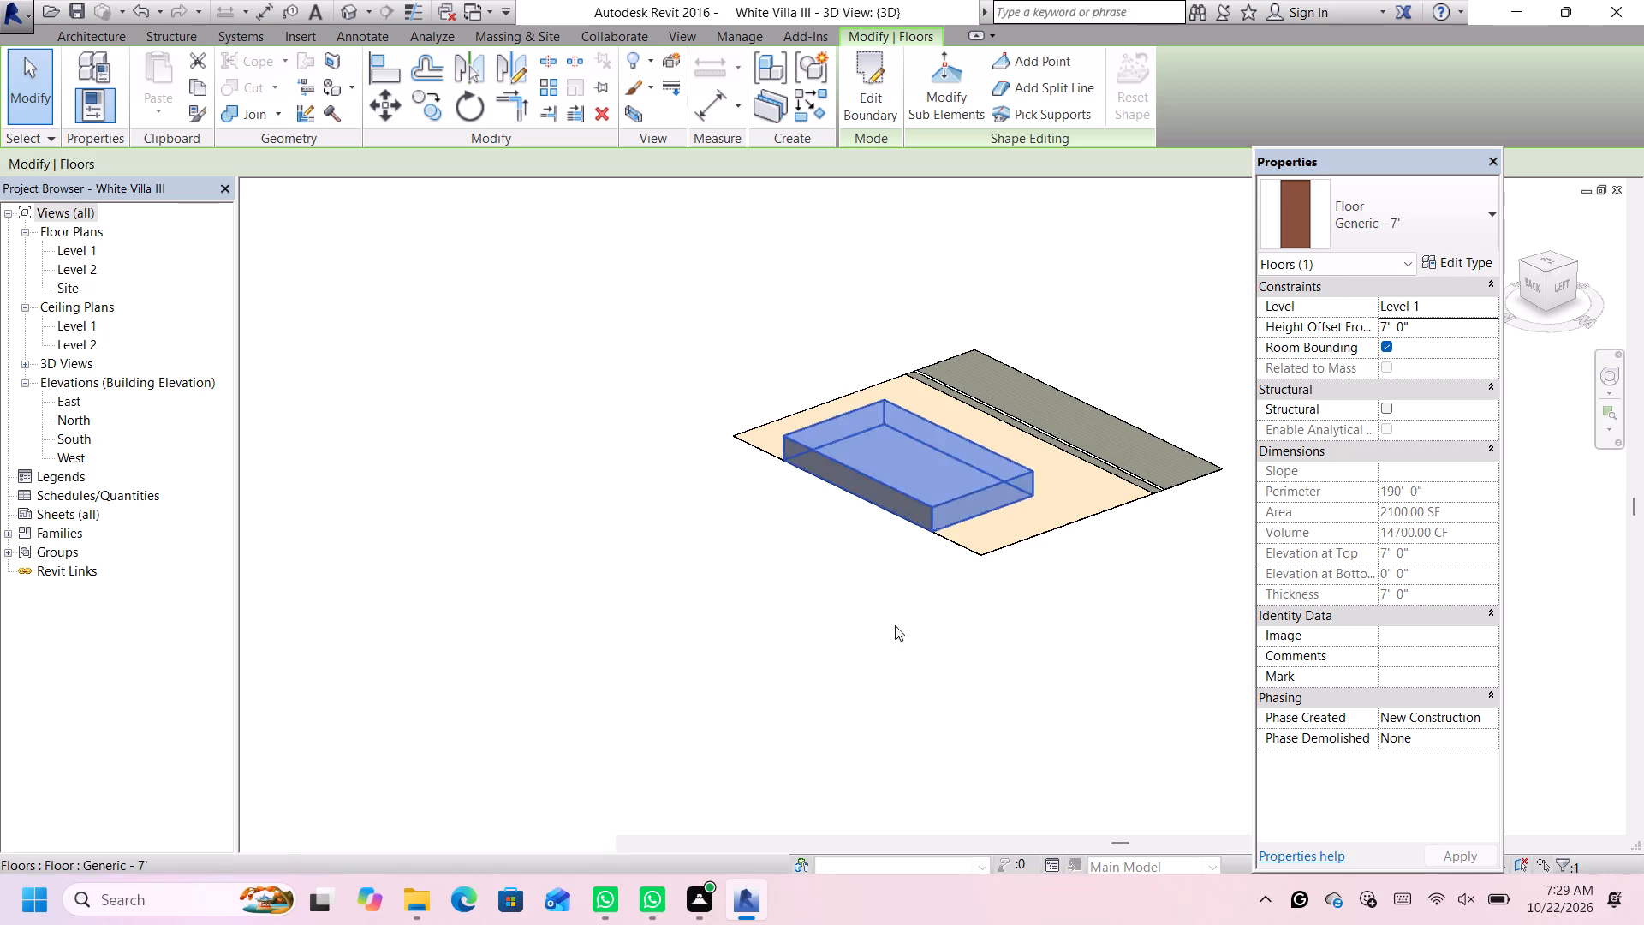
scroll(1116, 629, "down", 1)
left_click(1128, 609)
scroll(1157, 583, "down", 2)
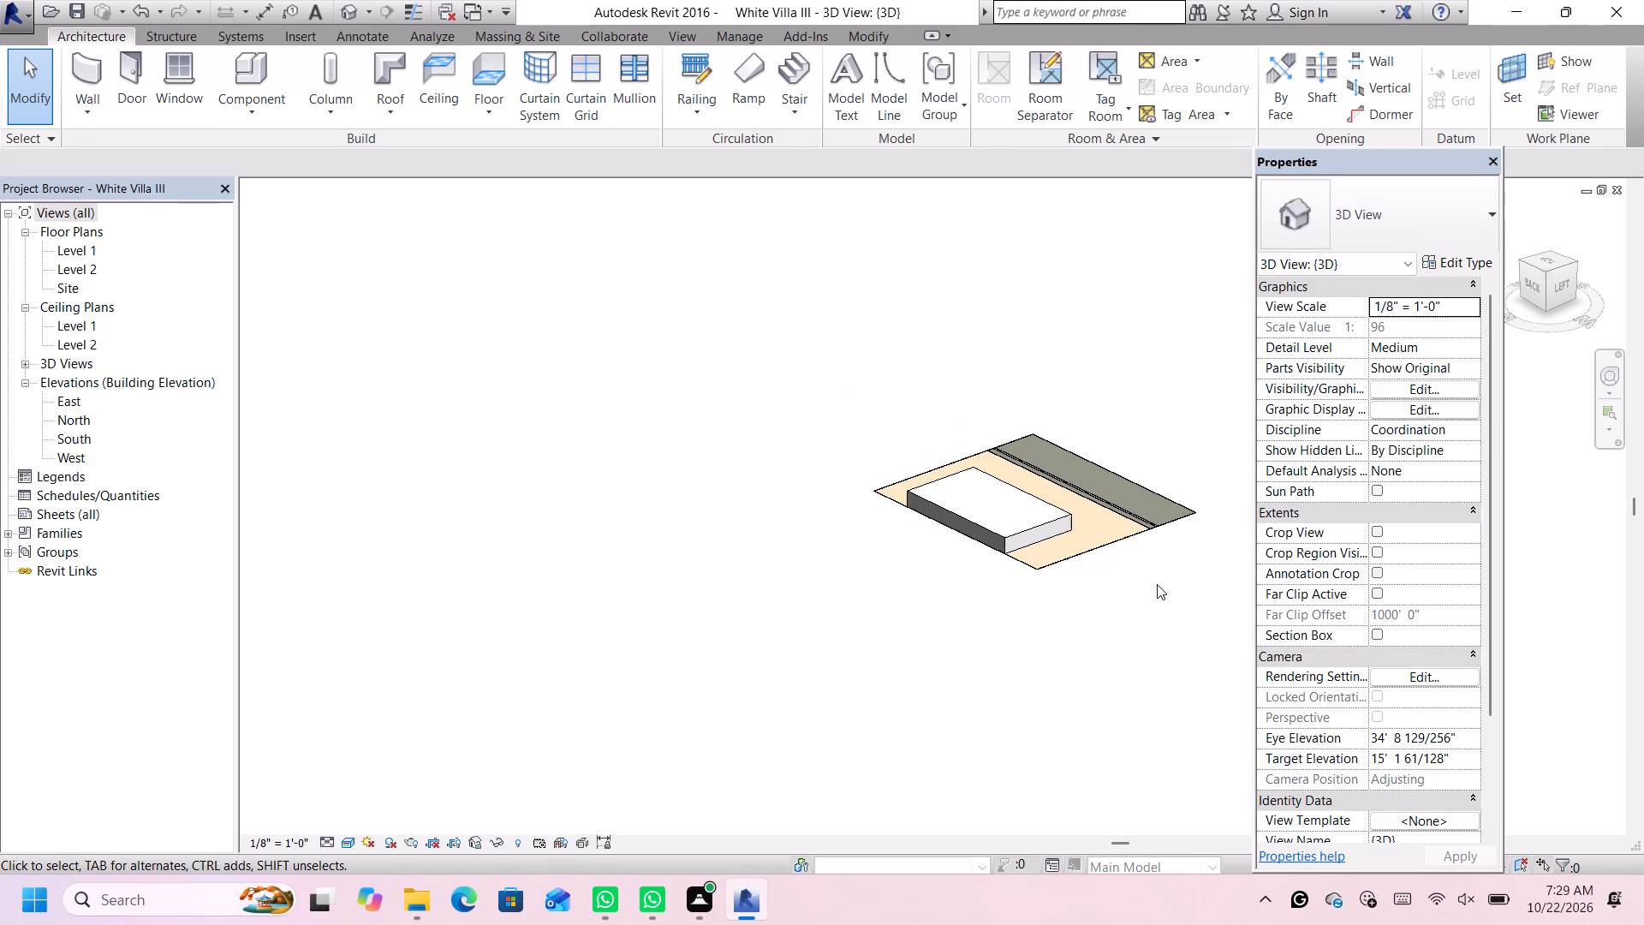
Inspect the Generic - 7' block in 3D from oblique angles and straight from the front to check how it sits on the beige floor.
scroll(1157, 584, "up", 2)
middle_click_drag(1156, 584, 634, 609)
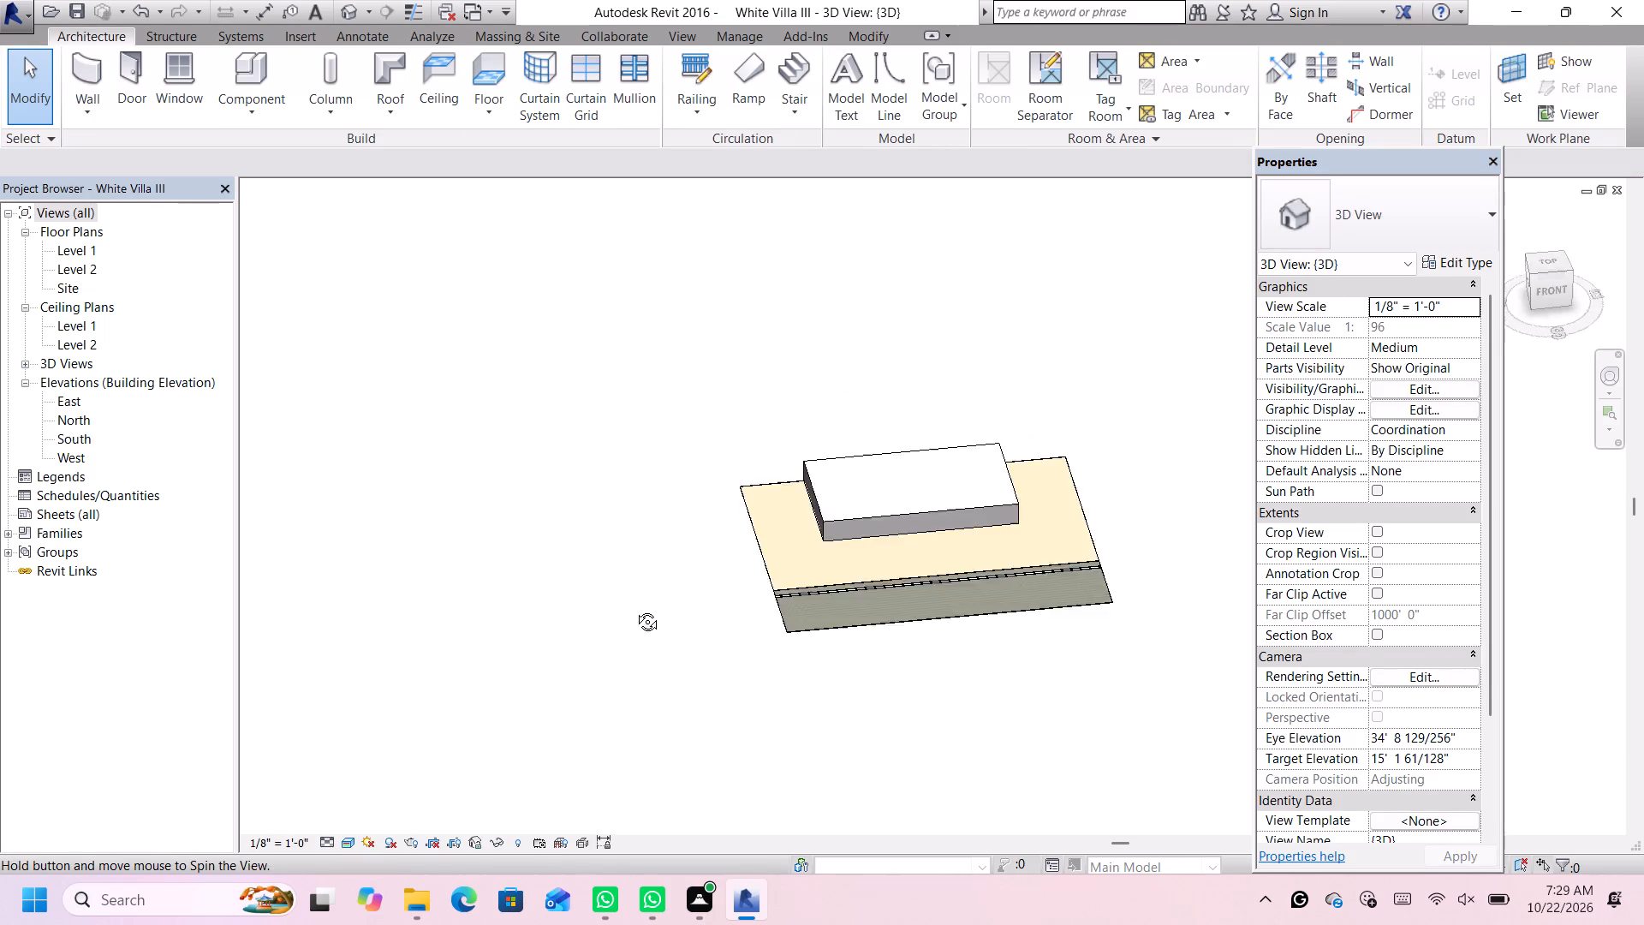
middle_click_drag(634, 609, 655, 547)
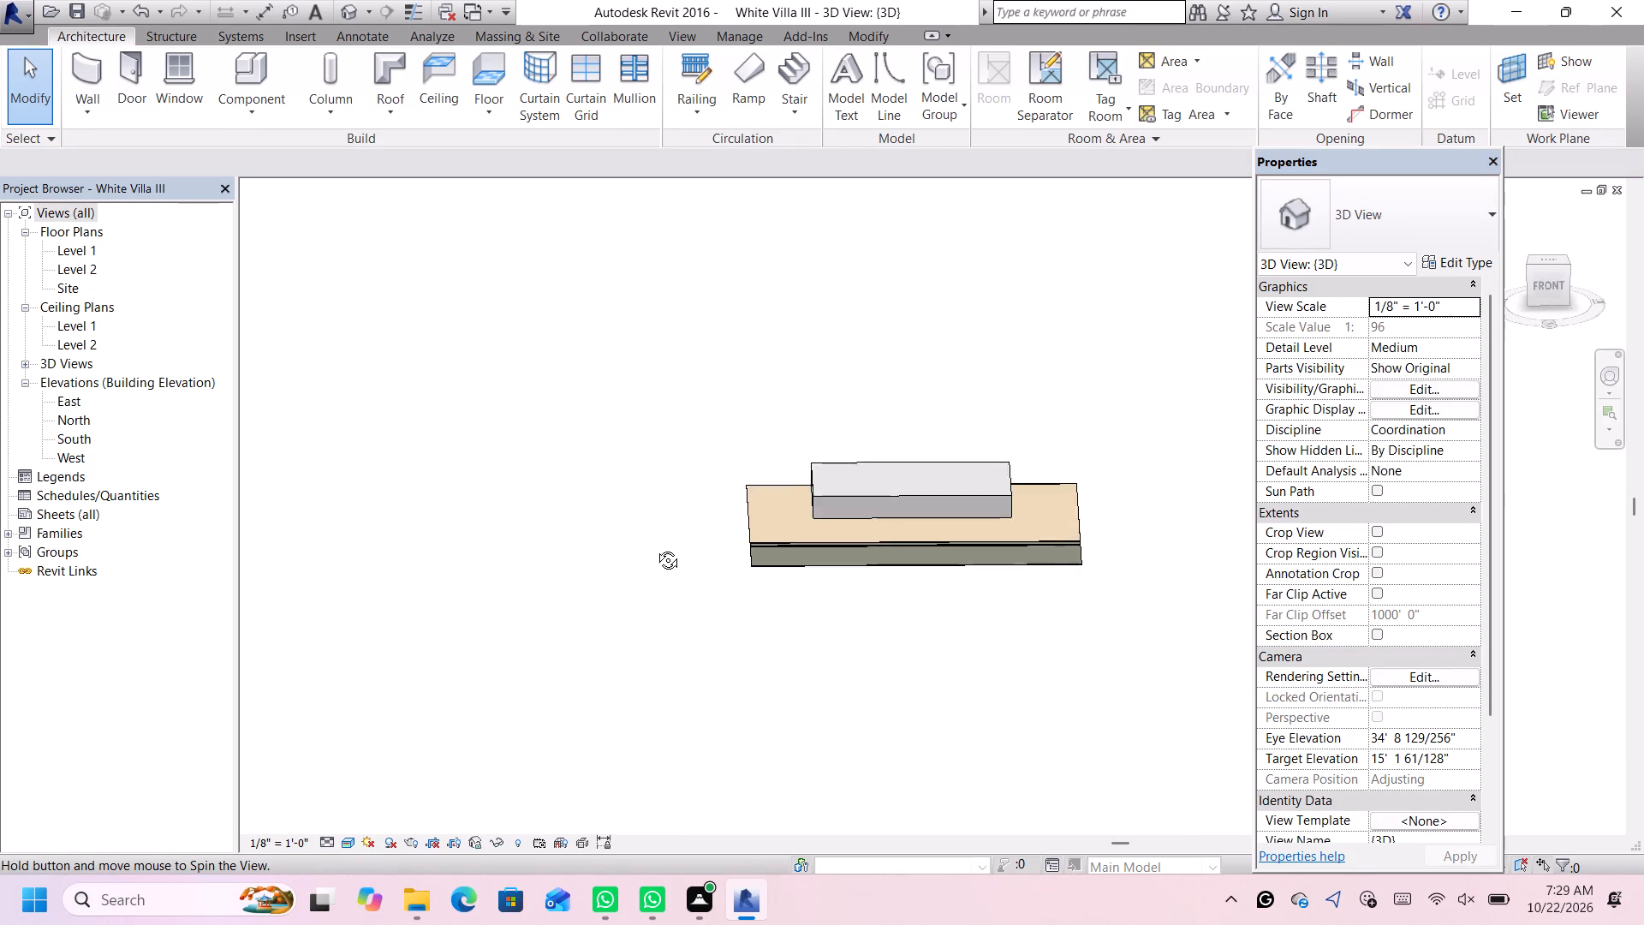
middle_click_drag(655, 547, 653, 562)
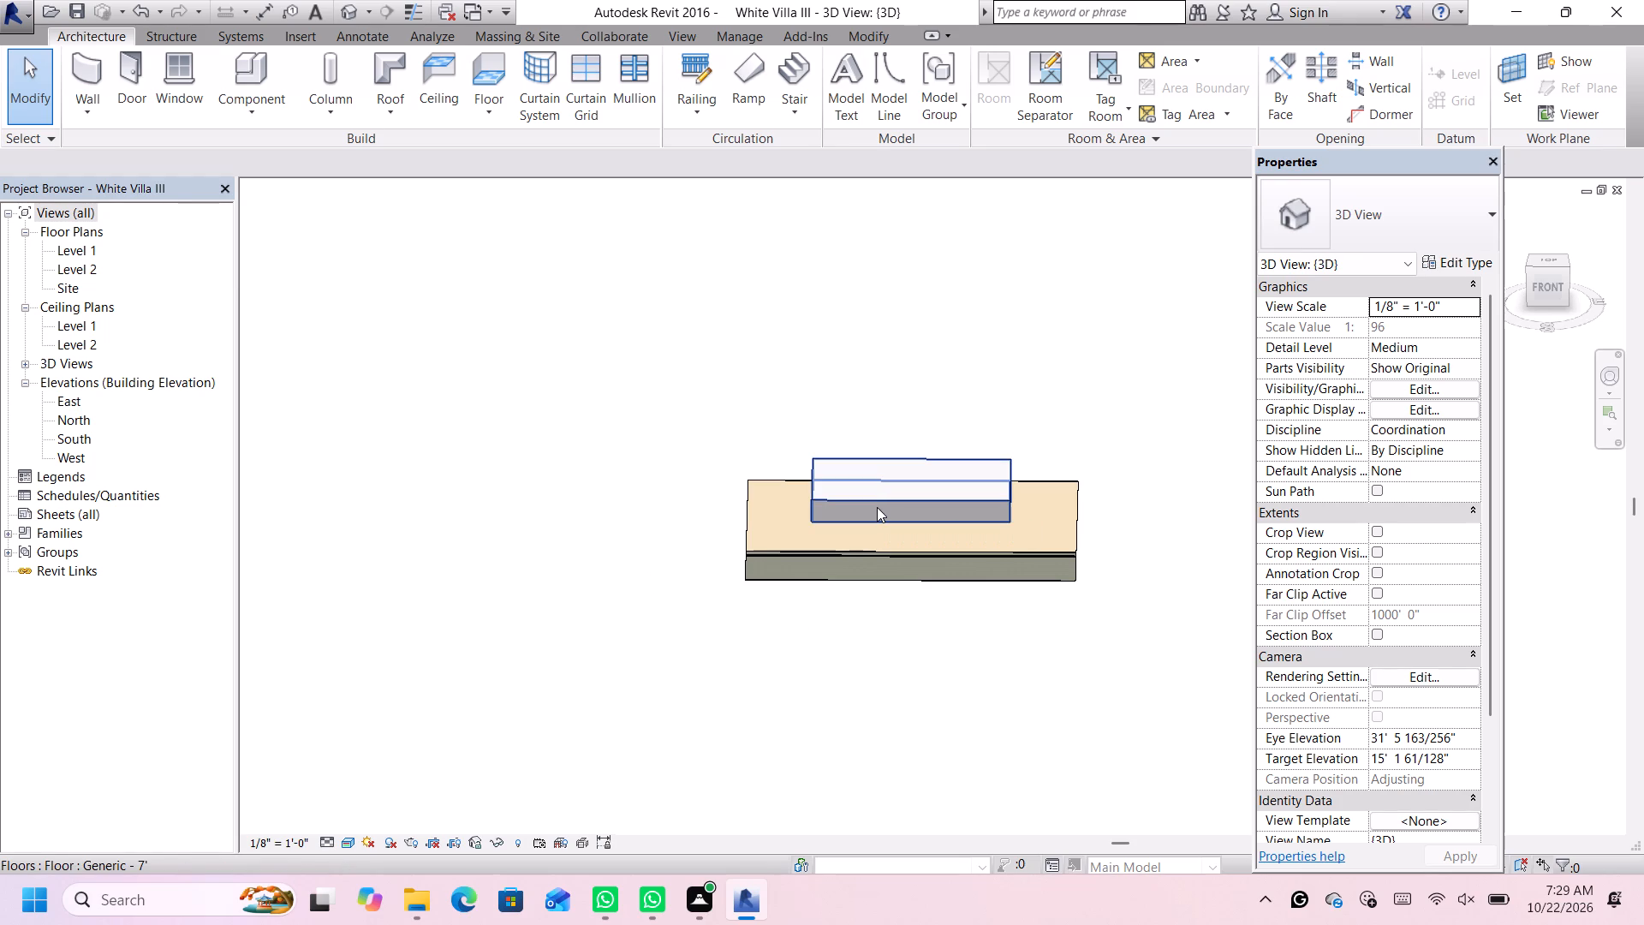
left_click(877, 507)
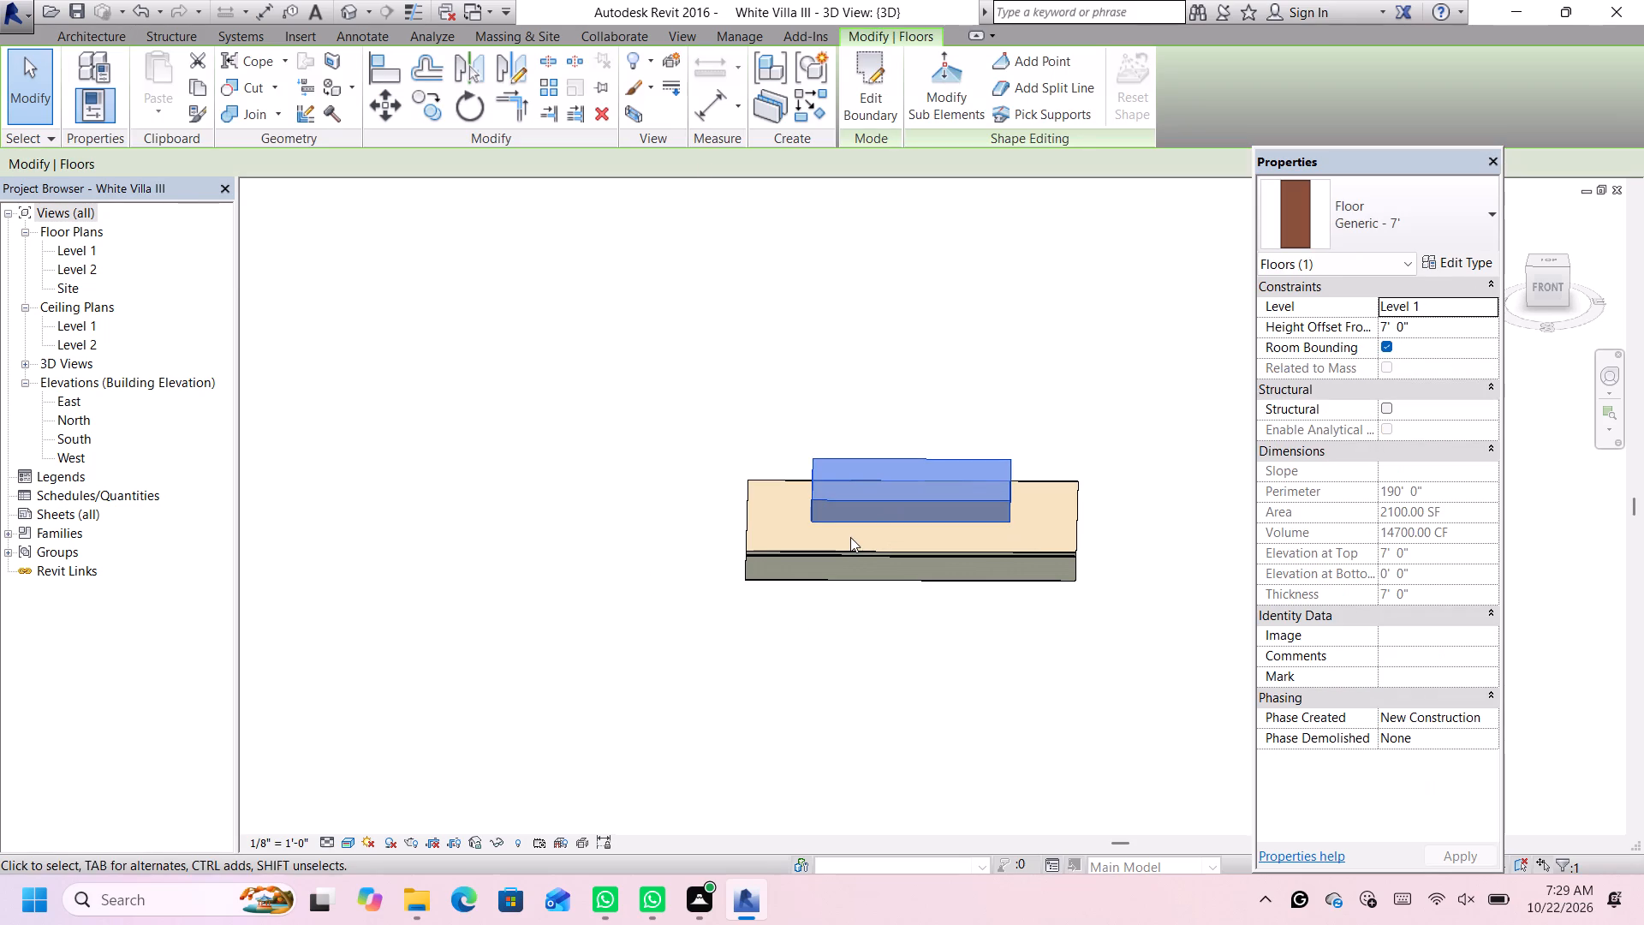
scroll(939, 584, "up", 1)
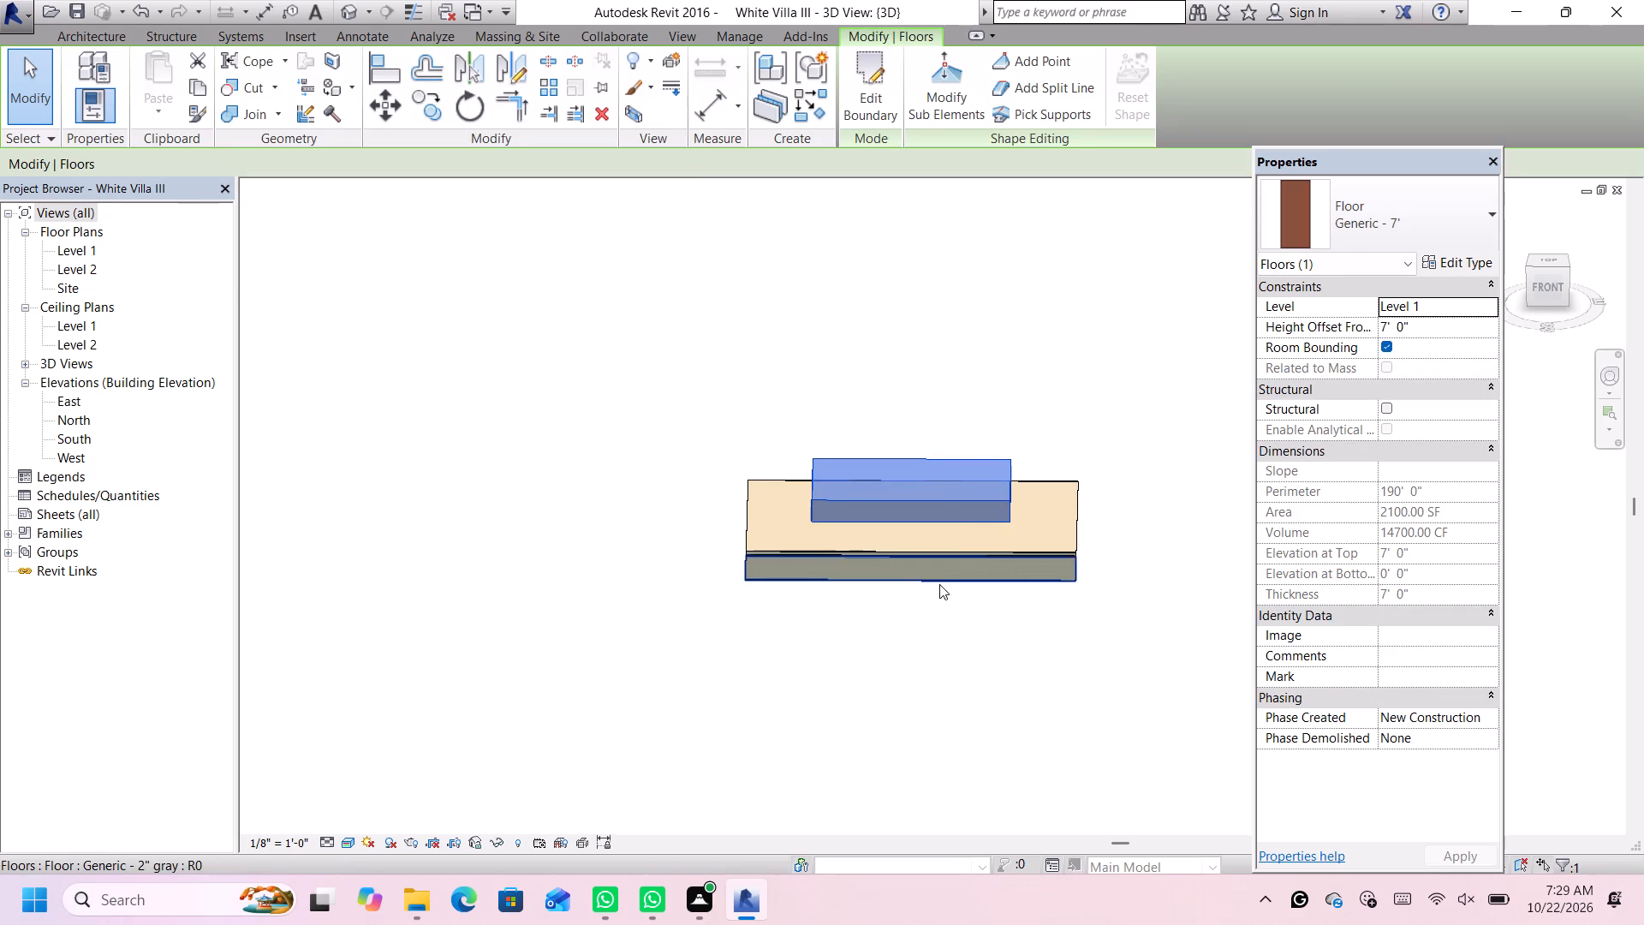
scroll(939, 584, "up", 1)
scroll(1059, 370, "up", 4)
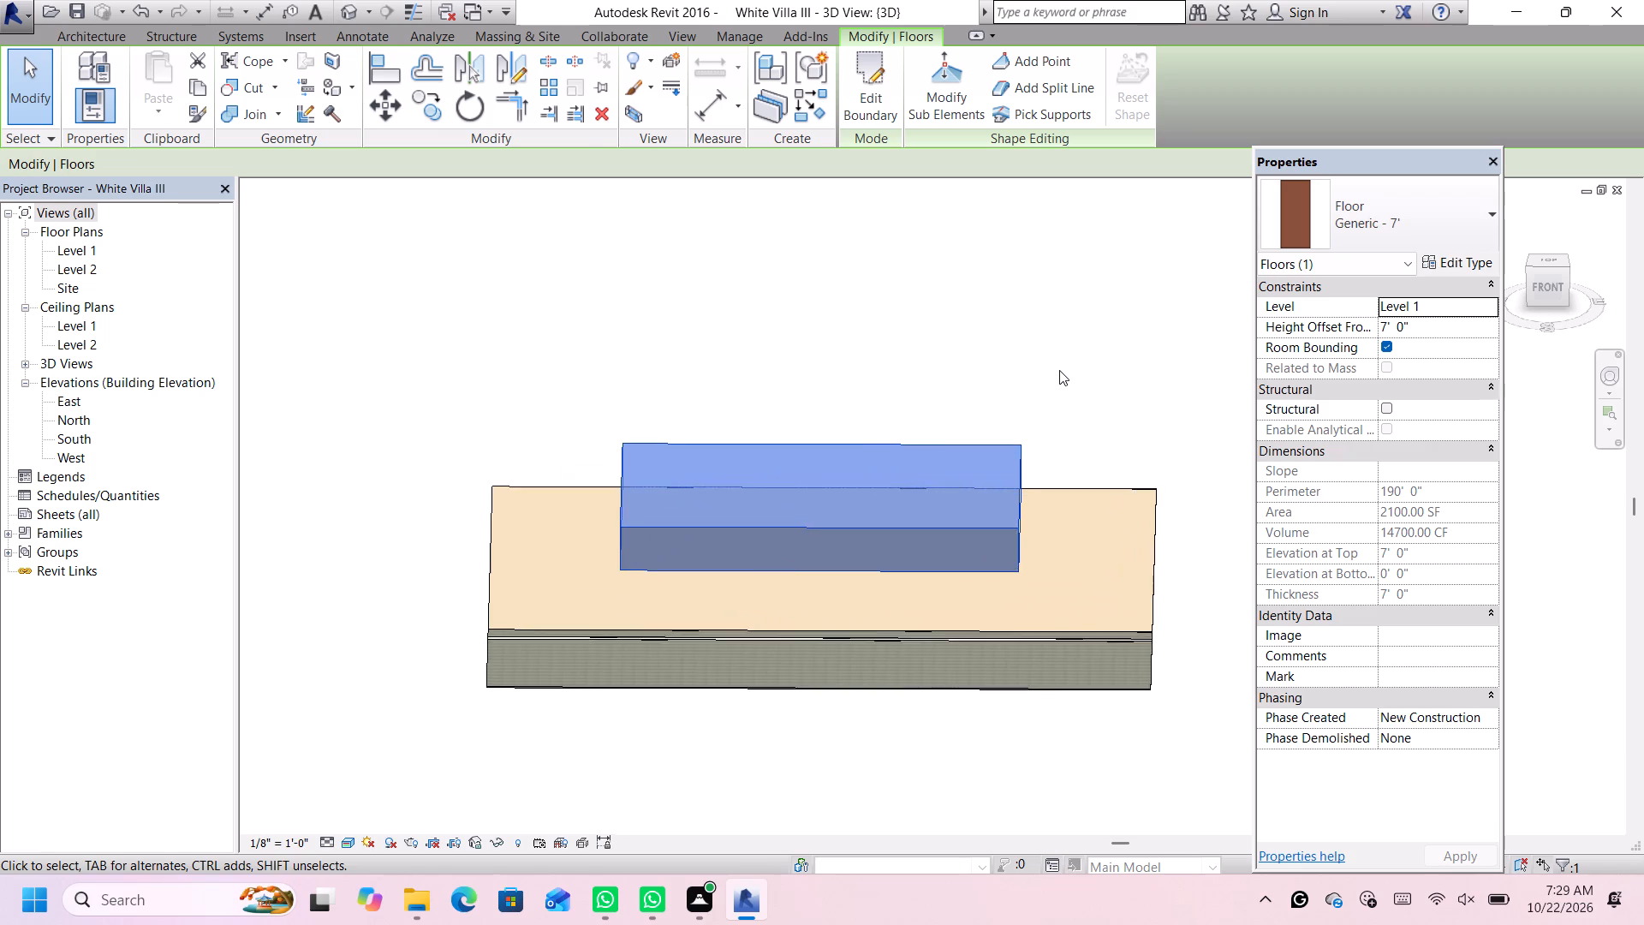
scroll(1045, 497, "up", 3)
scroll(1041, 532, "down", 6)
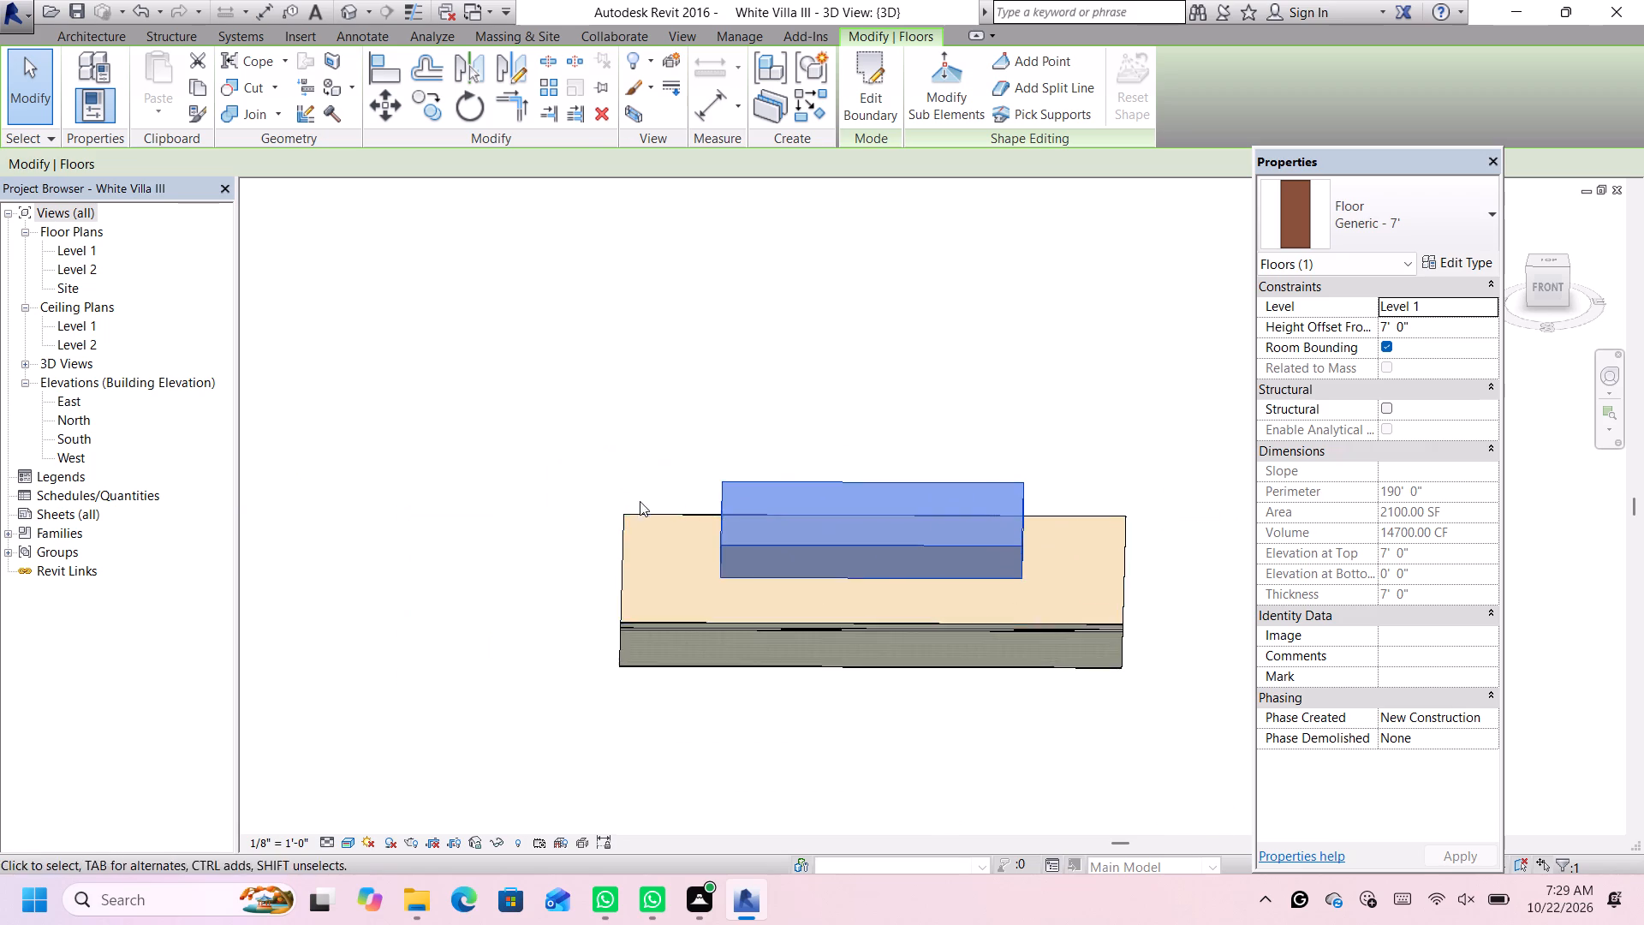
scroll(650, 504, "up", 5)
scroll(1042, 507, "down", 2)
middle_click_drag(1183, 497, 816, 509)
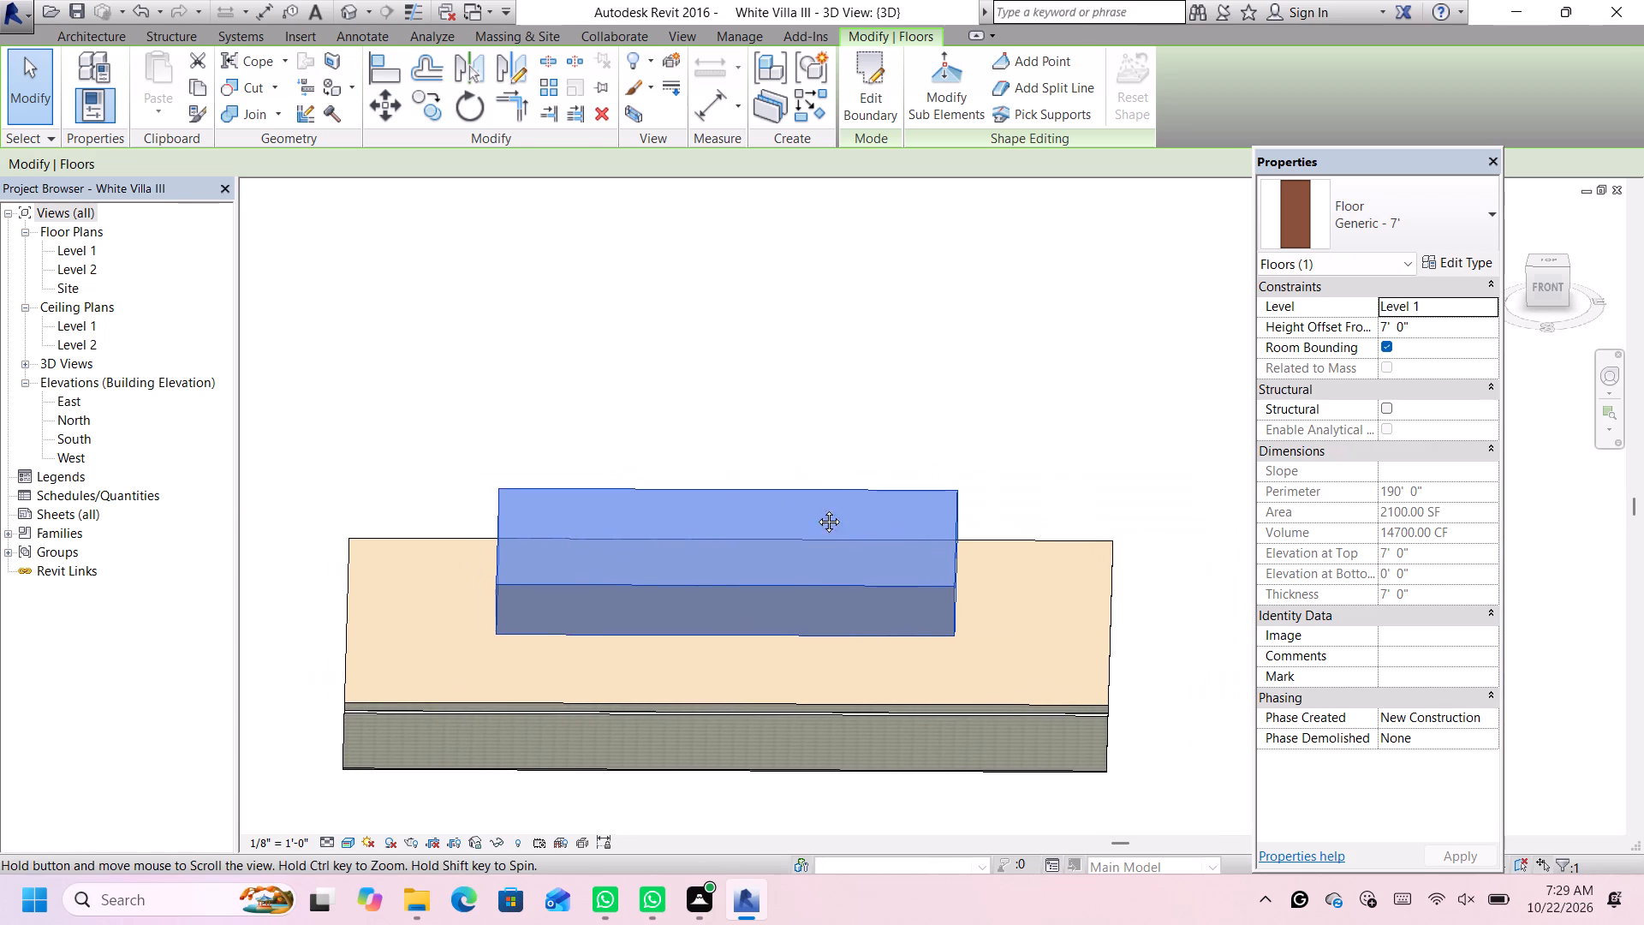
middle_click_drag(816, 509, 814, 509)
scroll(829, 504, "up", 2)
middle_click_drag(863, 505, 864, 509)
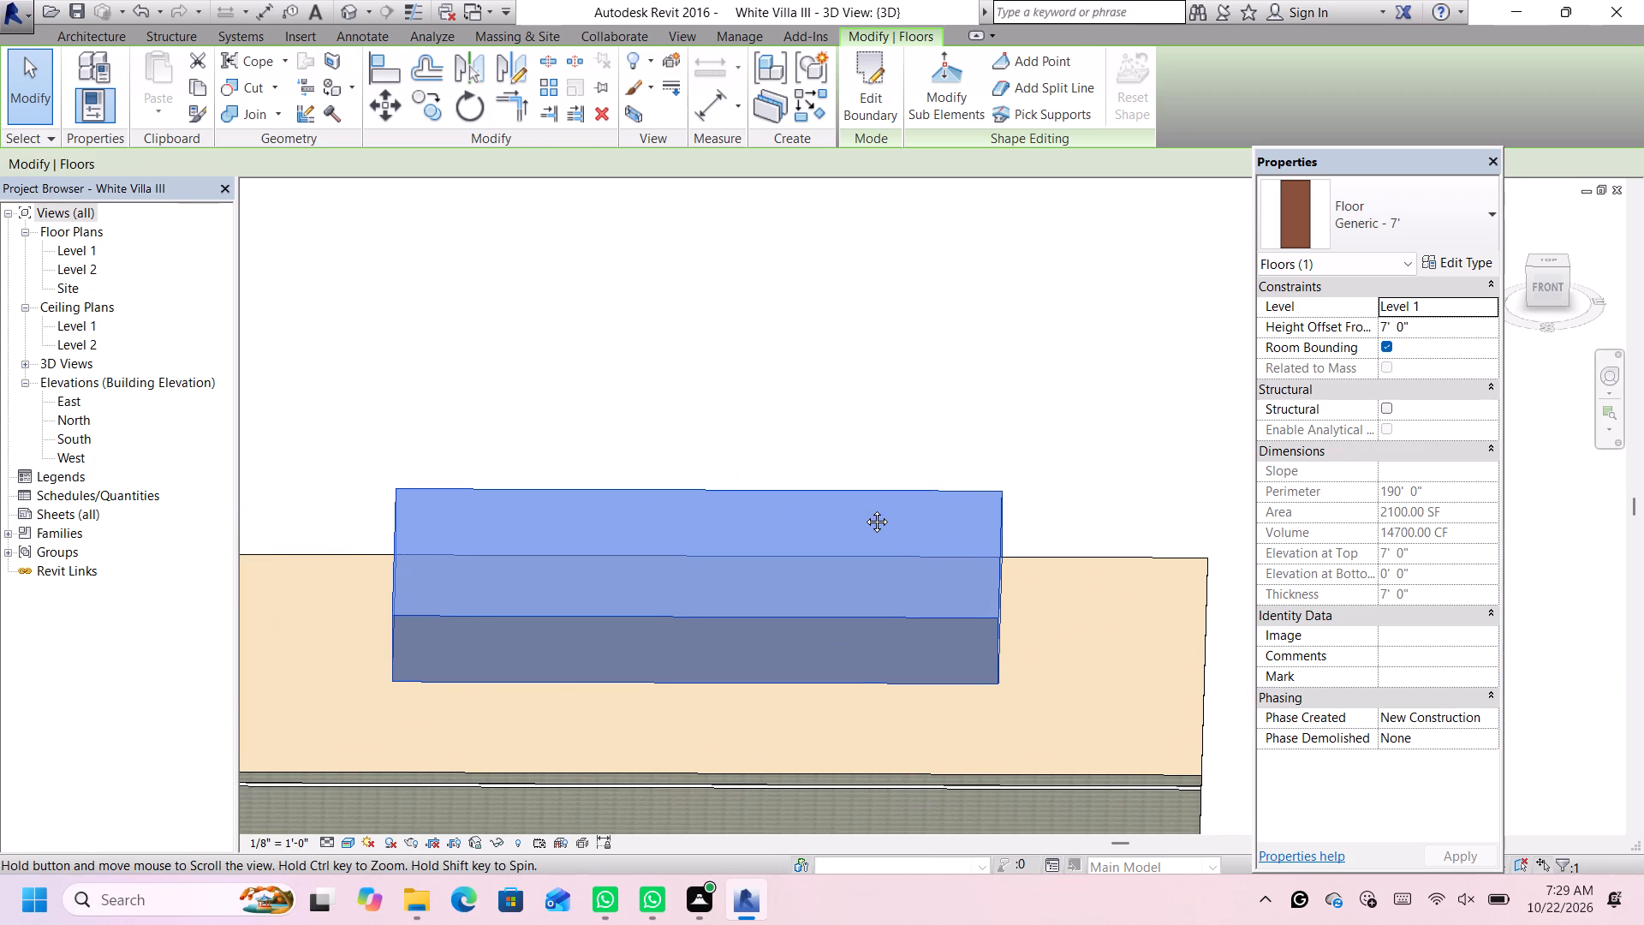
middle_click_drag(864, 509, 867, 465)
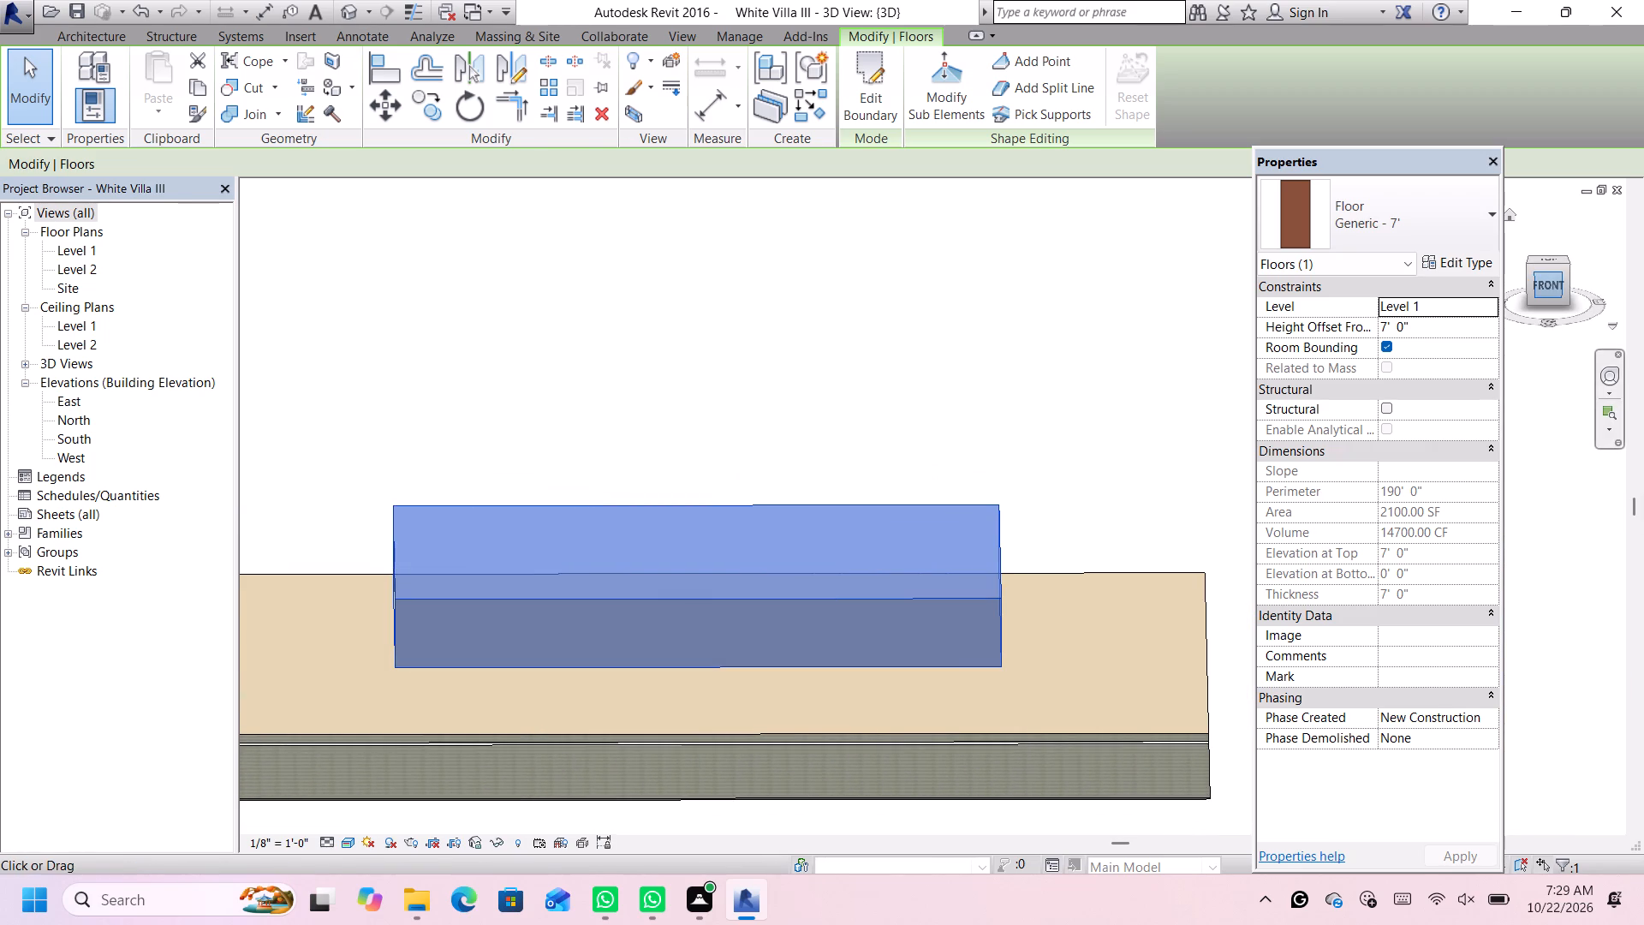
scroll(727, 610, "down", 3)
middle_click_drag(696, 596, 741, 649)
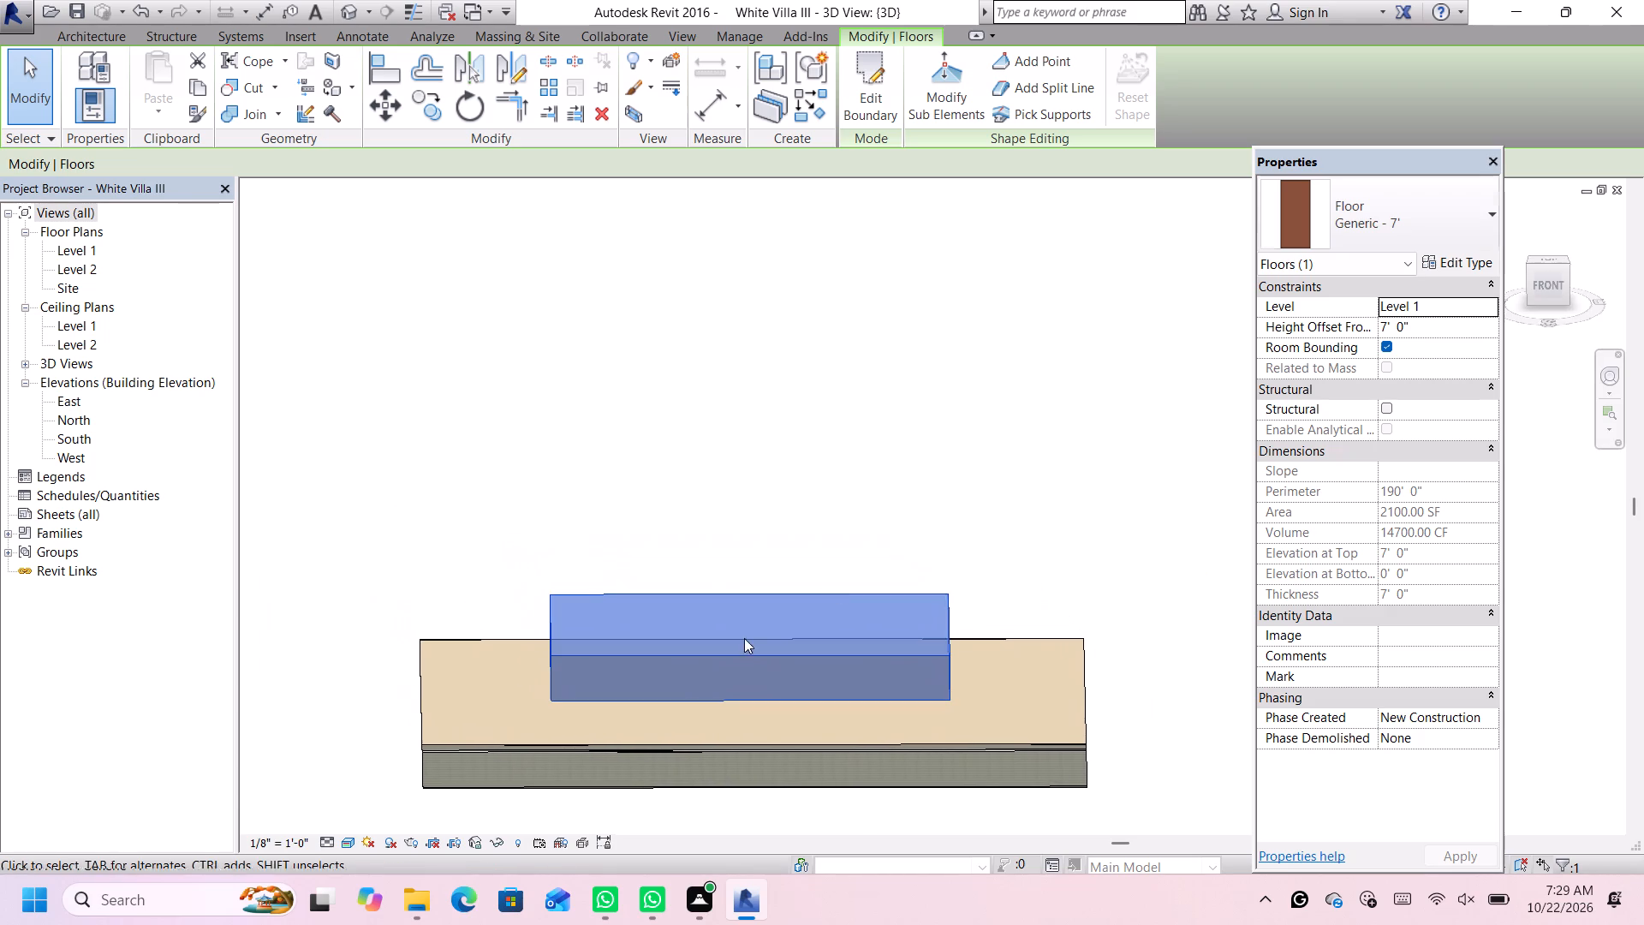
left_click(1546, 247)
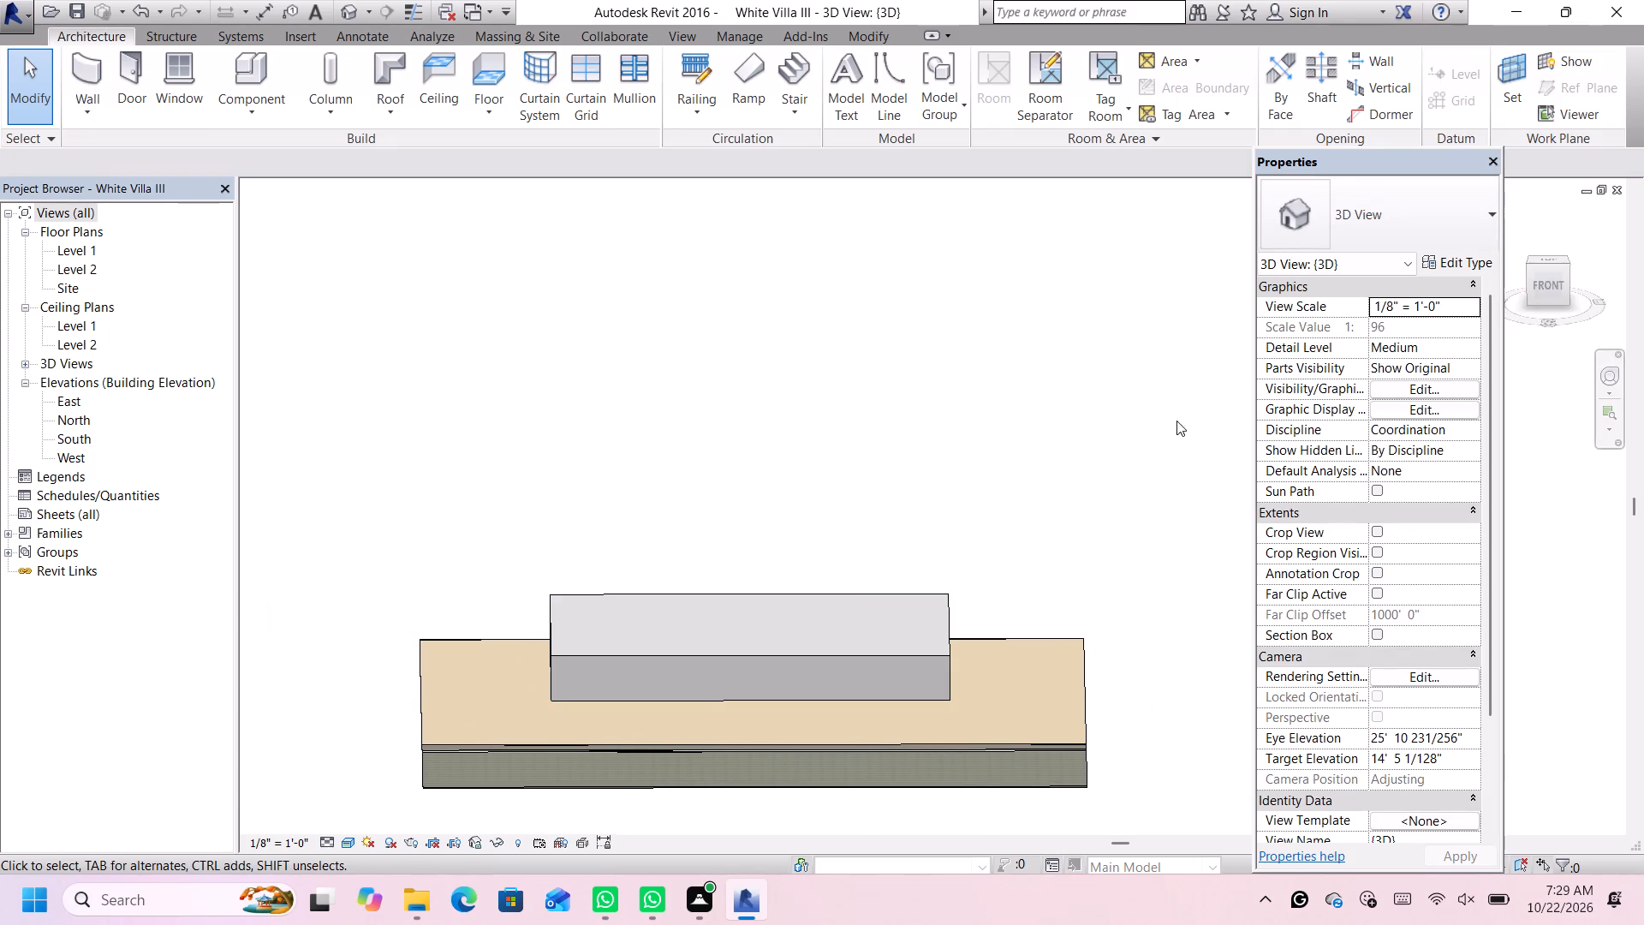
left_click(1543, 289)
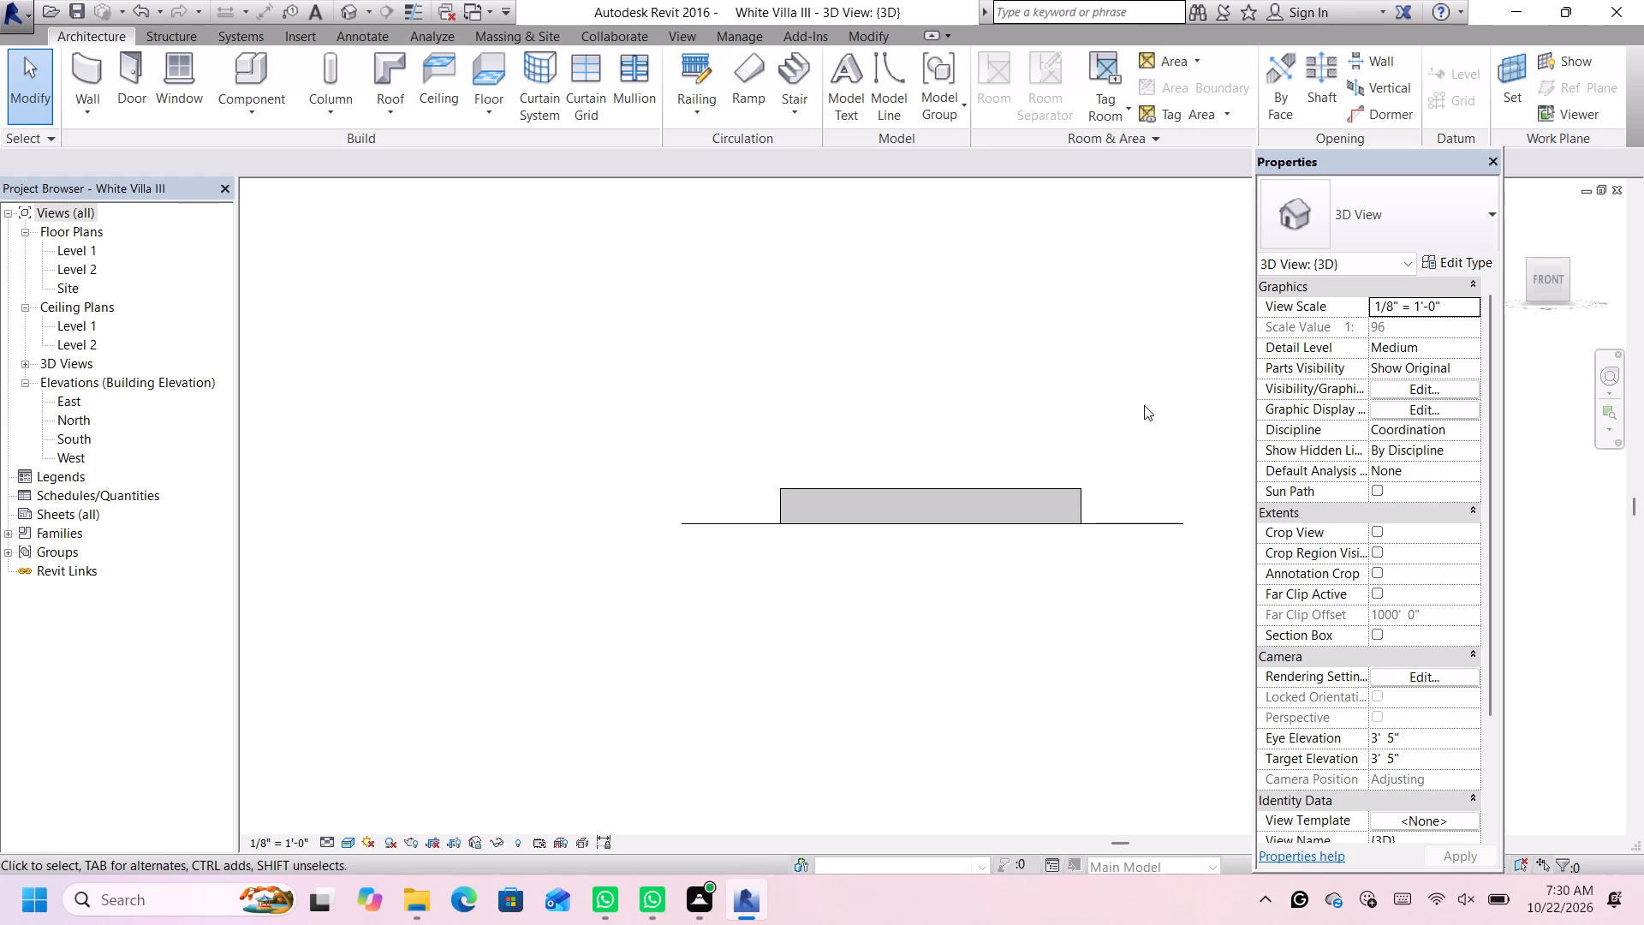
scroll(1081, 445, "up", 2)
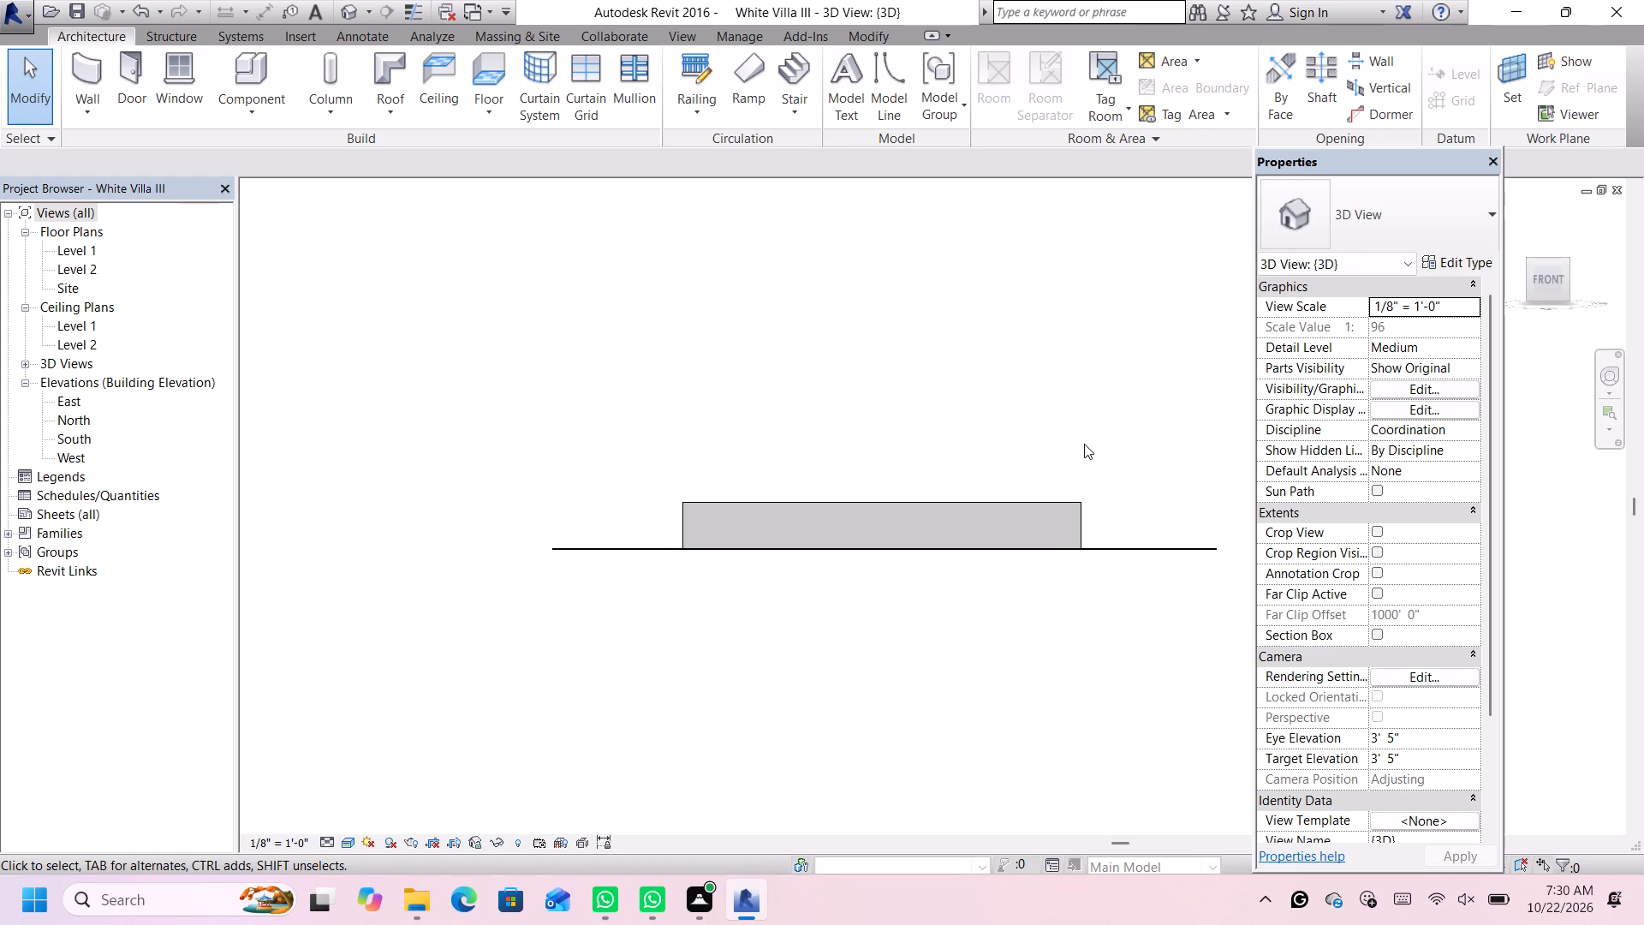
middle_click_drag(1085, 445, 1079, 509)
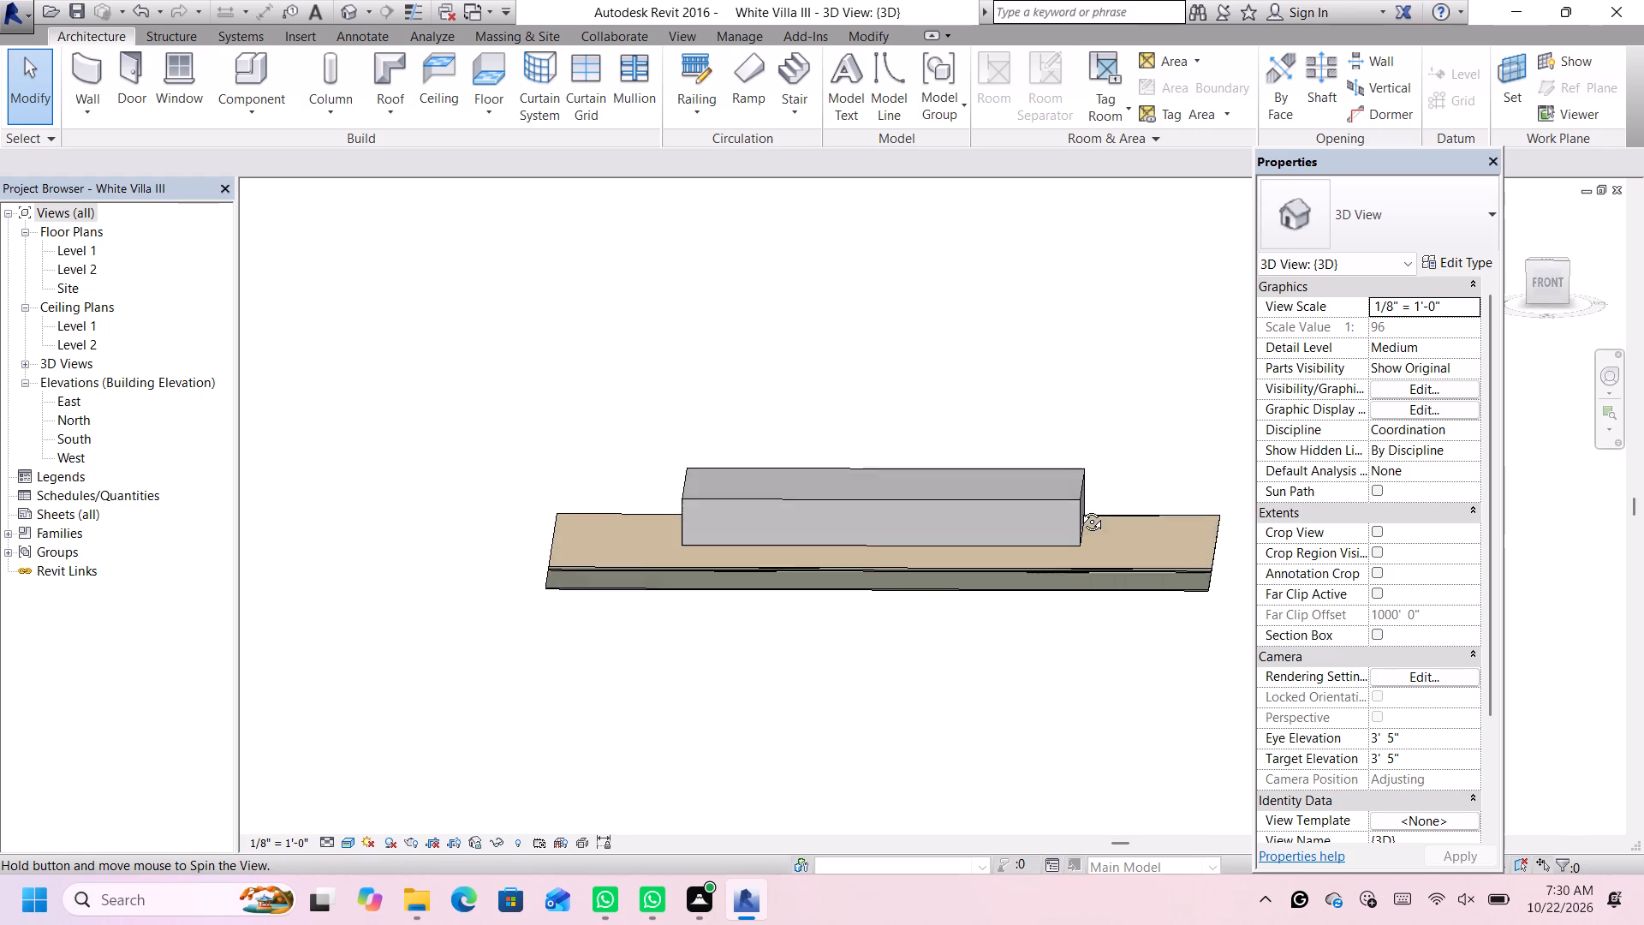
middle_click_drag(1079, 509, 1117, 543)
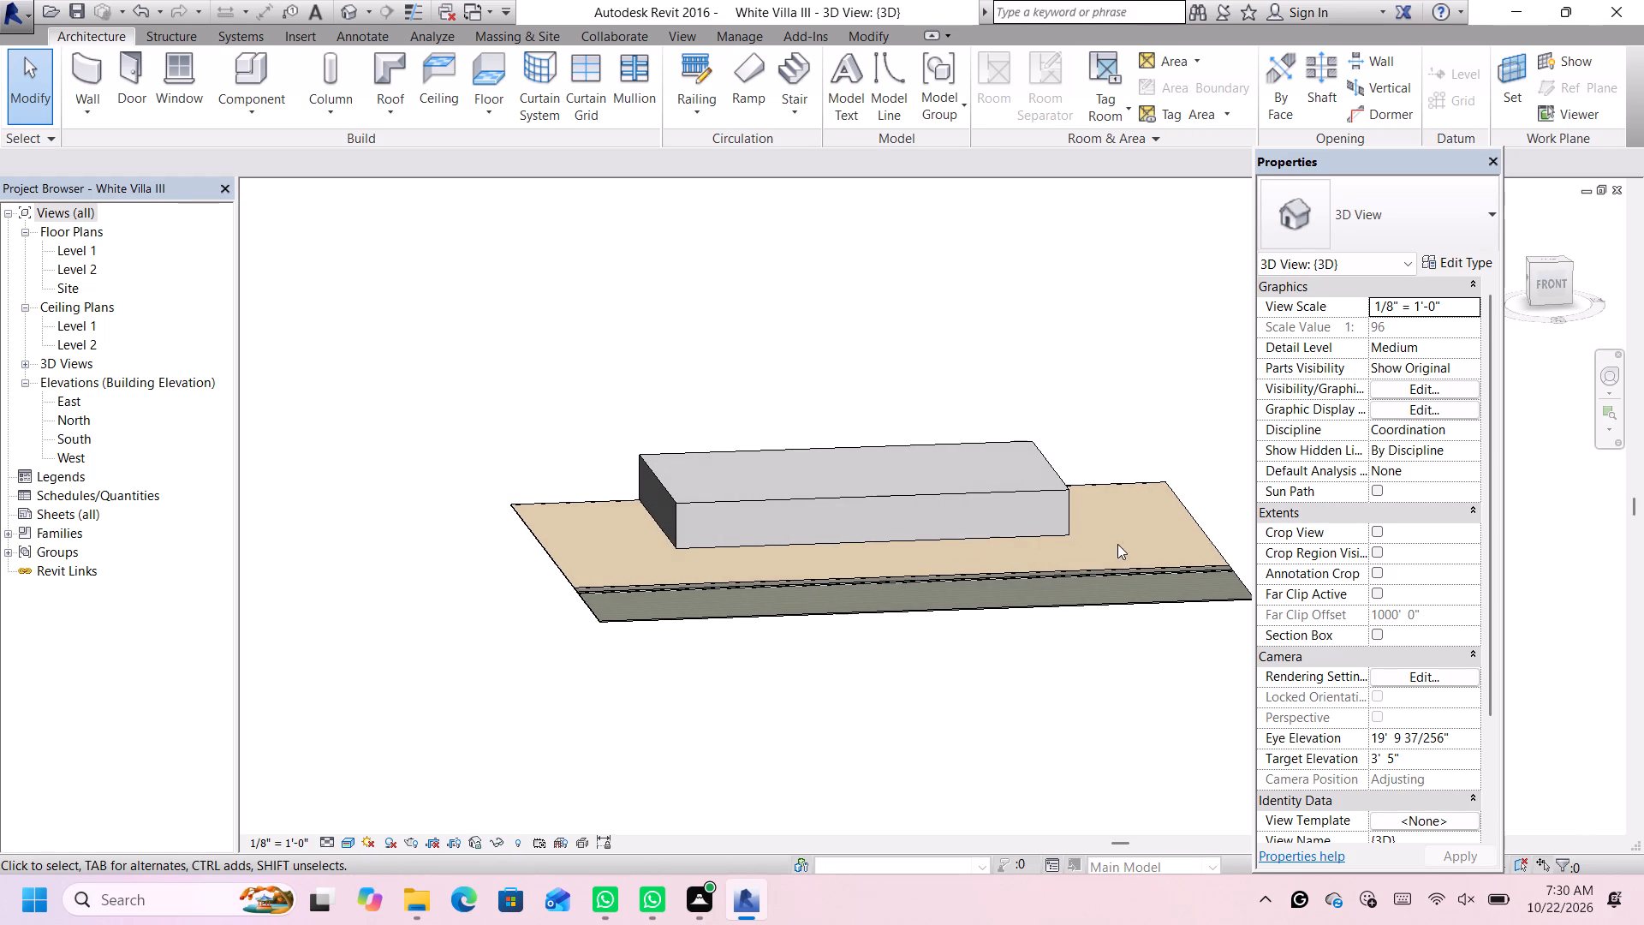
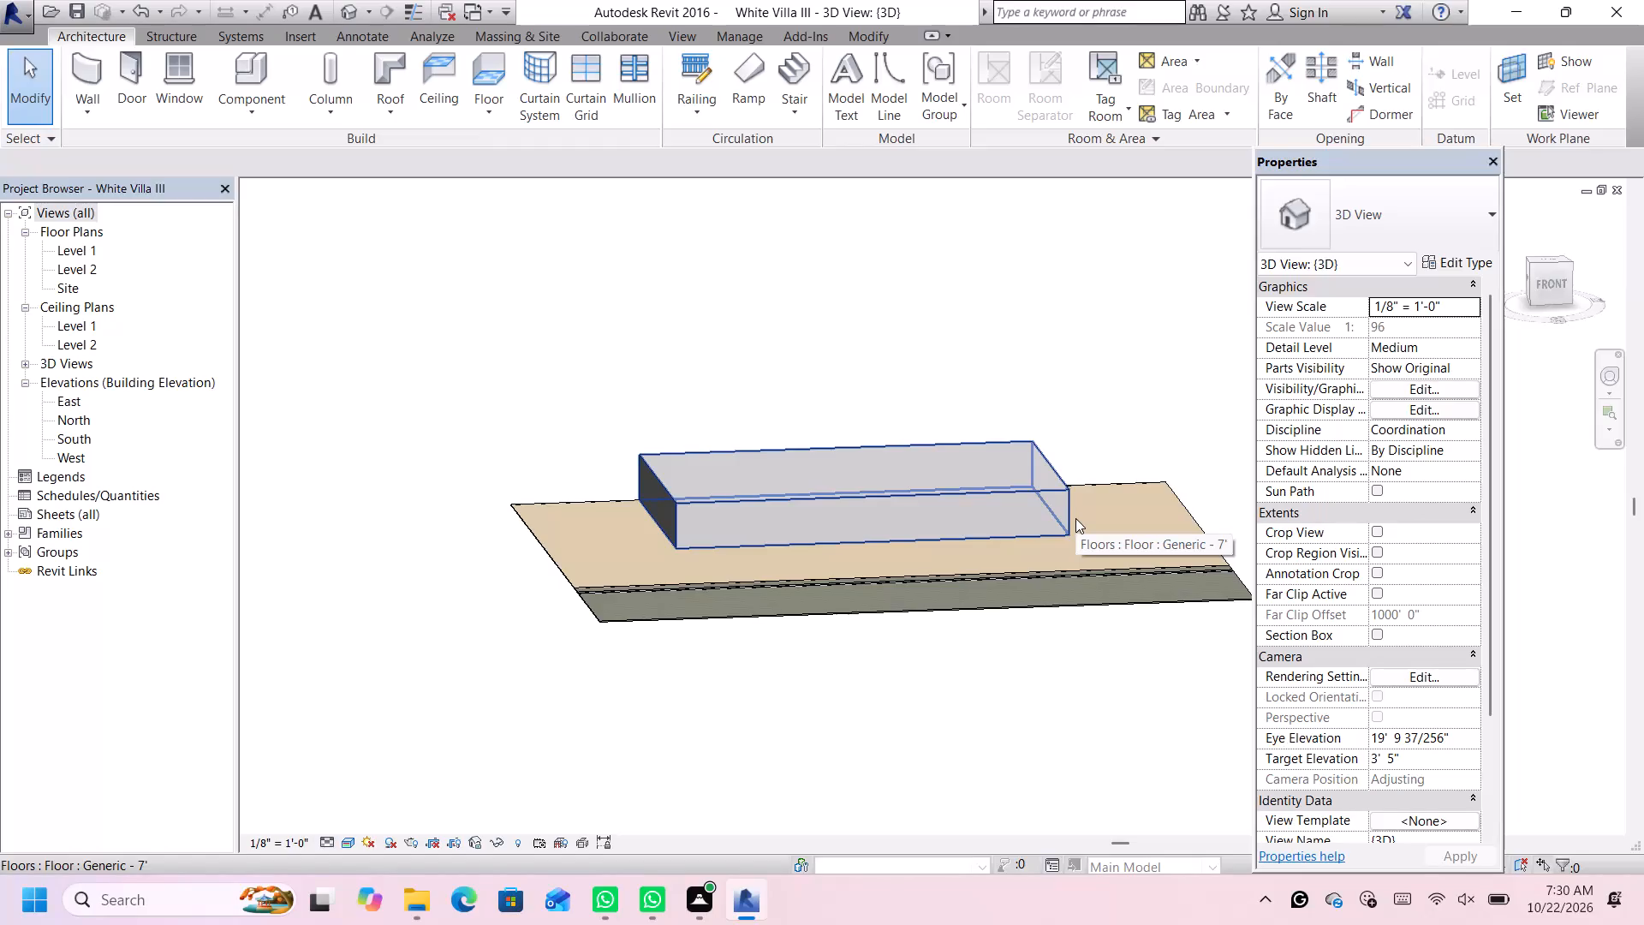
Duplicate the 35' by 60' block's Generic - 7' type as a new floor type named Generic - 10'.
scroll(926, 499, "up", 1)
left_click(926, 498)
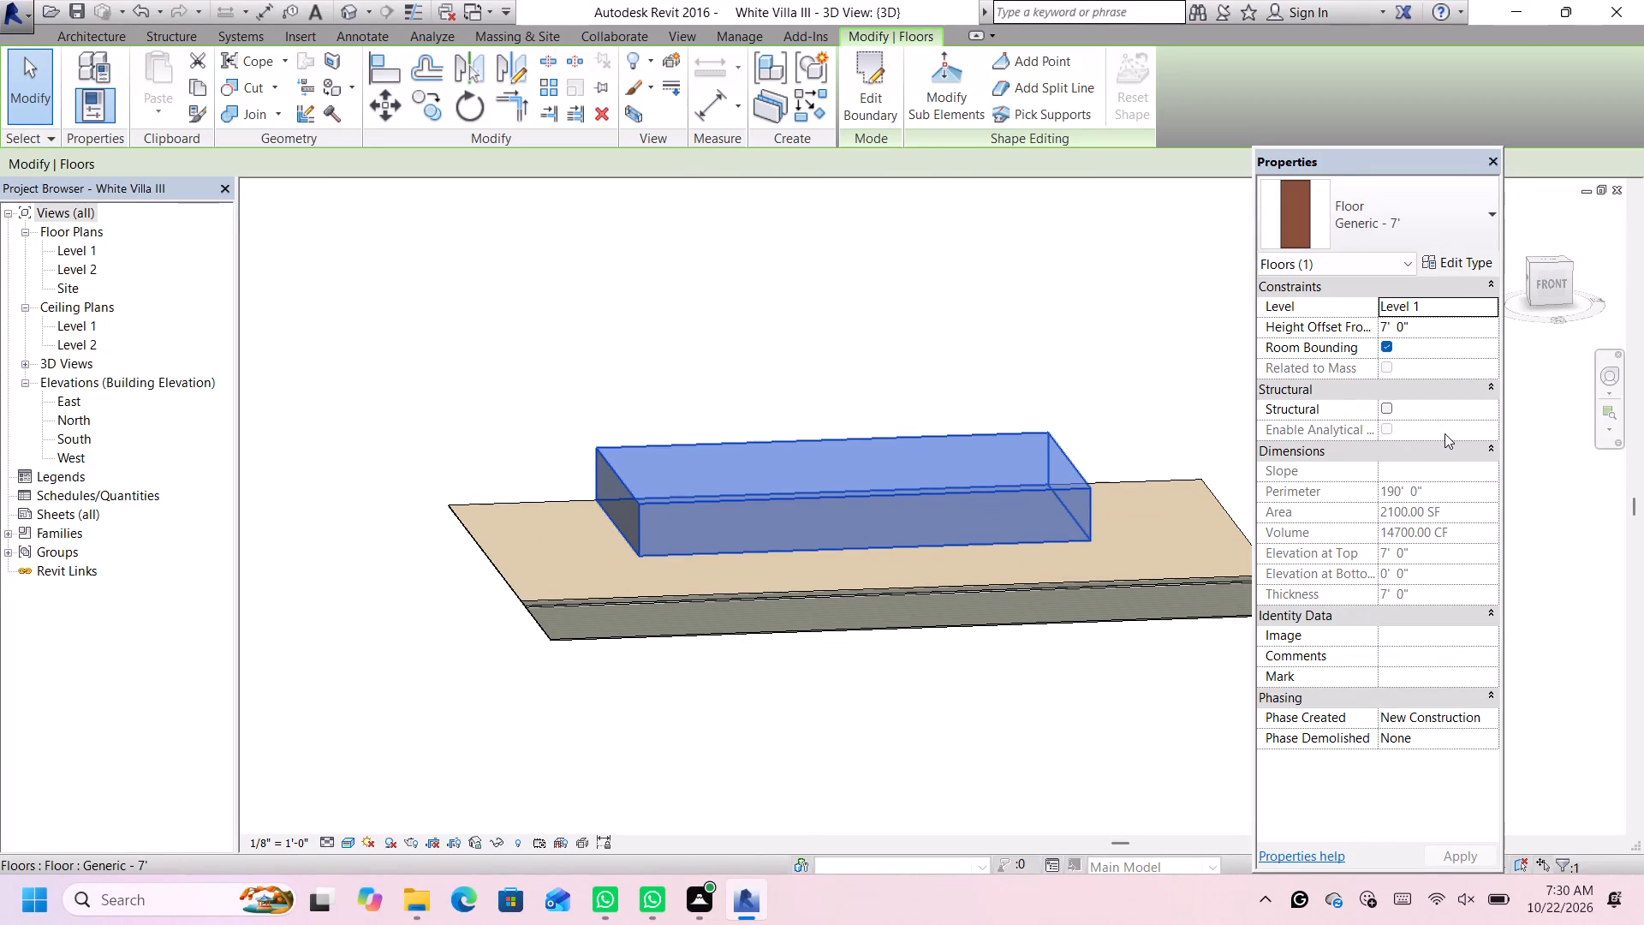
scroll(1149, 408, "up", 1)
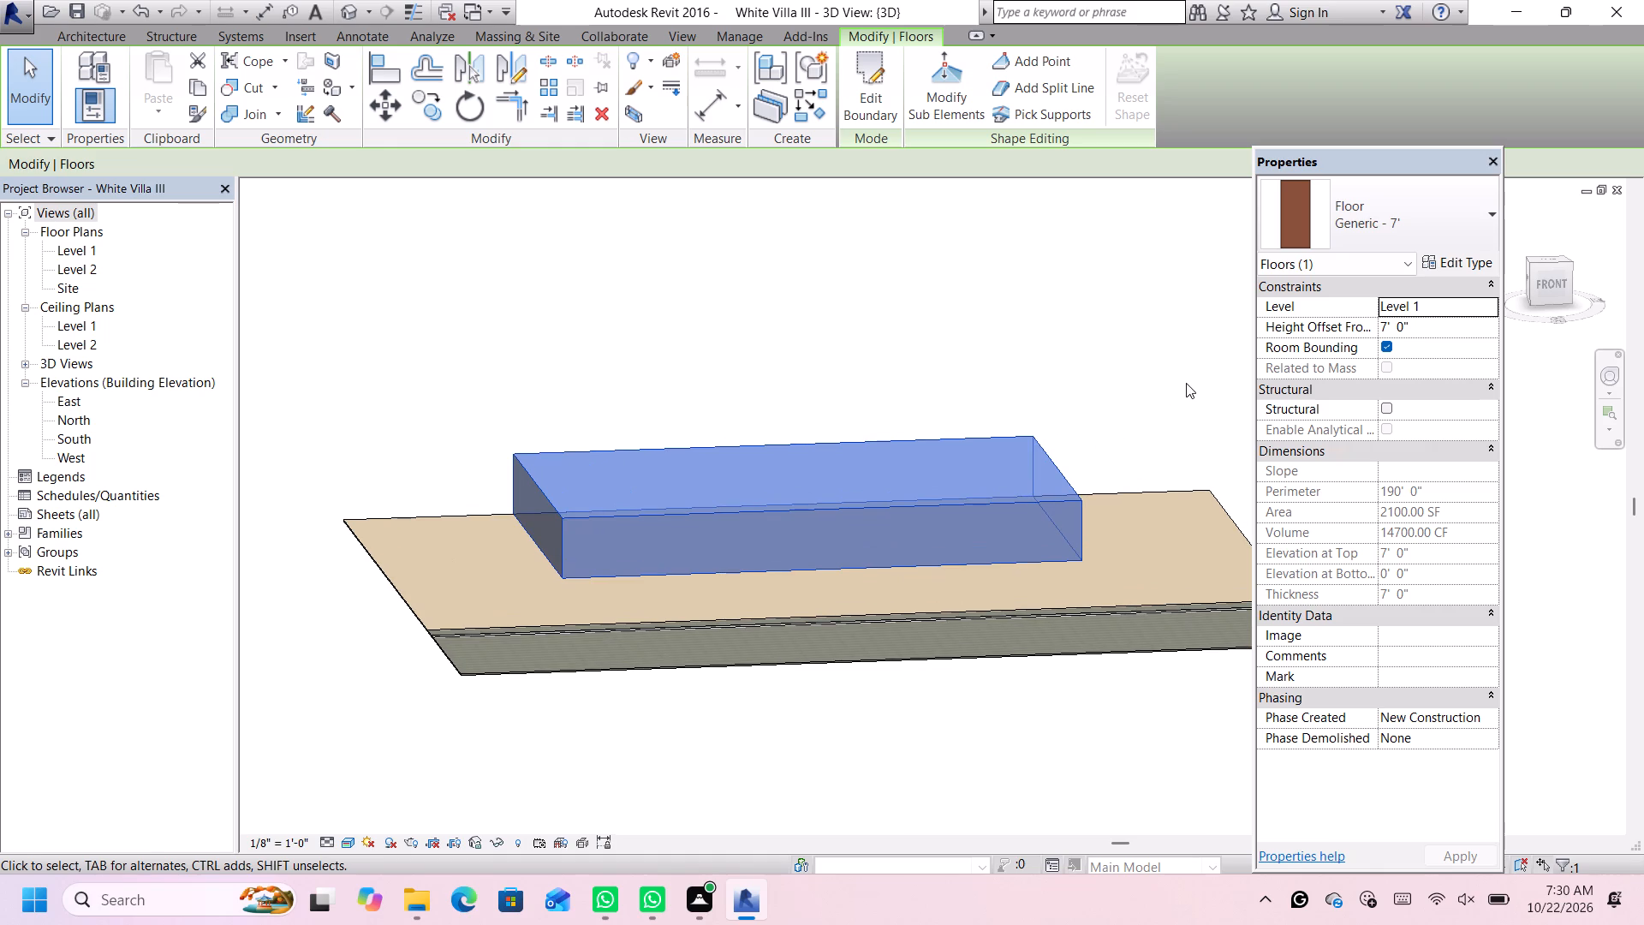
left_click(1437, 328)
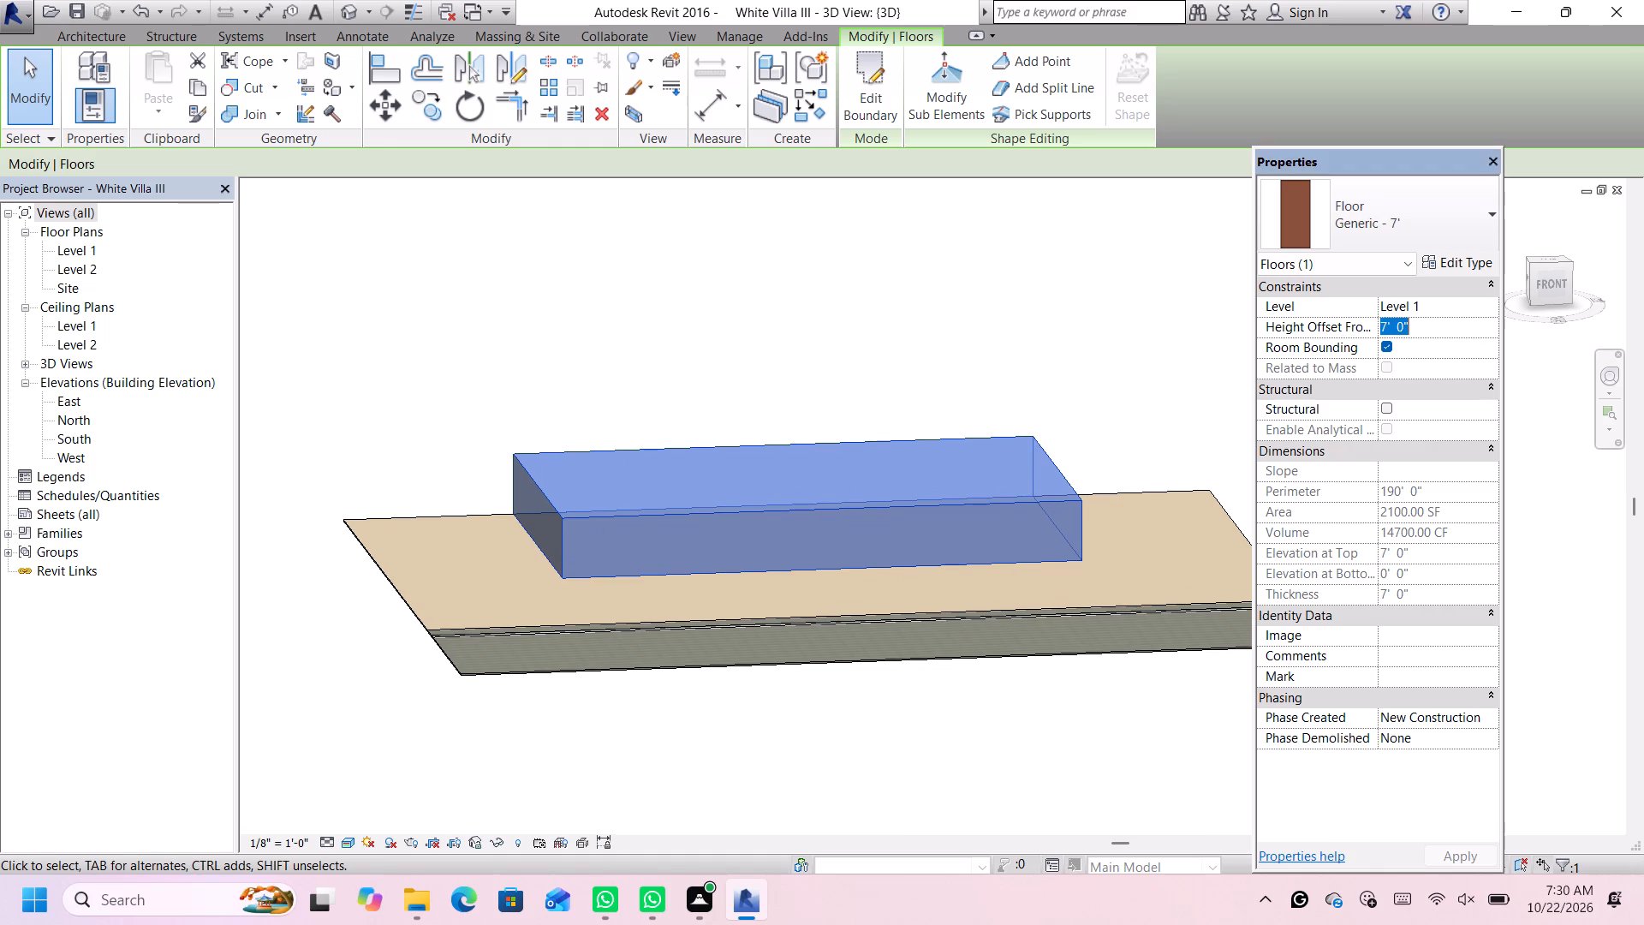
left_click(1453, 258)
left_click(1585, 264)
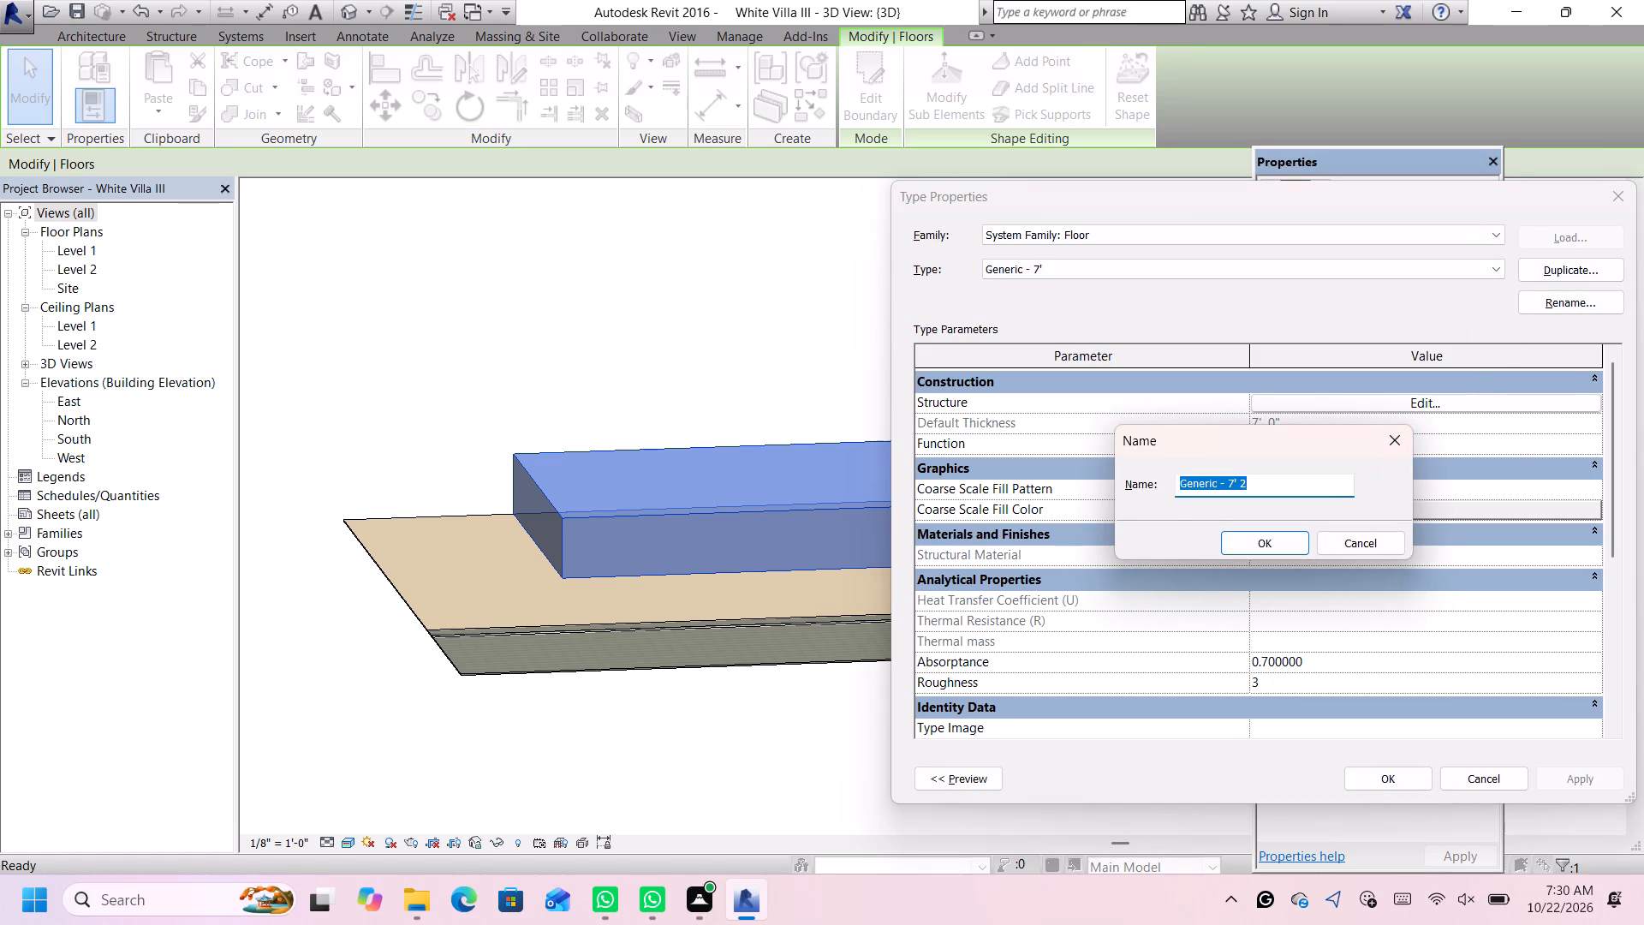
left_click(1314, 484)
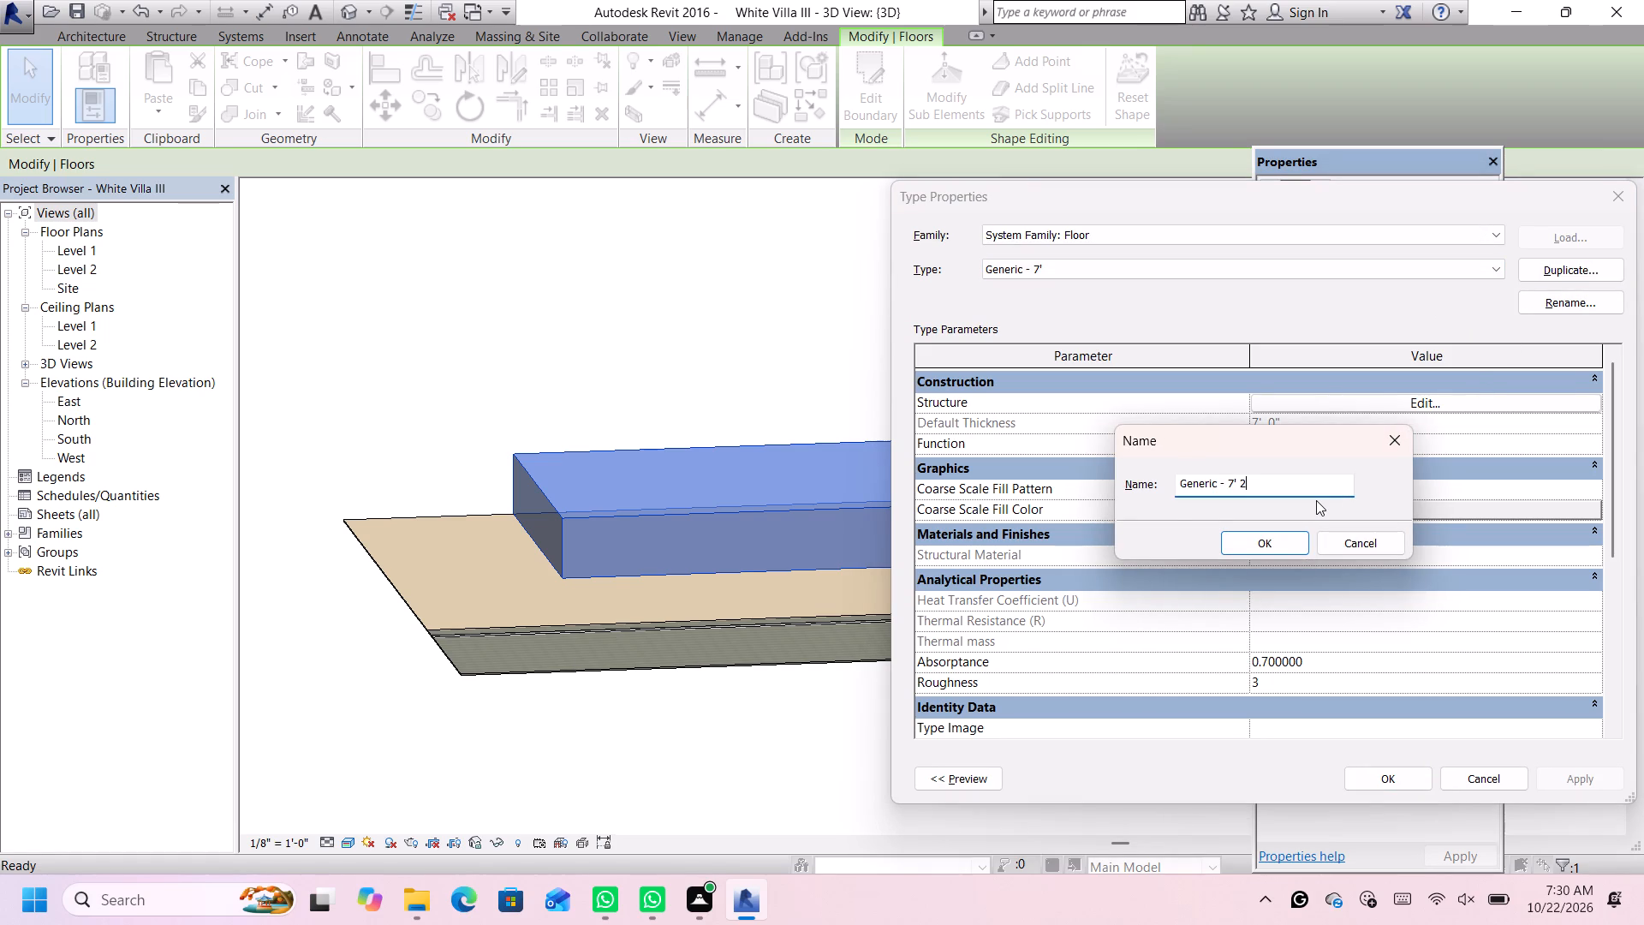
key("BackSpace")
key("BackSpace")
key("BackSpace")
key("BackSpace")
type("10")
key("apostrophe")
key("Return")
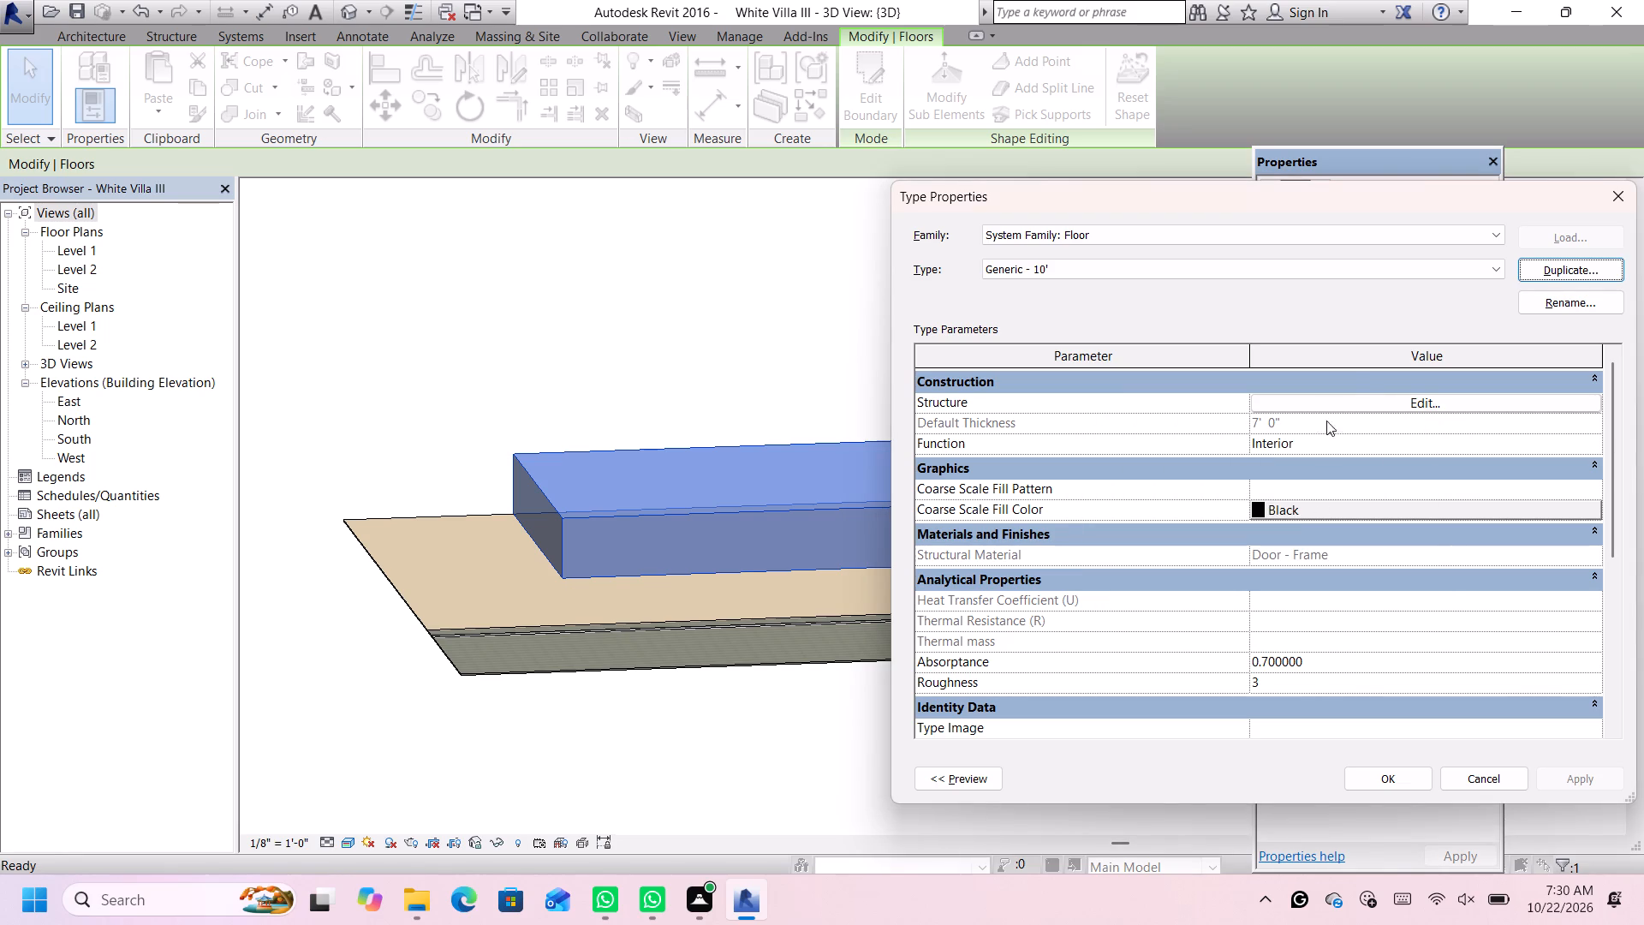
Set the Generic - 10' type's structure layer to 10' thick and apply the type to the block.
left_click(1367, 403)
left_click(1281, 399)
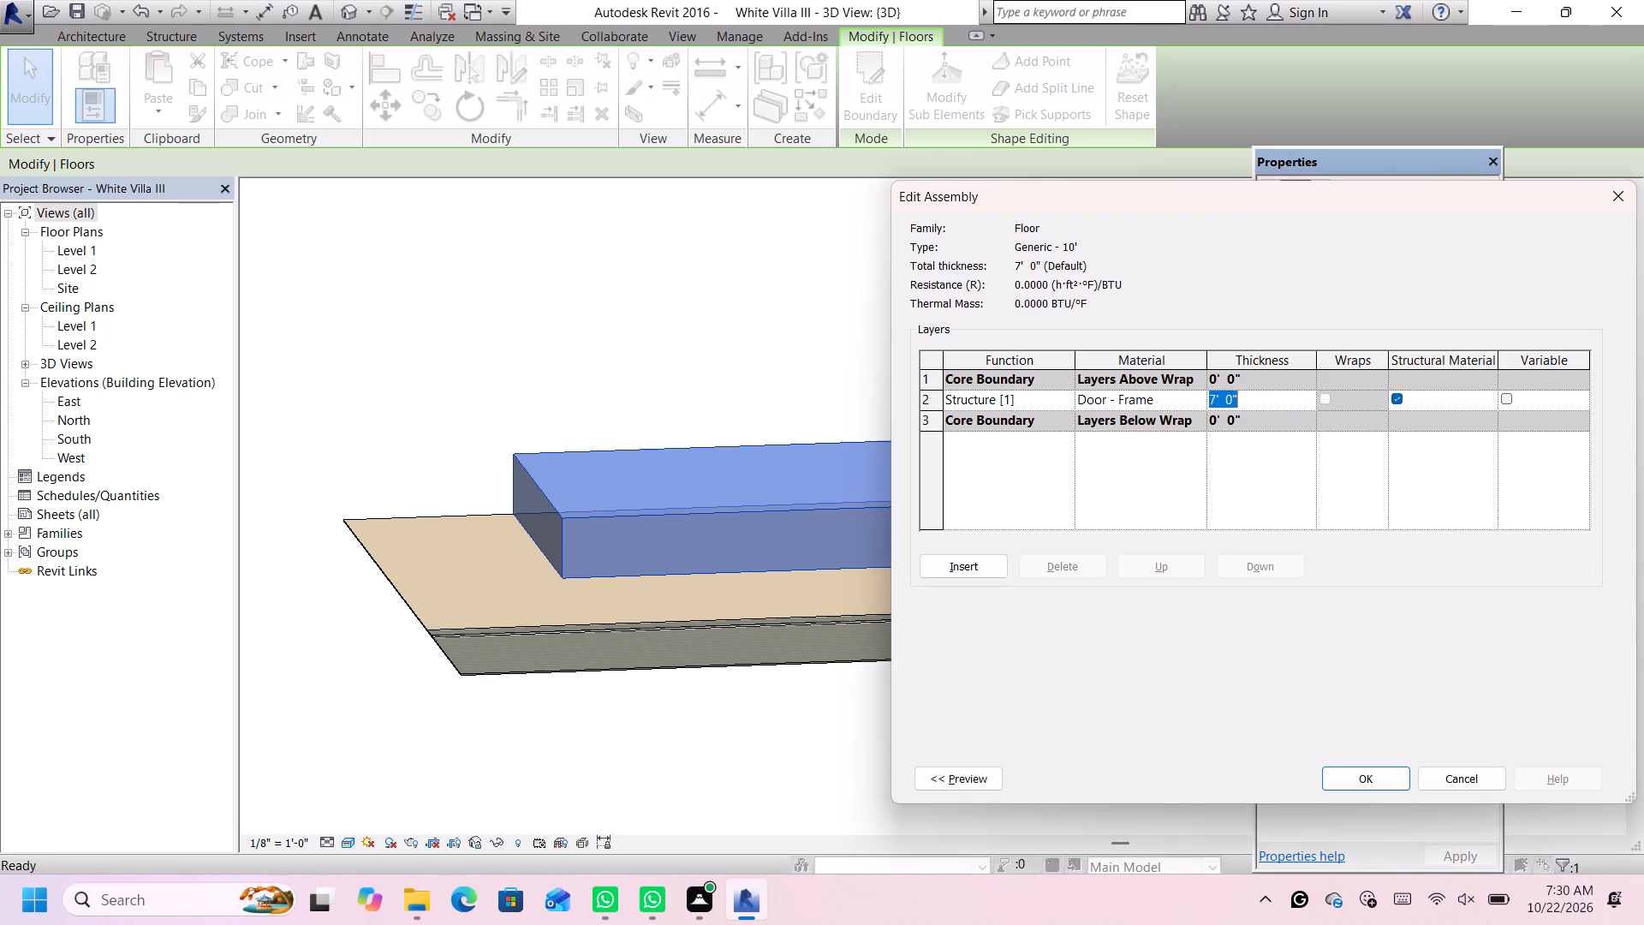
key("BackSpace")
type("10'")
key("Return")
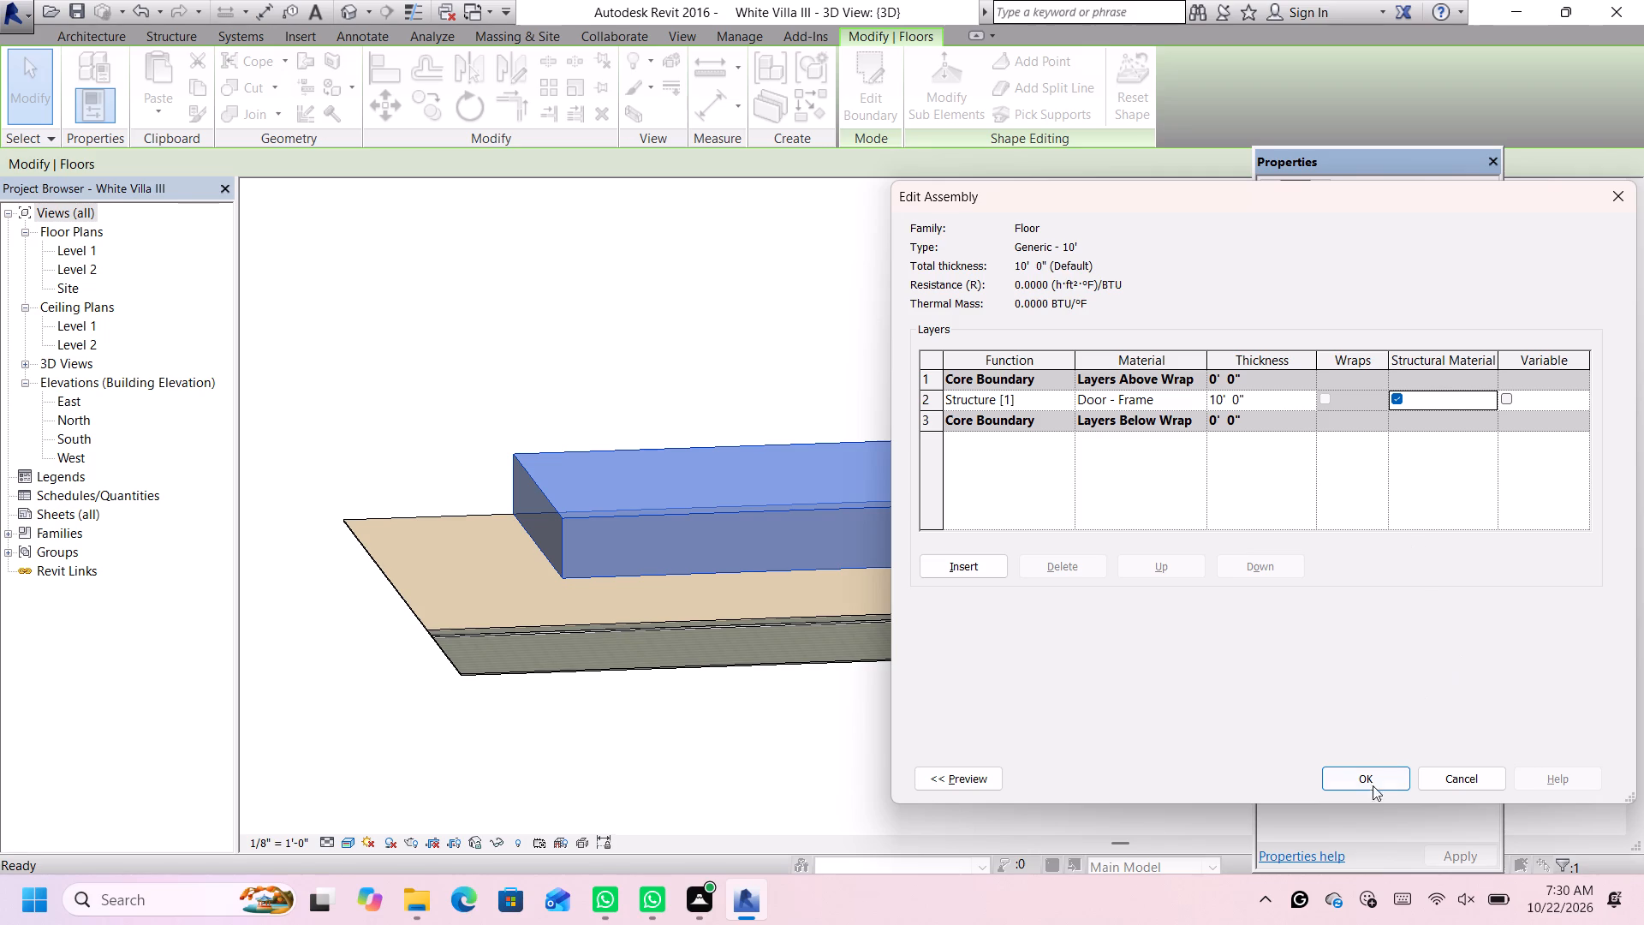
left_click(1365, 777)
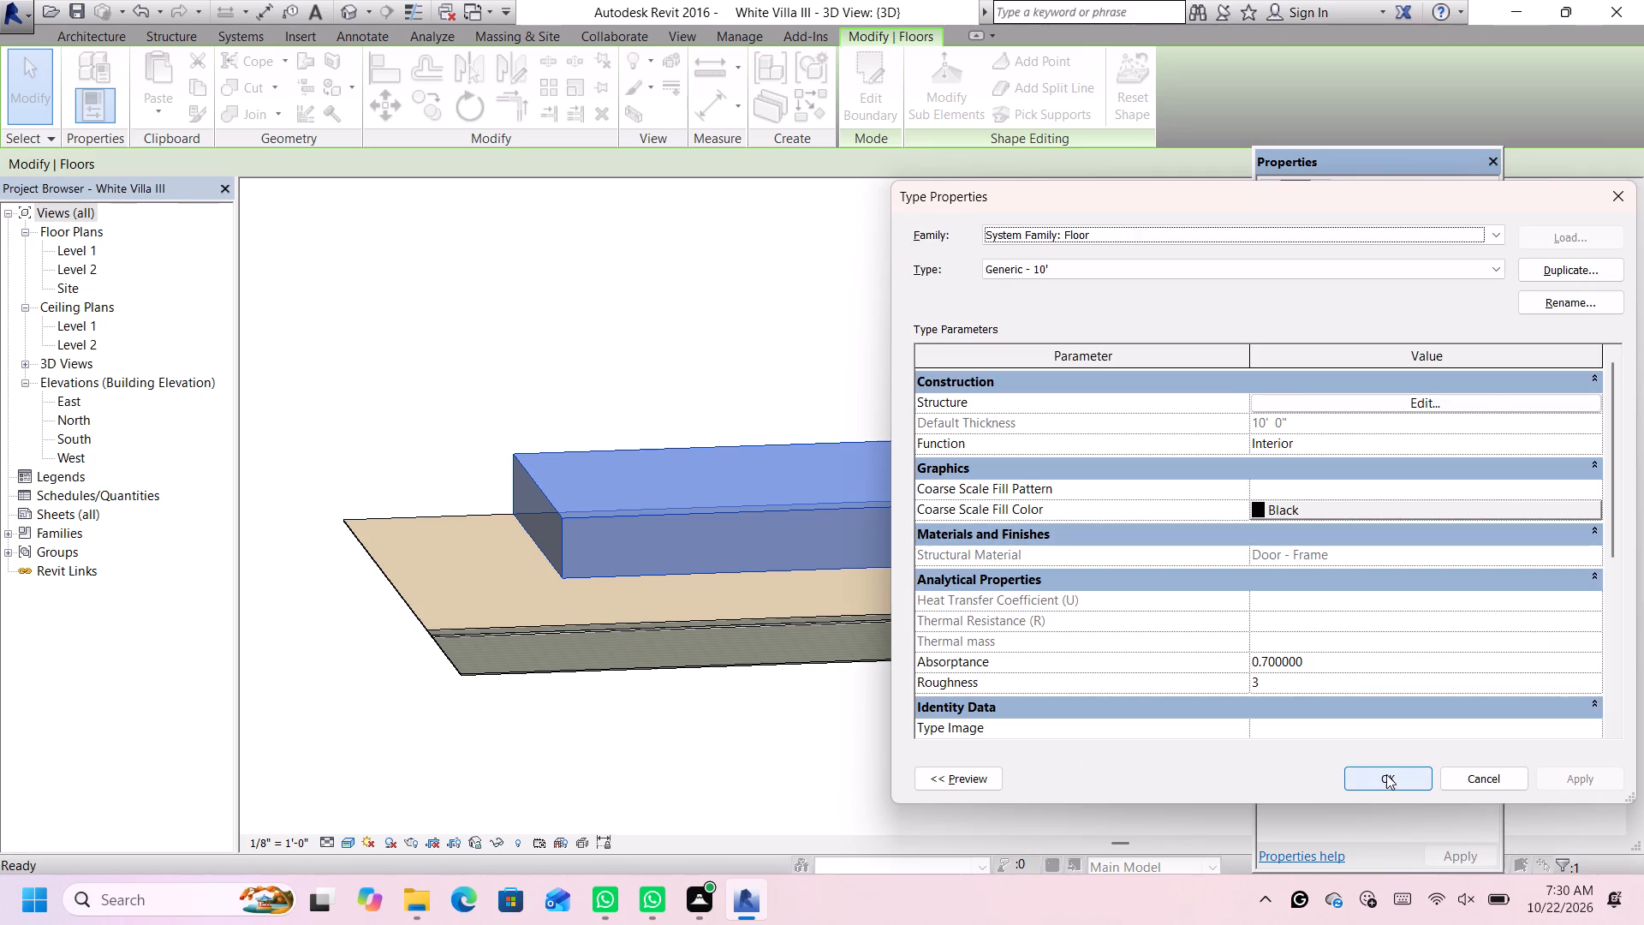
left_click(1388, 781)
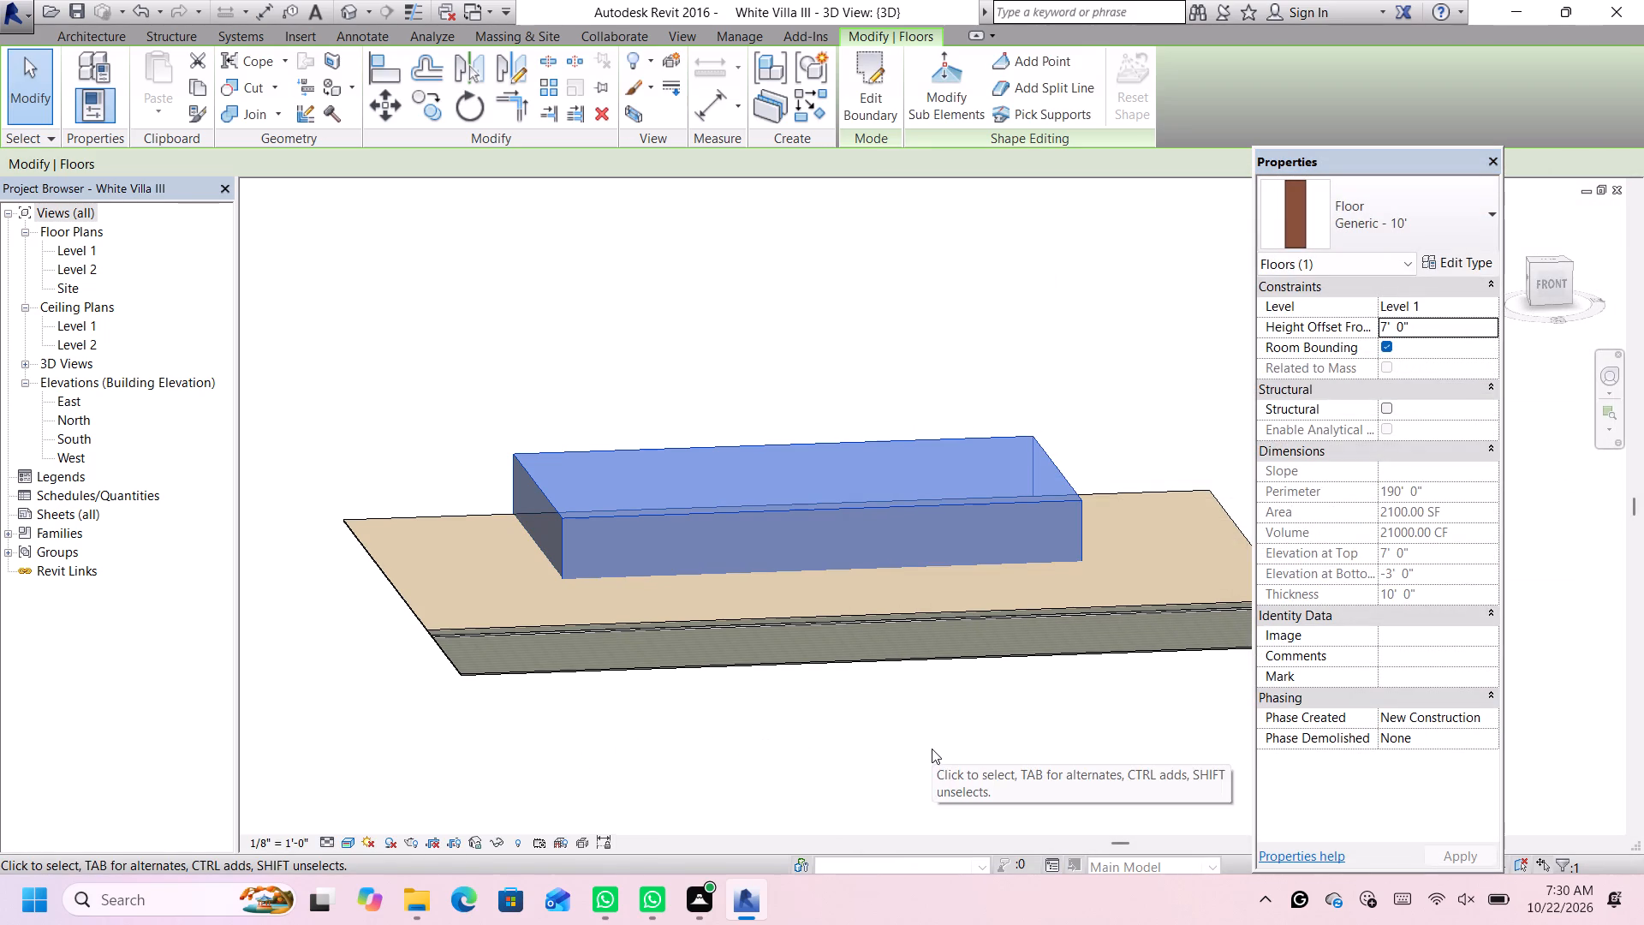
Set the Generic - 10' floor's height offset from Level 1 to 10', and deselect the floor.
left_click(1420, 326)
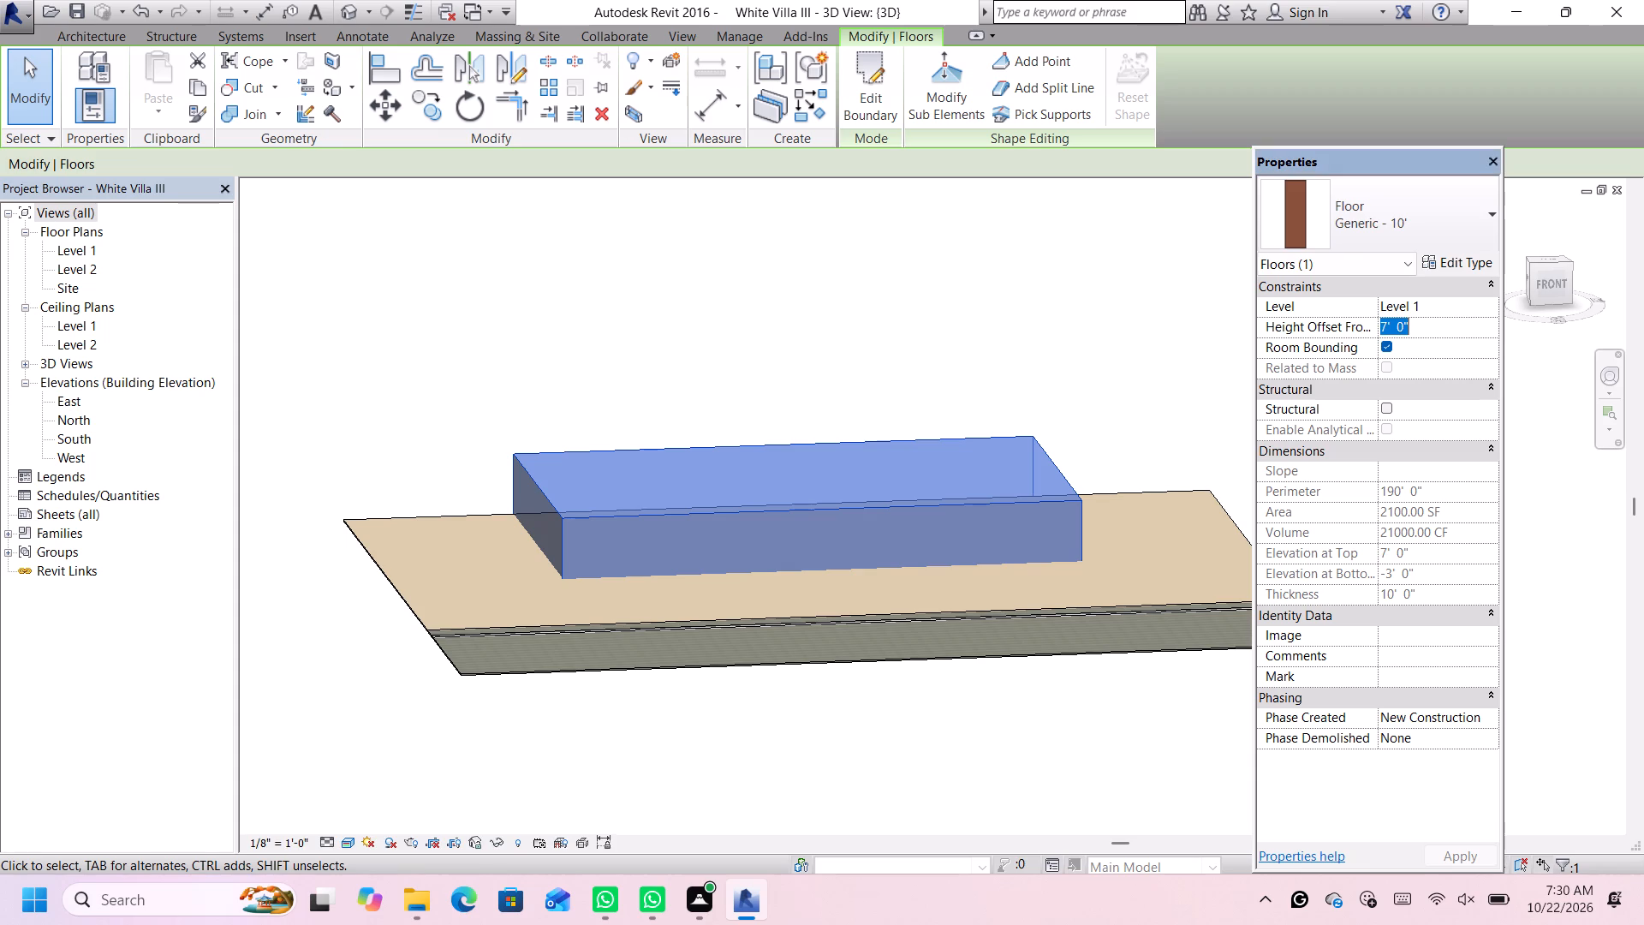
key("BackSpace")
type("10'")
key("Return")
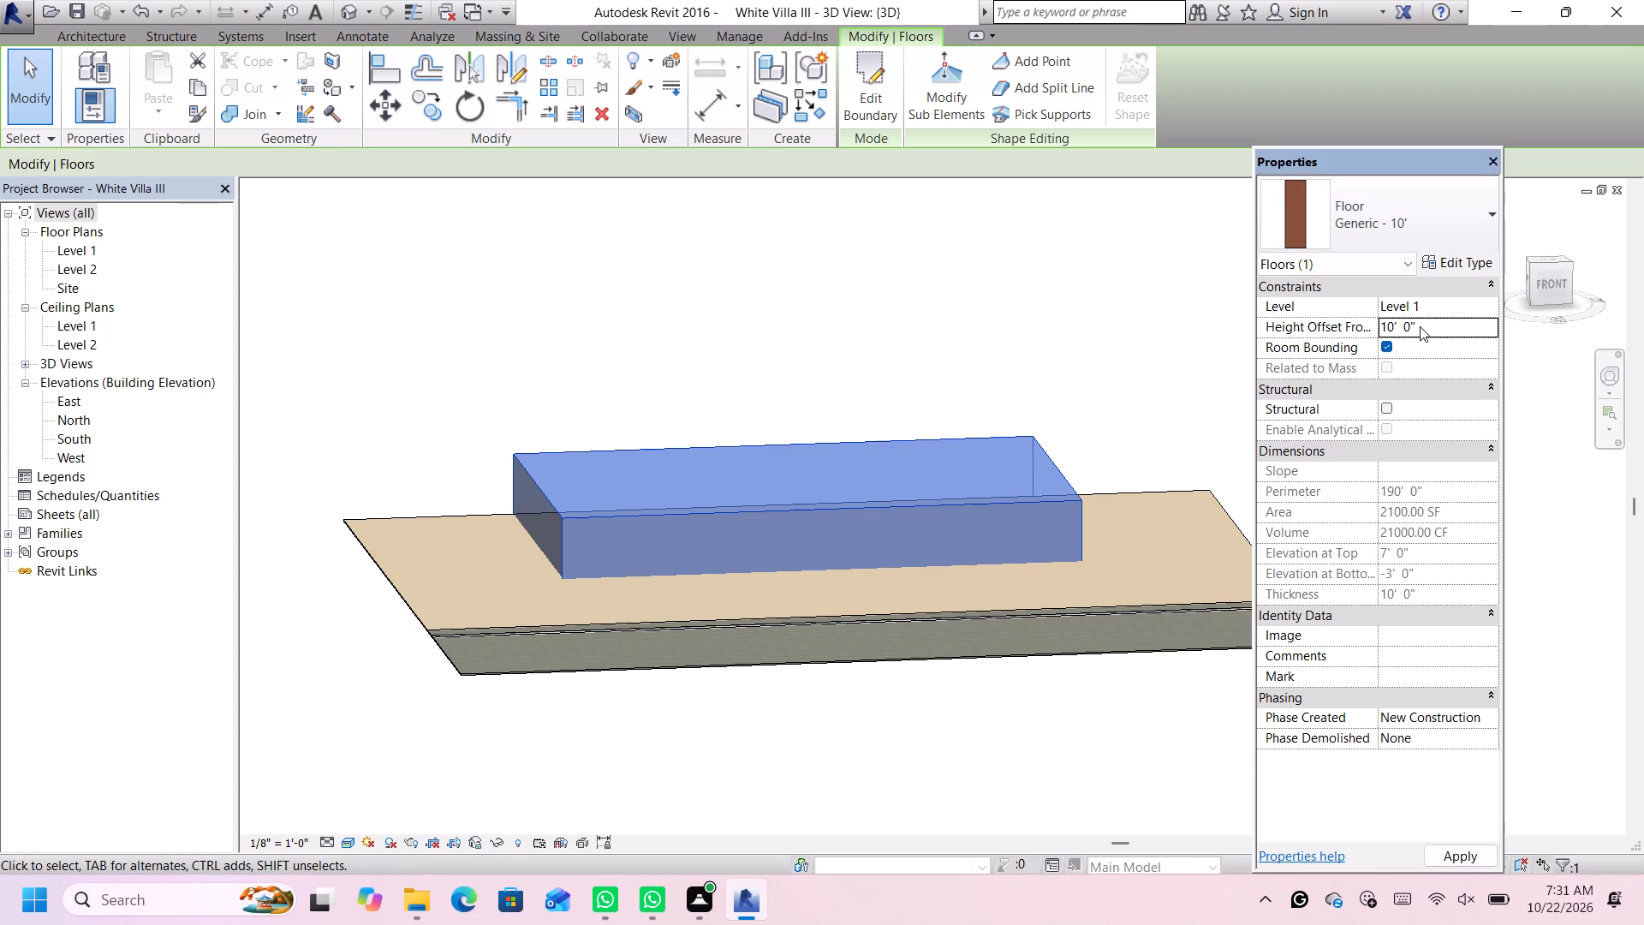
key("Return")
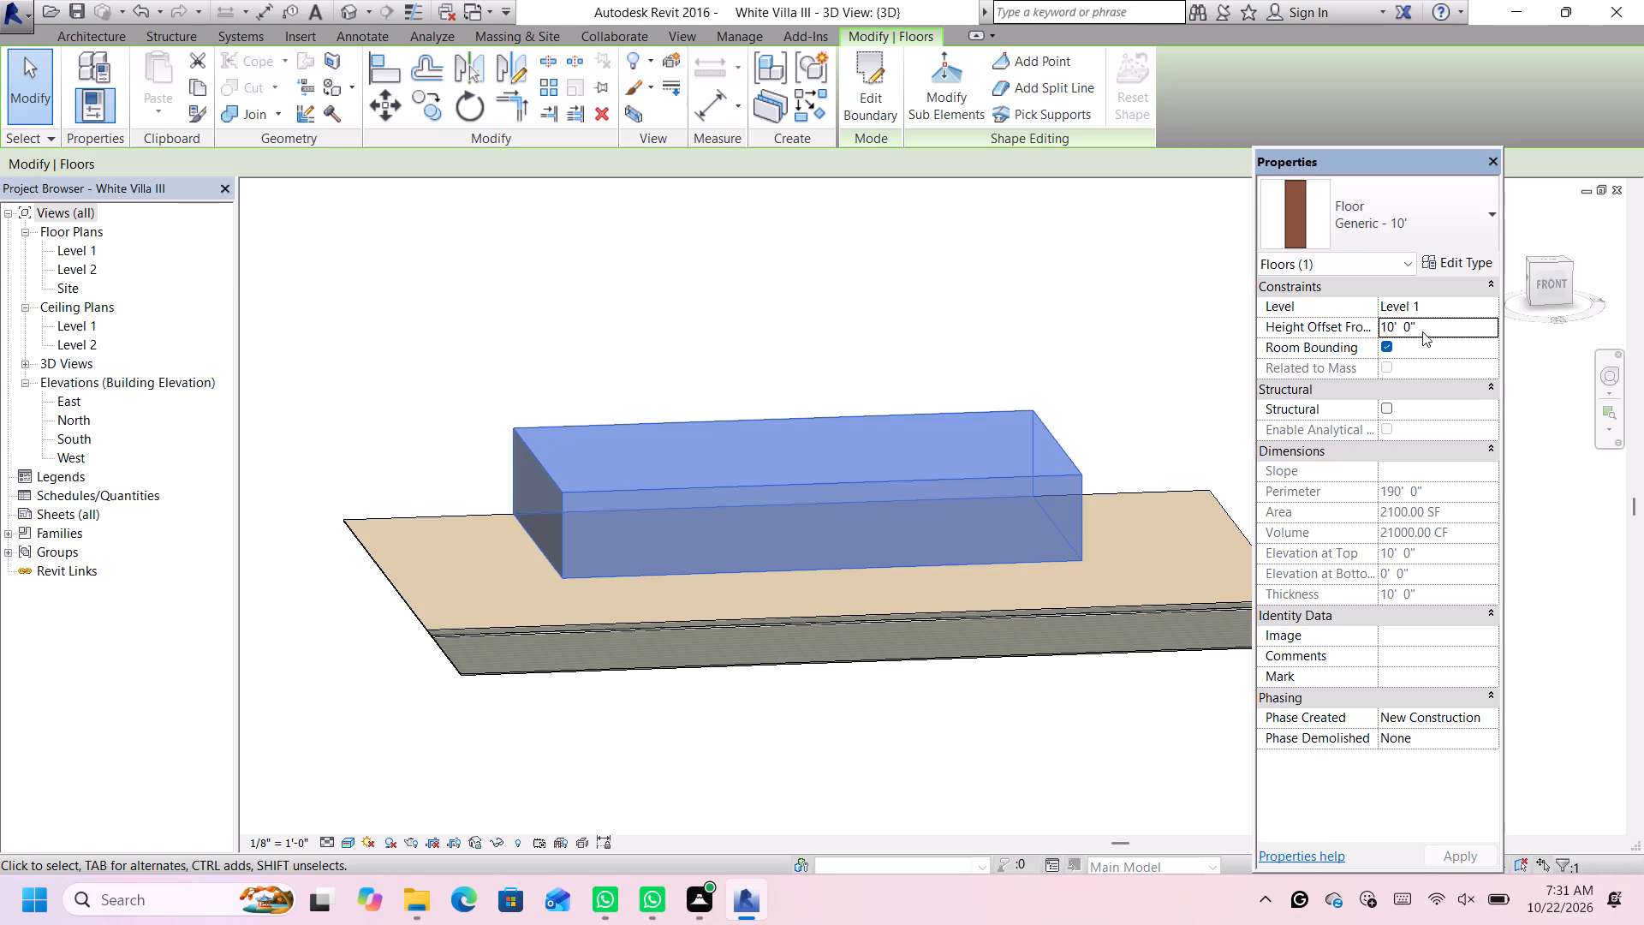
middle_click_drag(1141, 401, 1130, 402)
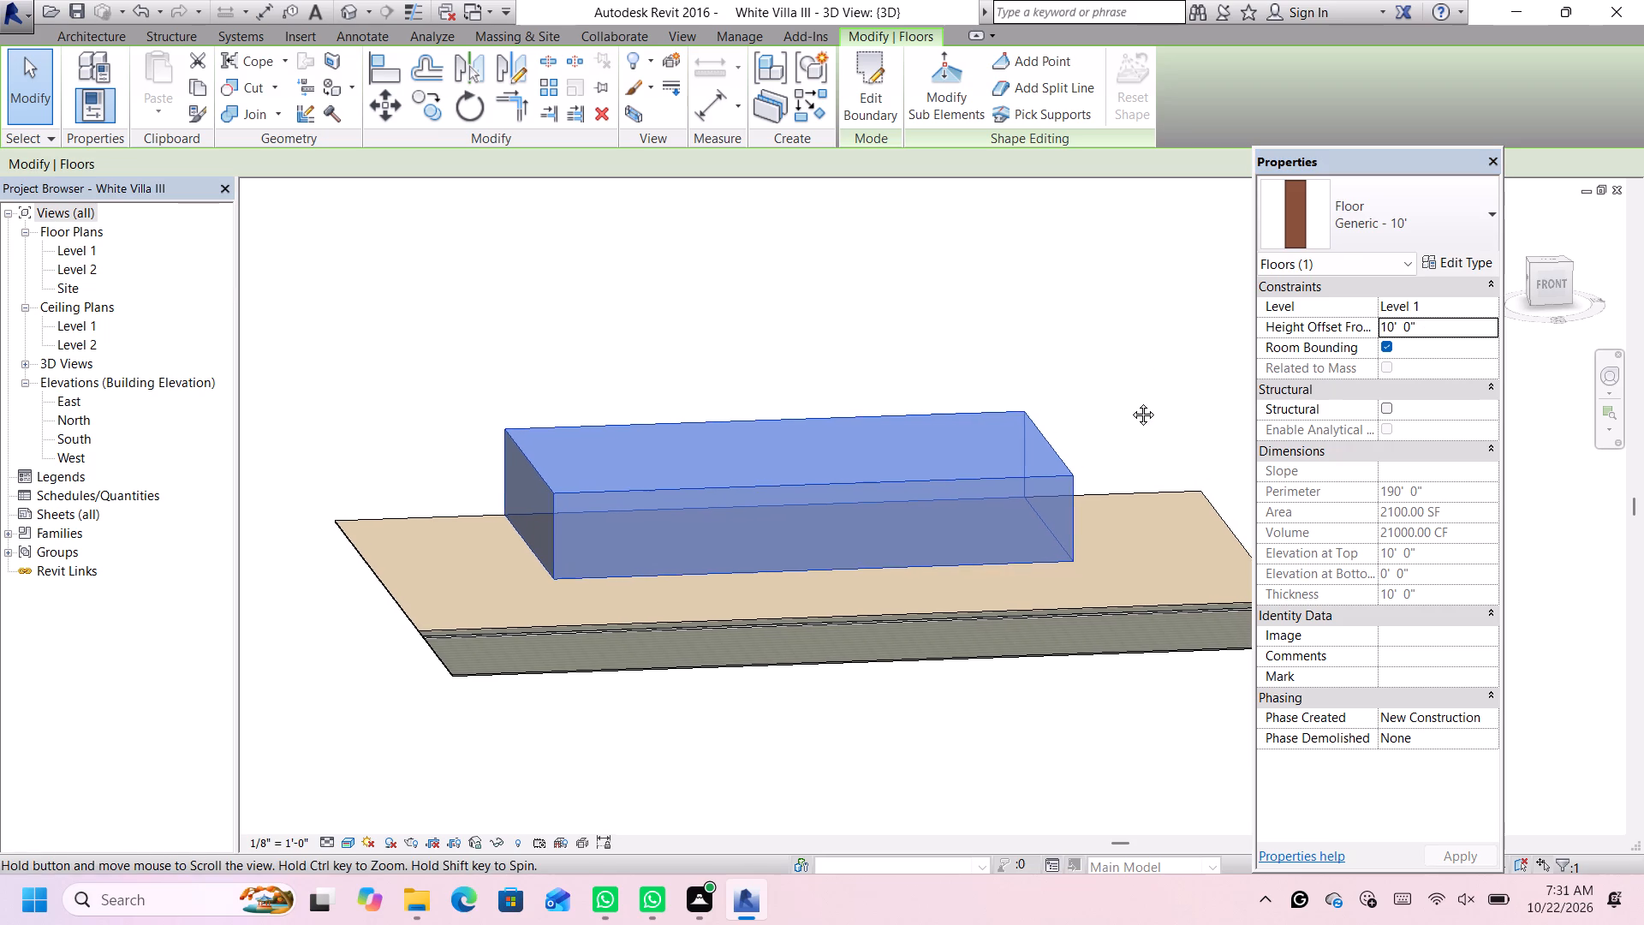
middle_click_drag(1130, 402, 1047, 422)
left_click(1052, 415)
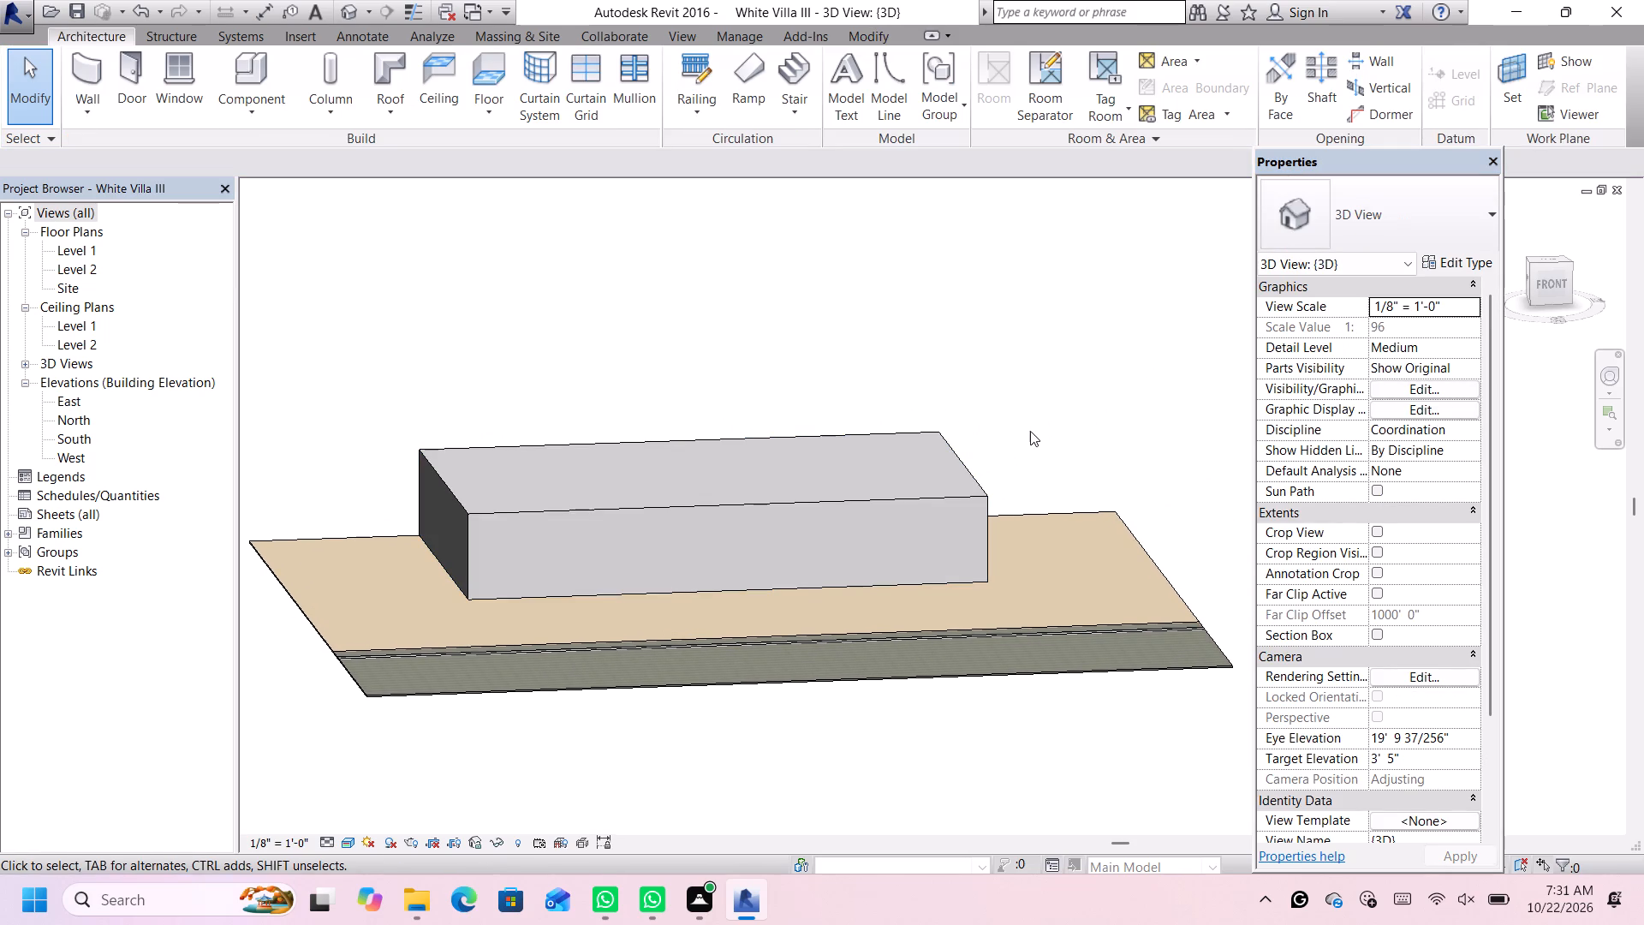
Inspect the Generic - 10' block in 3D from oblique angles and from the top to check its proportions on the beige floor.
scroll(1004, 447, "down", 2)
middle_click_drag(1004, 450, 1014, 462)
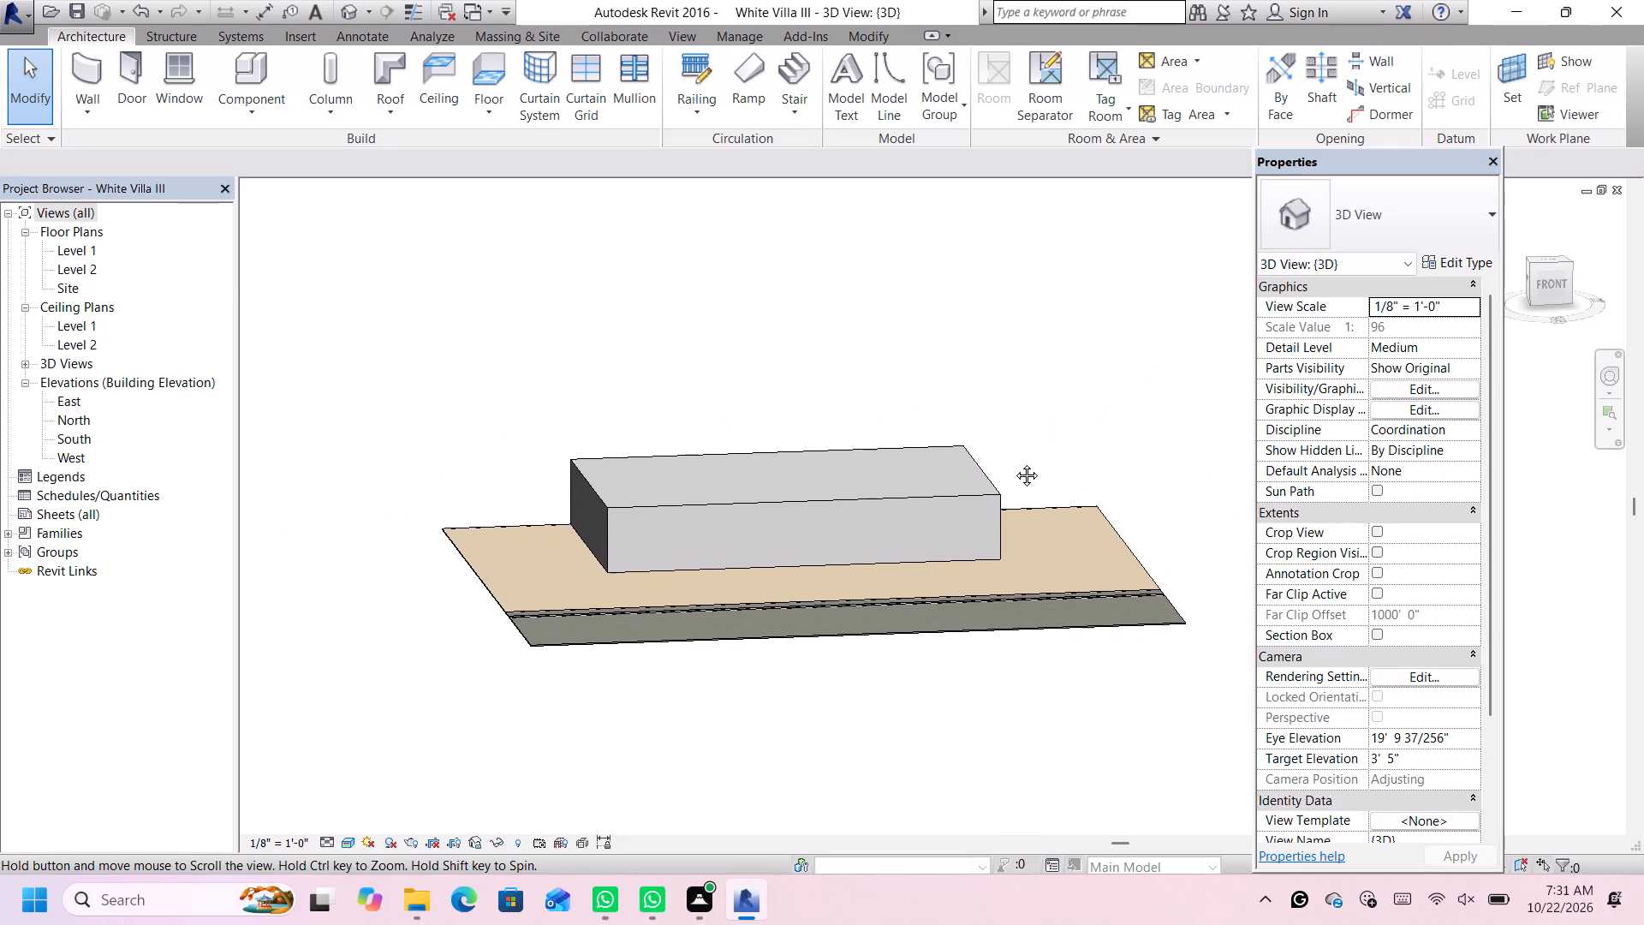
middle_click_drag(1014, 462, 1024, 473)
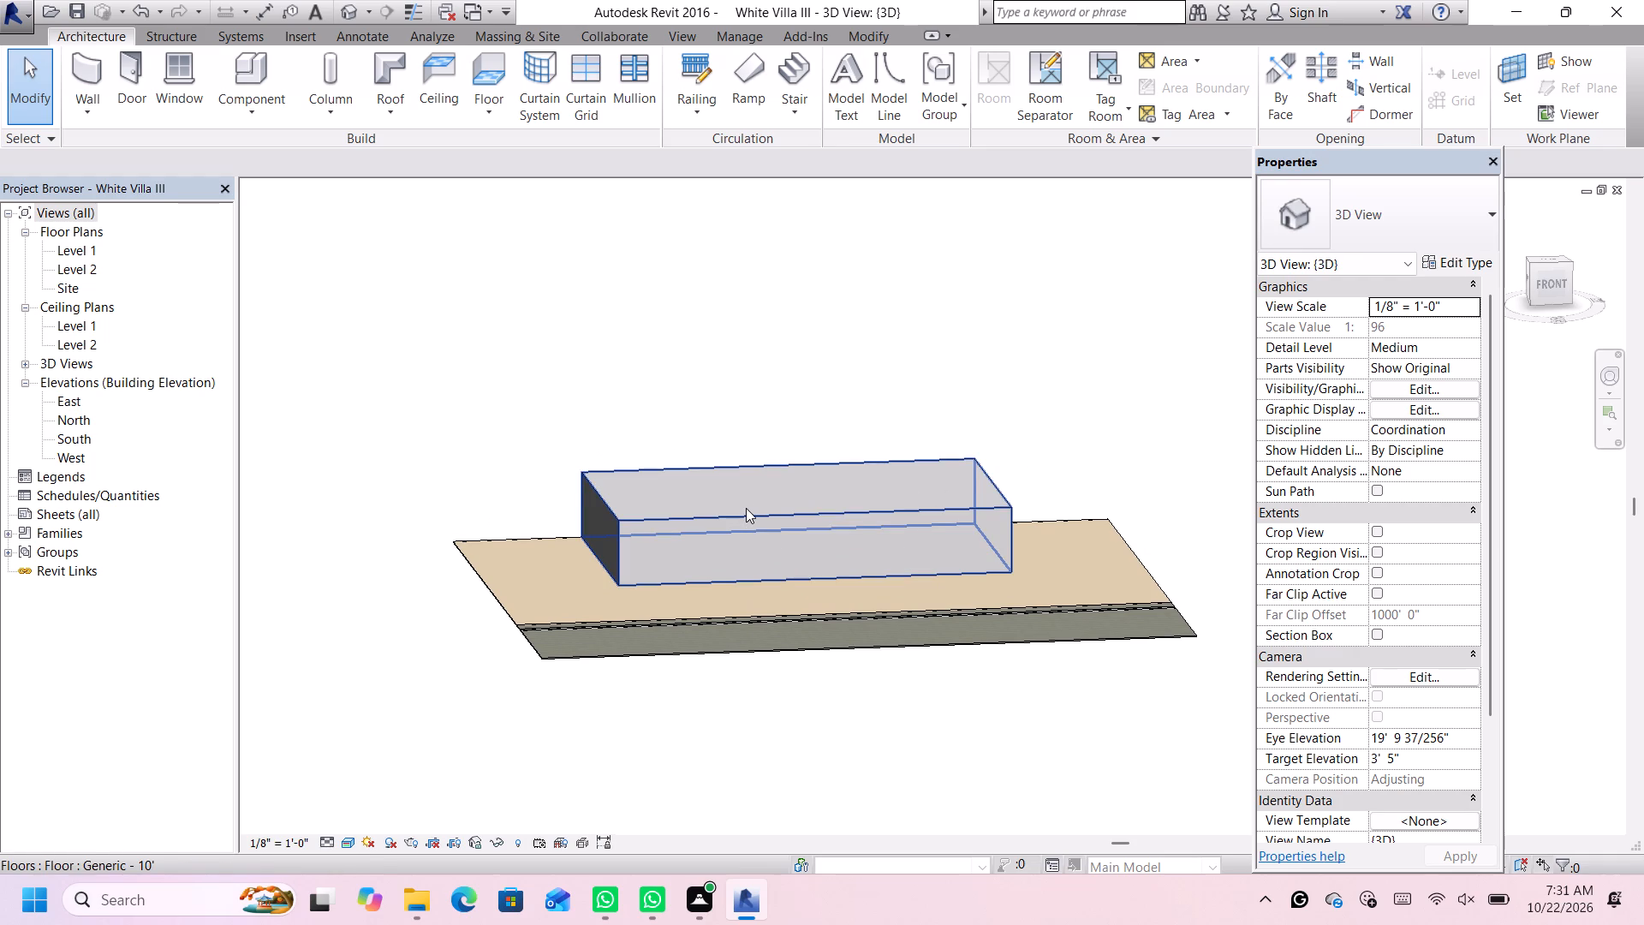
scroll(748, 504, "up", 1)
middle_click_drag(813, 408, 810, 415)
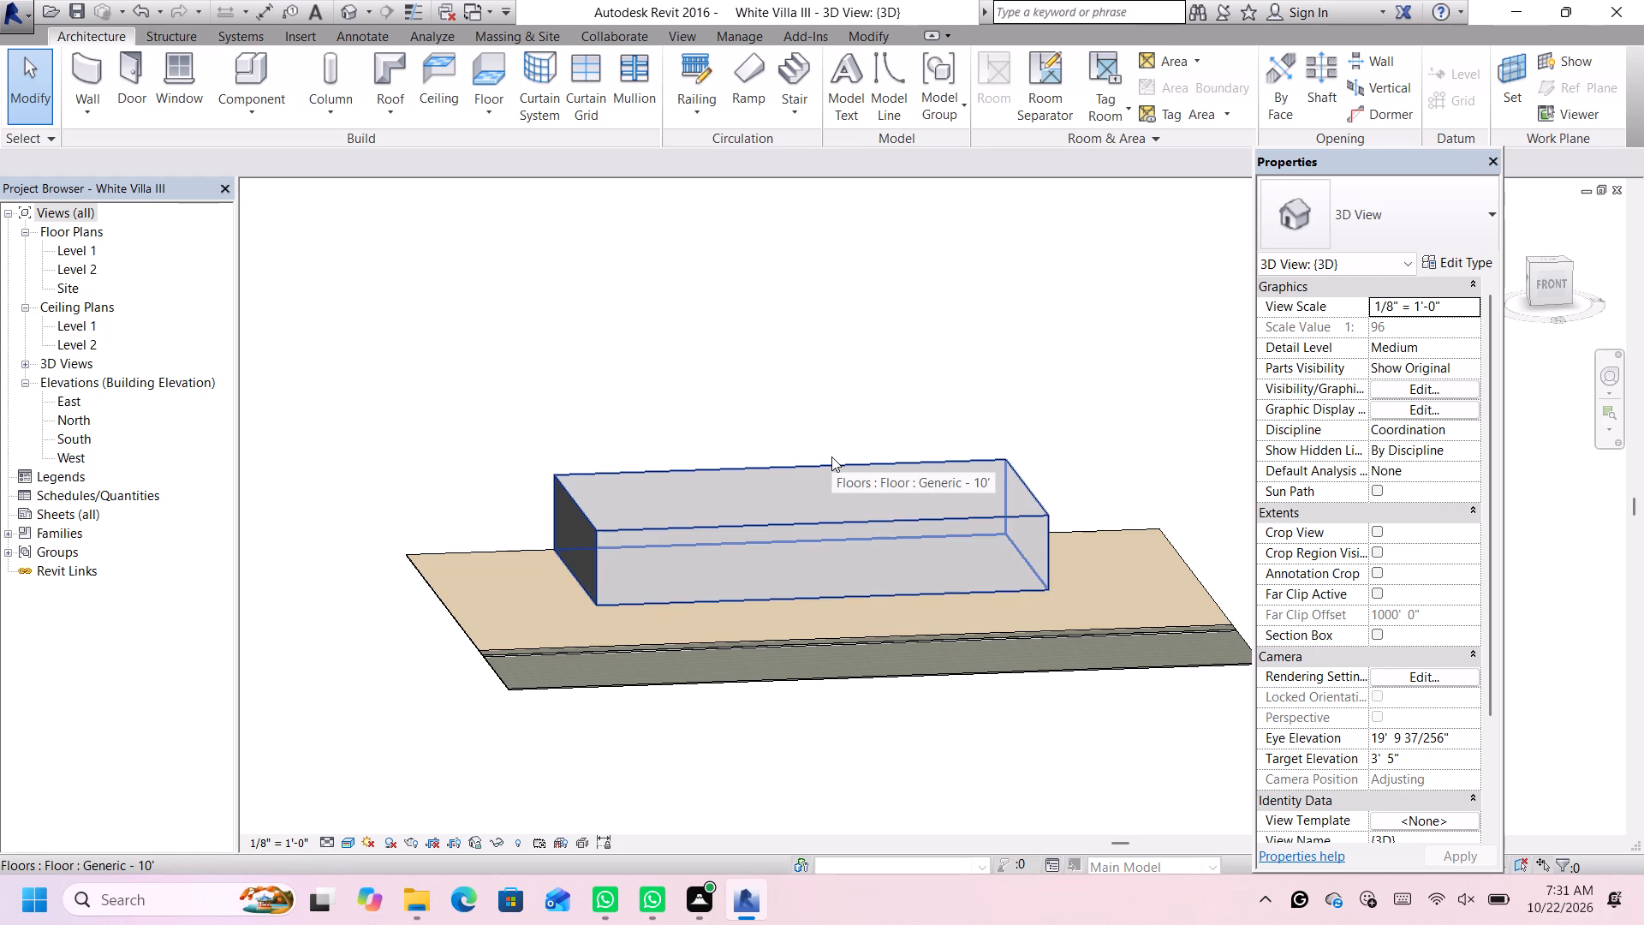
scroll(753, 554, "down", 4)
scroll(1643, 297, "up", 2)
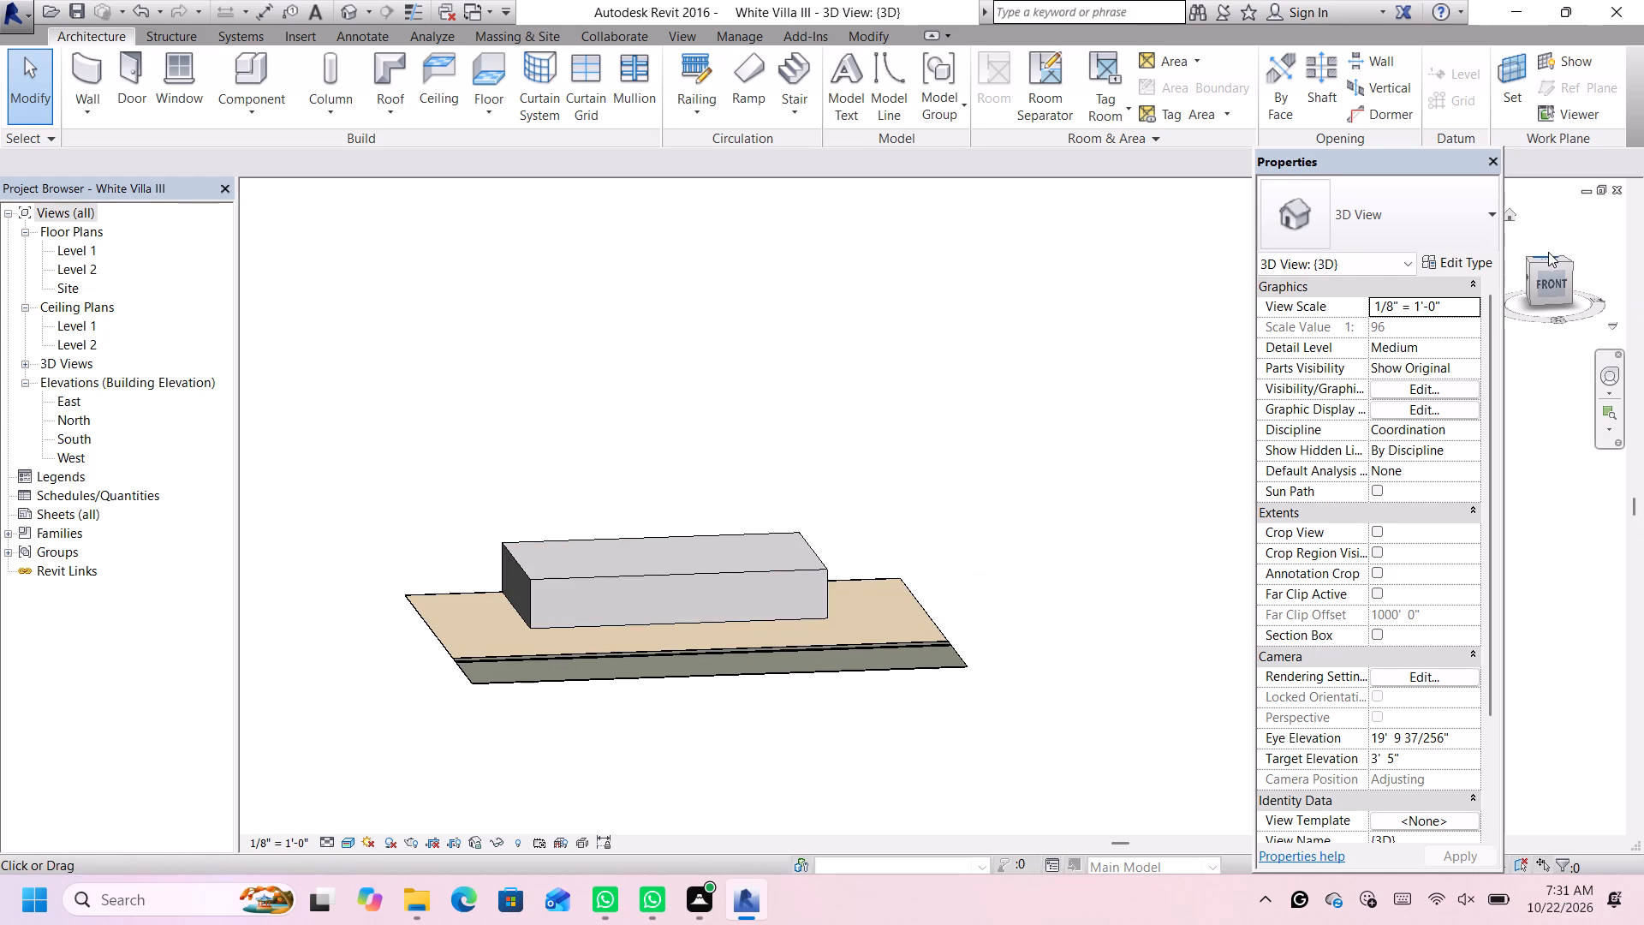
left_click(1548, 260)
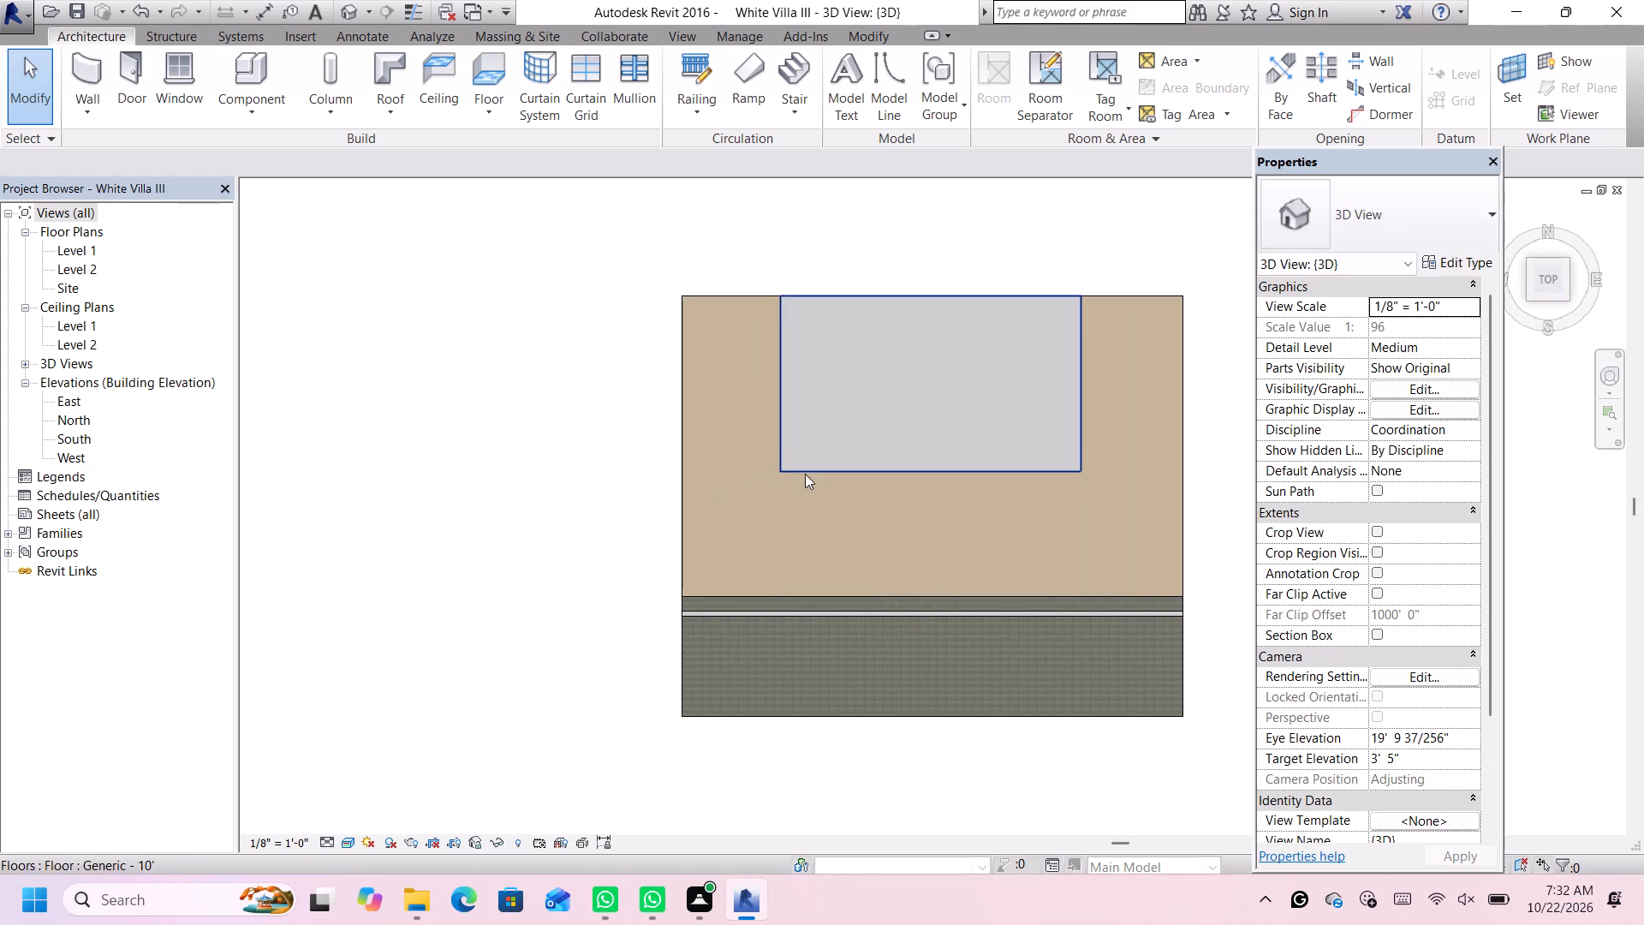
scroll(916, 436, "up", 3)
middle_click_drag(1012, 279, 912, 386)
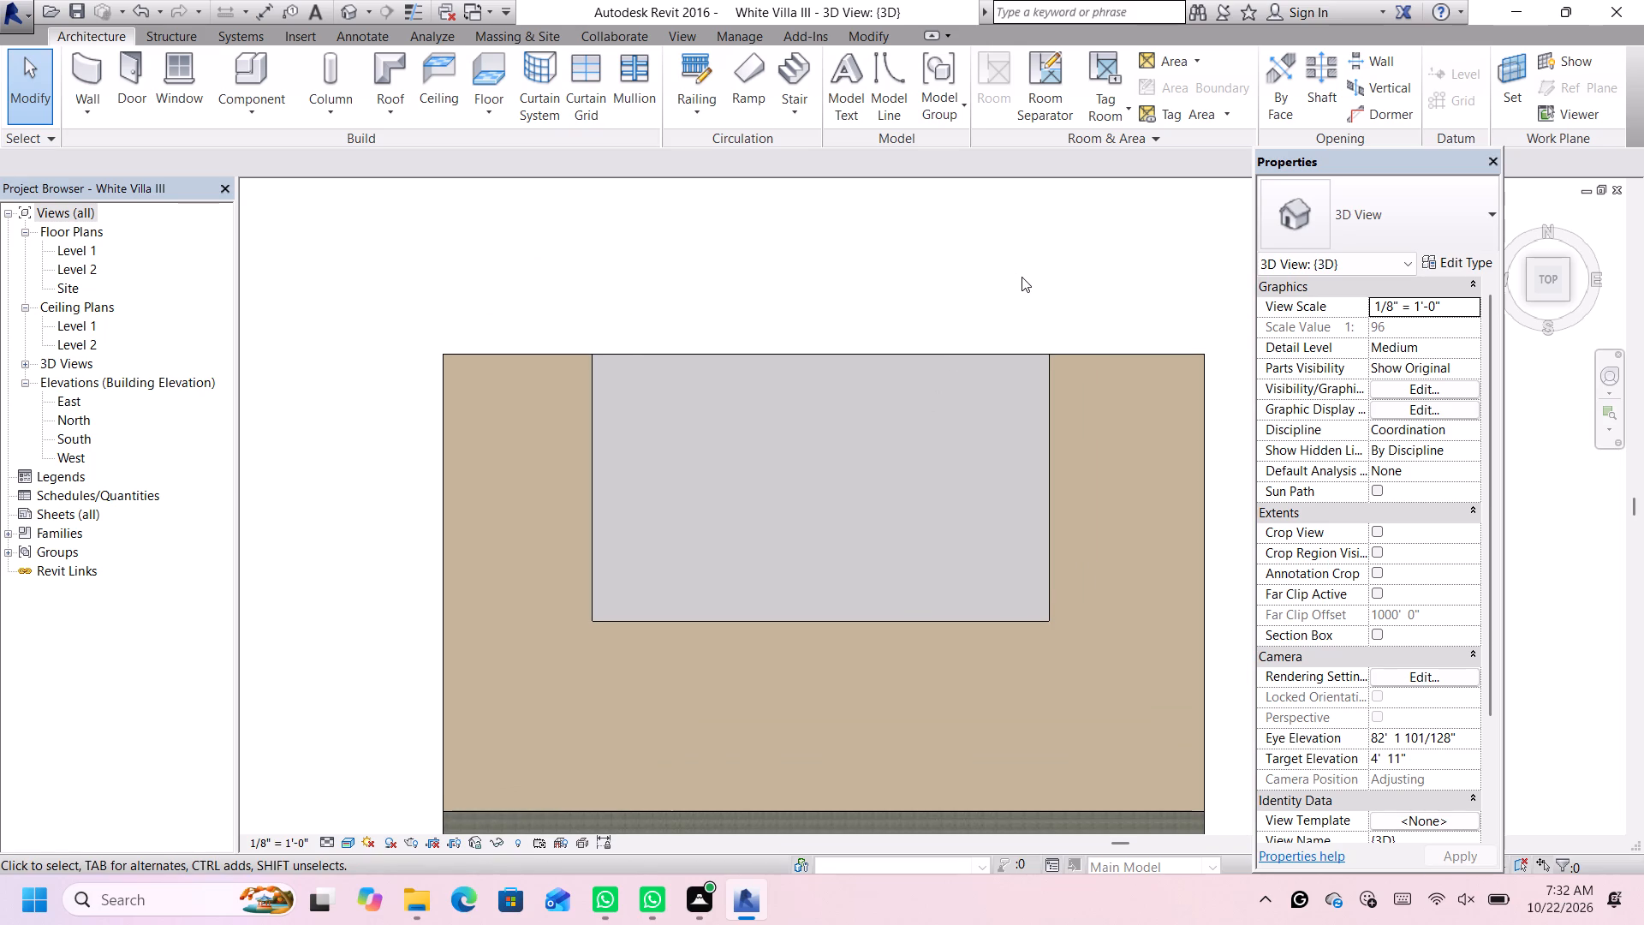
middle_click_drag(1093, 272, 1050, 282)
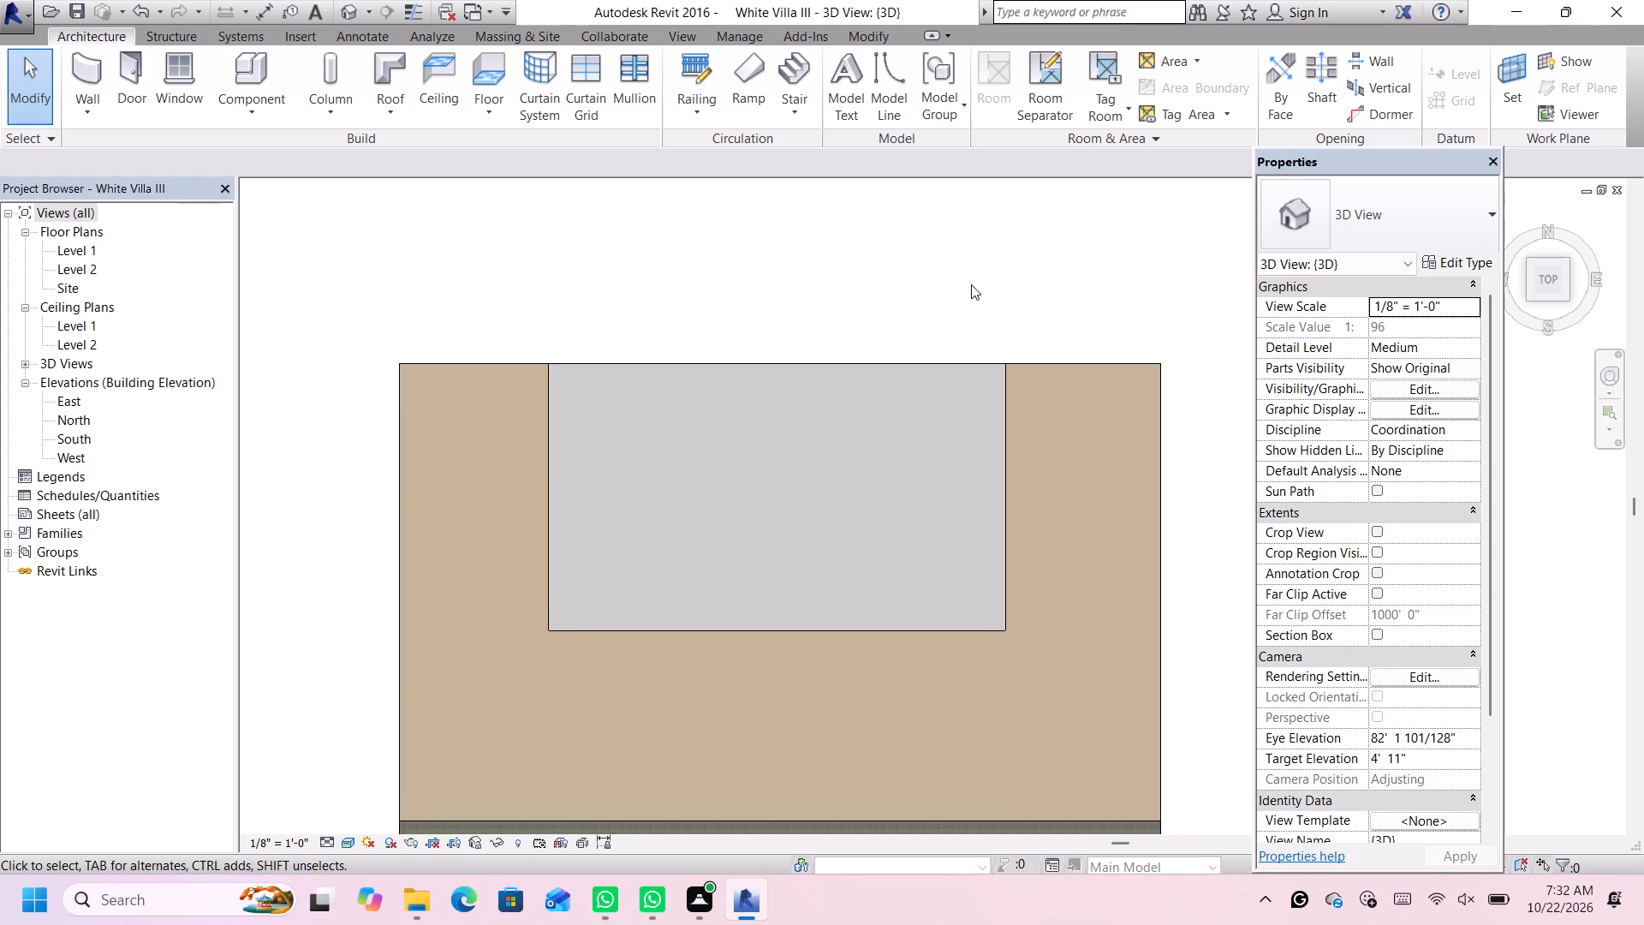
scroll(971, 308, "down", 1)
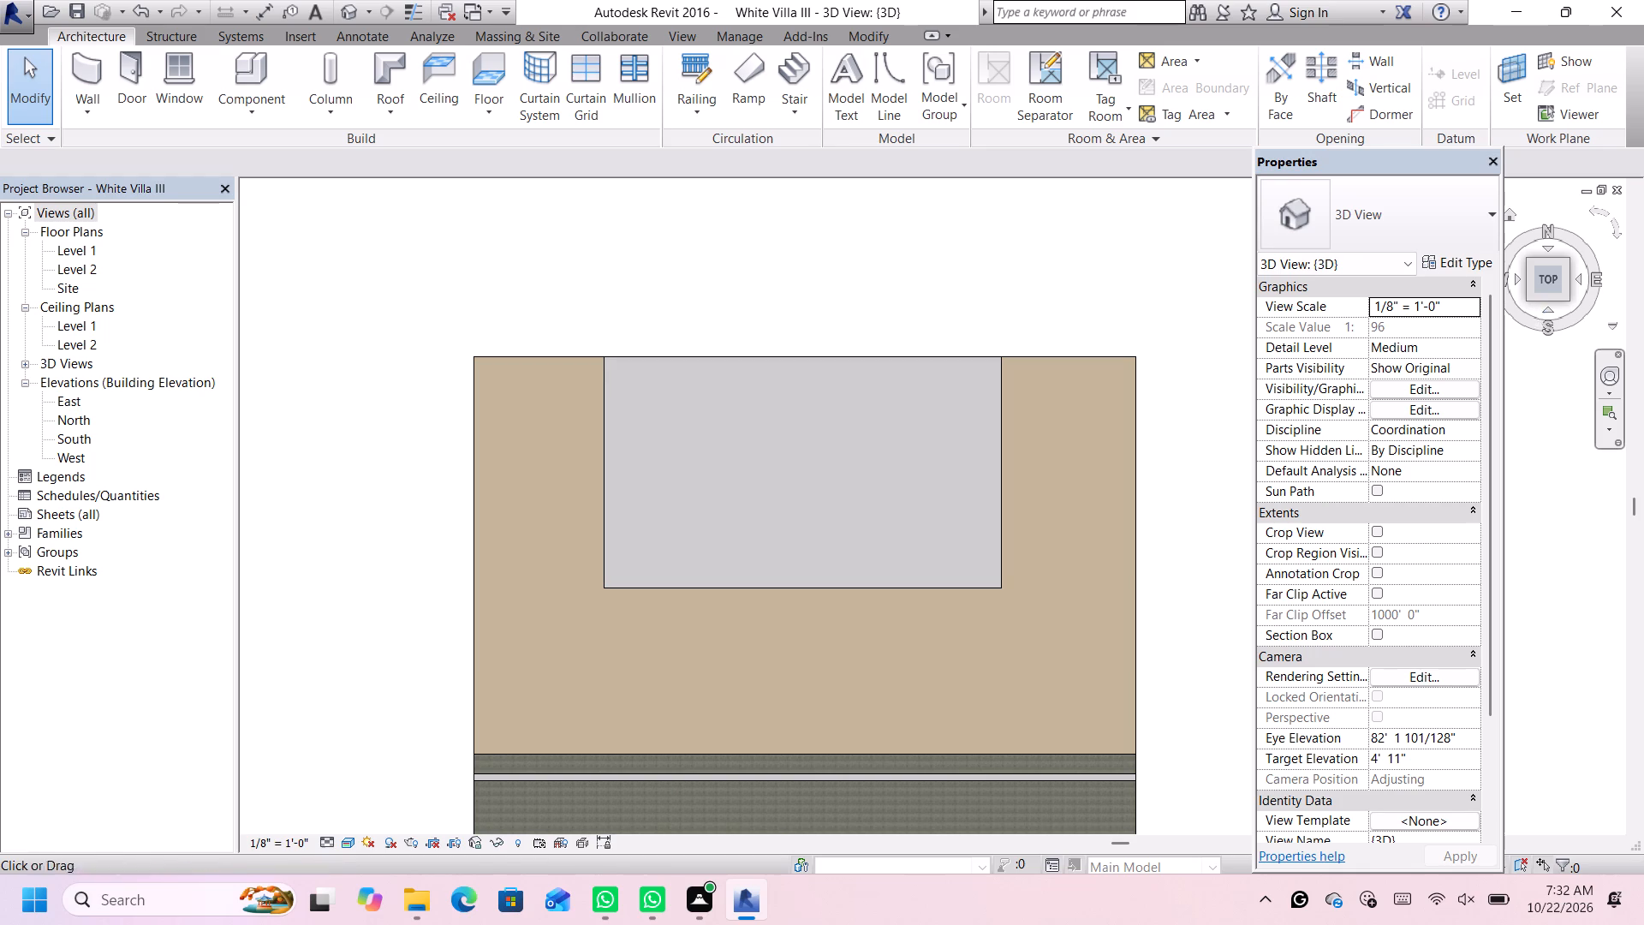
left_click(1528, 297)
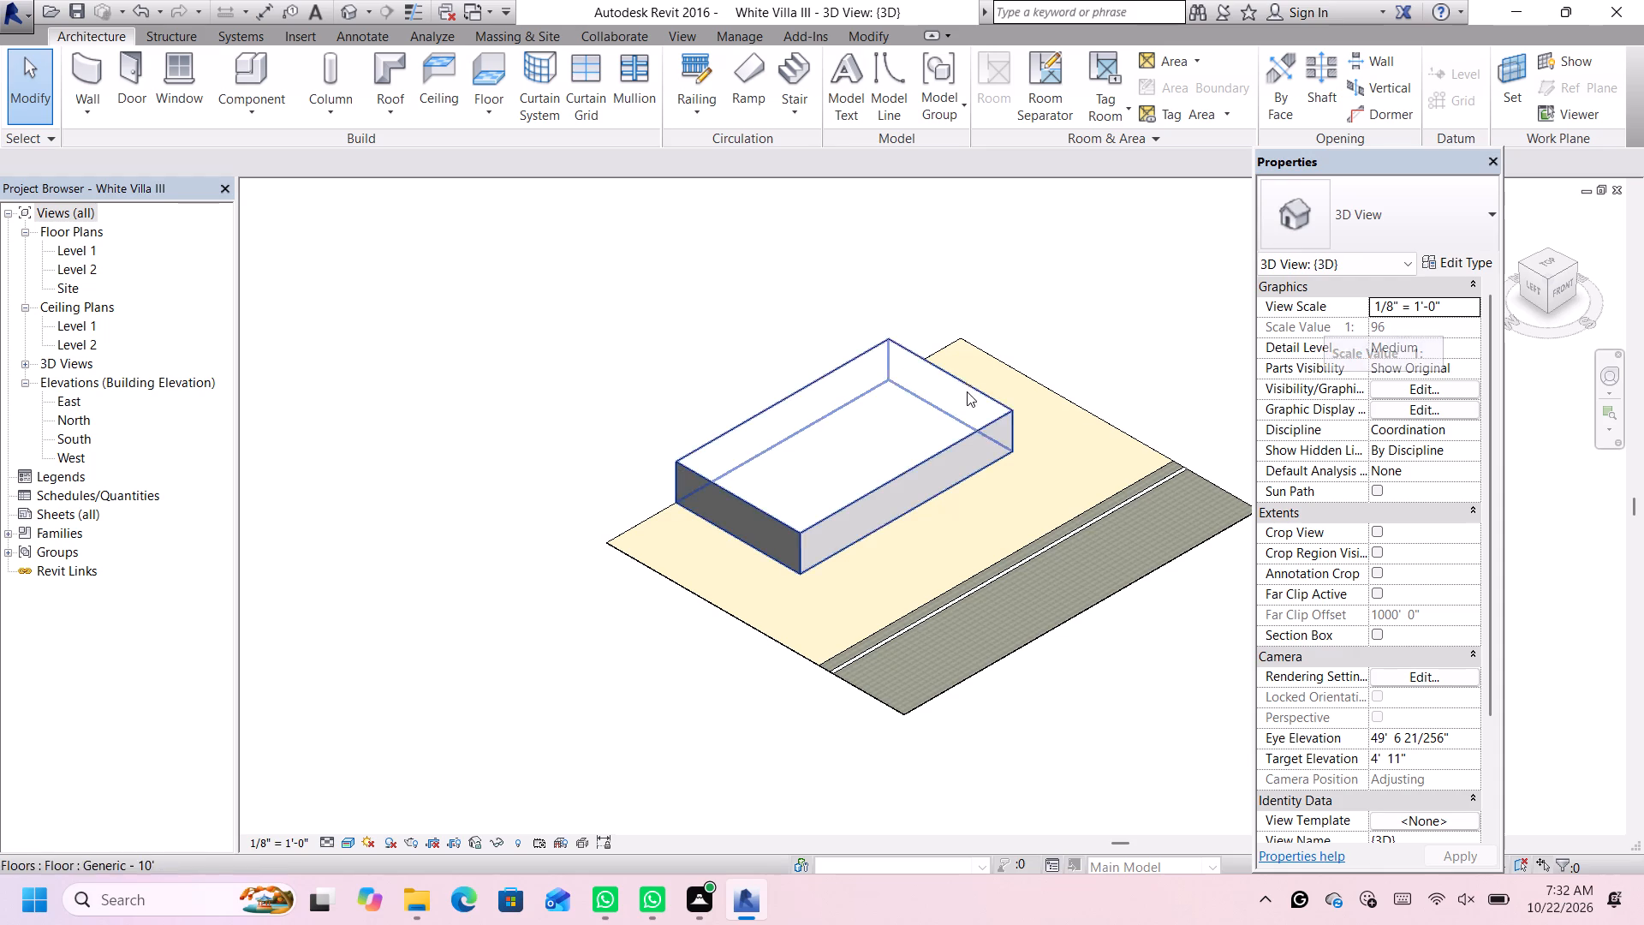
scroll(1027, 314, "down", 1)
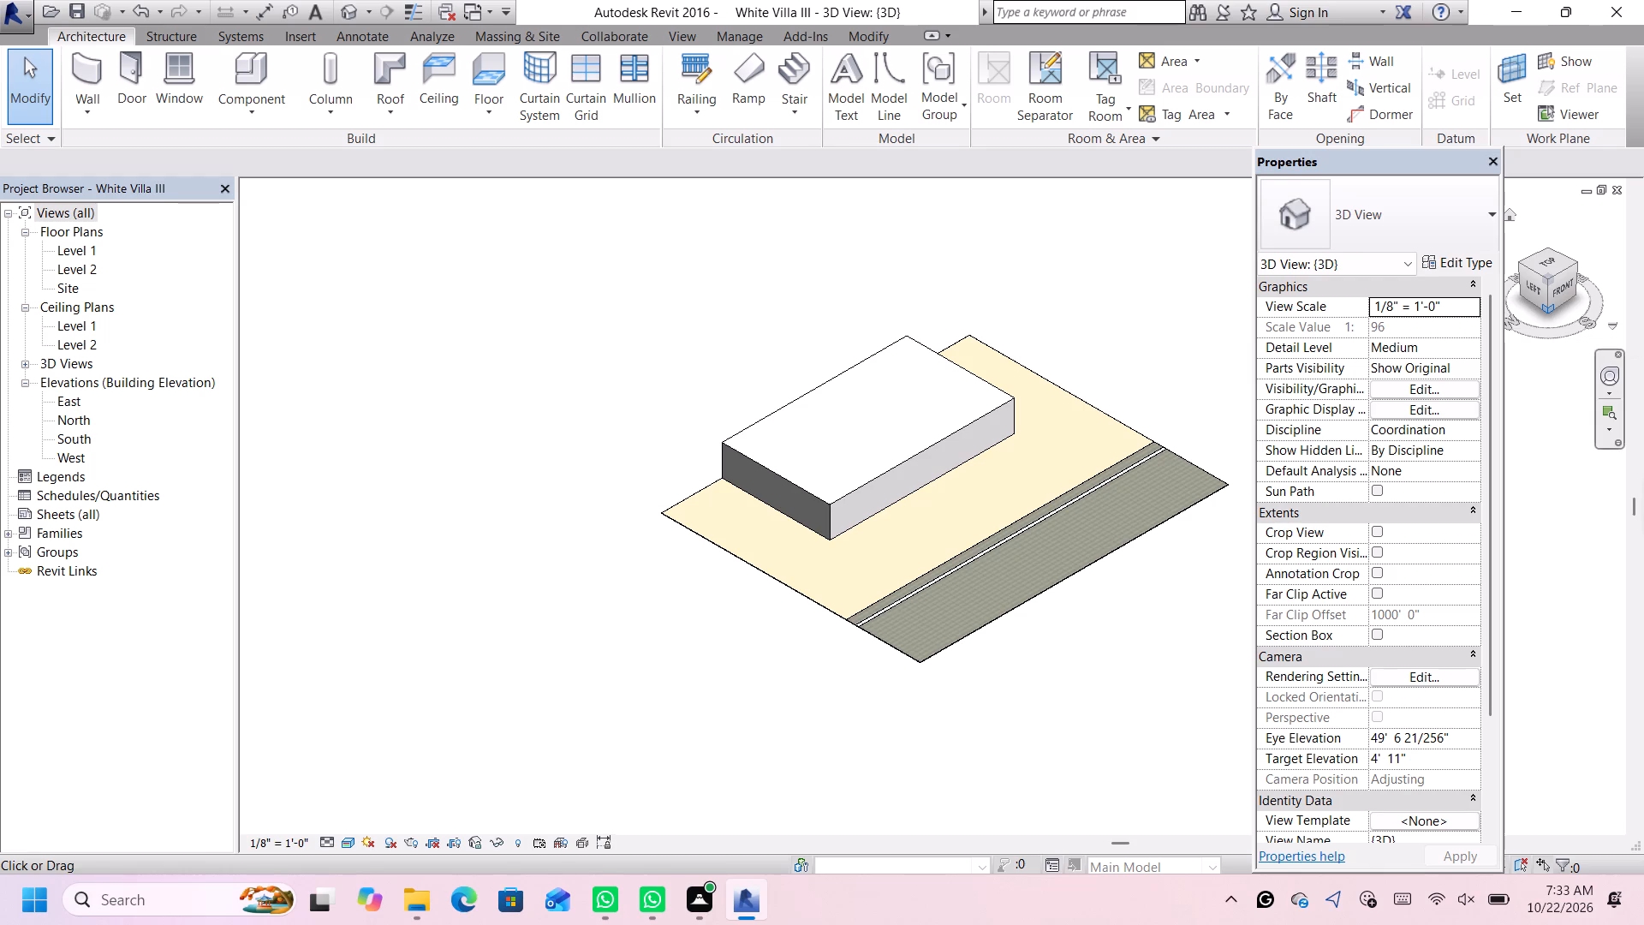
scroll(1464, 343, "down", 2)
scroll(1125, 378, "up", 1)
scroll(938, 393, "up", 3)
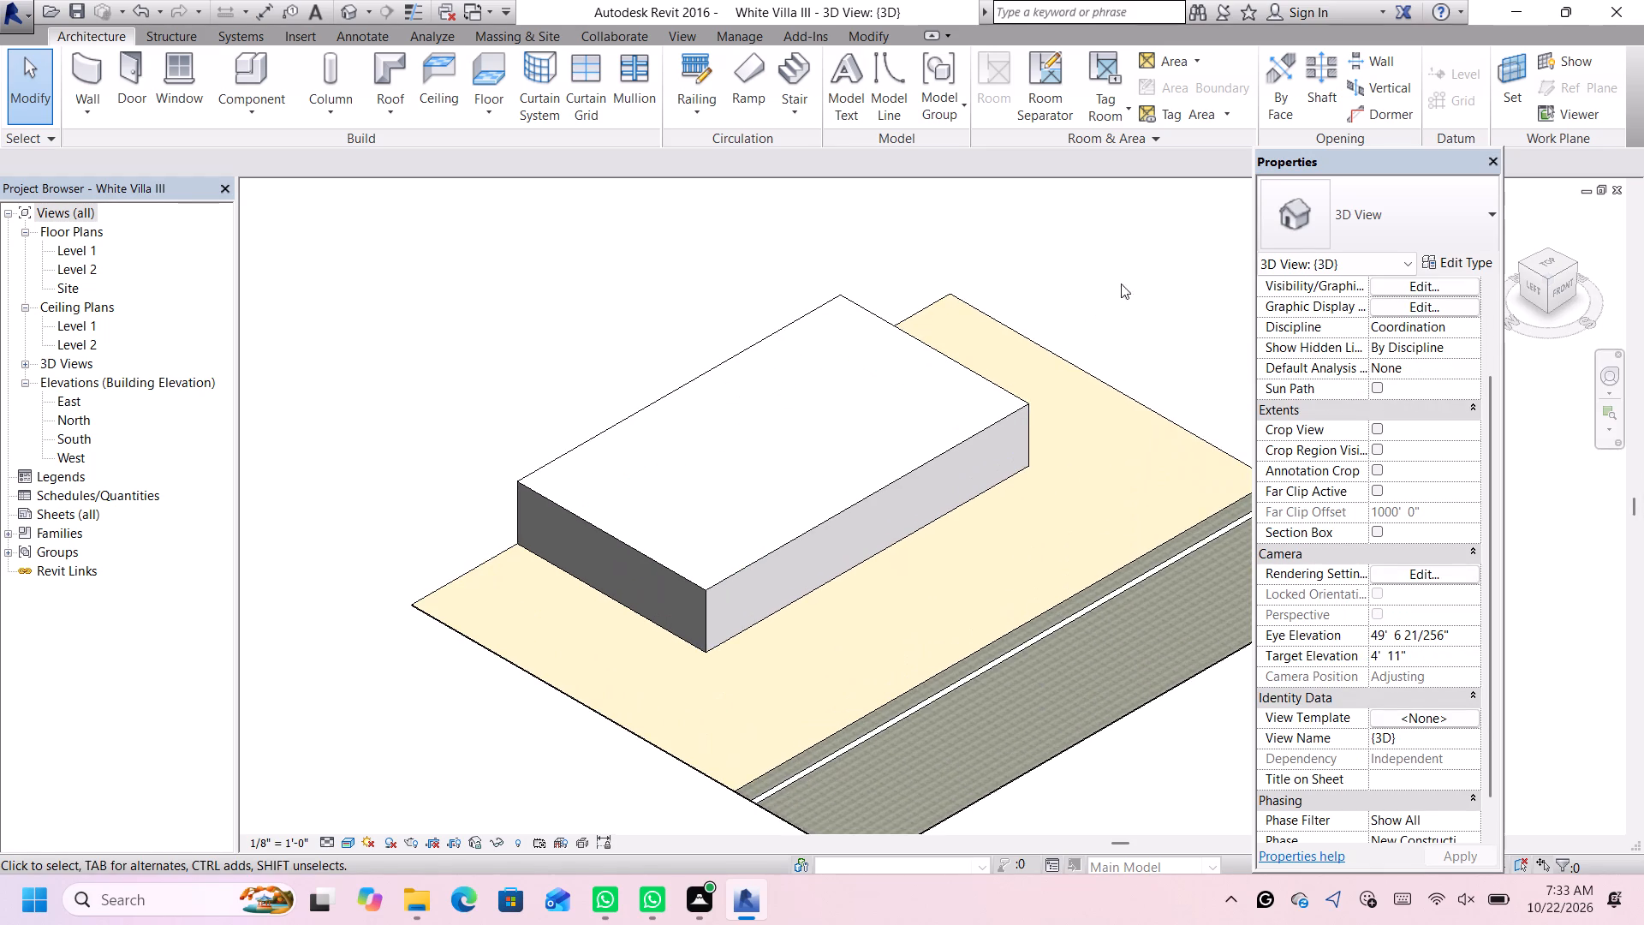
middle_click_drag(1147, 278, 1135, 331)
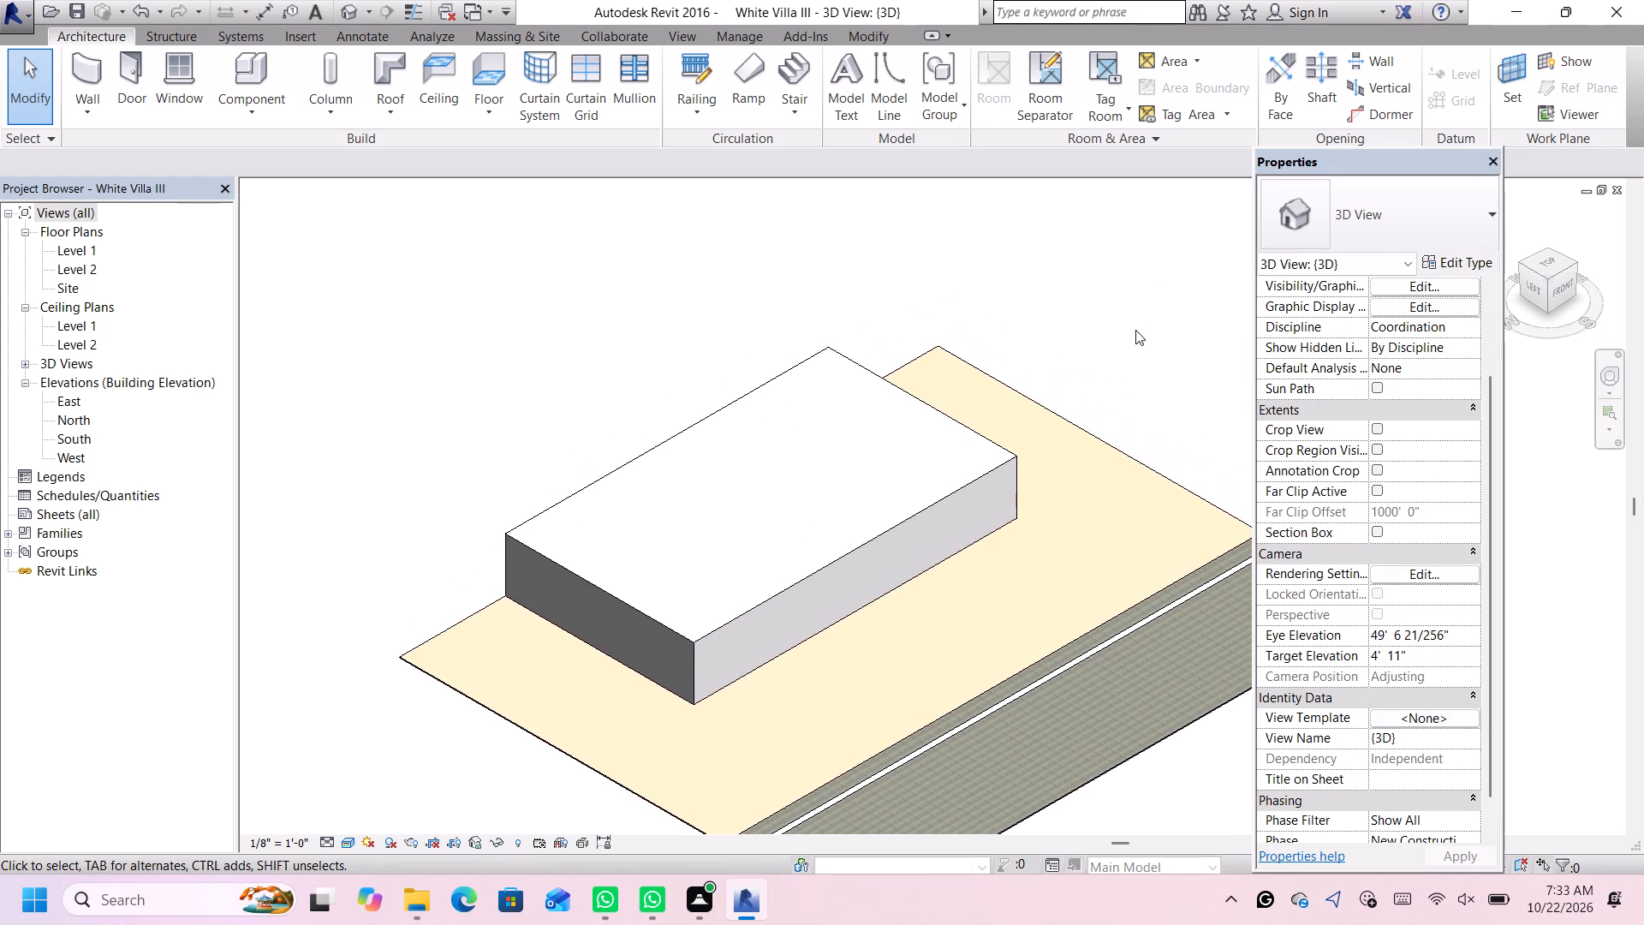
scroll(1135, 326, "down", 1)
scroll(868, 426, "up", 2)
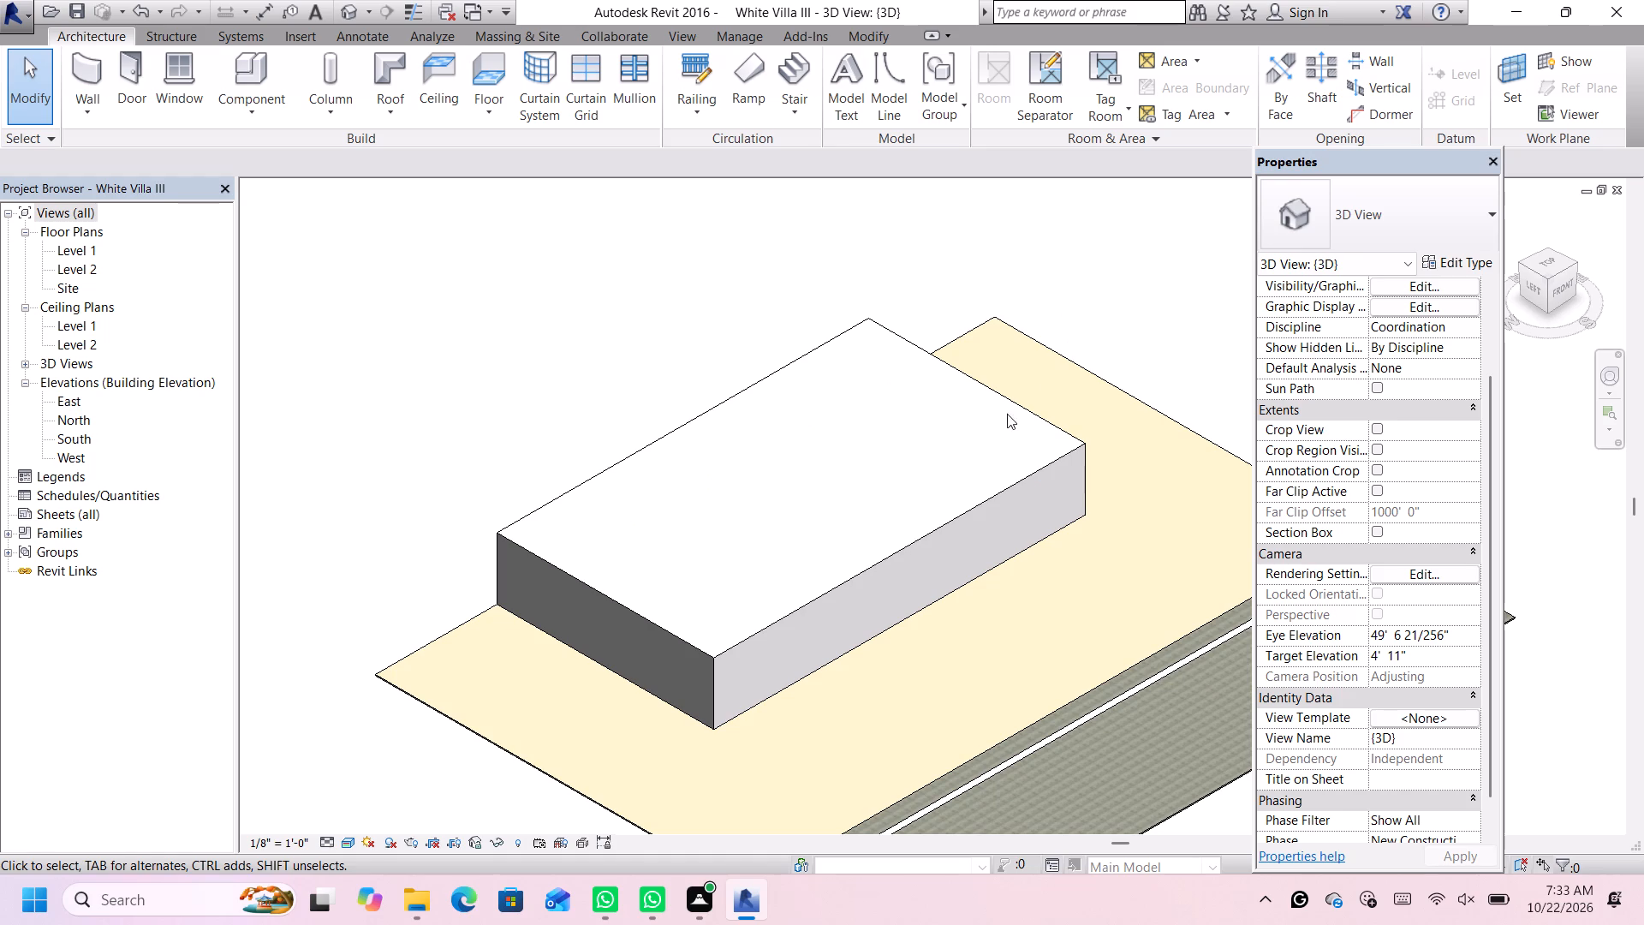
scroll(809, 611, "up", 2)
scroll(780, 606, "down", 6)
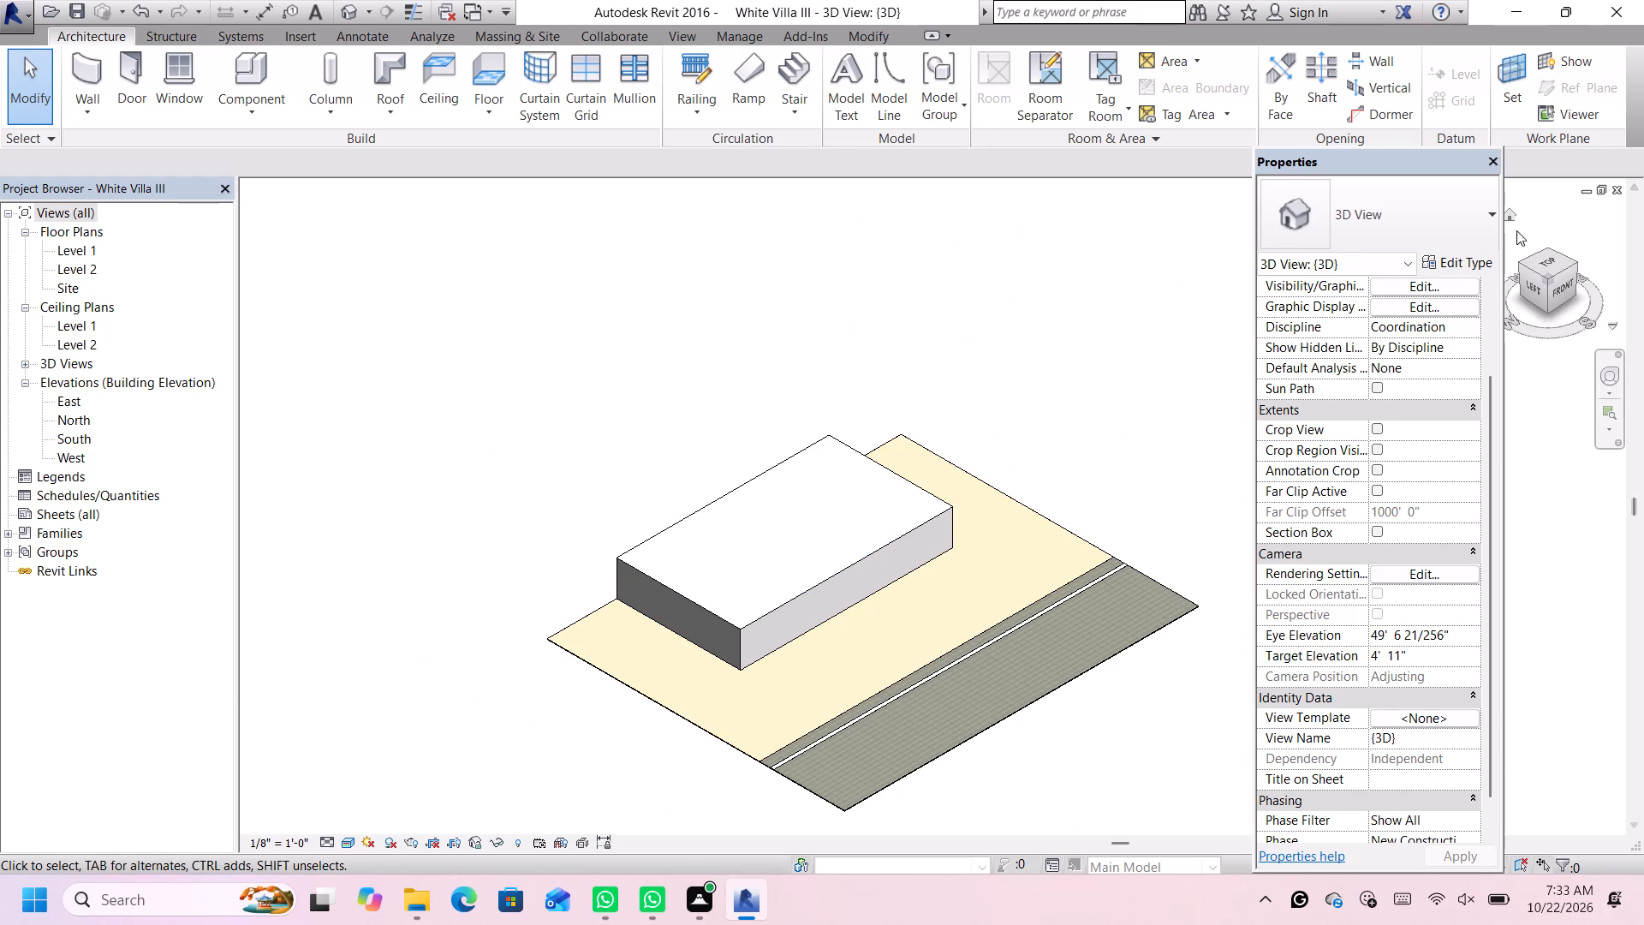
From the top view, draw a 15' high Generic - 8" wall 9' long, parallel to and about 3' south of the block's south edge.
left_click(1552, 259)
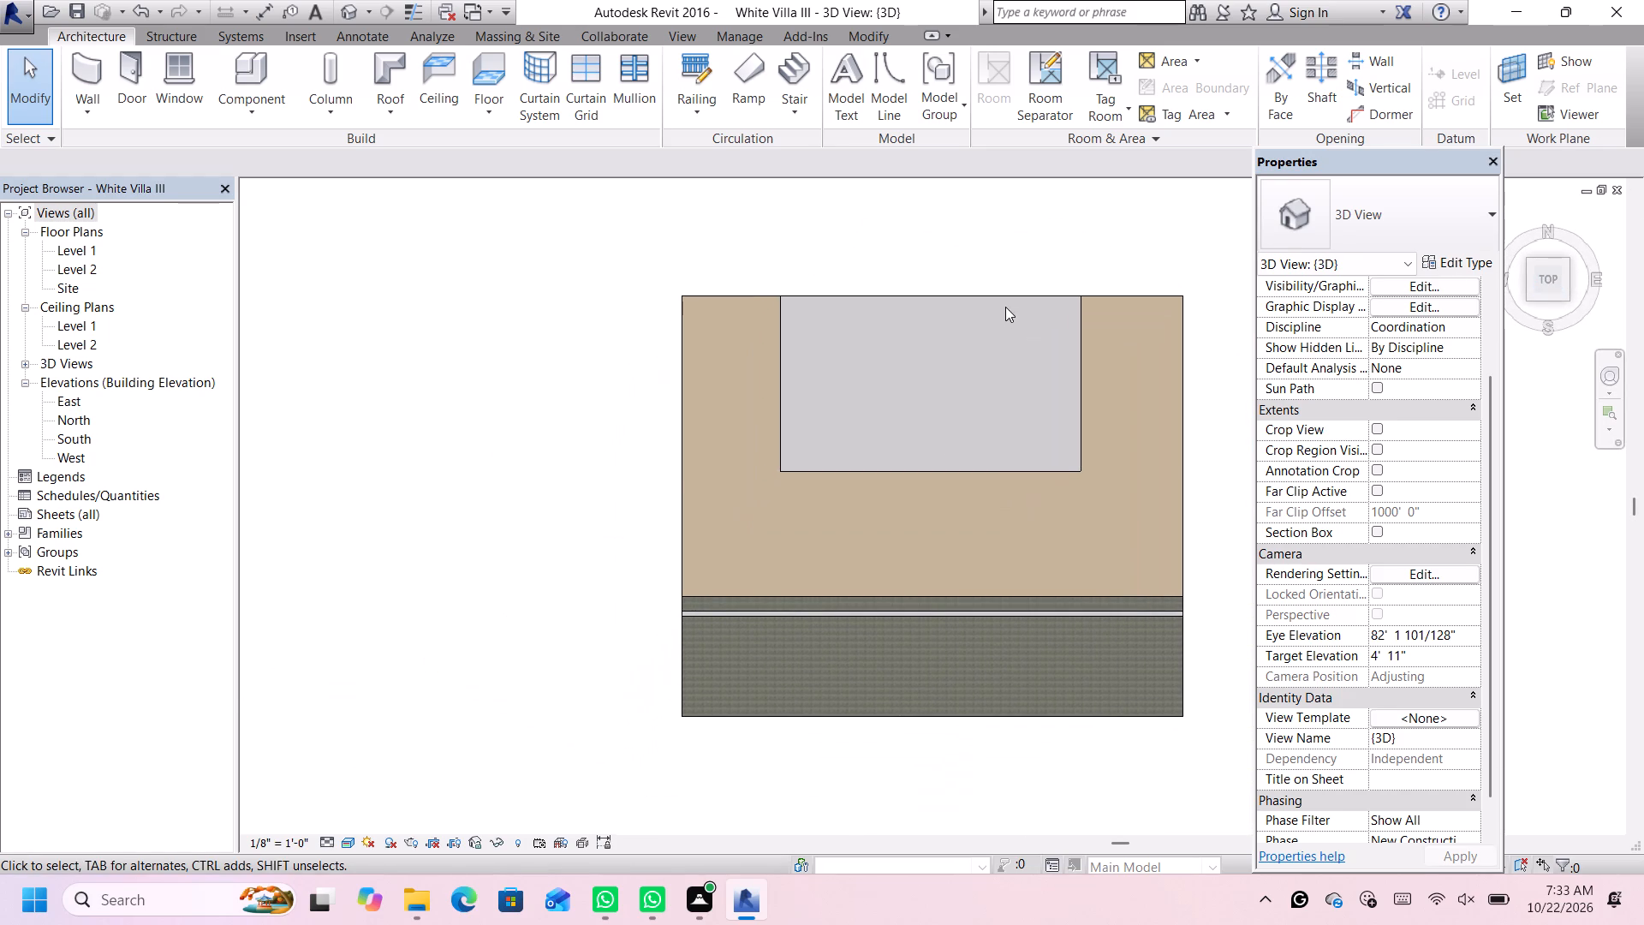
scroll(977, 385, "up", 2)
middle_click_drag(1018, 239, 989, 251)
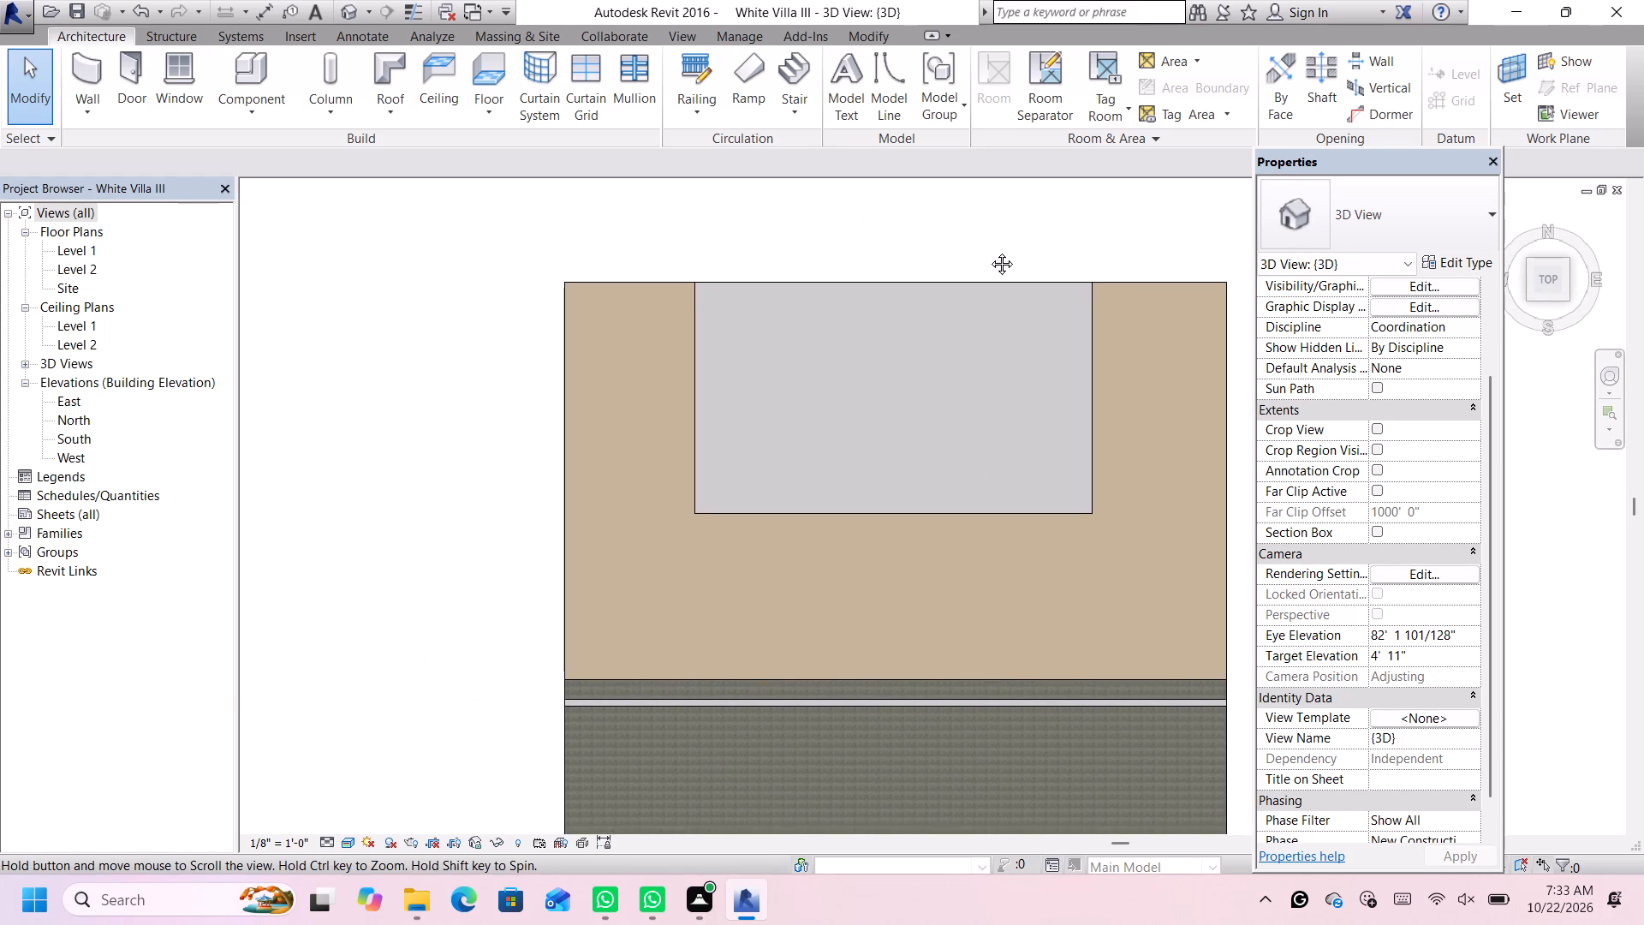
left_click(96, 82)
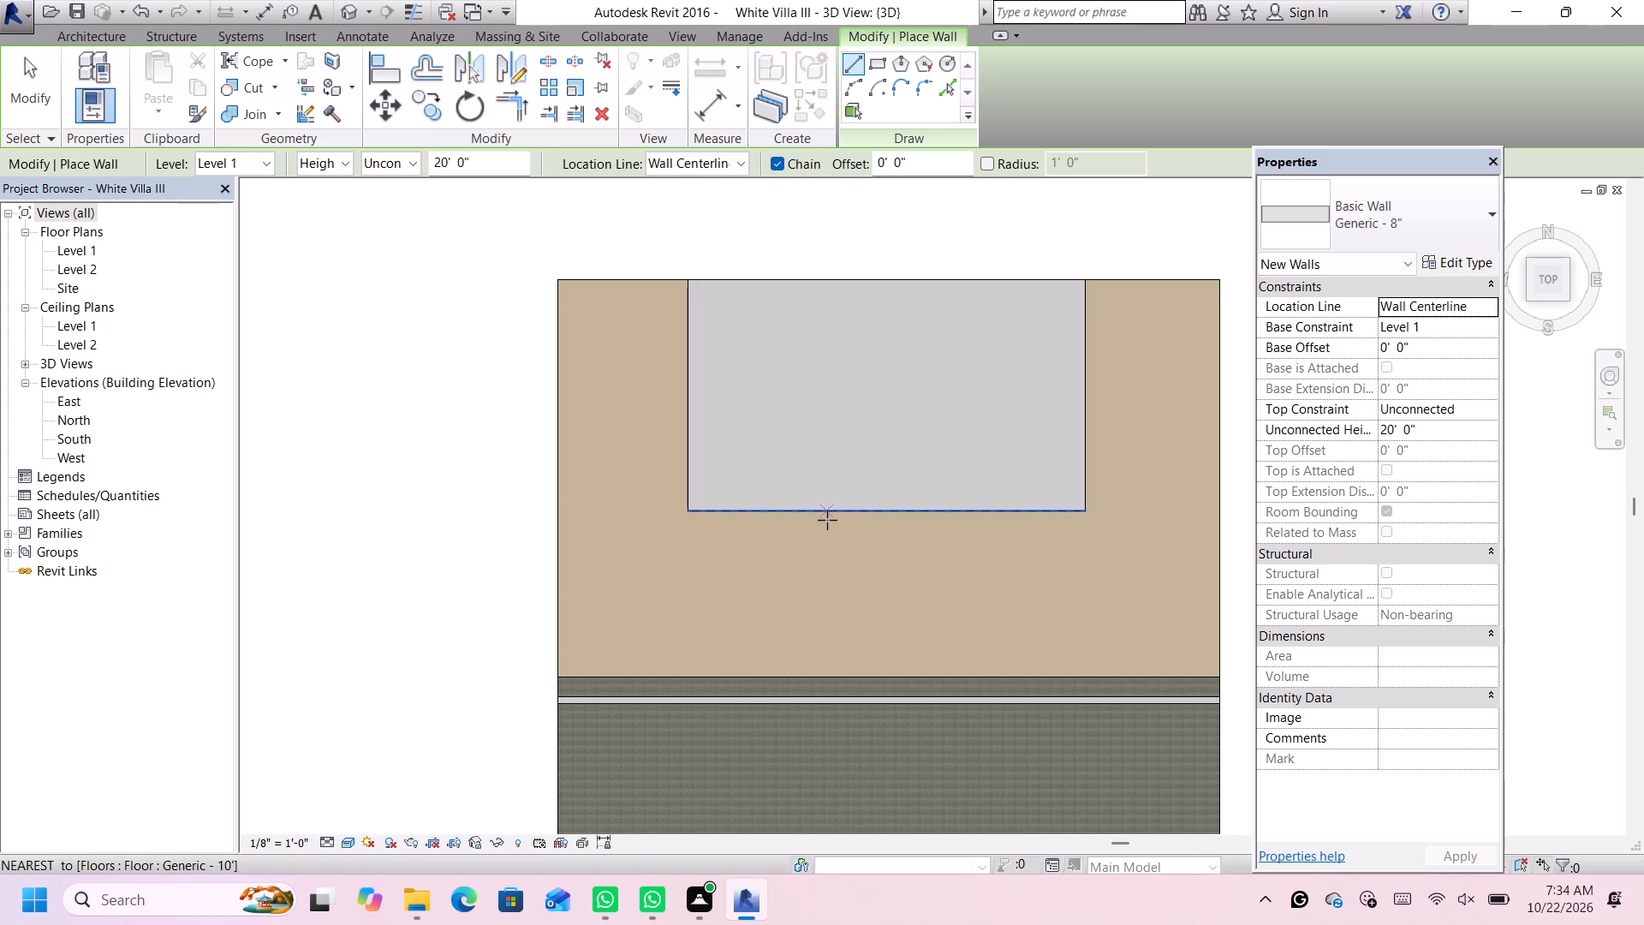
scroll(845, 520, "up", 2)
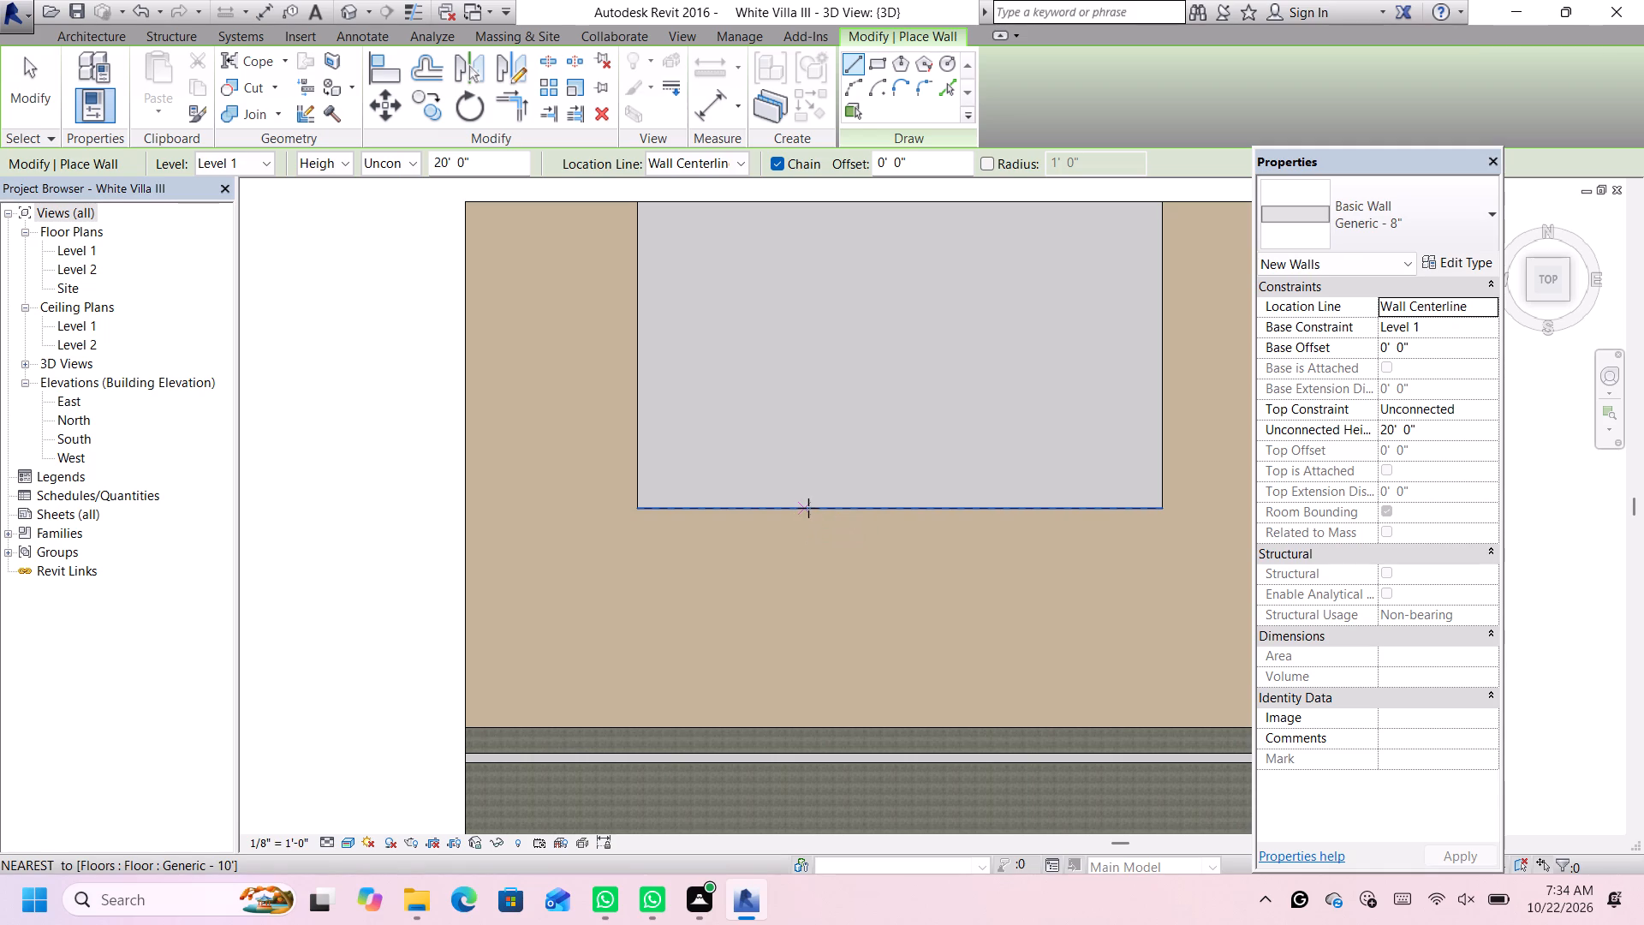
scroll(806, 506, "up", 4)
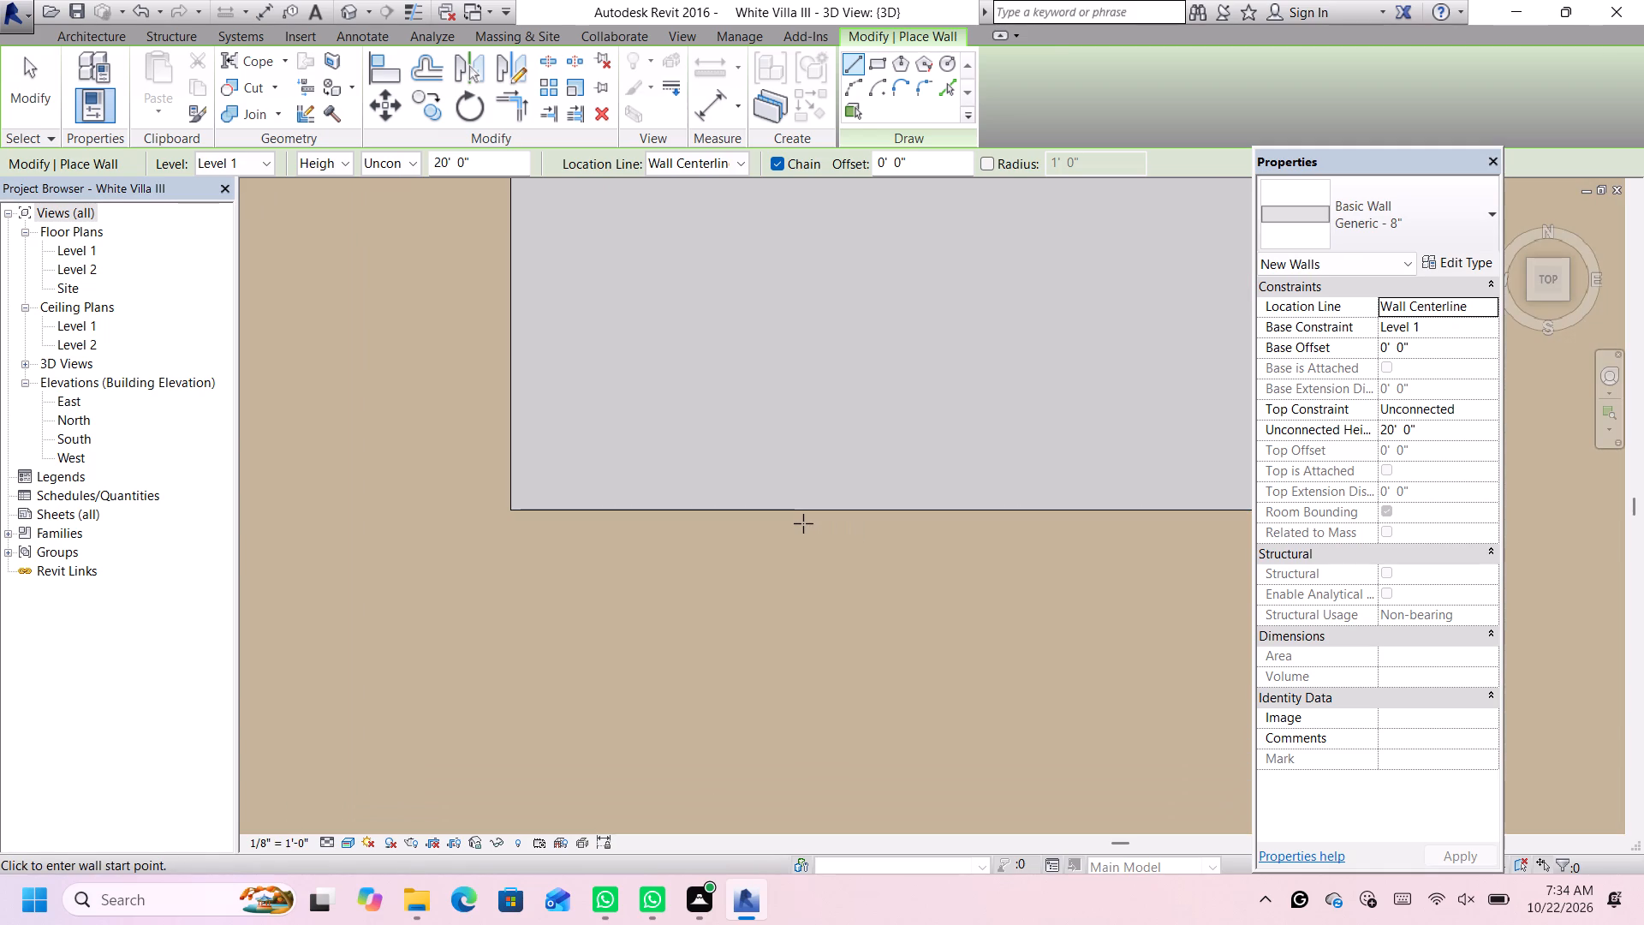
left_click(803, 519)
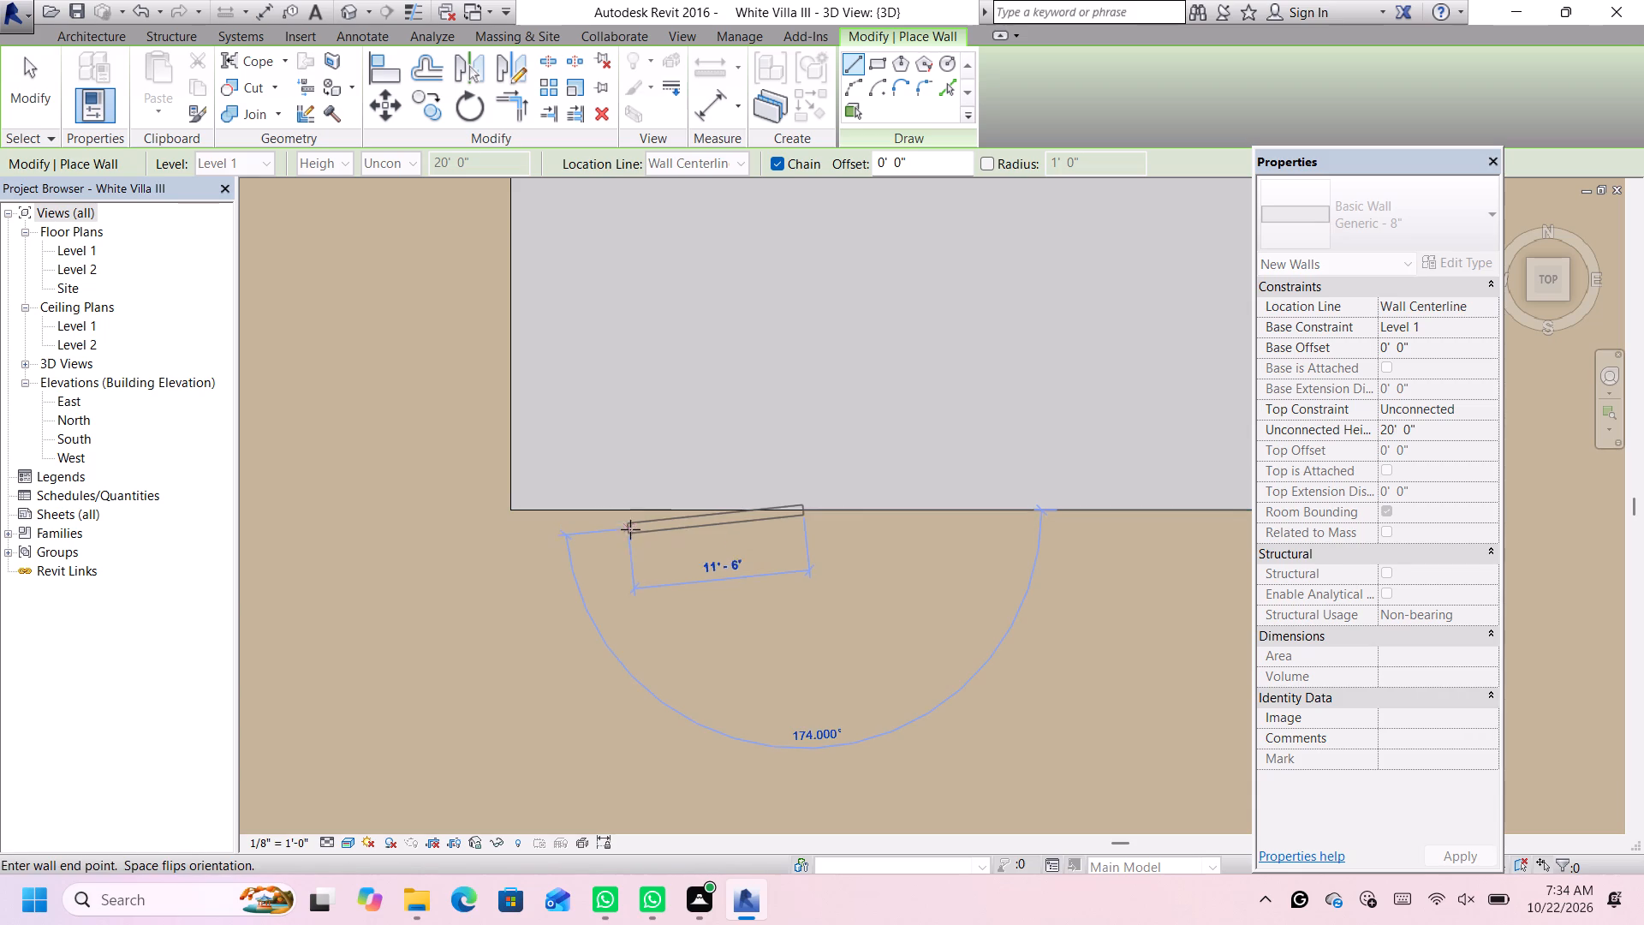
key("Escape")
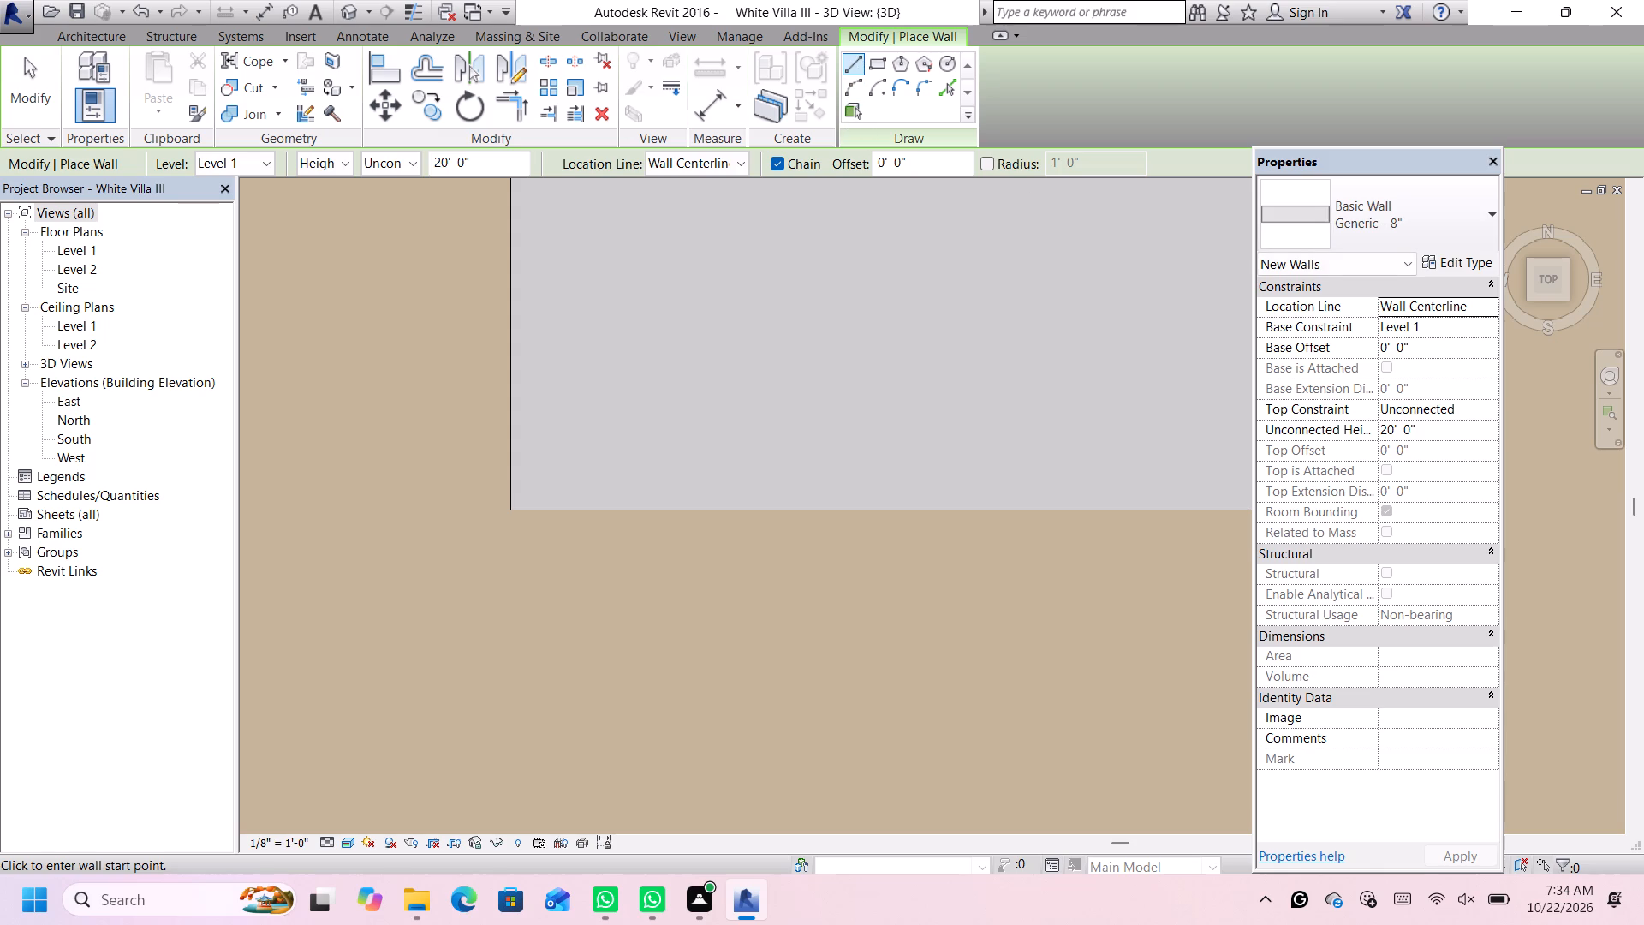
left_click_drag(479, 168, 422, 164)
key("BackSpace")
type("15'")
key("Return")
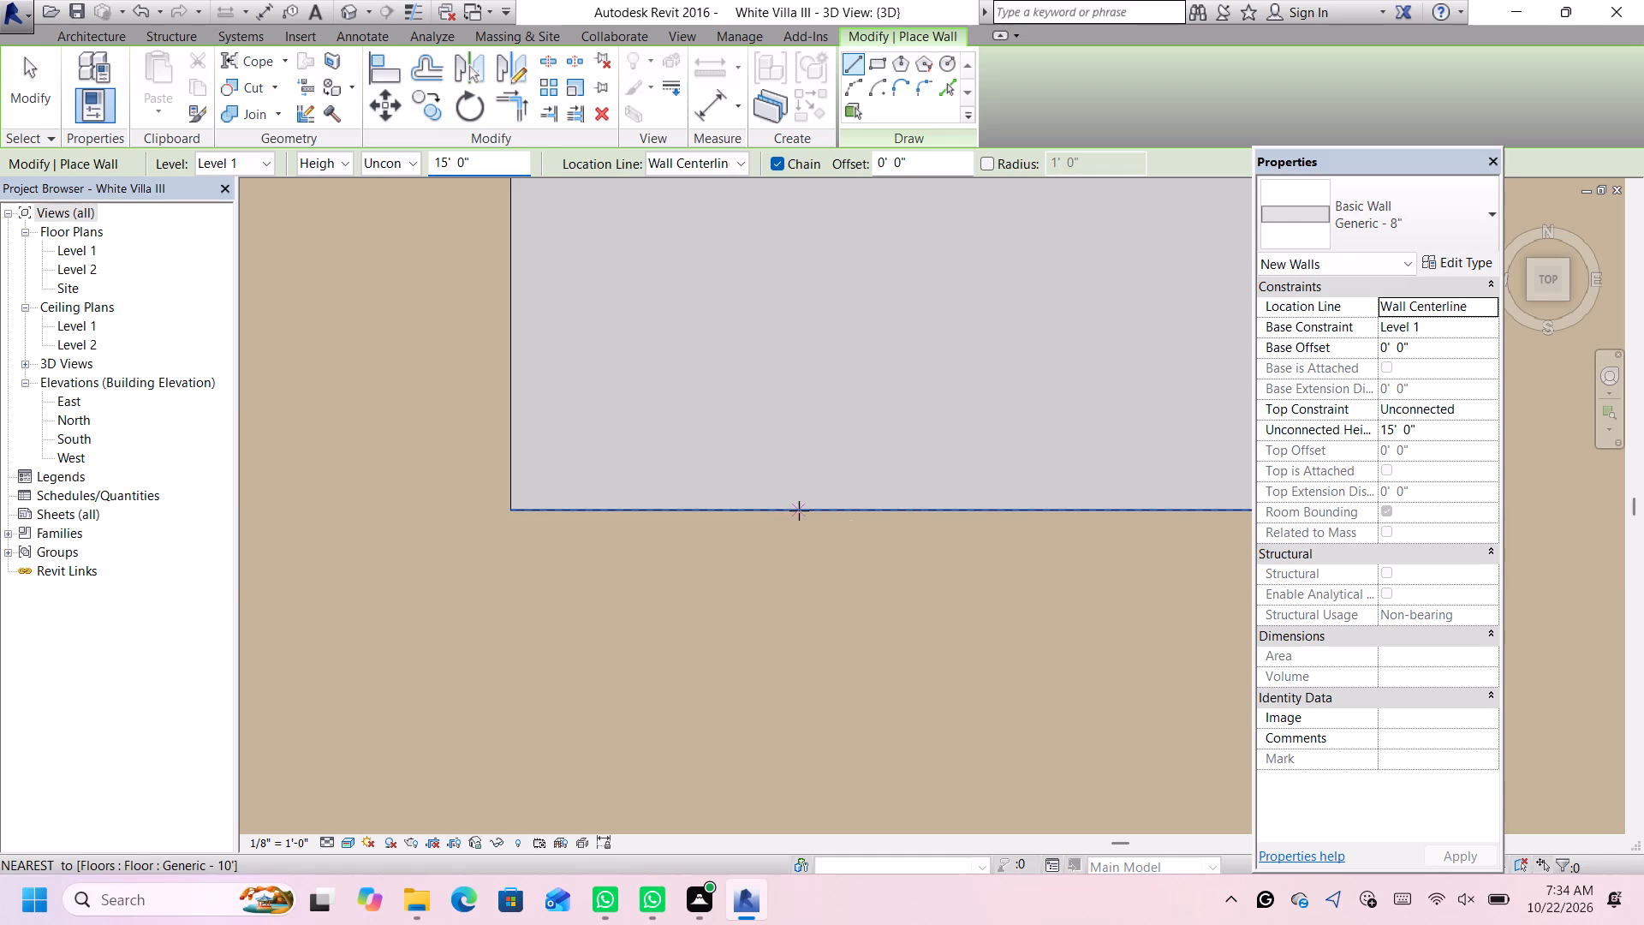
scroll(799, 512, "down", 2)
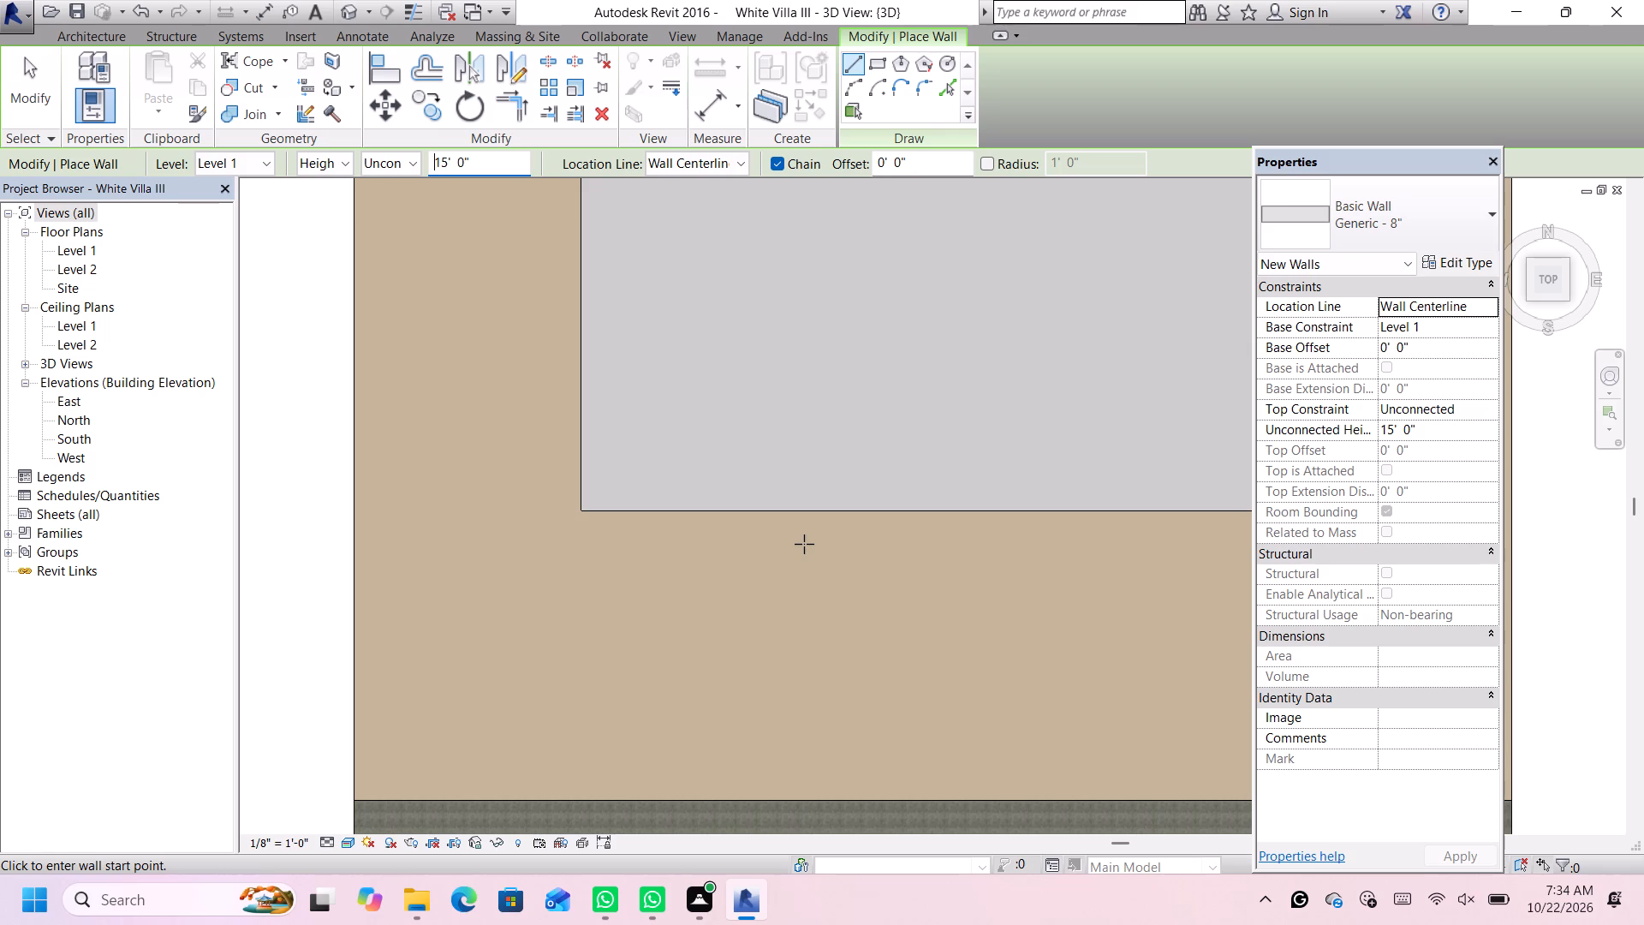
scroll(820, 528, "up", 1)
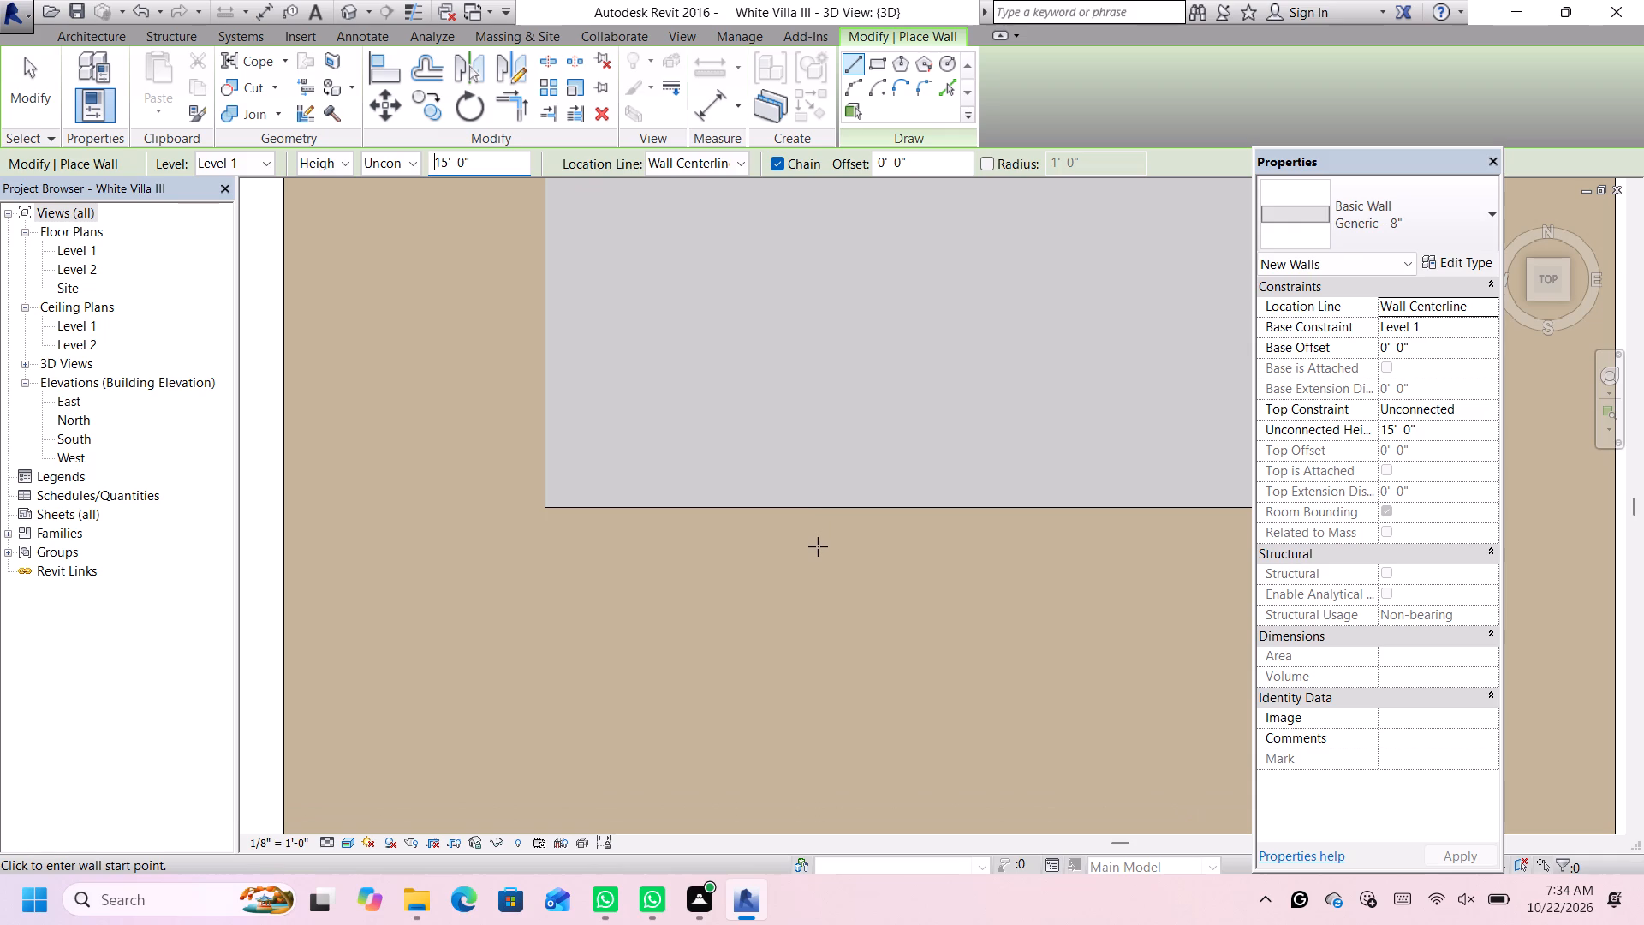
scroll(818, 546, "down", 2)
scroll(818, 546, "up", 1)
scroll(818, 546, "down", 1)
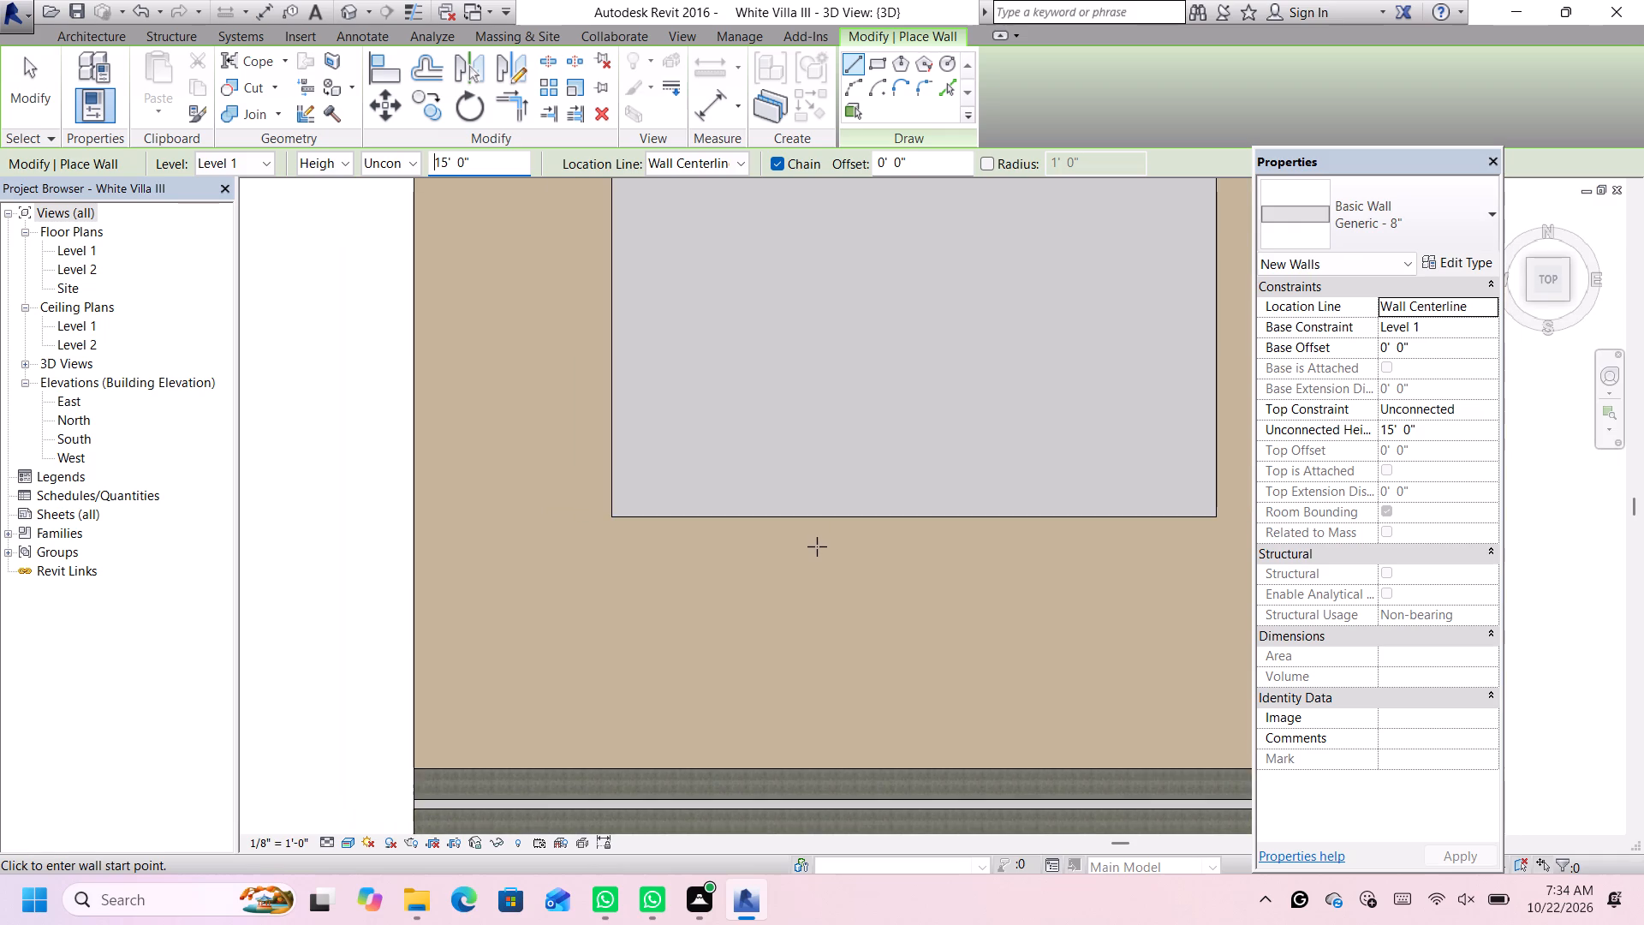
scroll(817, 546, "down", 1)
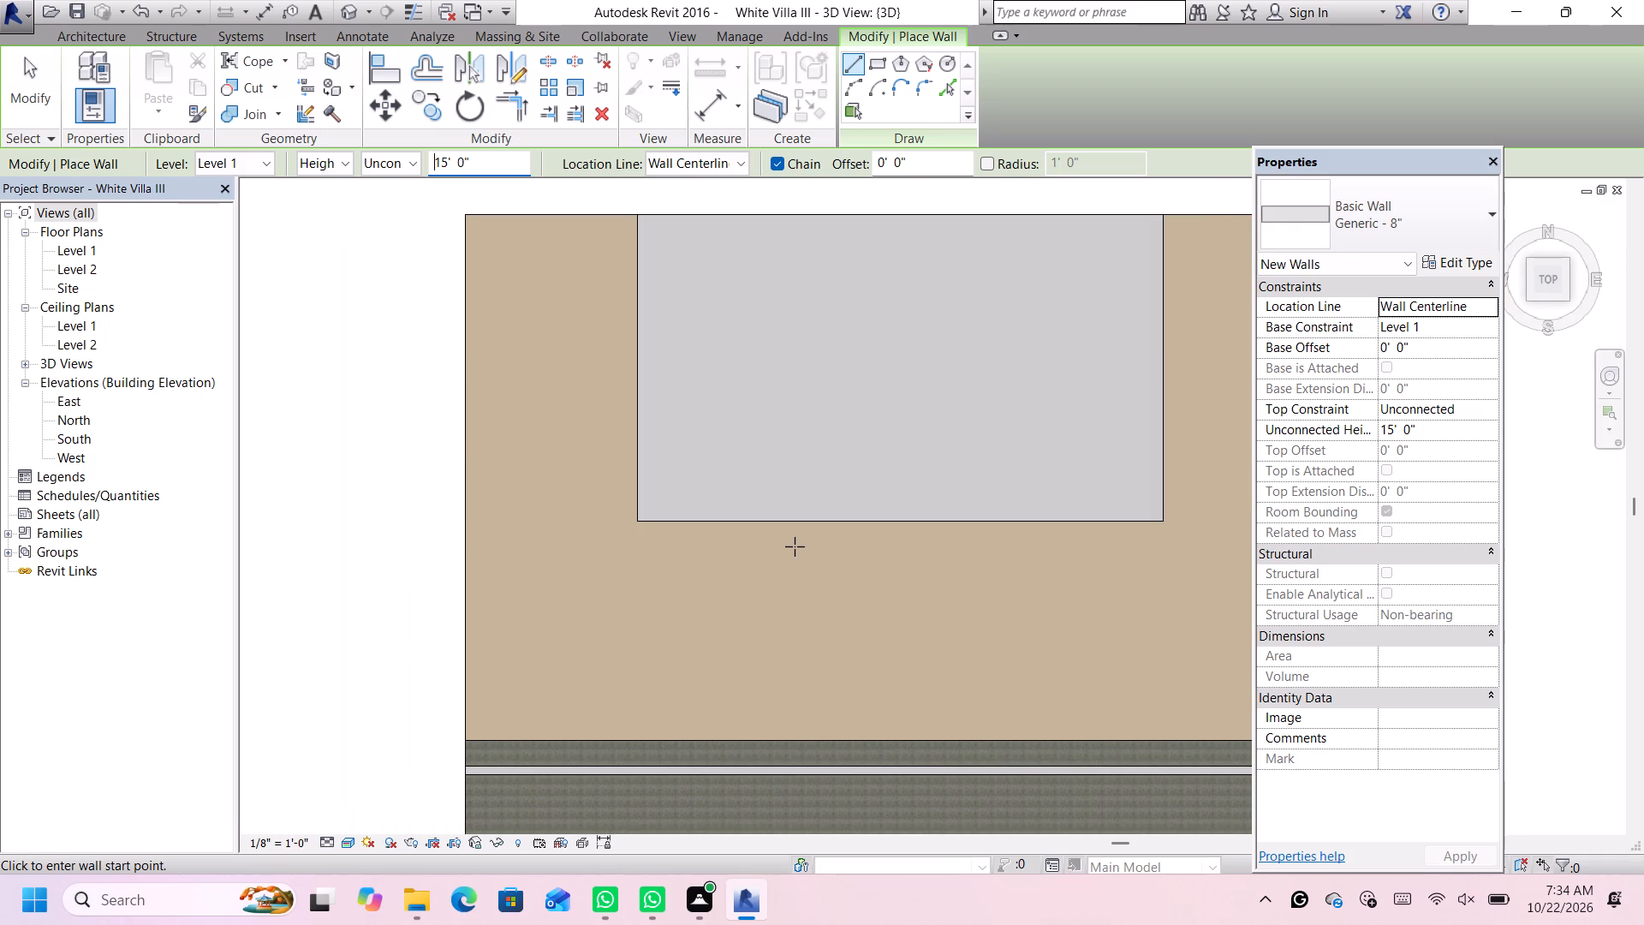
scroll(795, 546, "up", 1)
left_click(798, 550)
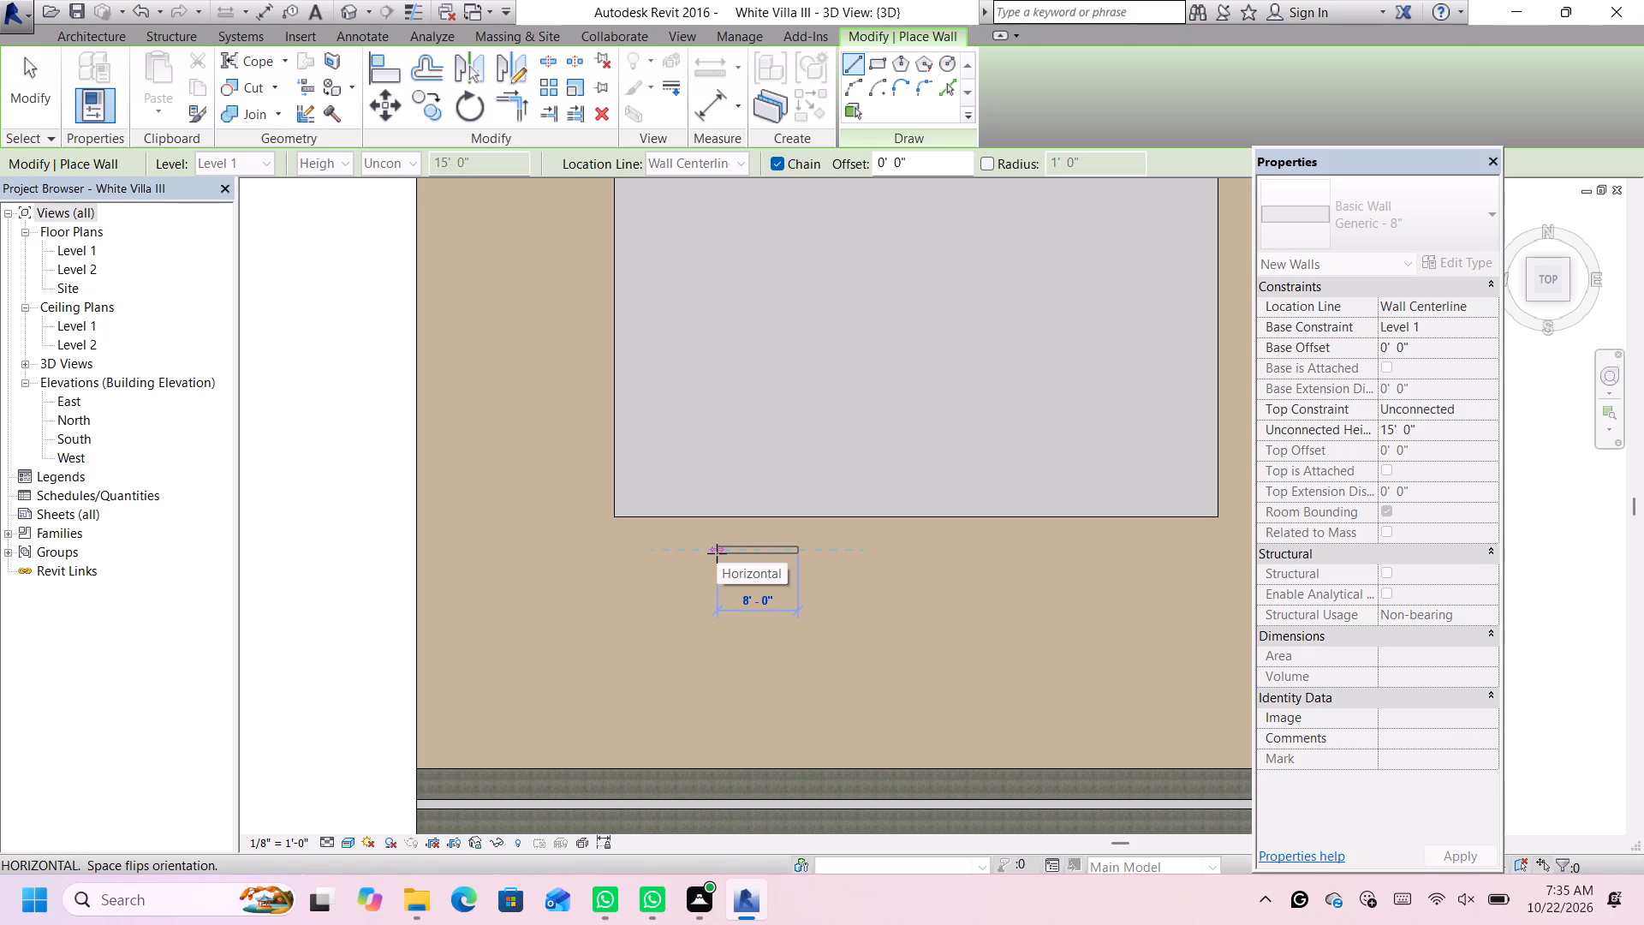
scroll(717, 553, "up", 1)
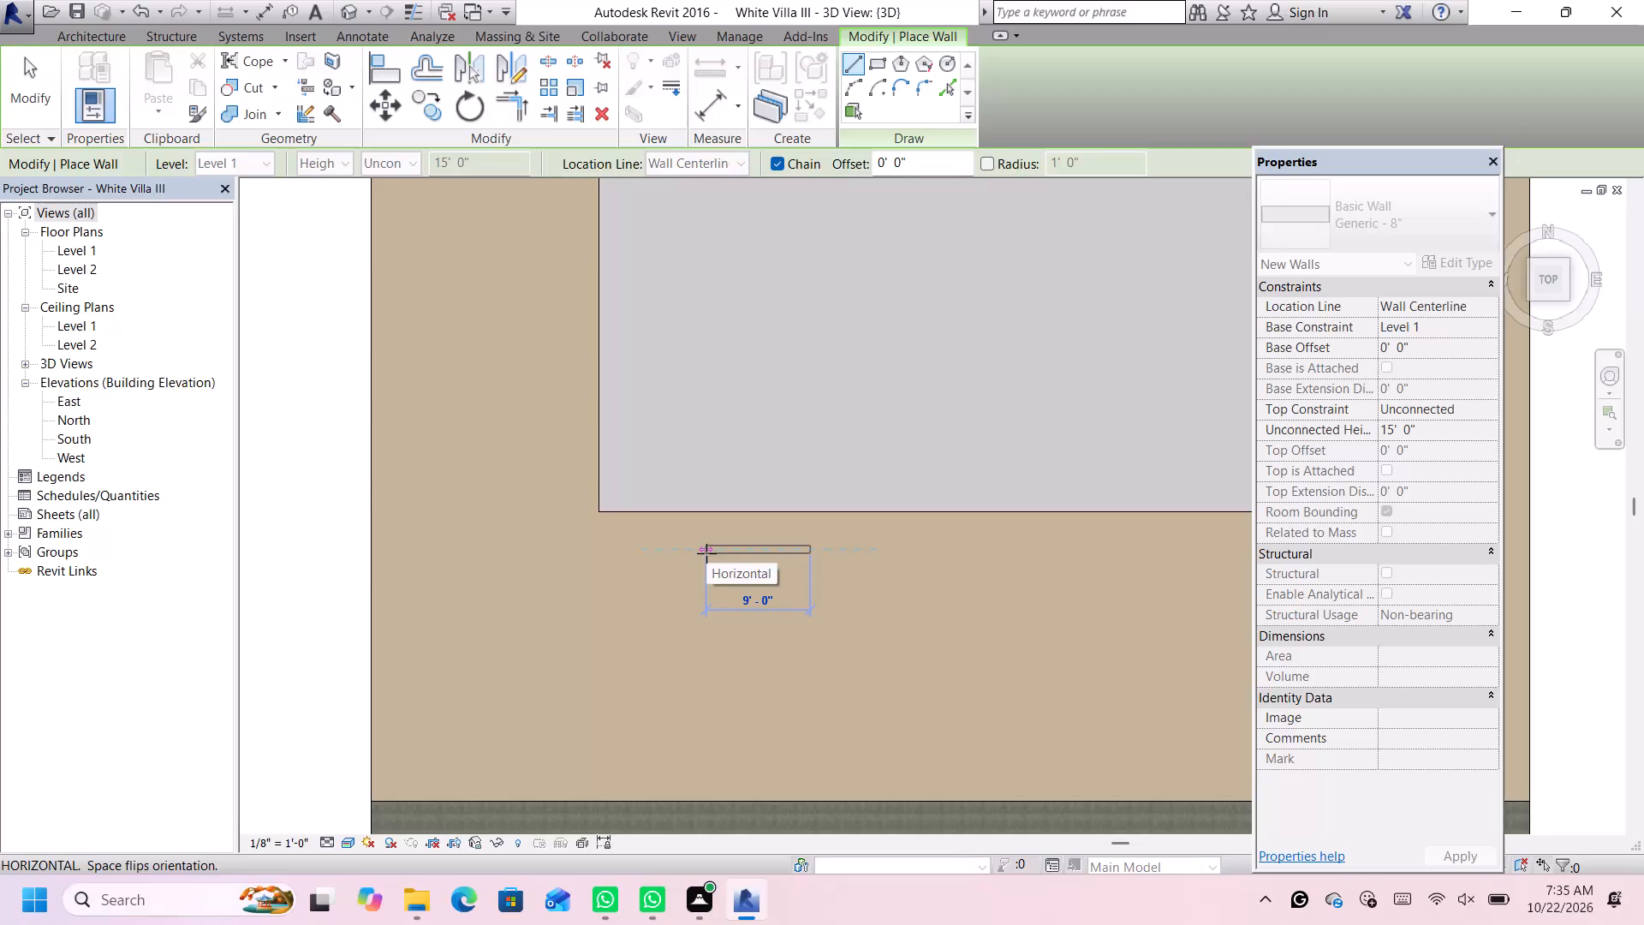
left_click(706, 553)
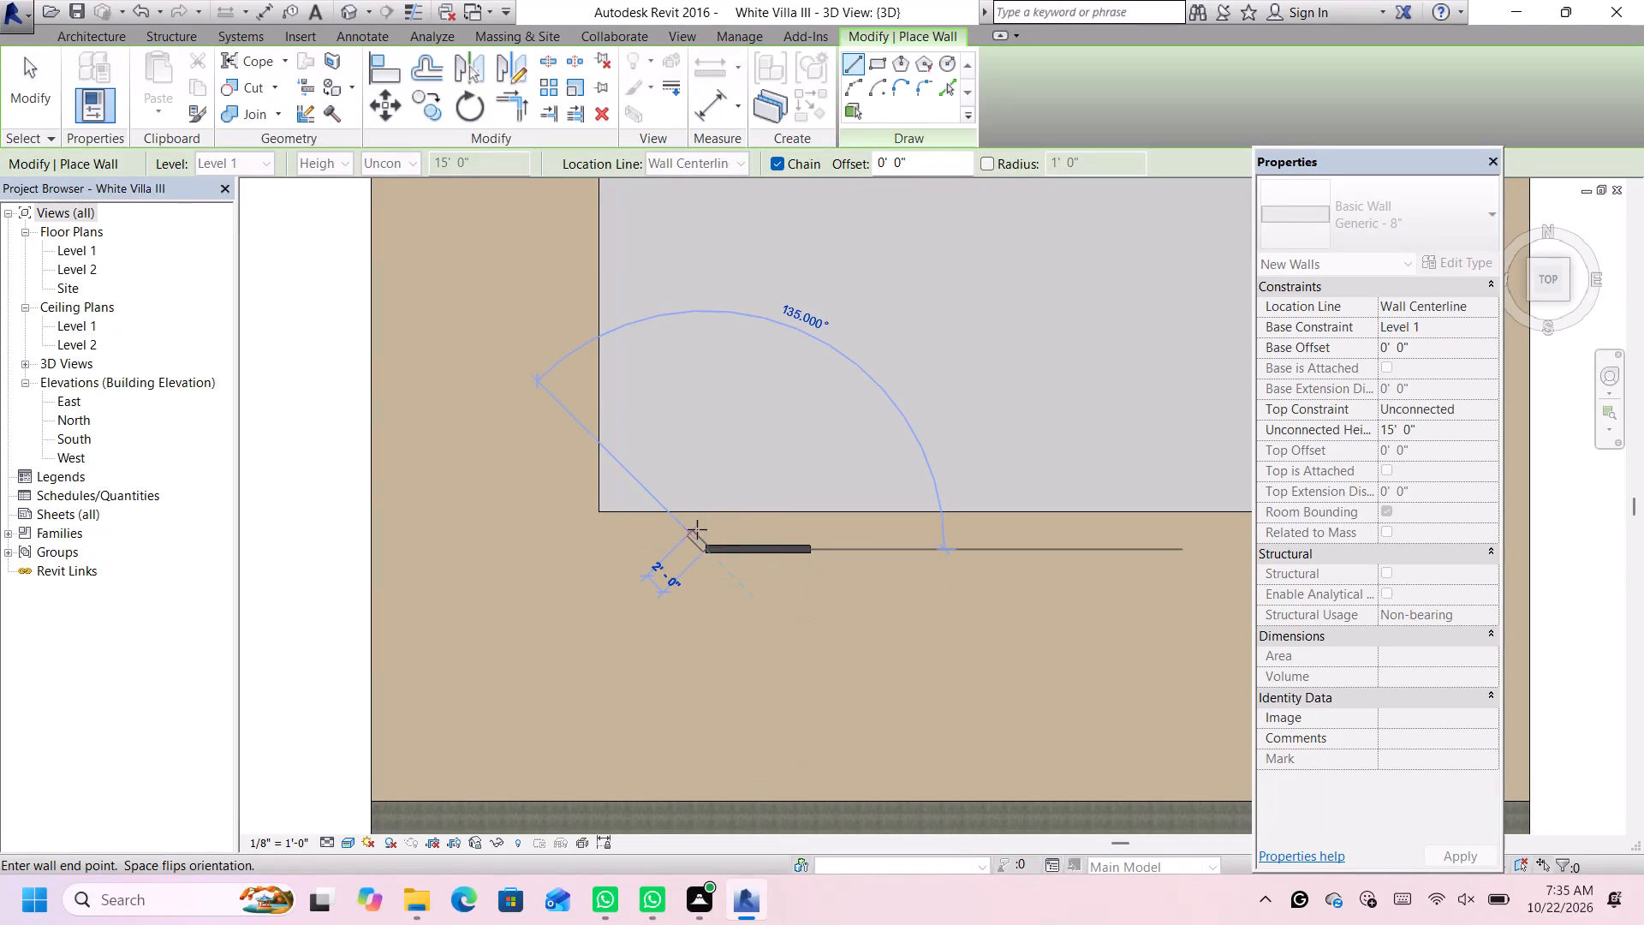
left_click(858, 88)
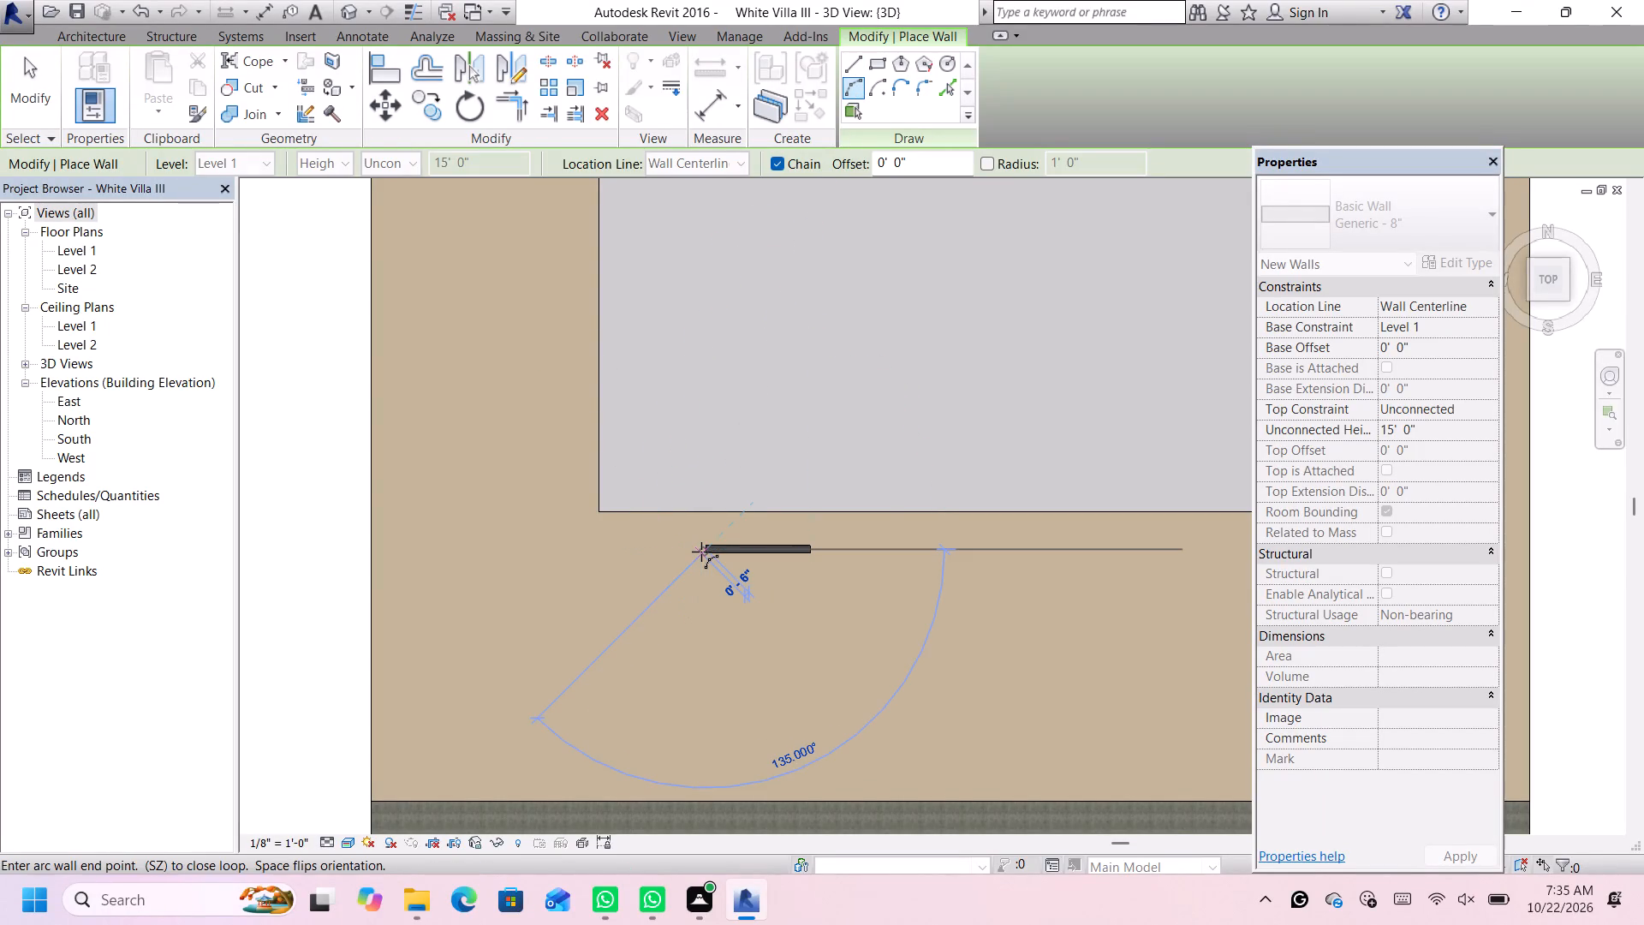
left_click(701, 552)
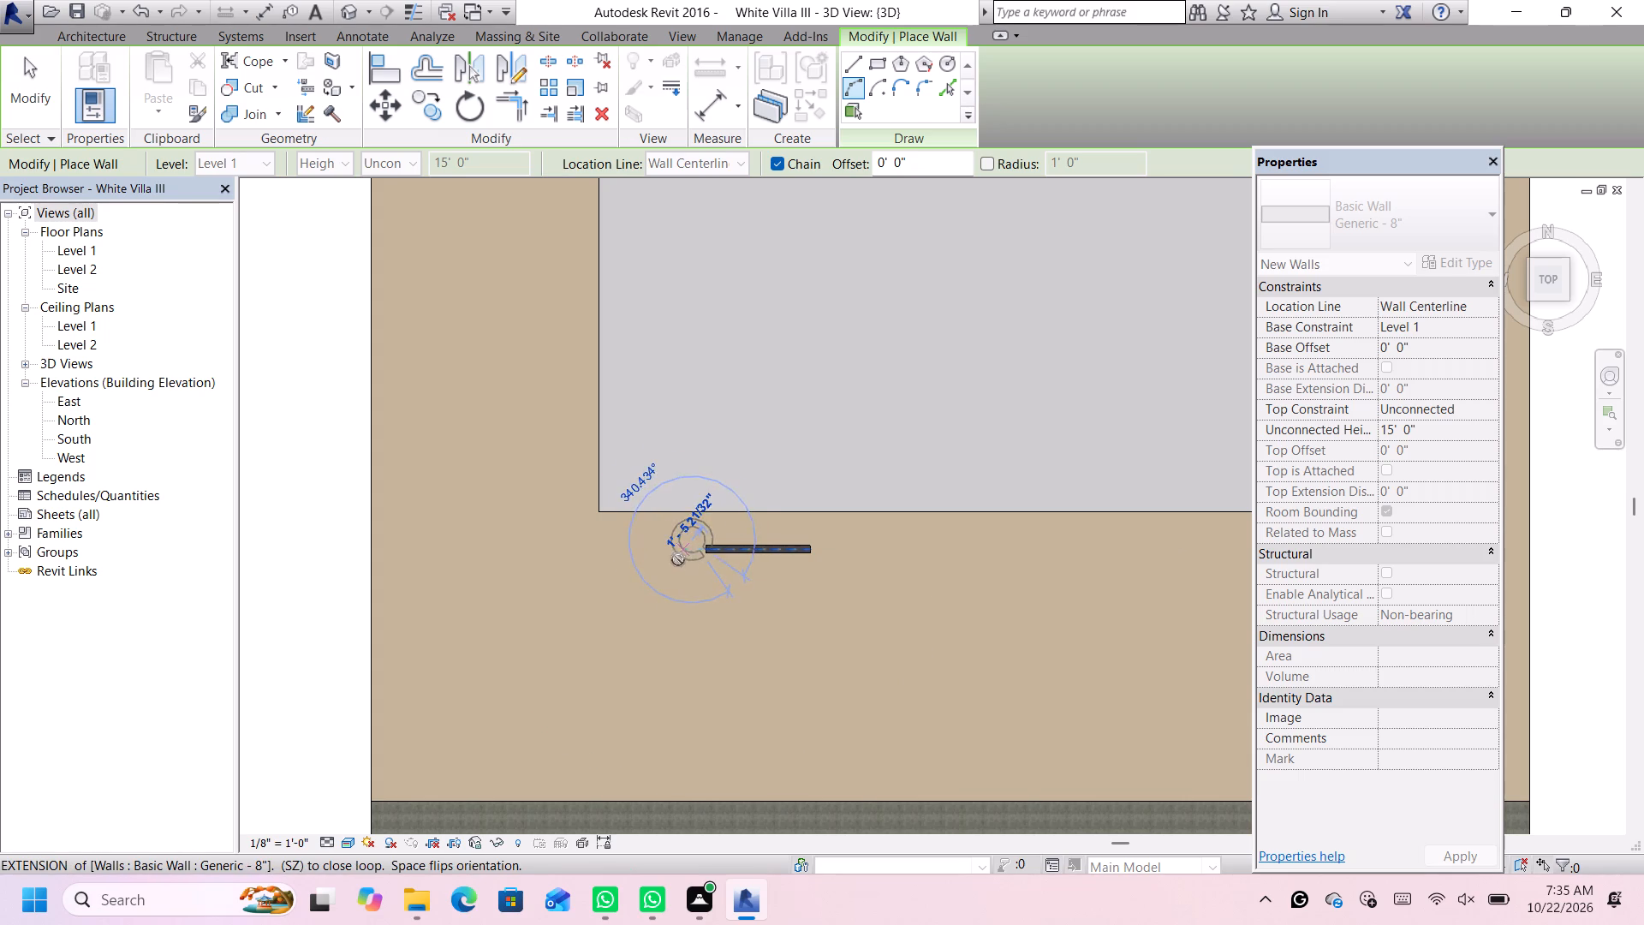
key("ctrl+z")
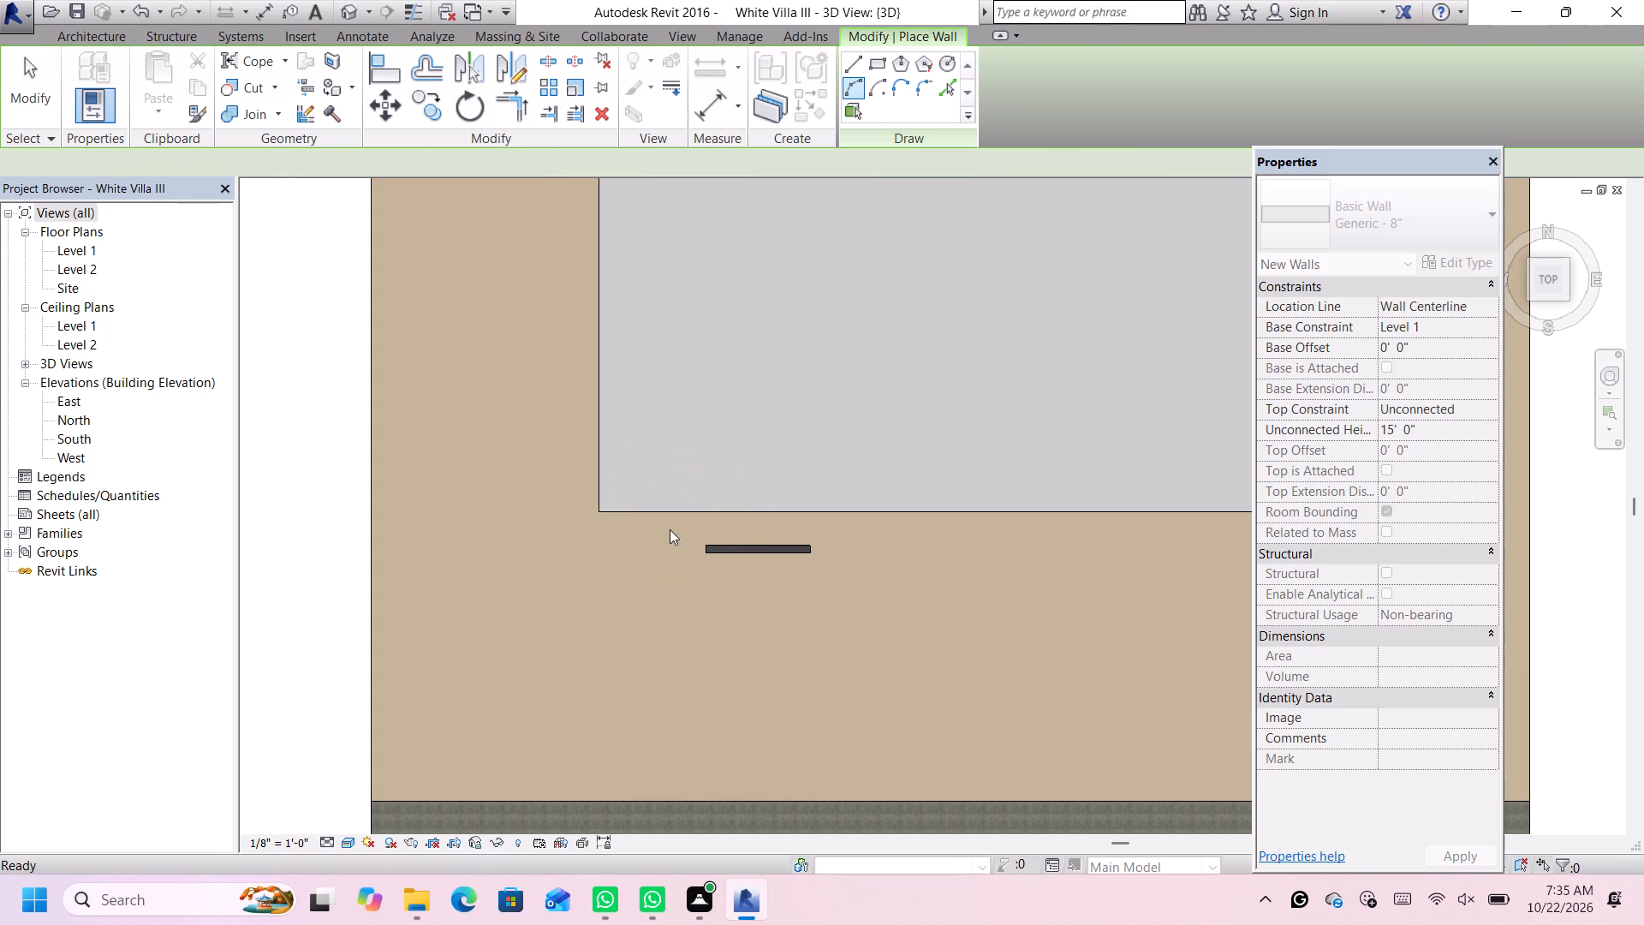
Draw a 90° Start-End-Radius arc wall, about 3' radius, from the straight wall's west end to the block's south edge.
left_click(852, 82)
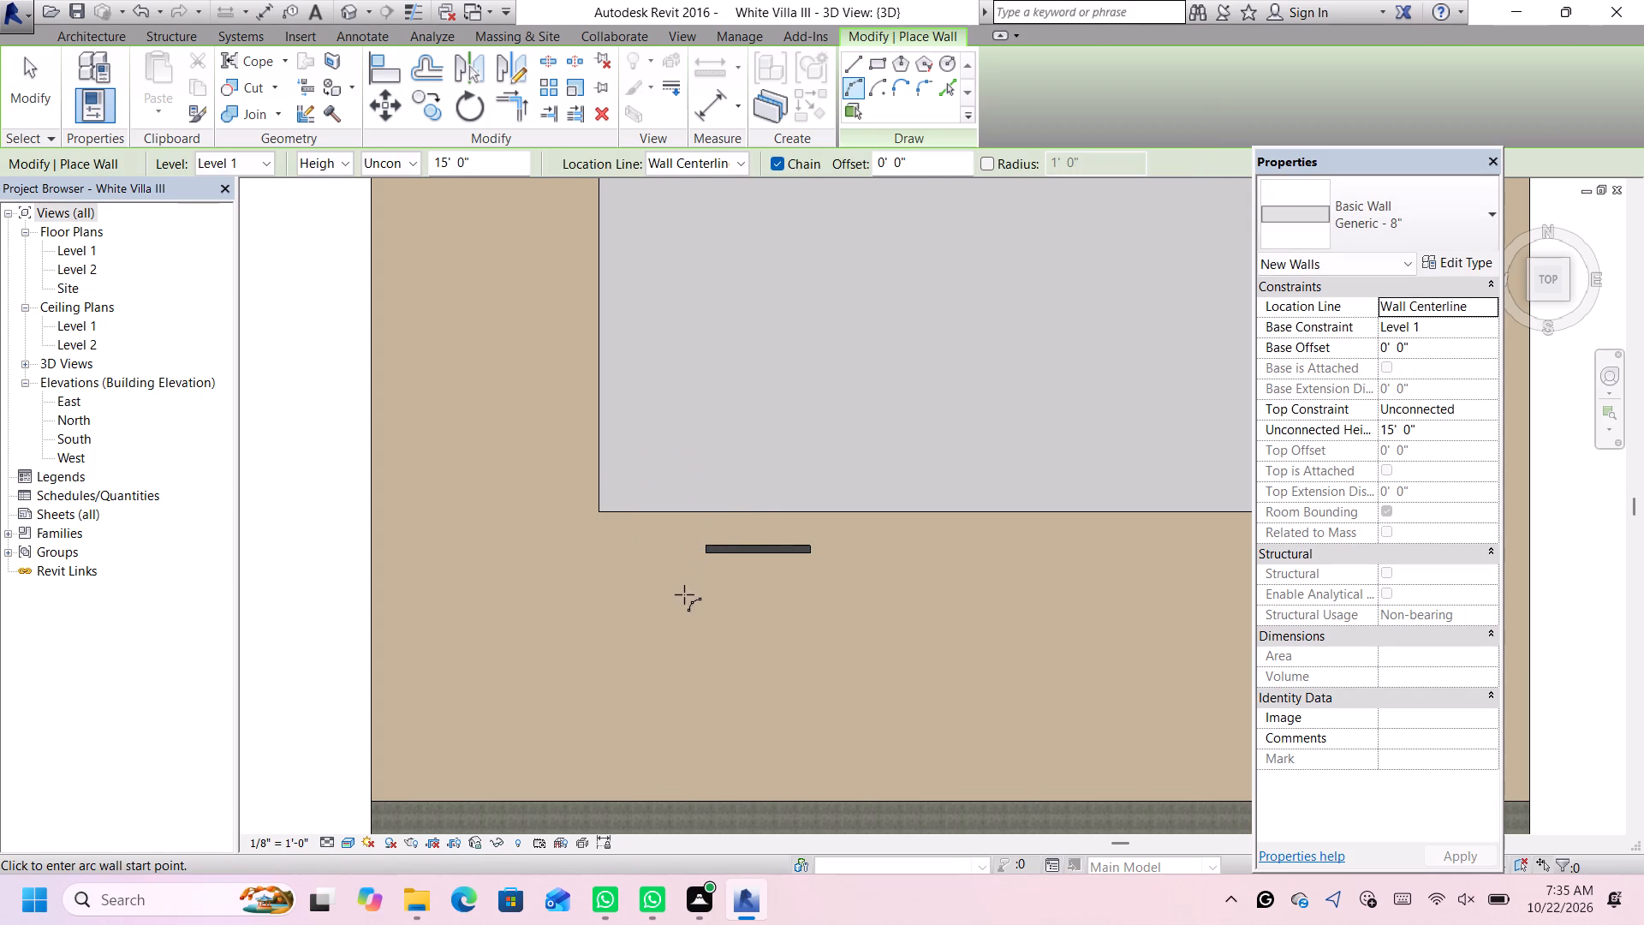
left_click(703, 549)
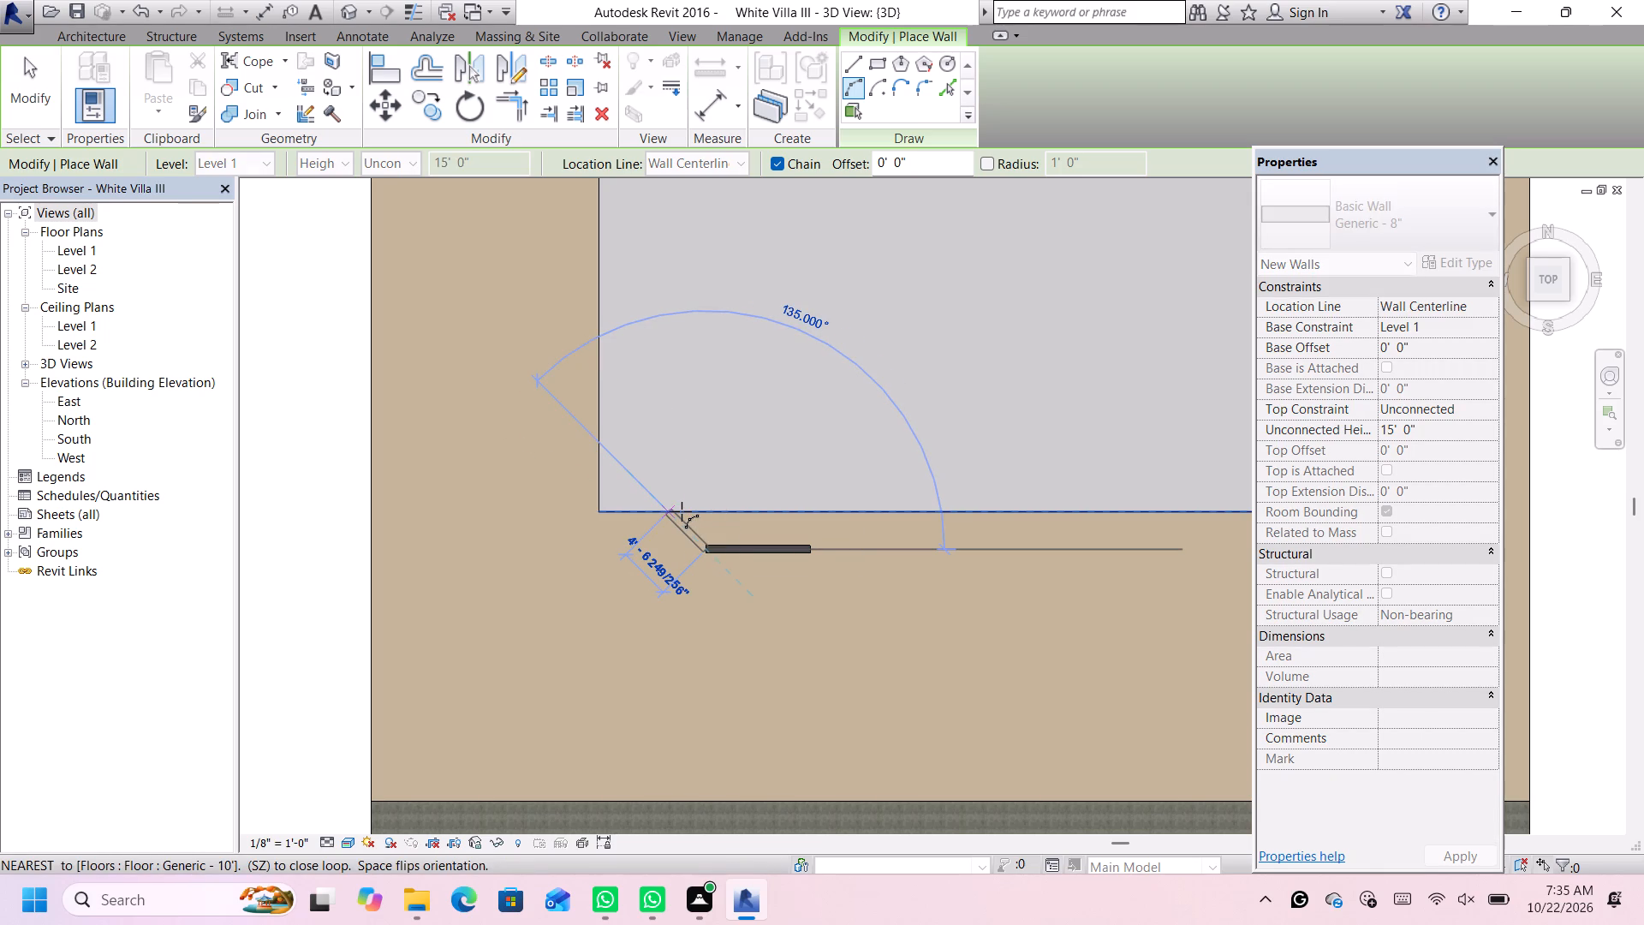
left_click(681, 510)
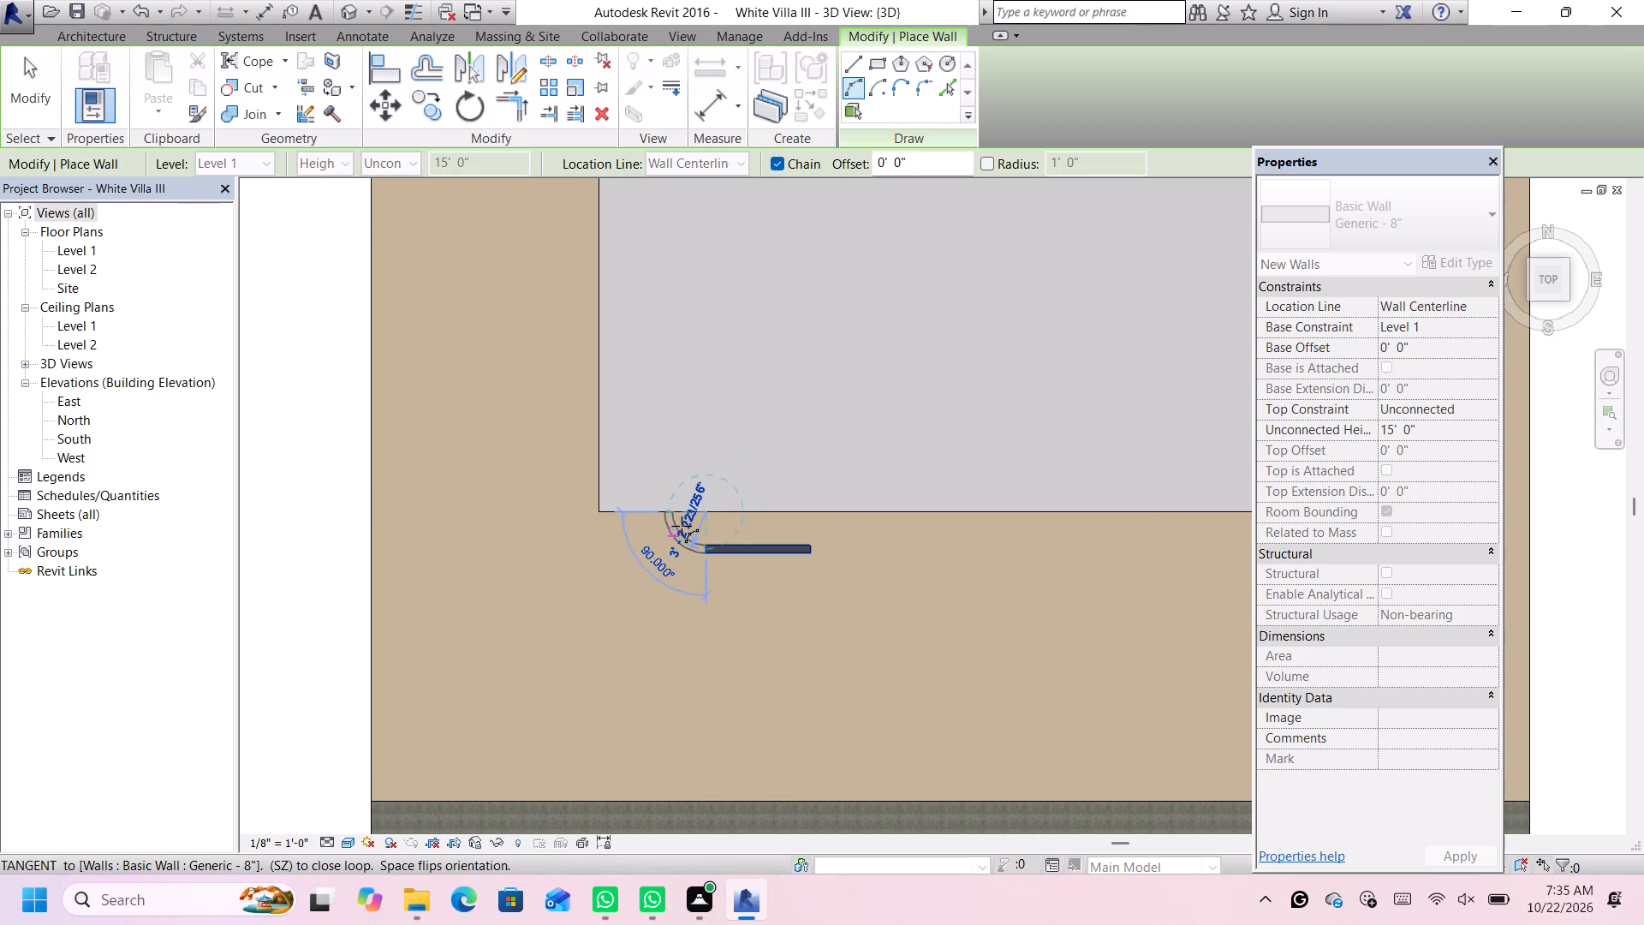
left_click(682, 526)
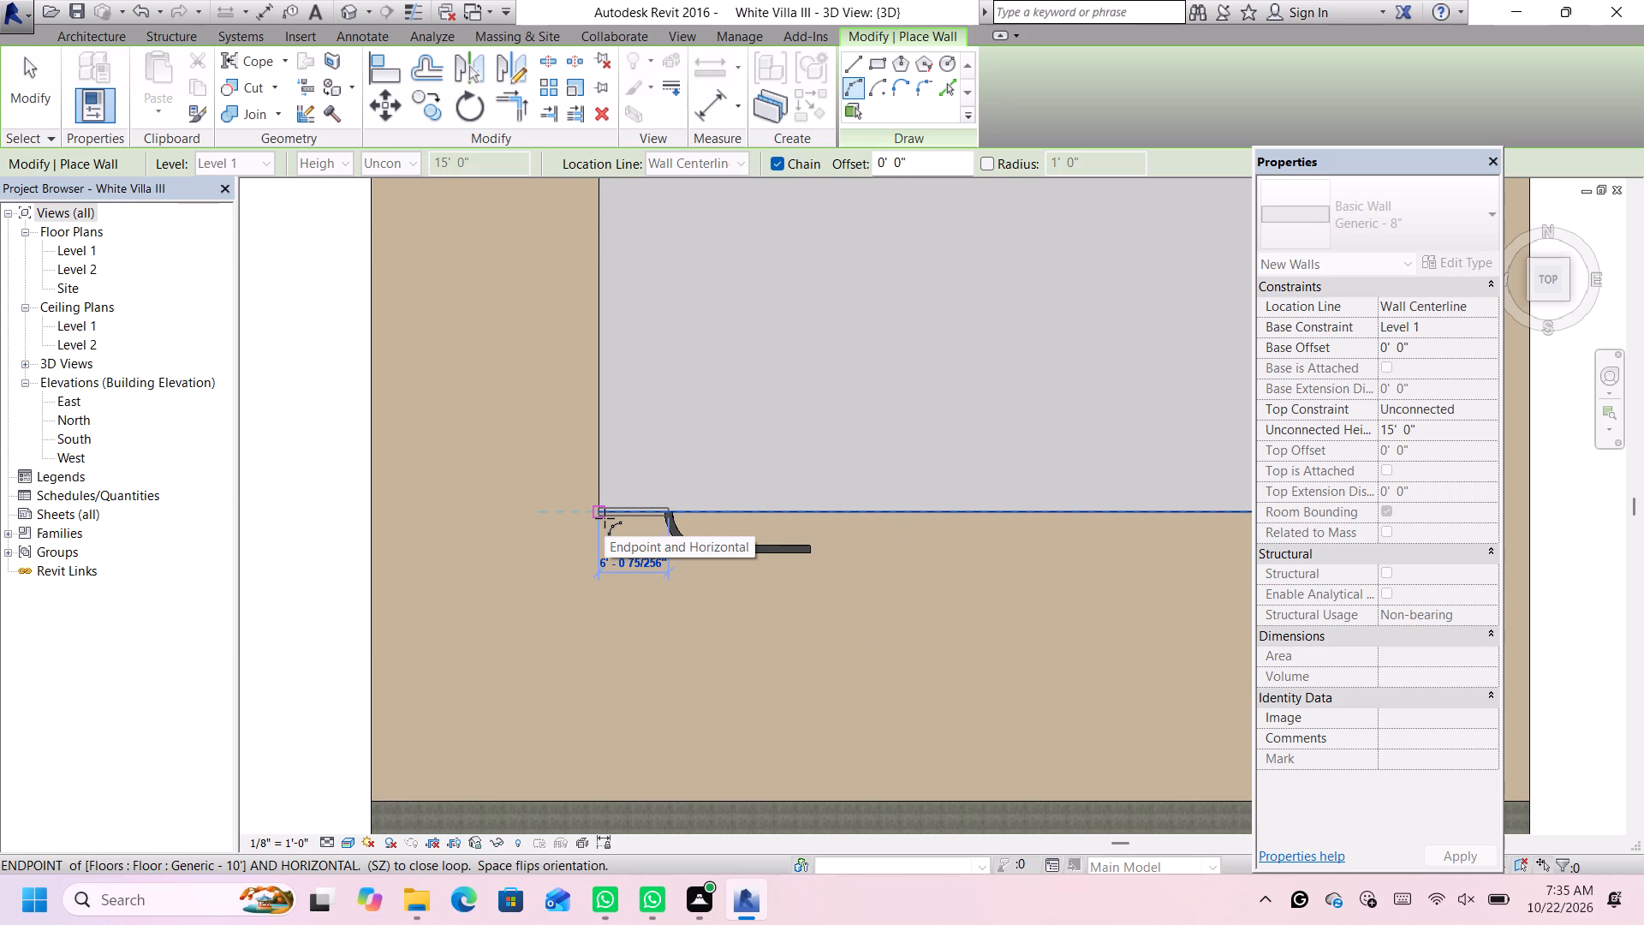
Continue with a straight wall about 6' long along the block's south edge, from the arc's end to the southwest corner.
left_click(605, 518)
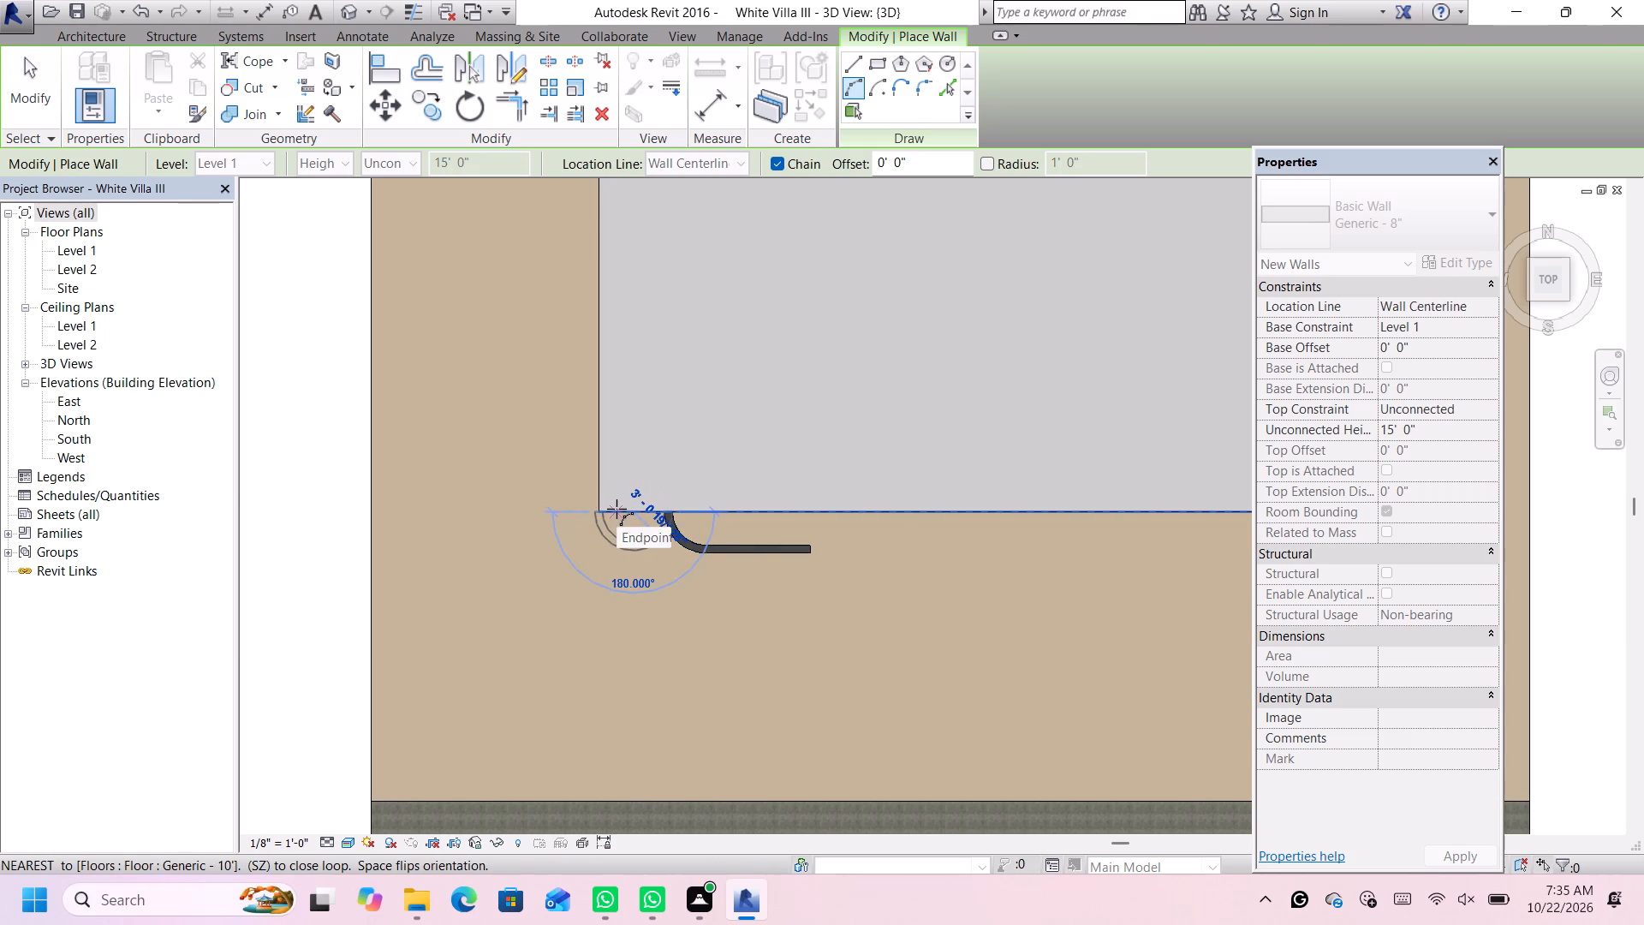
left_click(847, 69)
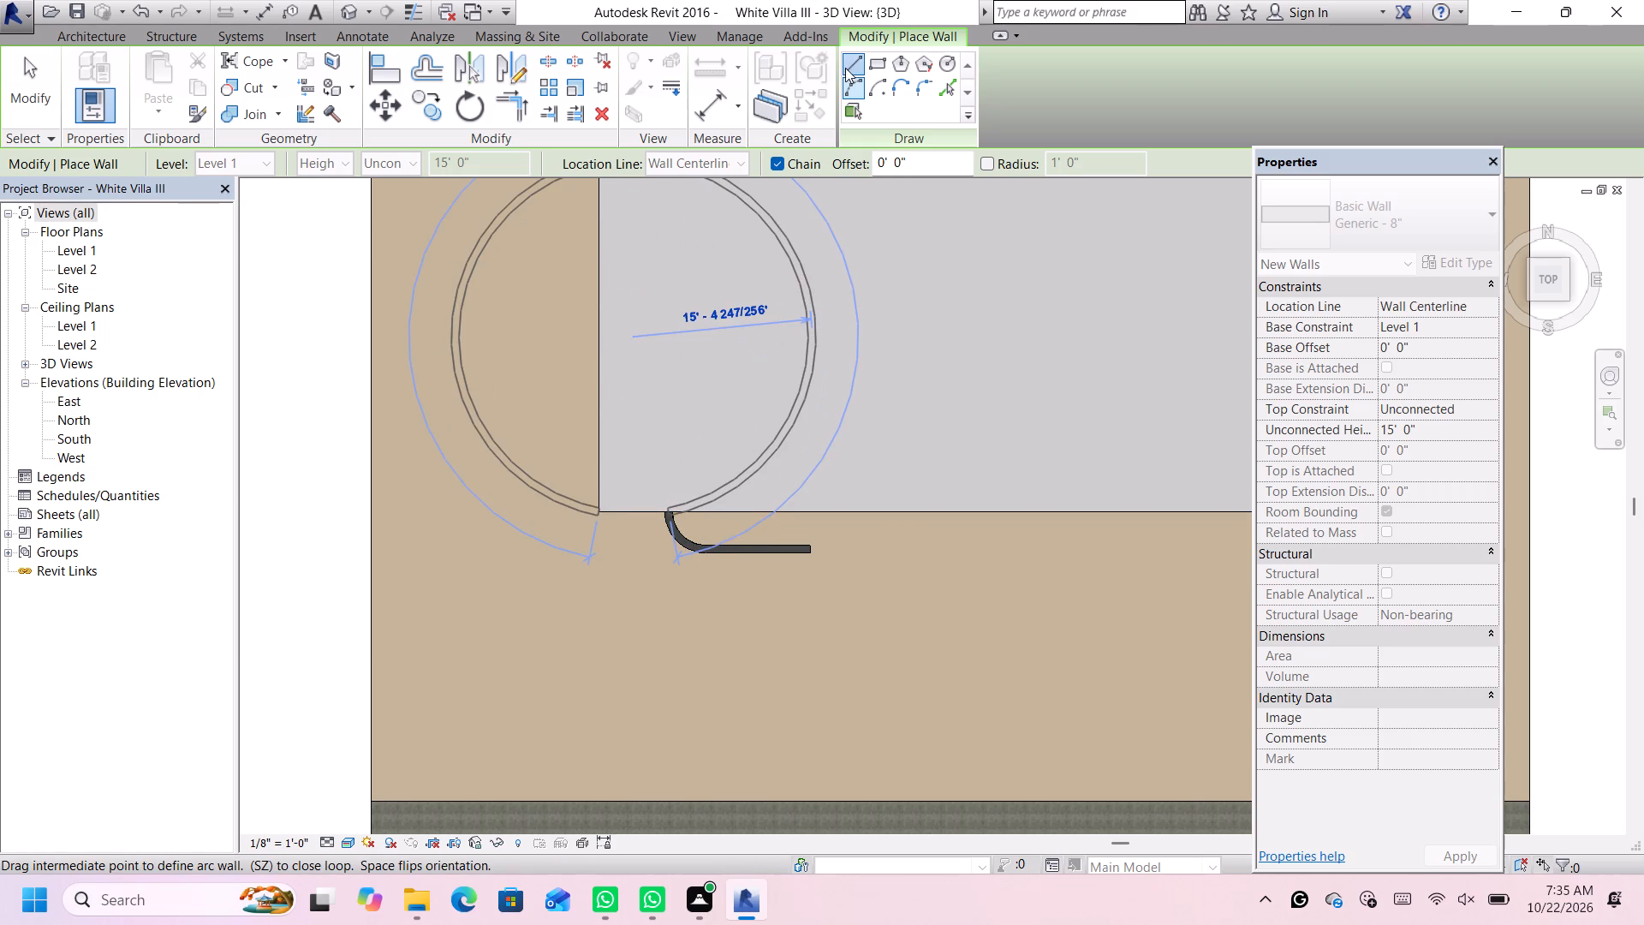
left_click(599, 510)
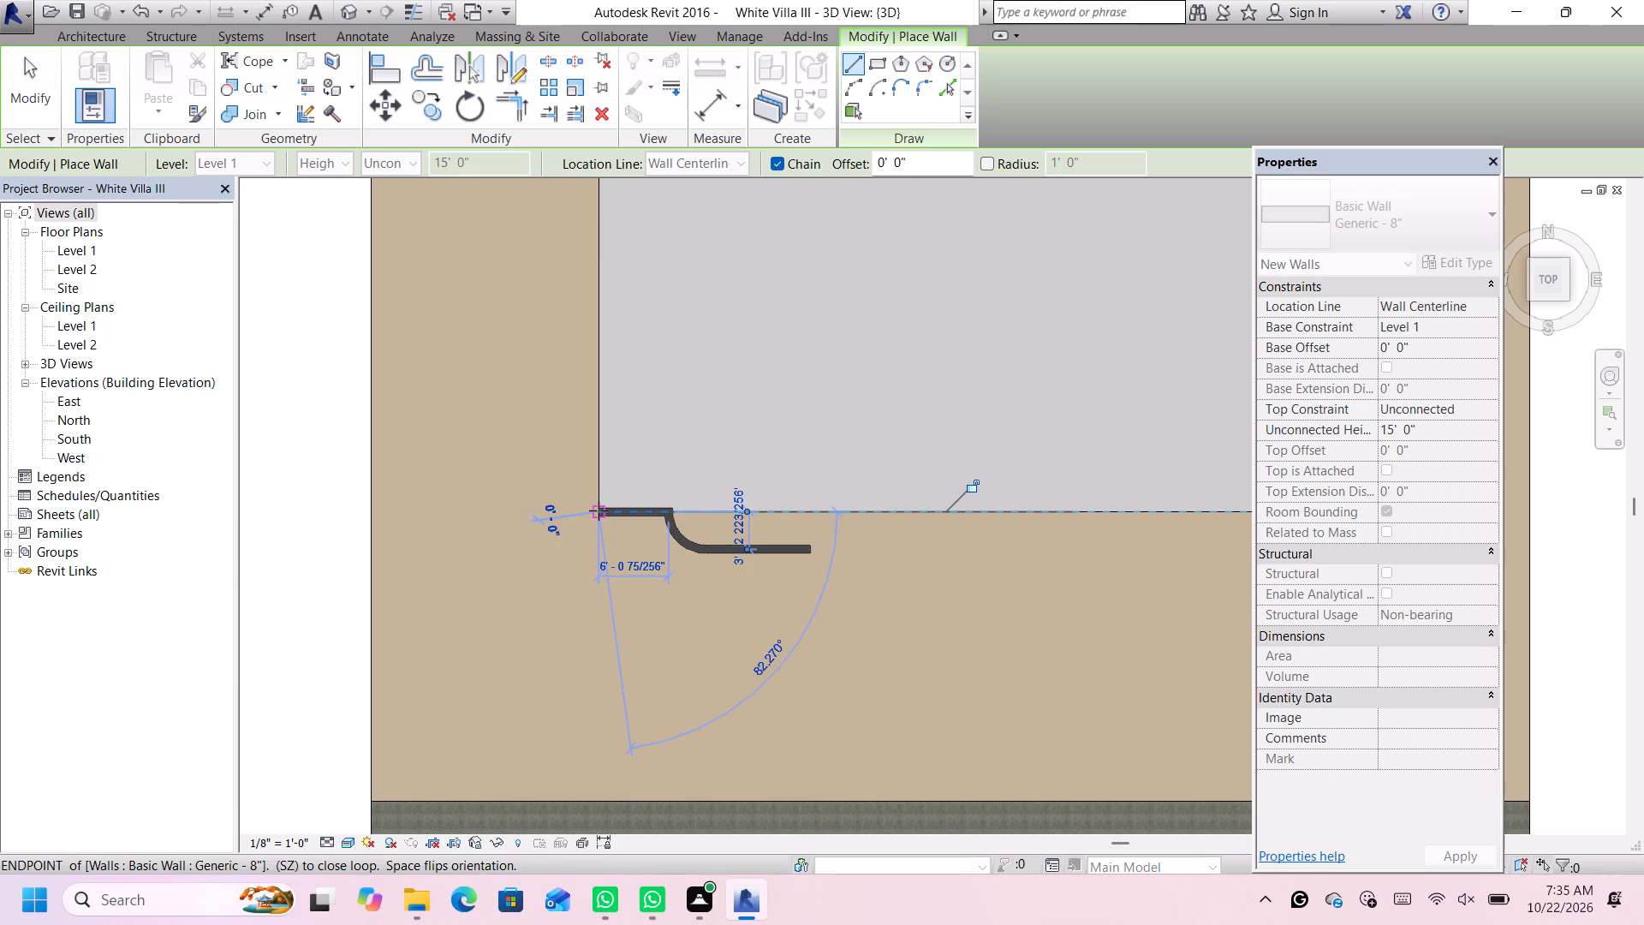
key("Escape")
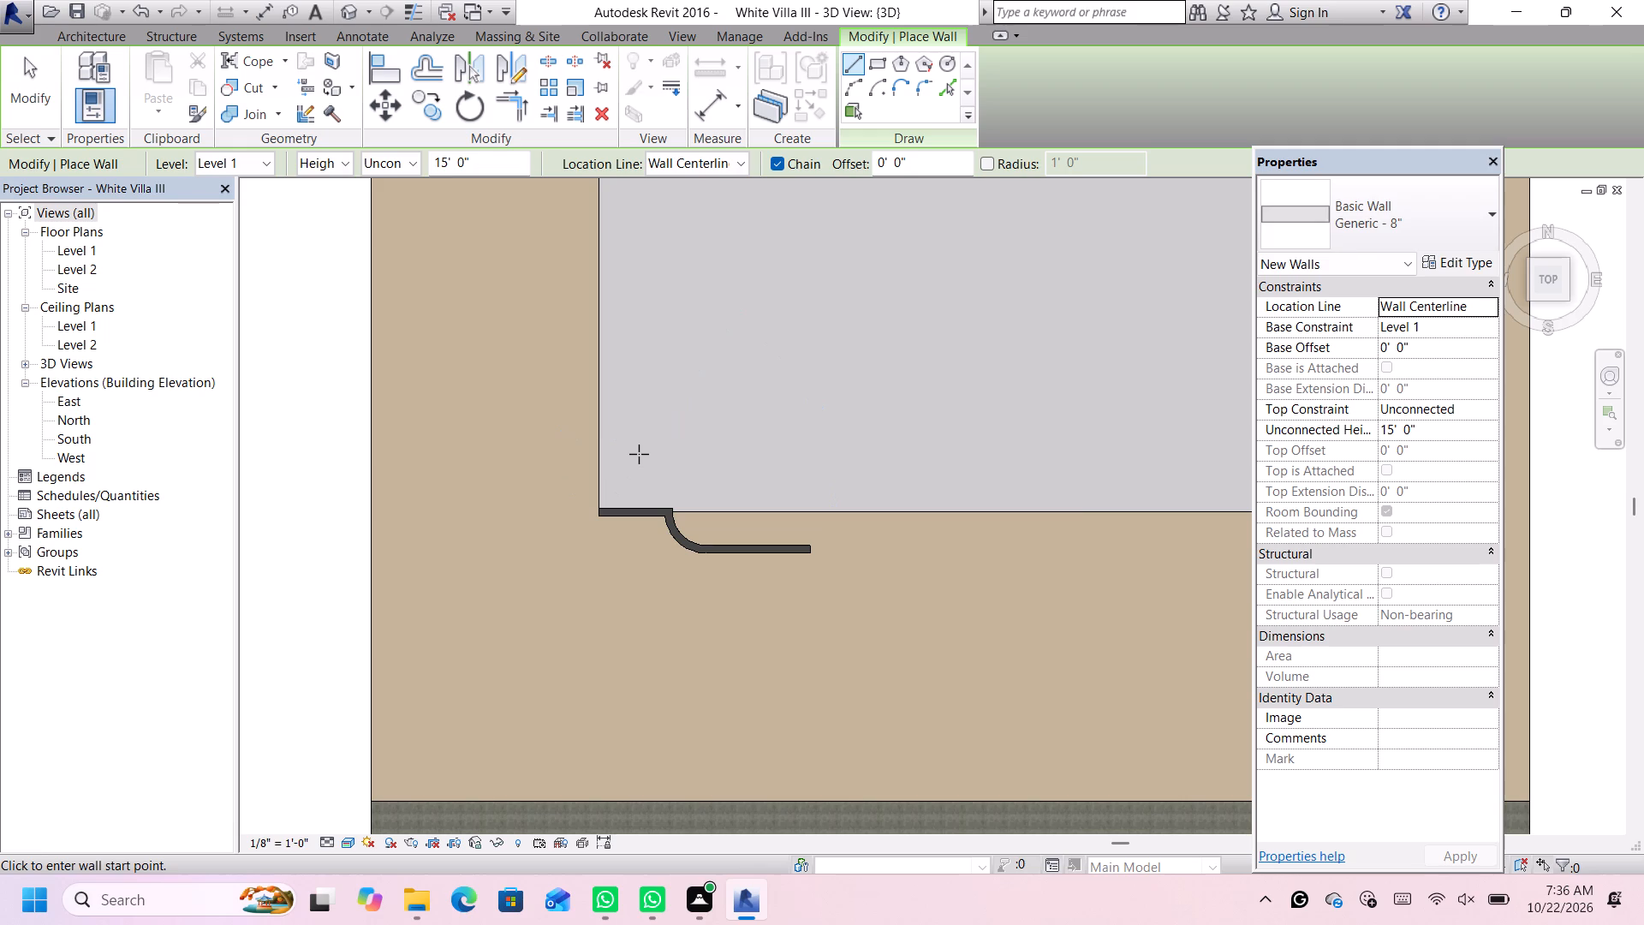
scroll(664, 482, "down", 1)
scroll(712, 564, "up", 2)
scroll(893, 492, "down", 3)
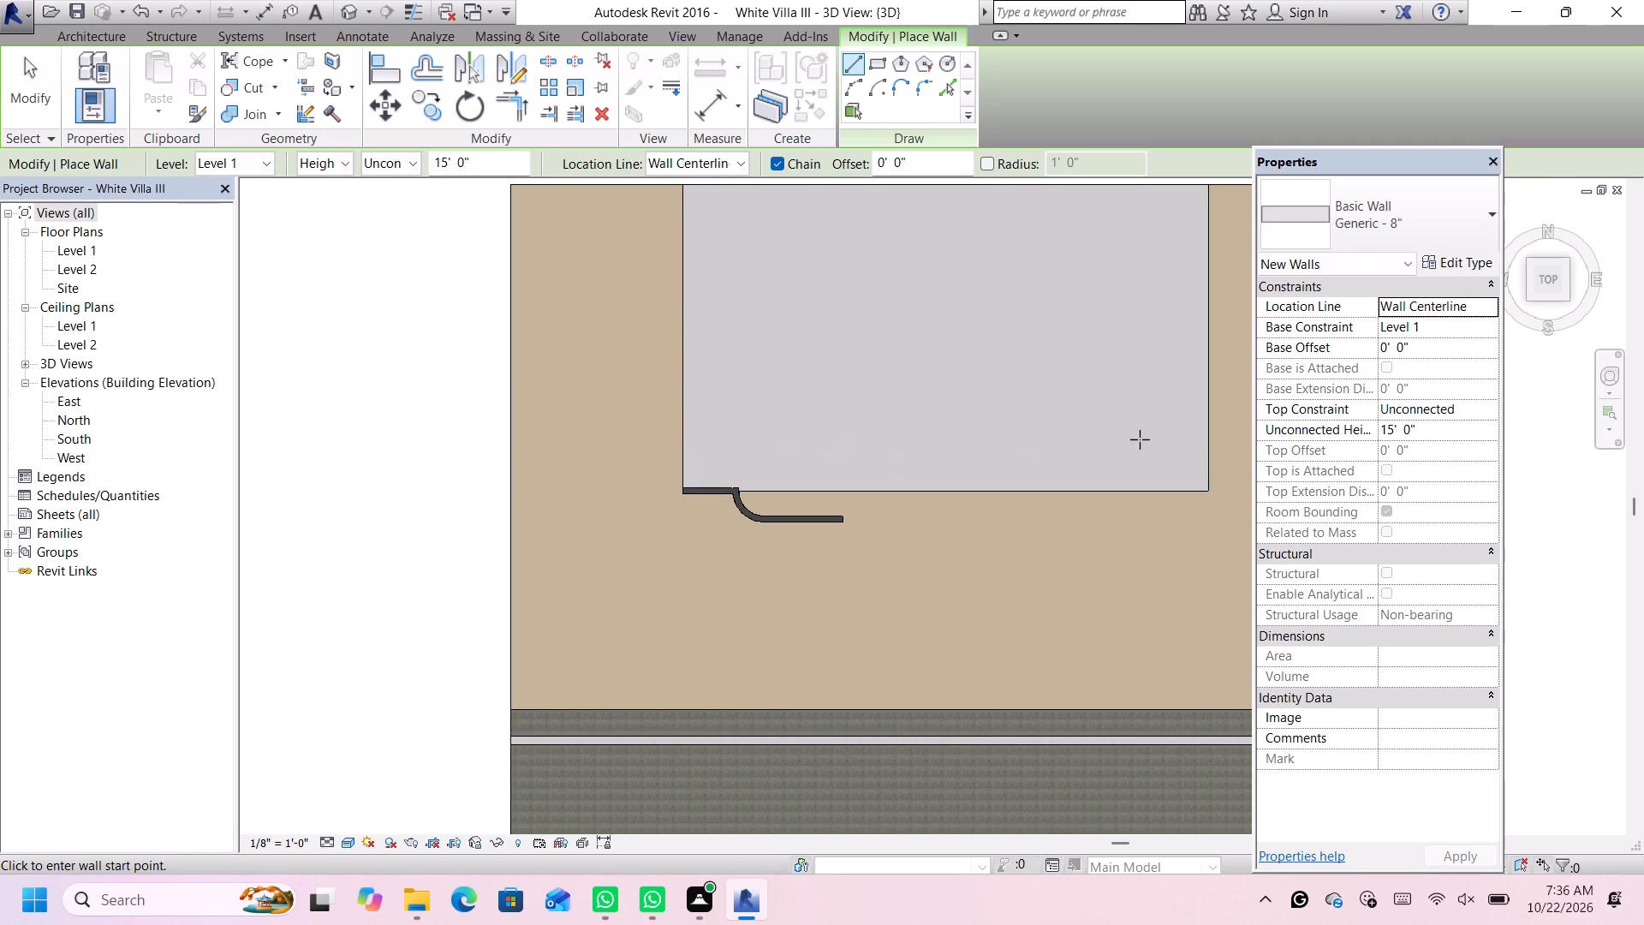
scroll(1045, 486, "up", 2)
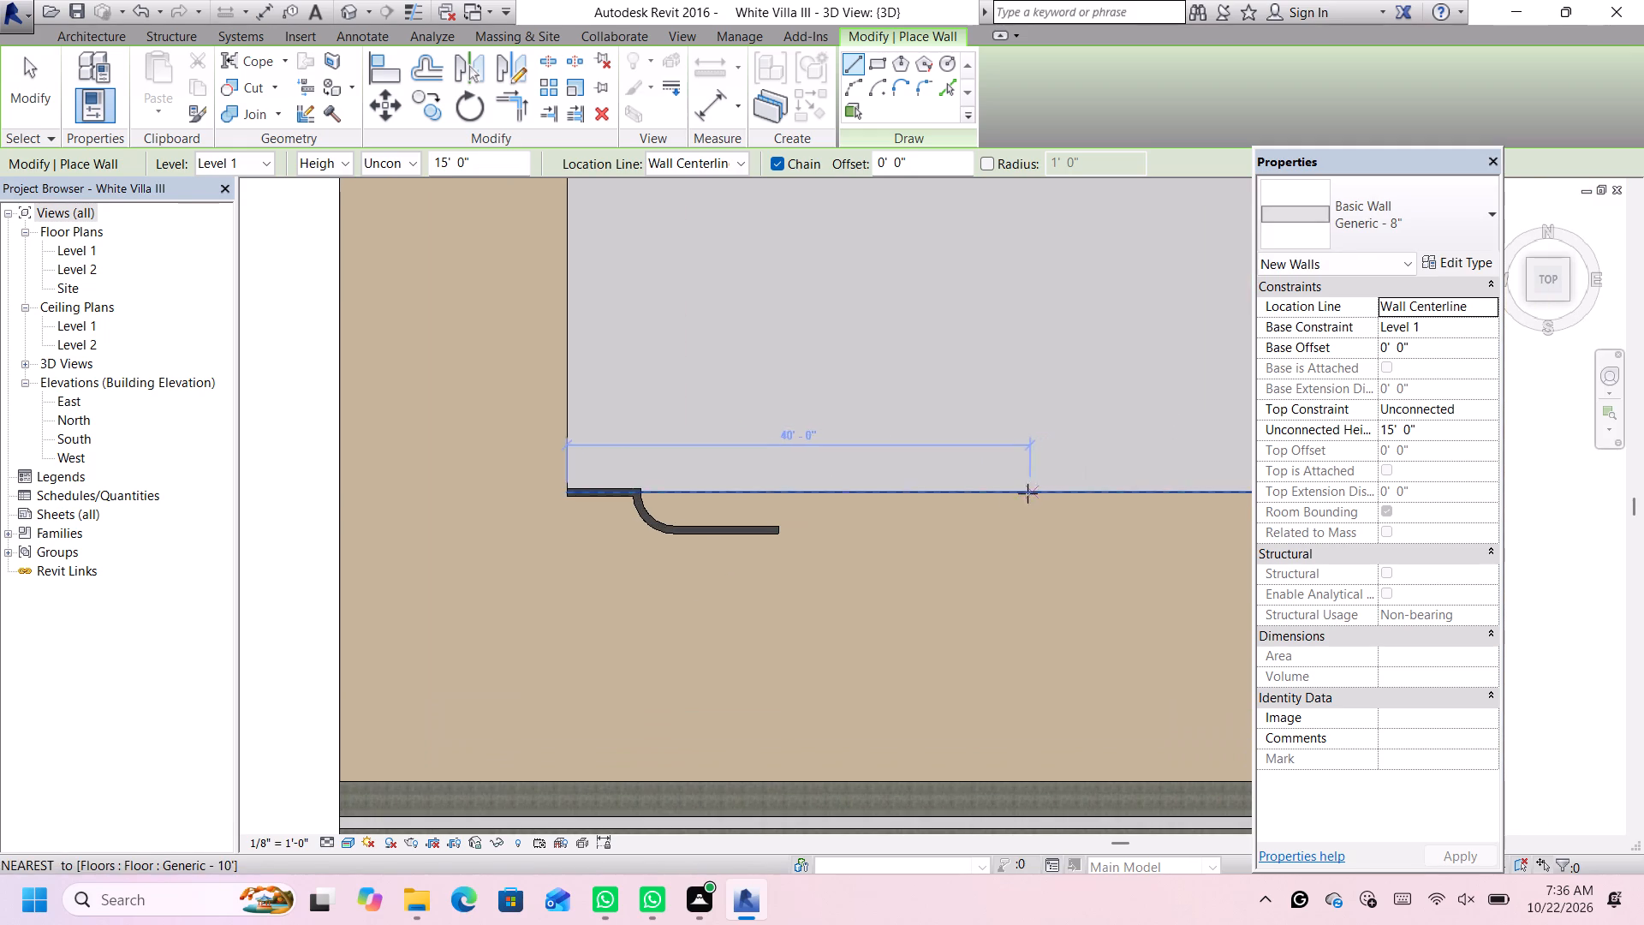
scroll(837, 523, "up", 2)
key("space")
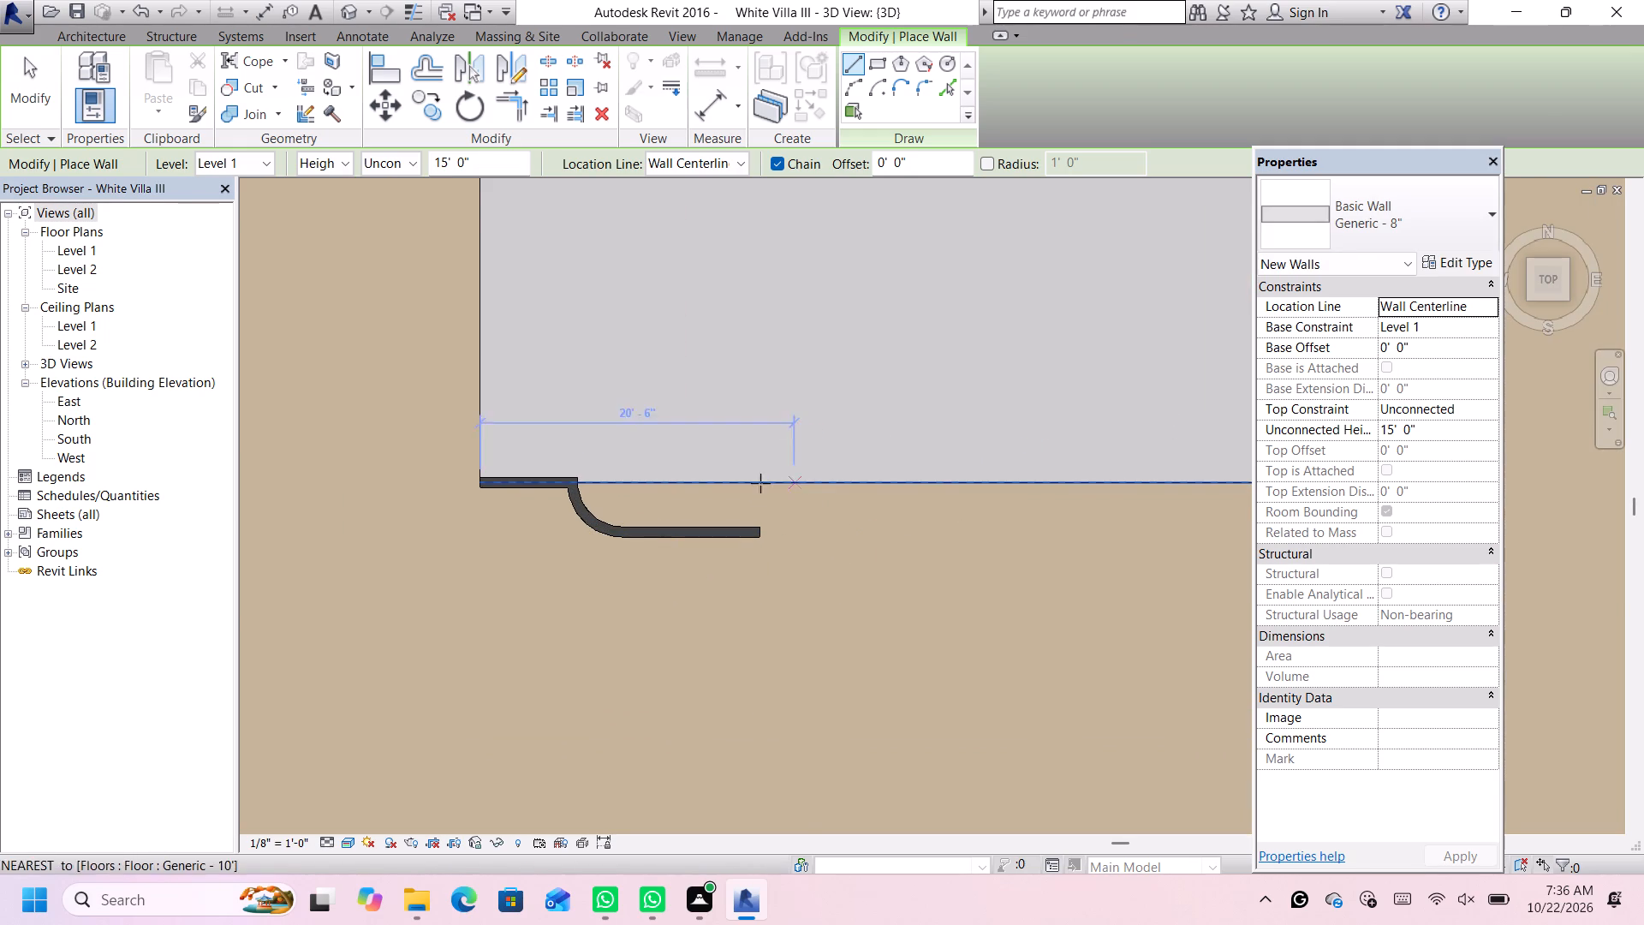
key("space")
Open the Generic - 10' block's boundary for editing and delete its south edge line.
key("Escape")
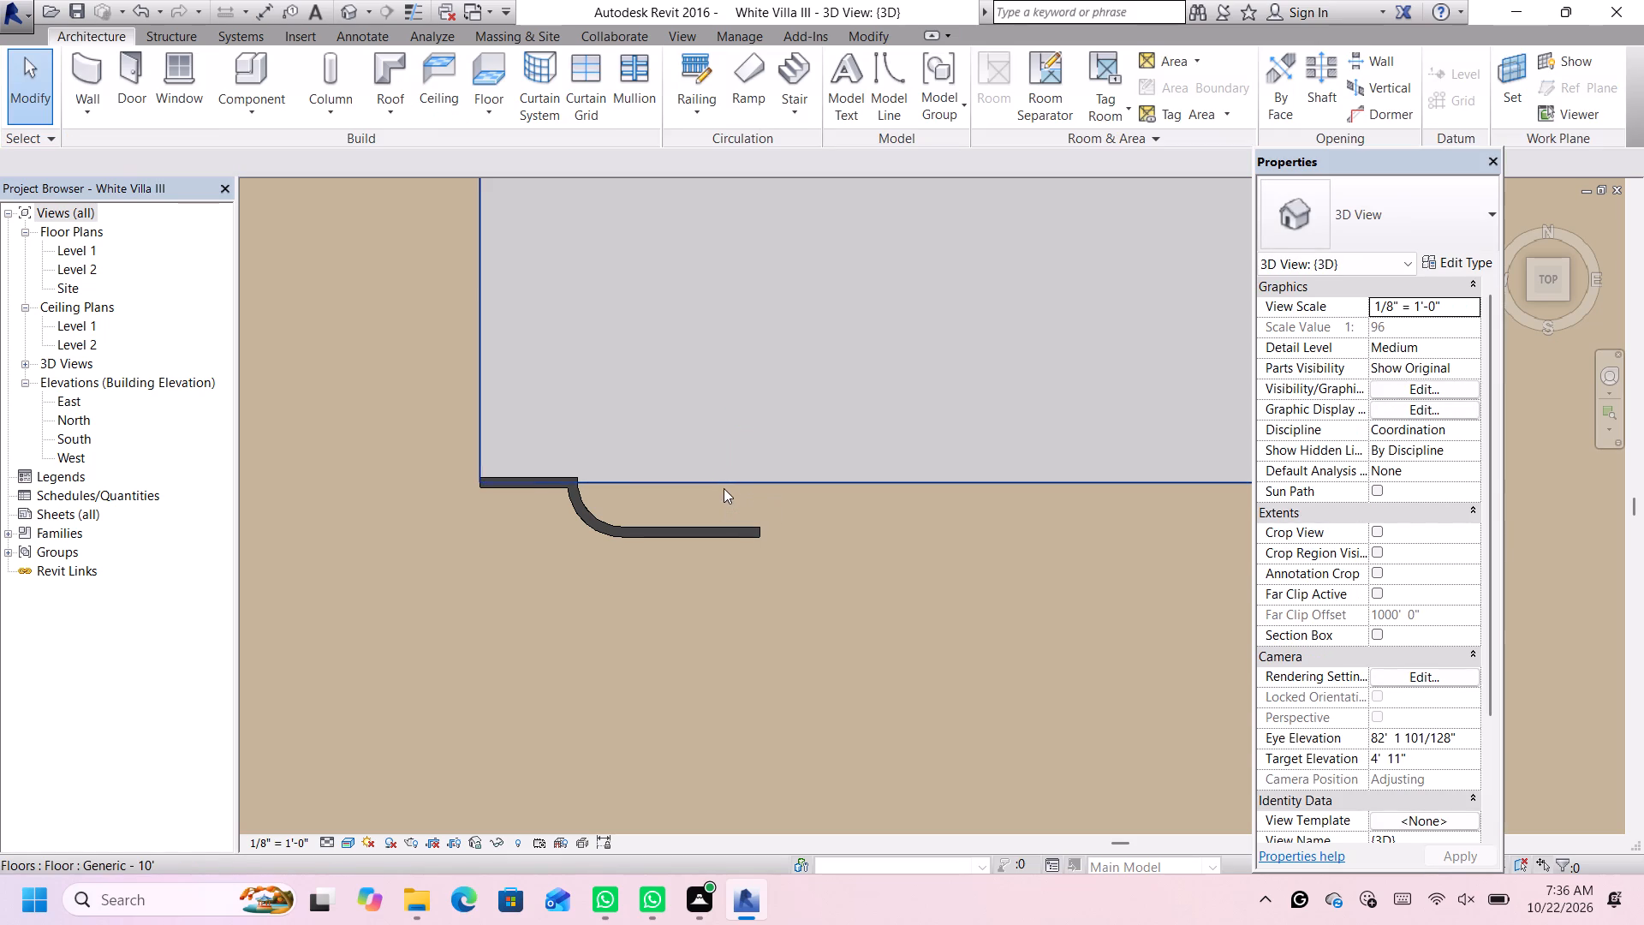
scroll(724, 486, "down", 7)
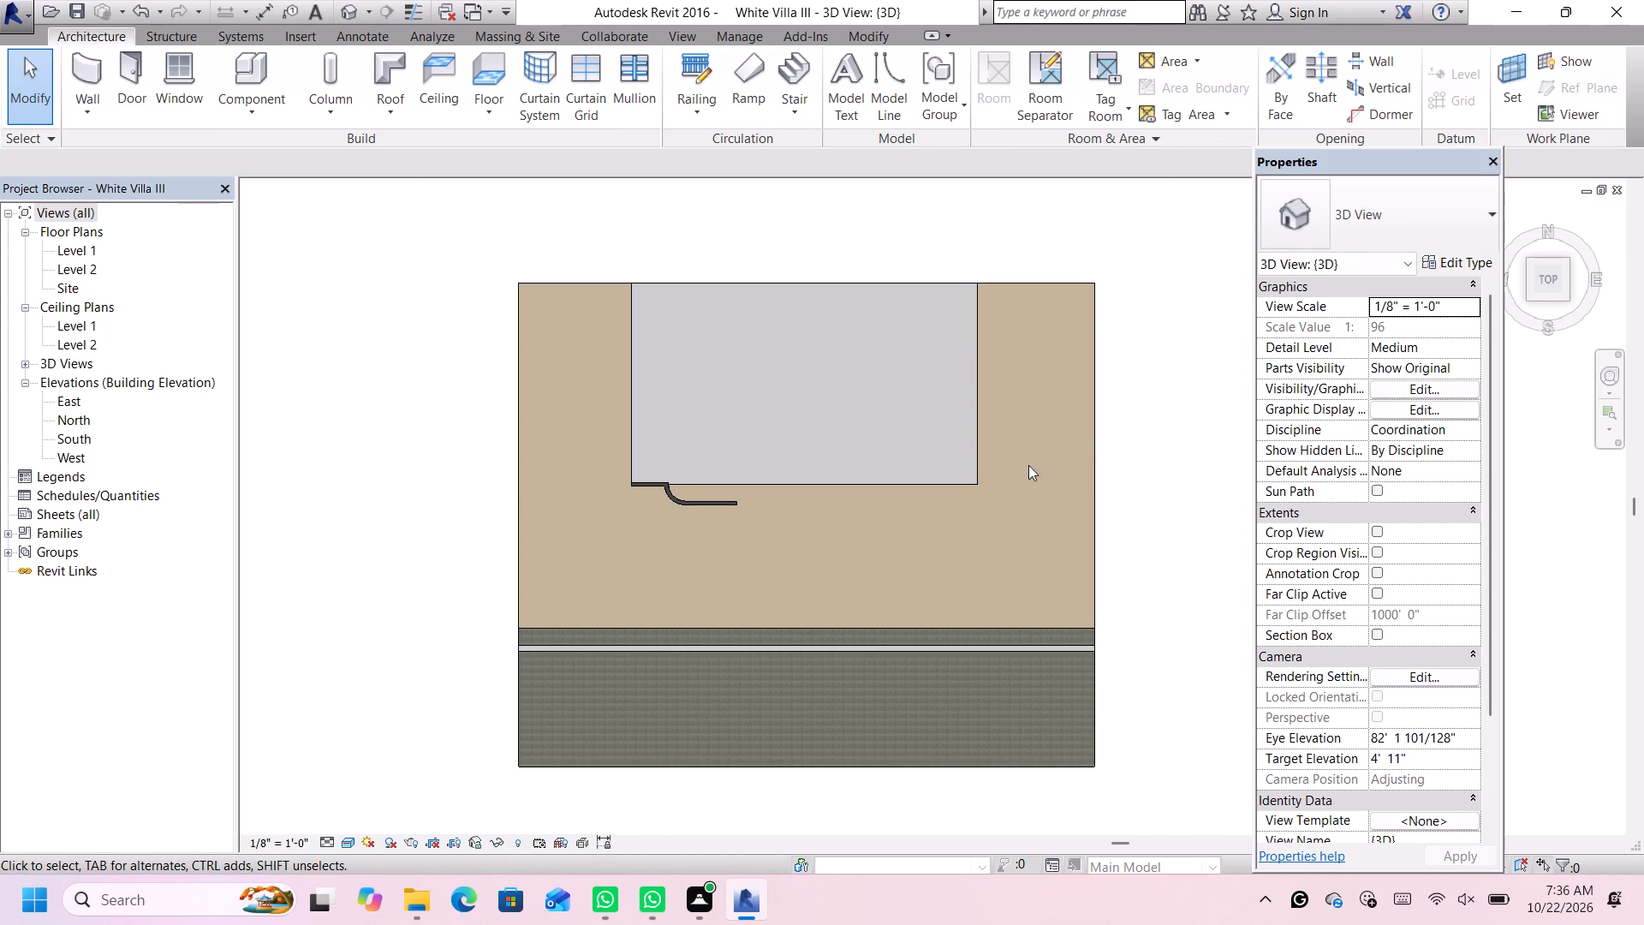
scroll(818, 466, "down", 1)
scroll(806, 470, "up", 5)
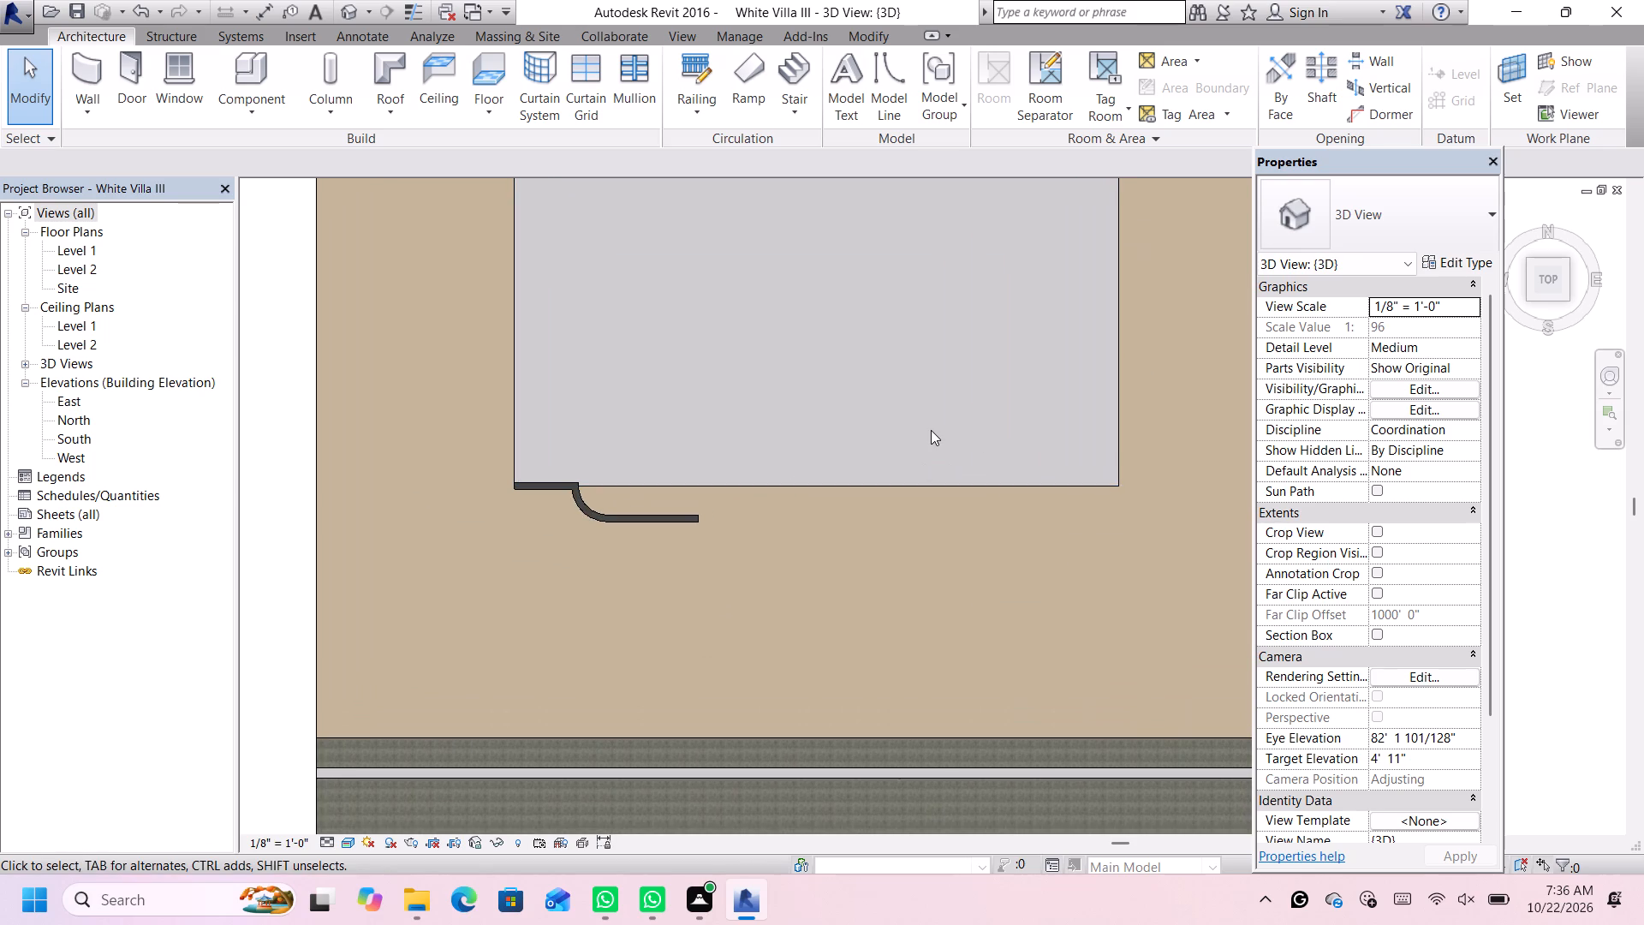
double_click(744, 485)
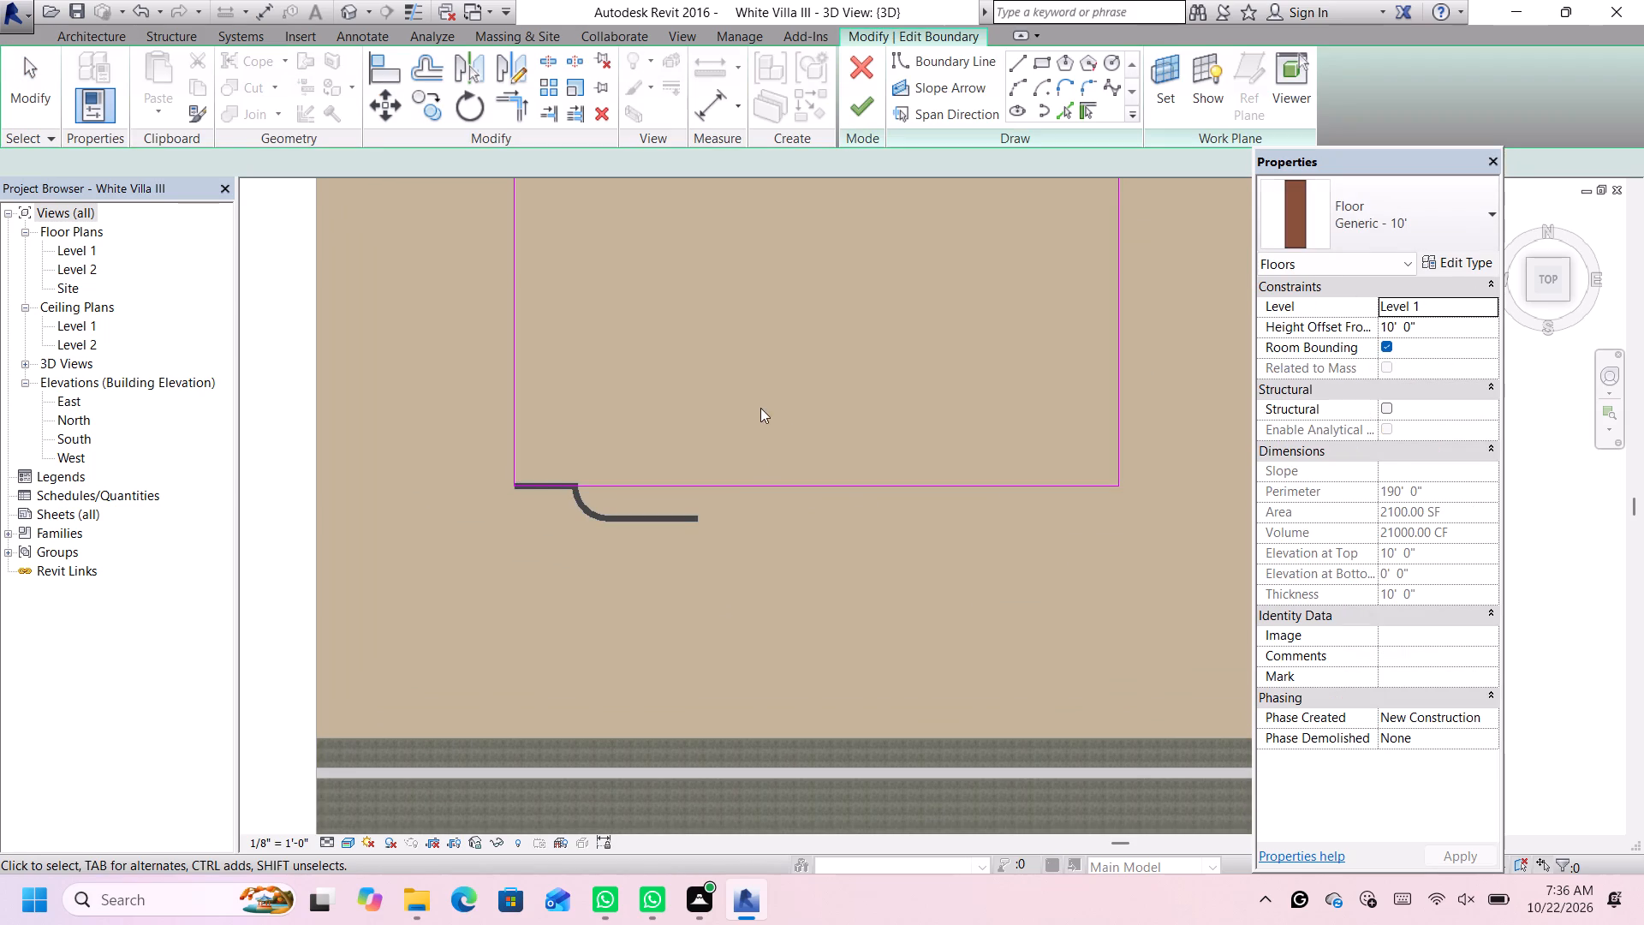
left_click(743, 483)
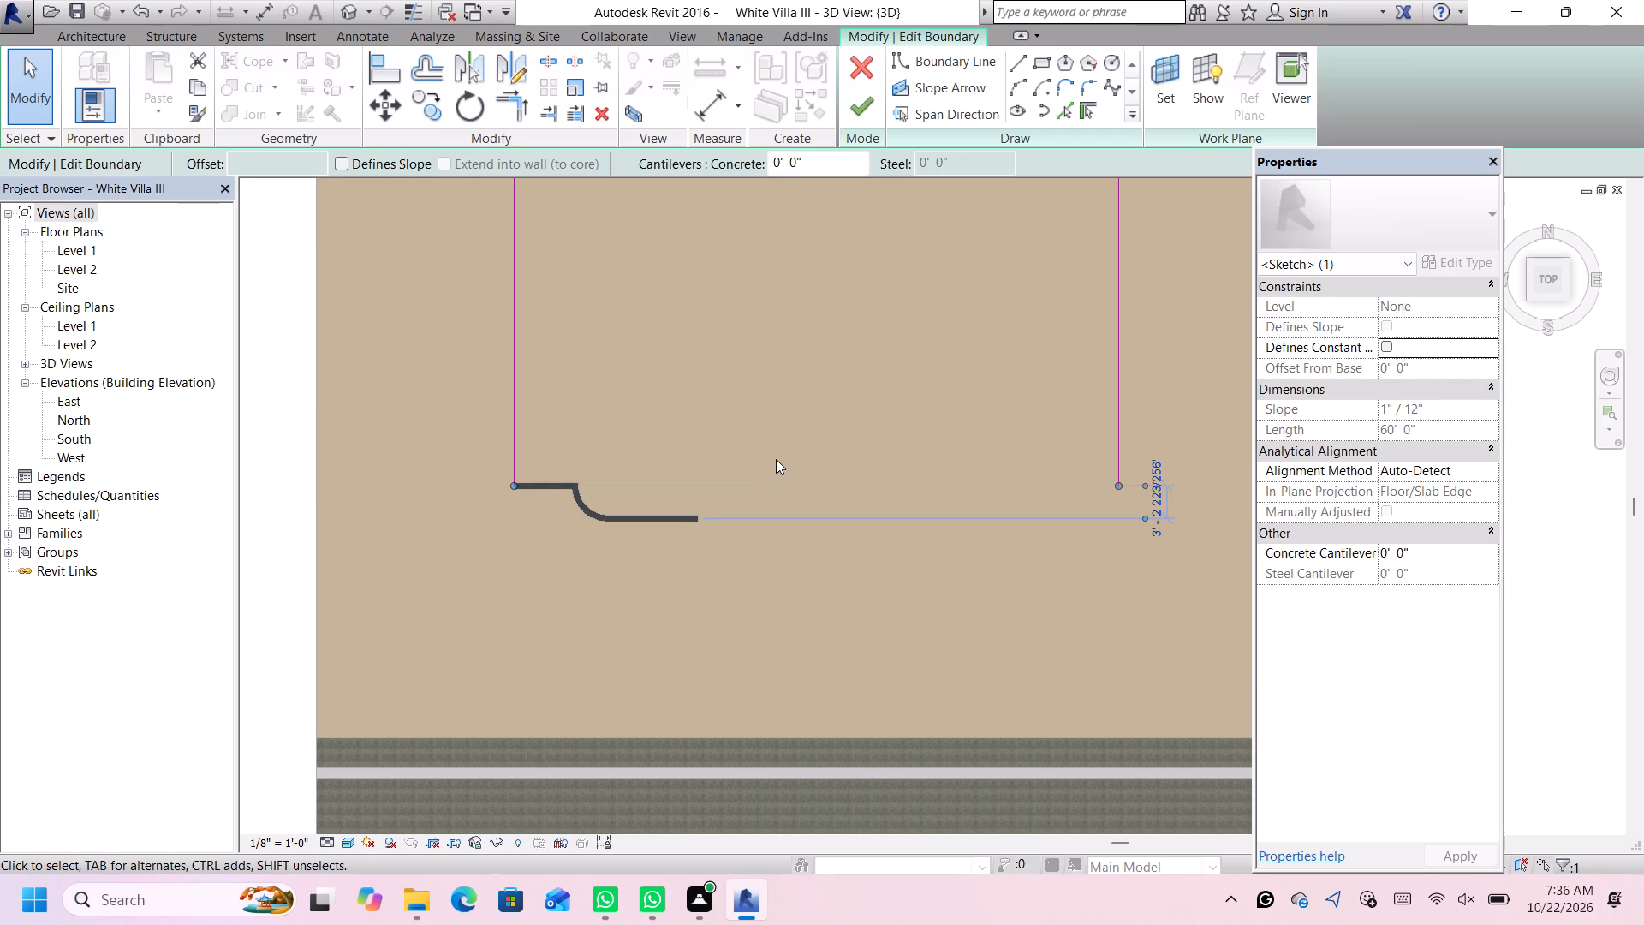
key("Delete")
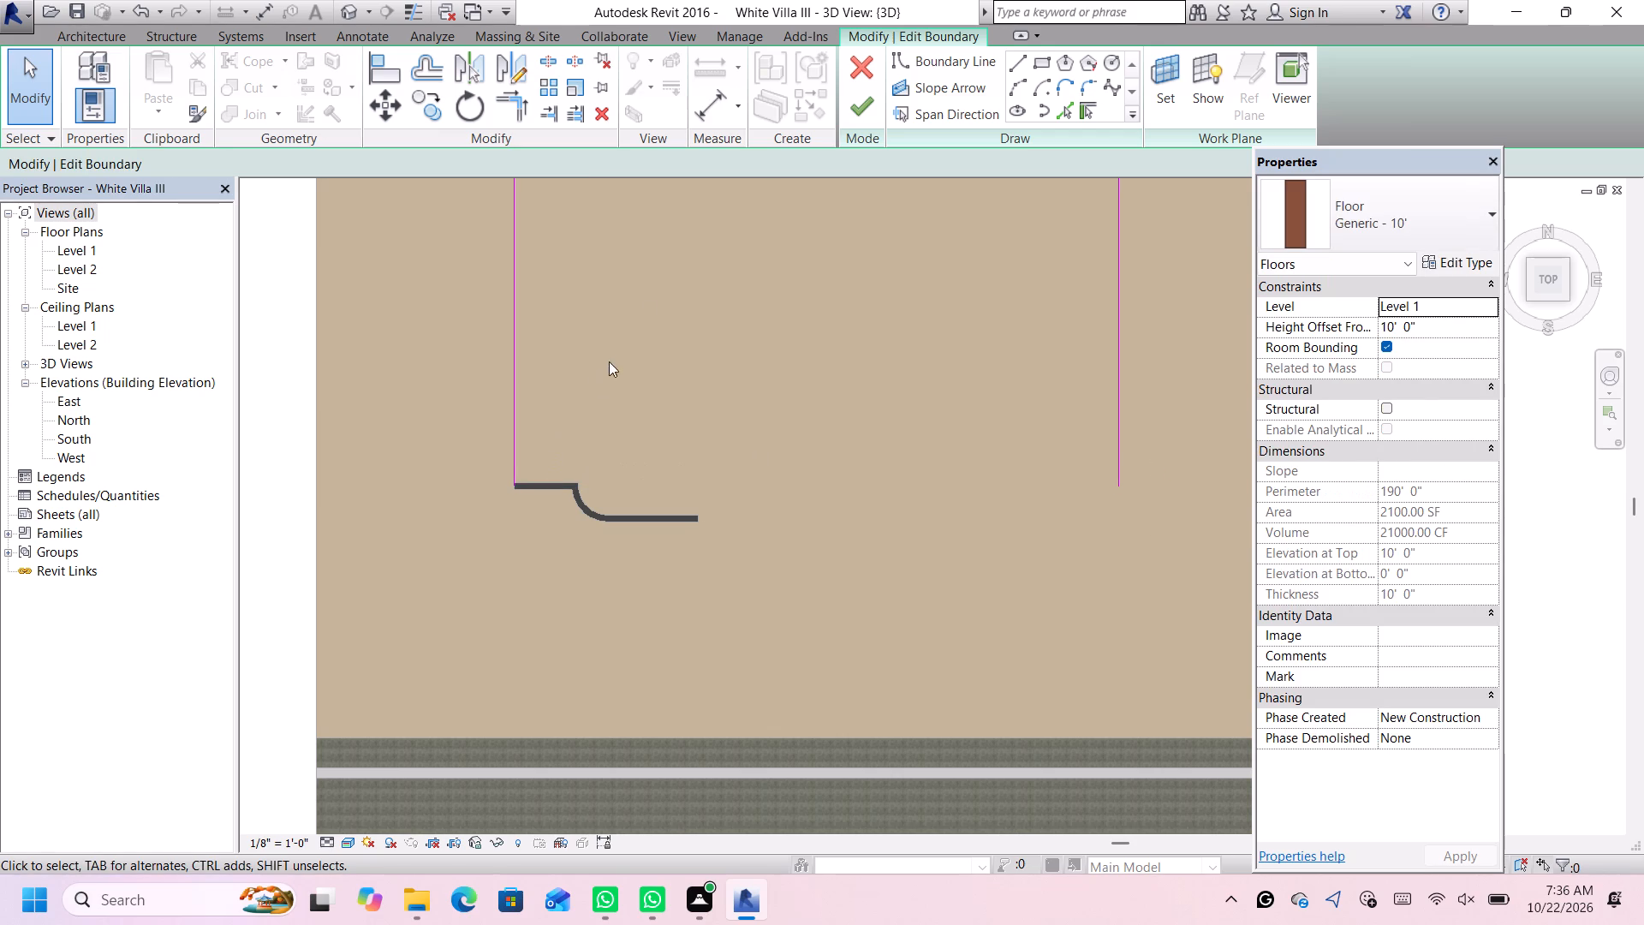
From the southwest corner, trace the walls with a boundary line about 6'-4" long and a tangent 90° arc of about 2'-11" radius.
left_click(1012, 59)
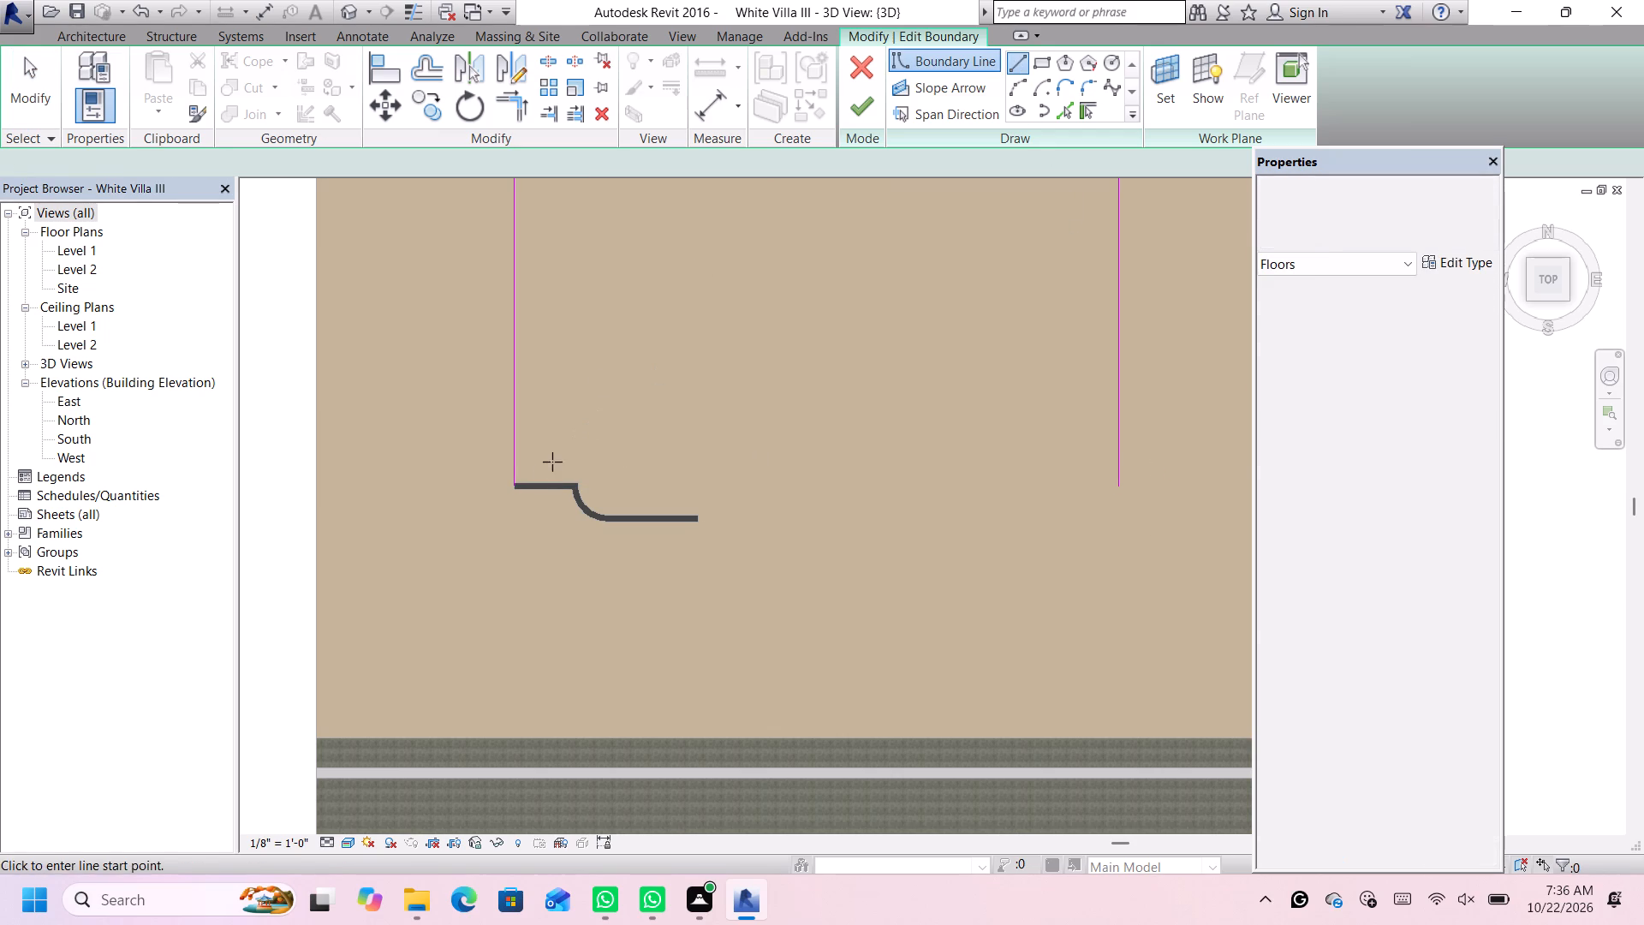
left_click(511, 486)
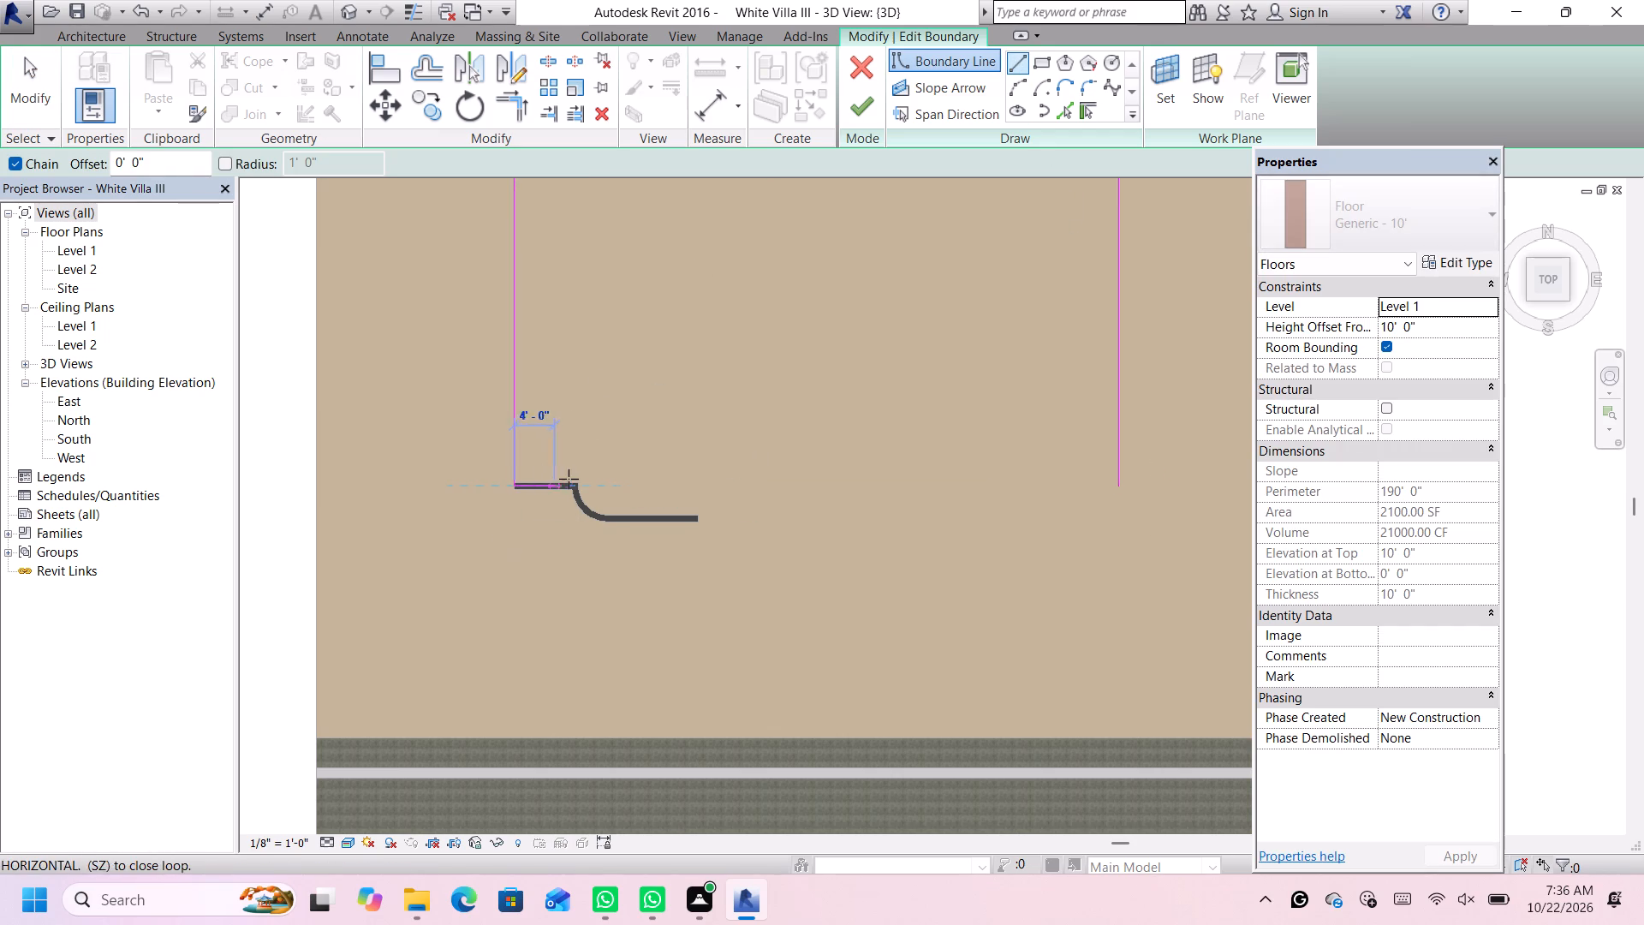
scroll(579, 478, "up", 11)
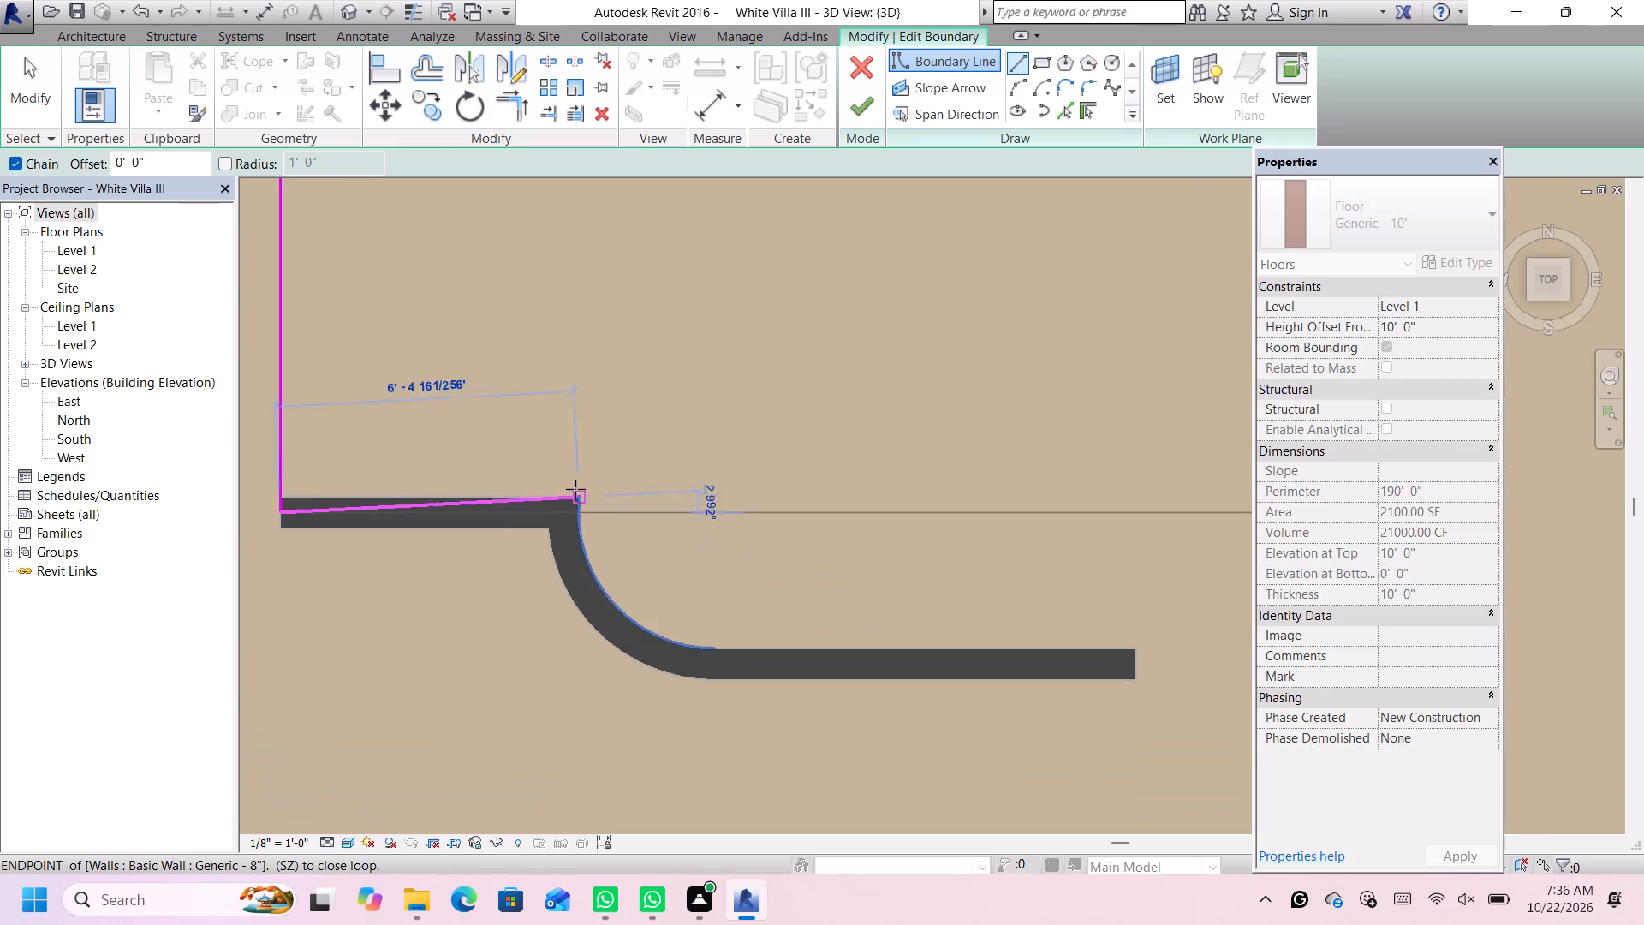
left_click(580, 515)
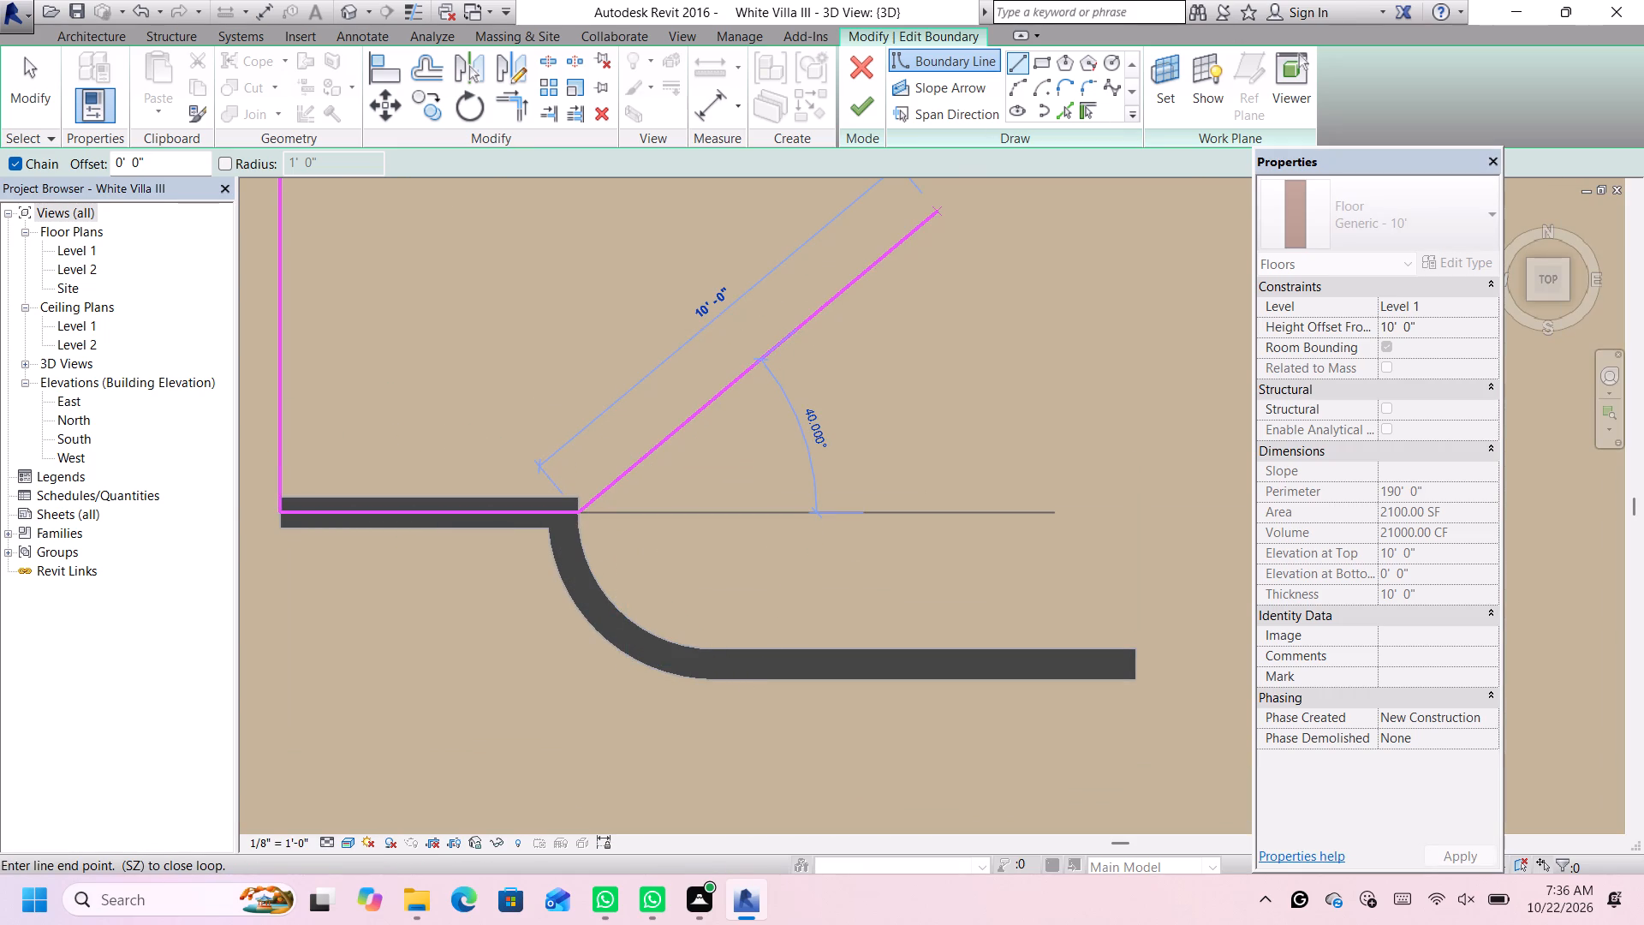
left_click(1018, 91)
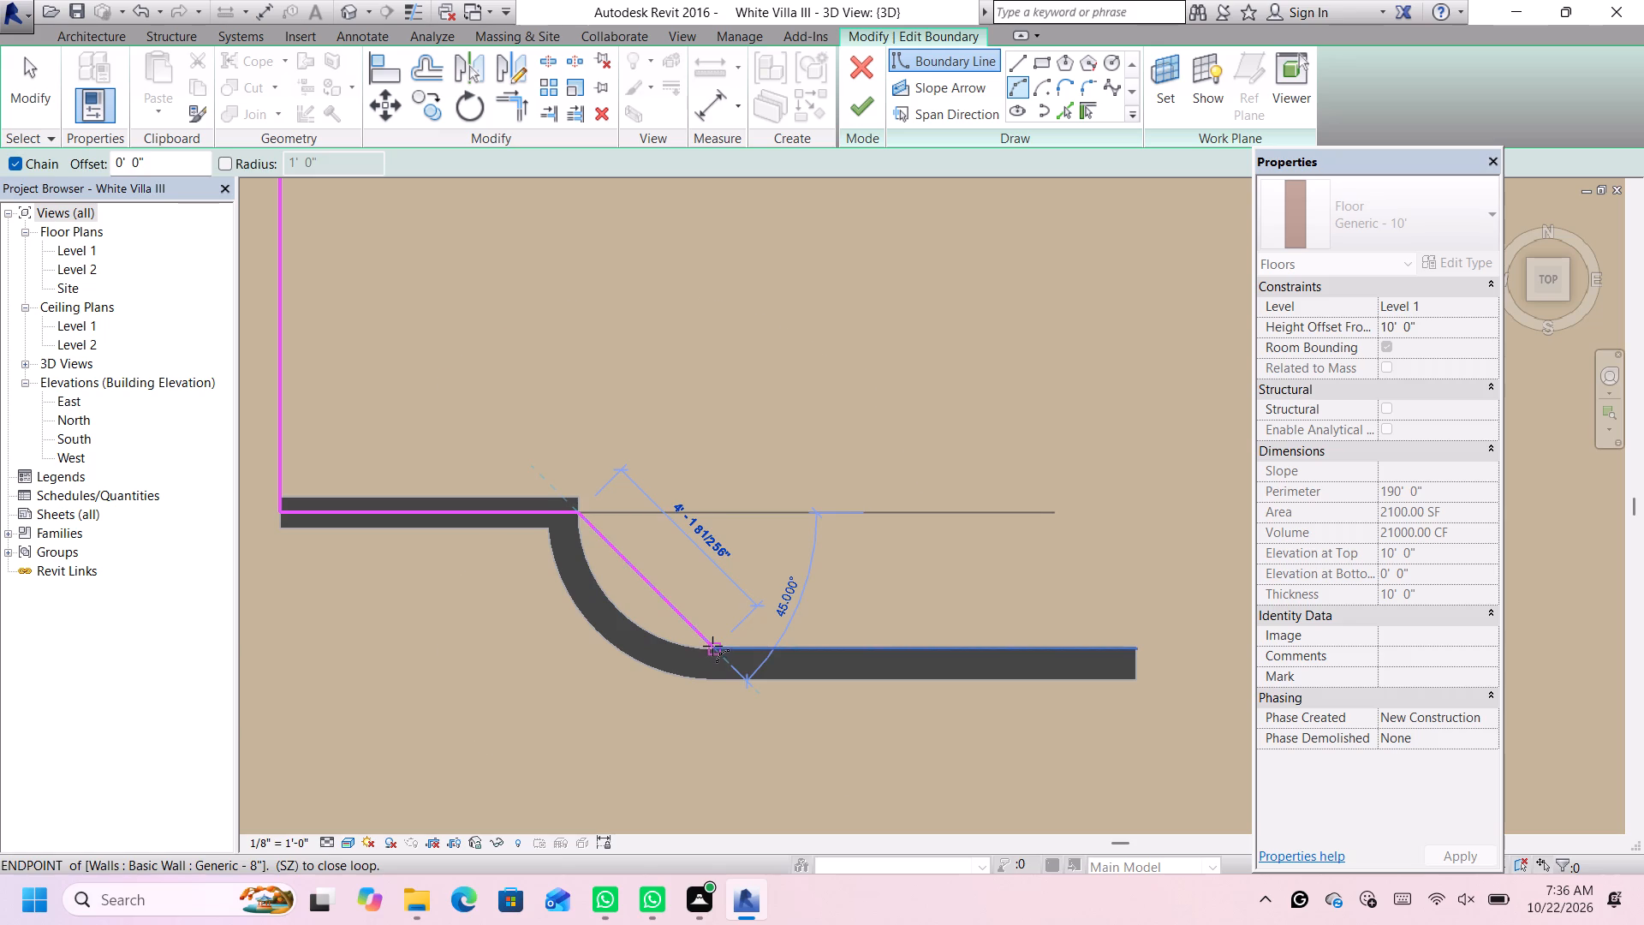
left_click(712, 646)
left_click(592, 578)
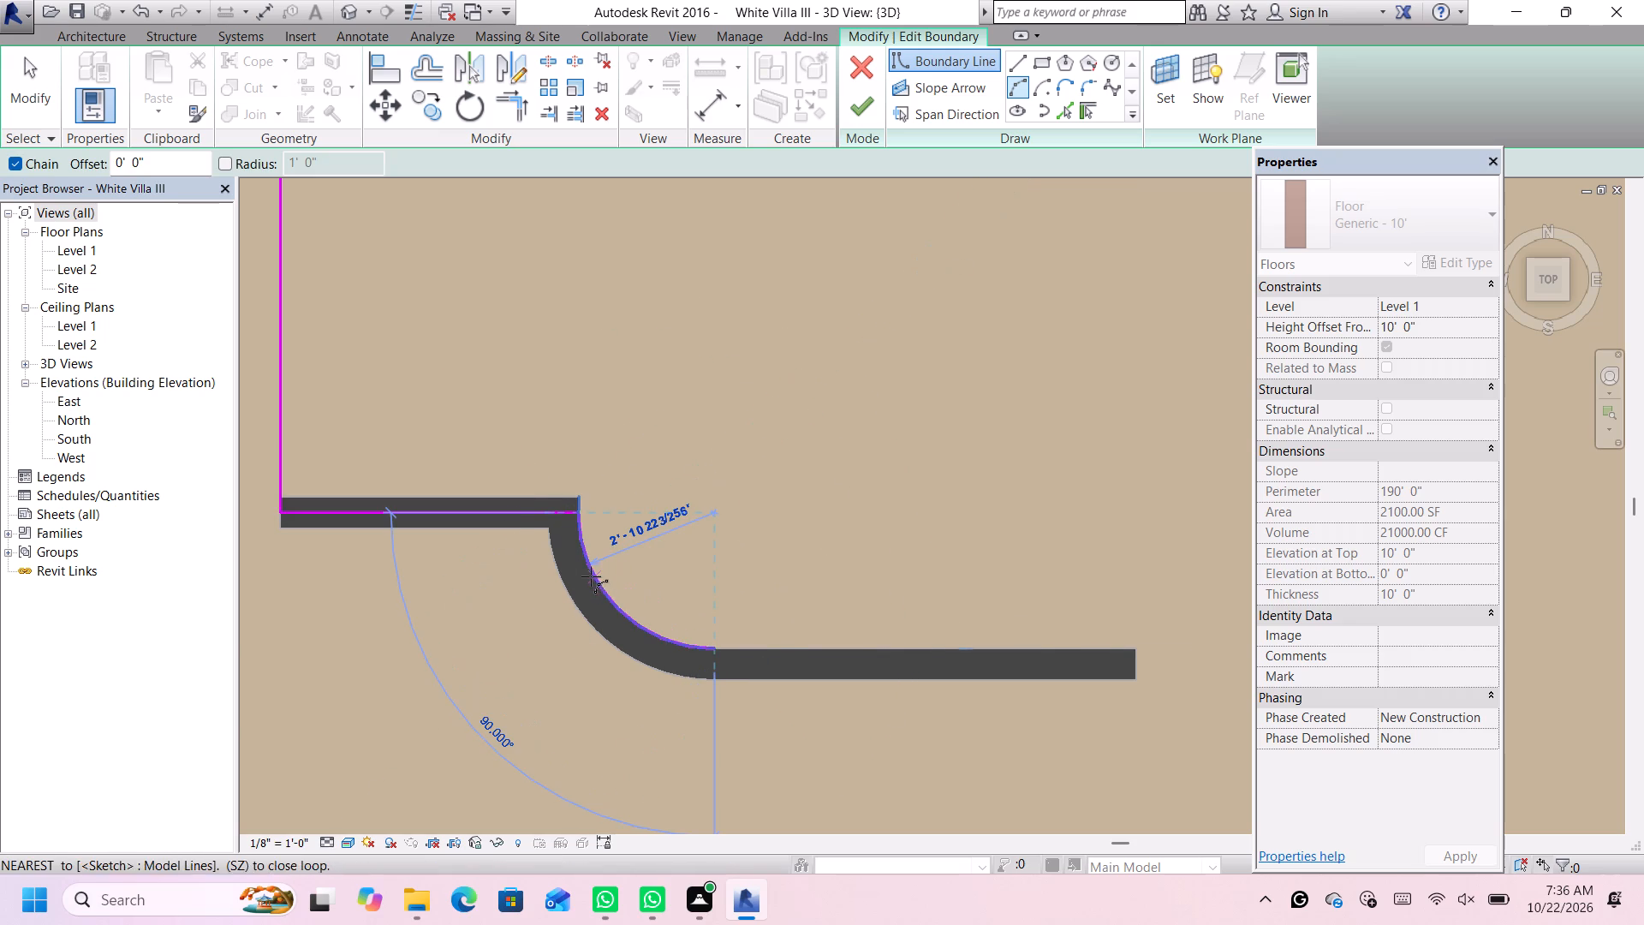
Continue the boundary from the arc with a 9' straight line along the front wall's north face to its east end.
scroll(1010, 641, "down", 9)
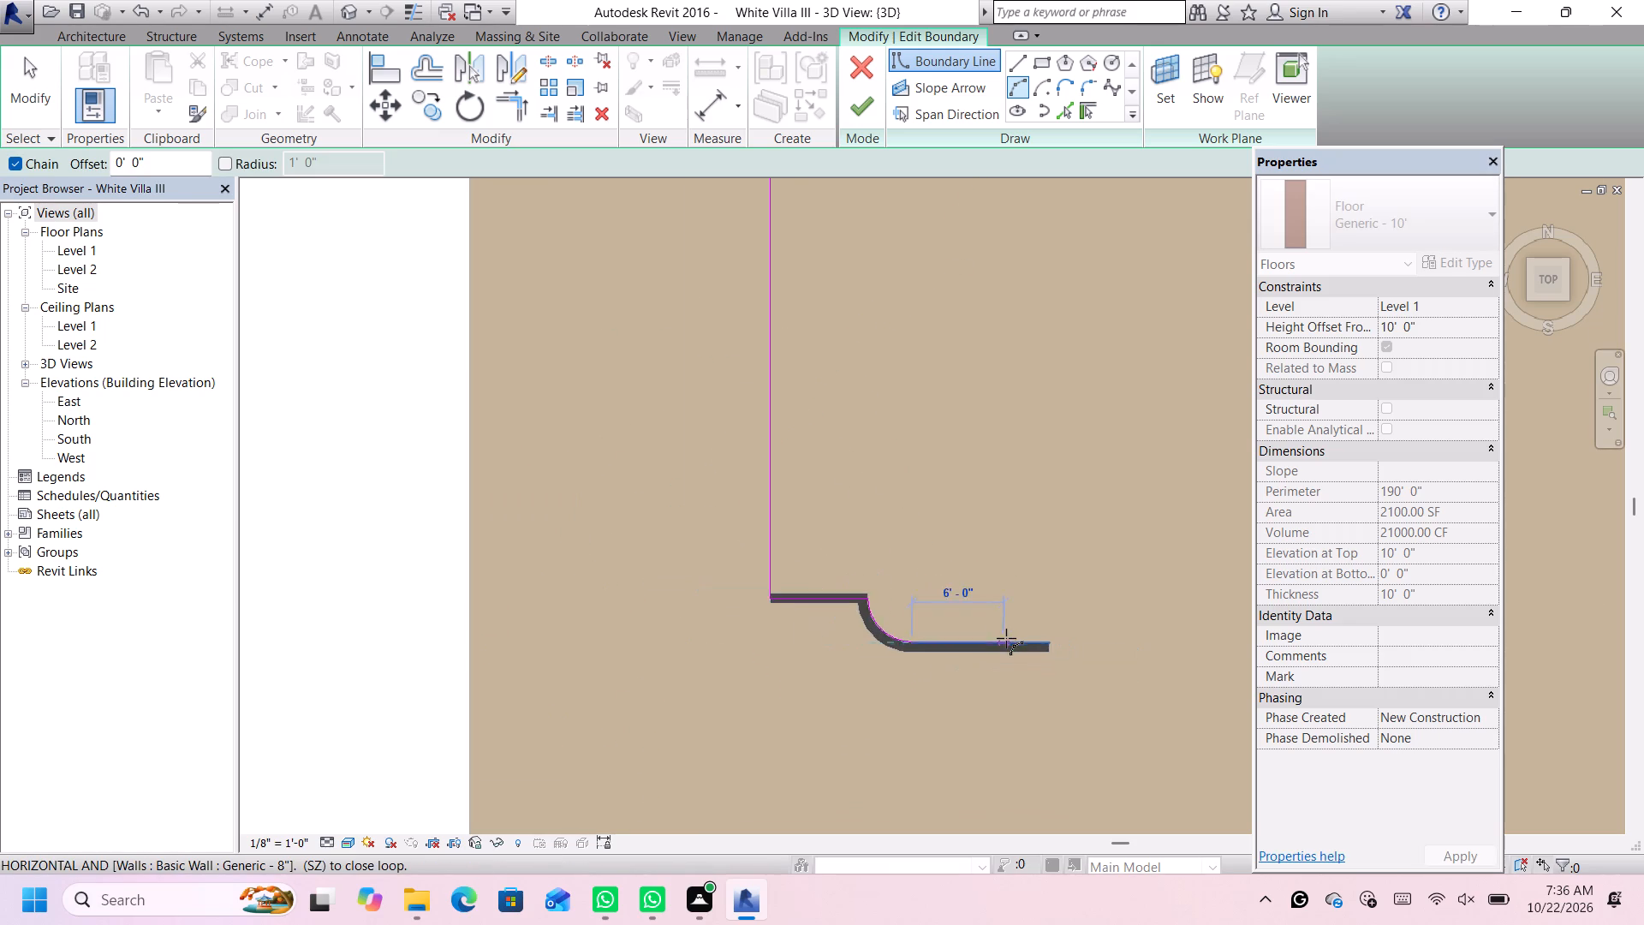
scroll(1039, 633, "up", 5)
left_click(1046, 647)
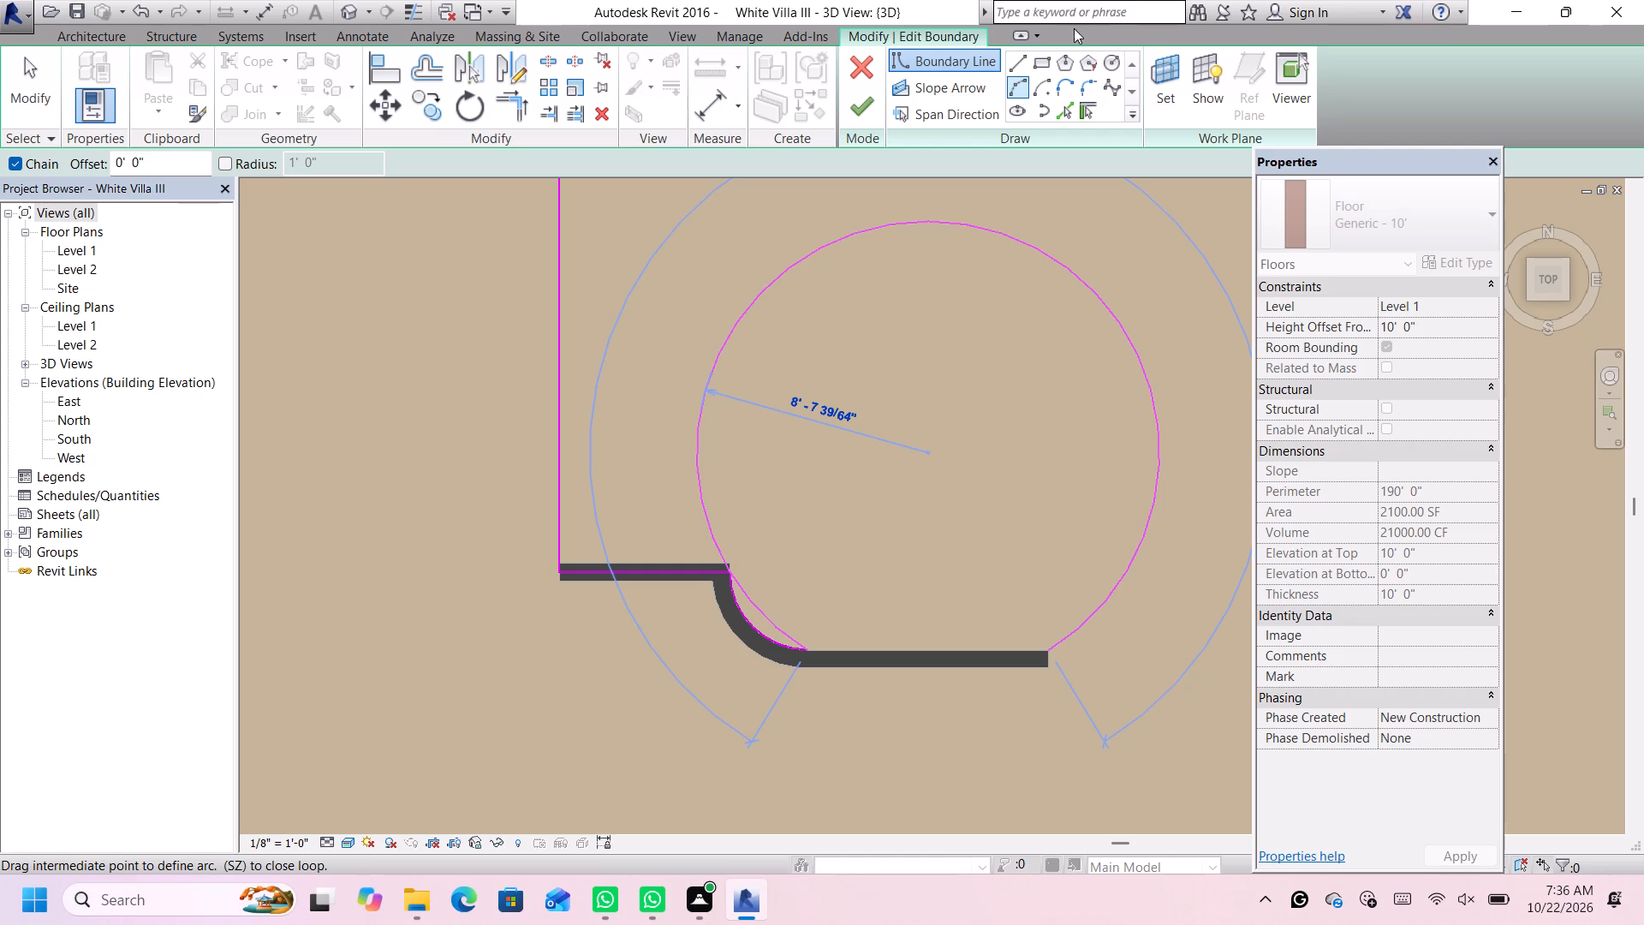
left_click(1022, 61)
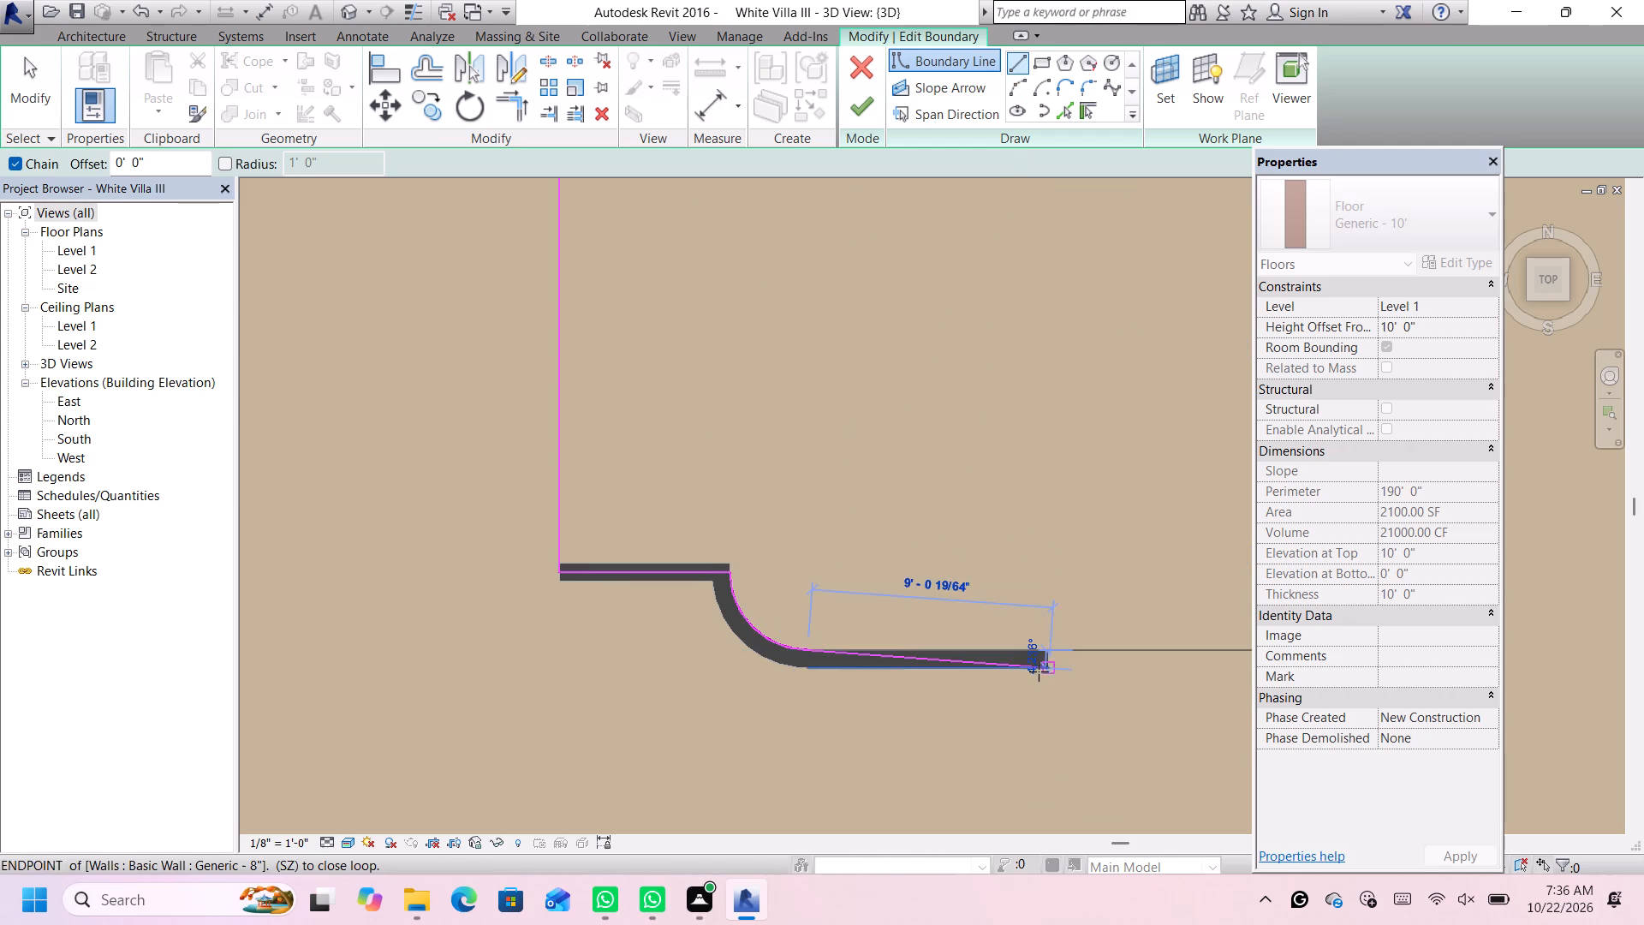
scroll(1038, 671, "up", 5)
left_click(1053, 638)
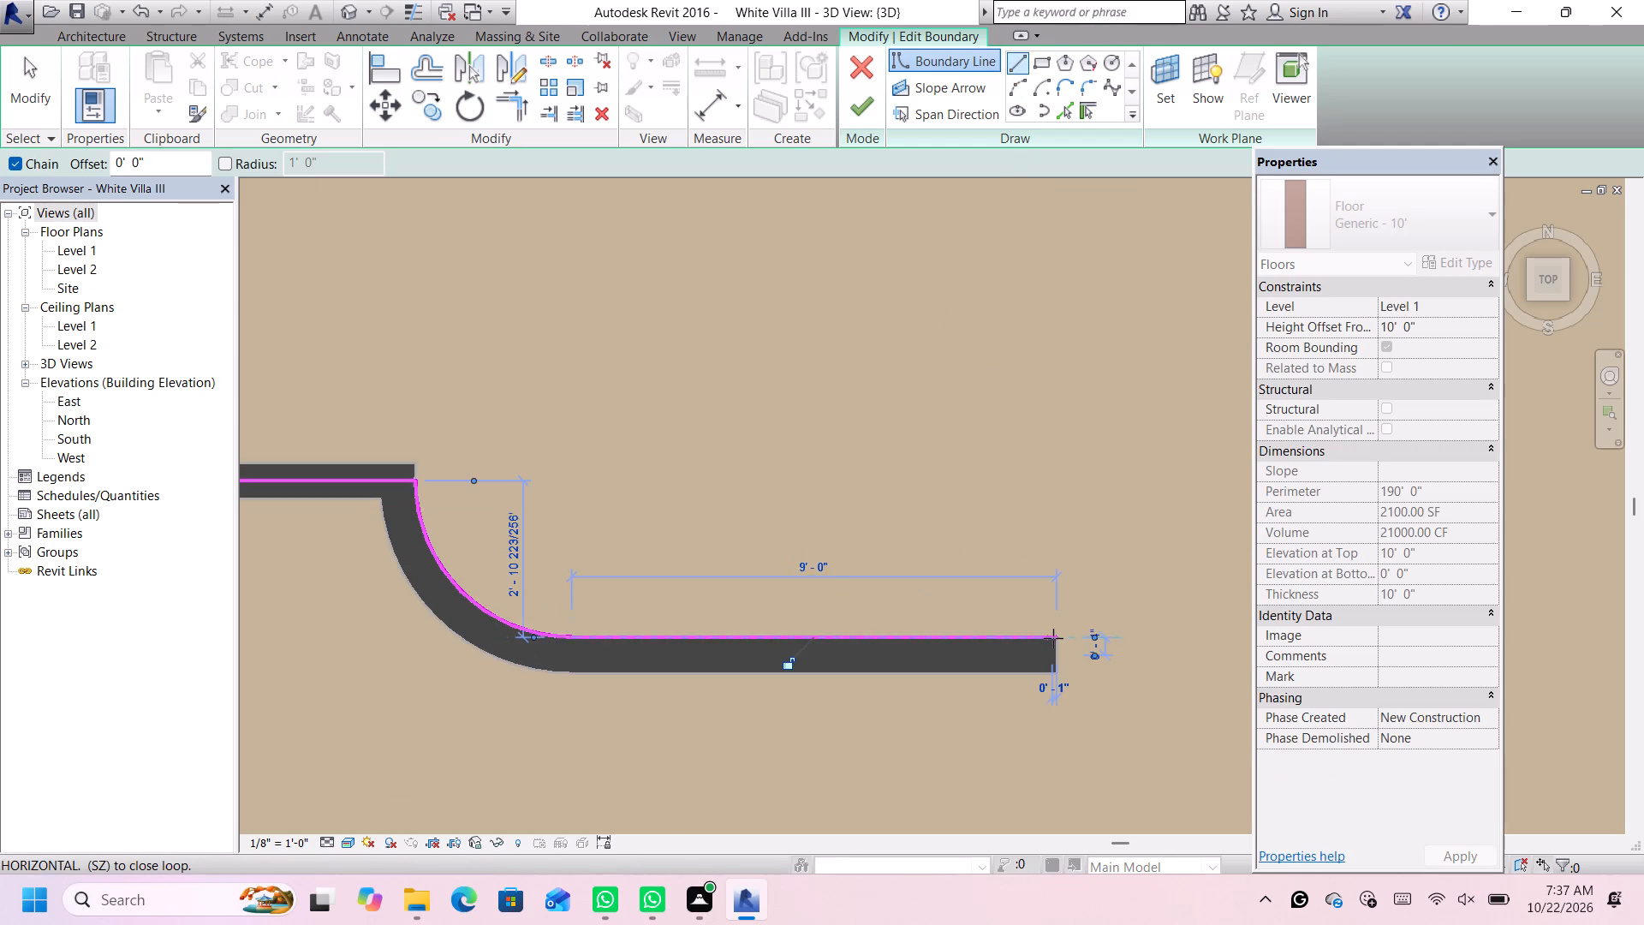
scroll(1053, 638, "down", 17)
scroll(1052, 637, "down", 4)
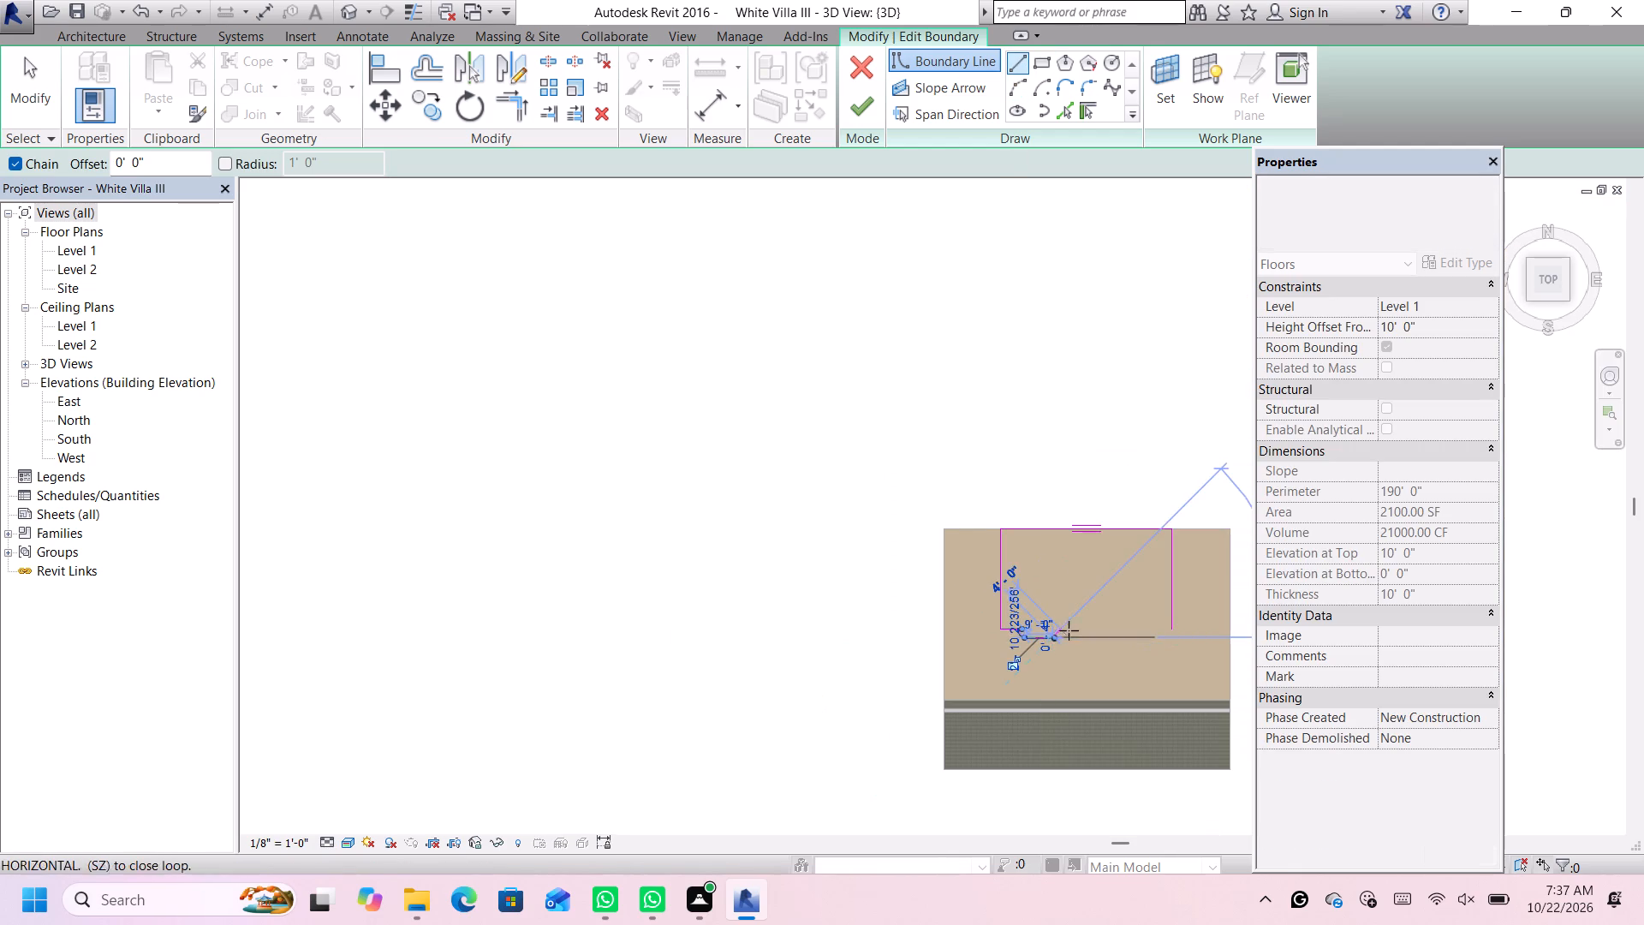
scroll(1073, 628, "up", 1)
scroll(1197, 641, "up", 9)
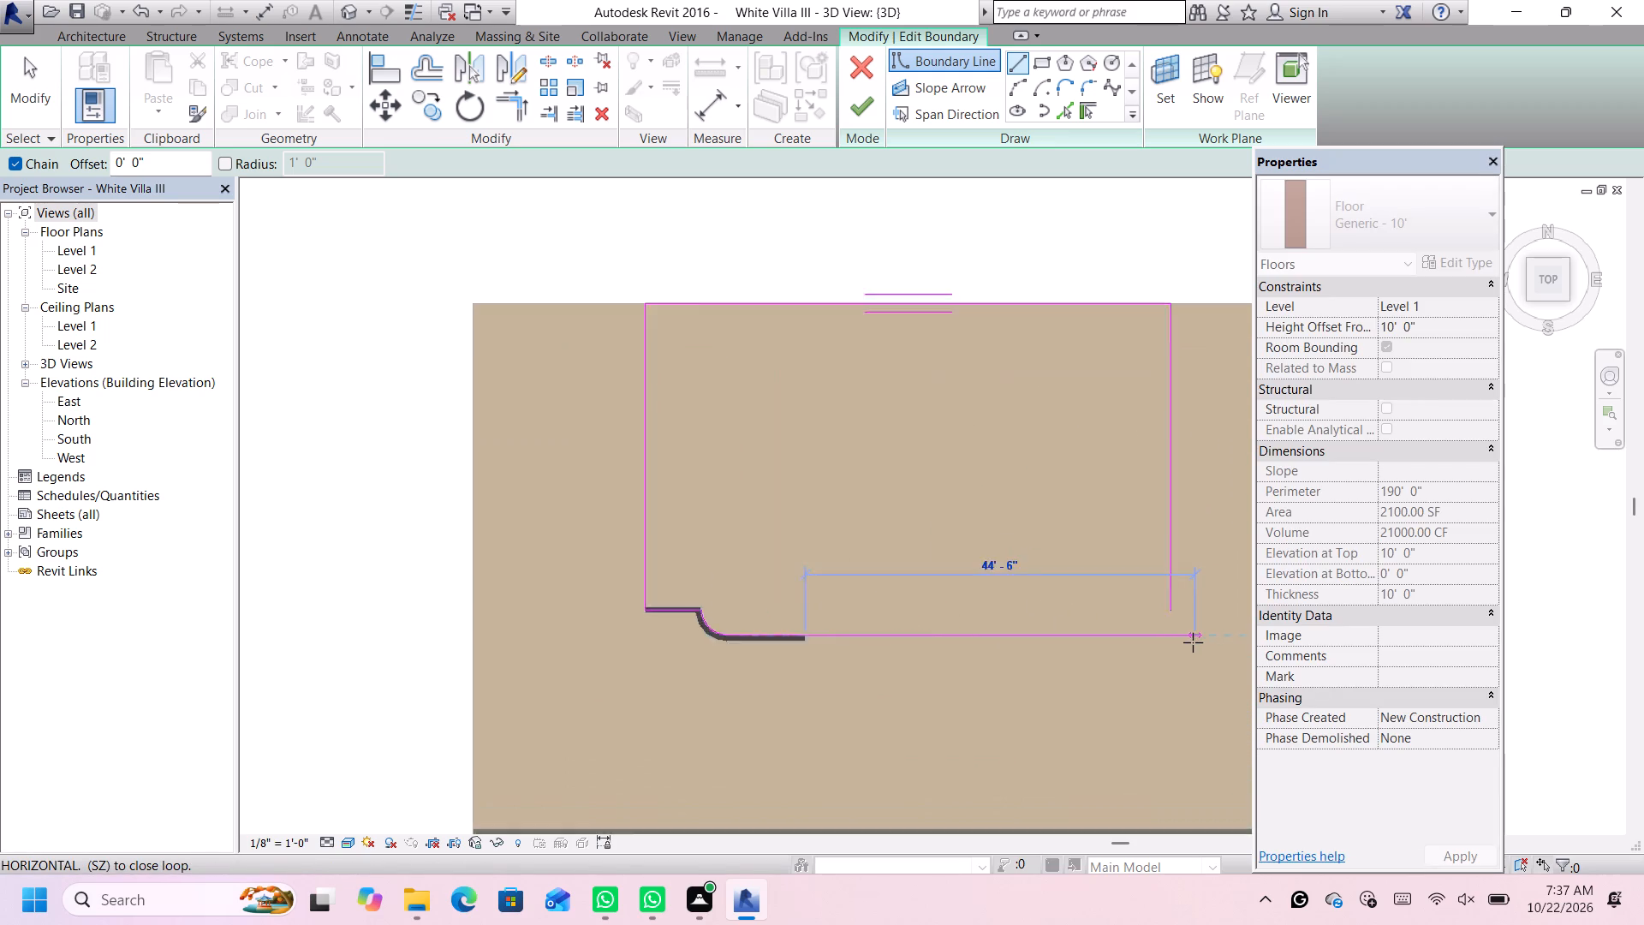
scroll(1193, 642, "up", 1)
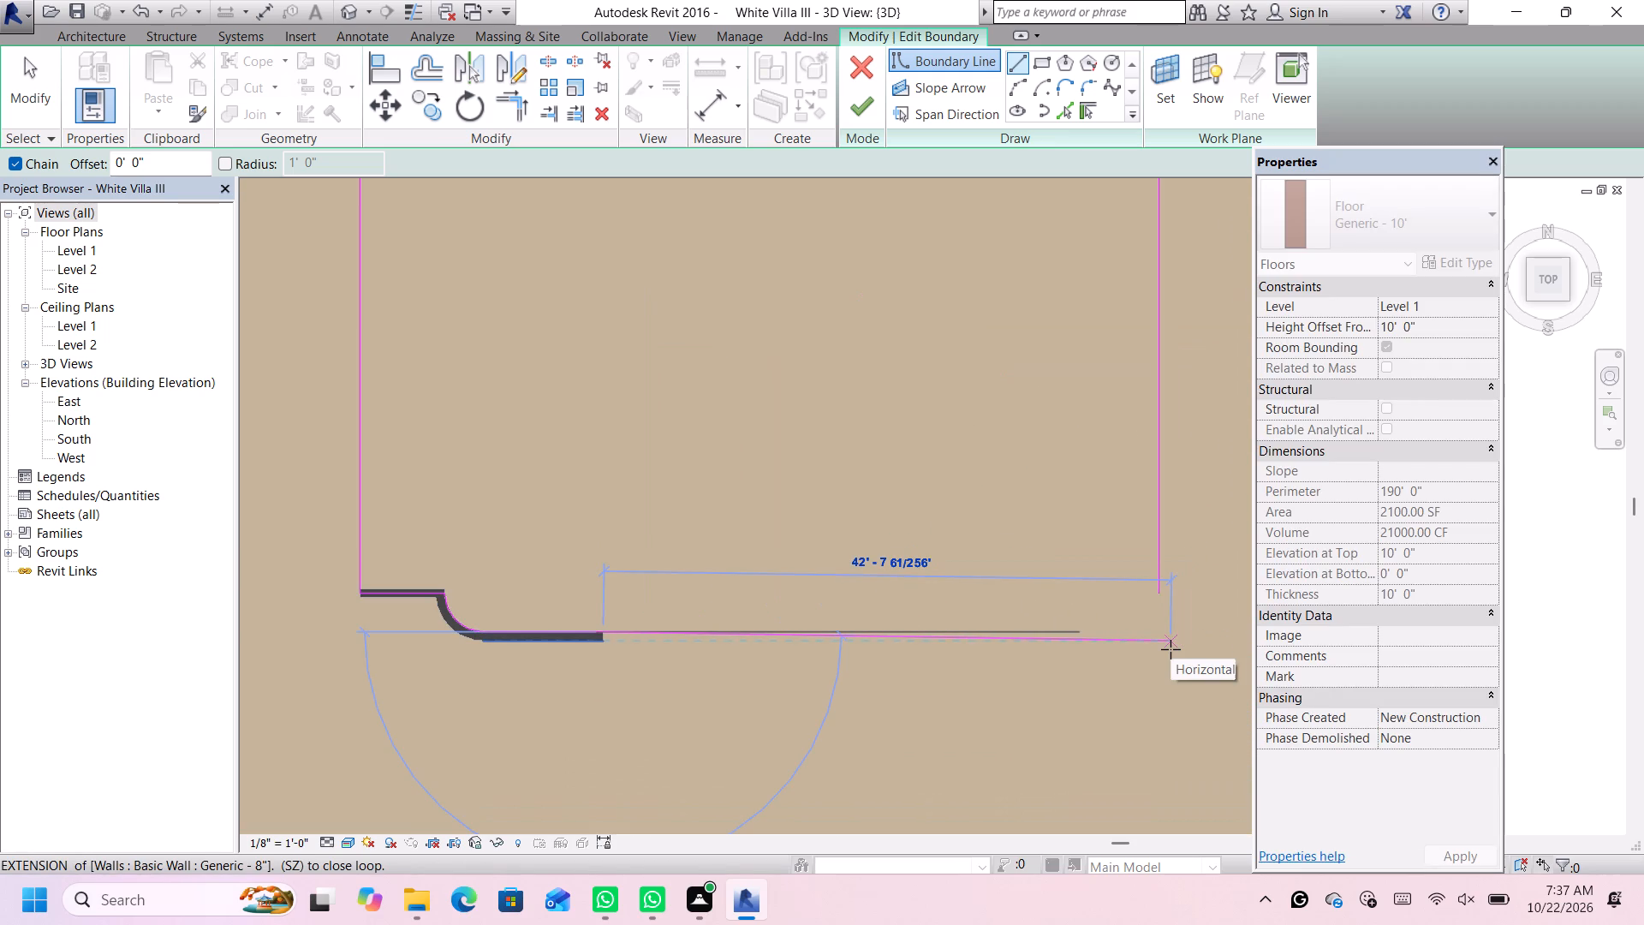
key("Escape")
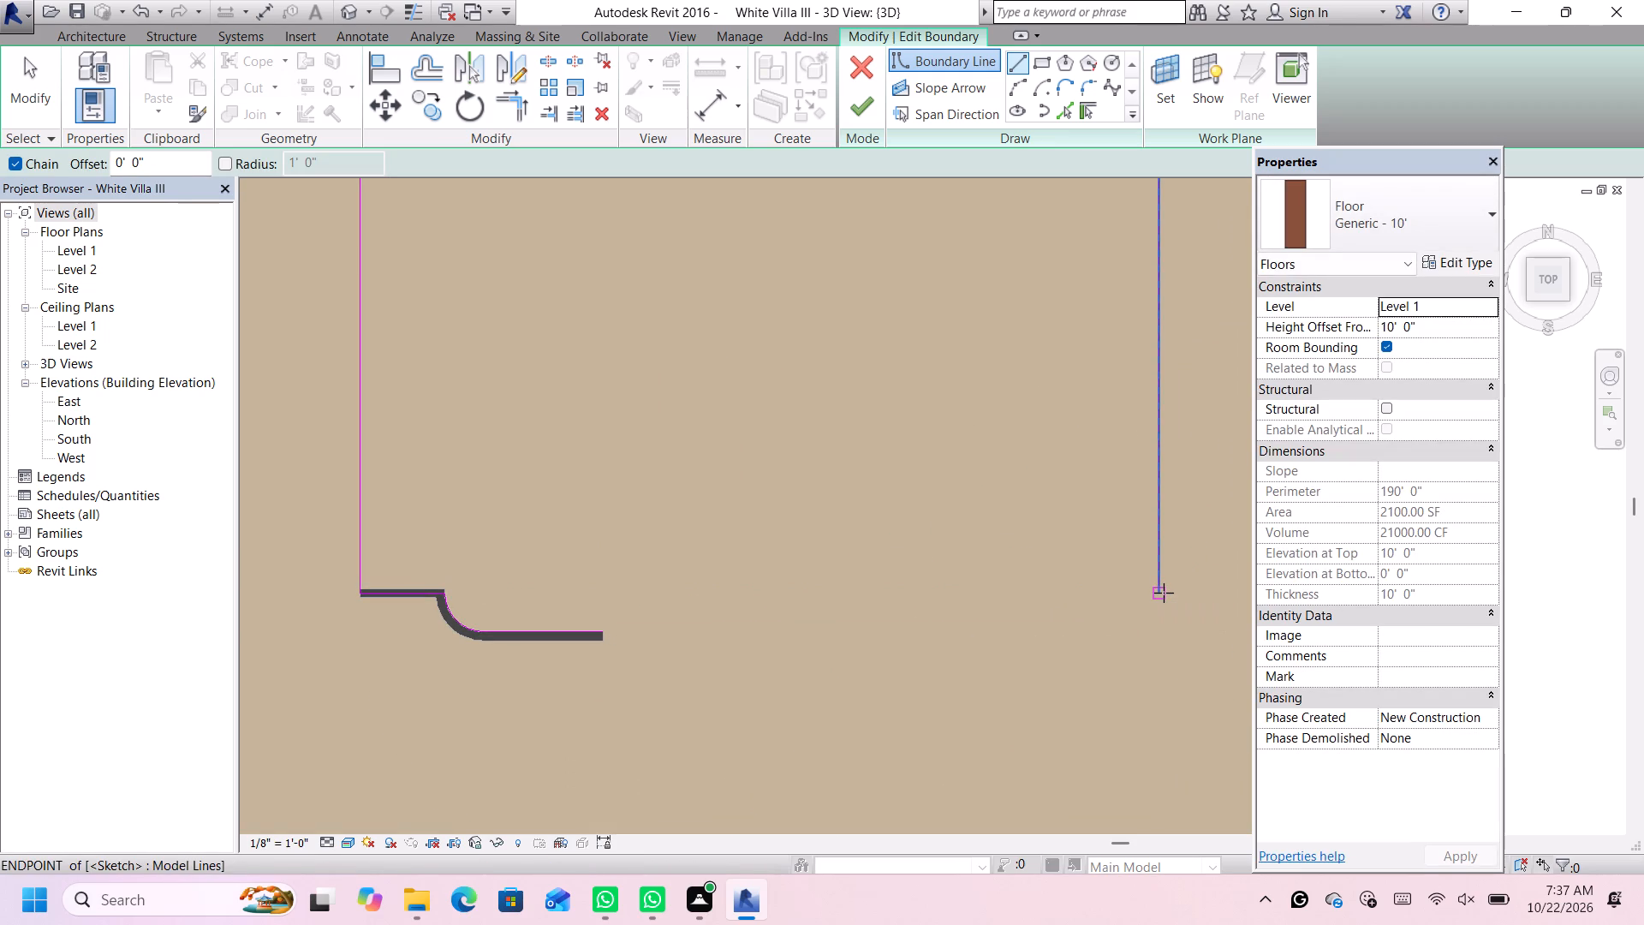
Close the boundary with a line about 41'-9" west from the southeast corner and a segment south to the front wall's end, finishing the sketch.
left_click(1164, 593)
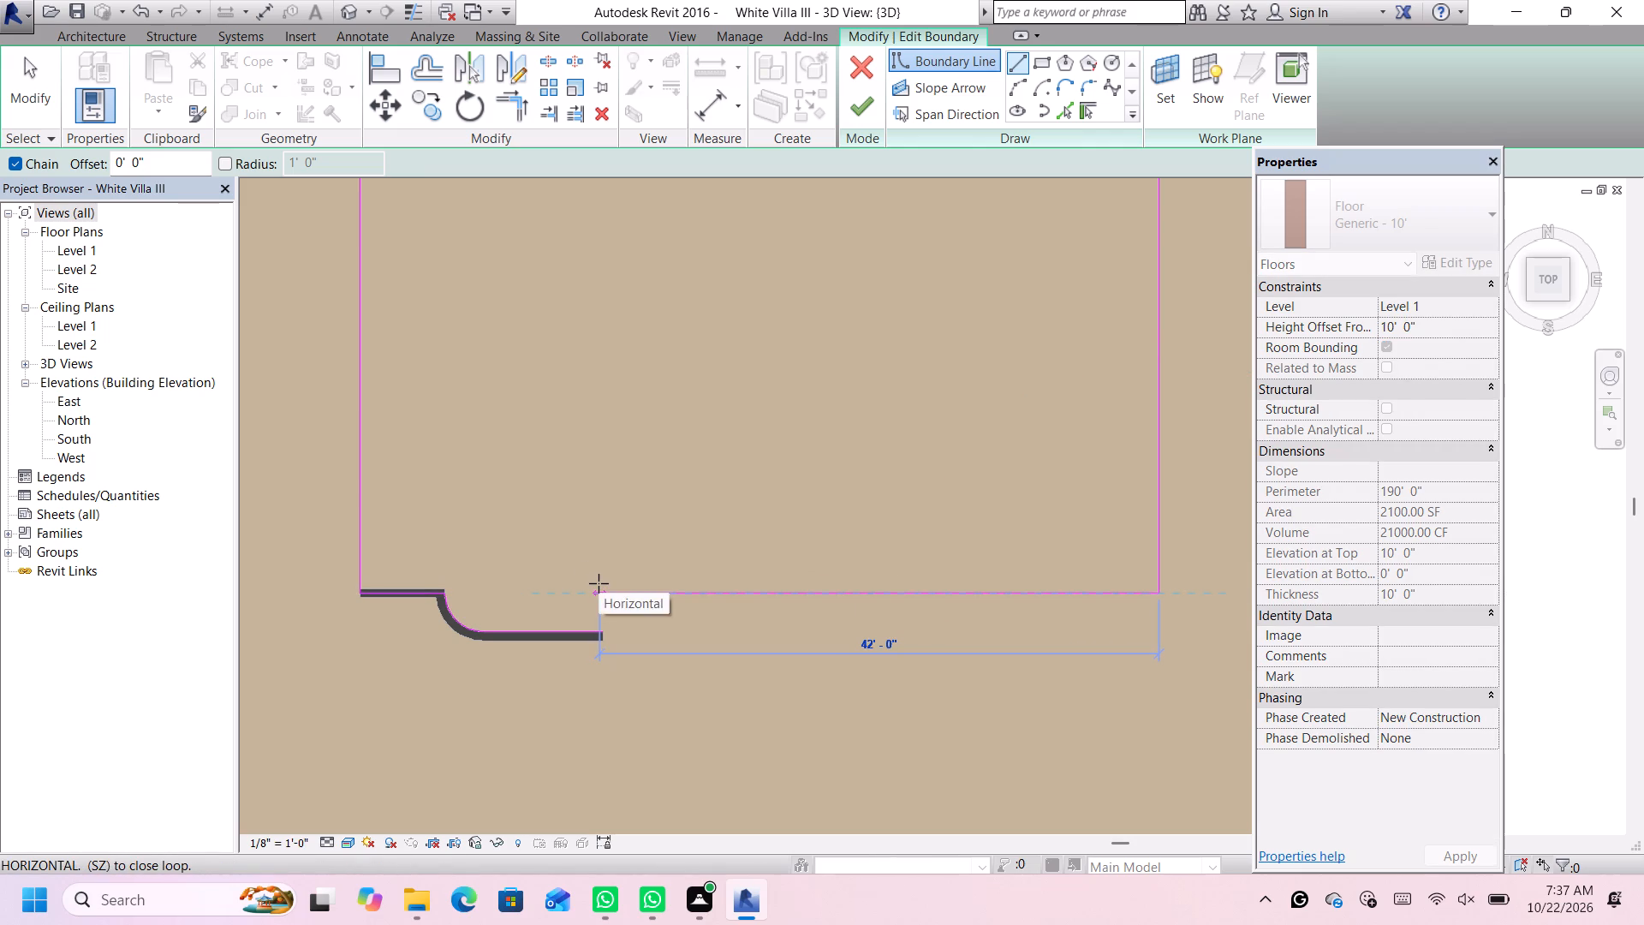
scroll(599, 583, "up", 2)
scroll(599, 585, "down", 1)
scroll(597, 585, "up", 7)
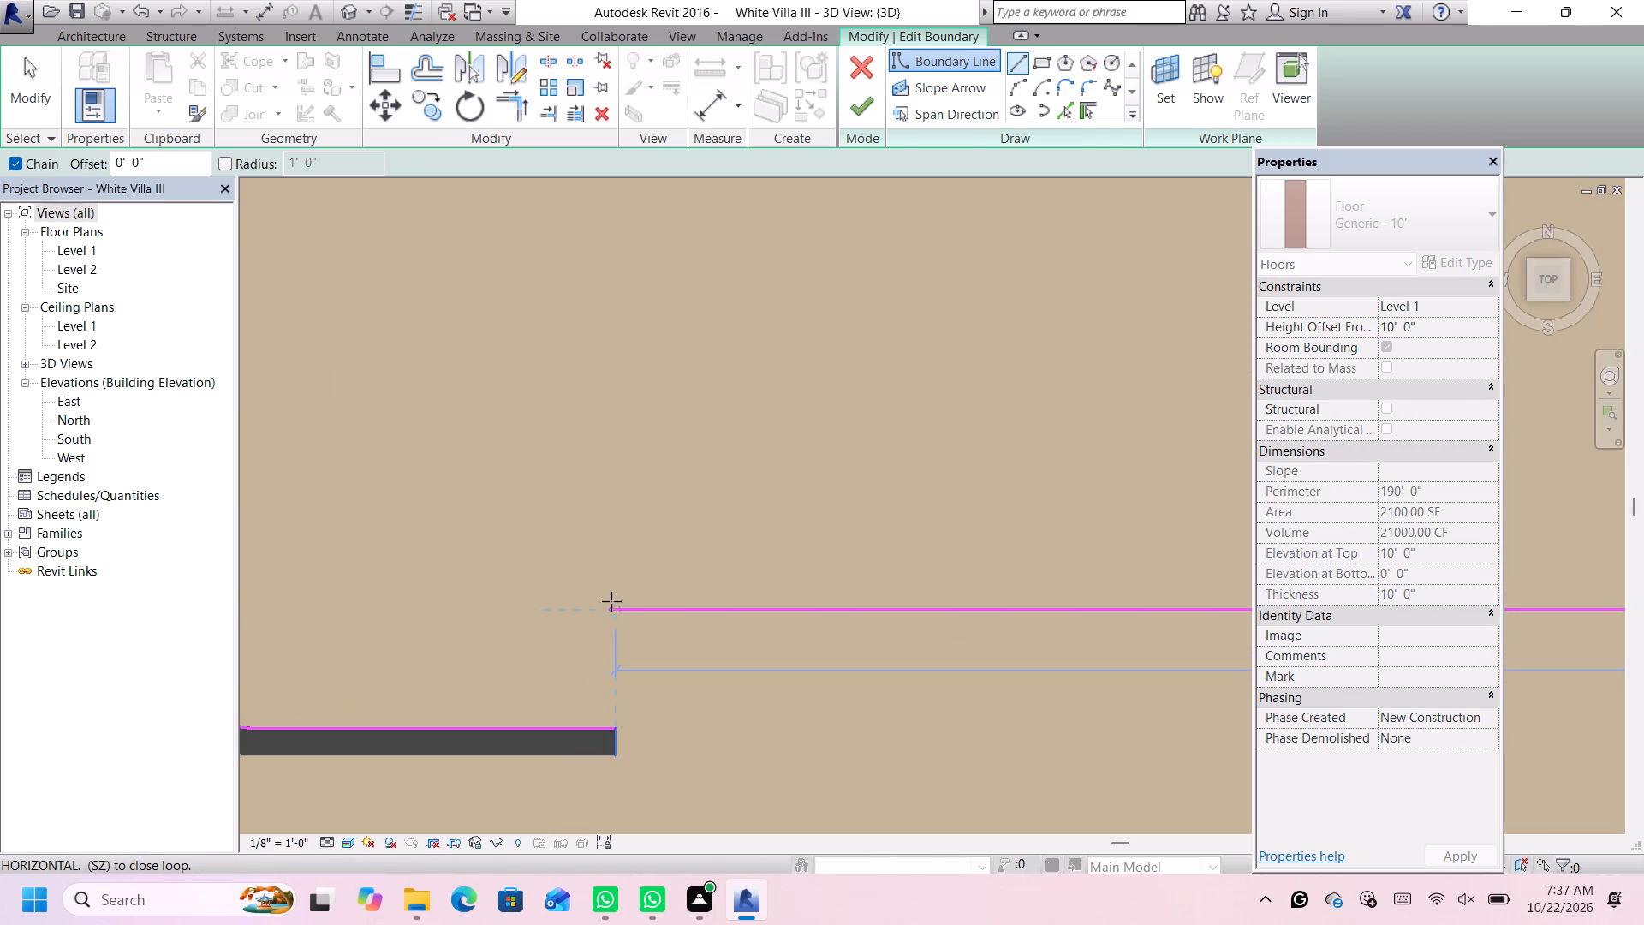
left_click(620, 603)
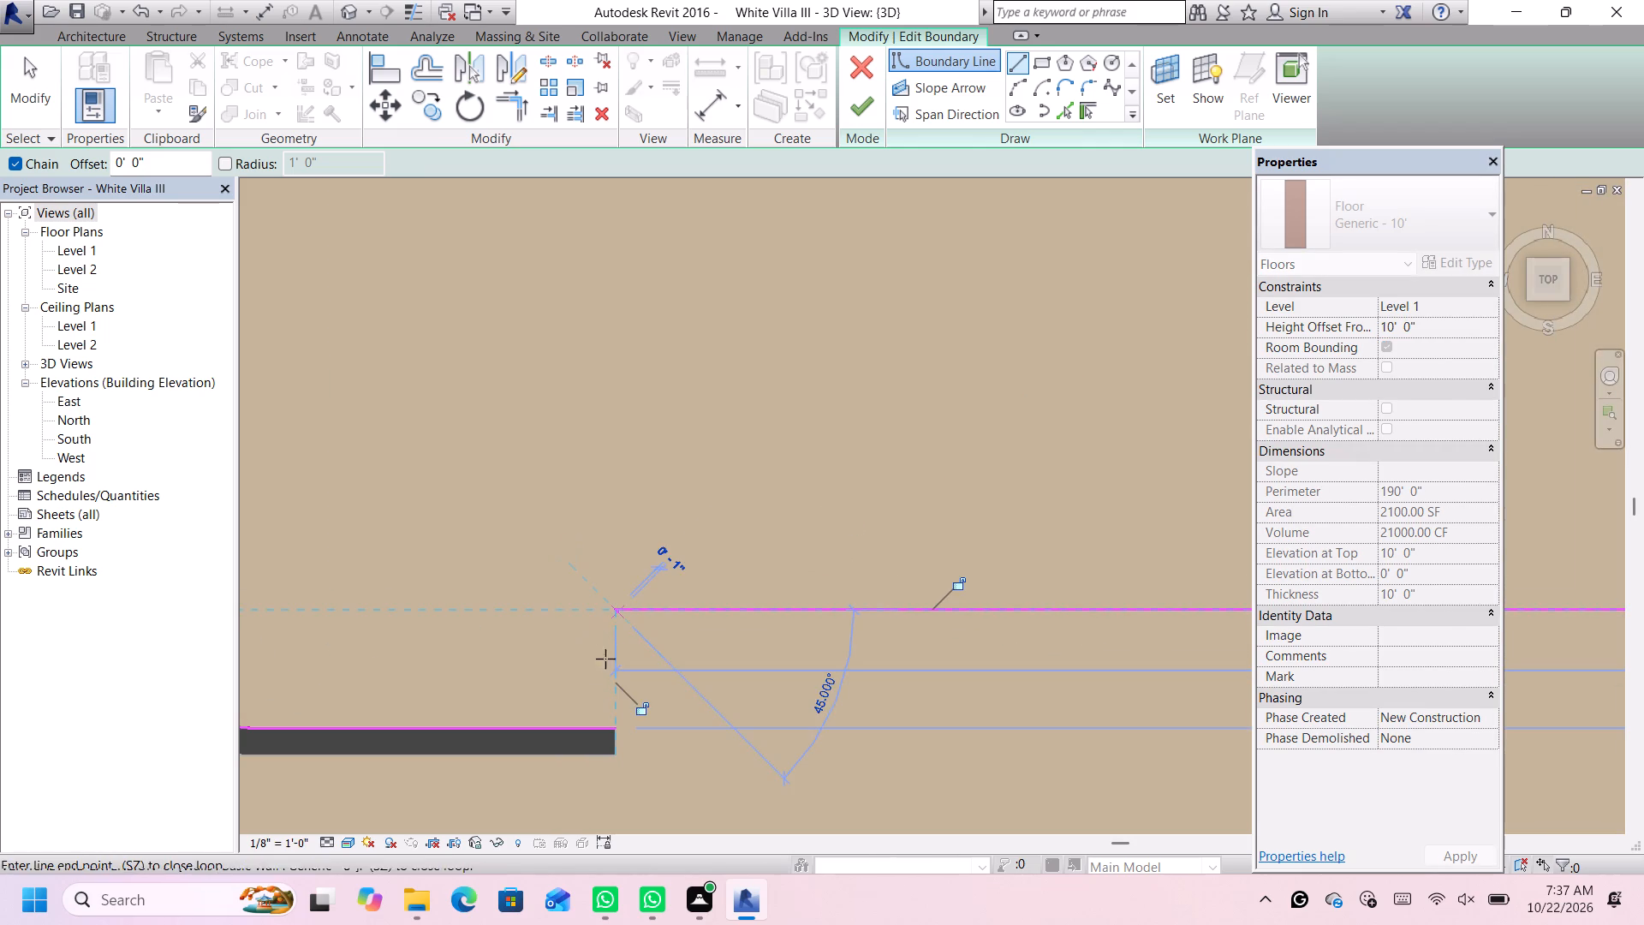
left_click(616, 729)
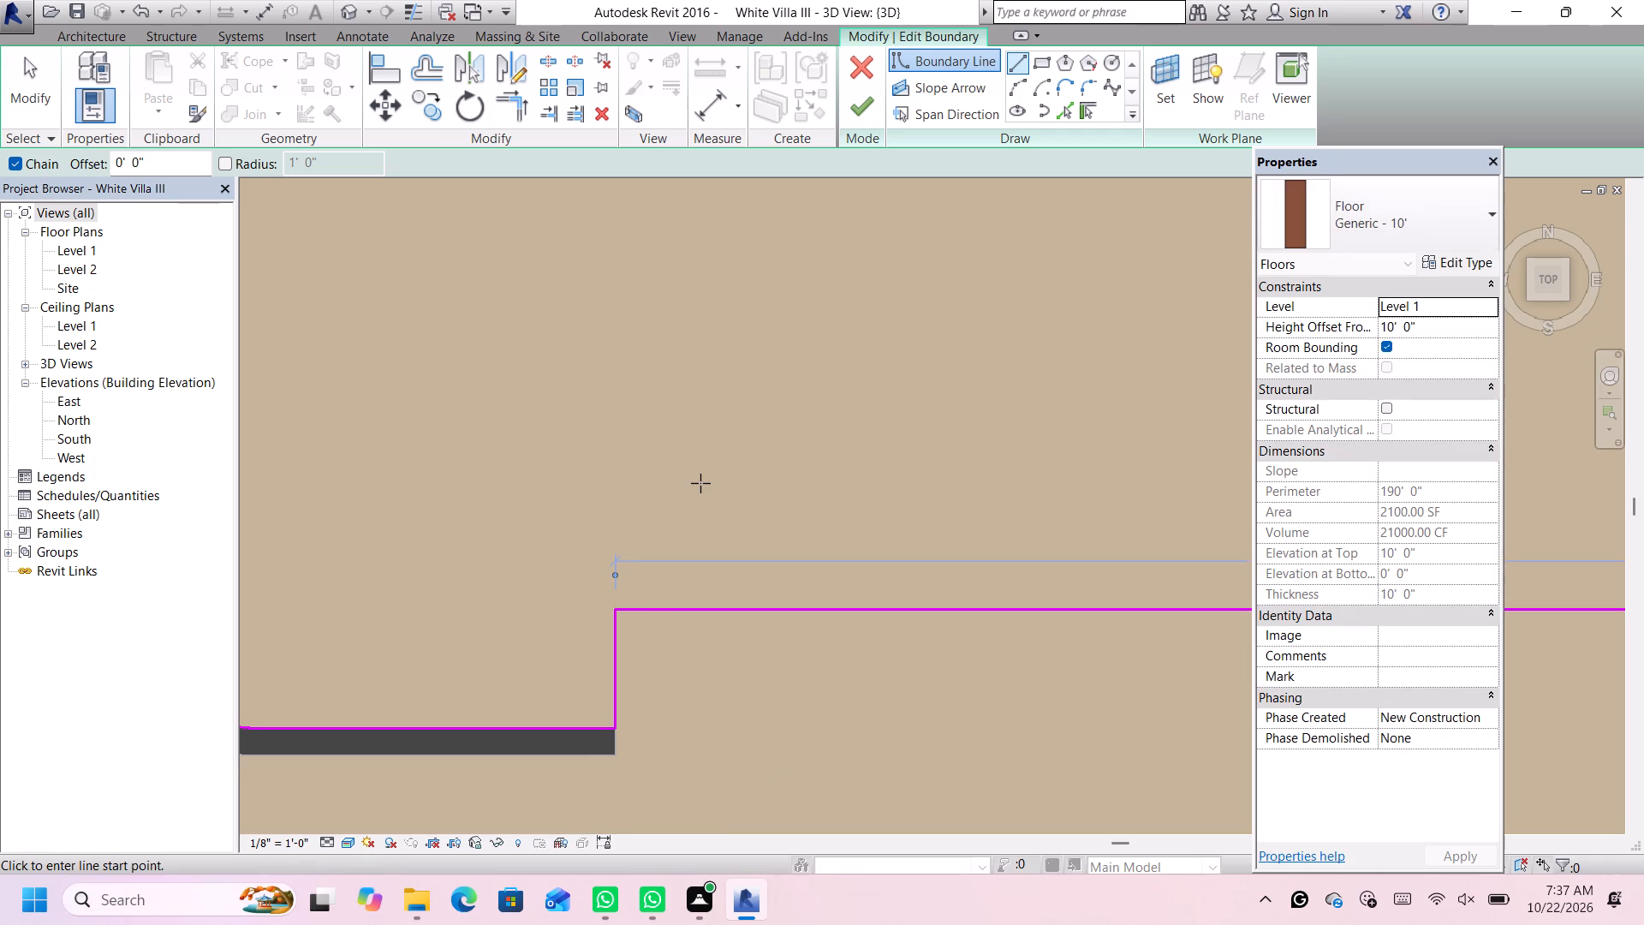
key("space")
scroll(667, 504, "down", 5)
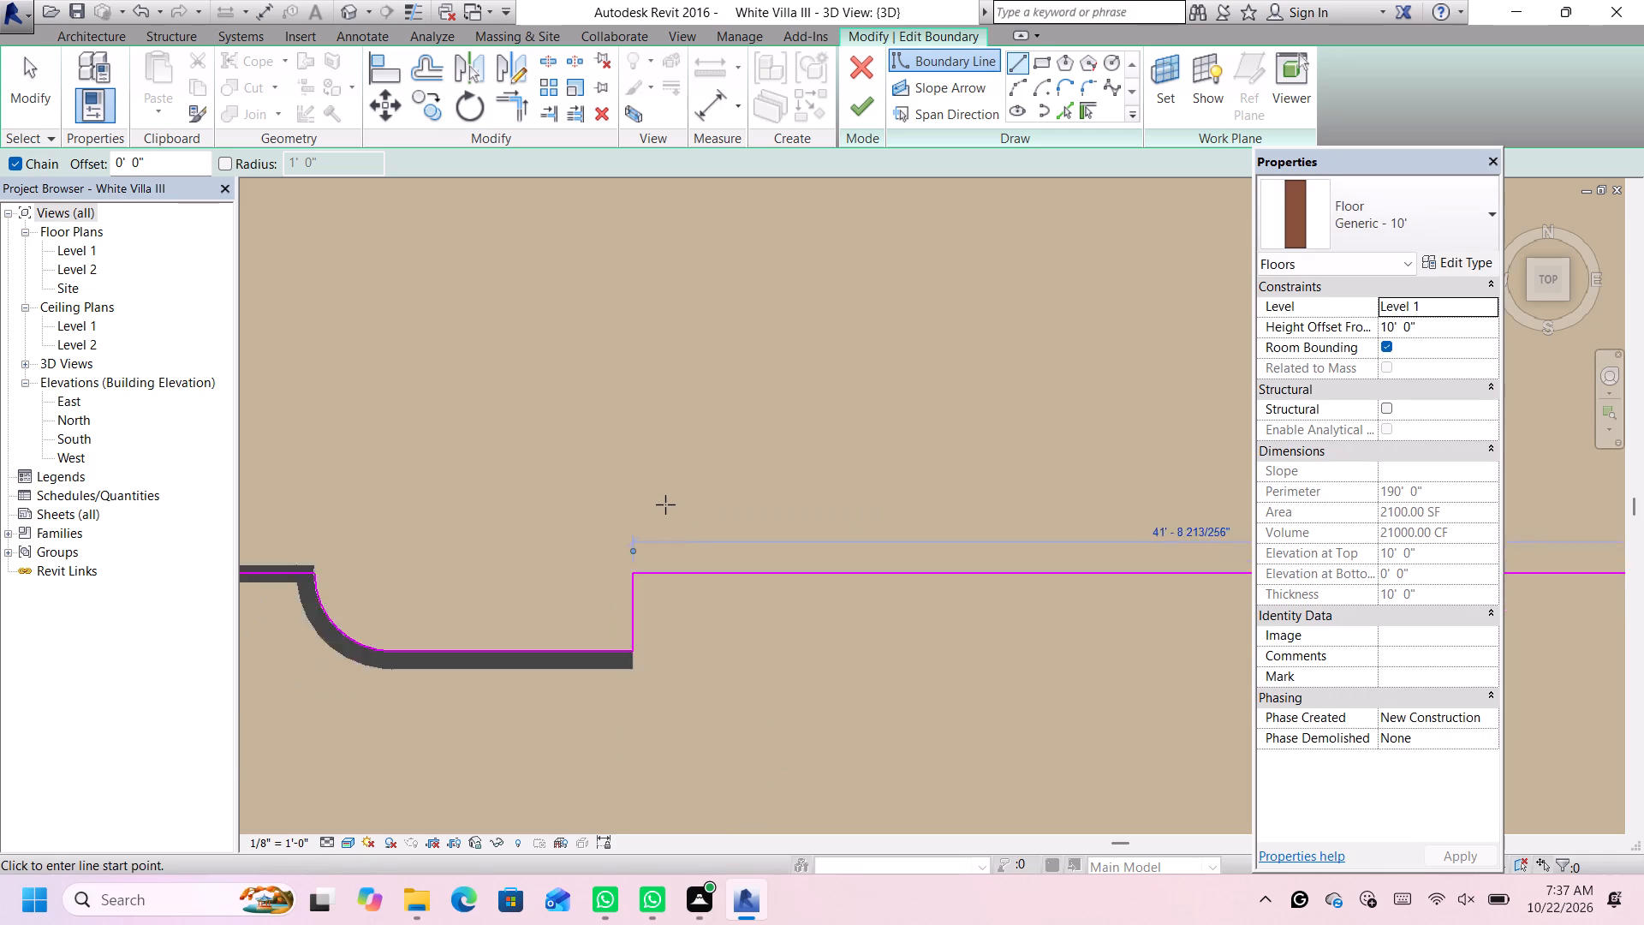
scroll(665, 507, "down", 10)
scroll(895, 418, "up", 1)
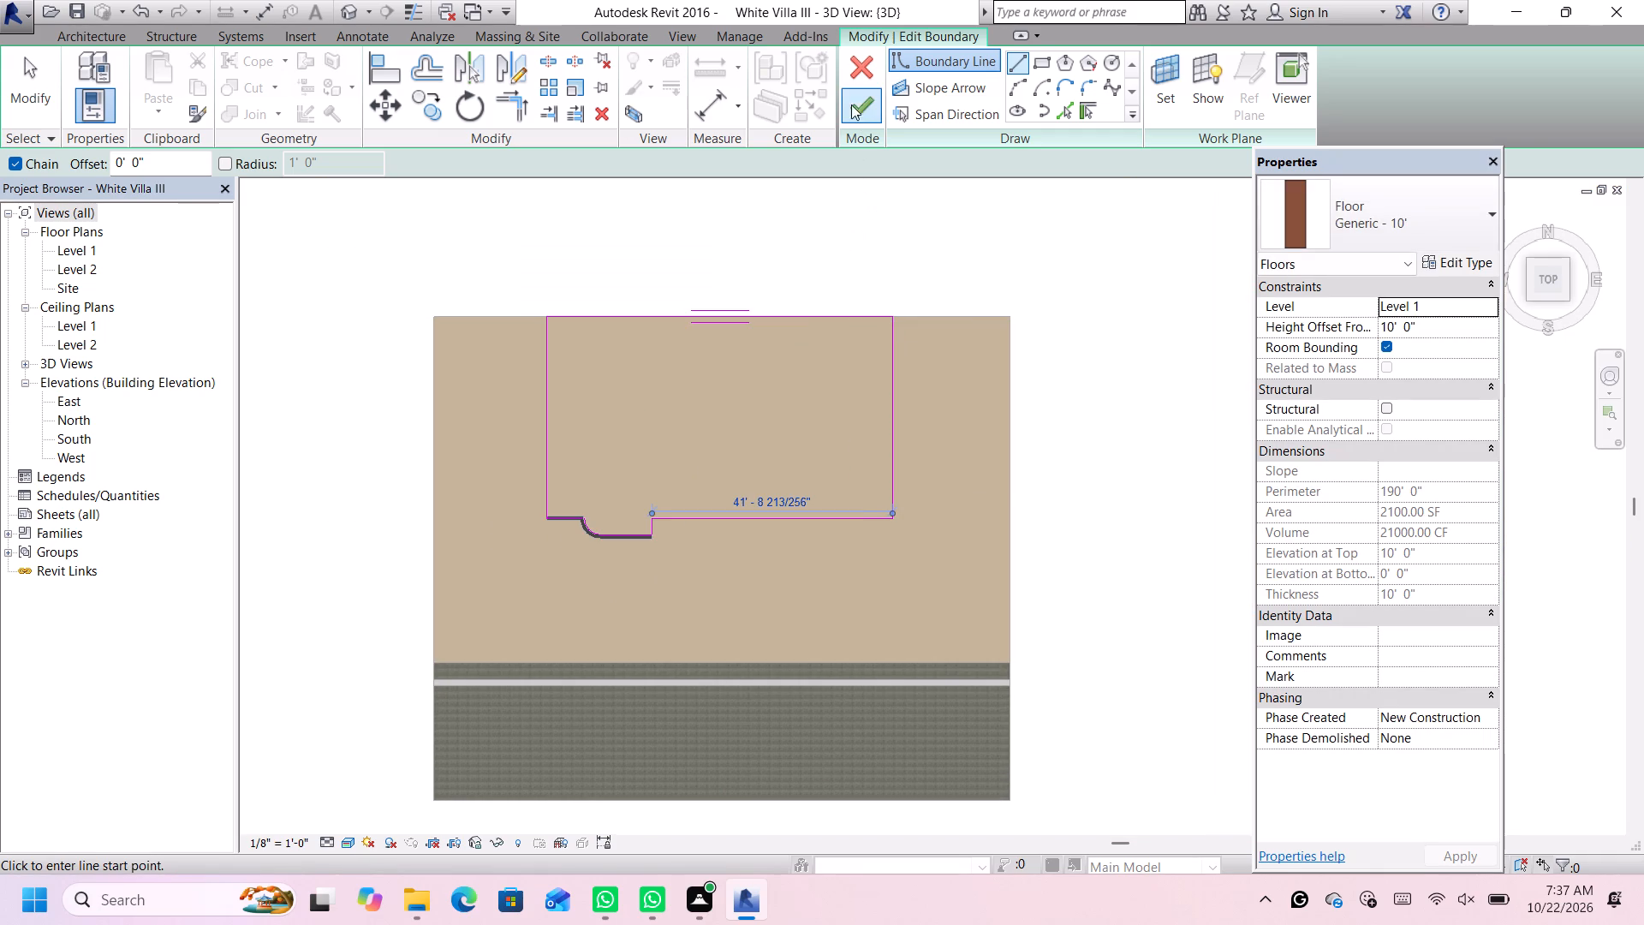
left_click(833, 87)
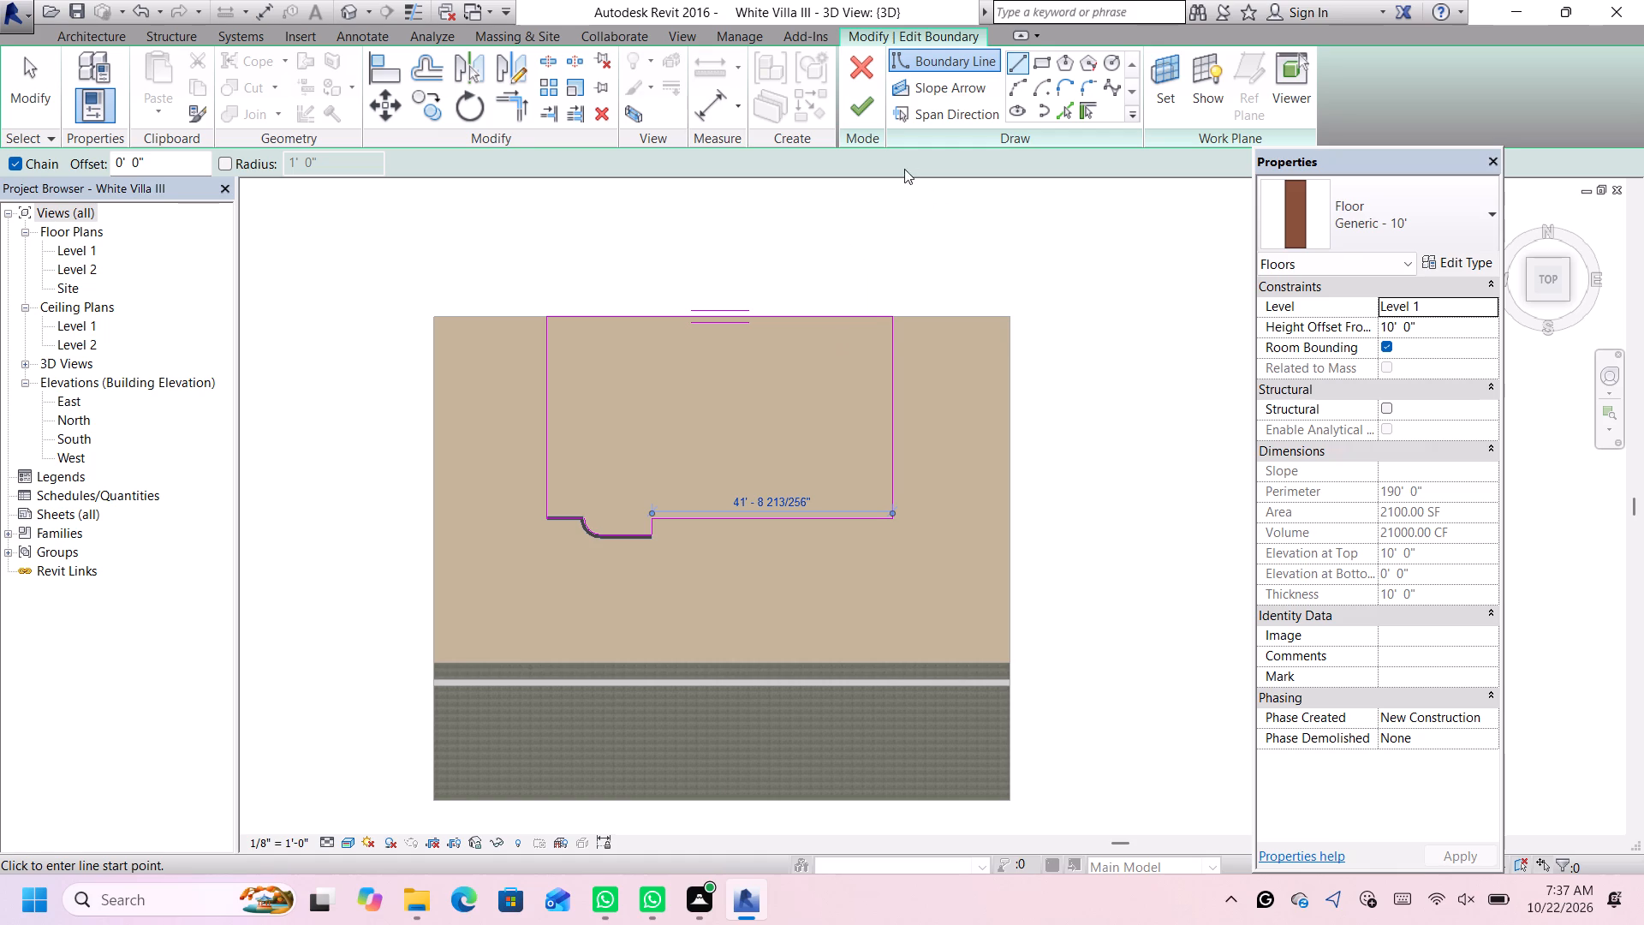
left_click(864, 109)
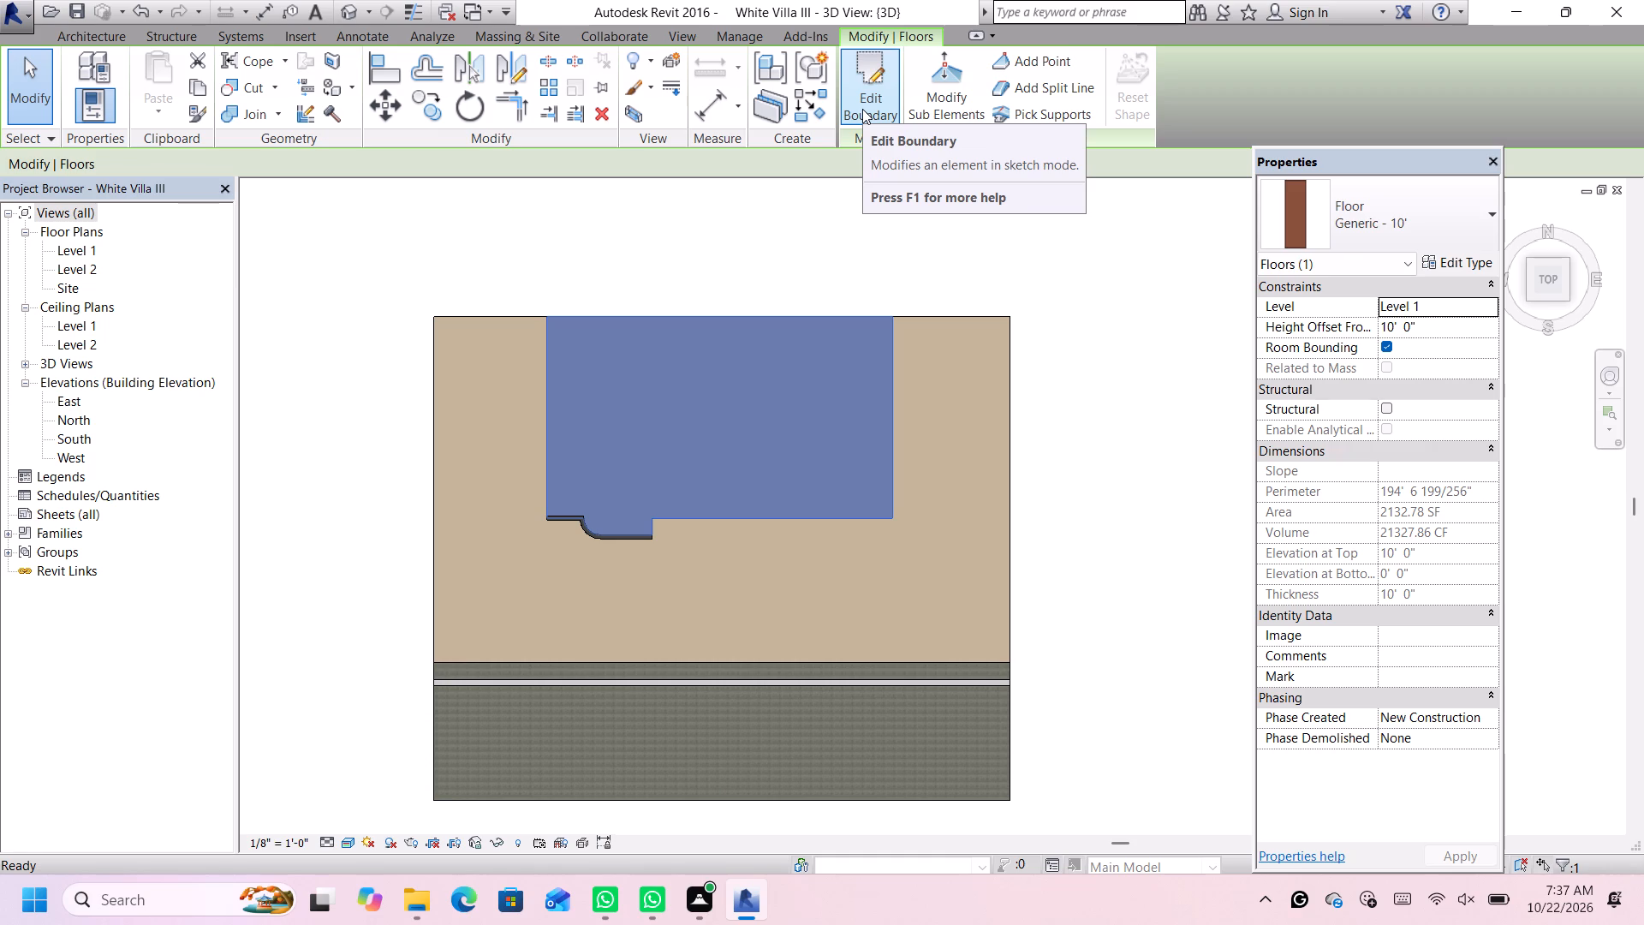
left_click(1135, 345)
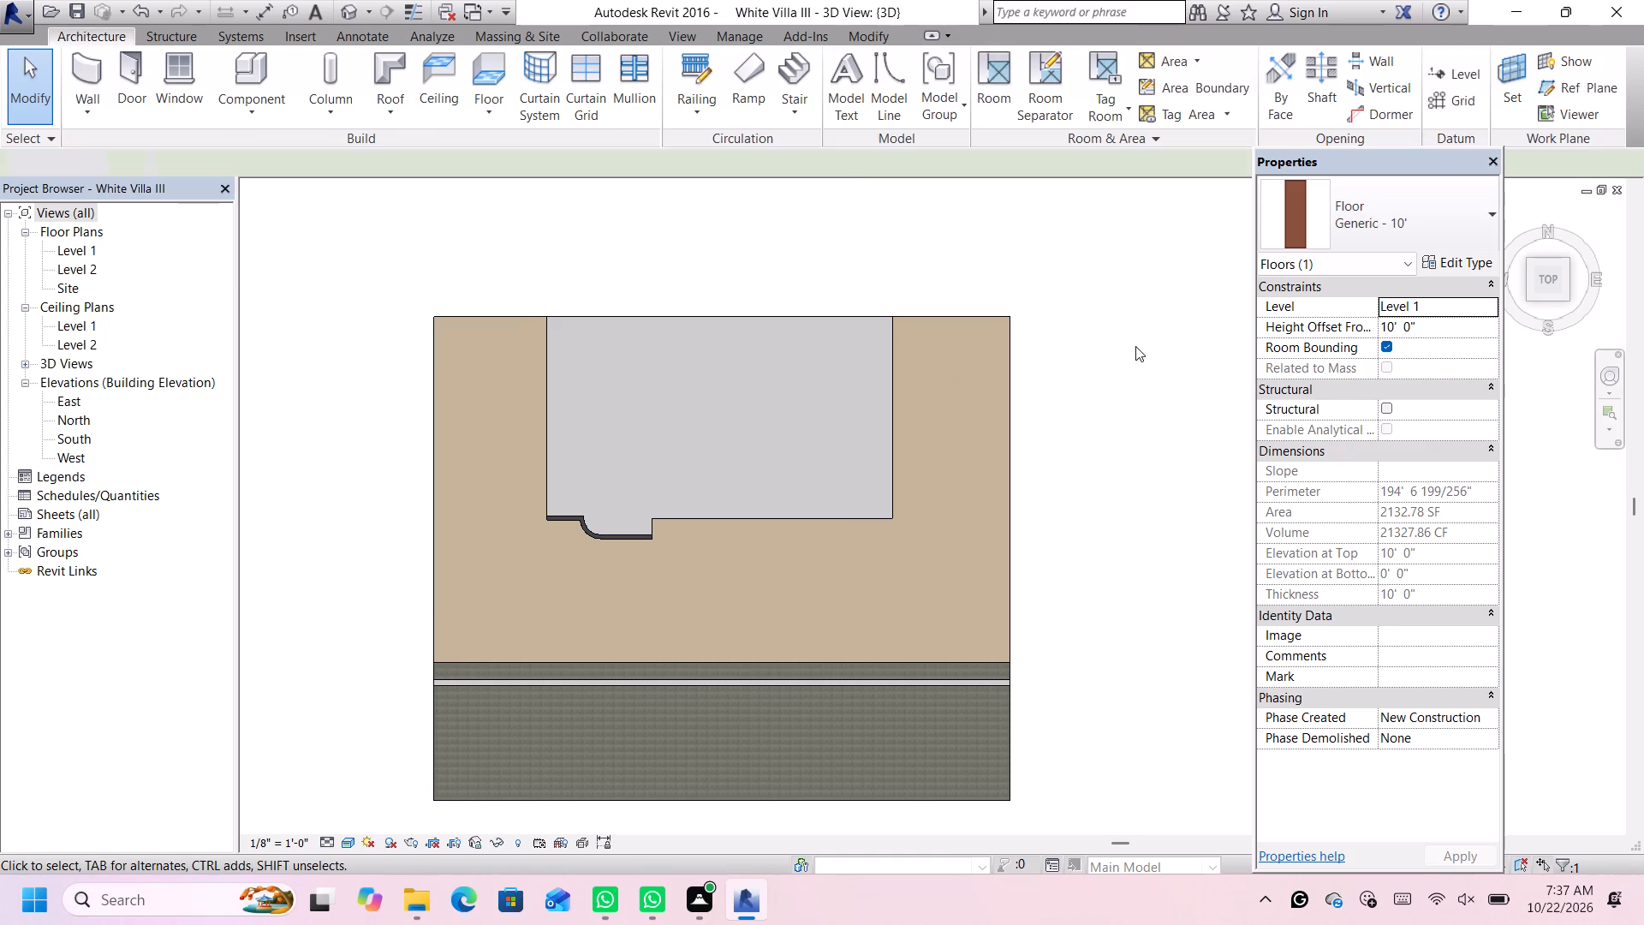
In an oblique 3D view, change the 9' straight front wall from Generic - 8" to a thicker basic wall type.
left_click(1531, 295)
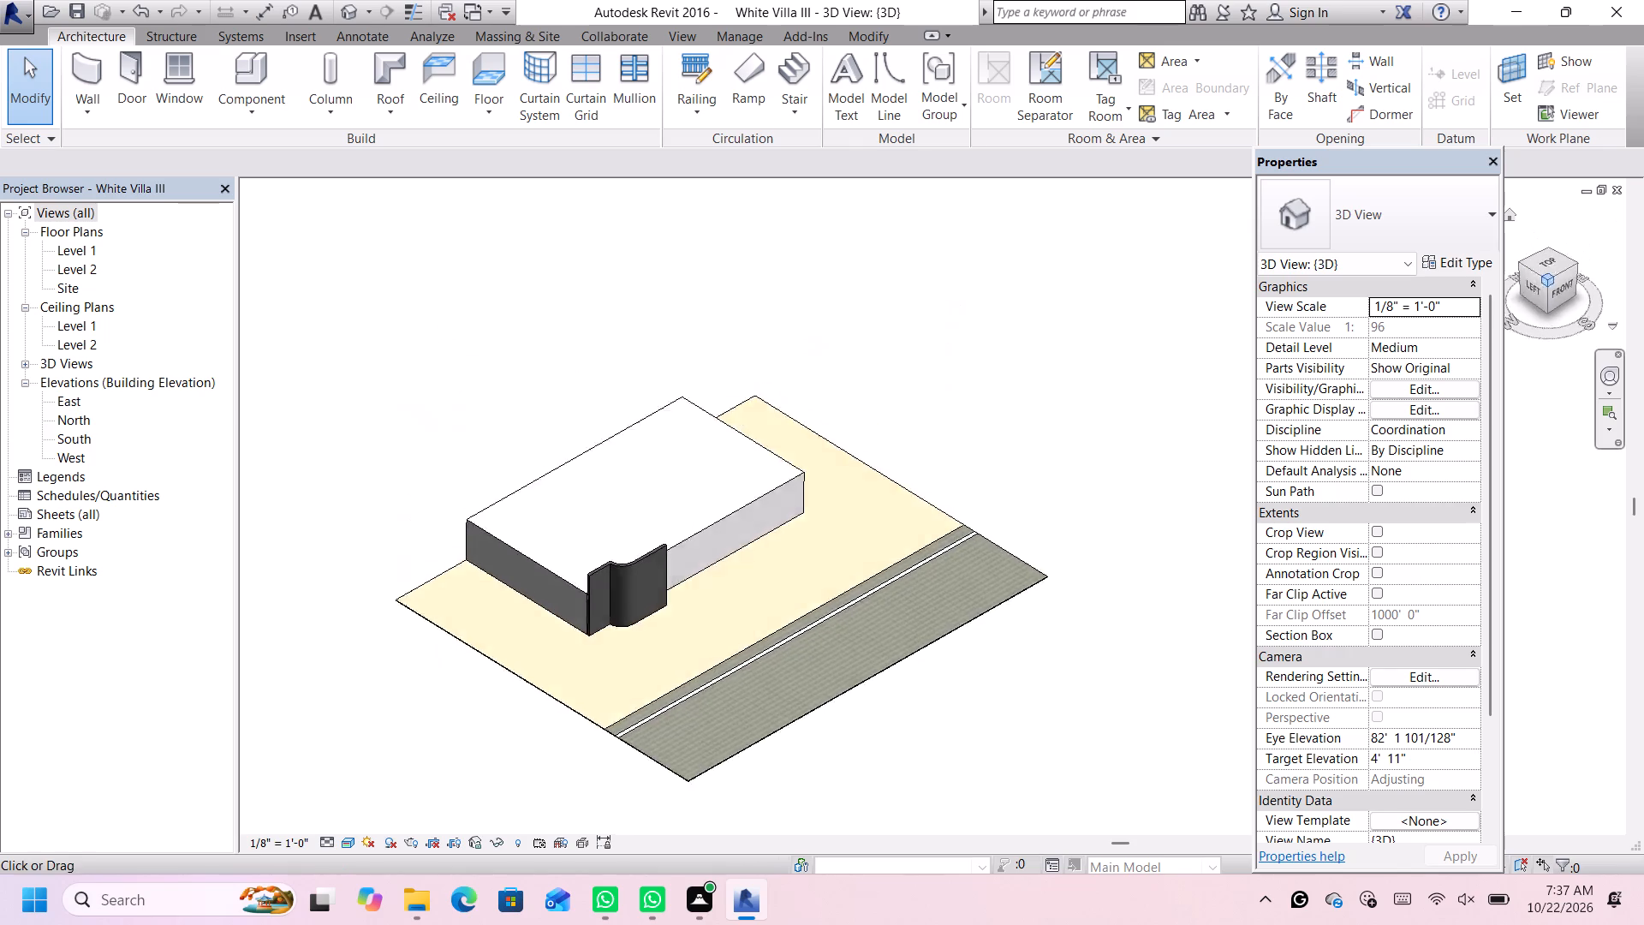
middle_click_drag(1137, 391, 1128, 397)
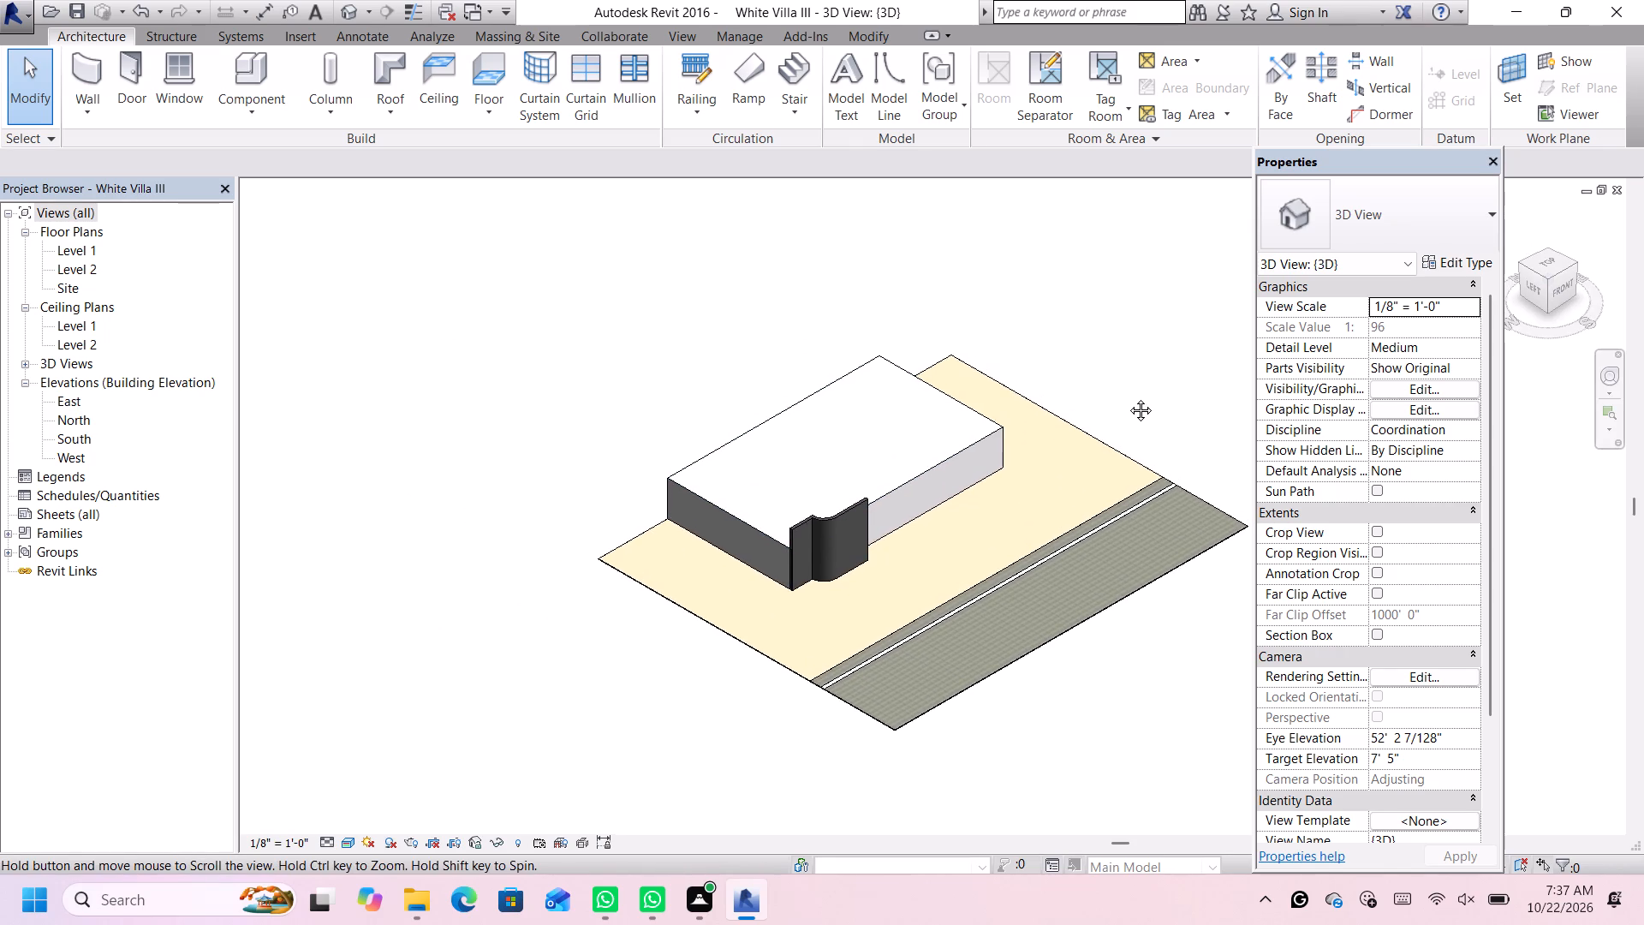
middle_click_drag(1128, 397, 1048, 372)
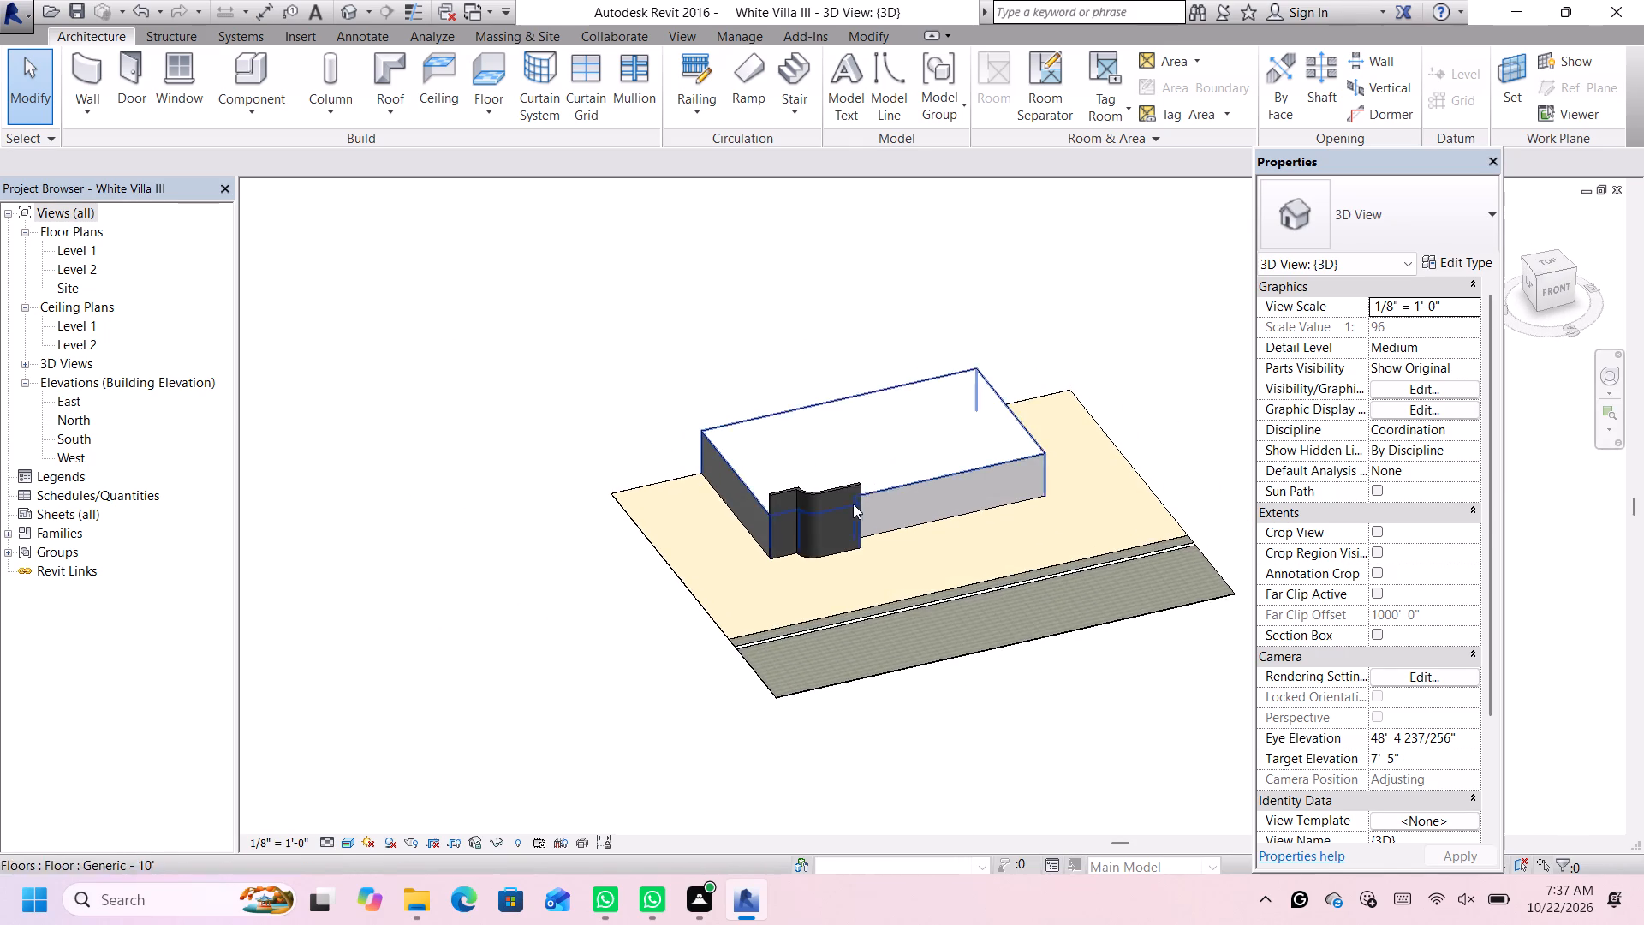
scroll(852, 504, "up", 7)
left_click(825, 485)
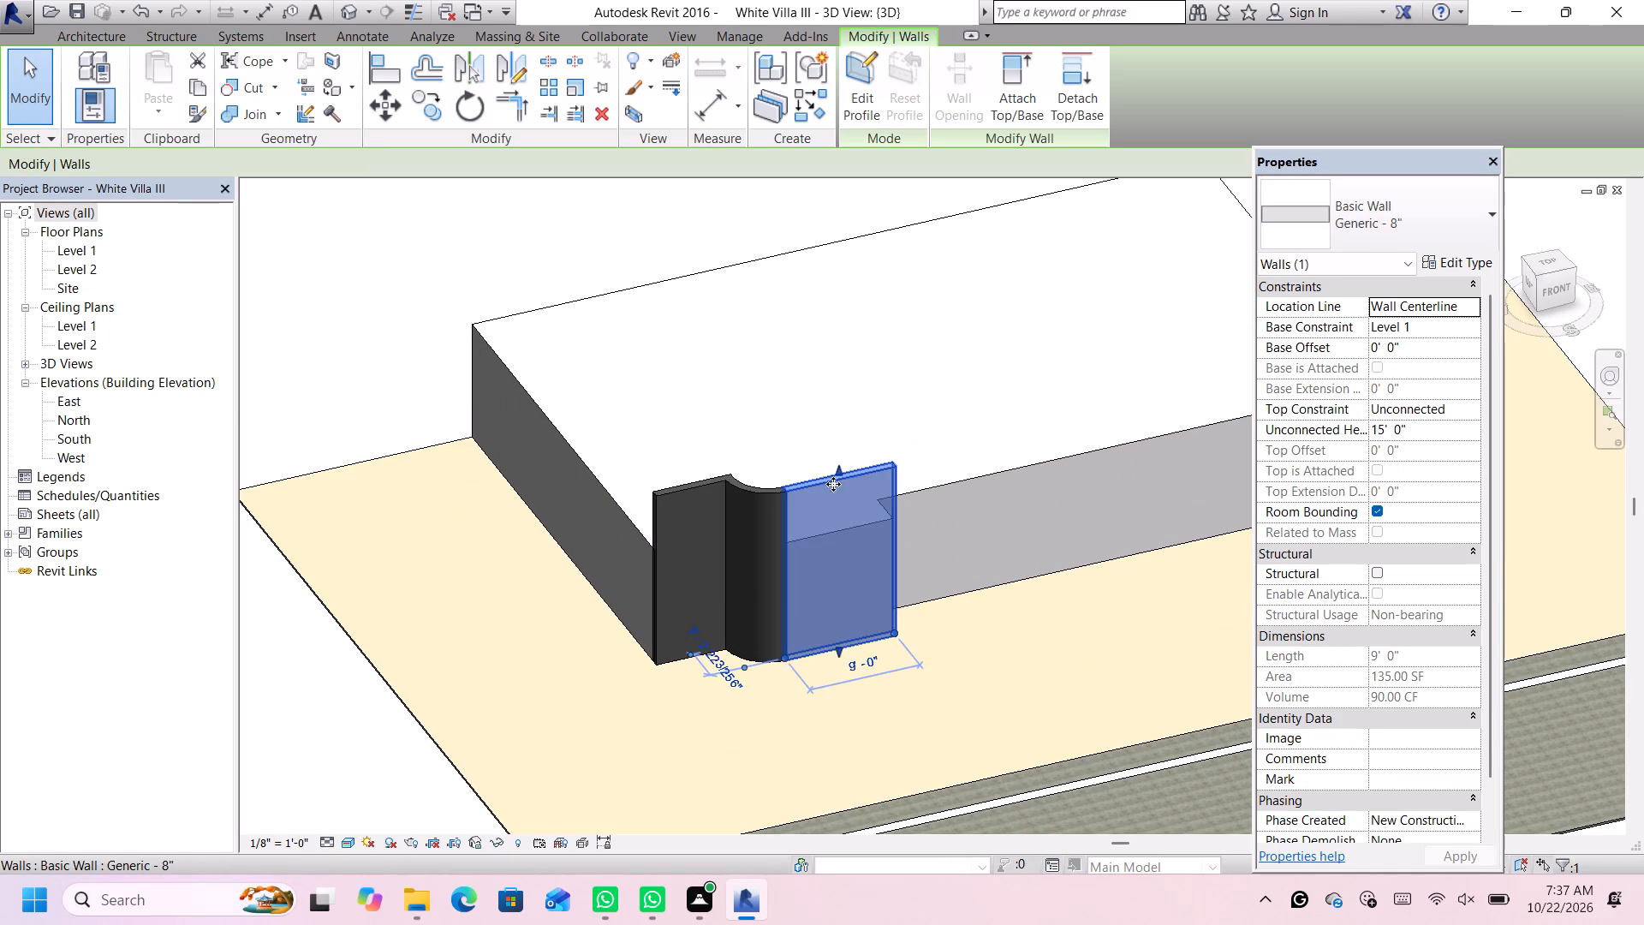
left_click(1450, 216)
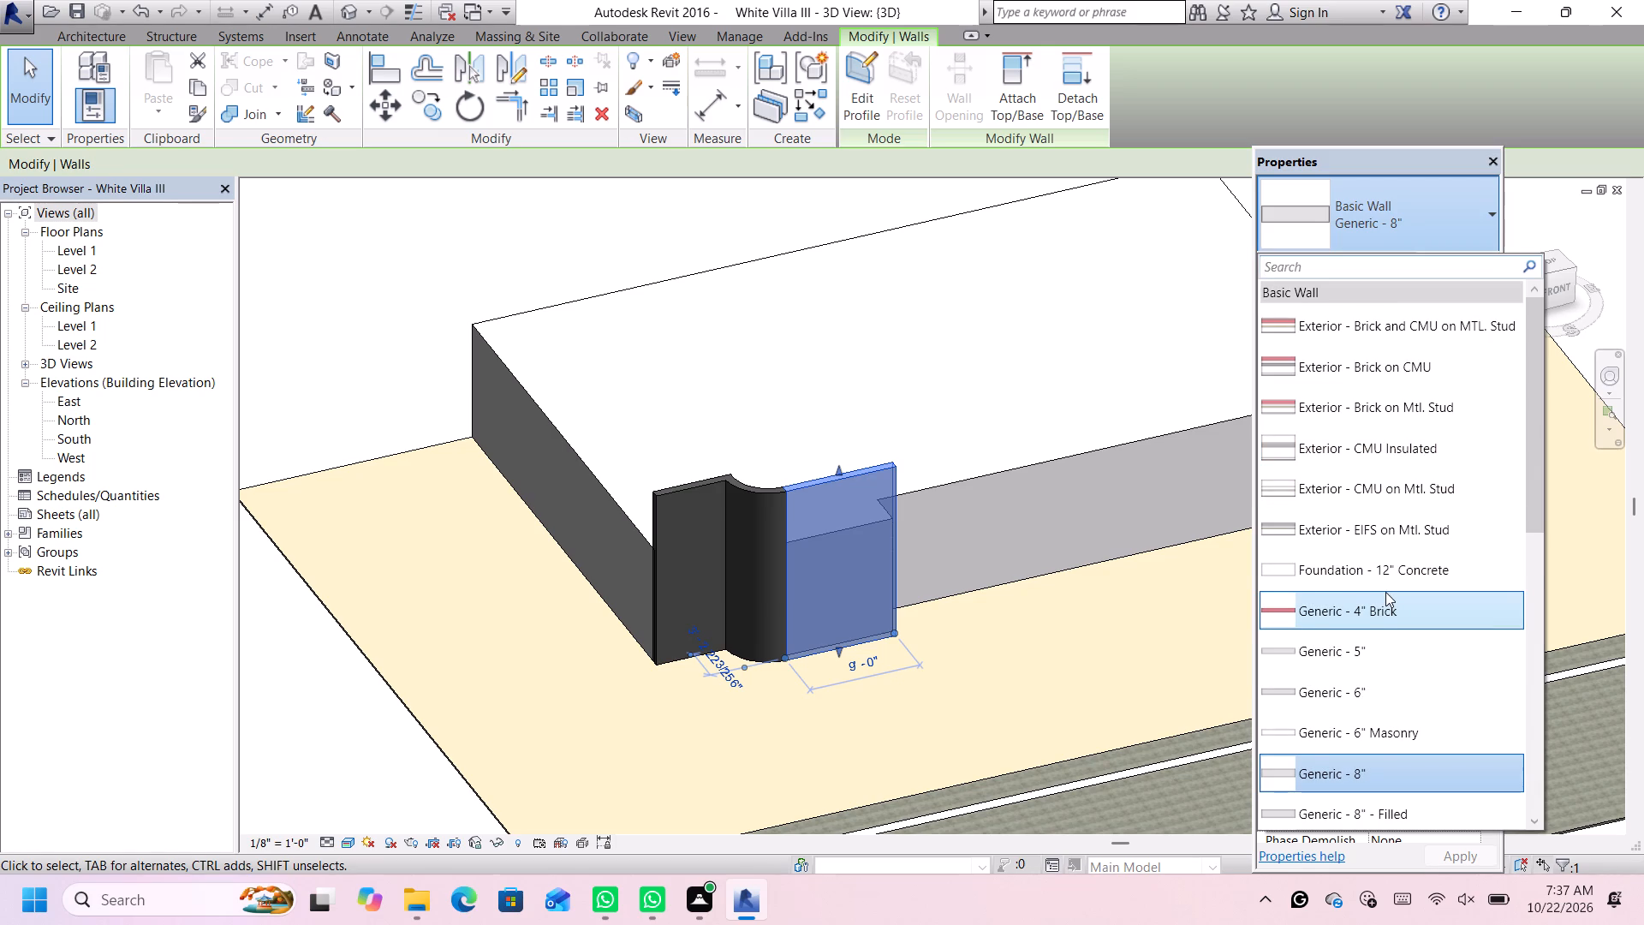
scroll(1385, 592, "down", 2)
left_click(1360, 785)
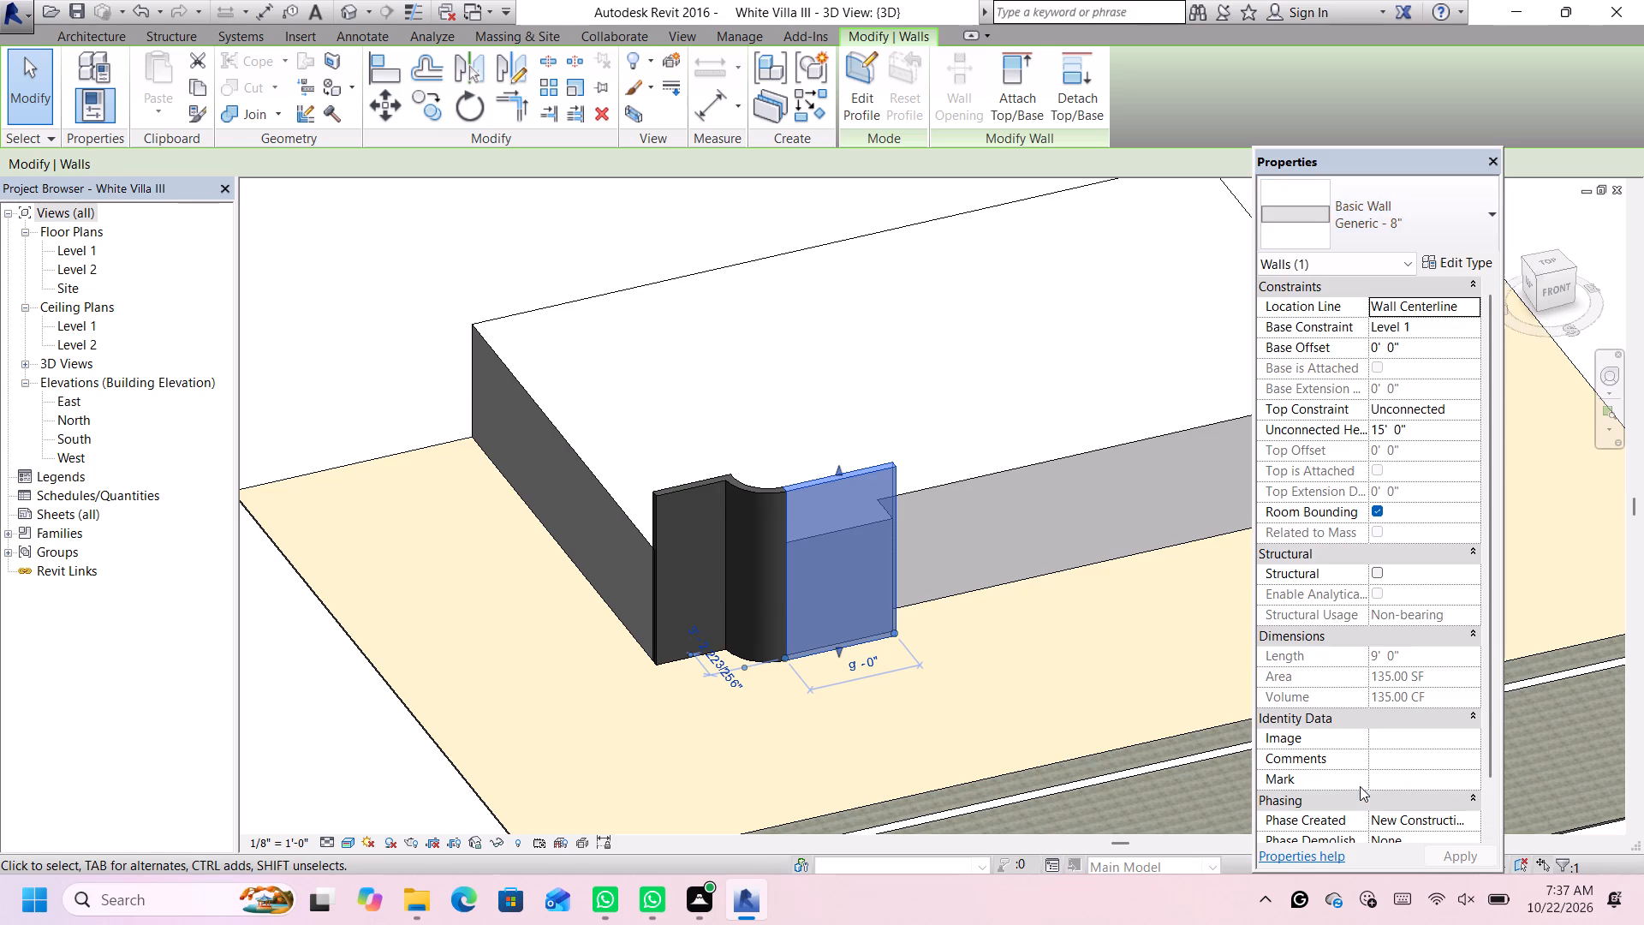
Change the curved front wall and the short straight wall at the block's southwest corner to Basic Wall Generic - 12".
left_click(765, 492)
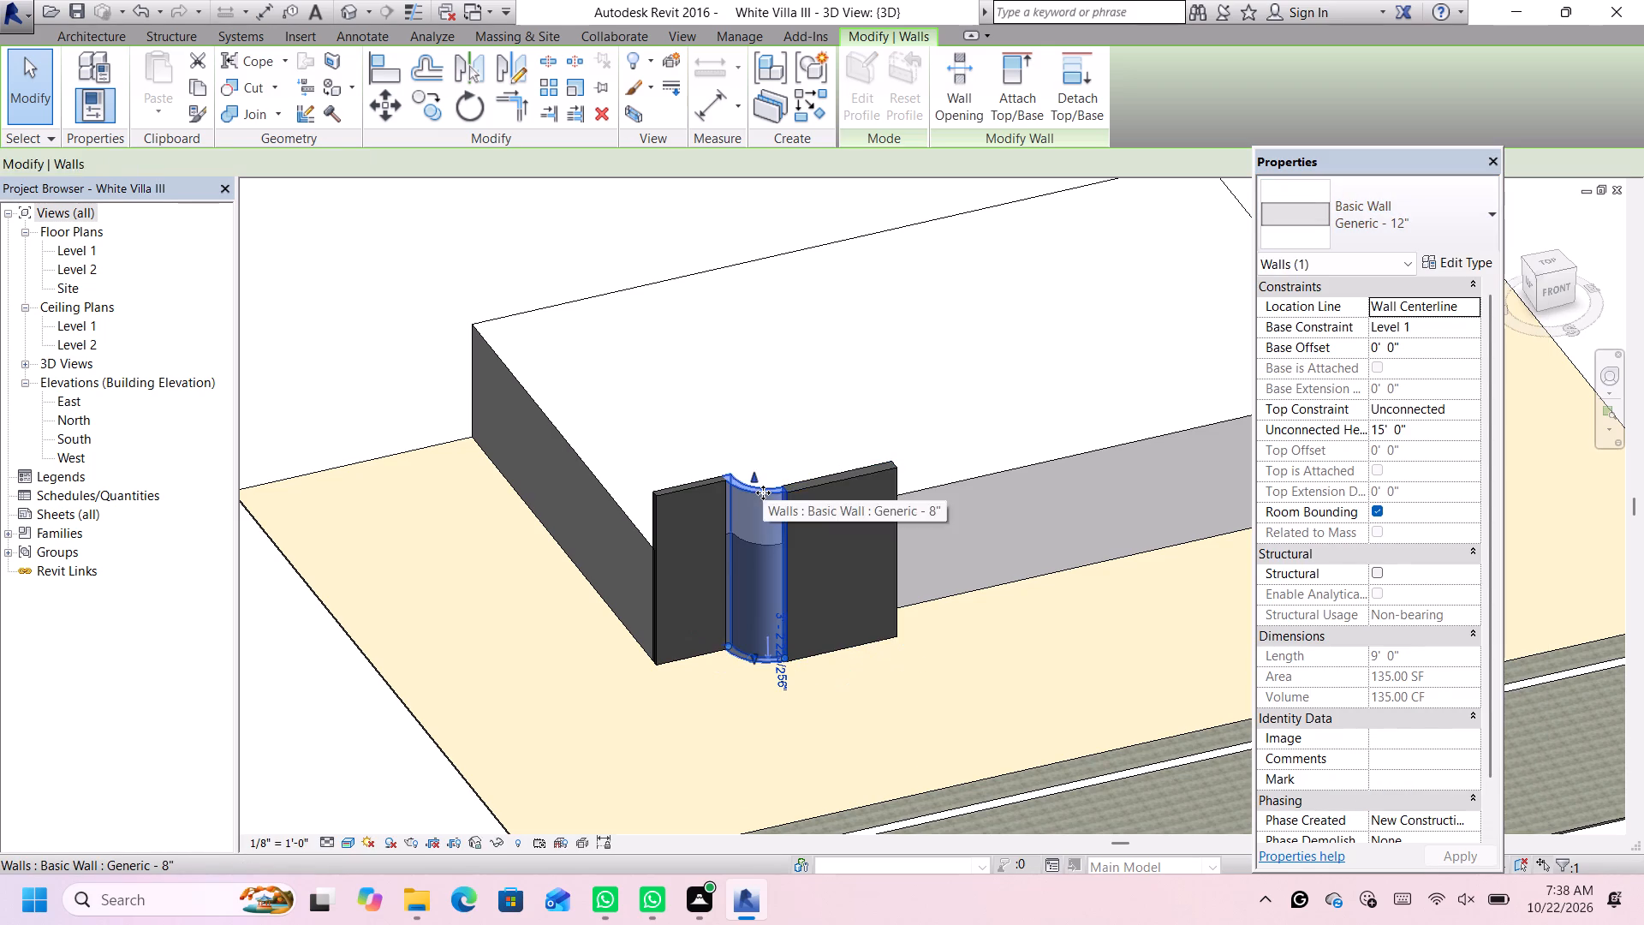
left_click(1387, 208)
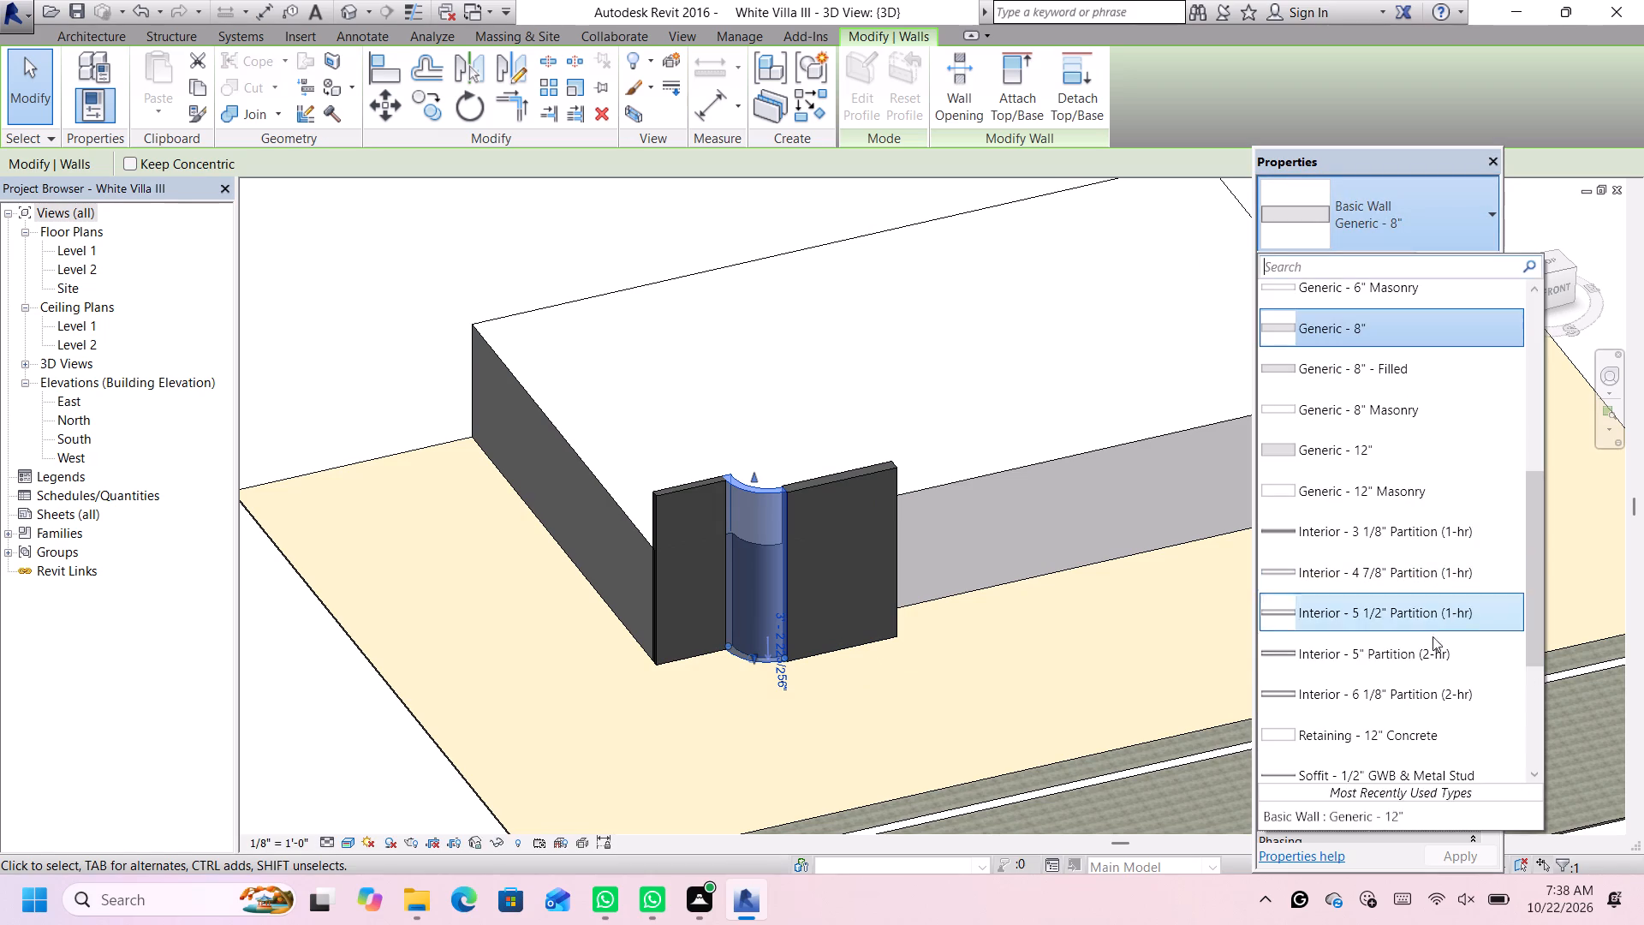
left_click(1411, 445)
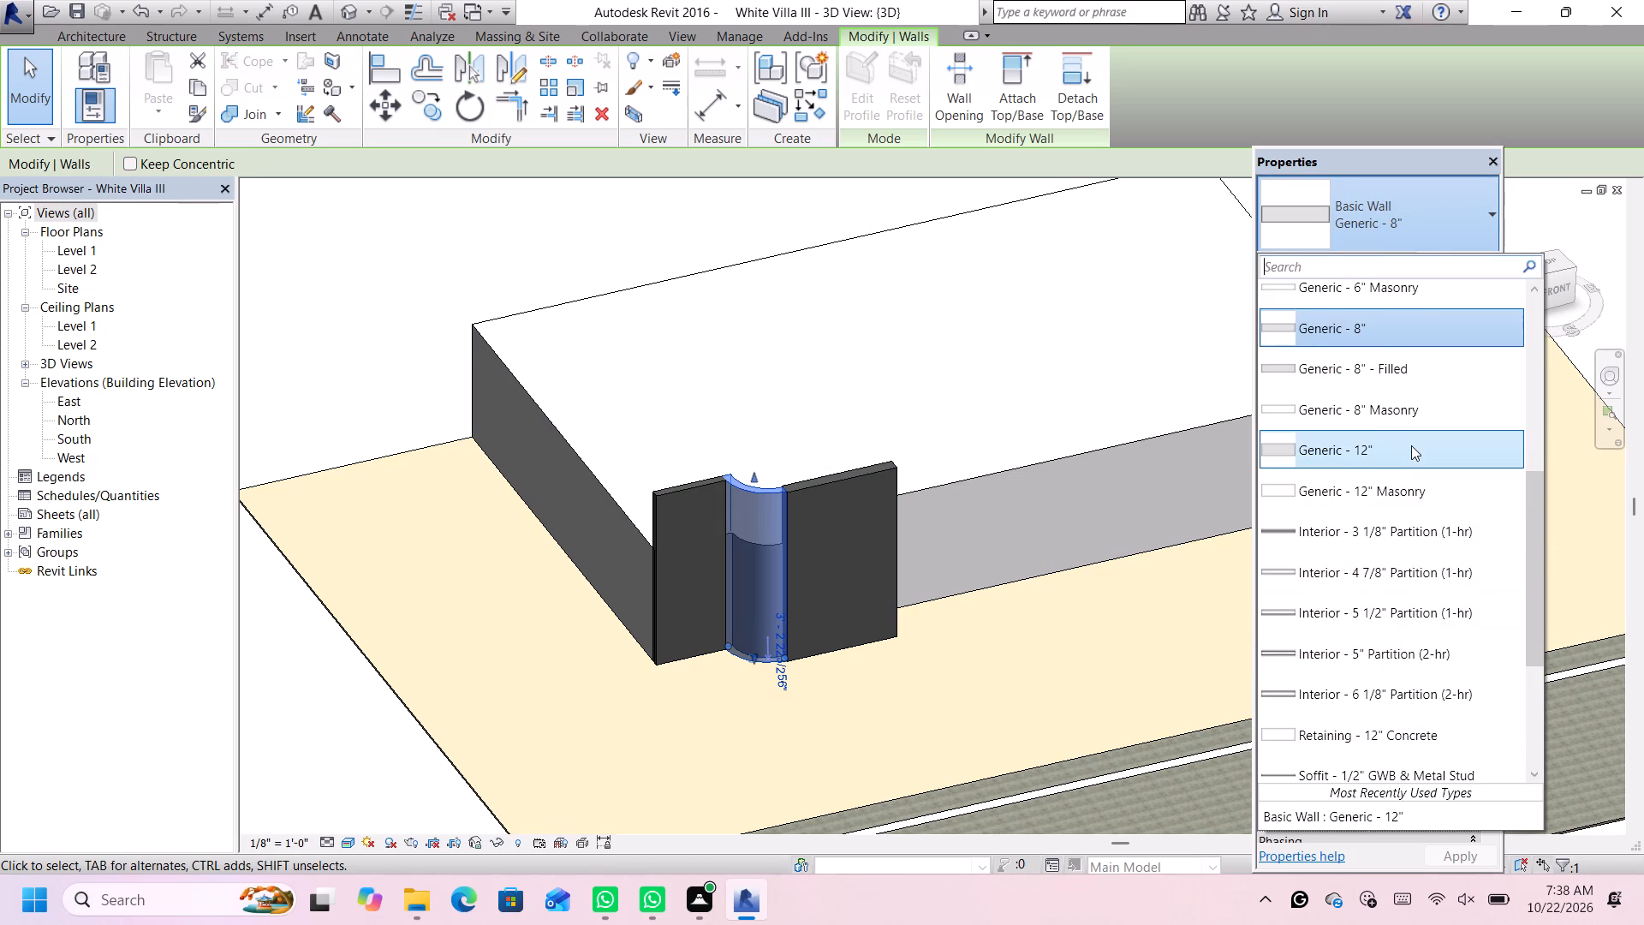
left_click(676, 498)
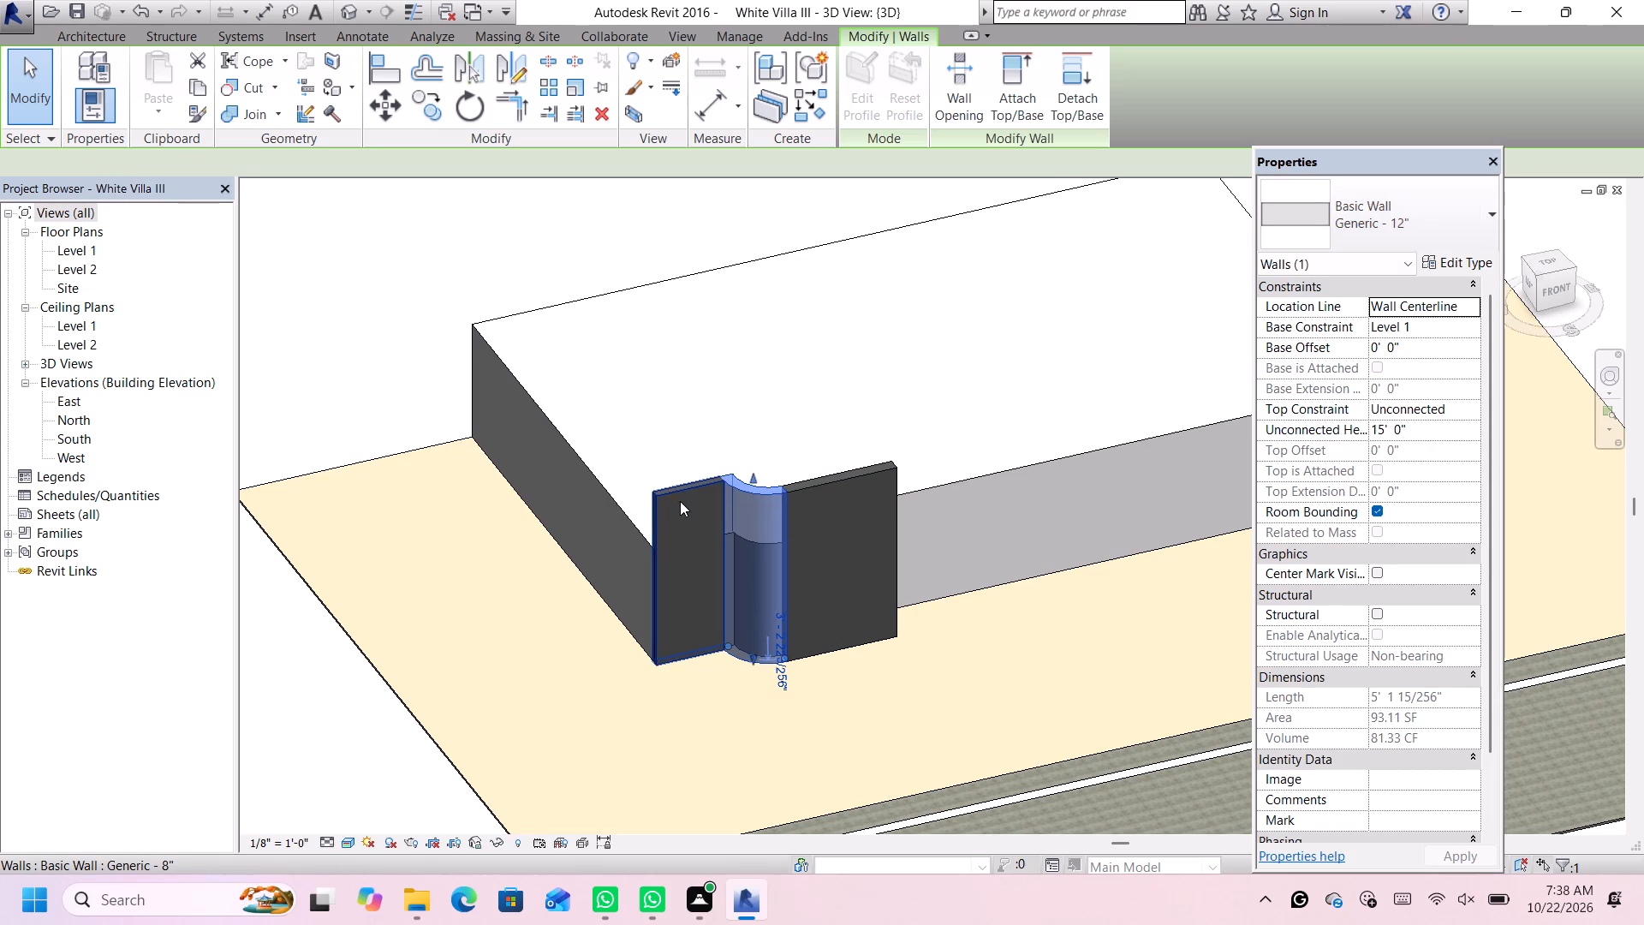
left_click(1359, 214)
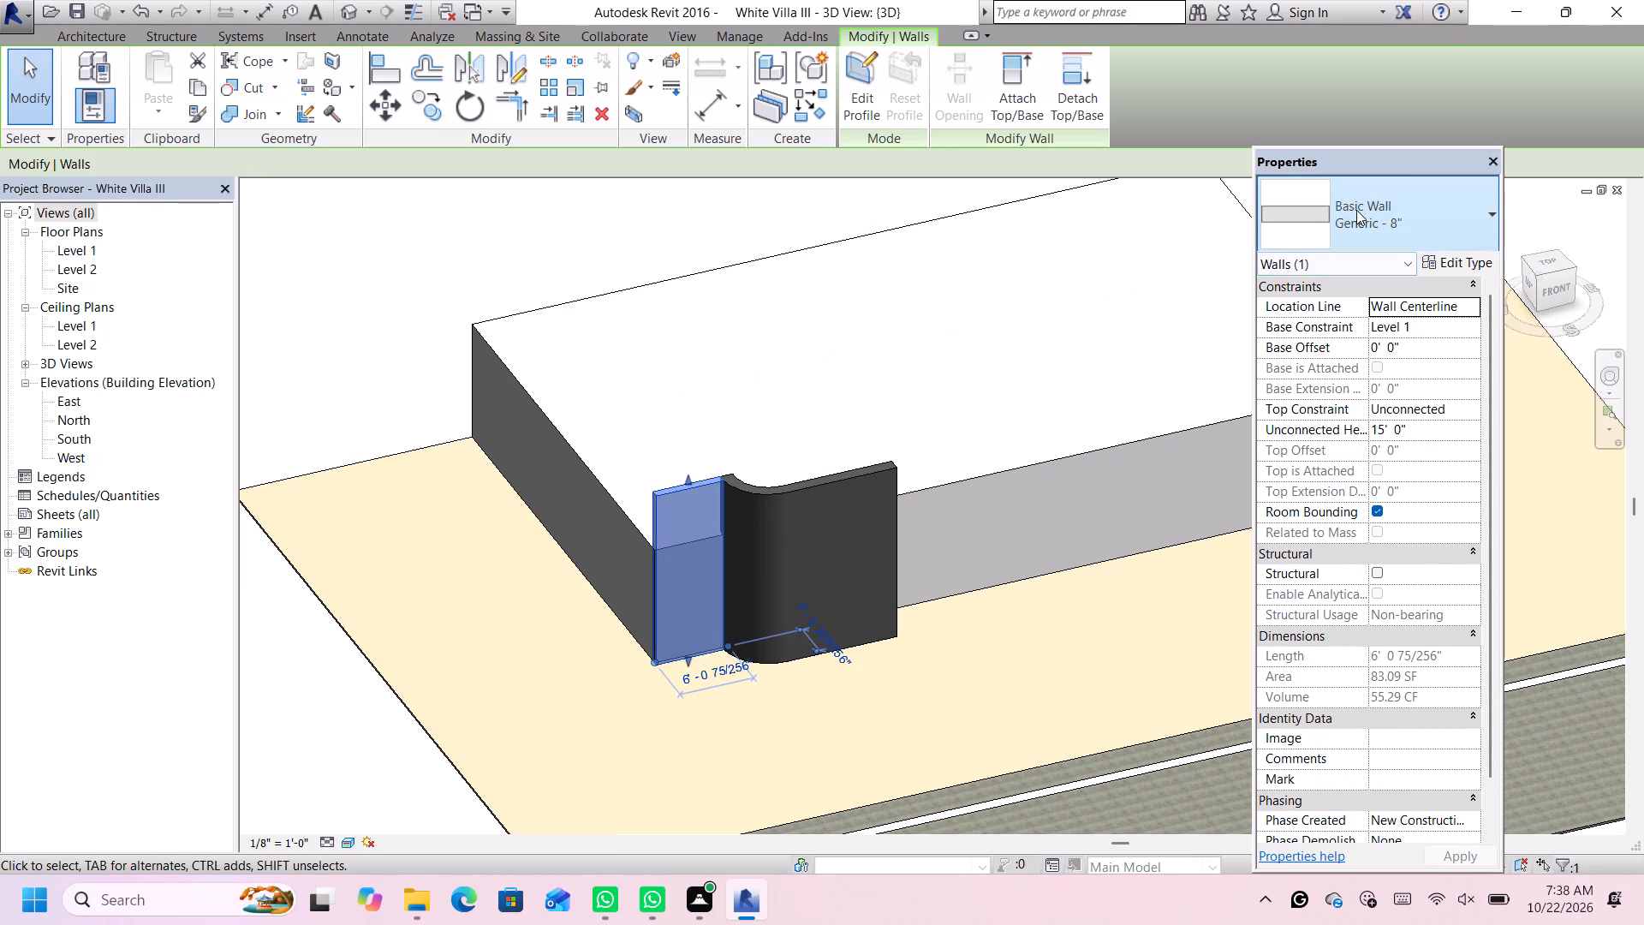
left_click(1409, 450)
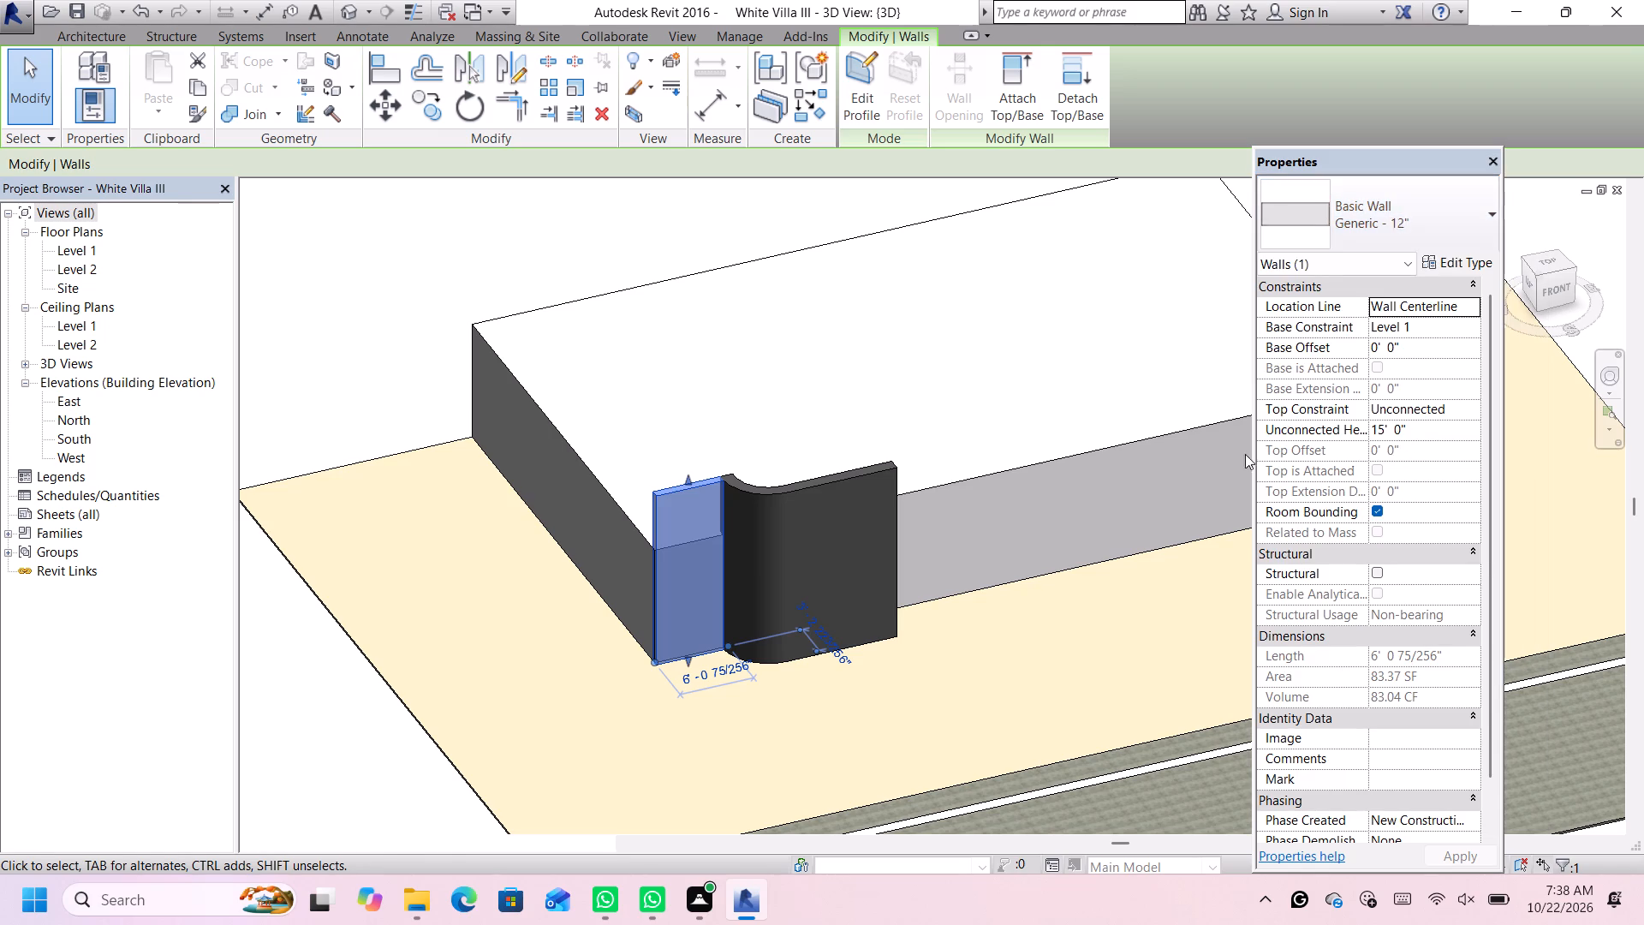
Duplicate the short straight wall's Generic - 12" type under the name Generic - 12" white.
left_click(1476, 264)
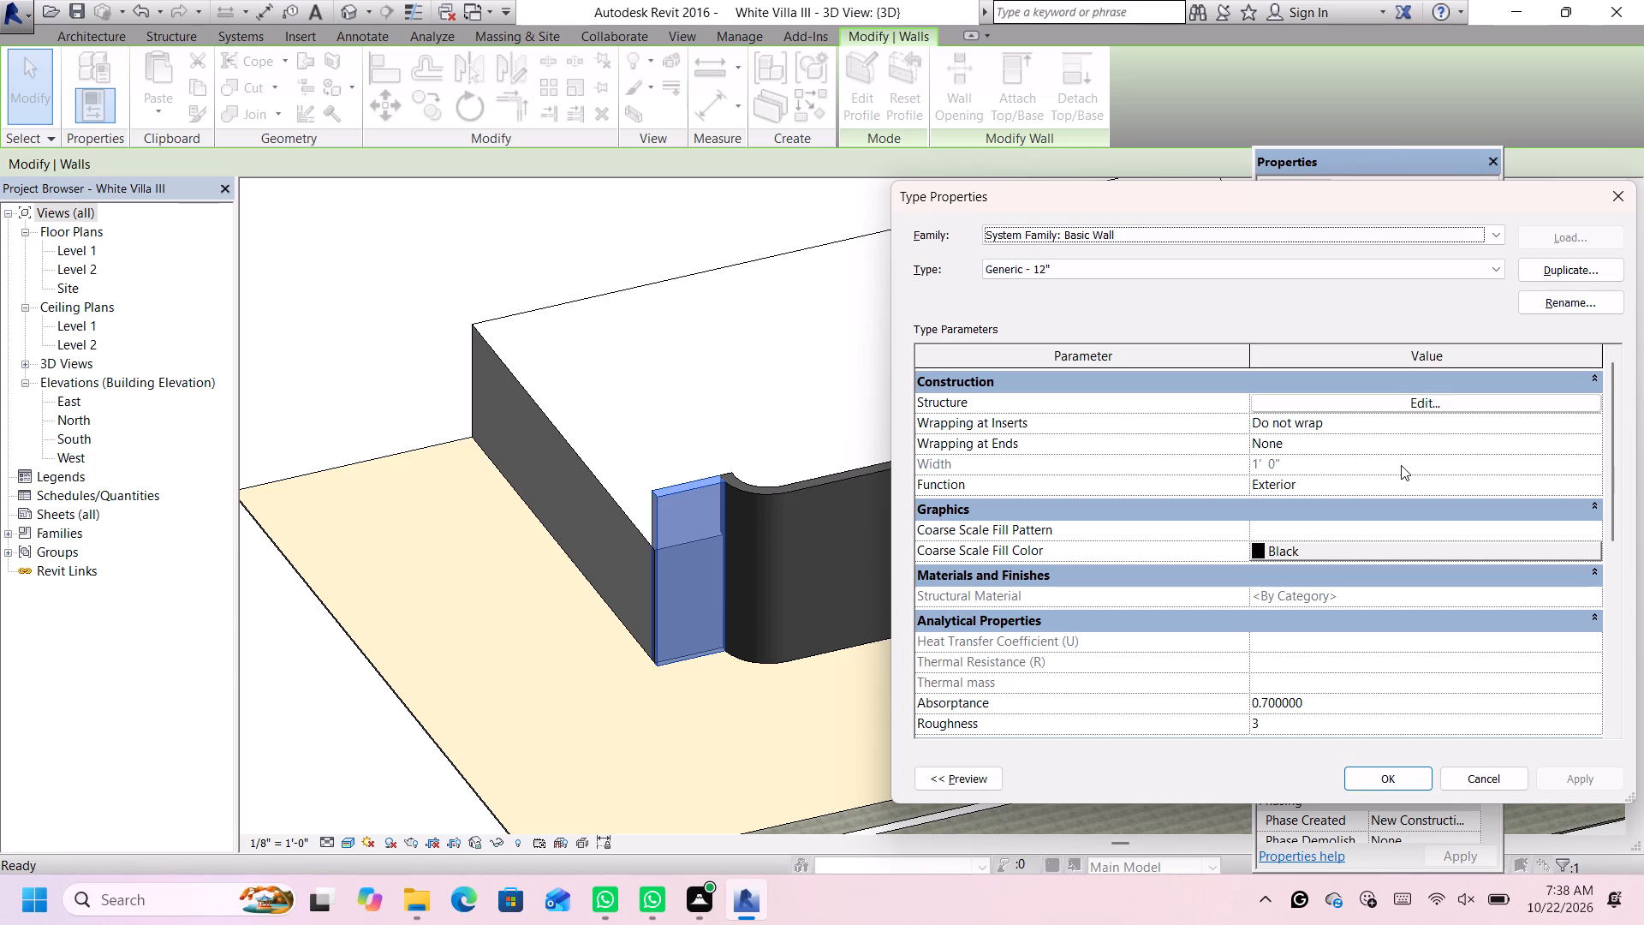
left_click(1426, 401)
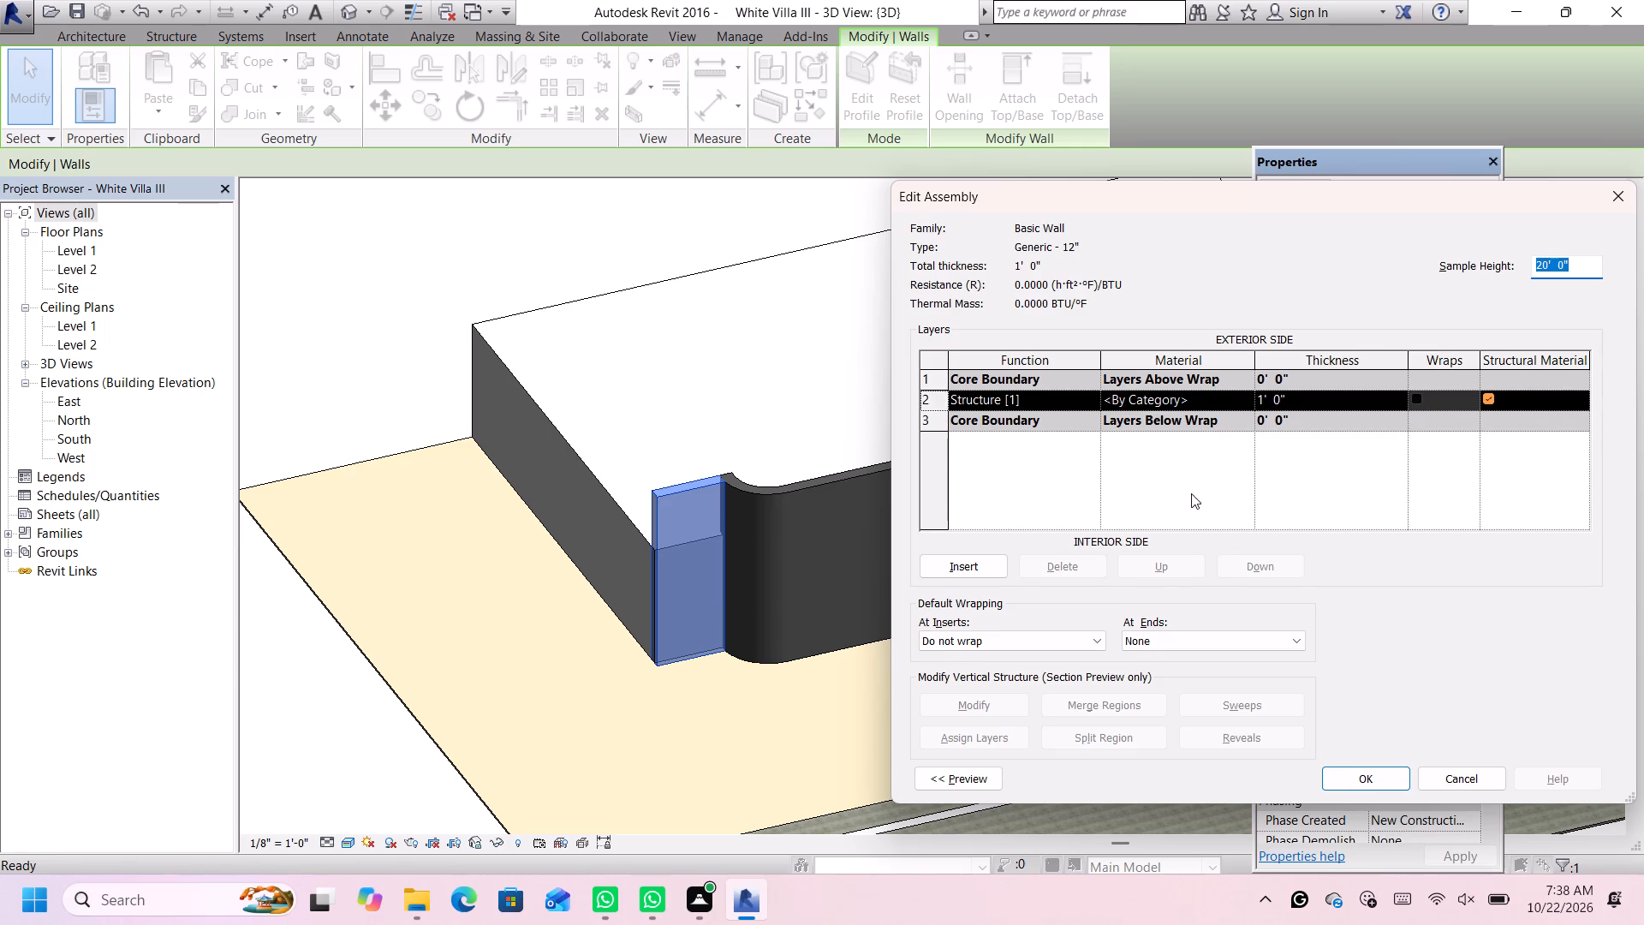
left_click(1476, 774)
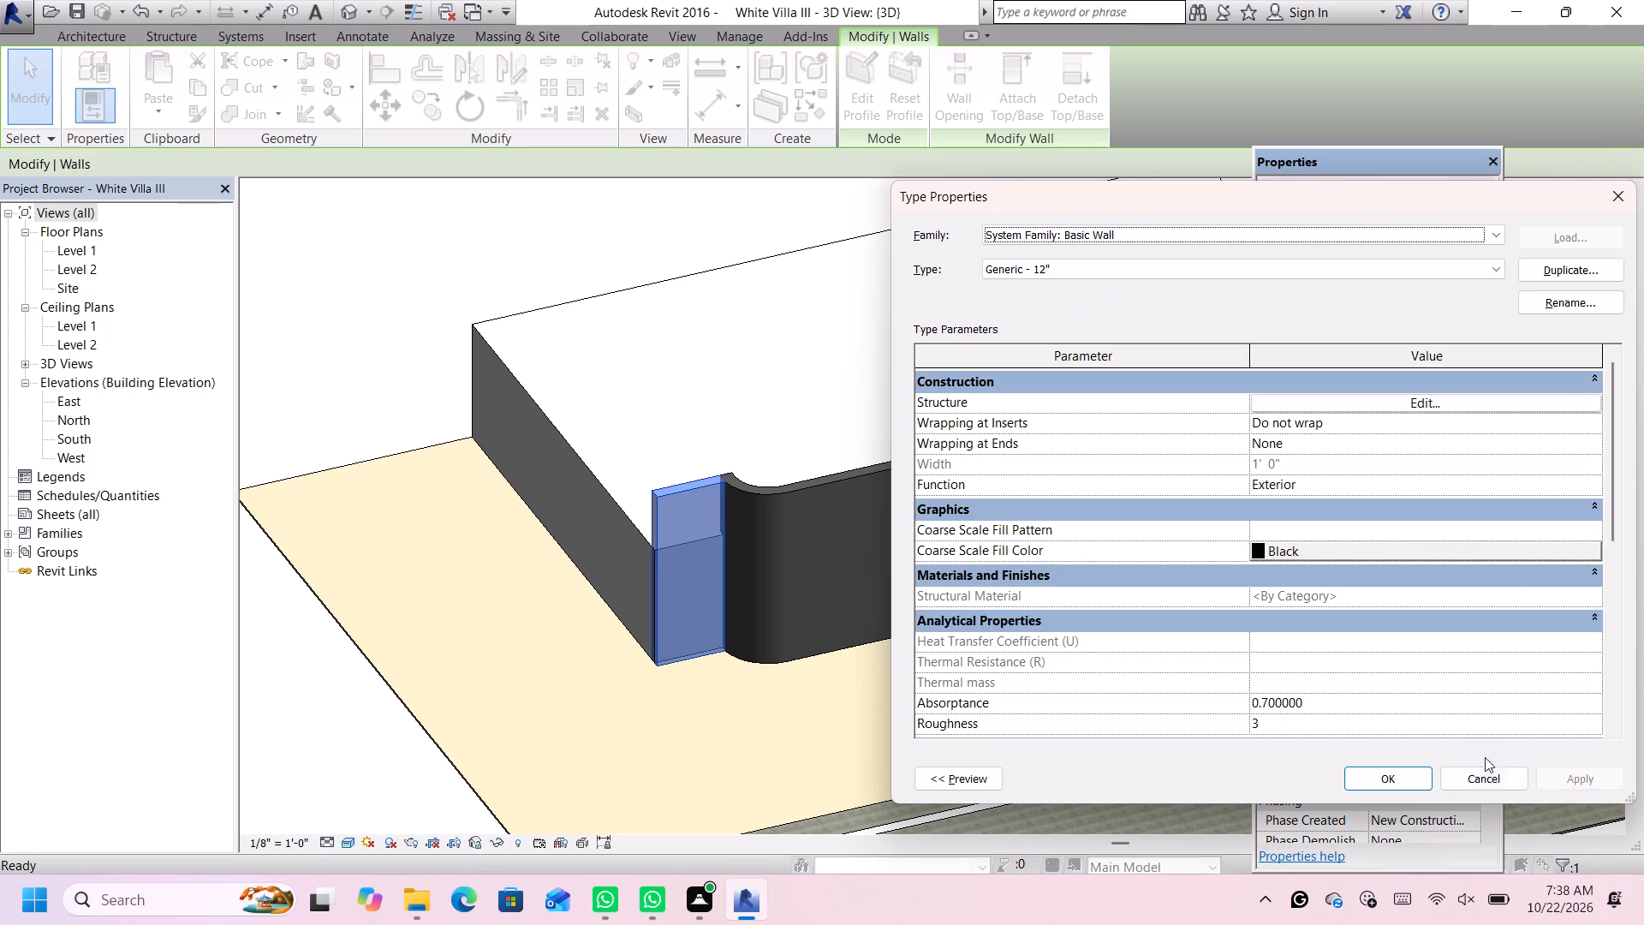
left_click(1560, 271)
left_click(1322, 492)
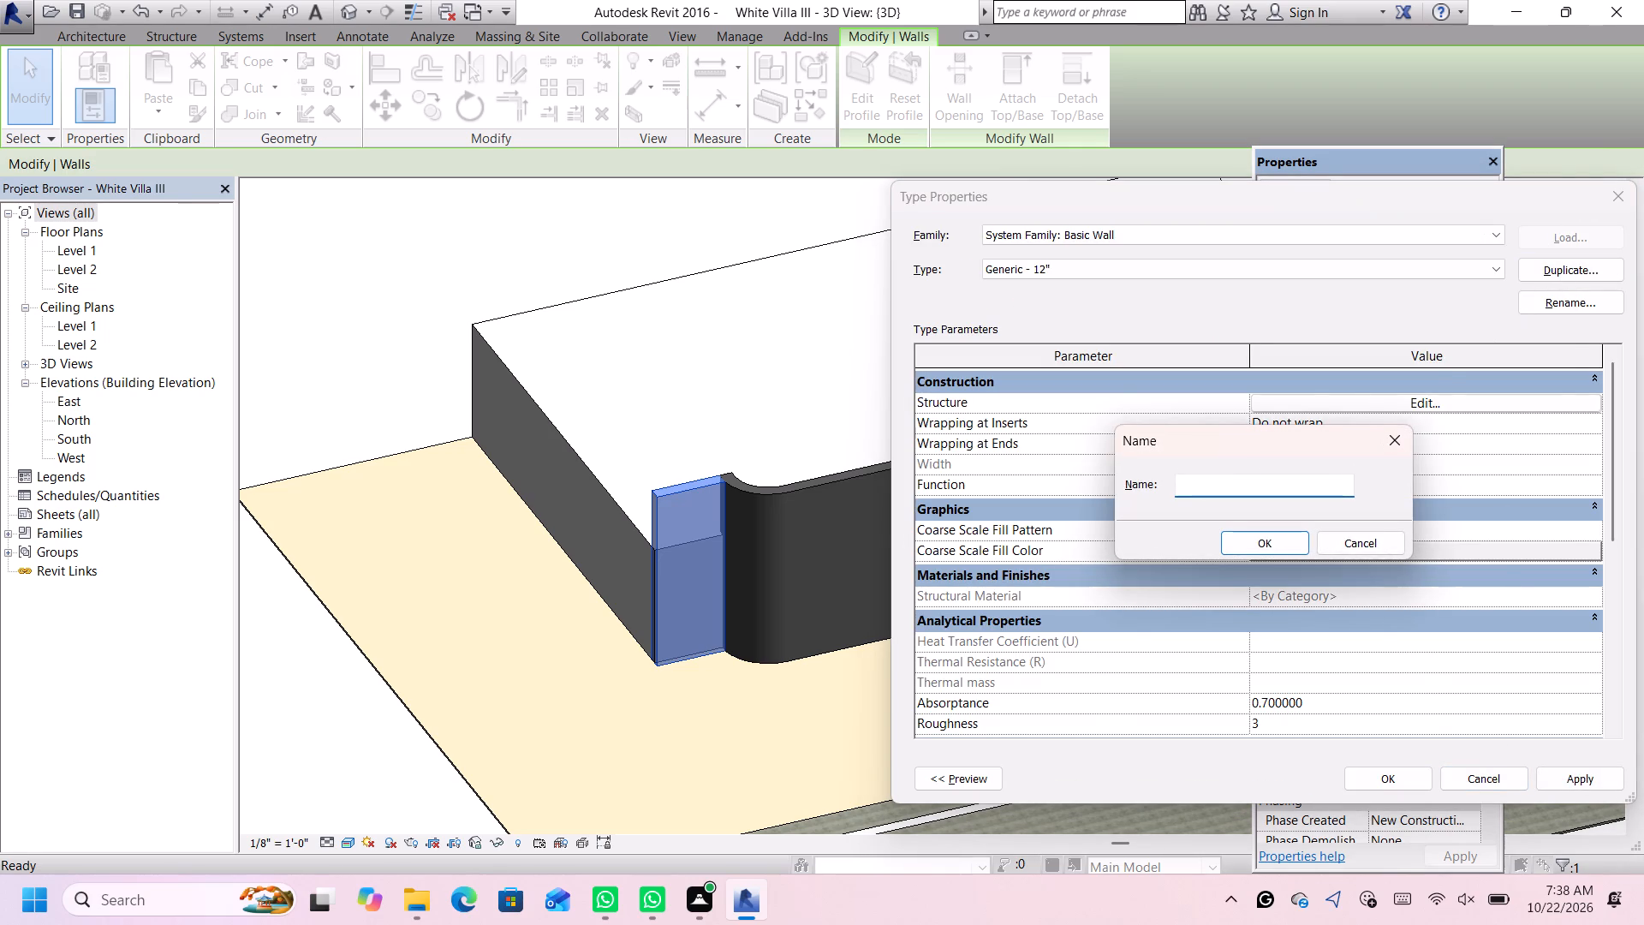
key("BackSpace")
type("white")
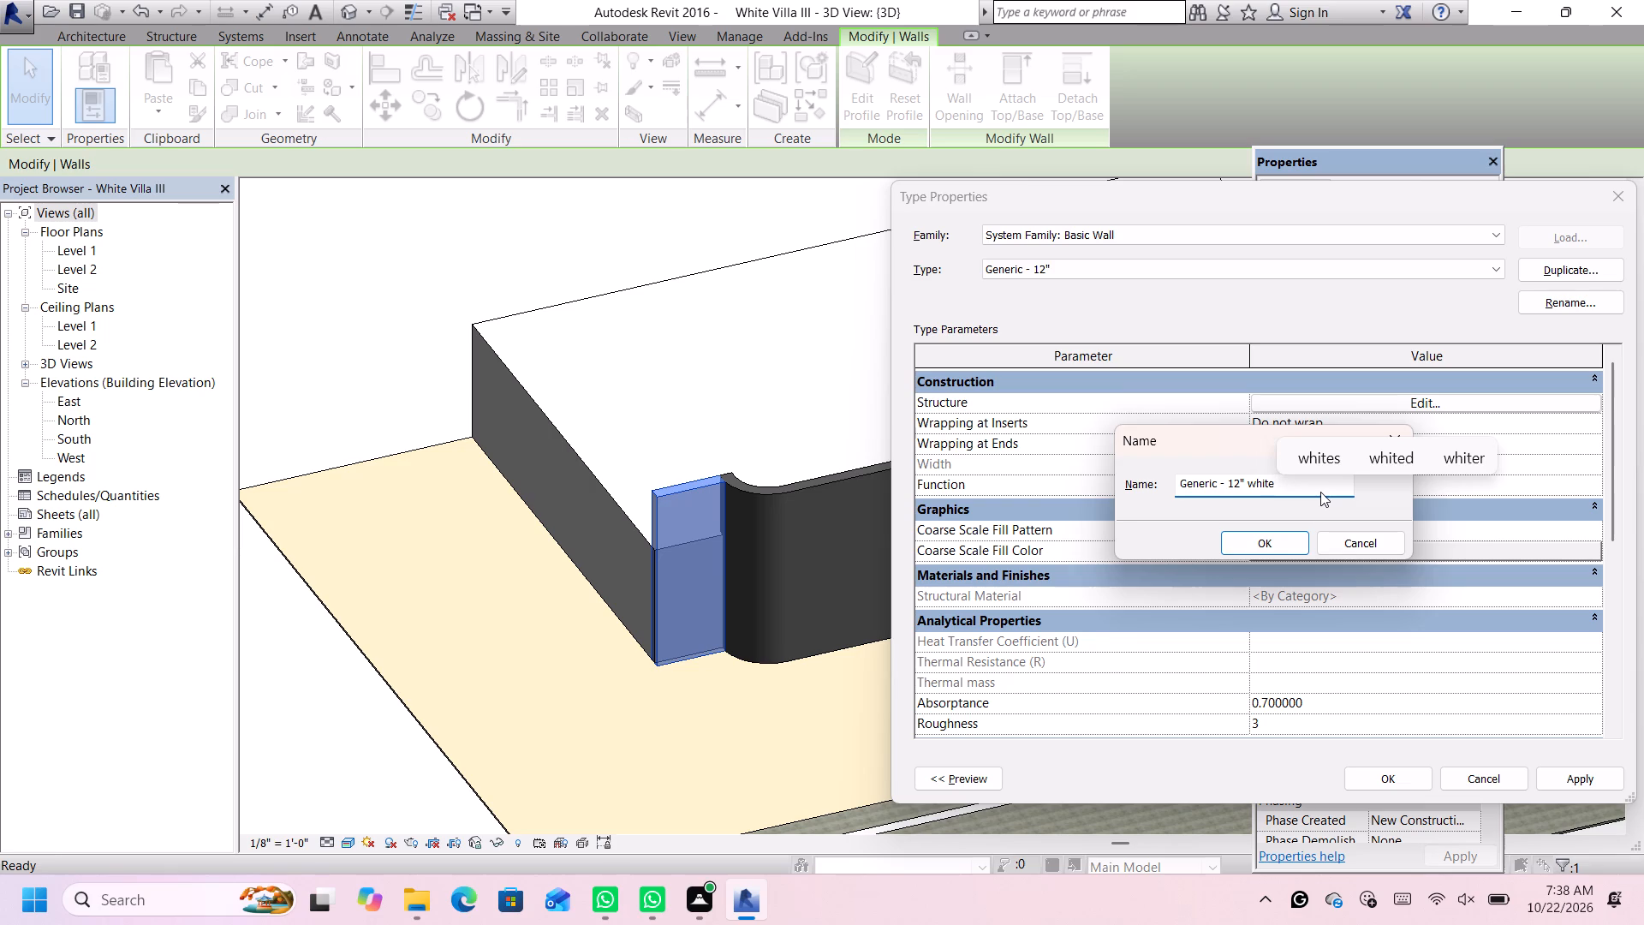
left_click(1269, 544)
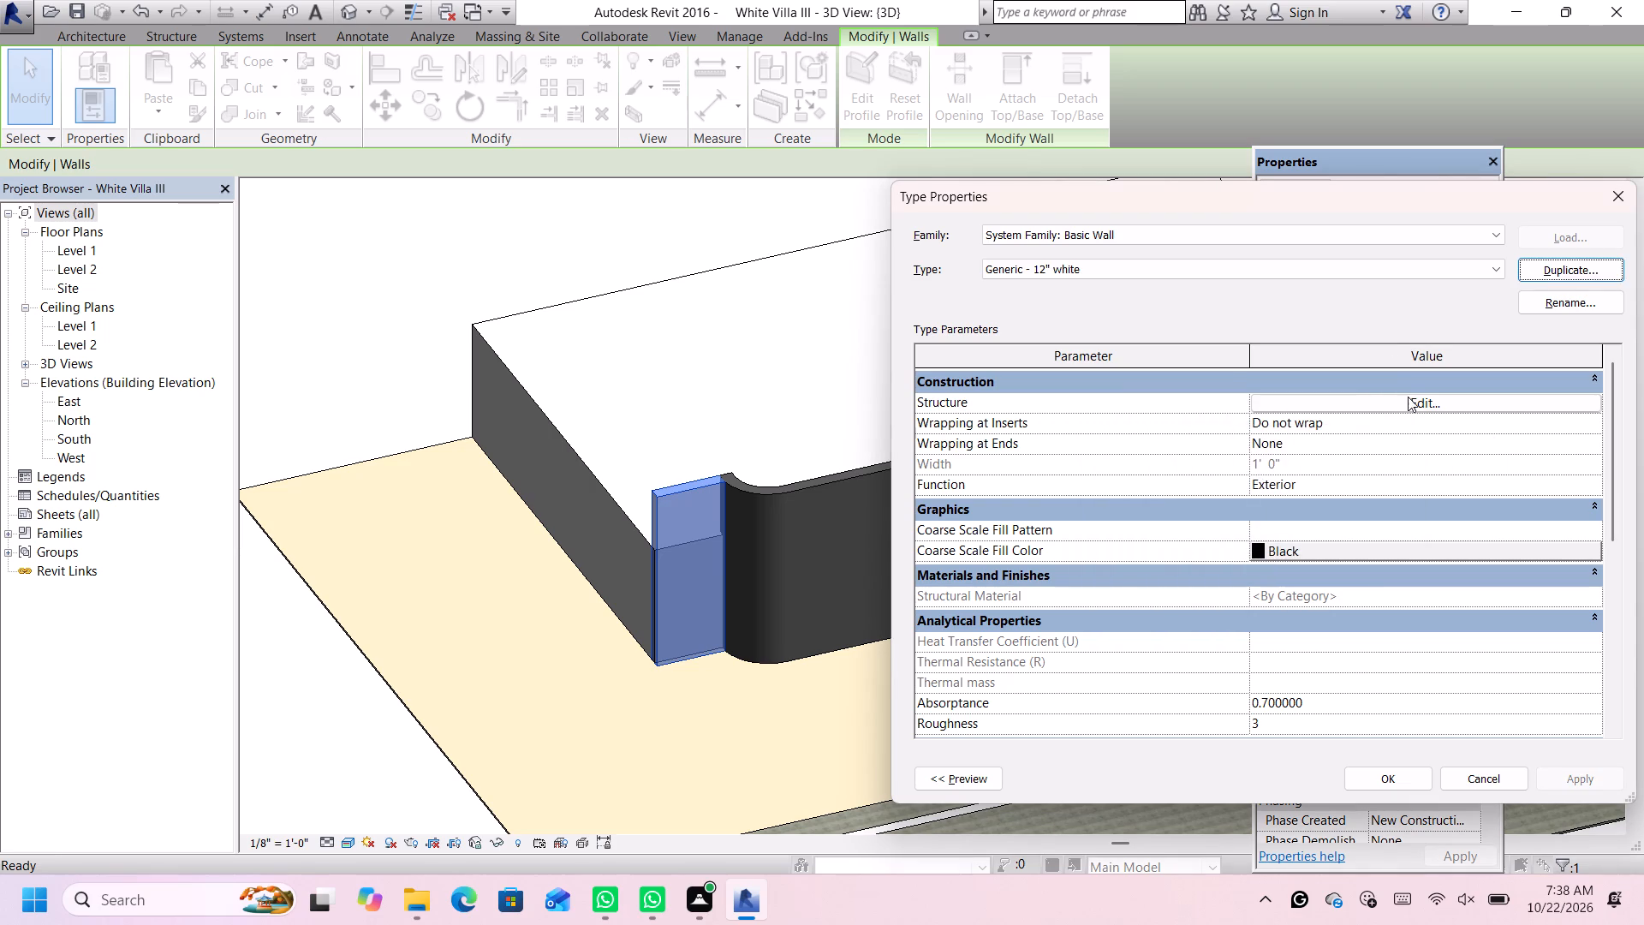
Assign the Door - Frame material to the Structure layer of the Generic - 12" white type and apply it to the wall.
left_click(1409, 401)
left_click(1224, 397)
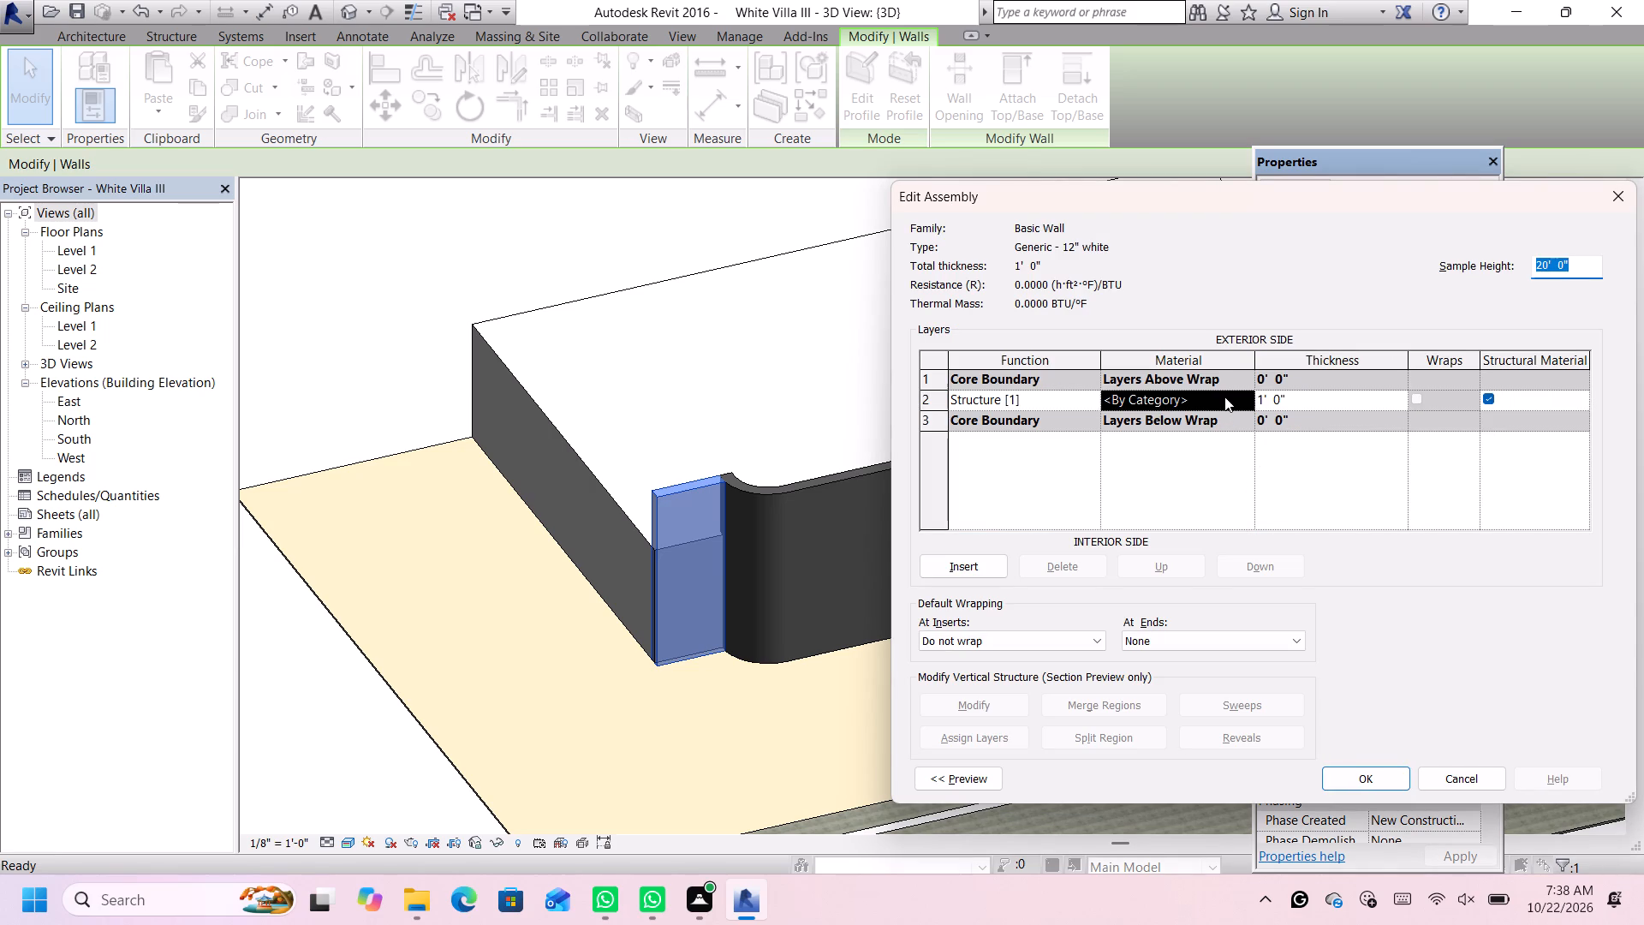
left_click(1245, 399)
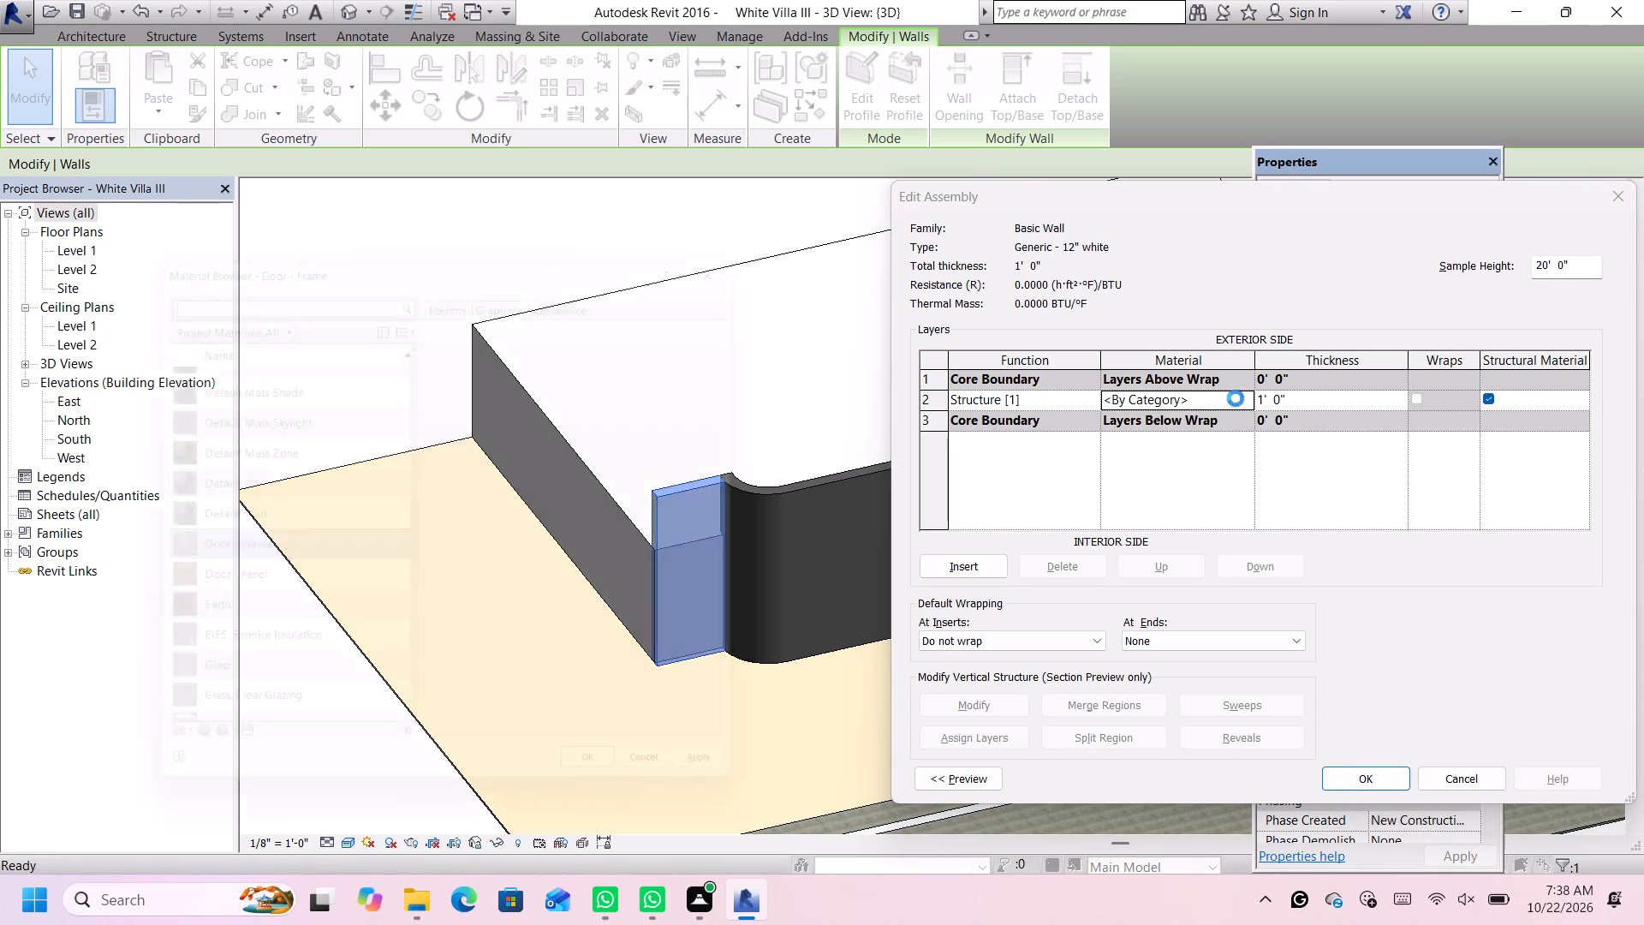
left_click(615, 797)
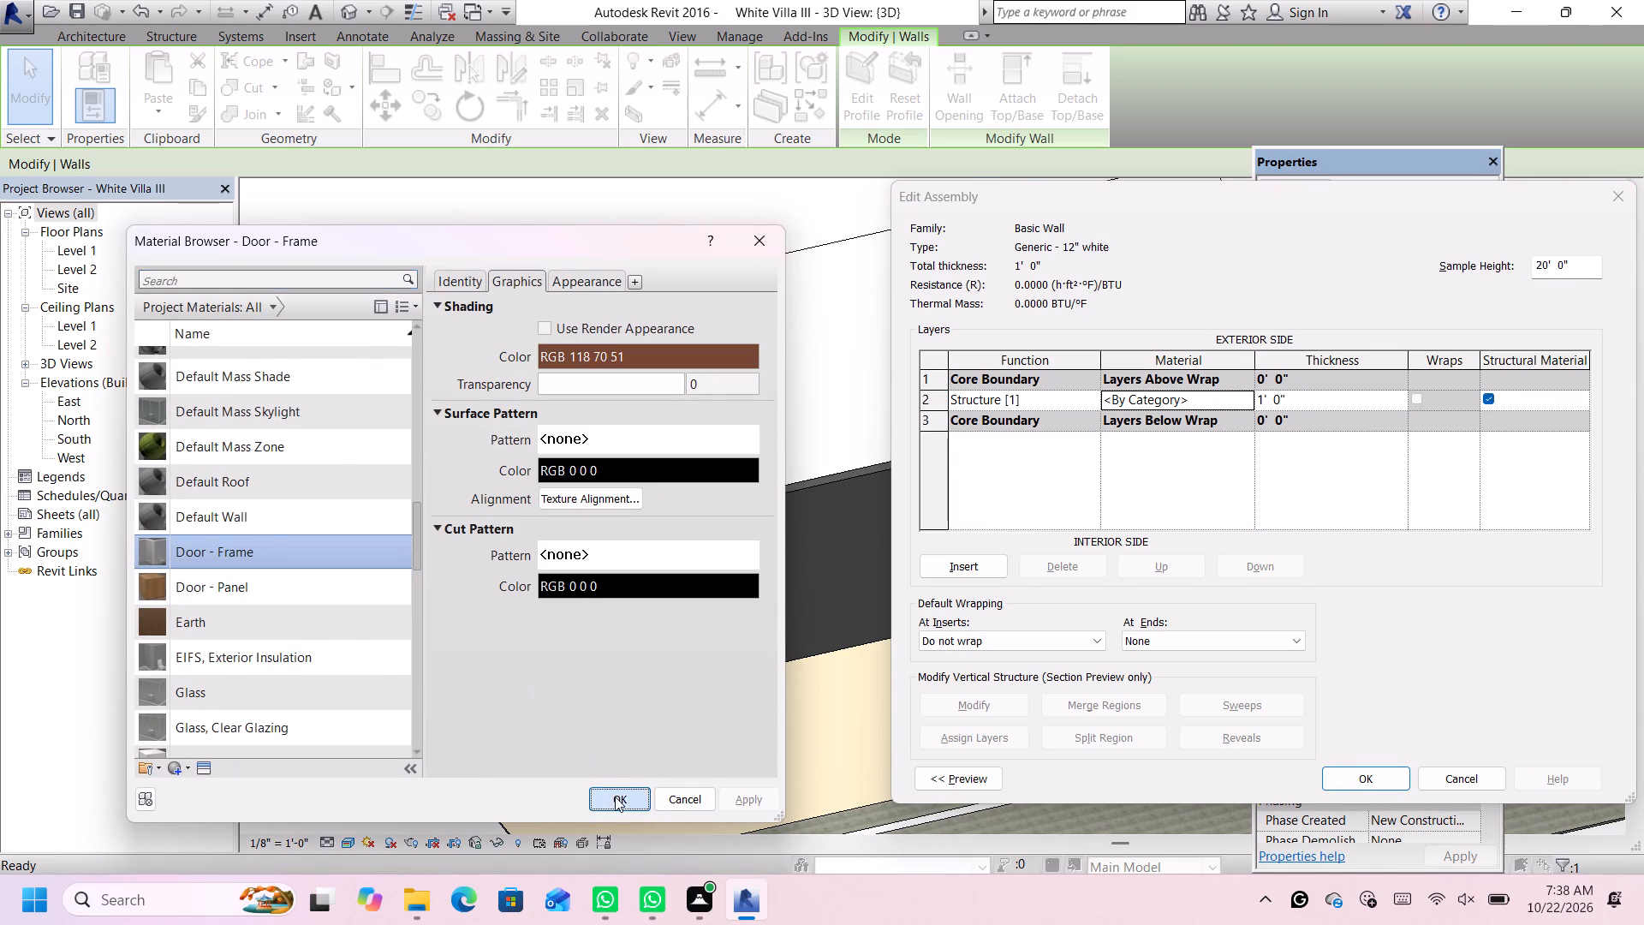
left_click(1365, 779)
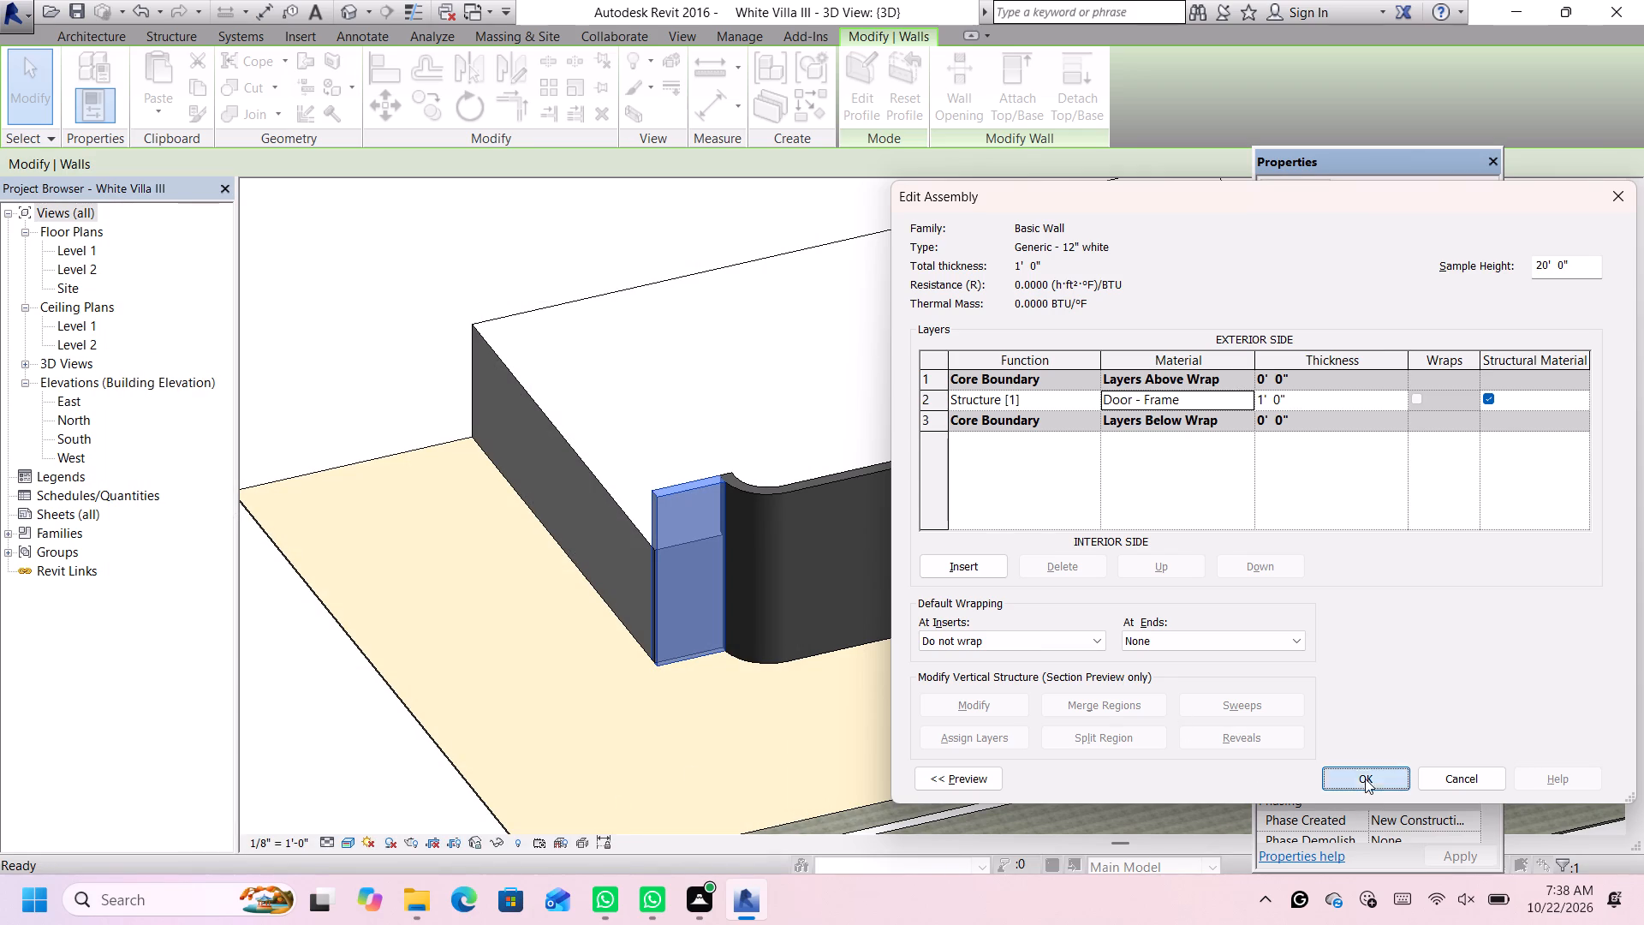
left_click(1365, 779)
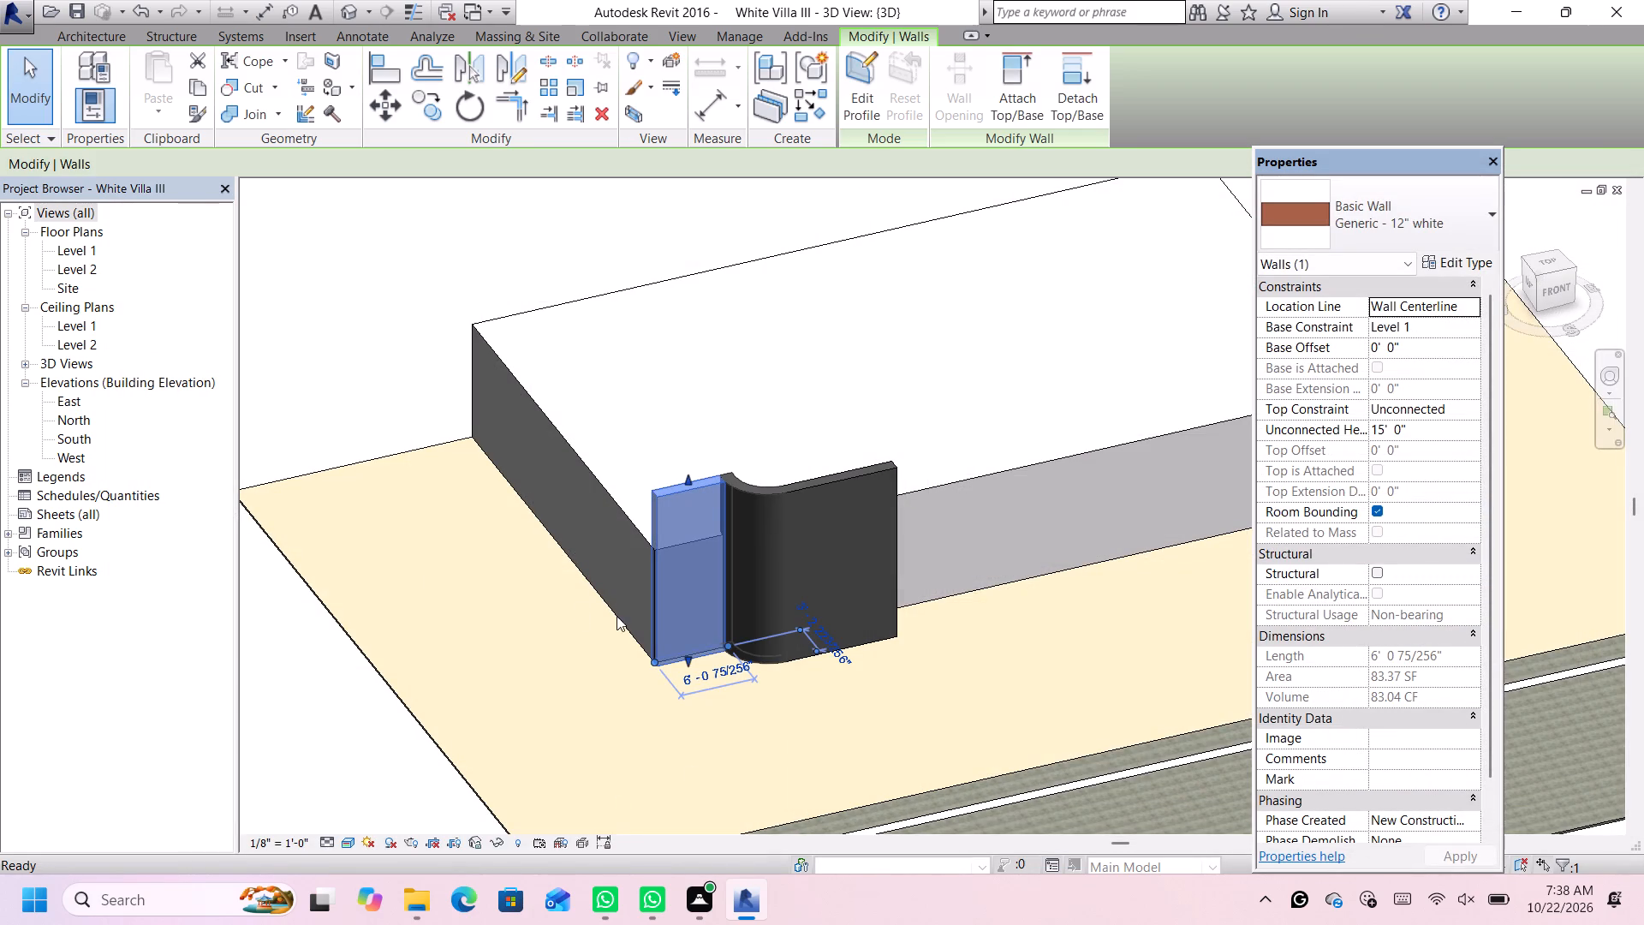
left_click(312, 695)
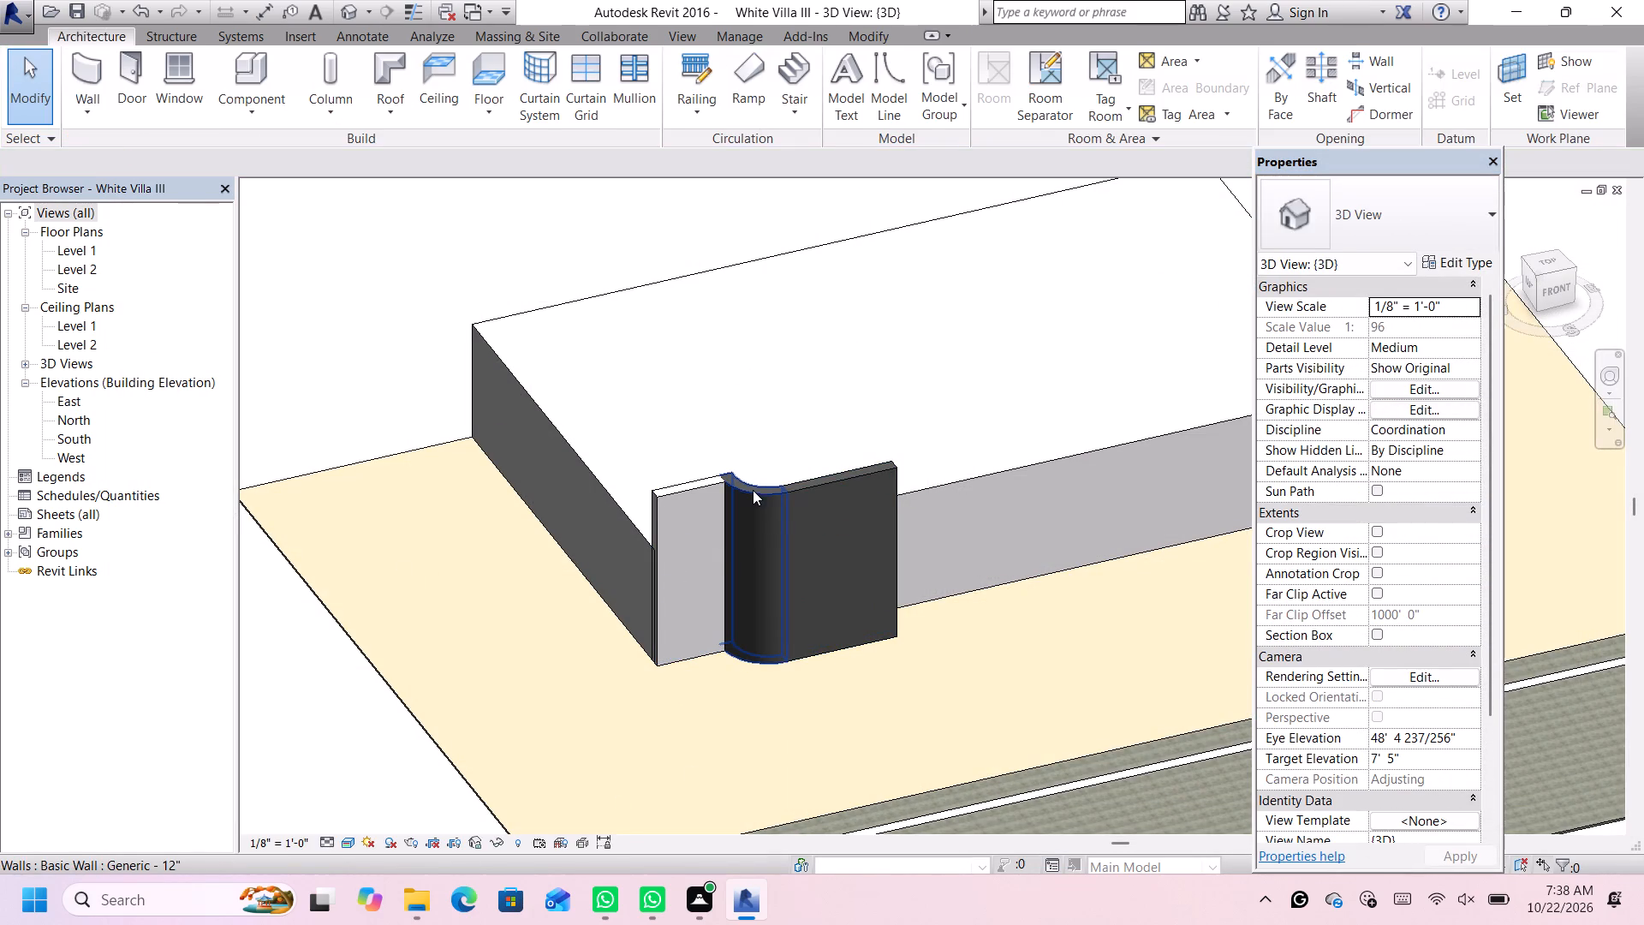
Change the curved wall and the 9' straight front wall to the Generic - 12" white type.
left_click(753, 490)
left_click(1421, 206)
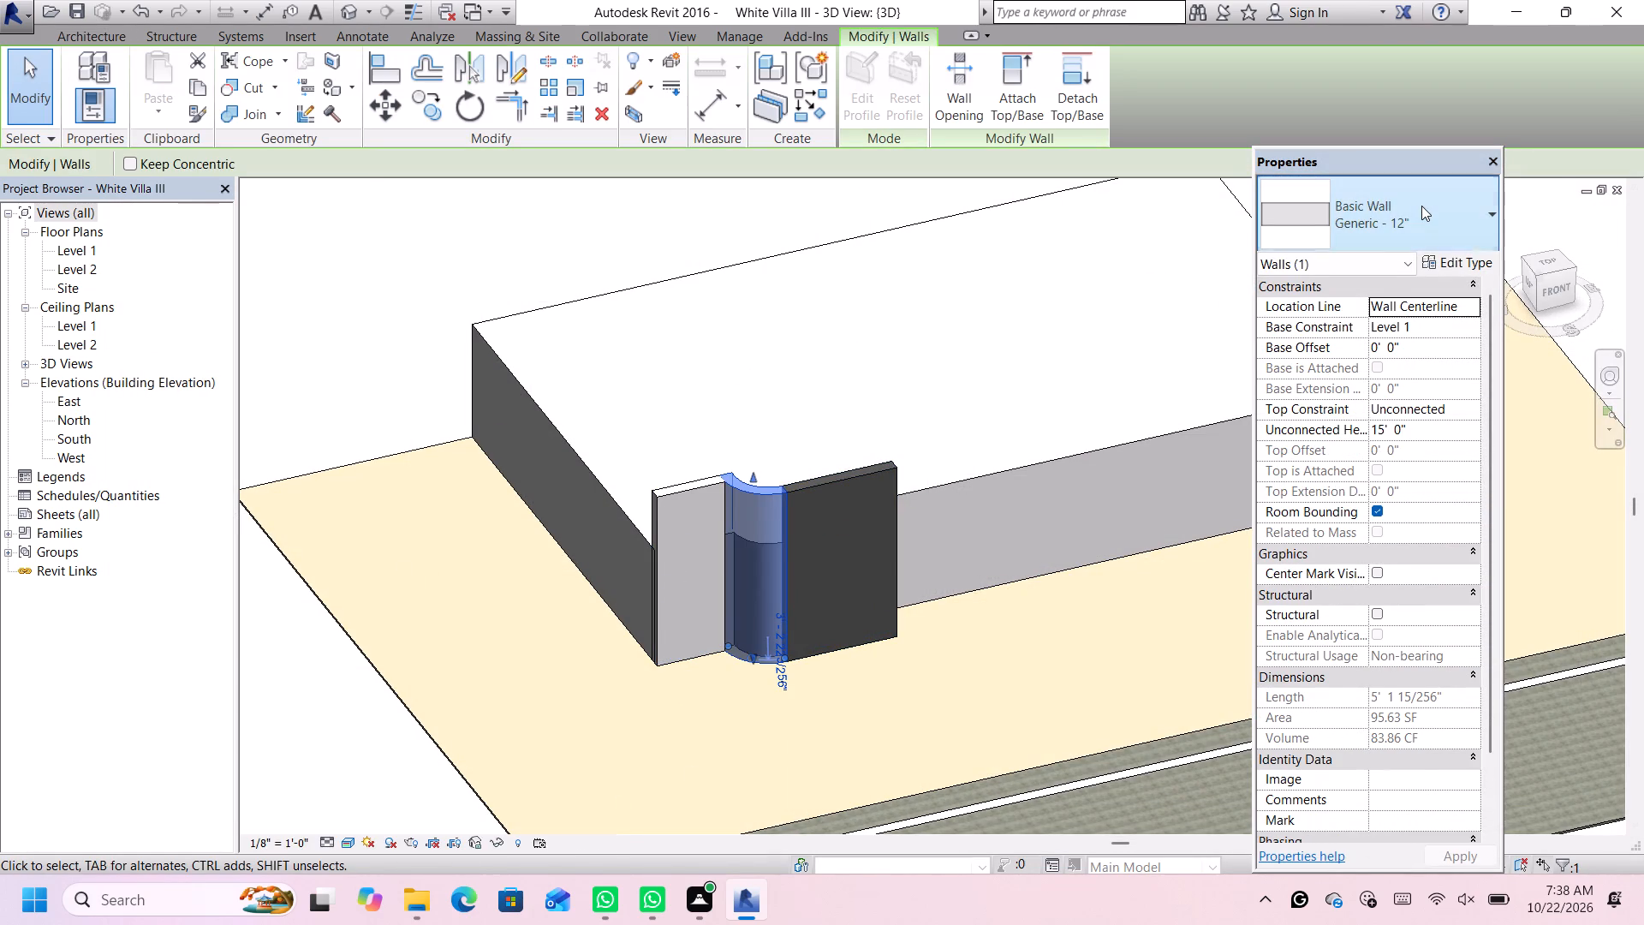
left_click(1428, 407)
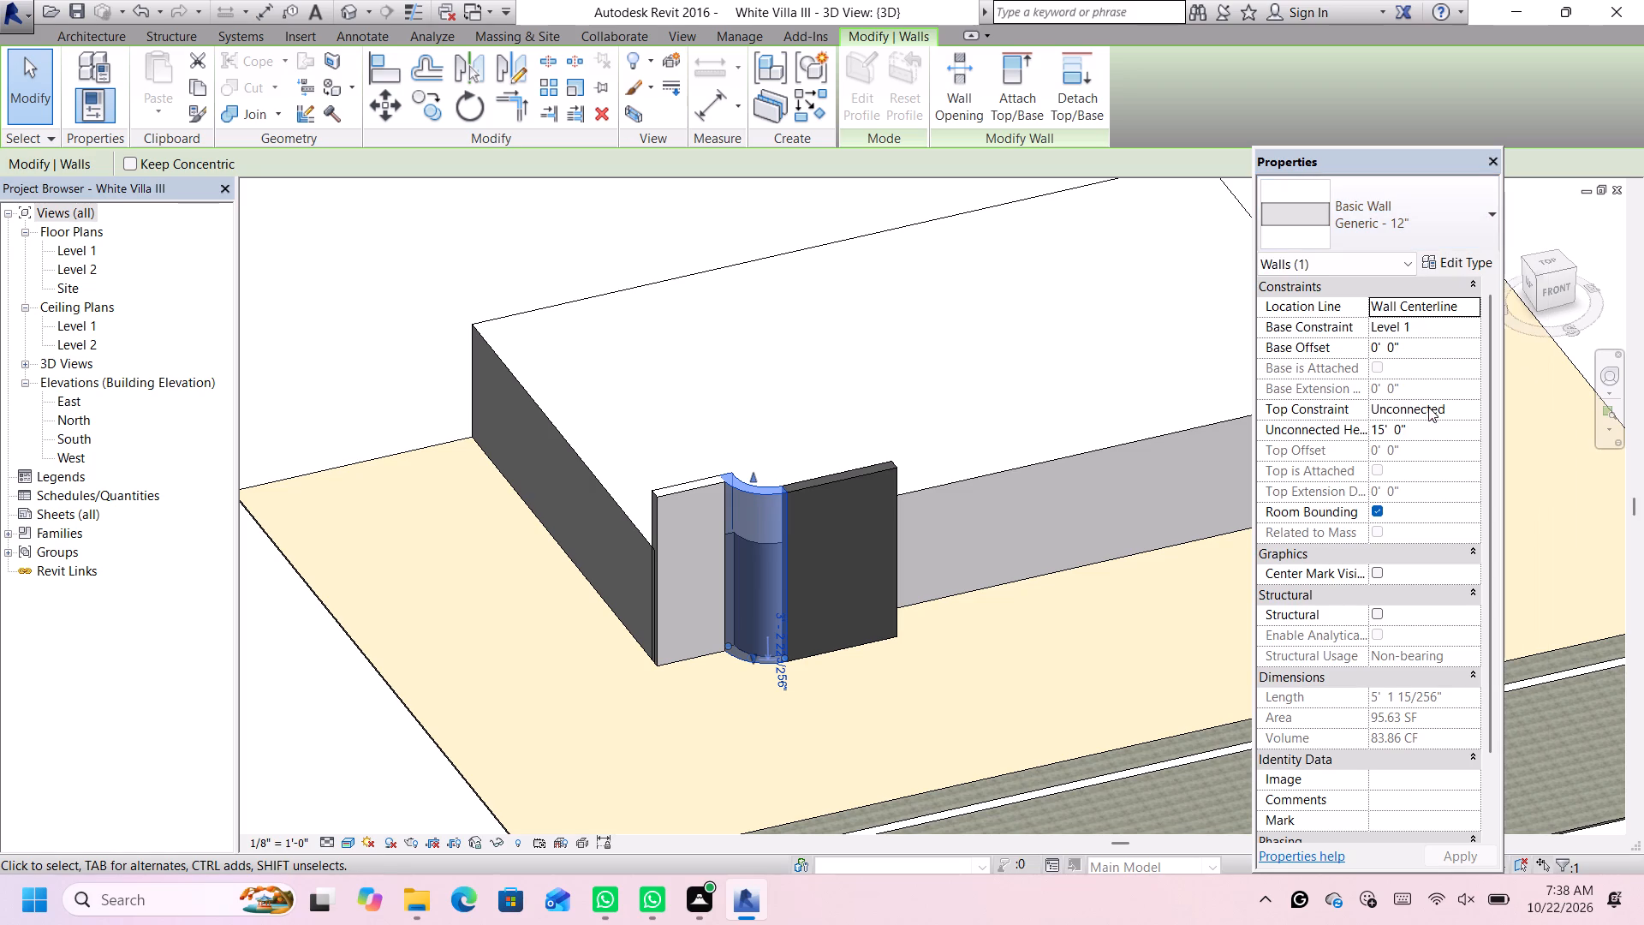
left_click(830, 490)
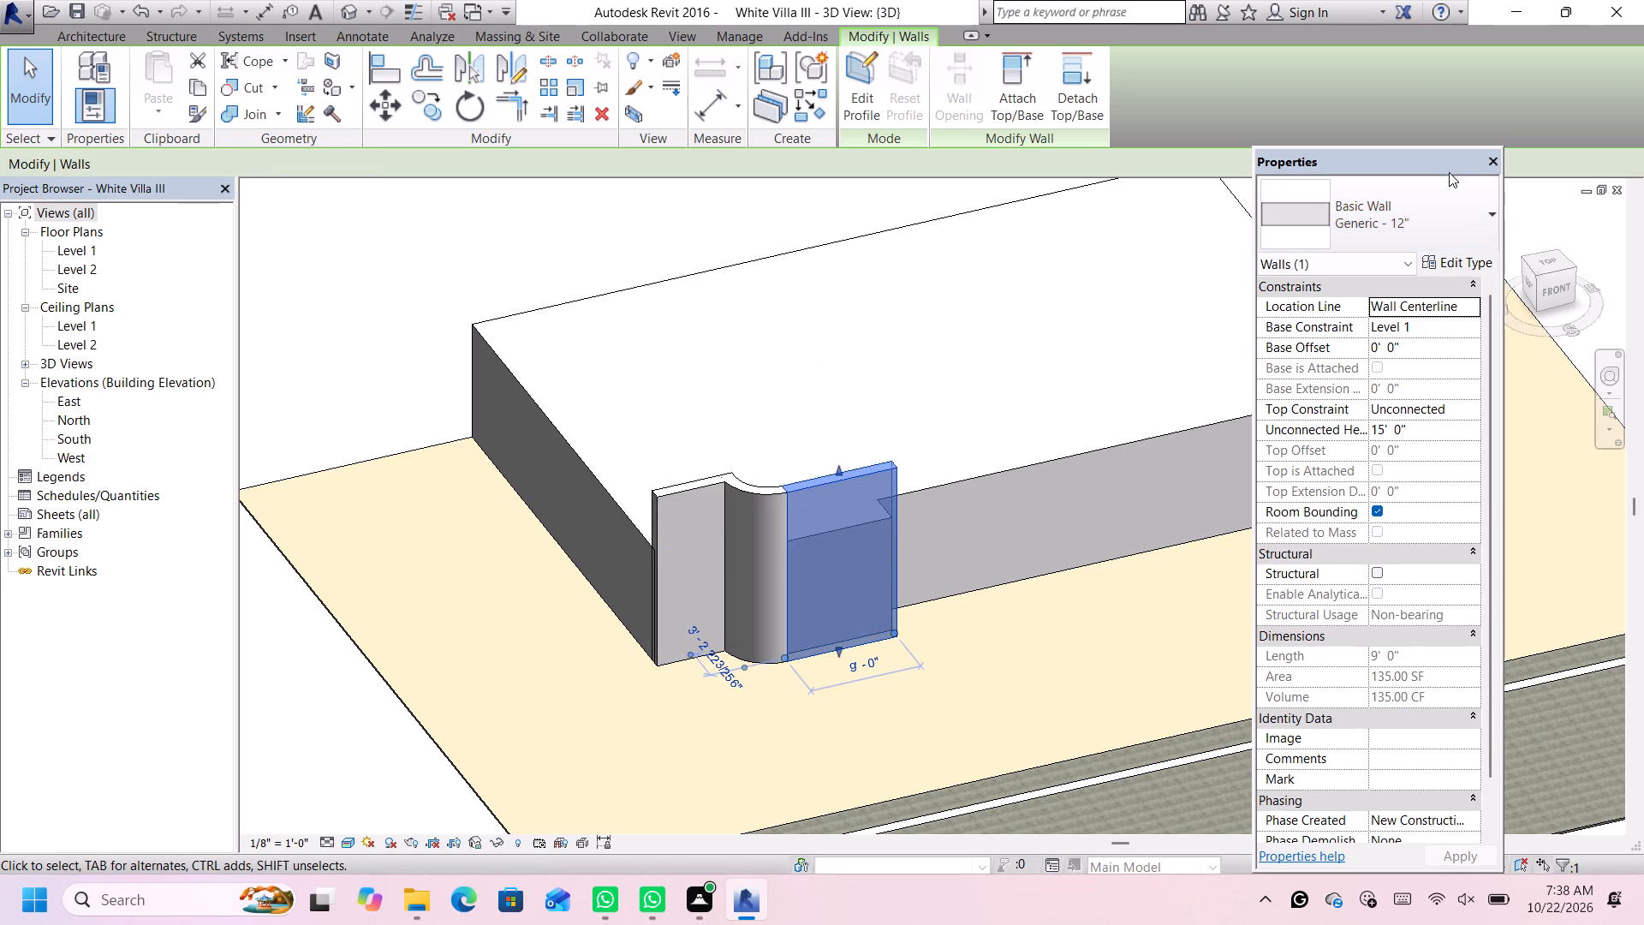
left_click(1438, 220)
left_click(1417, 412)
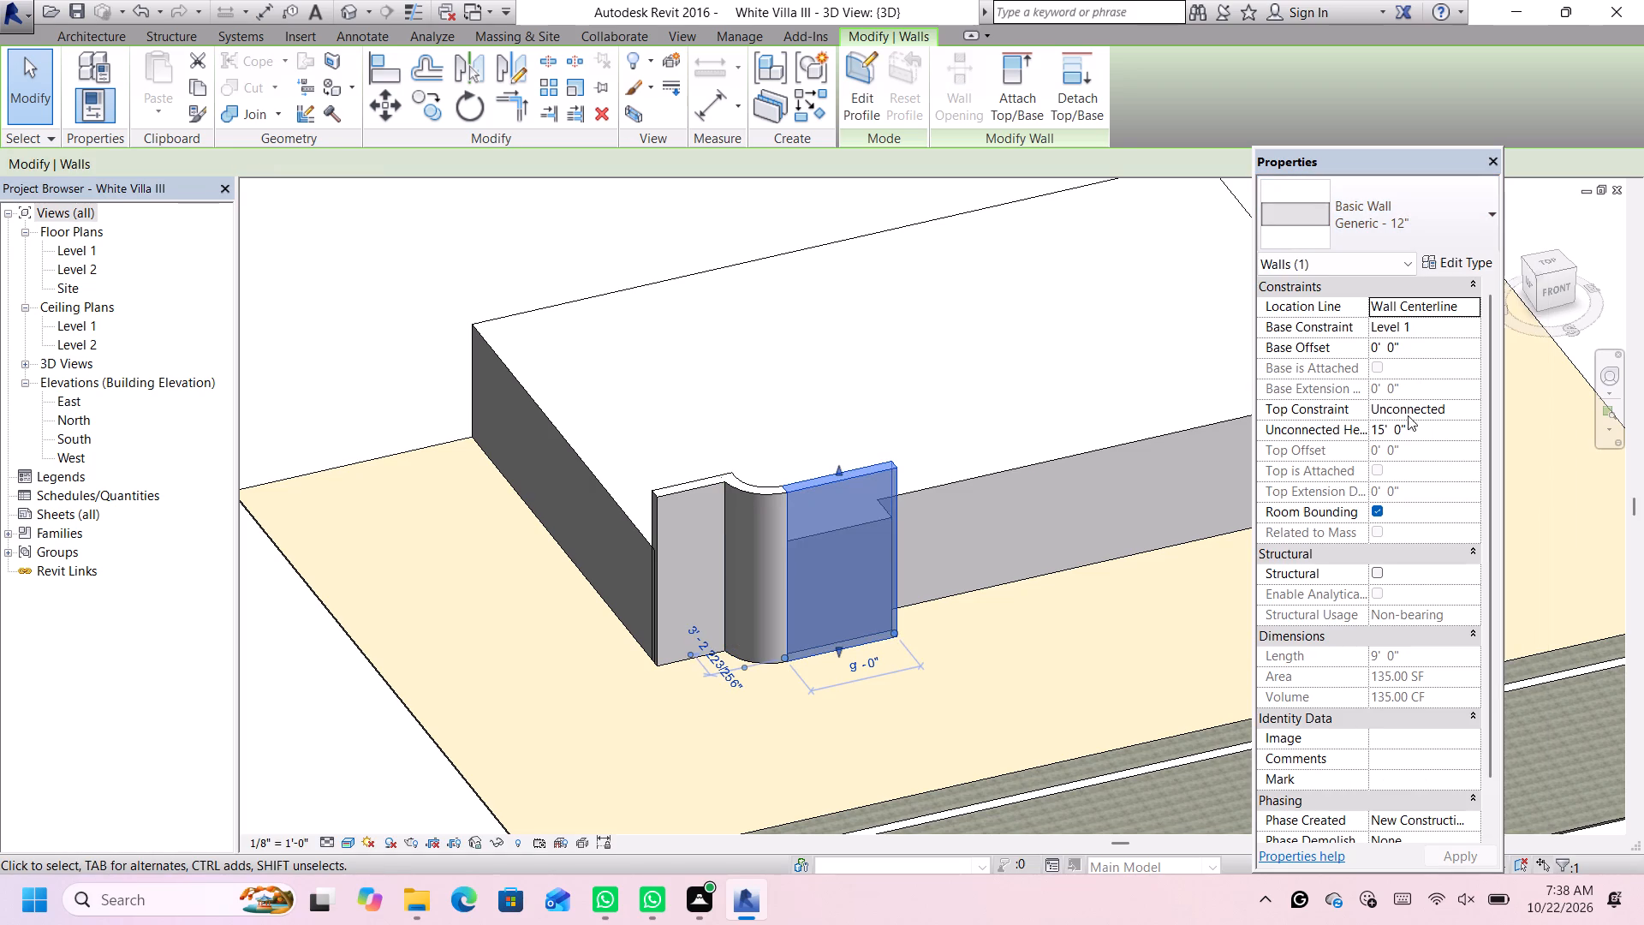
scroll(897, 440, "down", 6)
scroll(1054, 308, "up", 3)
left_click(1074, 290)
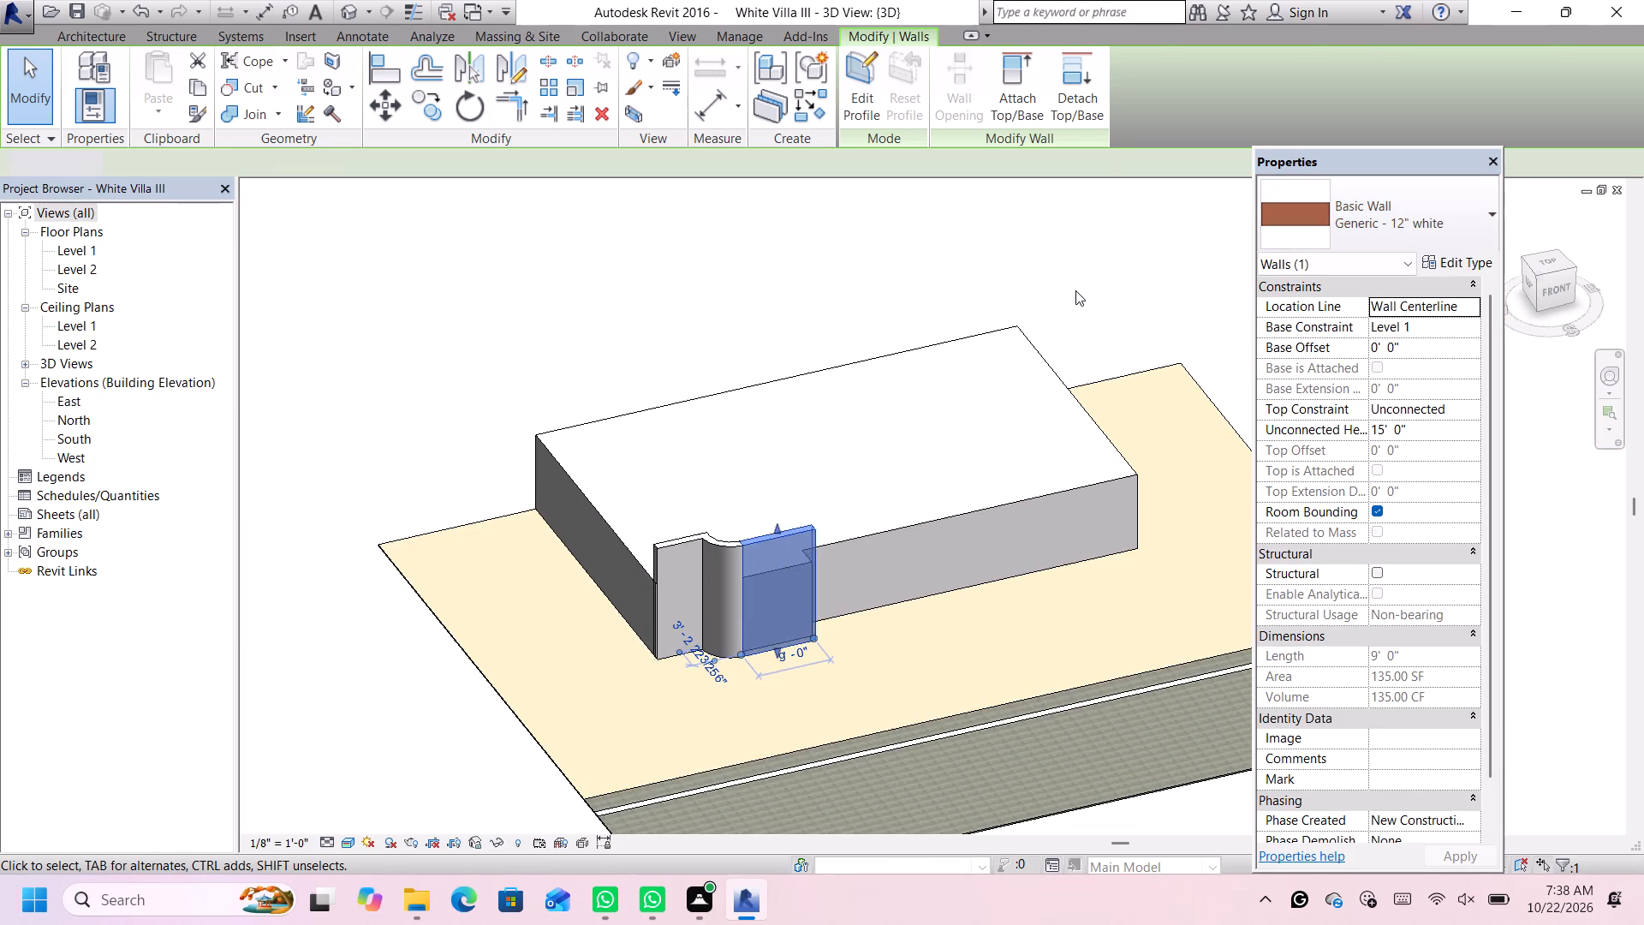
Examine the front walls and the block from oblique and near-frontal angles.
scroll(1067, 322, "down", 7)
scroll(1138, 363, "up", 4)
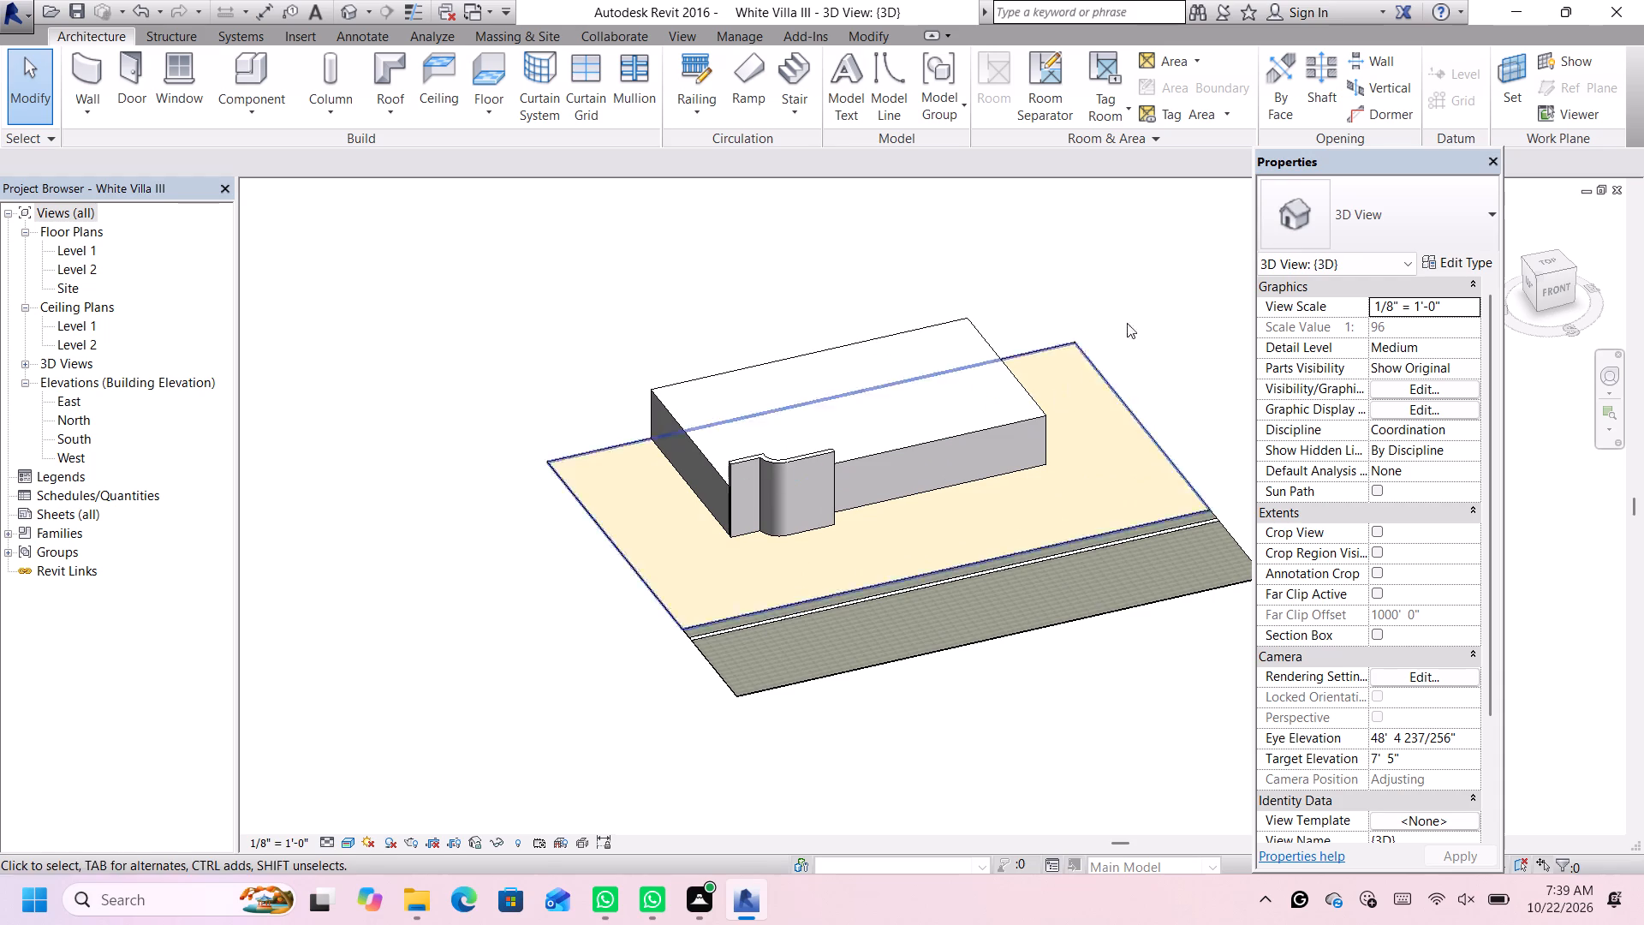
middle_click_drag(1184, 250, 1098, 275)
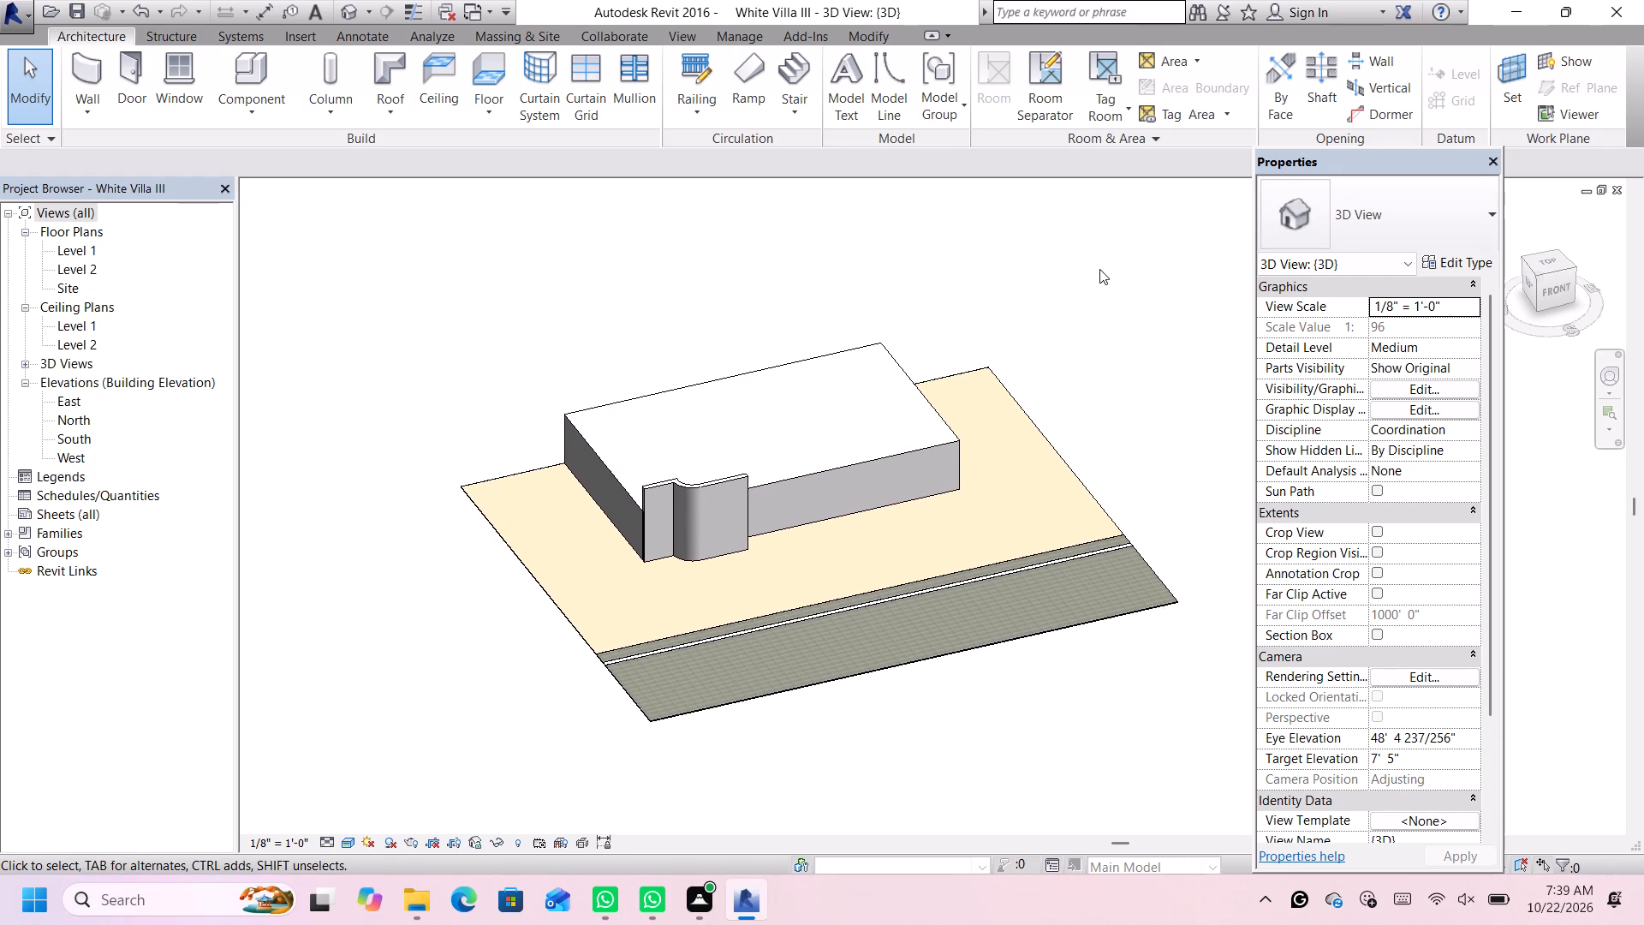
scroll(739, 493, "up", 3)
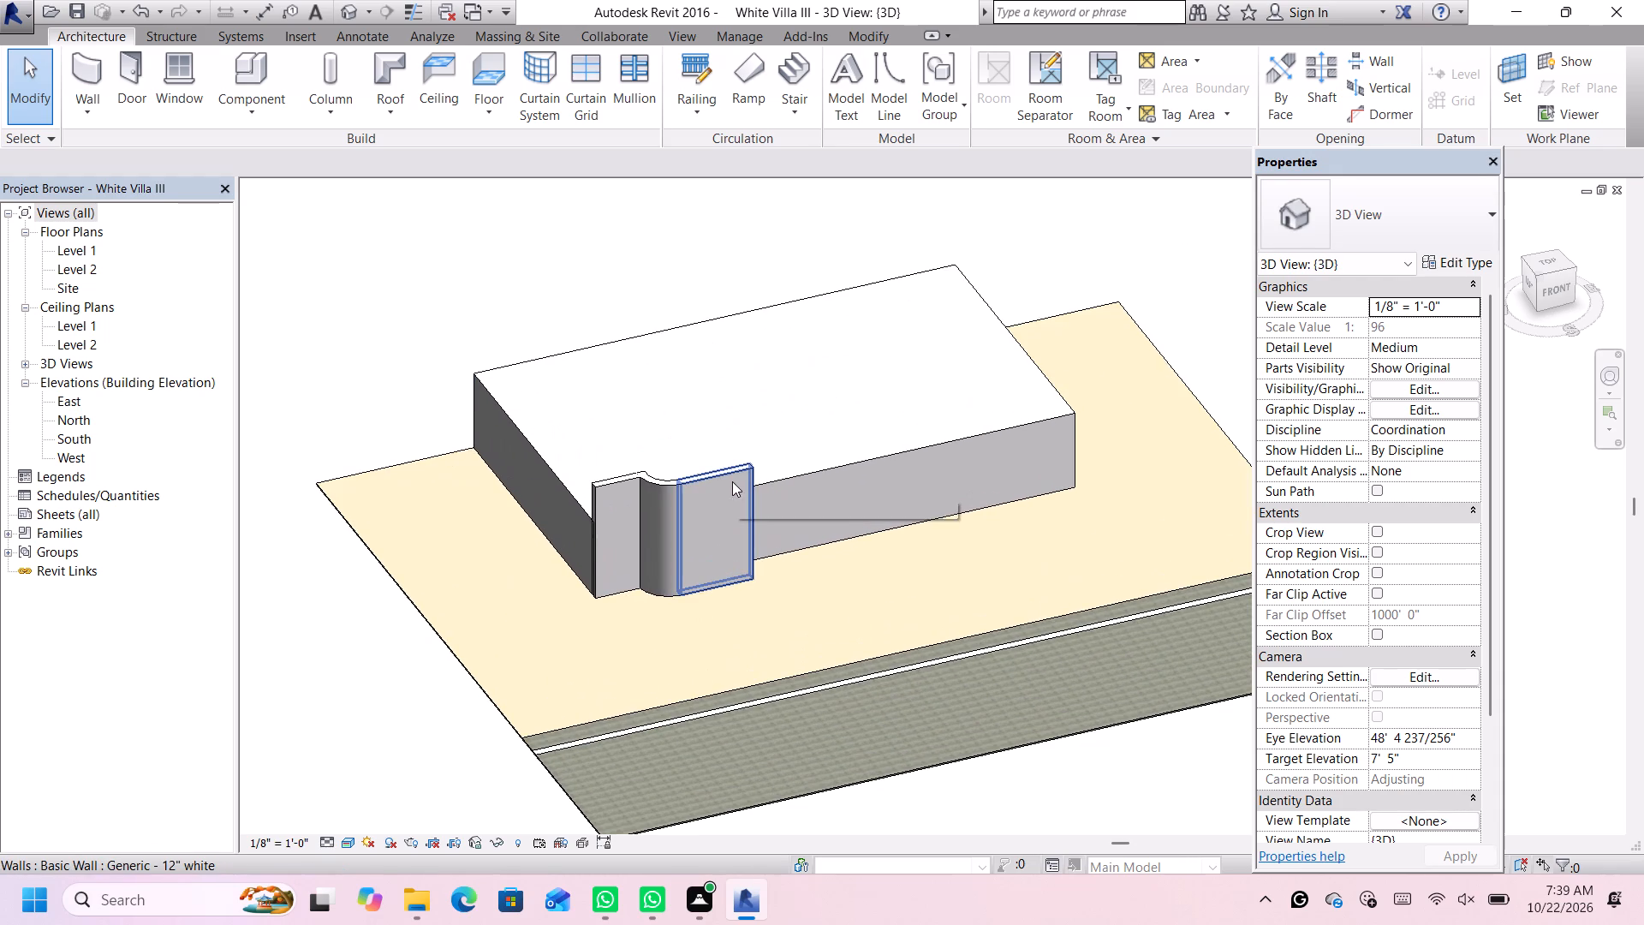
scroll(733, 474, "down", 4)
middle_click_drag(1159, 374, 1135, 393)
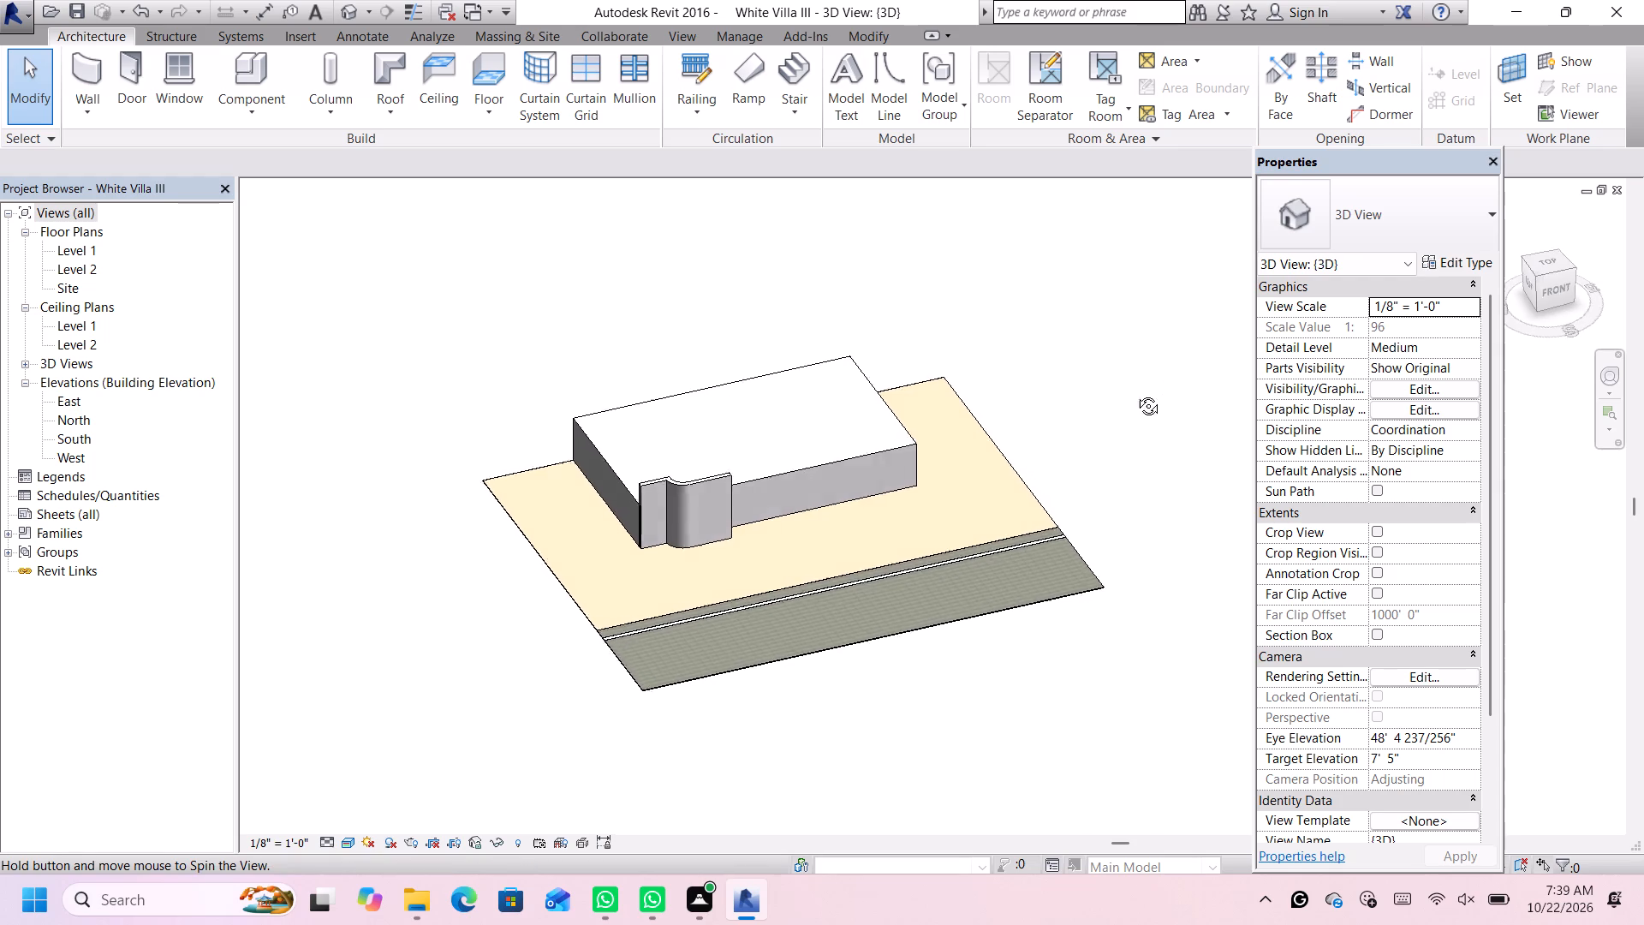
middle_click_drag(1135, 393, 1061, 233)
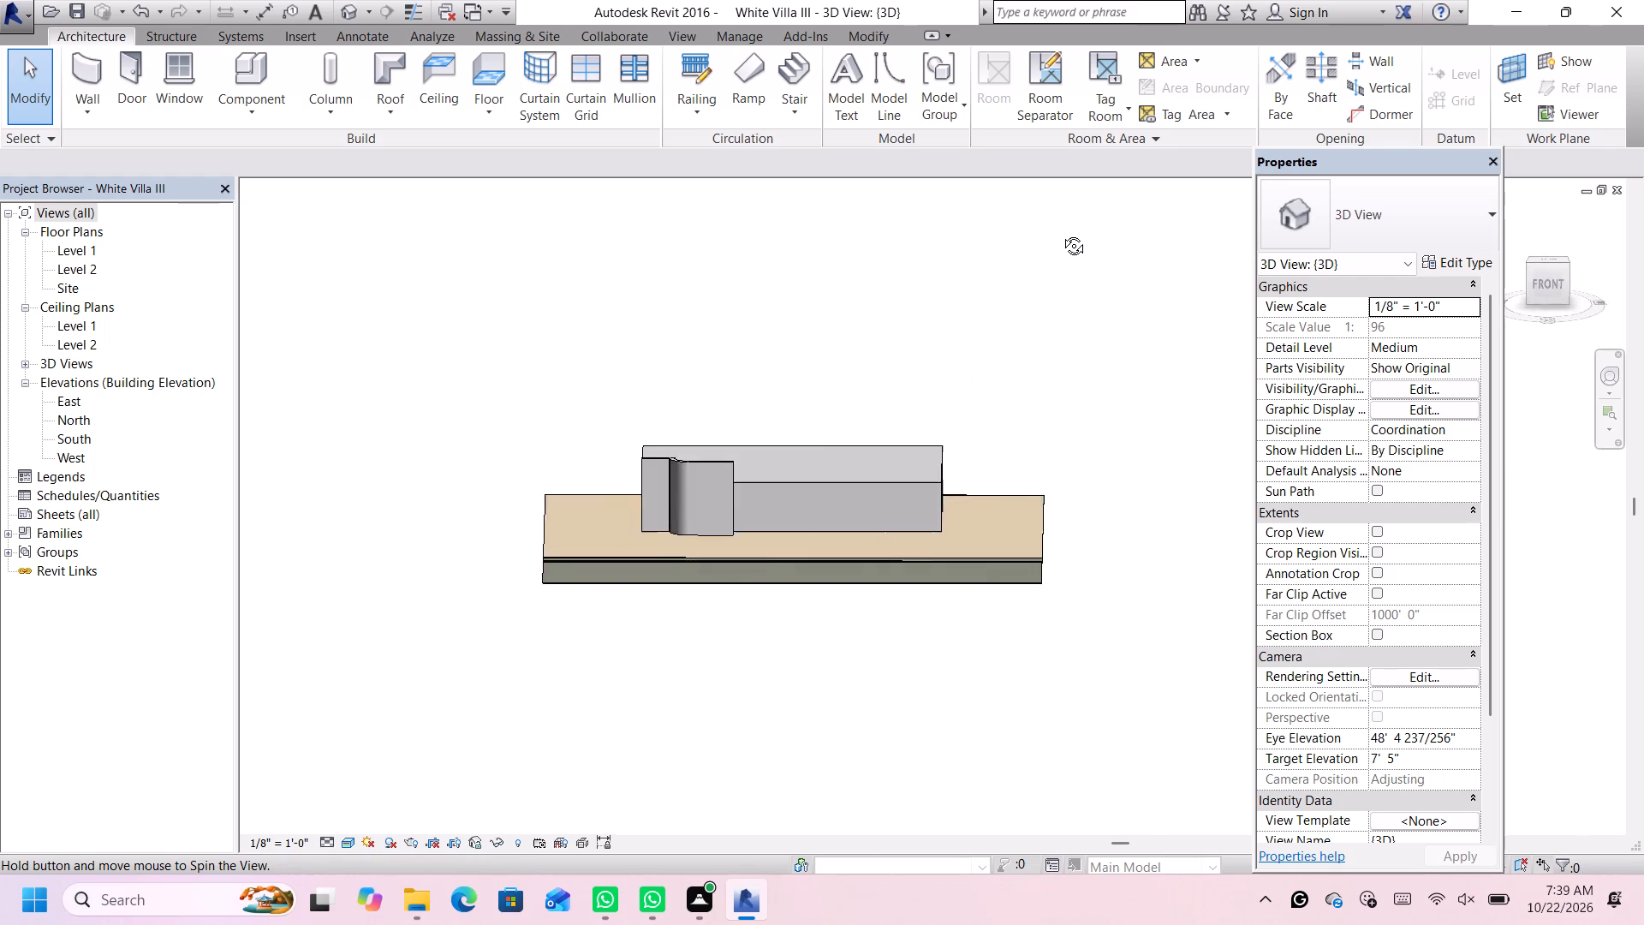
middle_click_drag(1061, 233, 1073, 248)
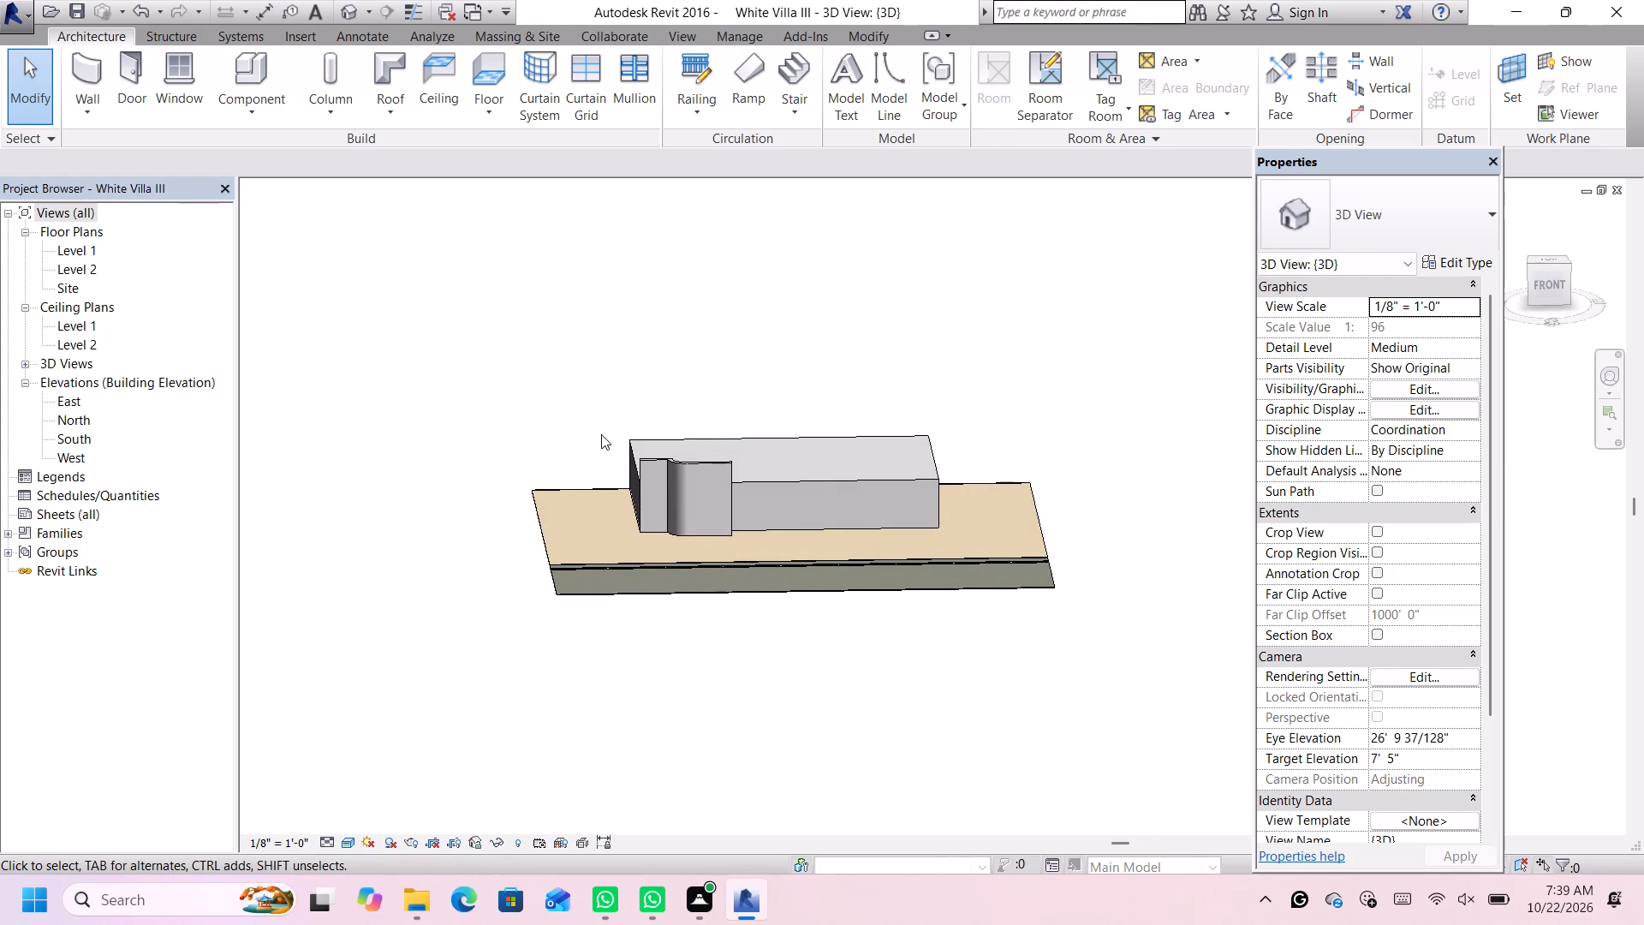
scroll(659, 436, "up", 5)
scroll(875, 468, "down", 1)
scroll(873, 468, "up", 1)
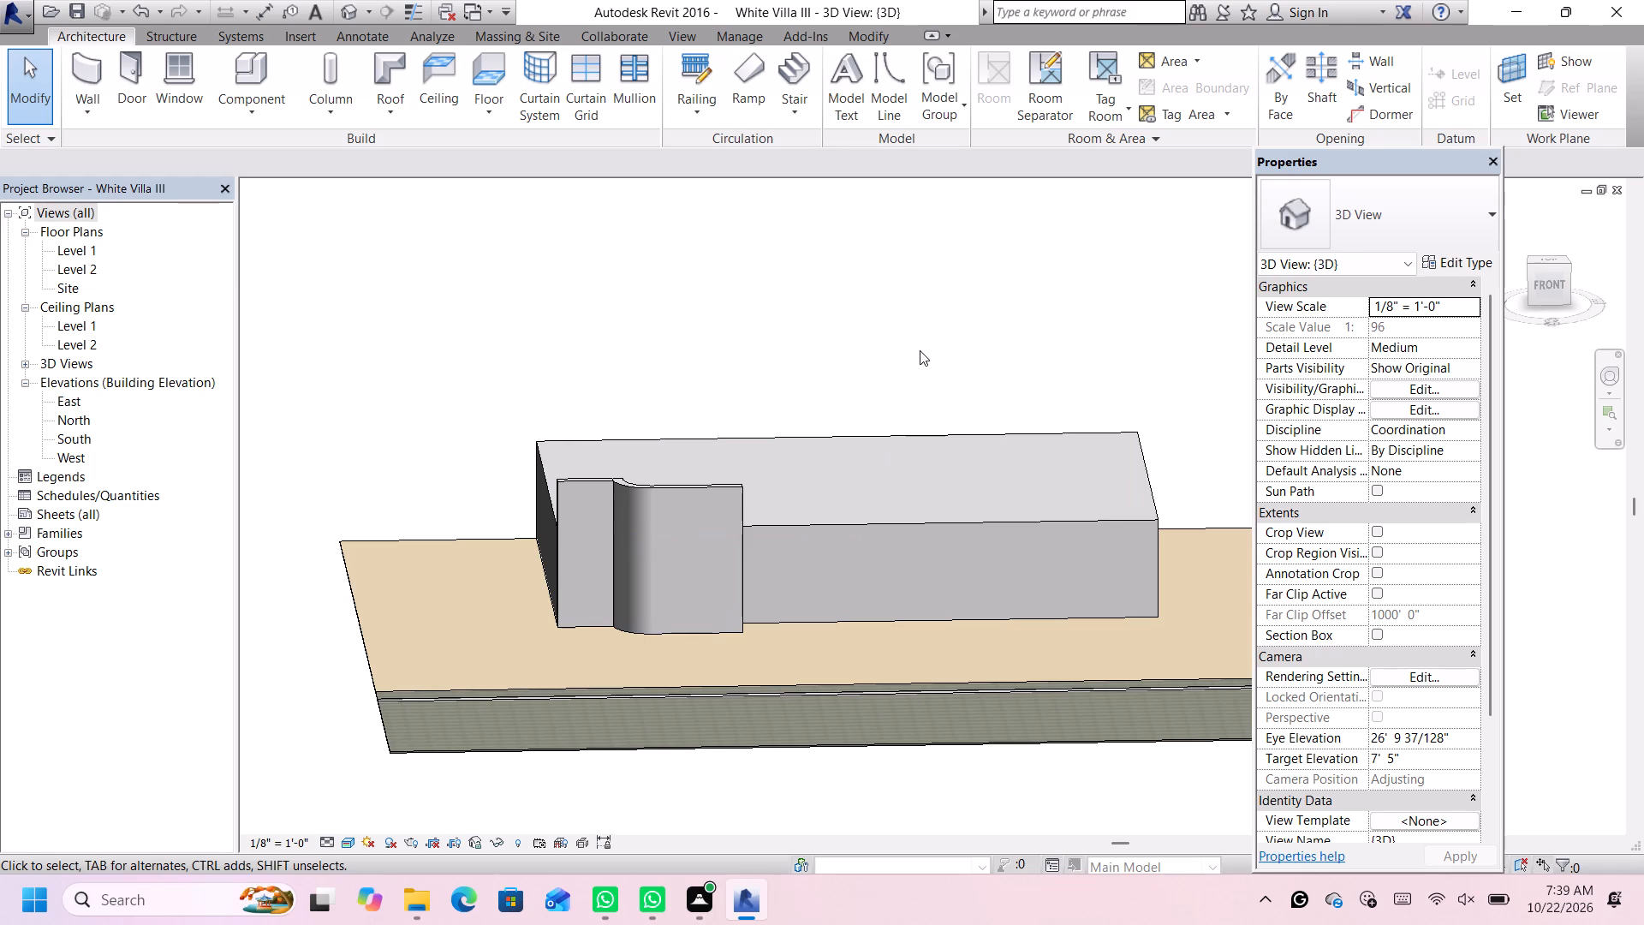
Edit the 9' straight front wall's profile, sketching a 1' radius arc across the upper corner farthest from the curved wall.
left_click(722, 486)
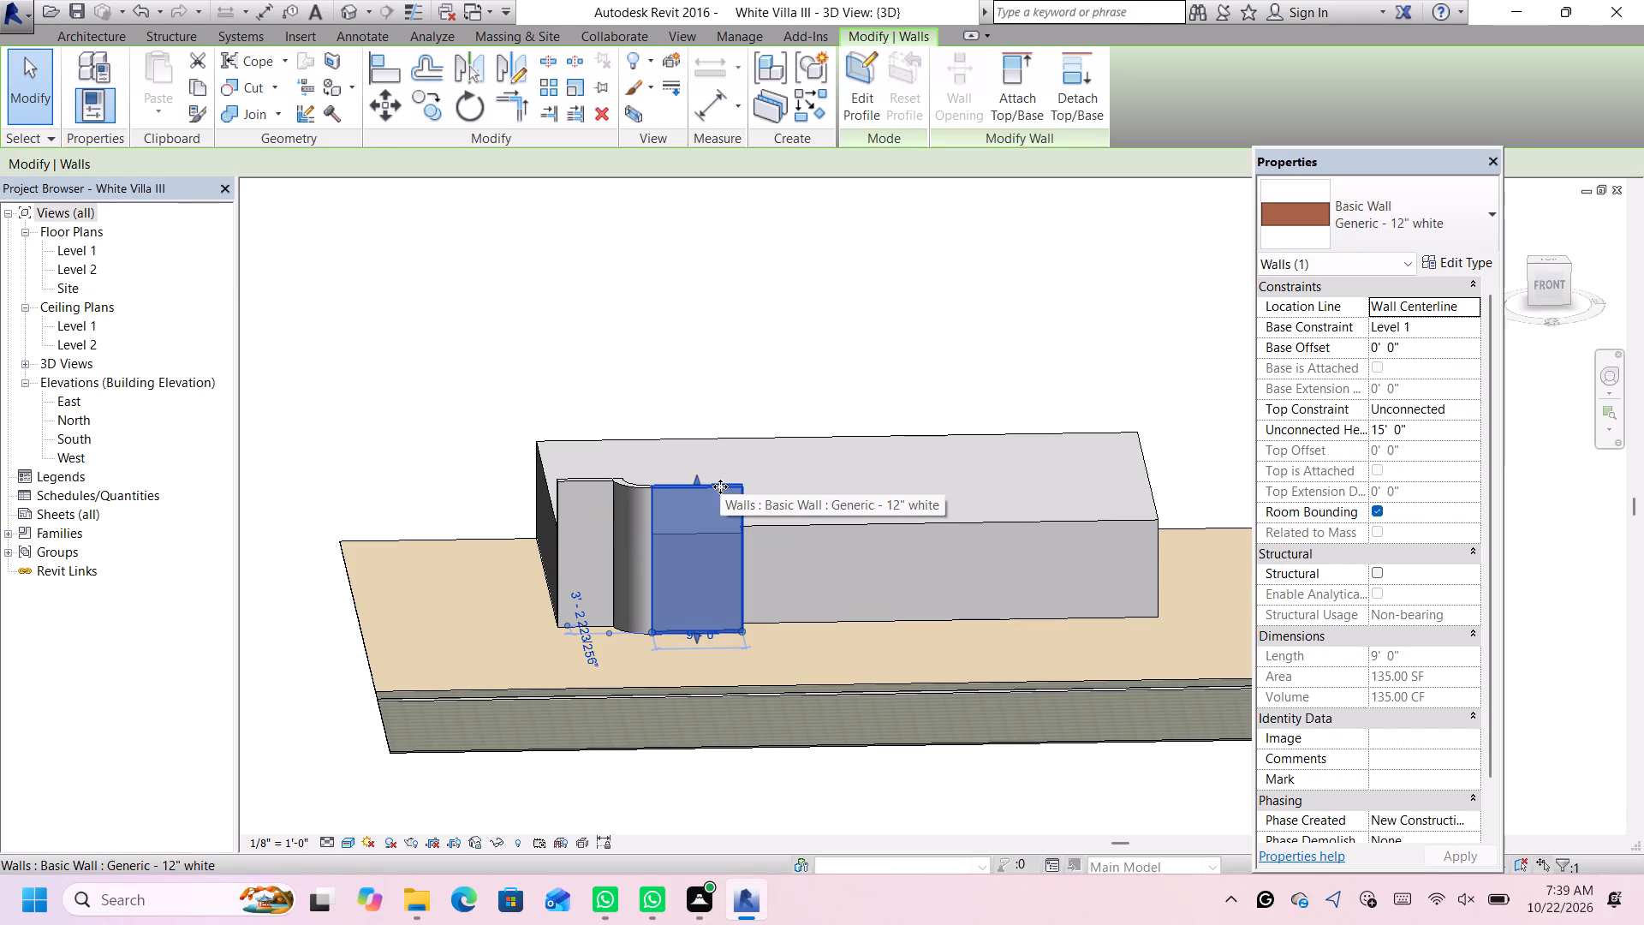
scroll(737, 486, "up", 2)
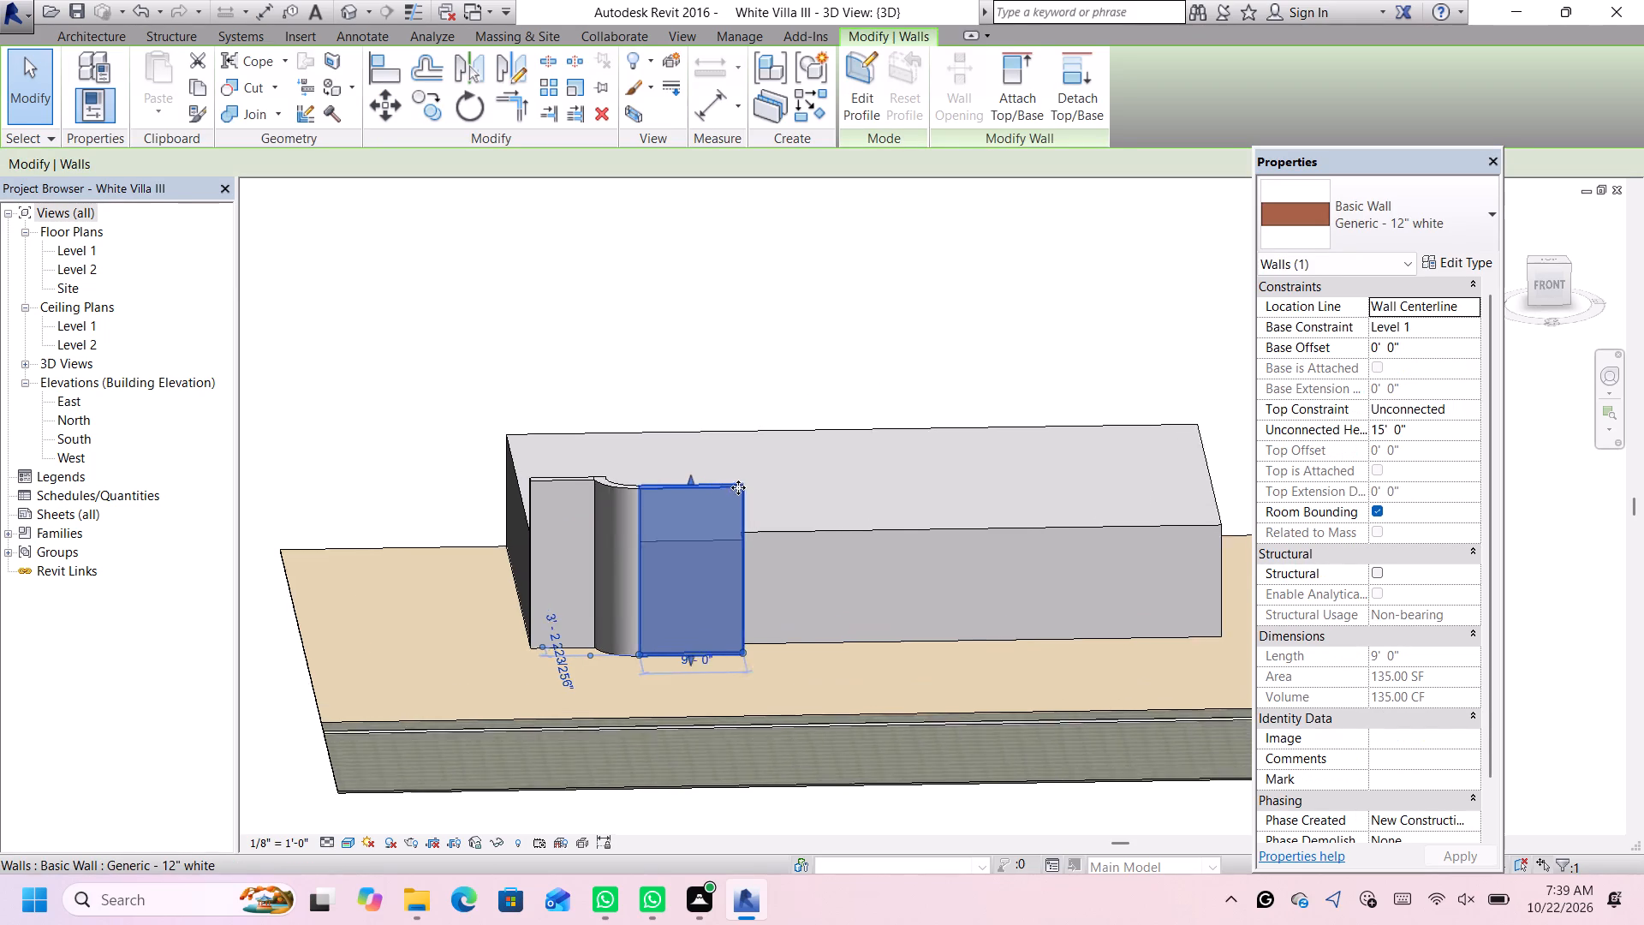
scroll(755, 499, "up", 2)
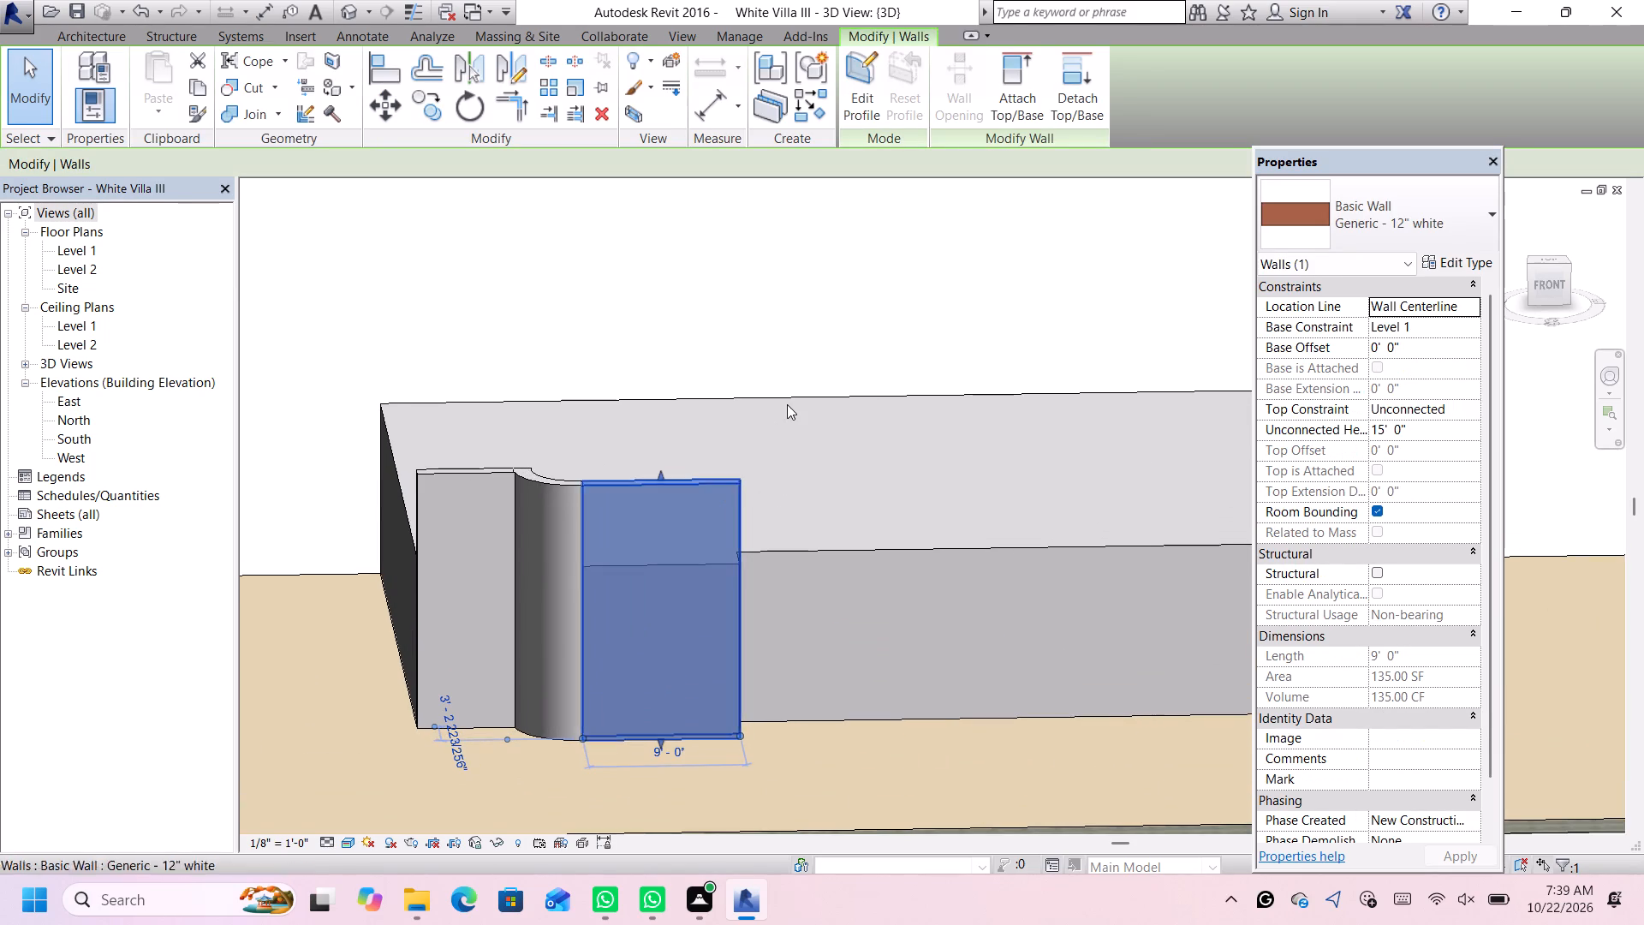
left_click(859, 78)
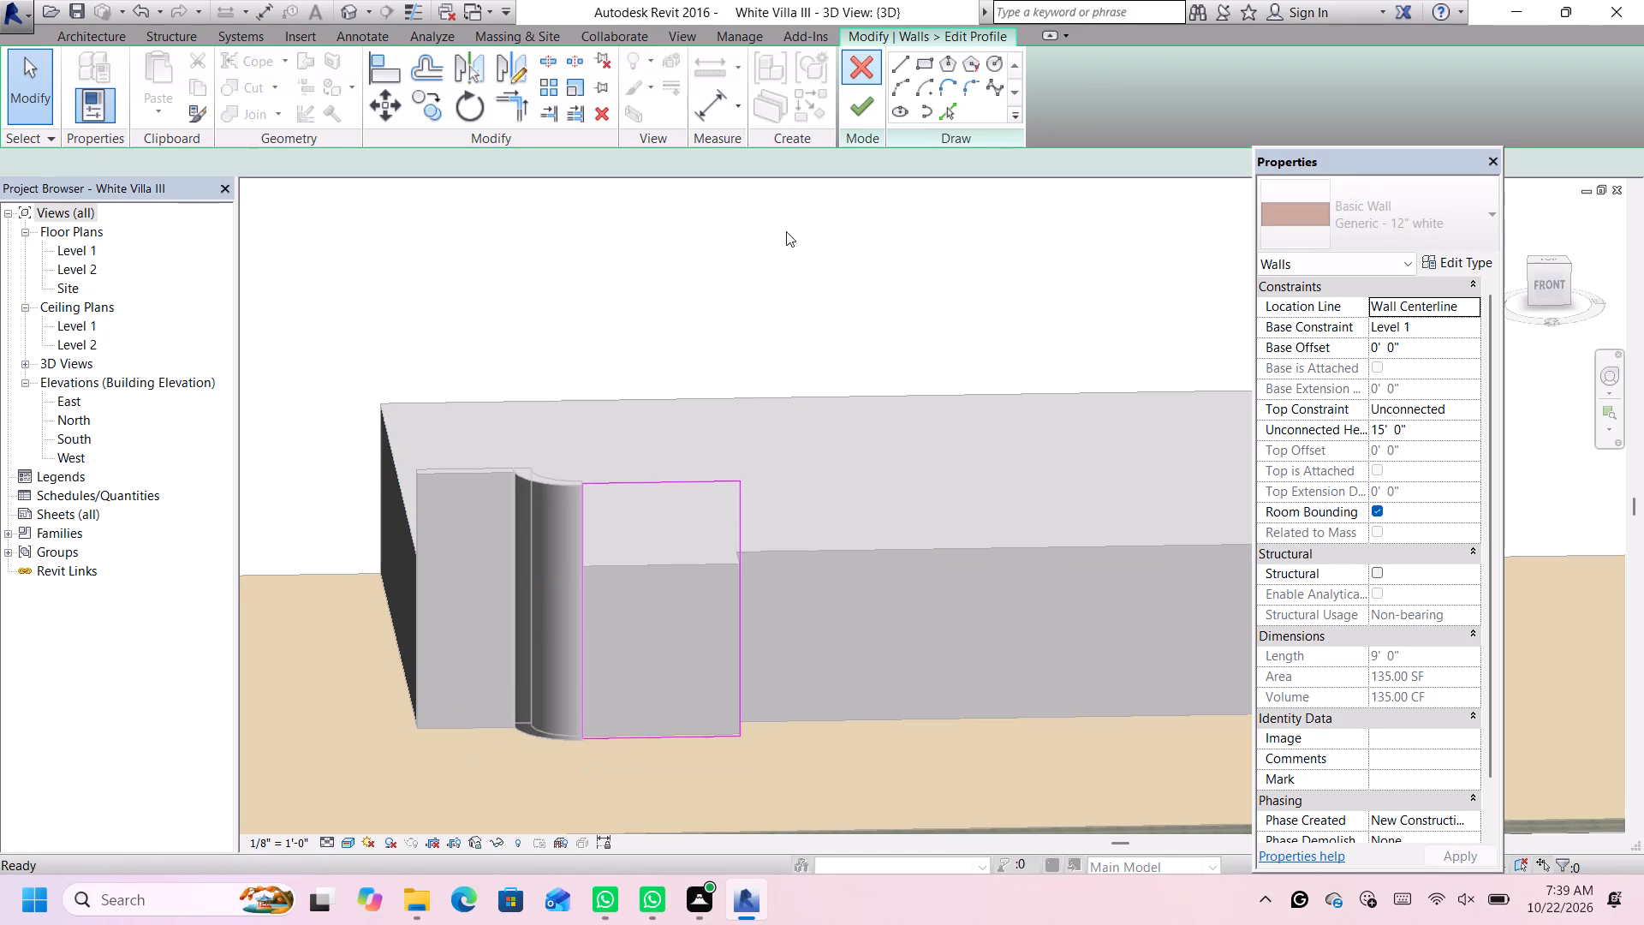
left_click(906, 82)
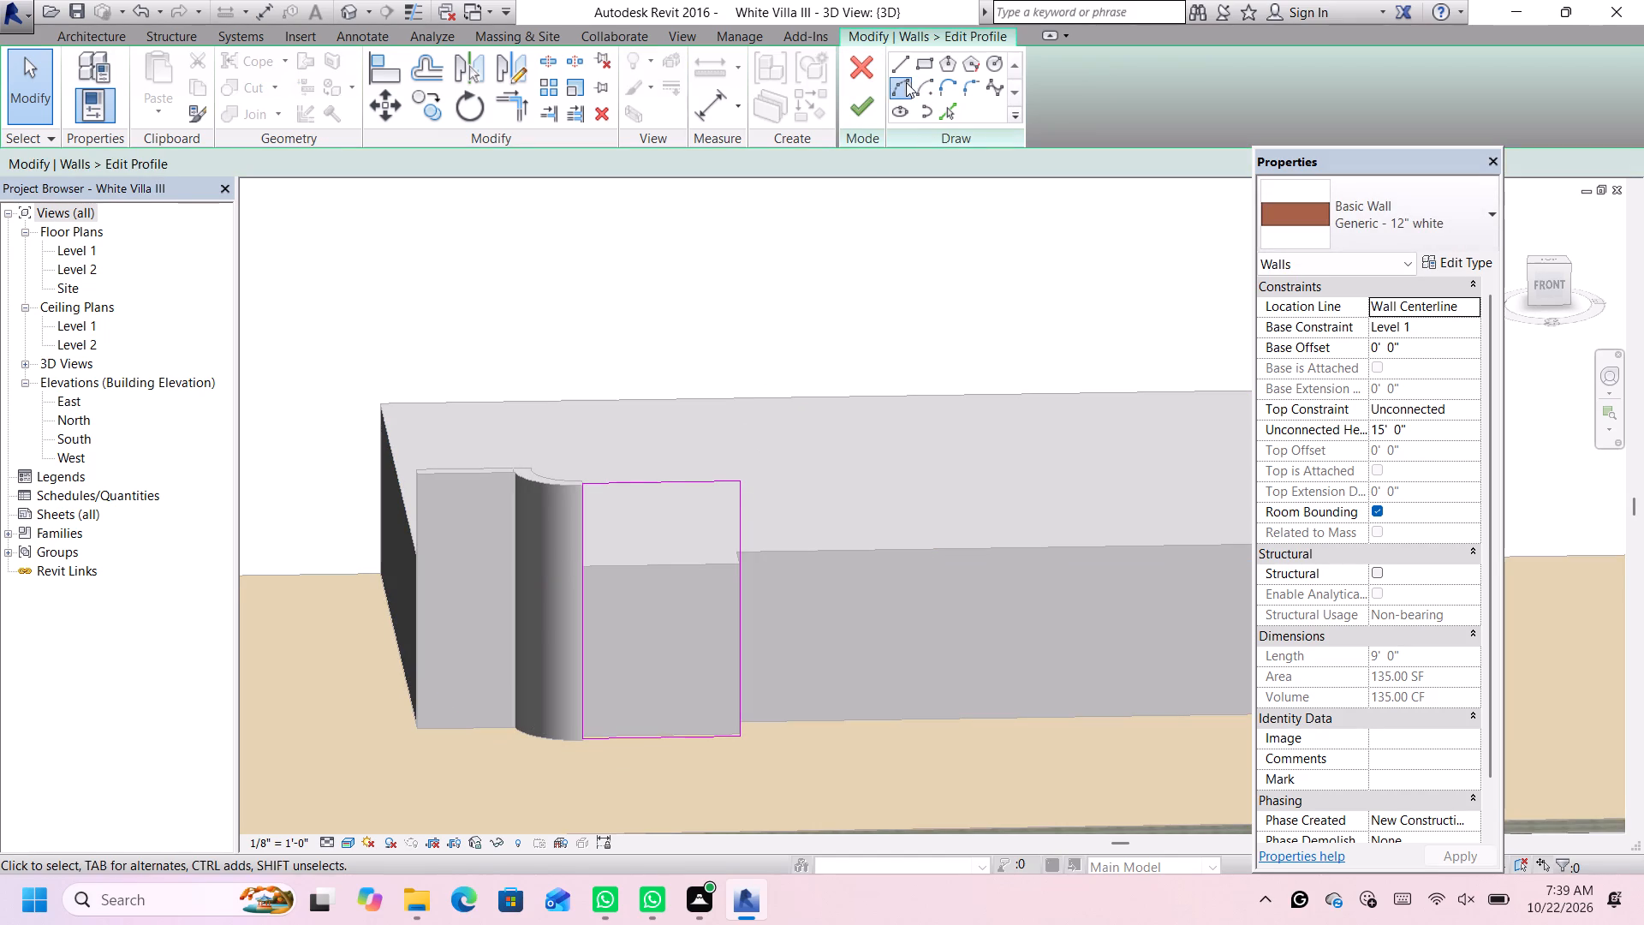
left_click(721, 476)
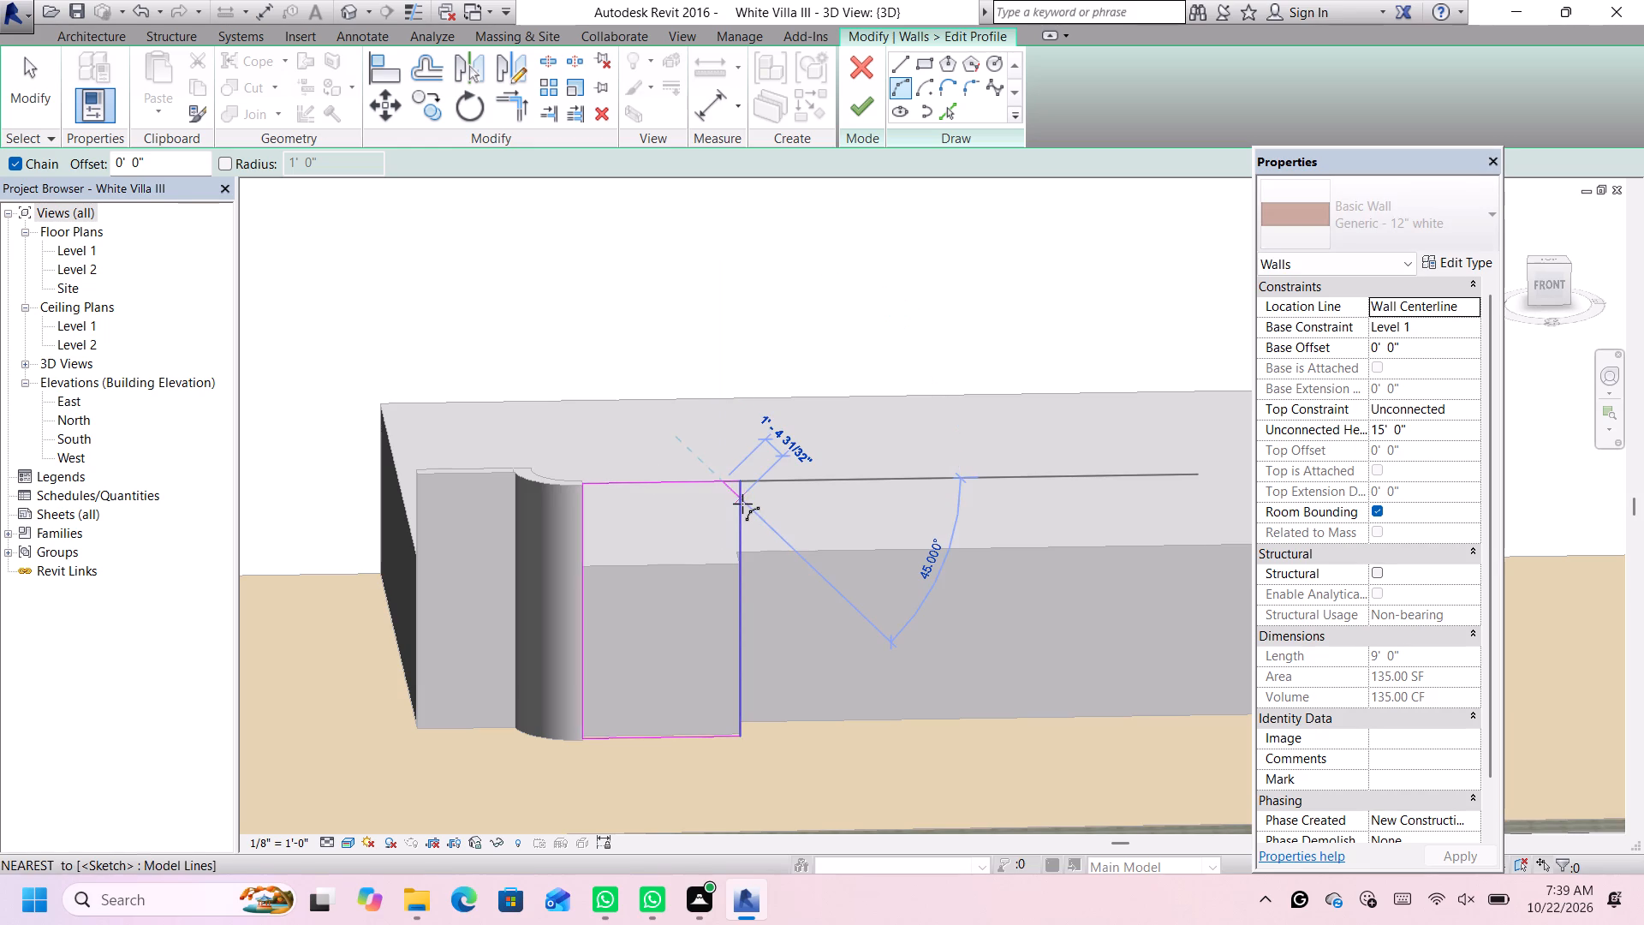
scroll(737, 506, "up", 7)
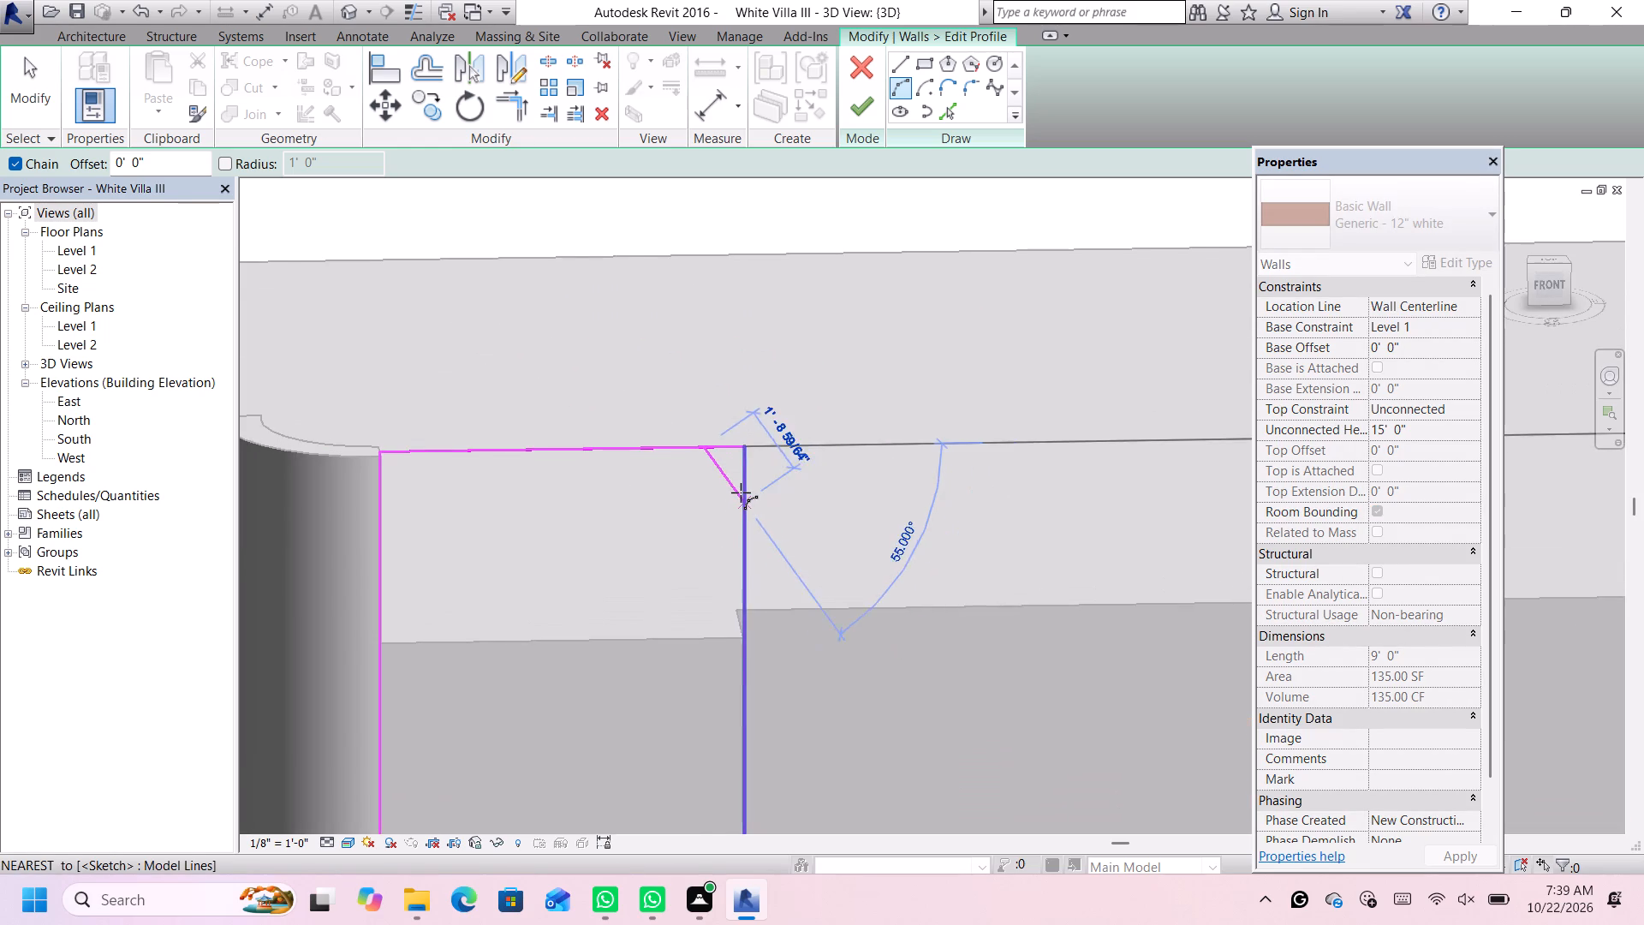
left_click(742, 491)
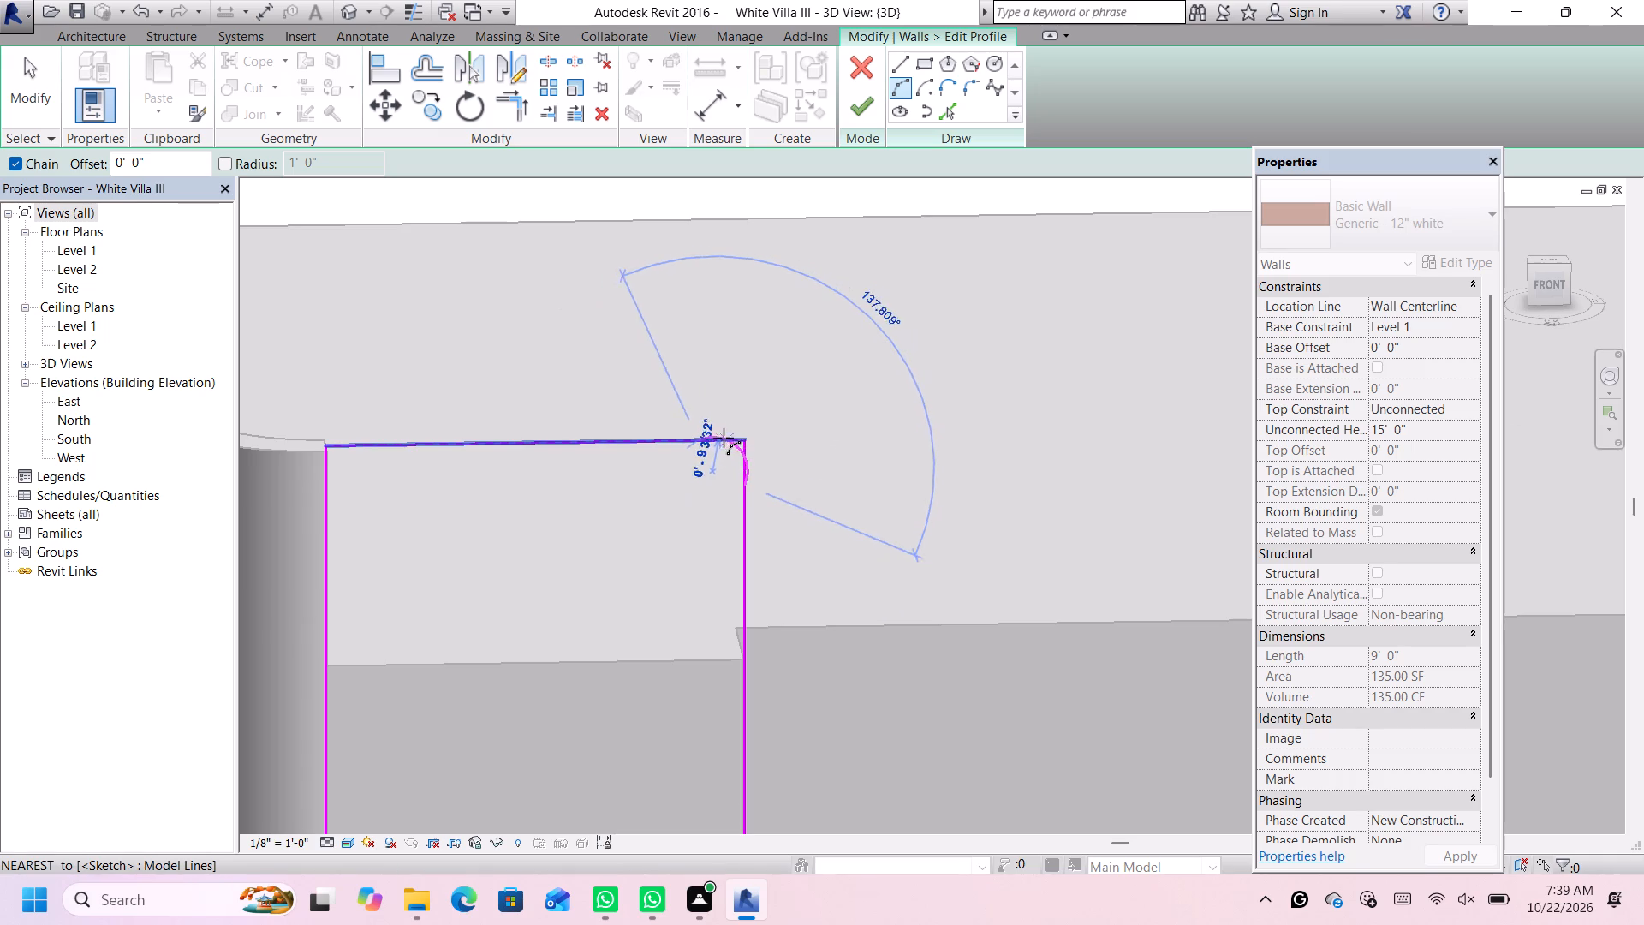
left_click(720, 439)
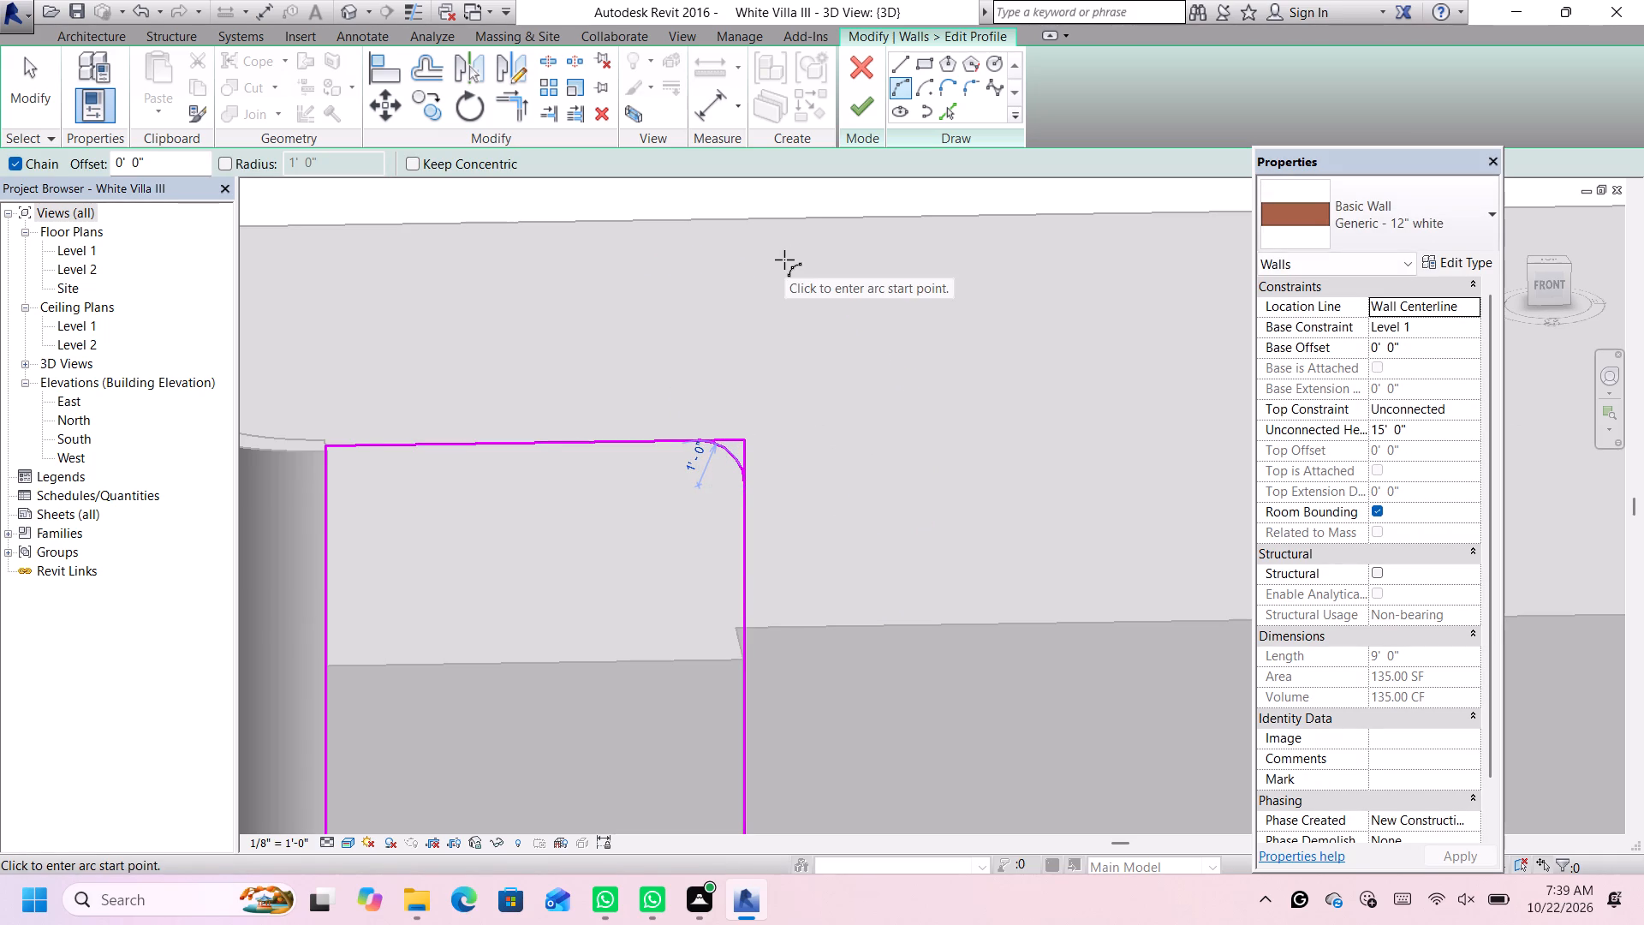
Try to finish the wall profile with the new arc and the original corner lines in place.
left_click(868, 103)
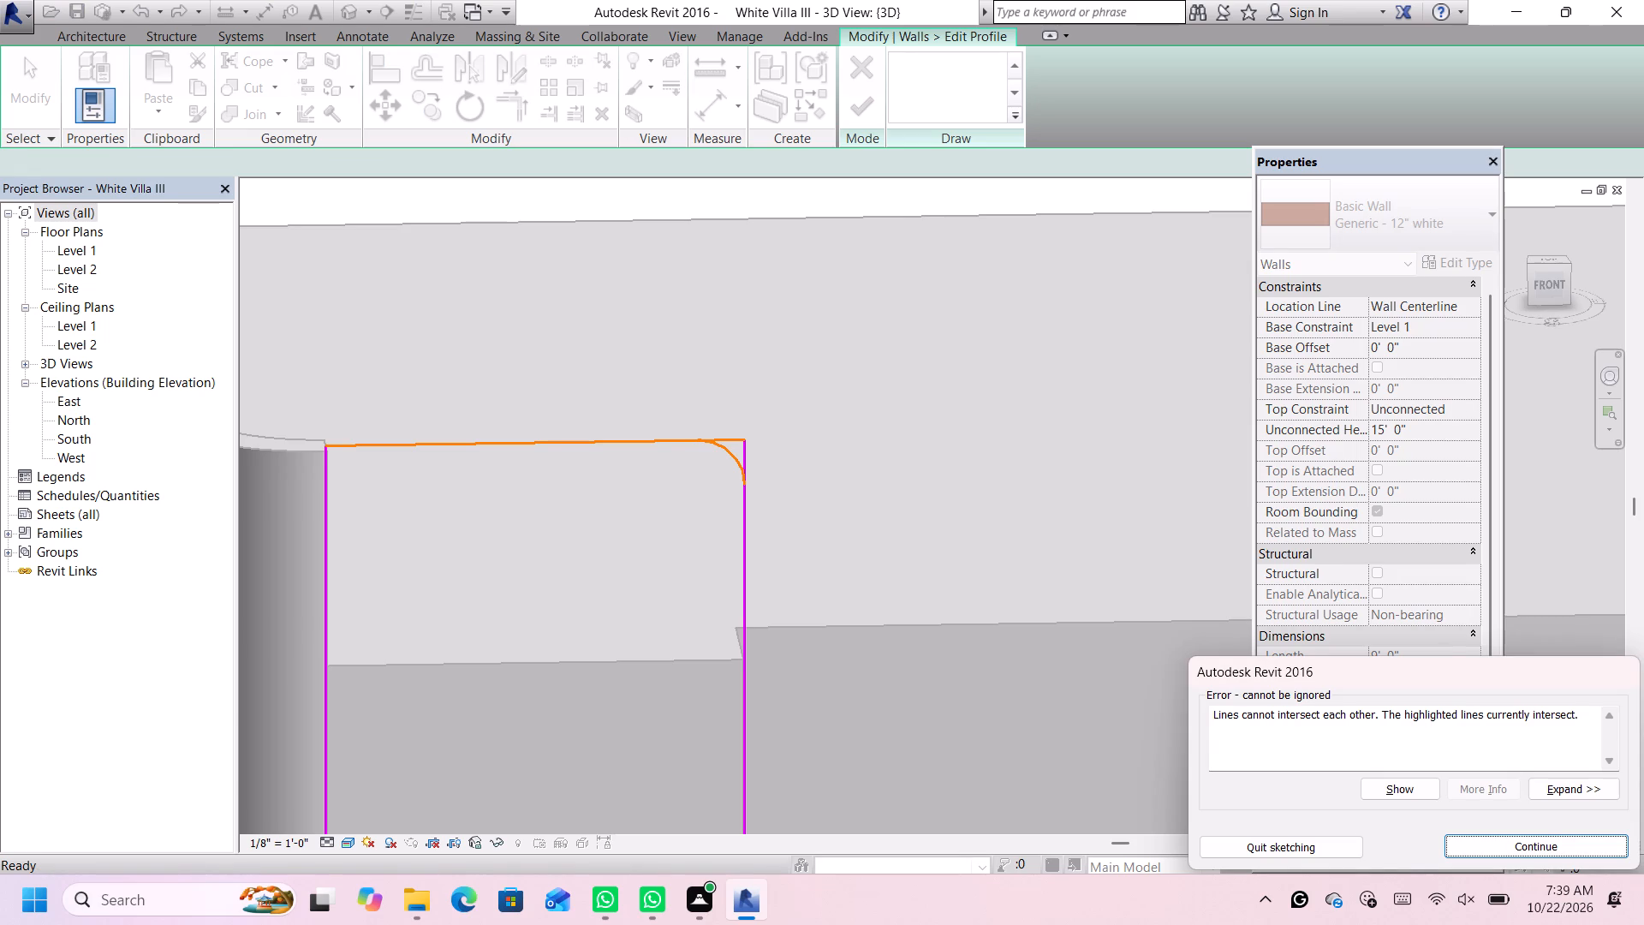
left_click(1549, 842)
Leave the arc tool and select the 1' radius corner arc in the wall's profile sketch.
scroll(763, 485, "up", 1)
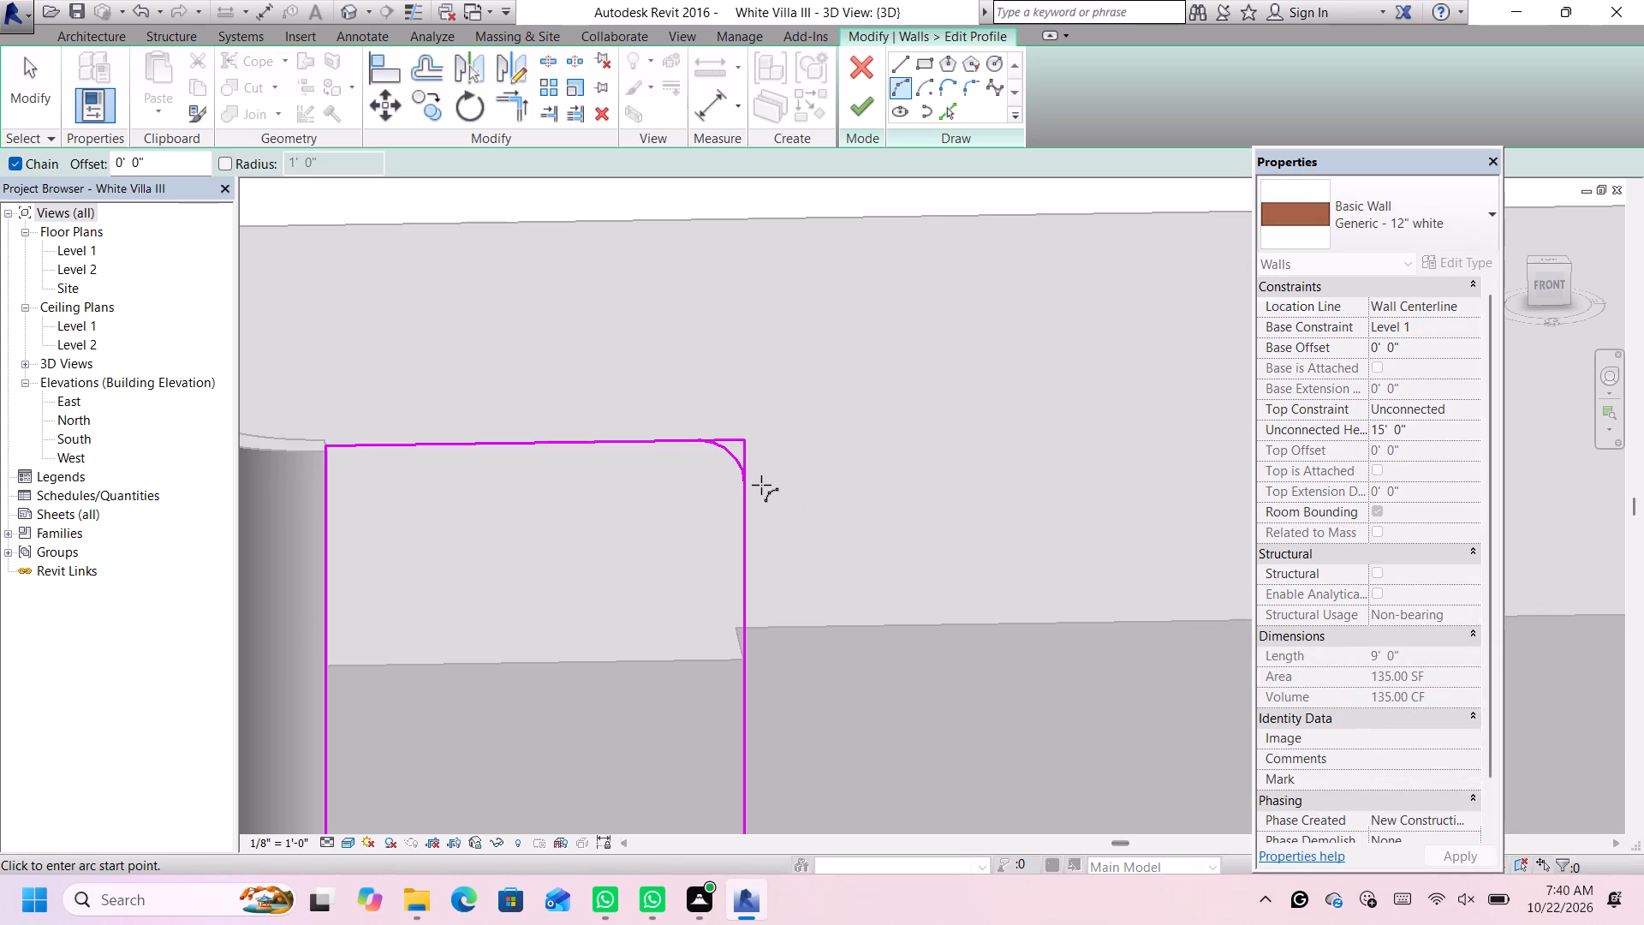
scroll(761, 485, "up", 6)
key("space")
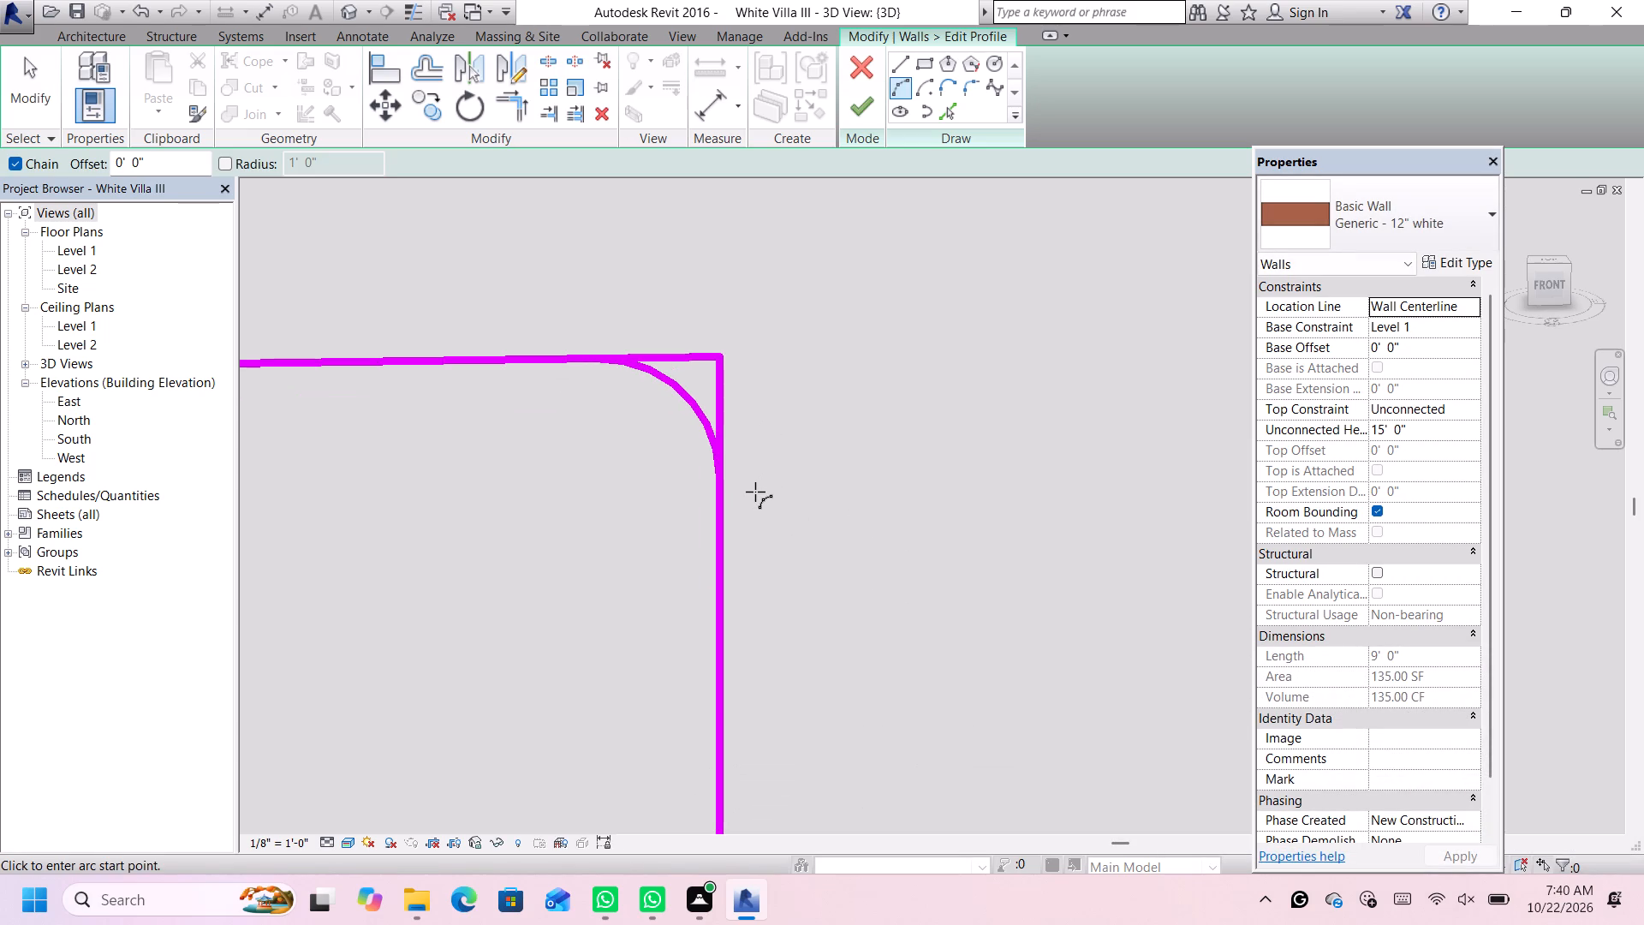
key("Escape")
scroll(730, 427, "down", 5)
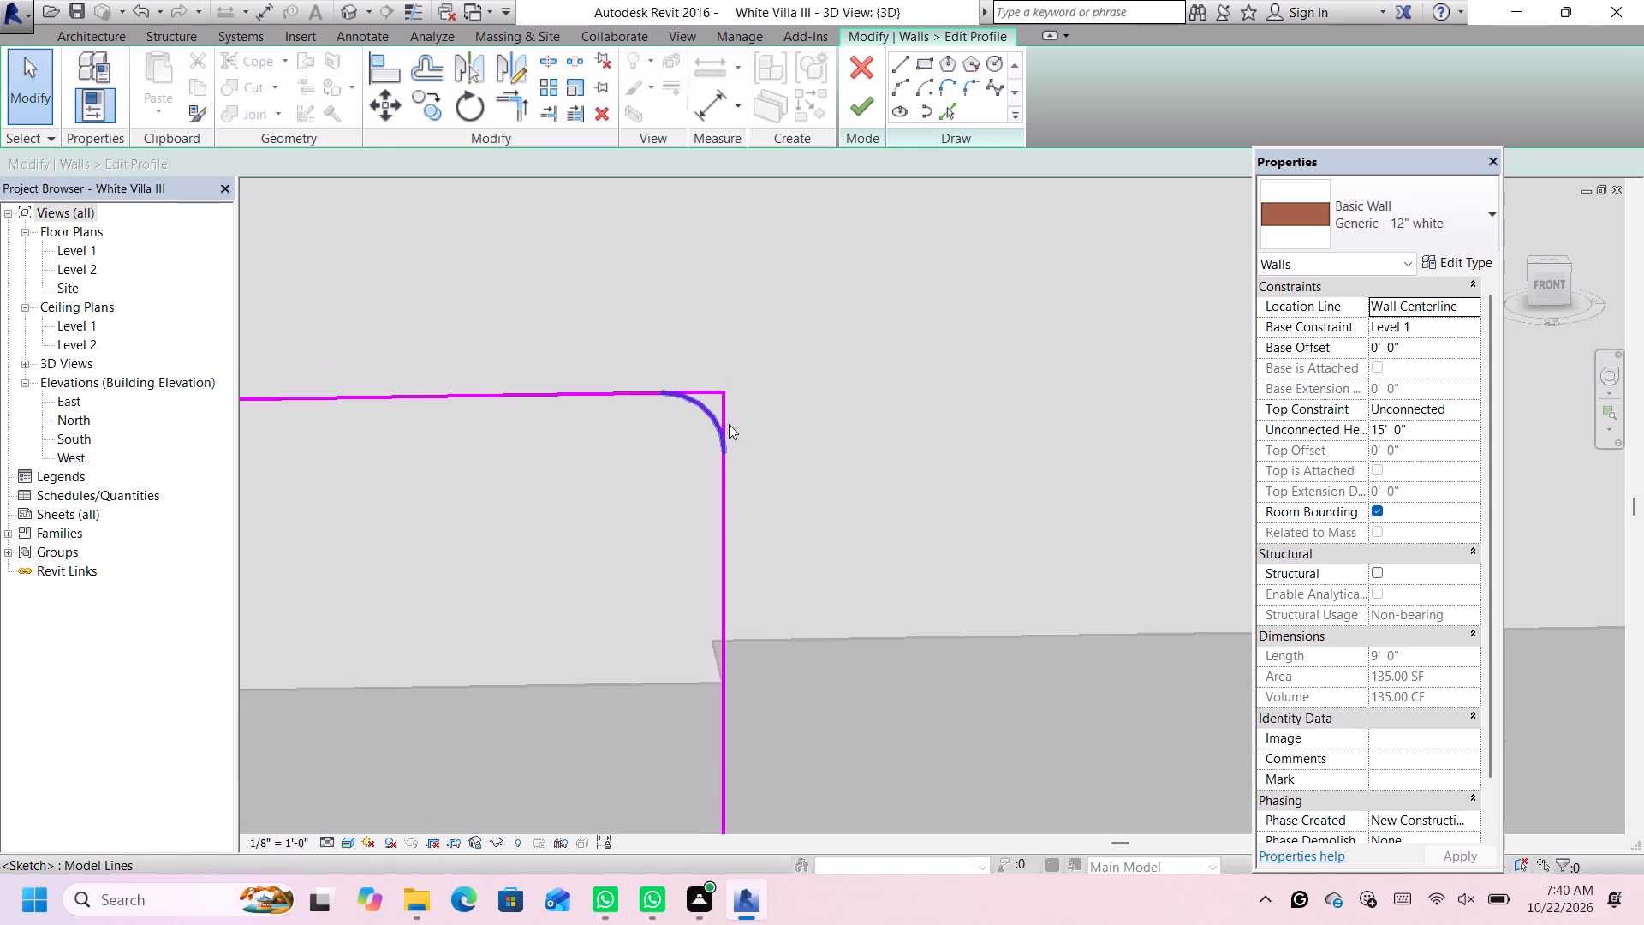
scroll(727, 421, "down", 3)
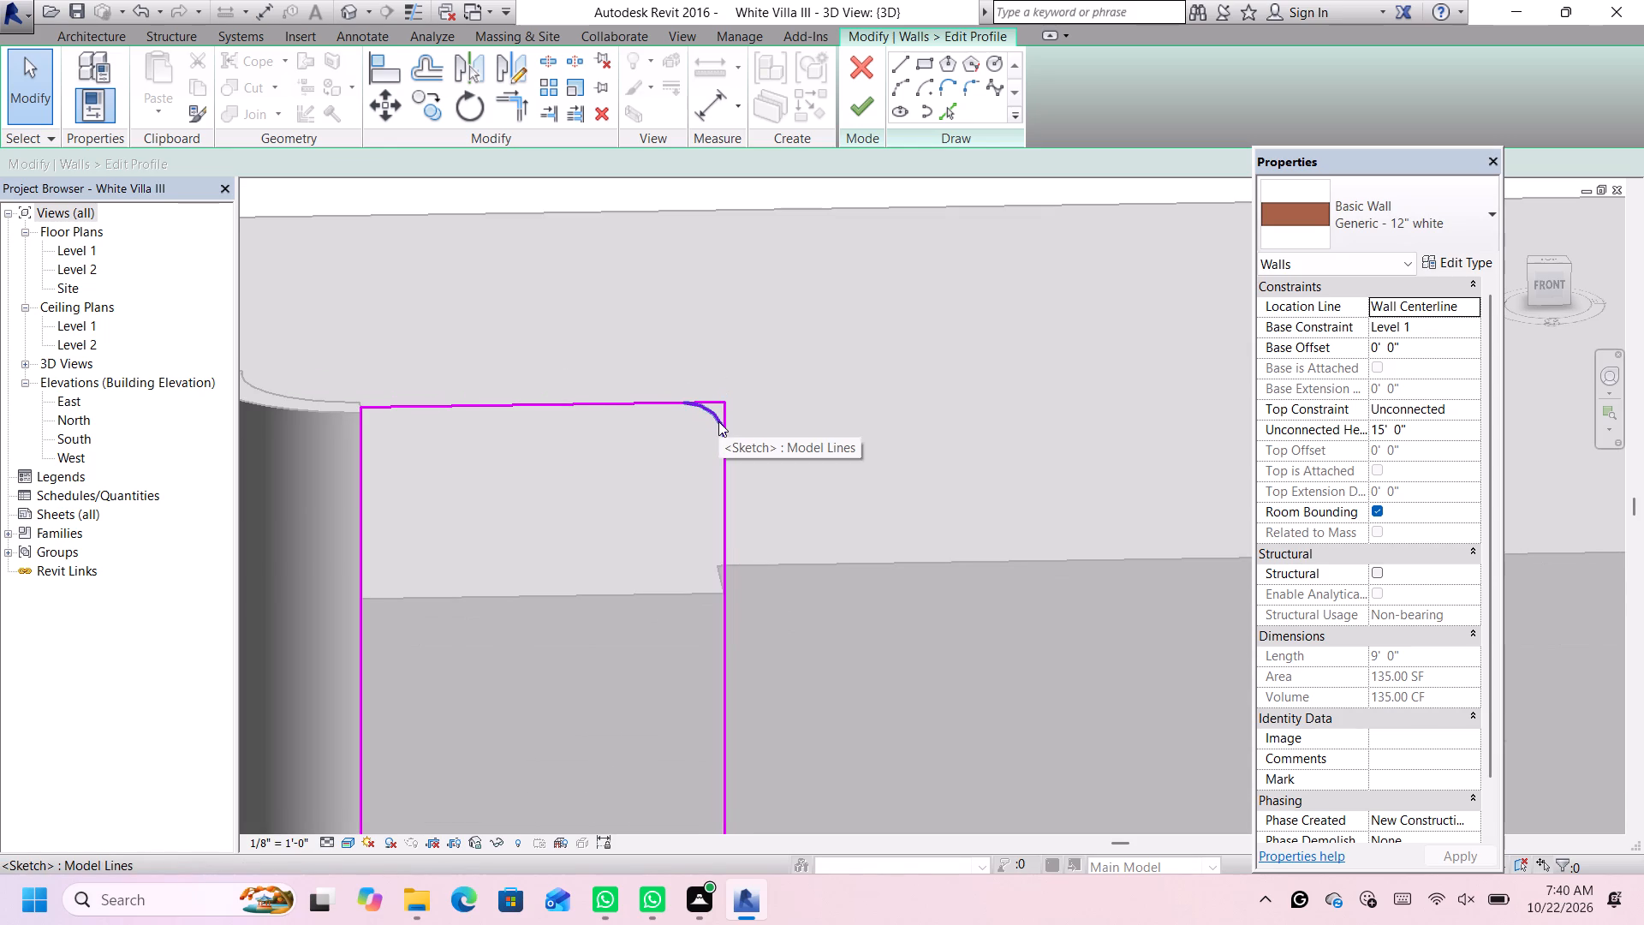
scroll(718, 421, "up", 3)
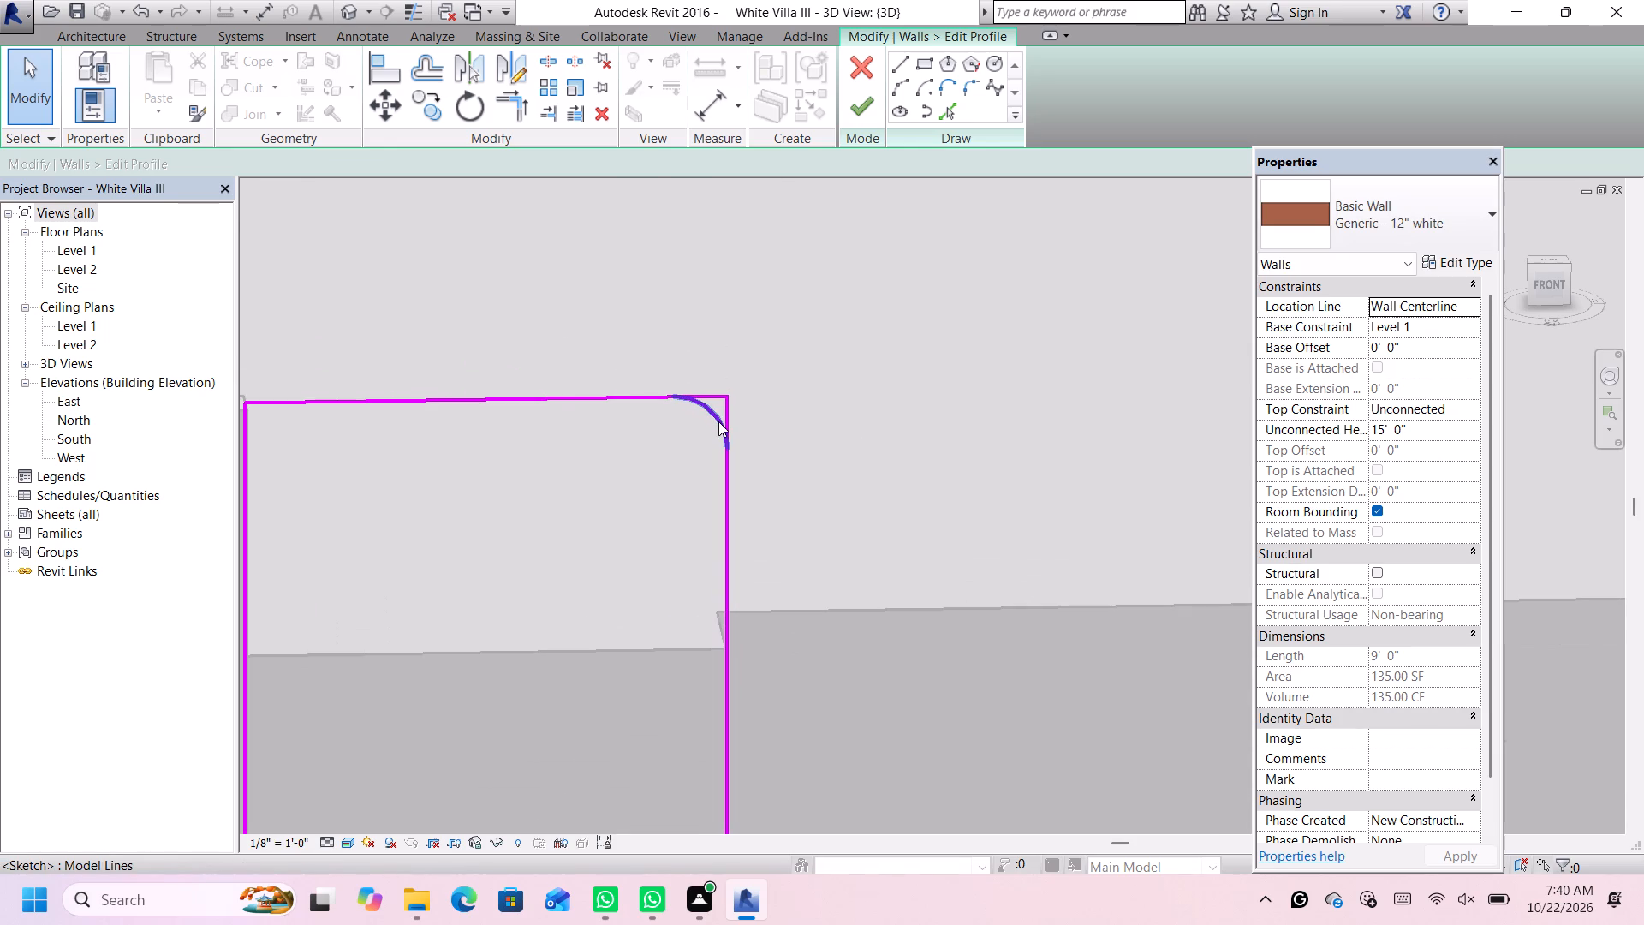
scroll(718, 421, "down", 1)
left_click(718, 421)
scroll(718, 421, "up", 3)
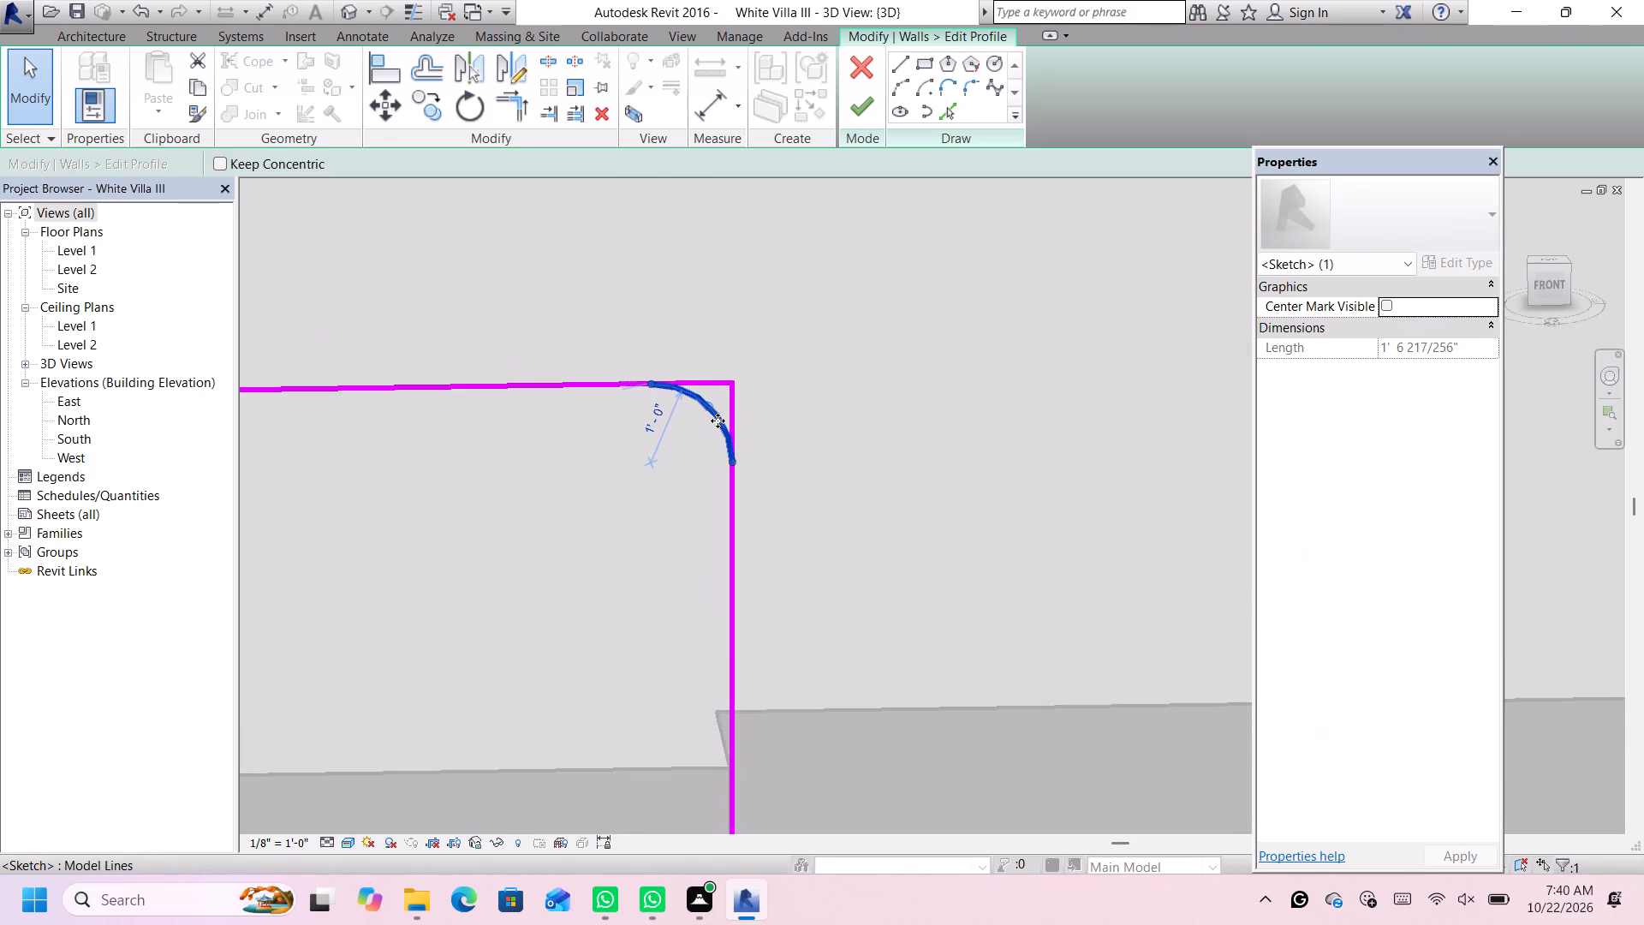
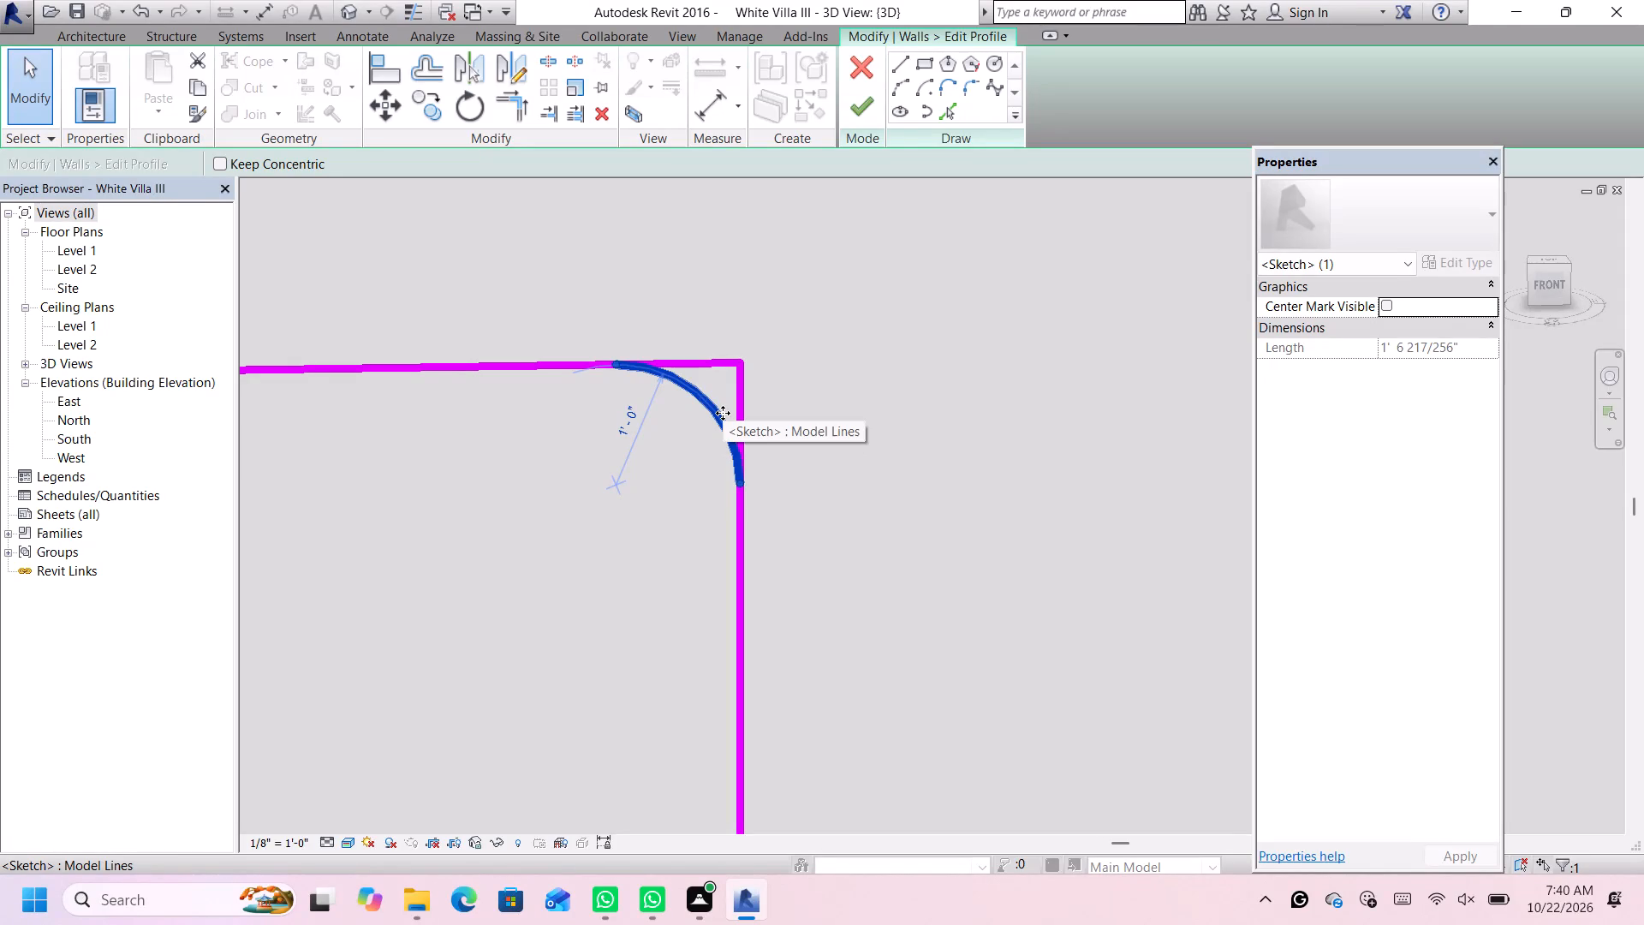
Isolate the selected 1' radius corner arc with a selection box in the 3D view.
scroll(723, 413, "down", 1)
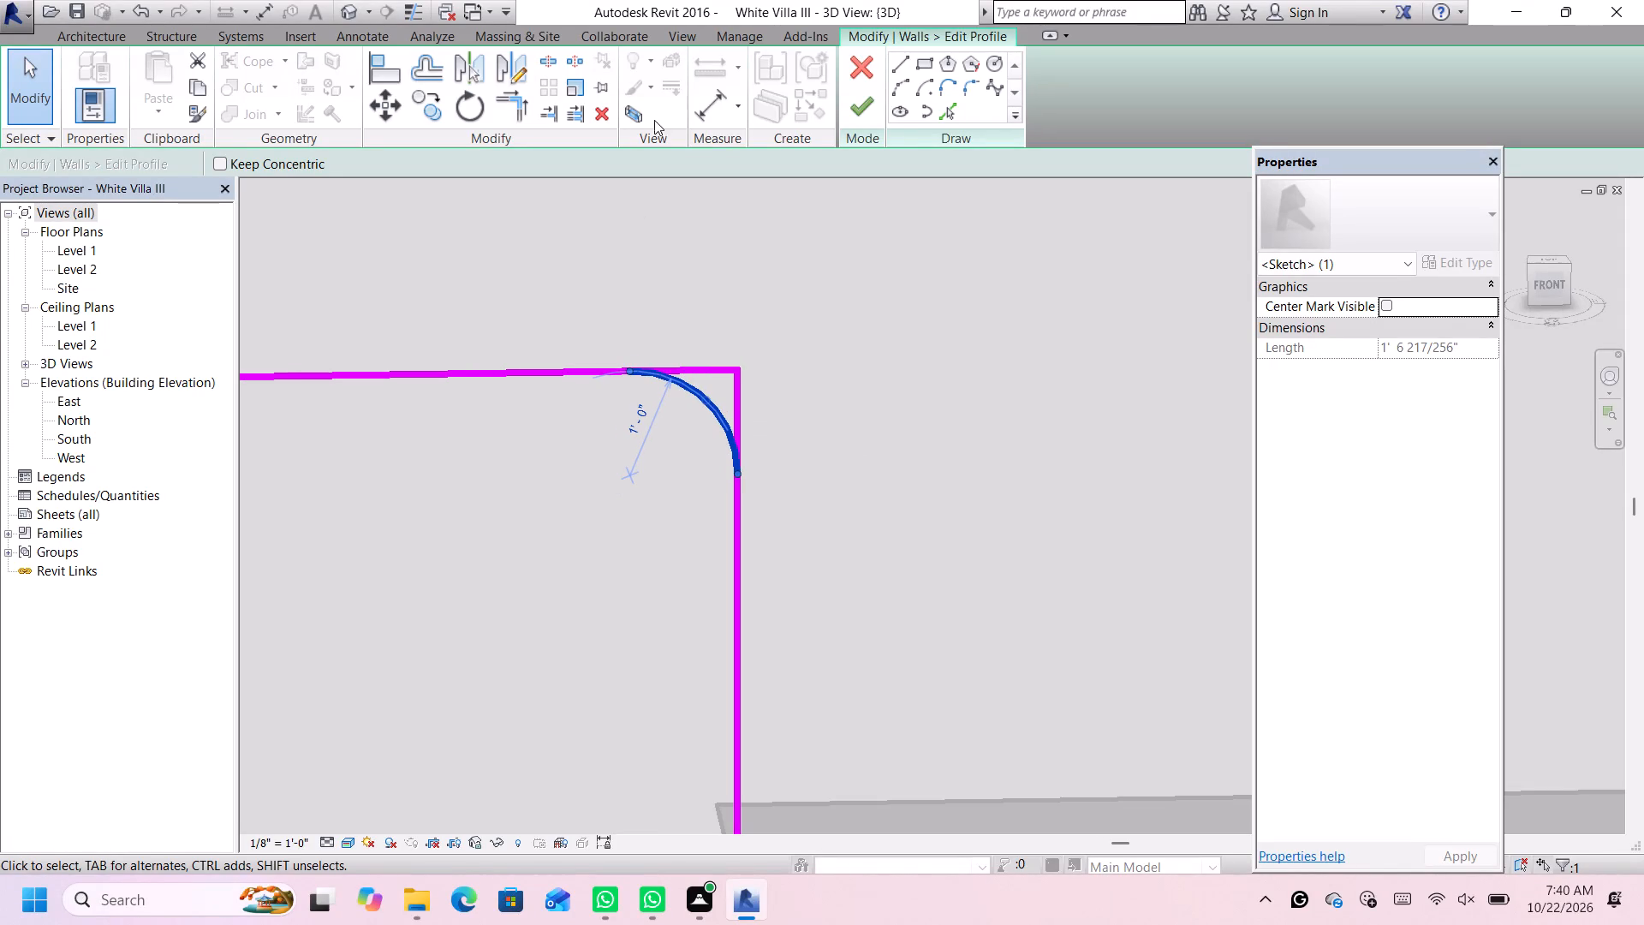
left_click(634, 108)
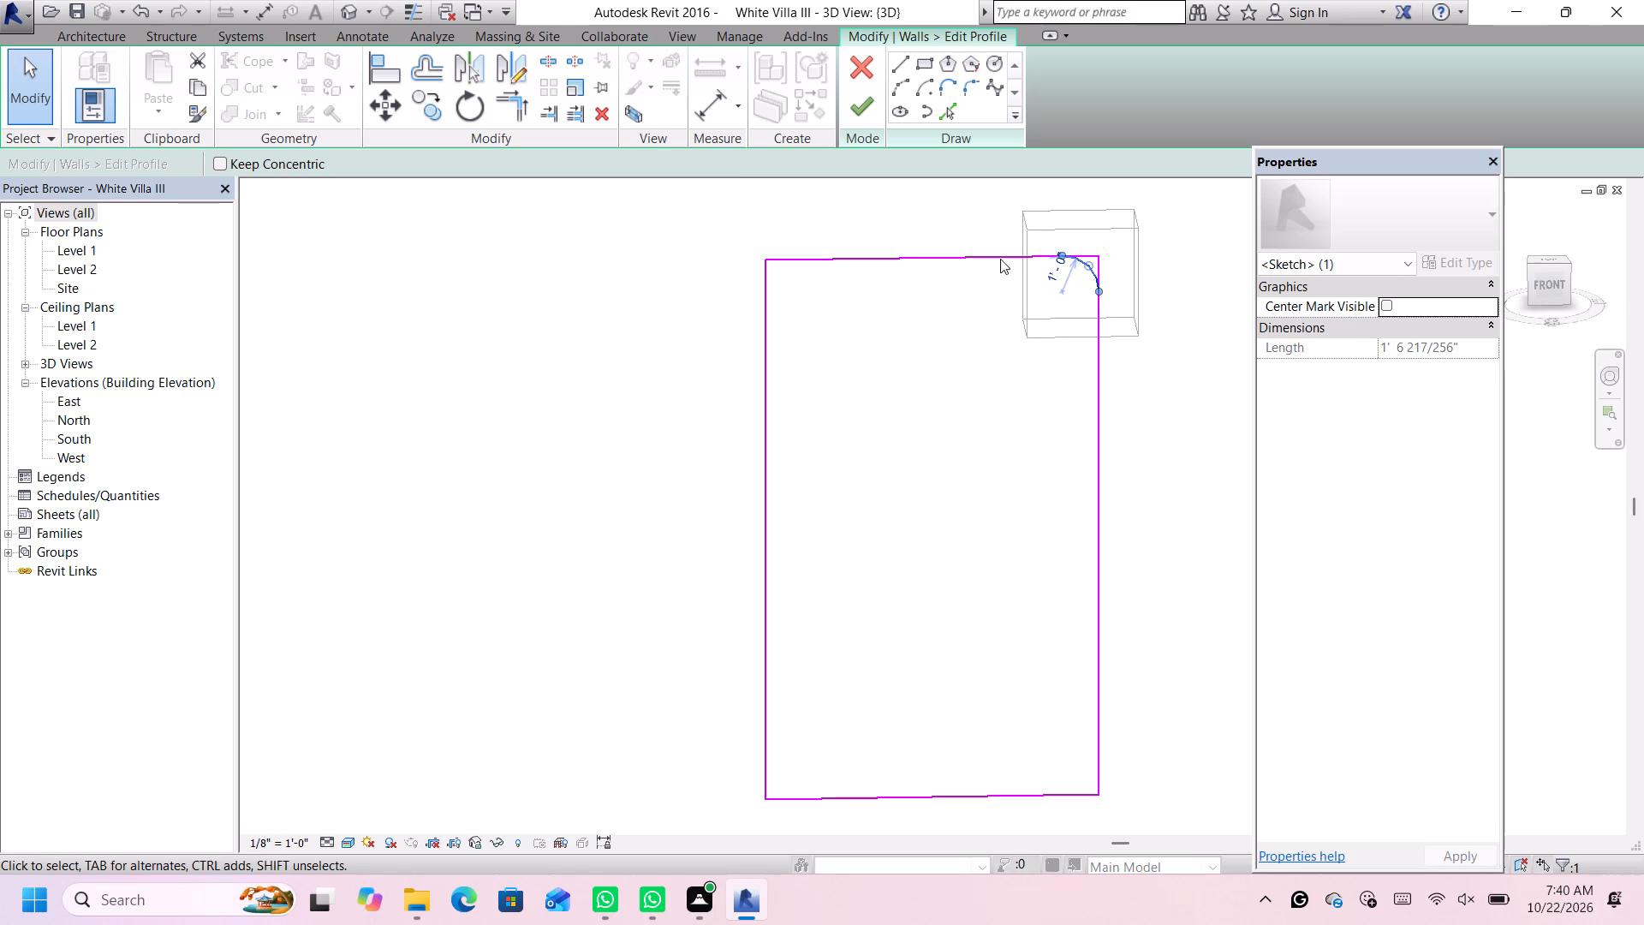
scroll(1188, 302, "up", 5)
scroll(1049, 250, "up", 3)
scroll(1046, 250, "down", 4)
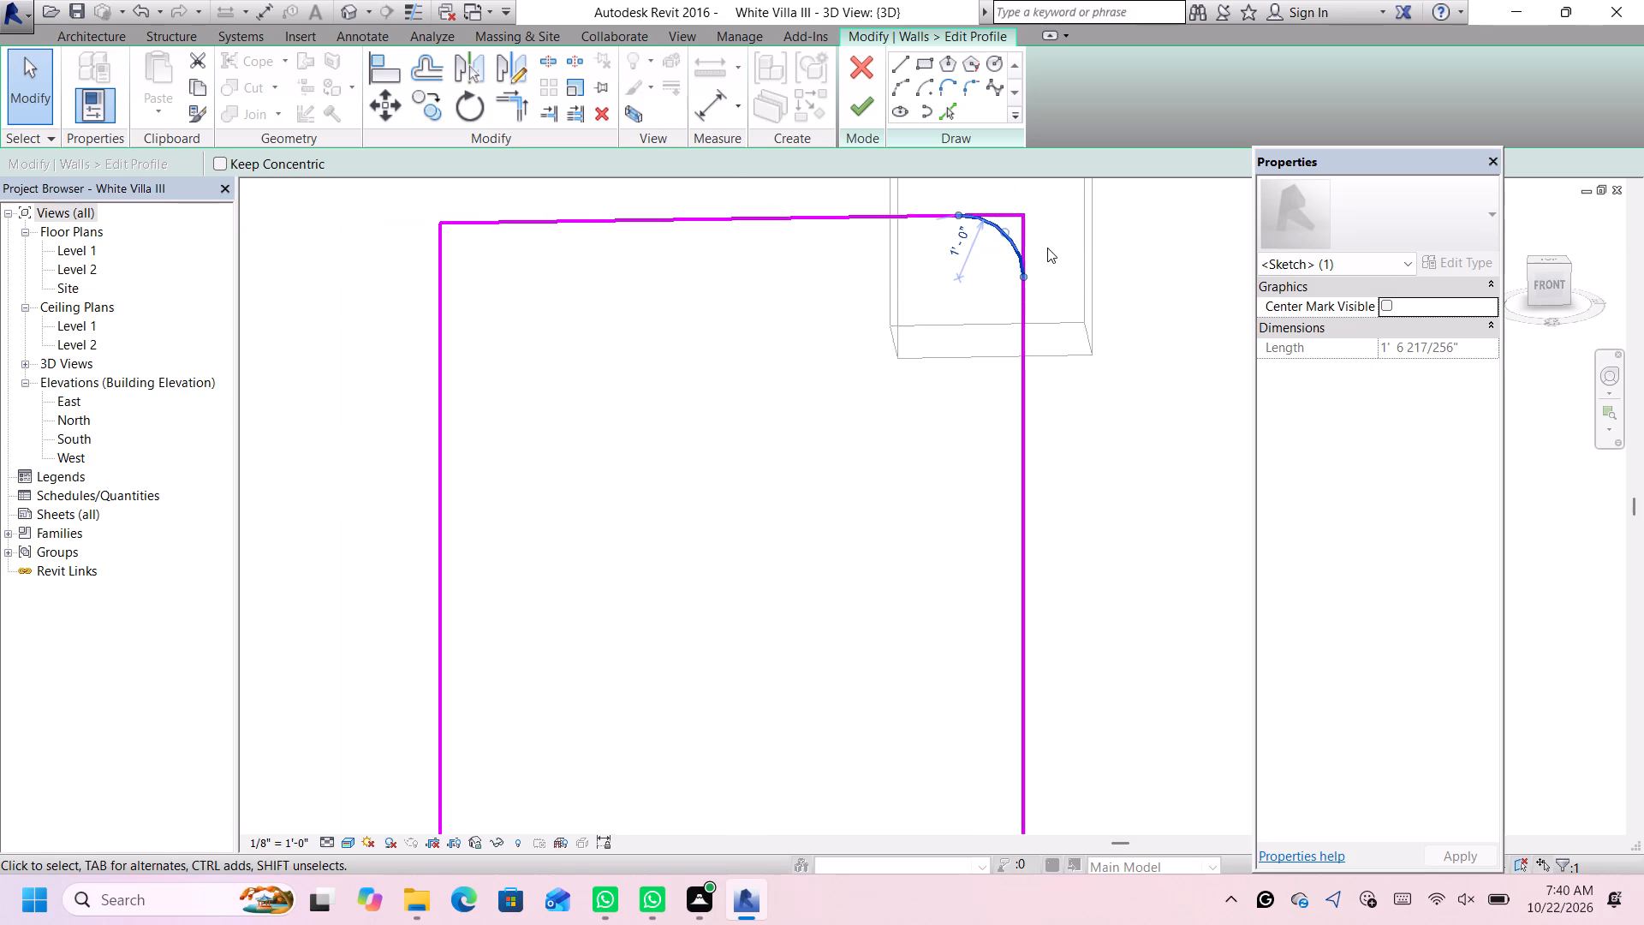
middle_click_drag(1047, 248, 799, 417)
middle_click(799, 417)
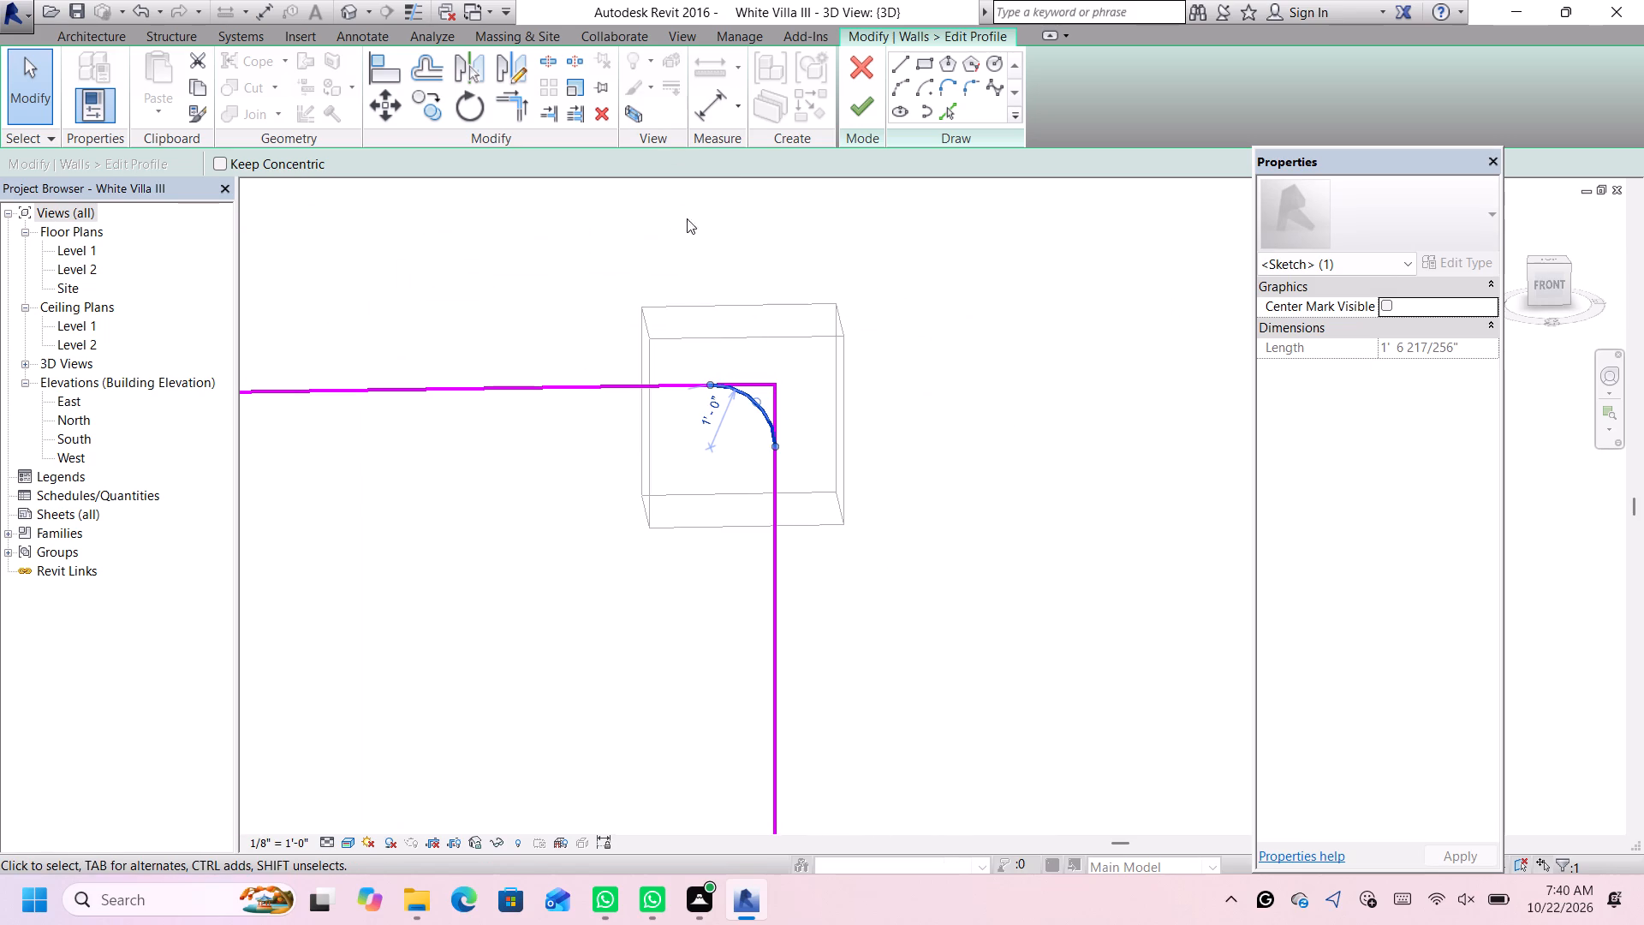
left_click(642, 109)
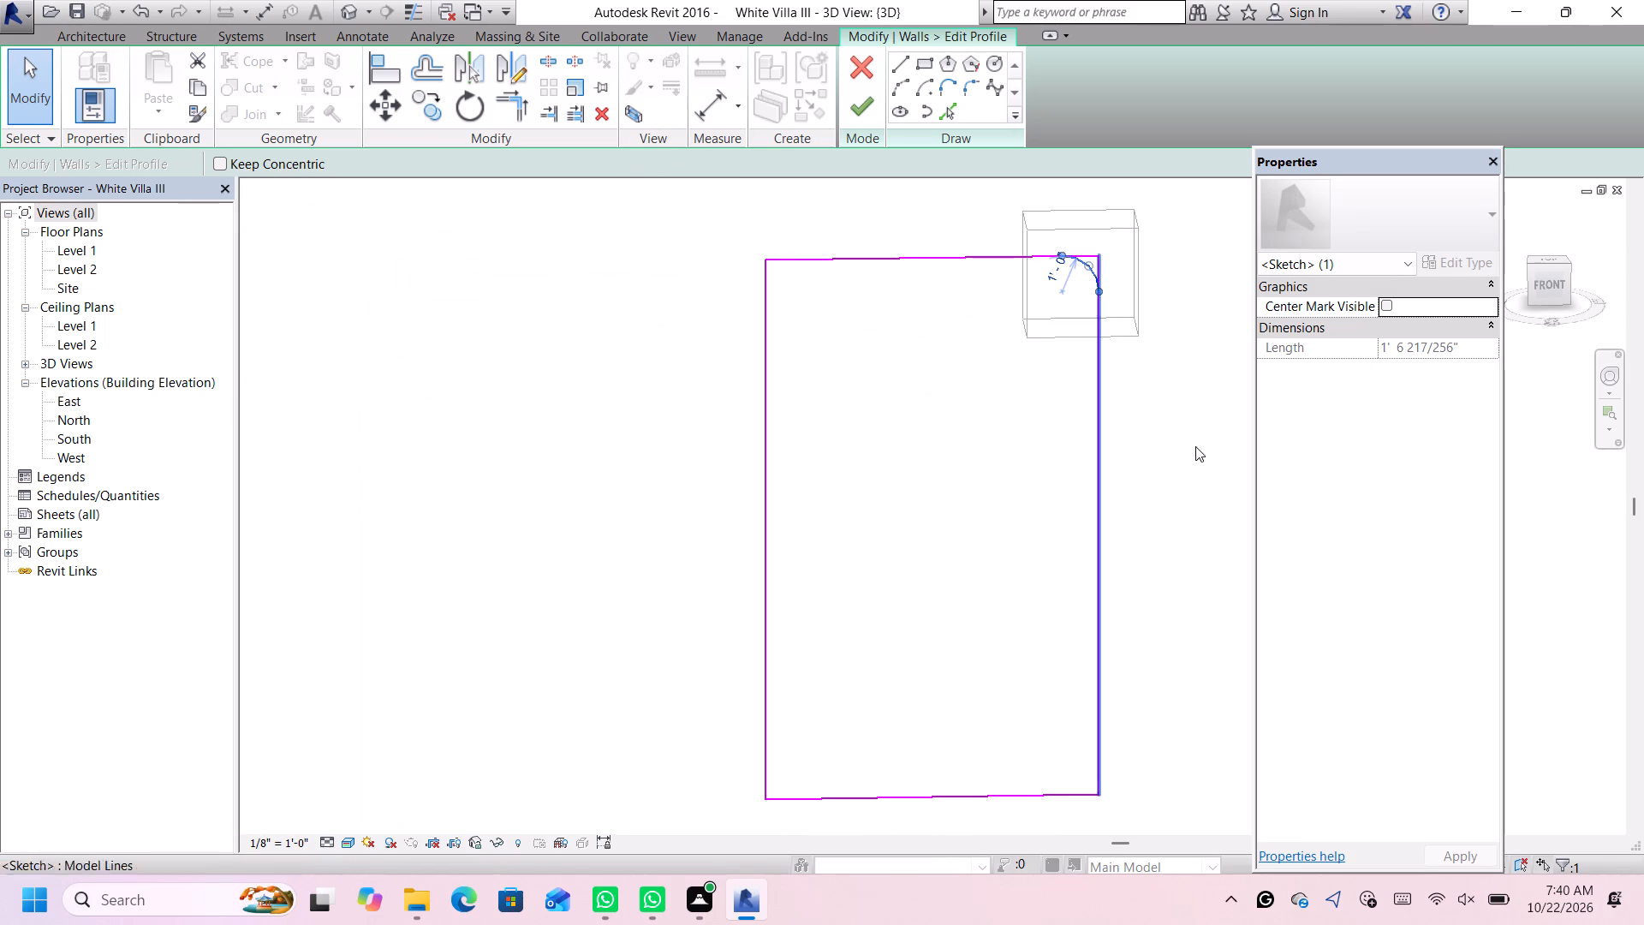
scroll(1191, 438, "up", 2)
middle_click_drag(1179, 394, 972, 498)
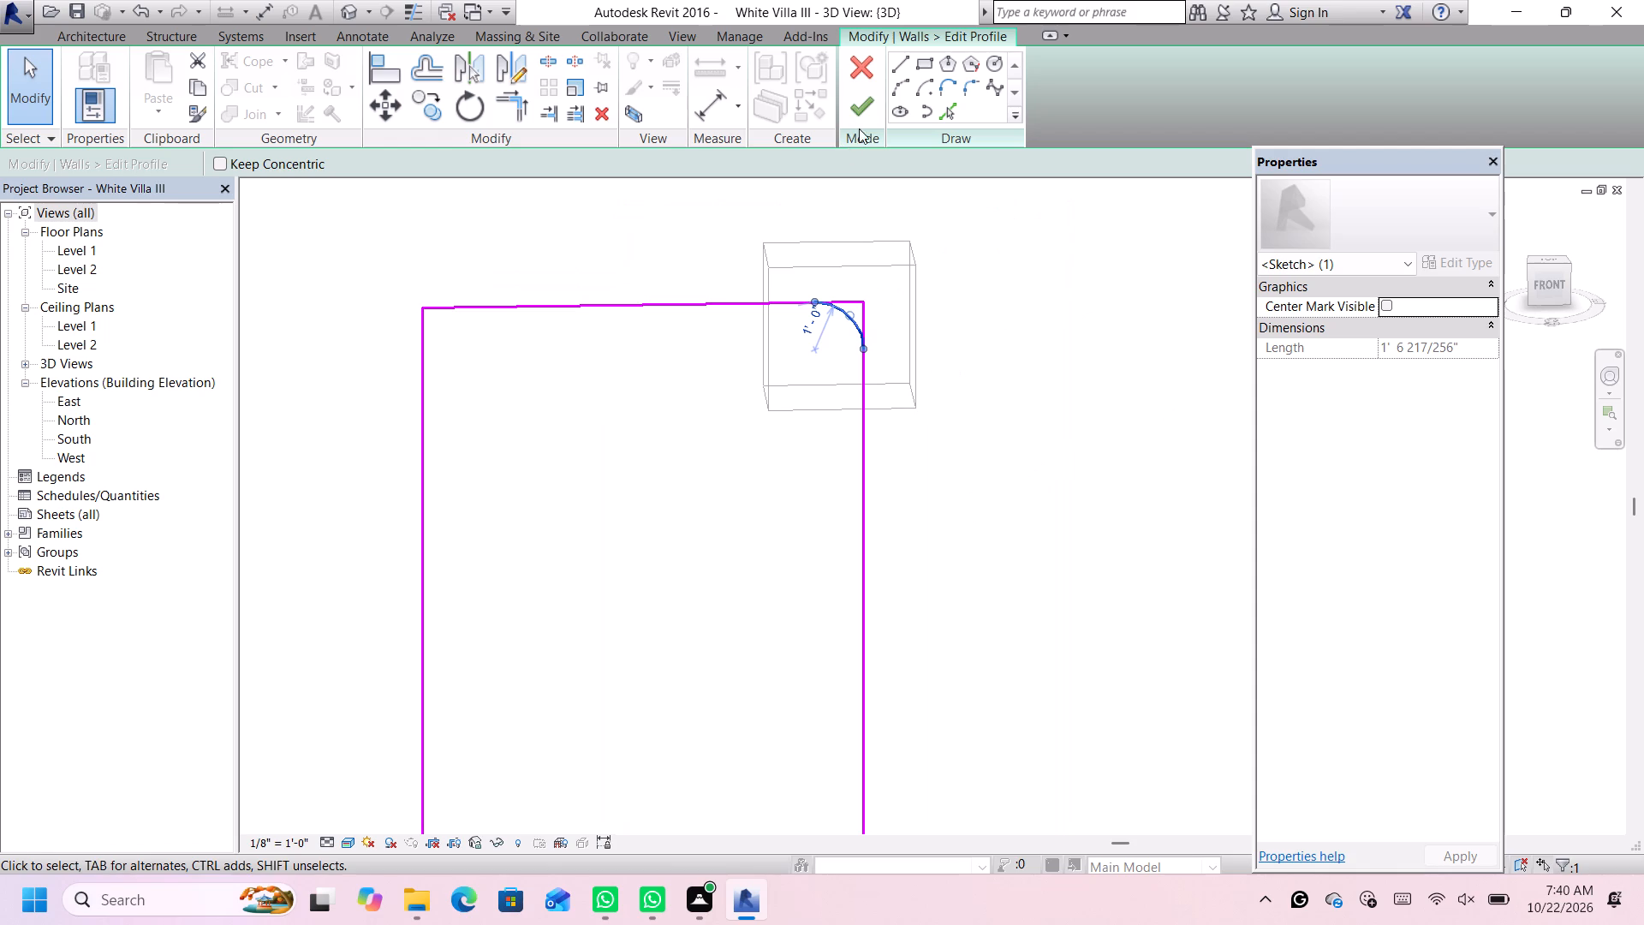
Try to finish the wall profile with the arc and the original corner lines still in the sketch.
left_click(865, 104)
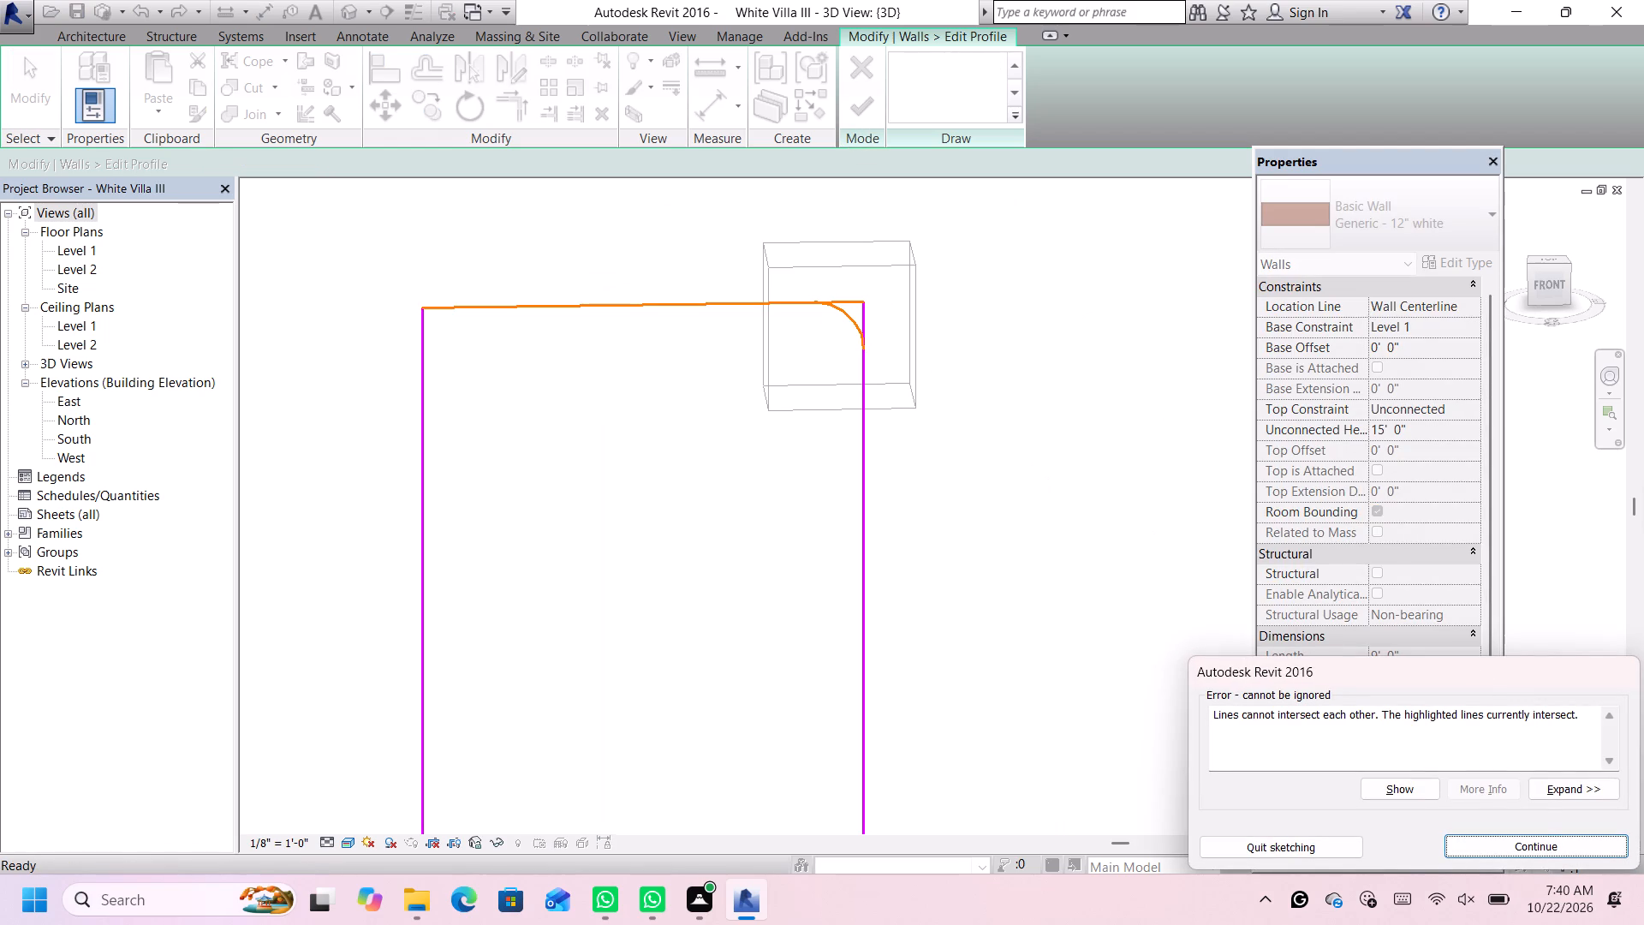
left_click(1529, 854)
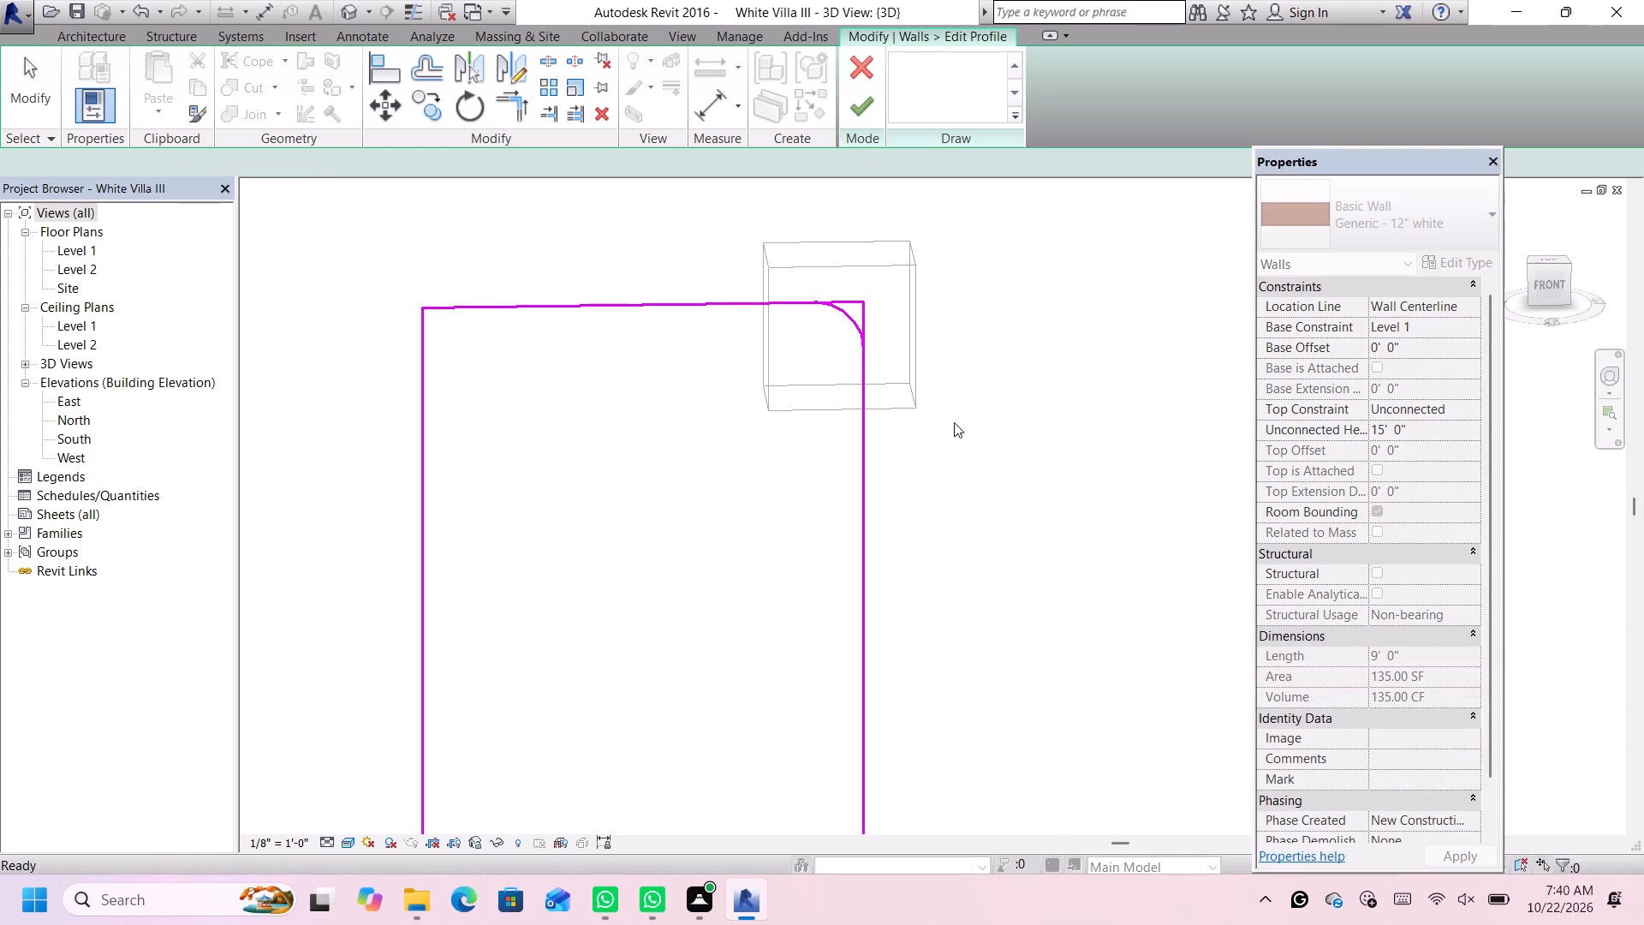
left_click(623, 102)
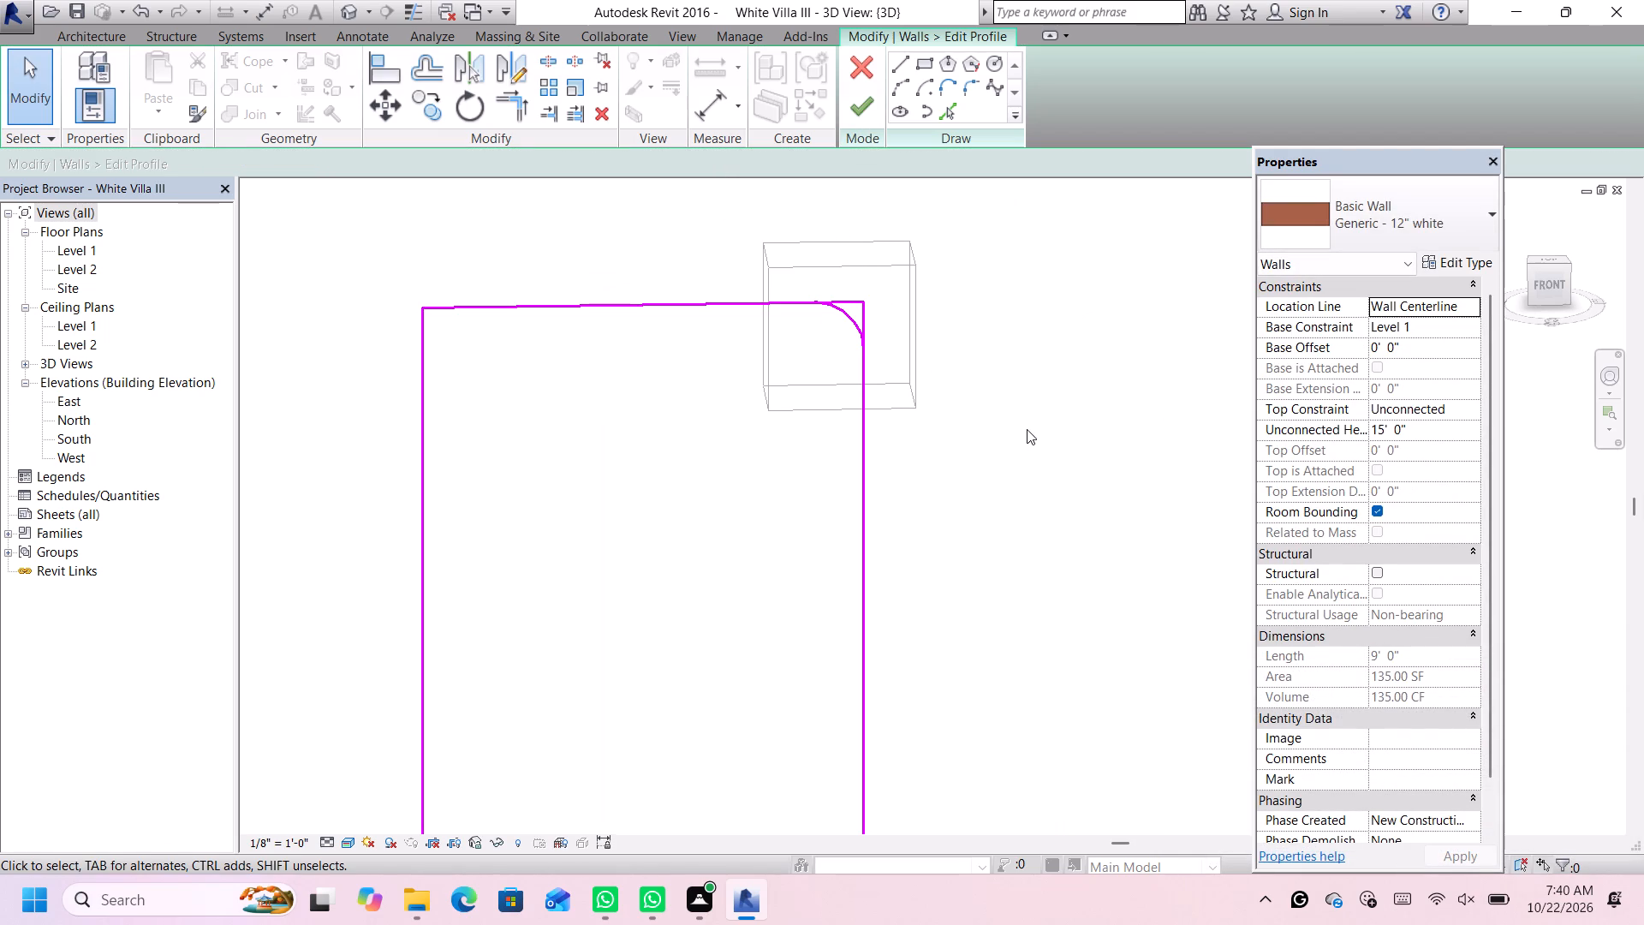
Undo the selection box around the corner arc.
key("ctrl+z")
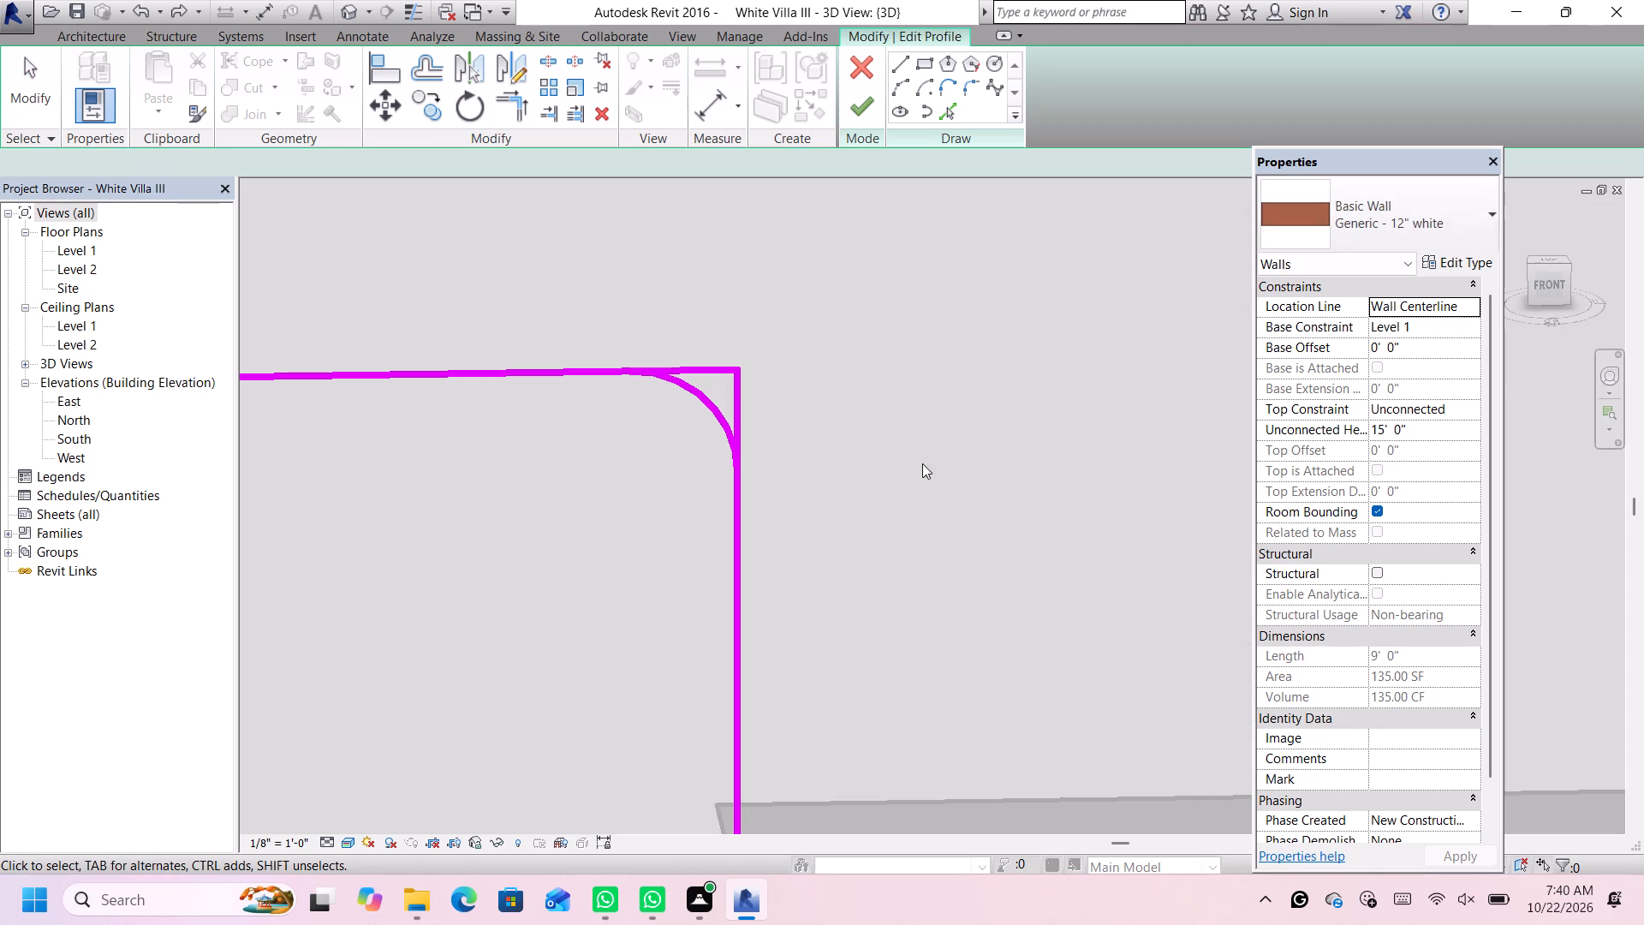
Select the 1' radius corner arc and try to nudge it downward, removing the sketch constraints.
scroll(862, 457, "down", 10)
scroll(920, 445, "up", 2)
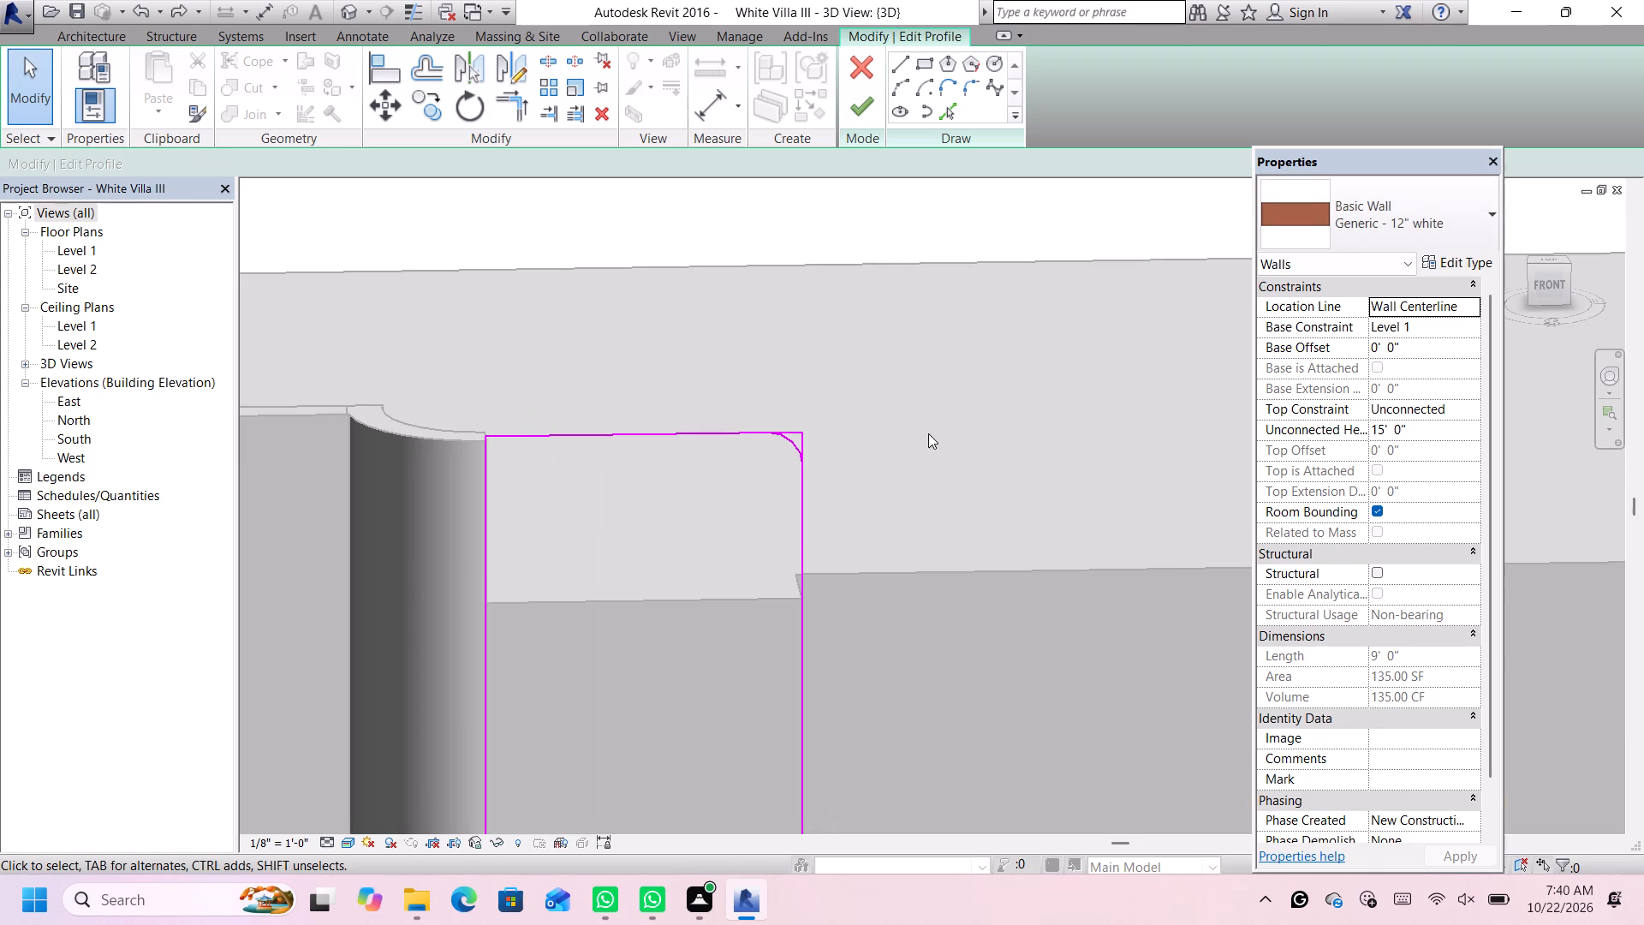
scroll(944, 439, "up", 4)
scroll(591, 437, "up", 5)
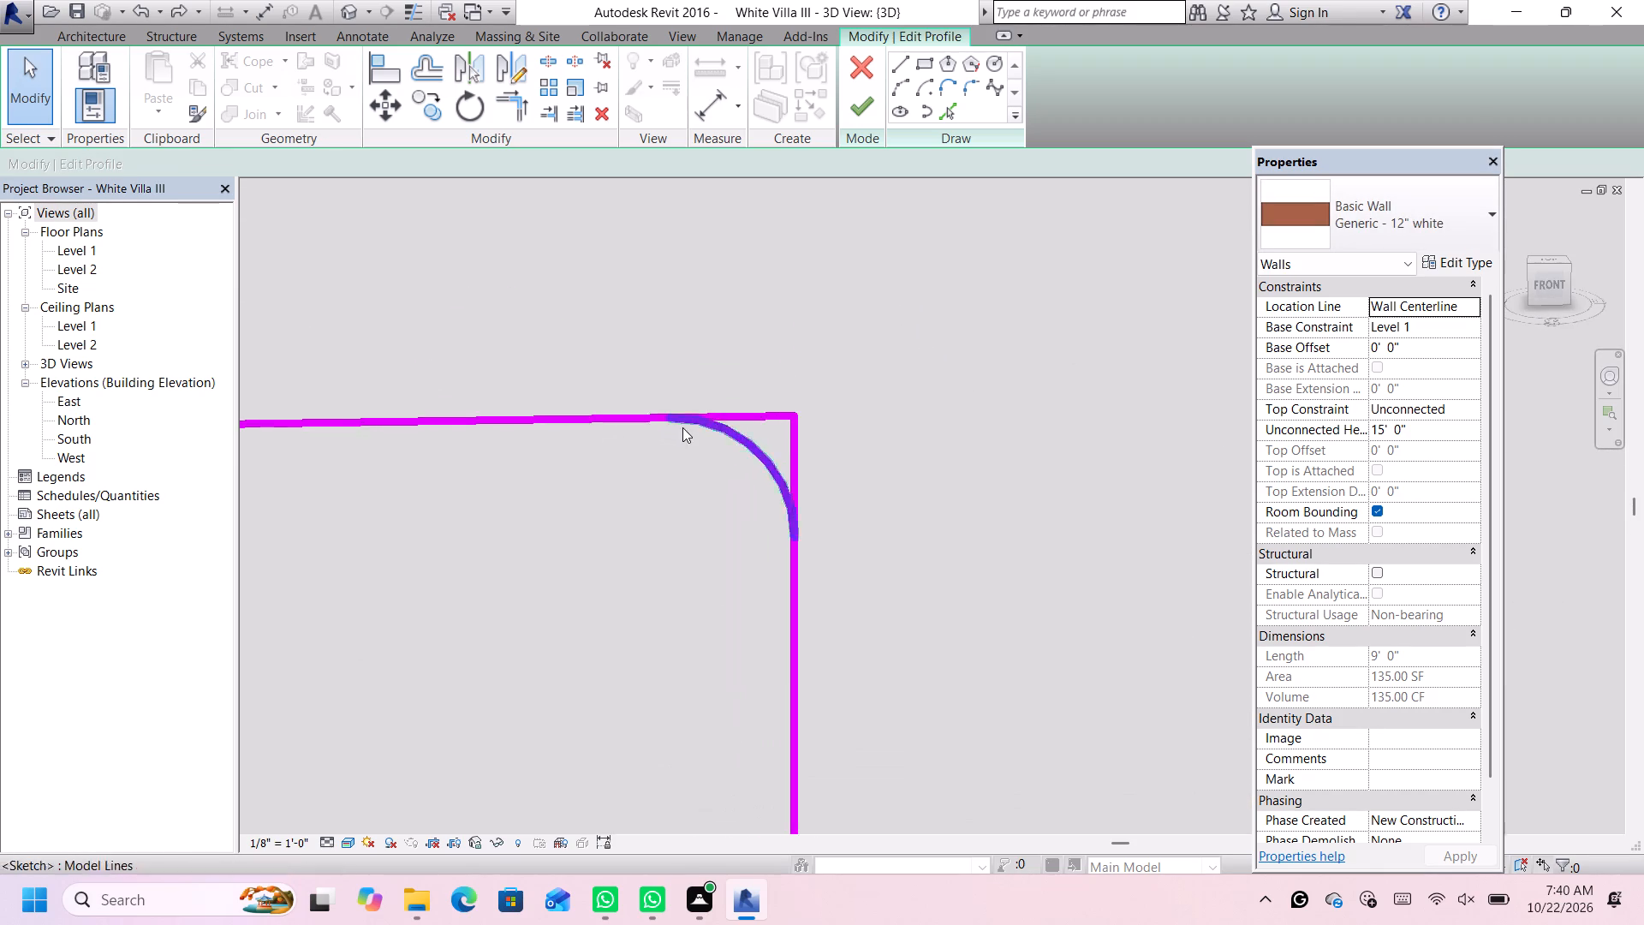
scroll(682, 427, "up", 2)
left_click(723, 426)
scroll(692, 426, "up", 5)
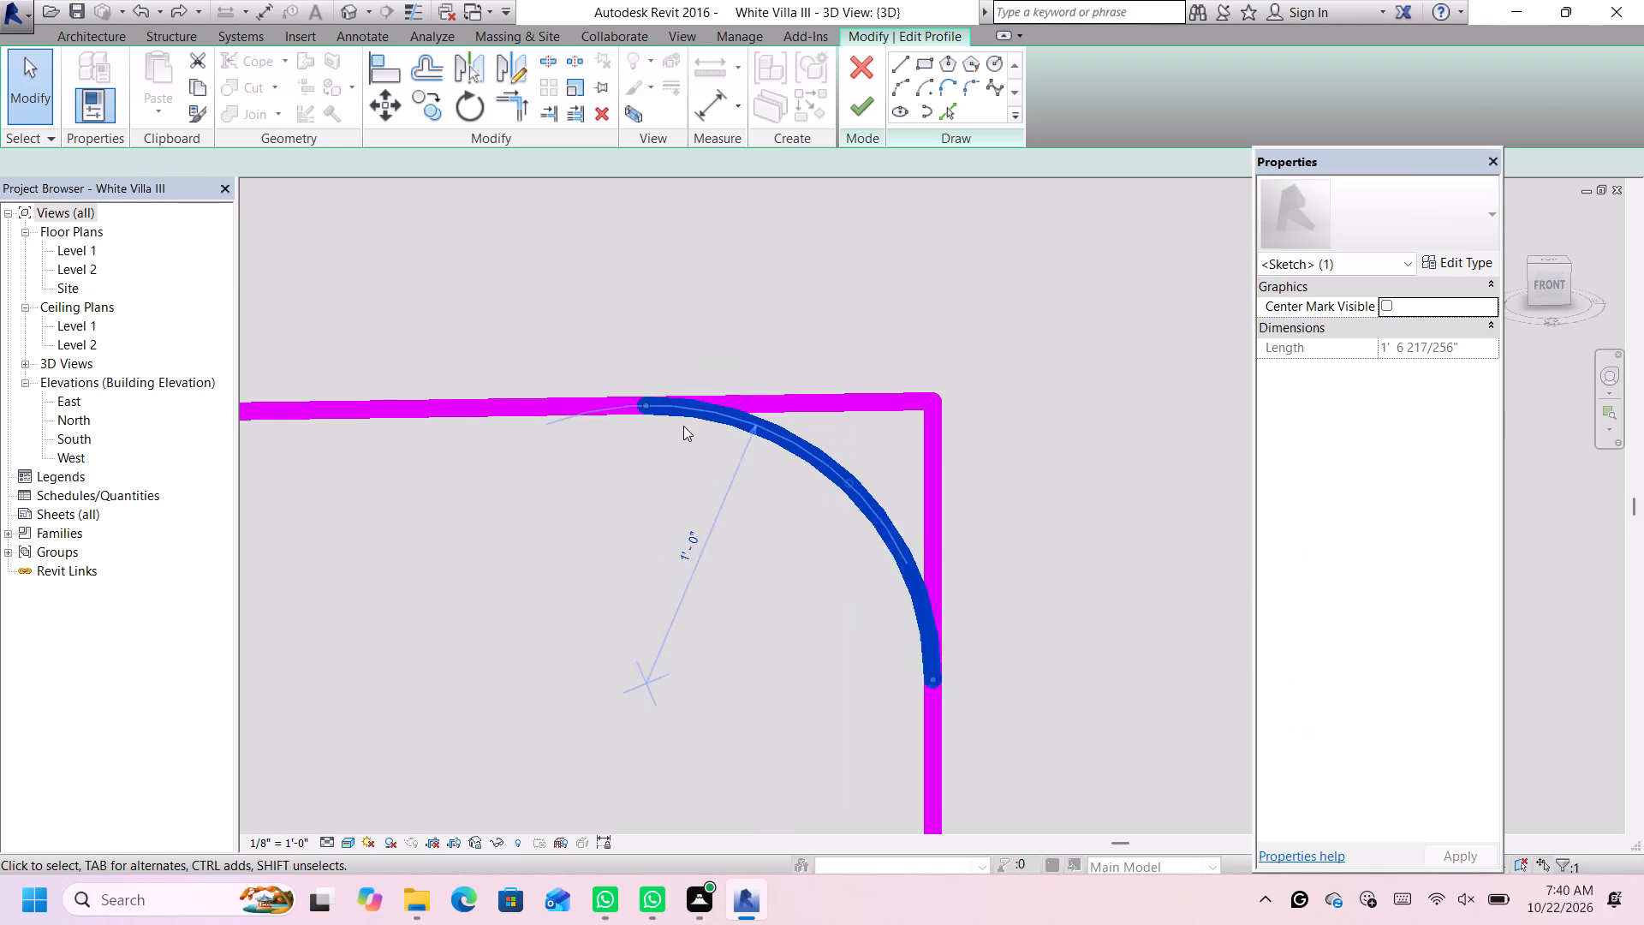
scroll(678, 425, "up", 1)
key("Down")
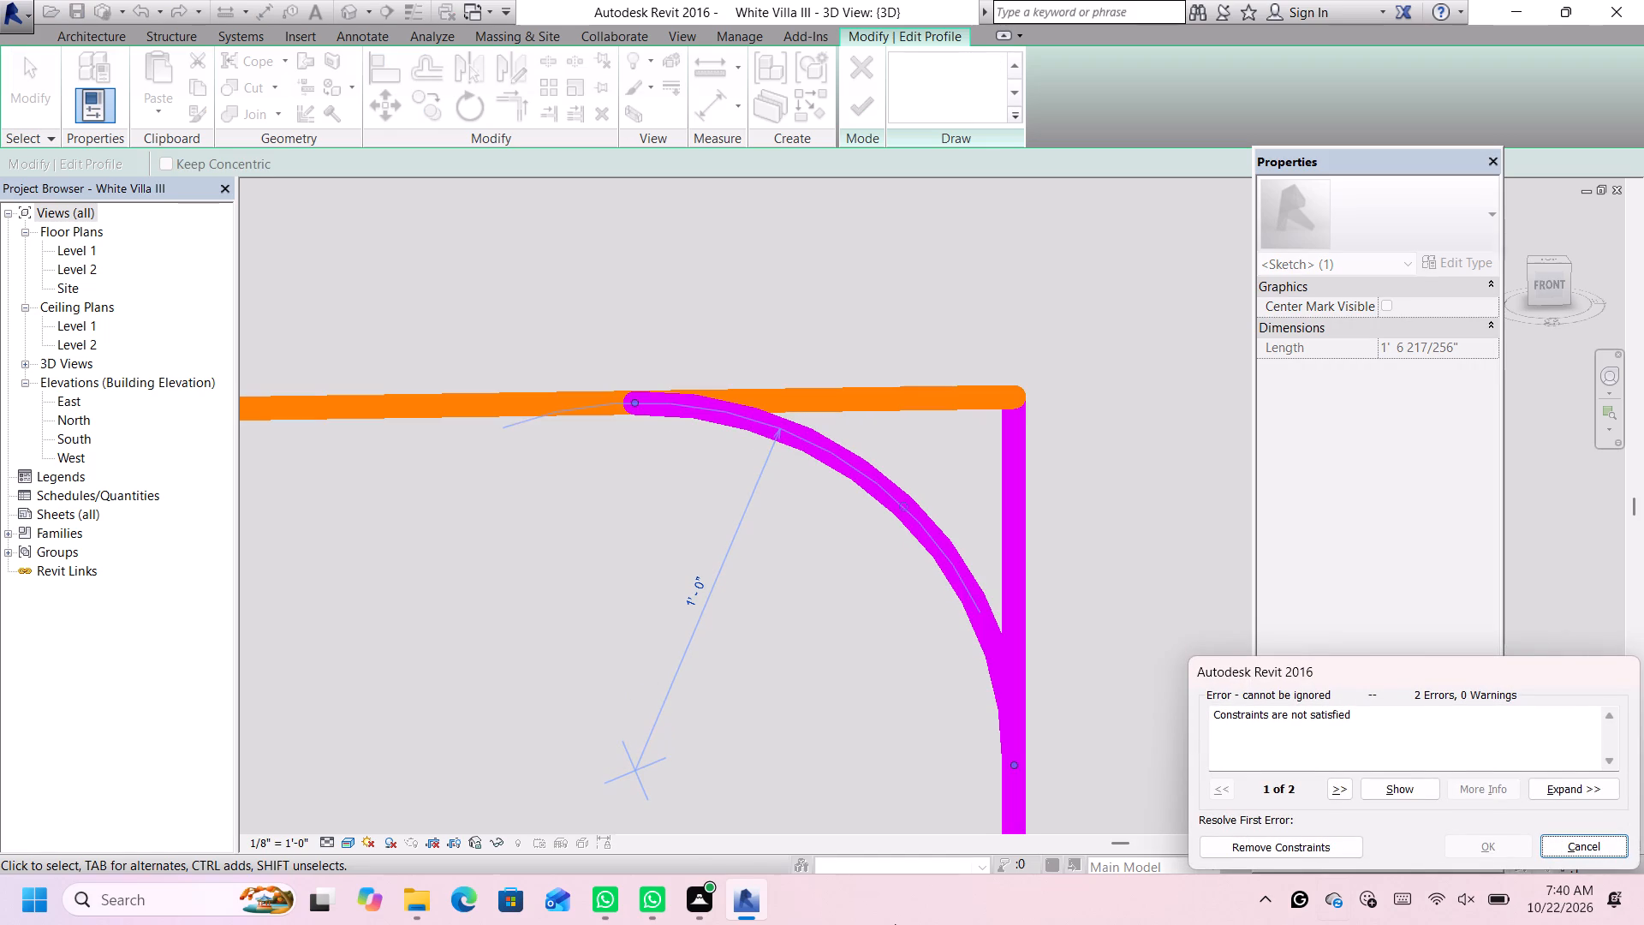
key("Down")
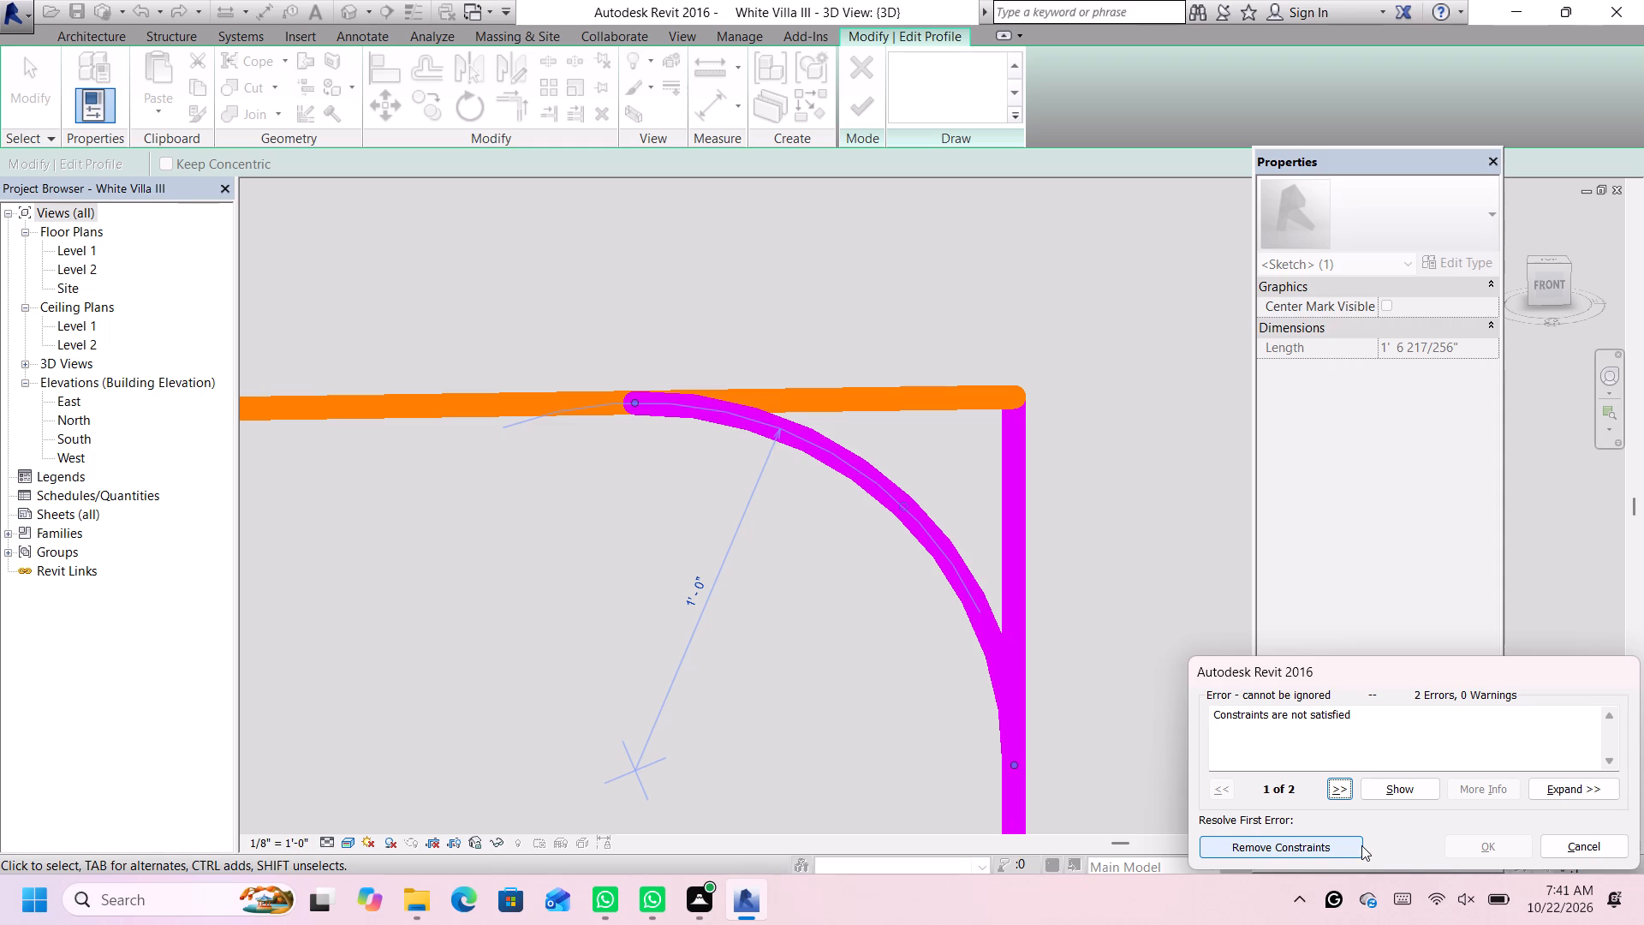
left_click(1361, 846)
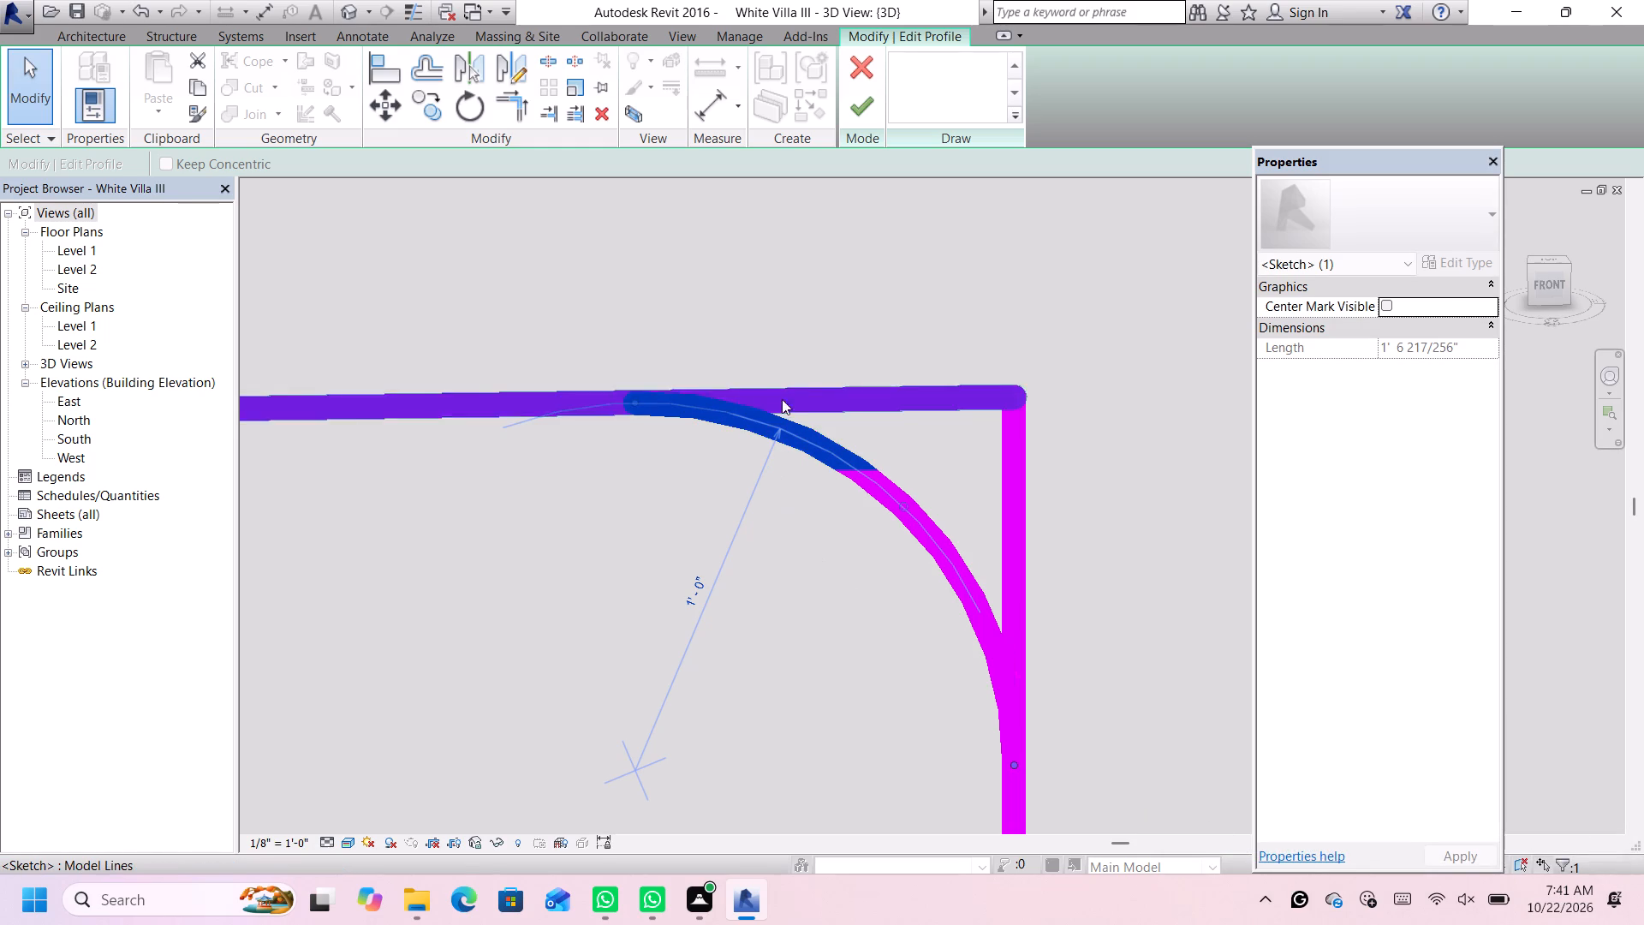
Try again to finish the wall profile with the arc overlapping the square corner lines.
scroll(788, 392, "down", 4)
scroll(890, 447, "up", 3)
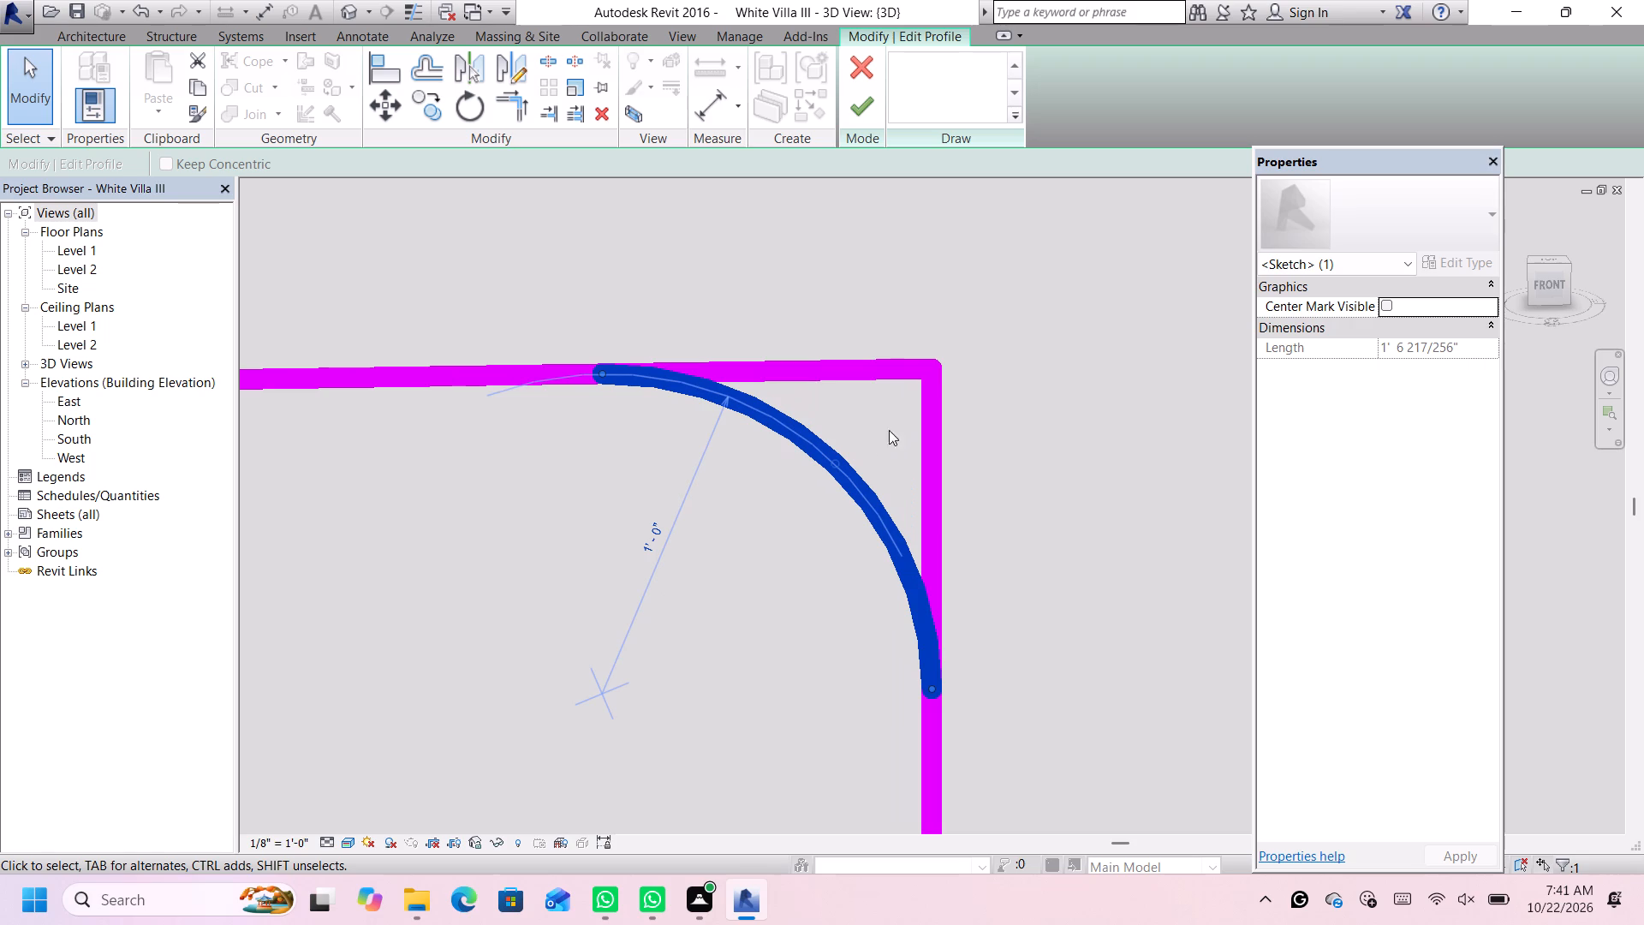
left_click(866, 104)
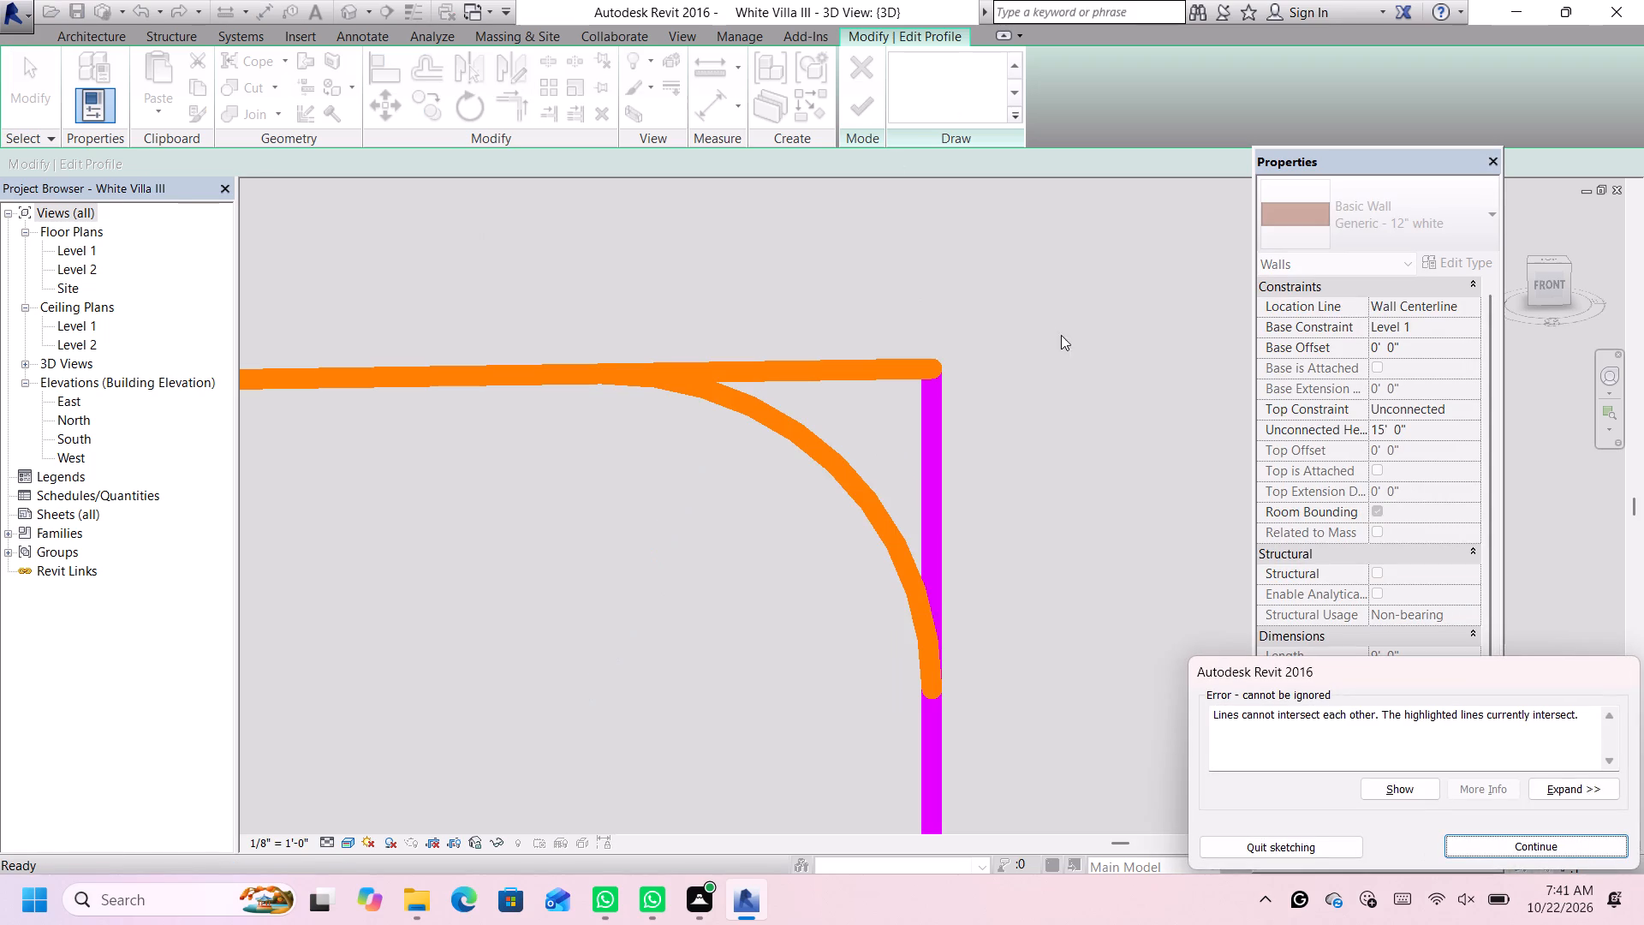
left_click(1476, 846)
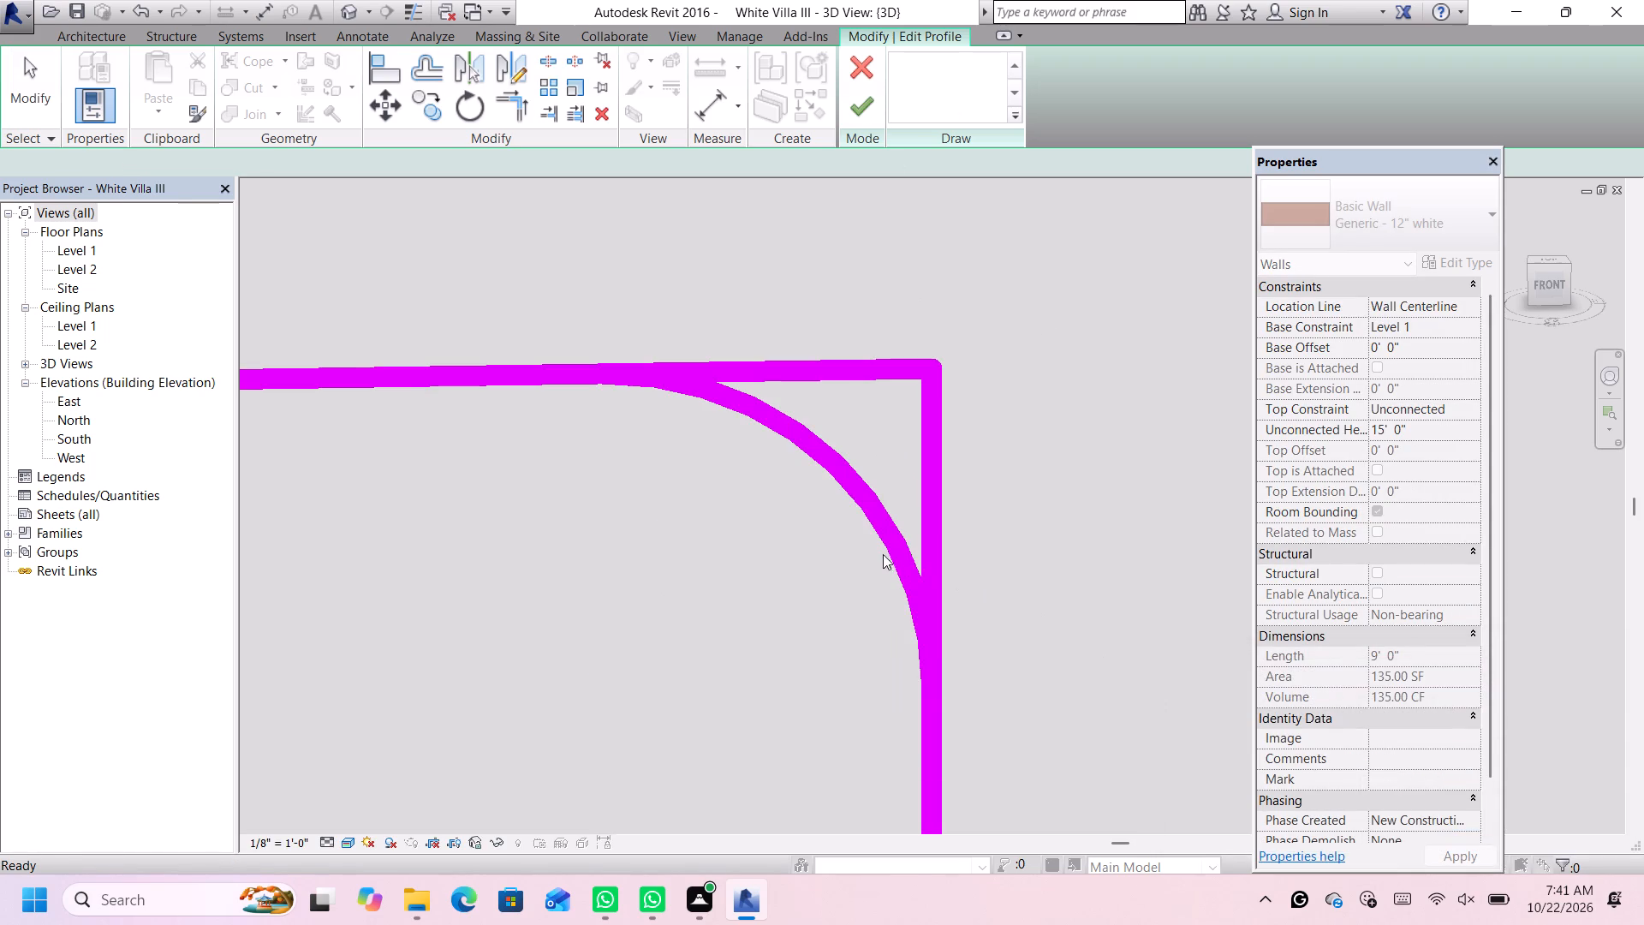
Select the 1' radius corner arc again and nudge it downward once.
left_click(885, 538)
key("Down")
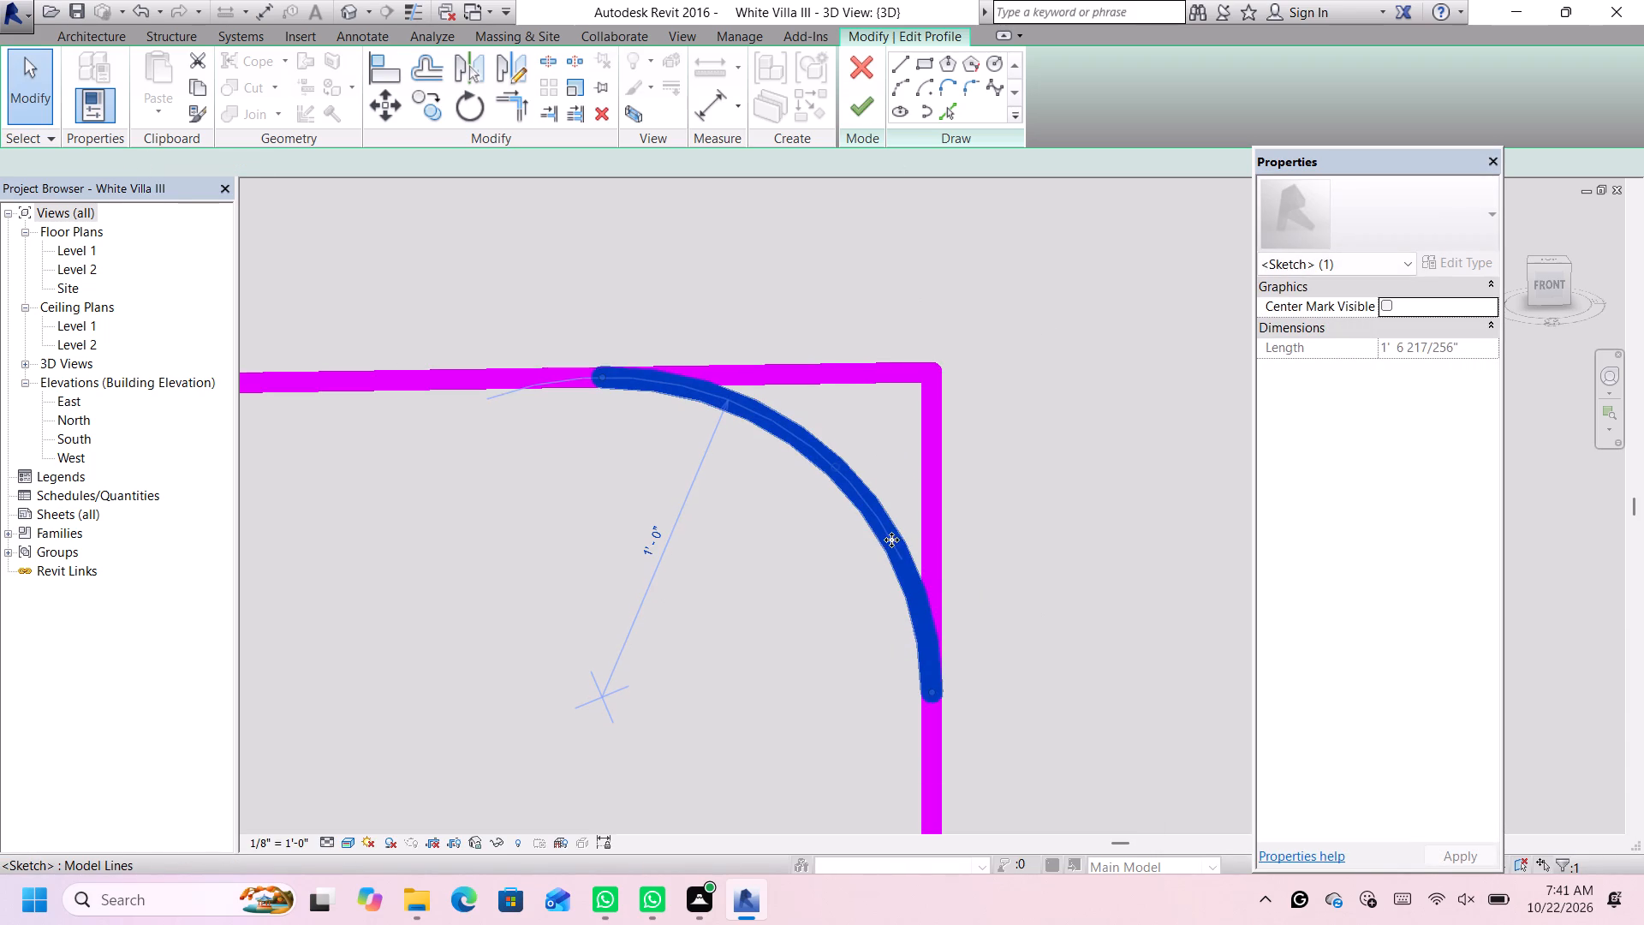
Undo the arc nudges and the corner arc itself, back to the plain rectangular wall profile.
scroll(895, 540, "down", 18)
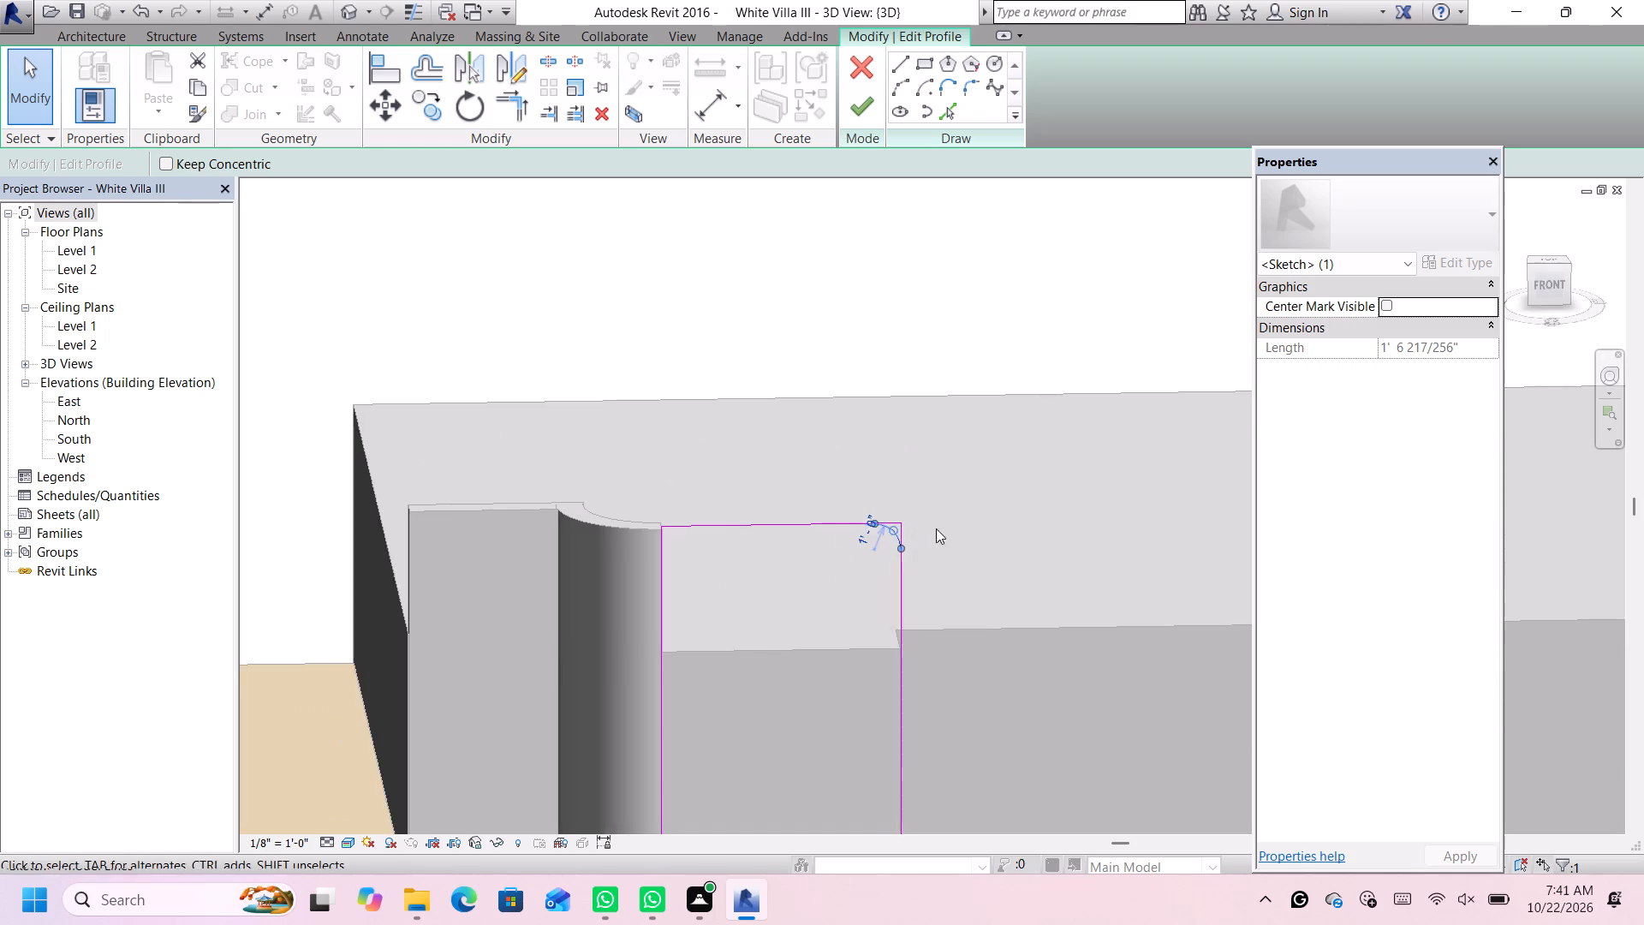
scroll(960, 522, "down", 3)
key("ctrl+z")
key("ctrl+z")
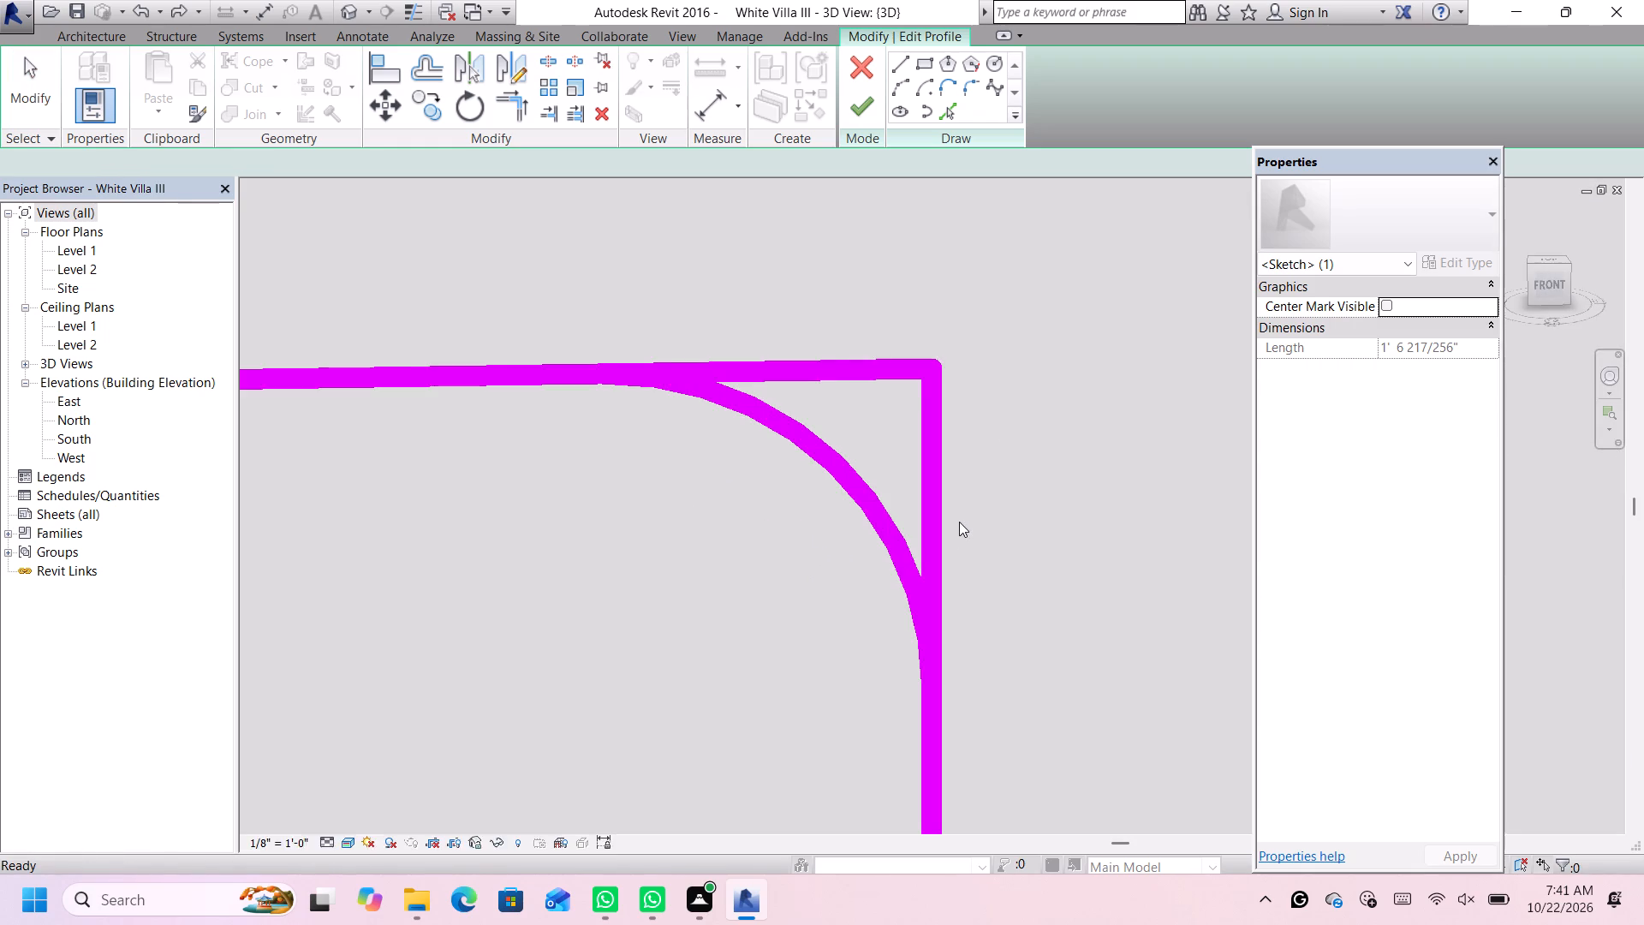
scroll(951, 531, "down", 15)
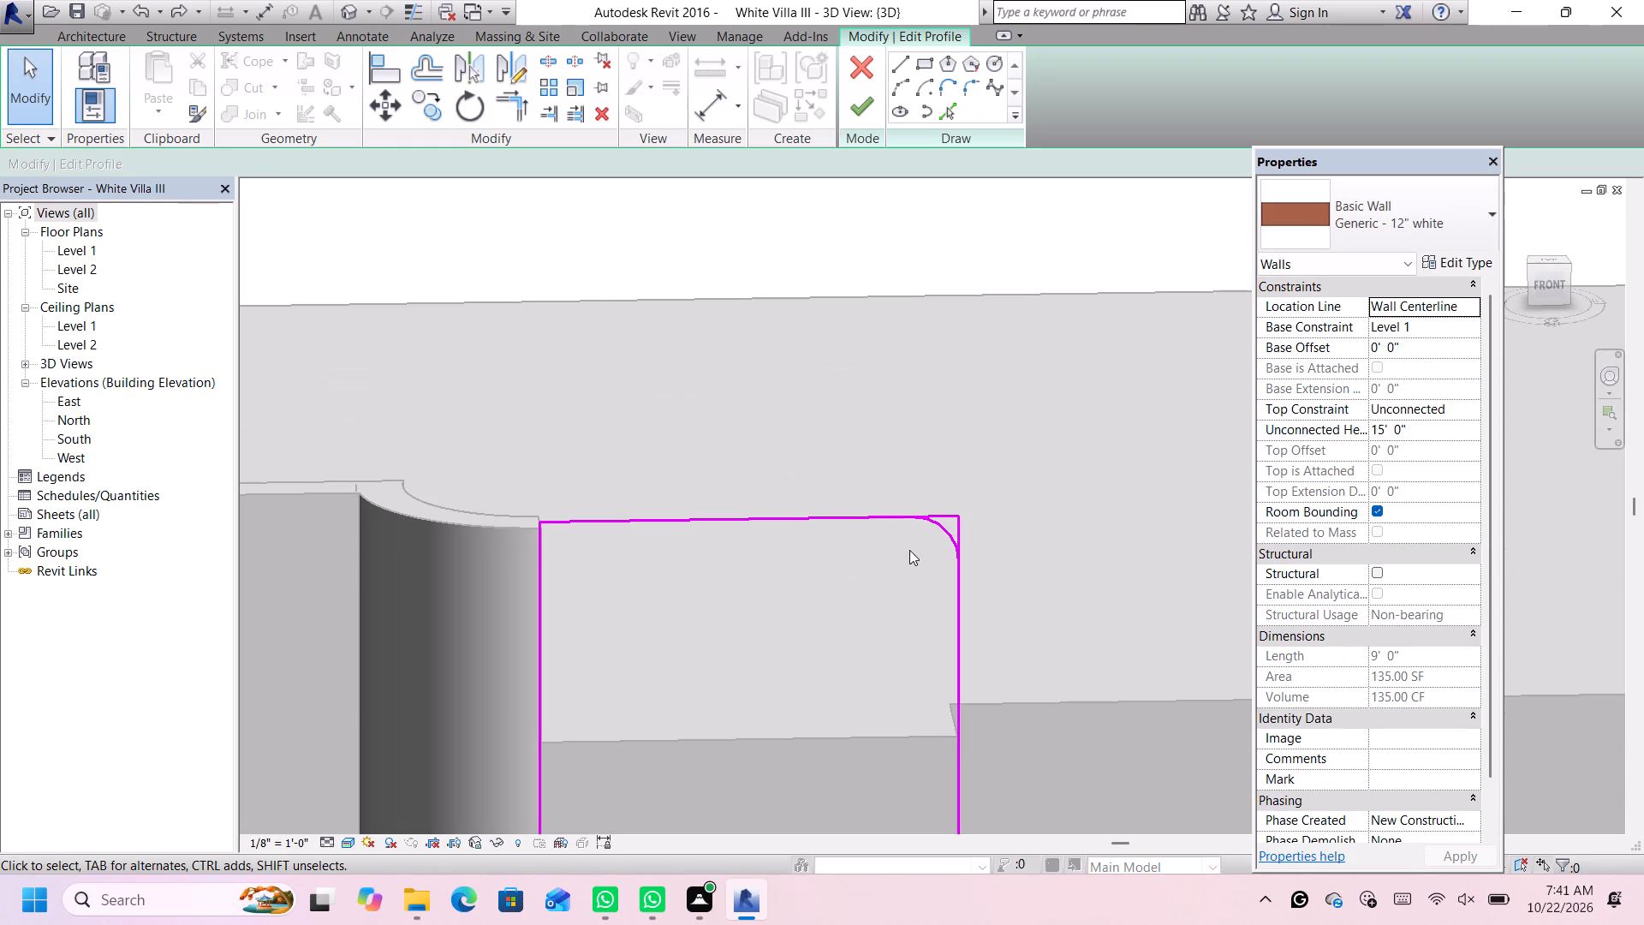
key("ctrl+z")
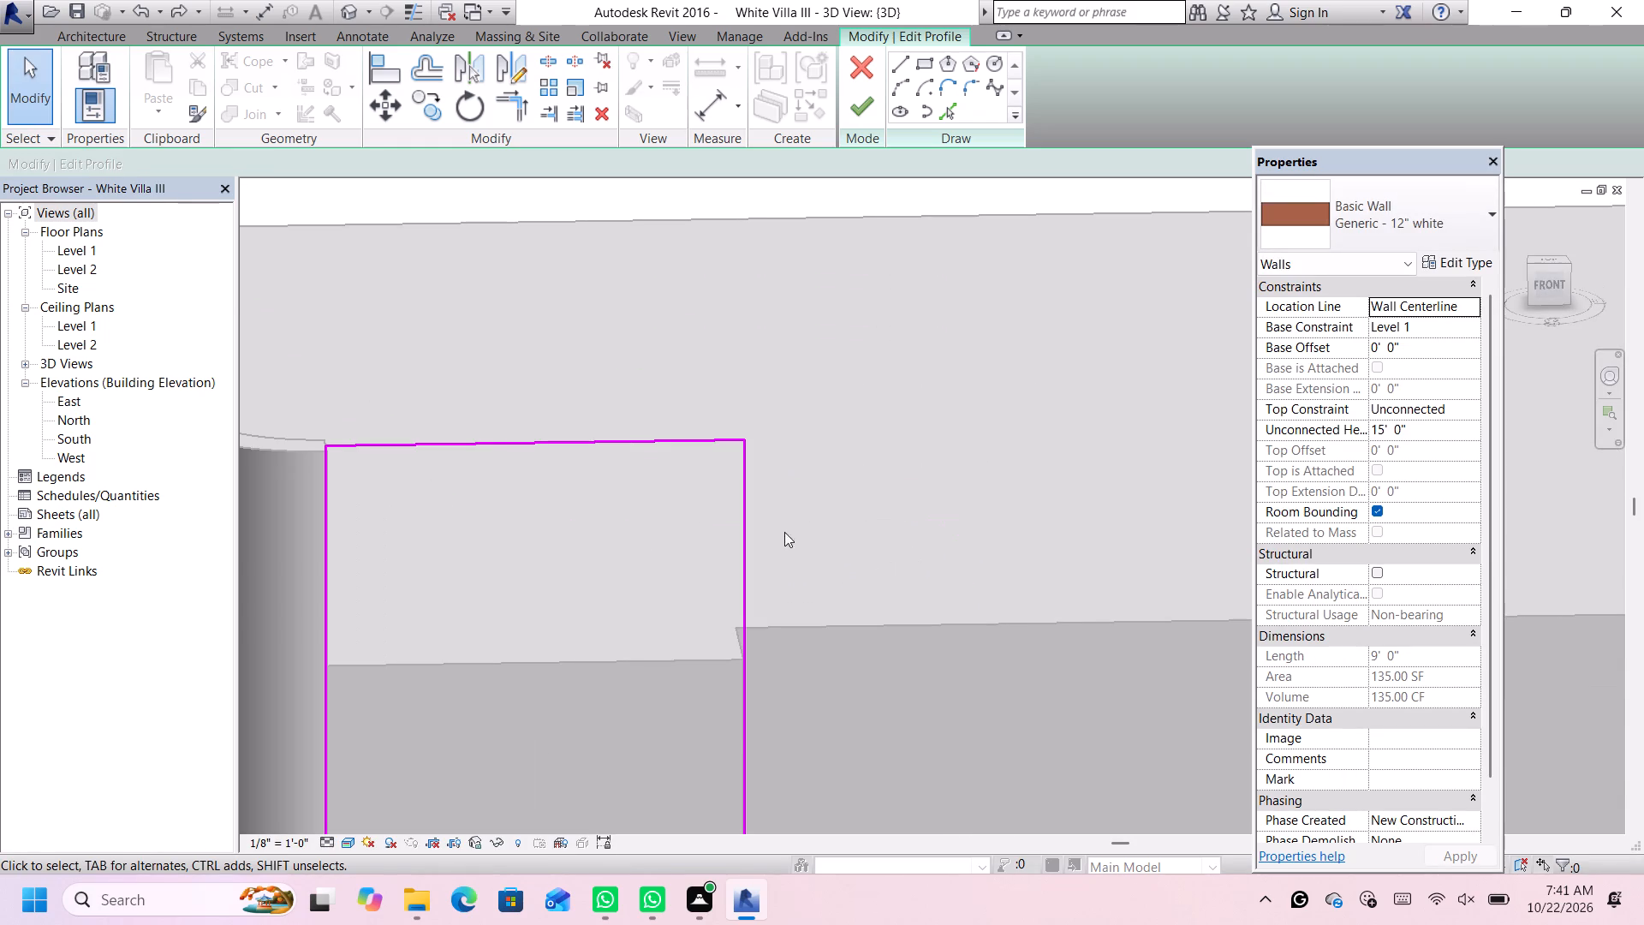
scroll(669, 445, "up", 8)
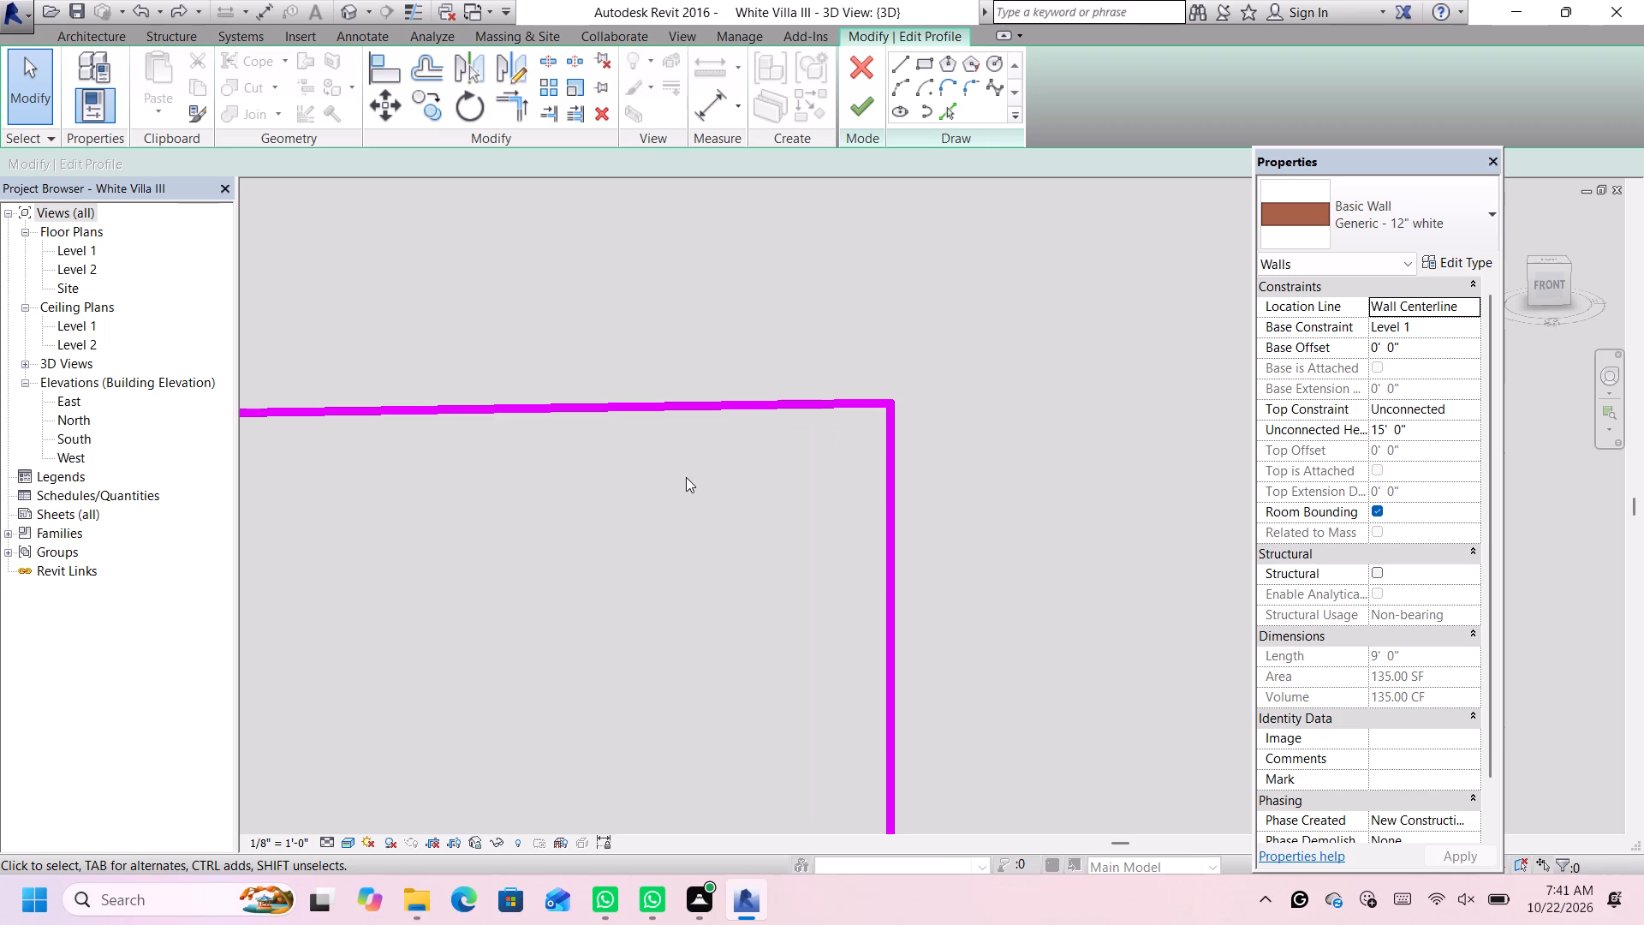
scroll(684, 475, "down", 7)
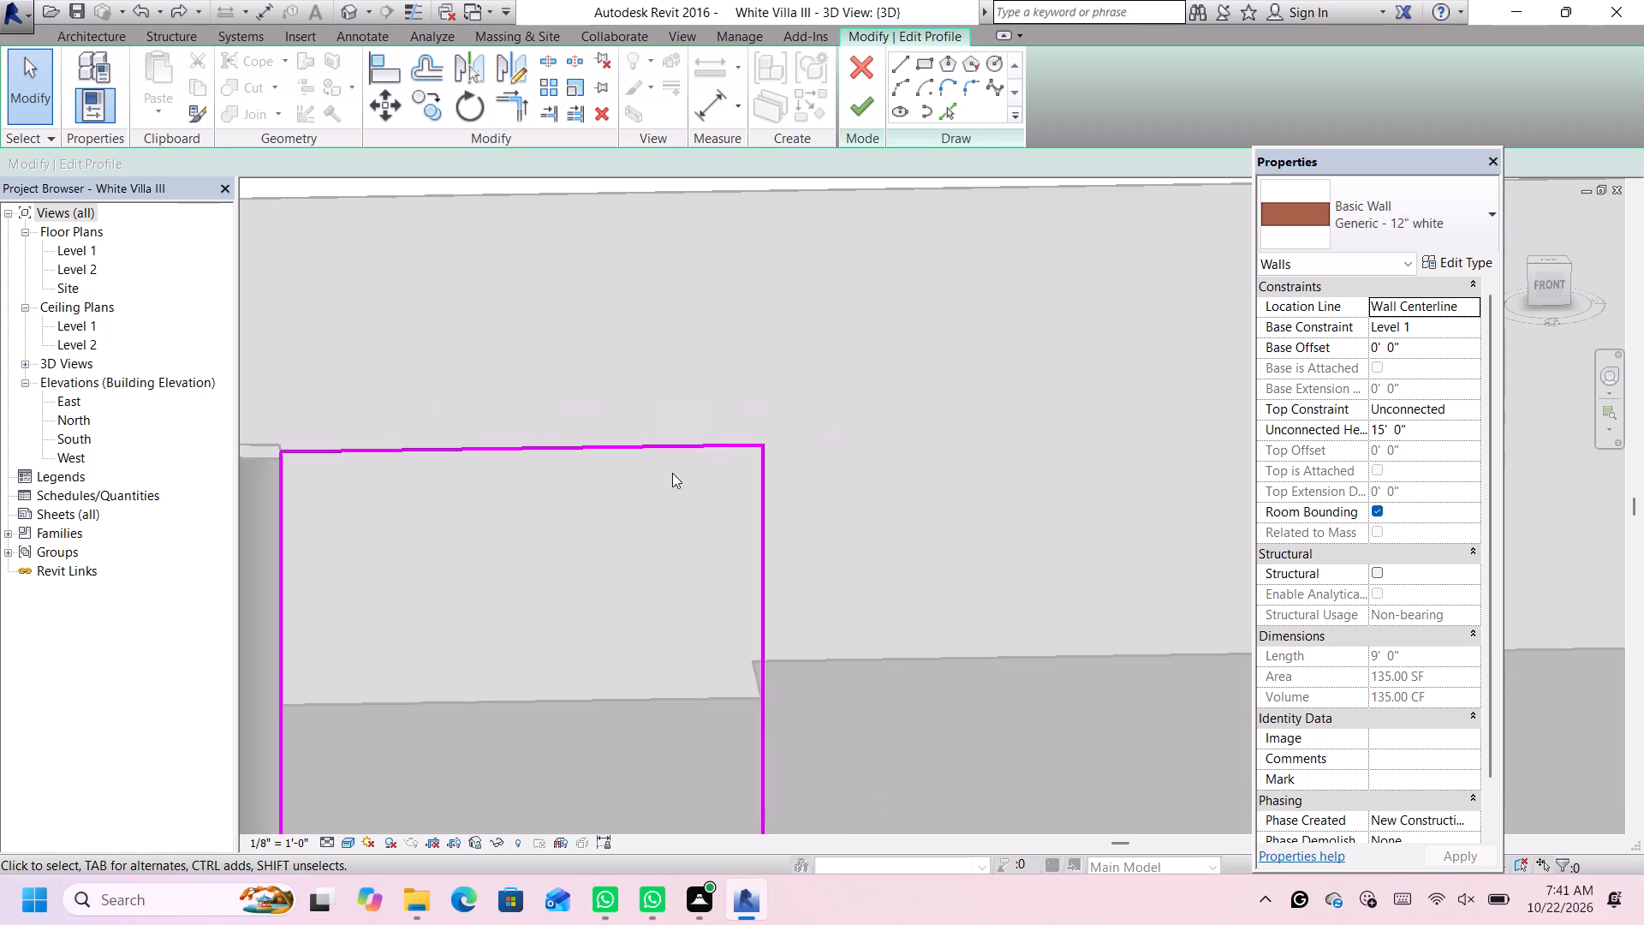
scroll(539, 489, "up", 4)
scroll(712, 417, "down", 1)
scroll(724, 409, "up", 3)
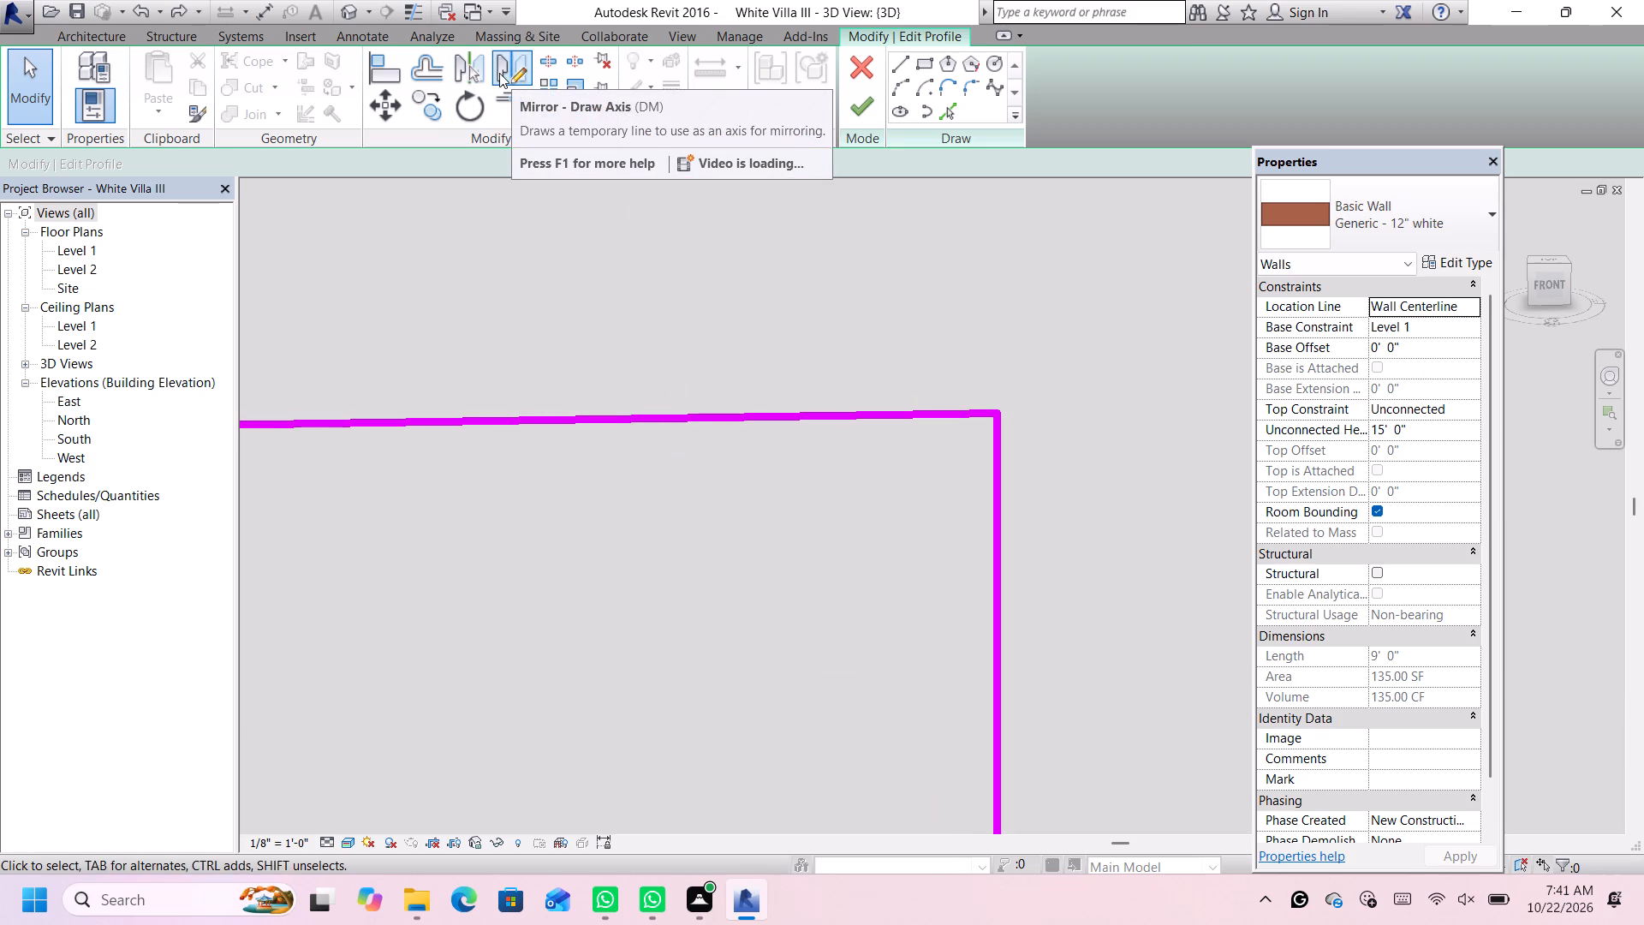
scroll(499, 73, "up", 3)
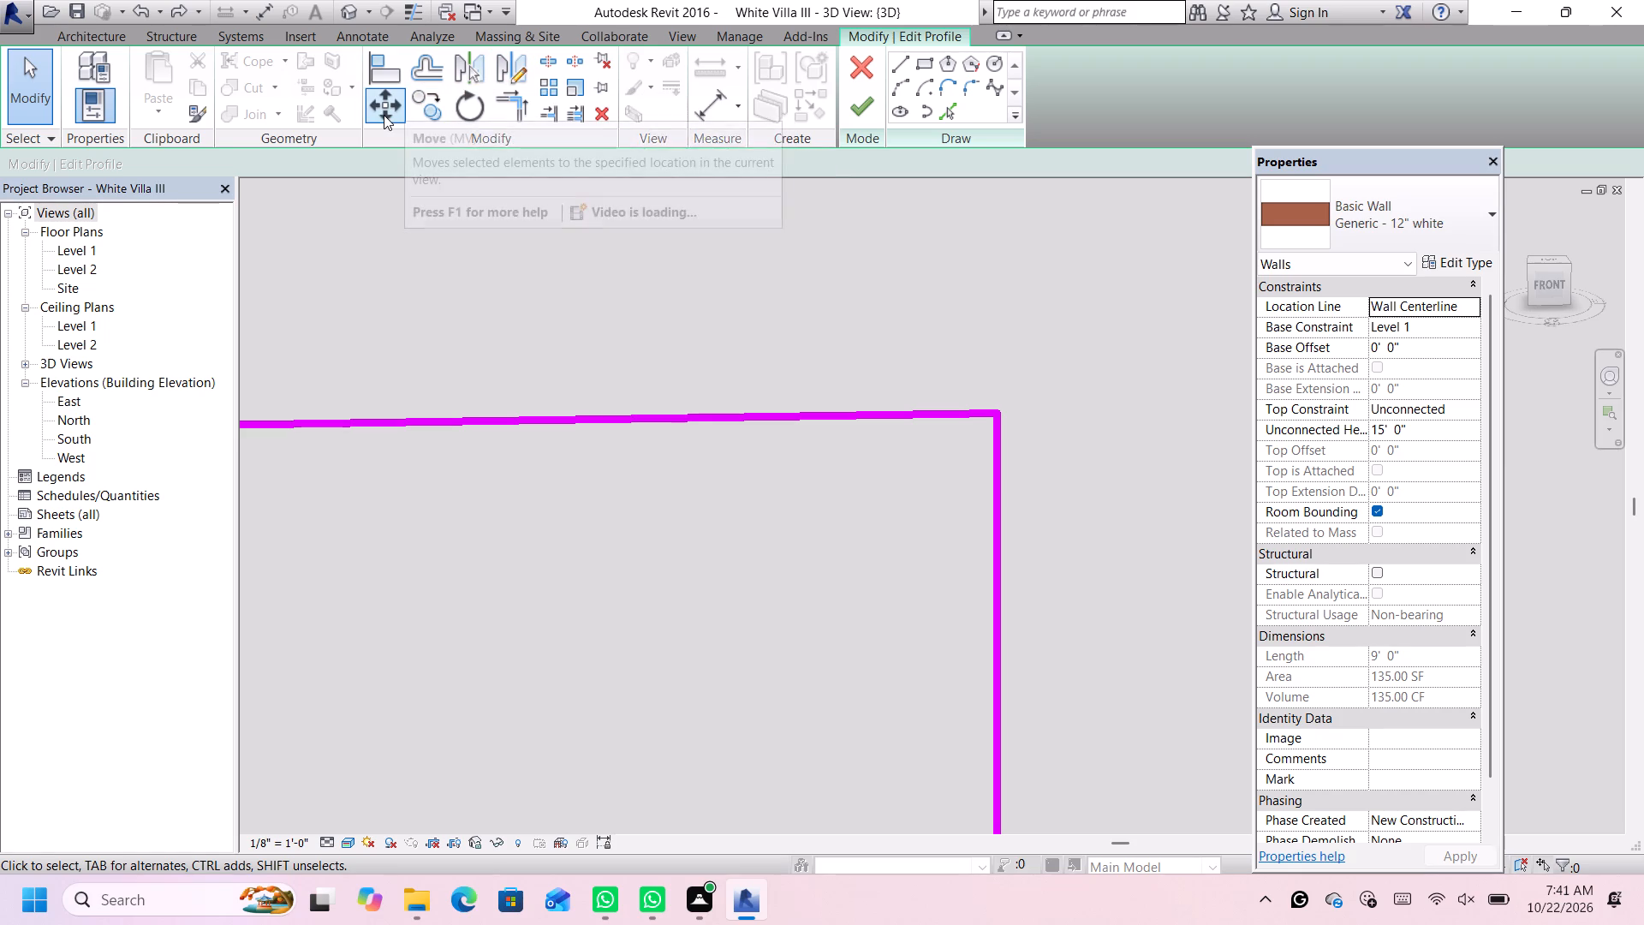
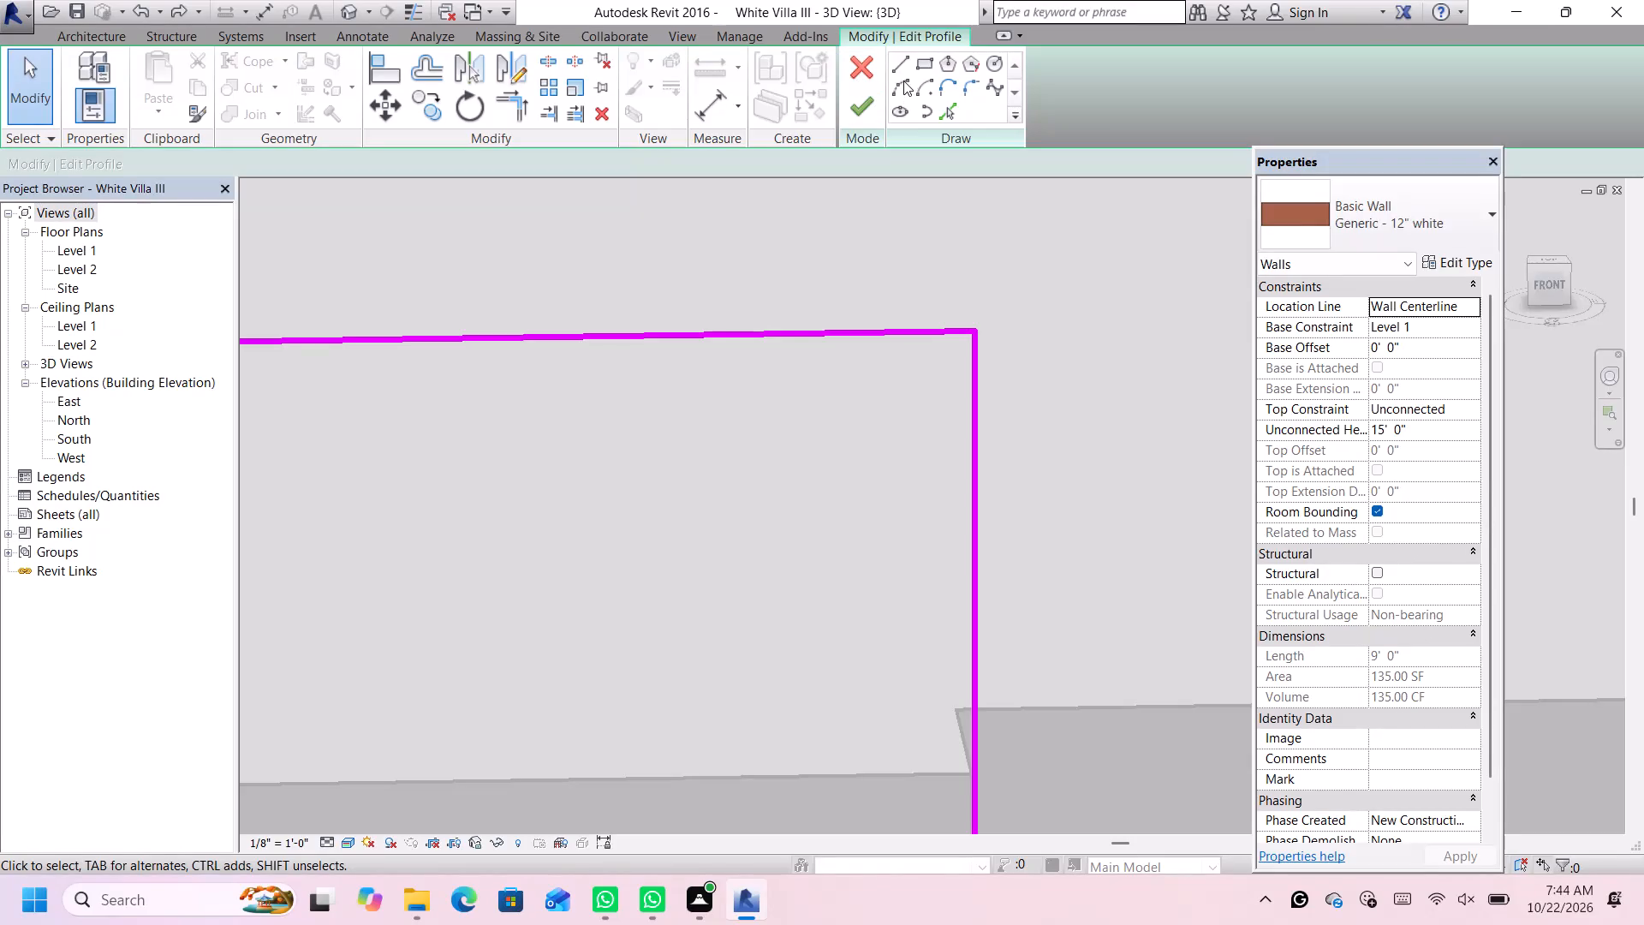
Draw a 1' radius arc across the upper free corner of the front wall's profile.
left_click(903, 80)
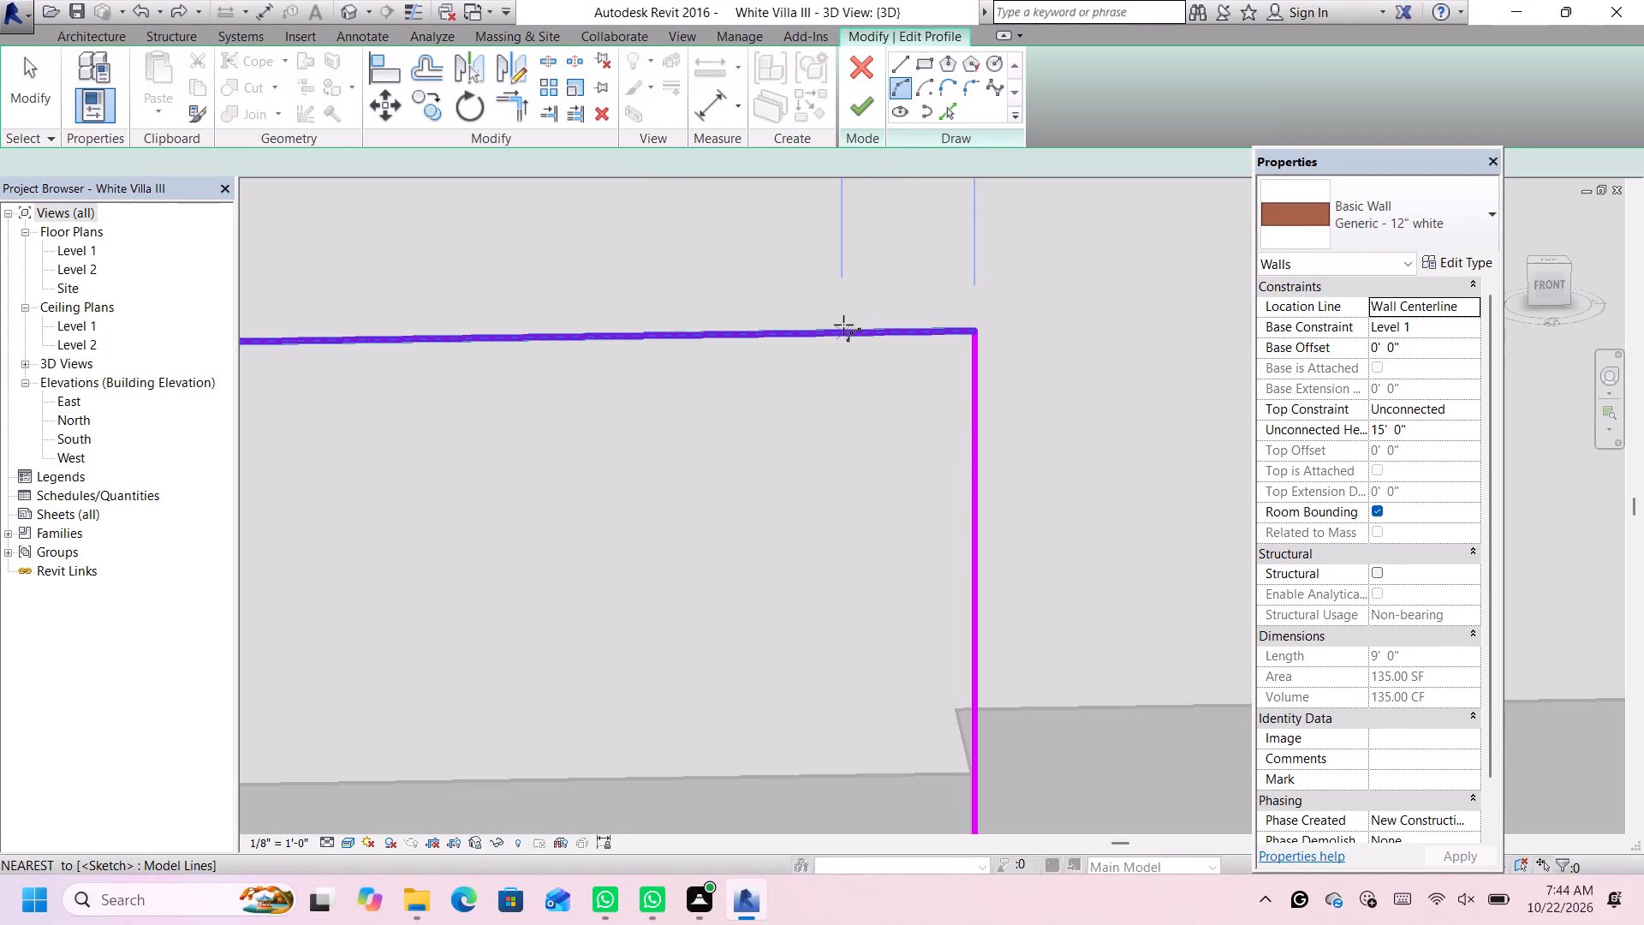
scroll(876, 336, "down", 8)
scroll(878, 335, "up", 2)
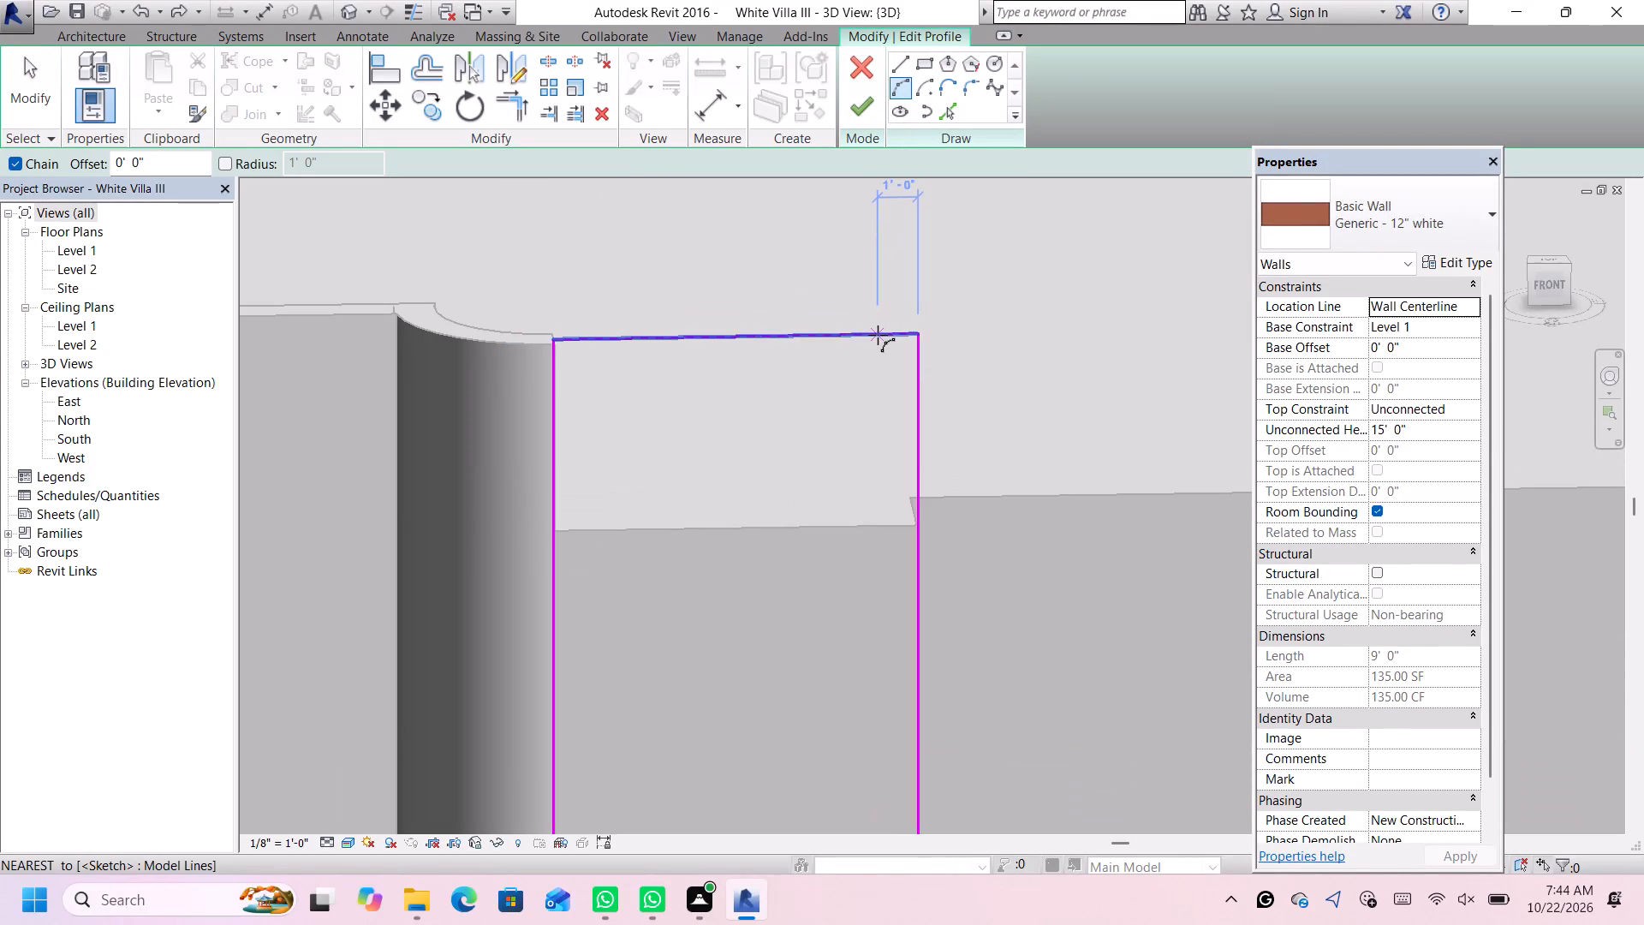
left_click(877, 335)
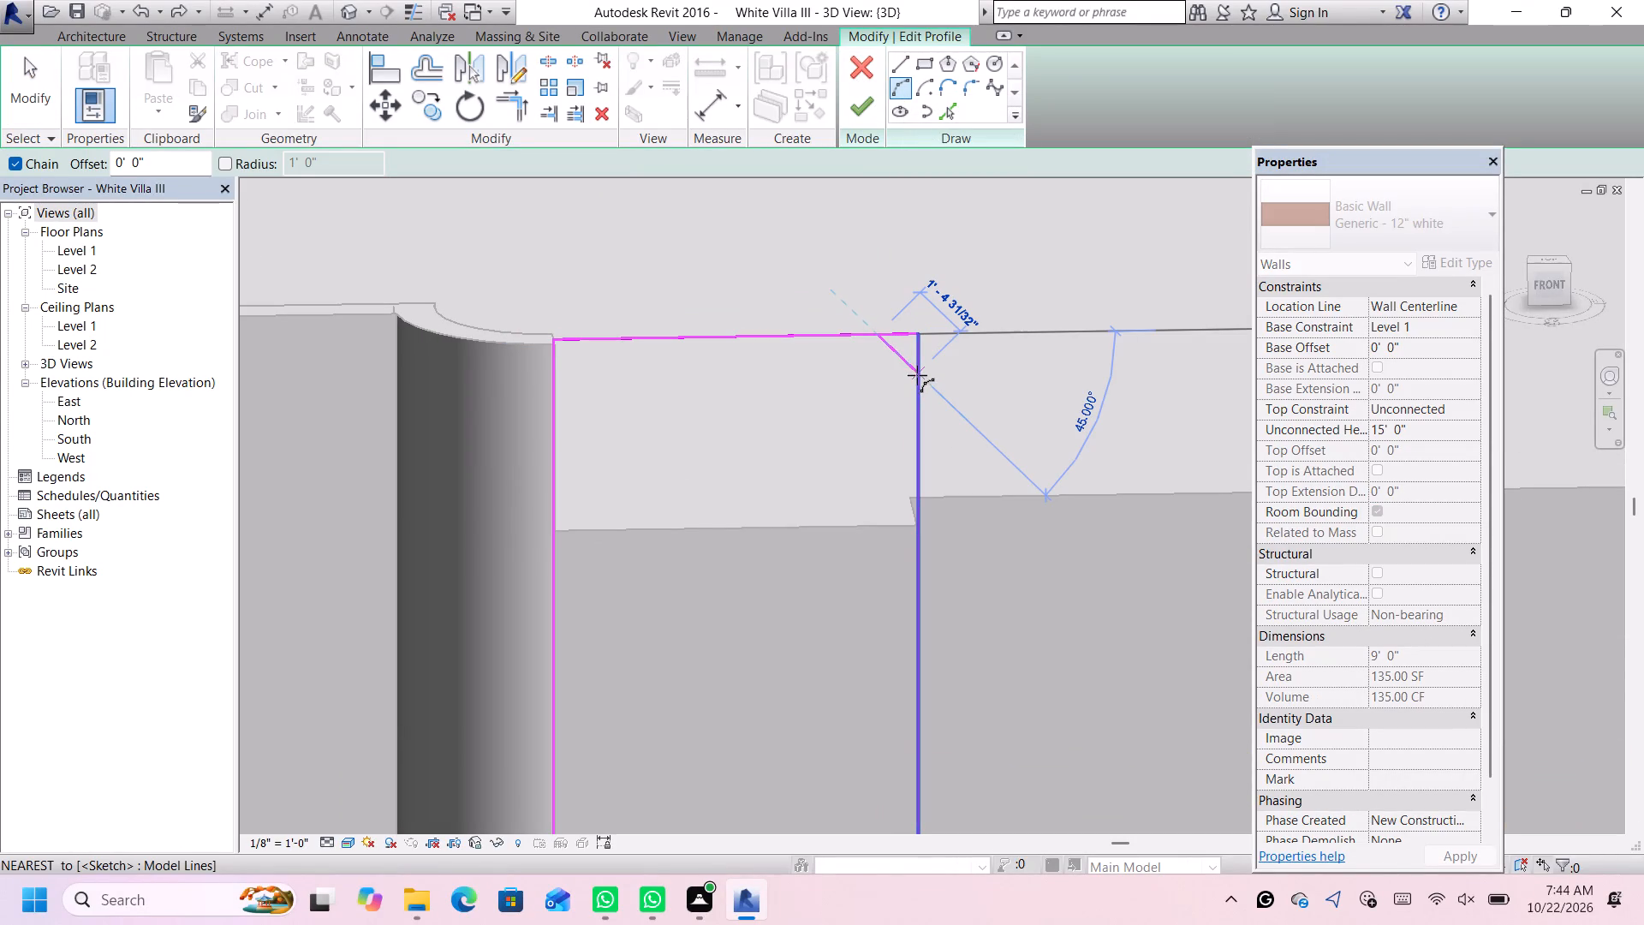
scroll(884, 356, "up", 1)
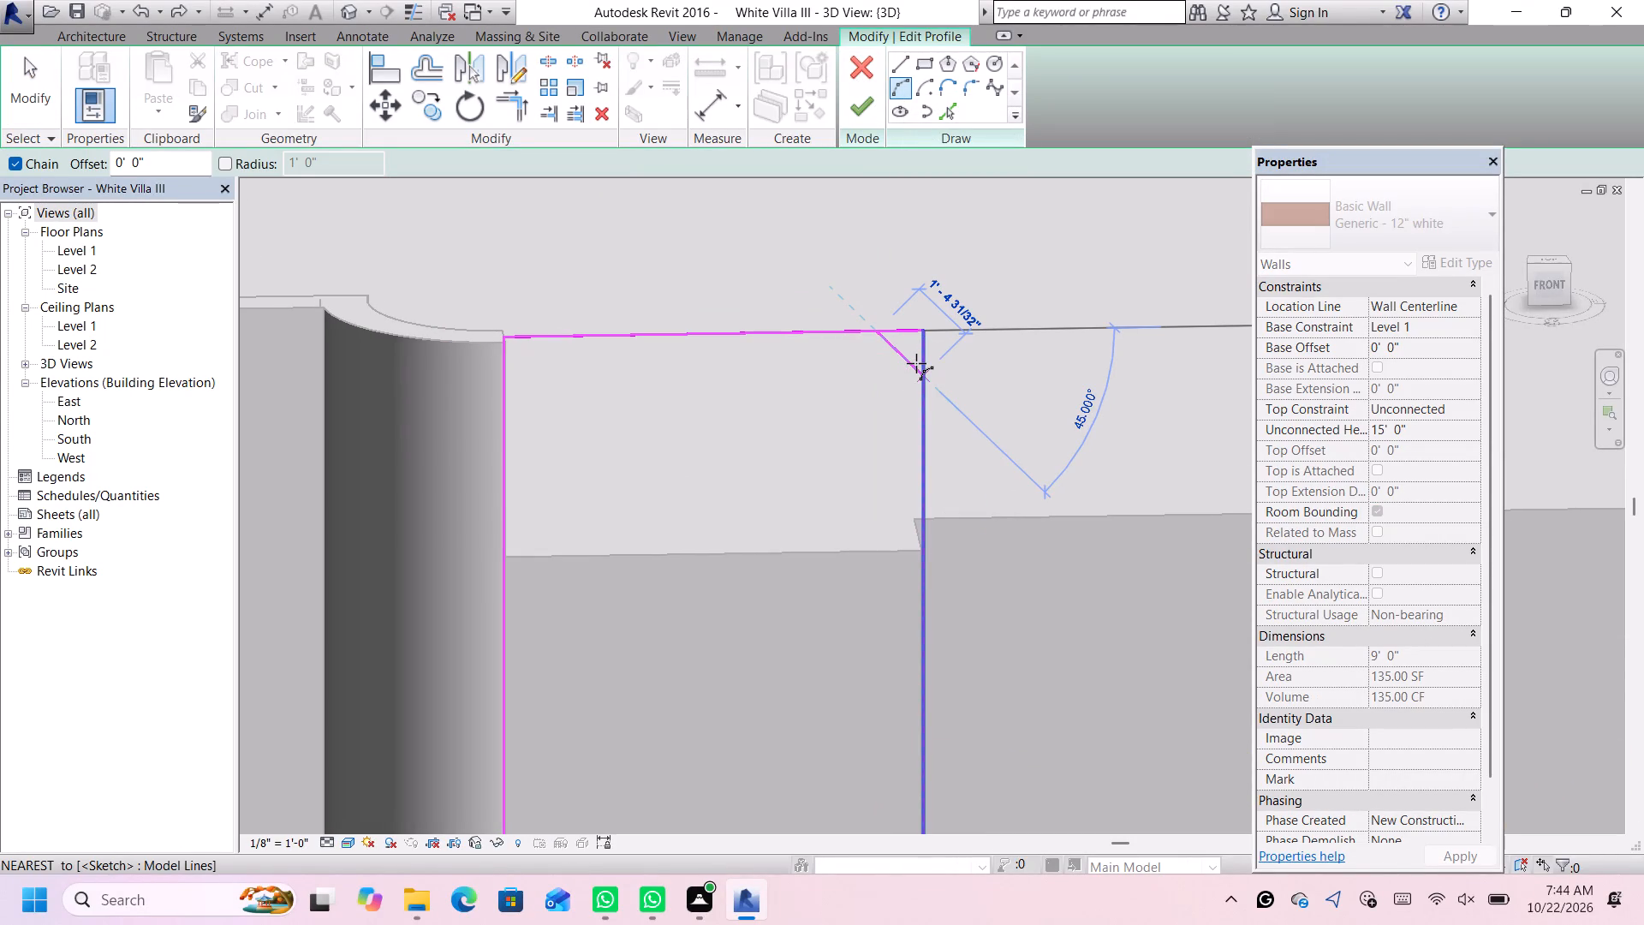
left_click(919, 366)
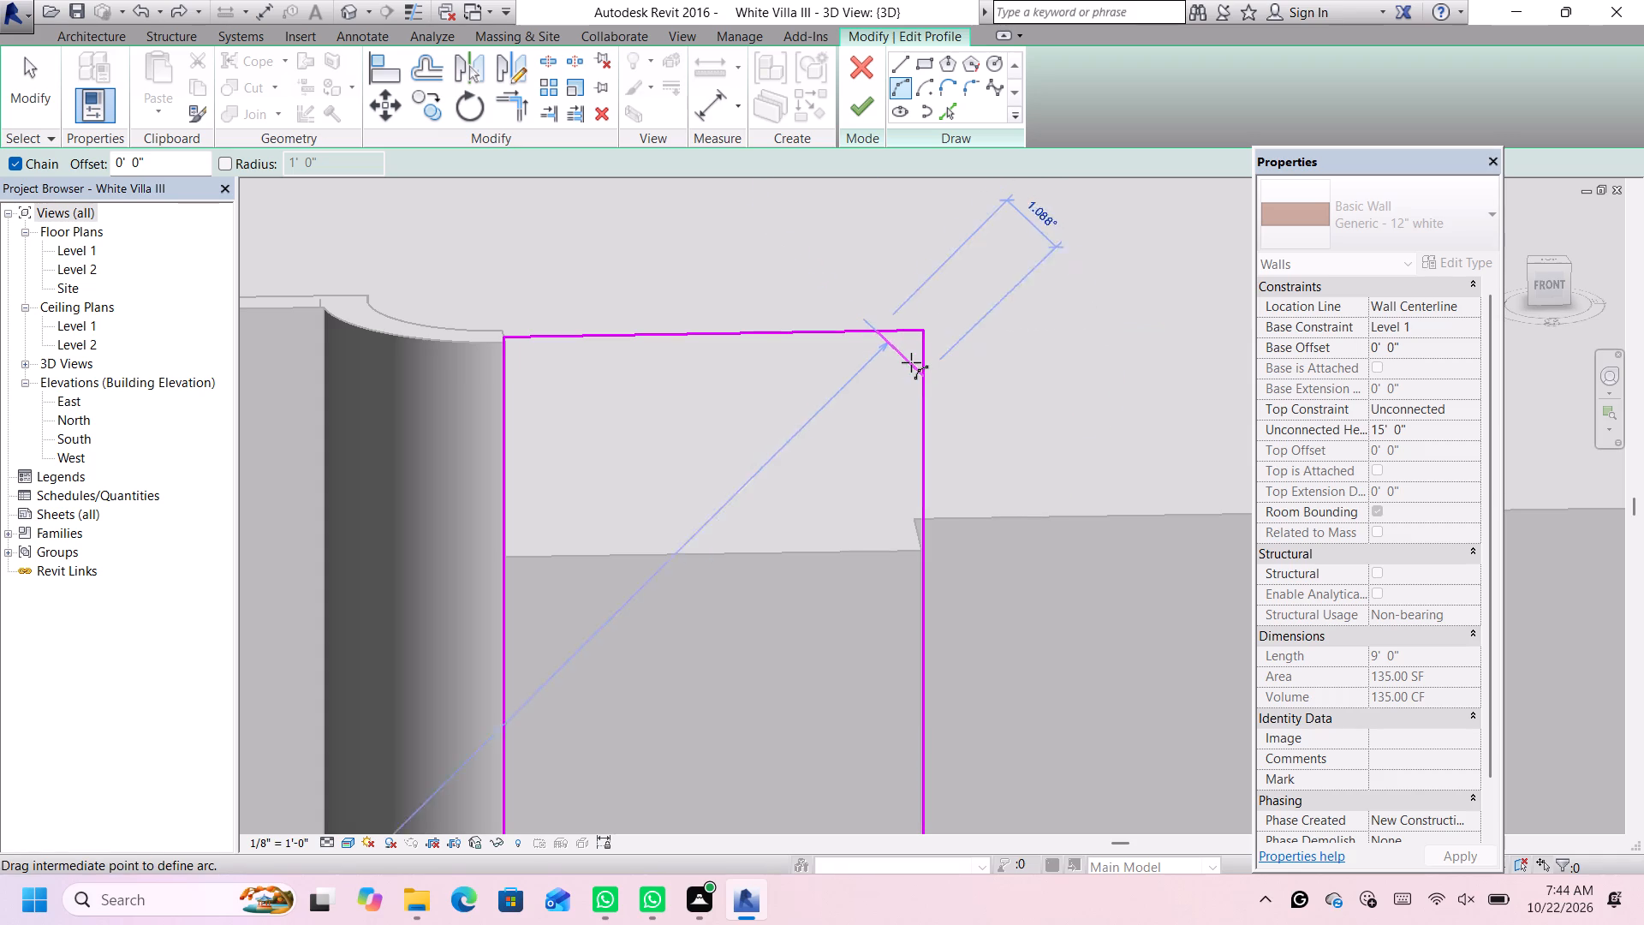
left_click(911, 343)
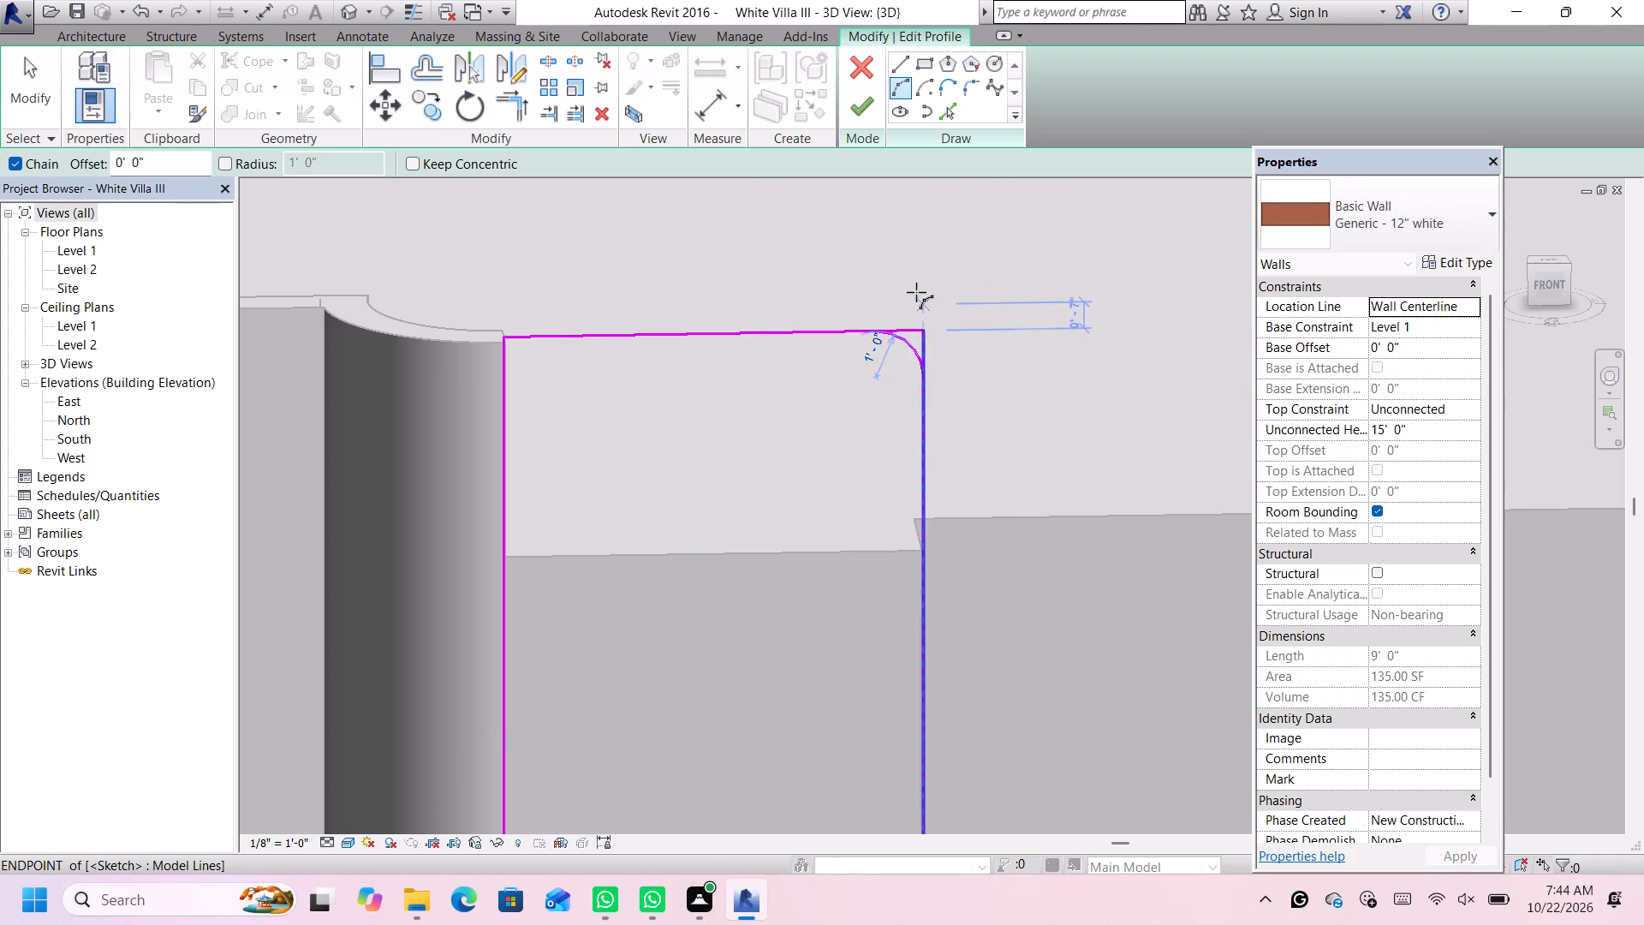
Trim the profile's top line to the start of the 1' radius corner arc.
scroll(909, 289, "up", 4)
scroll(591, 224, "up", 1)
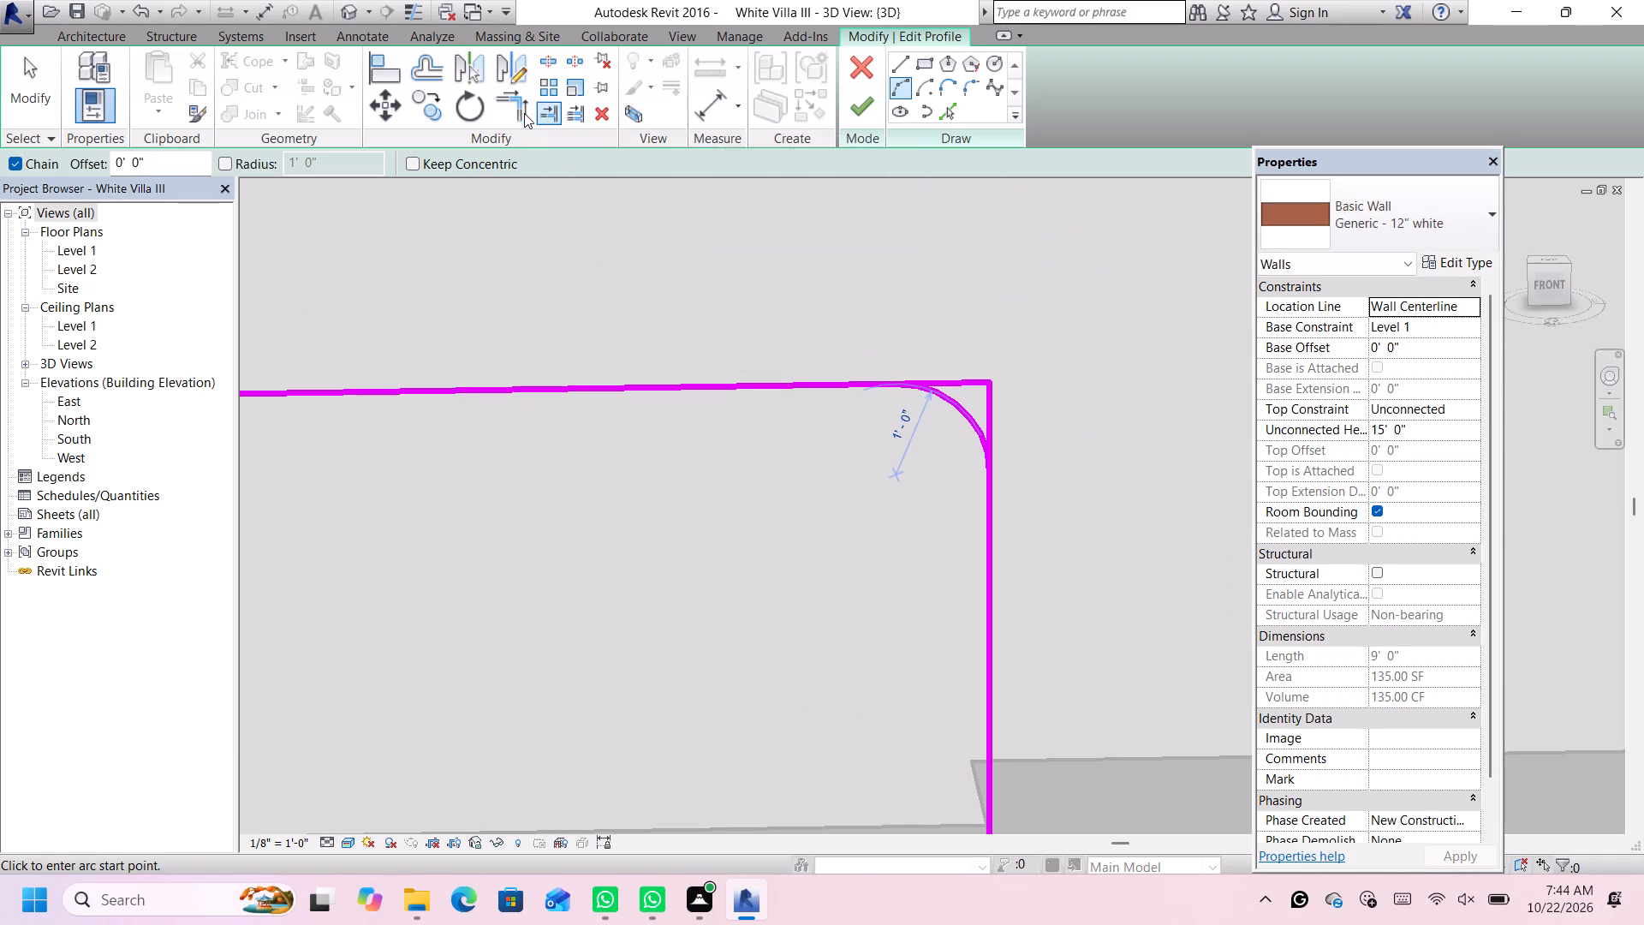
left_click(515, 107)
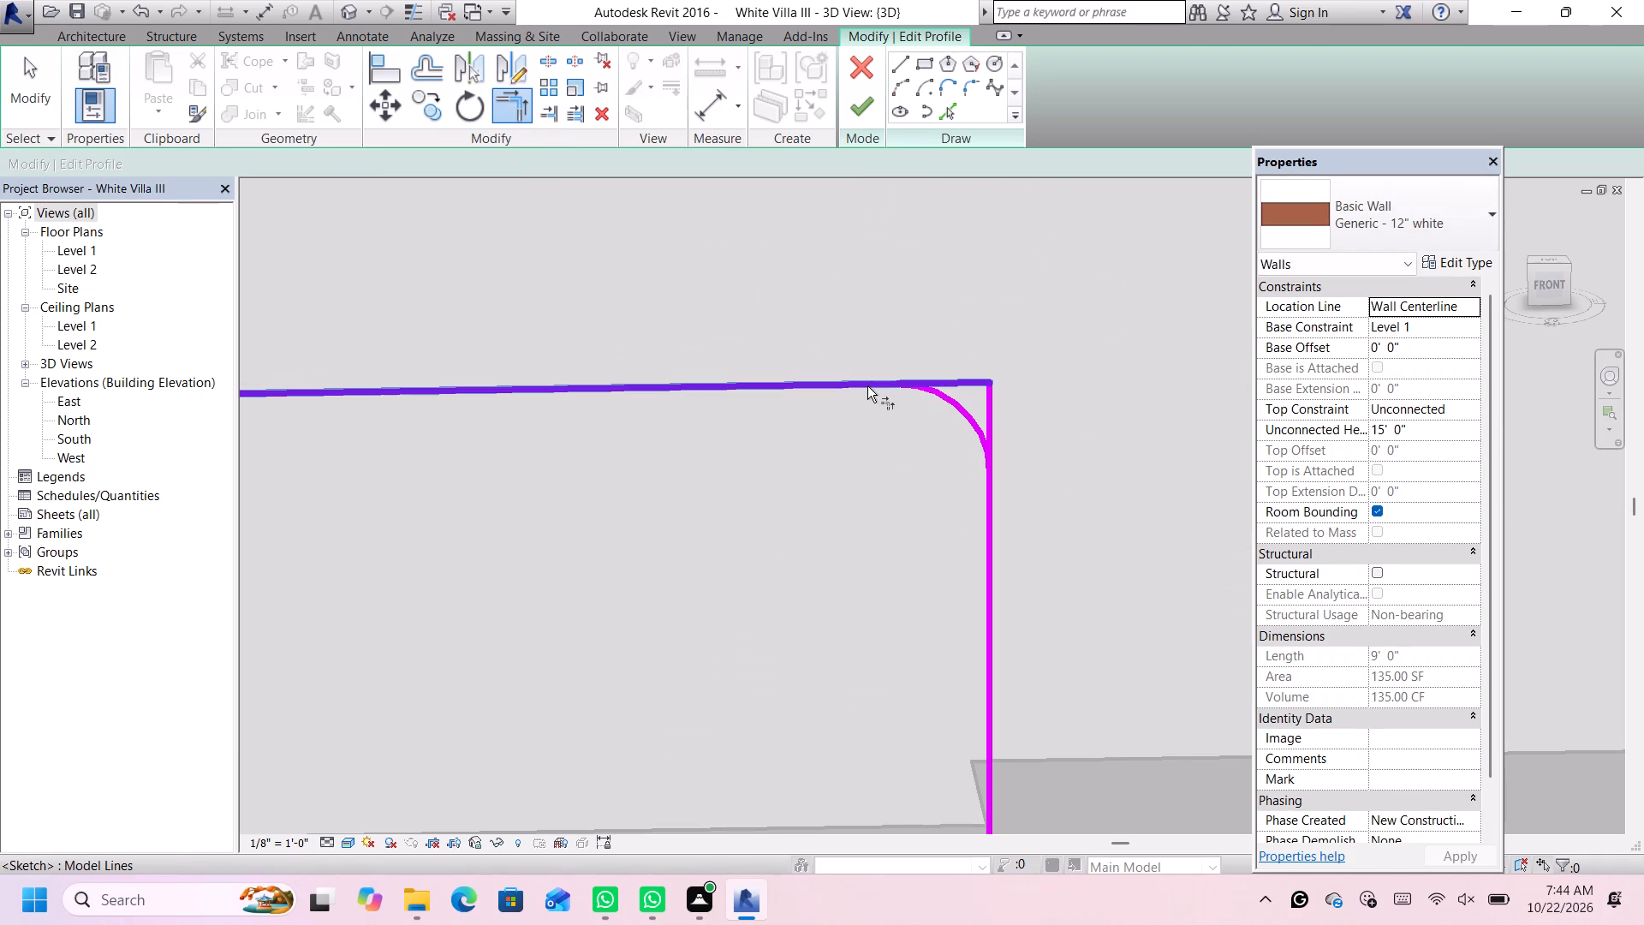
left_click(864, 382)
left_click(909, 381)
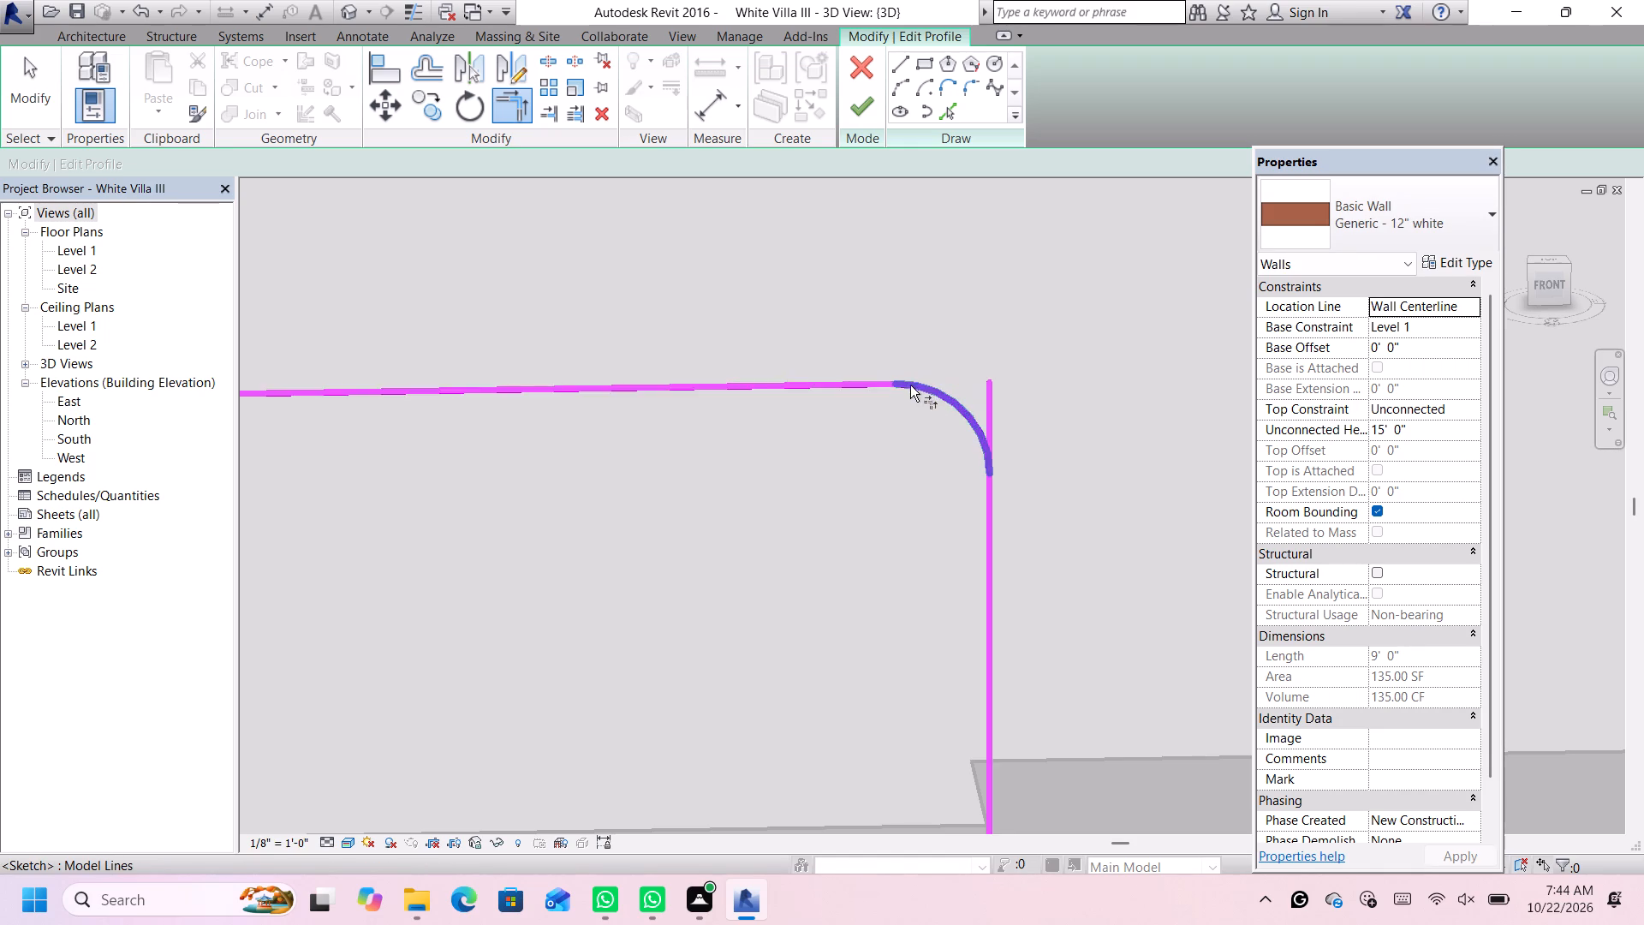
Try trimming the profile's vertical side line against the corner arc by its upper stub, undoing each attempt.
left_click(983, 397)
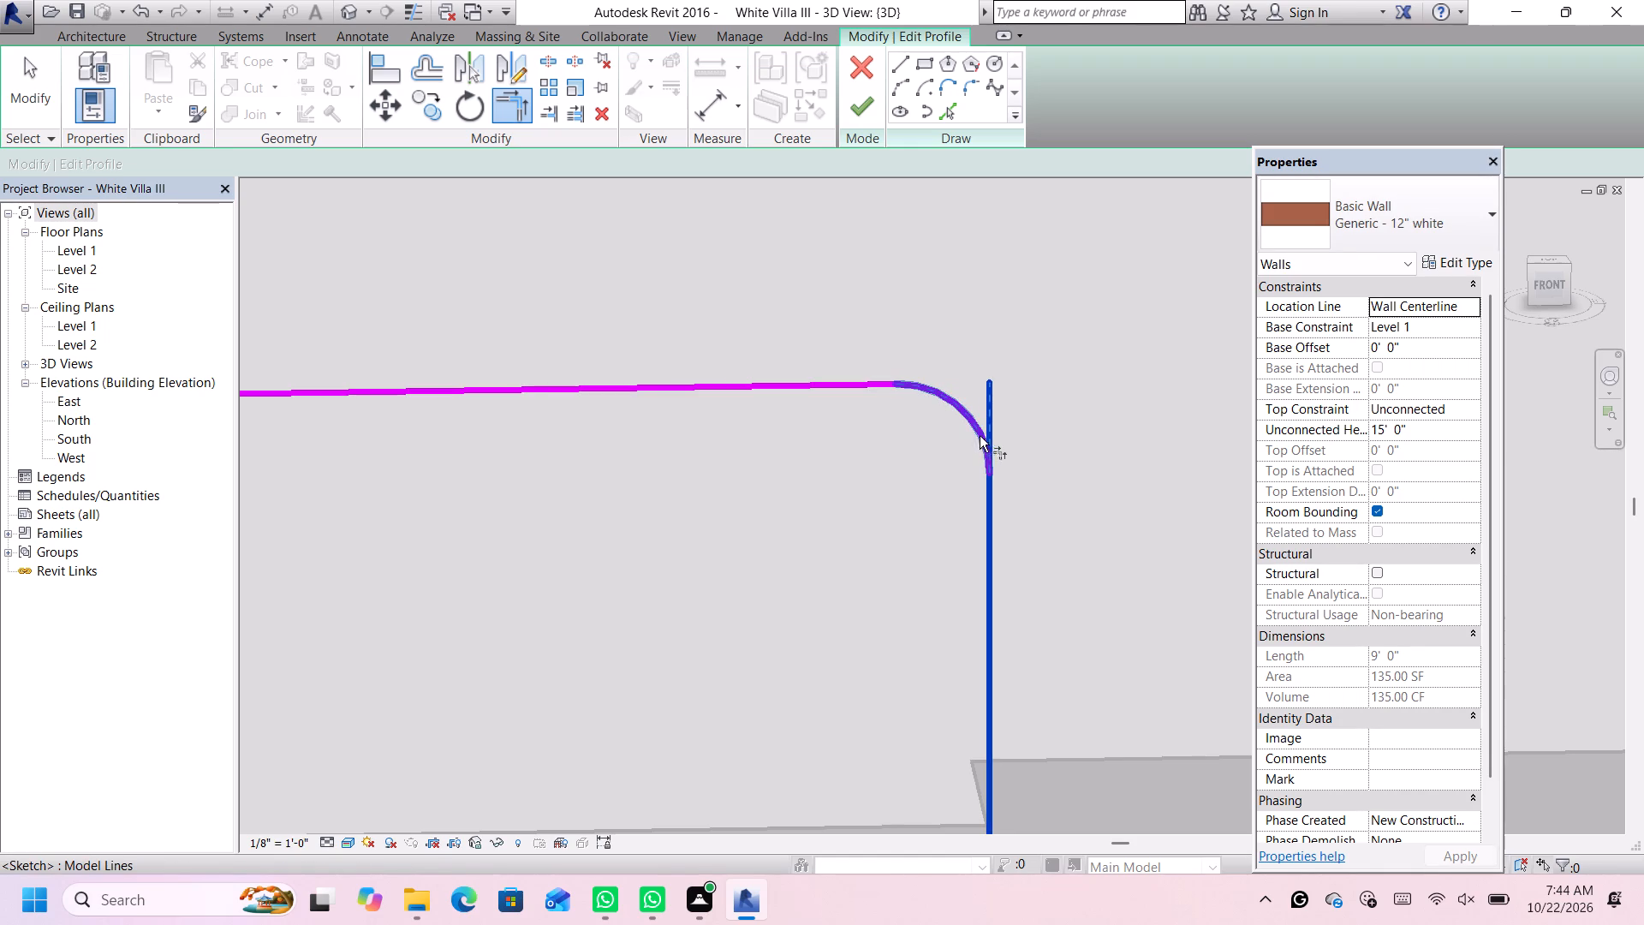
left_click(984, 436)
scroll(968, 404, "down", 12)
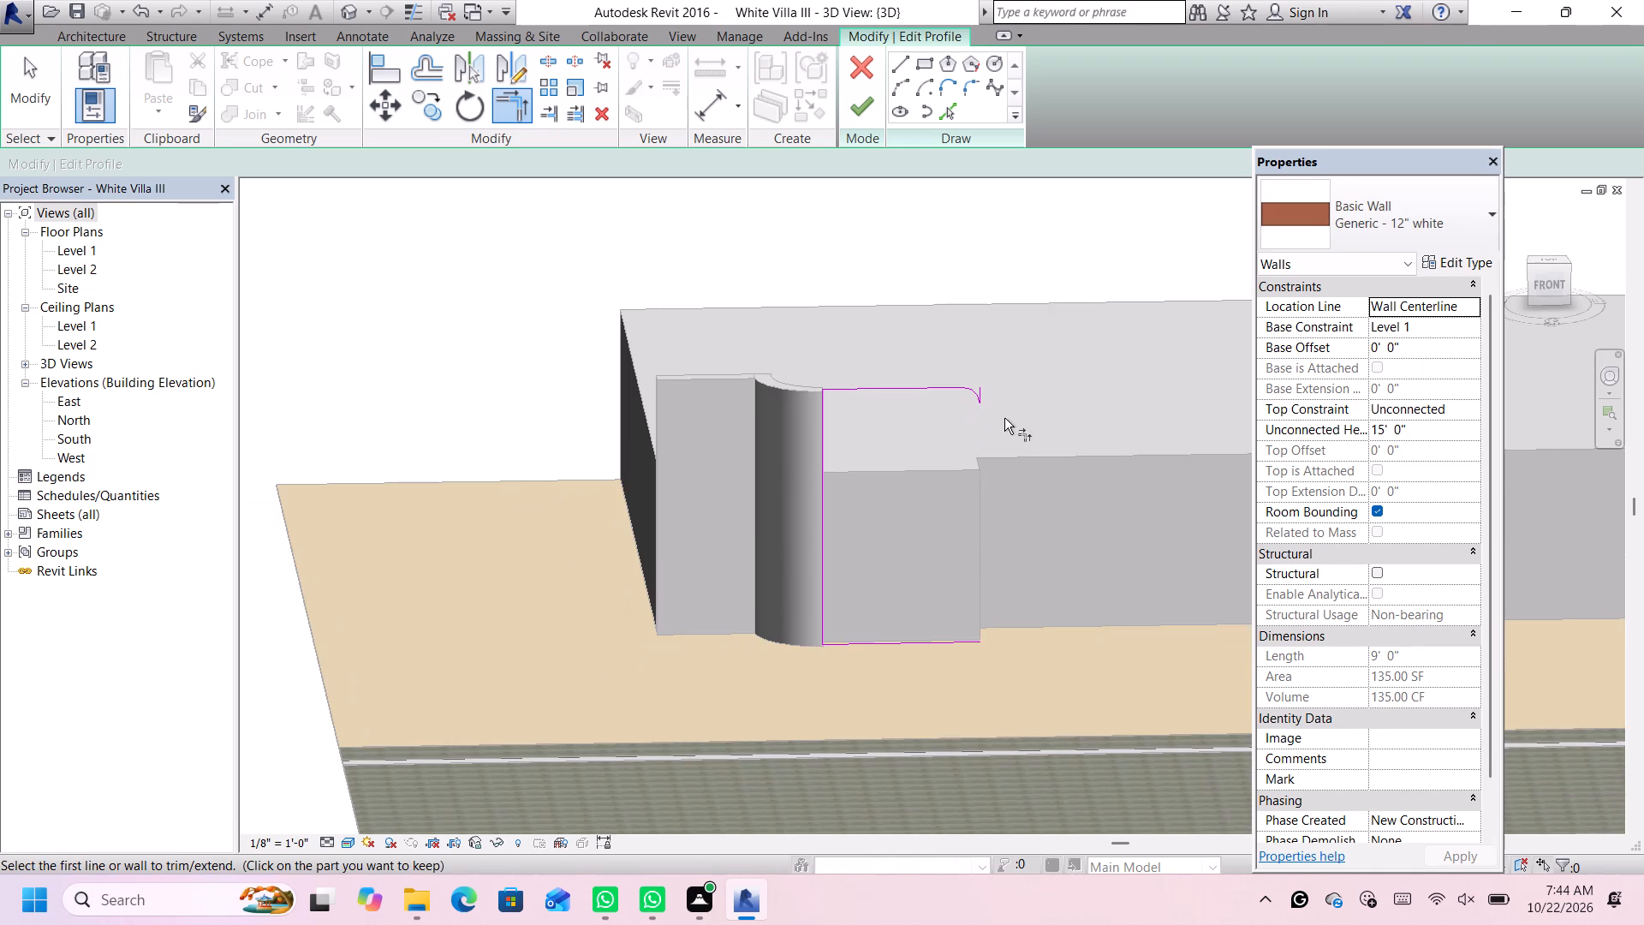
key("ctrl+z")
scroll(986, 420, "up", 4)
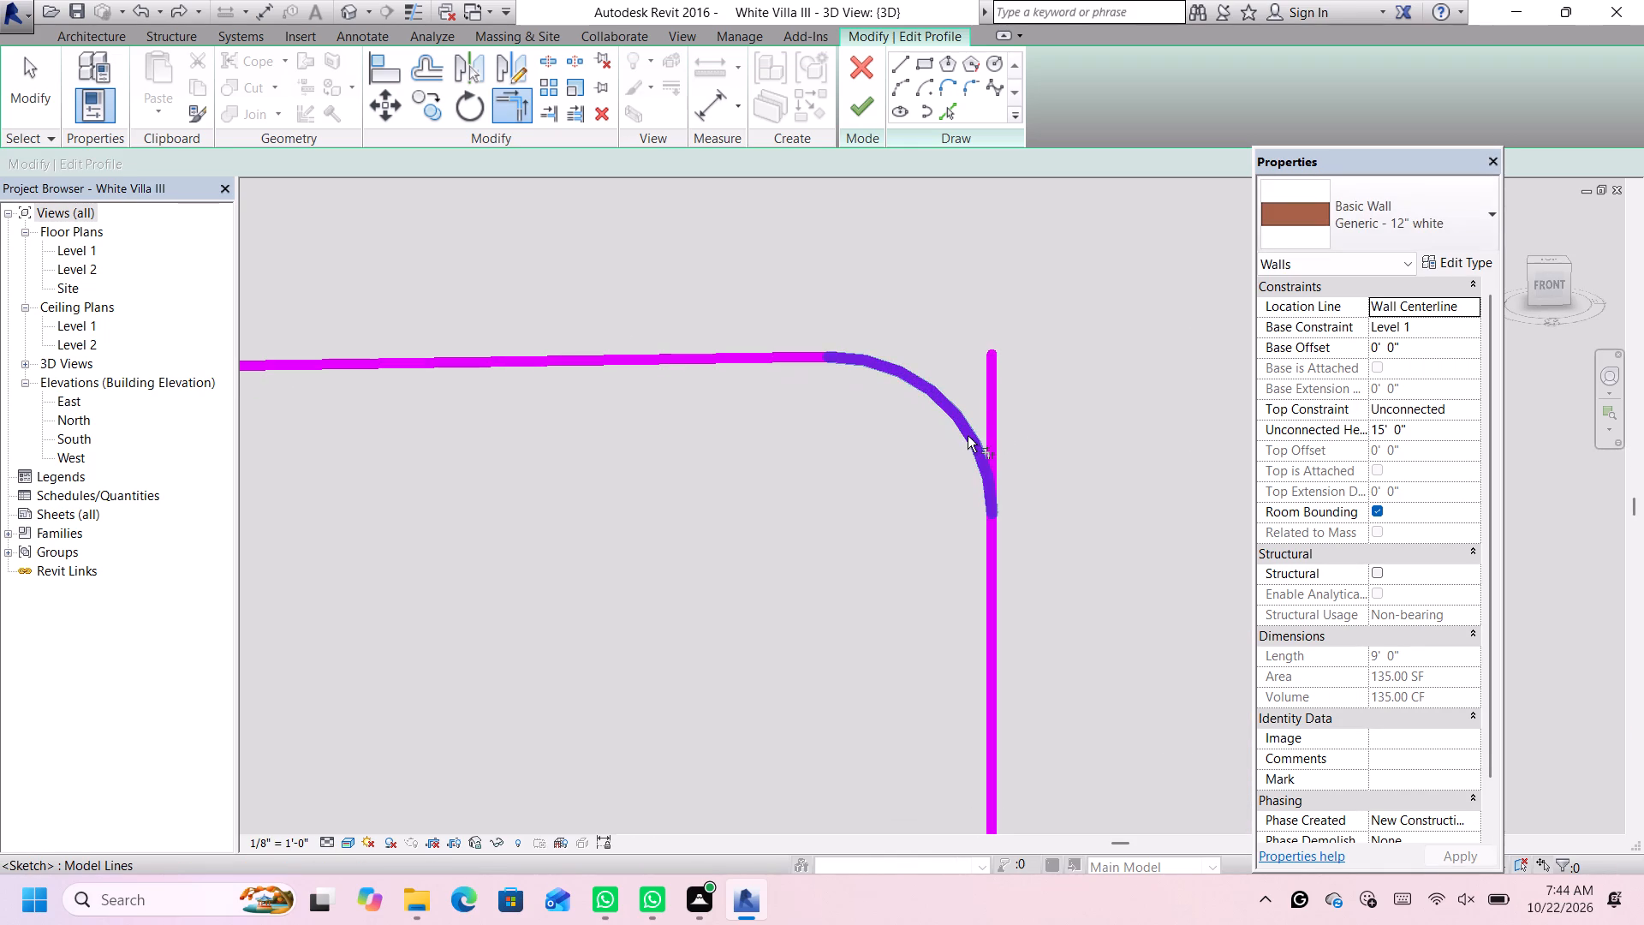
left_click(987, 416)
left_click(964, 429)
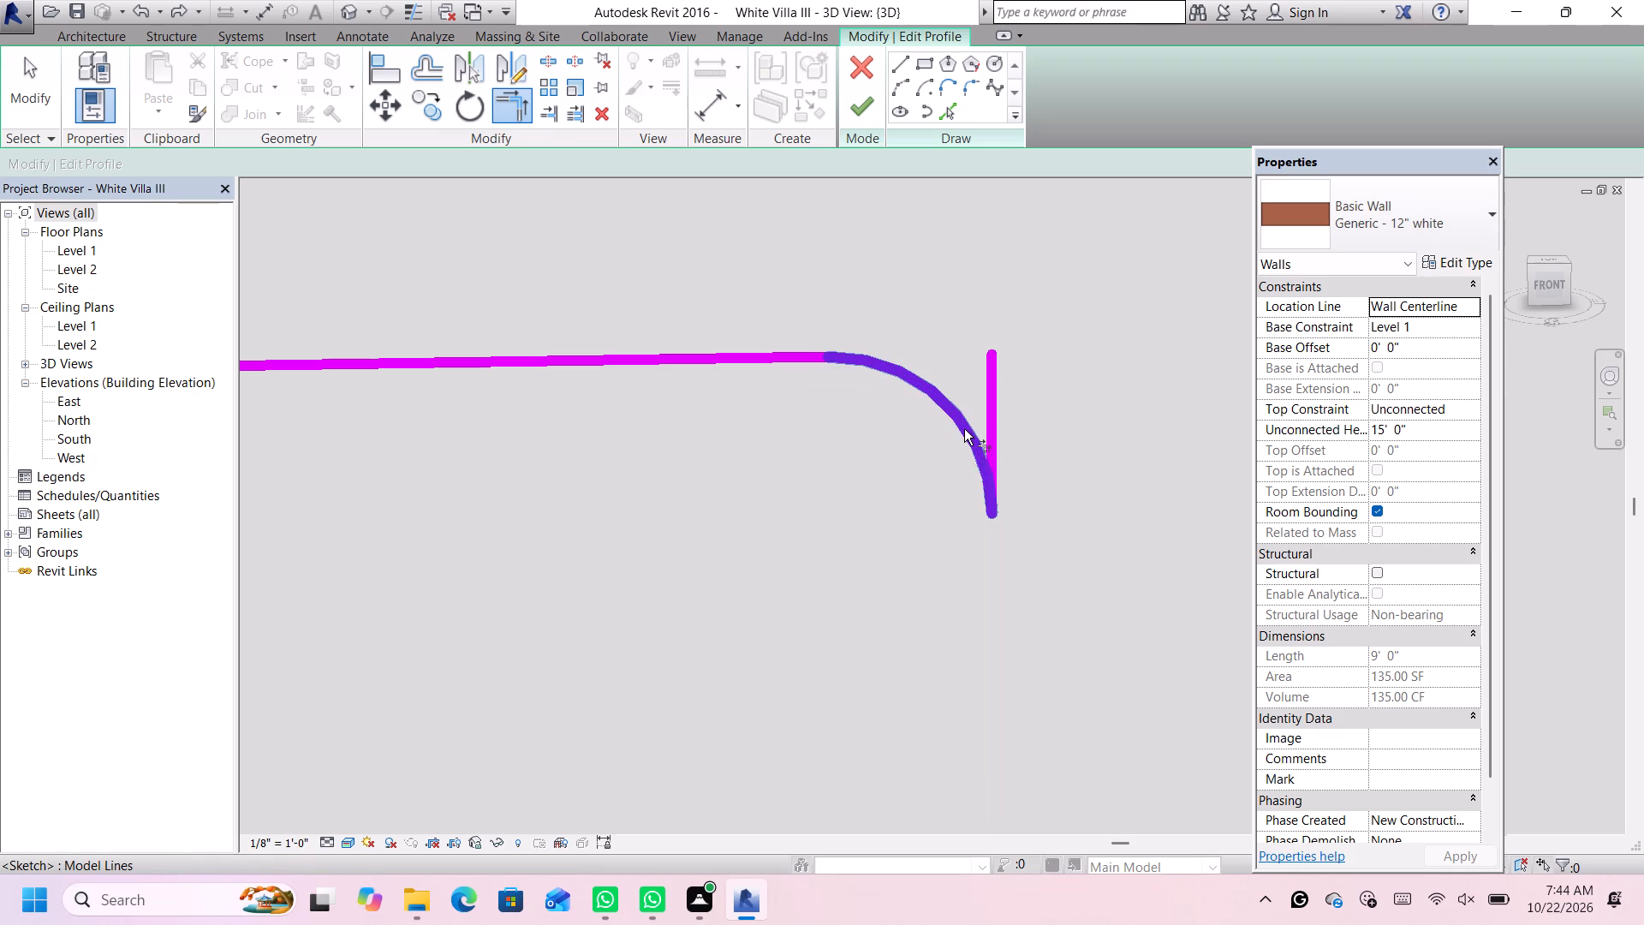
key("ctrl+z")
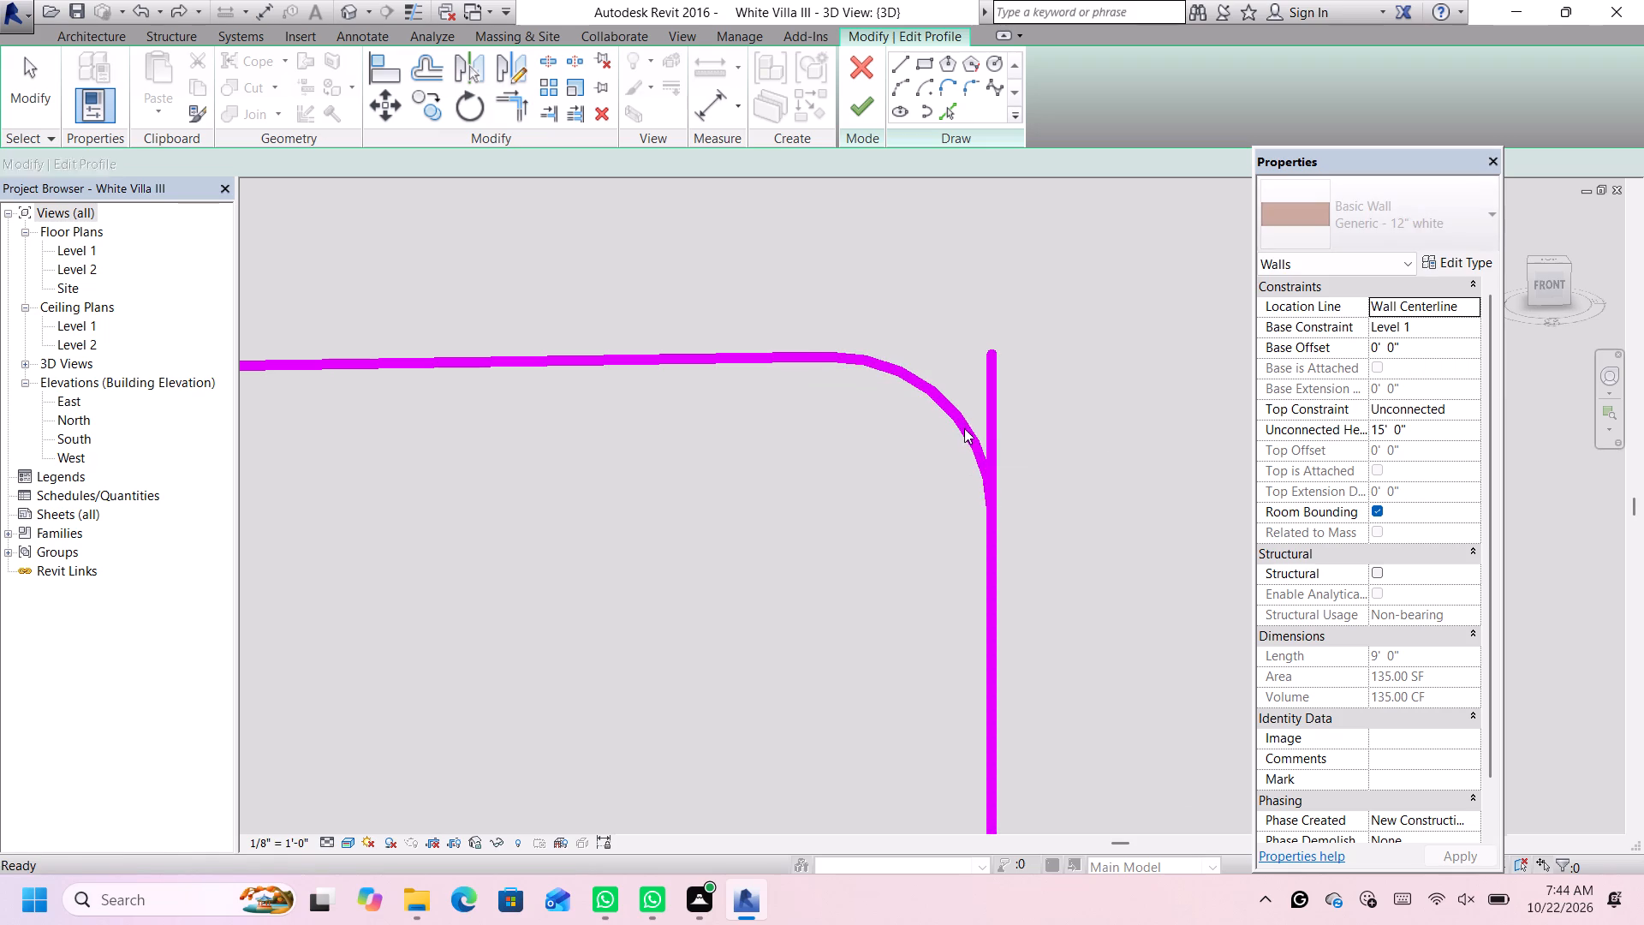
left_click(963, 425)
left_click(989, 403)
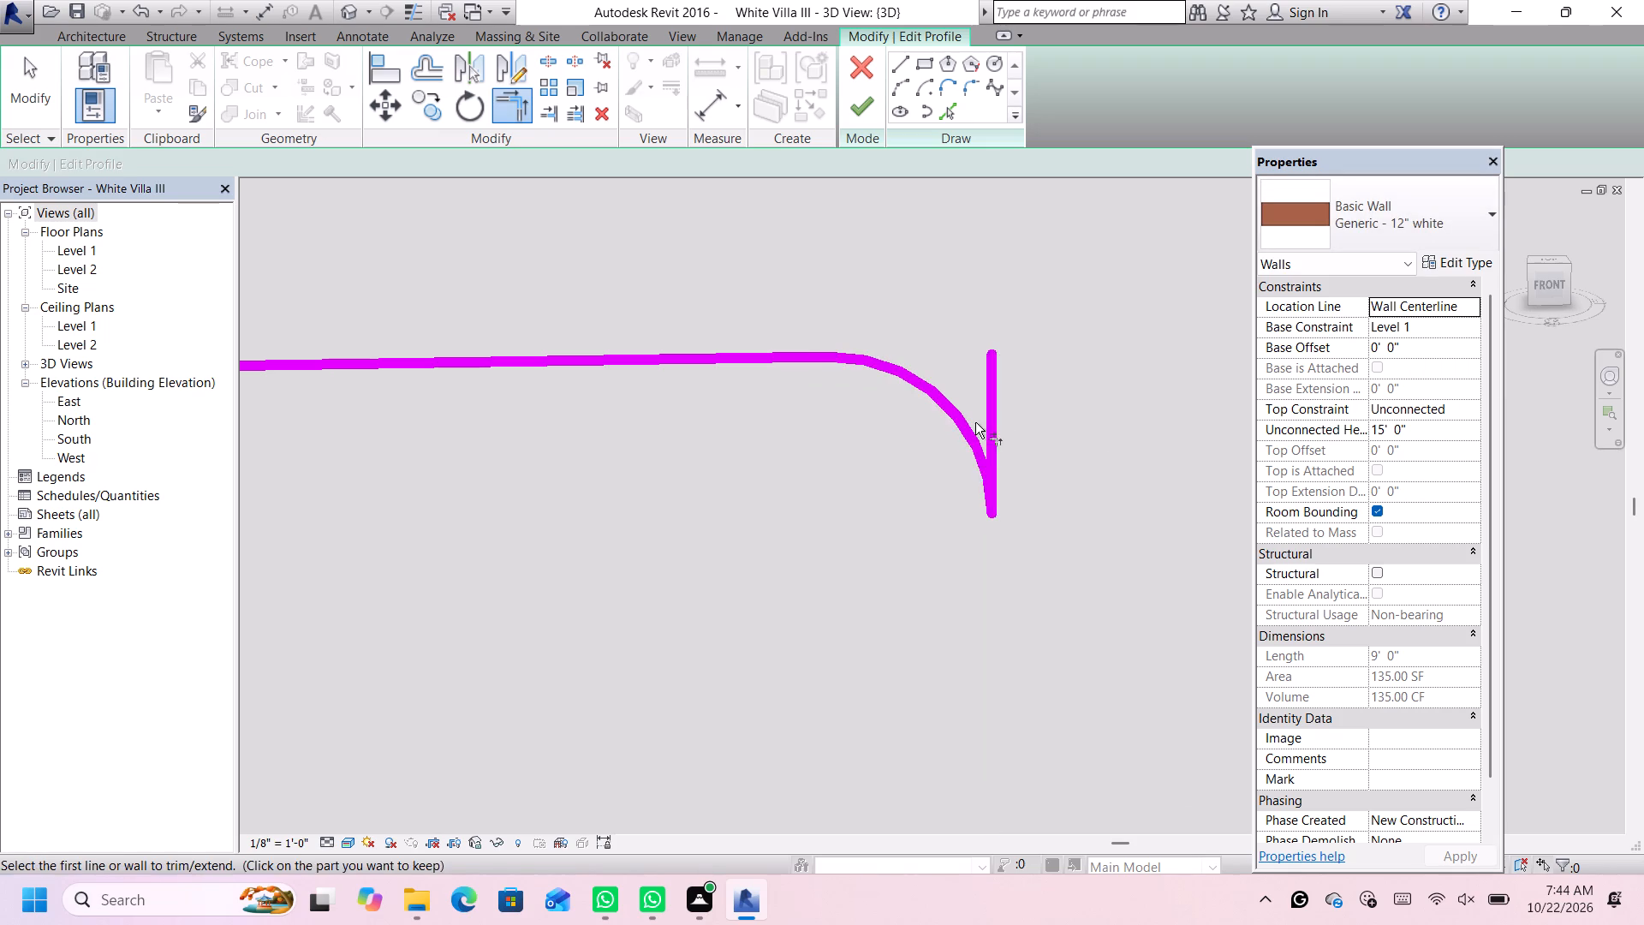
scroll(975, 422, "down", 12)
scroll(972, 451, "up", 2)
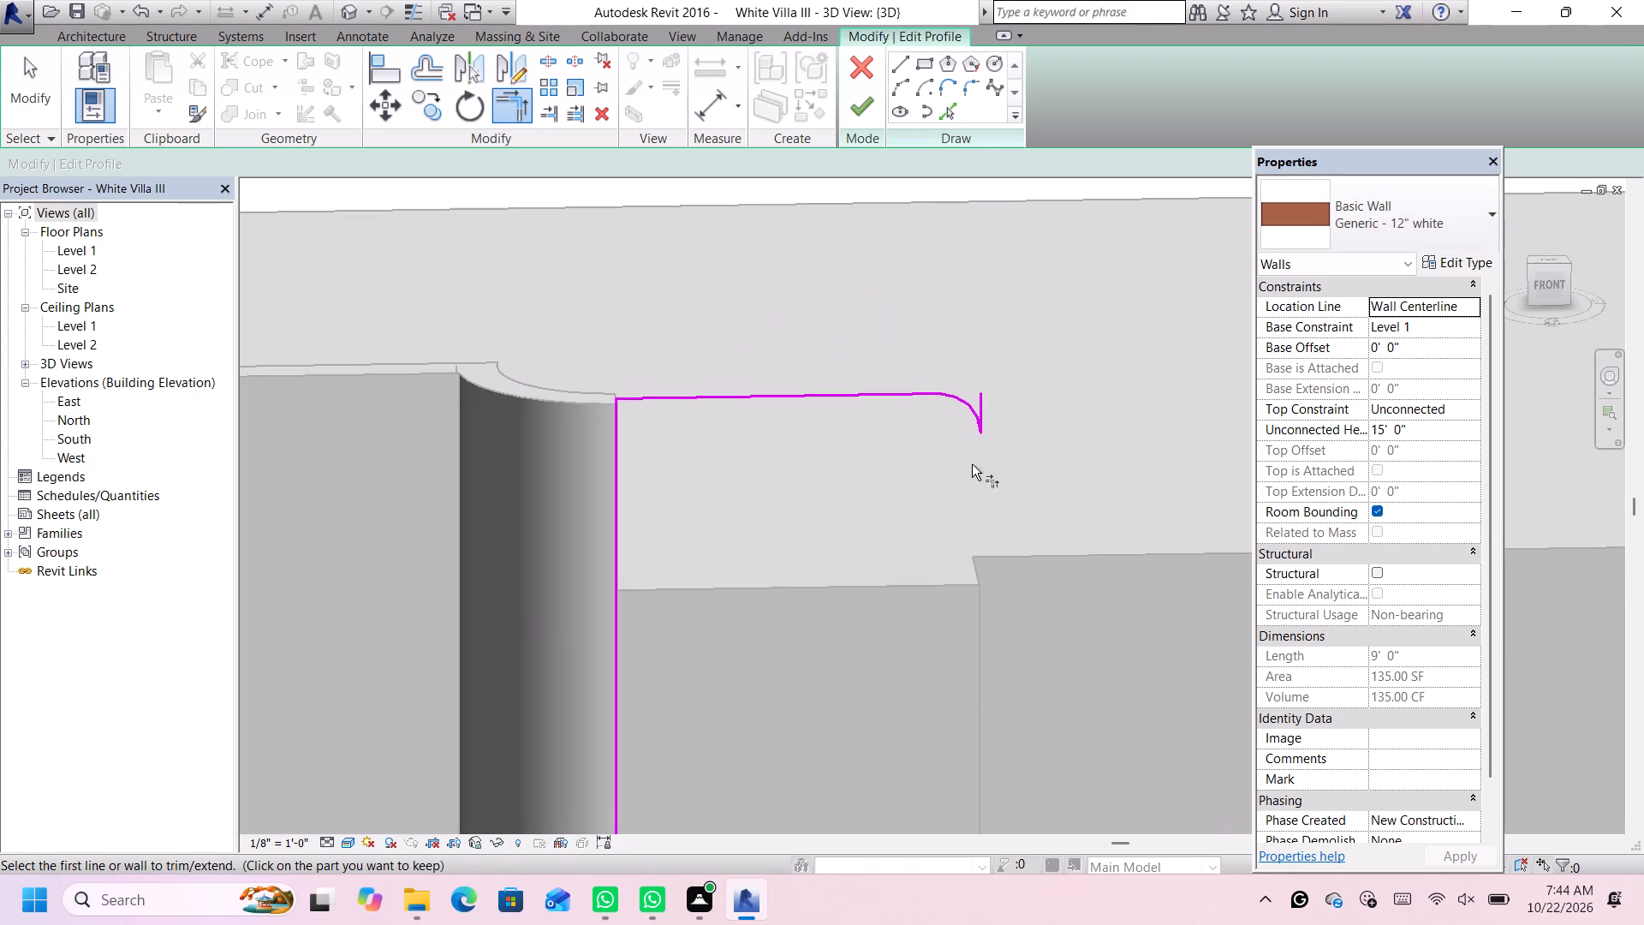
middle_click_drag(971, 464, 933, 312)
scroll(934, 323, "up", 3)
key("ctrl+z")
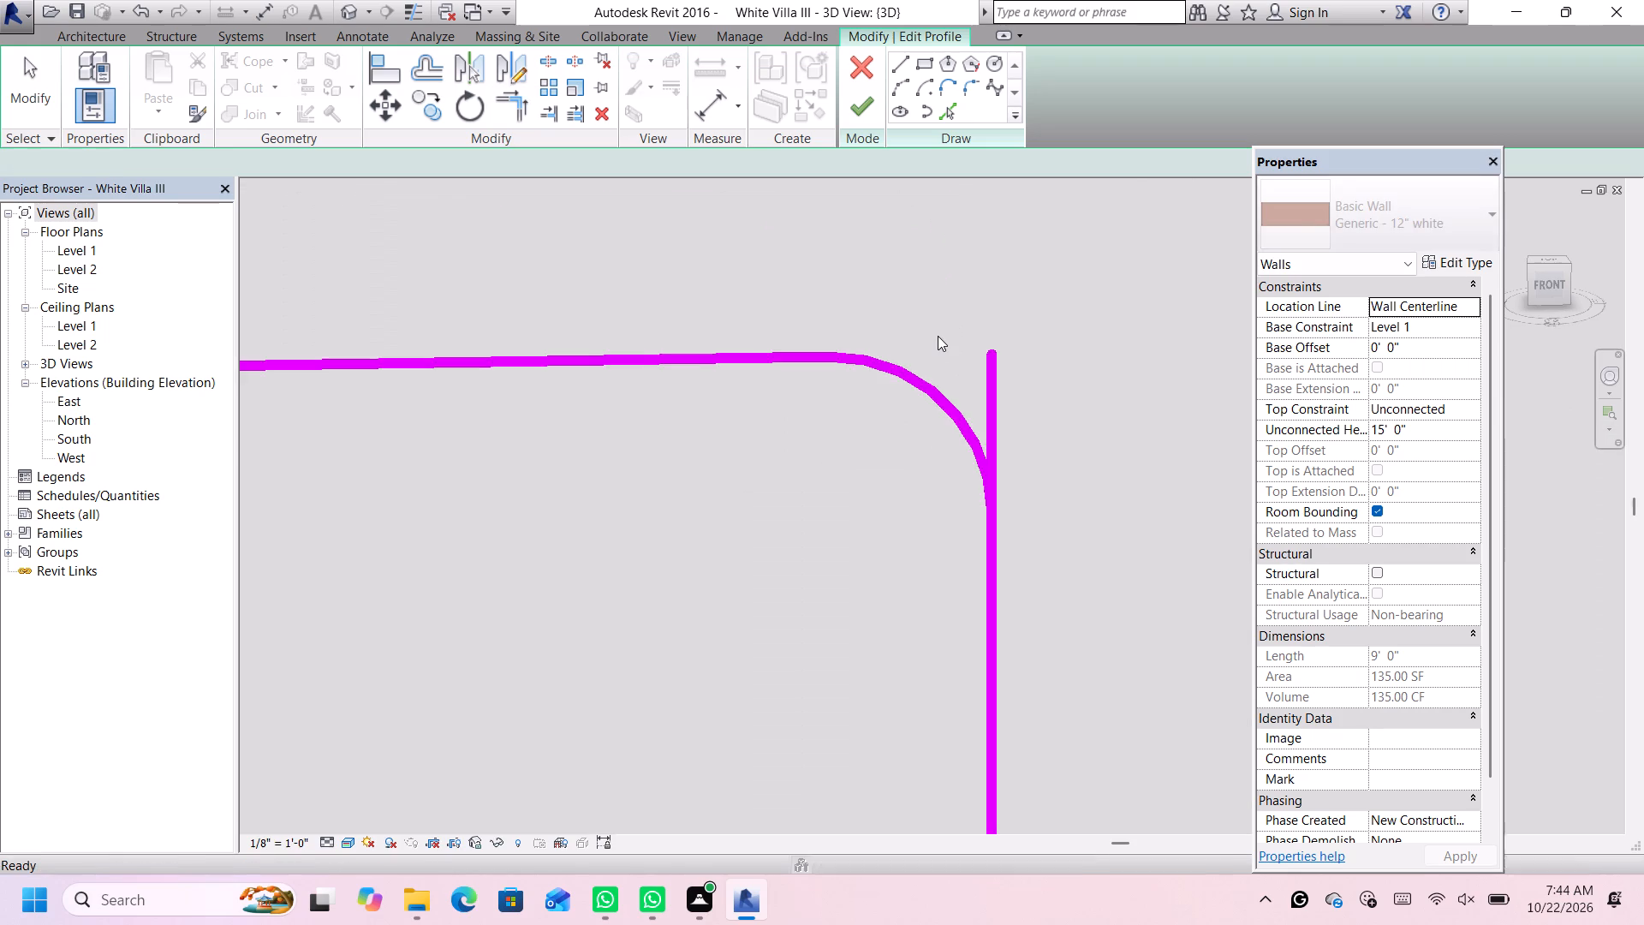
Trim the profile's vertical side line to the corner arc, keeping the part below it, and finish the wall profile.
scroll(938, 321, "down", 4)
scroll(943, 355, "up", 3)
key("space")
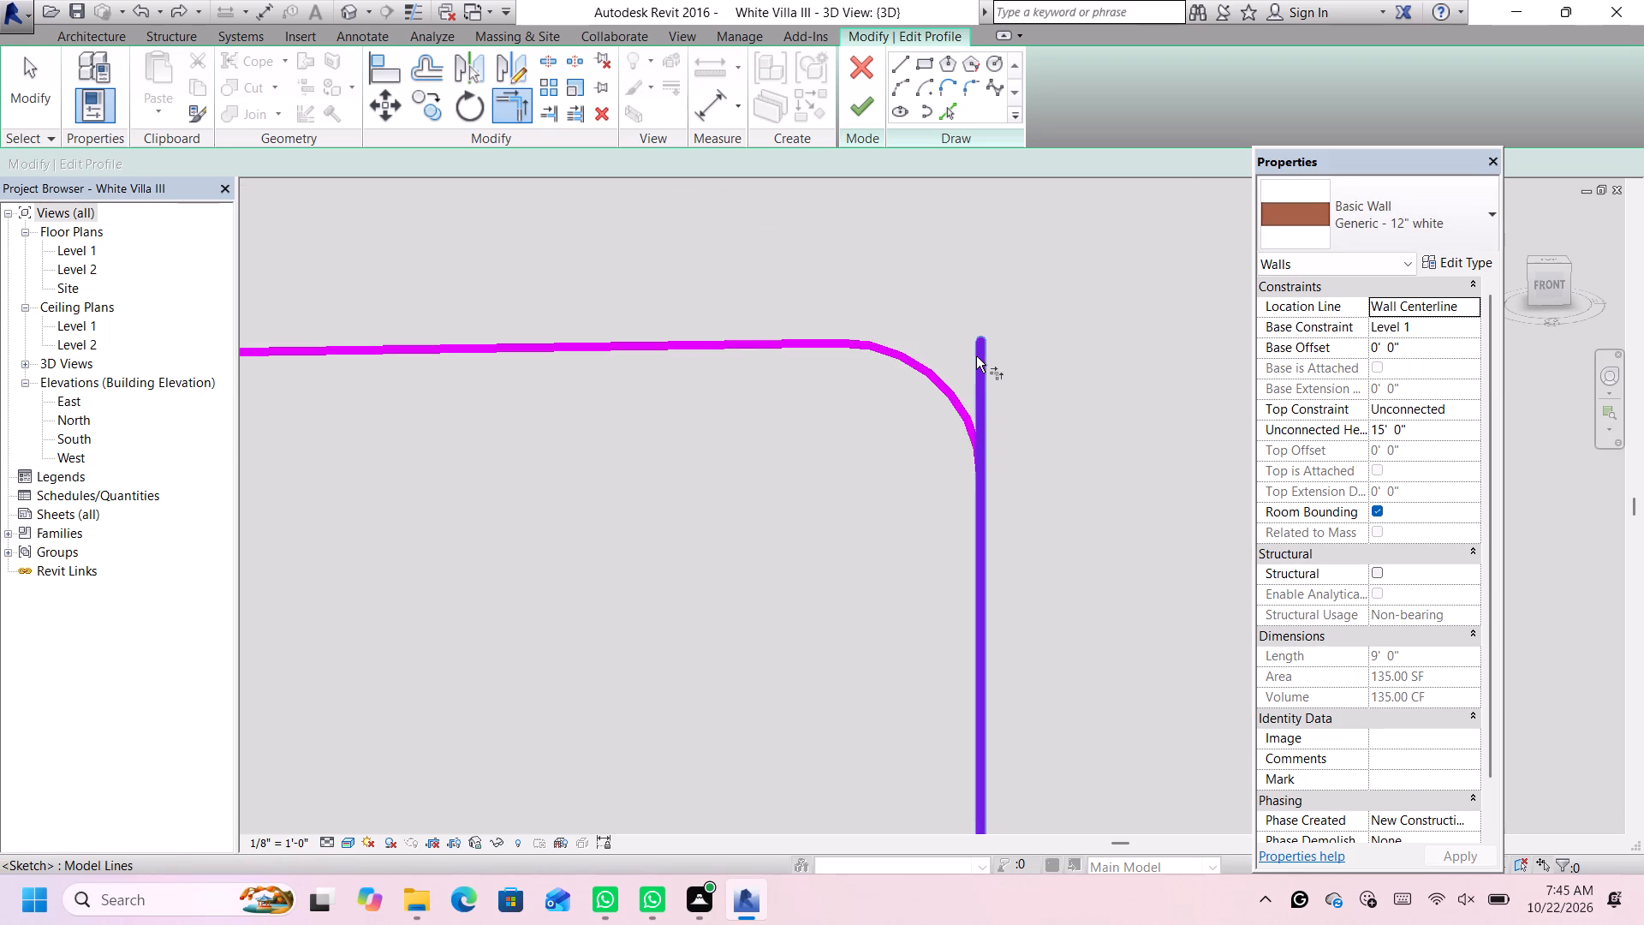
left_click(934, 397)
left_click(942, 385)
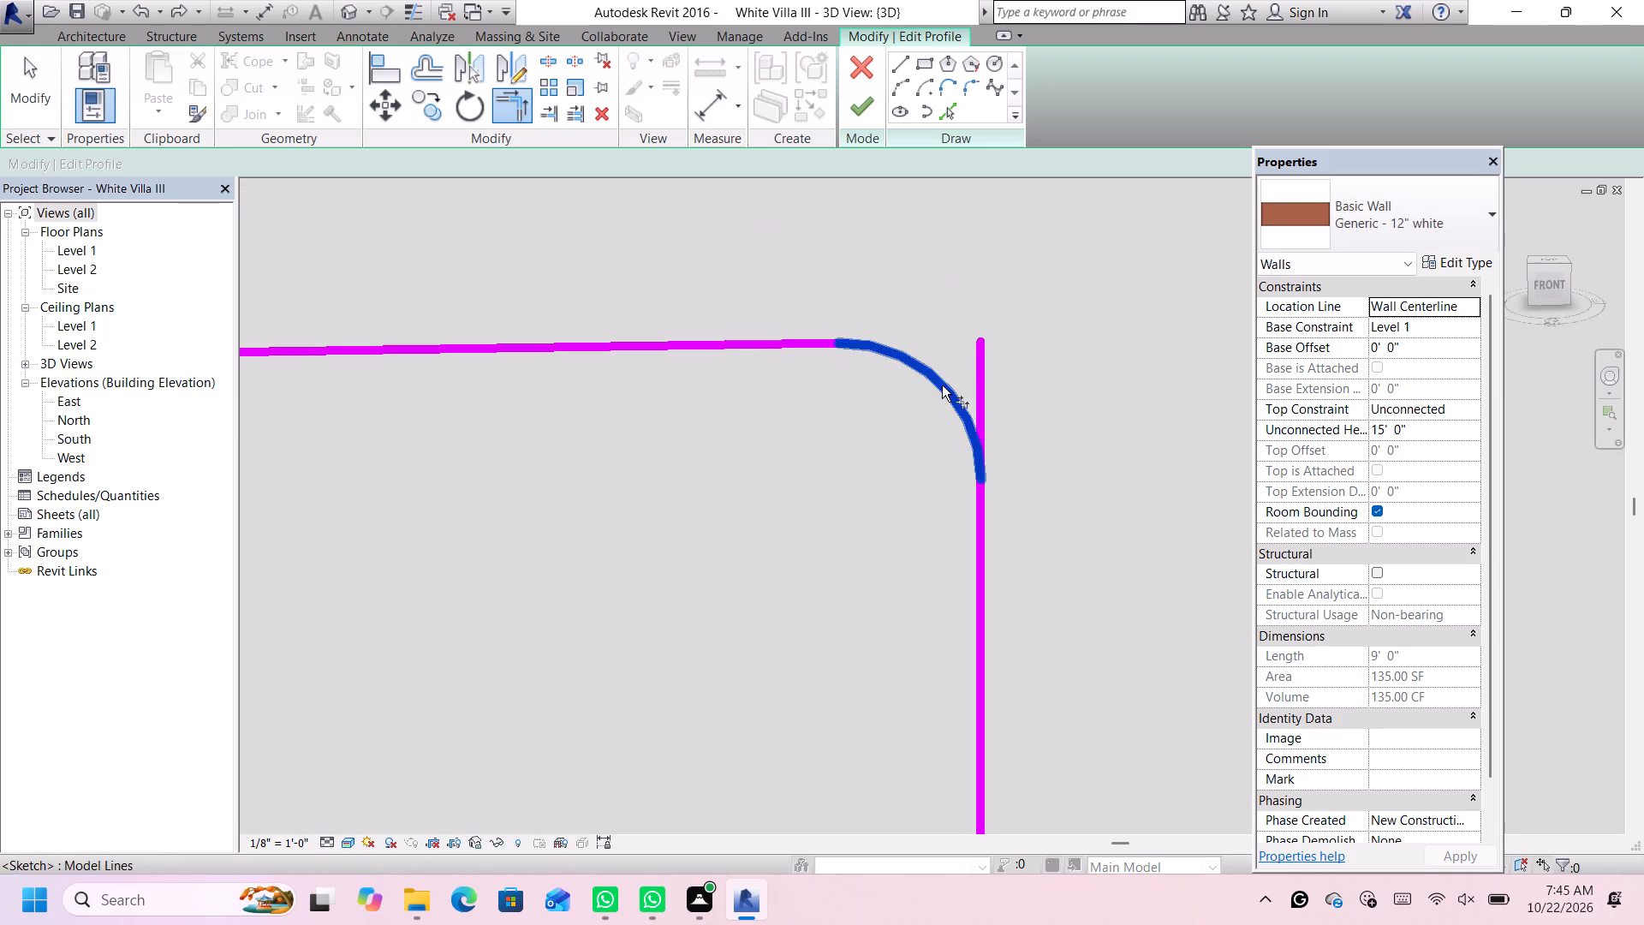
left_click(982, 545)
scroll(951, 396, "down", 6)
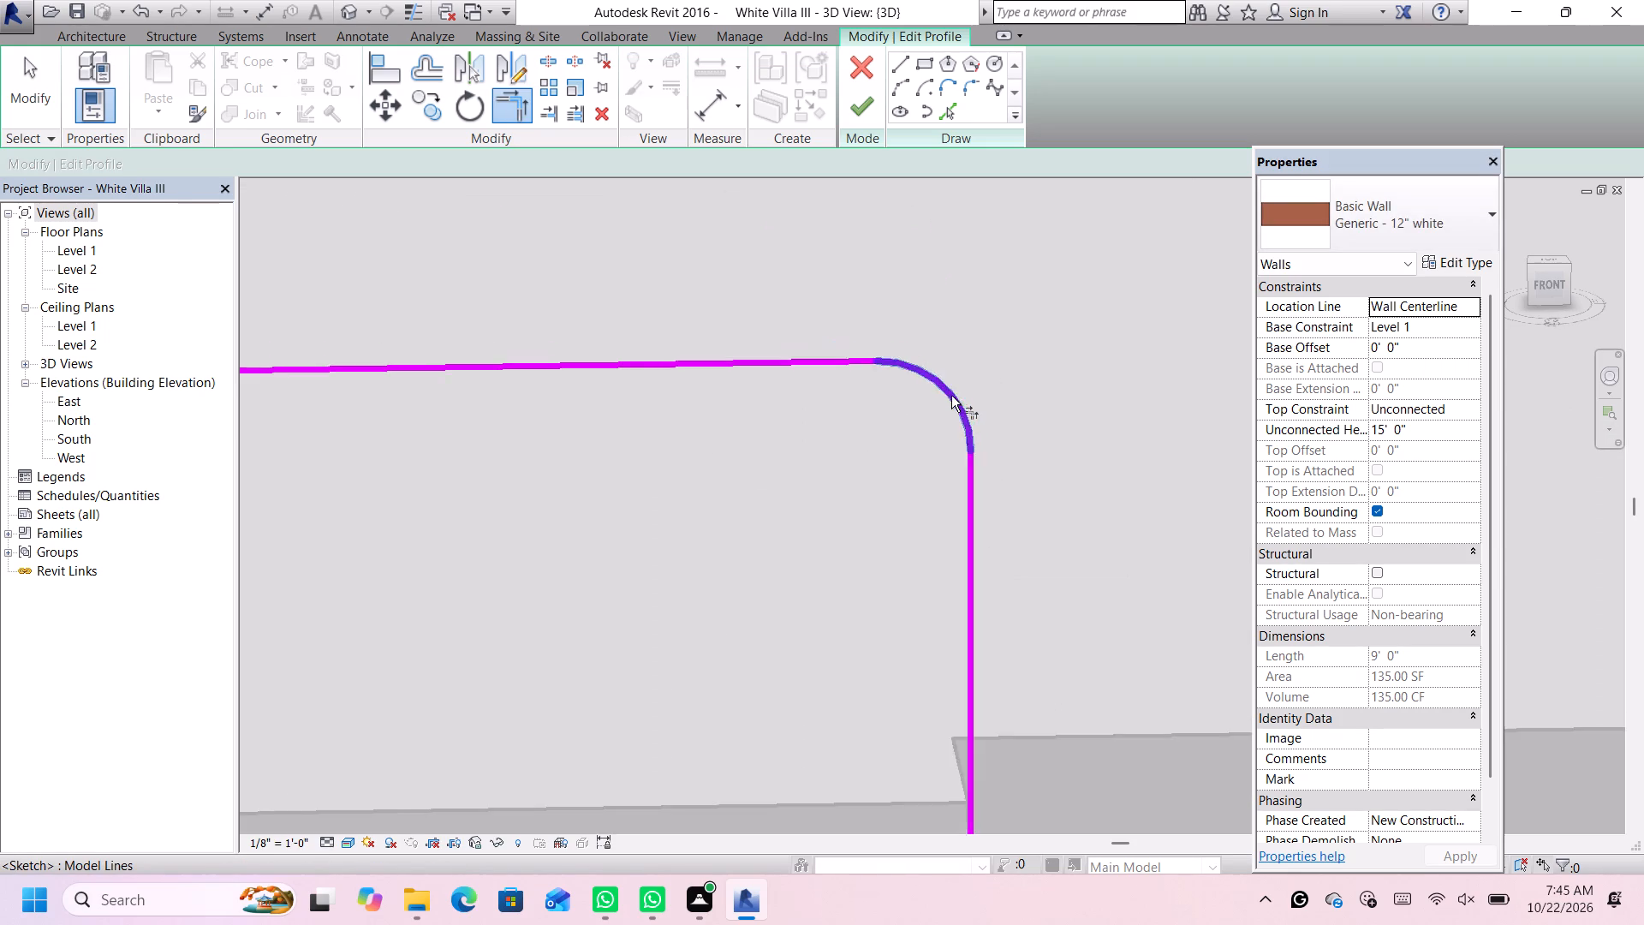
scroll(951, 396, "down", 6)
left_click(876, 92)
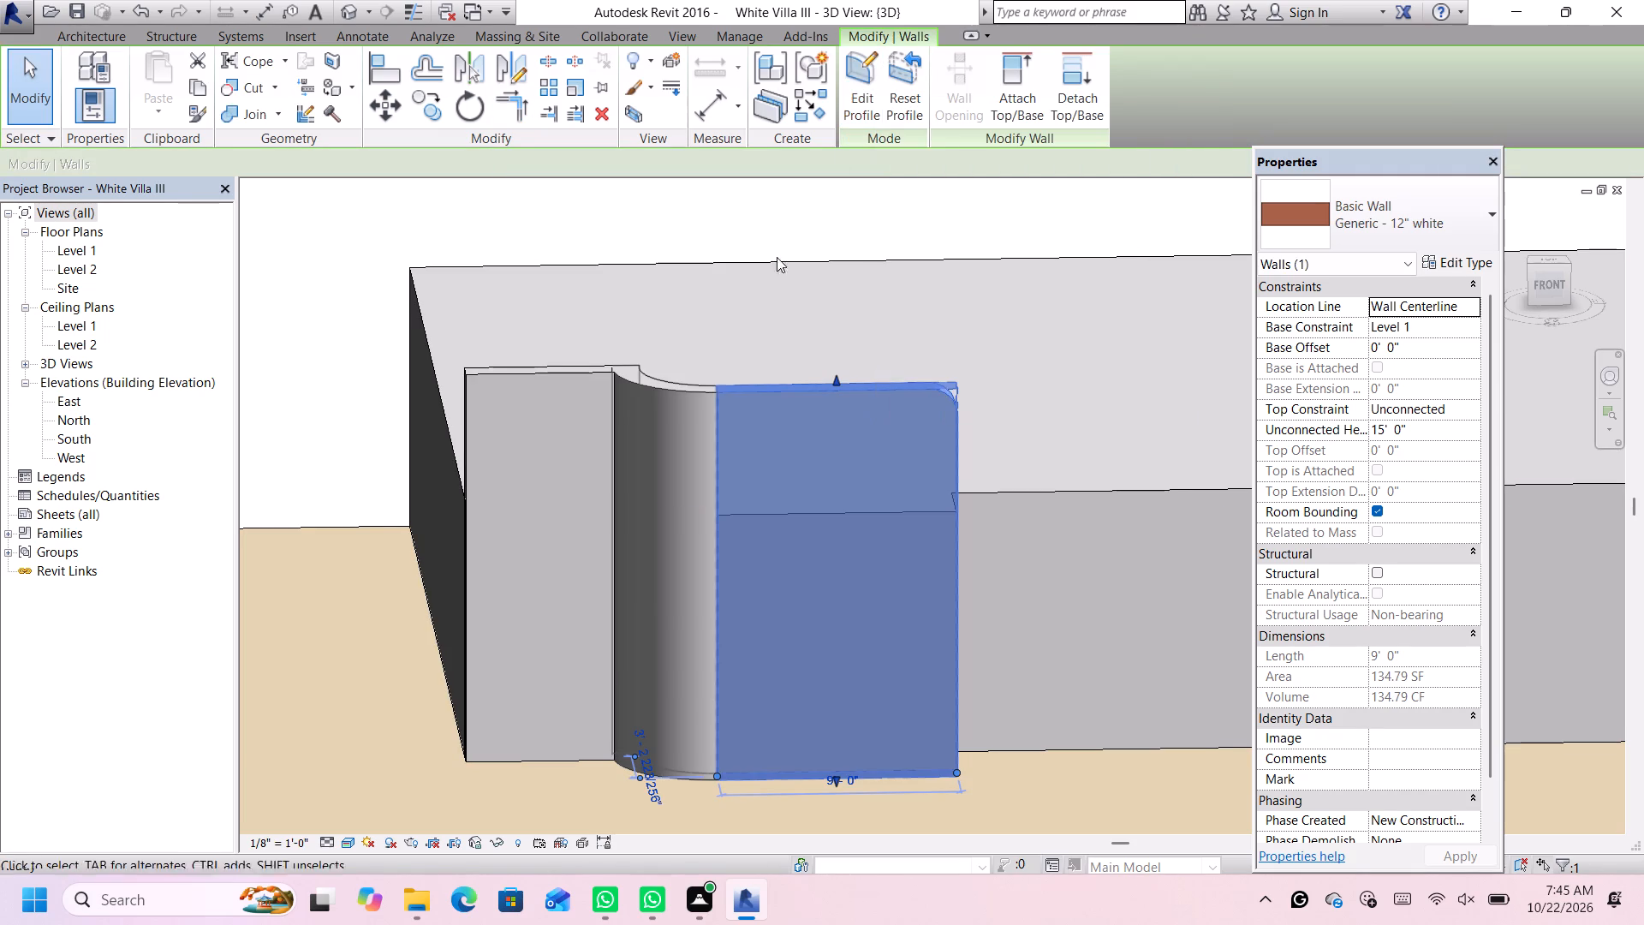
Deselect the wall and examine its rounded upper corner and the surrounding front facade in 3D.
scroll(781, 486, "down", 2)
scroll(967, 463, "up", 2)
scroll(959, 461, "down", 7)
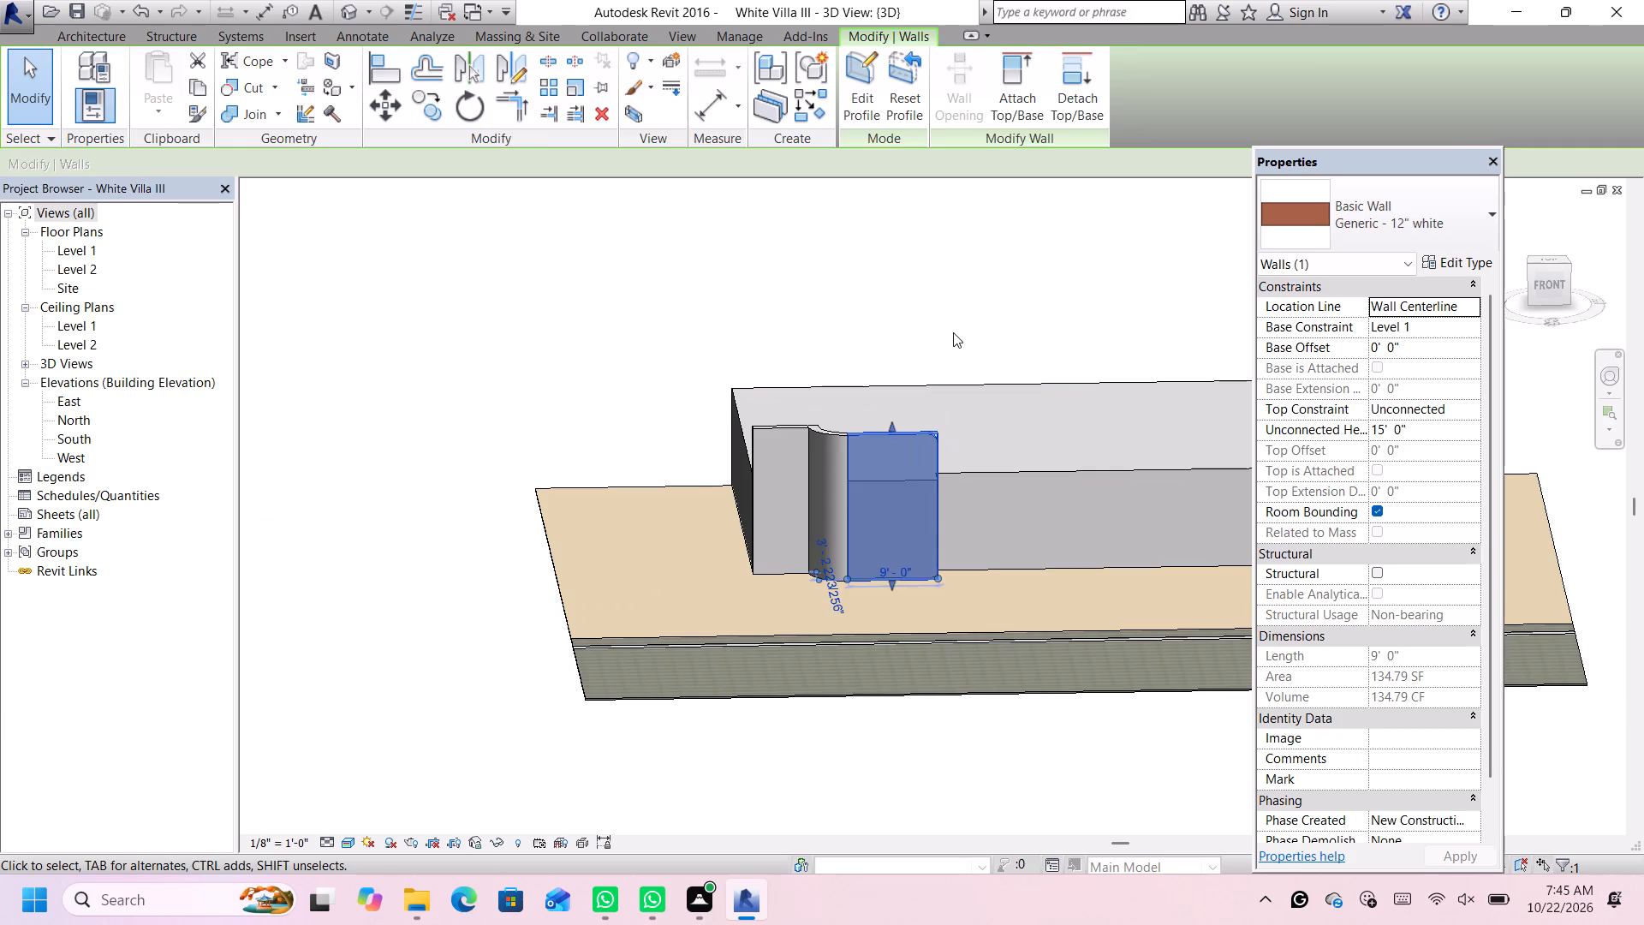
left_click(953, 332)
scroll(1004, 387, "up", 4)
scroll(996, 495, "up", 1)
middle_click_drag(990, 495, 817, 485)
scroll(817, 485, "down", 2)
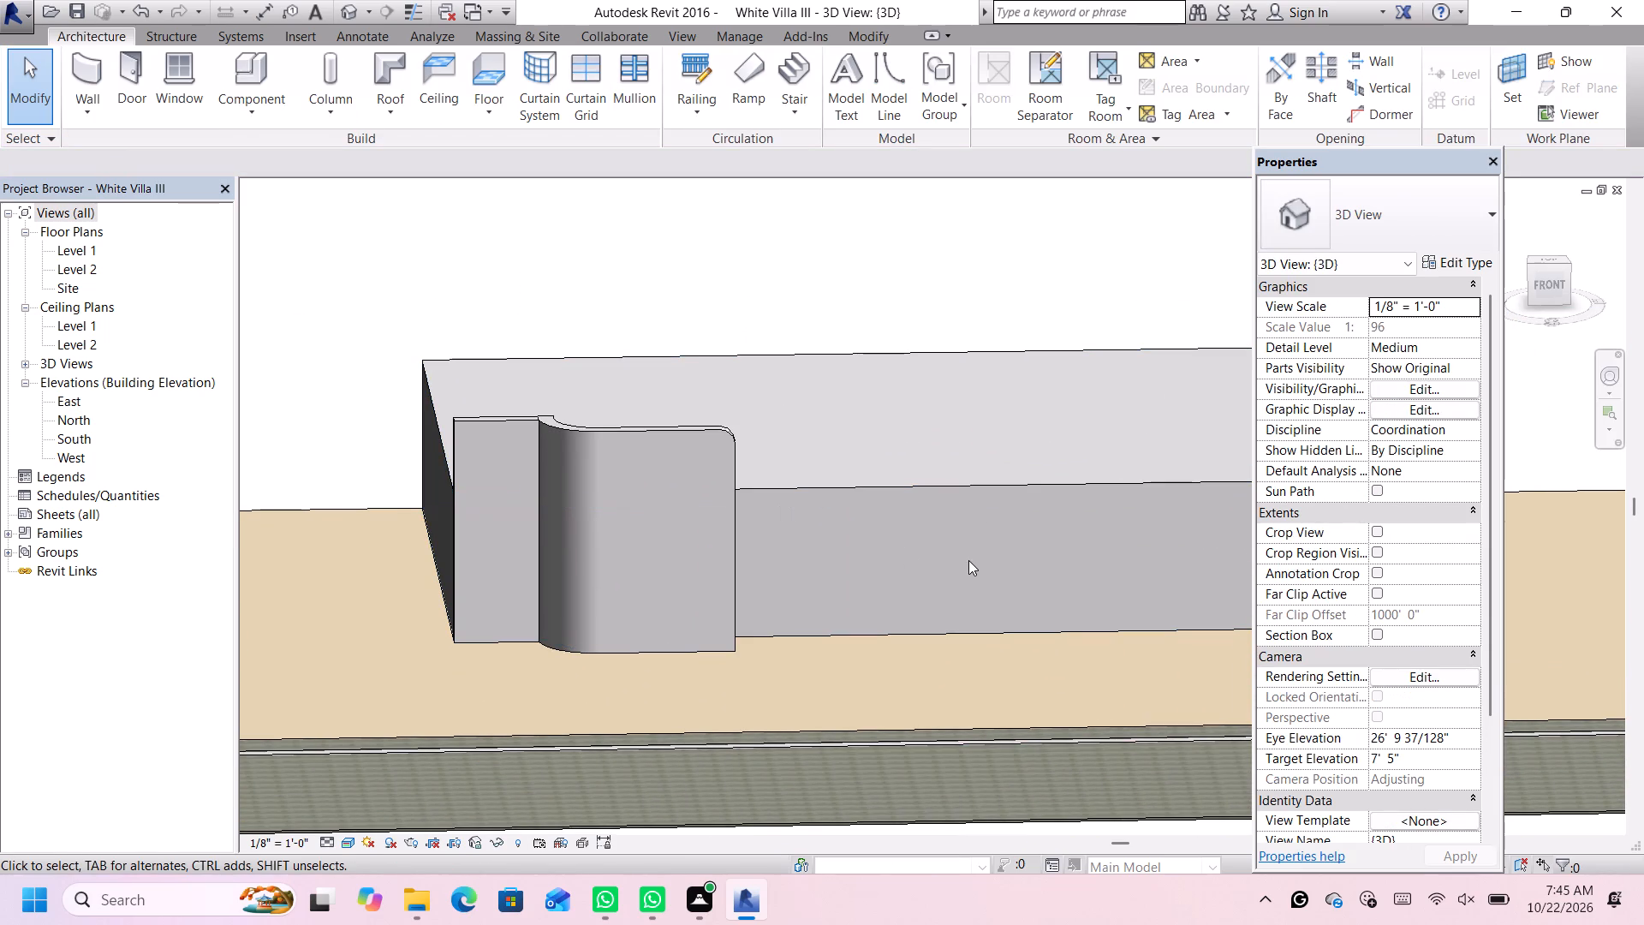
scroll(920, 652, "up", 3)
scroll(919, 648, "down", 4)
middle_click_drag(980, 531, 932, 502)
scroll(804, 490, "down", 4)
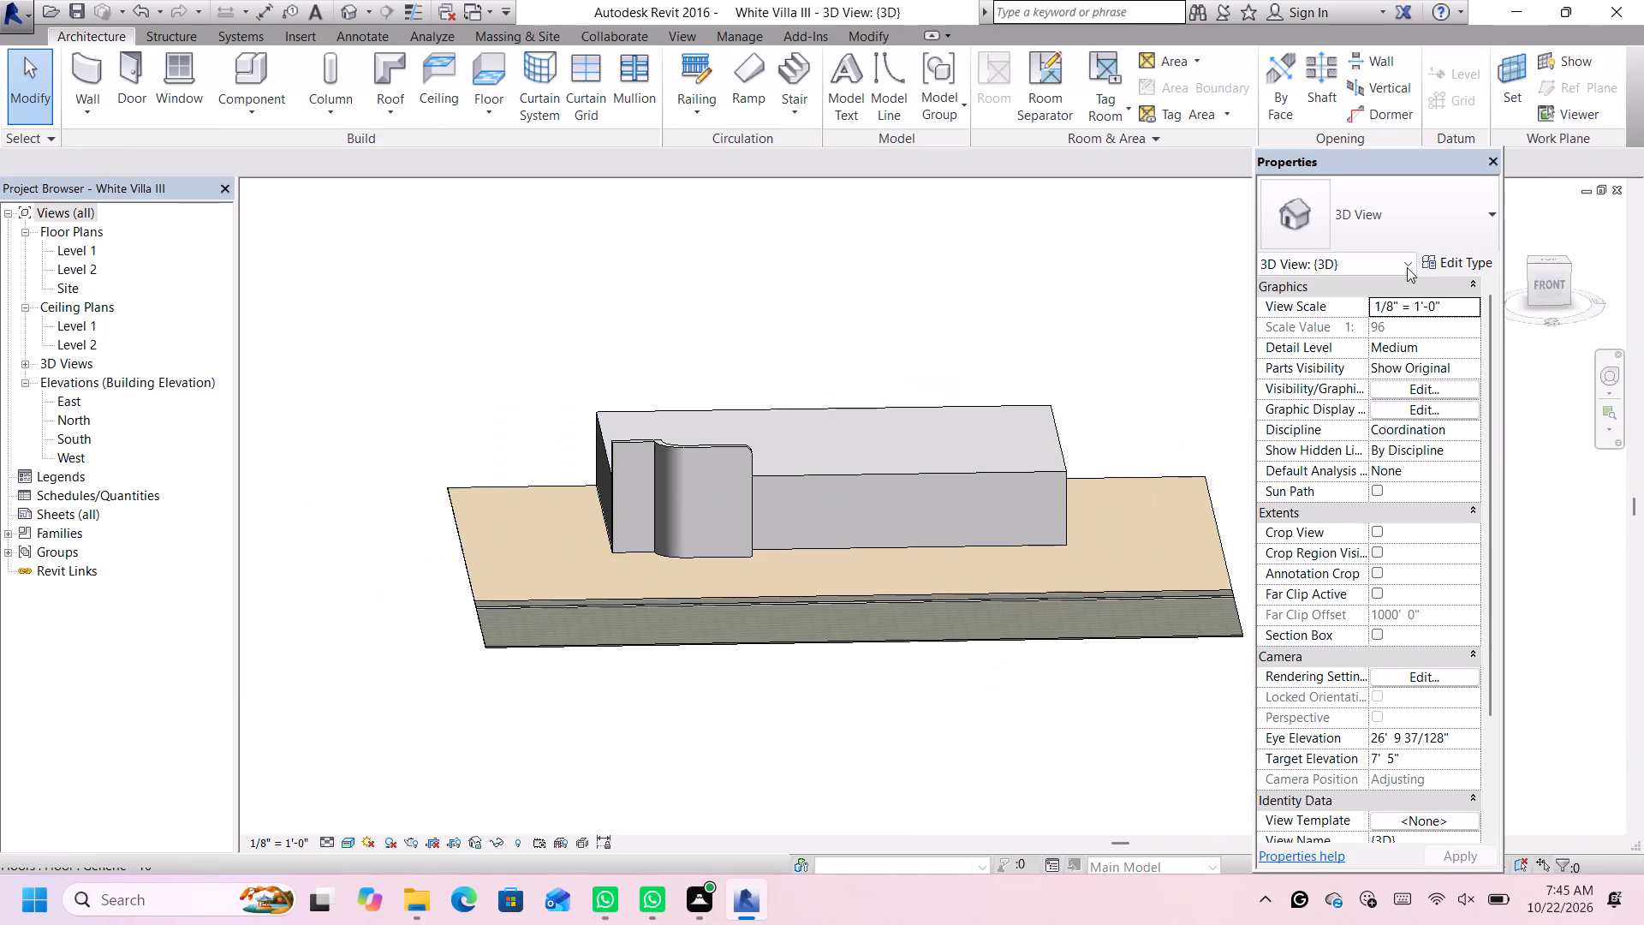
In the top view, draw a 7' high Generic - 8" wall about 4'-6" long, projecting perpendicularly from the front wall's straight outer face.
left_click(1549, 260)
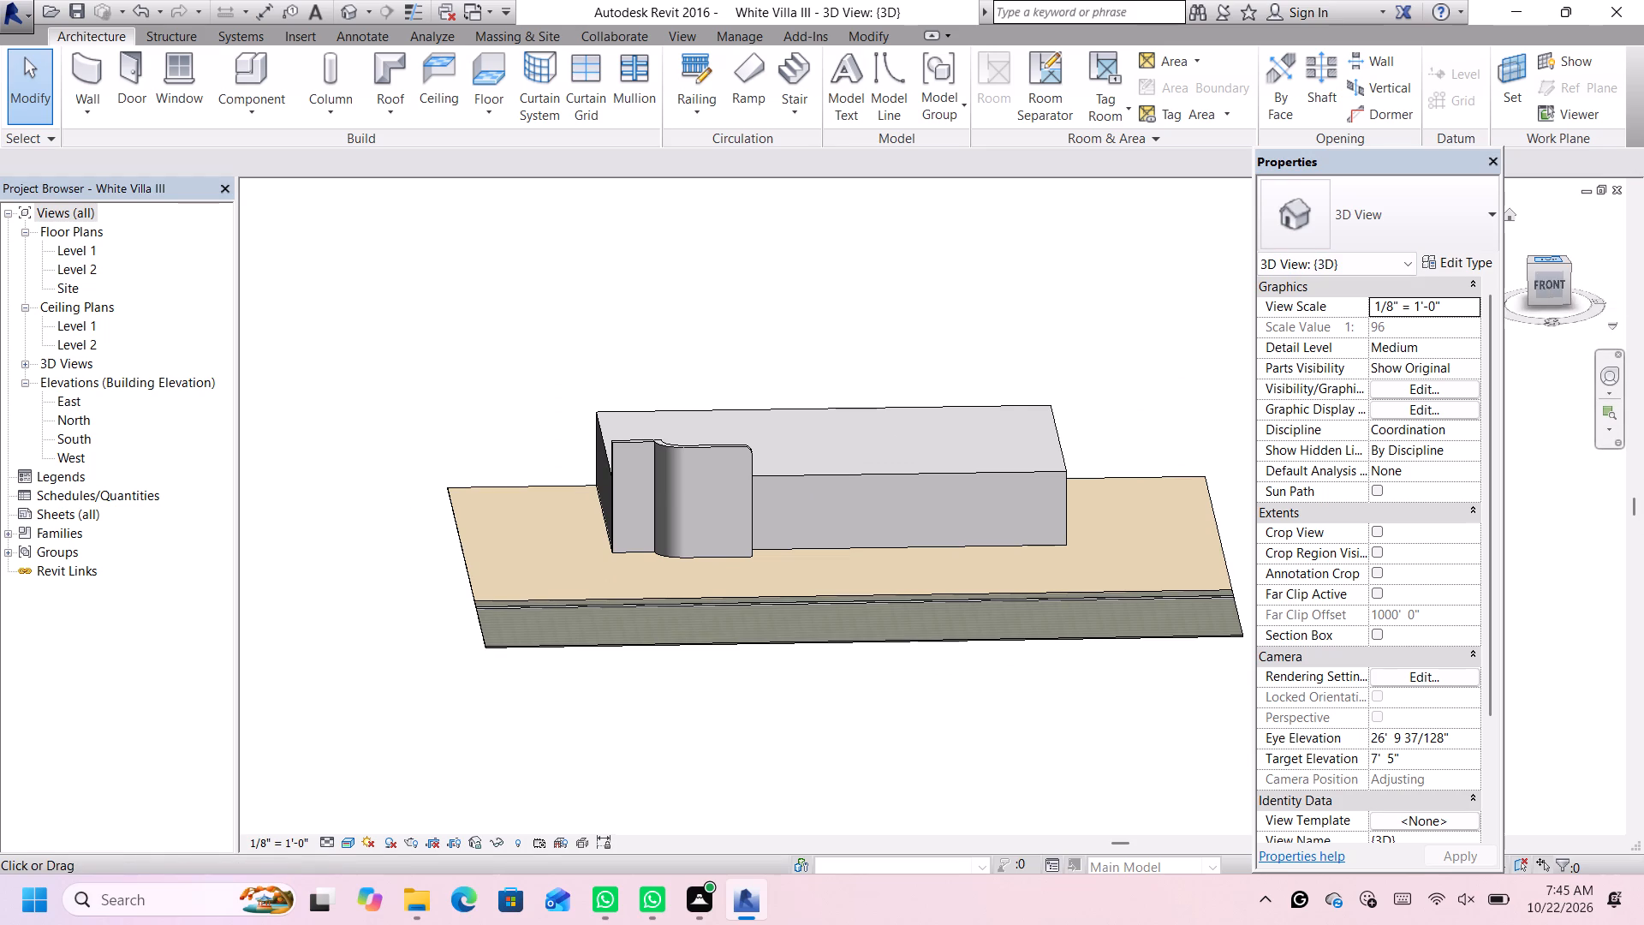
scroll(1188, 350, "up", 2)
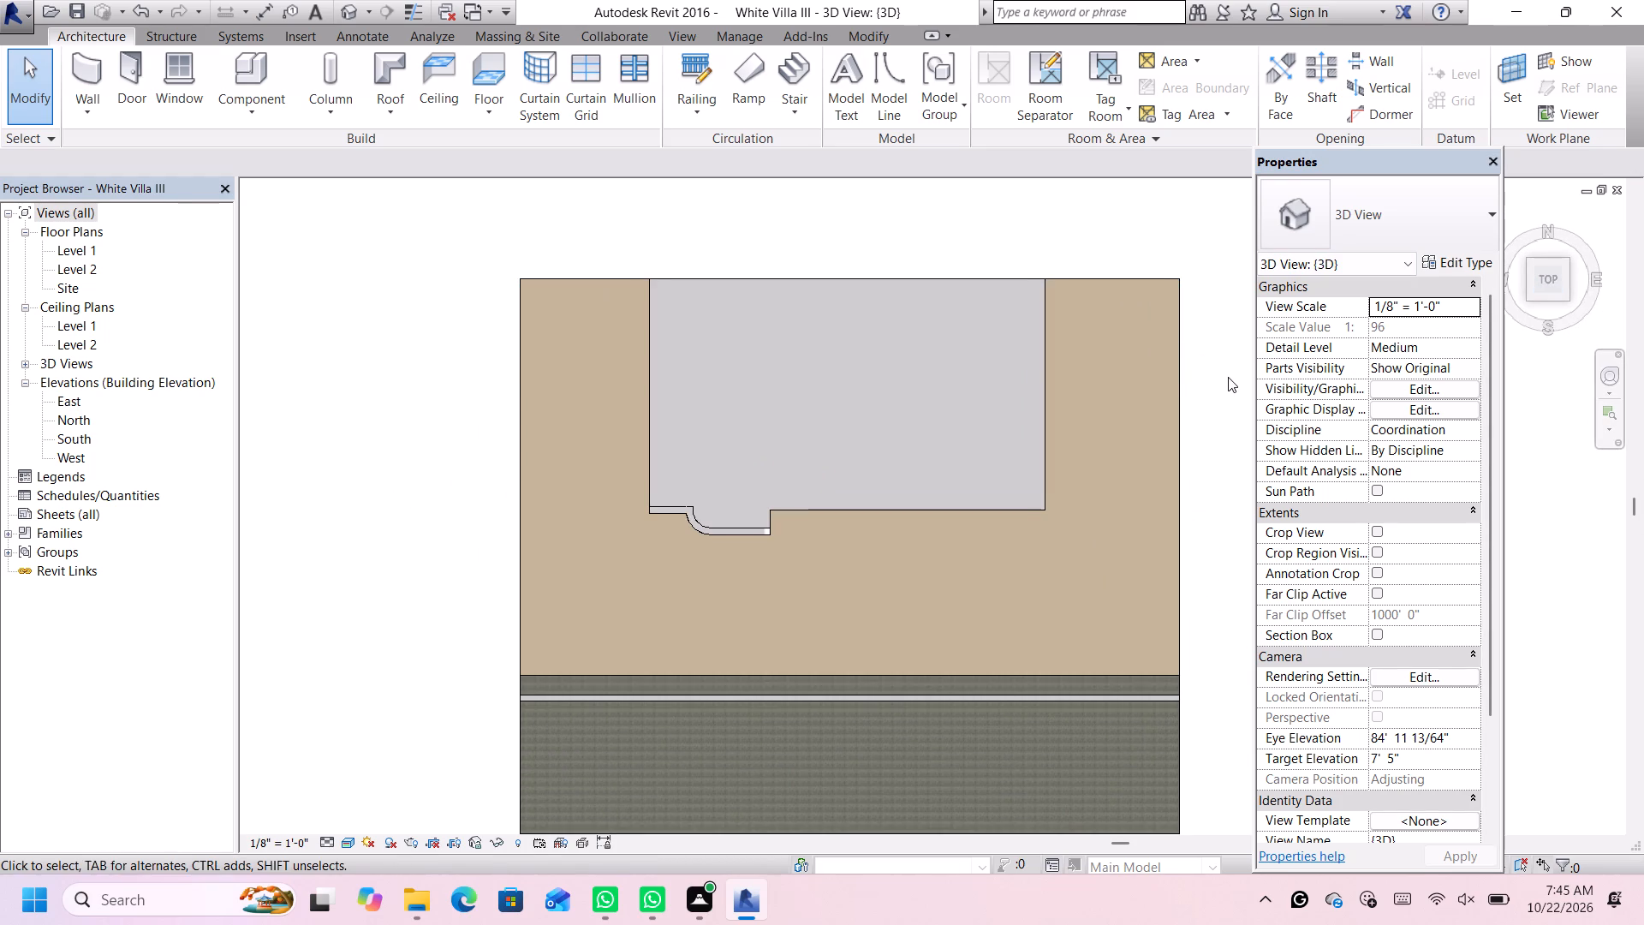
middle_click_drag(1226, 377, 1054, 369)
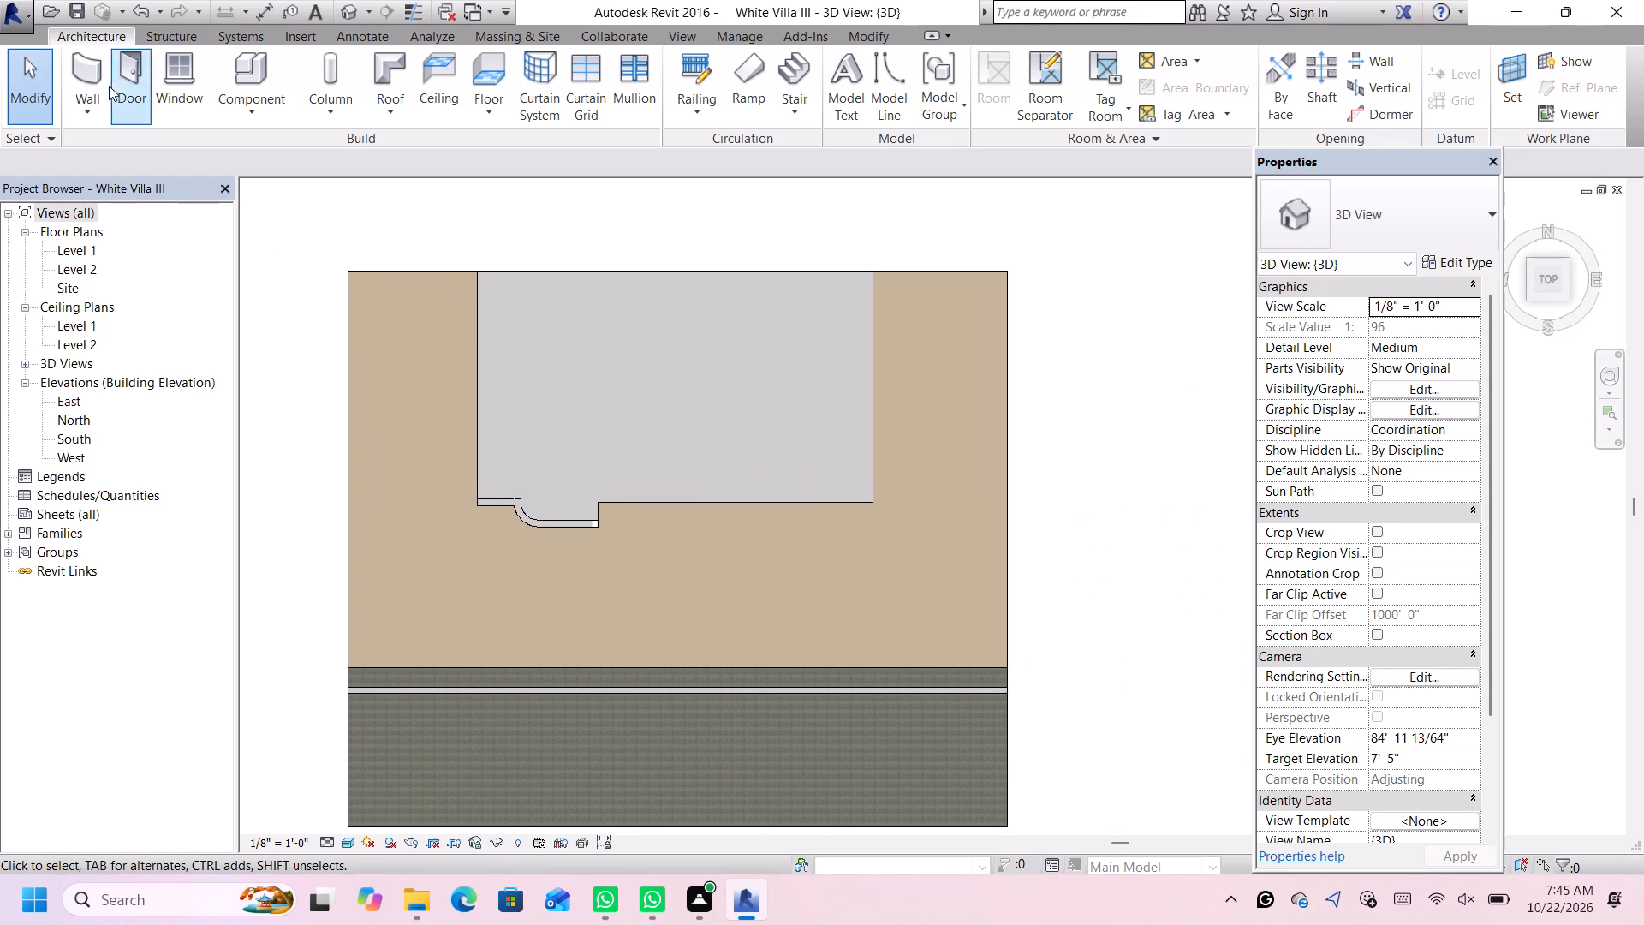
left_click(87, 71)
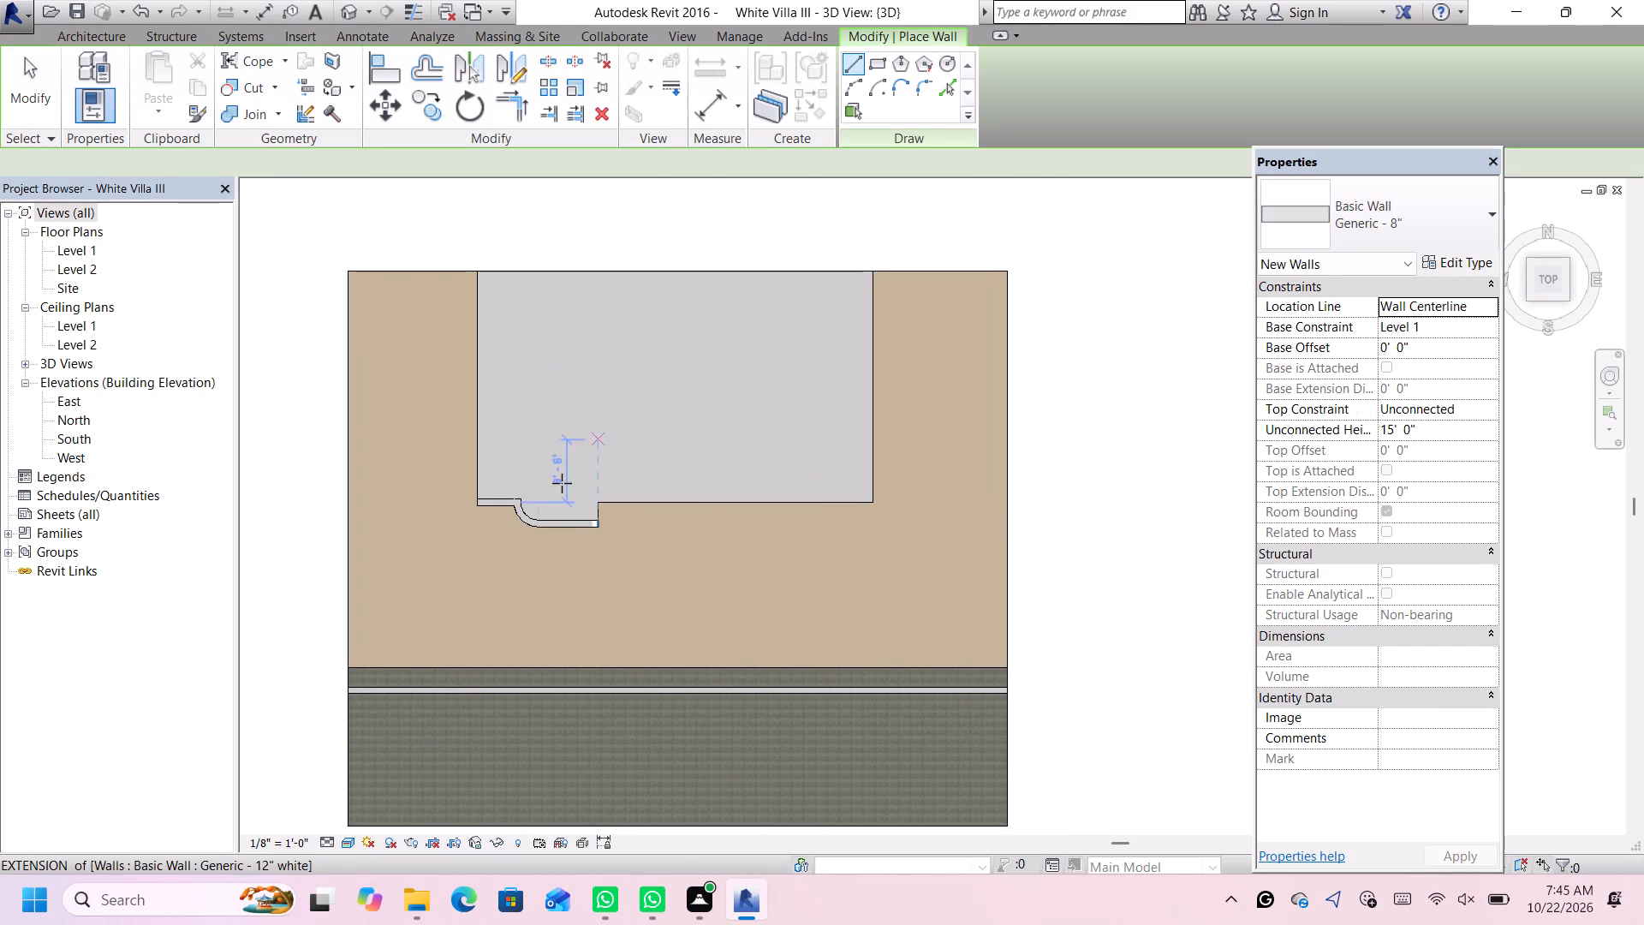
scroll(543, 583, "up", 4)
scroll(576, 559, "down", 2)
scroll(611, 528, "up", 7)
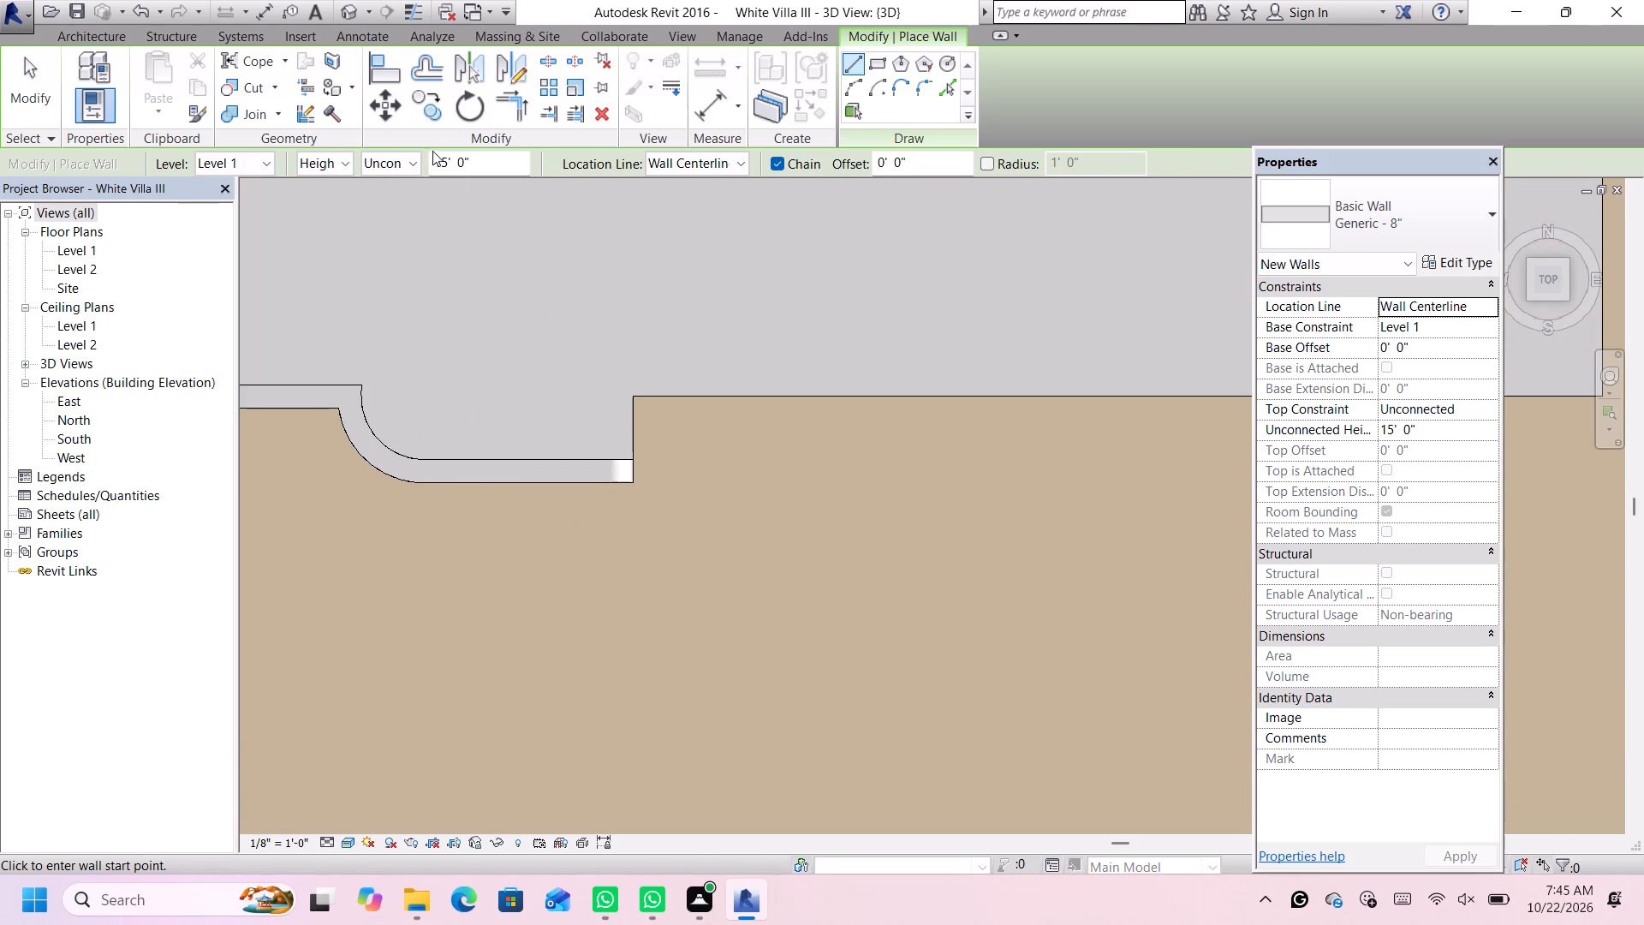
left_click(479, 158)
key("BackSpace")
key("BackSpace")
key("BackSpace")
key("BackSpace")
key("BackSpace")
key("BackSpace")
key("BackSpace")
key("BackSpace")
key("BackSpace")
key("BackSpace")
key("BackSpace")
key("BackSpace")
key("BackSpace")
key("7")
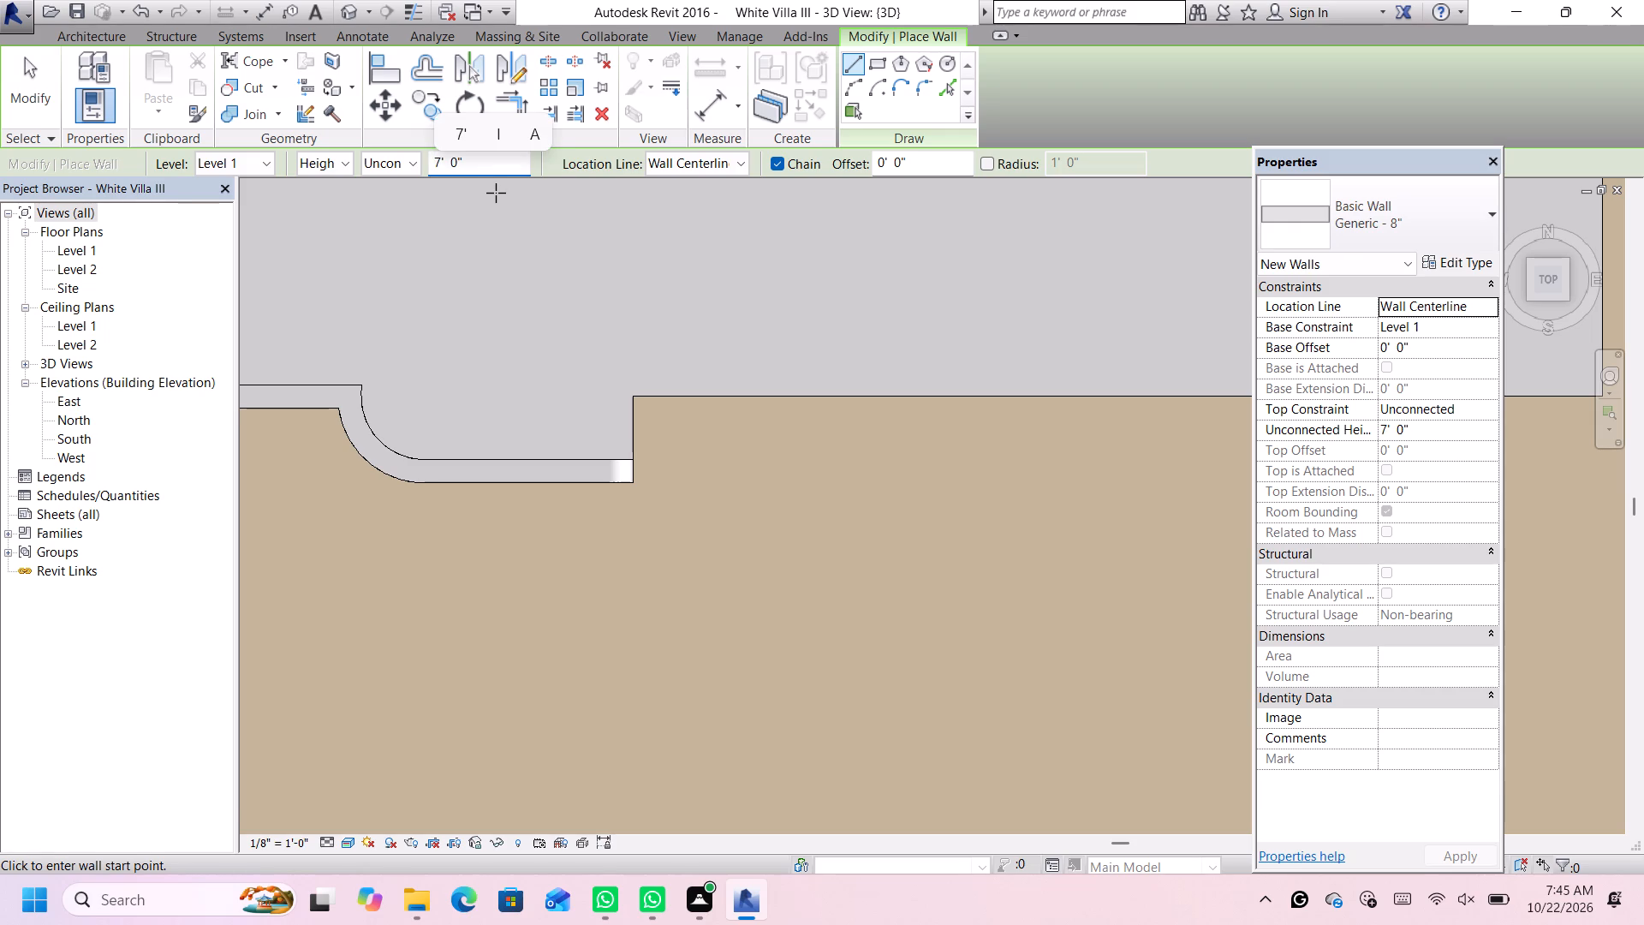
key("apostrophe")
key("BackSpace")
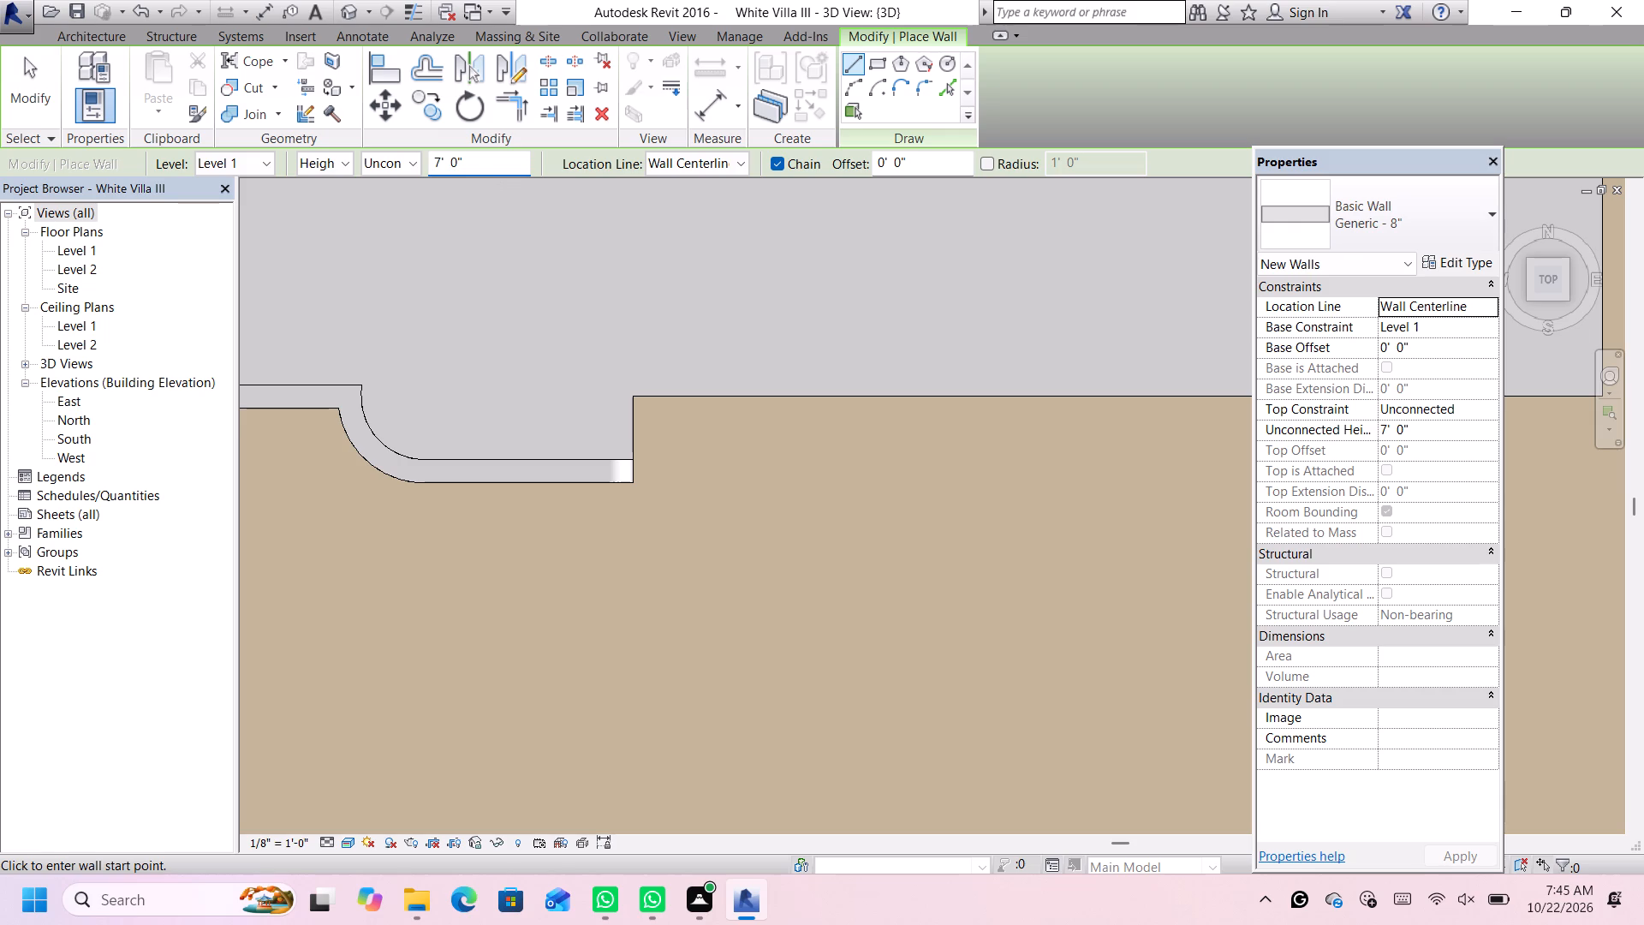
left_click(504, 171)
key("Return")
left_click(567, 481)
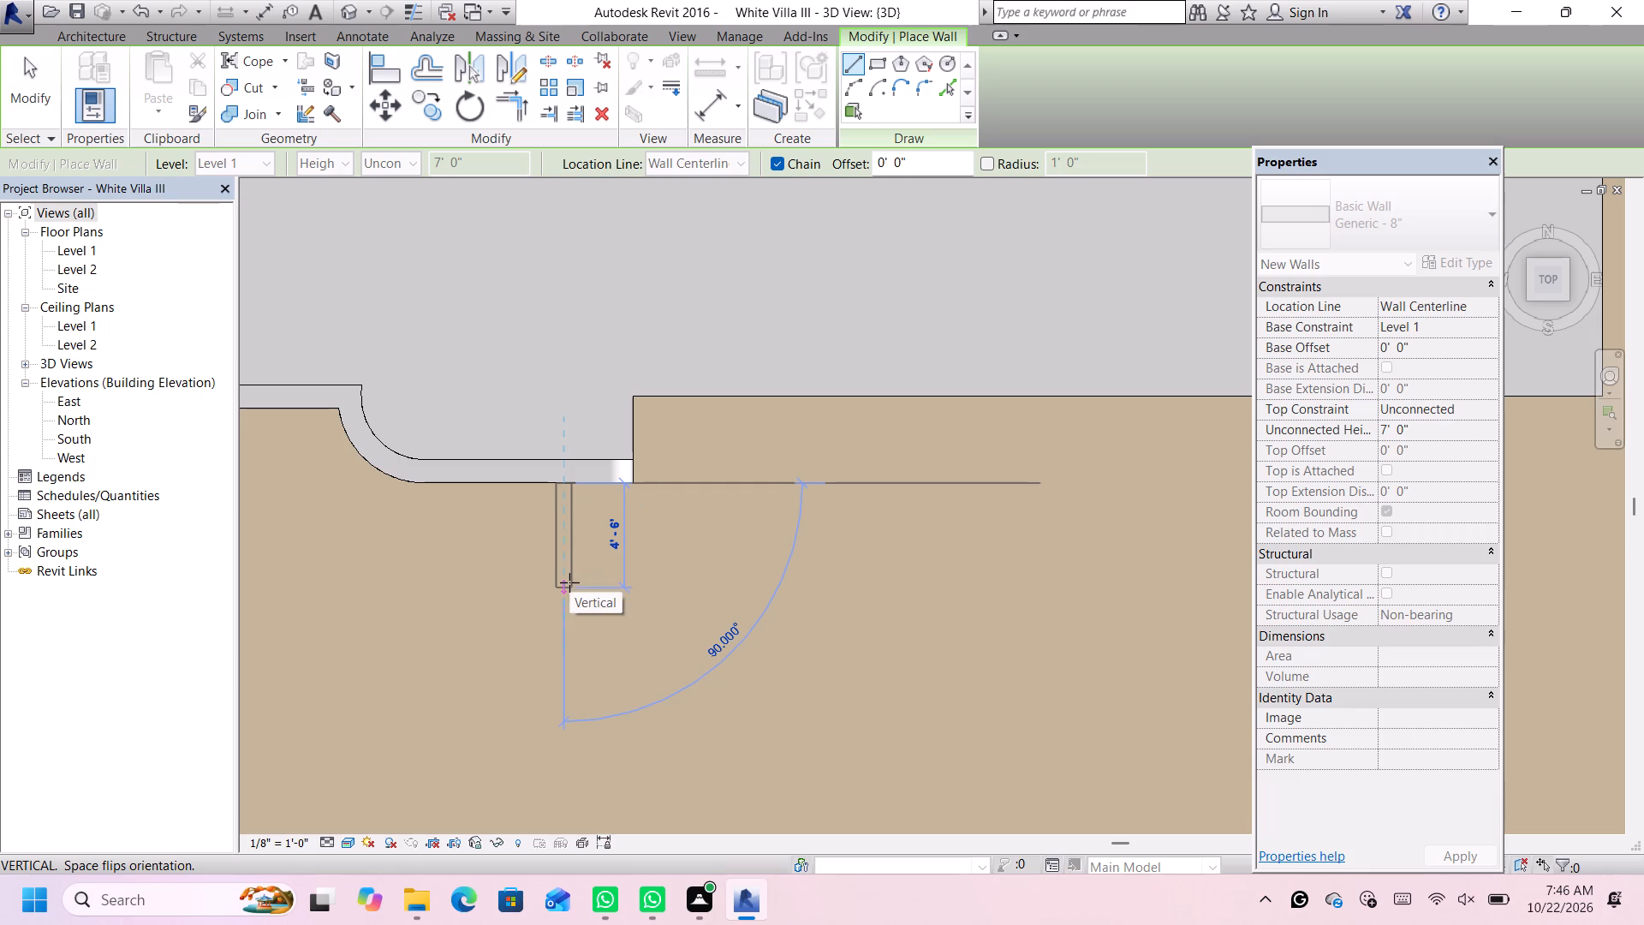
left_click(569, 576)
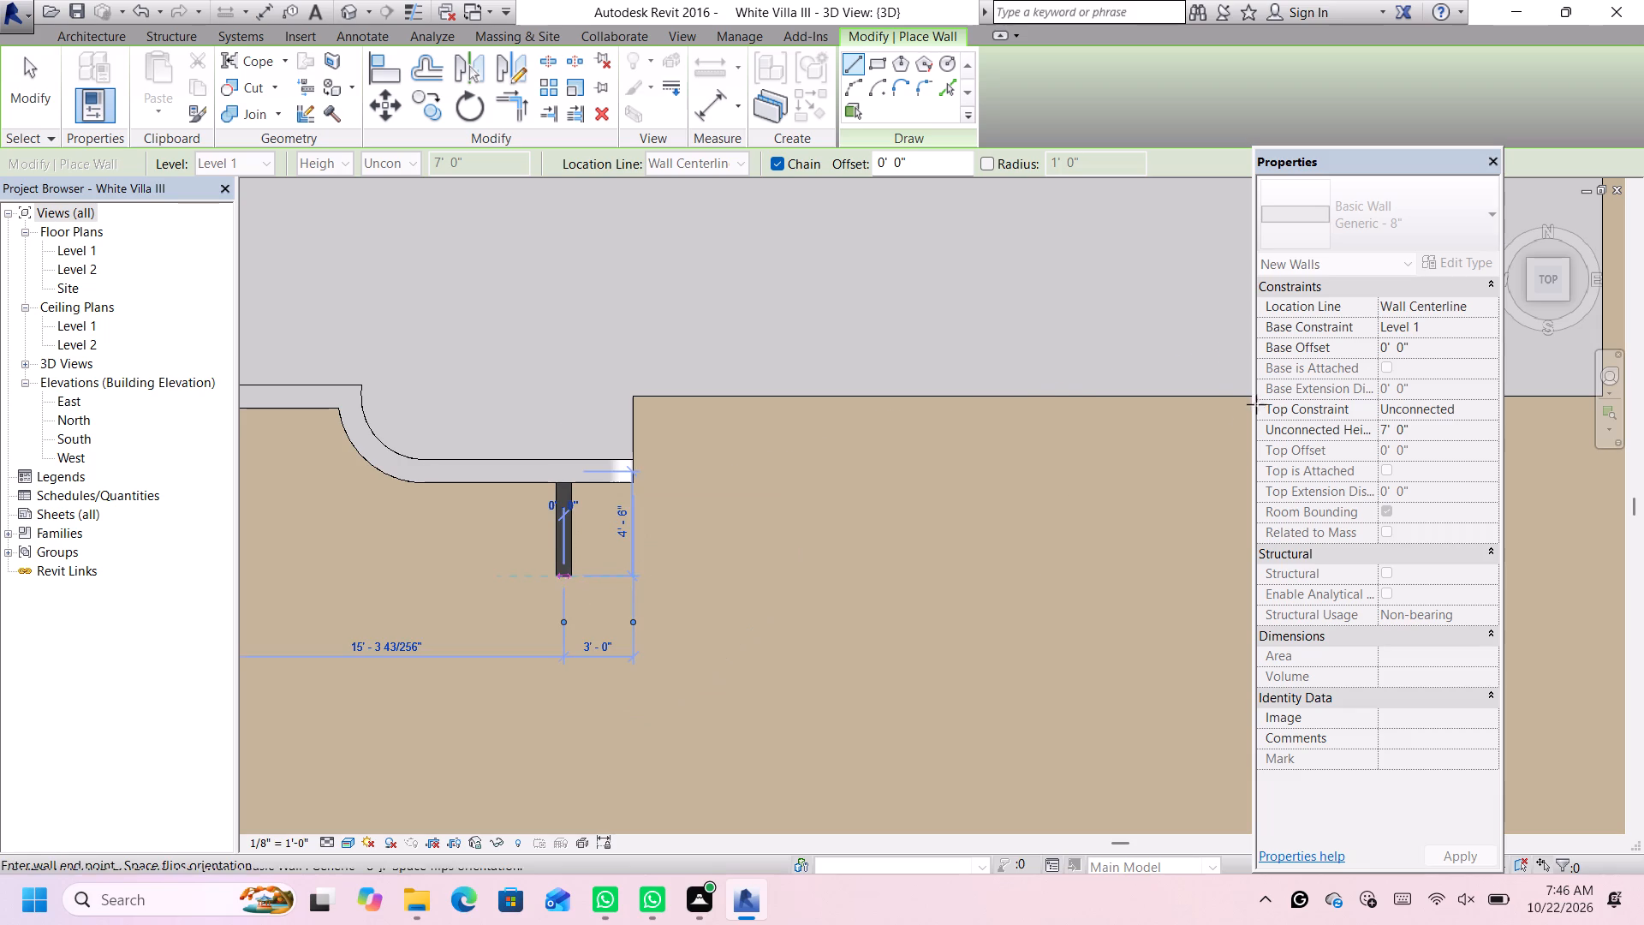
key("Escape")
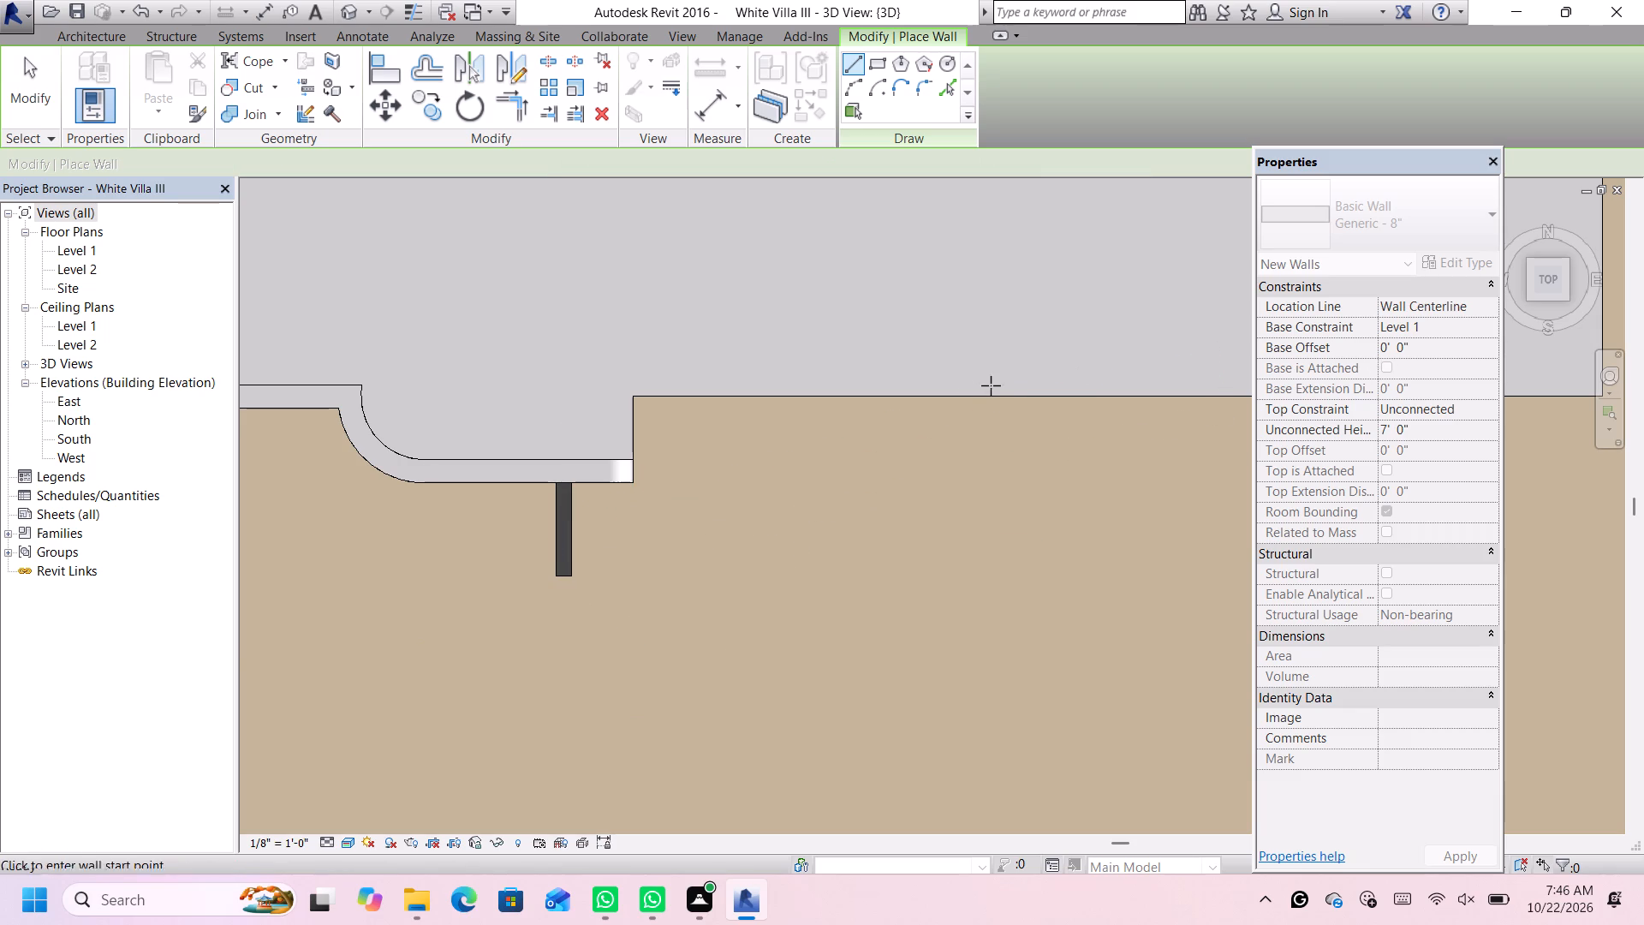
key("Escape")
Change the new projecting wall's type to Generic - 12" white.
left_click(558, 547)
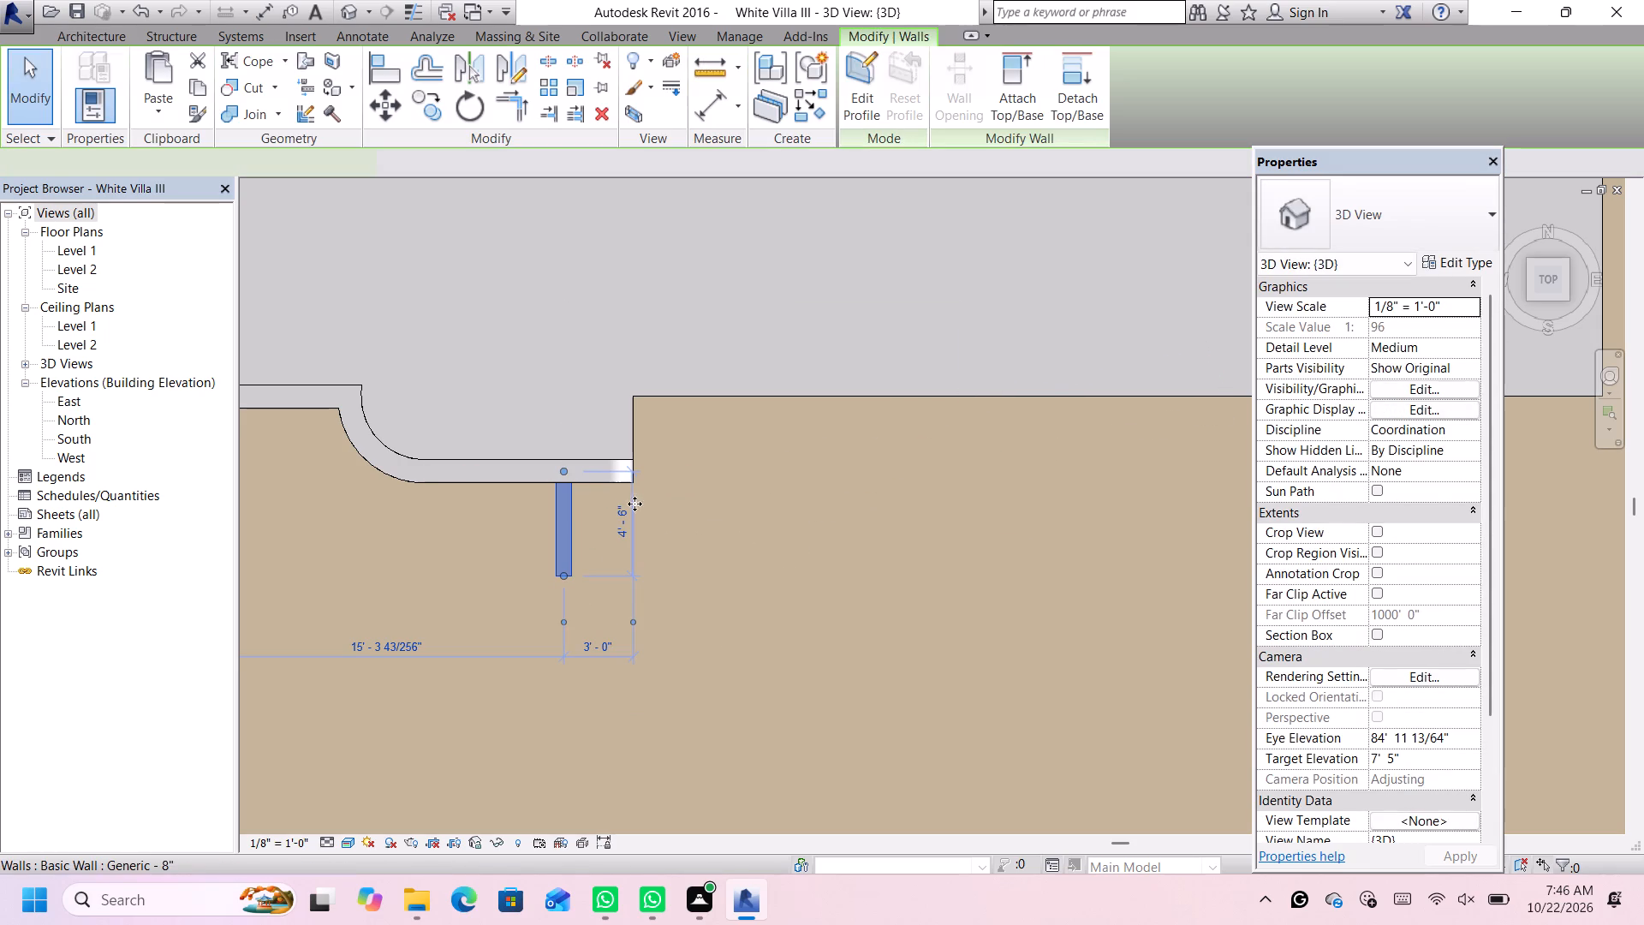
left_click(1419, 201)
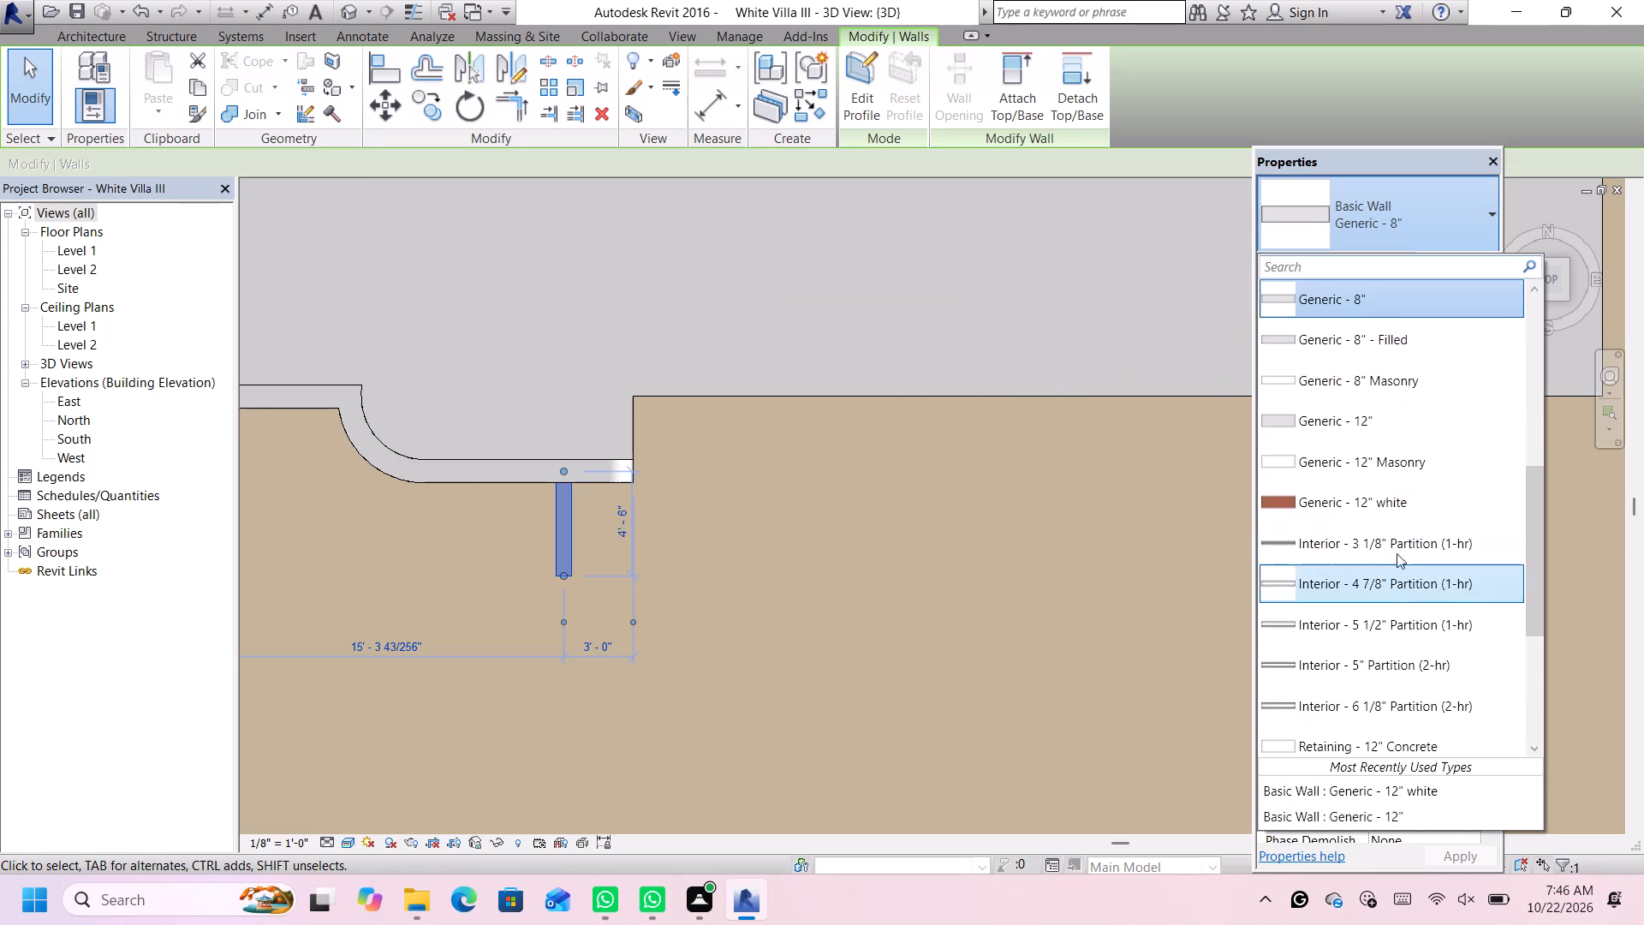
left_click(1392, 495)
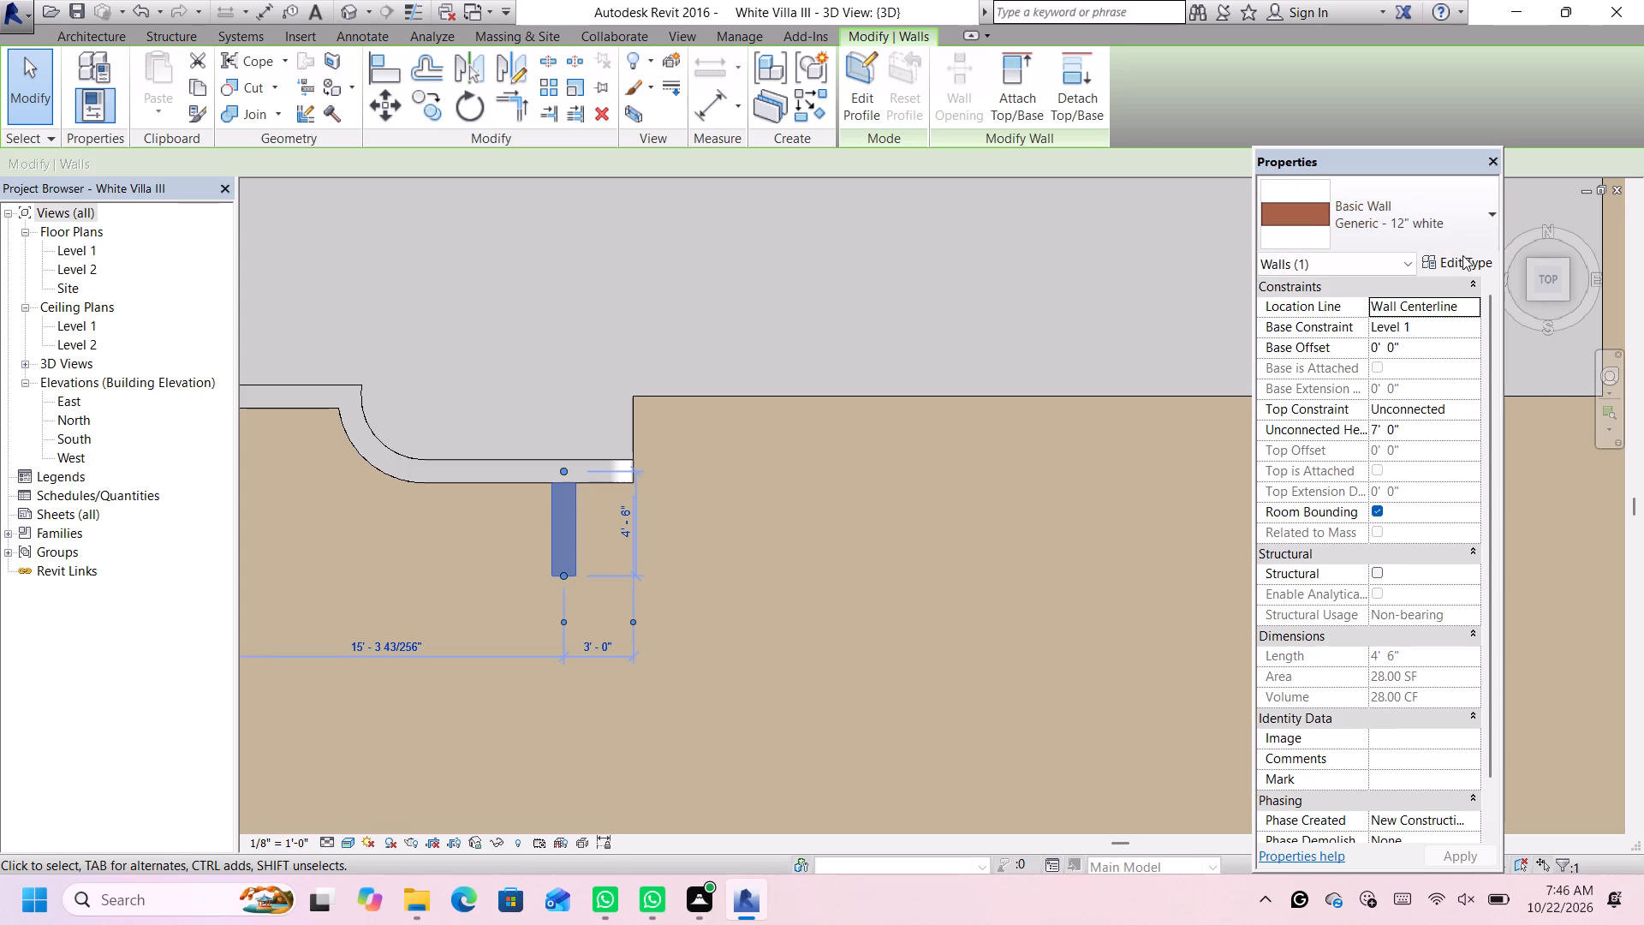
Duplicate the projecting wall's type under the name Generic - 4' white.
left_click(1460, 255)
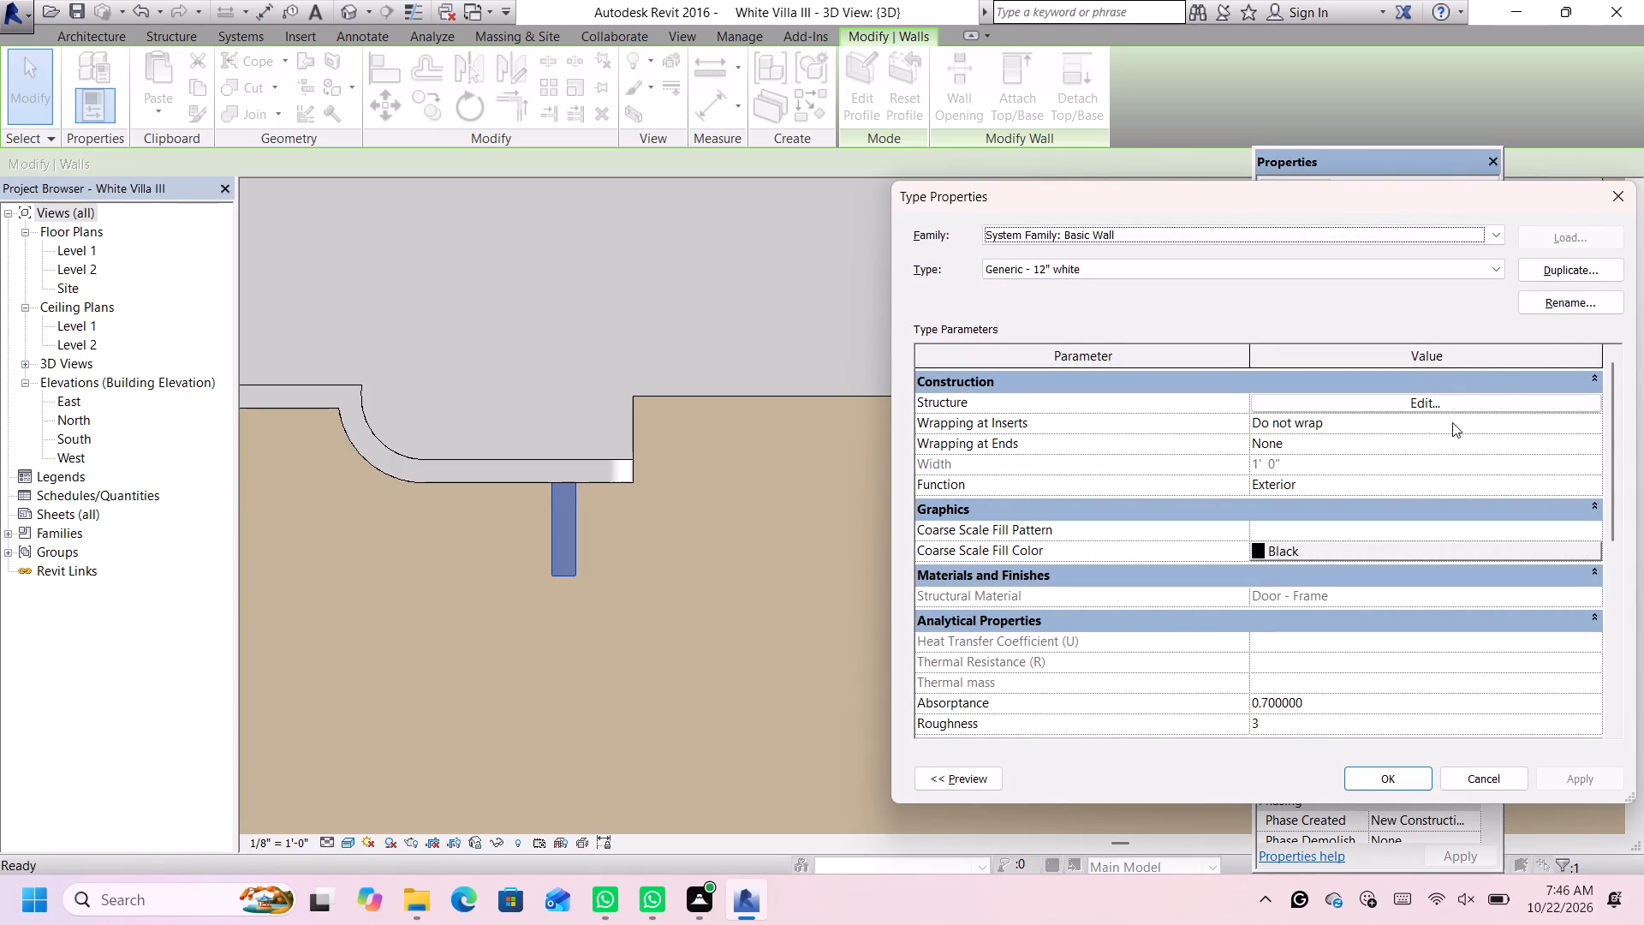
left_click(1561, 265)
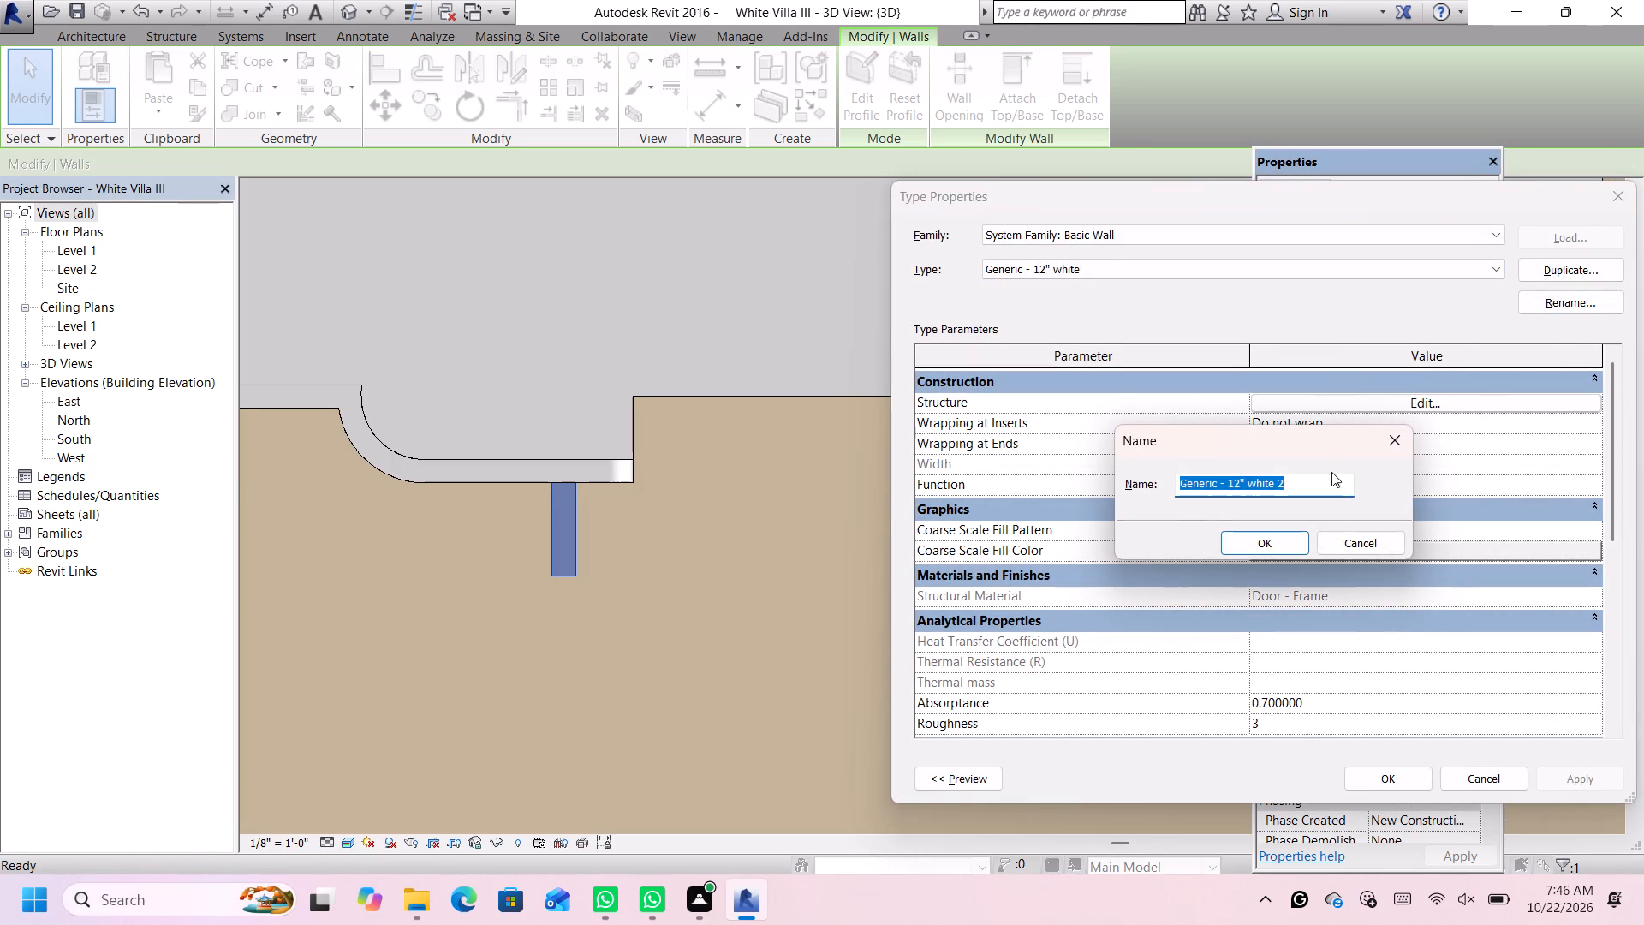
left_click(1325, 479)
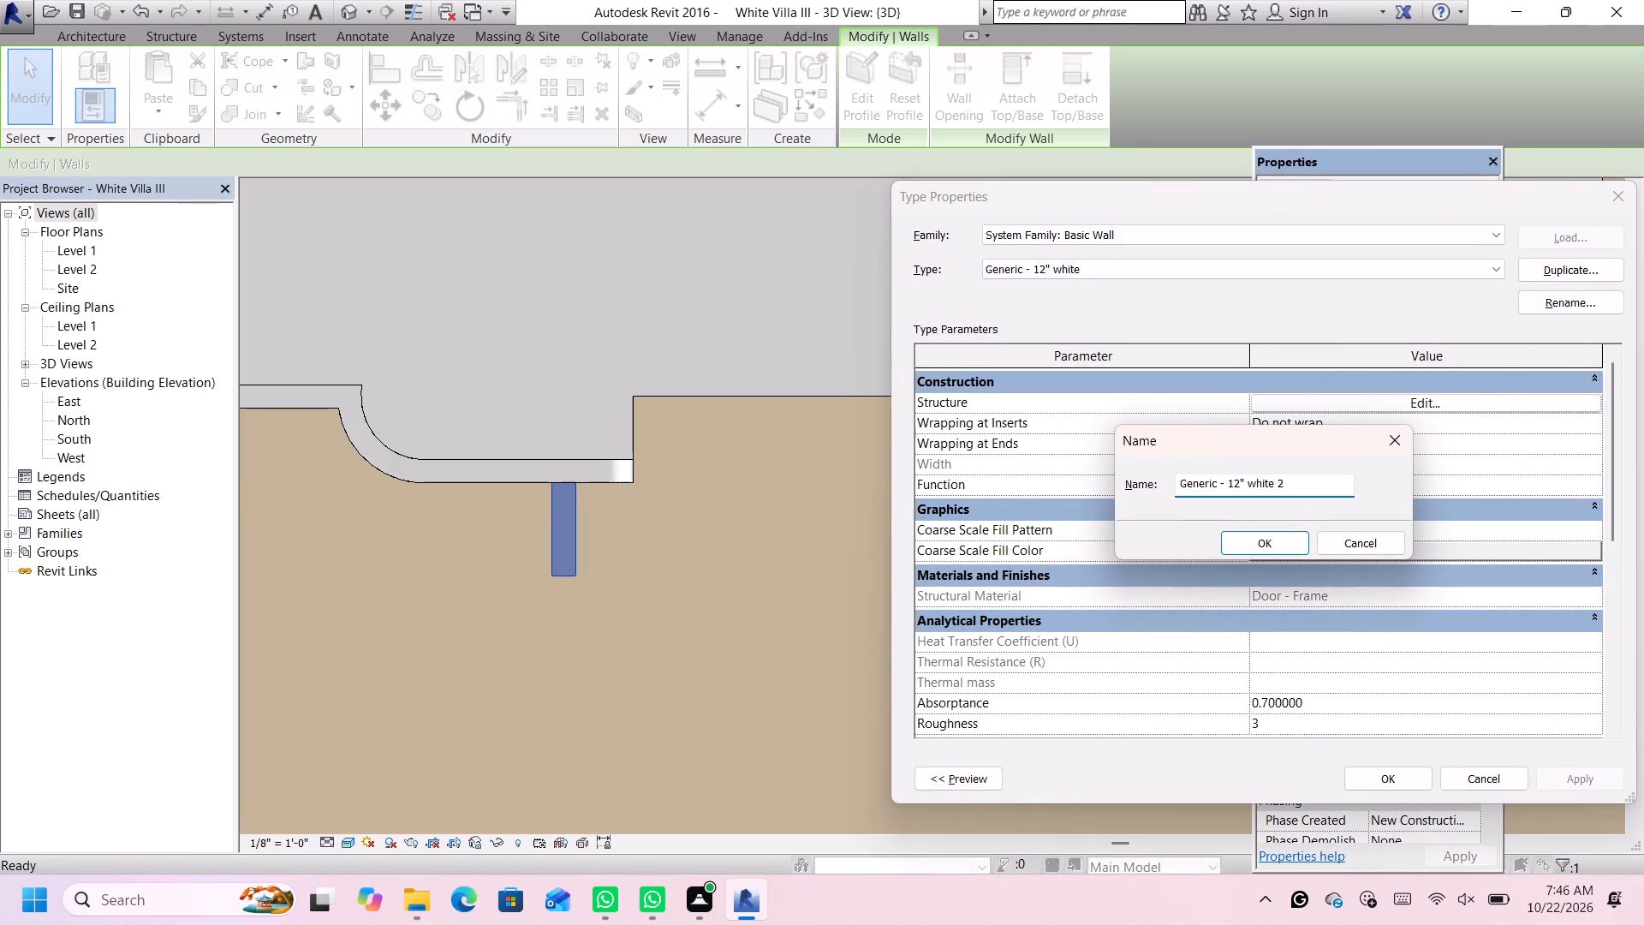
left_click(1295, 486)
key("BackSpace")
left_click(1246, 487)
key("BackSpace")
key("BackSpace")
key("BackSpace")
key("BackSpace")
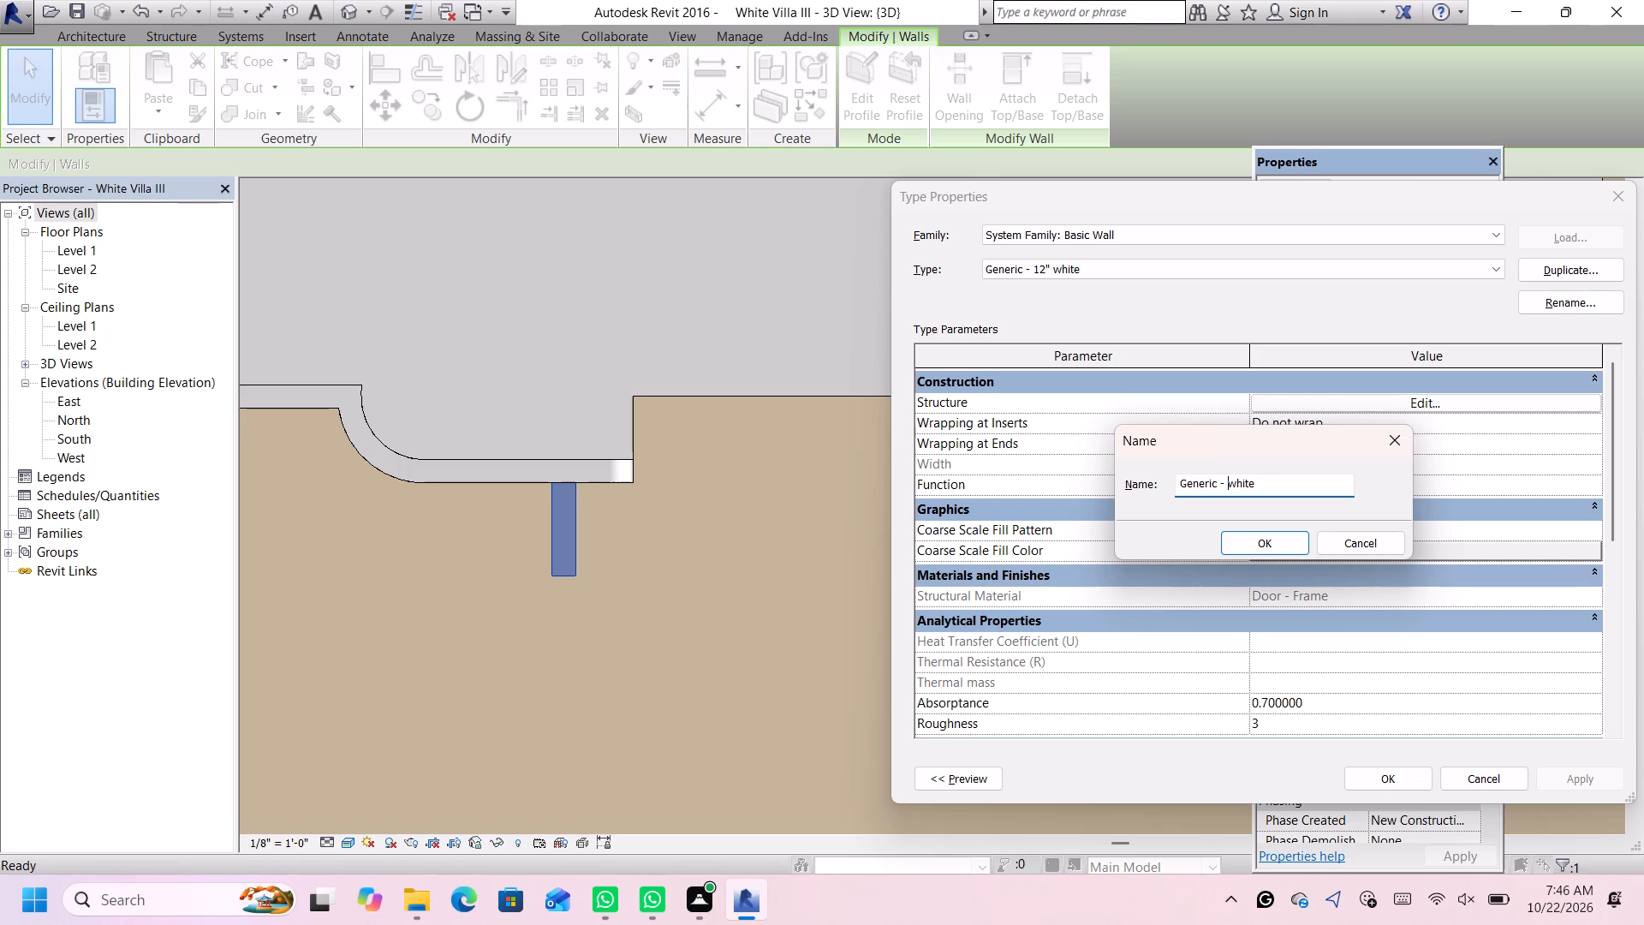
type("4'")
key("space")
left_click(1258, 548)
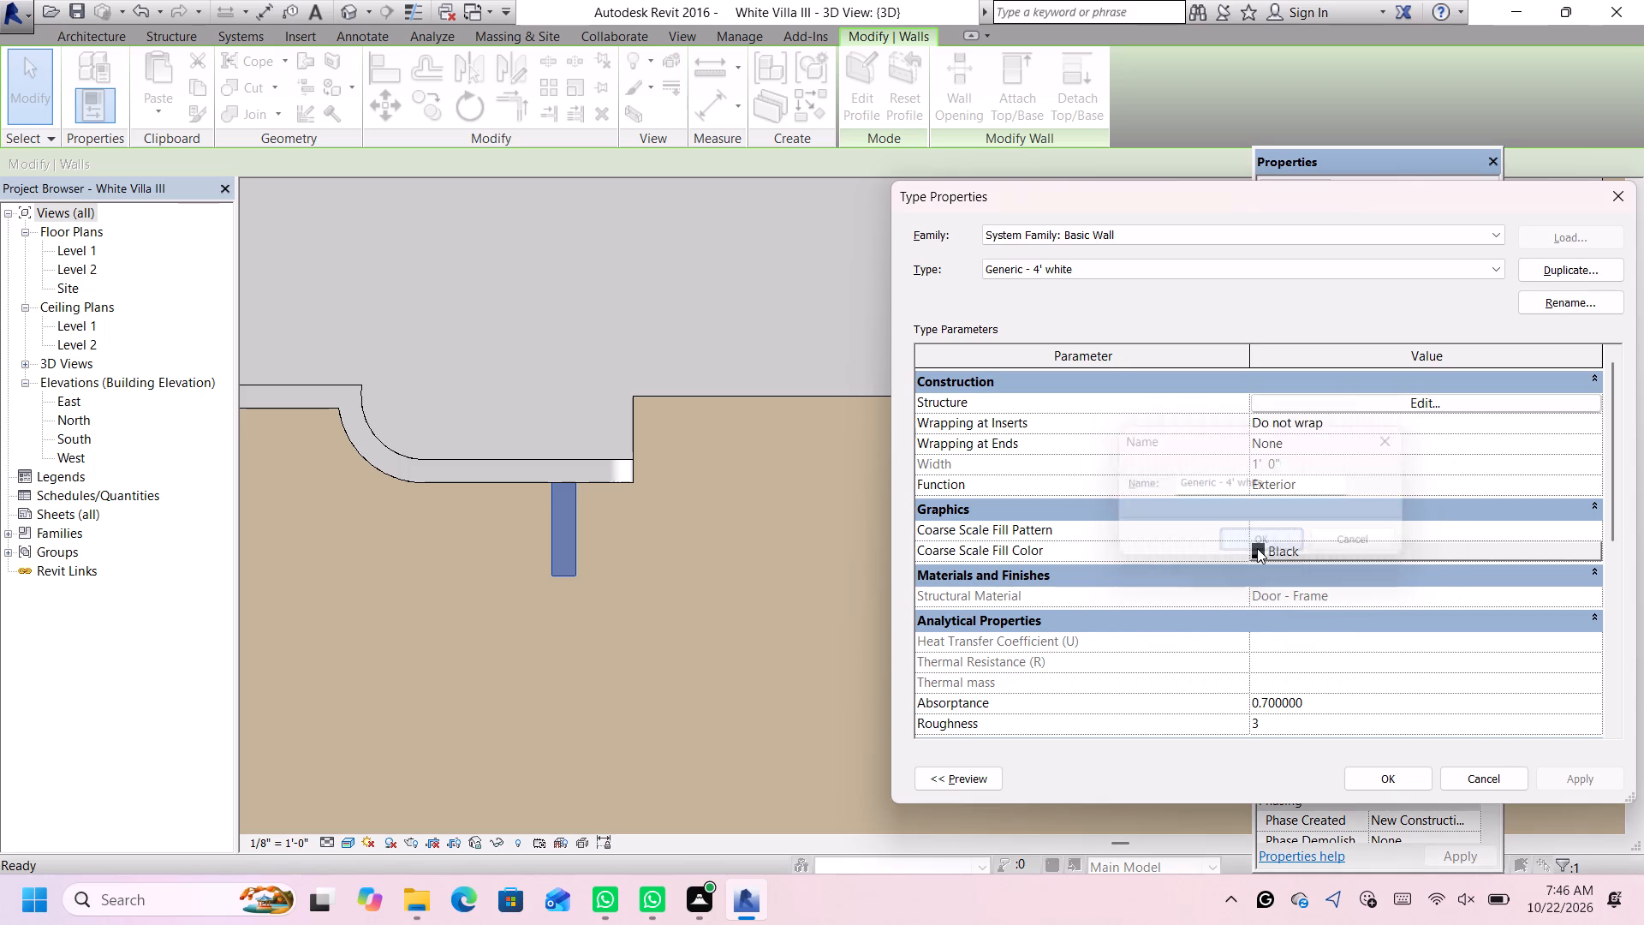
Set the Generic - 4' white type's structure layer thickness to 4' and apply the type changes.
left_click(1438, 404)
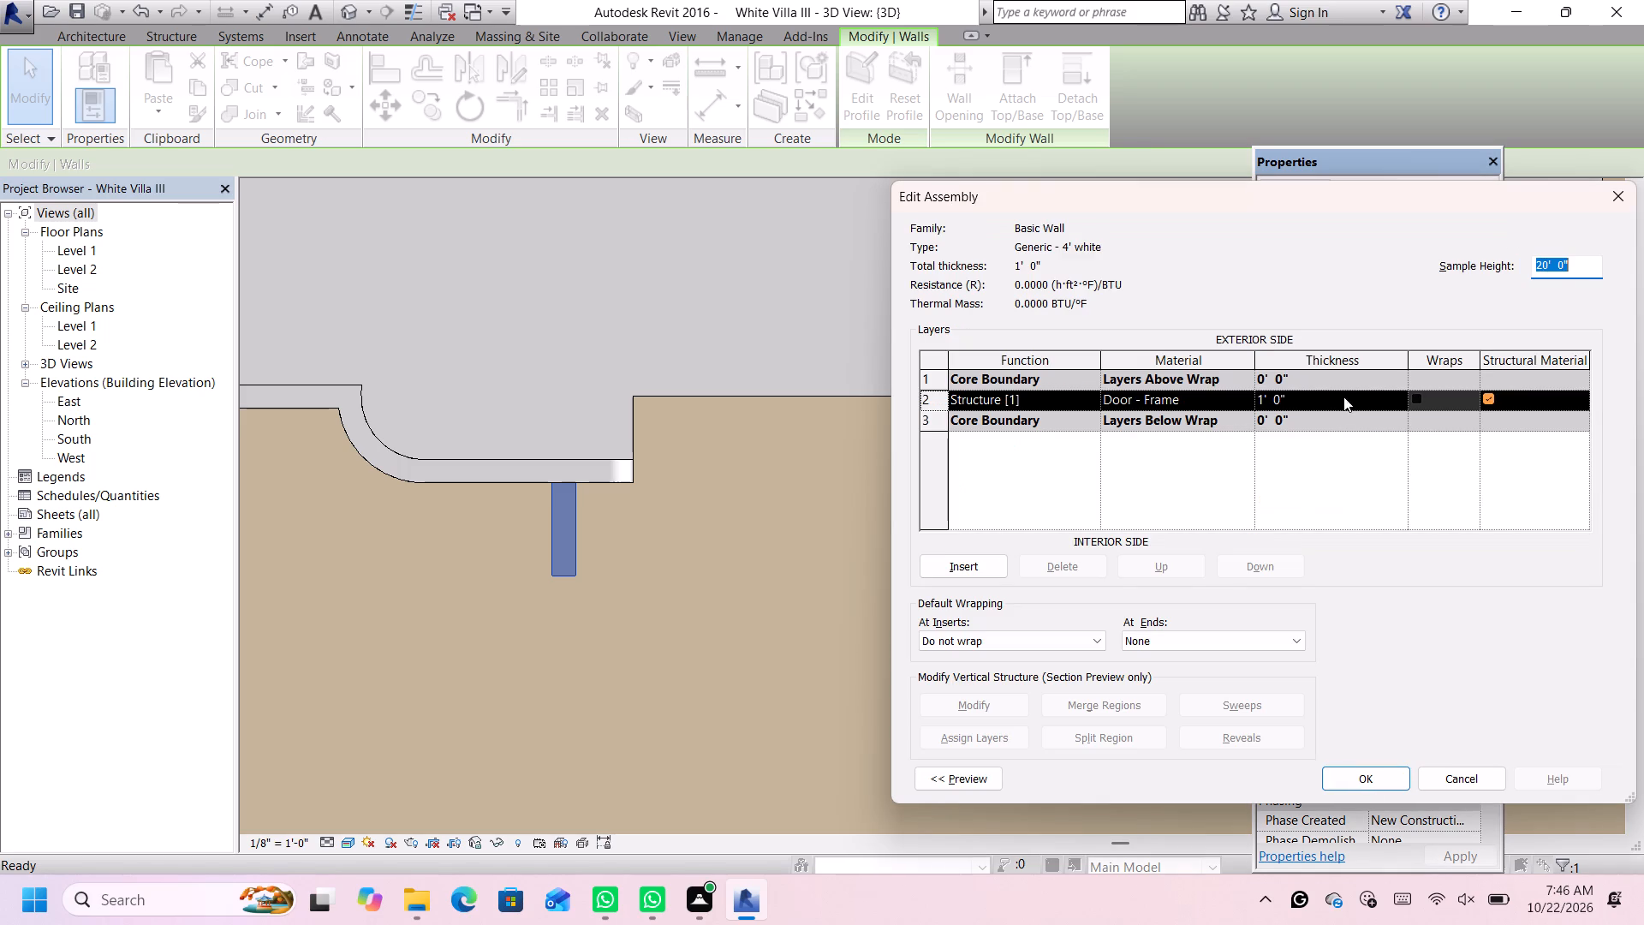
left_click(1344, 398)
key("BackSpace")
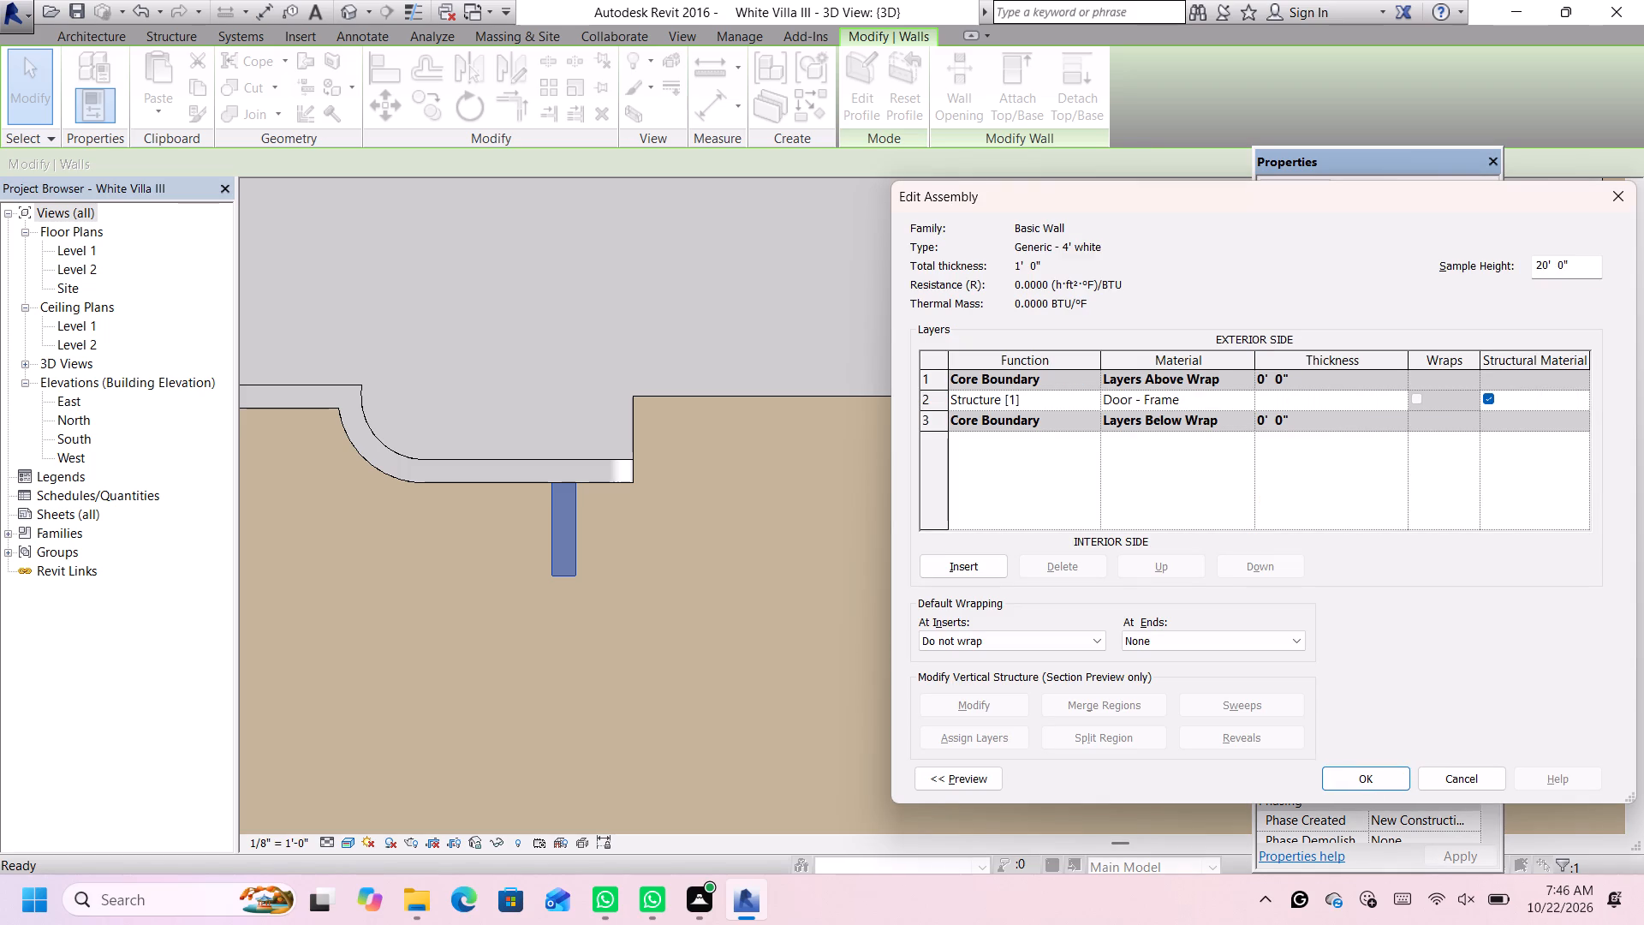
type("4'")
key("Return")
left_click(1375, 779)
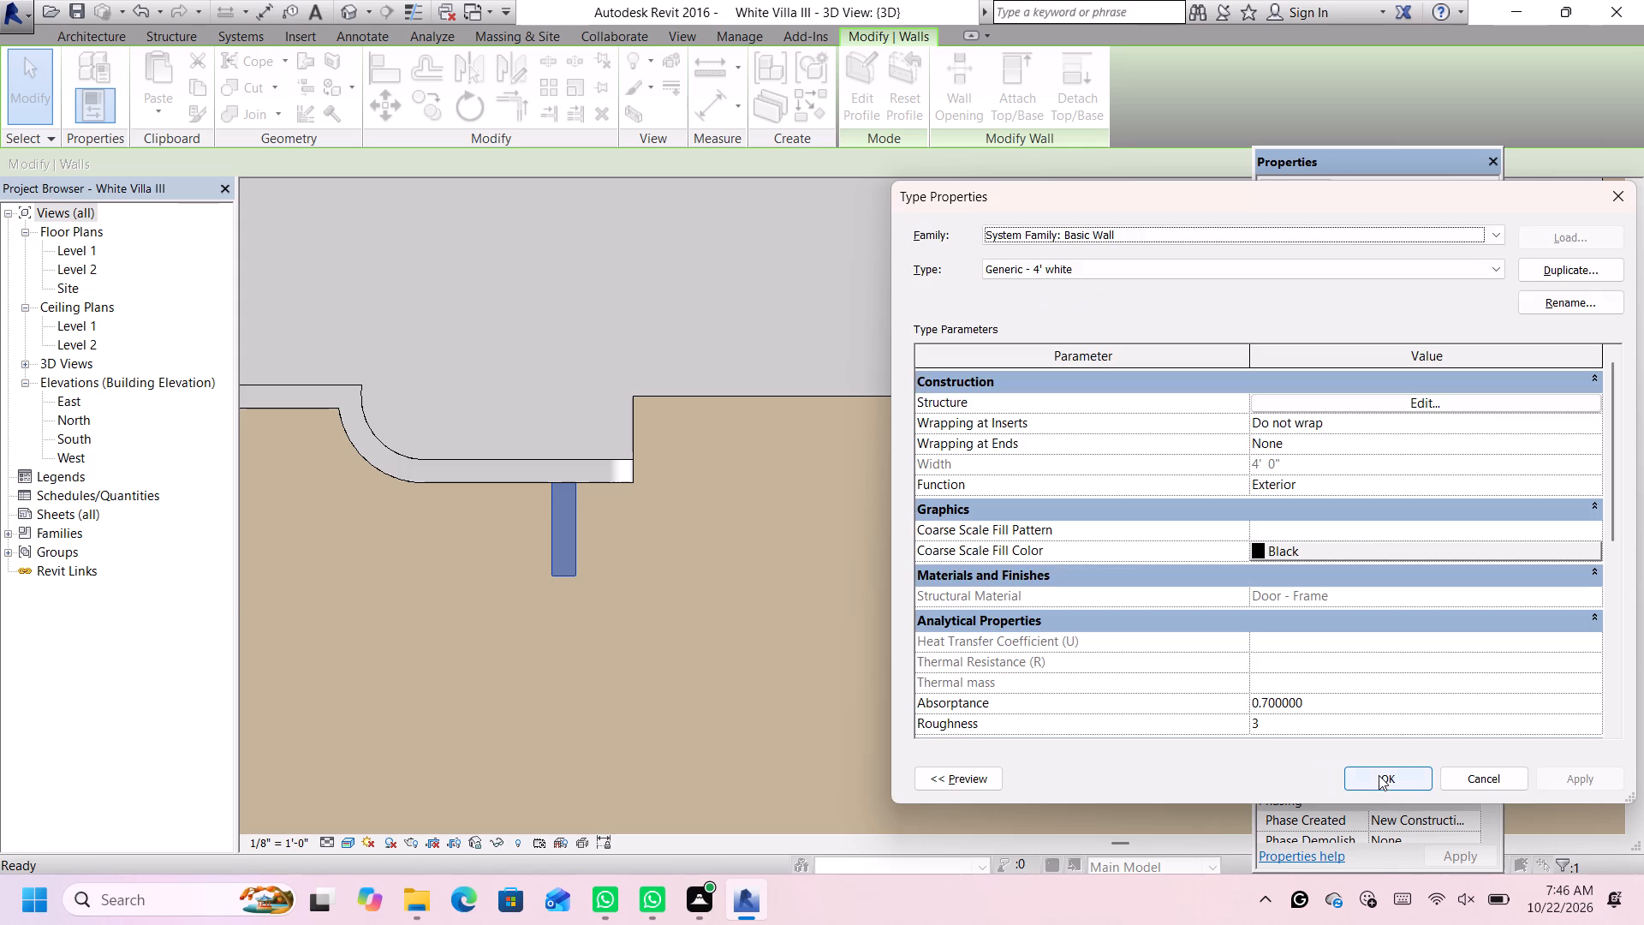
left_click(1375, 775)
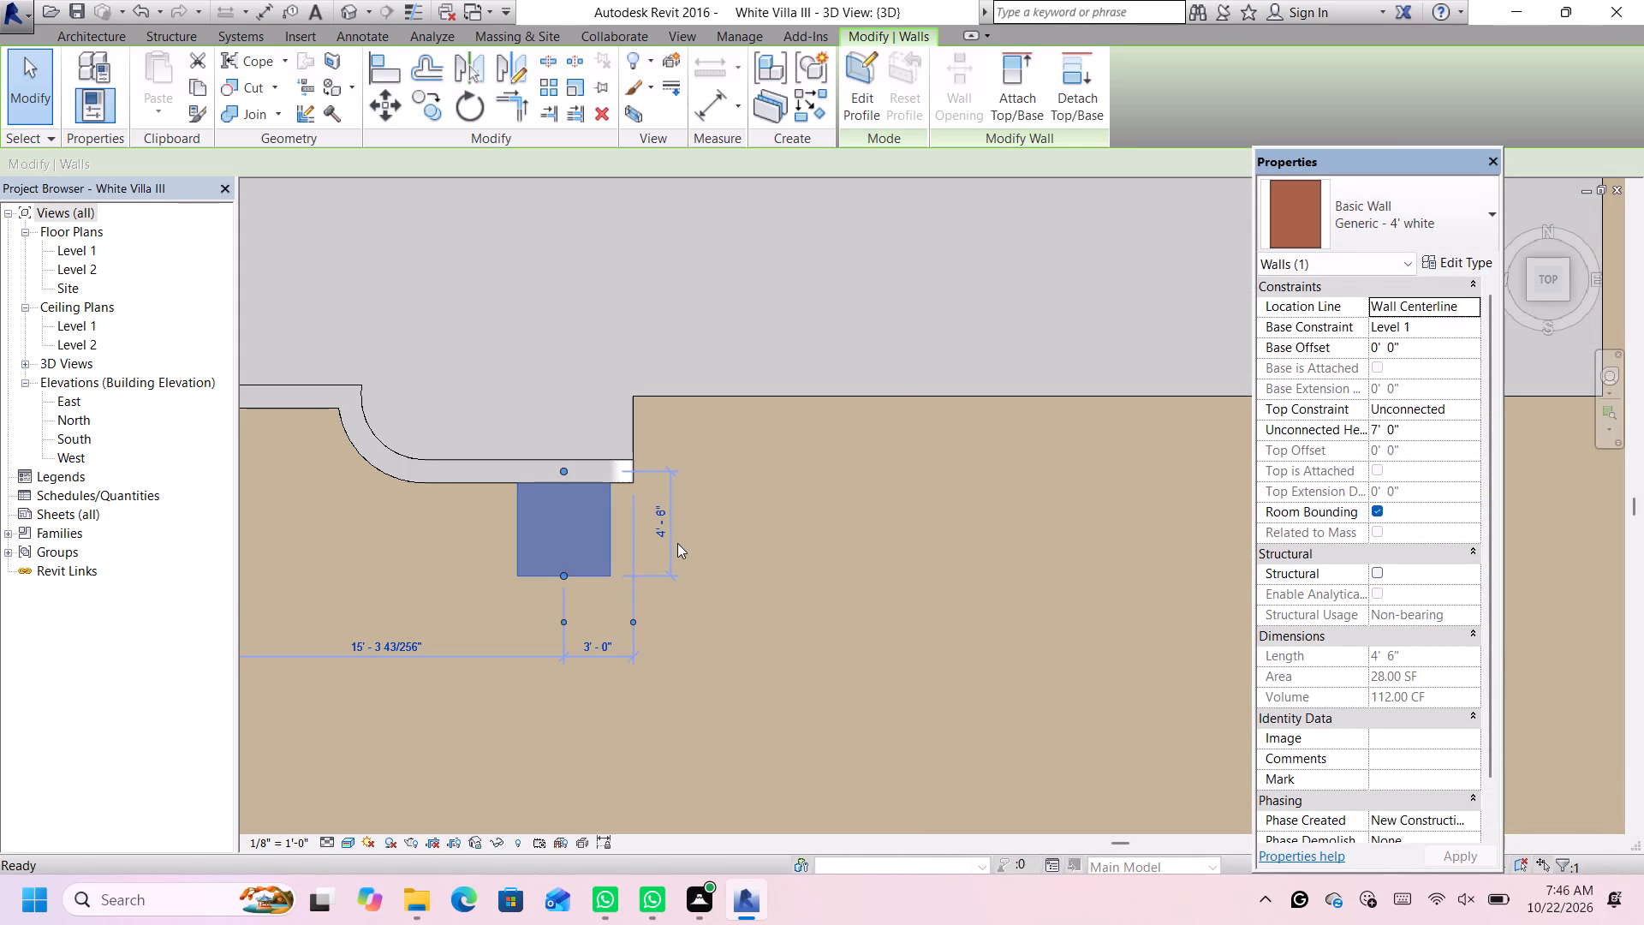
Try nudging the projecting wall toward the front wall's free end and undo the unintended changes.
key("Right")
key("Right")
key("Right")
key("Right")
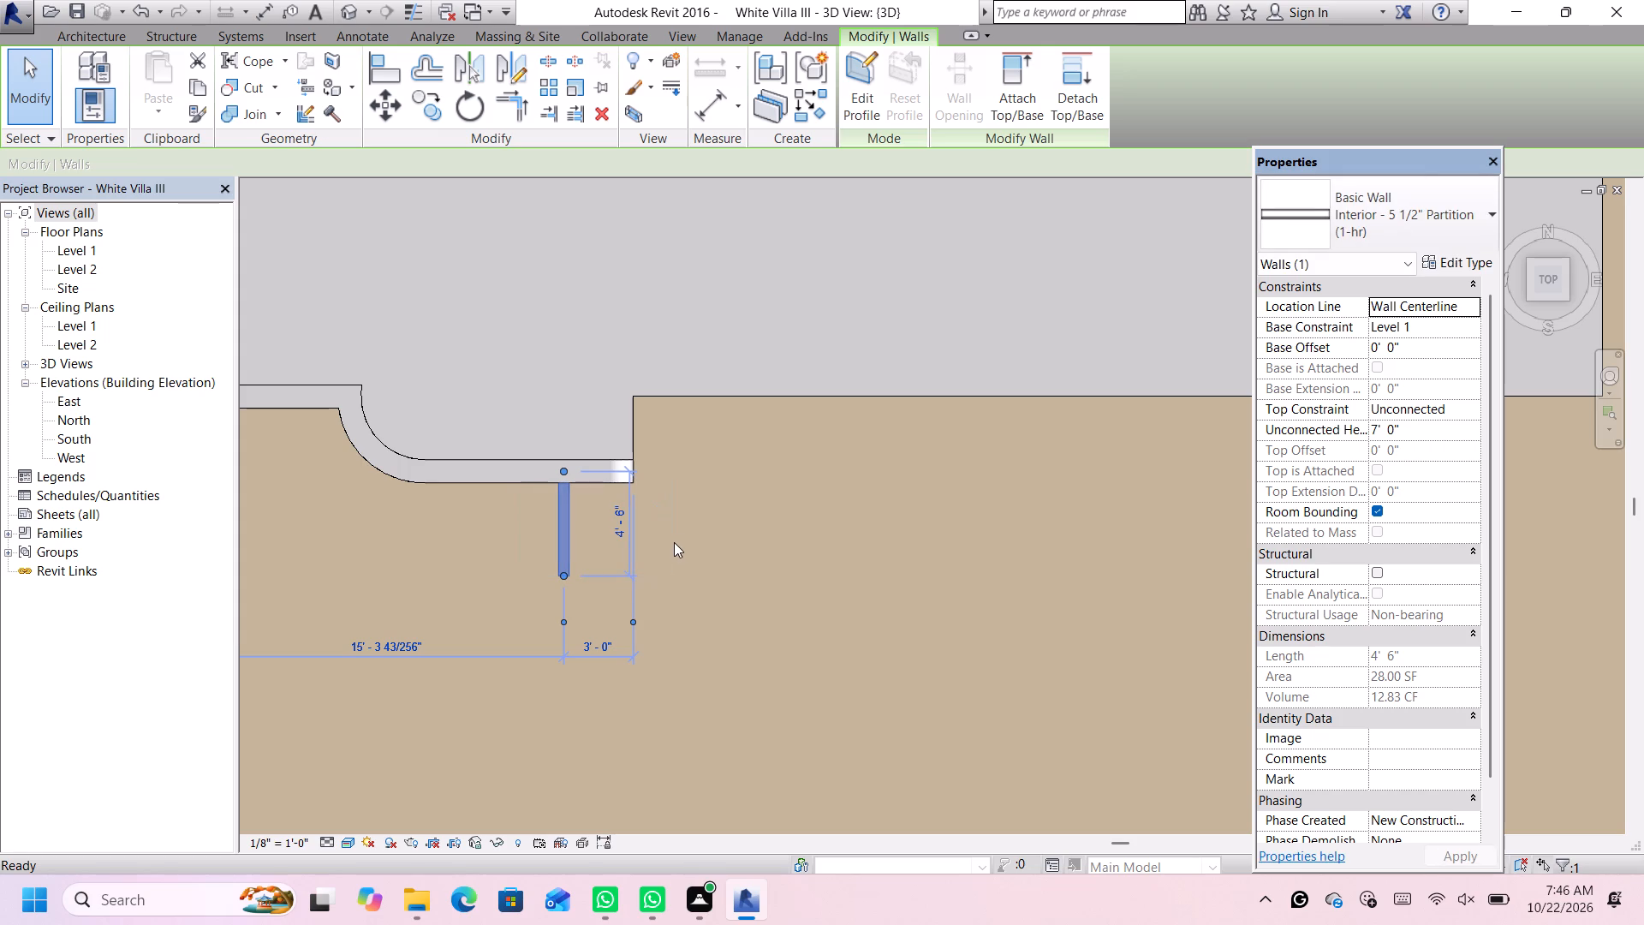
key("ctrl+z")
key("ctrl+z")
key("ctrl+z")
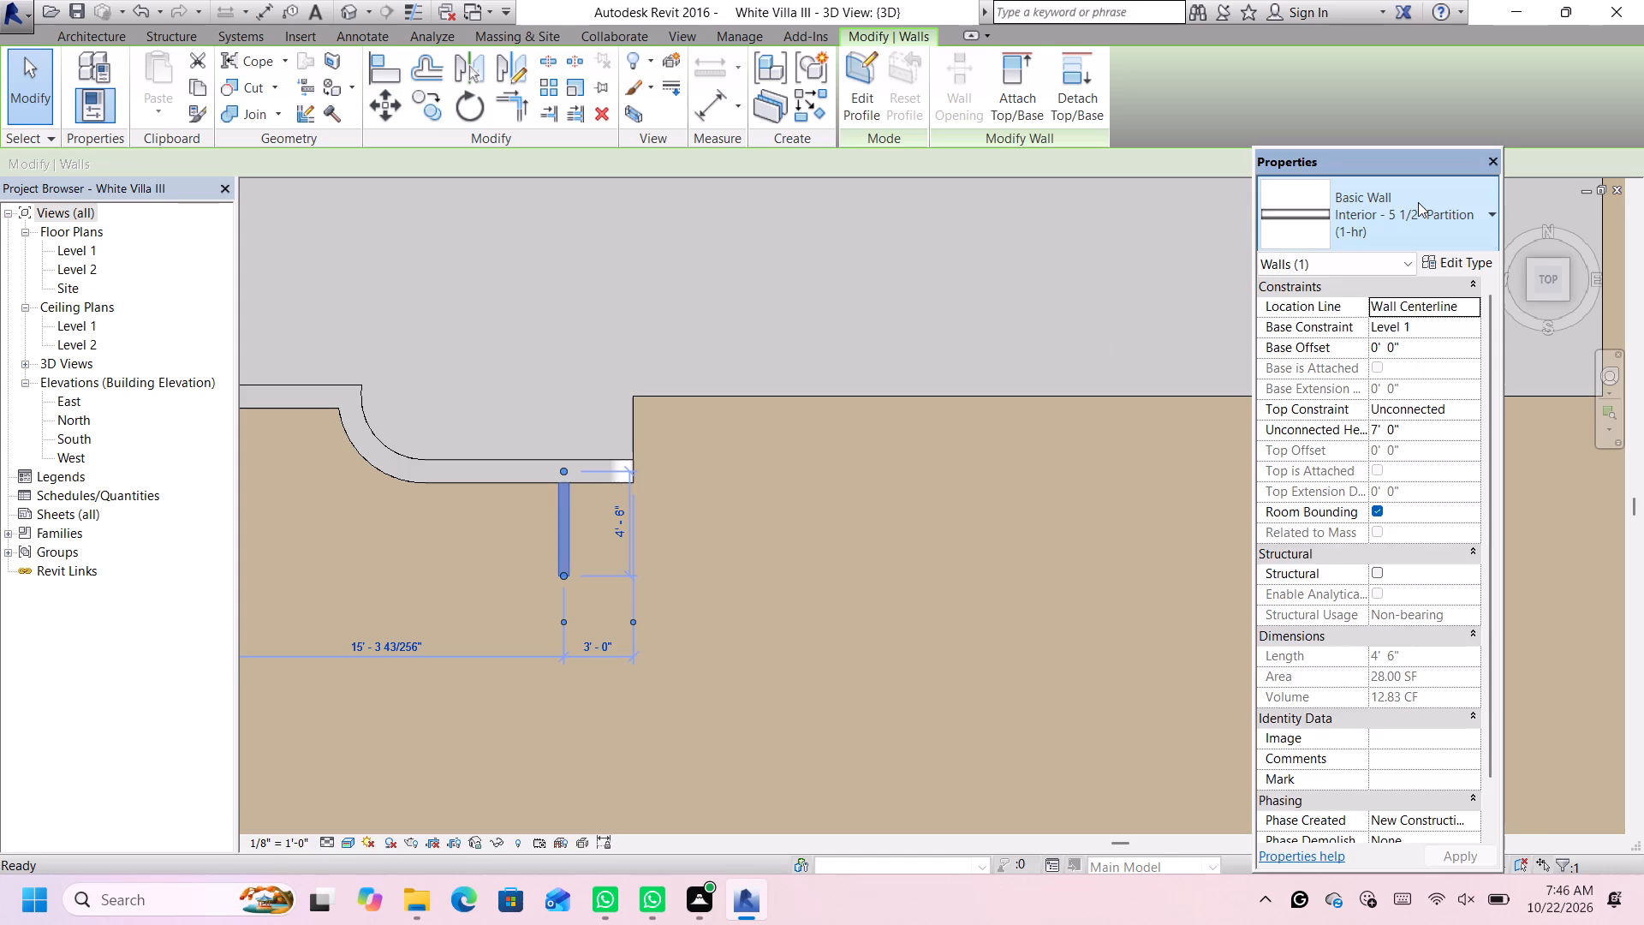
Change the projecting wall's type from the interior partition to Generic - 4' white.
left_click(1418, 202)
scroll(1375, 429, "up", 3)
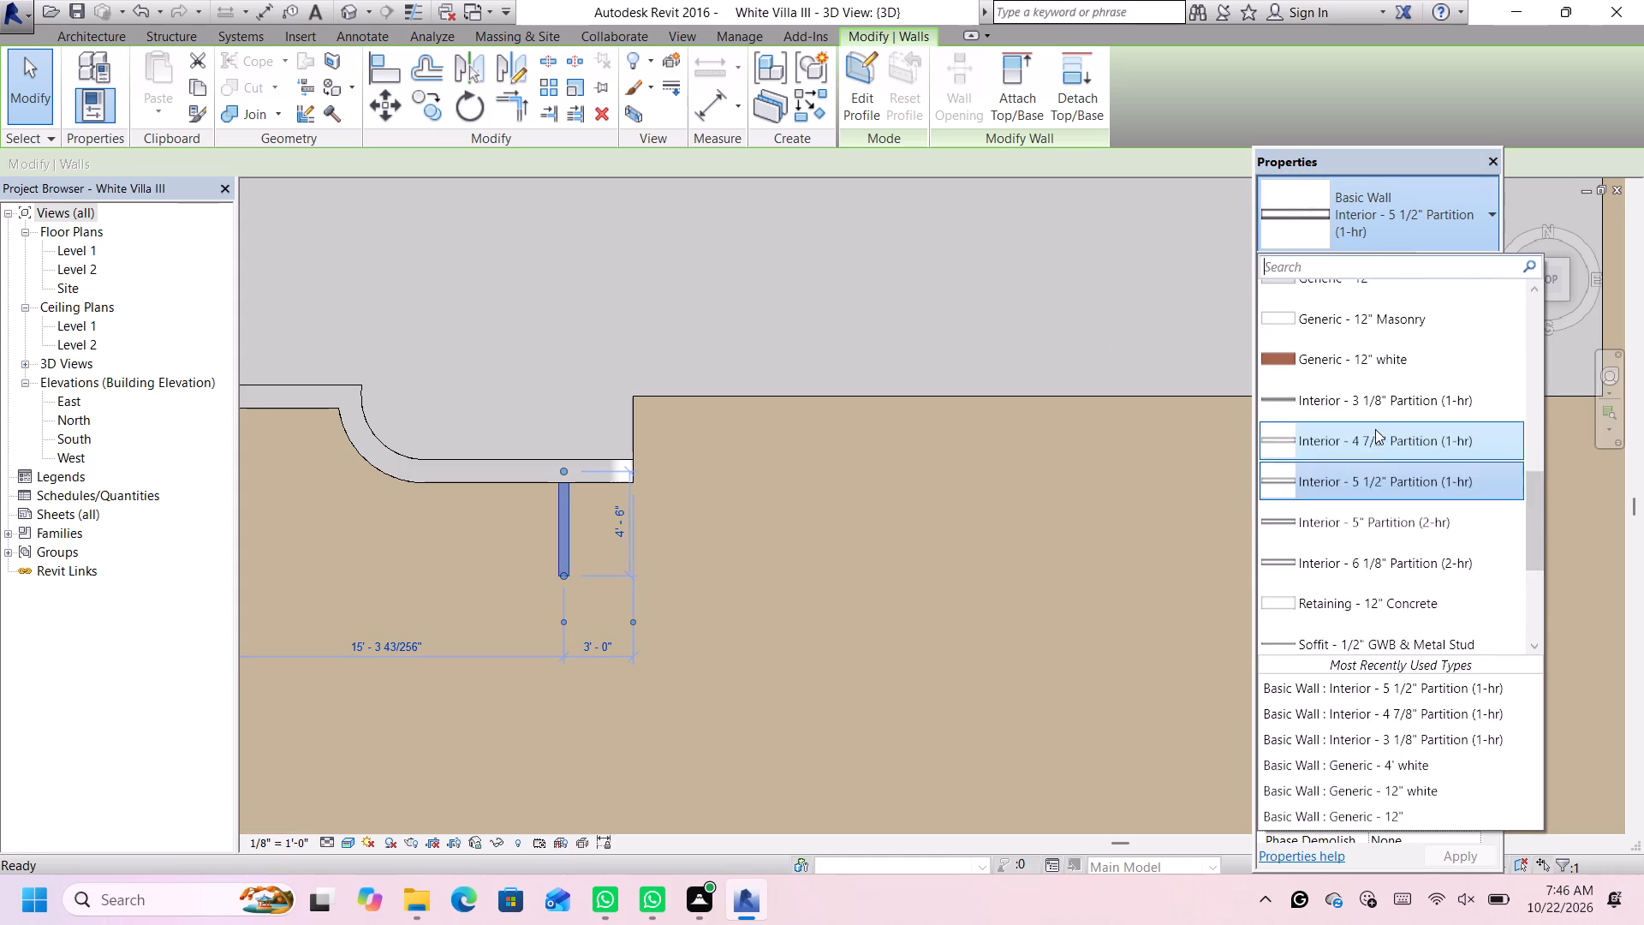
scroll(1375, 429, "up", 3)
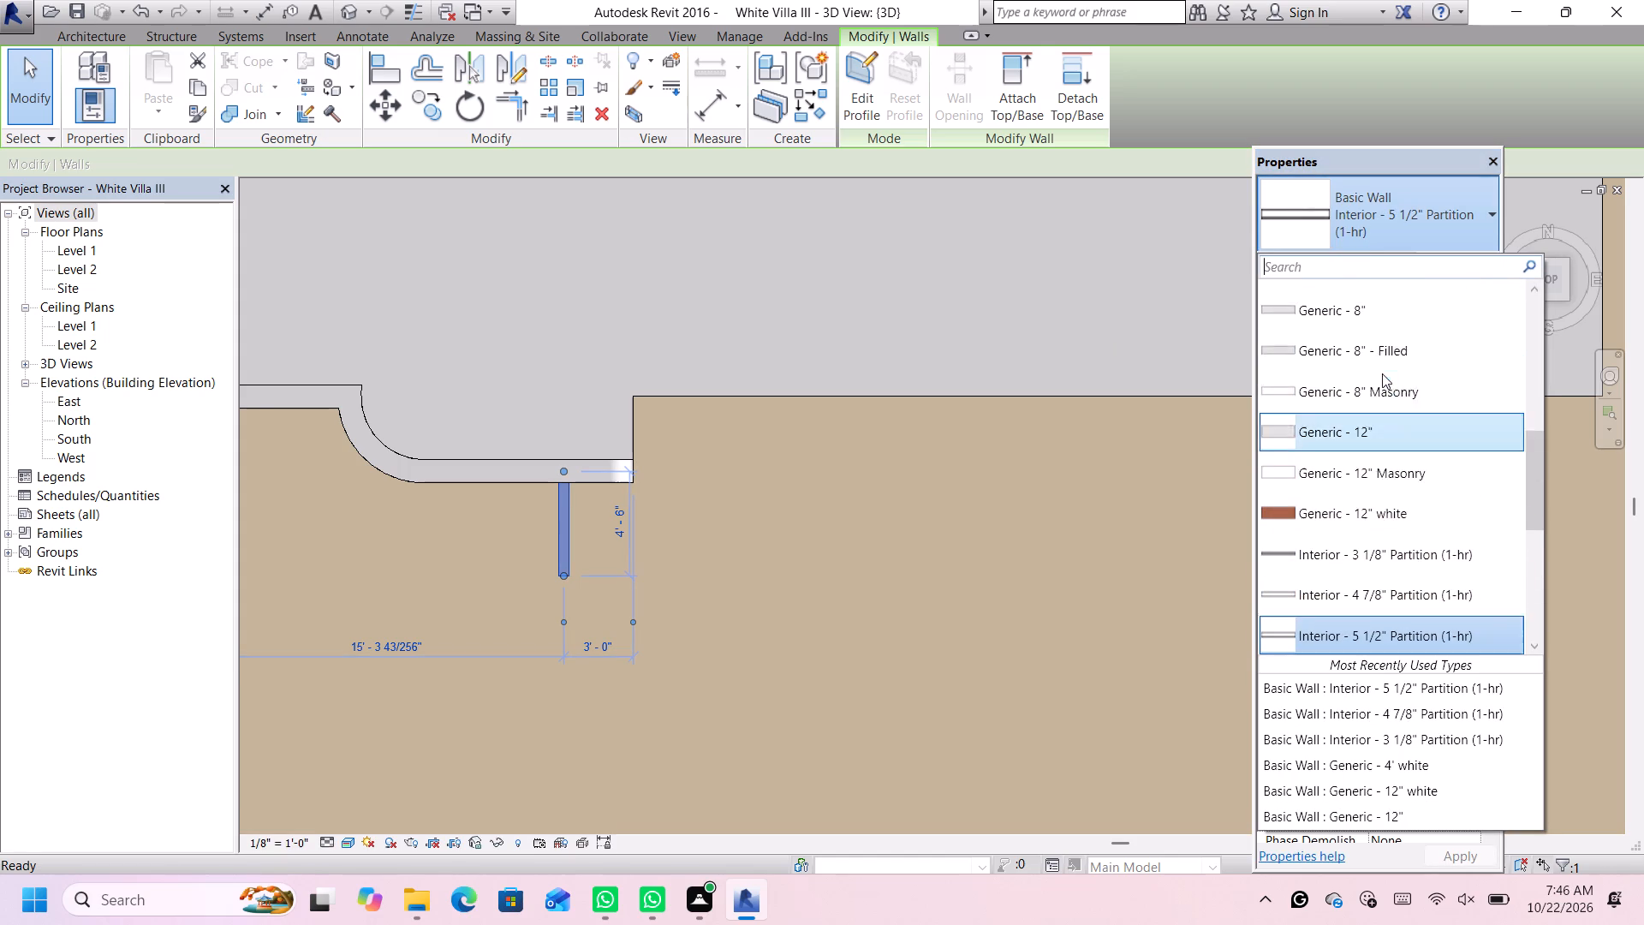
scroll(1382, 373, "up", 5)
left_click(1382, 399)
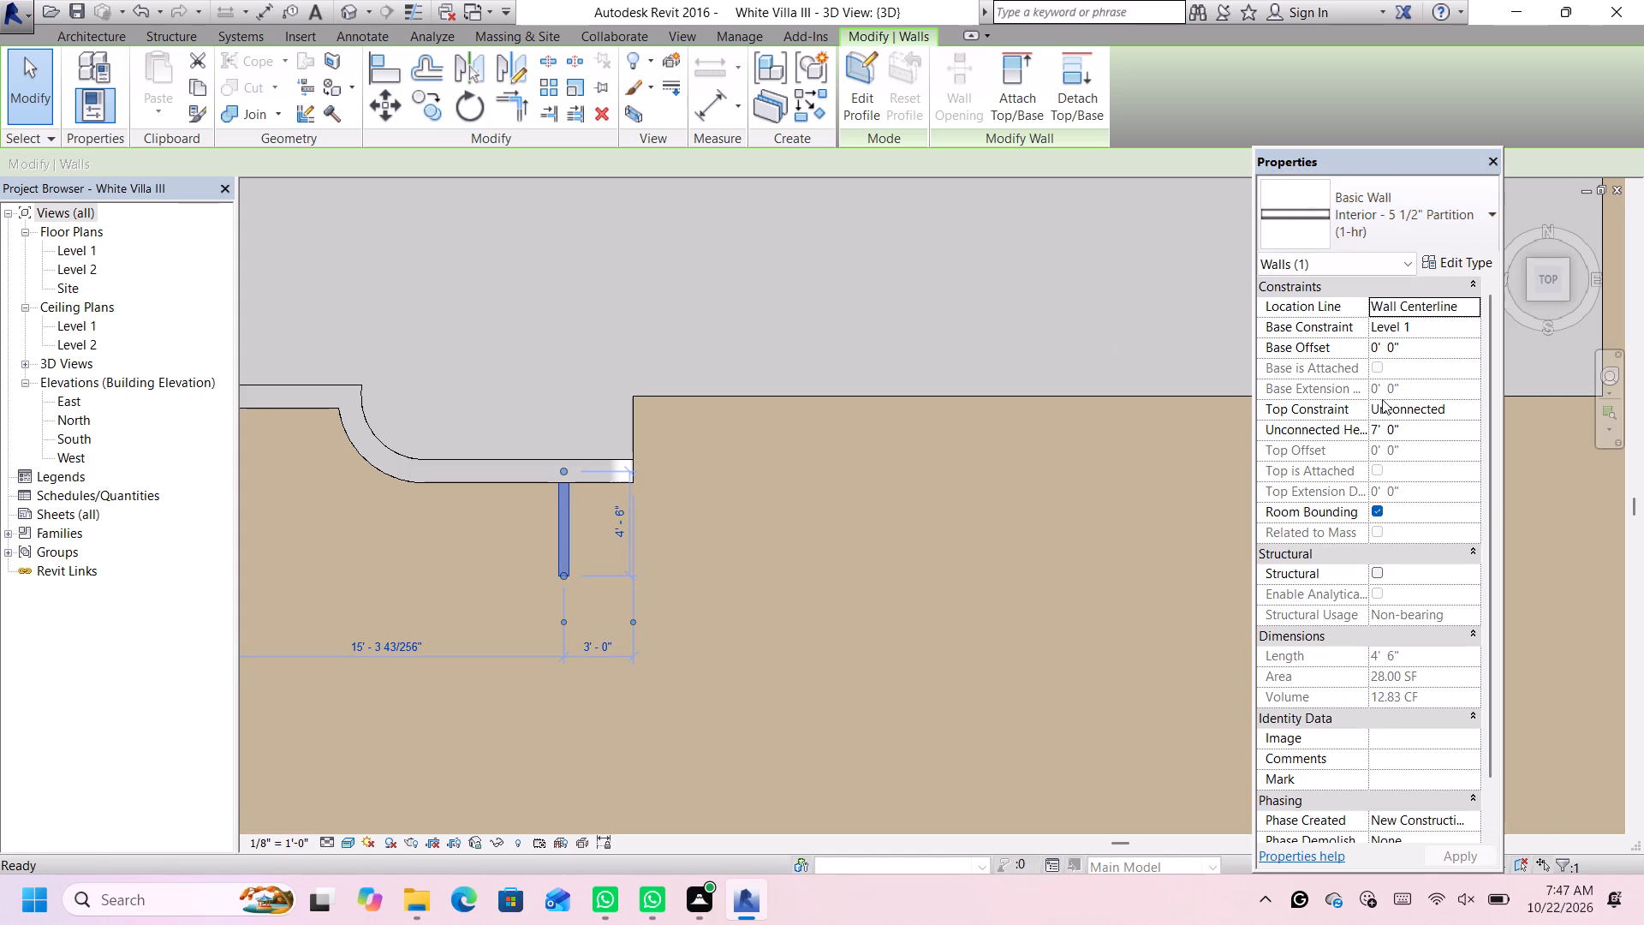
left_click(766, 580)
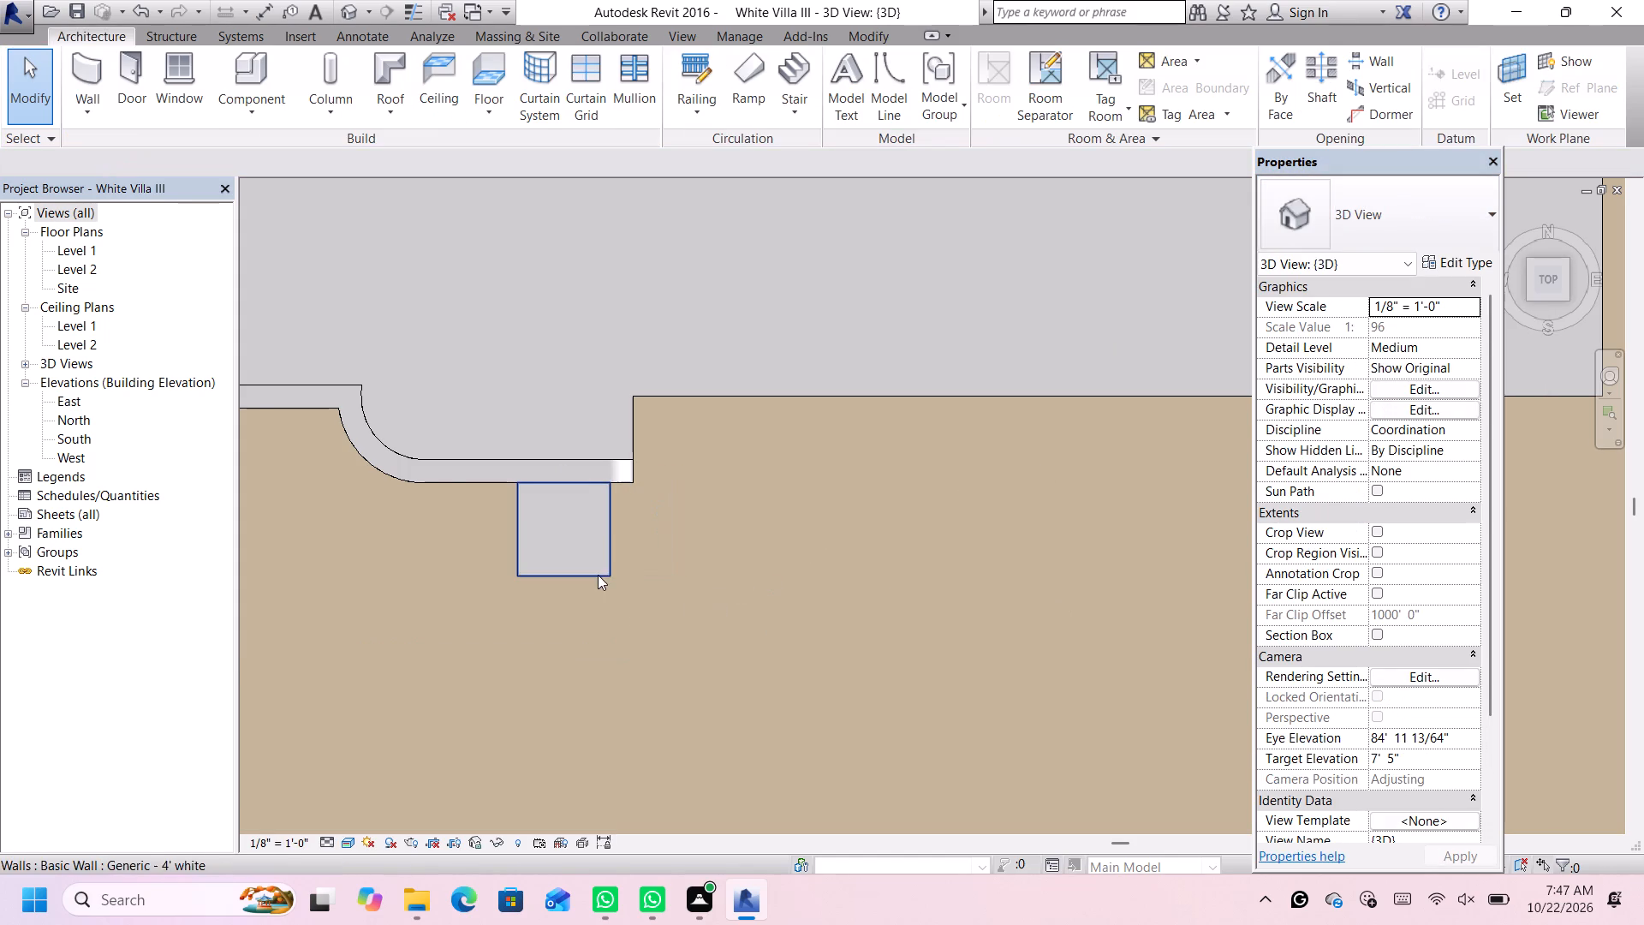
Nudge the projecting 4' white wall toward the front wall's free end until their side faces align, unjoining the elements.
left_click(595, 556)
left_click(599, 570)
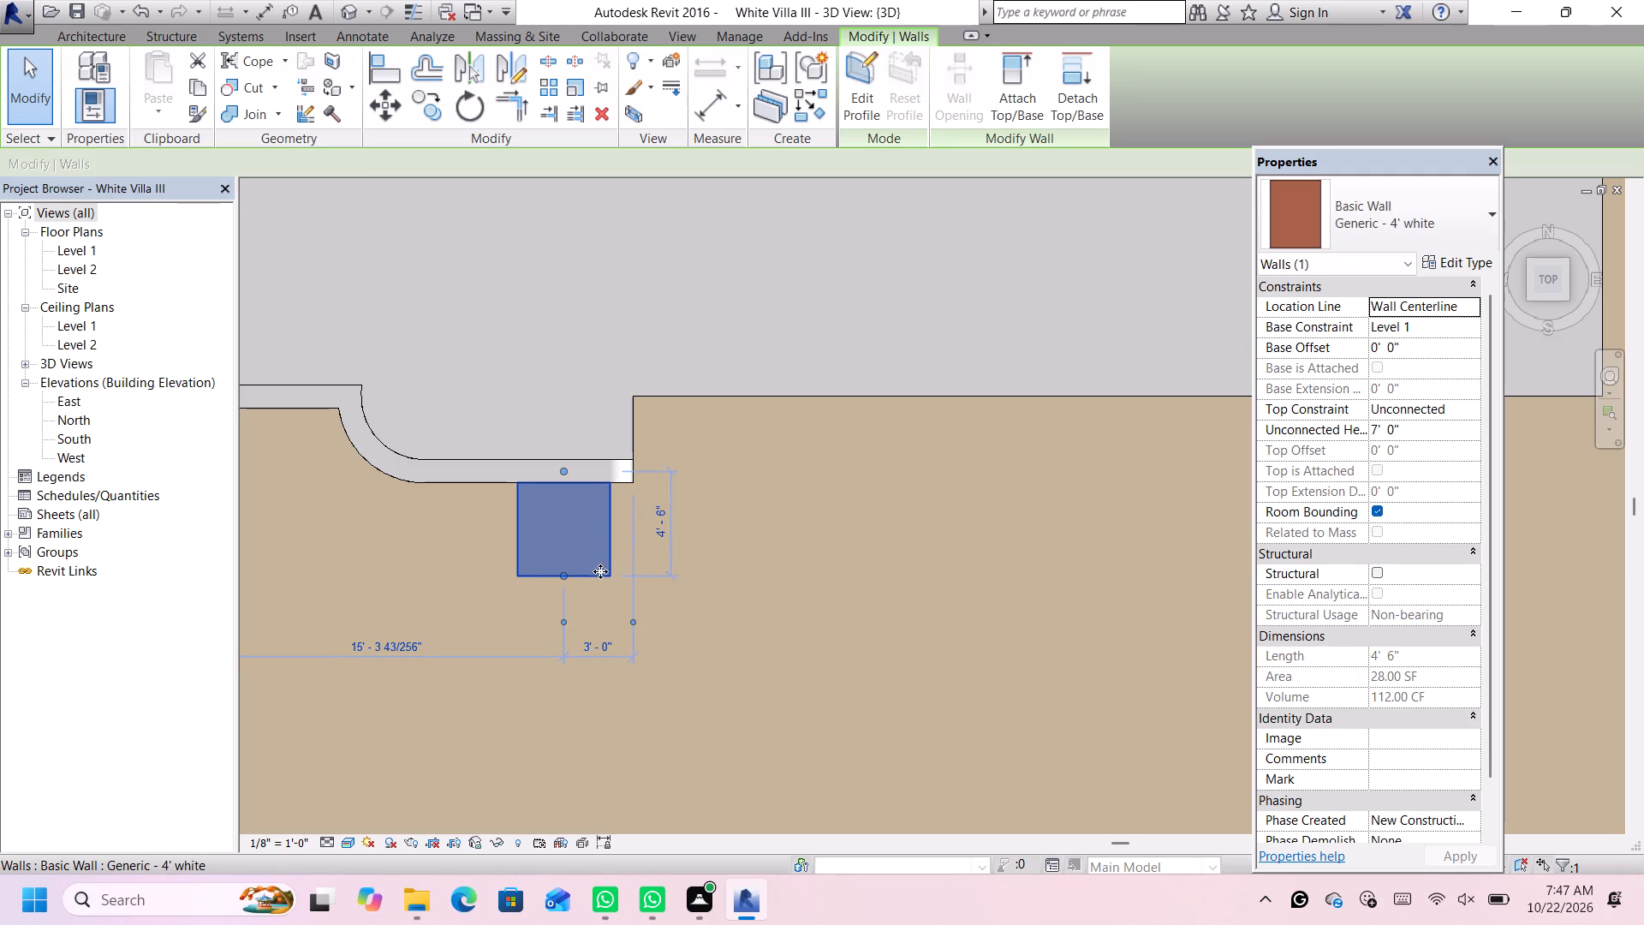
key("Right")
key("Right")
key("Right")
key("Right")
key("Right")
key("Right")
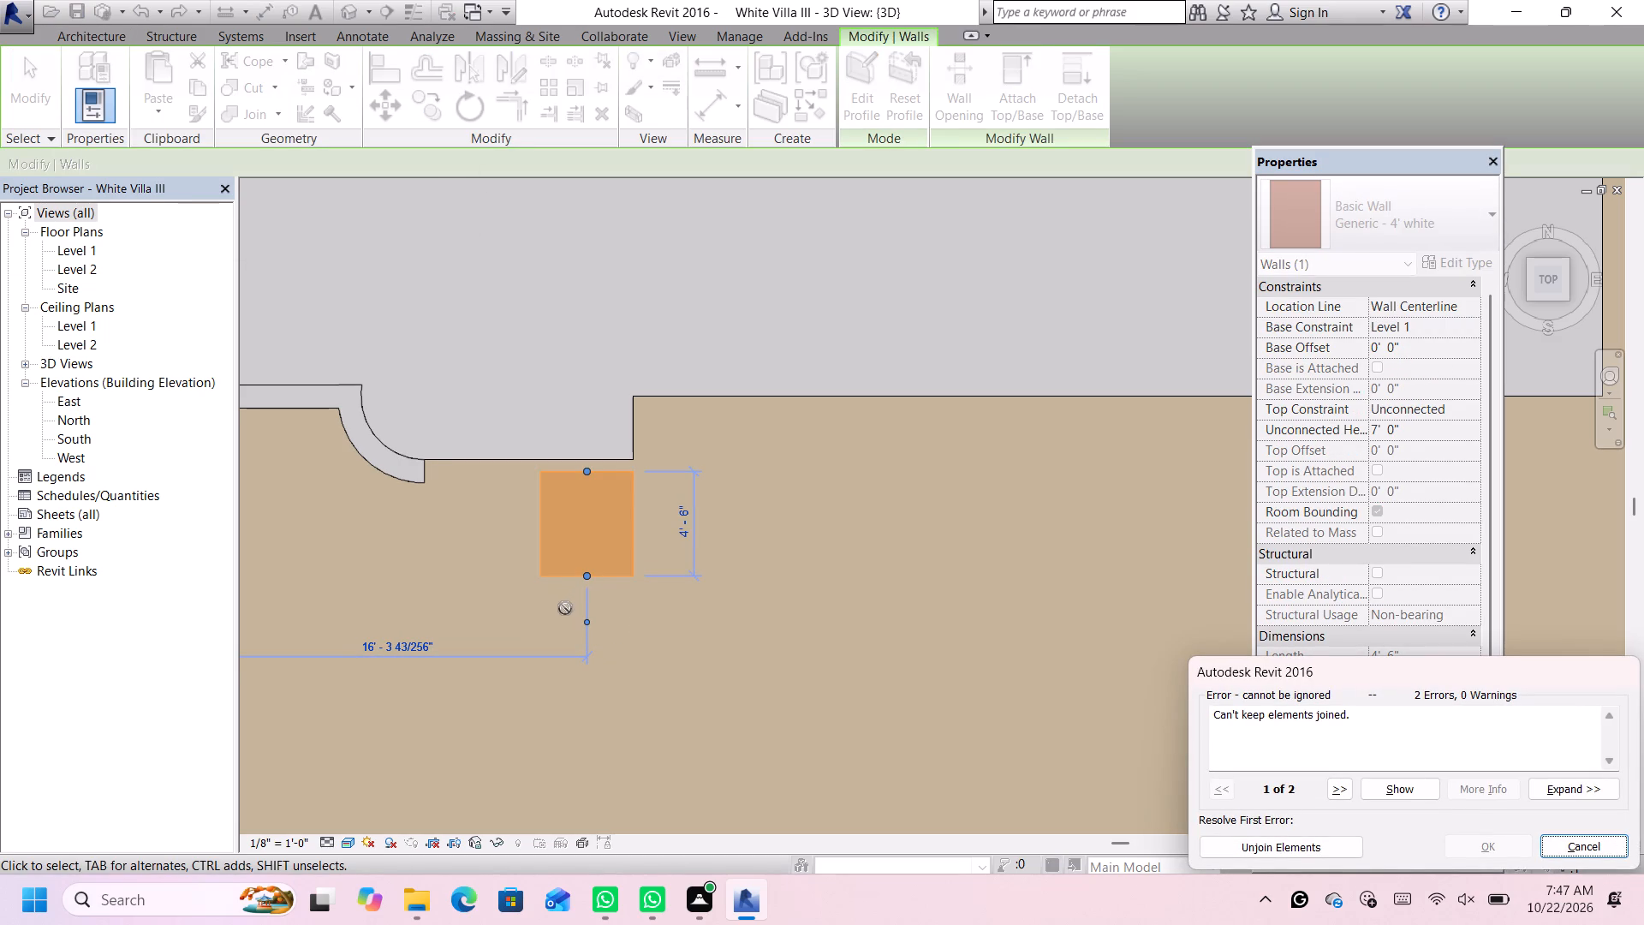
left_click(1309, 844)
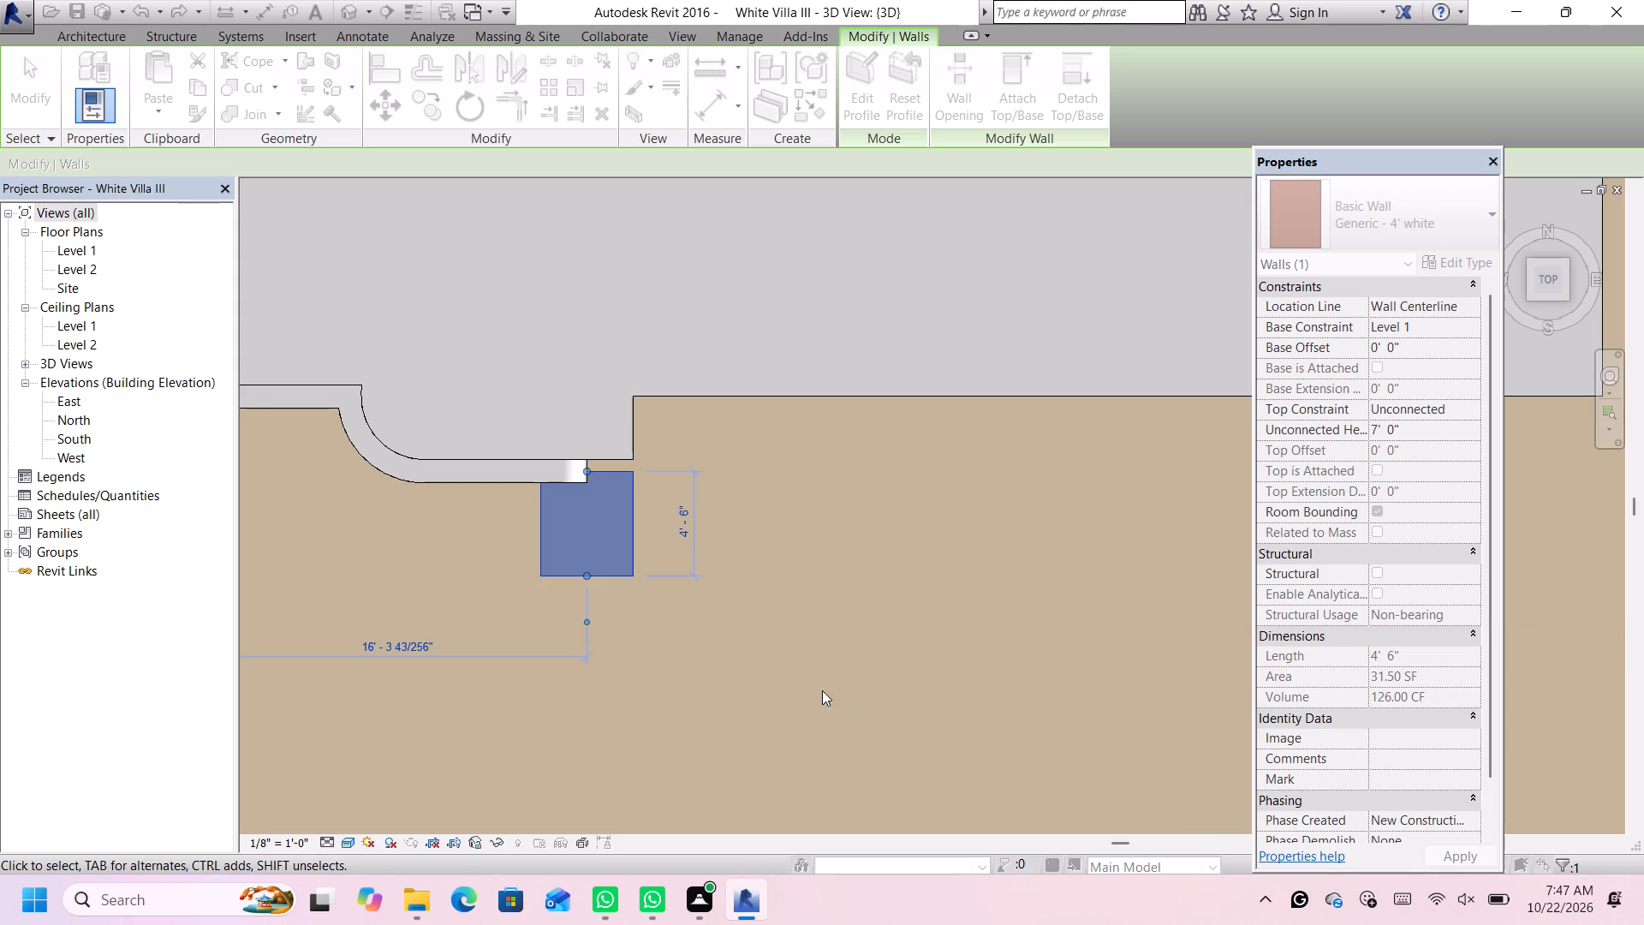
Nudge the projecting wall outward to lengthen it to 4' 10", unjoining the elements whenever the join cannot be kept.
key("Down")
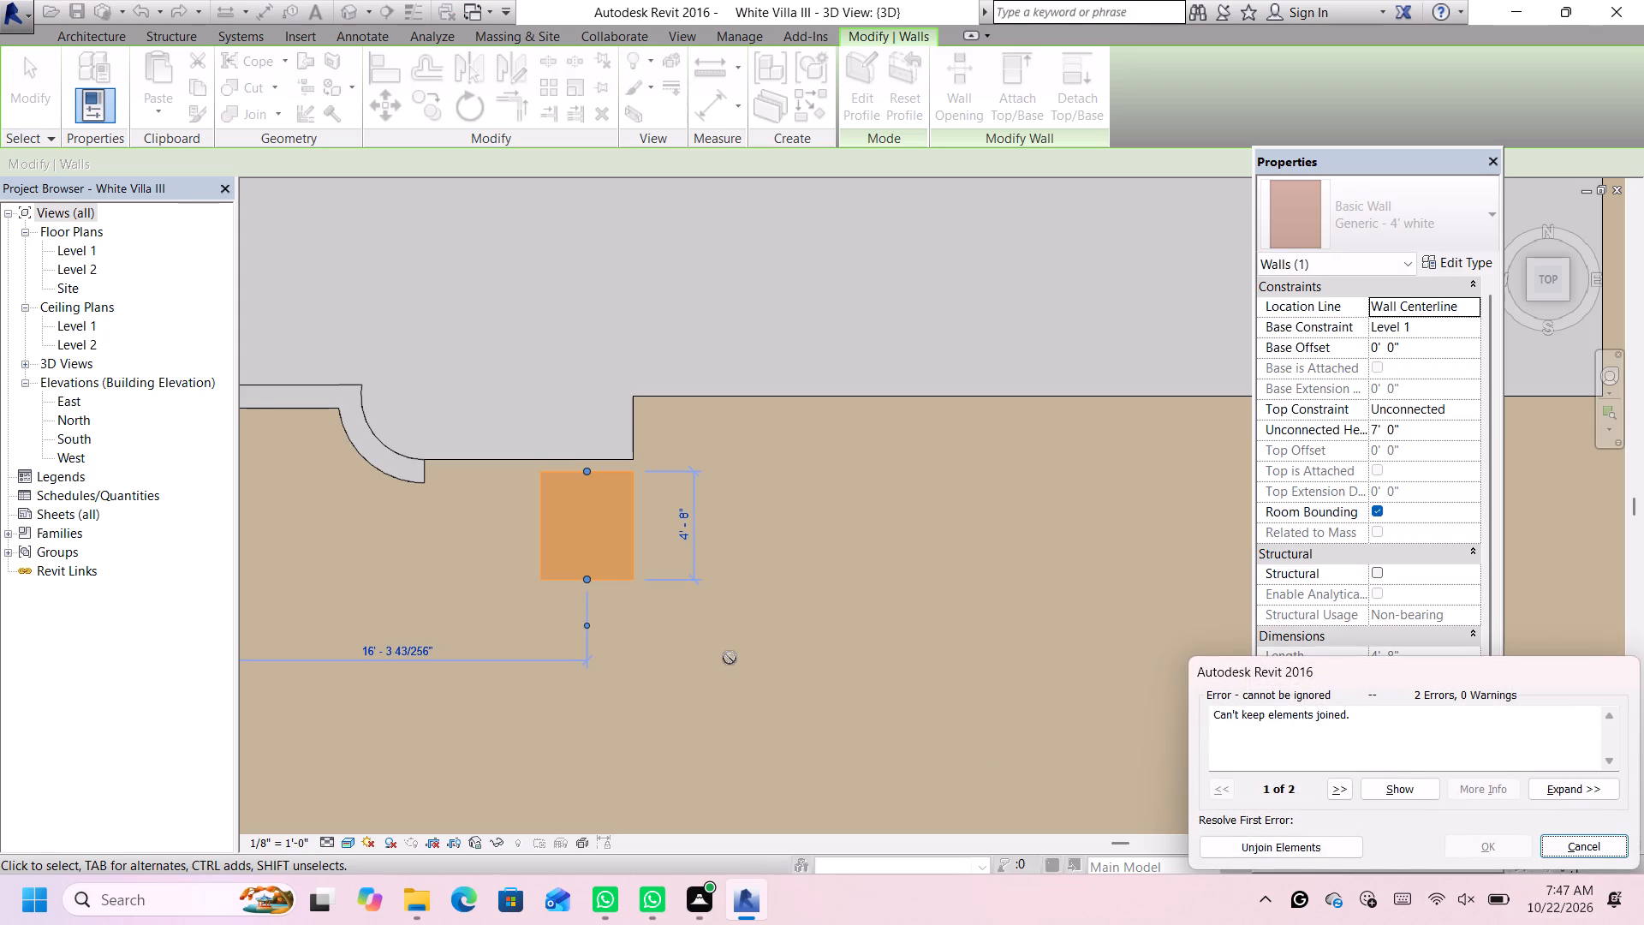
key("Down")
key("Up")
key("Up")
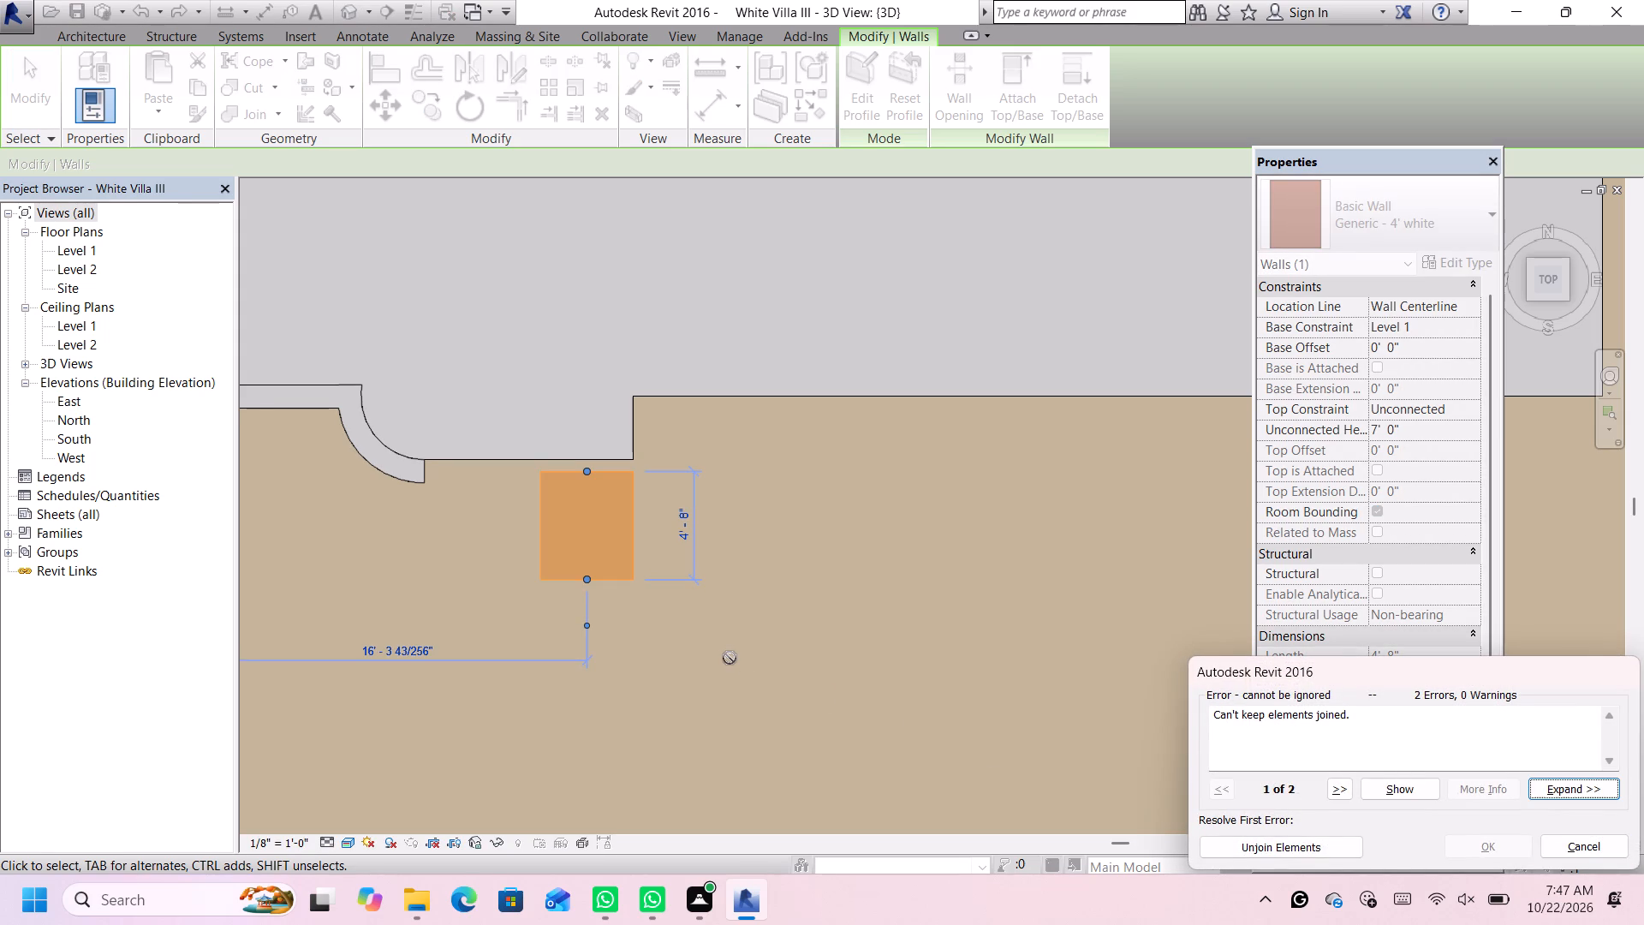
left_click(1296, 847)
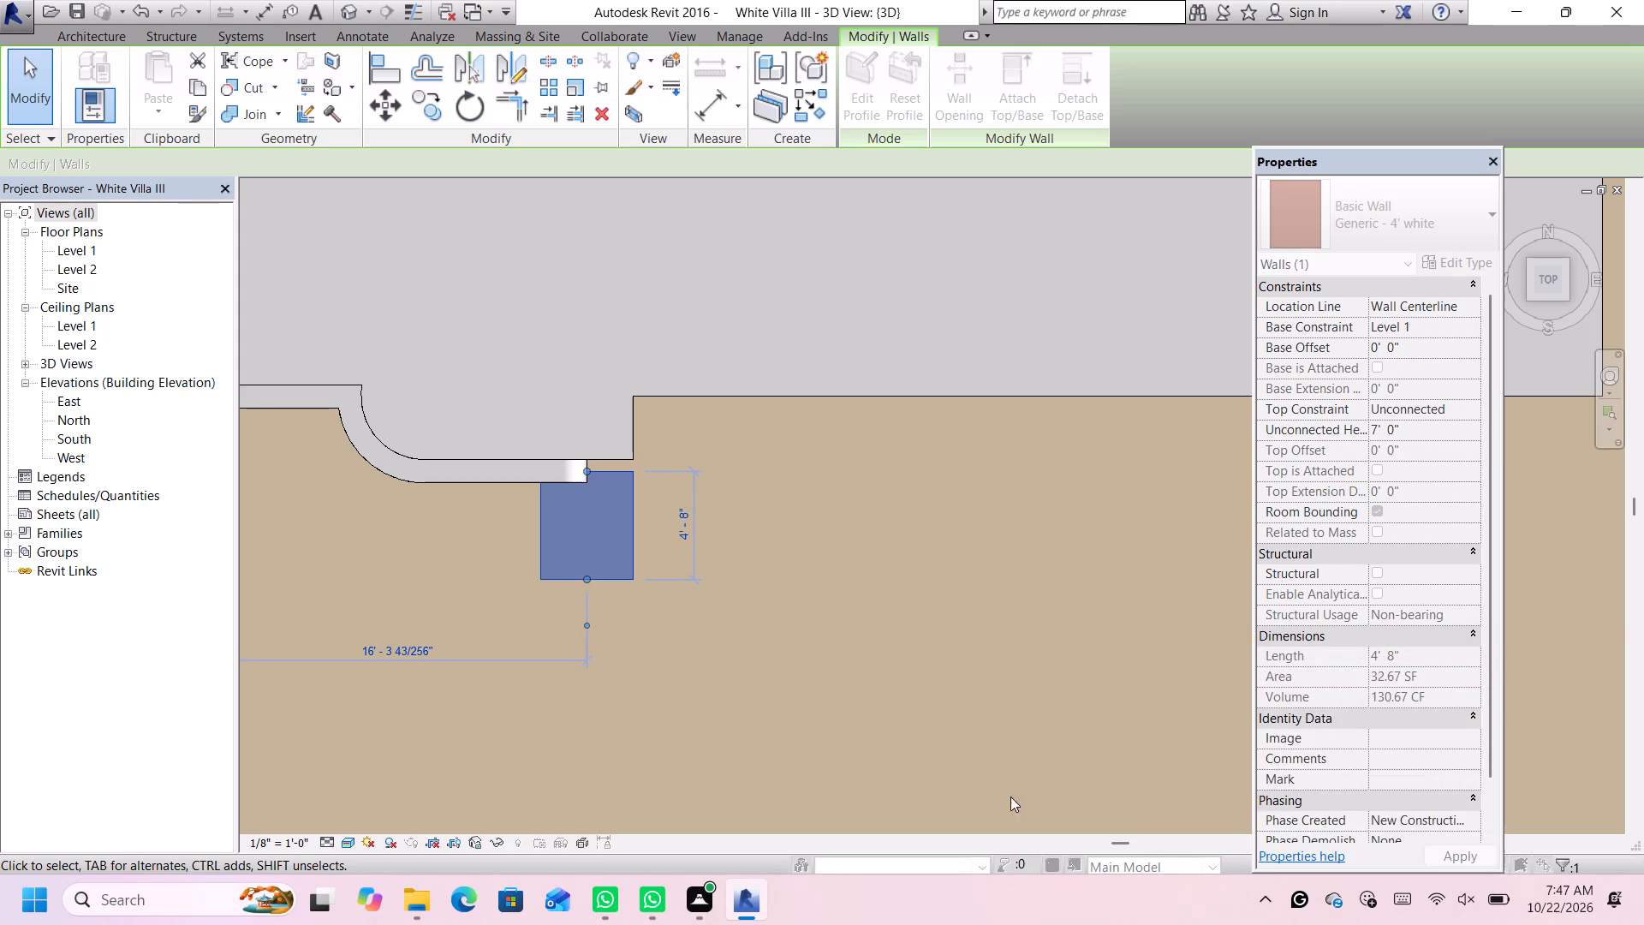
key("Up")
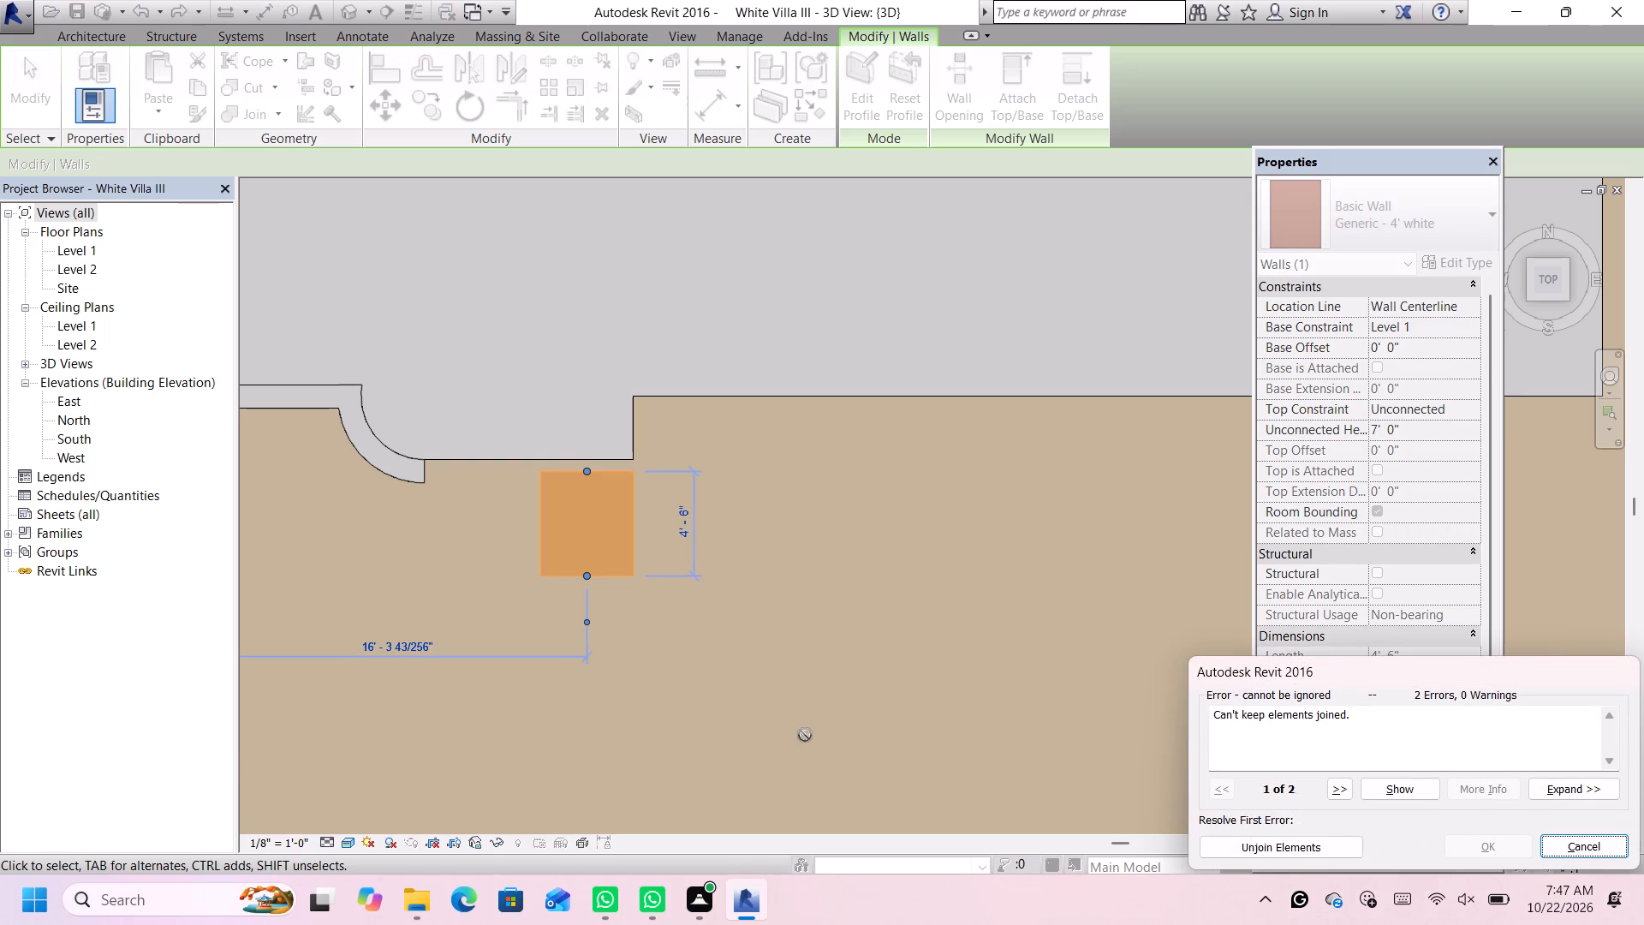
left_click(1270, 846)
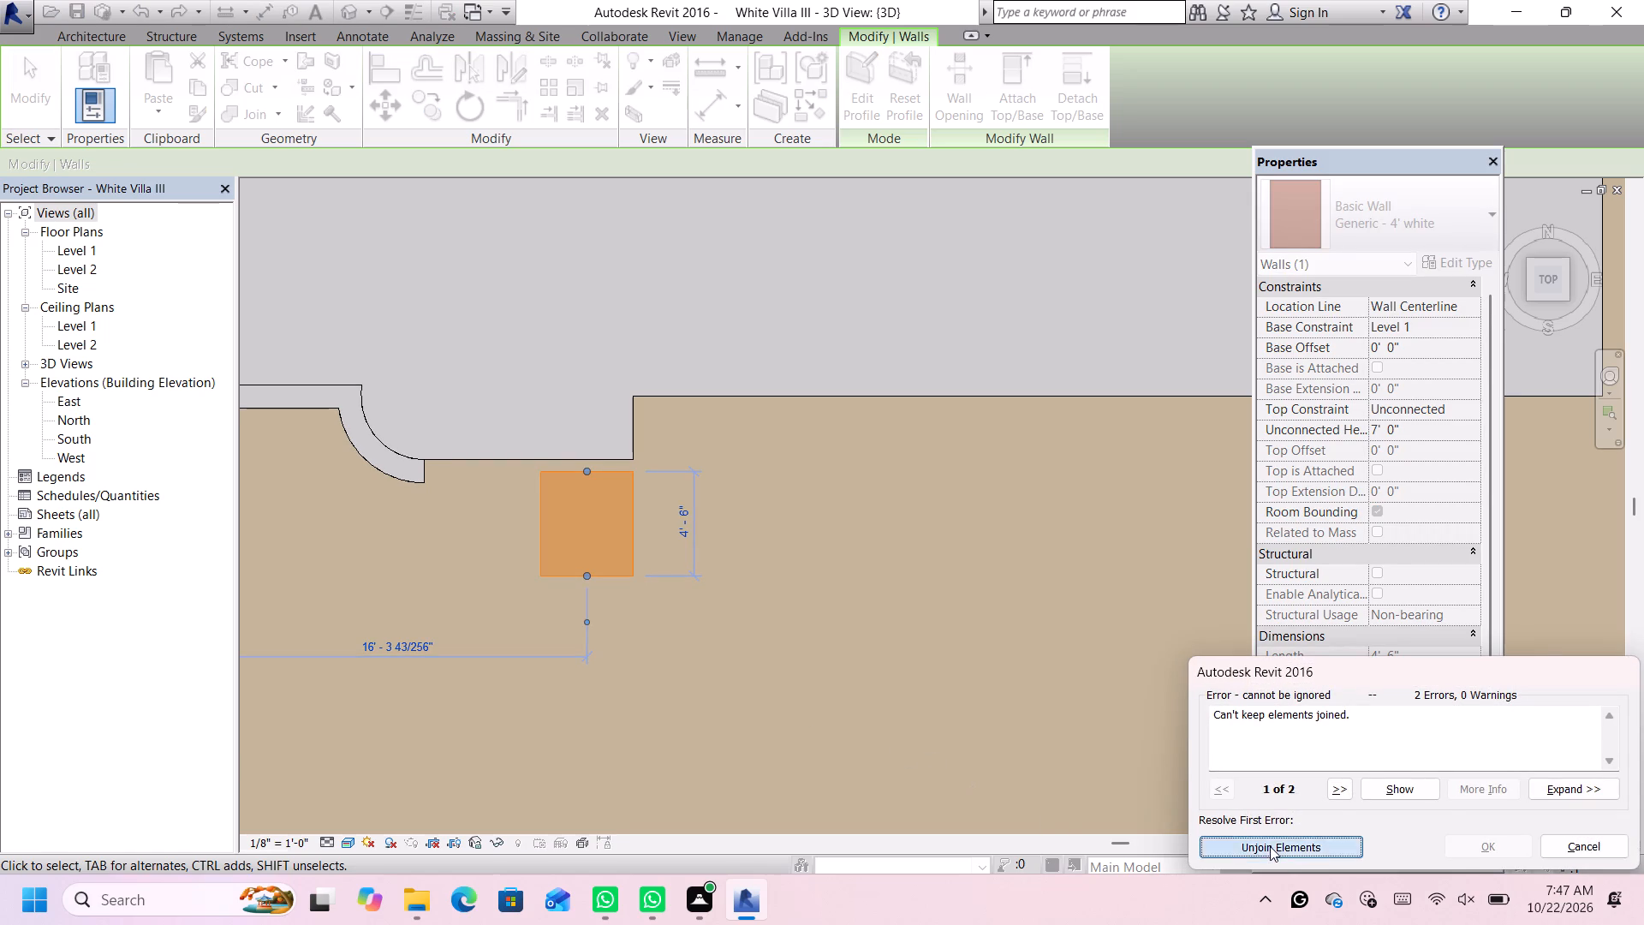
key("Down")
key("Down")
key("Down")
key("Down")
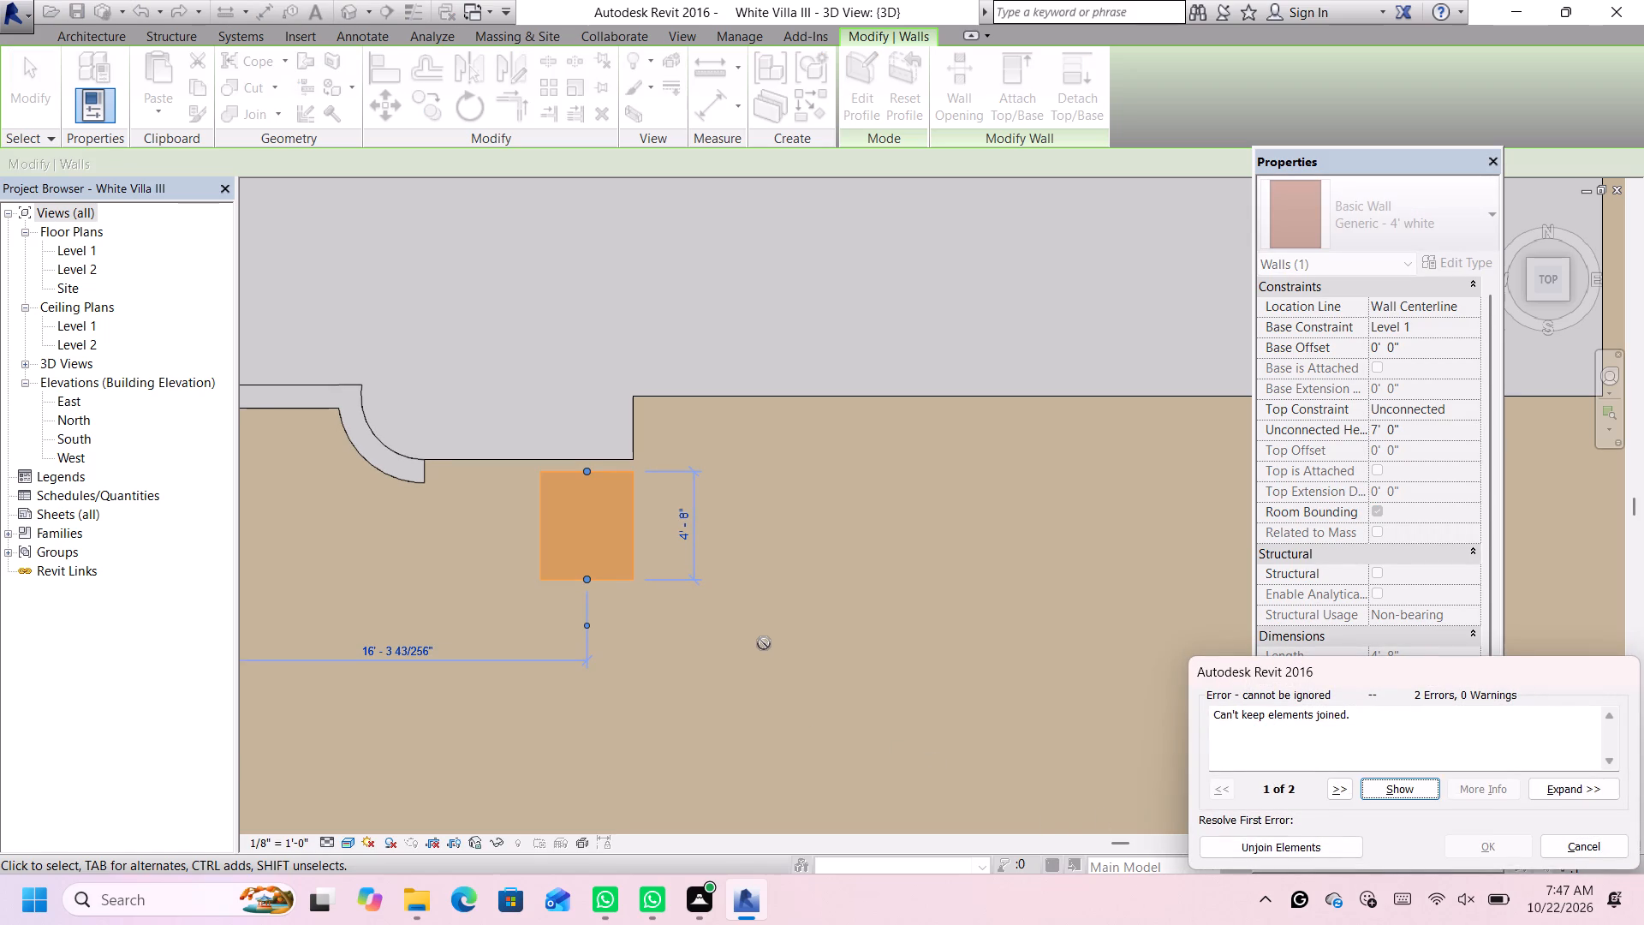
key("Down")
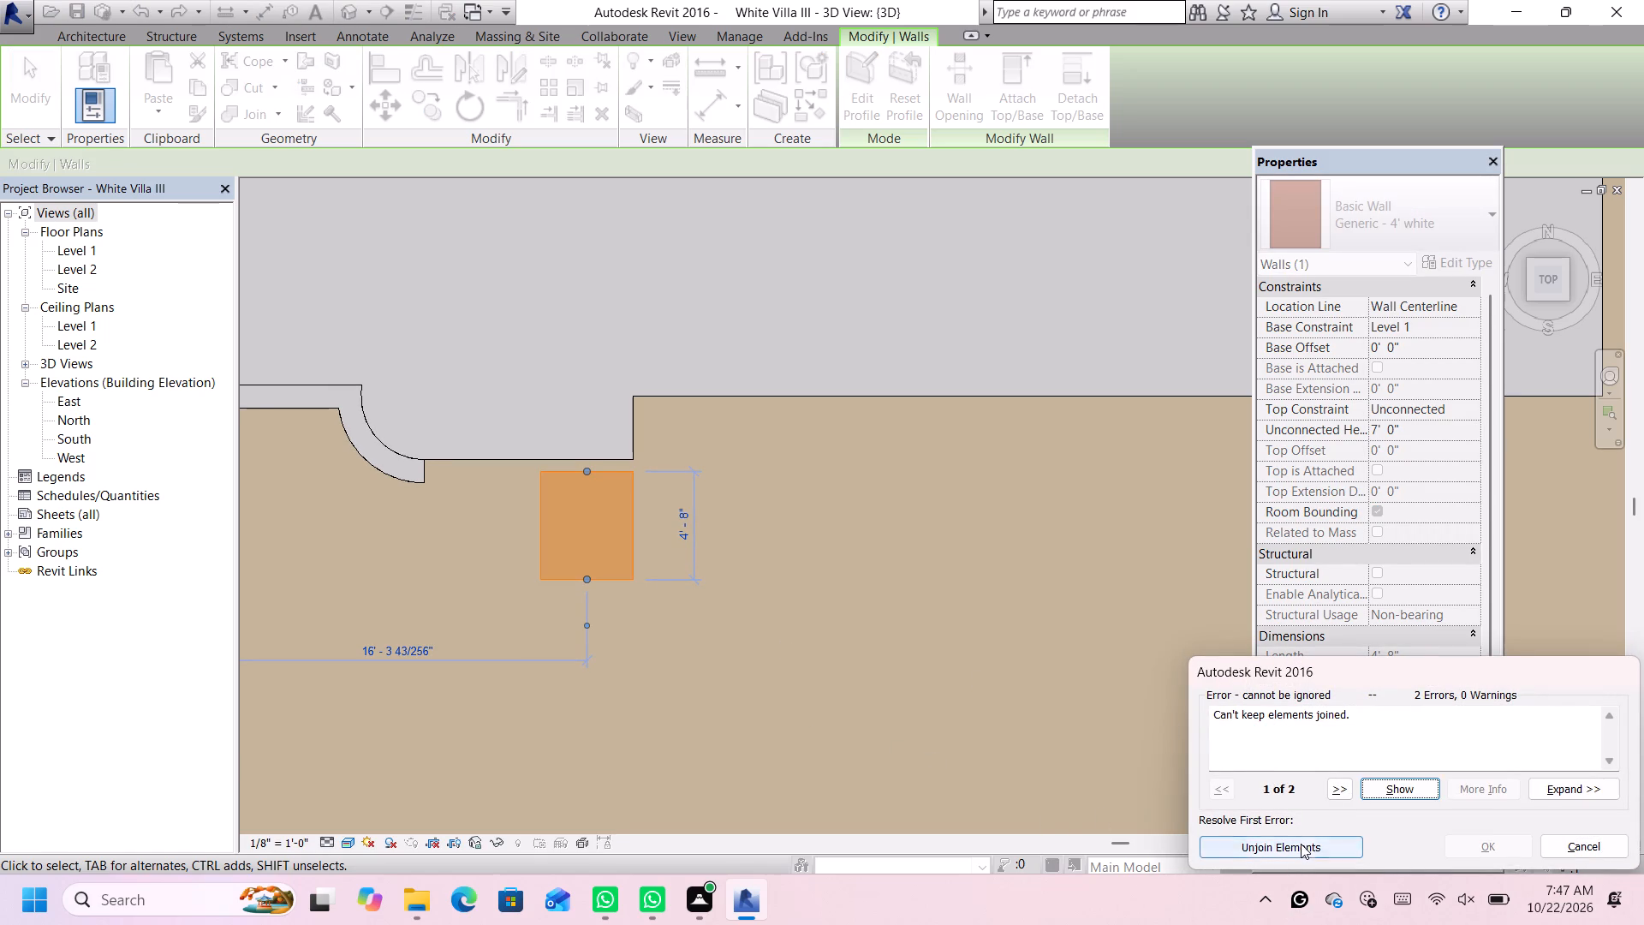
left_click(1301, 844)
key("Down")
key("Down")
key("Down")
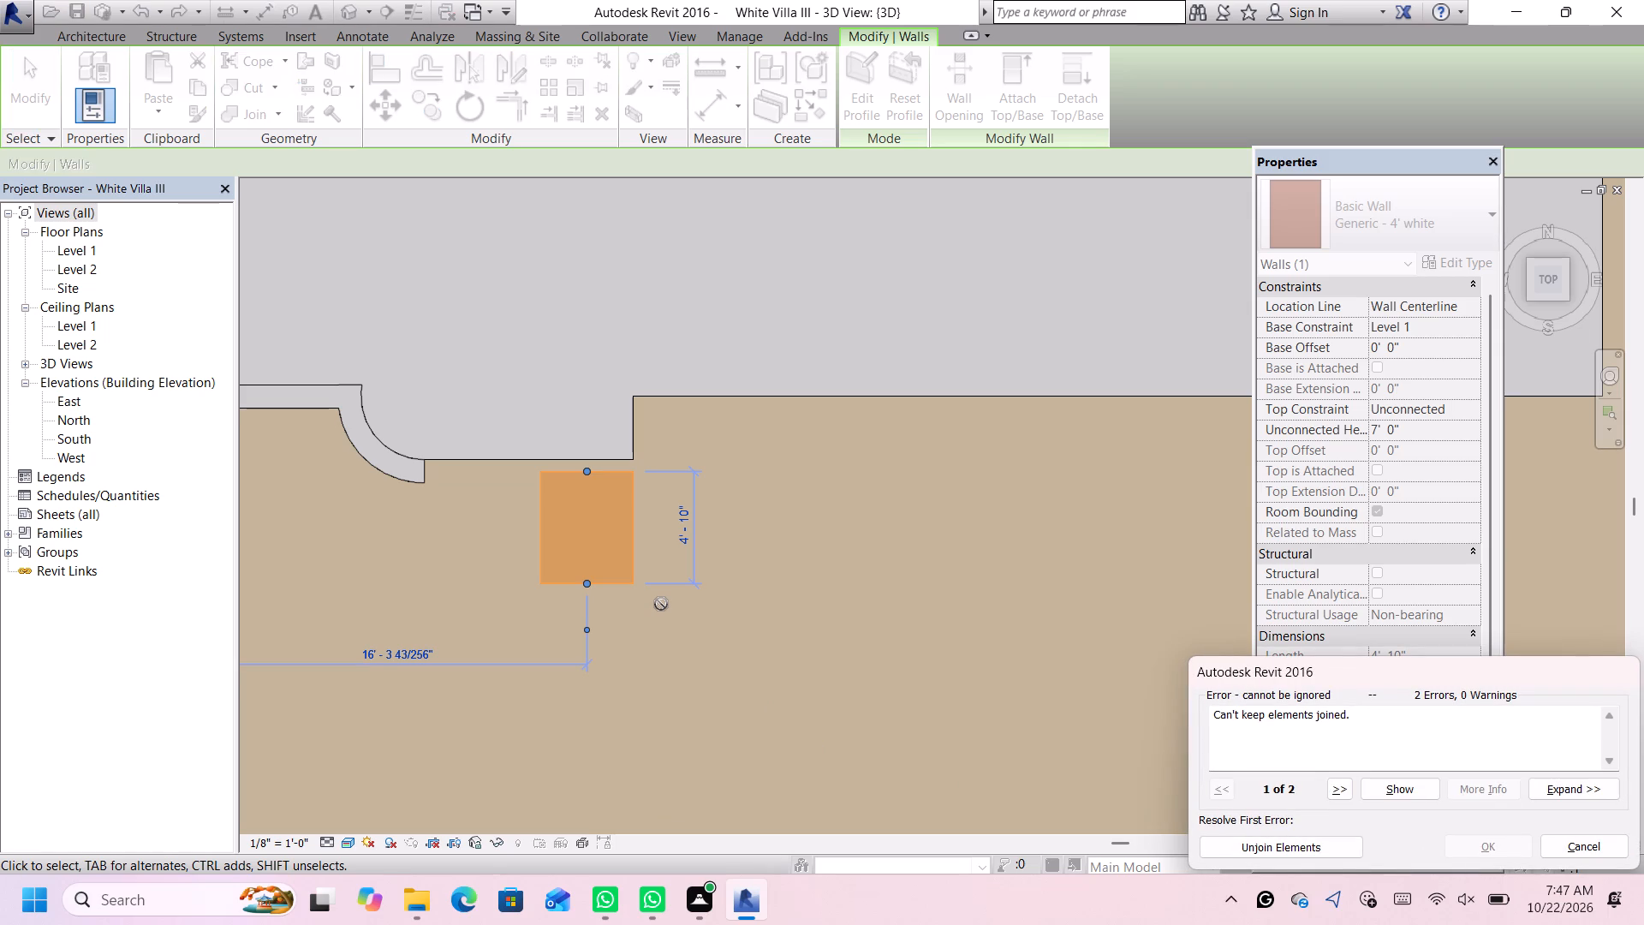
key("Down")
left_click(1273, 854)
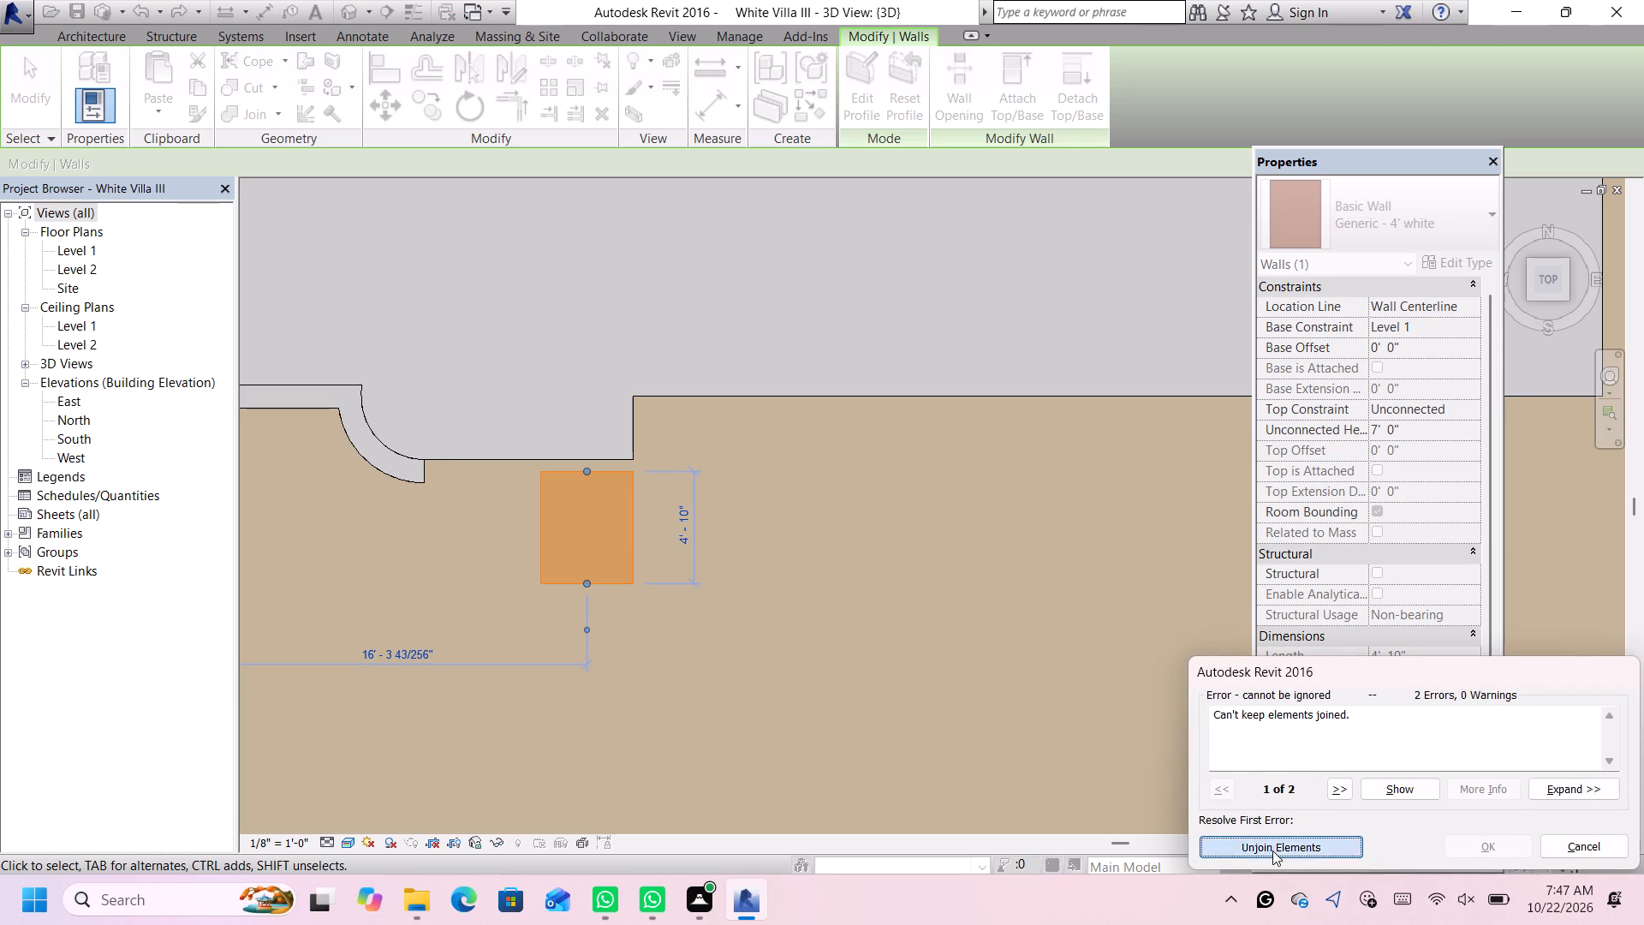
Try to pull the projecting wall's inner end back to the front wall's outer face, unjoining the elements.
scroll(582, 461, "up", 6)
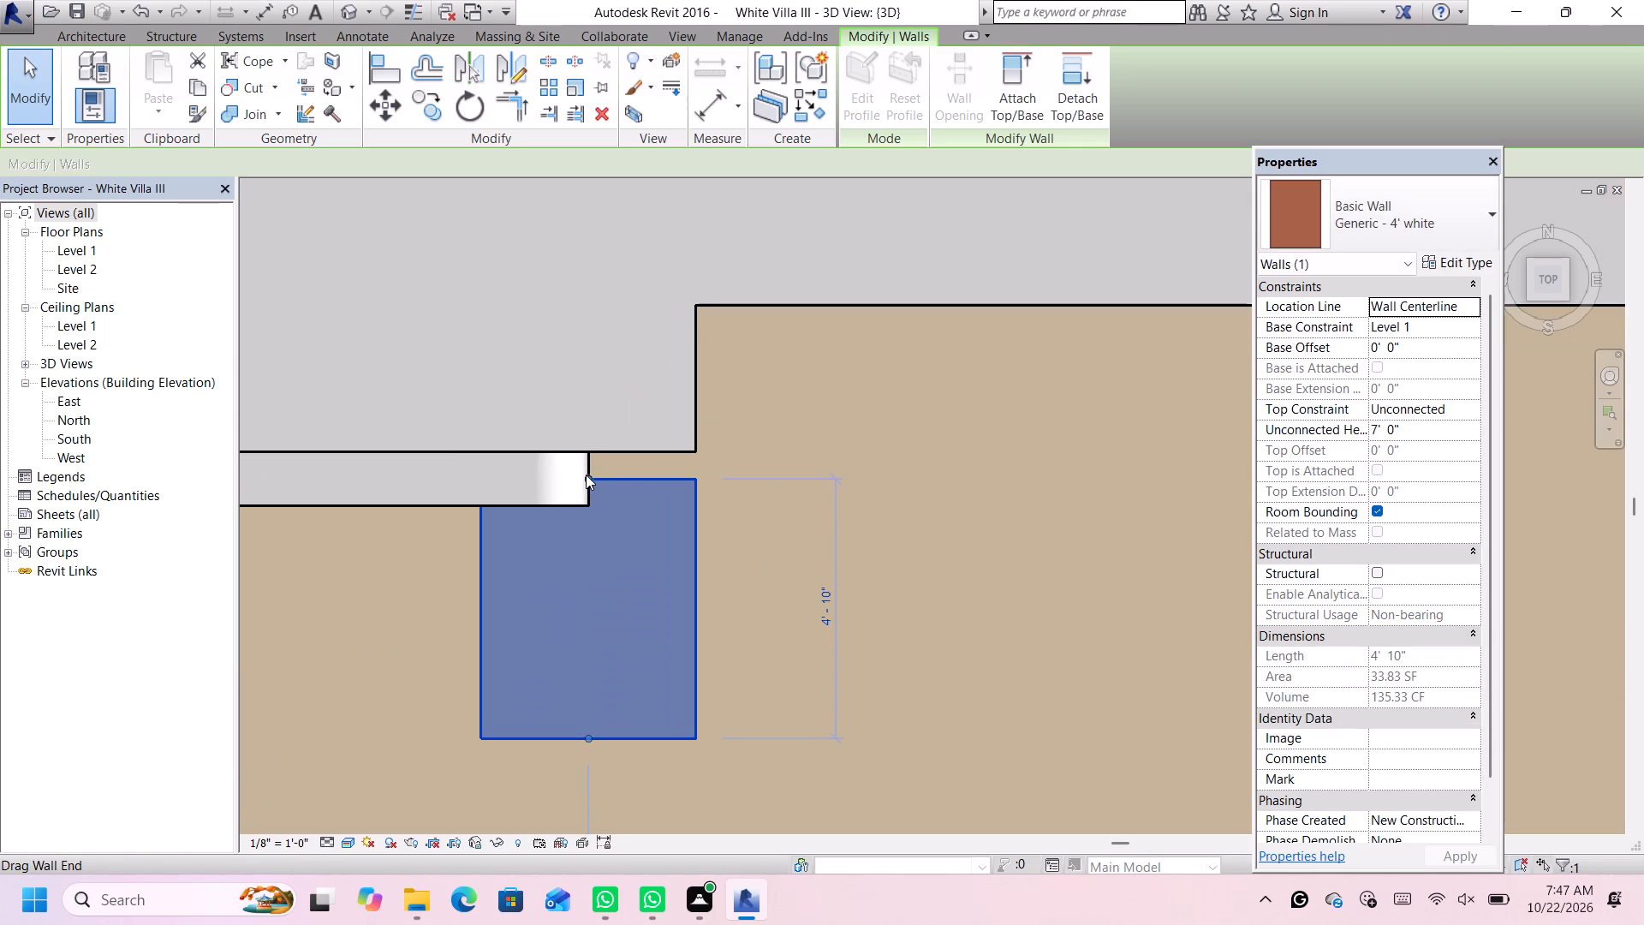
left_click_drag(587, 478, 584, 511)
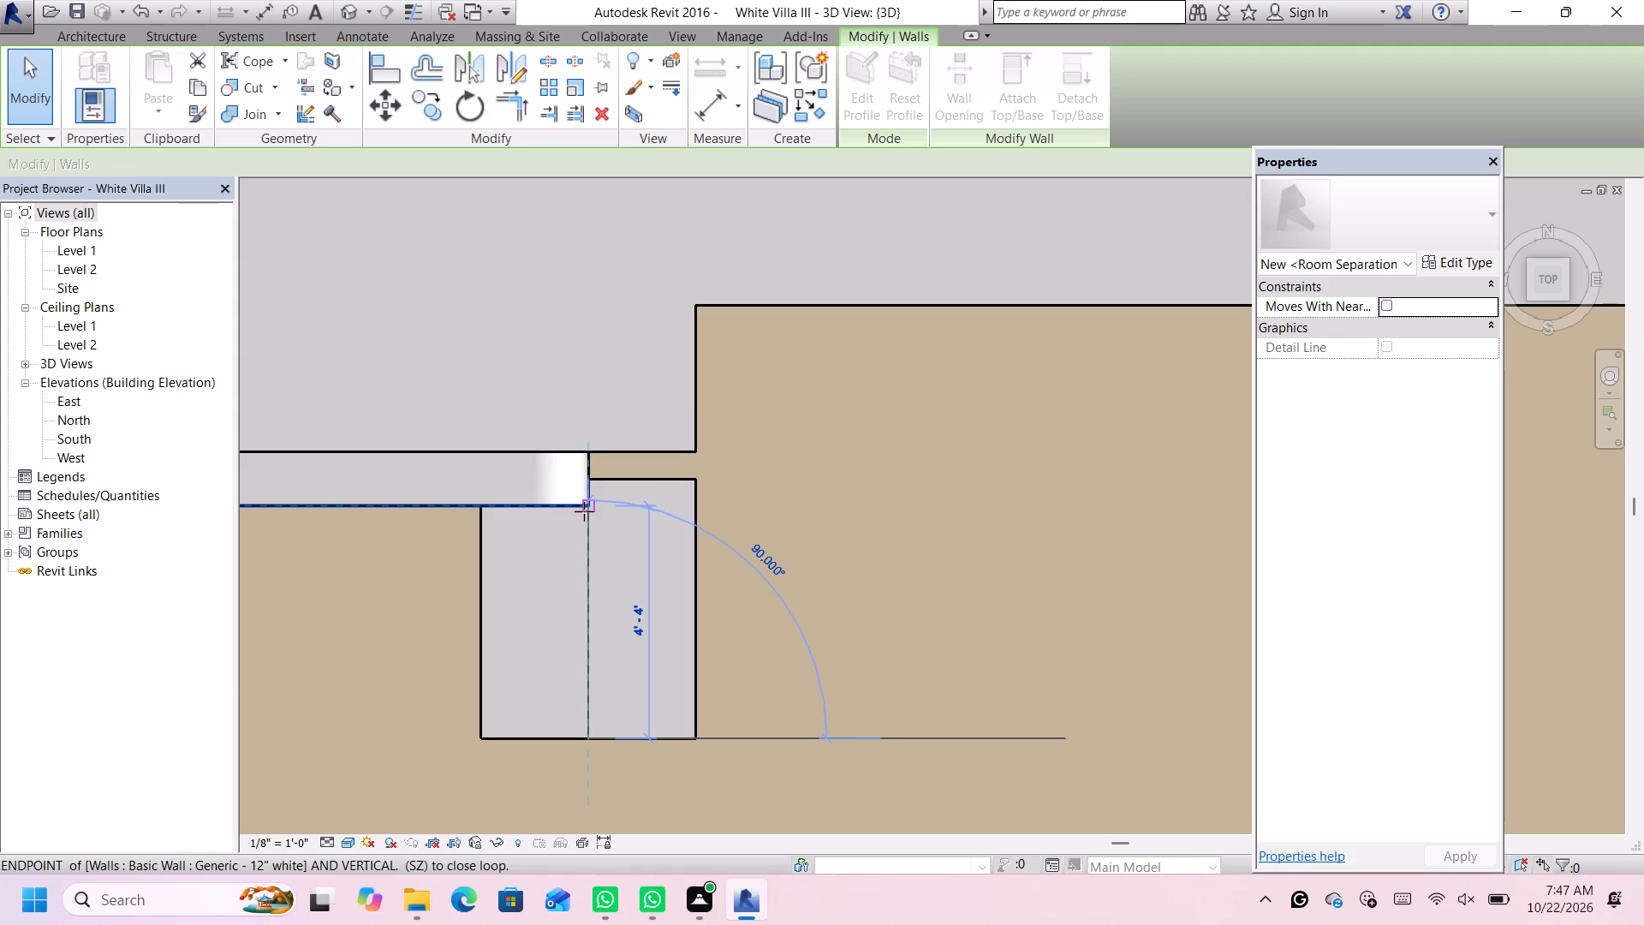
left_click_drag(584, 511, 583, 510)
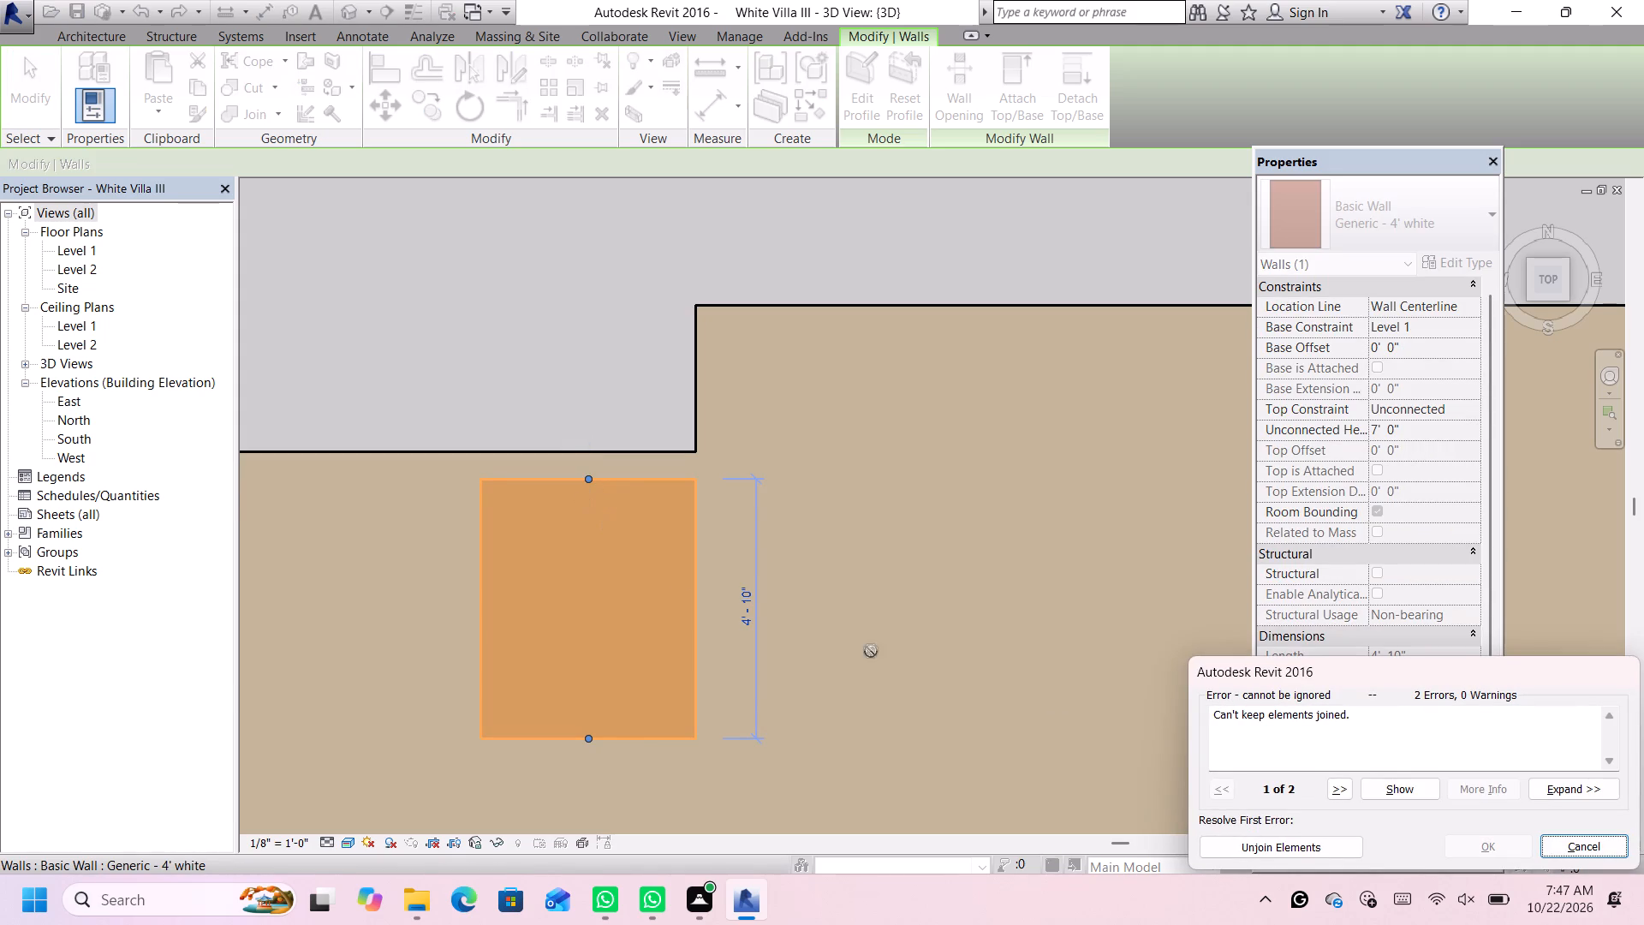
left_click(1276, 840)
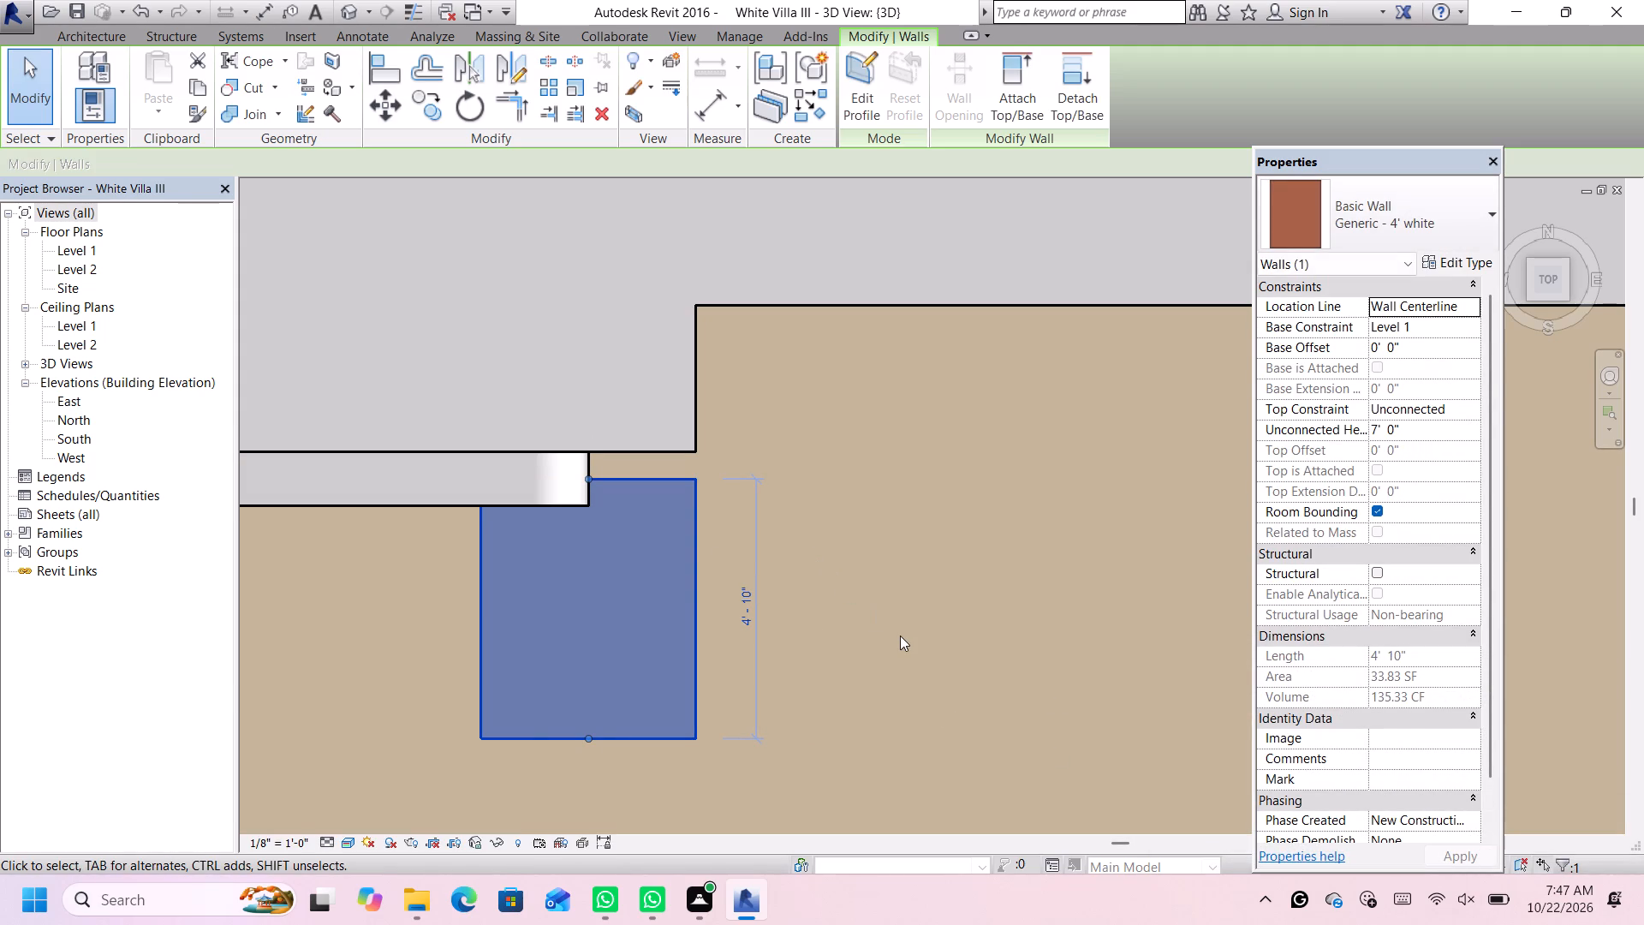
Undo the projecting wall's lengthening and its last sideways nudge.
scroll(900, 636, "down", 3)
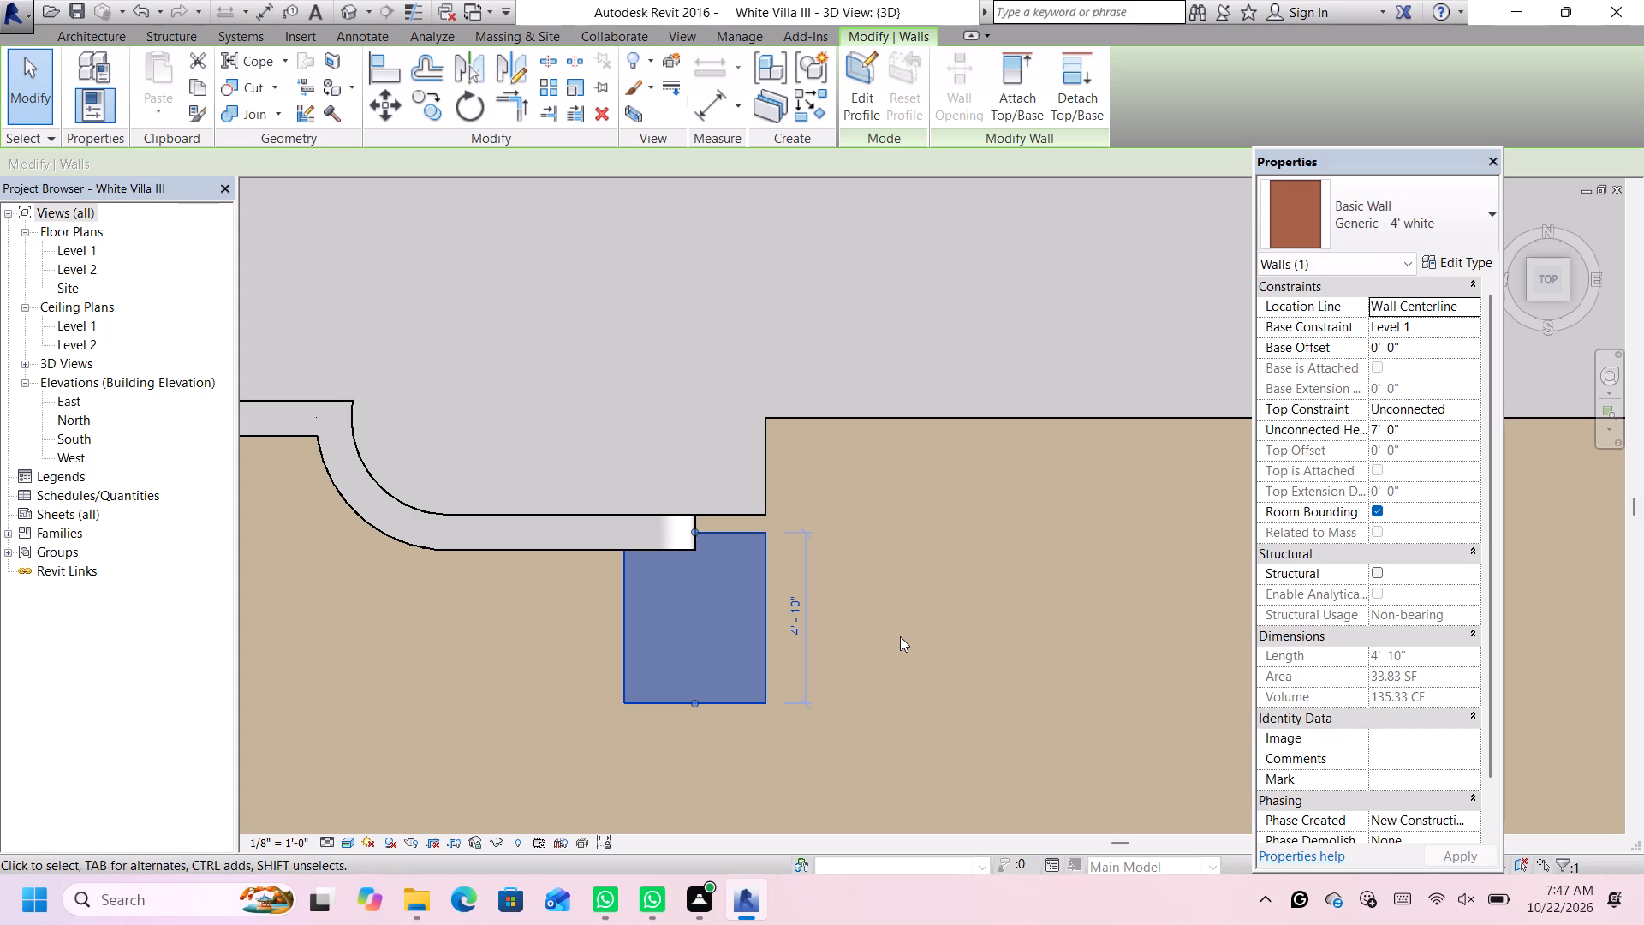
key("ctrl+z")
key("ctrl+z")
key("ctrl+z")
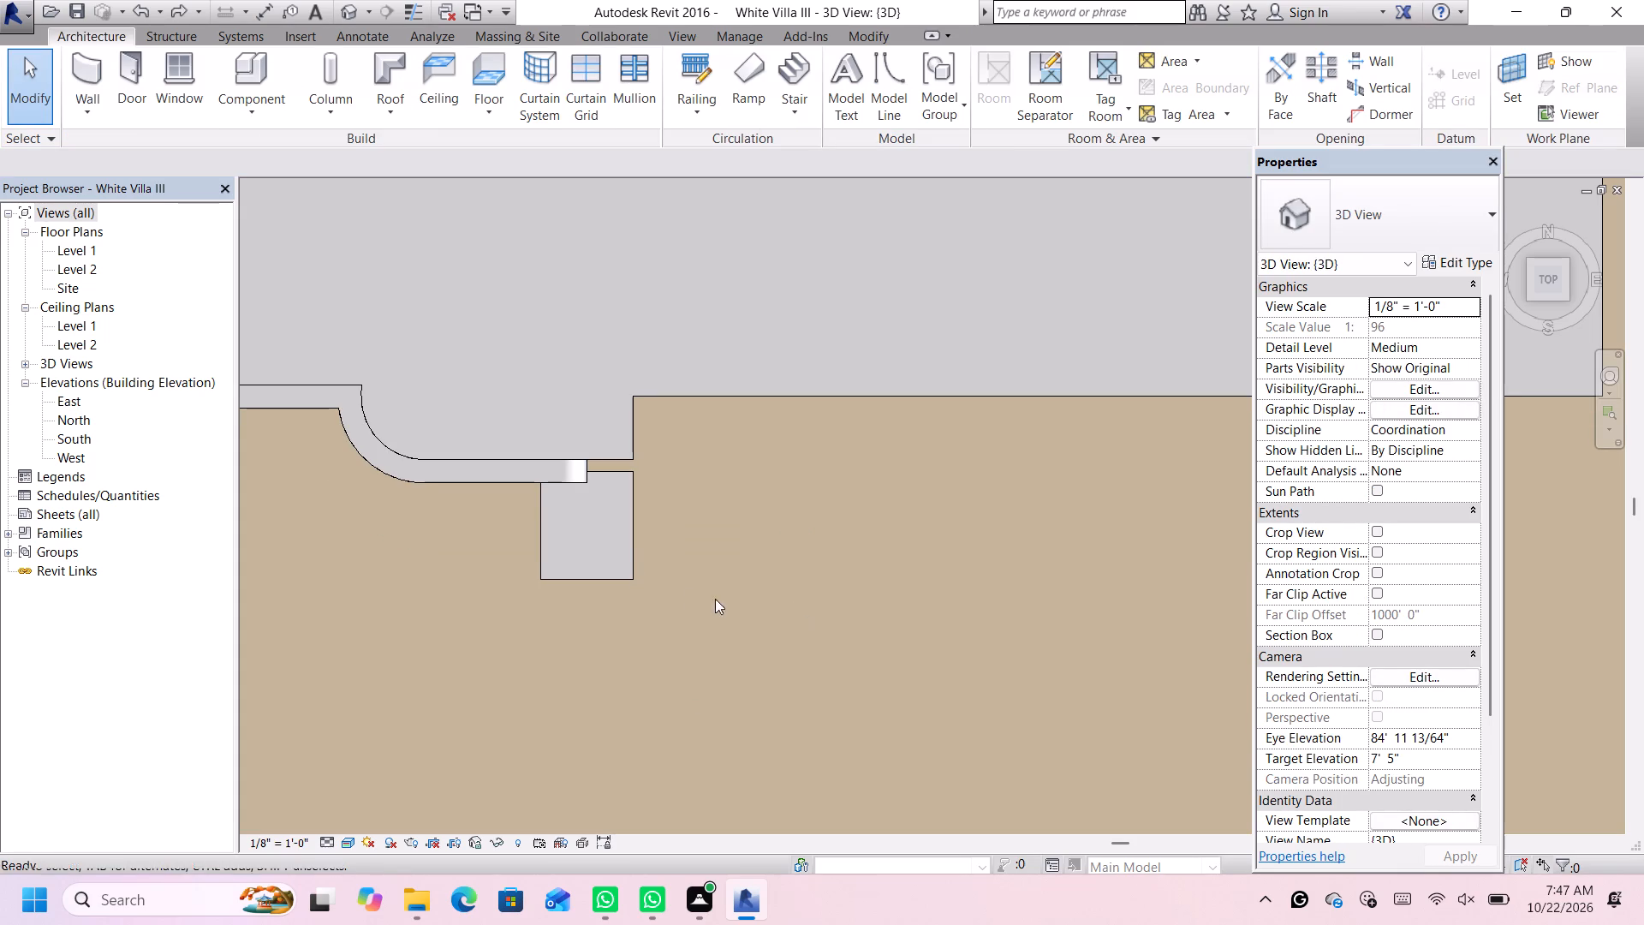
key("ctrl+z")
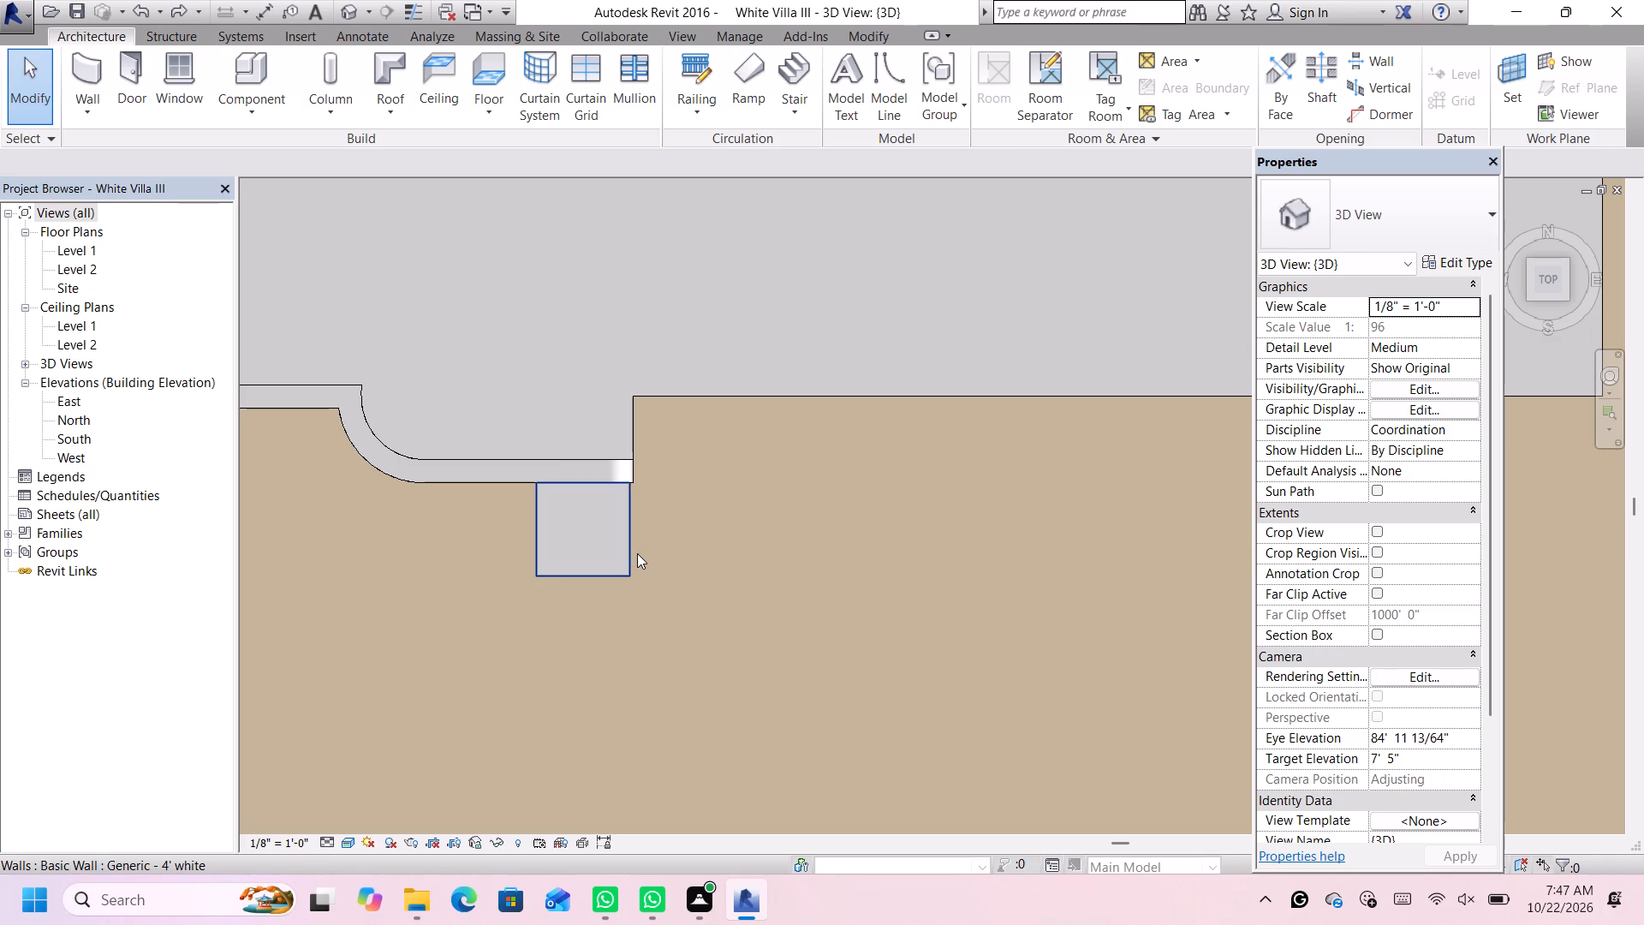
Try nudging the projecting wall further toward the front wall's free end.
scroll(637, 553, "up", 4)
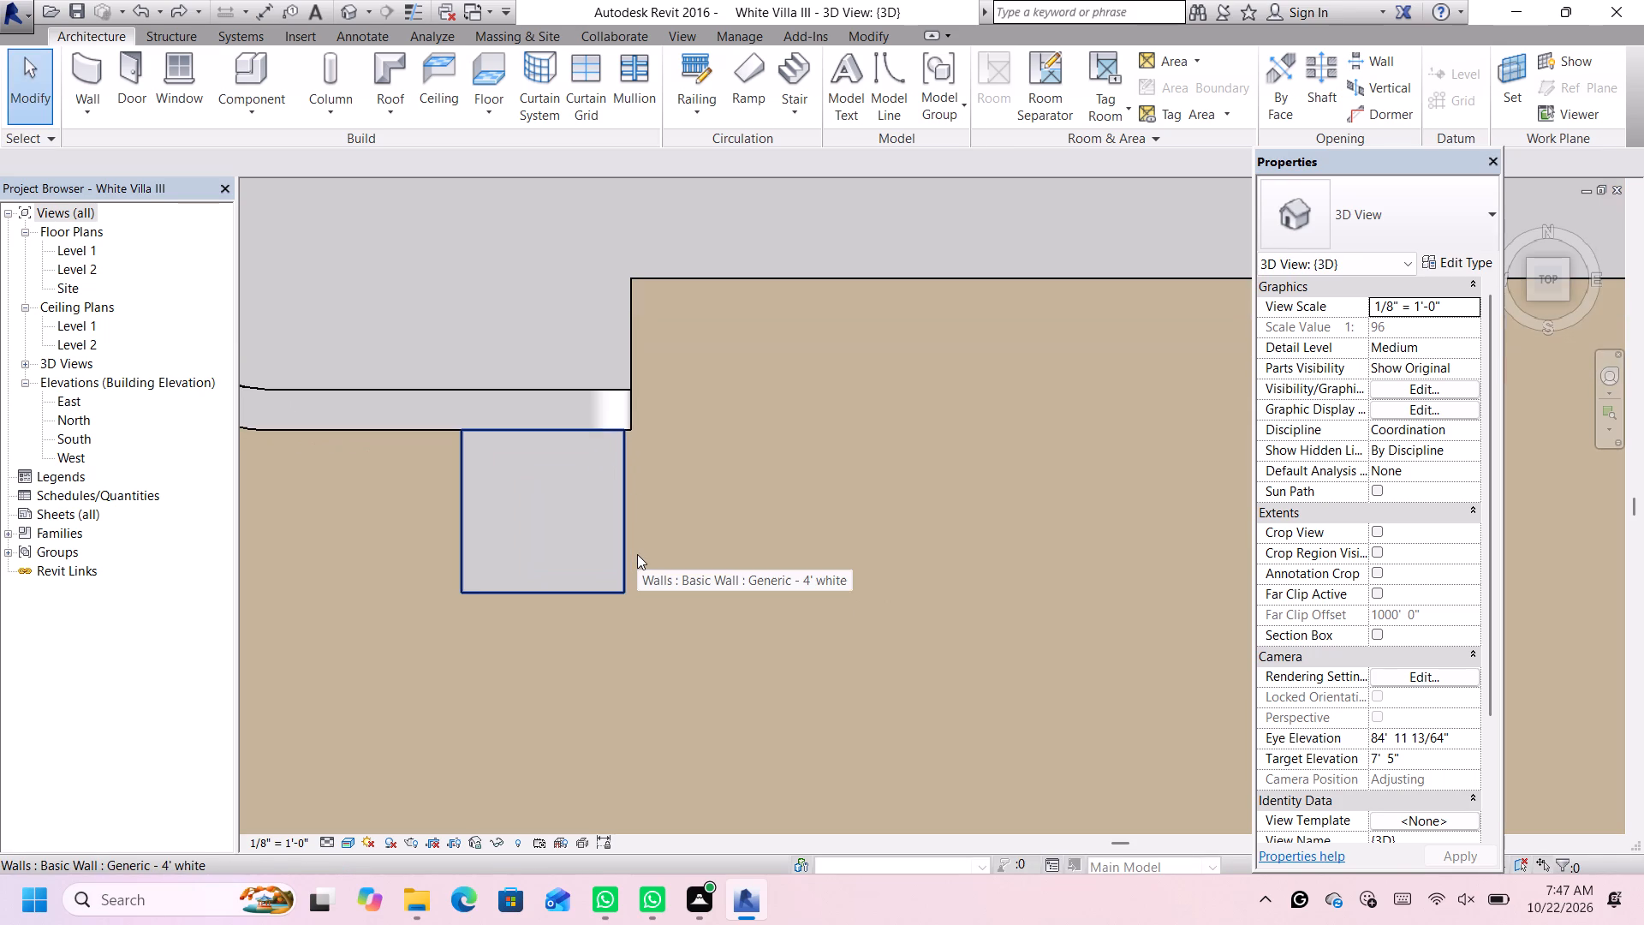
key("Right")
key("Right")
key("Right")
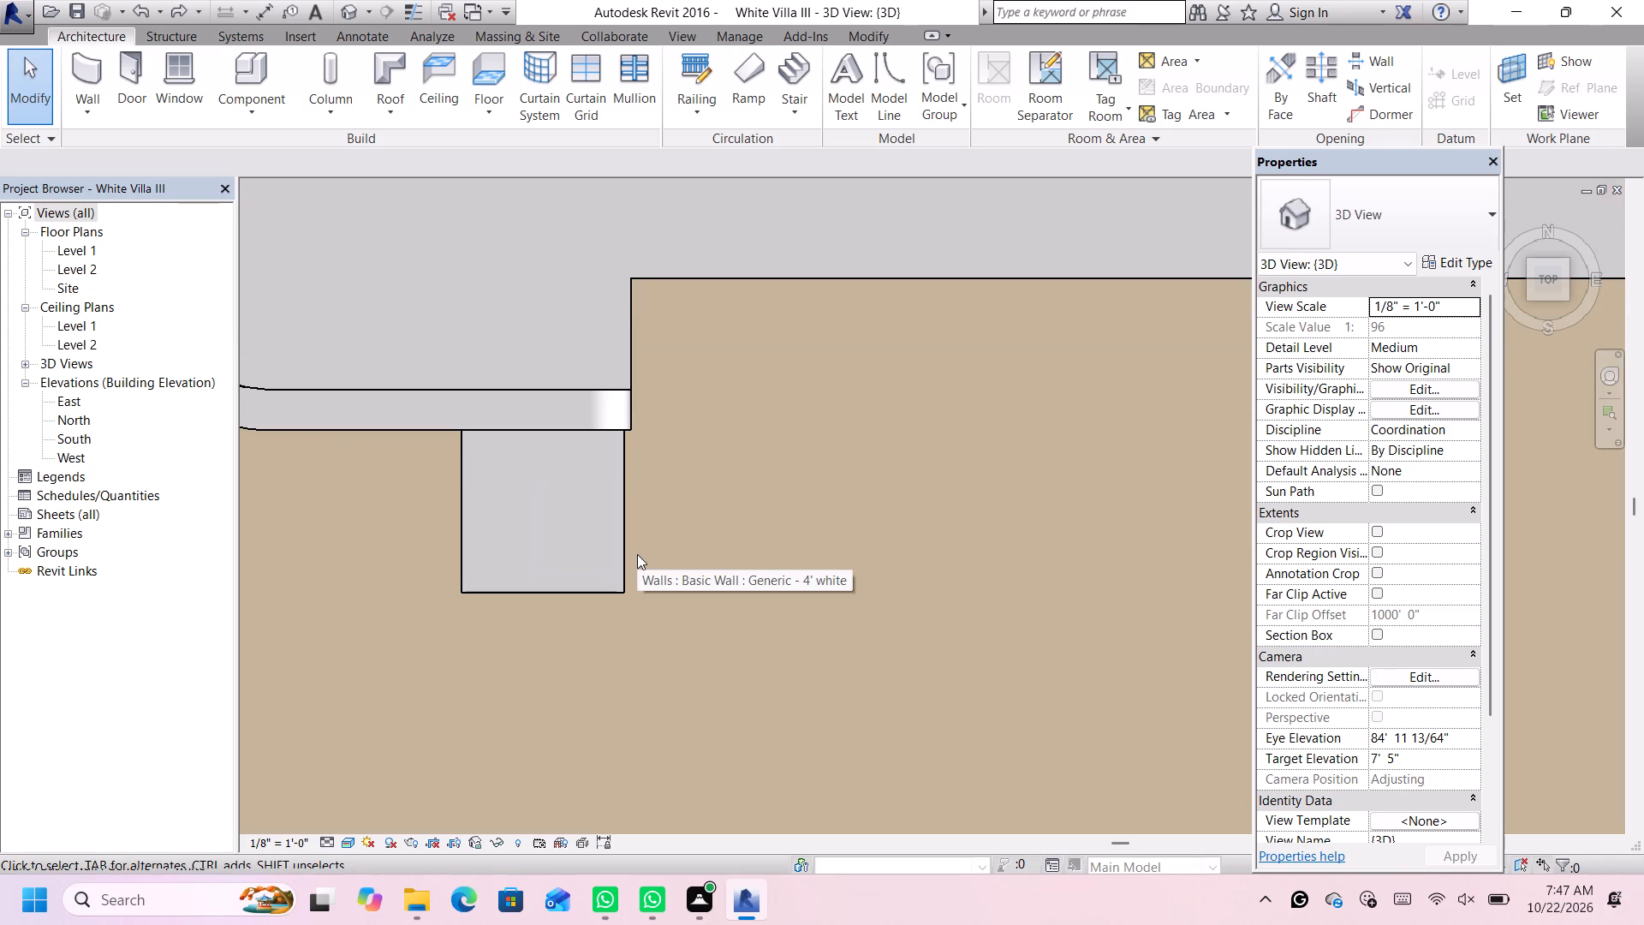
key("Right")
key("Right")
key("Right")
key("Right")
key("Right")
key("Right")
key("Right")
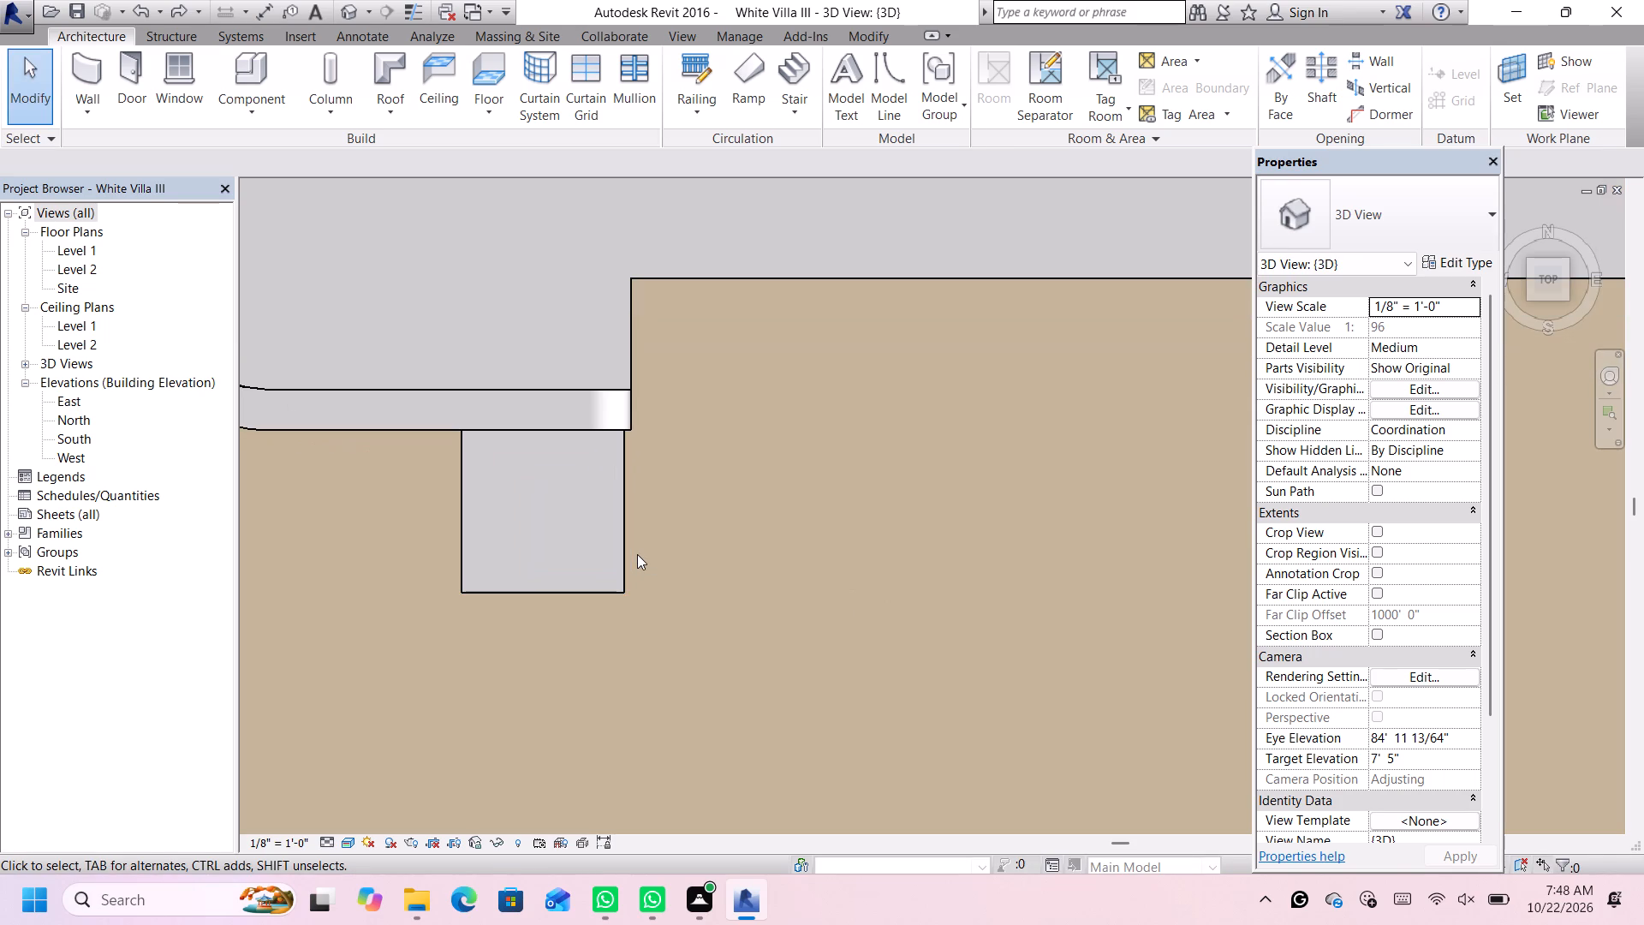
Delete the projecting 4' white wall in front of the front wall.
left_click(618, 547)
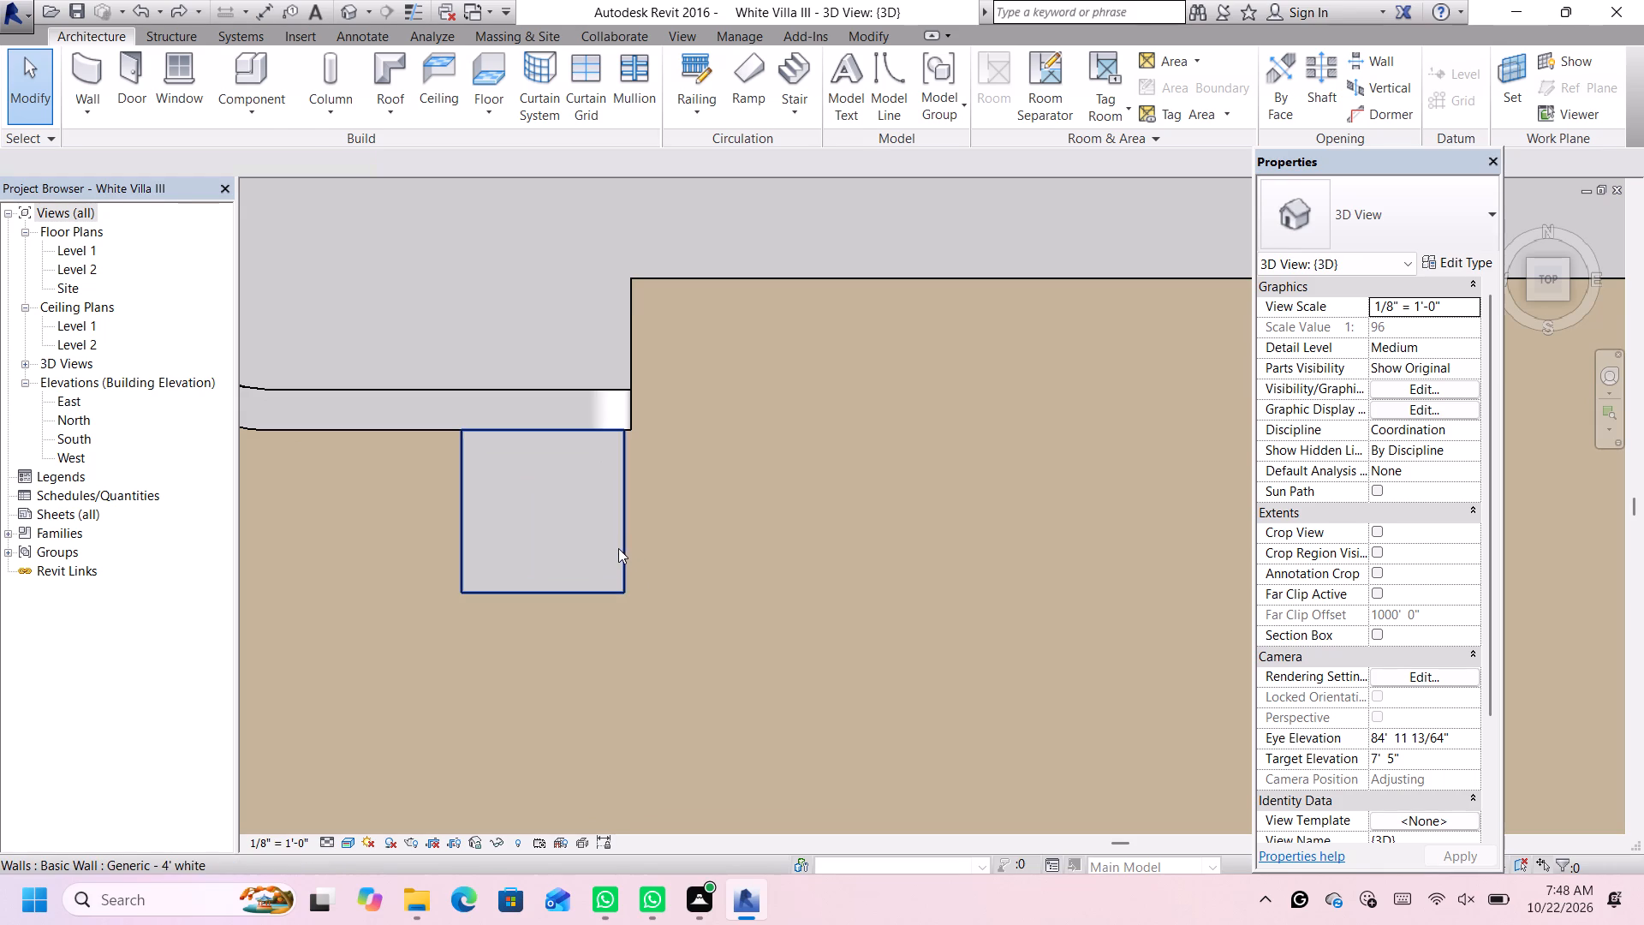
key("Delete")
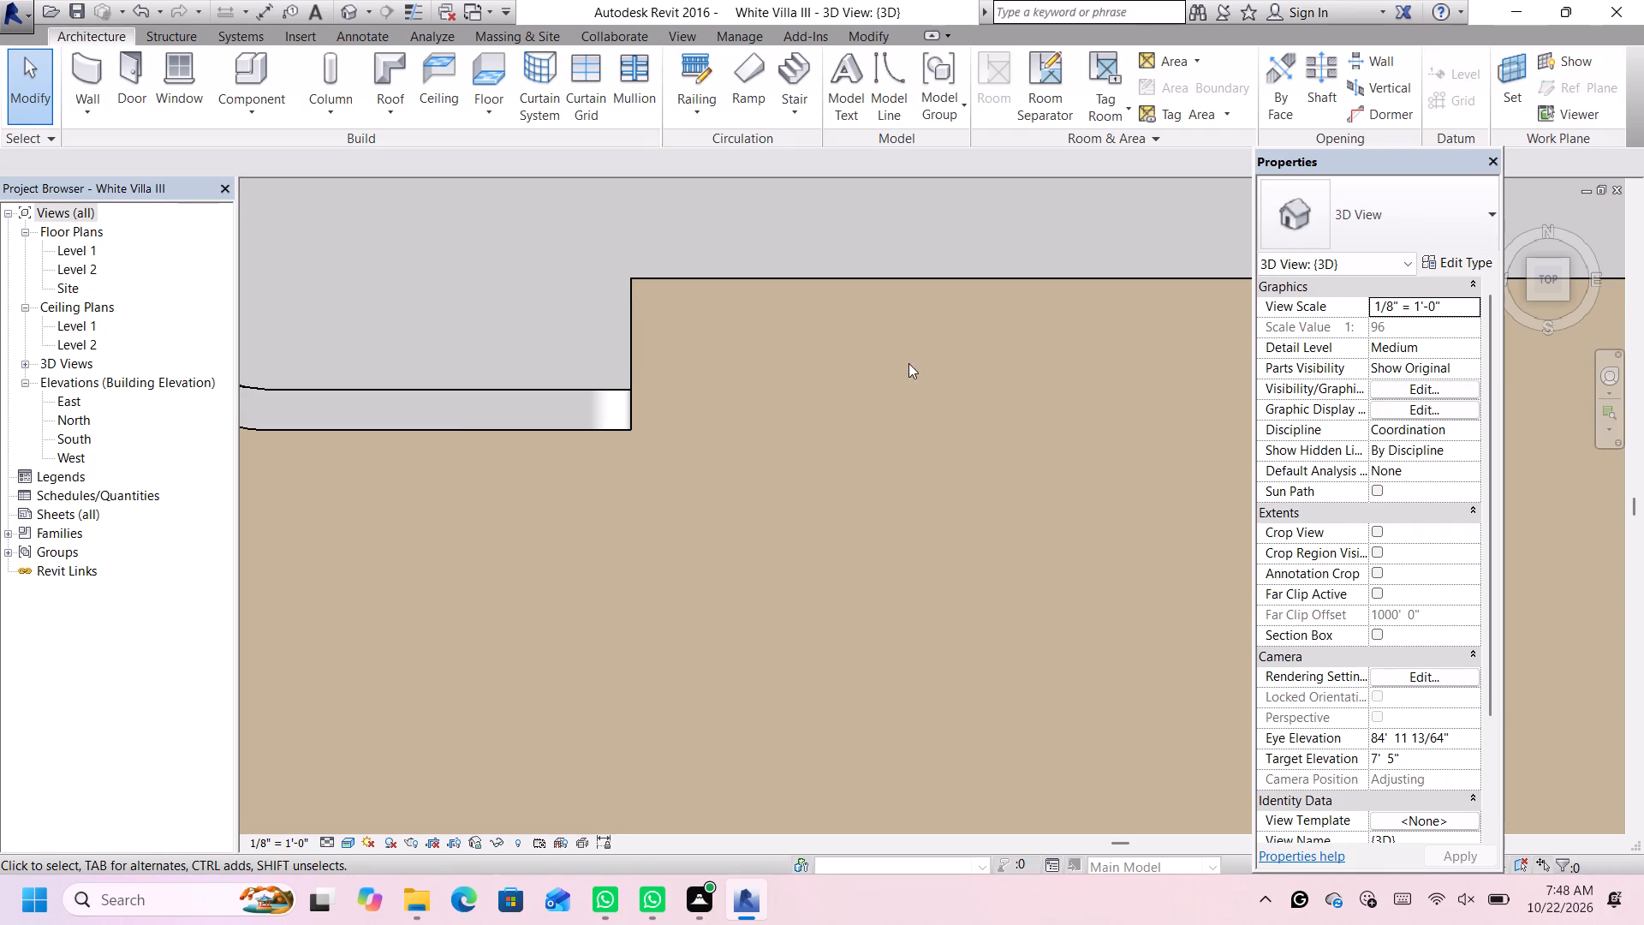
Start a new 7' high wall on Level 1 using the Generic - 4' white wall type.
left_click(1434, 224)
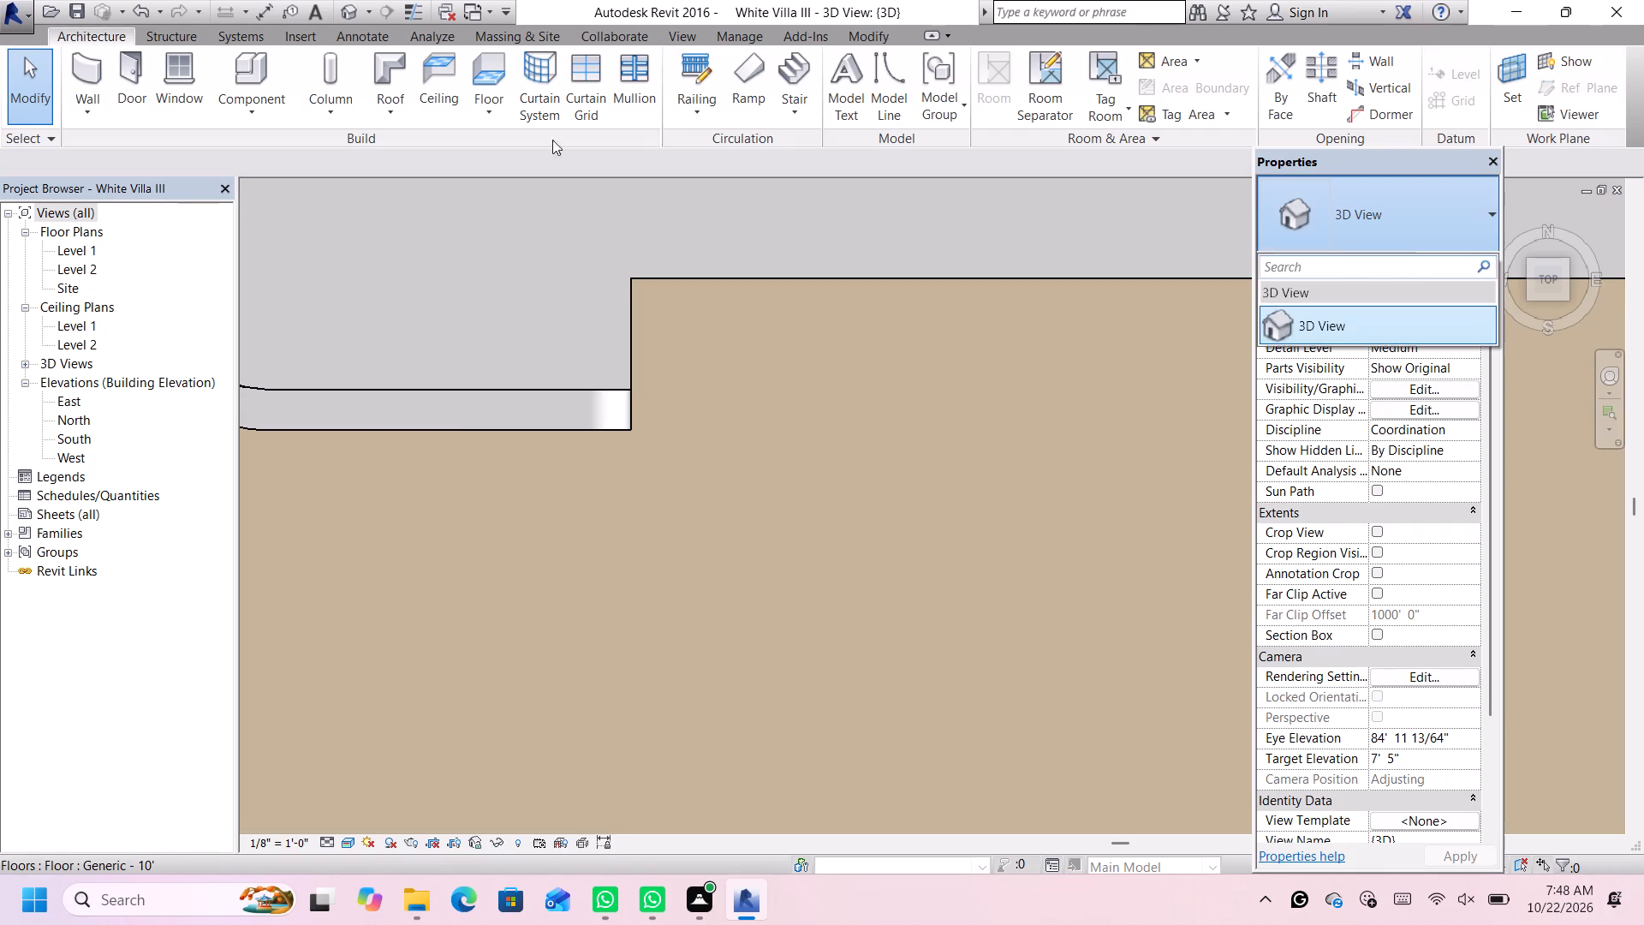
left_click(74, 65)
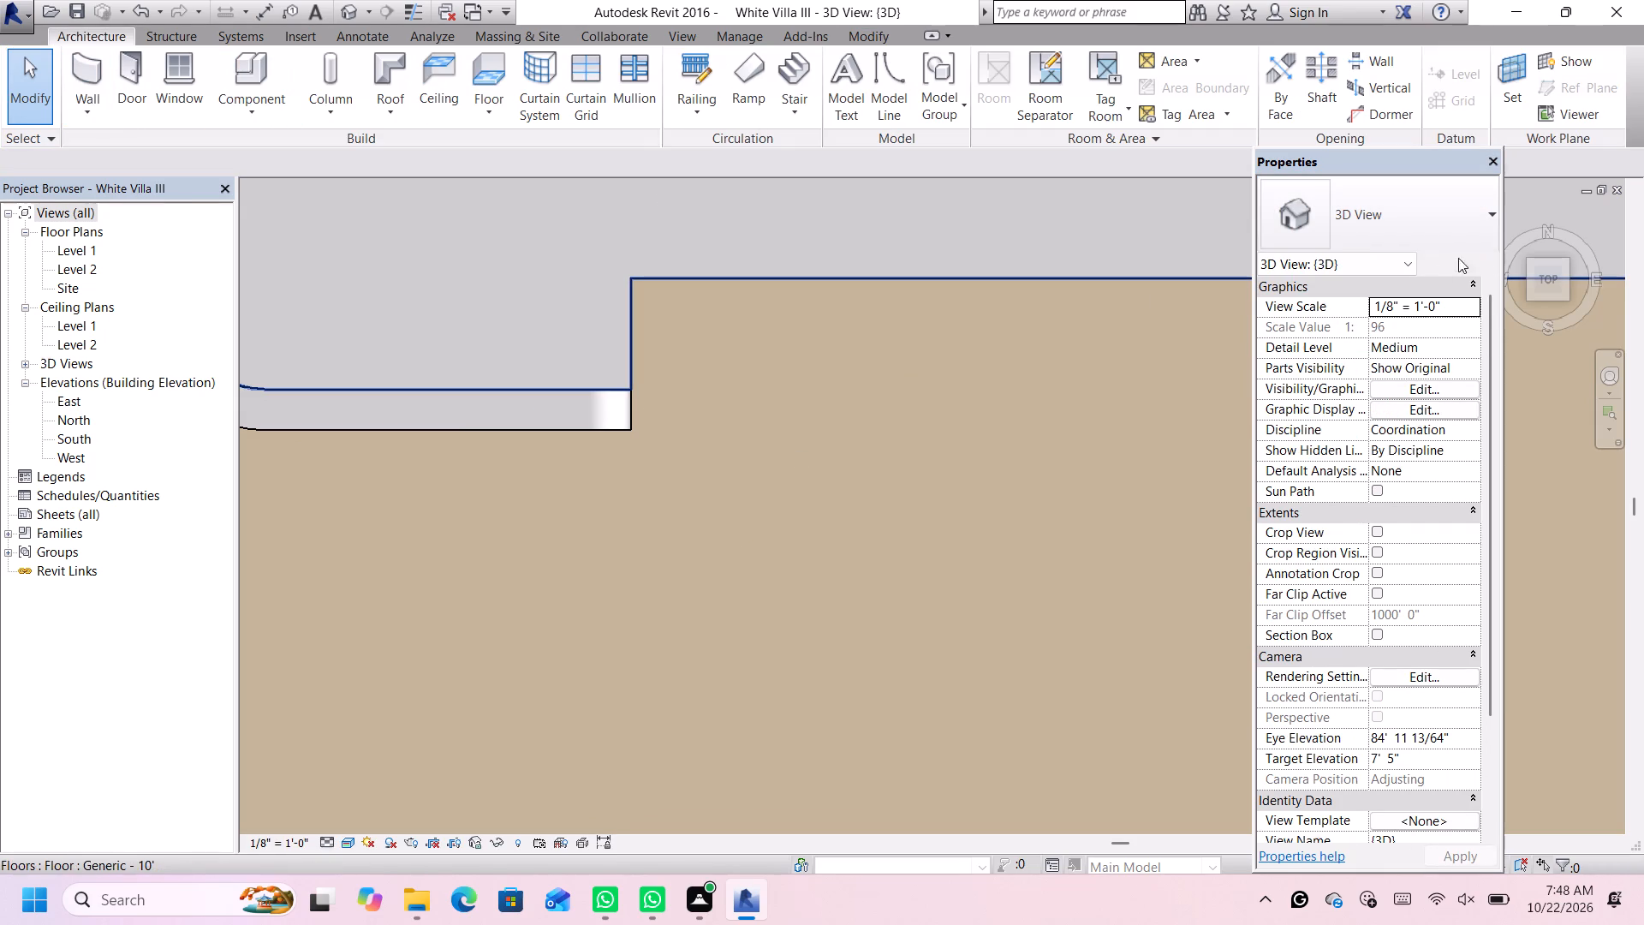
left_click(93, 77)
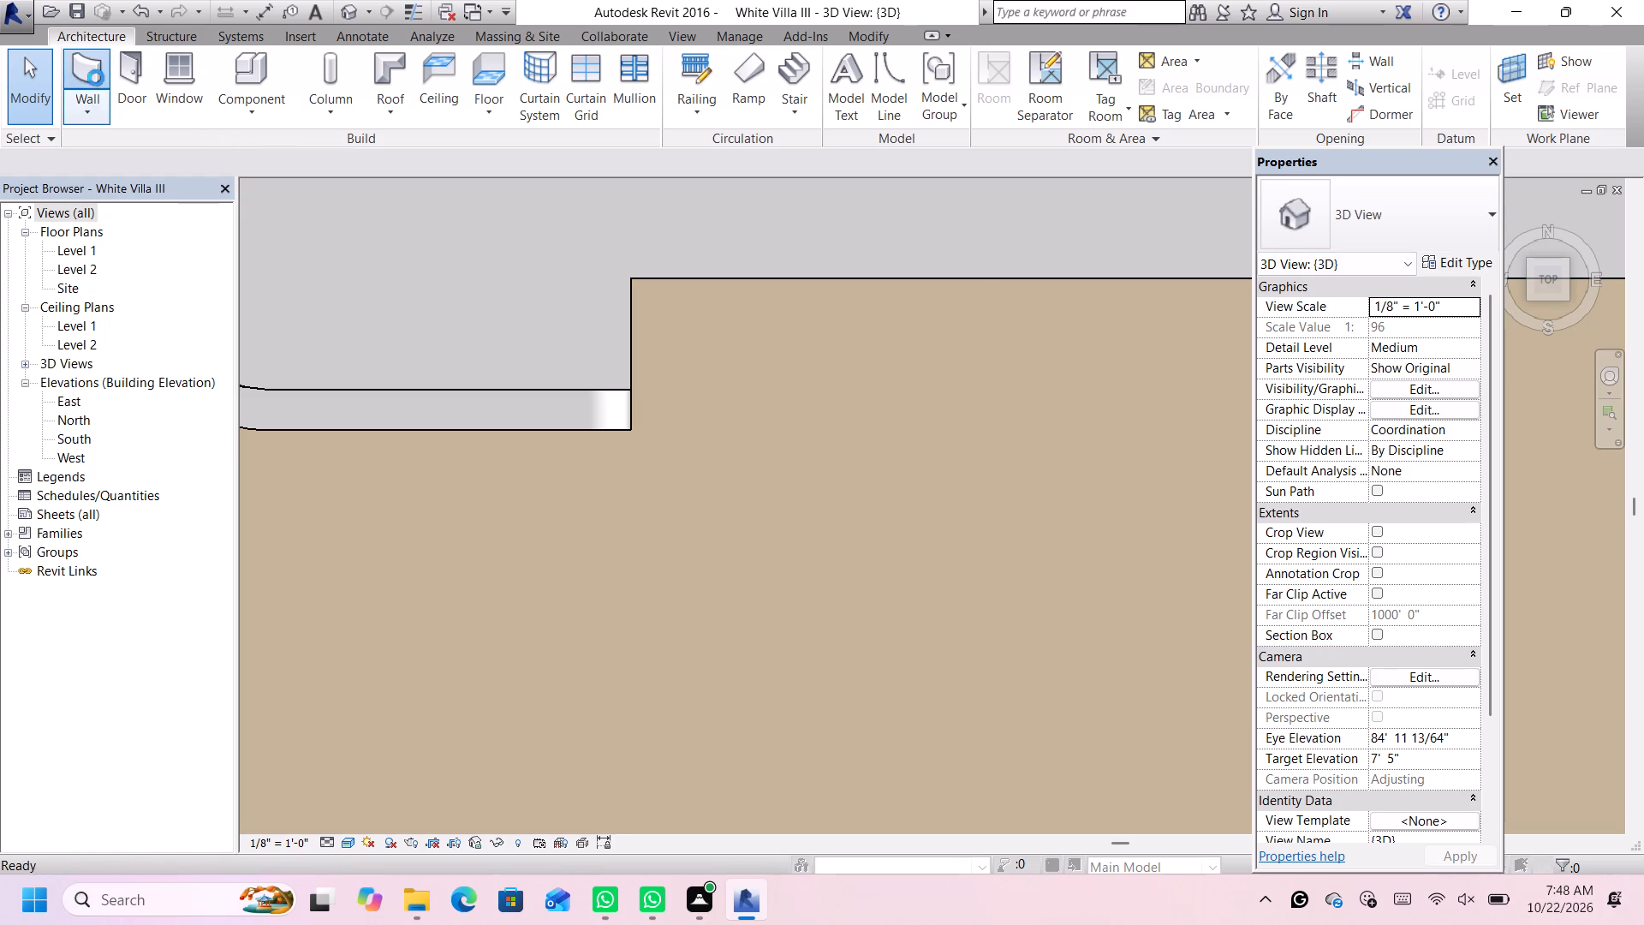
left_click(843, 399)
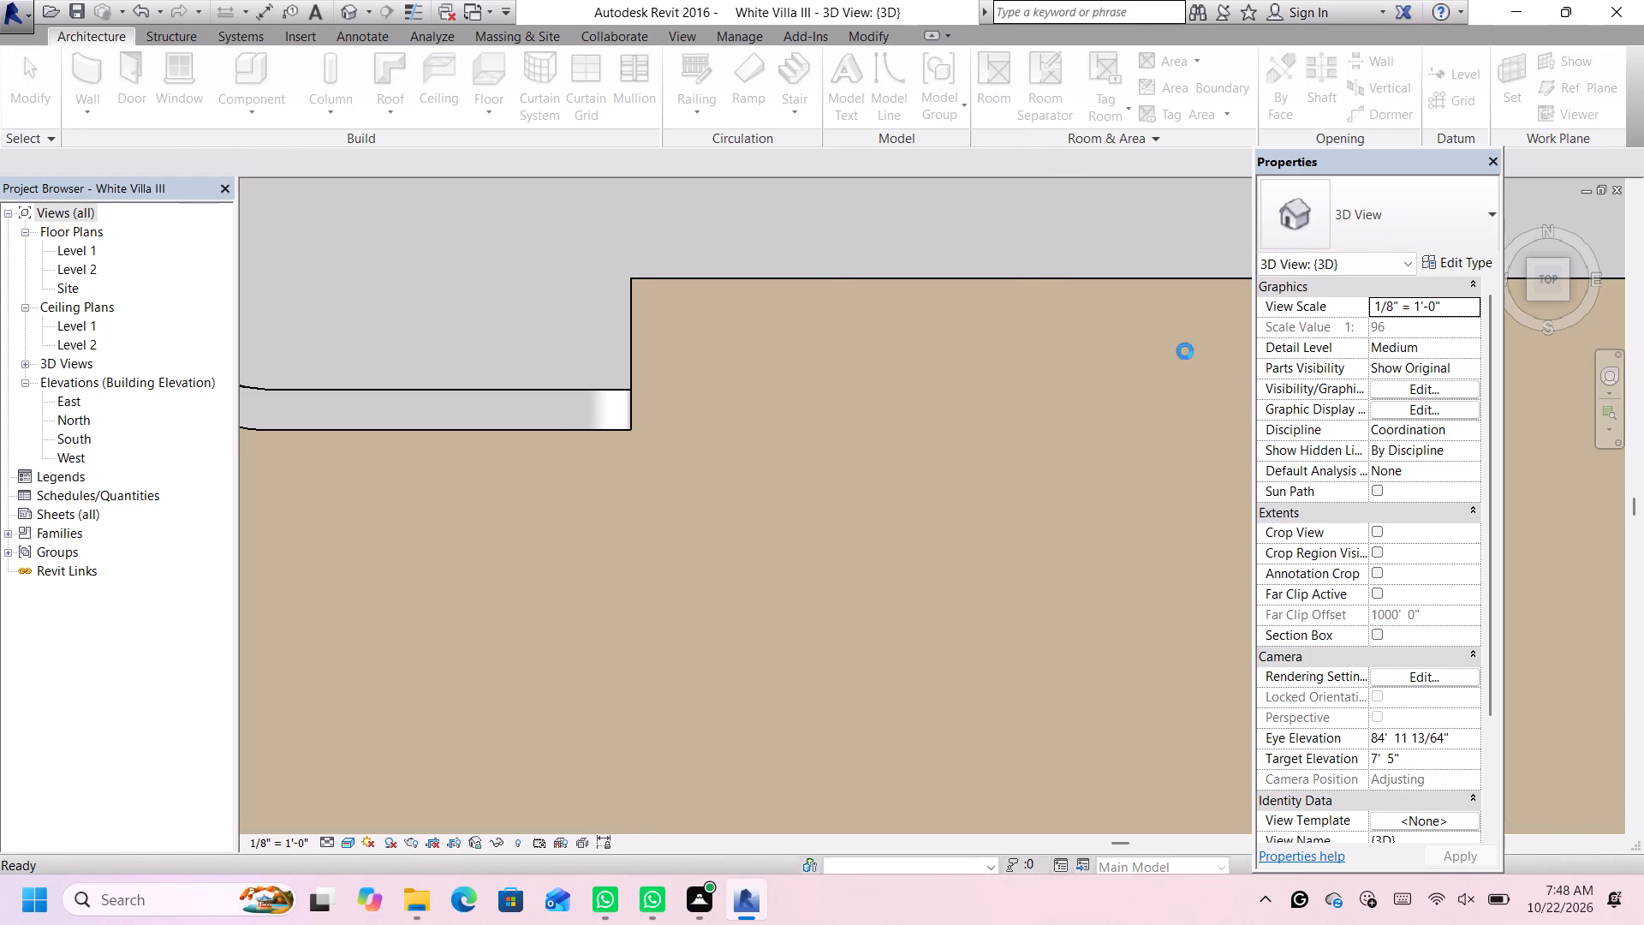
left_click(1333, 216)
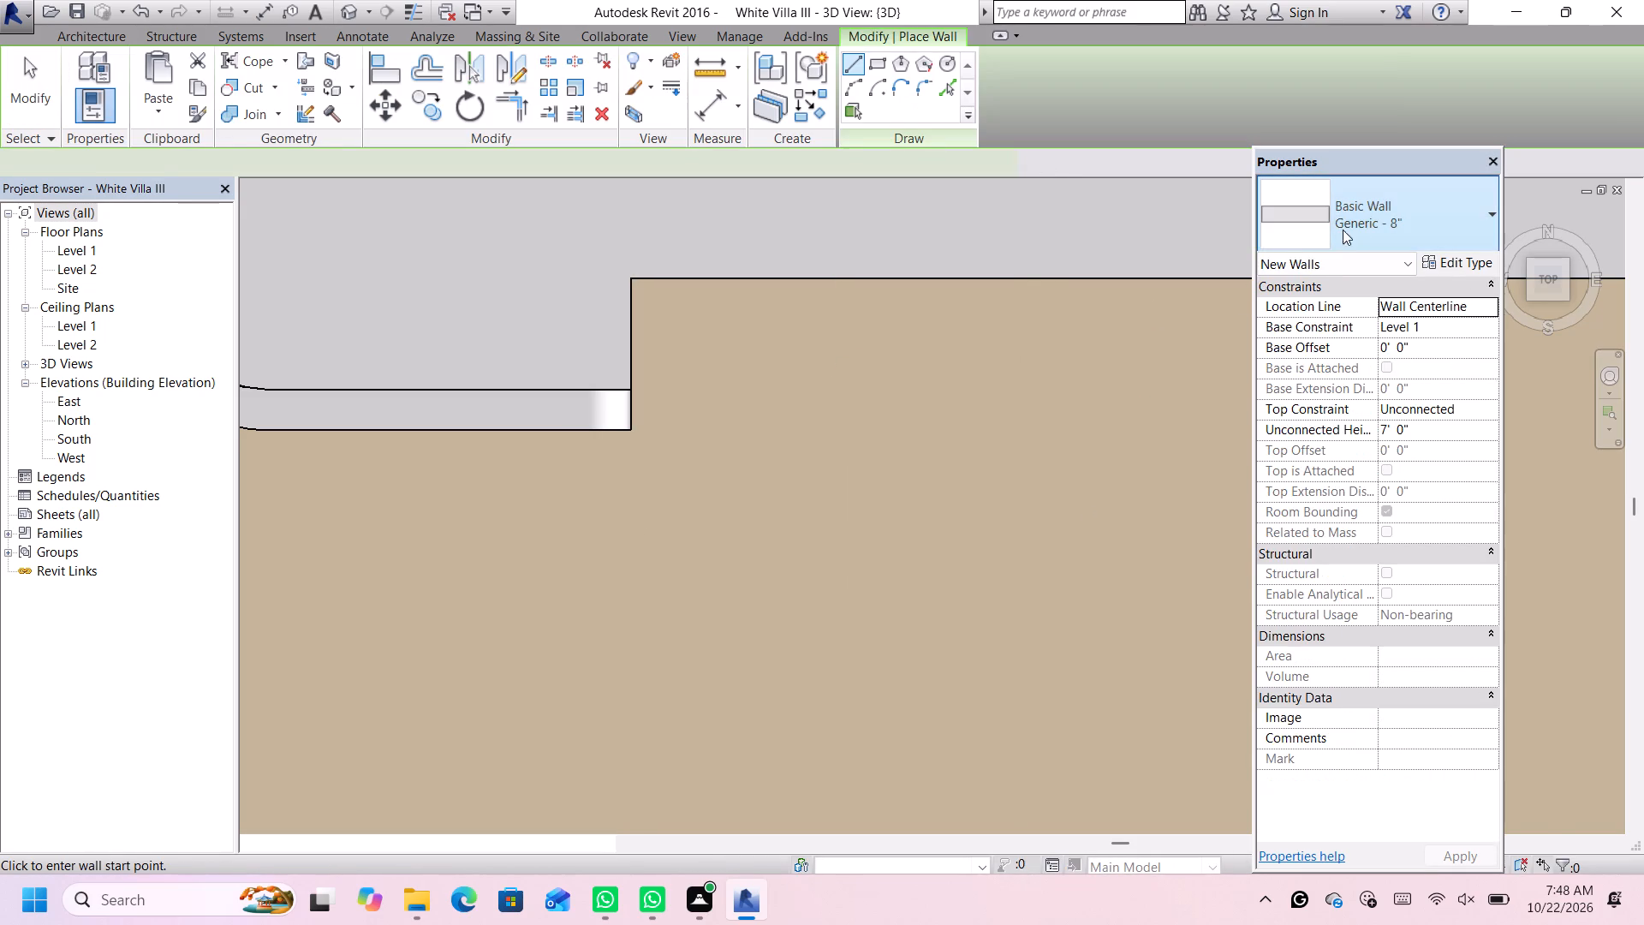
scroll(1348, 491, "up", 6)
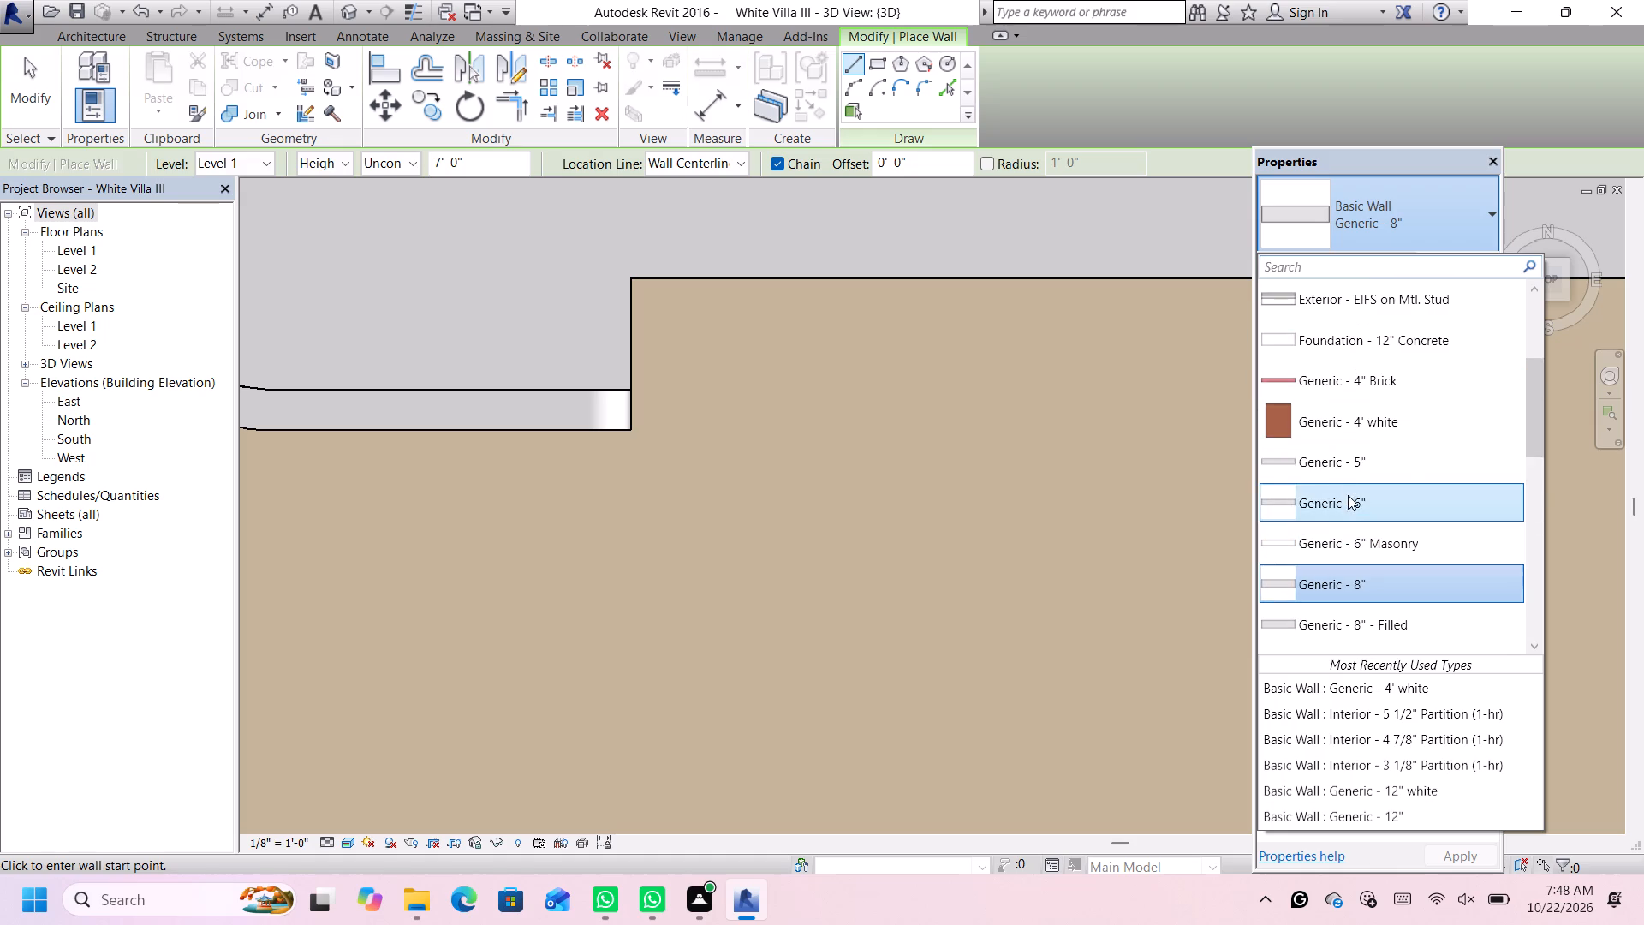
left_click(1376, 417)
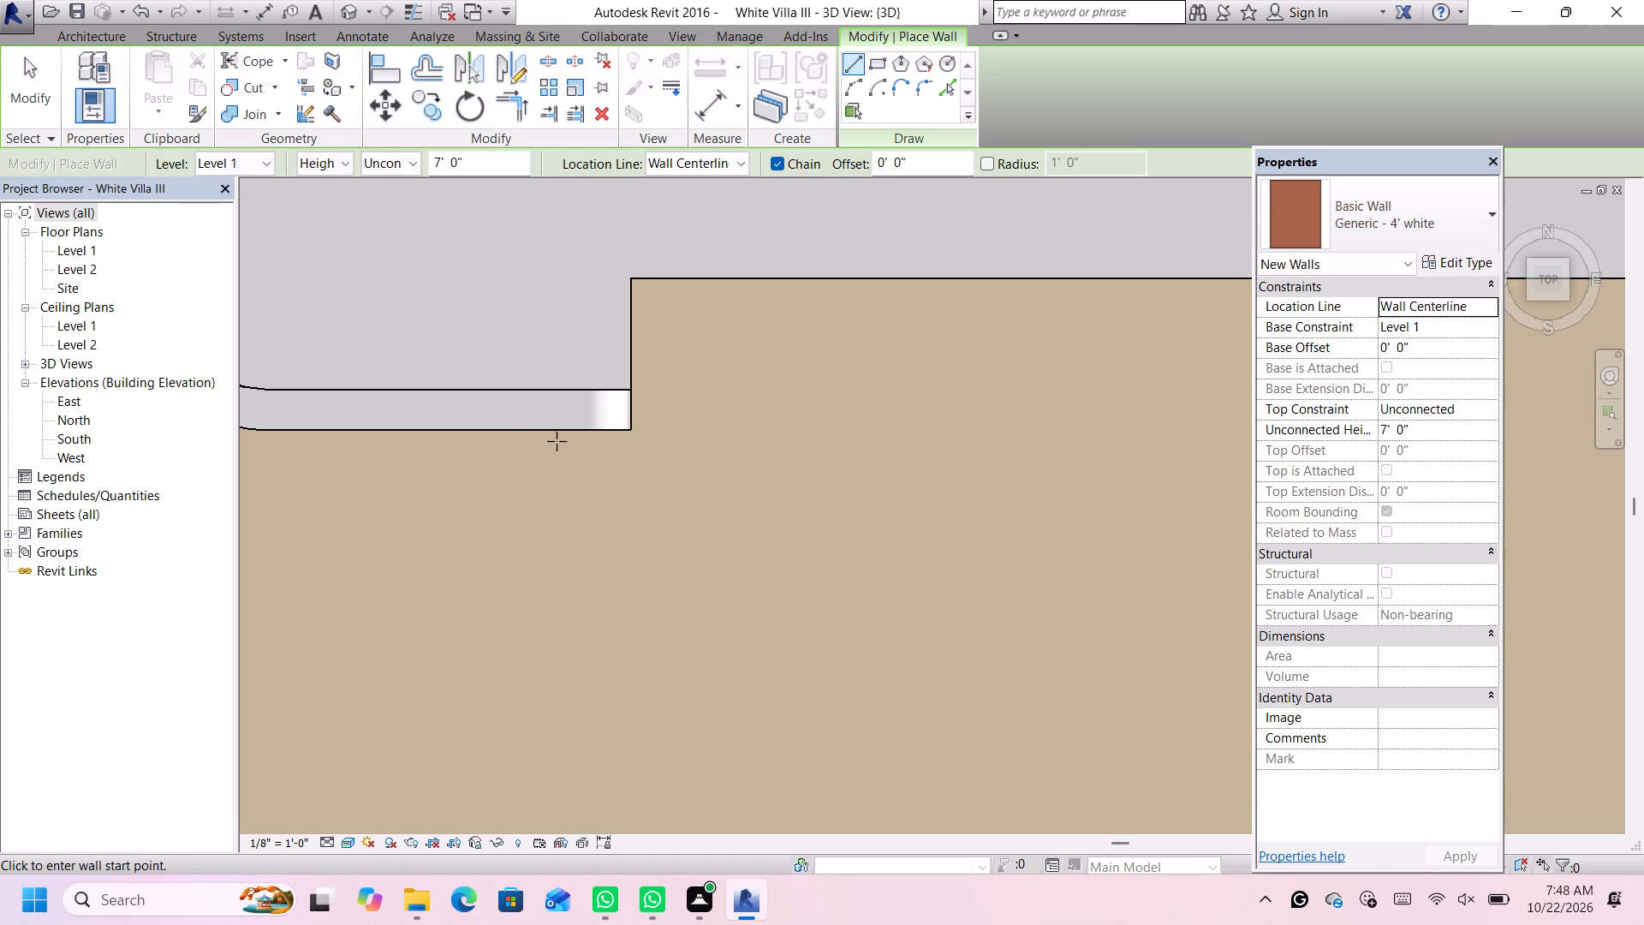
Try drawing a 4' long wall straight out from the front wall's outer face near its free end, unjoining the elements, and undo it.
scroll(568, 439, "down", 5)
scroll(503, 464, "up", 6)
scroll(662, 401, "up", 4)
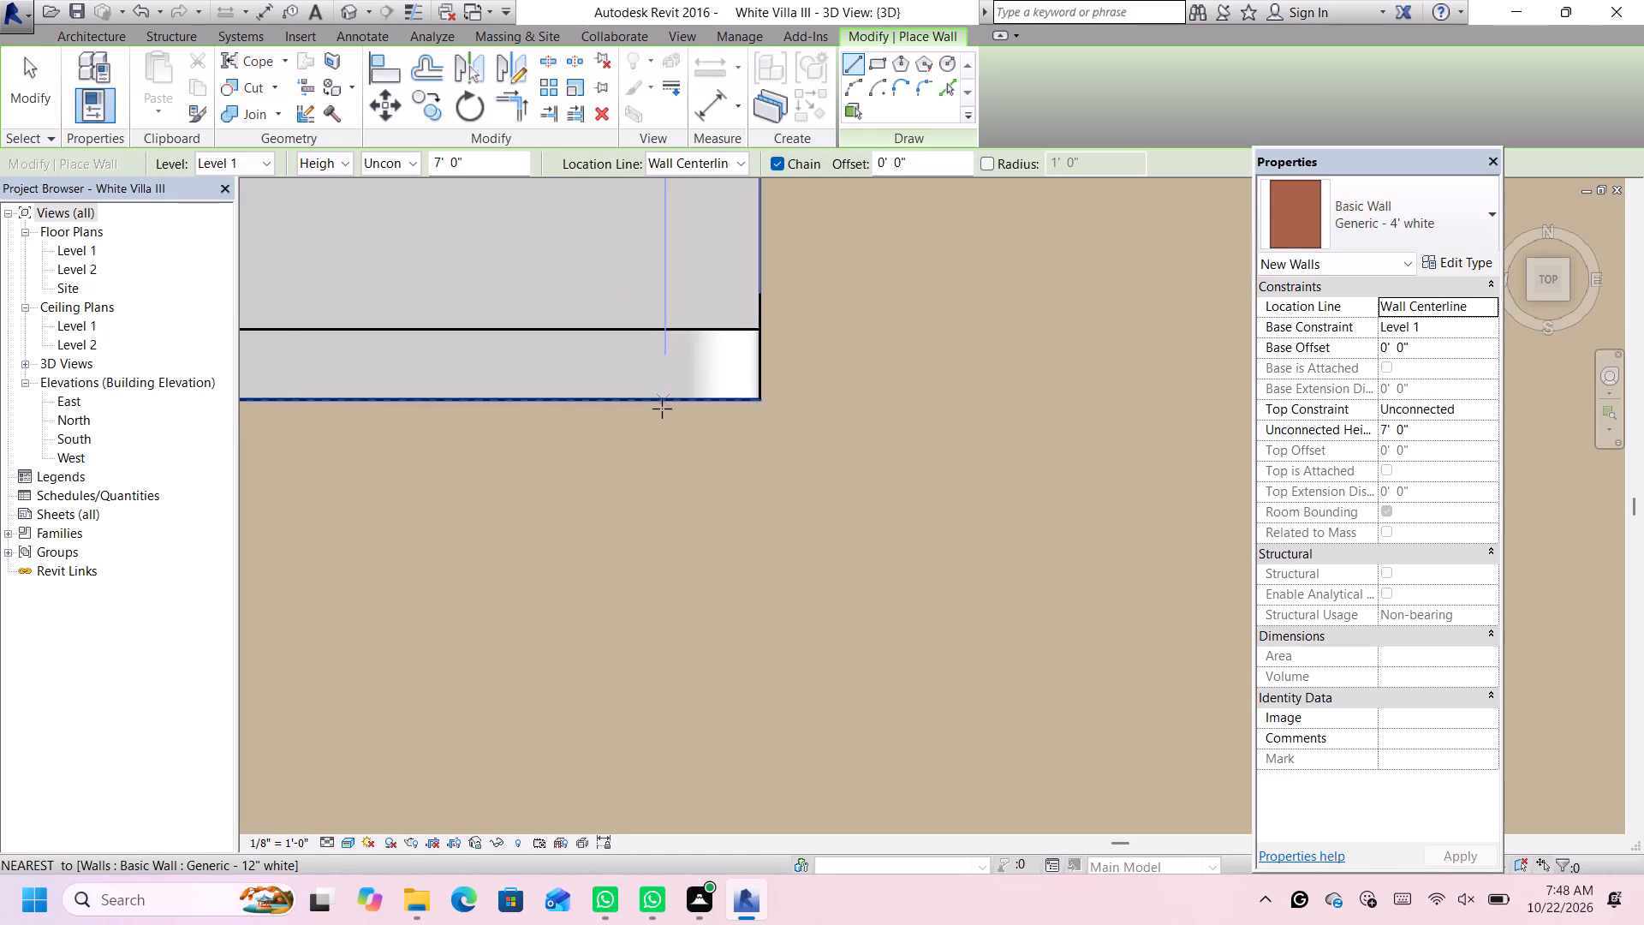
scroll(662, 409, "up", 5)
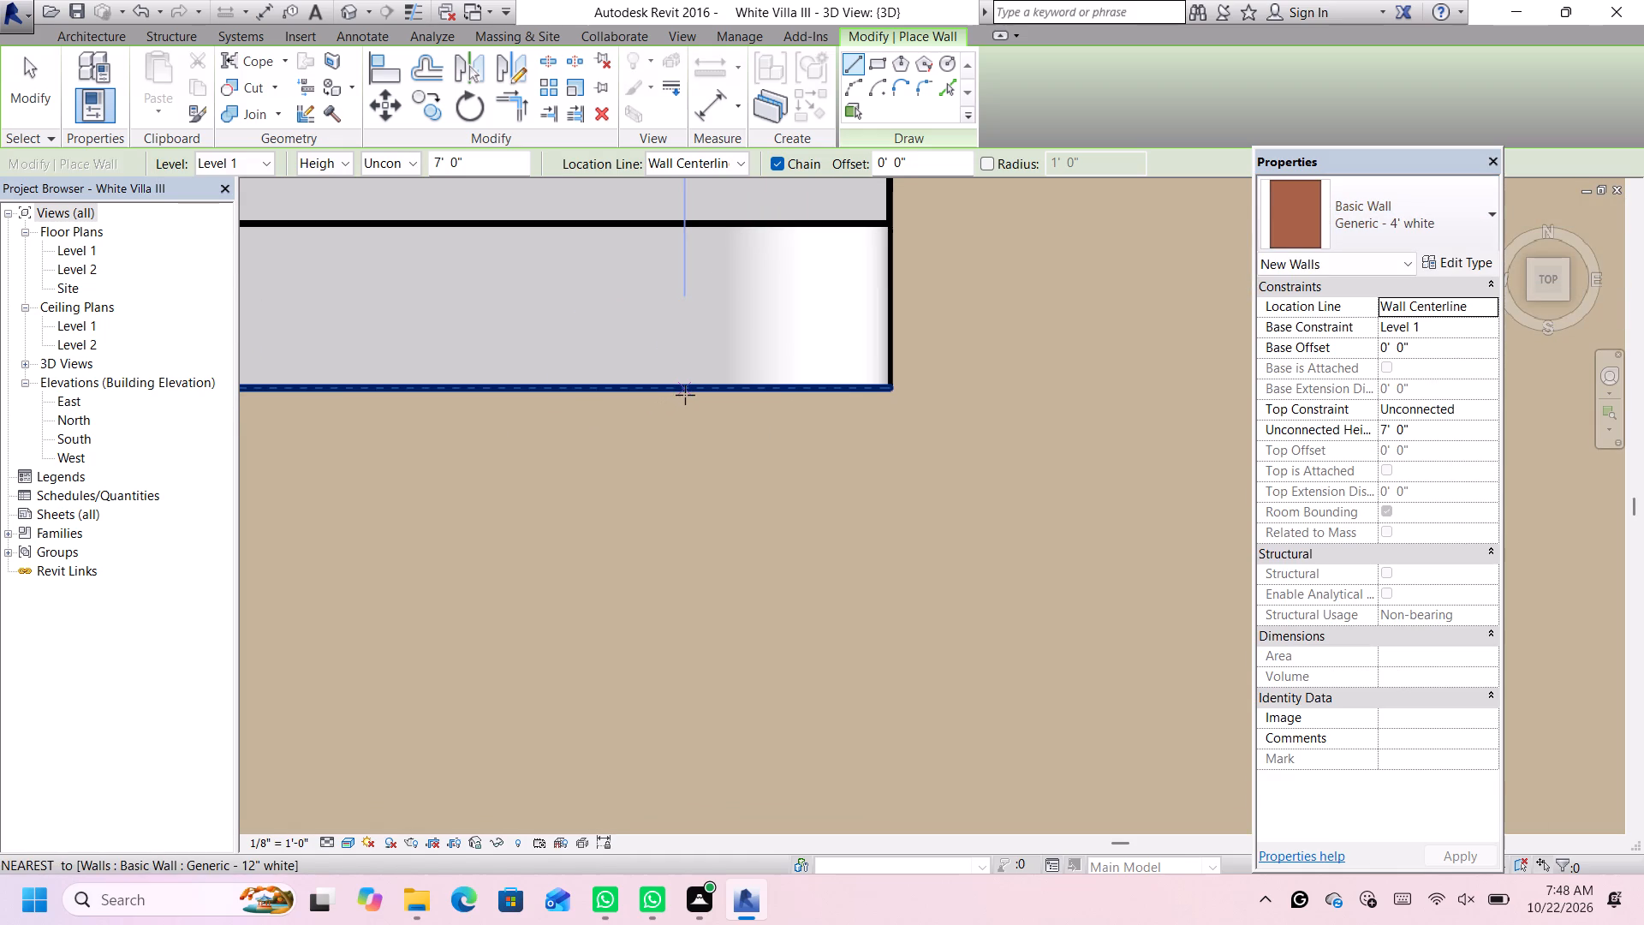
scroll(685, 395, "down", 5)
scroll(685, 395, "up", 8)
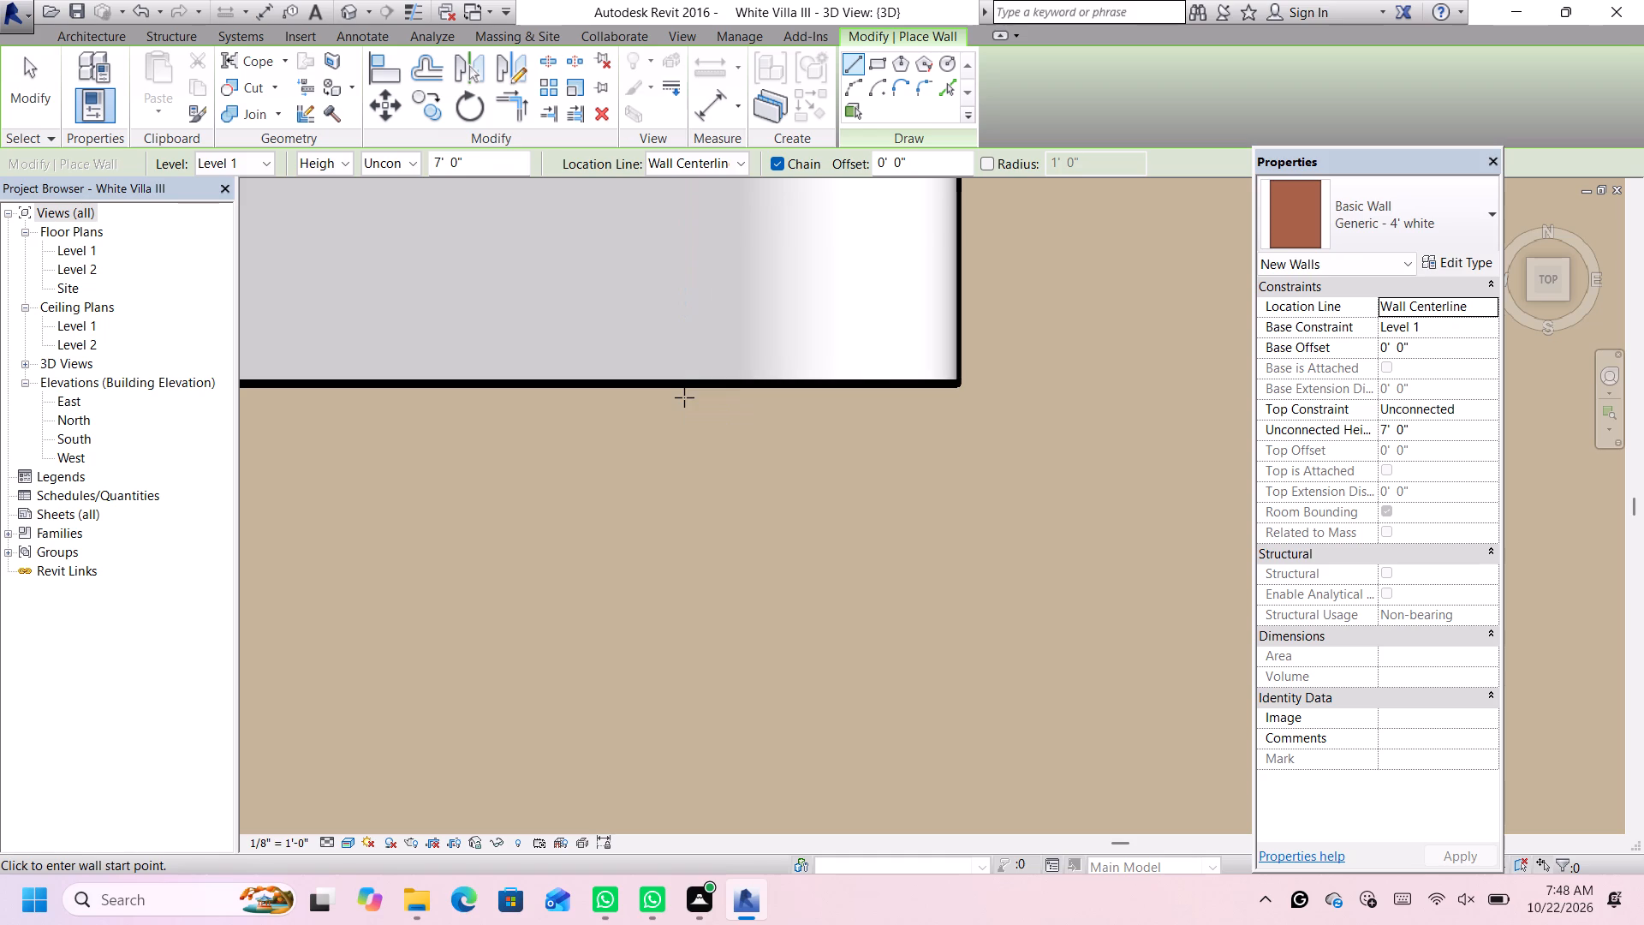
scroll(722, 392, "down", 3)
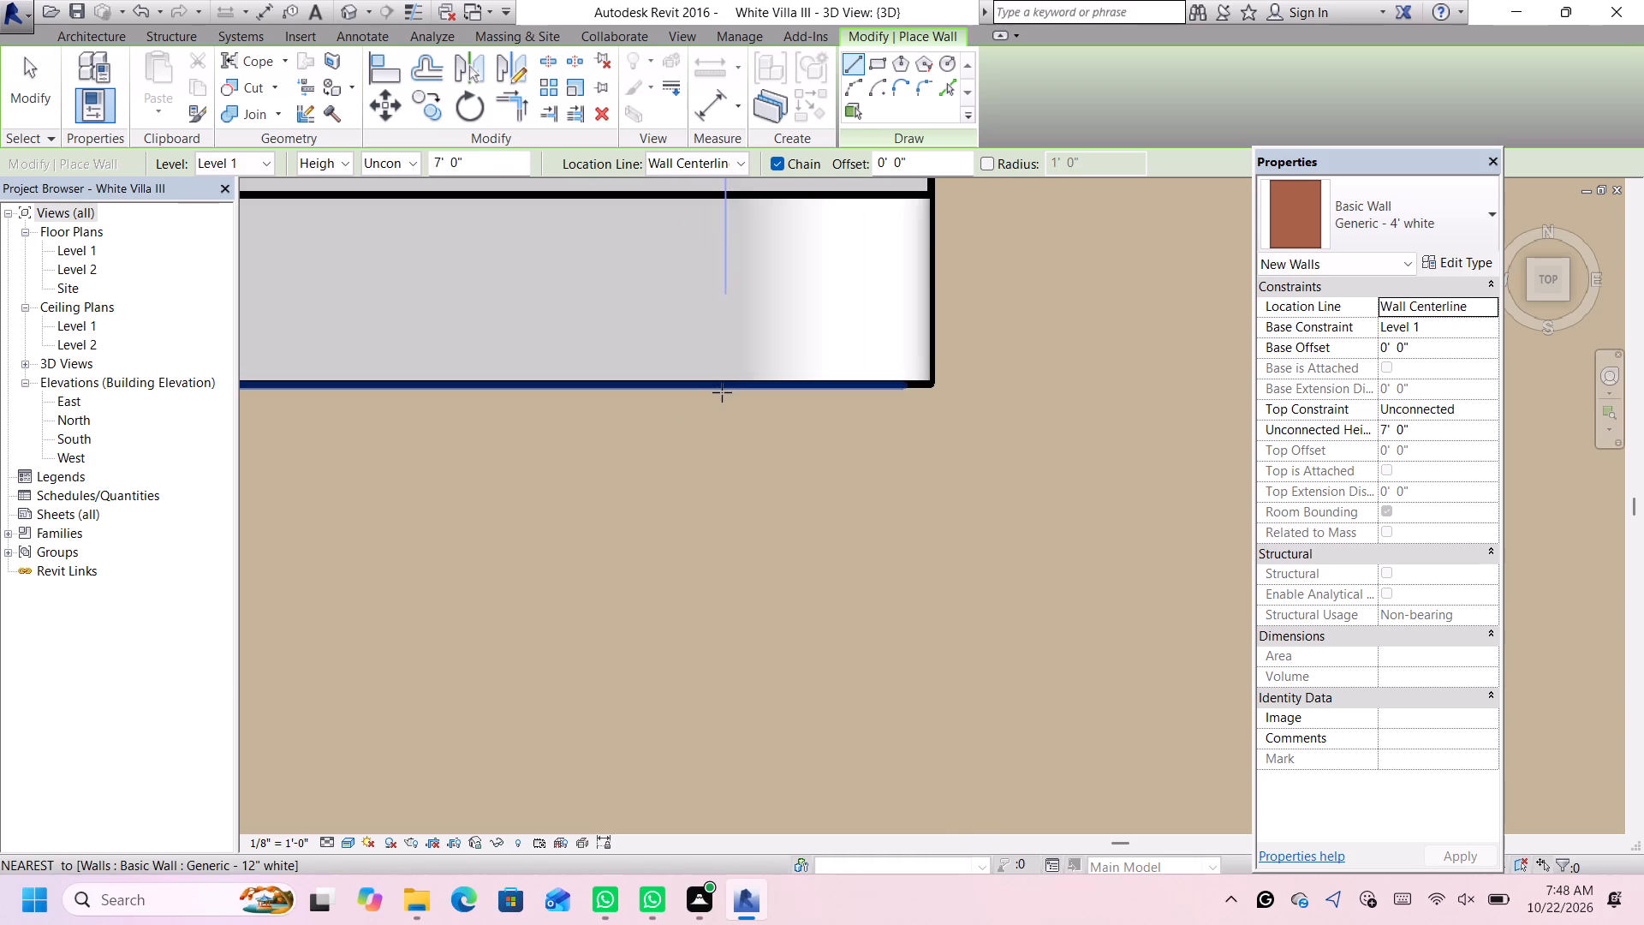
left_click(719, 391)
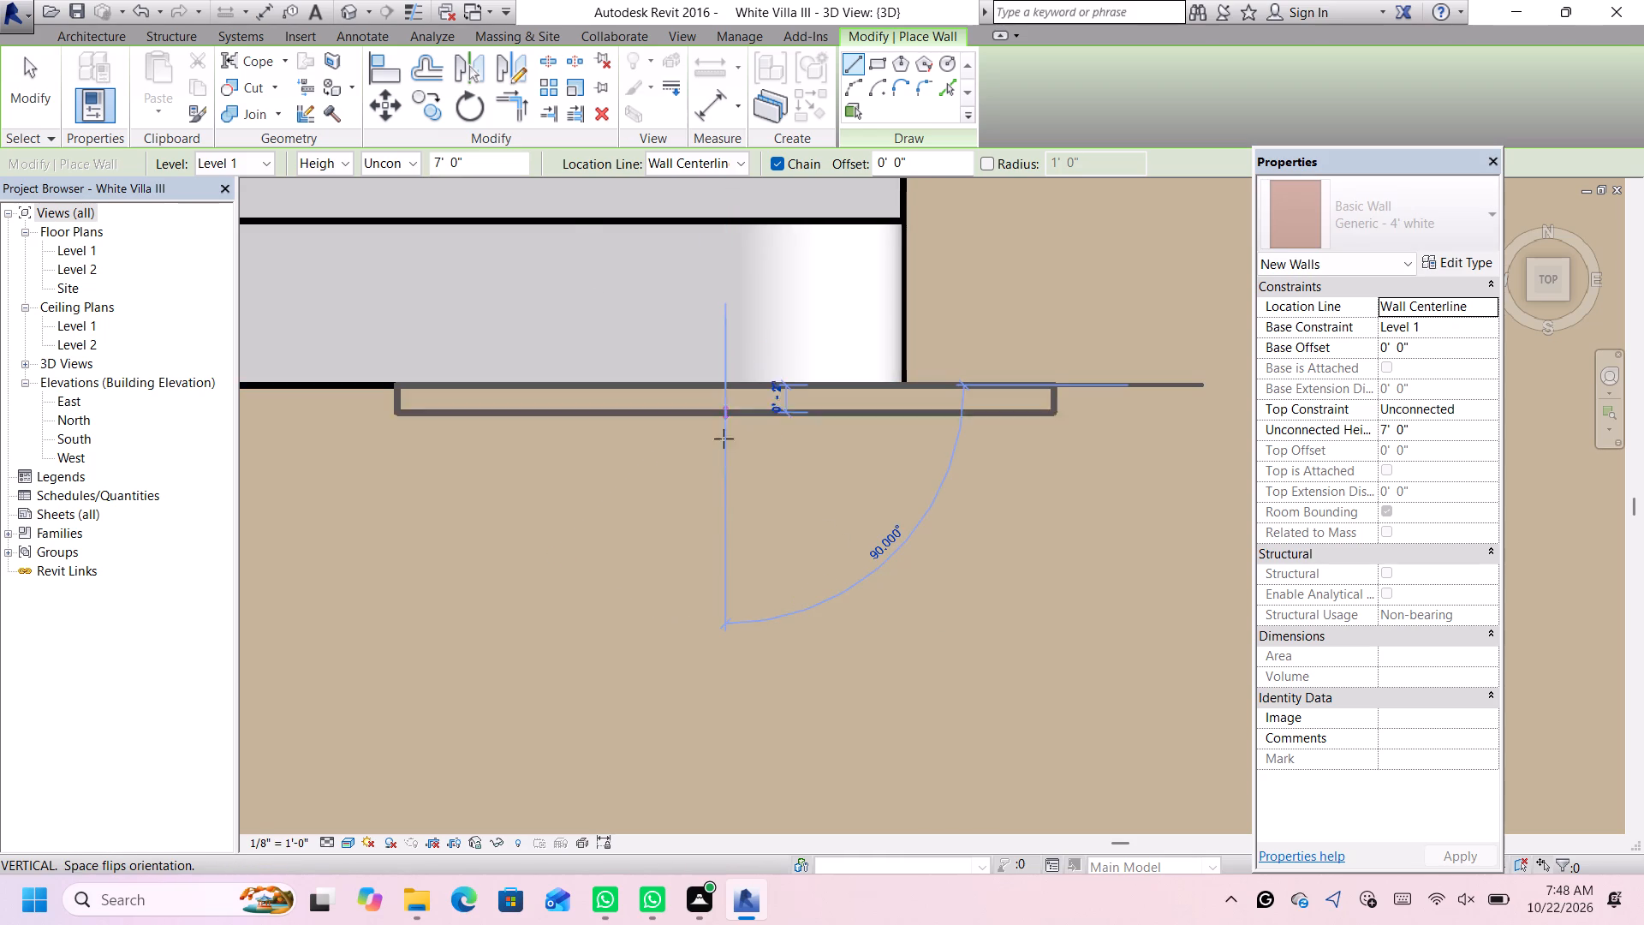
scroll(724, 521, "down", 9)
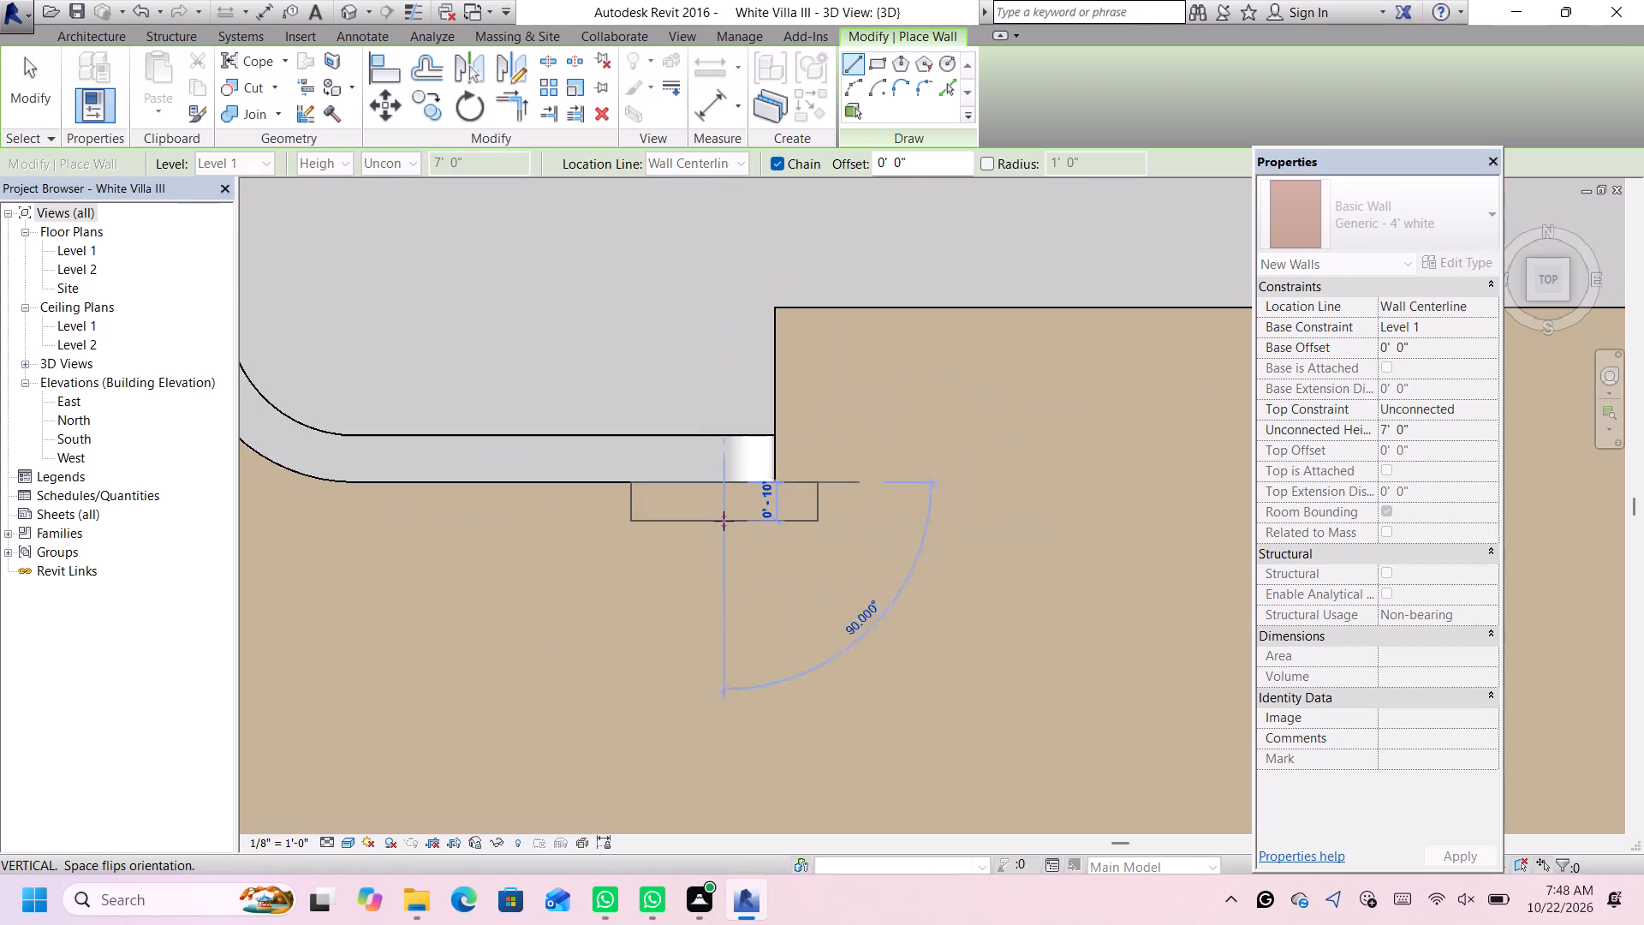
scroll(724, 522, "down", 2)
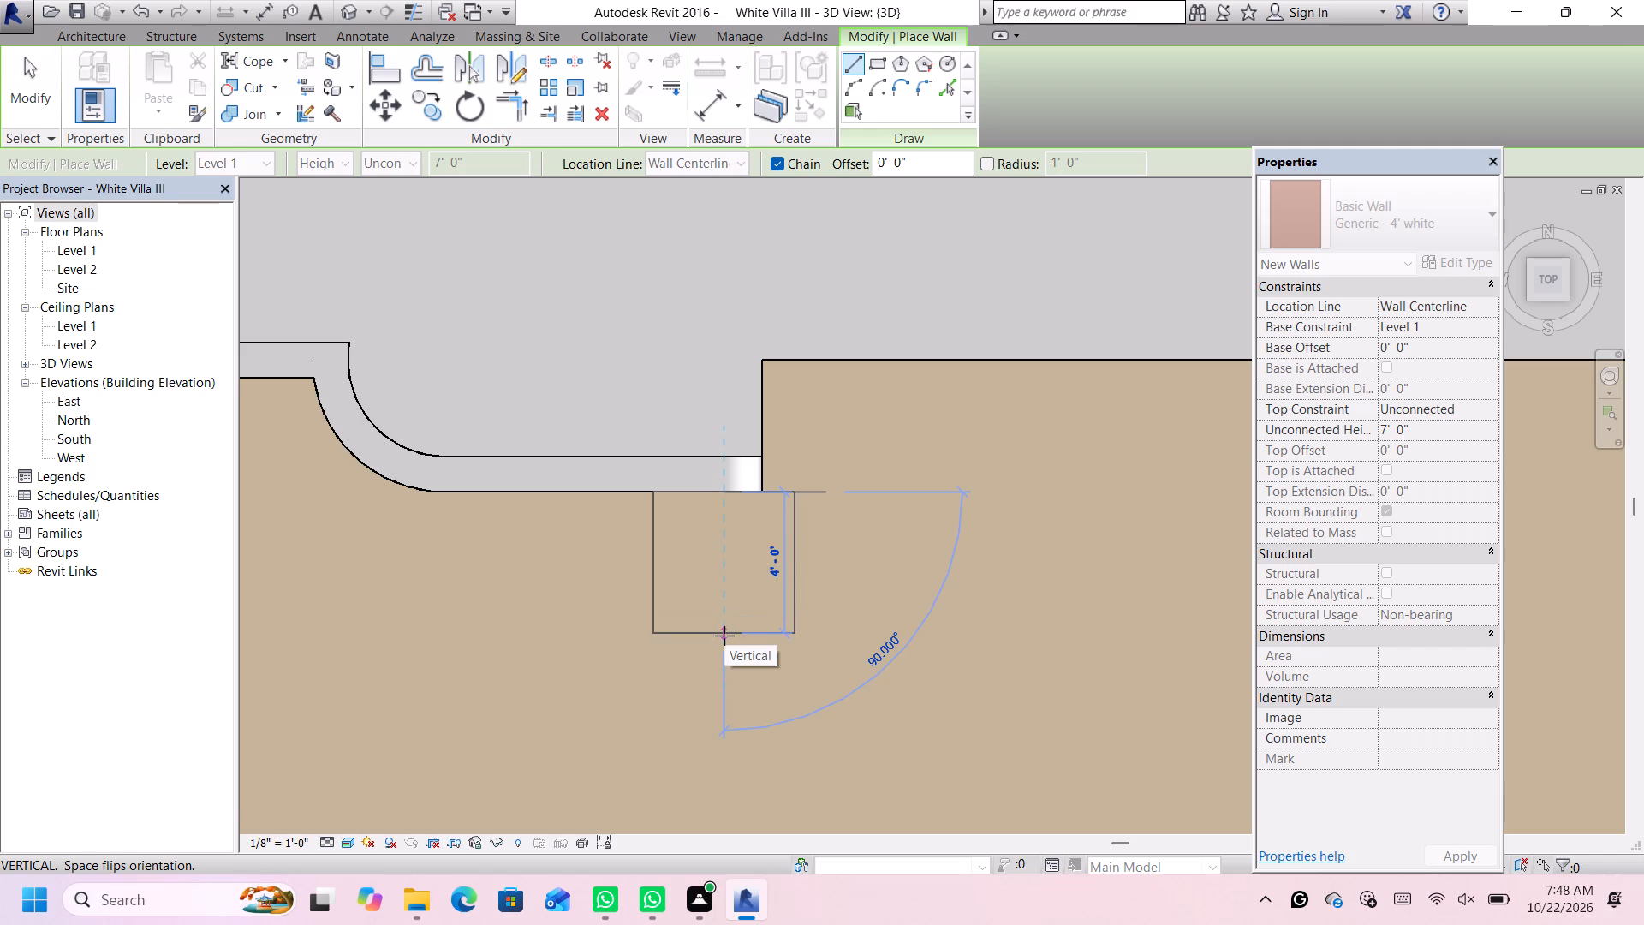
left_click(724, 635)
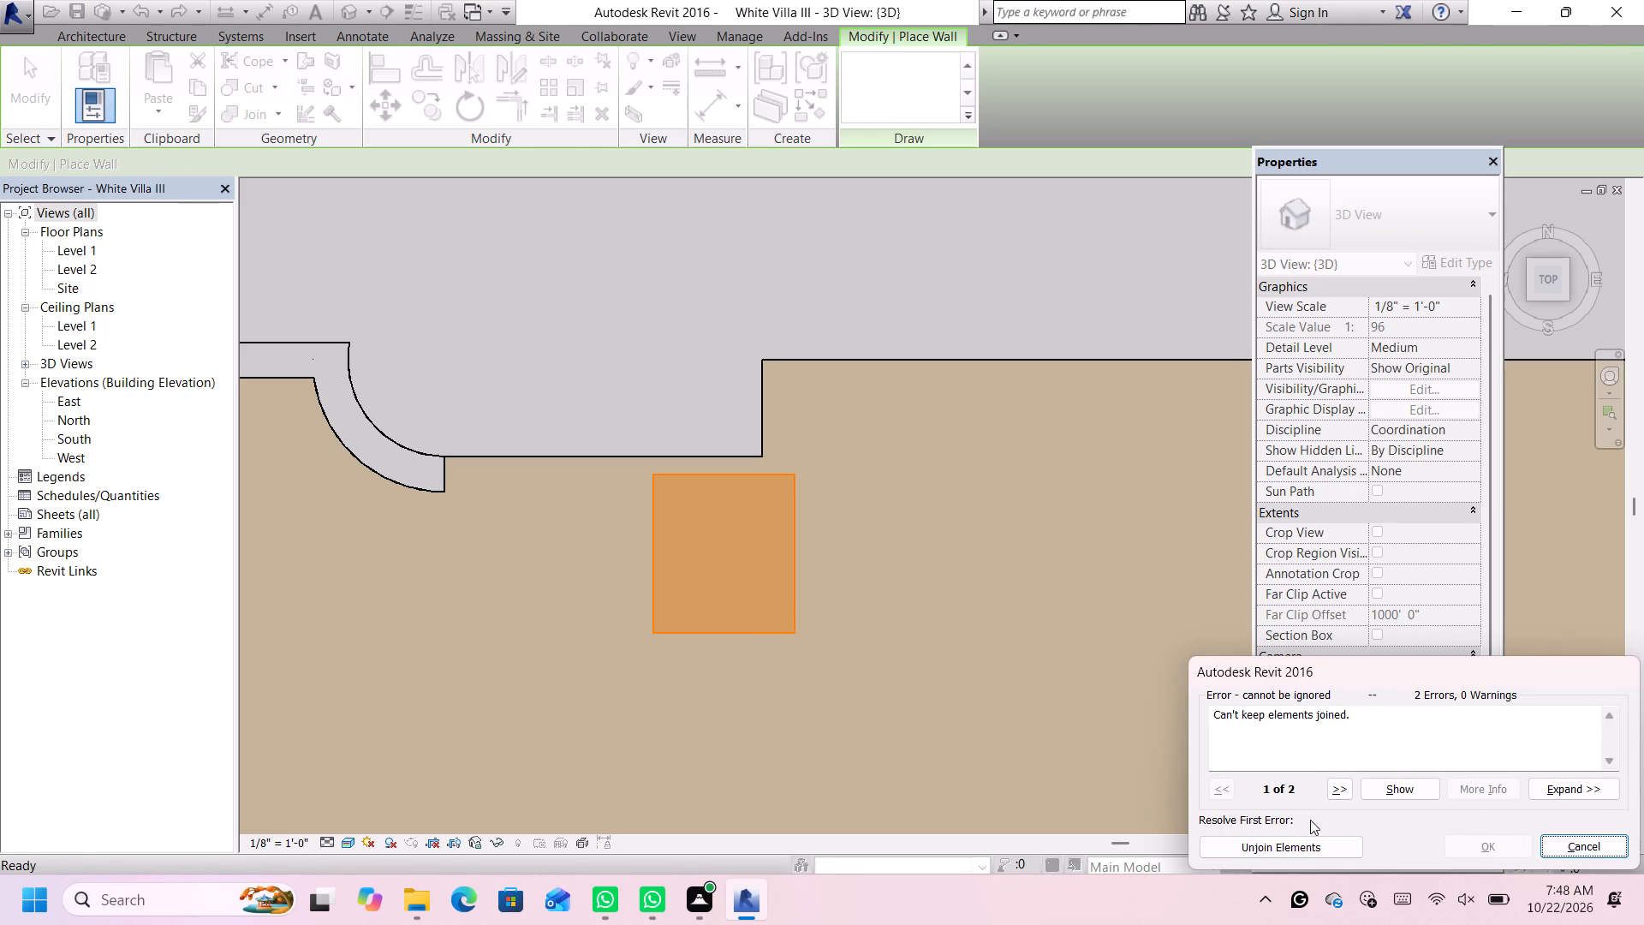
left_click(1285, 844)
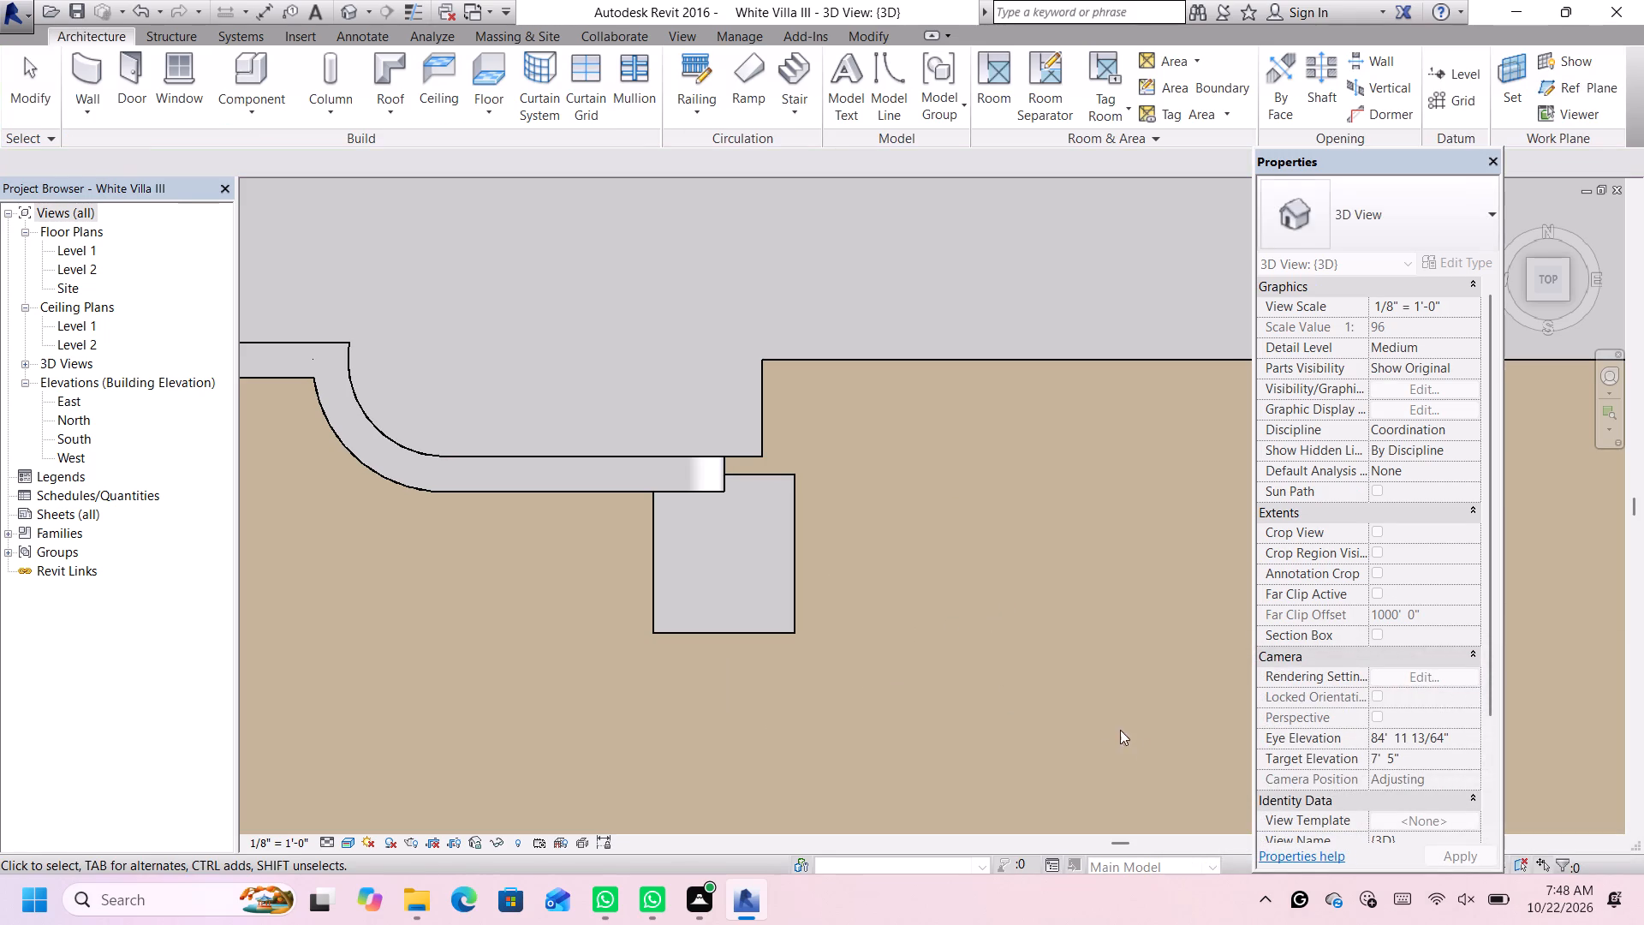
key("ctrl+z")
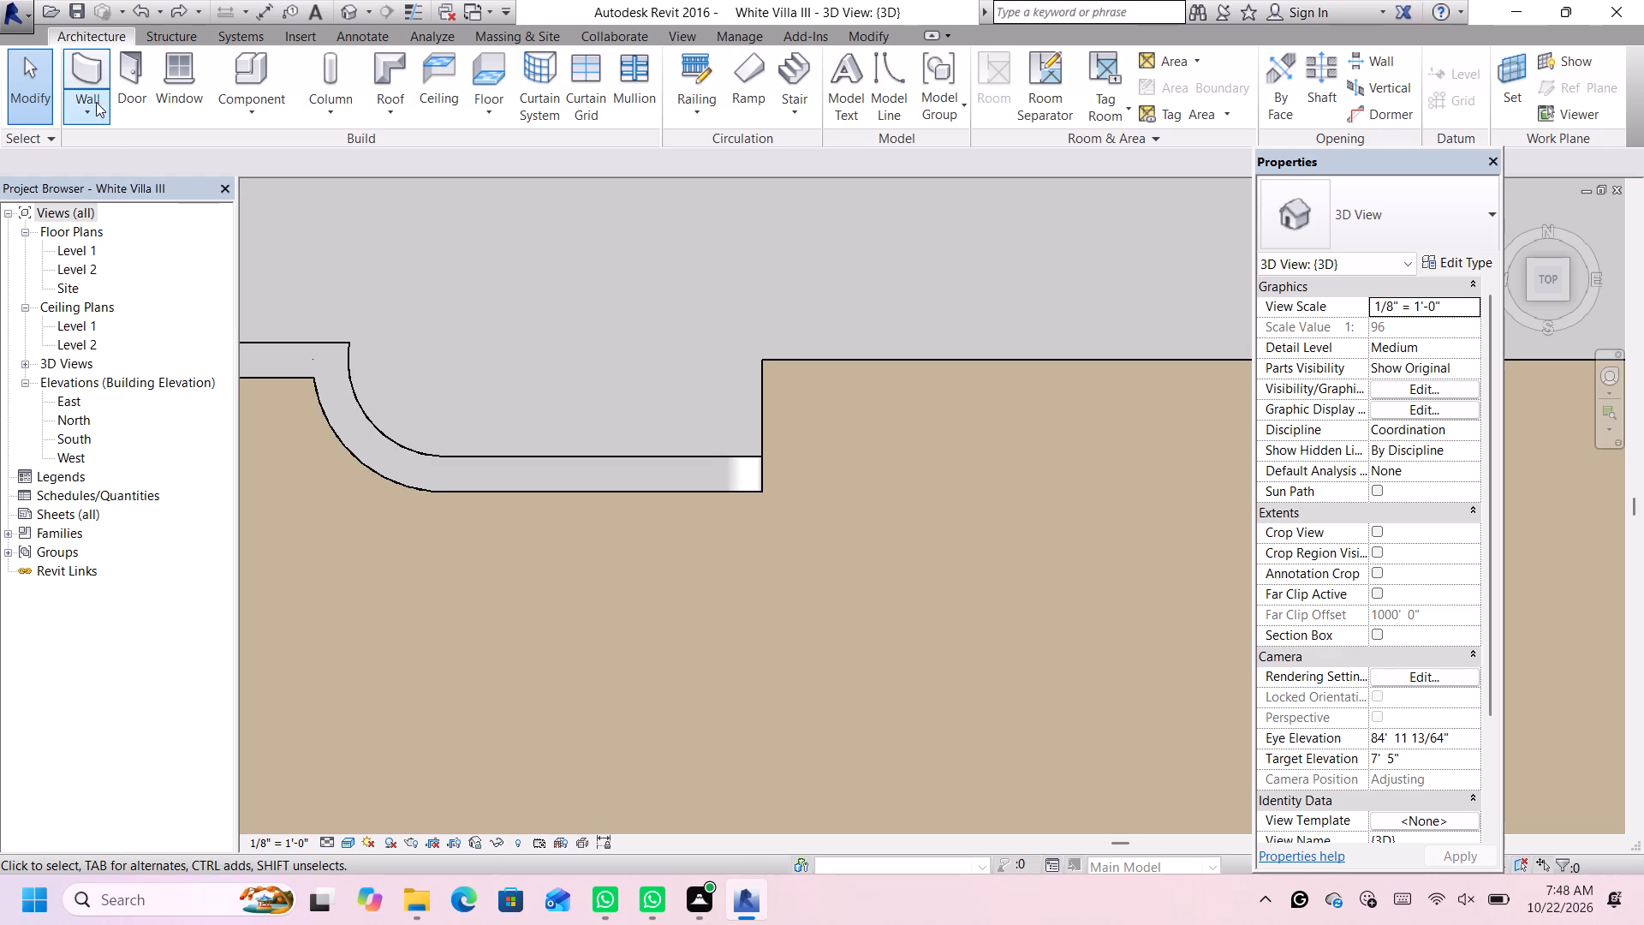
Draw a 4' long Generic - 4' white wall perpendicular to the front wall, starting just clear of its outer face near the free end.
left_click(91, 76)
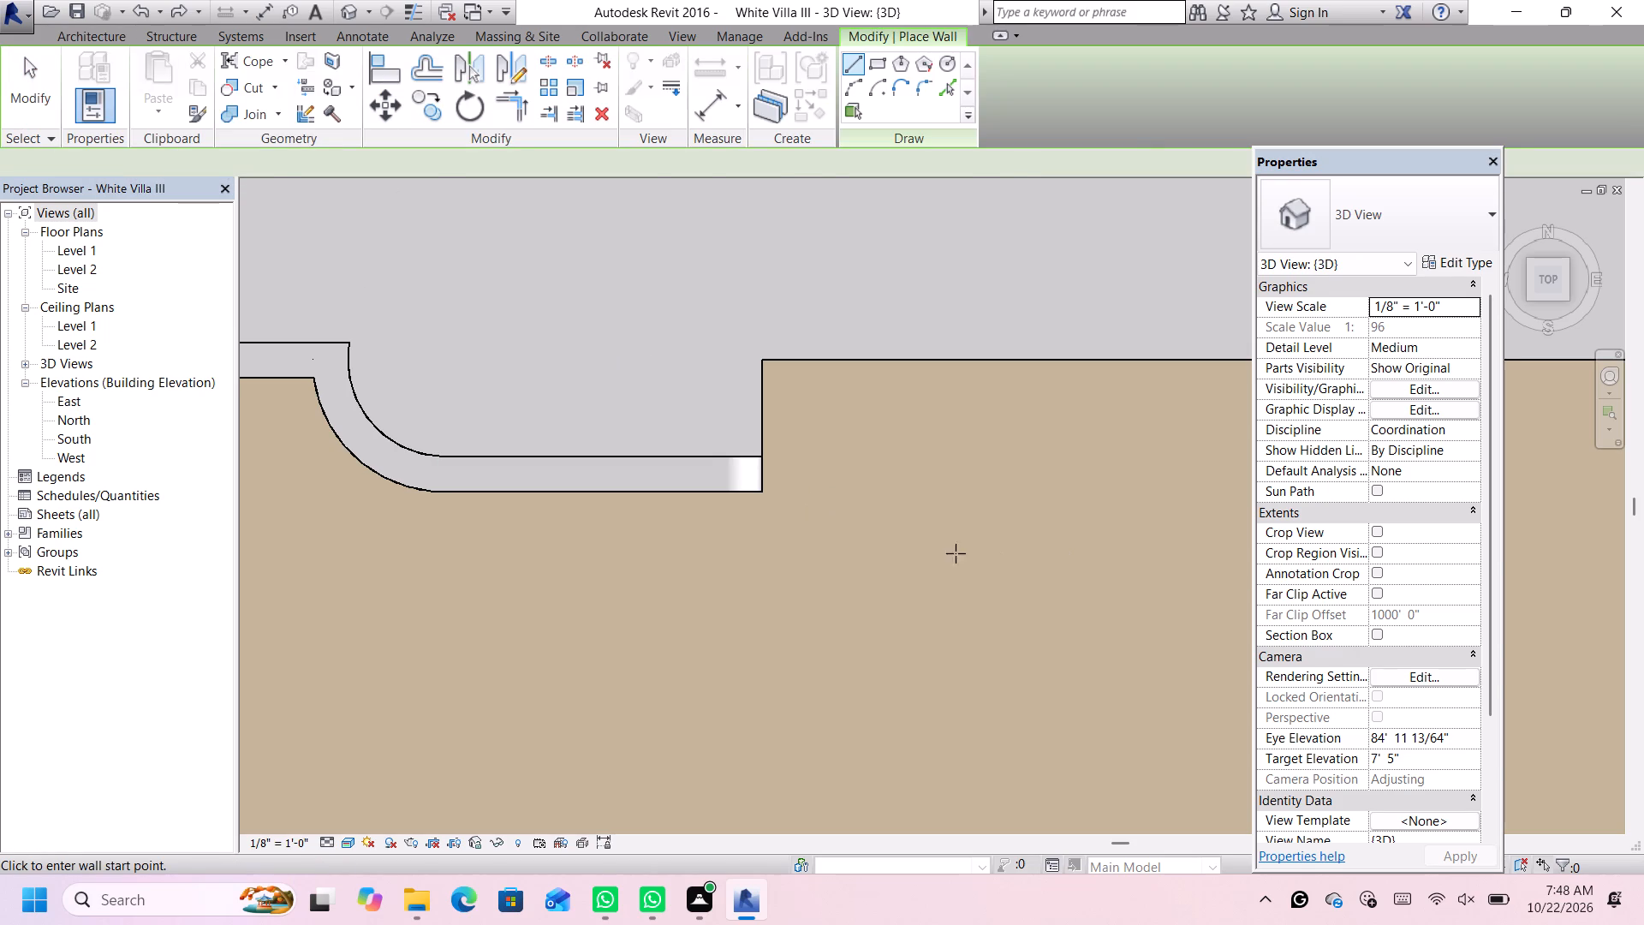
left_click(691, 514)
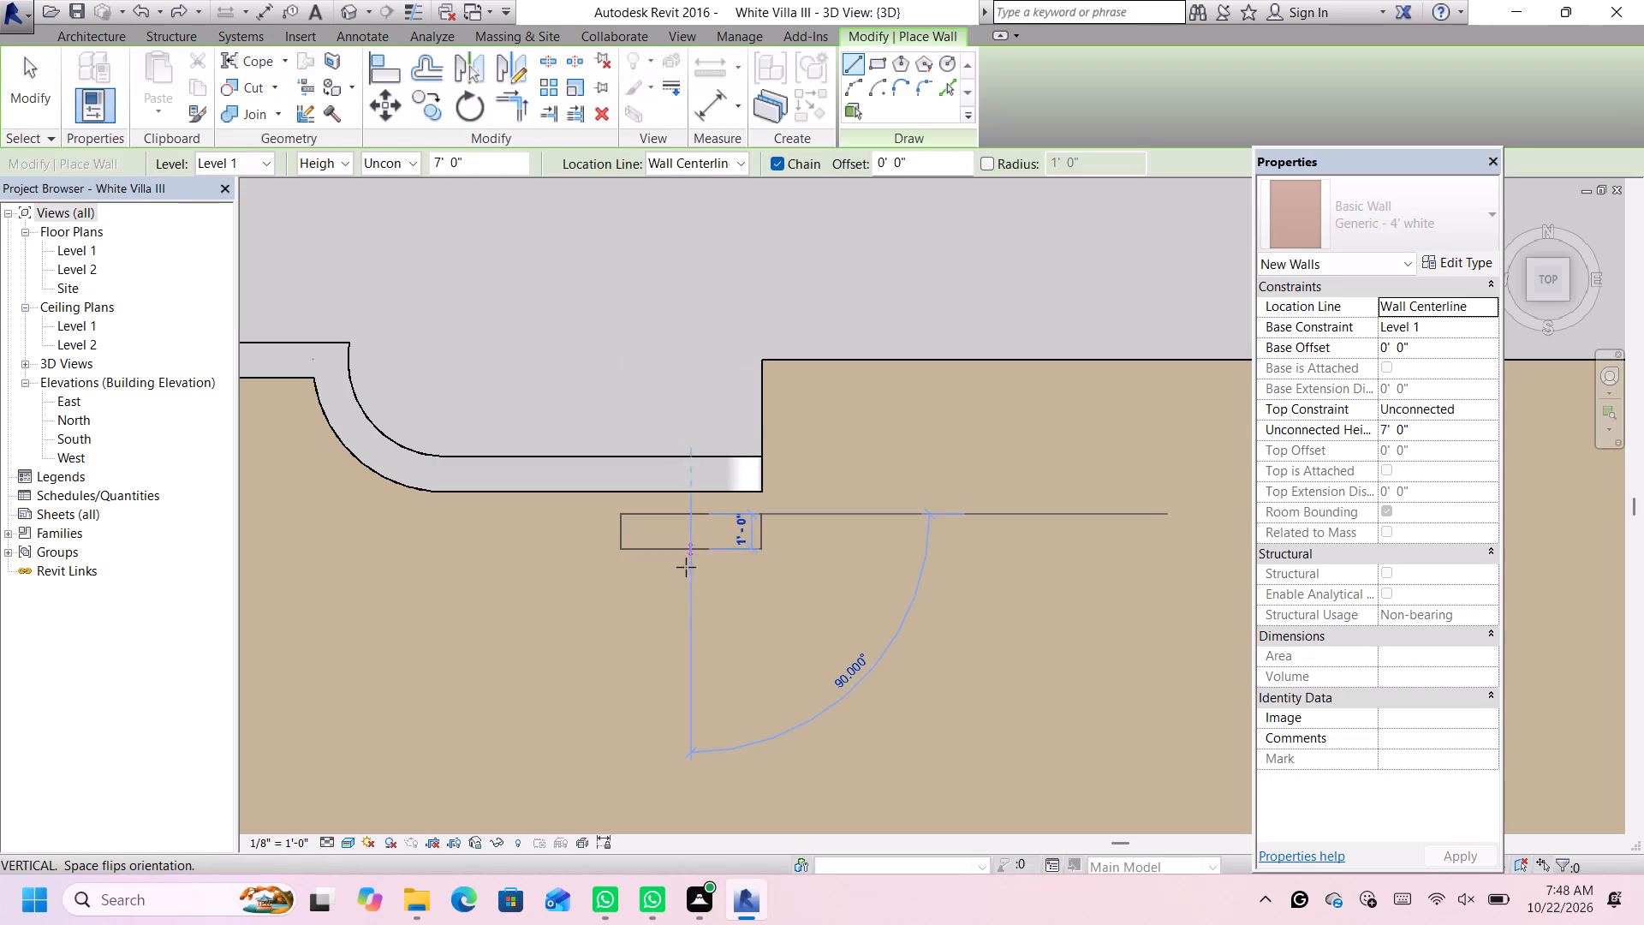
left_click(690, 653)
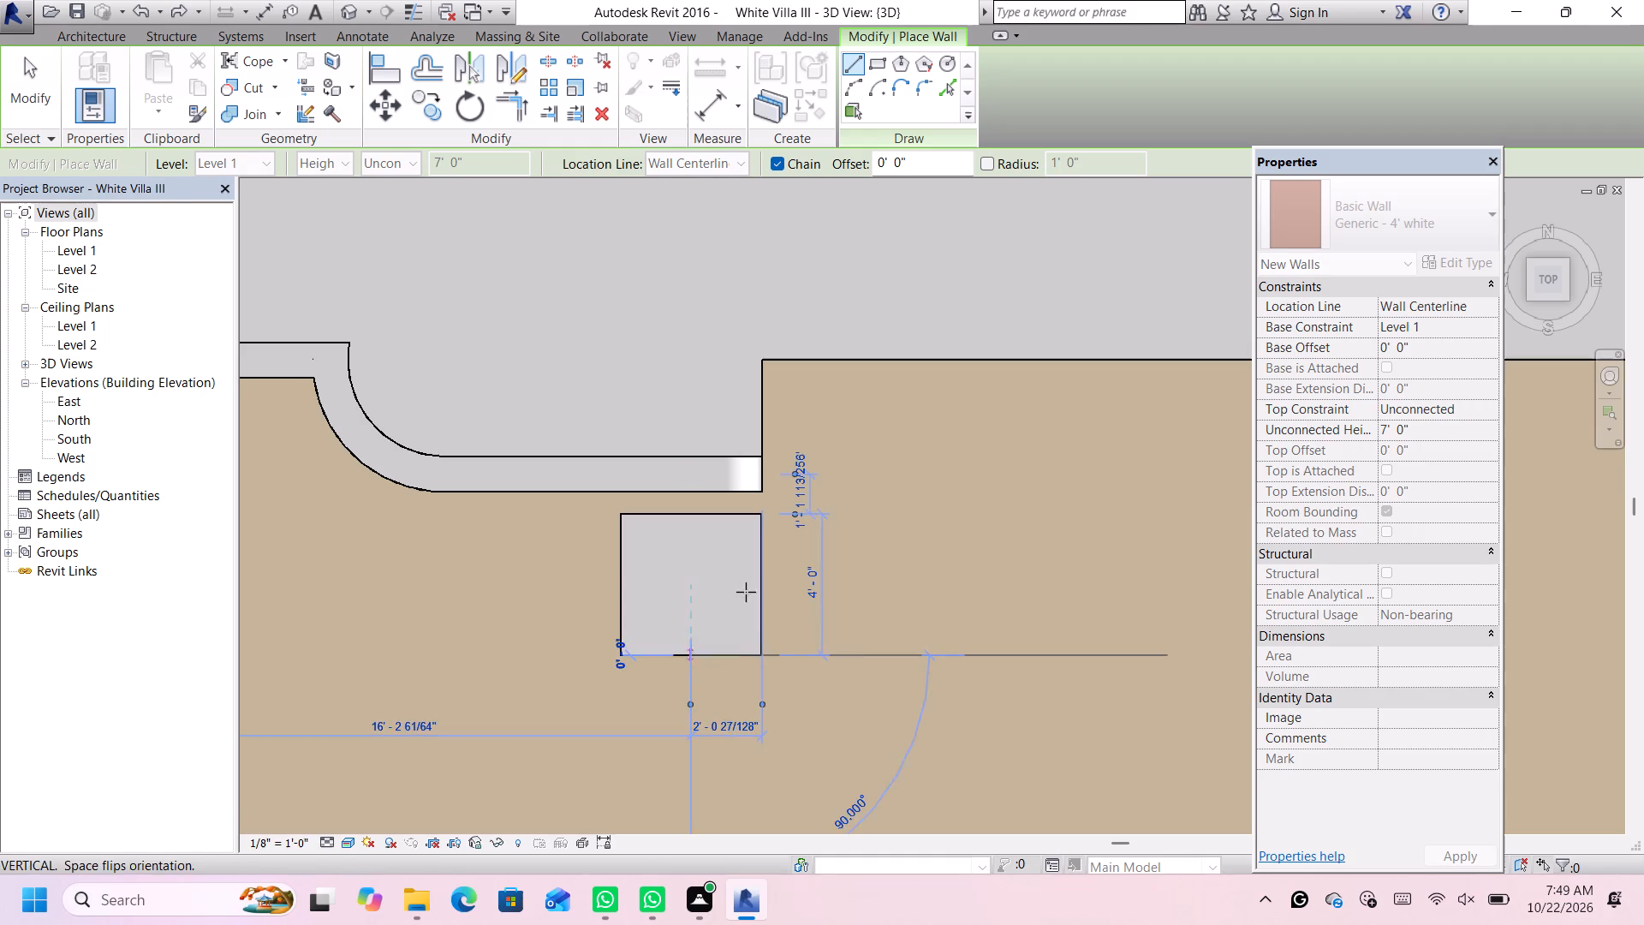
key("Escape")
key("Escape")
key("Escape")
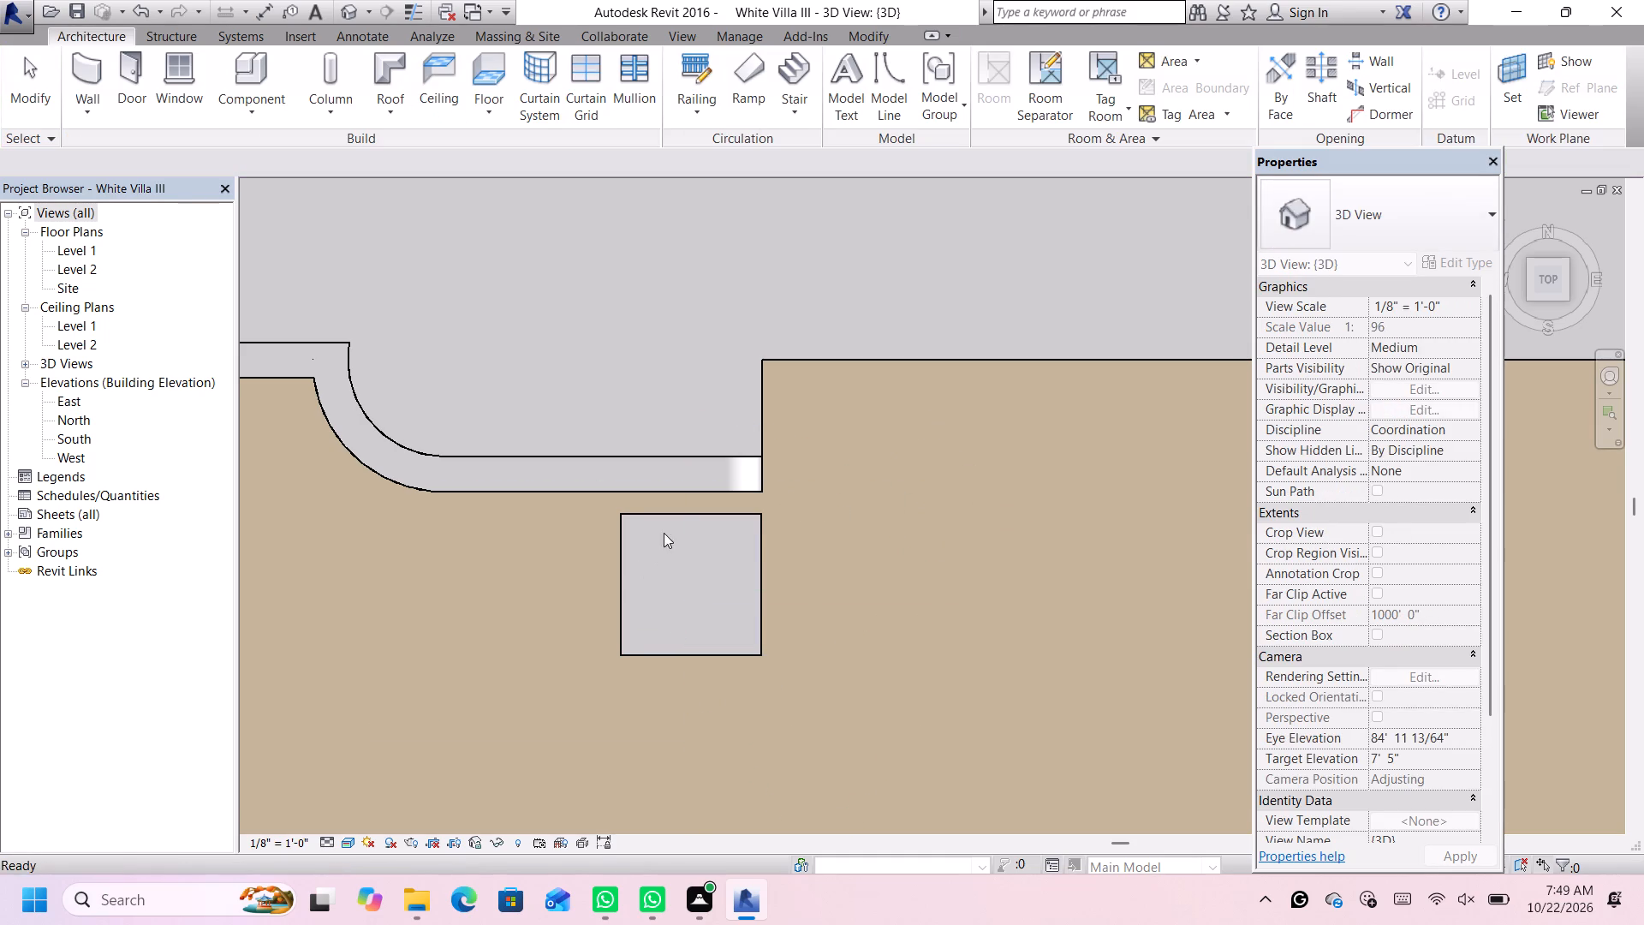
Nudge the new 4' white wall inward until it meets the front wall's outer face.
left_click(676, 513)
key("Up")
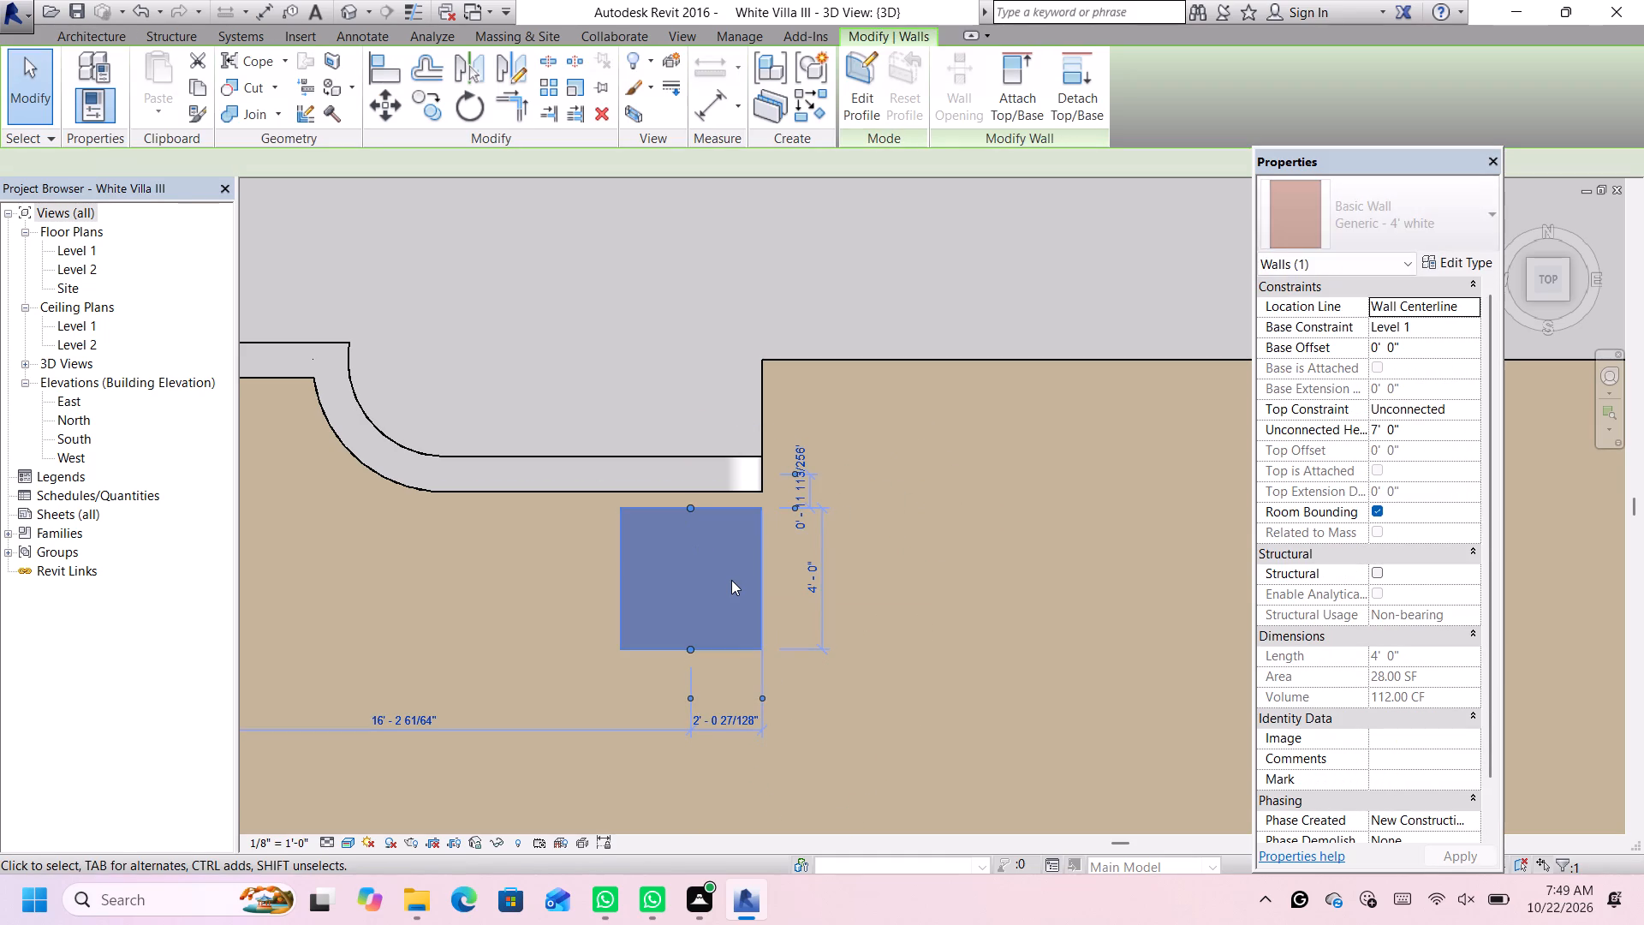
key("Up")
key("Up")
key("Up")
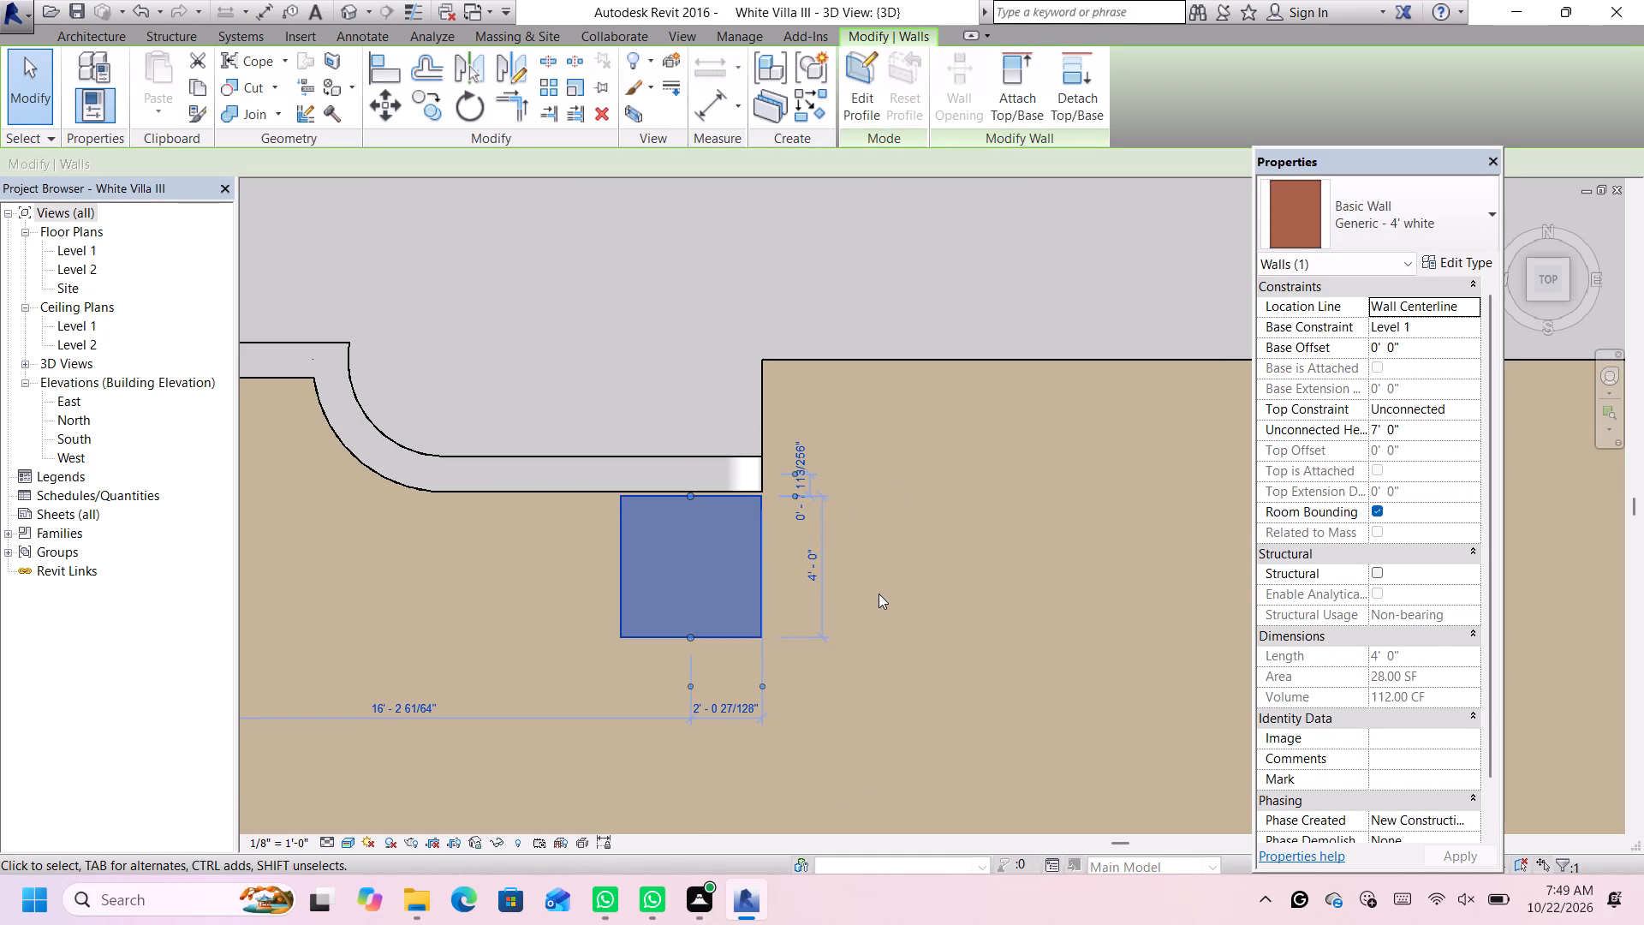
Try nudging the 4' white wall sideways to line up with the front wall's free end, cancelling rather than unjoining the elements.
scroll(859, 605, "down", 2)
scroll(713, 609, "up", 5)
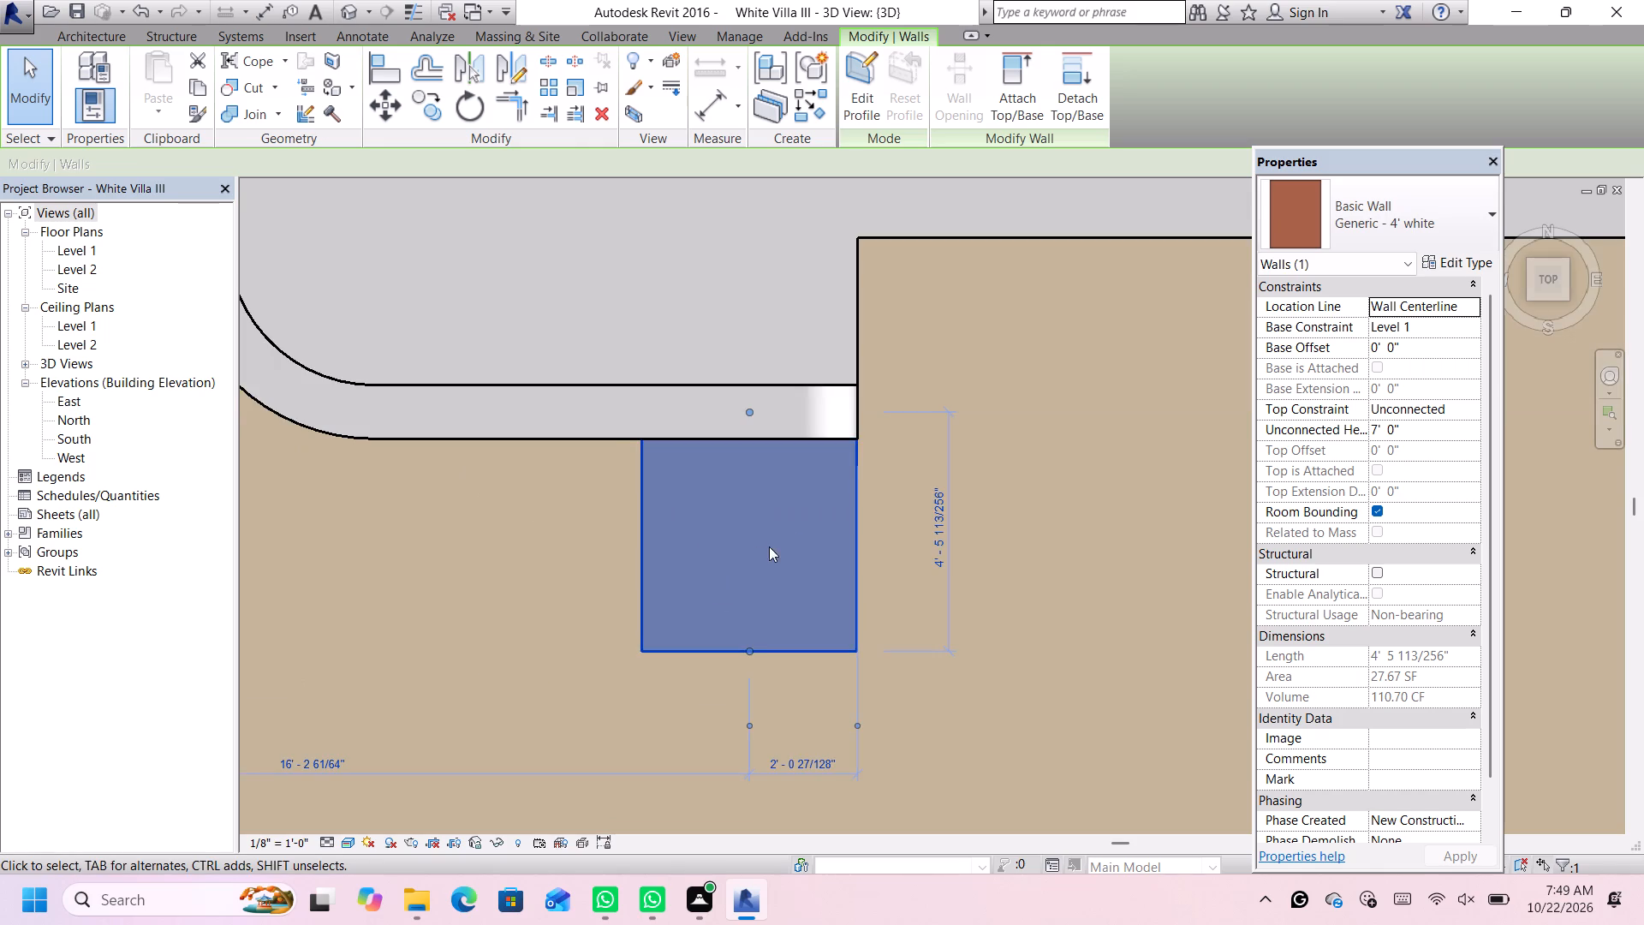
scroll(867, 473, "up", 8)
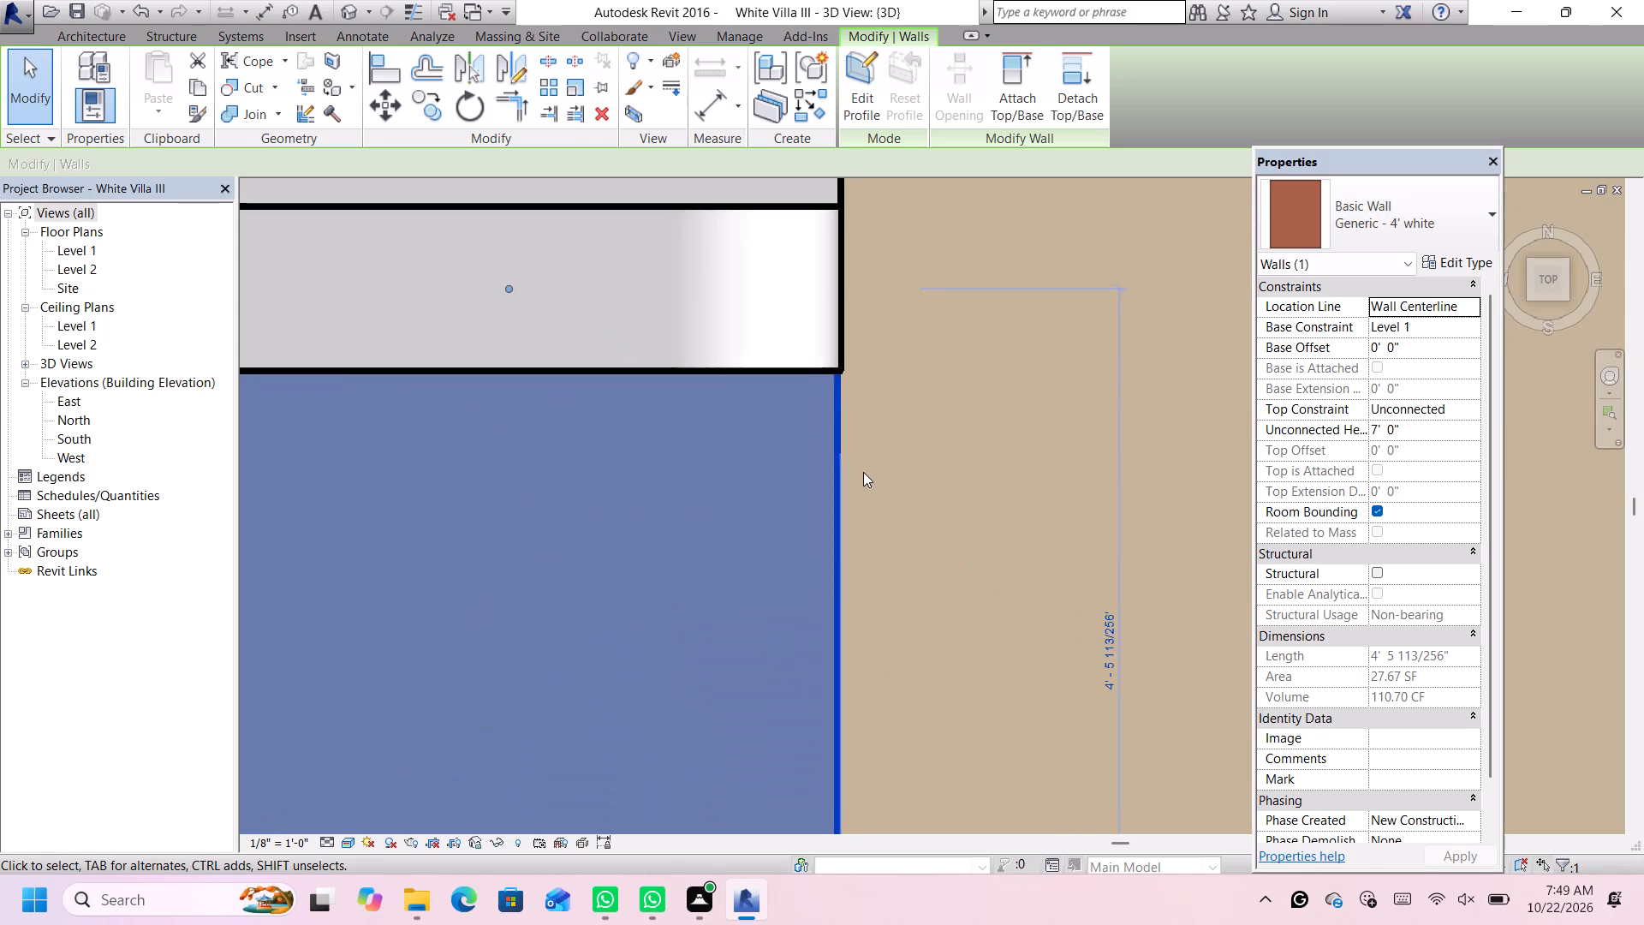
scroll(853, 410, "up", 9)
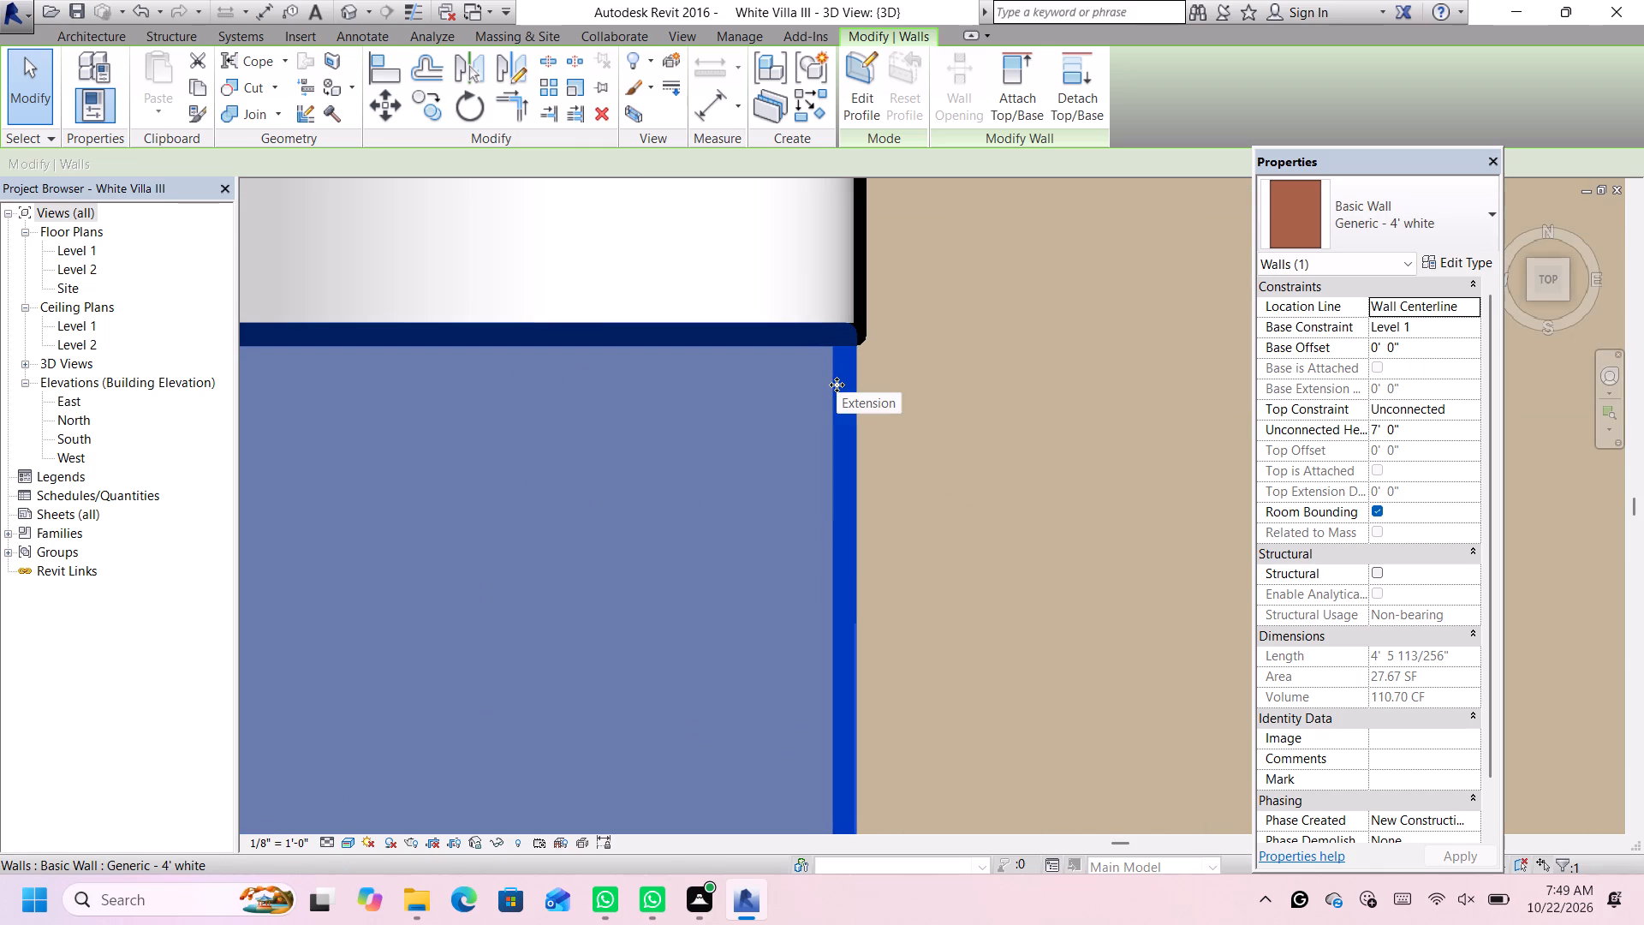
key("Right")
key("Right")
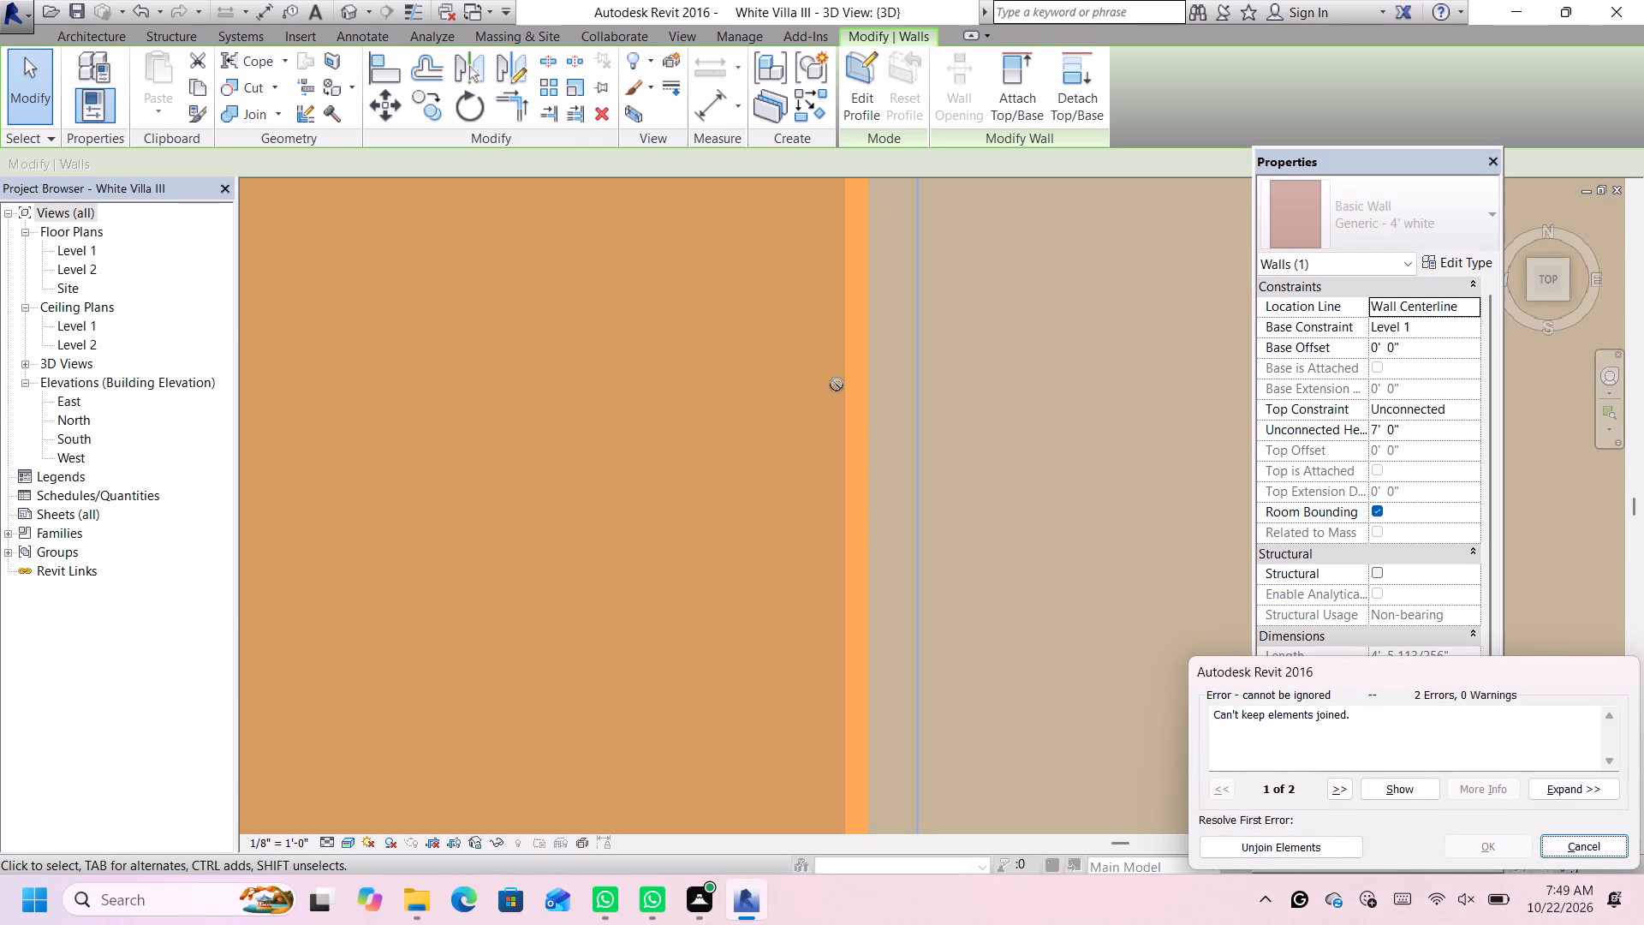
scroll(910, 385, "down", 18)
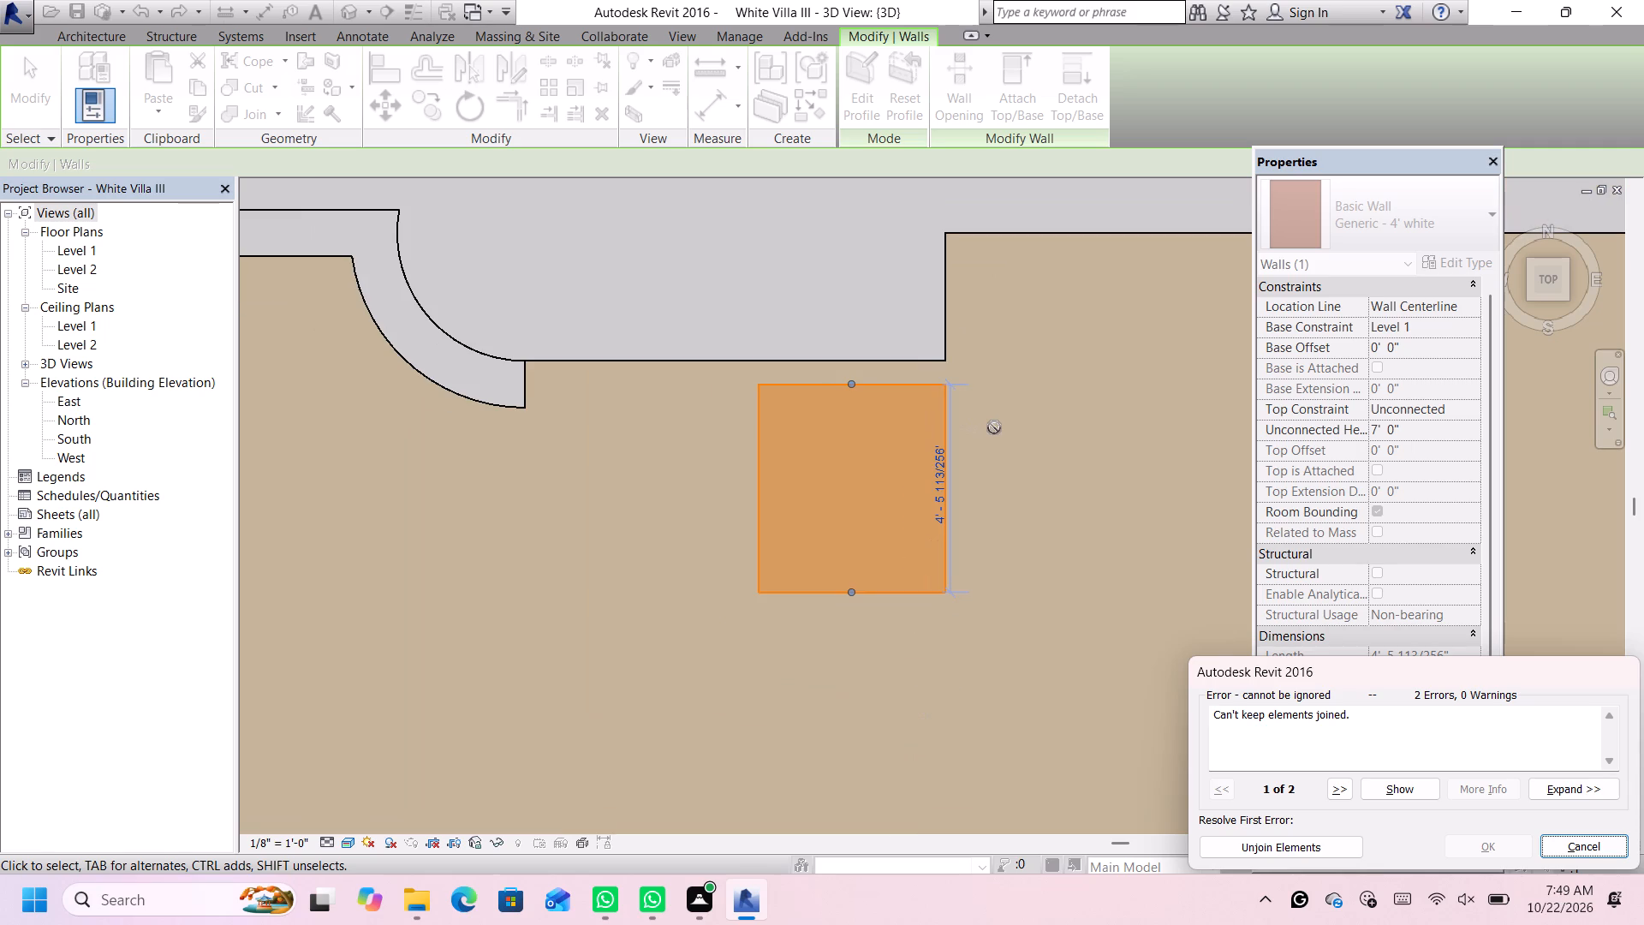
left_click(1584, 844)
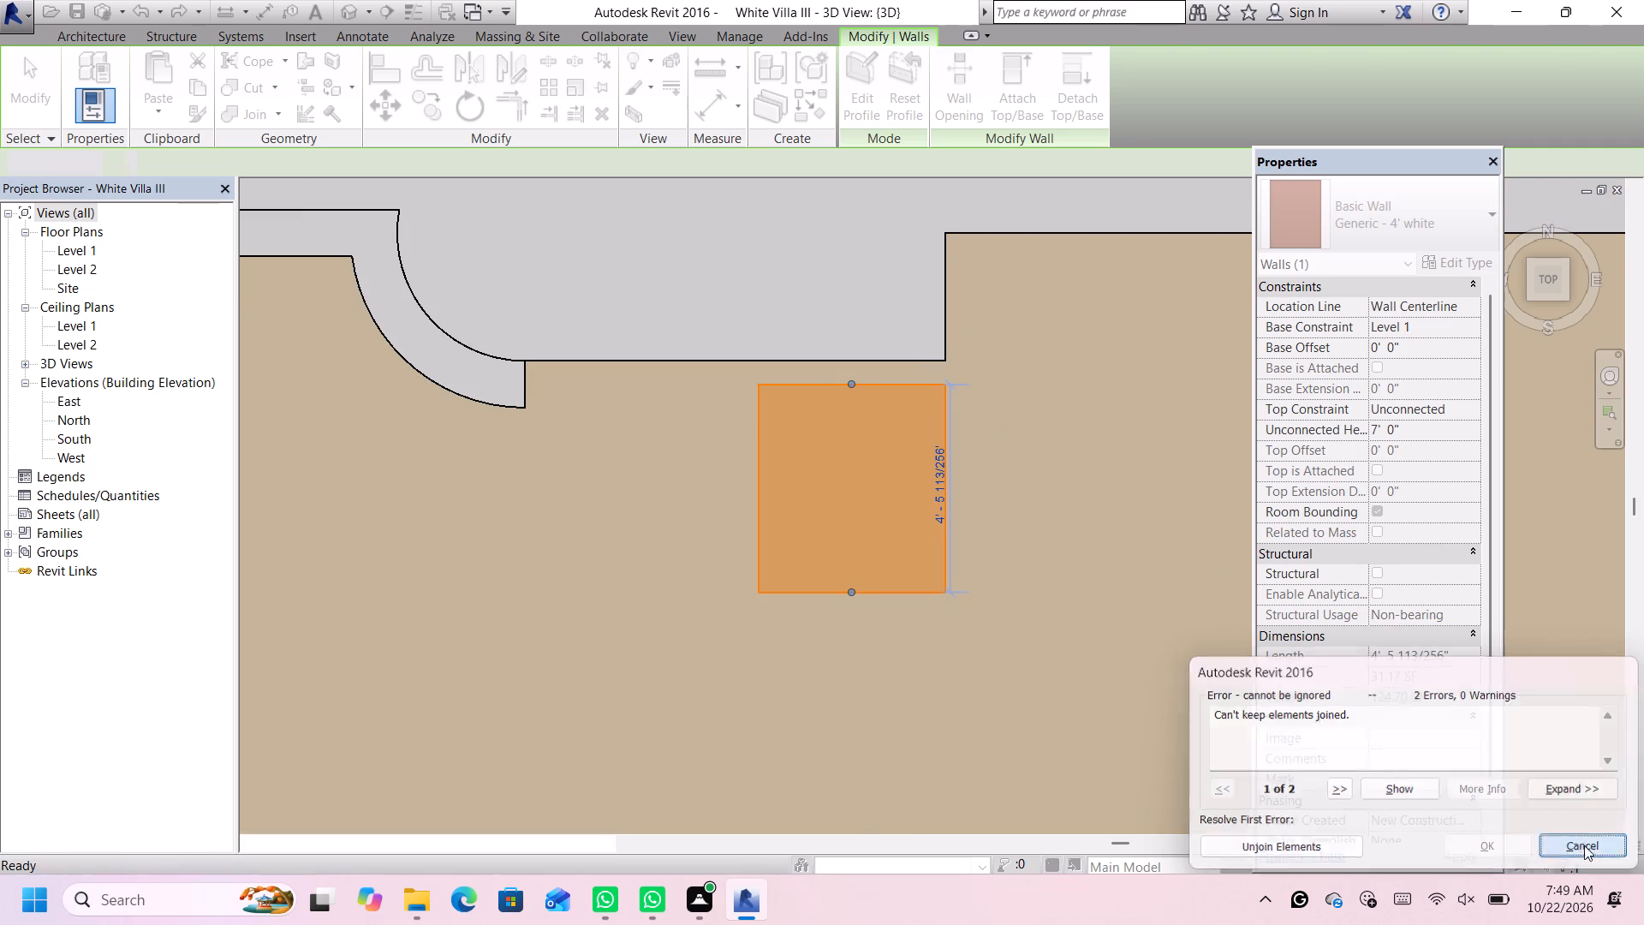
Examine the projecting 4' white wall against the curved front wall from the front-left and front-right corner 3D views.
scroll(1039, 504, "down", 17)
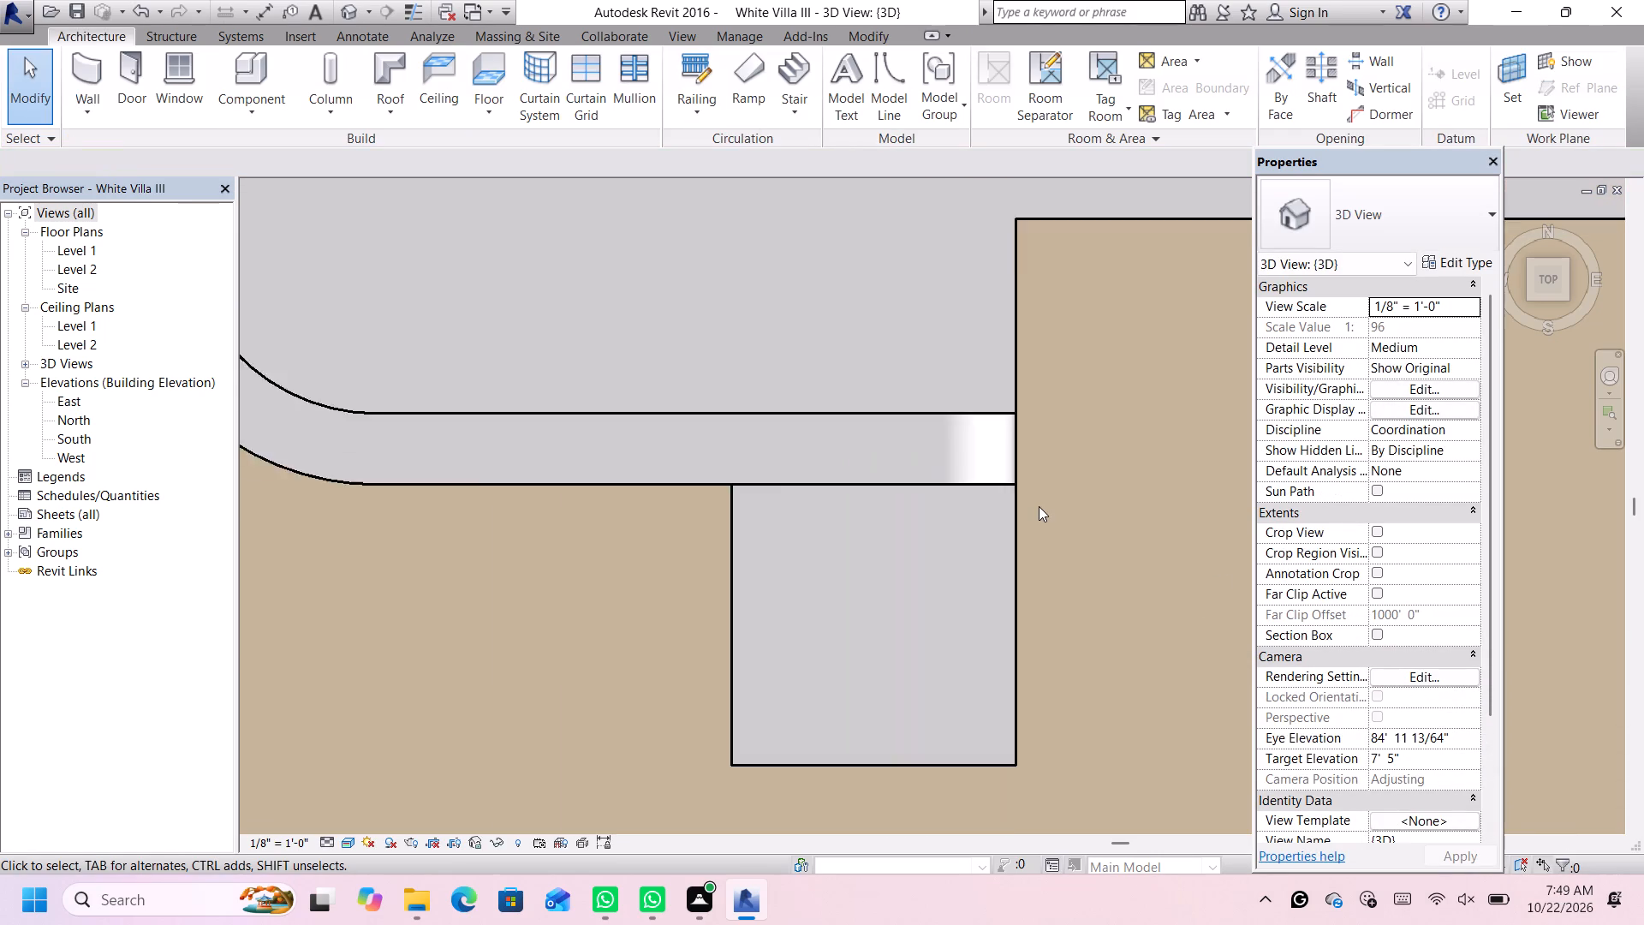
scroll(1039, 507, "down", 14)
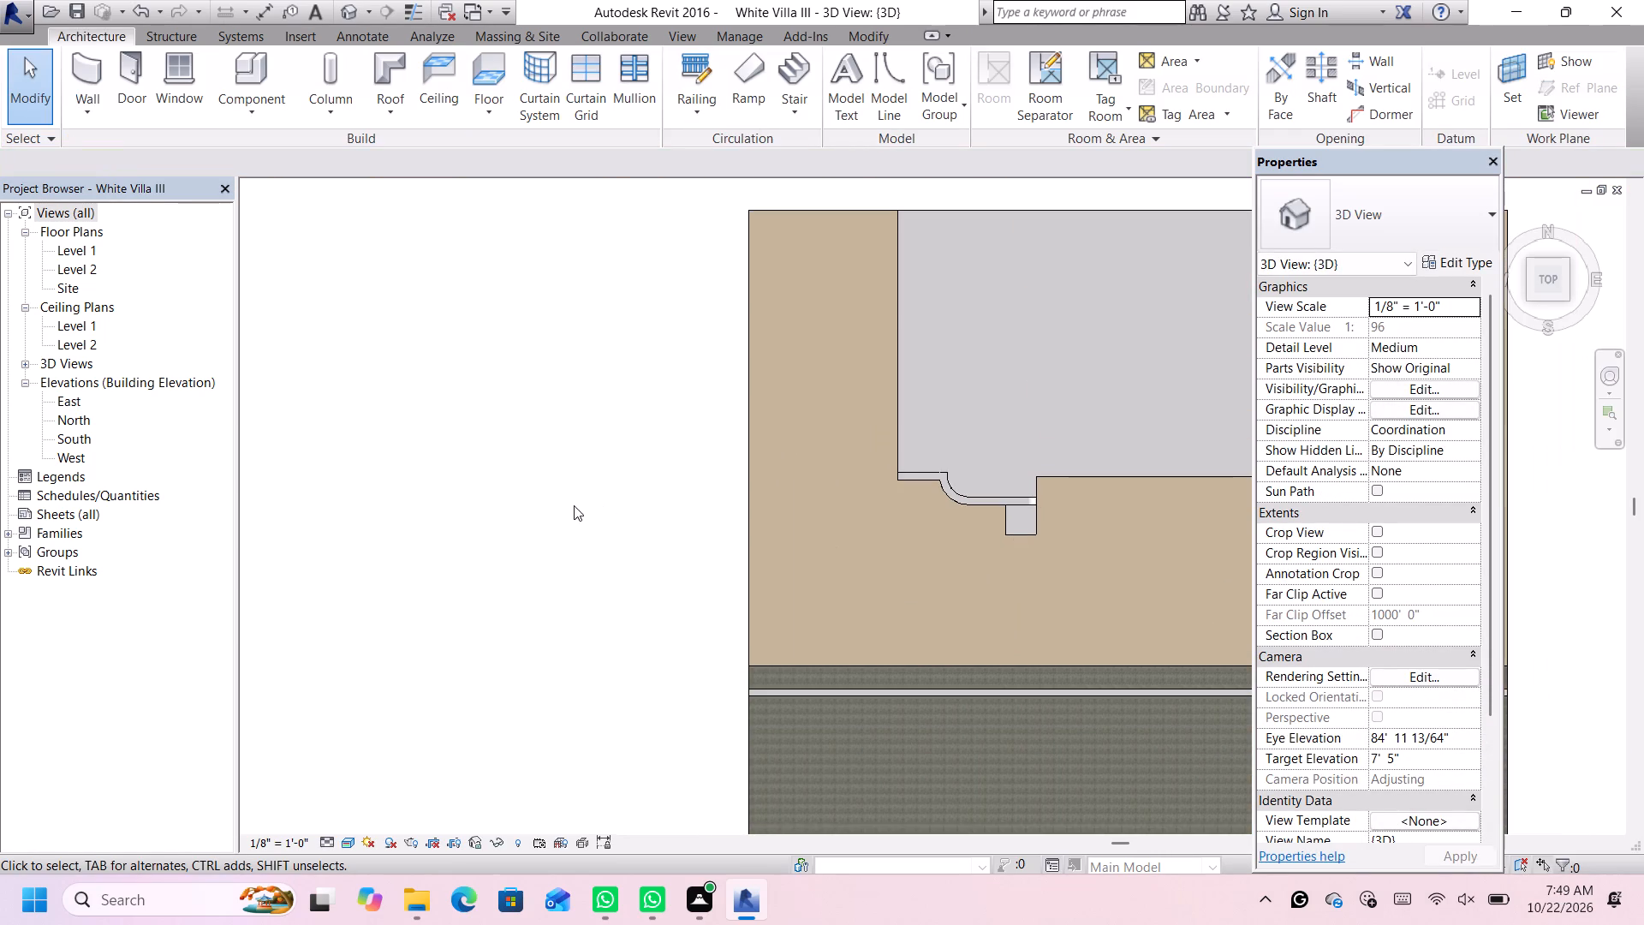
left_click(554, 520)
left_click(1526, 295)
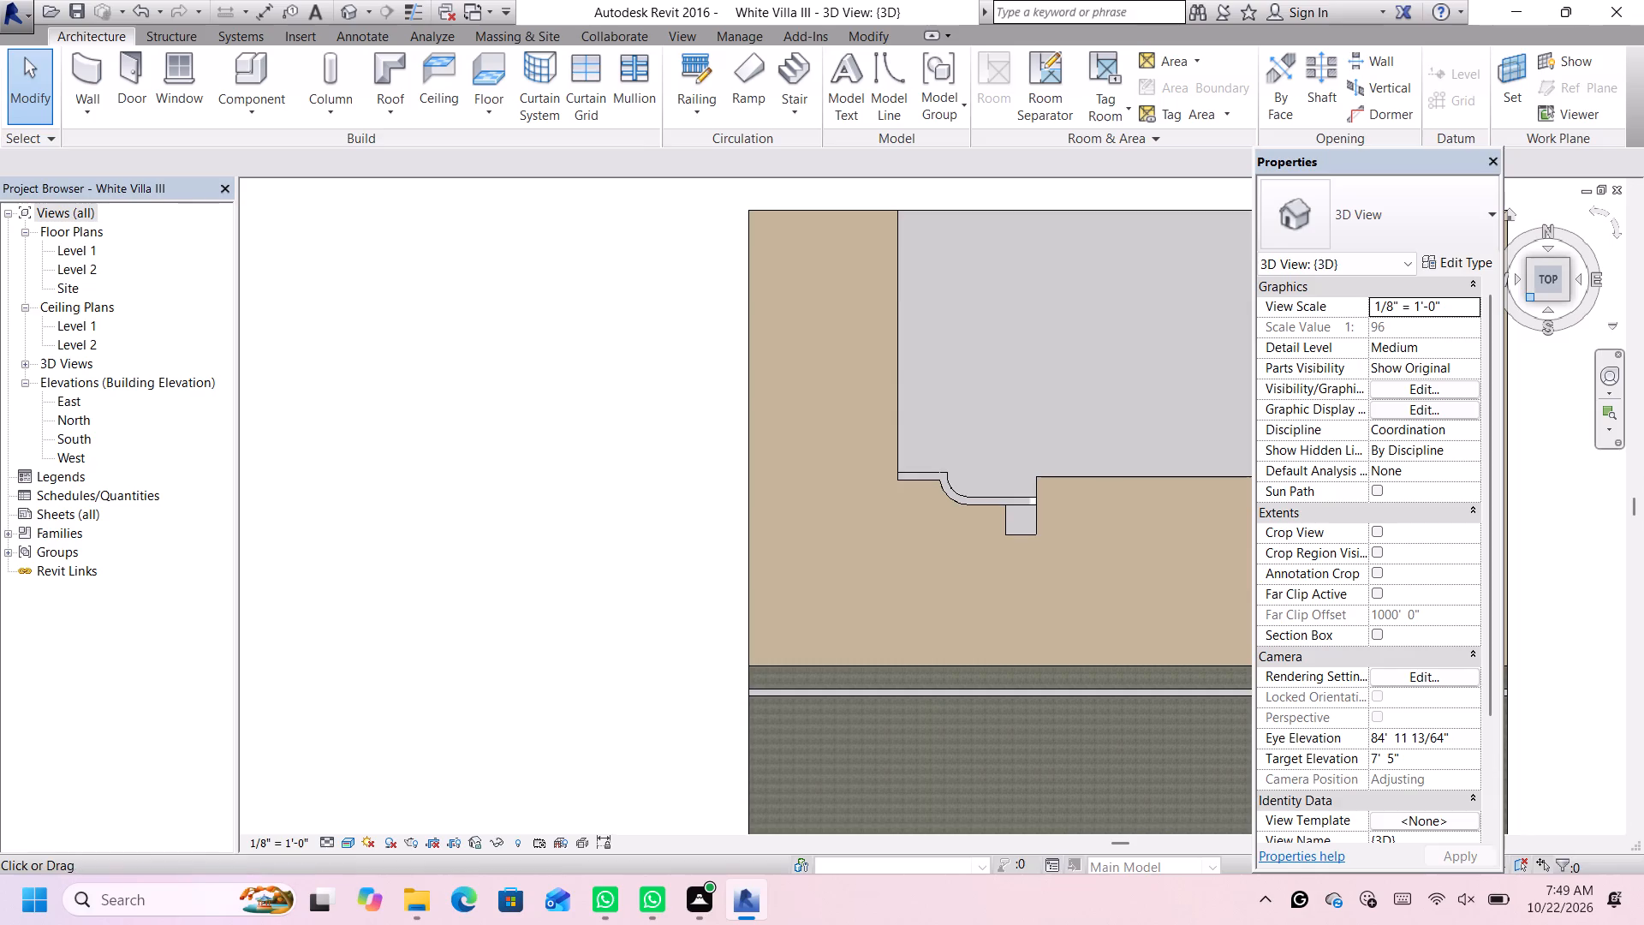
left_click(1530, 298)
scroll(939, 529, "up", 3)
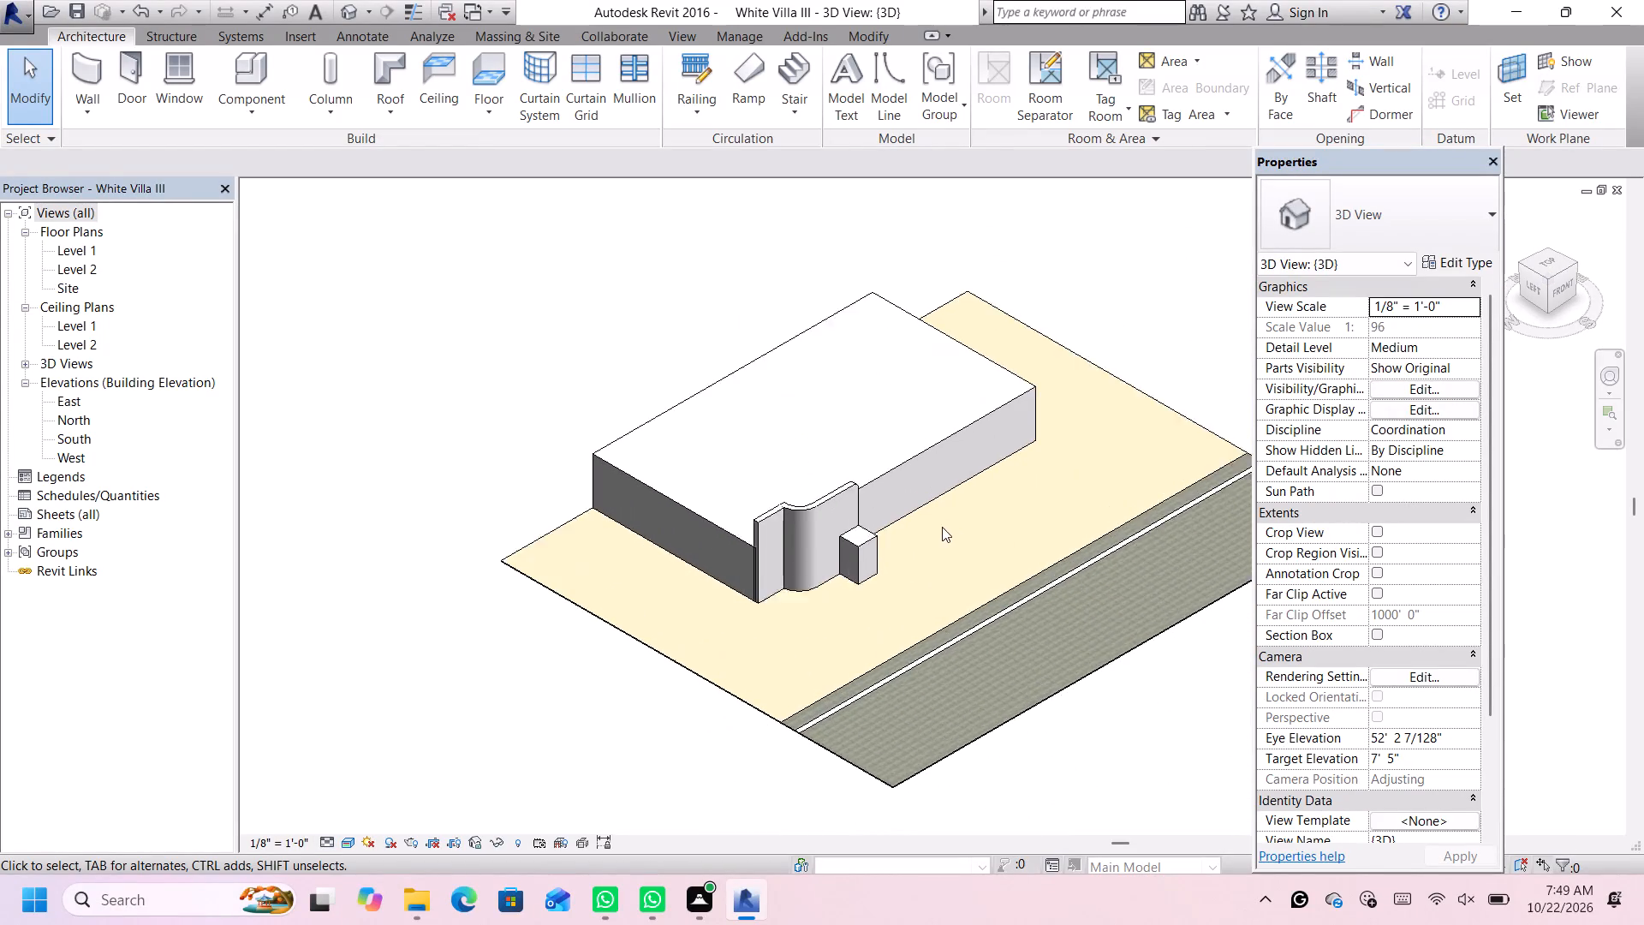
scroll(942, 527, "up", 1)
middle_click_drag(1071, 426, 1010, 387)
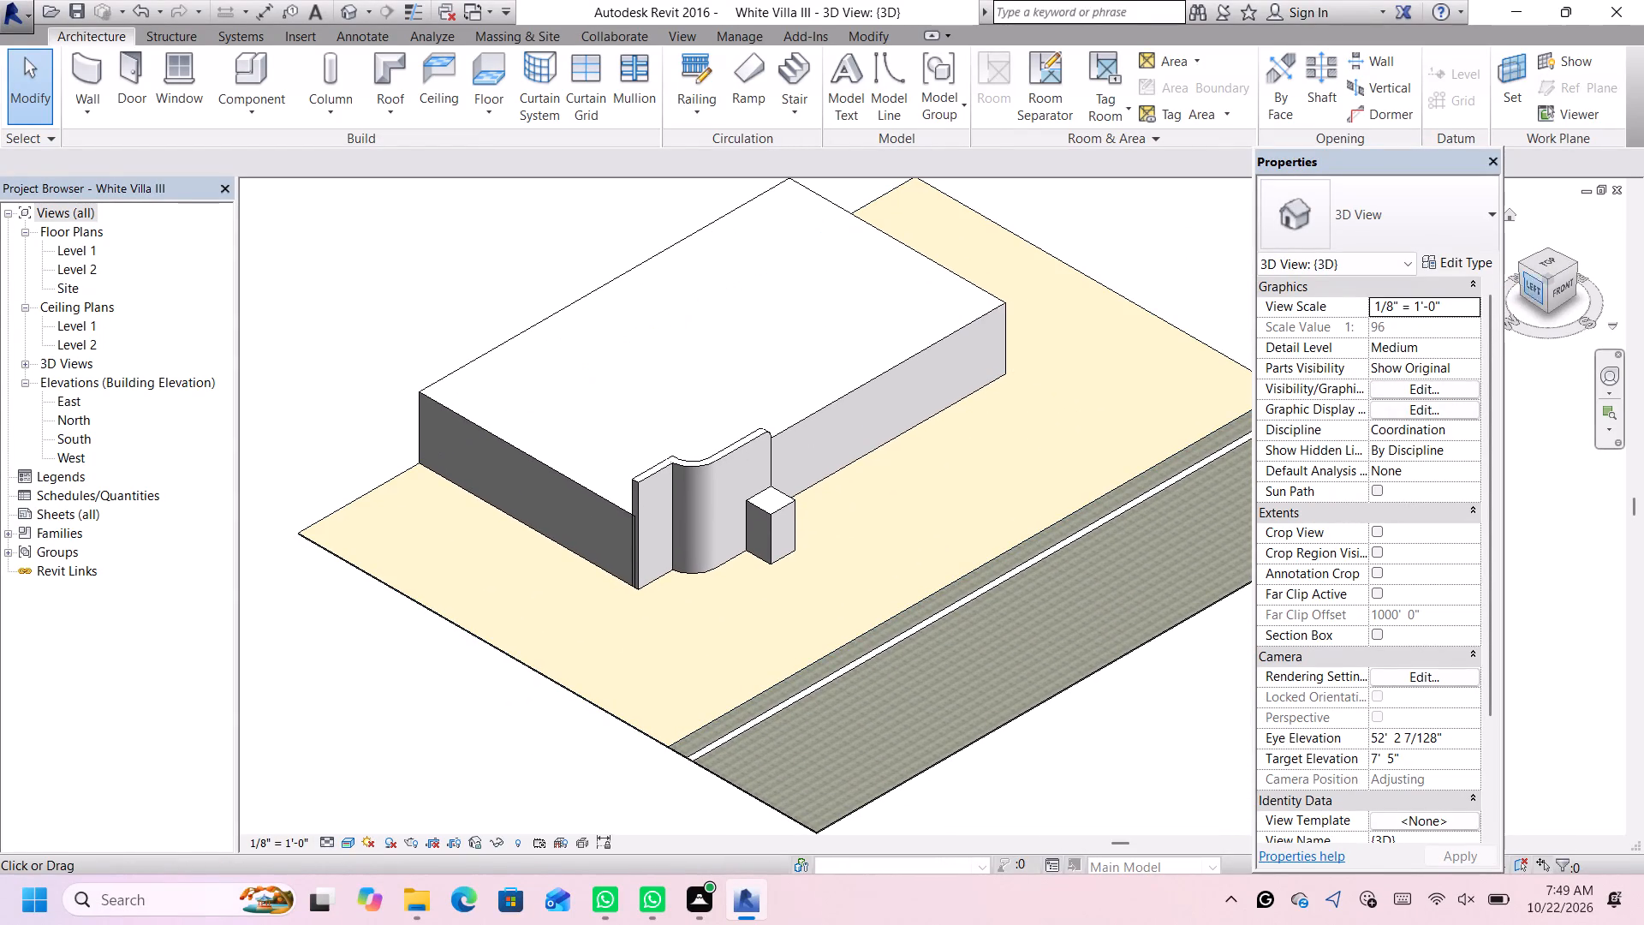
left_click(1573, 264)
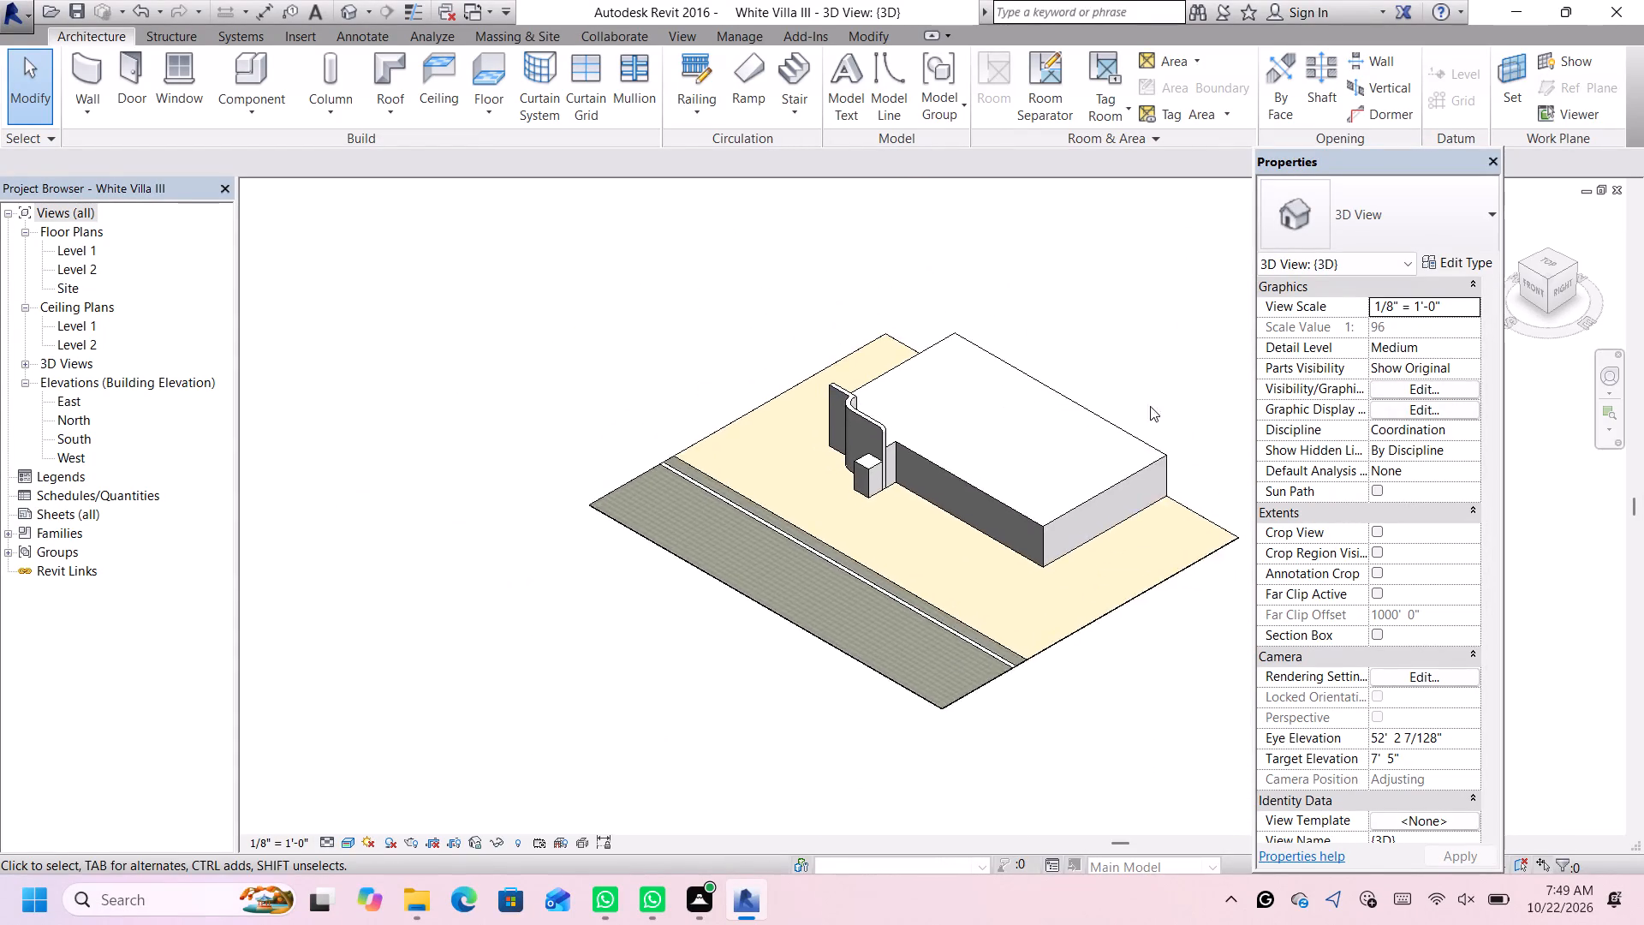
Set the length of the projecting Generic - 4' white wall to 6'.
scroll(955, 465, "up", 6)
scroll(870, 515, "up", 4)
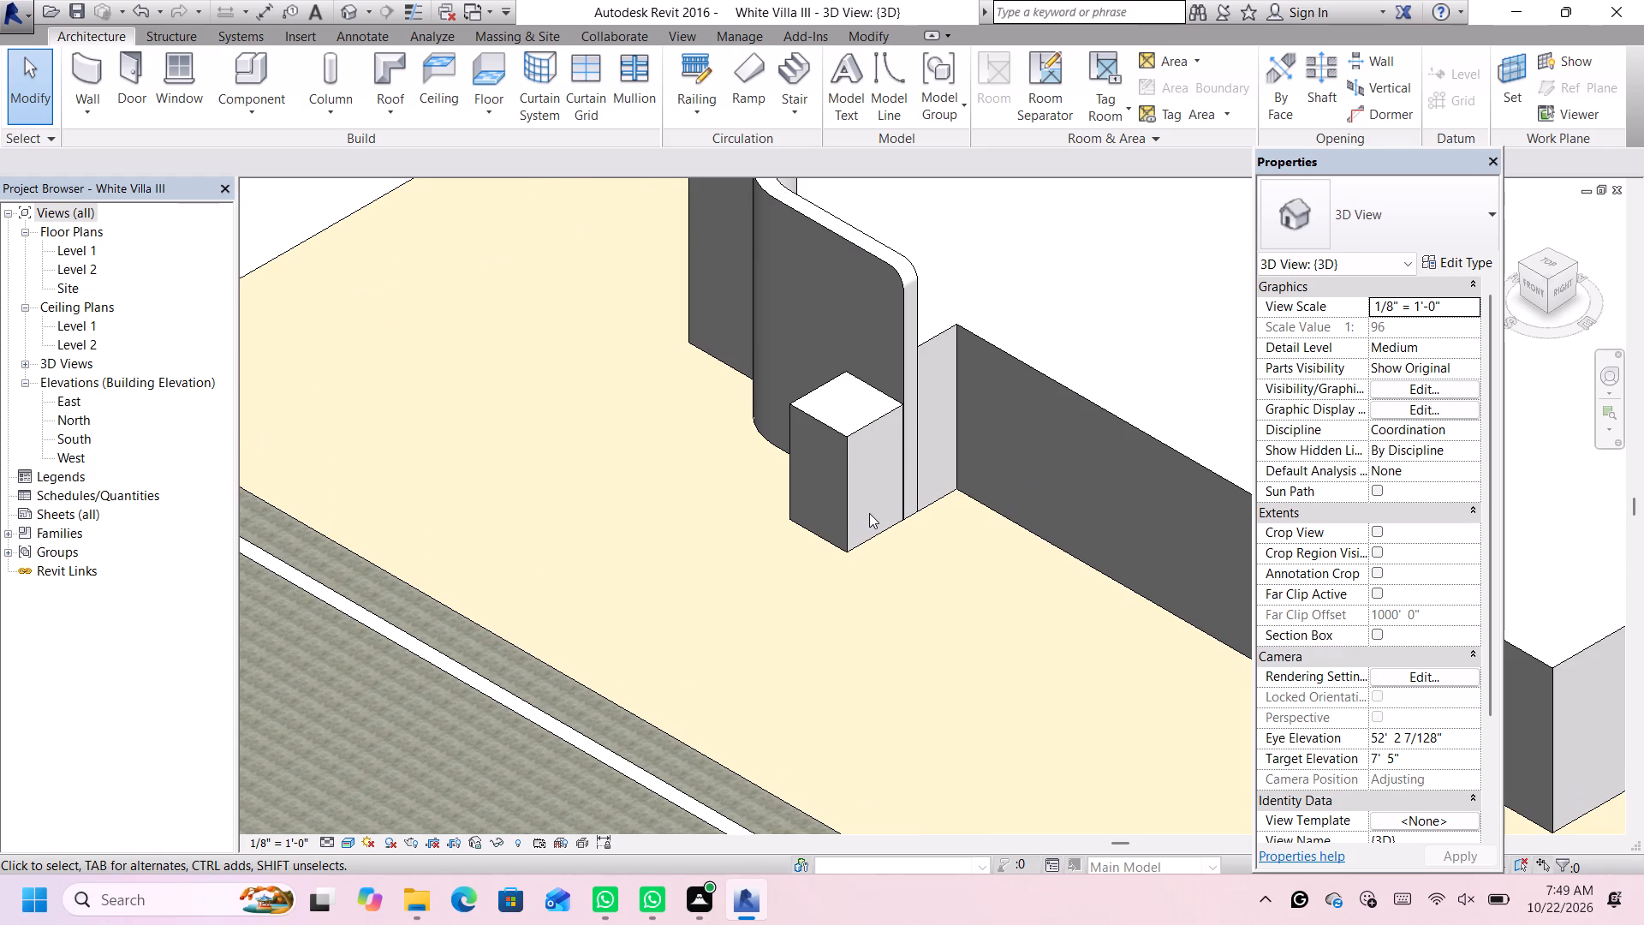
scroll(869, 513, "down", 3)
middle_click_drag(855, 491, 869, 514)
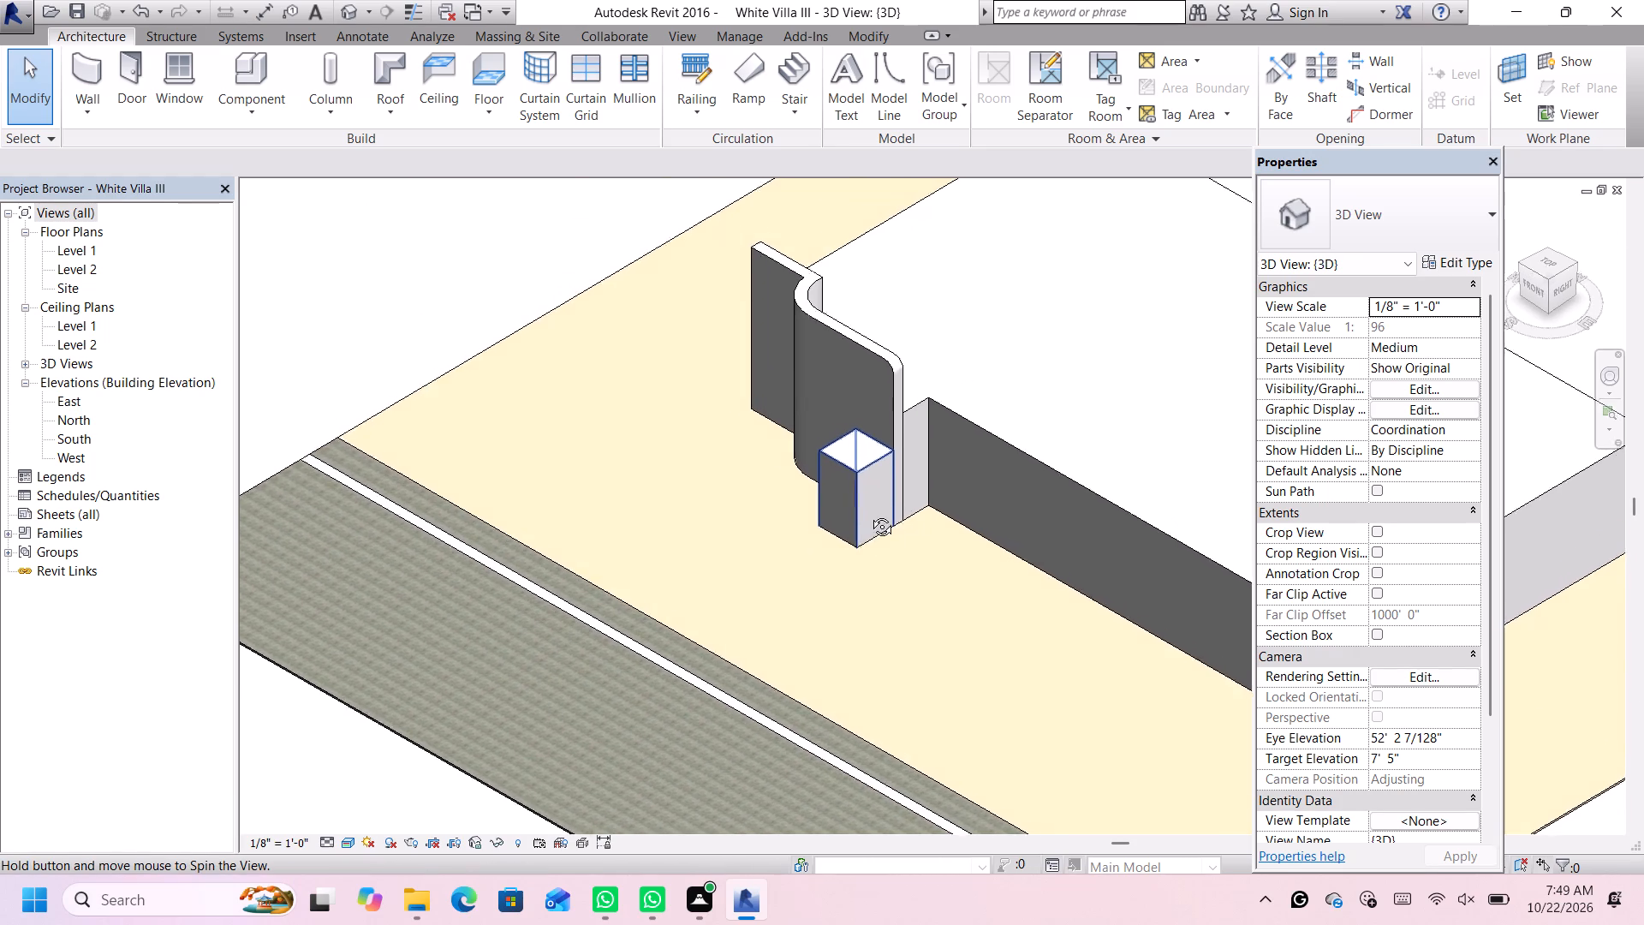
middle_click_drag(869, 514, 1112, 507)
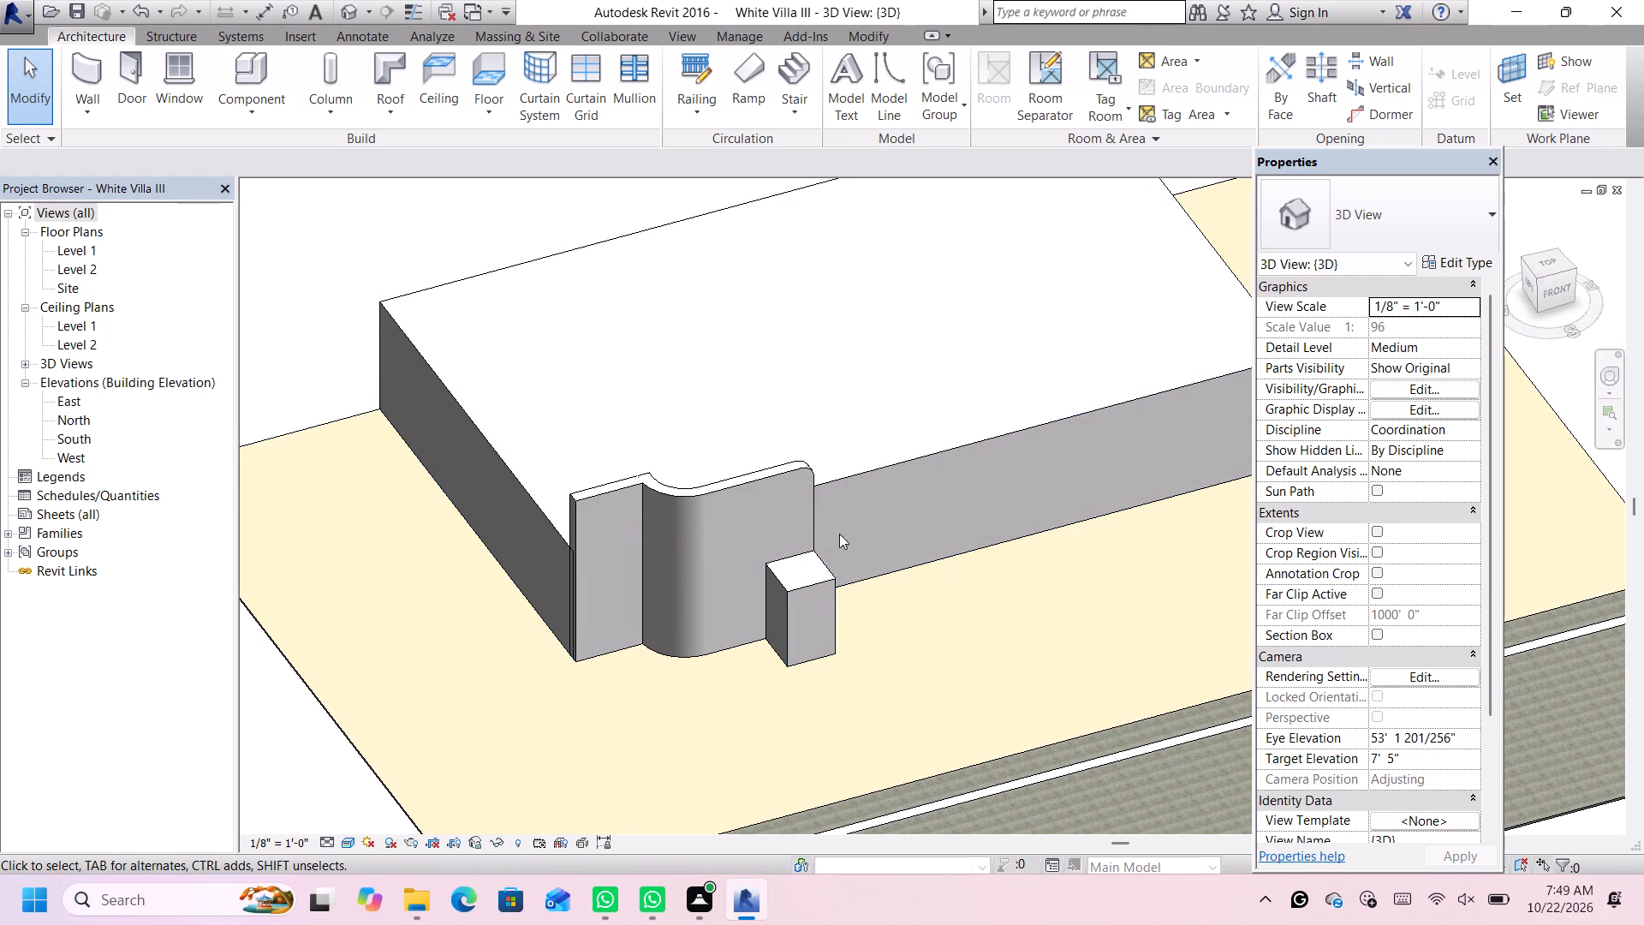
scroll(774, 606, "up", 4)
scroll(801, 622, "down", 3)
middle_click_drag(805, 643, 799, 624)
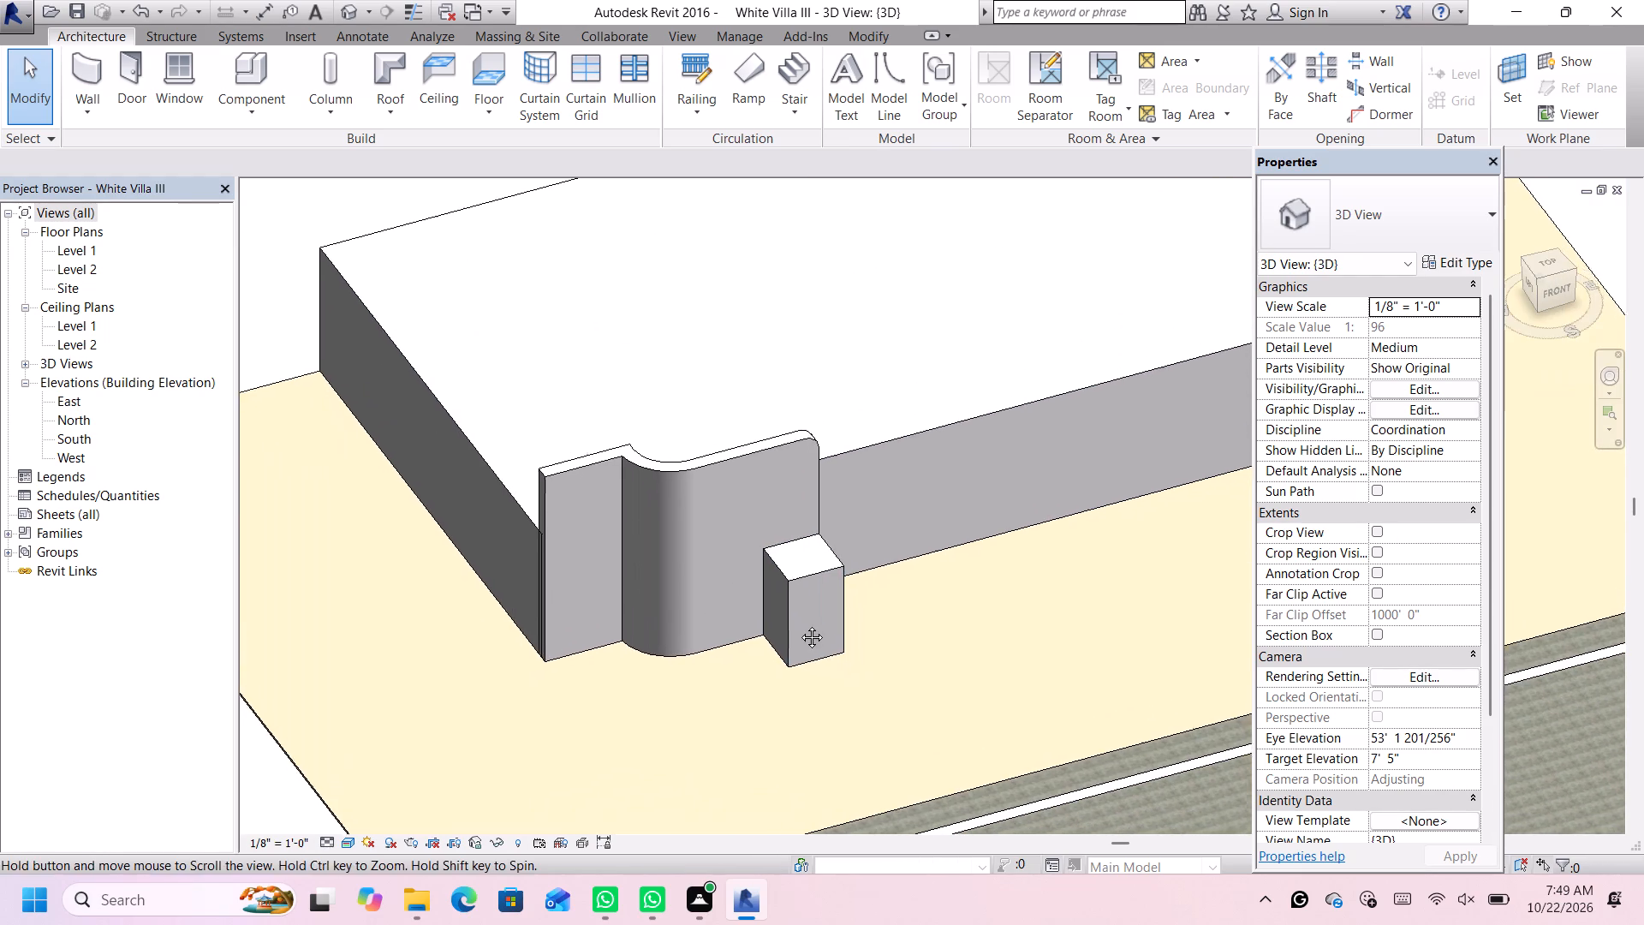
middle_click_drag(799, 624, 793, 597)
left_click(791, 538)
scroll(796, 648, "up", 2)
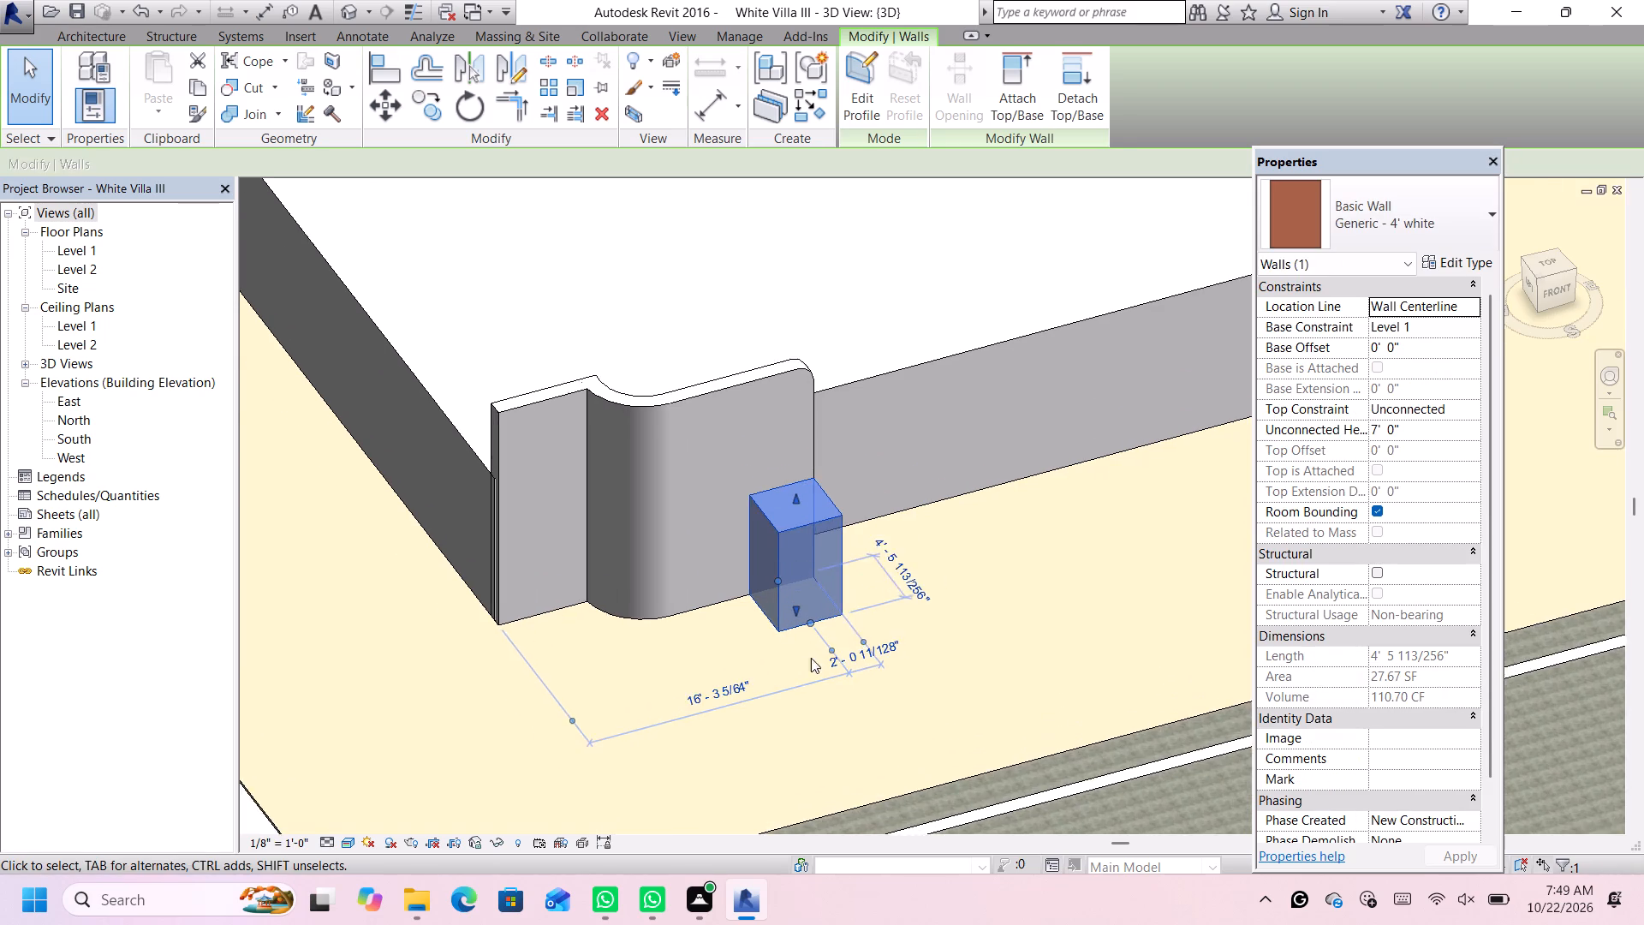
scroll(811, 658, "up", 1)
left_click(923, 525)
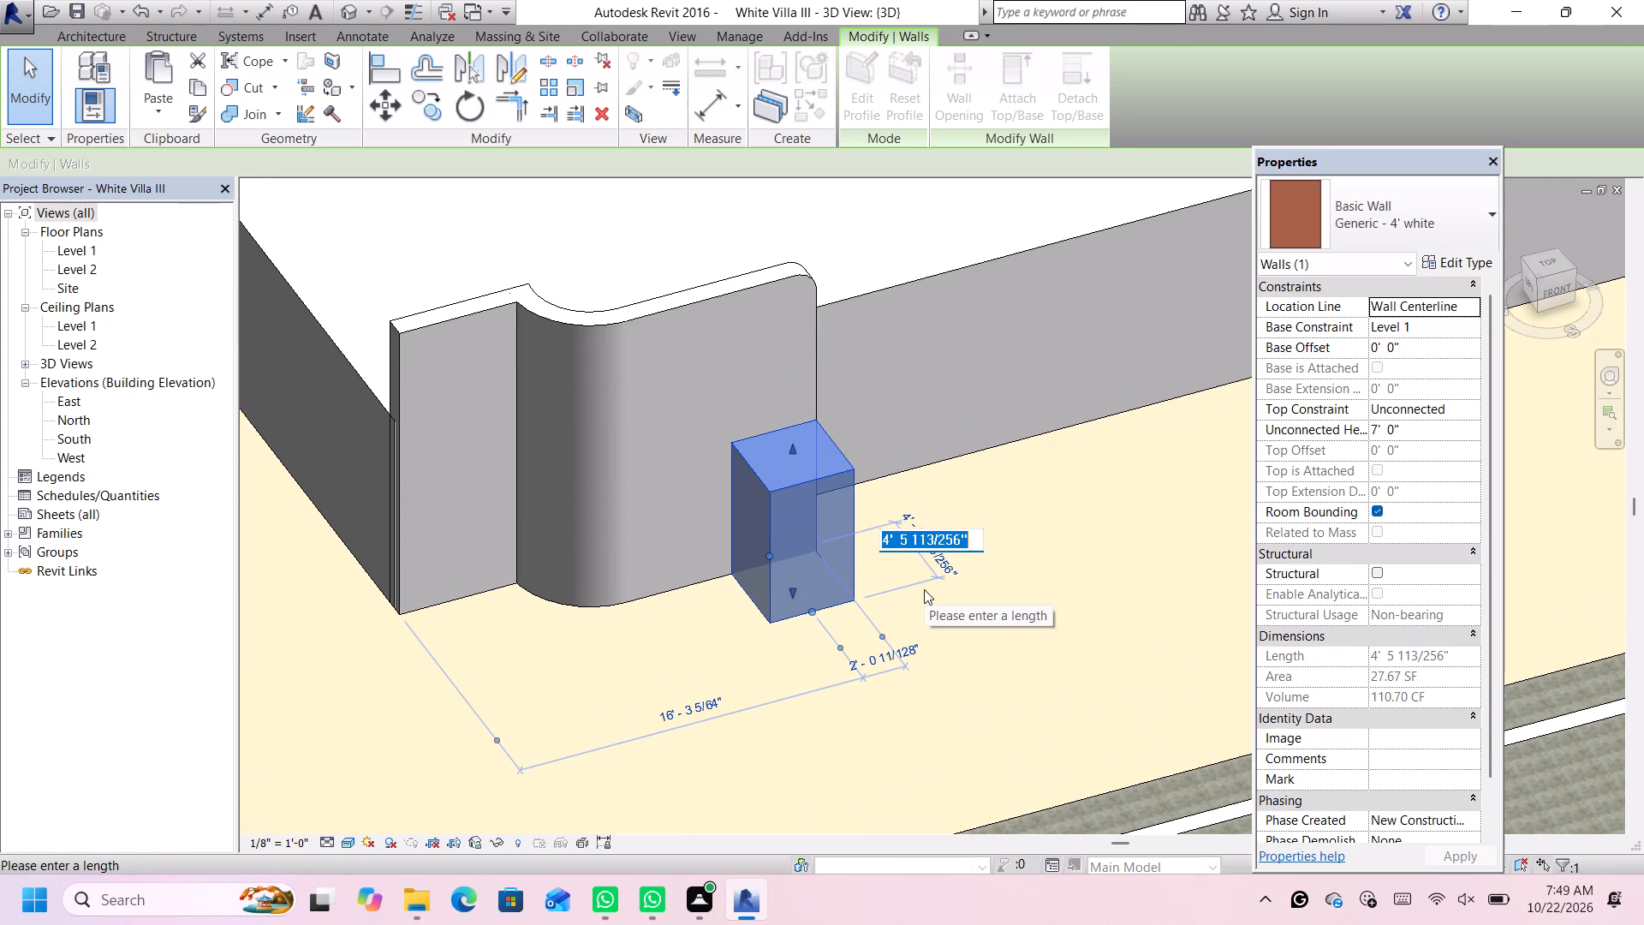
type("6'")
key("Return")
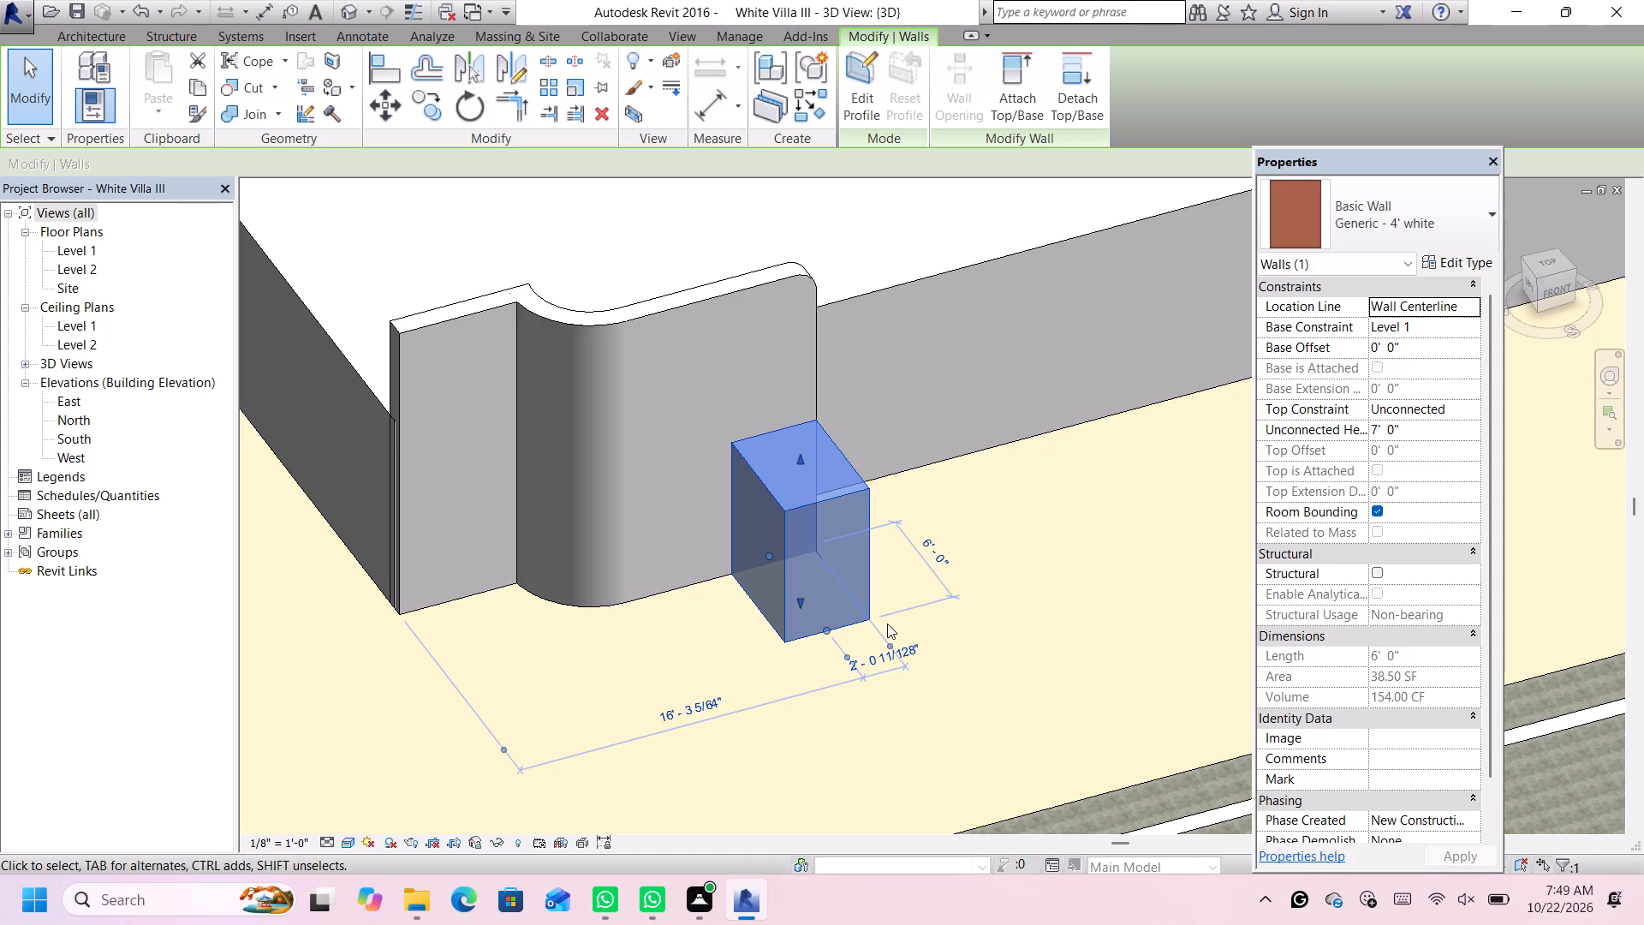
Set the length of the projecting 4' white wall to 5'.
scroll(887, 622, "down", 4)
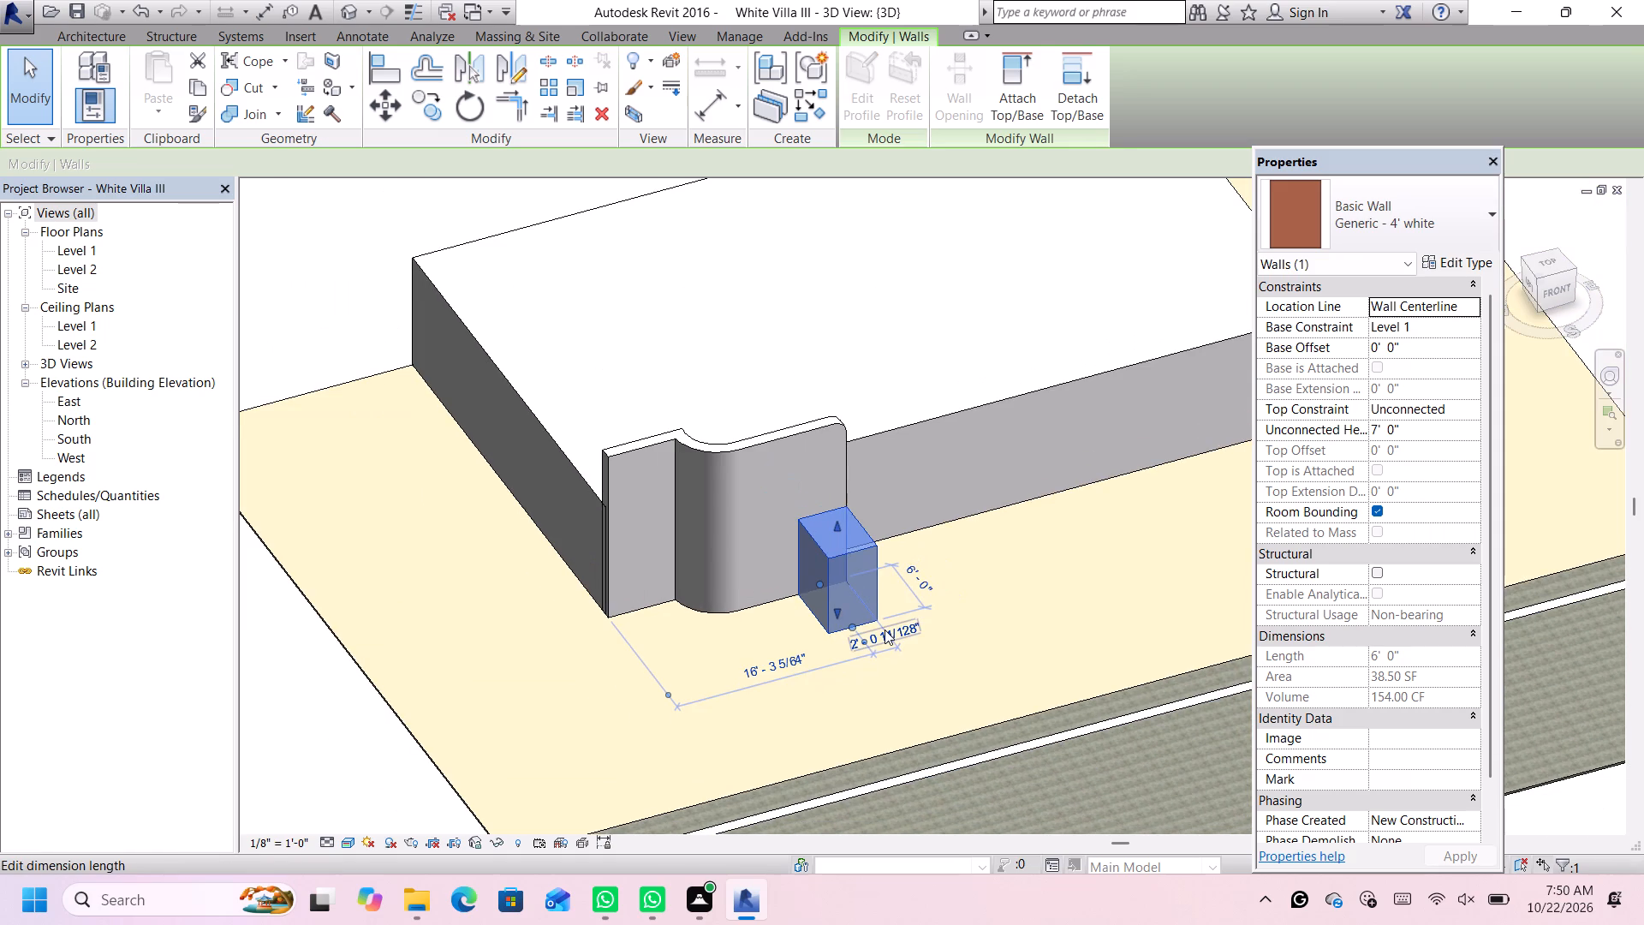
scroll(885, 630, "up", 1)
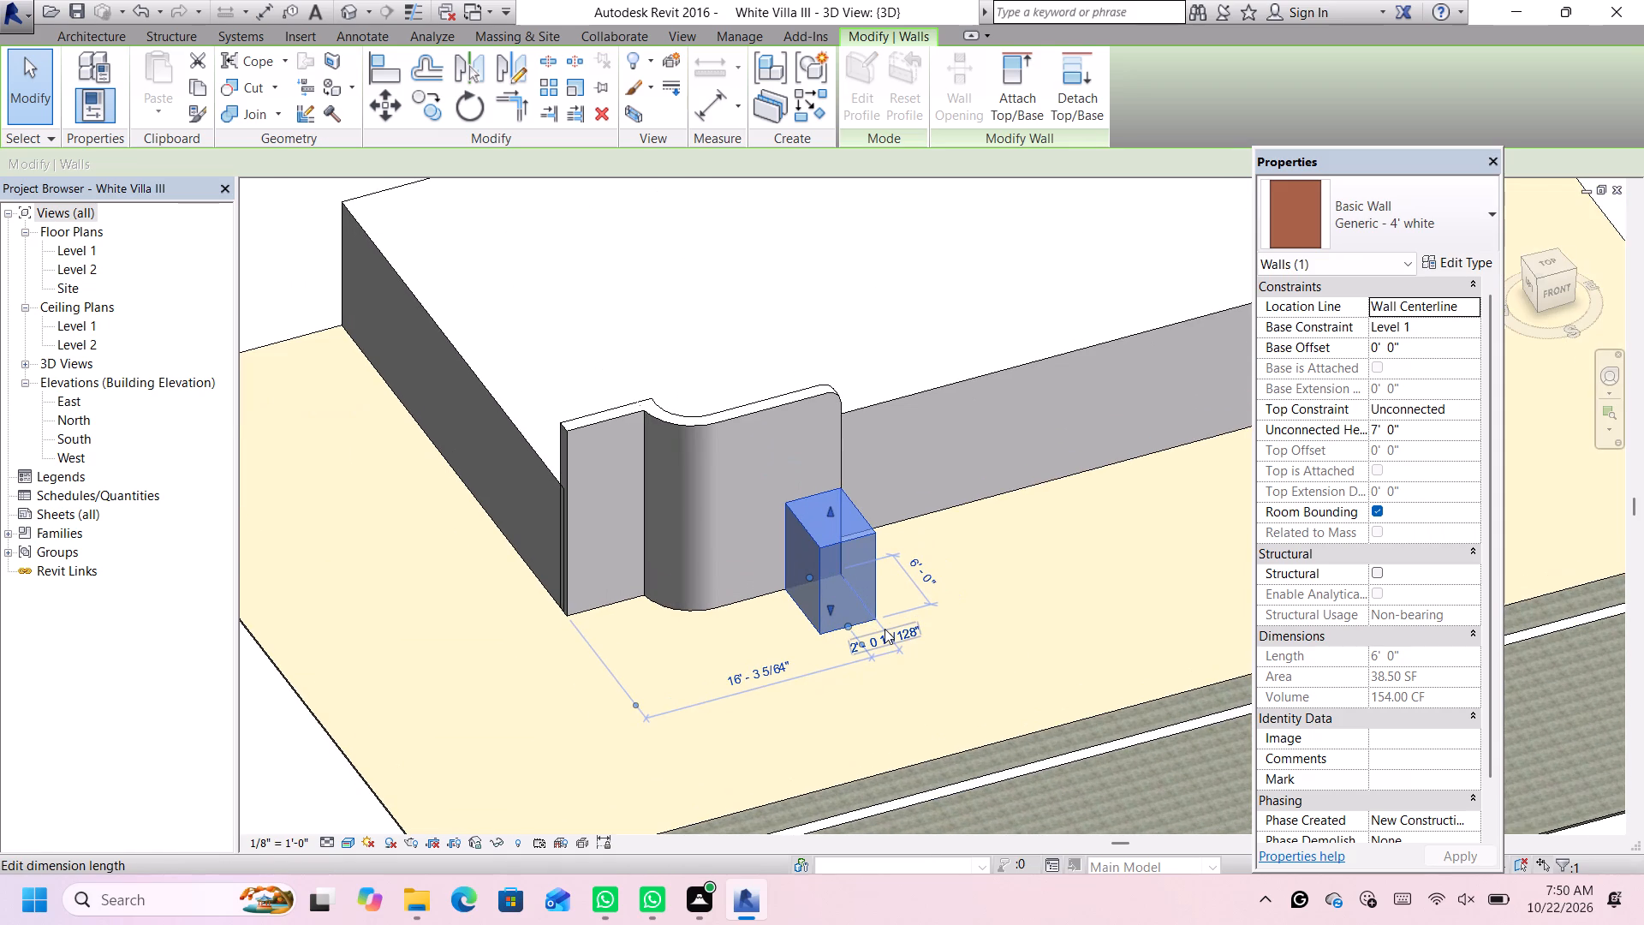
left_click(915, 568)
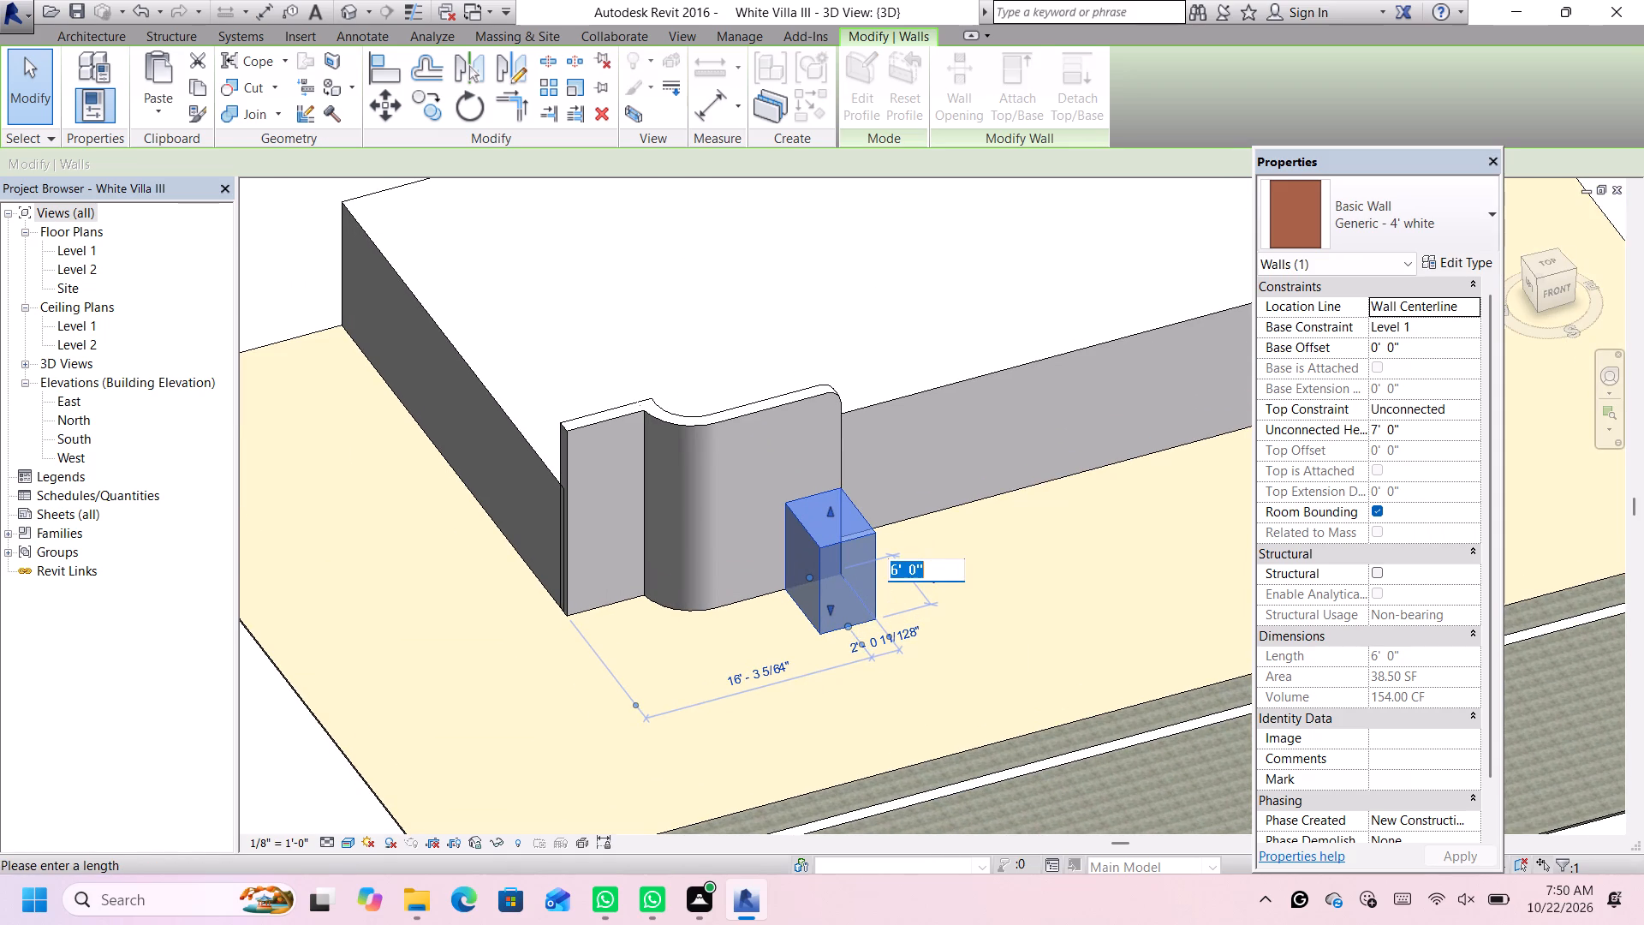
type("5'")
key("Return")
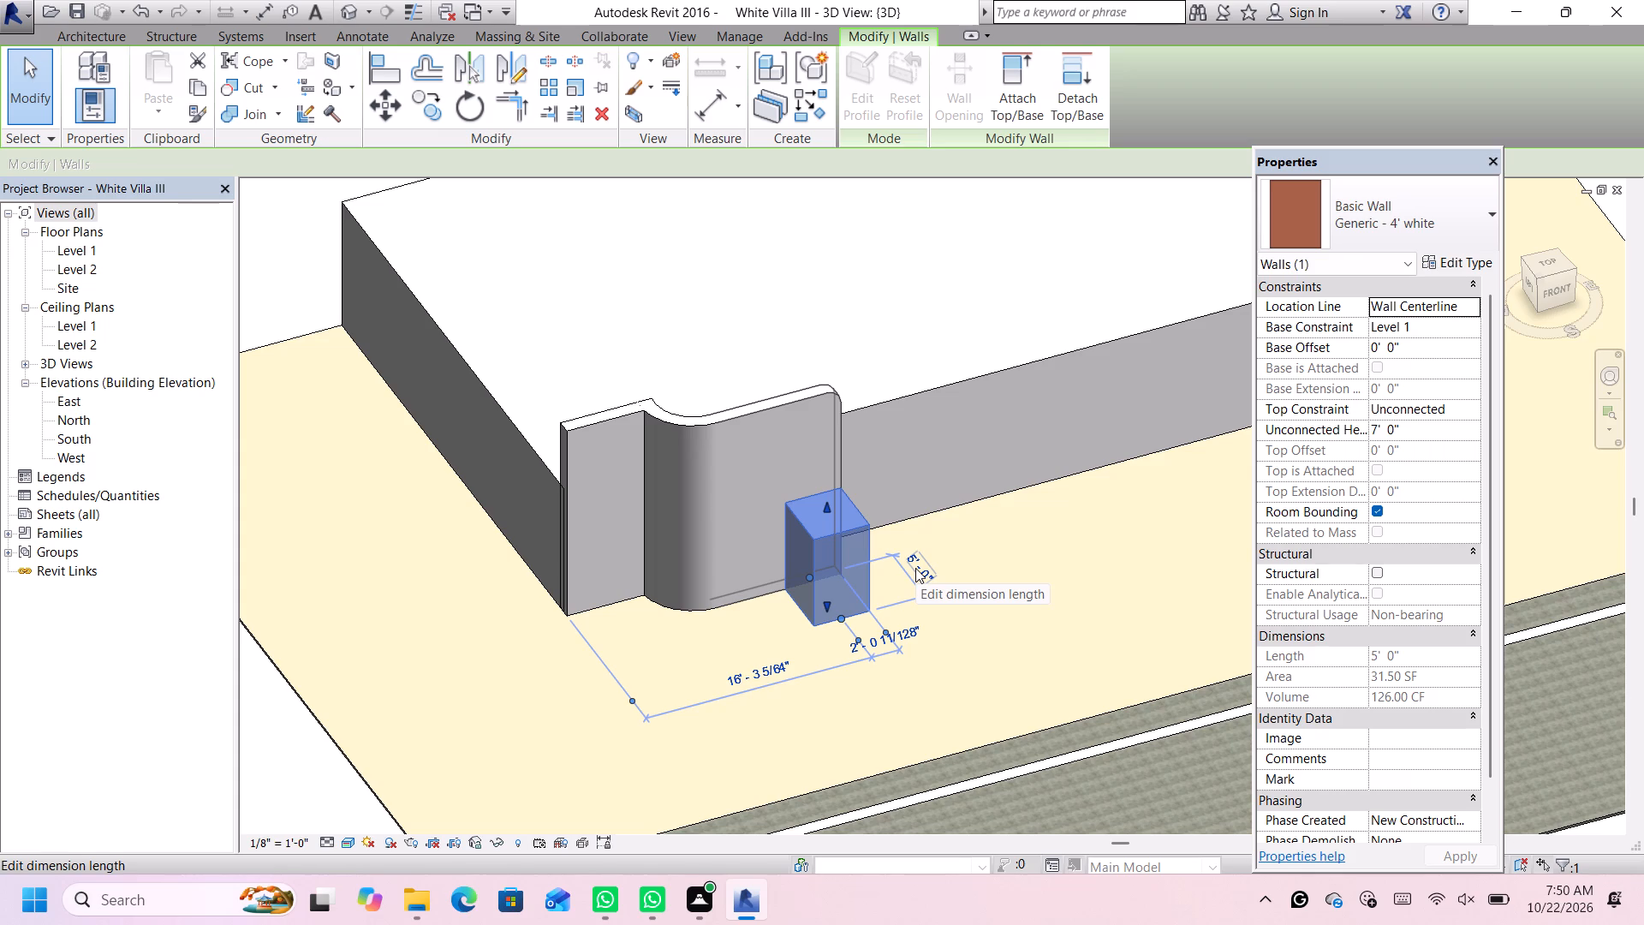
scroll(851, 499, "down", 2)
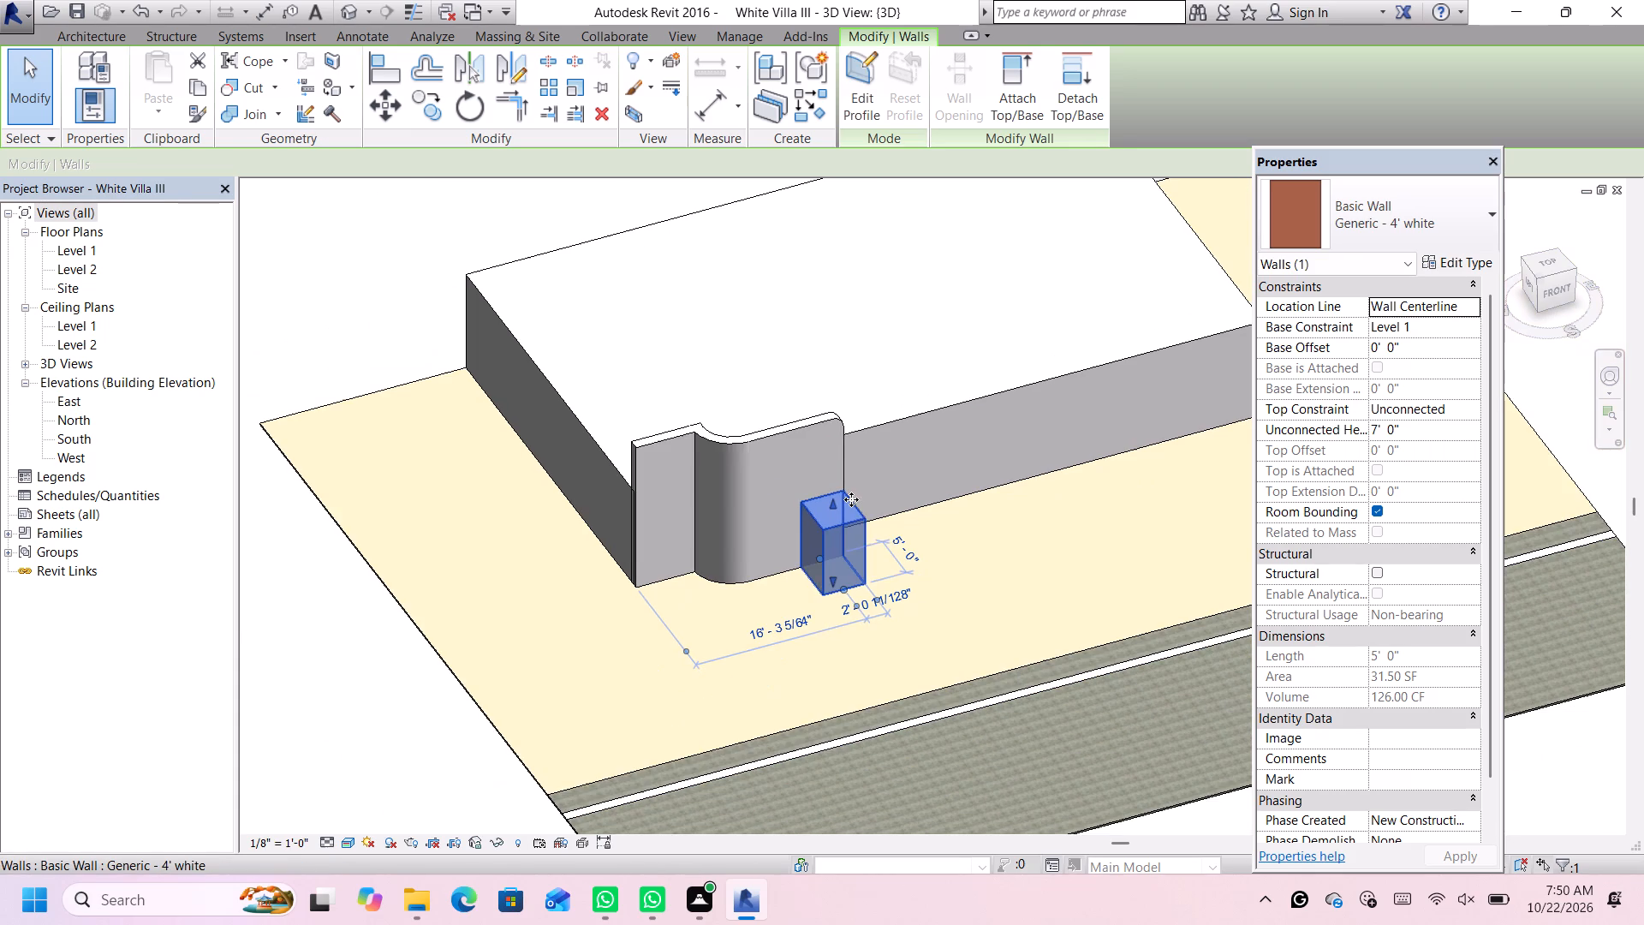
left_click(367, 752)
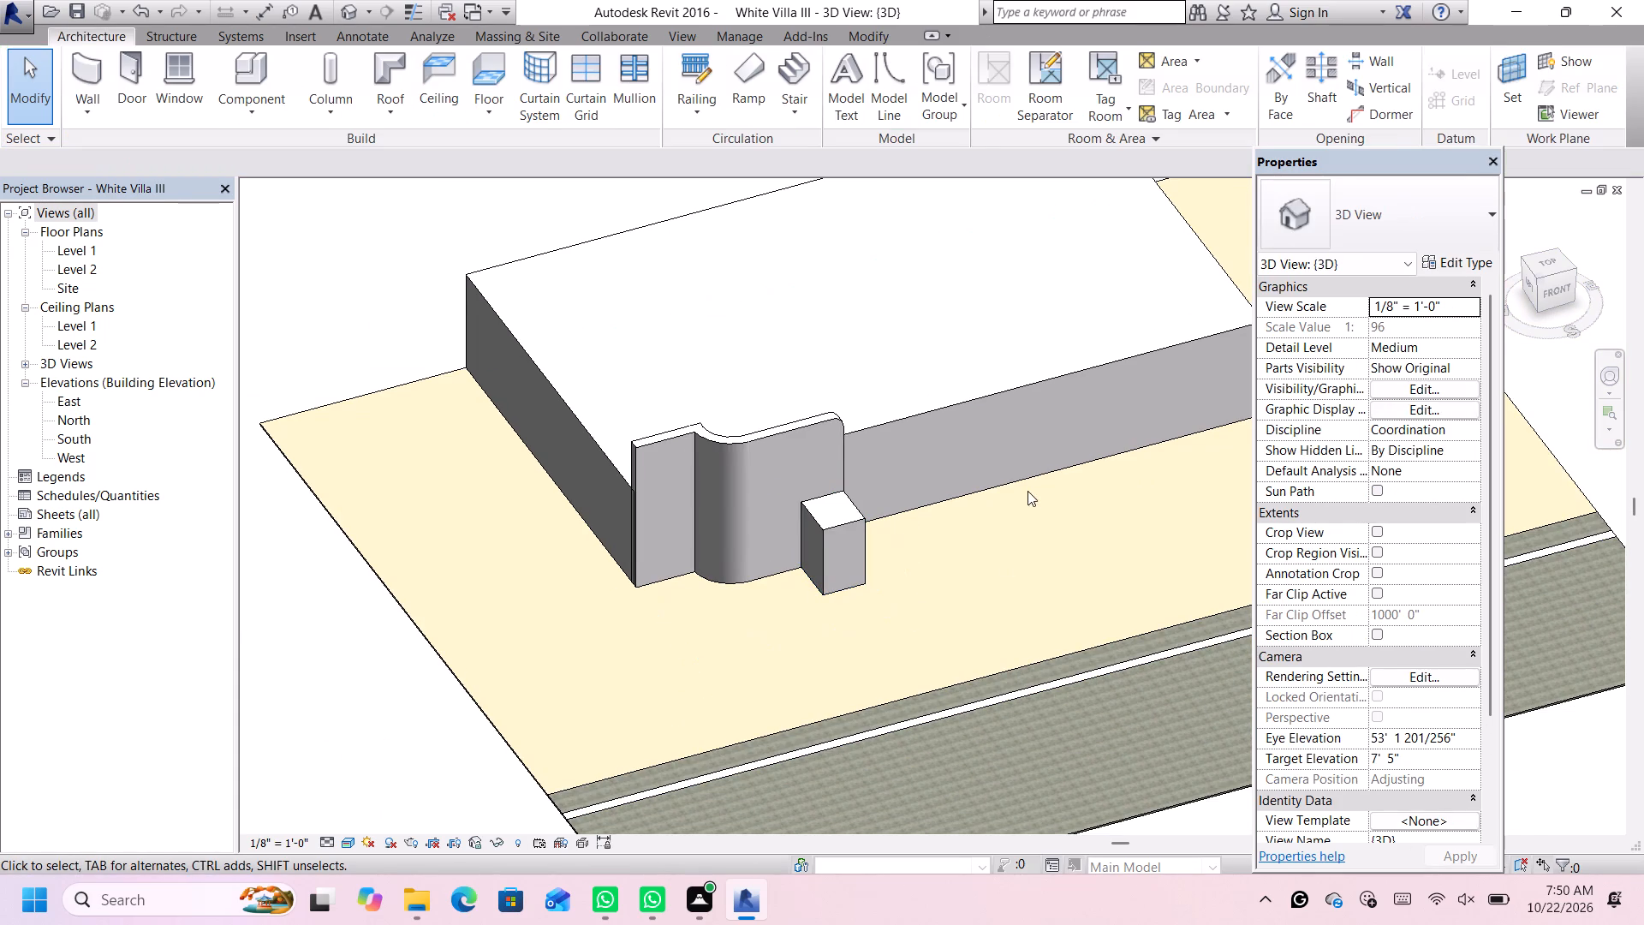
Examine how the projecting 4' white wall lines up with the front wall's rounded free end, from the front and from above.
scroll(950, 521, "up", 3)
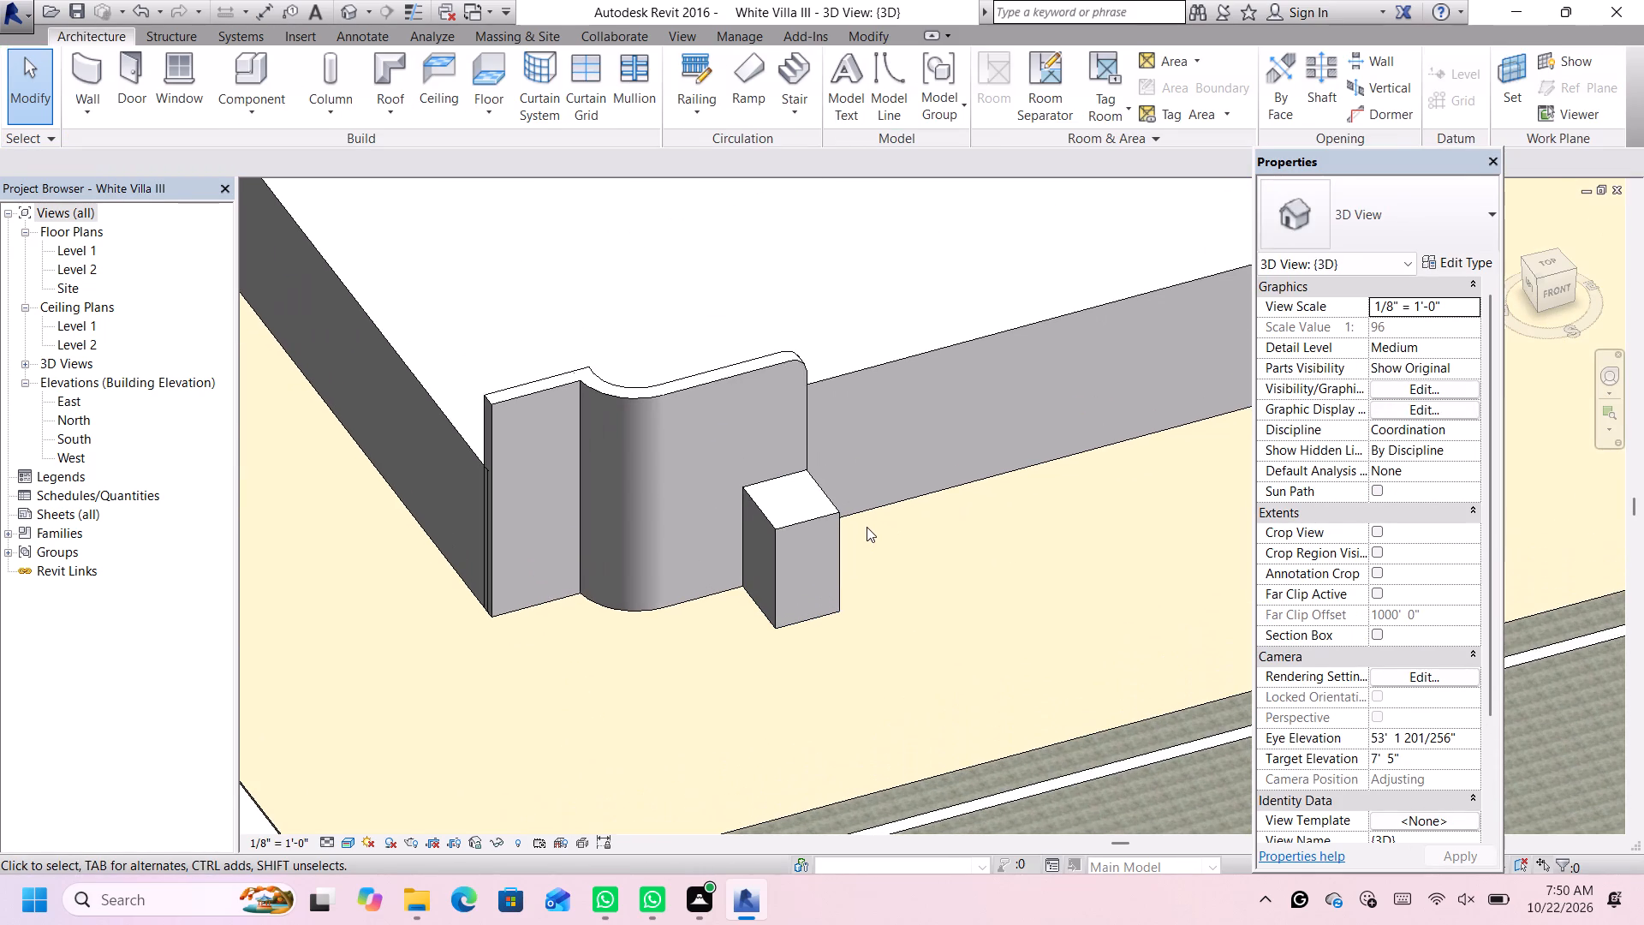
scroll(867, 527, "down", 1)
middle_click_drag(864, 527, 858, 525)
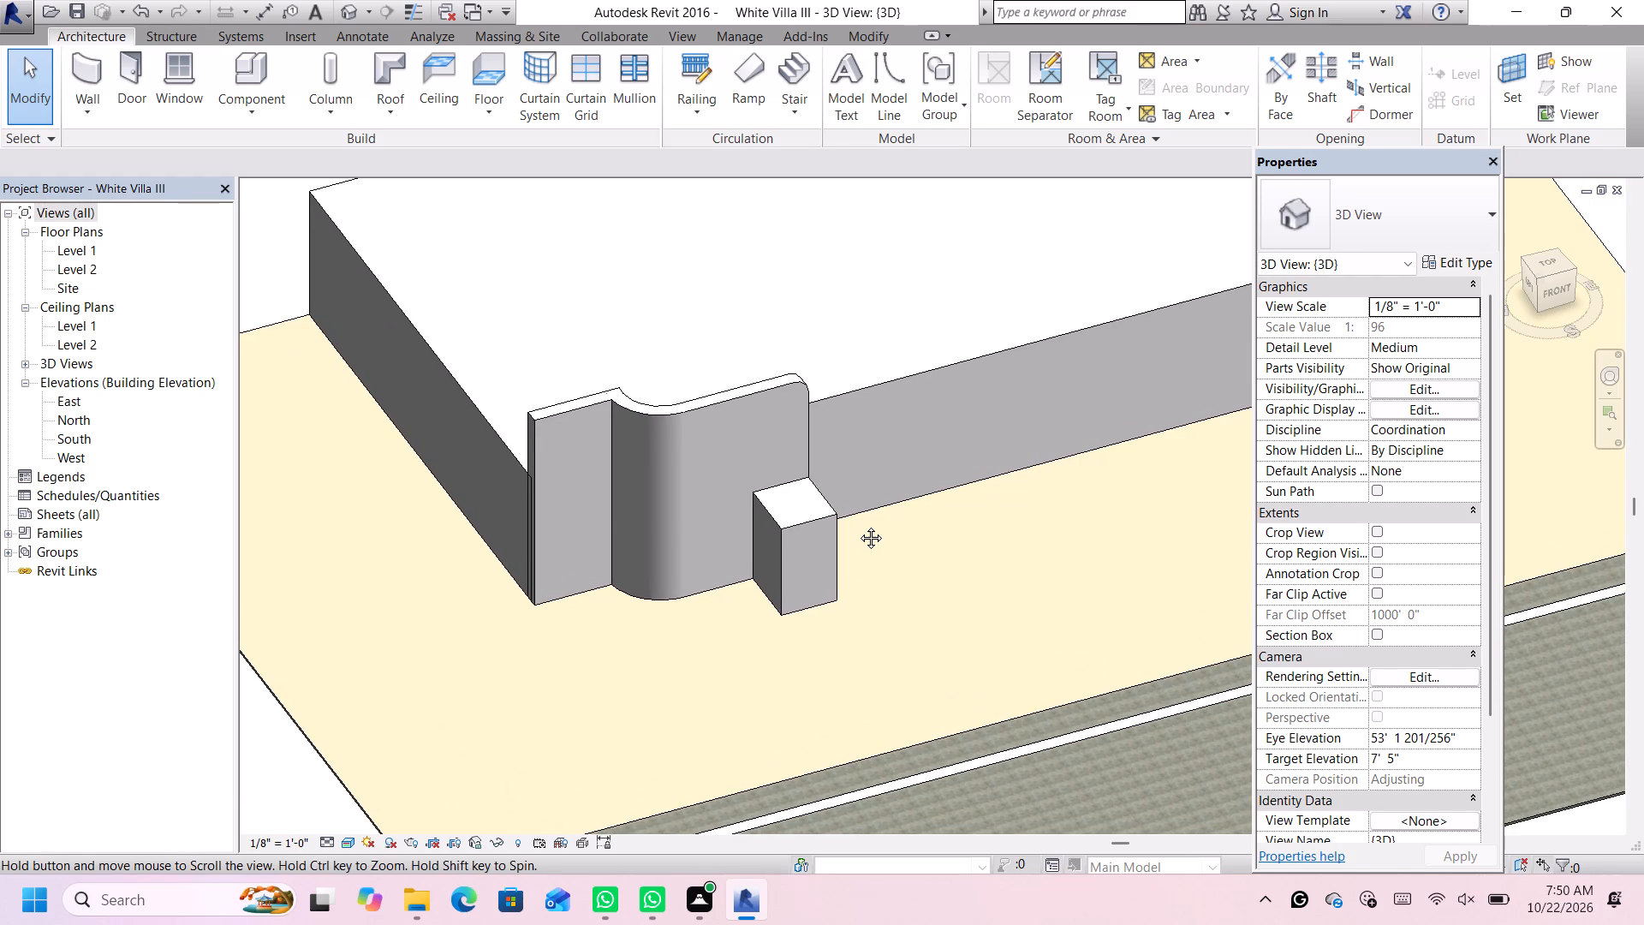
middle_click_drag(858, 525, 761, 292)
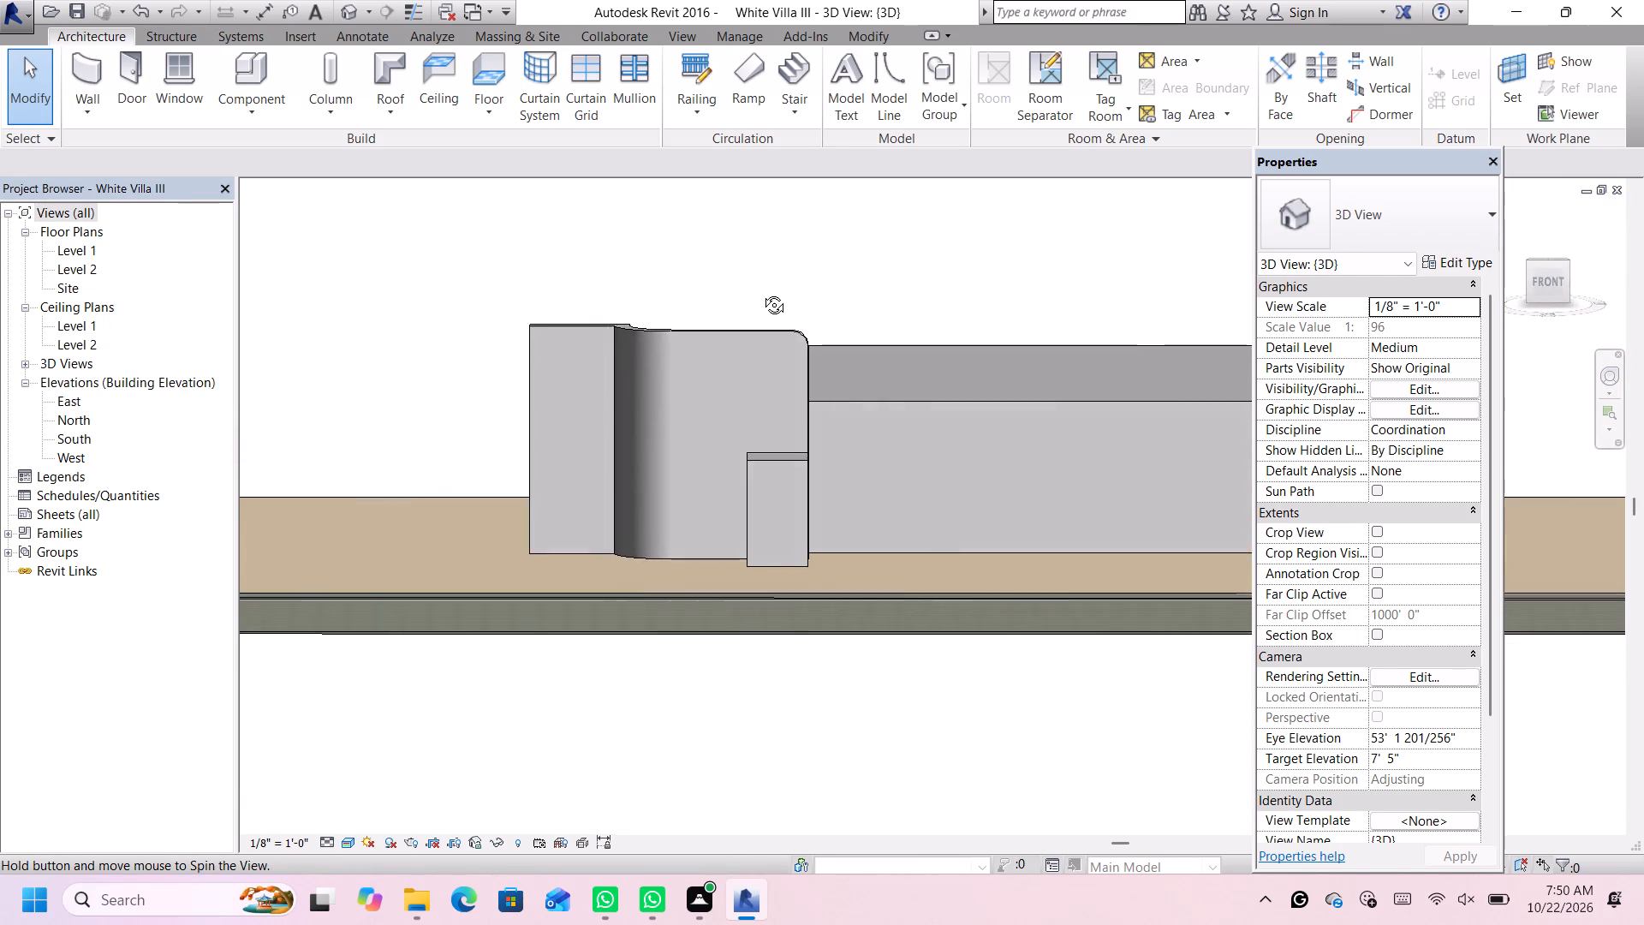
middle_click_drag(761, 292, 778, 305)
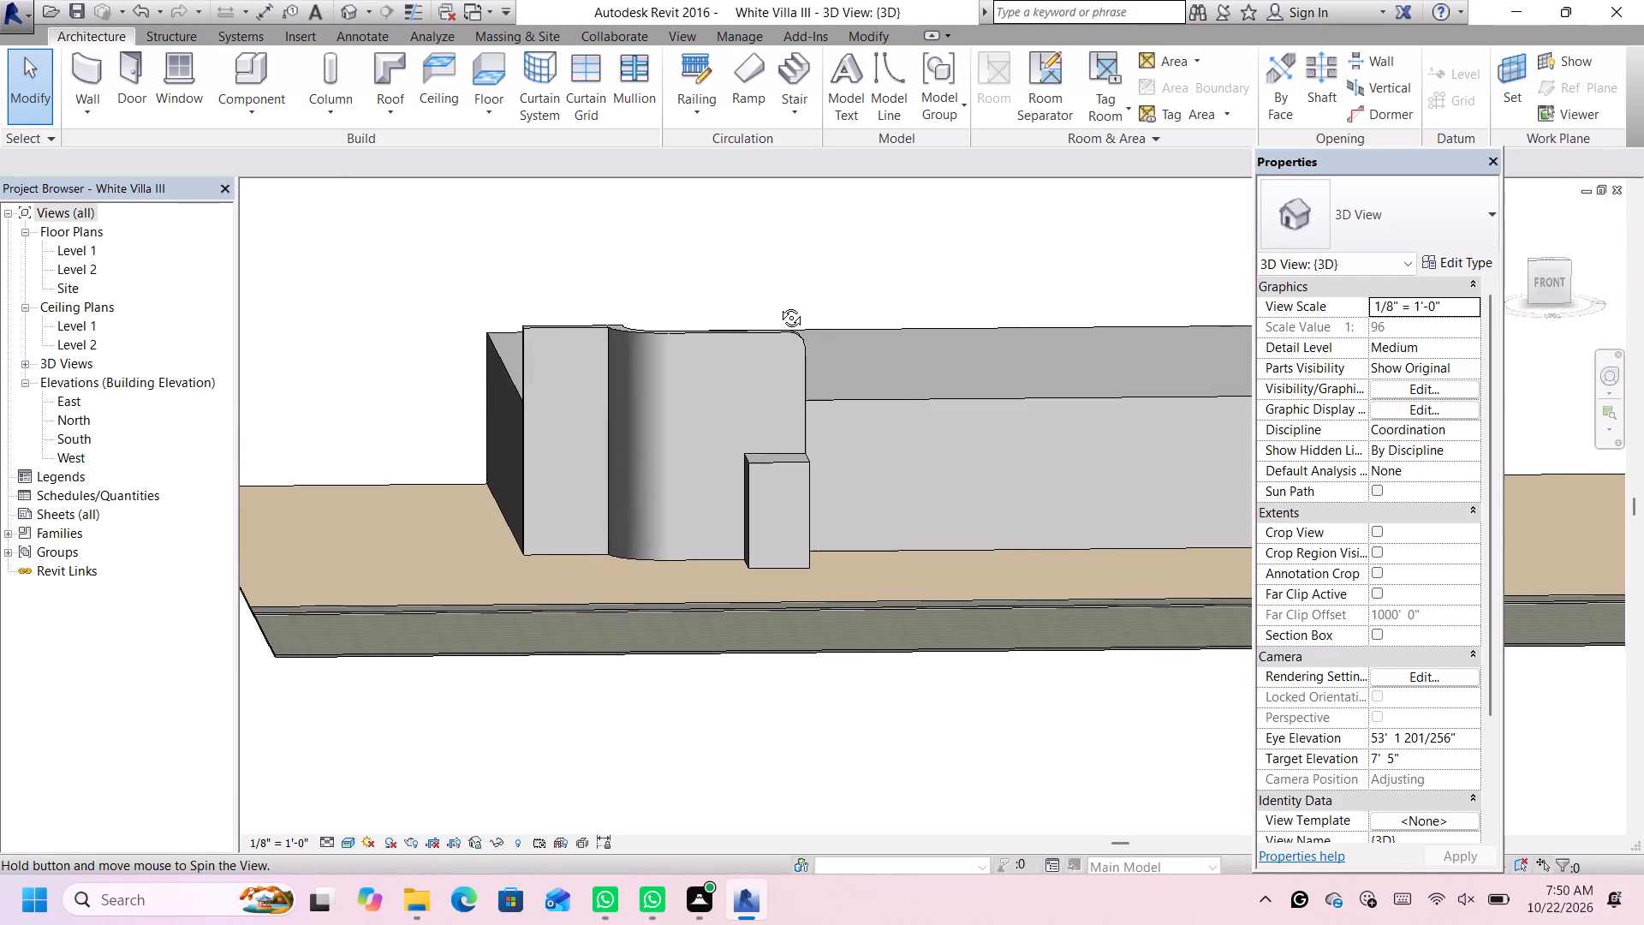
middle_click_drag(778, 305, 772, 304)
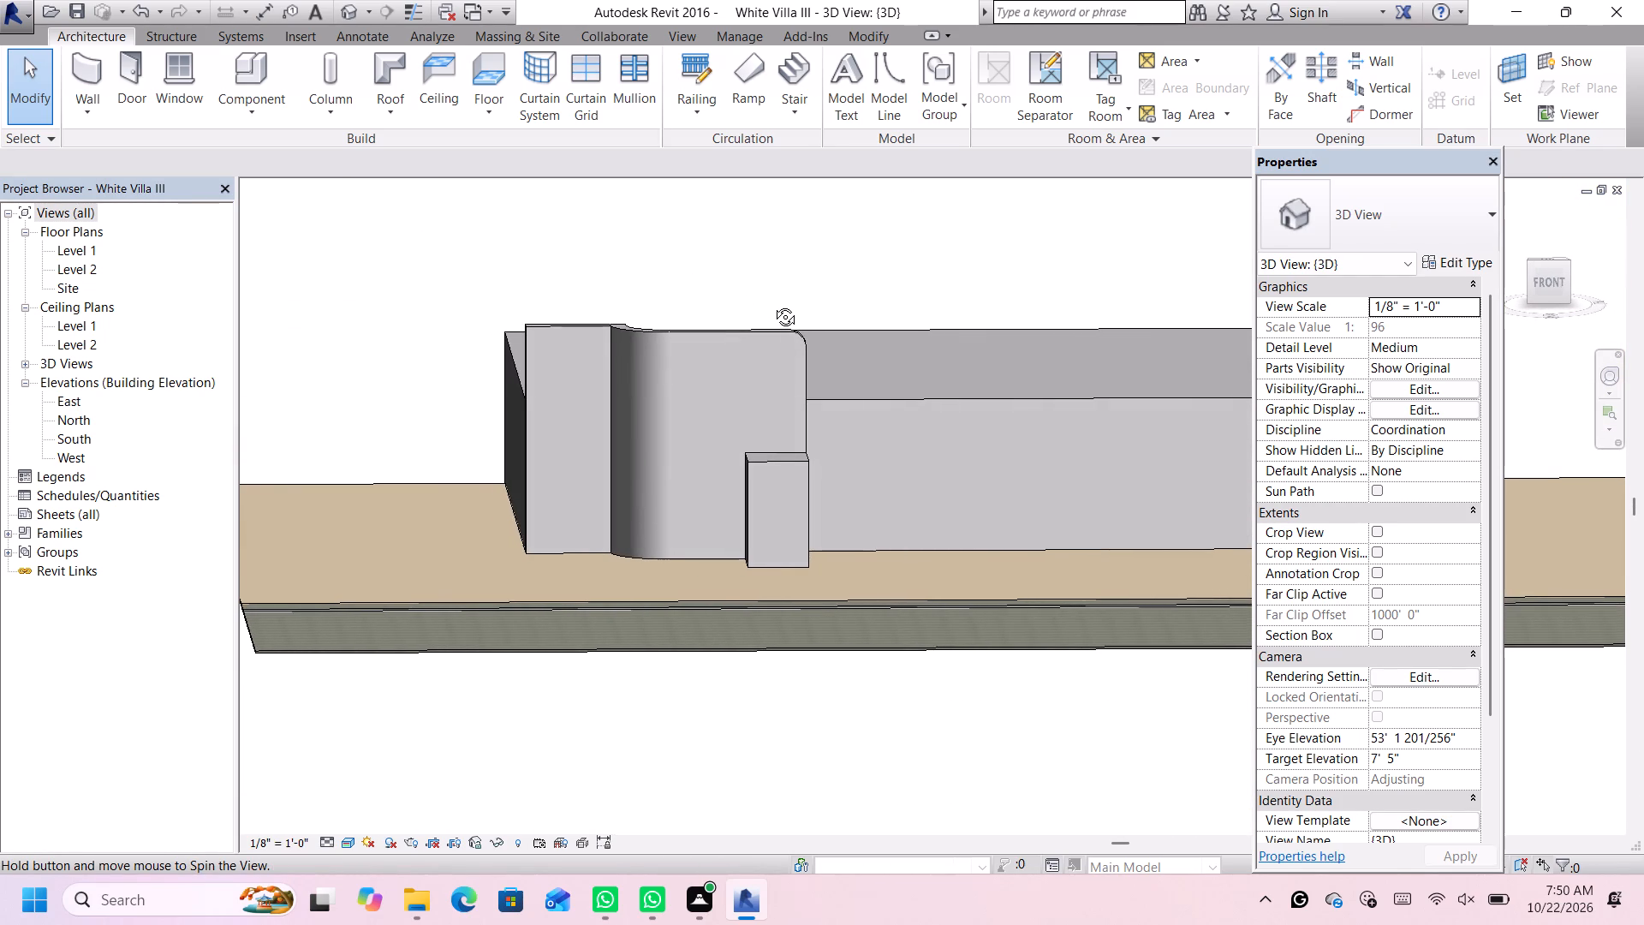
middle_click_drag(772, 304, 766, 307)
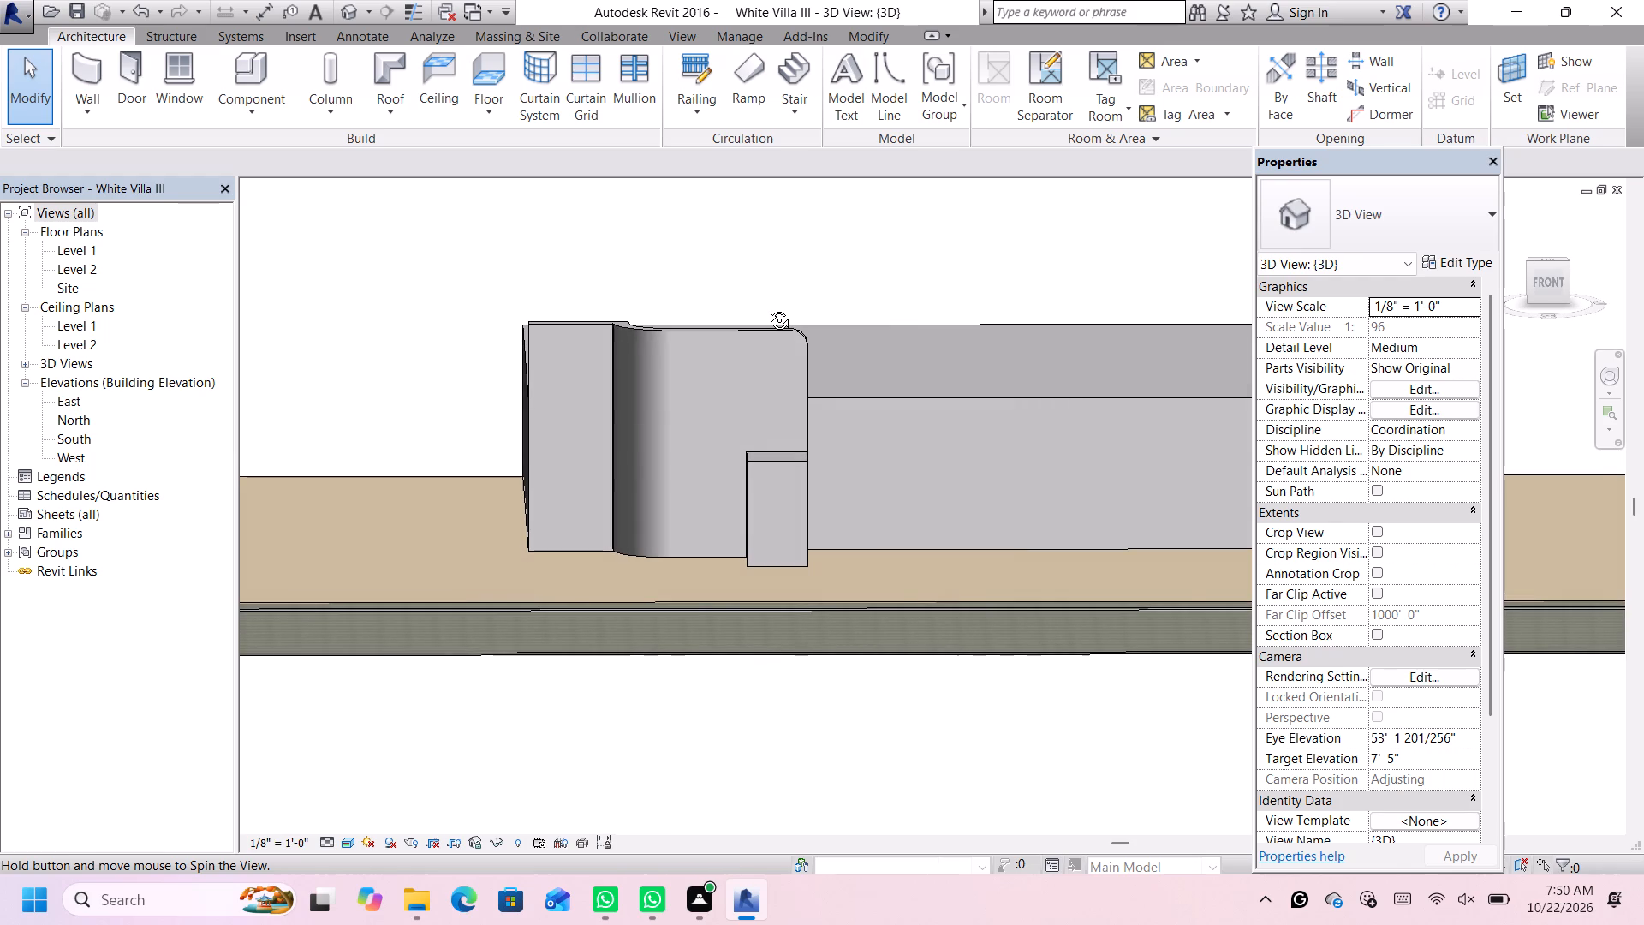
middle_click_drag(766, 307, 766, 307)
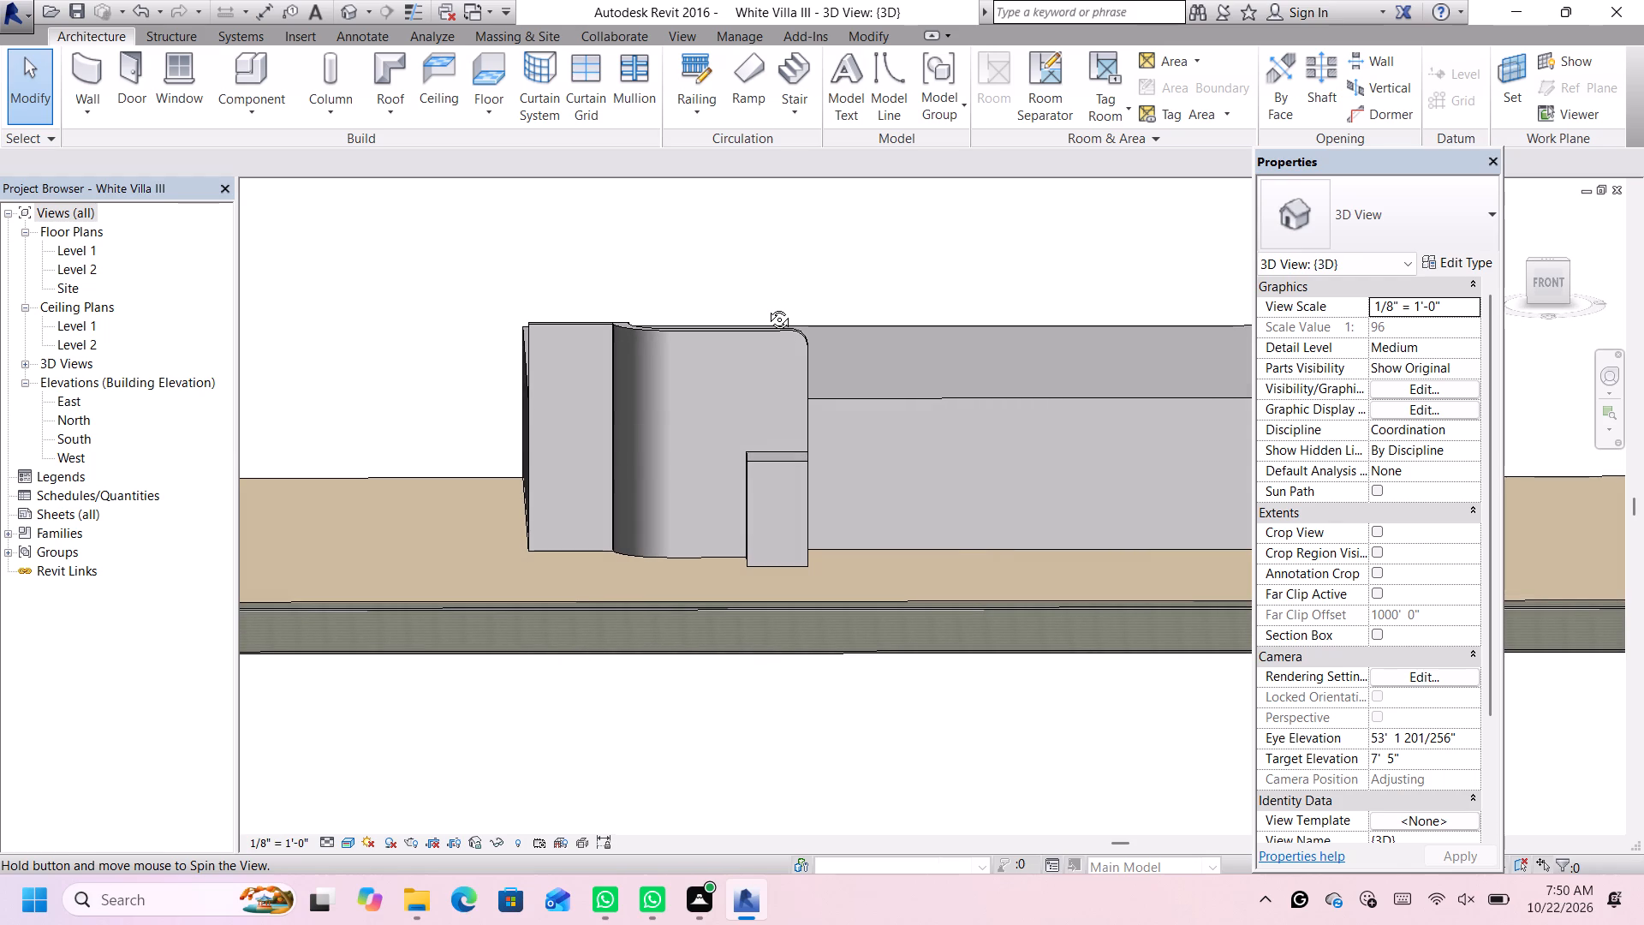
middle_click_drag(766, 307, 761, 306)
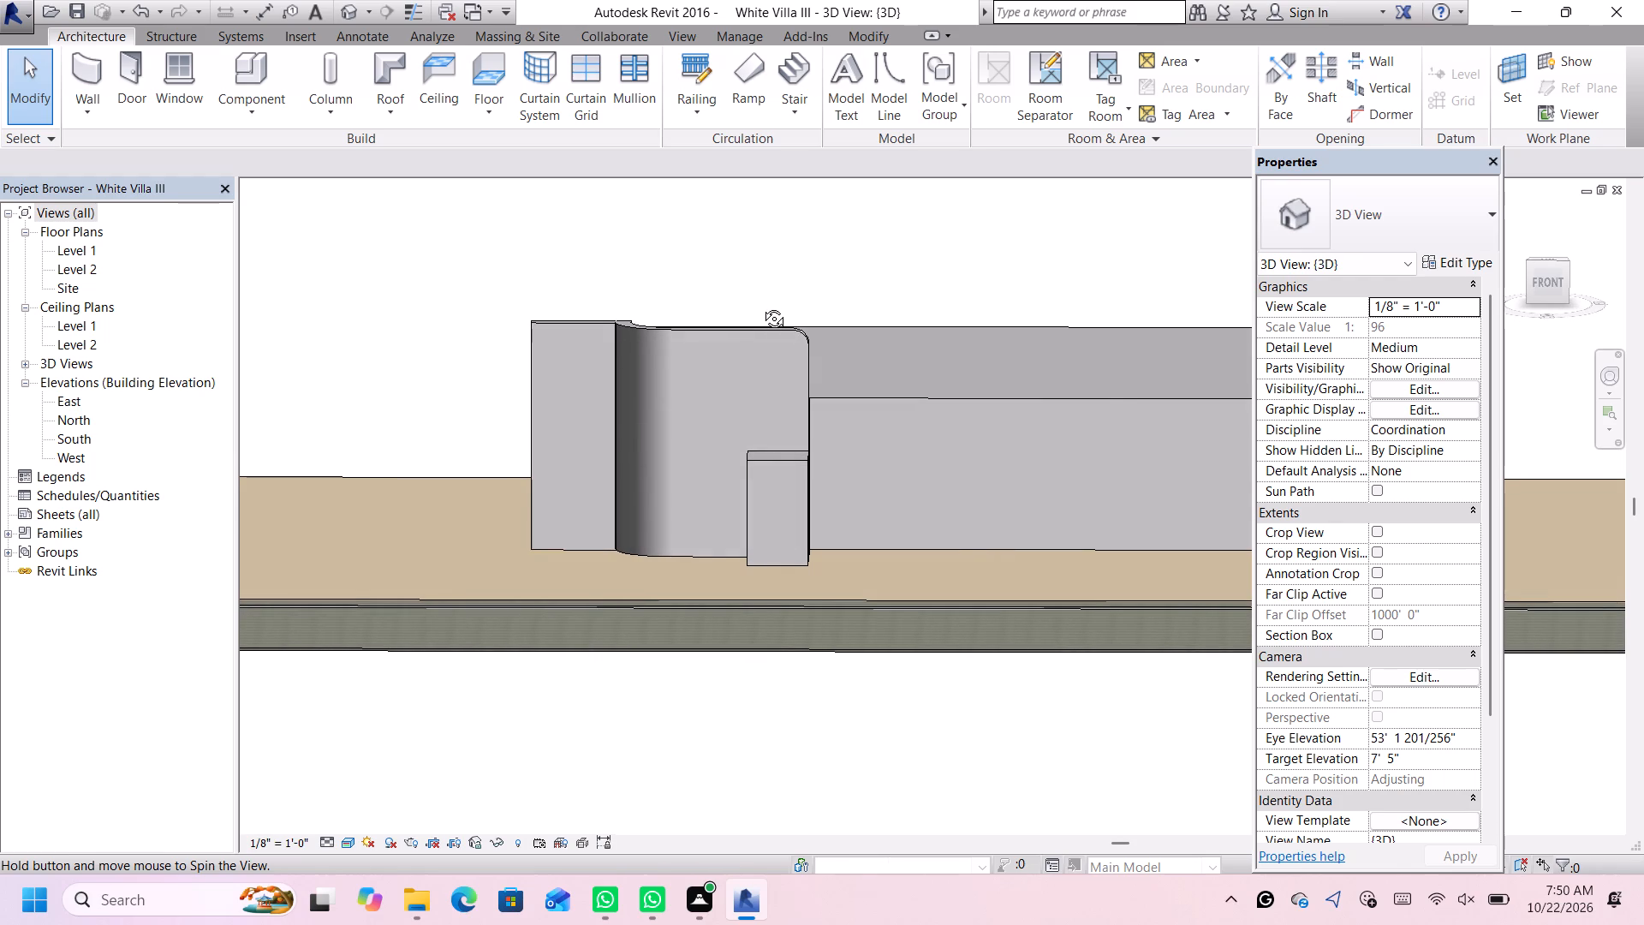
middle_click_drag(761, 306, 798, 408)
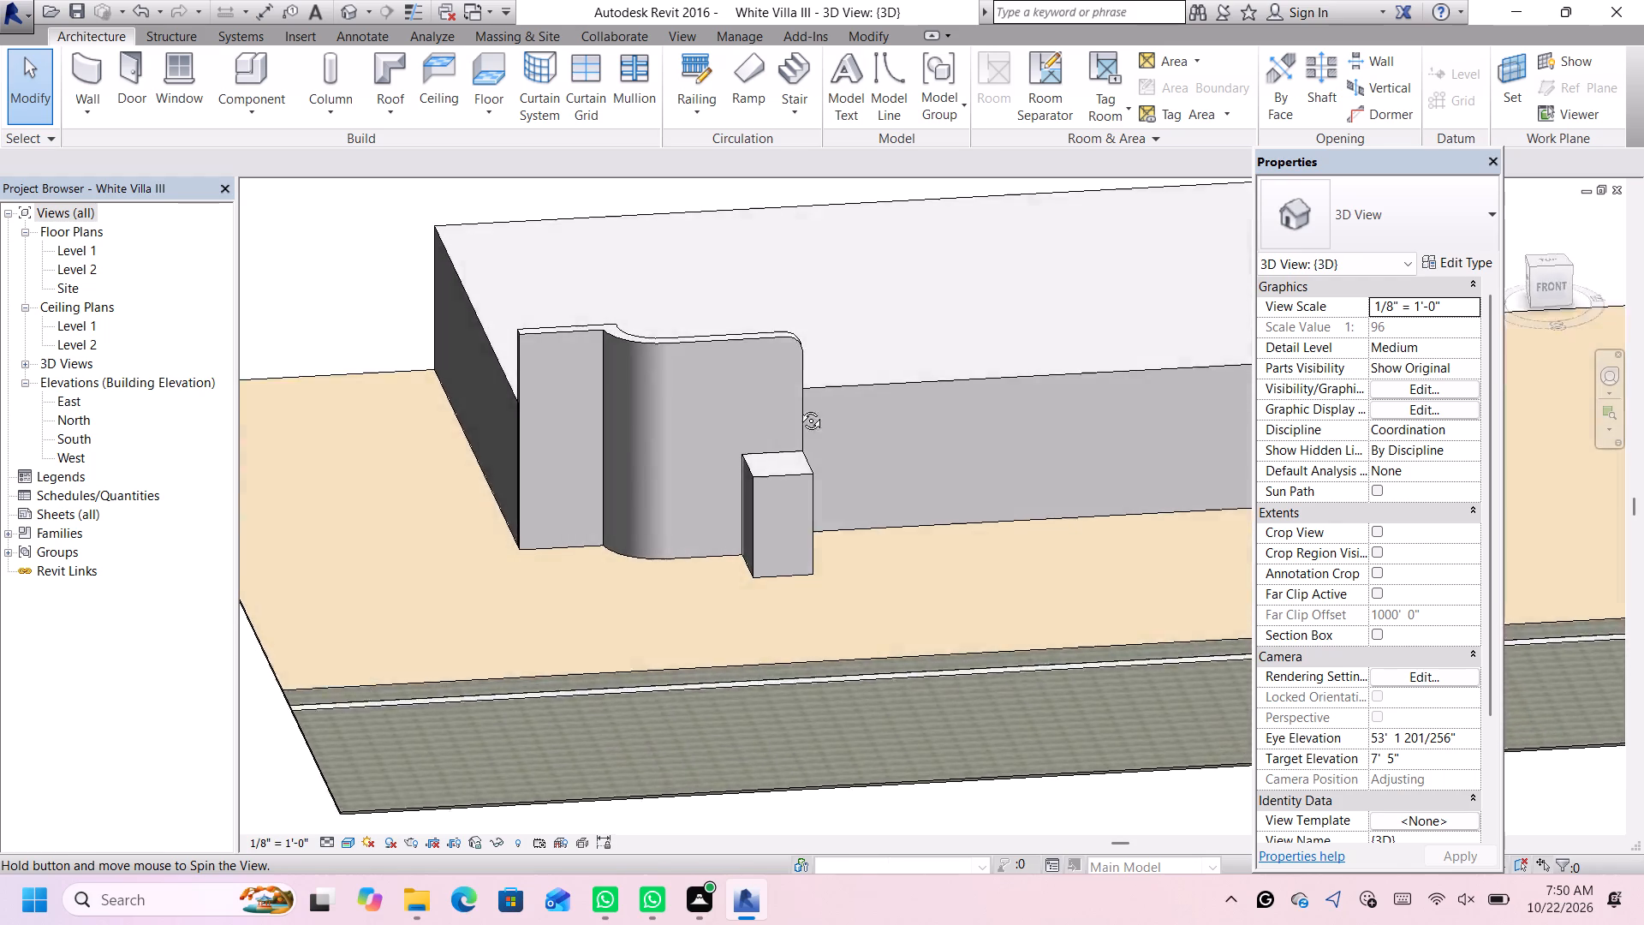
middle_click_drag(798, 408, 795, 468)
Change the large building floor slab behind the curved wall to the Generic - 7' type.
scroll(797, 446, "down", 6)
scroll(1009, 309, "up", 1)
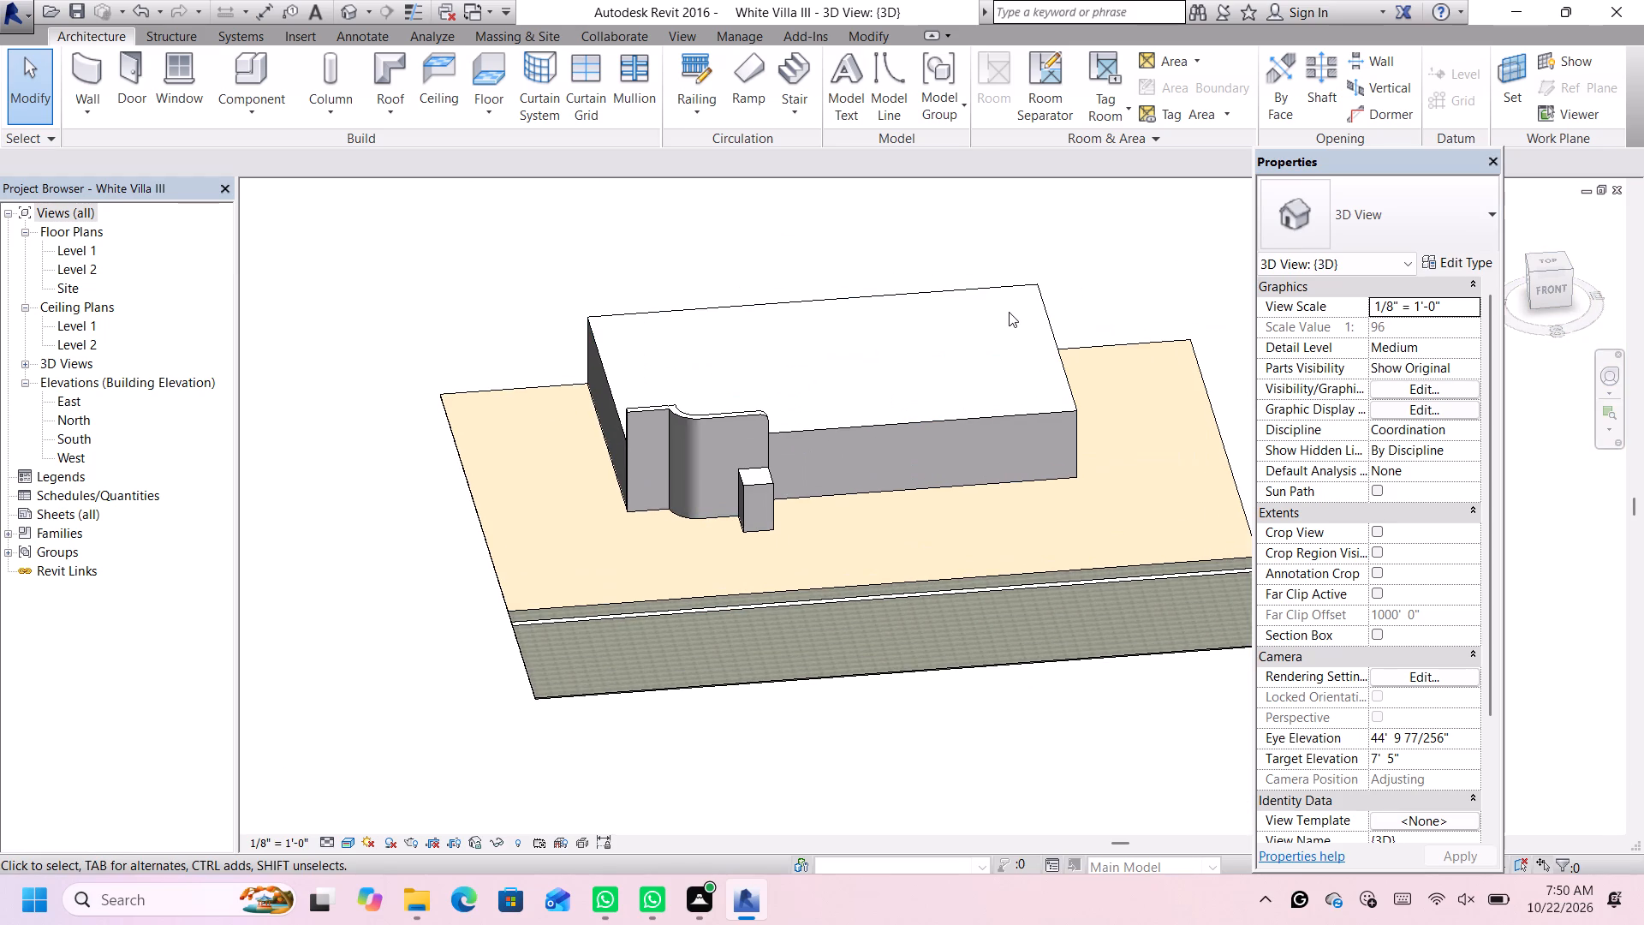
scroll(1034, 367, "up", 1)
left_click(1022, 421)
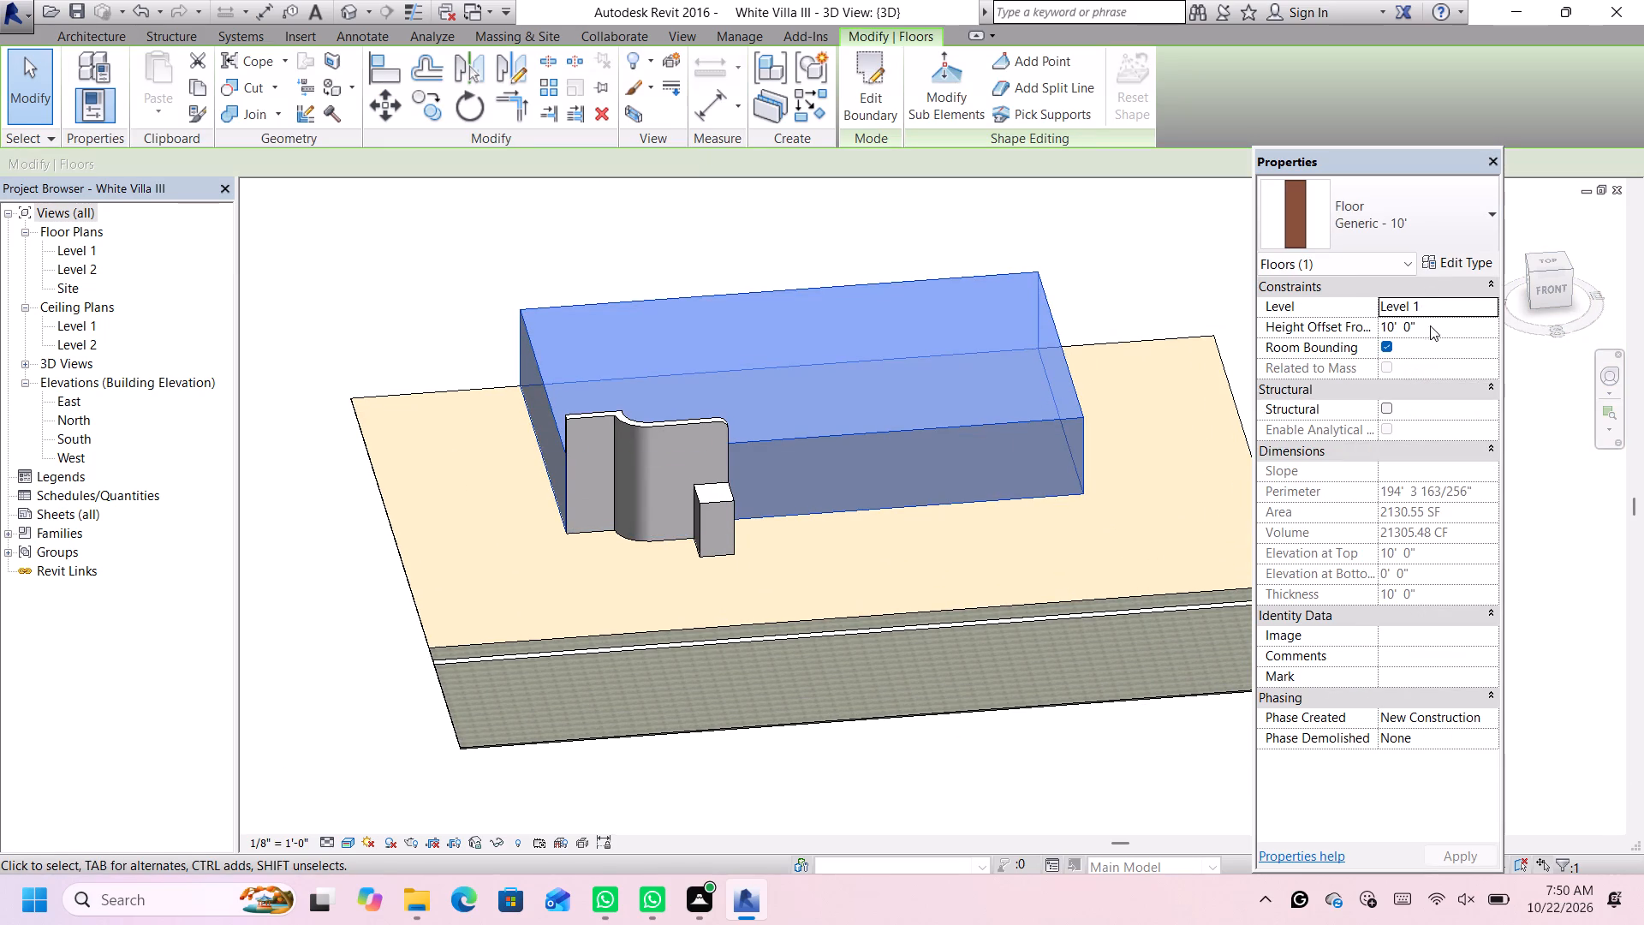
left_click(1457, 260)
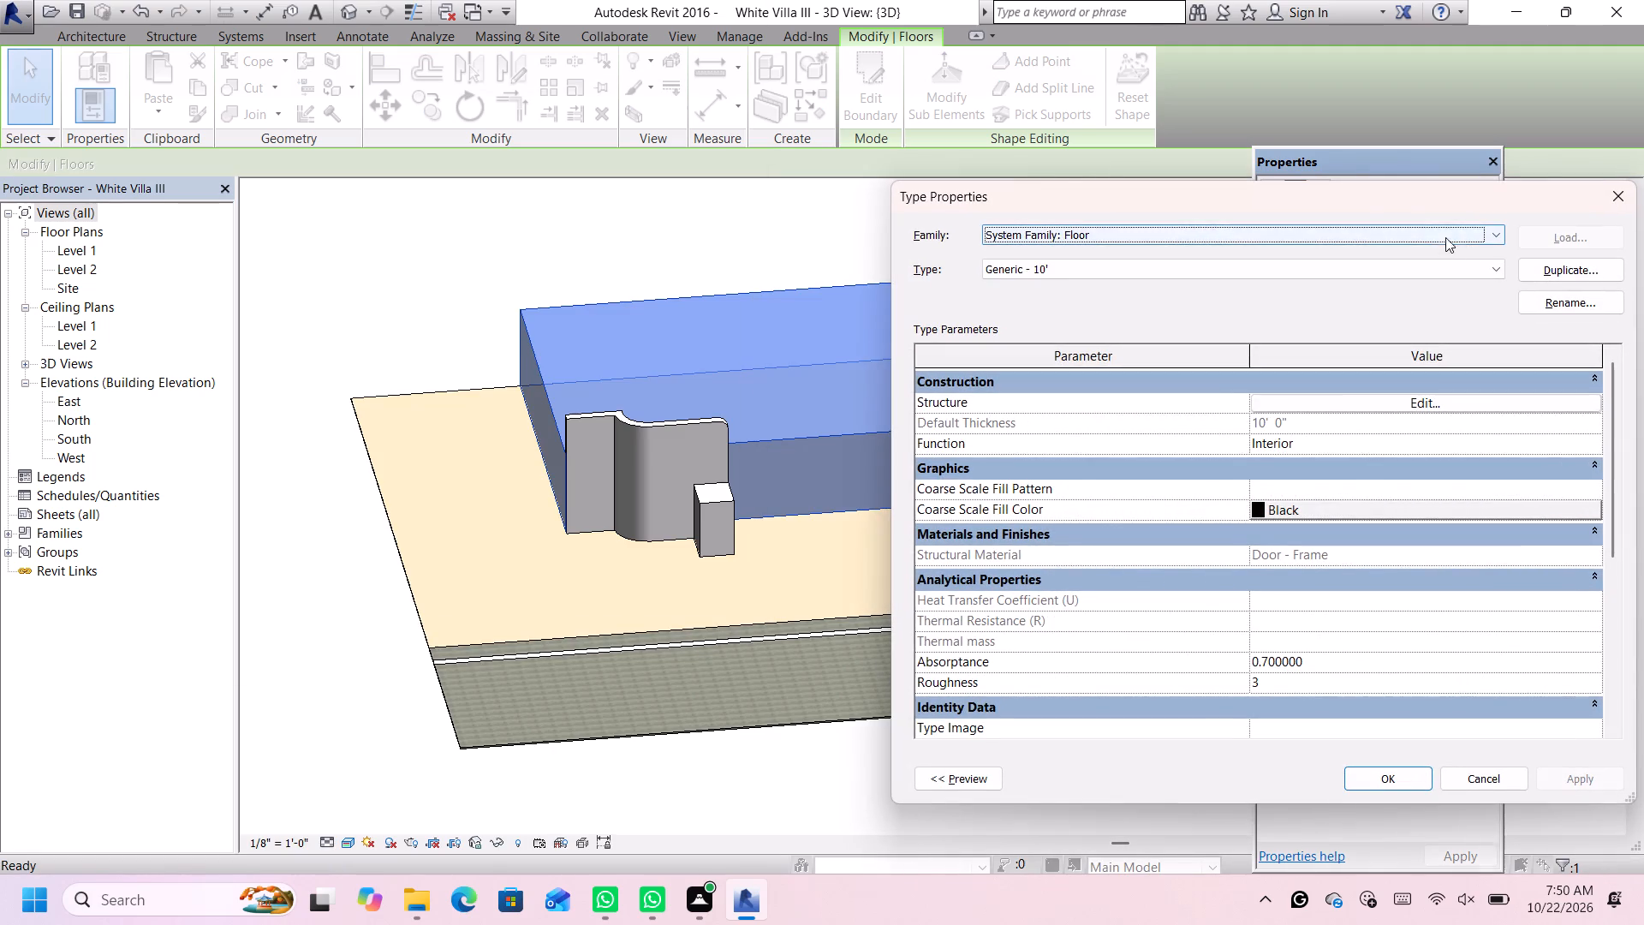
left_click(1610, 191)
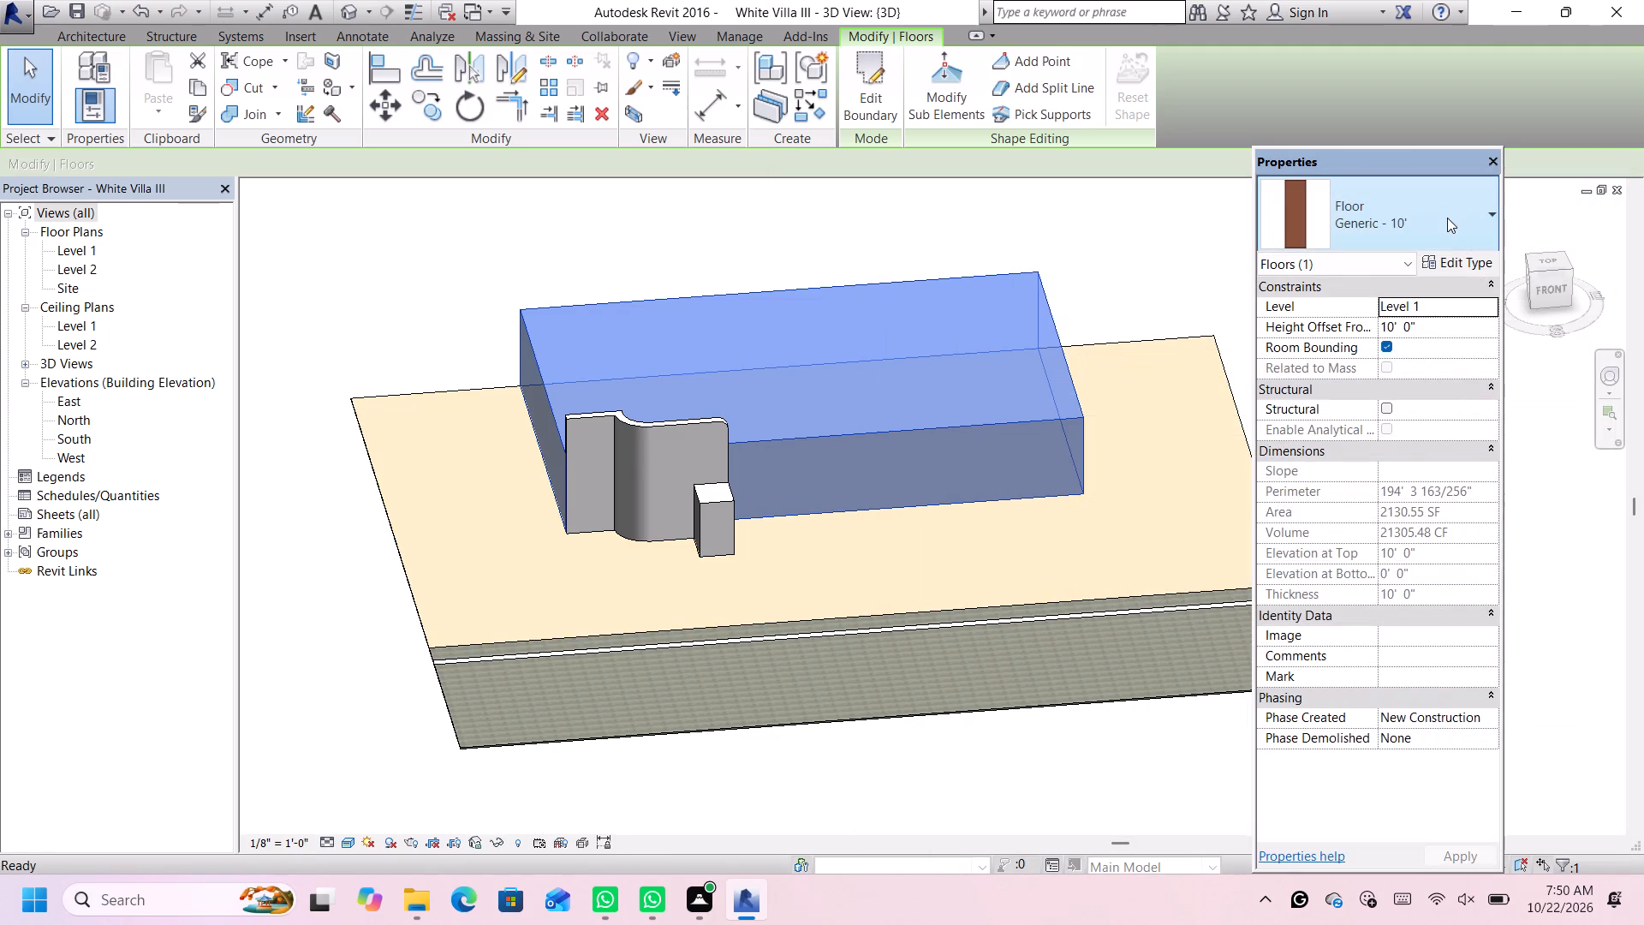
left_click(1447, 218)
left_click(1385, 310)
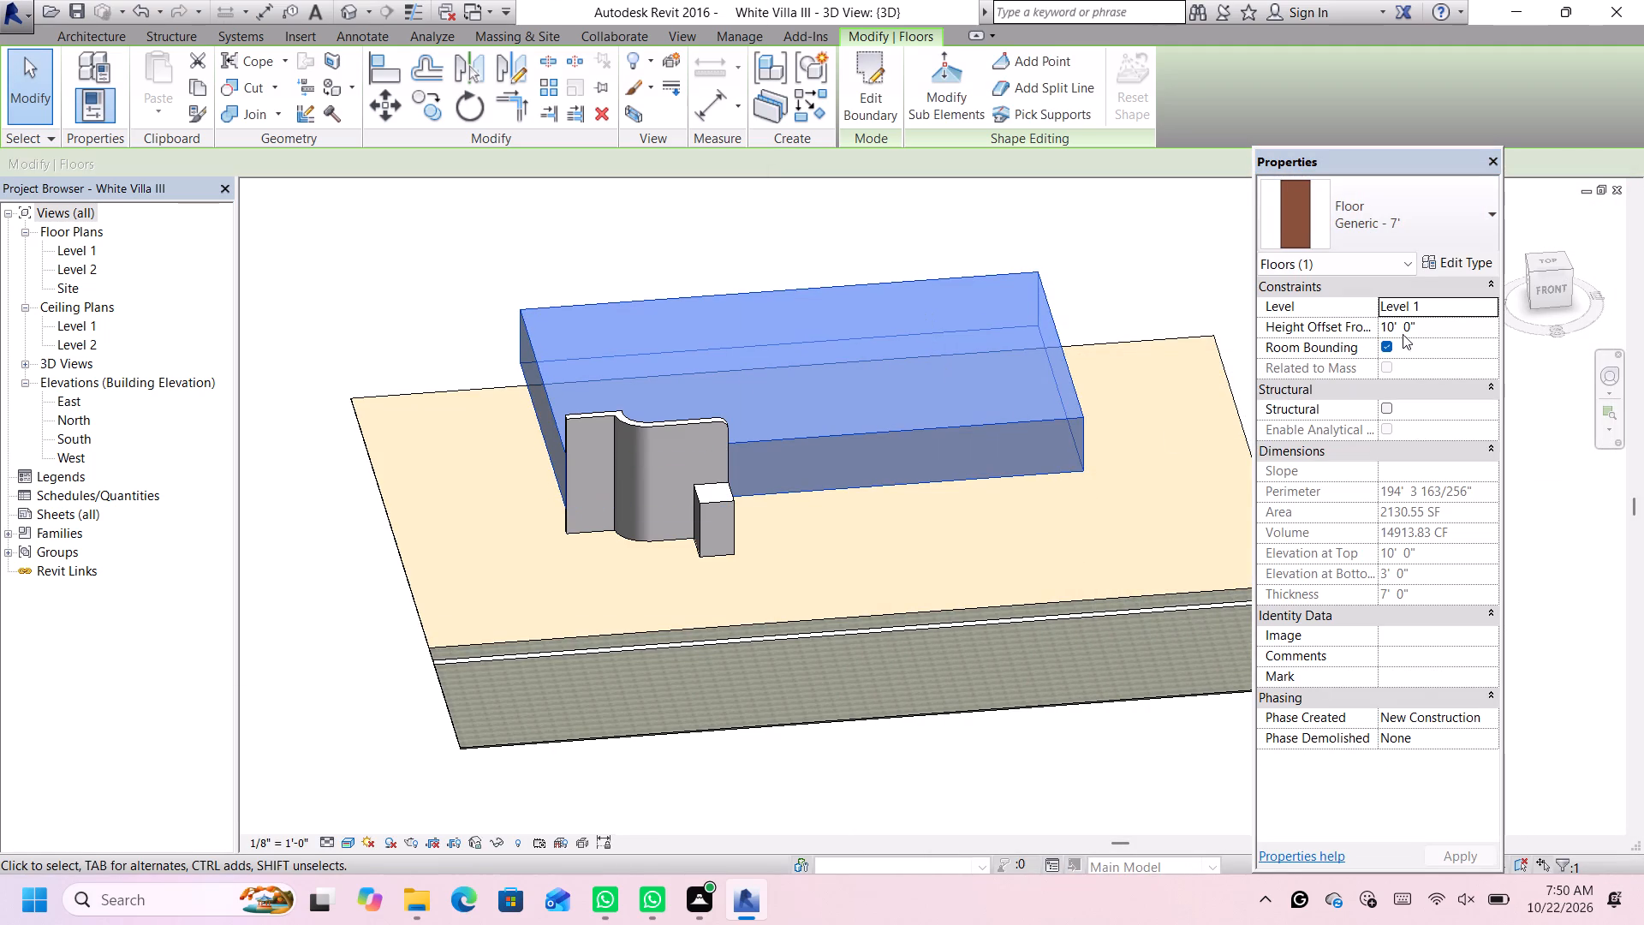
Set the building slab's height offset from Level 1 to 7'.
left_click(1424, 329)
key("BackSpace")
key("BackSpace")
key("BackSpace")
key("BackSpace")
key("BackSpace")
key("BackSpace")
key("BackSpace")
key("BackSpace")
key("BackSpace")
key("BackSpace")
key("BackSpace")
key("BackSpace")
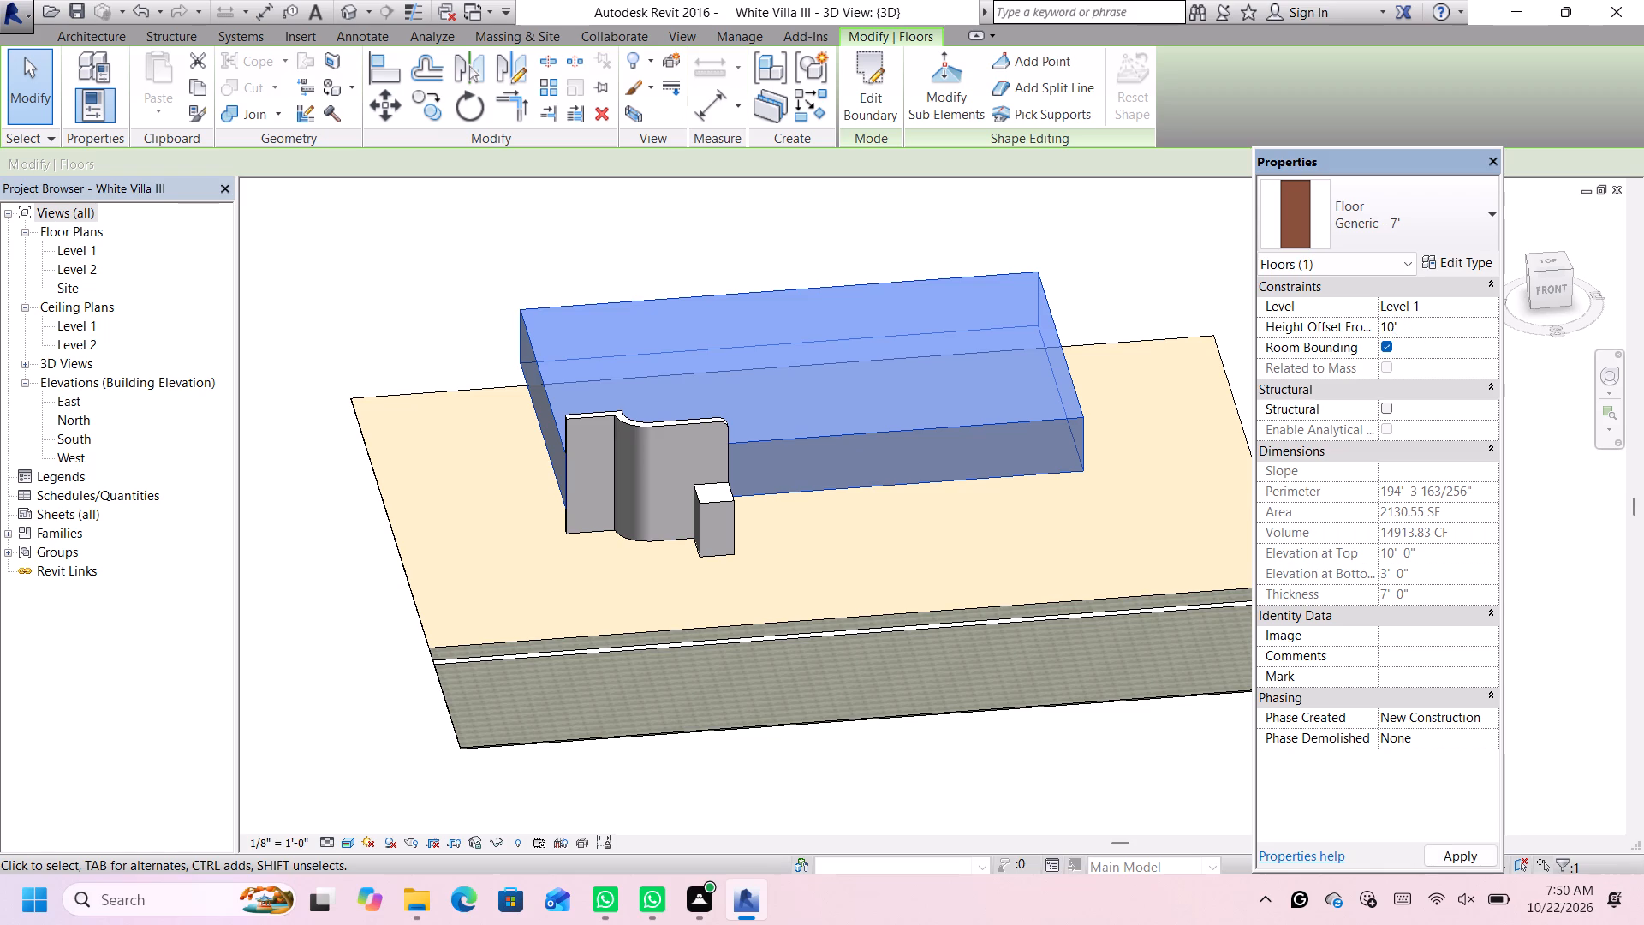
key("7")
key("apostrophe")
key("Return")
scroll(819, 295, "up", 2)
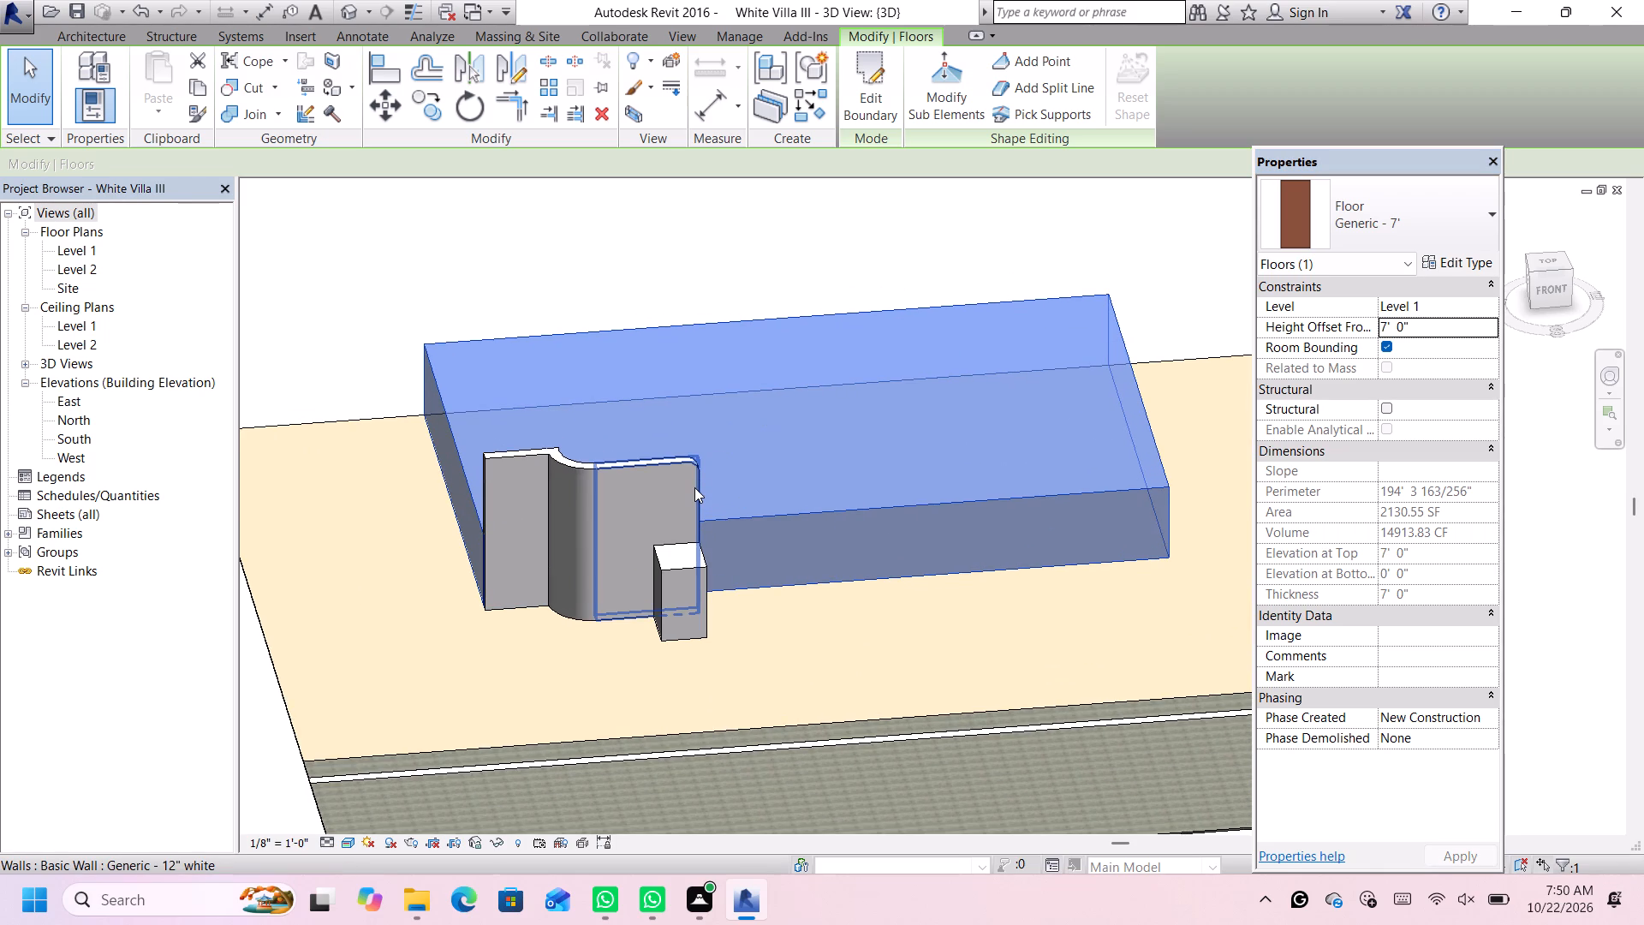
left_click(807, 248)
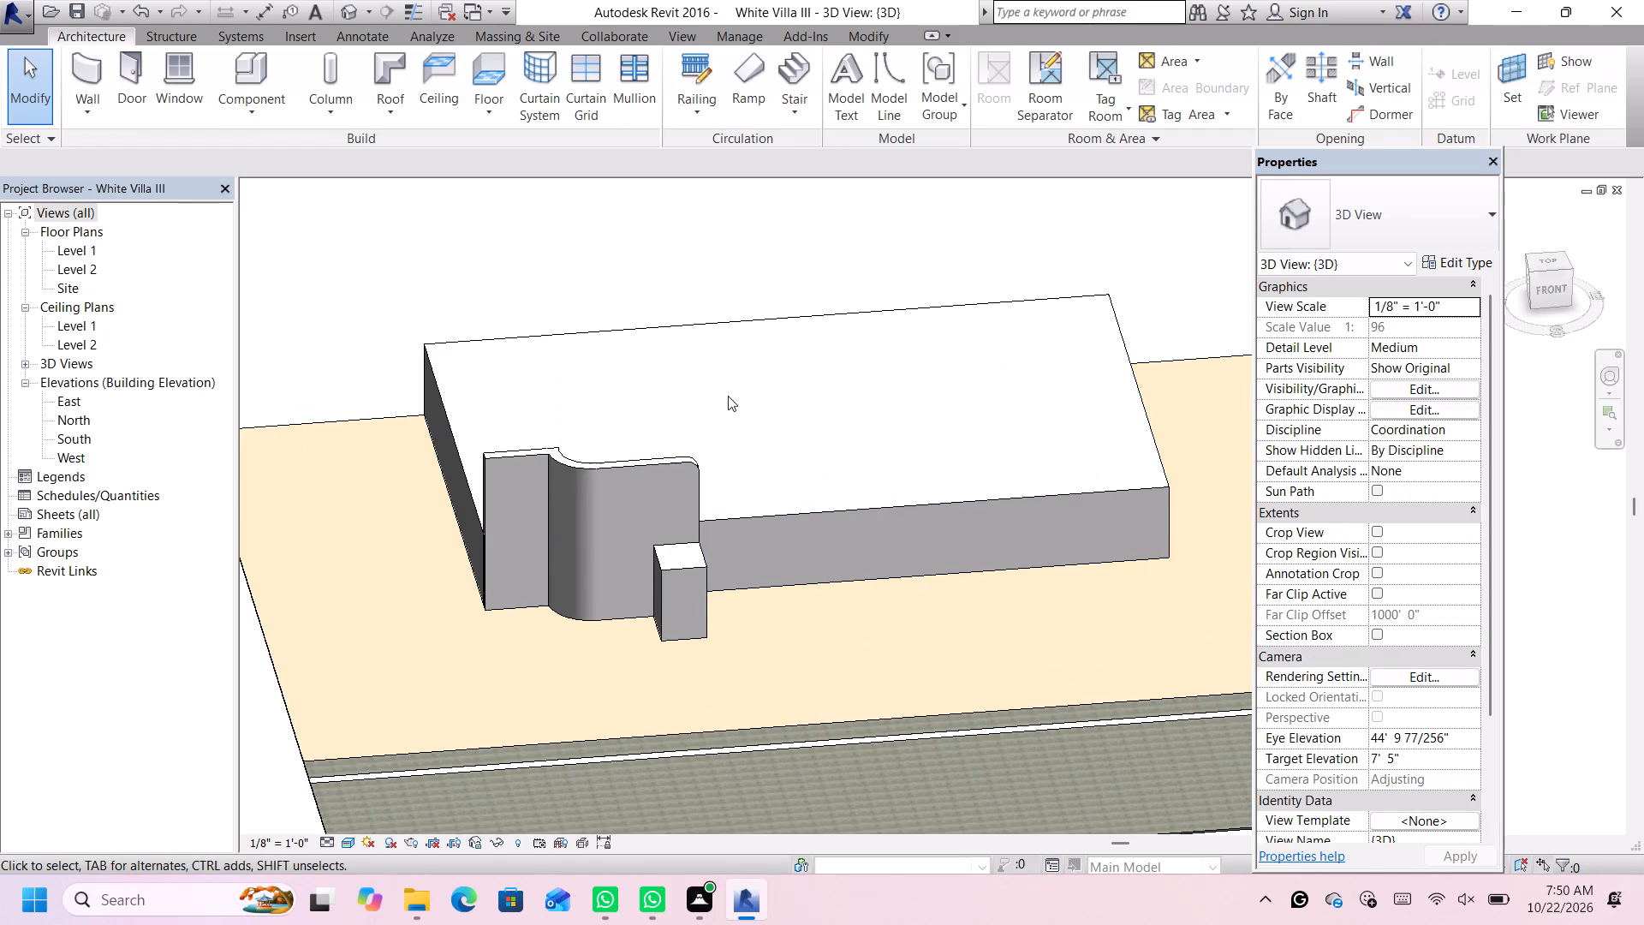
Set the unconnected height of the straight front wall segment with the rounded corner to 12'.
scroll(760, 486, "down", 3)
middle_click_drag(777, 499, 777, 501)
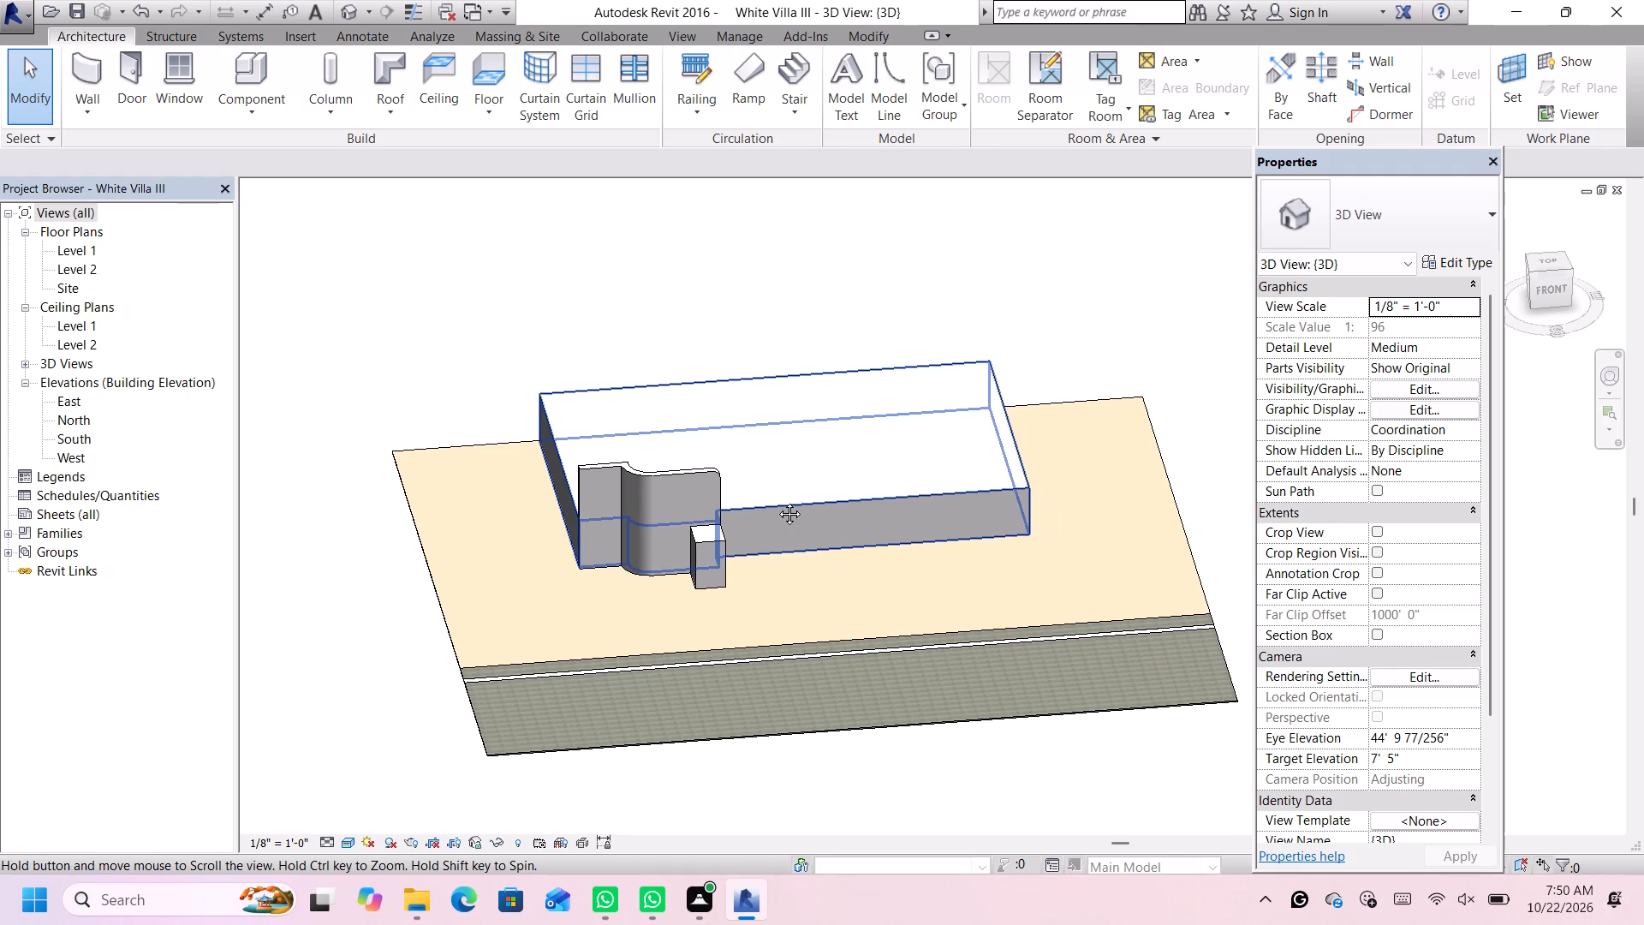
middle_click_drag(777, 501, 810, 420)
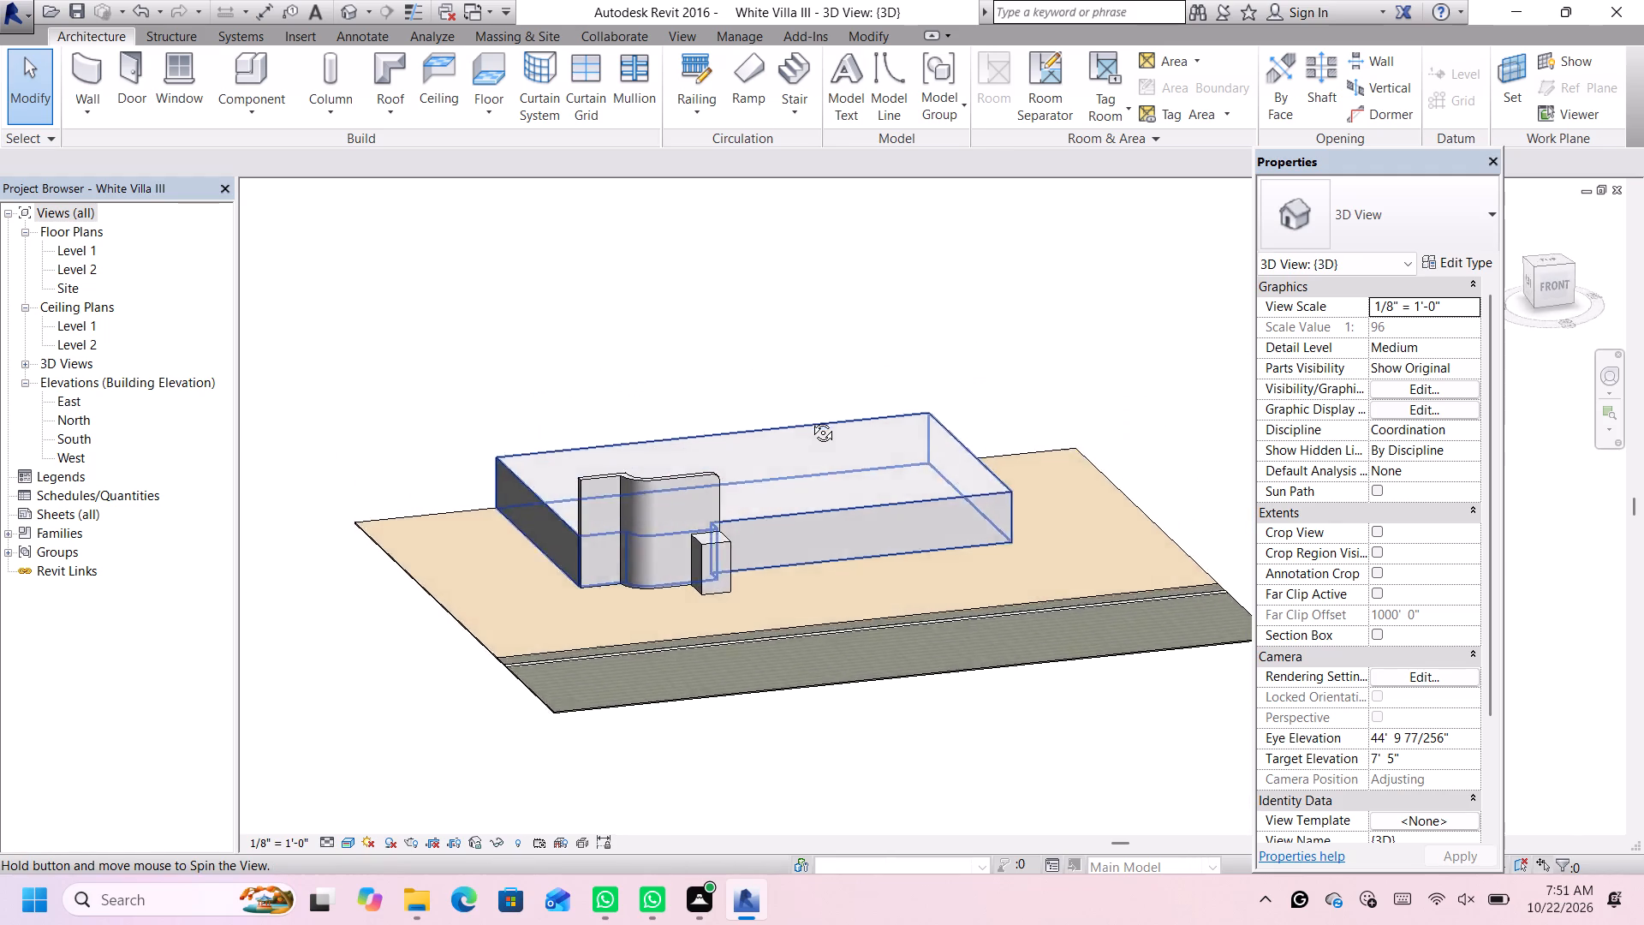
middle_click_drag(810, 420, 782, 399)
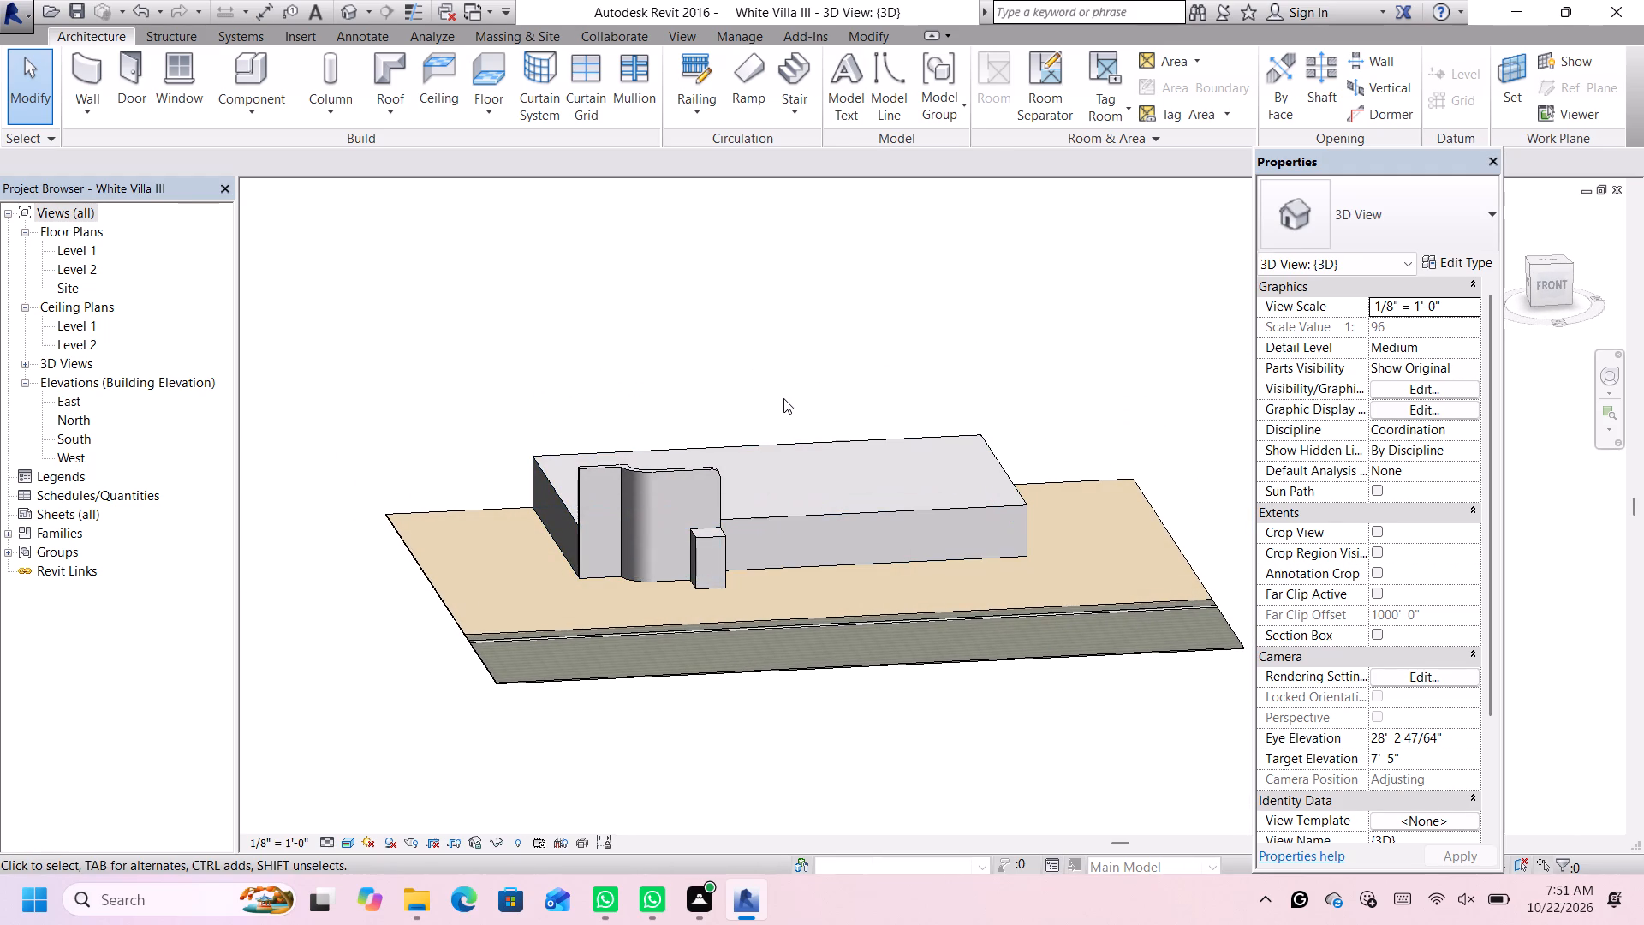
scroll(748, 418, "up", 3)
left_click(690, 489)
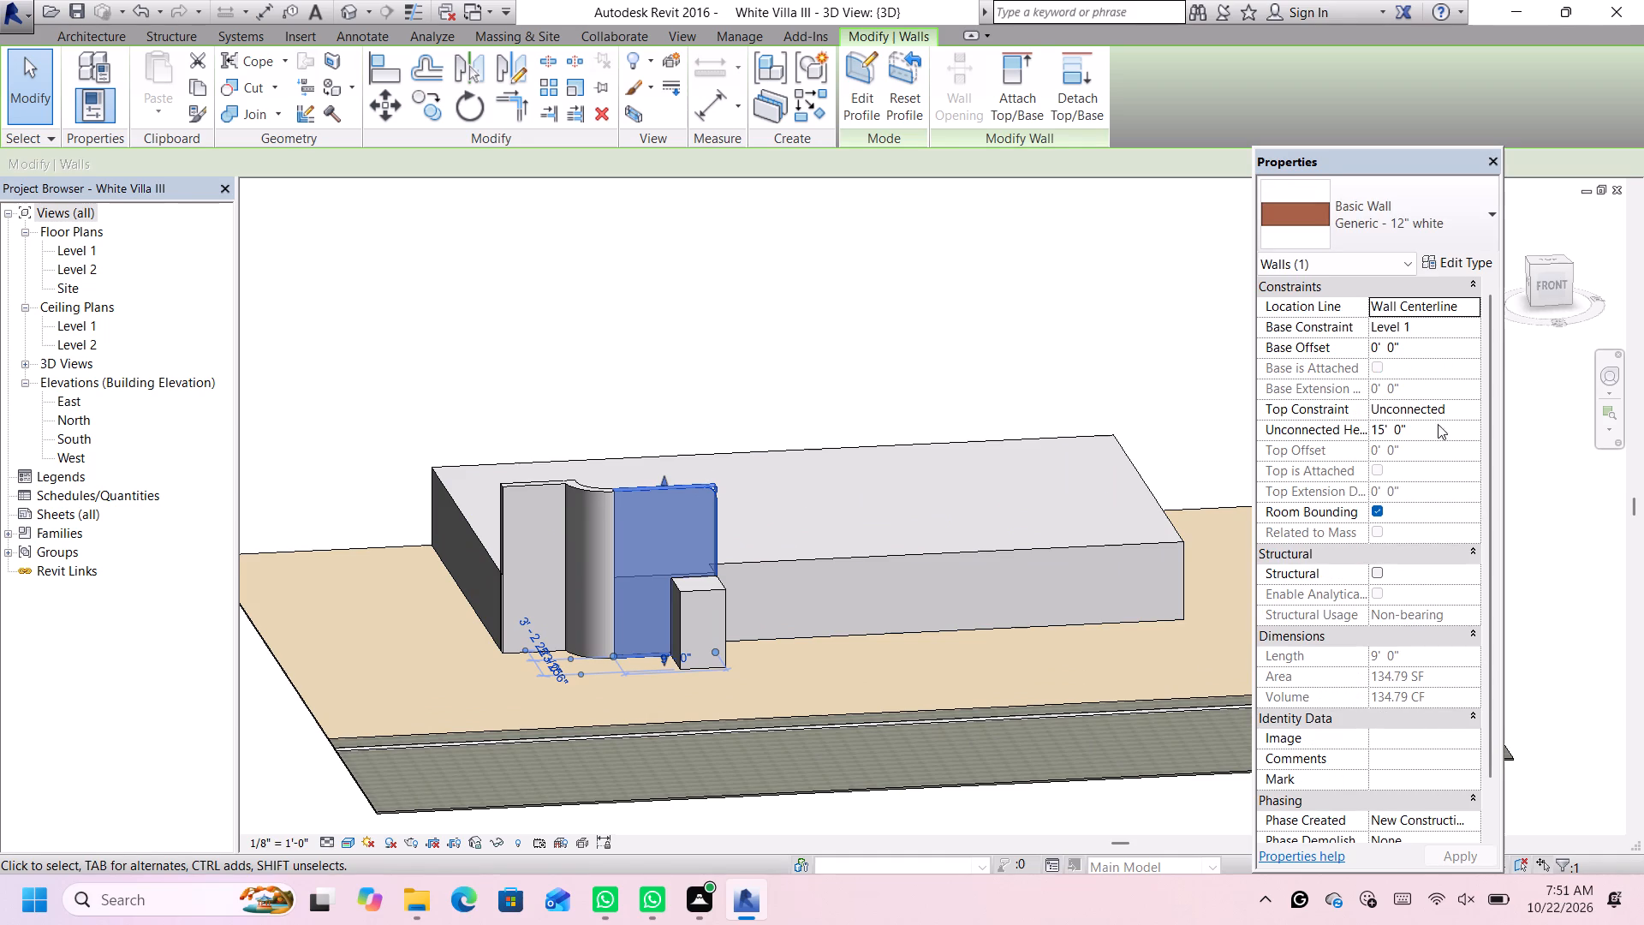
left_click(1438, 426)
key("BackSpace")
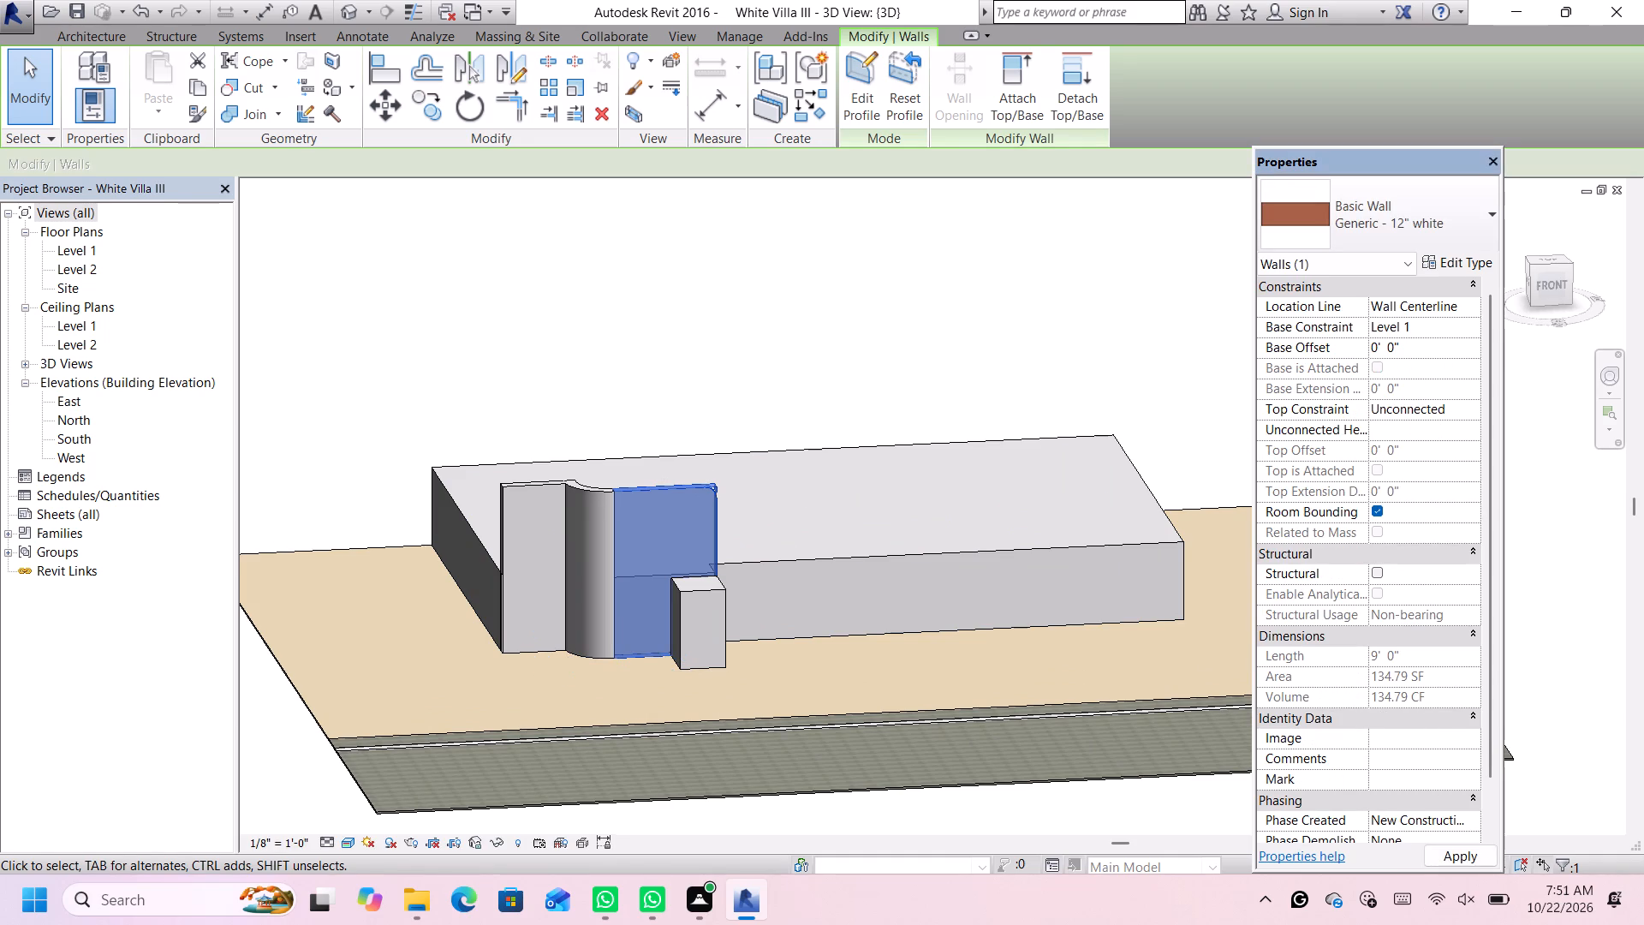
type("12'")
key("Return")
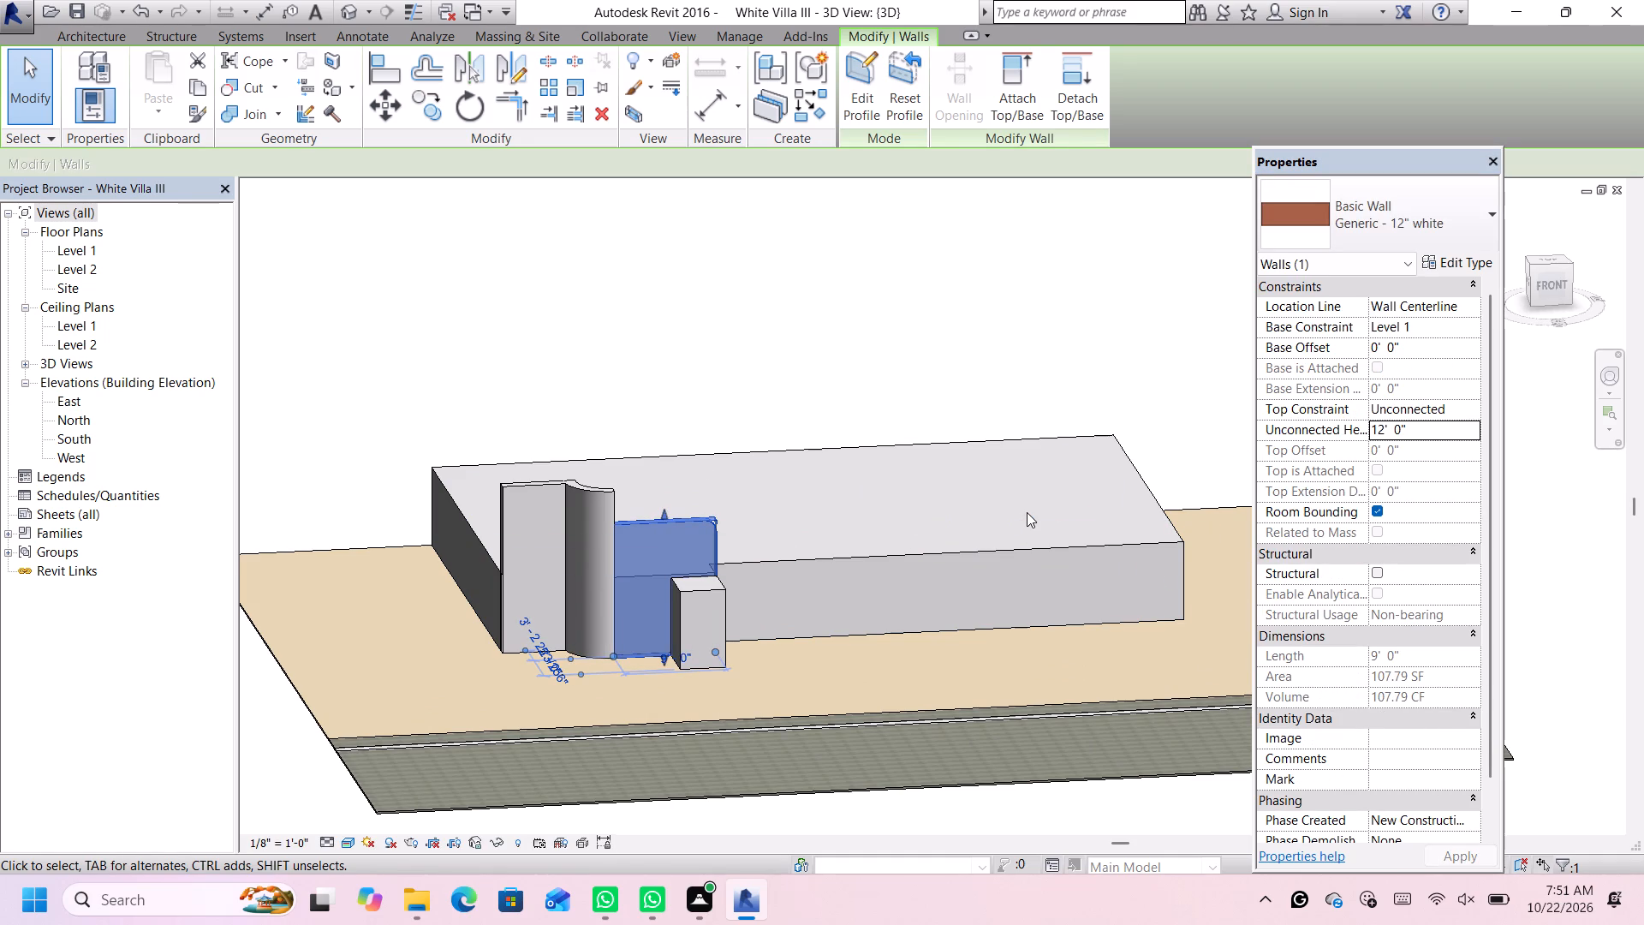
left_click(1105, 356)
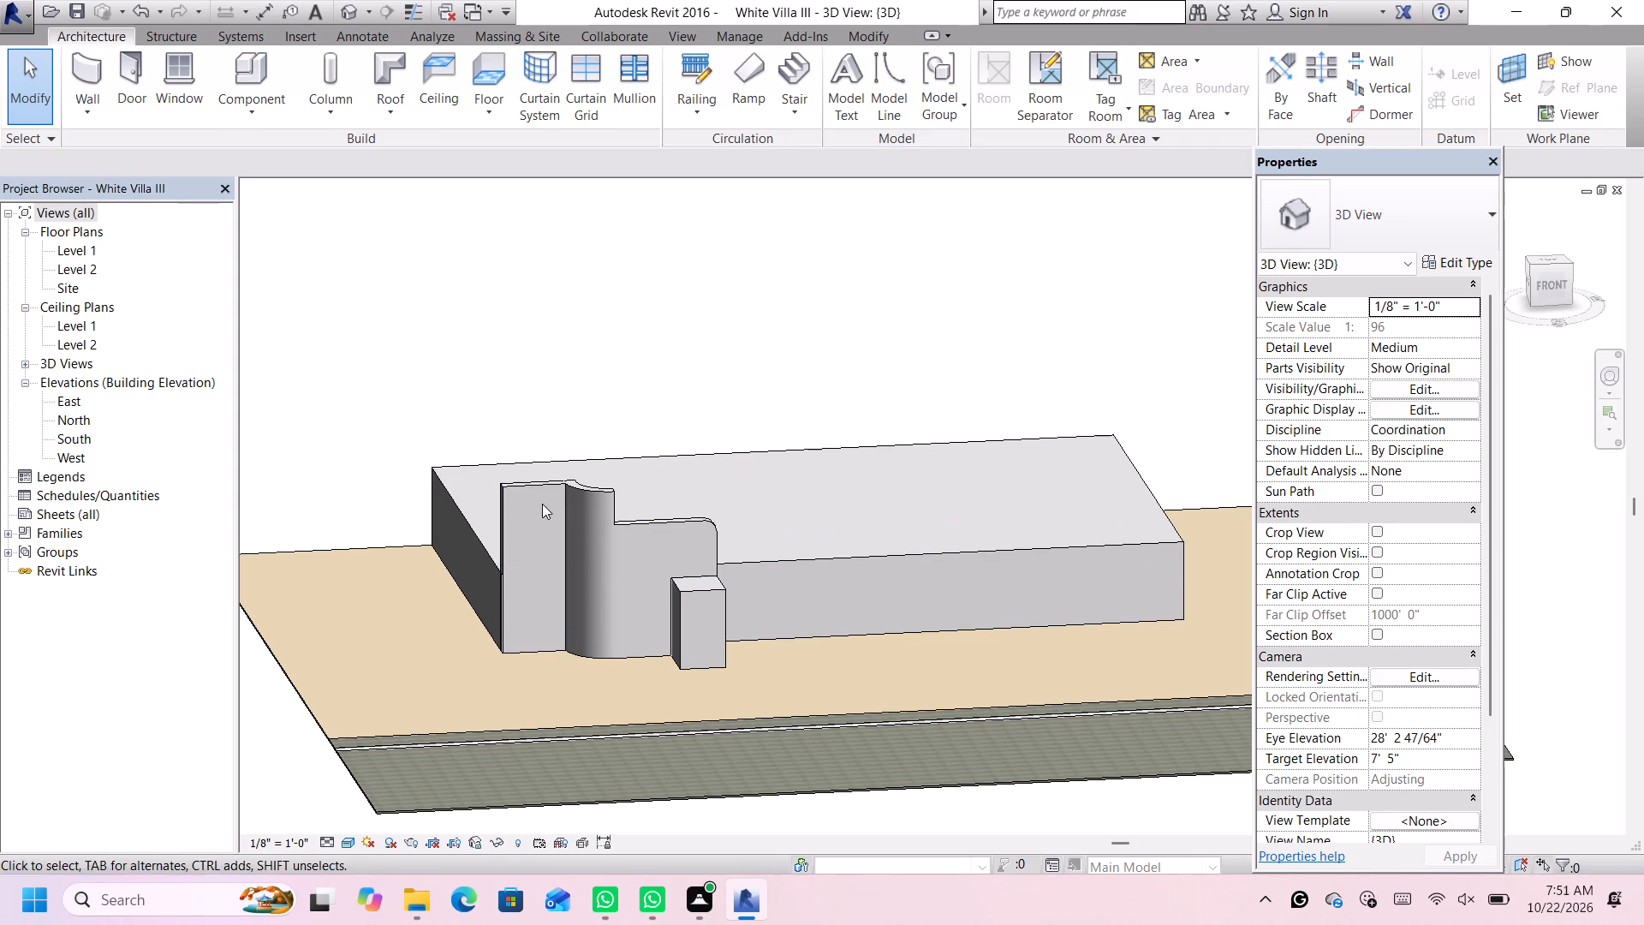
Set the unconnected height of the curved front wall segment to 12'.
left_click(597, 497)
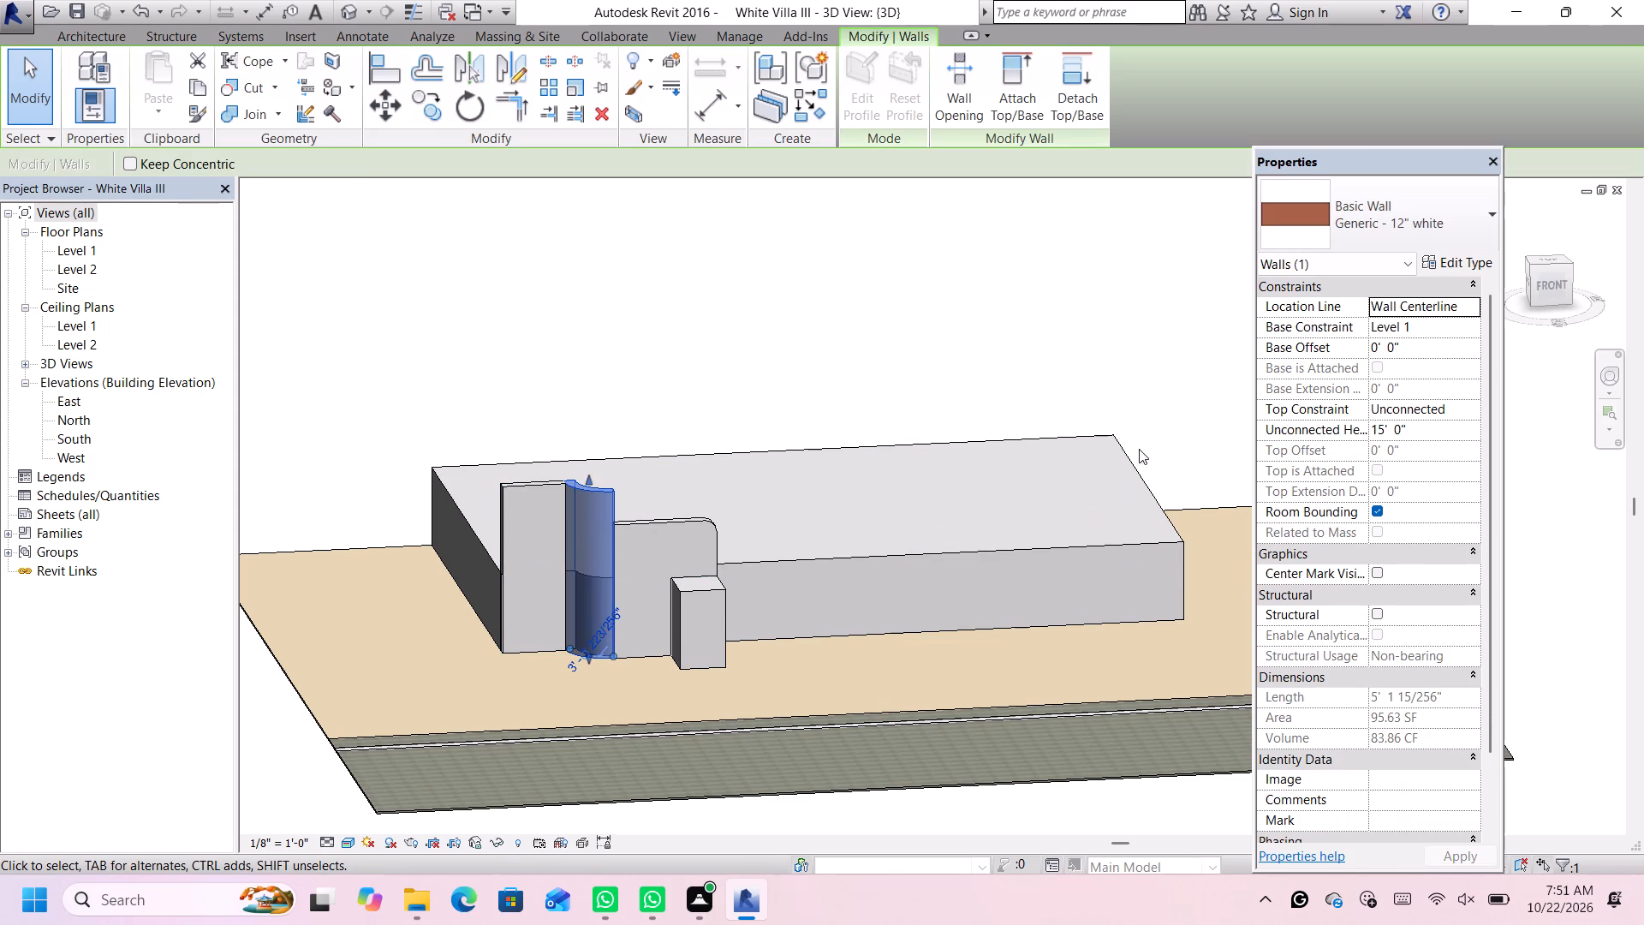
left_click(1419, 429)
key("BackSpace")
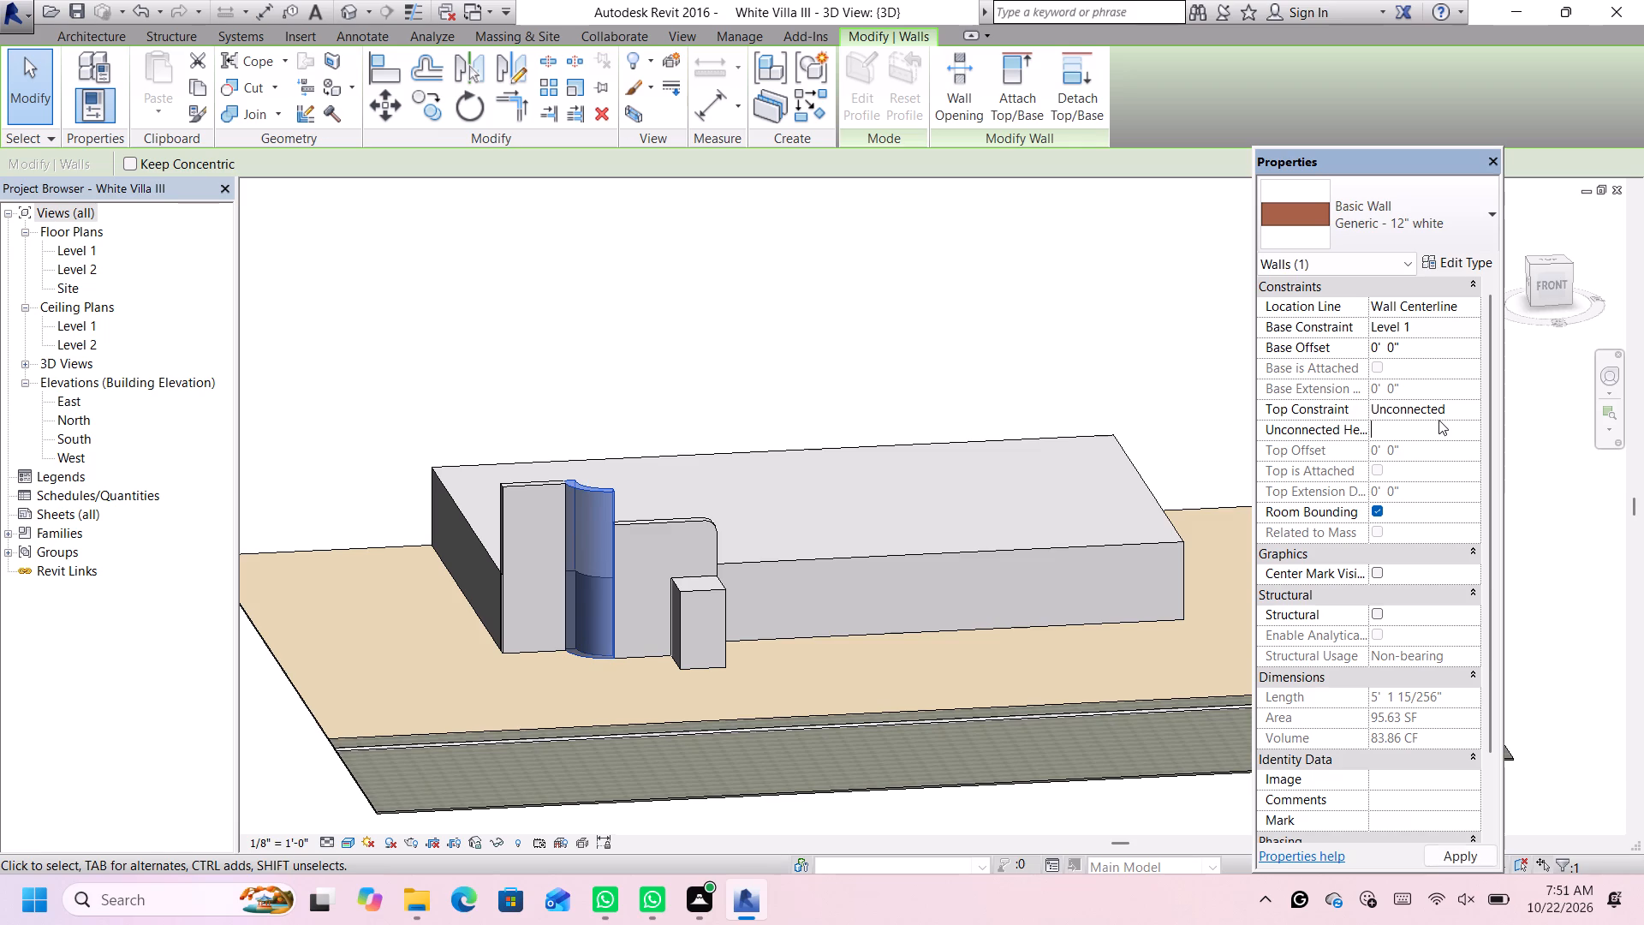
type("12'")
key("Return")
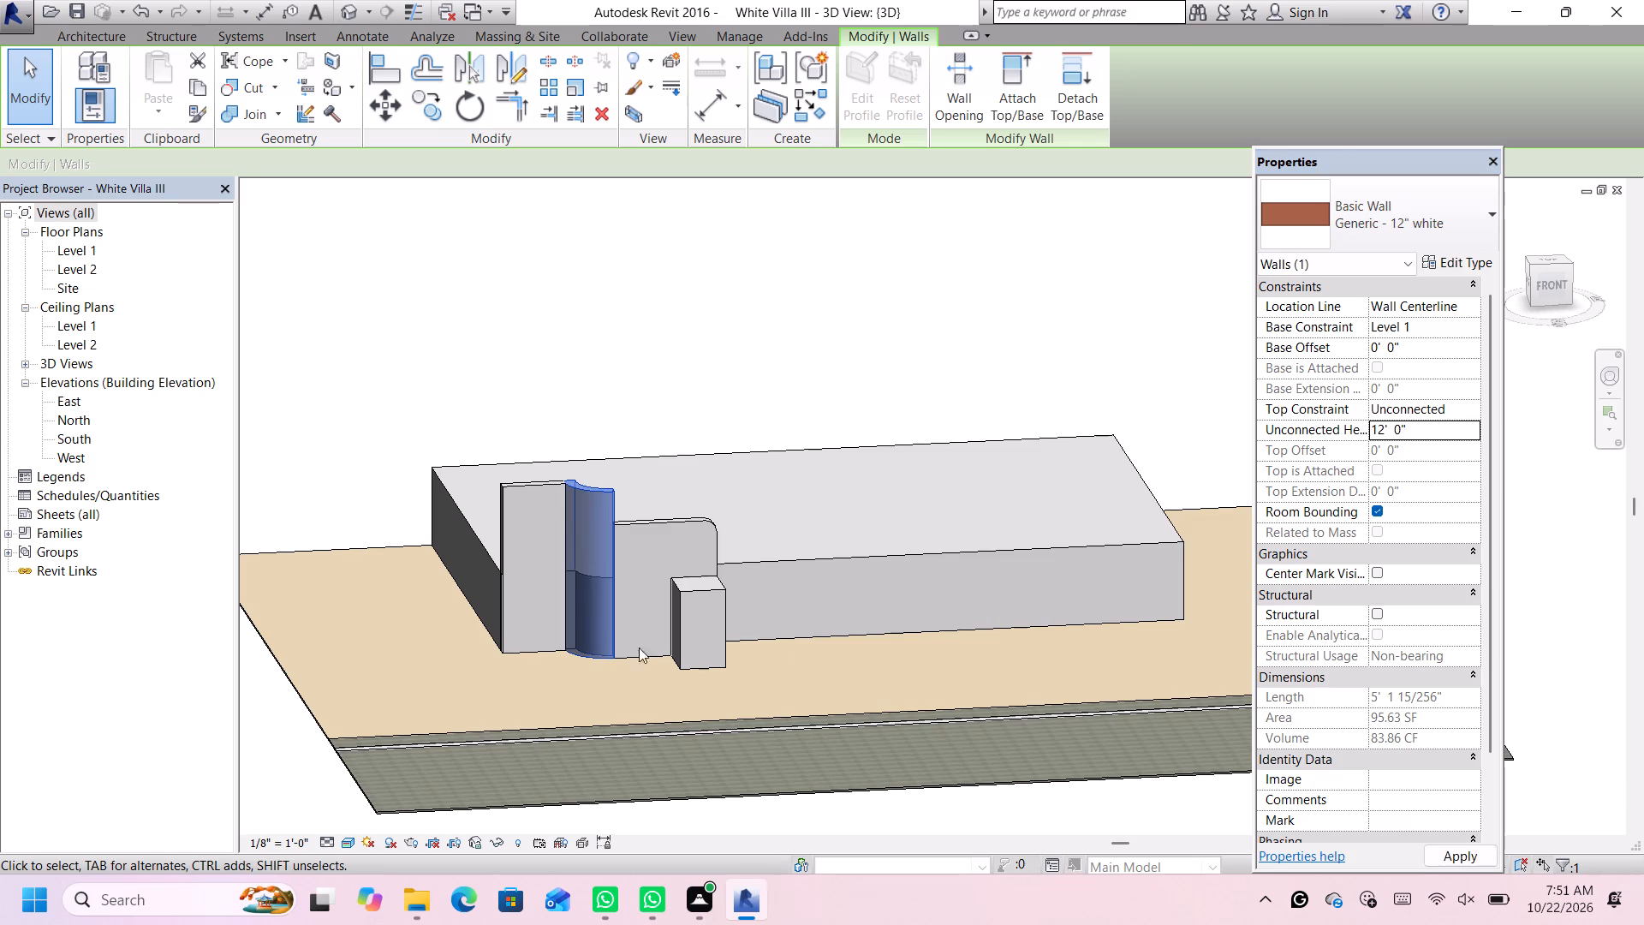
Set the unconnected height of the short straight wall segment beyond the curve, at the slab's corner, to 12'.
left_click(540, 485)
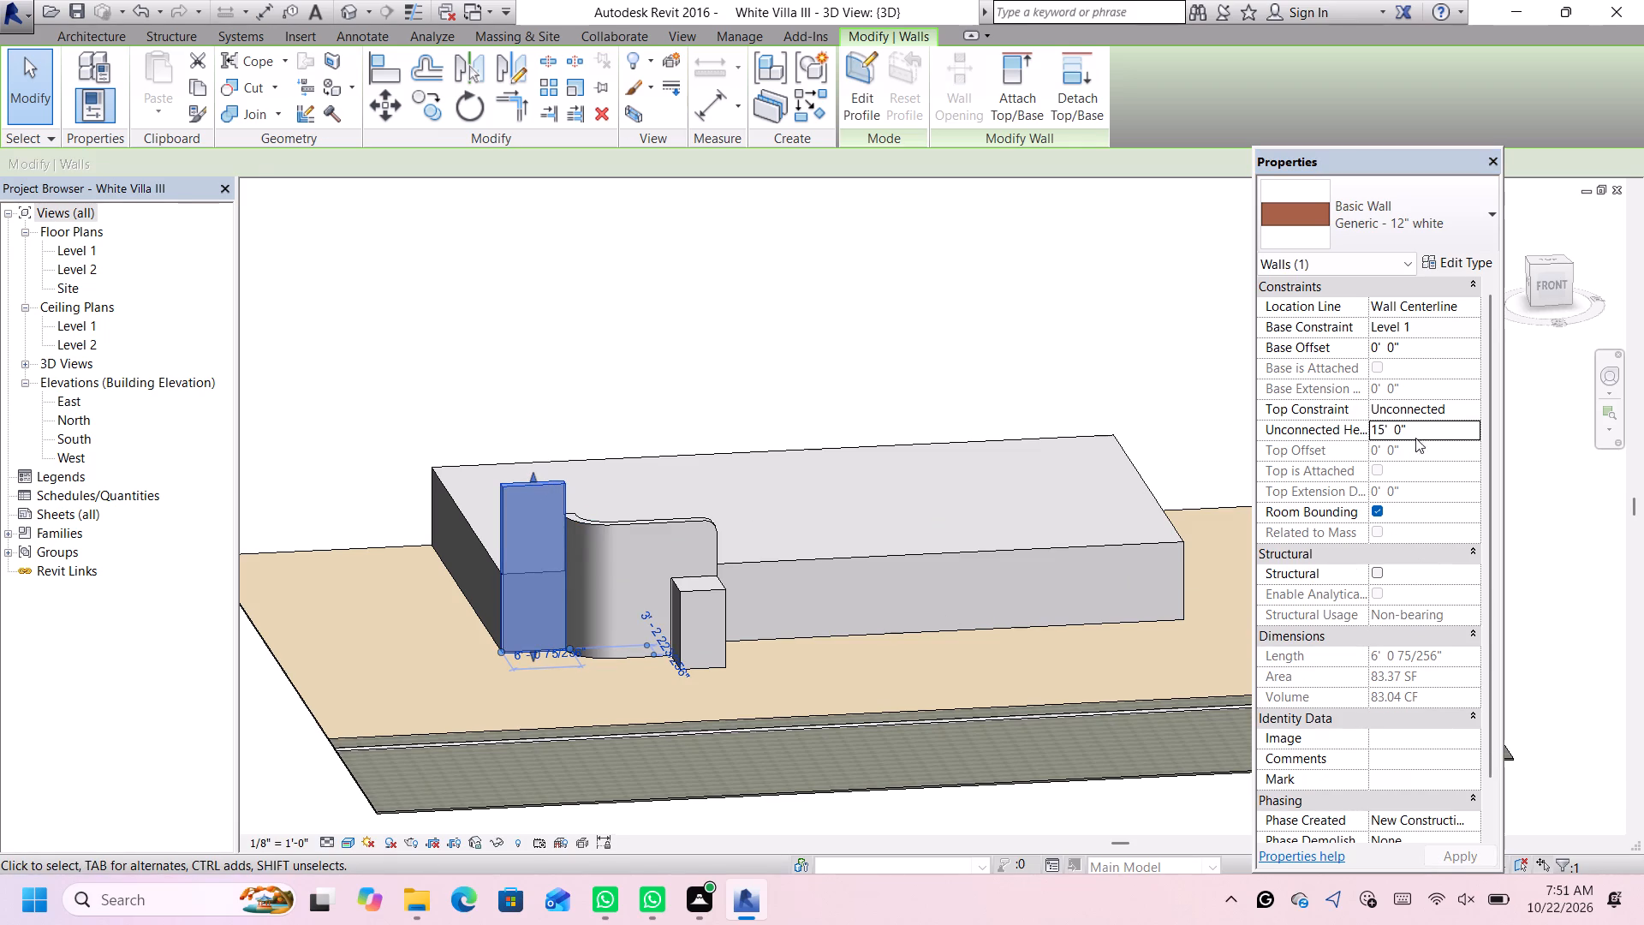
left_click(1421, 427)
key("BackSpace")
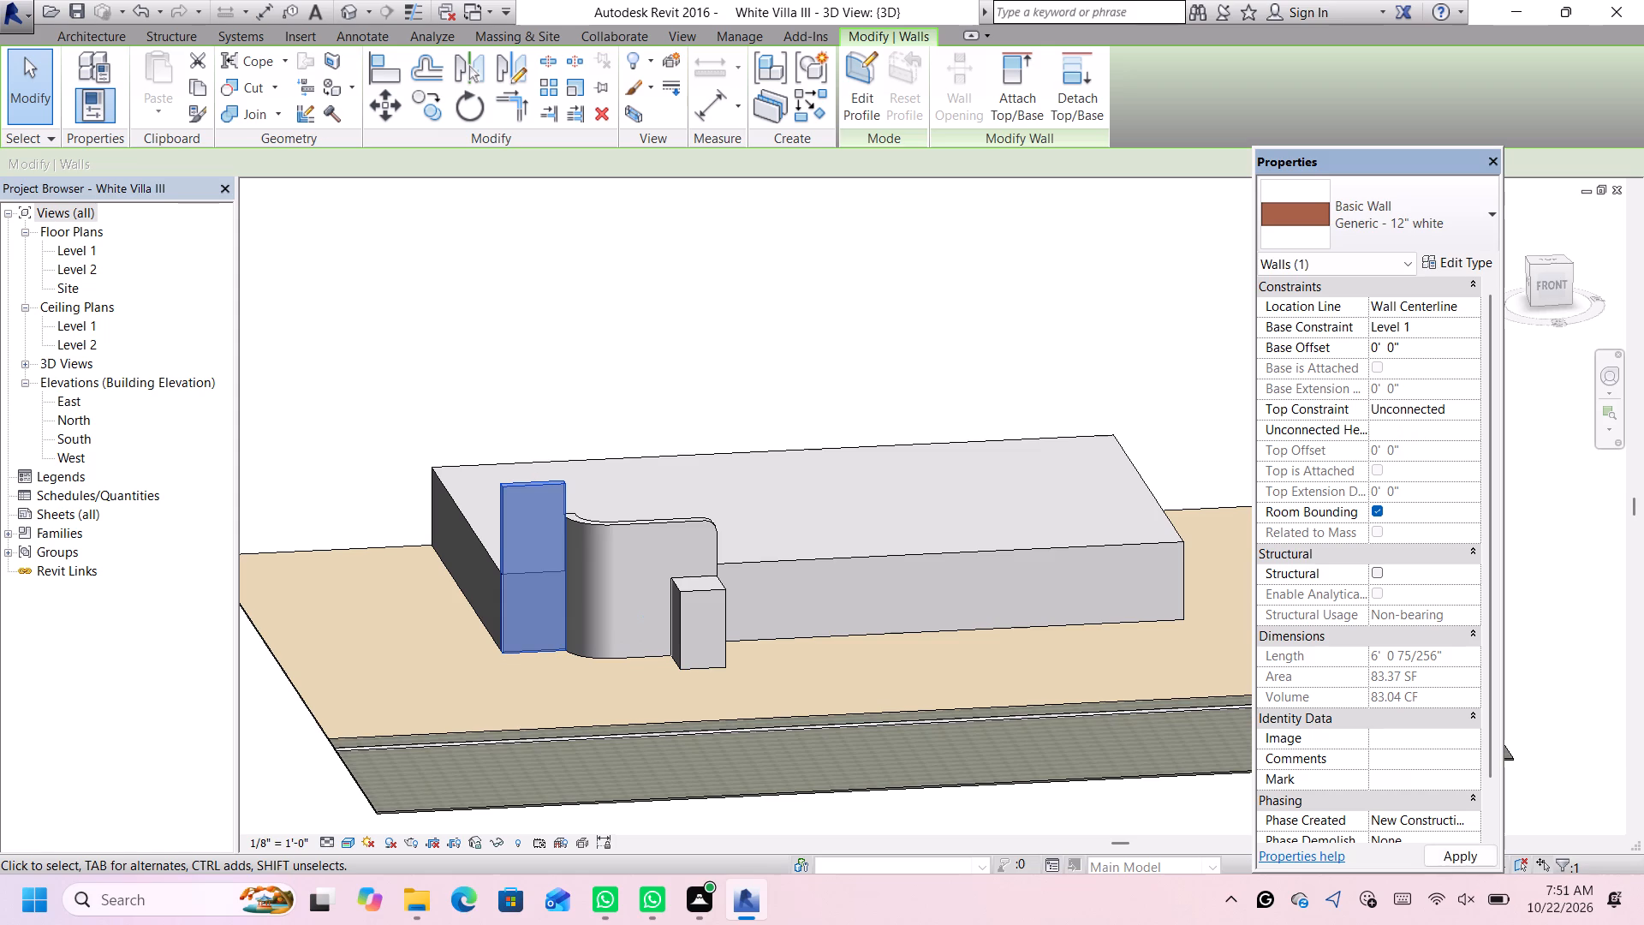
type("12")
key("apostrophe")
key("Return")
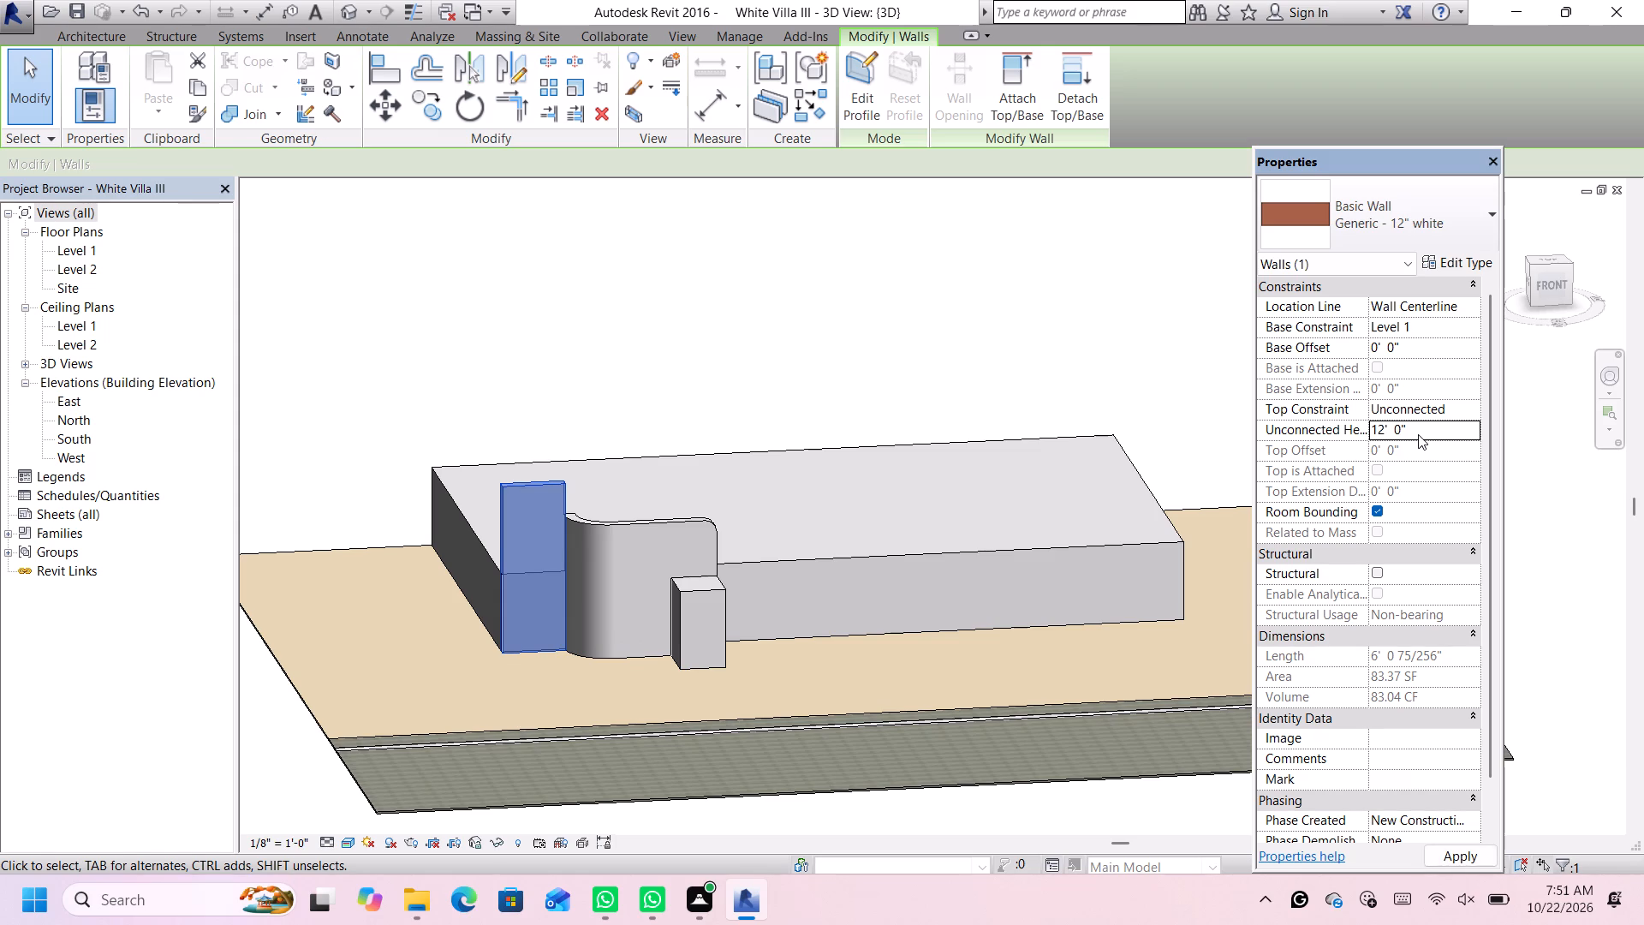
key("Return")
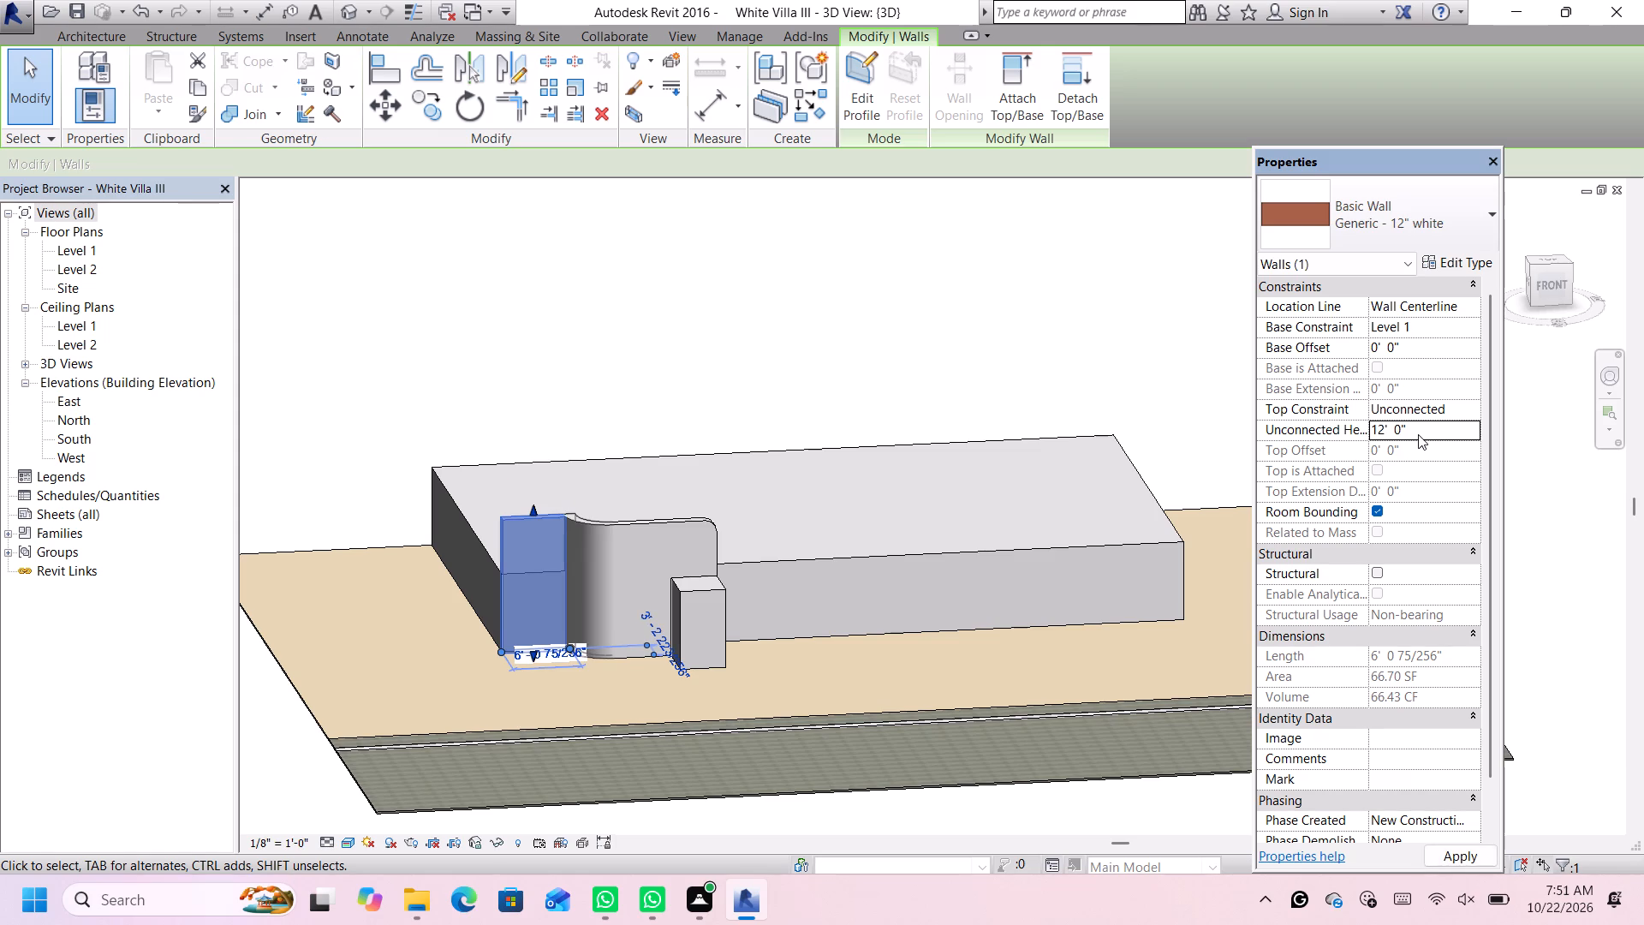
Set the unconnected height of the projecting 4' white wall to 6'.
left_click(716, 611)
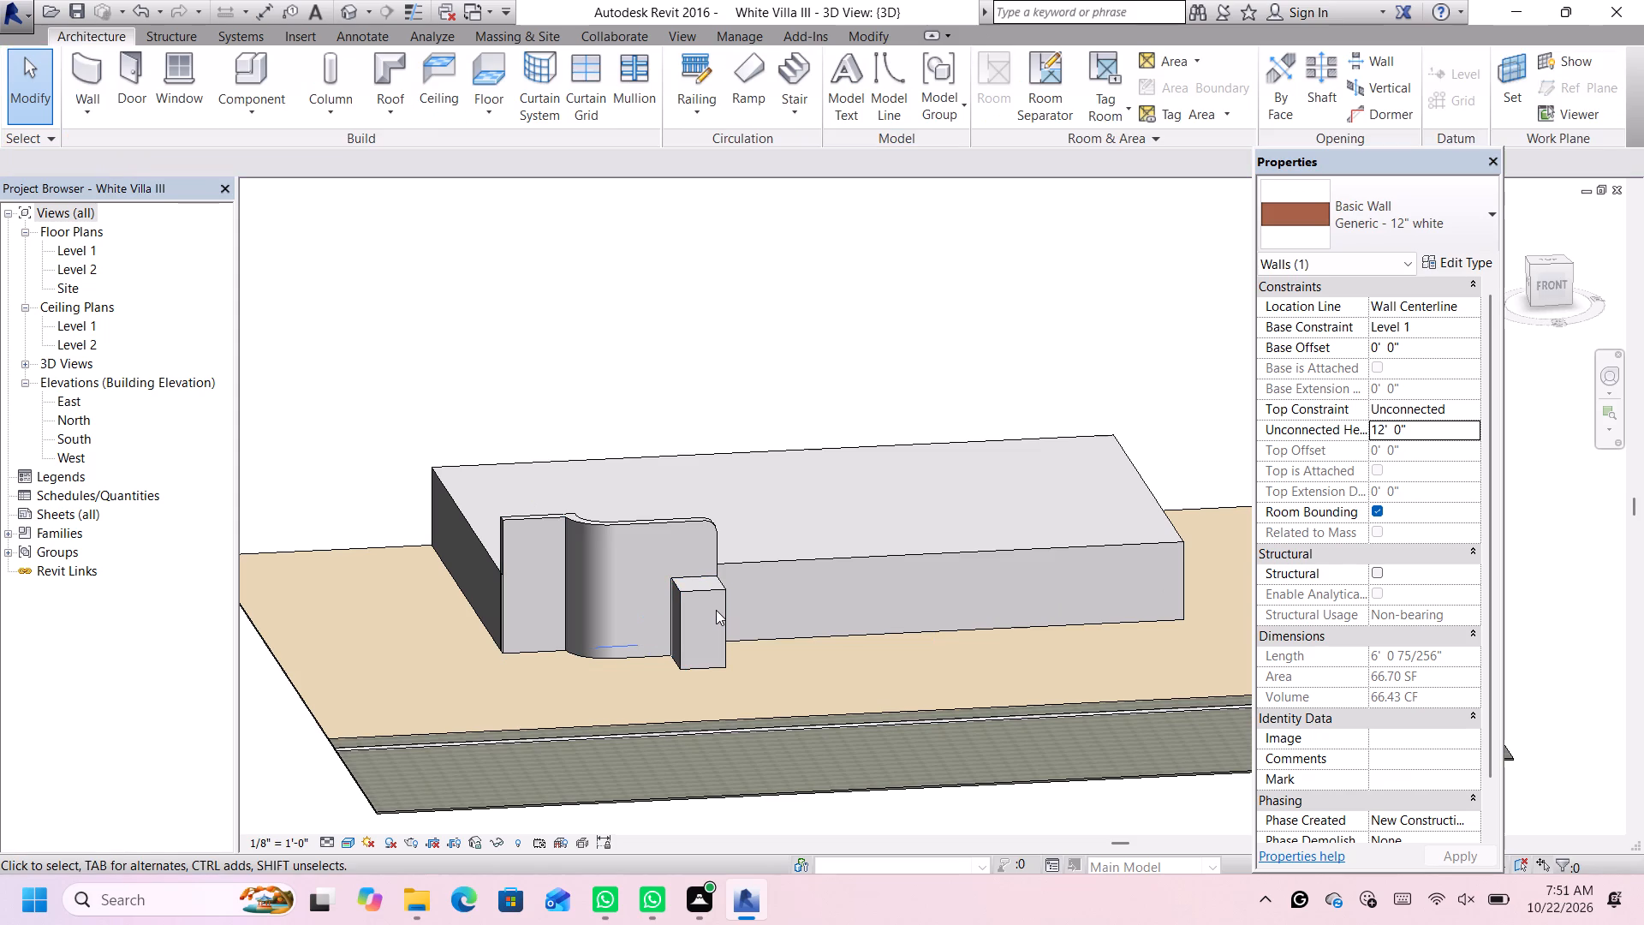
left_click(719, 605)
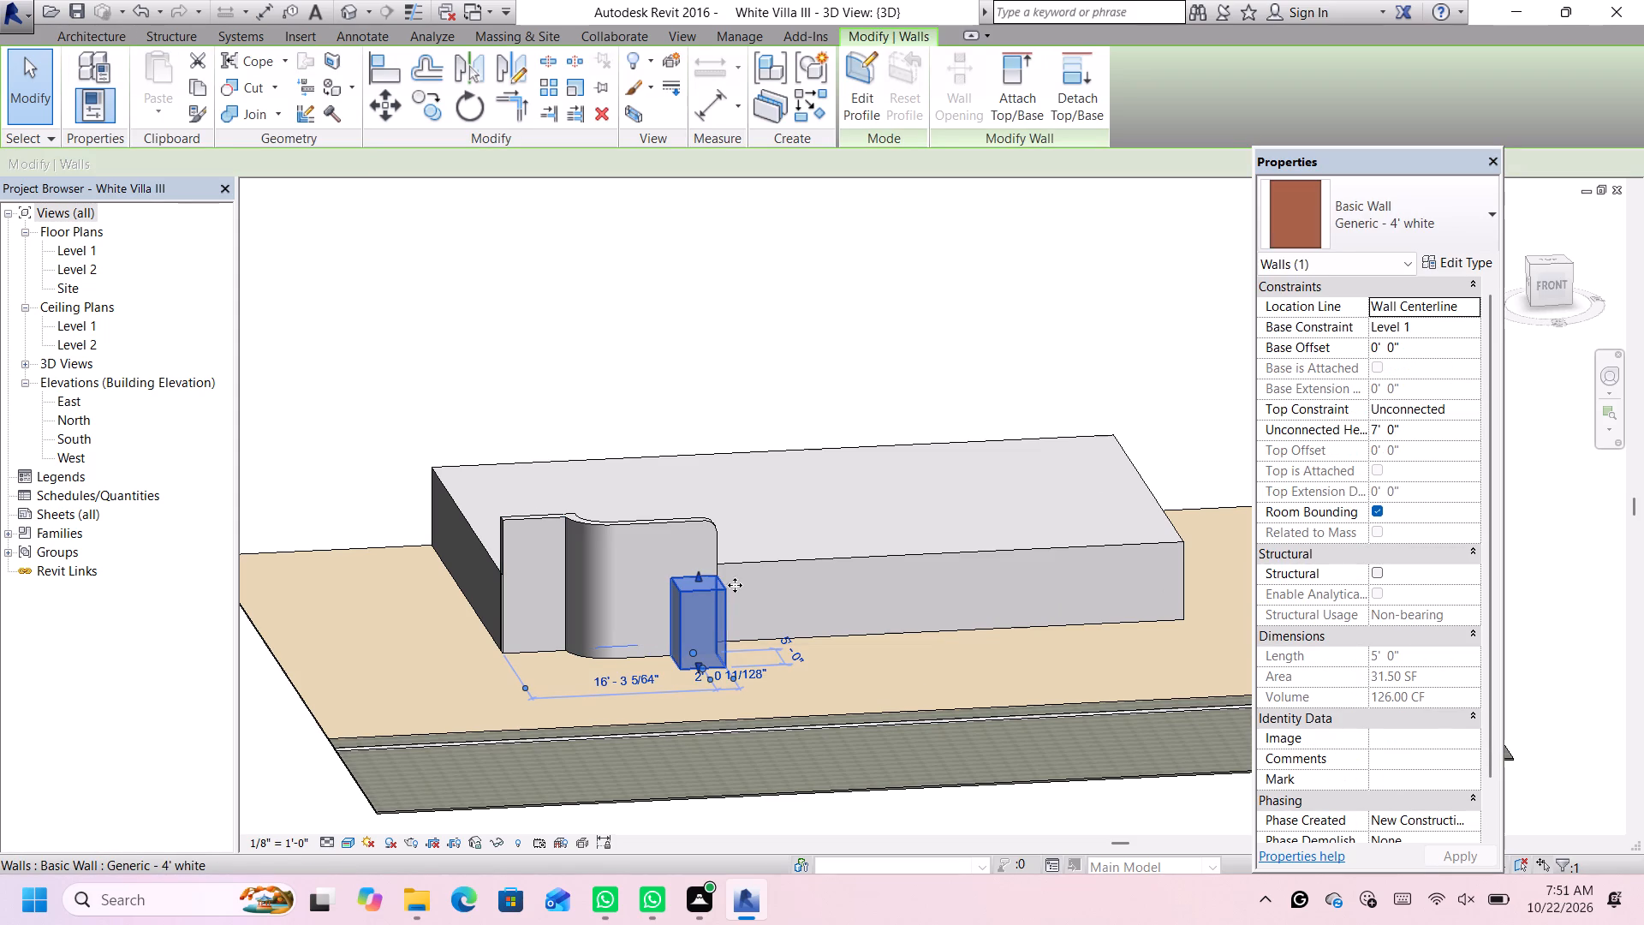
left_click(1441, 419)
left_click(1438, 435)
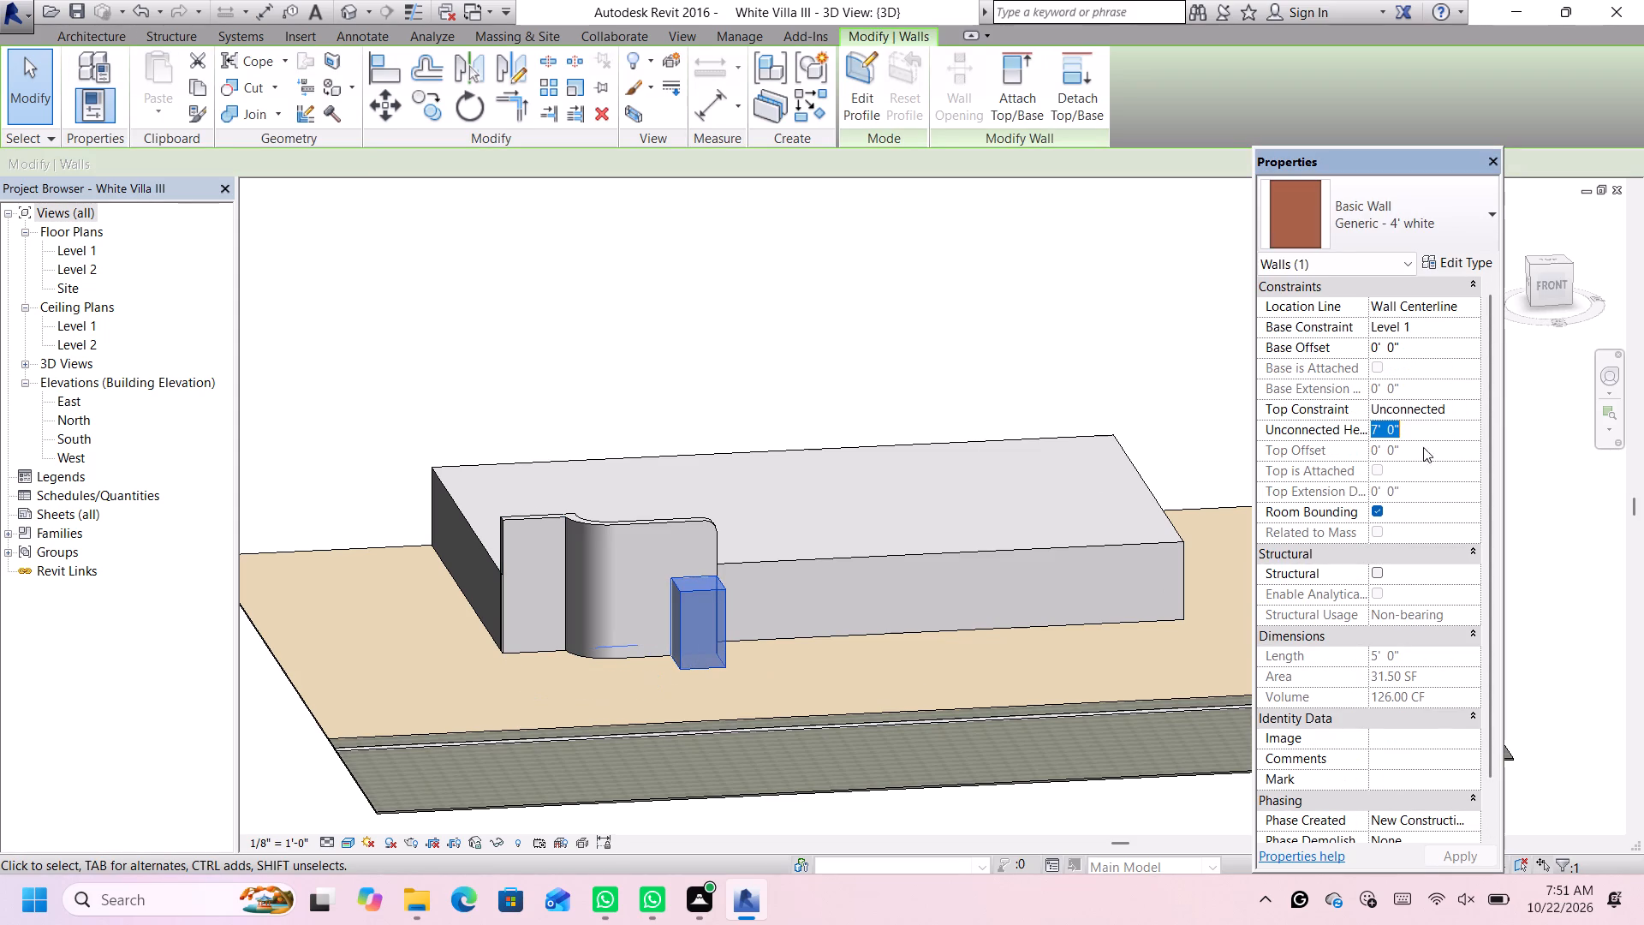
key("BackSpace")
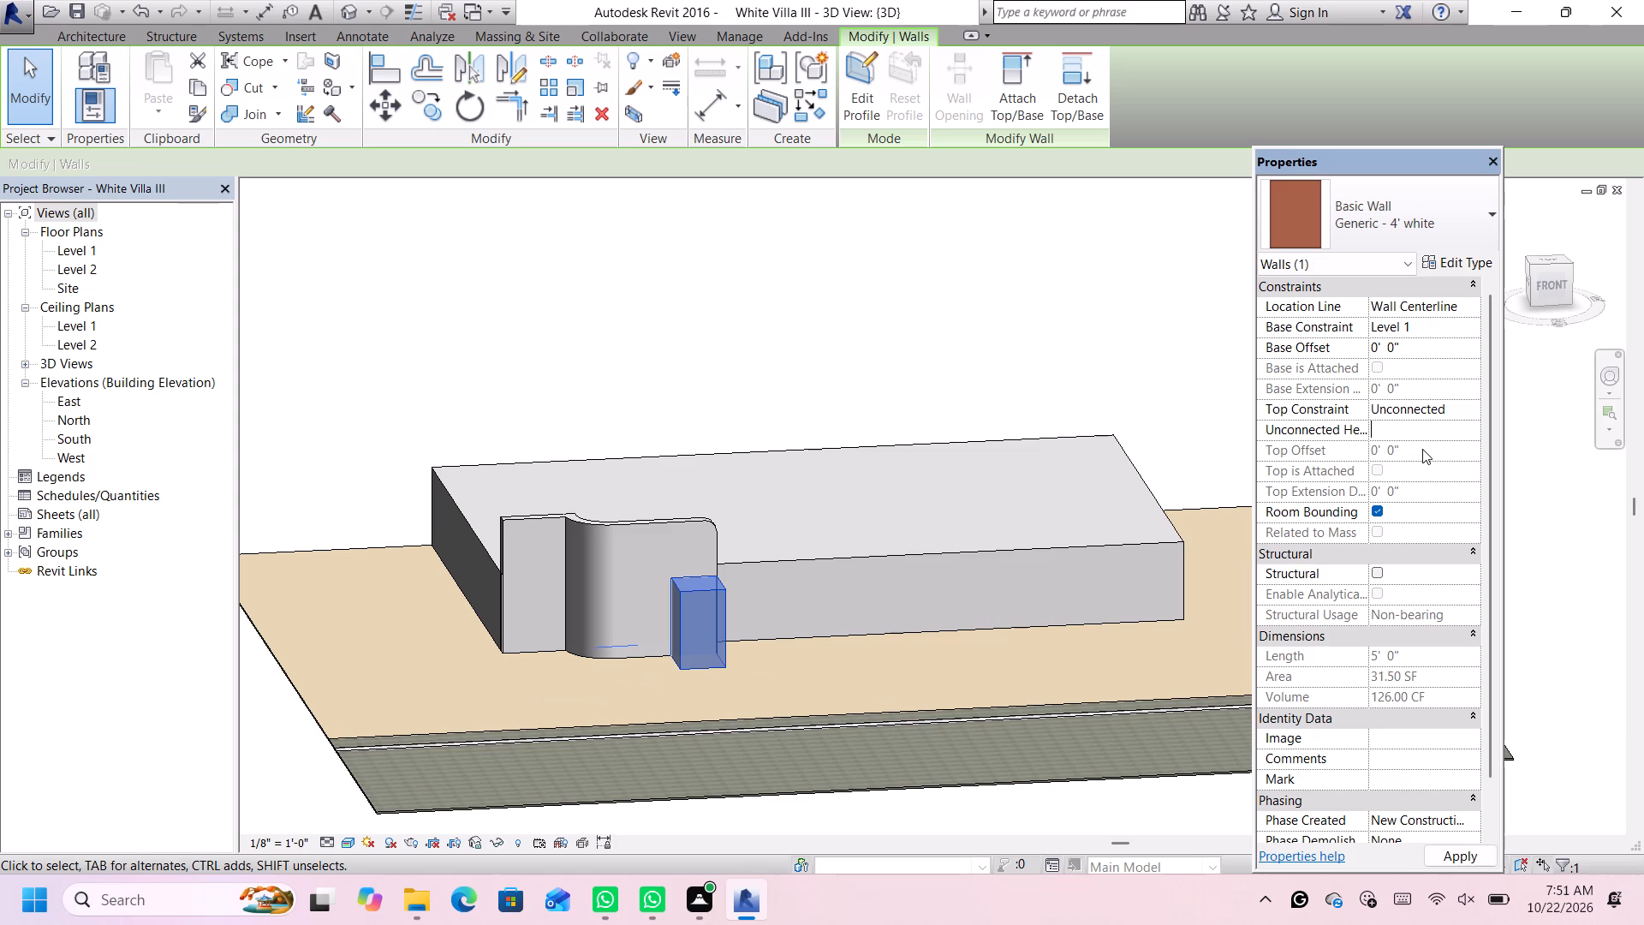
type("6'")
key("Return")
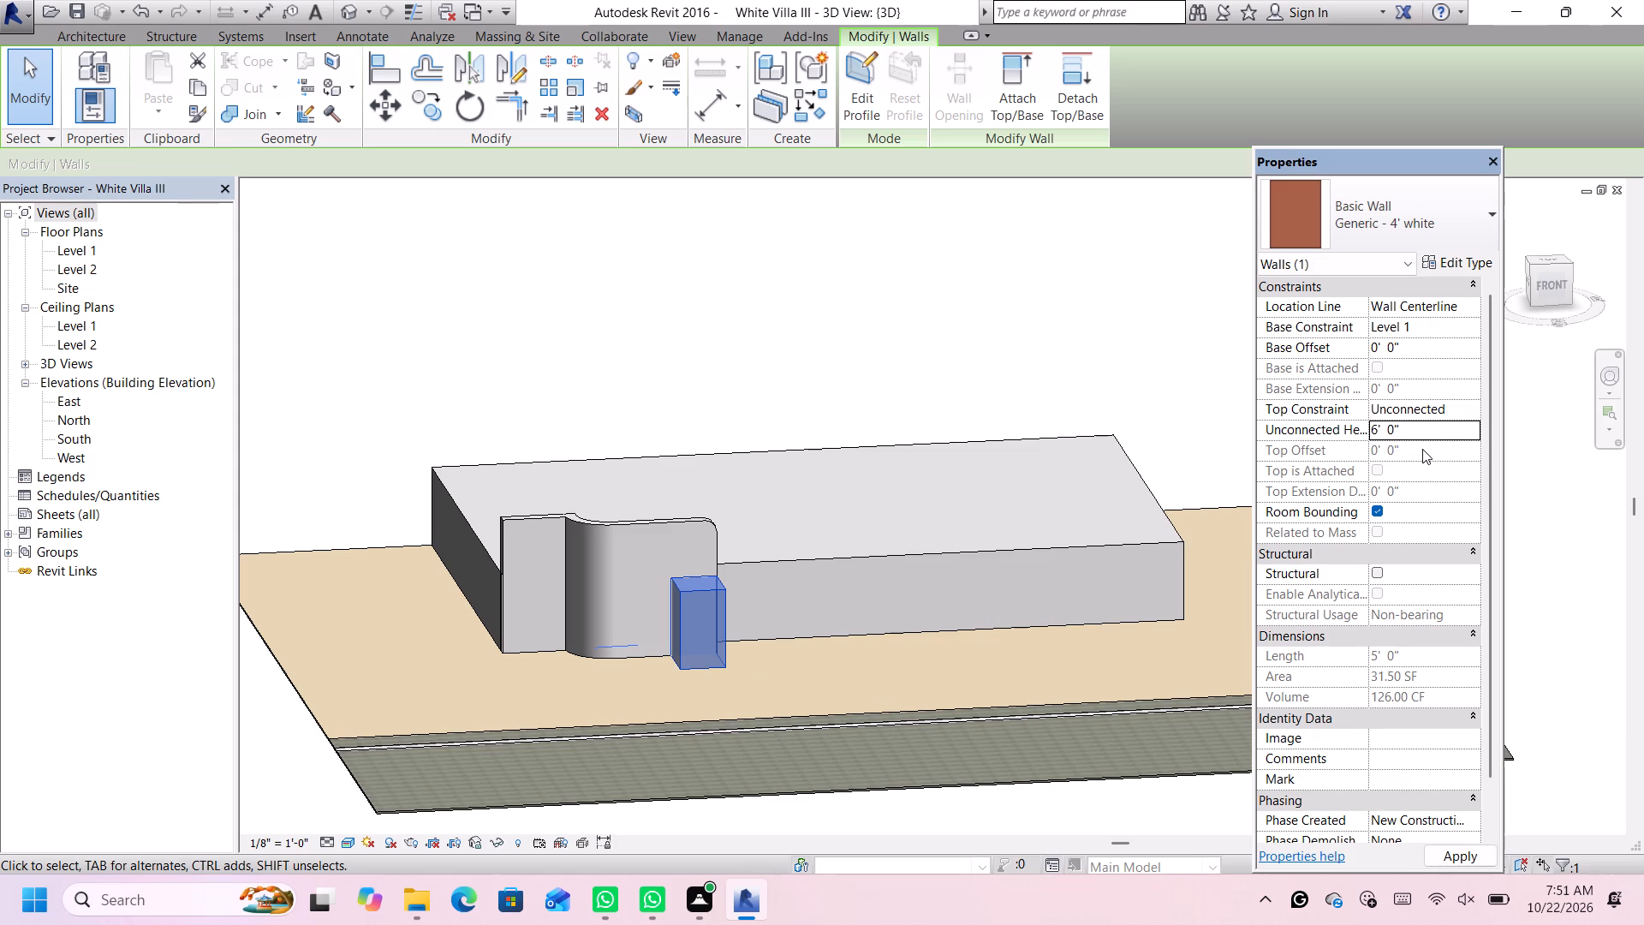
key("Return")
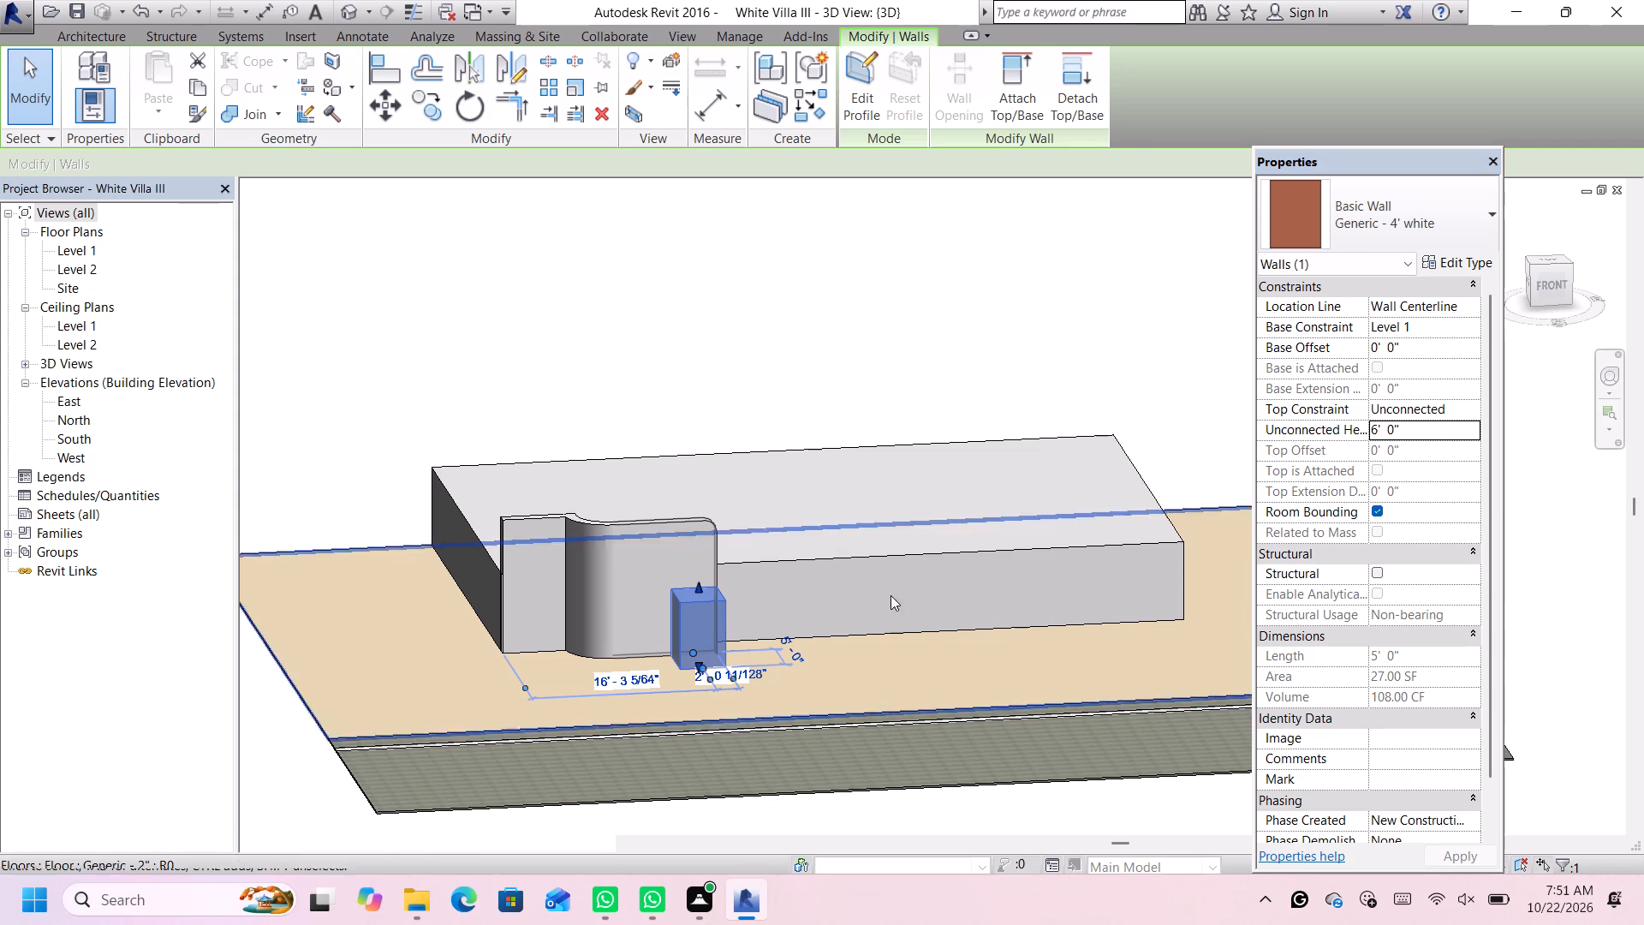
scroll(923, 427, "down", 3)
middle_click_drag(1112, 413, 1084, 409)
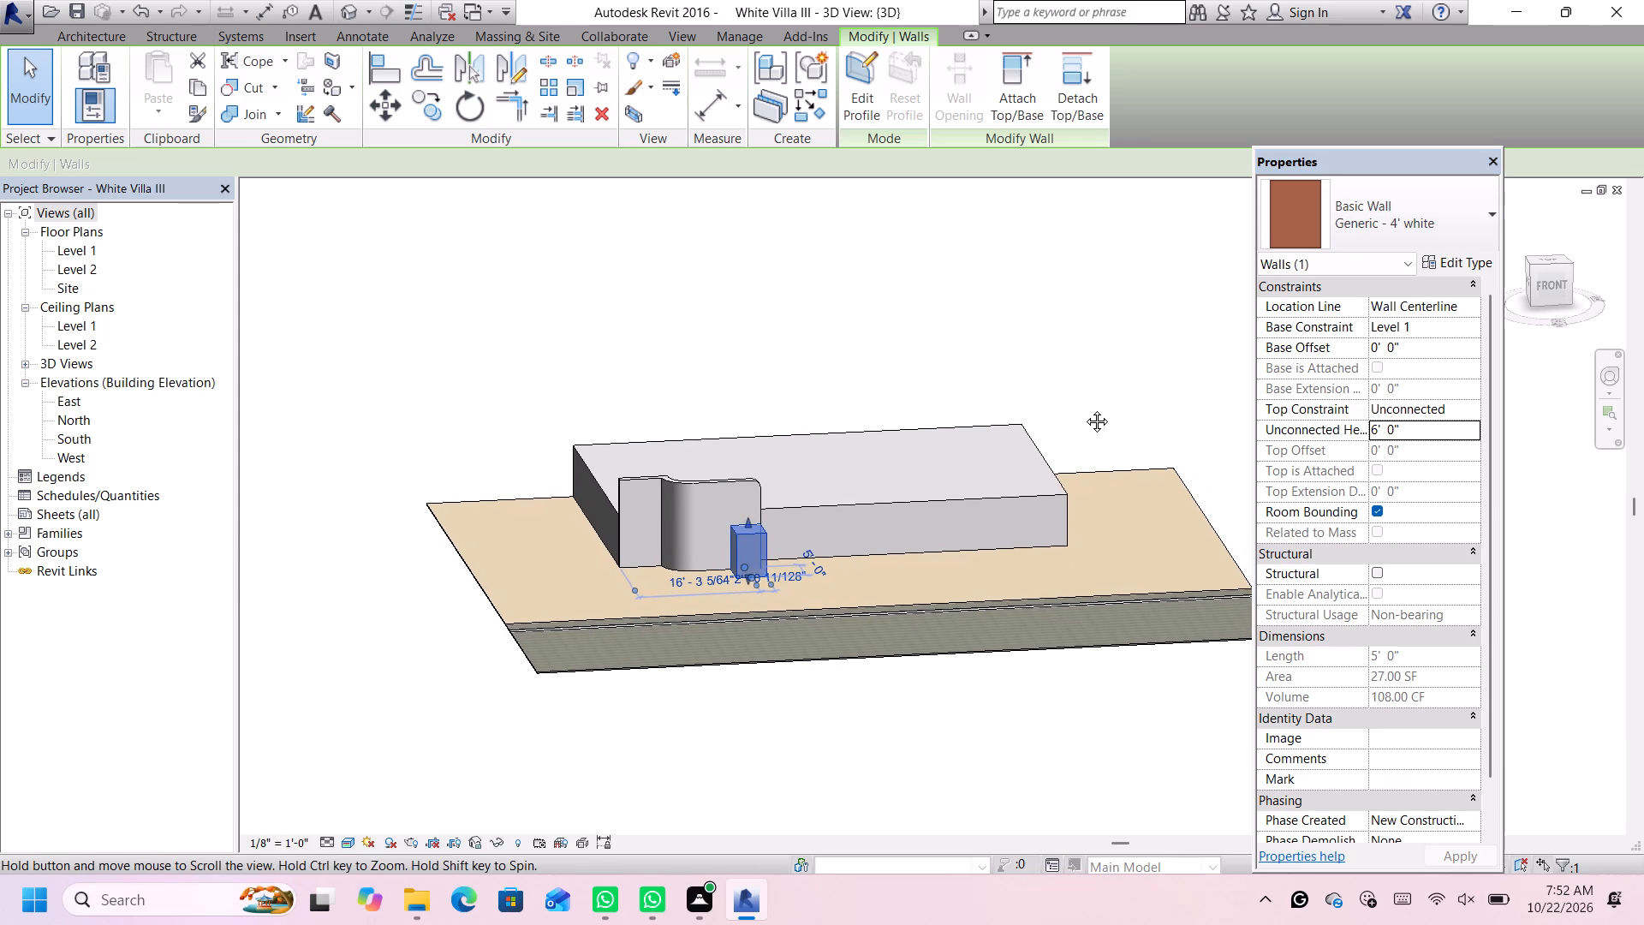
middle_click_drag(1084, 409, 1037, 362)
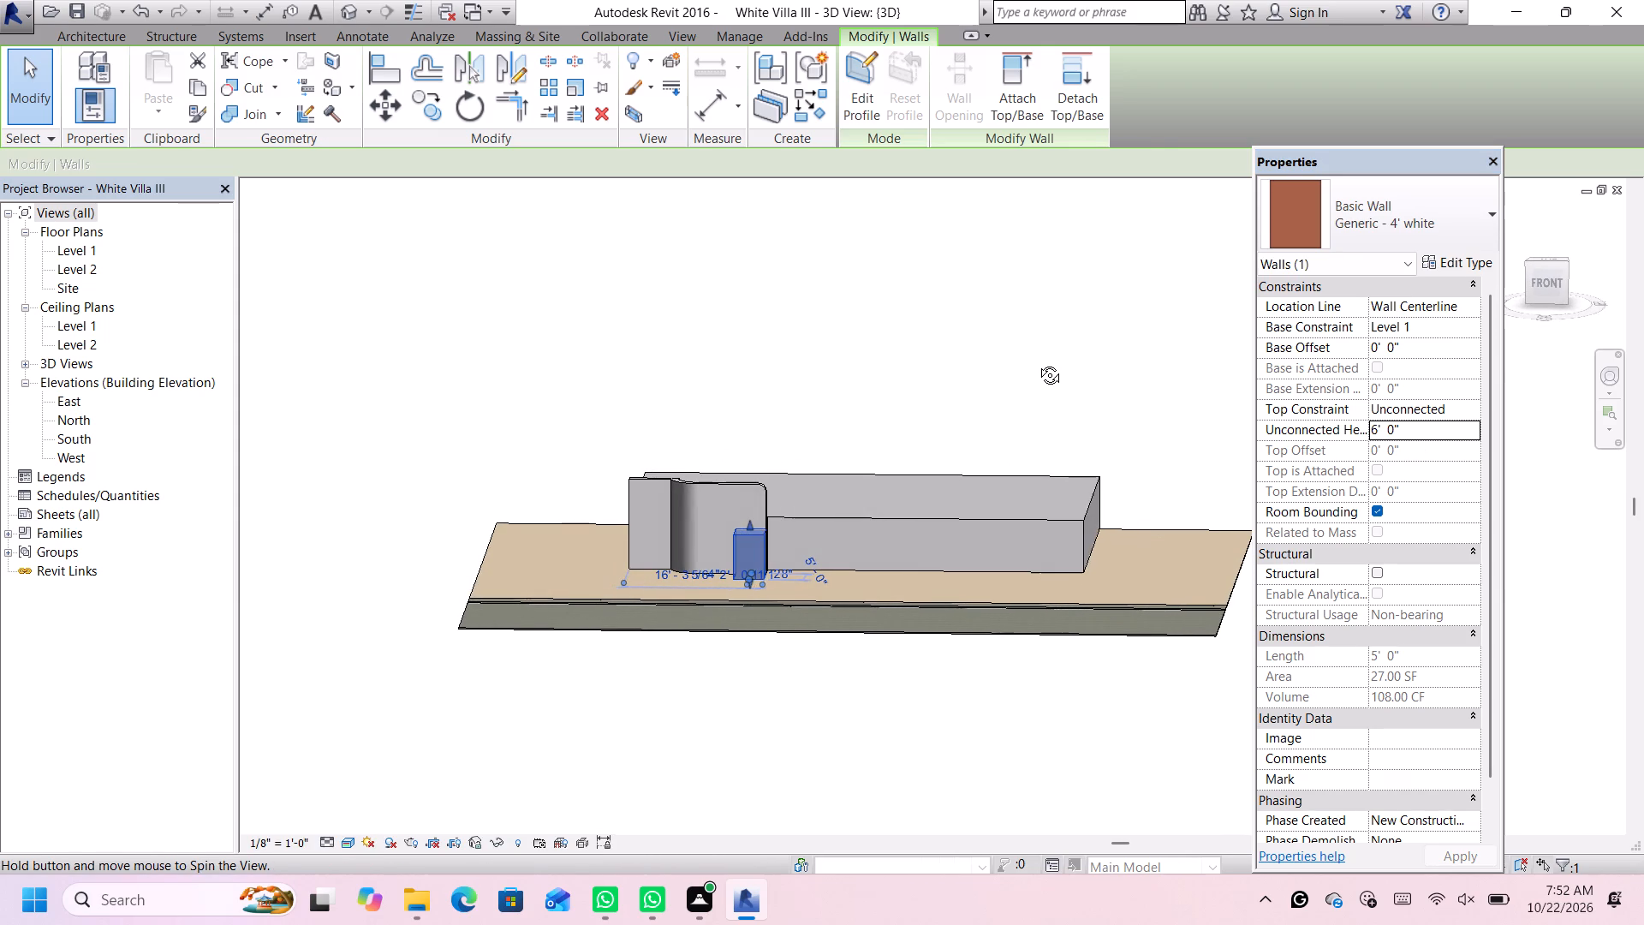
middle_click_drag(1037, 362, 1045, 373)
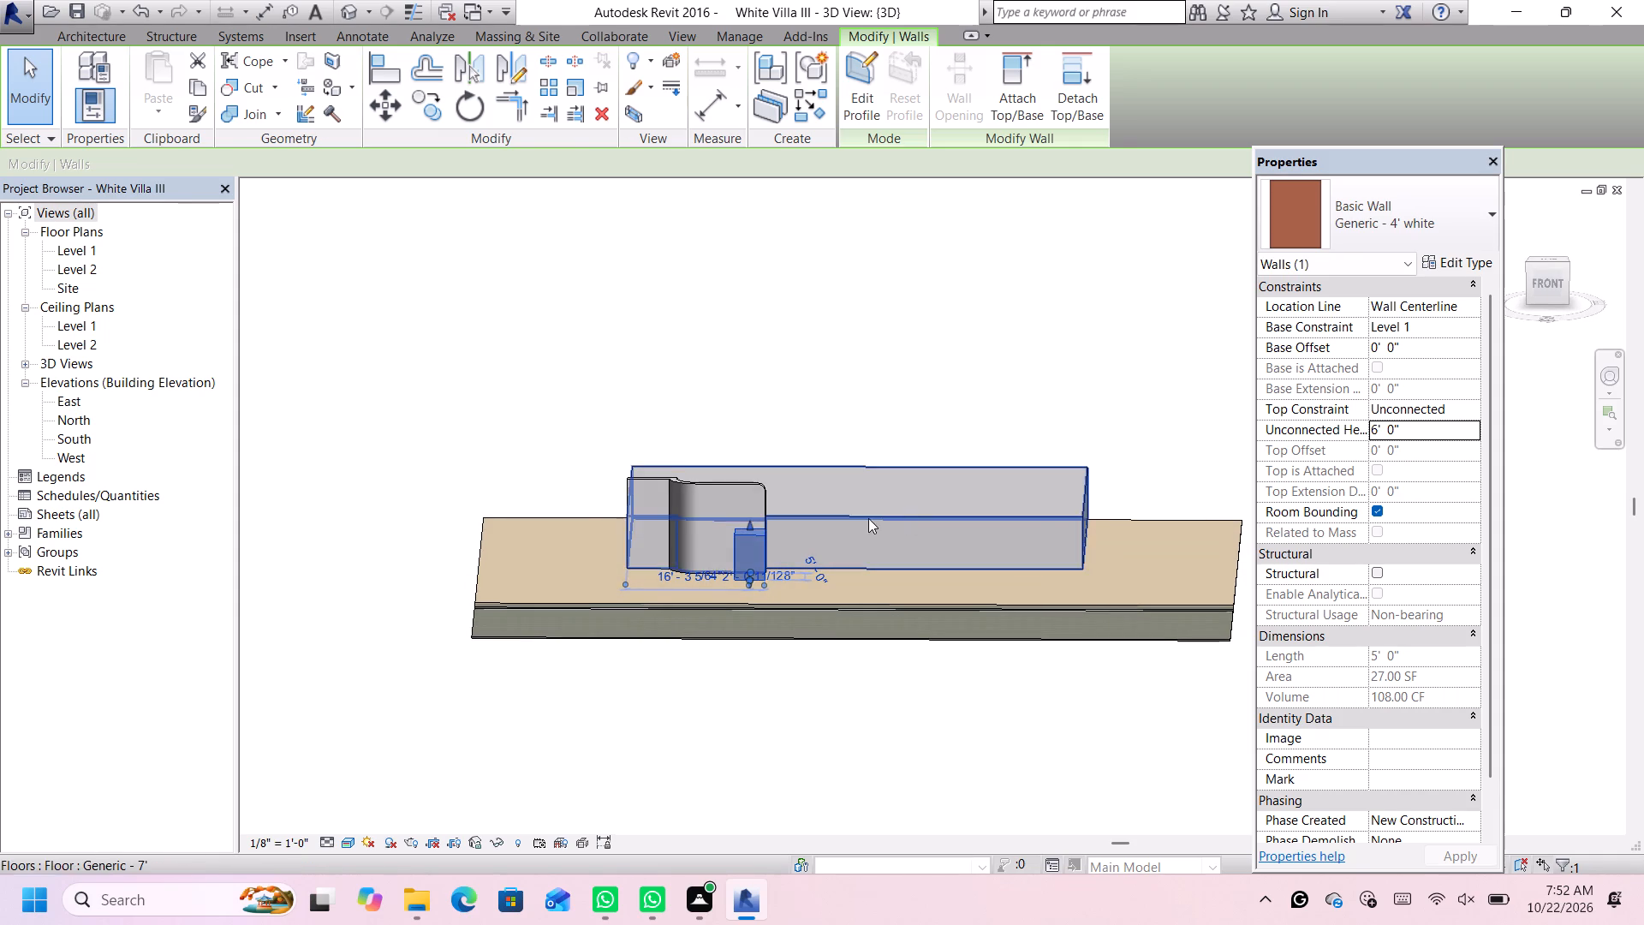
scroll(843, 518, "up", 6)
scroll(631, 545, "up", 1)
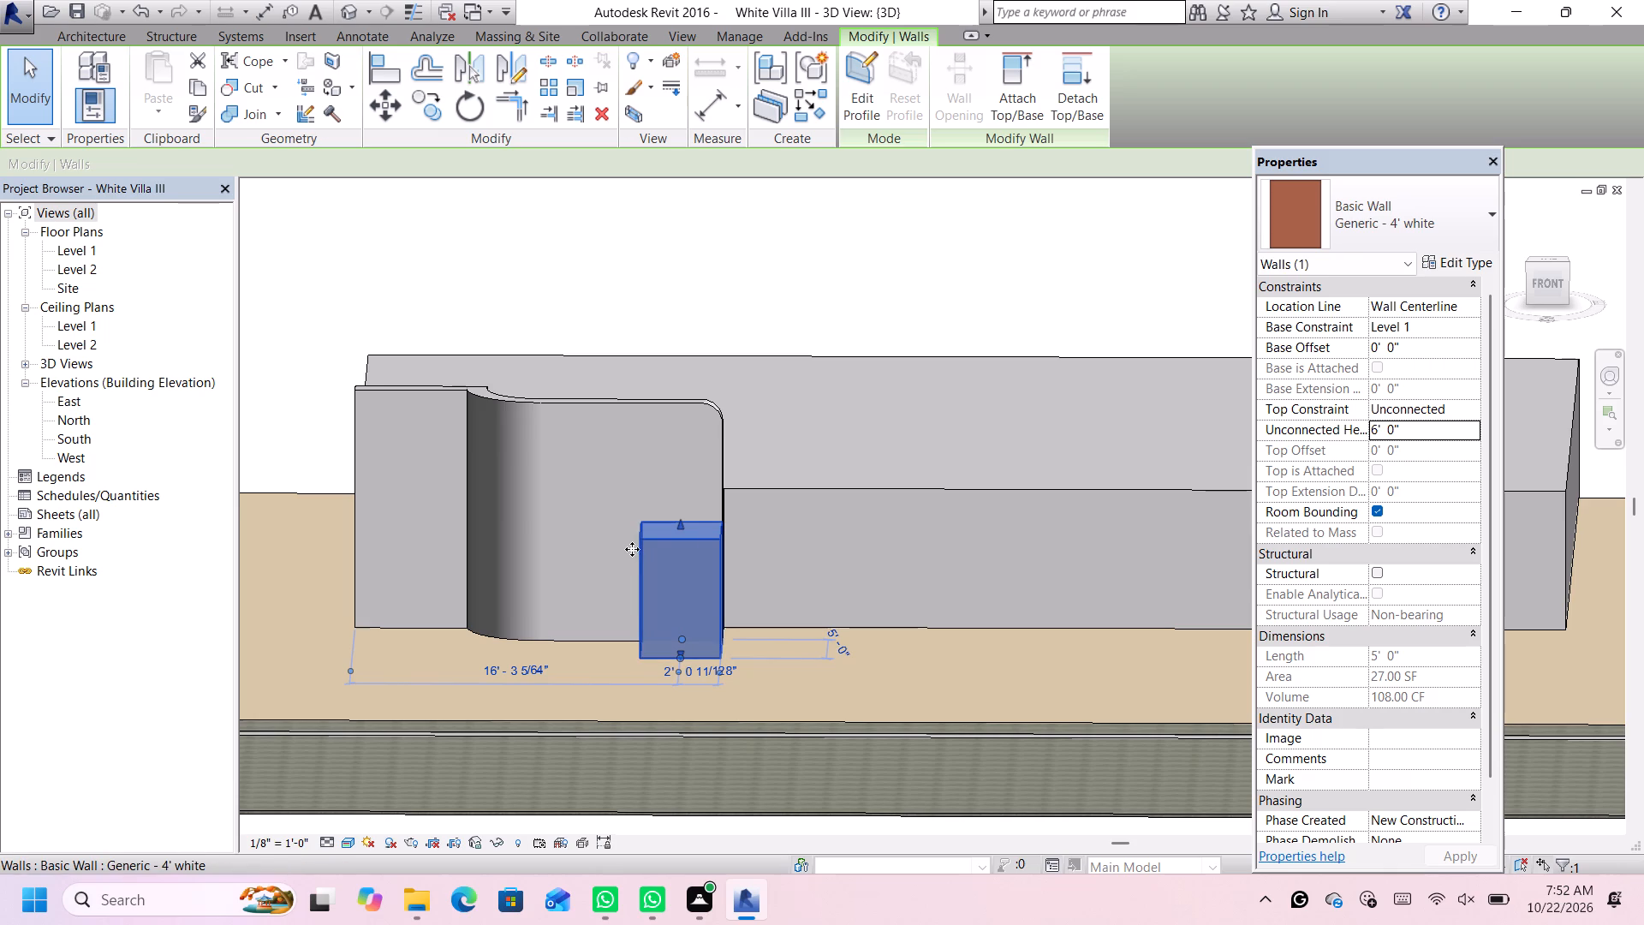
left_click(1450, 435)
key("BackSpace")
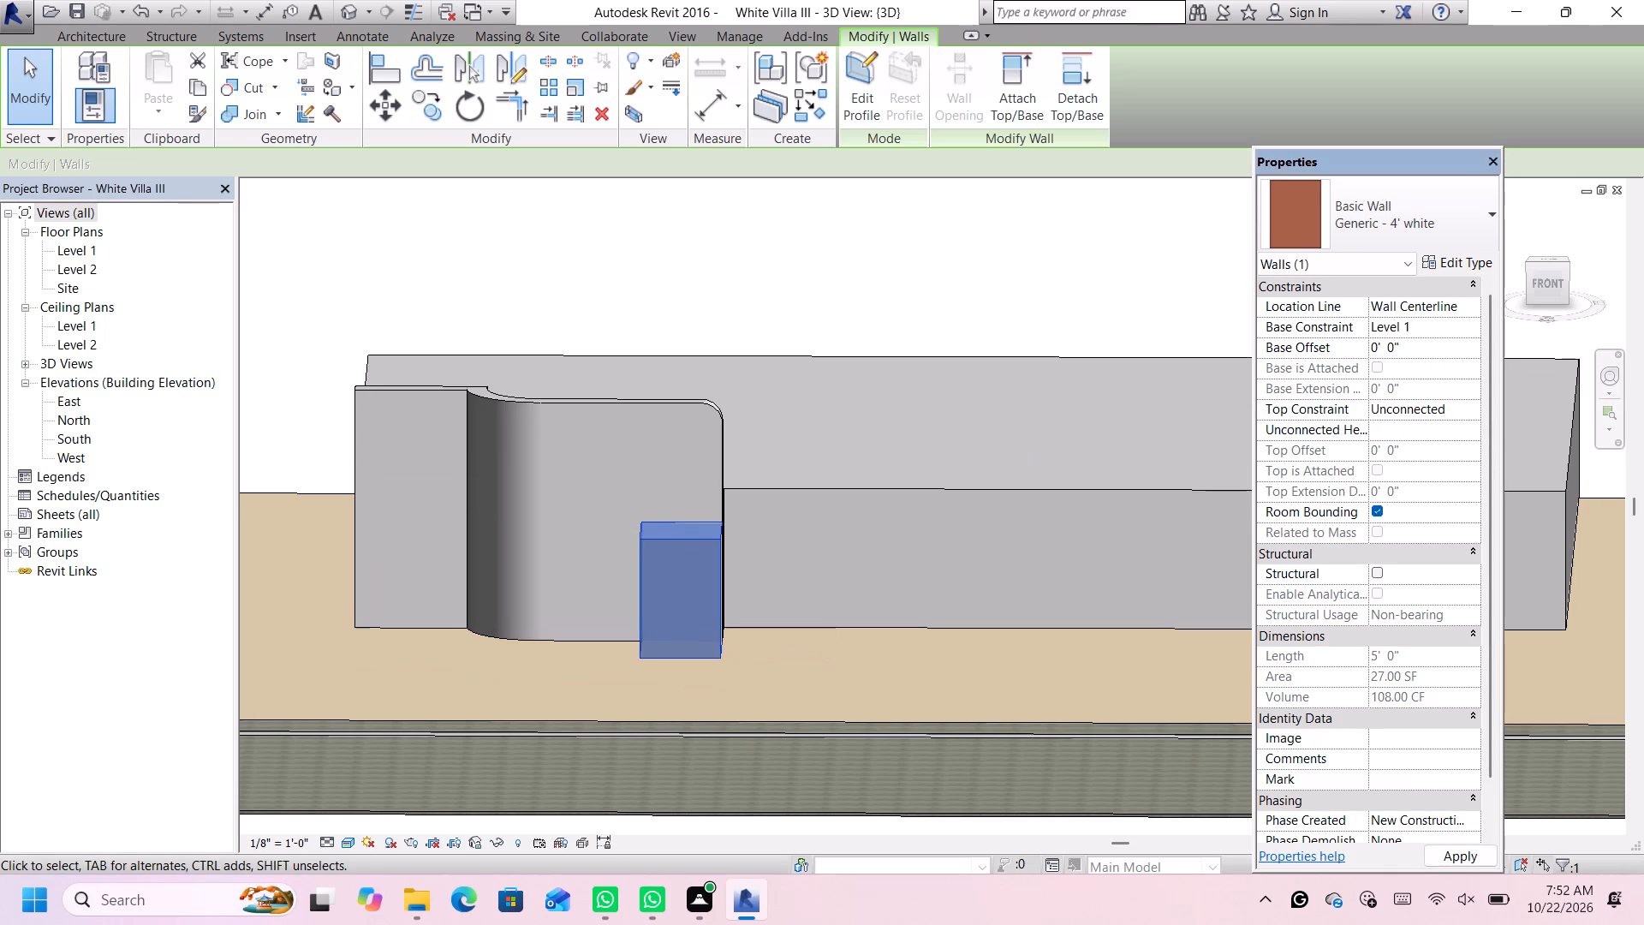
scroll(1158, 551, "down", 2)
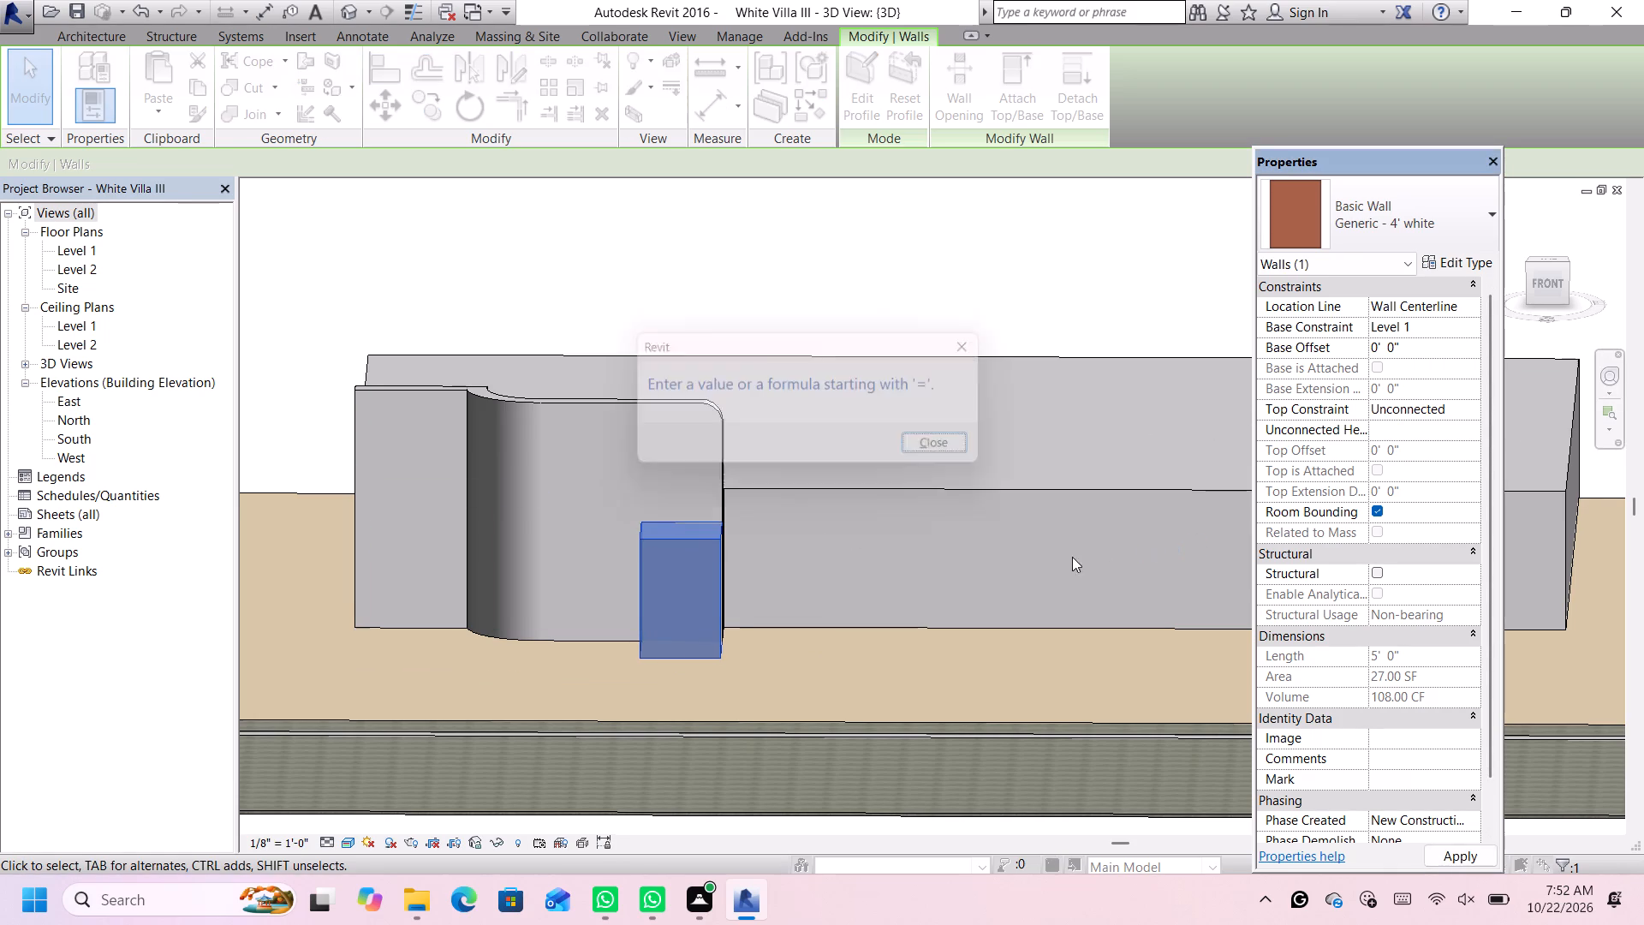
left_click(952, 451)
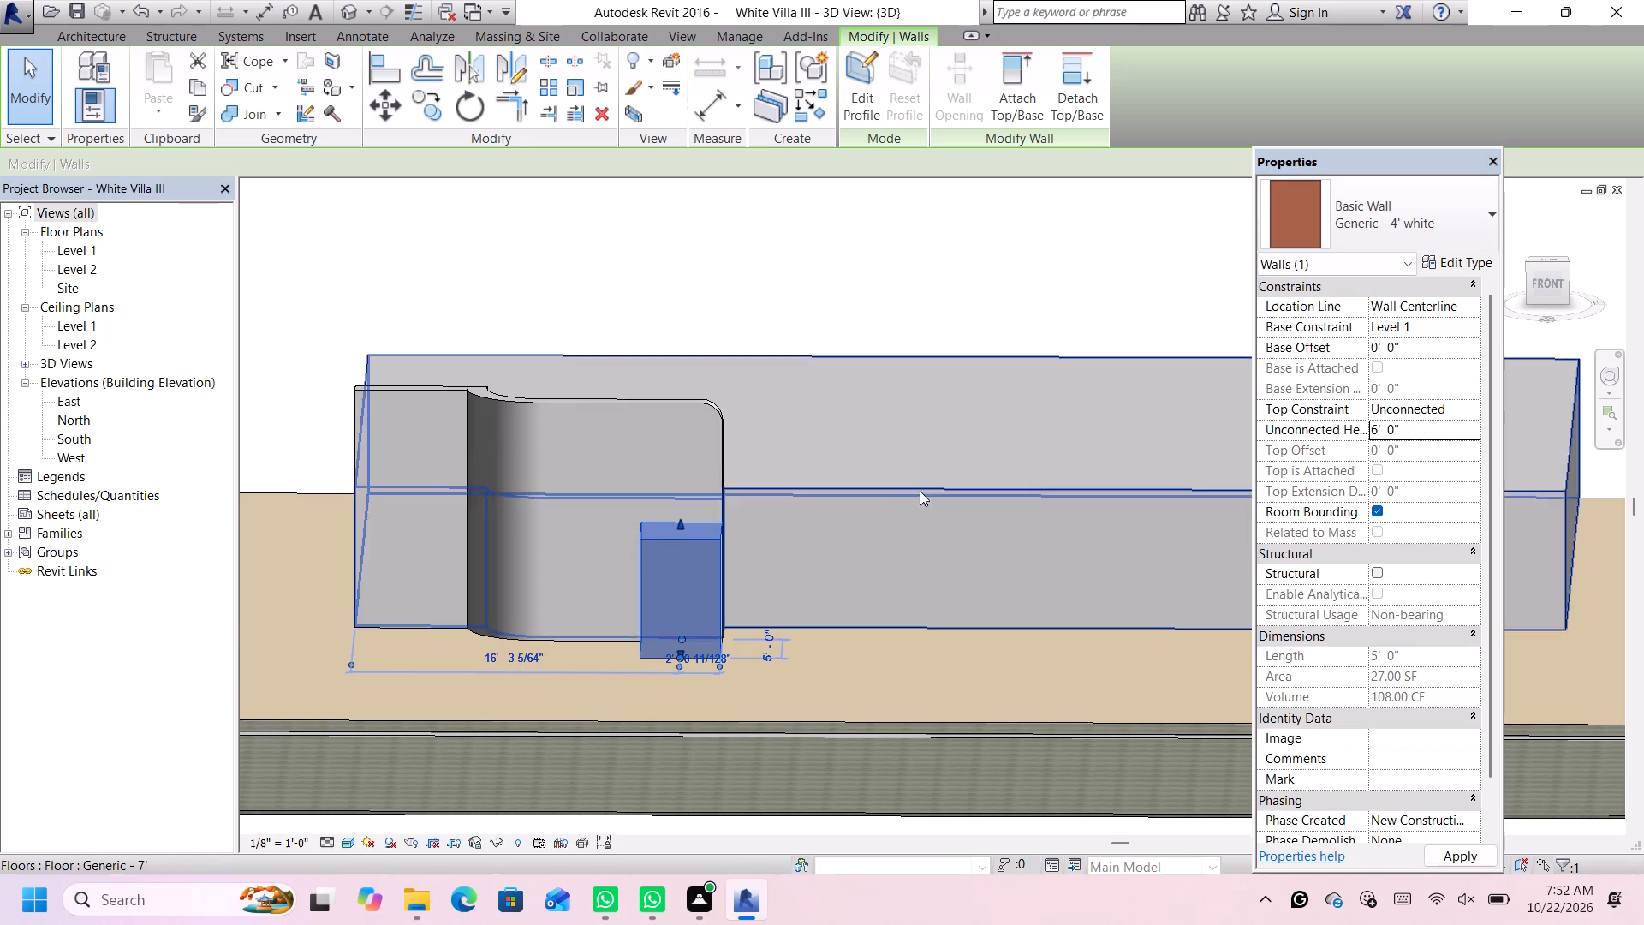
Open the 7' building slab's boundary sketch for editing, seen from the top.
scroll(873, 527, "down", 2)
middle_click_drag(870, 534, 868, 534)
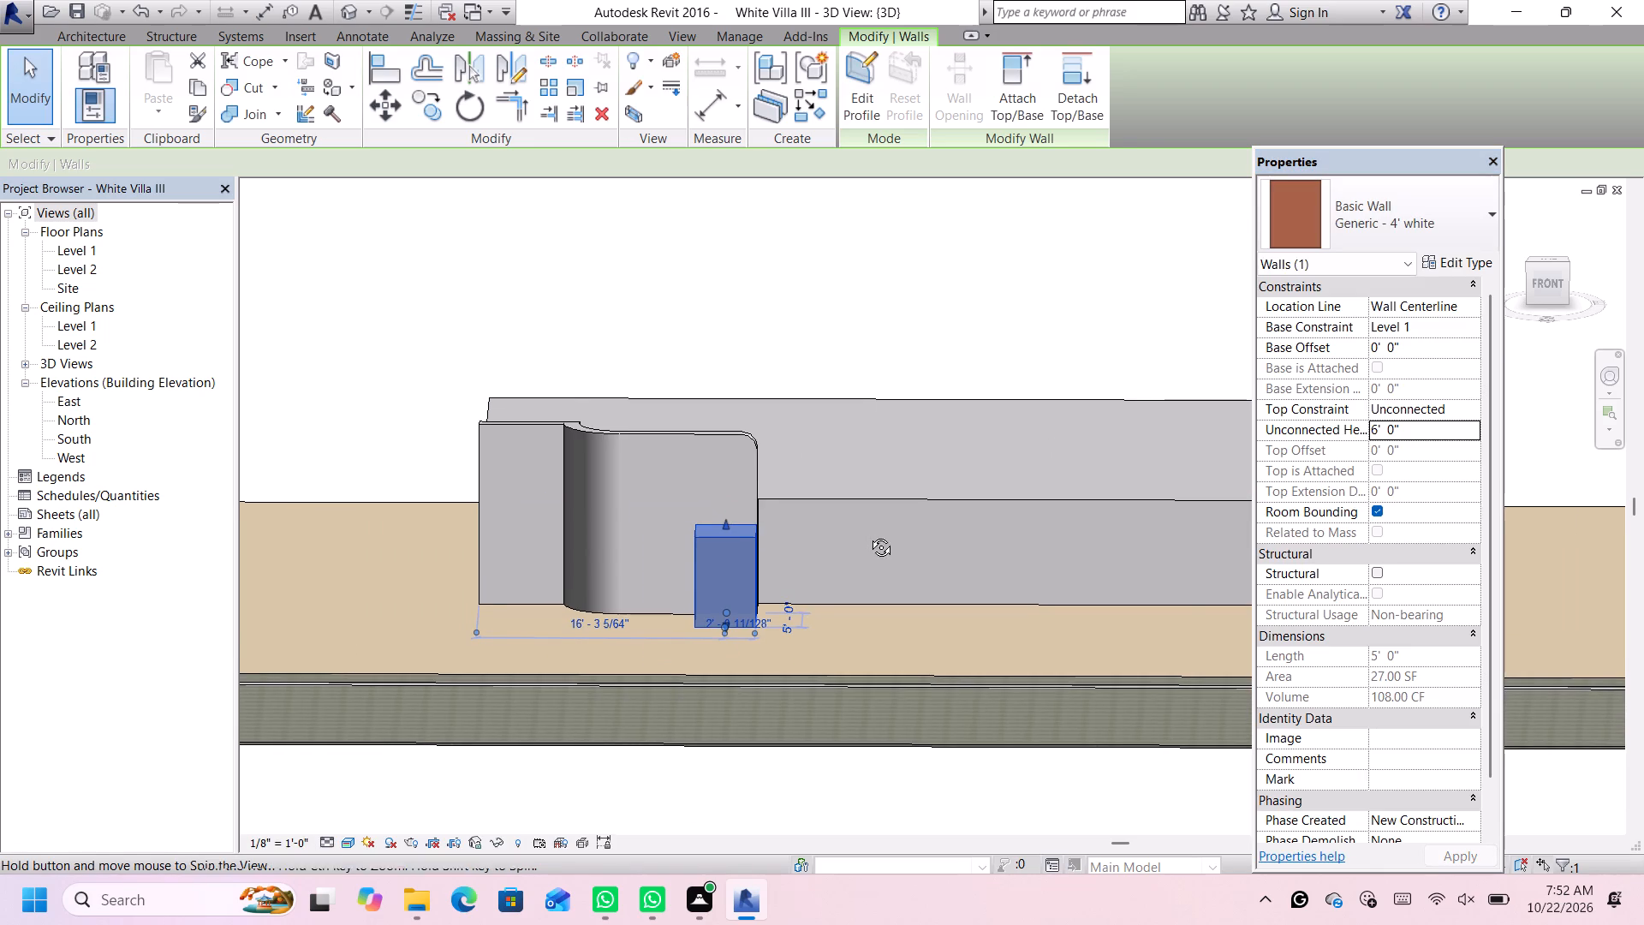
middle_click_drag(868, 534, 874, 474)
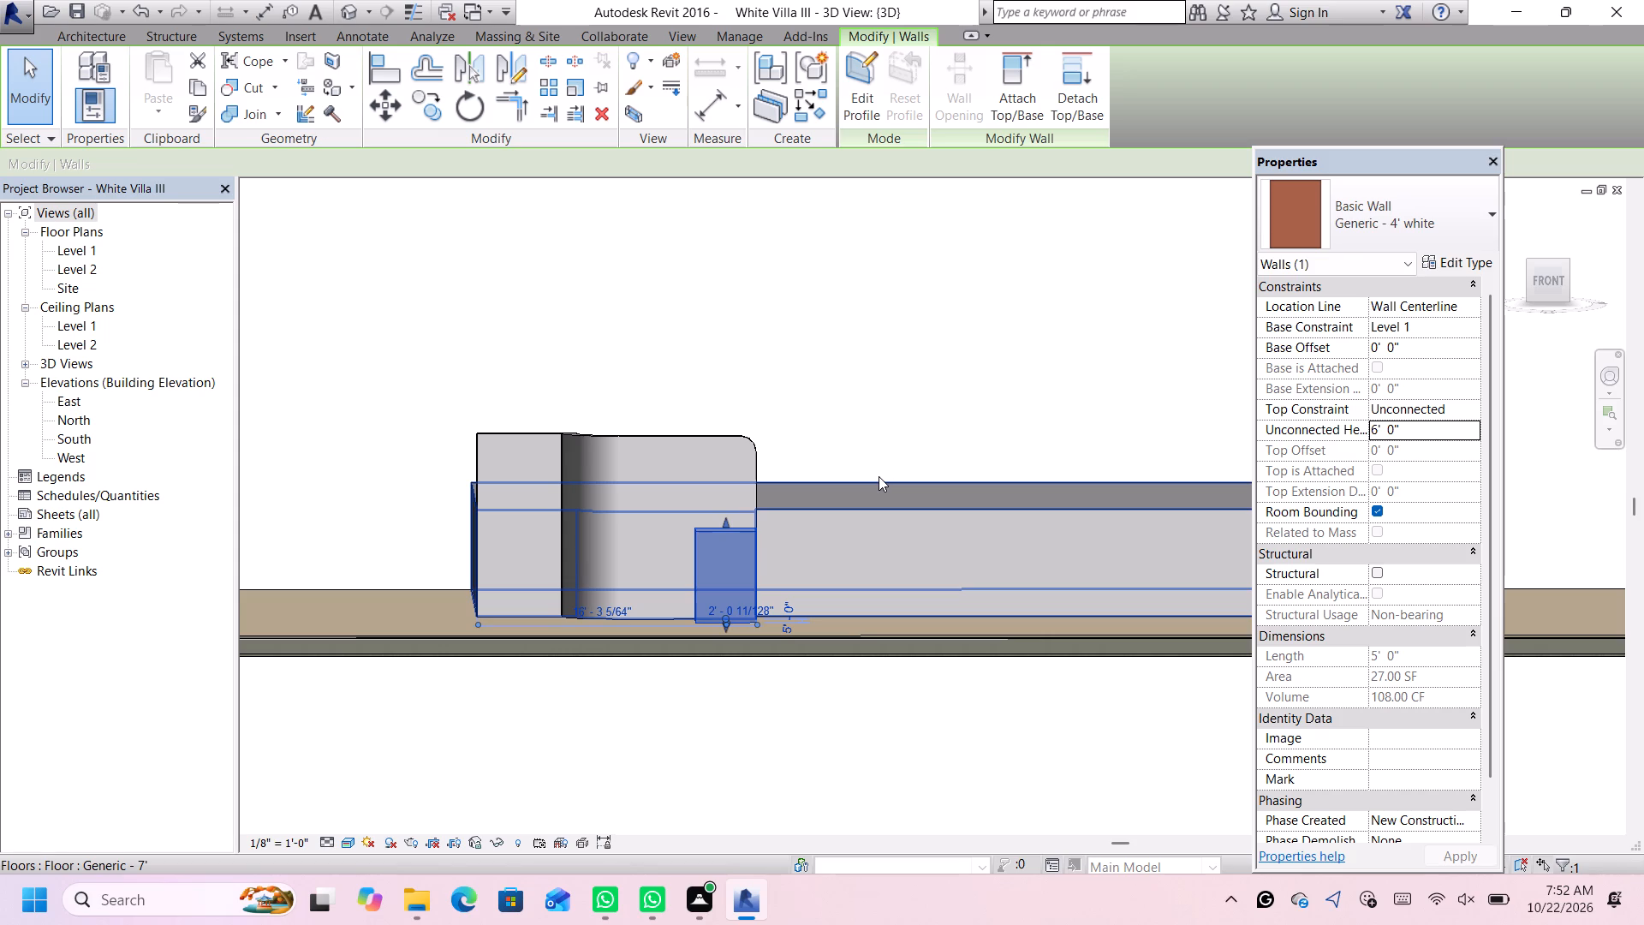
scroll(838, 495, "down", 3)
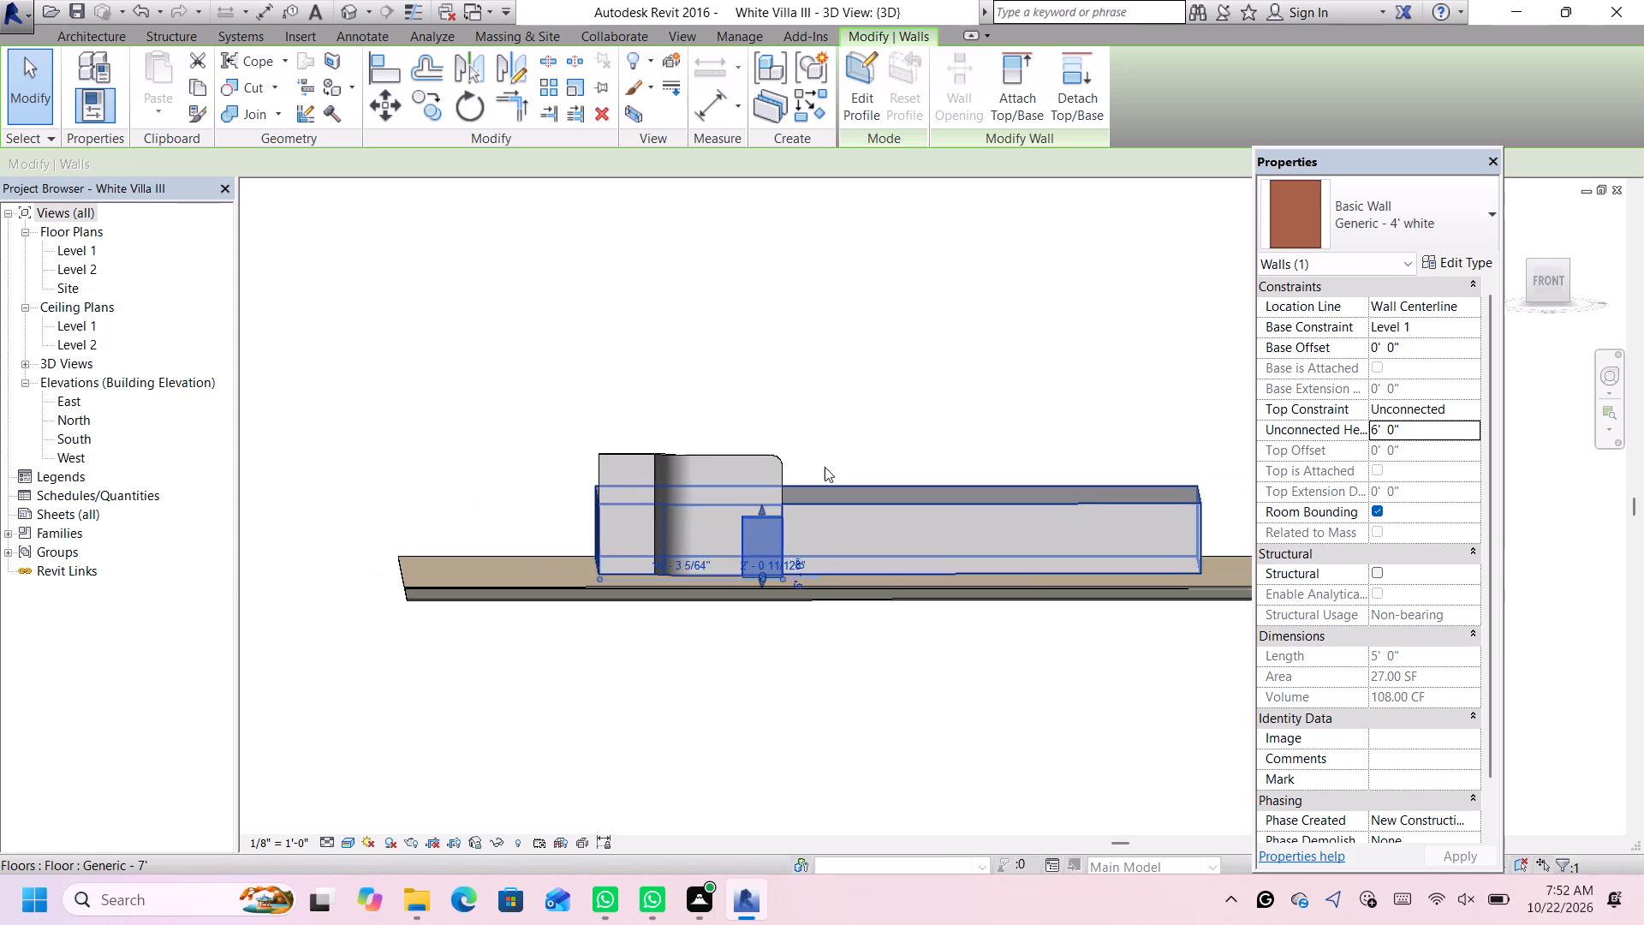
middle_click_drag(867, 362, 843, 522)
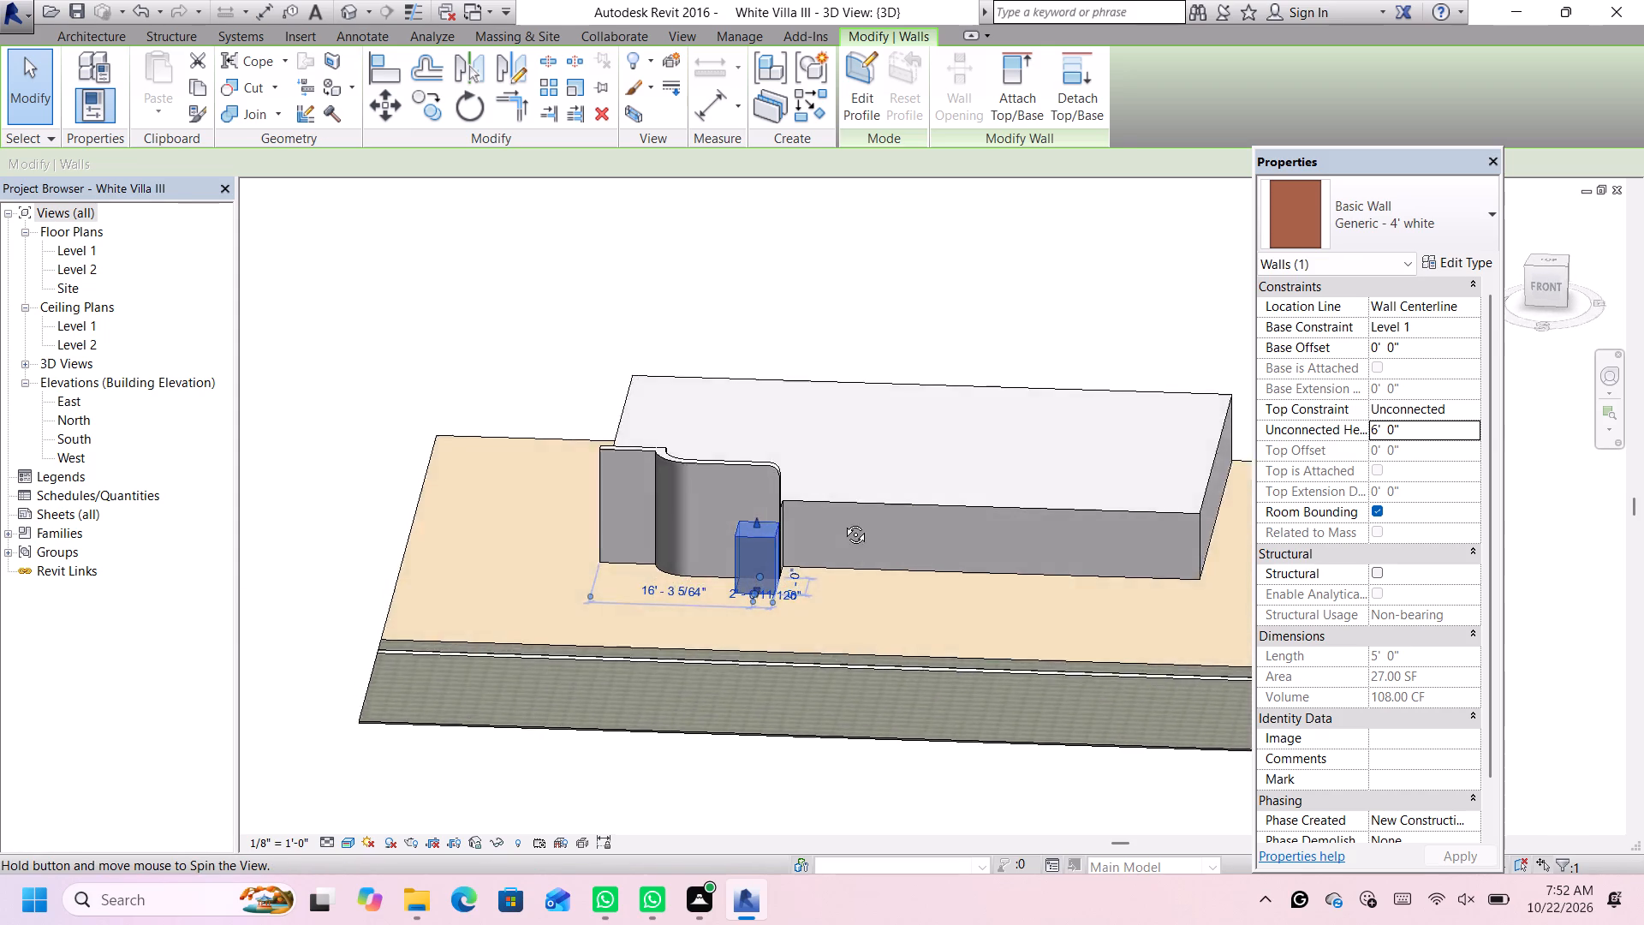
middle_click_drag(843, 522, 847, 534)
scroll(598, 410, "up", 2)
left_click(607, 414)
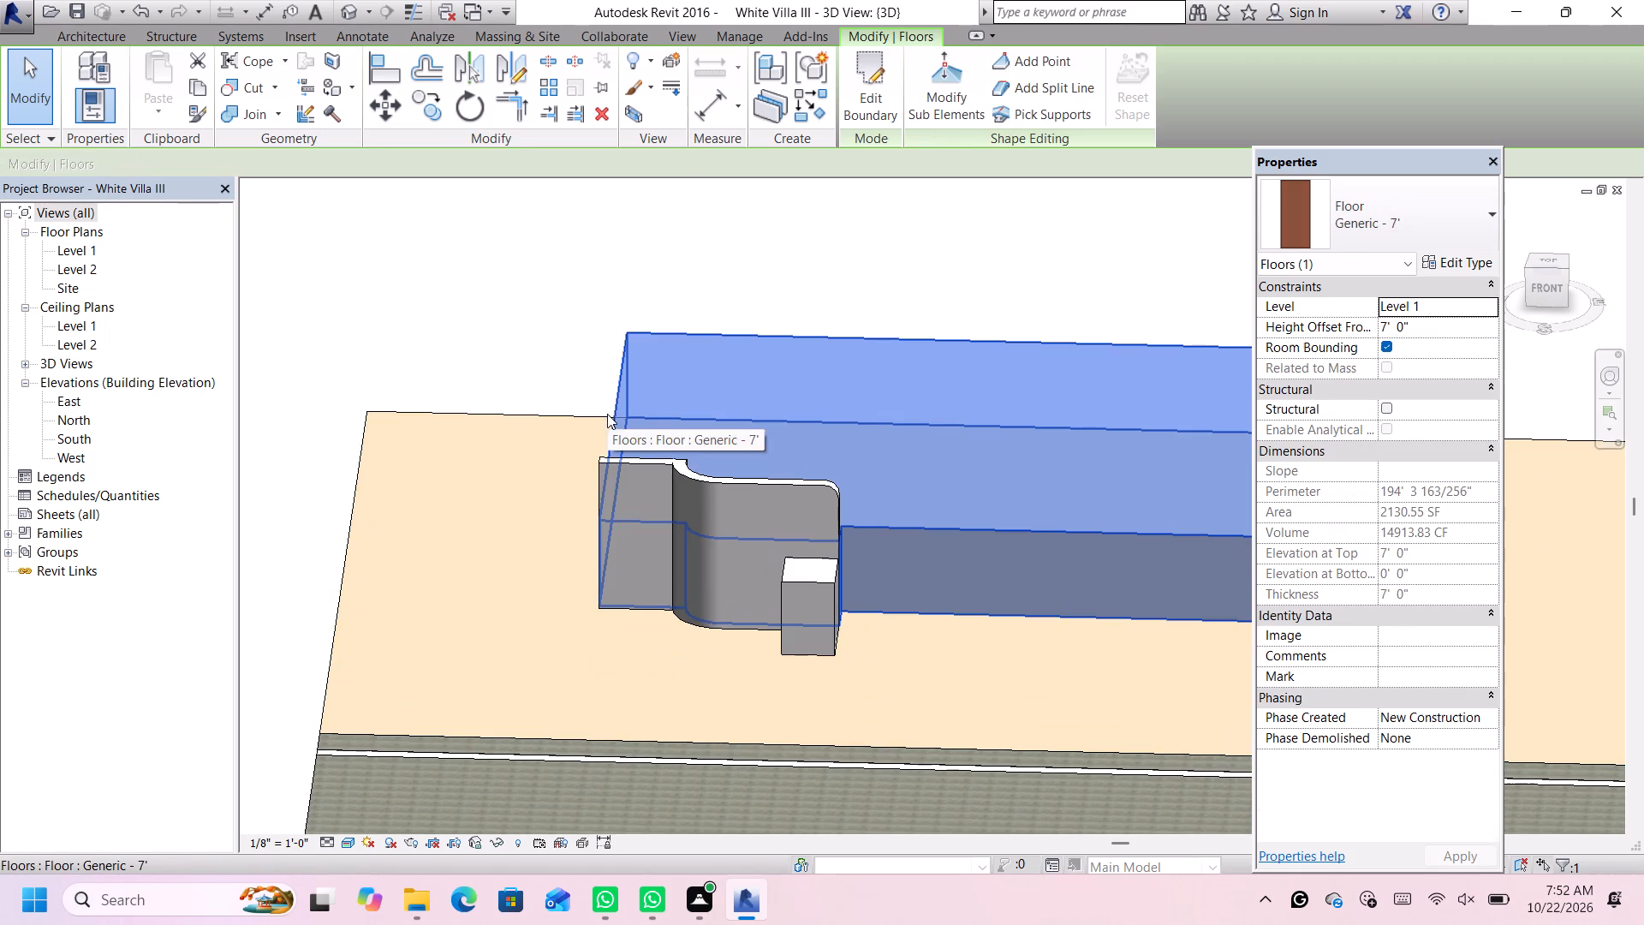
double_click(611, 410)
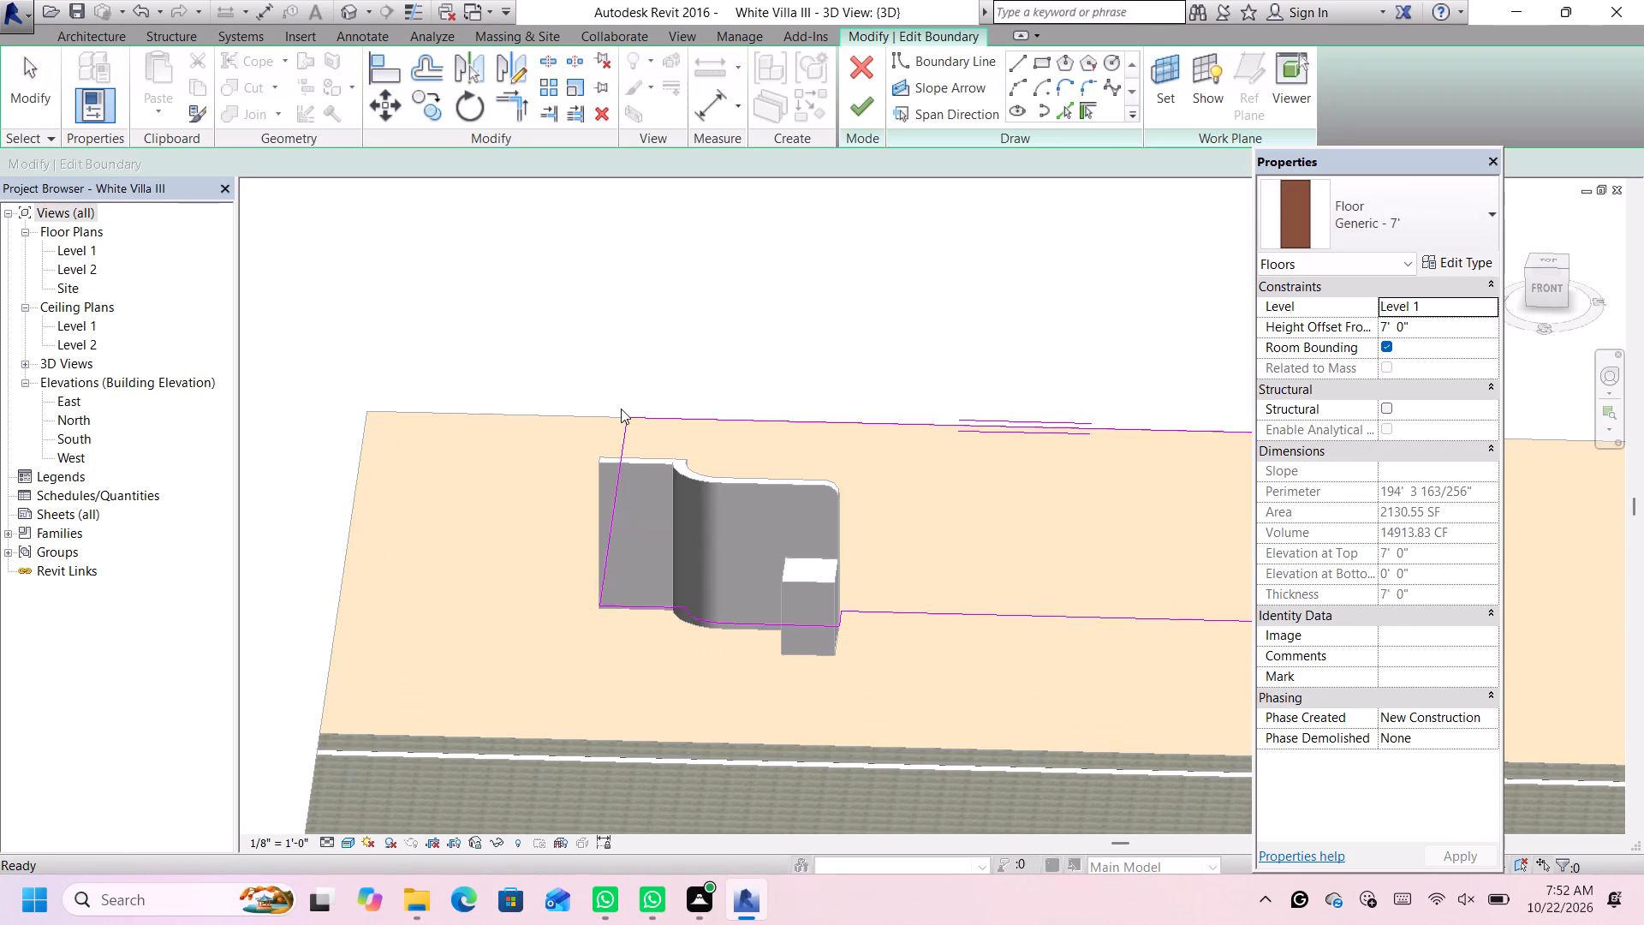
scroll(621, 409, "down", 6)
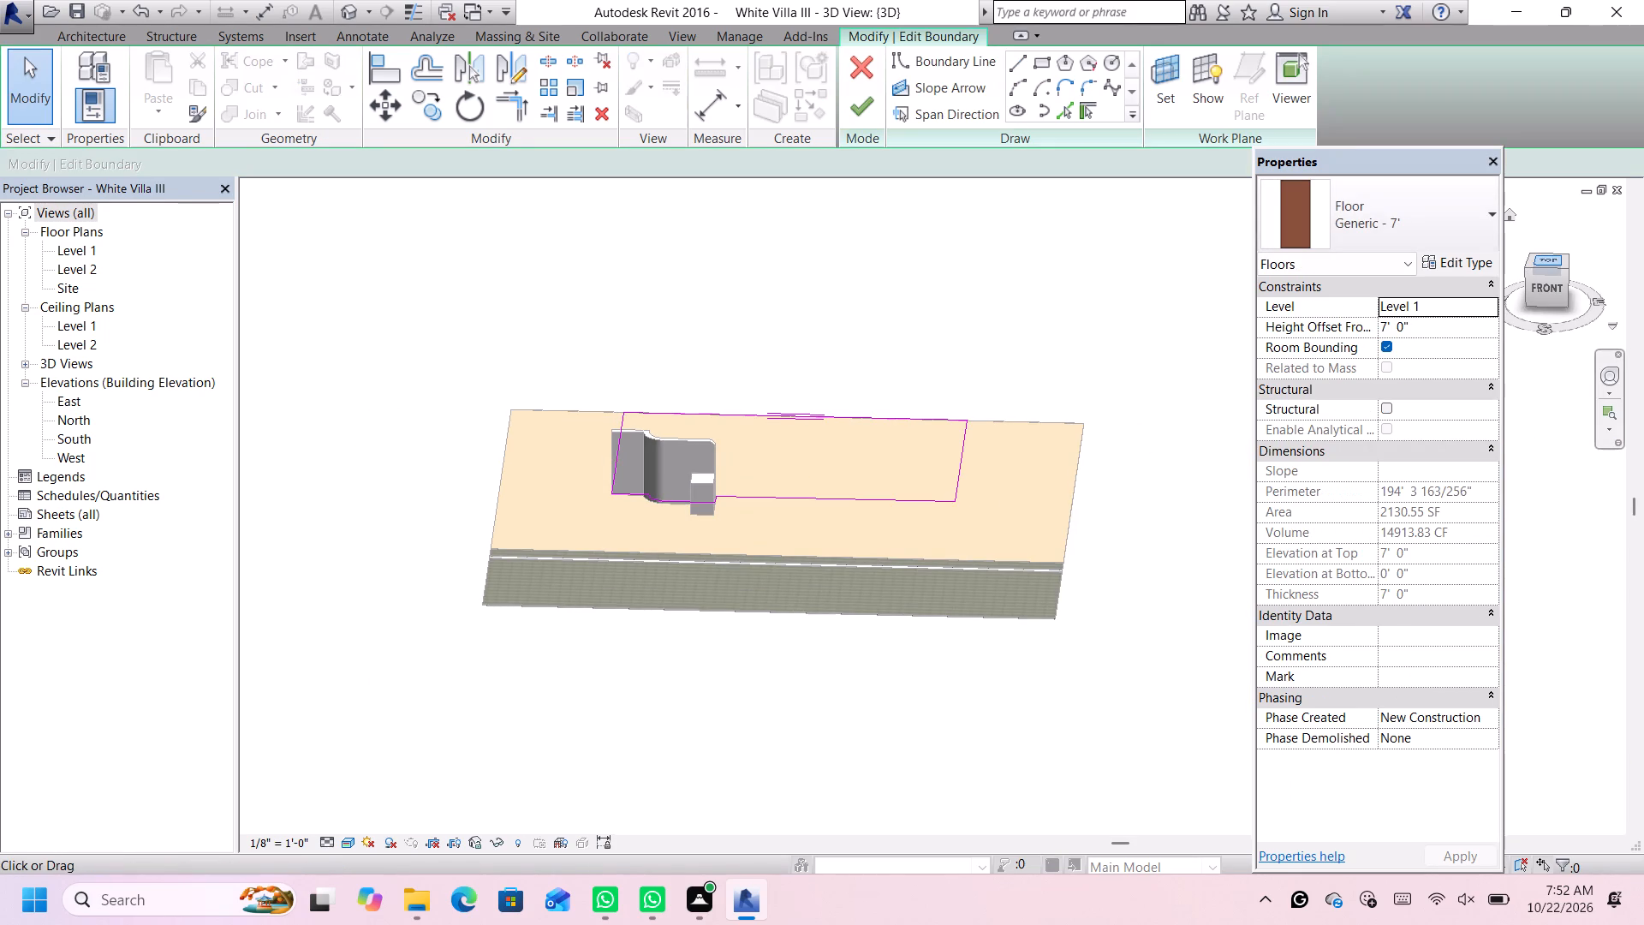
left_click(1555, 262)
scroll(992, 269, "up", 1)
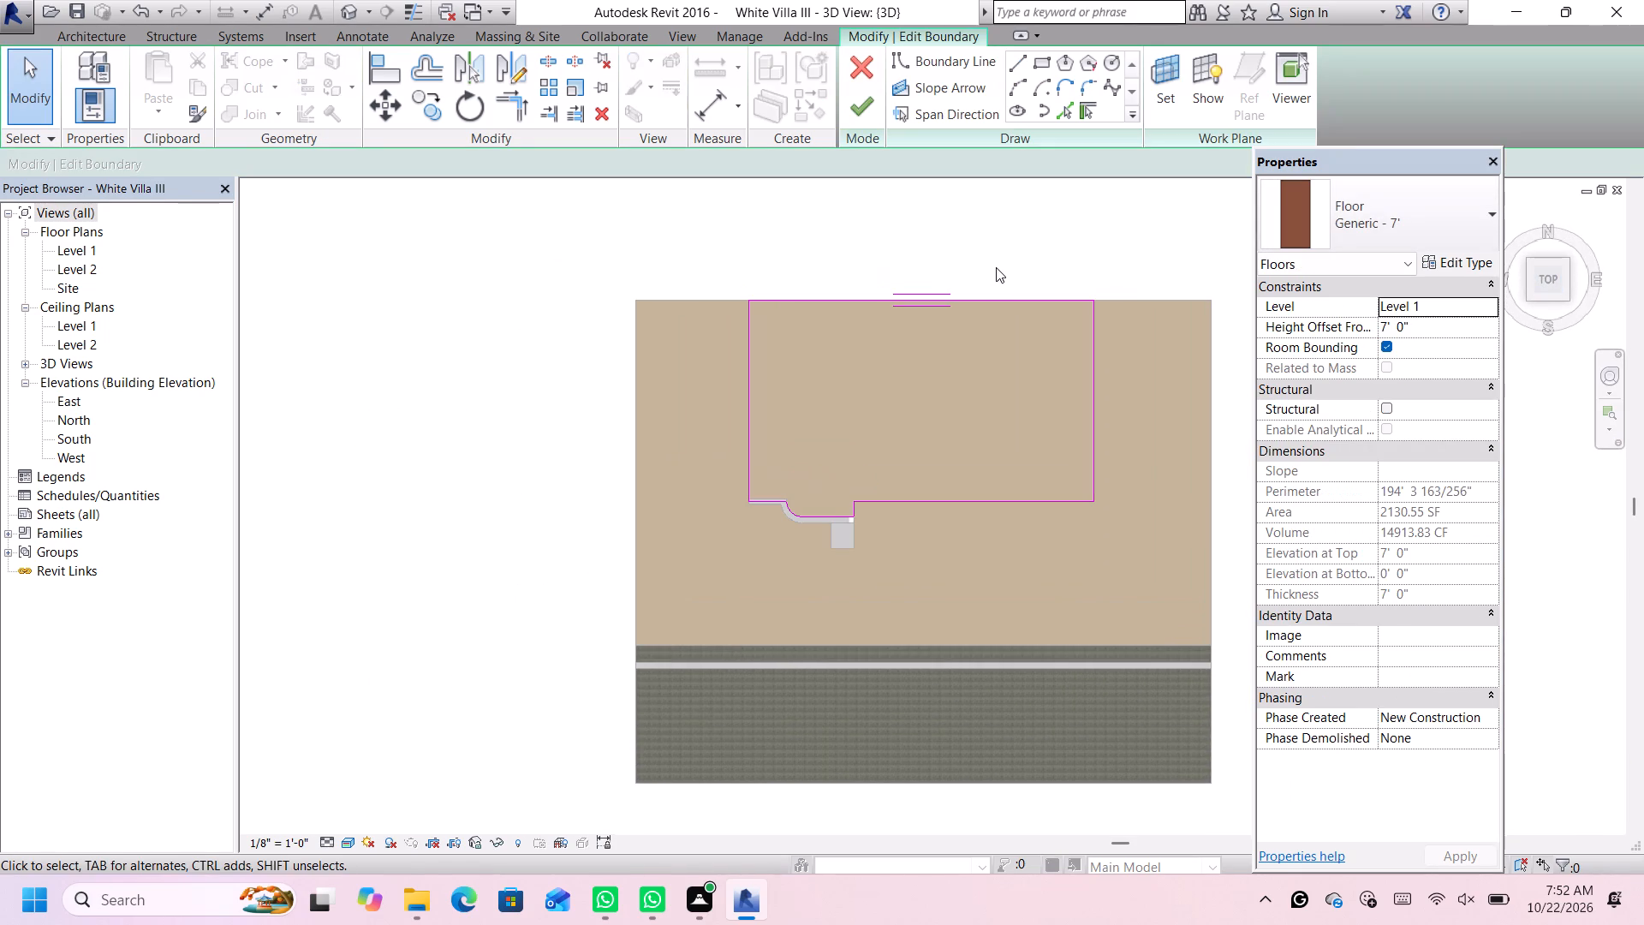
Move the slab boundary's west edge outward to 25' from the projecting 4' white wall and finish the boundary edit.
left_click(751, 411)
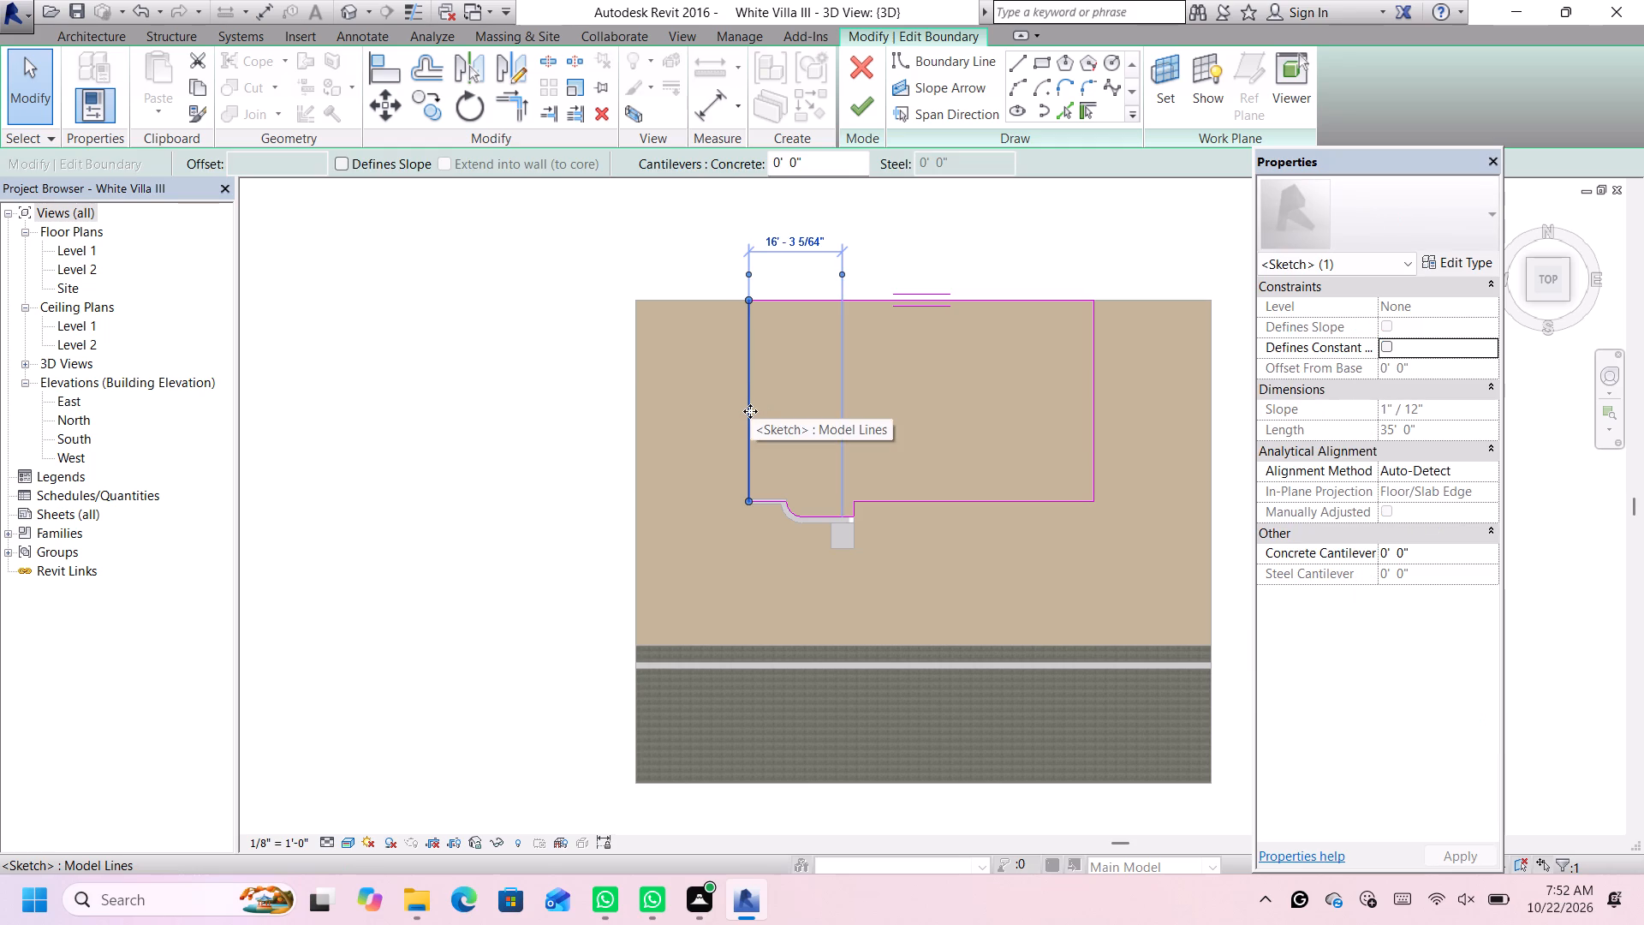
key("Left")
key("Left")
key("Left")
key("Left")
key("Left")
key("Left")
key("Left")
key("Left")
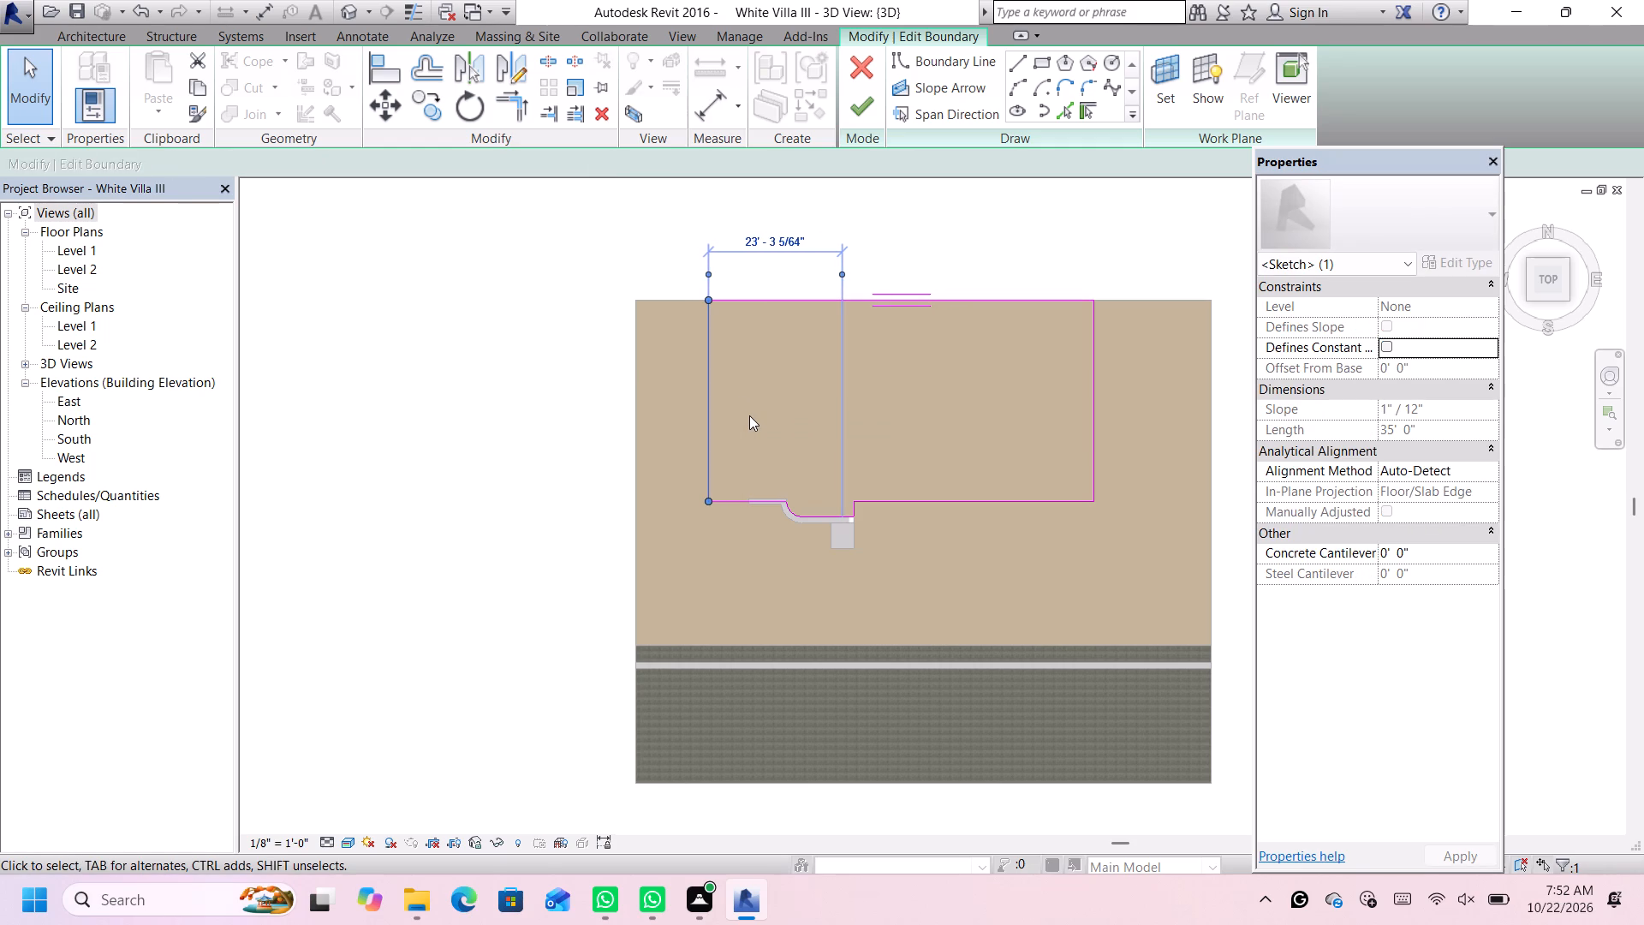
key("Left")
key("Left")
key("Right")
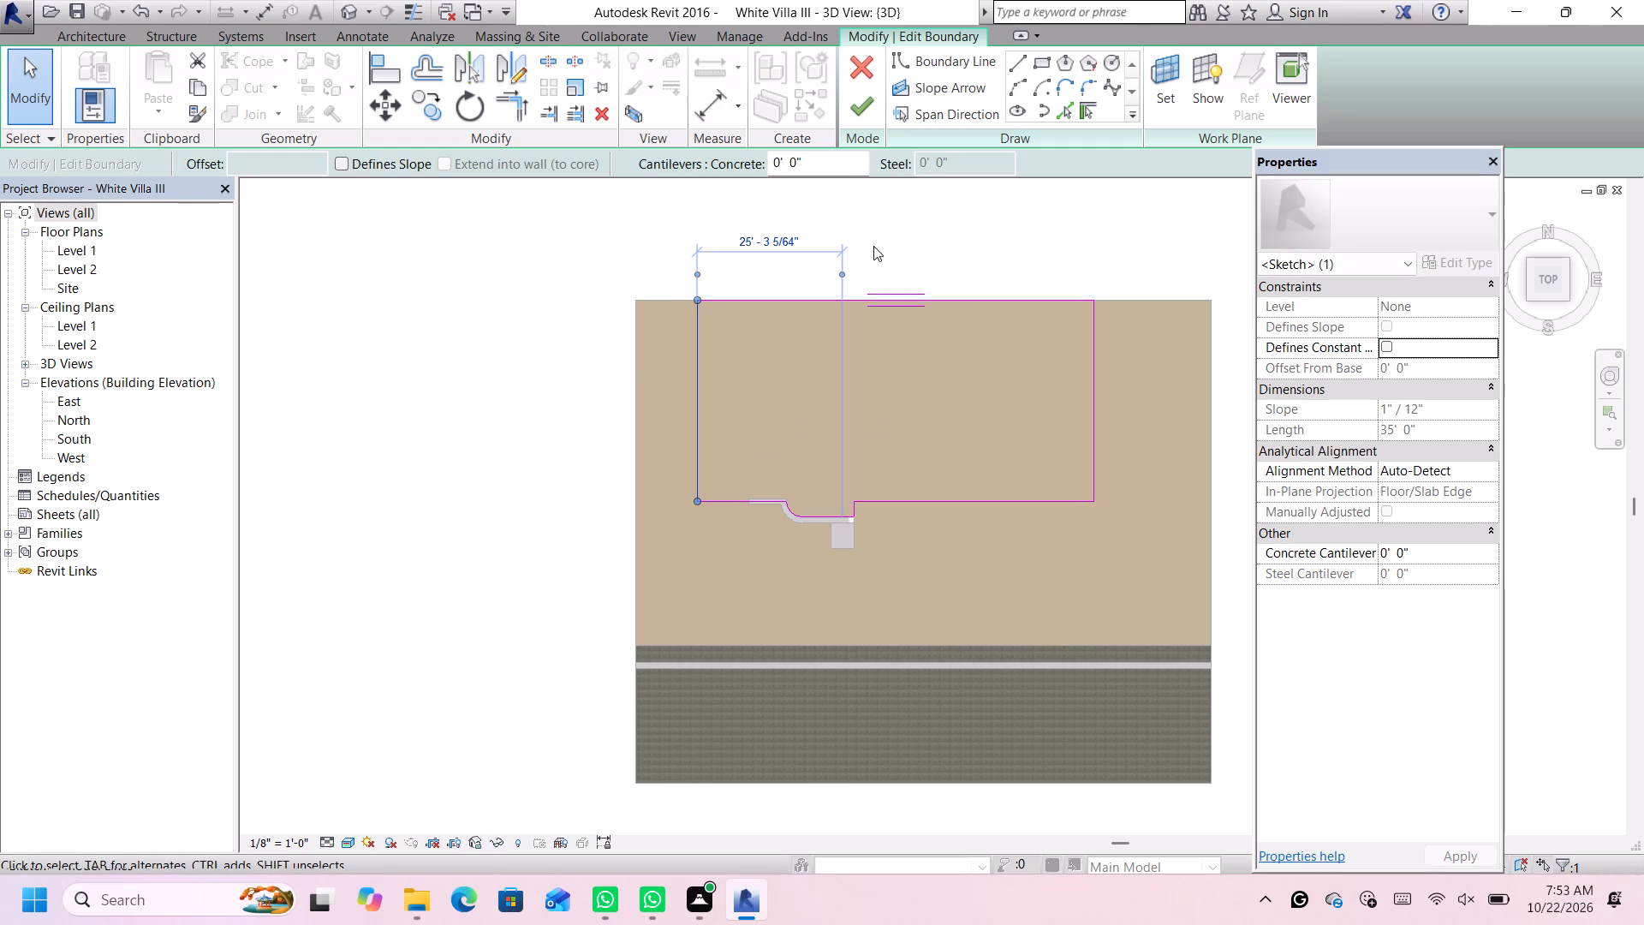
left_click(781, 235)
type("25'")
key("Return")
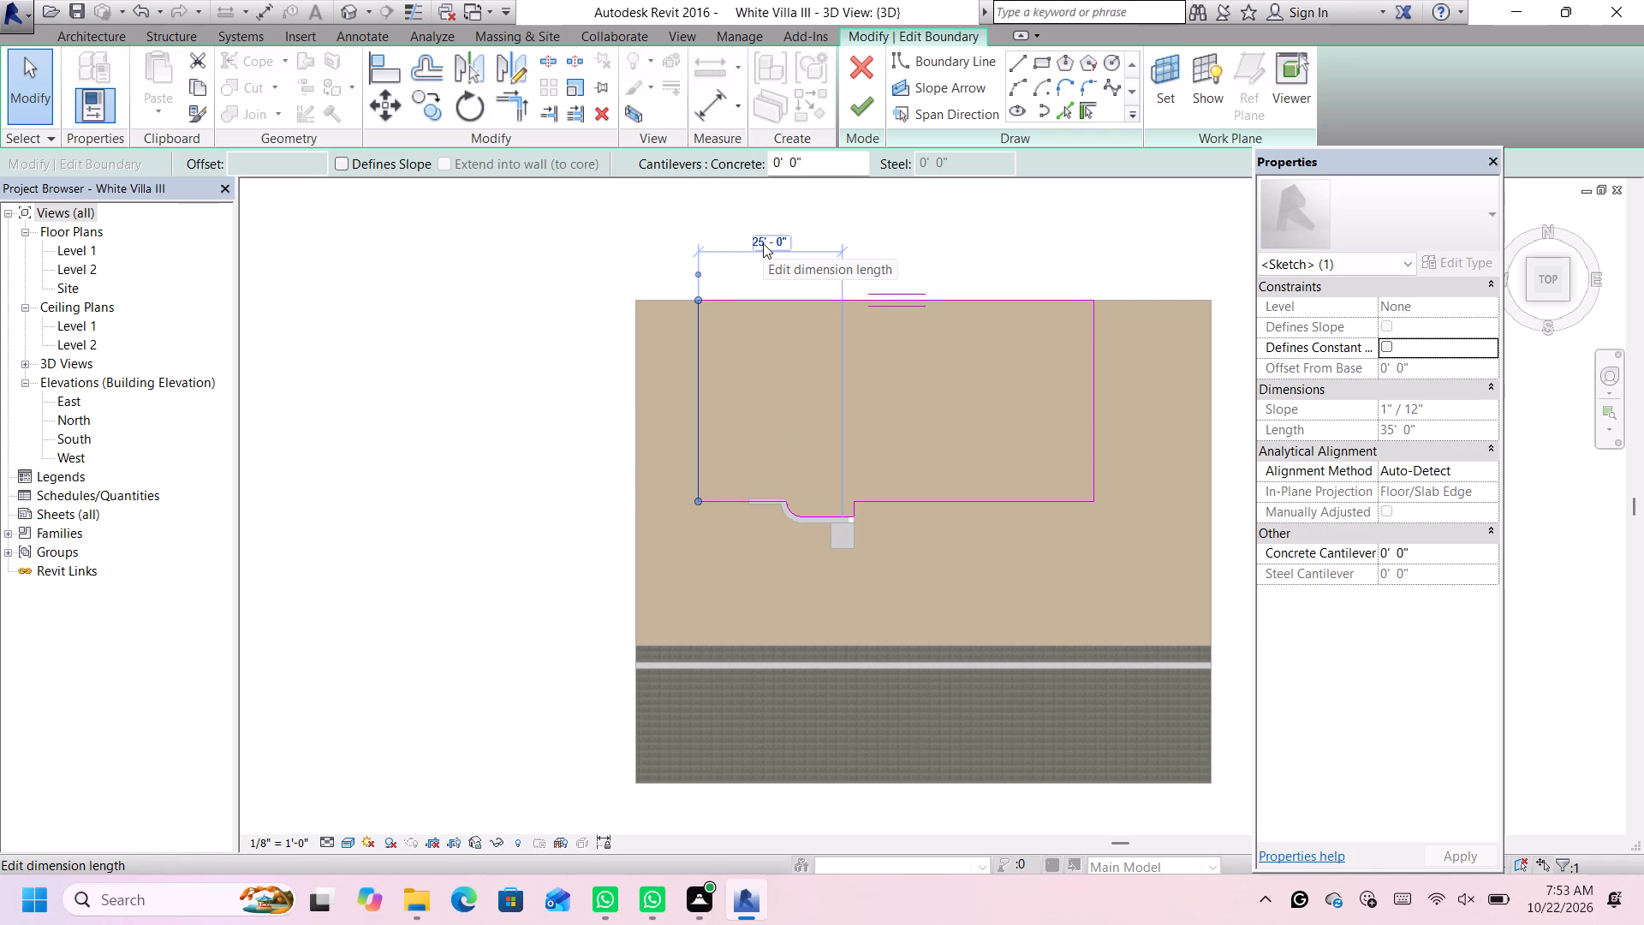
left_click(893, 218)
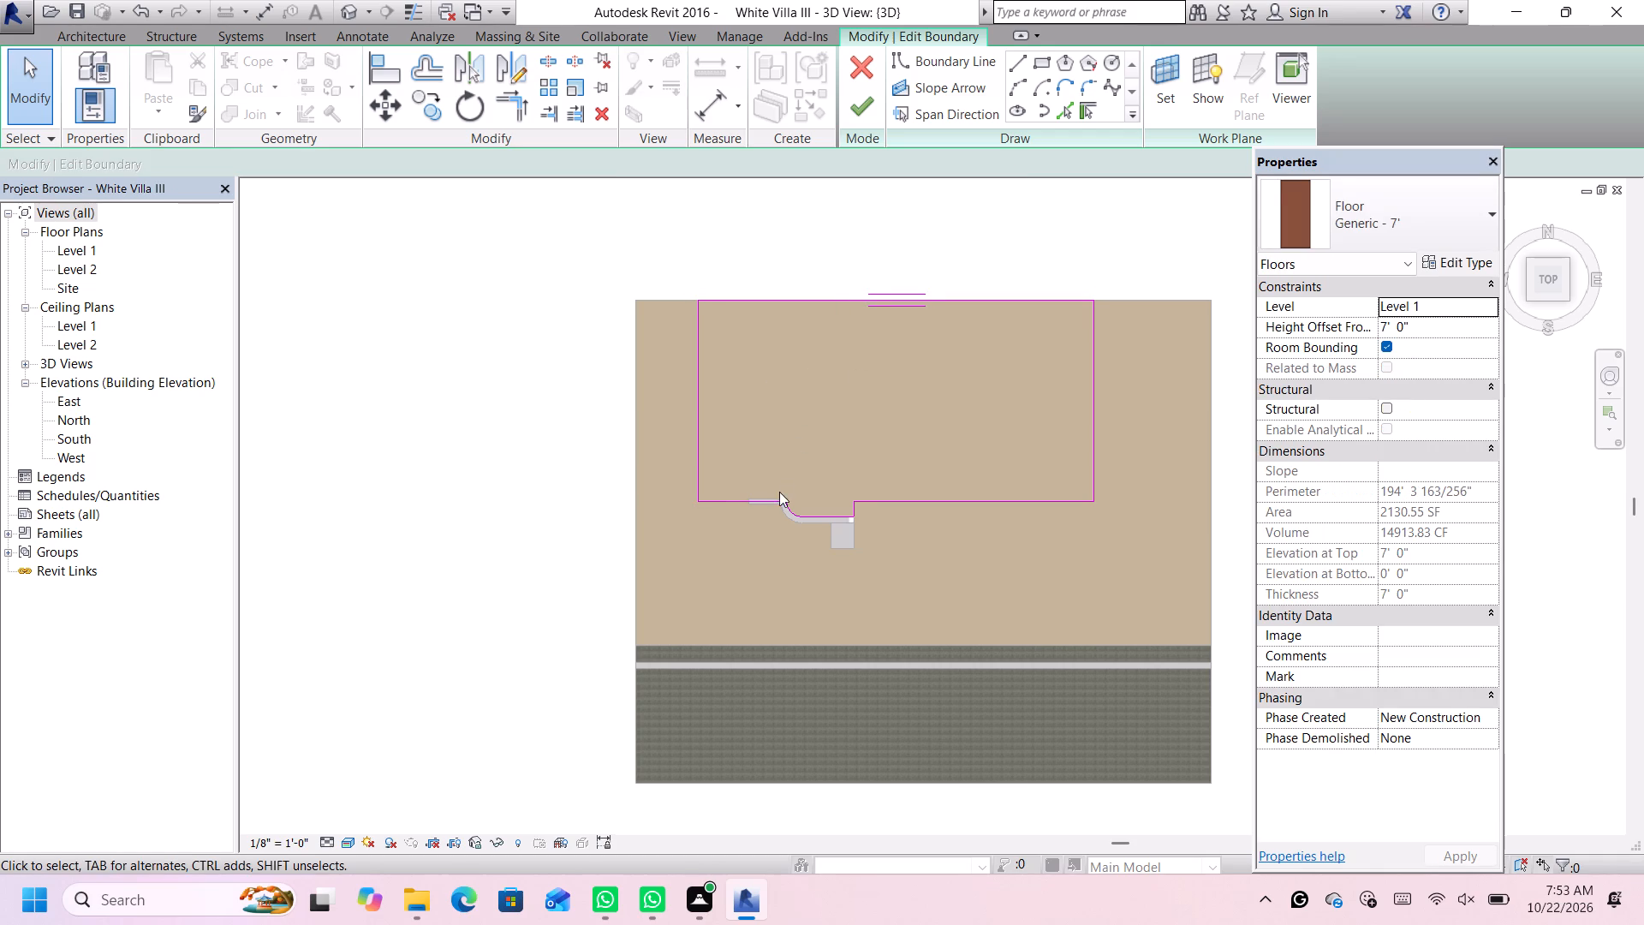
scroll(779, 492, "up", 2)
left_click(865, 103)
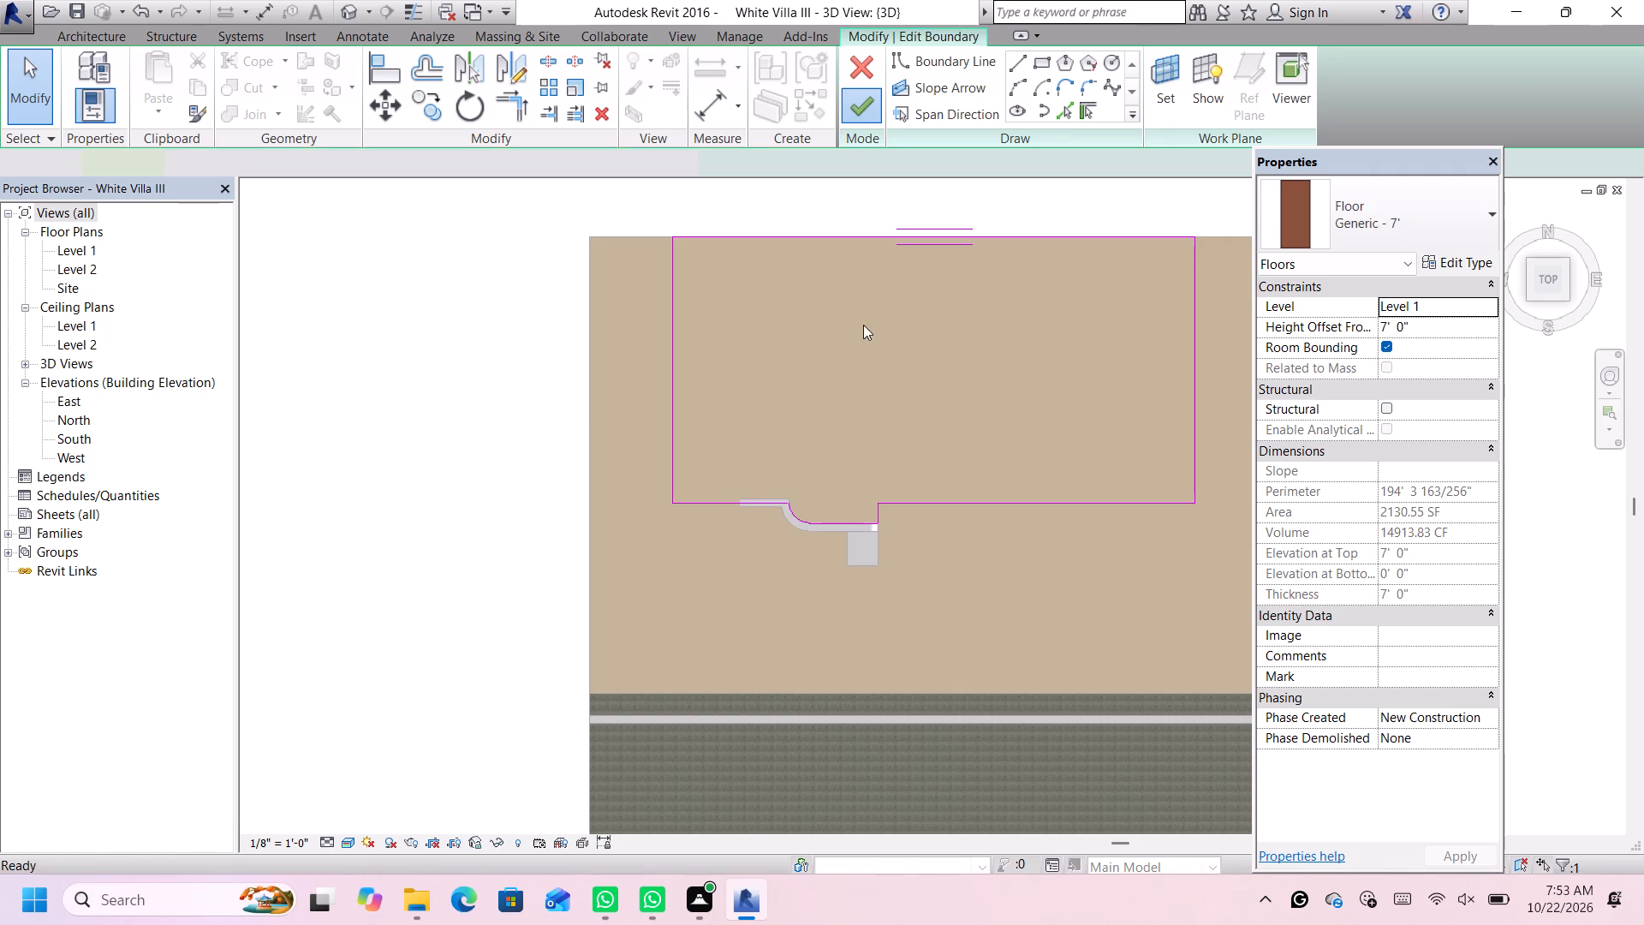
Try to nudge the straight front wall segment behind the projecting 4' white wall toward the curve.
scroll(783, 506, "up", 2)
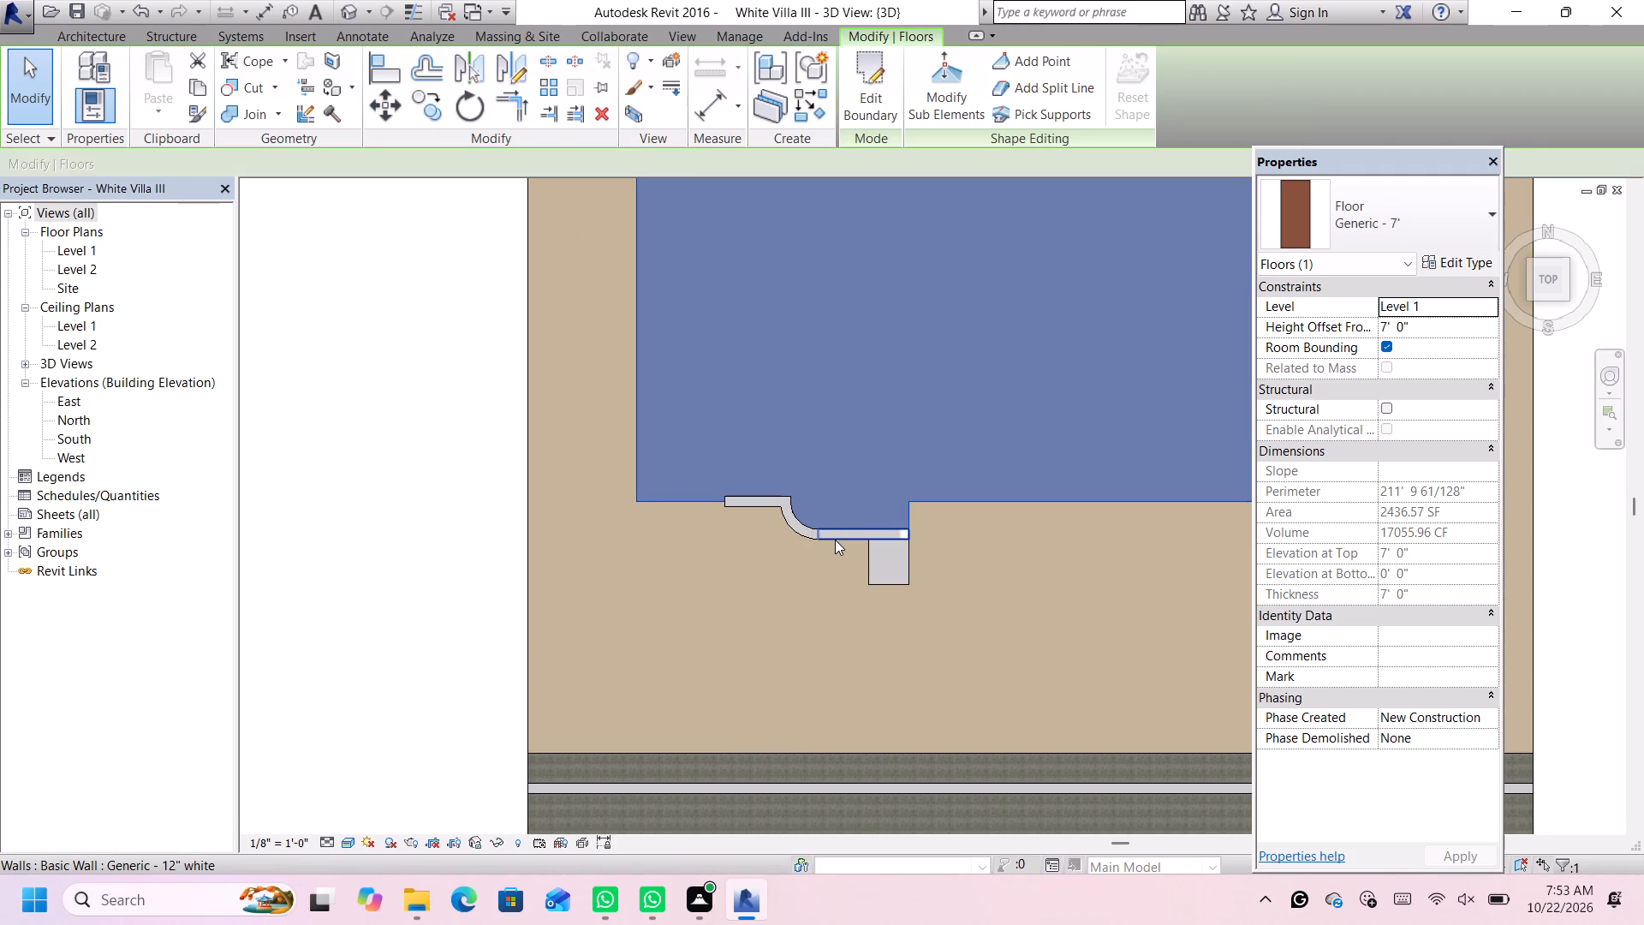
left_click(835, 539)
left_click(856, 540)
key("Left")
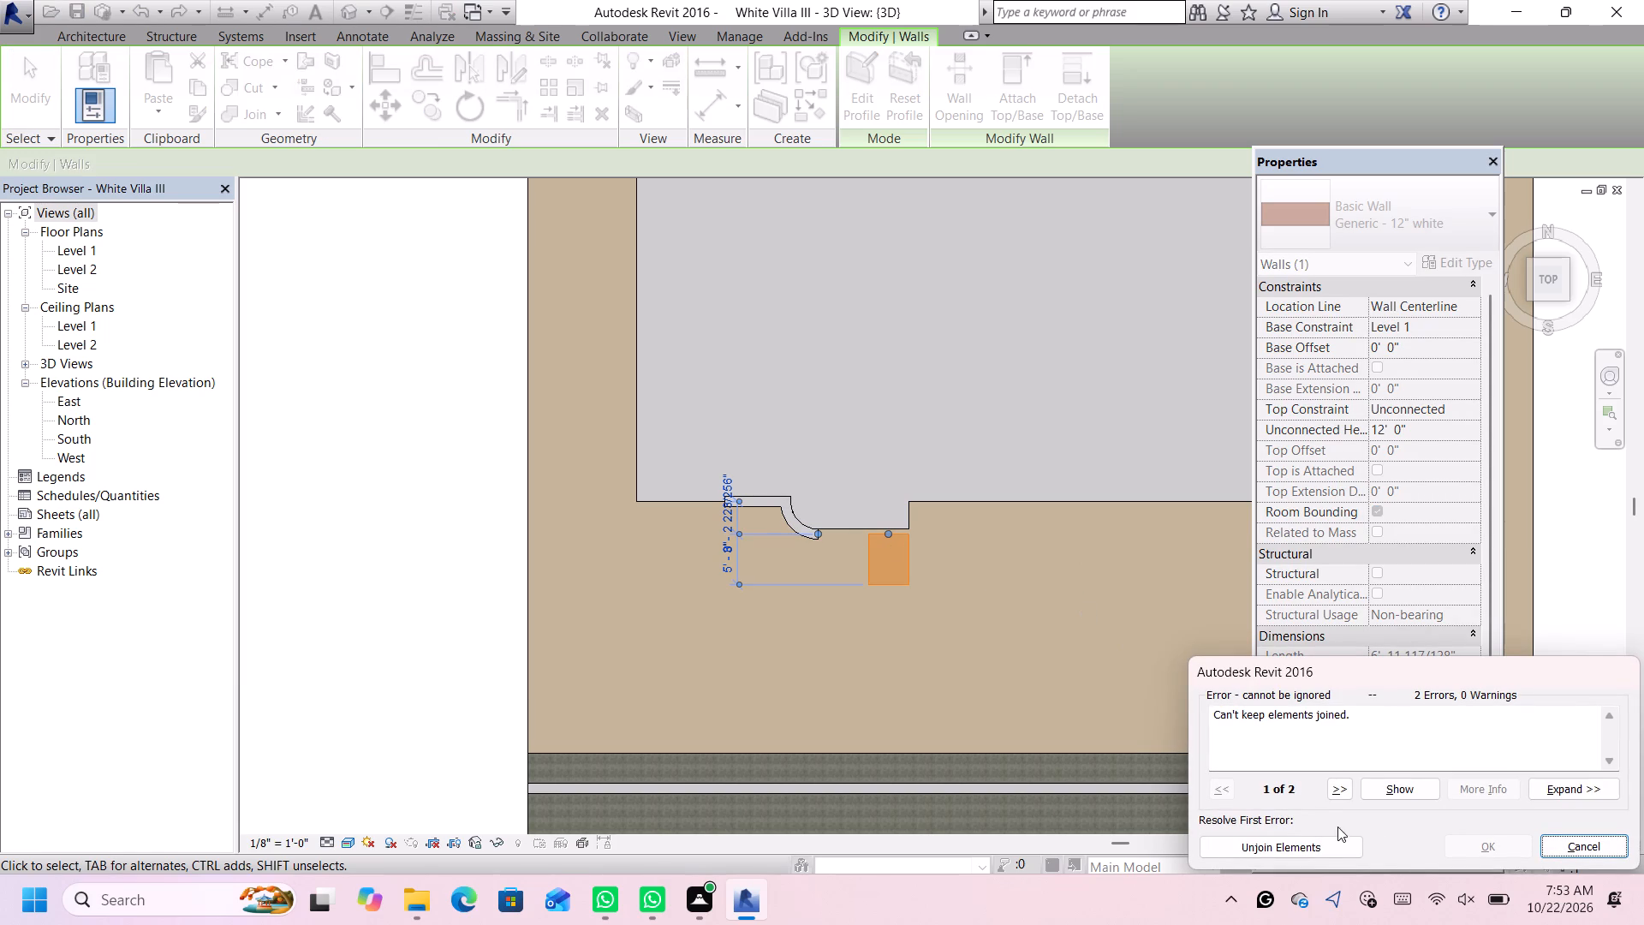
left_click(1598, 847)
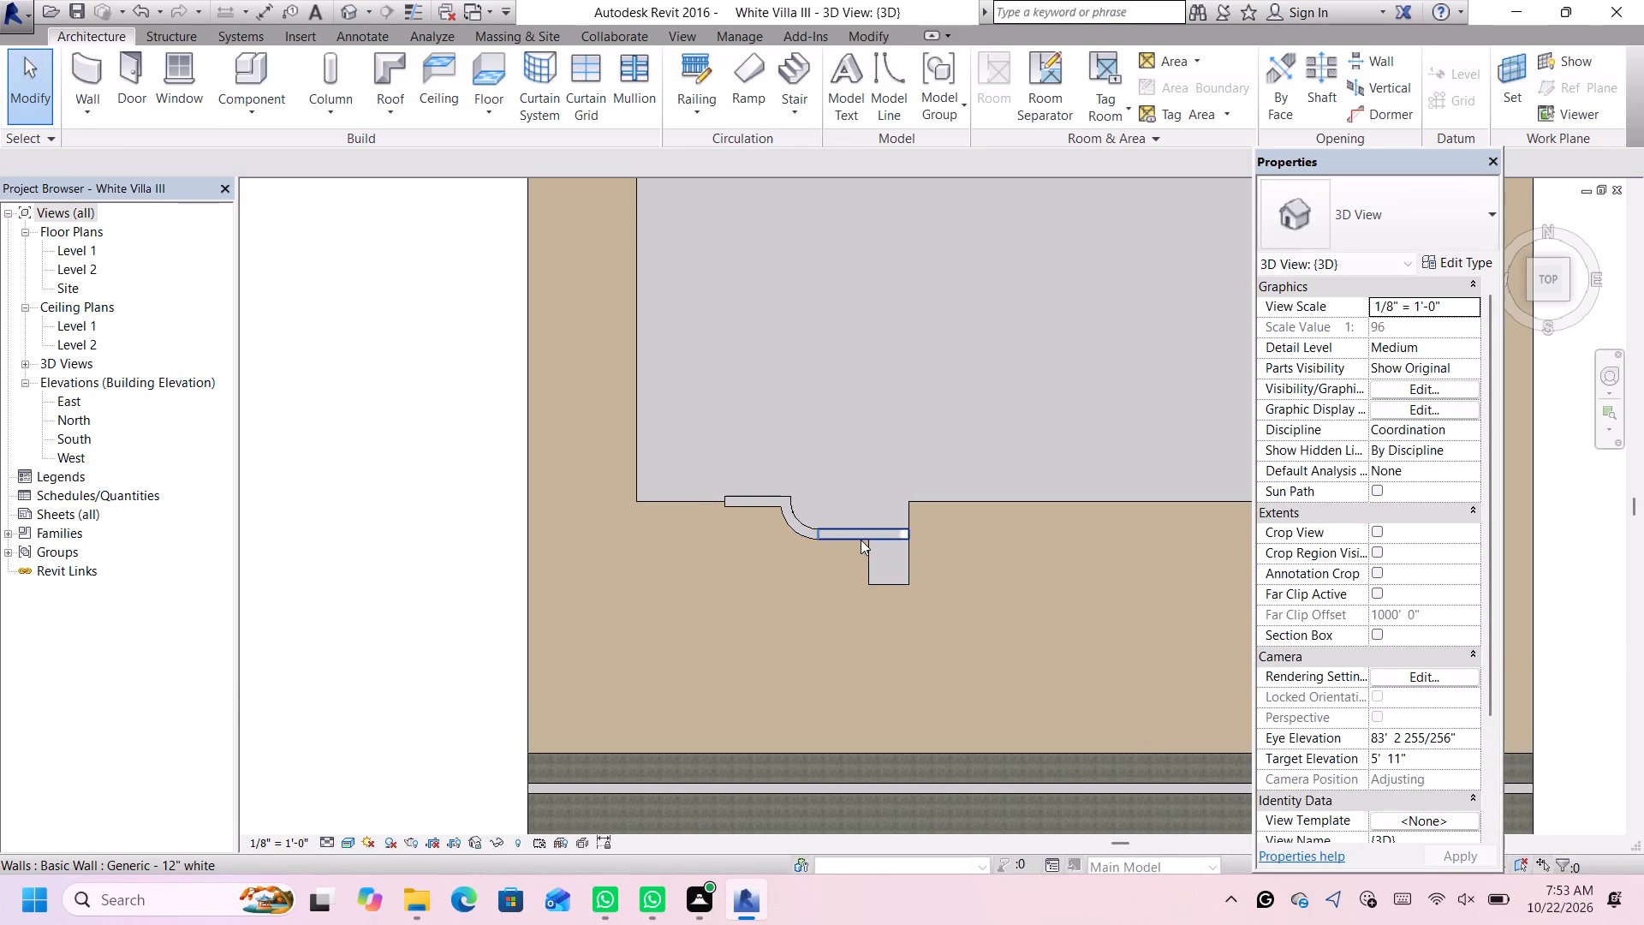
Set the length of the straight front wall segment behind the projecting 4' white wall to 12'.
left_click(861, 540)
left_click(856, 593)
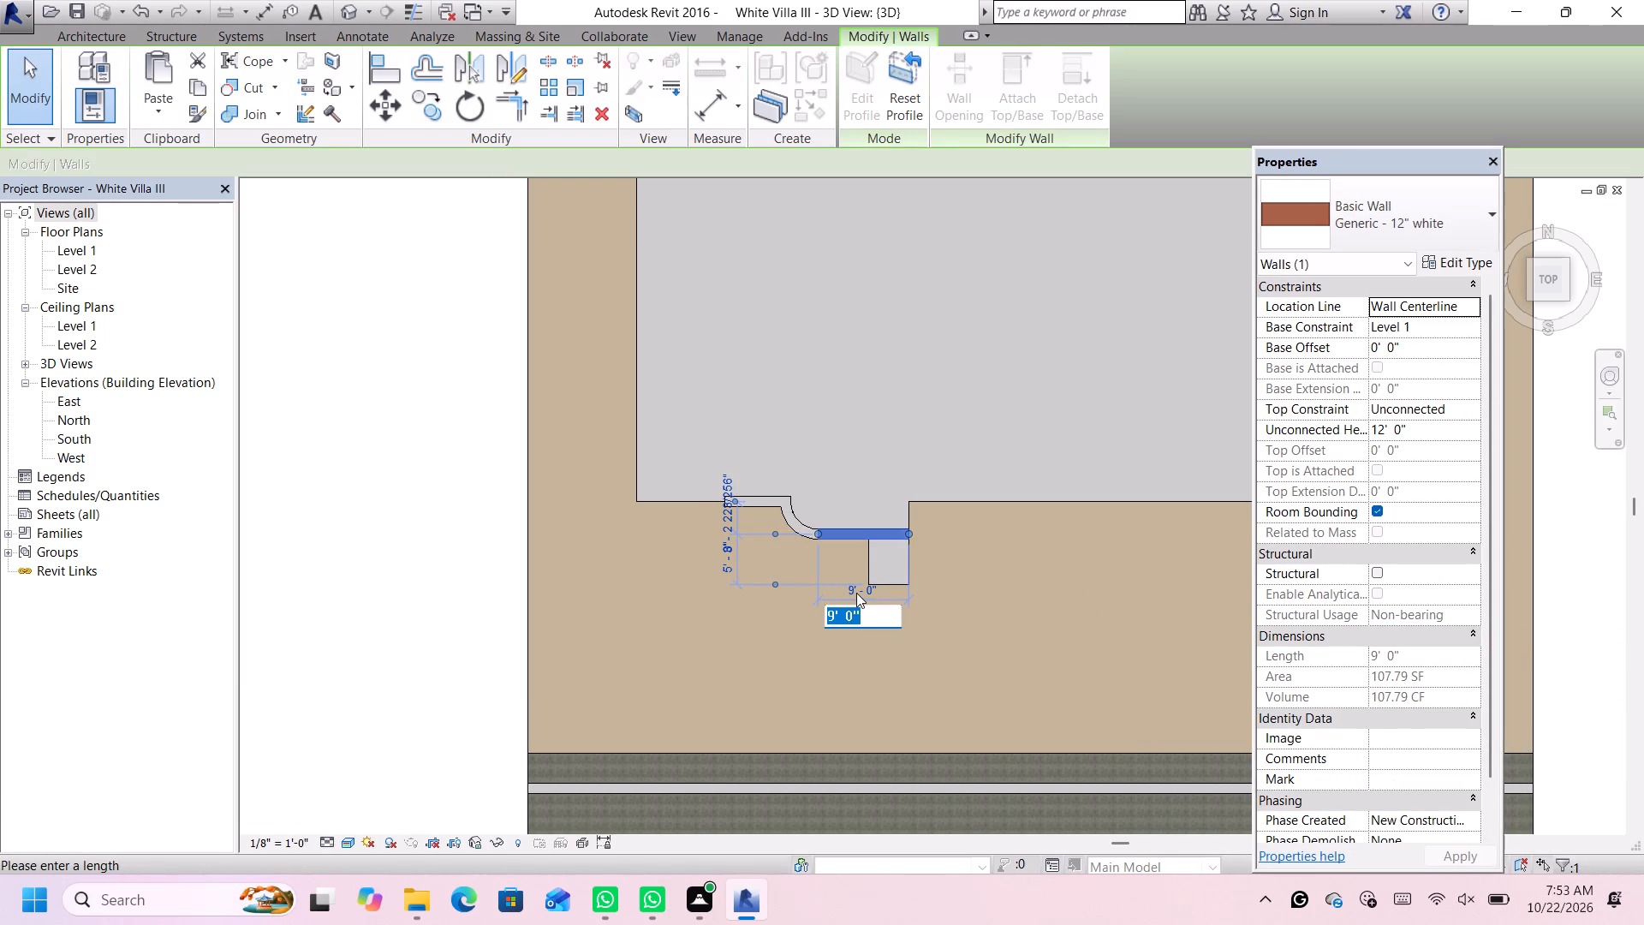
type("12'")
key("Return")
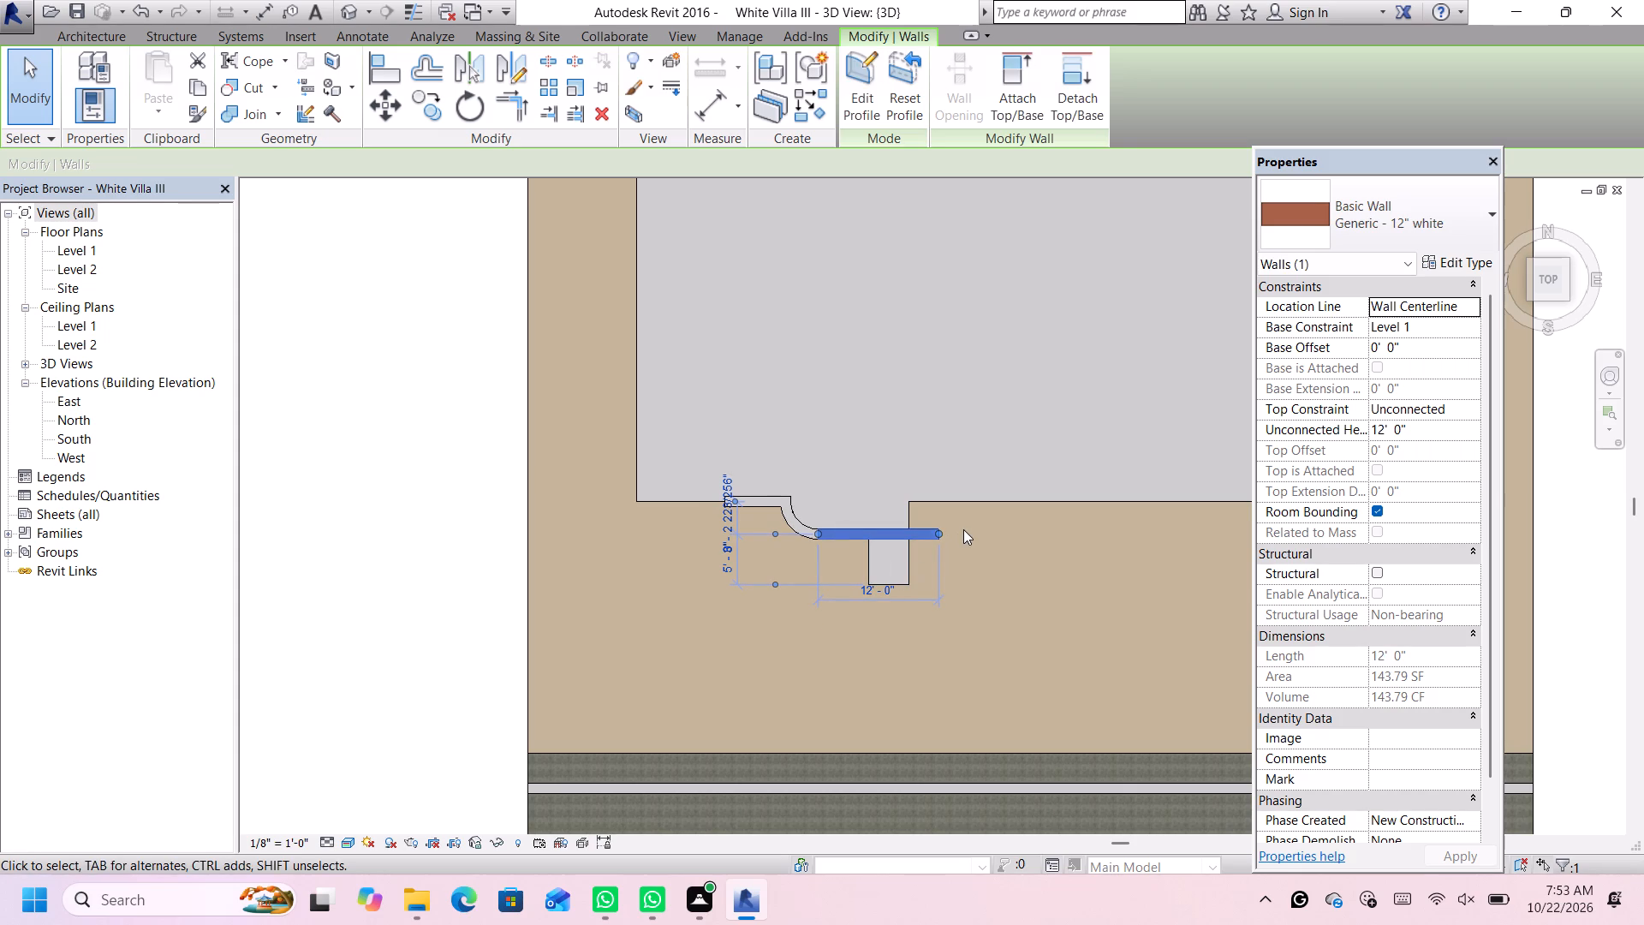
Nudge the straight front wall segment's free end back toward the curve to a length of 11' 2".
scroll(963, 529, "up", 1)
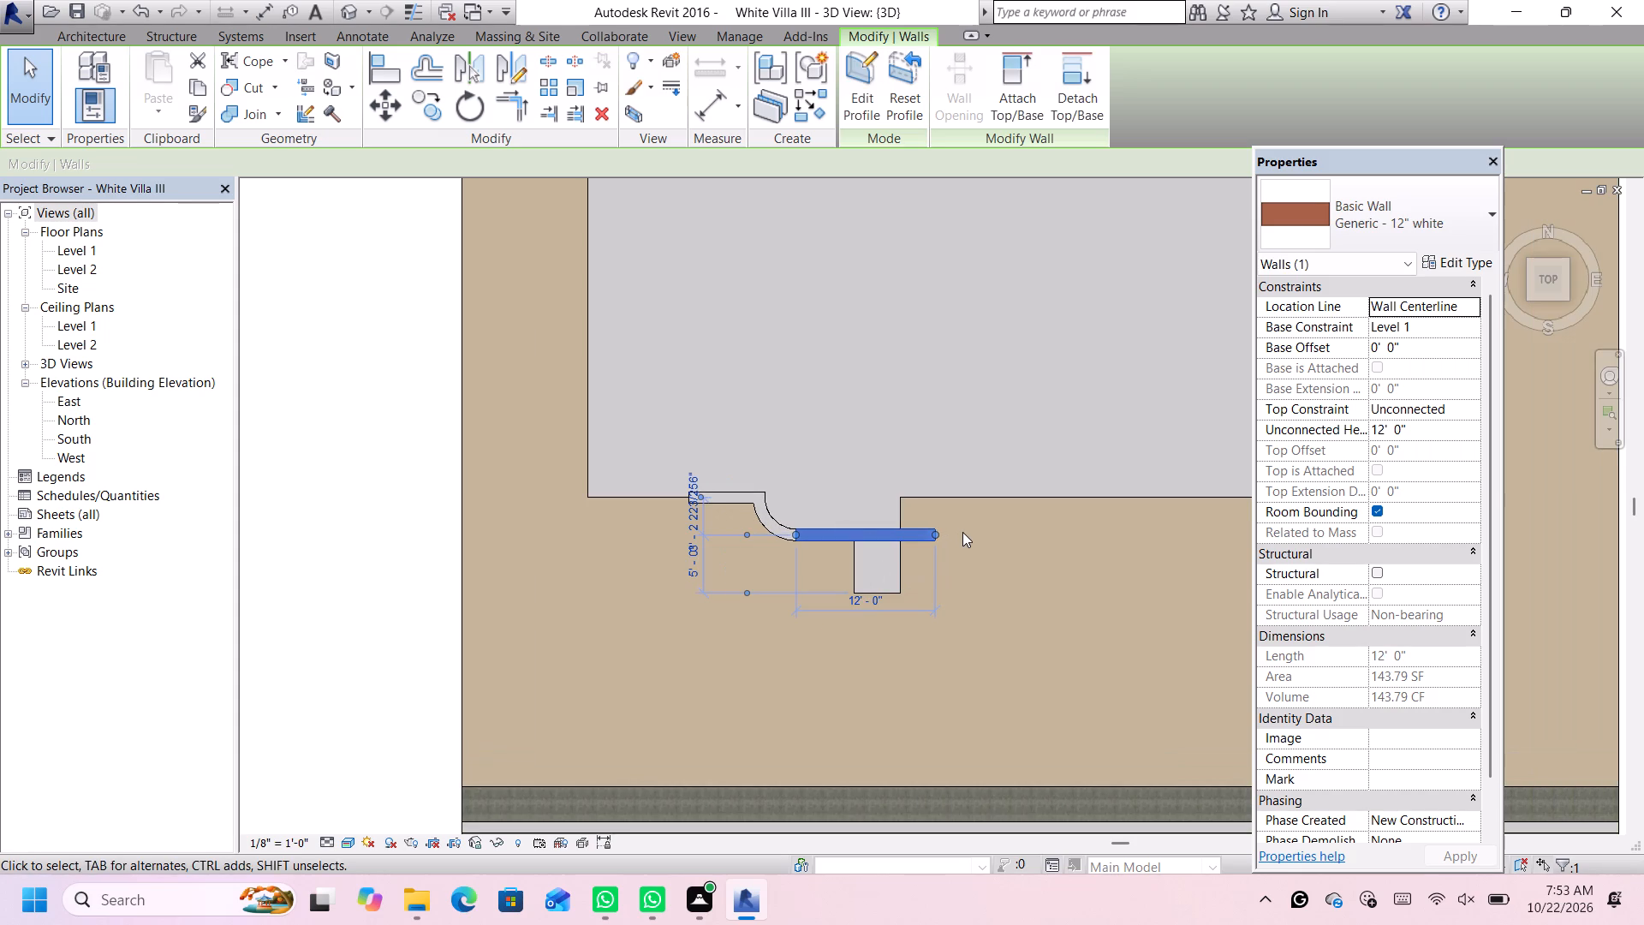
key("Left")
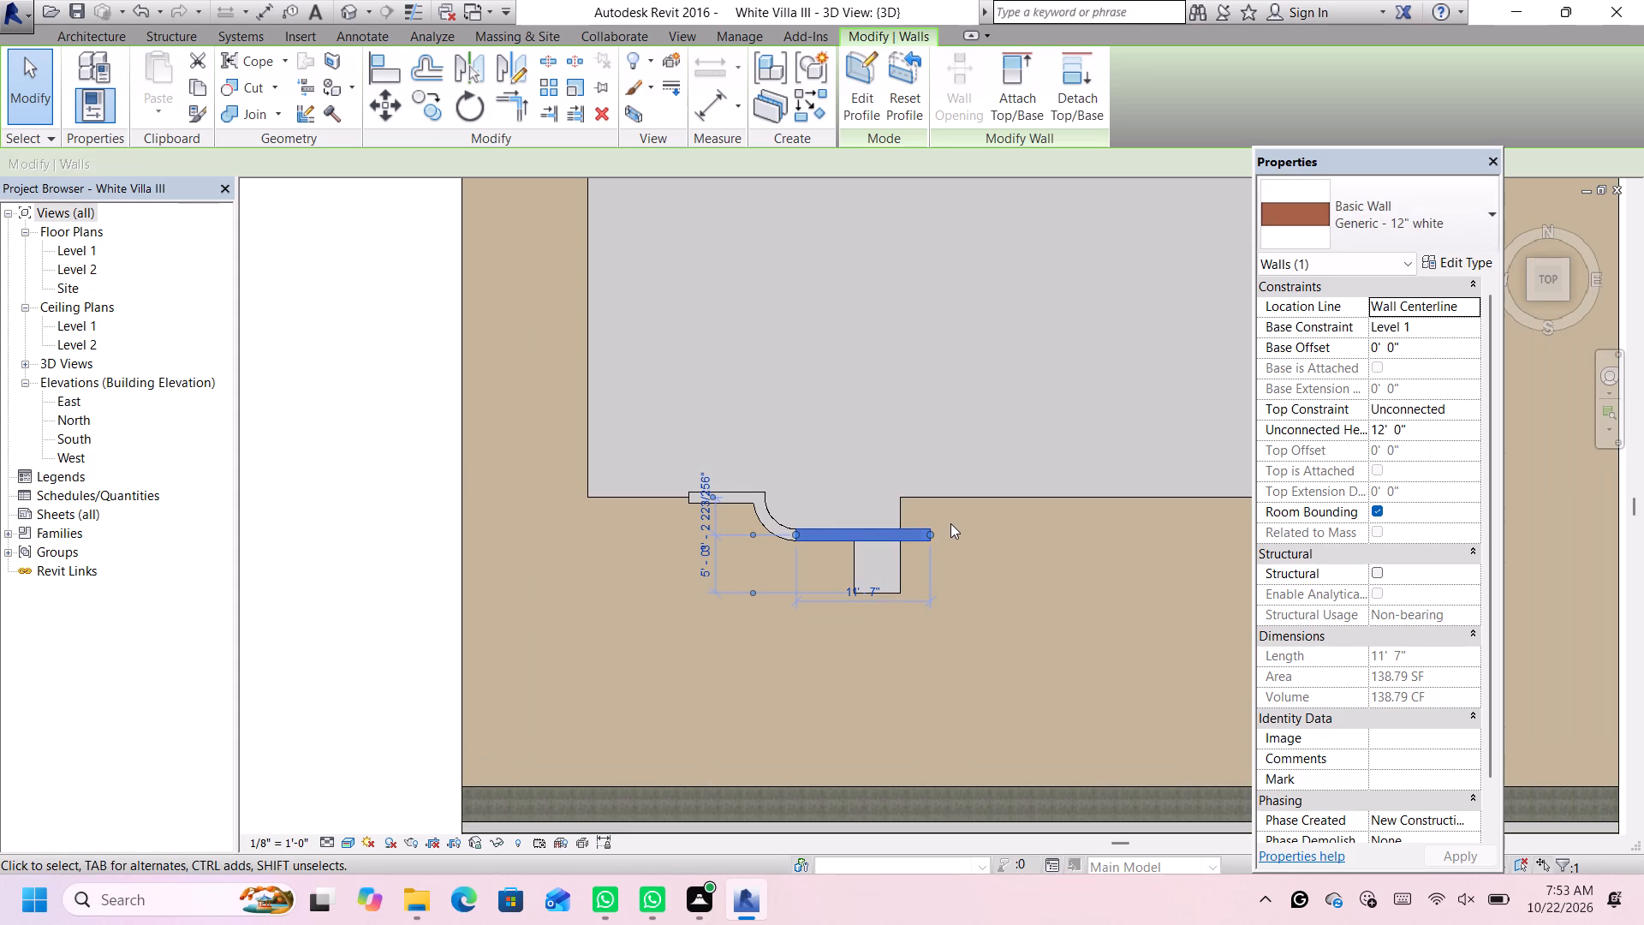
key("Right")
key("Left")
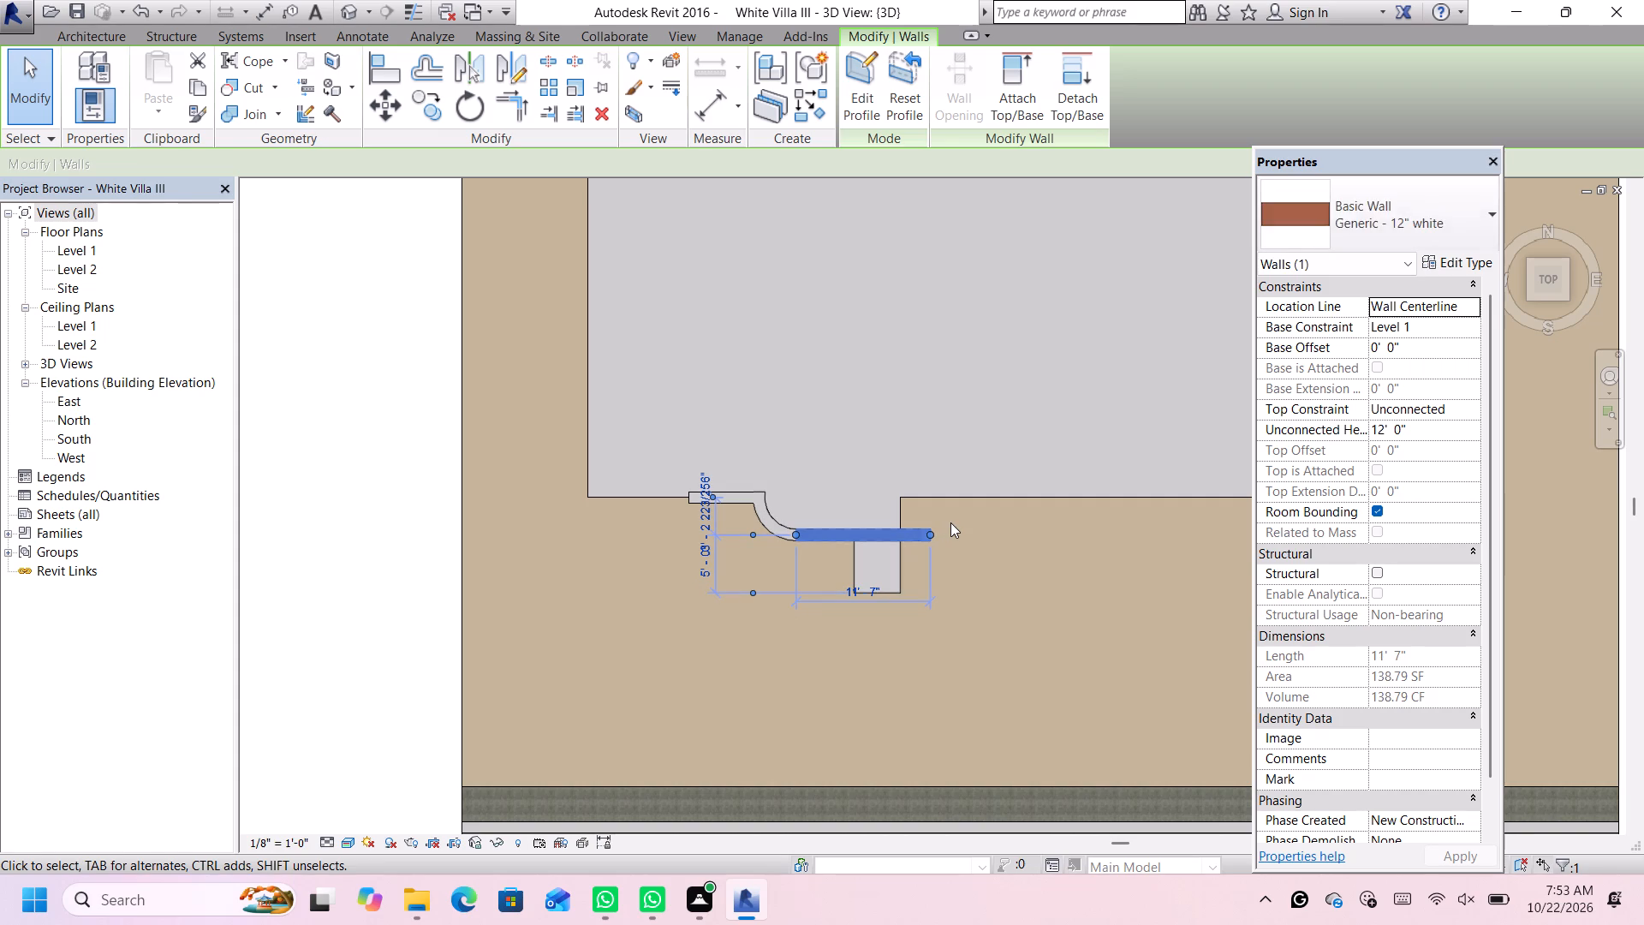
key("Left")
Delete the three 12" white front wall segments: the straight one, the curved one and the short straight one beyond it.
scroll(695, 558, "down", 3)
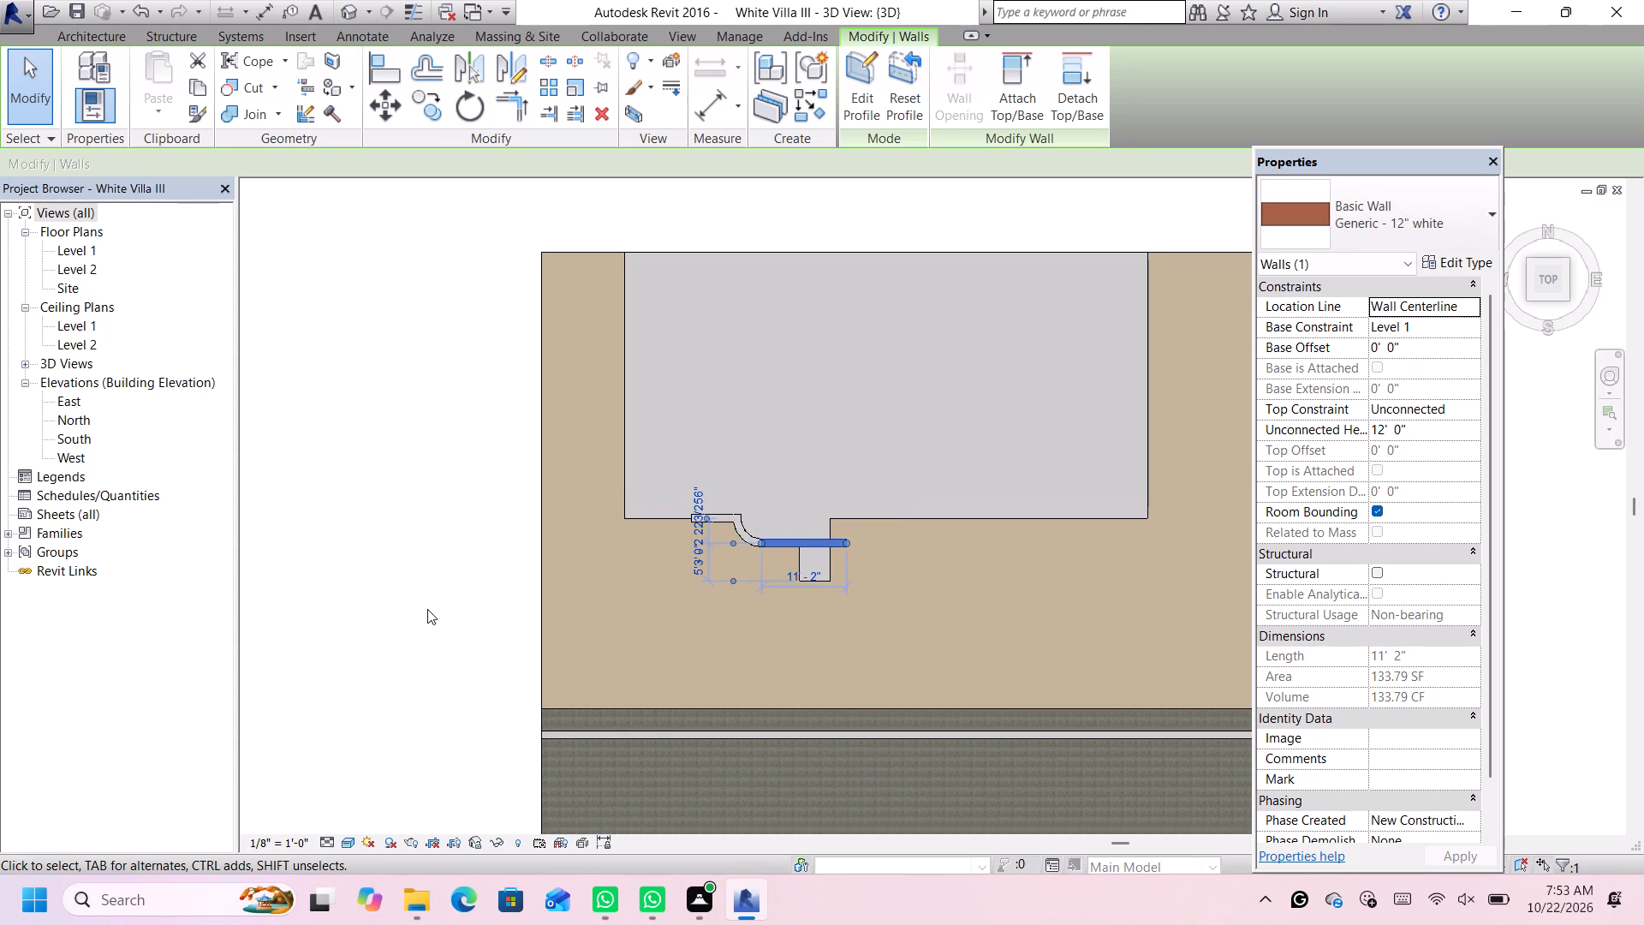
key("Delete")
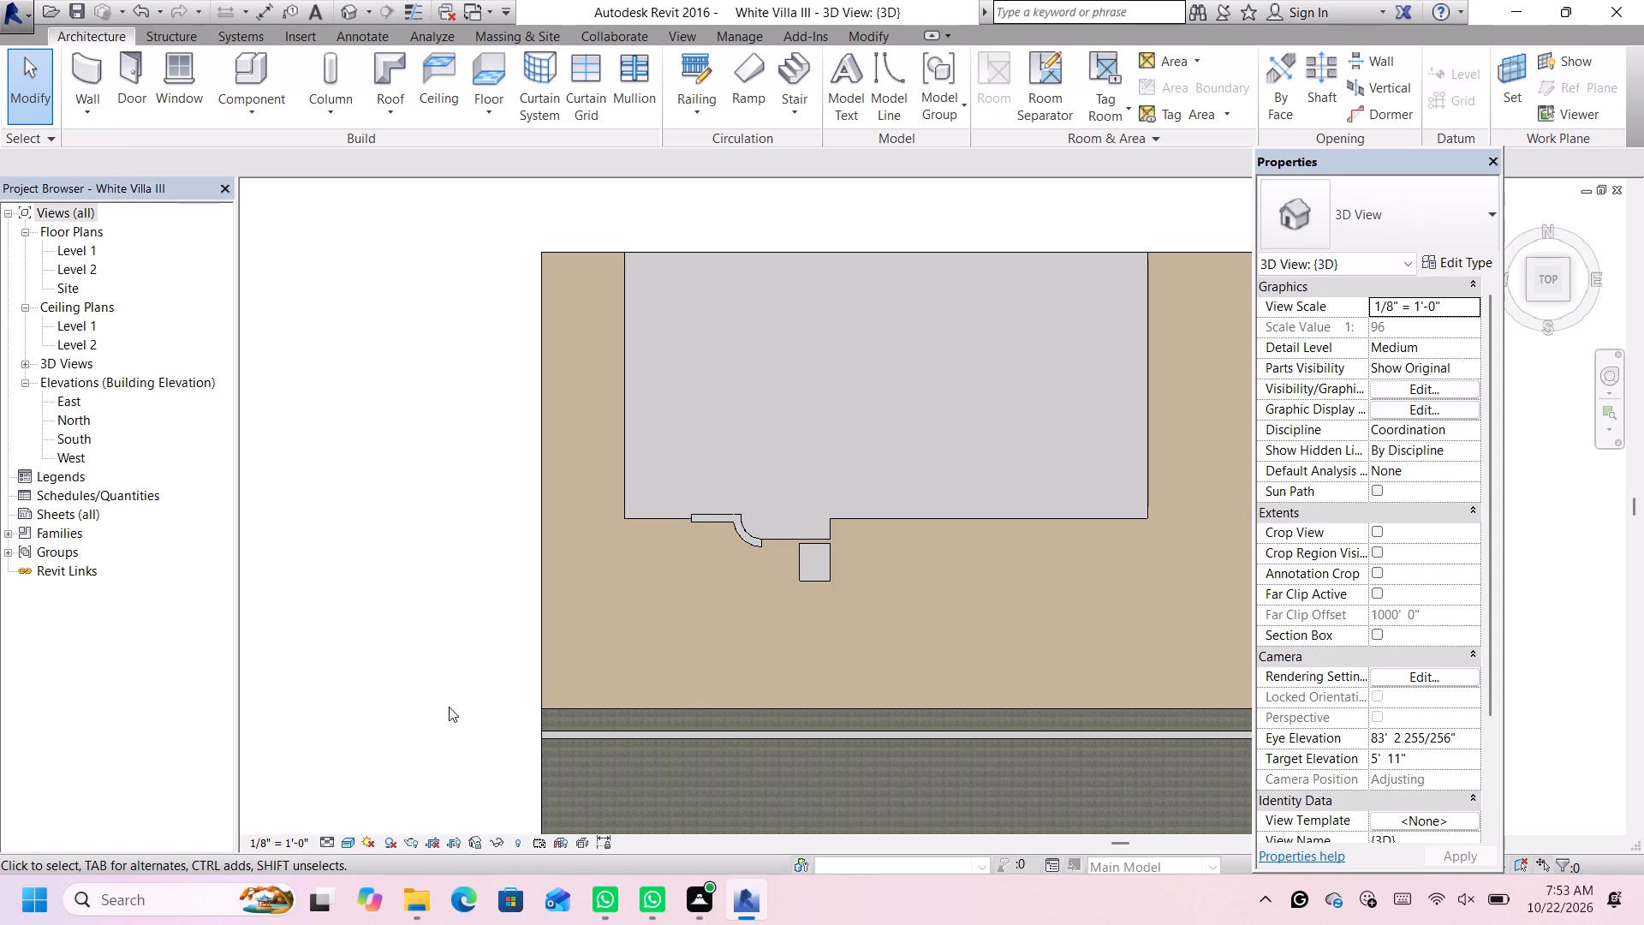
left_click(742, 534)
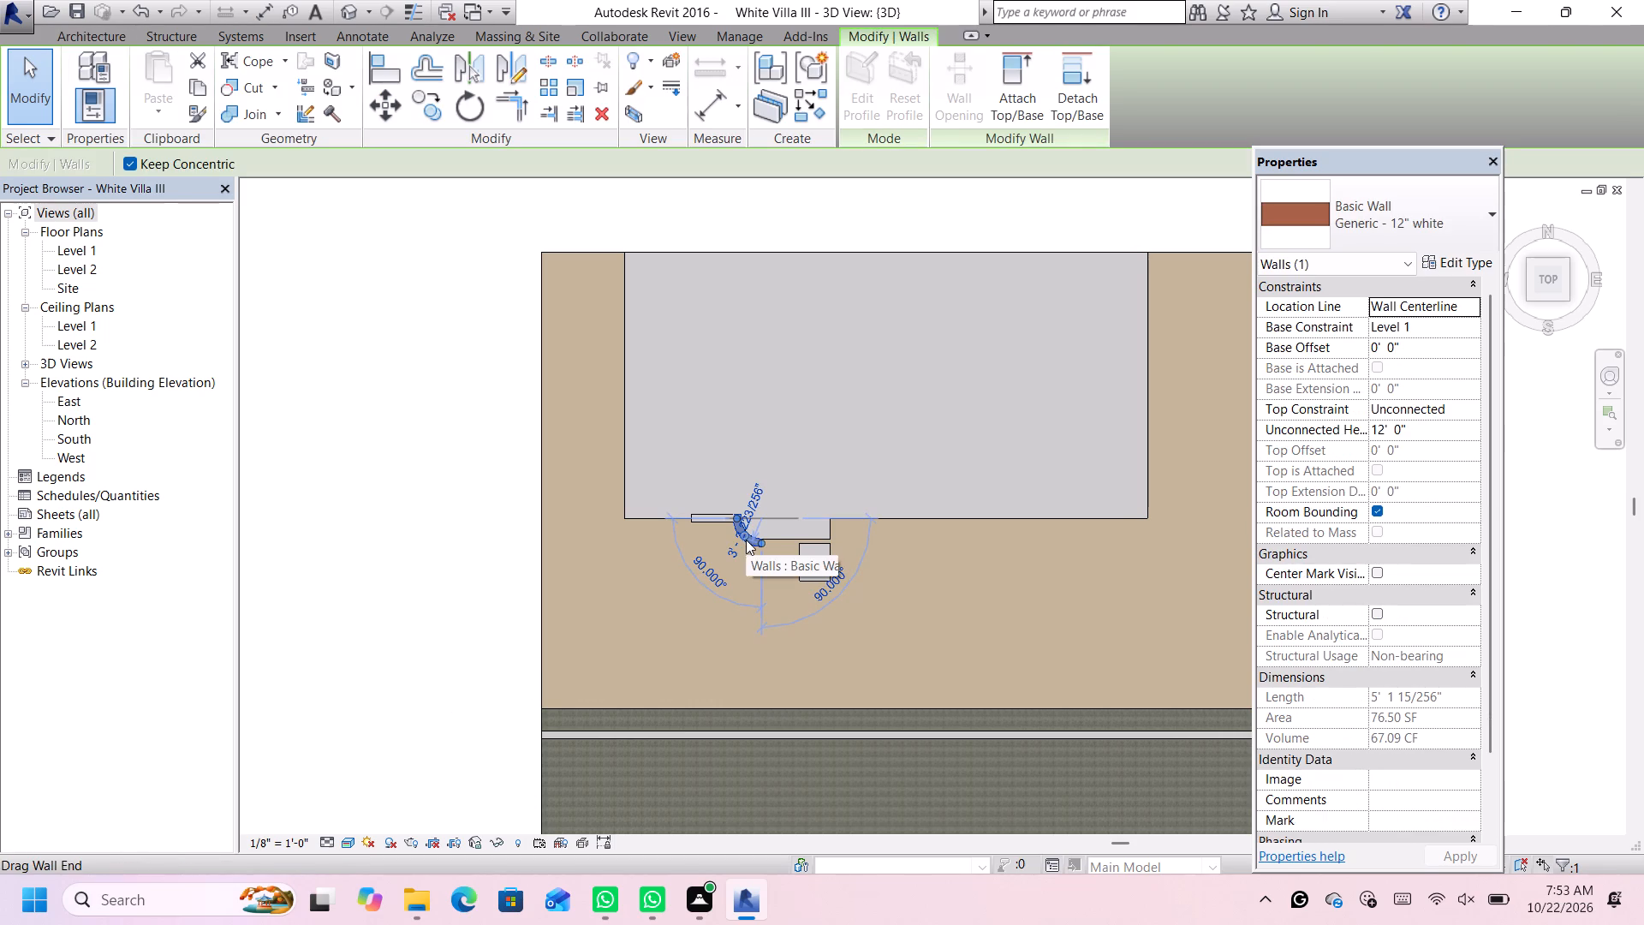
key("Delete")
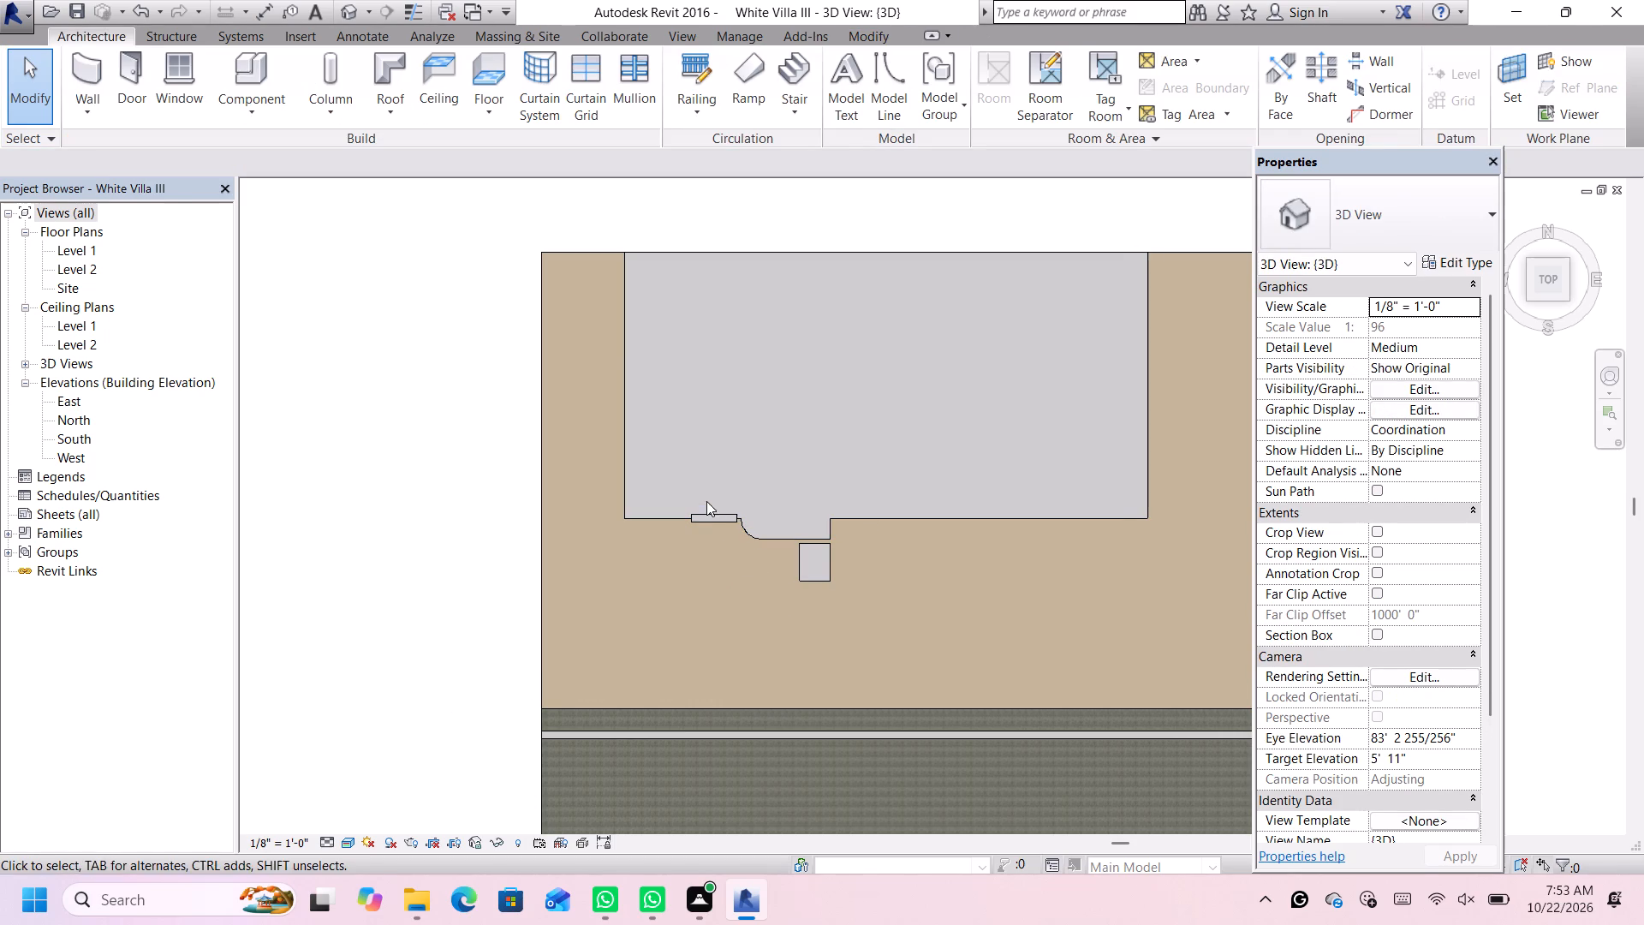
left_click(703, 513)
key("Delete")
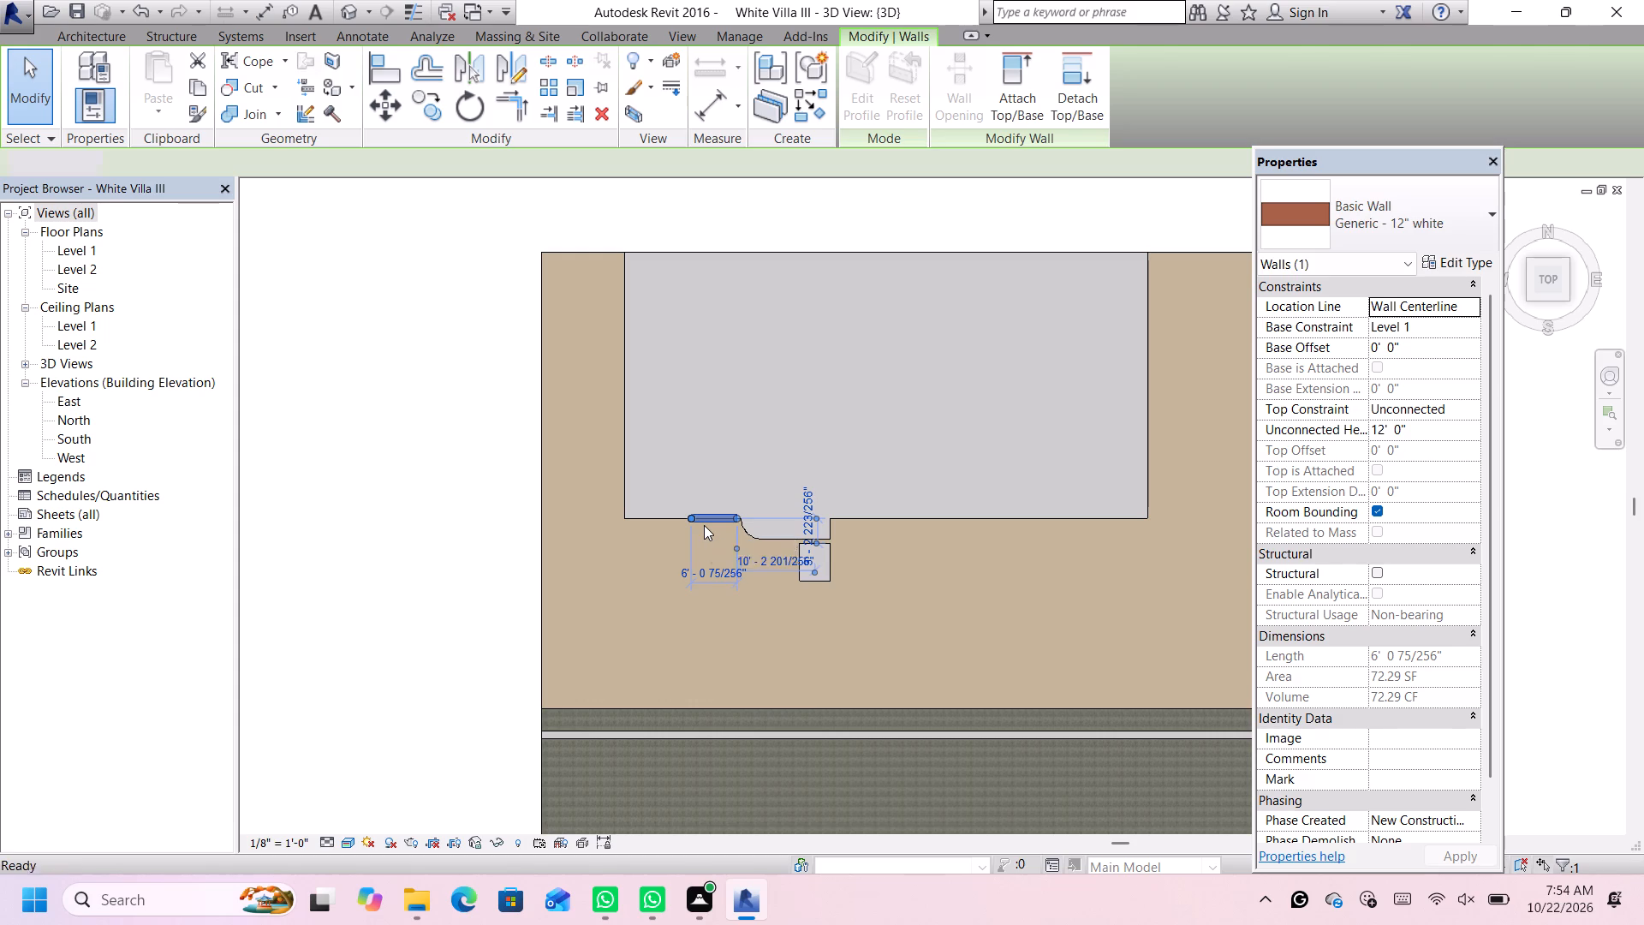
Draw a straight 15' Generic - 12" white wall along the slab's front projection, starting at its corner behind the 4' white wall.
scroll(757, 530, "up", 2)
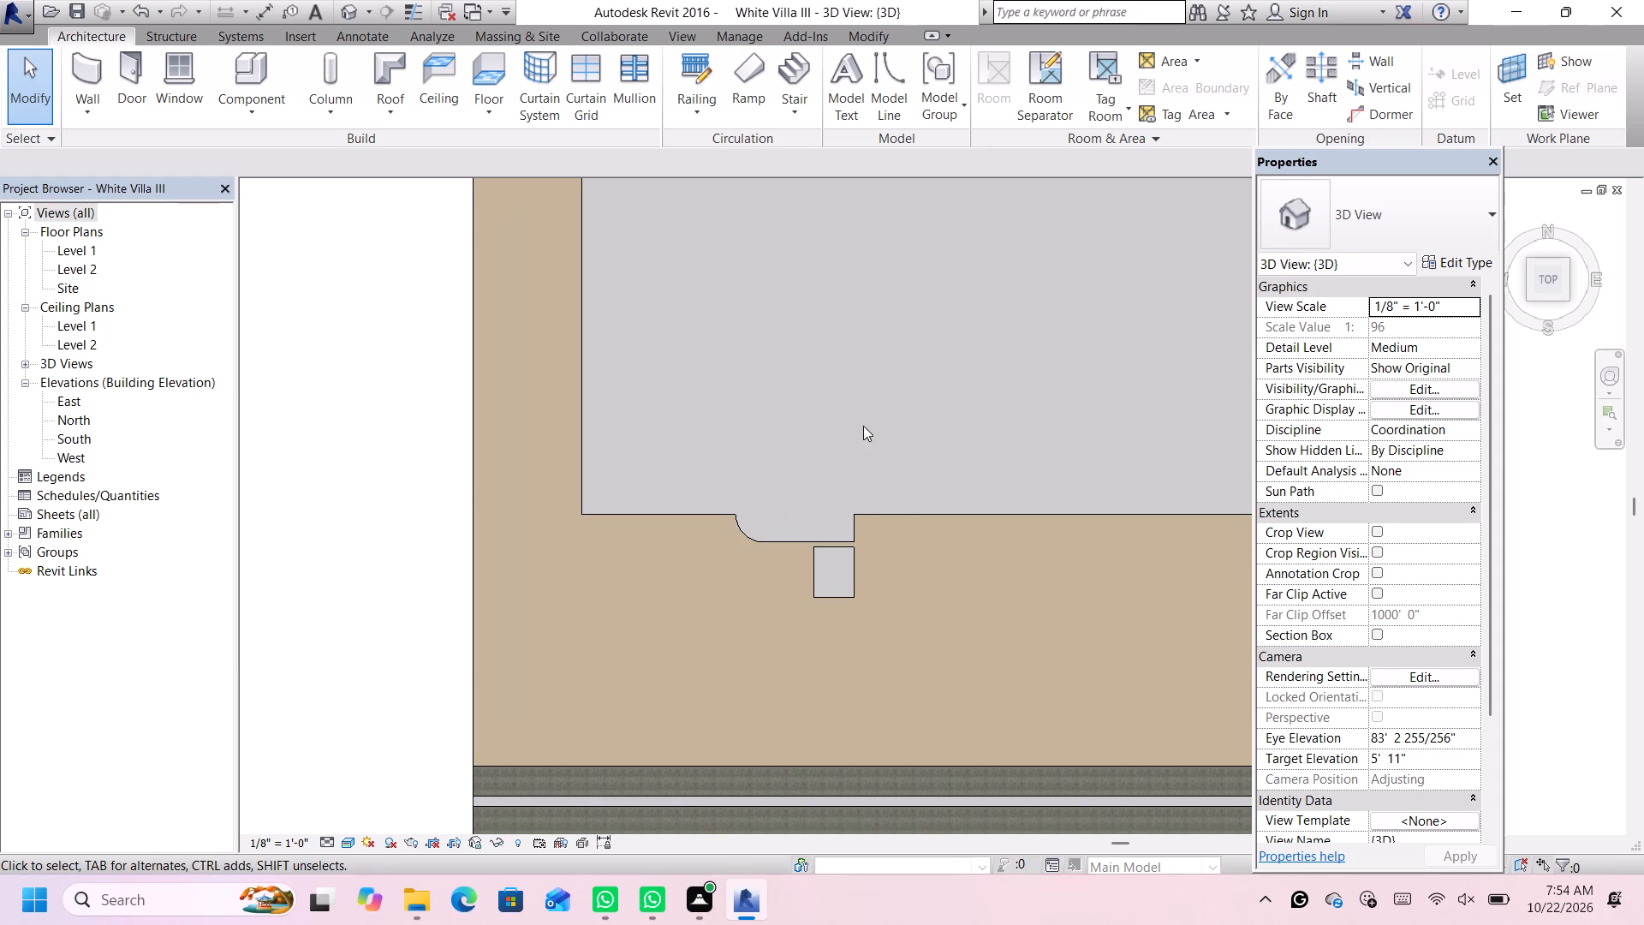
scroll(890, 495, "up", 1)
left_click(98, 73)
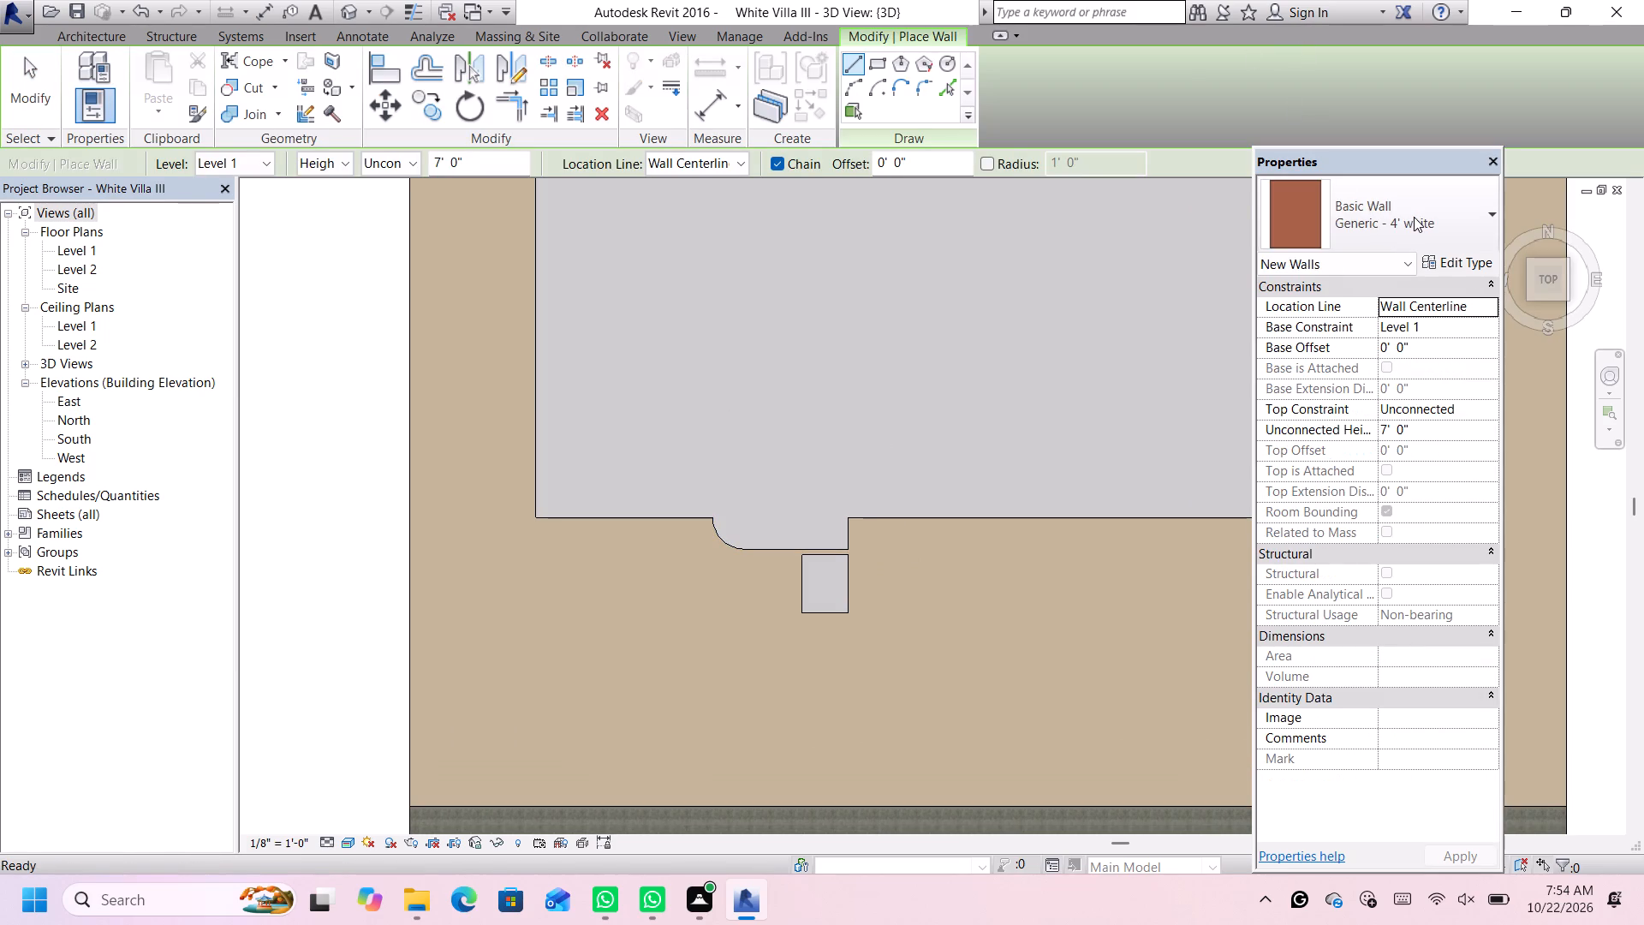
left_click(1414, 217)
scroll(1408, 417, "up", 2)
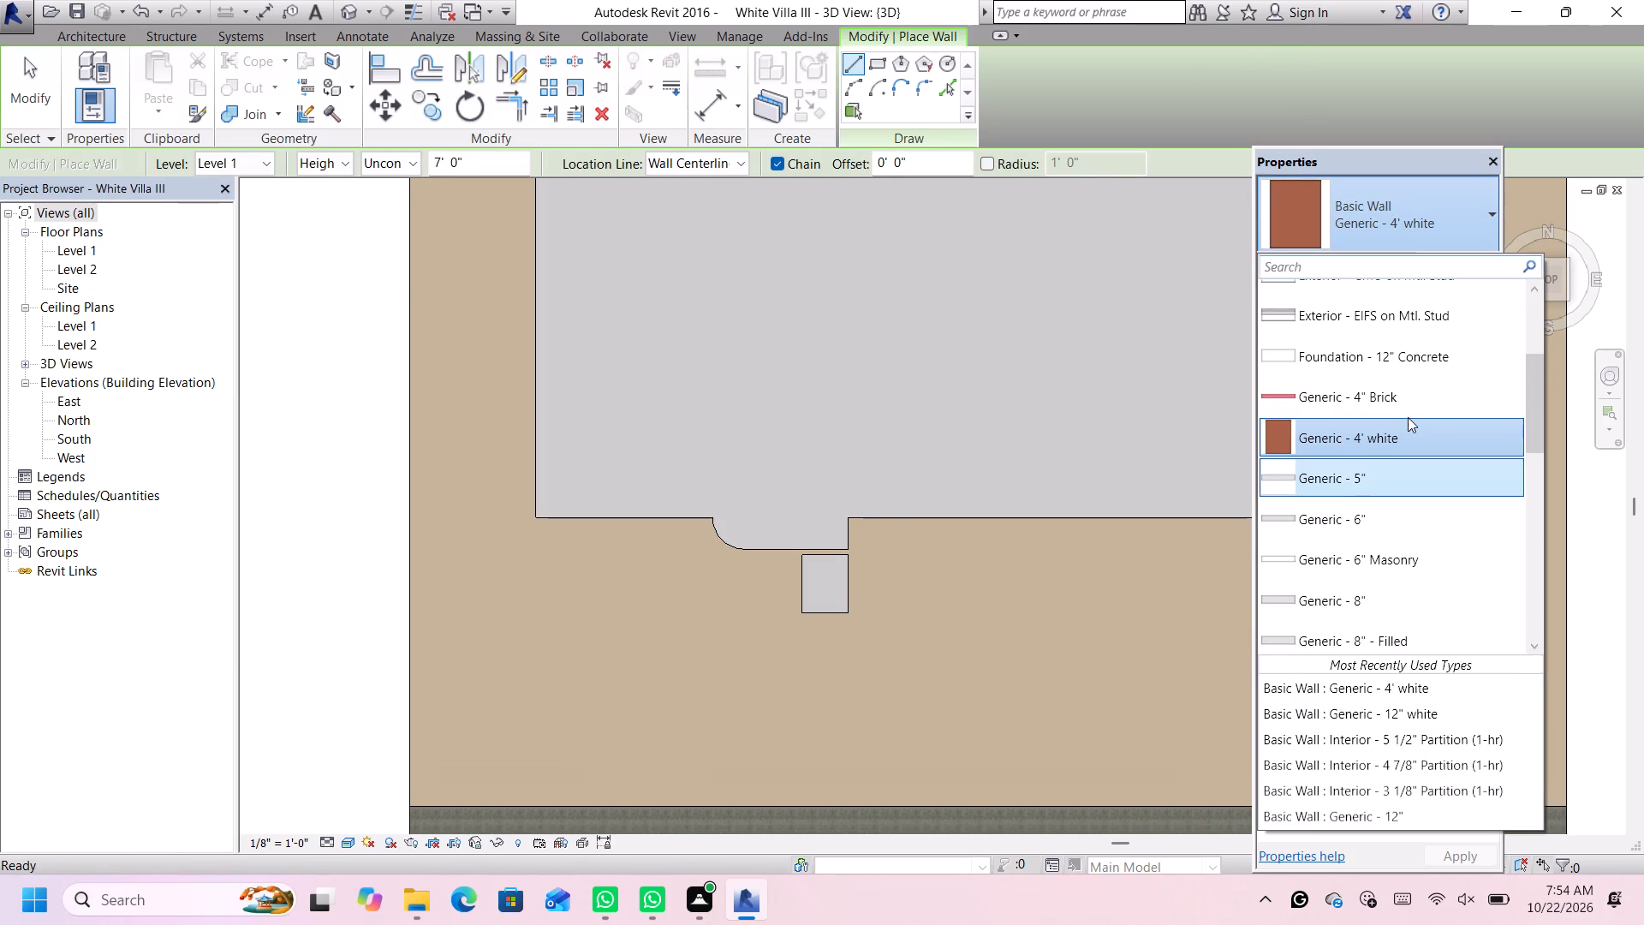
scroll(1408, 413, "down", 4)
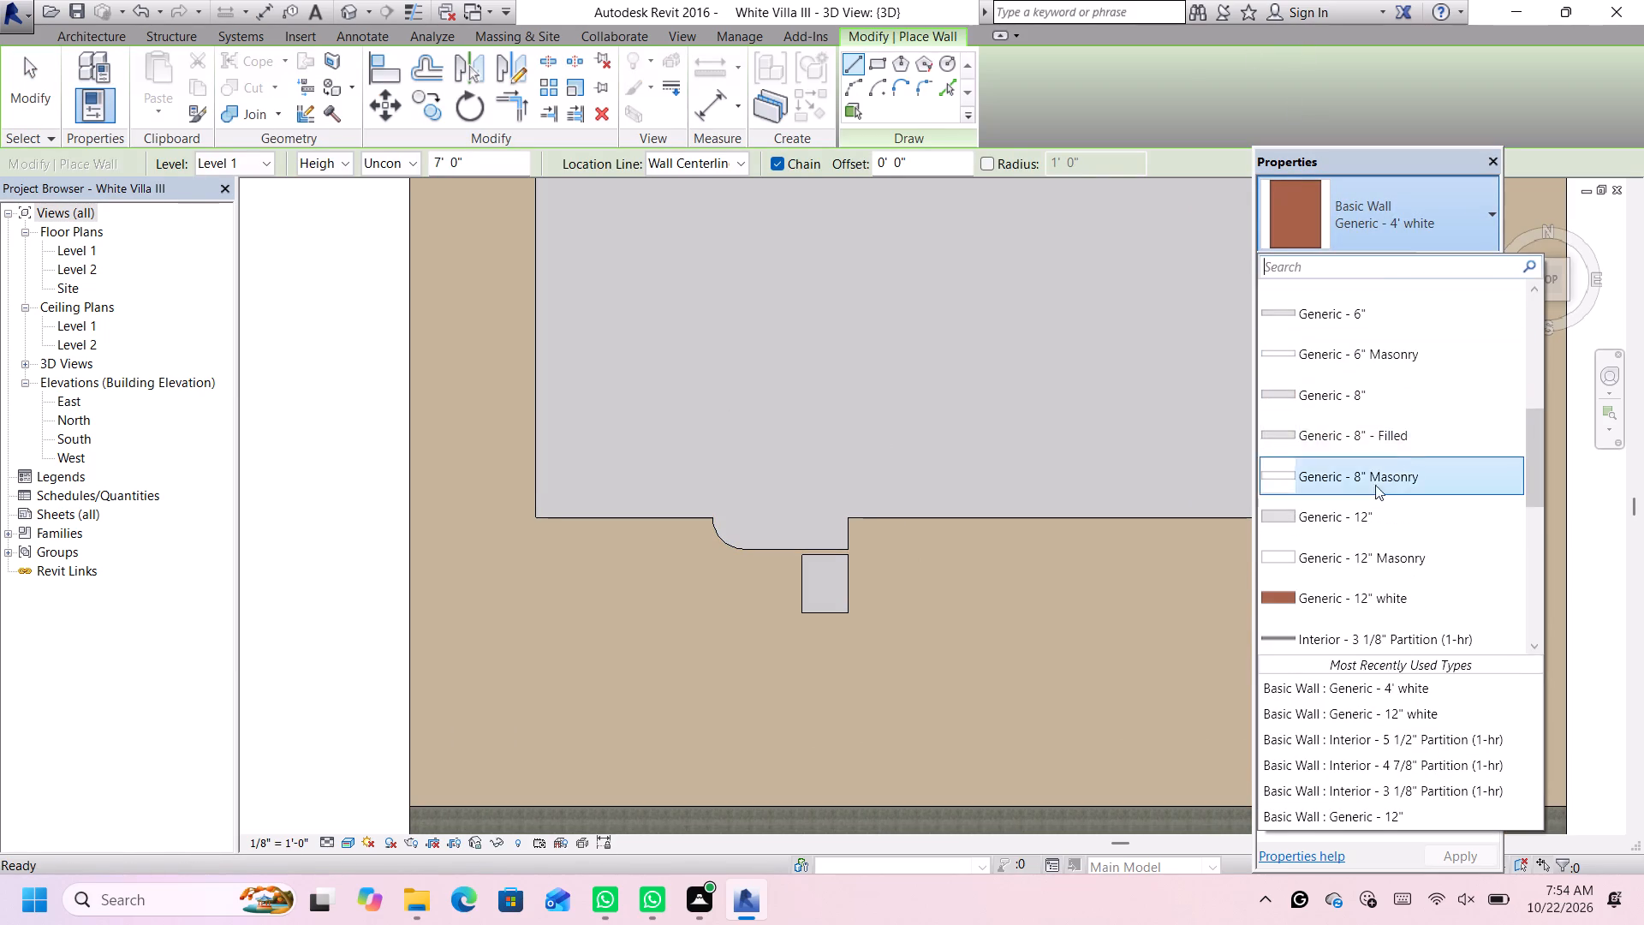
left_click(1357, 592)
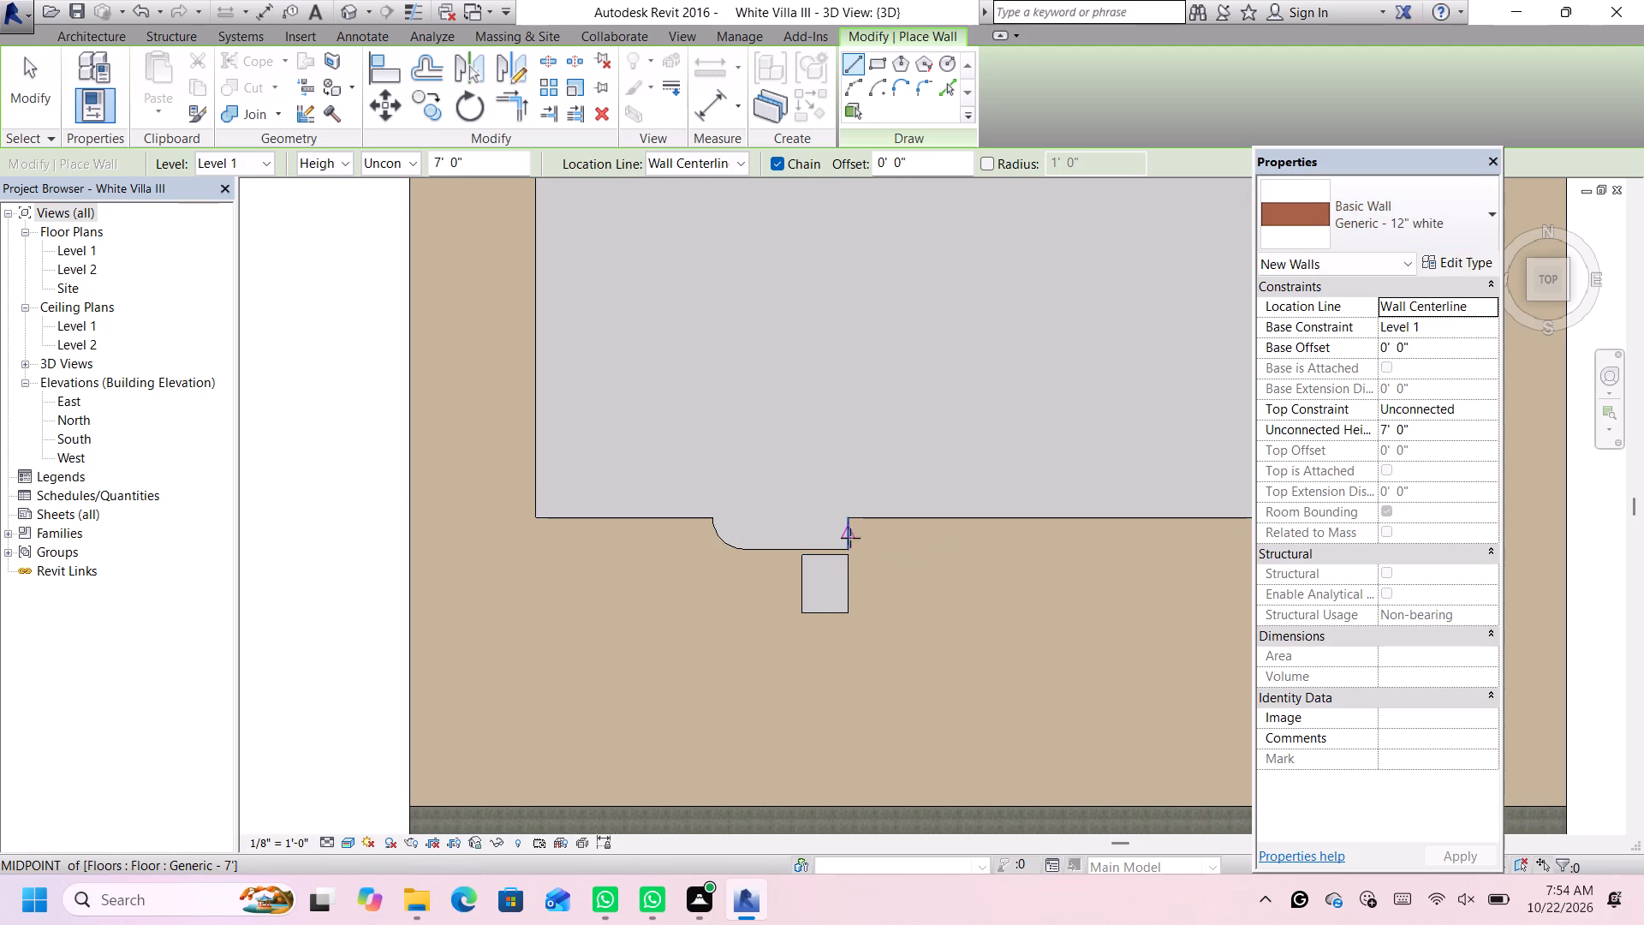
scroll(849, 538, "up", 1)
scroll(848, 542, "down", 1)
scroll(848, 547, "up", 1)
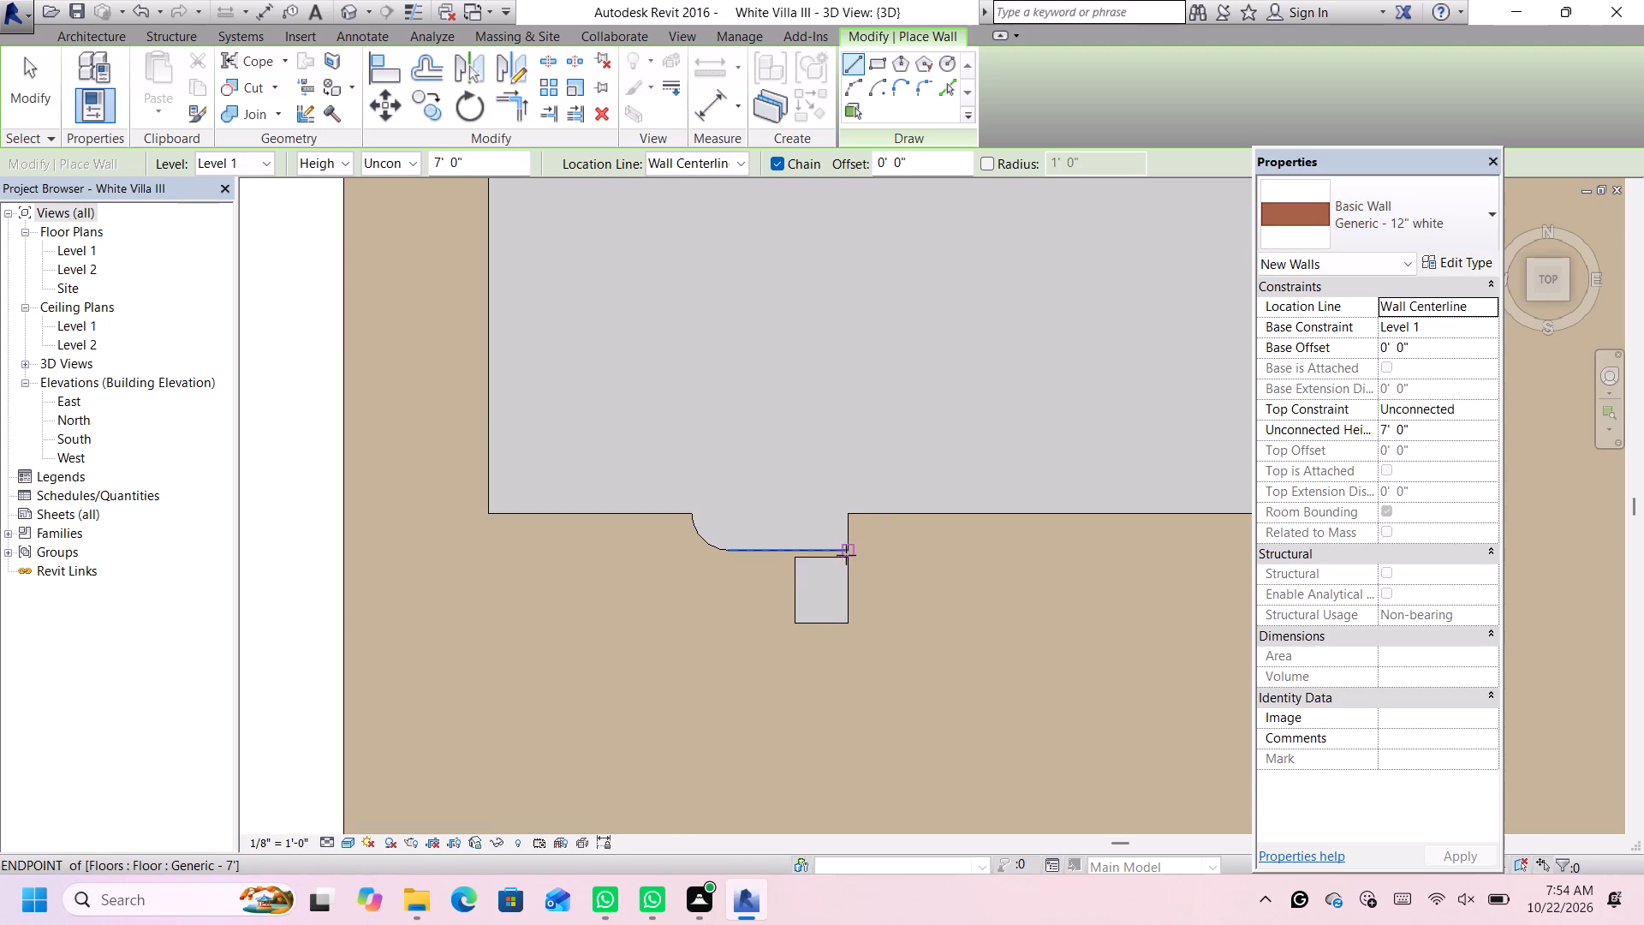
scroll(844, 553, "up", 1)
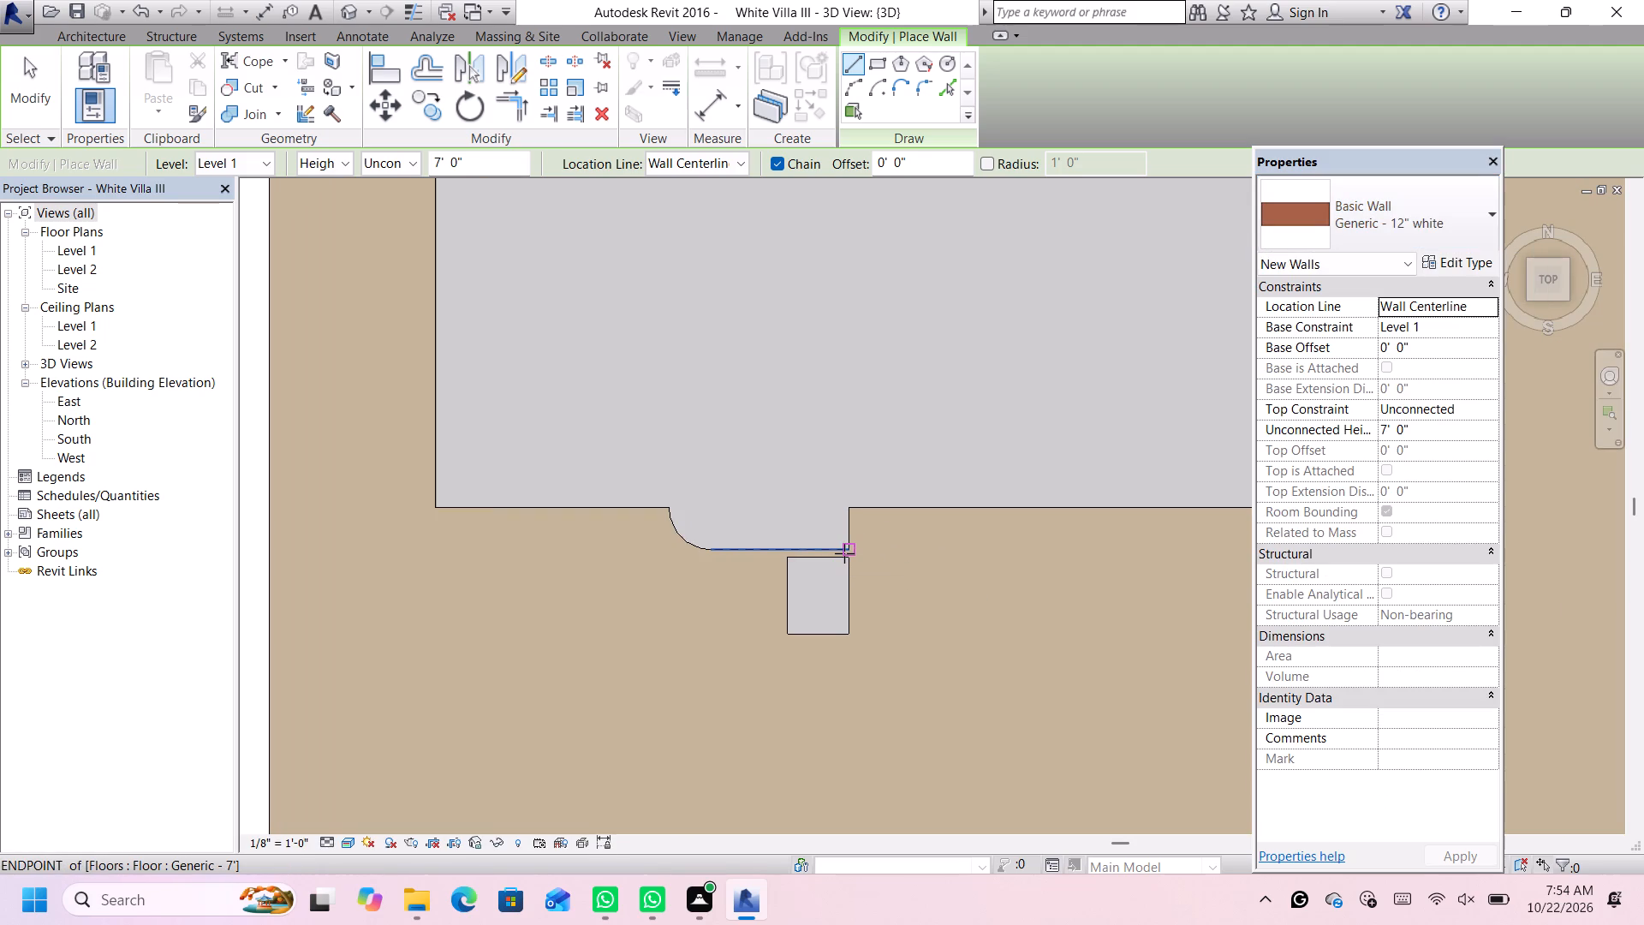
left_click(844, 553)
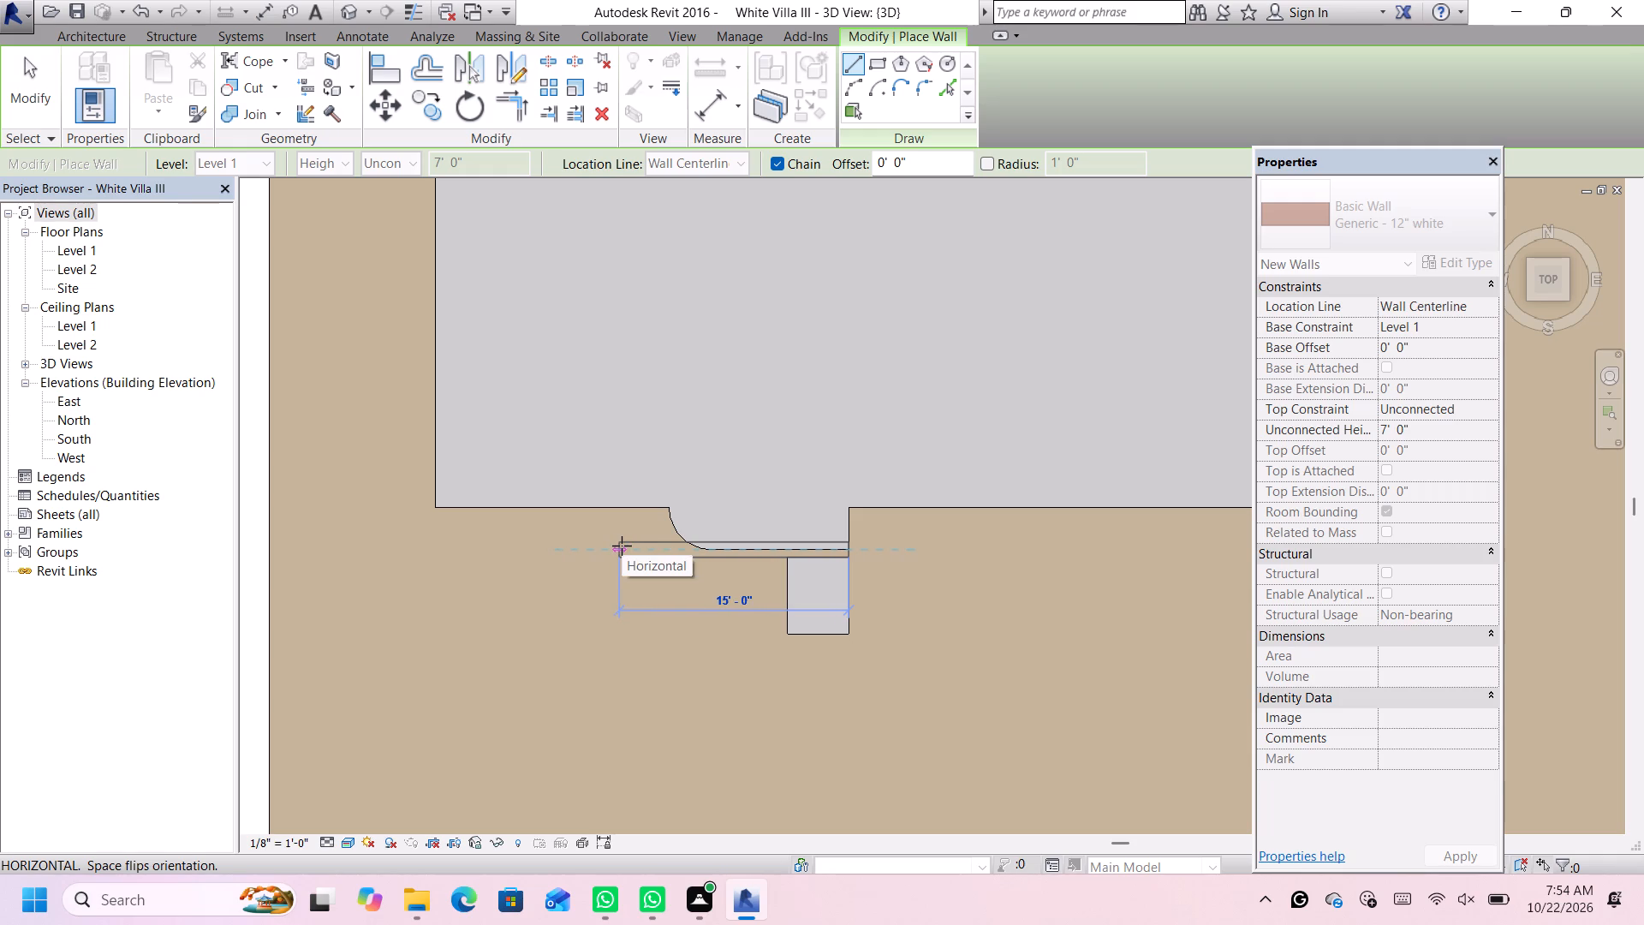
left_click(622, 546)
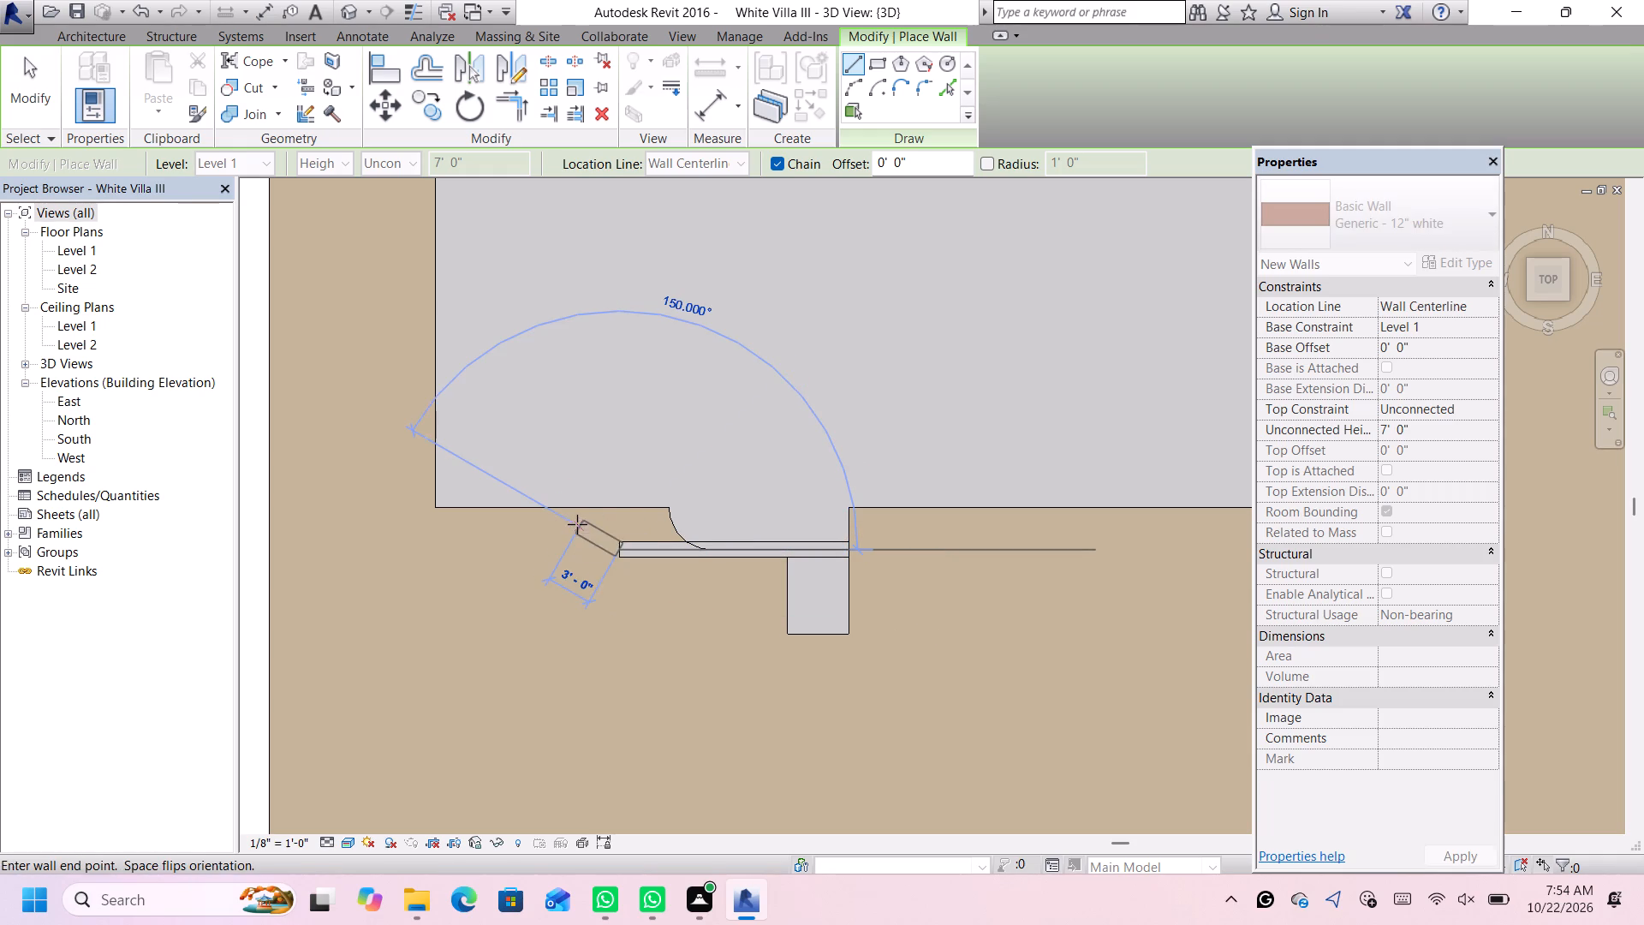
Continue the wall with a tangent 90° arc of about 2' 9" radius, ending on the slab's front edge.
left_click(859, 89)
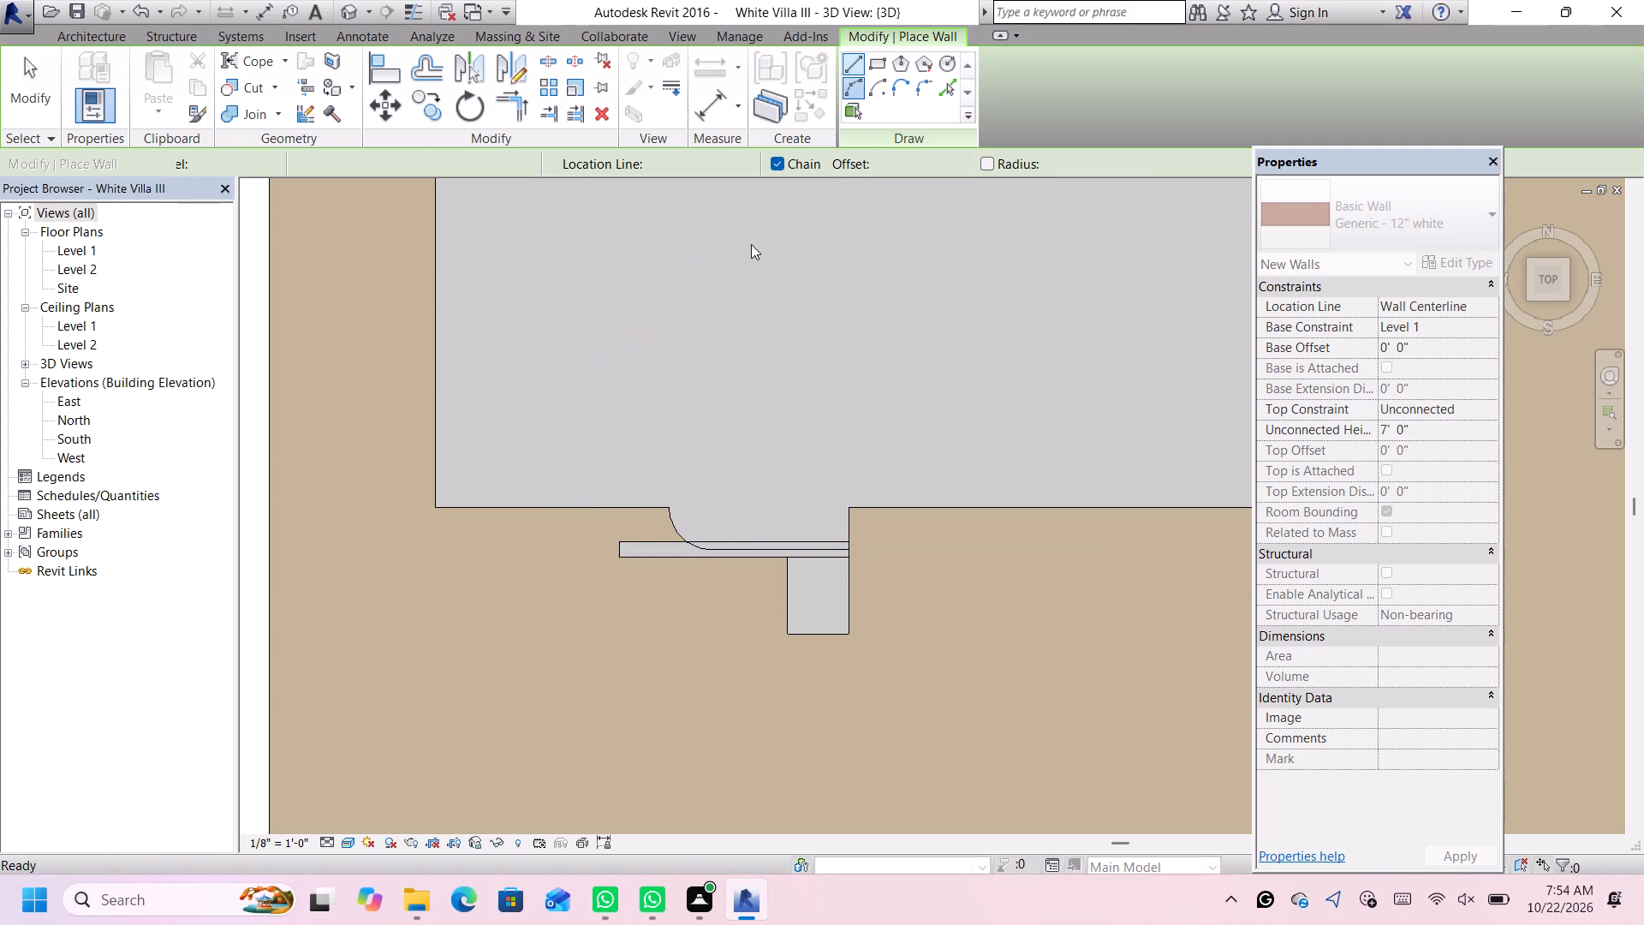
left_click(564, 508)
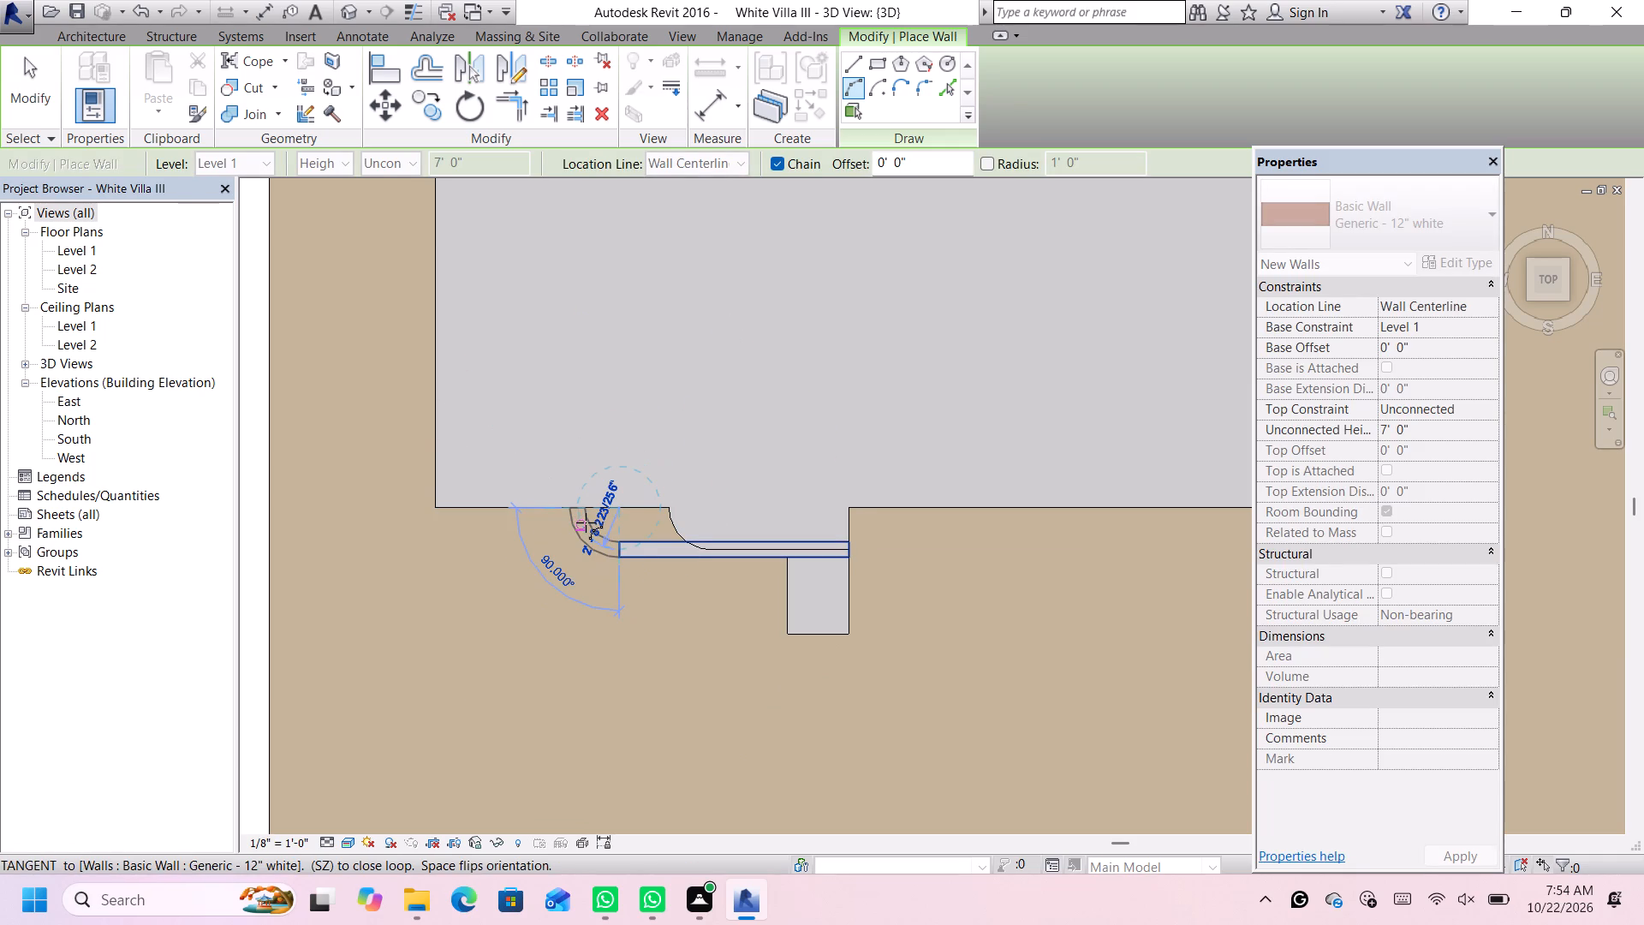
left_click(586, 522)
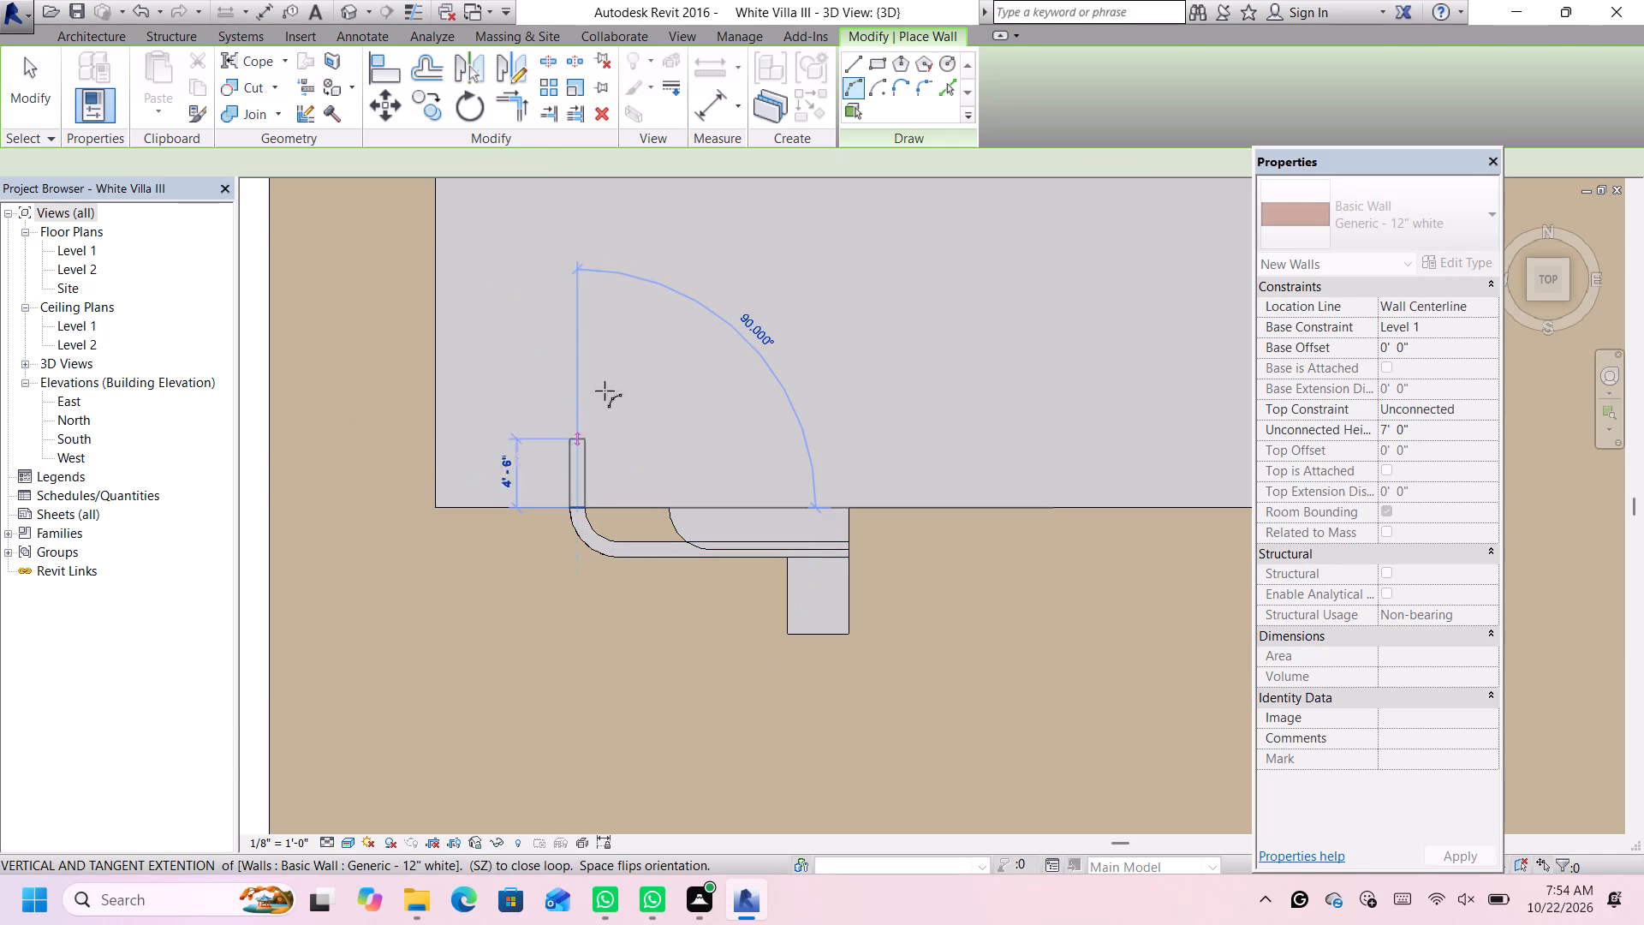
Add a straight wall segment about 9' 3" long from the arc's end to the slab's front corner.
left_click(859, 60)
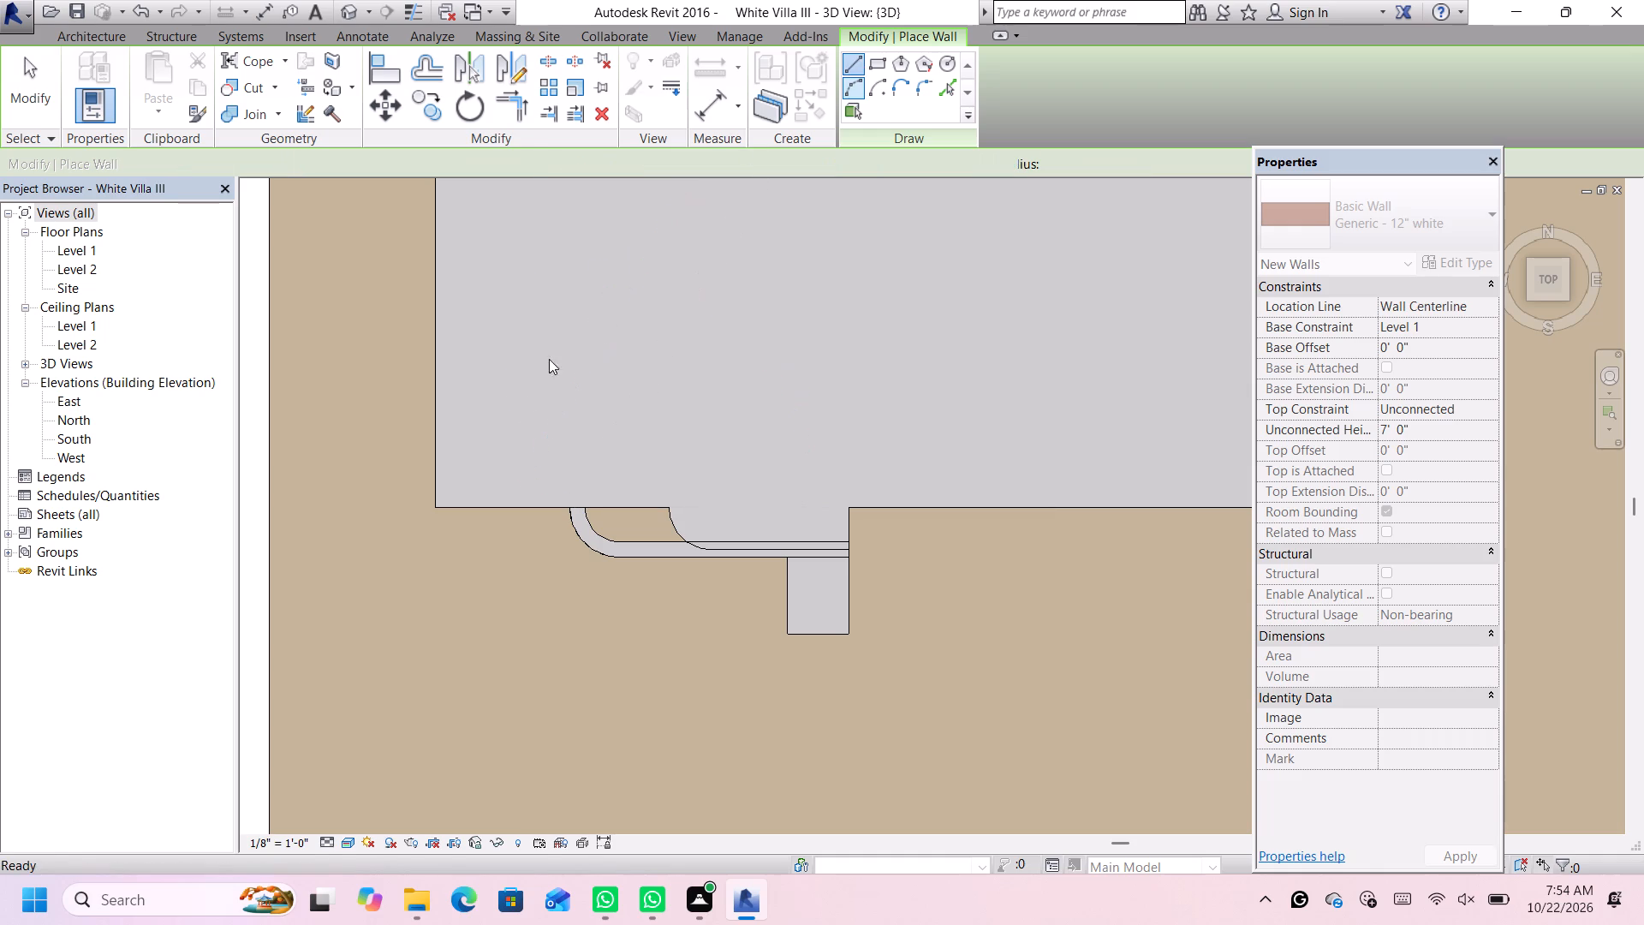
left_click(436, 512)
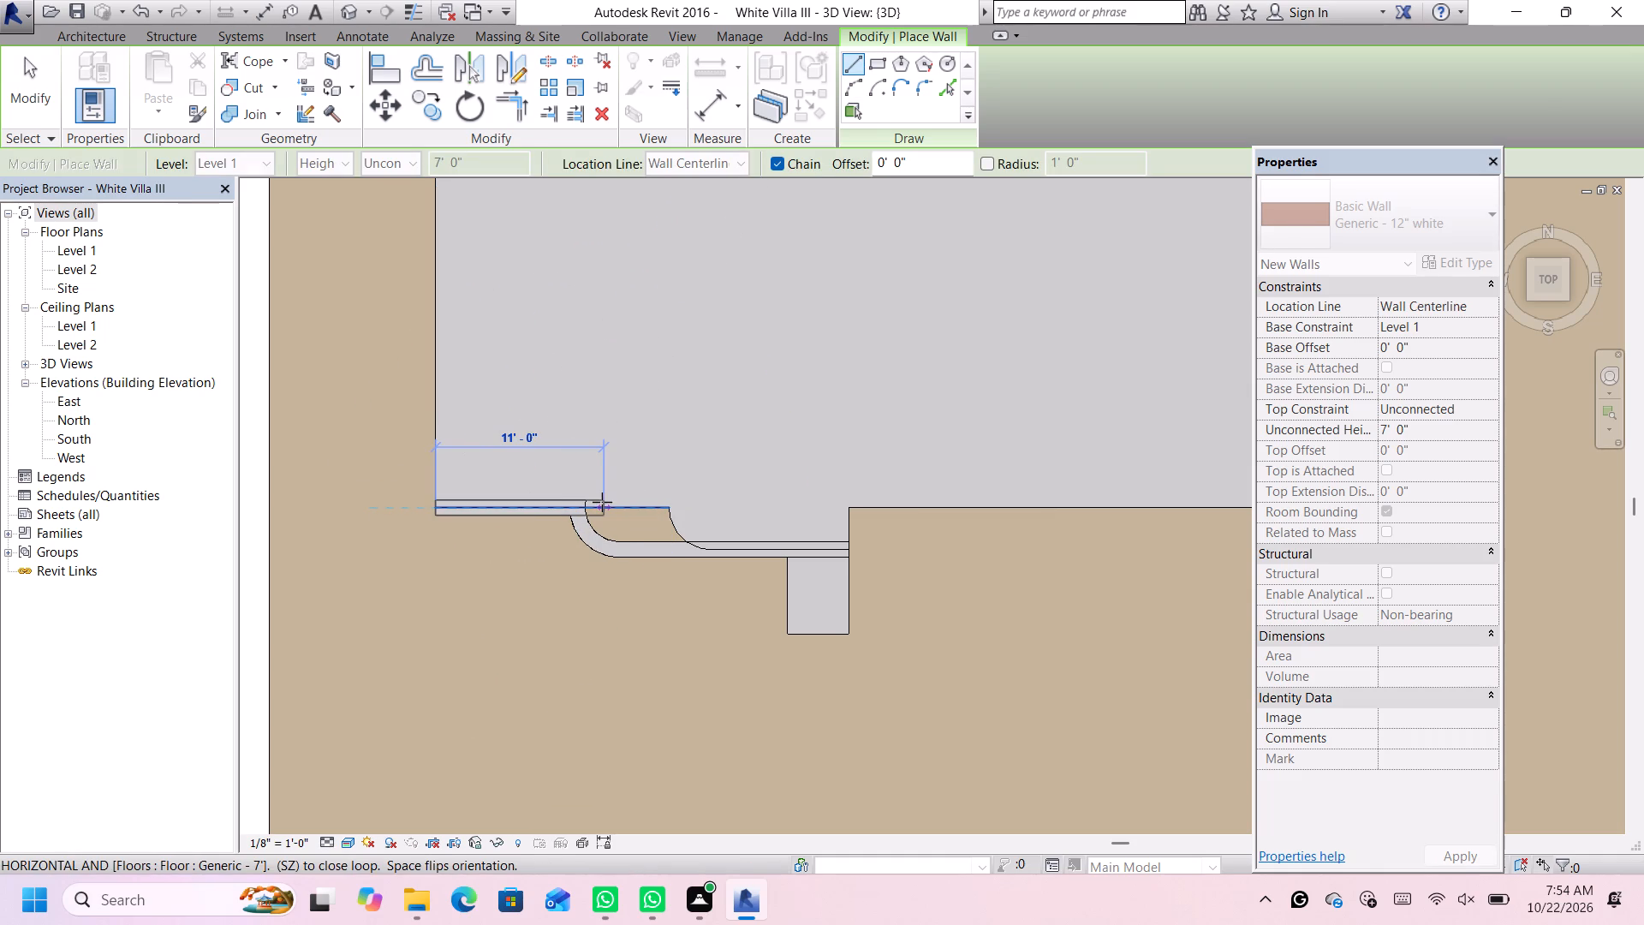
key("Escape")
key("Escape")
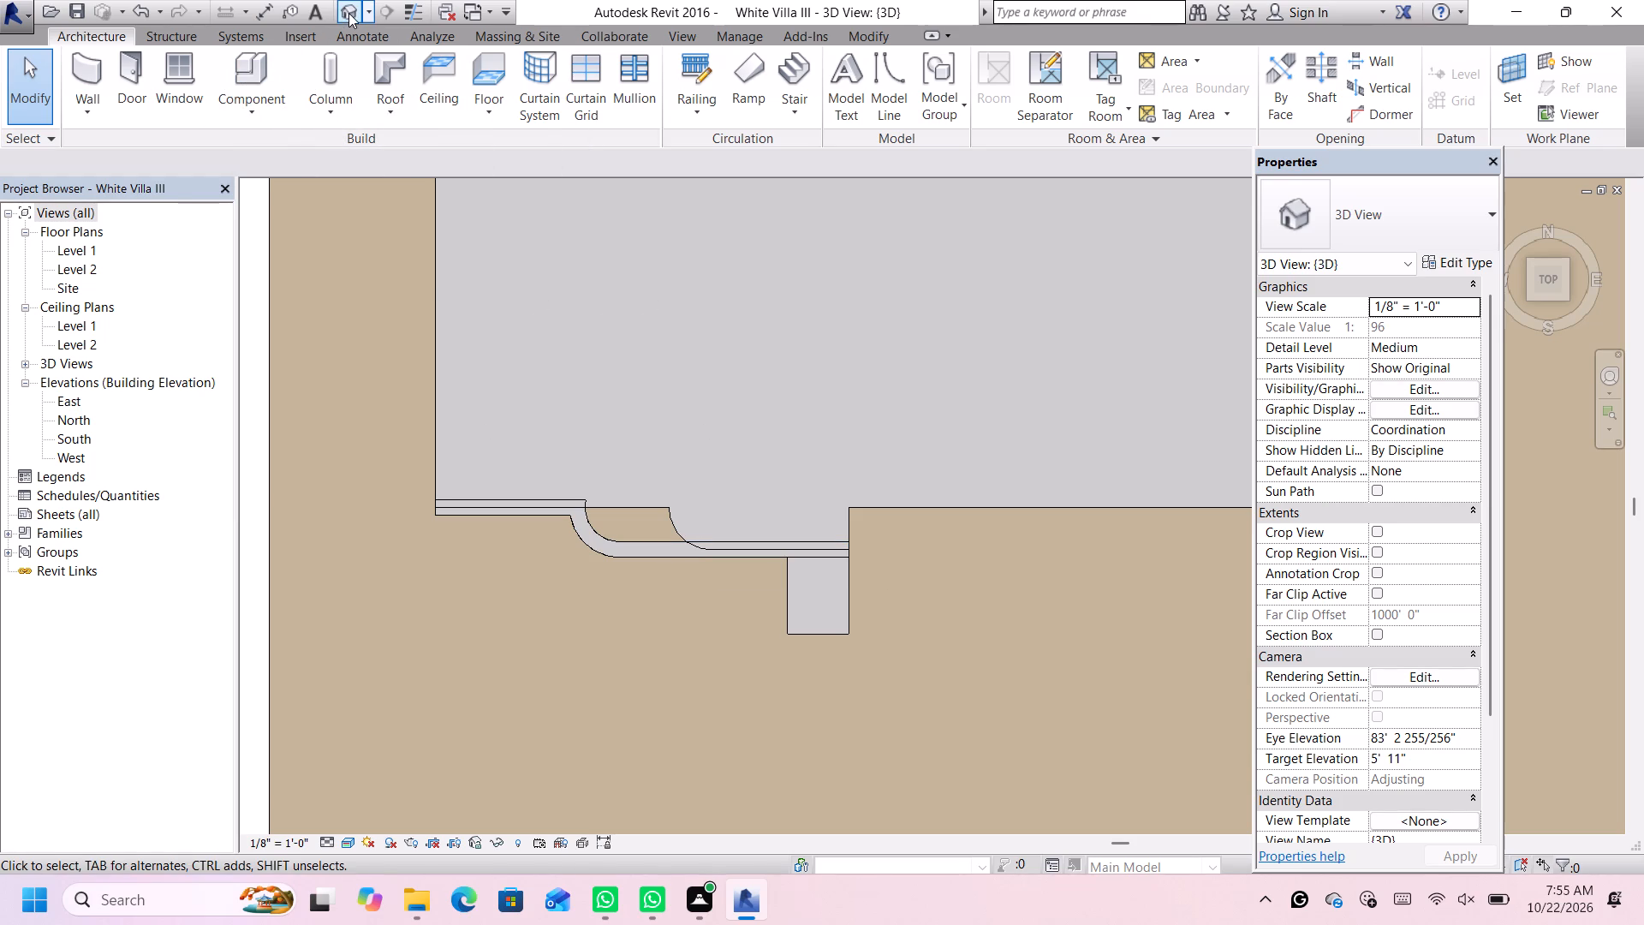
Set the unconnected height of the 15' straight wall segment behind the 4' white wall to 12'.
left_click(1528, 297)
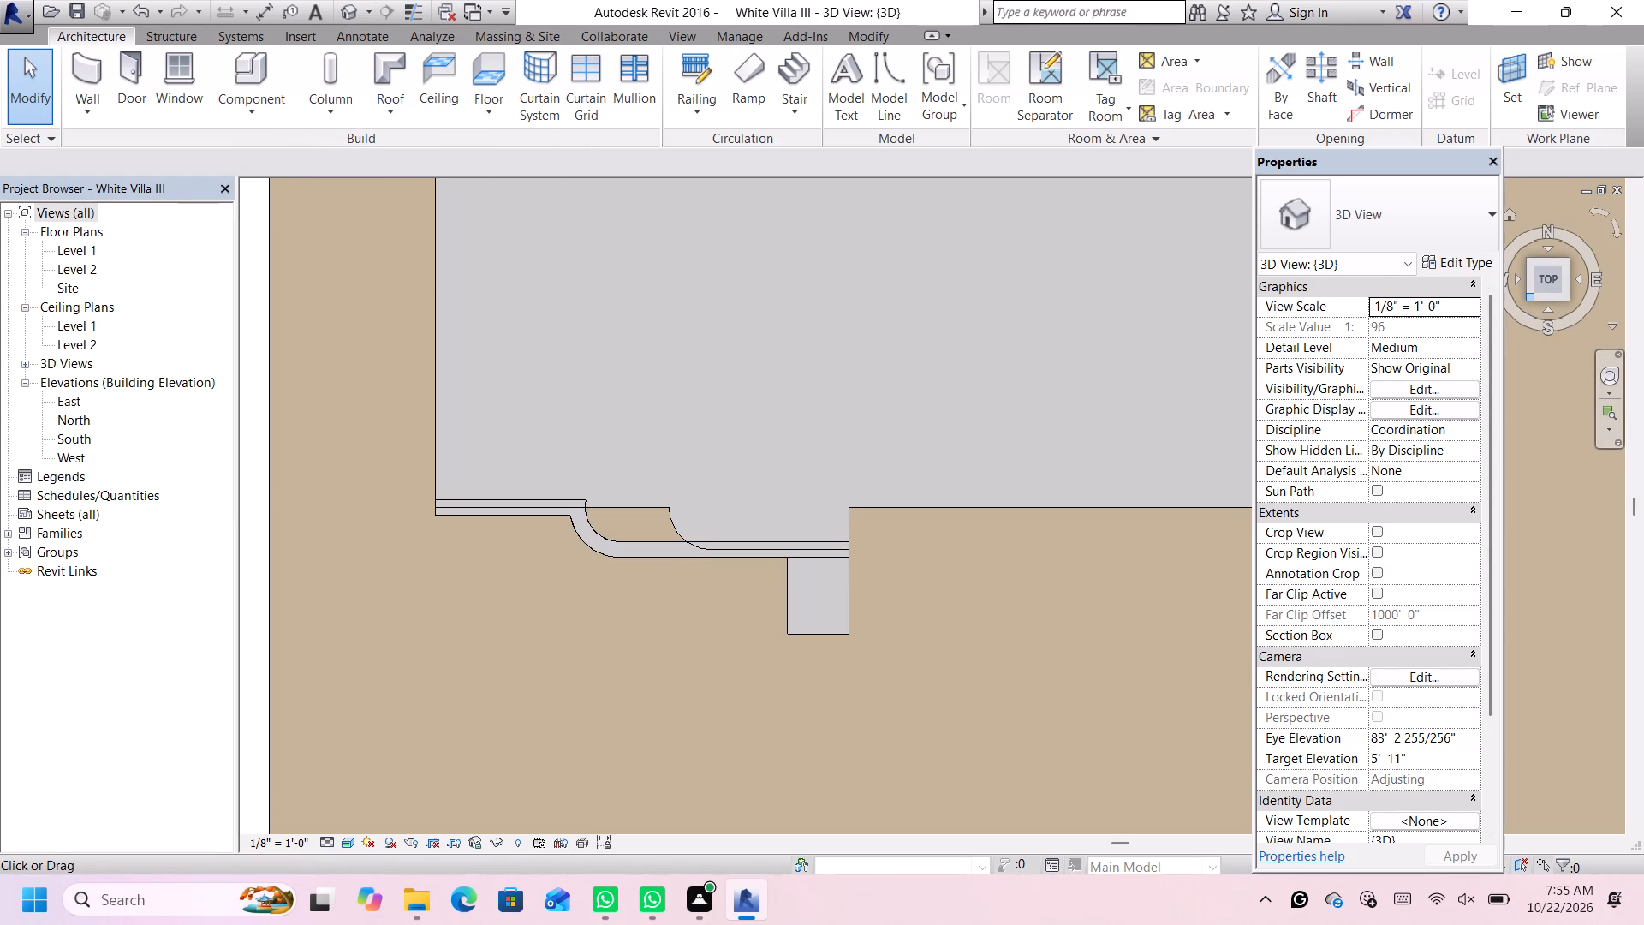
scroll(1100, 451, "up", 4)
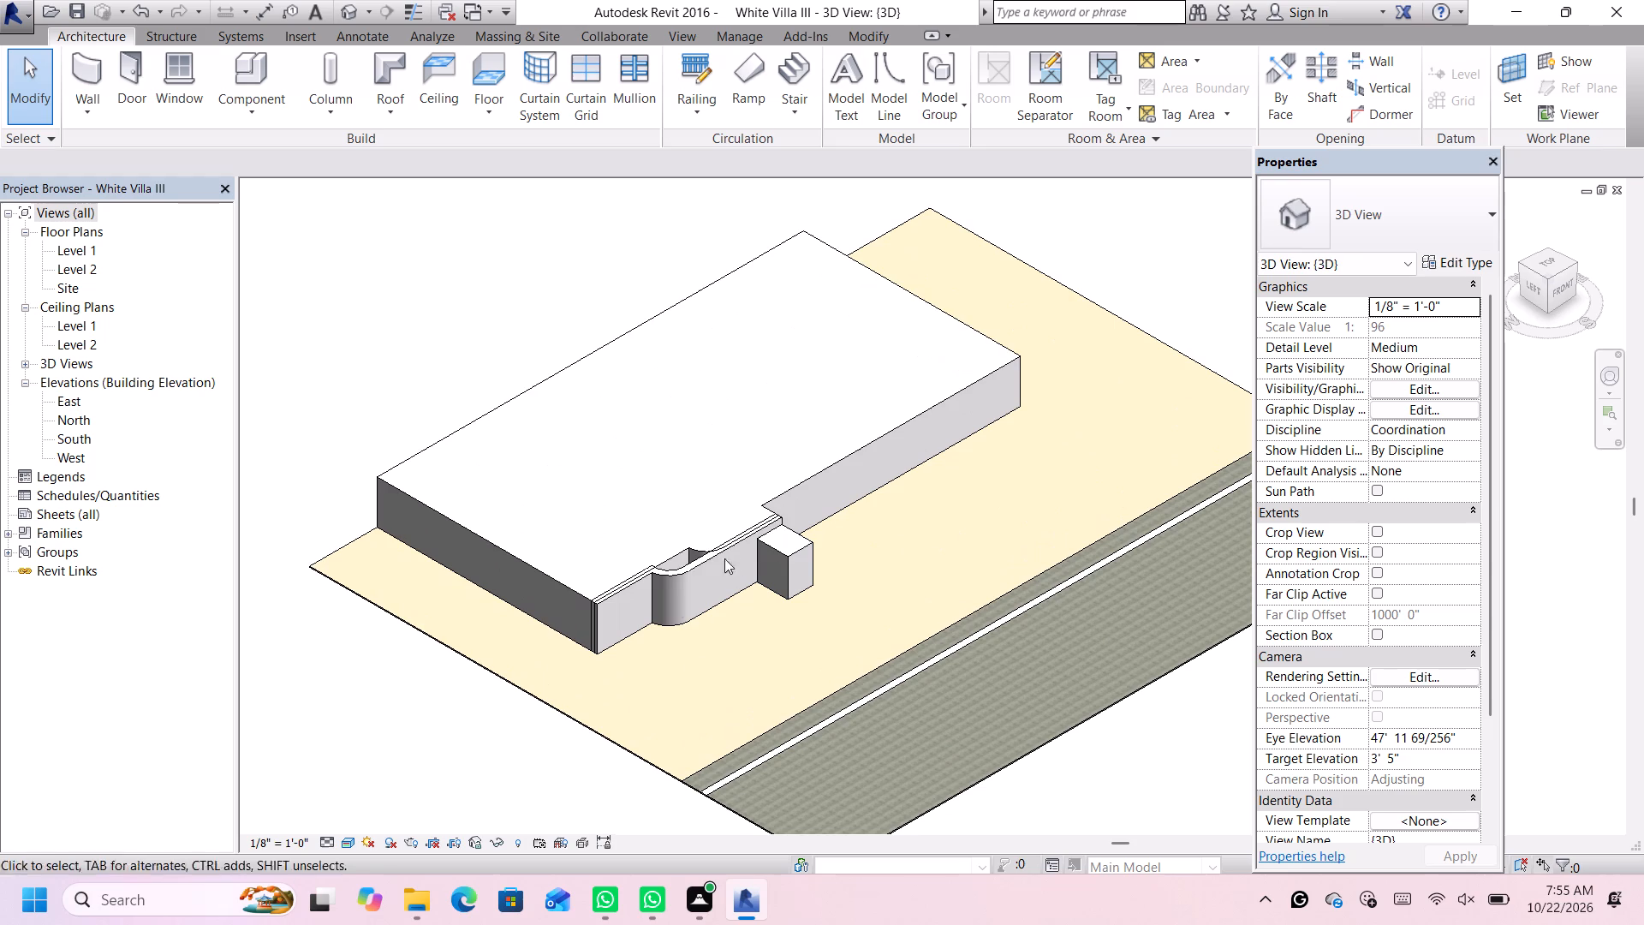
left_click(707, 570)
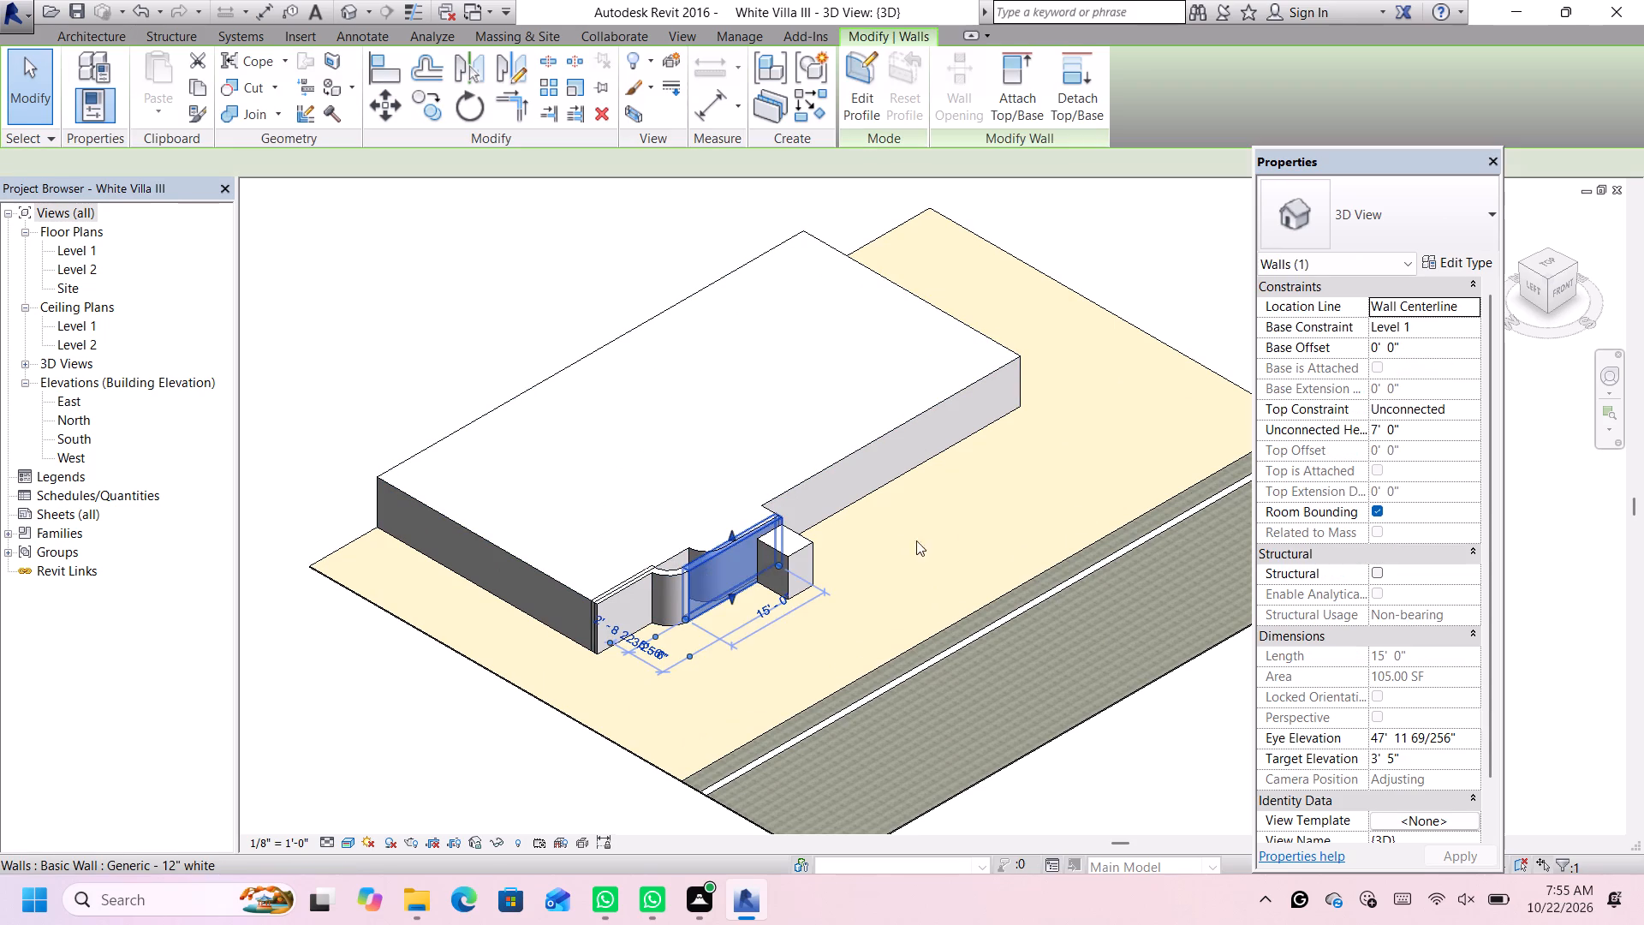
left_click(1433, 432)
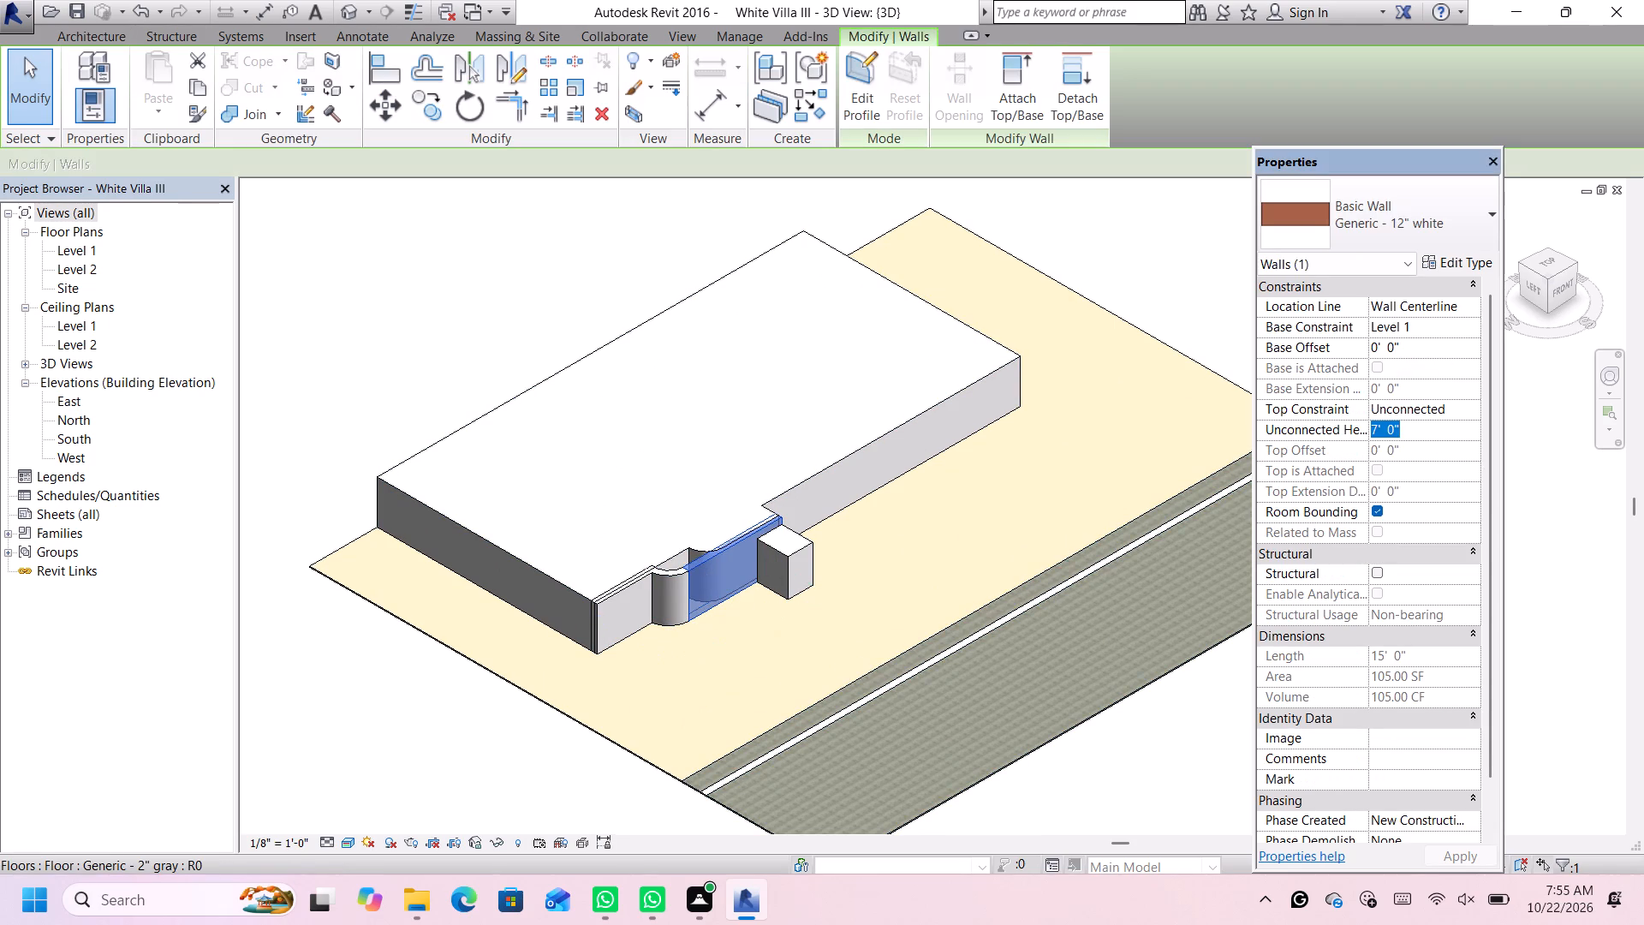
key("BackSpace")
type("12'")
key("Return")
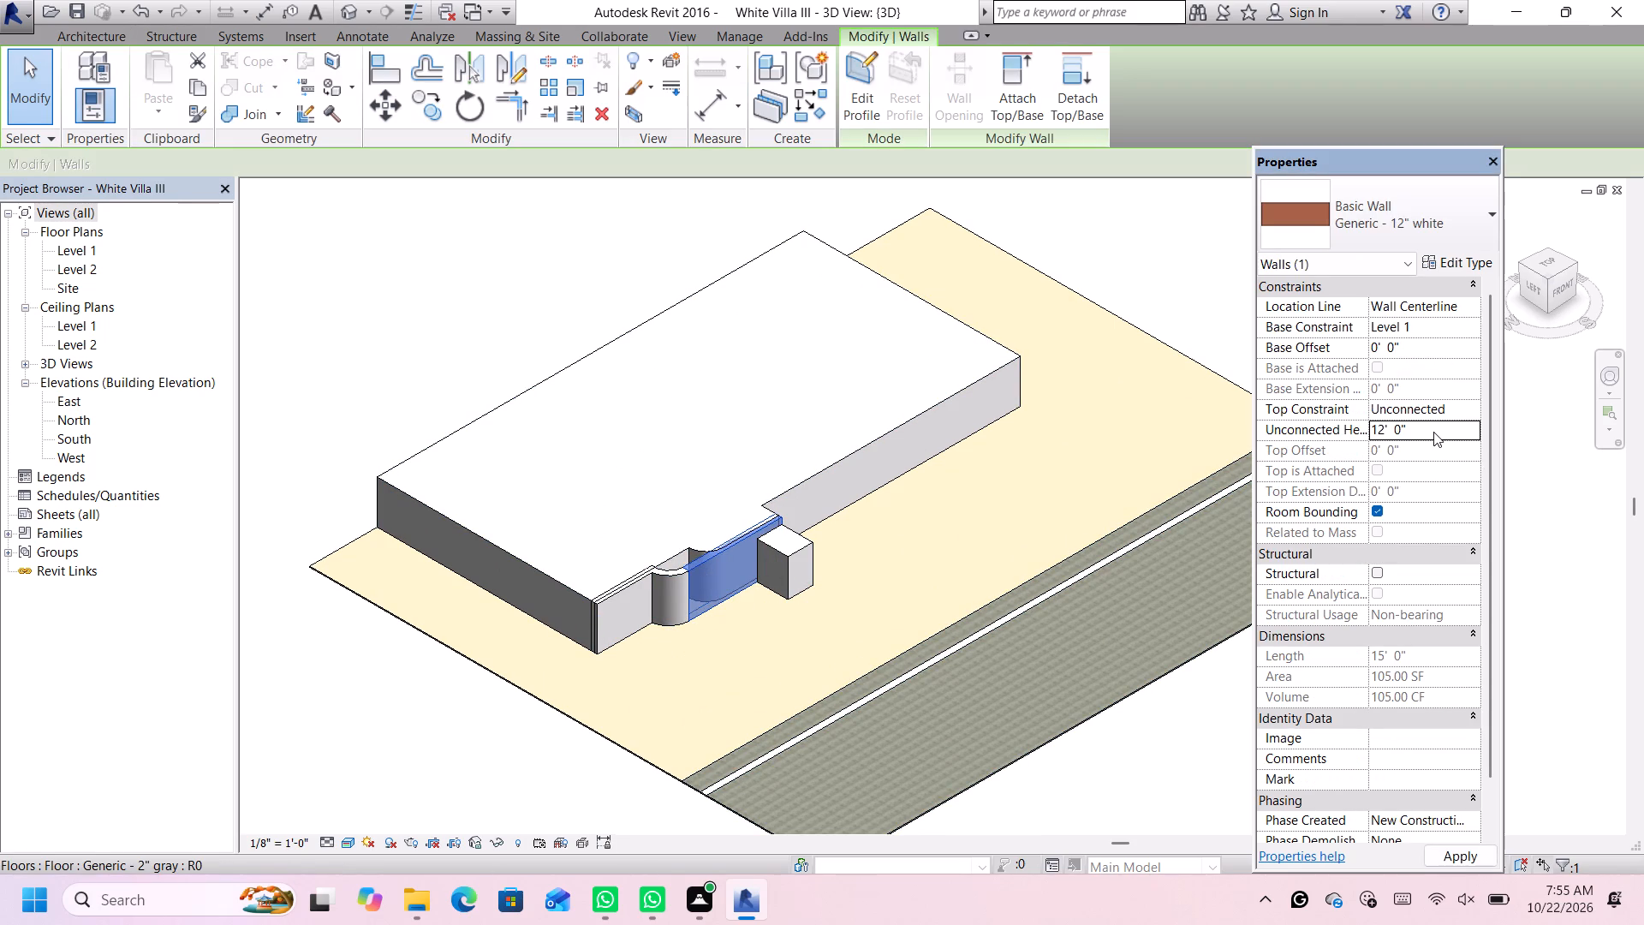
key("Return")
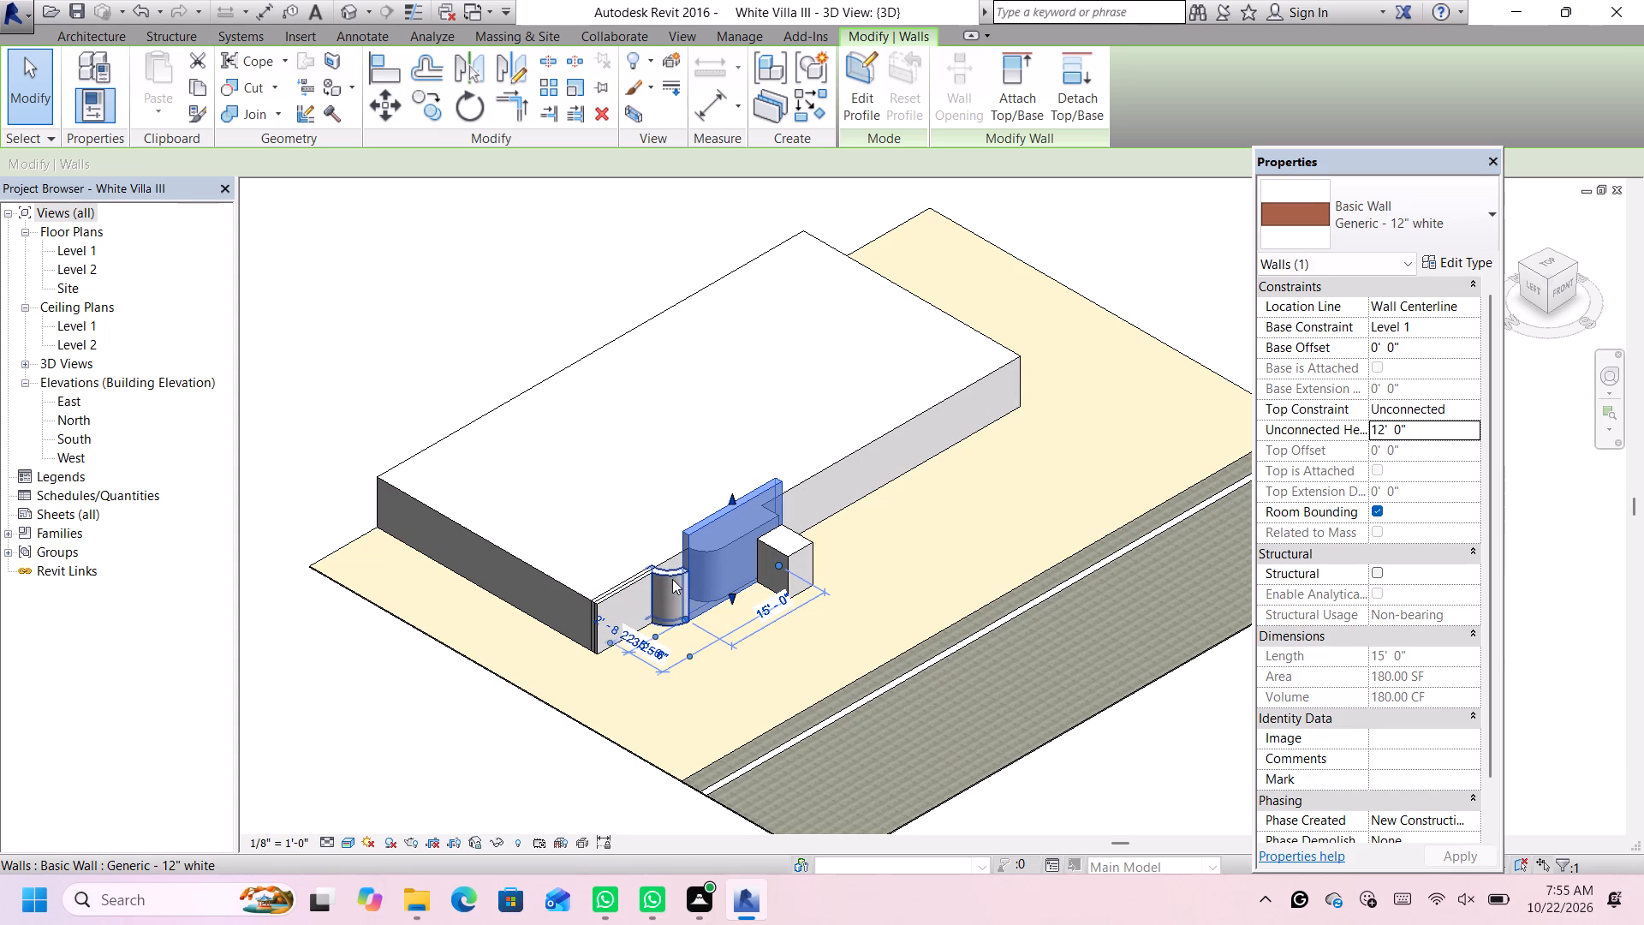
Set the unconnected height of the curved front wall segment to 12'.
left_click(672, 579)
left_click(1410, 426)
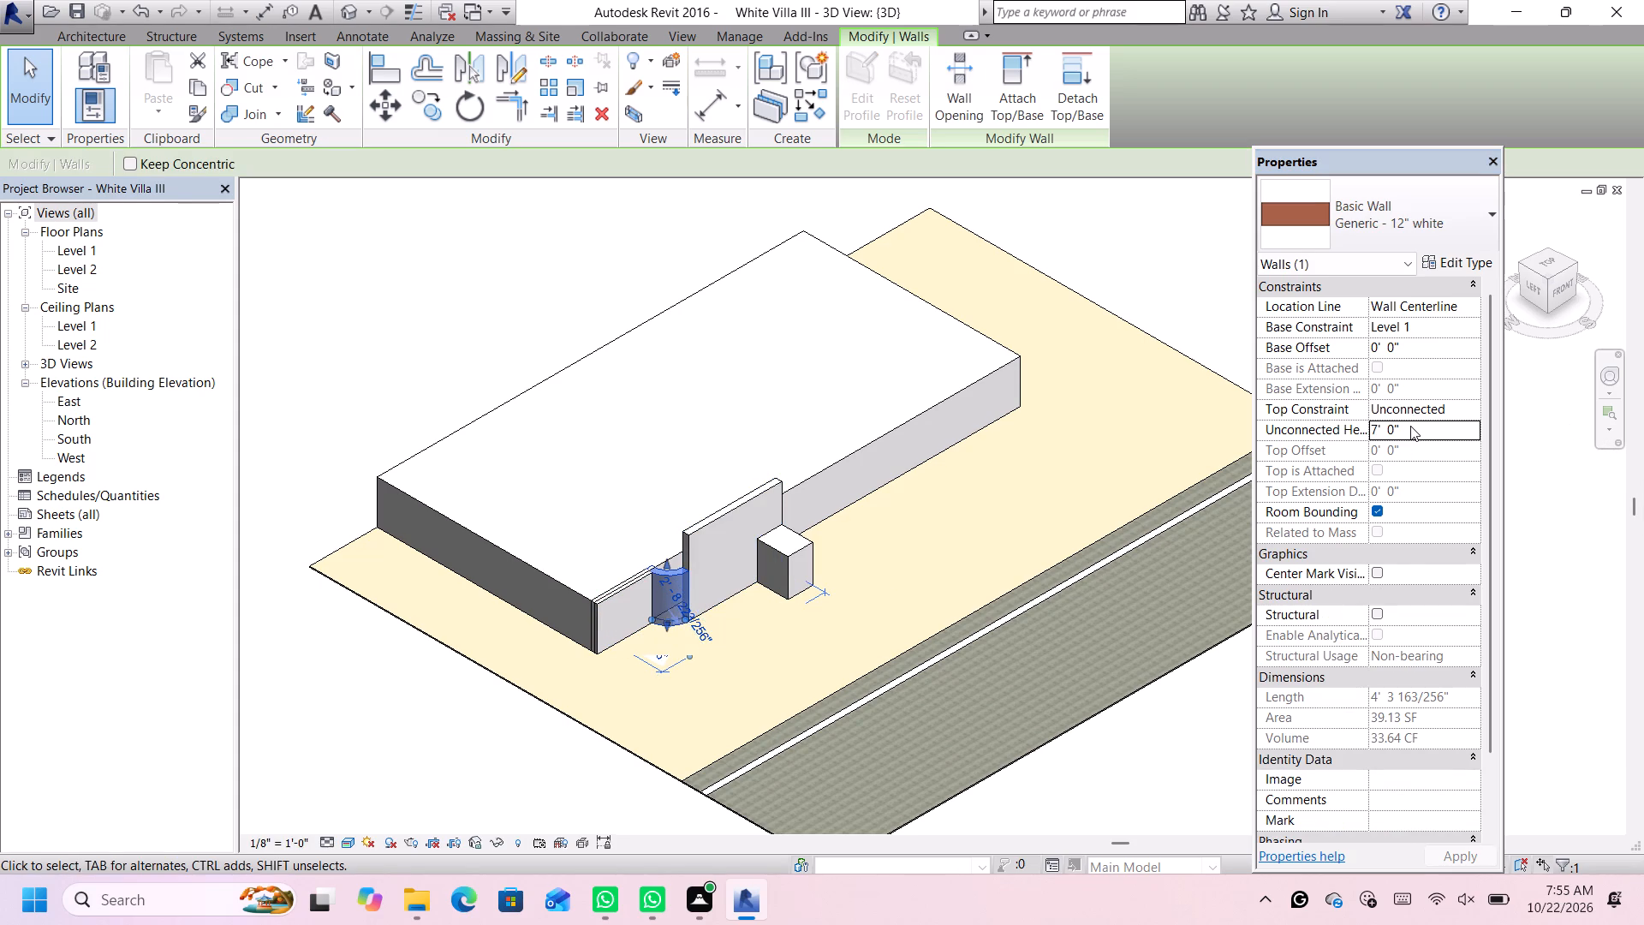
key("BackSpace")
type("12'")
key("Return")
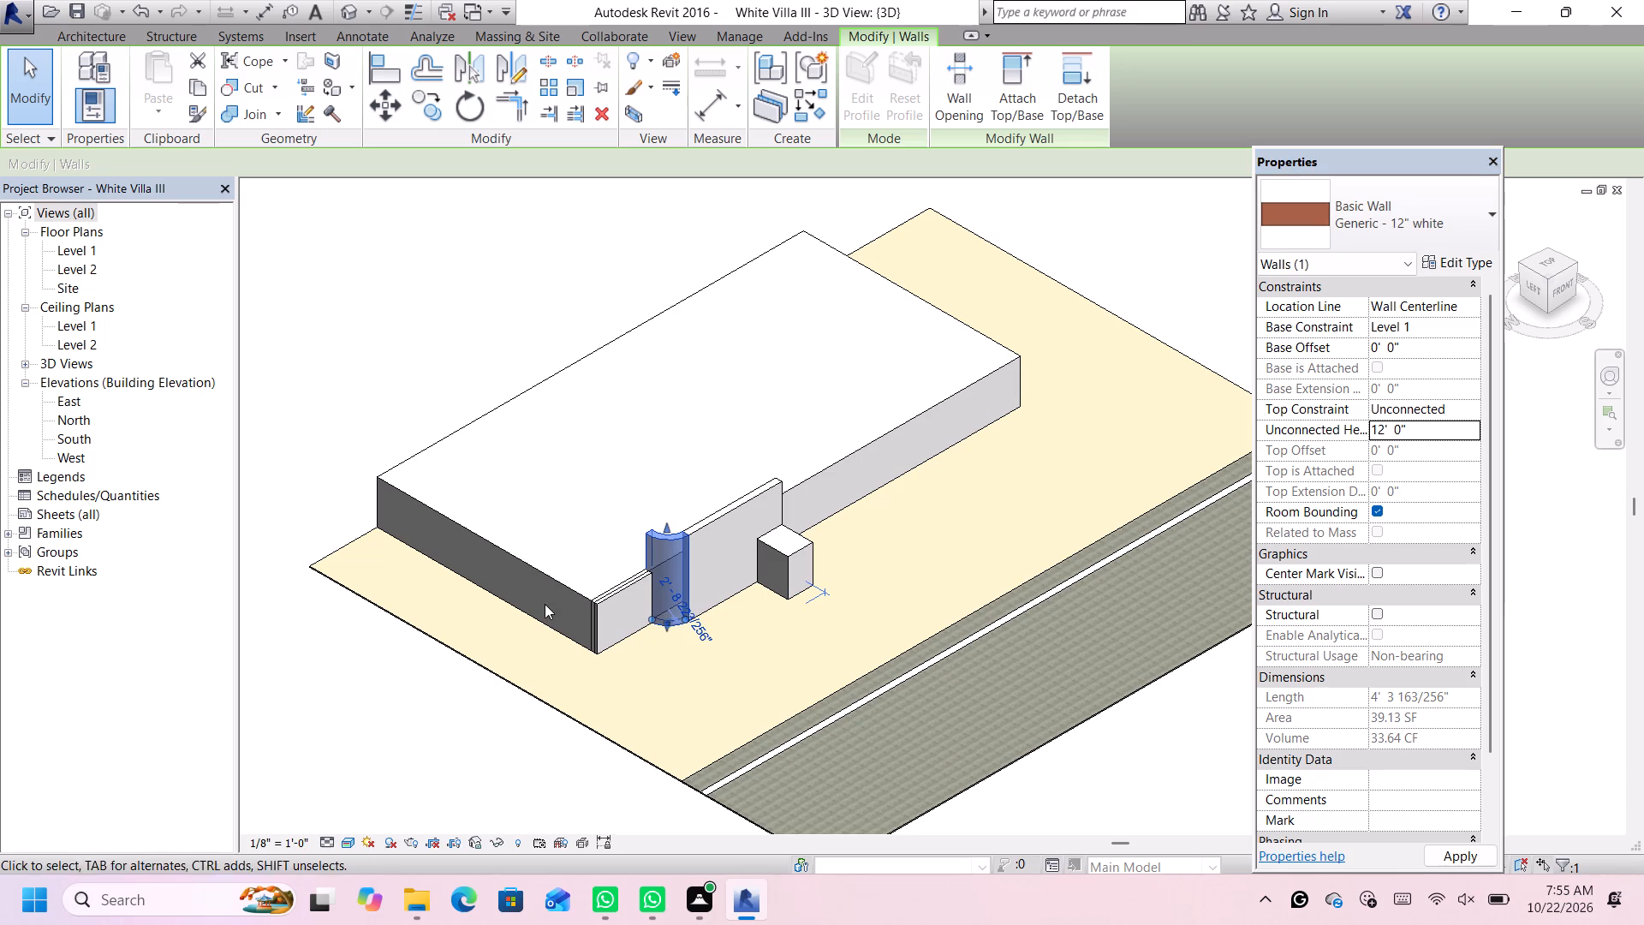
Set the unconnected height of the straight front wall segment at the slab's corner to 12'.
left_click(604, 599)
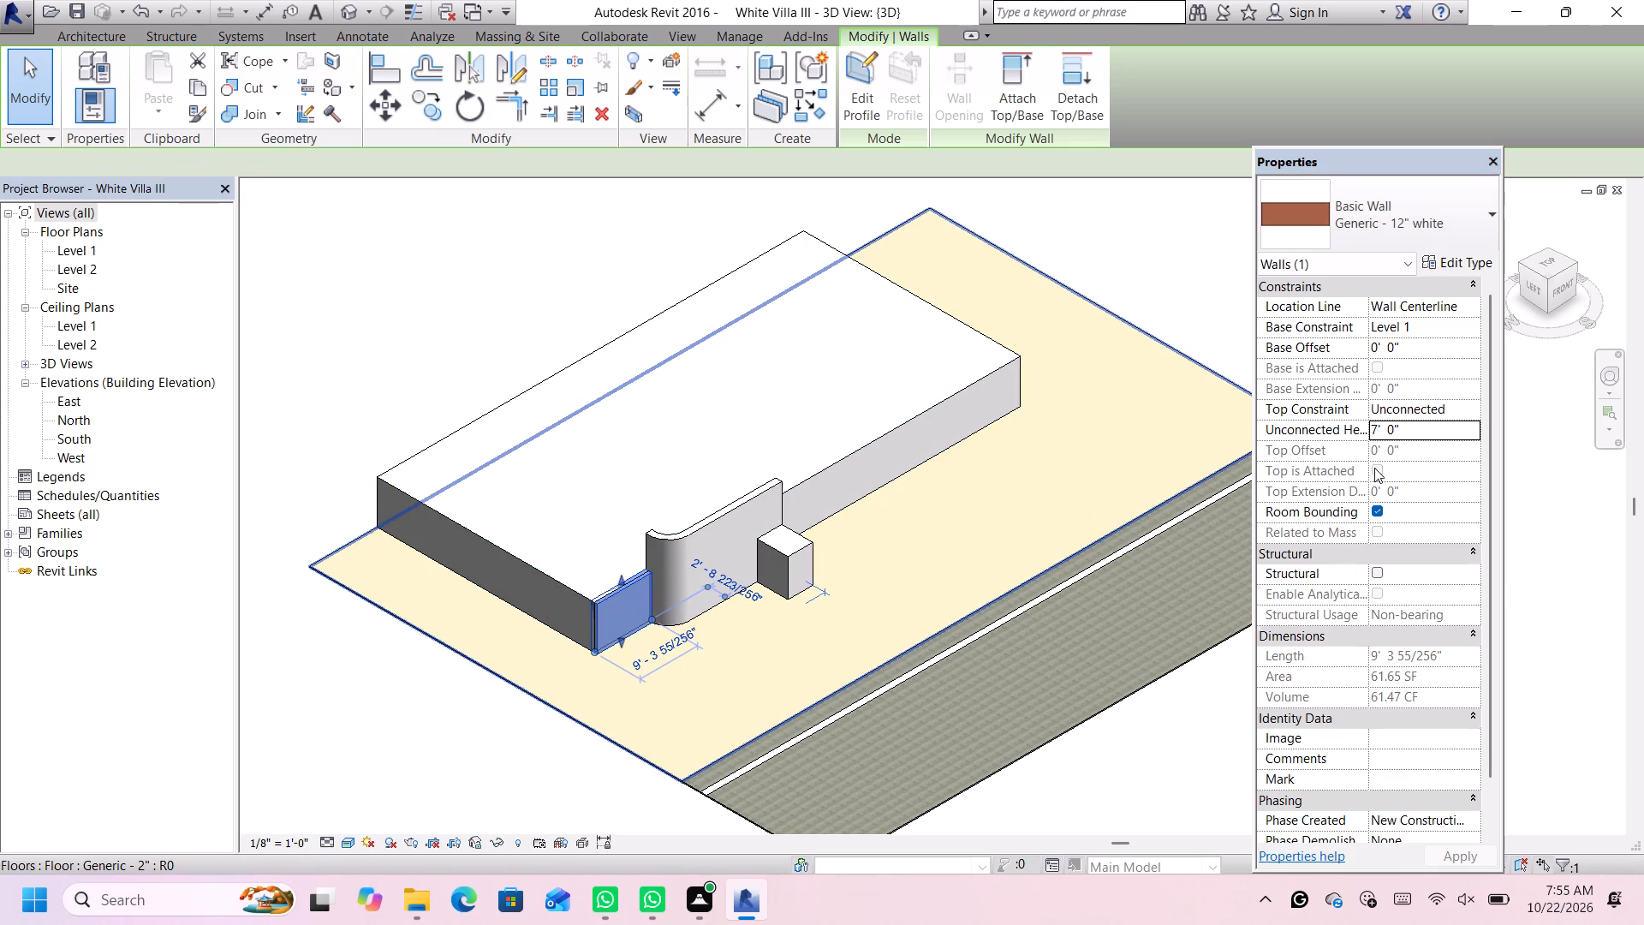
left_click(1420, 431)
key("BackSpace")
type("12'")
key("Return")
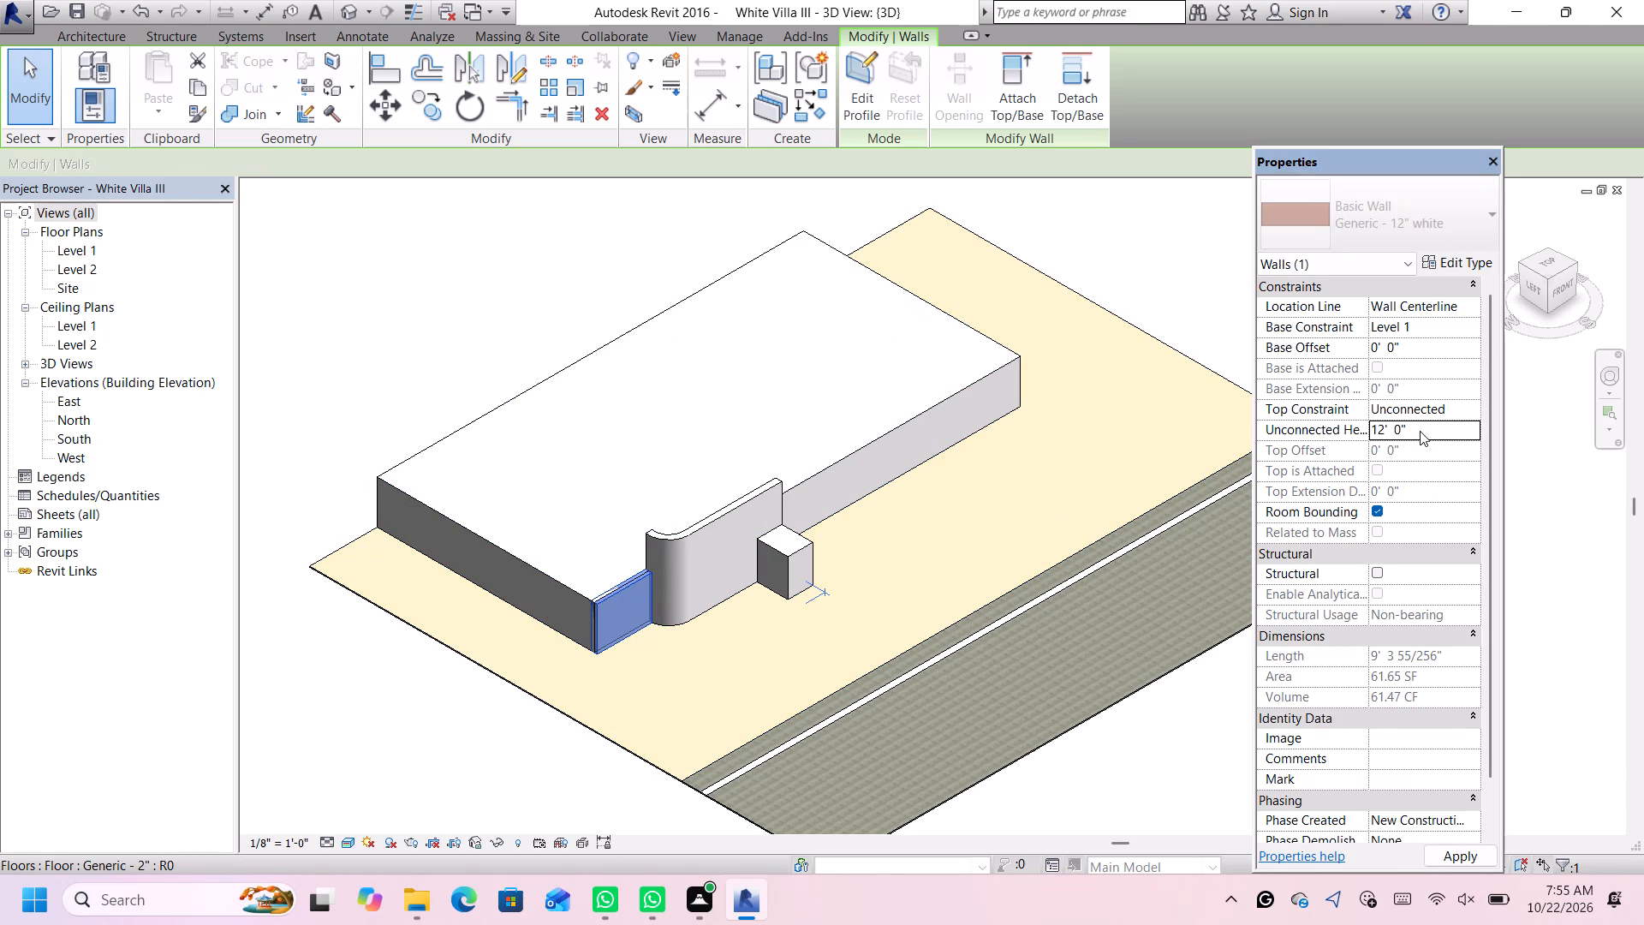
key("Return")
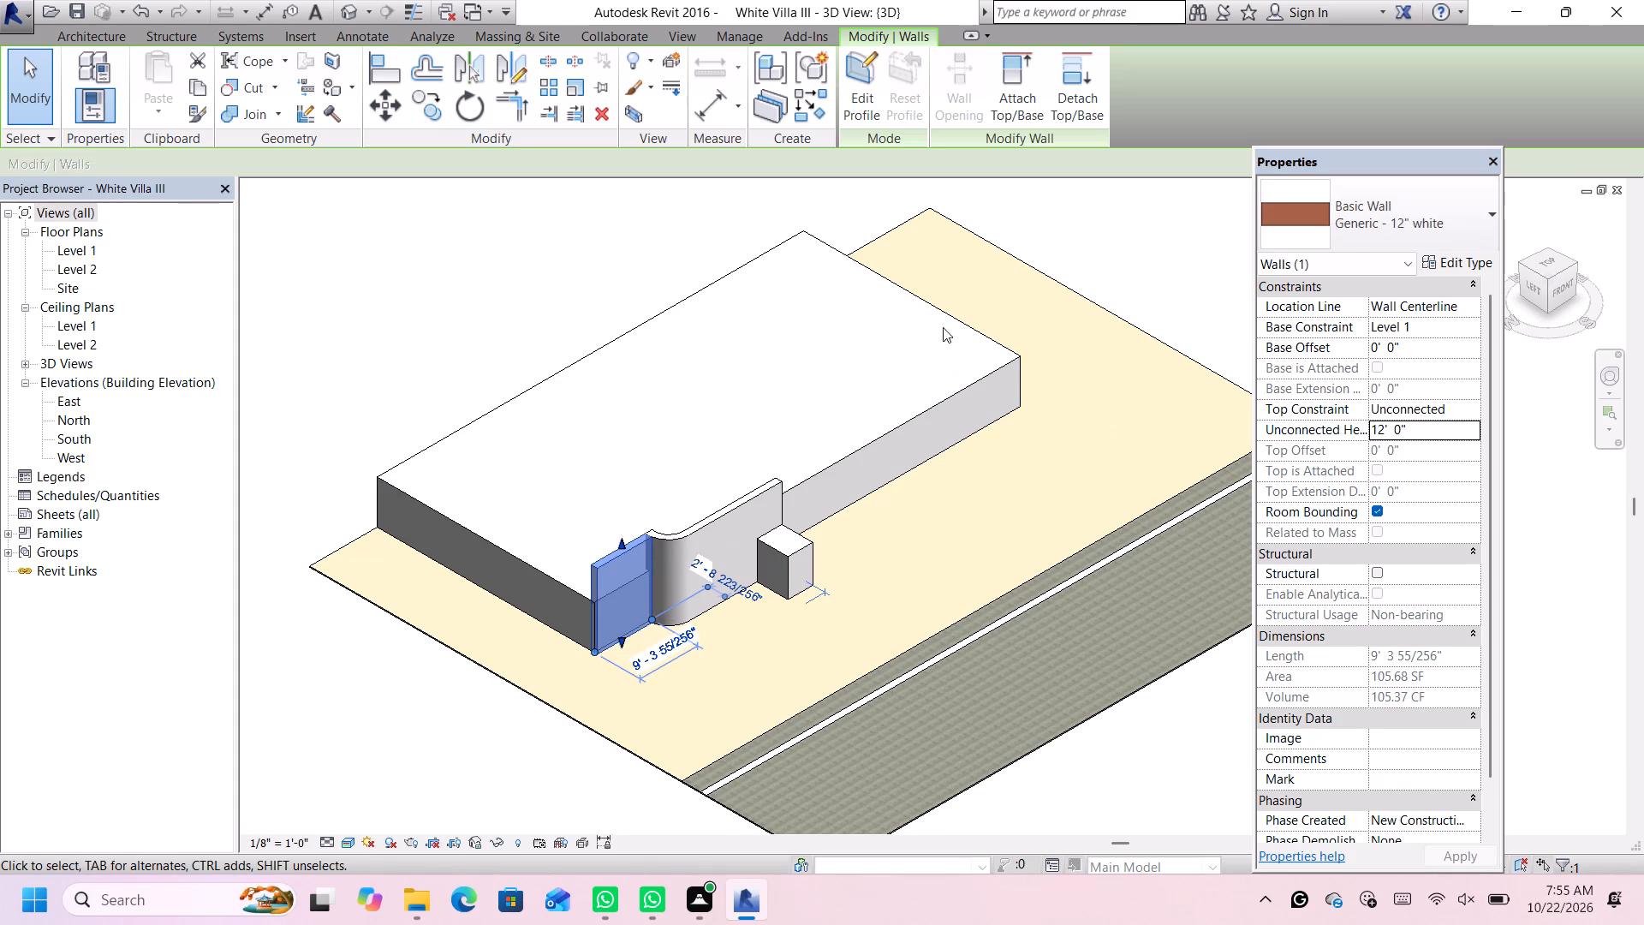
left_click(1181, 296)
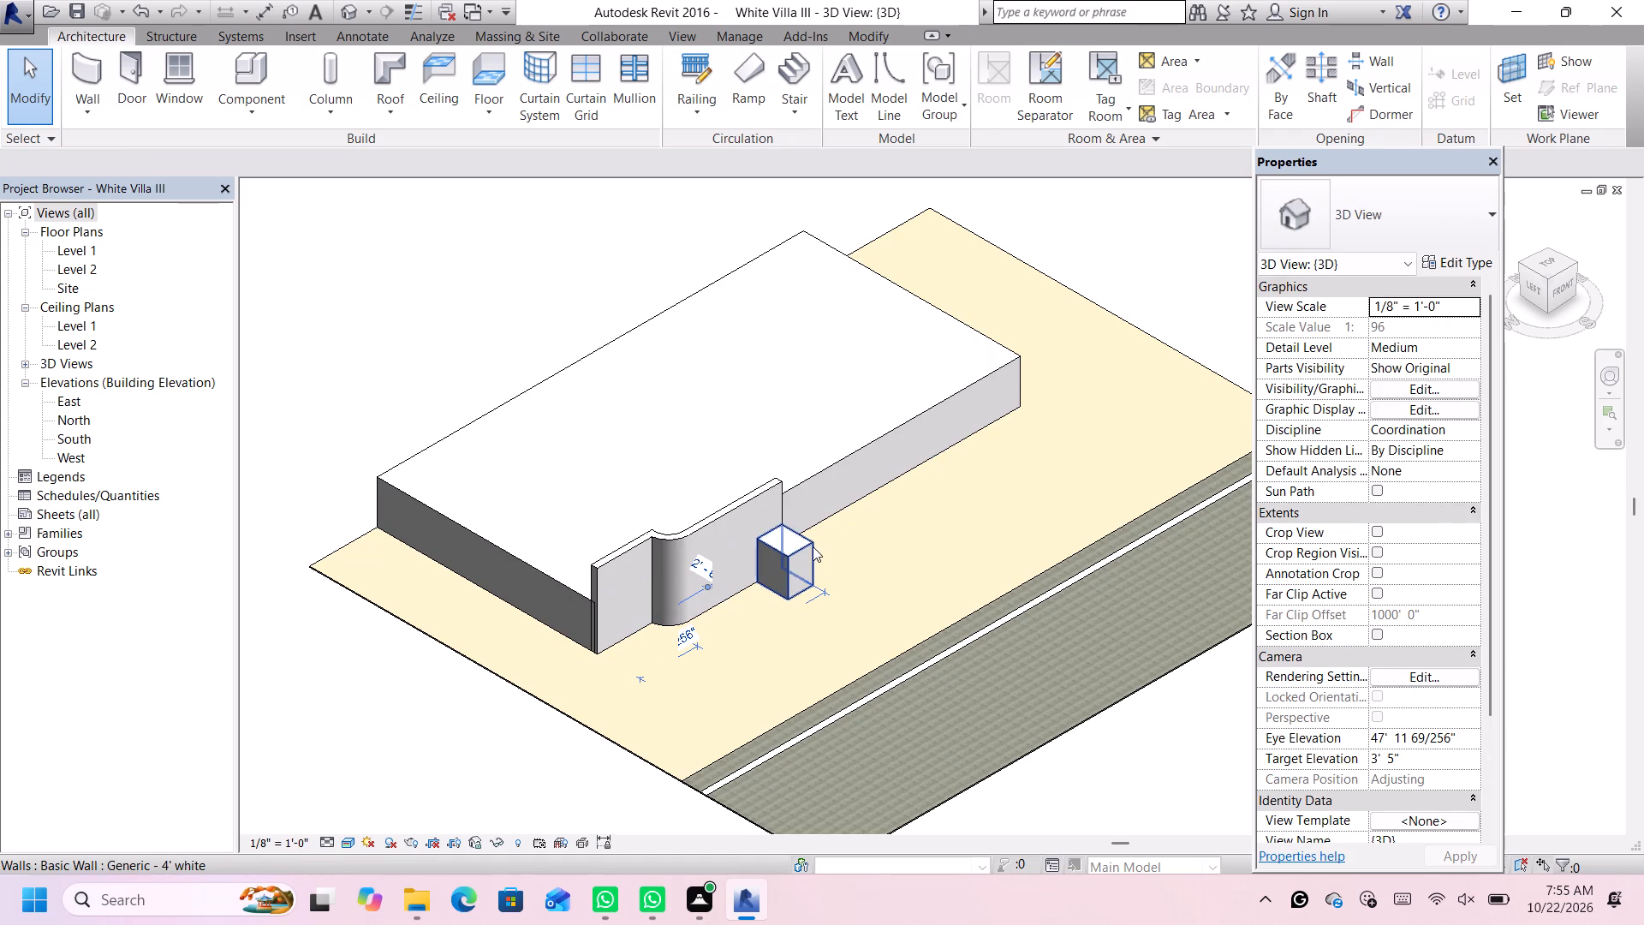
Open the 7' thick building slab's boundary for editing and delete its front arc segment.
scroll(817, 541, "down", 2)
middle_click_drag(966, 526, 939, 528)
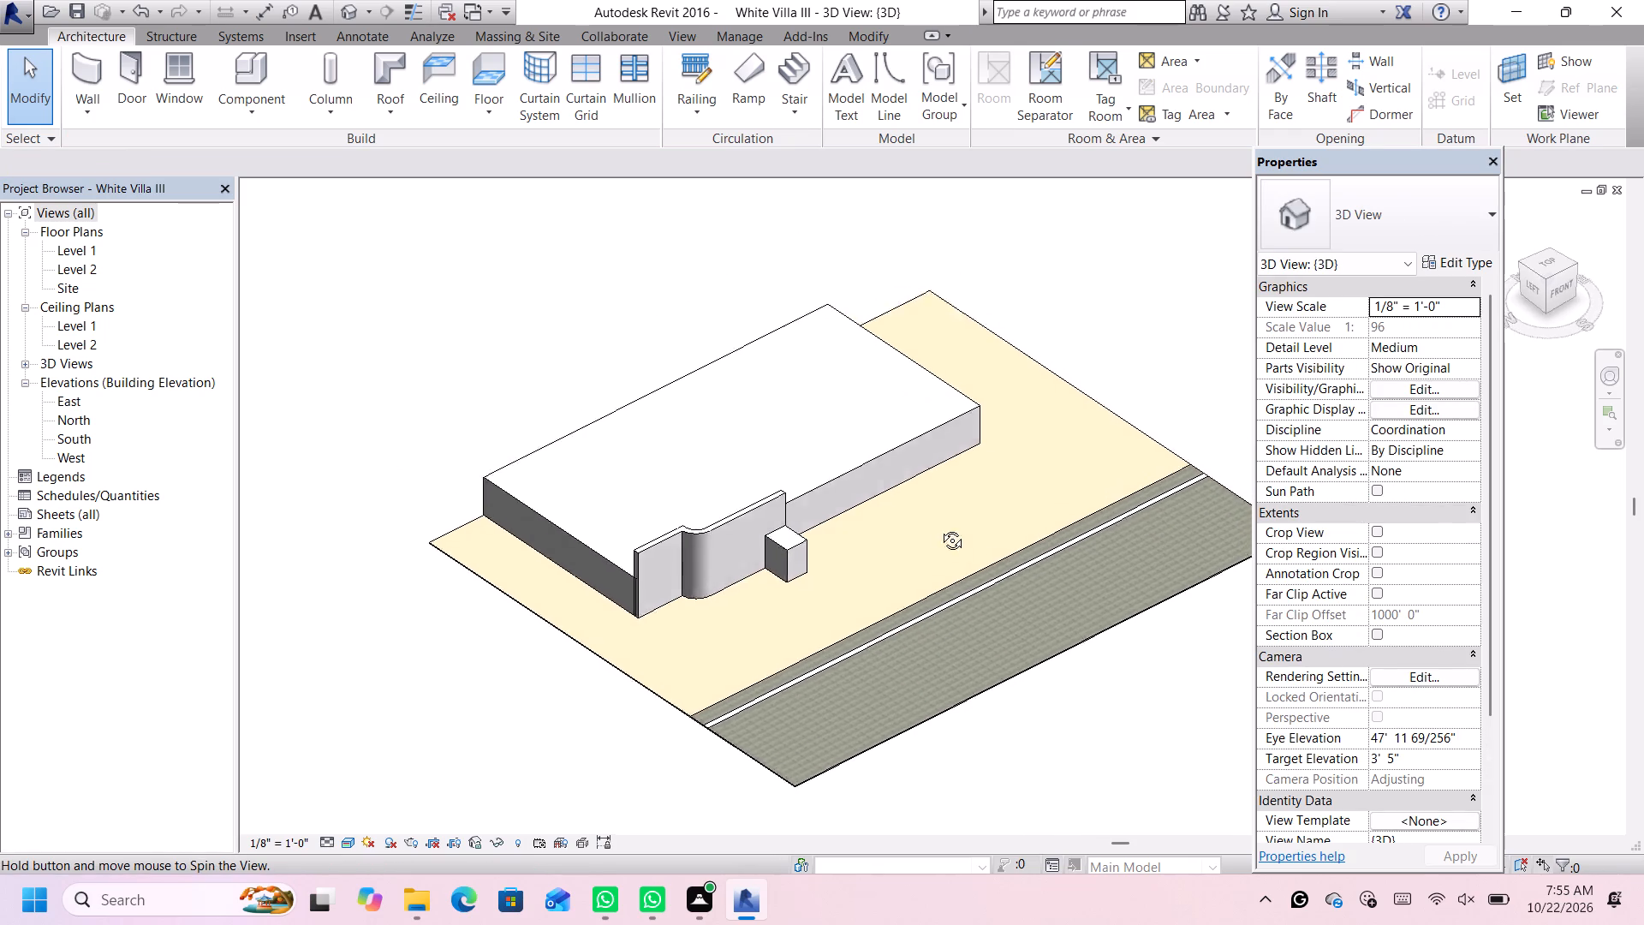
middle_click_drag(939, 528, 807, 380)
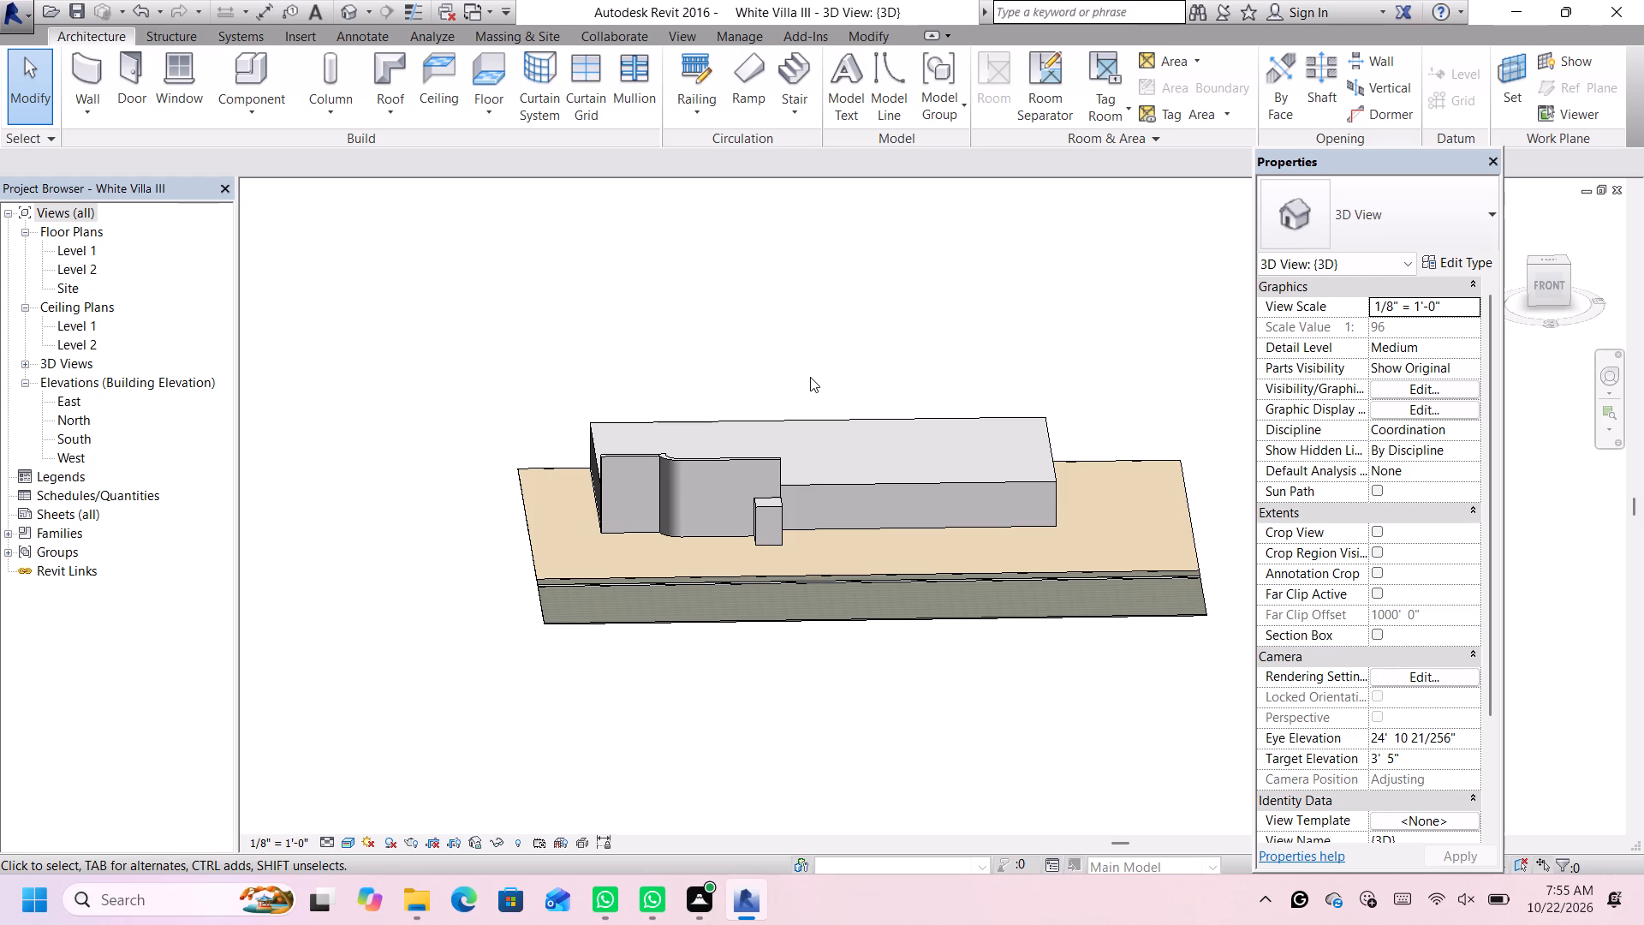
scroll(809, 371, "down", 2)
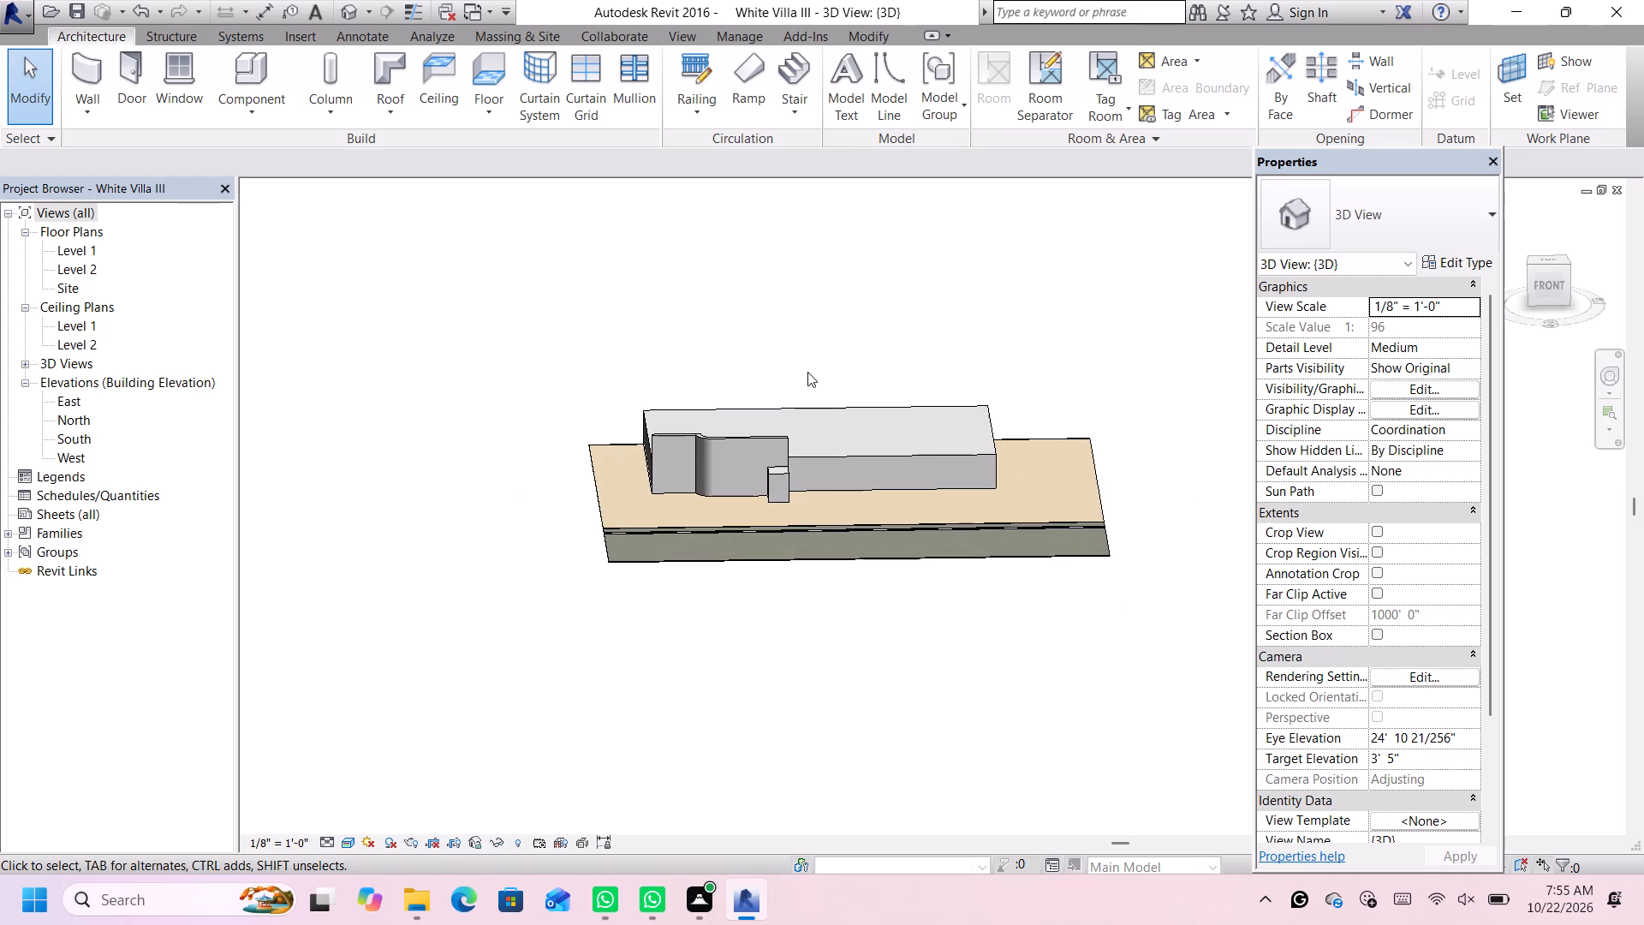
middle_click_drag(806, 377, 801, 504)
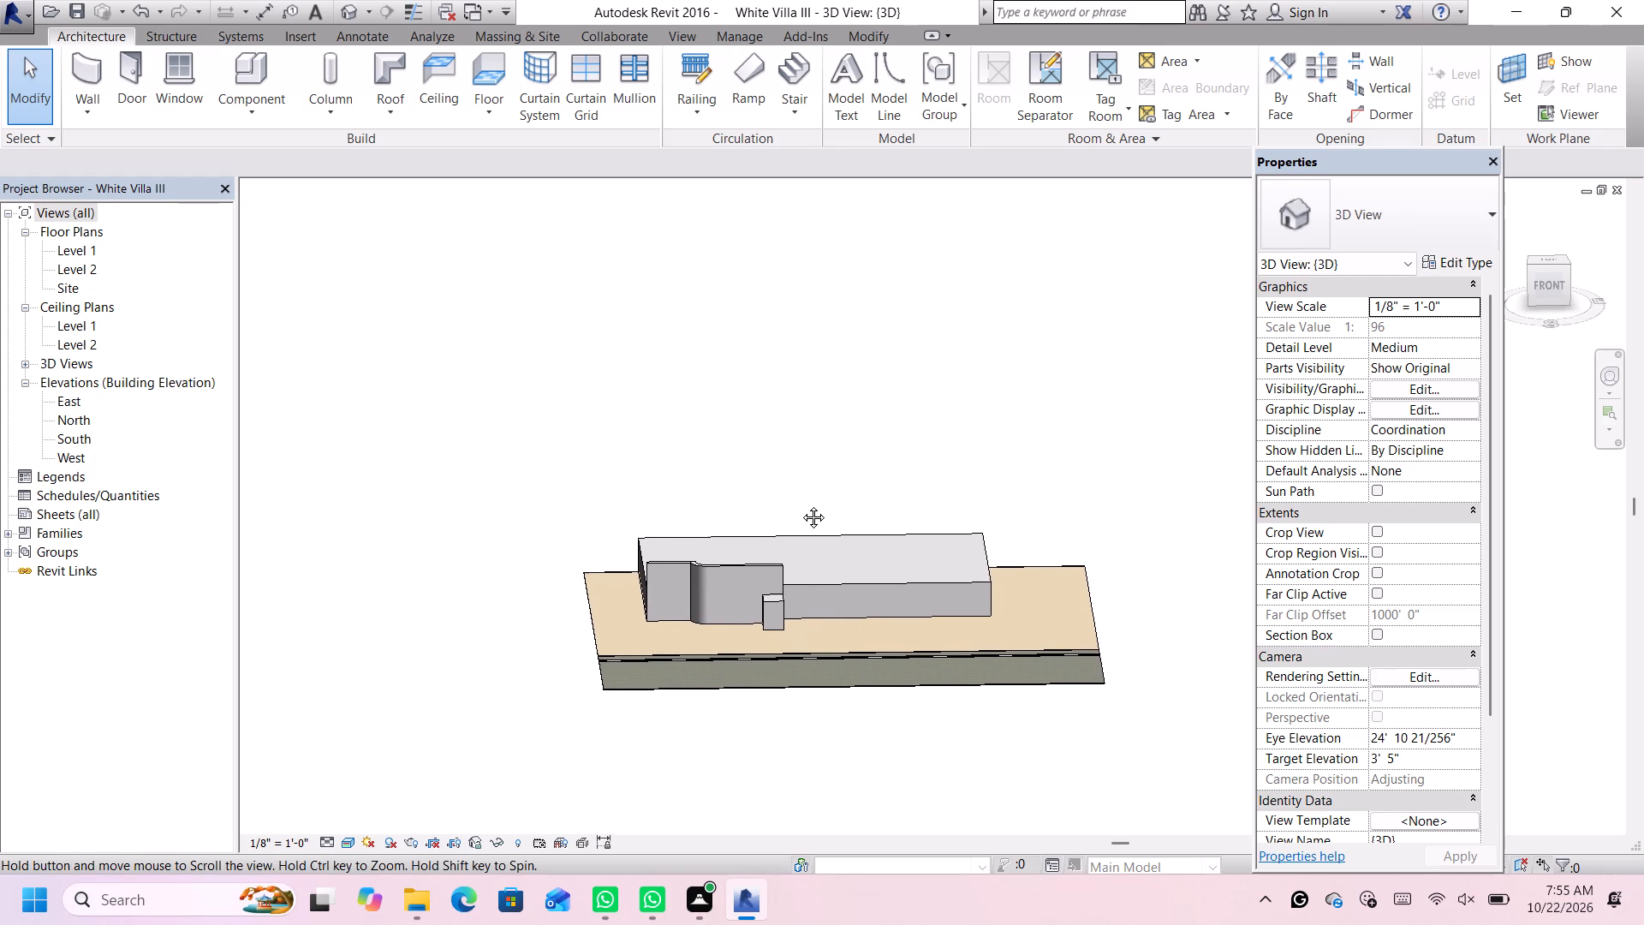
middle_click_drag(801, 504, 761, 889)
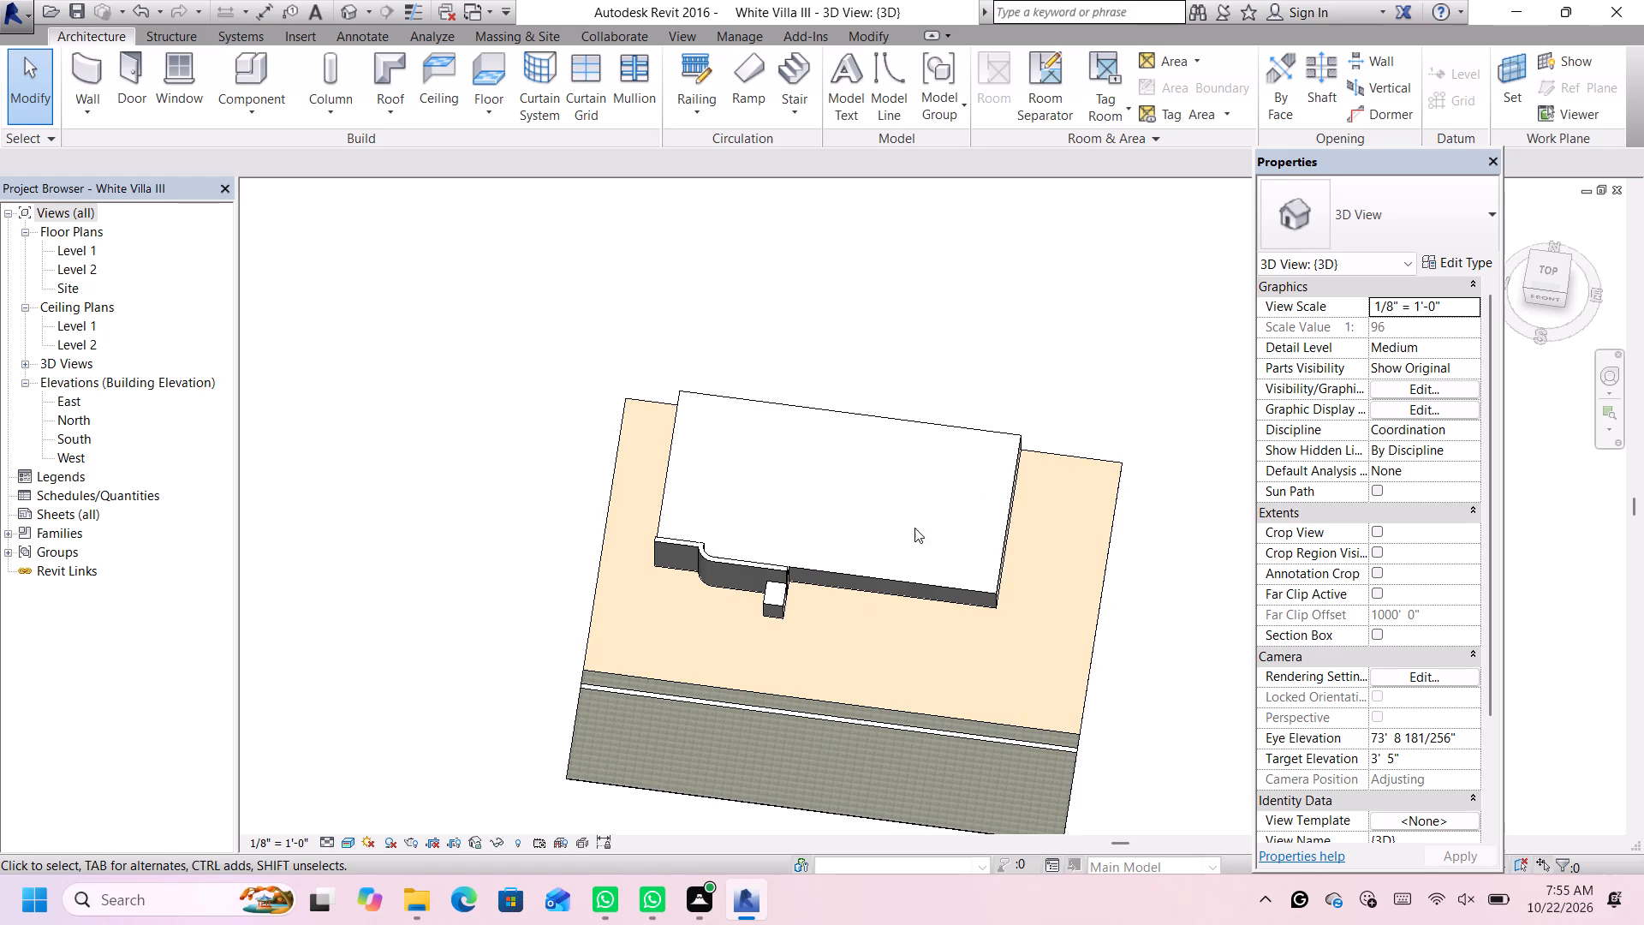
double_click(893, 570)
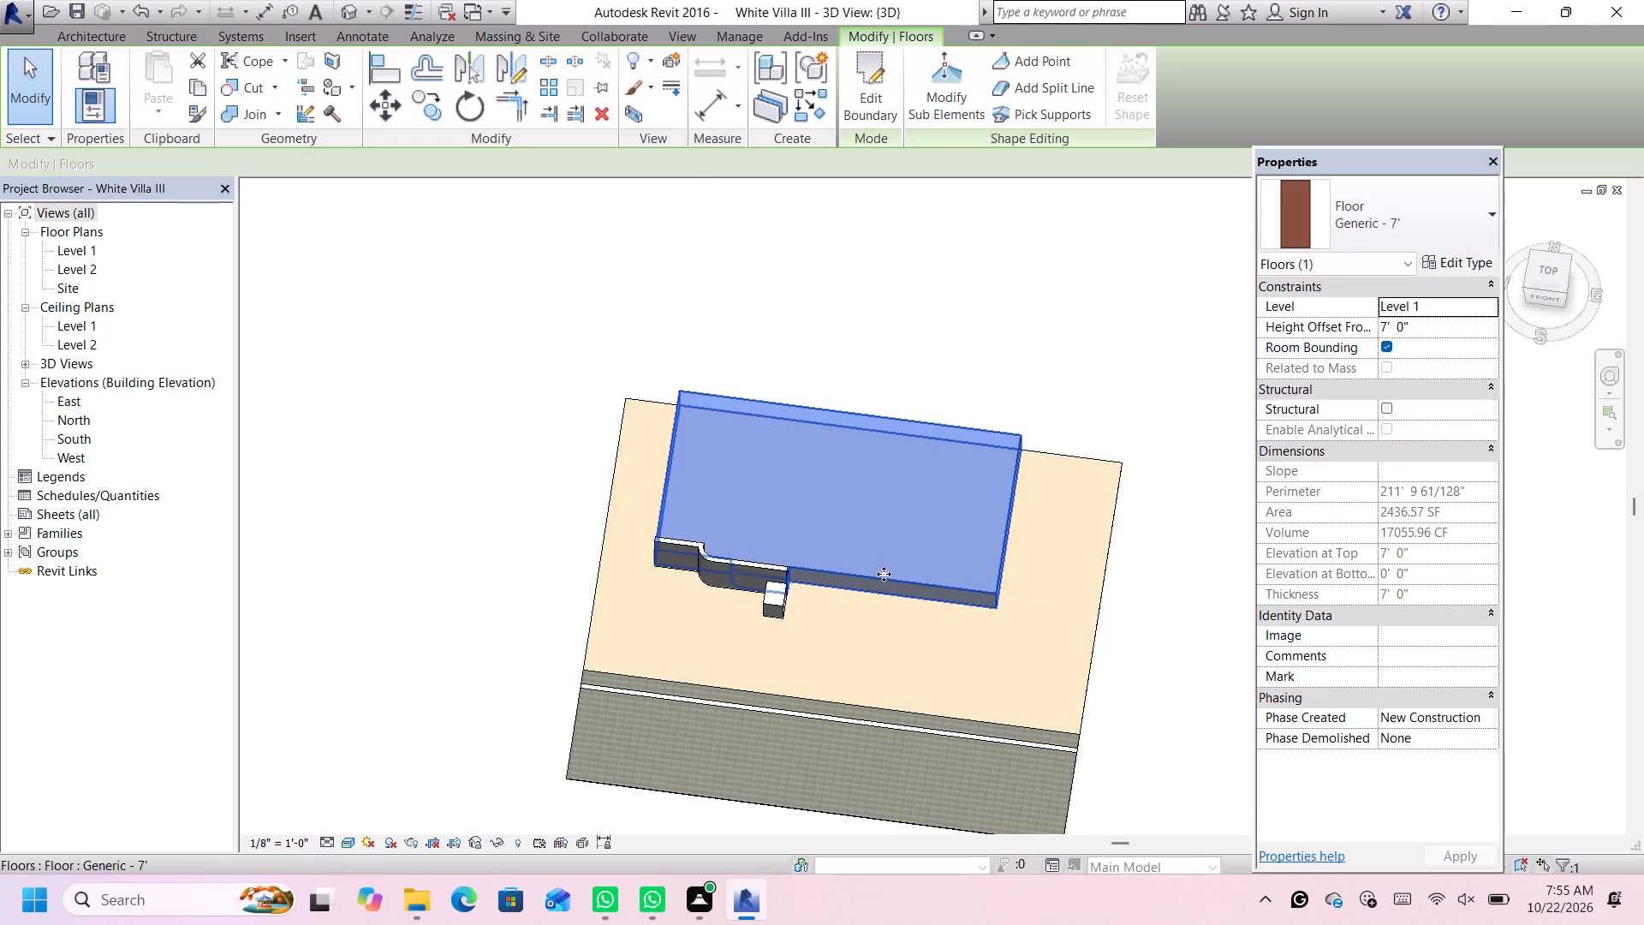
double_click(883, 572)
triple_click(879, 569)
left_click(879, 569)
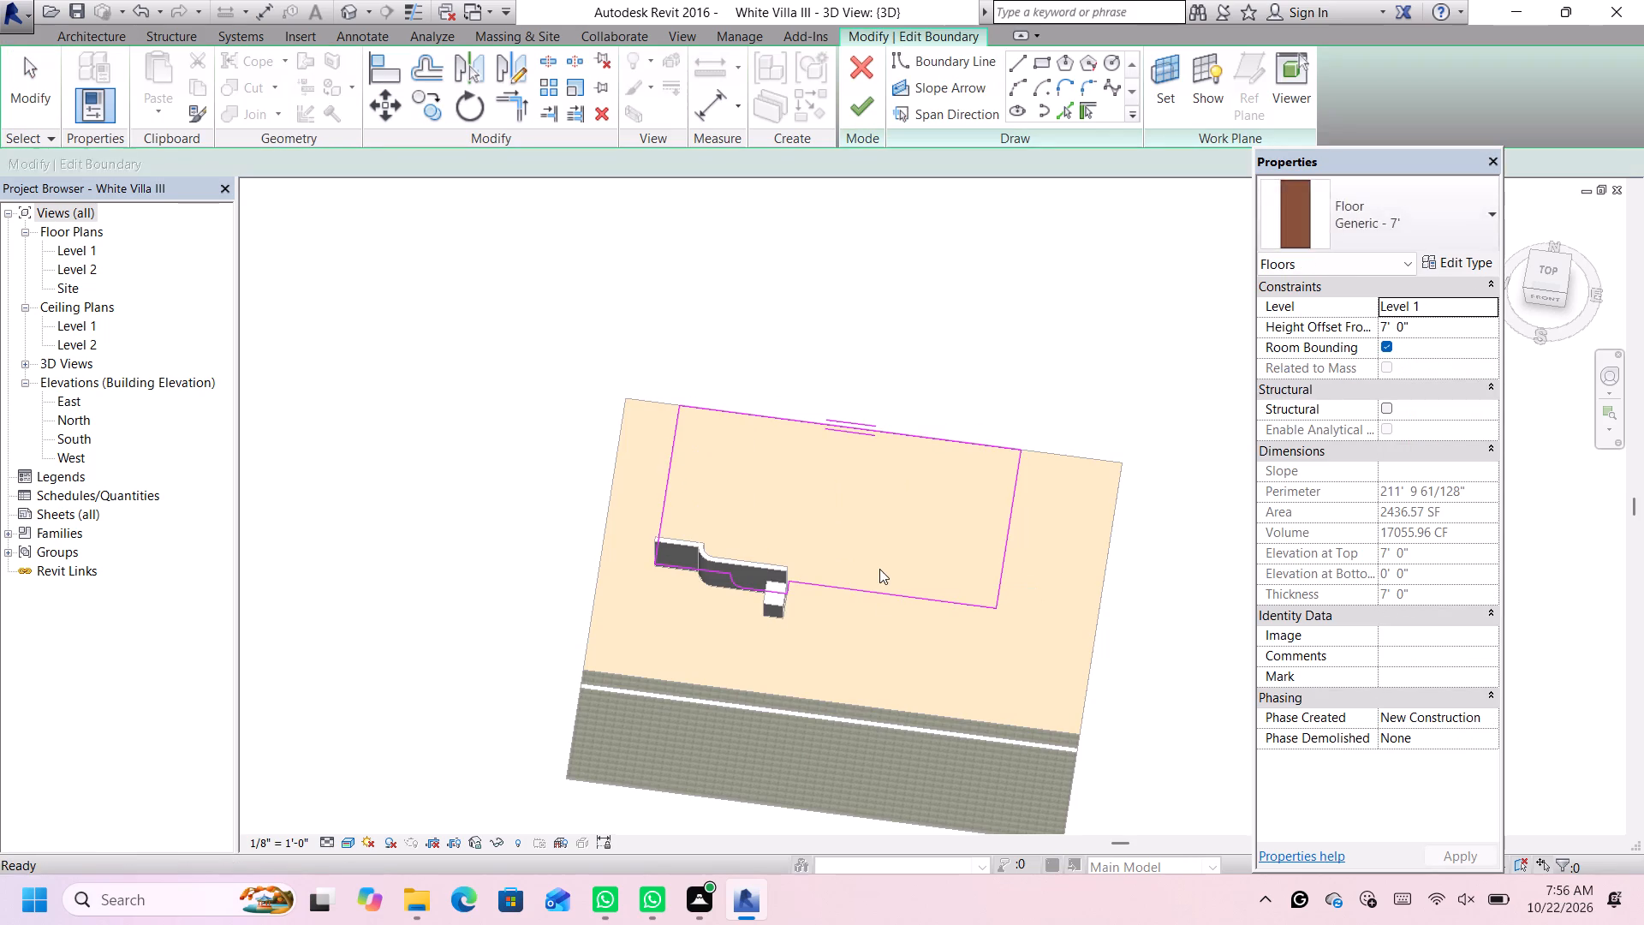
left_click(1548, 270)
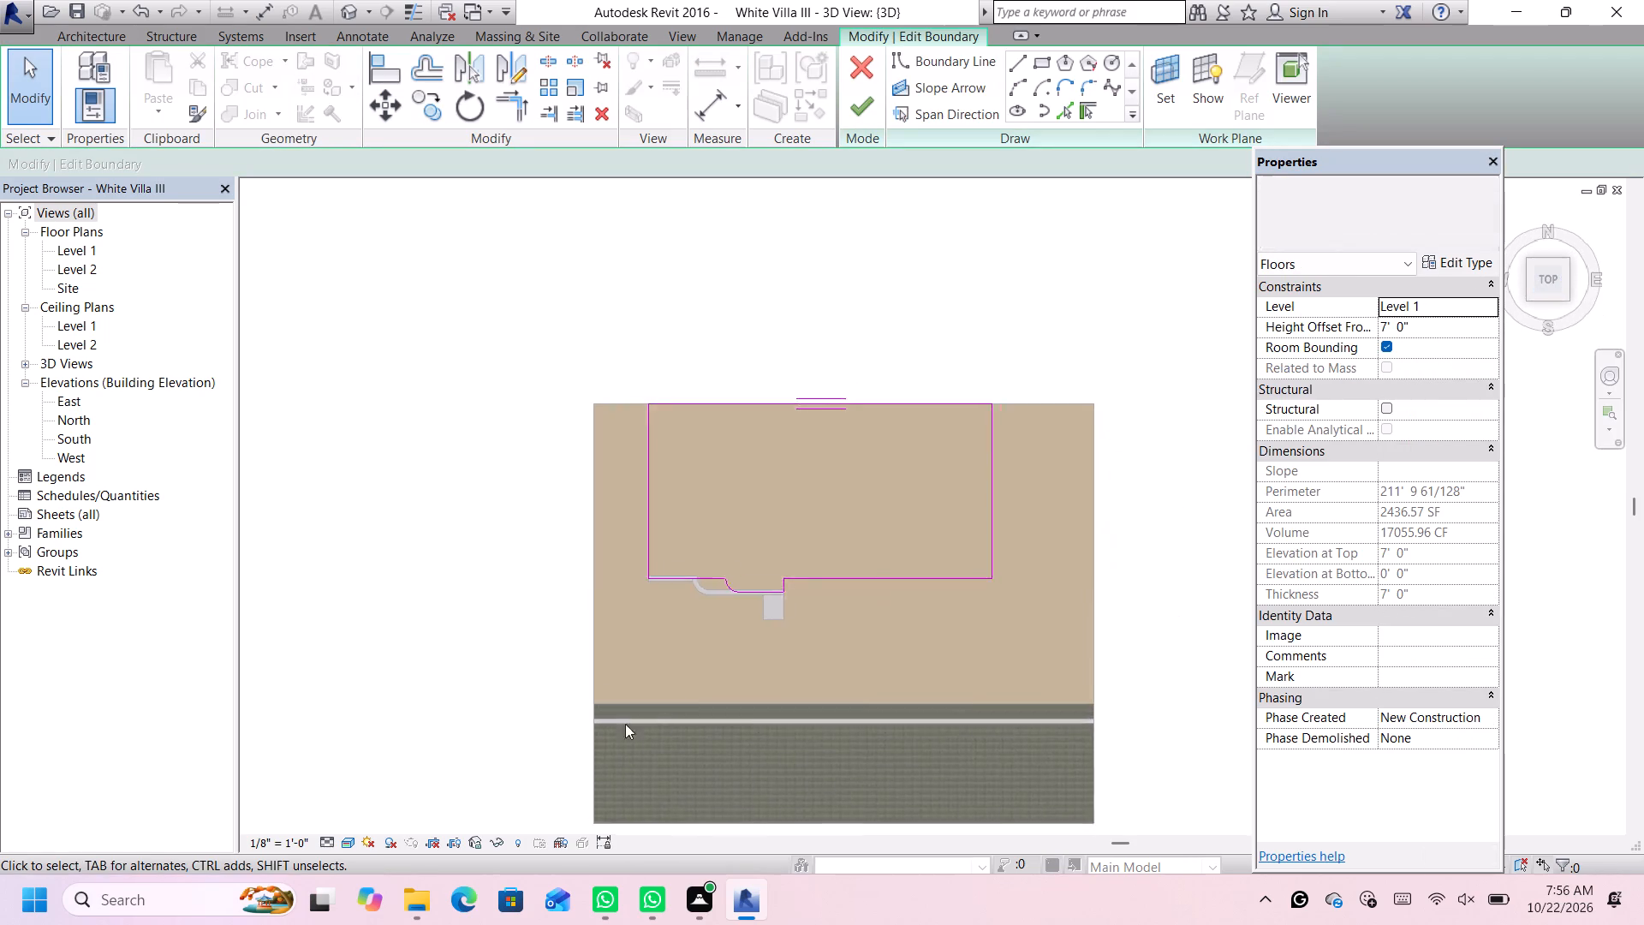
scroll(942, 493, "up", 3)
scroll(822, 470, "up", 6)
scroll(609, 495, "up", 4)
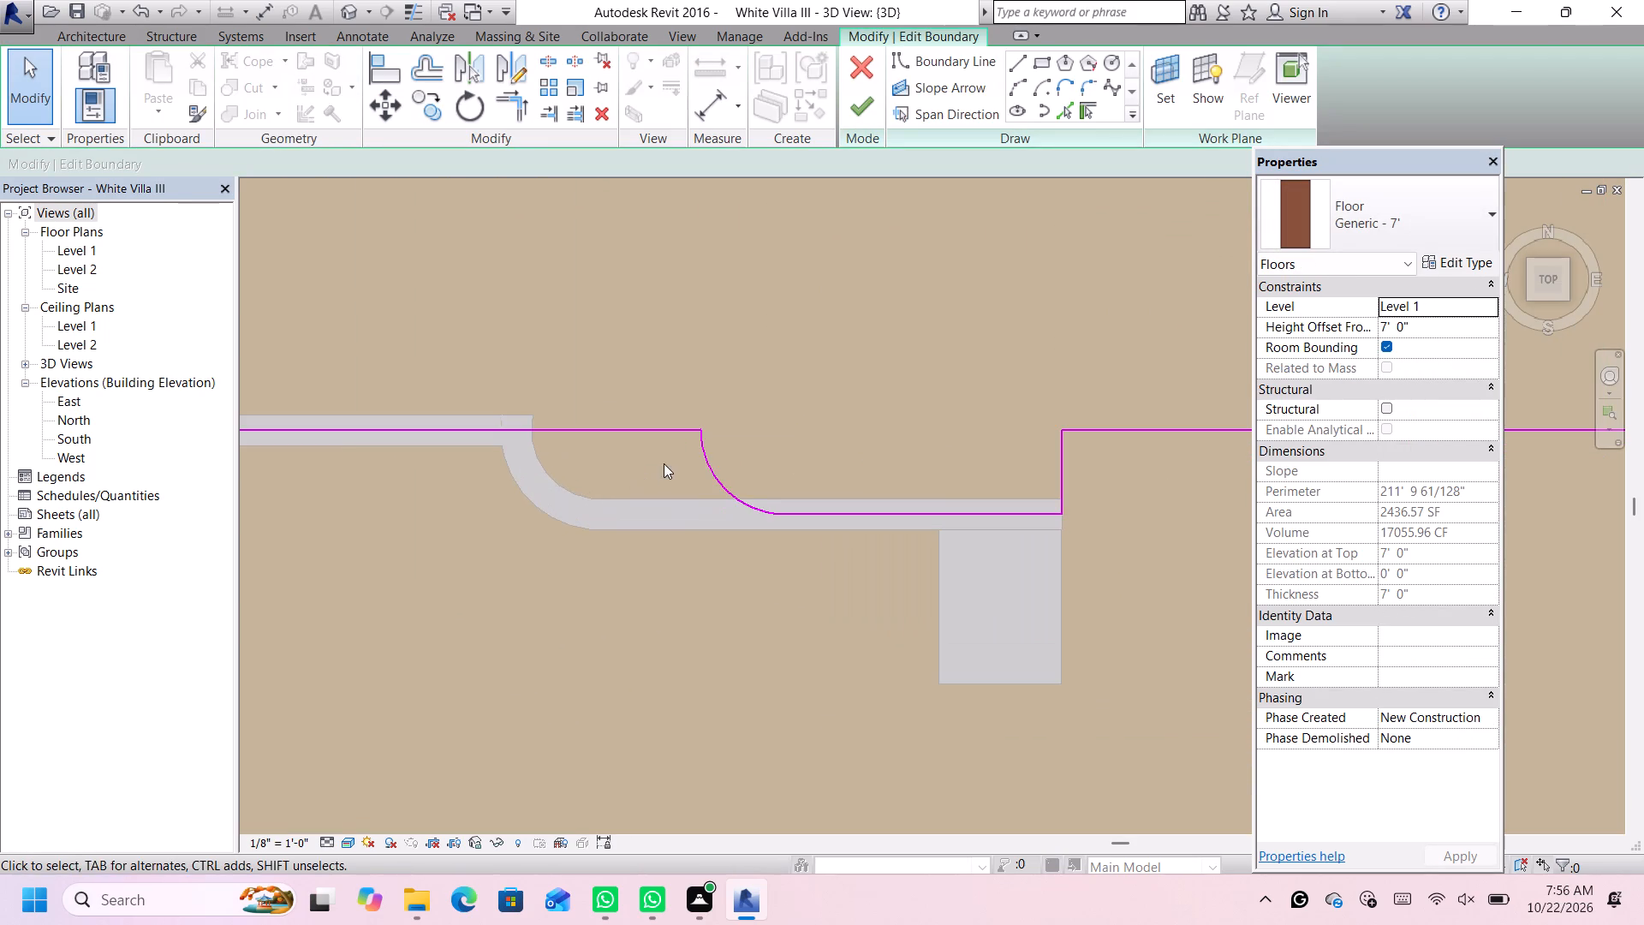
left_click(704, 454)
key("Delete")
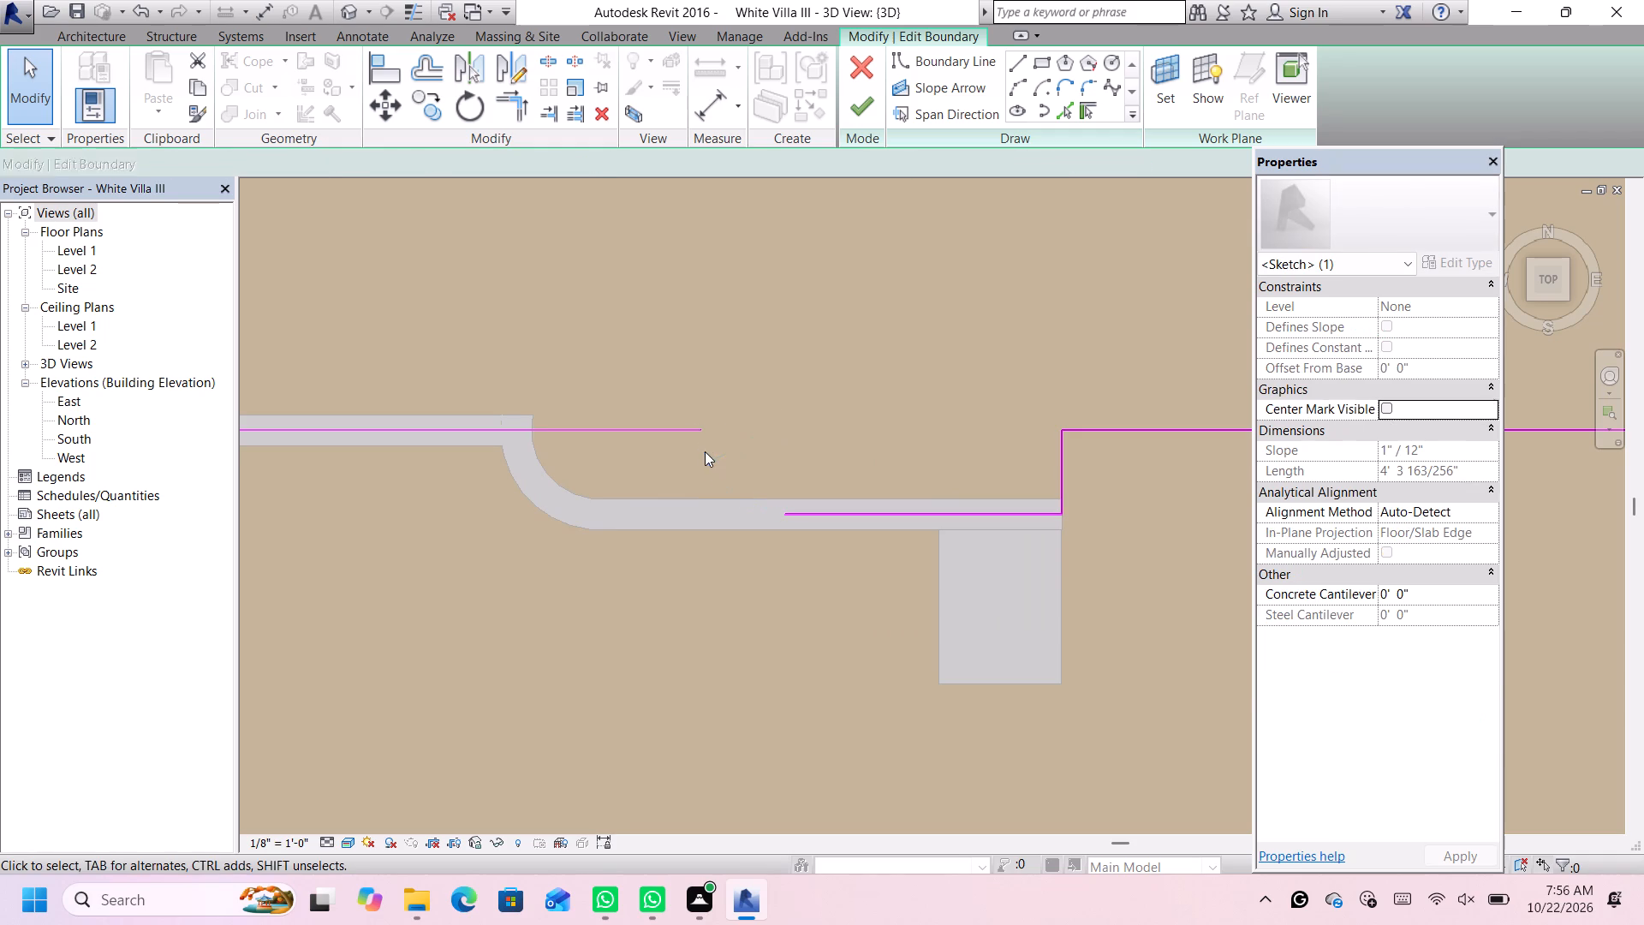
Shorten the slab's front boundary line back to the curved wall's start and extend the offset line behind the 4' white wall to 15'.
left_click(639, 431)
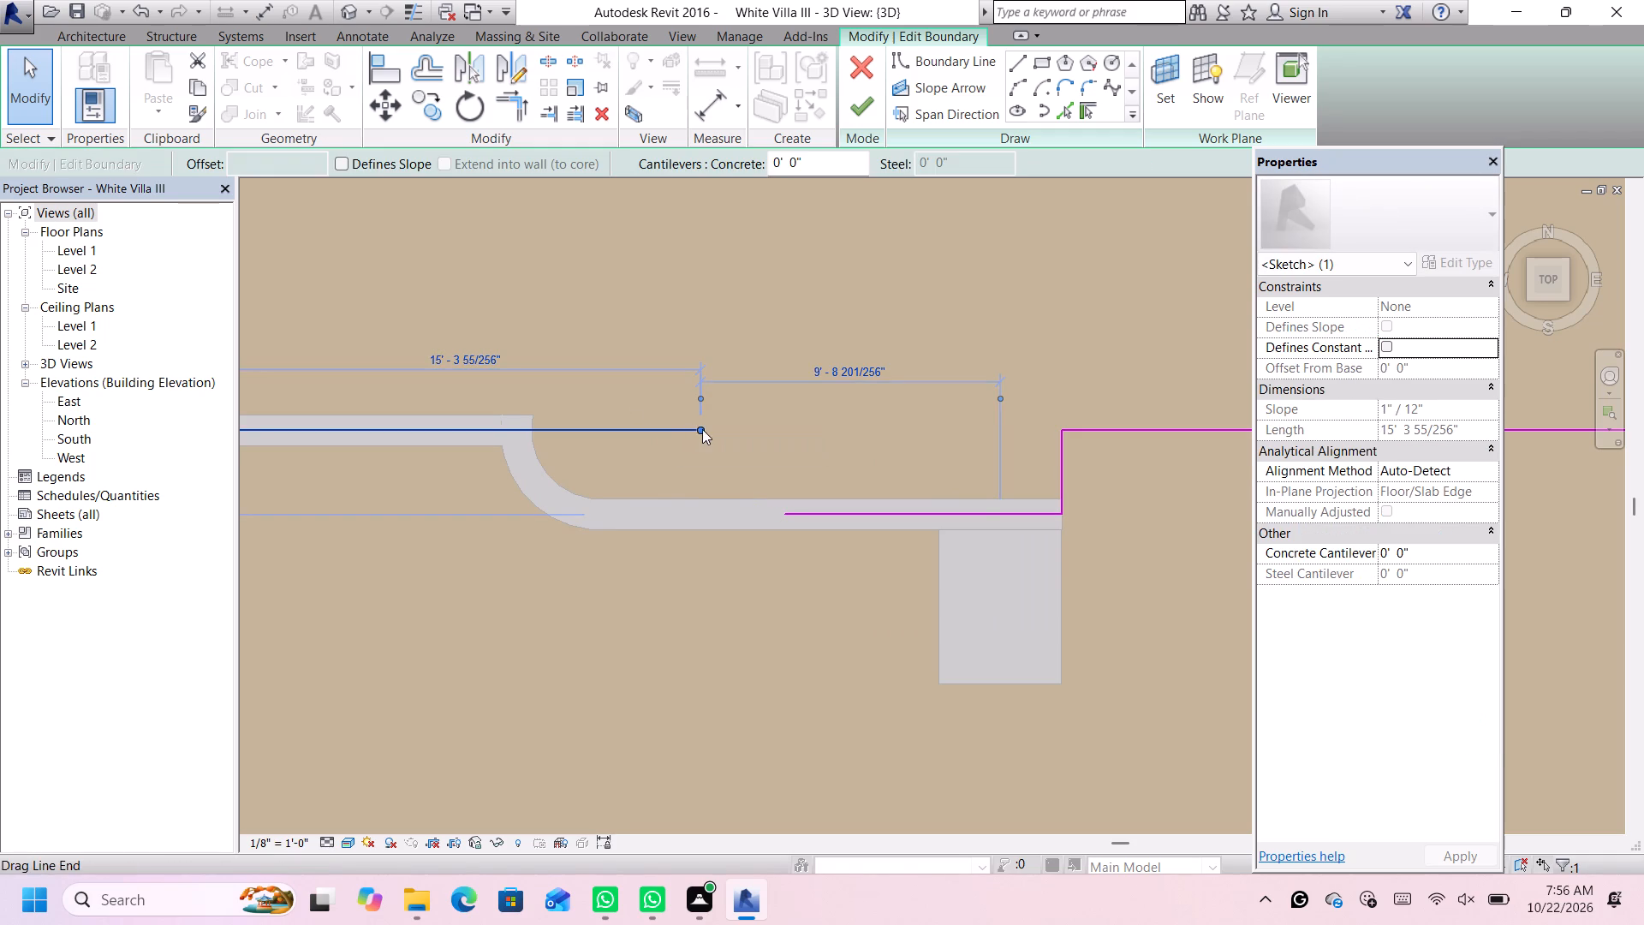
left_click_drag(704, 432, 535, 427)
left_click(813, 514)
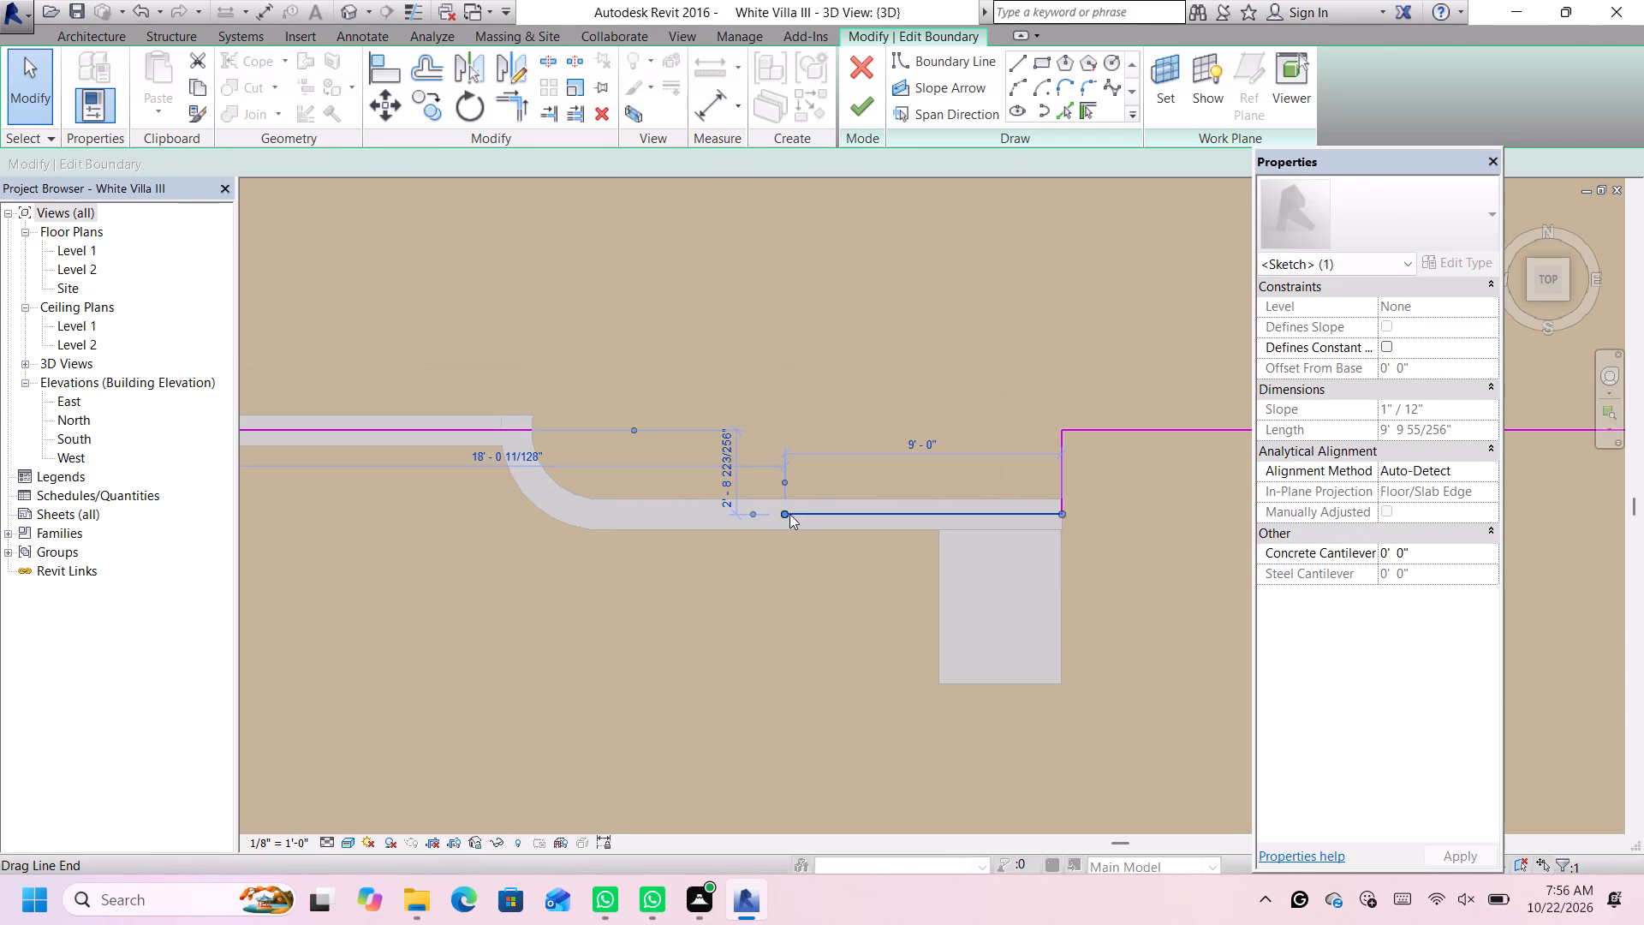
left_click_drag(787, 510, 630, 526)
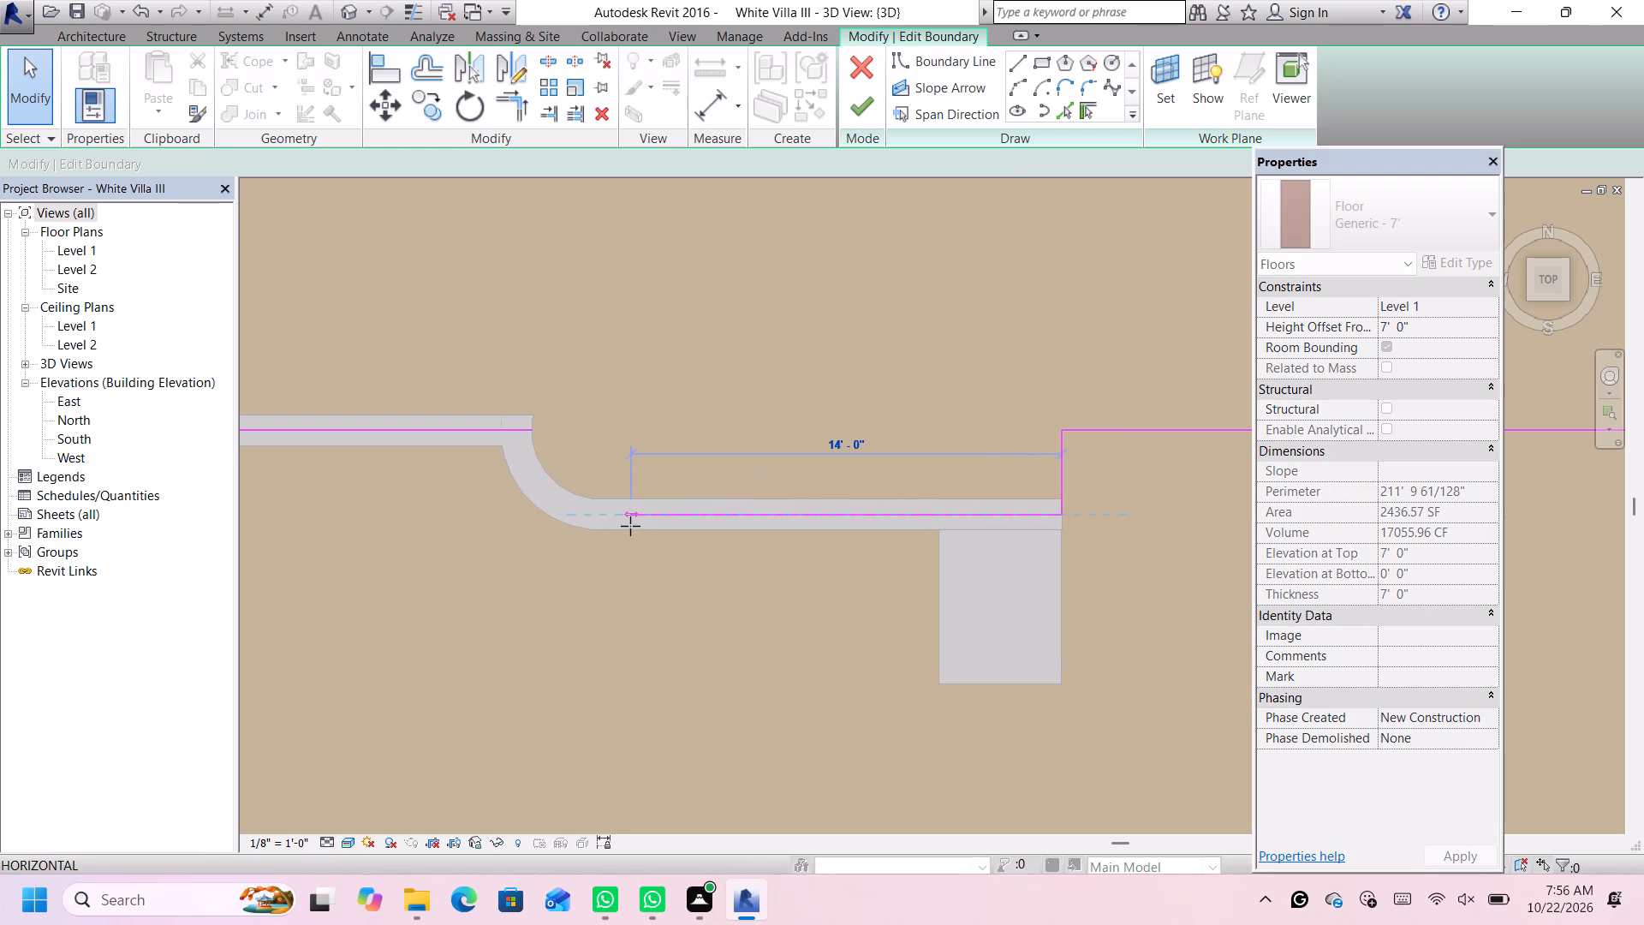
left_click_drag(630, 526, 599, 523)
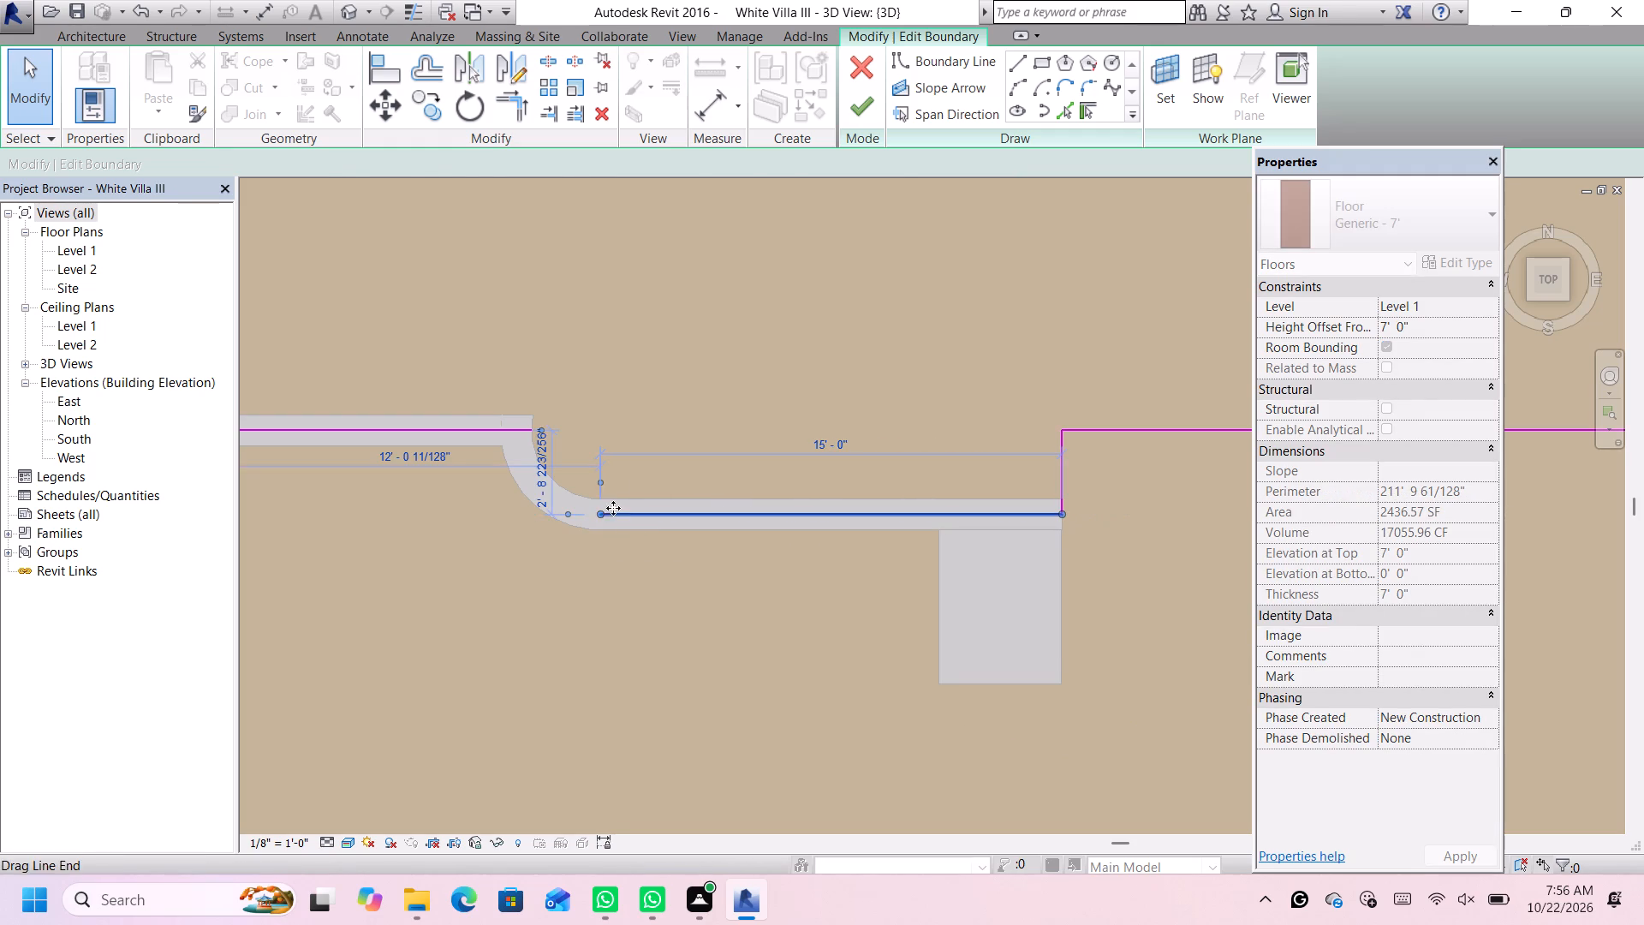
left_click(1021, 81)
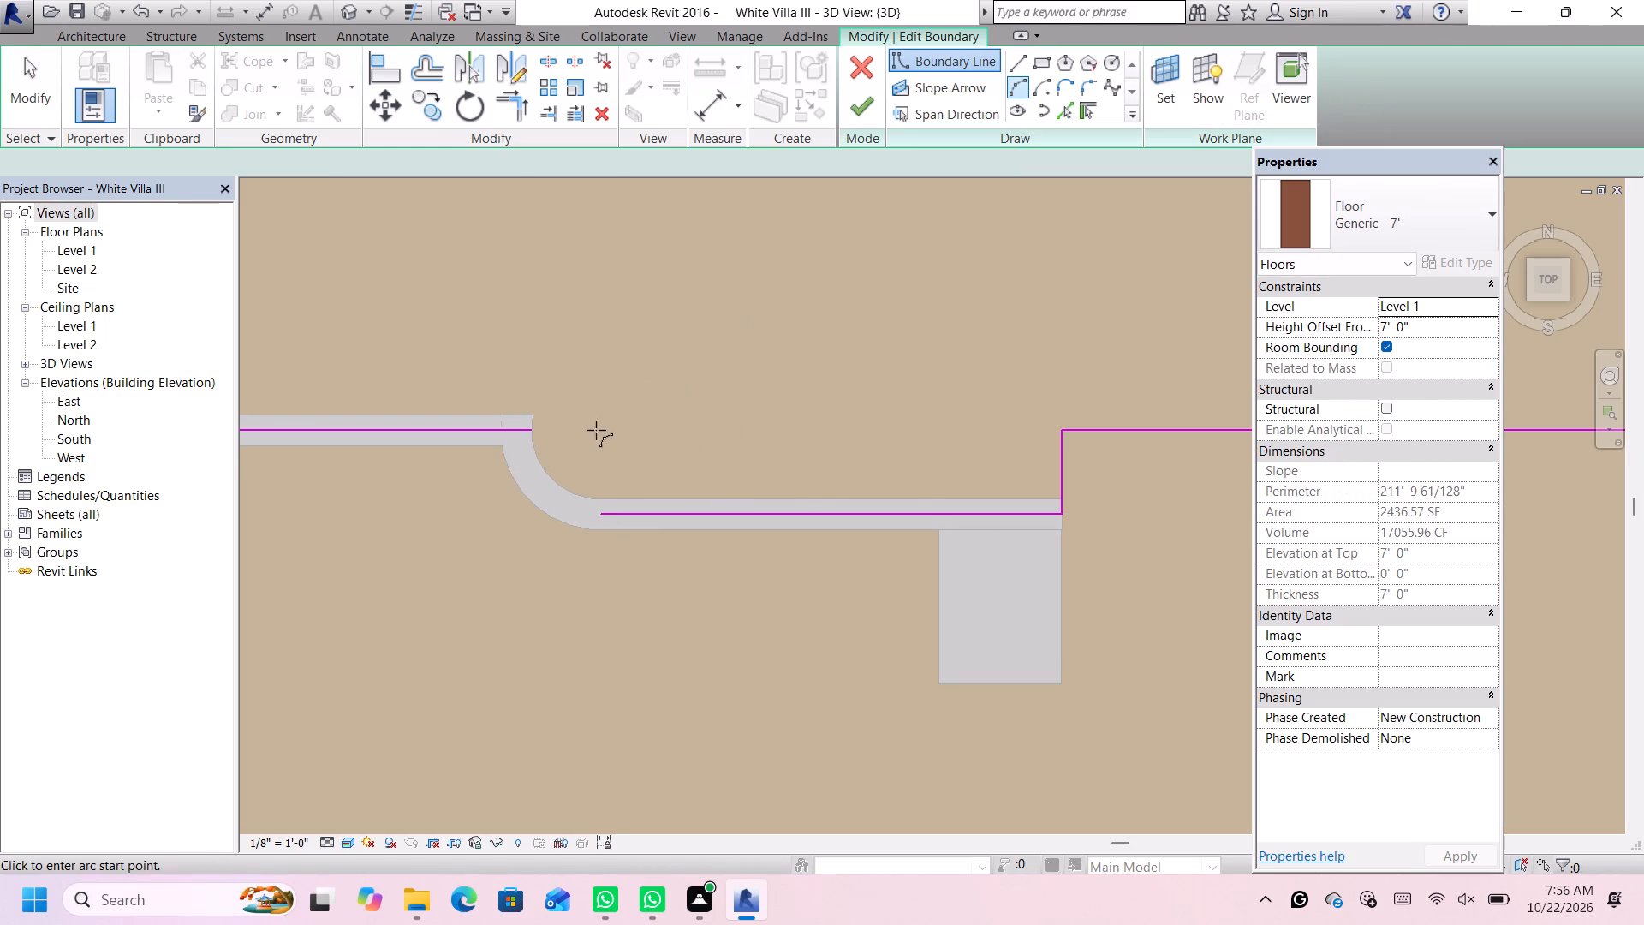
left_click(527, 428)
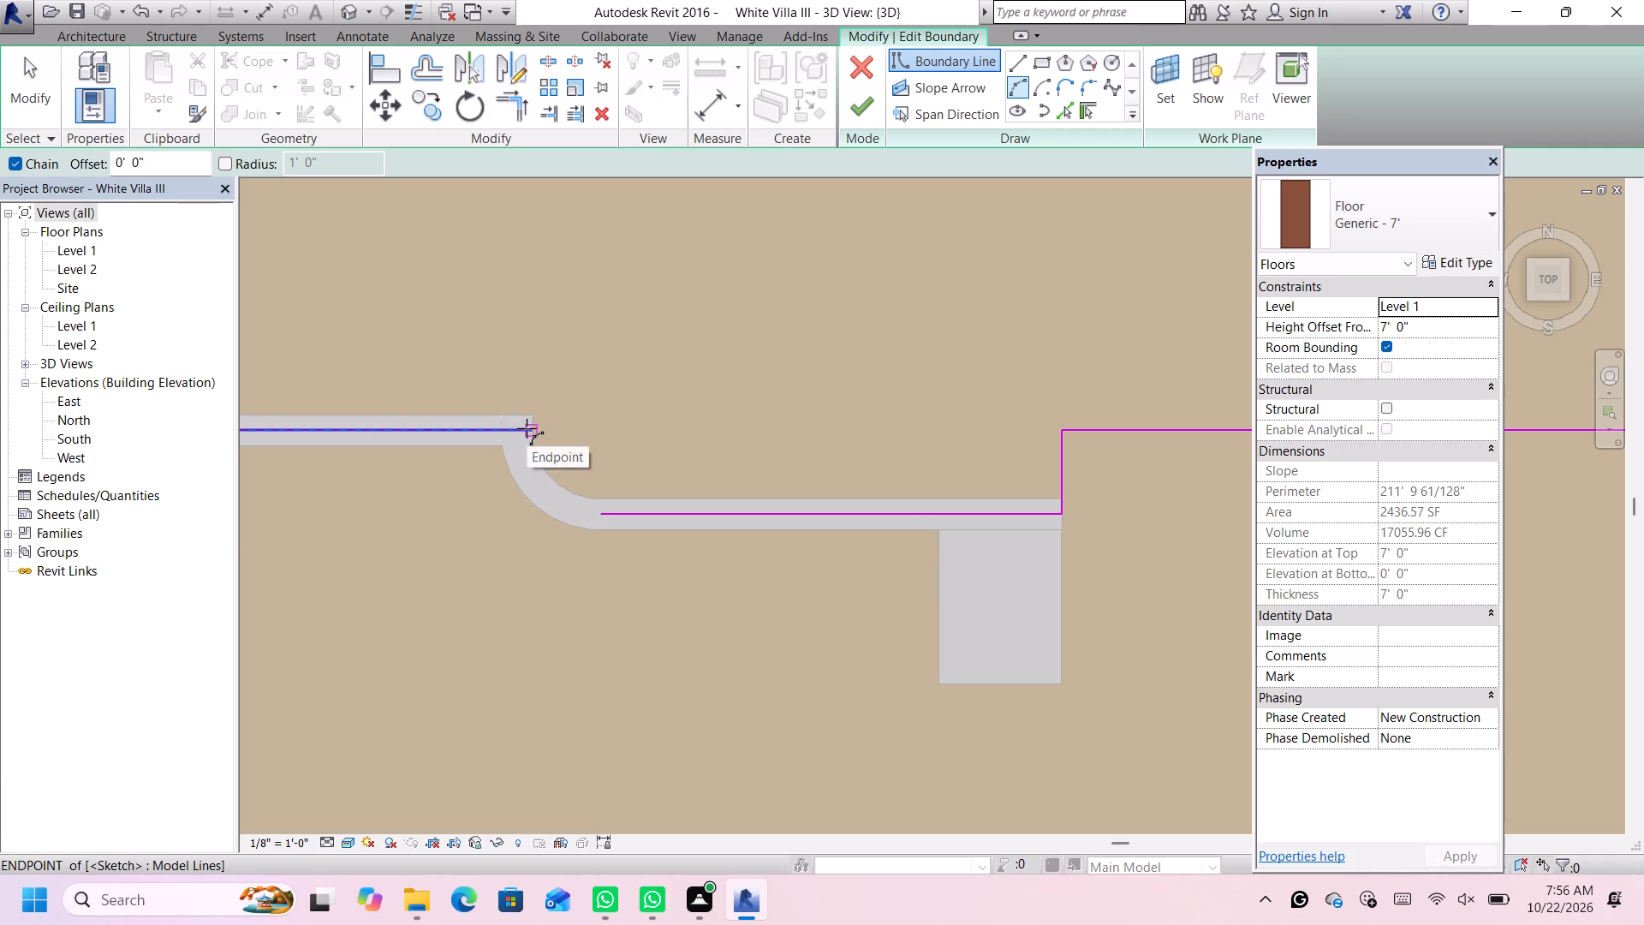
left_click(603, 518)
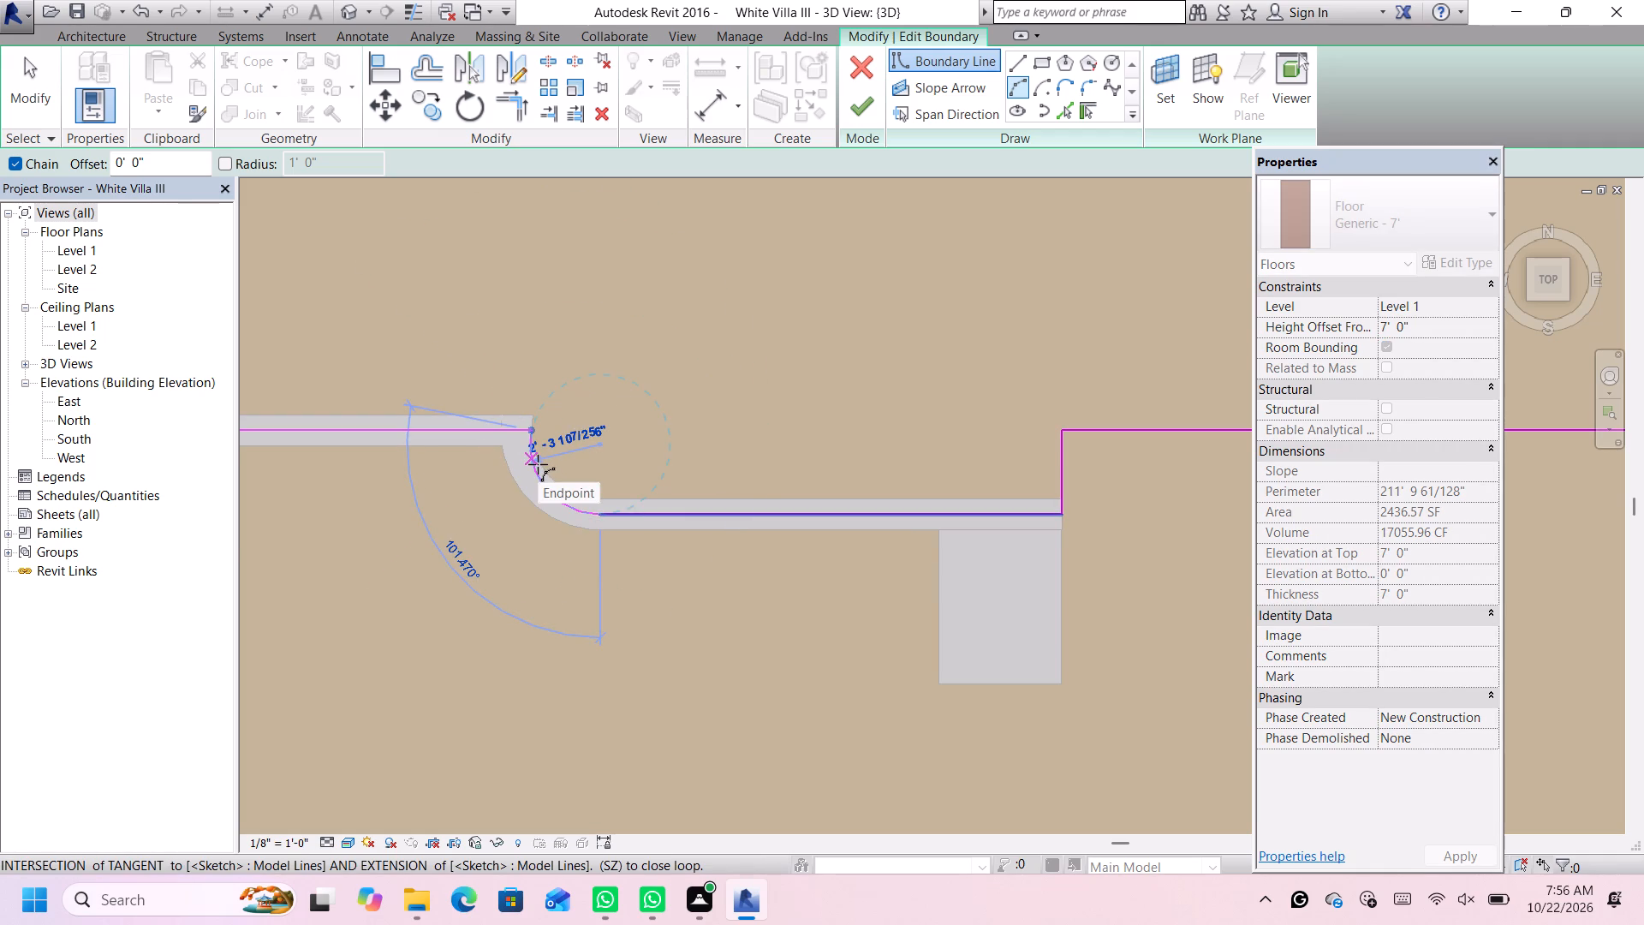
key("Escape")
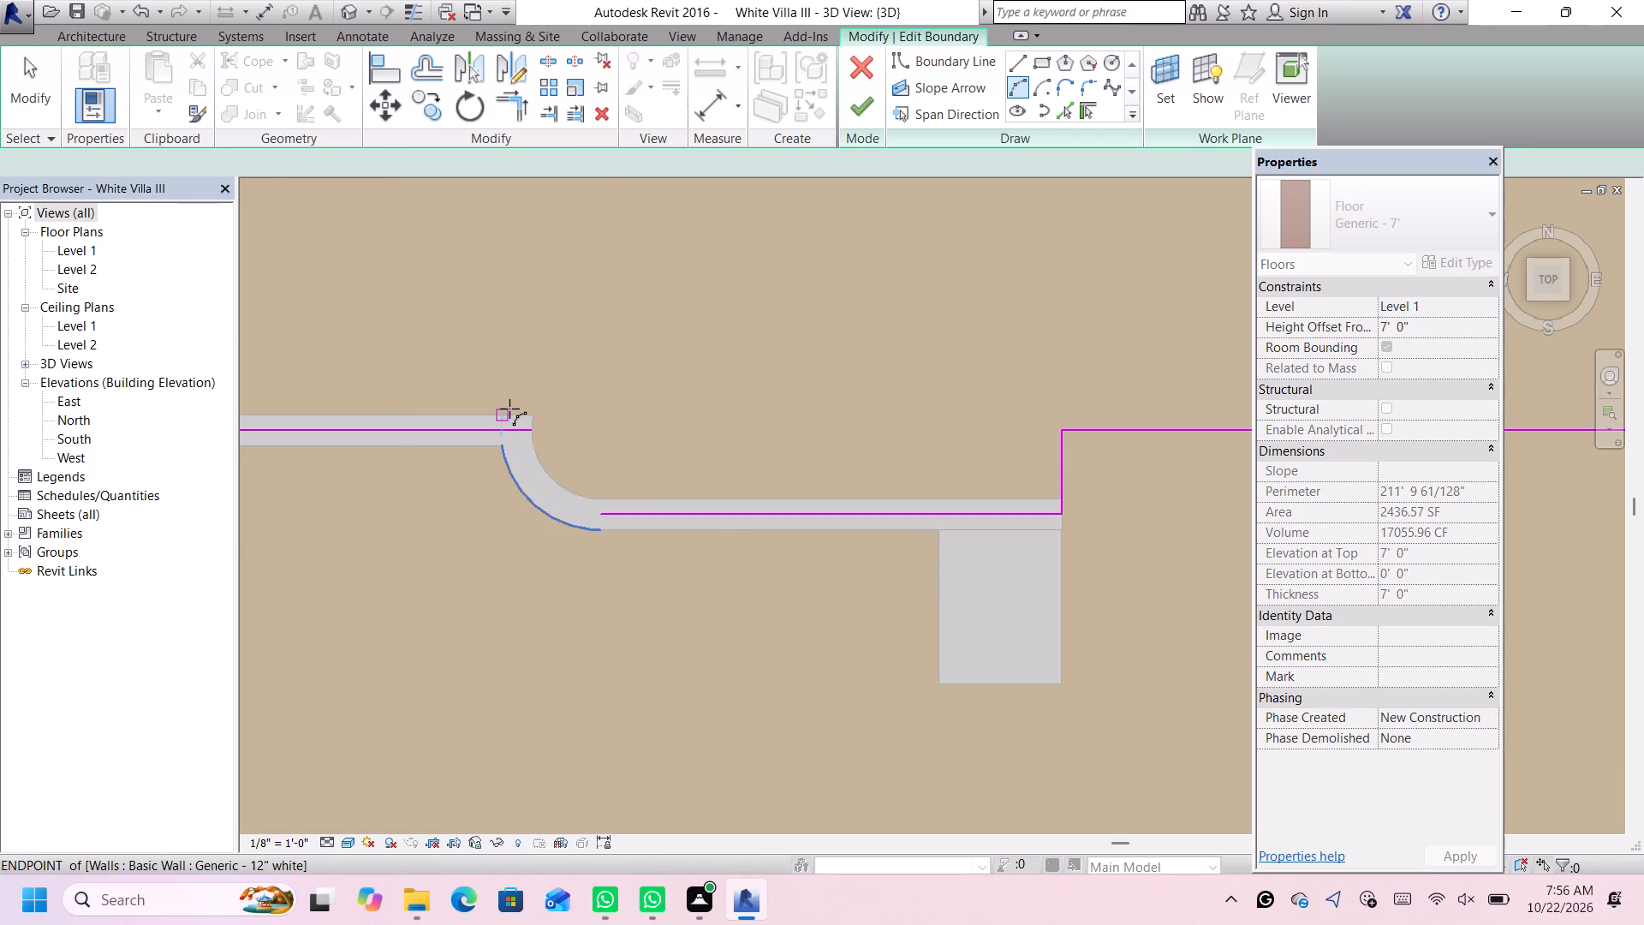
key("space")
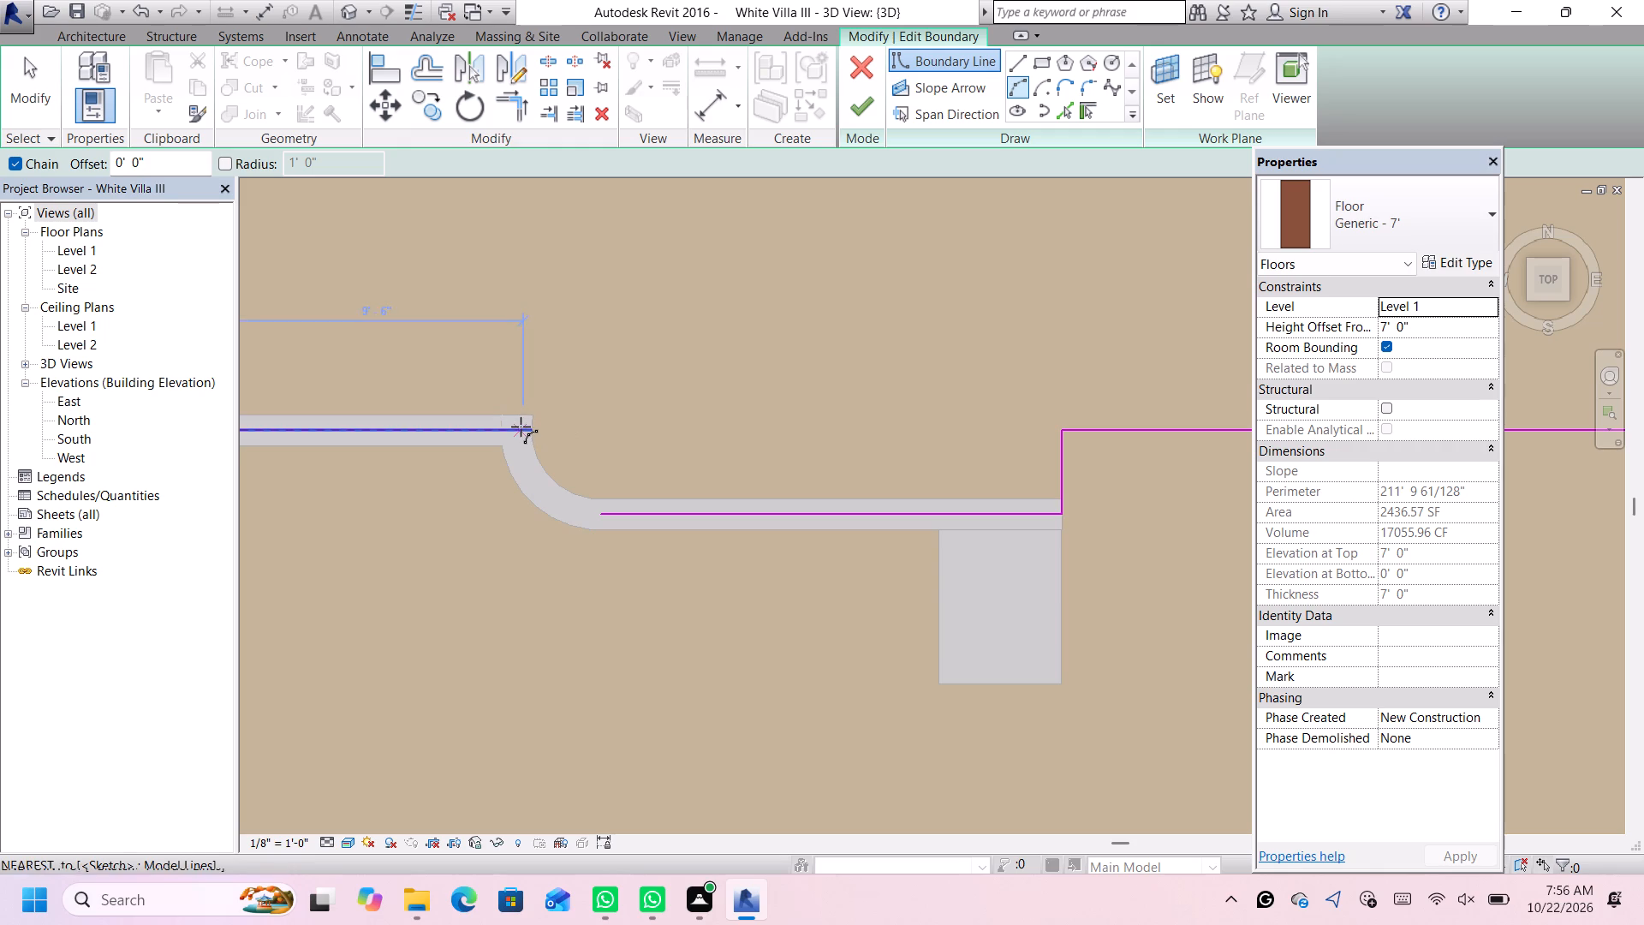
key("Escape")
Shorten the front boundary line at the slab's corner to about 9' 3", ending on the curved wall's centerline.
left_click(519, 423)
scroll(525, 431, "up", 4)
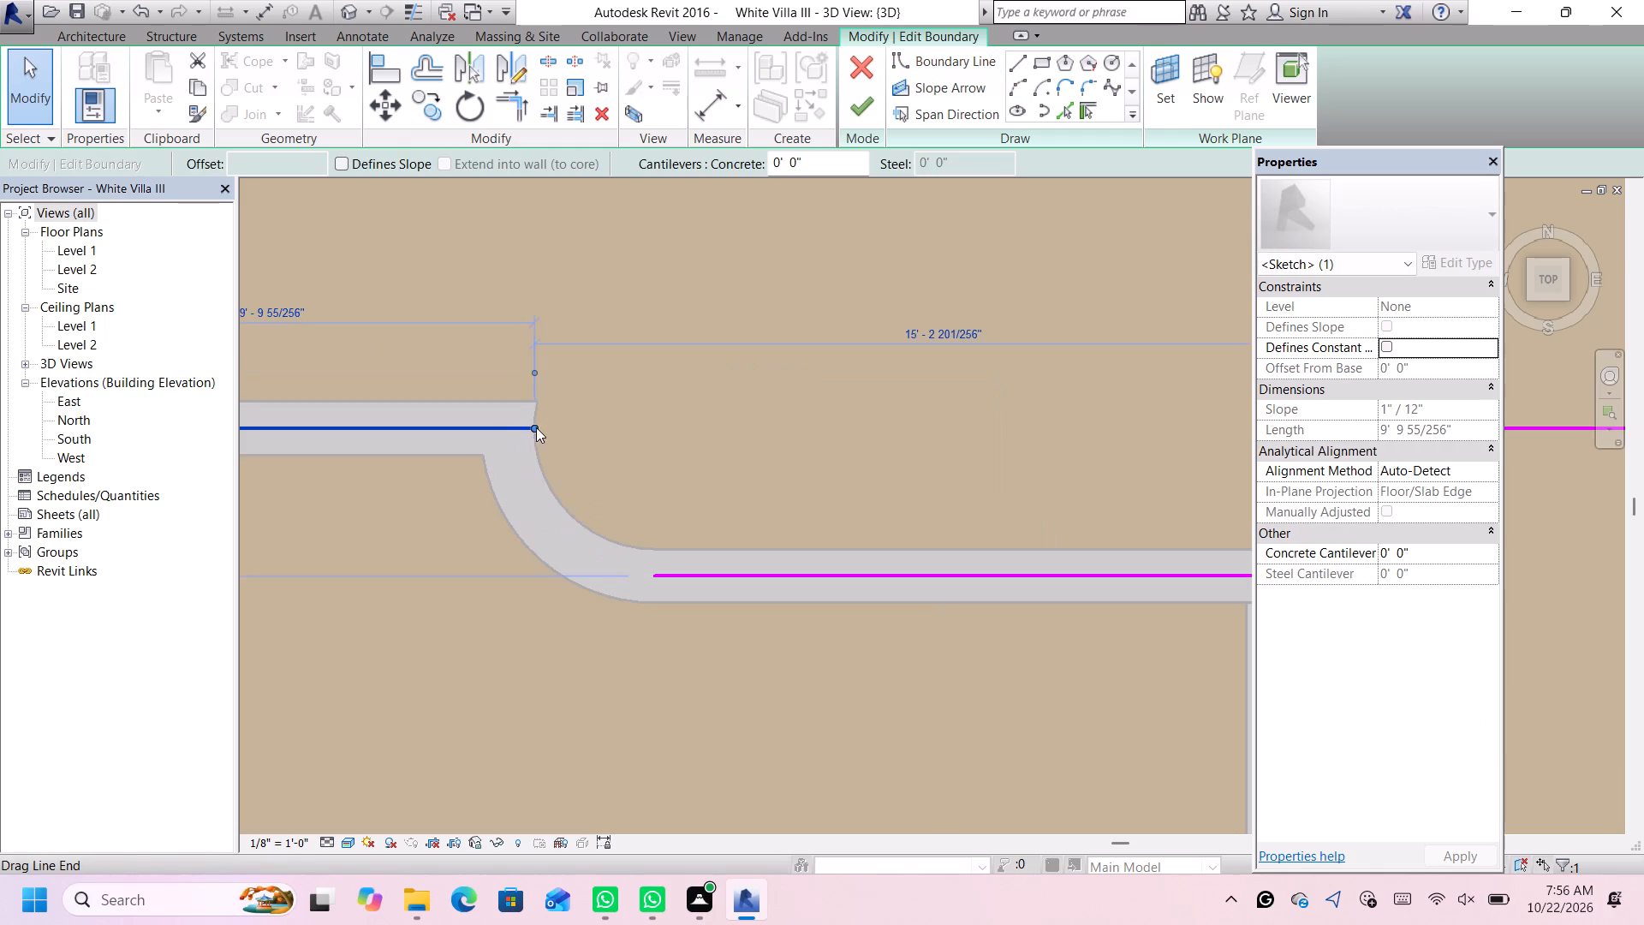
left_click_drag(534, 427, 511, 426)
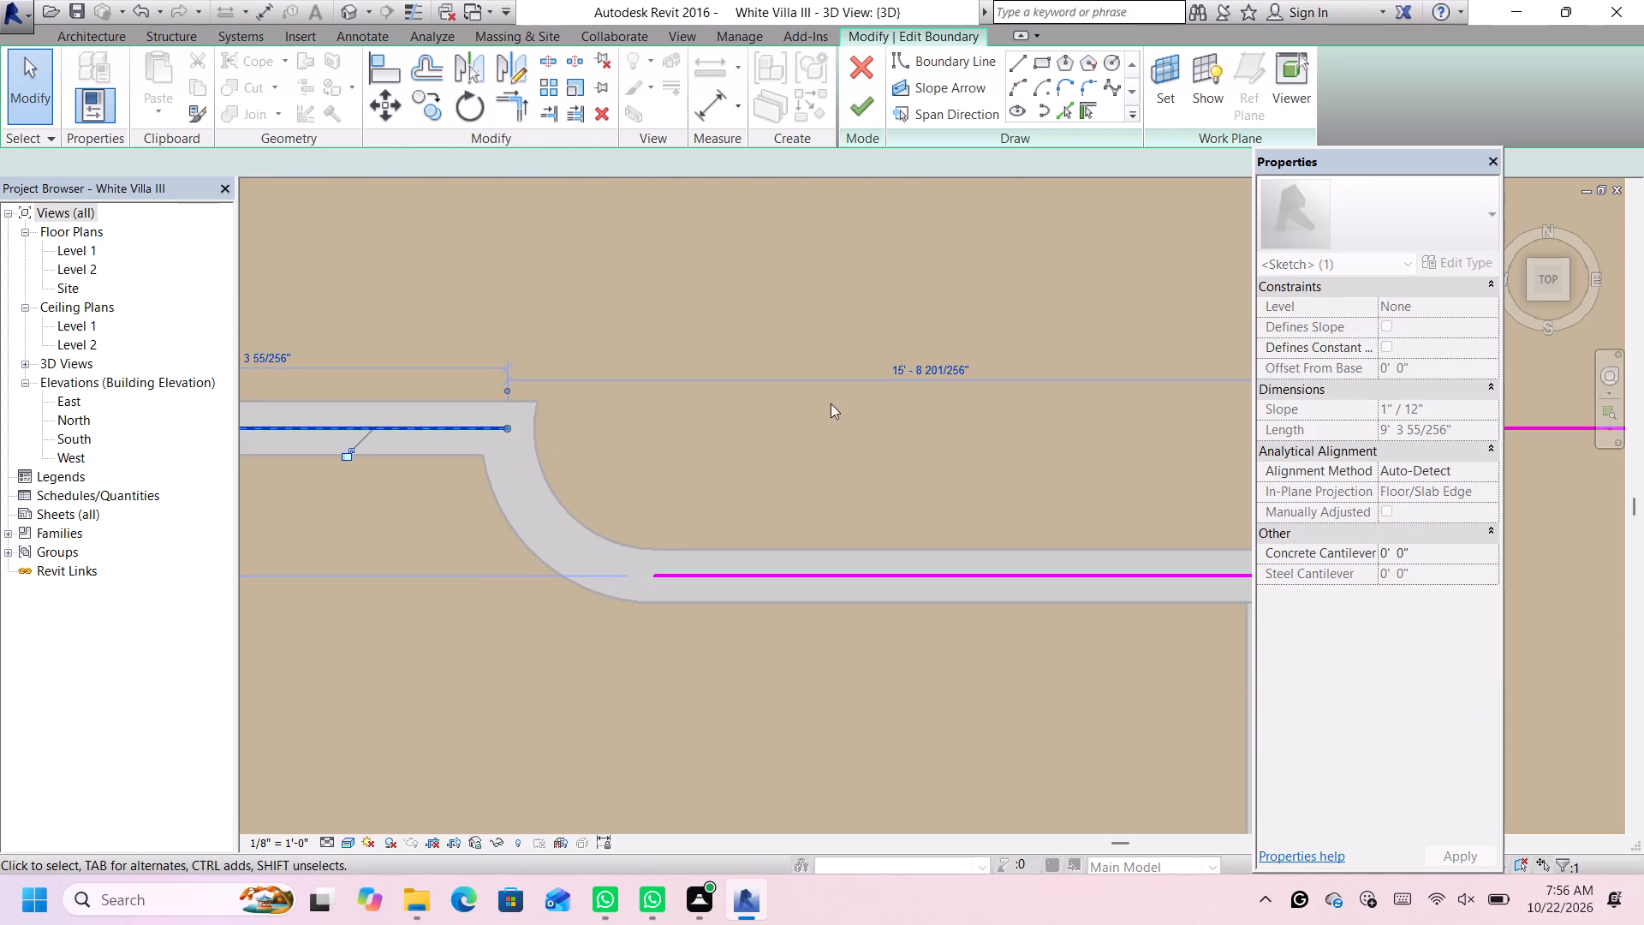
Join the two front boundary lines with an arc of about 2' 9" radius along the curved wall and finish the slab boundary.
left_click(1023, 89)
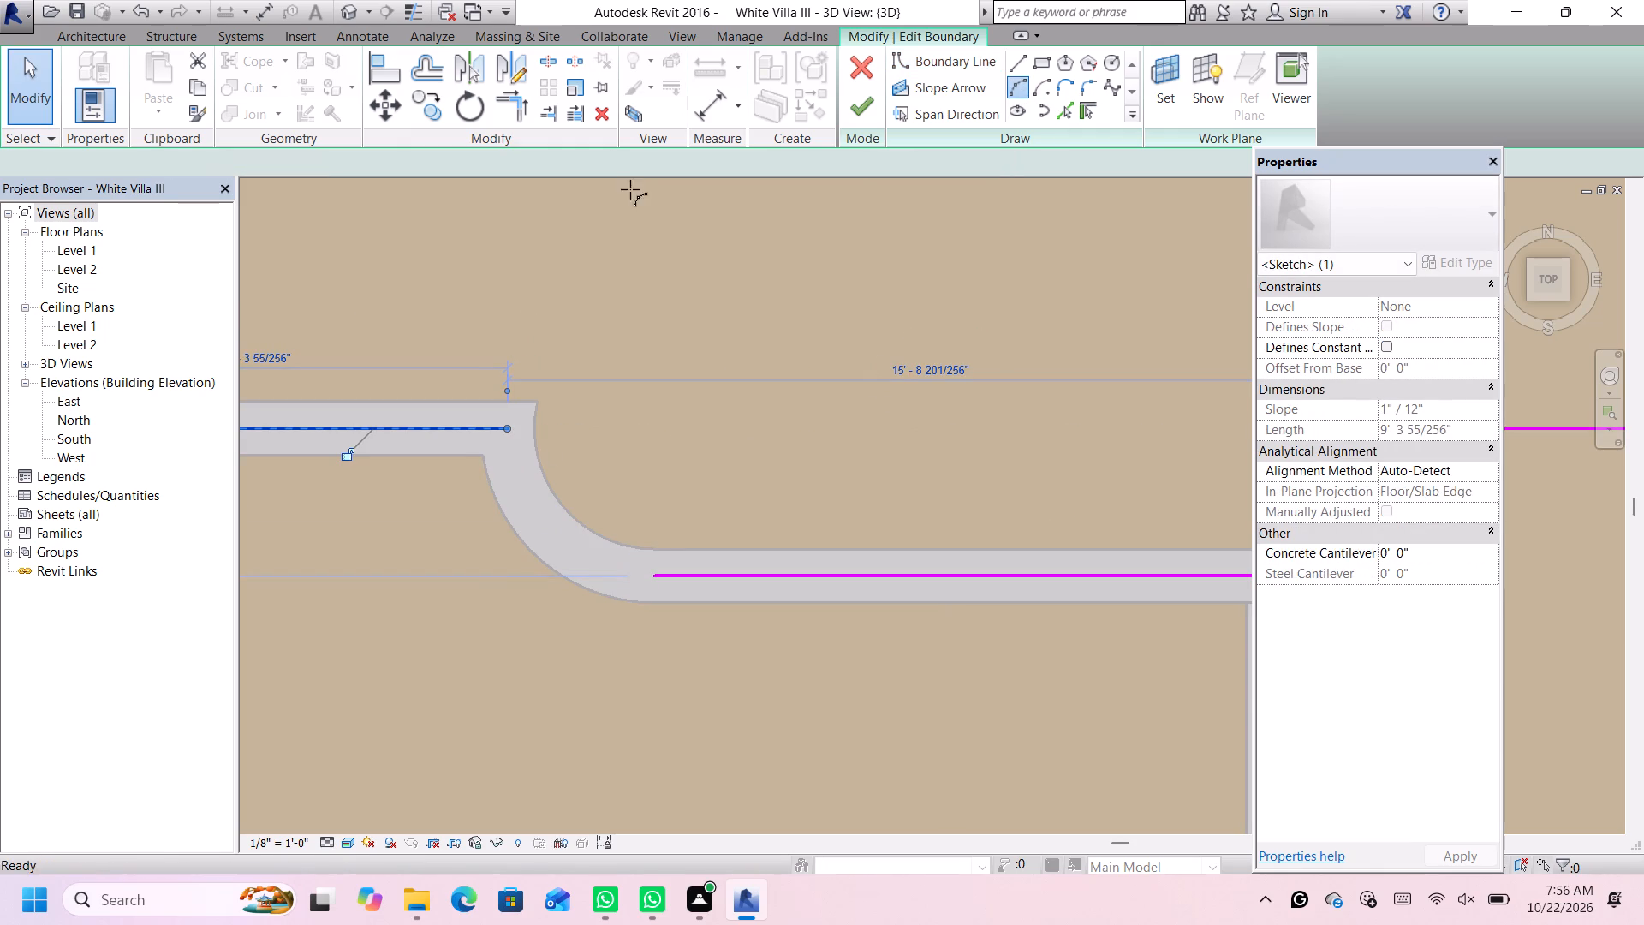
left_click(500, 427)
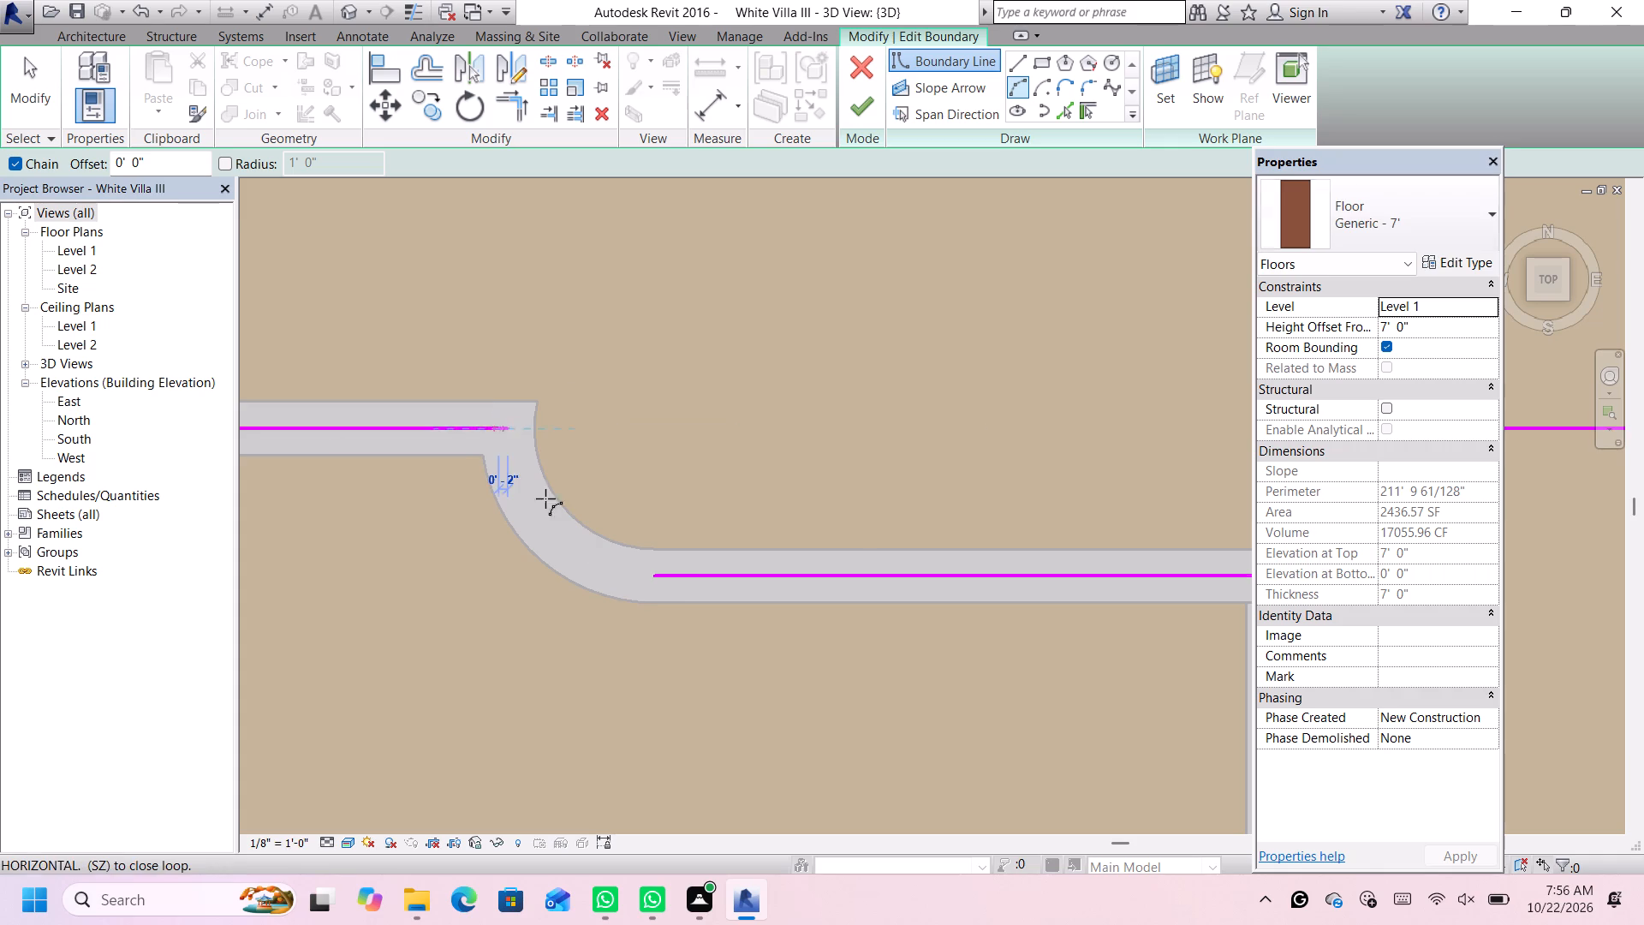
left_click(654, 574)
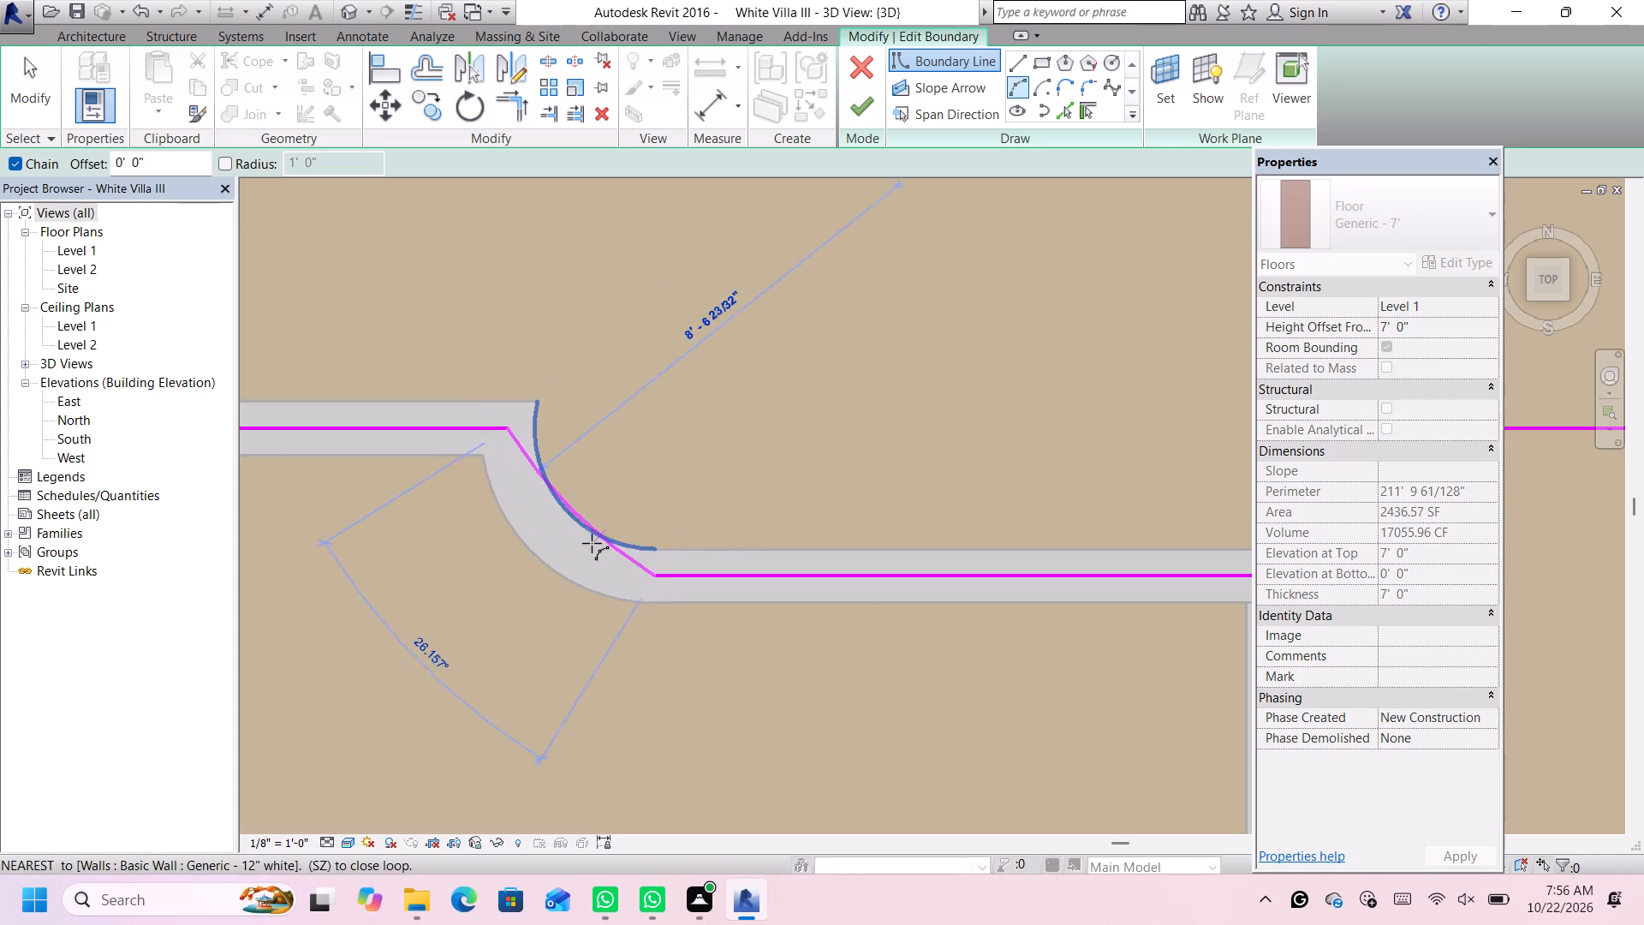
left_click(546, 522)
scroll(547, 528, "down", 6)
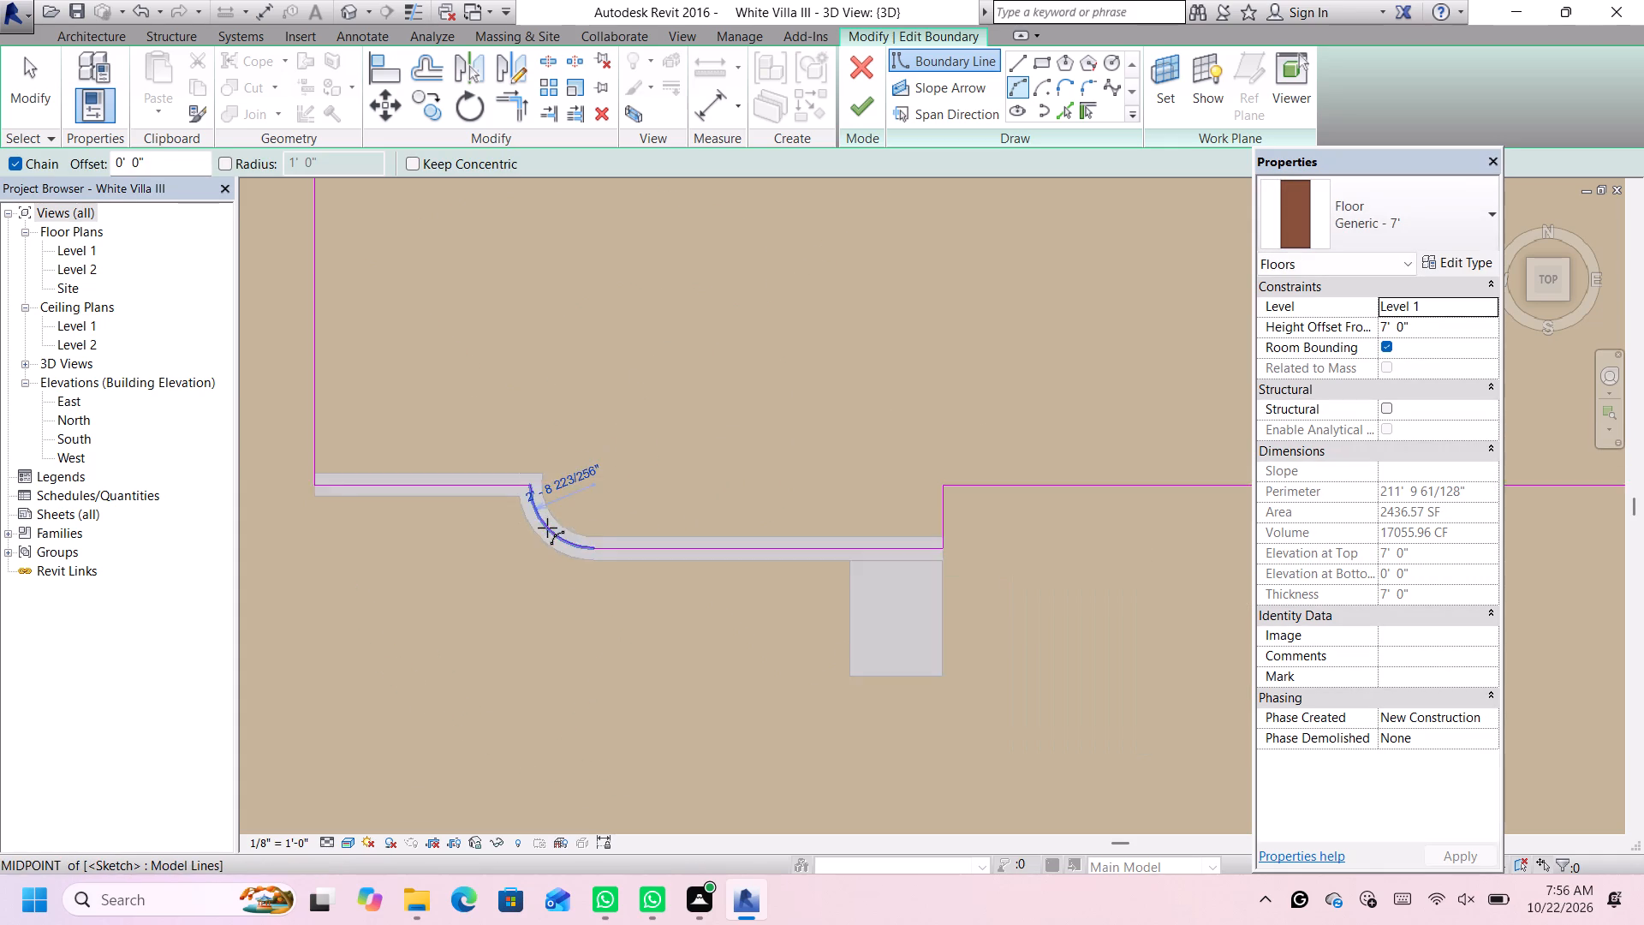
scroll(547, 528, "down", 4)
key("Escape")
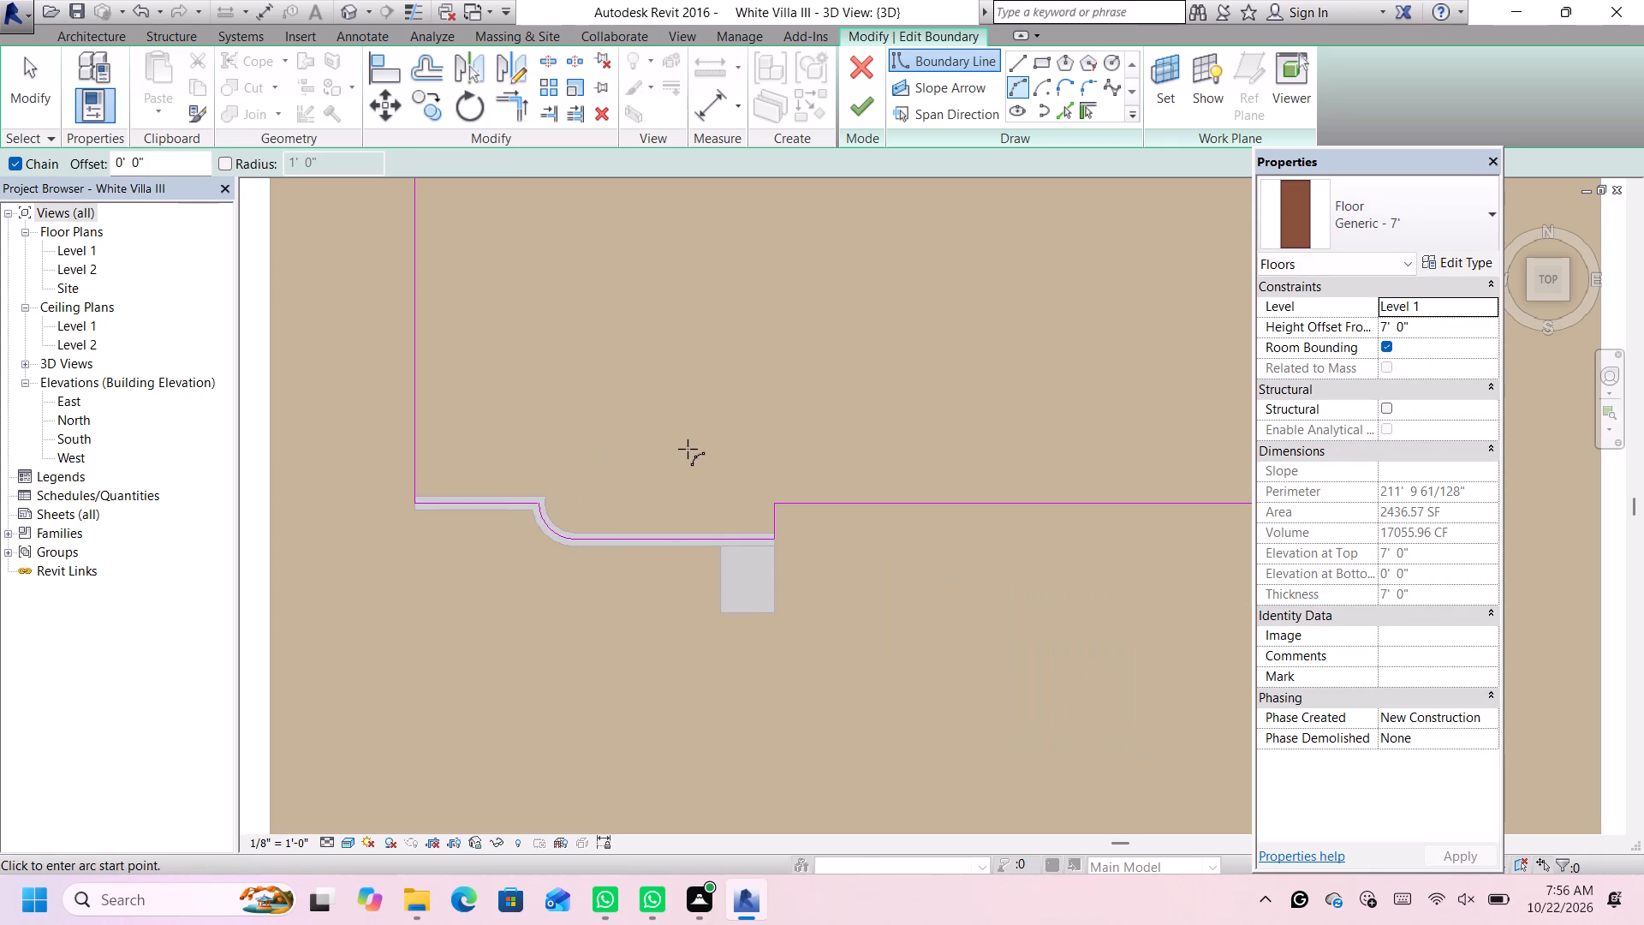
key("Escape")
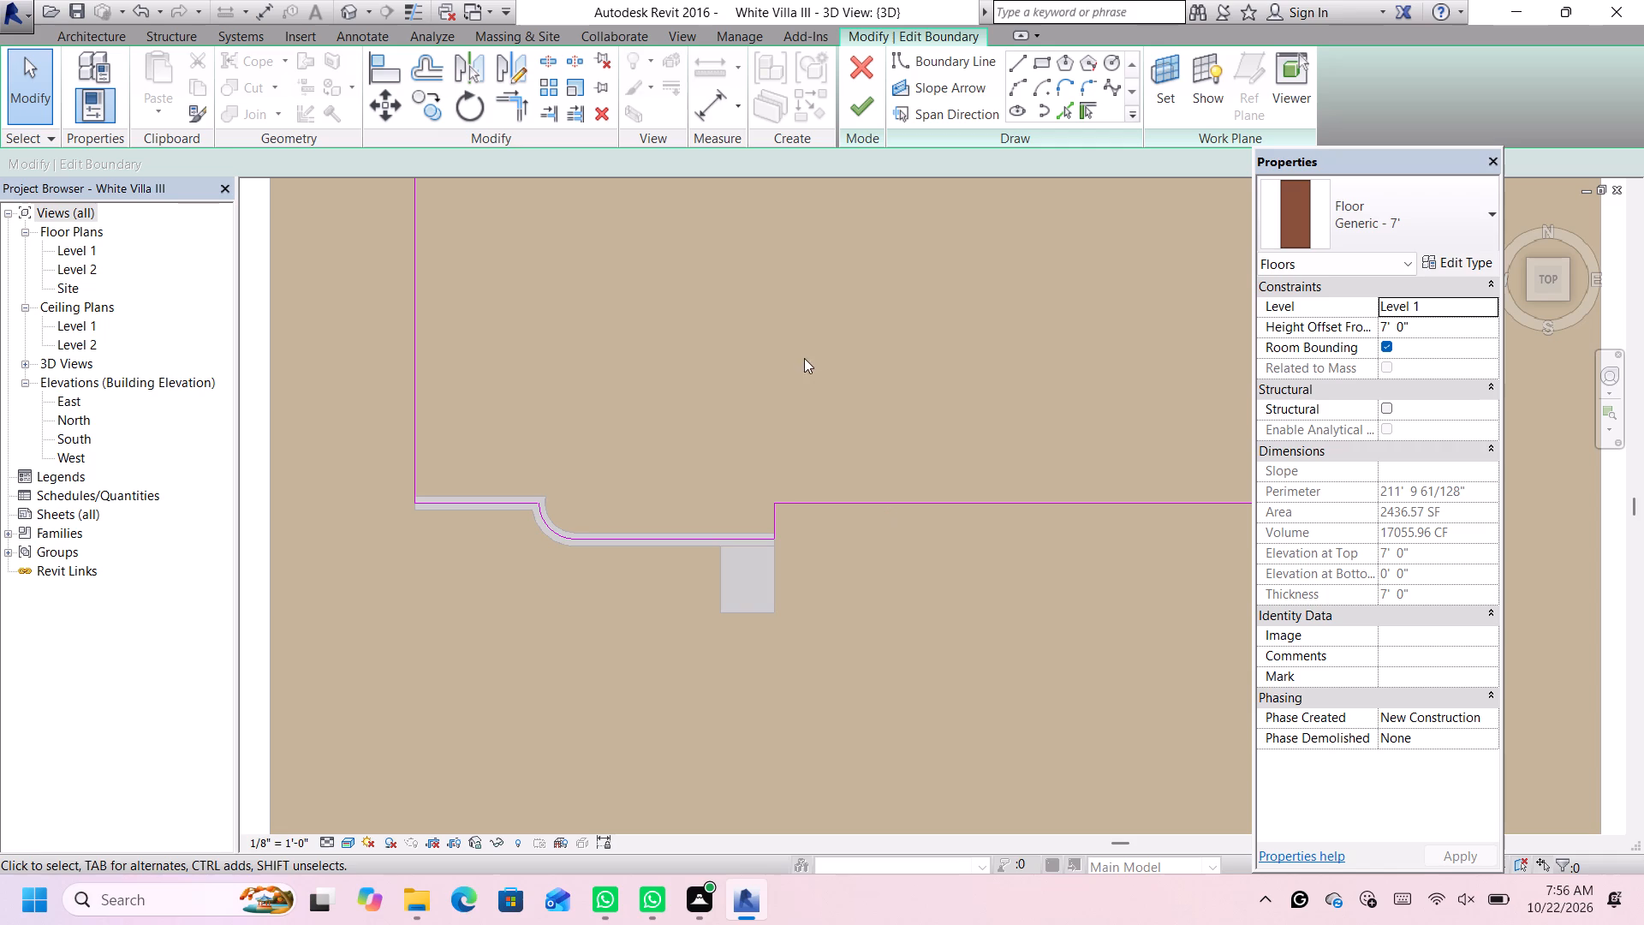
left_click(864, 108)
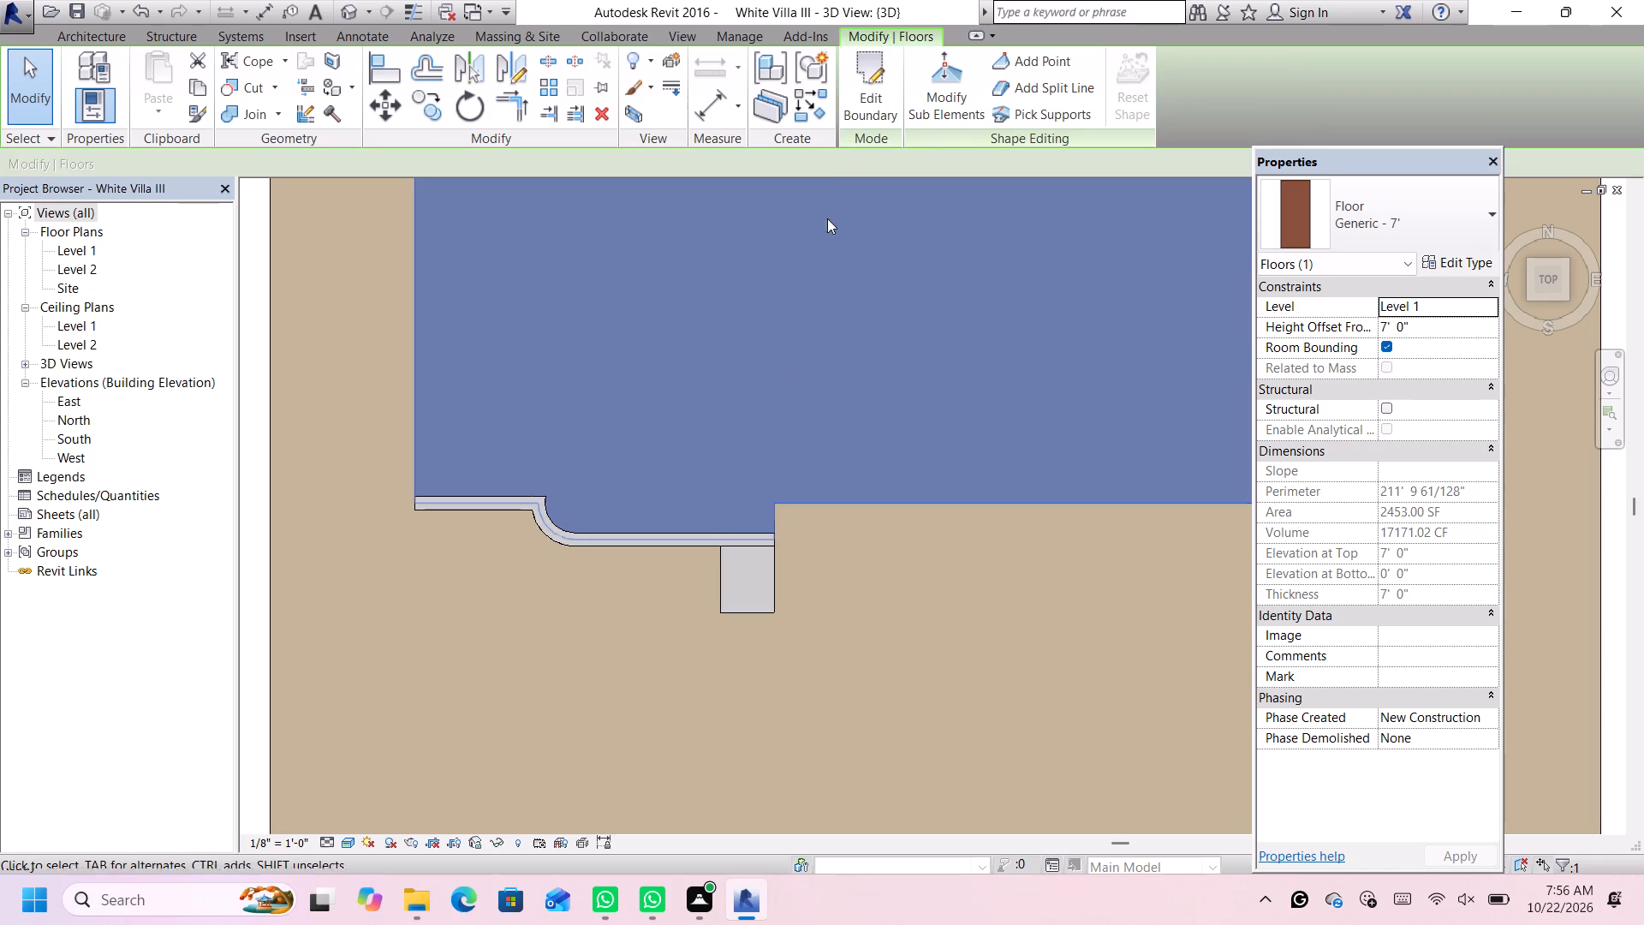
Duplicate the 4' white wall's type as Generic - 7' white 2.
left_click(746, 580)
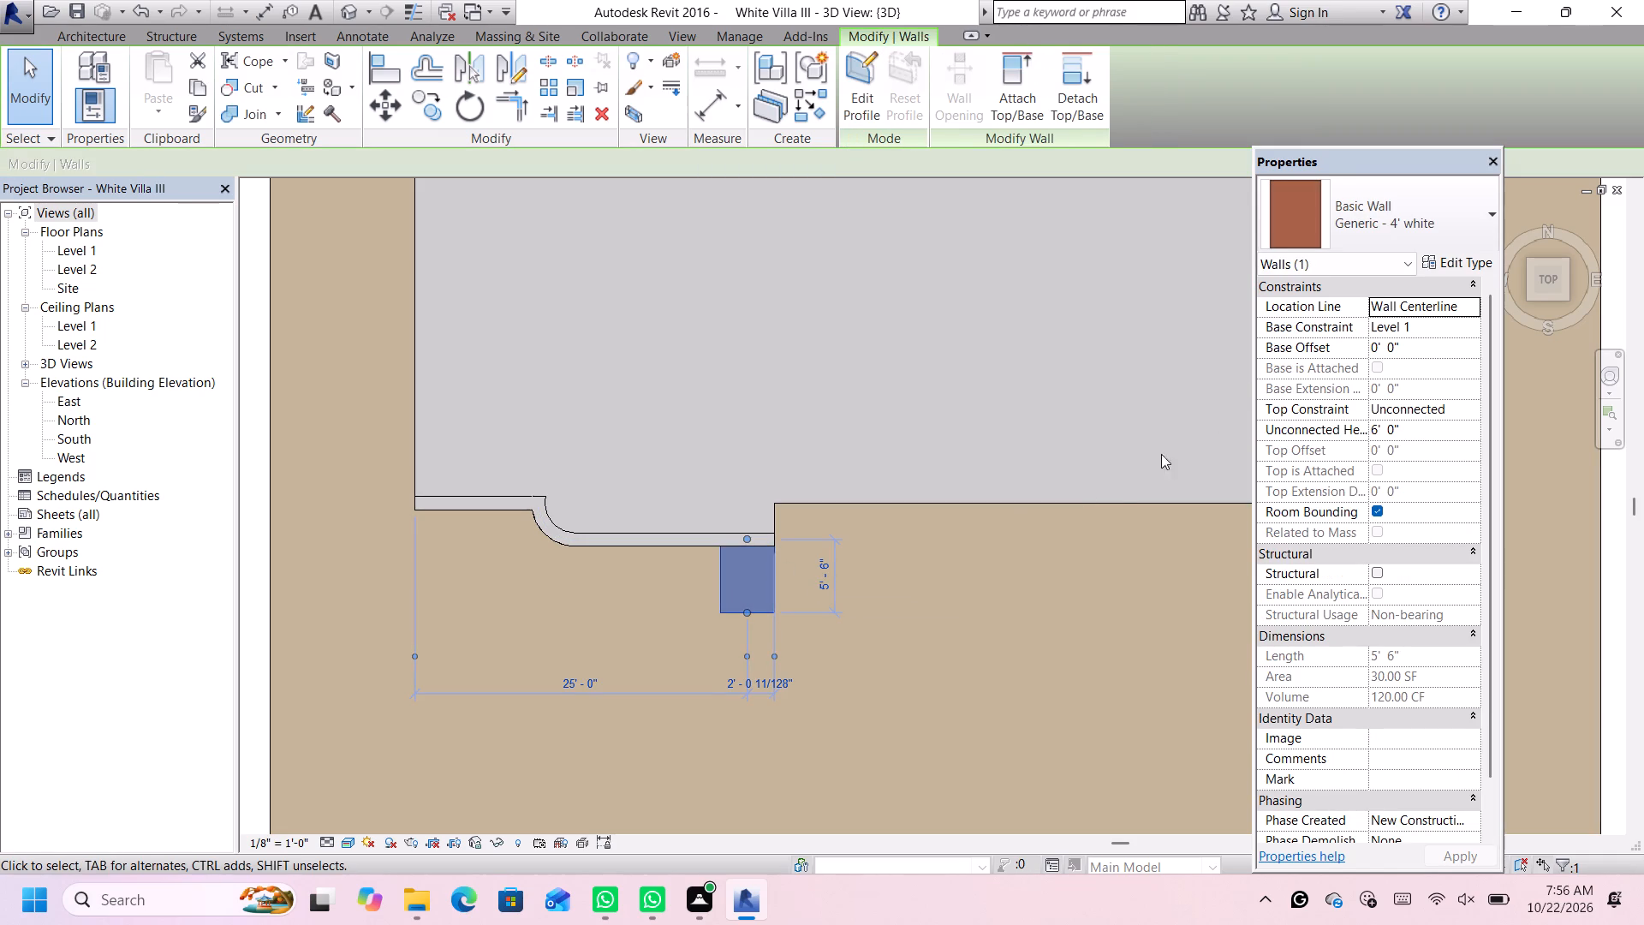
left_click(1444, 261)
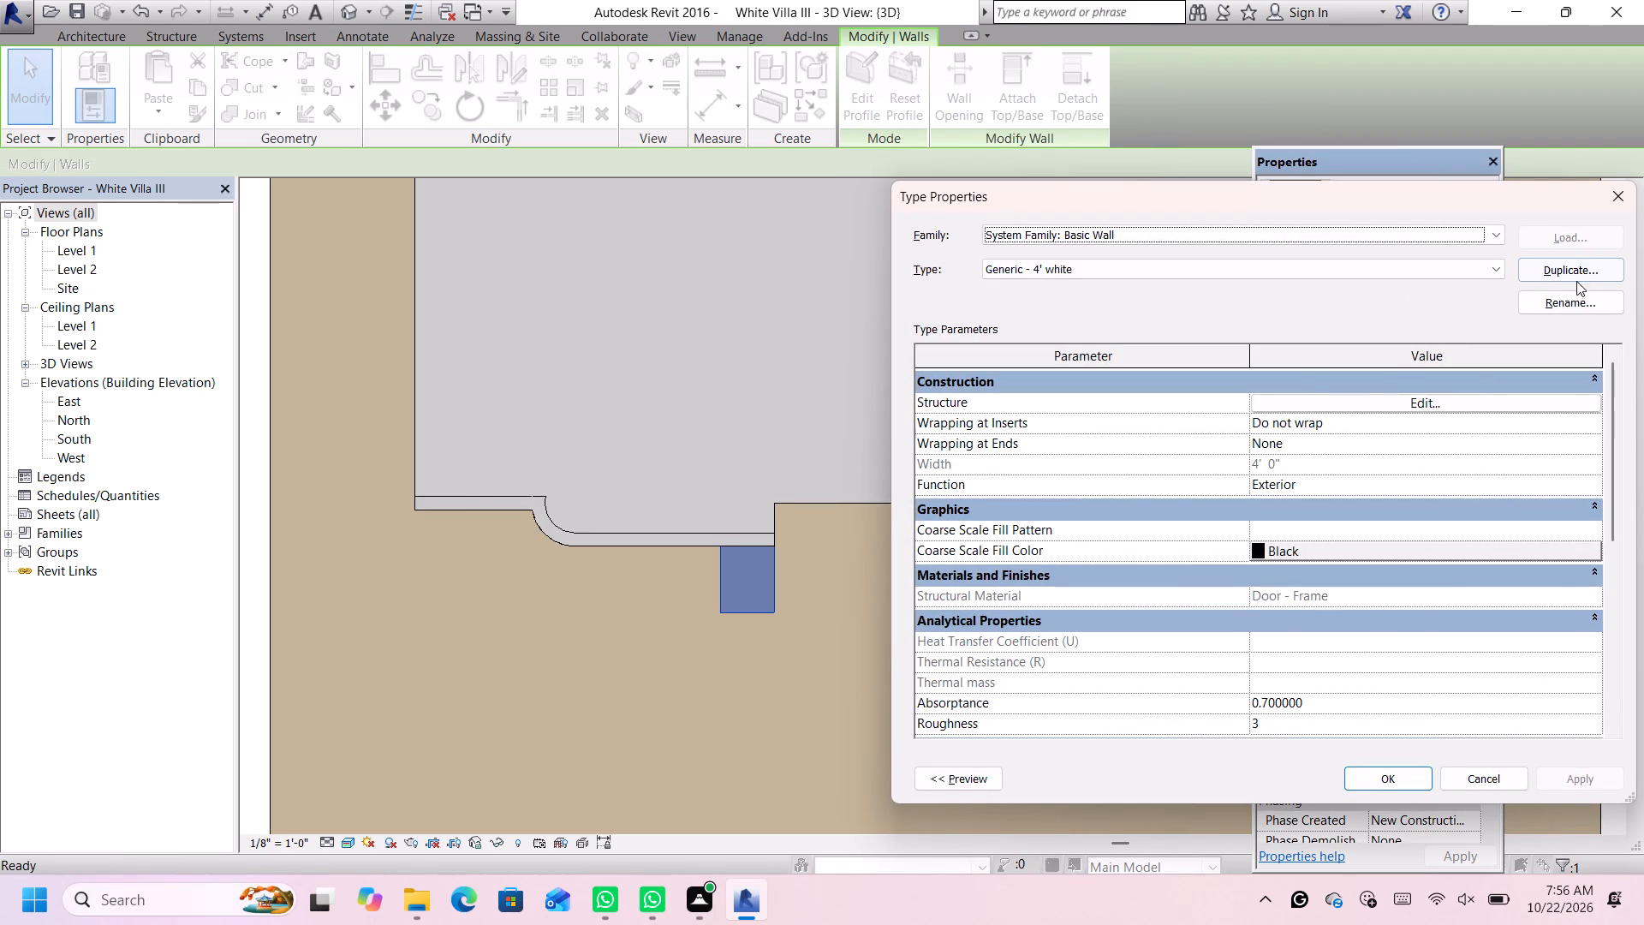
left_click(1580, 273)
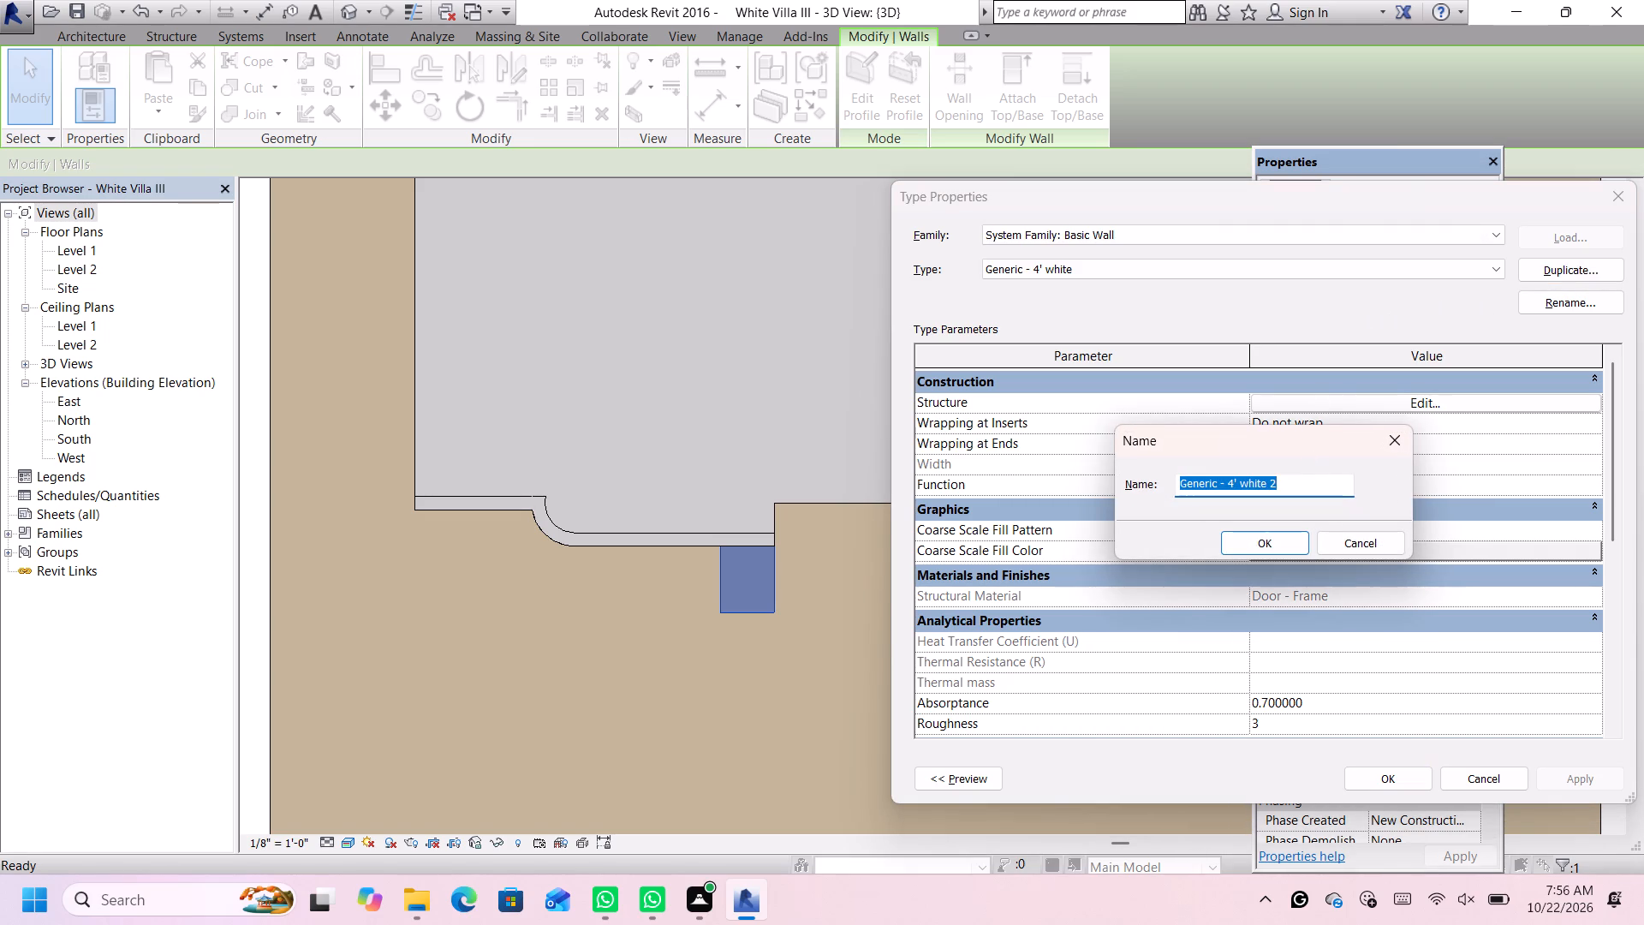
left_click(1232, 492)
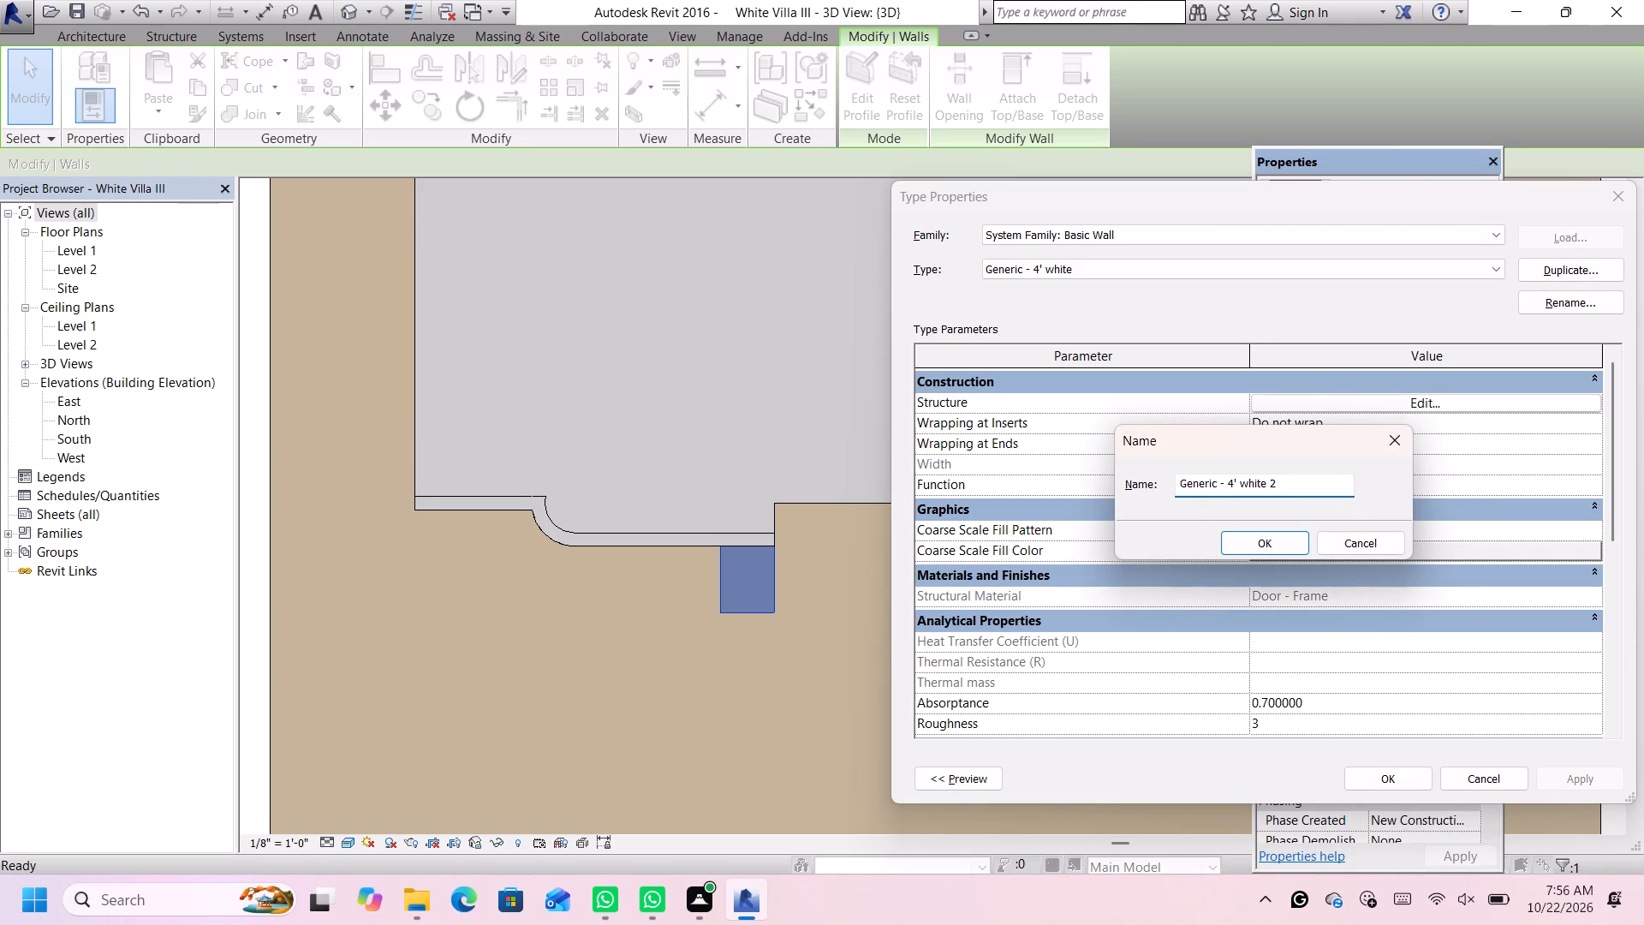
key("BackSpace")
key("7")
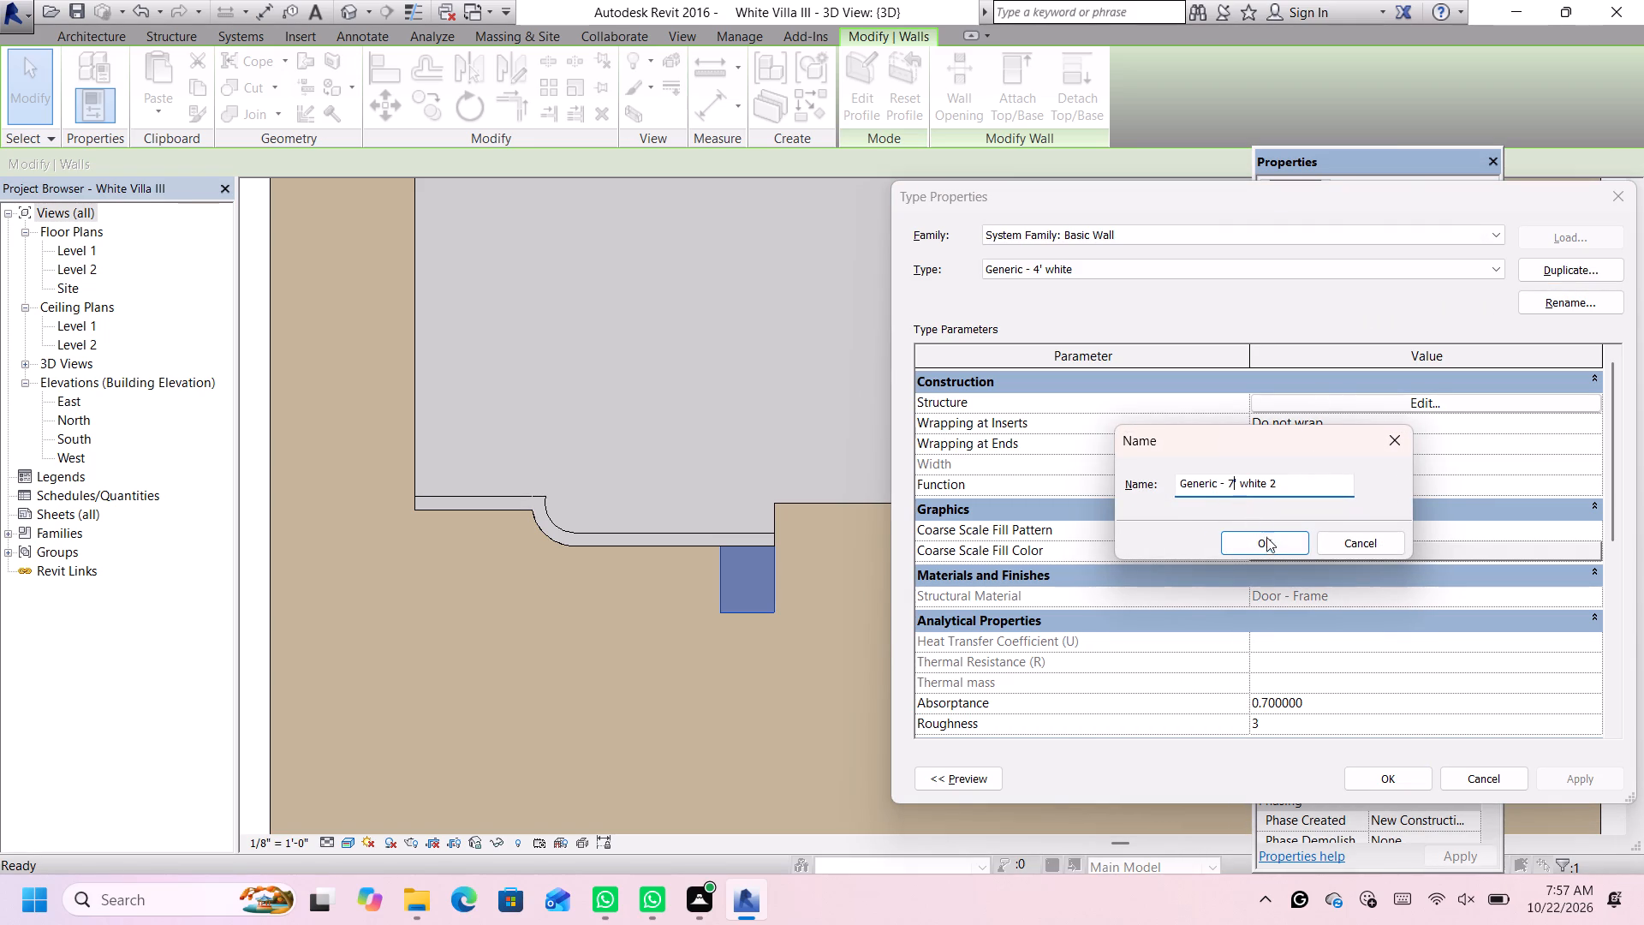
left_click(1264, 540)
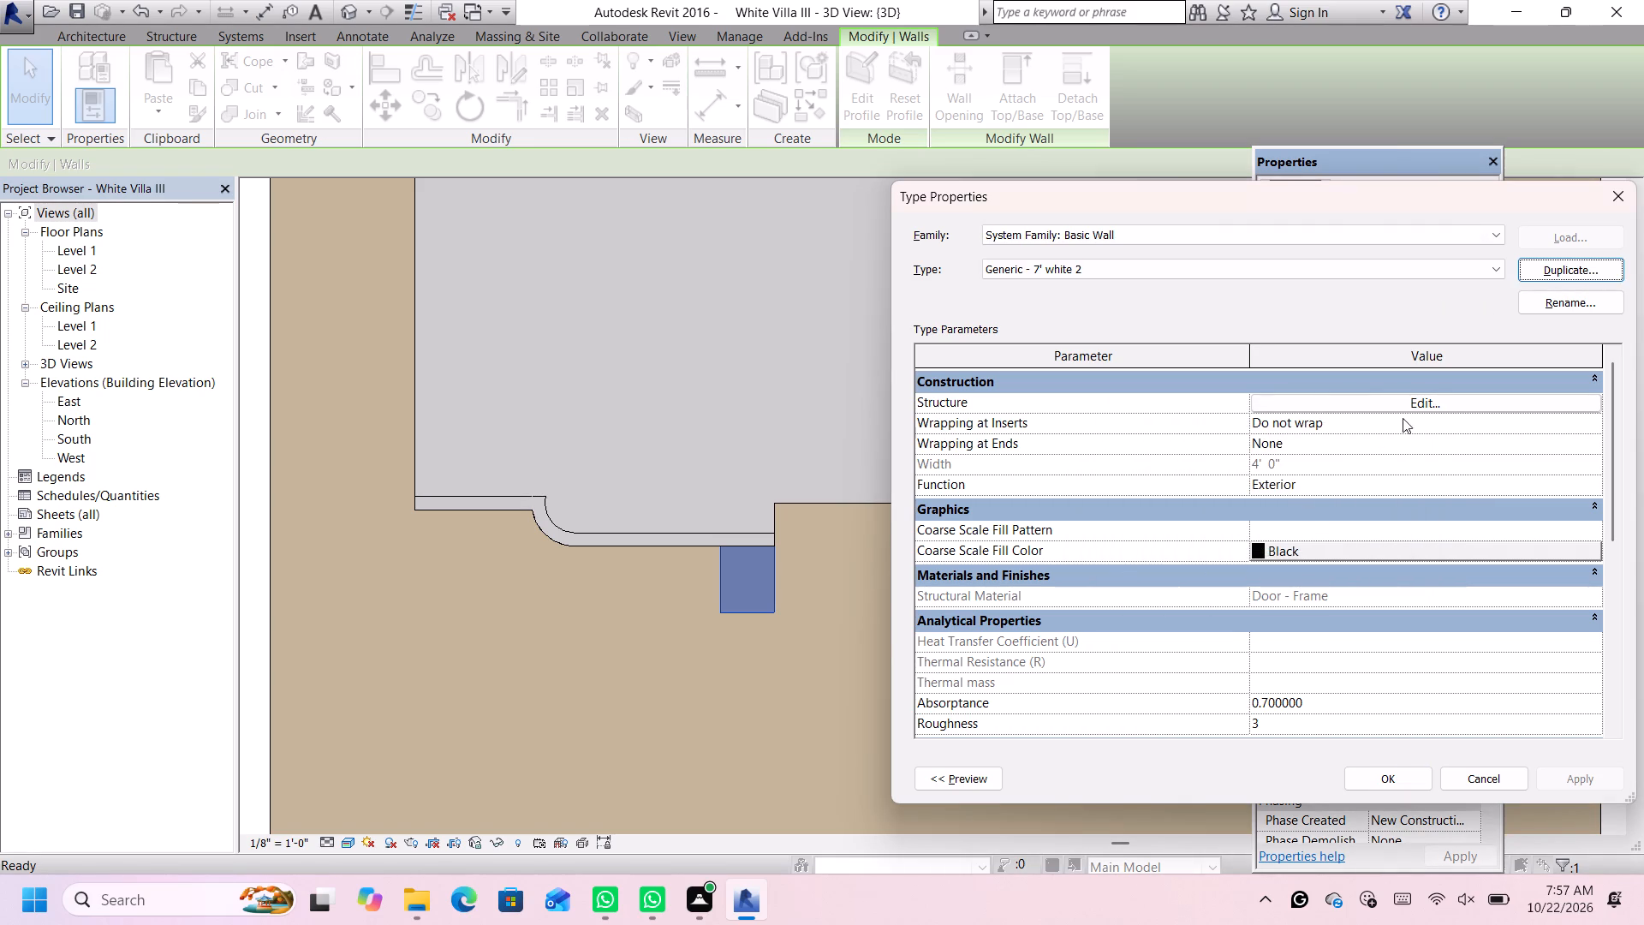
Set the structure layer thickness of the Generic - 7' white 2 wall type to 7' and apply the type changes.
left_click(1402, 414)
left_click(1435, 405)
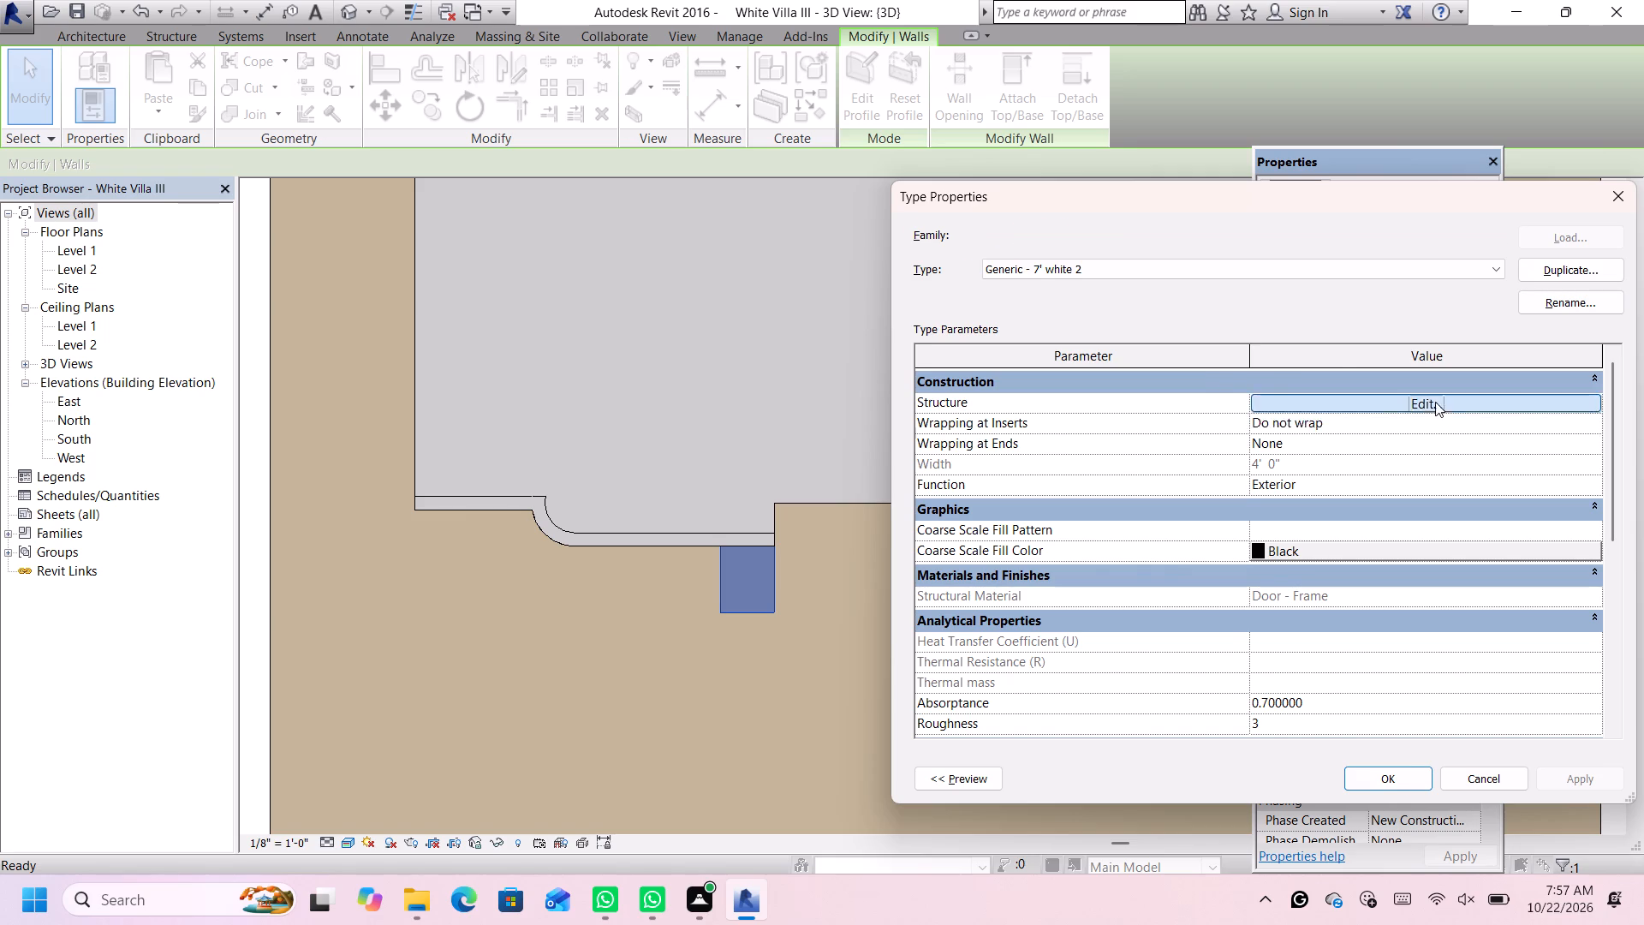
left_click(1331, 403)
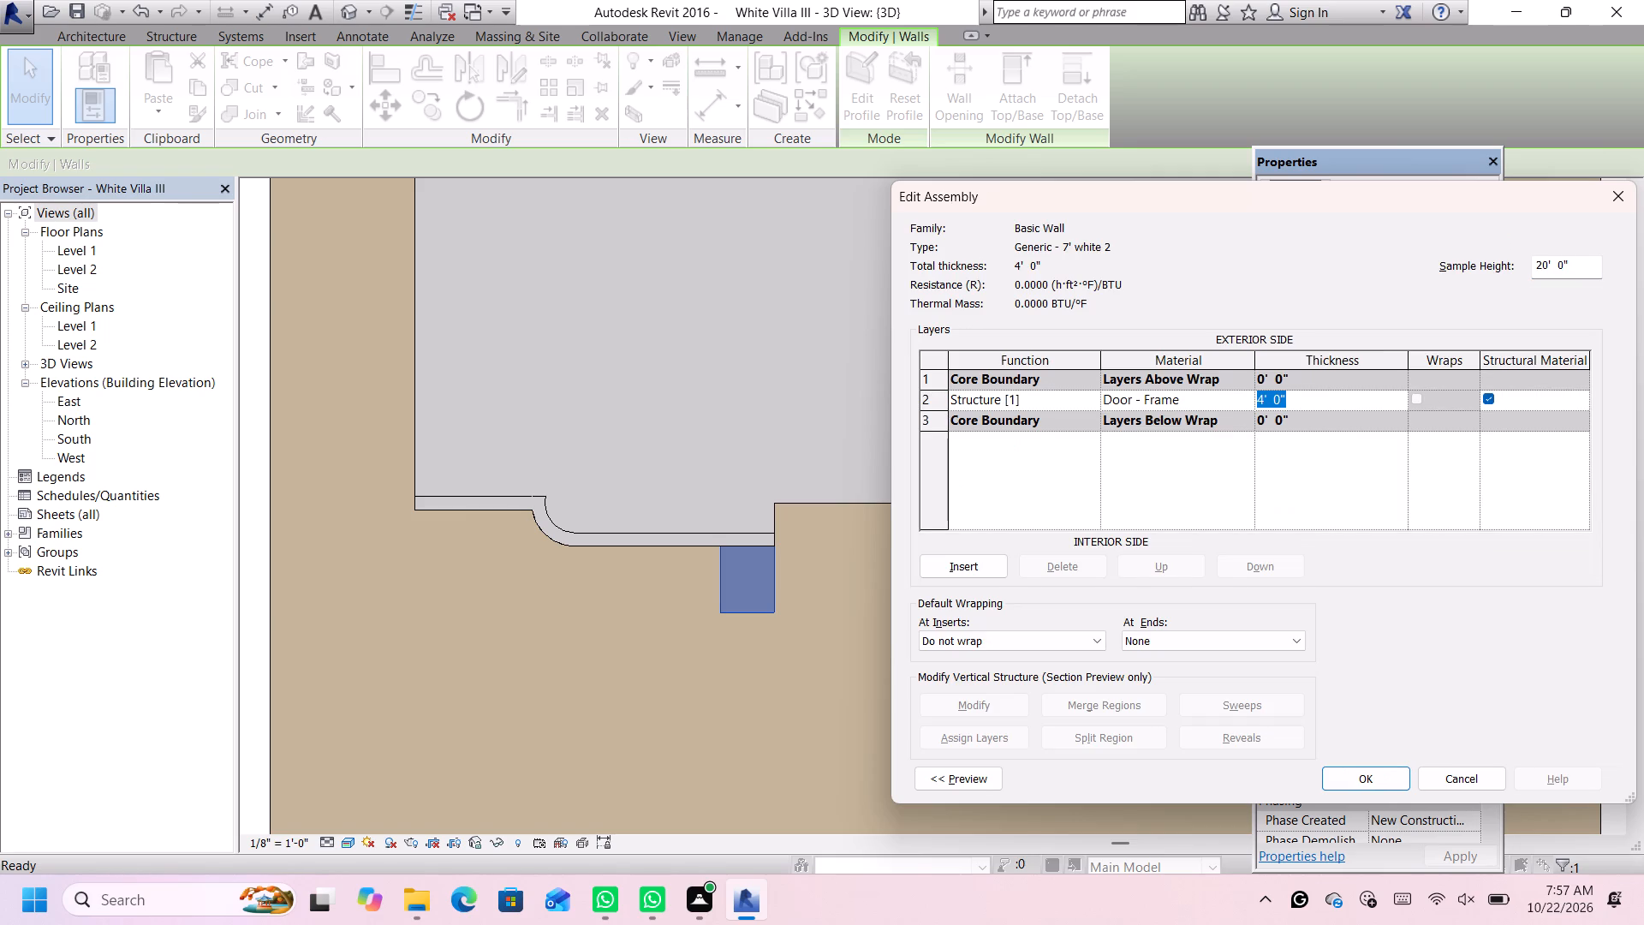
key("BackSpace")
type("7'")
key("Return")
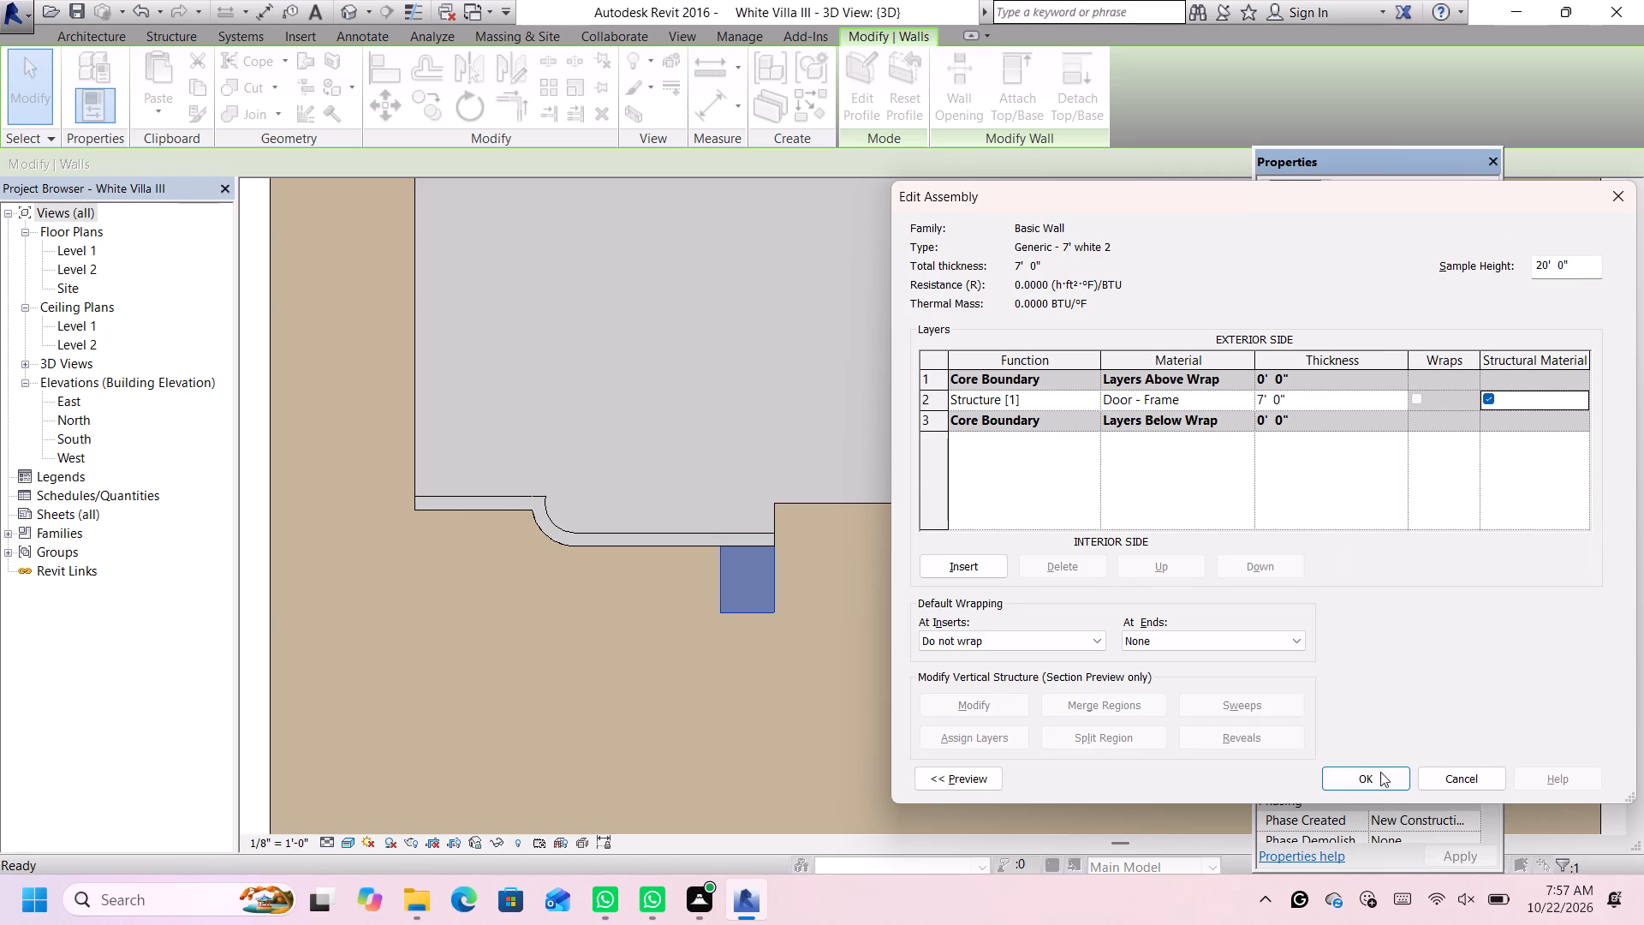
left_click(1379, 771)
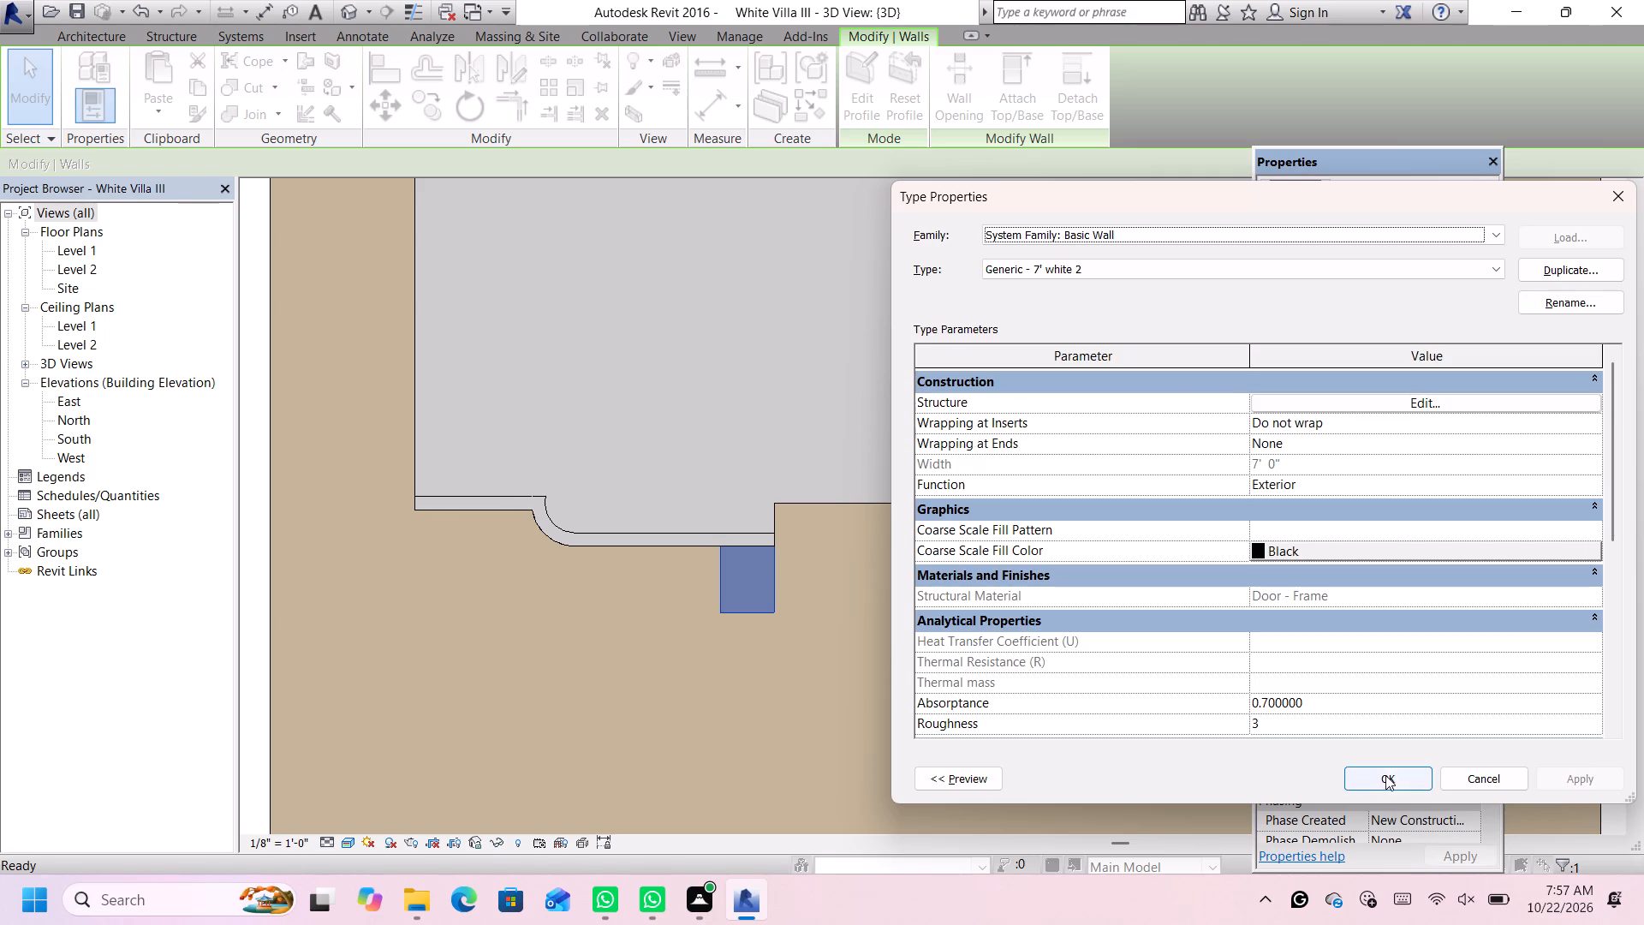
left_click(1385, 778)
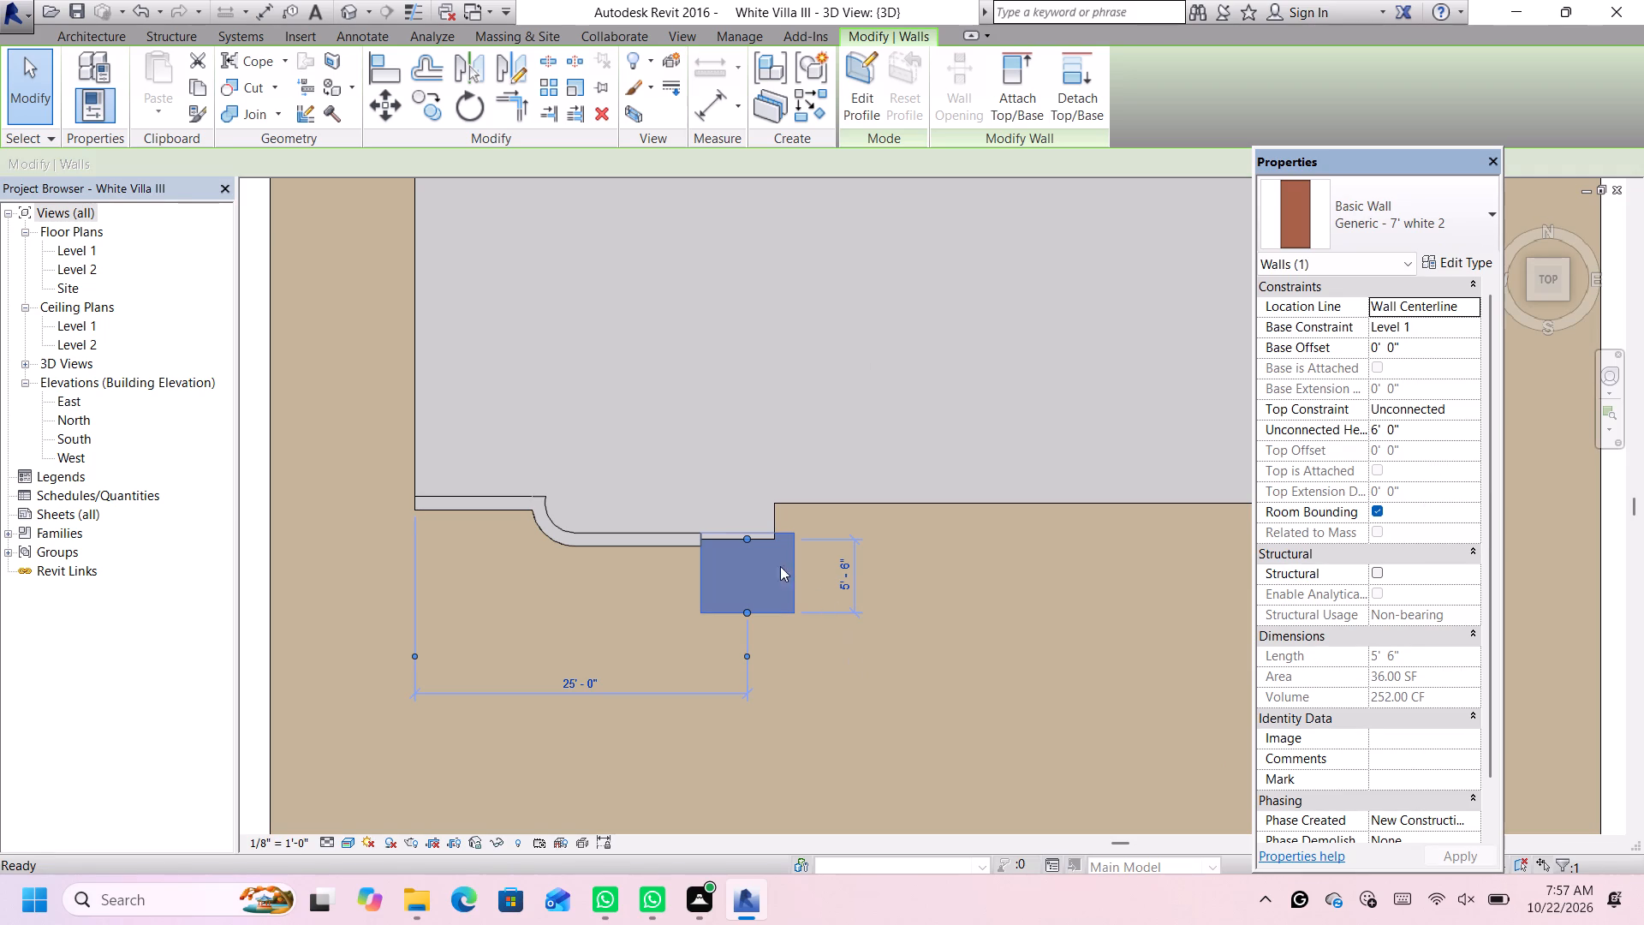
Delete the 7' thick wall block at the end of the curved front wall.
scroll(751, 548, "up", 2)
scroll(751, 548, "down", 1)
scroll(751, 548, "up", 1)
left_click(704, 622)
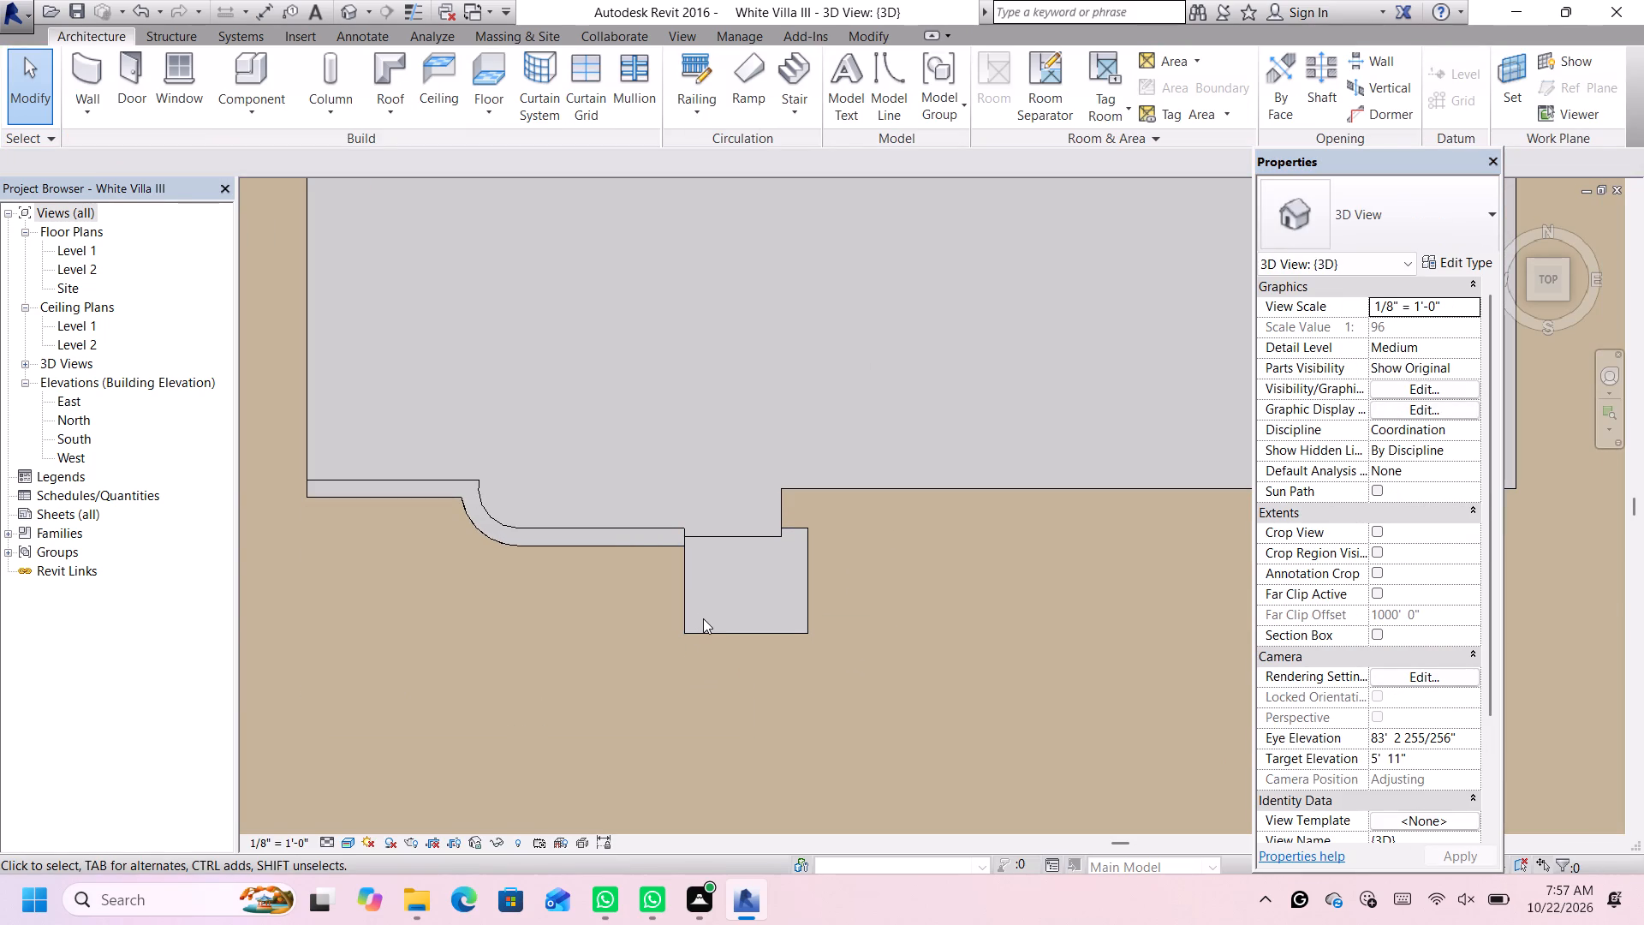
key("Delete")
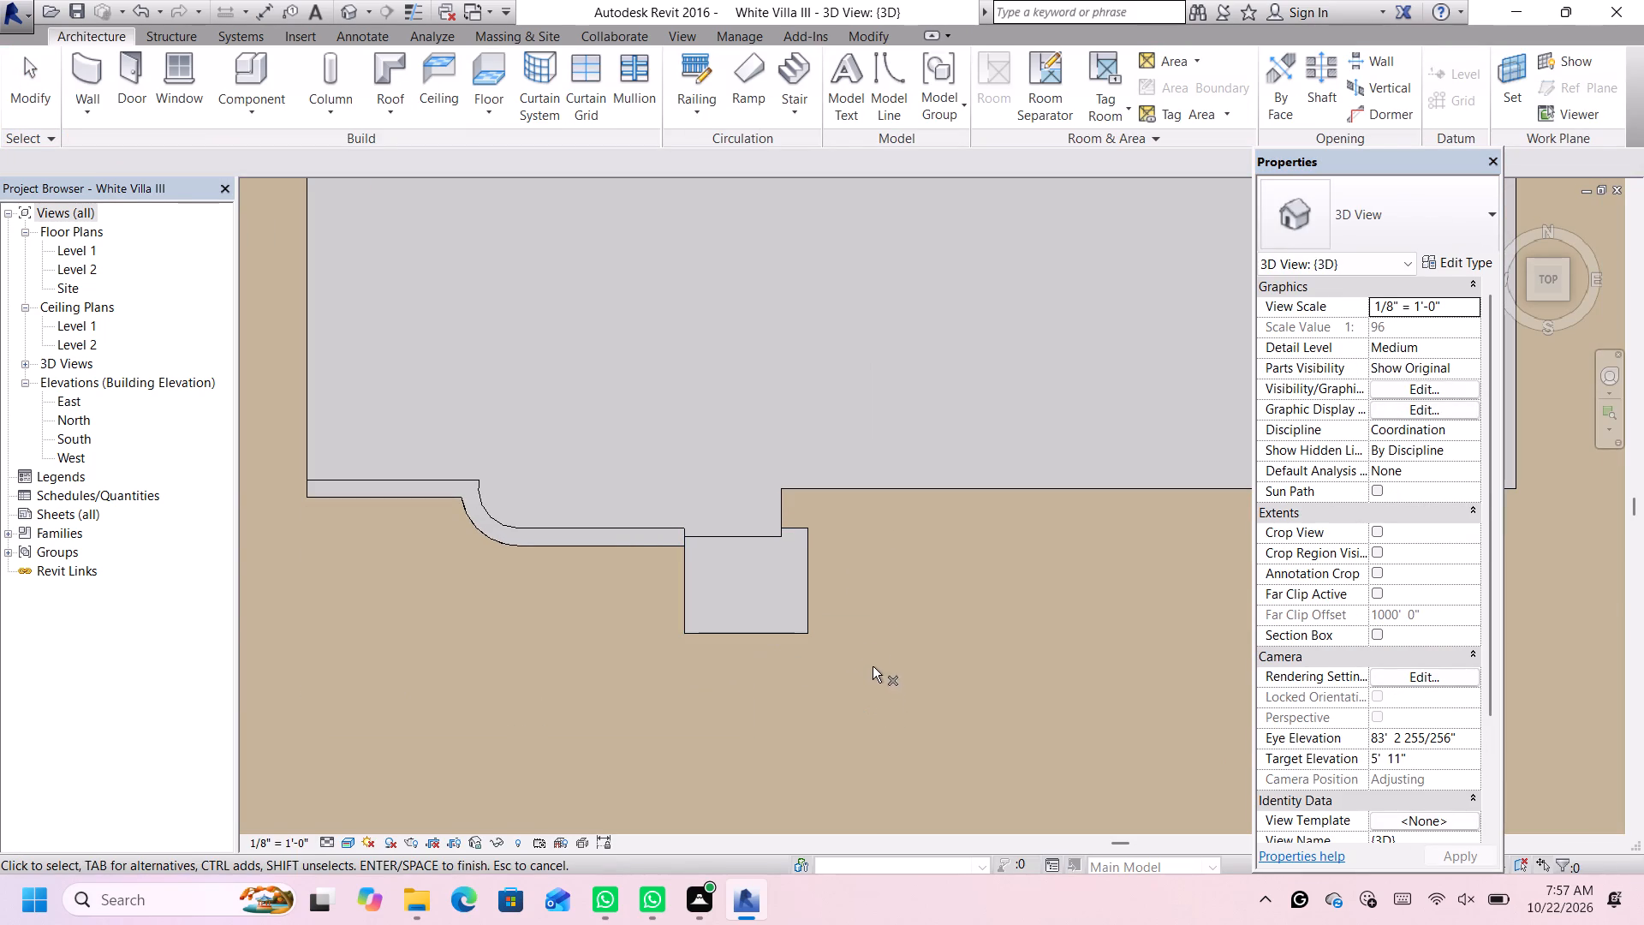
left_click(797, 627)
key("Delete")
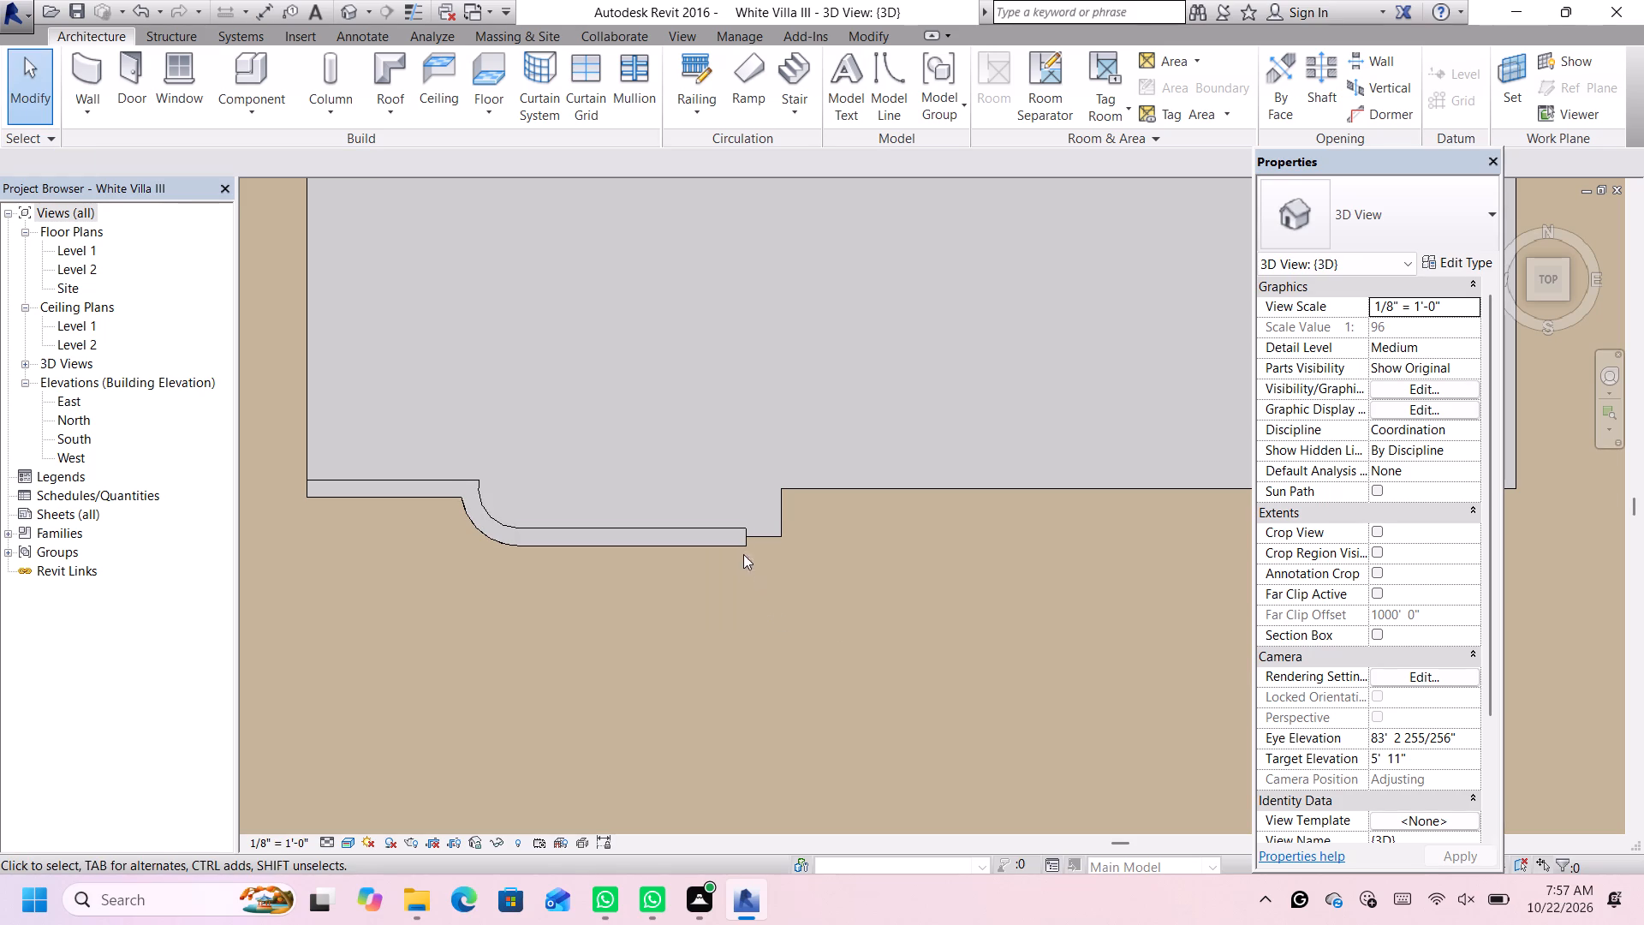
Extend the straight 12" white front wall to the slab's corner, making it 15' long.
left_click(740, 545)
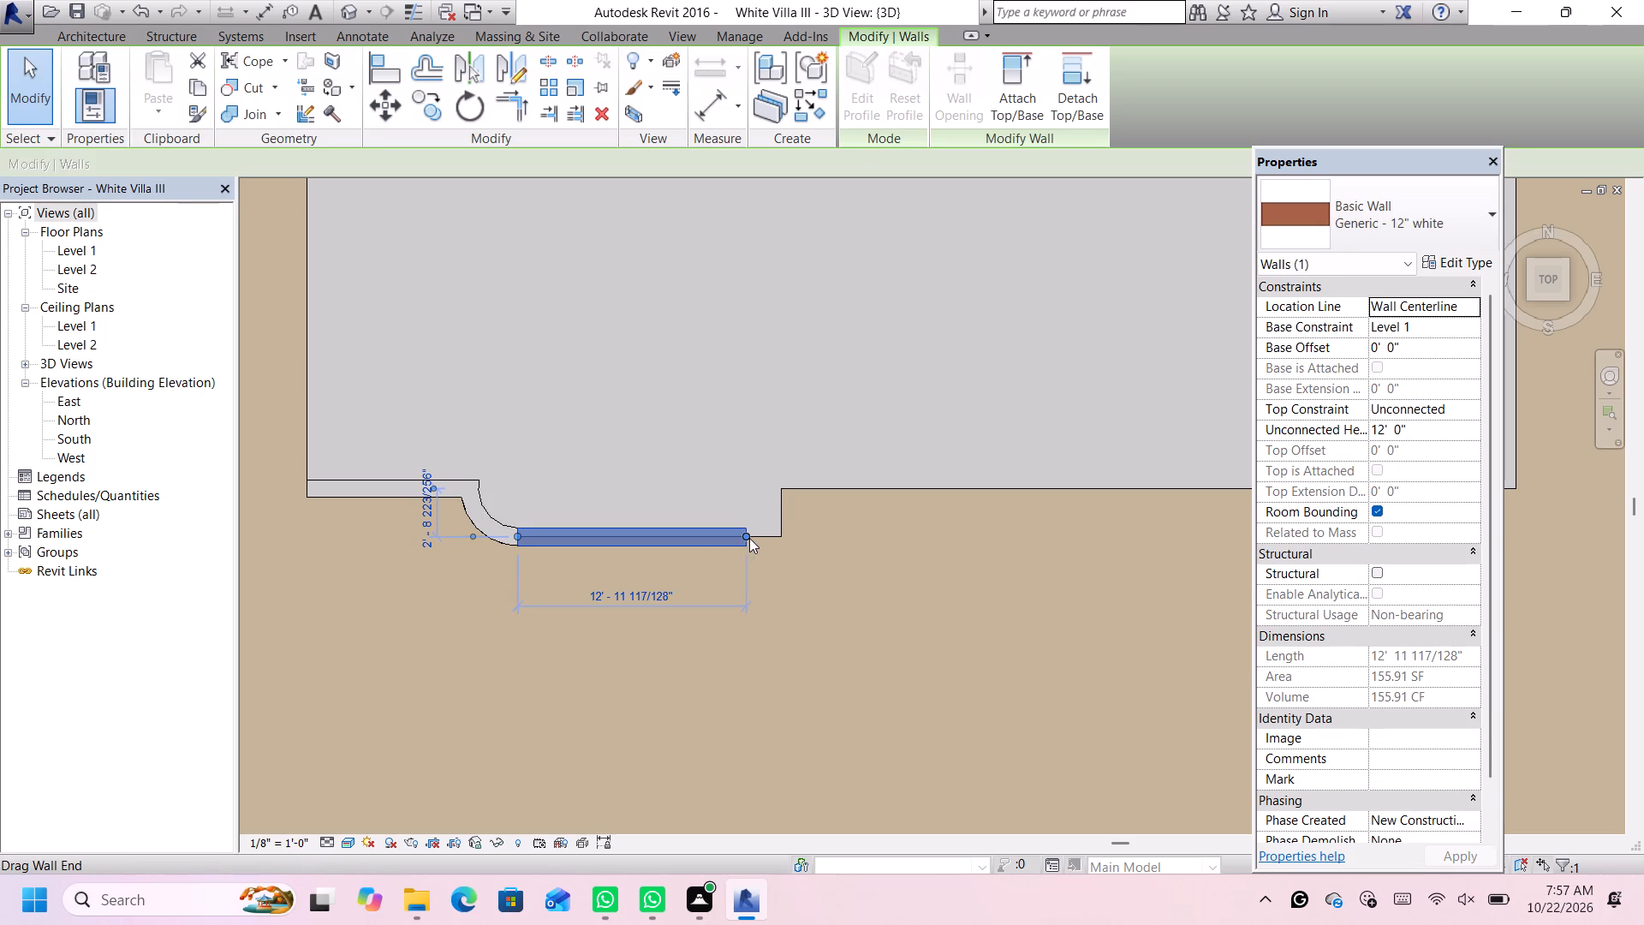
left_click_drag(746, 535, 775, 535)
scroll(759, 642, "down", 3)
scroll(757, 653, "up", 2)
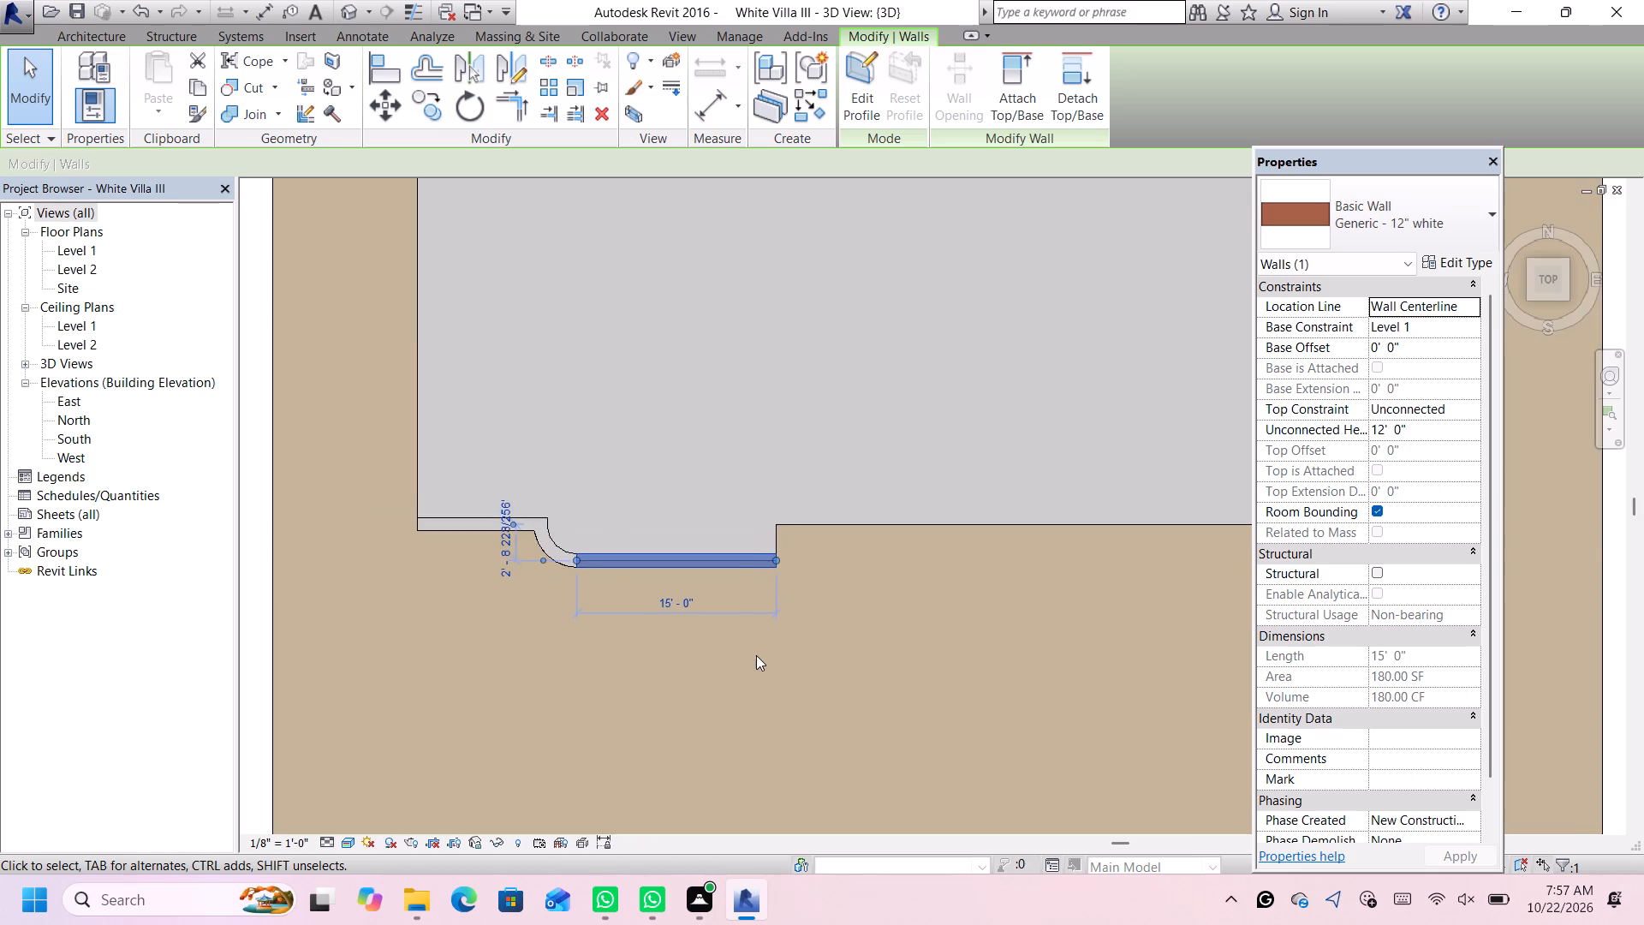
scroll(756, 655, "down", 4)
left_click(343, 689)
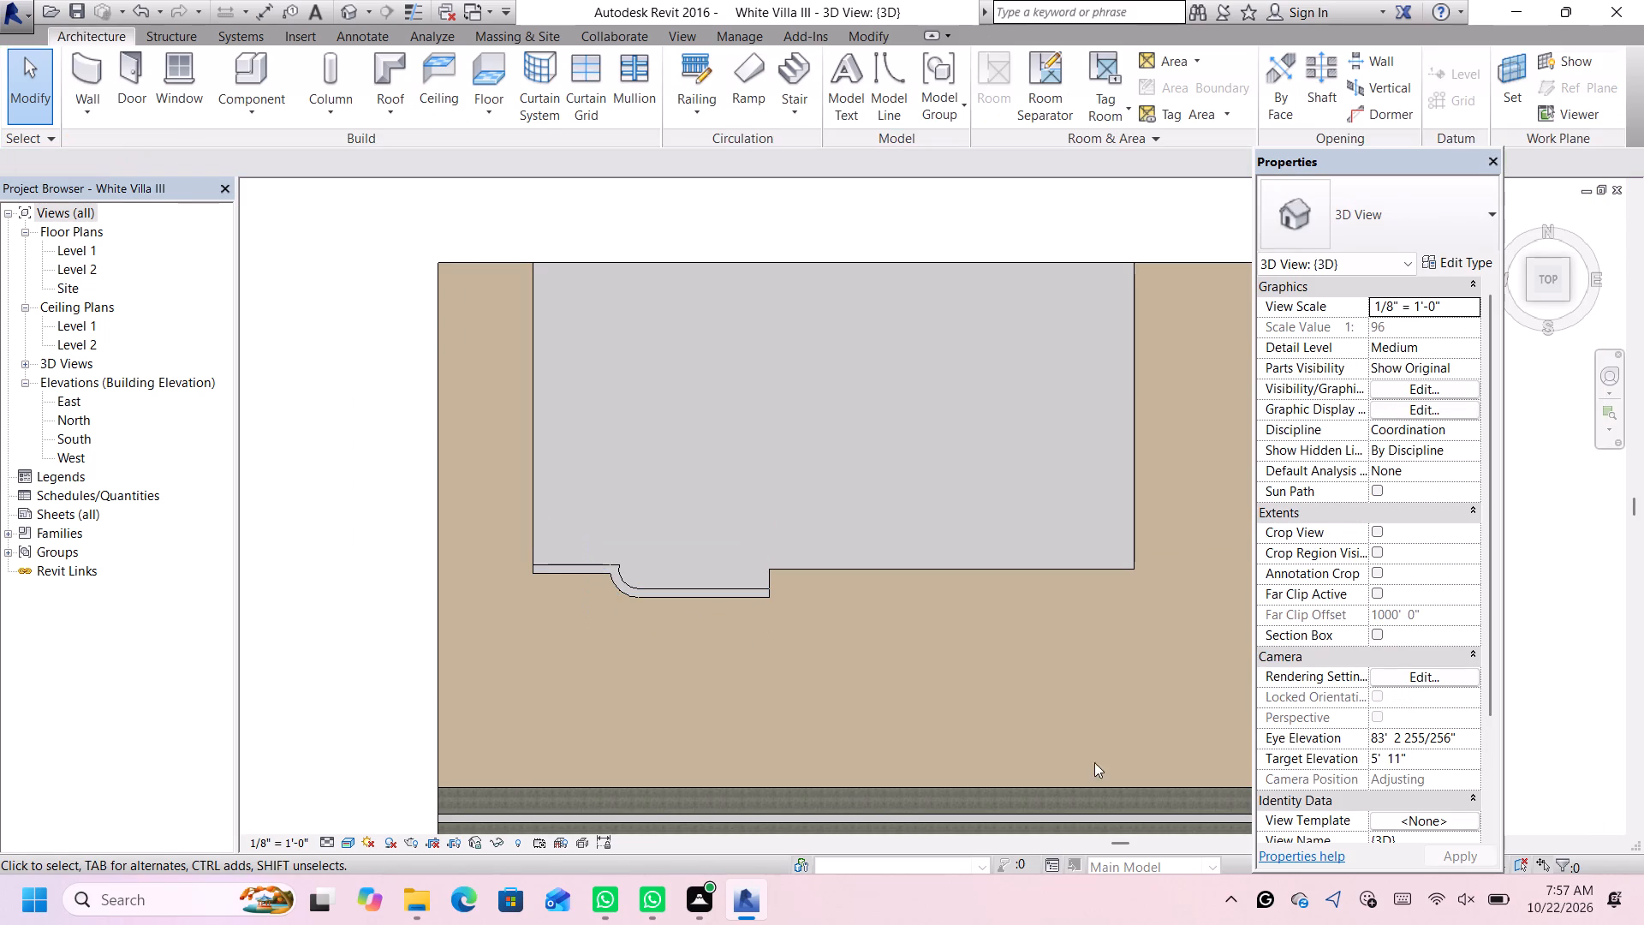
Draw a 6' long Generic - 7' white 2 wall running north-south, just in front of the straight front wall.
left_click(66, 61)
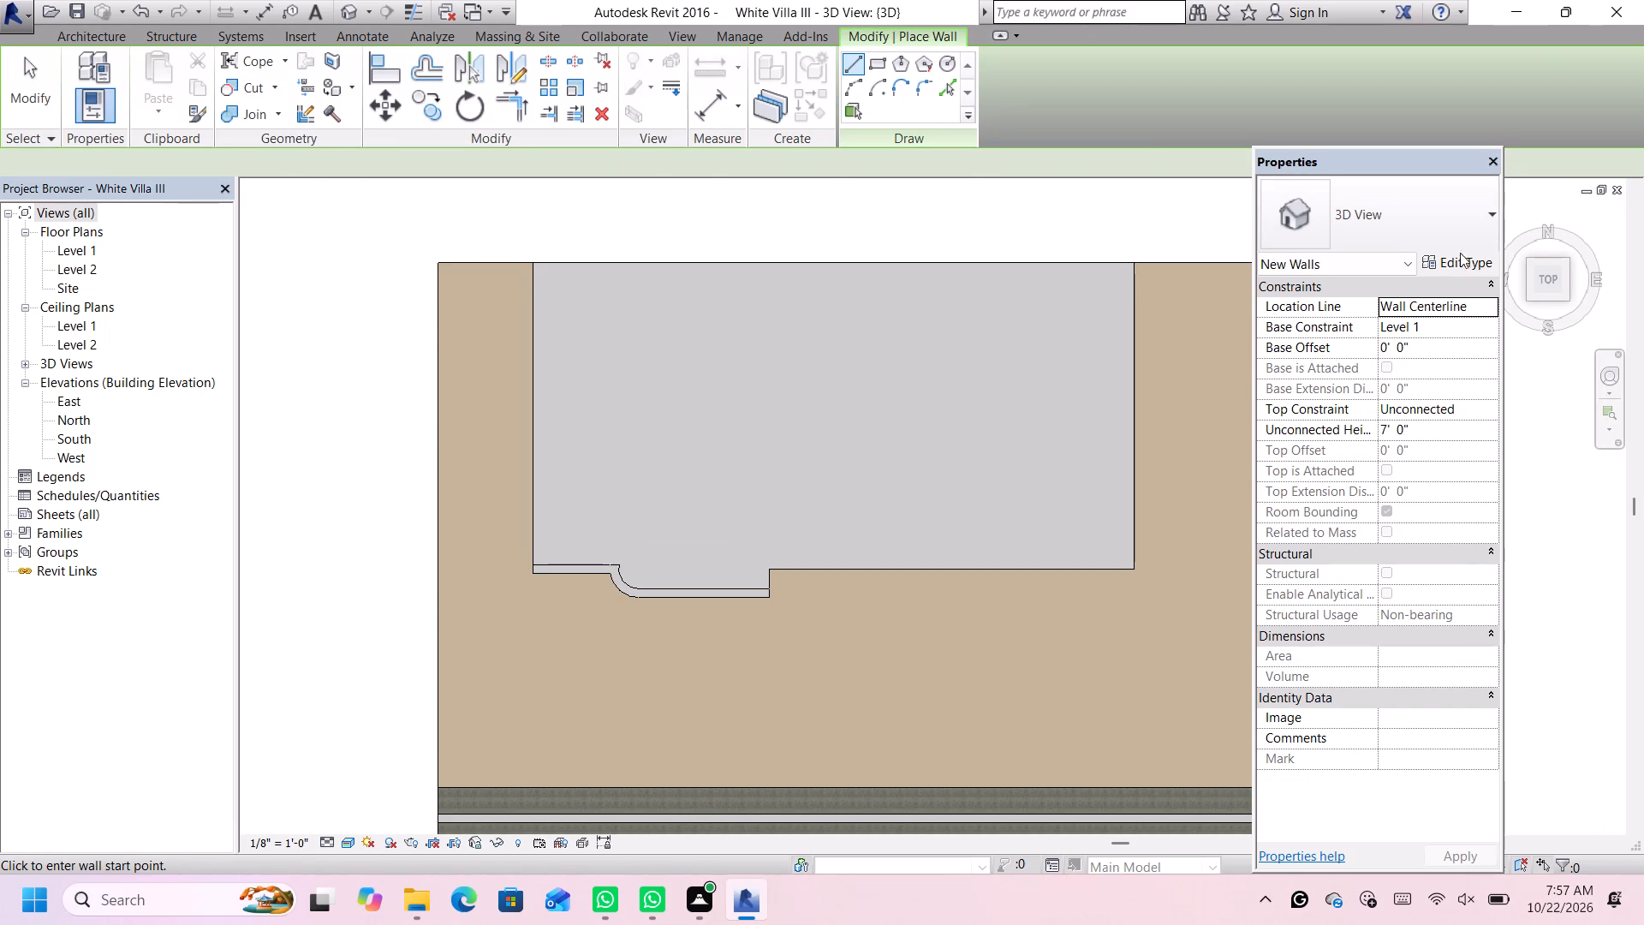
left_click(1390, 235)
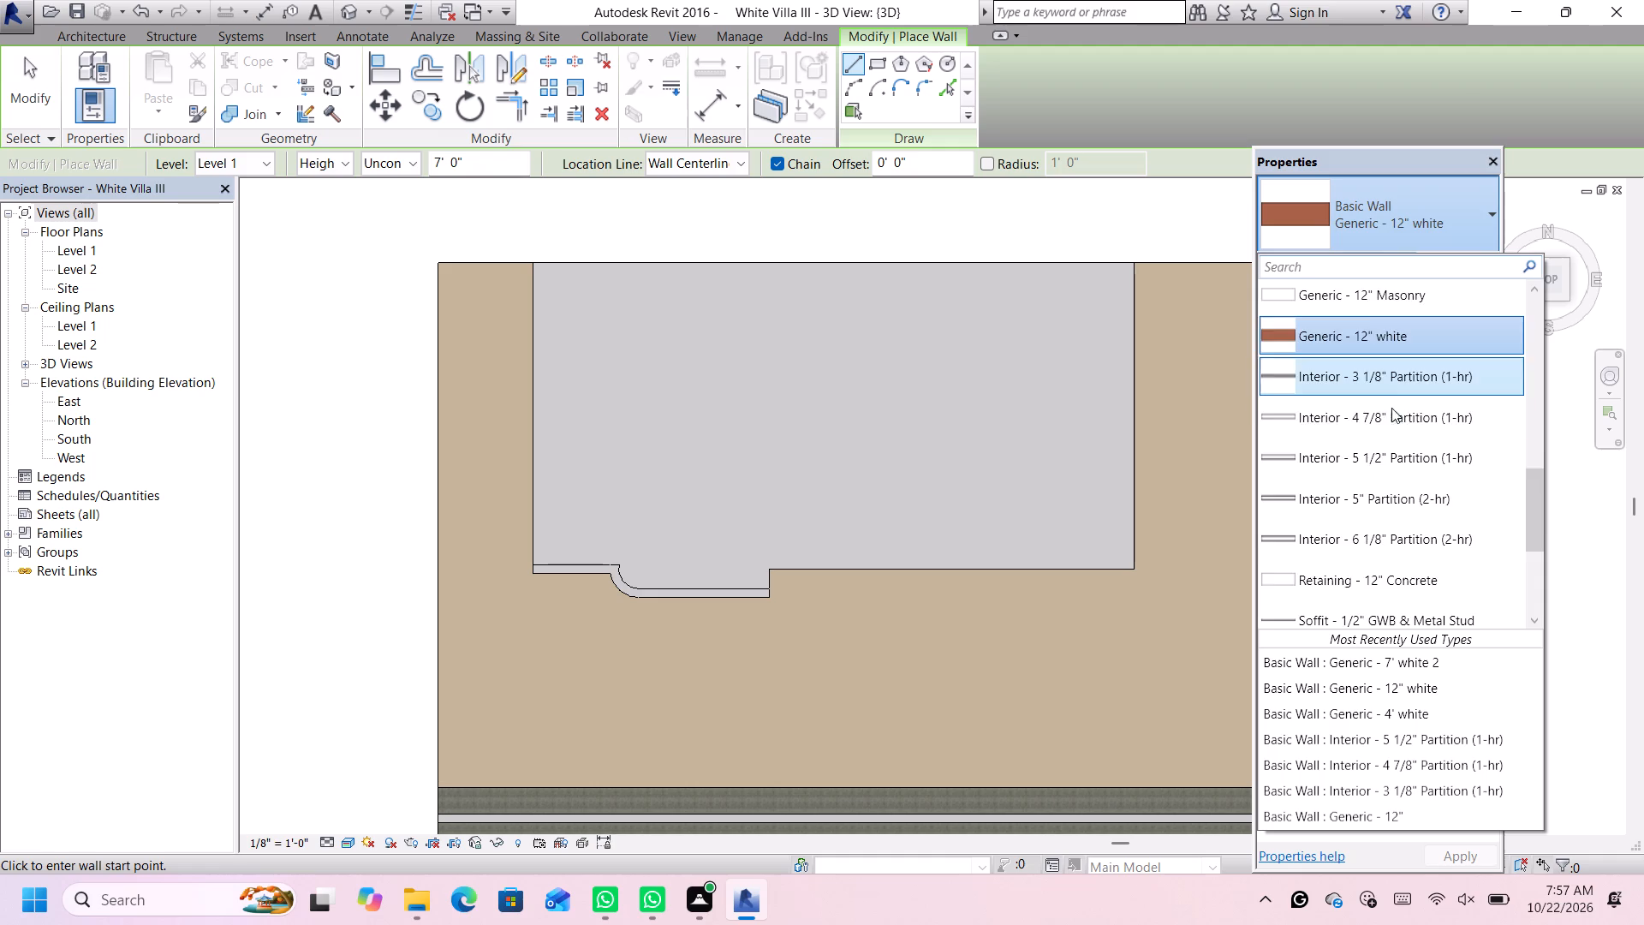
scroll(1391, 408, "up", 5)
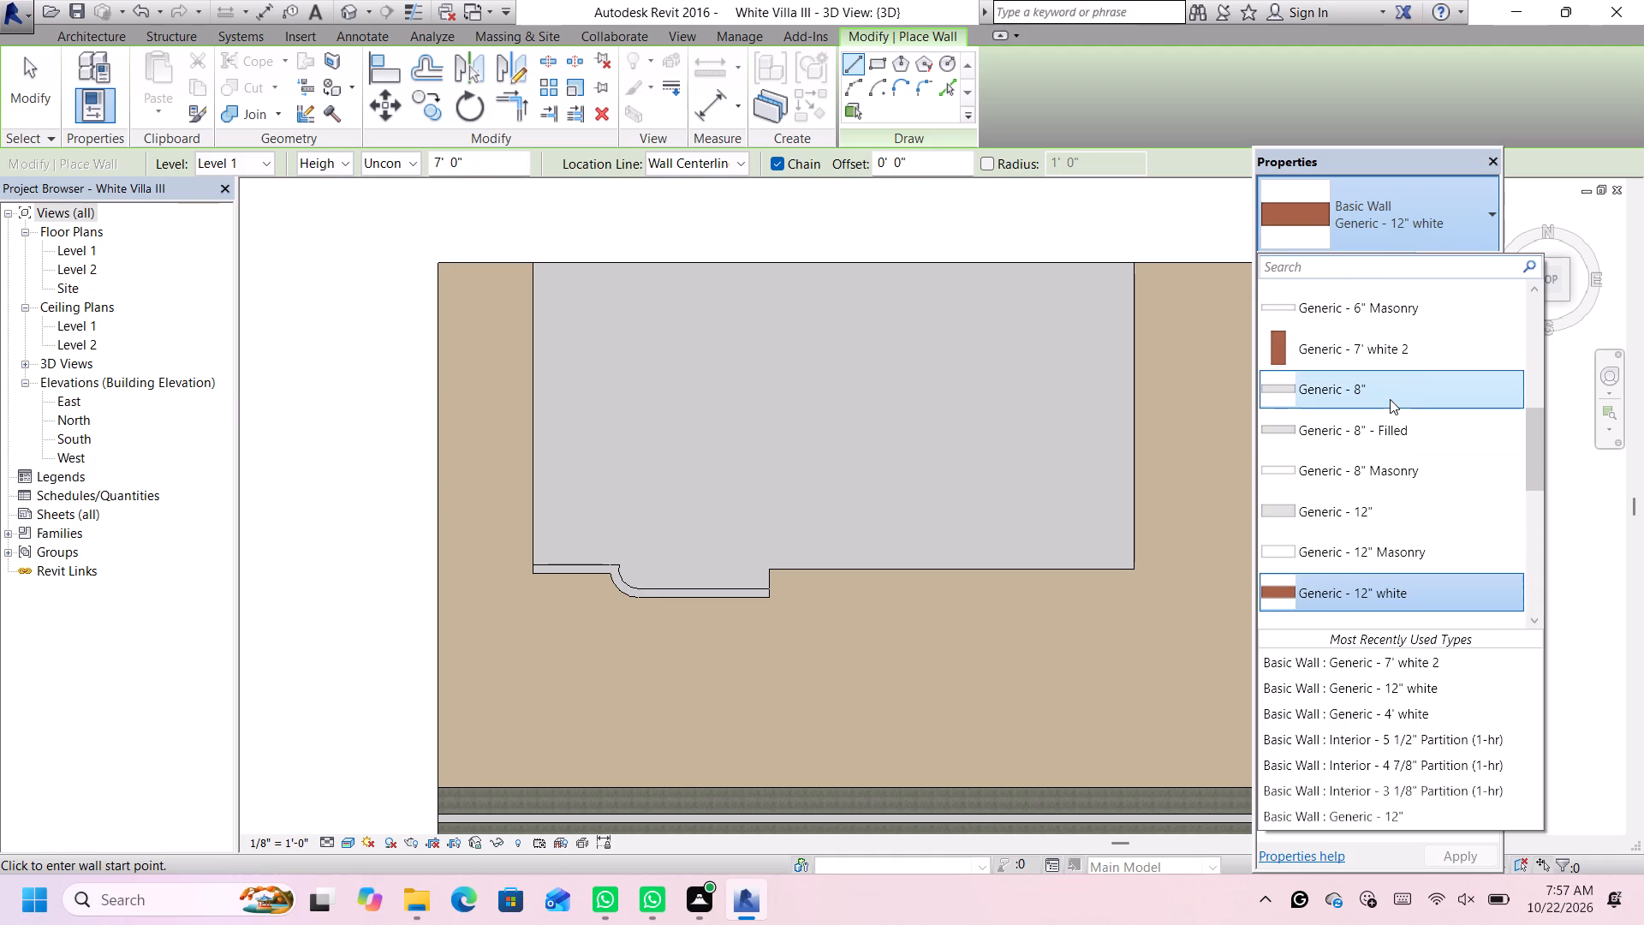
left_click(1399, 349)
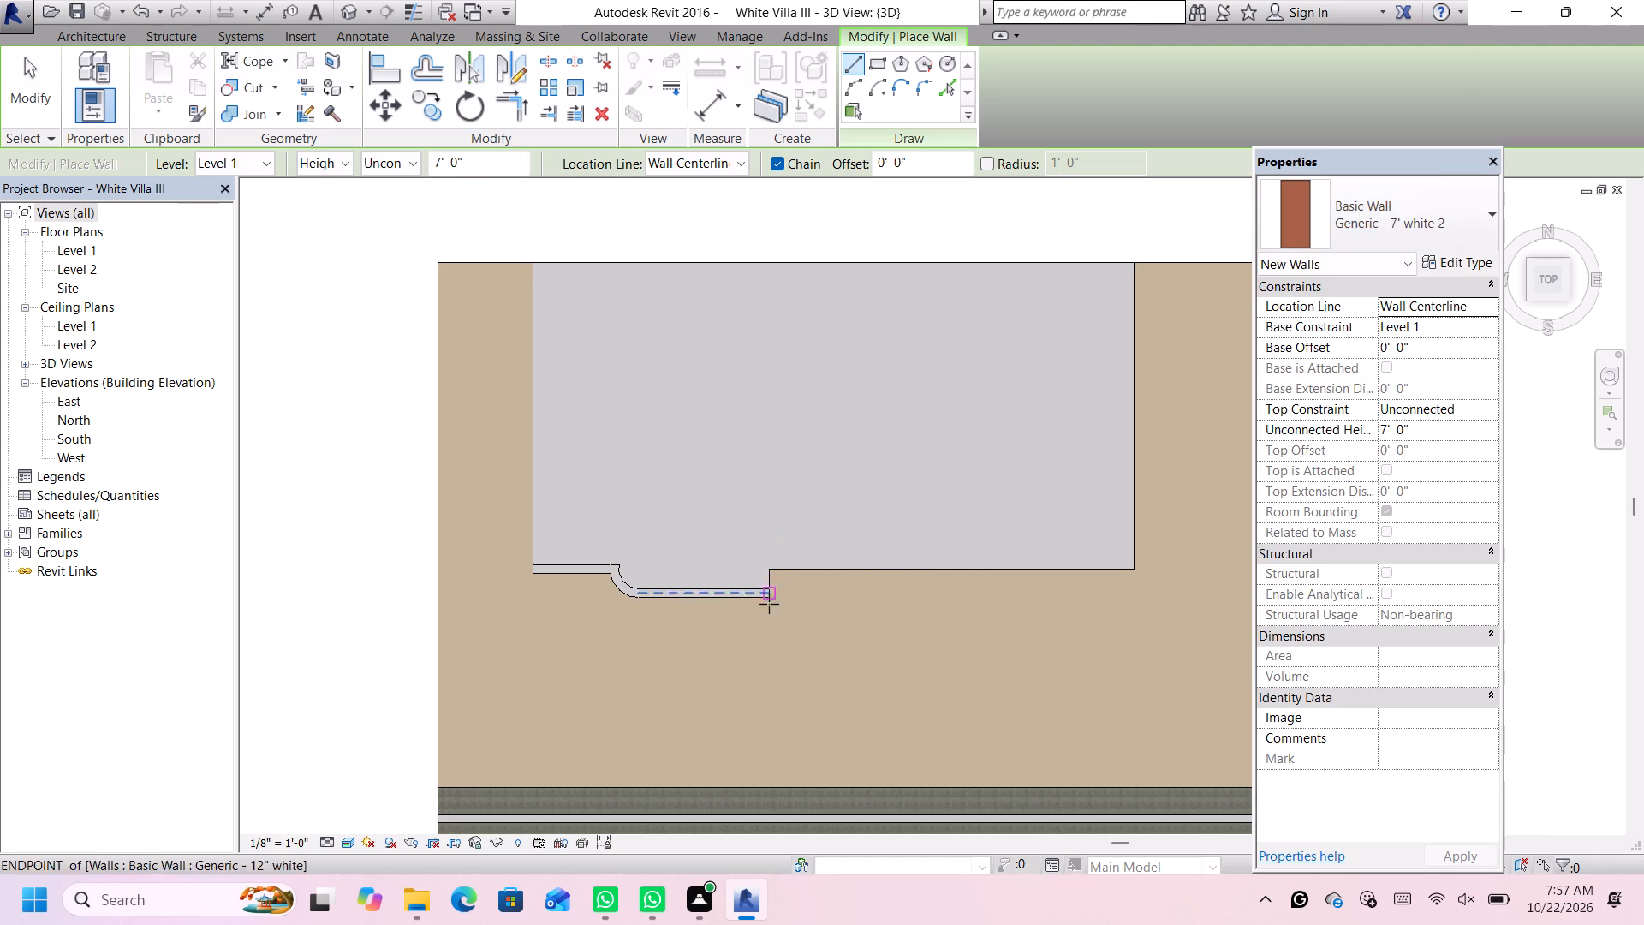
scroll(750, 620, "up", 8)
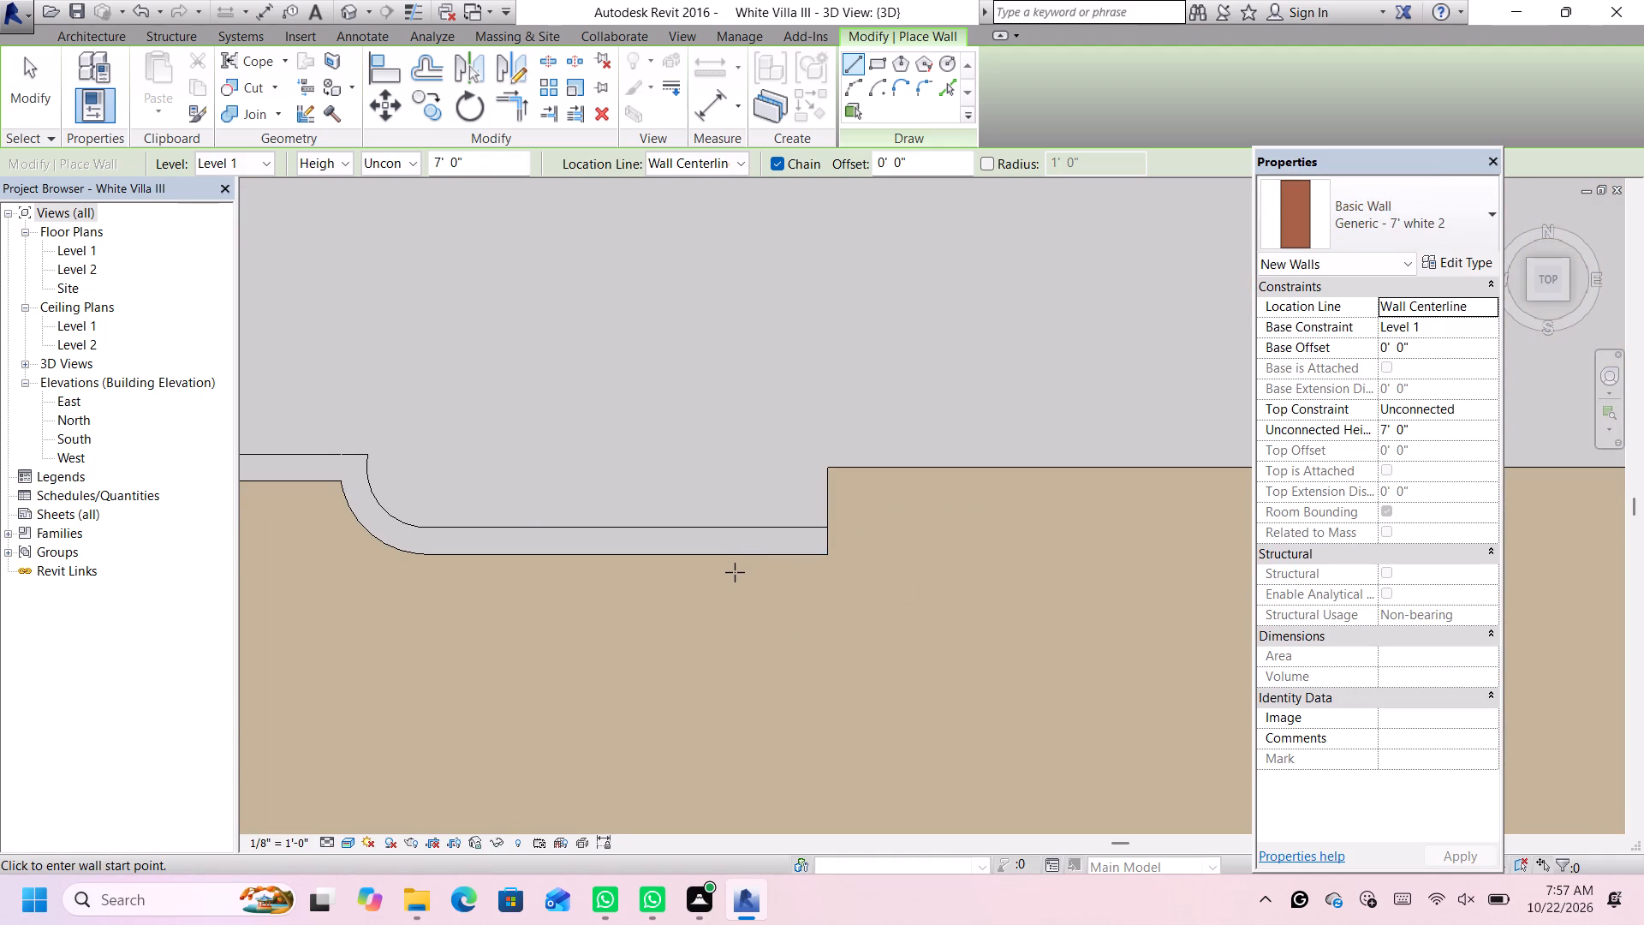
scroll(737, 575, "down", 2)
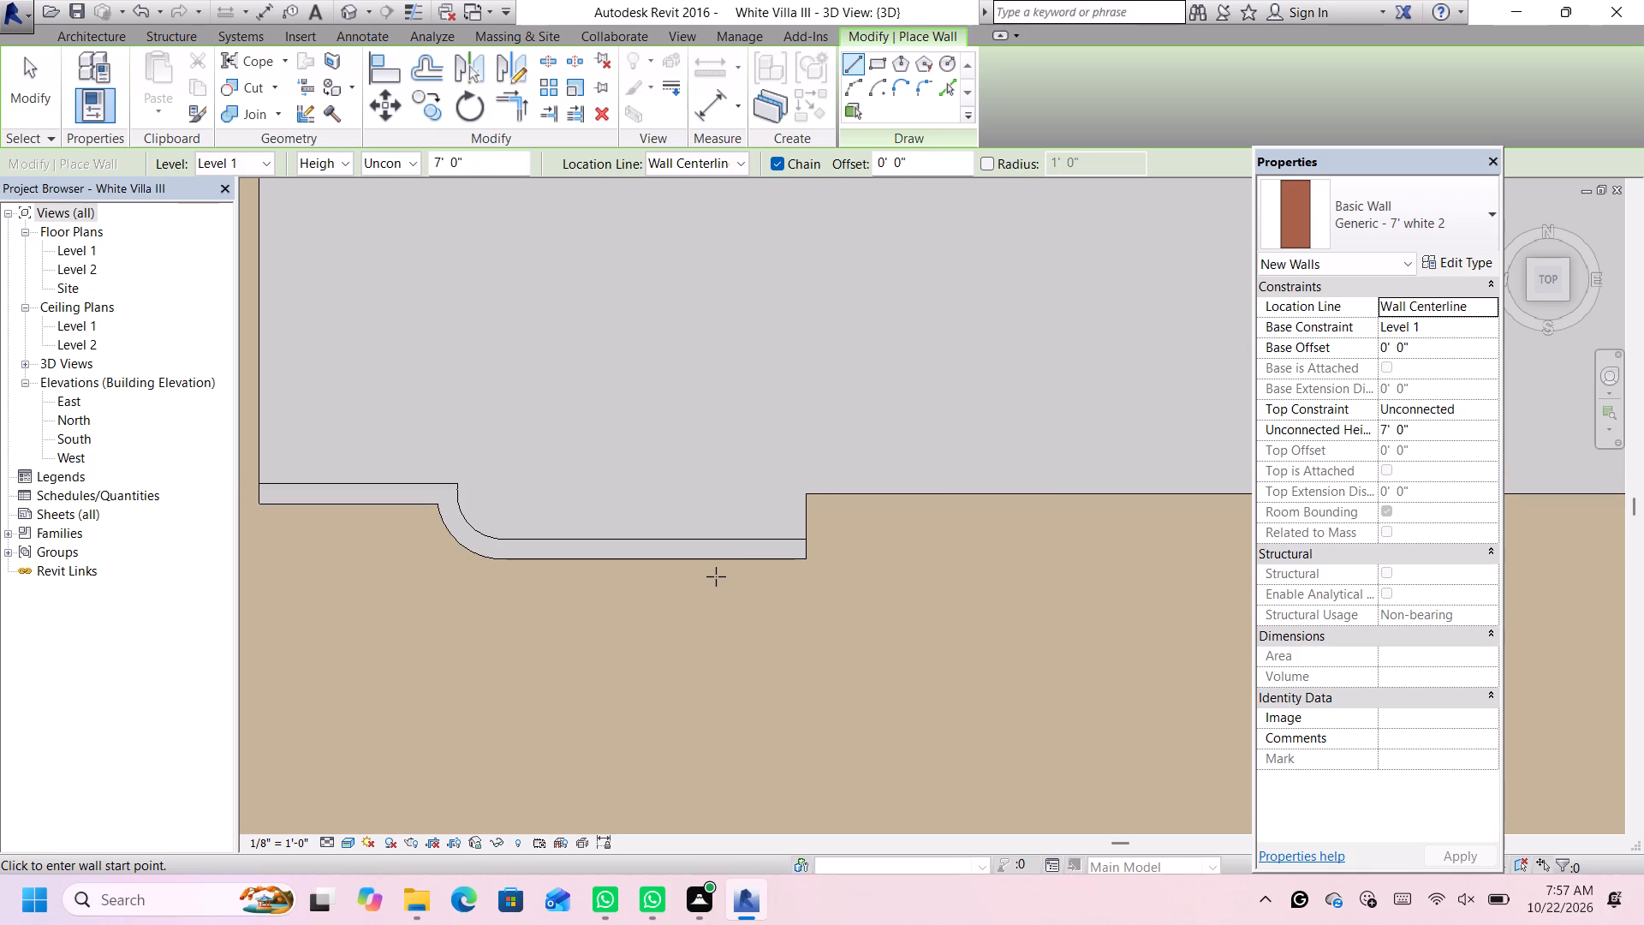
left_click(721, 576)
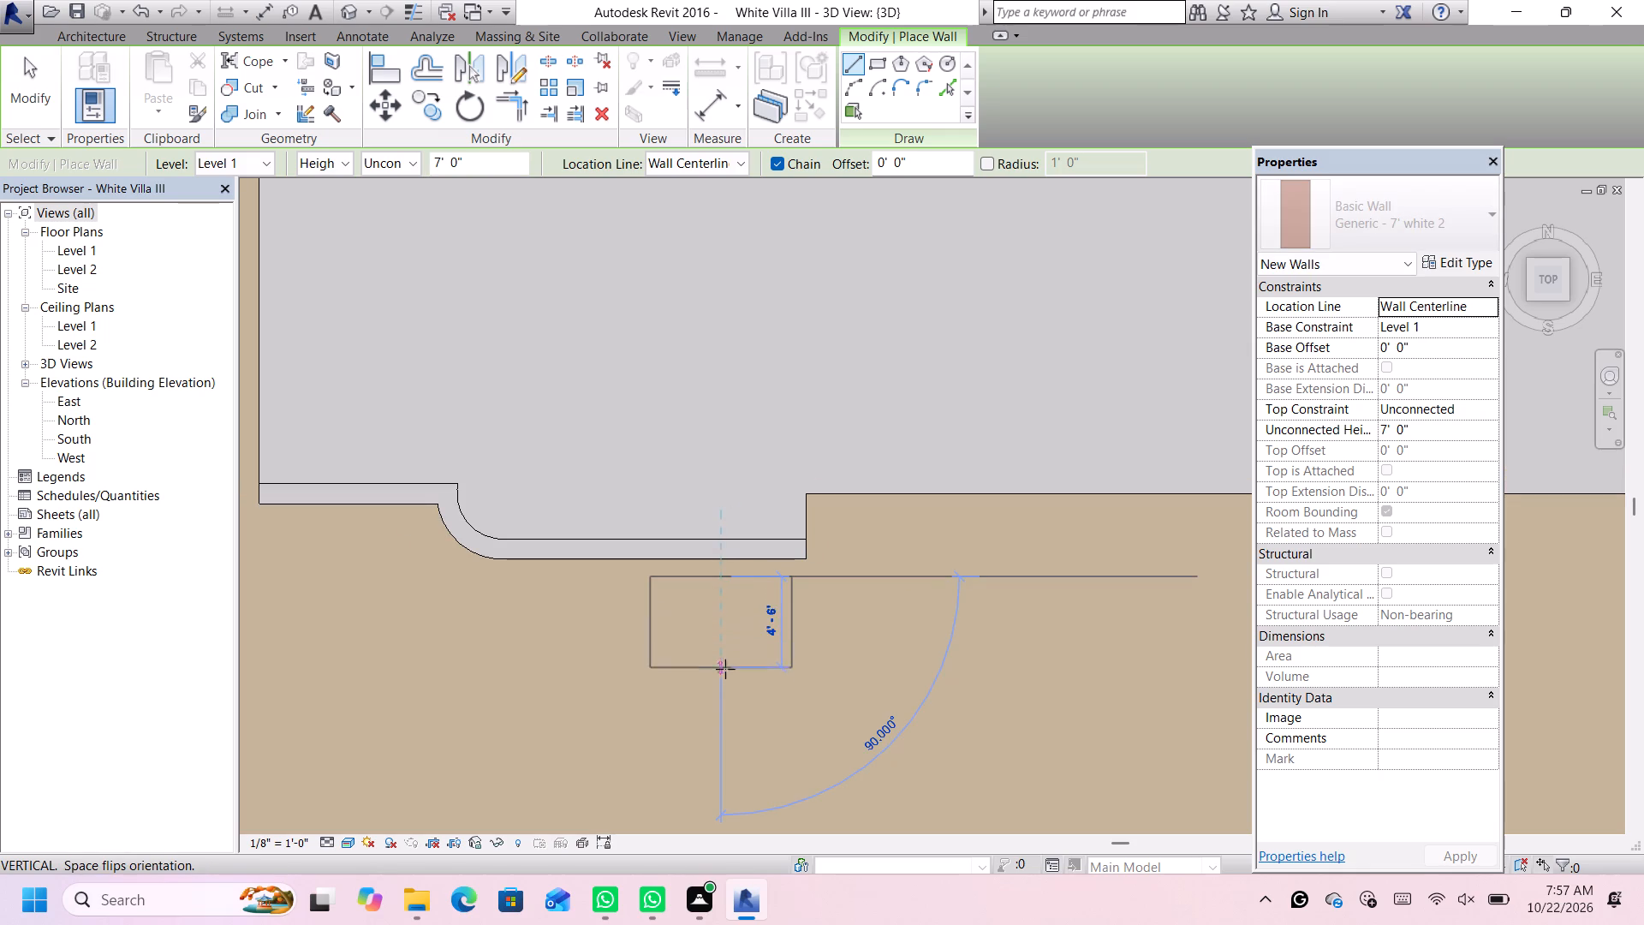
scroll(721, 688, "down", 1)
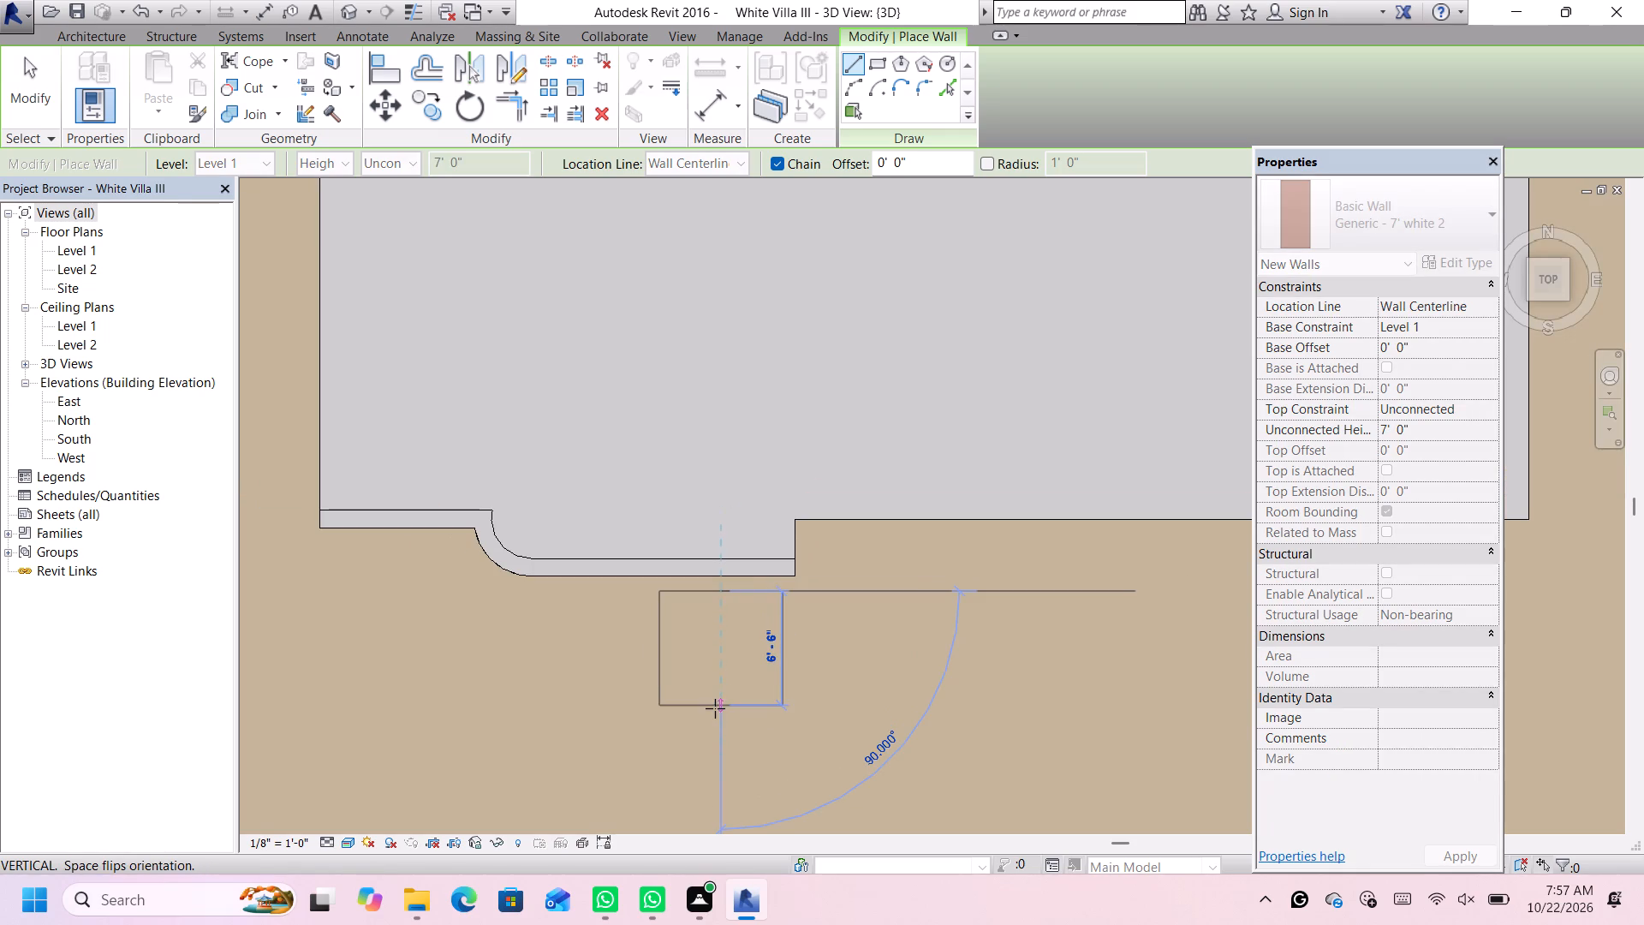
scroll(713, 691, "up", 1)
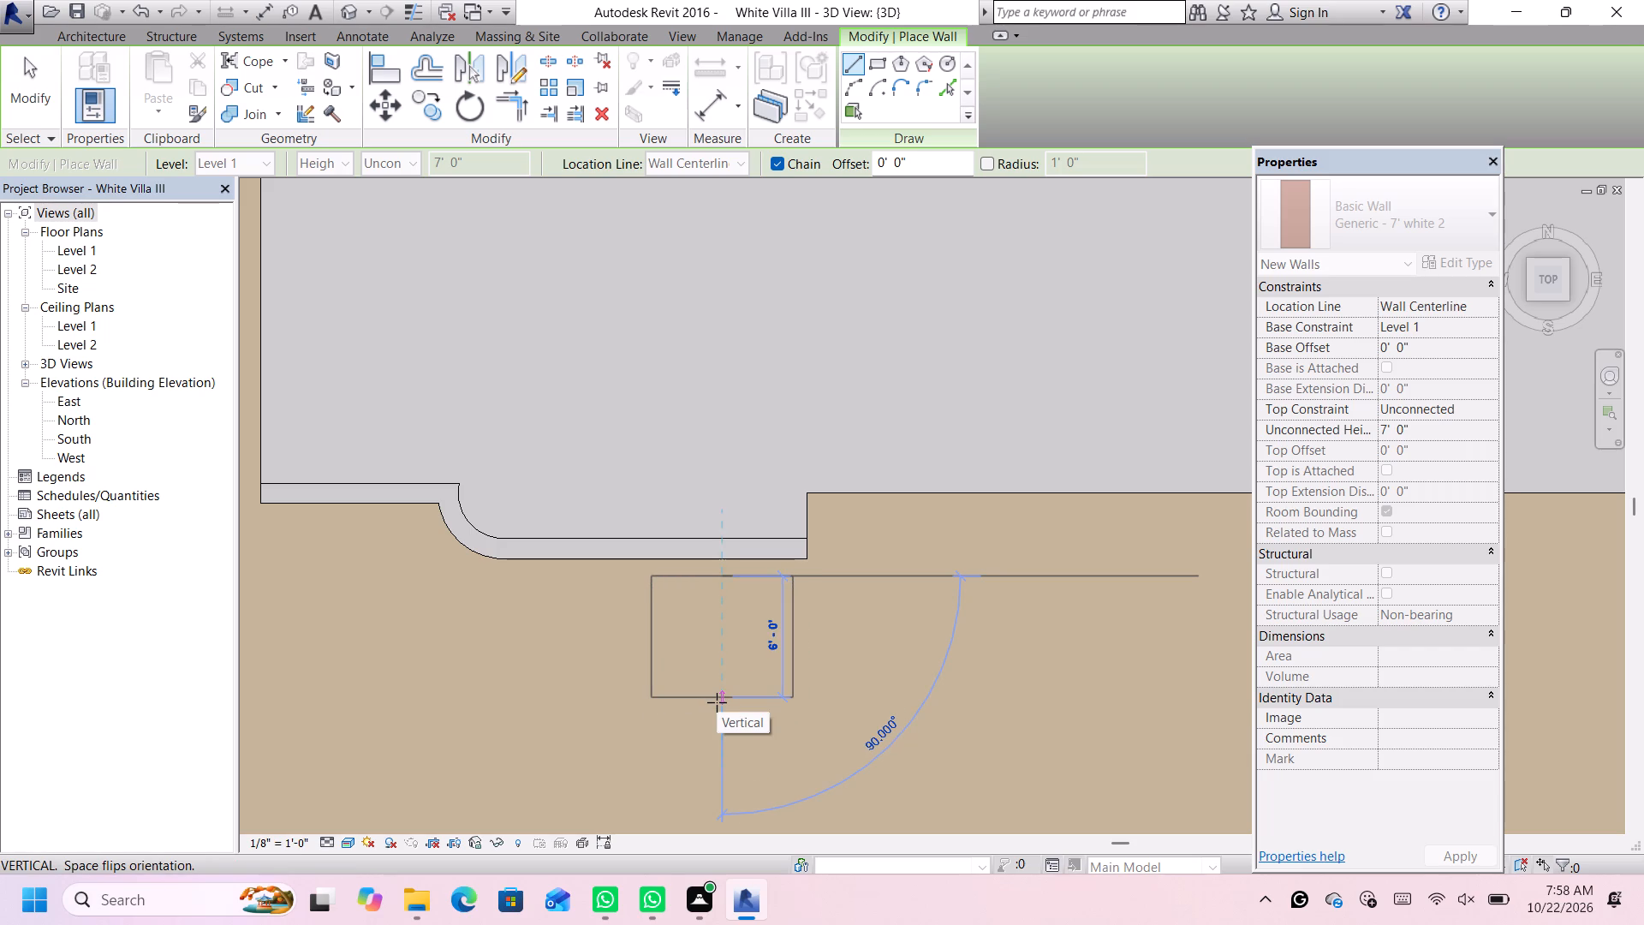
left_click(717, 702)
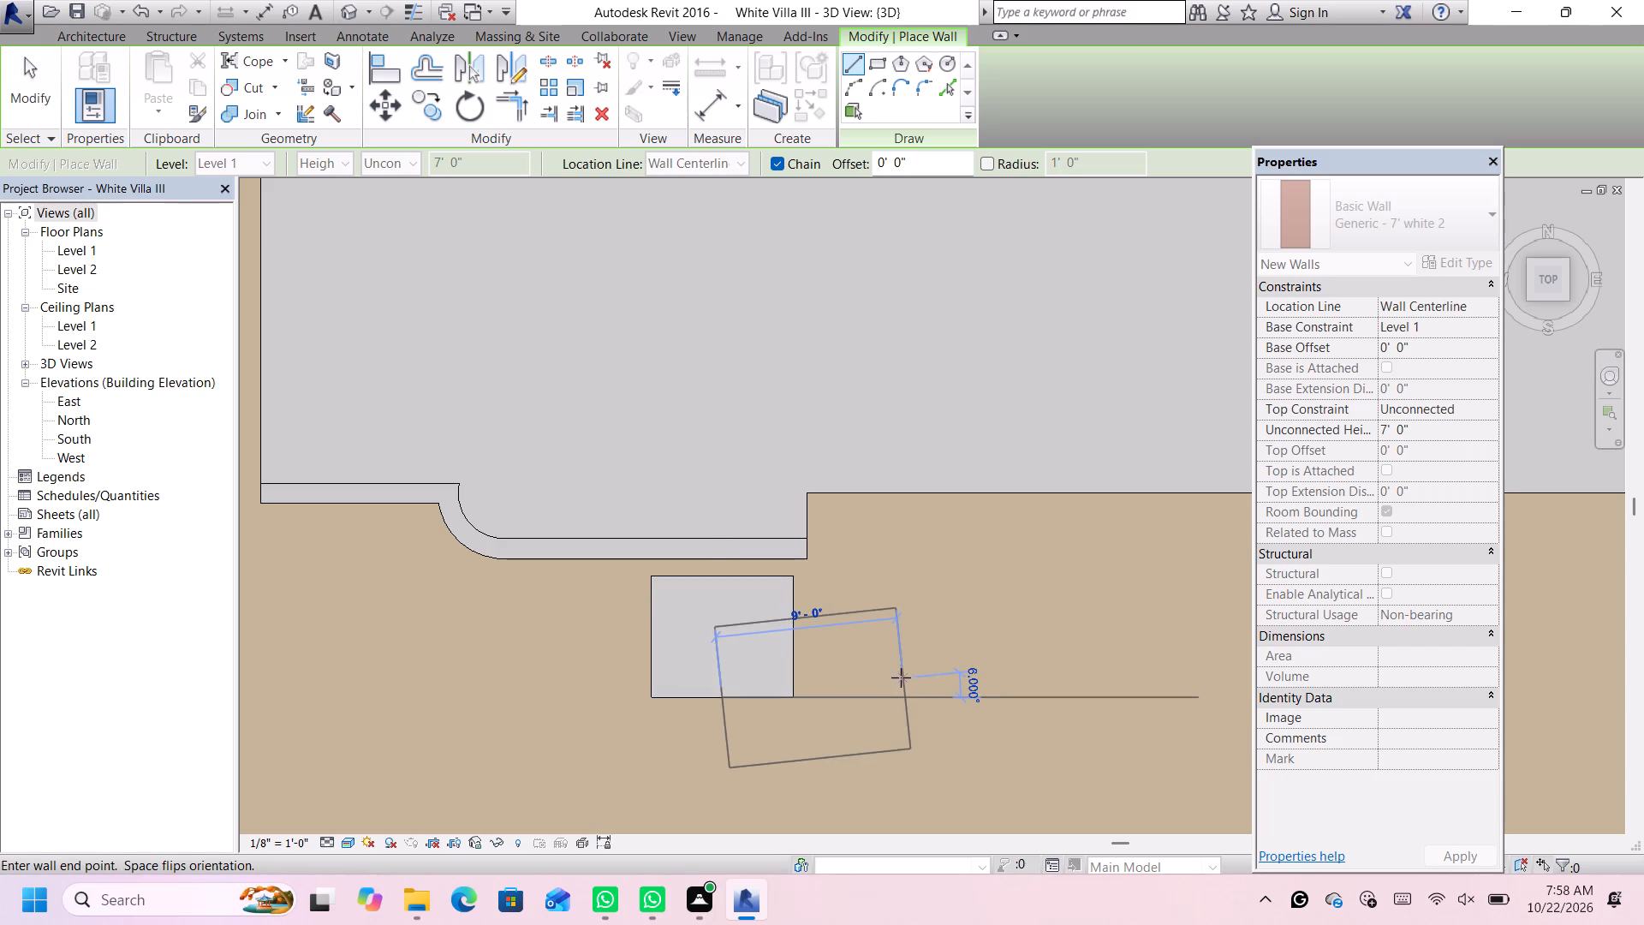
key("Escape")
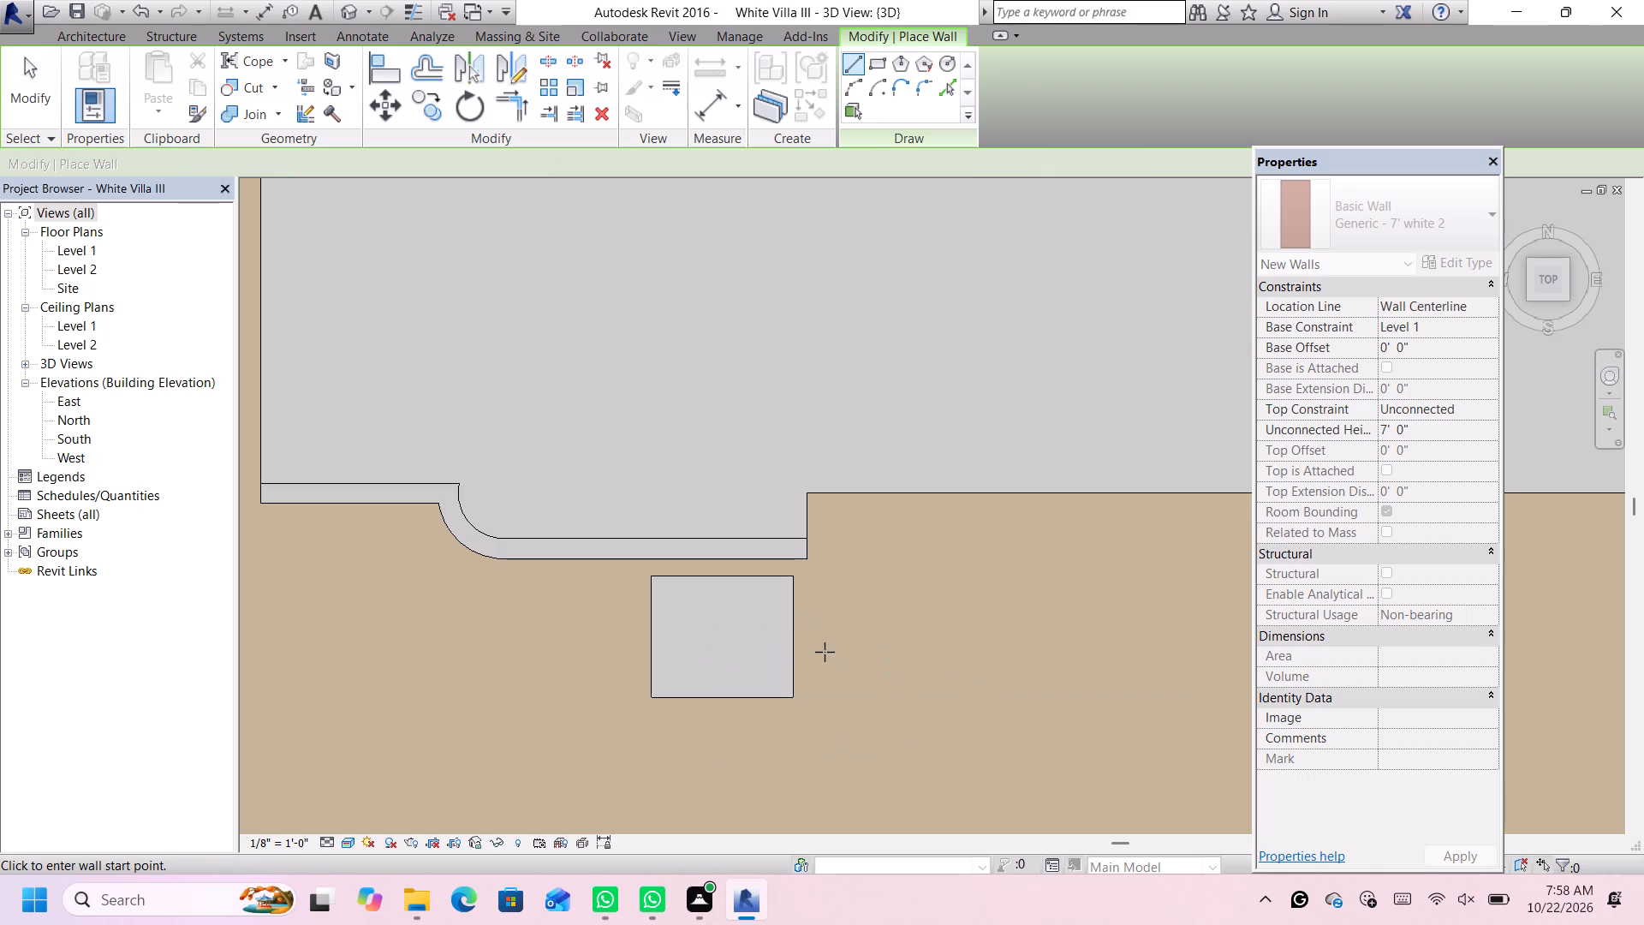
key("Escape")
Move the new 7' white wall about 9" east so its side roughly lines up with the front wall's end.
left_click(781, 629)
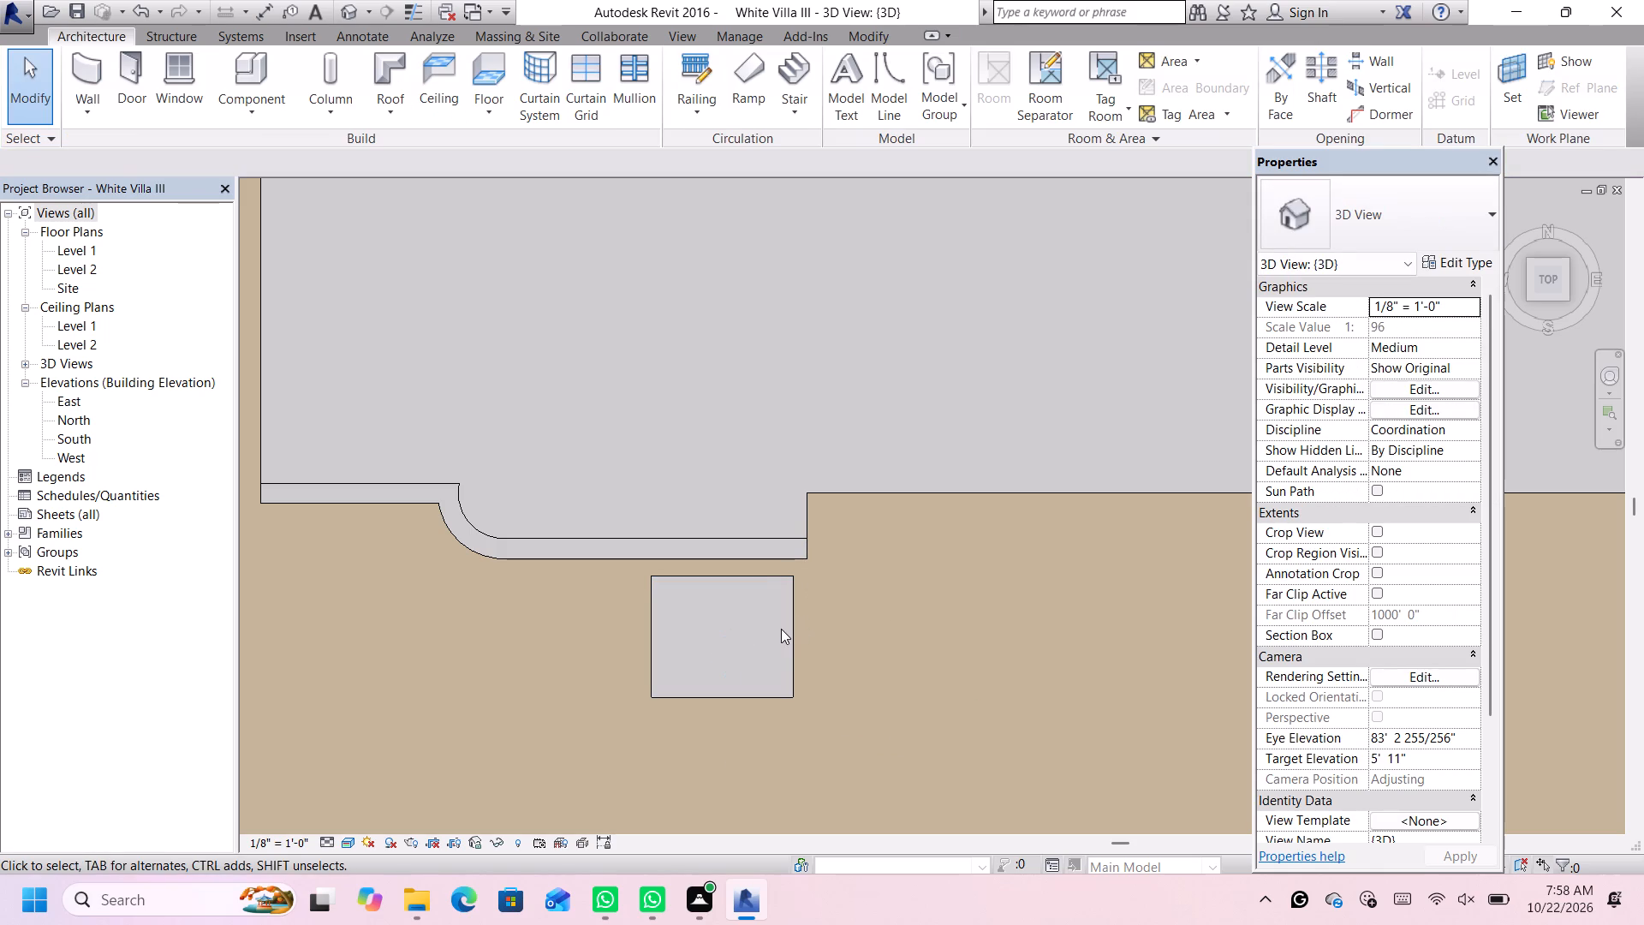
left_click(791, 629)
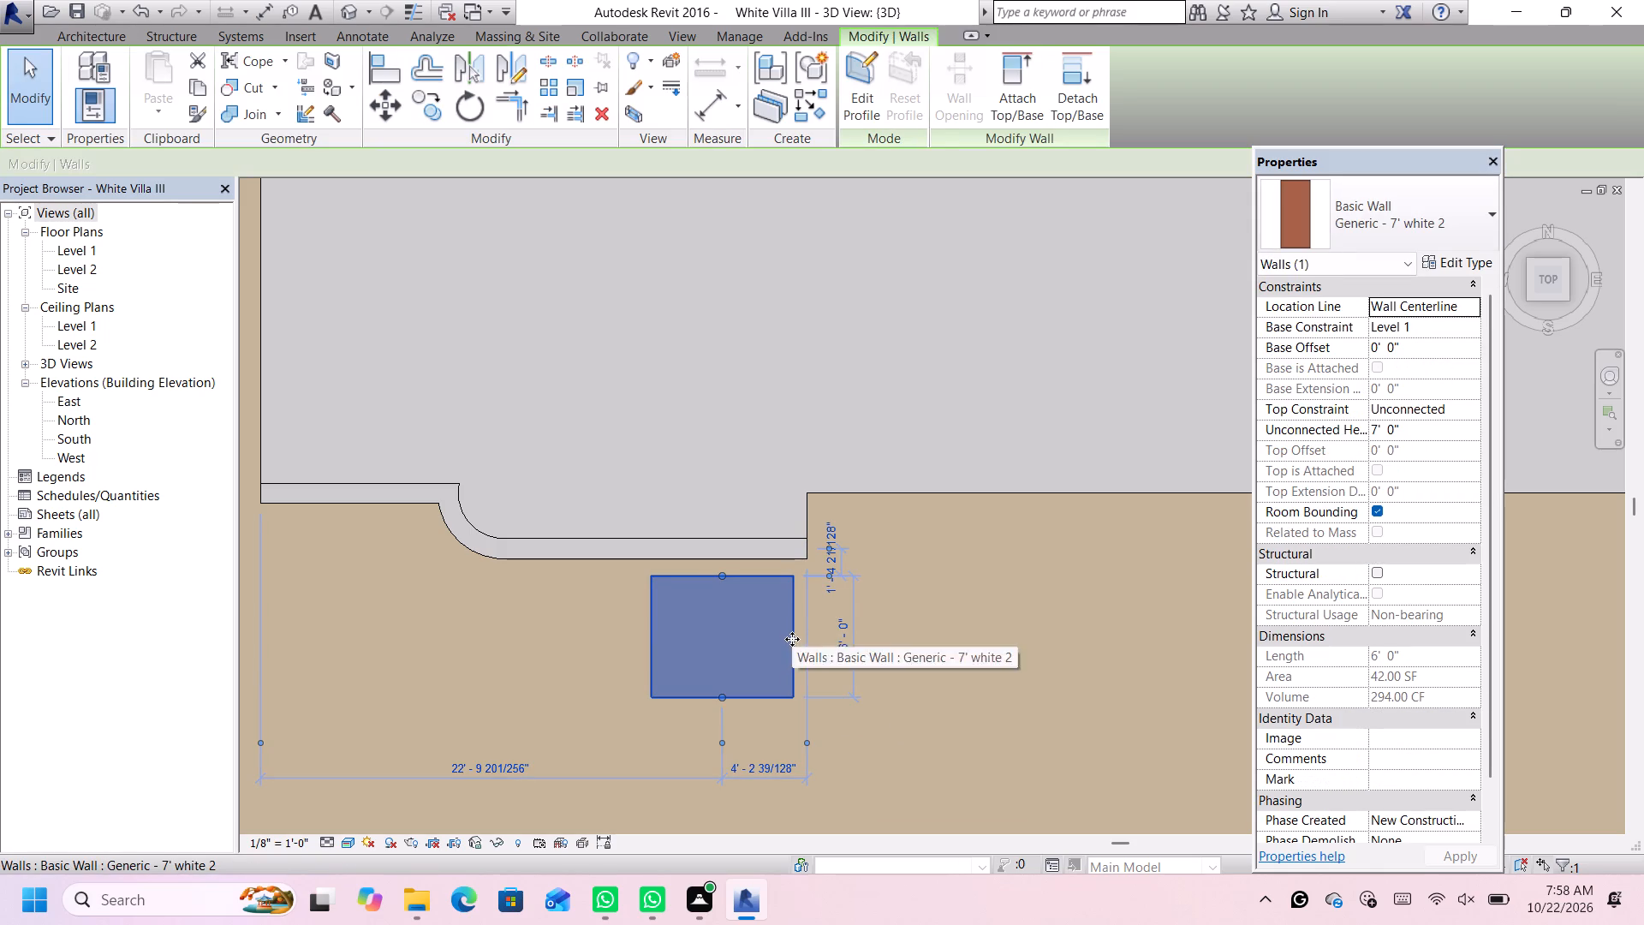
key("Right")
key("Right")
key("Right")
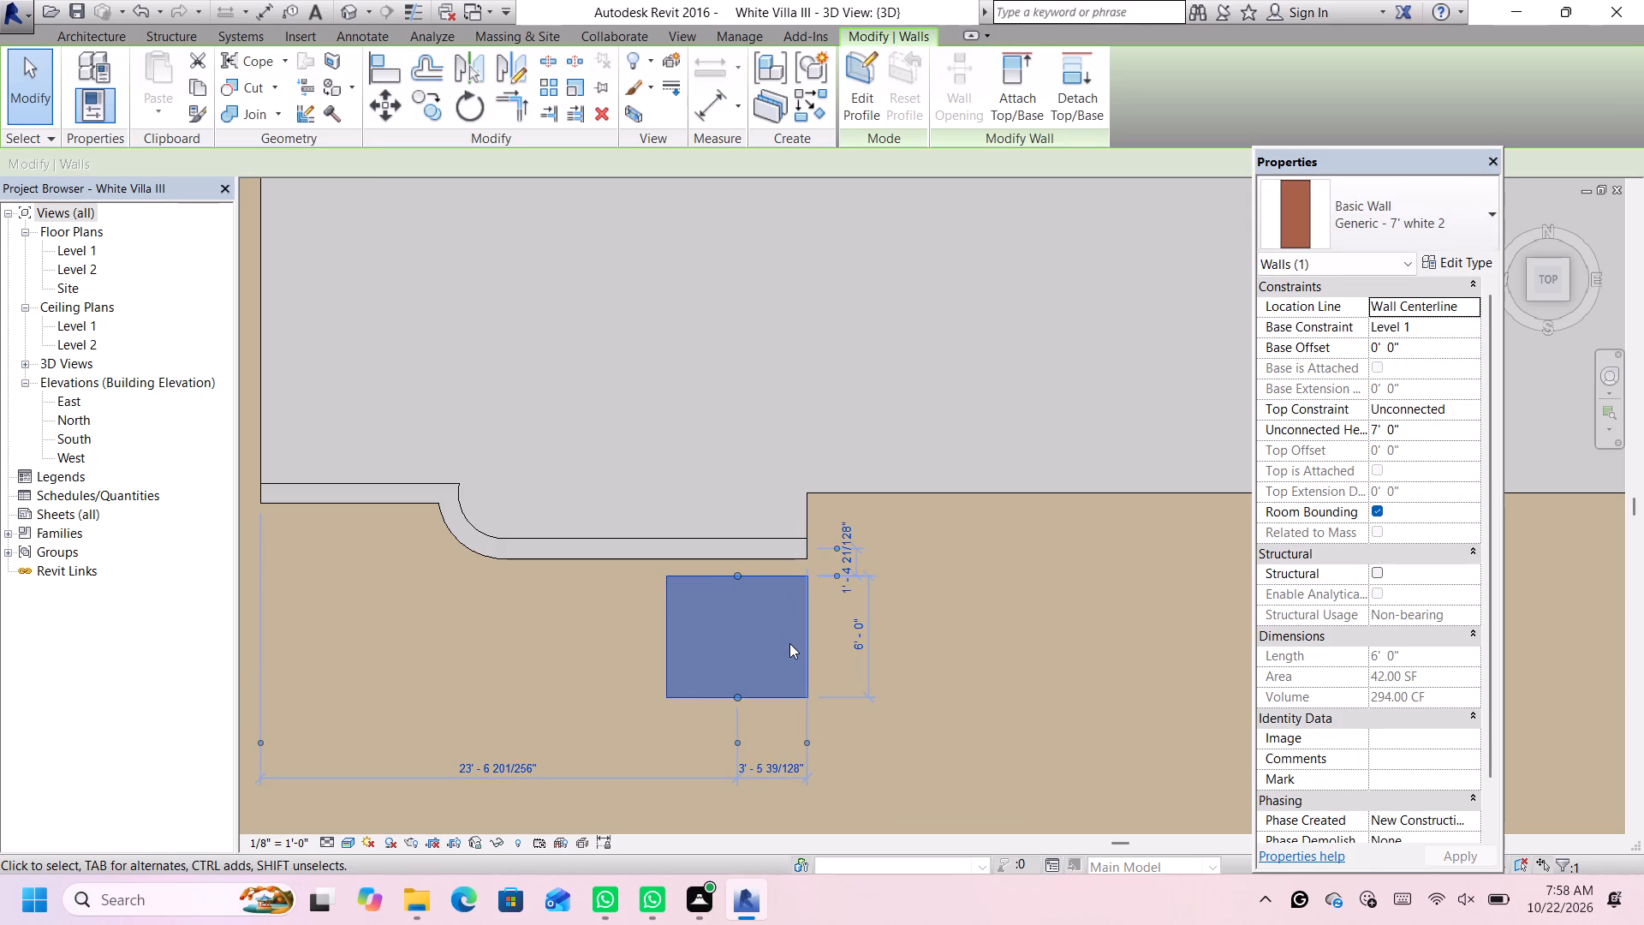
scroll(836, 592, "up", 4)
scroll(772, 622, "up", 4)
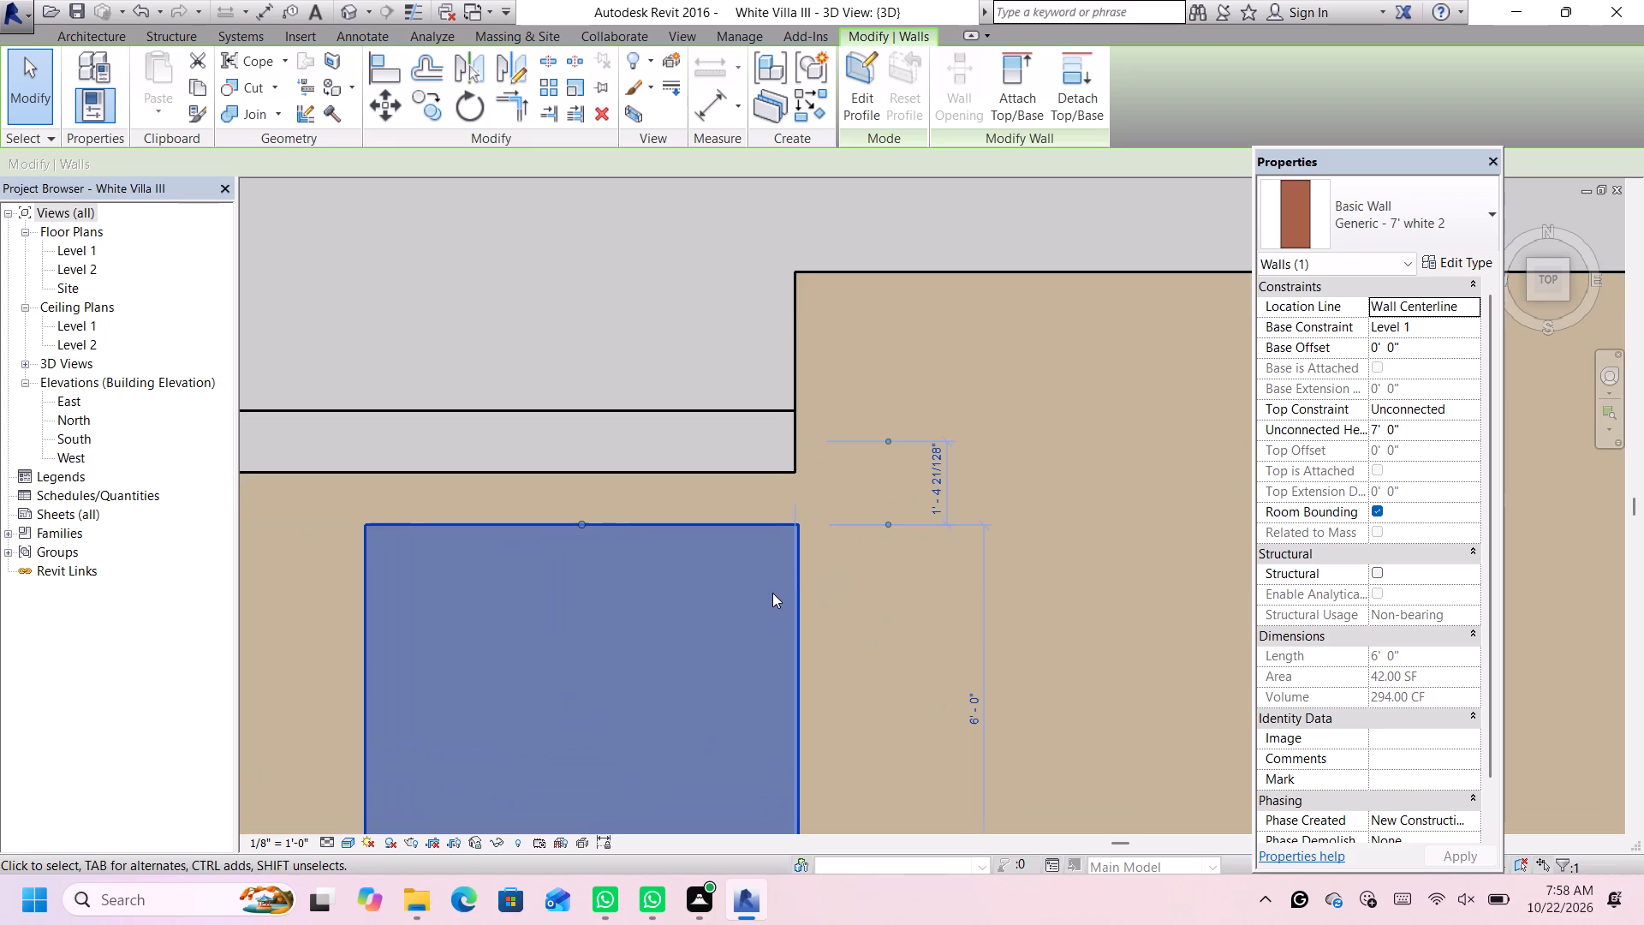
Move the 7' white wall about 6" north toward the front wall's outer face.
key("Up")
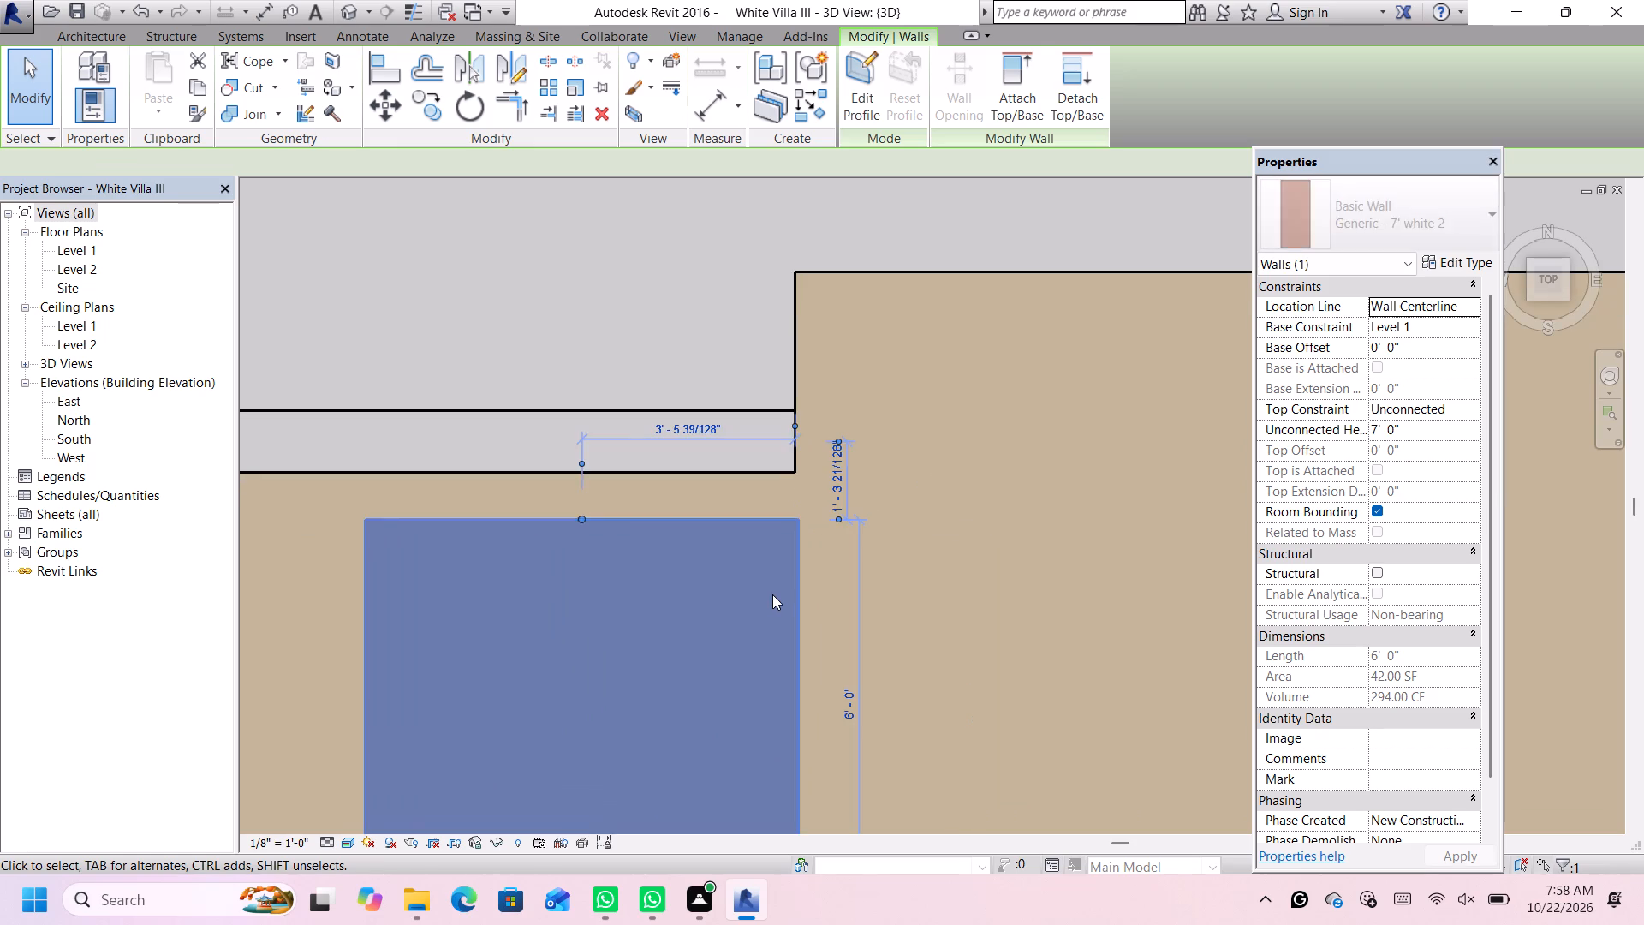
key("Up")
key("Up")
key("Up")
key("Up")
key("Up")
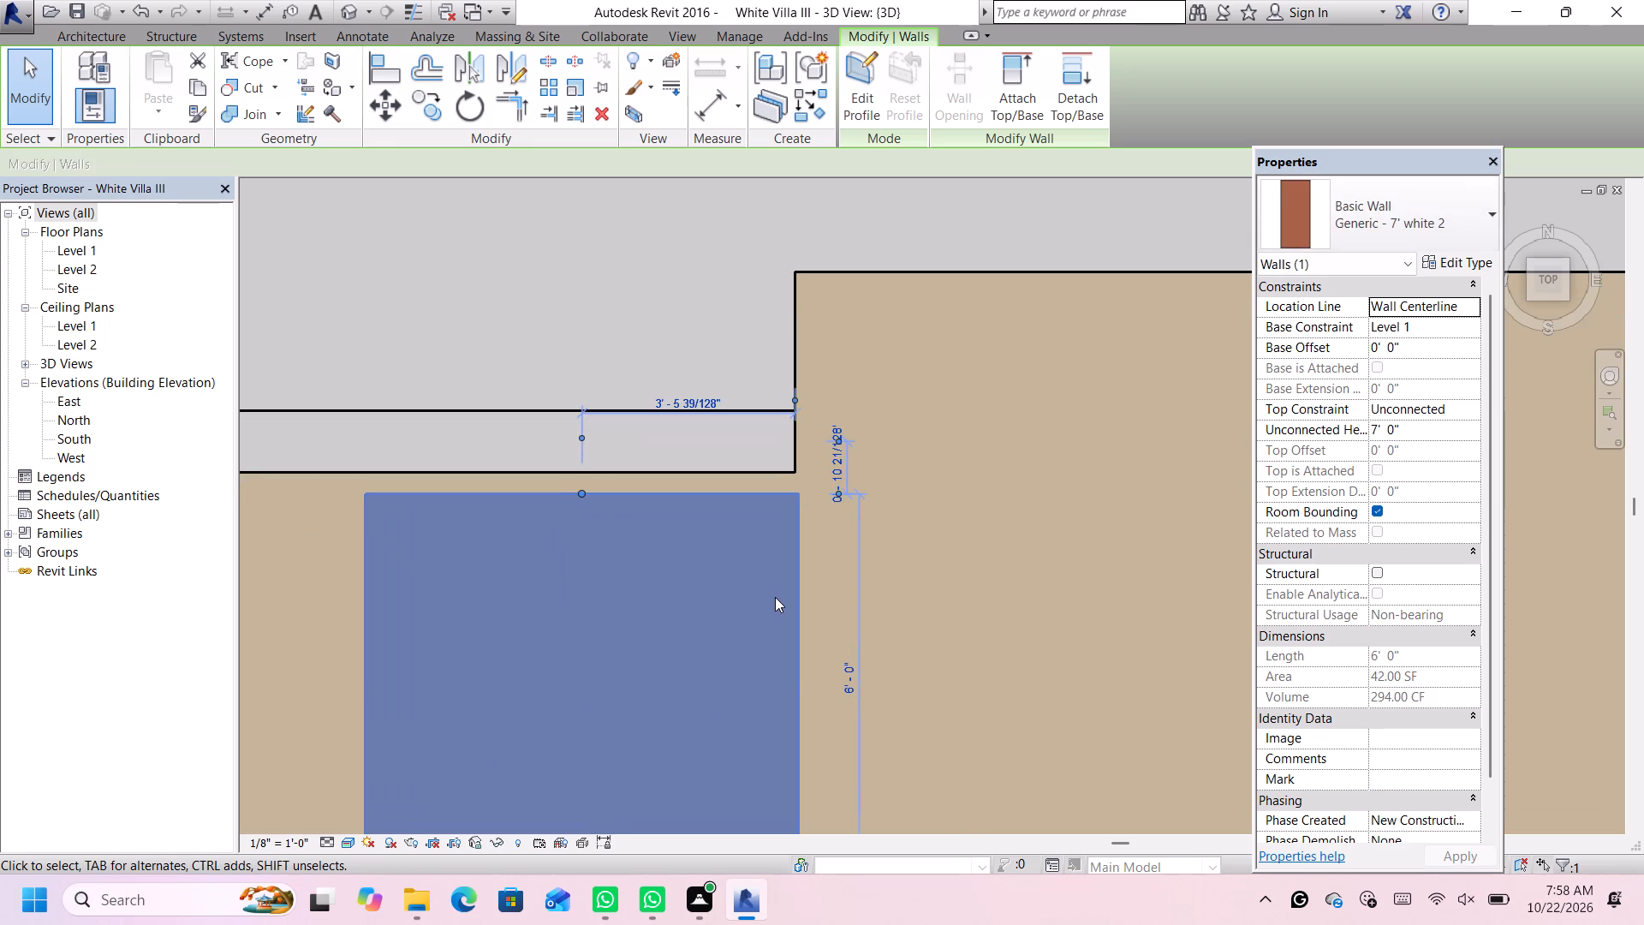
key("Left")
key("Right")
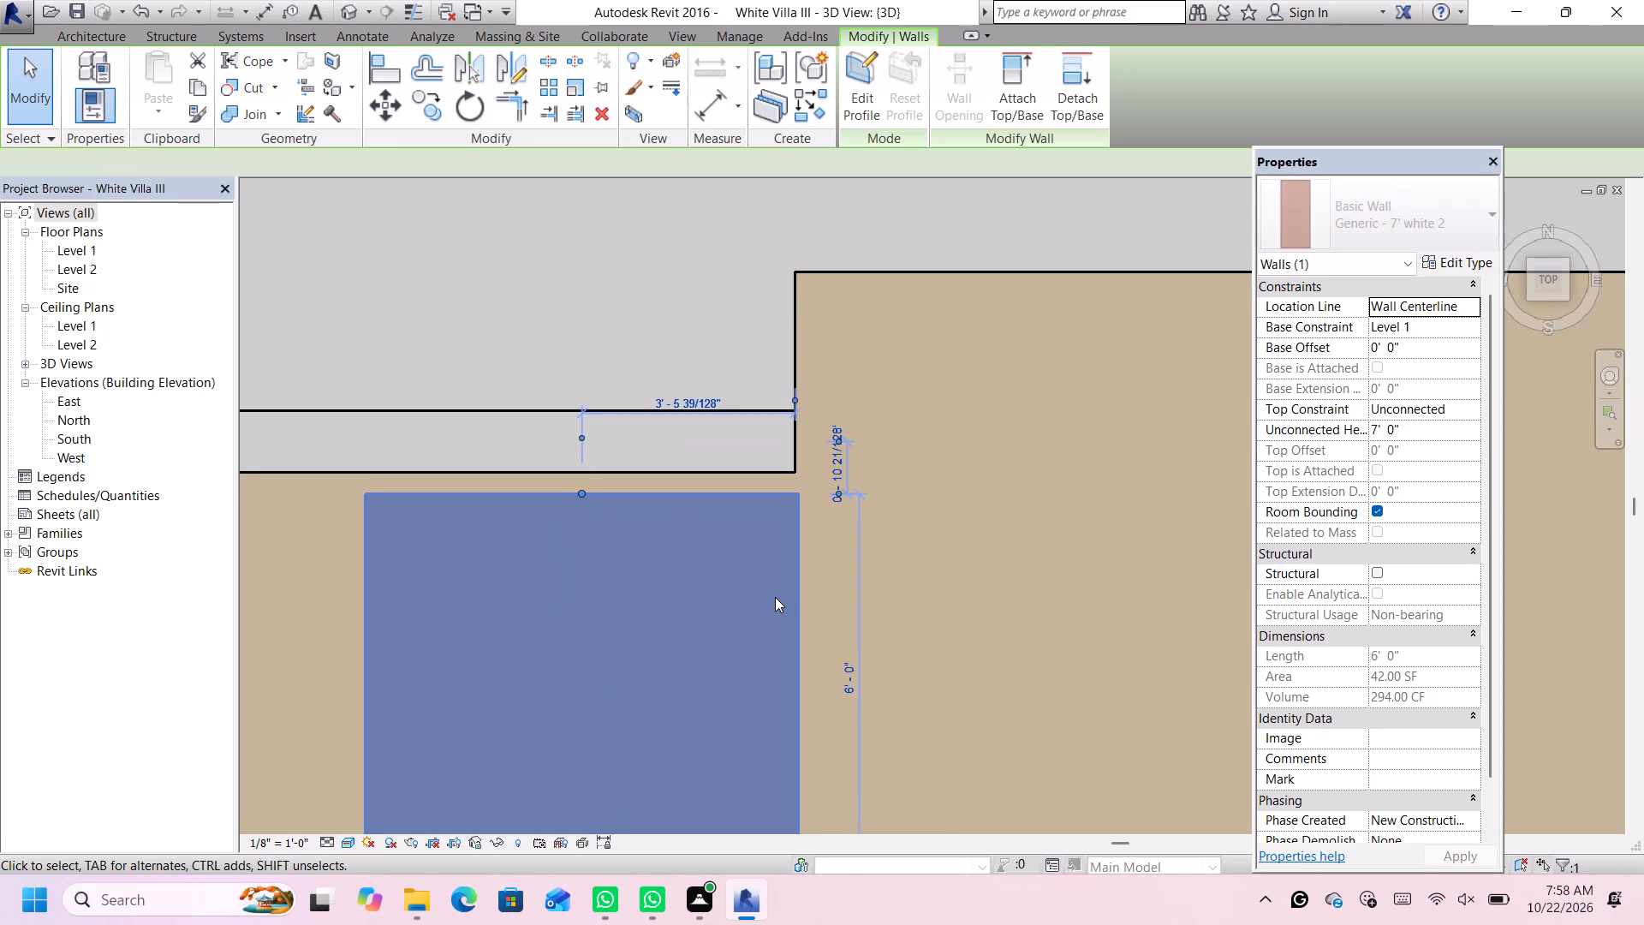
Nudge the 7' white wall block about 3 3/4" north and slightly west until flush with the straight front wall's outer face and end.
scroll(833, 476, "up", 14)
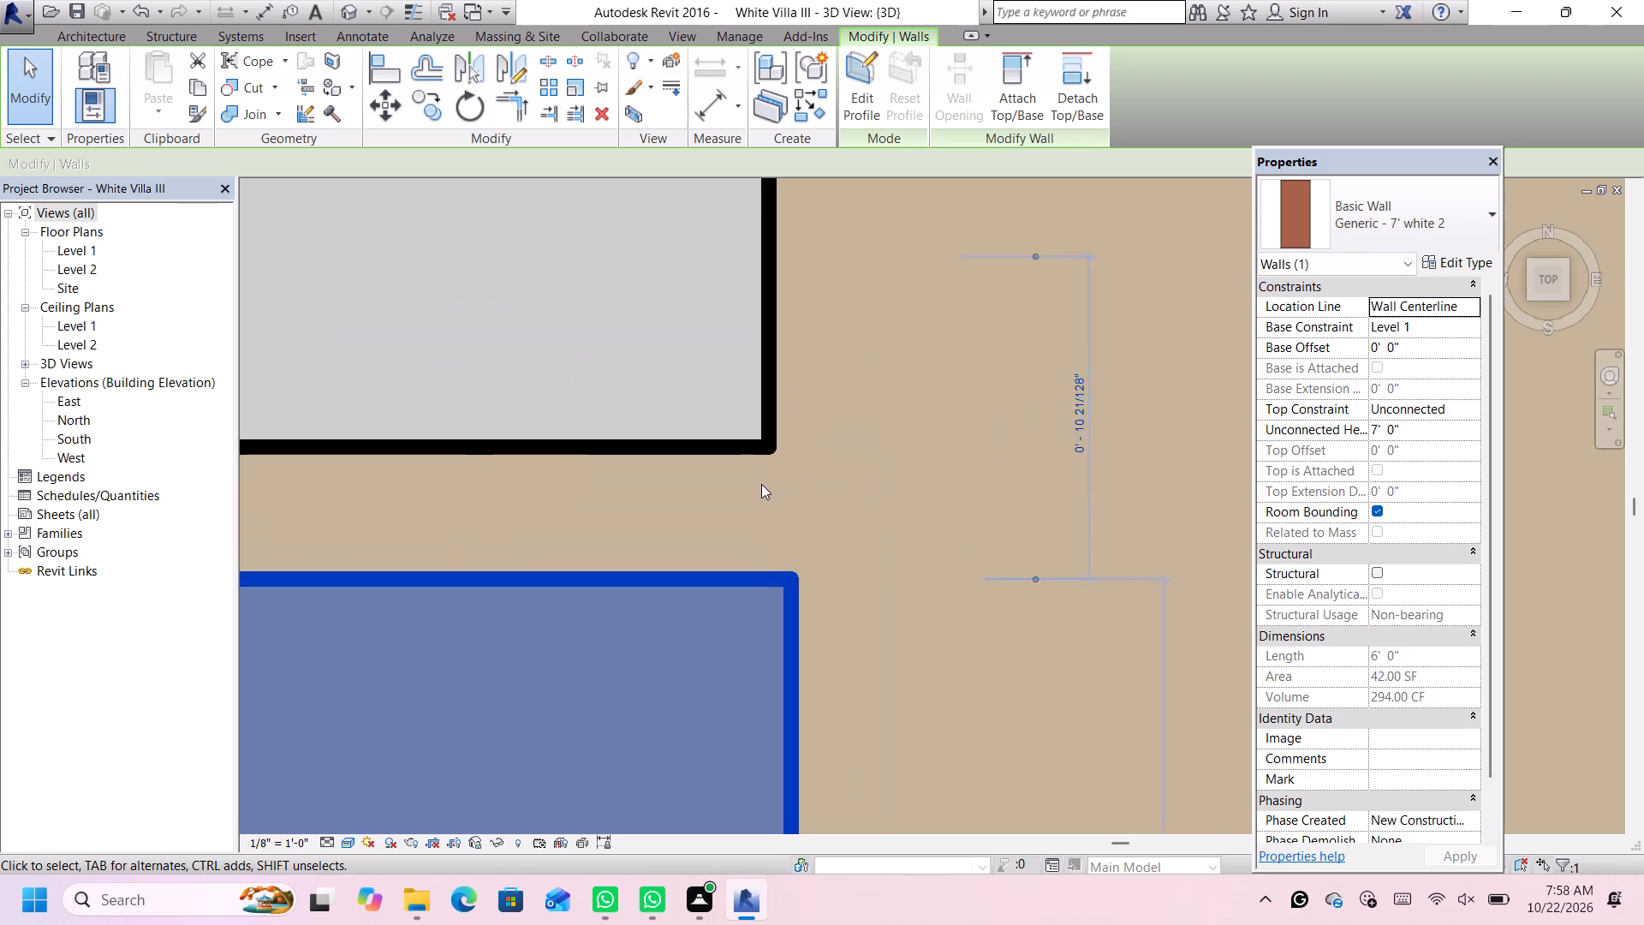
scroll(761, 484, "up", 2)
key("Left")
key("Left")
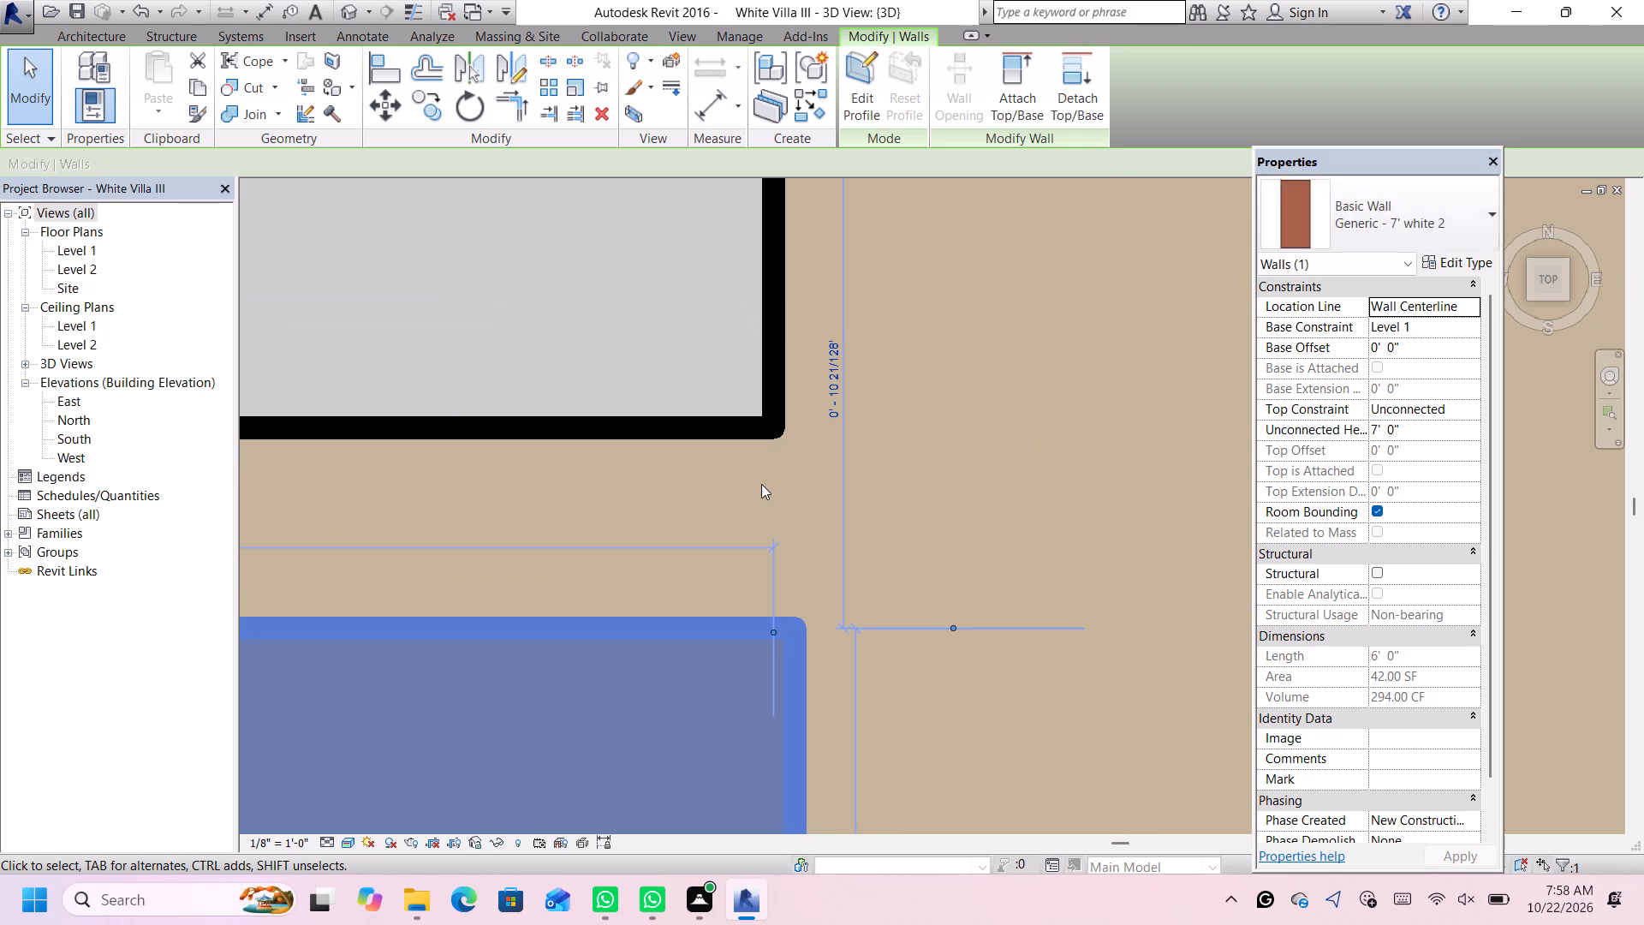
key("Left")
key("Up")
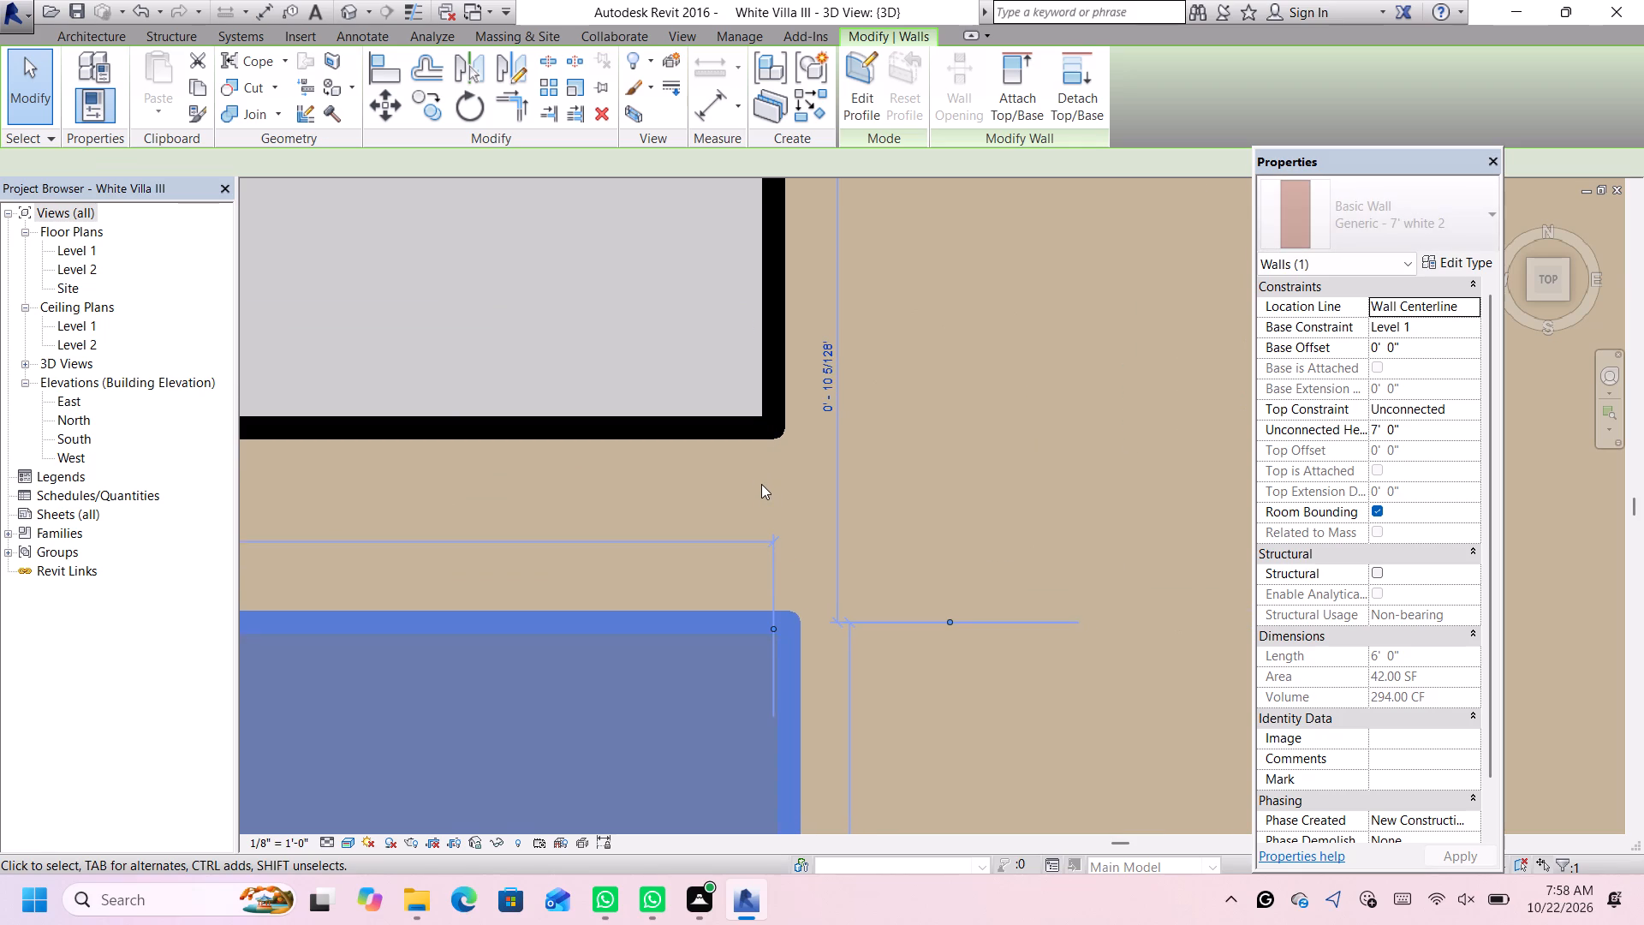
key("Up")
key("Up")
key("Up")
key("Up")
key("Up")
key("Up")
key("Left")
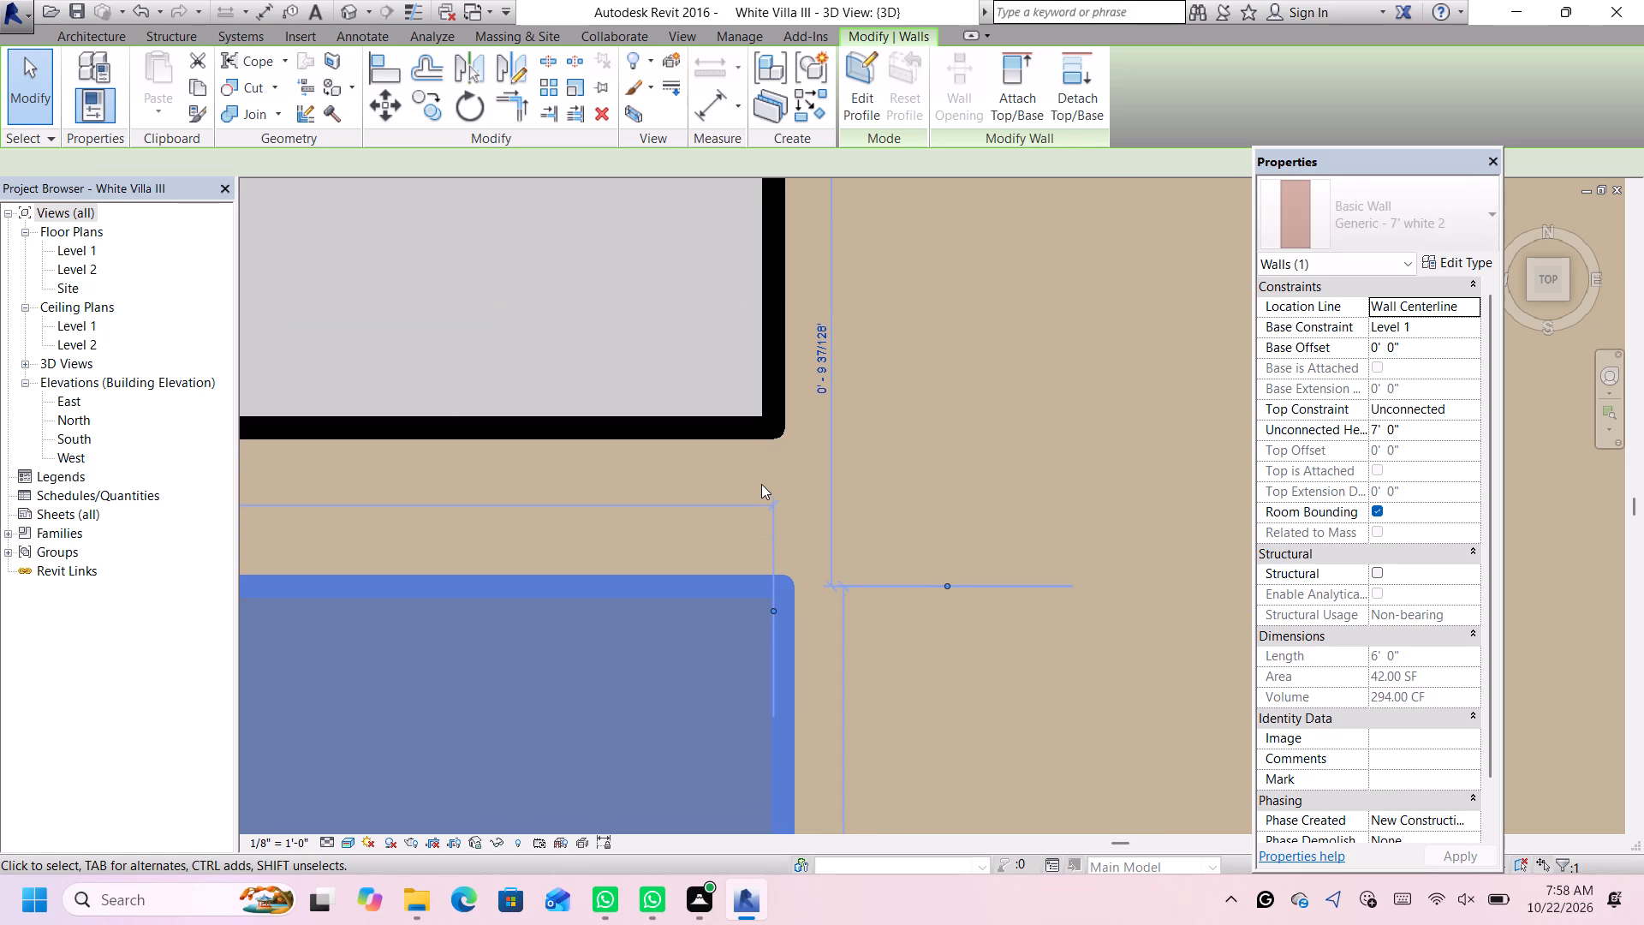
key("Up")
key("Up")
key("Up")
key("Up")
key("Up")
key("Up")
key("Up")
key("Up")
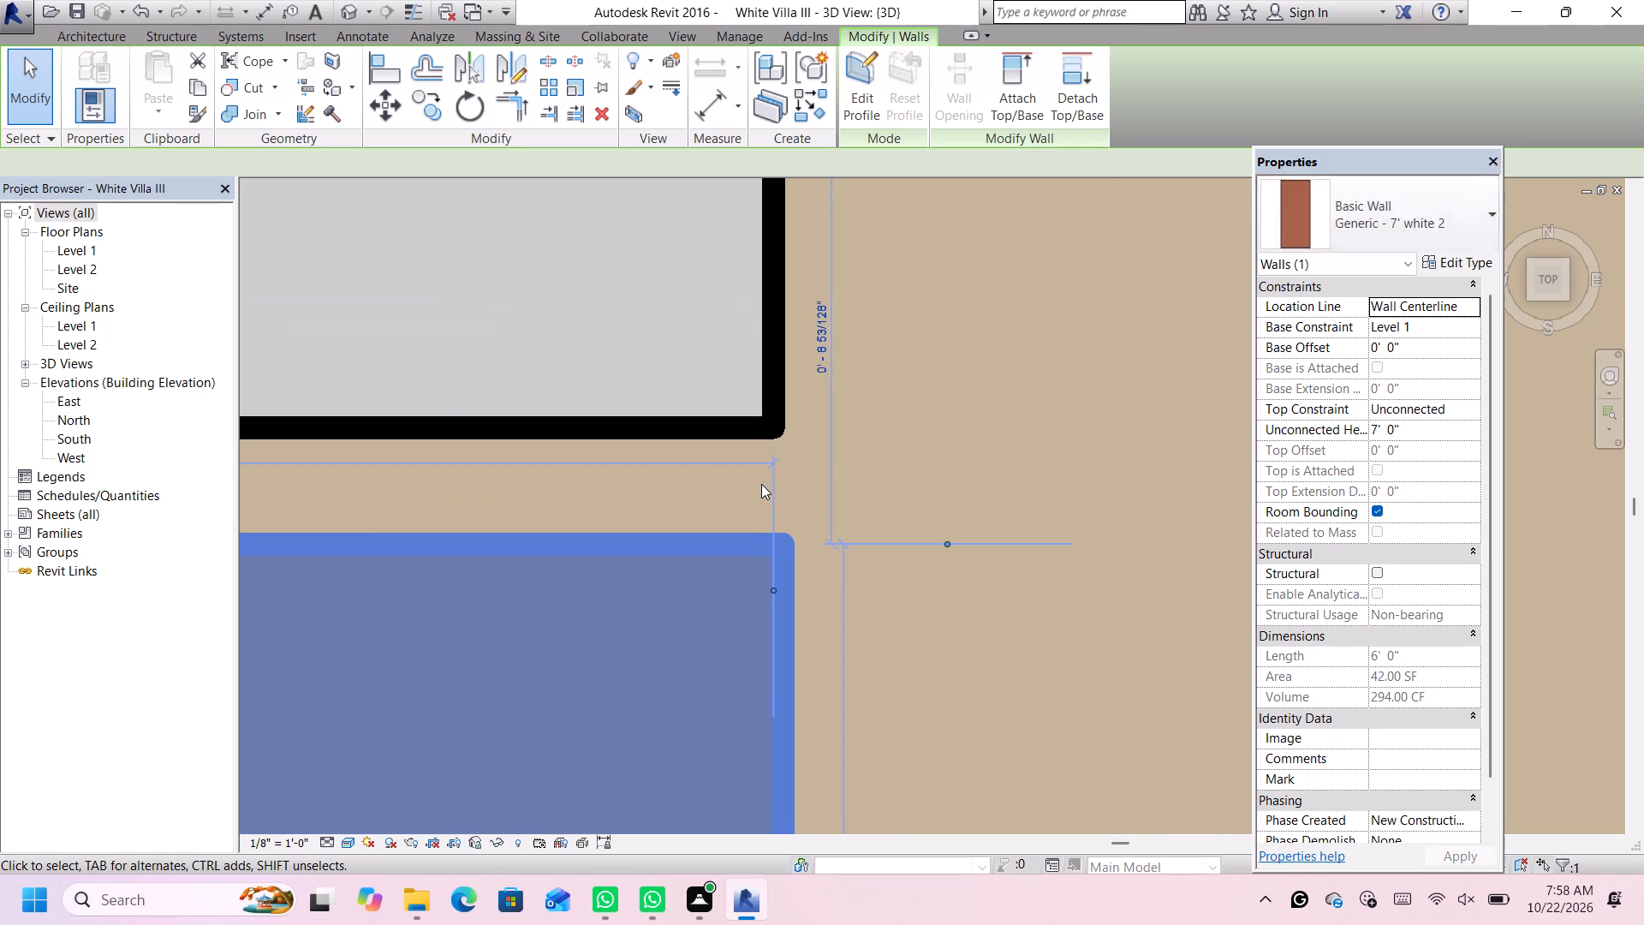
key("Up")
key("Up")
key("Up")
key("Up")
key("Up")
key("Up")
key("Left")
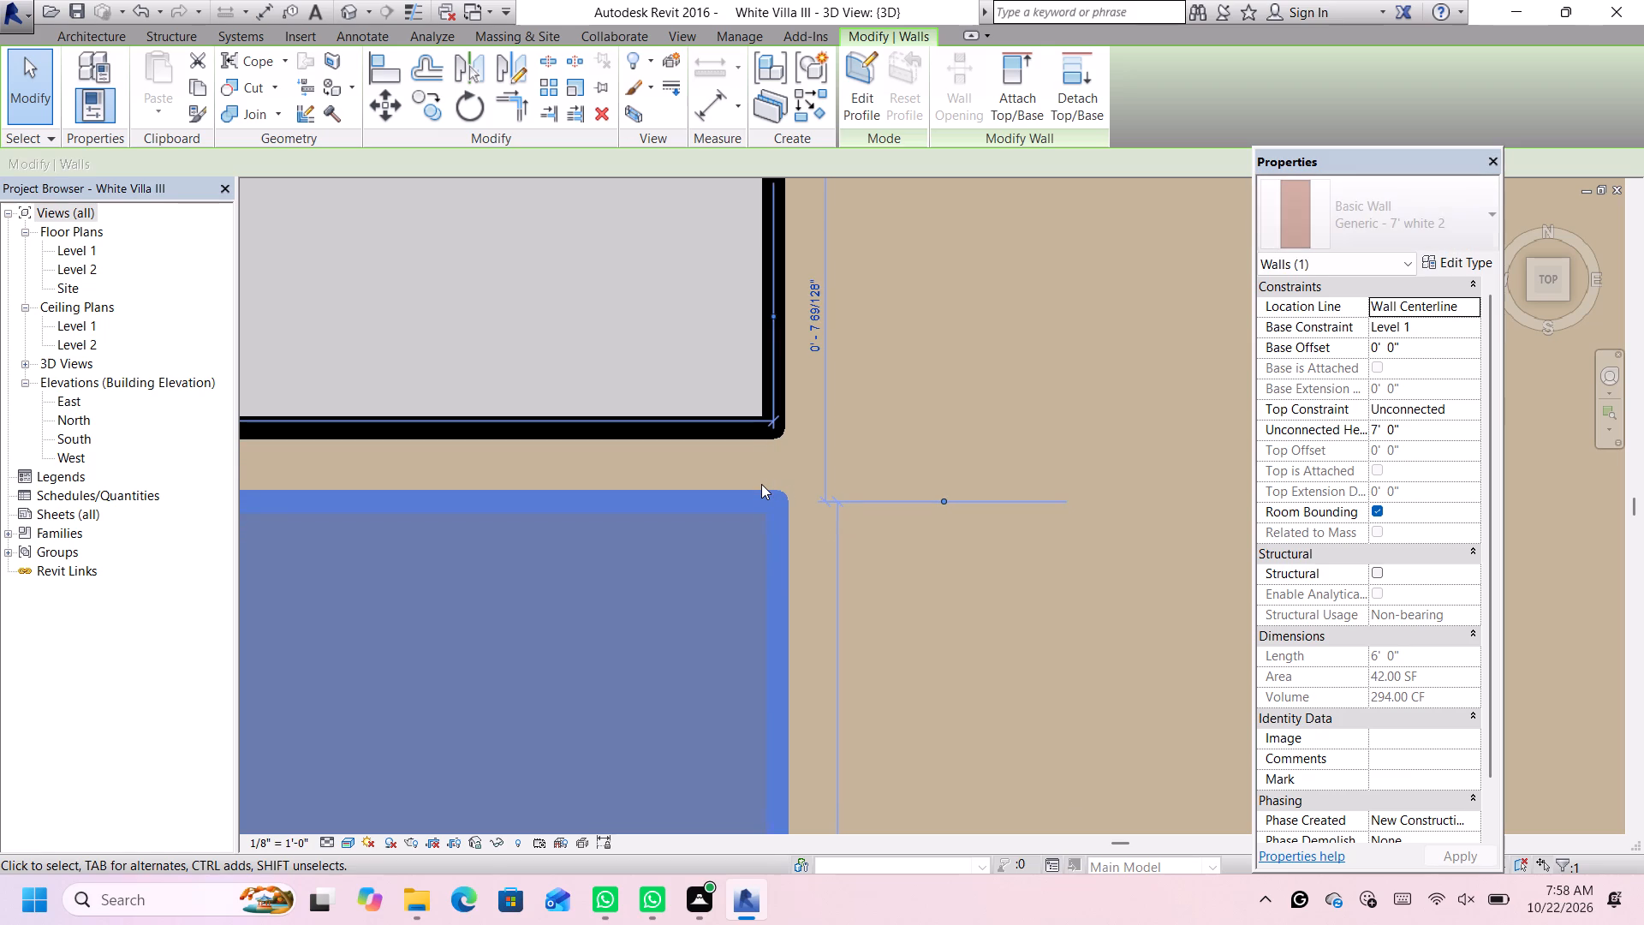
key("Up")
key("Up")
key("Up")
key("Up")
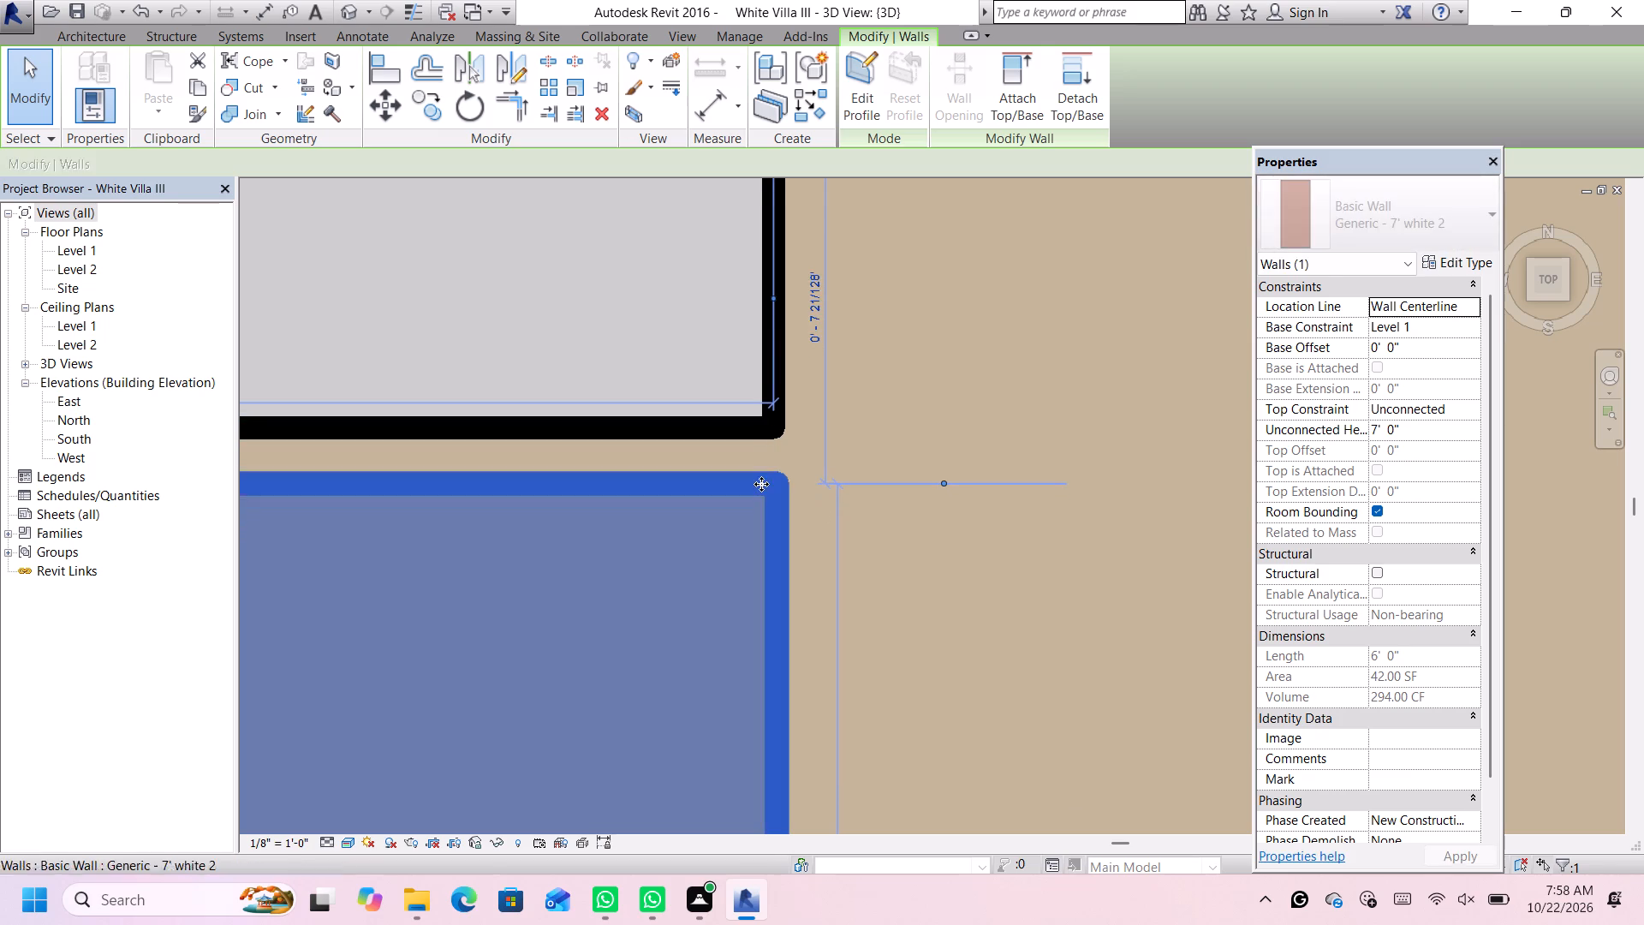
key("Up")
key("Up")
key("Up")
key("Up")
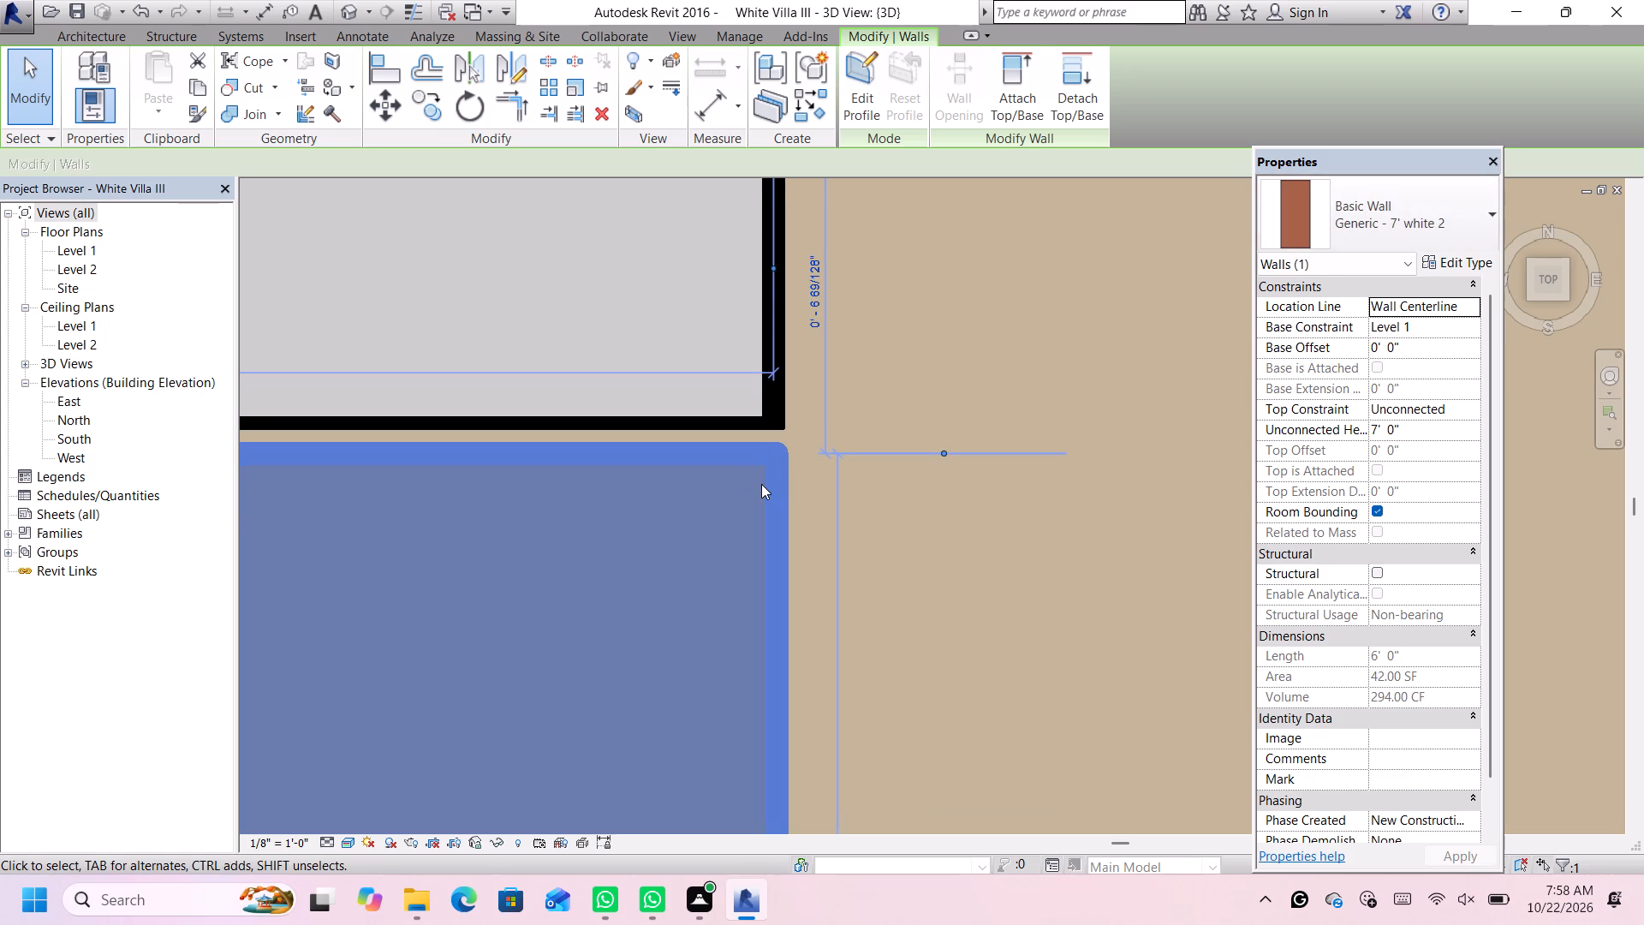
key("Down")
key("Up")
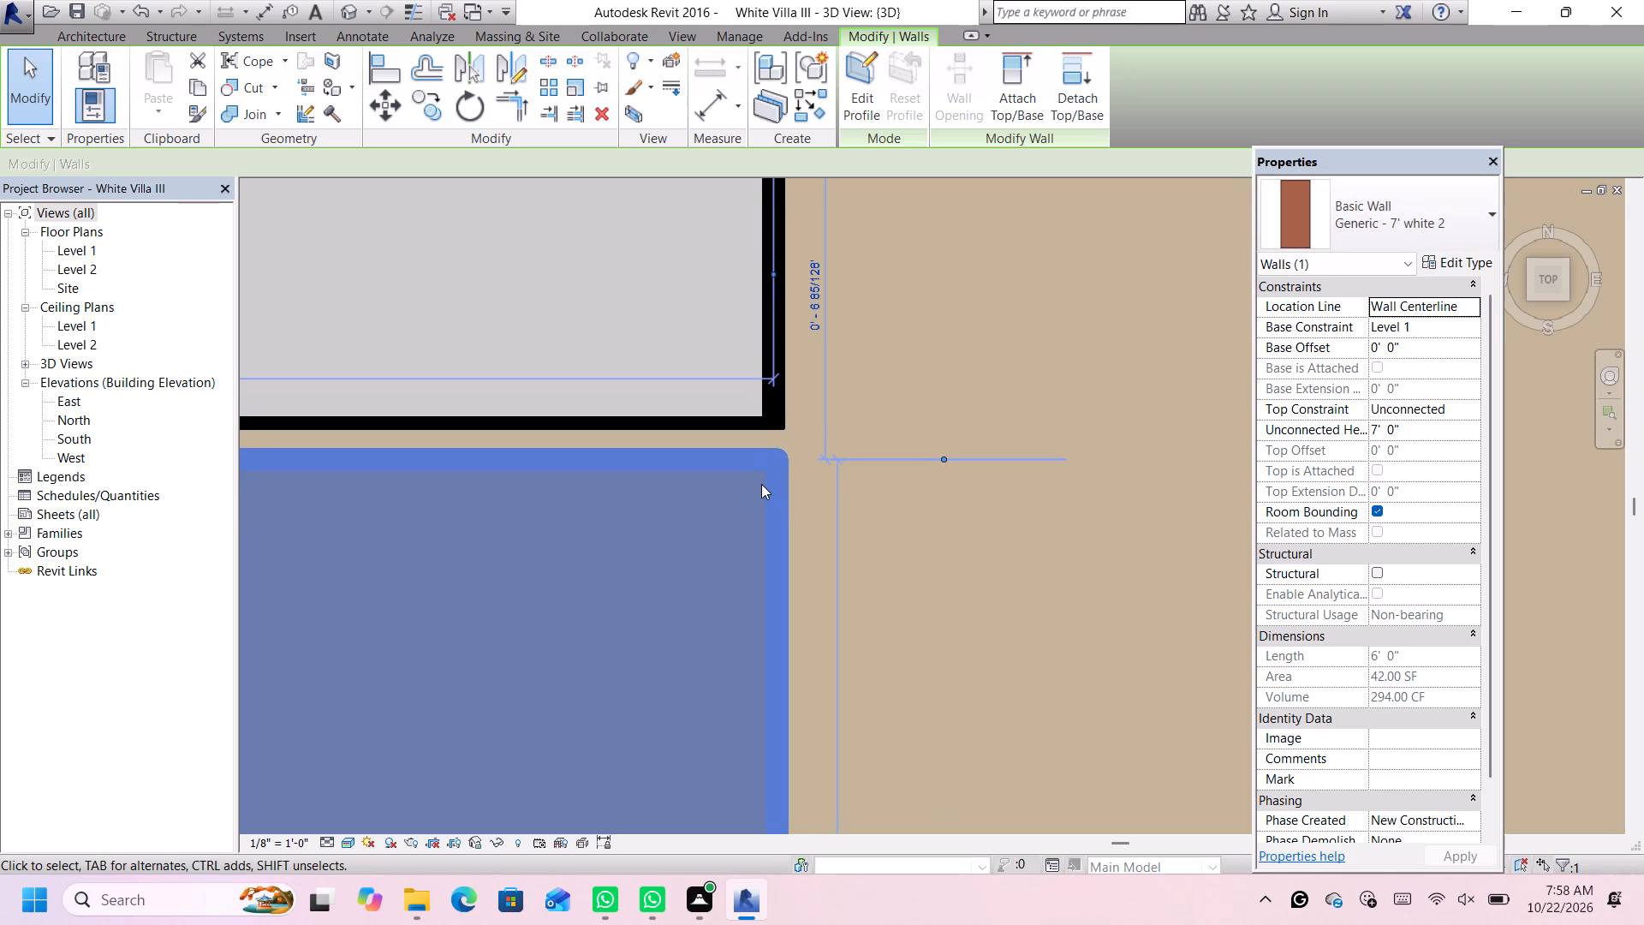
key("Up")
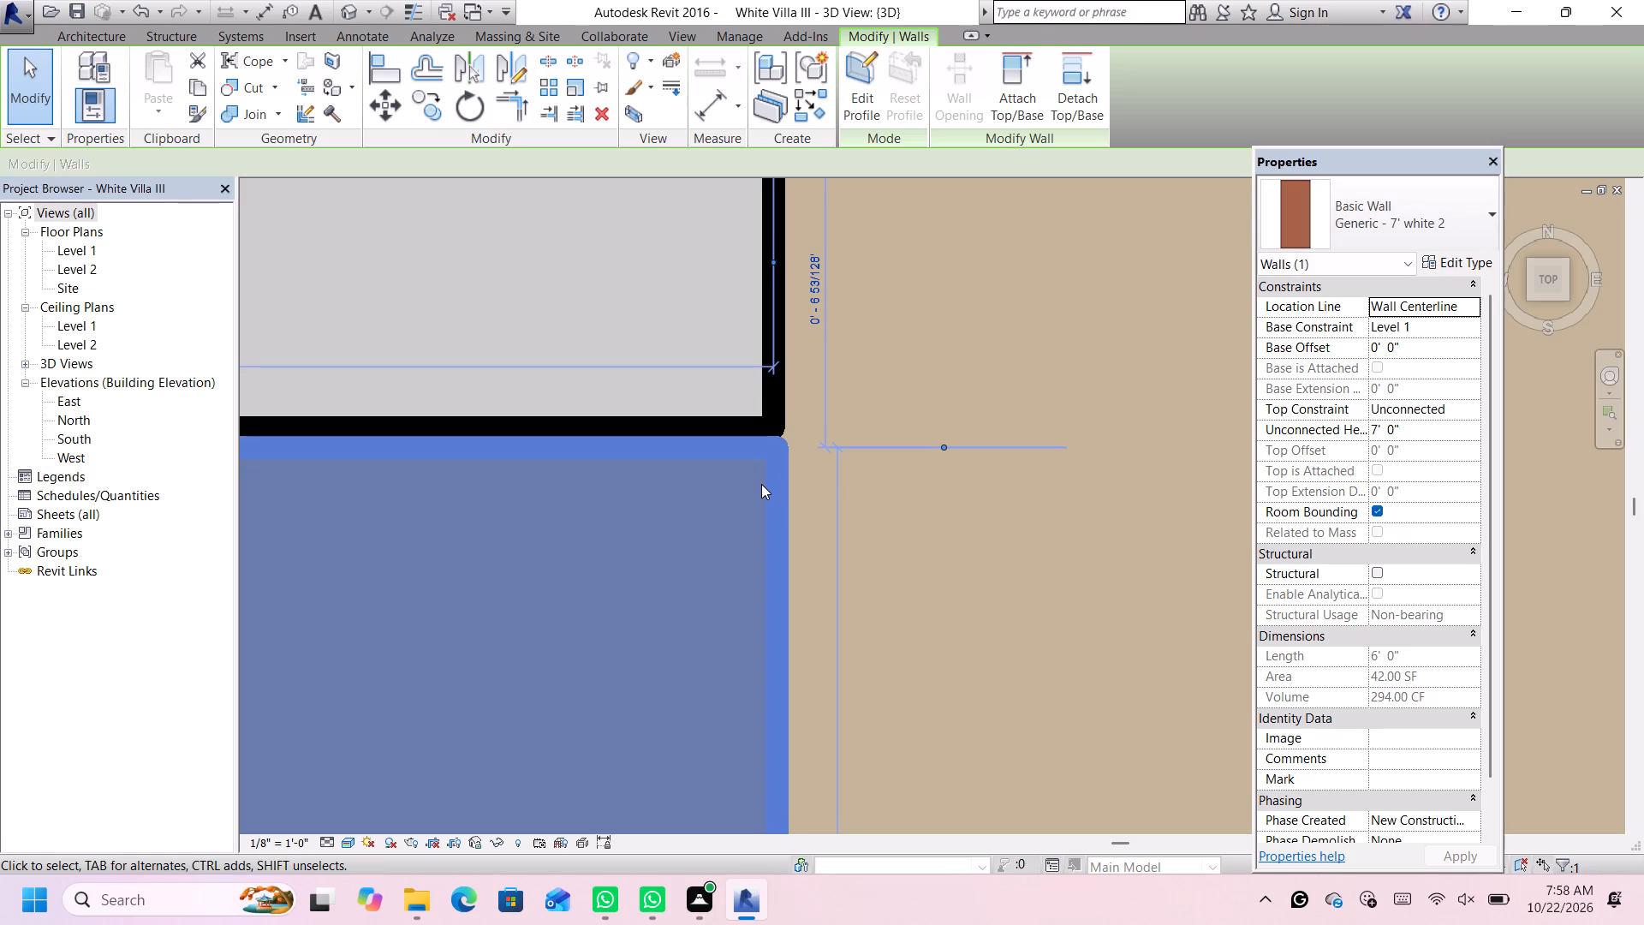
scroll(767, 483, "down", 20)
scroll(767, 483, "down", 1)
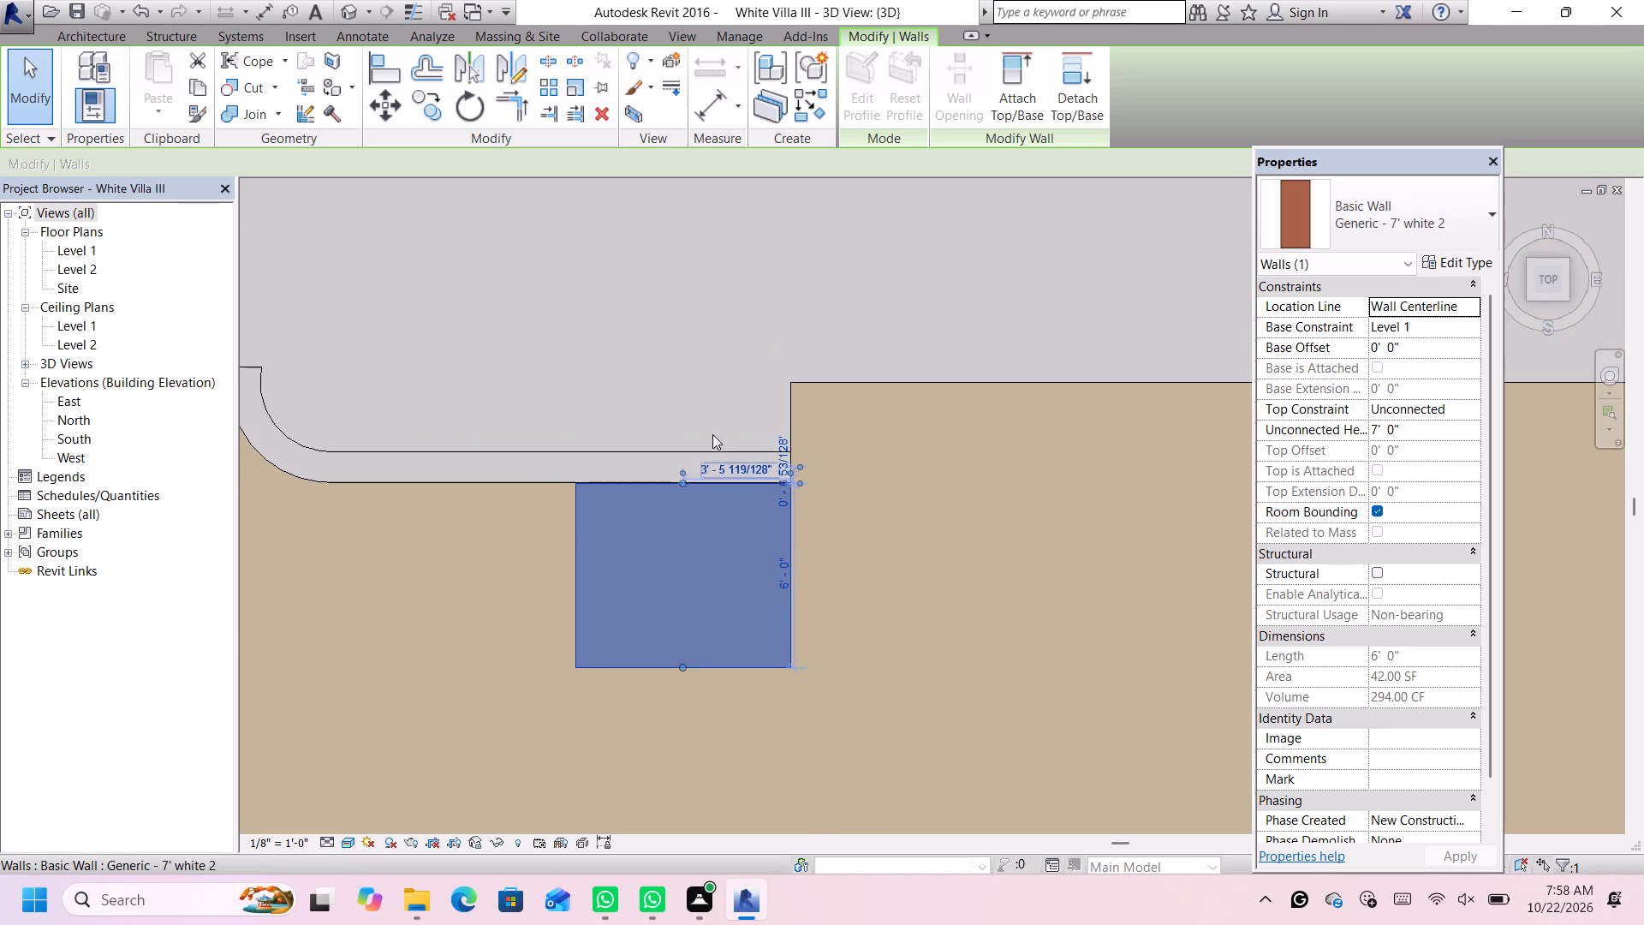
scroll(885, 413, "down", 7)
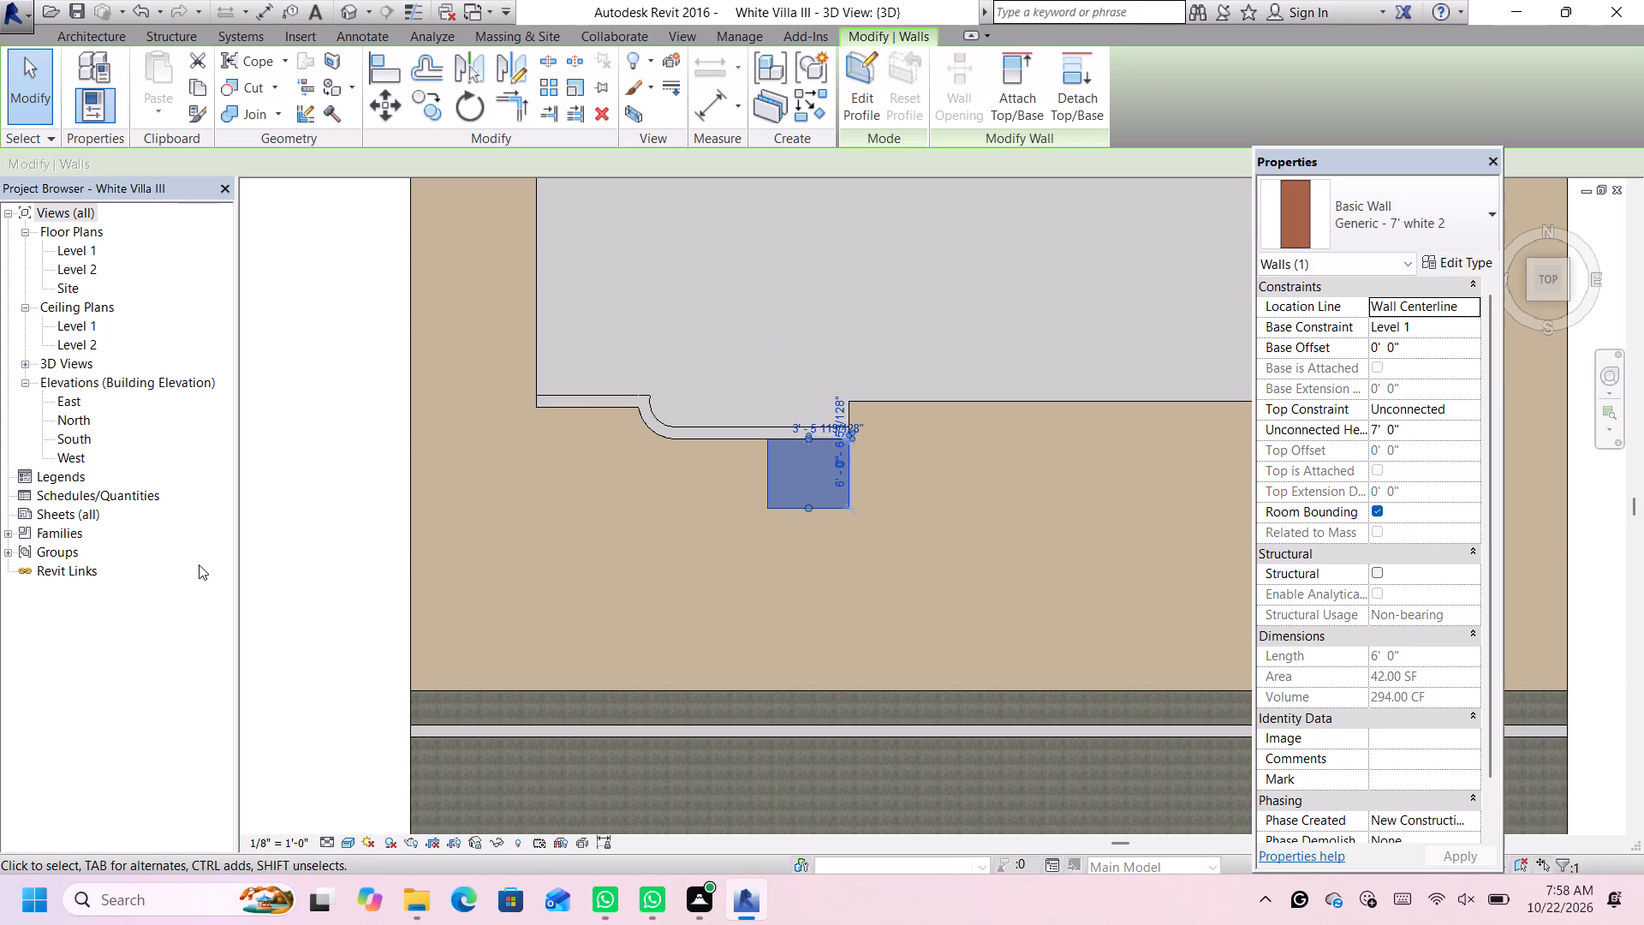
left_click(353, 557)
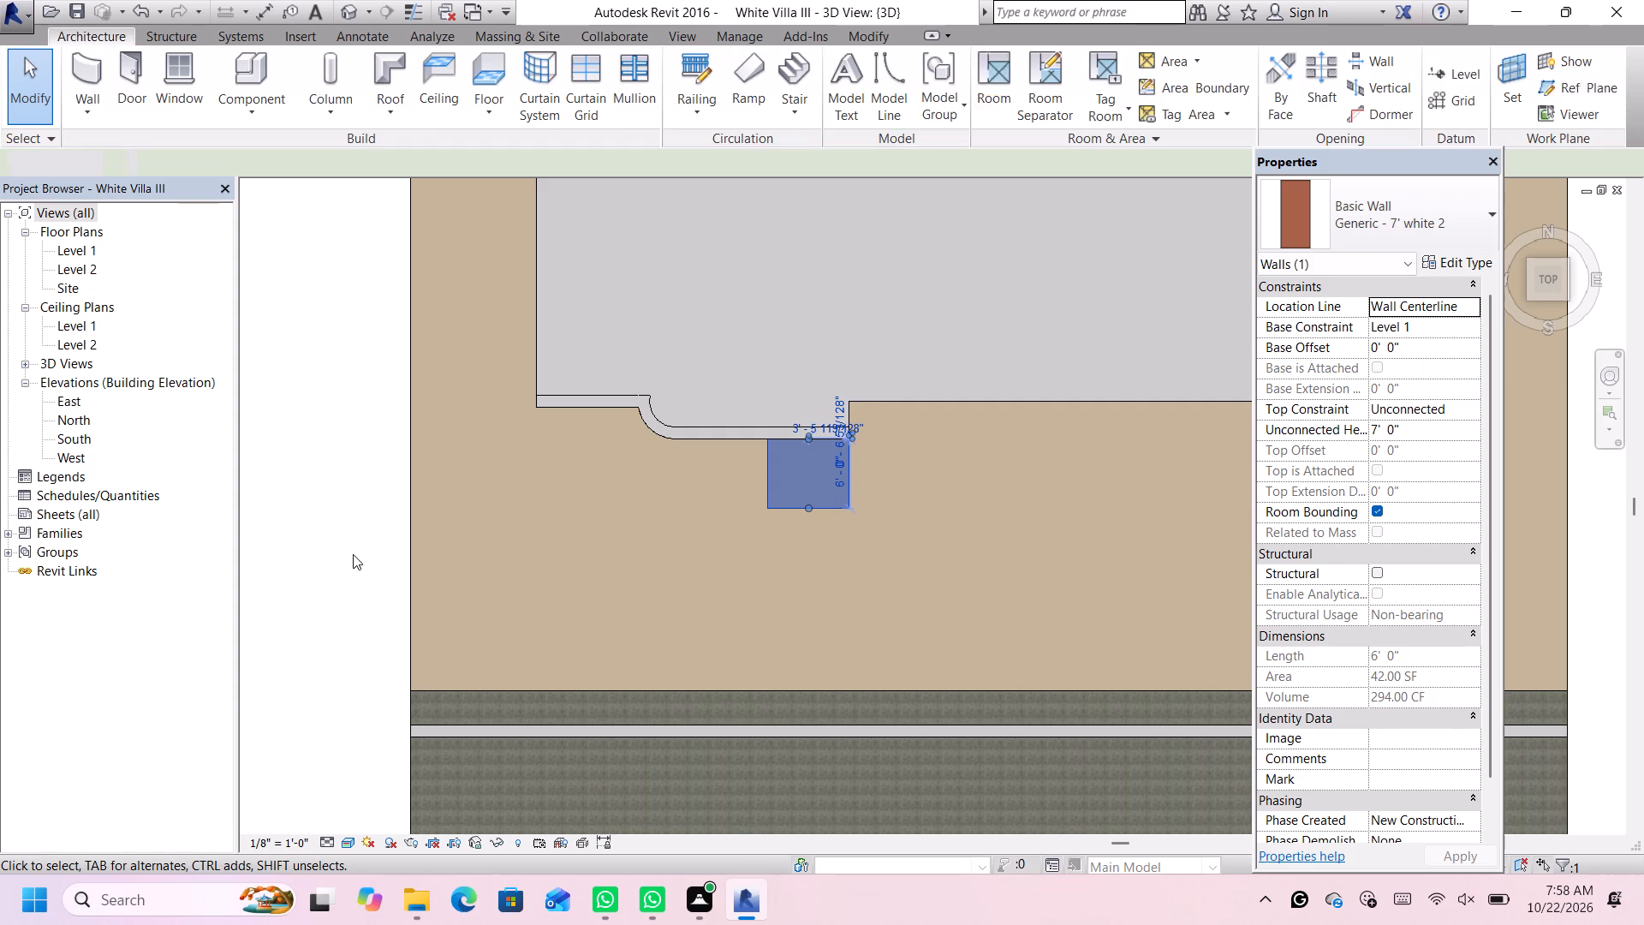
Edit the straight 12" white front wall's profile, sketching a 1' radius arc across its top east corner.
left_click(1533, 300)
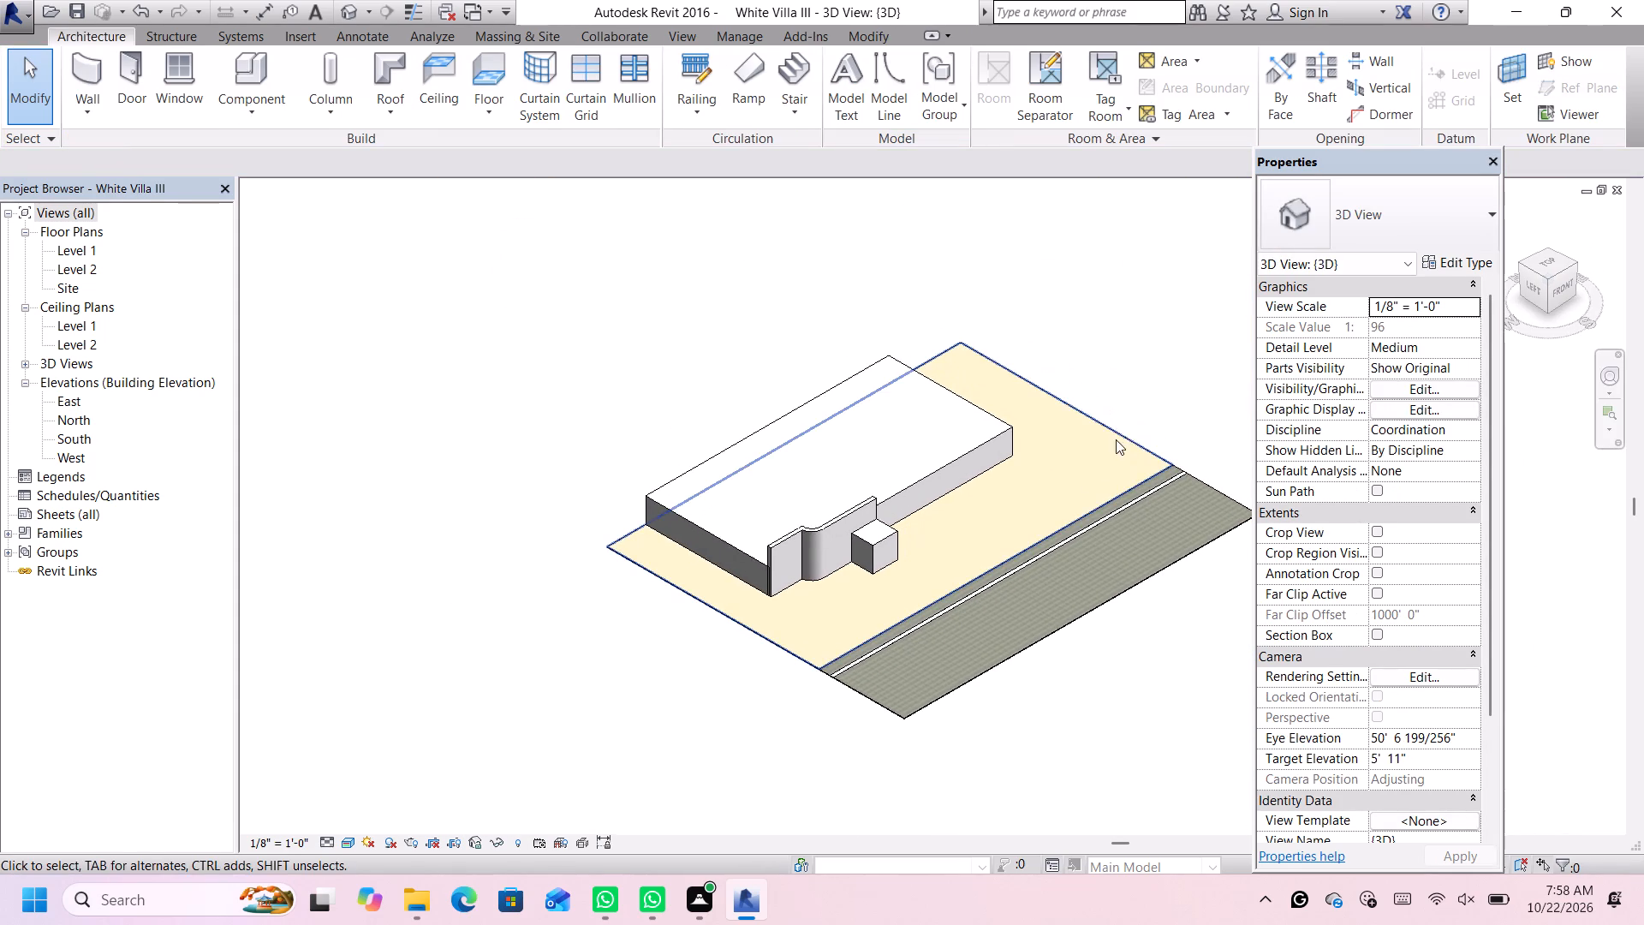
scroll(1176, 347, "up", 3)
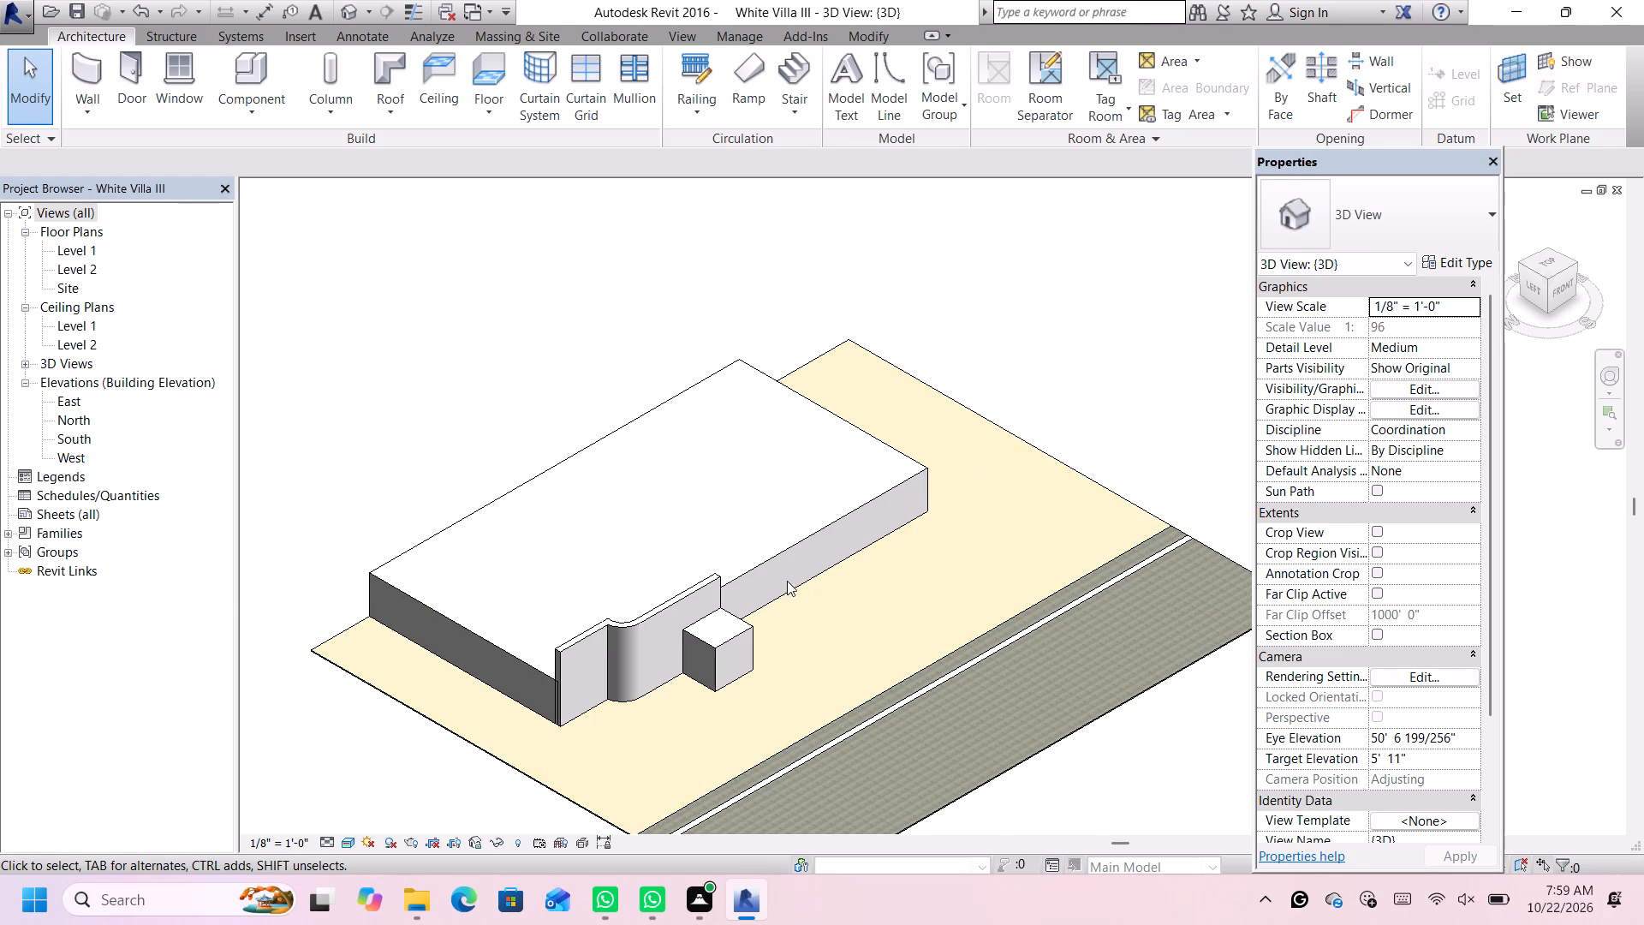
scroll(773, 586, "up", 2)
left_click(694, 577)
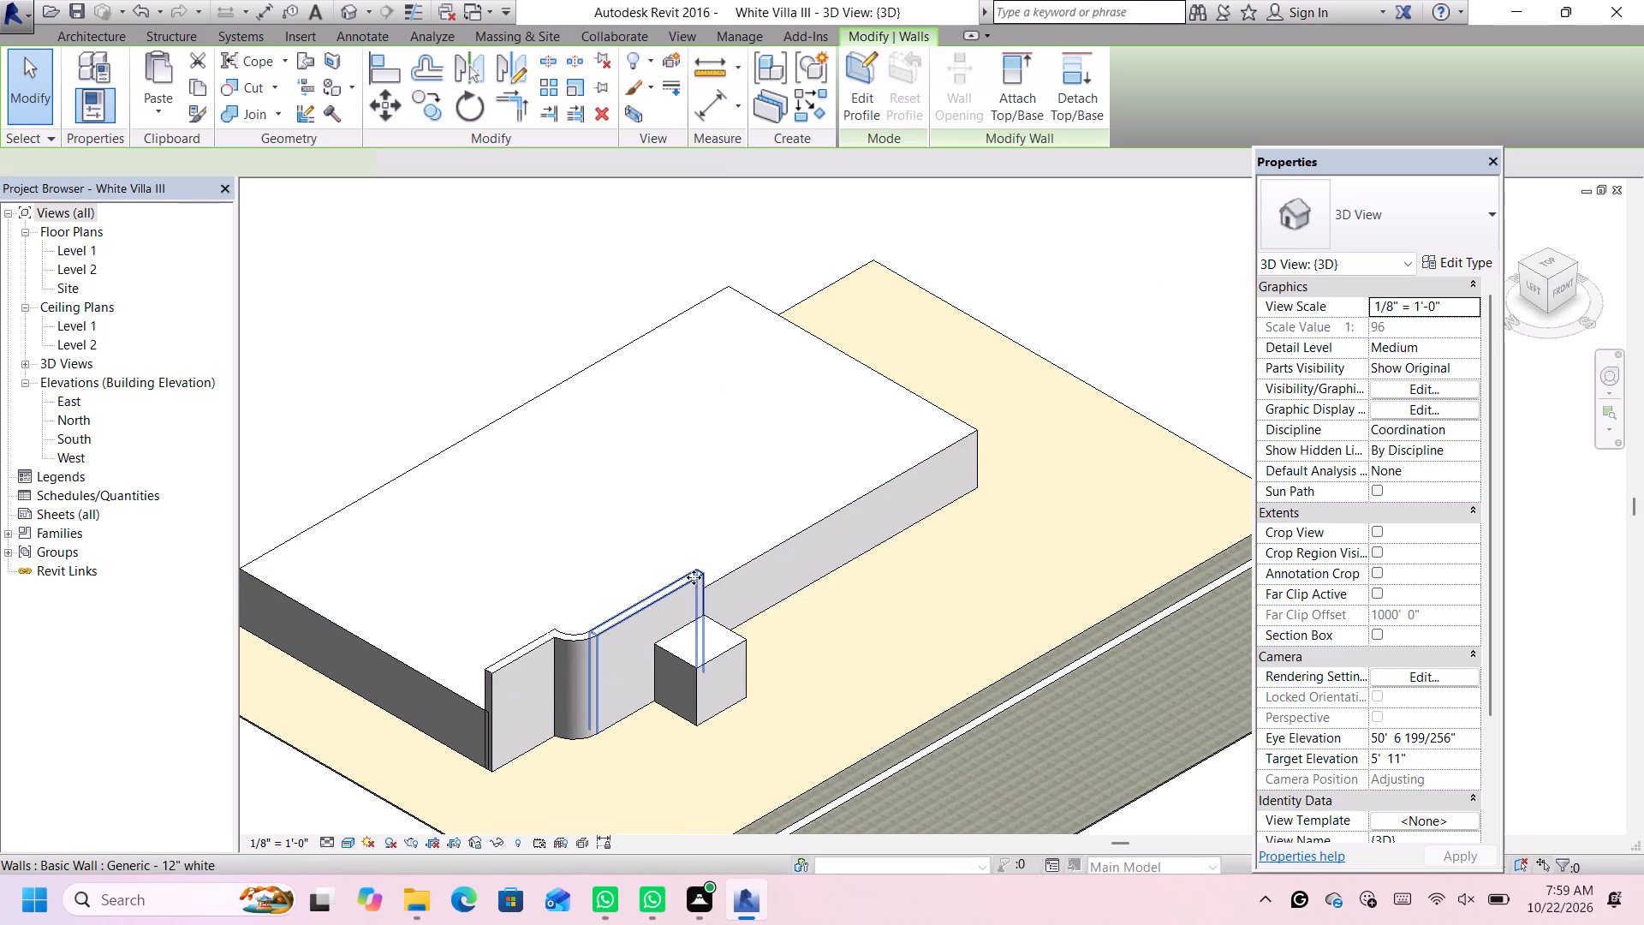
left_click(694, 577)
left_click(686, 572)
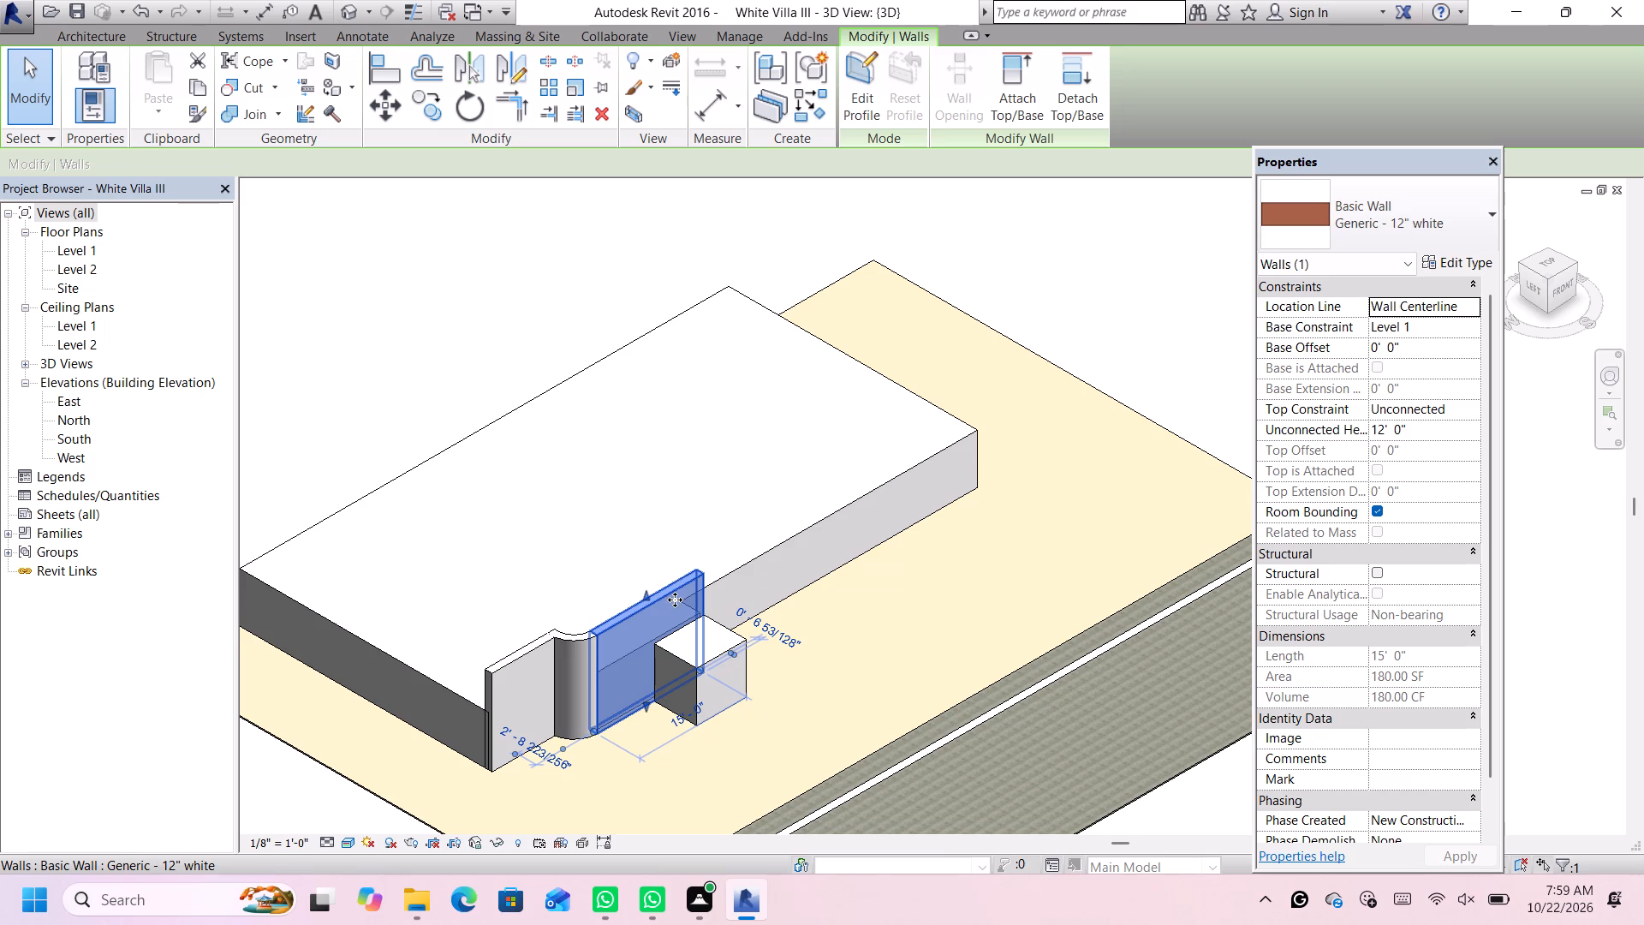
double_click(675, 600)
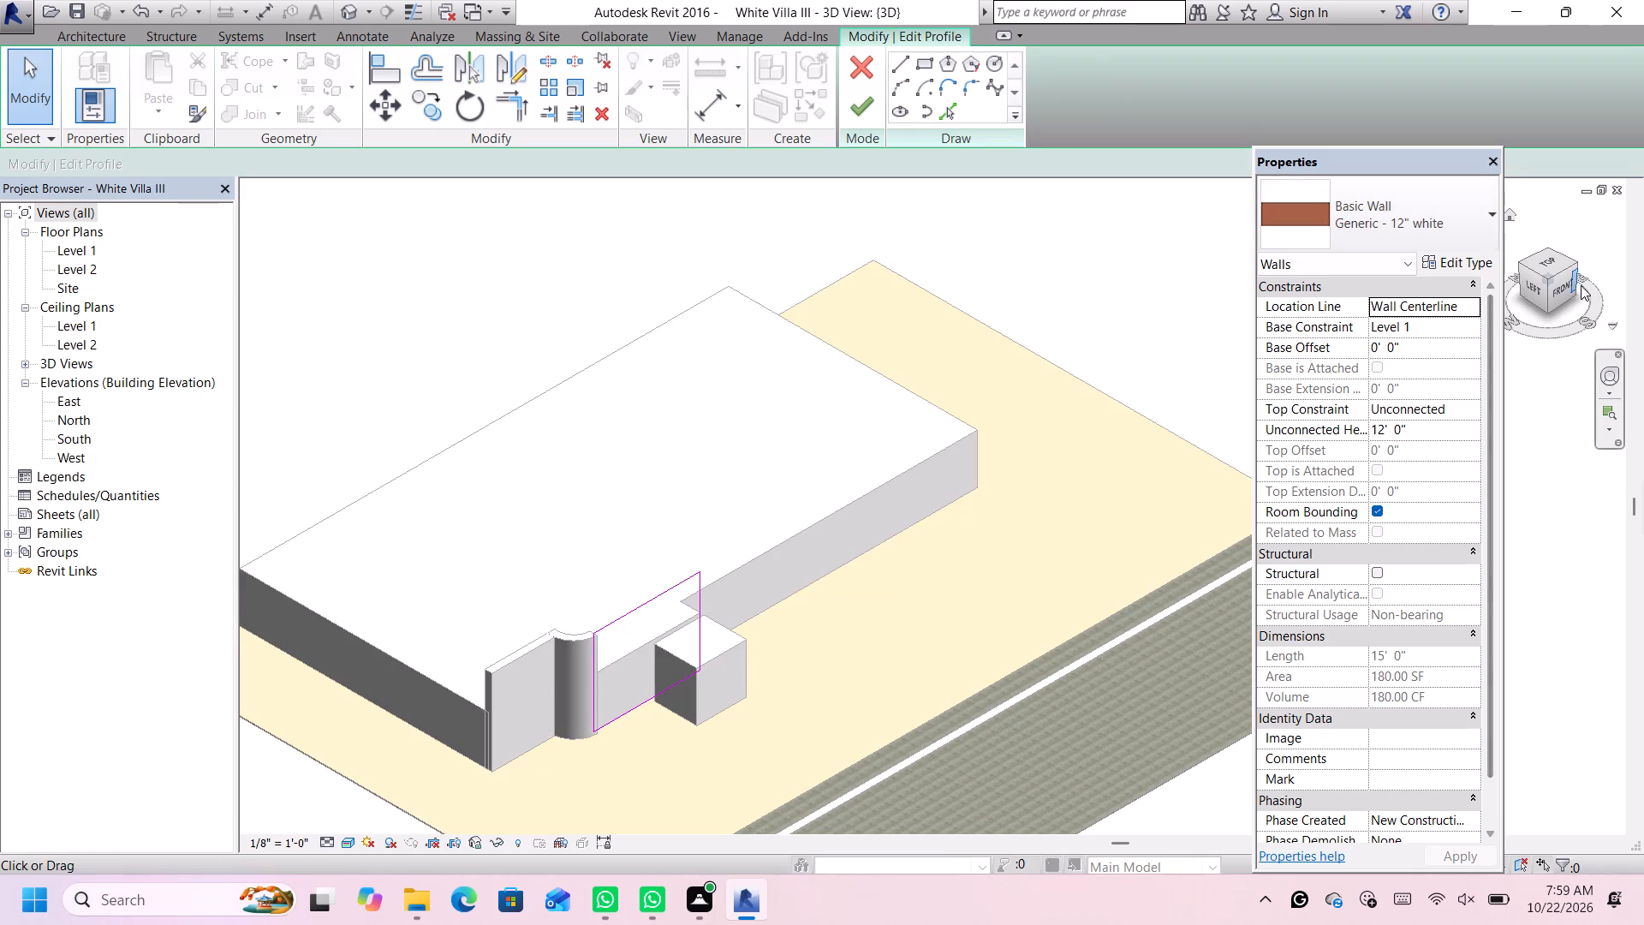
left_click(1558, 282)
scroll(963, 492, "up", 3)
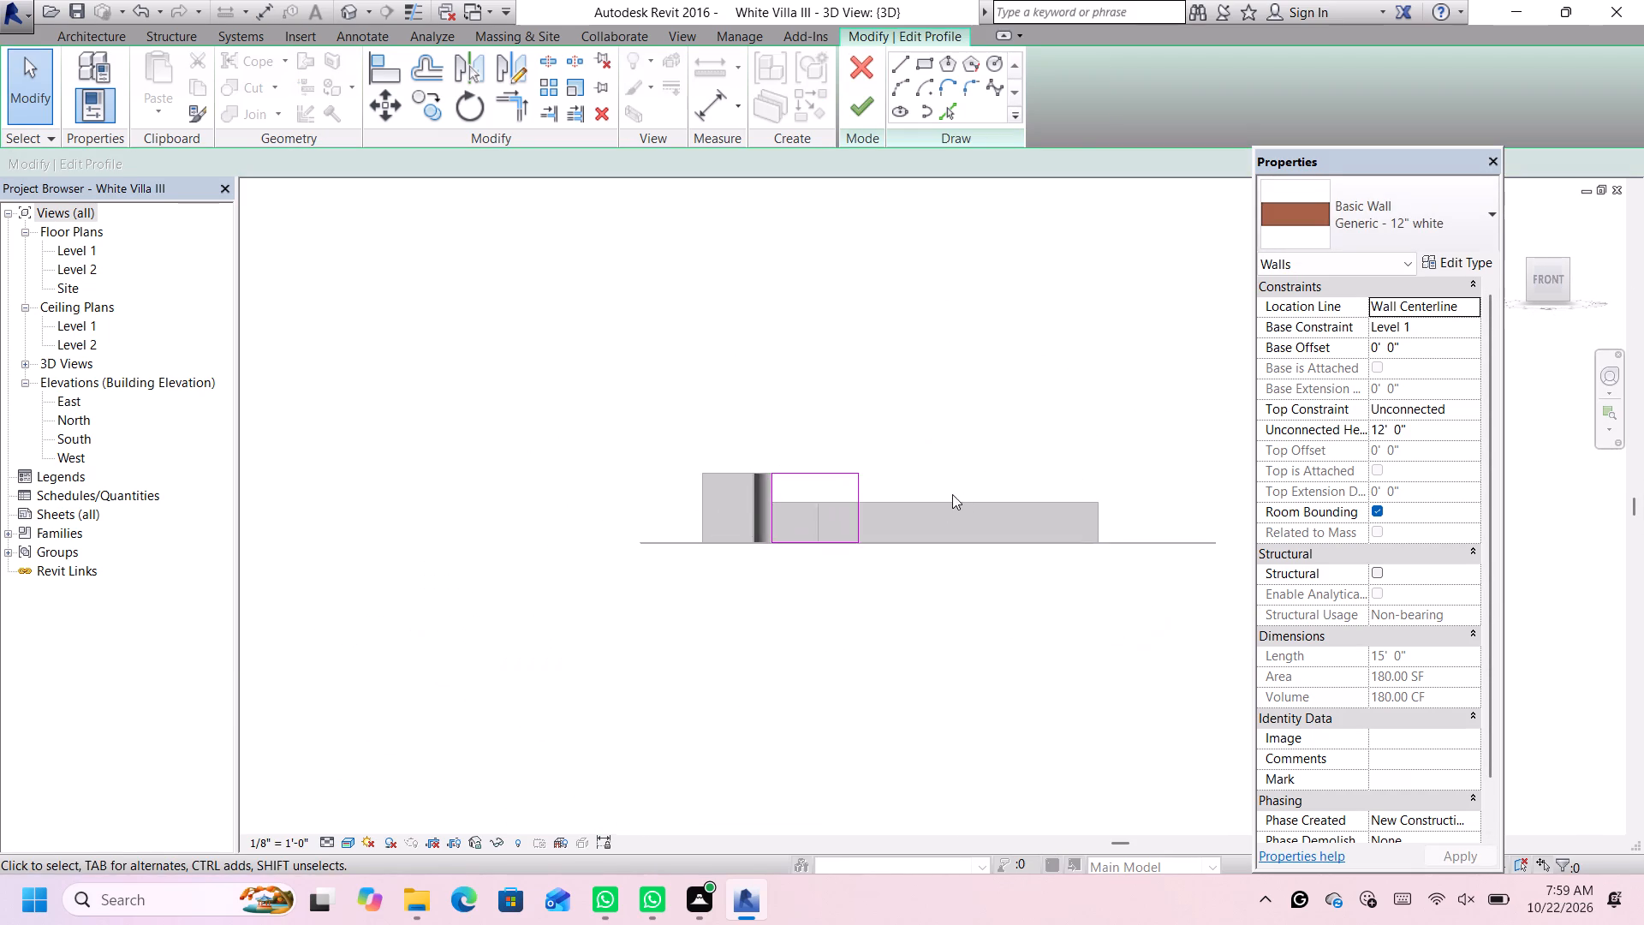
scroll(952, 494, "up", 3)
scroll(698, 493, "up", 9)
scroll(847, 459, "down", 2)
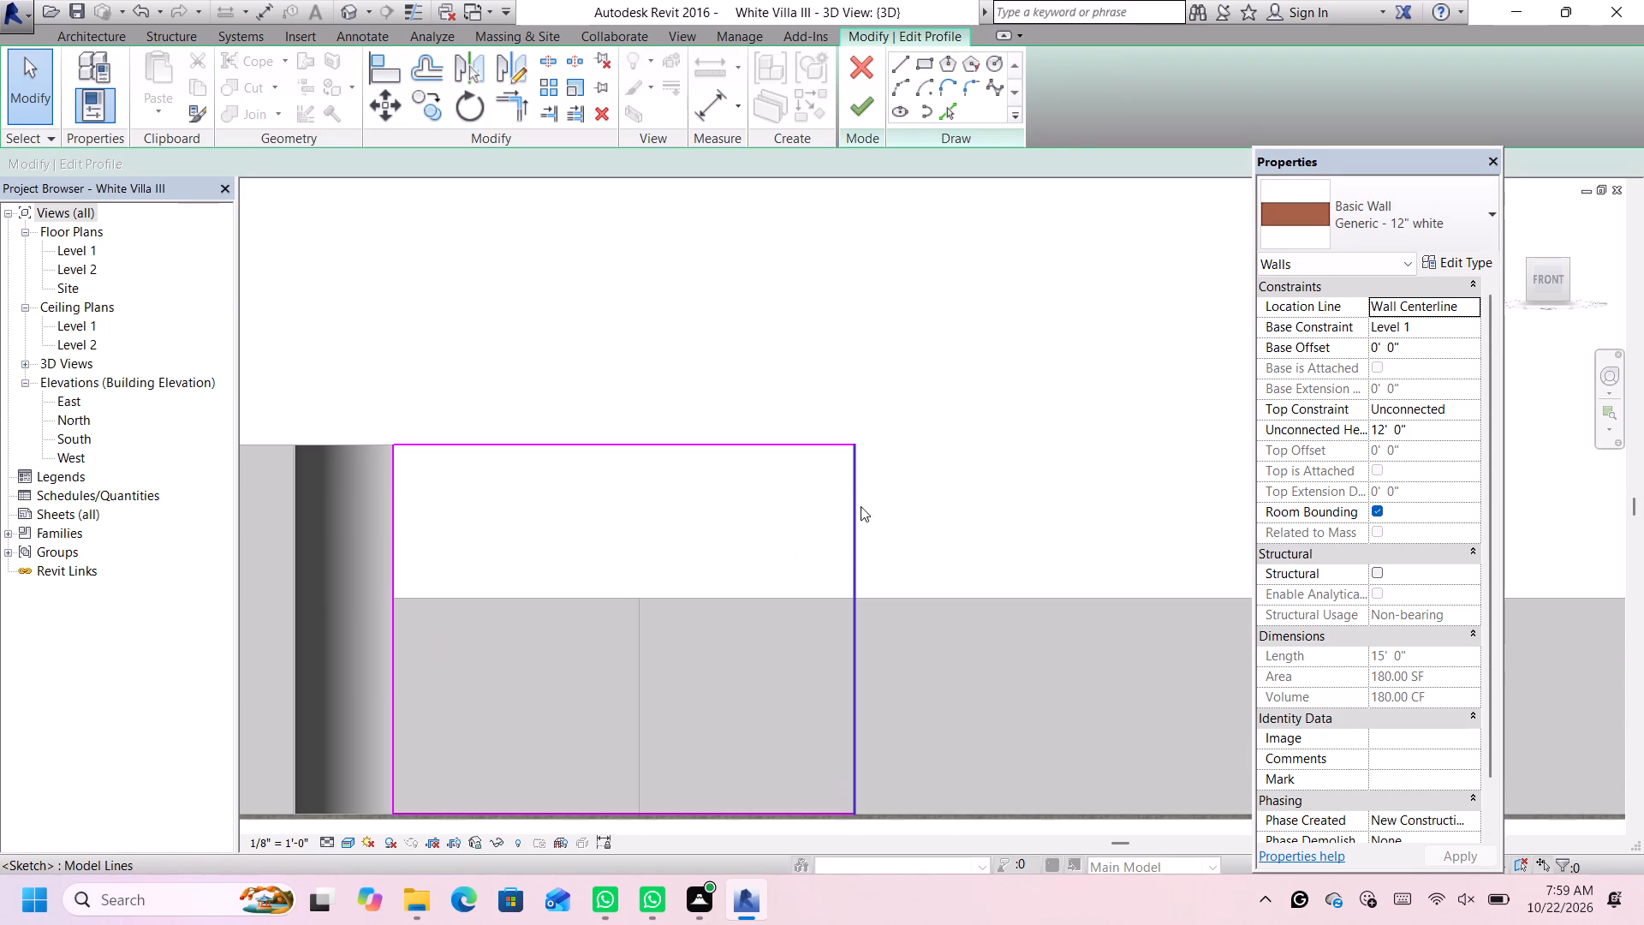
left_click(897, 92)
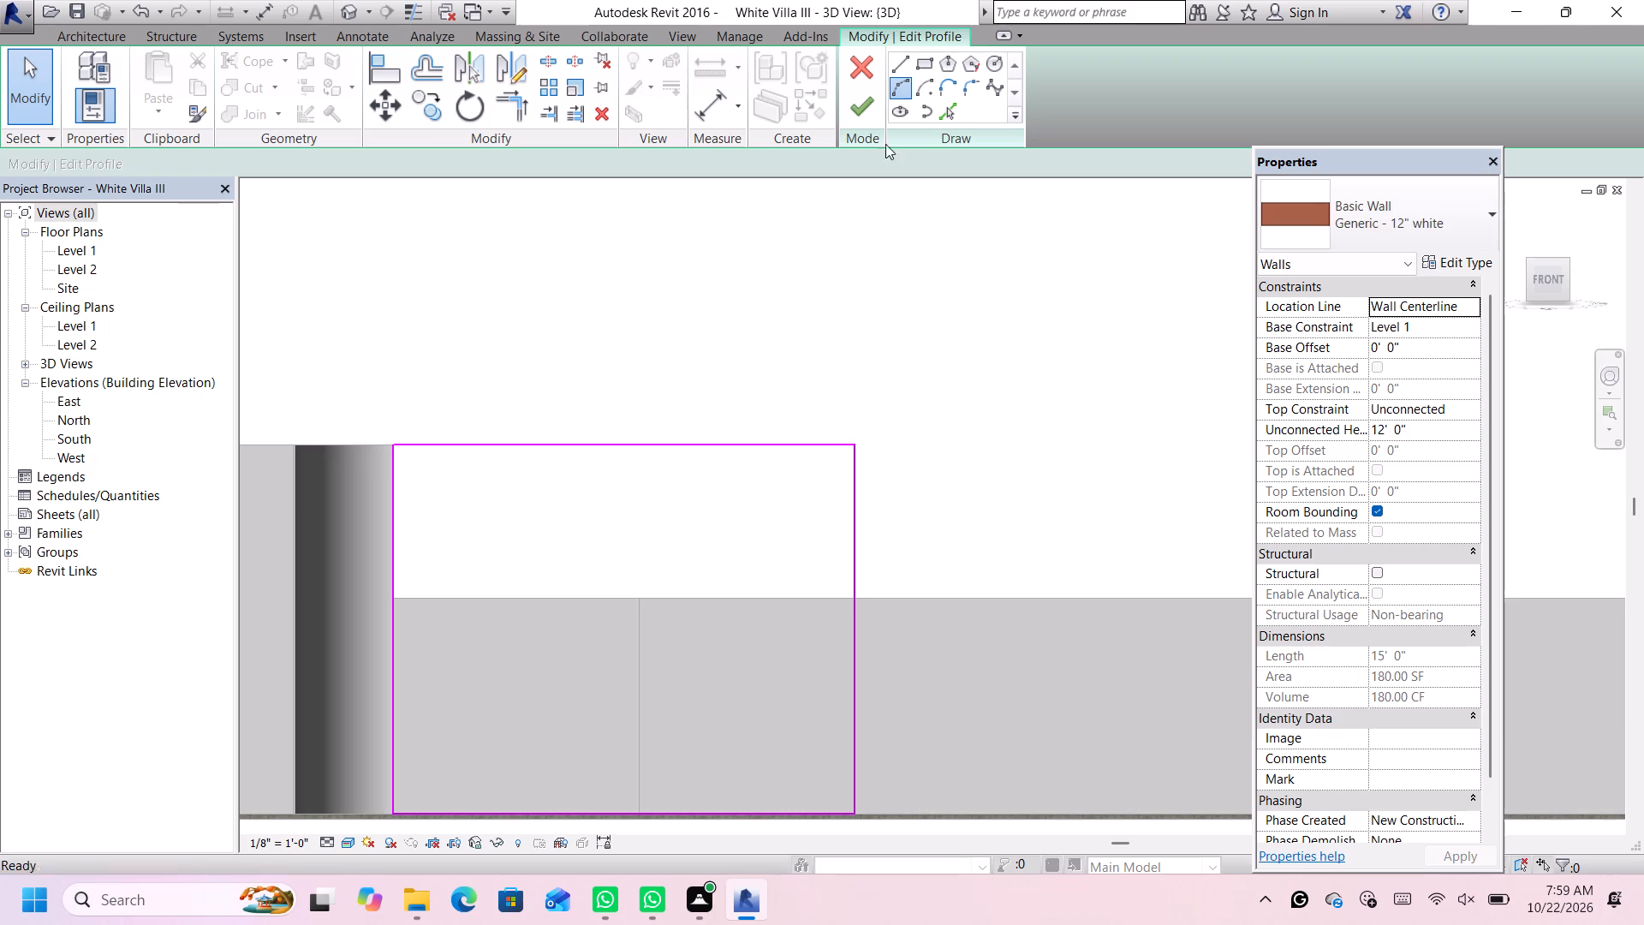
scroll(816, 393, "up", 4)
scroll(808, 471, "up", 1)
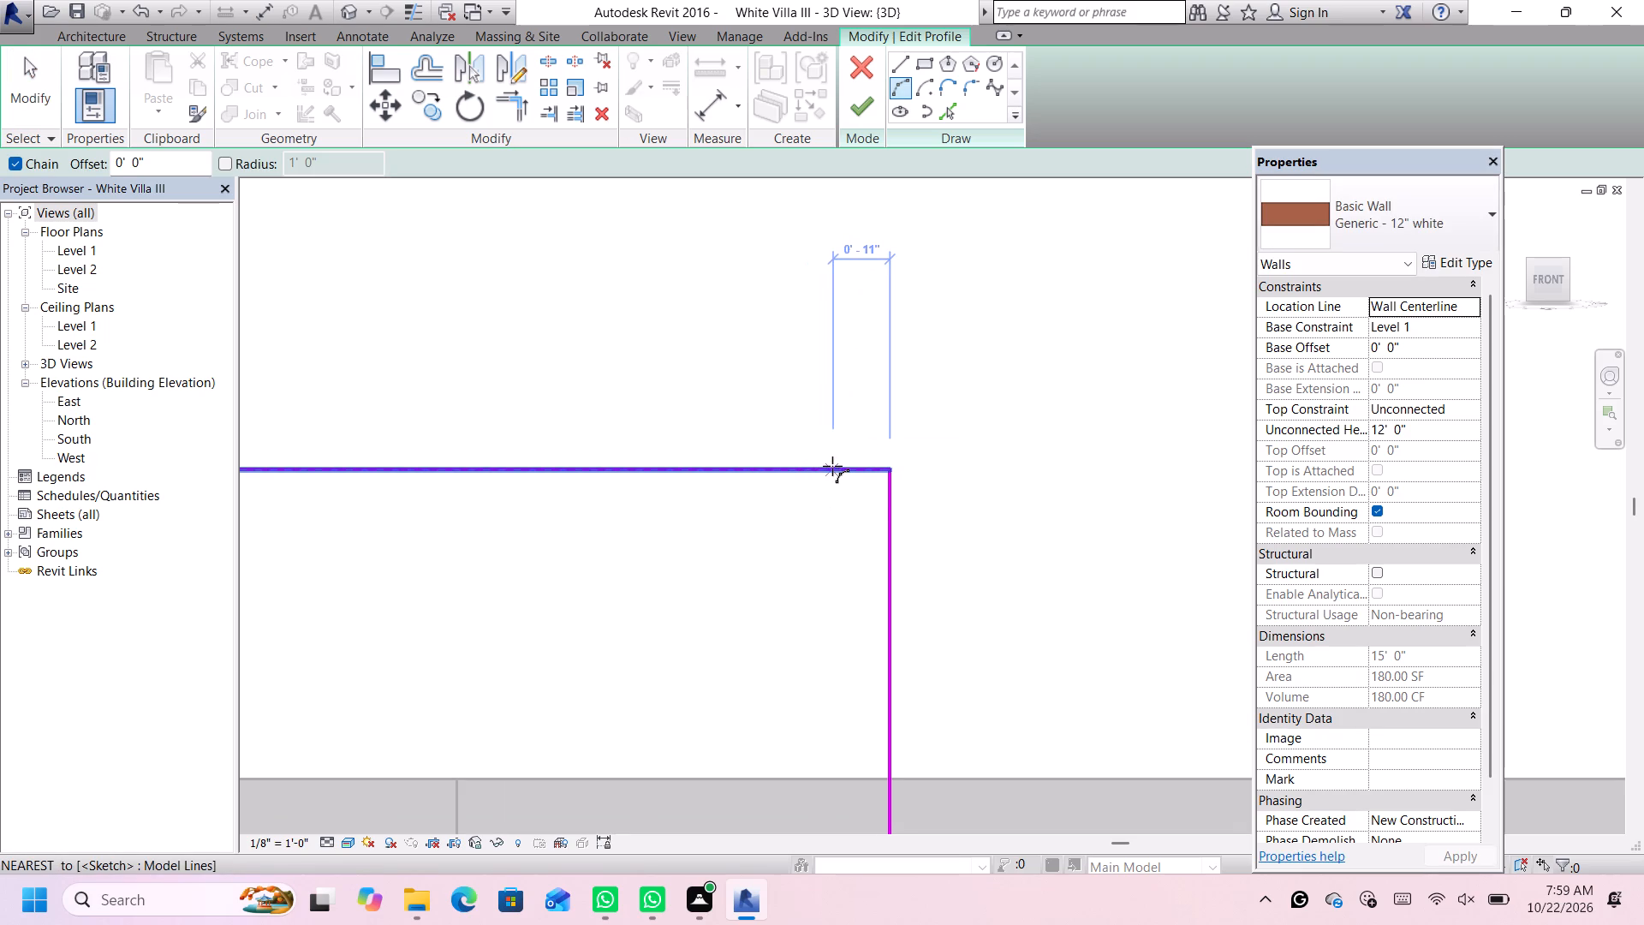
left_click(827, 465)
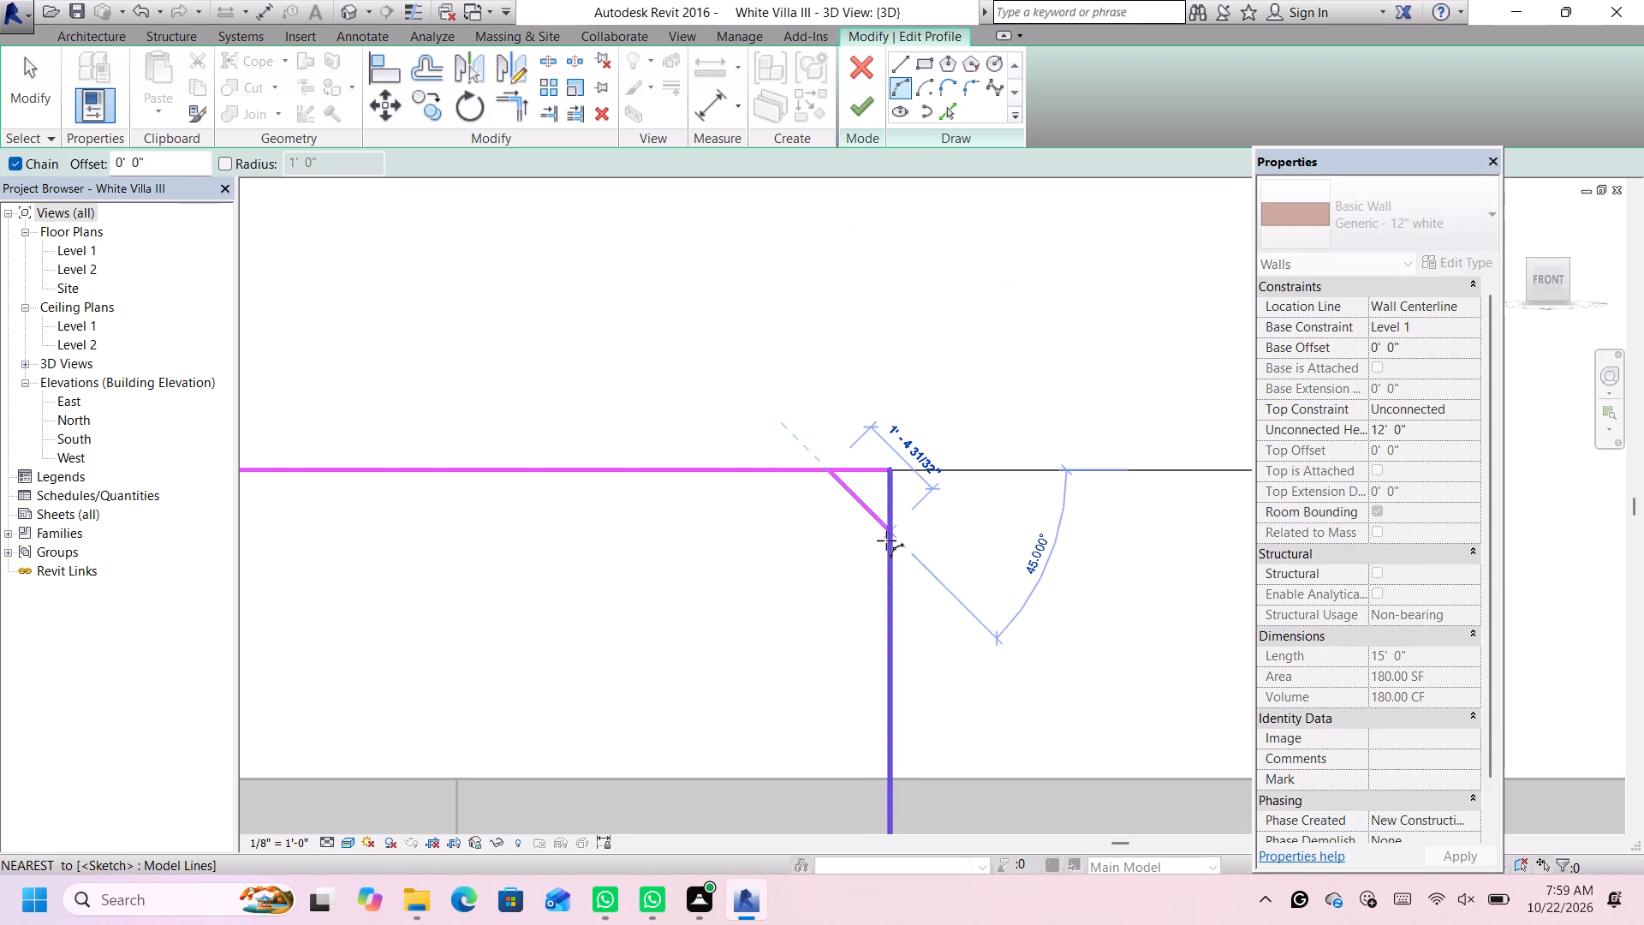
left_click(889, 534)
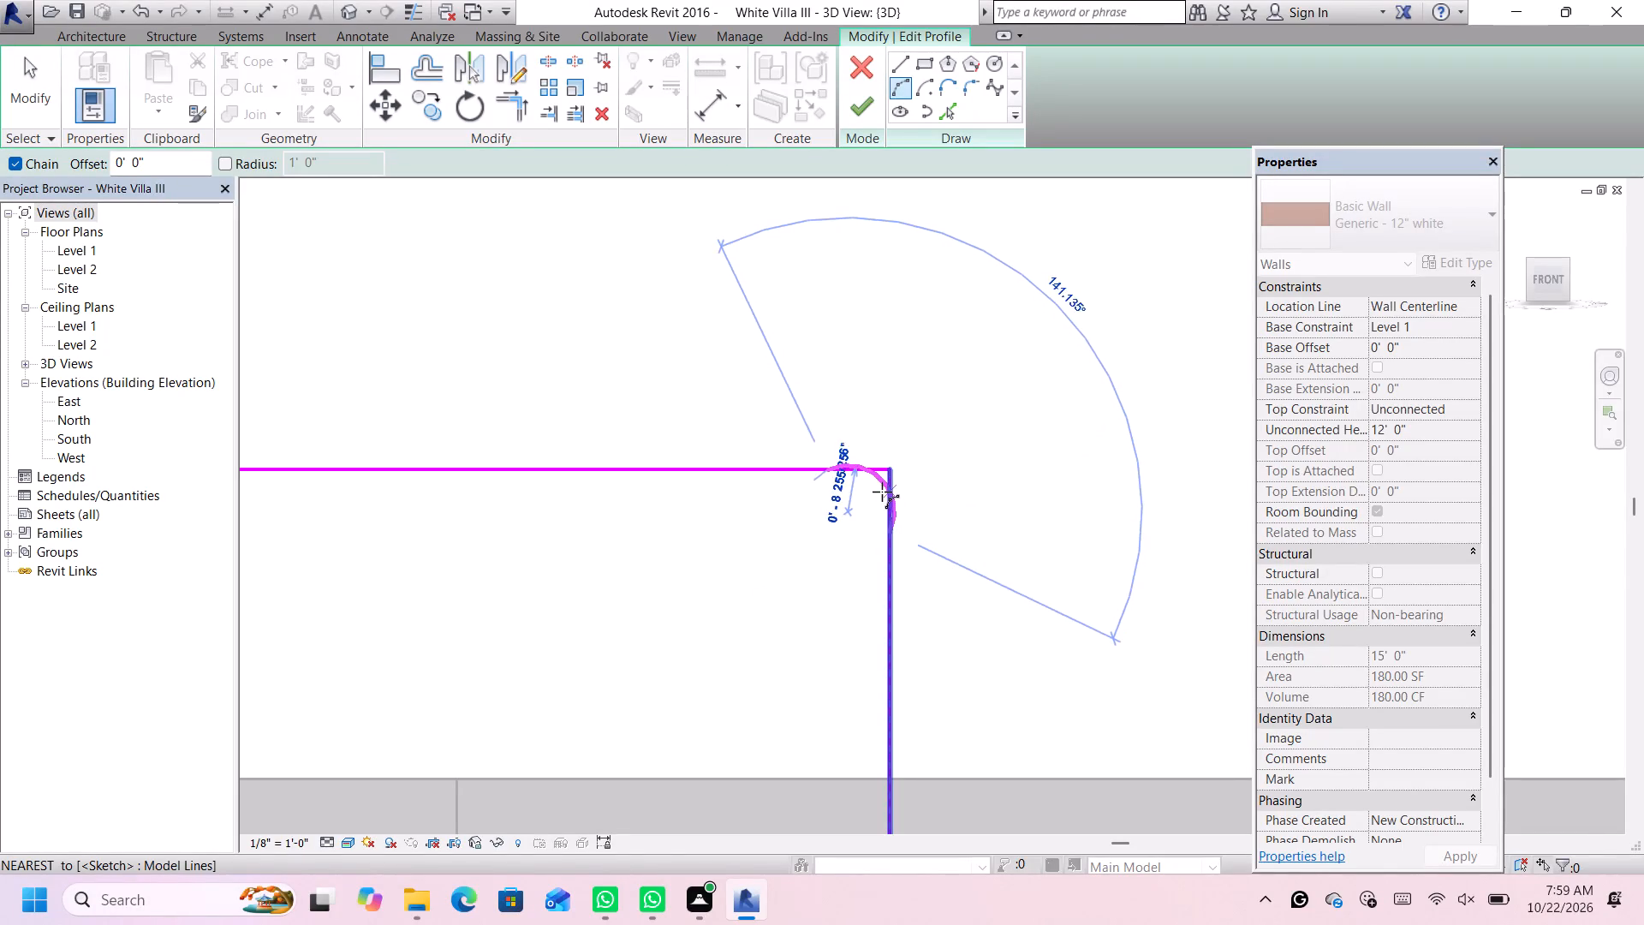
left_click(869, 492)
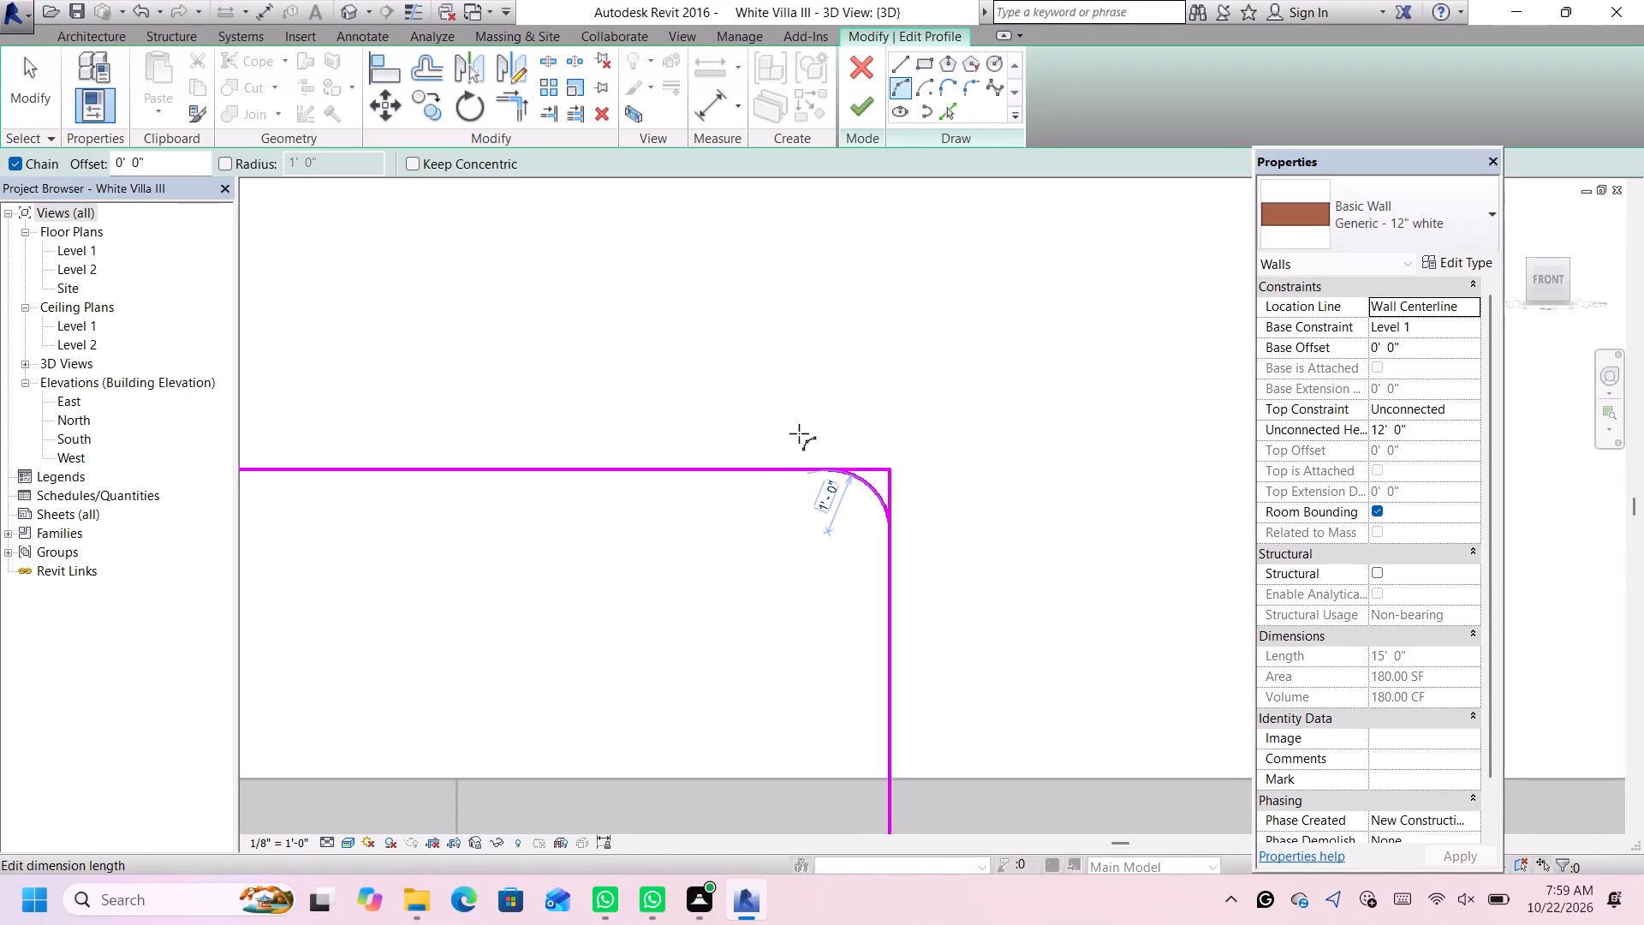
Trim the profile's top line to the corner arc, removing the excess beyond it.
left_click(504, 105)
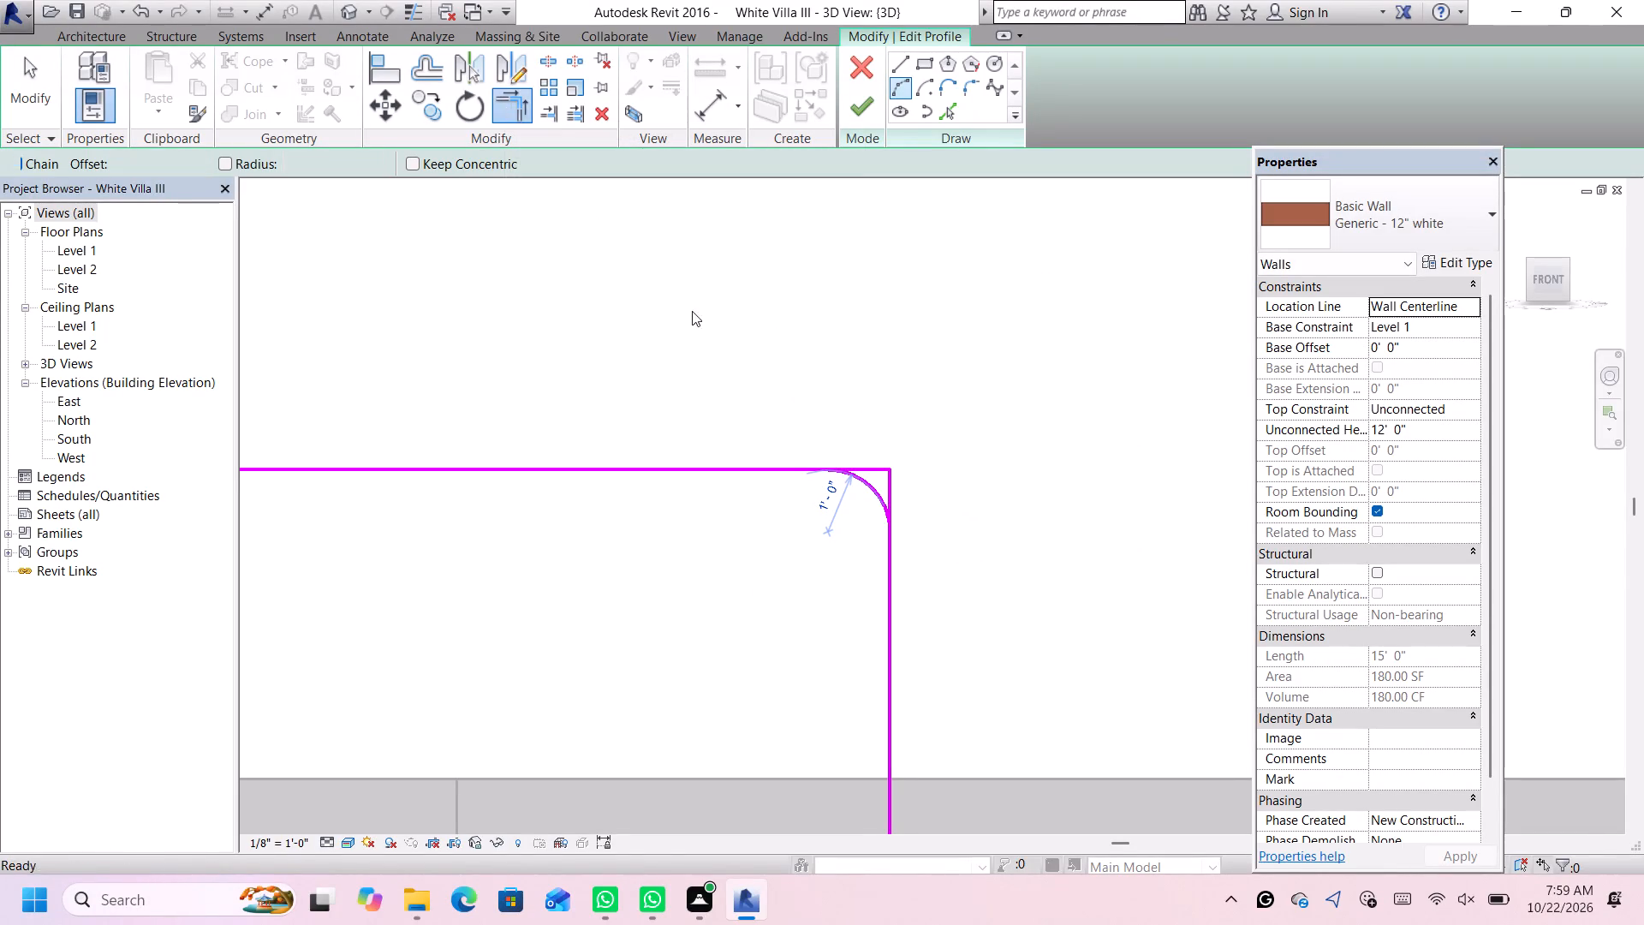
left_click(789, 468)
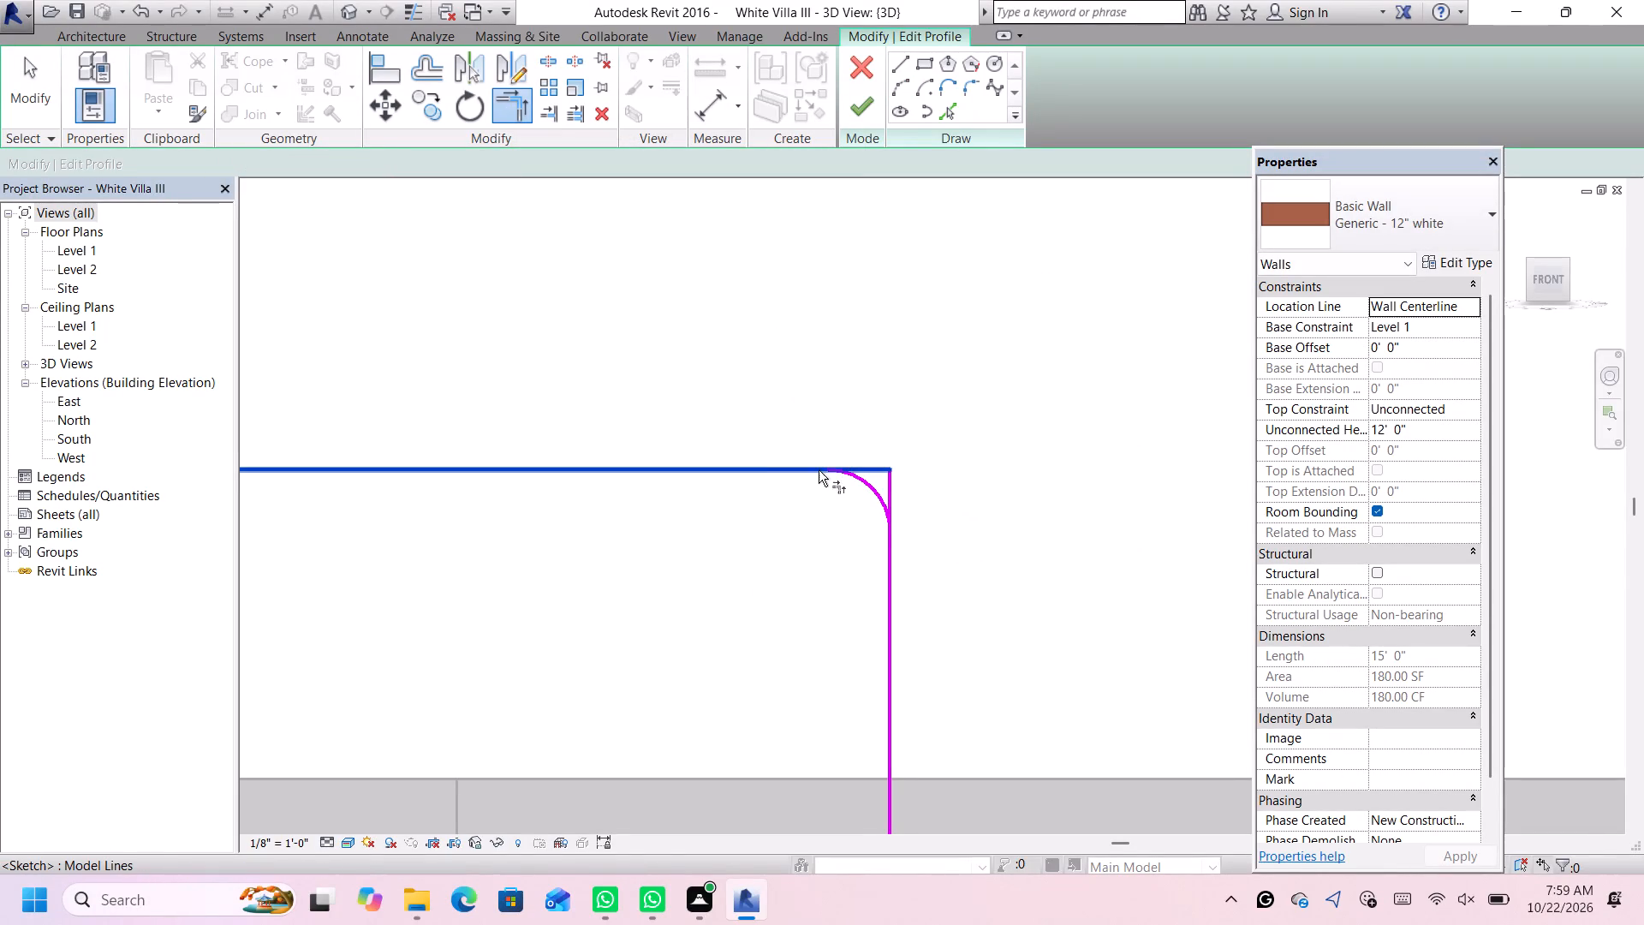
left_click(855, 485)
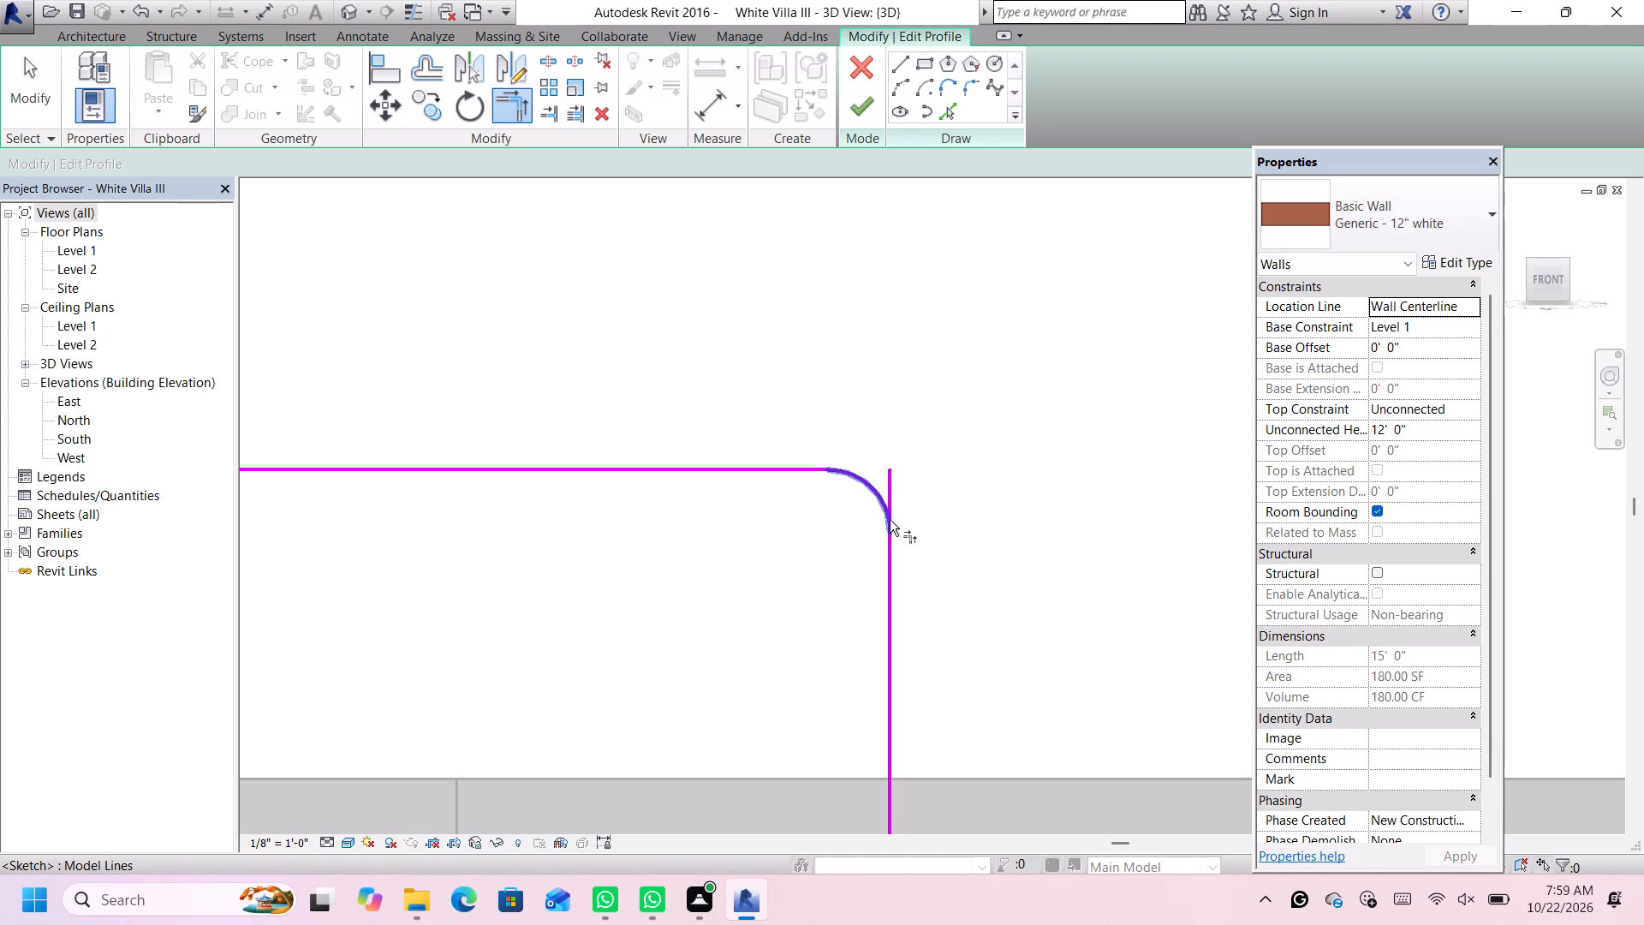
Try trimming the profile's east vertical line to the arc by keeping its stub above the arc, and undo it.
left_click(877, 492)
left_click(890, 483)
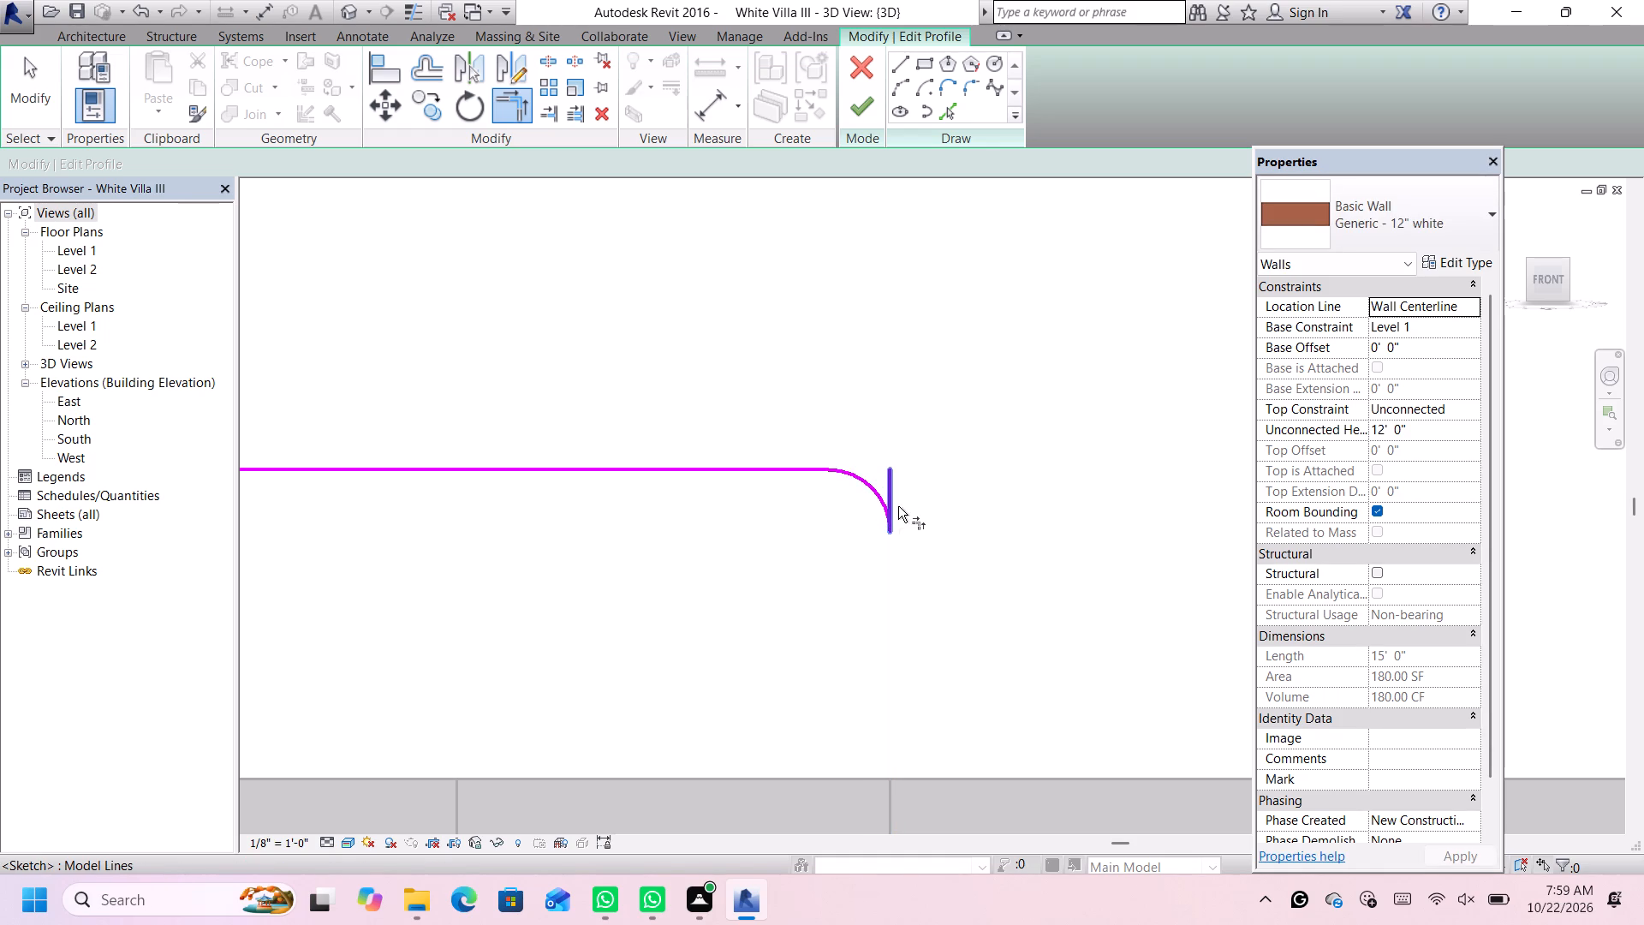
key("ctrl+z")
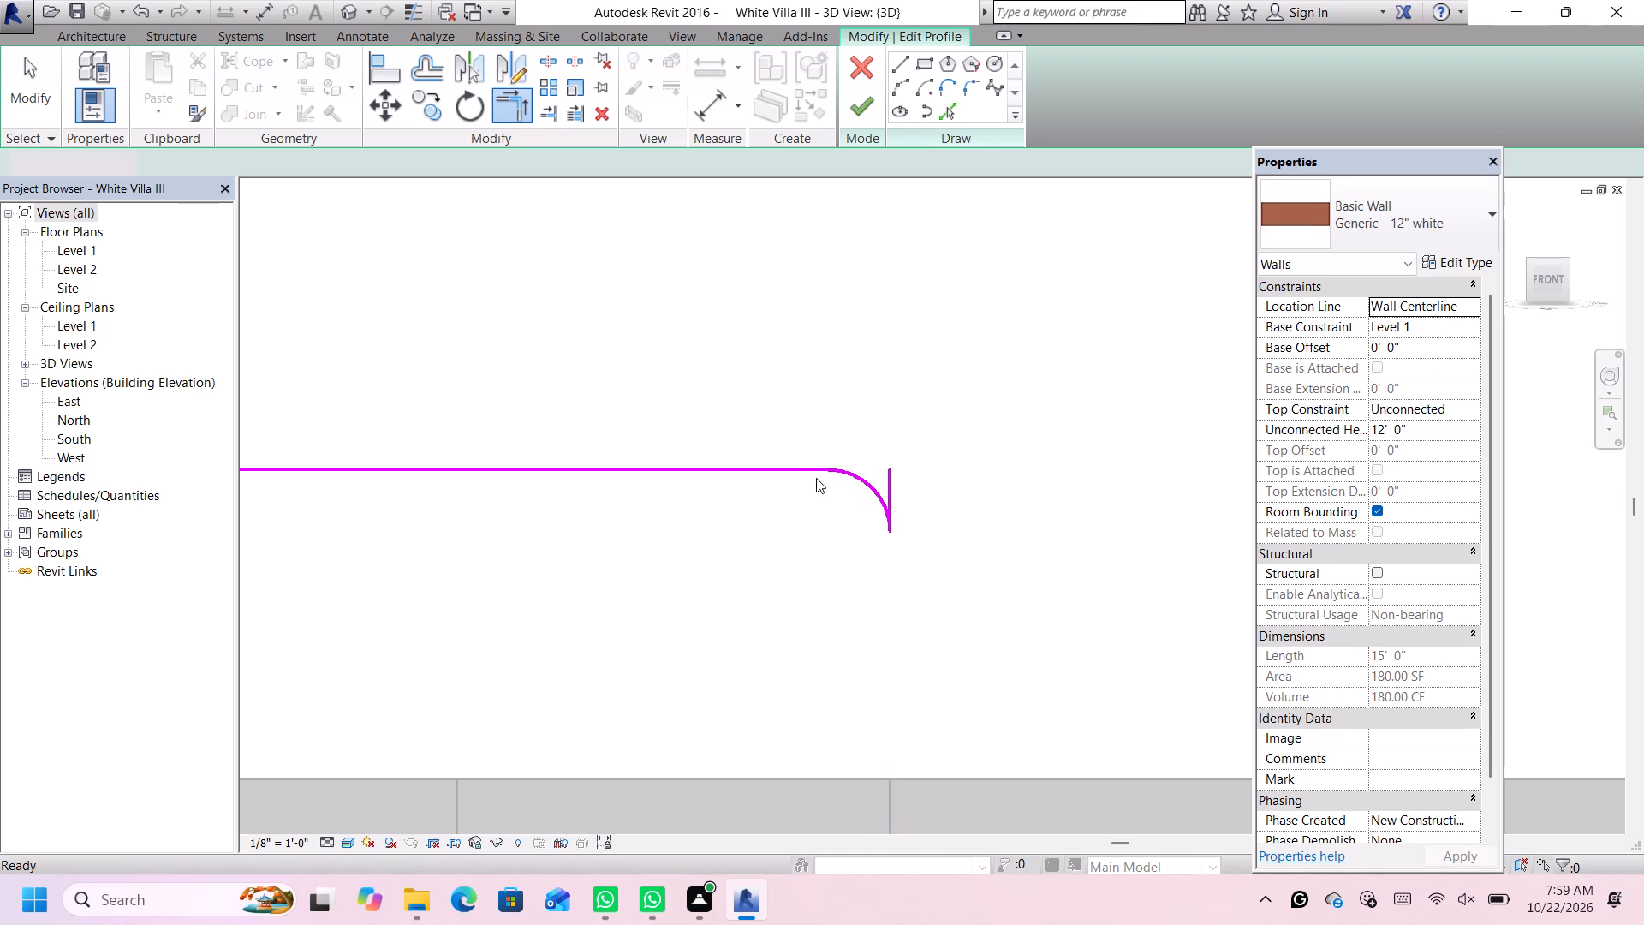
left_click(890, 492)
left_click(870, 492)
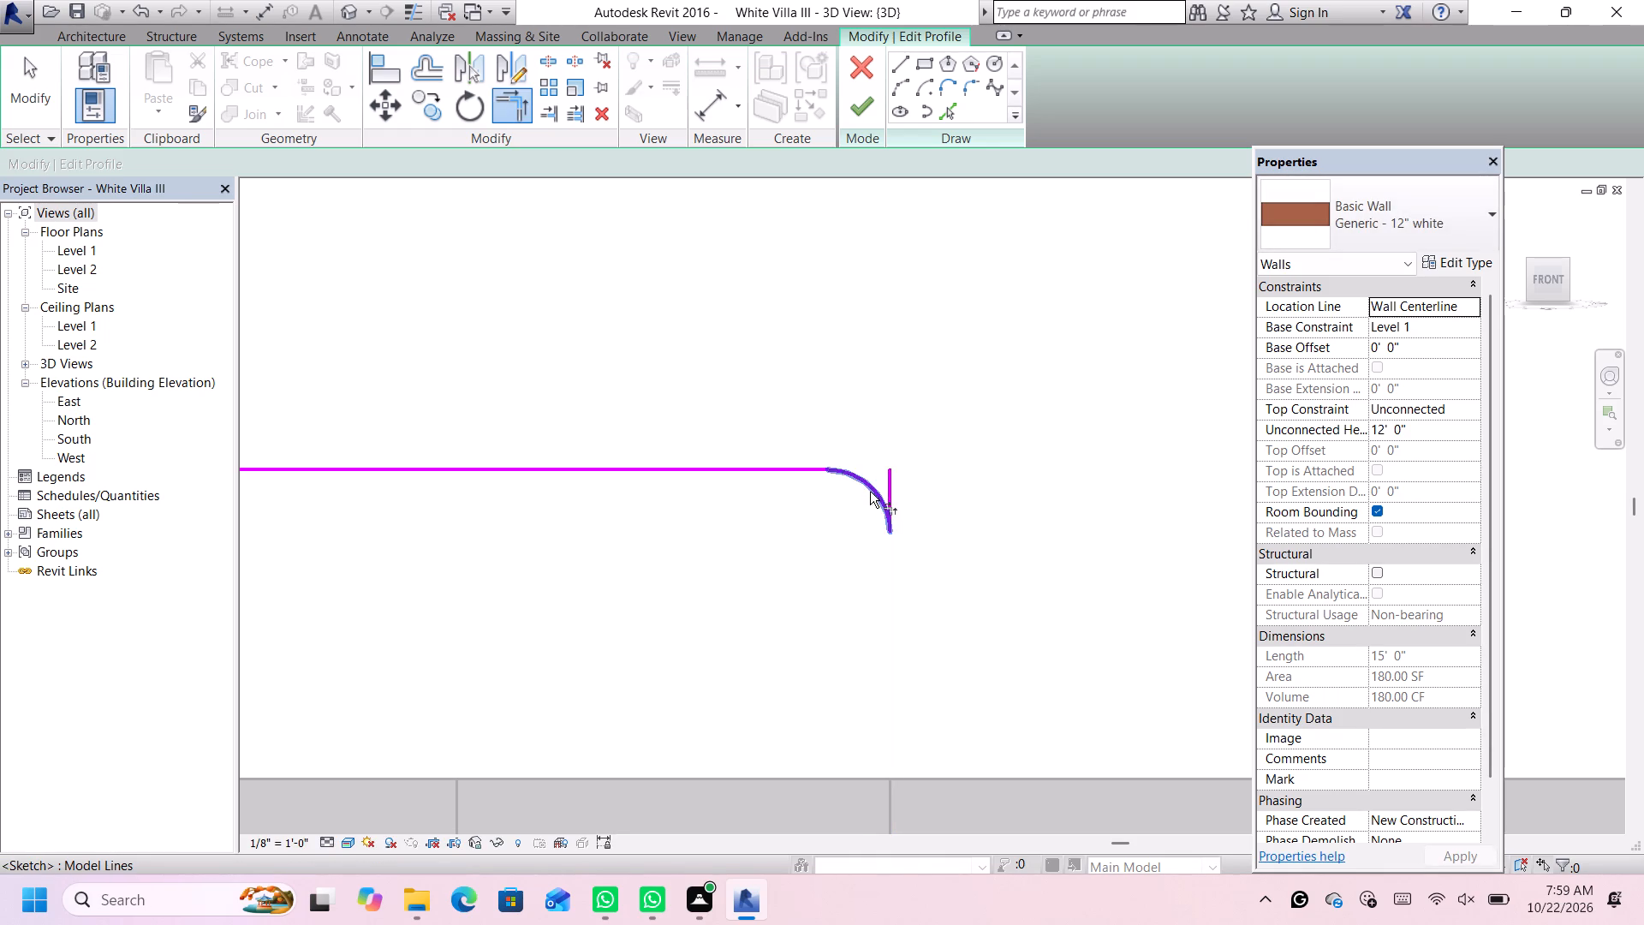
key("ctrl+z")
Trim the profile's east vertical line to the arc, keeping the part below it, and finish the wall profile.
left_click(865, 486)
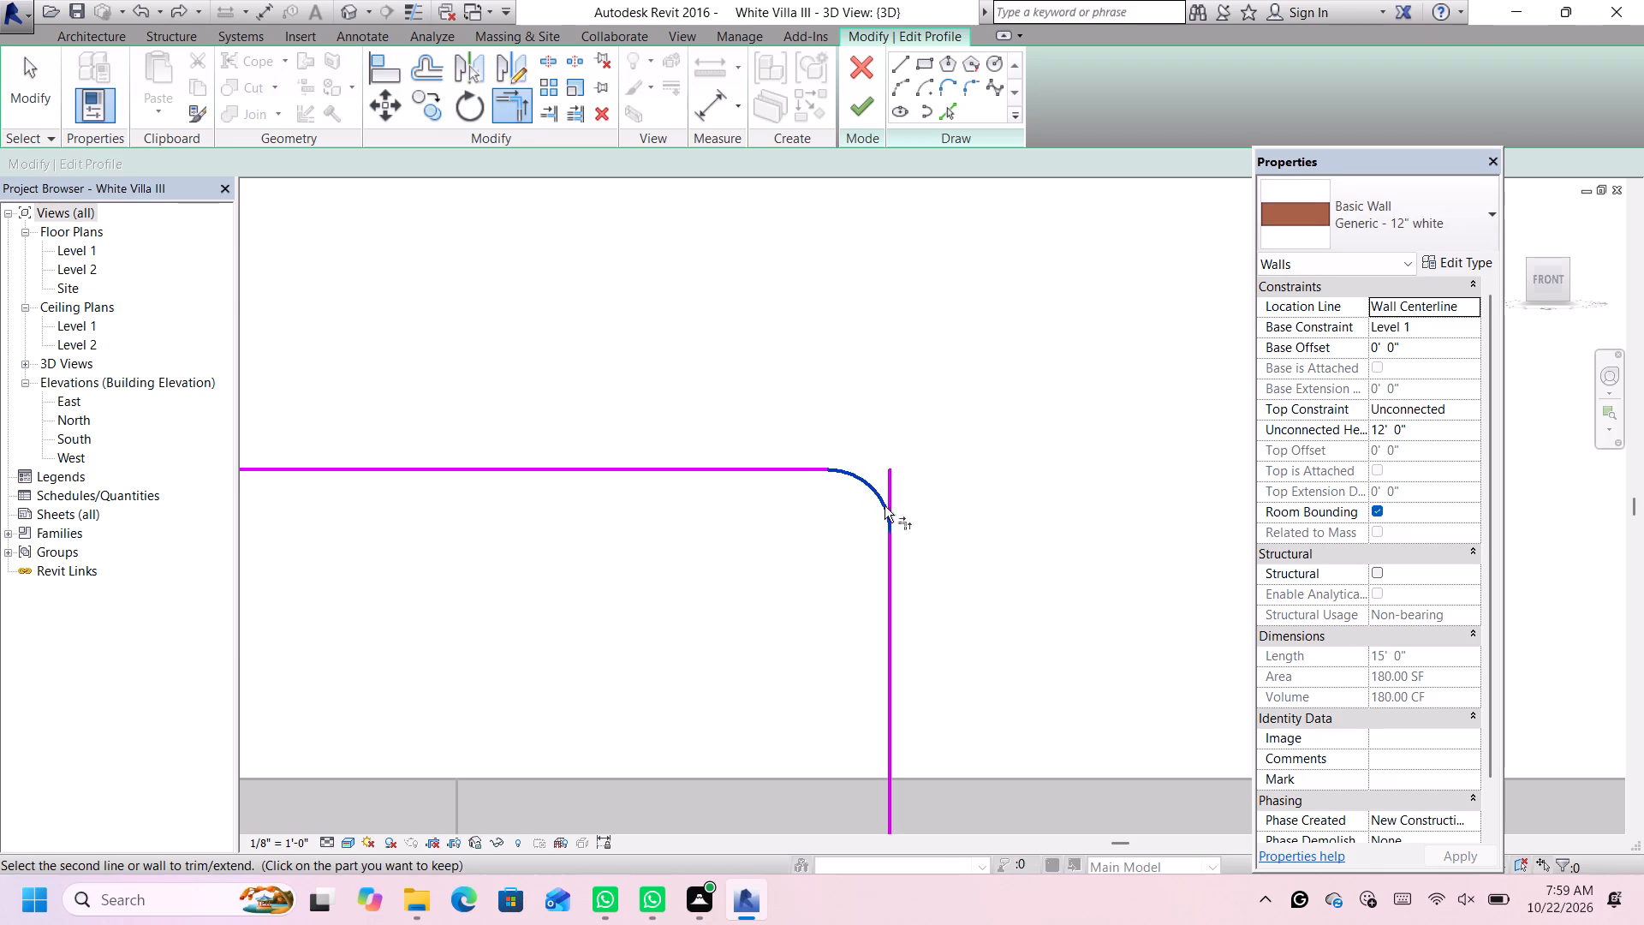
left_click(891, 548)
scroll(927, 495, "down", 5)
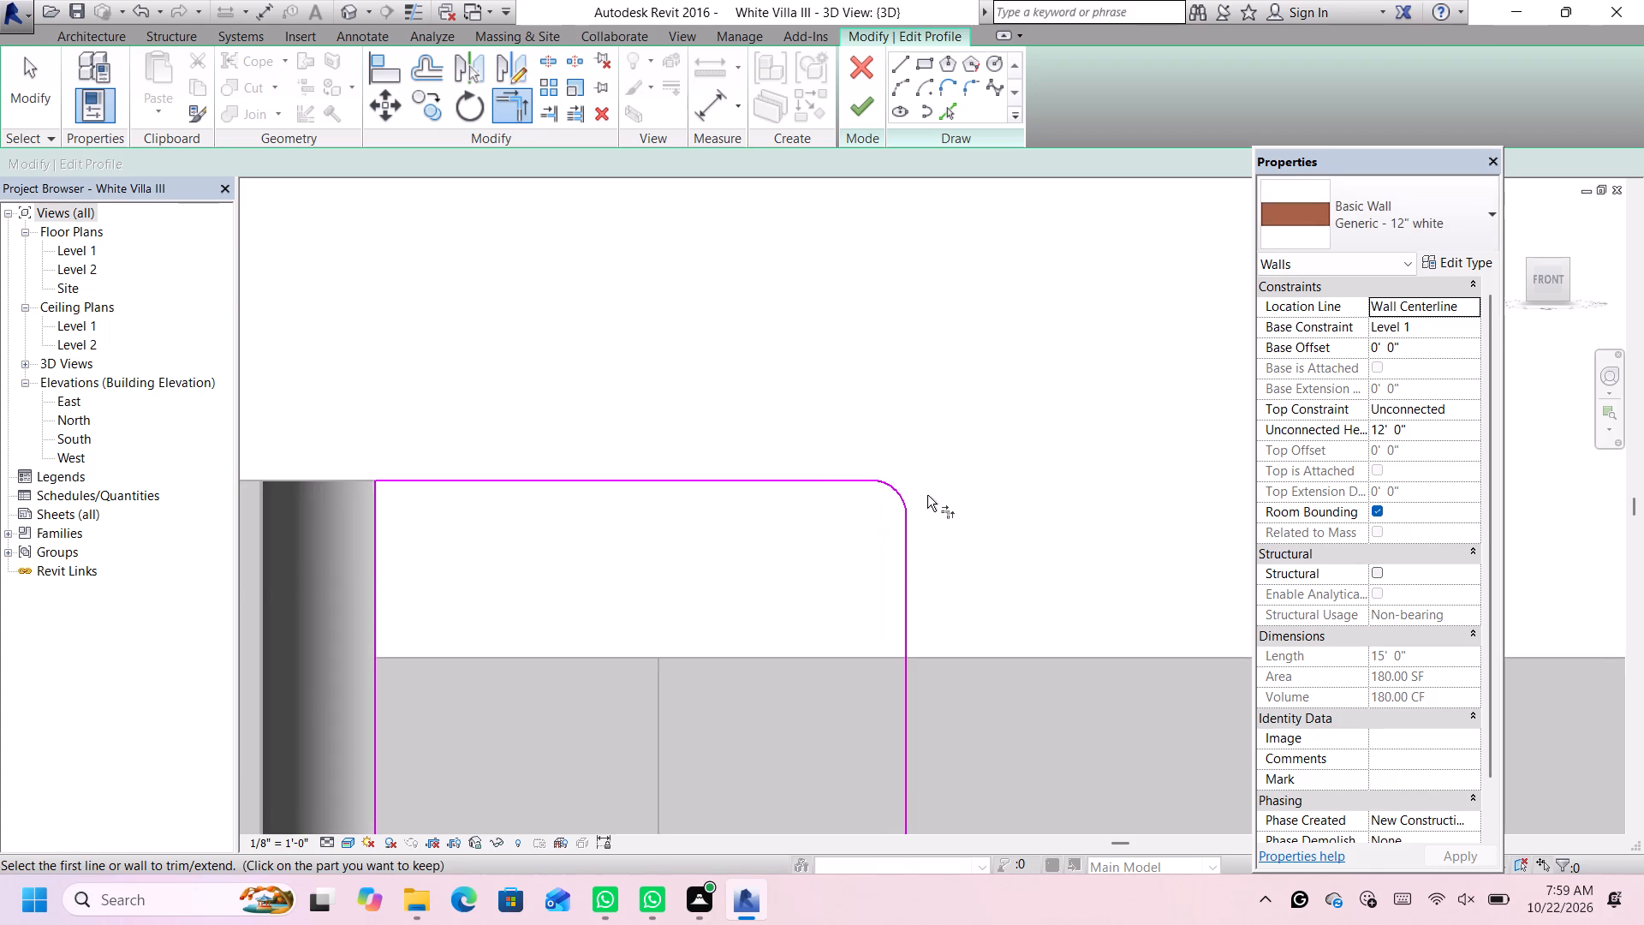
scroll(927, 495, "down", 5)
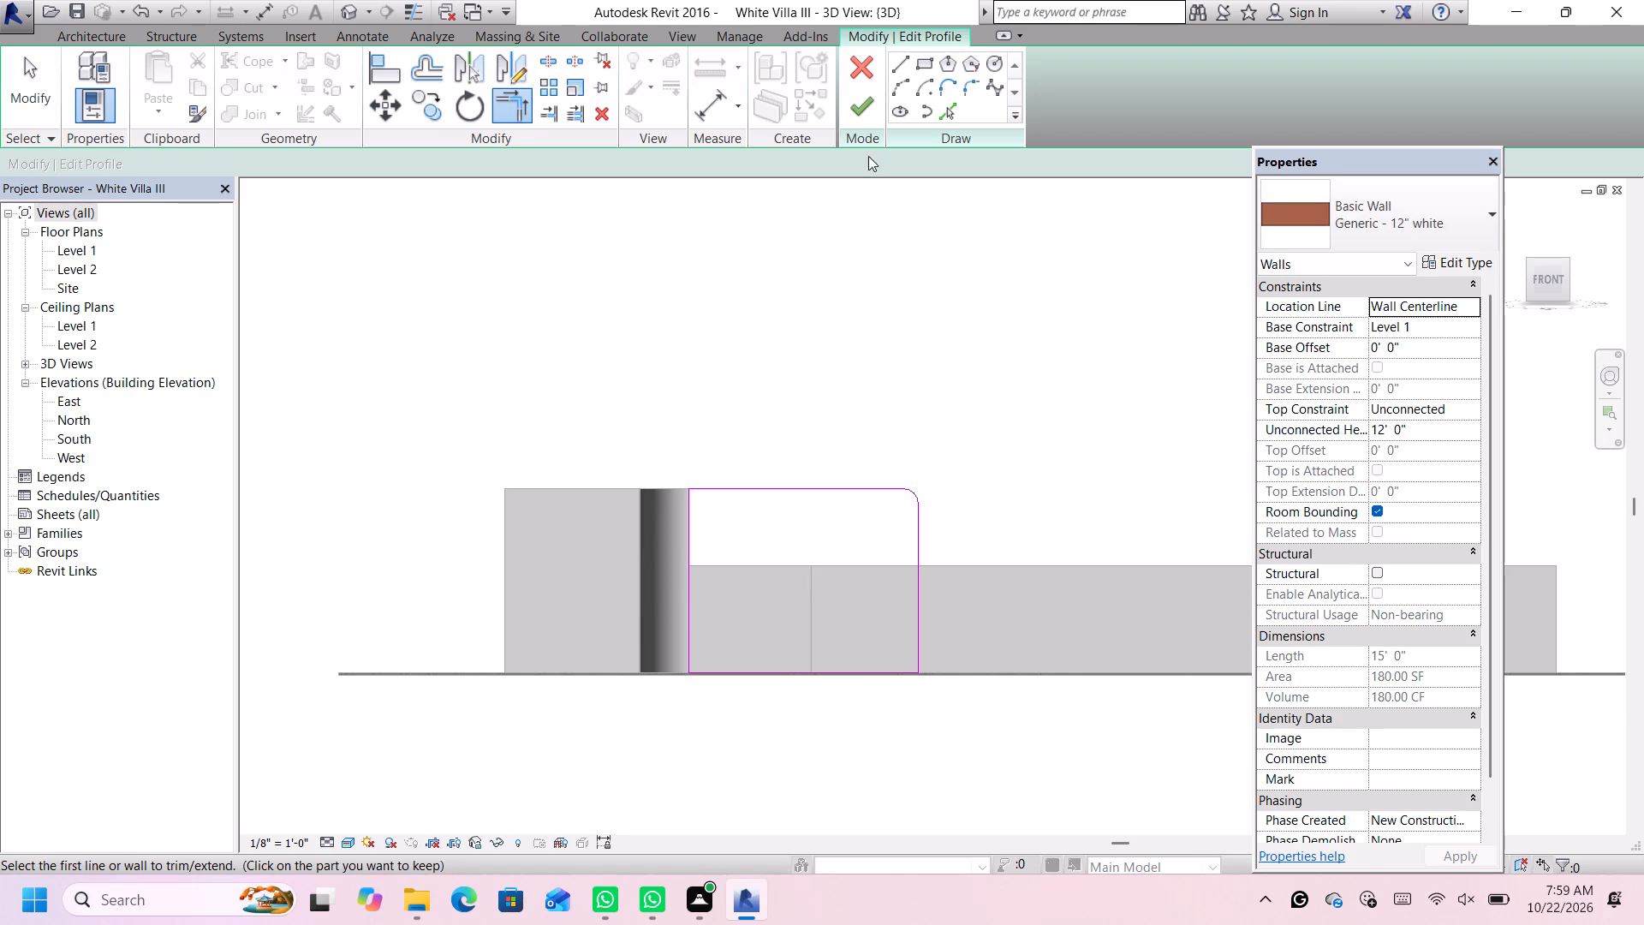
left_click(863, 104)
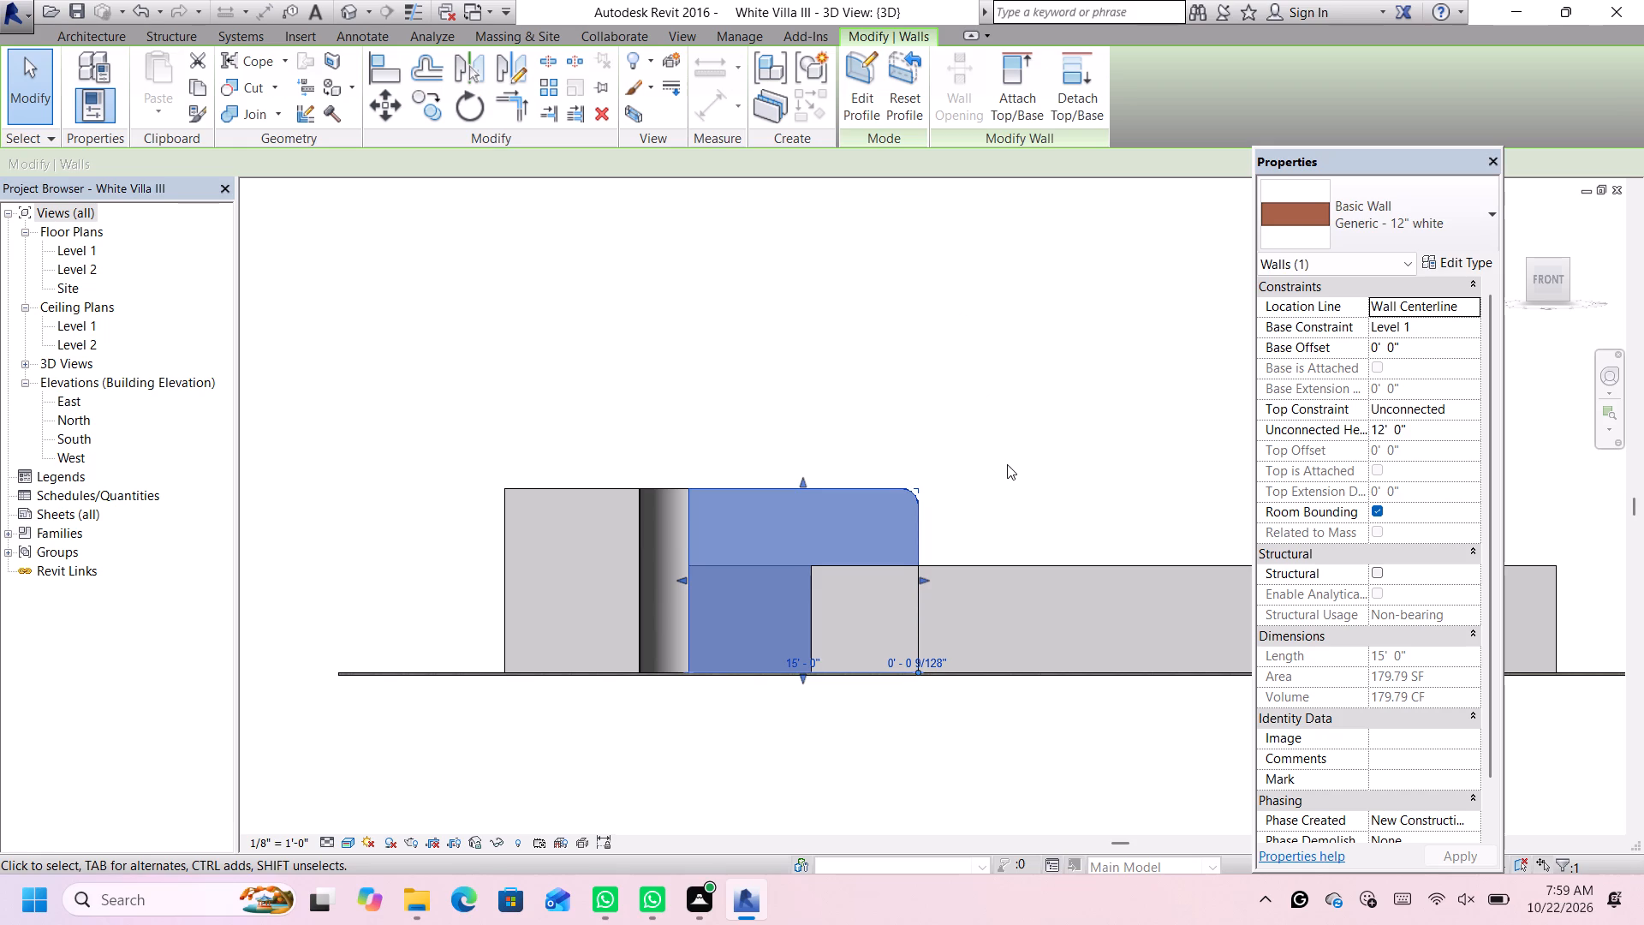
Examine the rounded front wall, the small block and the 7' floor volume from the front and from above.
left_click(1007, 462)
scroll(1012, 434, "down", 3)
middle_click_drag(1018, 409, 1016, 409)
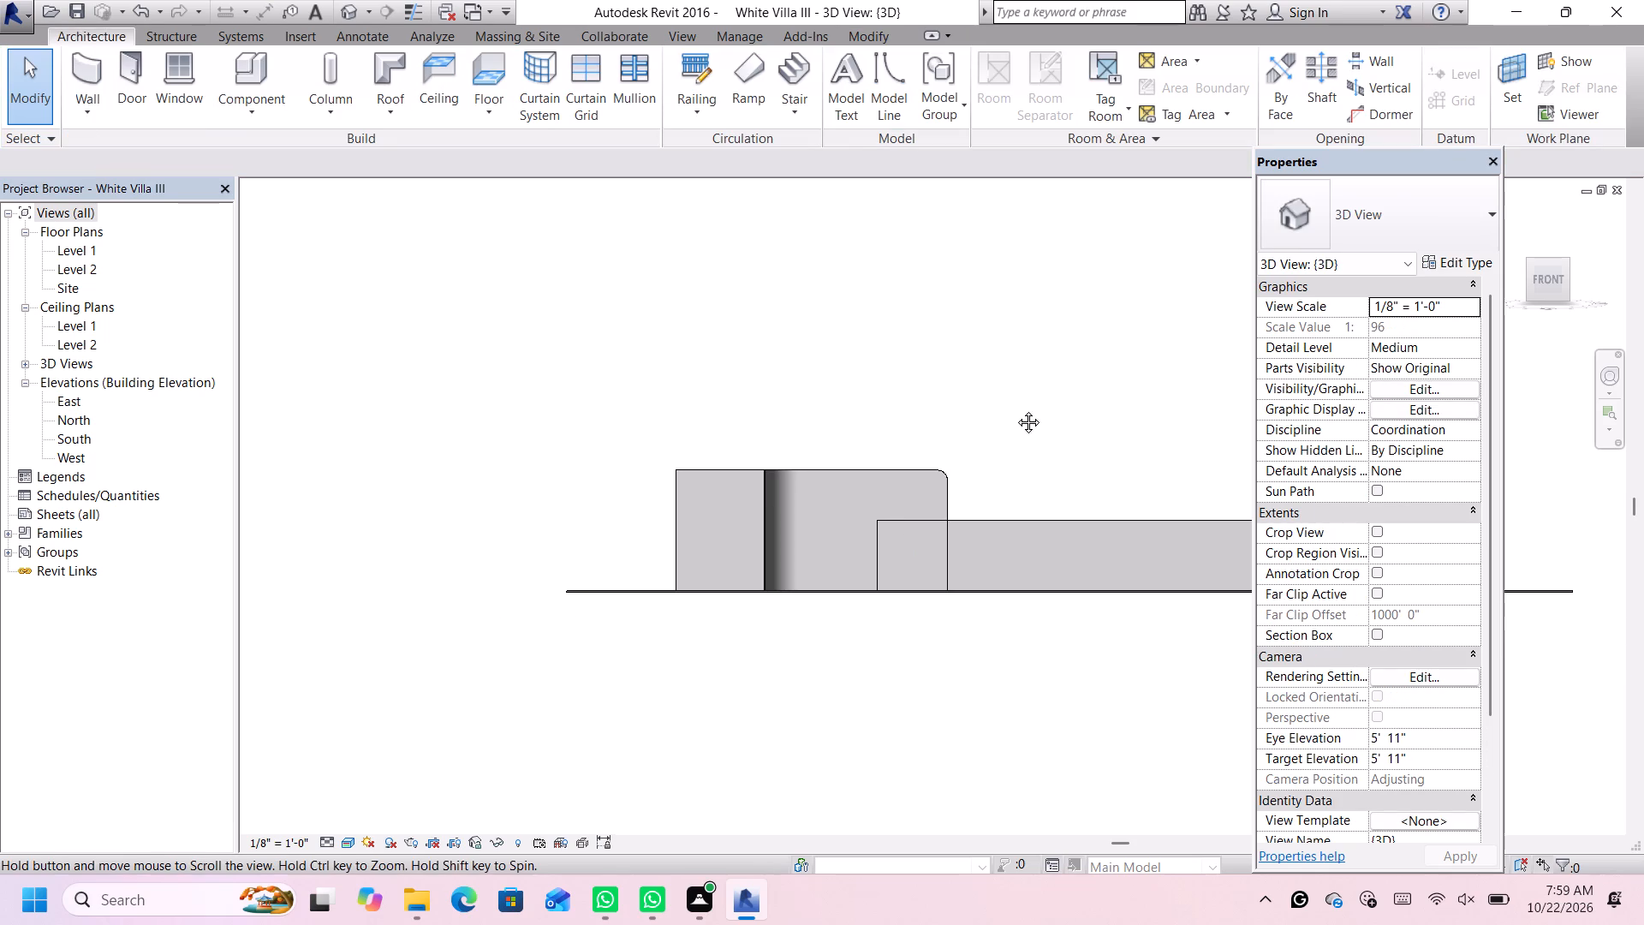
middle_click_drag(1016, 409, 1022, 529)
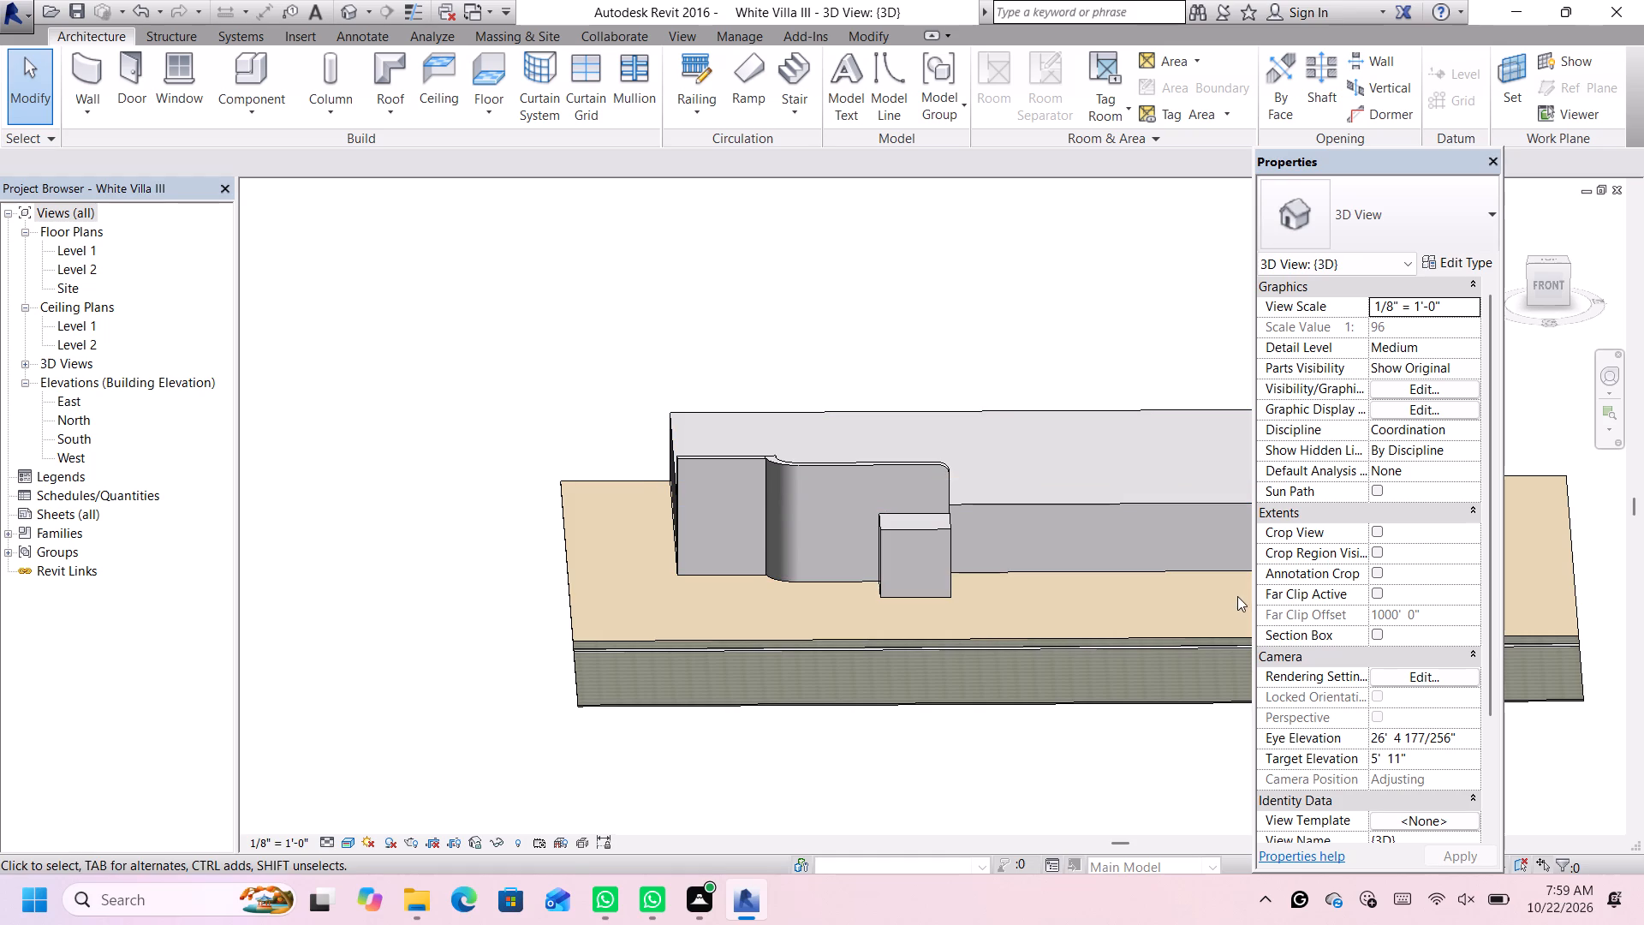
scroll(1185, 516, "up", 2)
scroll(1126, 435, "down", 10)
scroll(1209, 352, "up", 4)
scroll(1237, 443, "up", 2)
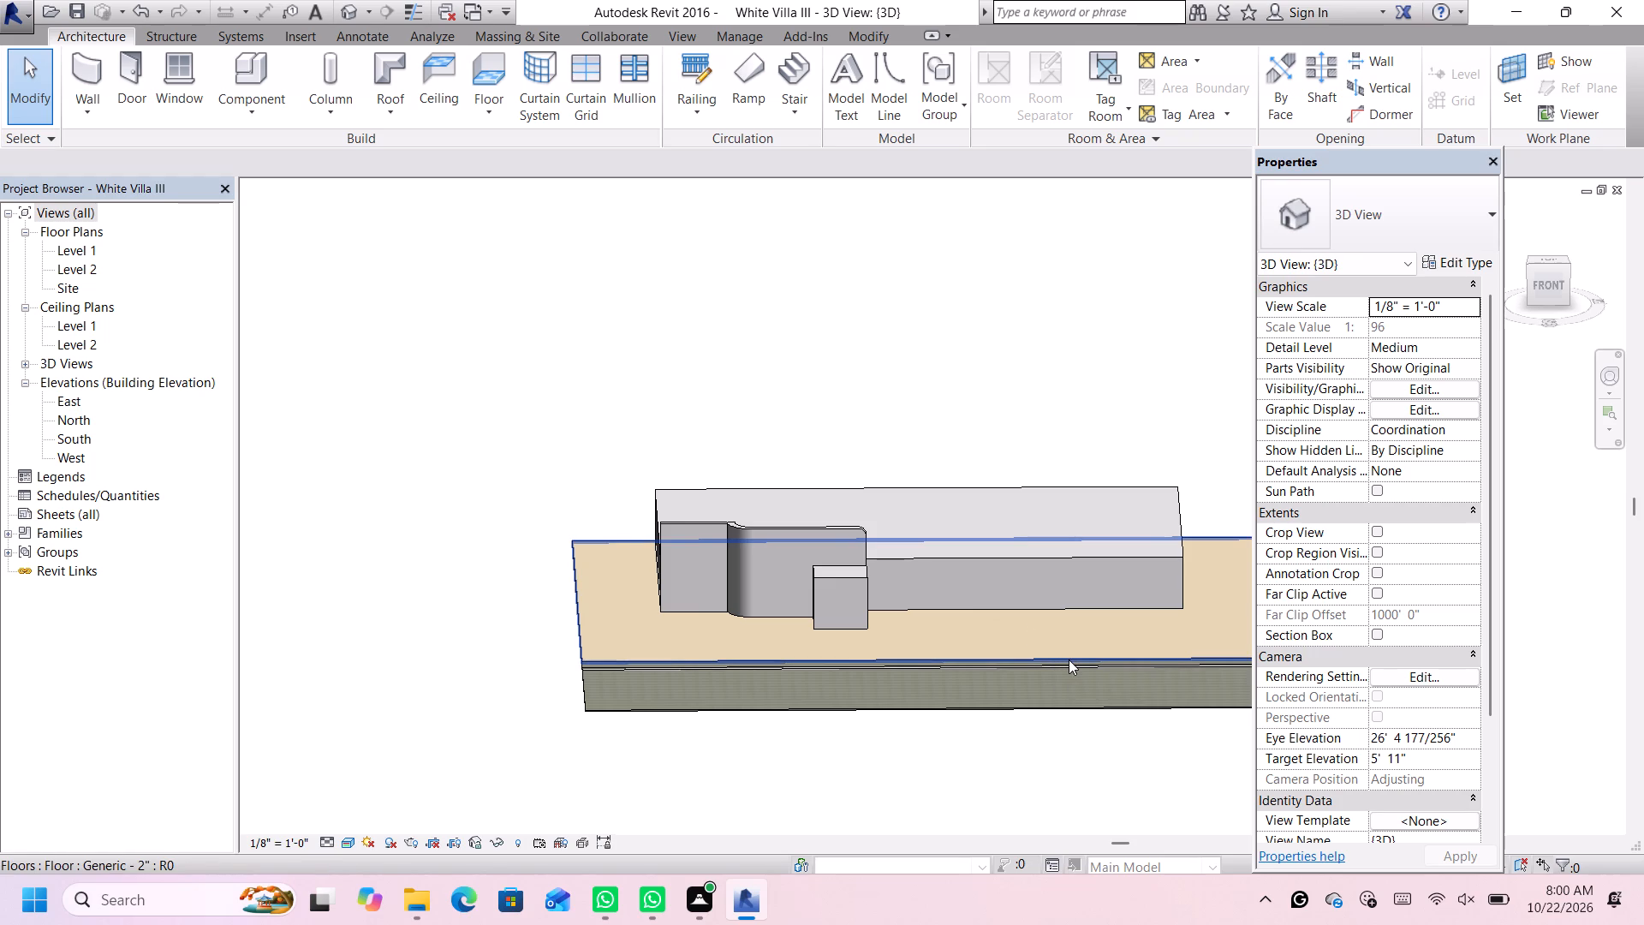
scroll(1069, 659, "down", 1)
scroll(1069, 563, "up", 1)
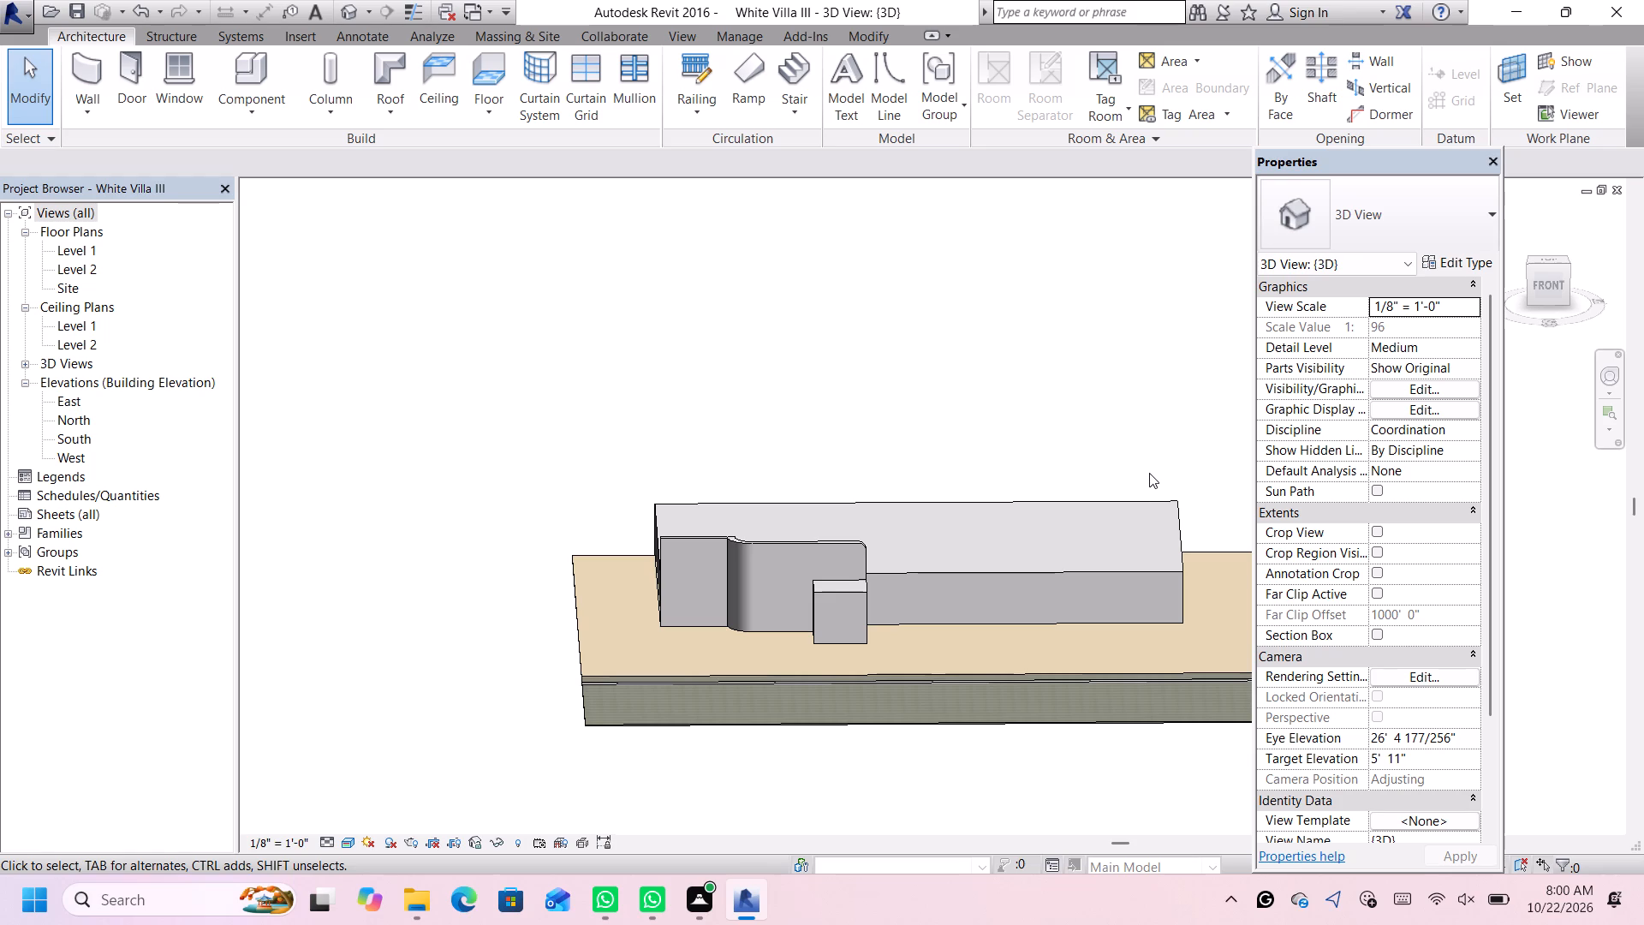
scroll(718, 610, "up", 2)
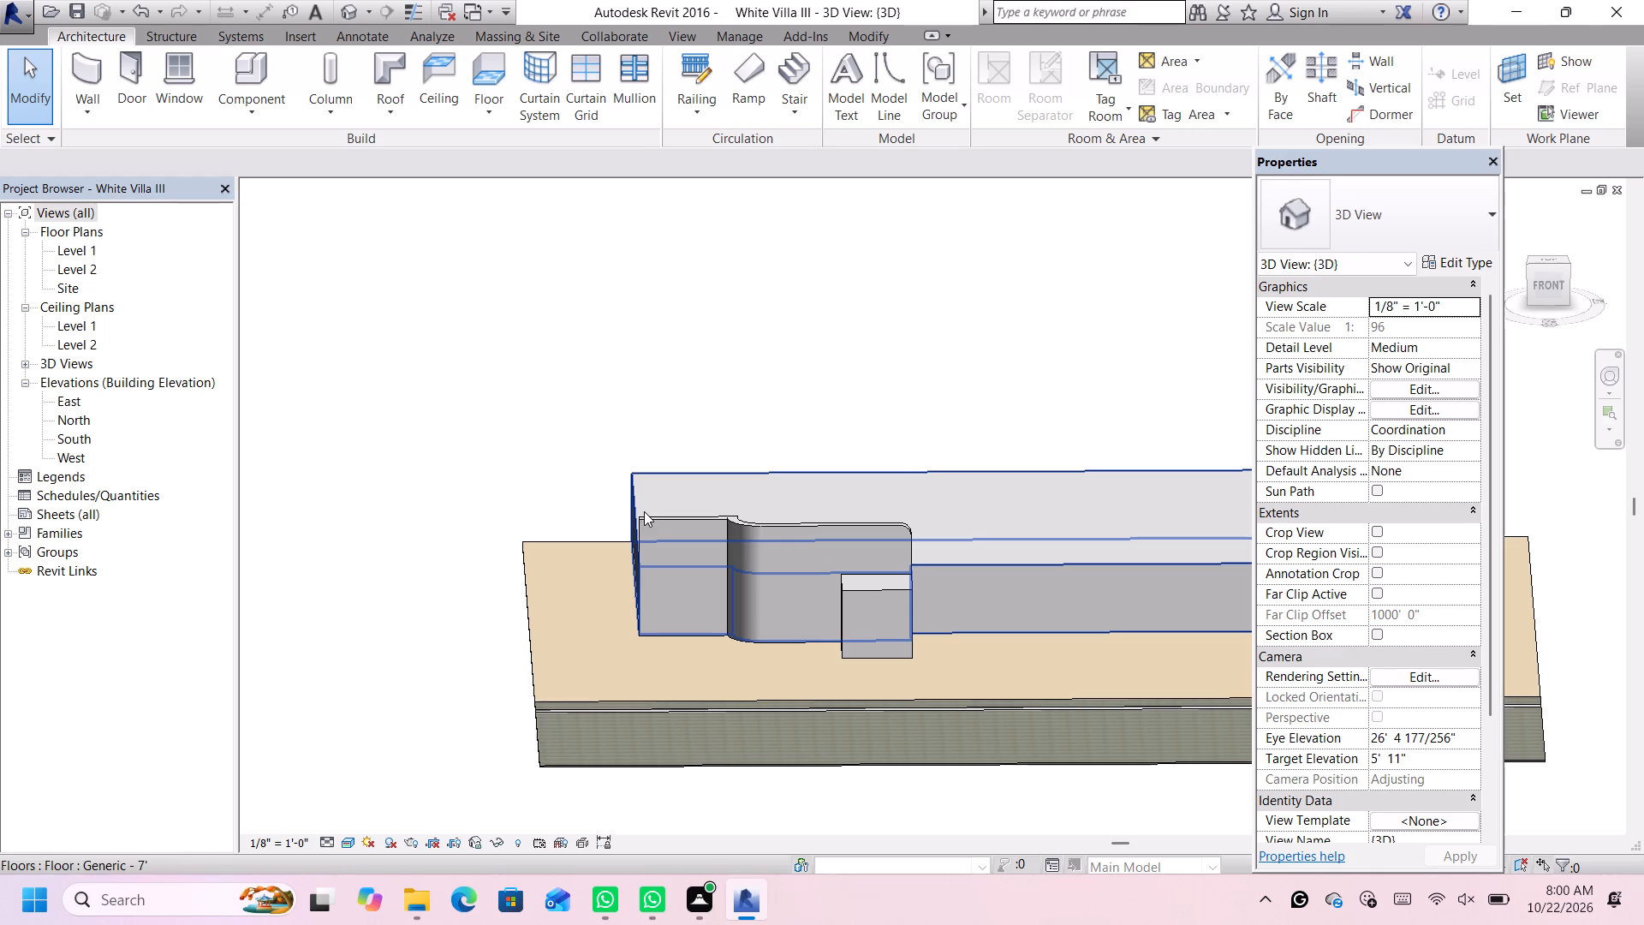
scroll(640, 519, "down", 3)
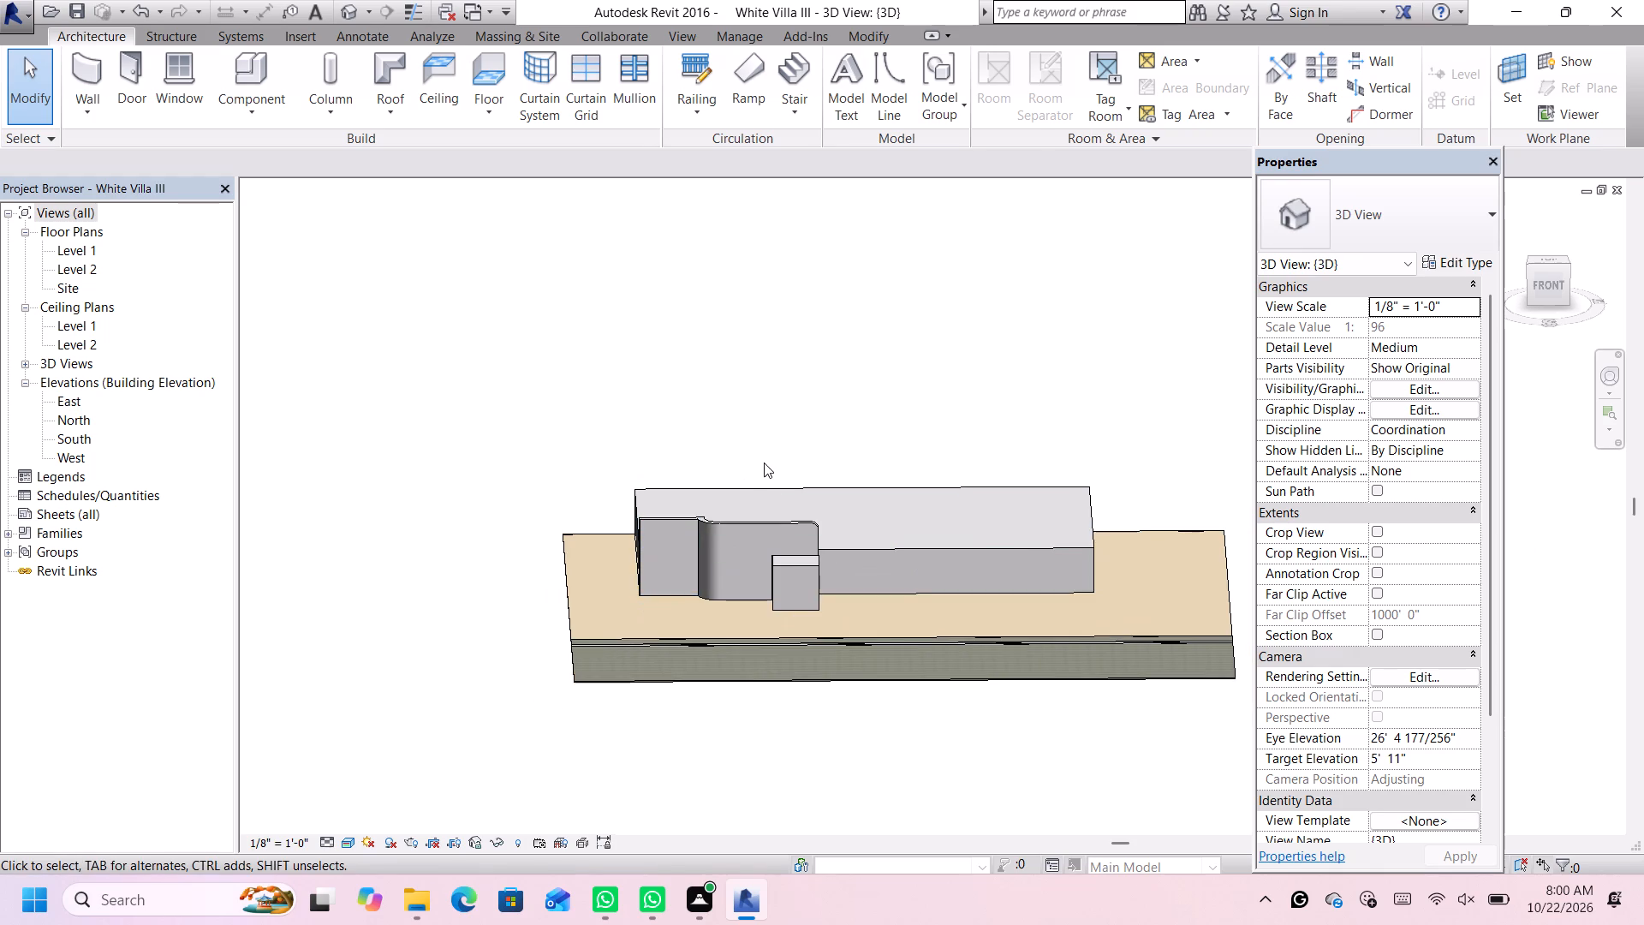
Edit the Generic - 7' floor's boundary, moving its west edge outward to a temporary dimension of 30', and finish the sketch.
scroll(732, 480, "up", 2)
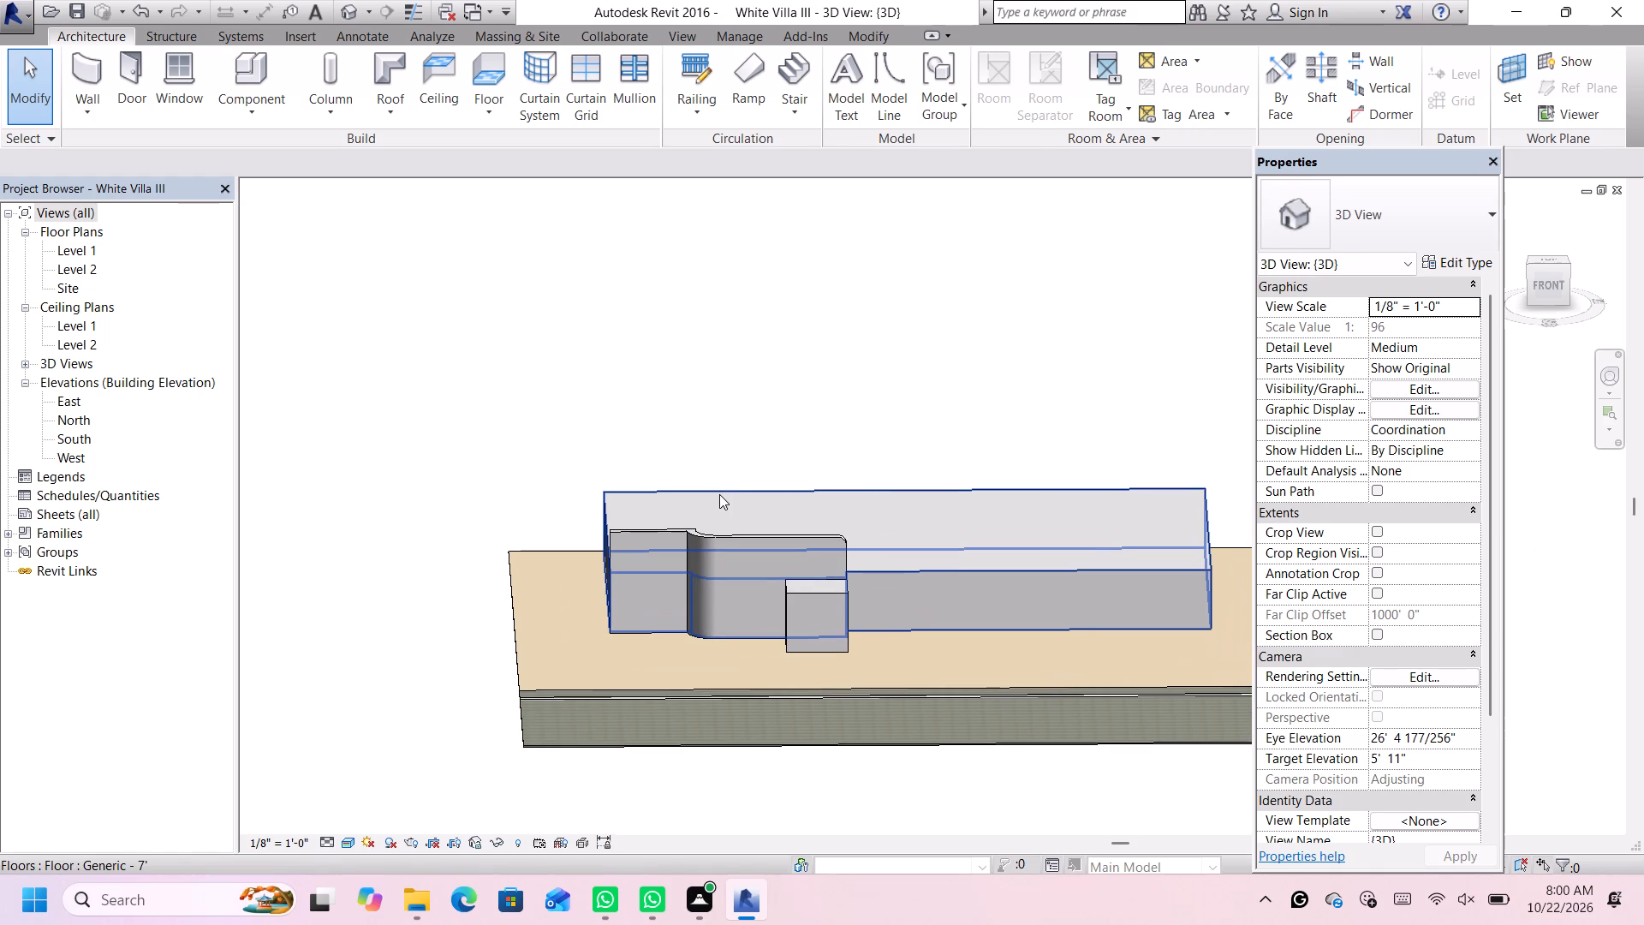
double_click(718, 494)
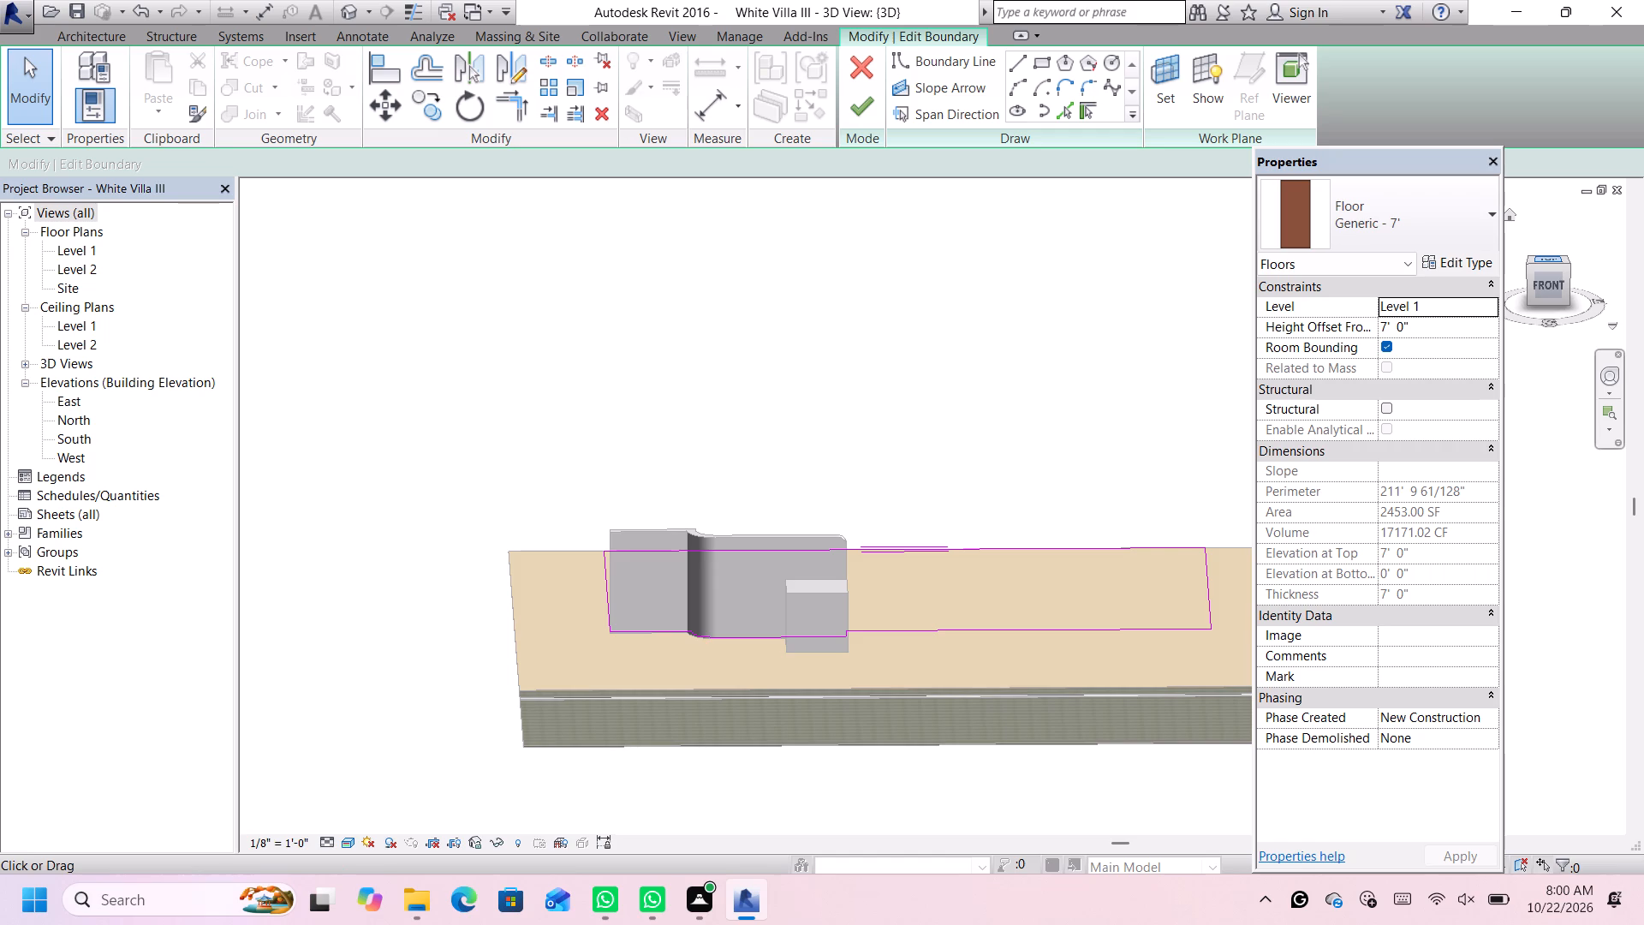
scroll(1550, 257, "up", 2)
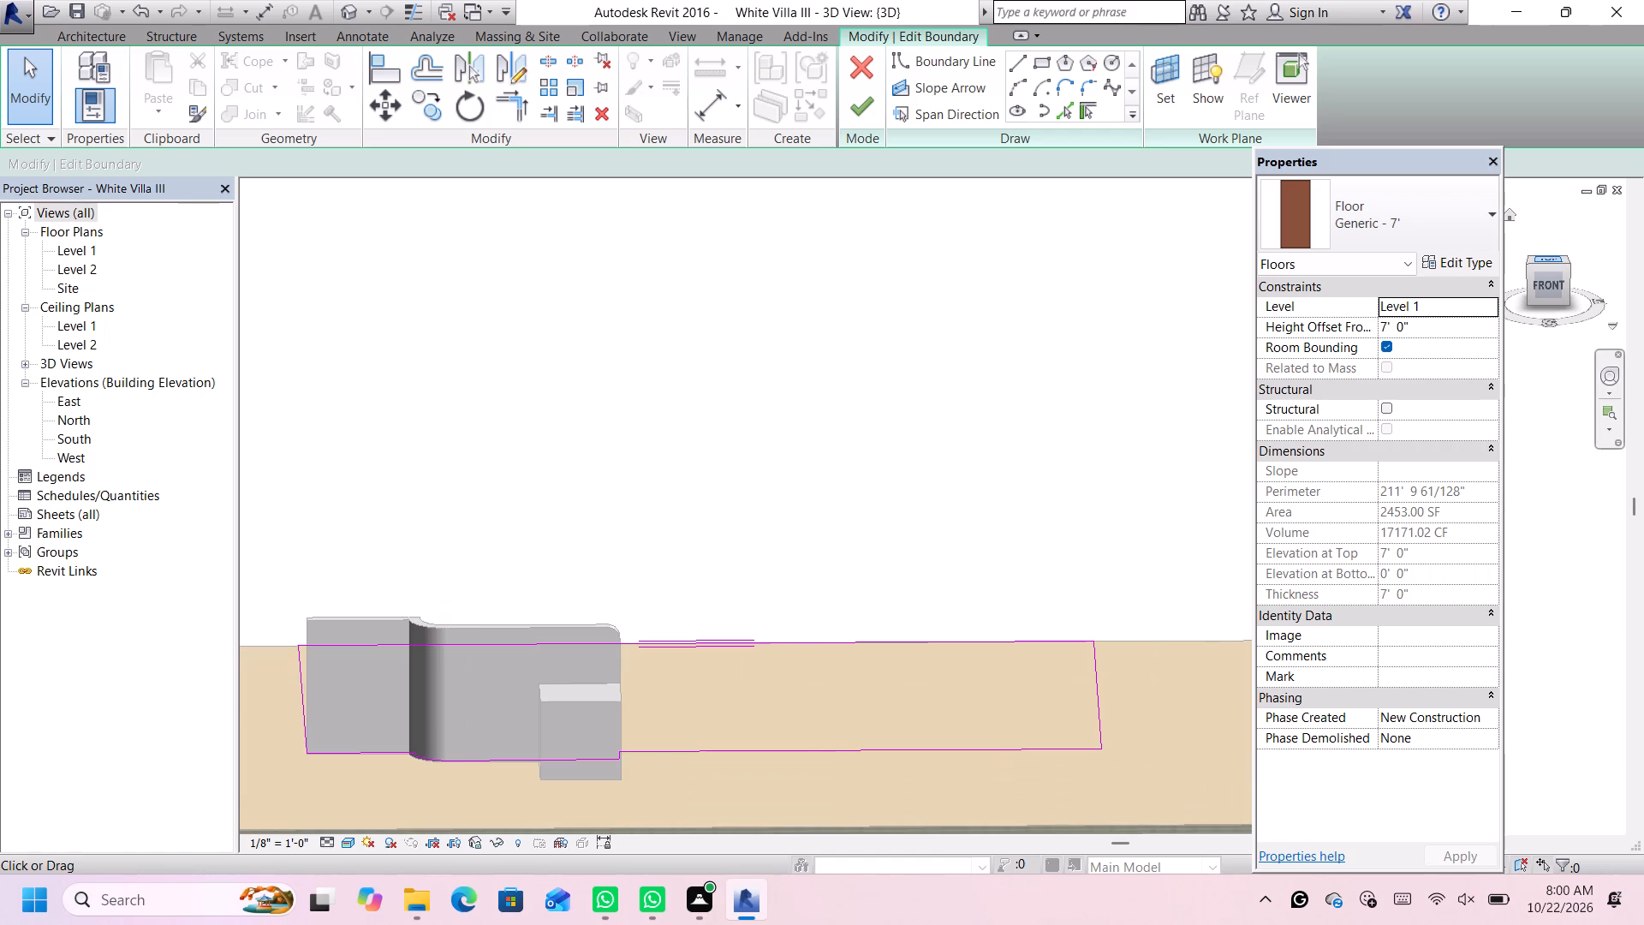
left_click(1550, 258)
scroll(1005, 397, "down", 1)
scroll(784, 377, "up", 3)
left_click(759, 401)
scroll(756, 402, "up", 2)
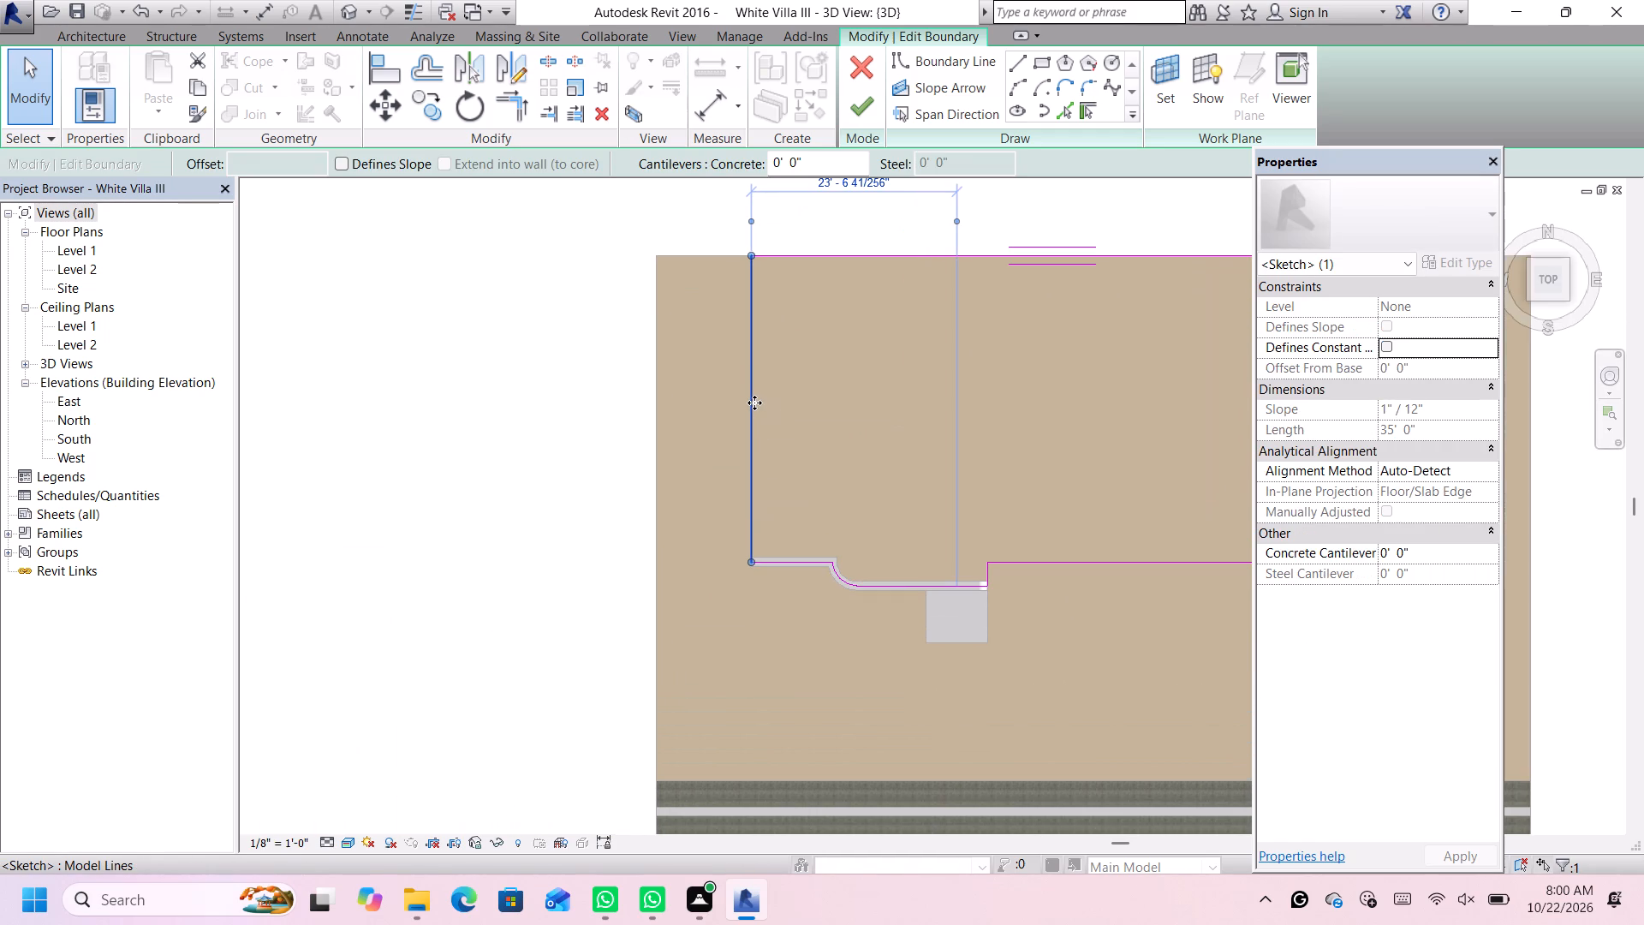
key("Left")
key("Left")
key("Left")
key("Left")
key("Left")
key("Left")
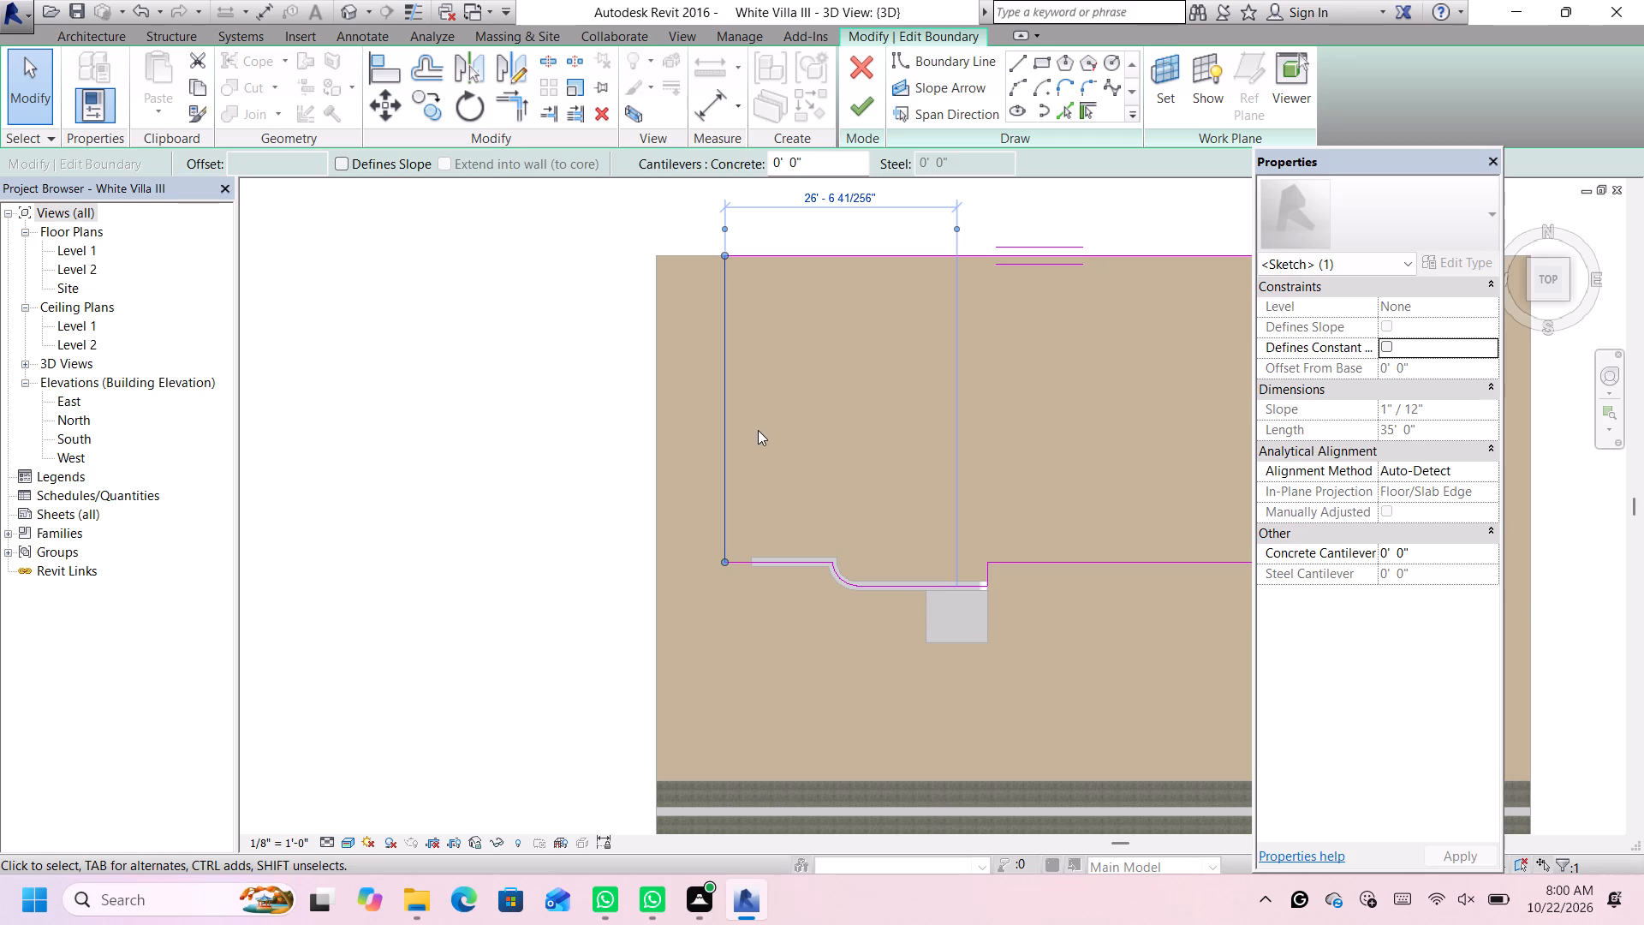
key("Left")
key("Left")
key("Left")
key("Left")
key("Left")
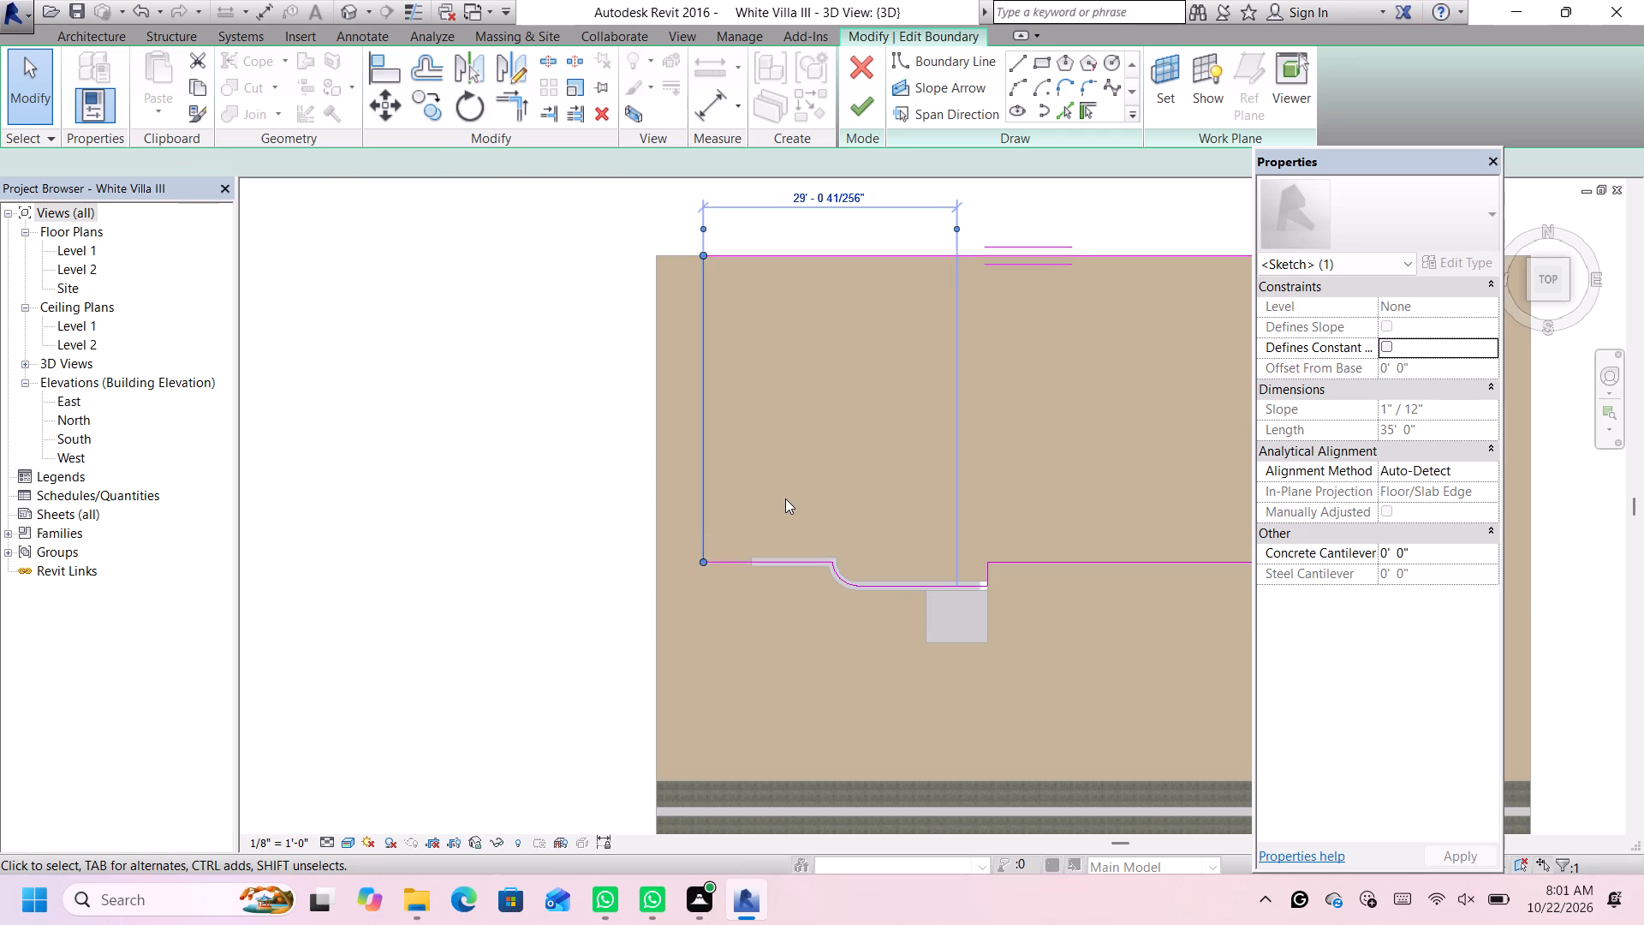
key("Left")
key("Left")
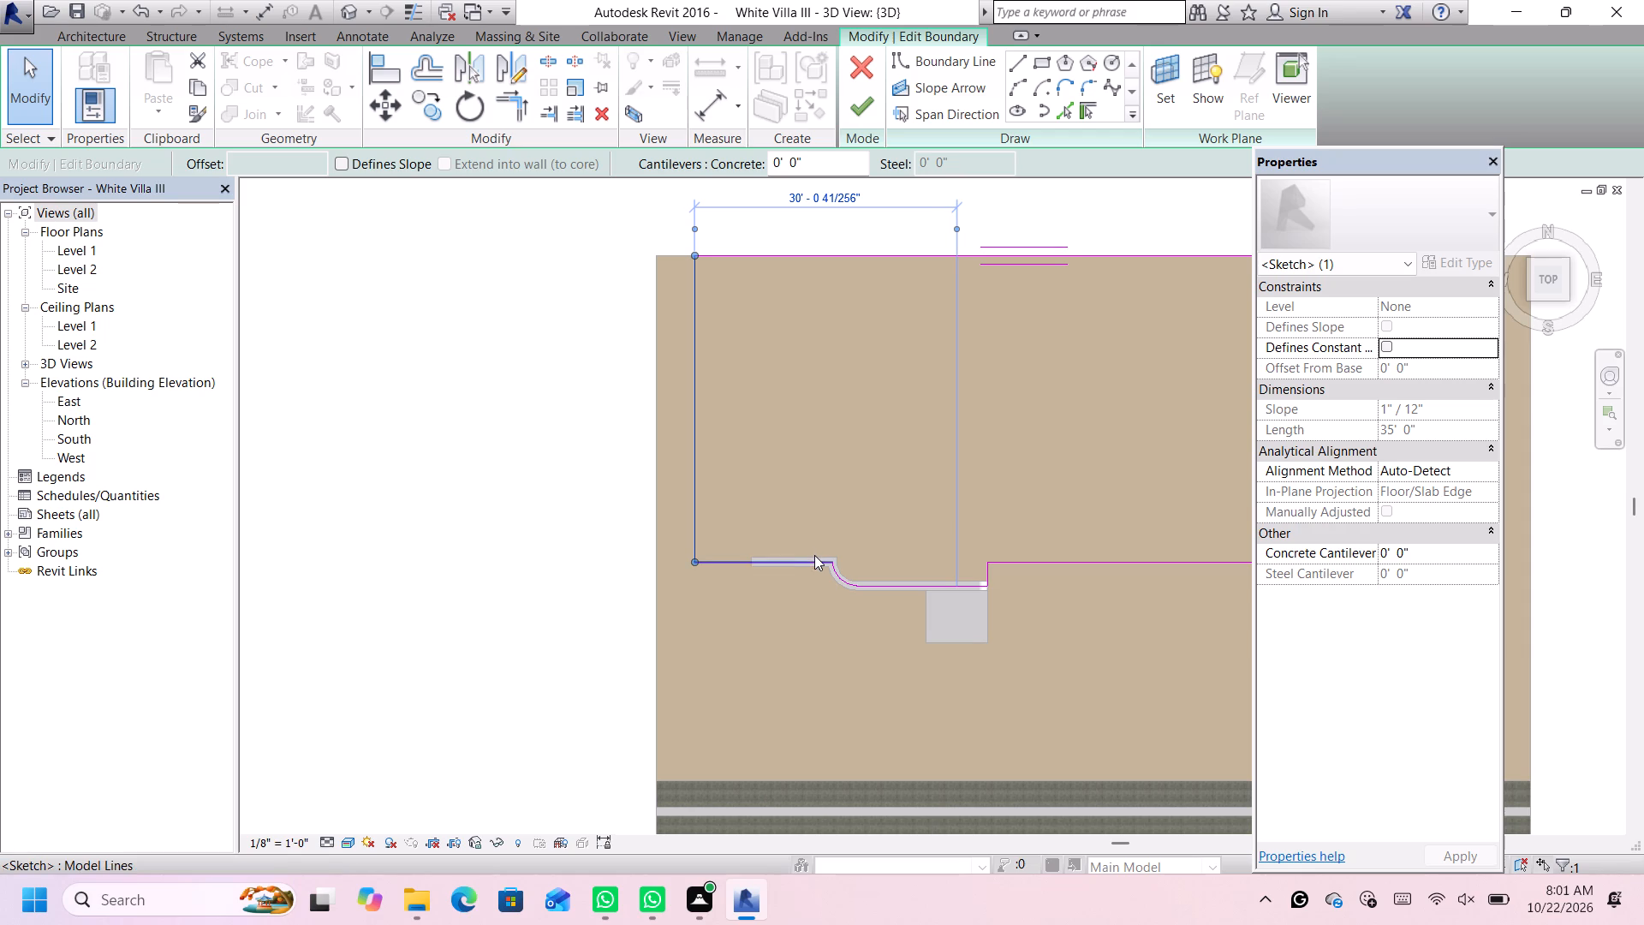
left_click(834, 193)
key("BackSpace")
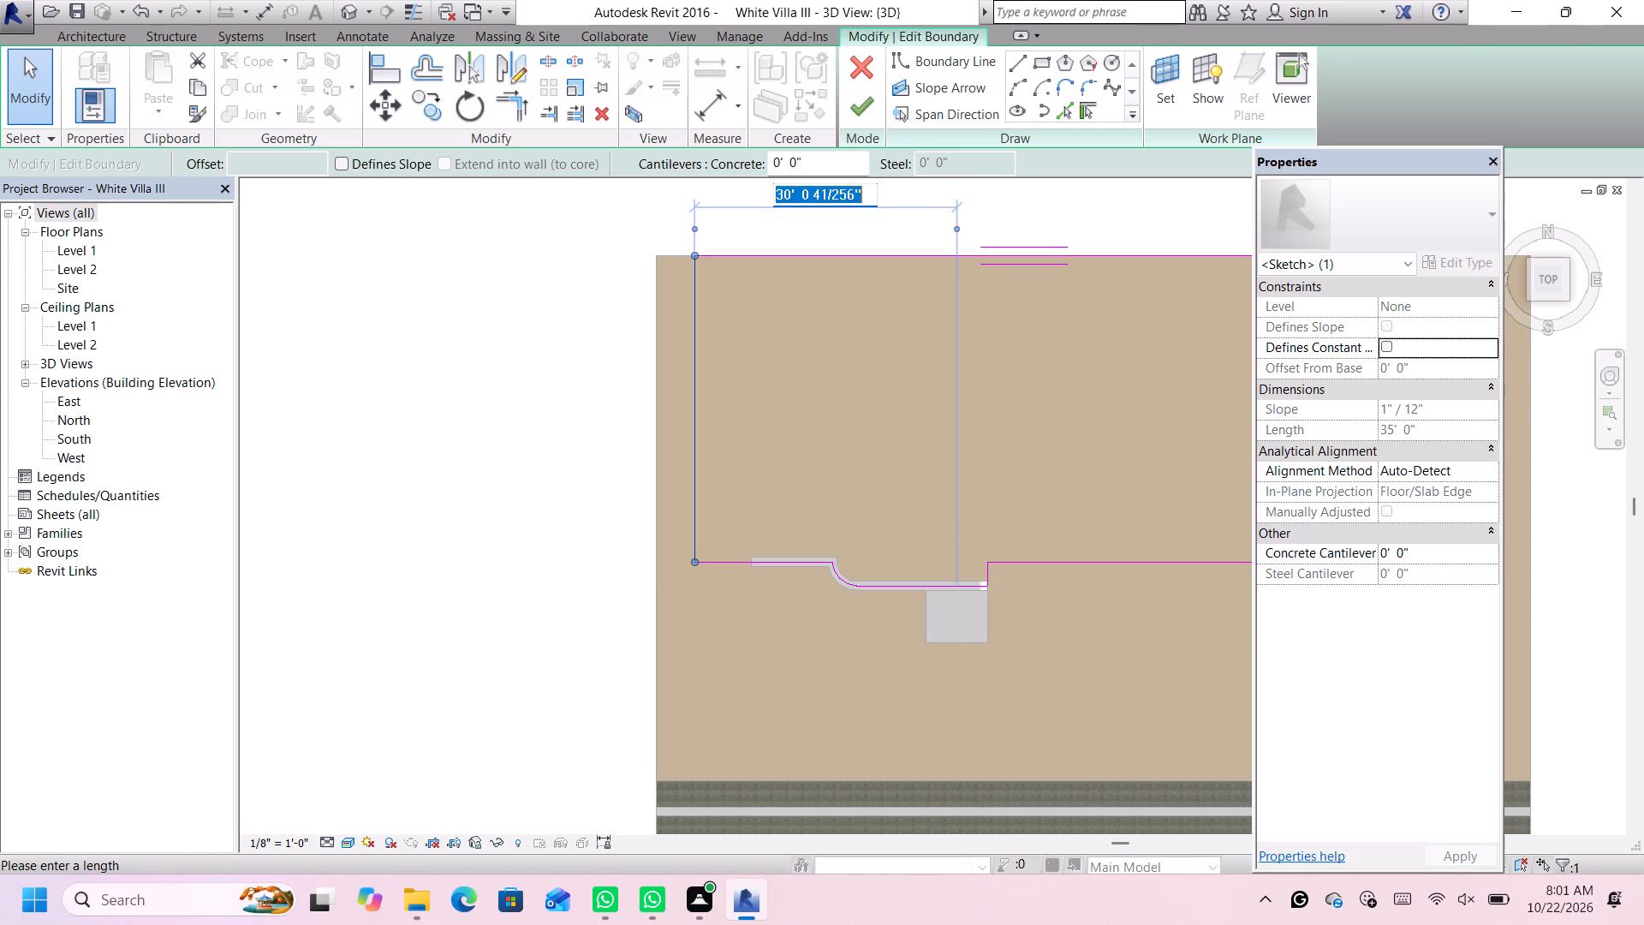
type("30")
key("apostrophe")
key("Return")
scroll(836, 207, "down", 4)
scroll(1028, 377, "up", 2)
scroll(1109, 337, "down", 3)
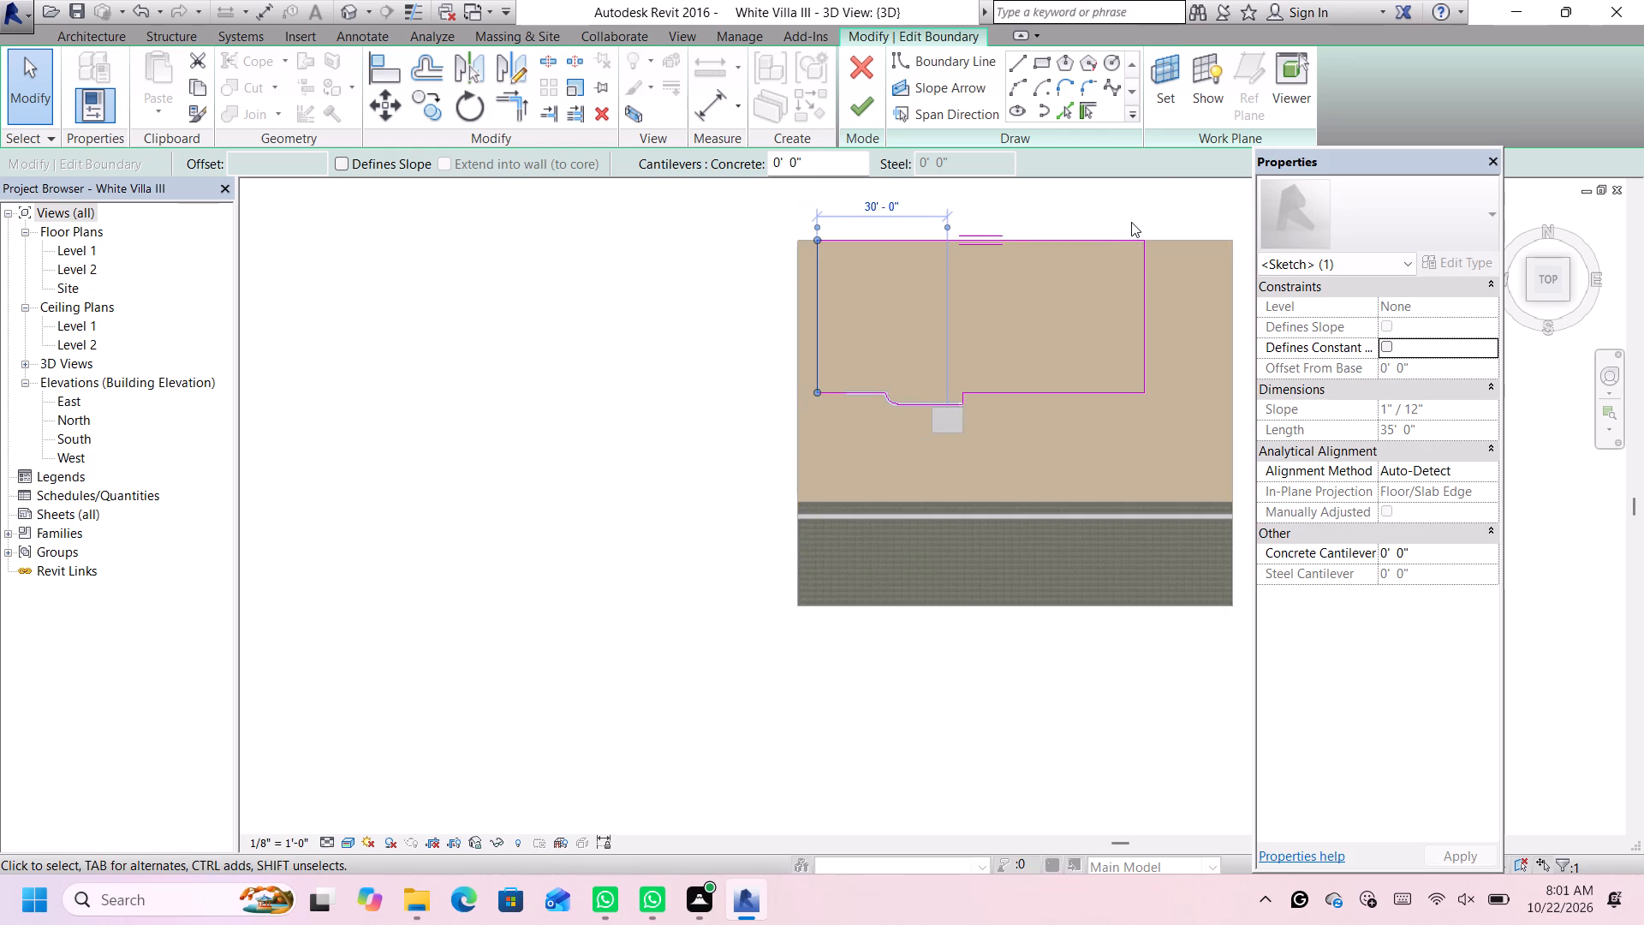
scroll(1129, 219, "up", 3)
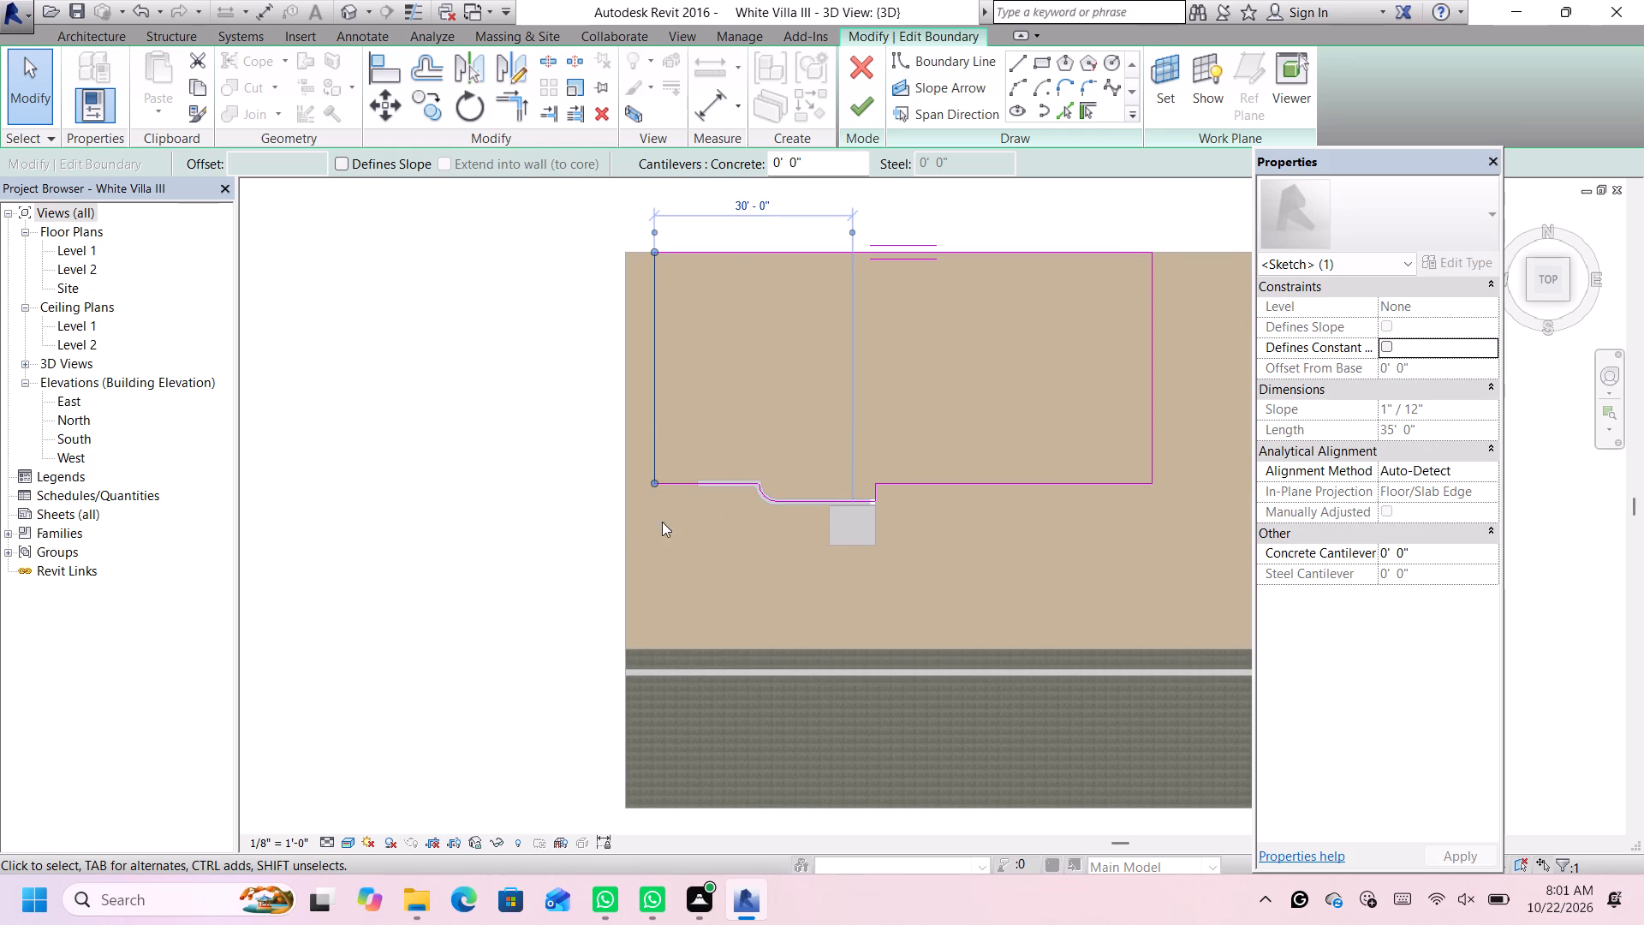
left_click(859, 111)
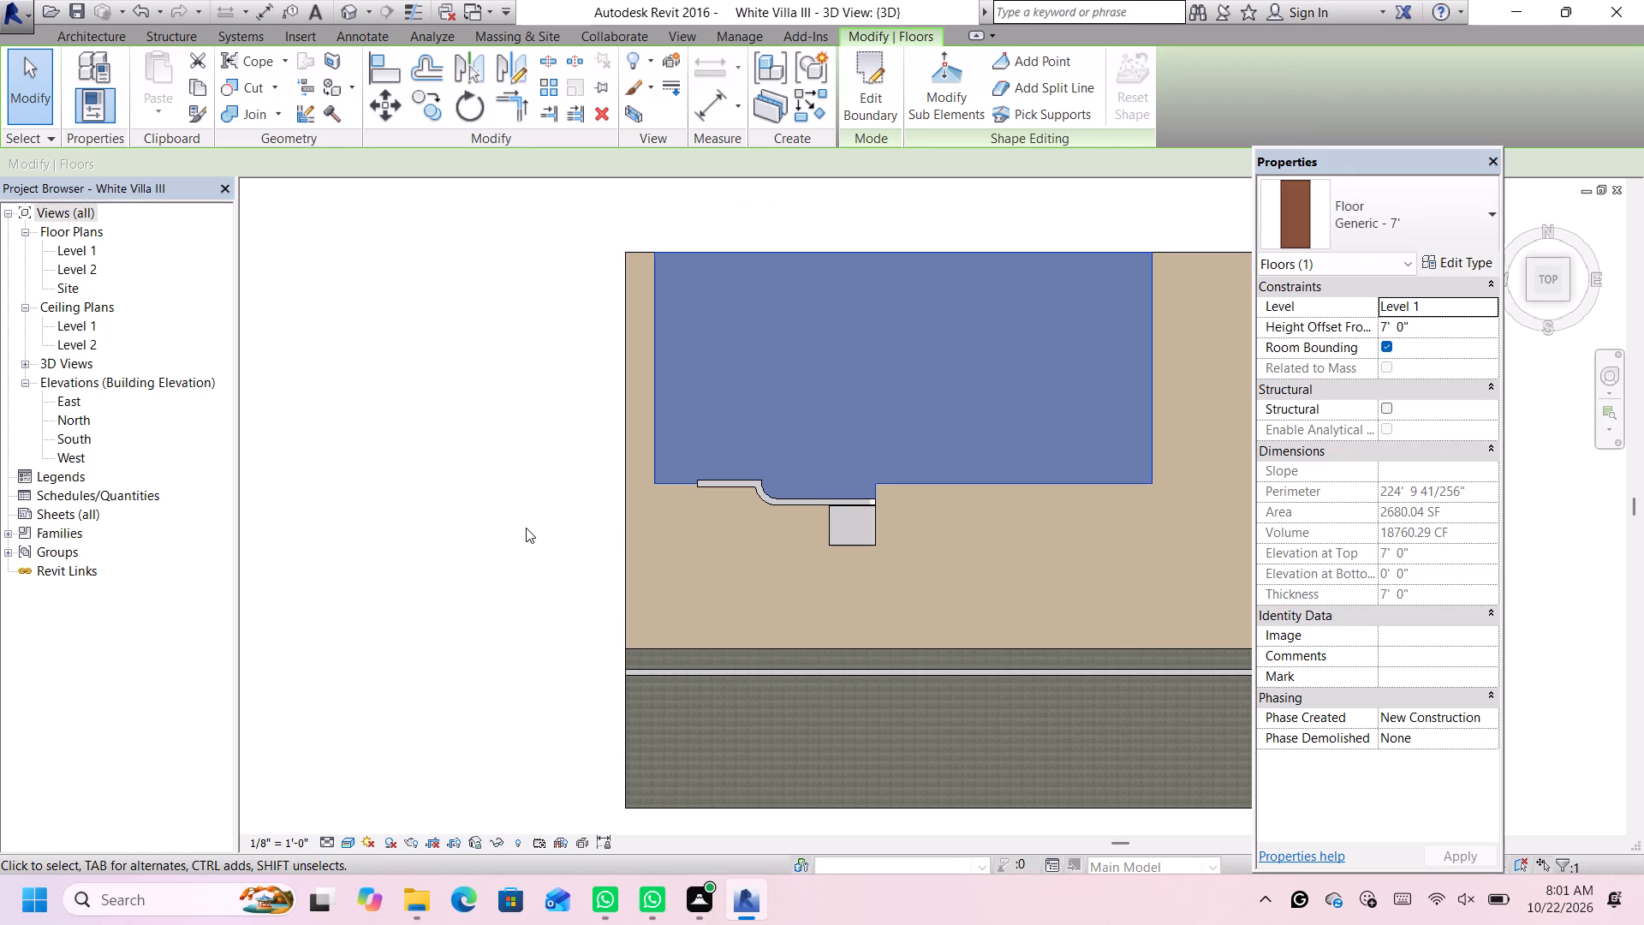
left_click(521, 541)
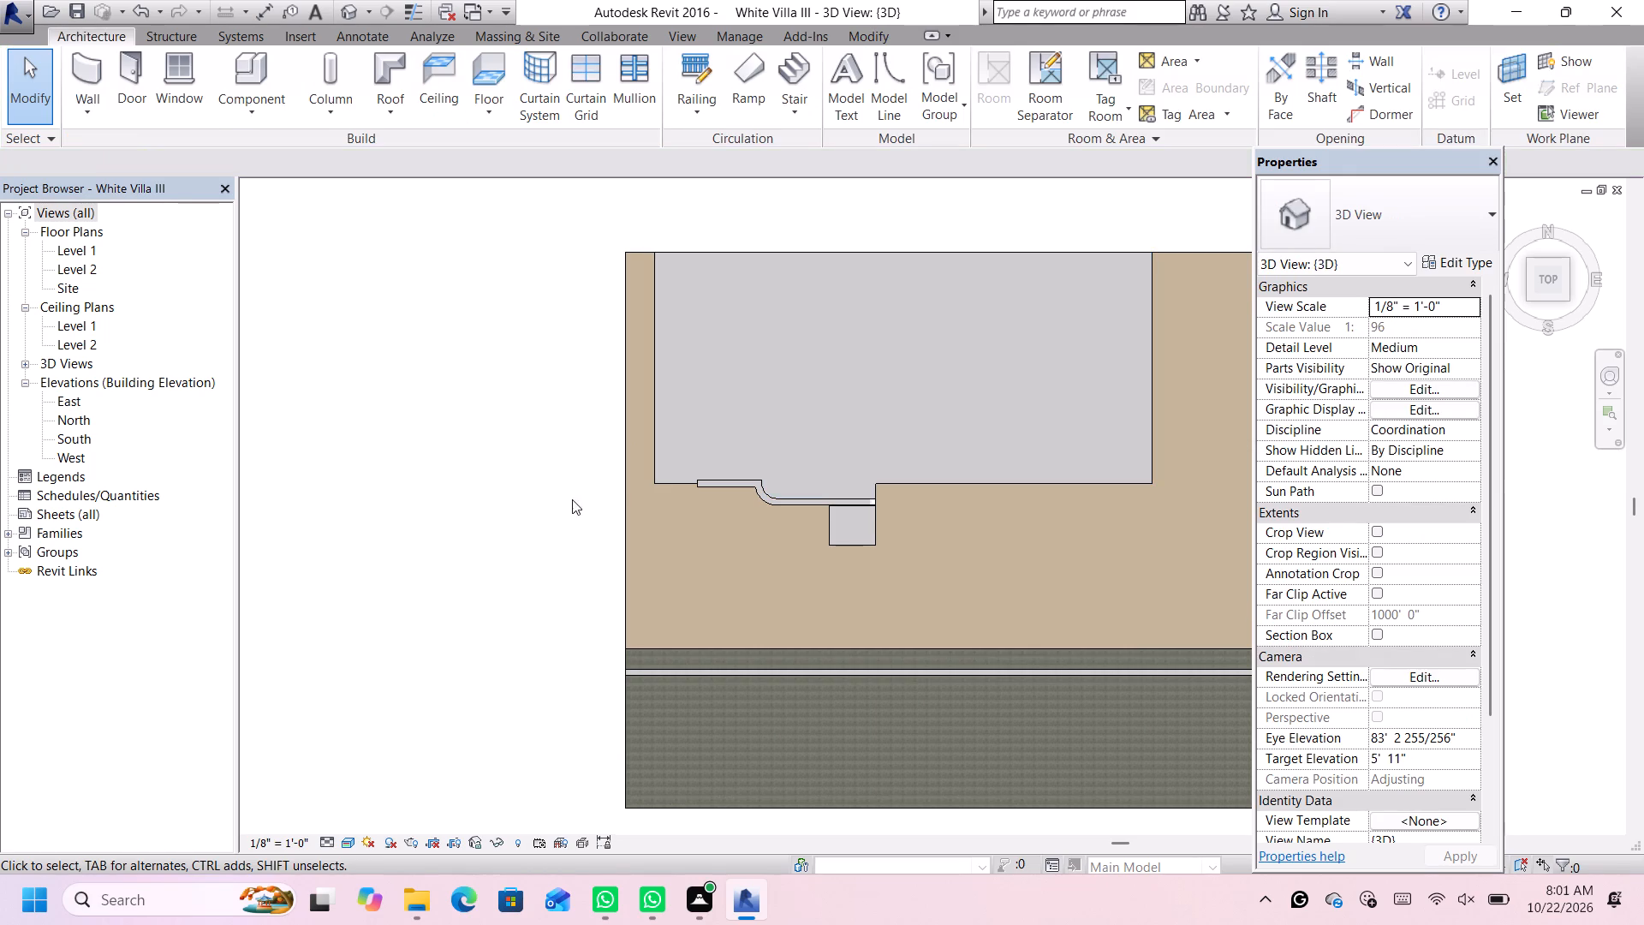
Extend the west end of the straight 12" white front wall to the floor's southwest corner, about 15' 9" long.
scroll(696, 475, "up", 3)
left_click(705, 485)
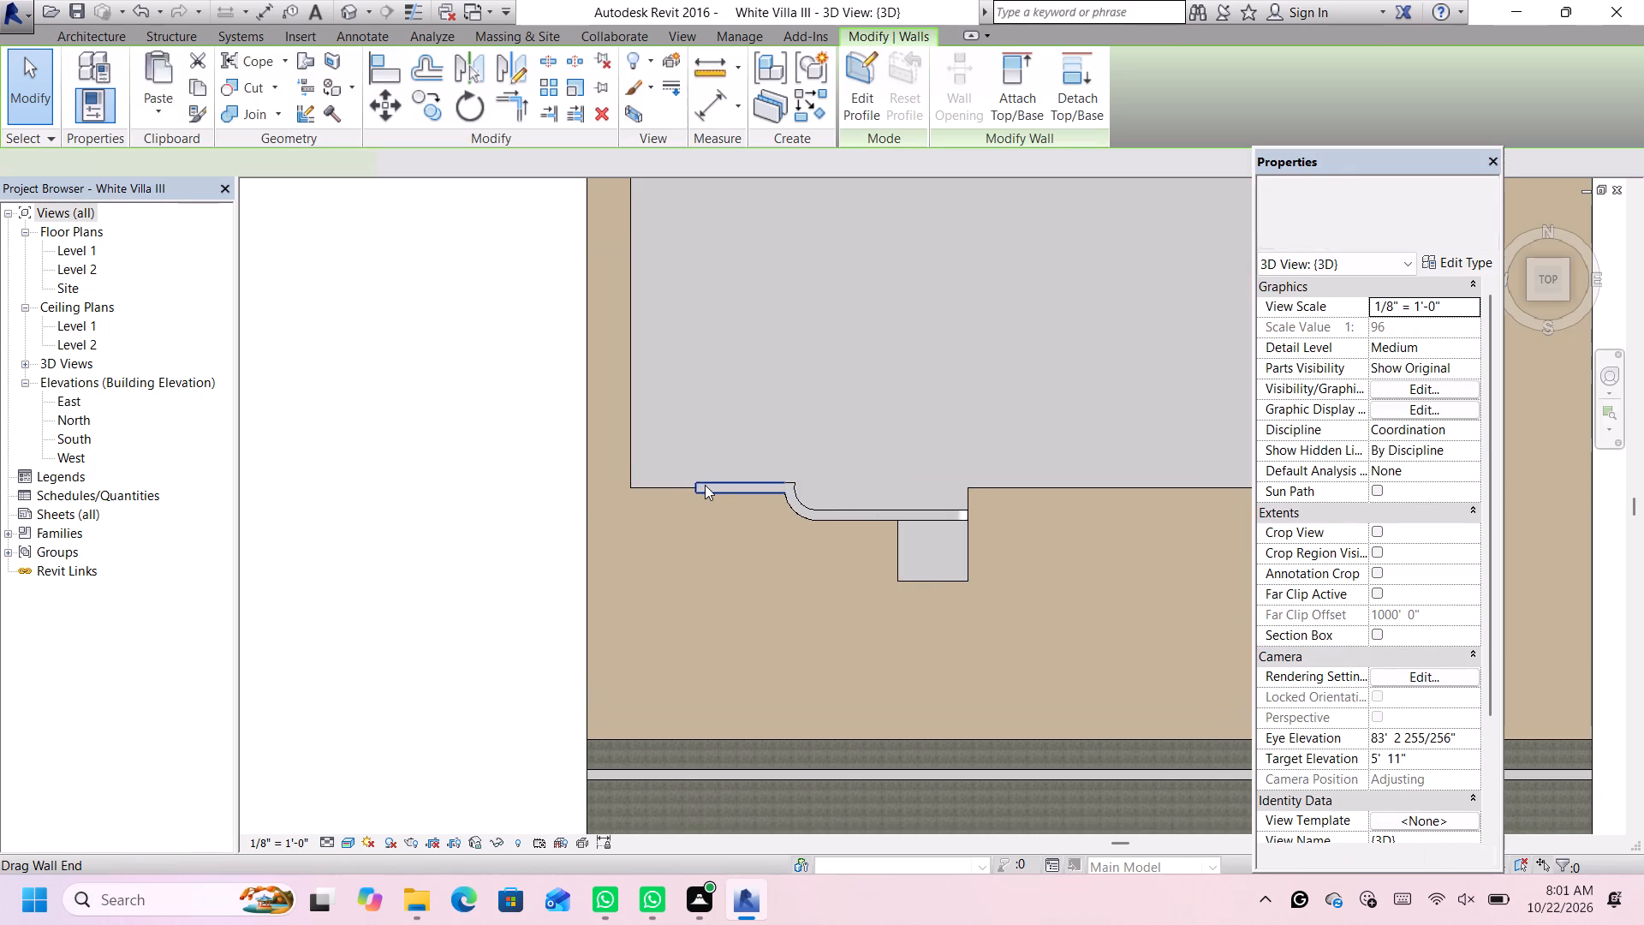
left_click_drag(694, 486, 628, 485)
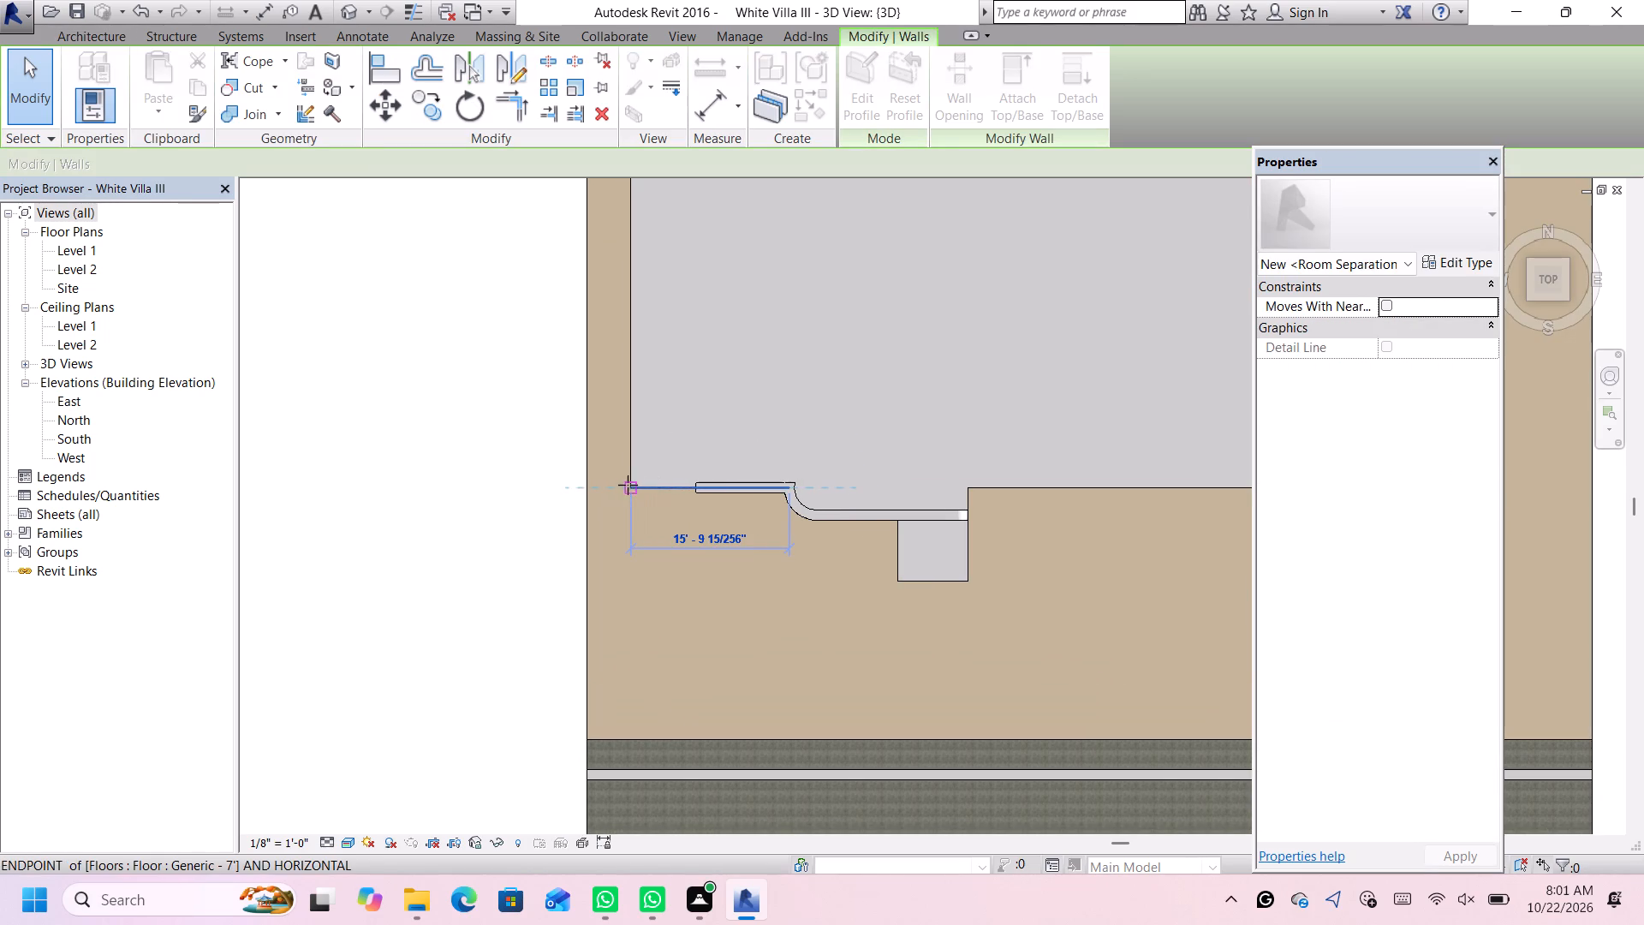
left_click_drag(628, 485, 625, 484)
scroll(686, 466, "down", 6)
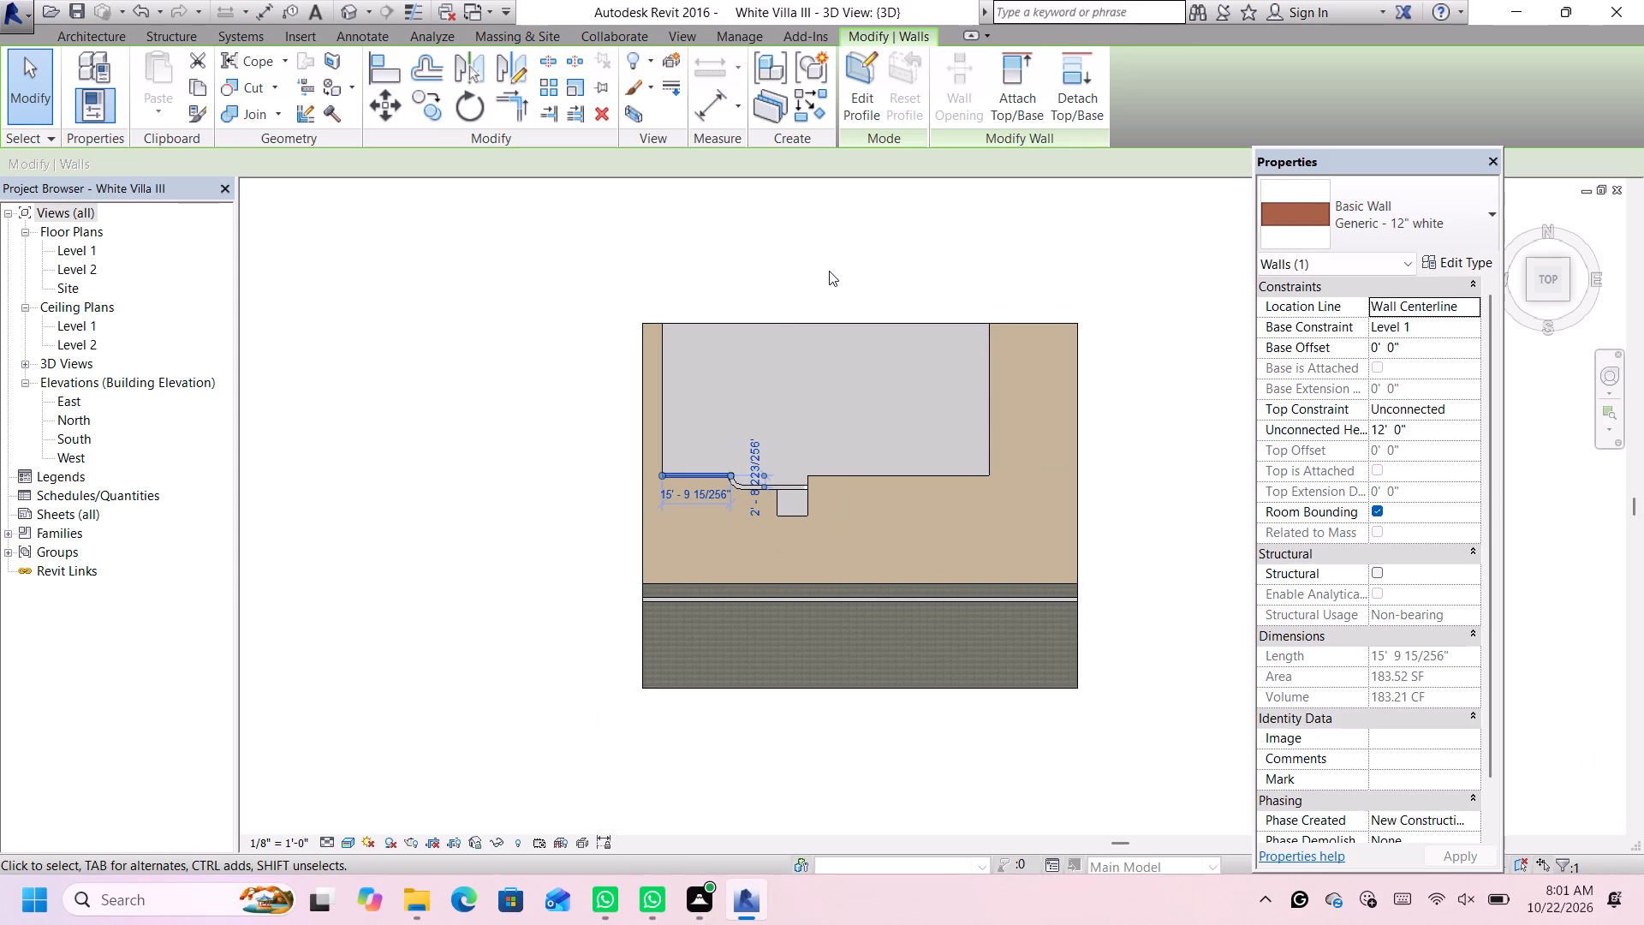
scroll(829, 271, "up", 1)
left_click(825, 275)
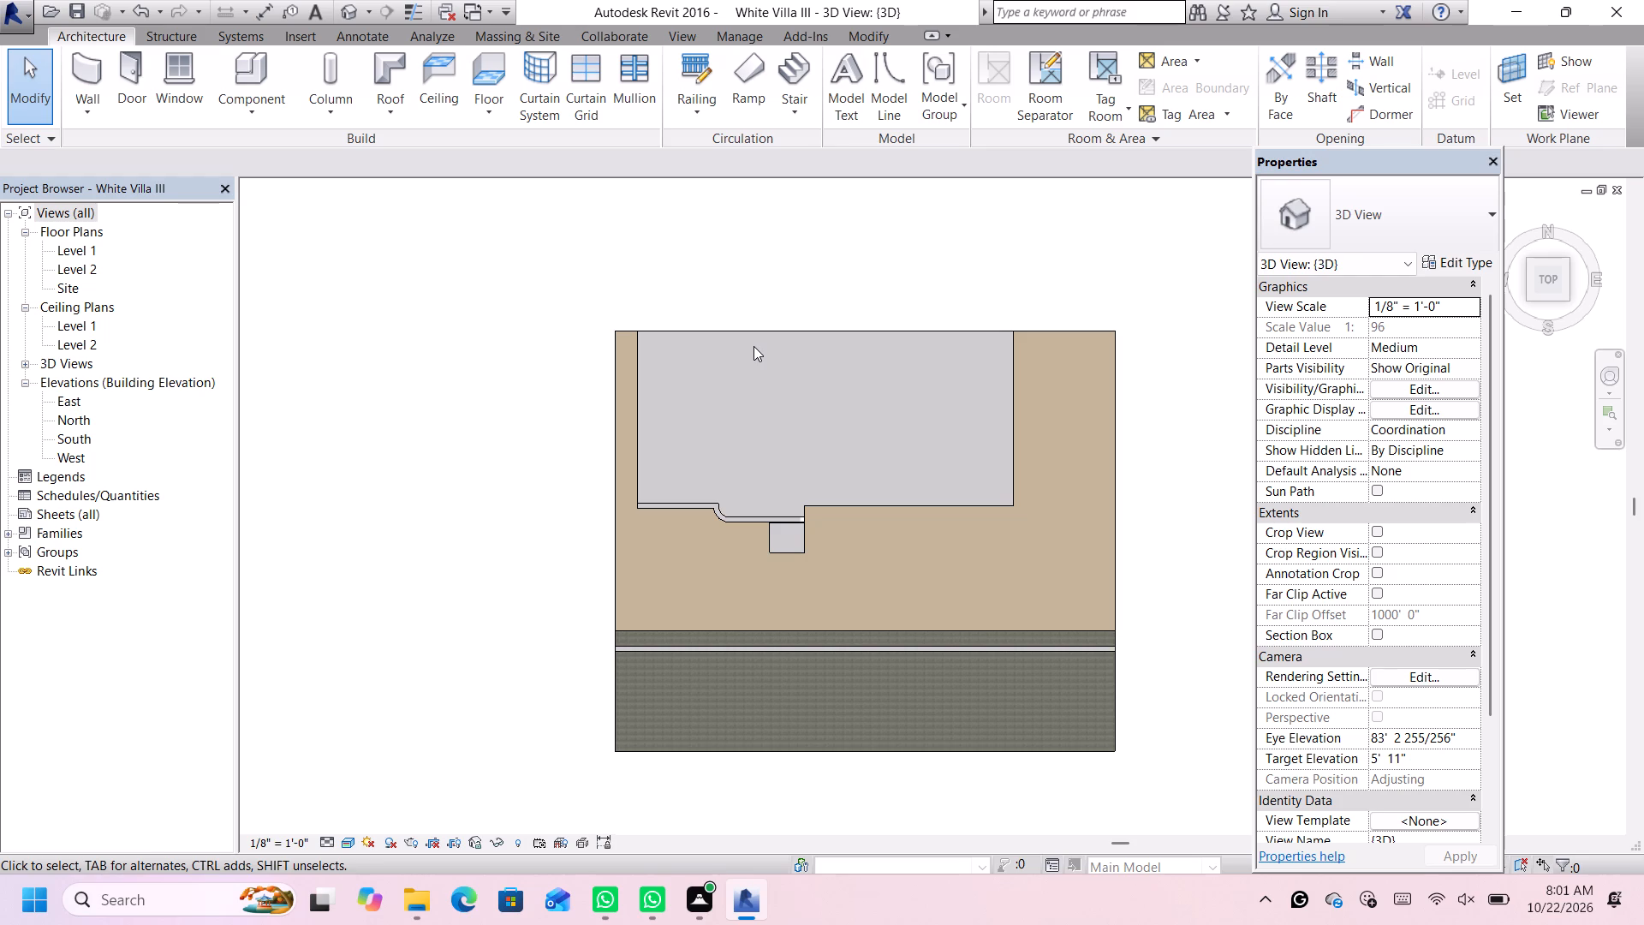
Edit the Generic - 7' floor's boundary, moving its west edge outward to a temporary dimension of 33', and finish the sketch.
left_click(635, 449)
double_click(640, 443)
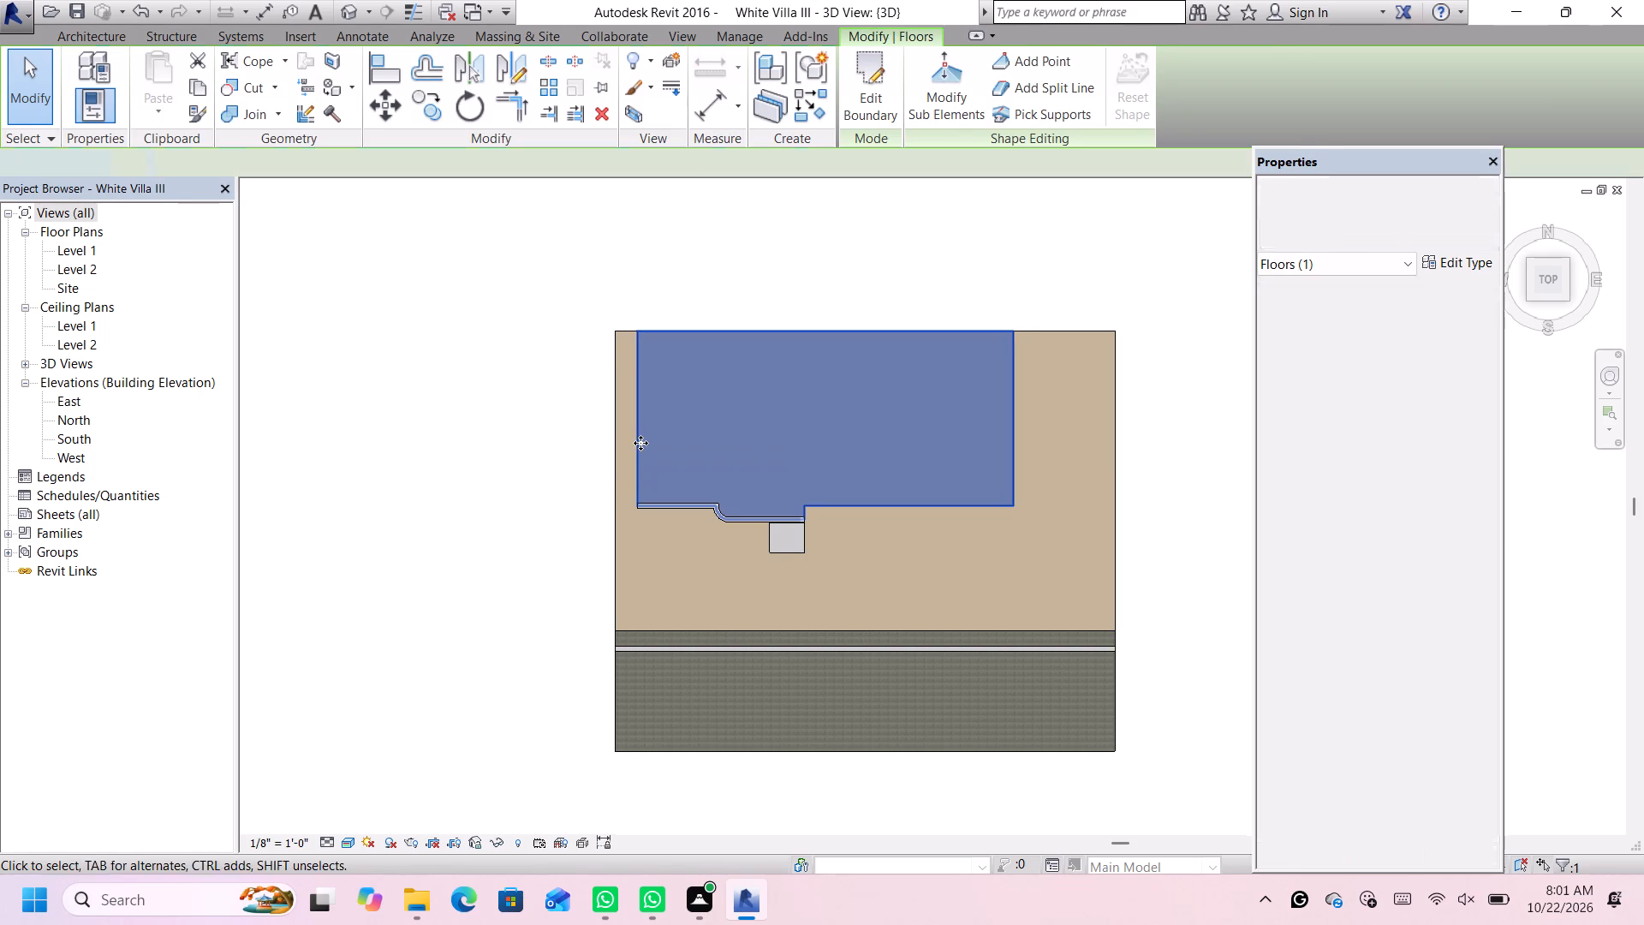
scroll(640, 443, "up", 3)
left_click(634, 443)
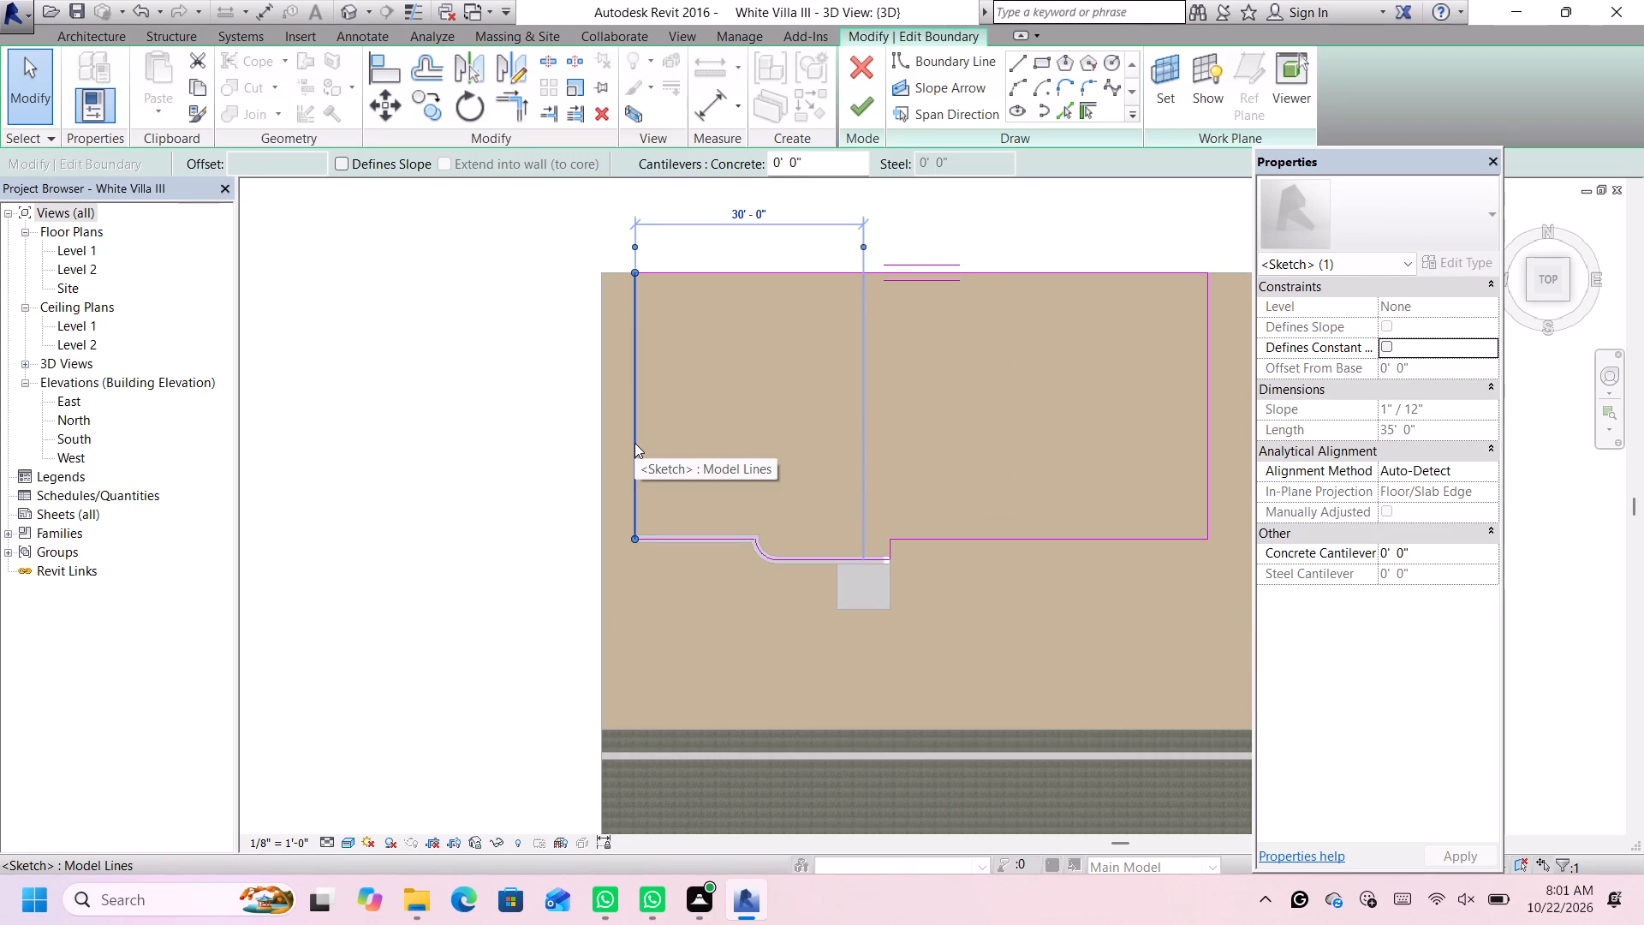
key("Left")
key("Left")
key("Left")
key("Left")
key("Left")
key("Left")
key("Left")
key("Left")
key("Left")
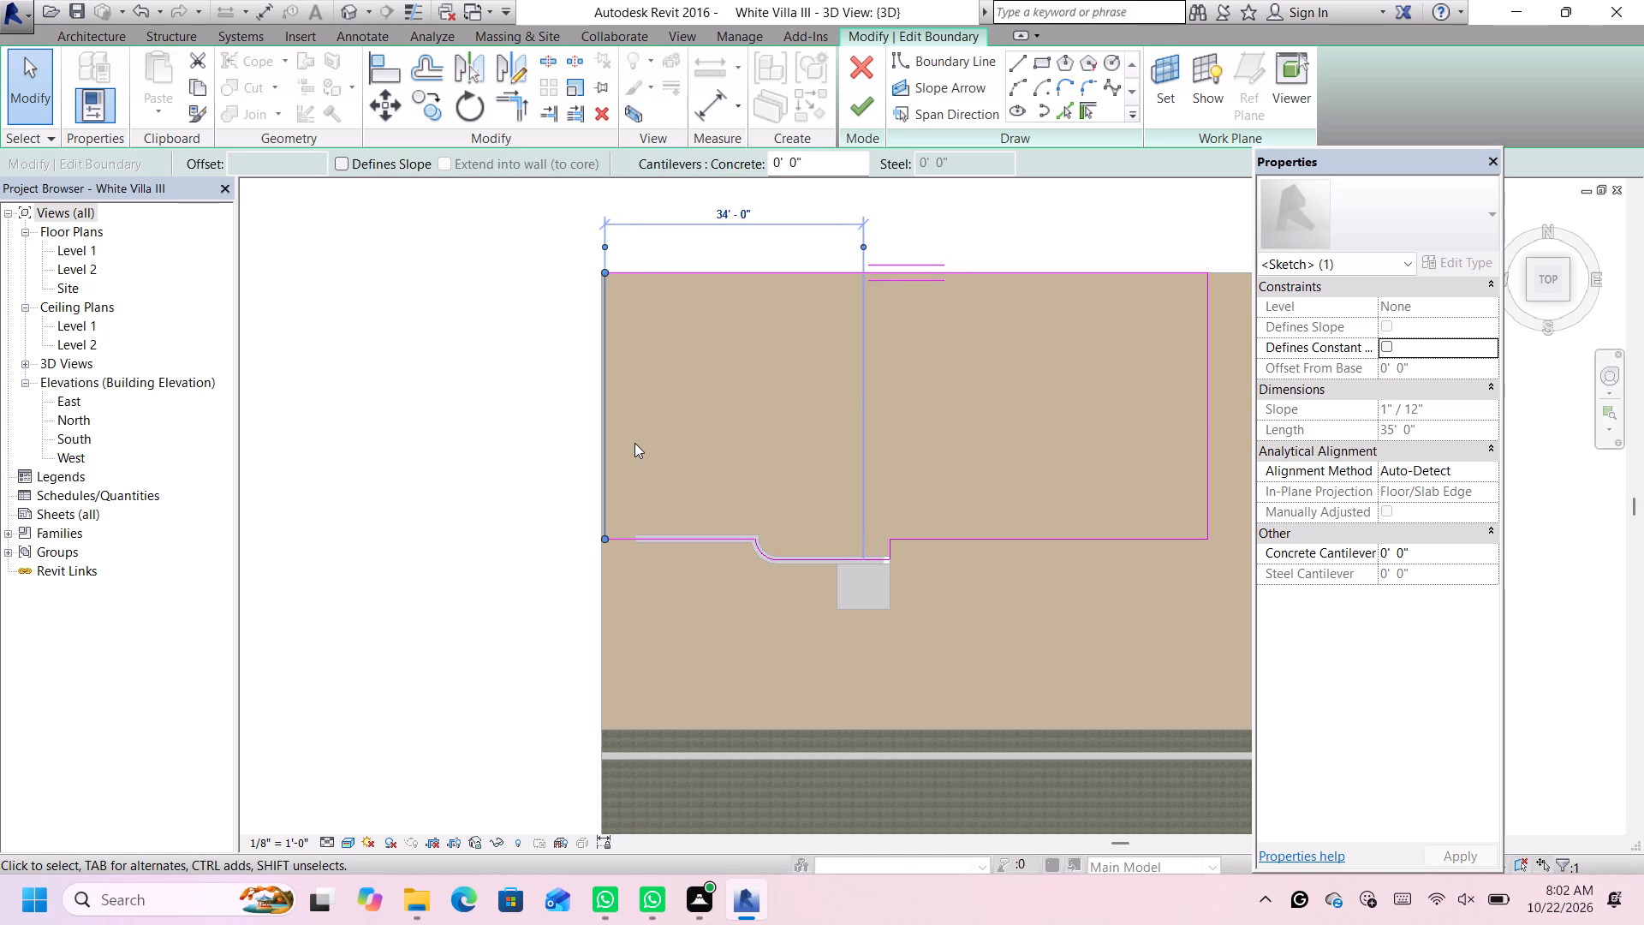
left_click(731, 213)
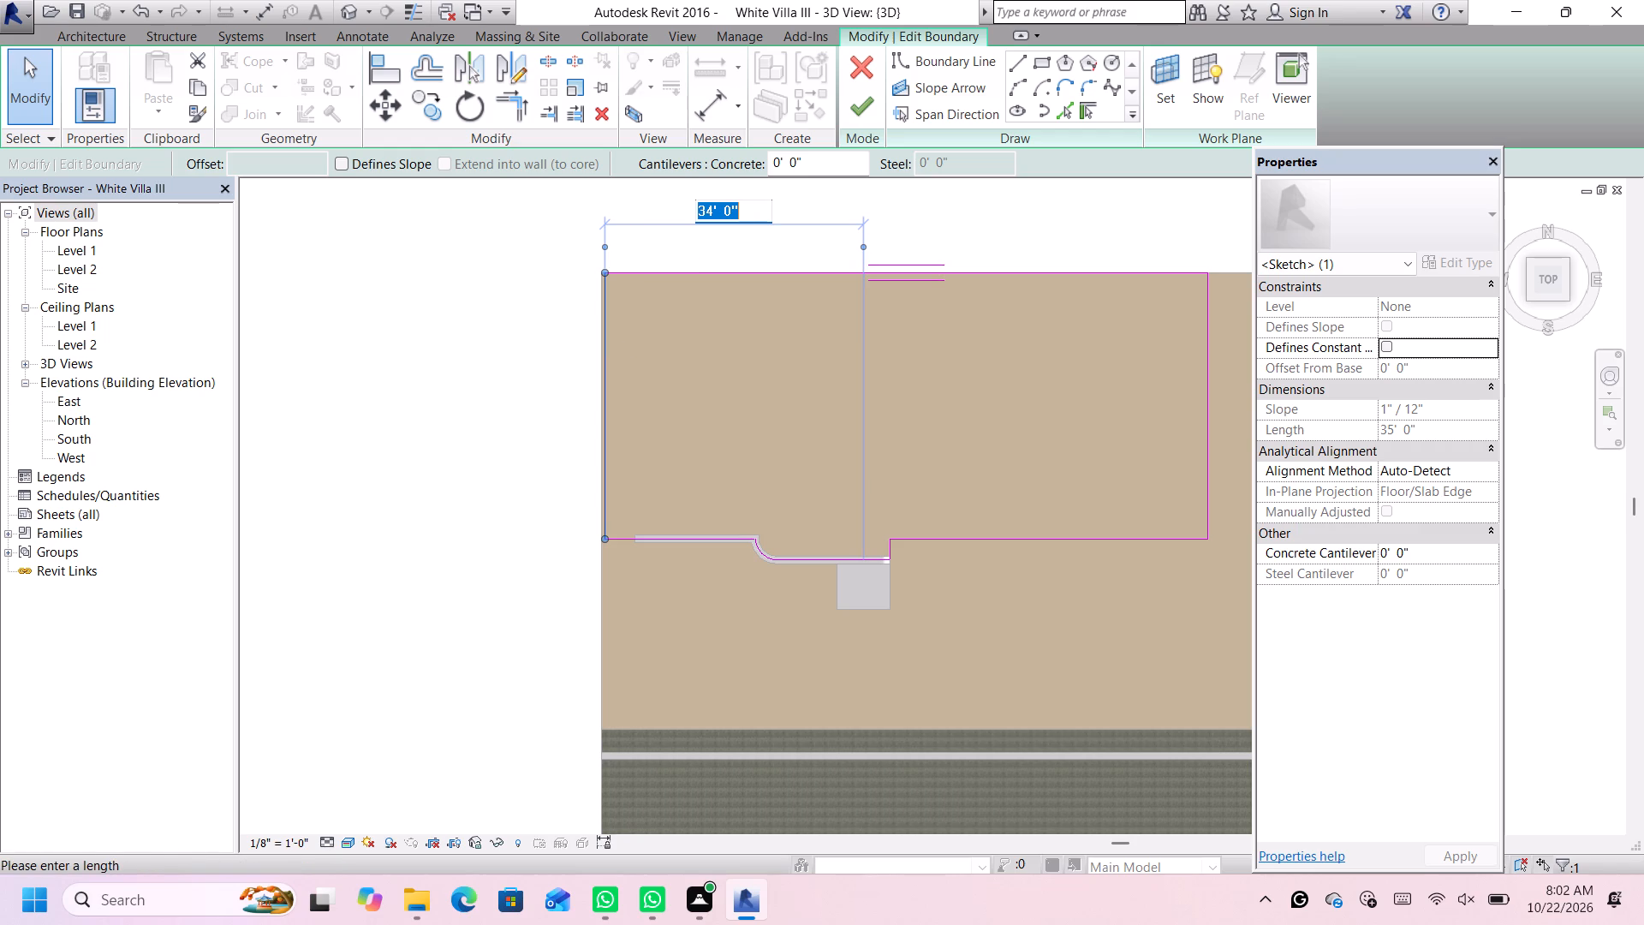
type("33")
key("apostrophe")
key("Return")
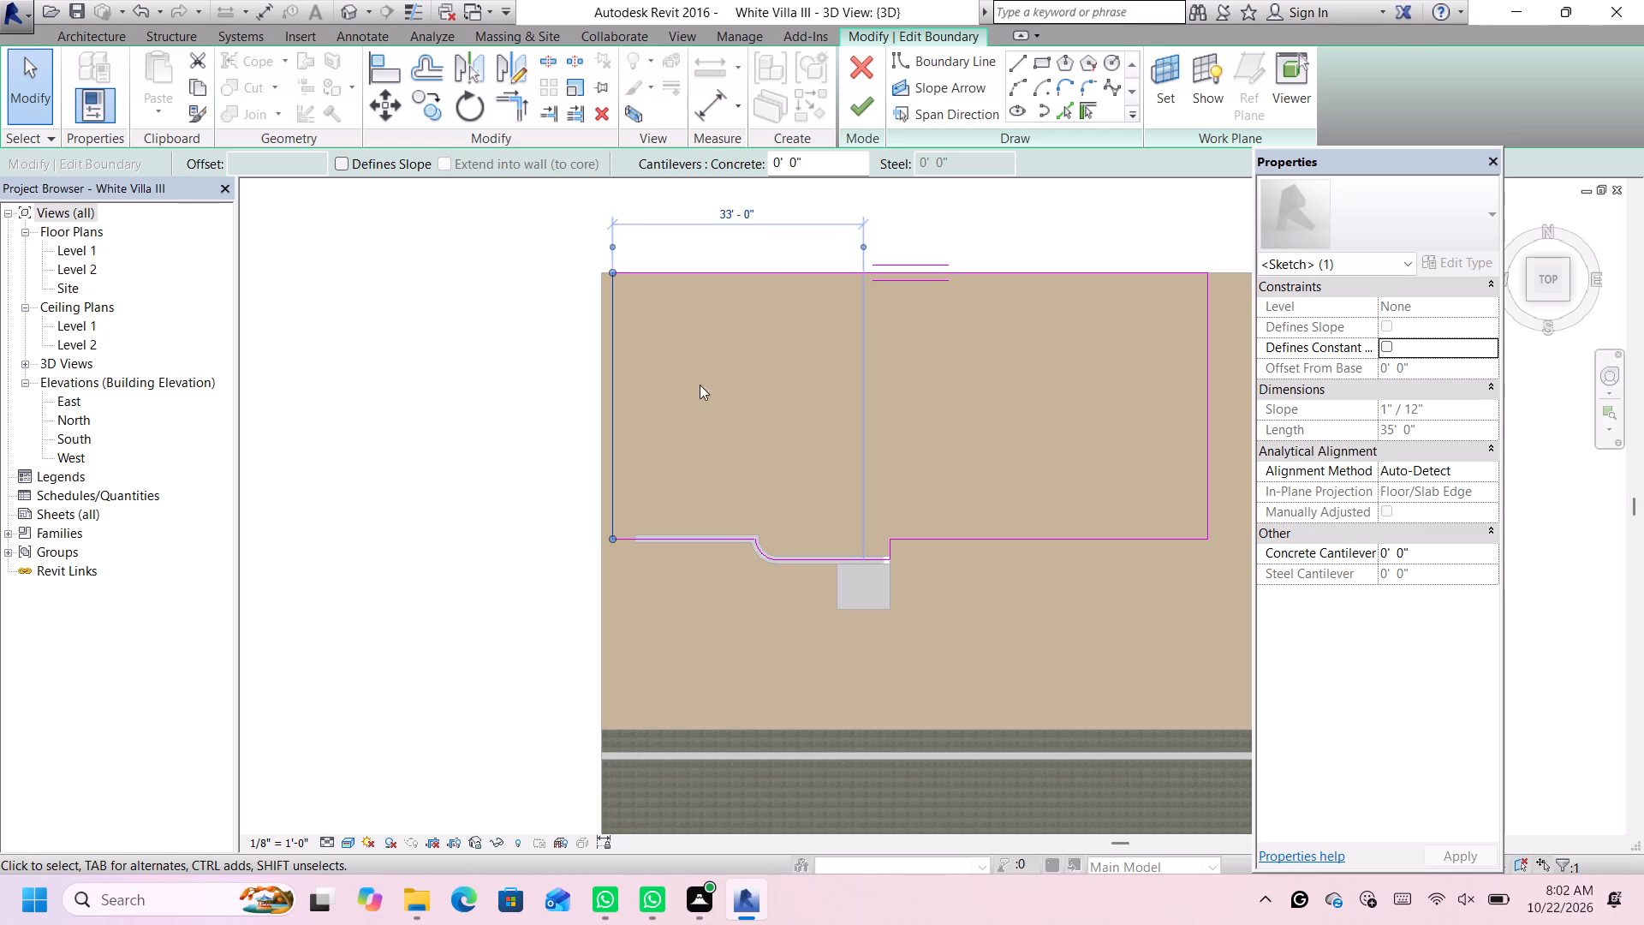
left_click(853, 115)
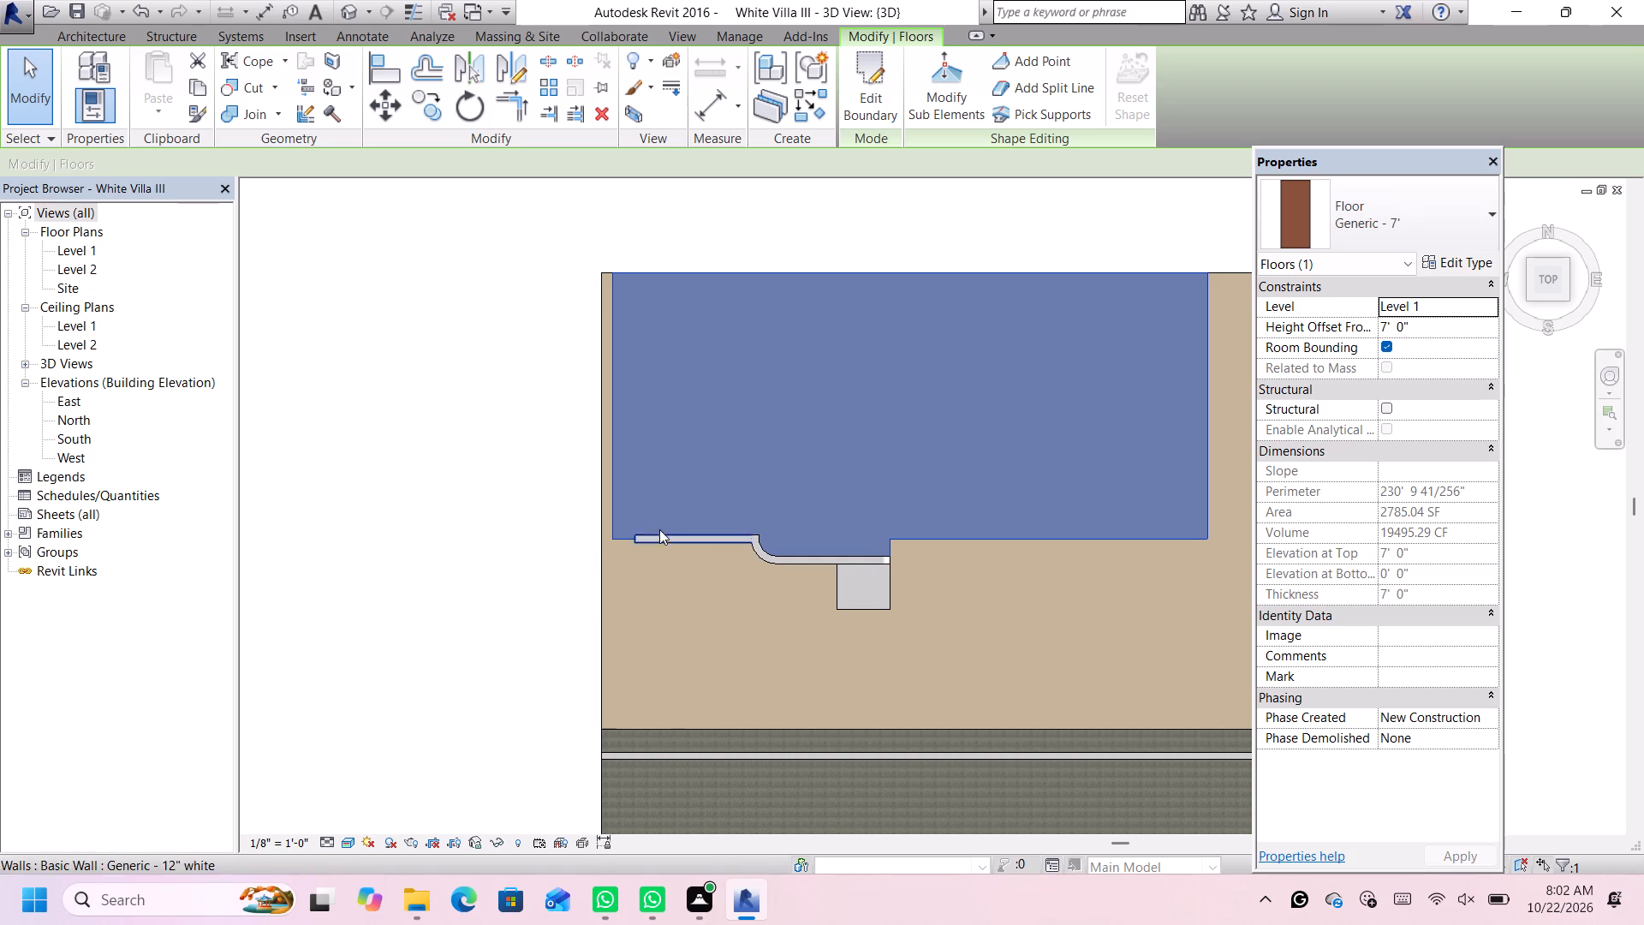
Extend the west end of the straight 12" white front wall to the floor's southwest corner, about 18' 9" long.
scroll(670, 558, "up", 5)
left_click(684, 534)
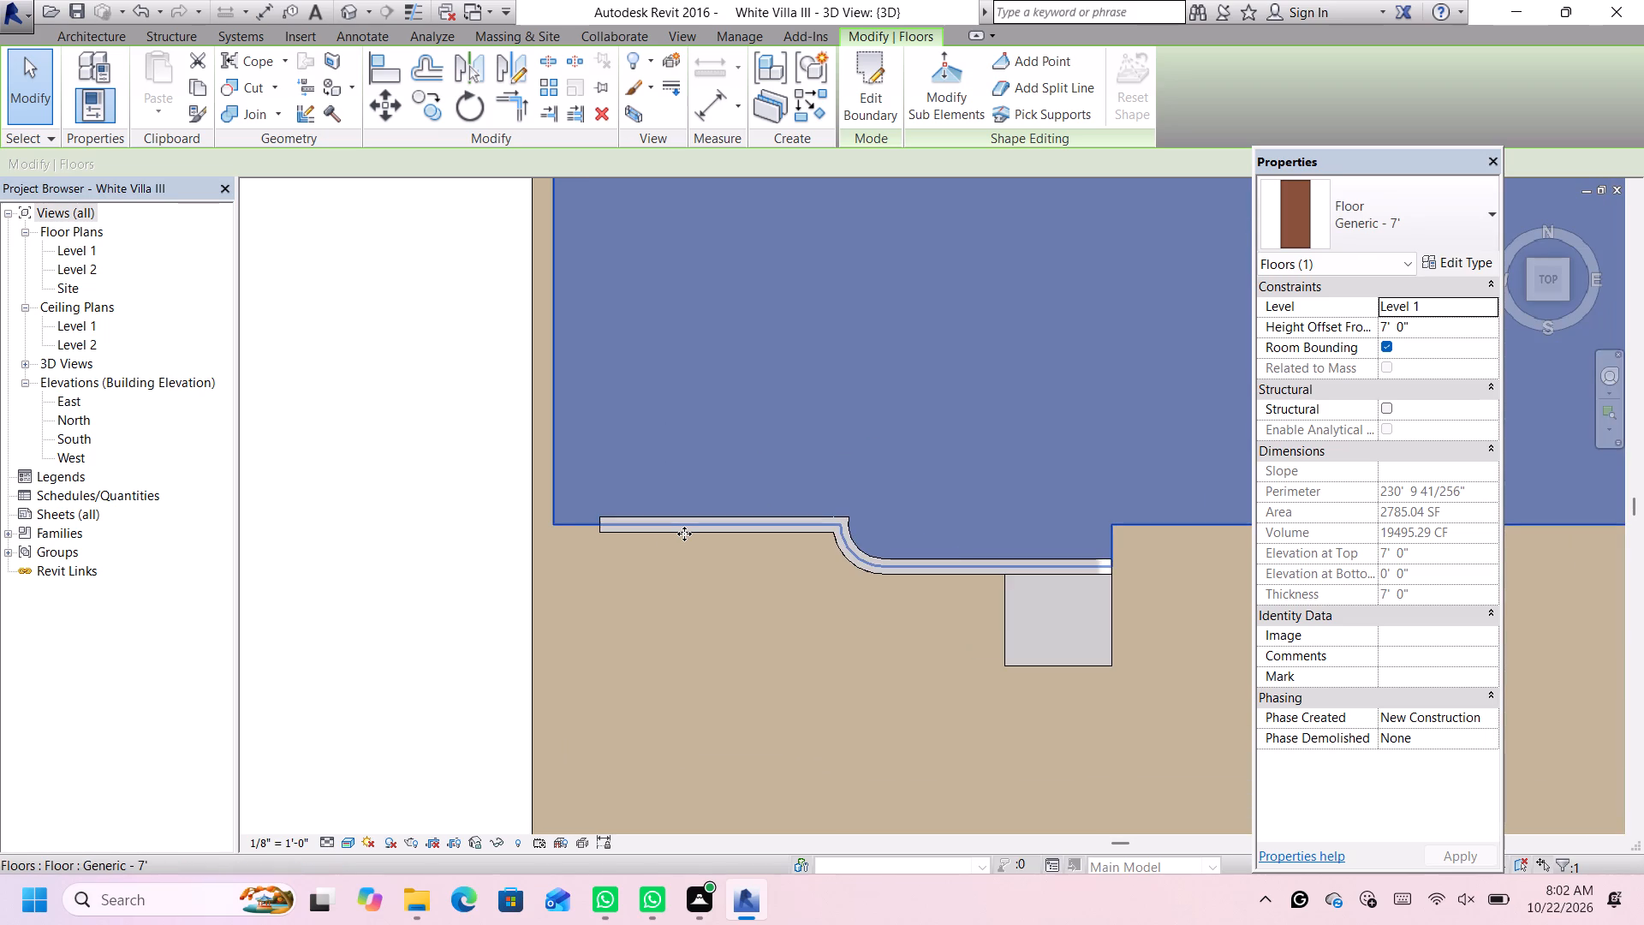
left_click(651, 531)
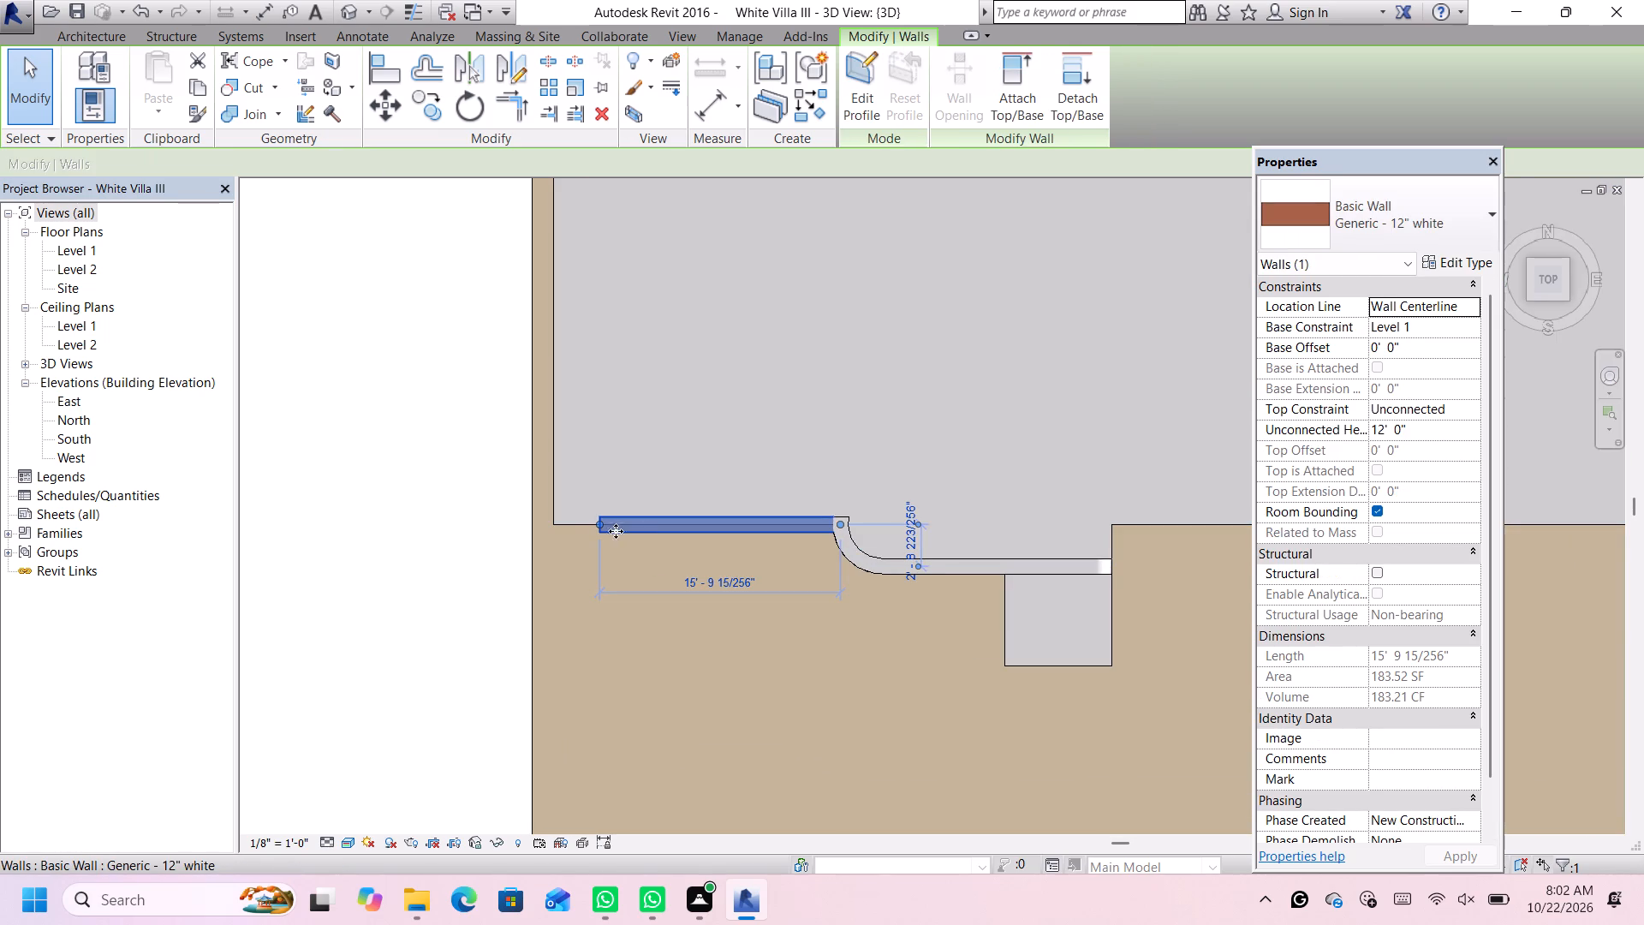
left_click_drag(594, 522, 556, 523)
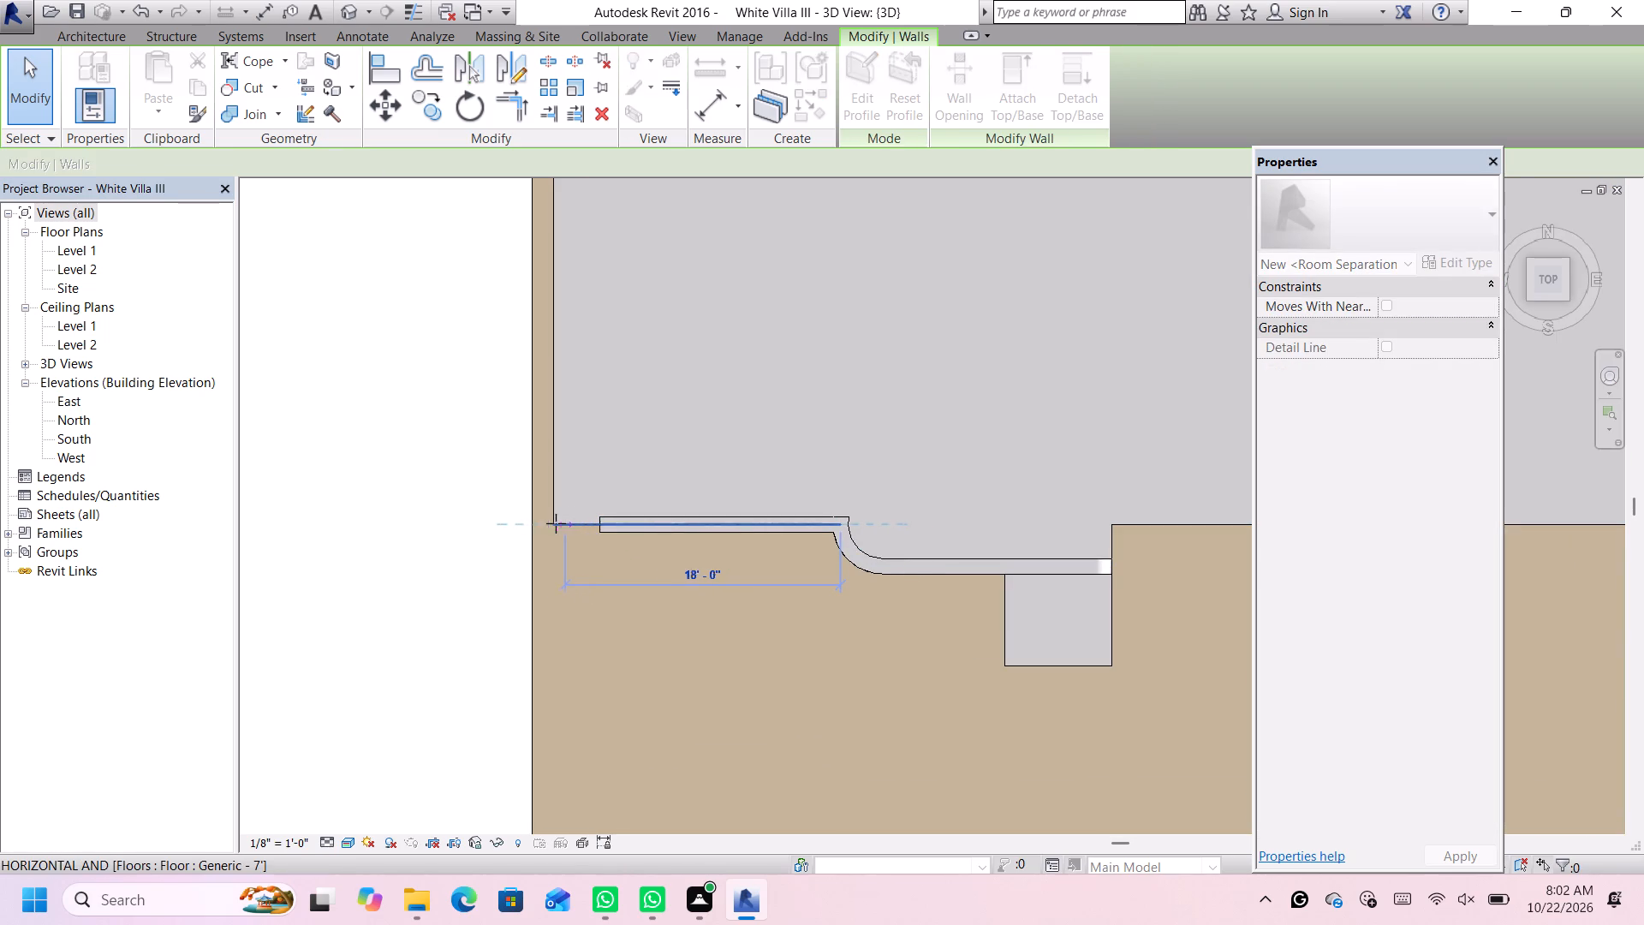
left_click_drag(556, 523, 557, 523)
scroll(601, 546, "down", 10)
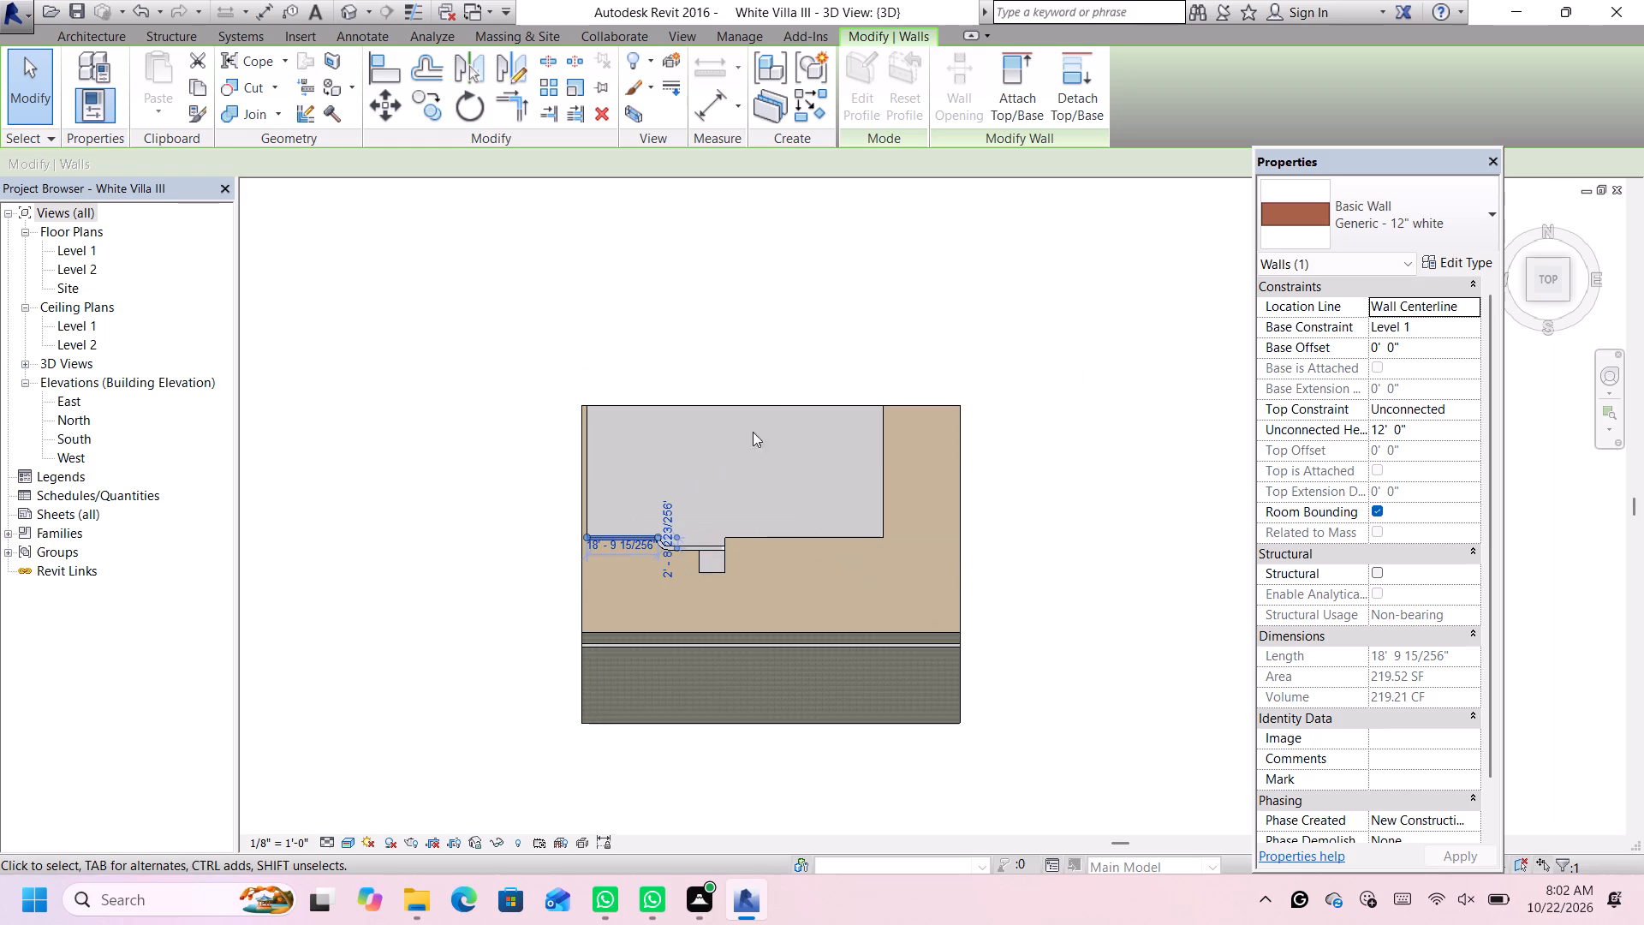
left_click(873, 307)
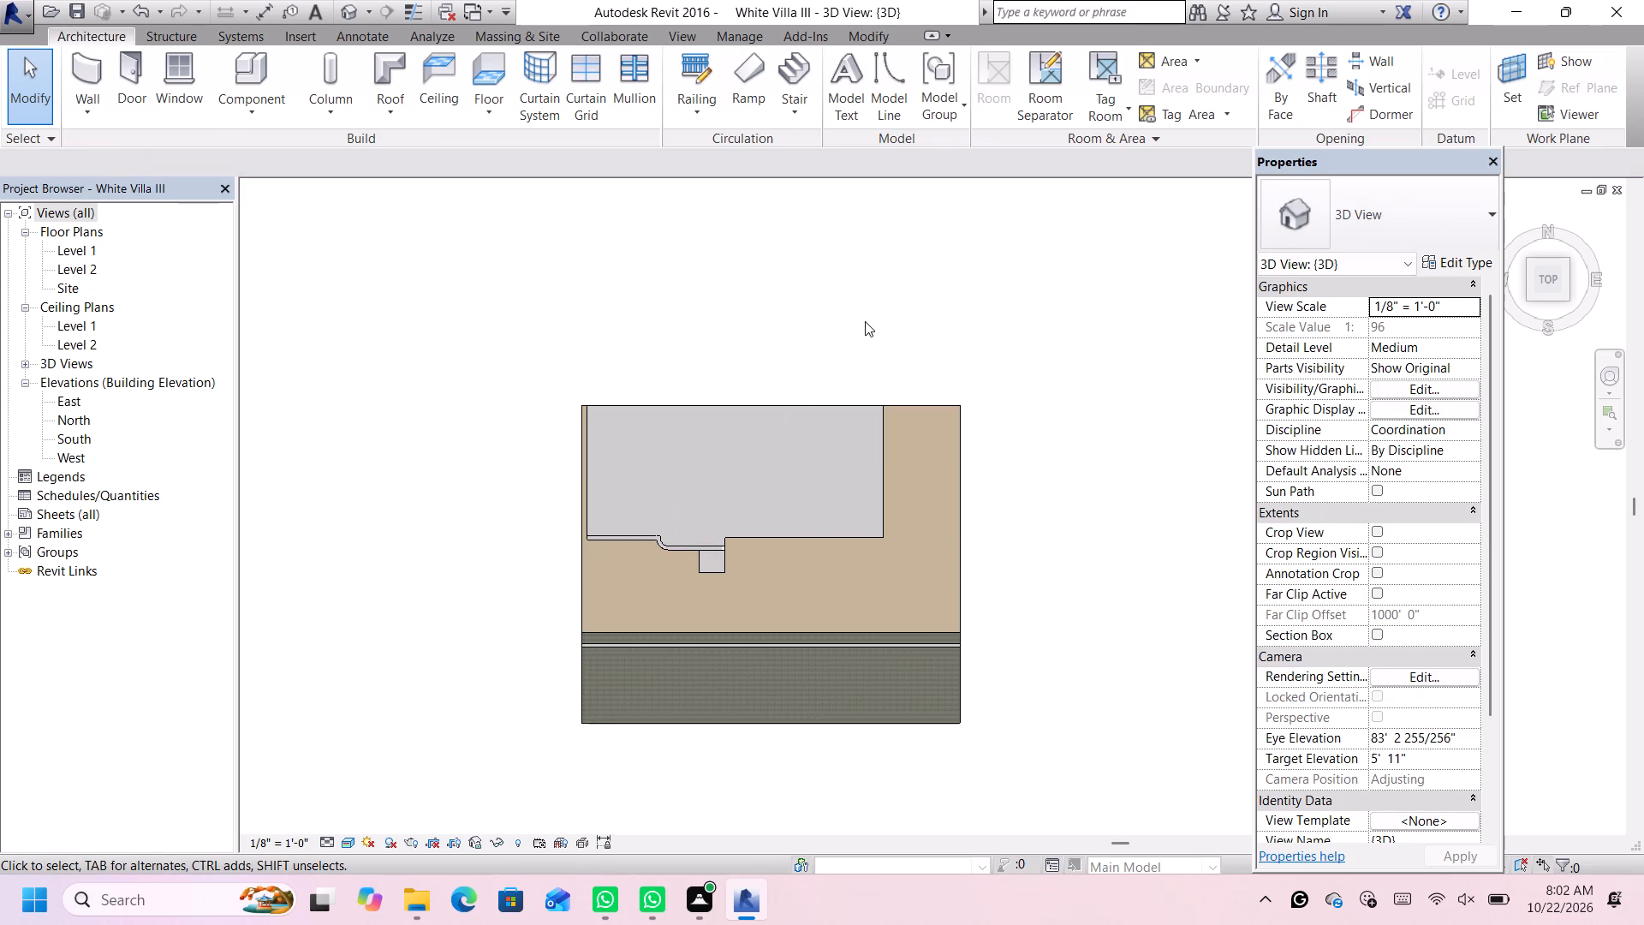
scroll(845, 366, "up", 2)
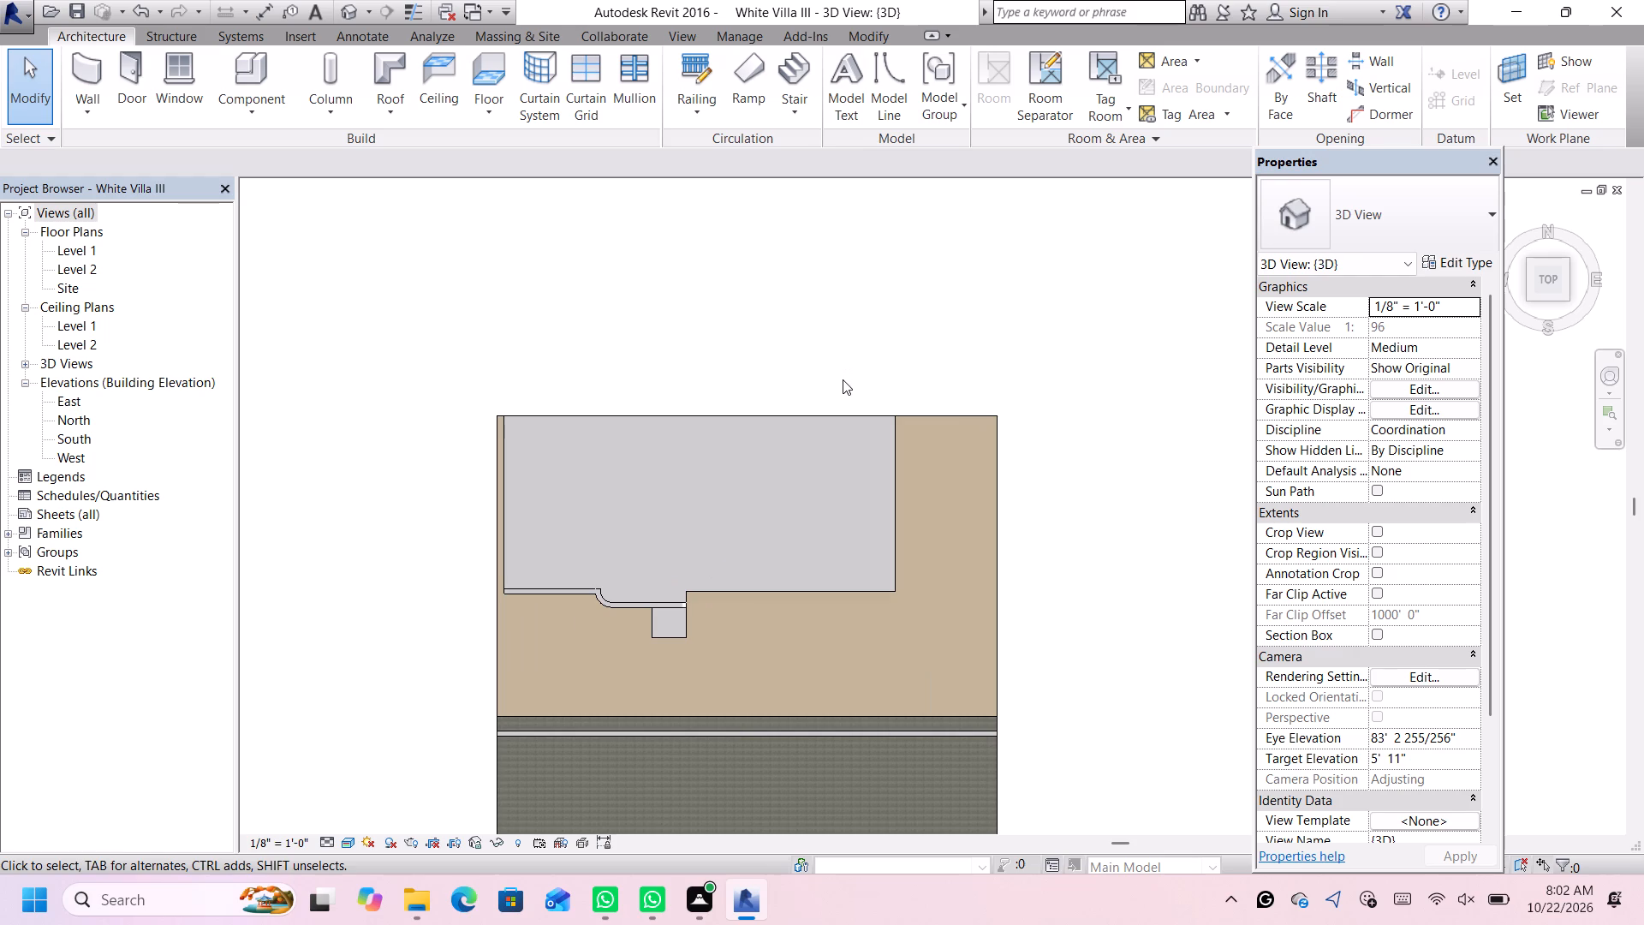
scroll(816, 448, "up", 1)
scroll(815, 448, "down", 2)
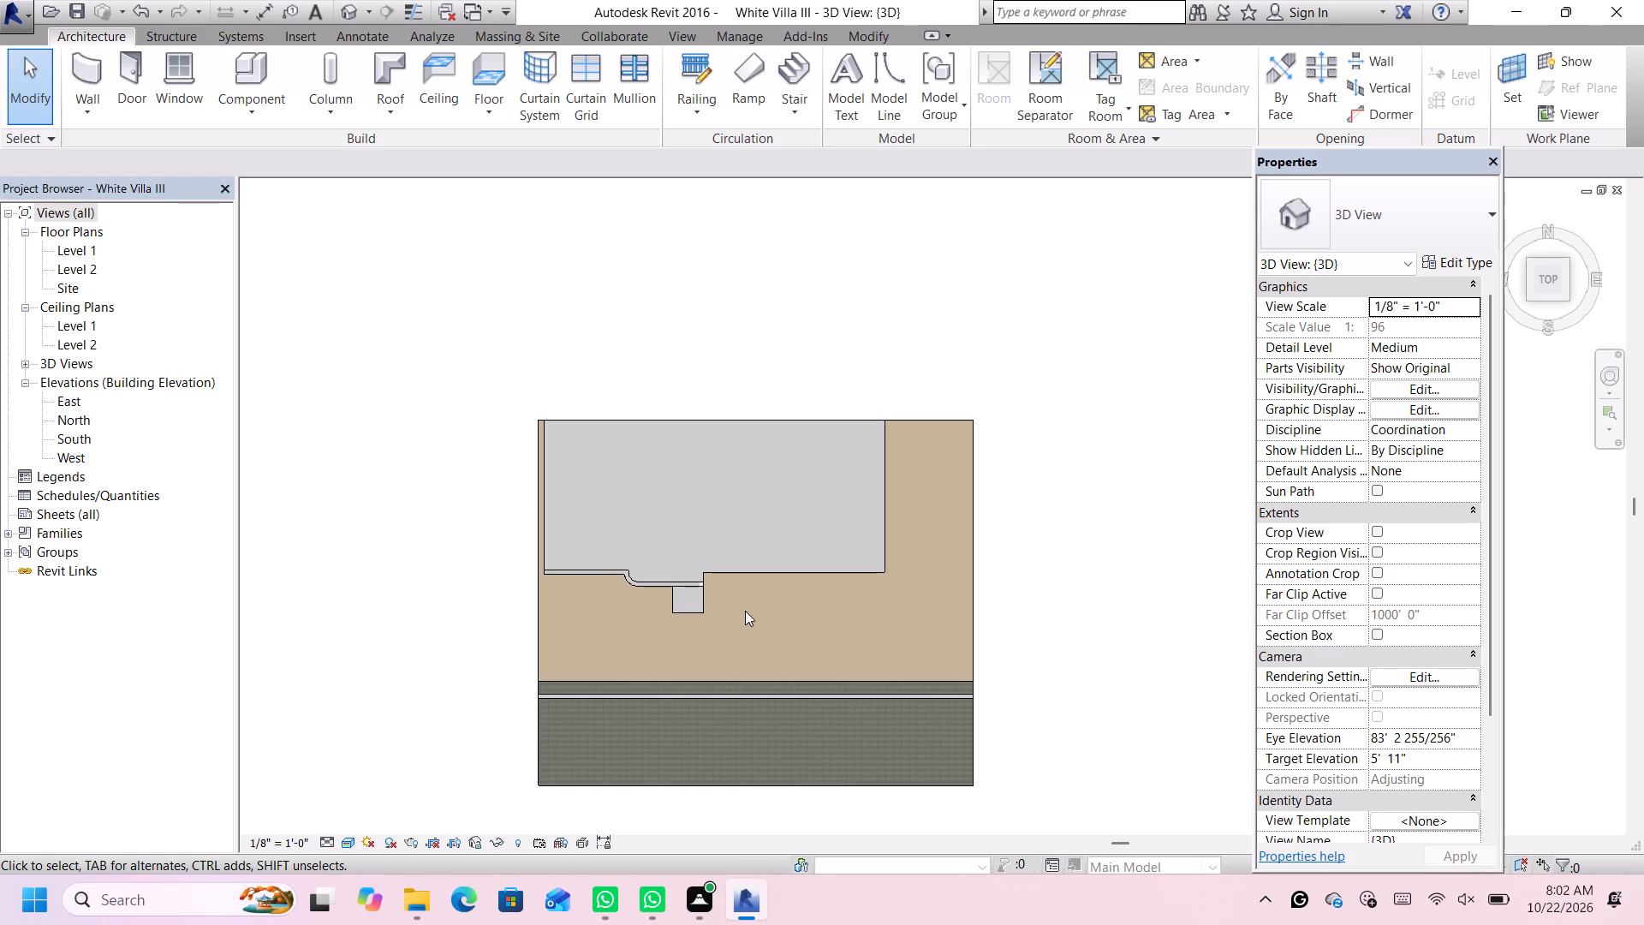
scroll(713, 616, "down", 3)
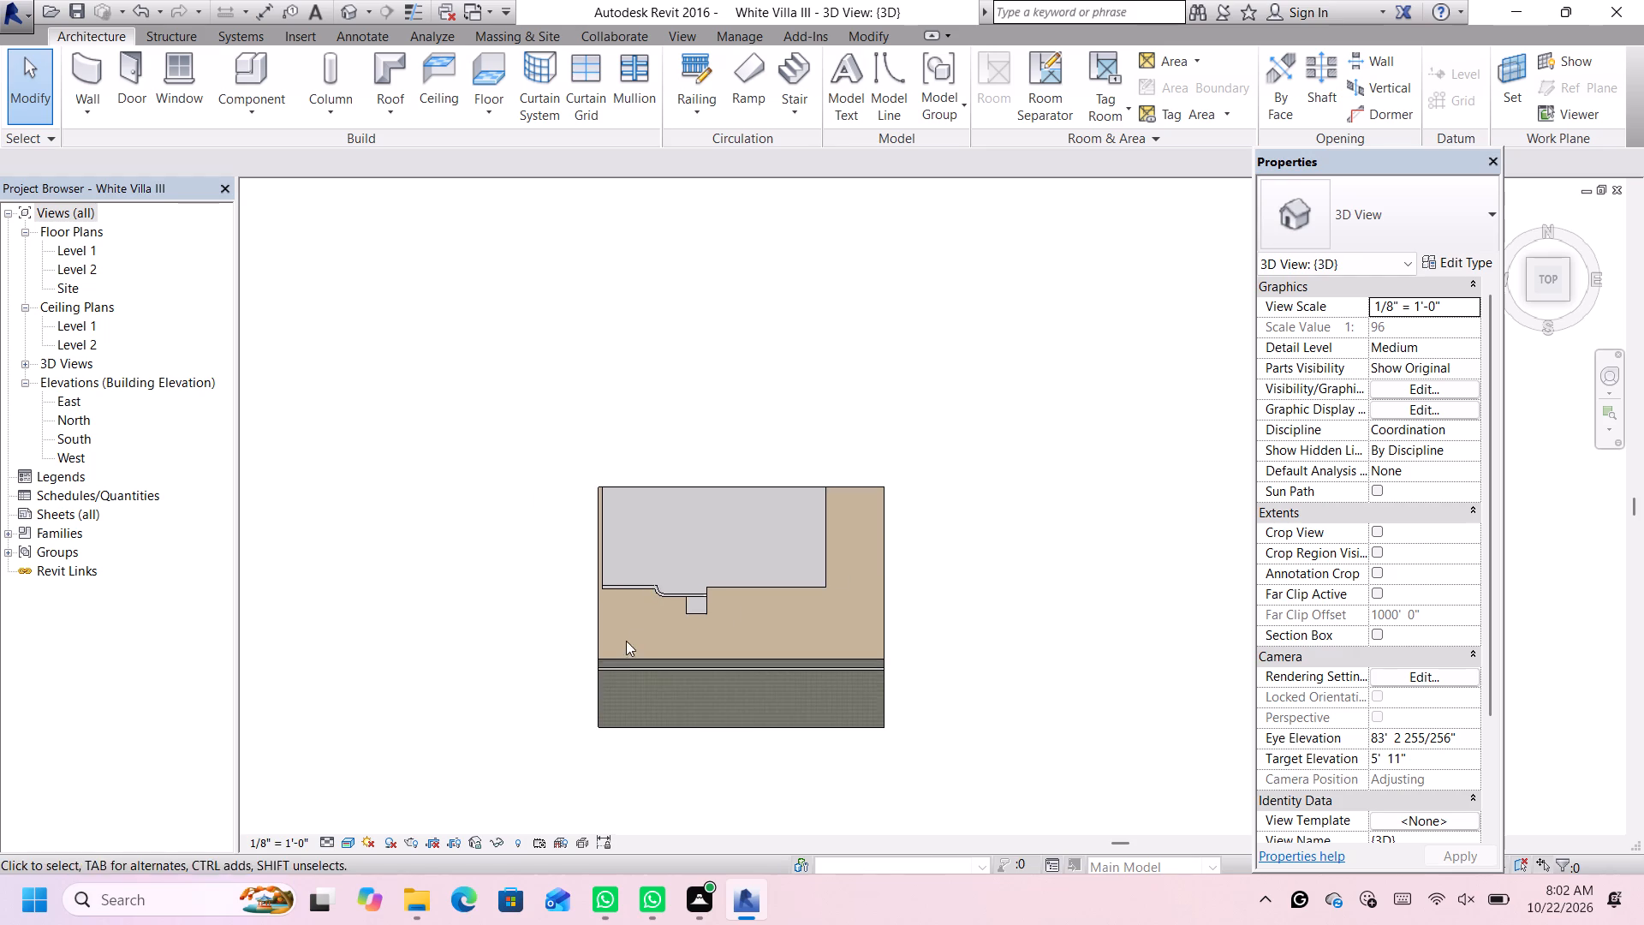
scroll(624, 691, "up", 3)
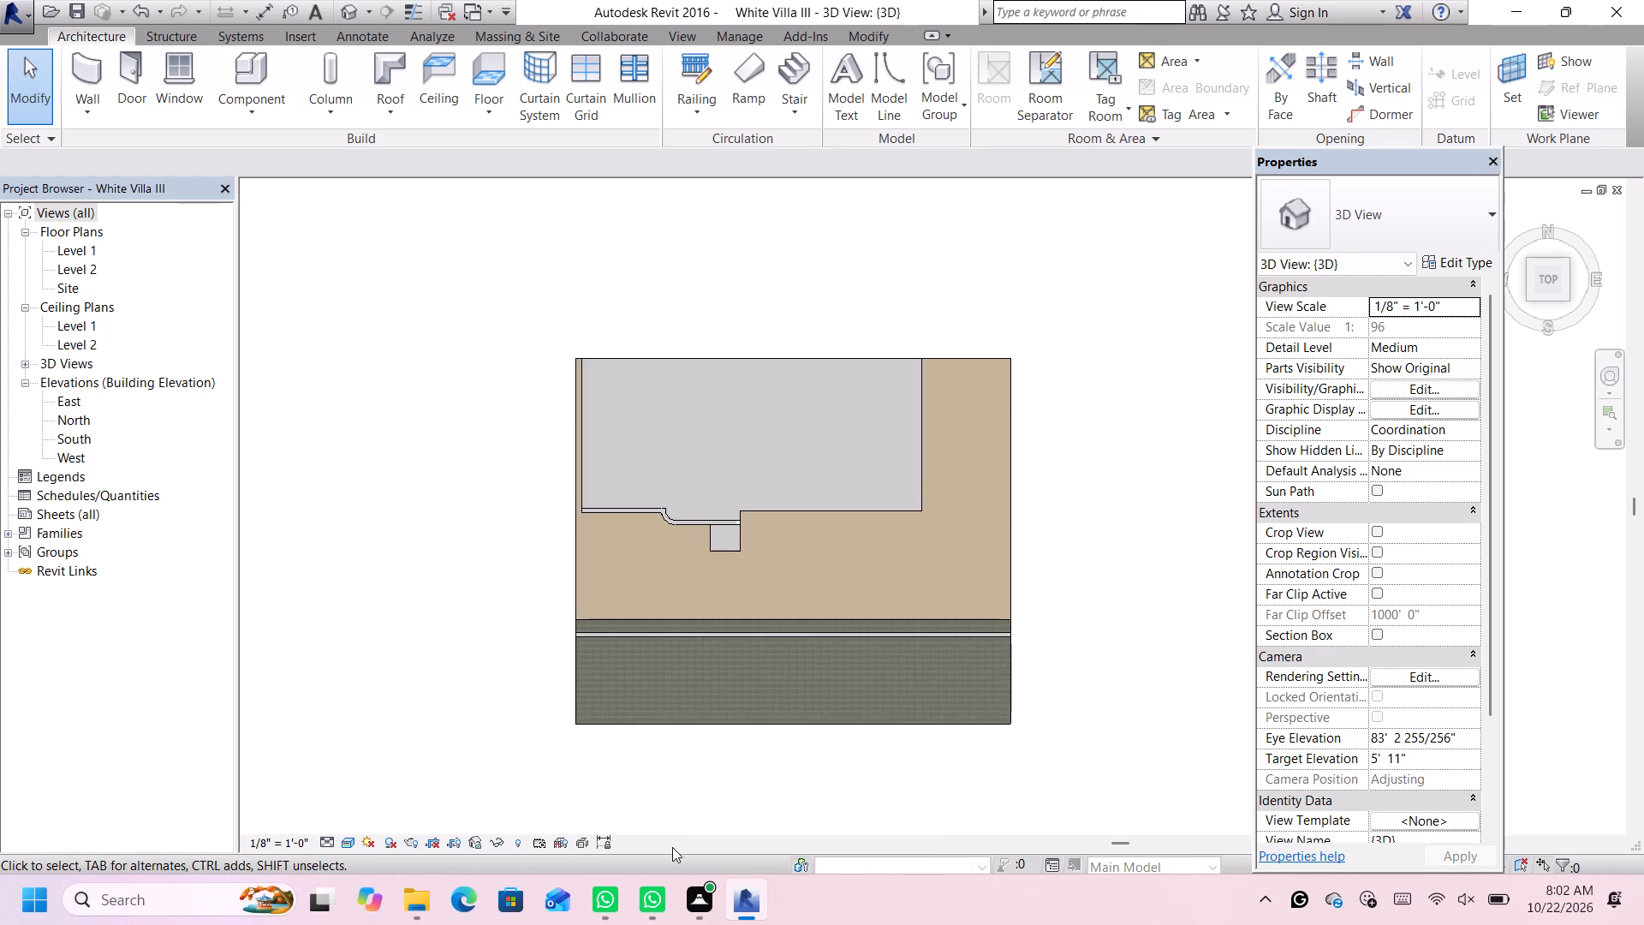
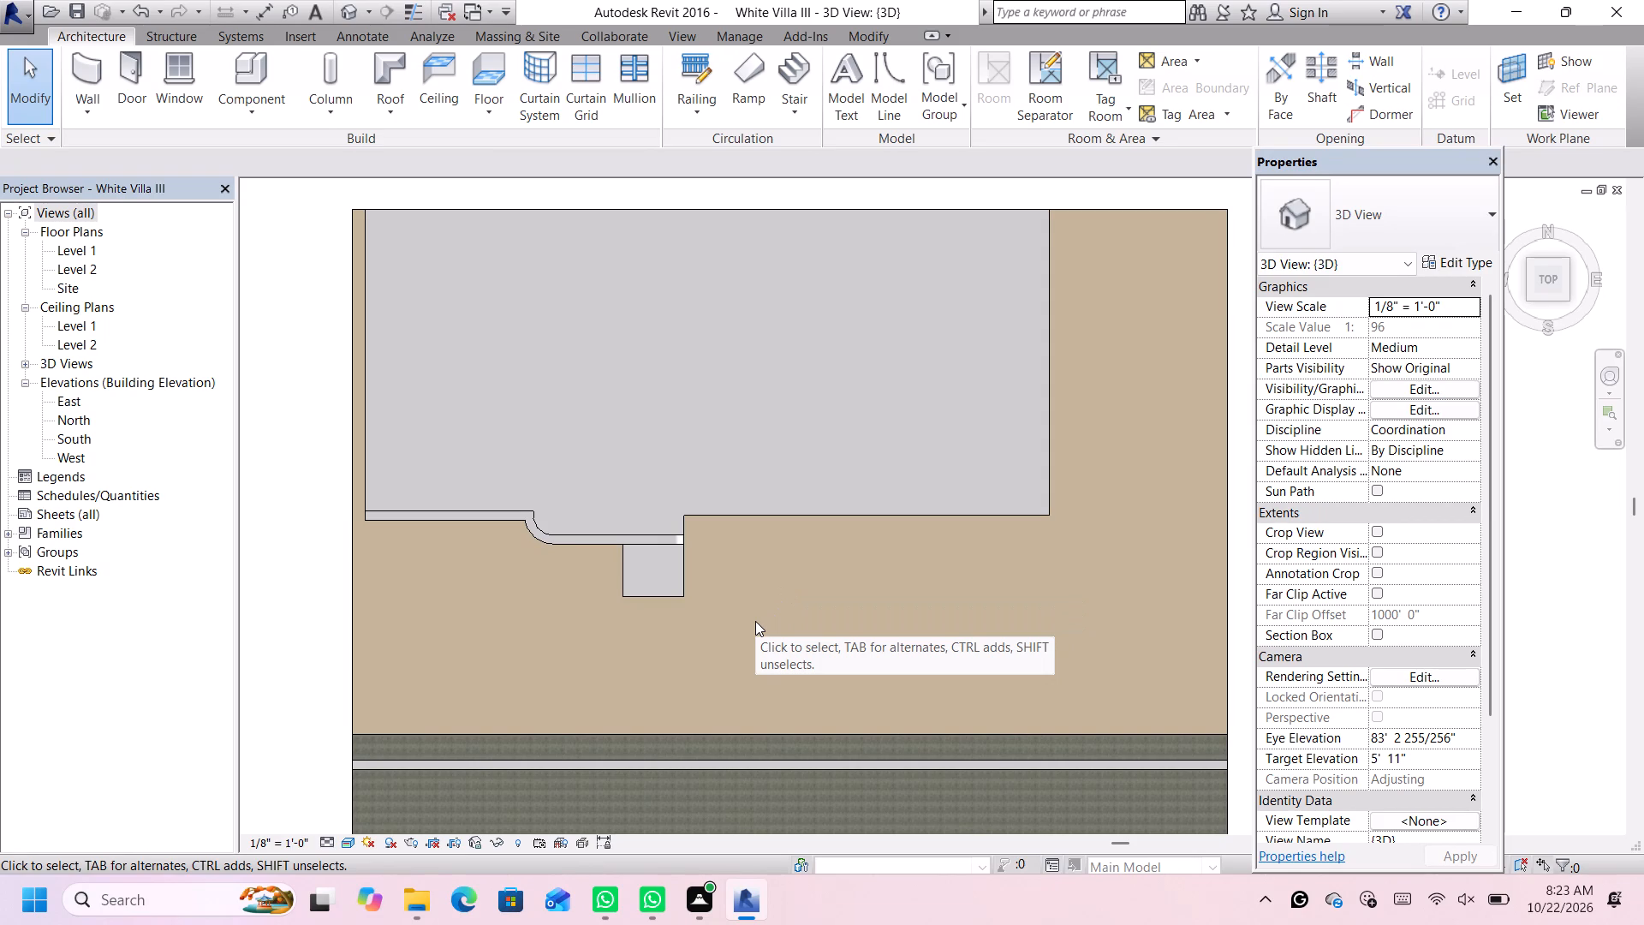
Start a new Generic - 7' white 2 wall on Level 1 and set its unconnected height to 4'.
scroll(628, 617, "up", 1)
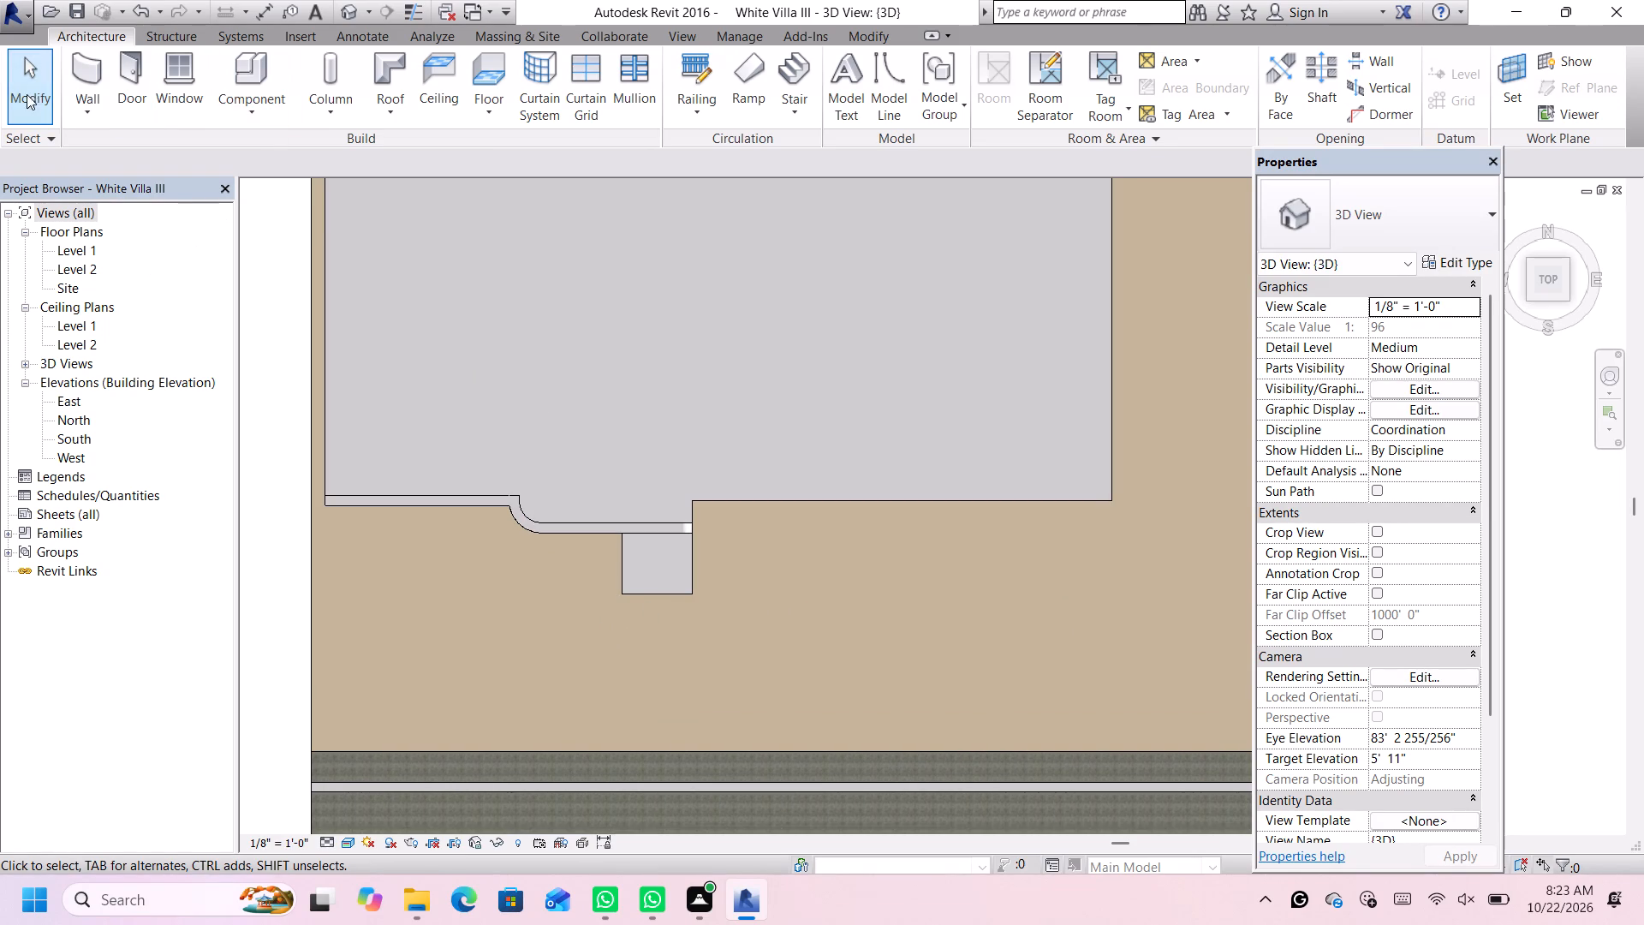
left_click(80, 73)
left_click(733, 385)
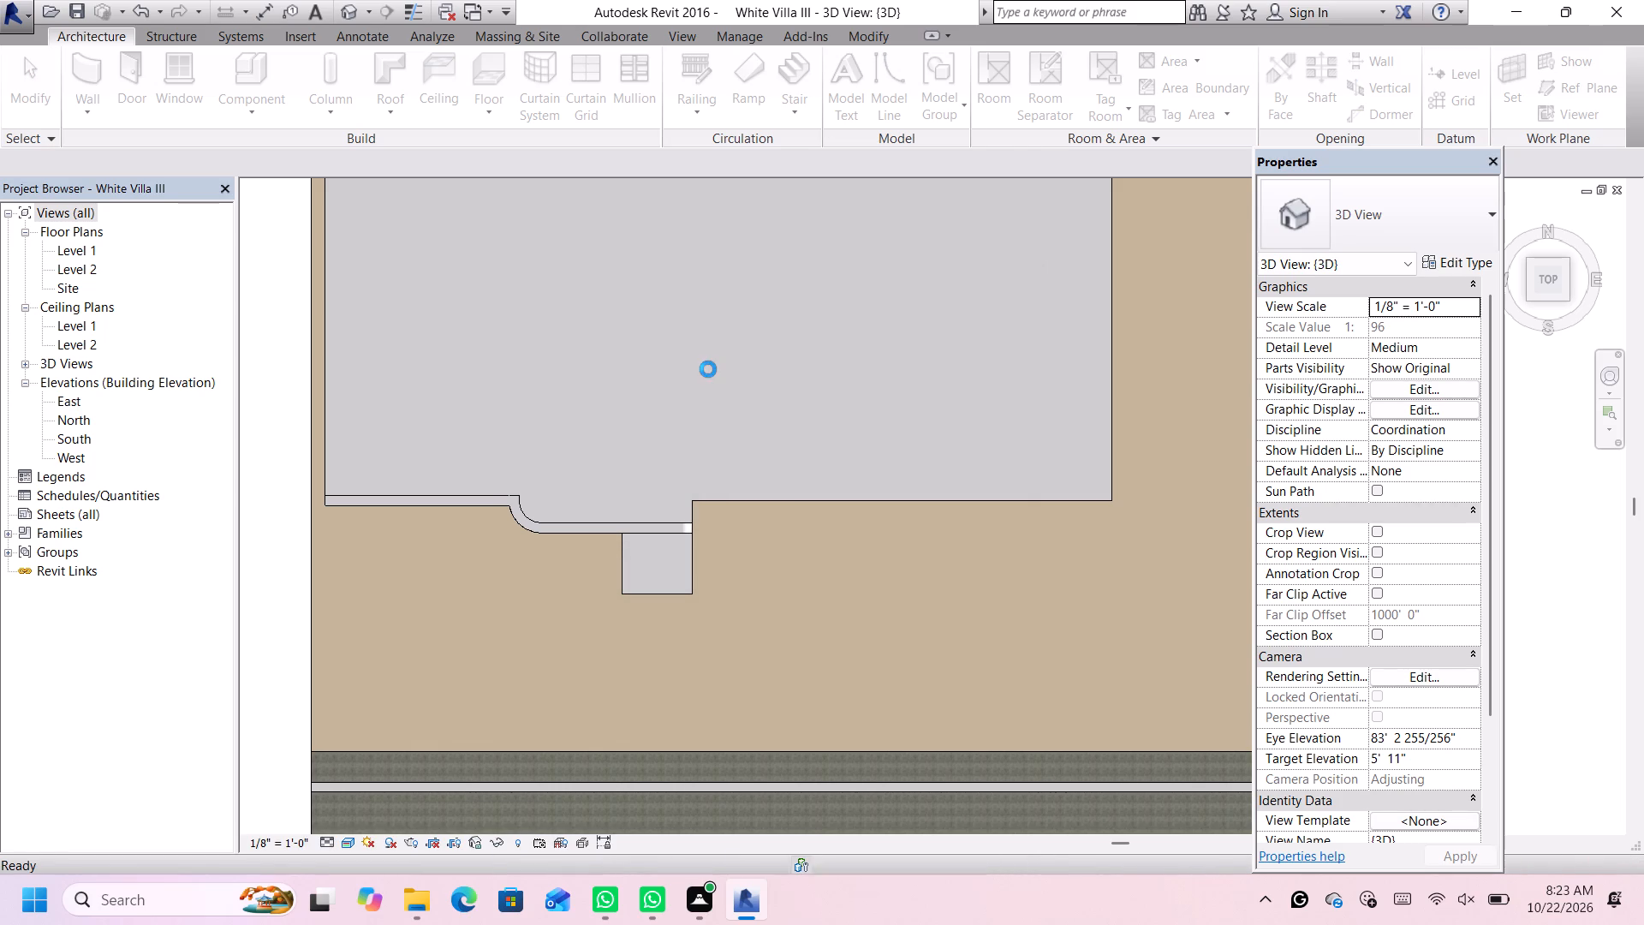
scroll(640, 532, "down", 4)
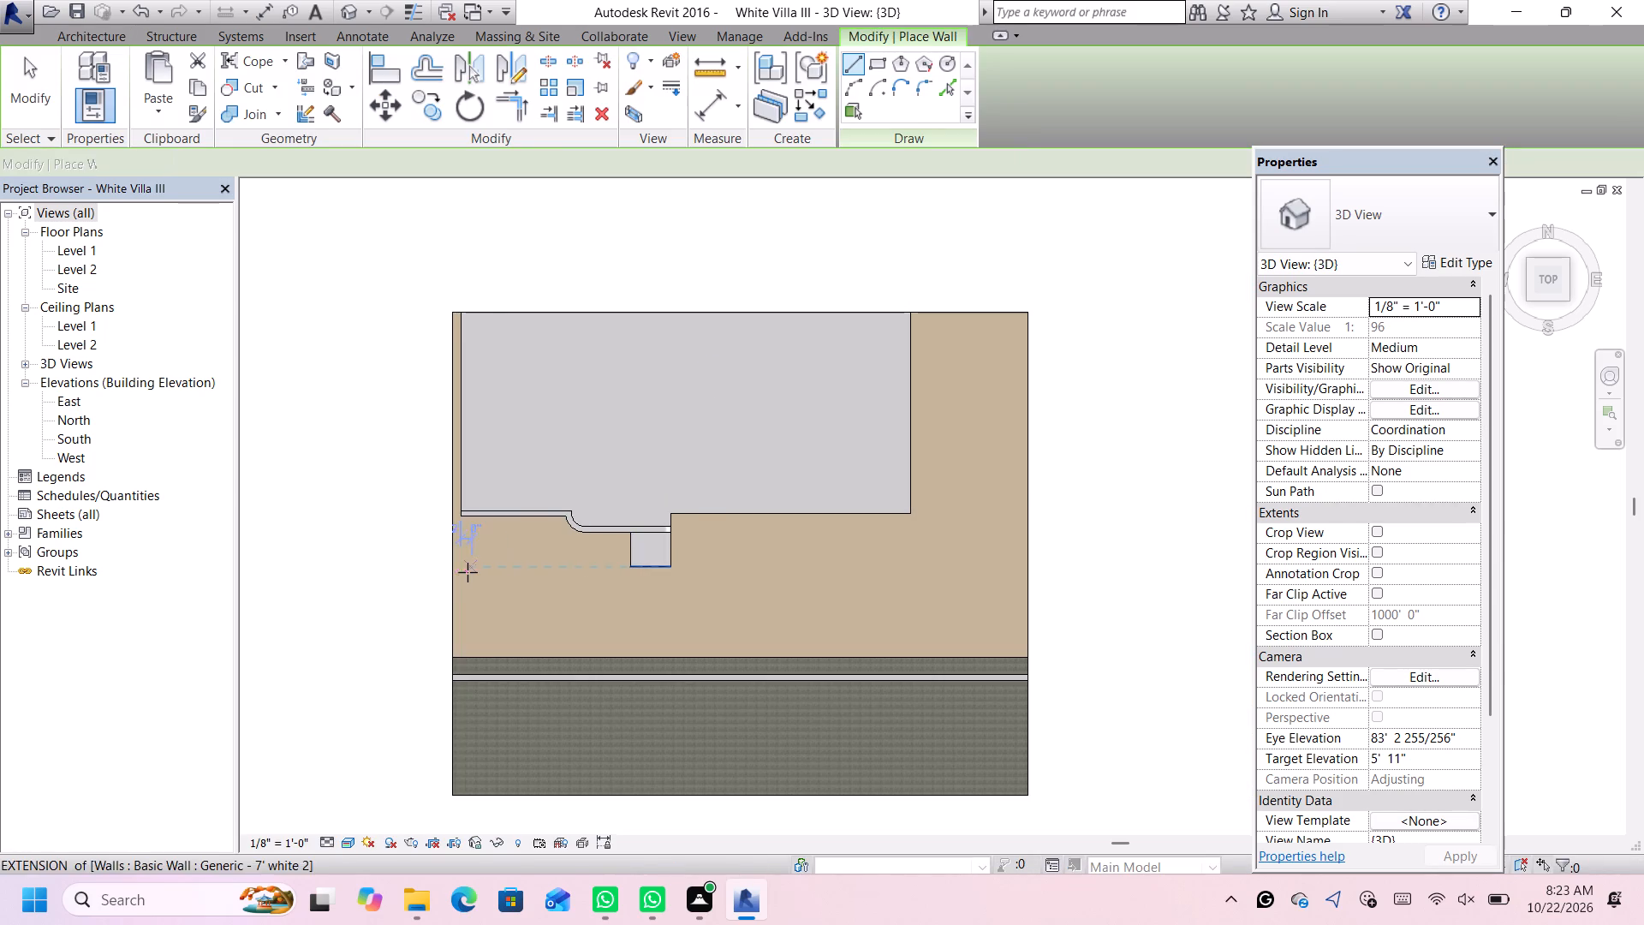
scroll(466, 569, "up", 3)
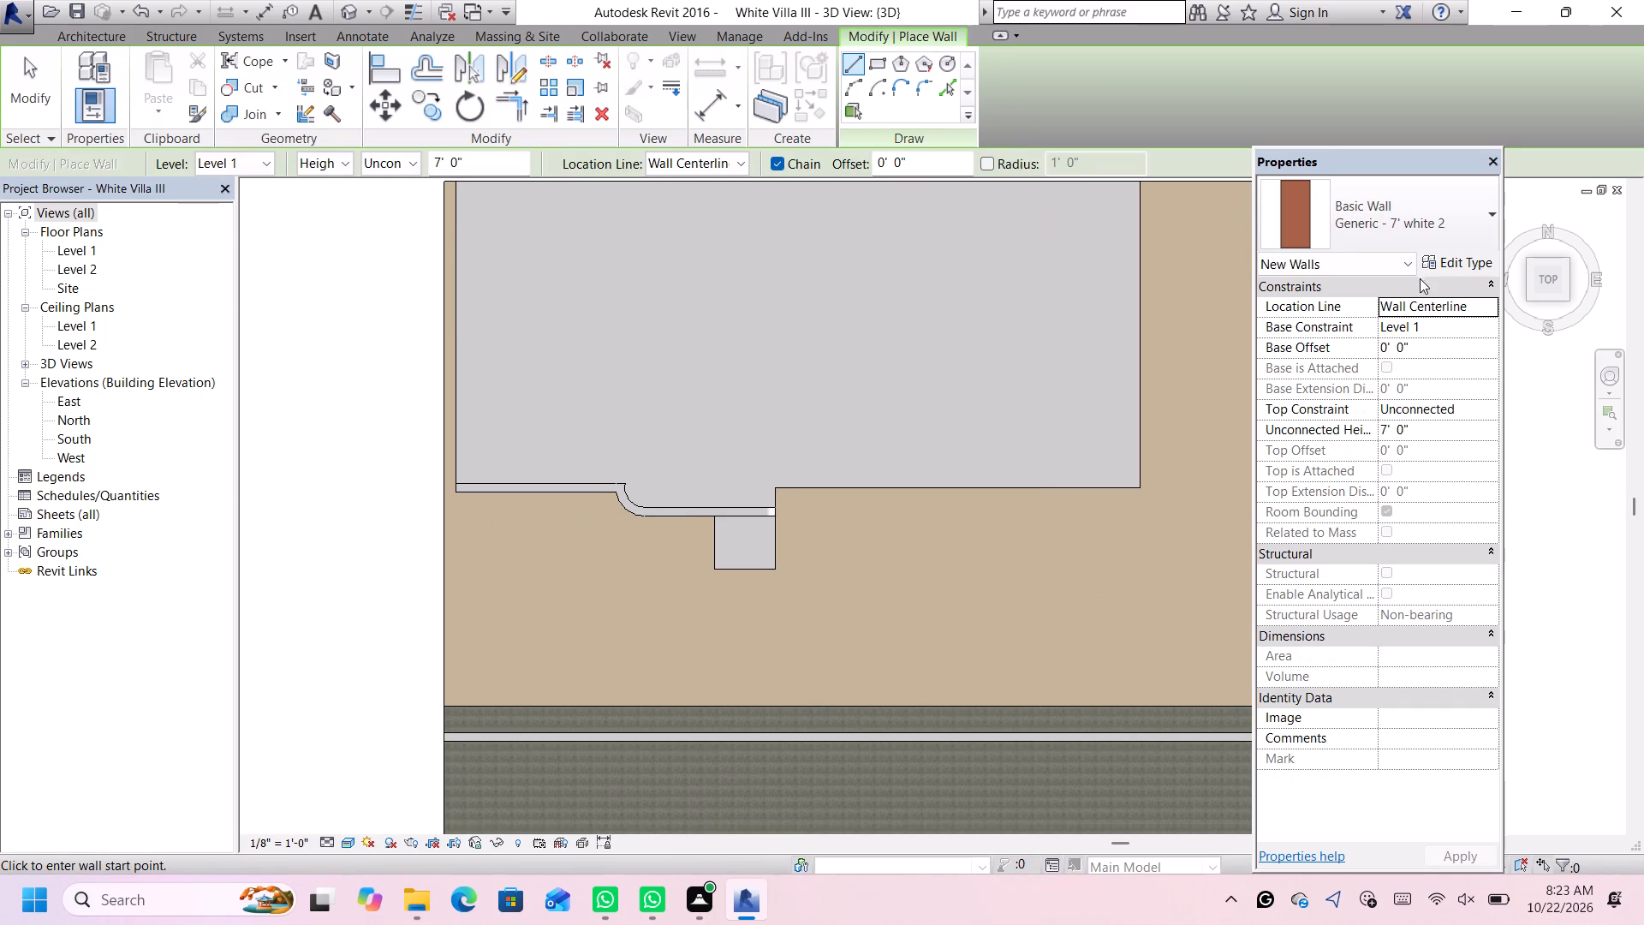
left_click(1430, 433)
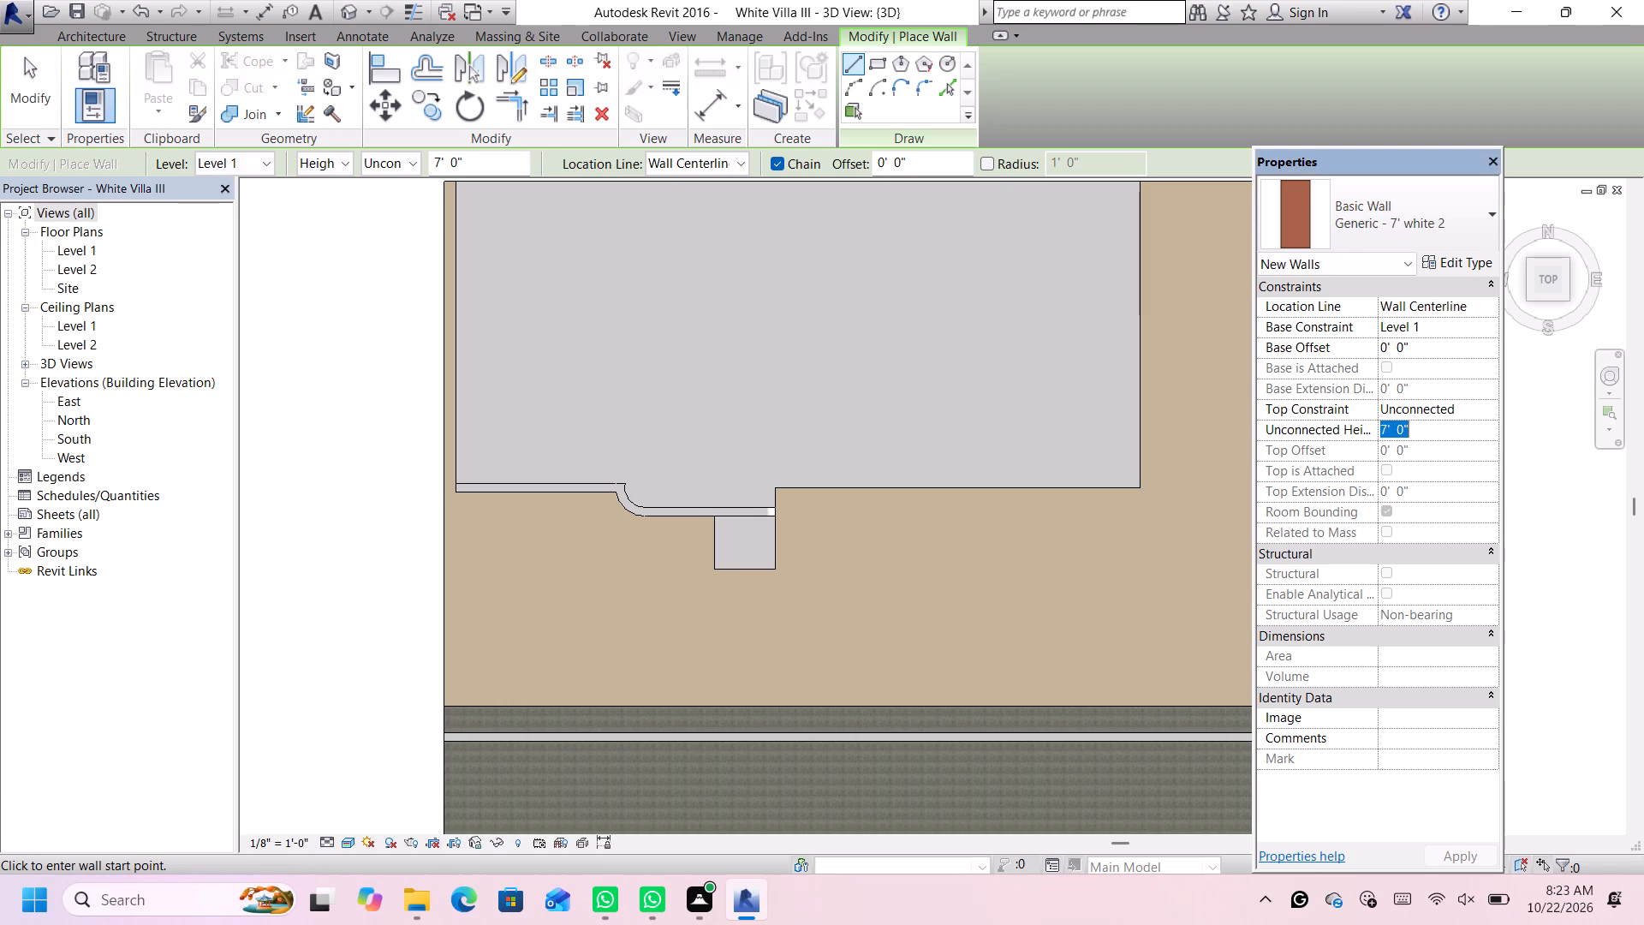
left_click(492, 170)
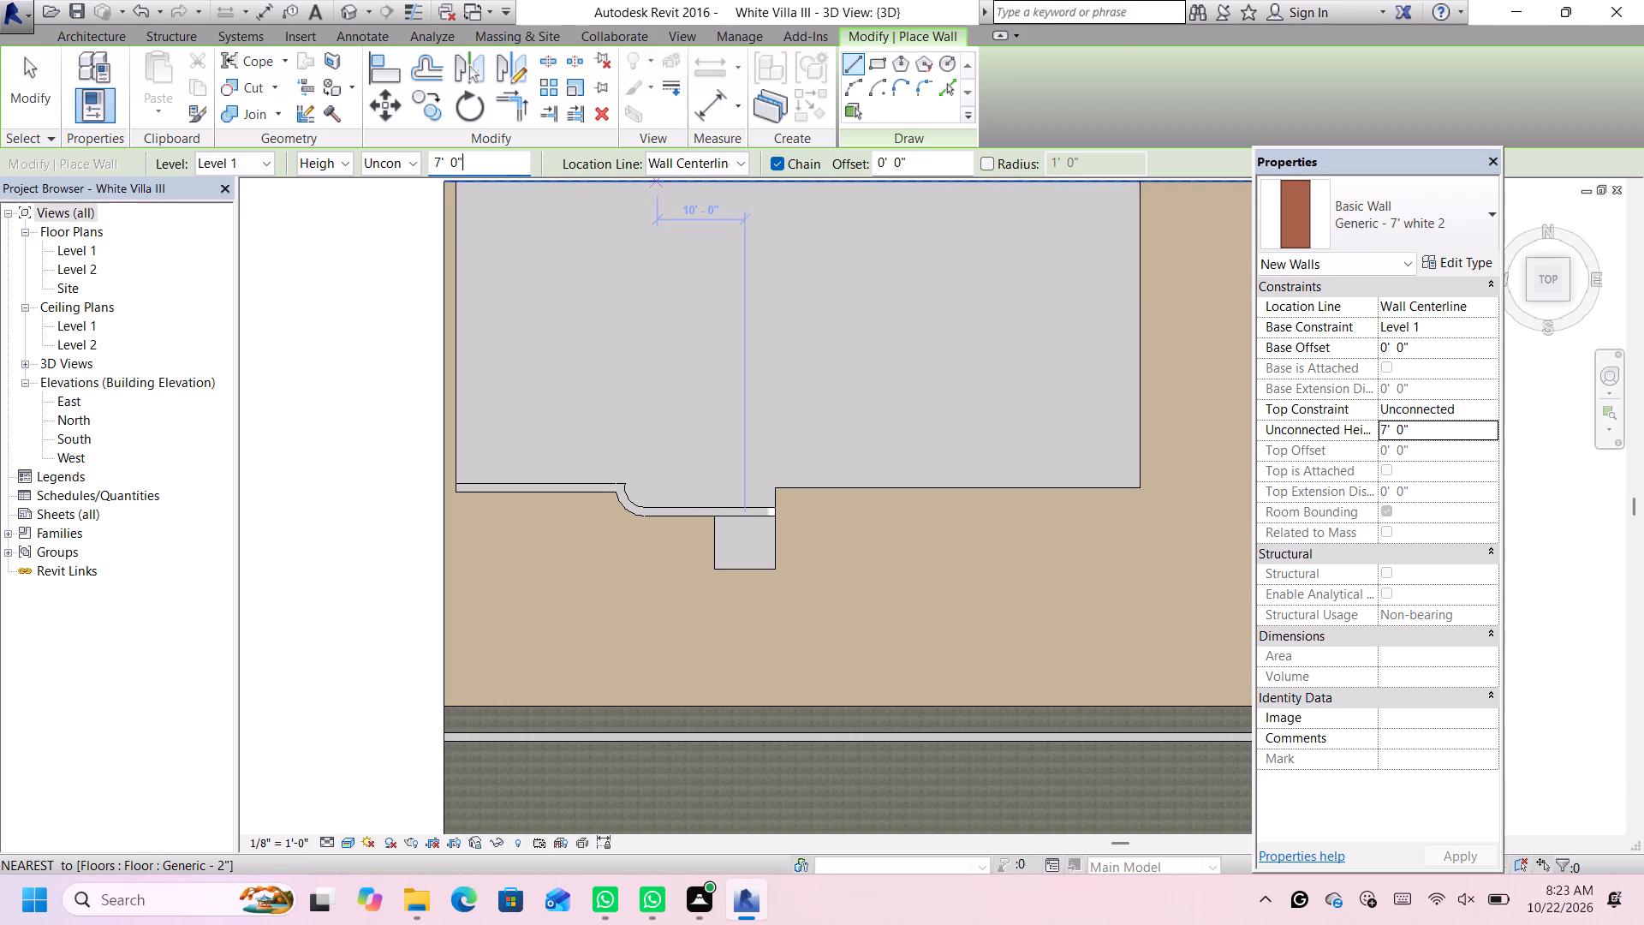
key("BackSpace")
key("BackSpace")
key("BackSpace")
key("BackSpace")
key("BackSpace")
key("BackSpace")
key("BackSpace")
key("BackSpace")
key("BackSpace")
key("BackSpace")
key("BackSpace")
key("BackSpace")
key("BackSpace")
key("5")
key("apostrophe")
key("BackSpace")
key("BackSpace")
type("4'")
key("Return")
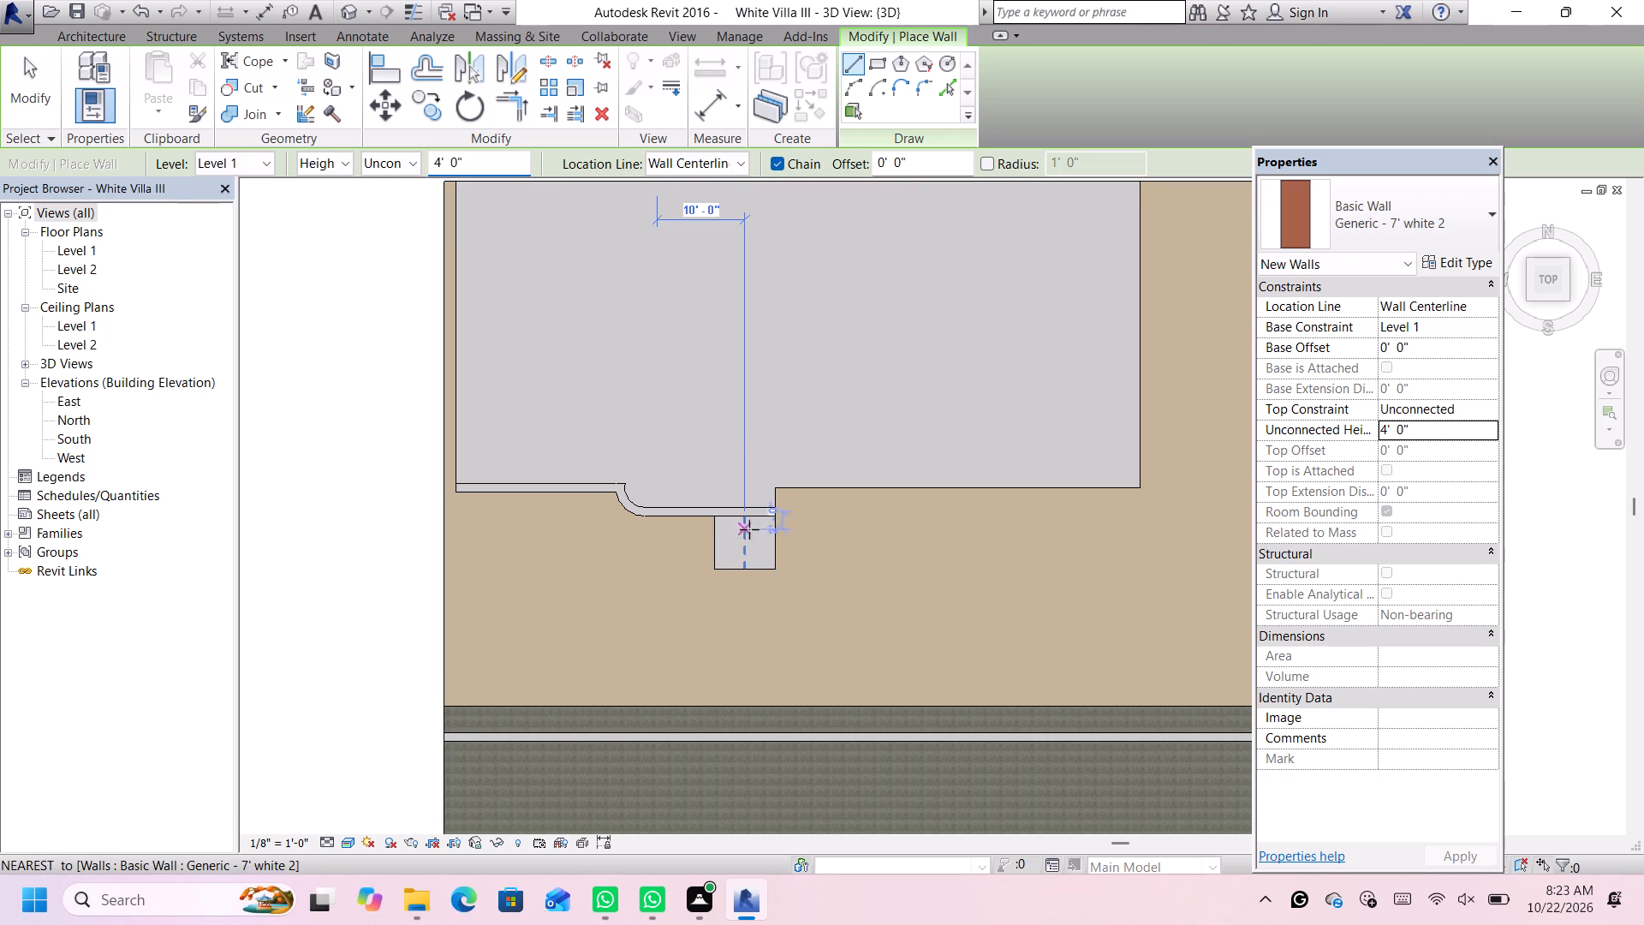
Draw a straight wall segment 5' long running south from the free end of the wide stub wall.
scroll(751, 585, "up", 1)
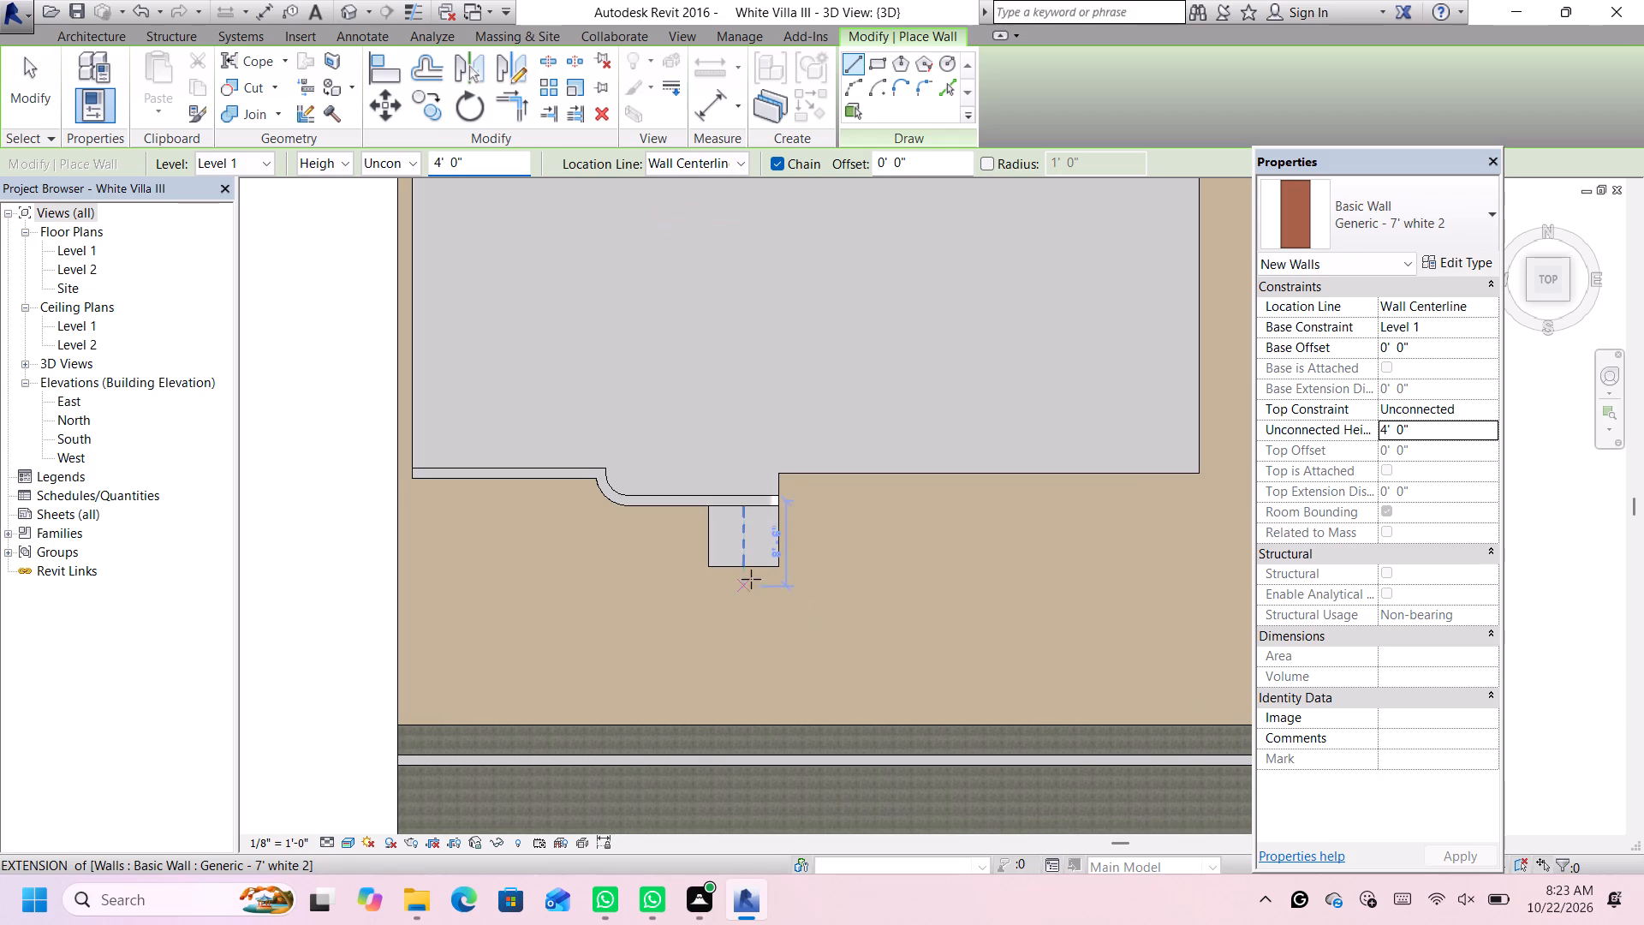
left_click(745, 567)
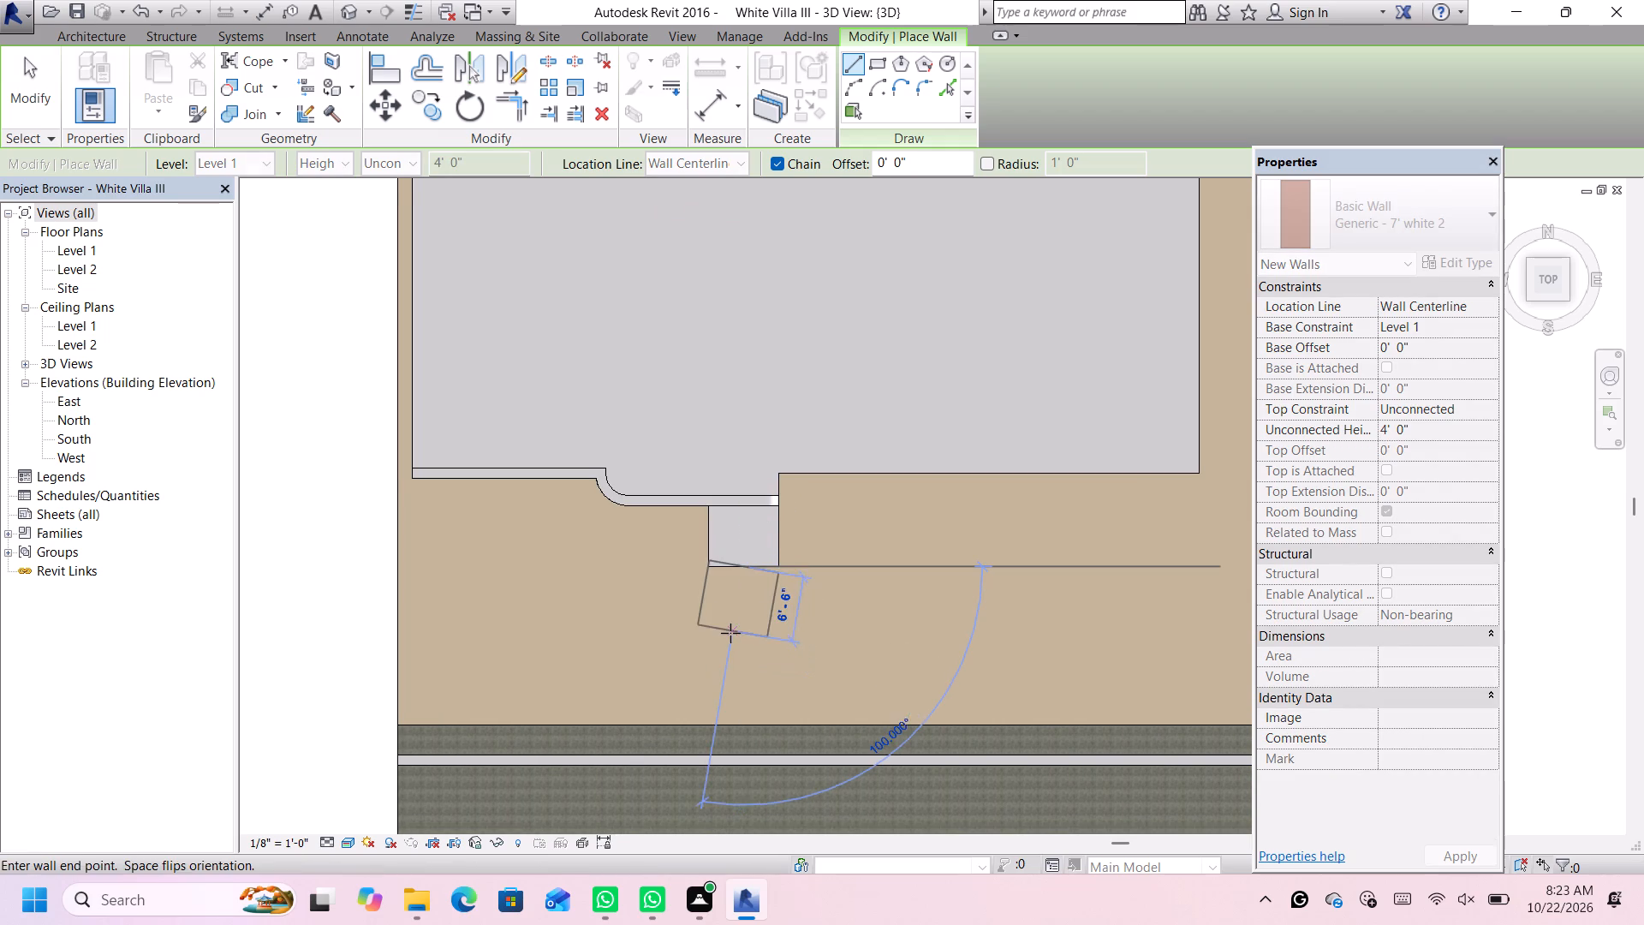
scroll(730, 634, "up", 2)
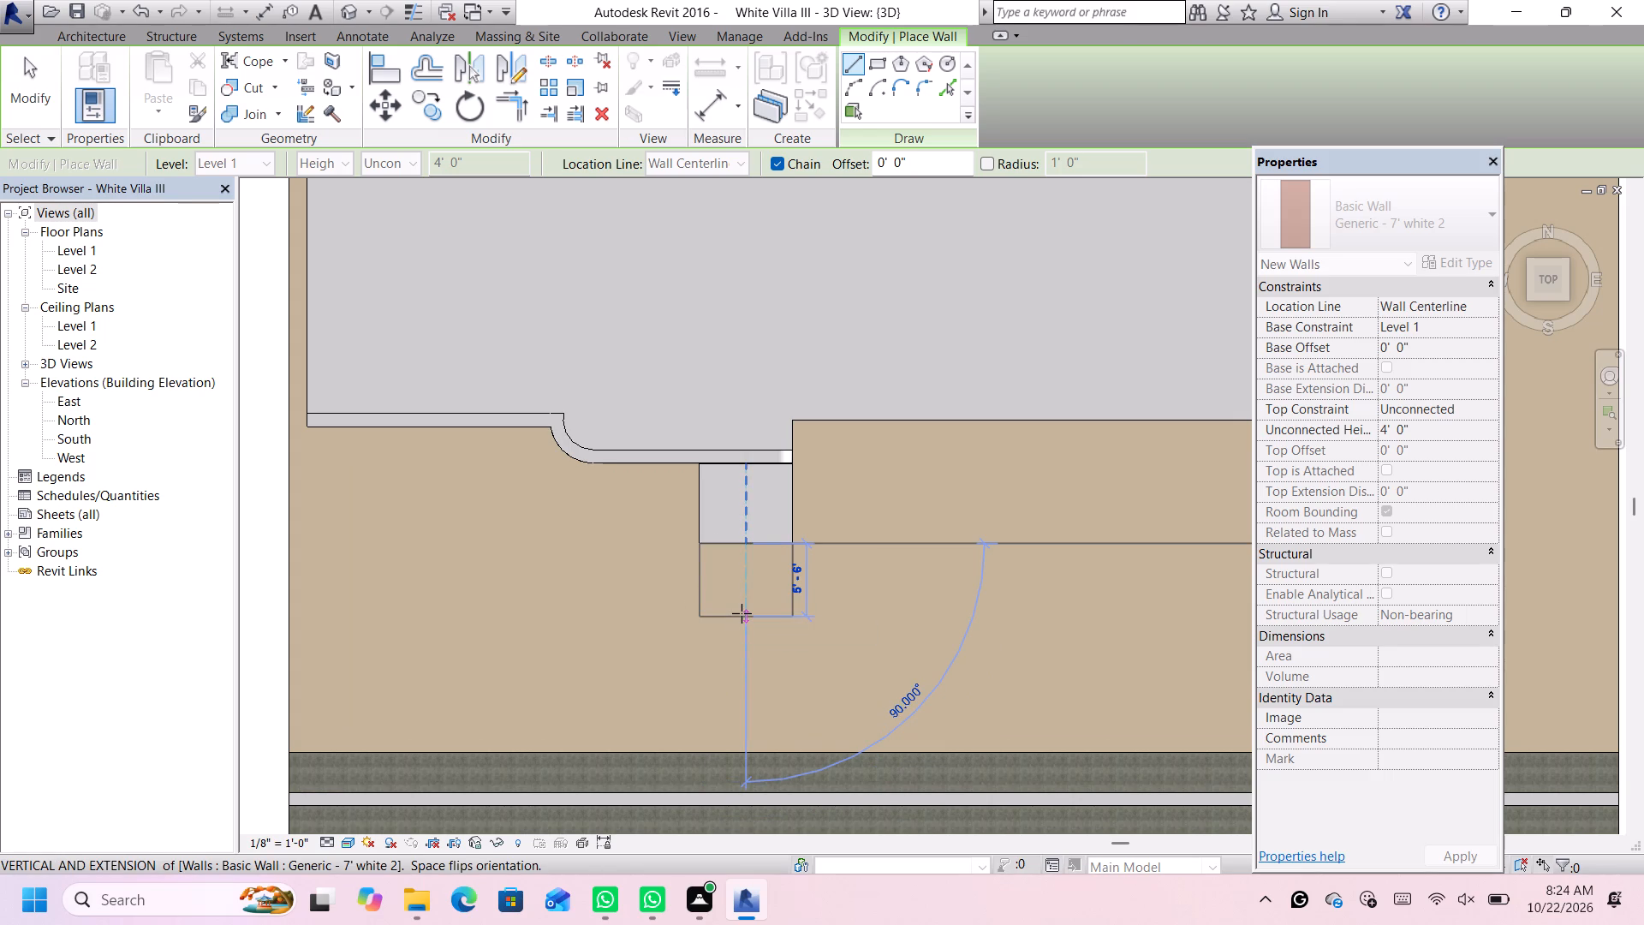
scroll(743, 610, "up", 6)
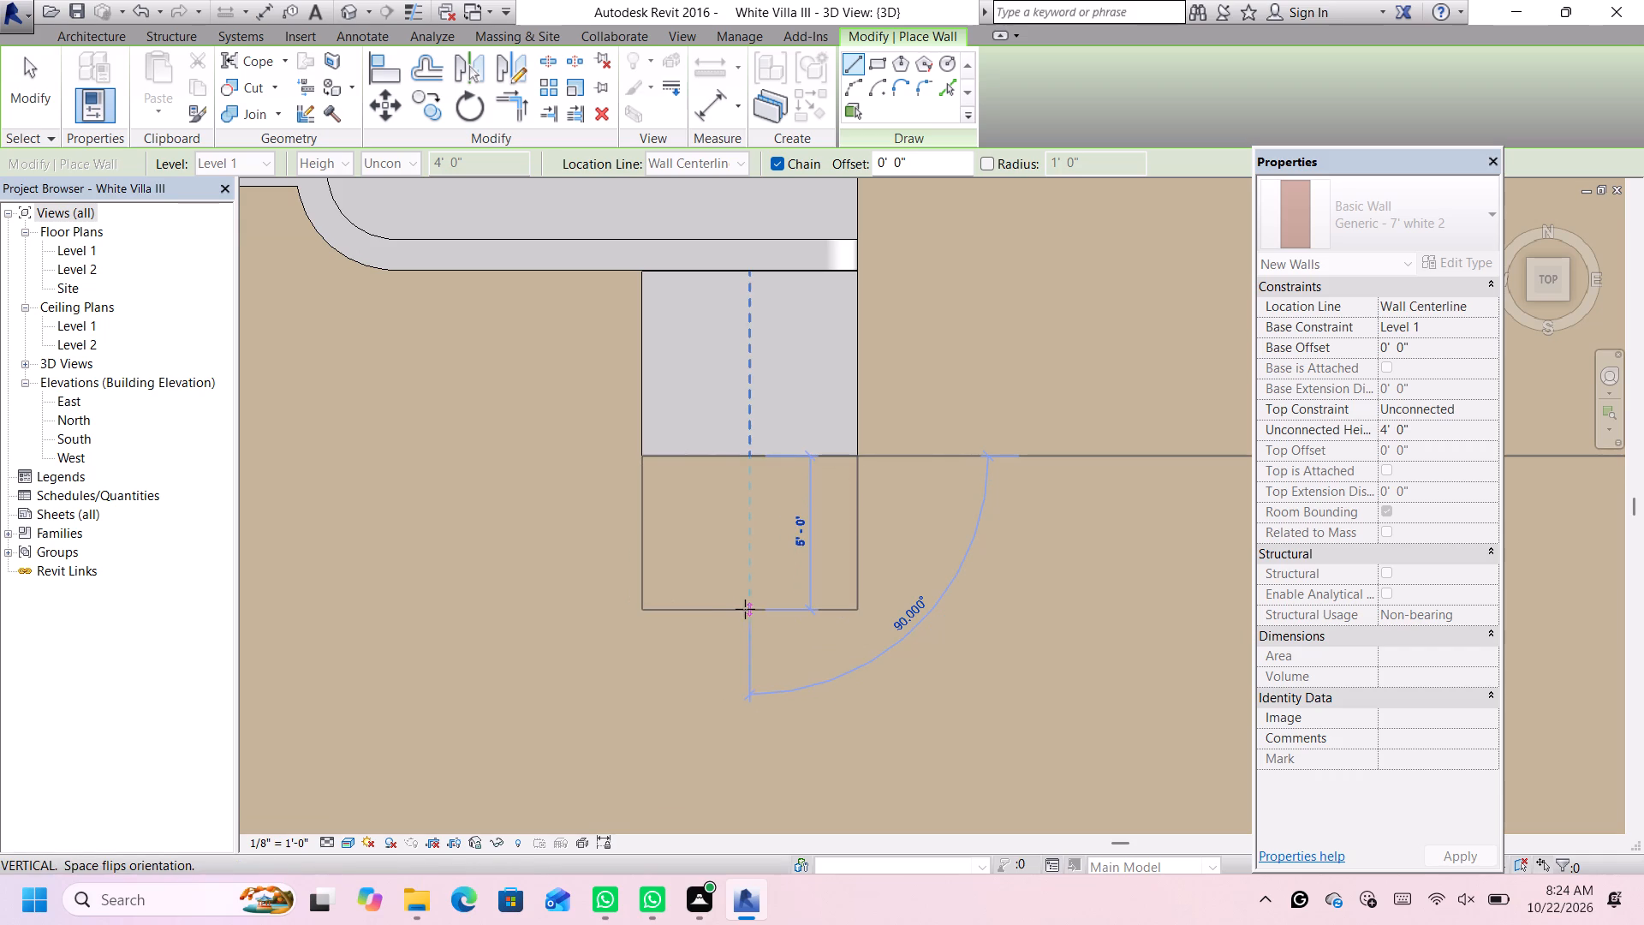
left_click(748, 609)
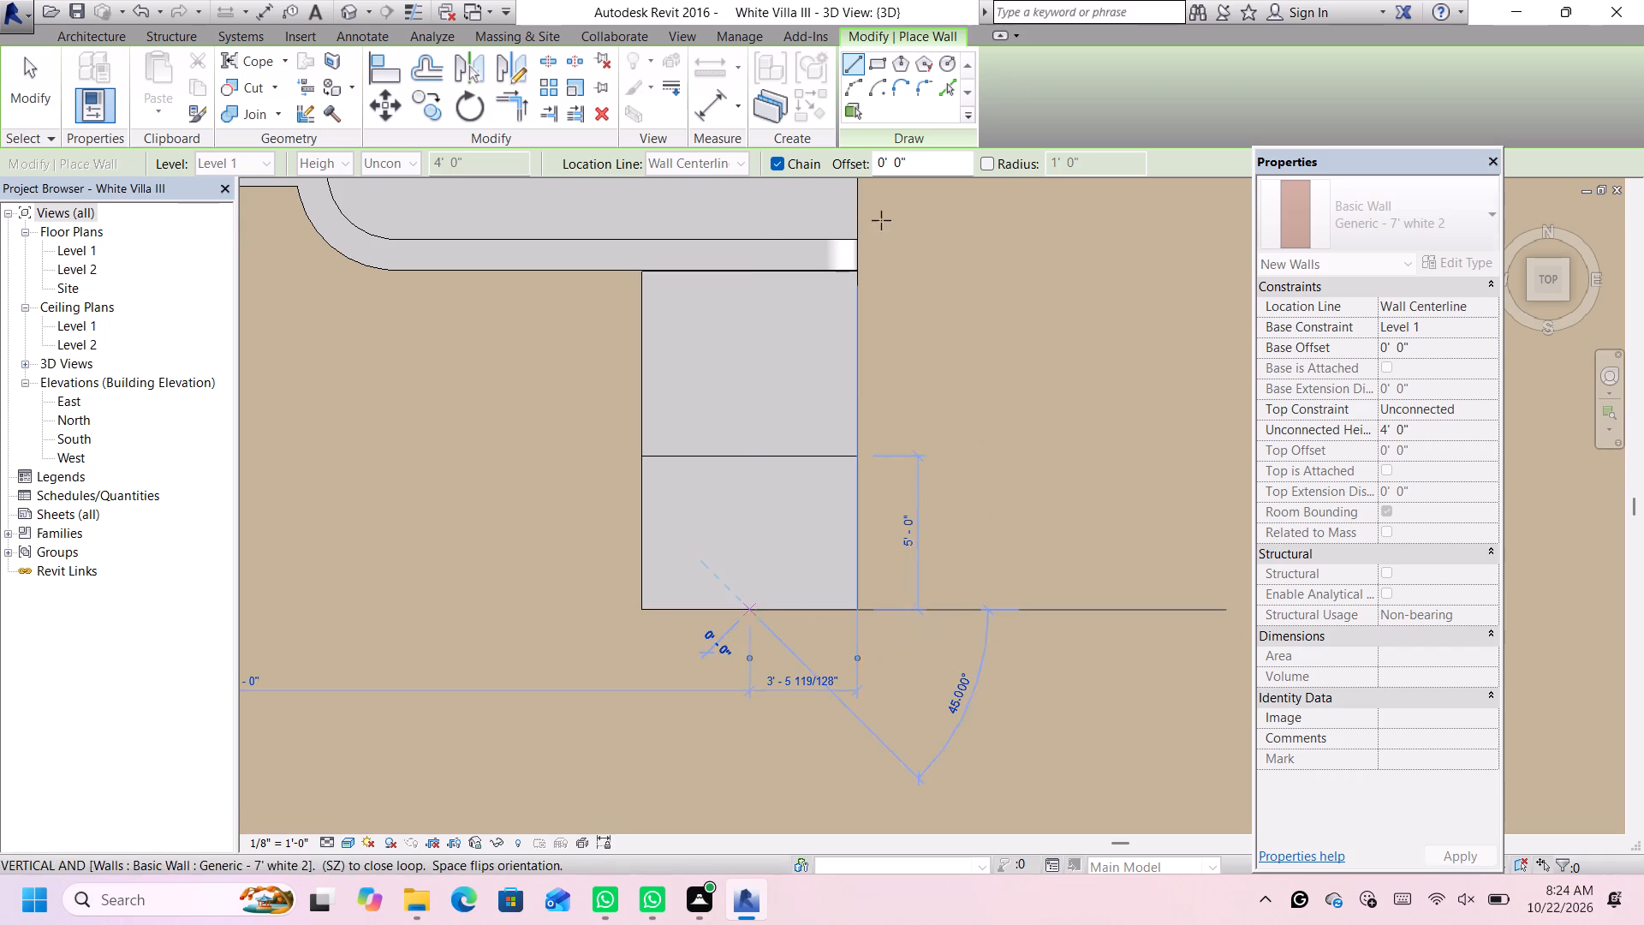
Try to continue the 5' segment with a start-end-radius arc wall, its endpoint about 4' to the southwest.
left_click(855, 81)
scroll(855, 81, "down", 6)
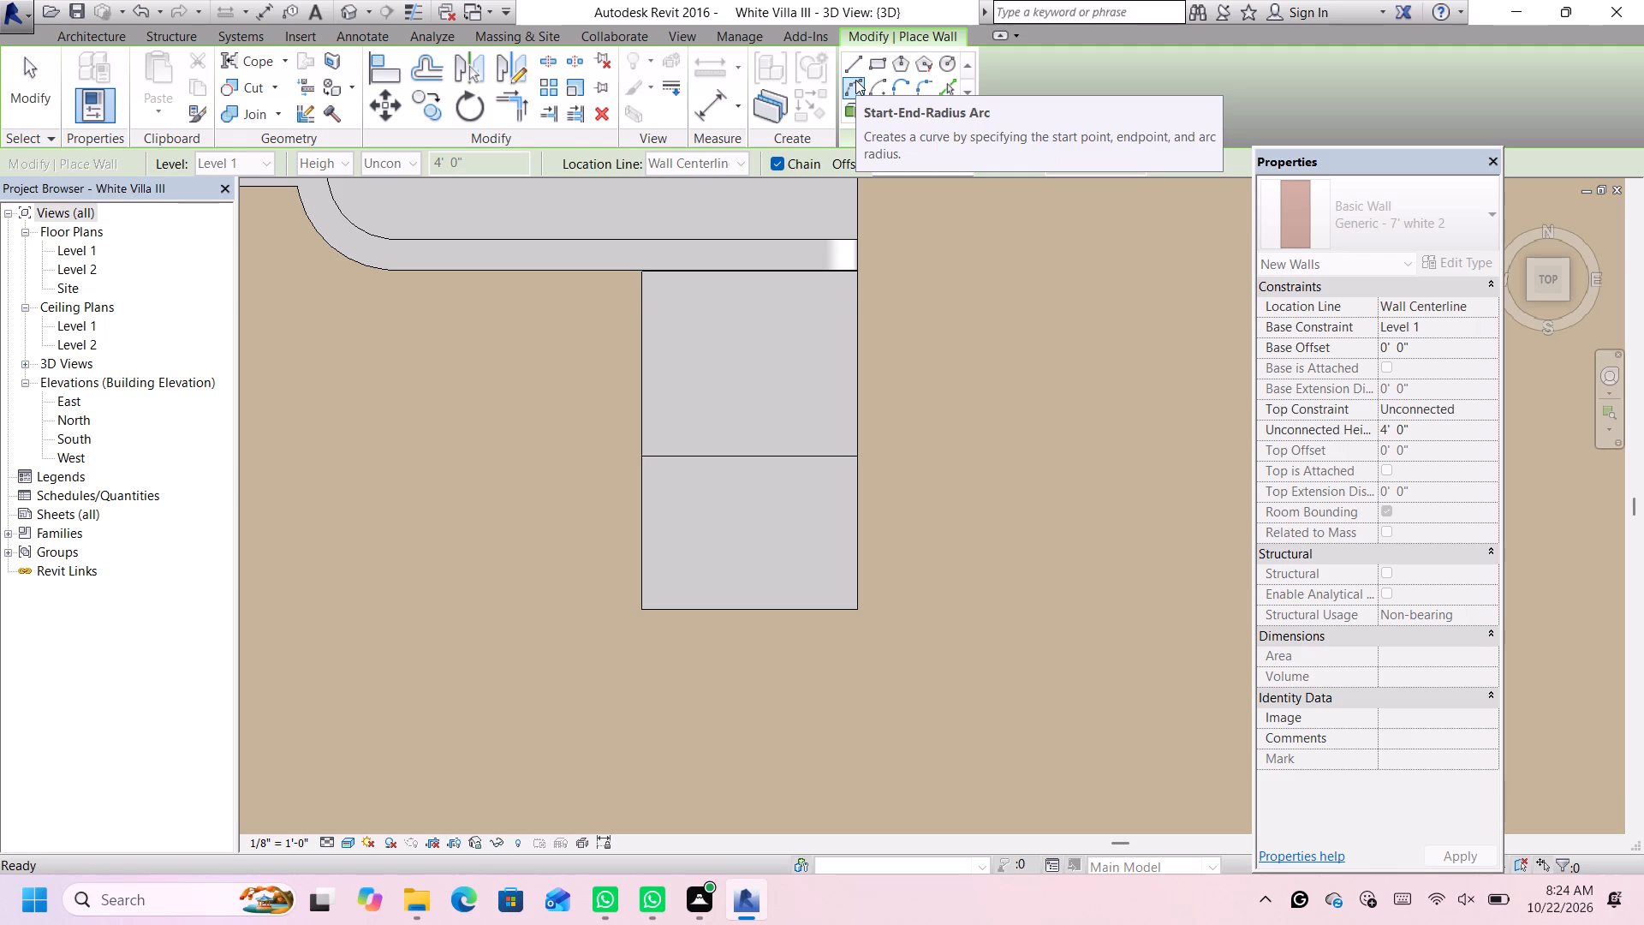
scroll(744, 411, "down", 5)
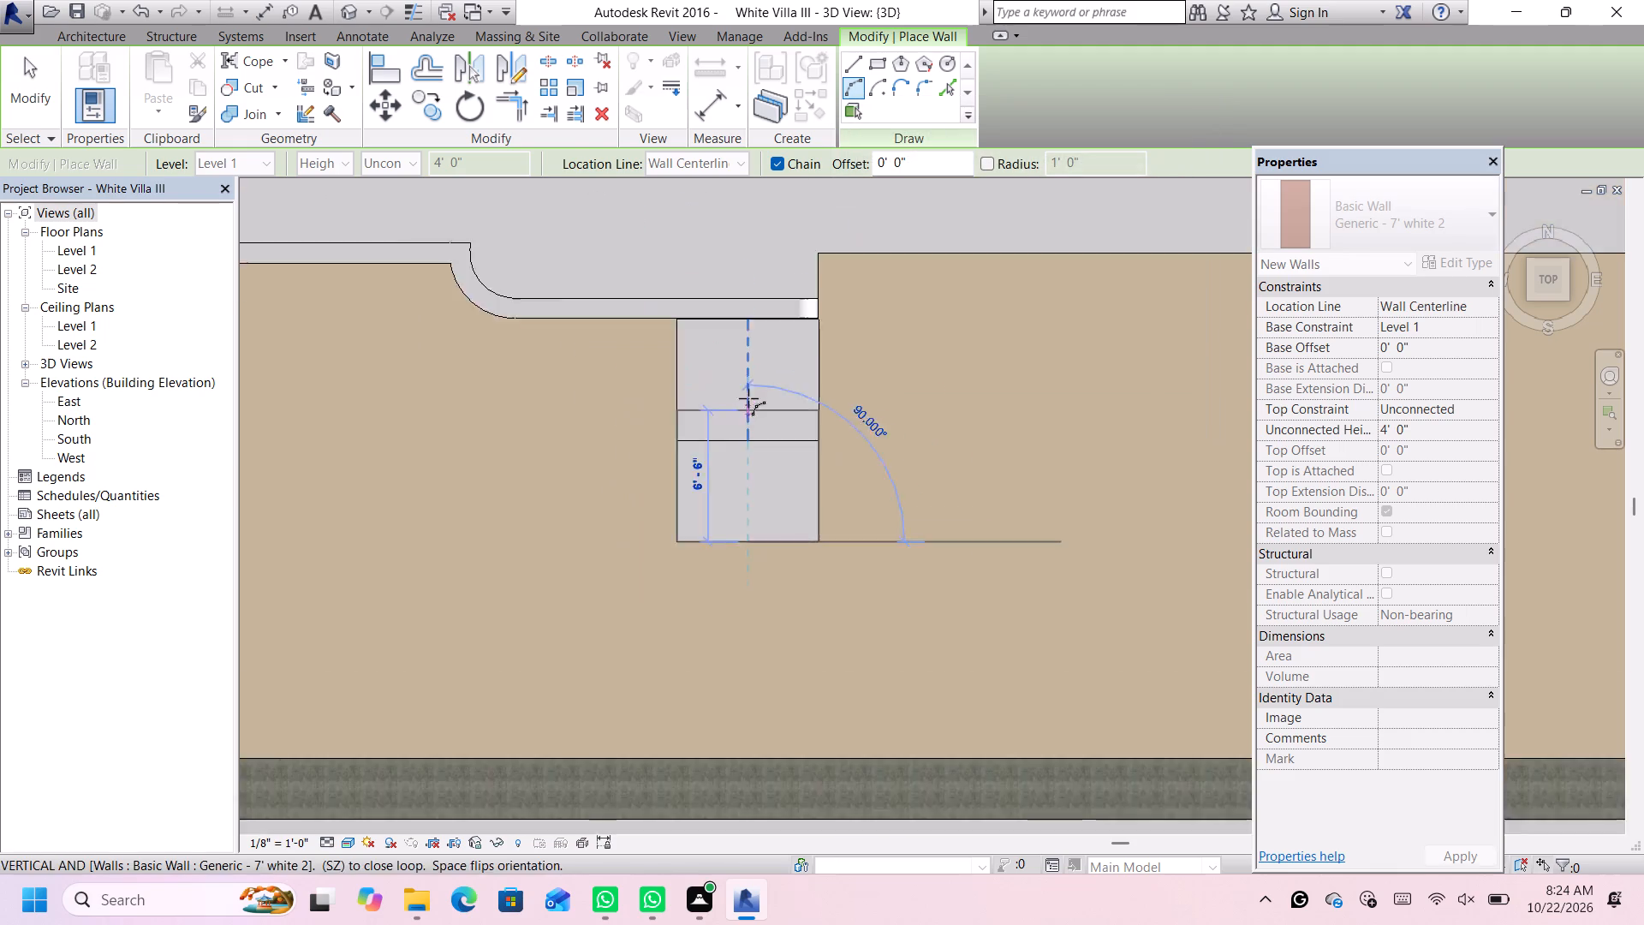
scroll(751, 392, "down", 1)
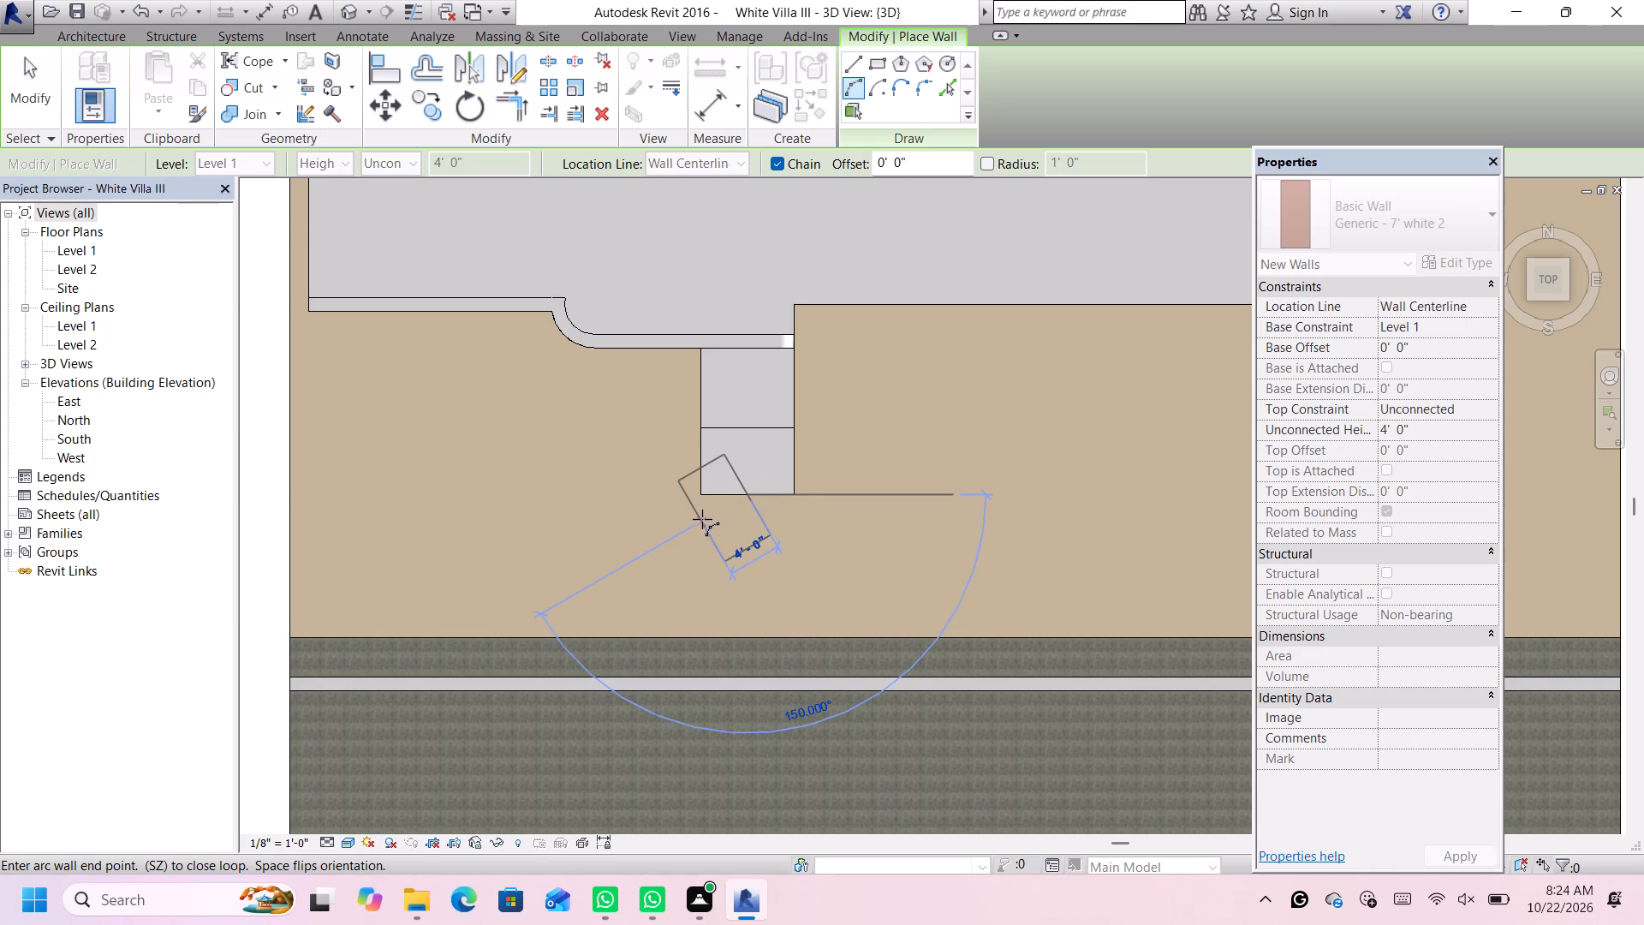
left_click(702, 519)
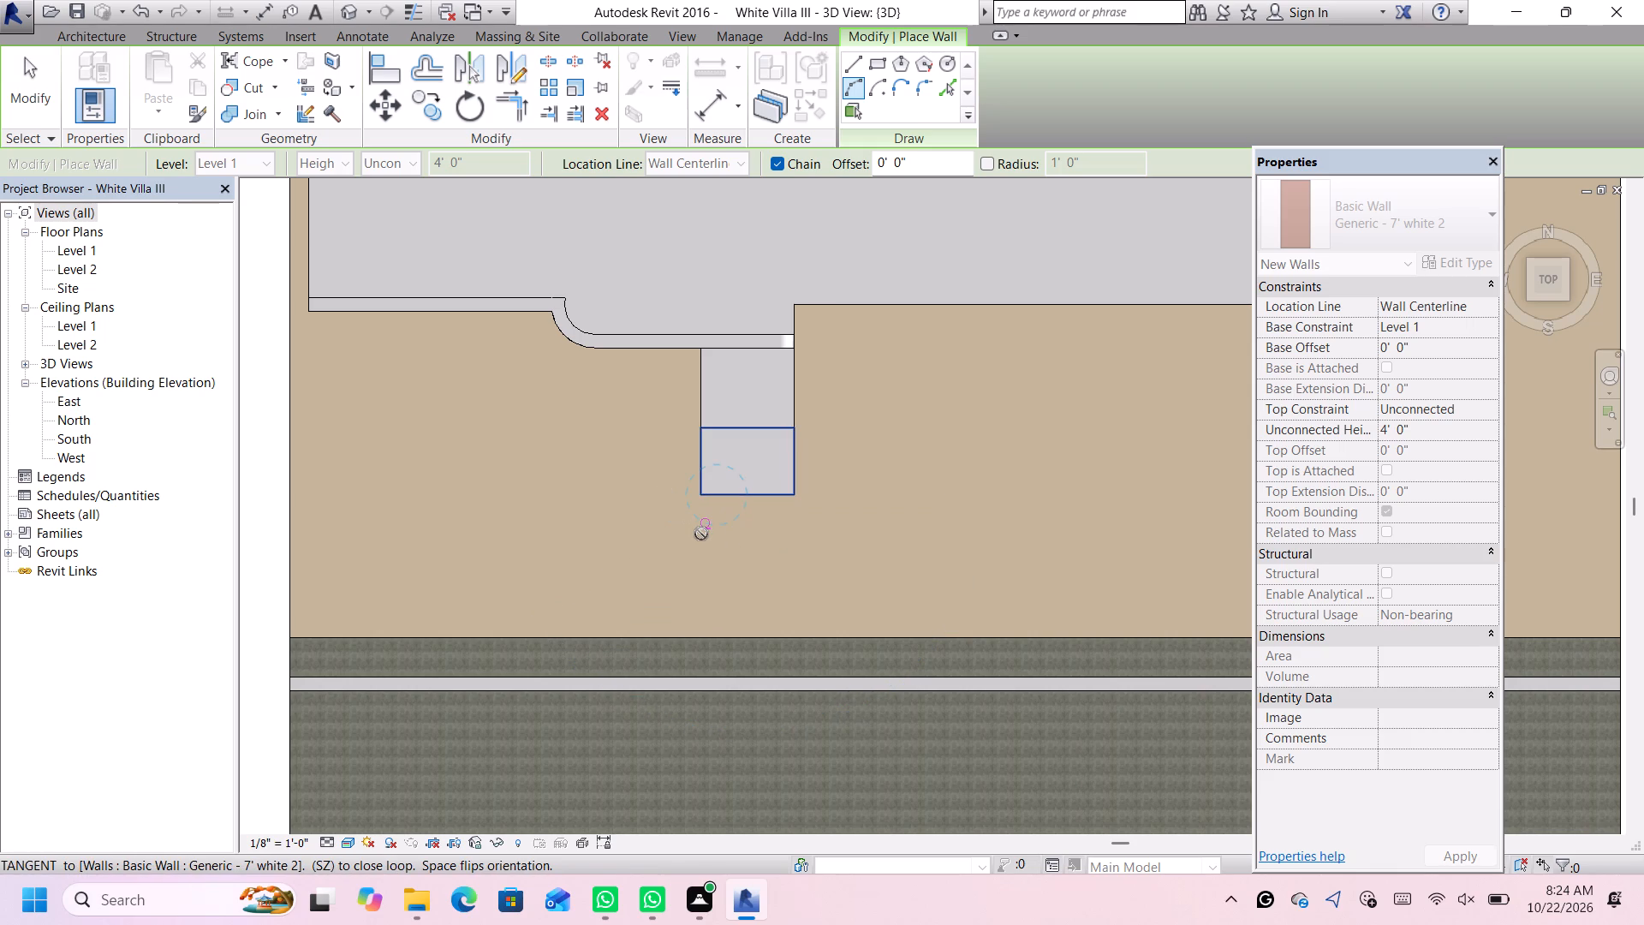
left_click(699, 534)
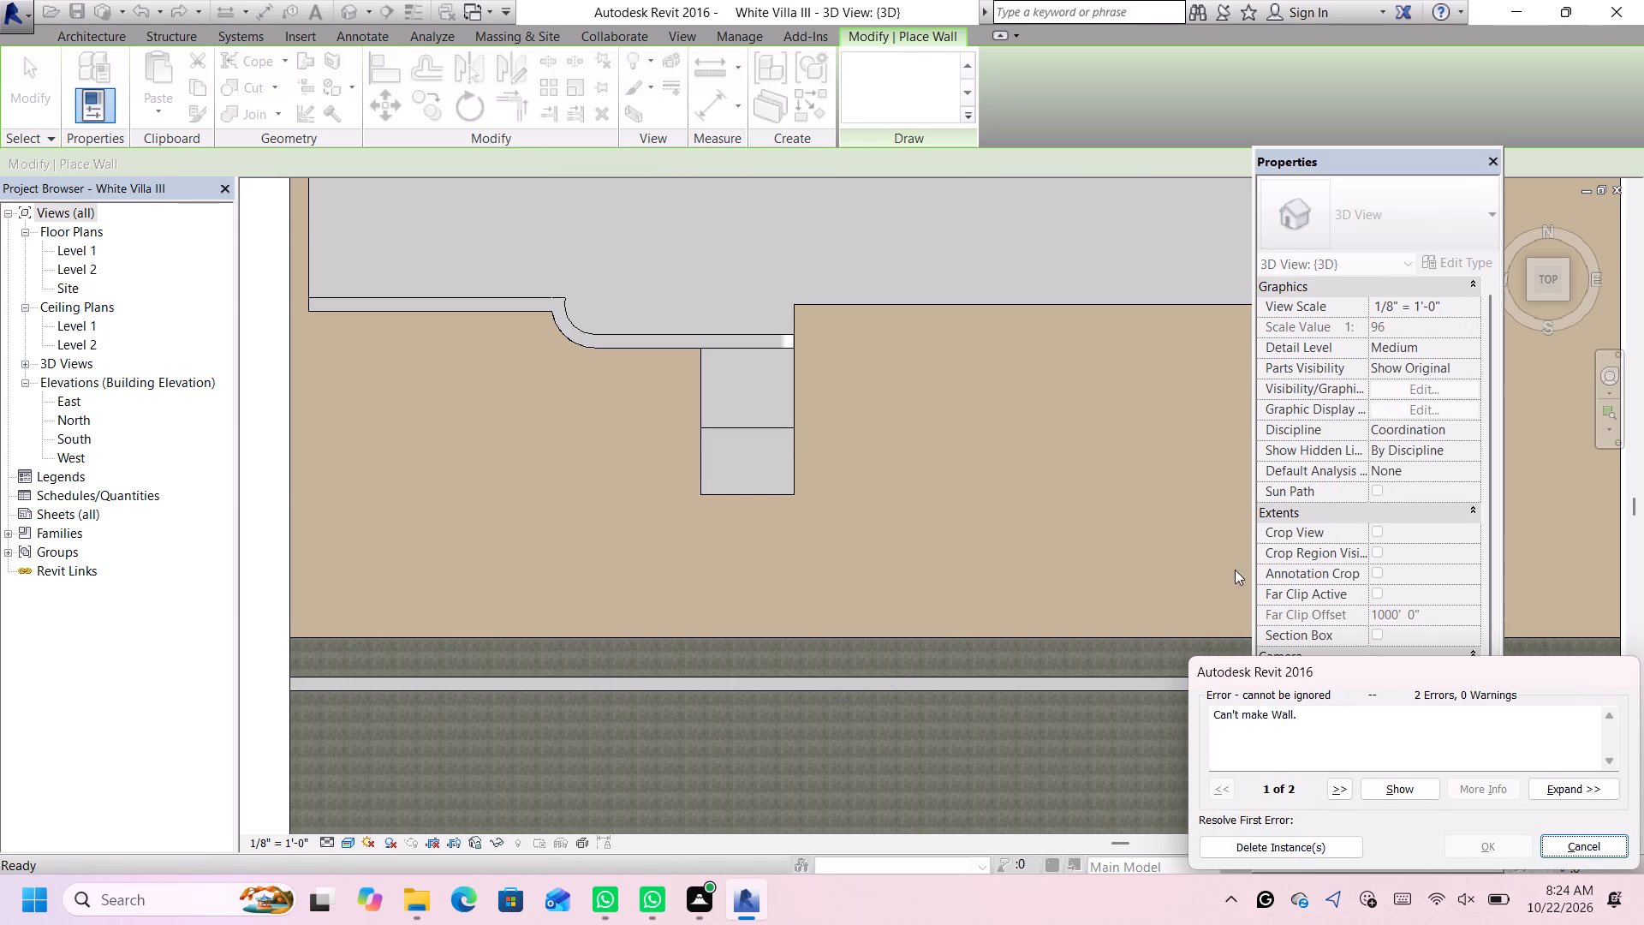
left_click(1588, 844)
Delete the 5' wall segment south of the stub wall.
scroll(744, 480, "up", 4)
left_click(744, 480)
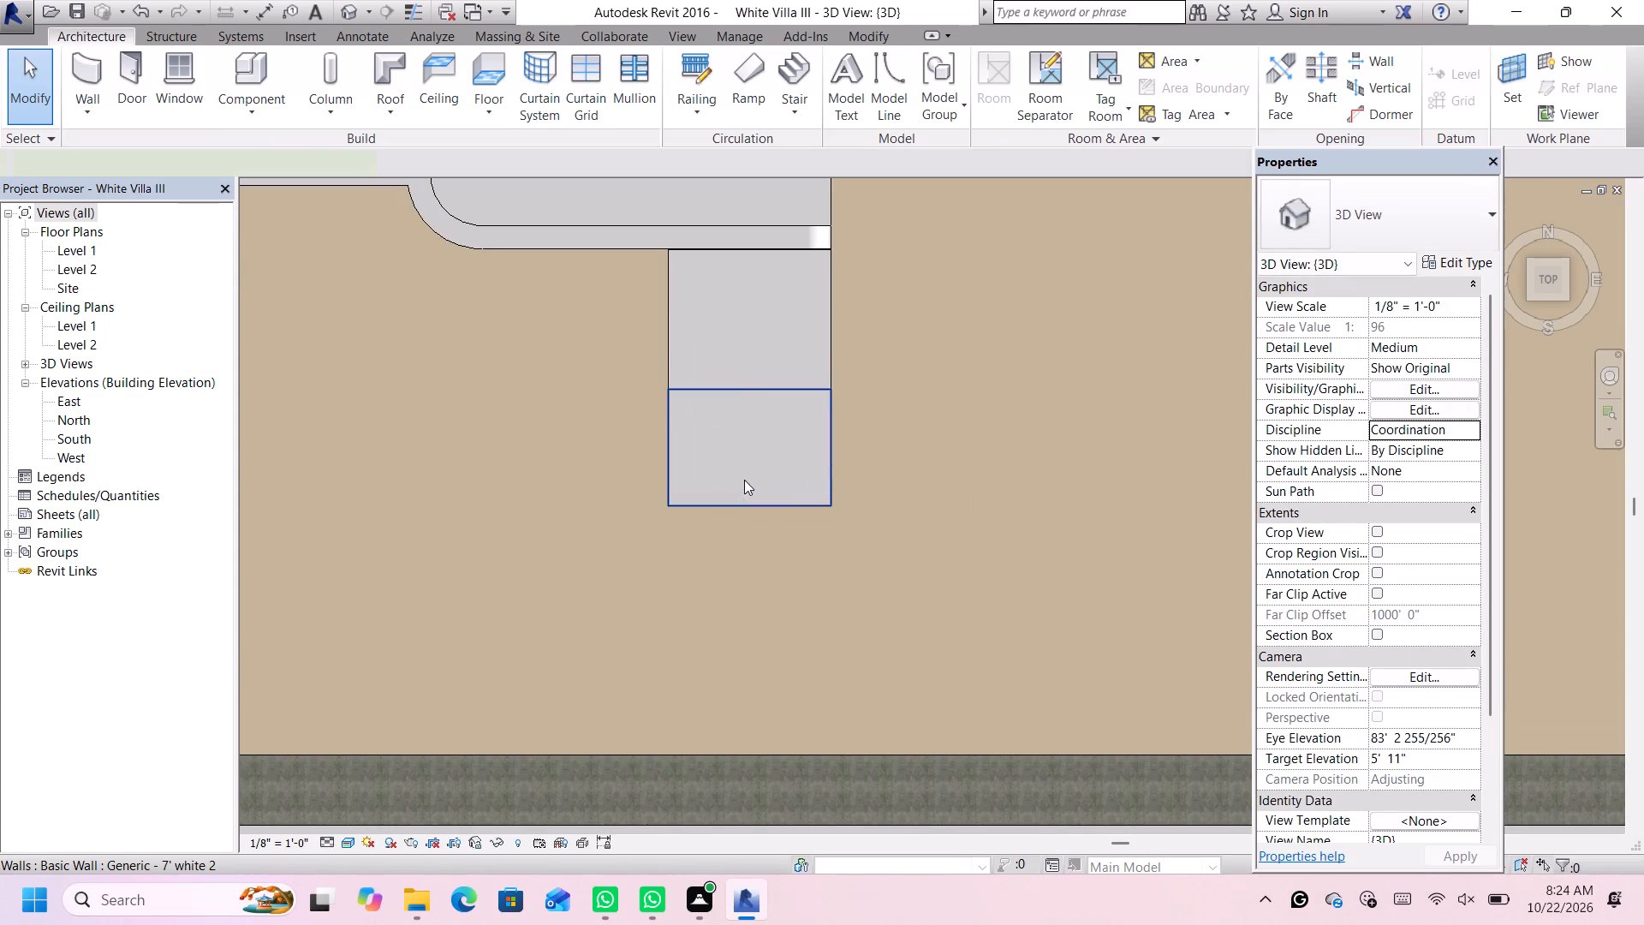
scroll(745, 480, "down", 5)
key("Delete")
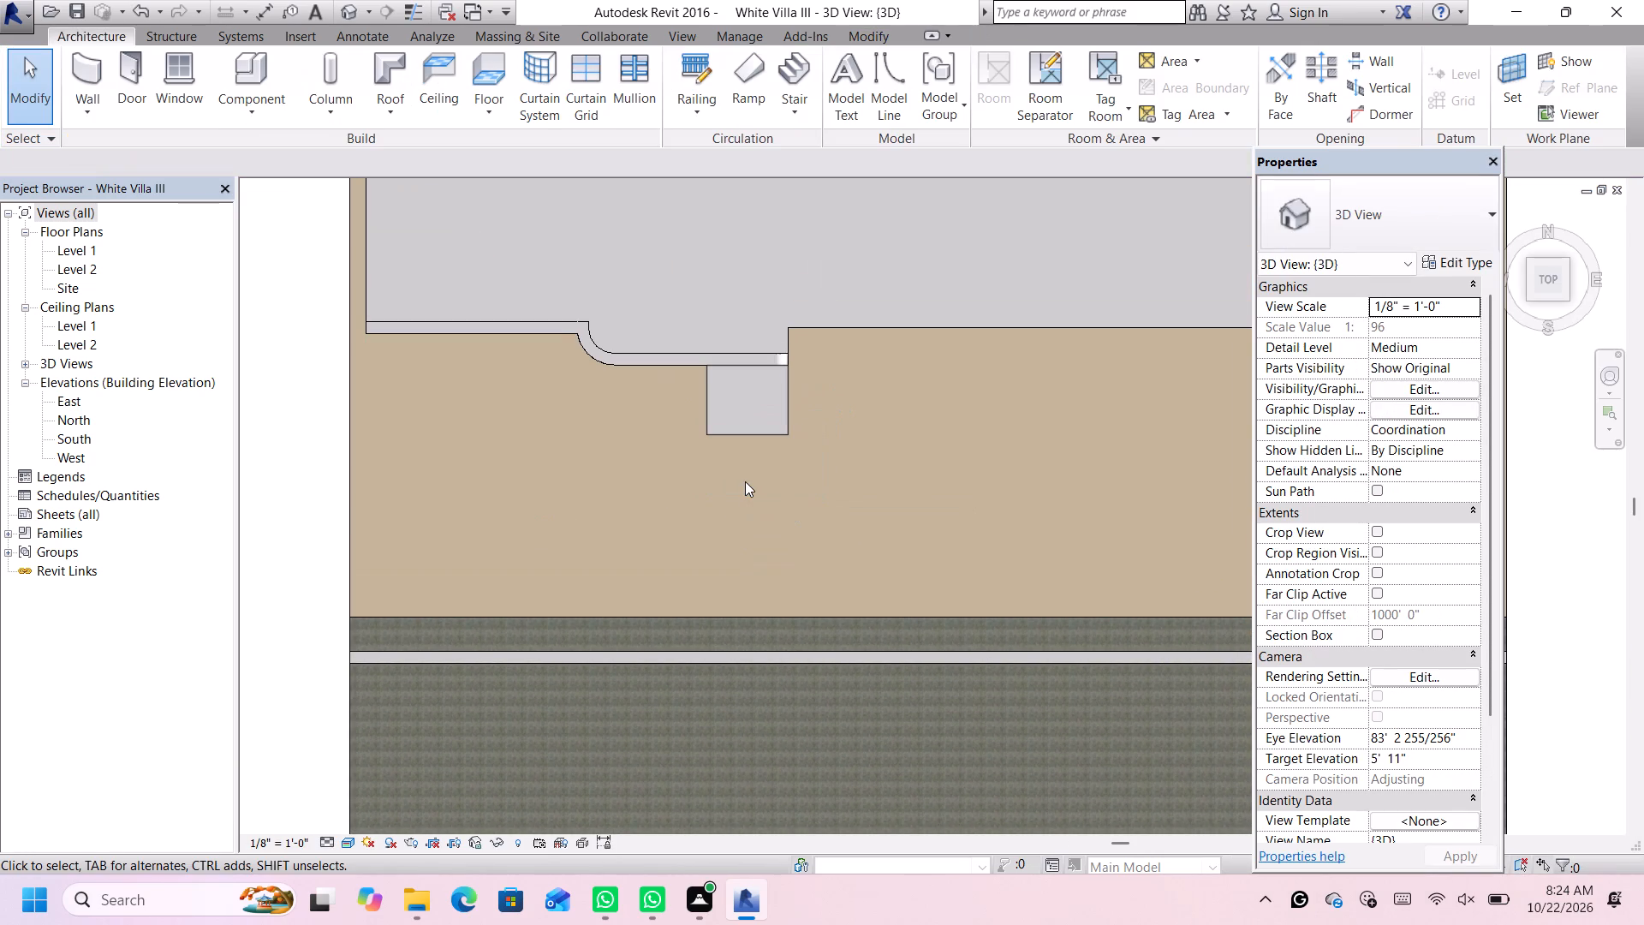
Draw a shorter straight 4'-high wall segment south from the centreline endpoint of the stub wall.
left_click(84, 72)
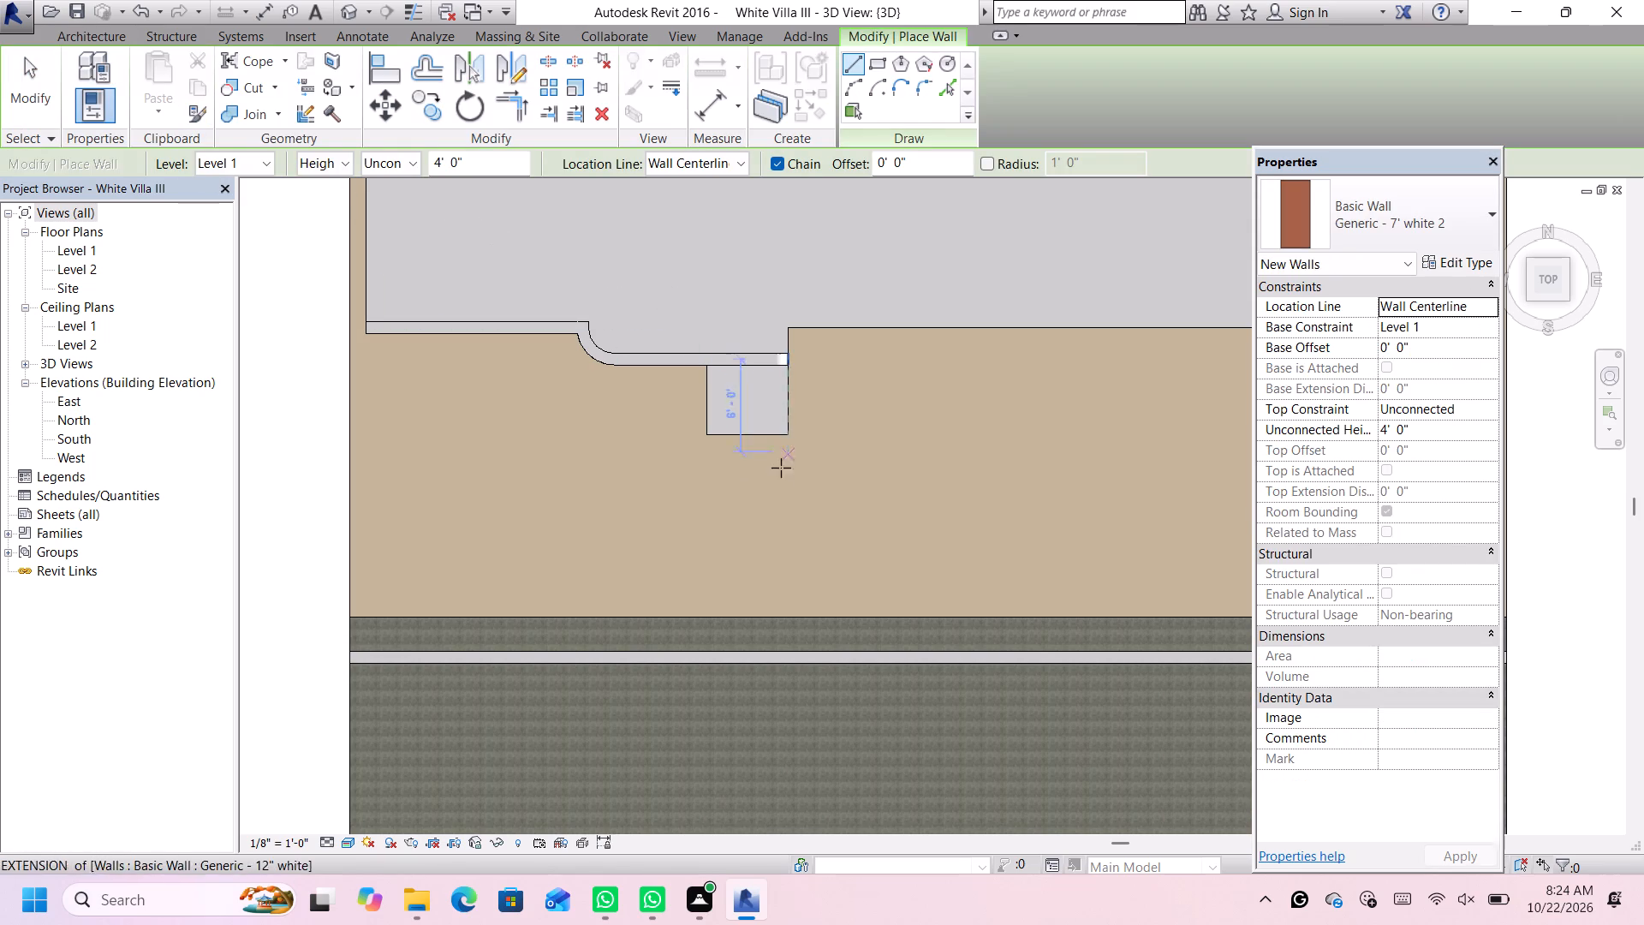
scroll(737, 458, "up", 4)
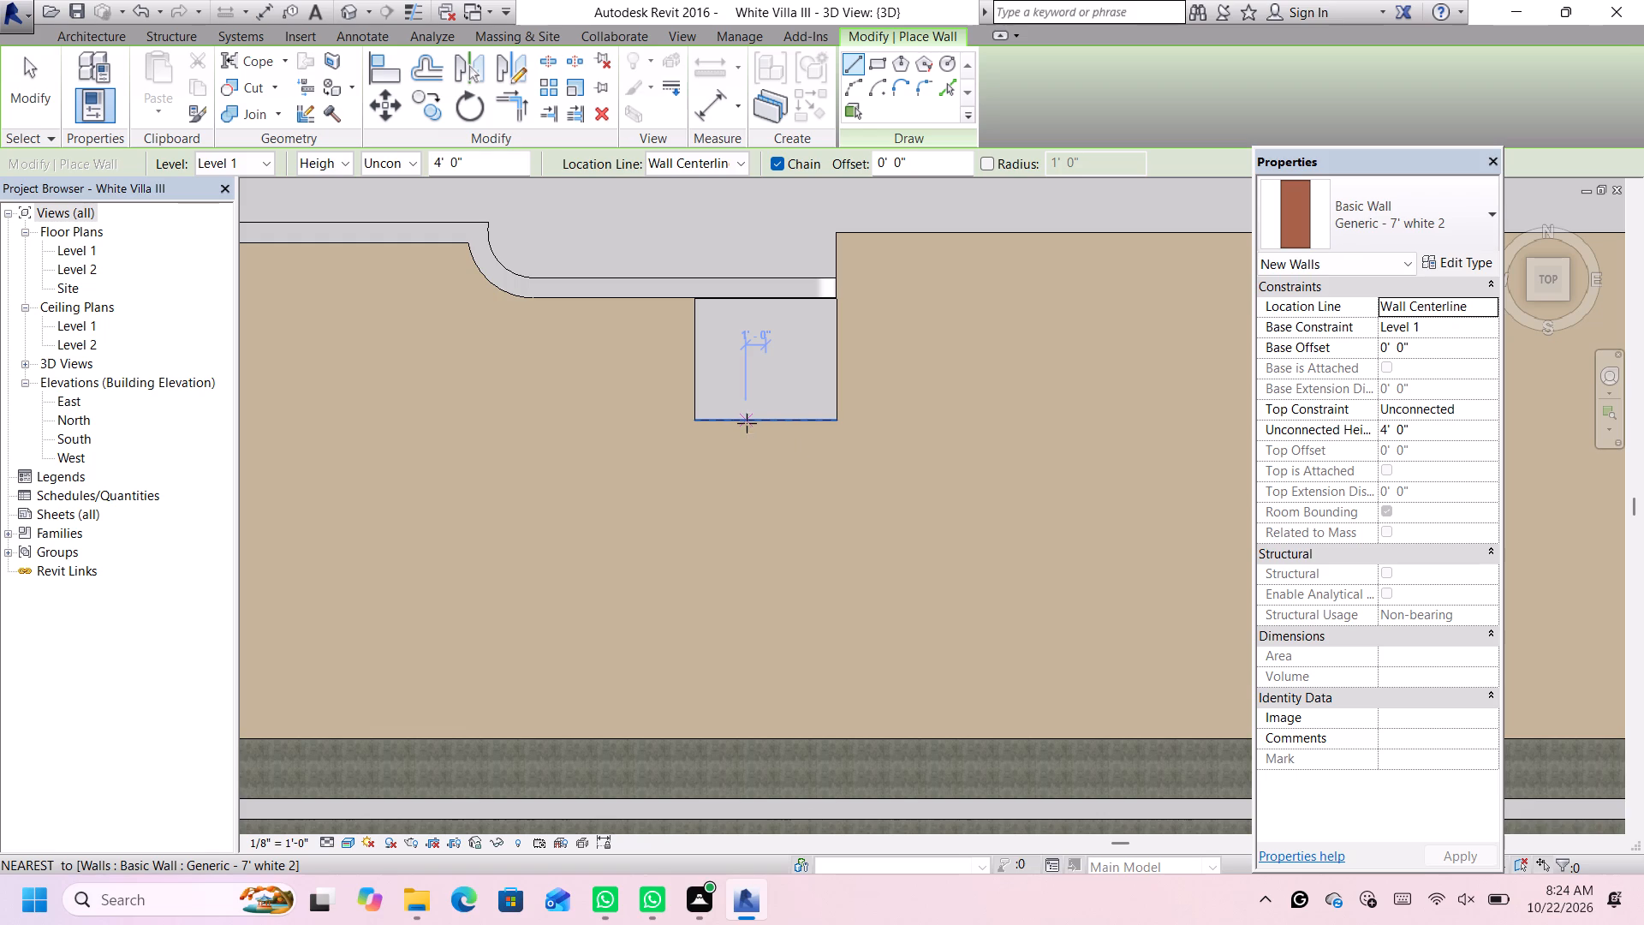
scroll(742, 437, "down", 3)
scroll(742, 444, "up", 1)
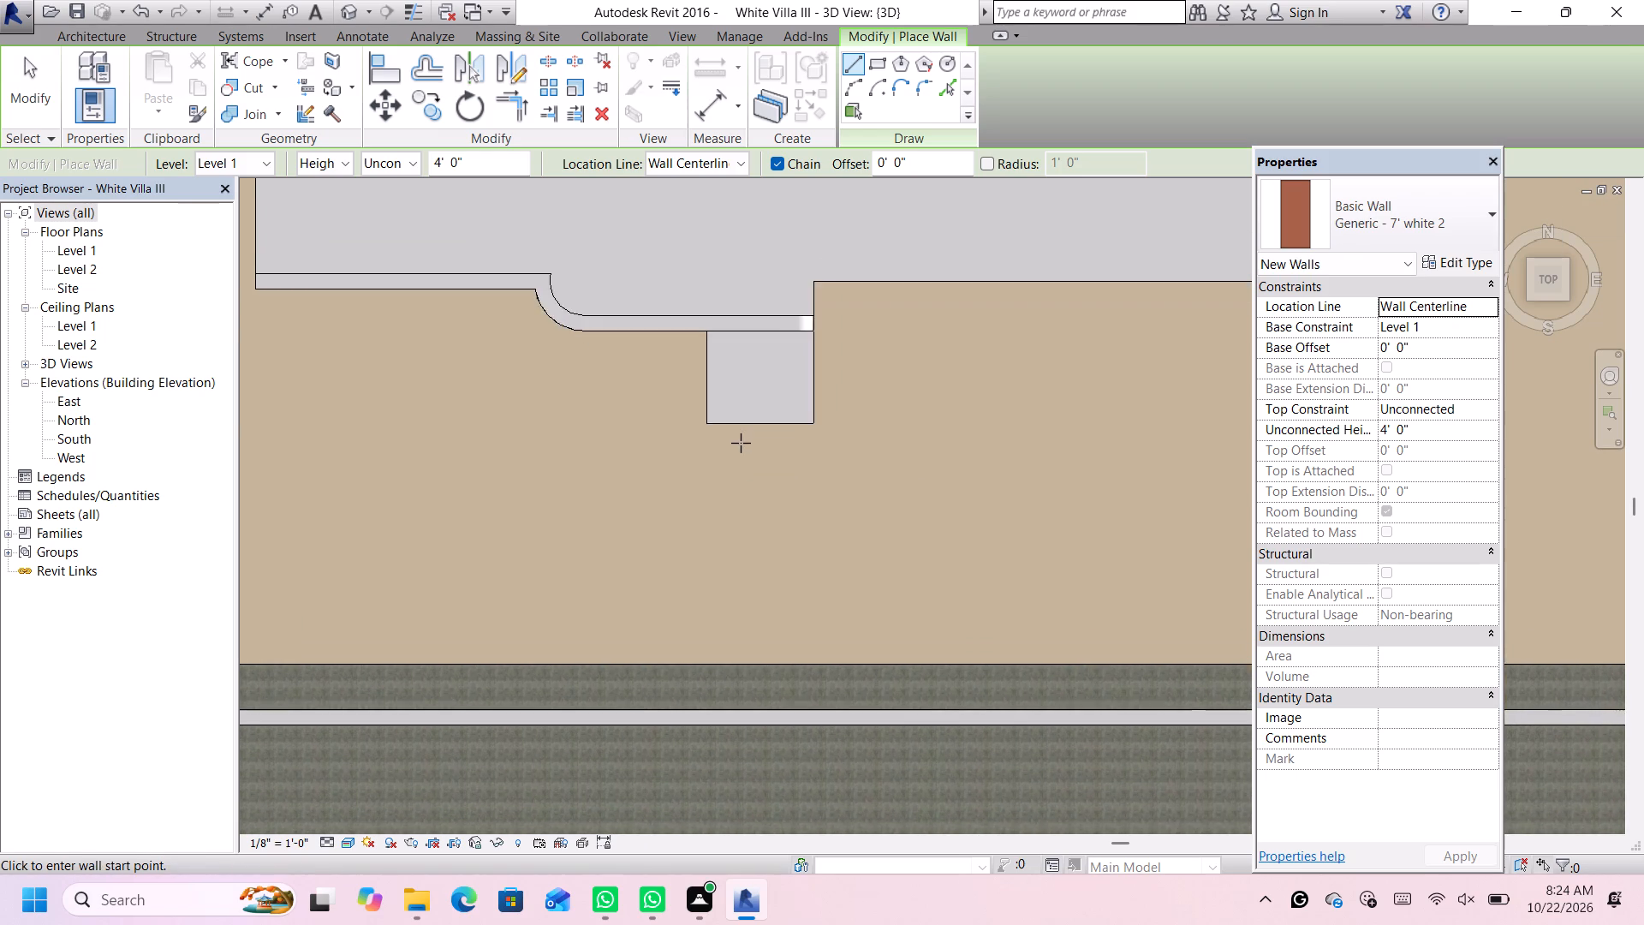
scroll(741, 443, "down", 1)
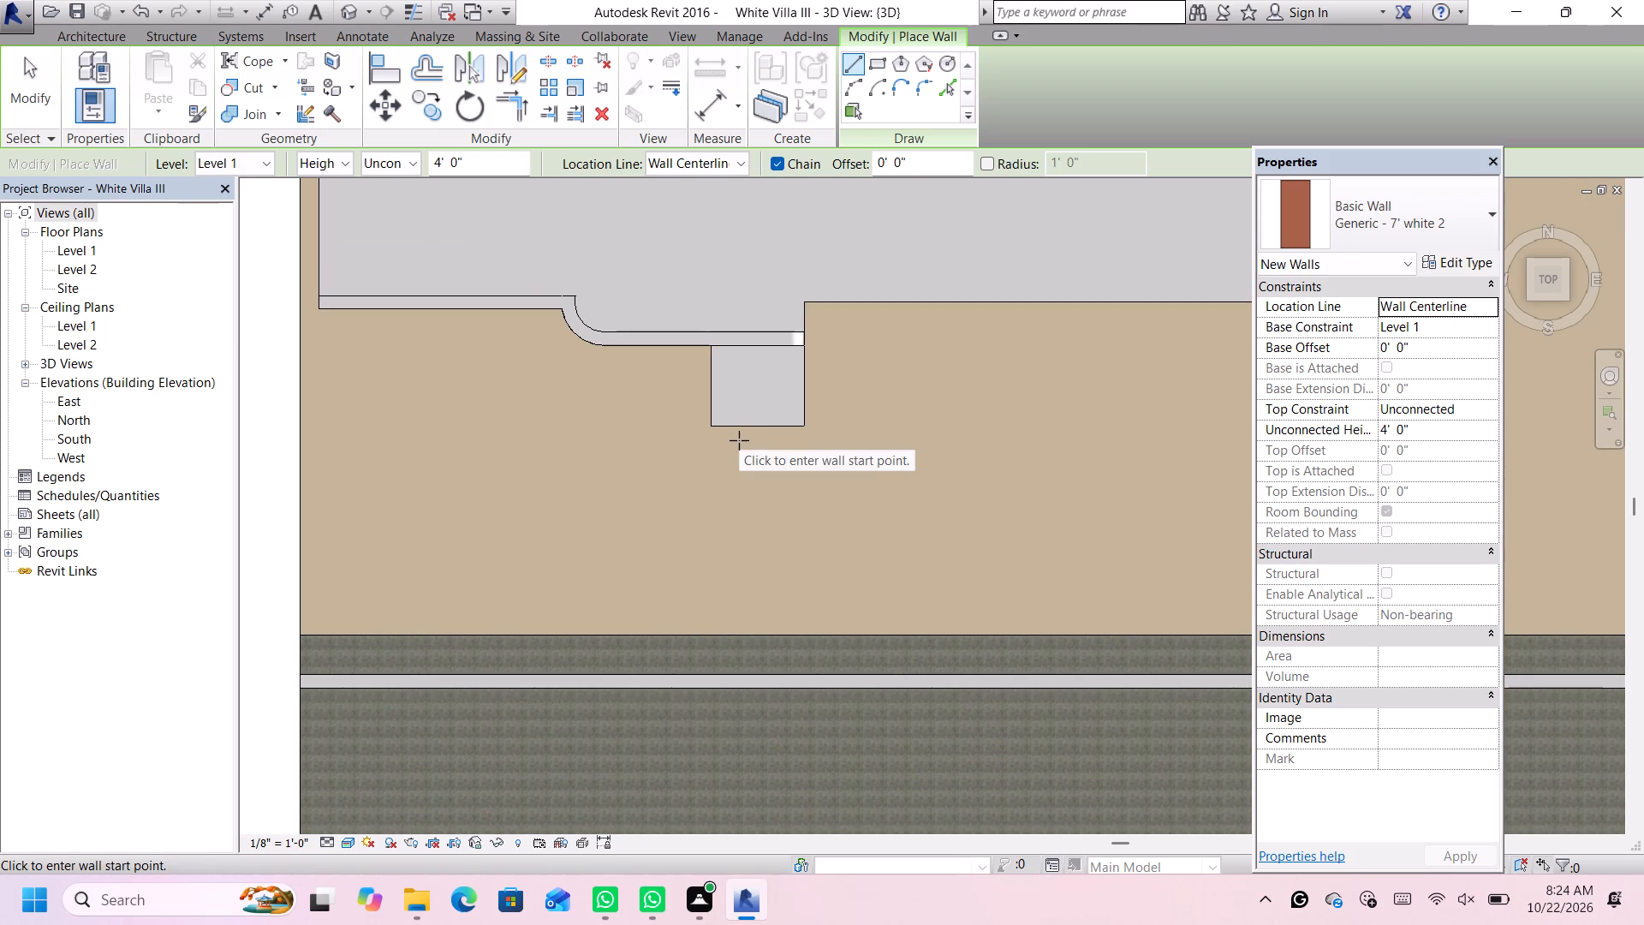
scroll(739, 440, "up", 3)
left_click(753, 420)
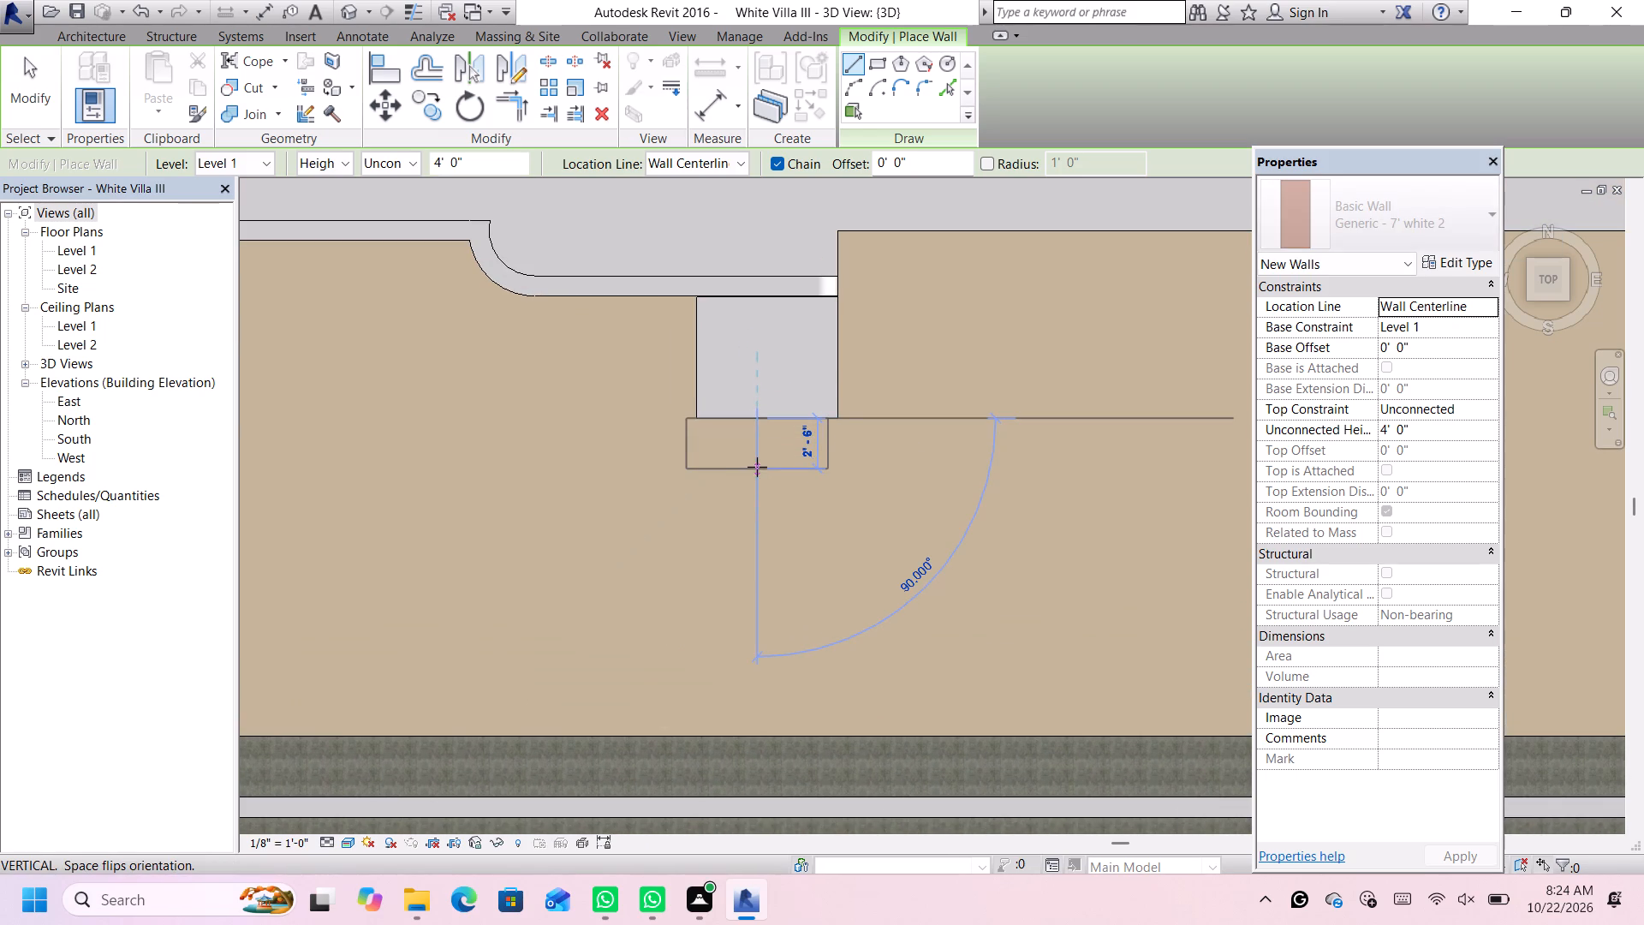
key("Escape")
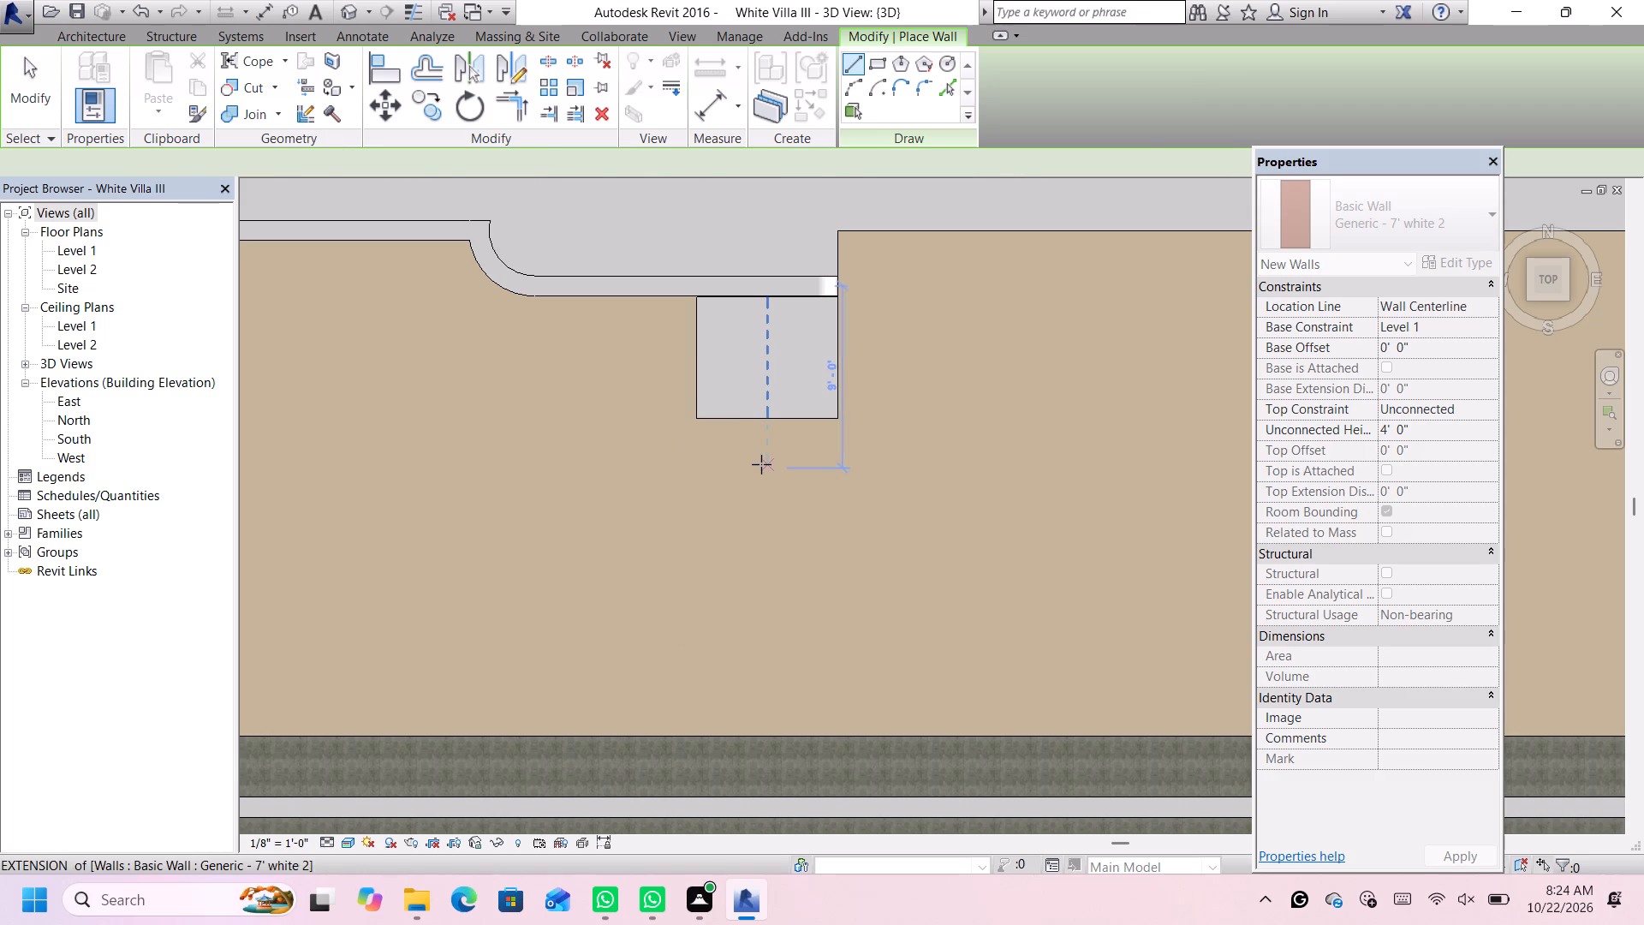
scroll(773, 428, "up", 3)
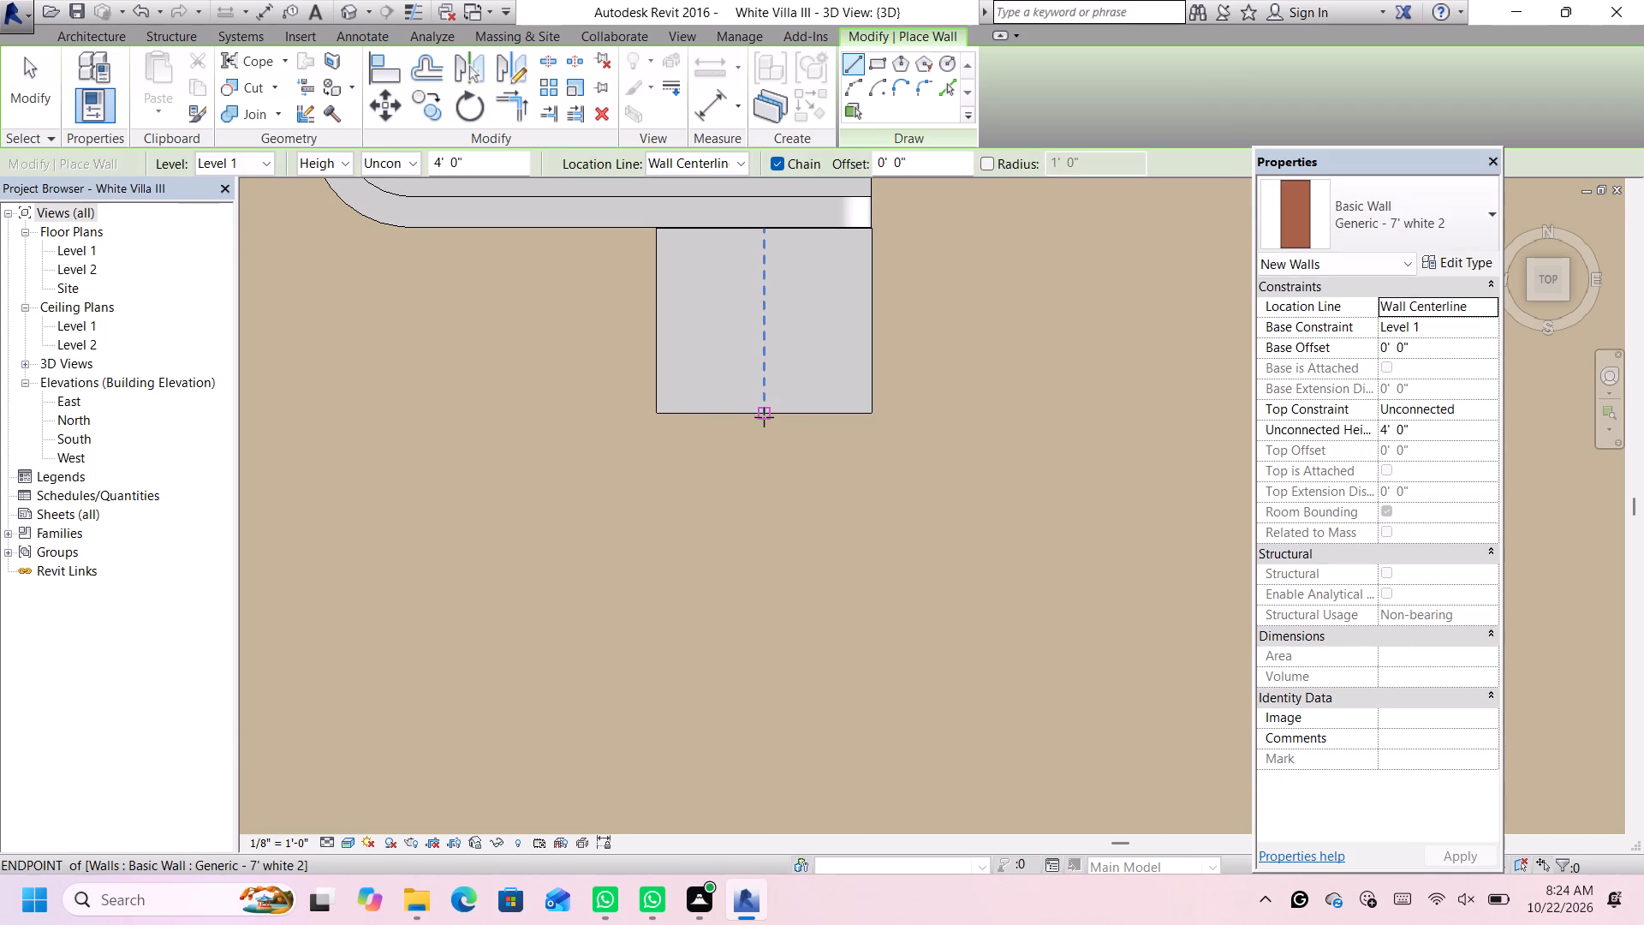
left_click(764, 417)
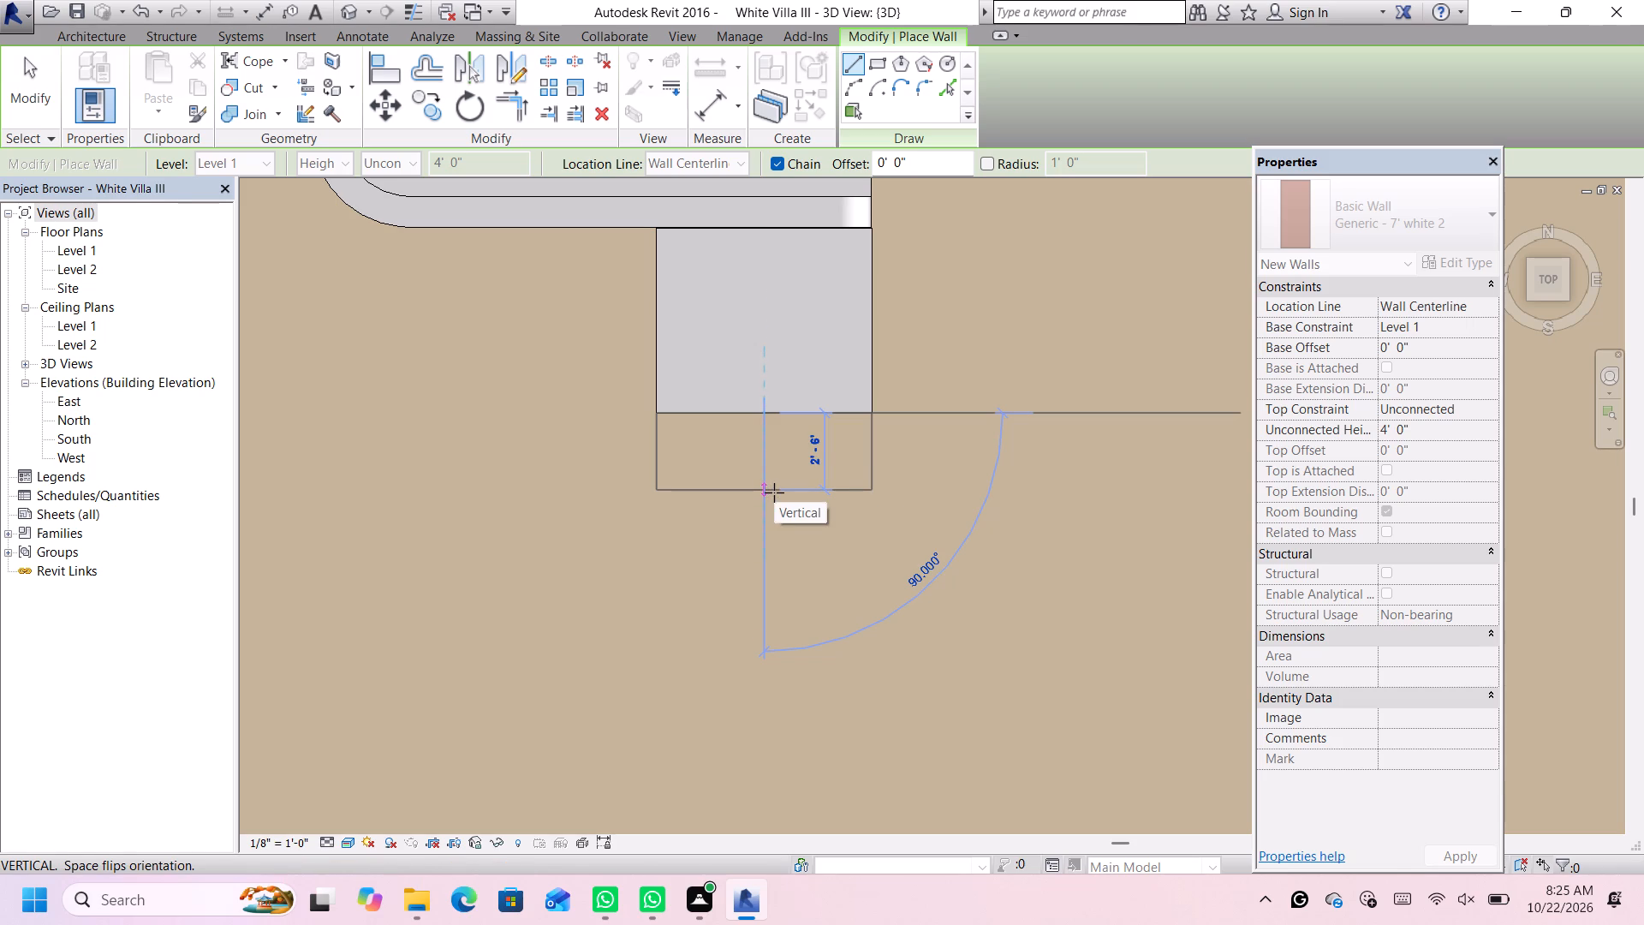
left_click(772, 470)
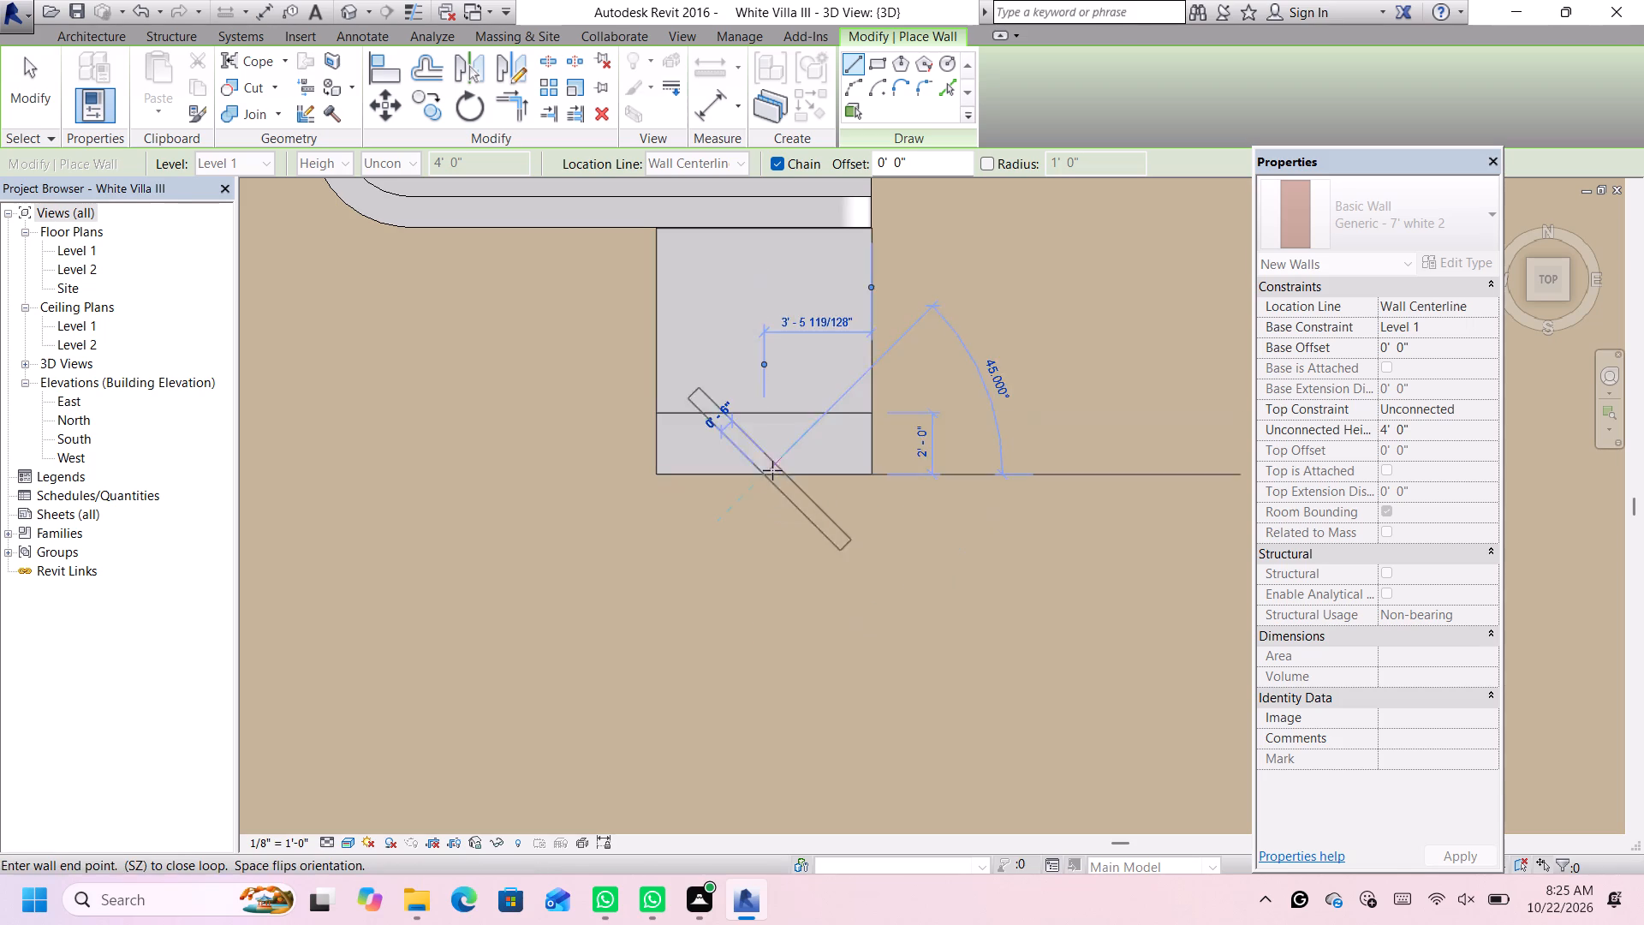
Draw a start-end-radius arc wall curving southwest from the short segment's south end, with about a 4'-7" radius and 120° sweep.
left_click(854, 86)
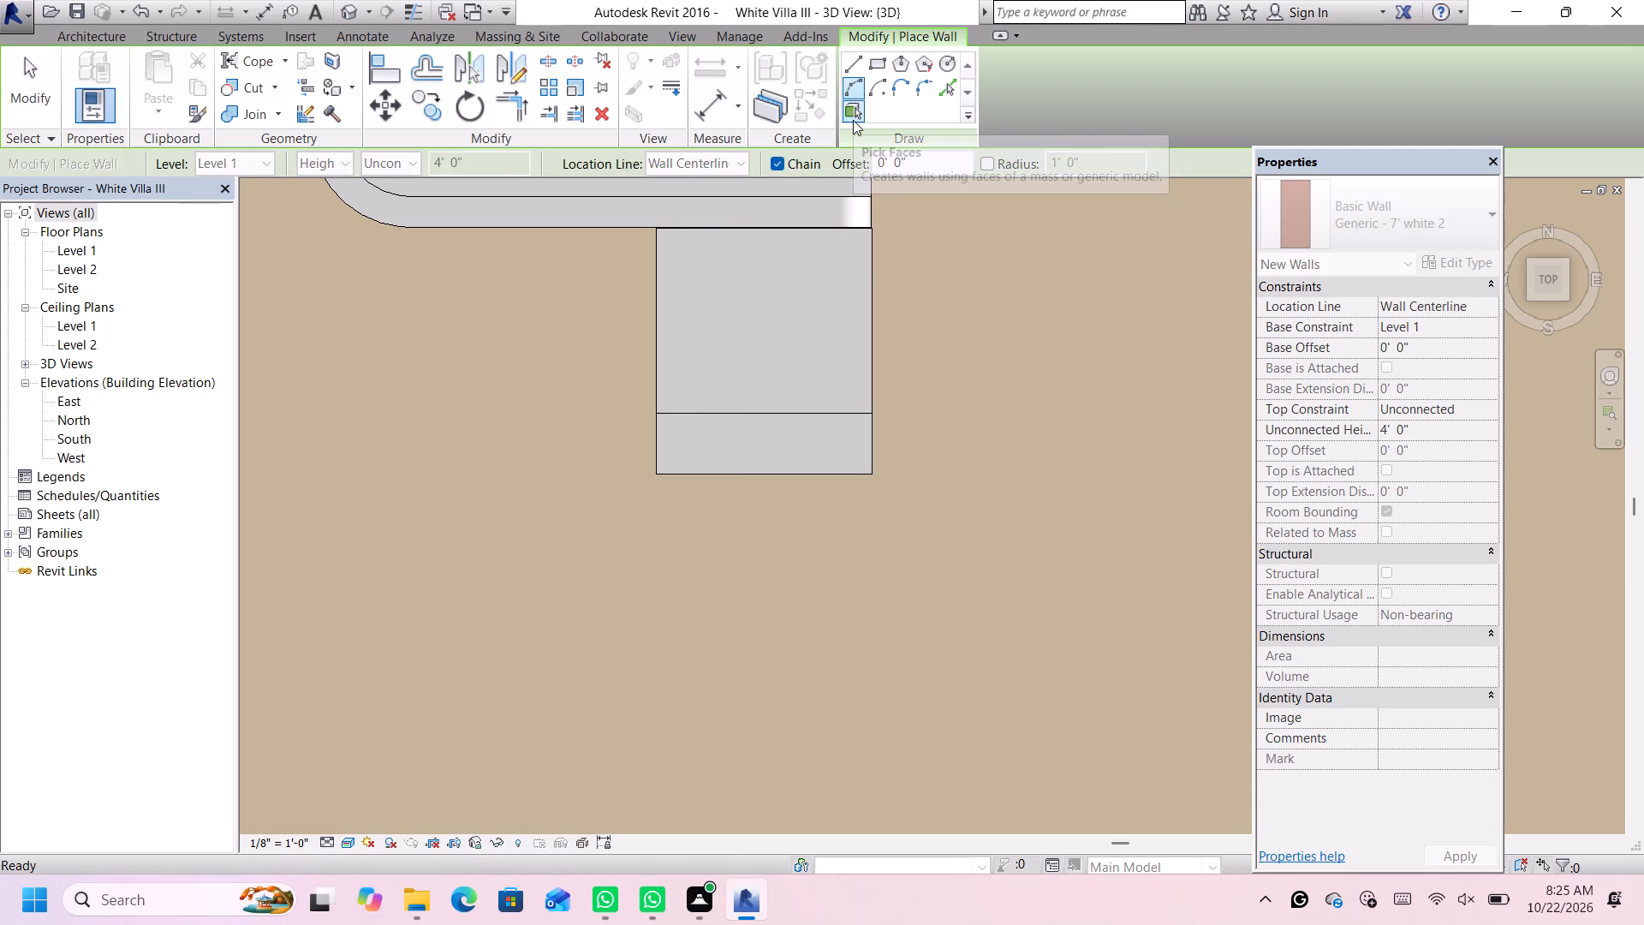
scroll(853, 120, "down", 2)
scroll(772, 476, "down", 6)
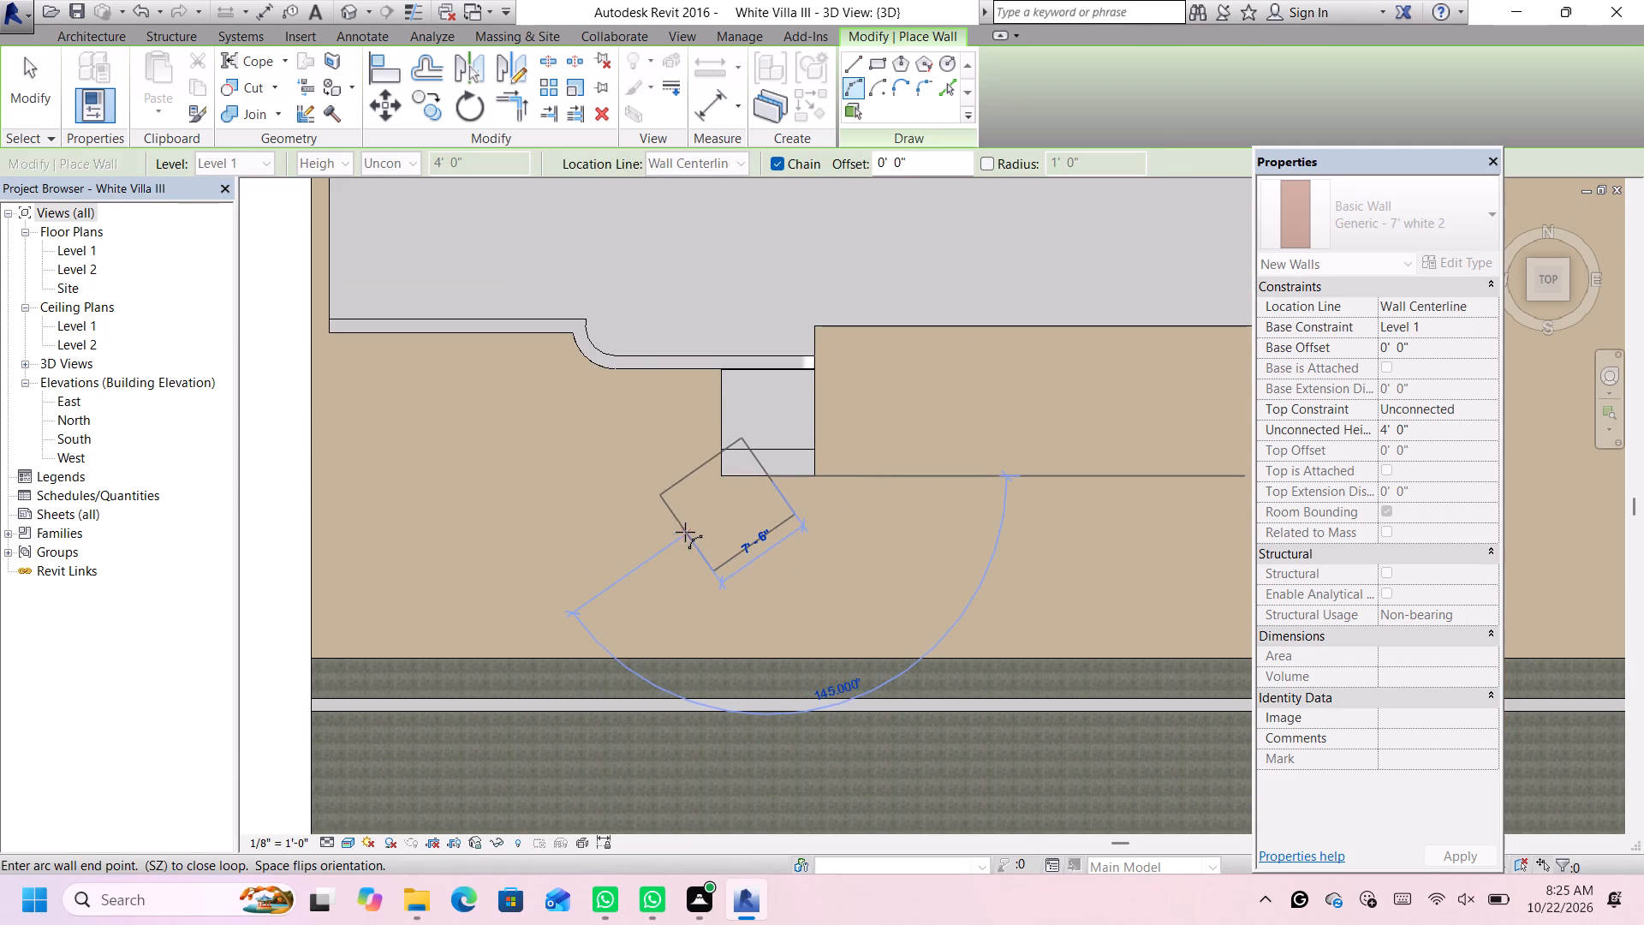
scroll(669, 533, "up", 4)
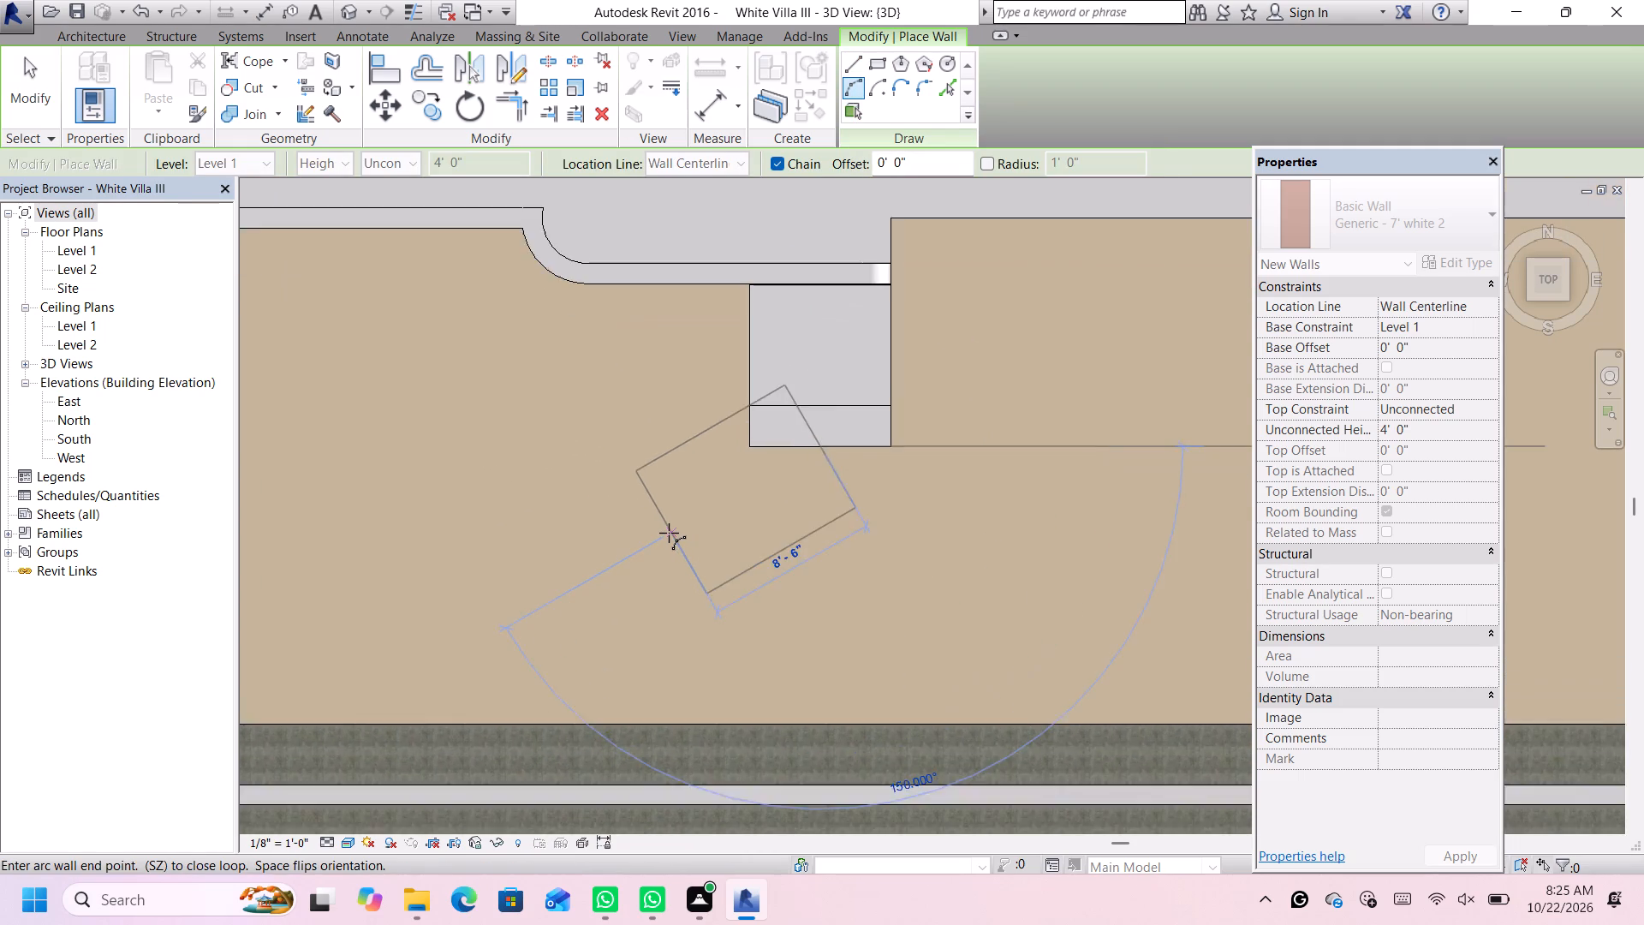
scroll(669, 533, "up", 1)
left_click(680, 526)
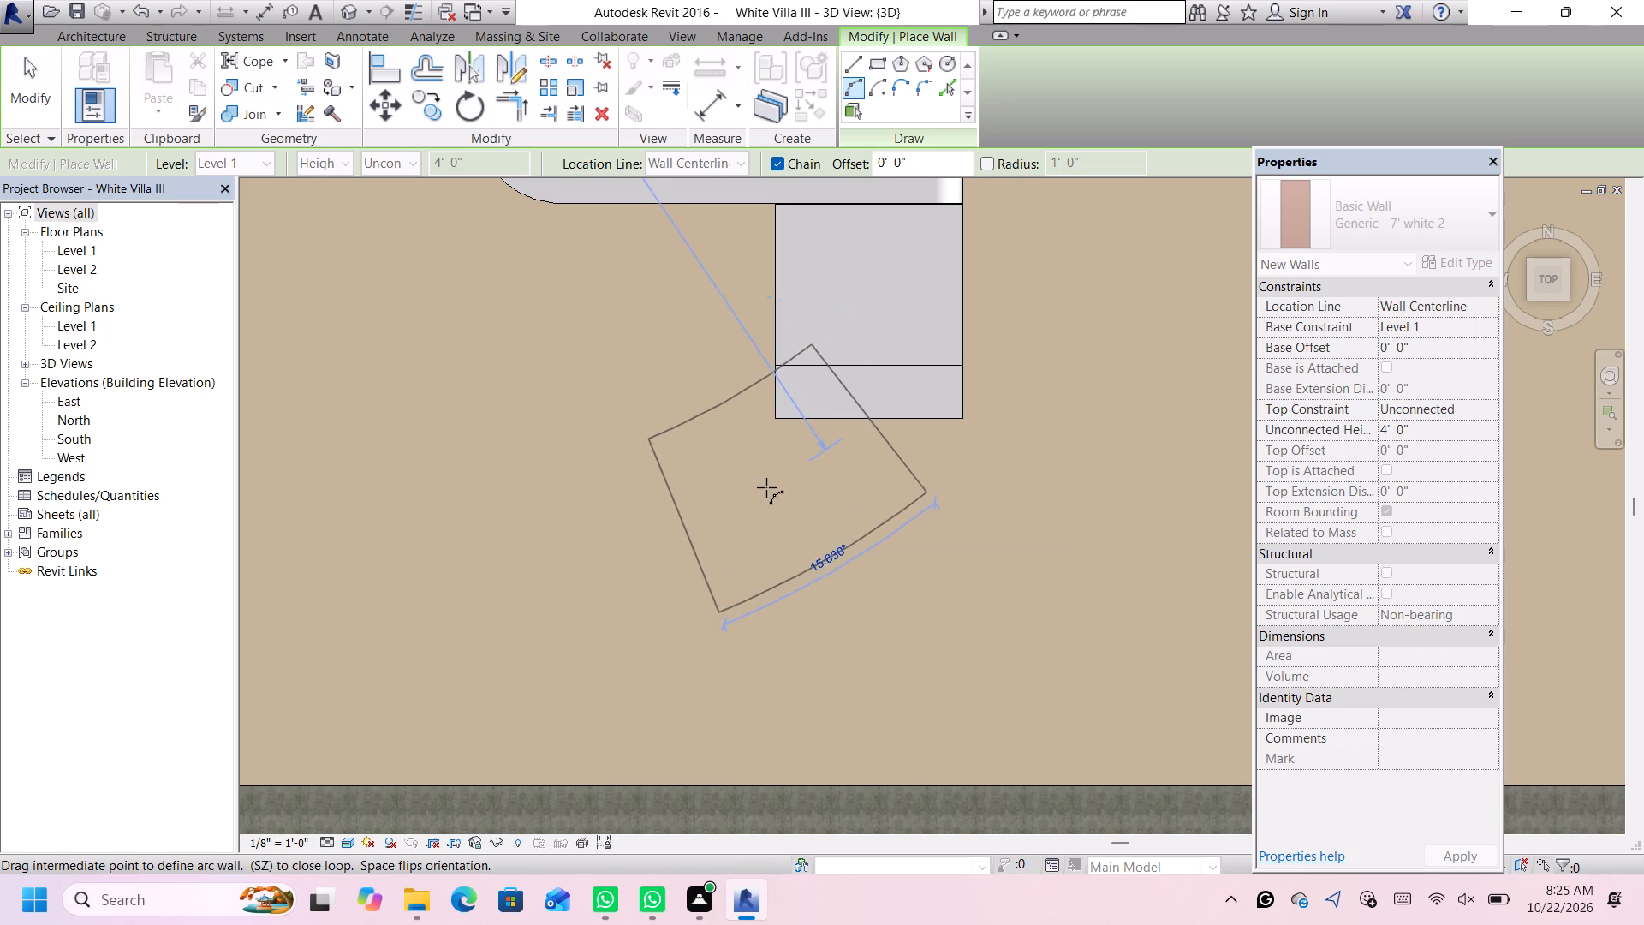
left_click(797, 522)
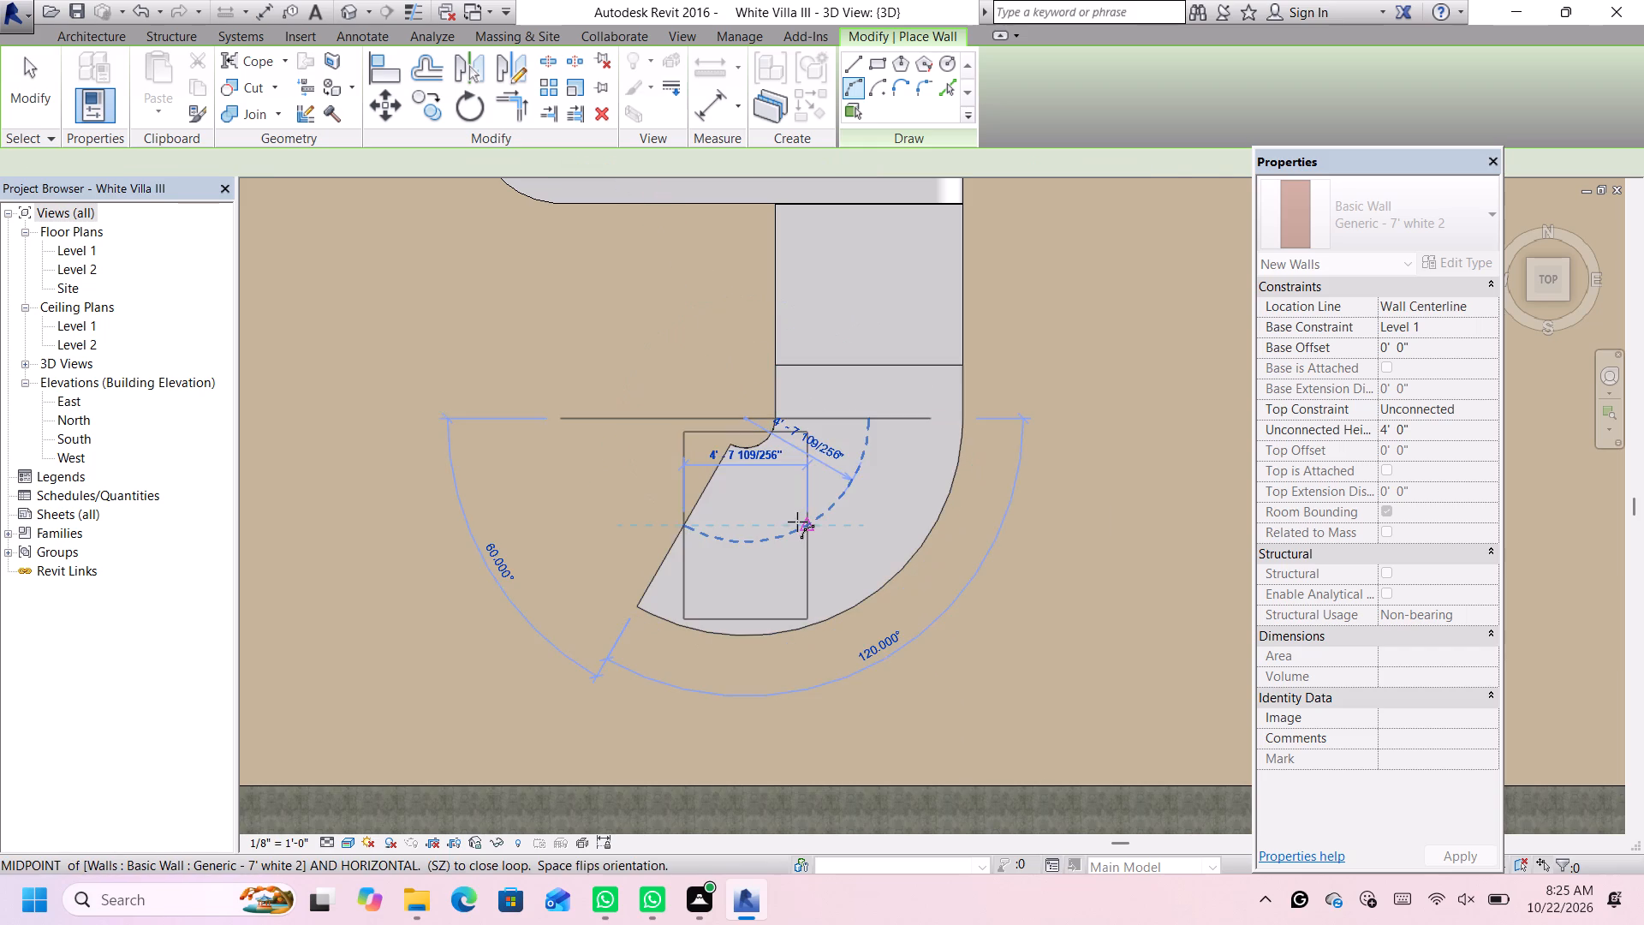
scroll(676, 516, "down", 6)
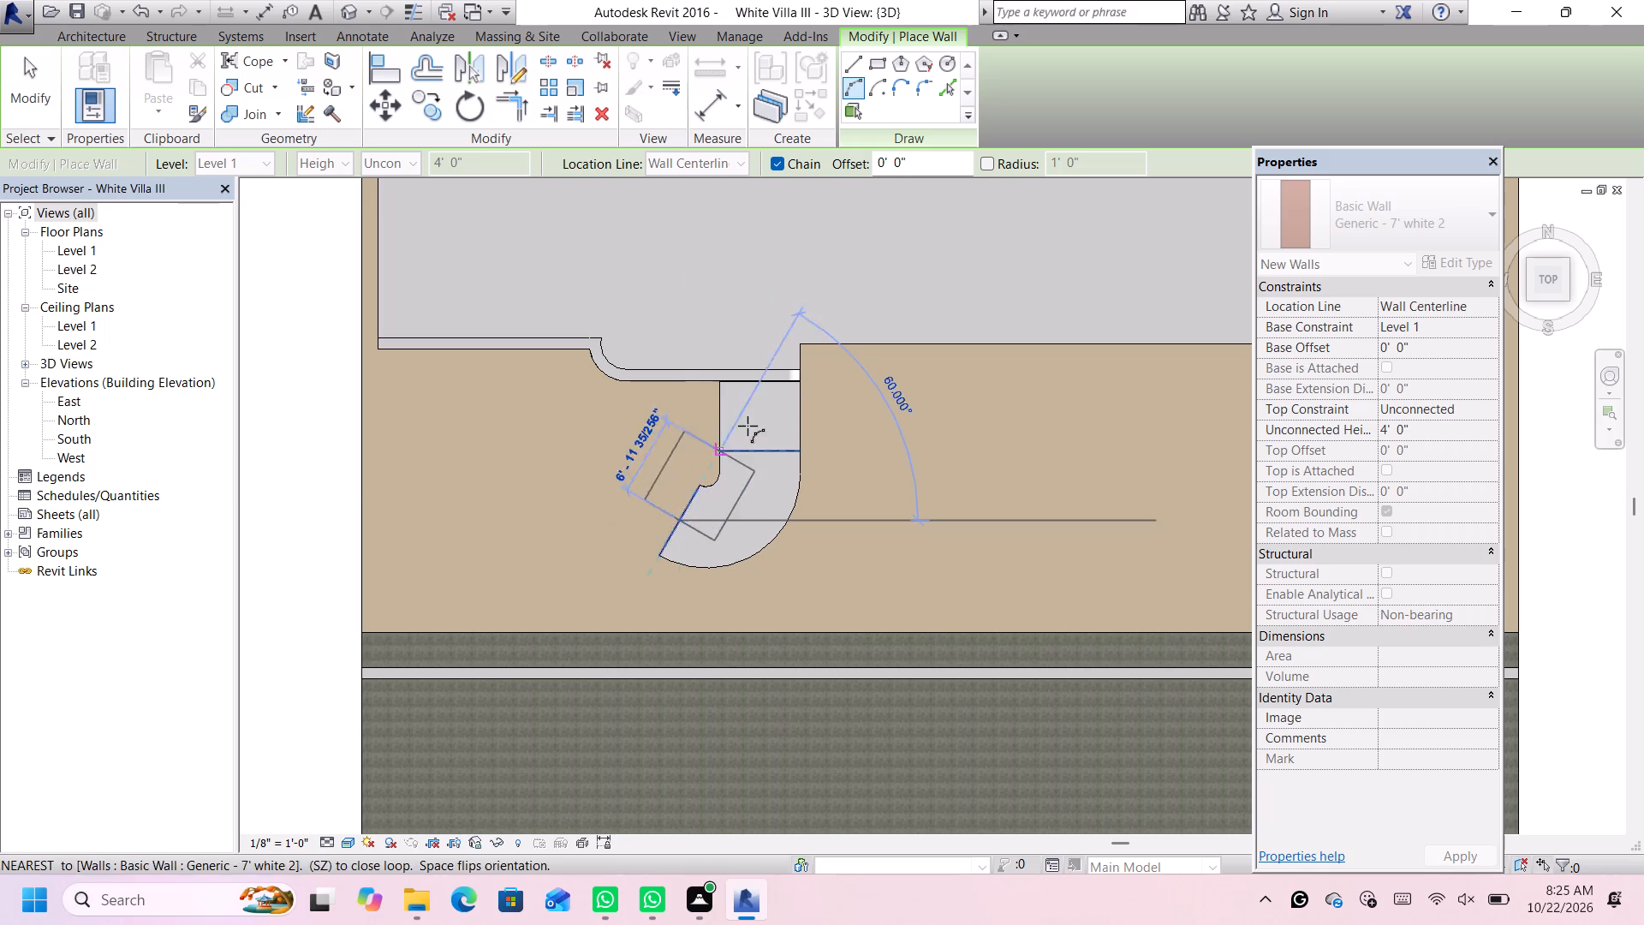
Draw a straight 4'-high wall about 28'-4" long running west from the southern quadrant point of the arc wall.
left_click(862, 68)
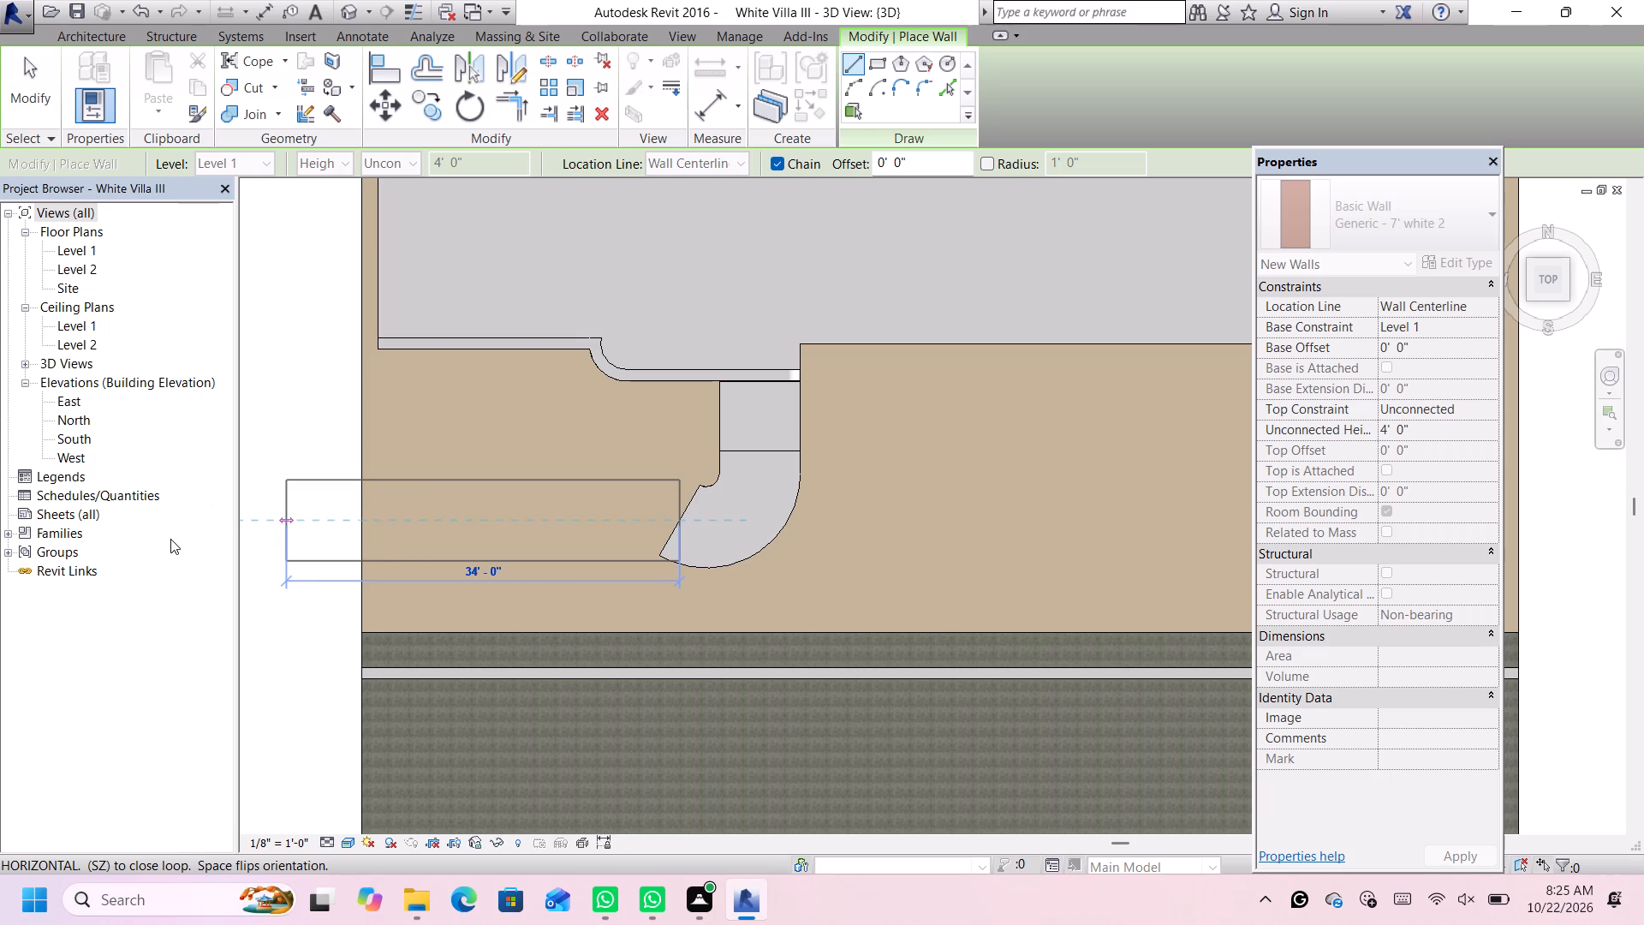
key("Escape")
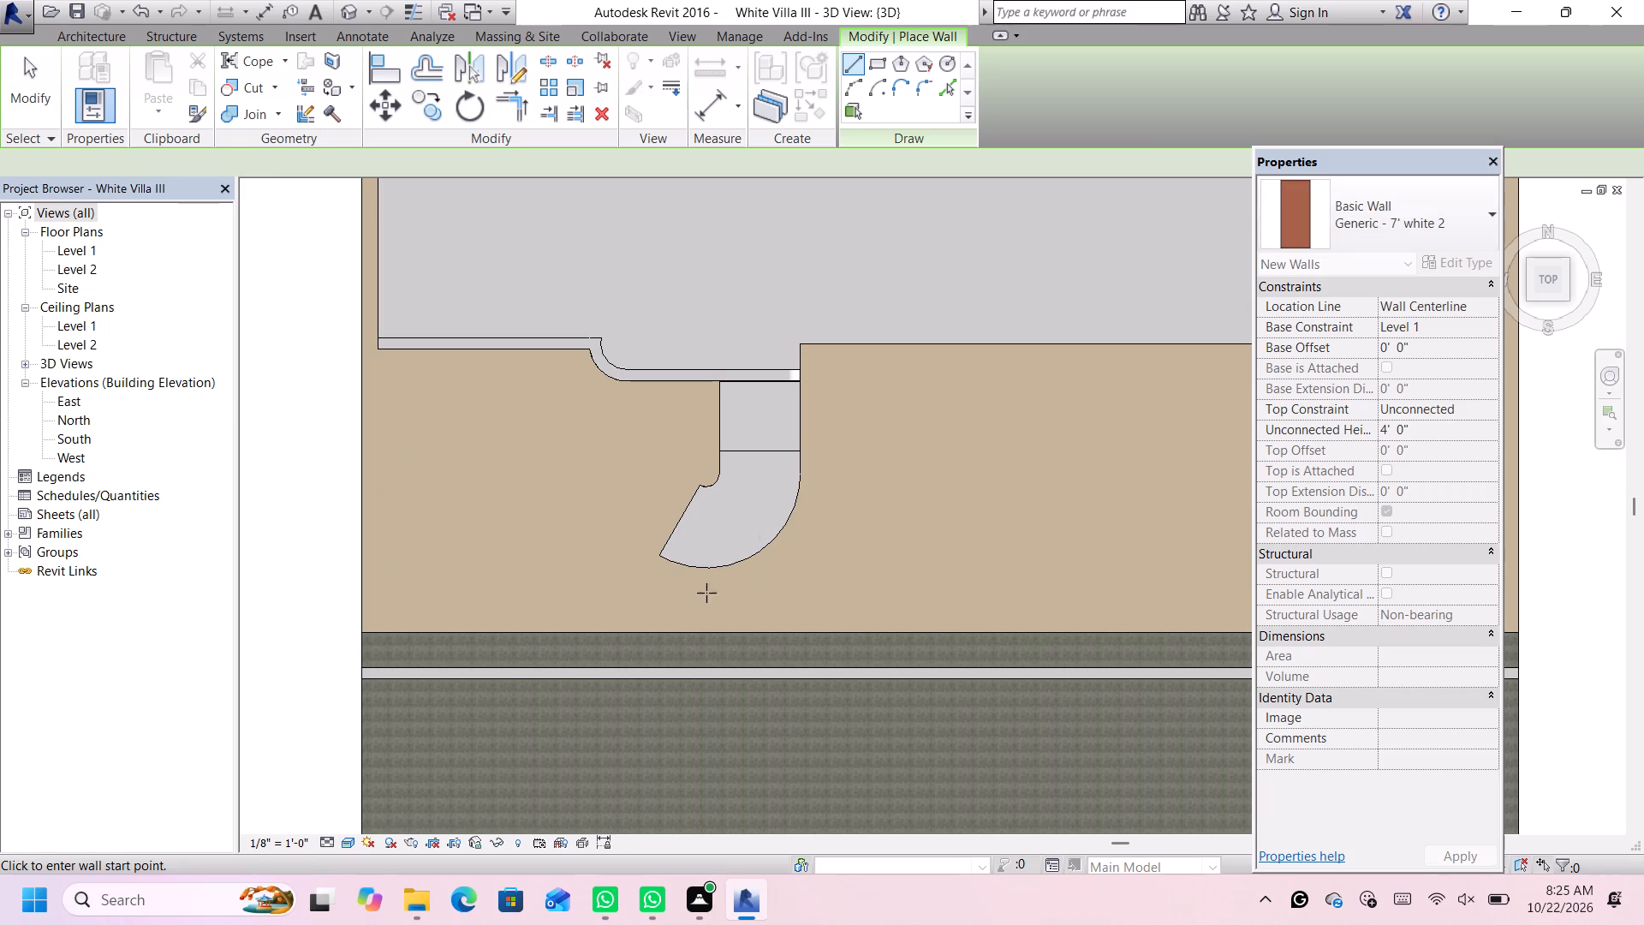
scroll(686, 539, "up", 1)
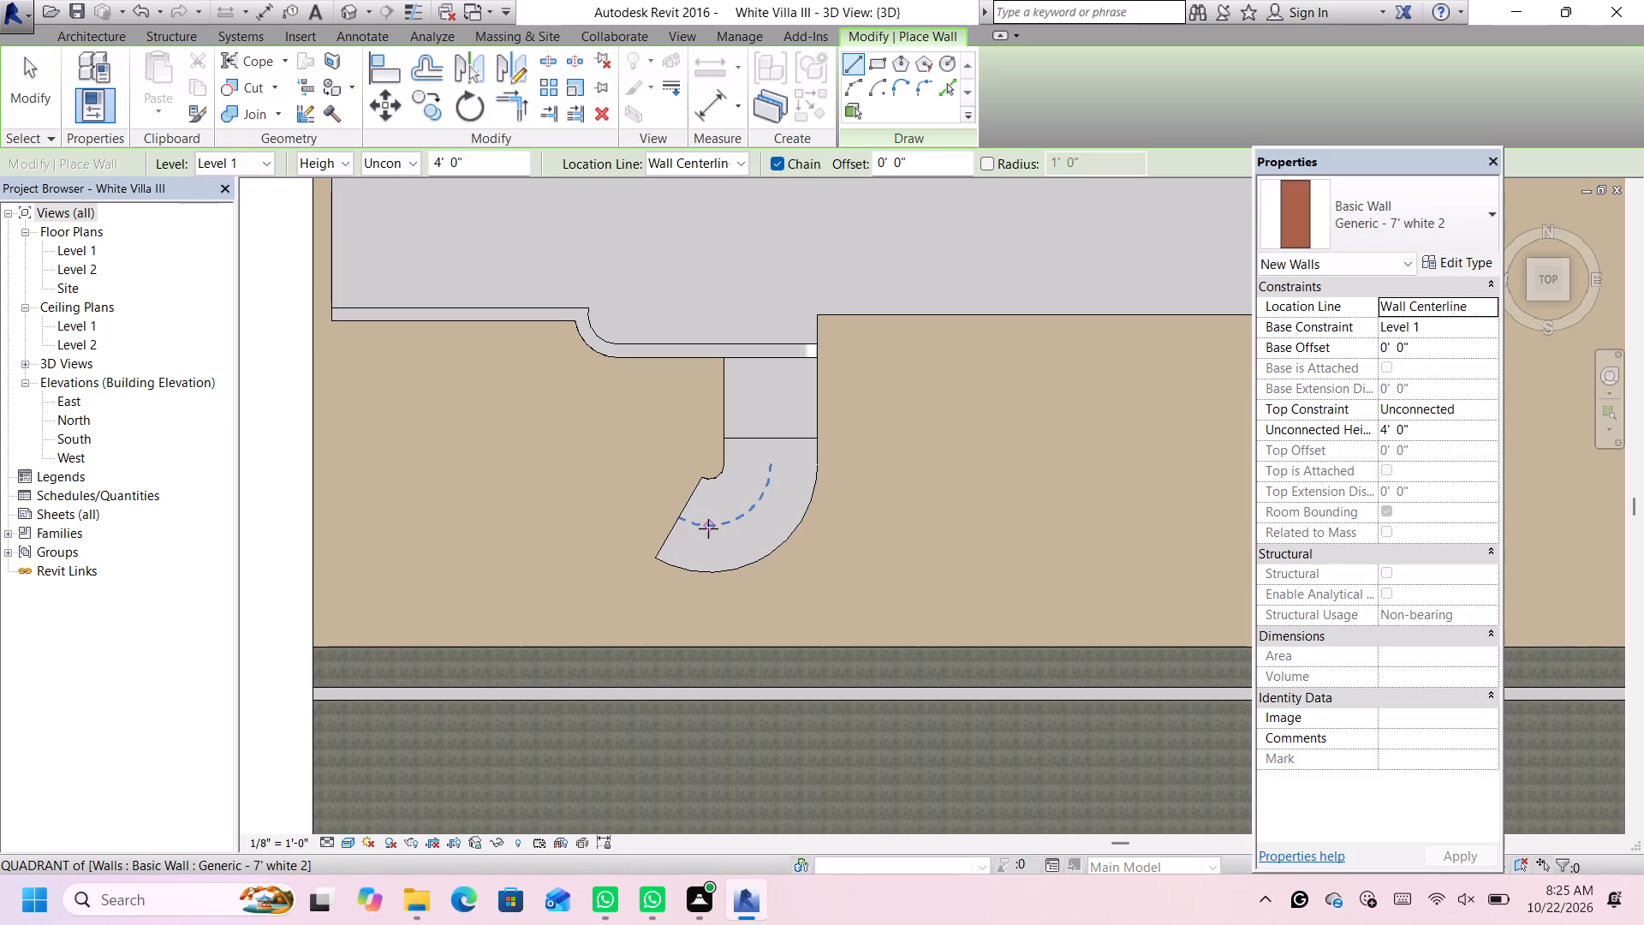
left_click(708, 528)
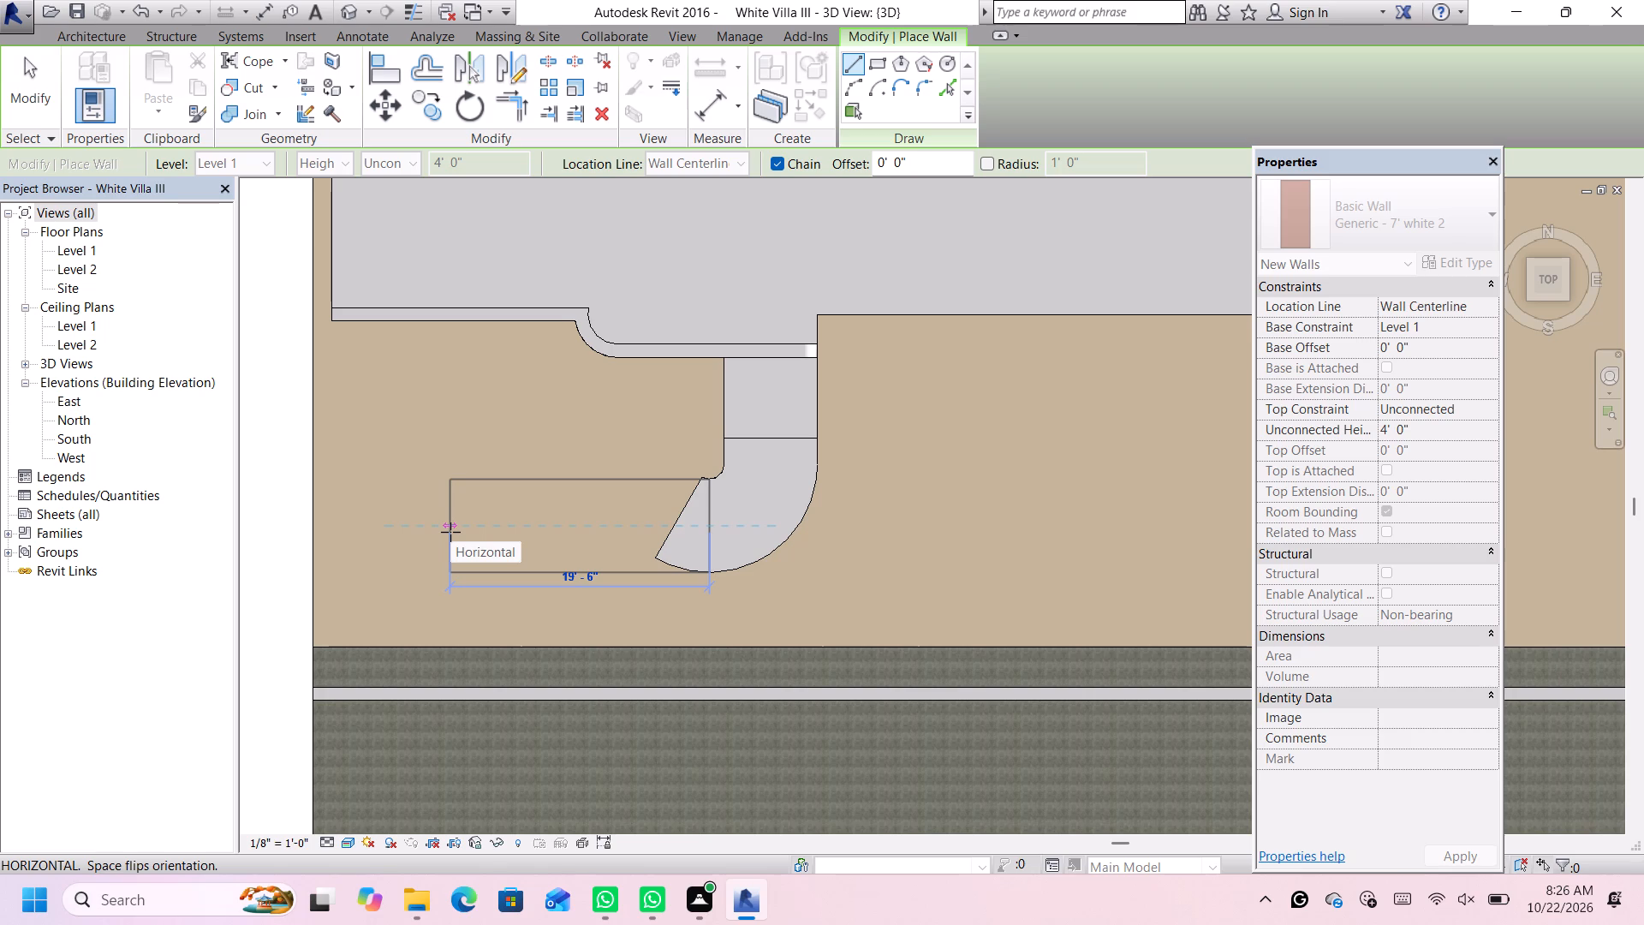
left_click(341, 515)
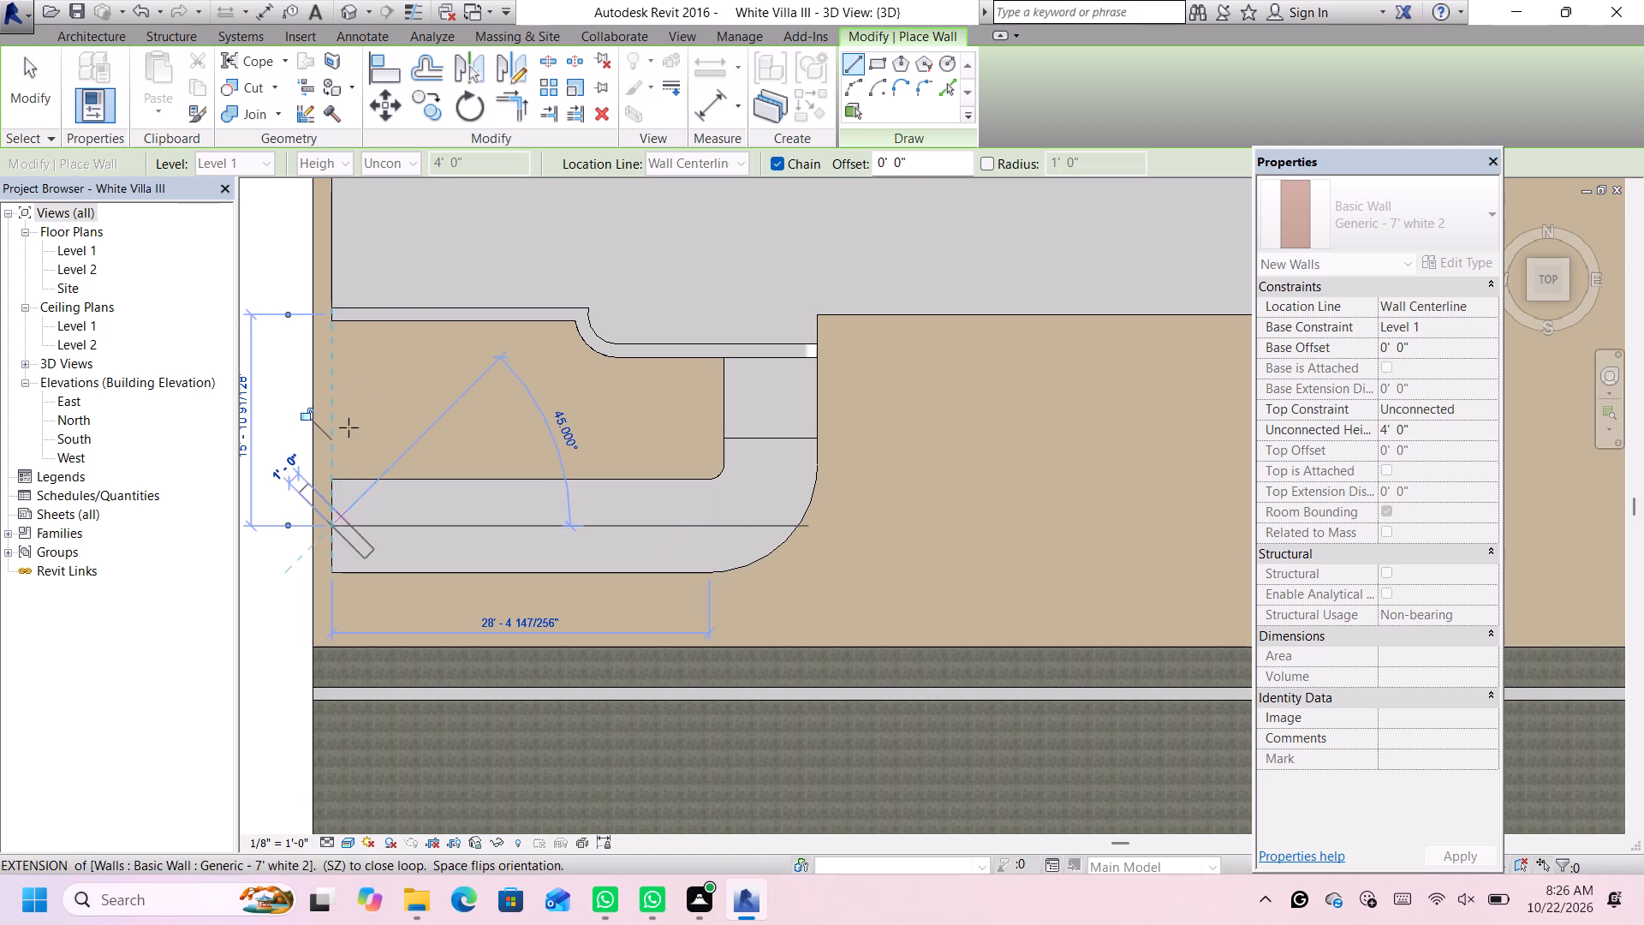
key("Escape")
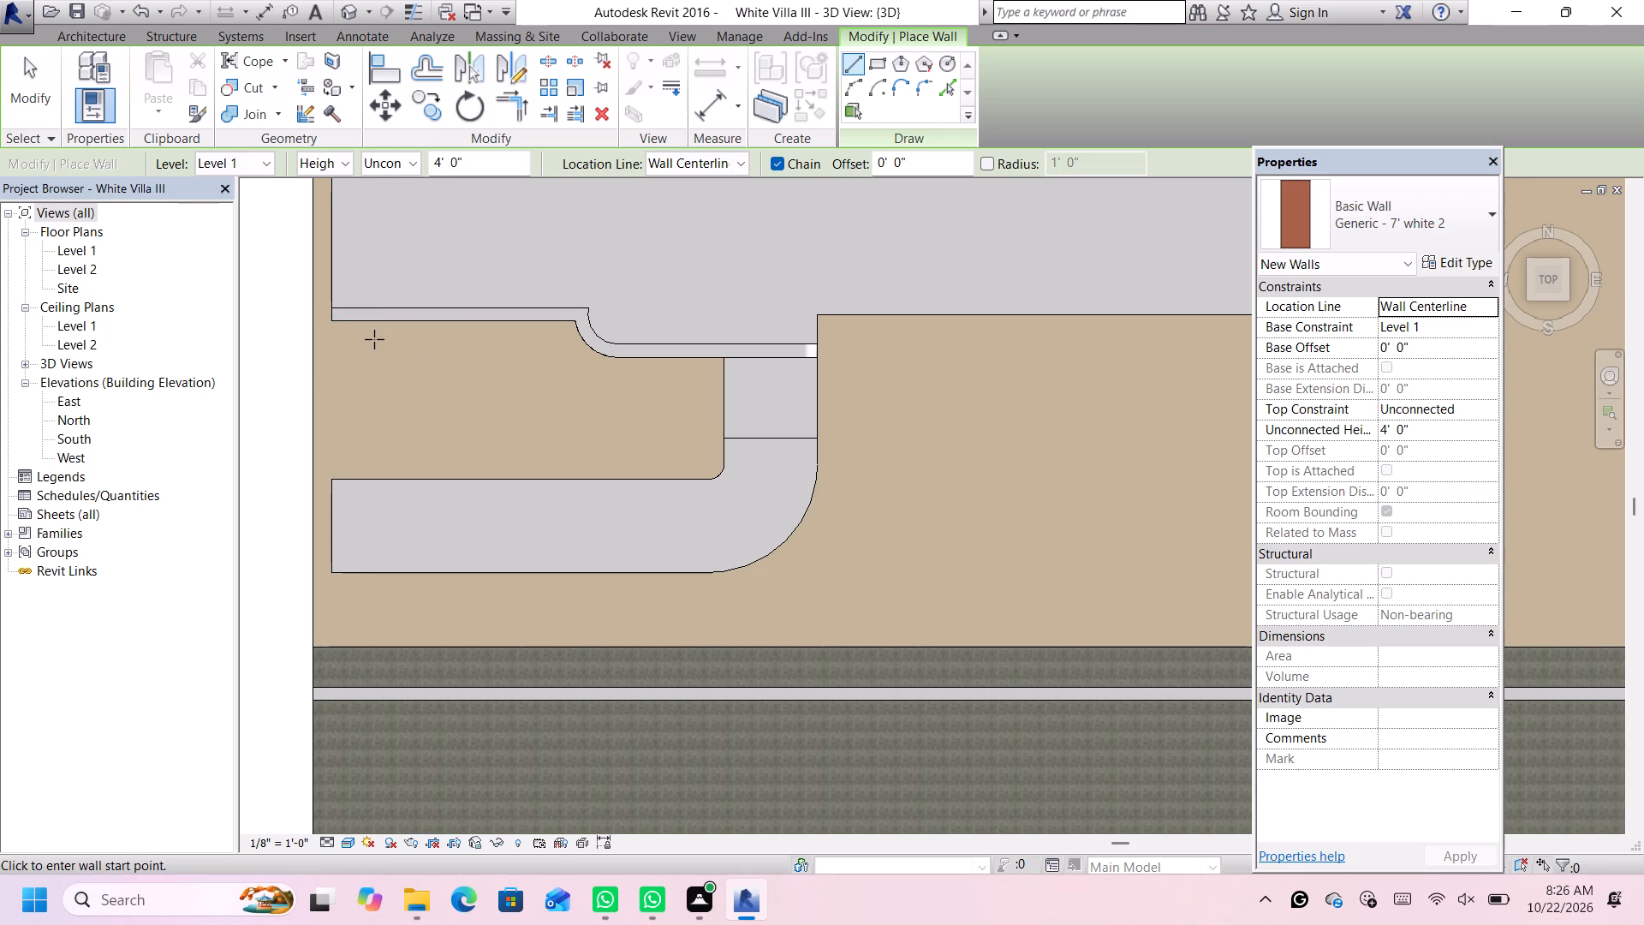
Draw a straight 4'-high wall south from the front face of the tall 12" white wall near its west end to the long low wall.
scroll(374, 339, "up", 6)
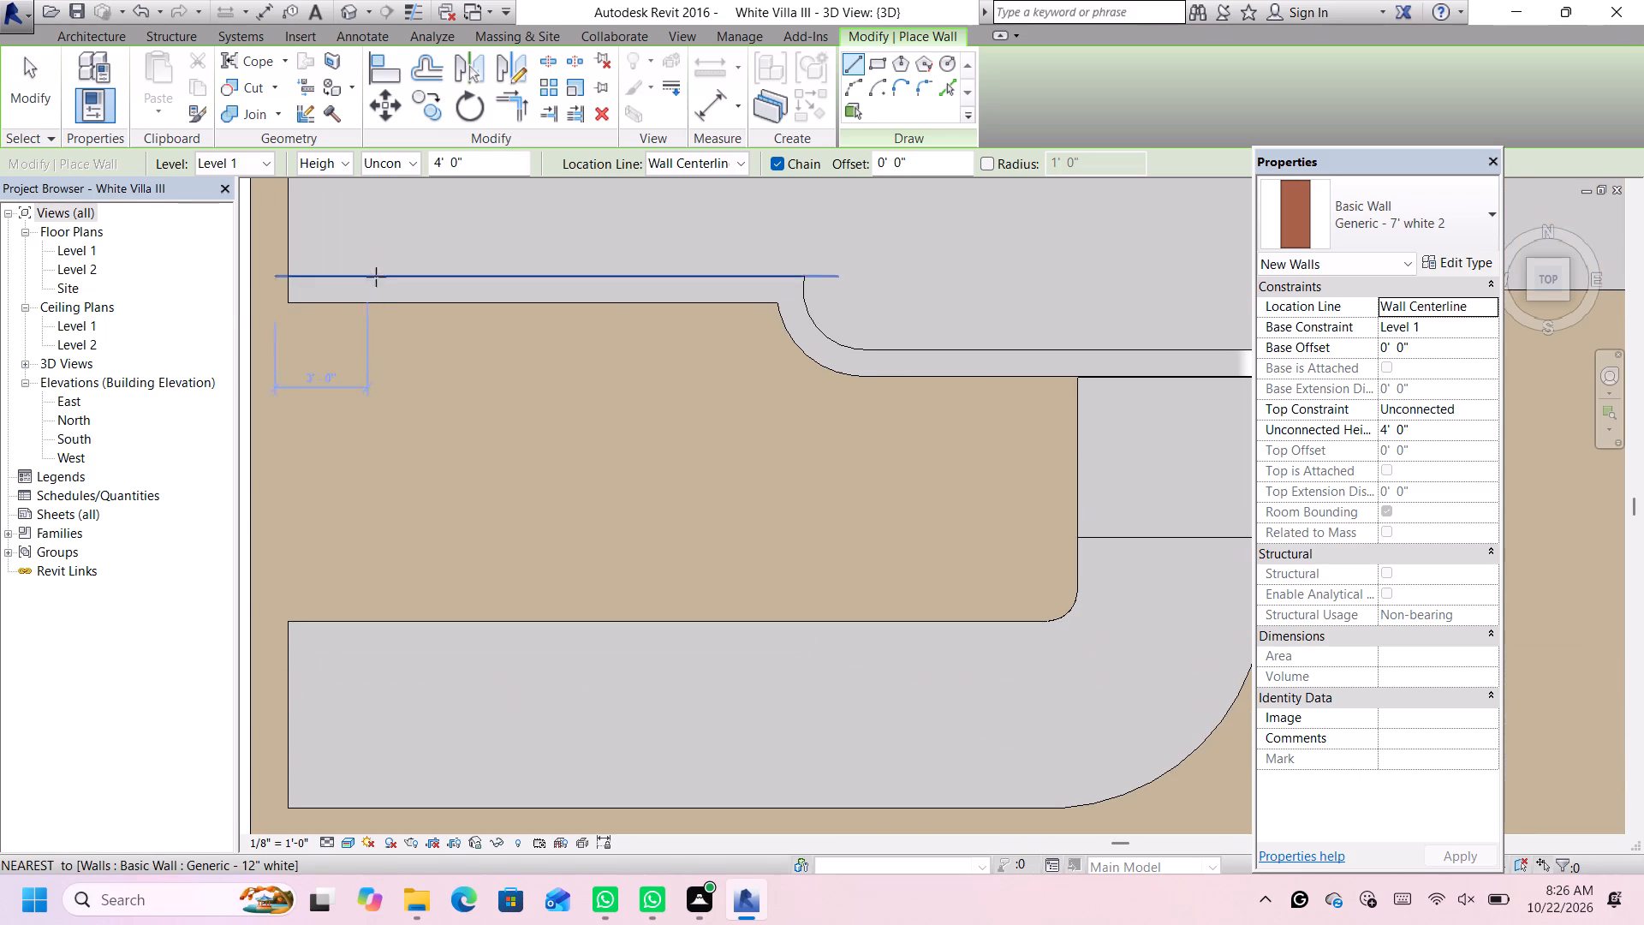
scroll(376, 277, "up", 2)
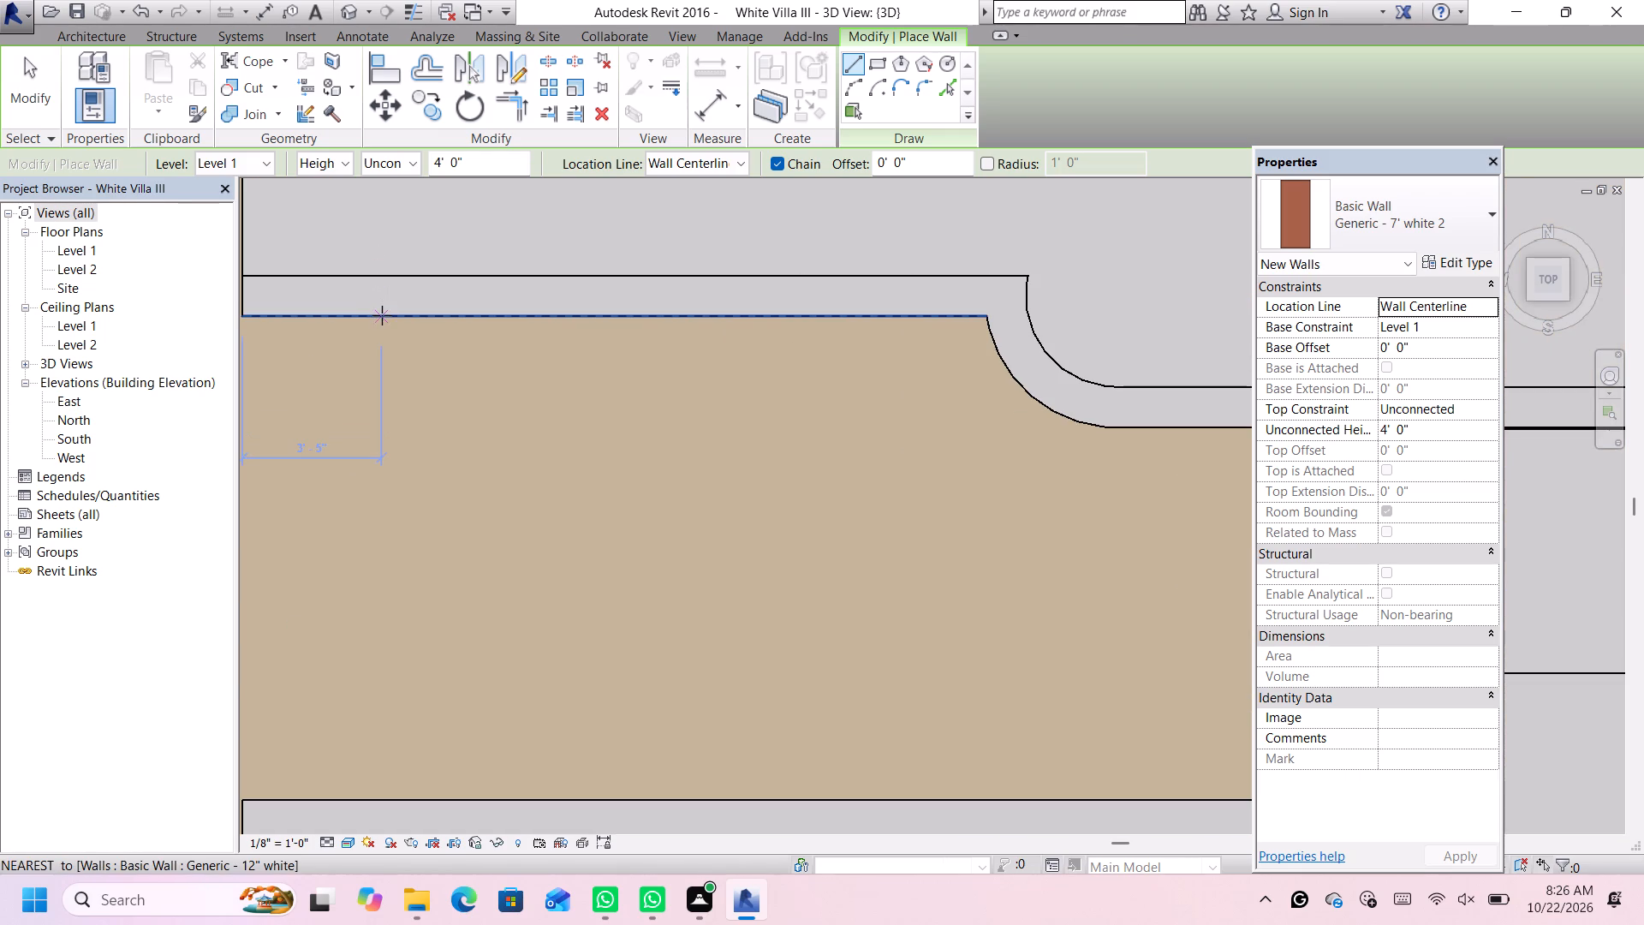
left_click(382, 315)
scroll(382, 315, "down", 6)
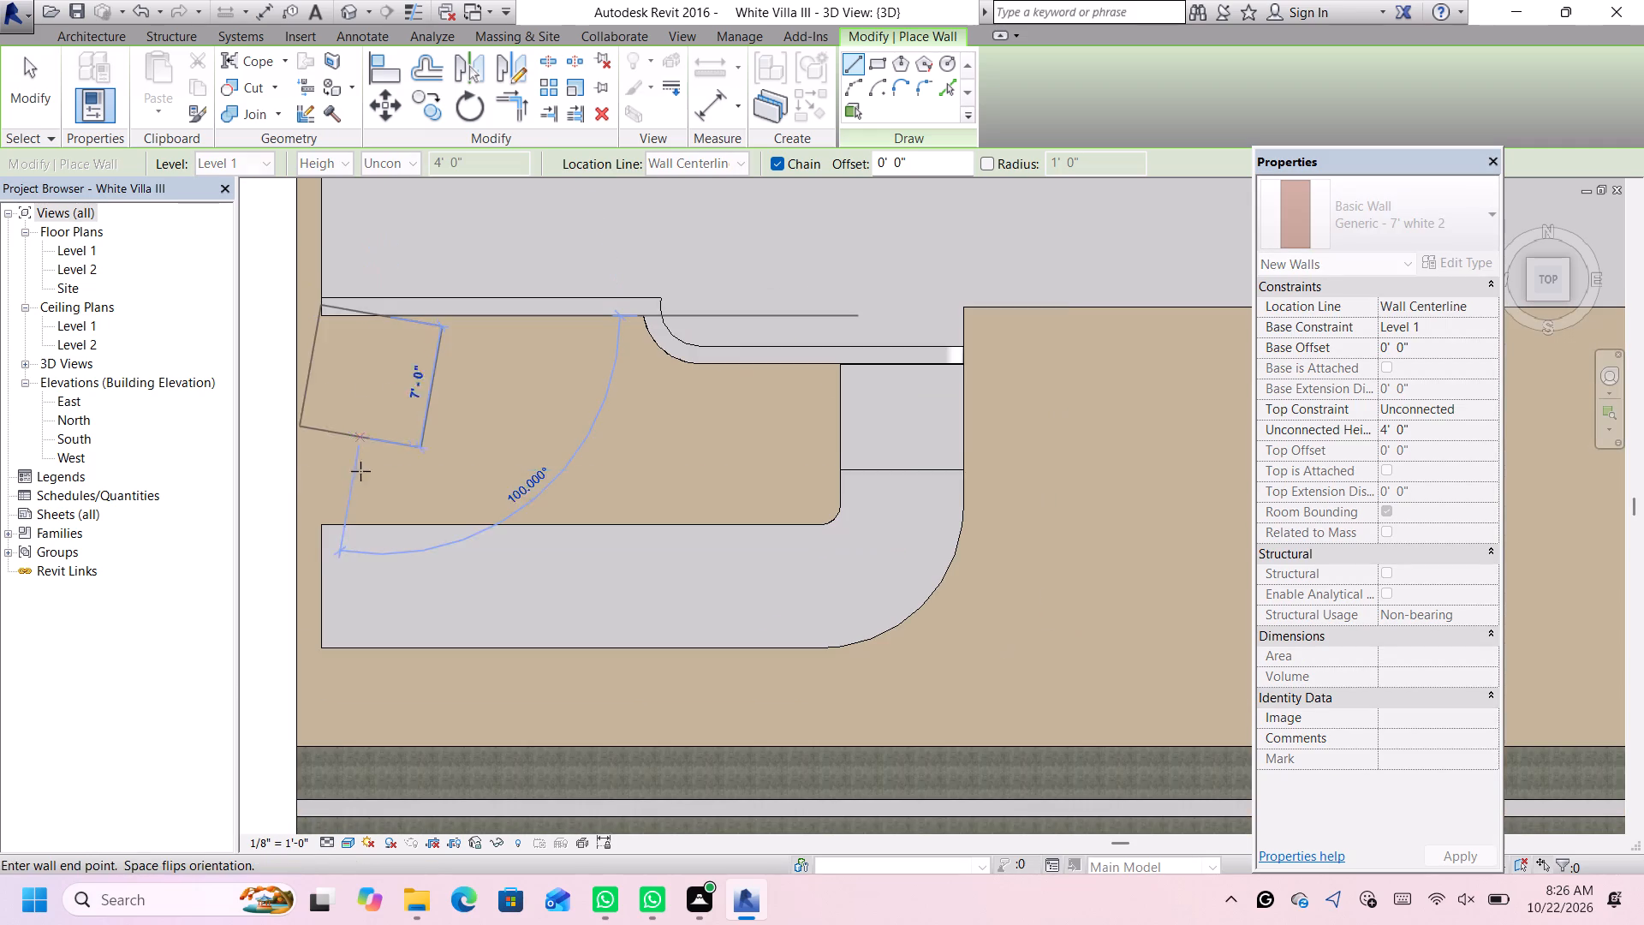
scroll(382, 529, "up", 2)
left_click(382, 529)
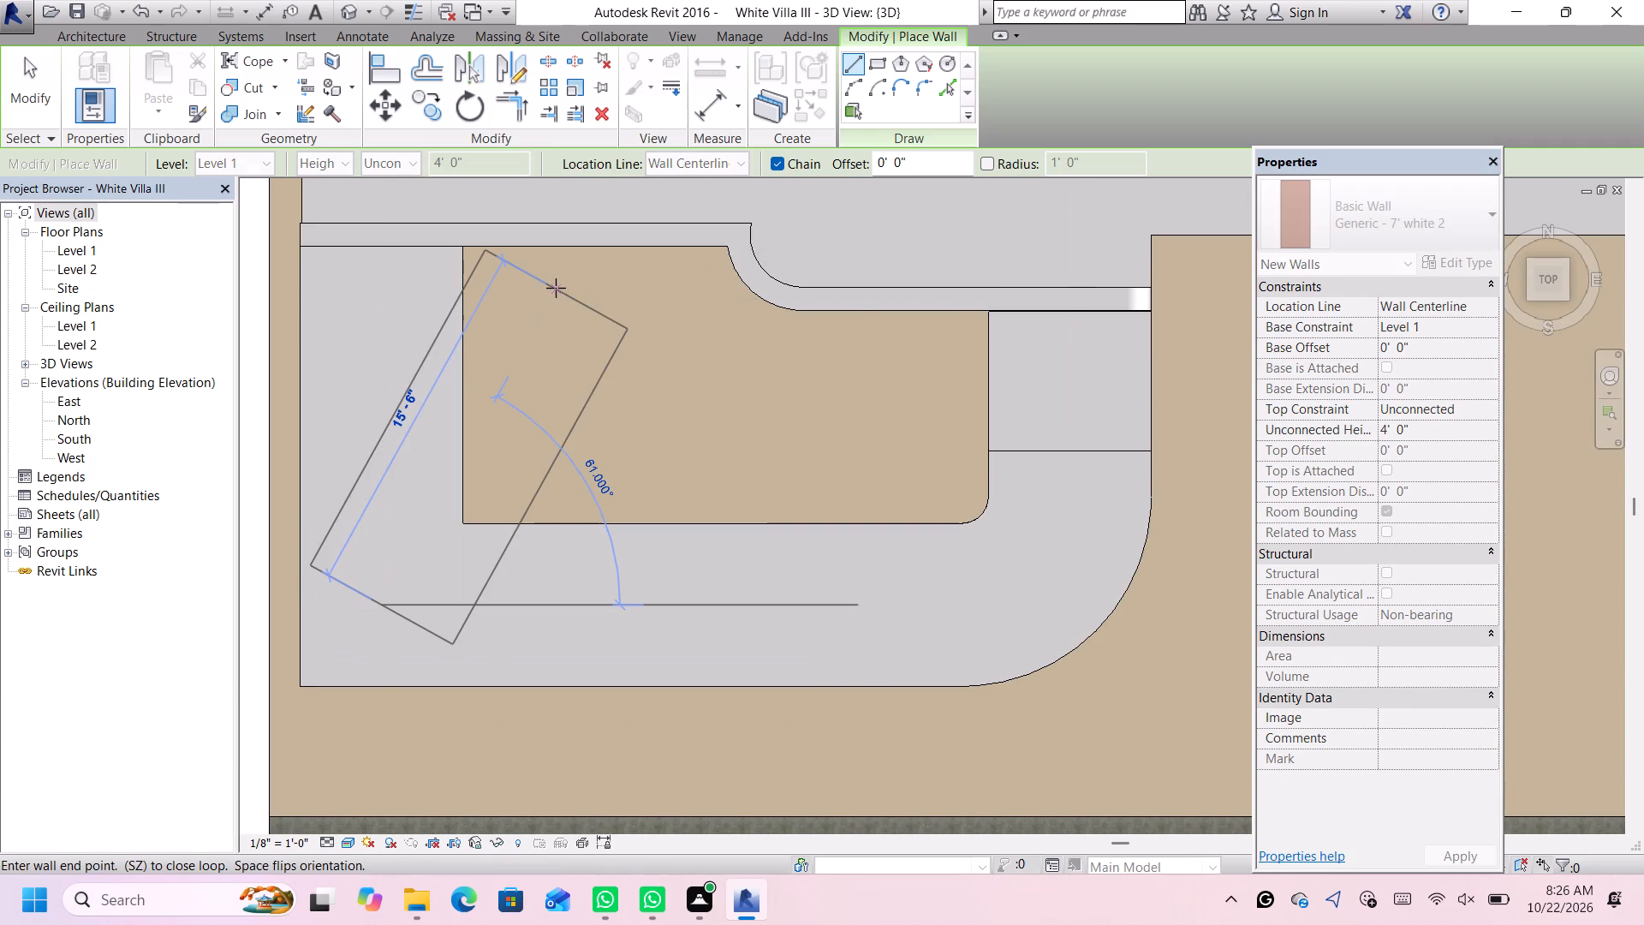
scroll(524, 311, "down", 1)
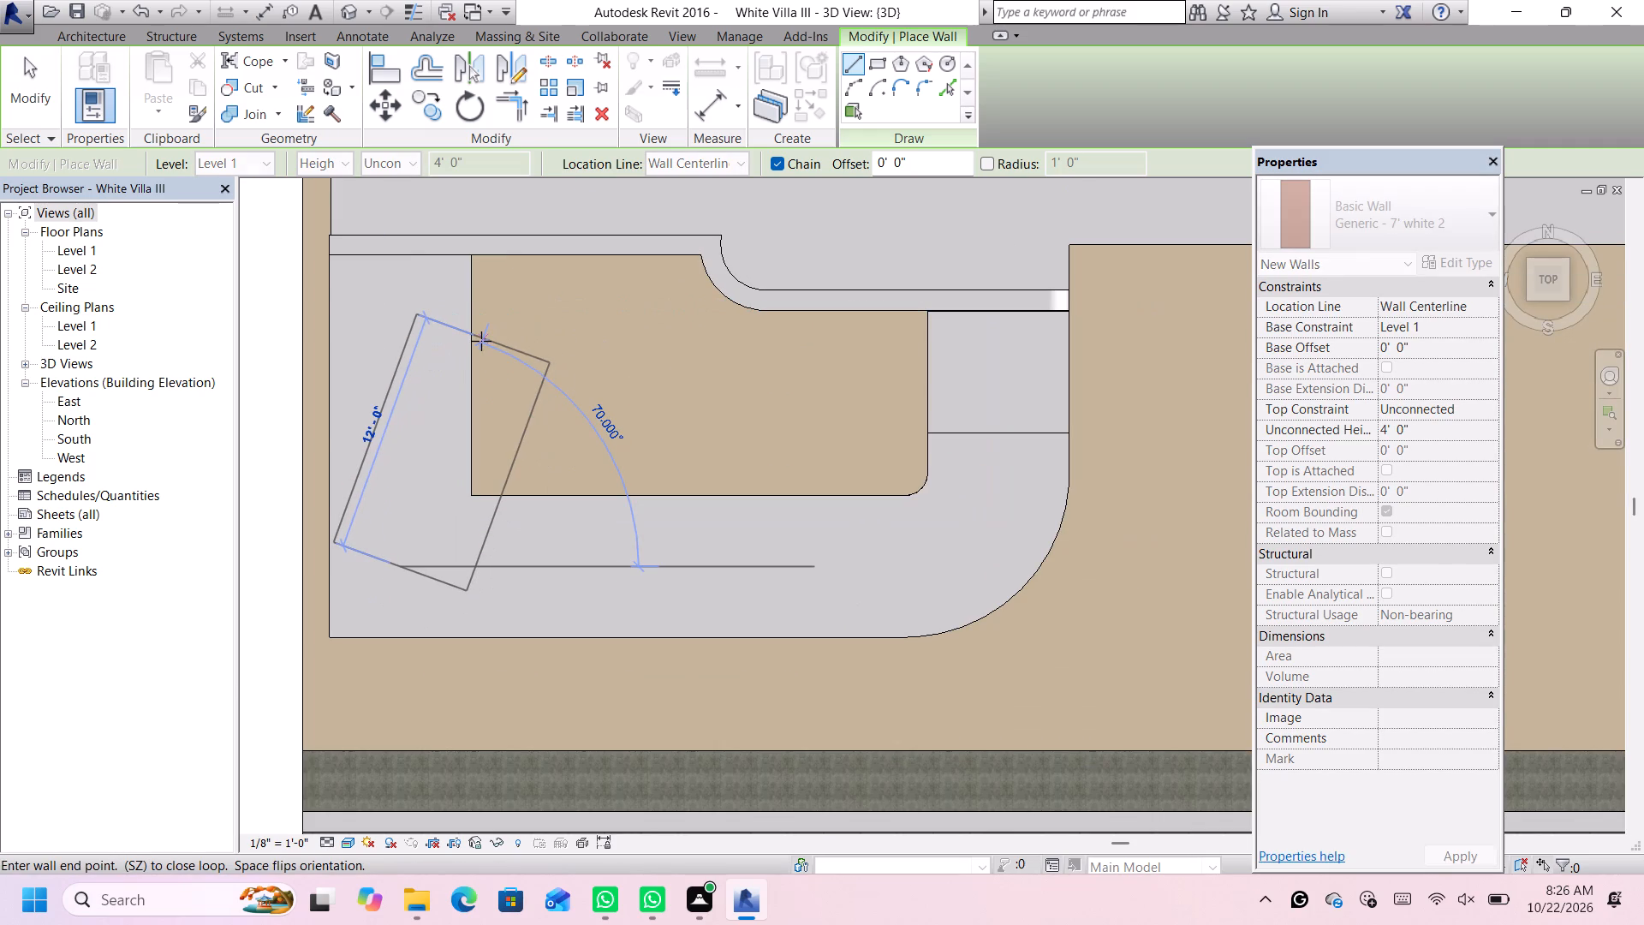
key("Escape")
scroll(491, 343, "down", 3)
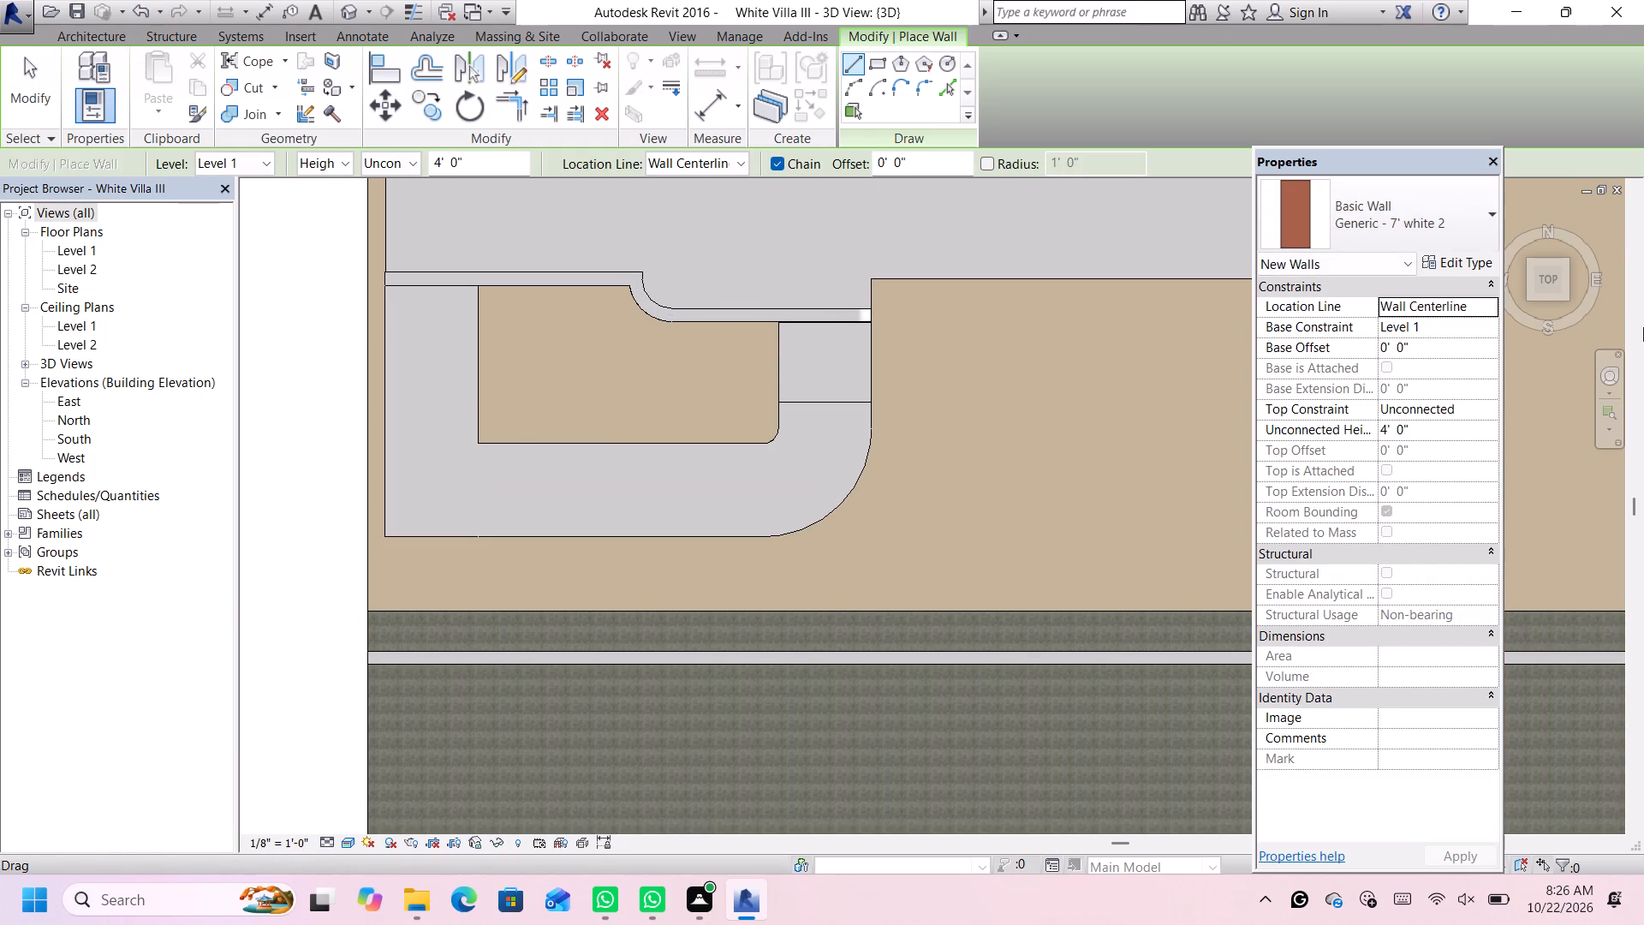
left_click(1530, 296)
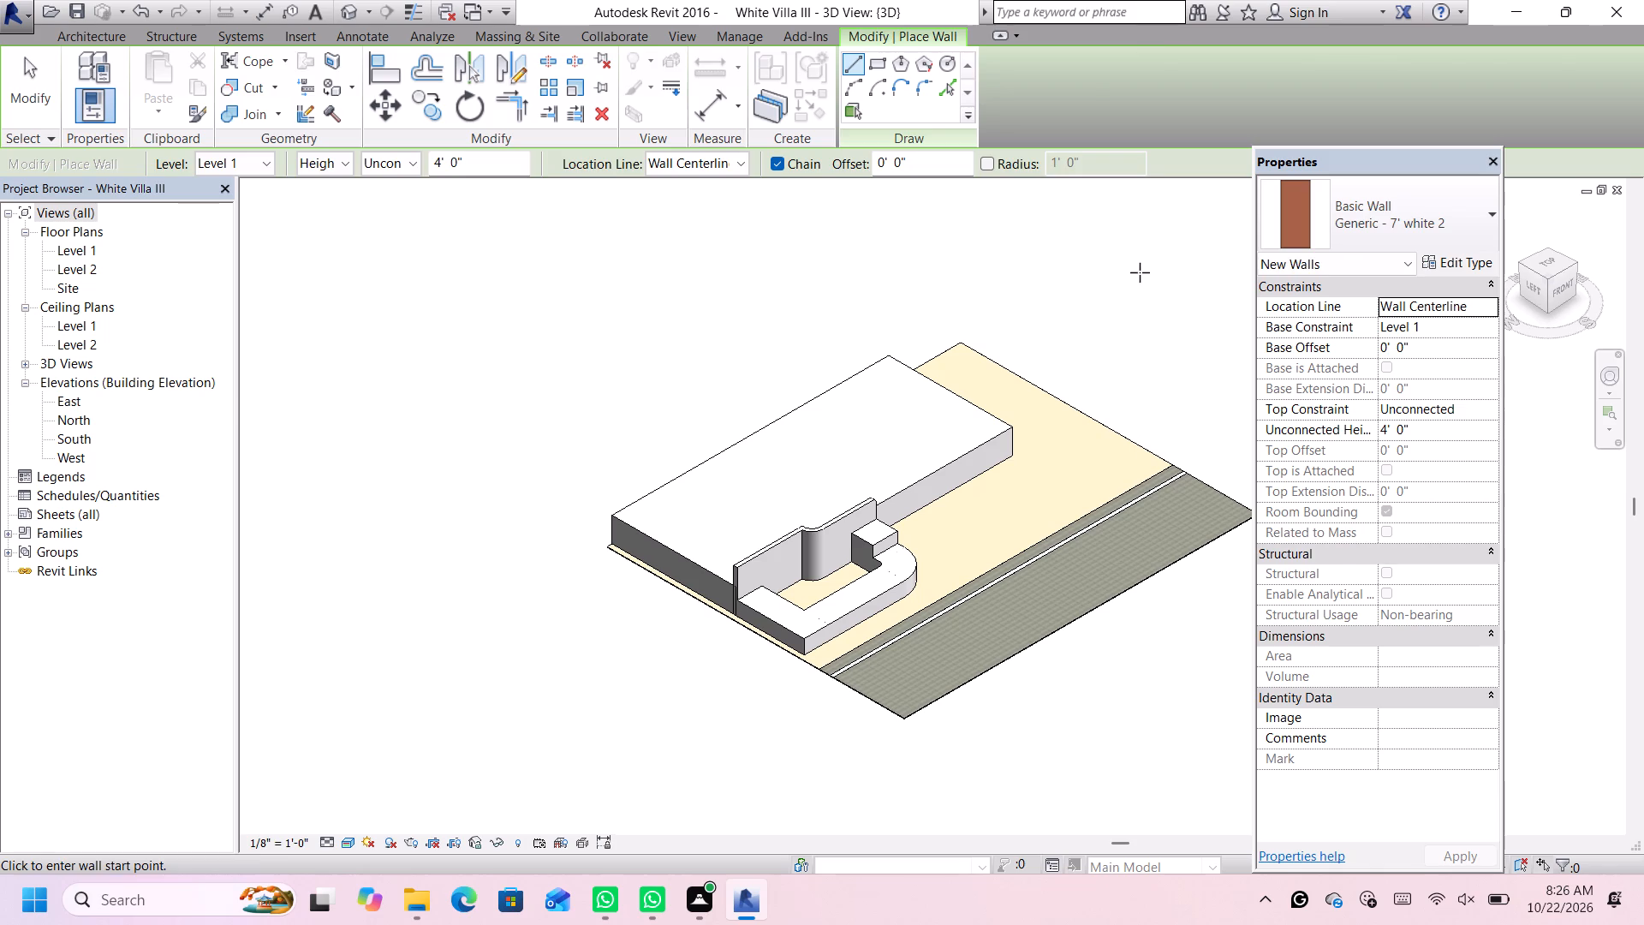
key("Escape")
key("Escape")
Examine the enclosed low wall, its rounded corner, the raised stub block and the whole villa from several 3D angles.
scroll(1143, 358, "down", 2)
middle_click_drag(1143, 367, 1141, 369)
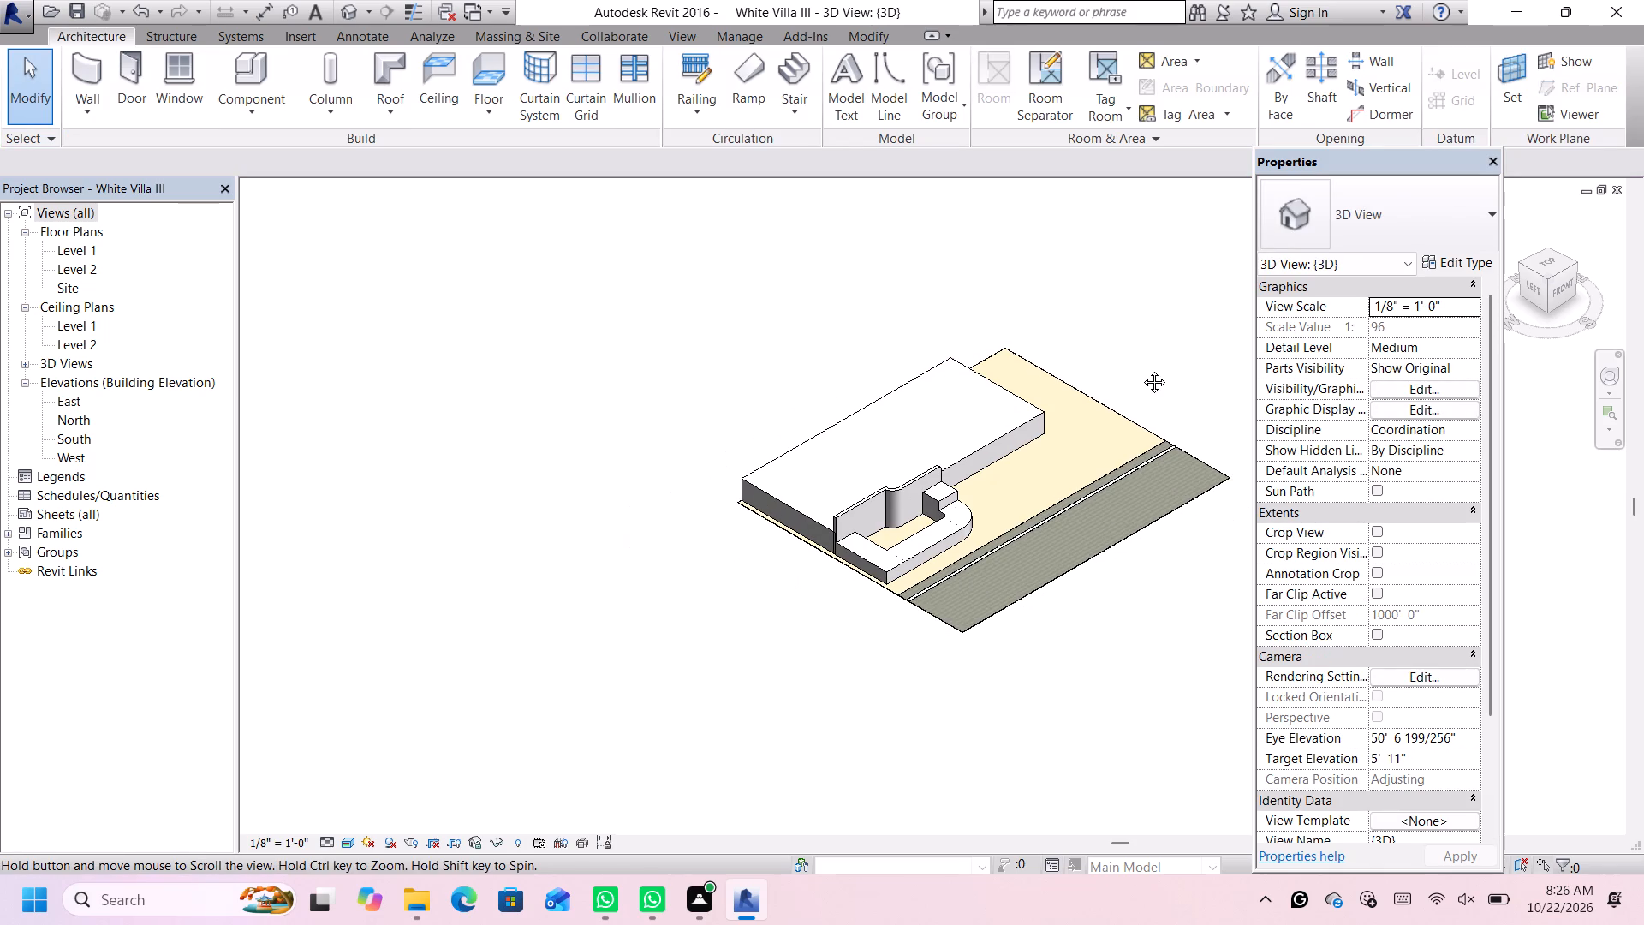
middle_click_drag(1141, 369, 926, 320)
scroll(869, 483, "up", 7)
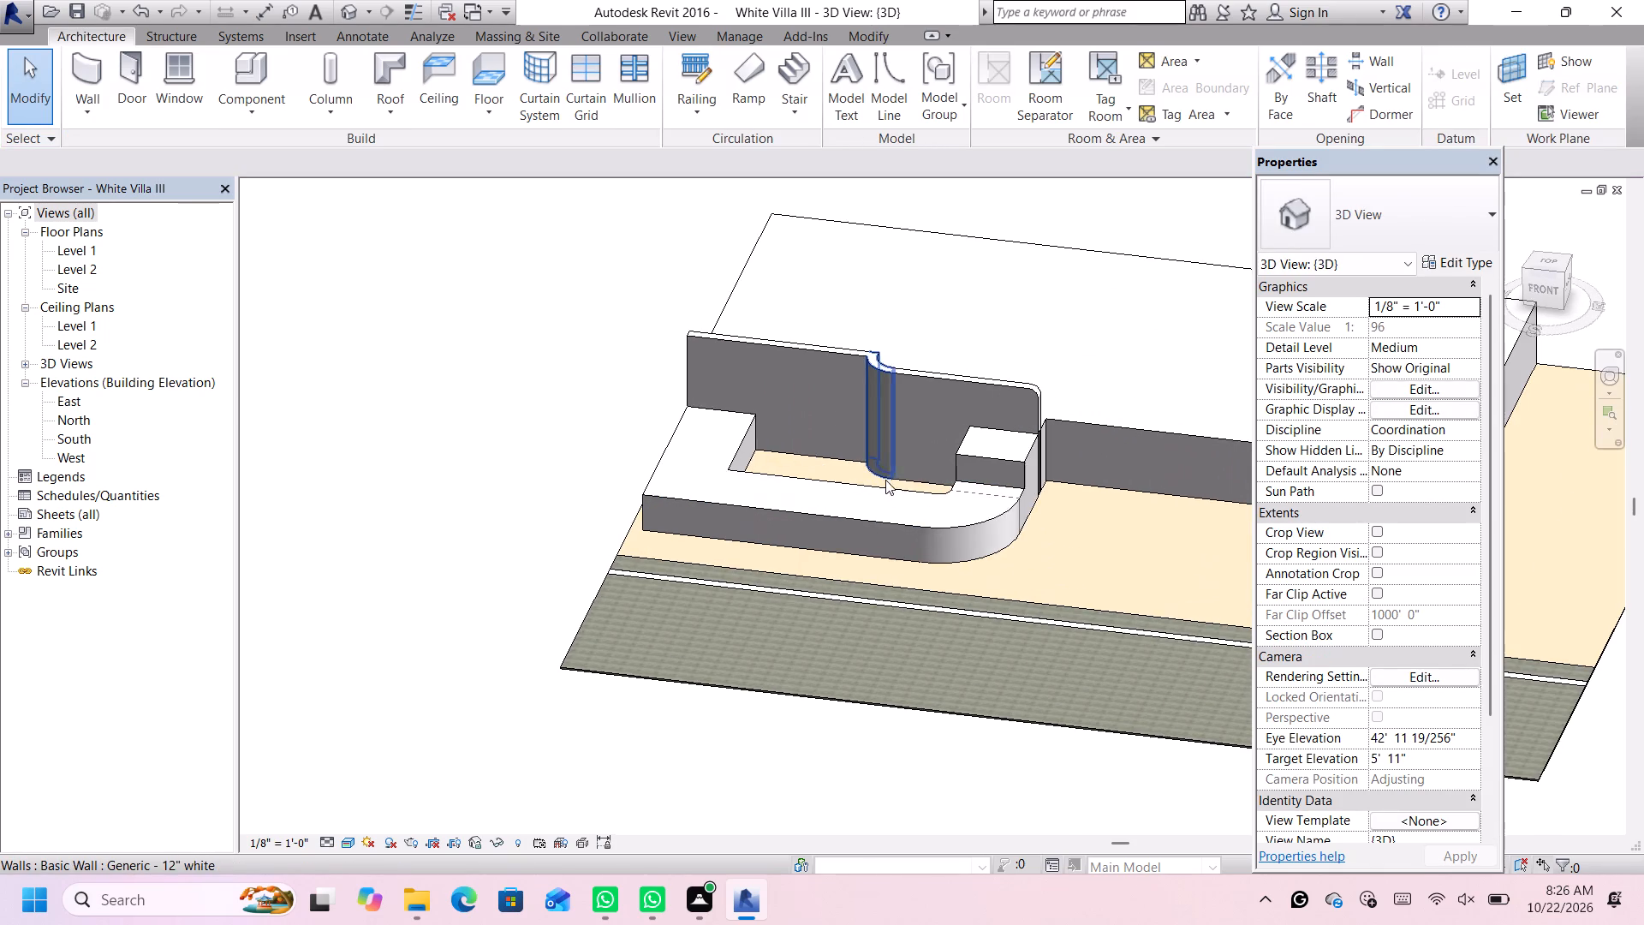
scroll(994, 522, "up", 3)
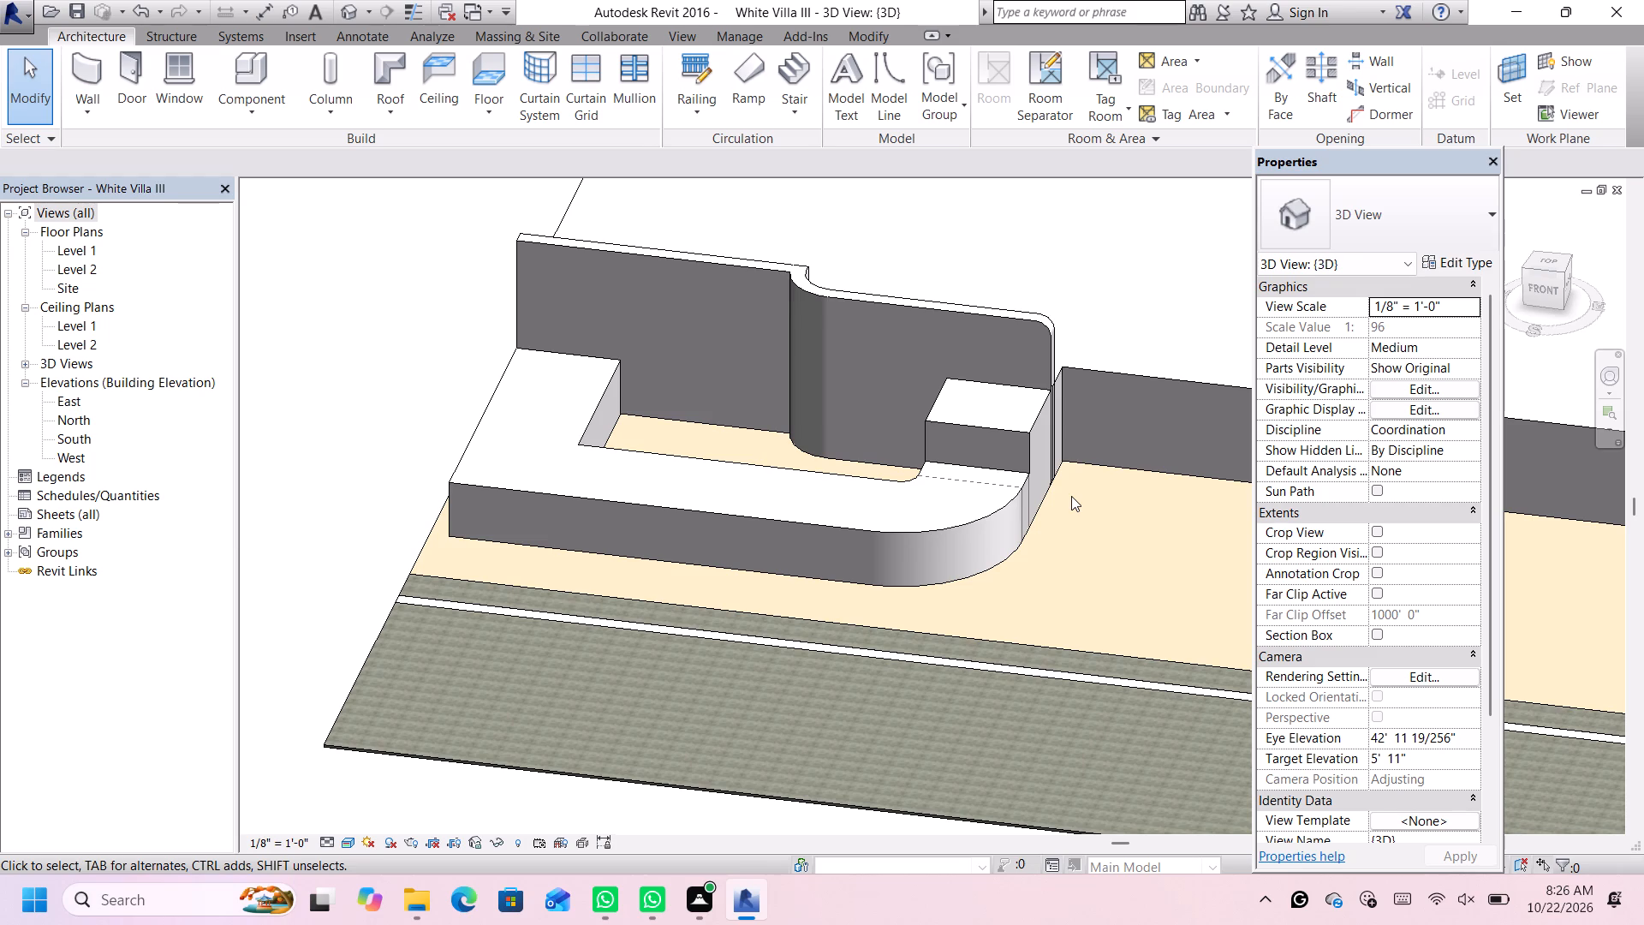
scroll(975, 520, "up", 6)
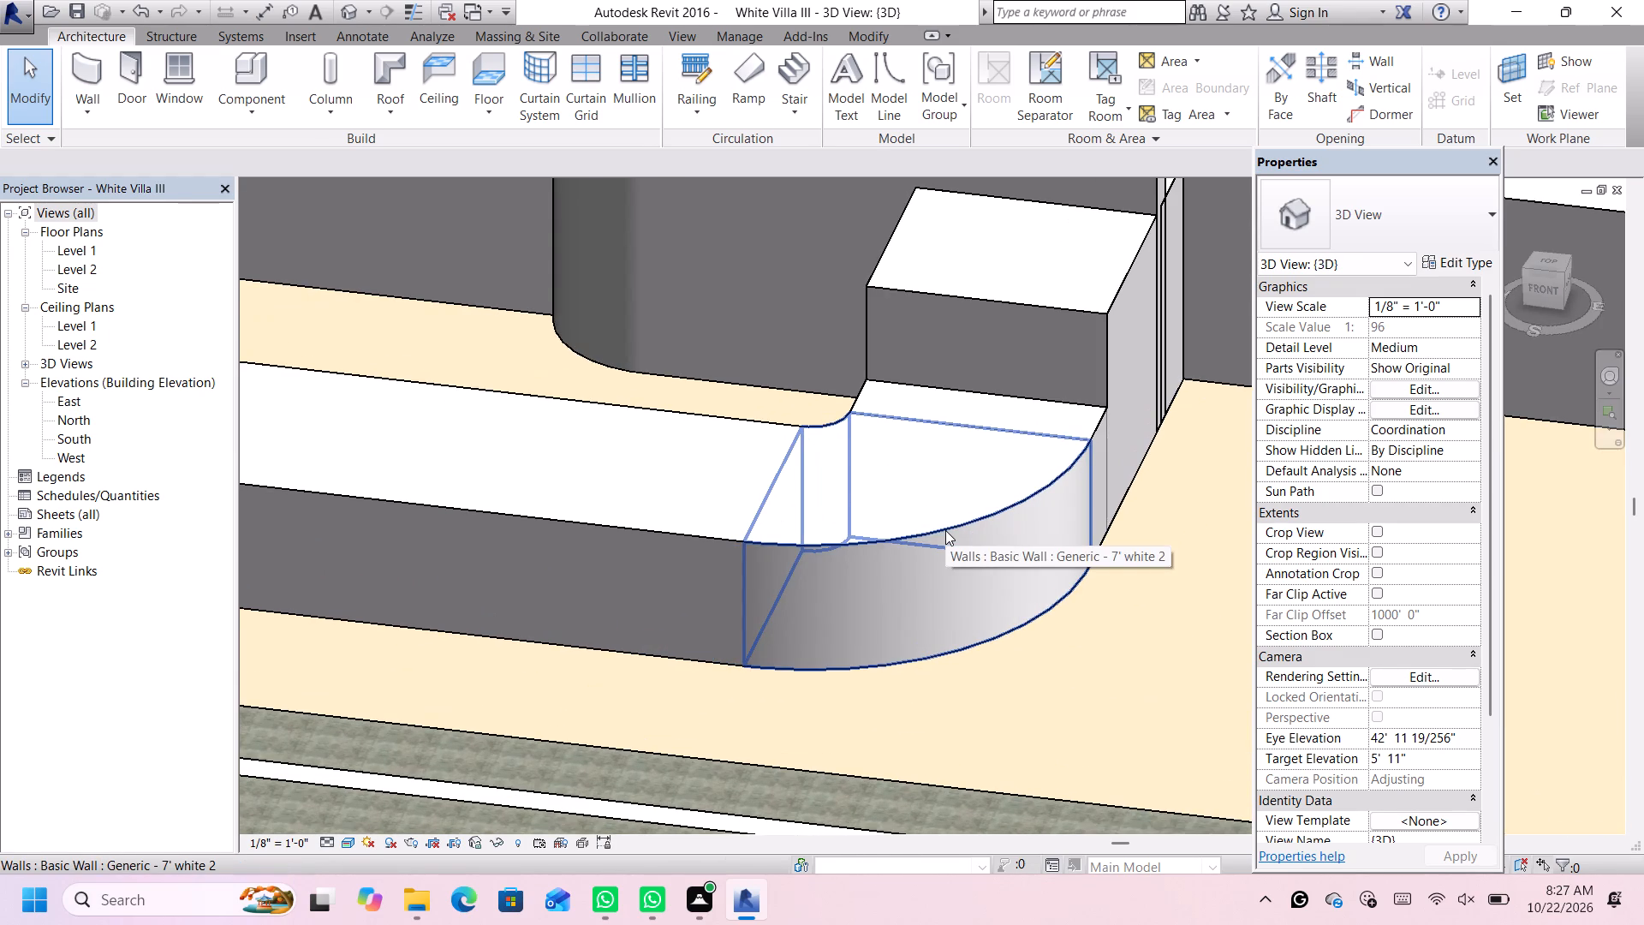
scroll(945, 530, "down", 2)
scroll(884, 468, "down", 2)
middle_click_drag(677, 418, 694, 436)
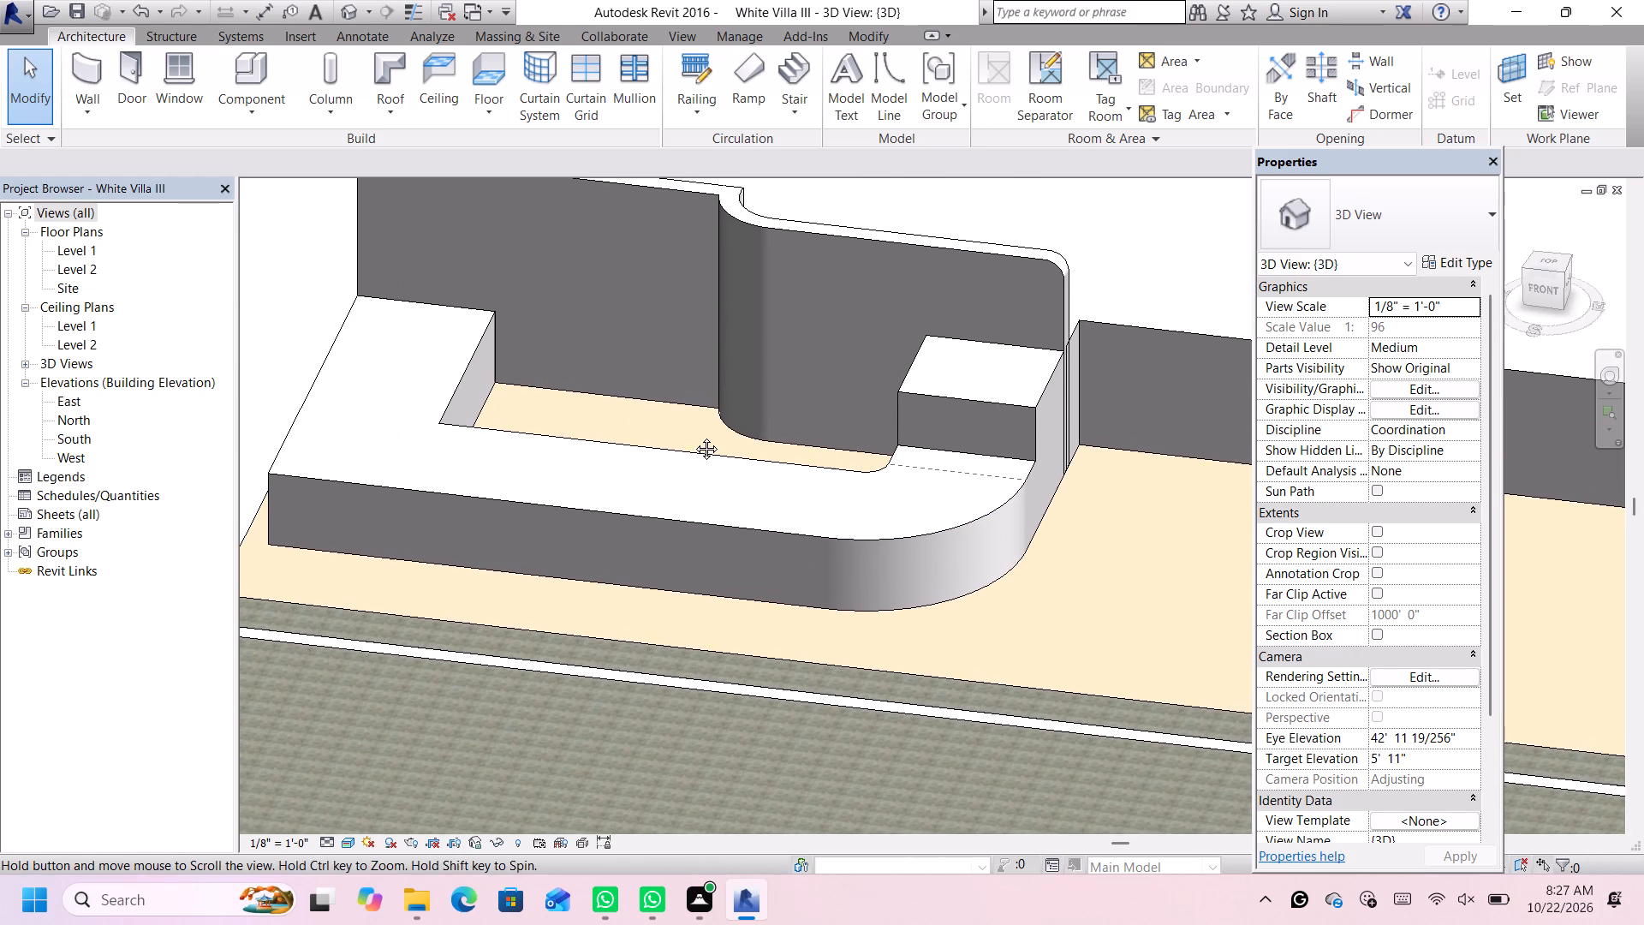
middle_click_drag(694, 436, 696, 435)
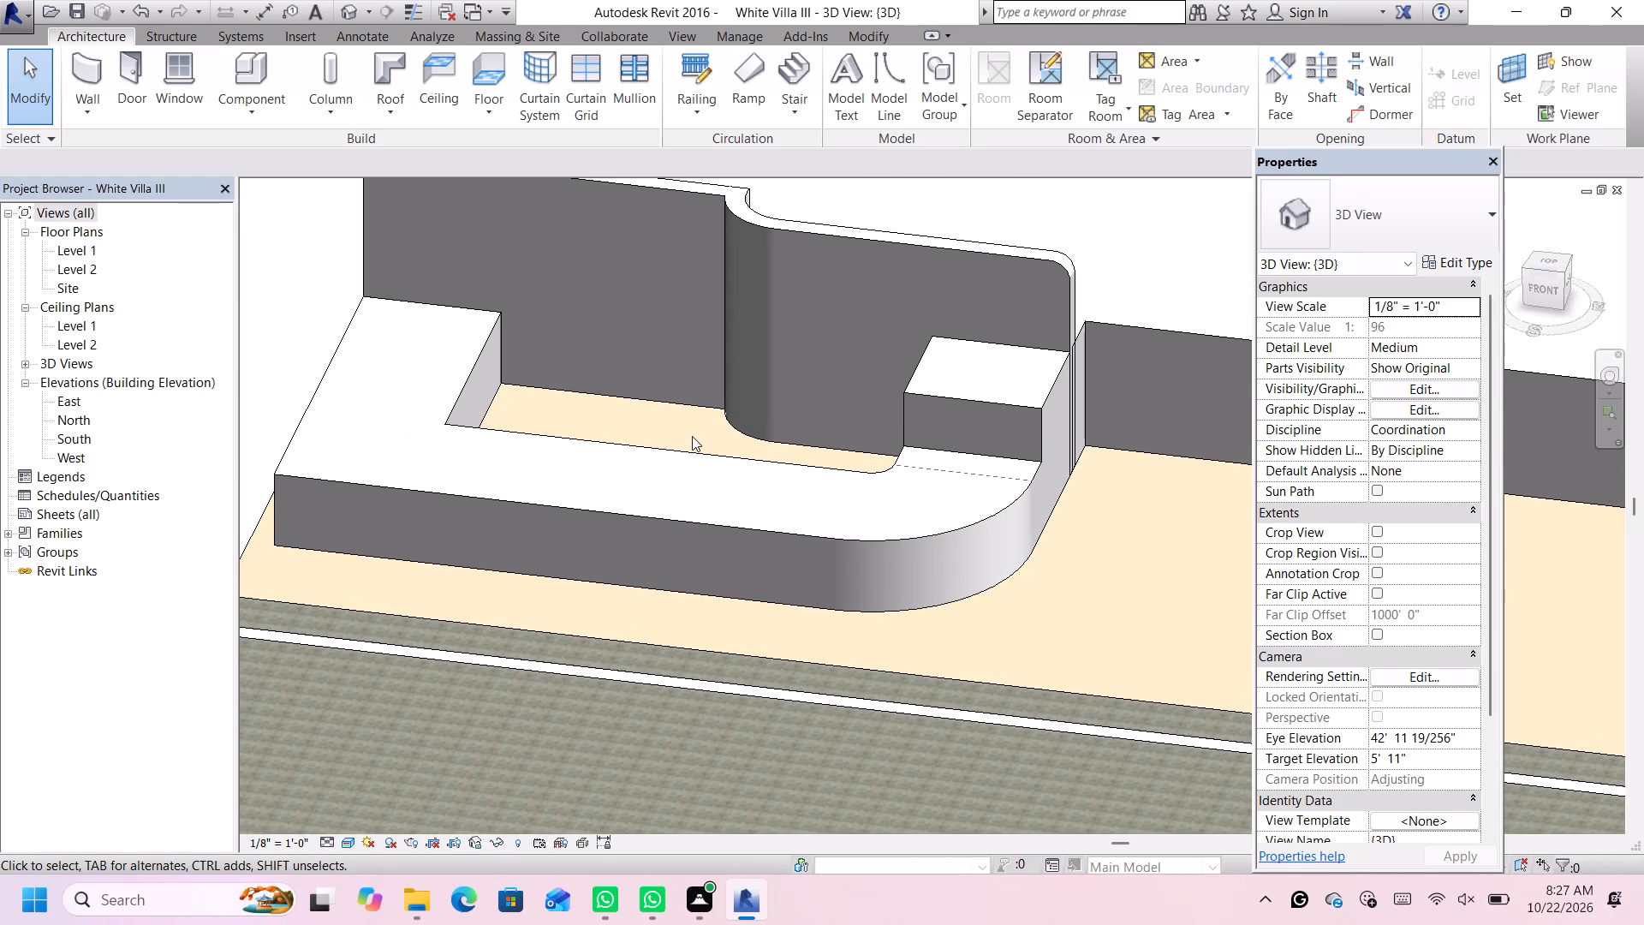
scroll(683, 454, "down", 2)
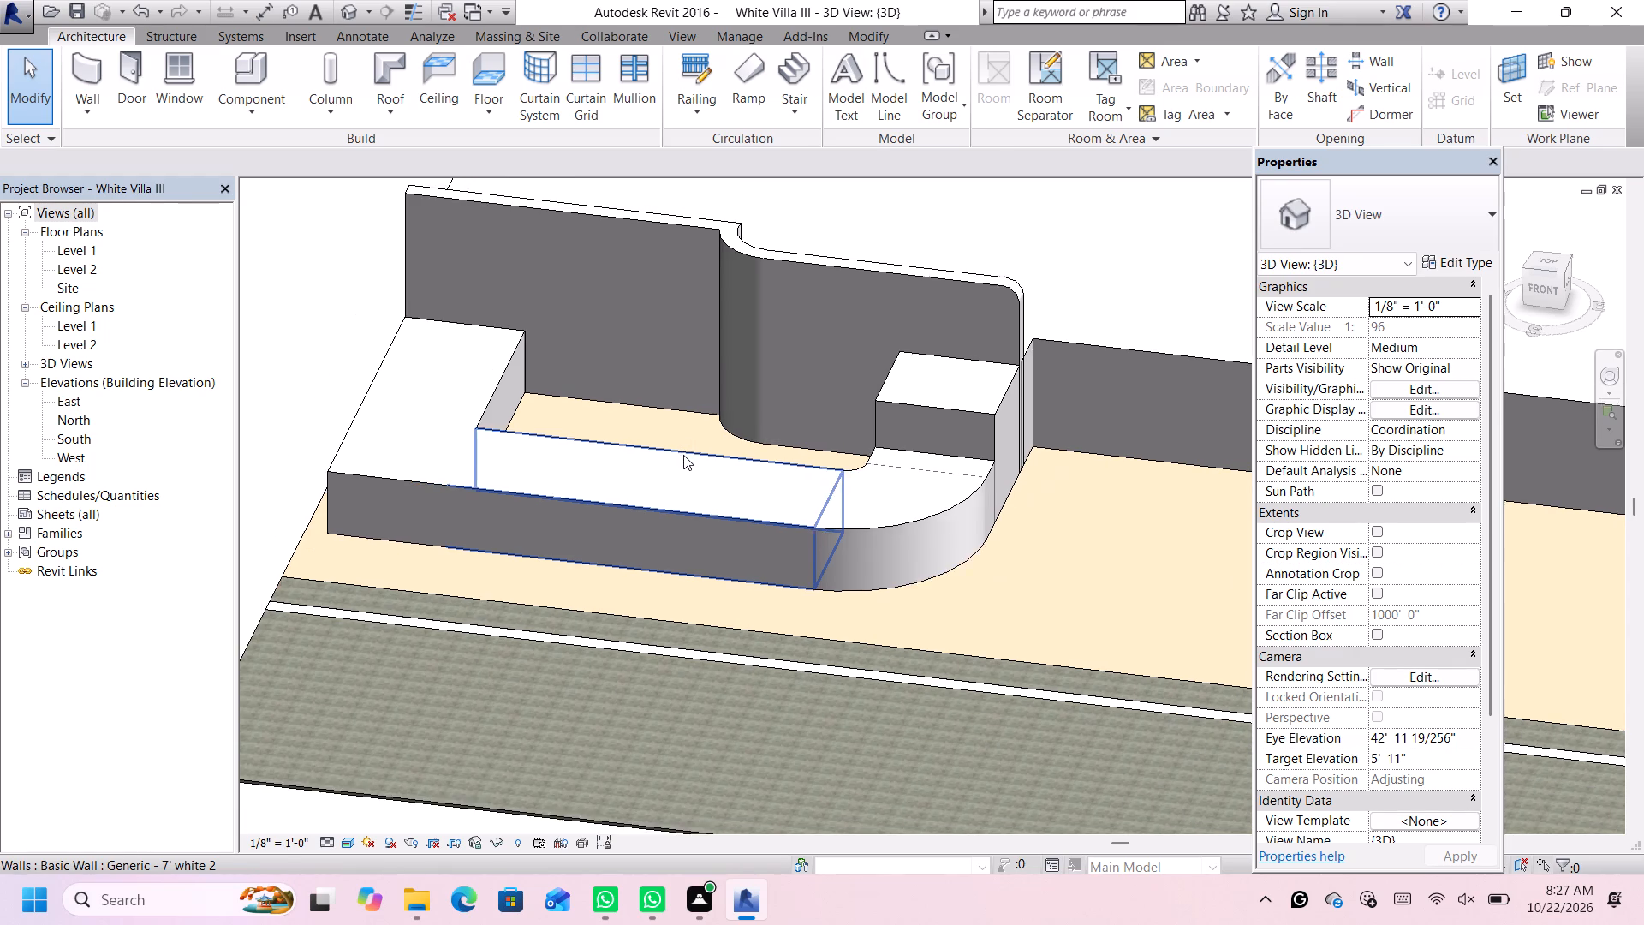
scroll(528, 425, "up", 6)
scroll(534, 438, "down", 5)
scroll(673, 391, "up", 1)
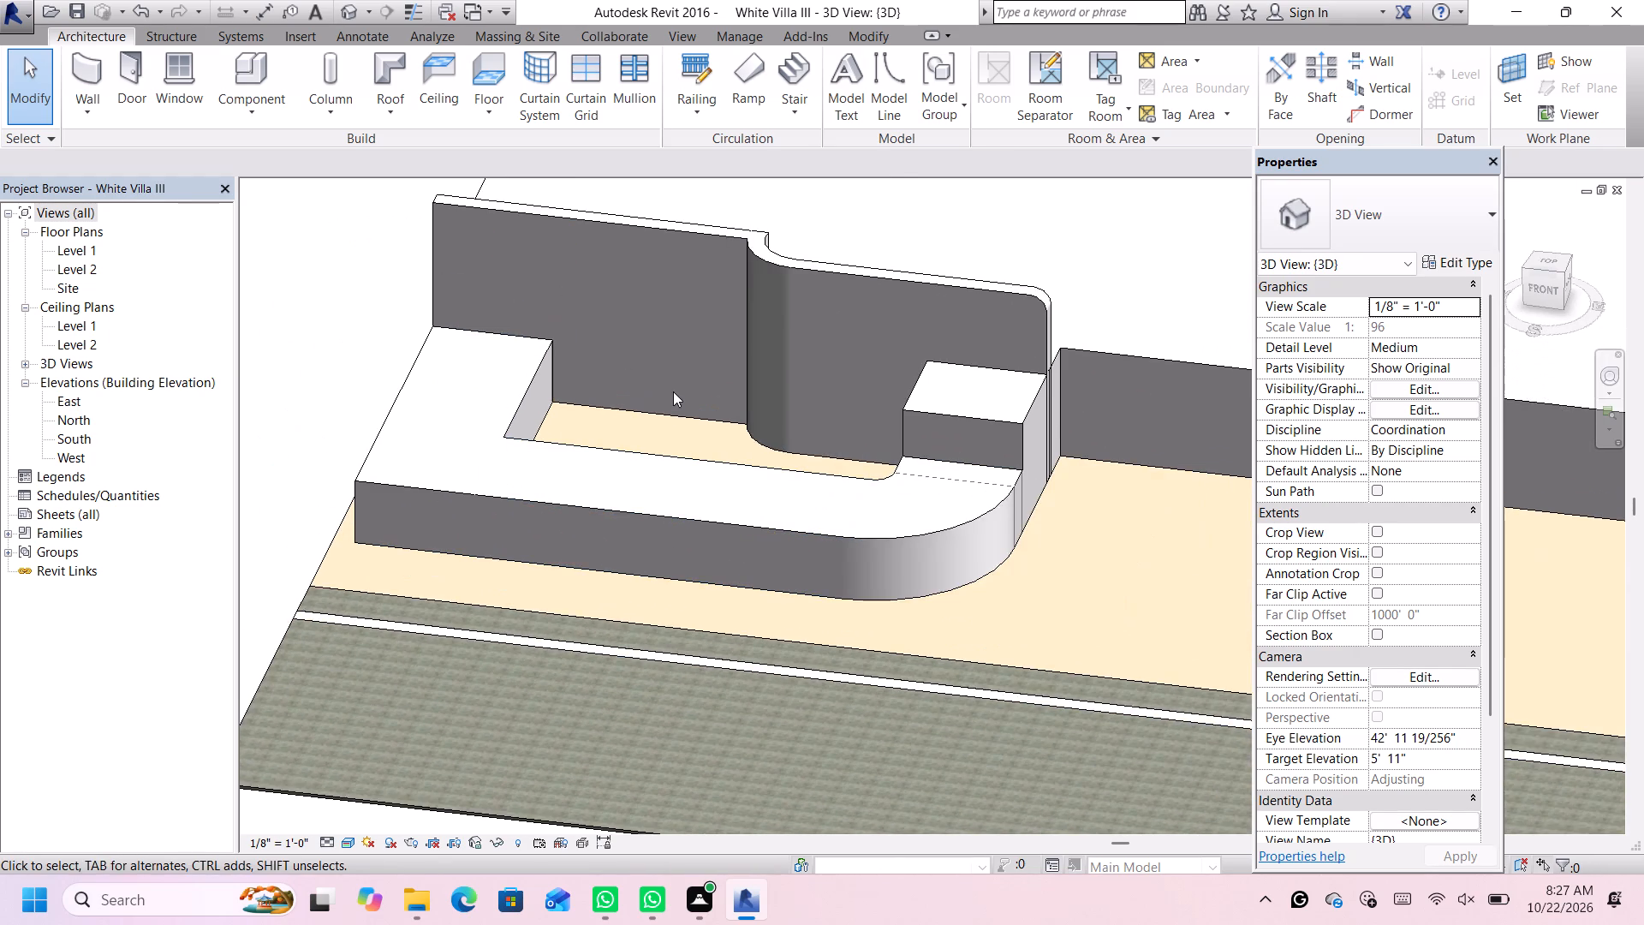
scroll(673, 391, "up", 1)
middle_click_drag(672, 397, 684, 419)
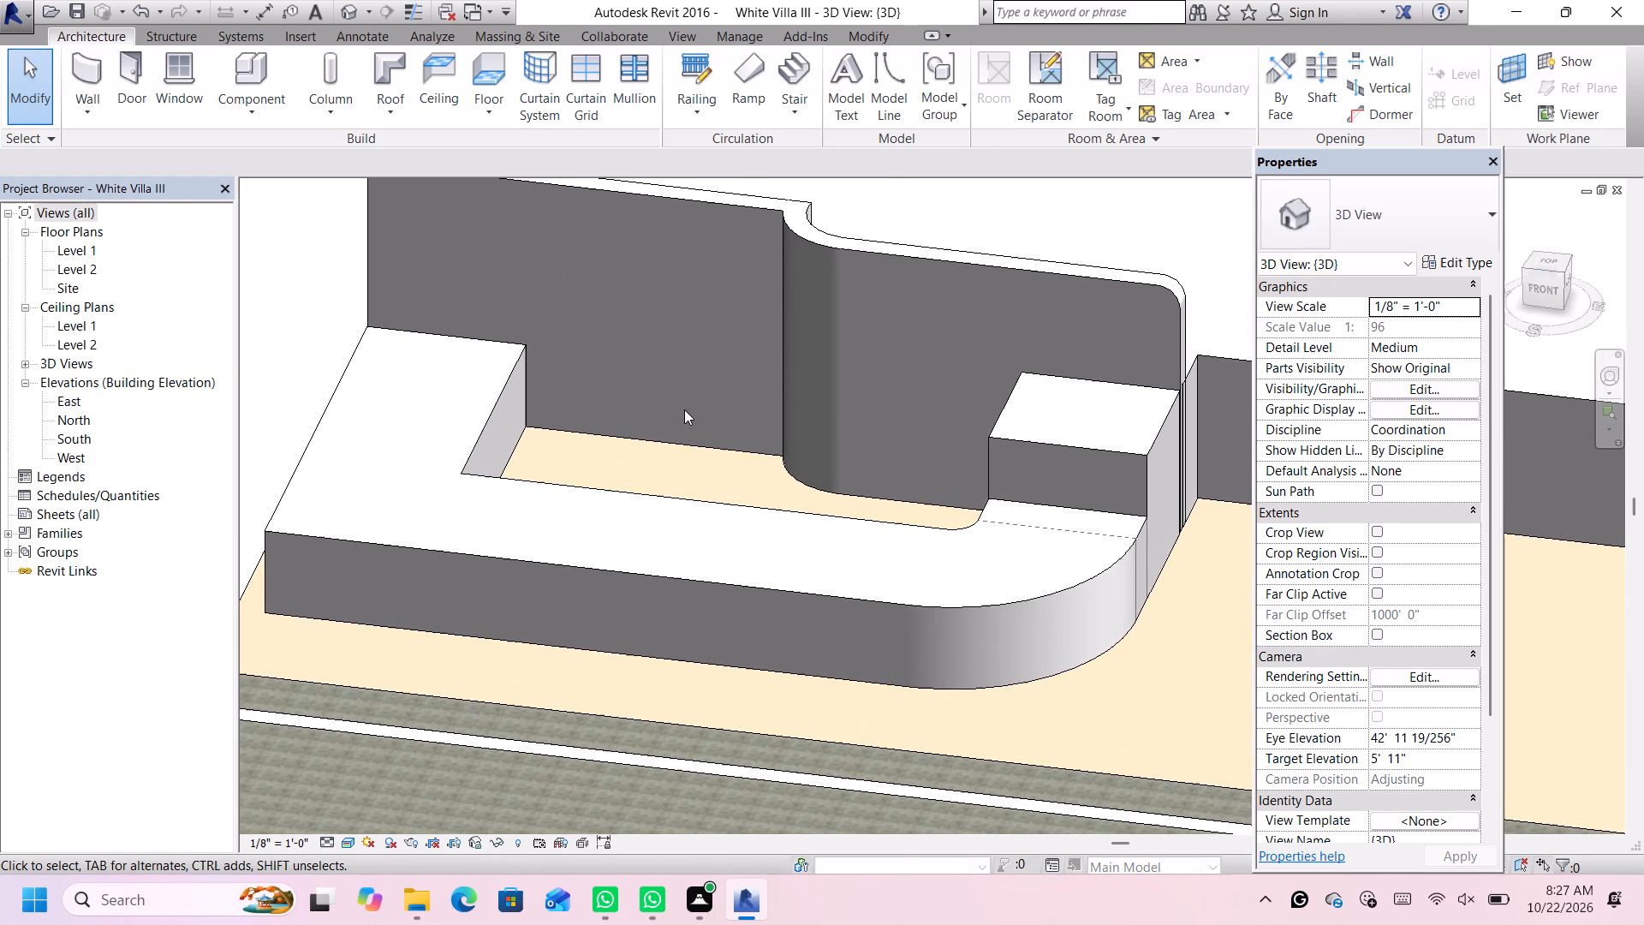
scroll(683, 409, "down", 1)
middle_click_drag(656, 411, 681, 428)
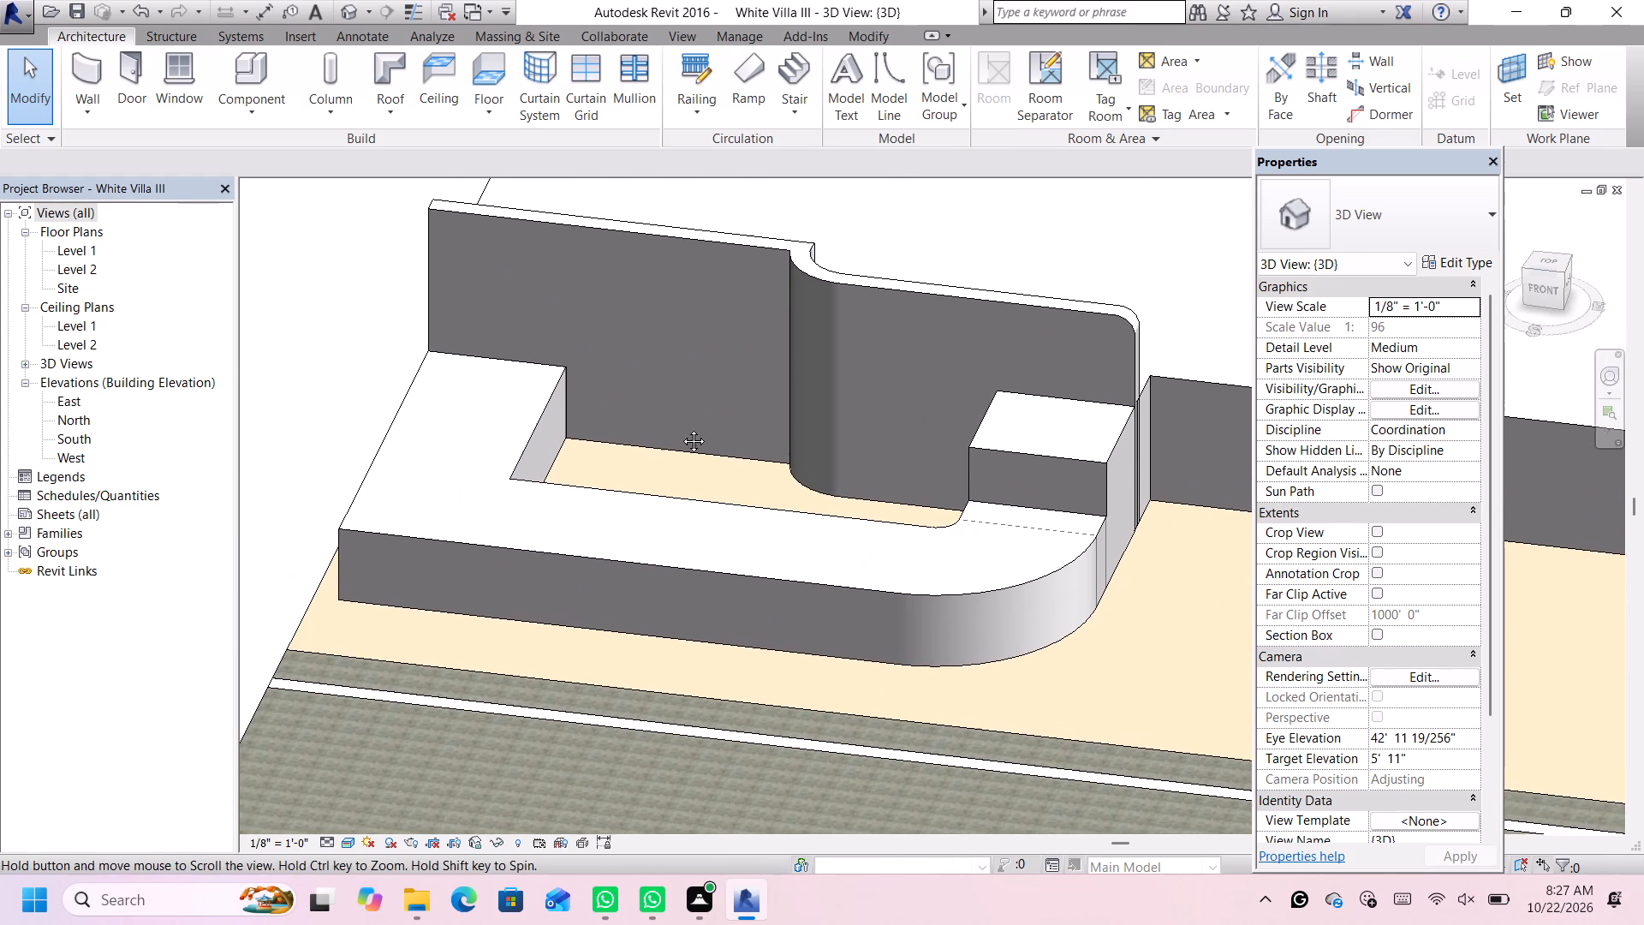
middle_click_drag(681, 428, 693, 442)
scroll(708, 443, "down", 1)
middle_click_drag(707, 445, 831, 312)
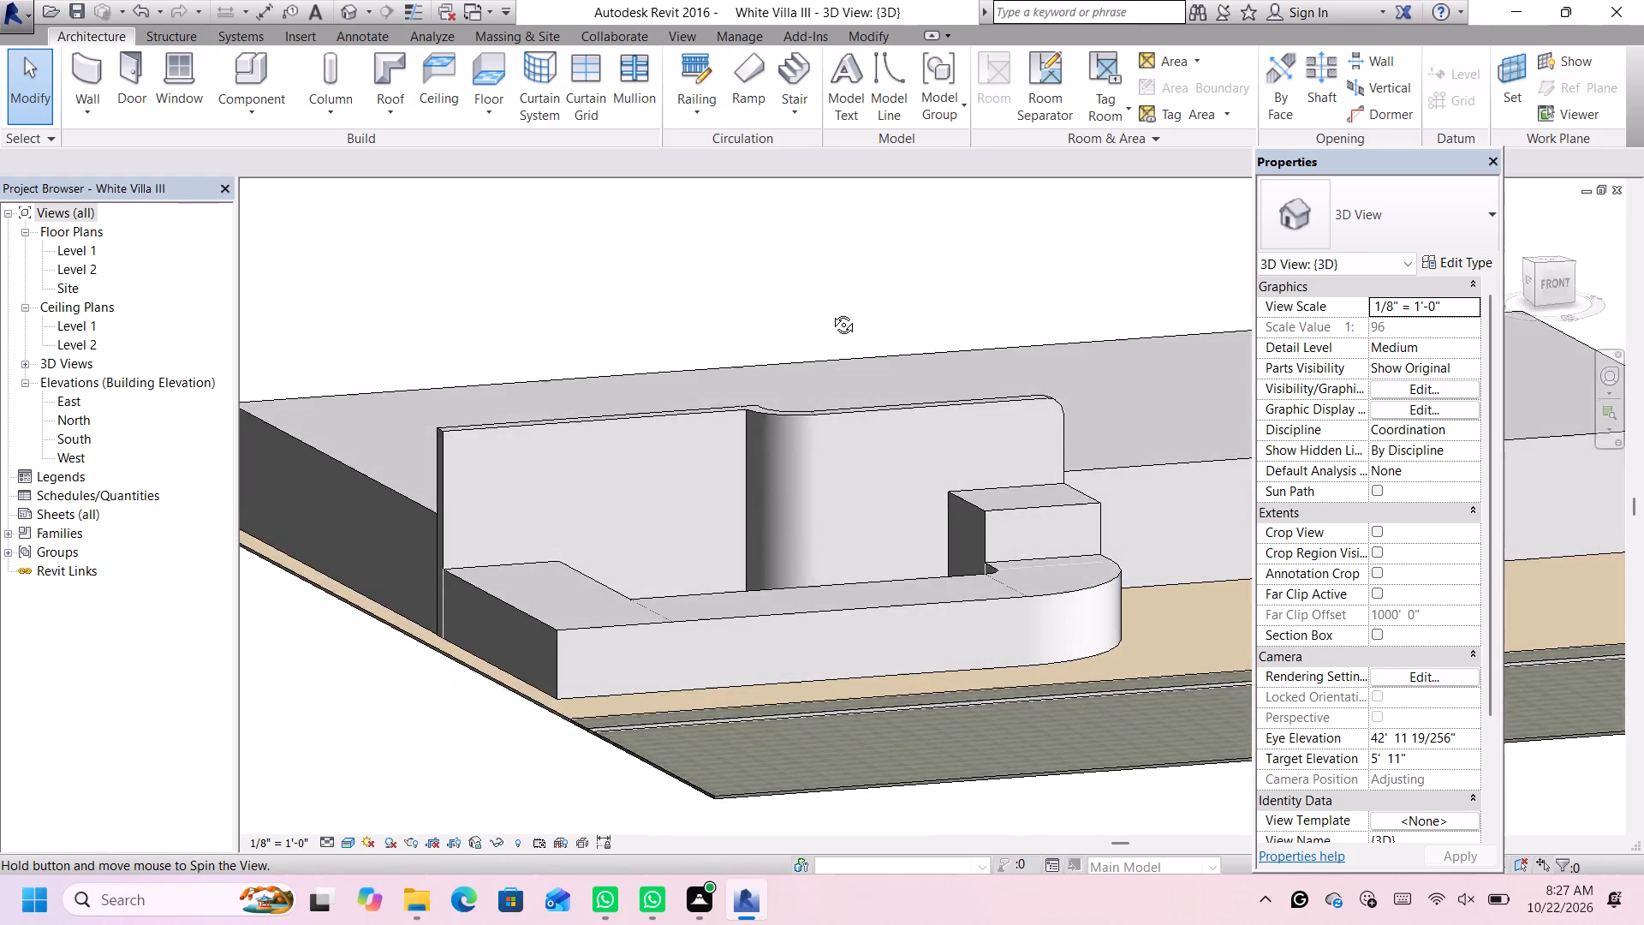
middle_click_drag(831, 312, 752, 273)
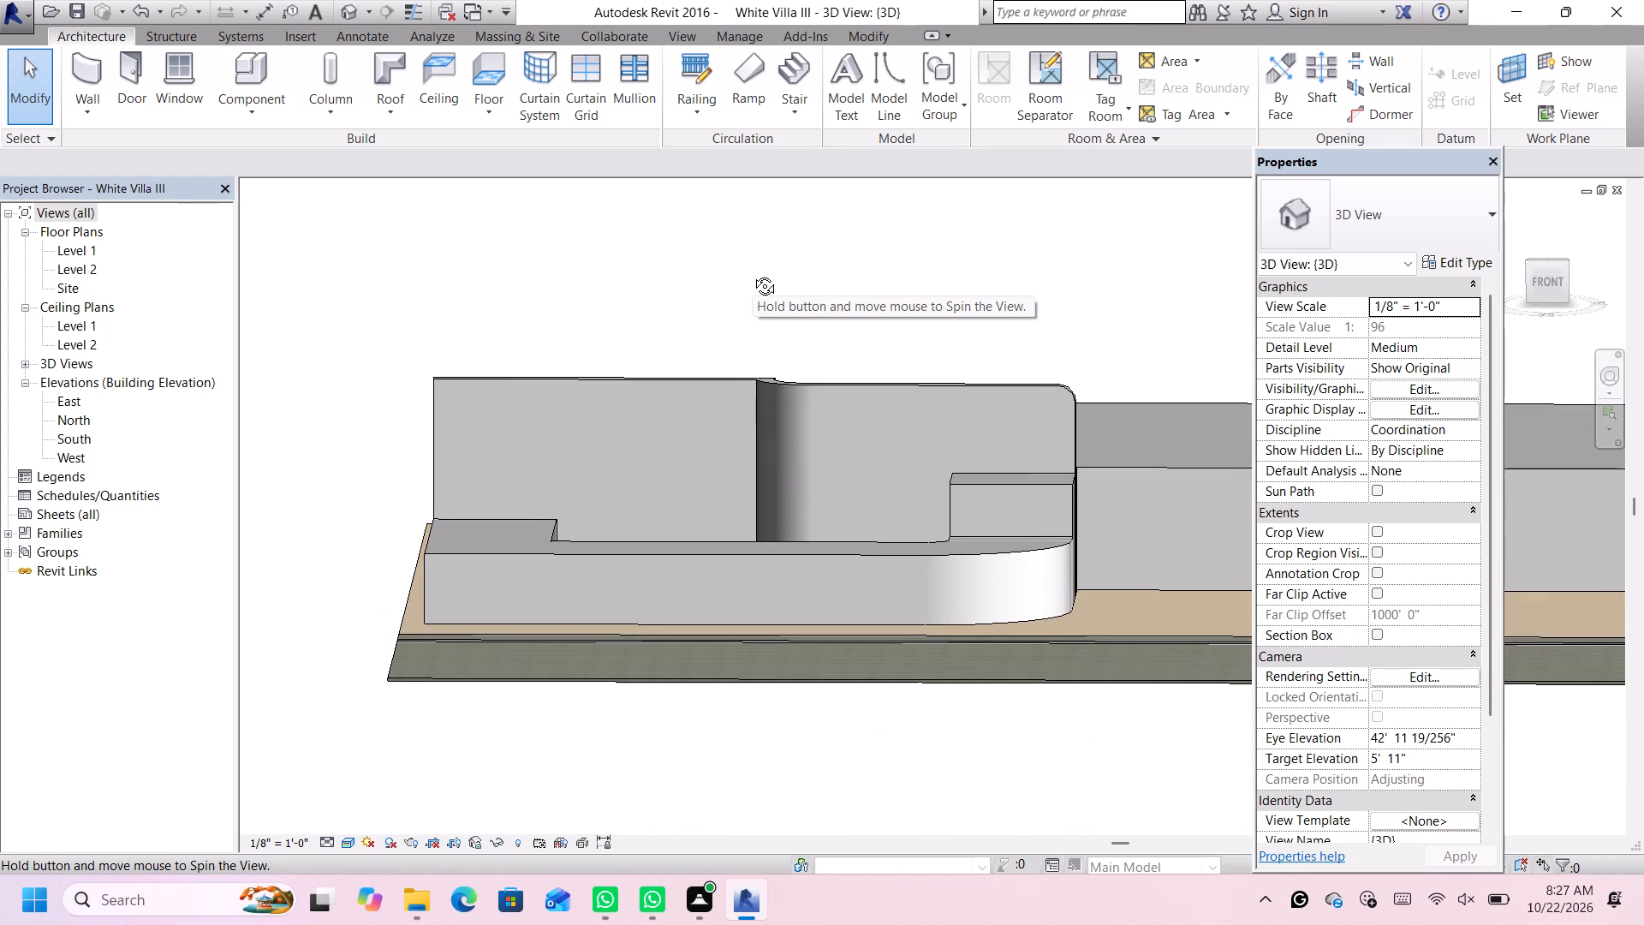
middle_click_drag(752, 273, 776, 462)
scroll(765, 470, "up", 1)
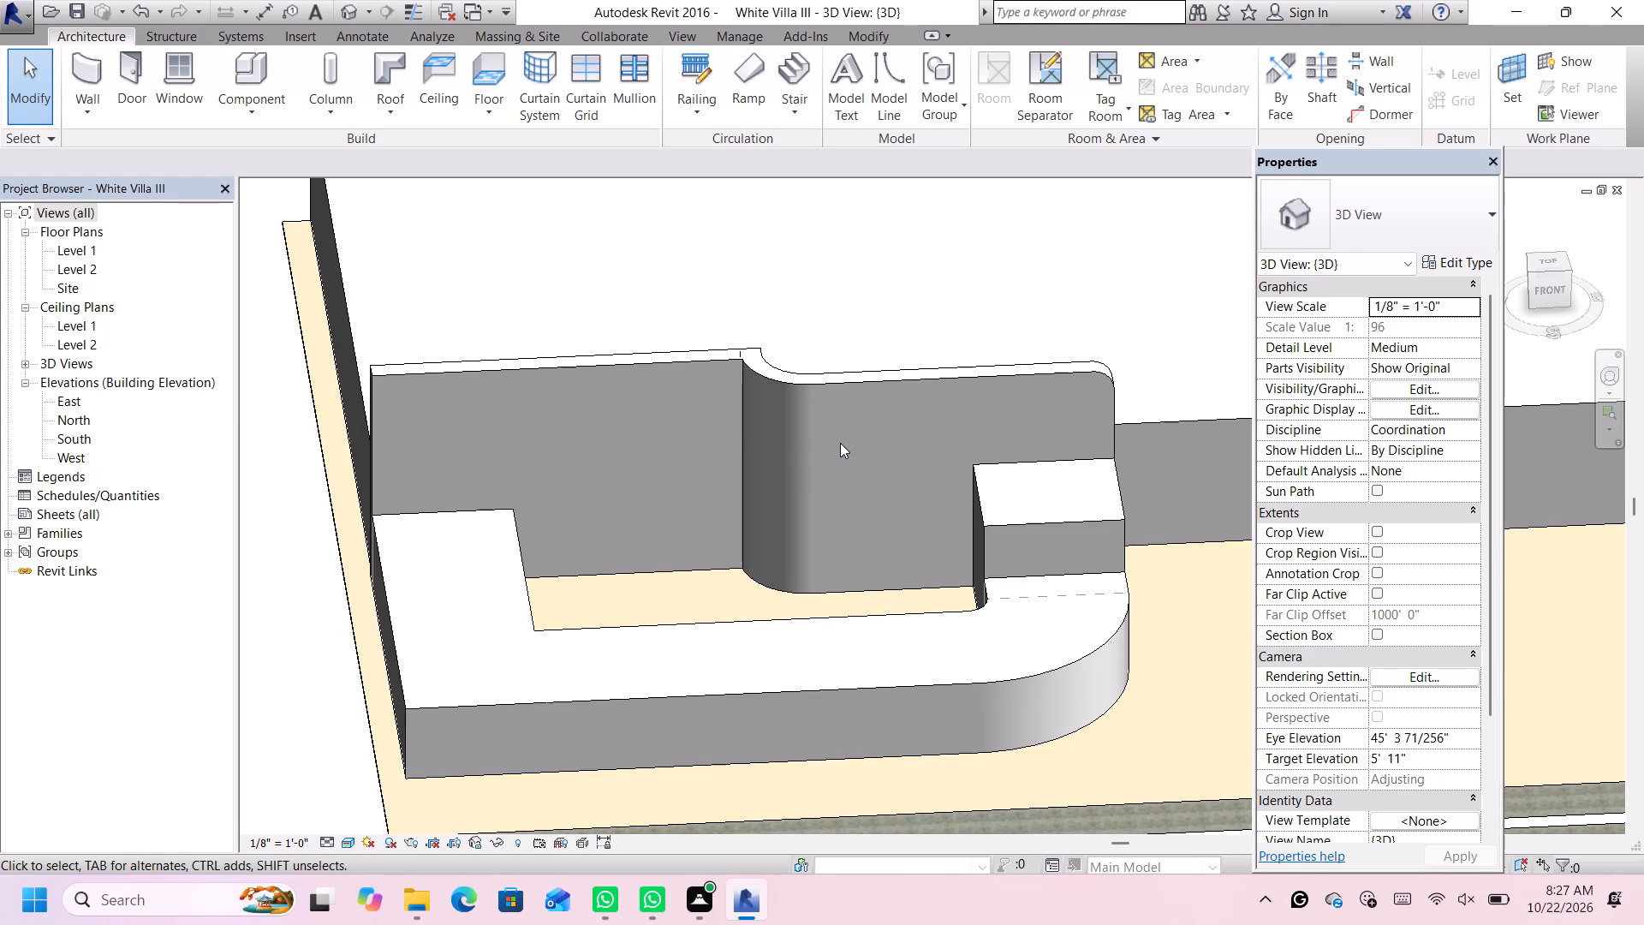
scroll(856, 486, "down", 2)
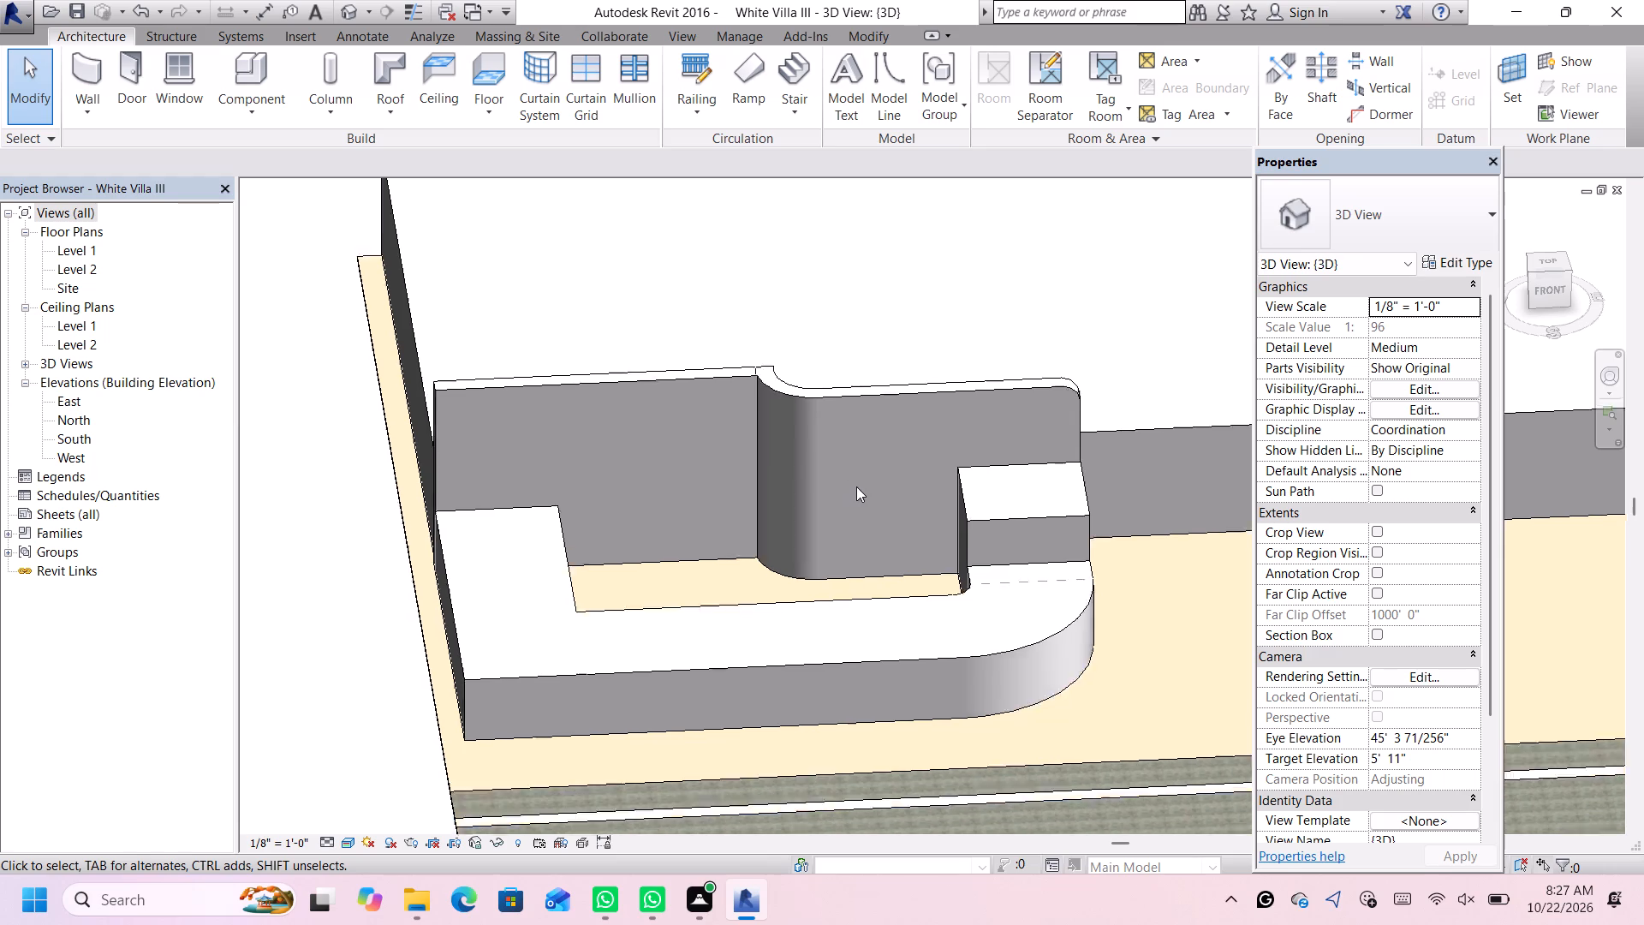
scroll(856, 486, "down", 1)
middle_click_drag(1108, 515, 720, 452)
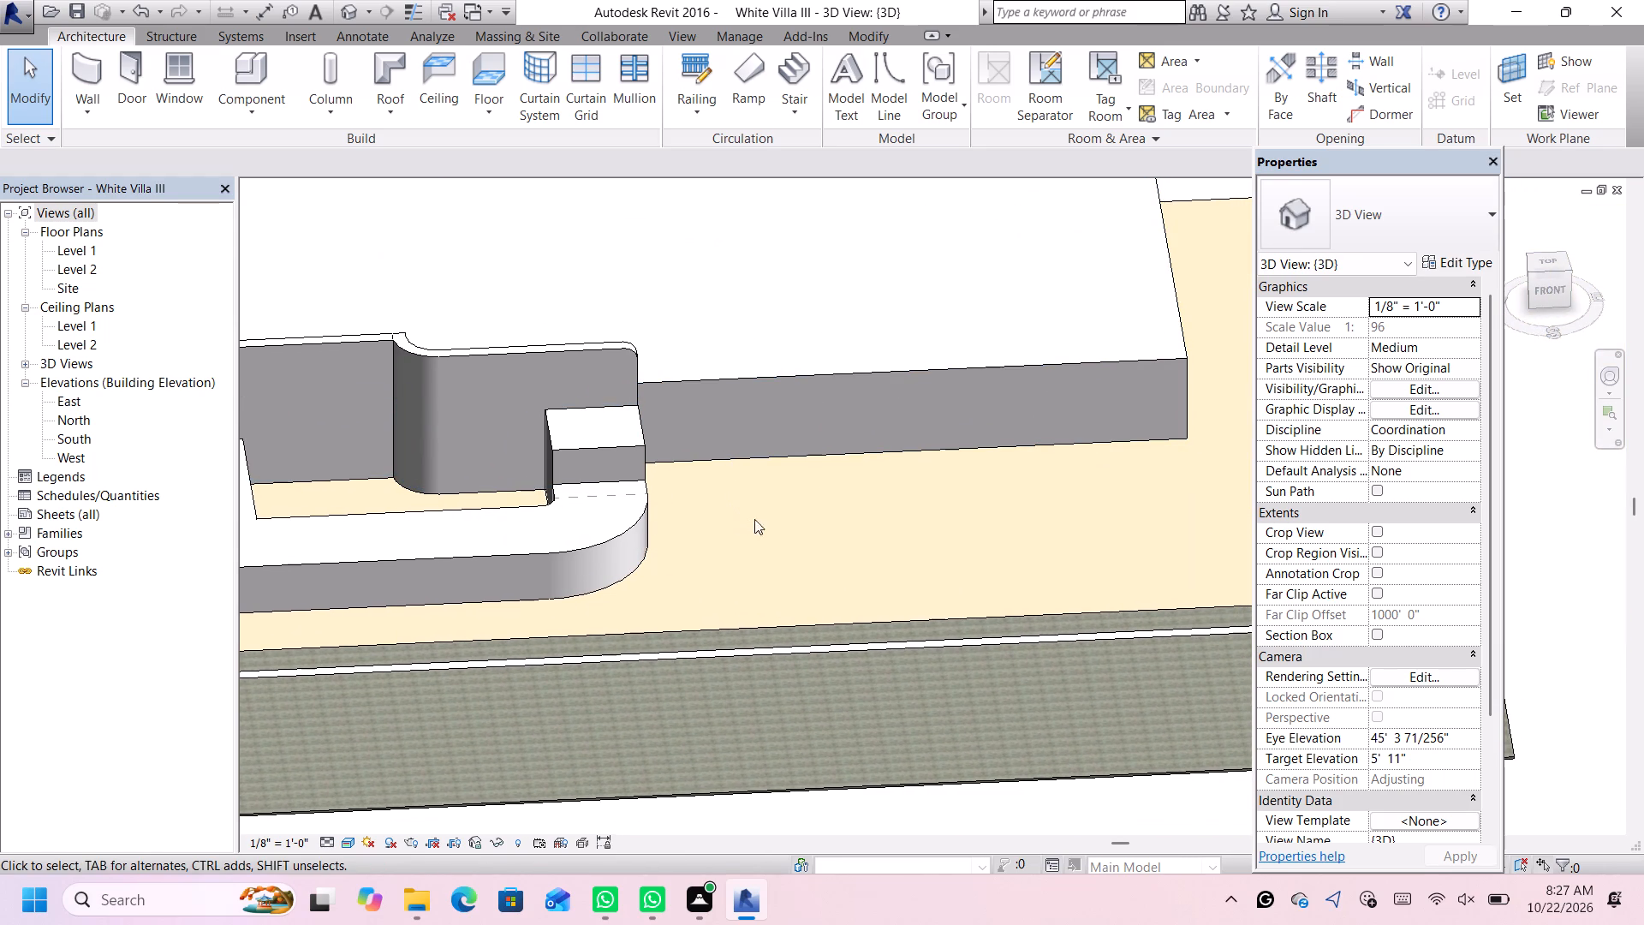
scroll(826, 474, "down", 5)
middle_click_drag(912, 478, 908, 480)
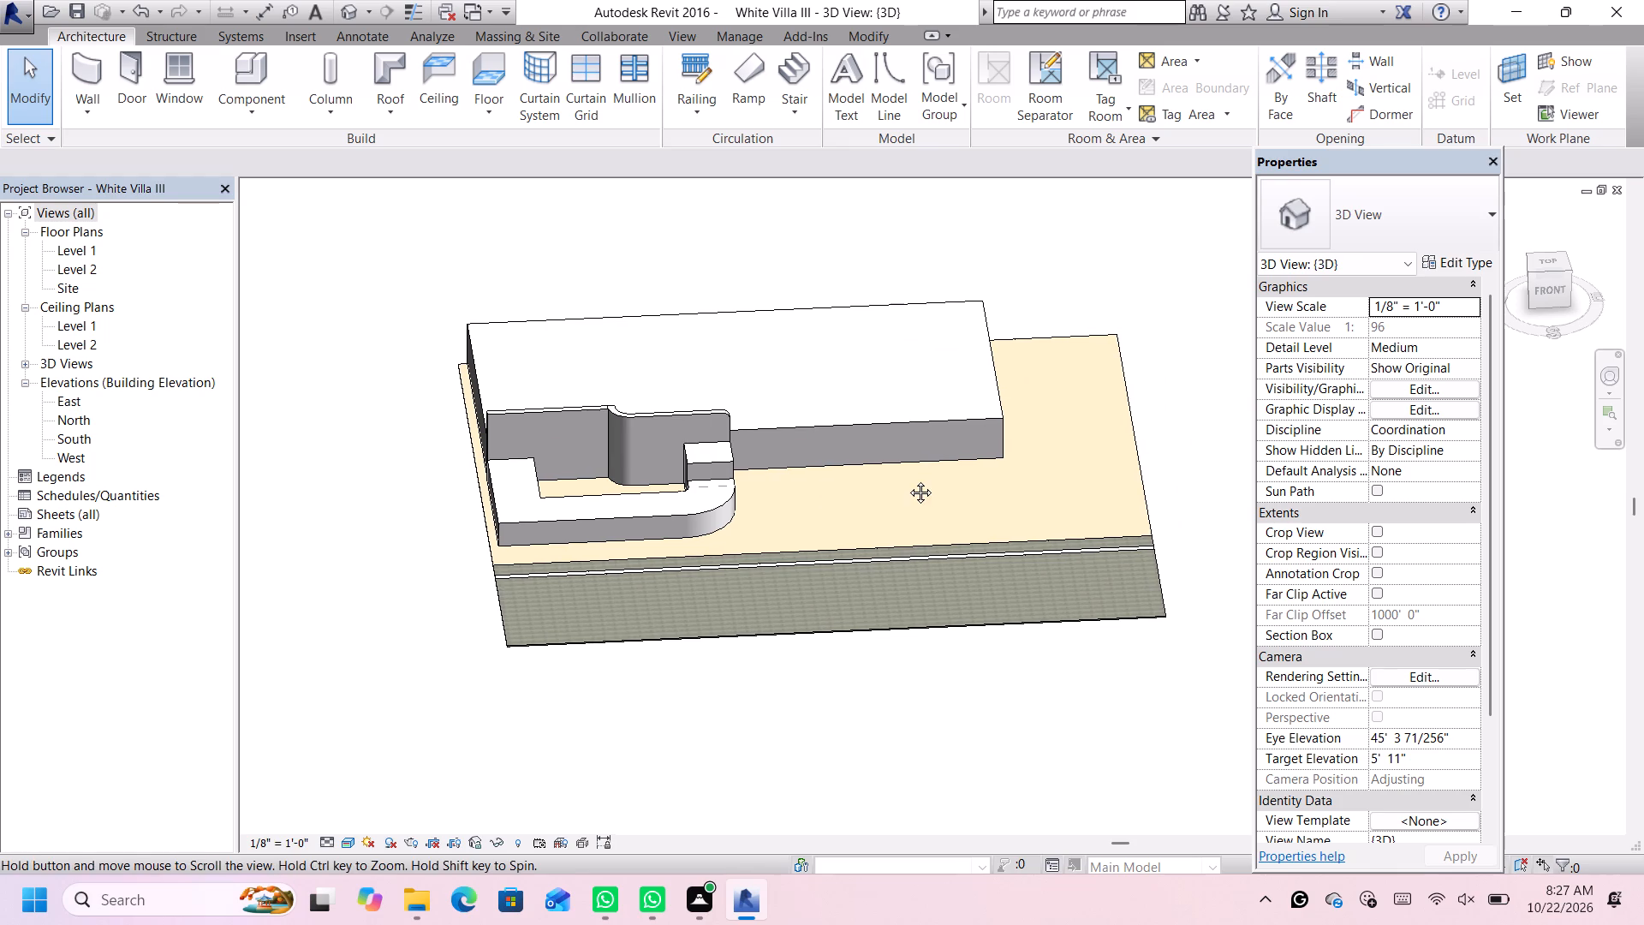
Open the boundary sketch of the 2" ground floor and move its rear 100'-long edge outward, trying 45' and 50' for its distance dimension.
middle_click_drag(908, 480, 883, 481)
middle_click_drag(885, 480, 885, 484)
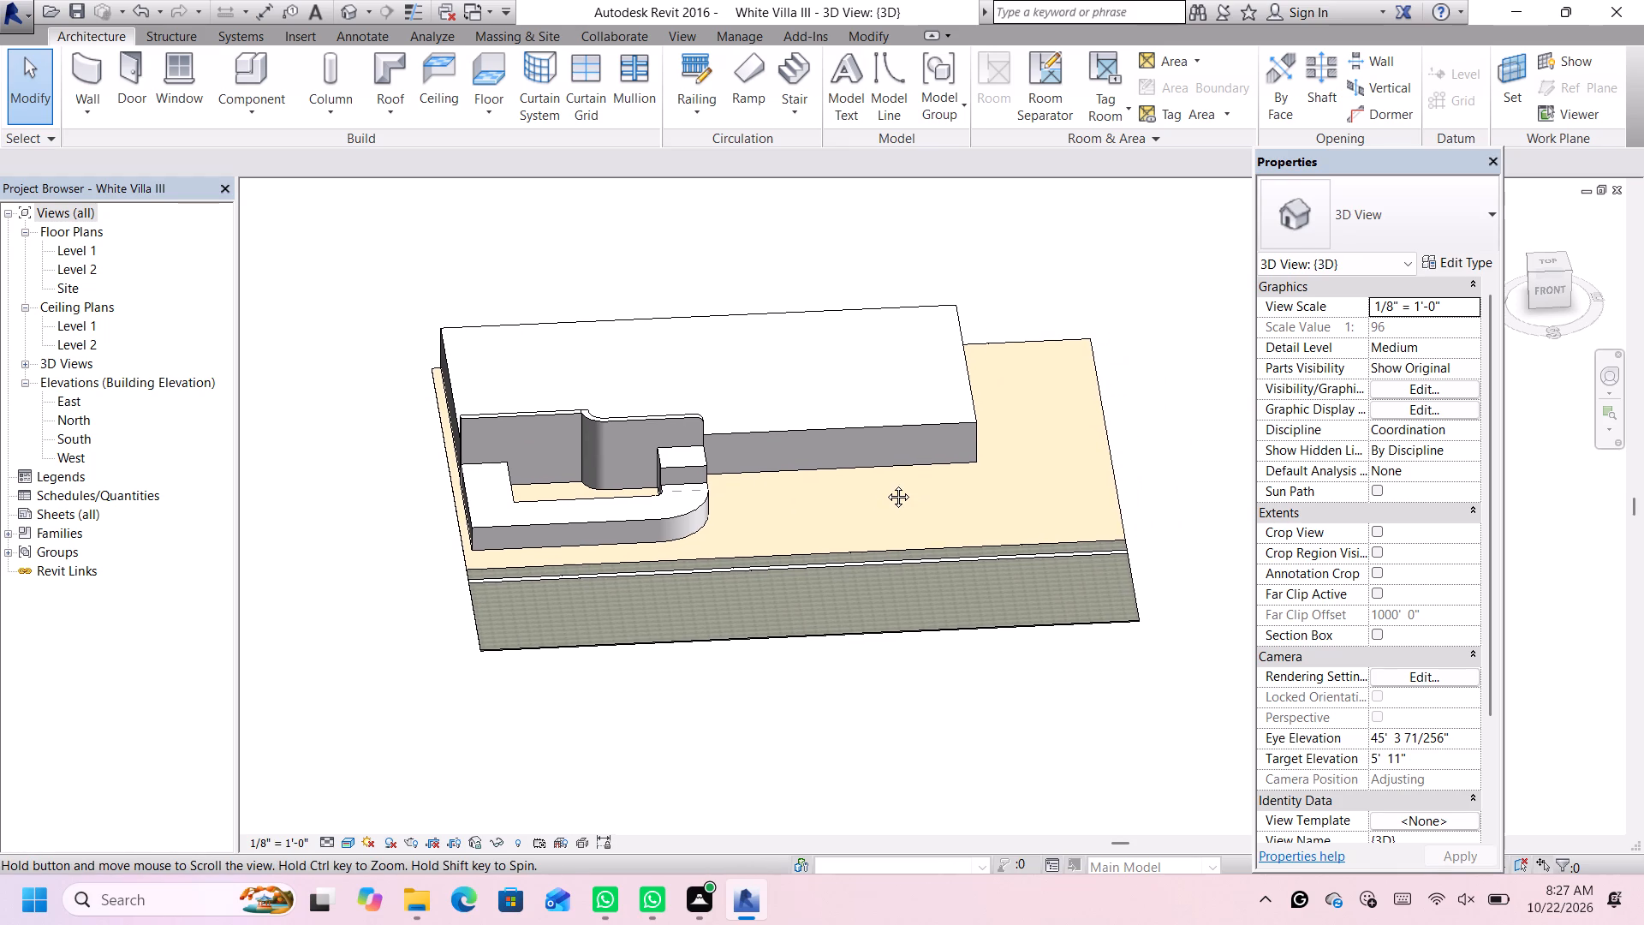
middle_click_drag(885, 484, 829, 476)
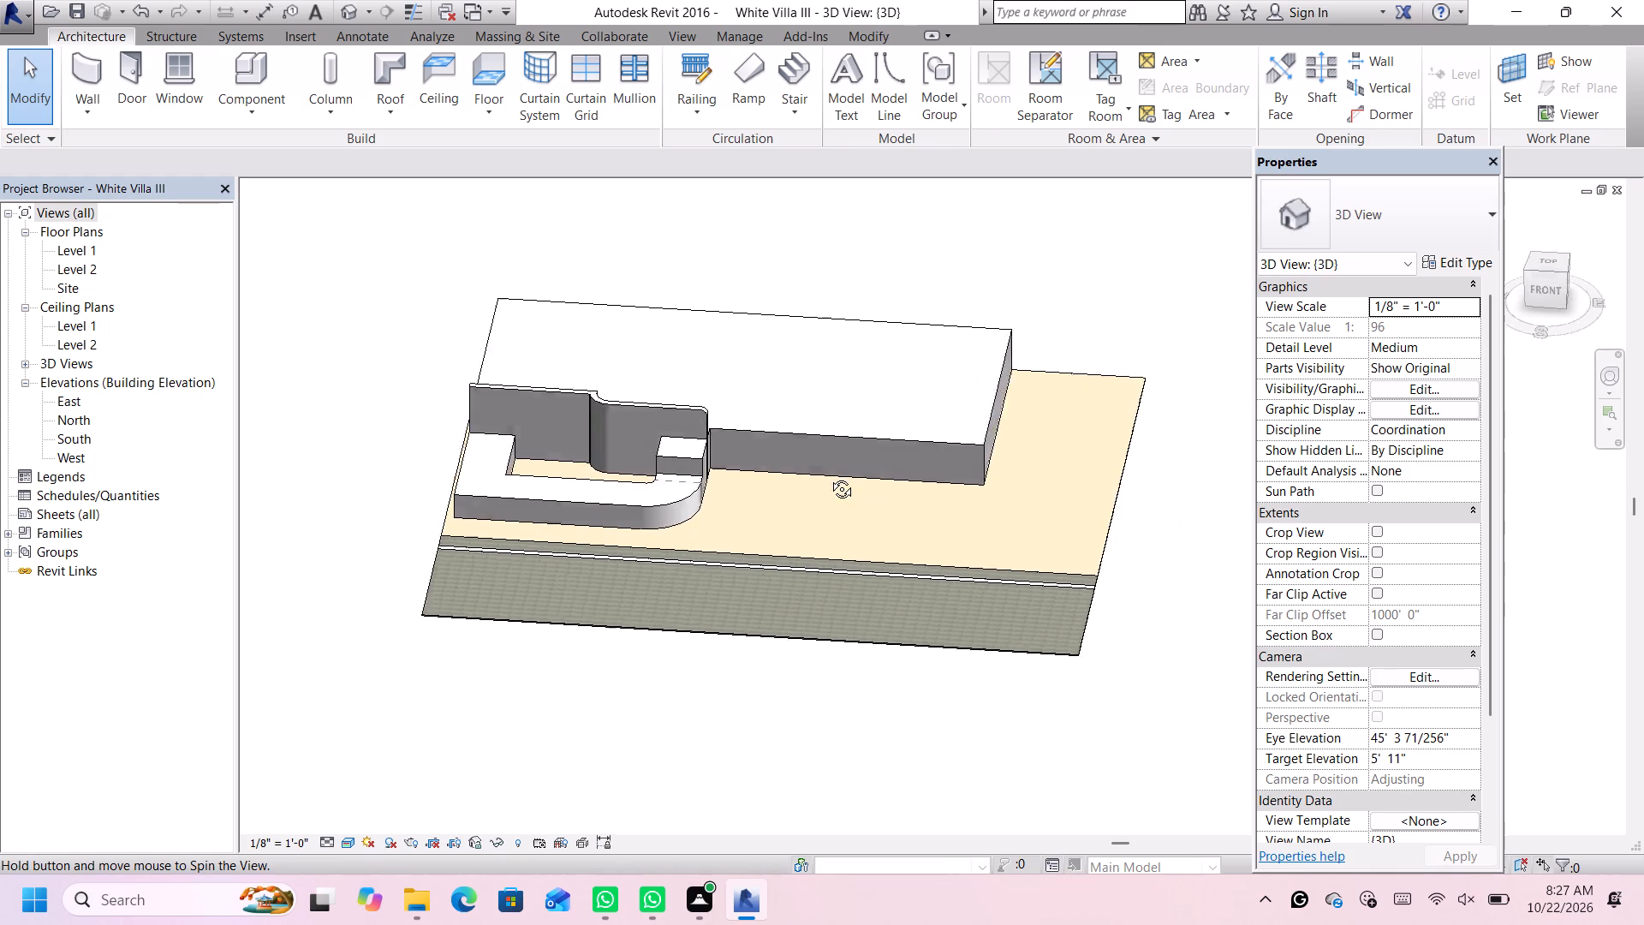
middle_click_drag(829, 476, 597, 450)
scroll(1181, 591, "up", 1)
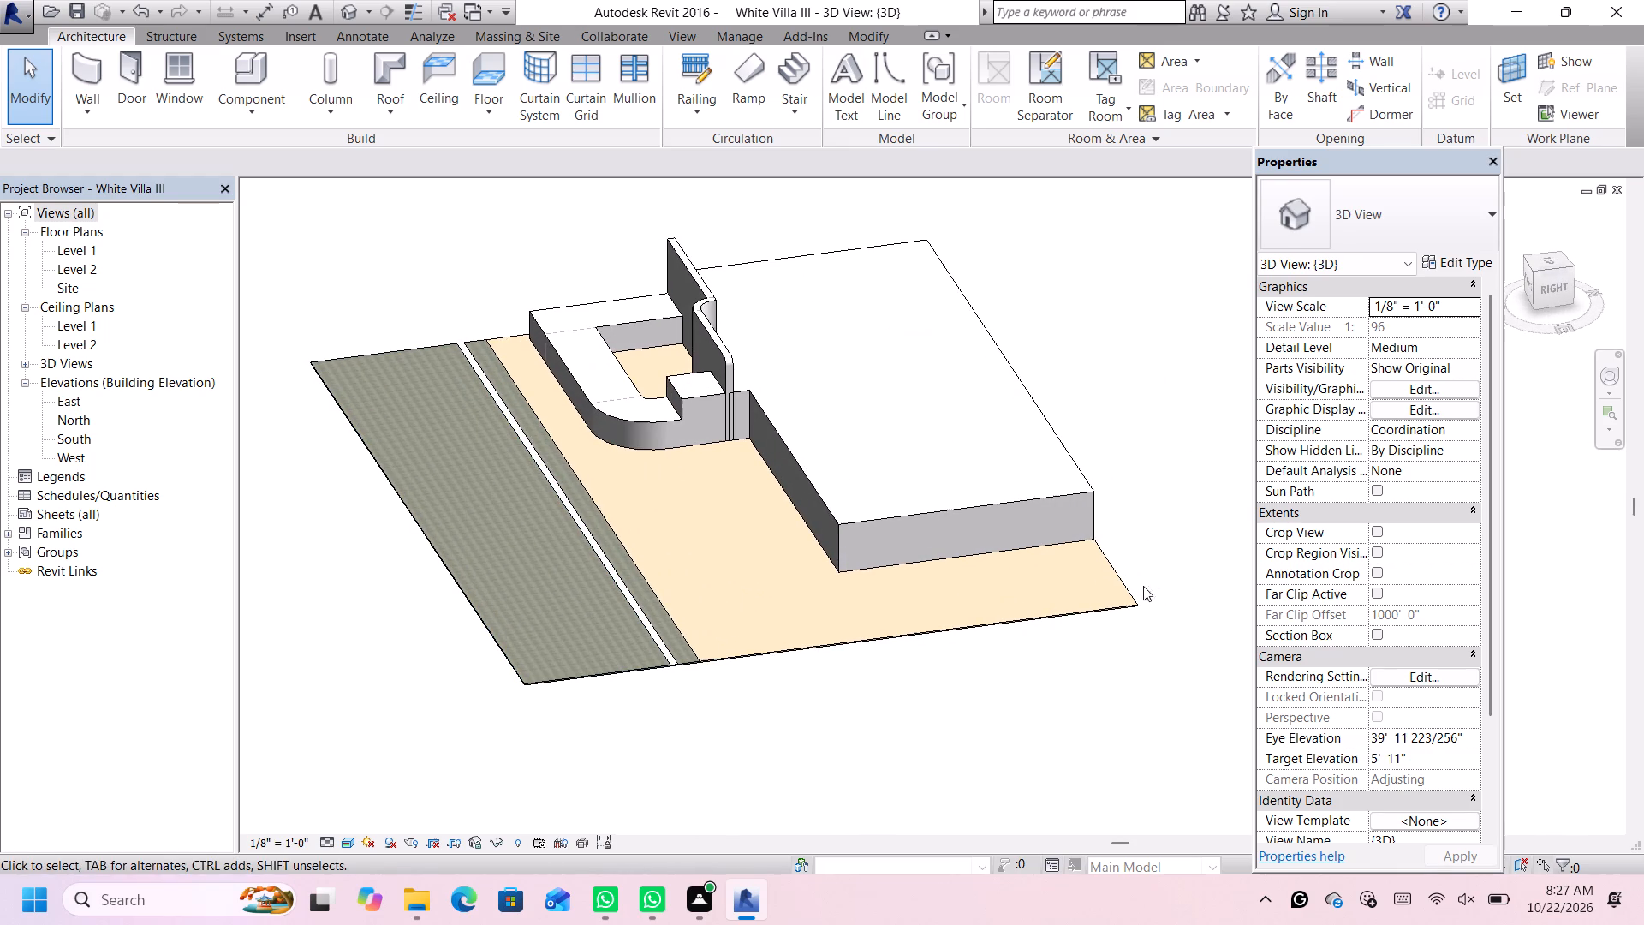
double_click(1110, 569)
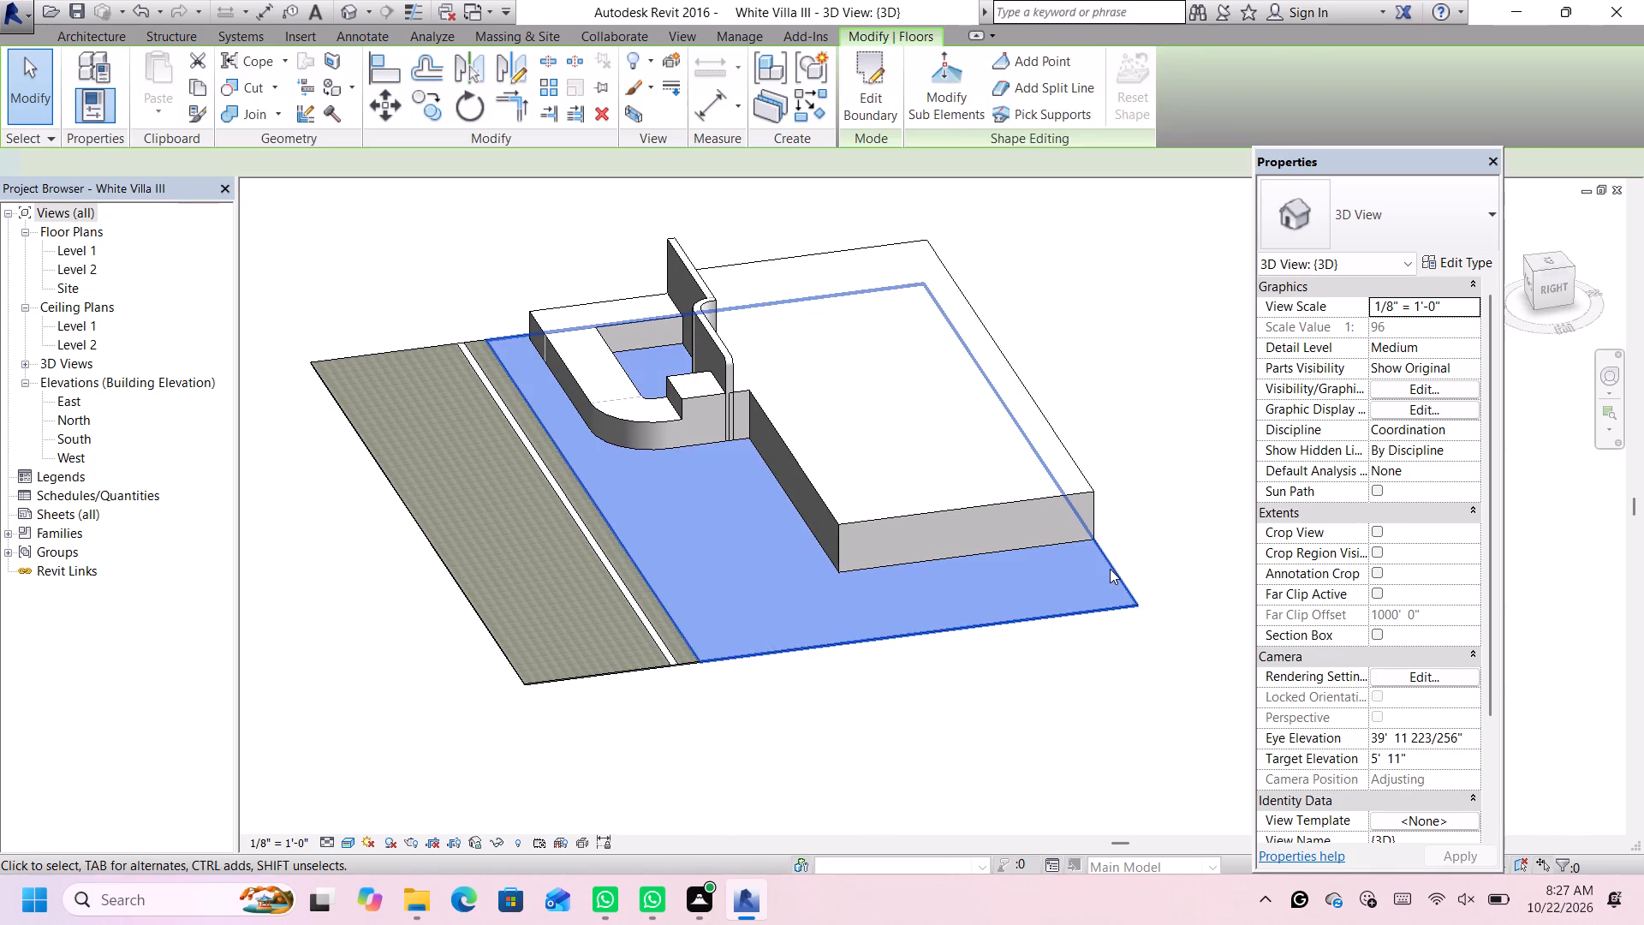
scroll(1110, 568, "down", 3)
middle_click_drag(1140, 526, 1063, 542)
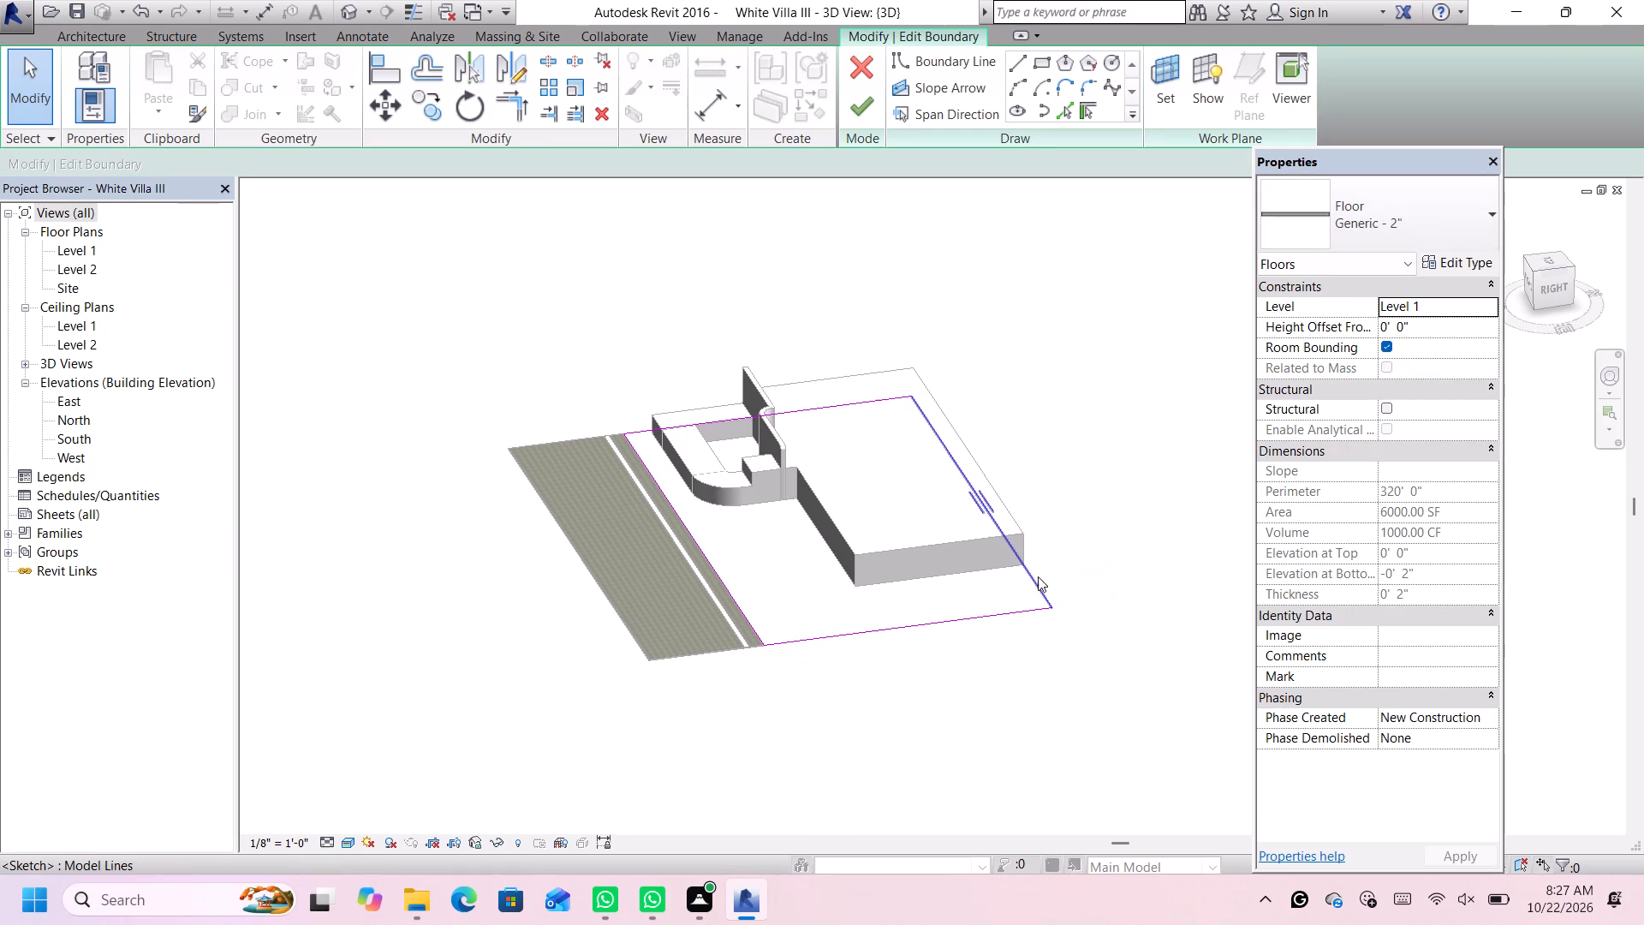
left_click(1037, 579)
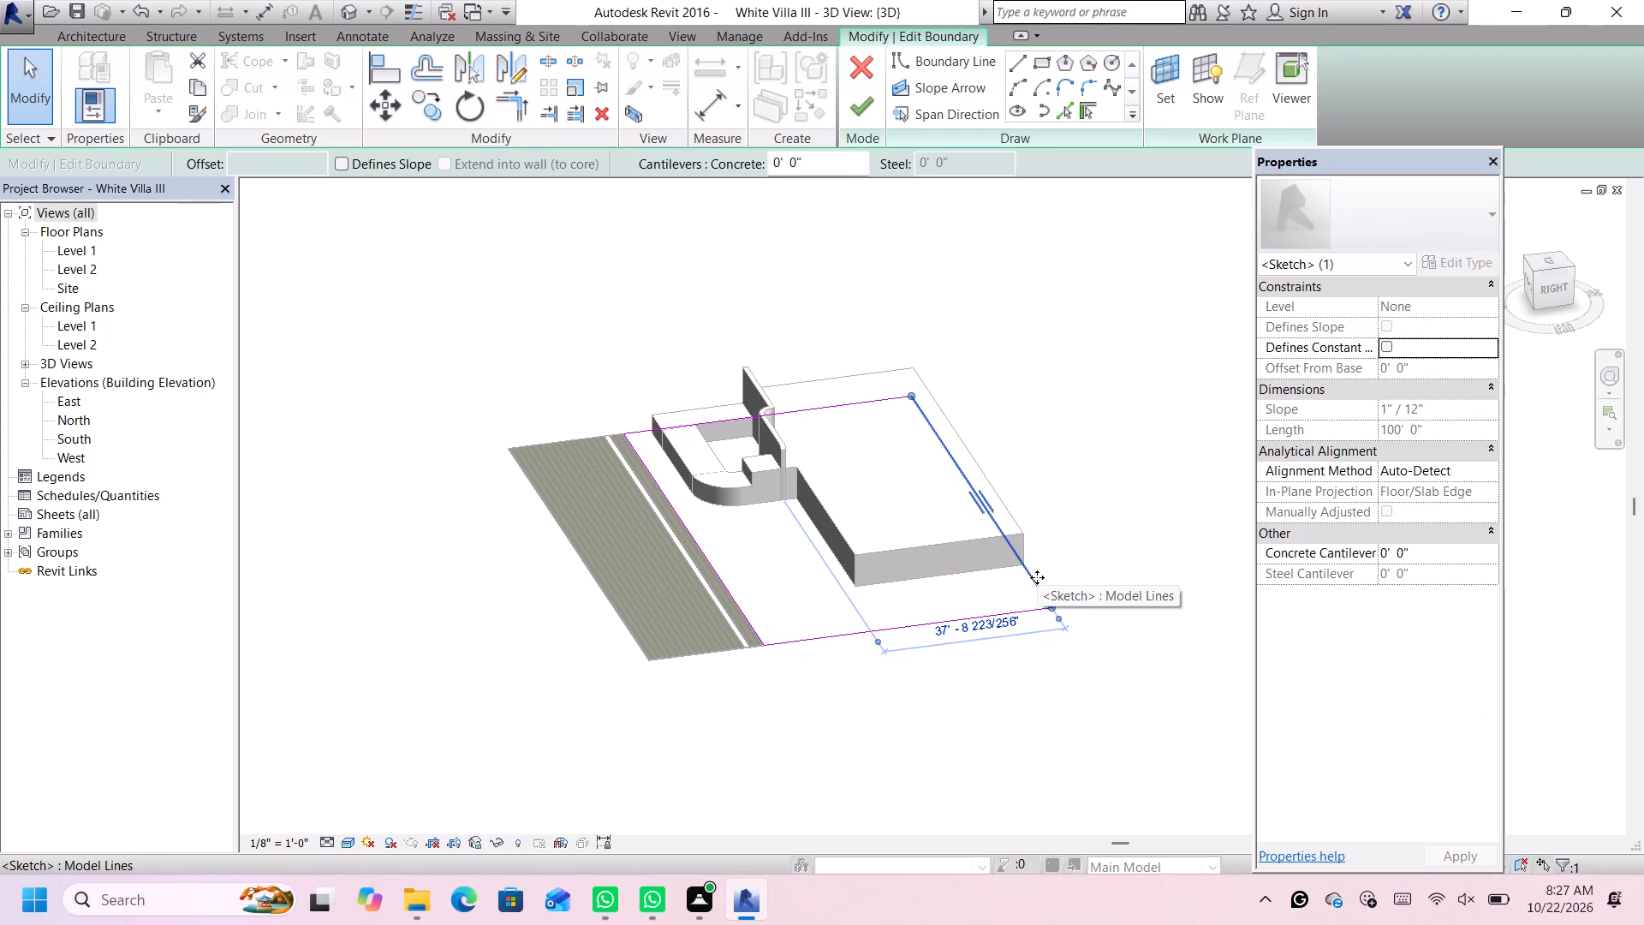
left_click(980, 624)
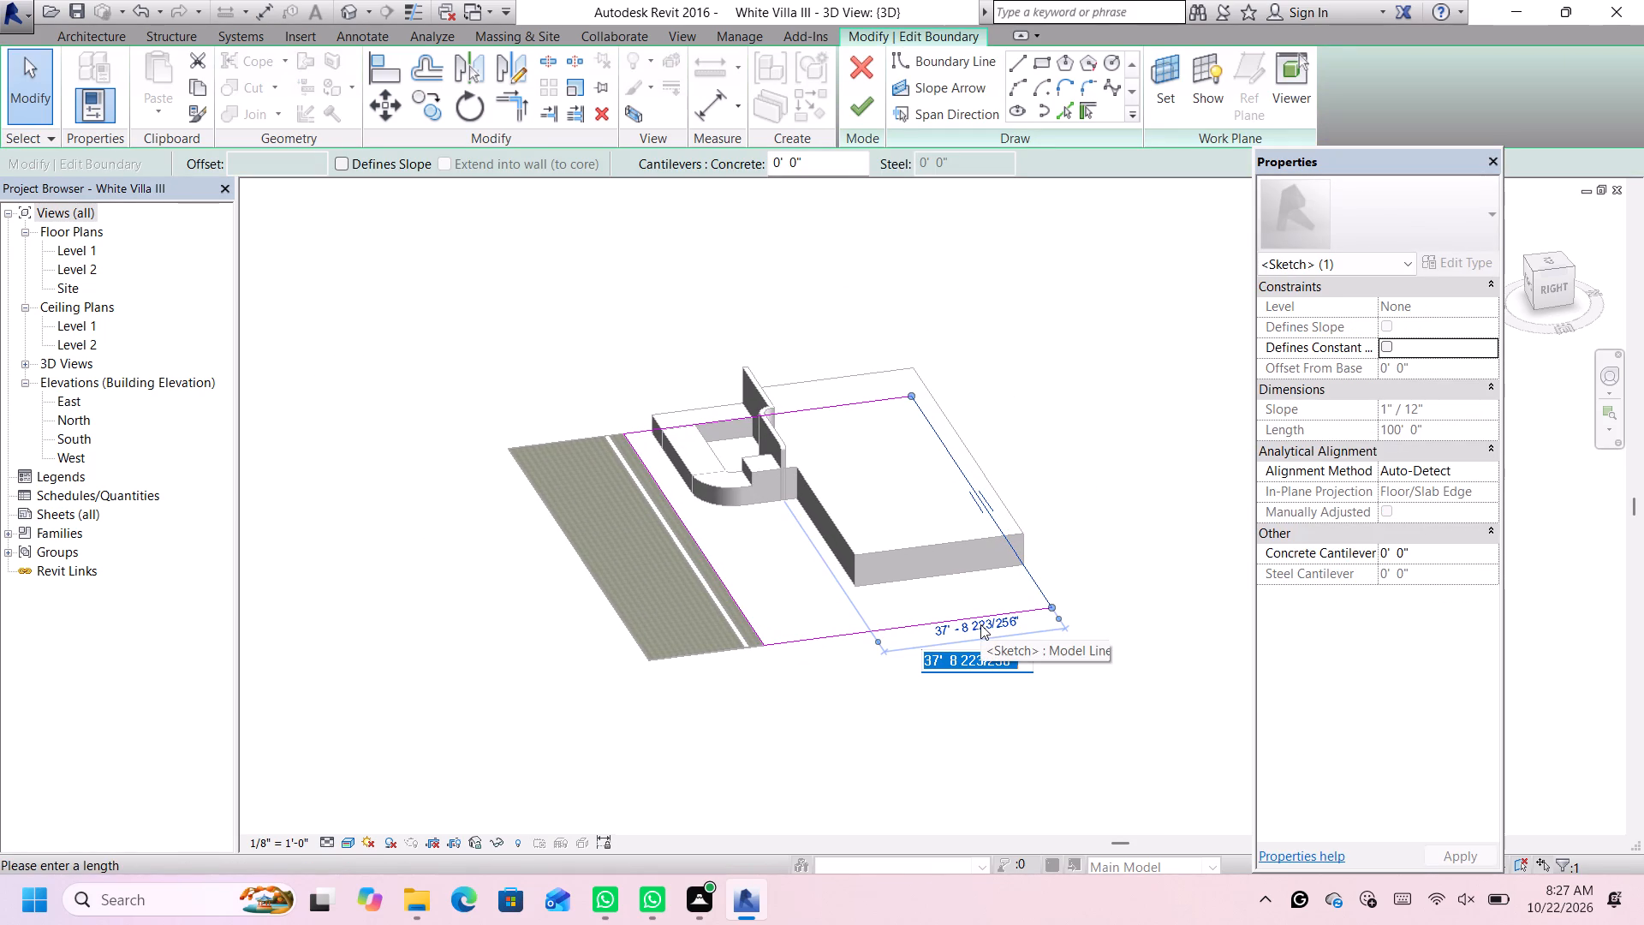
type("45'")
key("Return")
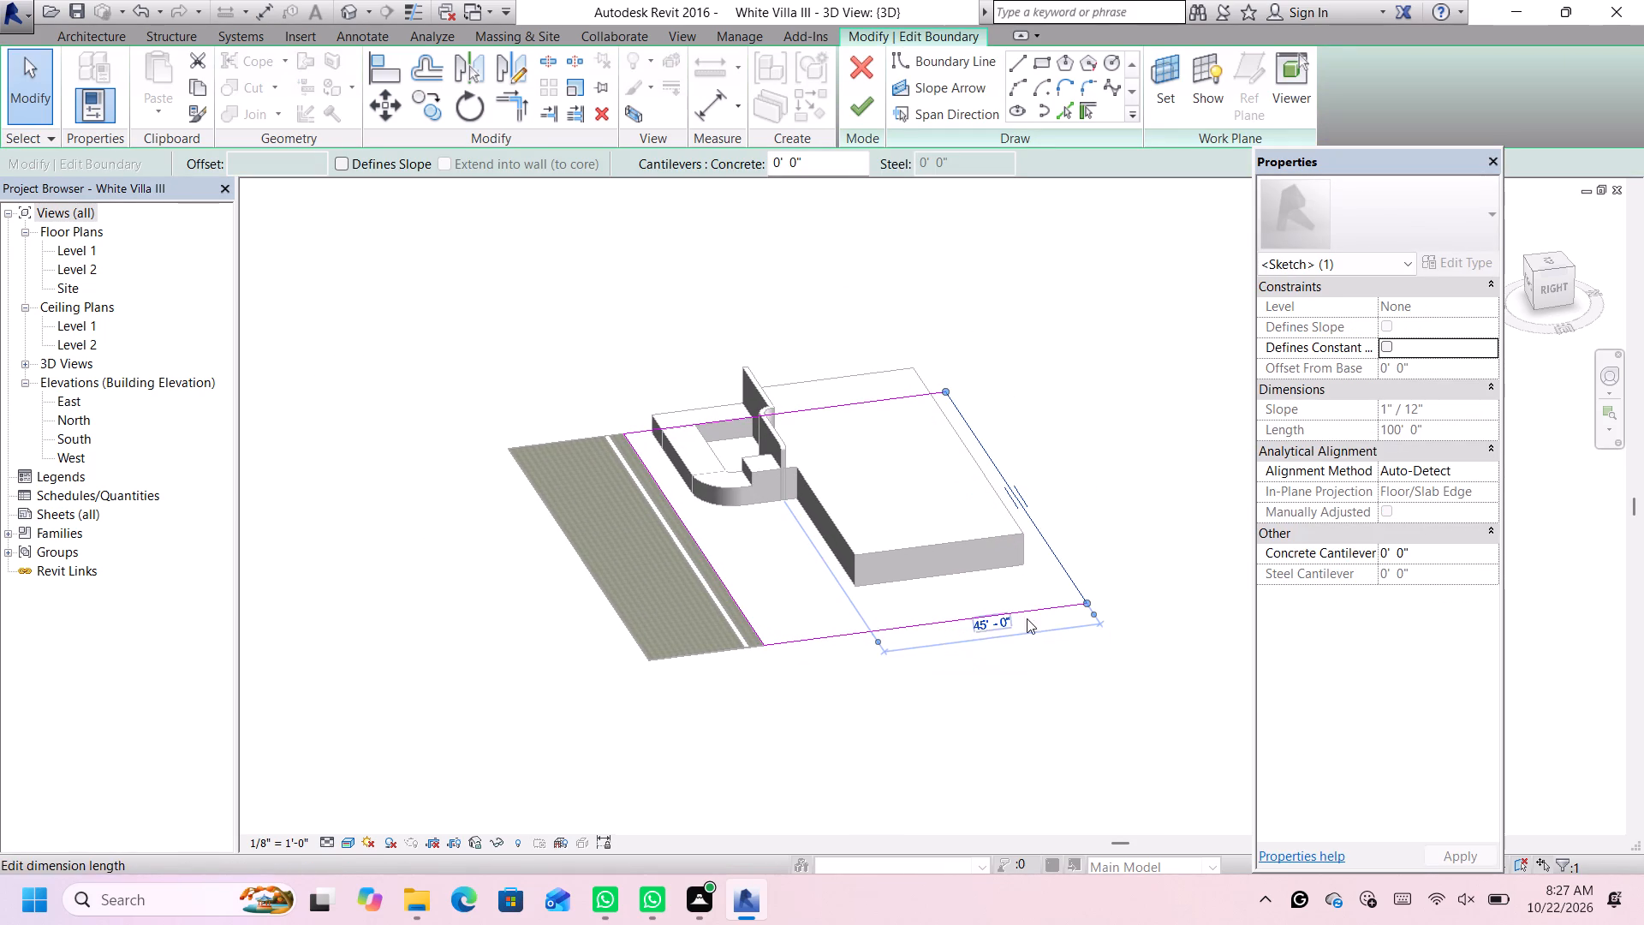
left_click(1000, 628)
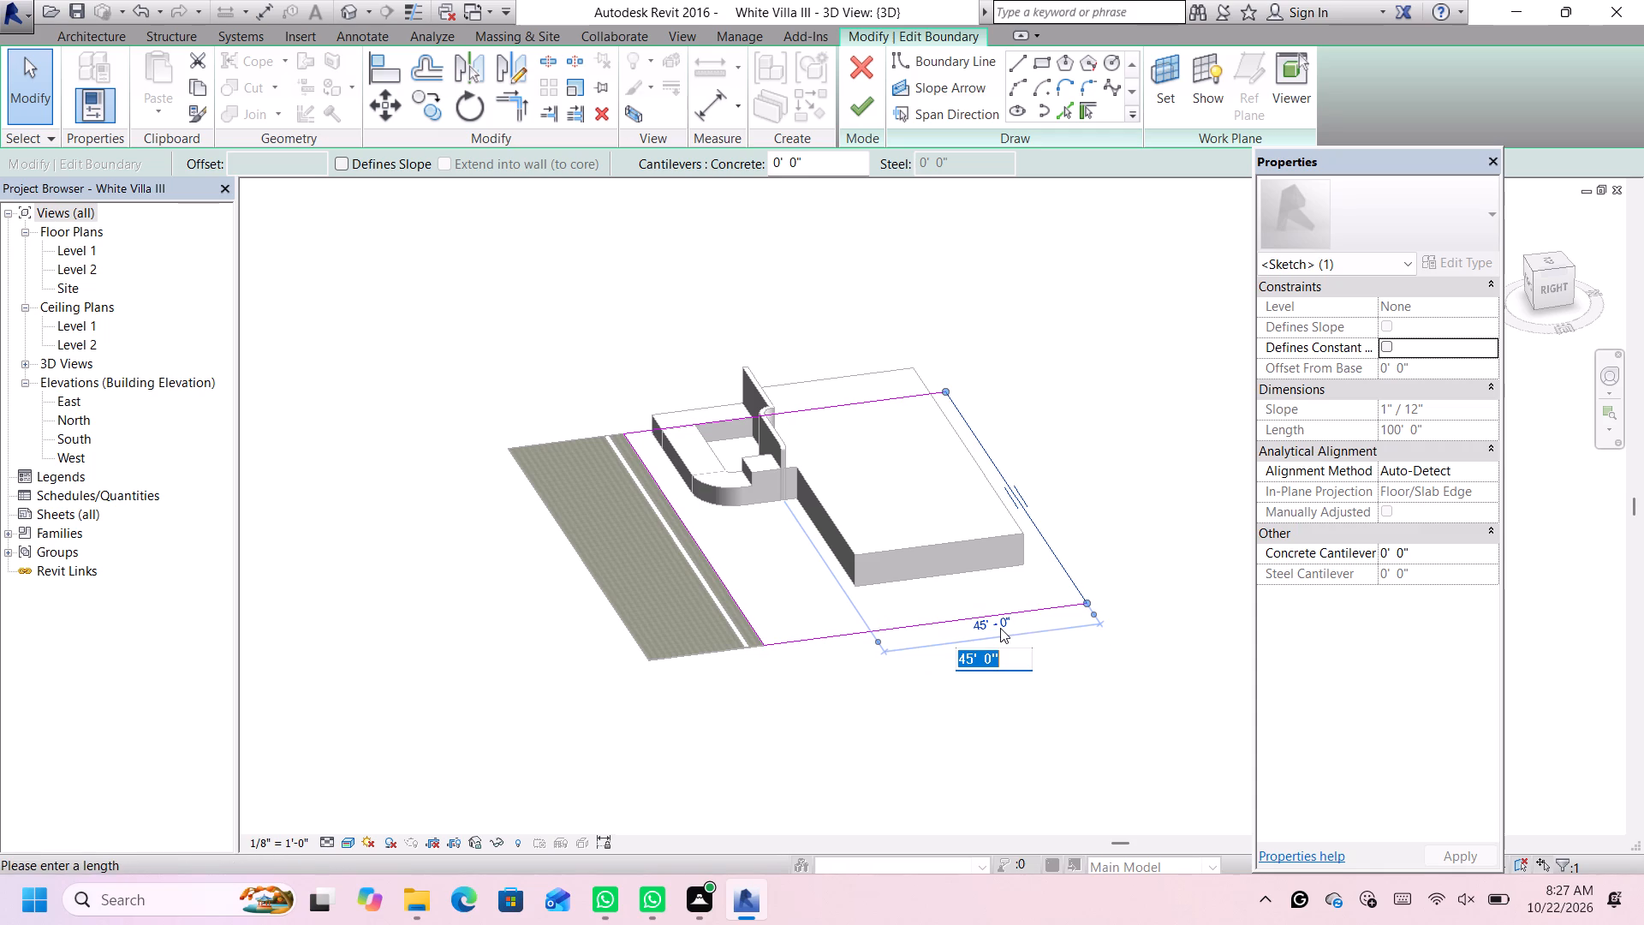
type("50'")
key("Return")
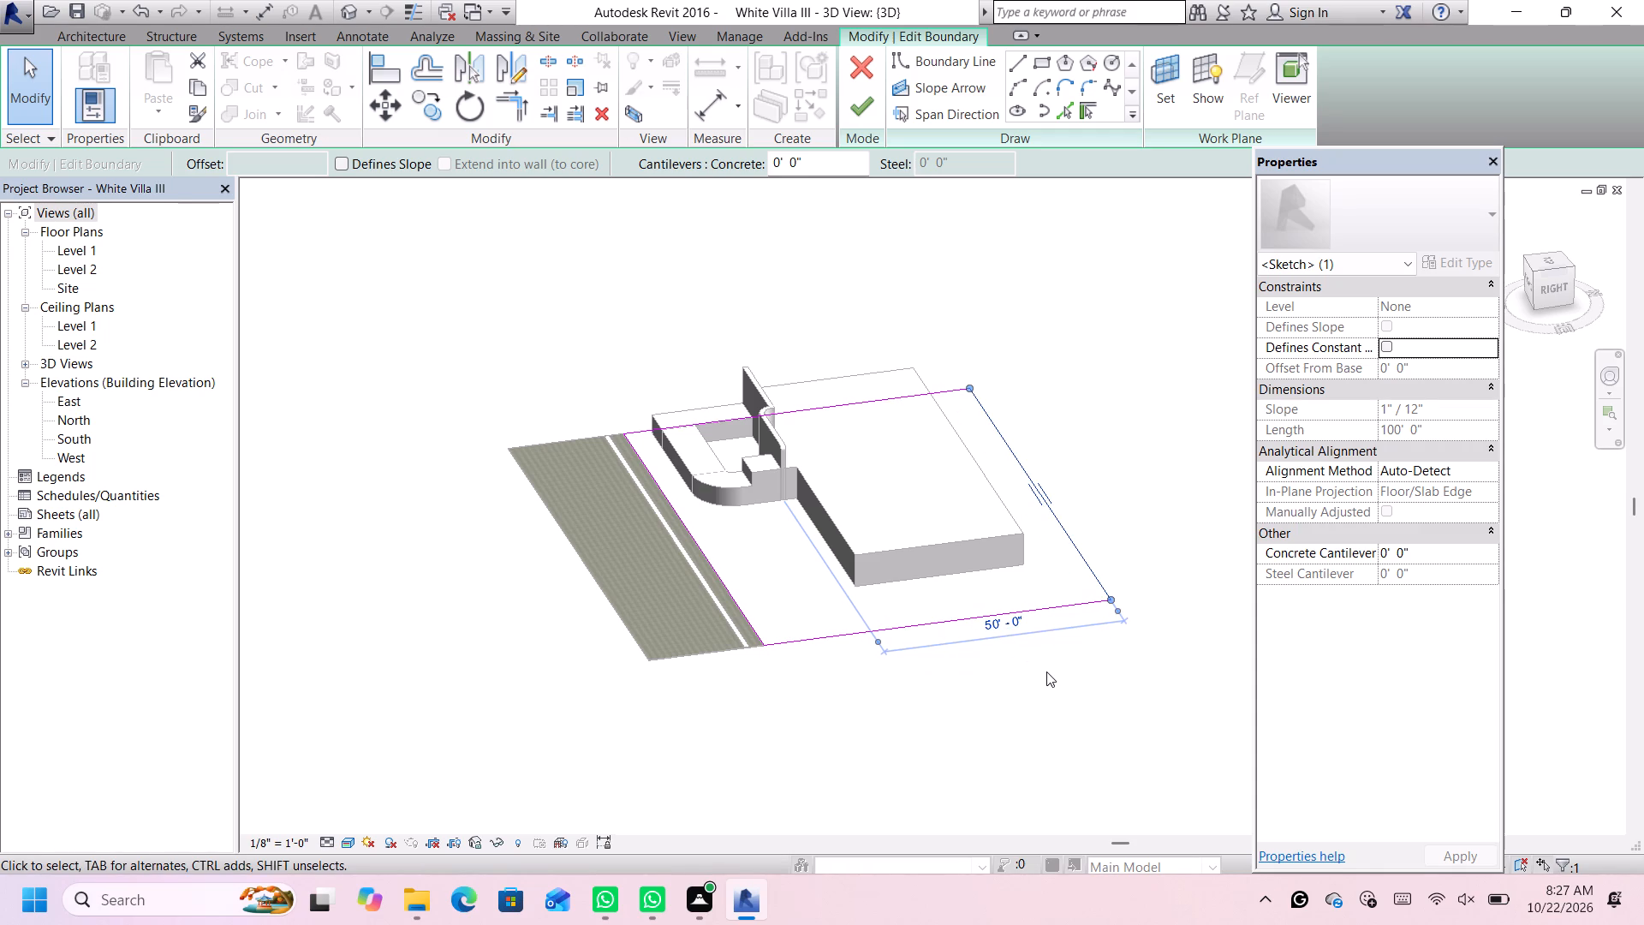
Set the distance dimension of the ground floor's rear edge to 60' and finish the boundary edit.
scroll(1066, 665, "up", 1)
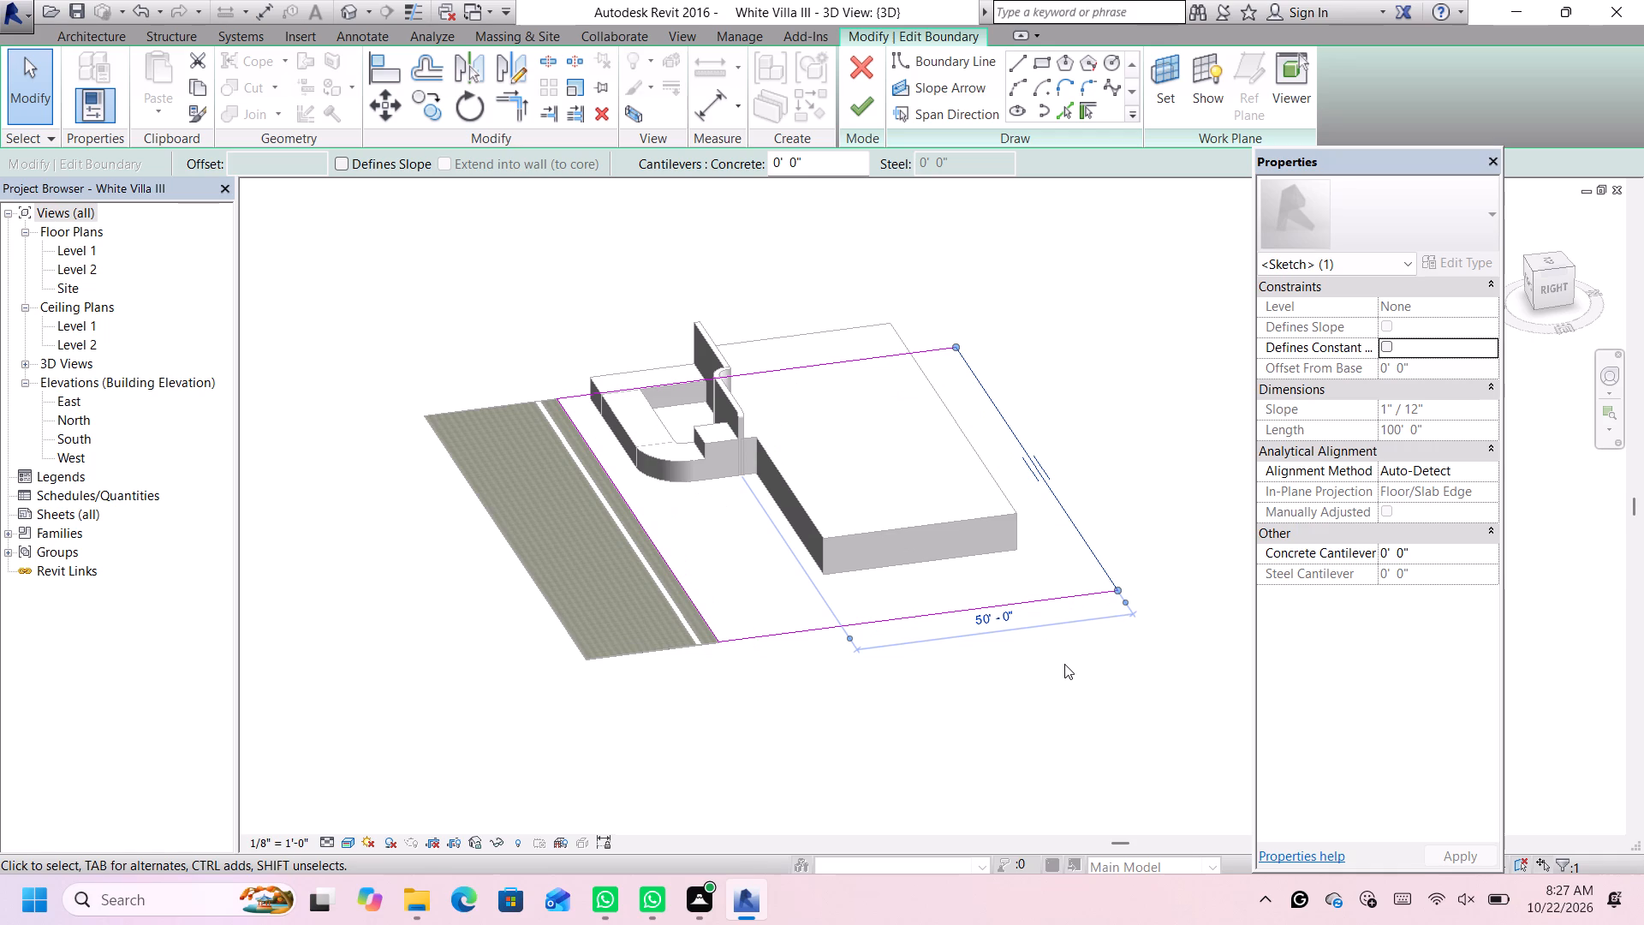
left_click(1010, 619)
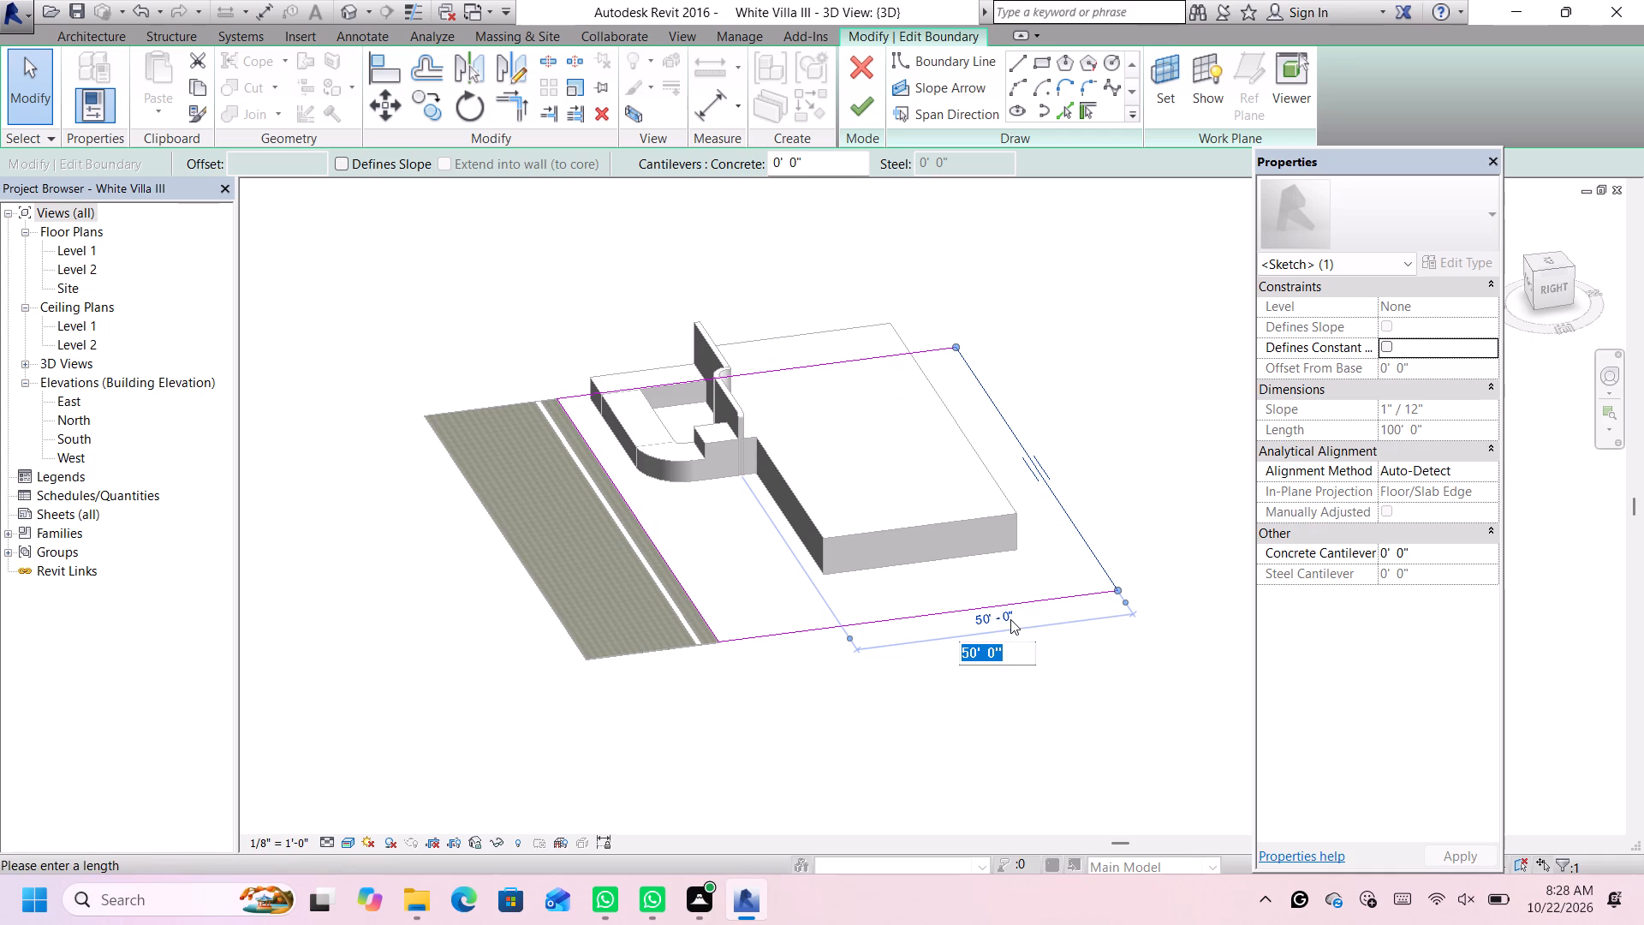
type("60")
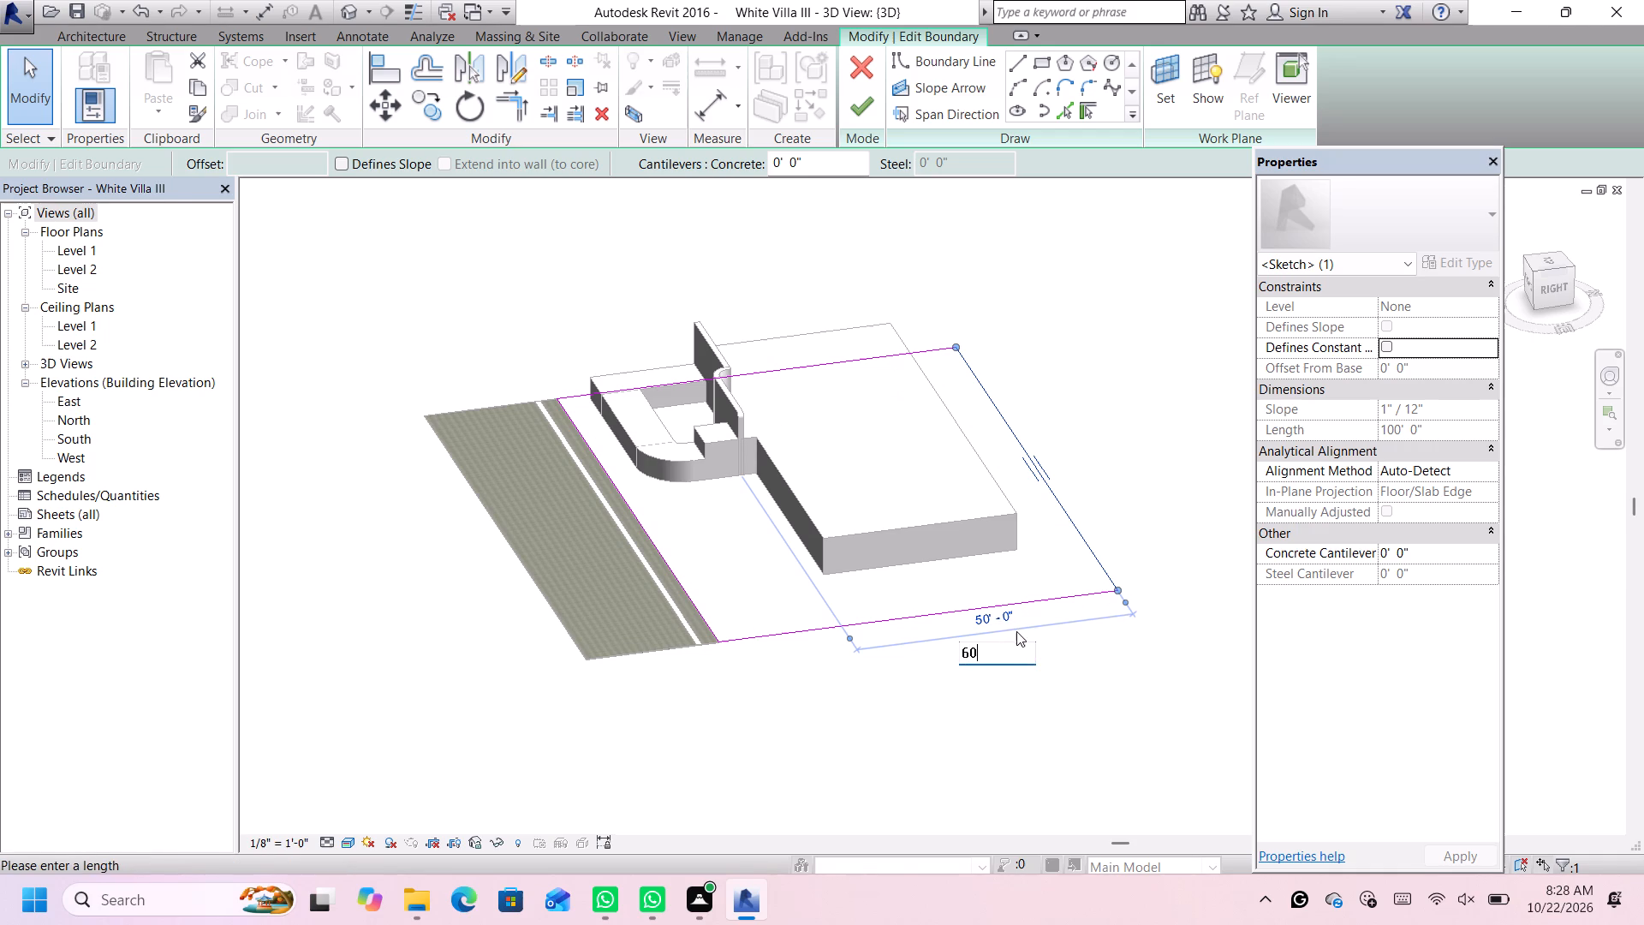
key("apostrophe")
key("Return")
left_click(1076, 750)
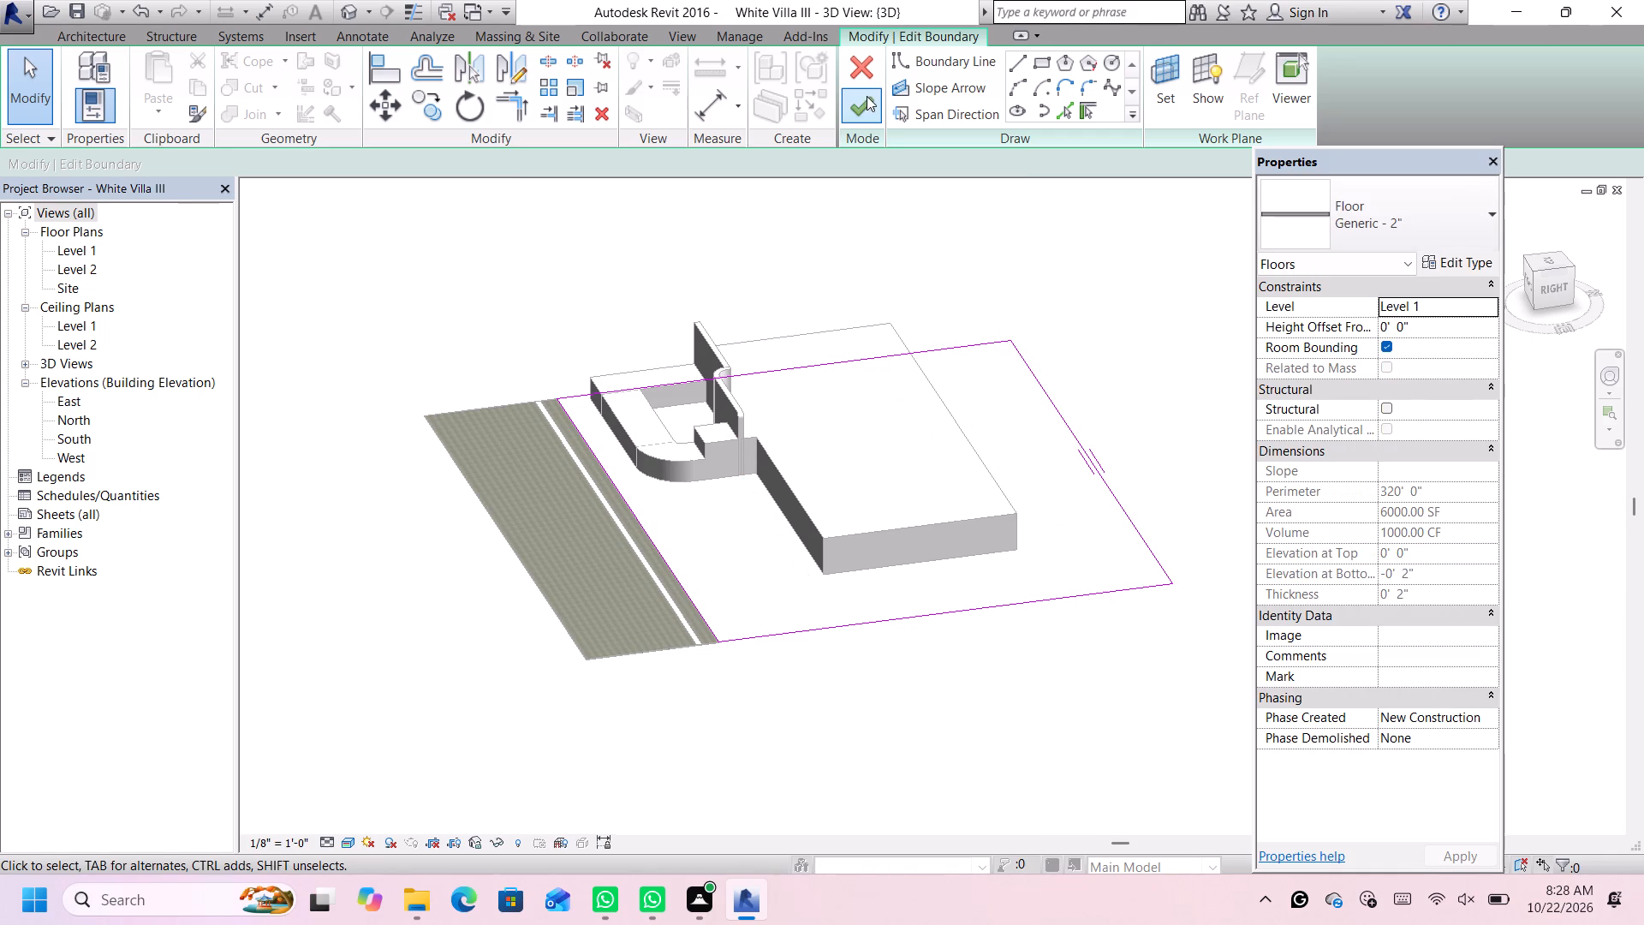
left_click(863, 96)
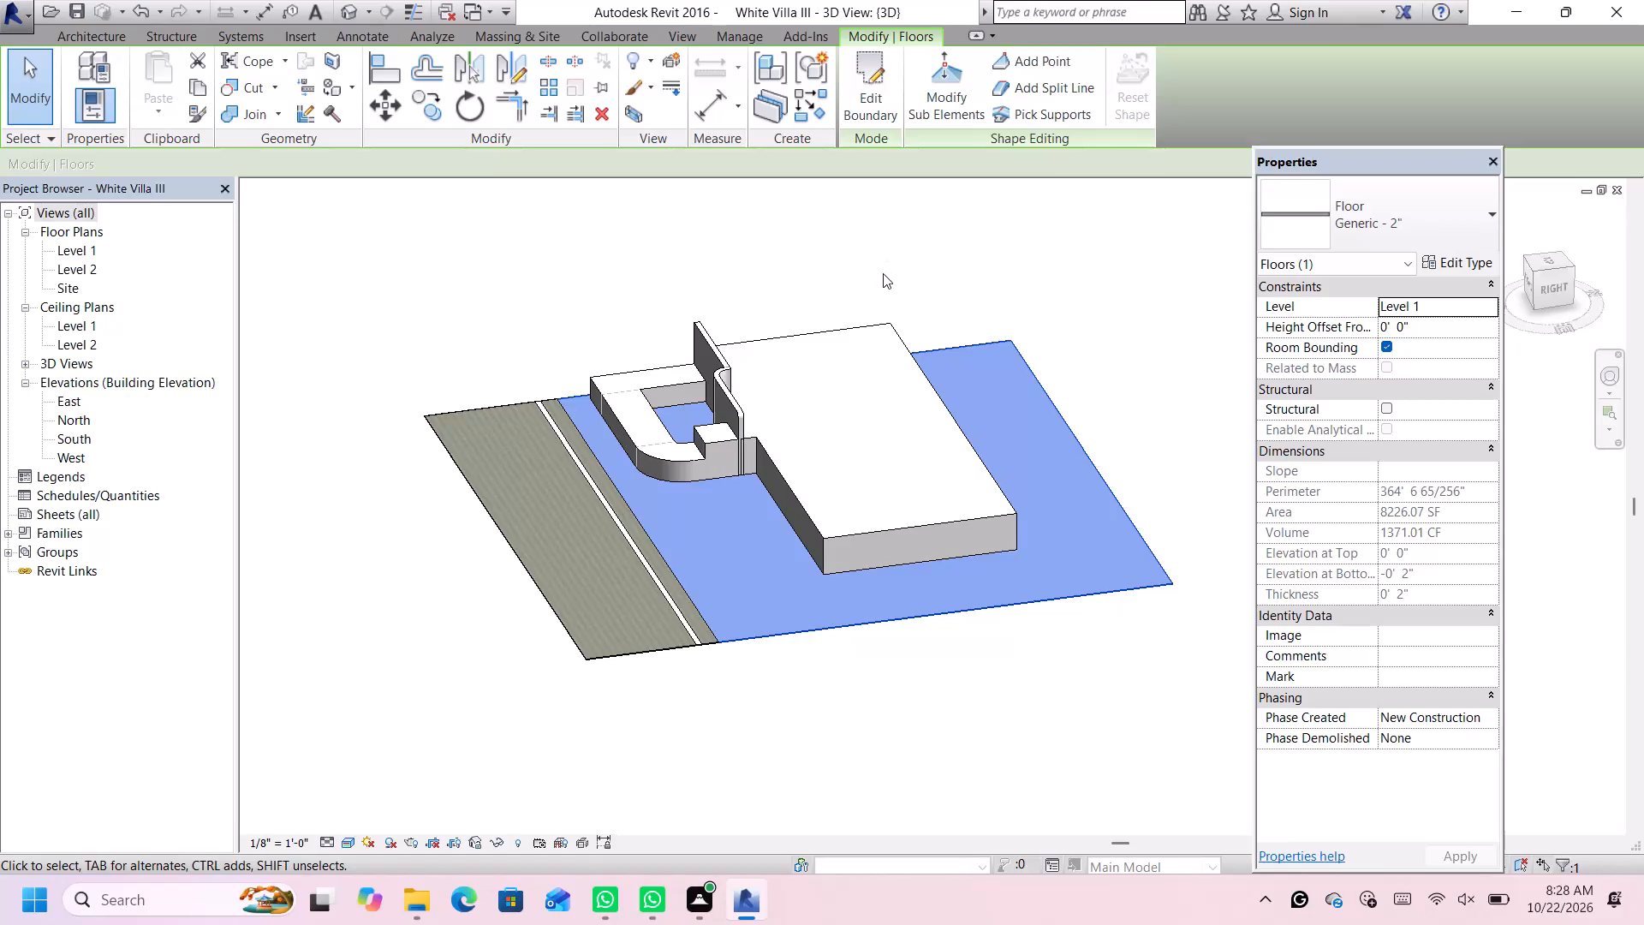
Edit the boundary of the 7'-thick main block so its east edge has a 60' distance dimension, and finish the sketch.
scroll(883, 273, "down", 2)
middle_click_drag(879, 282, 882, 340)
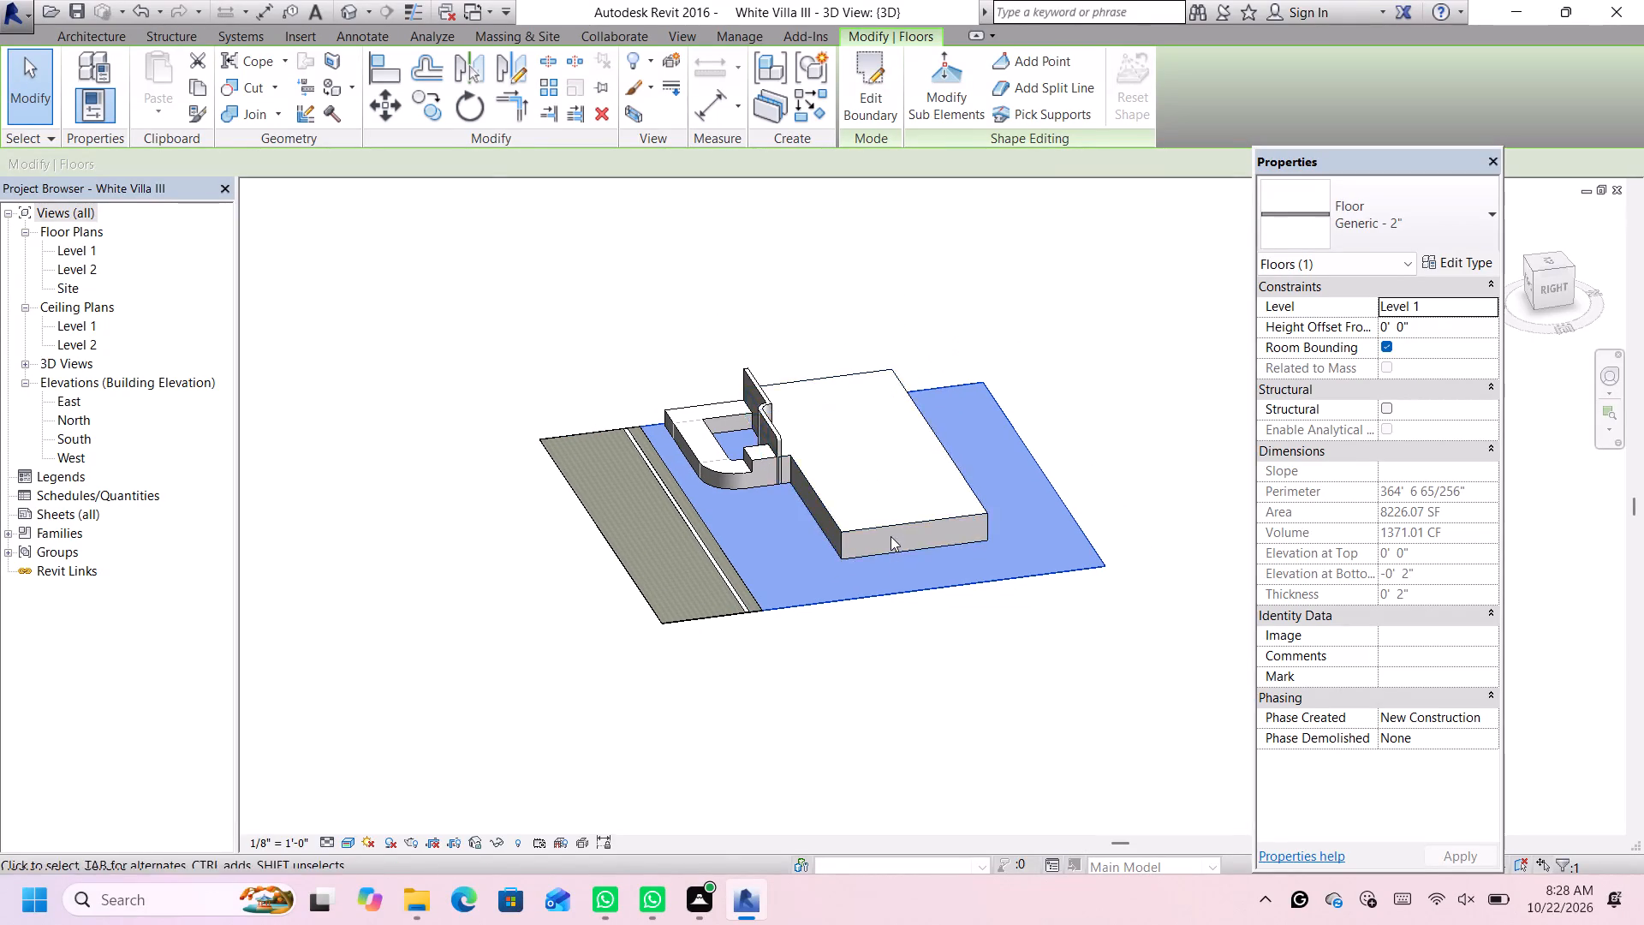
double_click(890, 524)
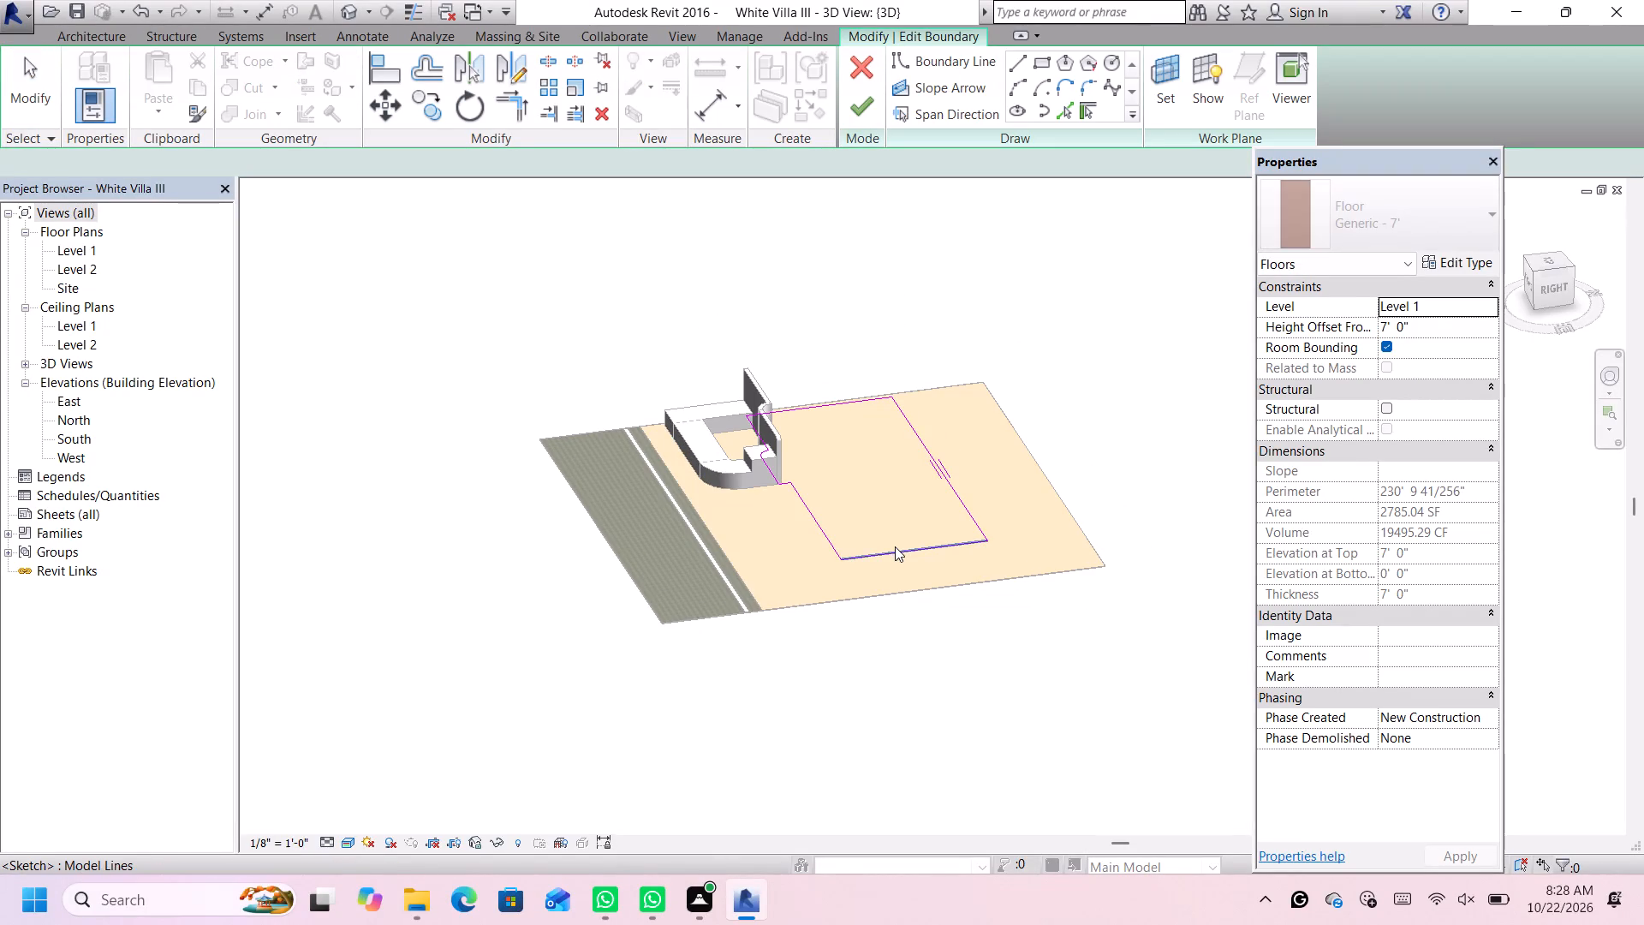
scroll(895, 548, "up", 1)
left_click(894, 548)
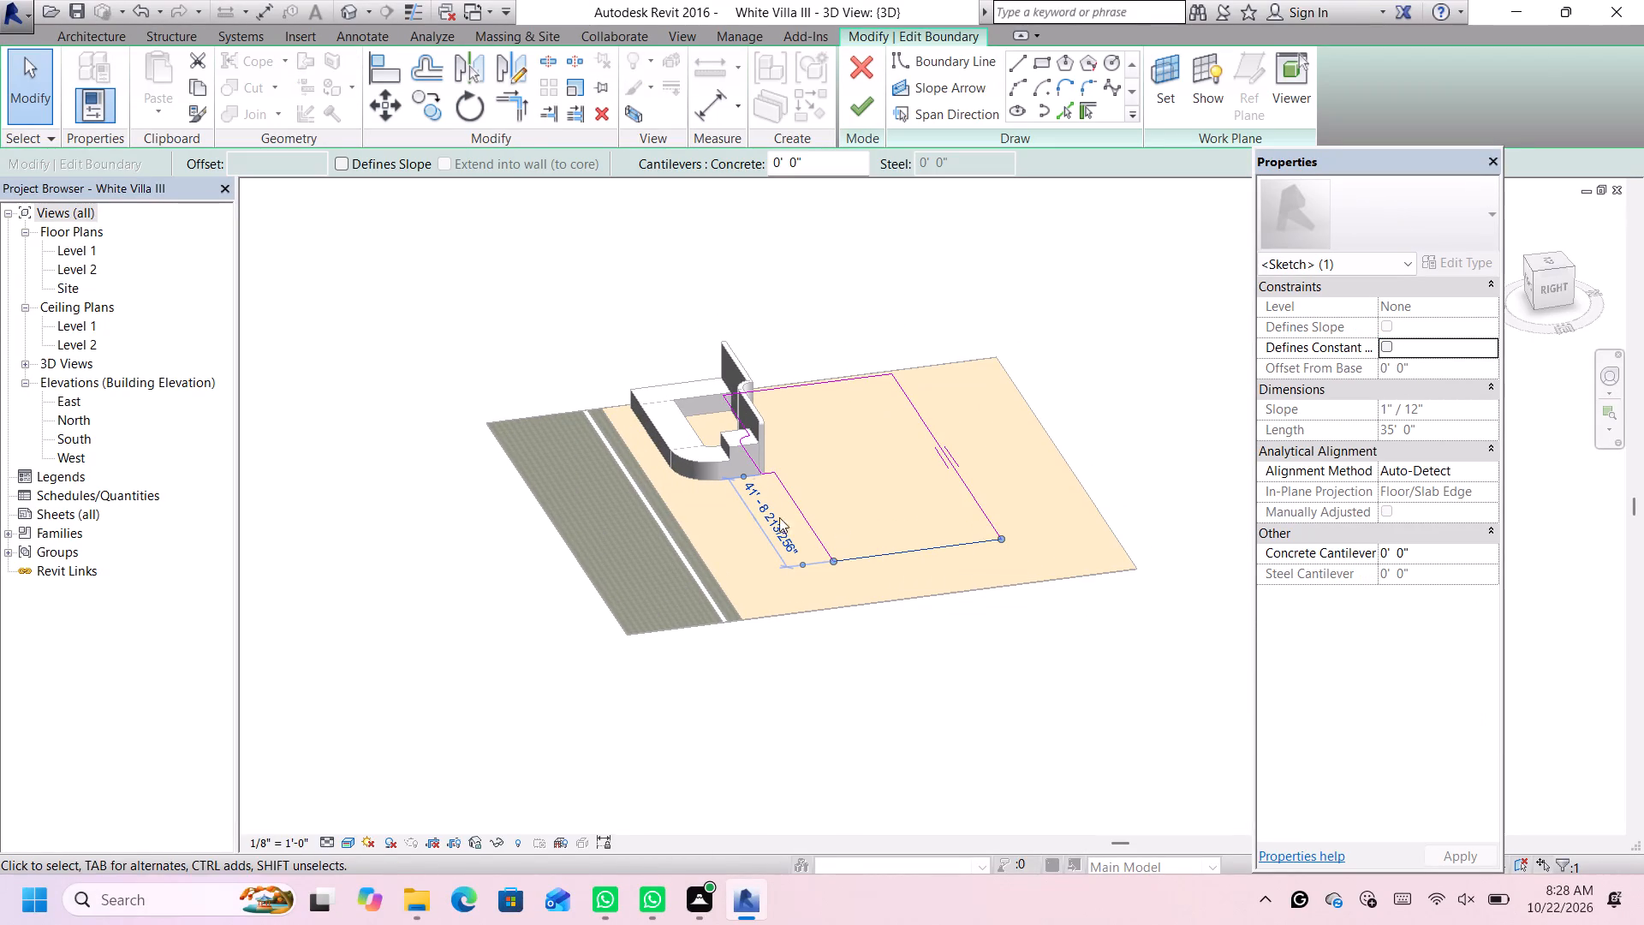
left_click(762, 501)
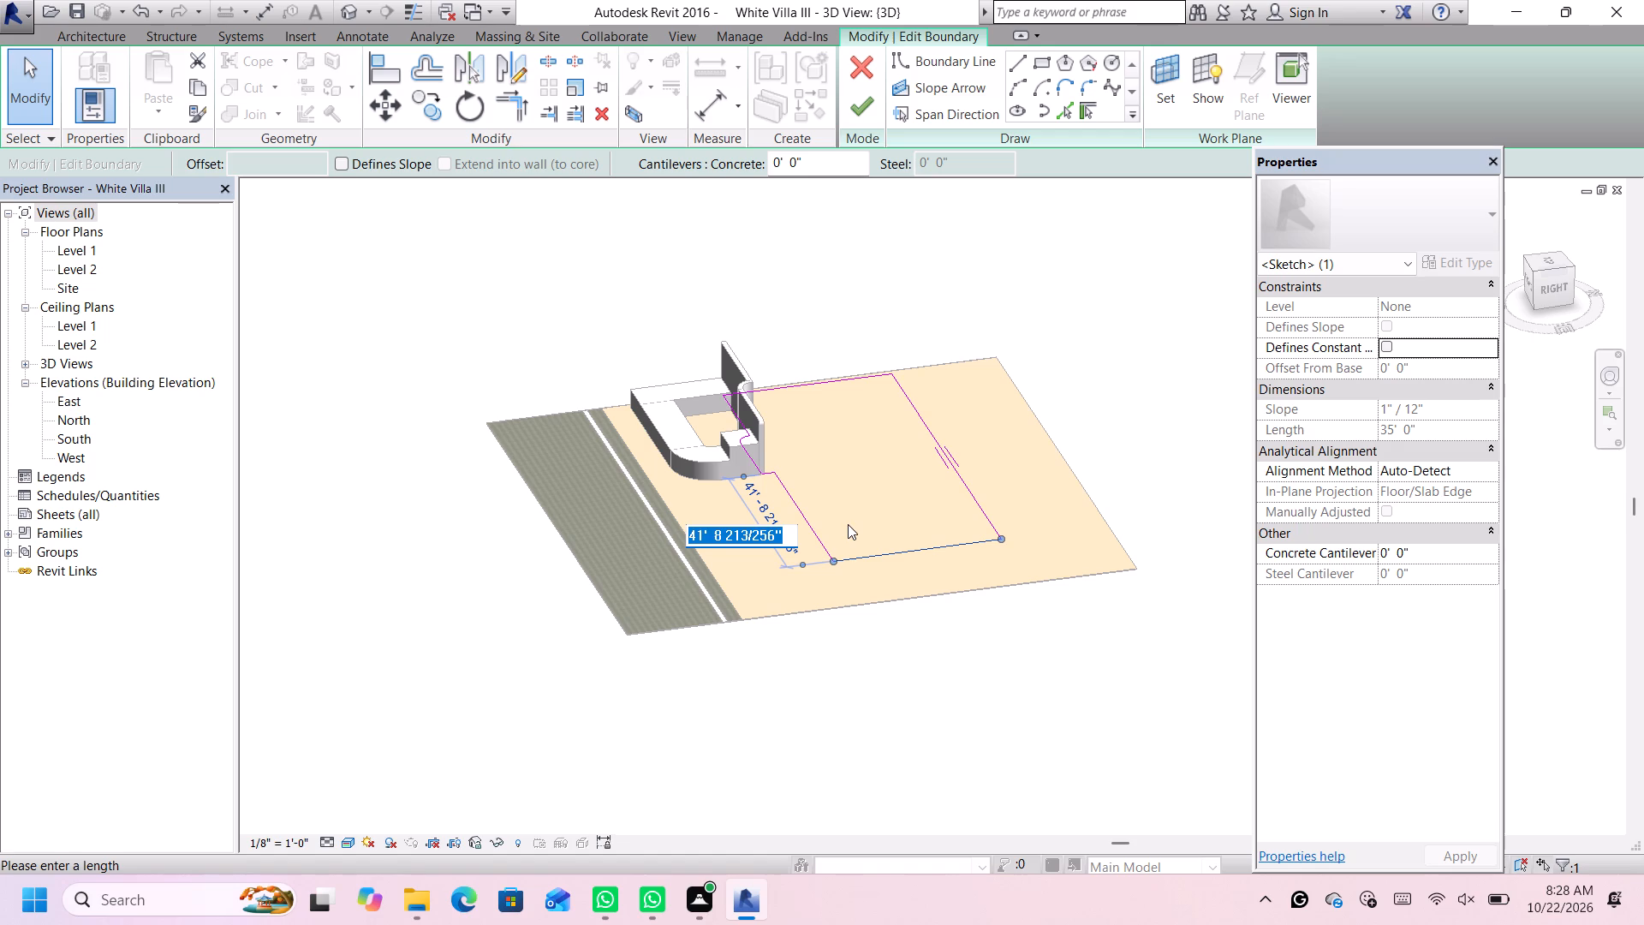
key("6")
type("0'")
key("Return")
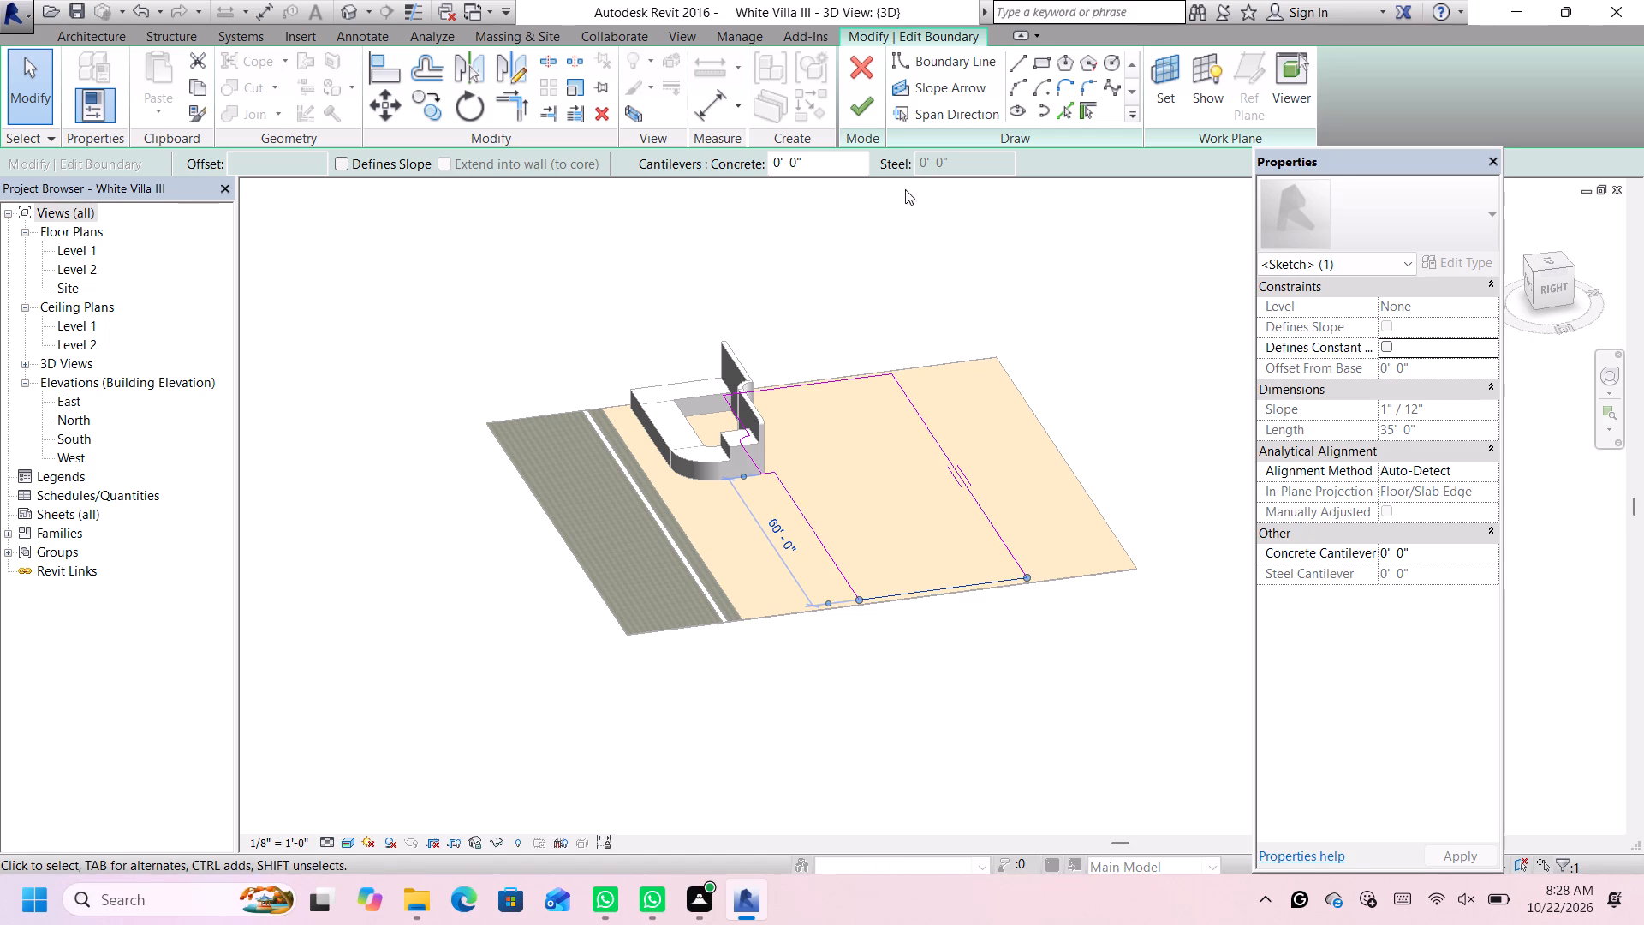
left_click(860, 111)
left_click(1090, 366)
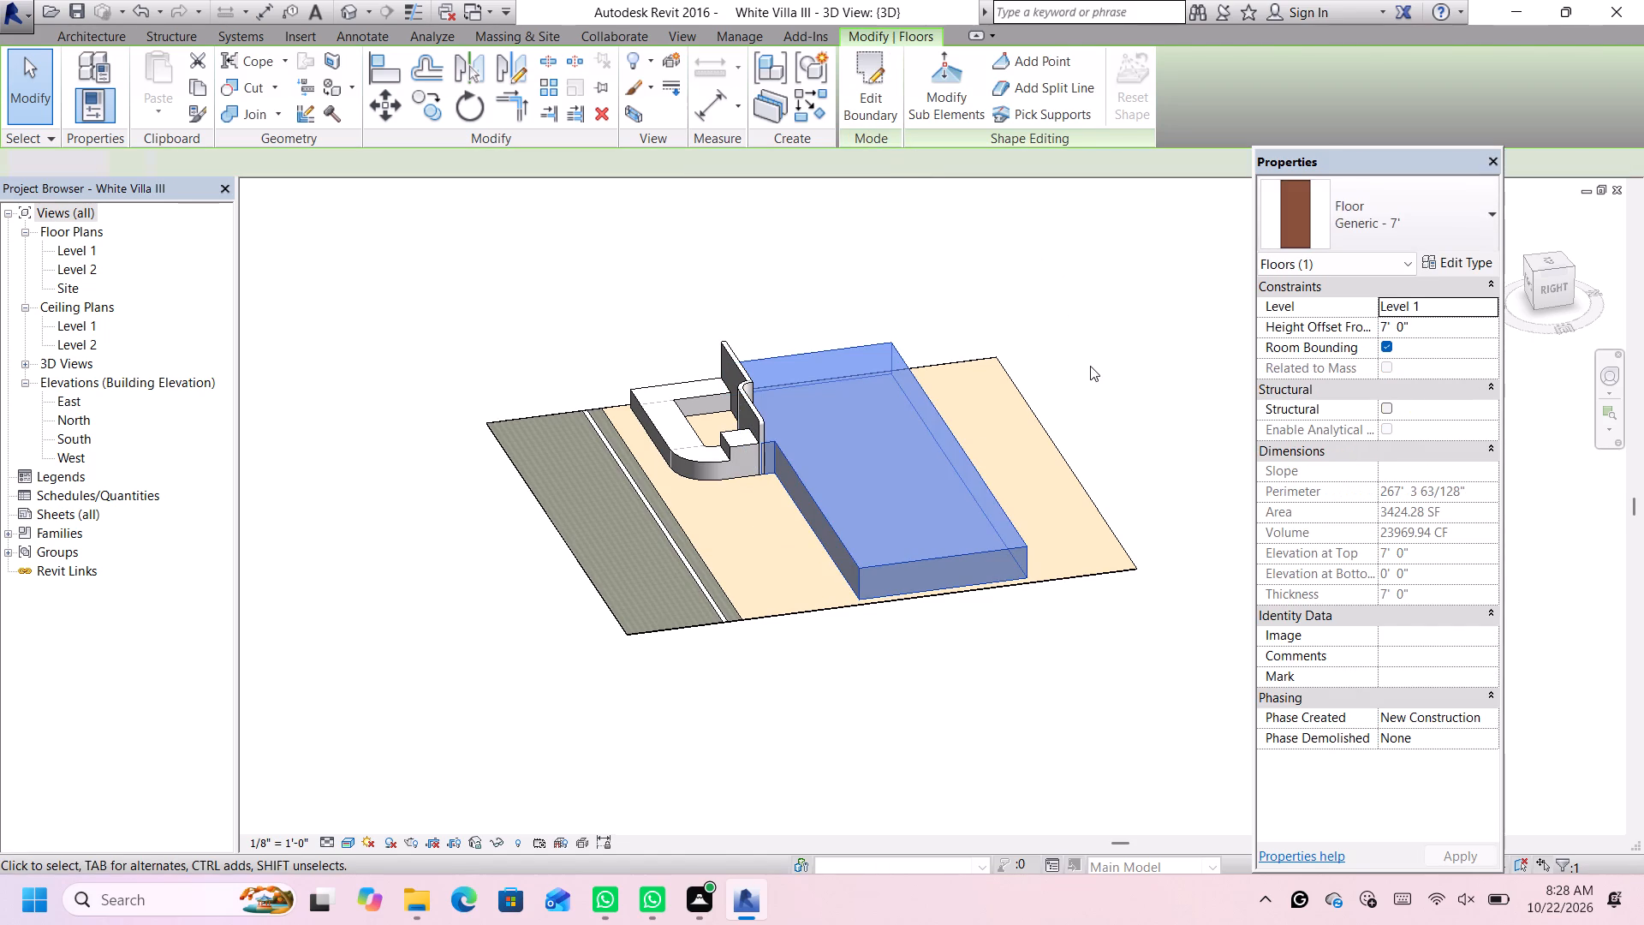
Examine the lengthened main block, the enlarged ground floor and the low wall's rounded corner from several 3D angles.
scroll(908, 341, "down", 2)
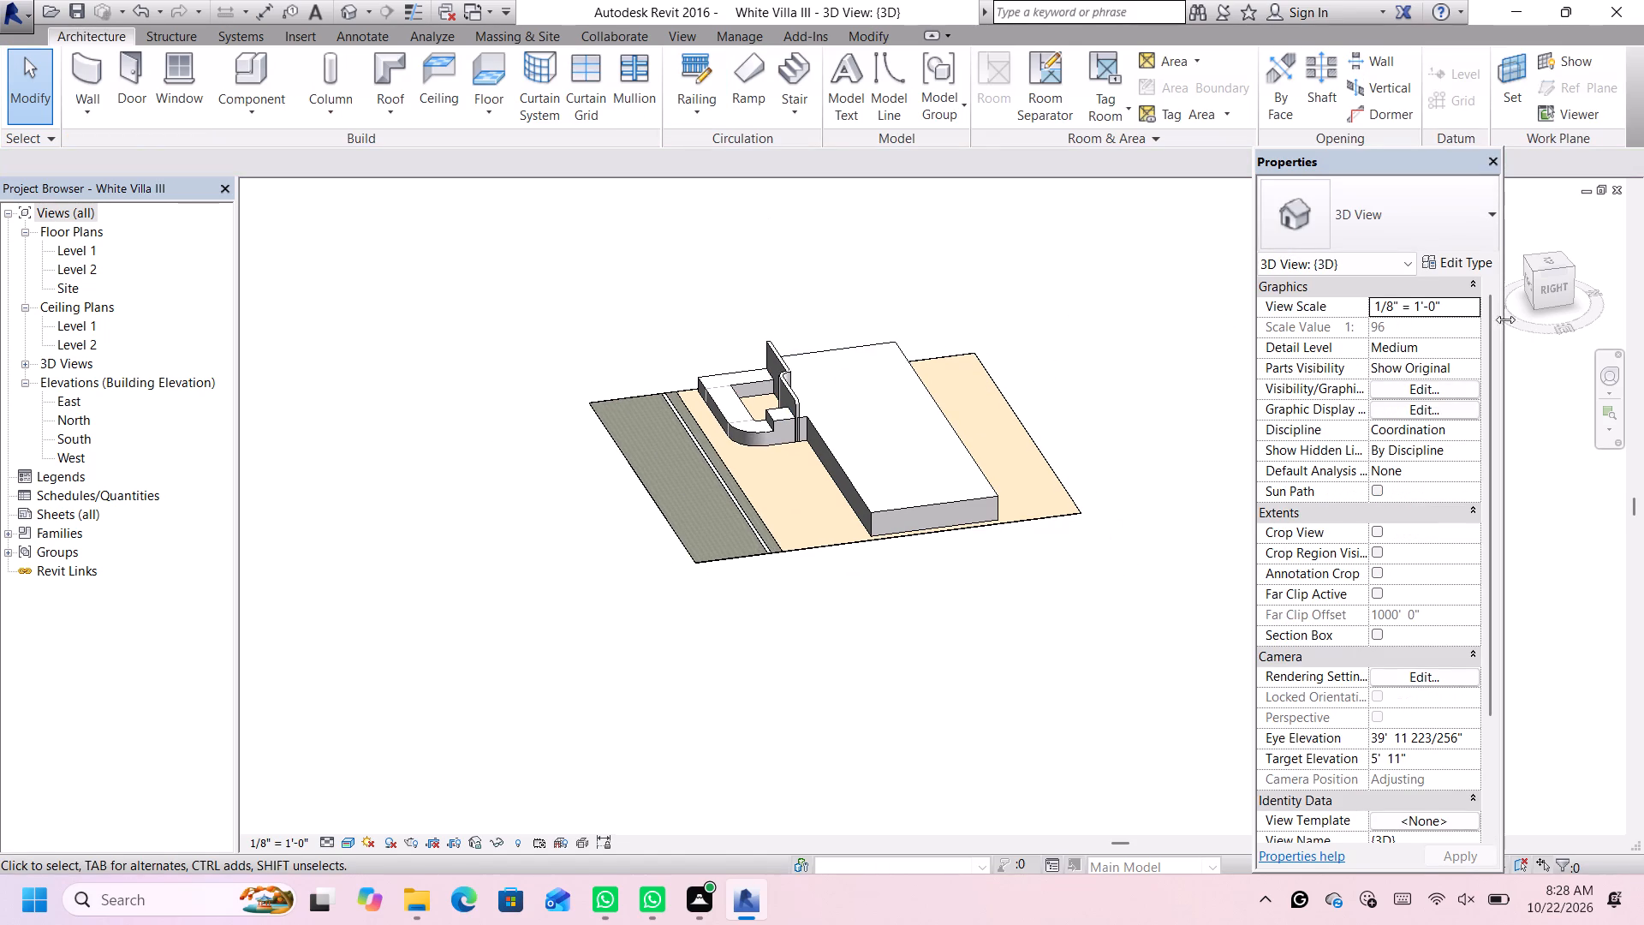
left_click(1536, 269)
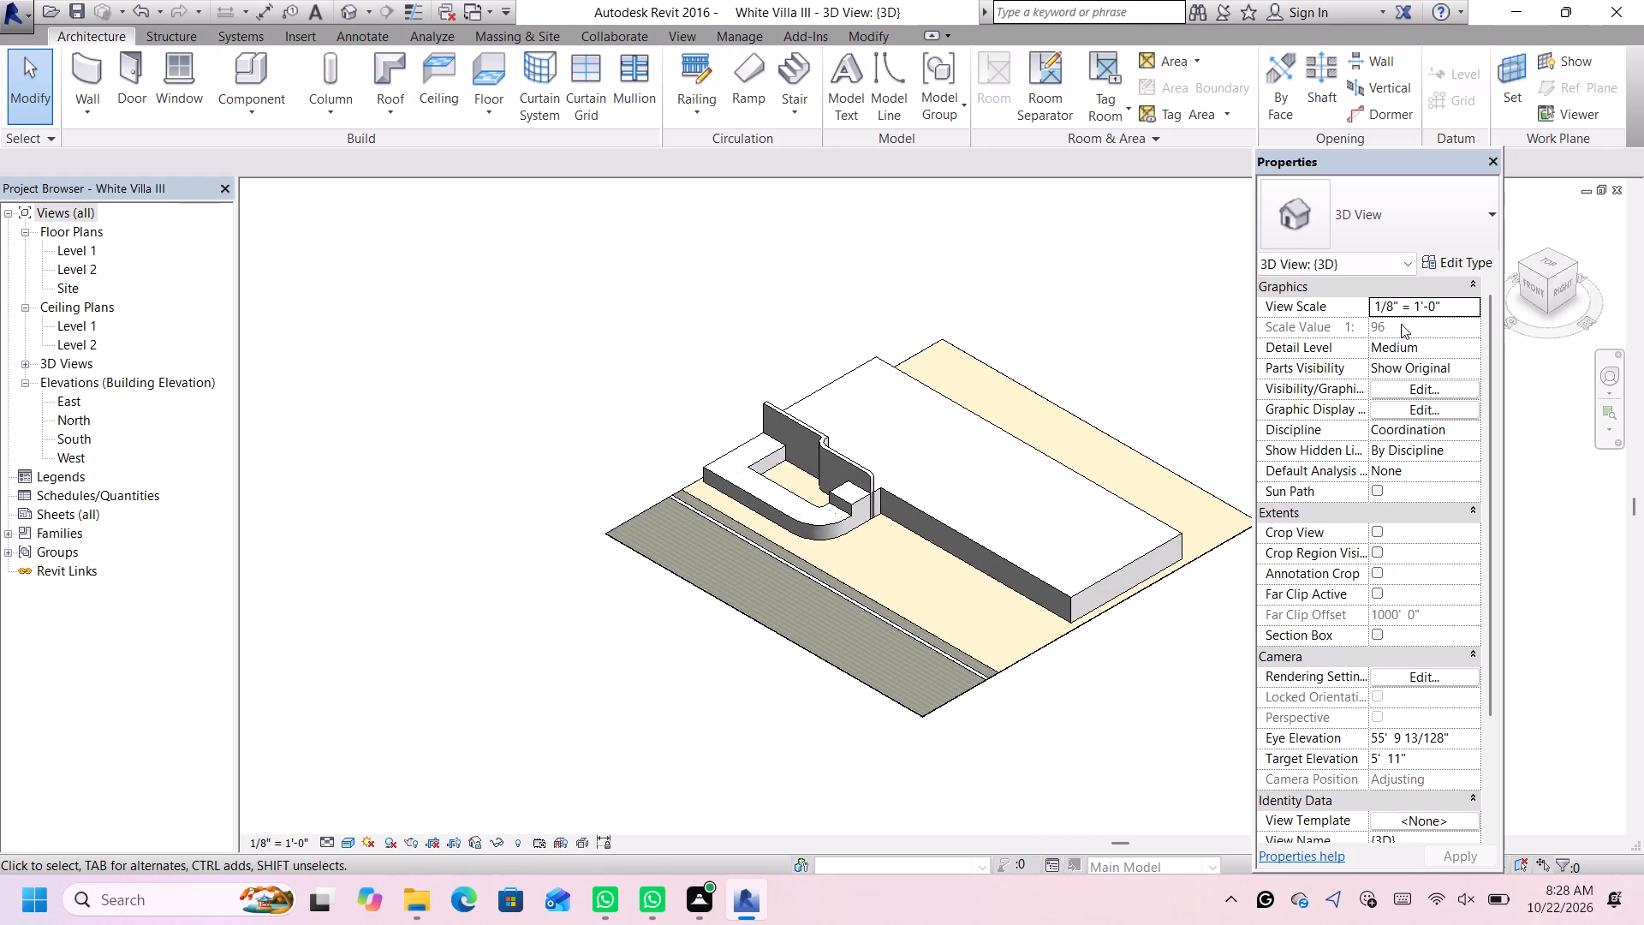
left_click(1521, 263)
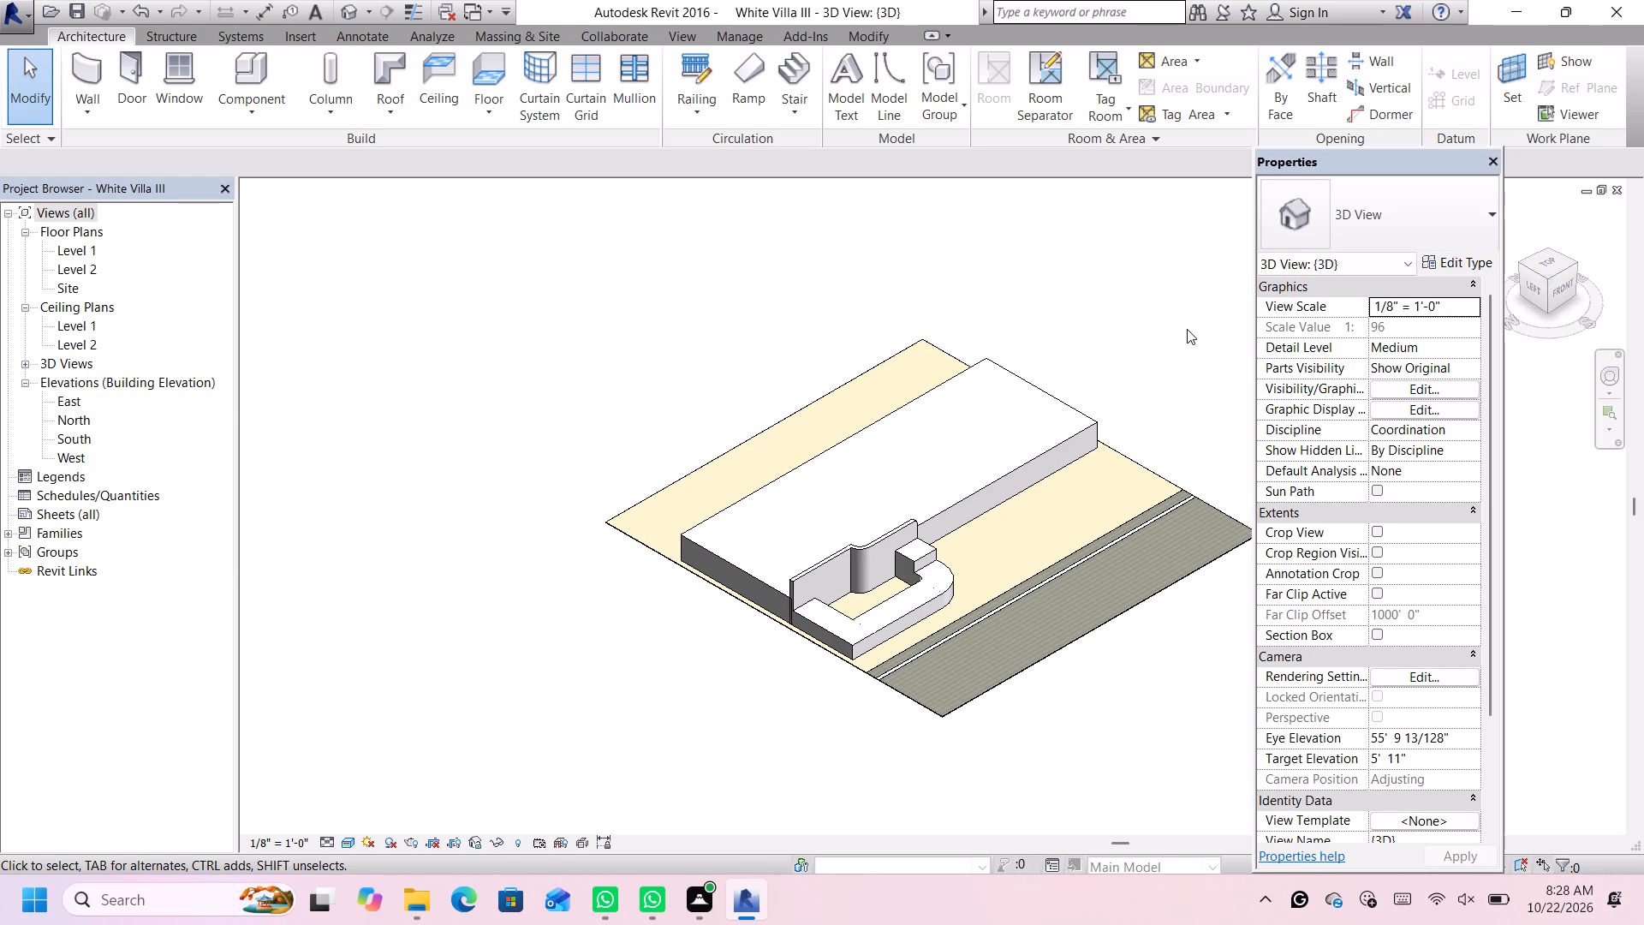
scroll(1187, 329, "up", 1)
scroll(1186, 372, "down", 1)
middle_click_drag(1184, 372, 1181, 374)
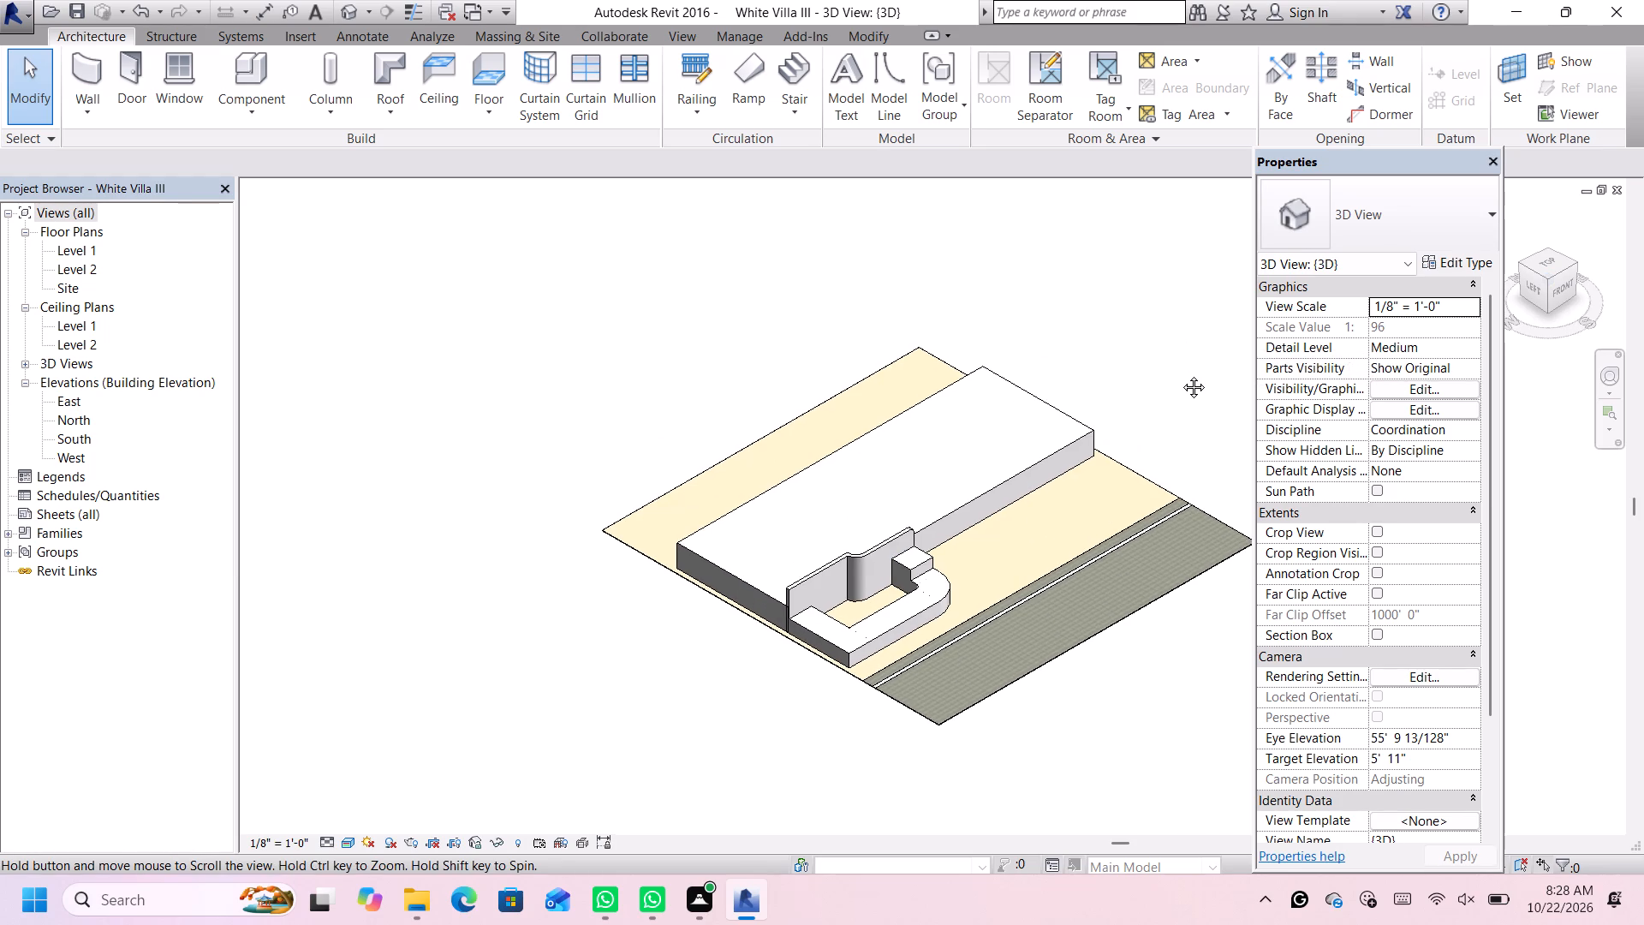
middle_click_drag(1181, 374, 1057, 257)
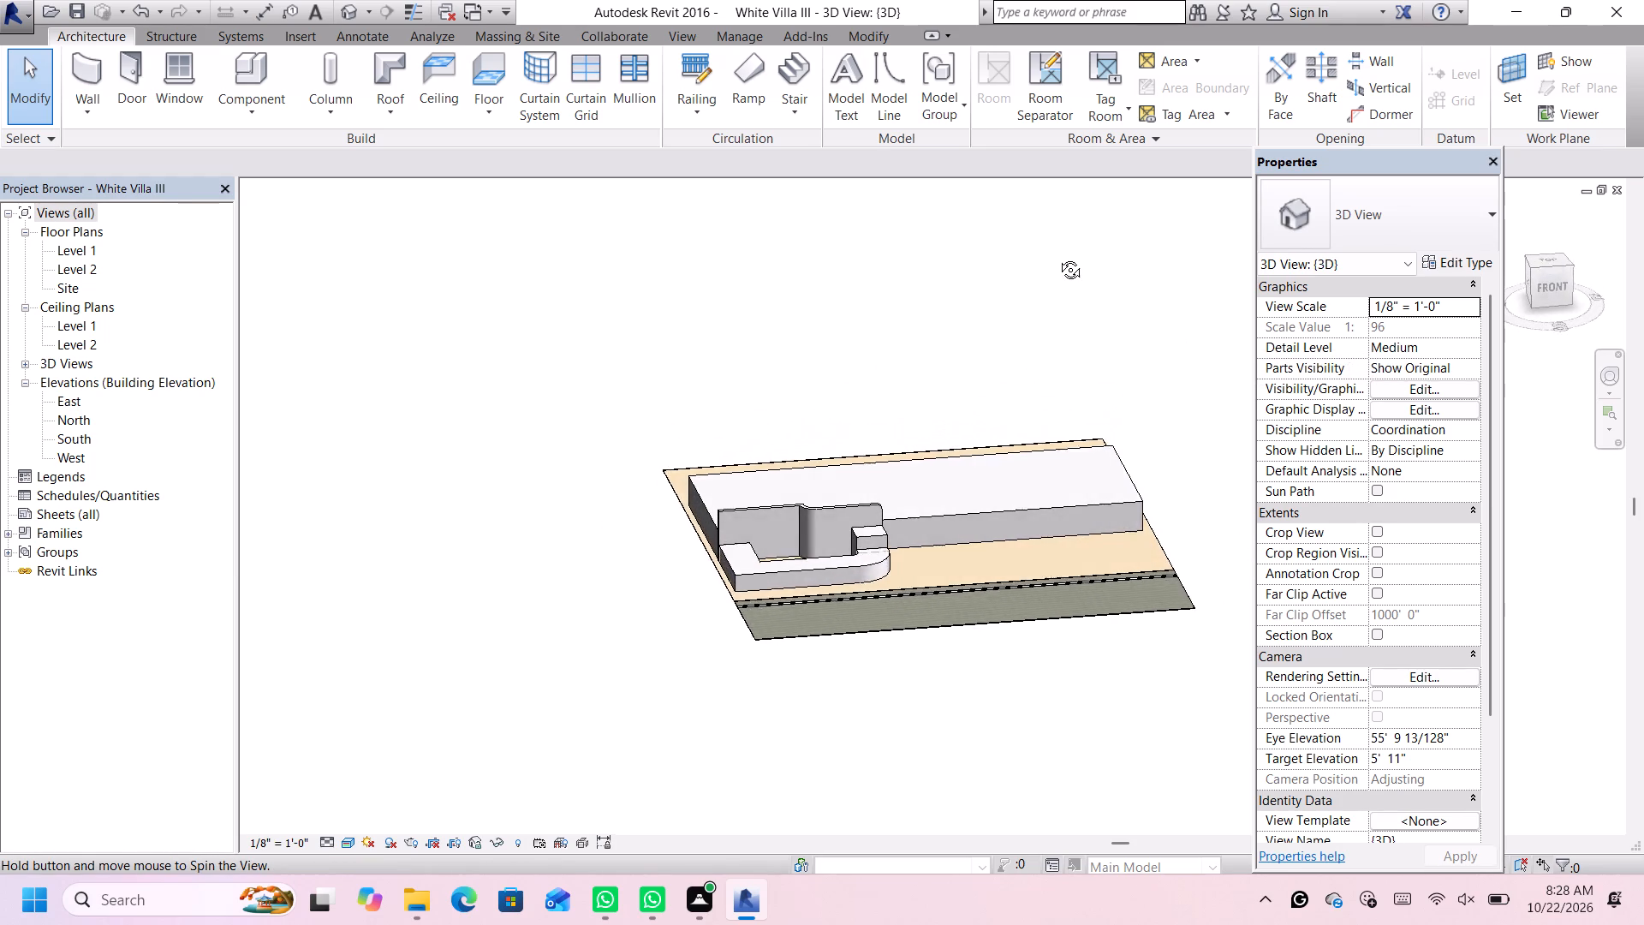
middle_click_drag(1057, 257, 1057, 397)
scroll(978, 477, "up", 4)
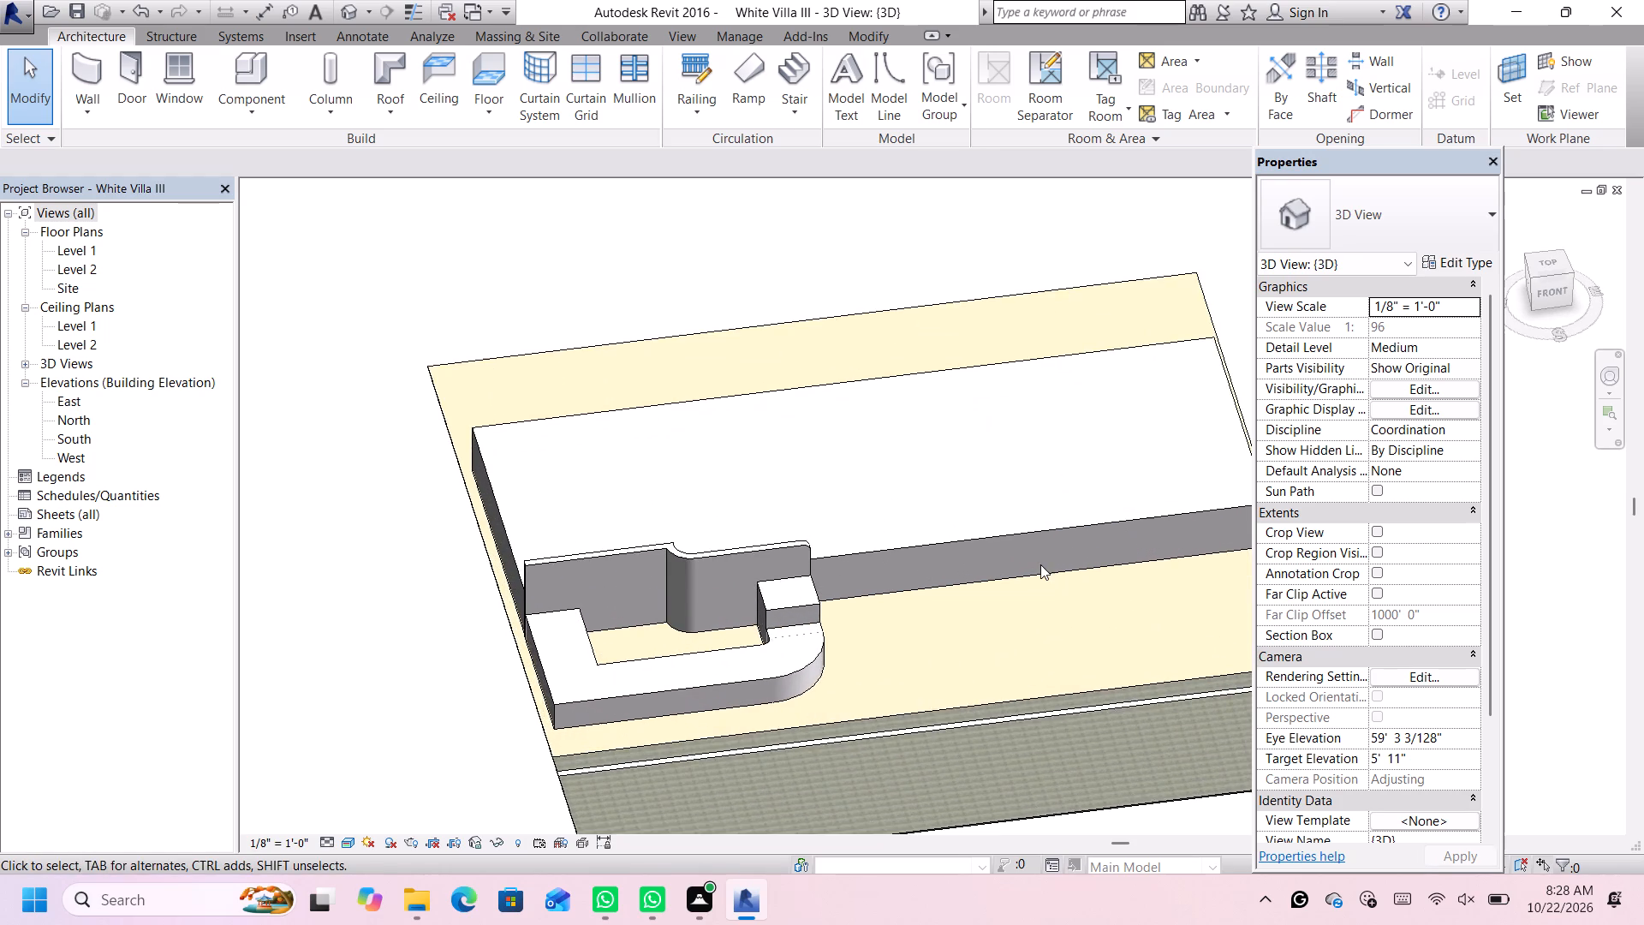
scroll(1040, 564, "up", 2)
middle_click_drag(1074, 538, 938, 520)
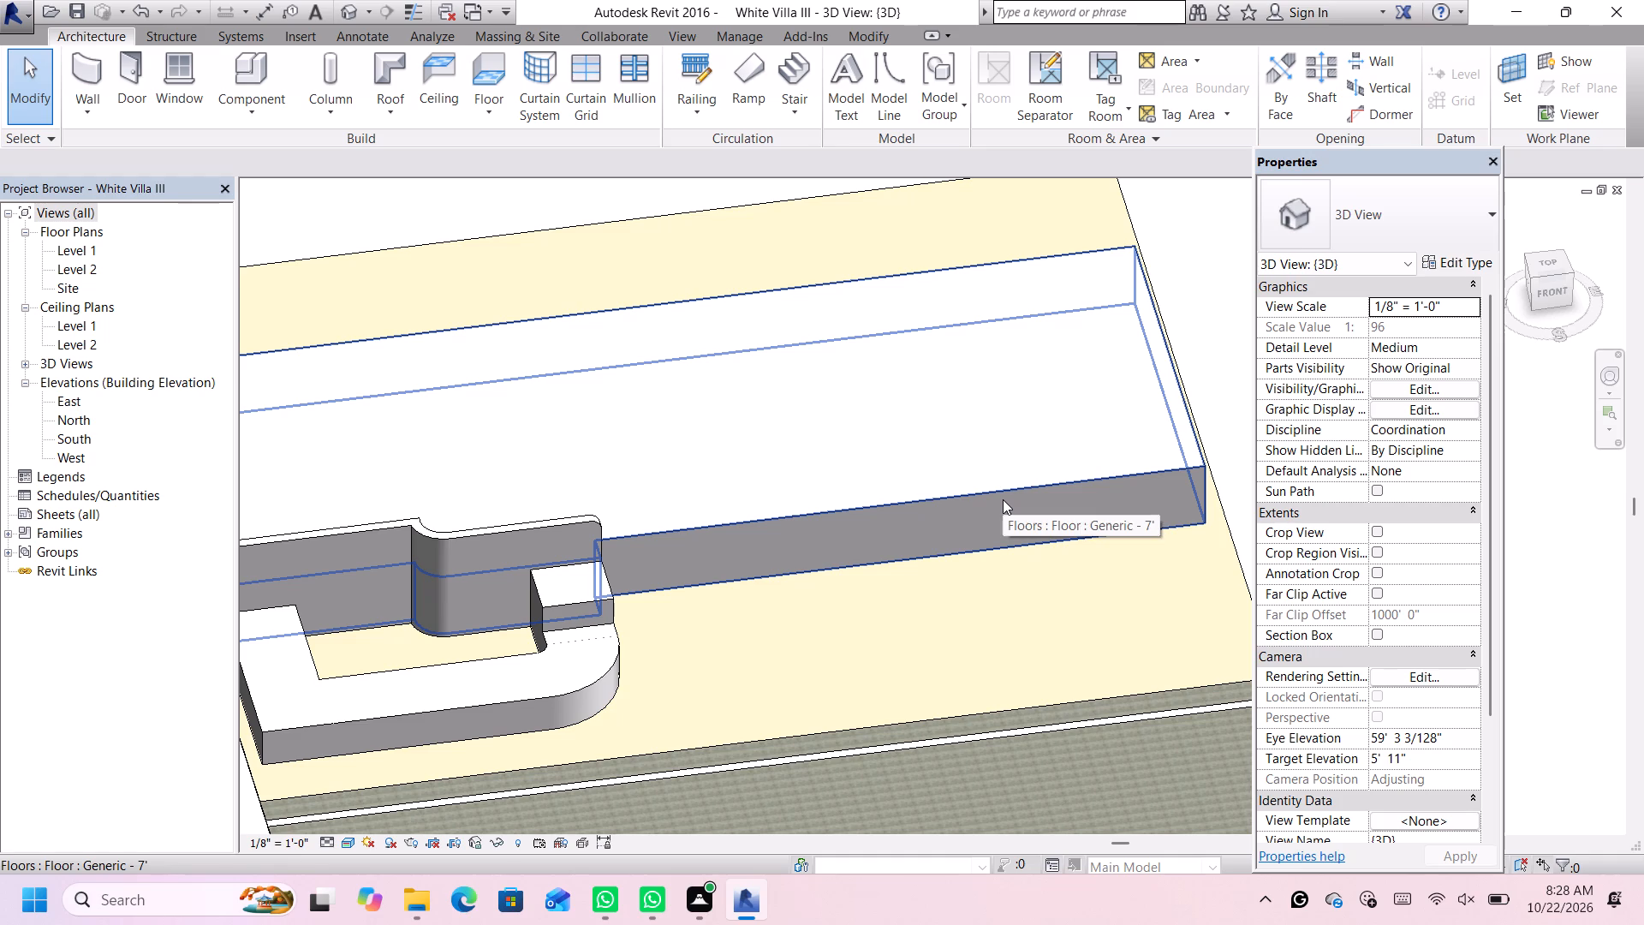
scroll(725, 577, "down", 2)
middle_click_drag(936, 550, 936, 552)
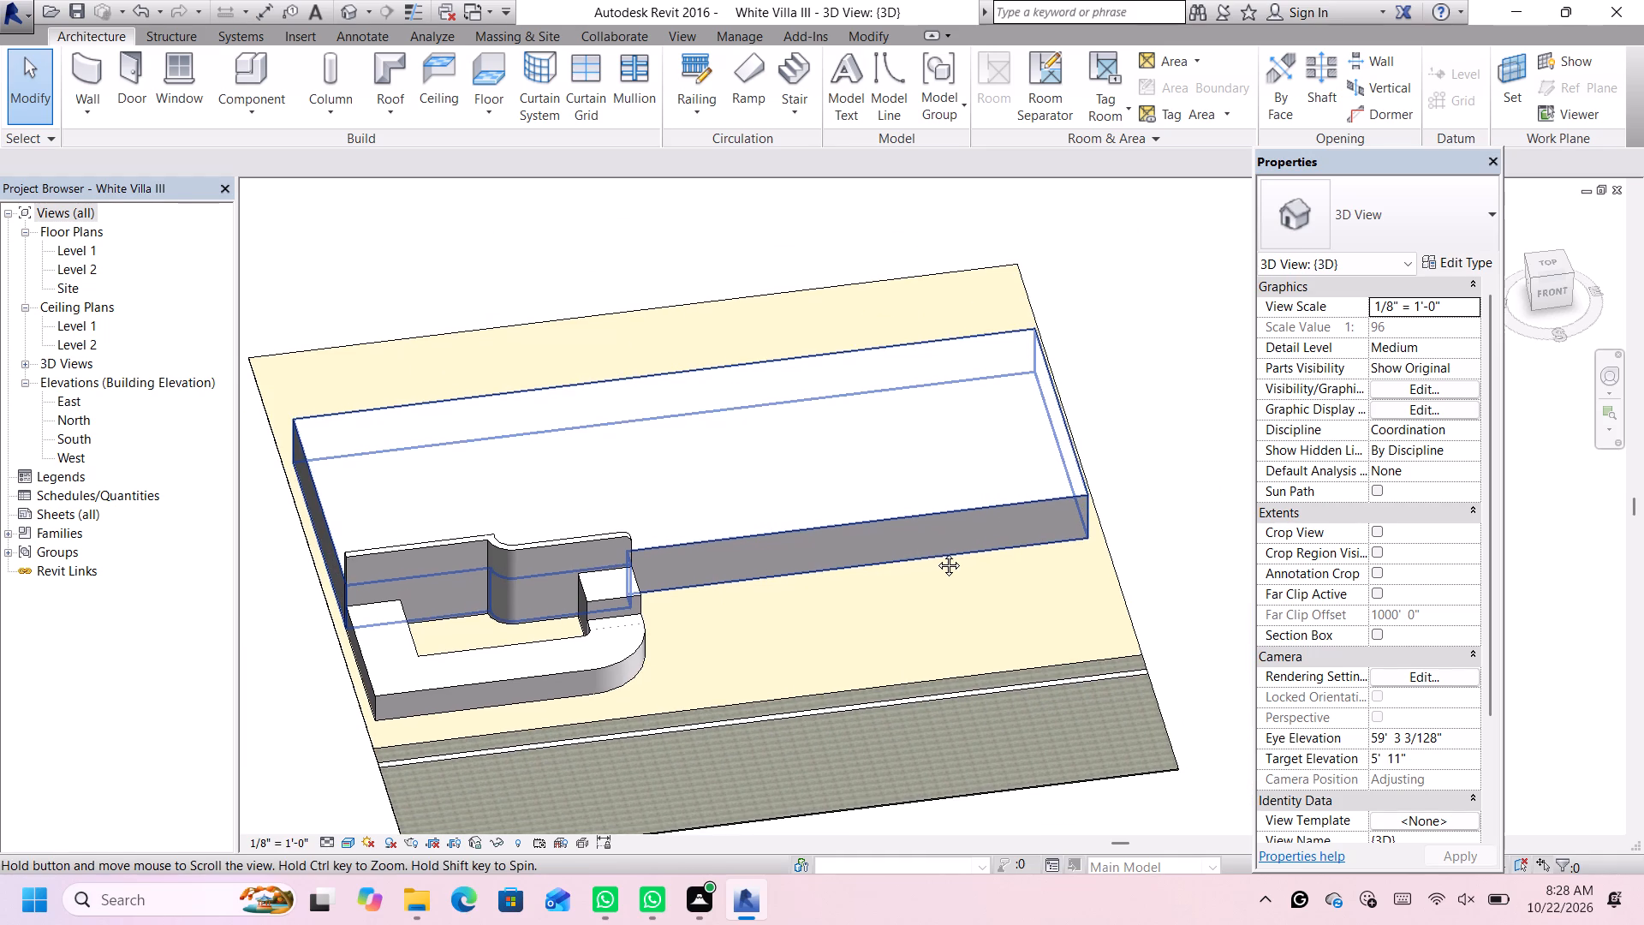
middle_click_drag(936, 552, 945, 563)
scroll(682, 609, "up", 4)
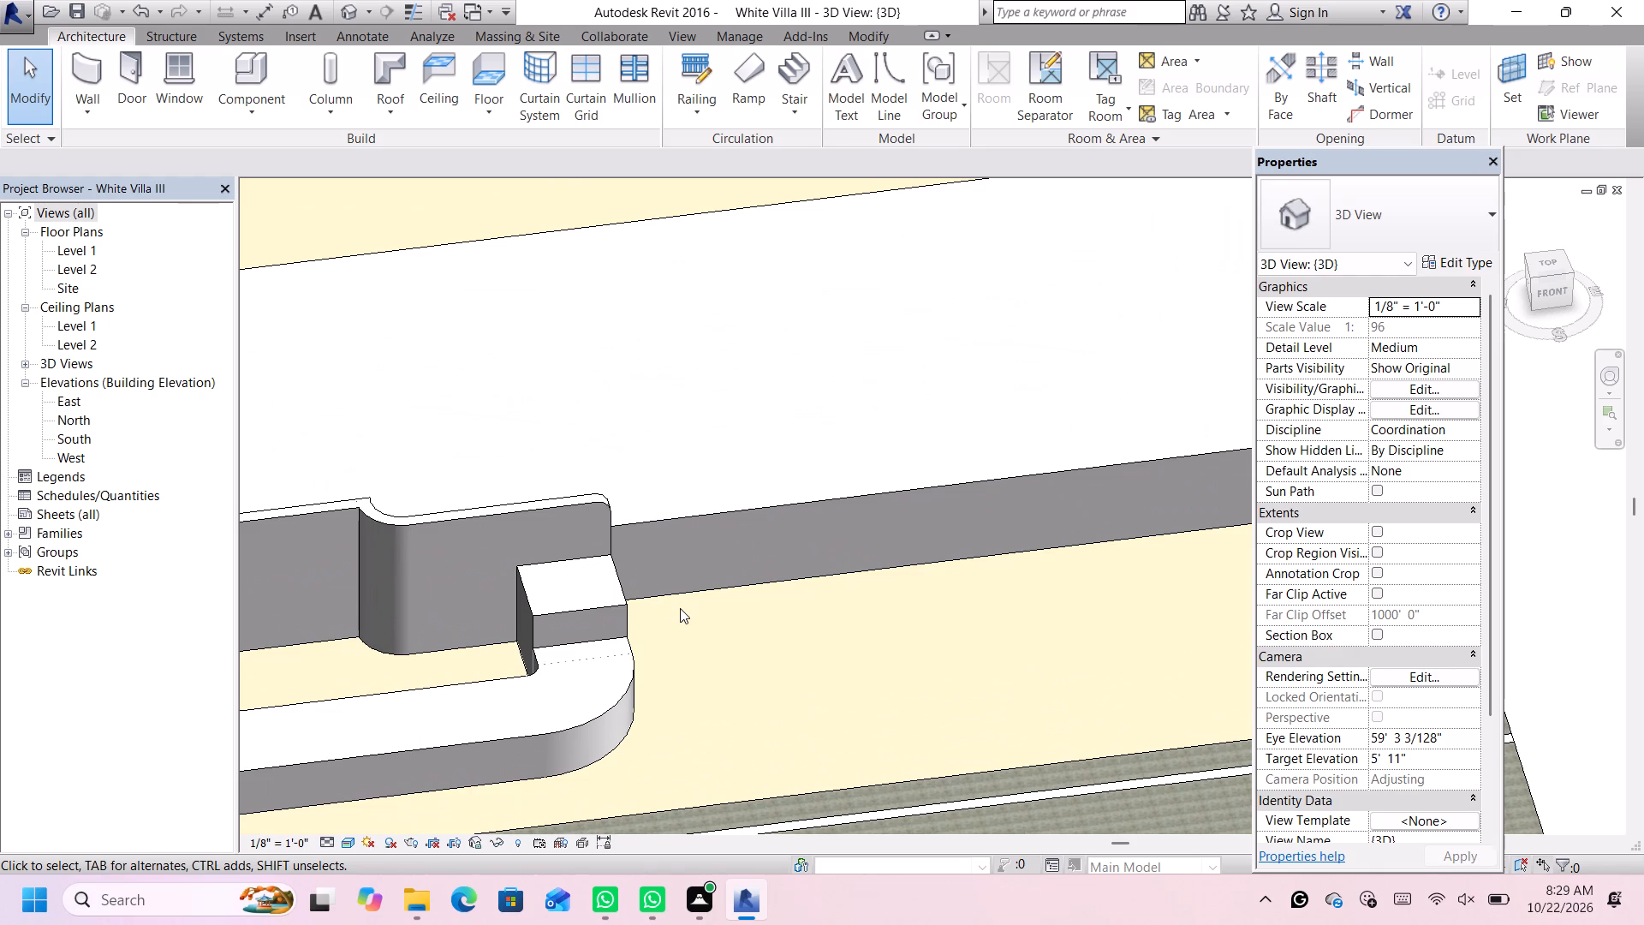
scroll(770, 564, "down", 1)
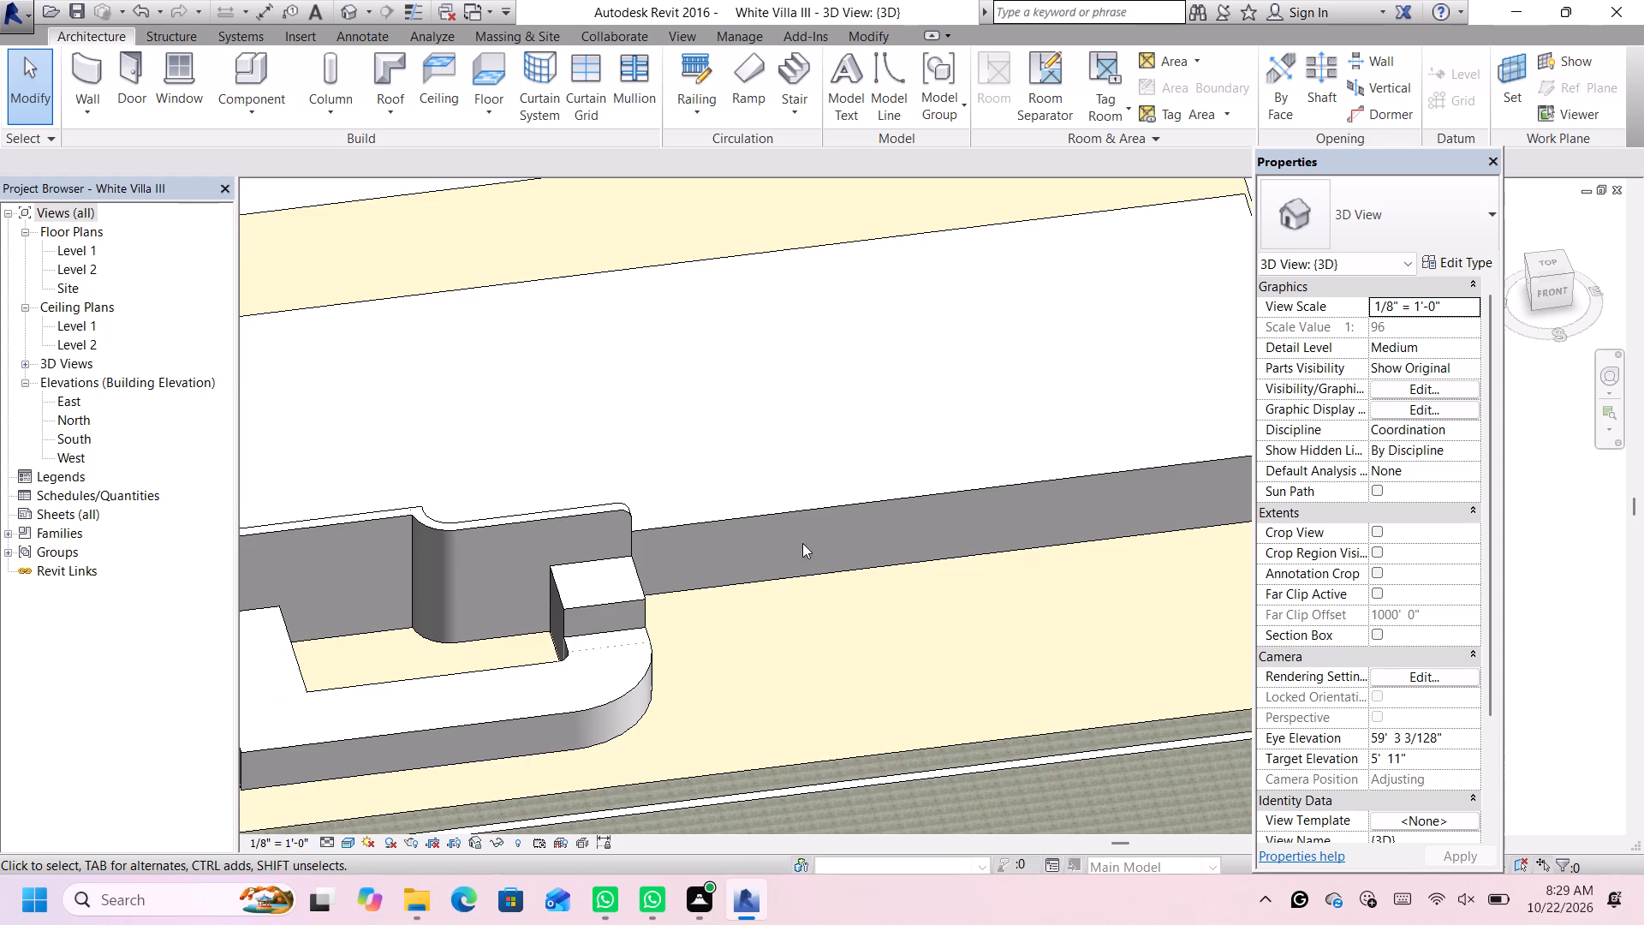
scroll(853, 486, "down", 3)
Start a Generic - 12" floor on Level 1 and sketch a rectangle about 18' by 22' from the main block's front inner corner.
left_click(1552, 260)
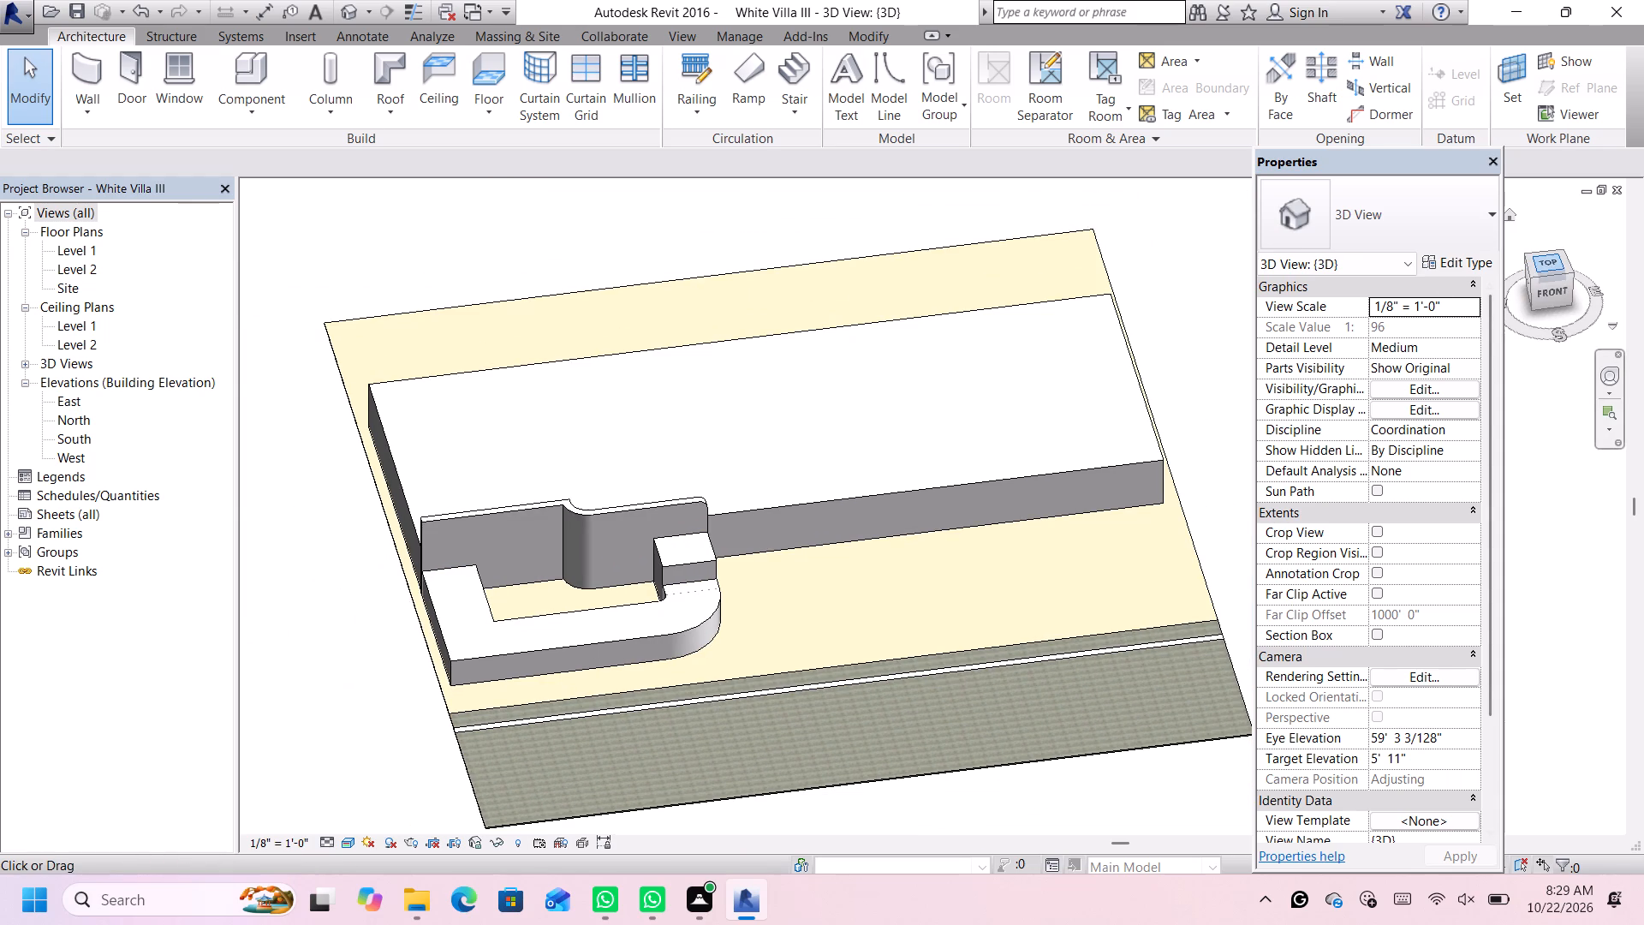
scroll(1180, 486, "up", 6)
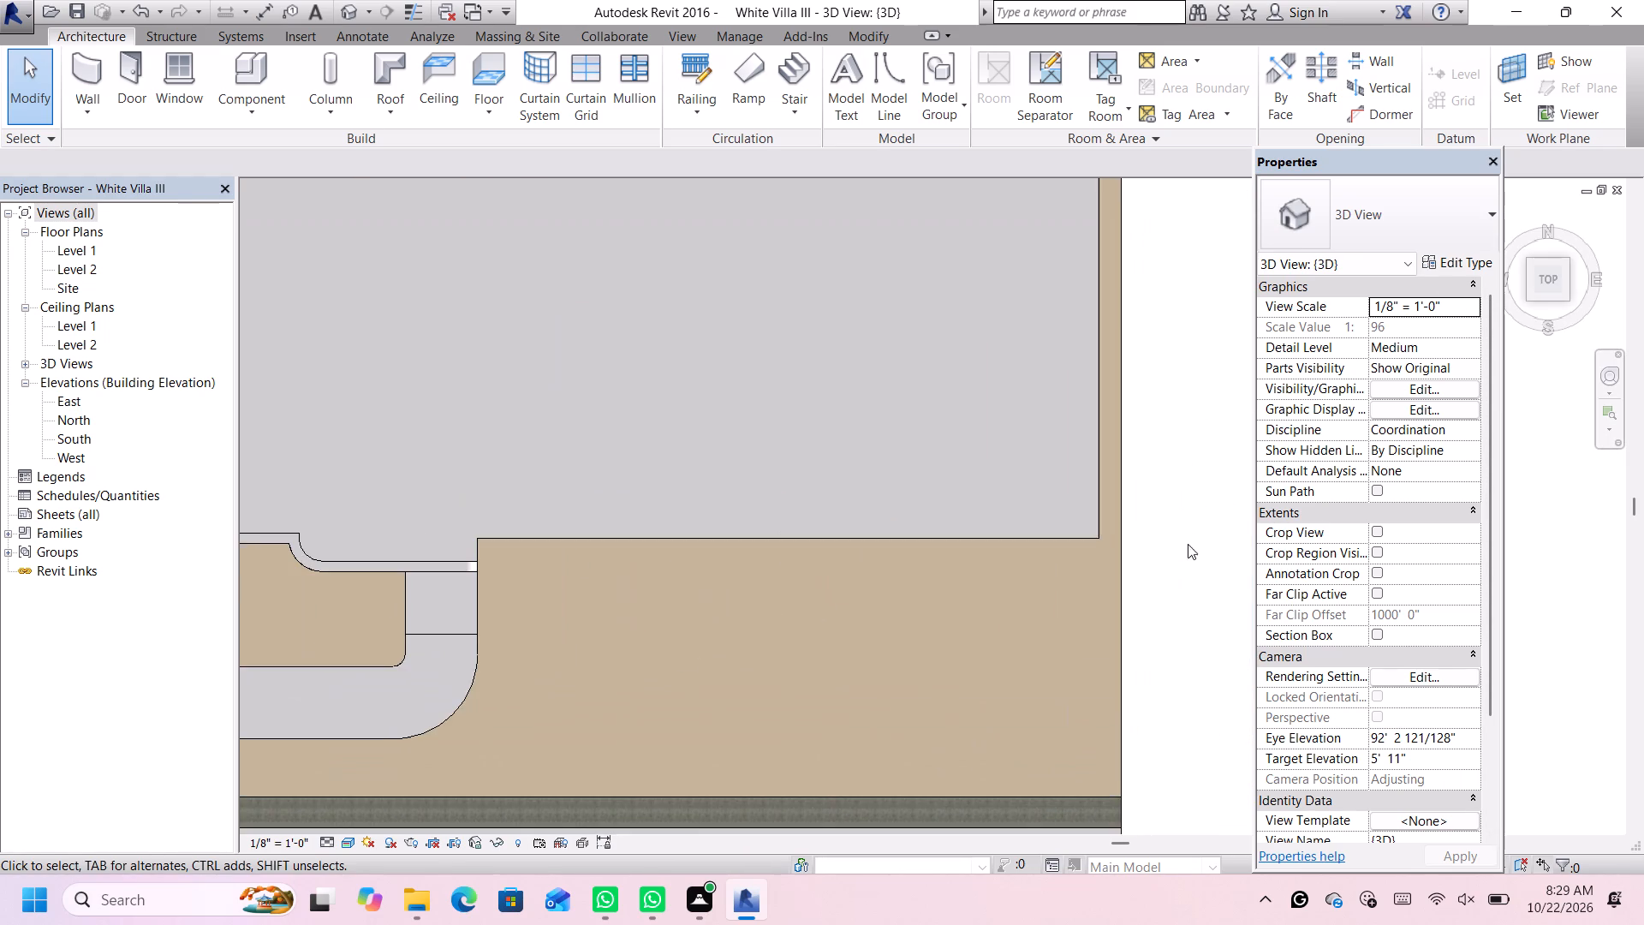
middle_click_drag(1181, 572, 1206, 500)
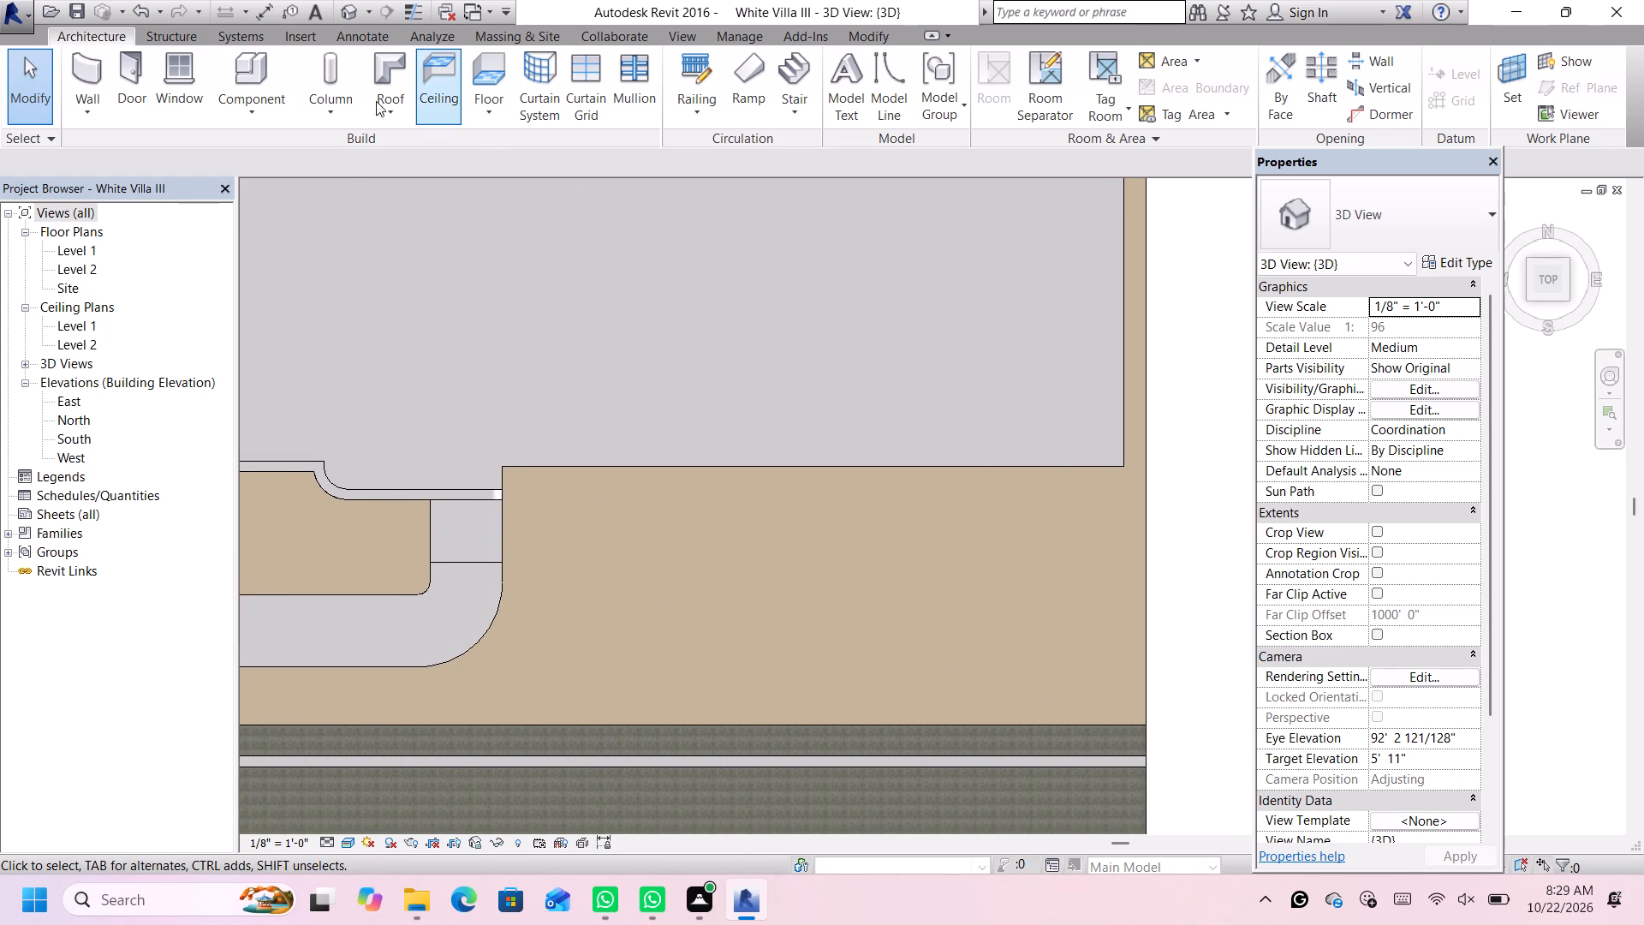
left_click(490, 76)
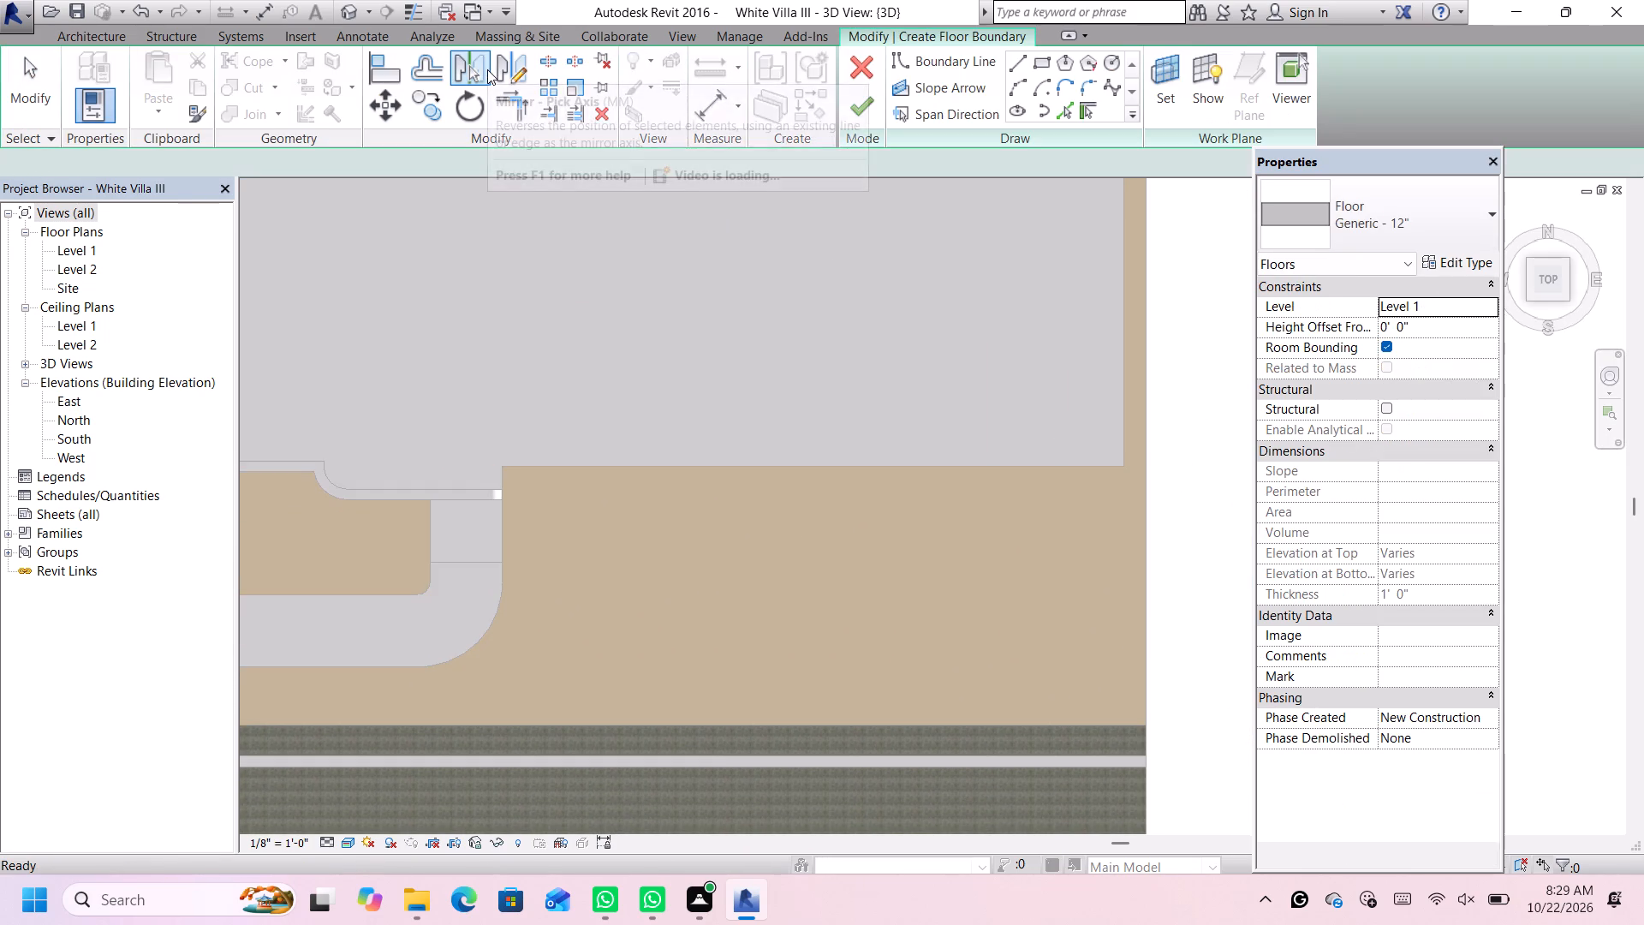
left_click(1410, 201)
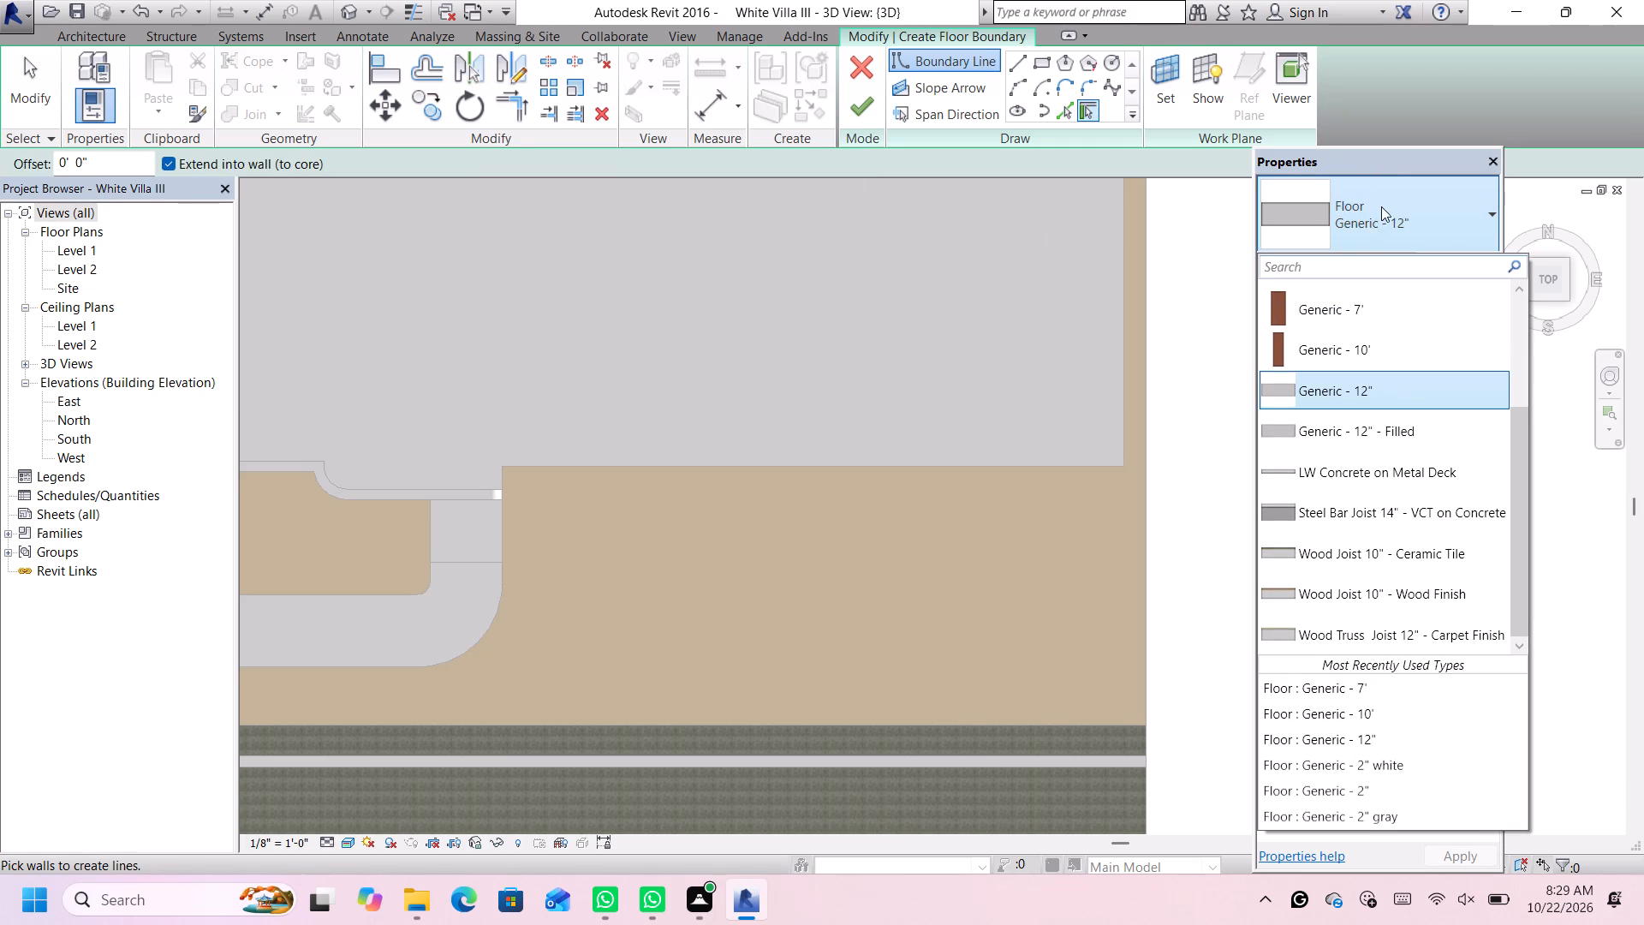
scroll(1384, 454, "up", 4)
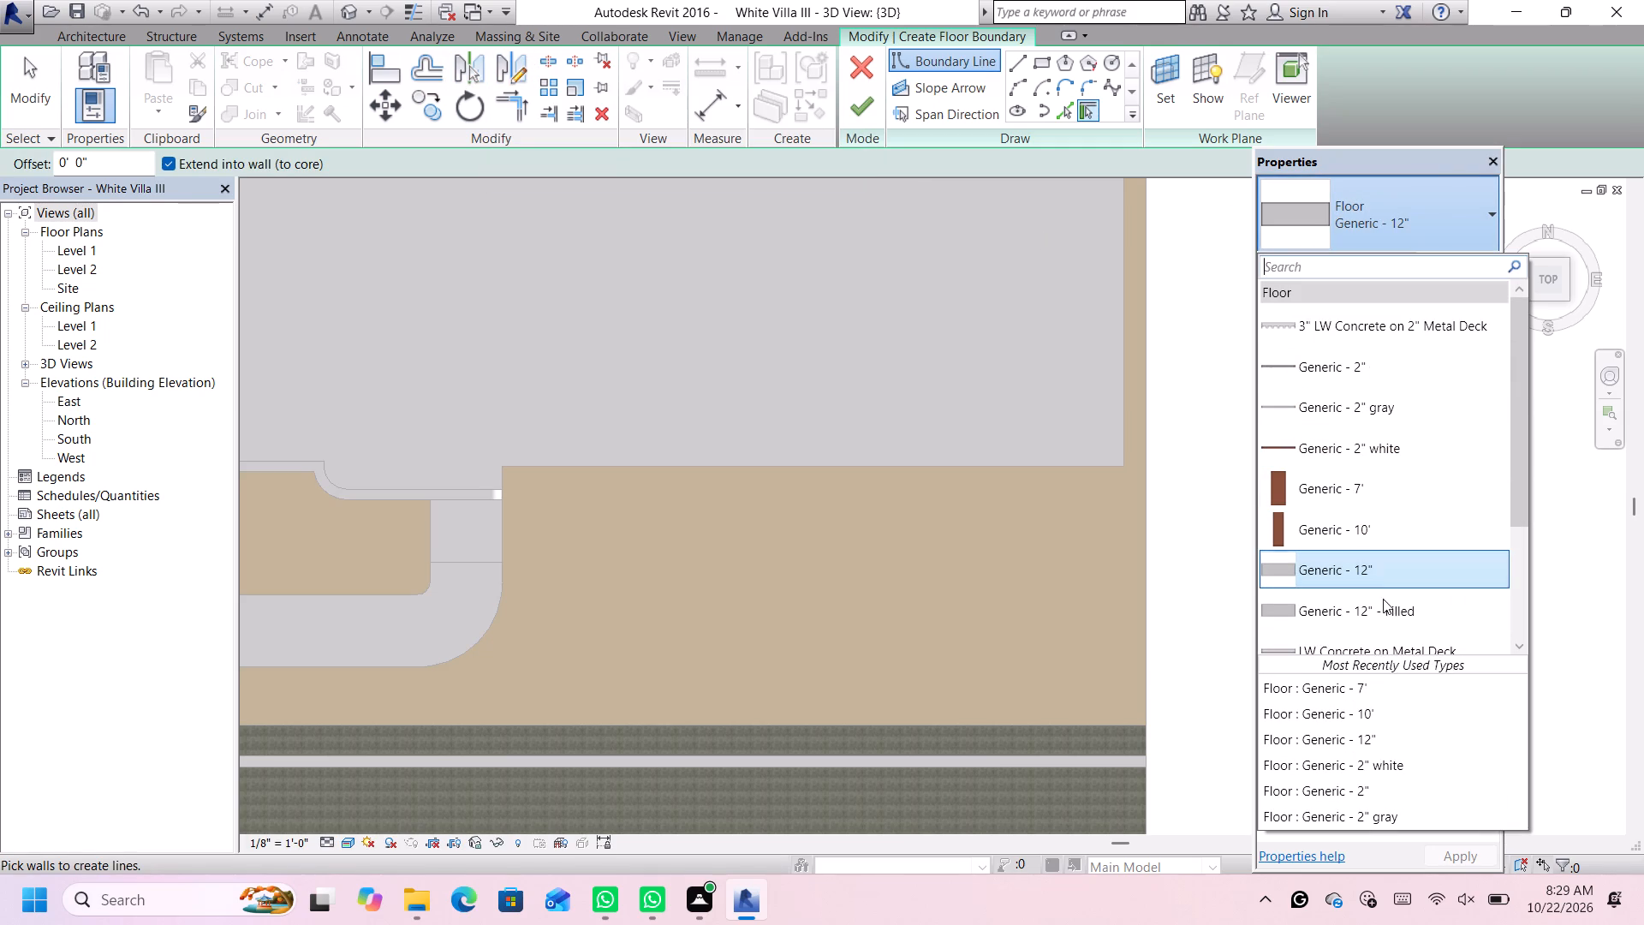
left_click(1381, 574)
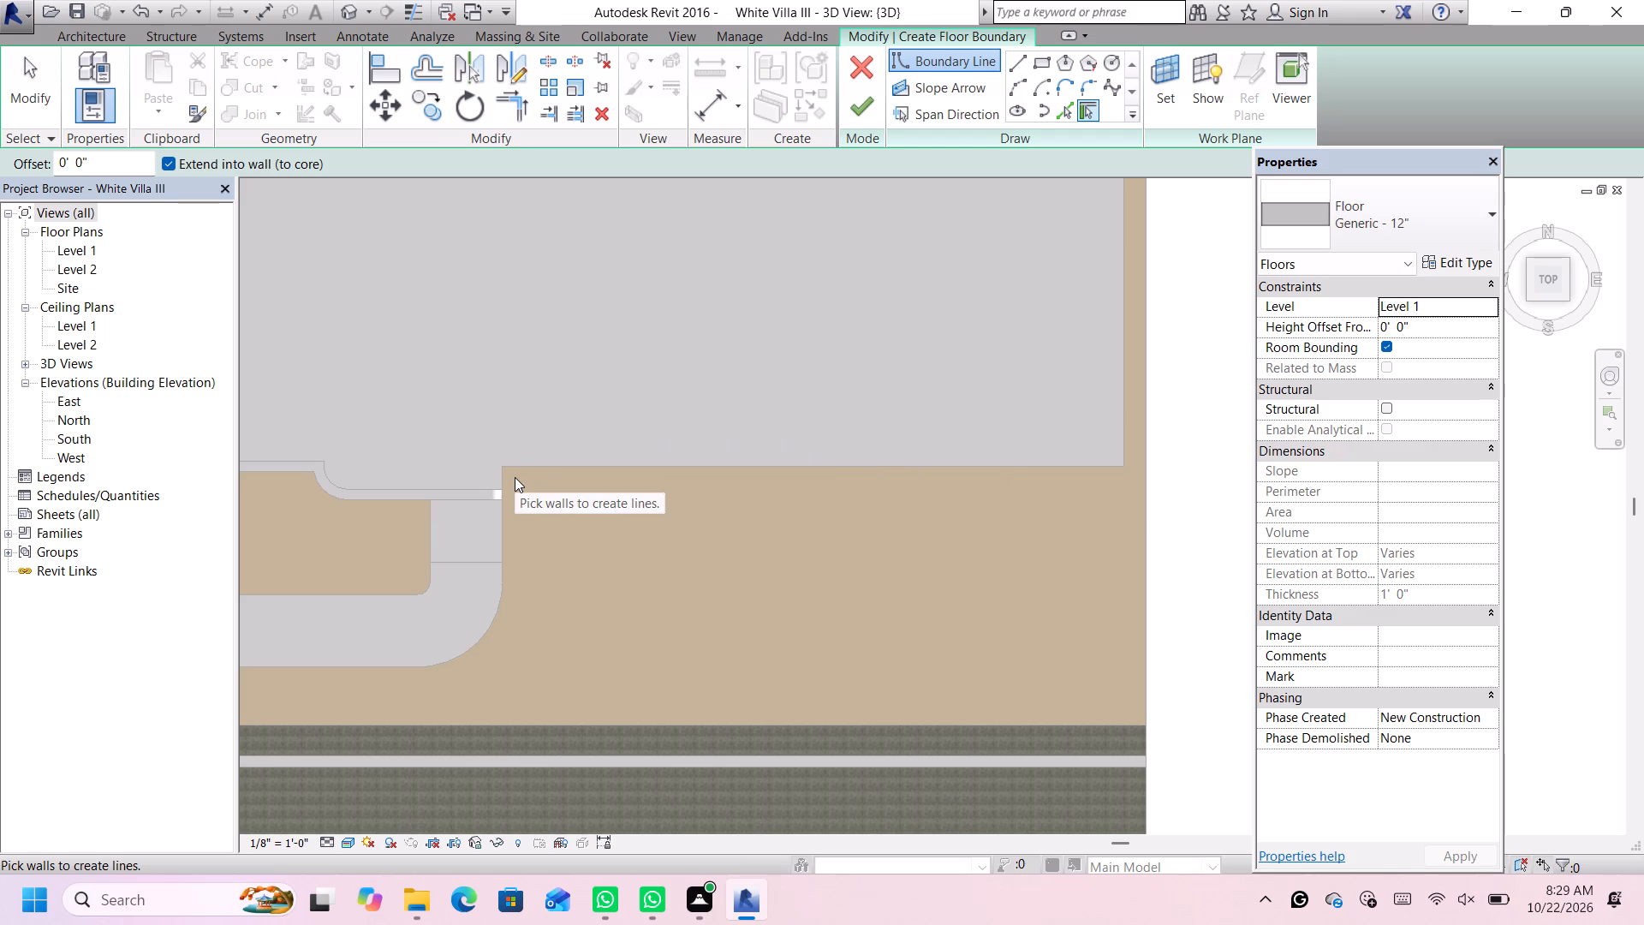
scroll(510, 469, "up", 3)
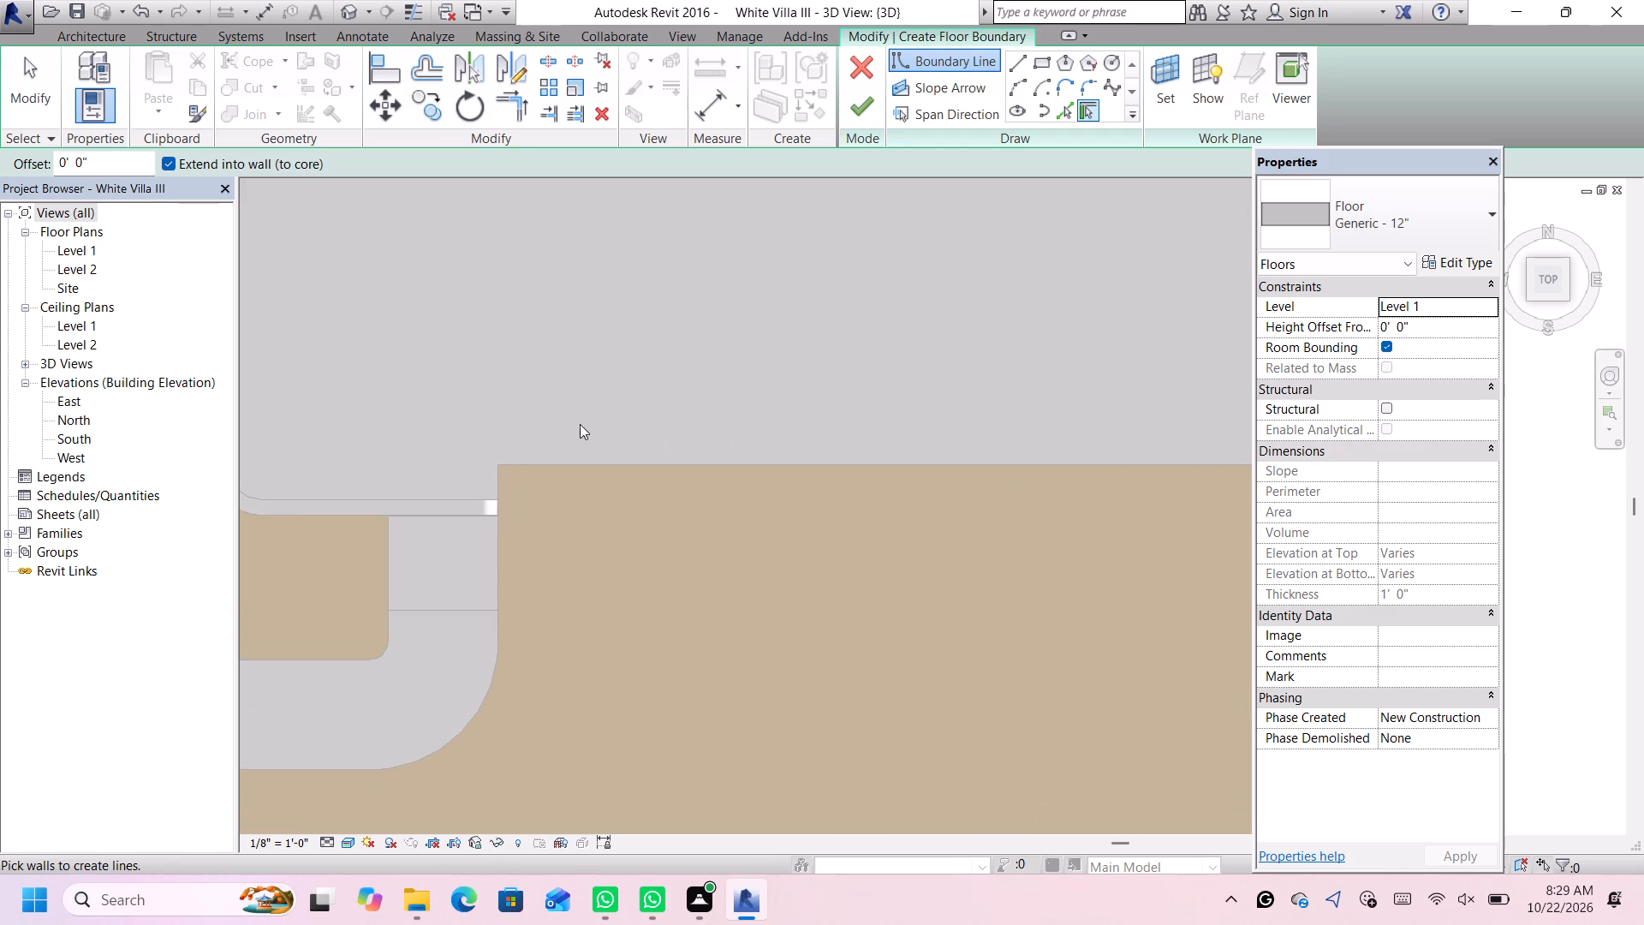
left_click(1045, 67)
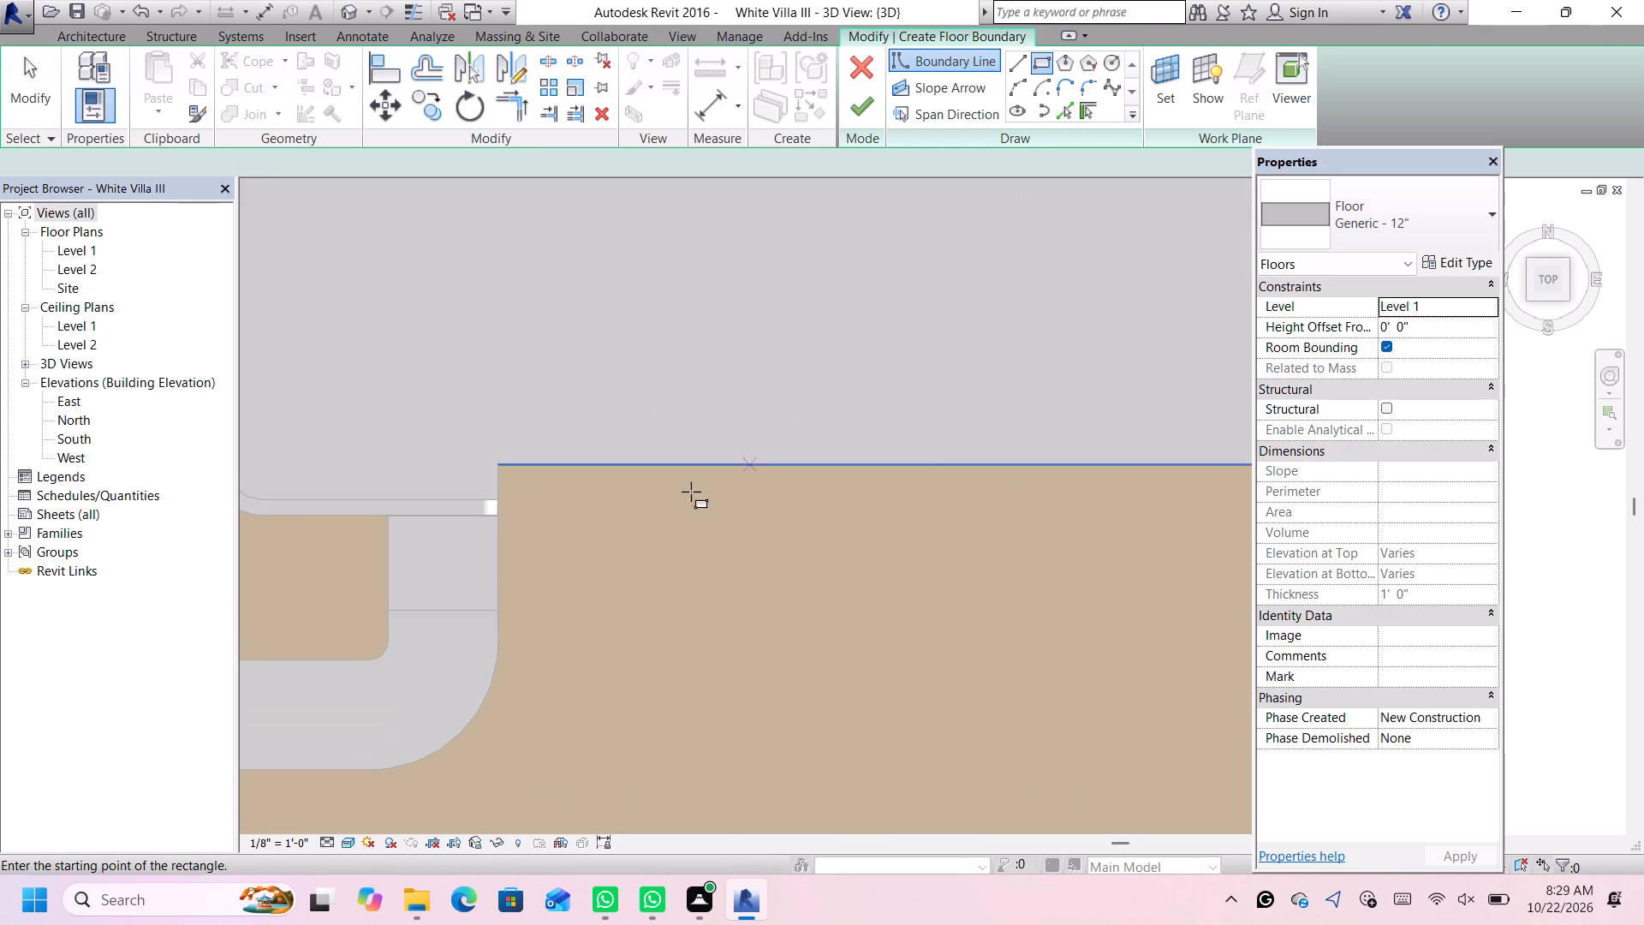
left_click(498, 467)
scroll(500, 467, "down", 5)
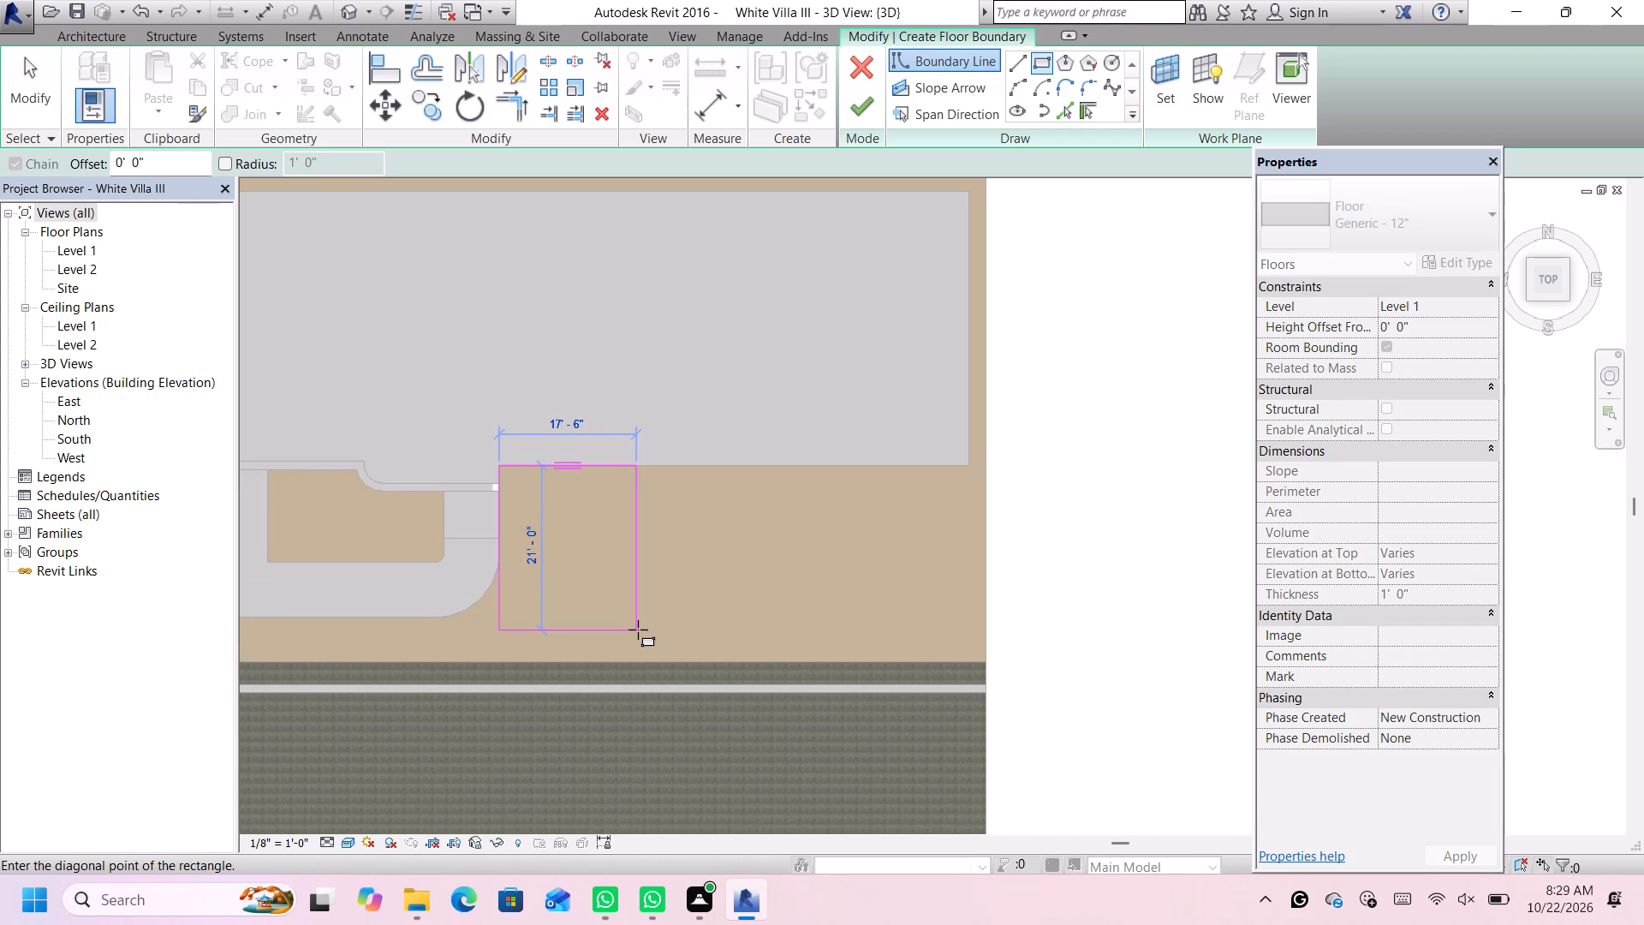
scroll(639, 630, "up", 1)
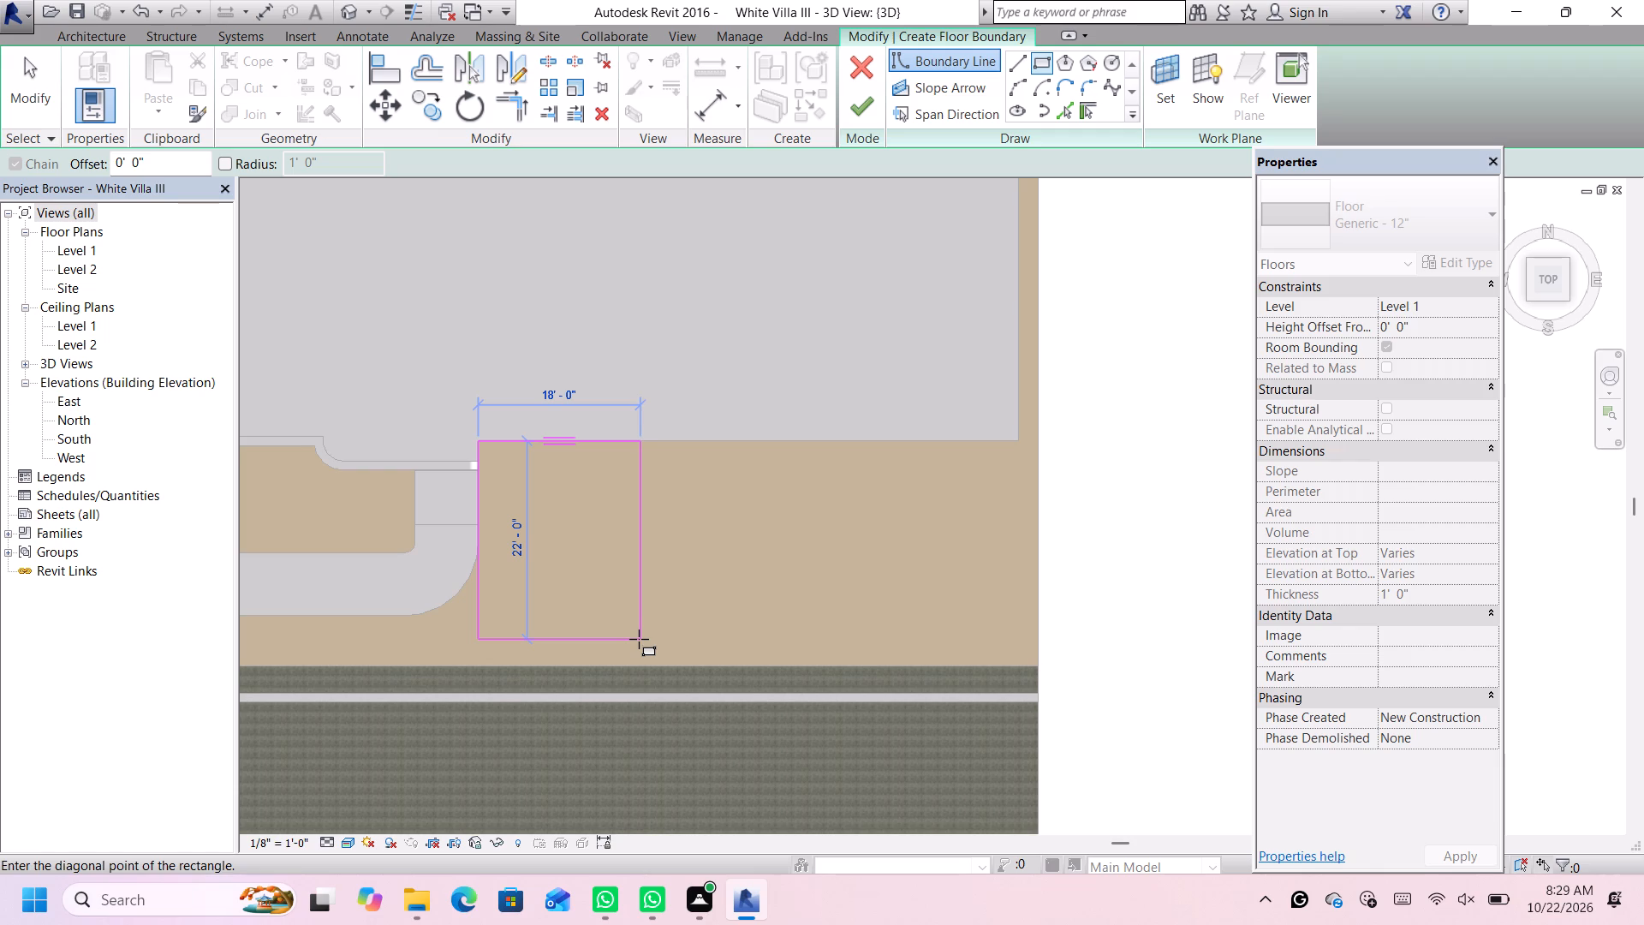
left_click(639, 639)
Set the width of the rectangular floor sketch to 16' and finish the boundary.
scroll(426, 427, "up", 3)
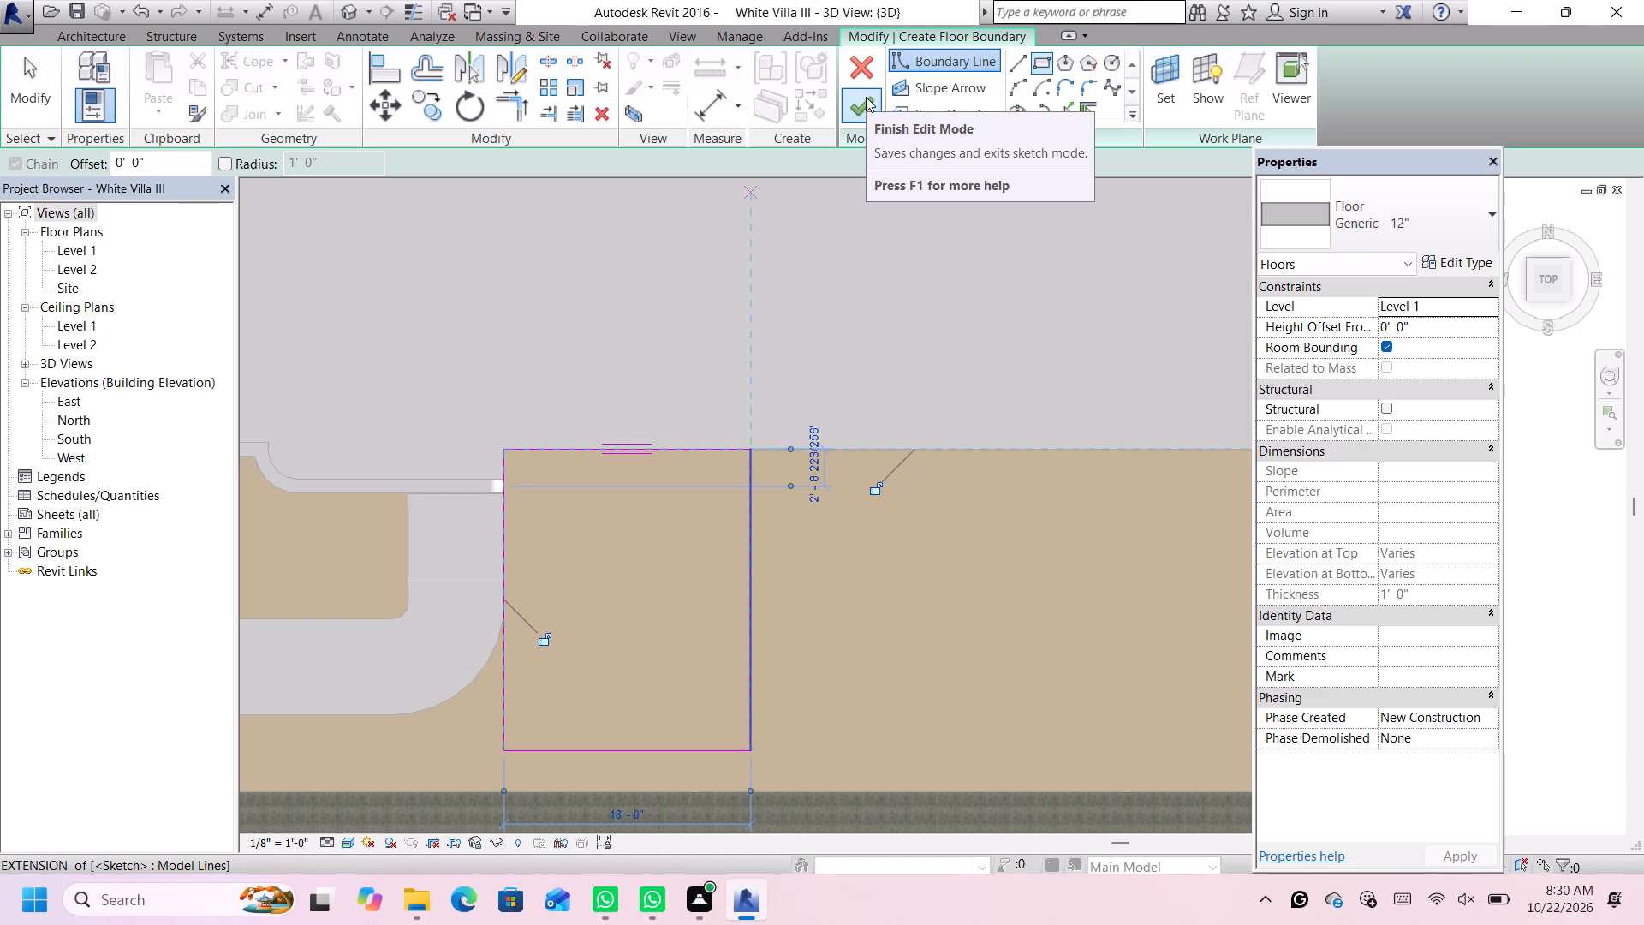
scroll(823, 606, "down", 5)
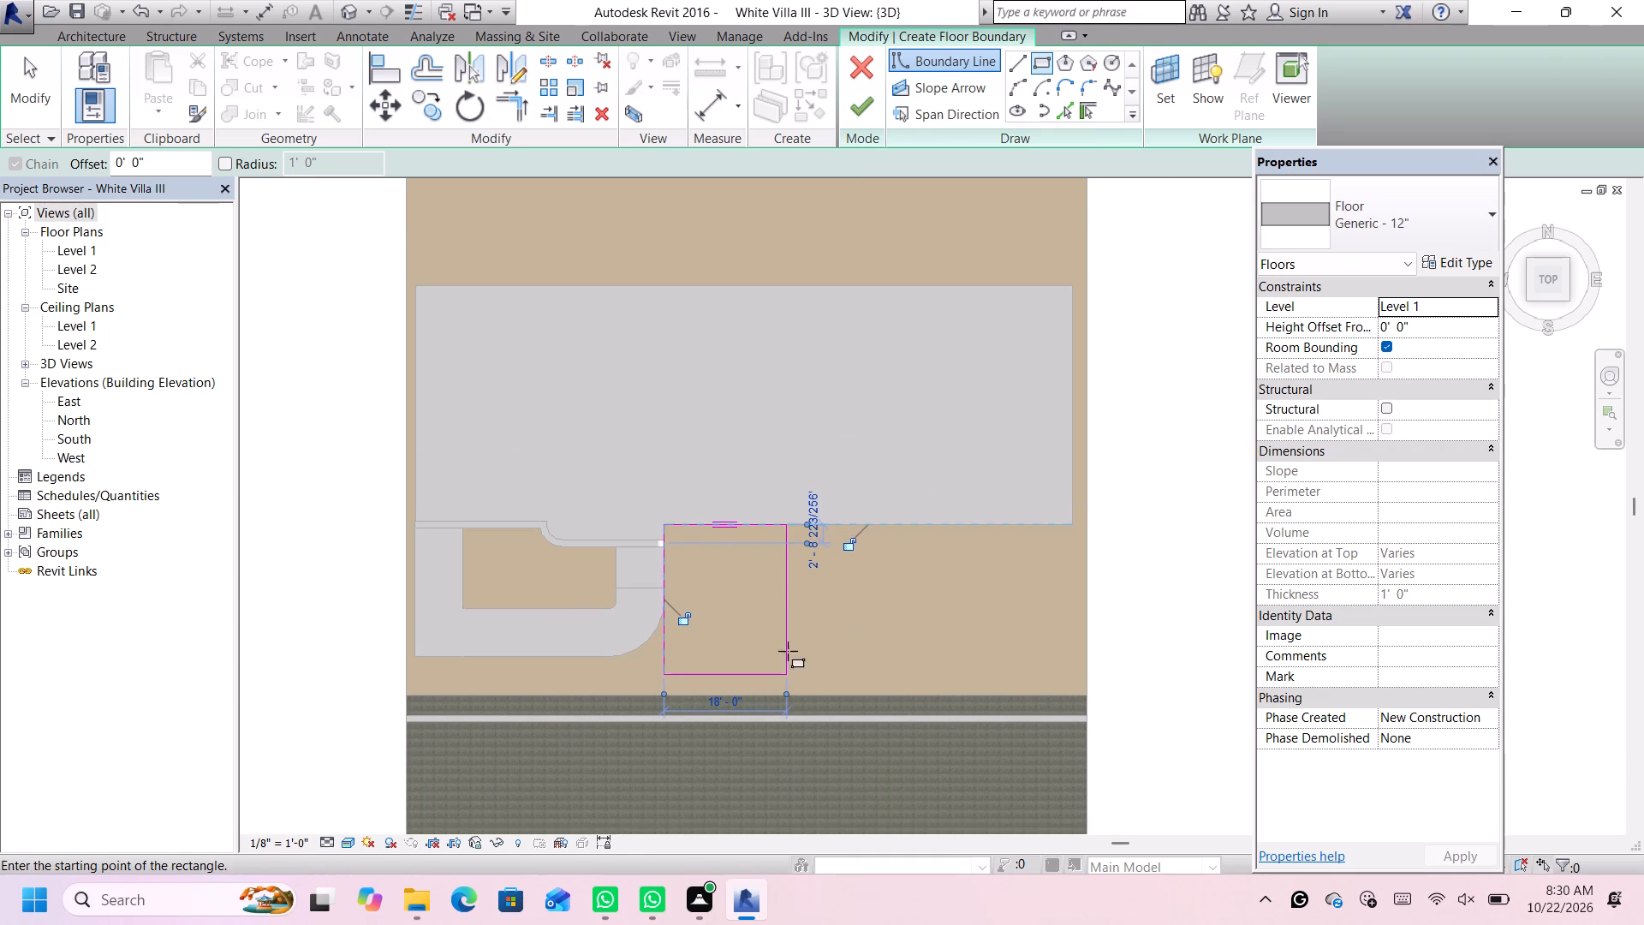
scroll(736, 683, "up", 1)
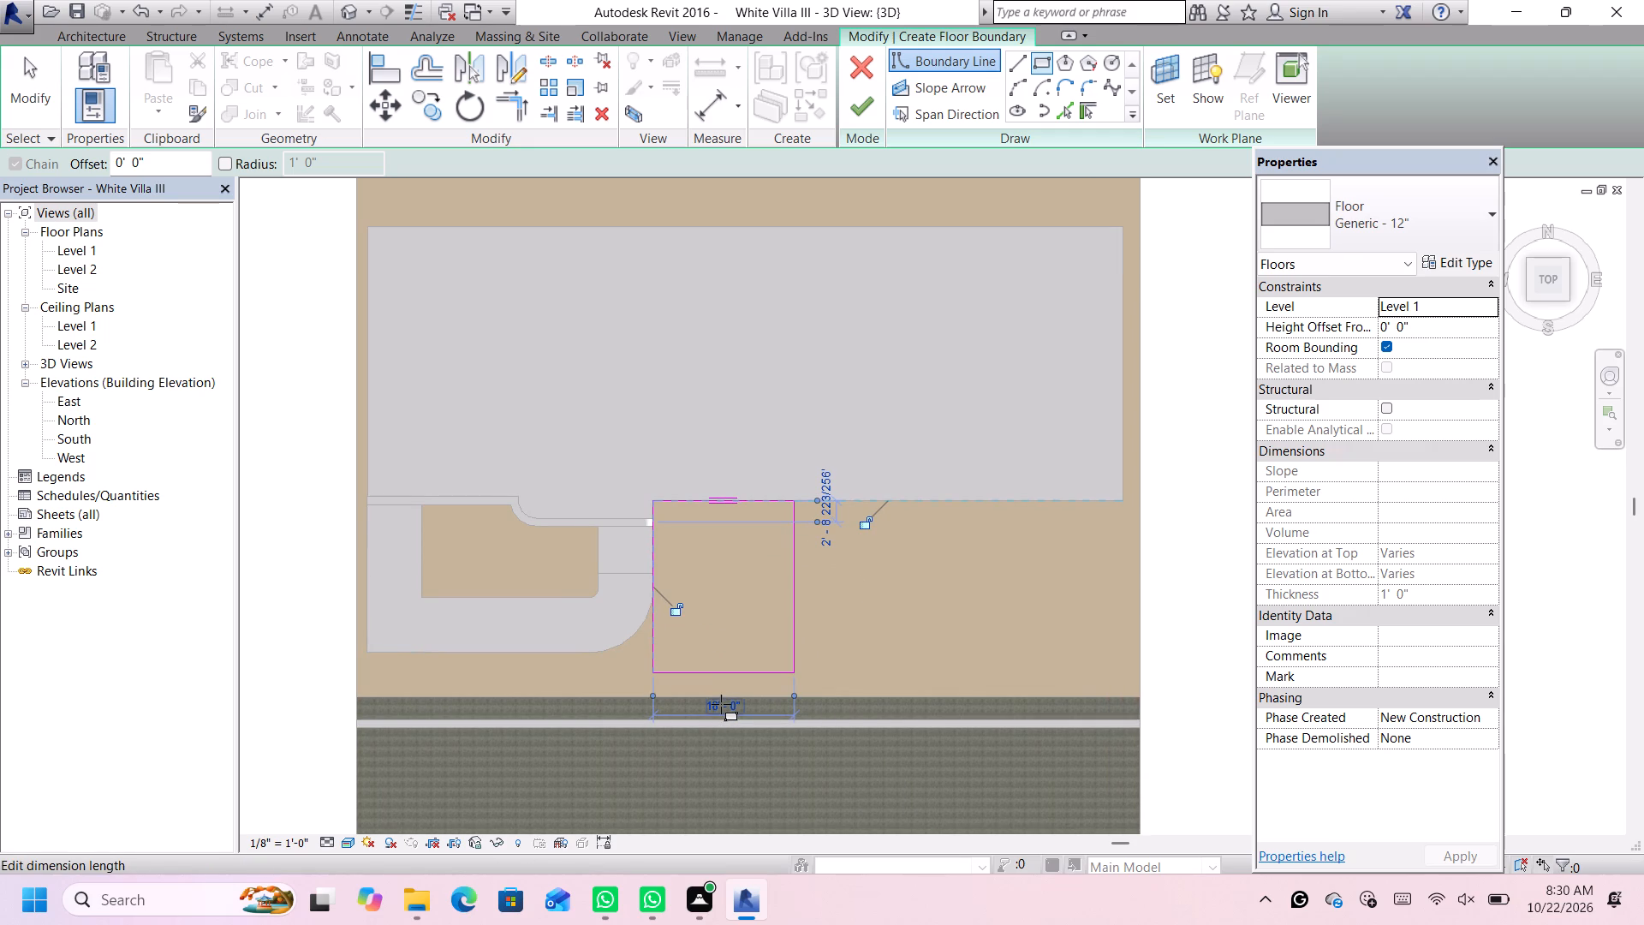
left_click(721, 704)
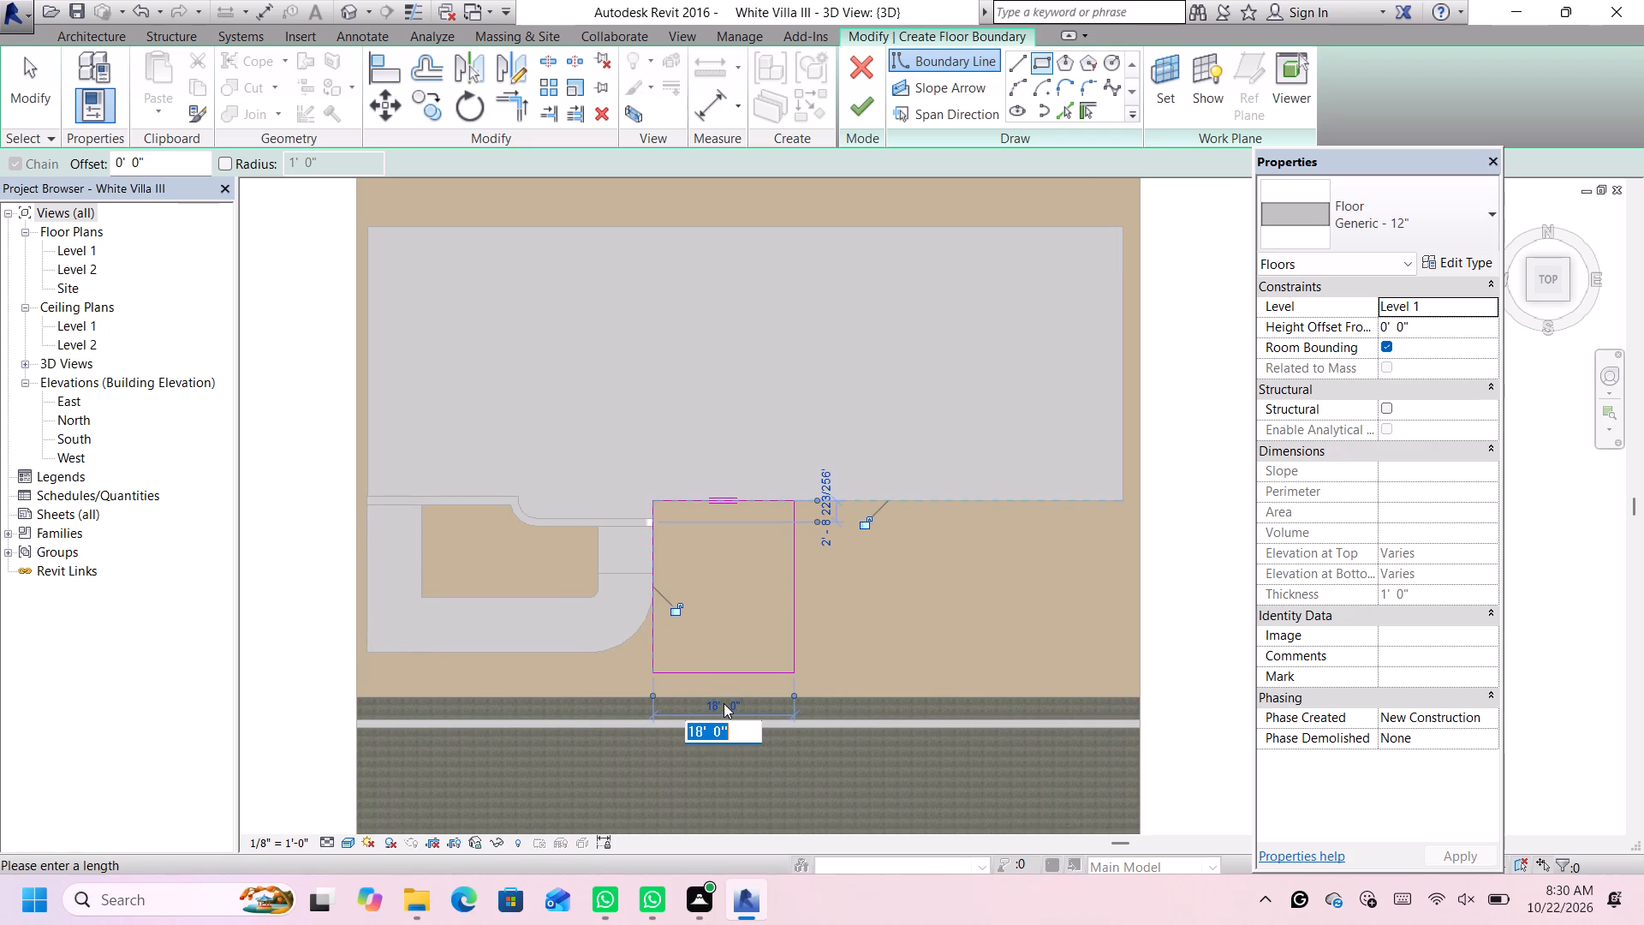
type("16'")
key("Return")
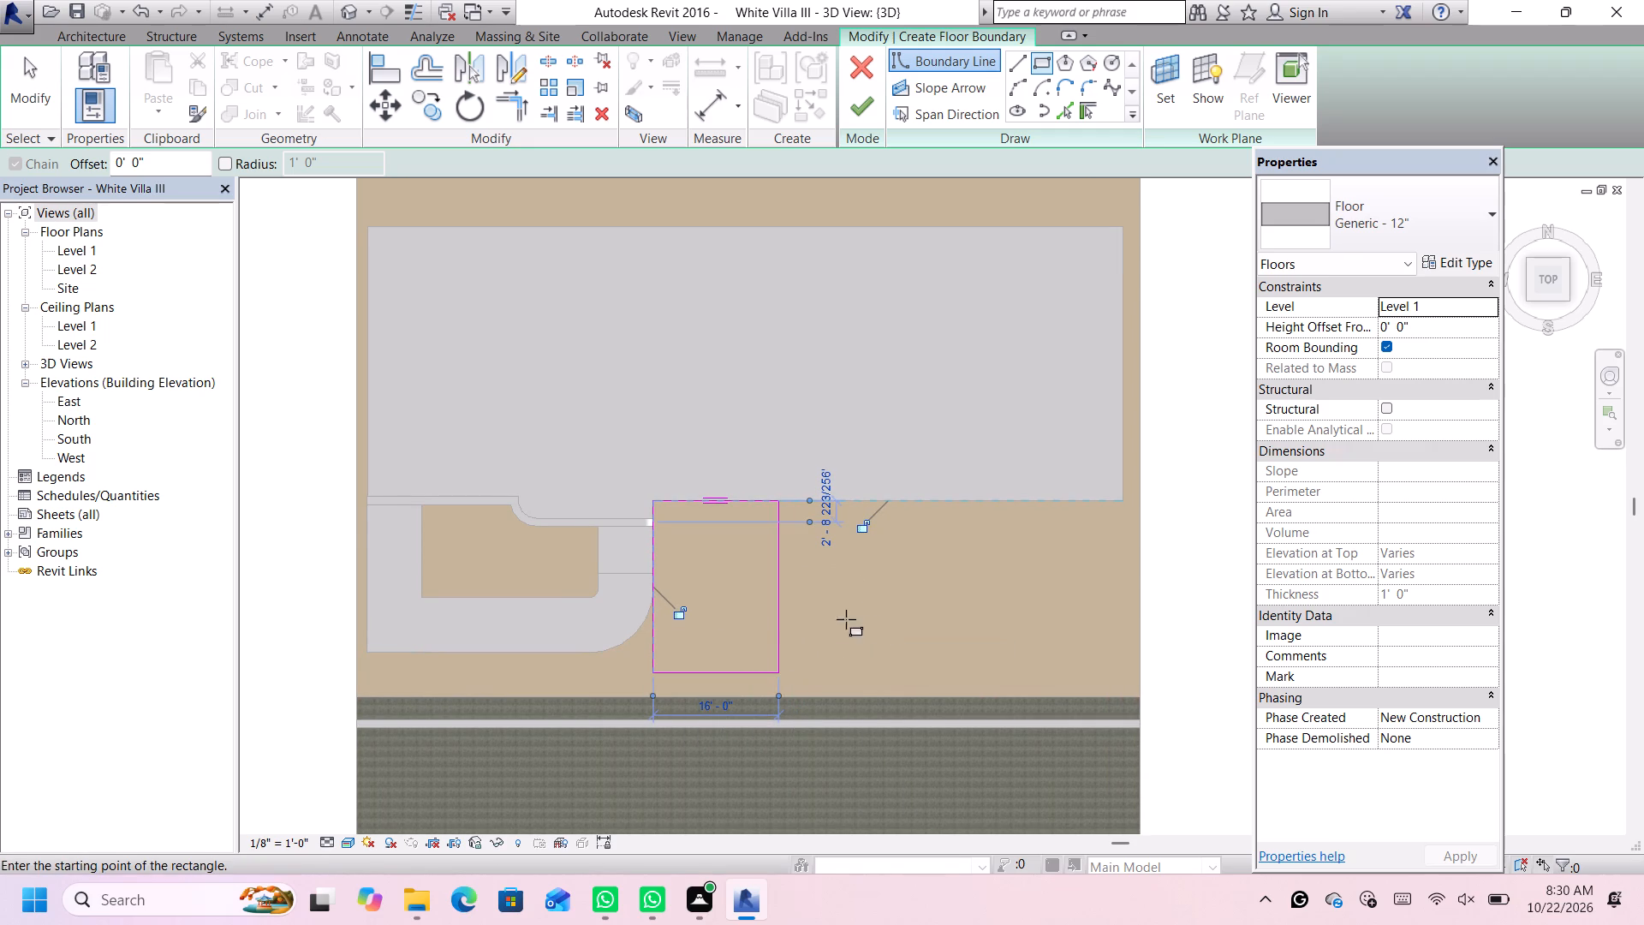
scroll(752, 572, "up", 1)
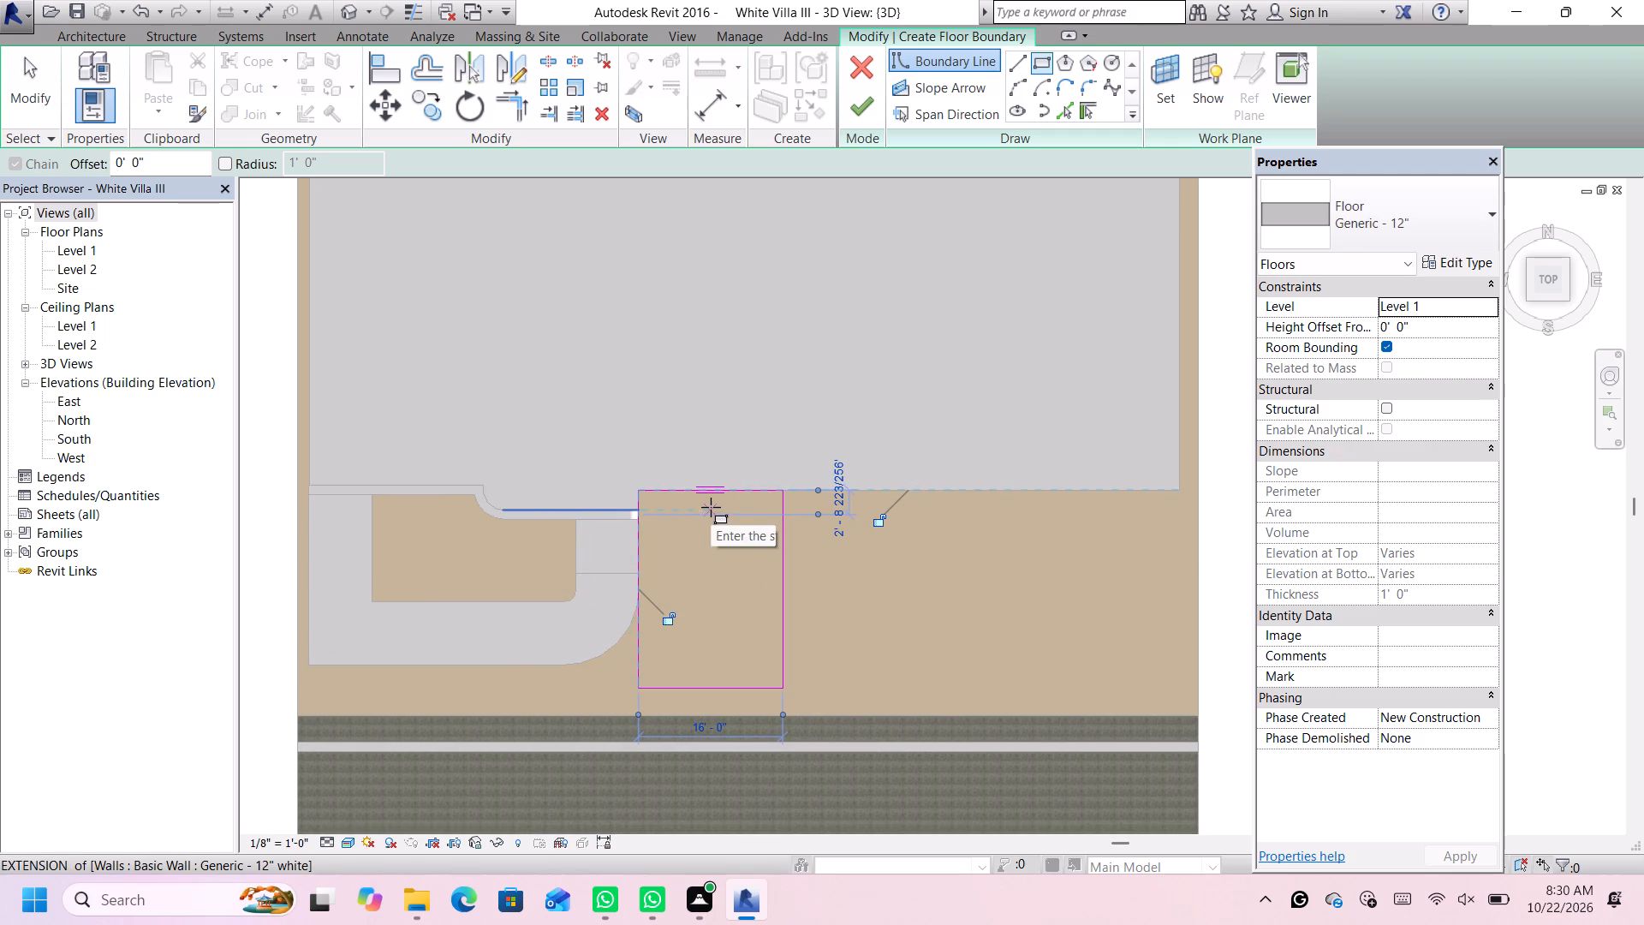
left_click(855, 109)
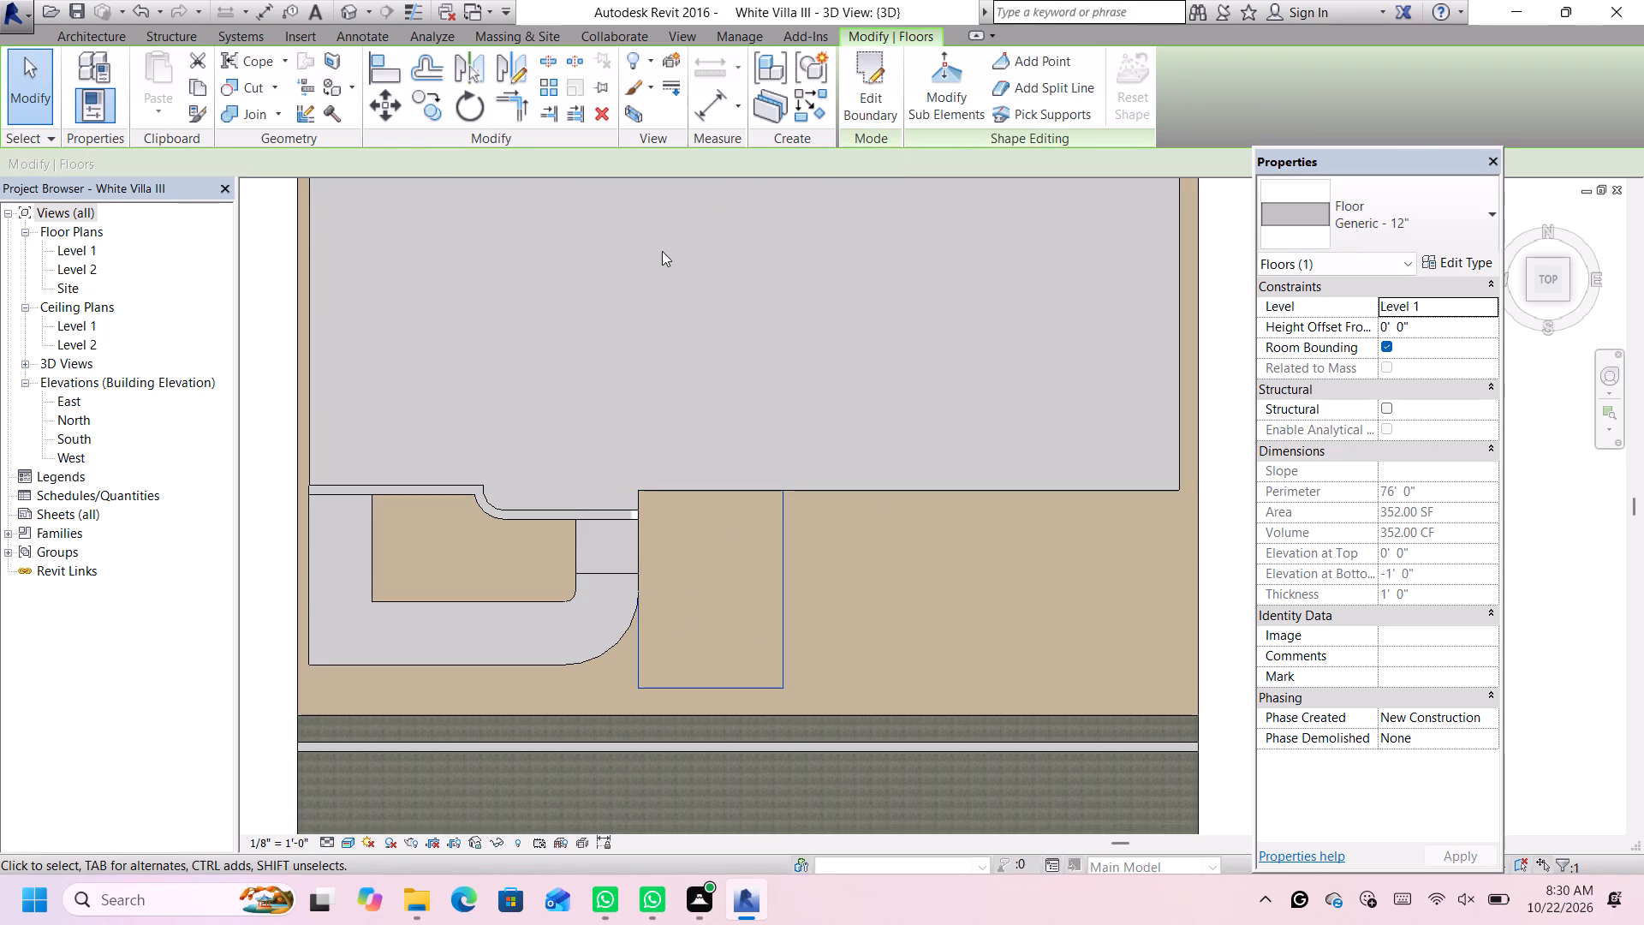
Set the height offset of the new 12" floor slab in front of the main block to 1'.
left_click(352, 5)
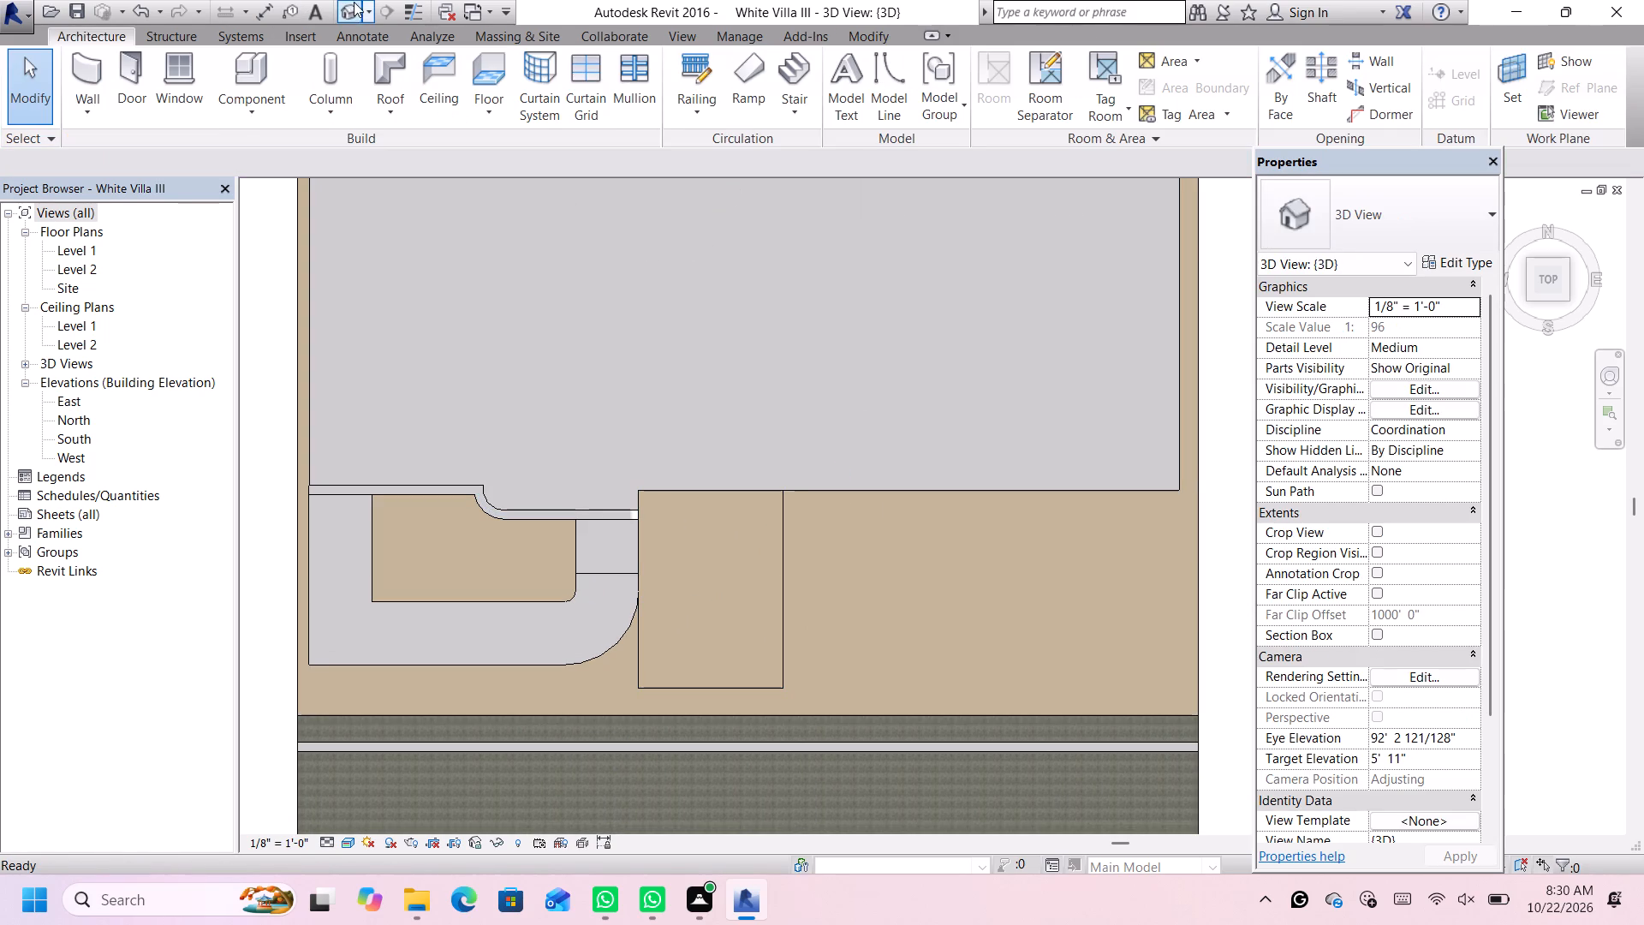
left_click(1528, 301)
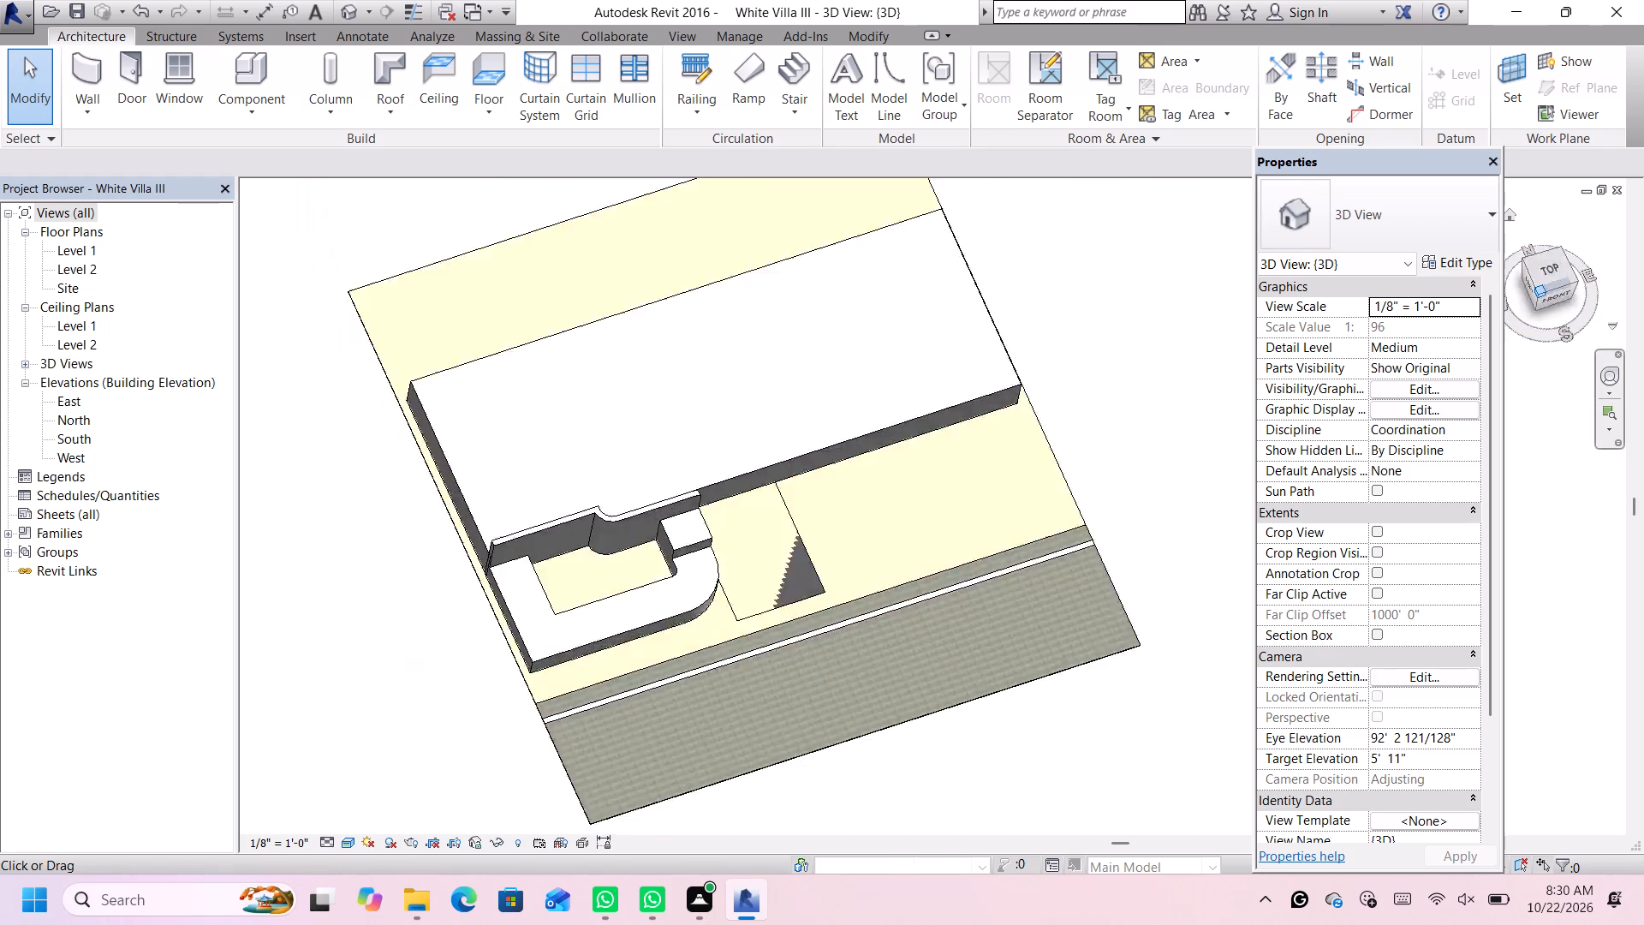
scroll(1157, 391, "up", 4)
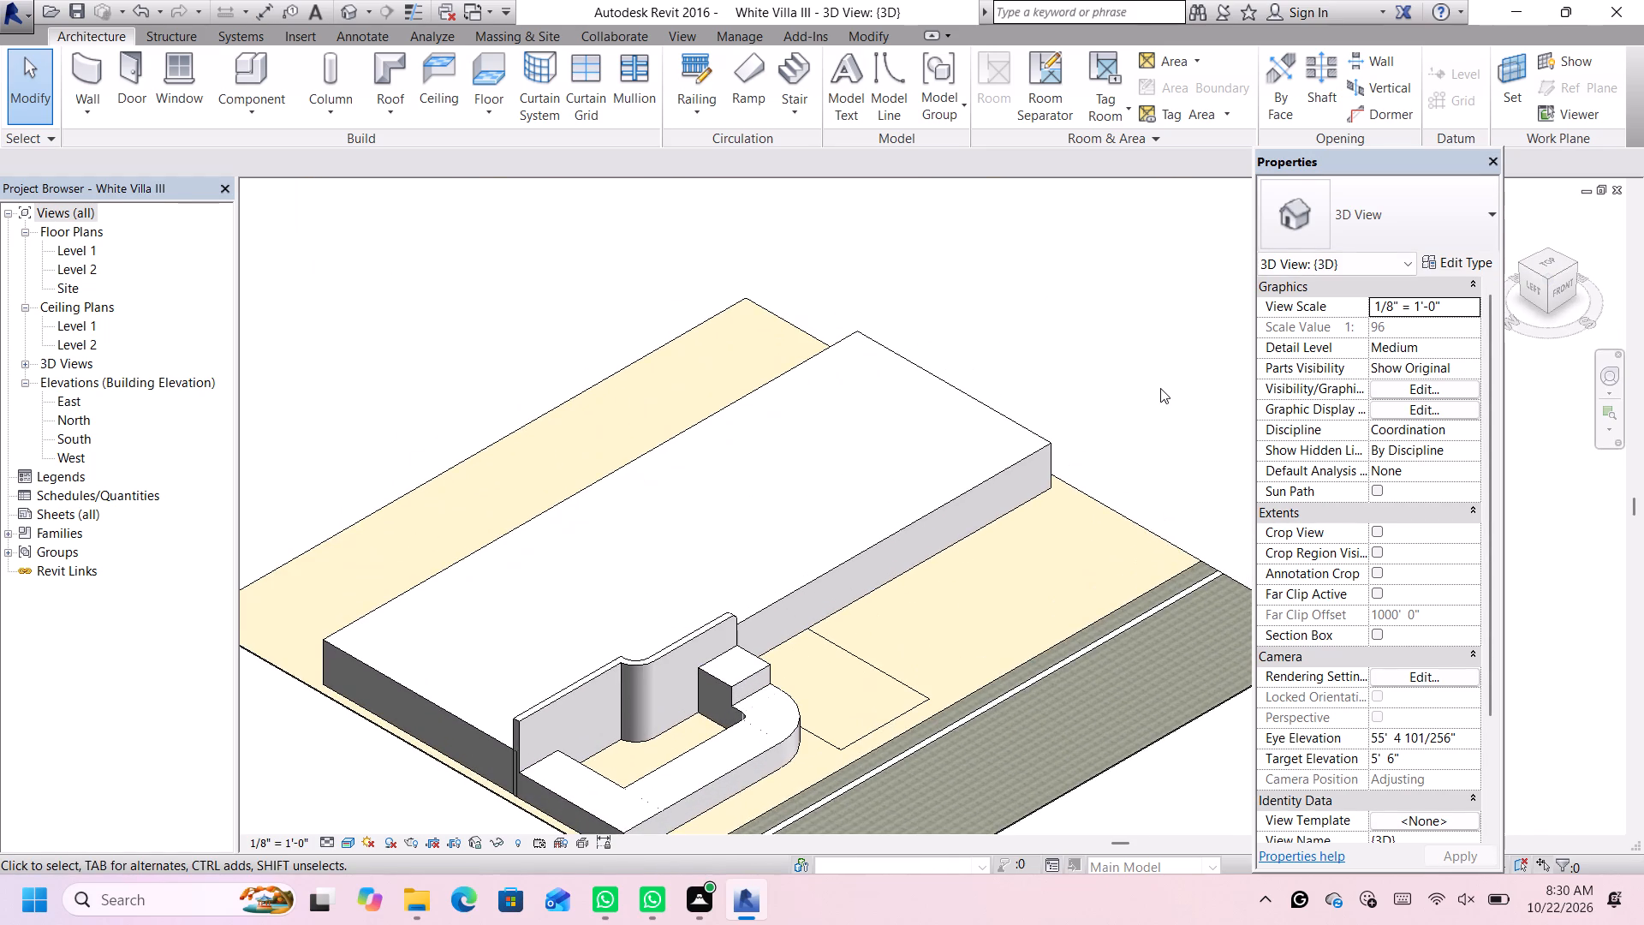
key("space")
left_click(896, 677)
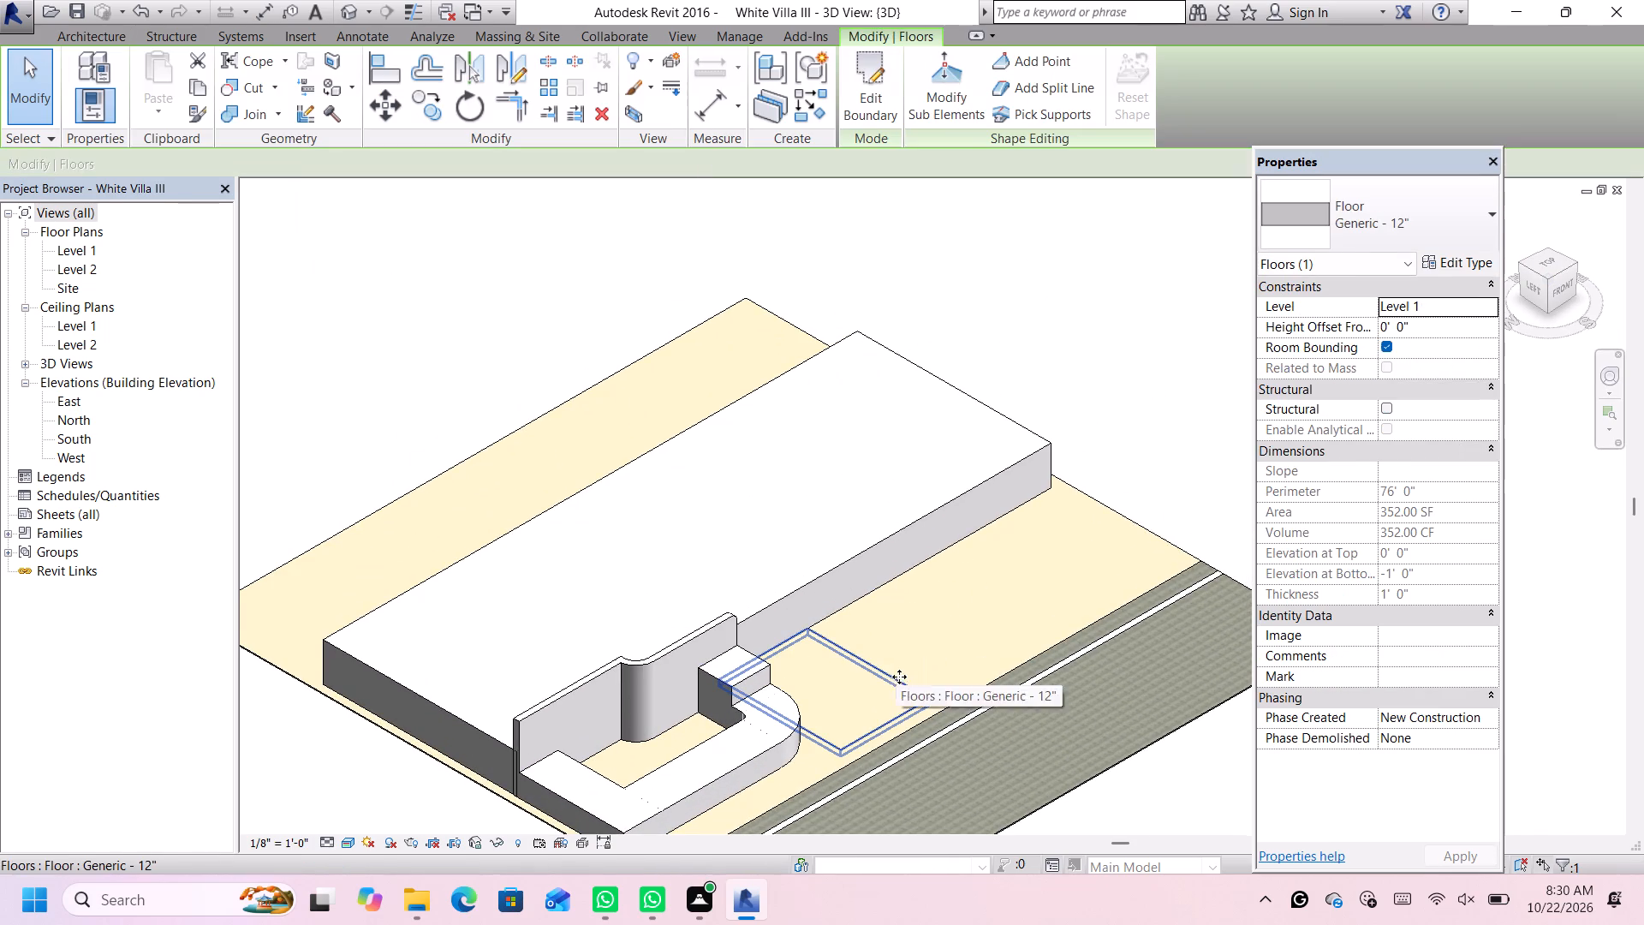
left_click(1434, 333)
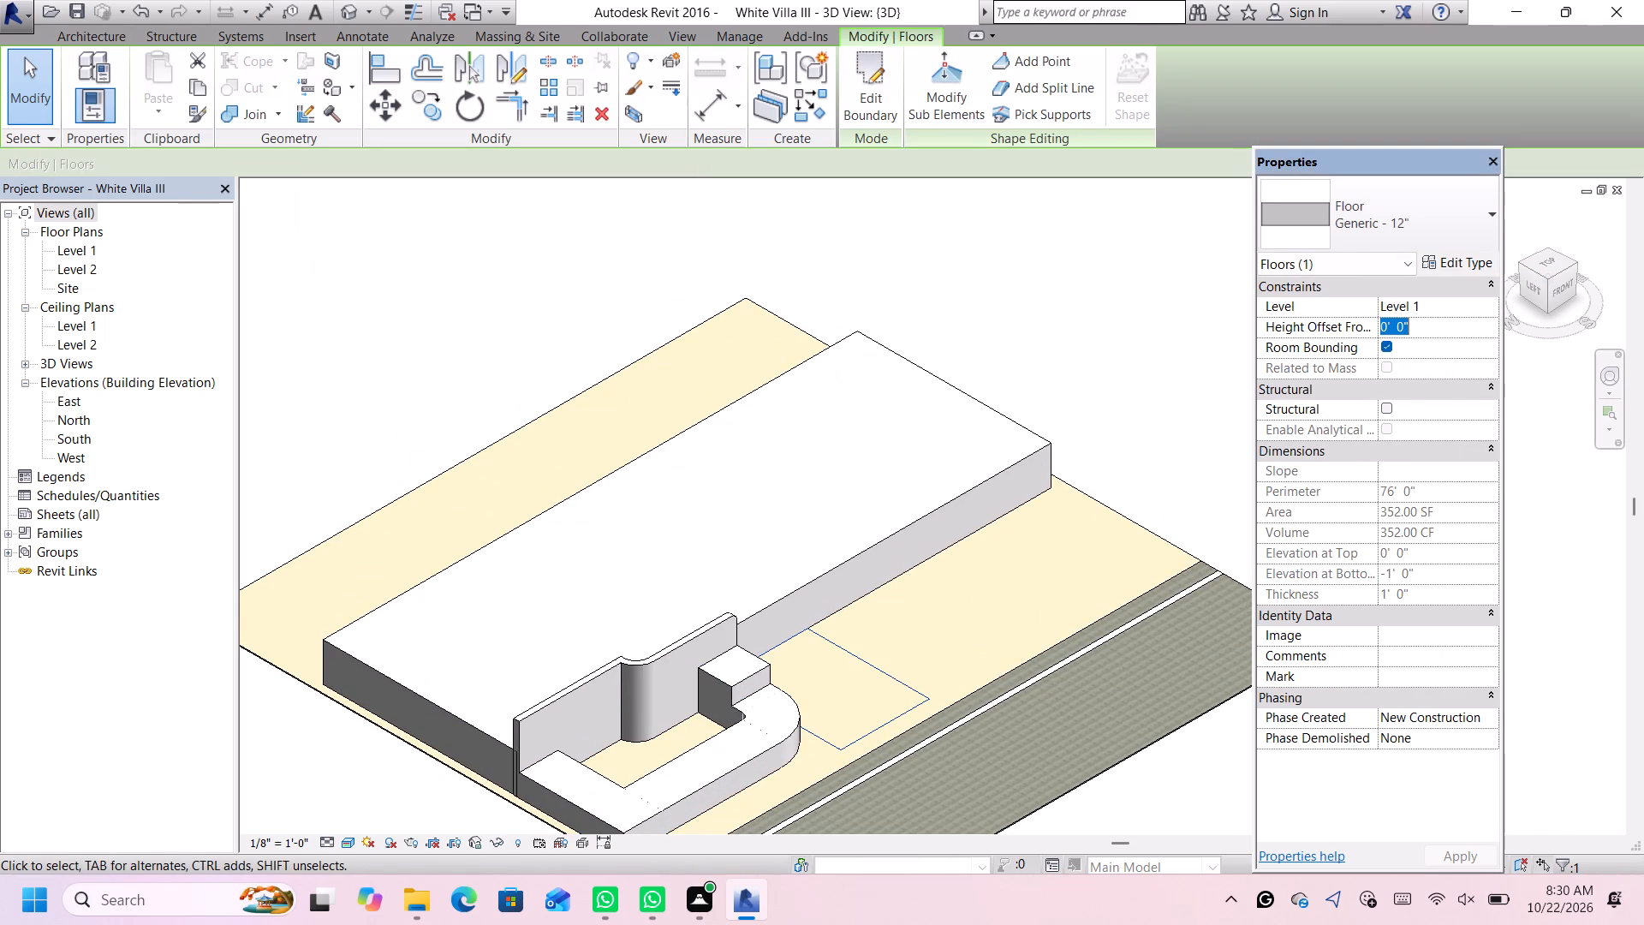
key("BackSpace")
type("1'")
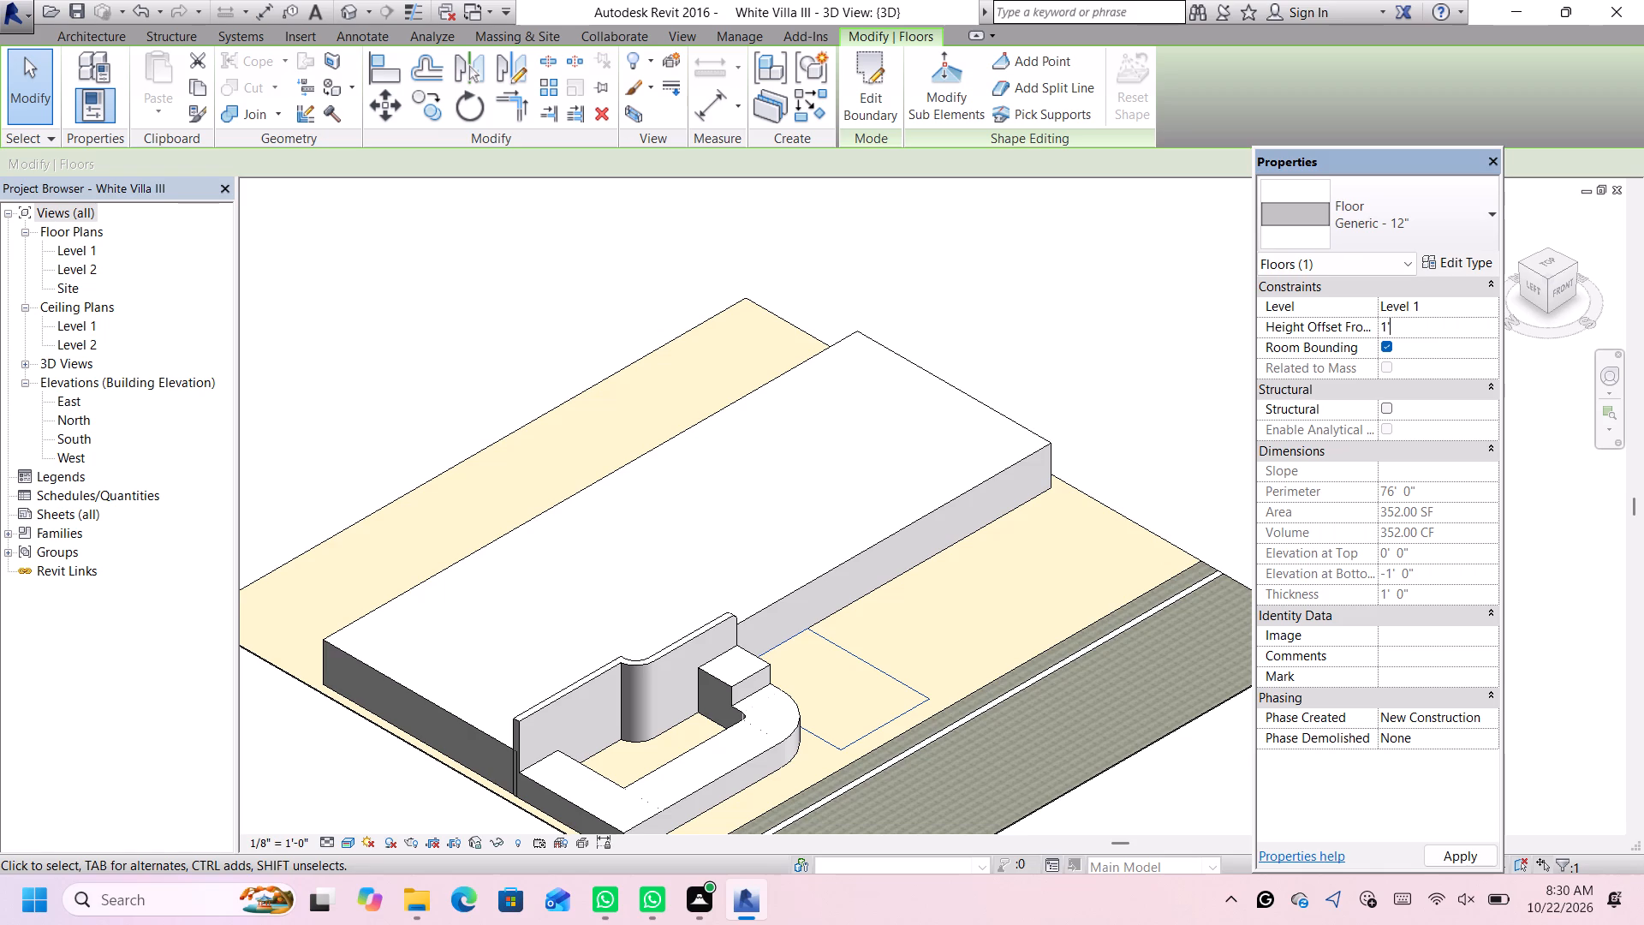
key("Return")
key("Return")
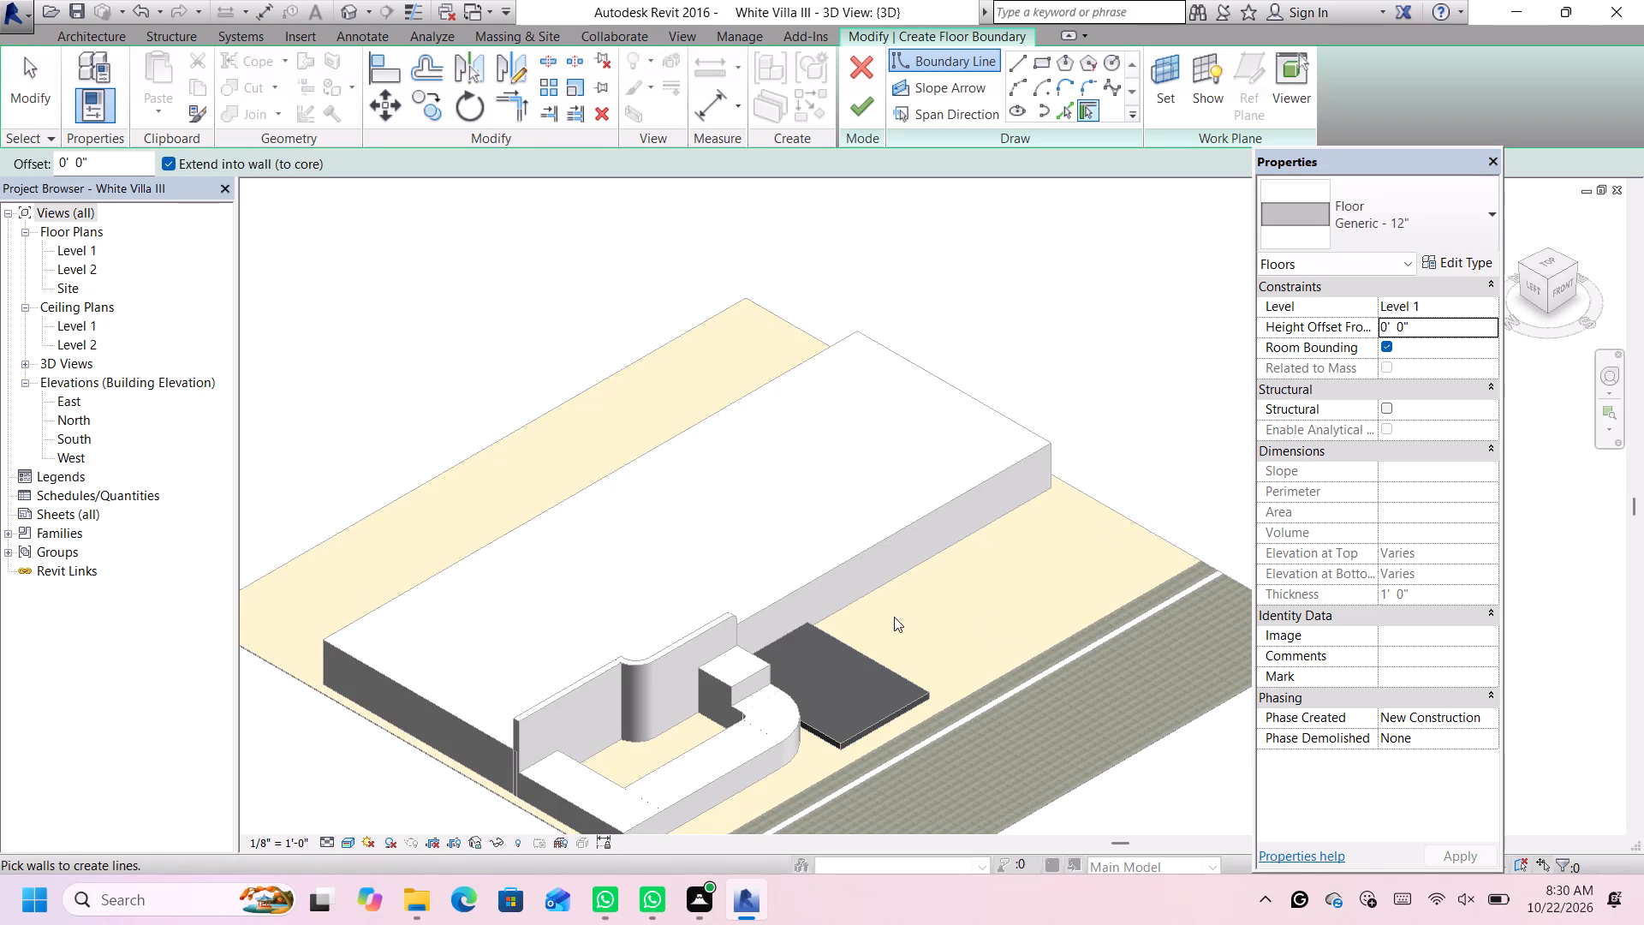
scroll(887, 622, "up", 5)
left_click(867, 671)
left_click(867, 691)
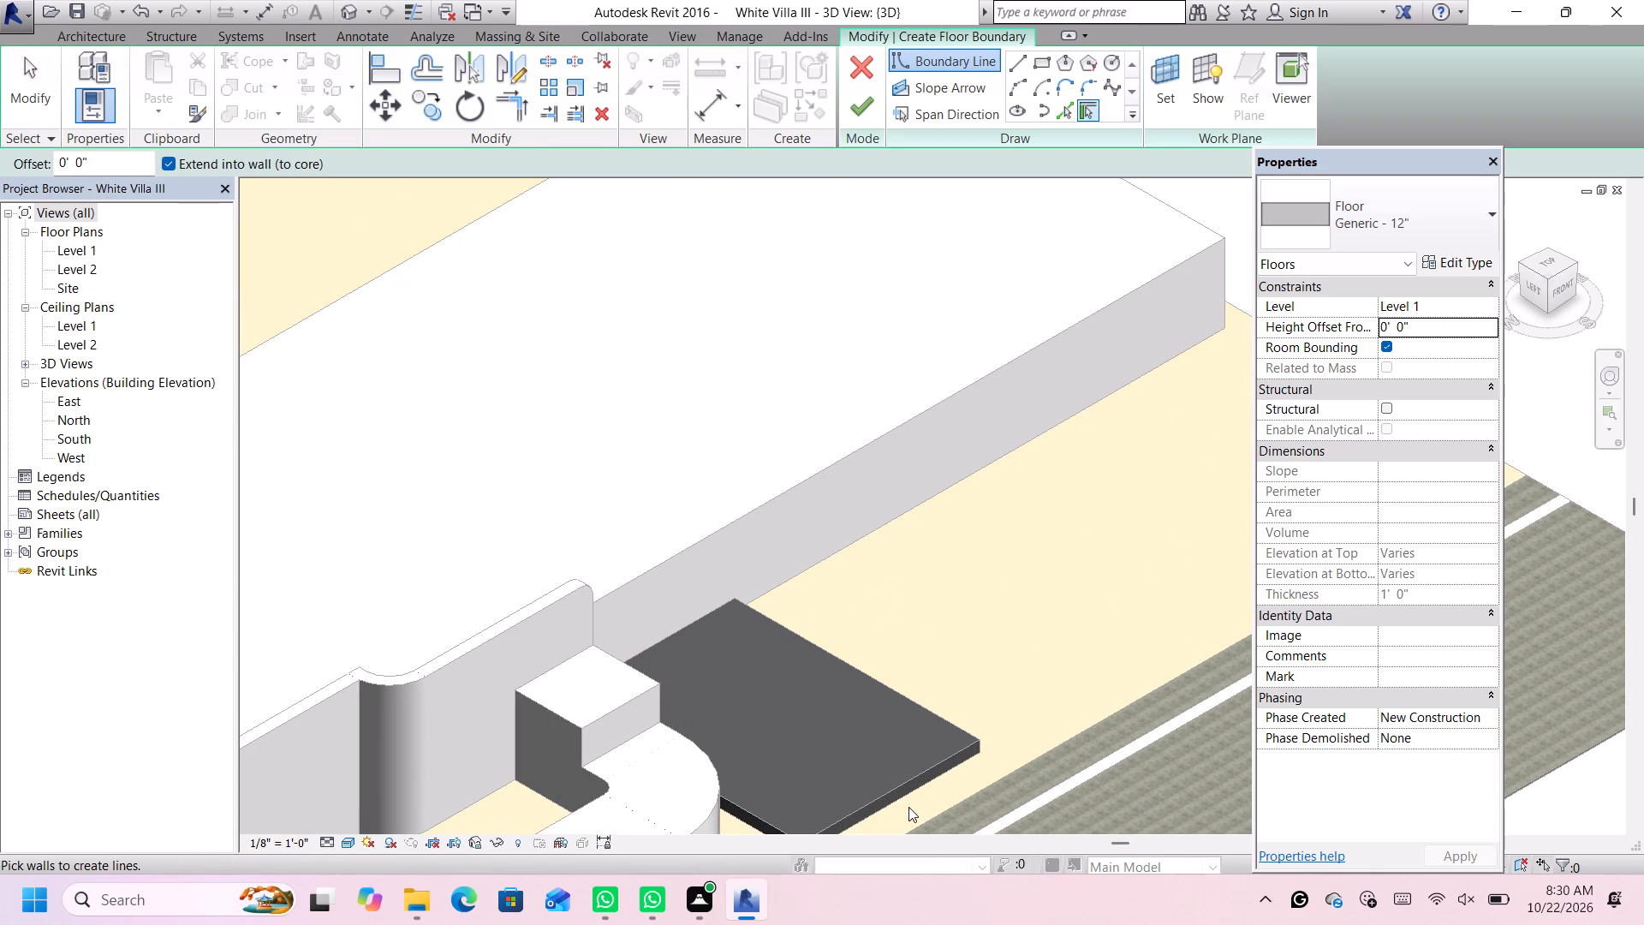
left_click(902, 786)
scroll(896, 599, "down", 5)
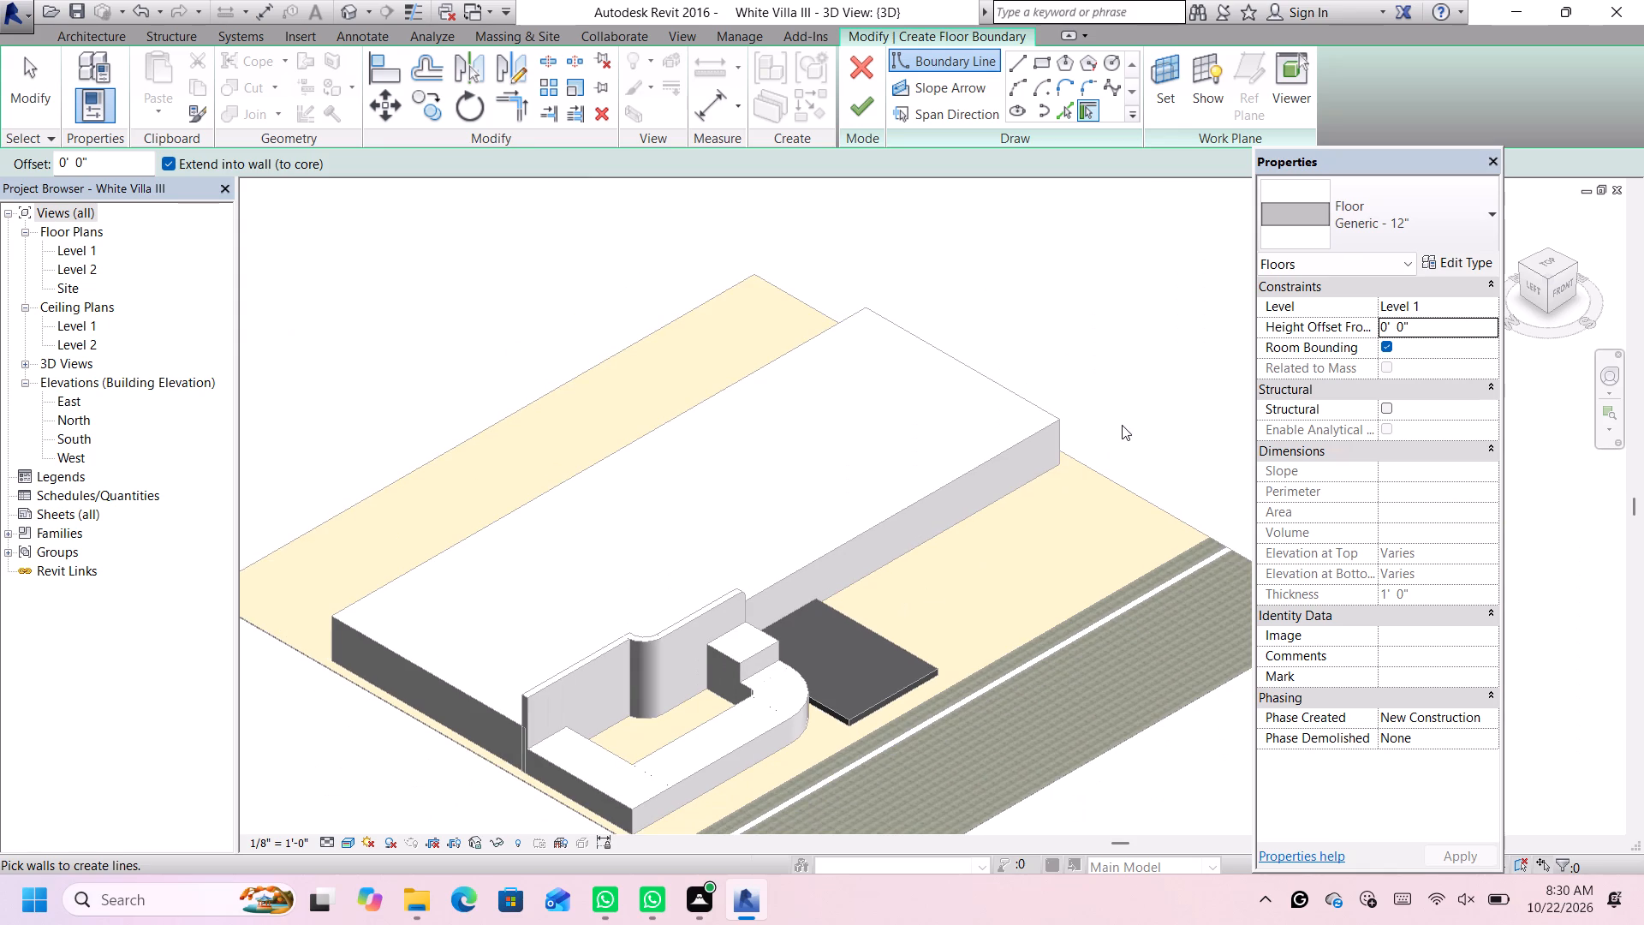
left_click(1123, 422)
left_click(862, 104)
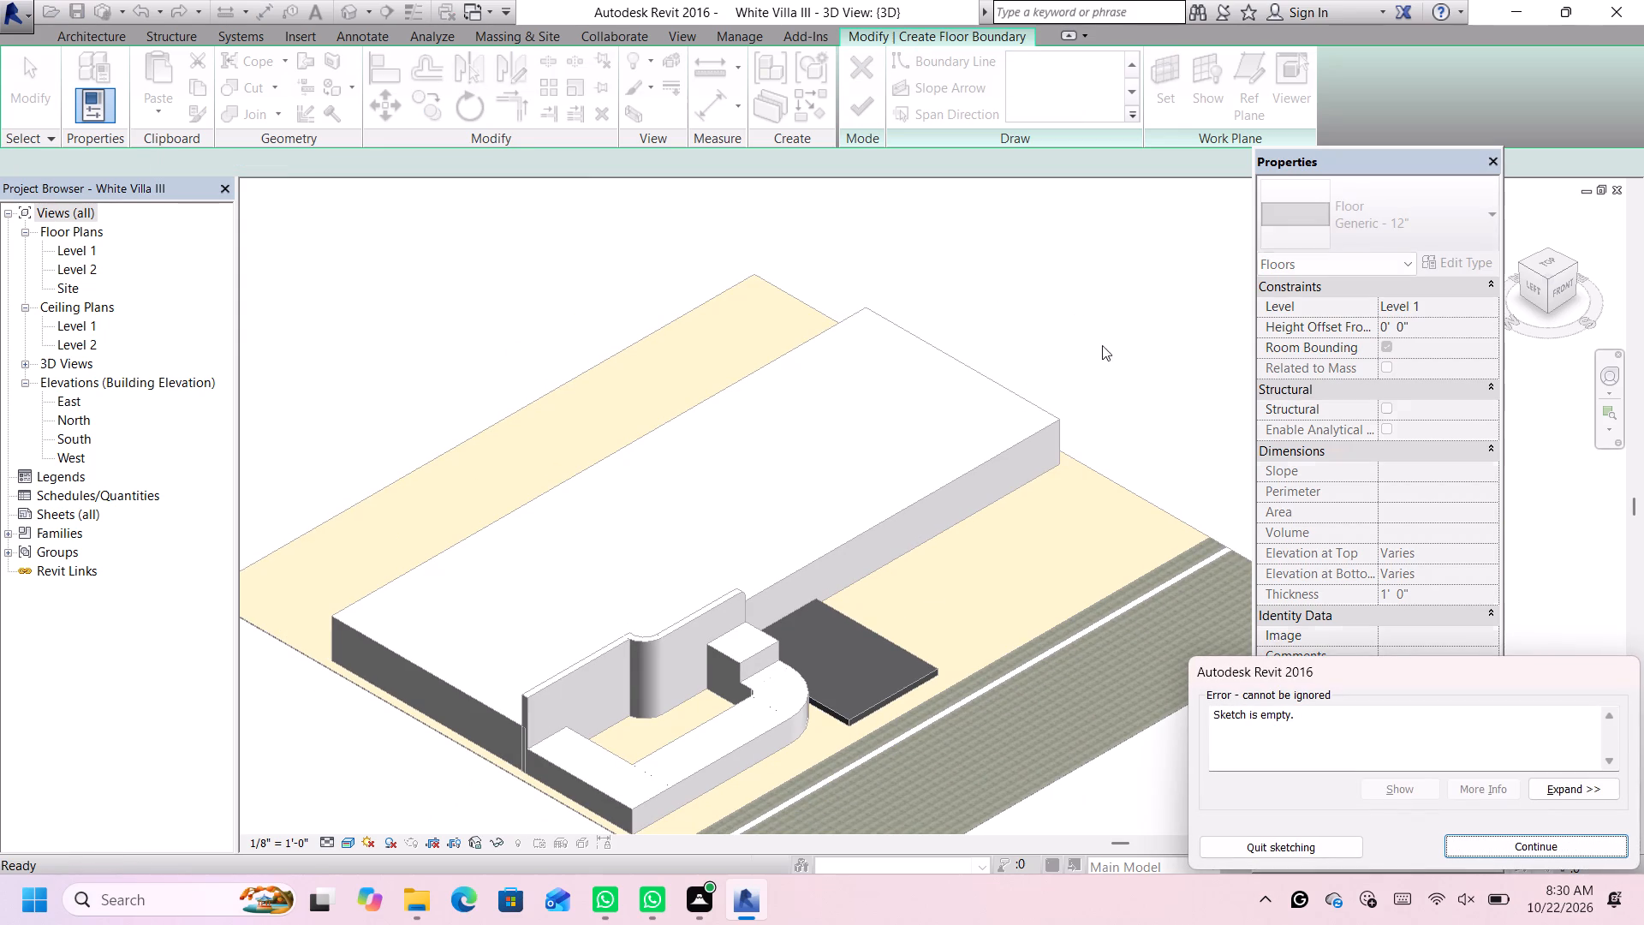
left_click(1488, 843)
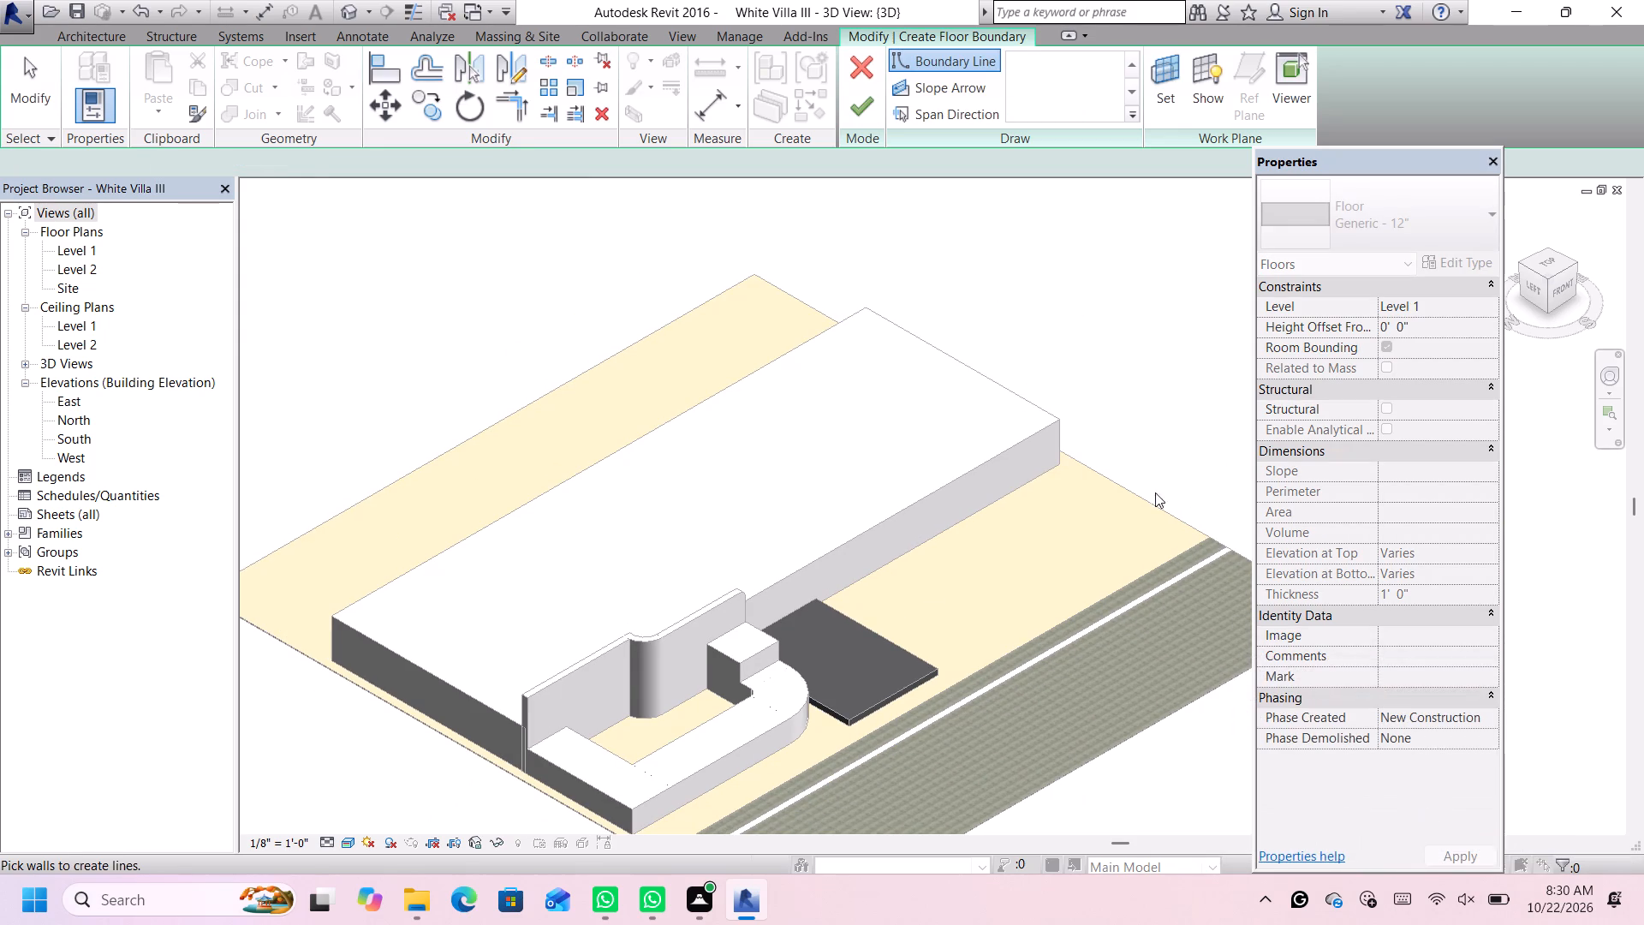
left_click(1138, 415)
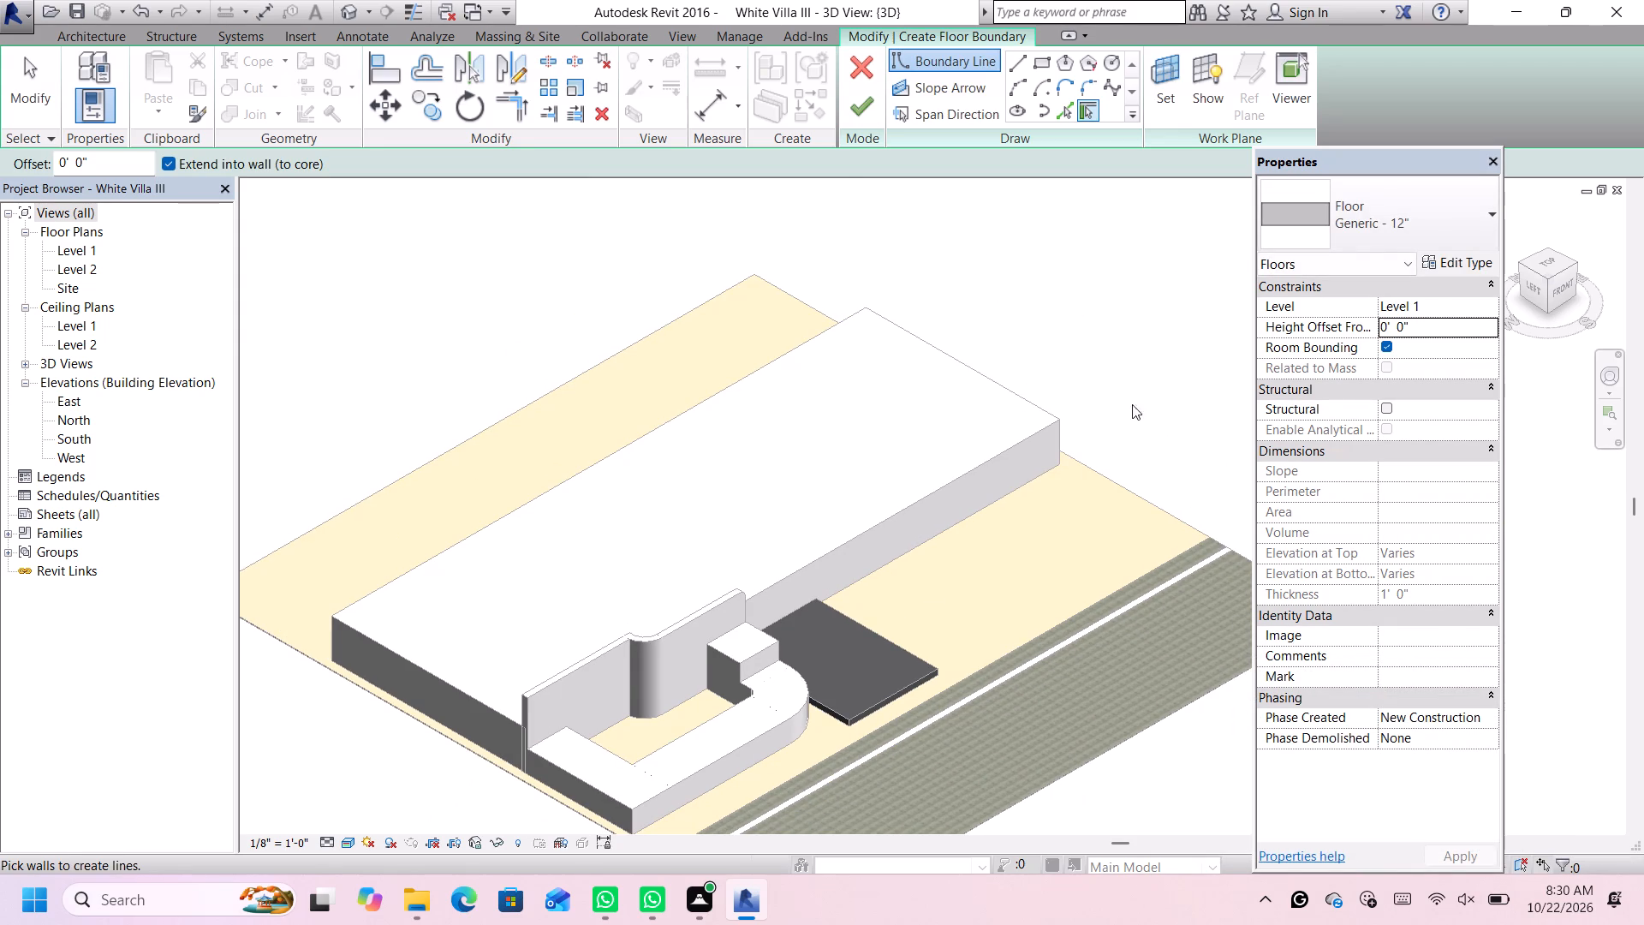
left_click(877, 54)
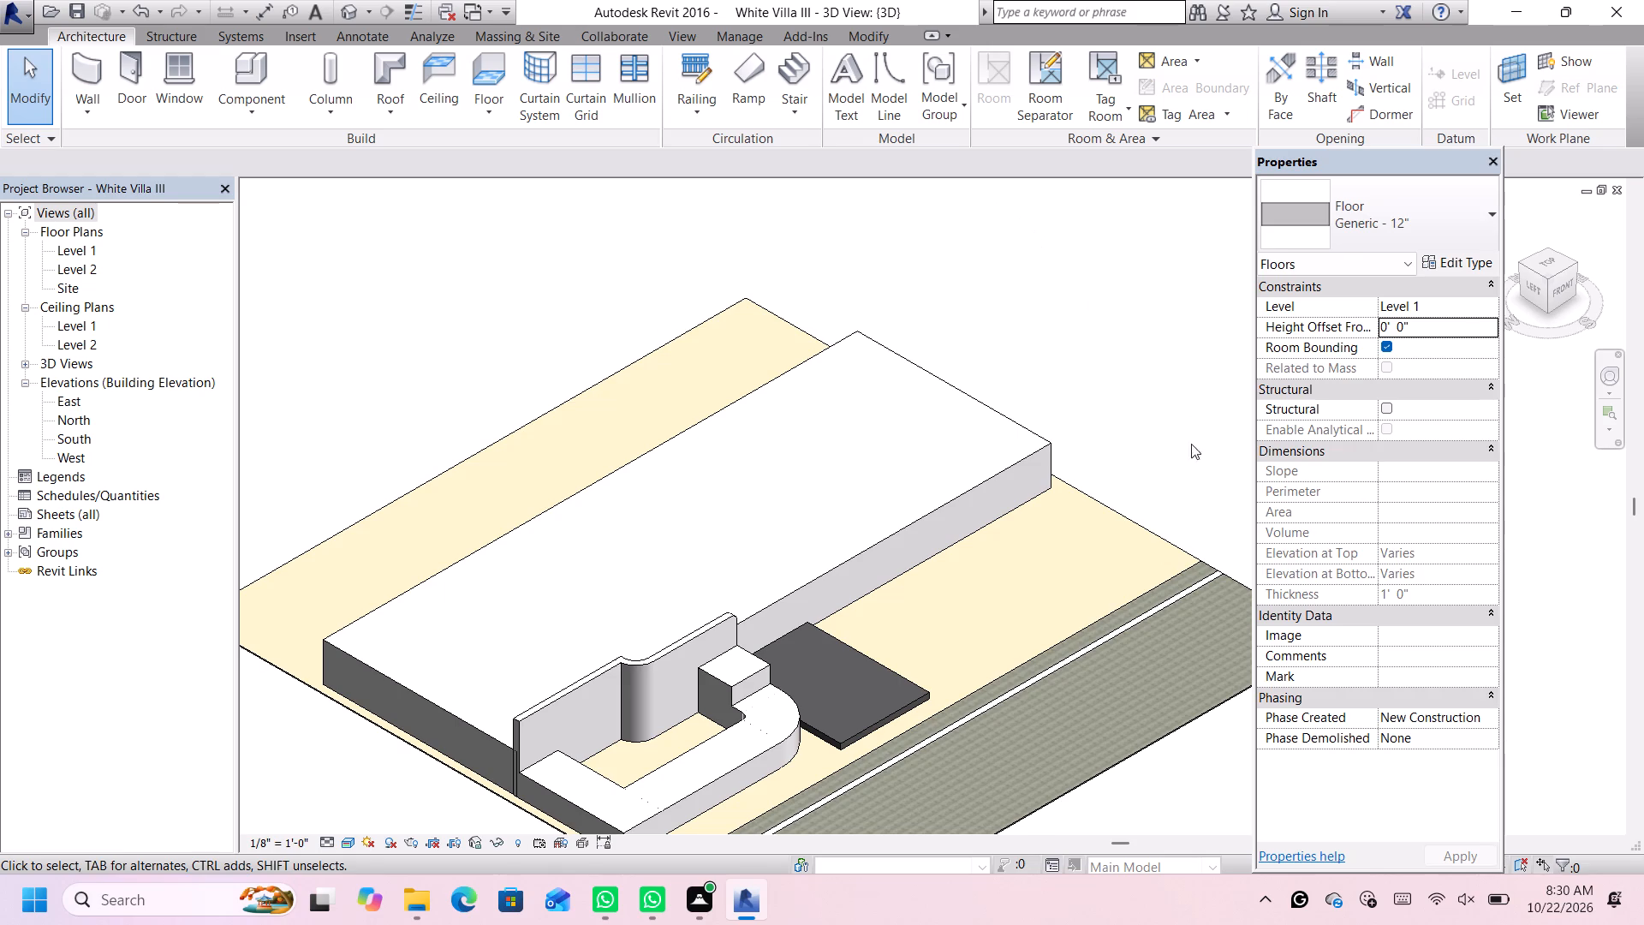
Assign the Door - Frame material to the structure layer of the front slab's Generic - 12" floor type.
scroll(937, 719, "up", 1)
left_click(895, 714)
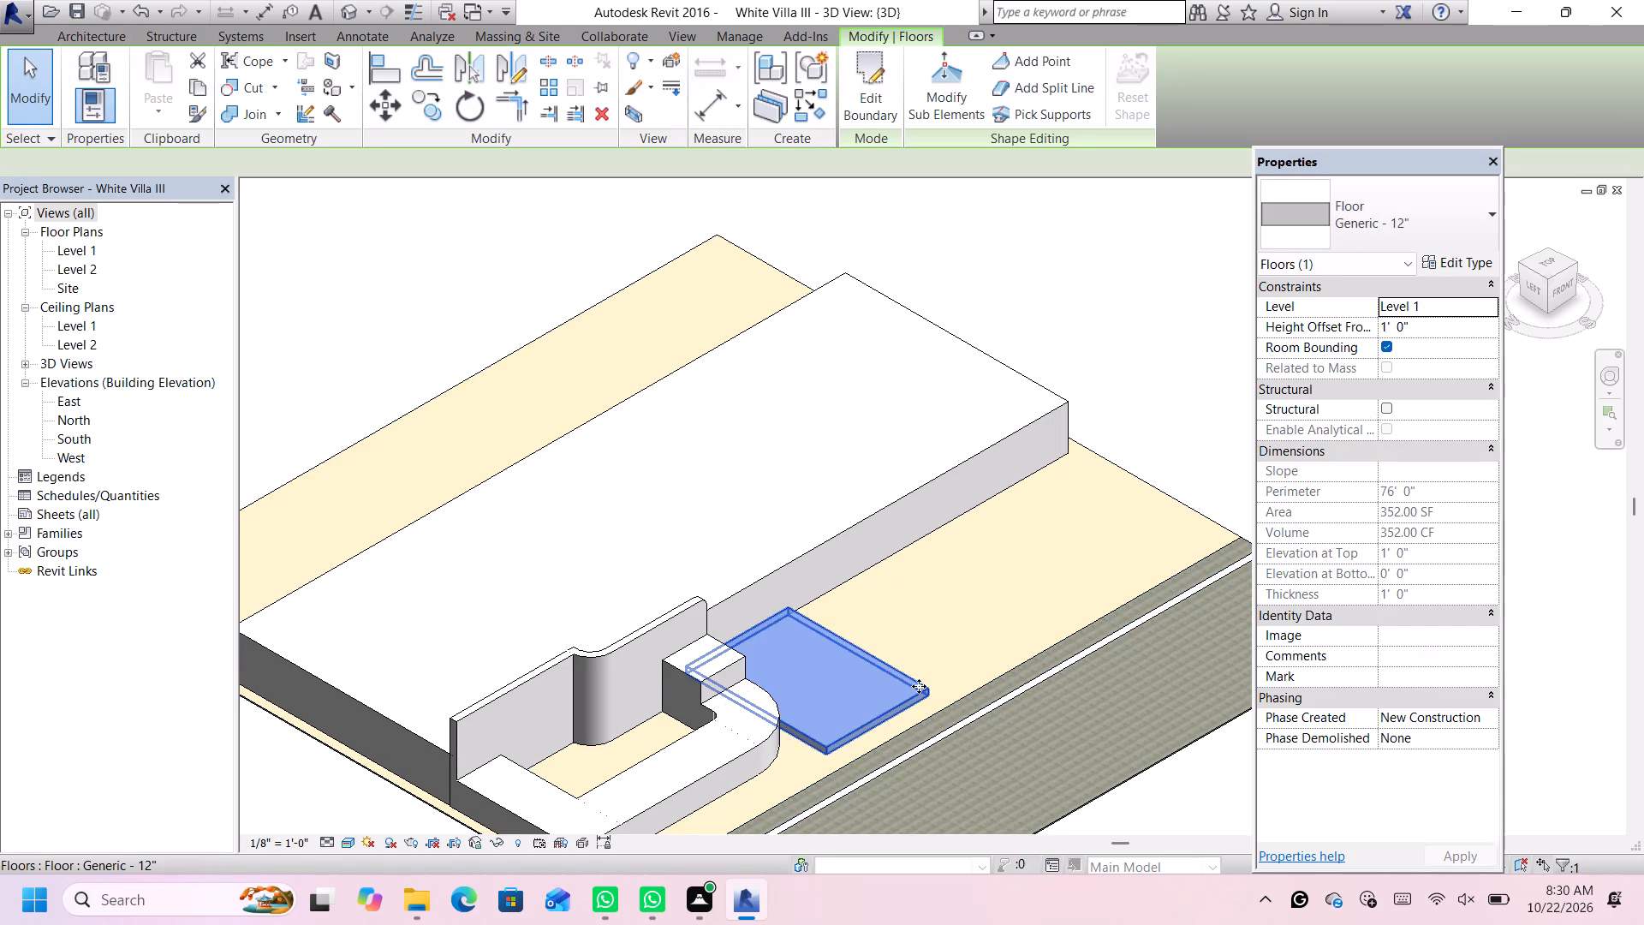
left_click(1473, 259)
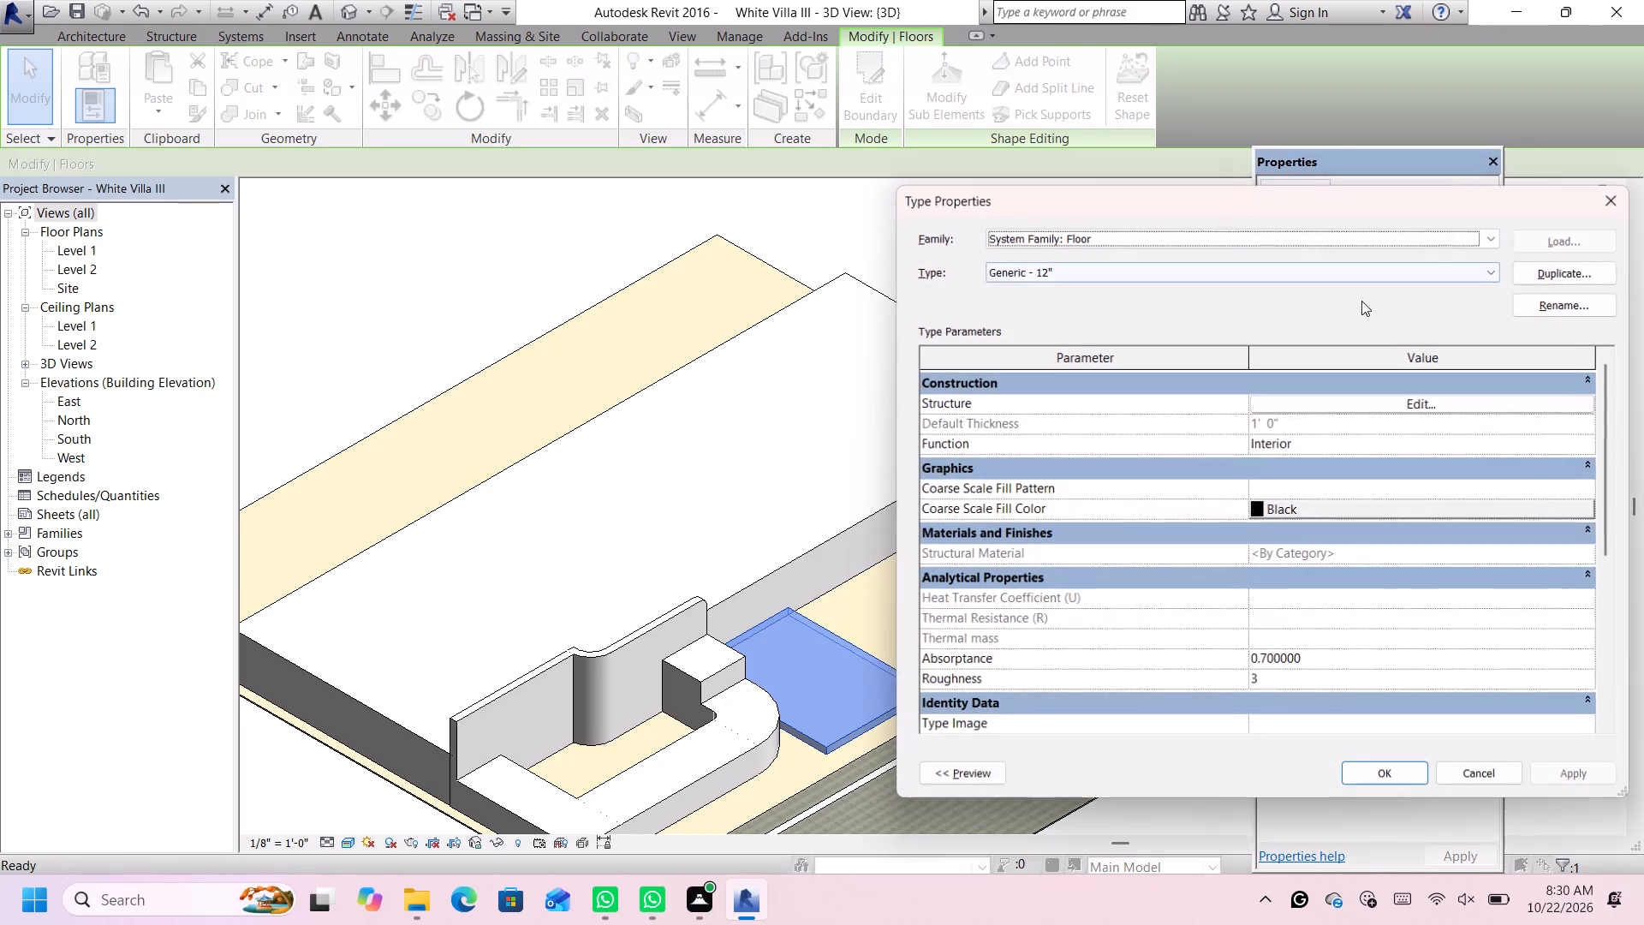
left_click(1436, 403)
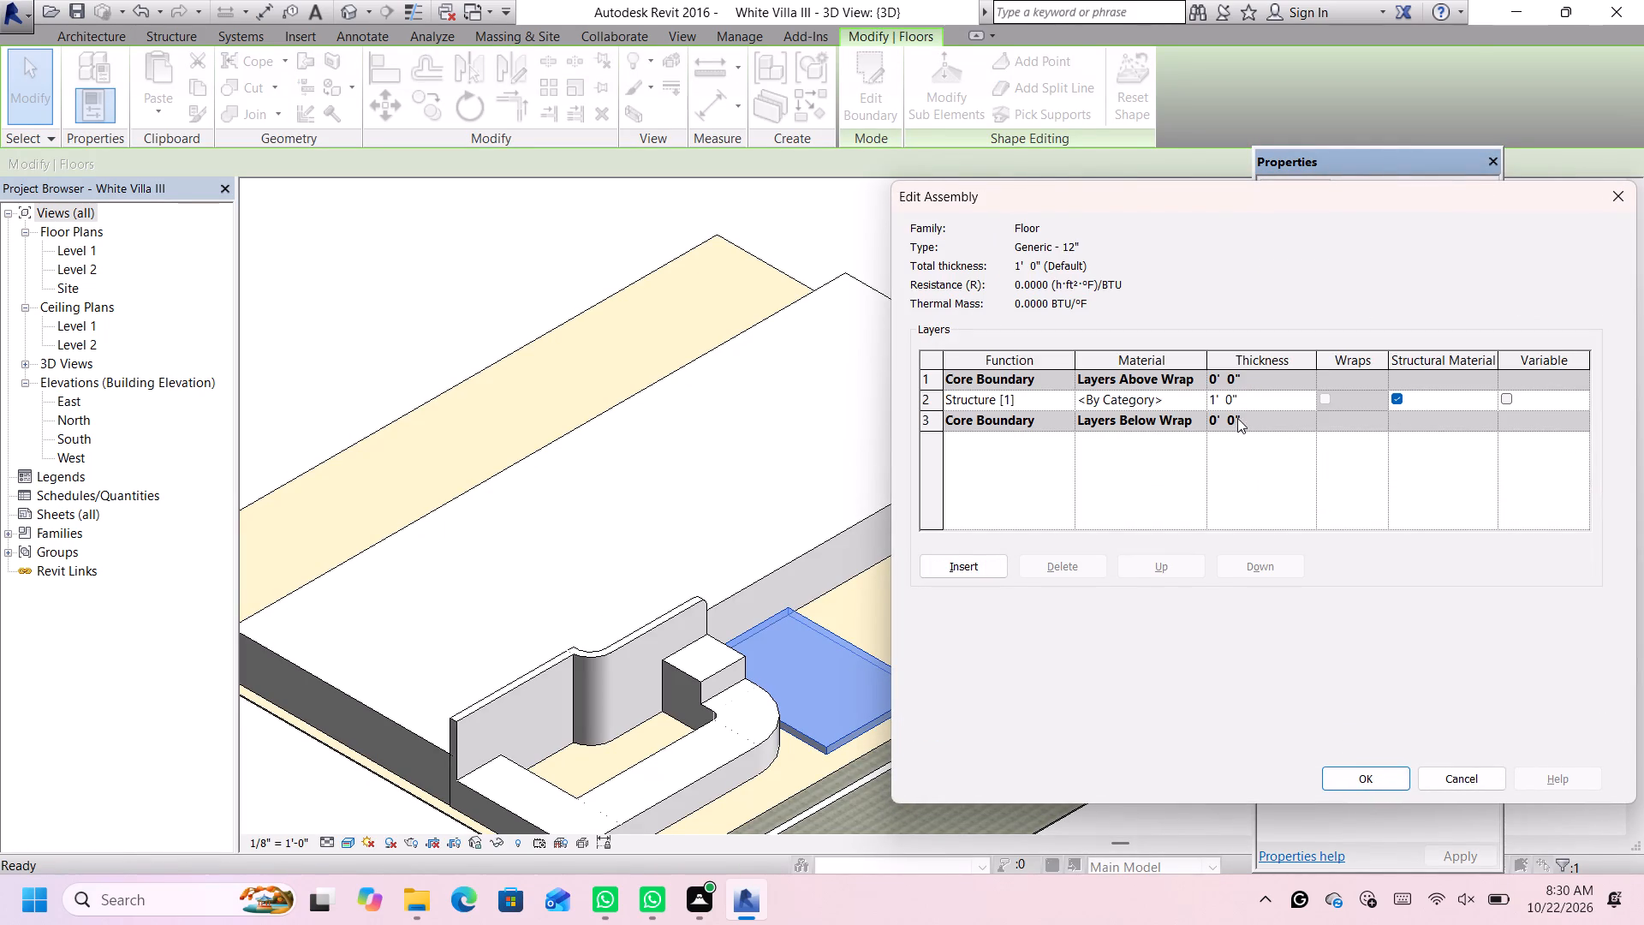
left_click(1187, 398)
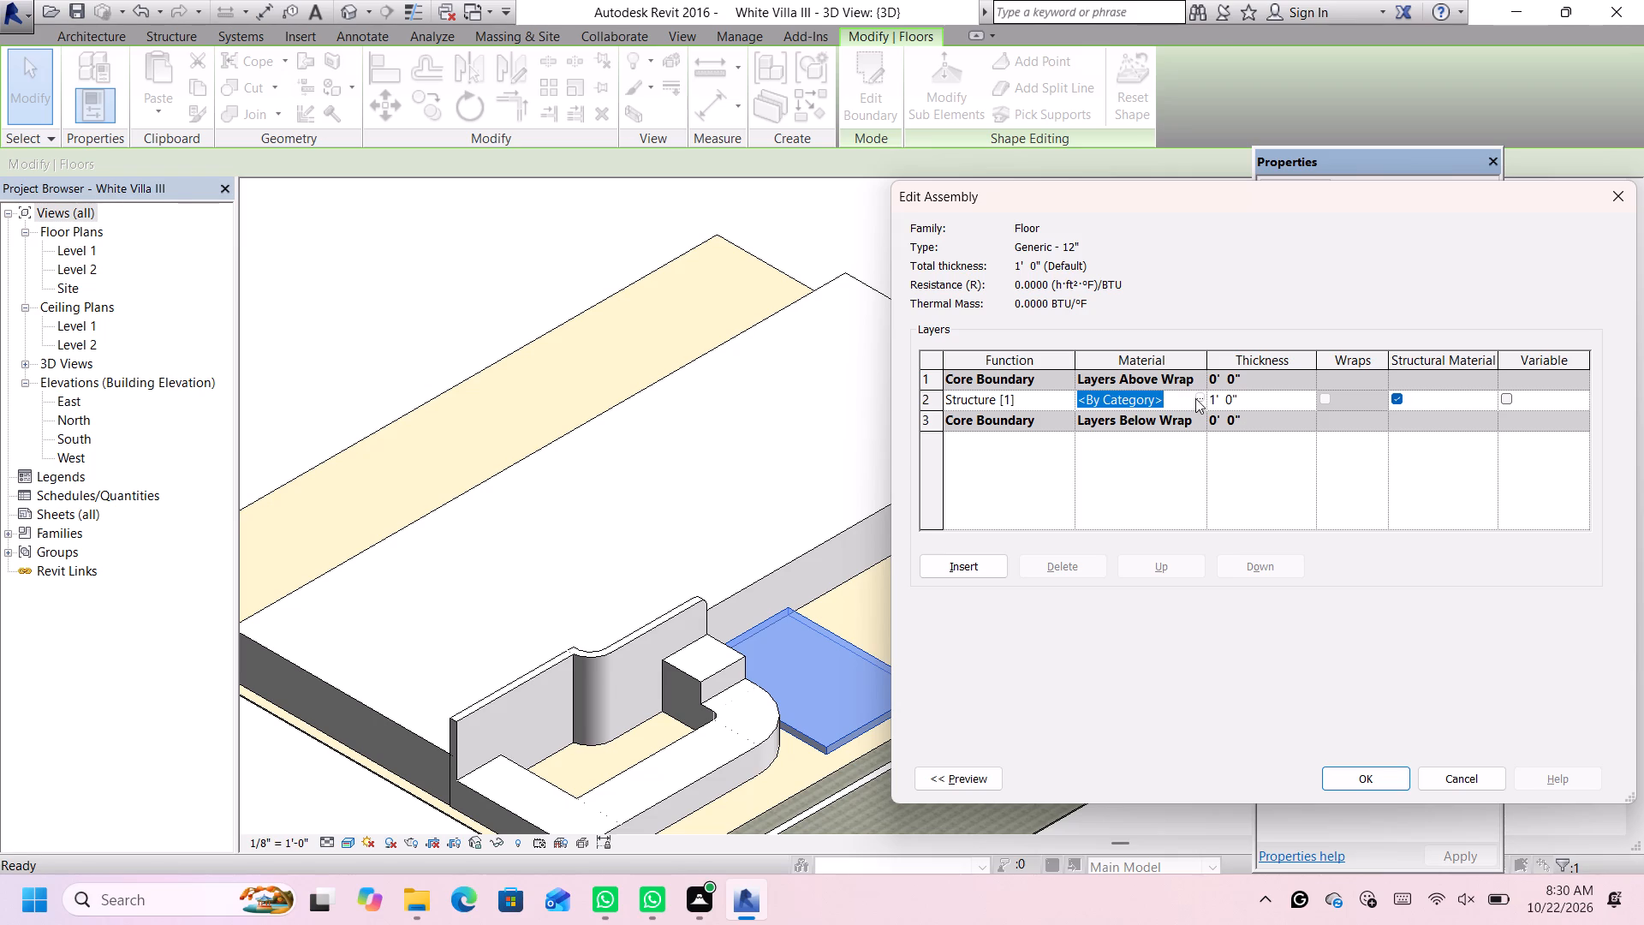
left_click(1198, 398)
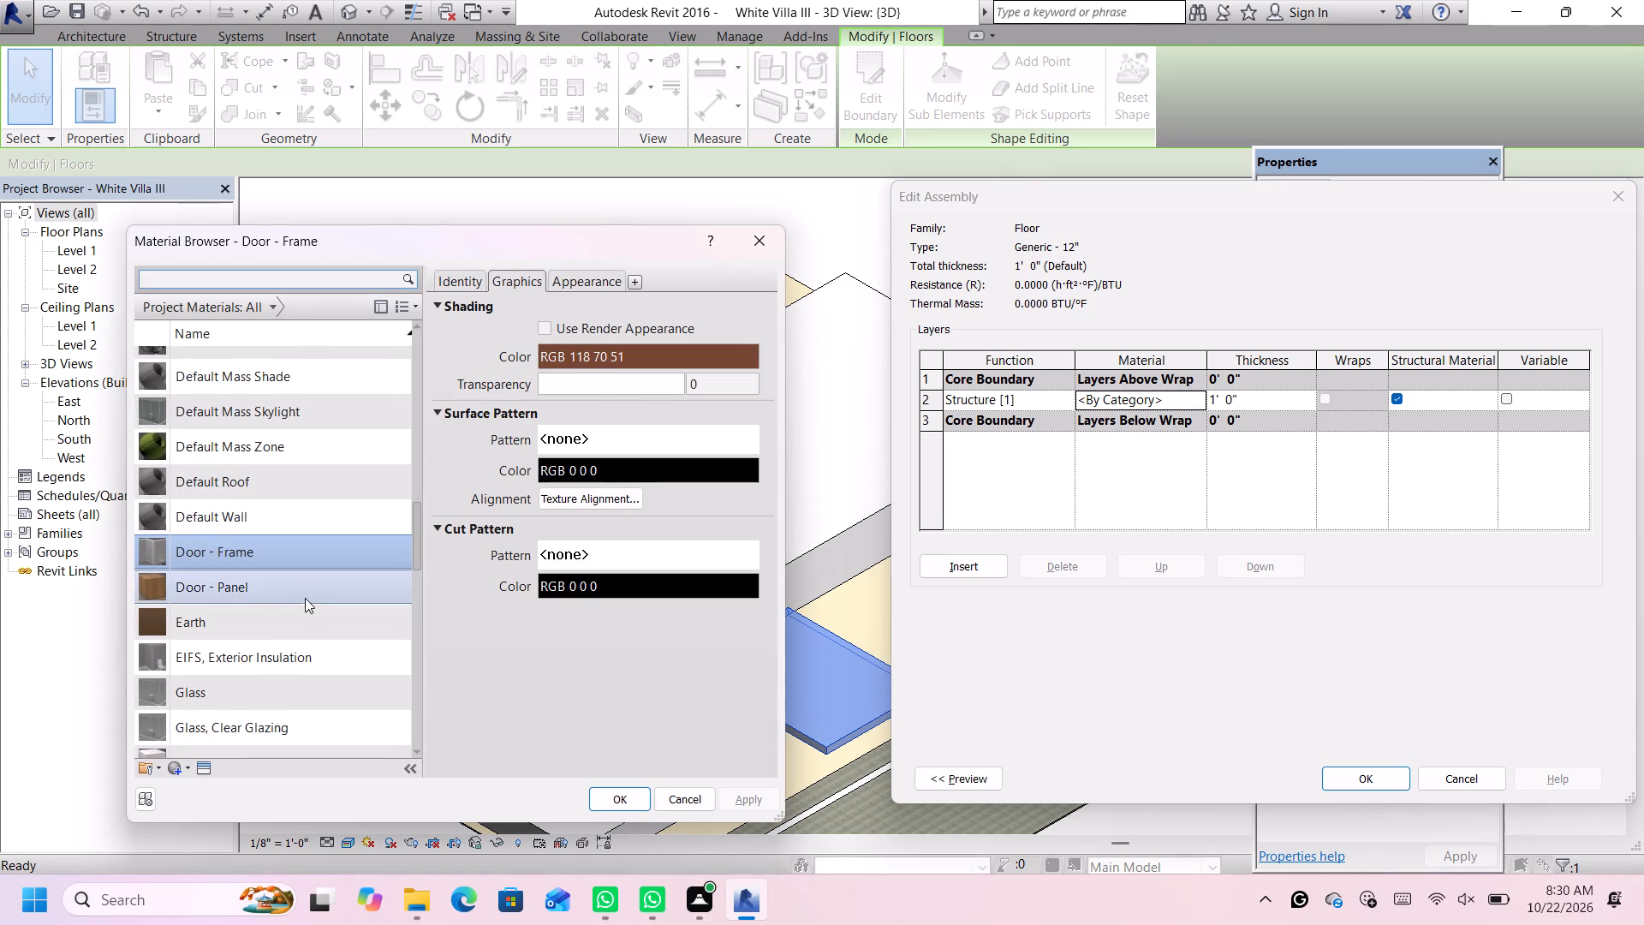
left_click(619, 794)
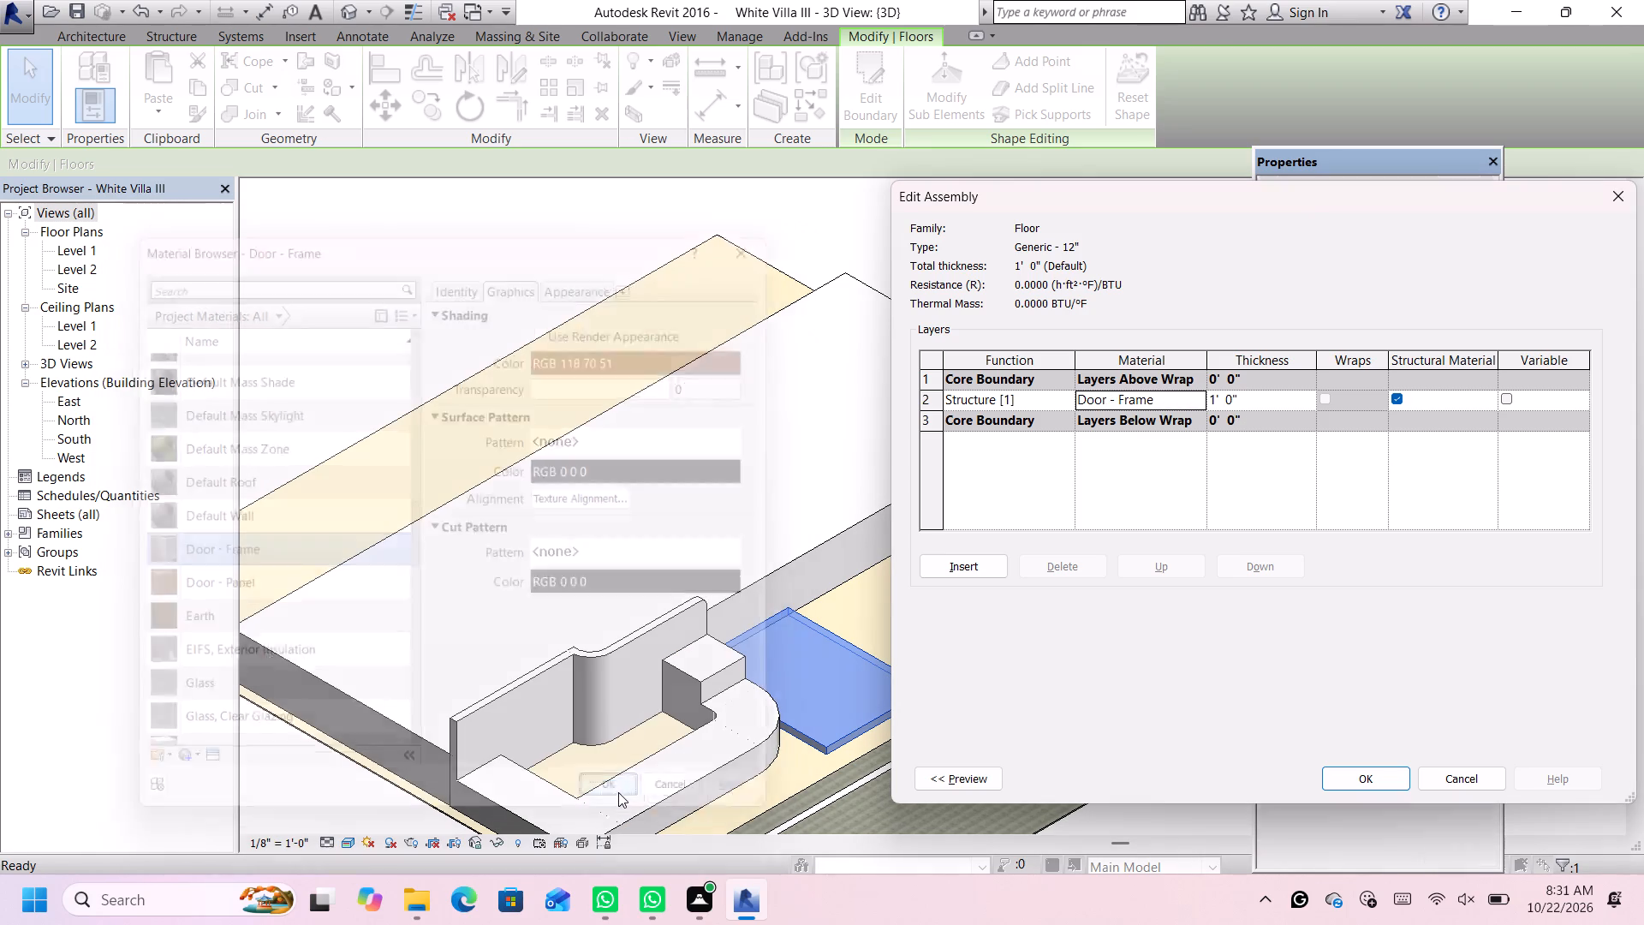
left_click(1338, 781)
left_click(1373, 773)
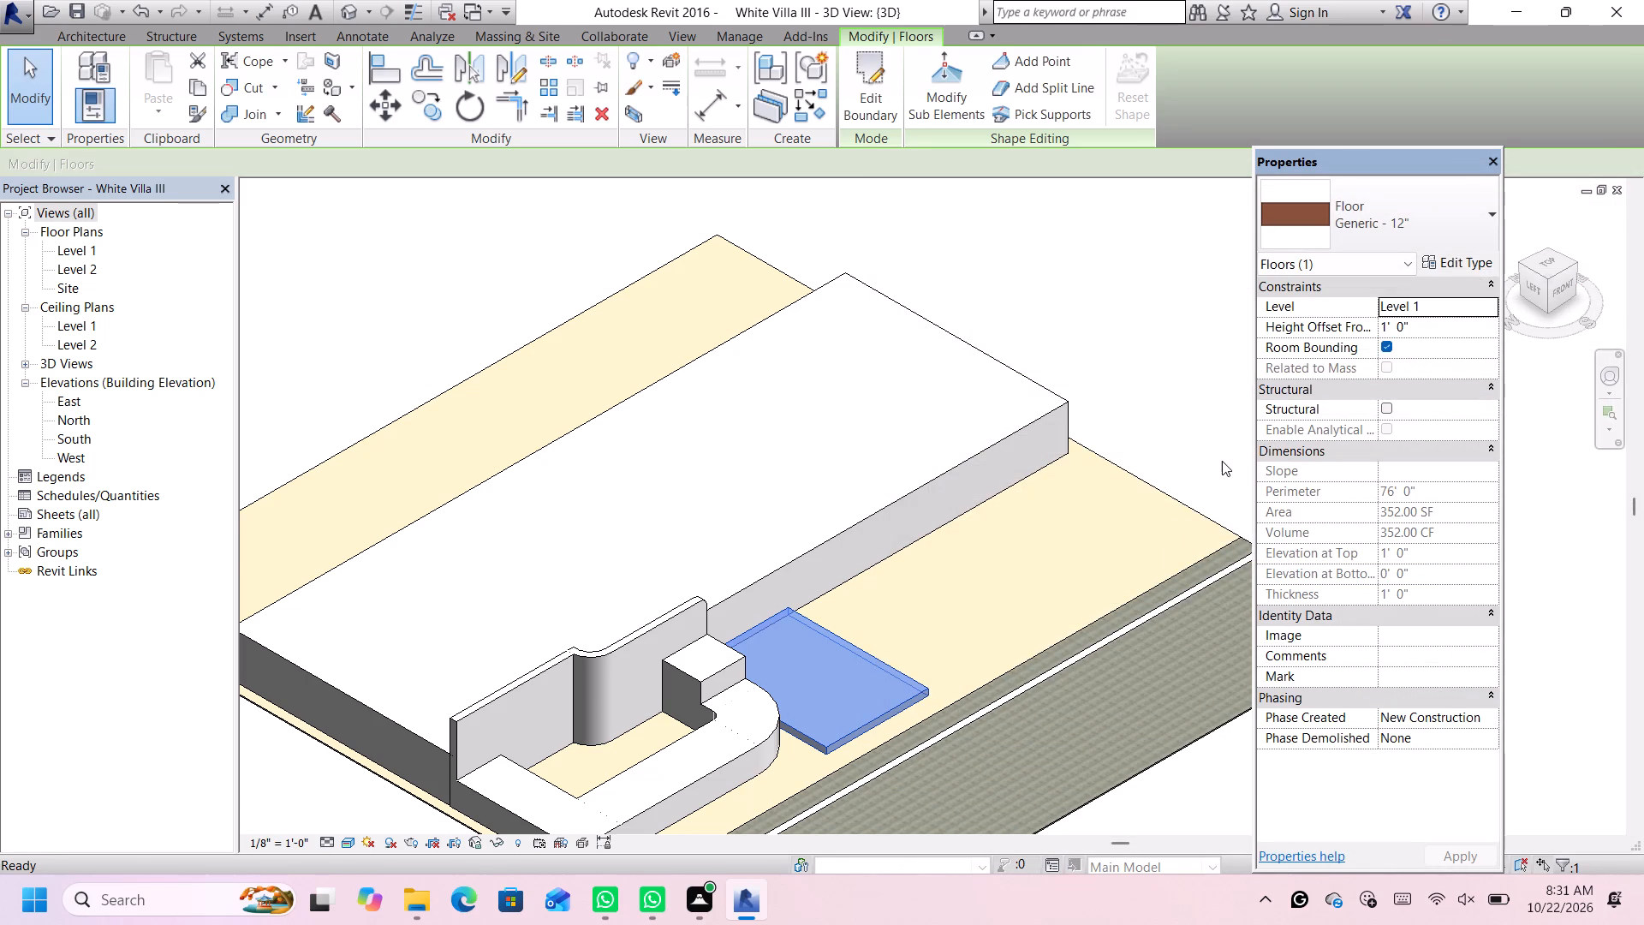
scroll(1222, 465, "up", 2)
left_click(1222, 466)
Examine the front slab's thickness beside the low wall's rounded corner from a lower front 3D angle.
scroll(1113, 580, "down", 7)
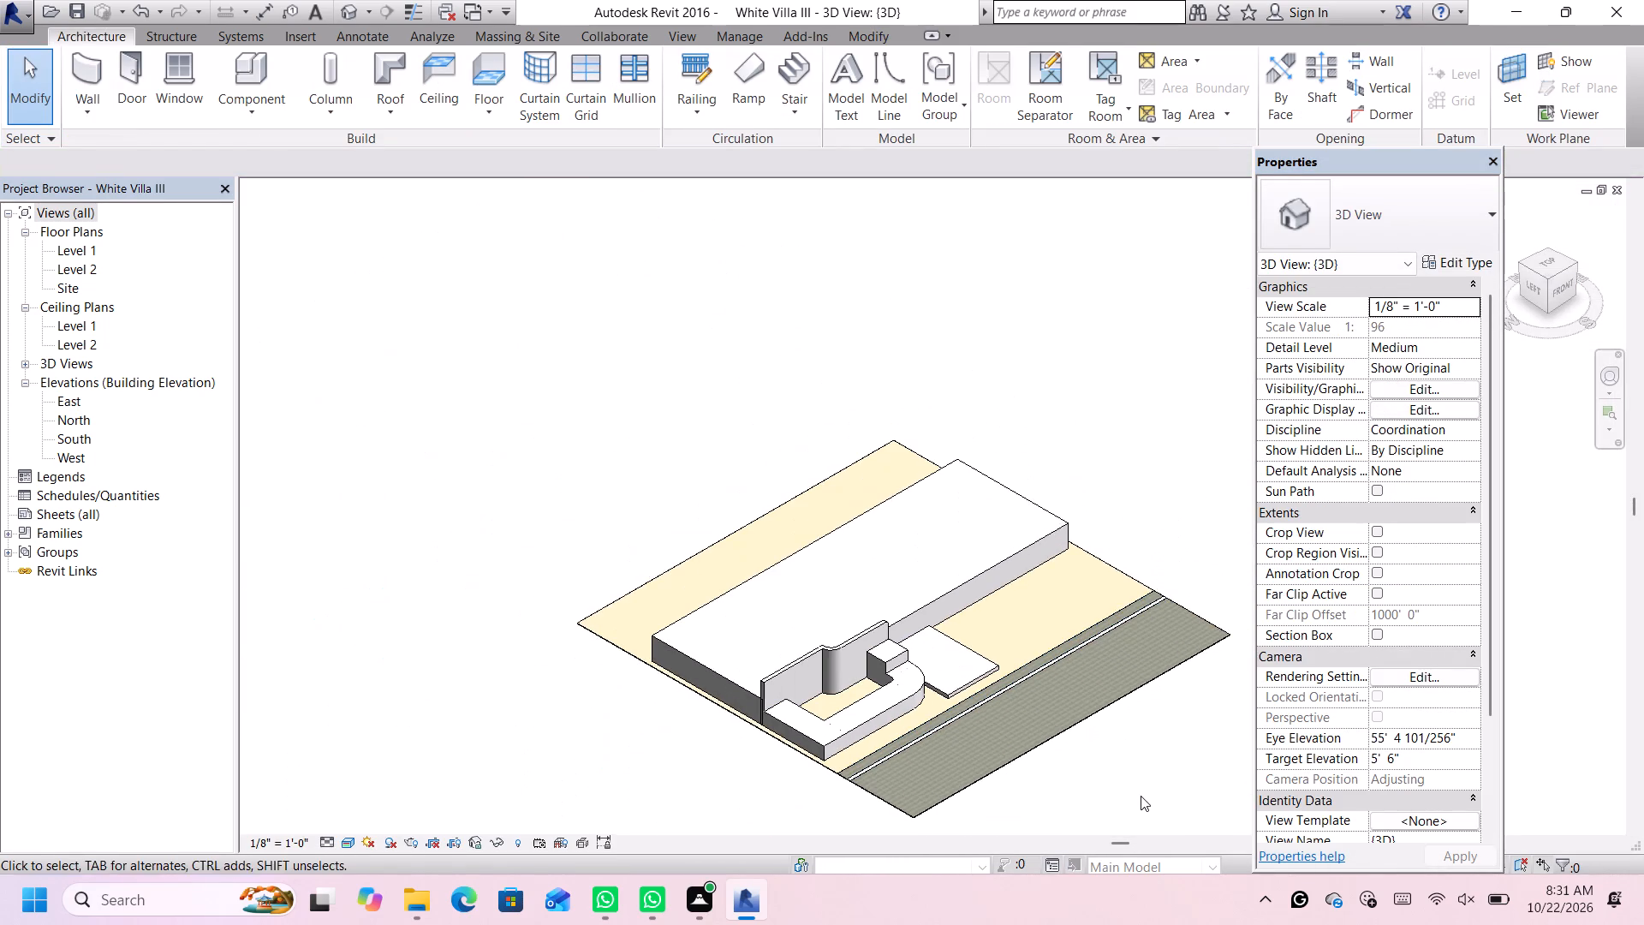
middle_click_drag(1141, 797, 974, 606)
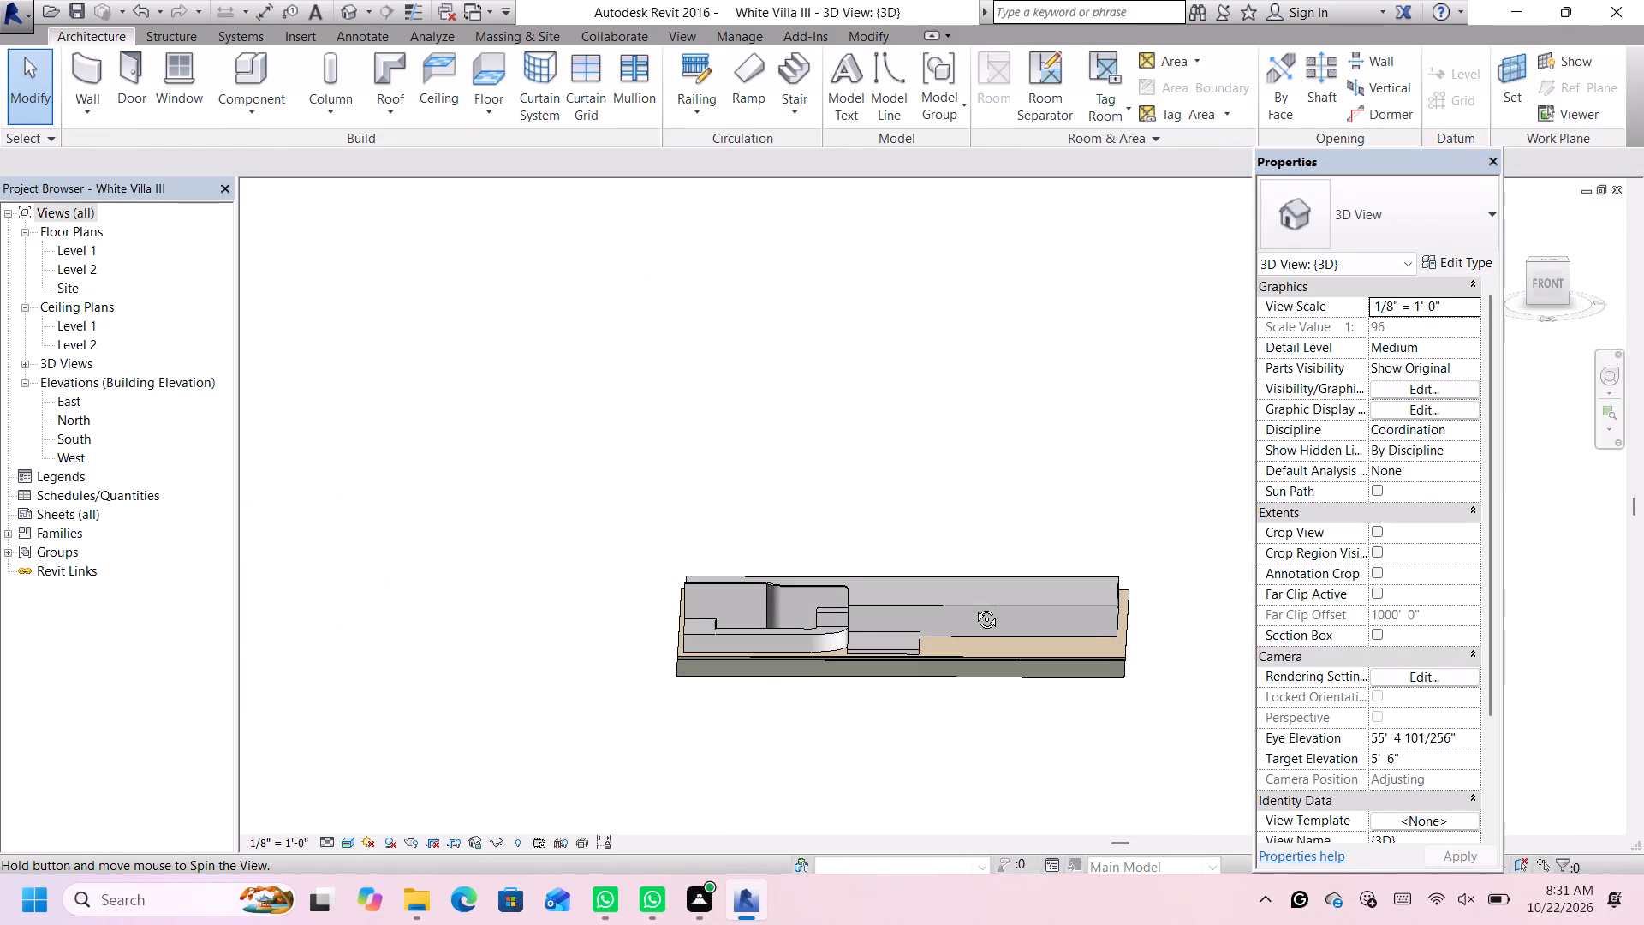
middle_click_drag(974, 606, 1005, 648)
scroll(926, 636, "up", 5)
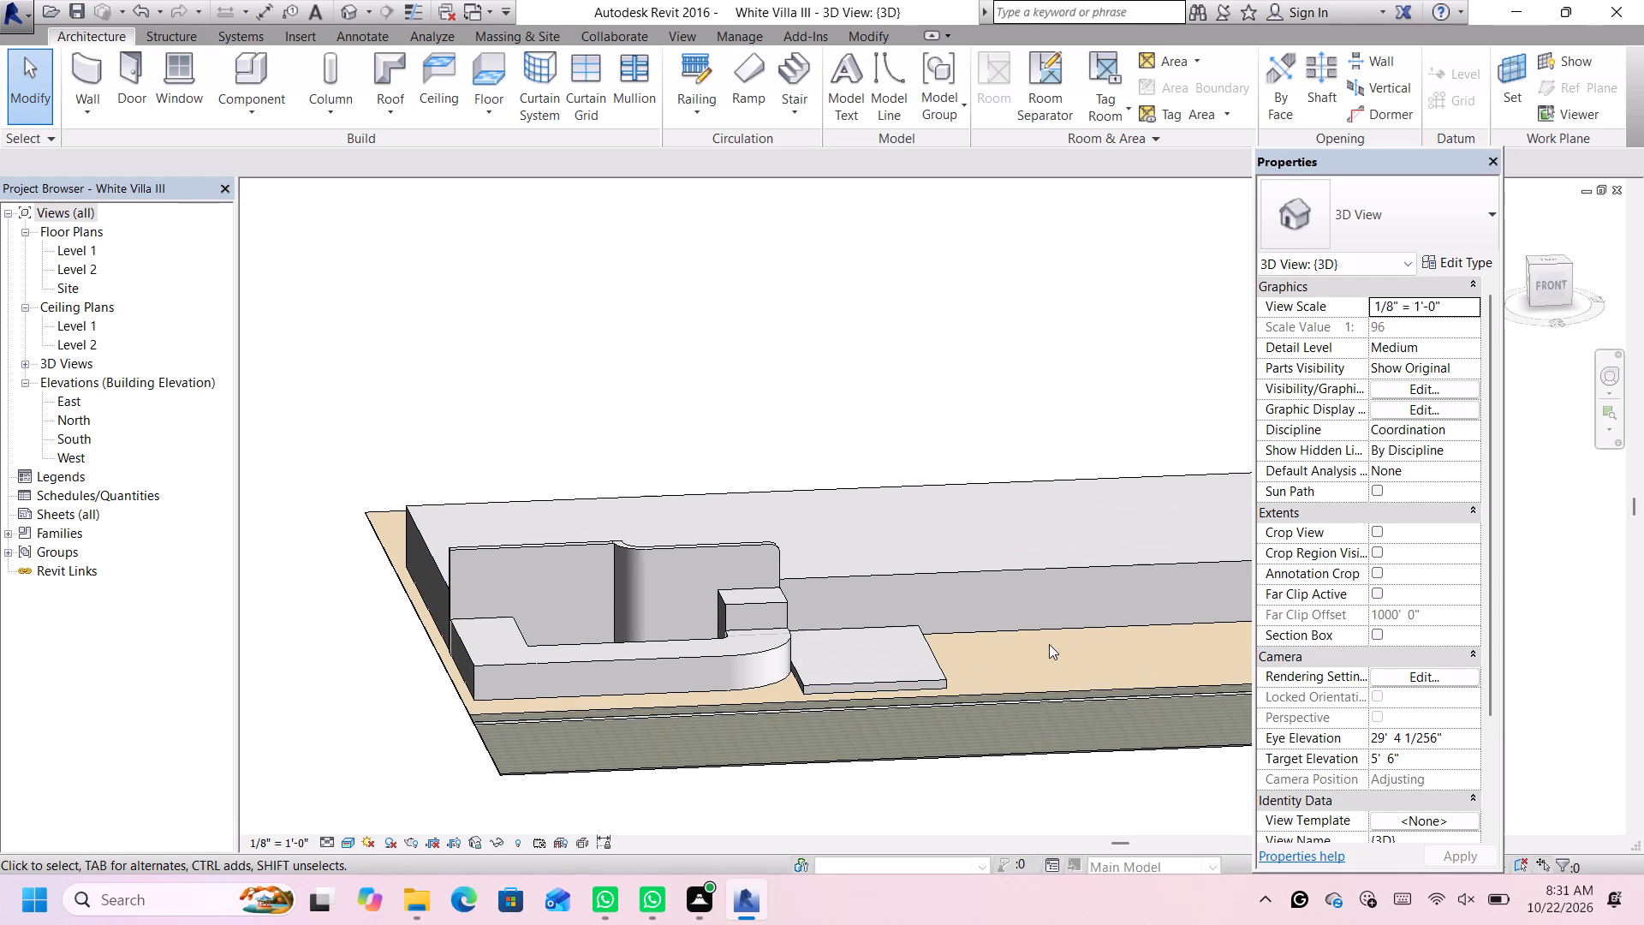
scroll(933, 678, "up", 2)
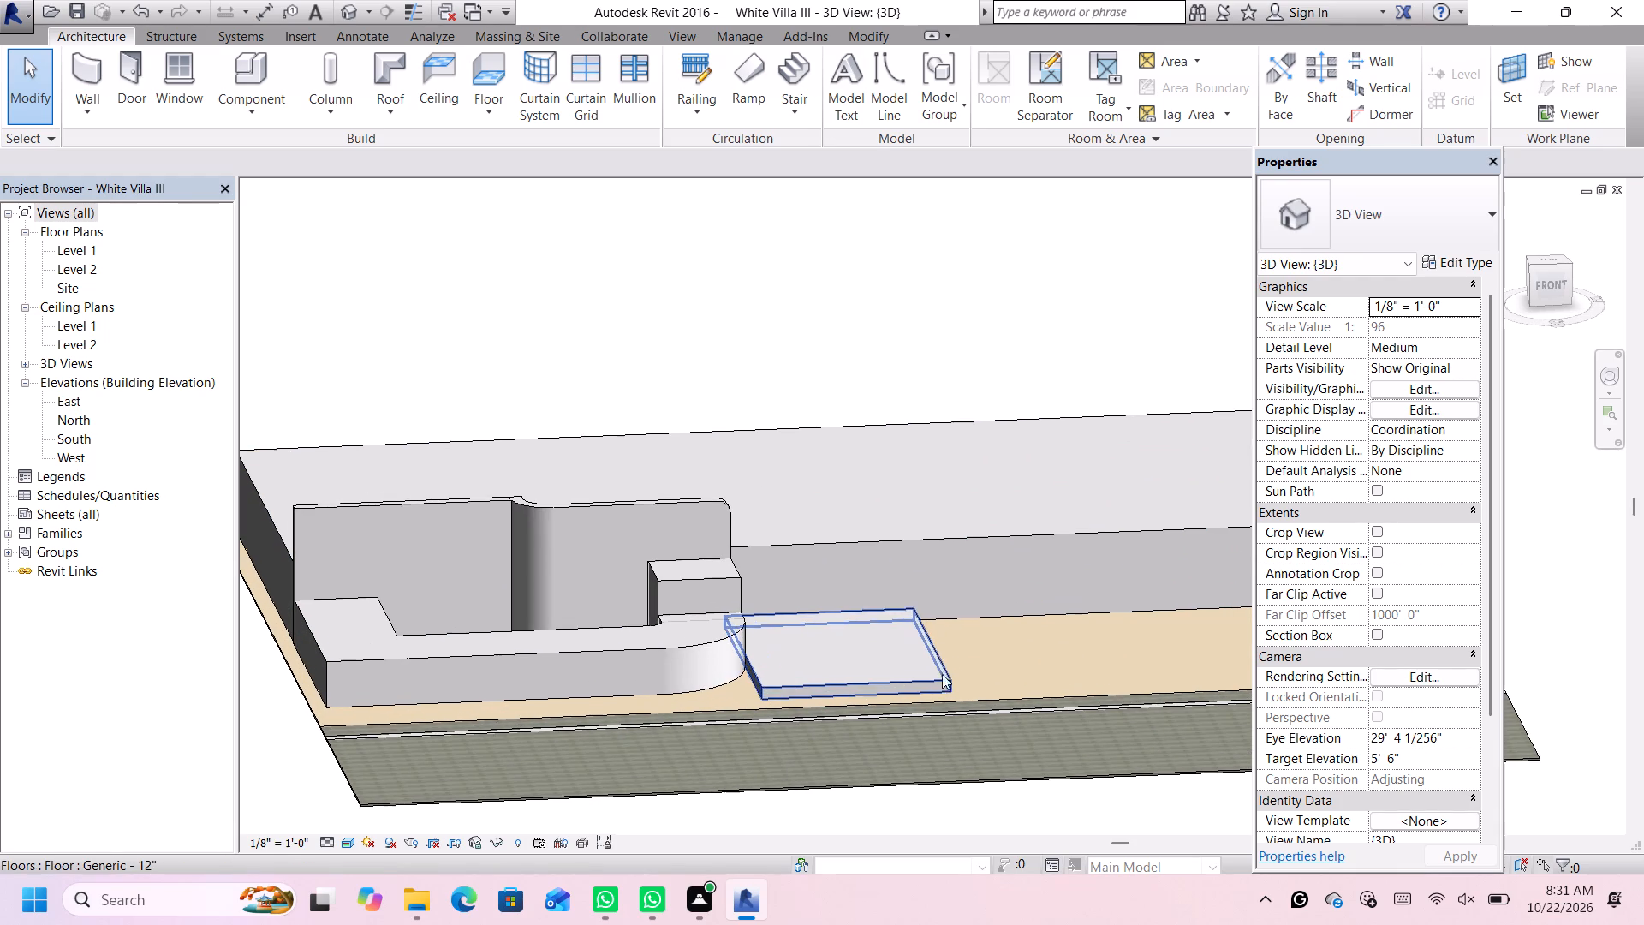
middle_click_drag(953, 661, 950, 662)
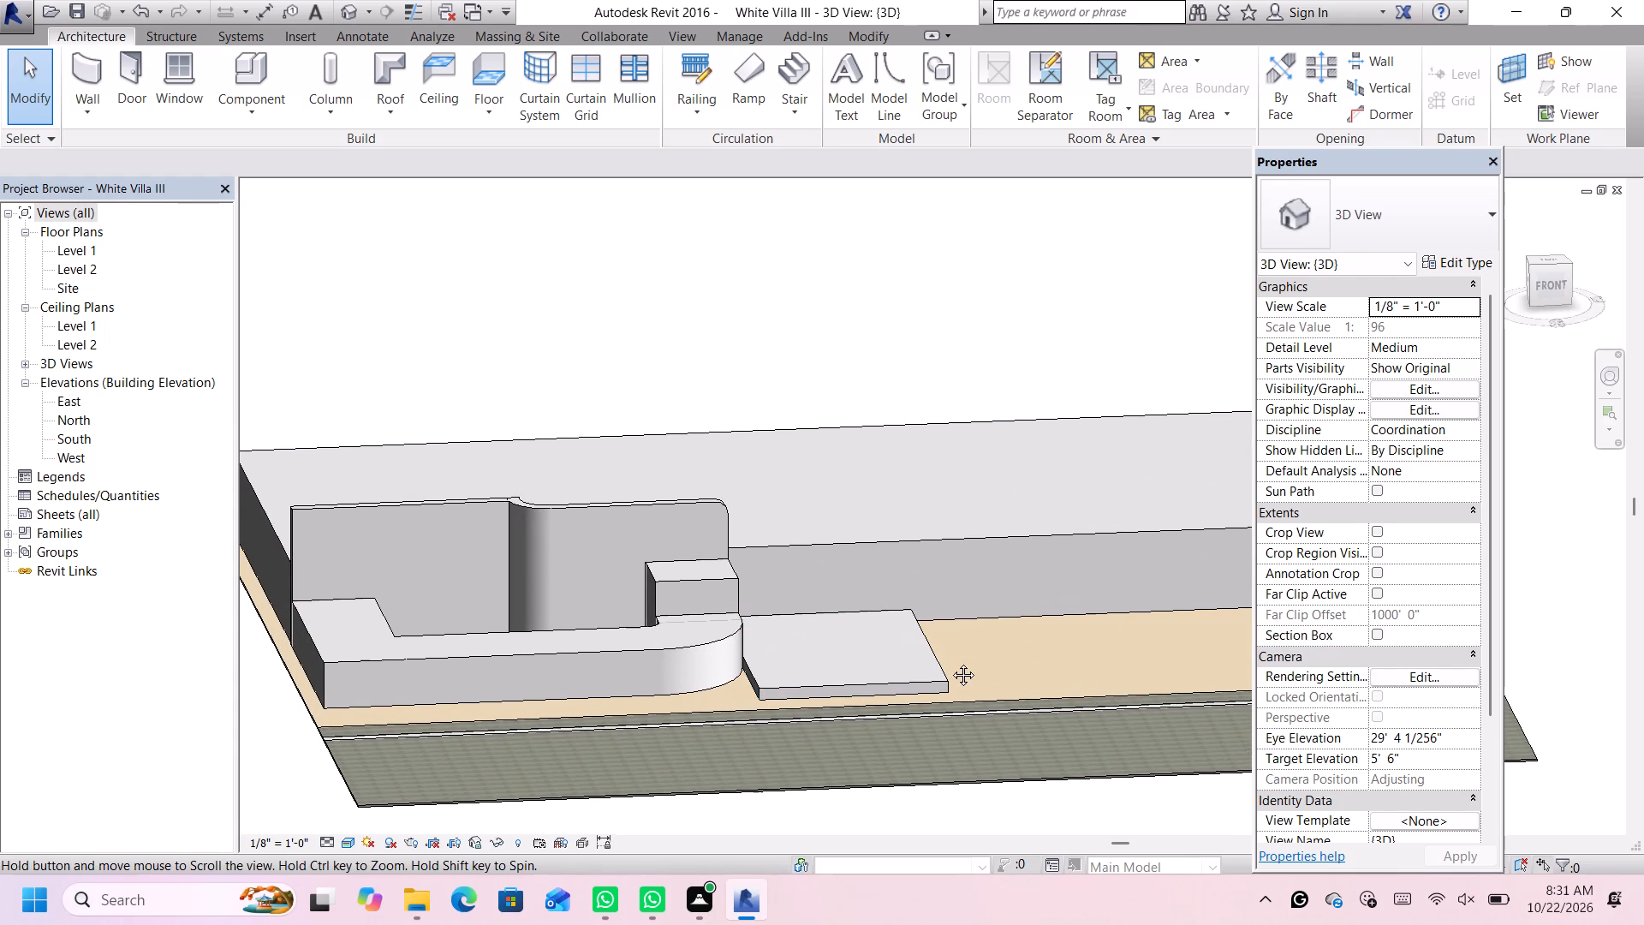
middle_click_drag(950, 662, 866, 657)
scroll(866, 657, "down", 1)
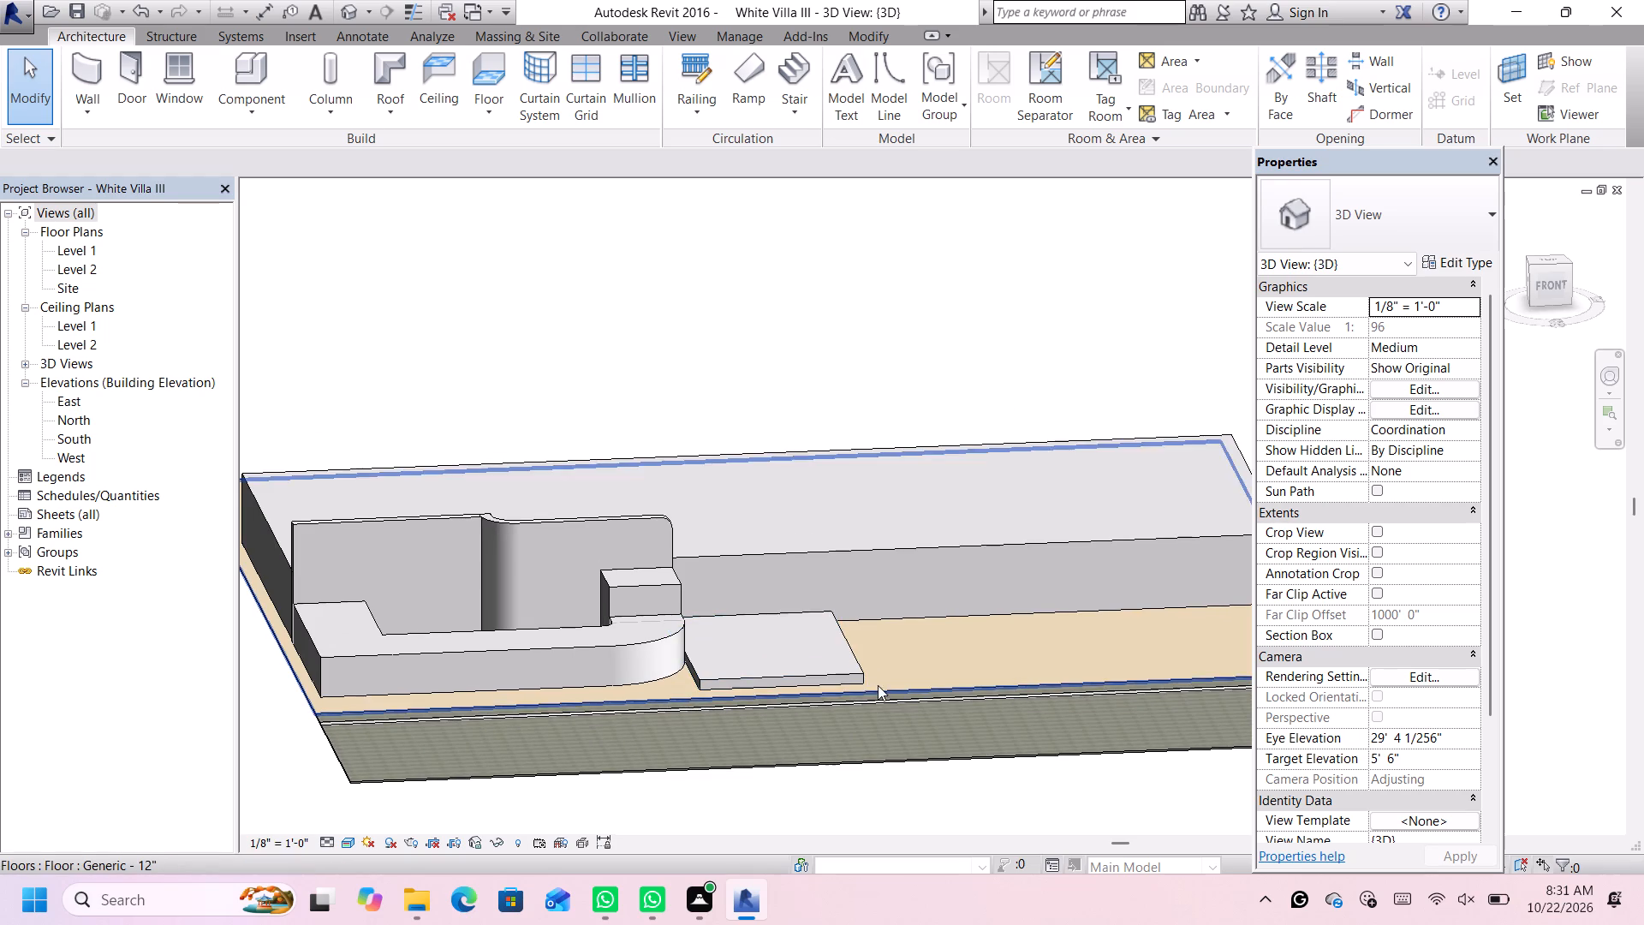
Duplicate the front slab's floor type under the name Generic - 6".
left_click(848, 674)
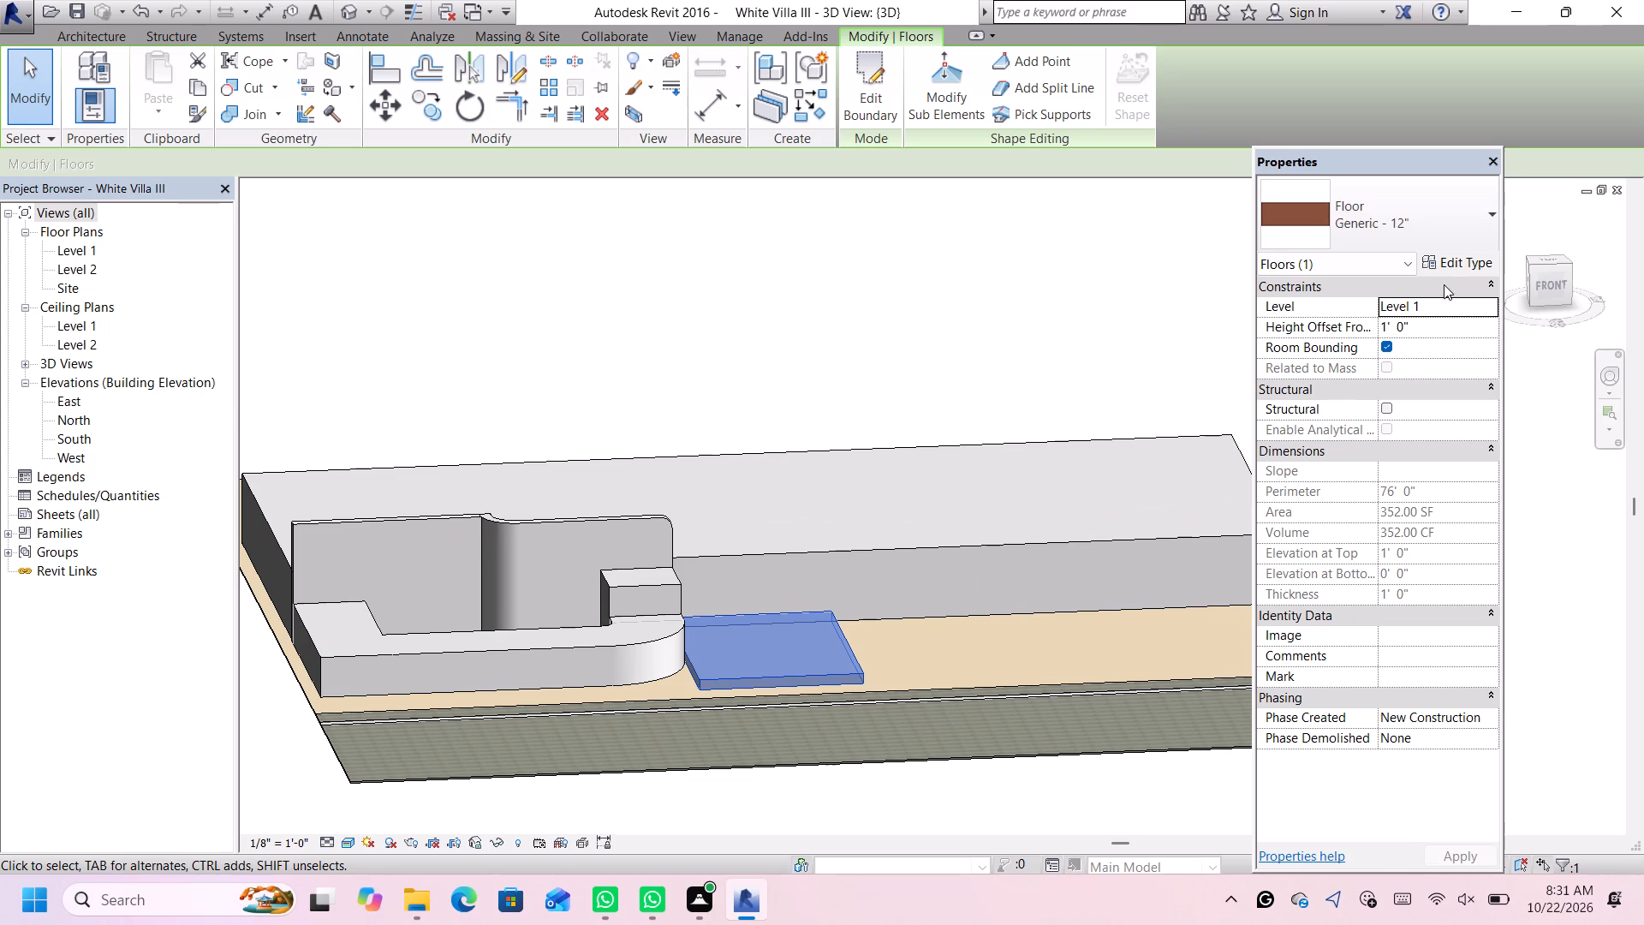
left_click(1450, 261)
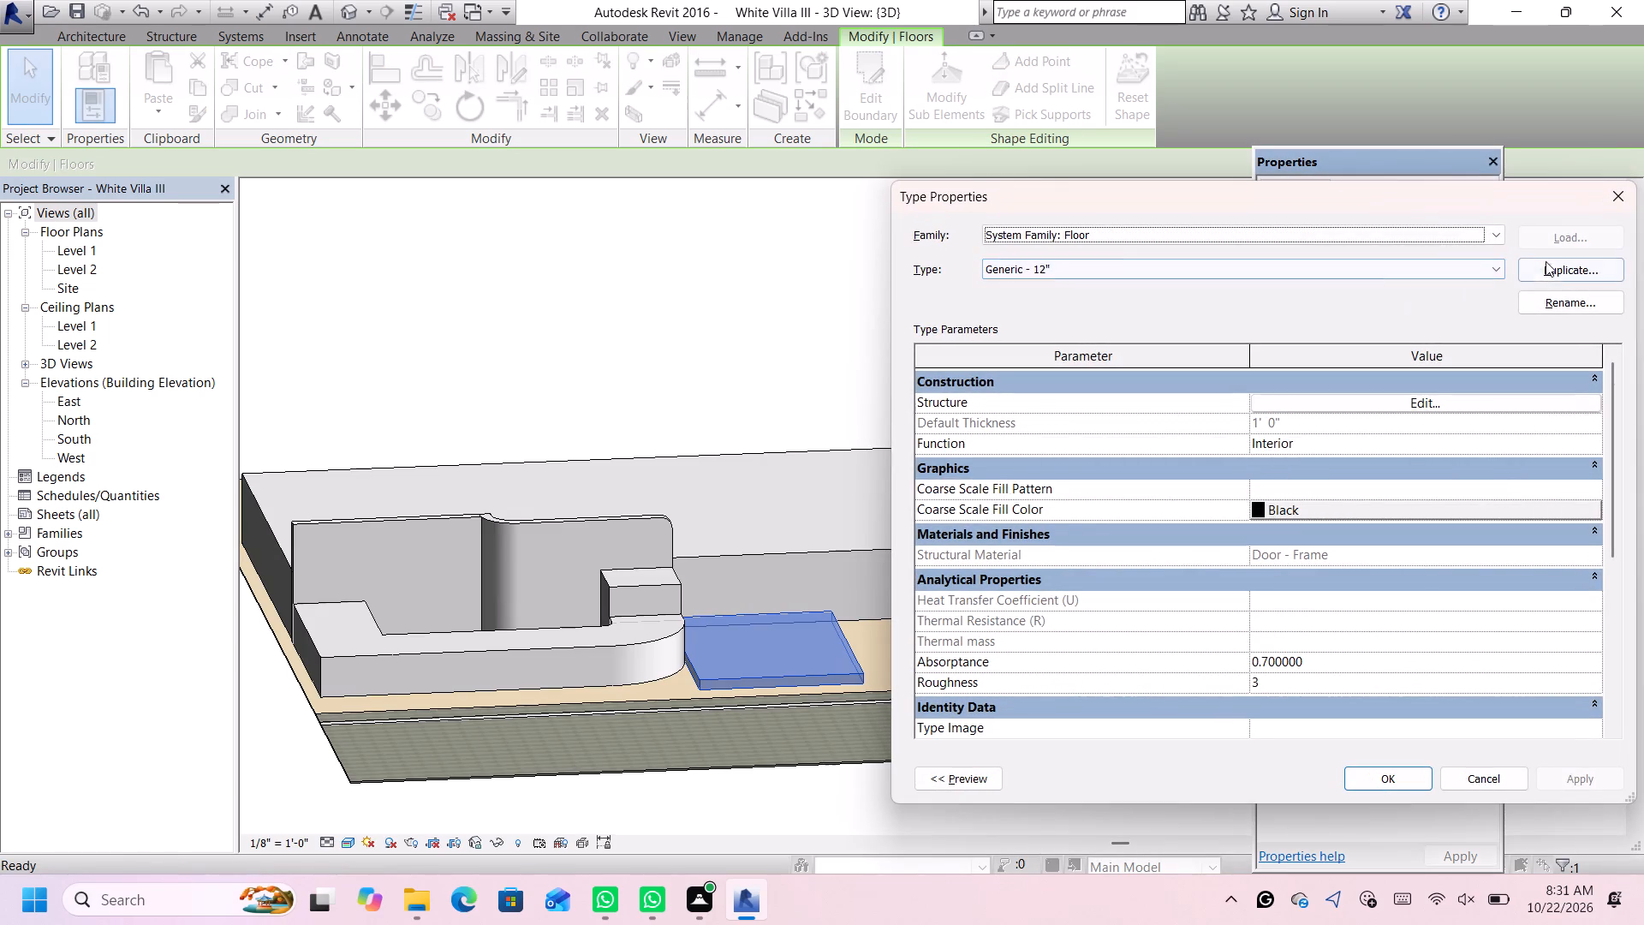
left_click(1546, 263)
left_click(1273, 487)
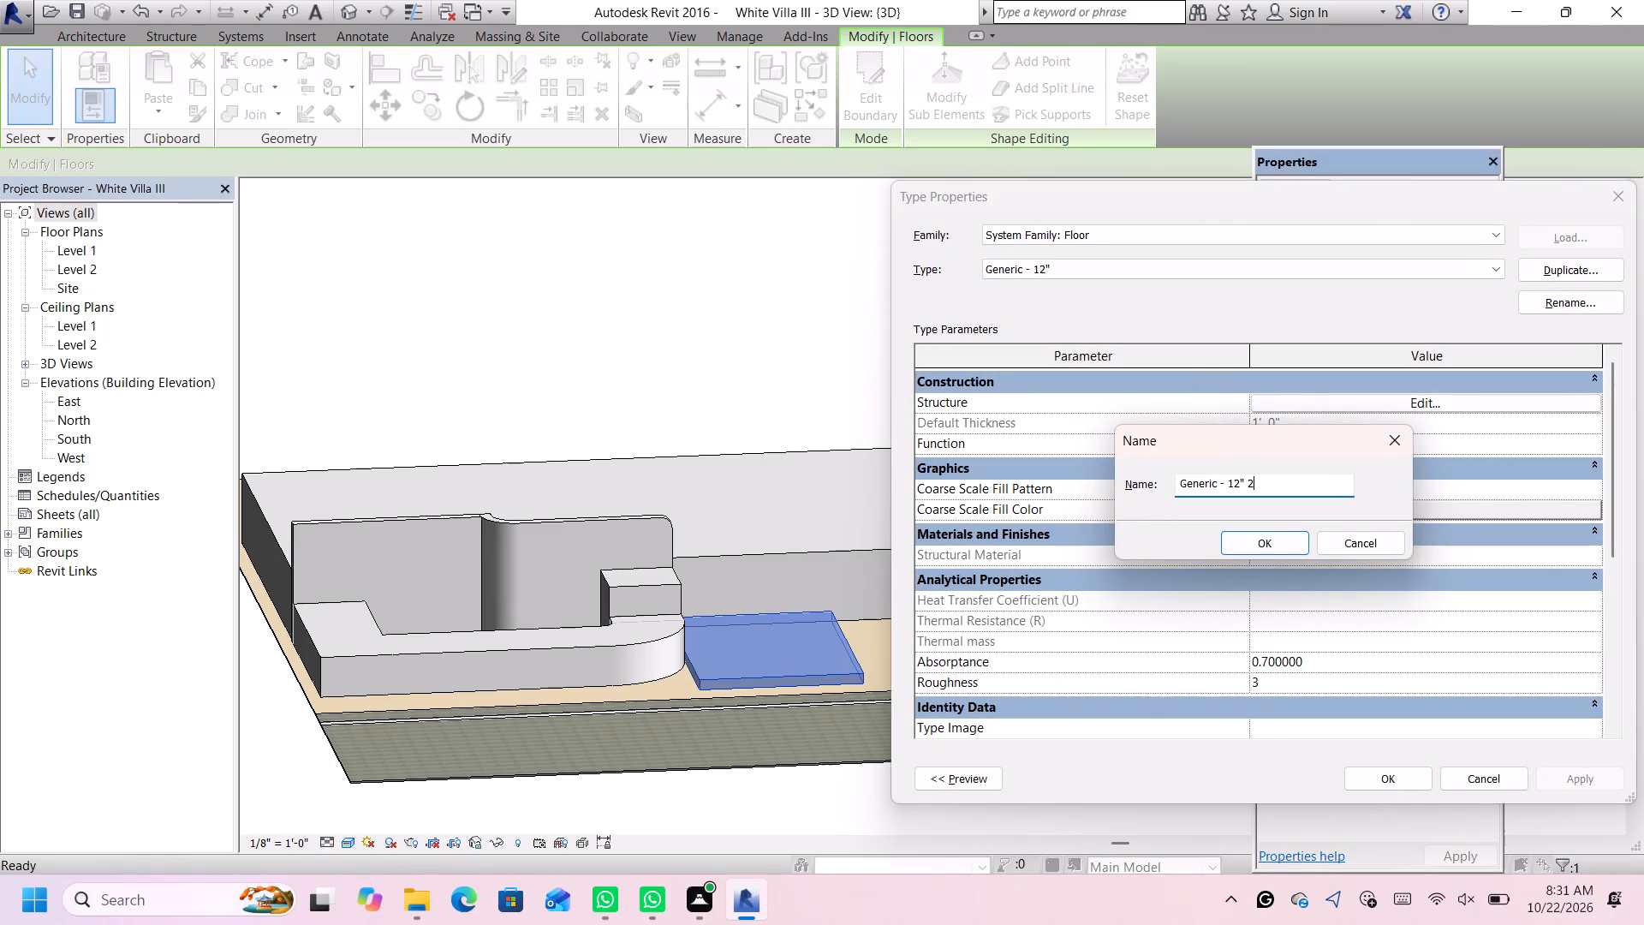
key("BackSpace")
key("BackSpace")
key("BackSpace")
key("BackSpace")
key("BackSpace")
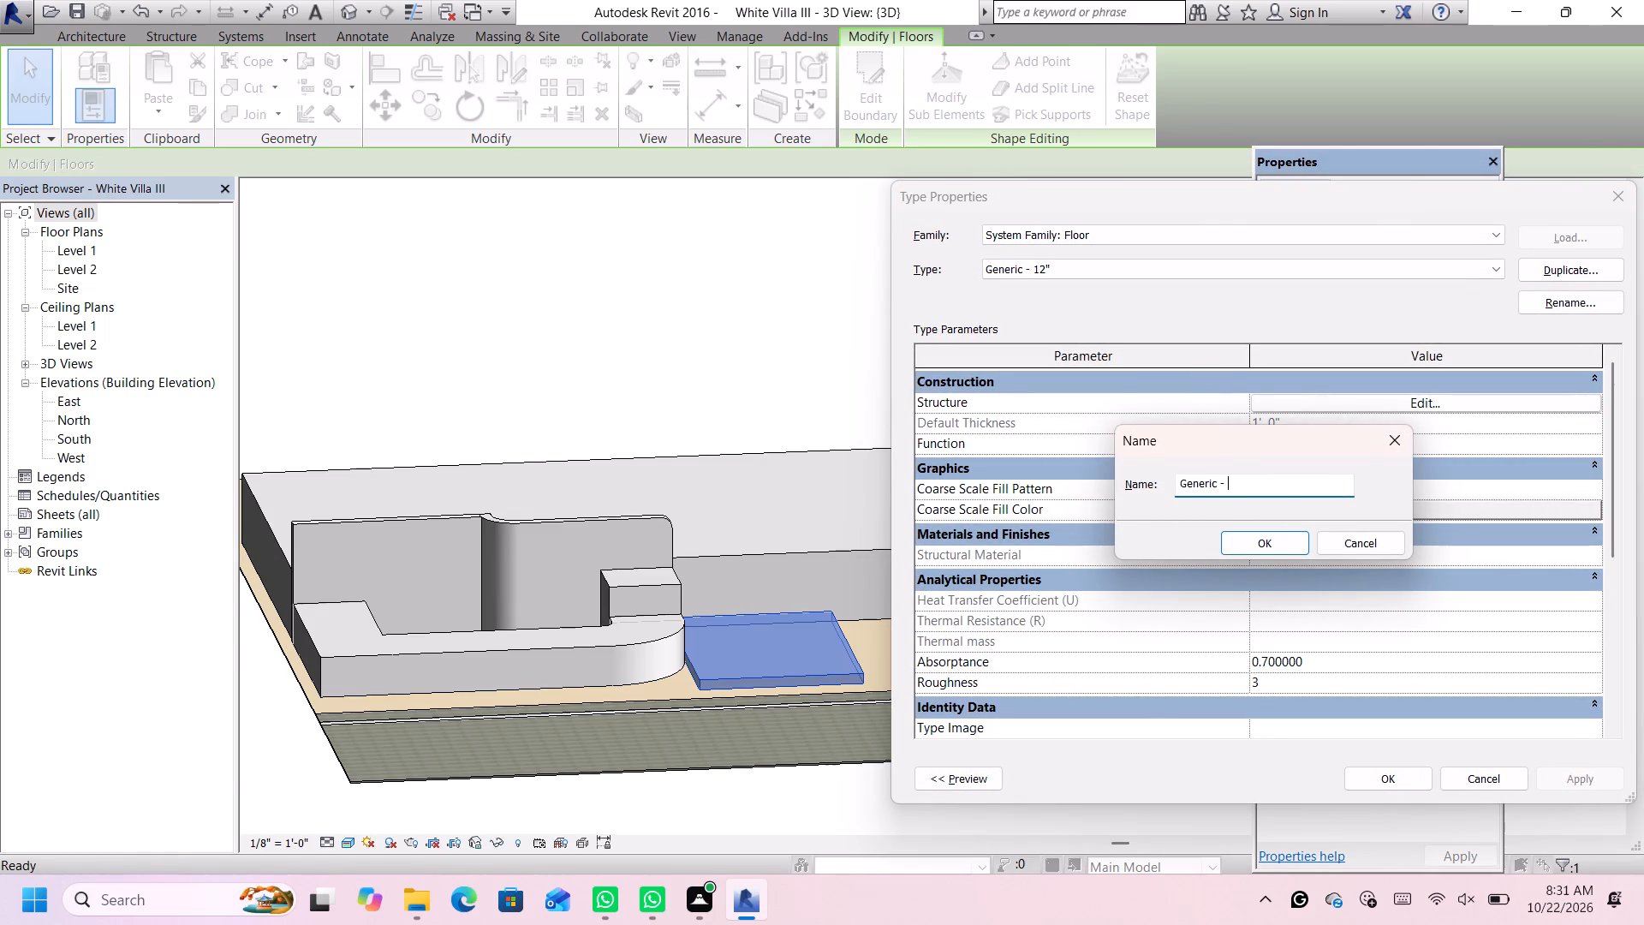
type("6\"")
key("Return")
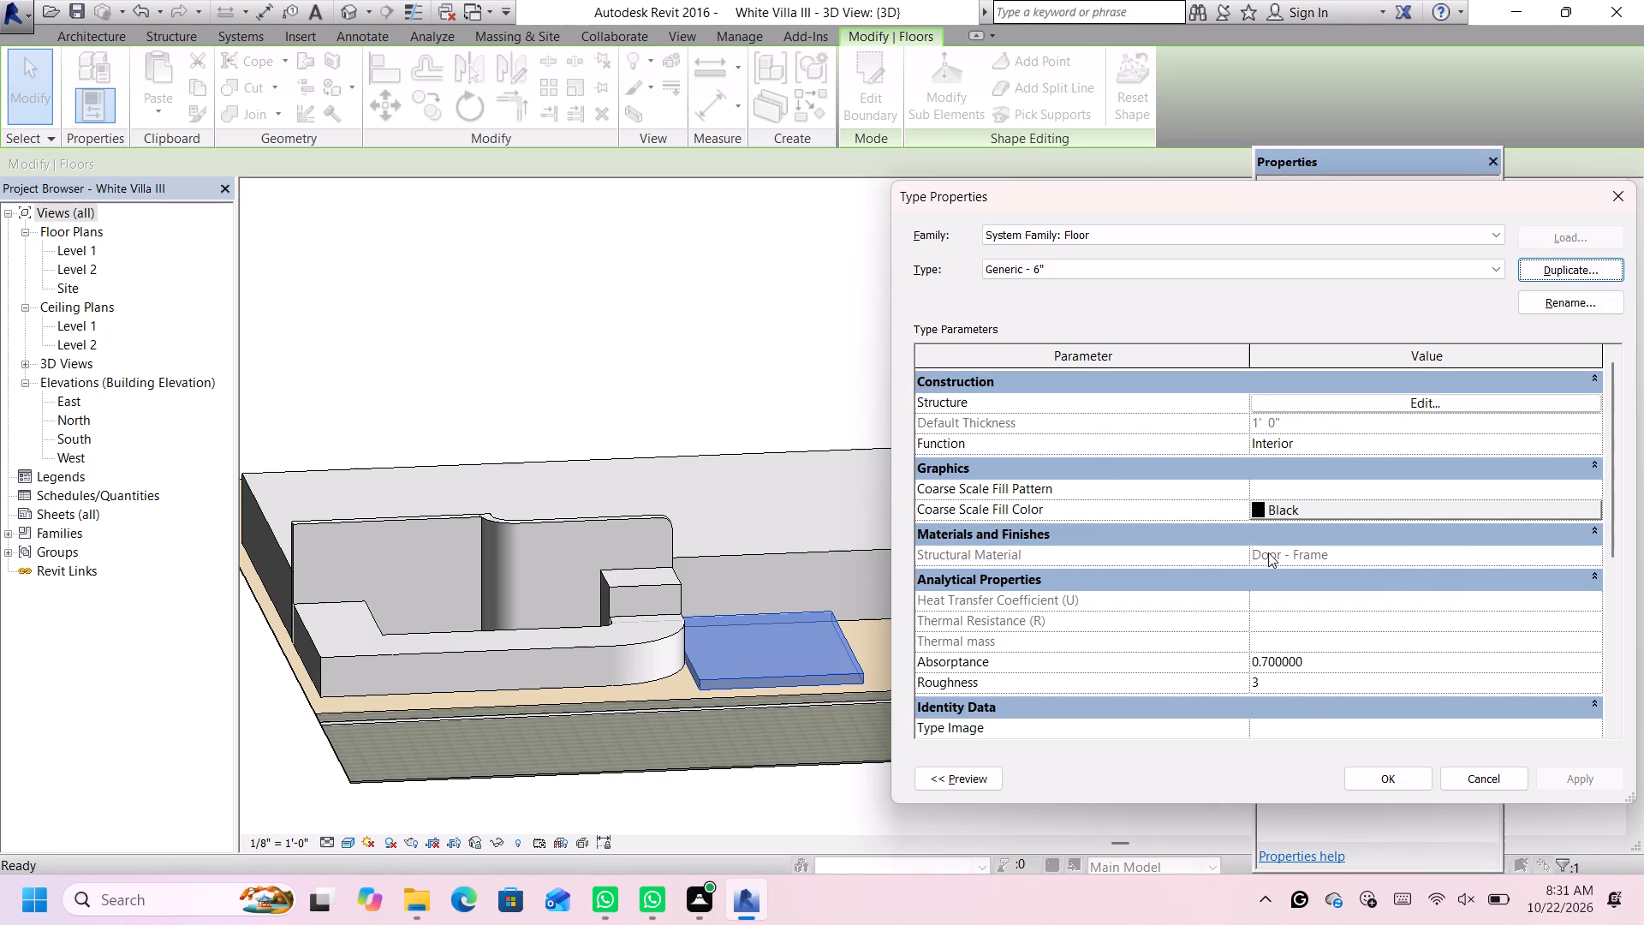
Set the structure layer thickness of the Generic - 6" floor type to 6" and apply it to the front slab.
left_click(1408, 408)
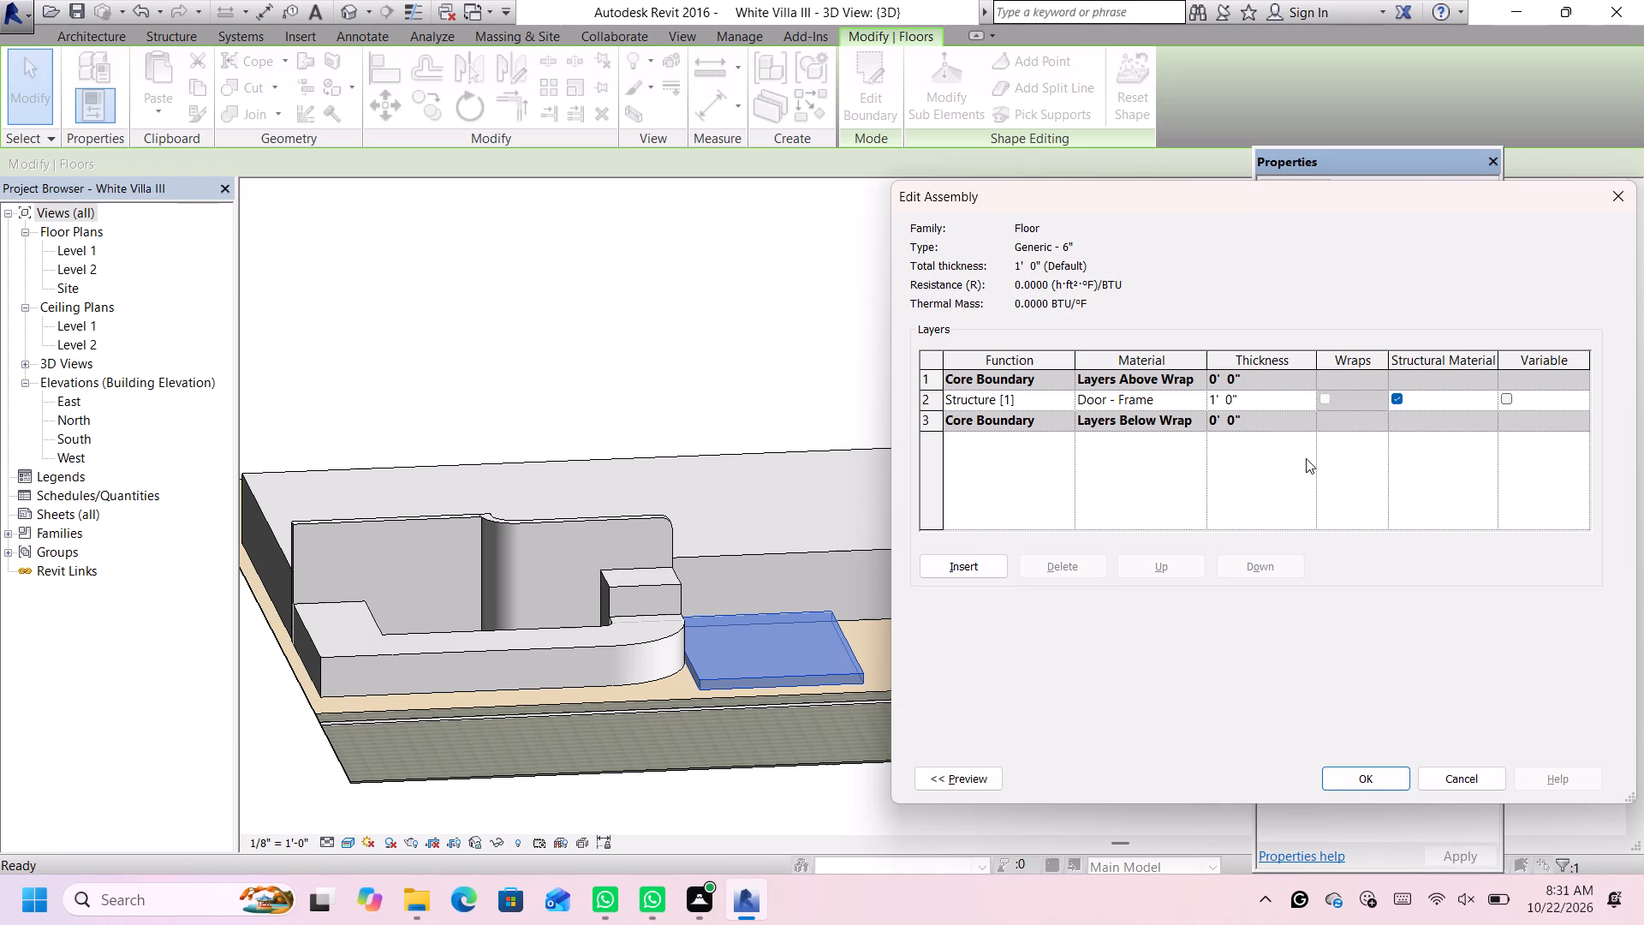
left_click(1266, 398)
key("BackSpace")
type("6\"")
key("Return")
left_click(1368, 773)
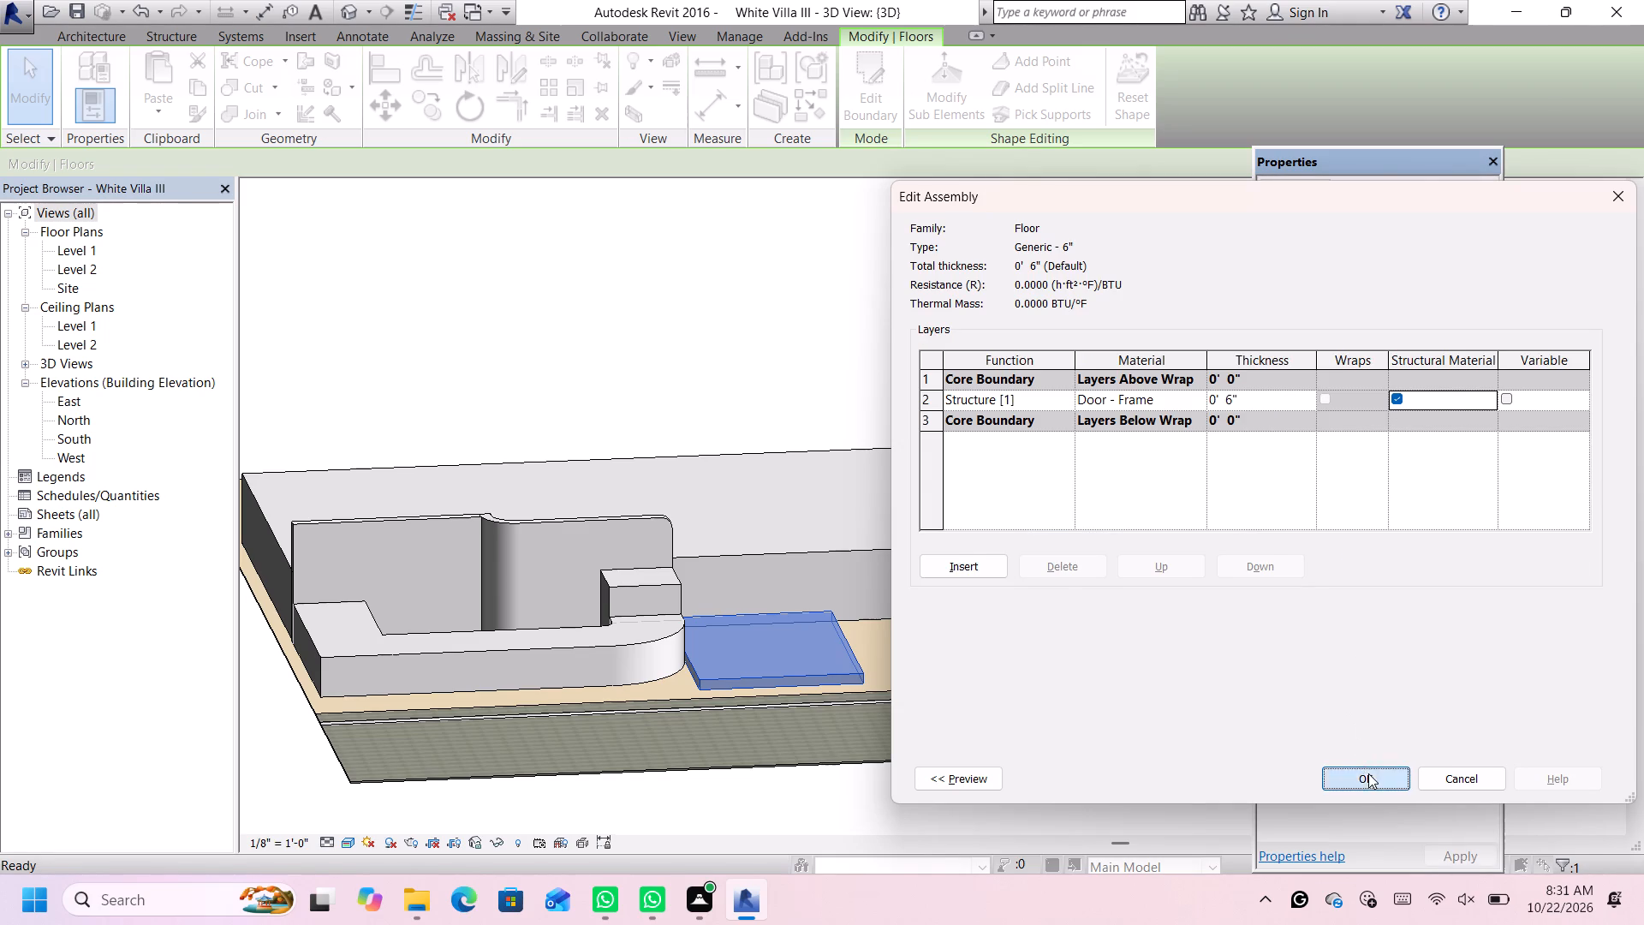
left_click(1367, 773)
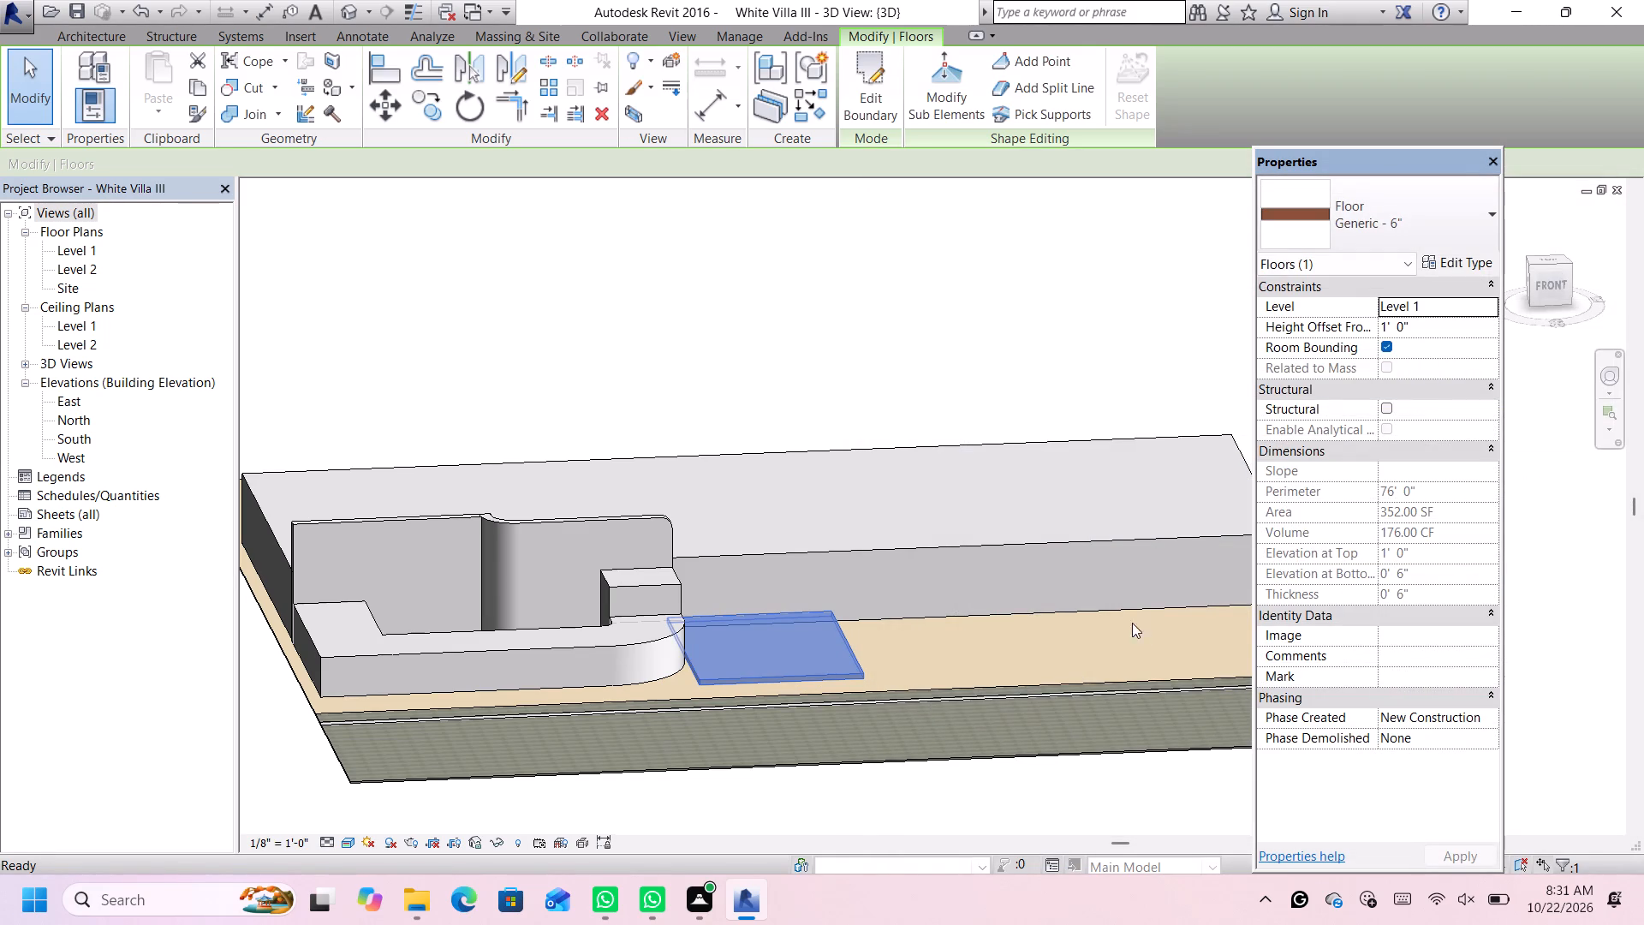
Set the front slab's height offset from Level 1 to 6".
scroll(908, 660, "up", 3)
left_click(1445, 339)
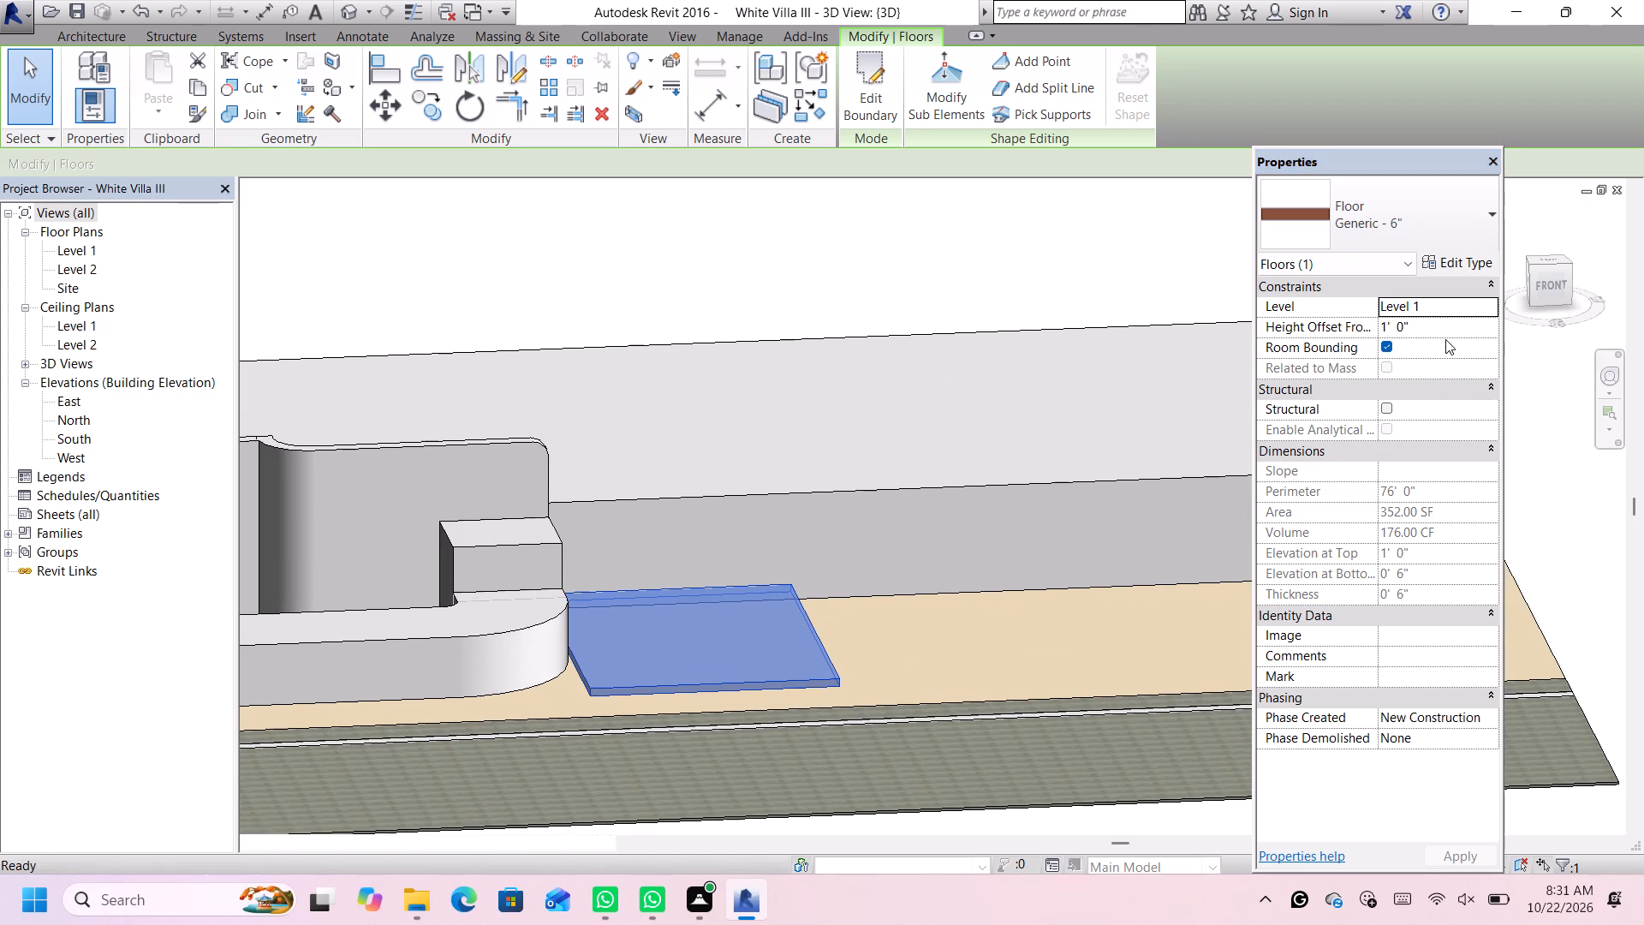
left_click(1444, 320)
key("BackSpace")
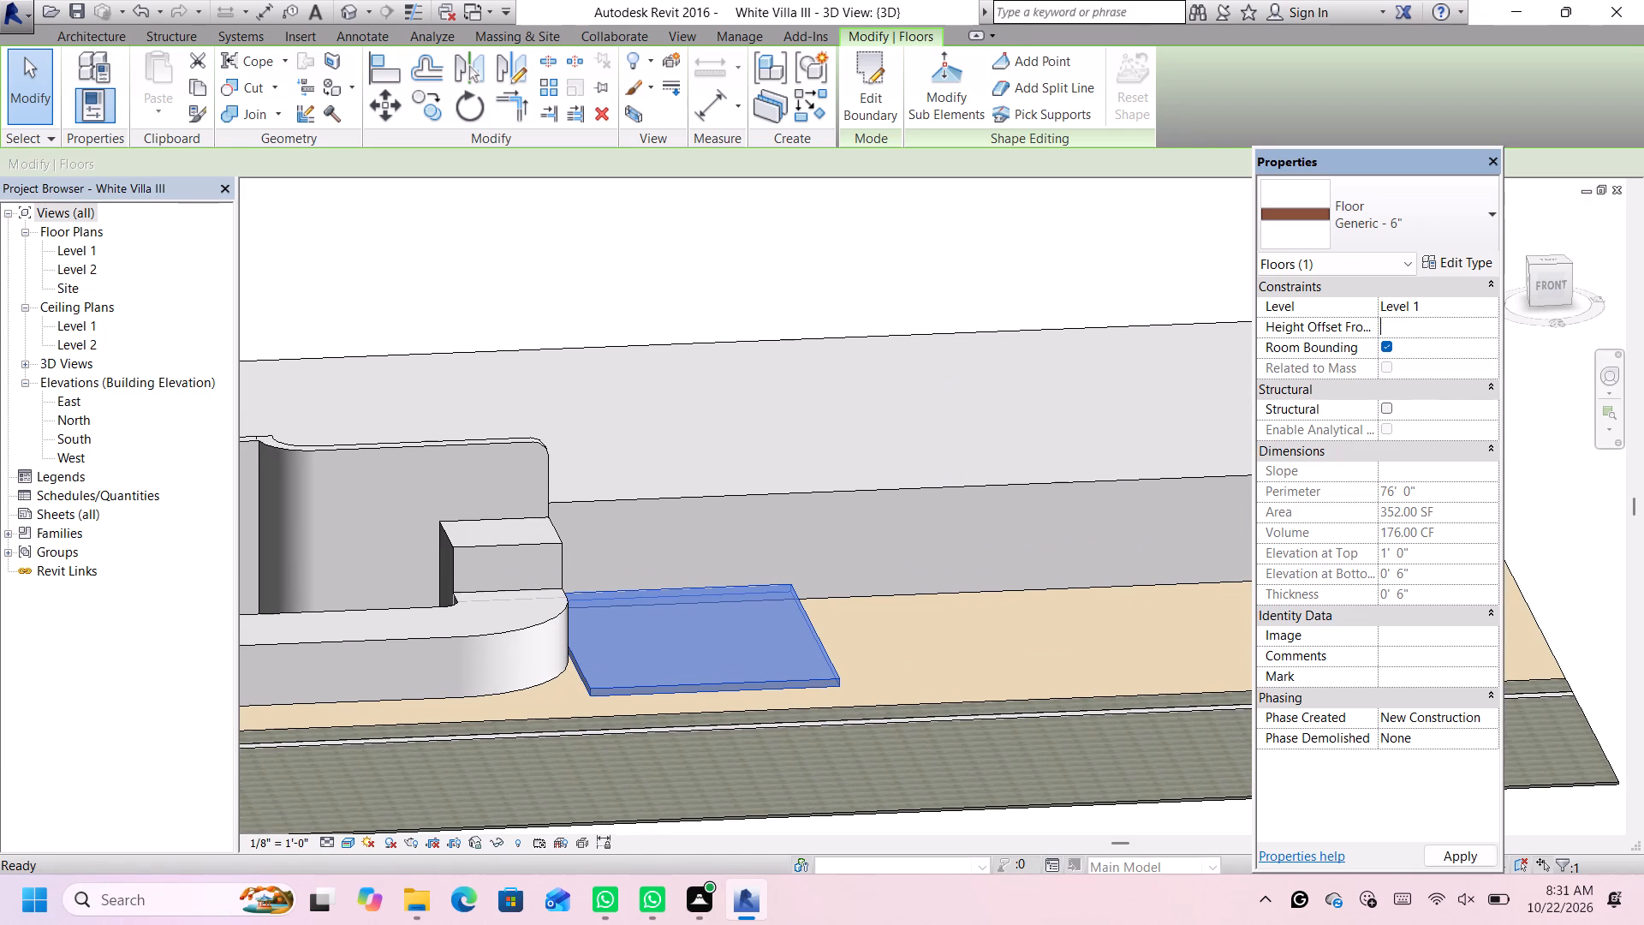
key("6")
key("shift+quotedbl")
key("Return")
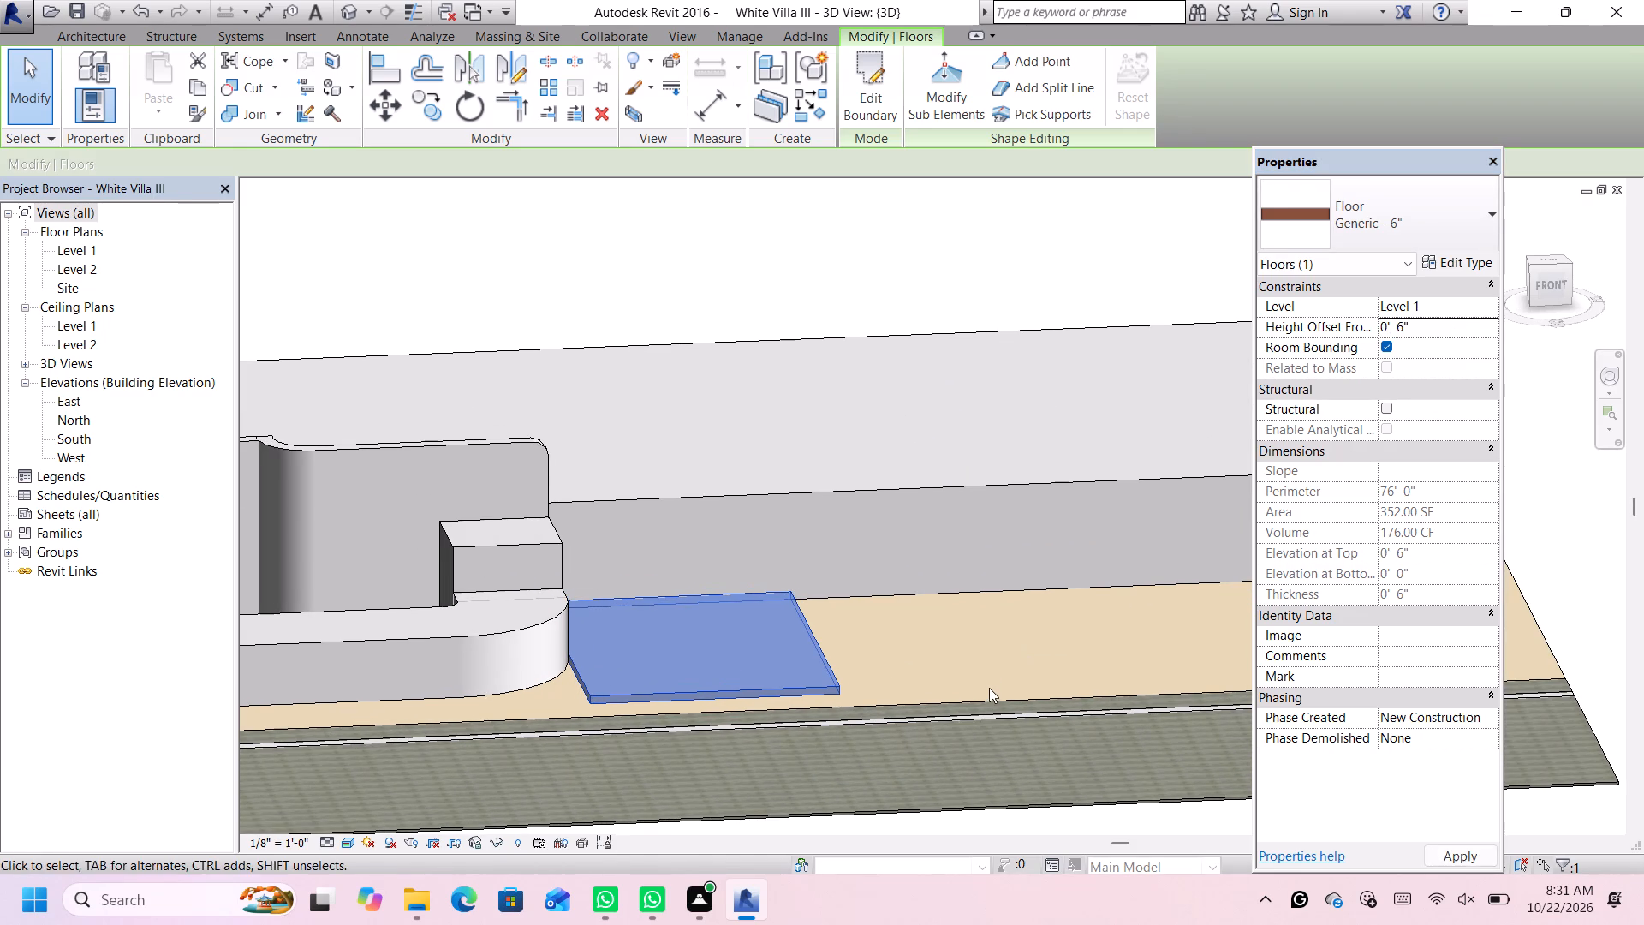
scroll(682, 733, "down", 2)
left_click(1099, 350)
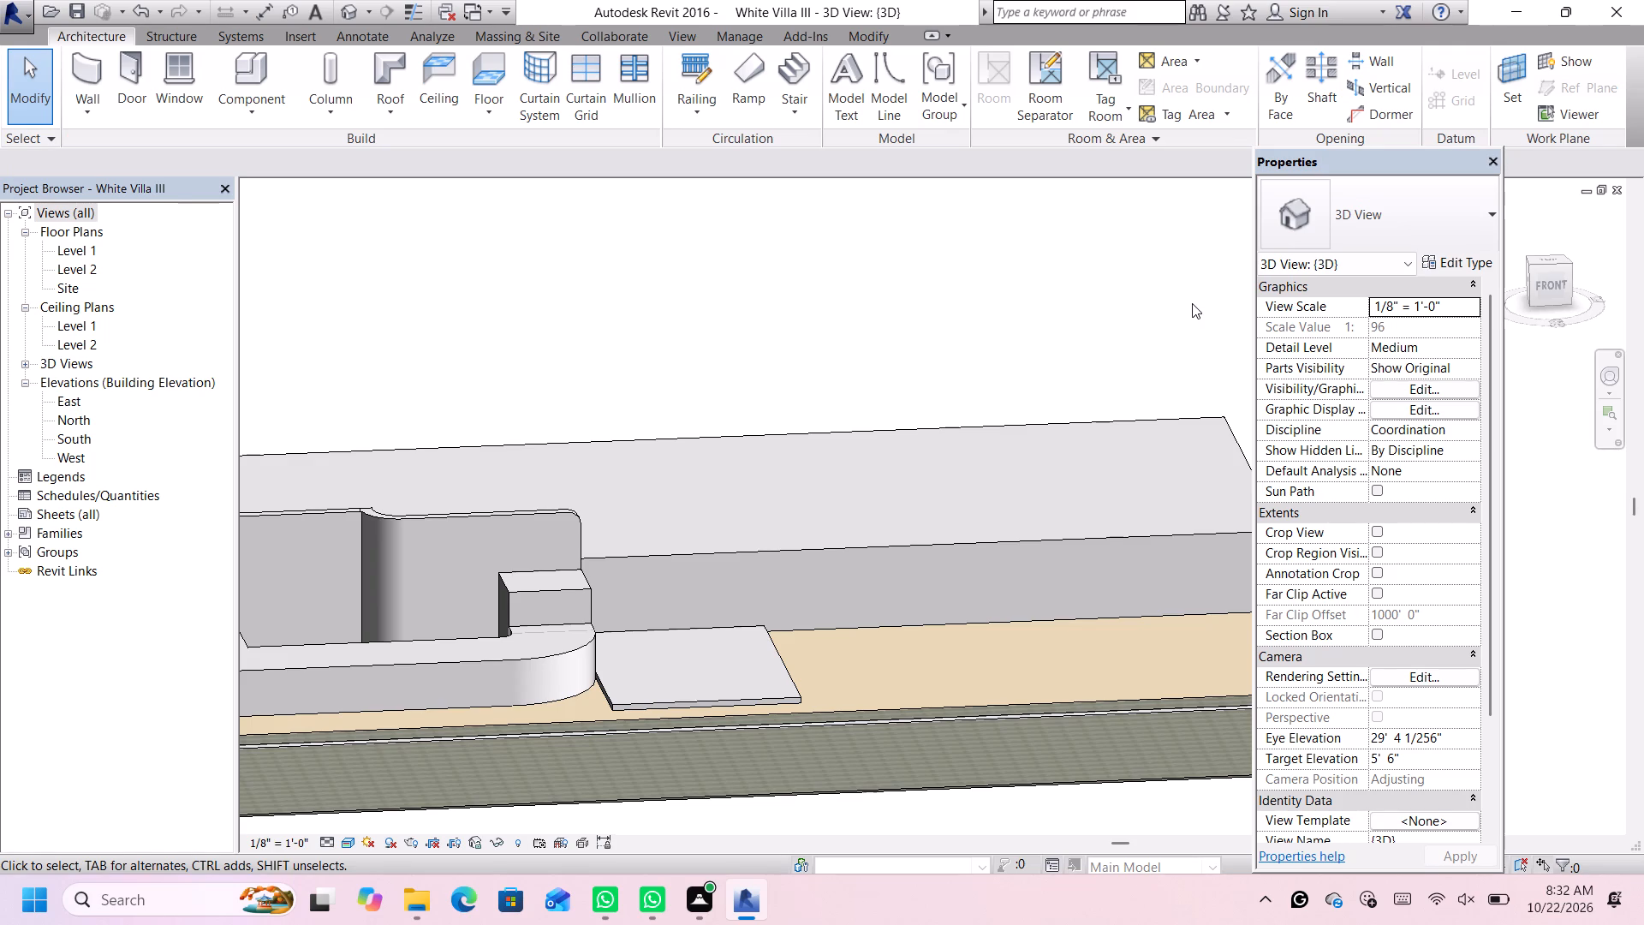
Examine the front slab against the main block and the low curved wall from several 3D angles.
scroll(1192, 303, "down", 1)
middle_click_drag(1209, 339, 1145, 334)
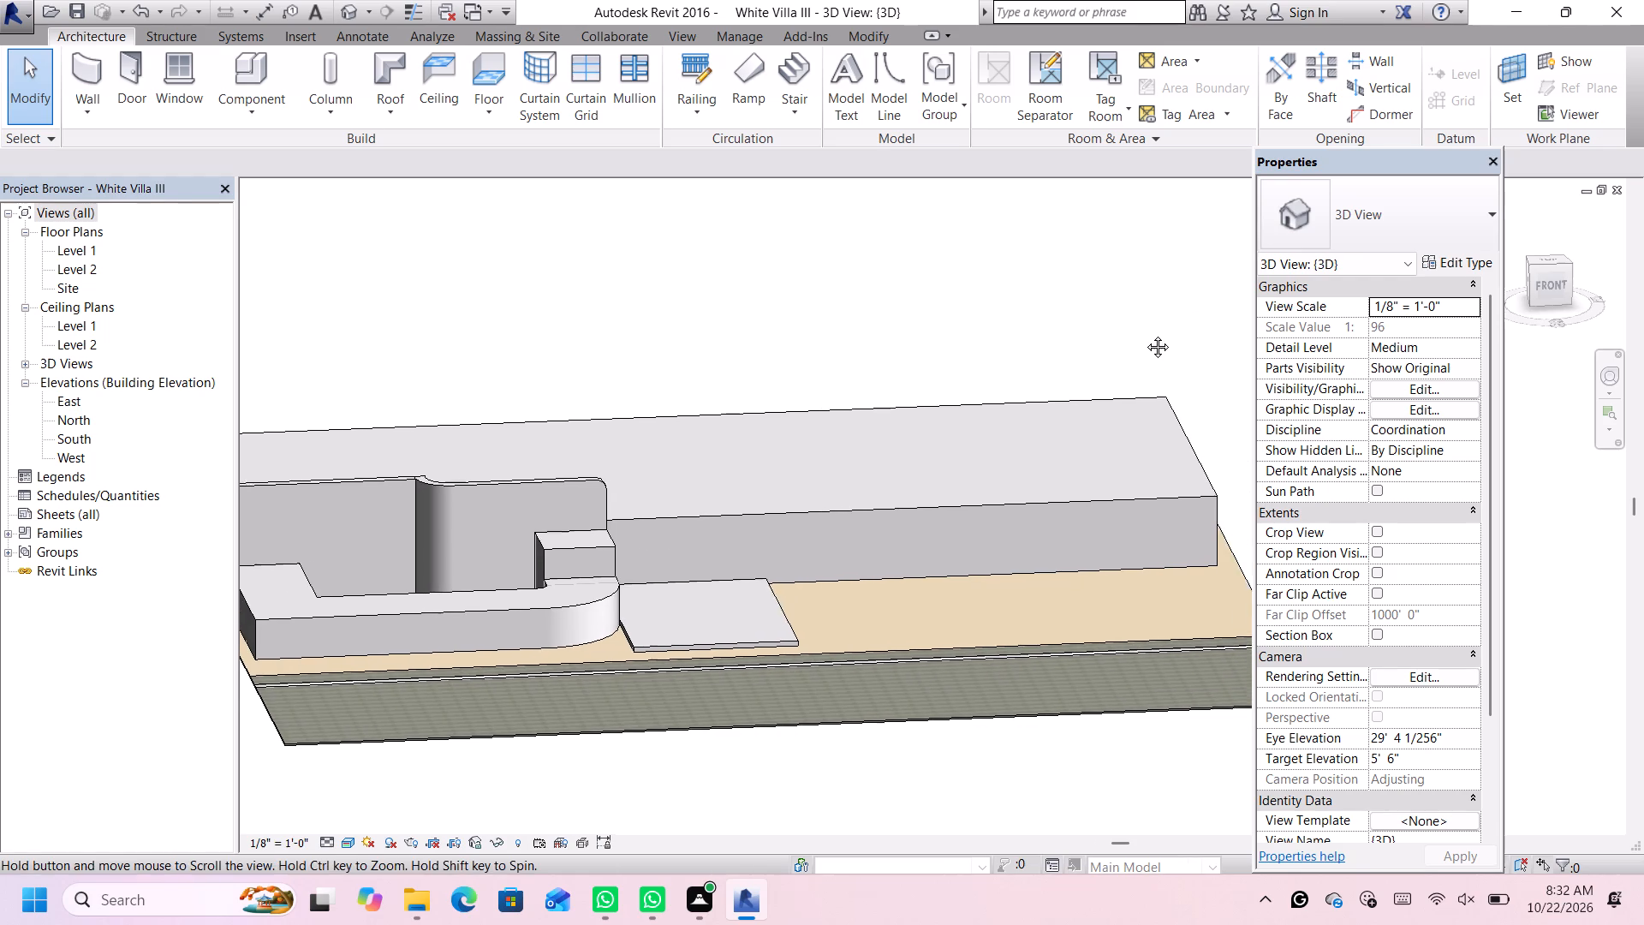
middle_click_drag(1145, 334, 1141, 334)
scroll(527, 645, "up", 4)
scroll(855, 600, "down", 6)
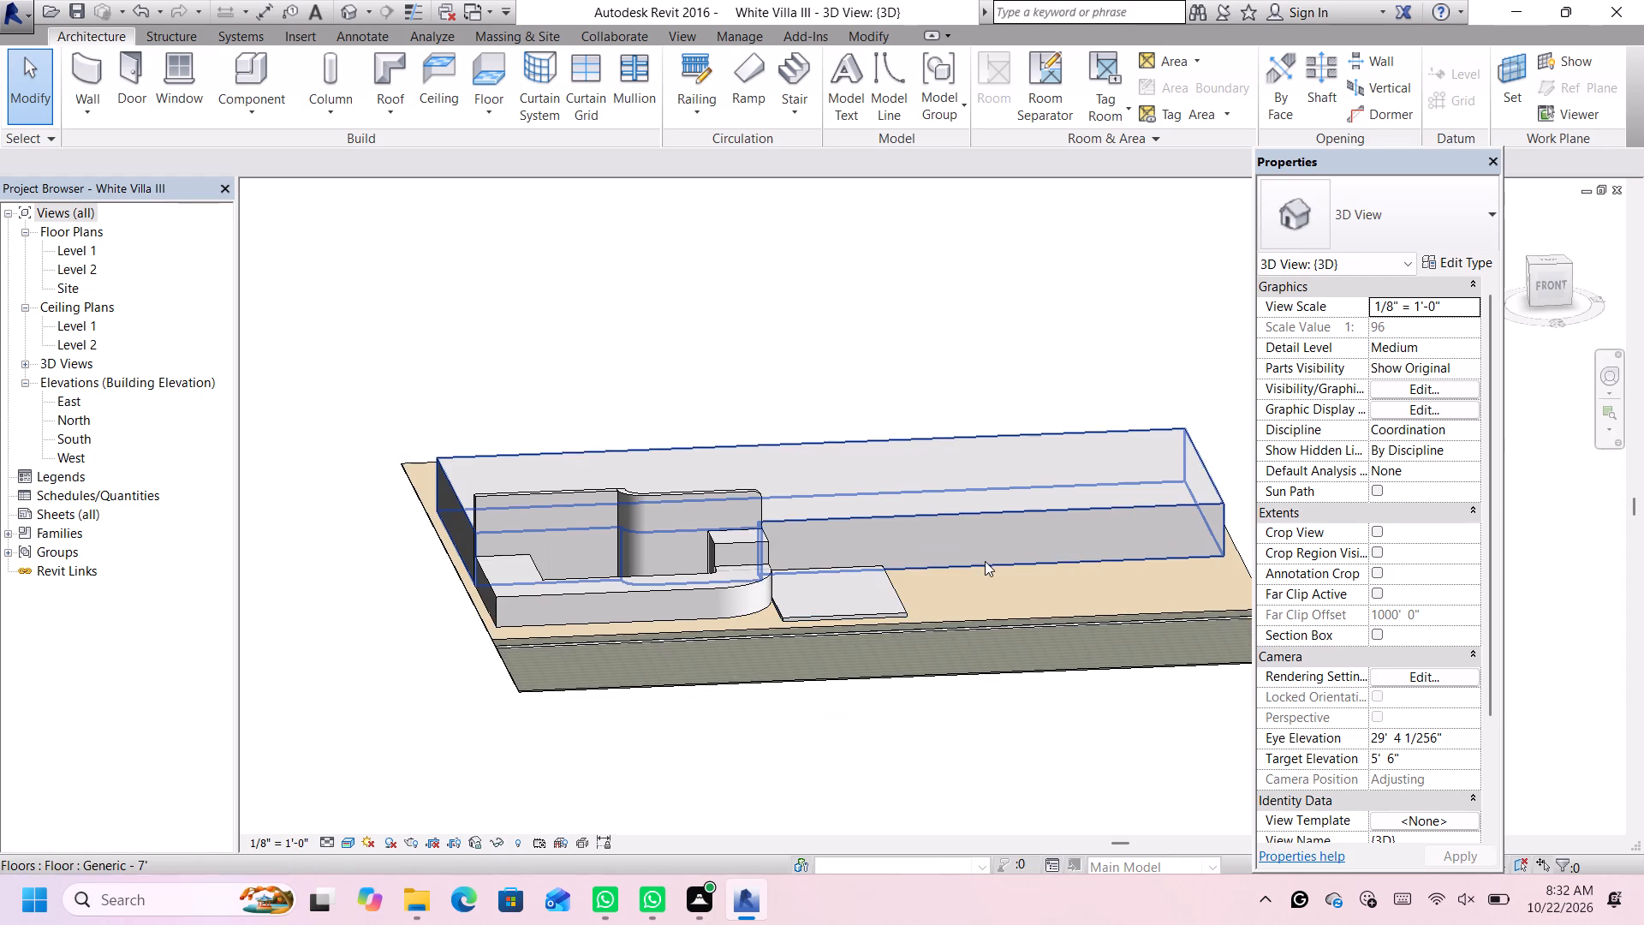
middle_click_drag(983, 561, 931, 503)
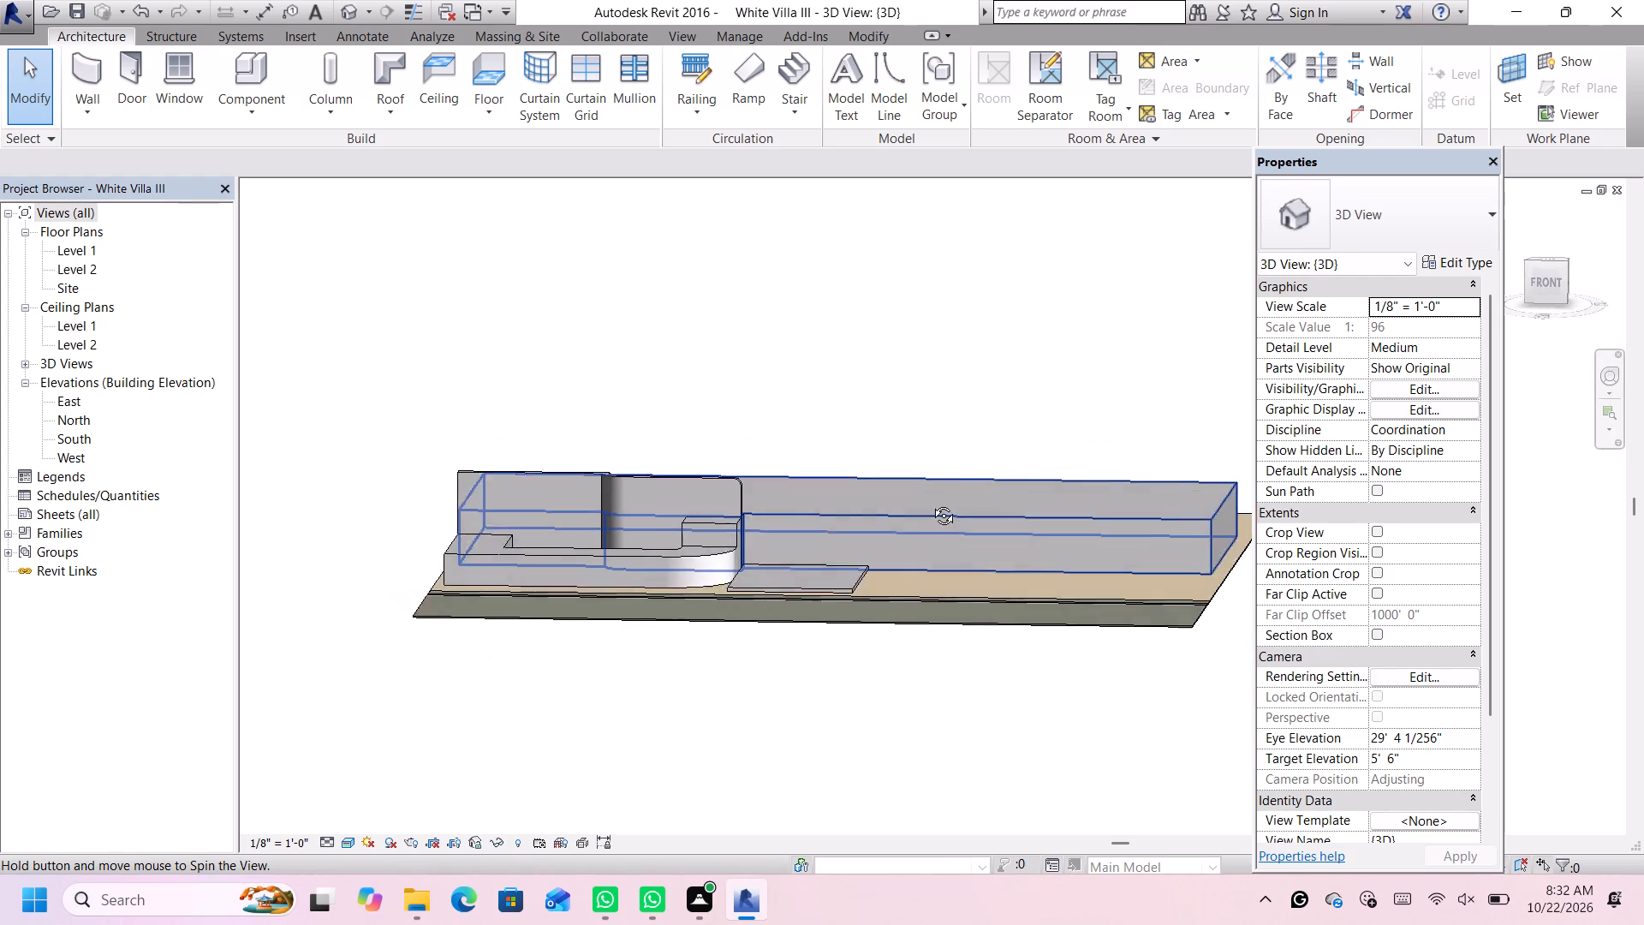
middle_click_drag(931, 503, 935, 515)
scroll(871, 594, "up", 6)
middle_click_drag(797, 552, 797, 558)
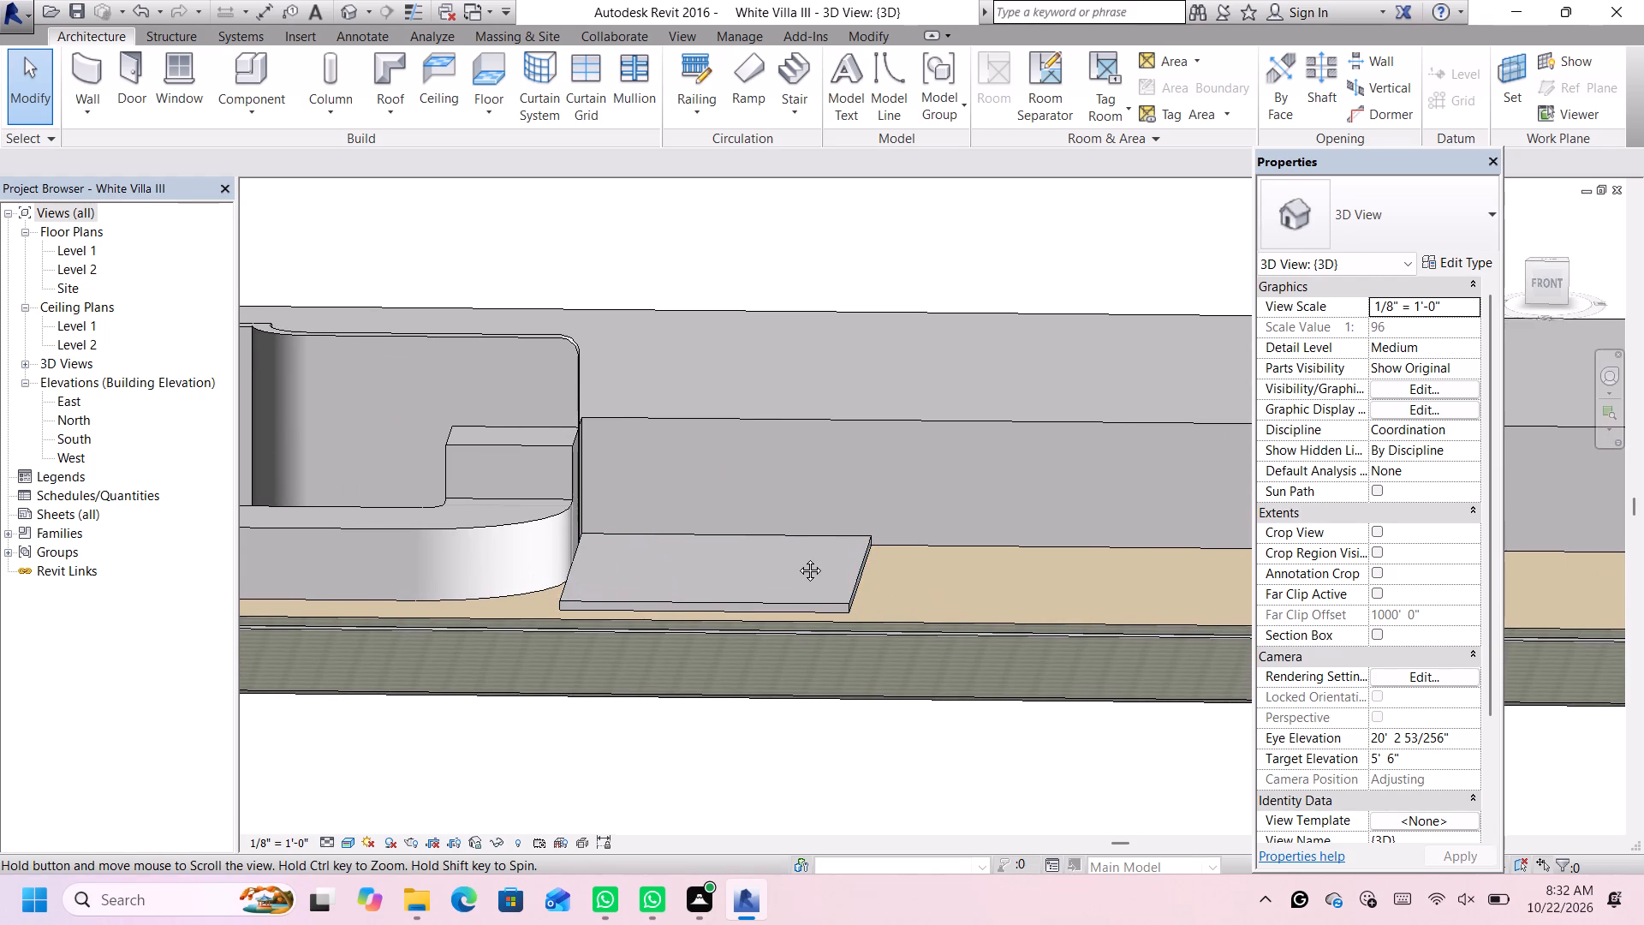
middle_click_drag(797, 558, 833, 695)
middle_click_drag(818, 711, 743, 758)
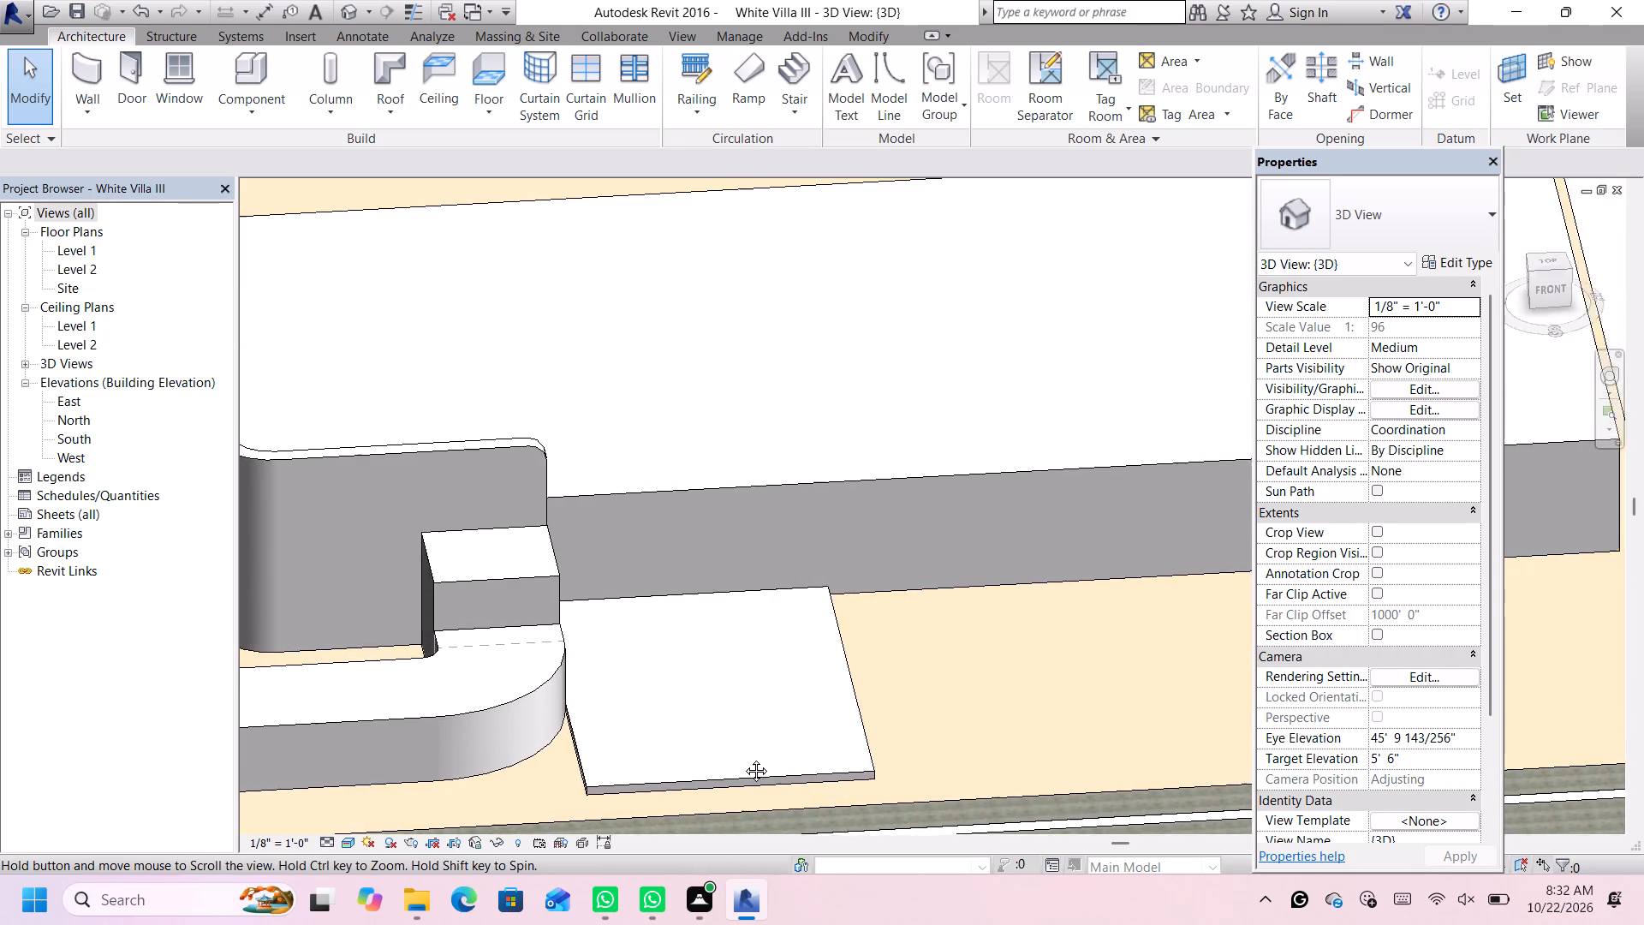
middle_click_drag(743, 758, 724, 765)
scroll(730, 717, "down", 6)
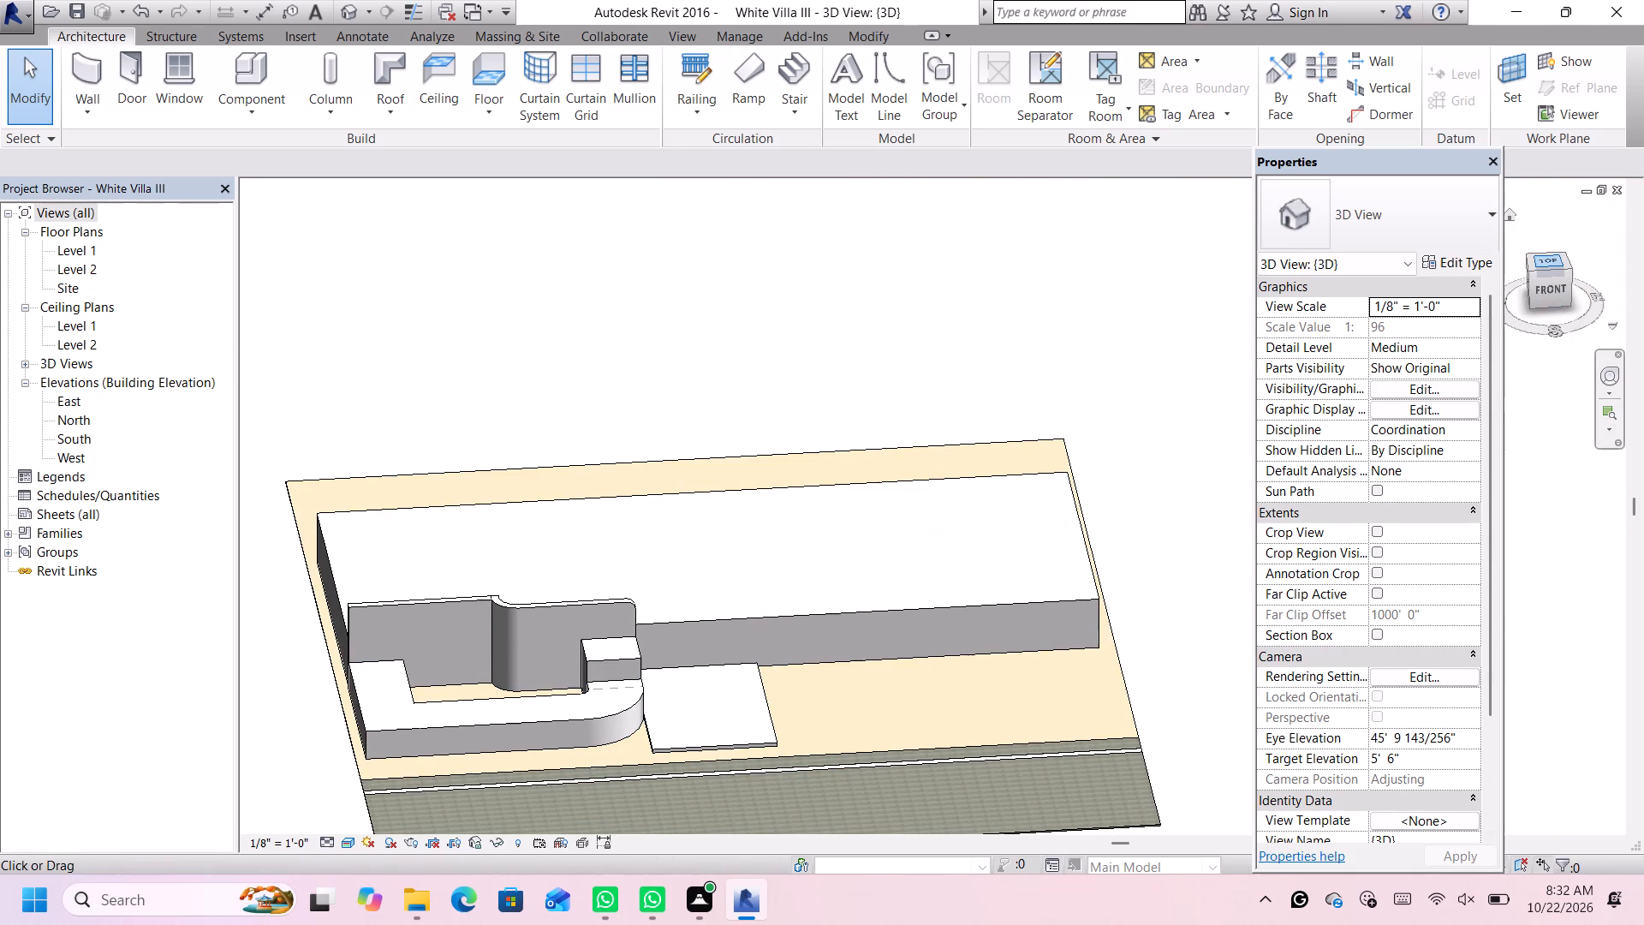
Start a new floor over the front slab from the top view, with a height offset of 1' from Level 1.
left_click(1545, 259)
scroll(953, 600, "up", 4)
scroll(1236, 630, "up", 1)
middle_click_drag(1235, 630, 1055, 613)
scroll(518, 498, "up", 2)
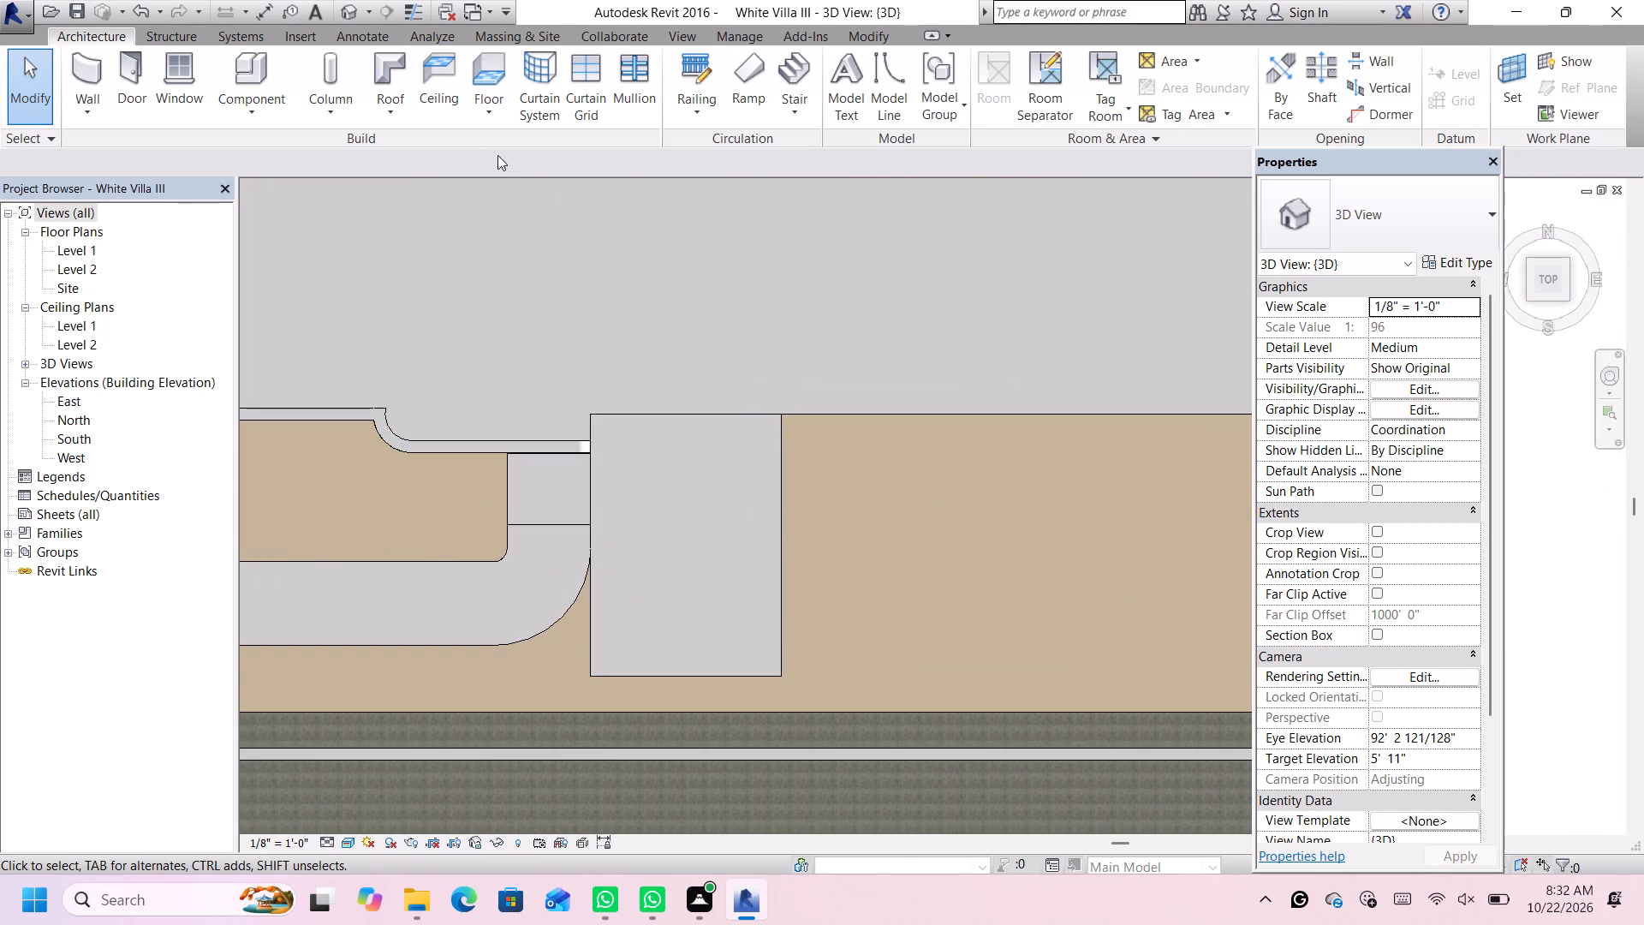
left_click(485, 67)
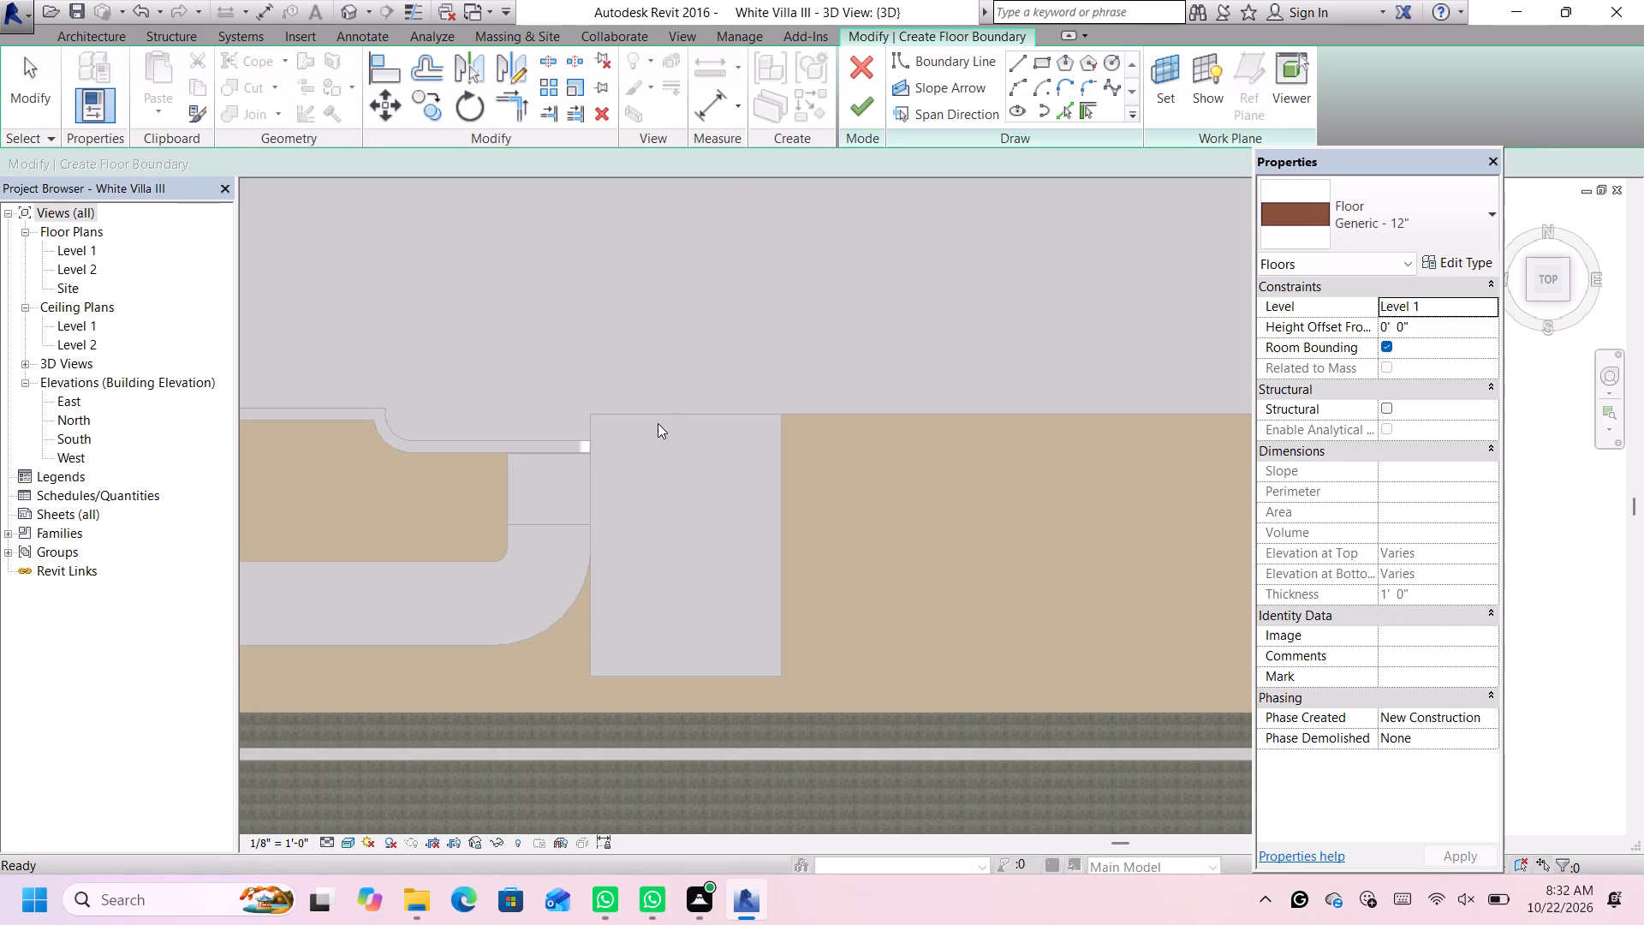
left_click(1039, 63)
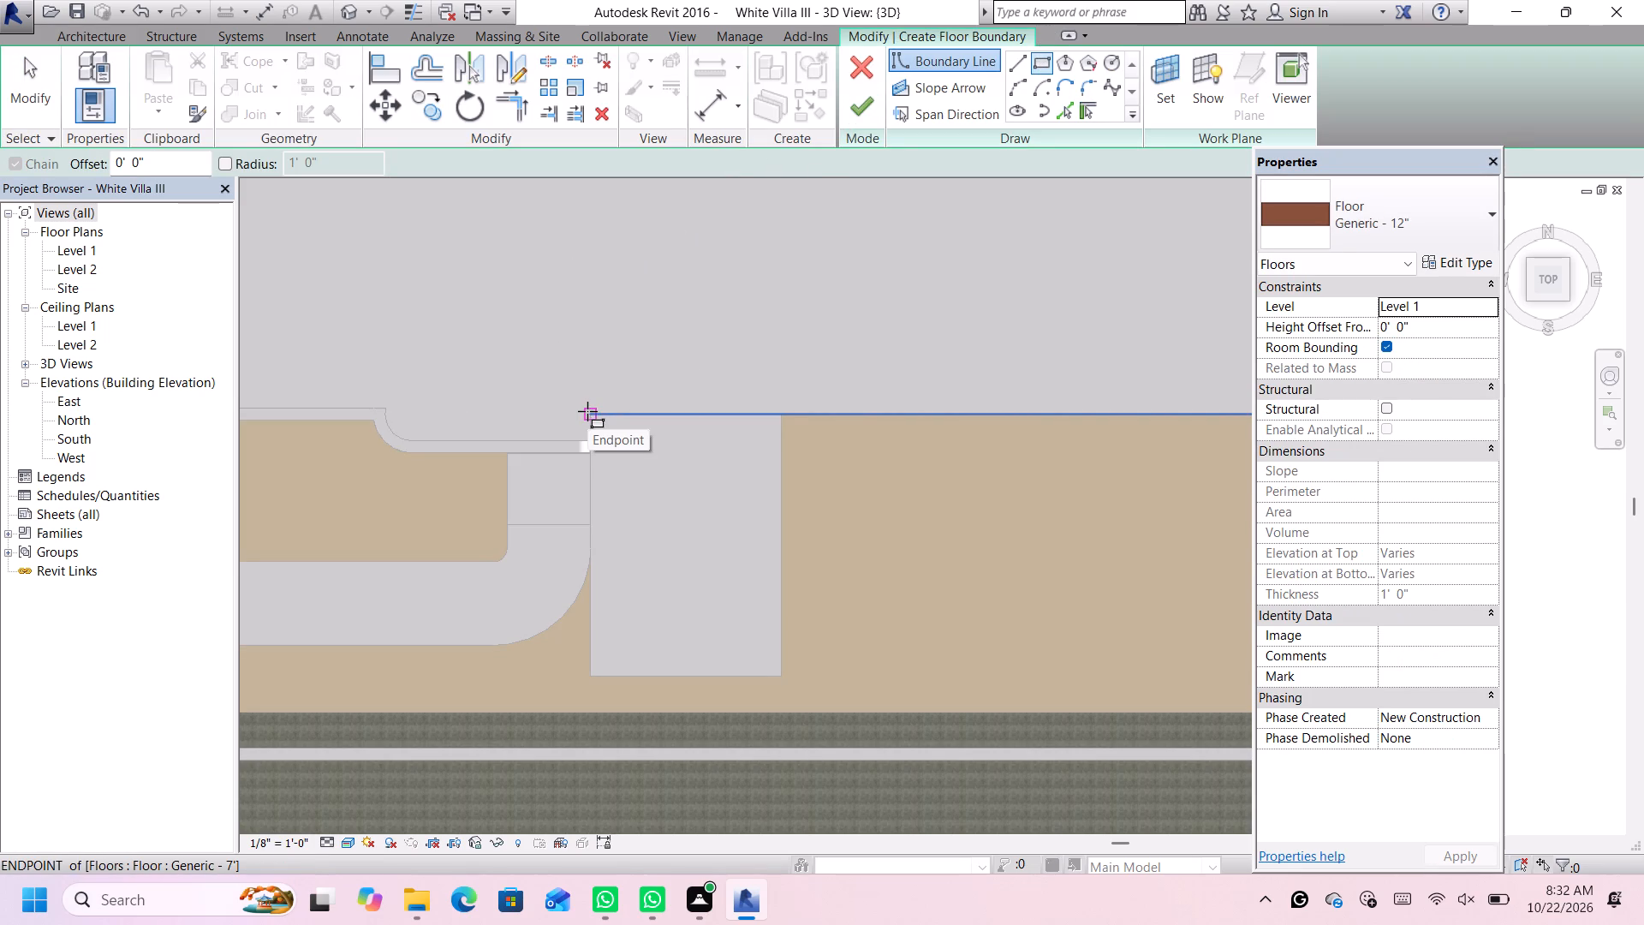
left_click(587, 411)
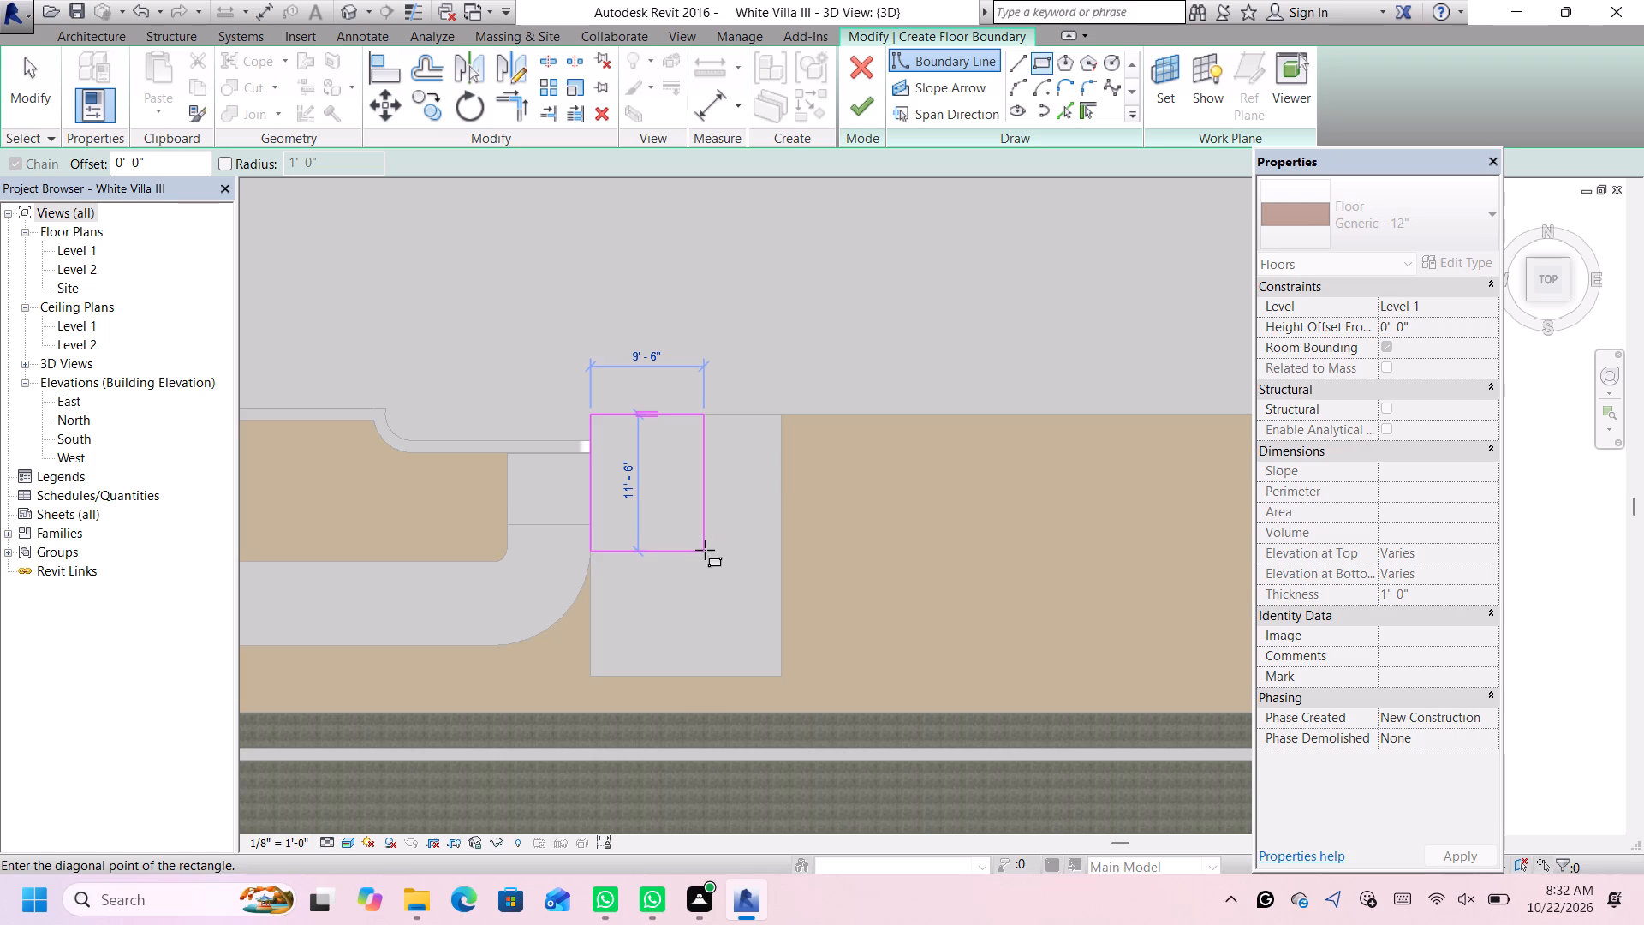
key("Escape")
left_click(1447, 332)
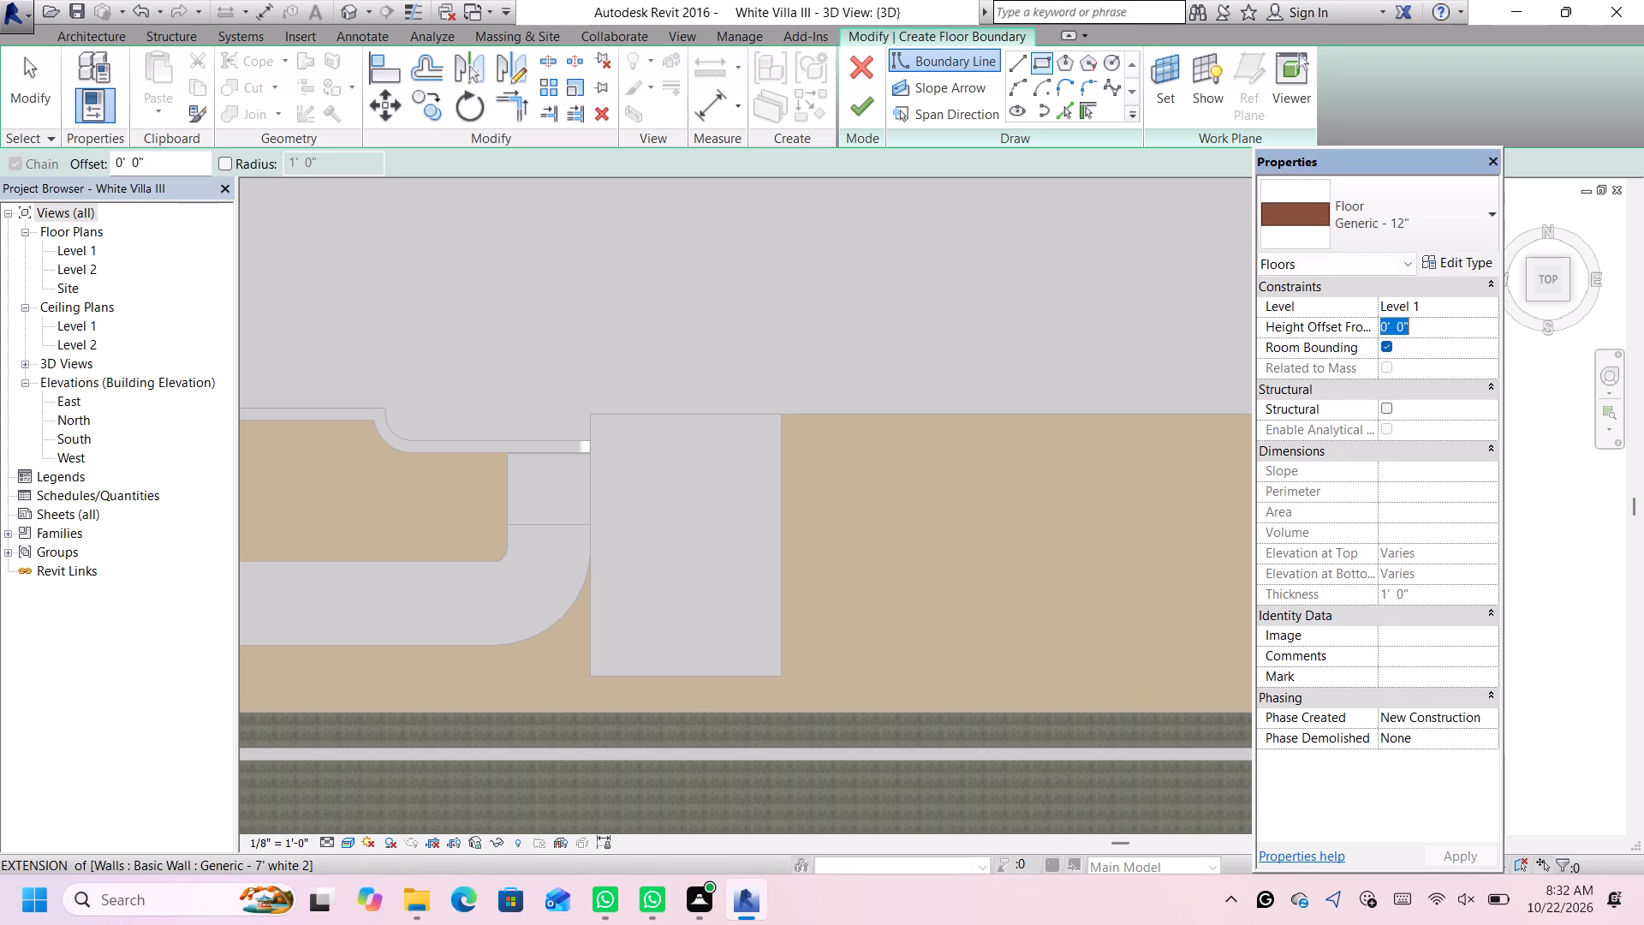
key("BackSpace")
type("1'")
key("Return")
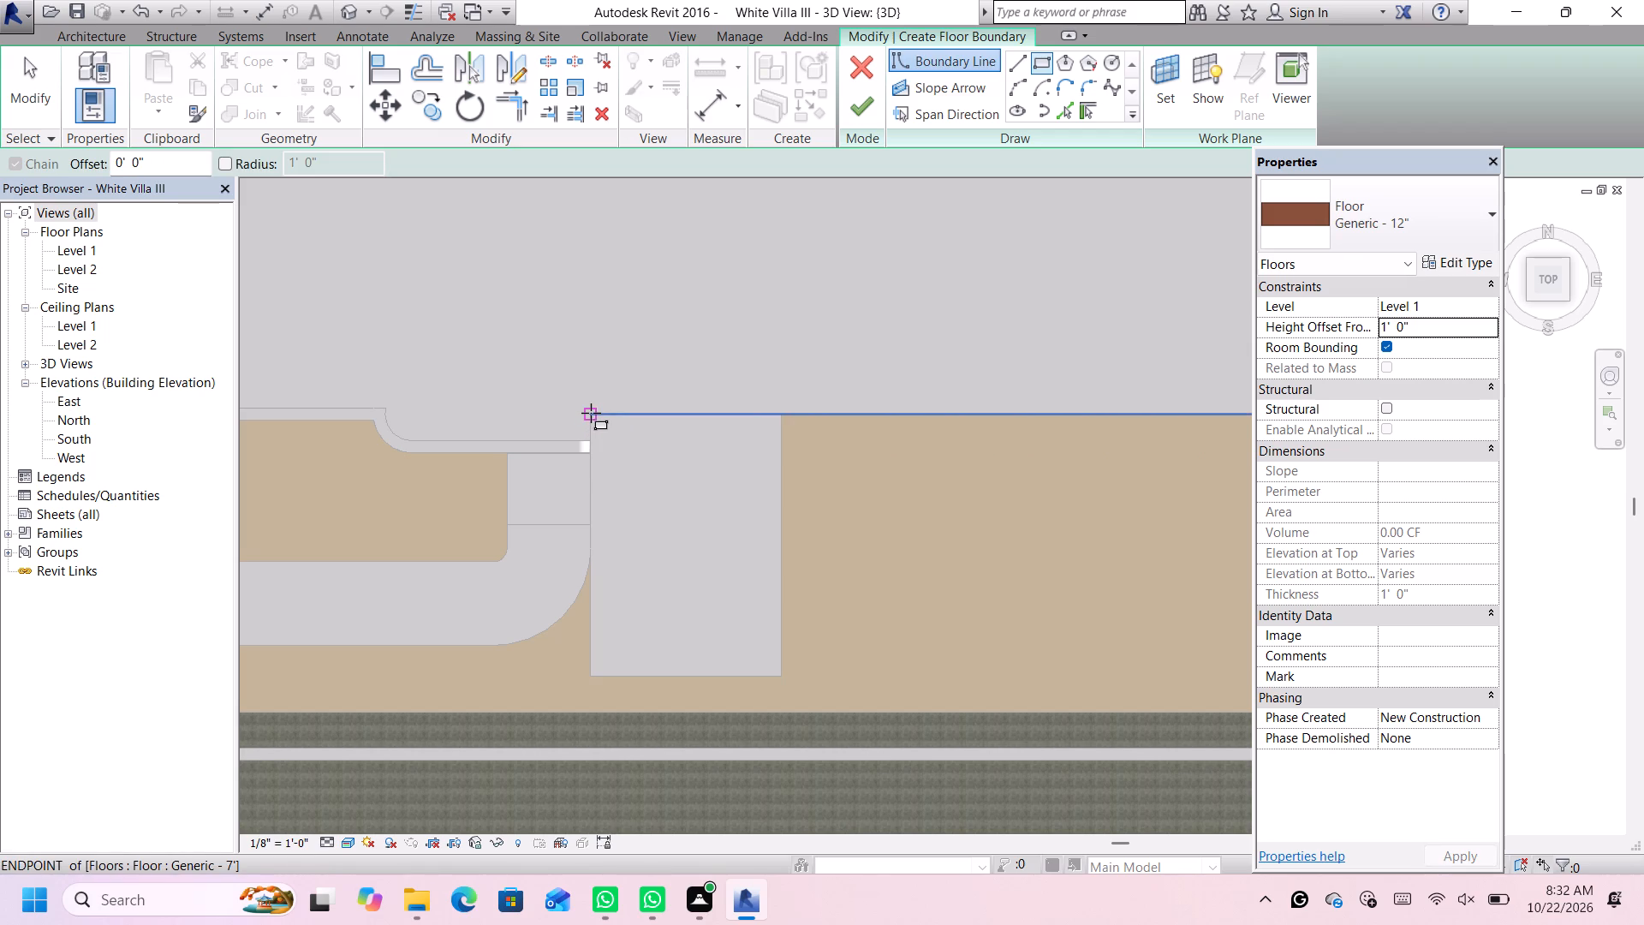
Sketch a rectangular floor boundary 16' wide and about 18'-2" deep over the front slab, starting at its corner against the main block.
left_click(591, 412)
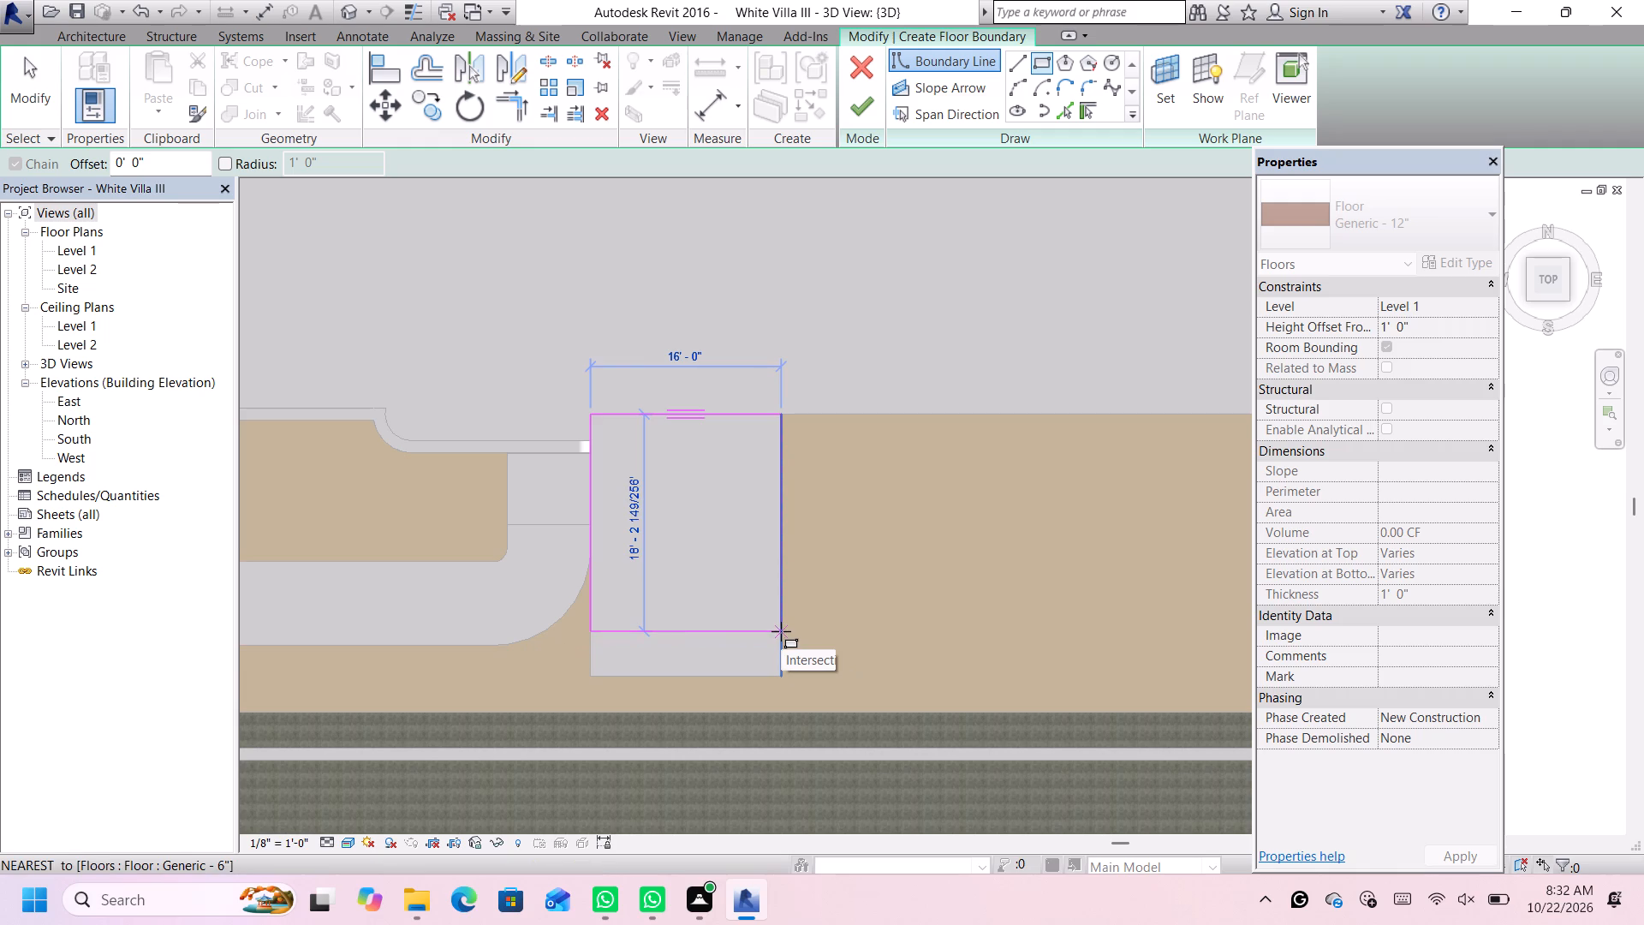
left_click(781, 631)
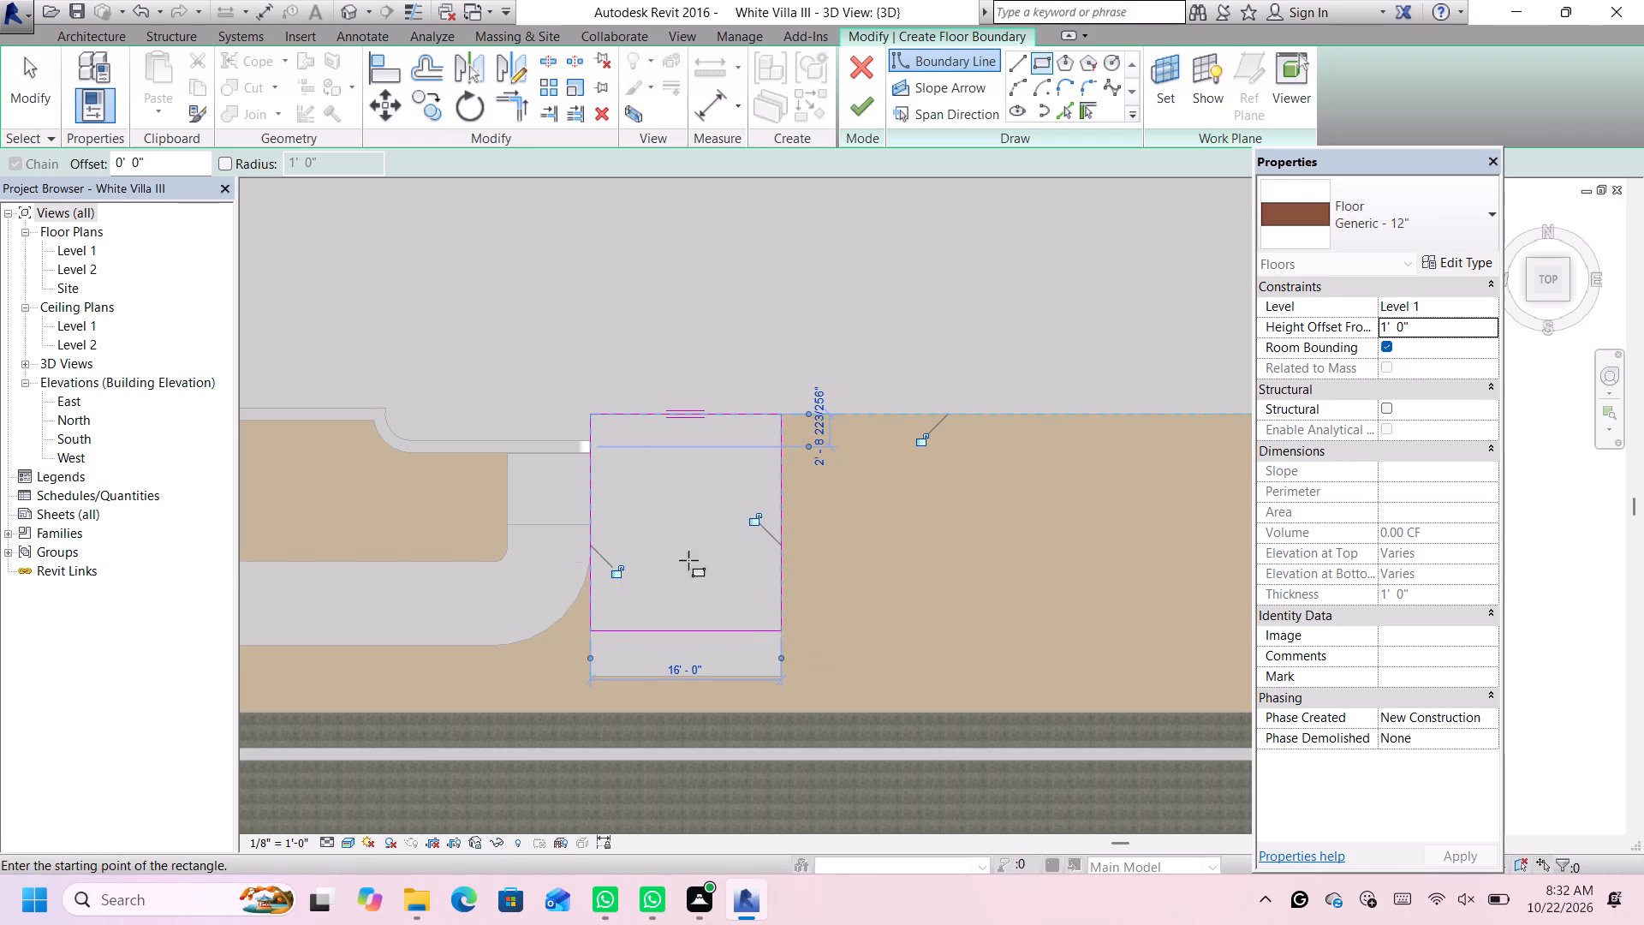
scroll(785, 457, "up", 3)
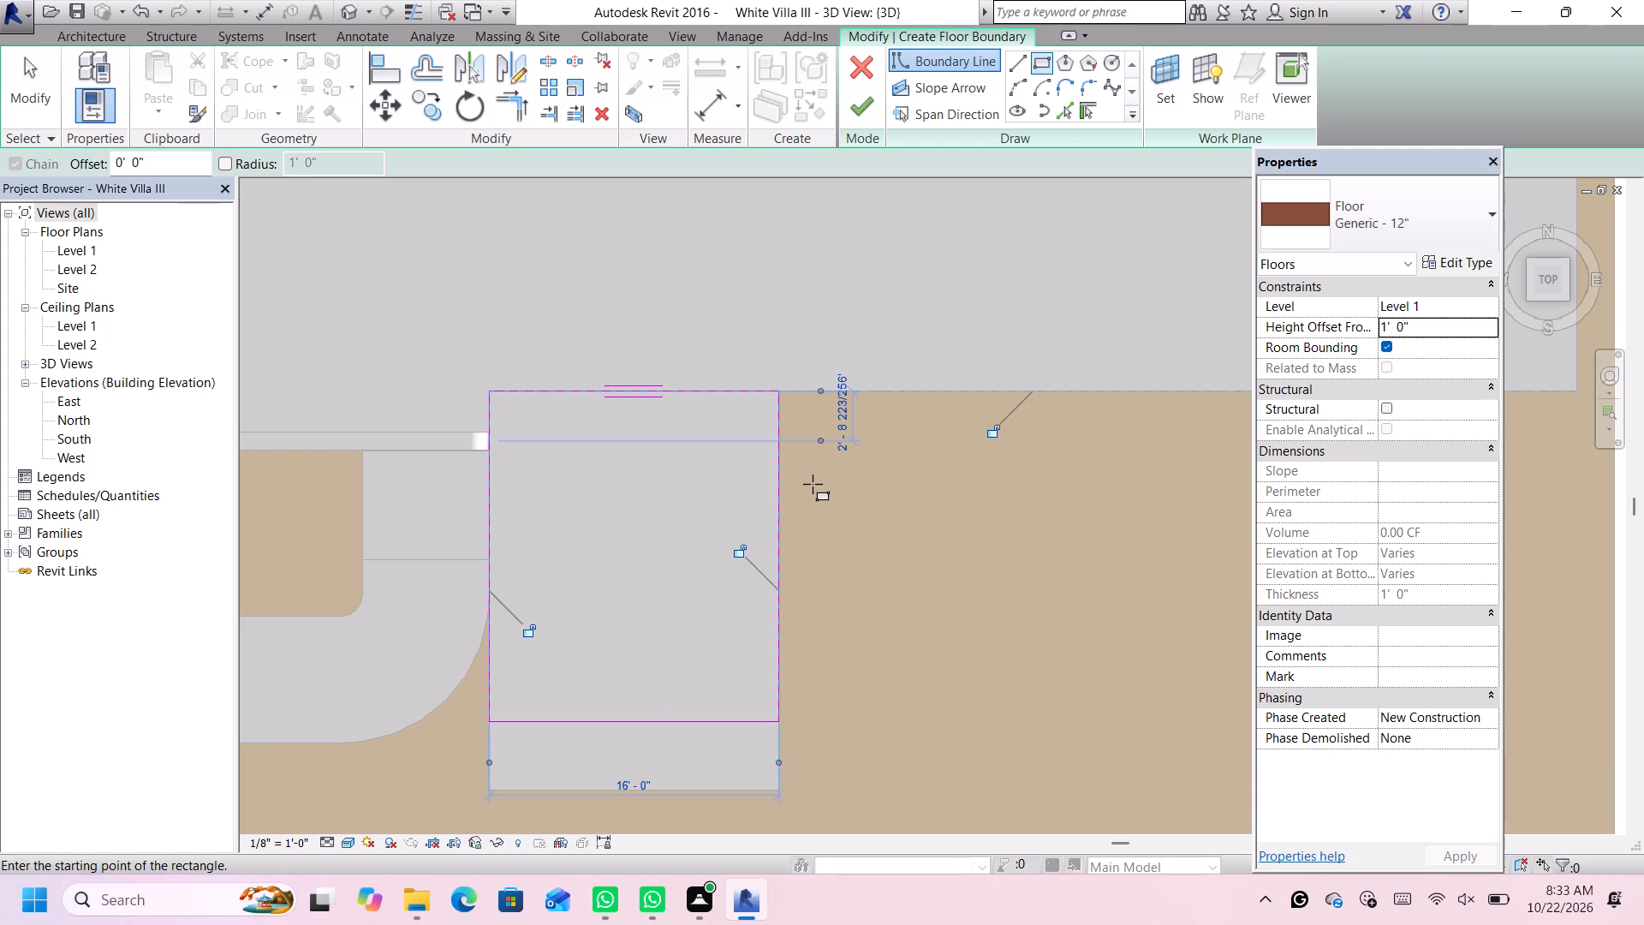
key("space")
key("Escape")
key("Escape")
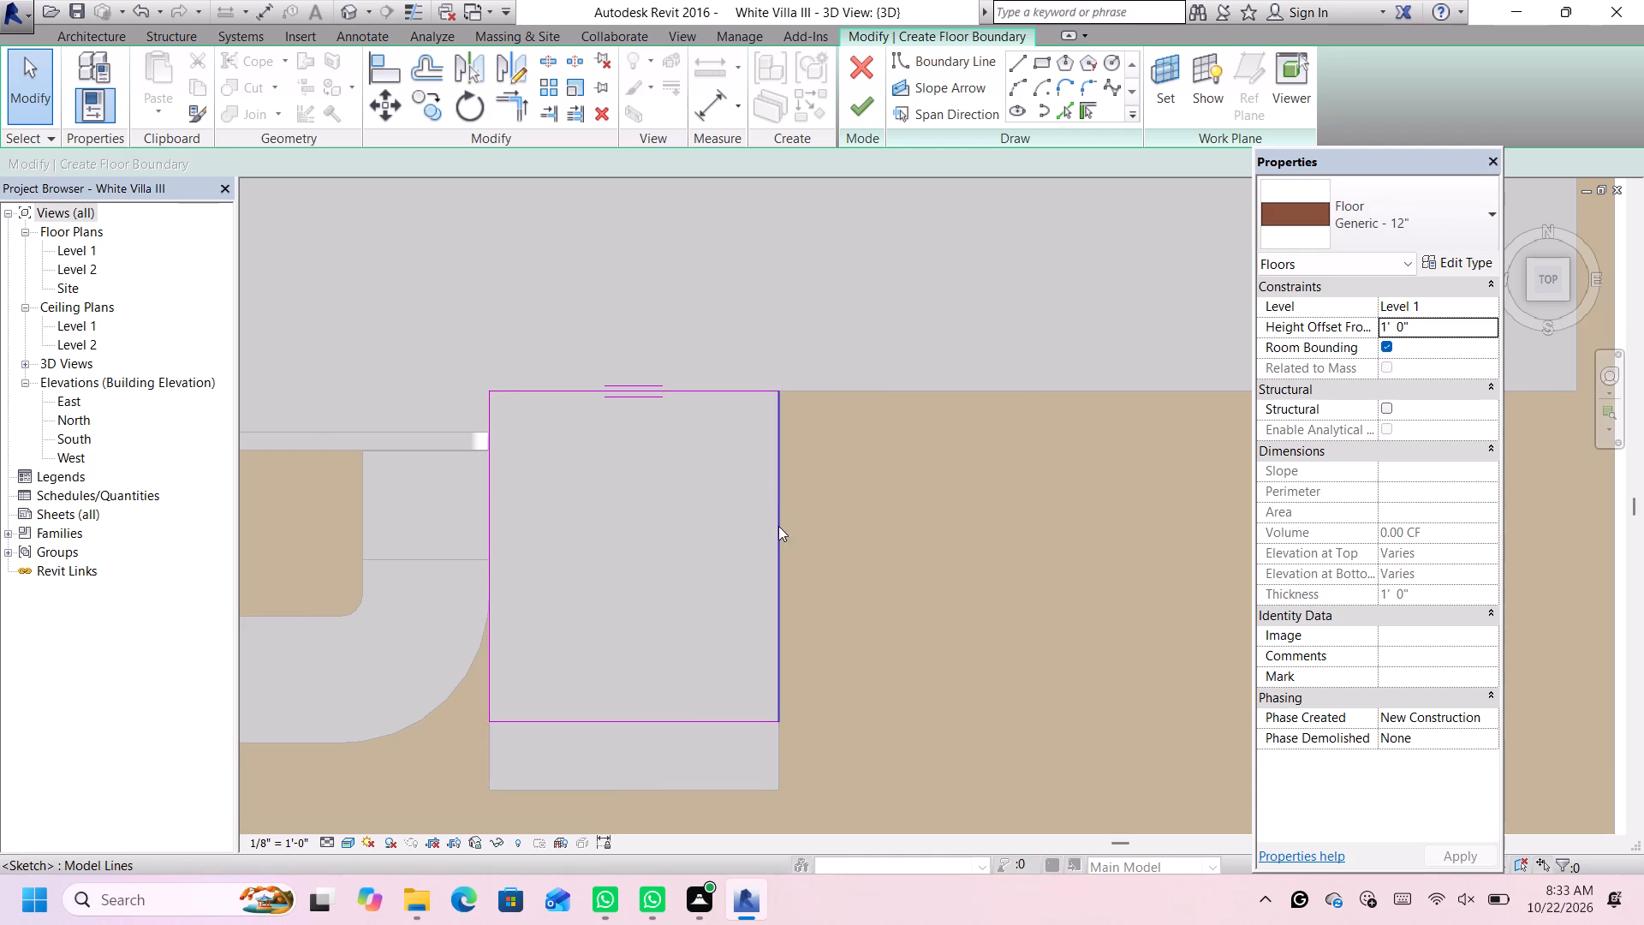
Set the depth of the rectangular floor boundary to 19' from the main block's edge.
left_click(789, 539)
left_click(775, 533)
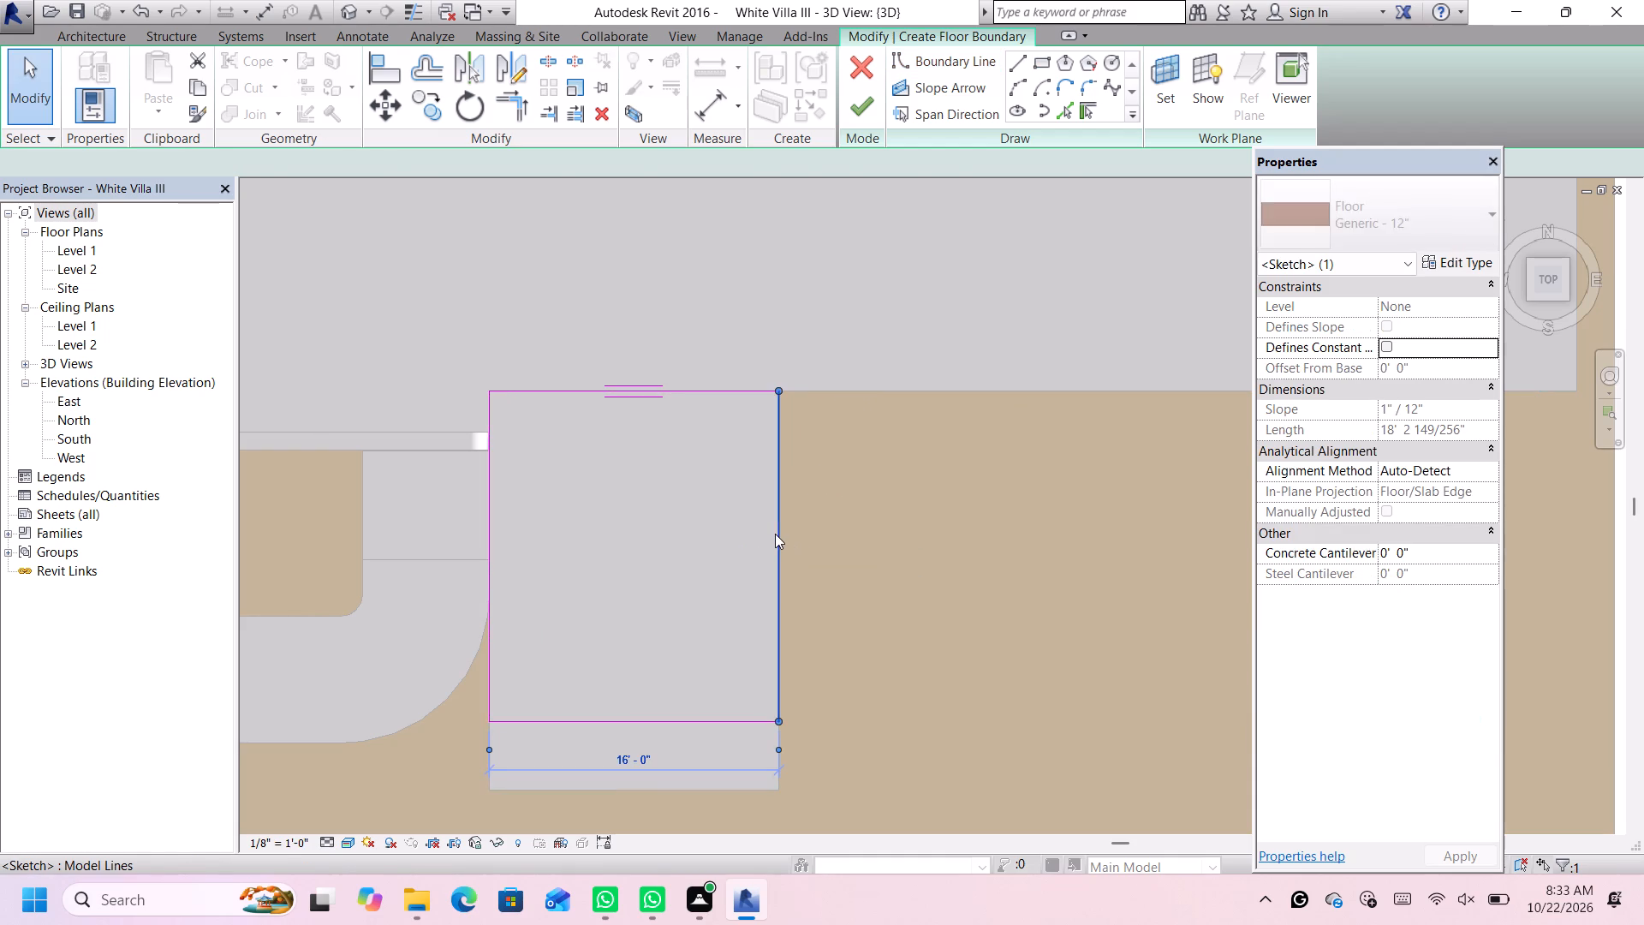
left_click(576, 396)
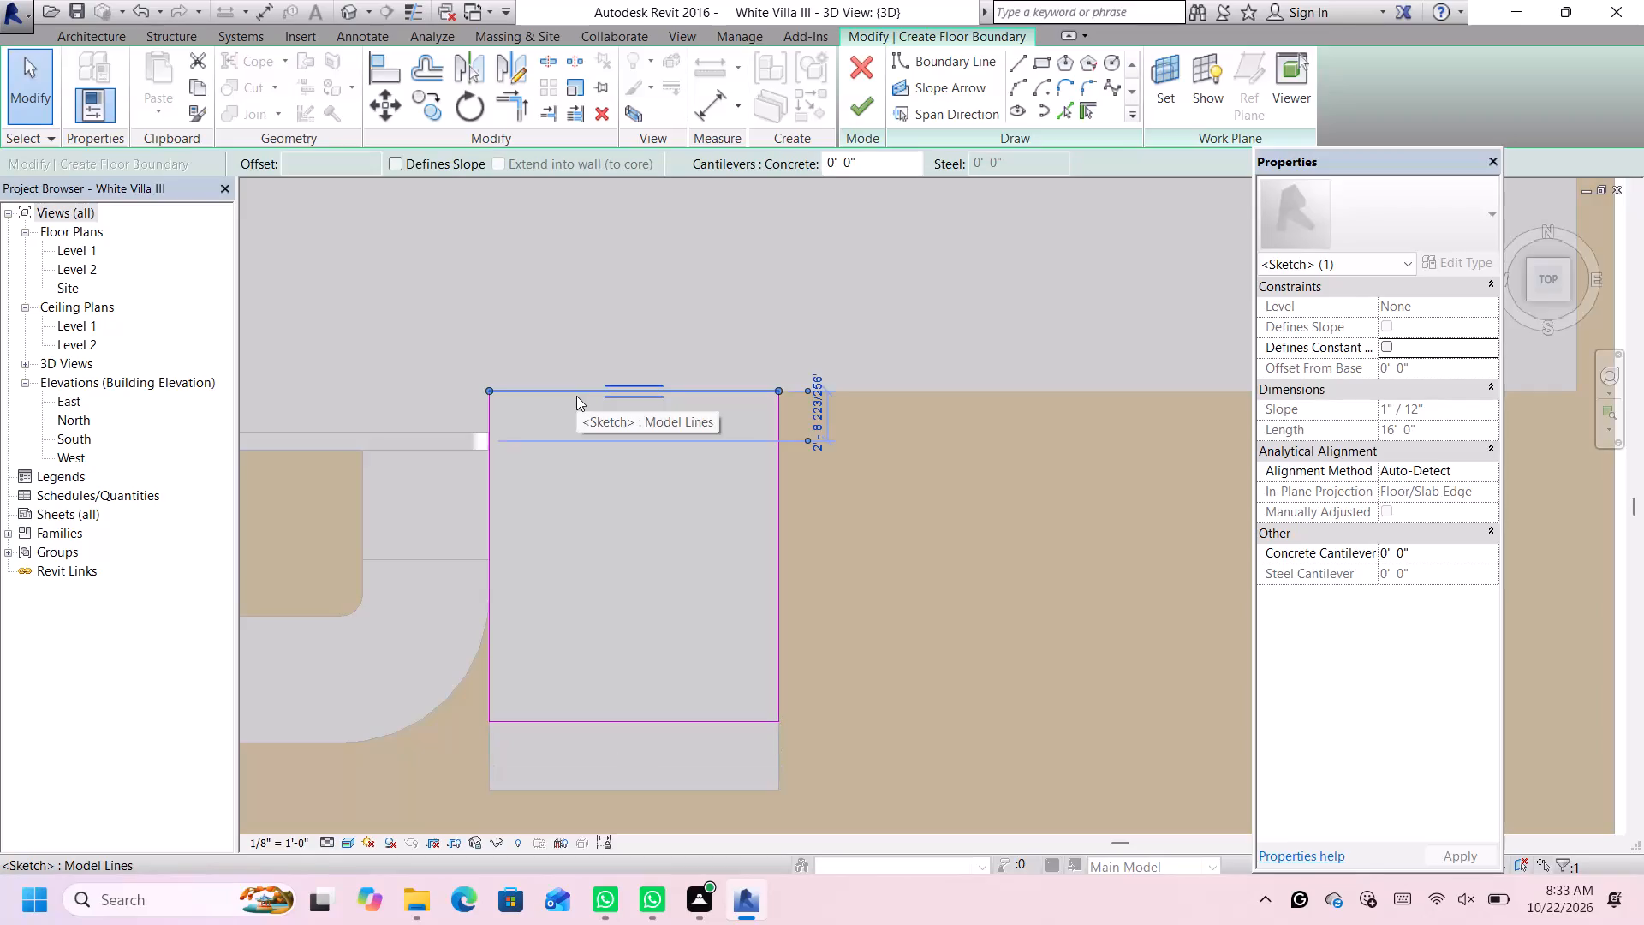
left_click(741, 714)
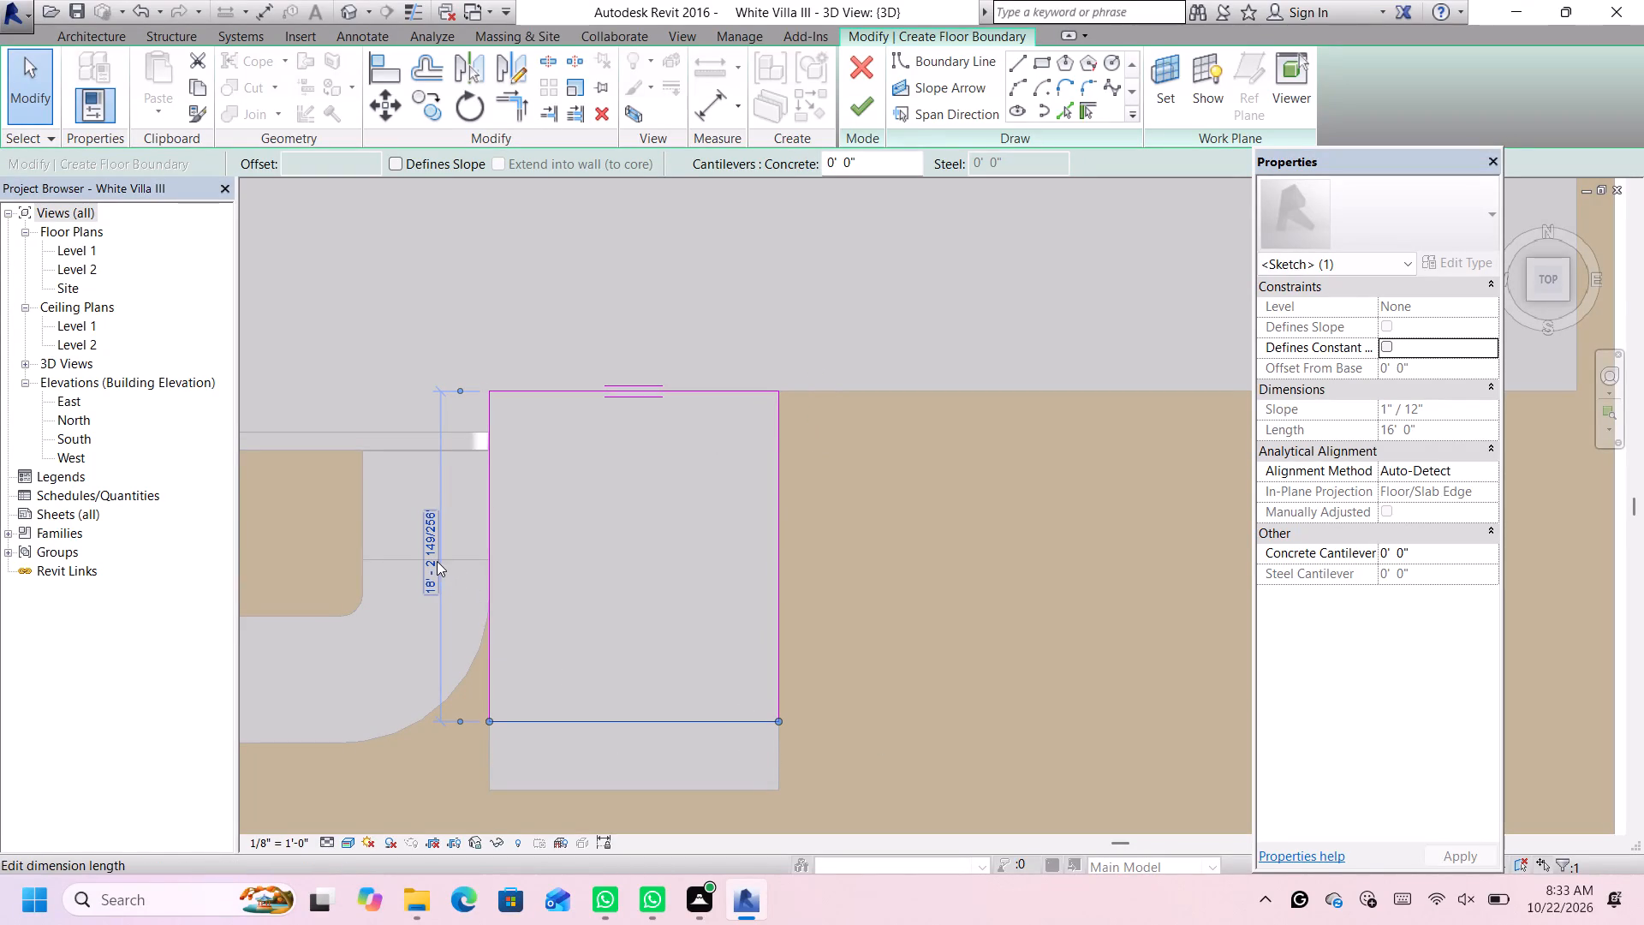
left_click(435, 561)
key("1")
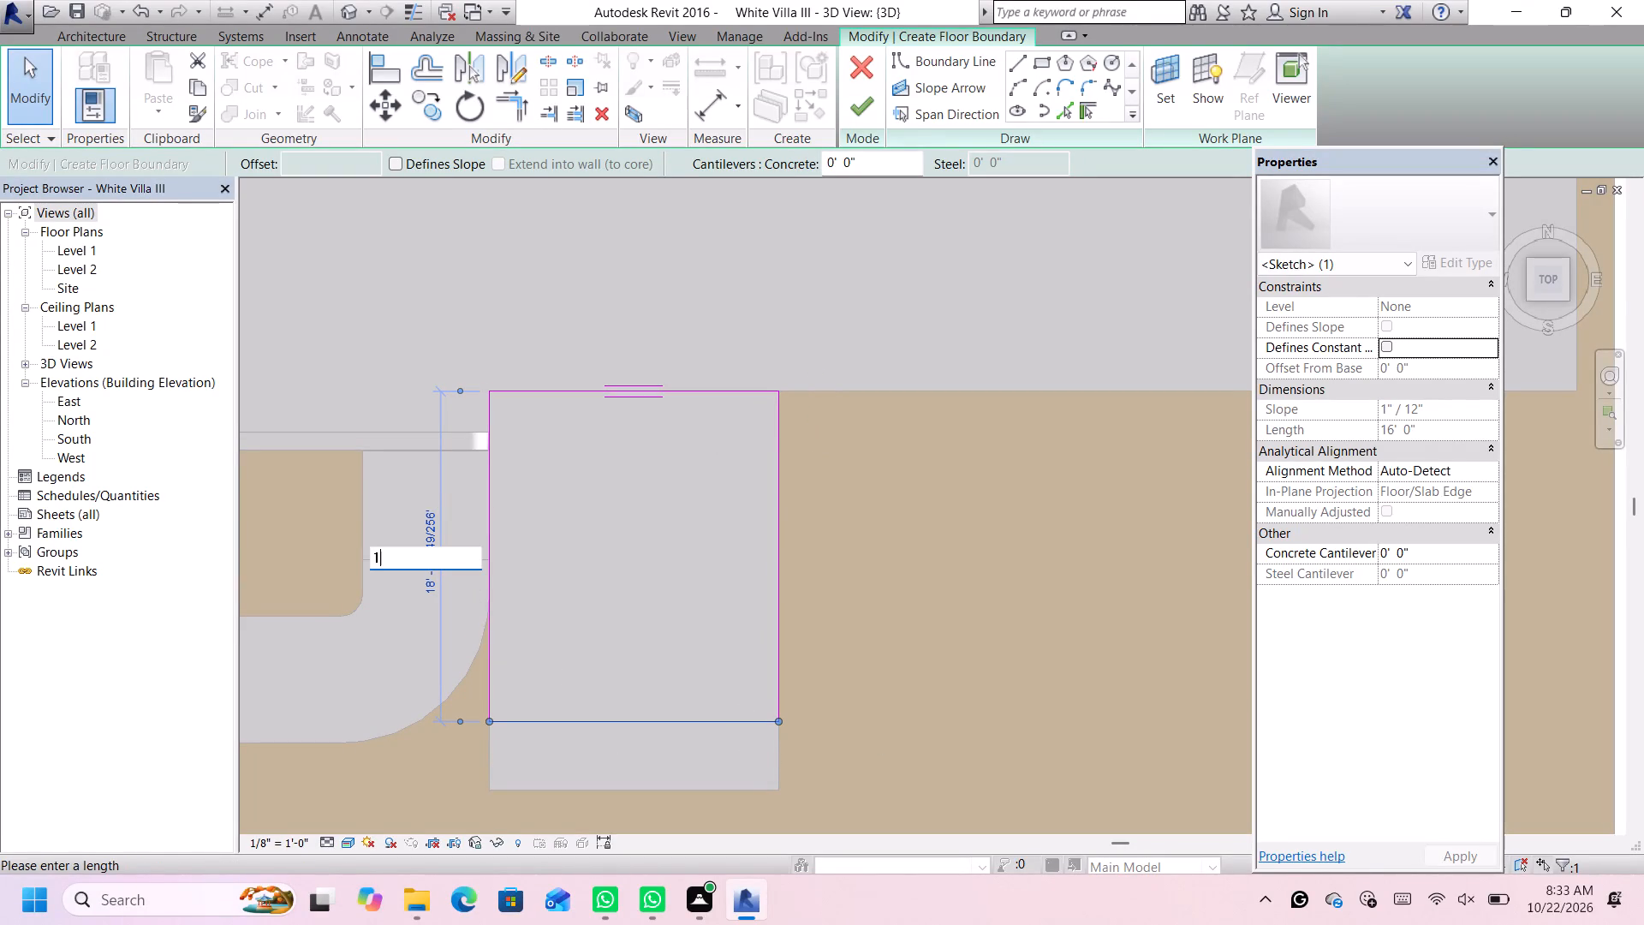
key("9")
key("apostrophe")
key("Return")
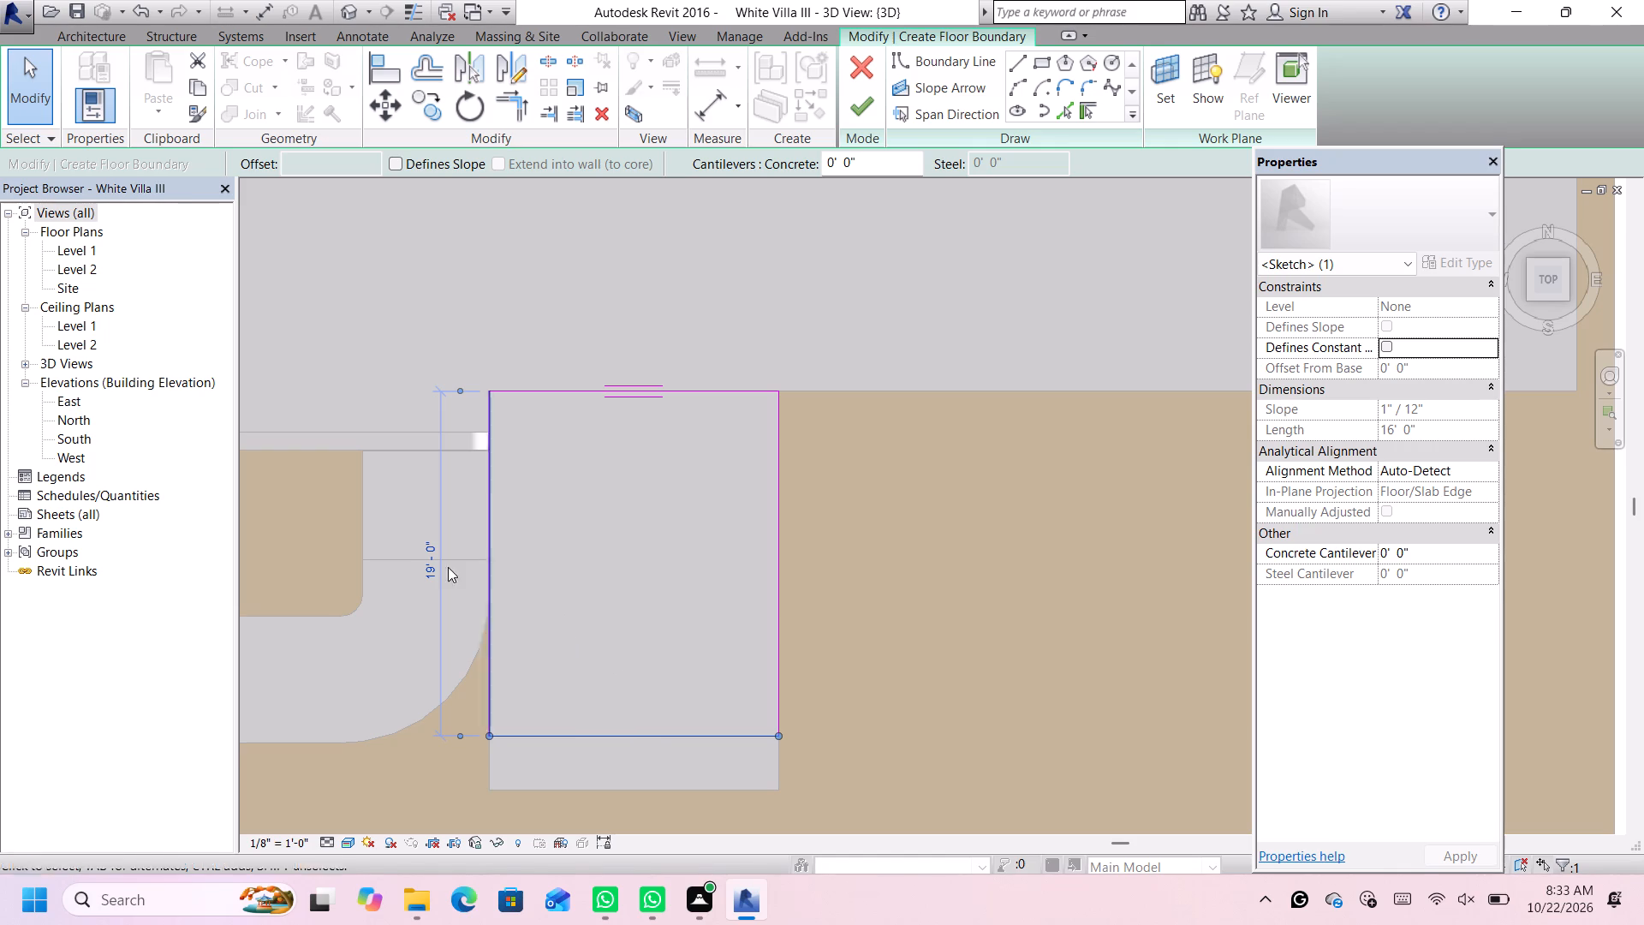
Set the depth of the floor boundary to 18' and finish the floor sketch.
left_click(421, 552)
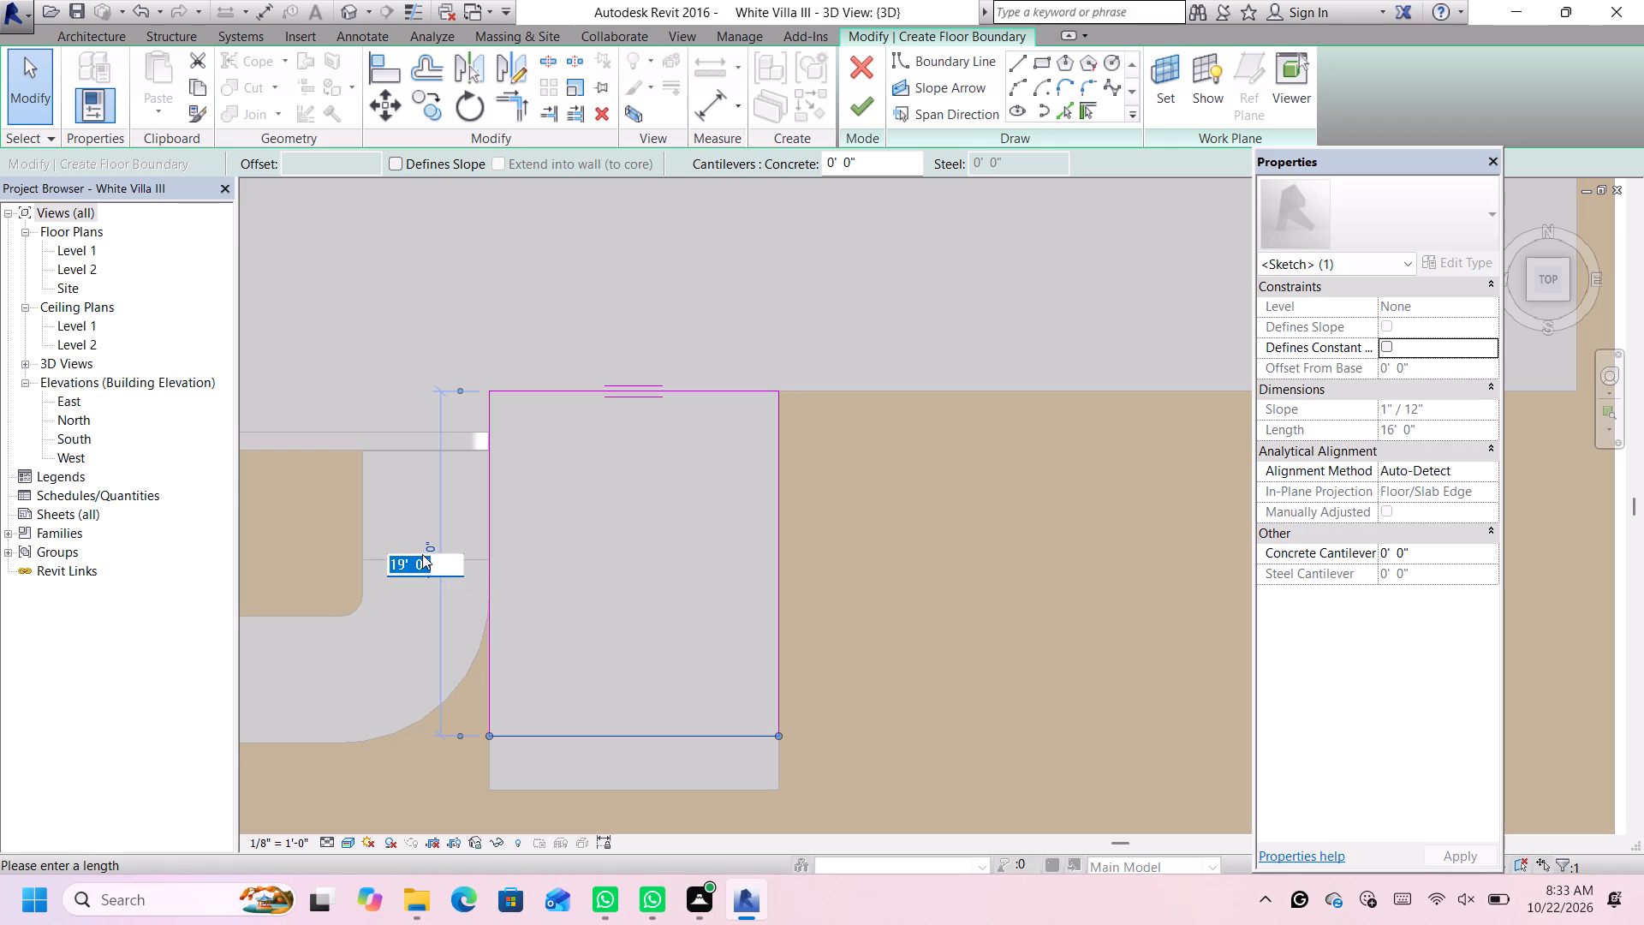
key("1")
key("8")
key("apostrophe")
key("Return")
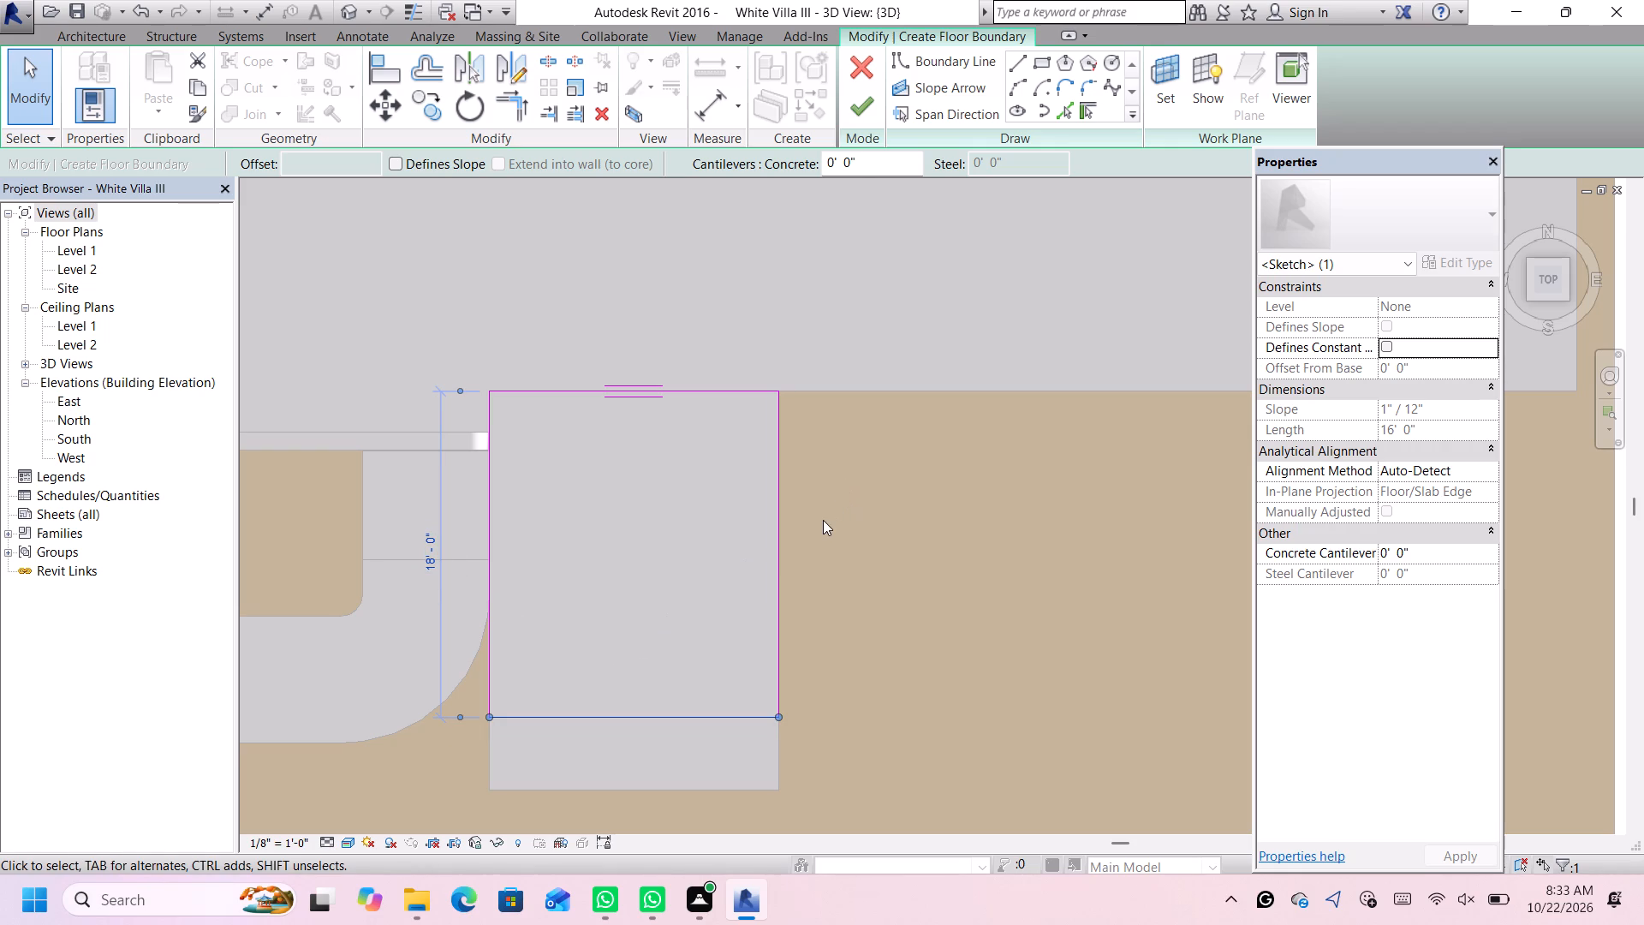
left_click(873, 113)
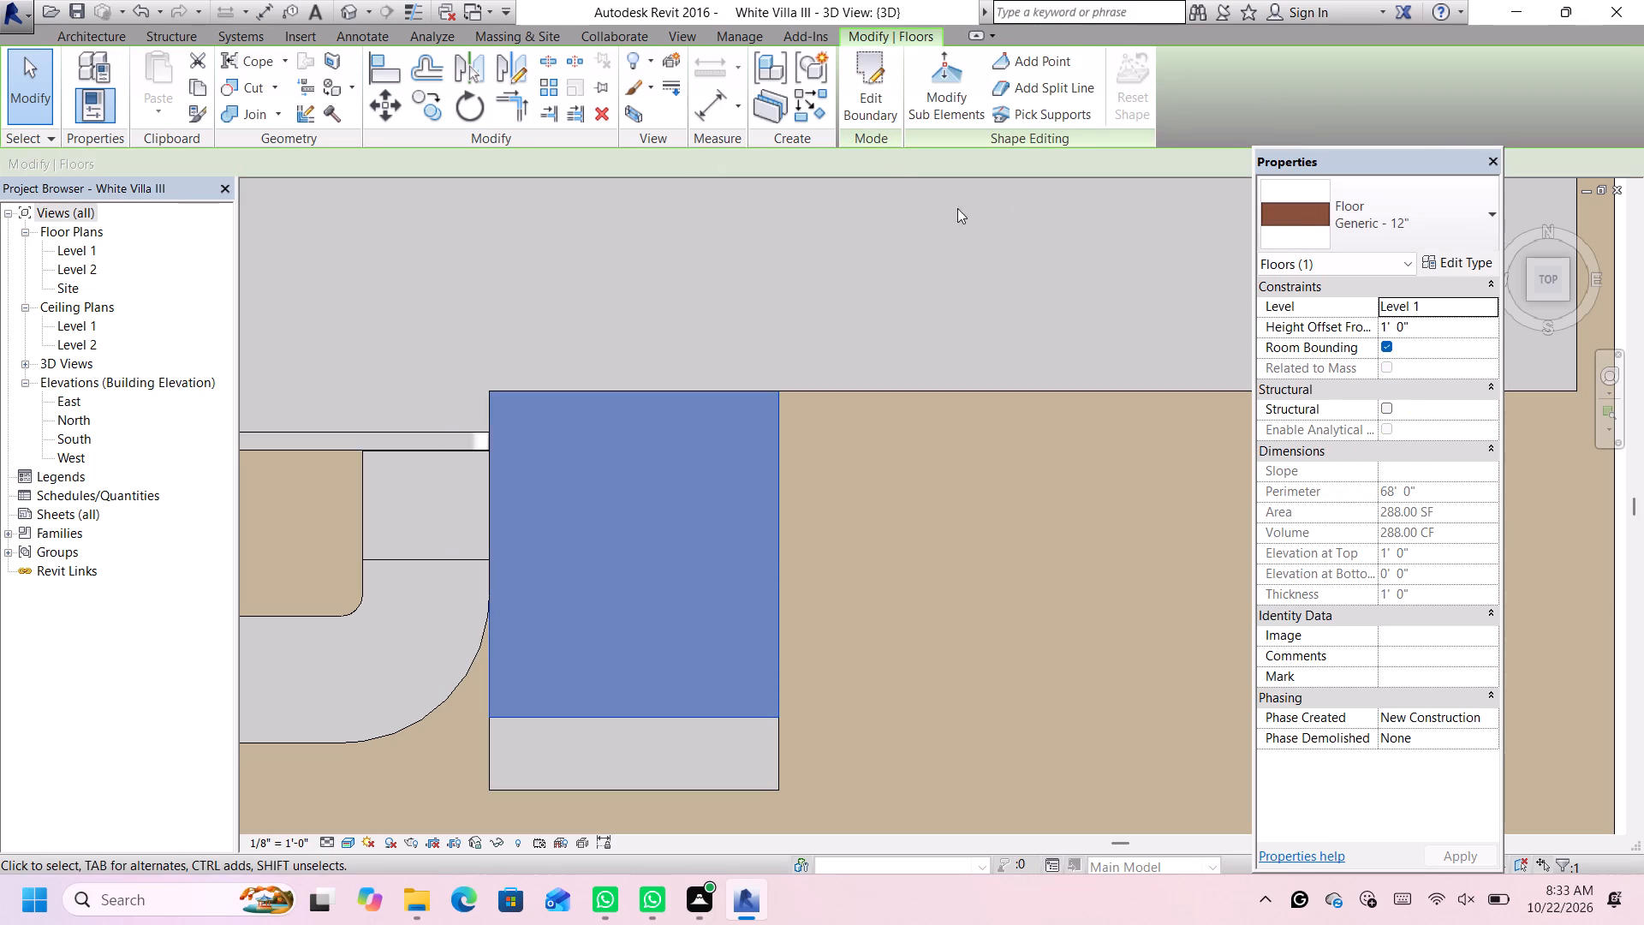
Change the new 16' by 18' floor to the Generic - 6" type and deselect it.
left_click(1382, 214)
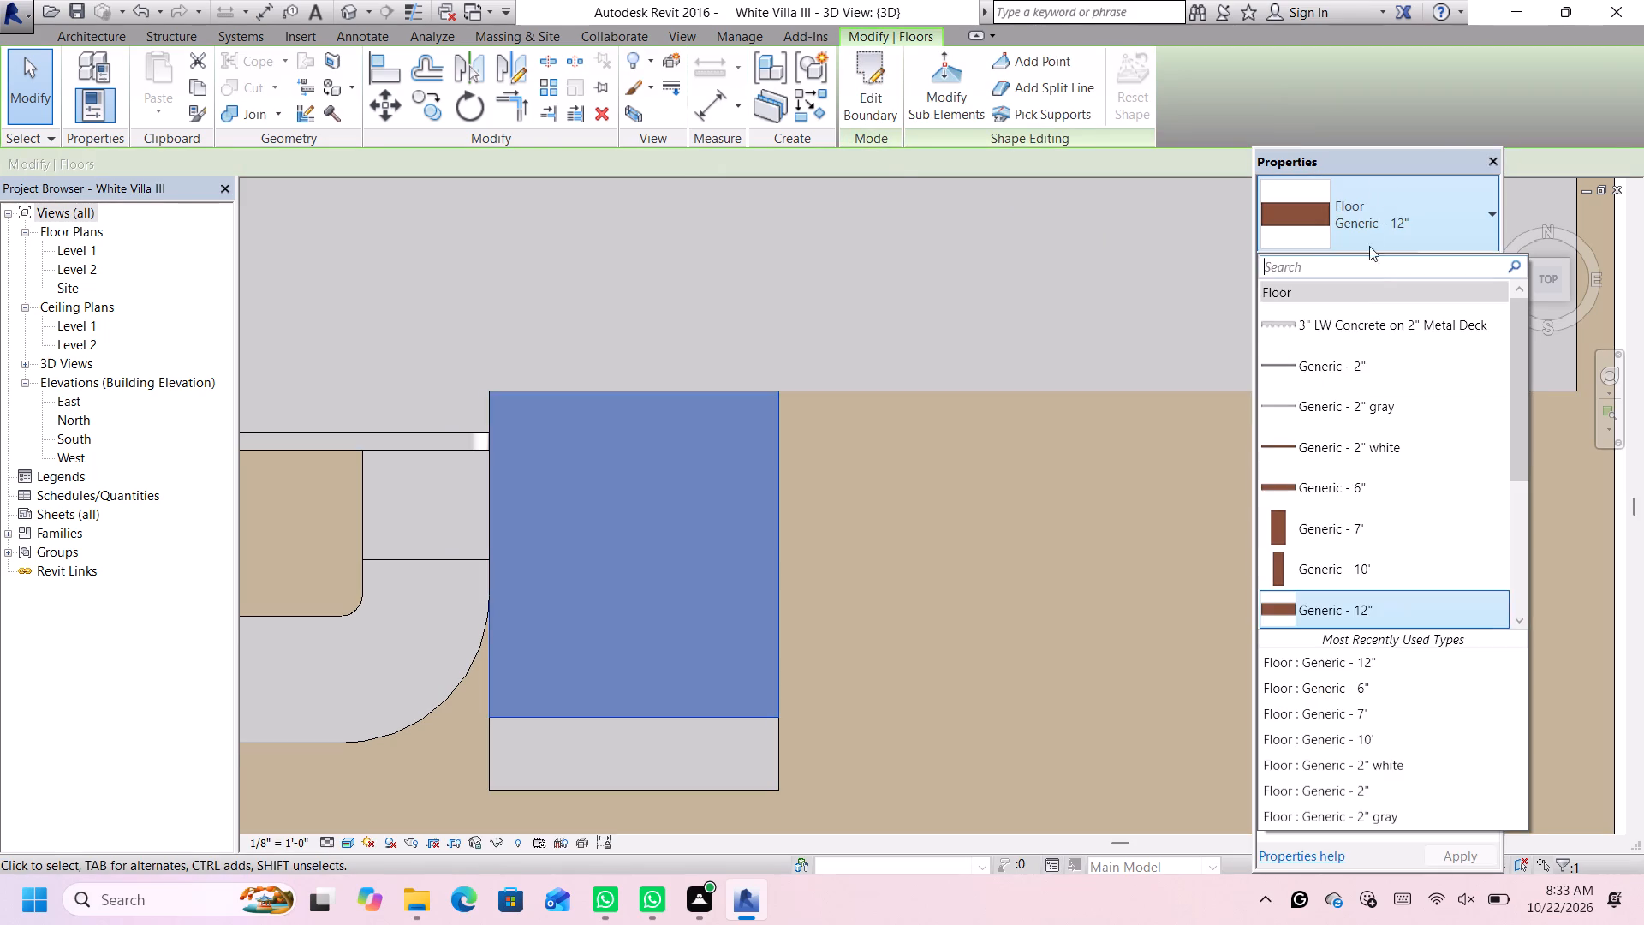
left_click(1357, 486)
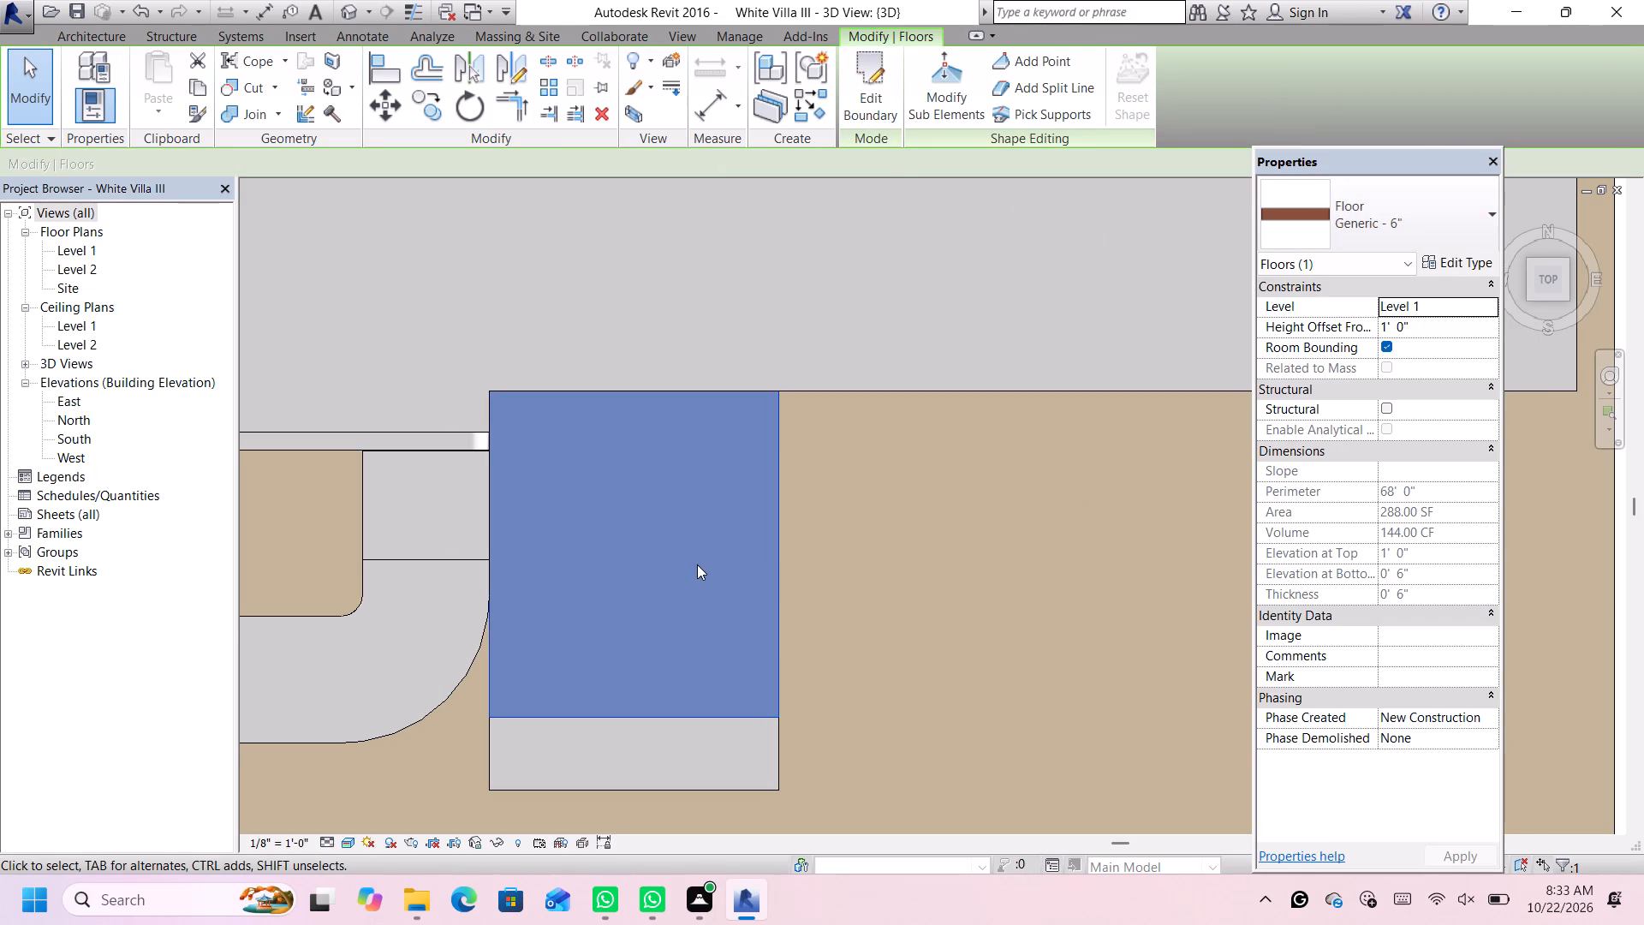
scroll(823, 594, "down", 6)
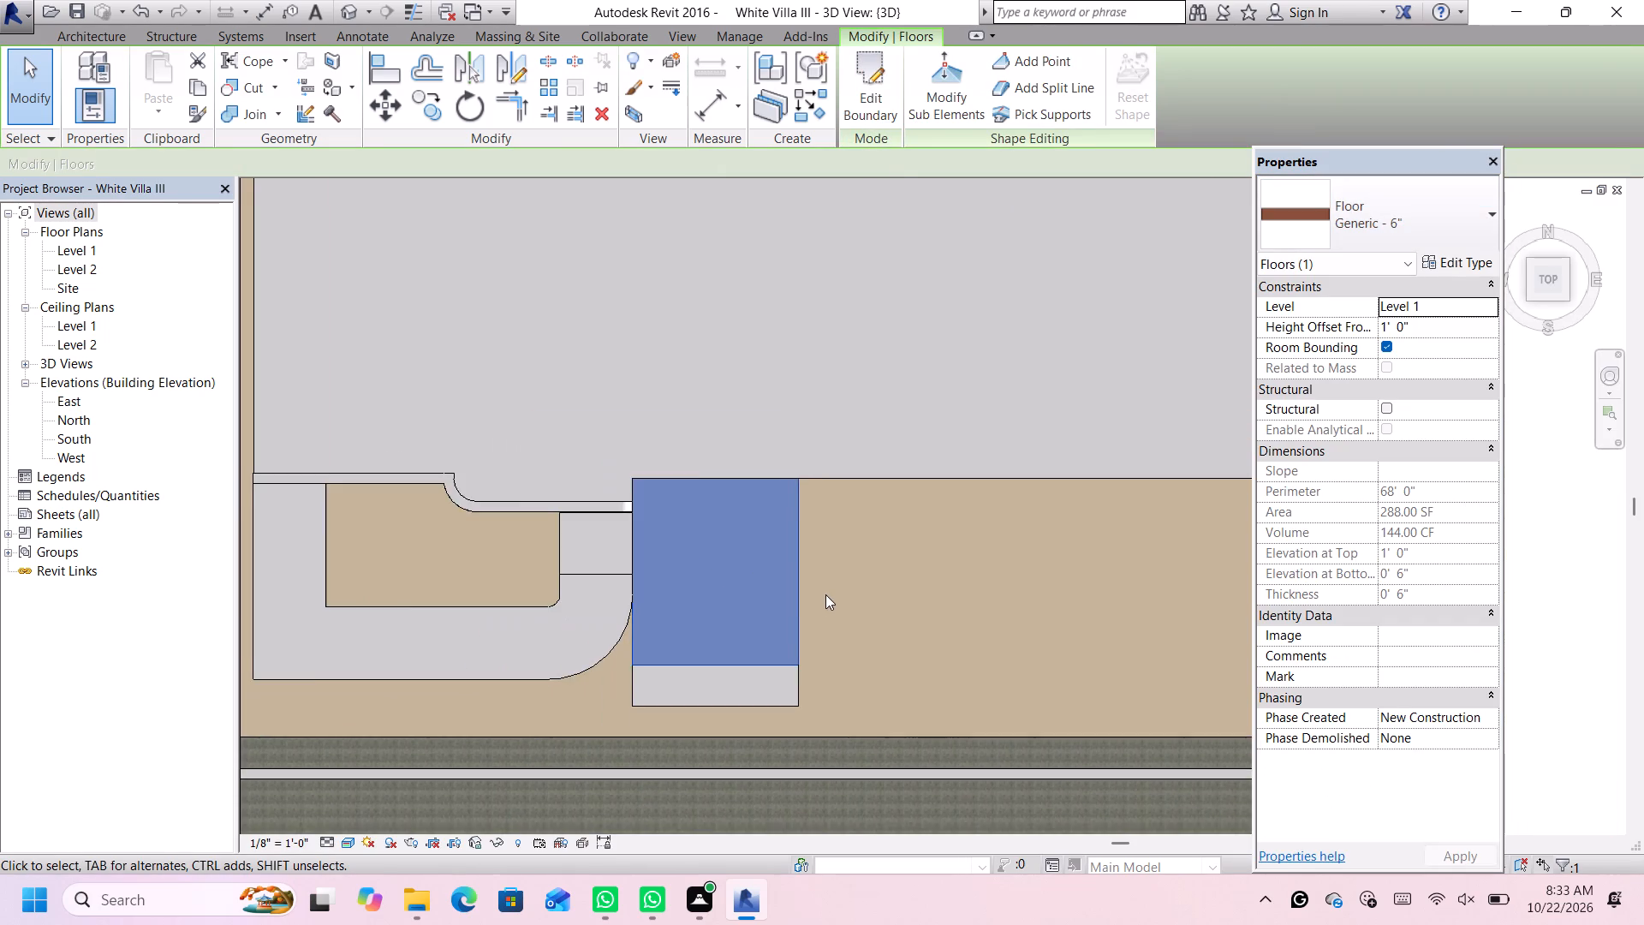
scroll(825, 594, "down", 3)
left_click(1145, 576)
Examine the two stacked entrance slabs in plan against the main block and the curved low wall.
scroll(828, 578, "up", 4)
scroll(765, 598, "down", 1)
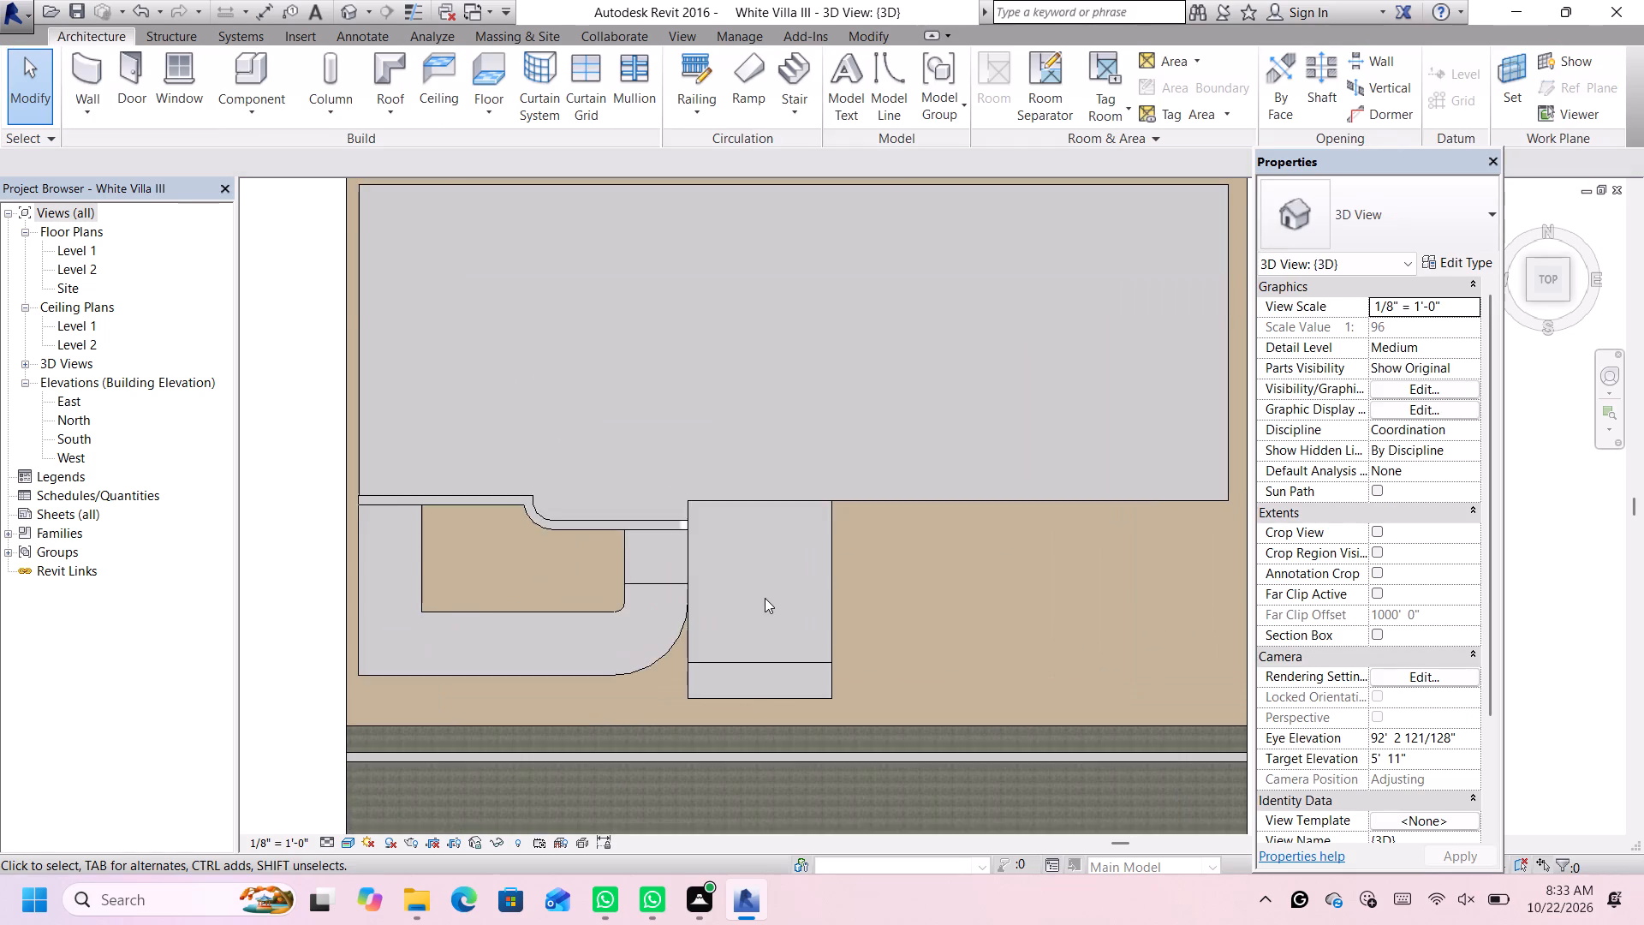
scroll(765, 598, "down", 3)
scroll(765, 598, "up", 1)
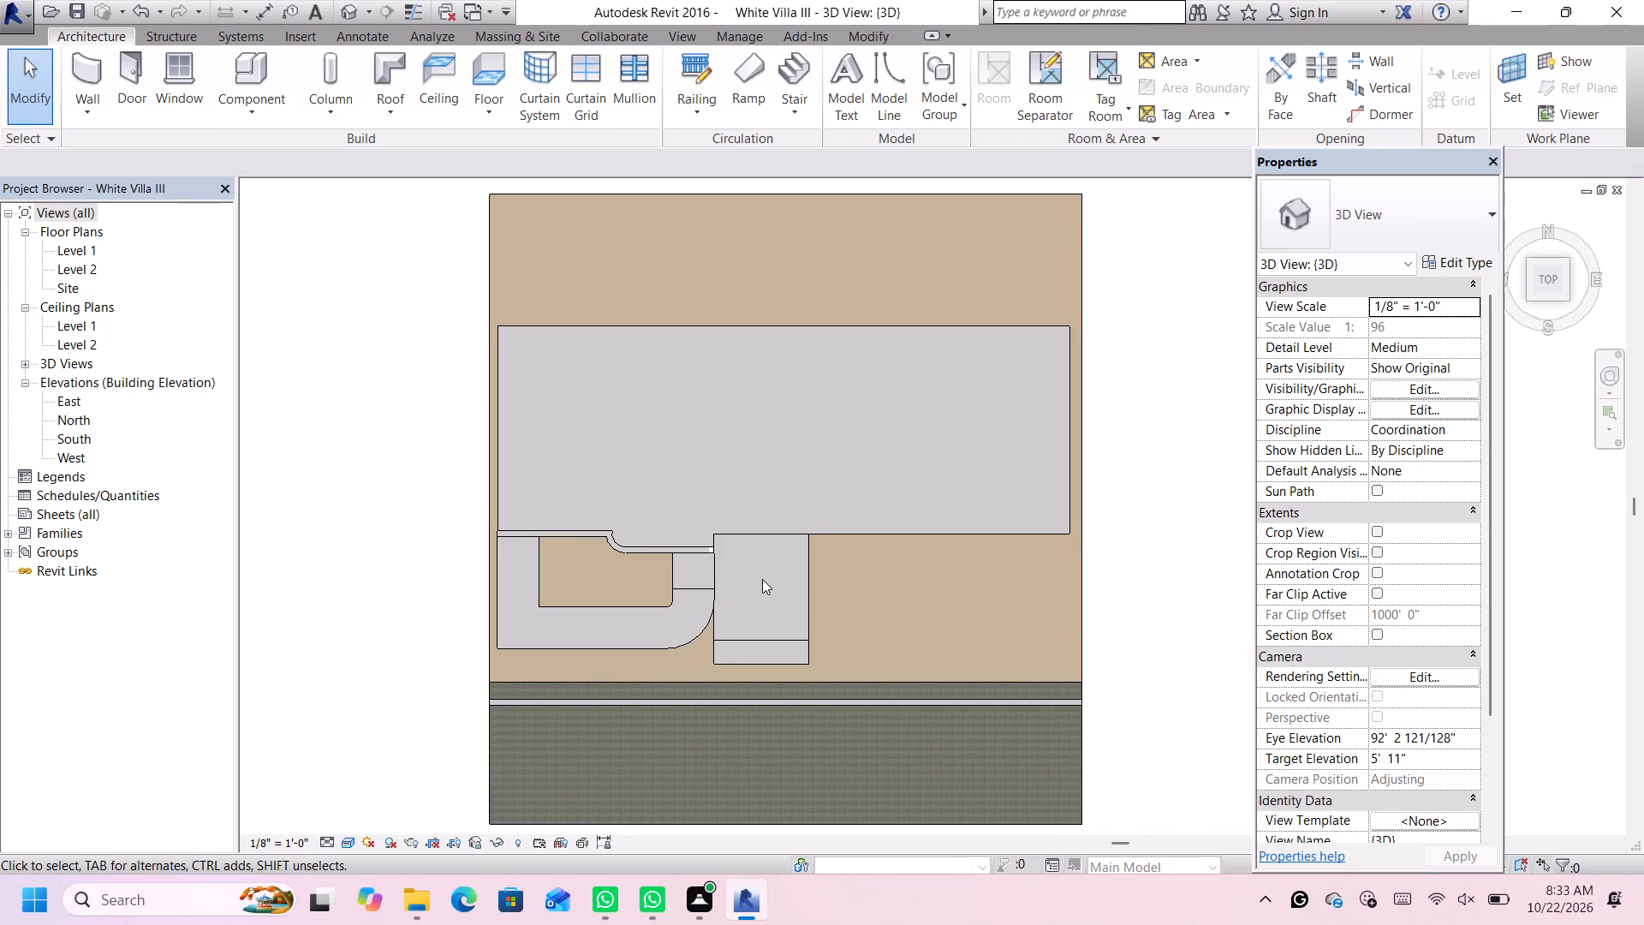
scroll(762, 579, "up", 3)
scroll(978, 528, "down", 3)
middle_click_drag(1168, 493, 1129, 518)
scroll(680, 612, "up", 4)
scroll(861, 557, "up", 3)
middle_click_drag(1075, 606, 1011, 590)
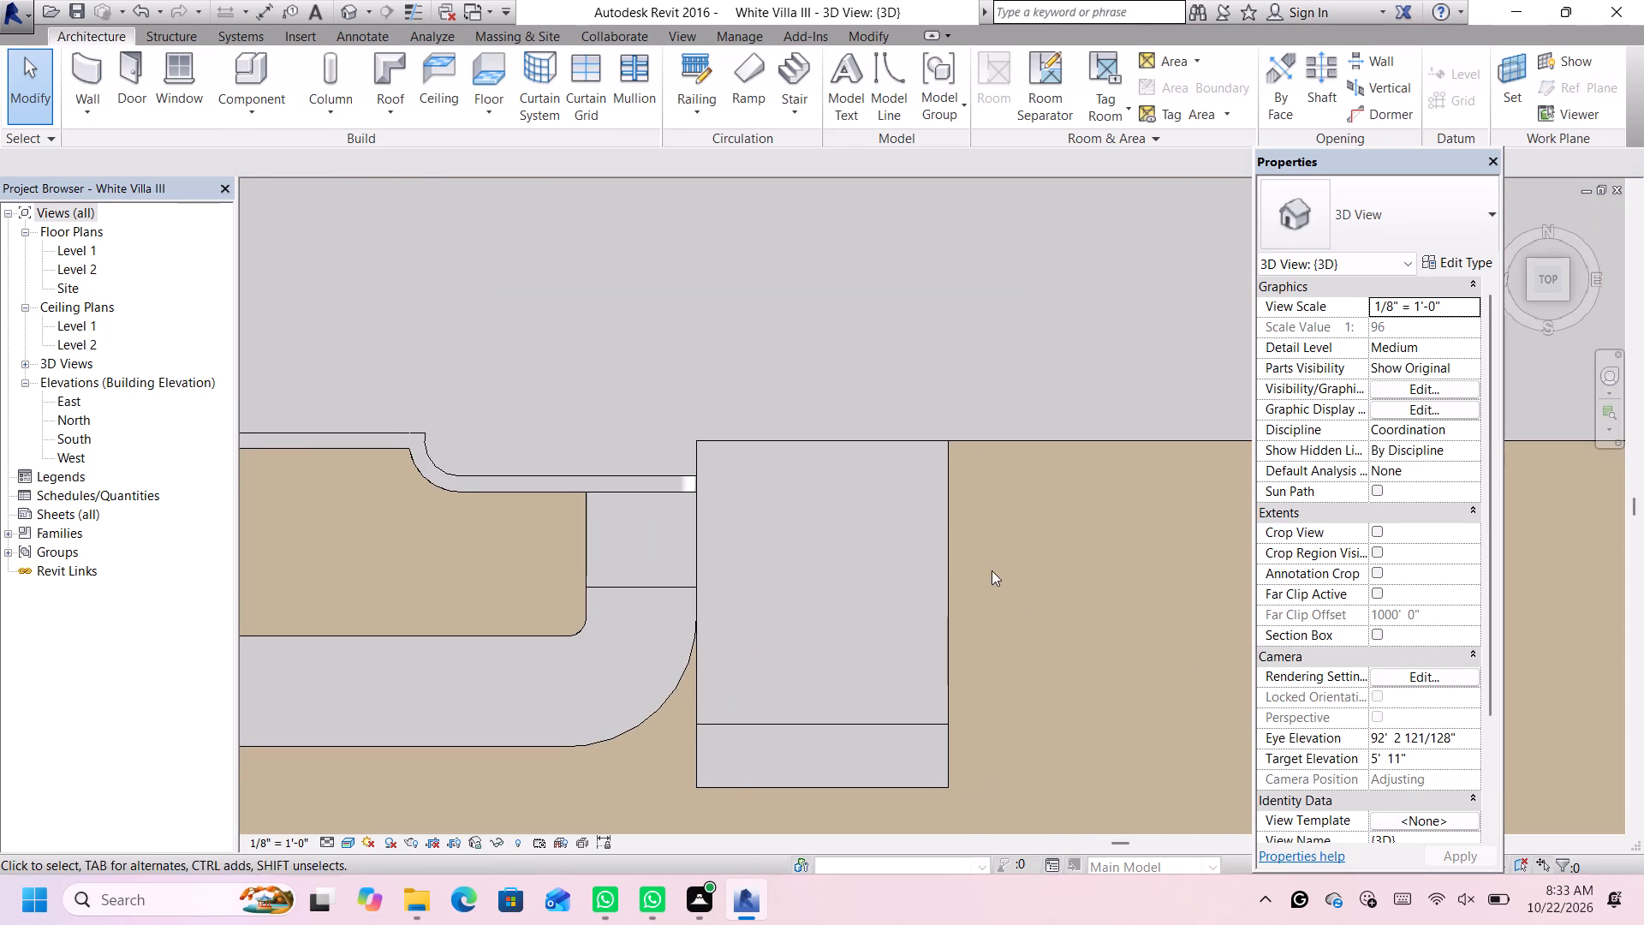
Start a third entrance floor with a 1' 6" height offset from Level 1 and the Generic - 6" type.
left_click(482, 67)
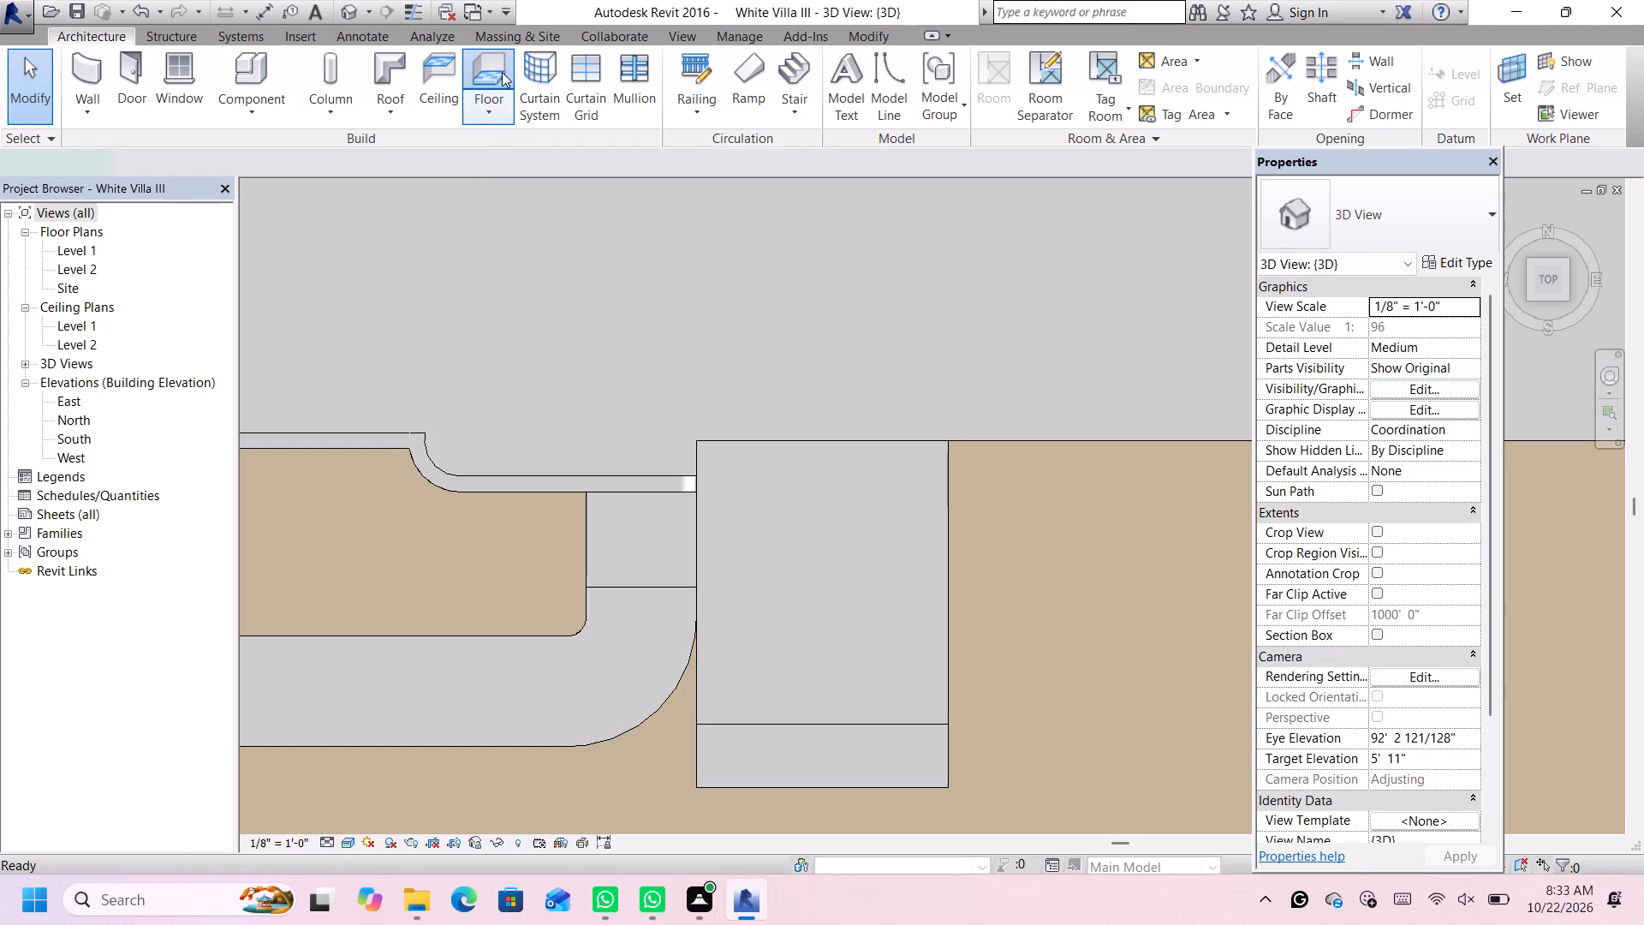
left_click(1430, 330)
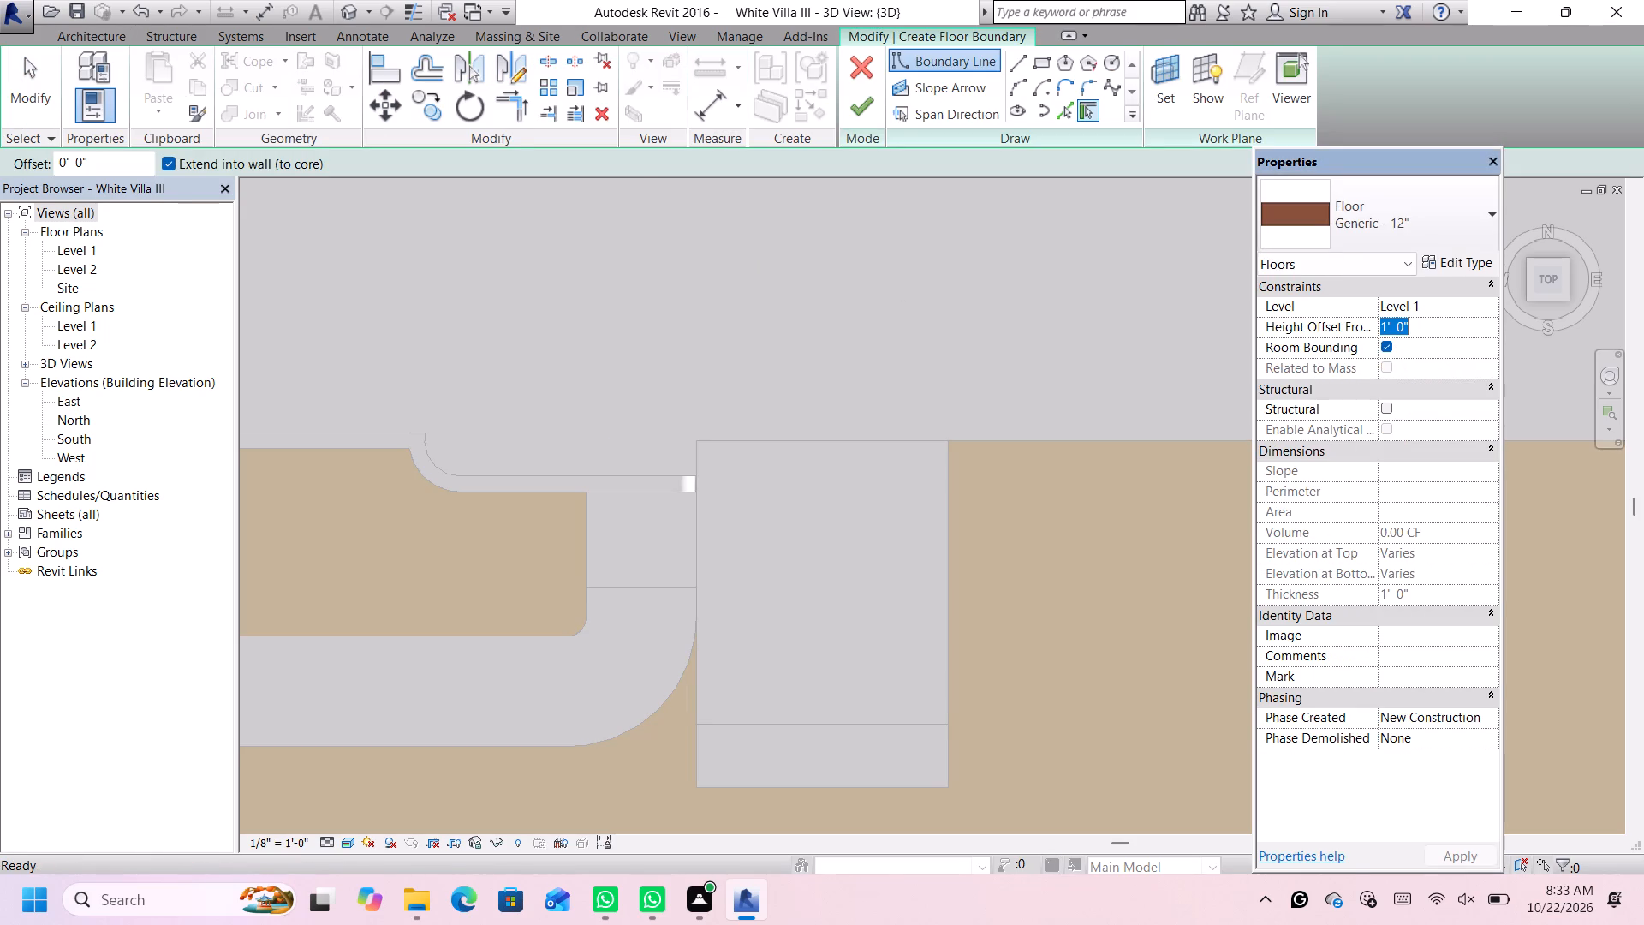
left_click(1403, 325)
key("BackSpace")
key("6")
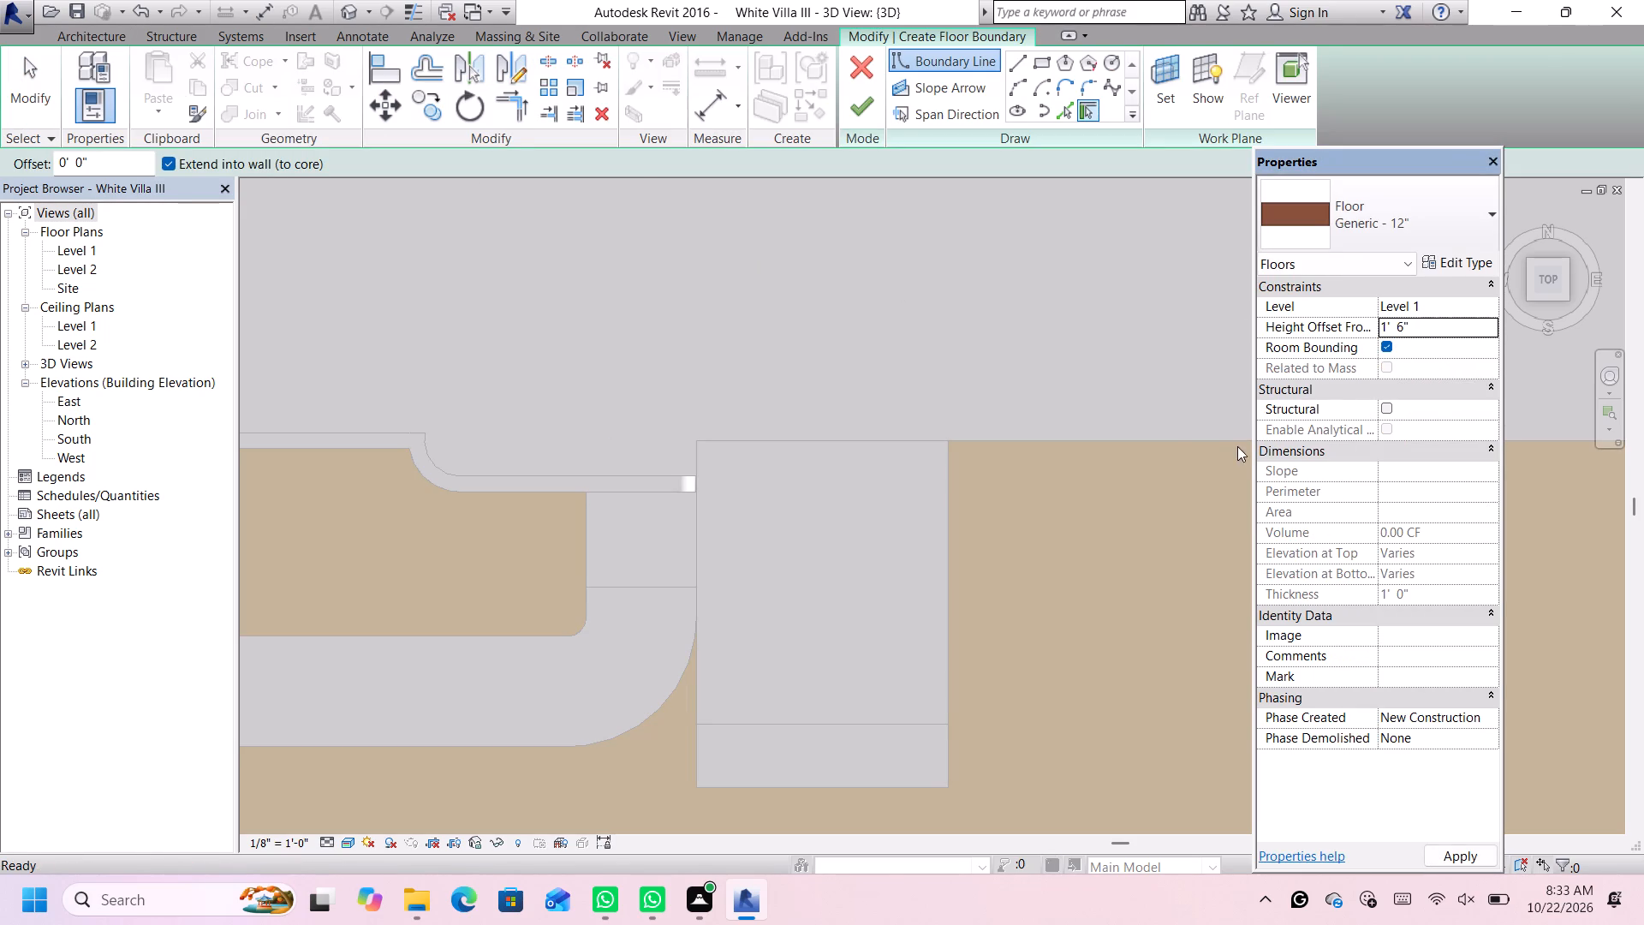
left_click(1400, 230)
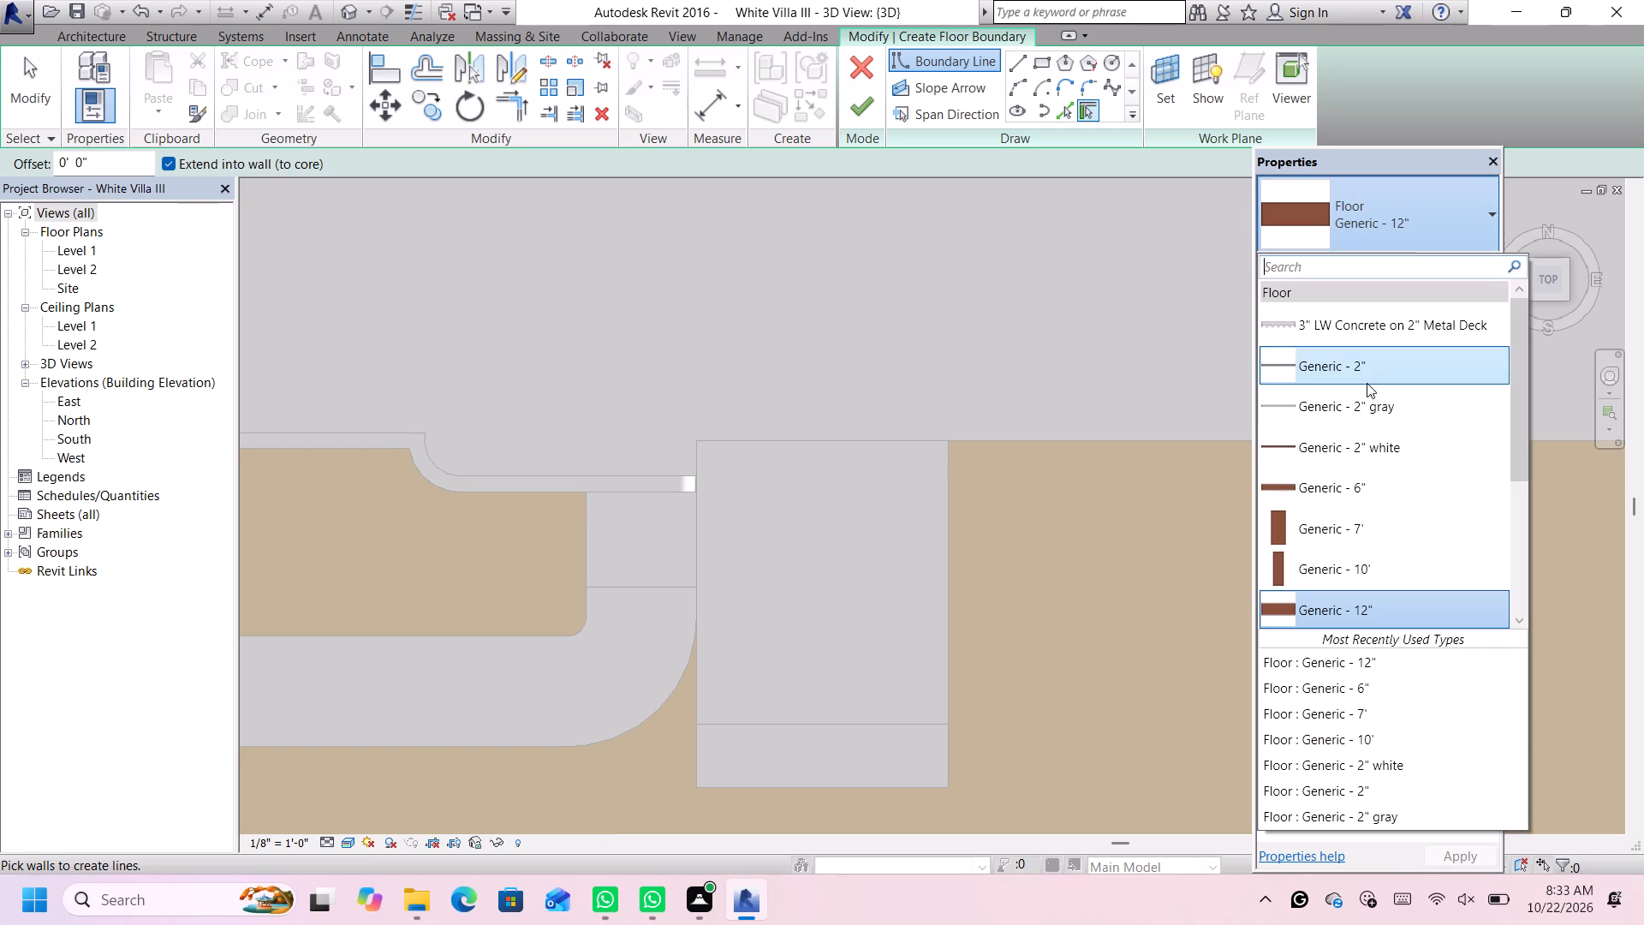
left_click(1358, 495)
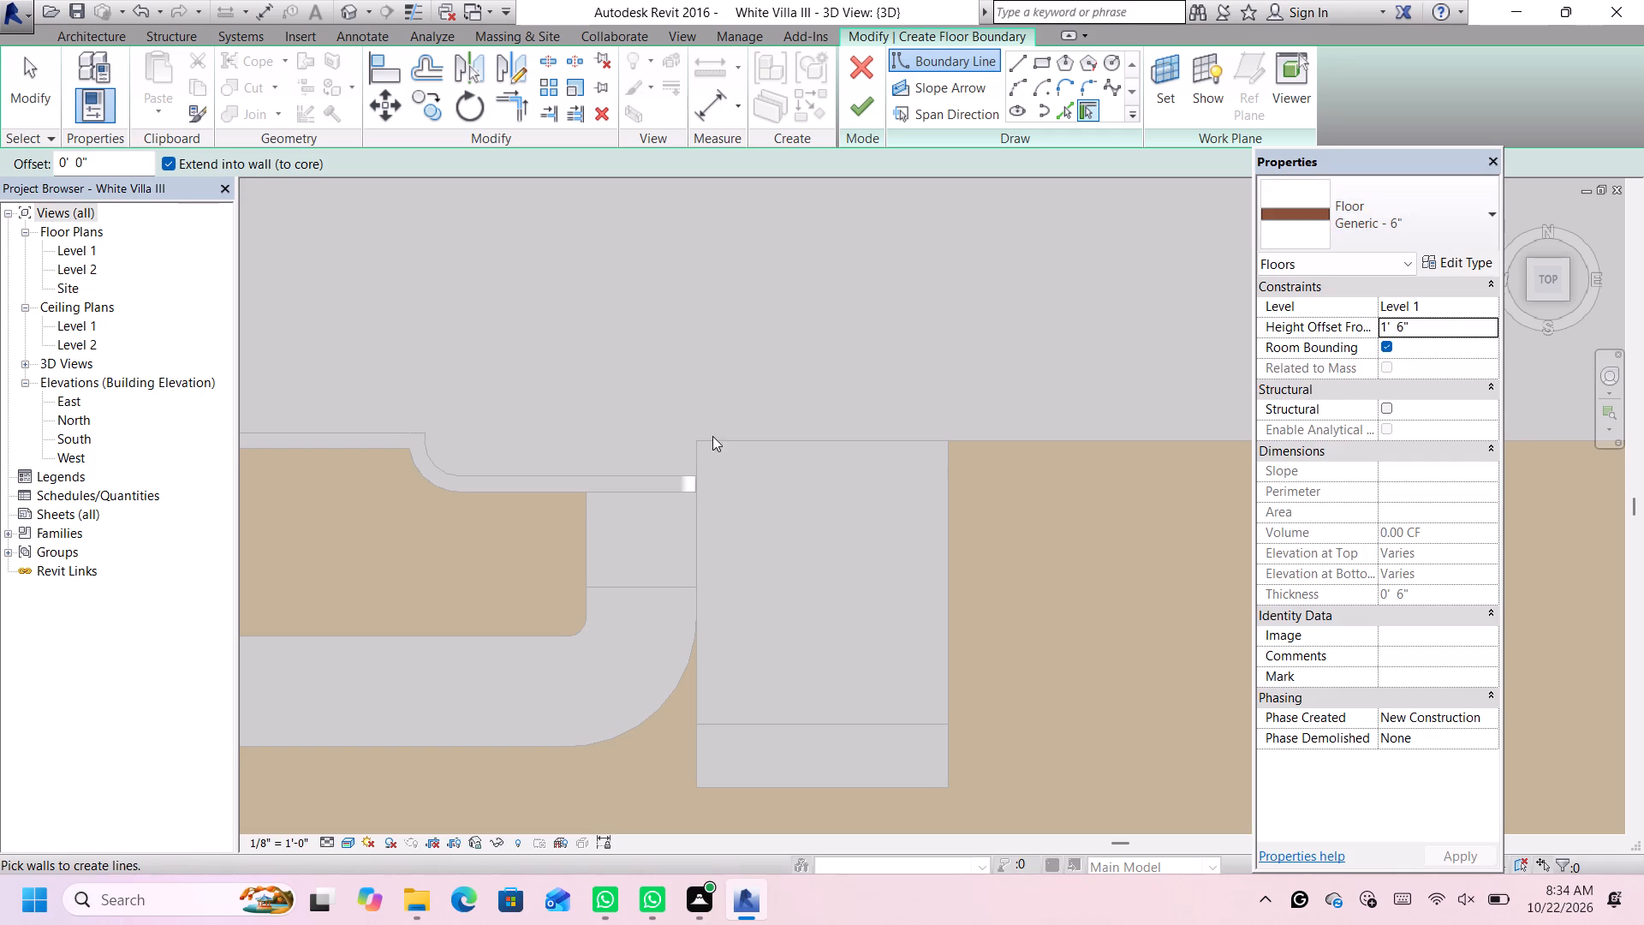
Sketch a rectangular boundary 16' wide and about 14' deep from the main block's edge, matching the width of the slabs below.
left_click(1051, 58)
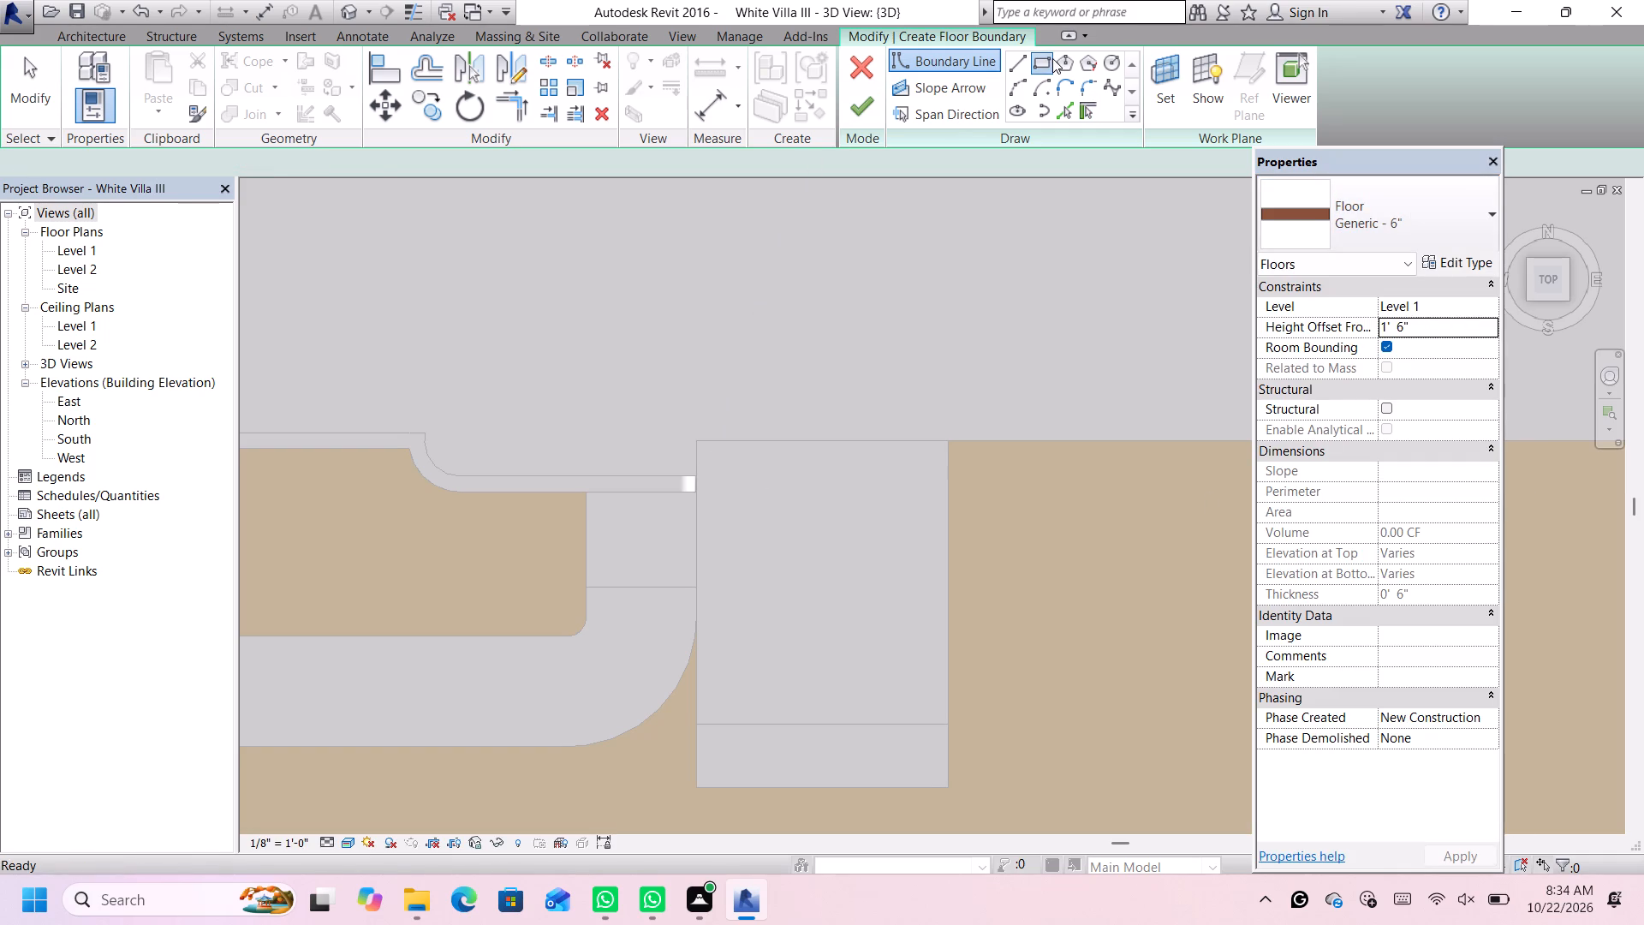
scroll(692, 439, "up", 1)
left_click(695, 444)
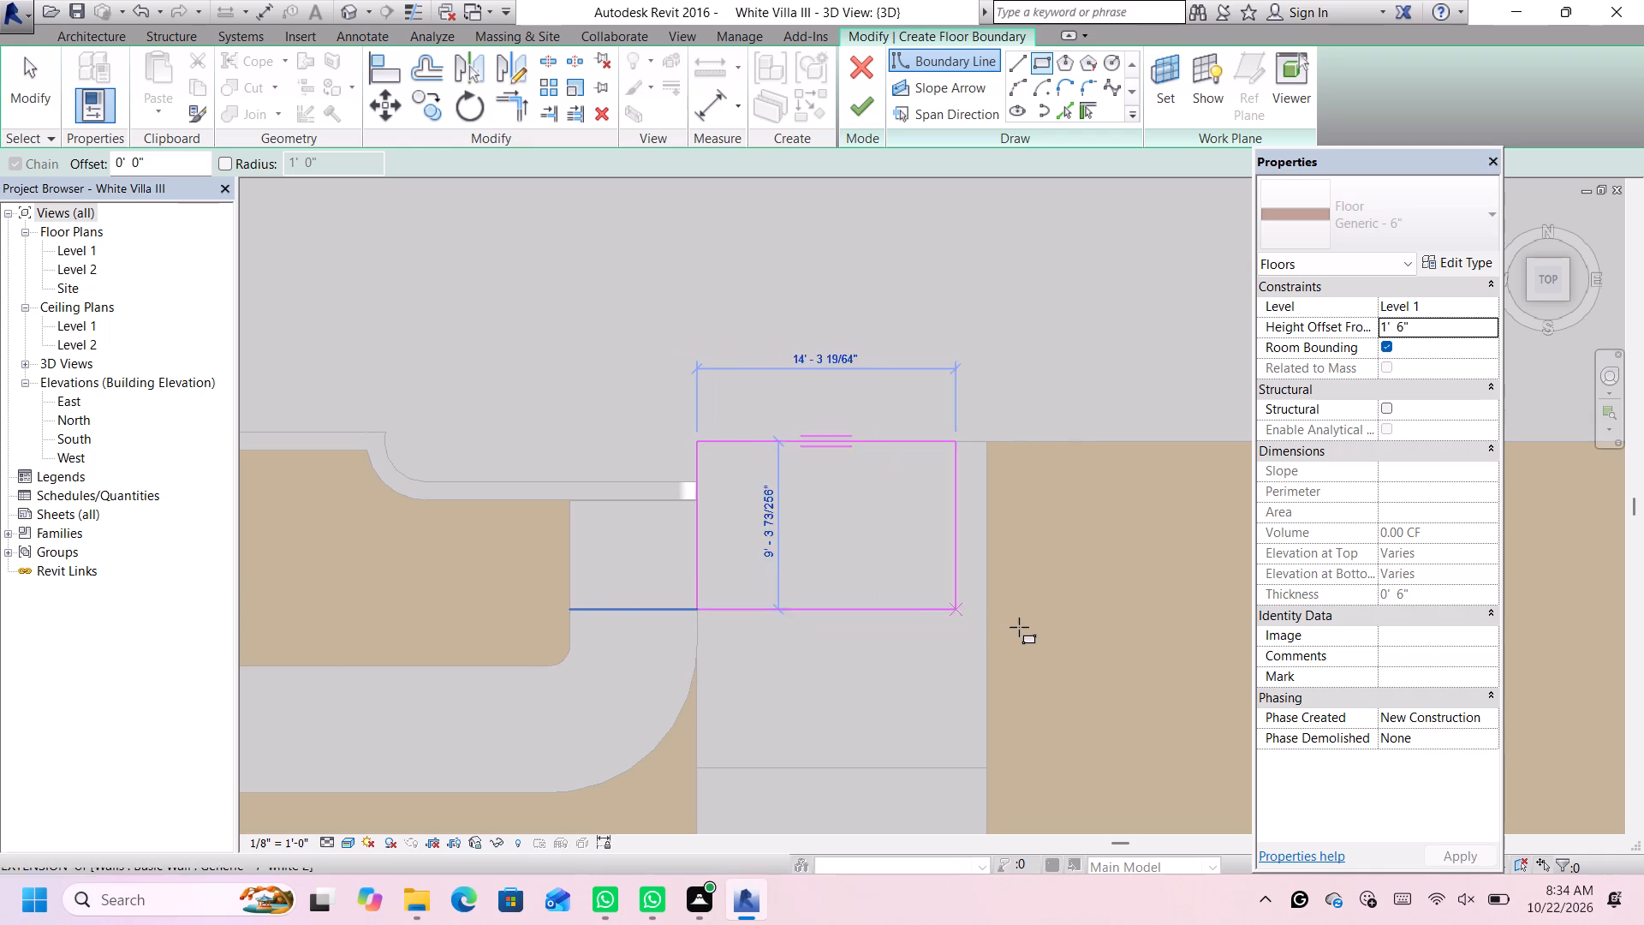
scroll(986, 684, "down", 3)
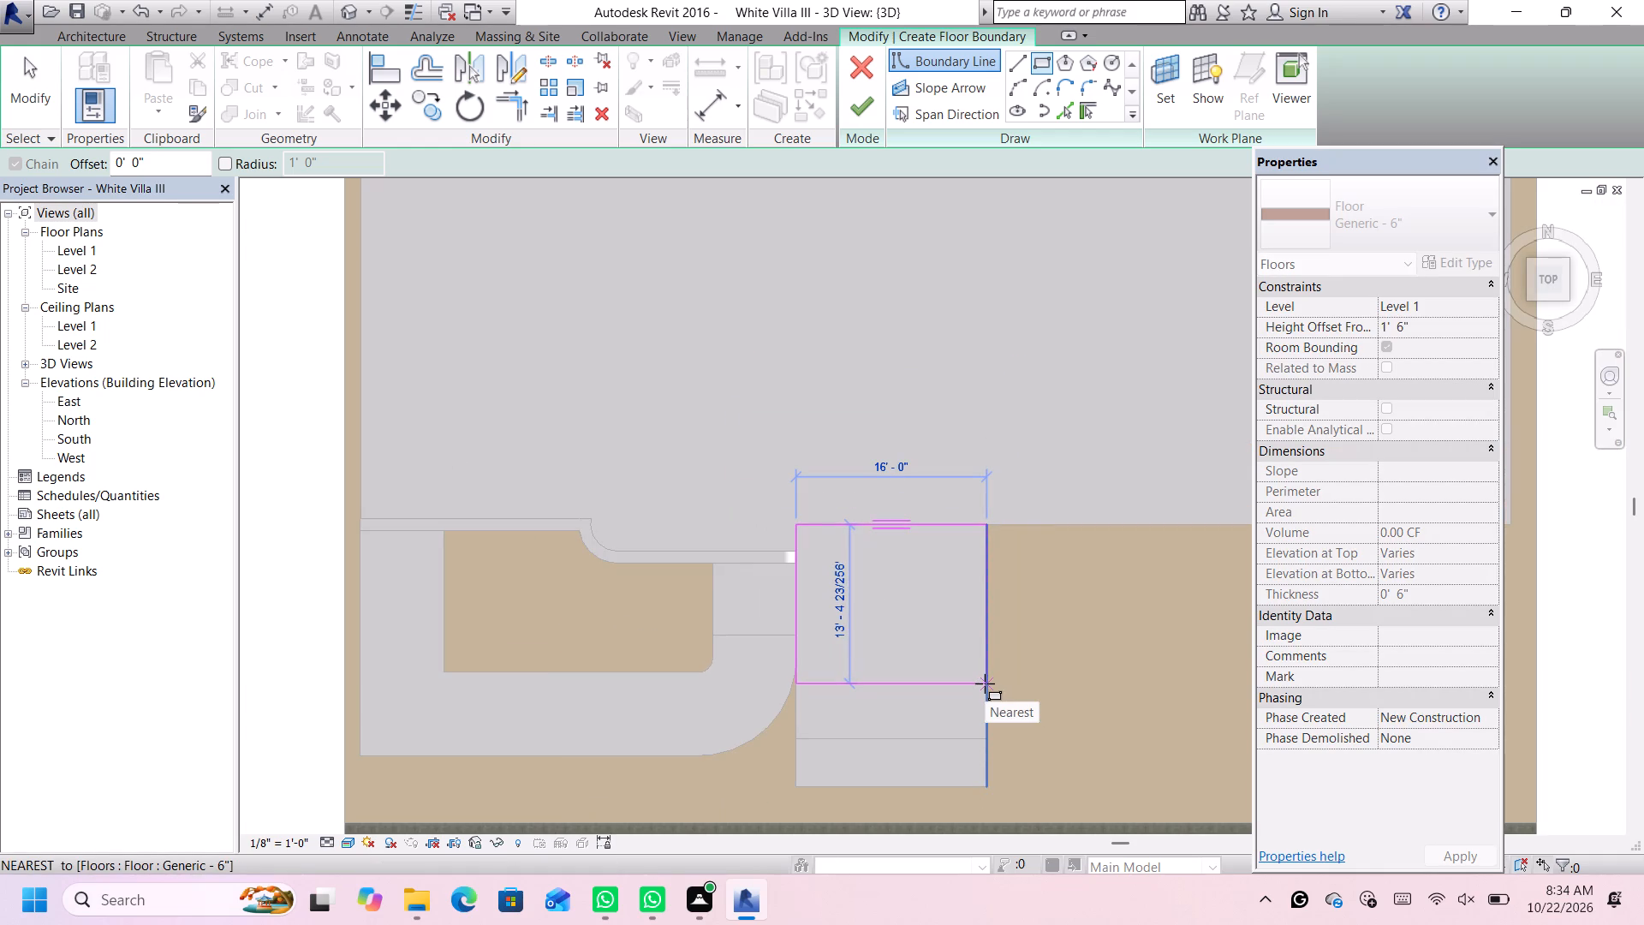
scroll(985, 684, "up", 1)
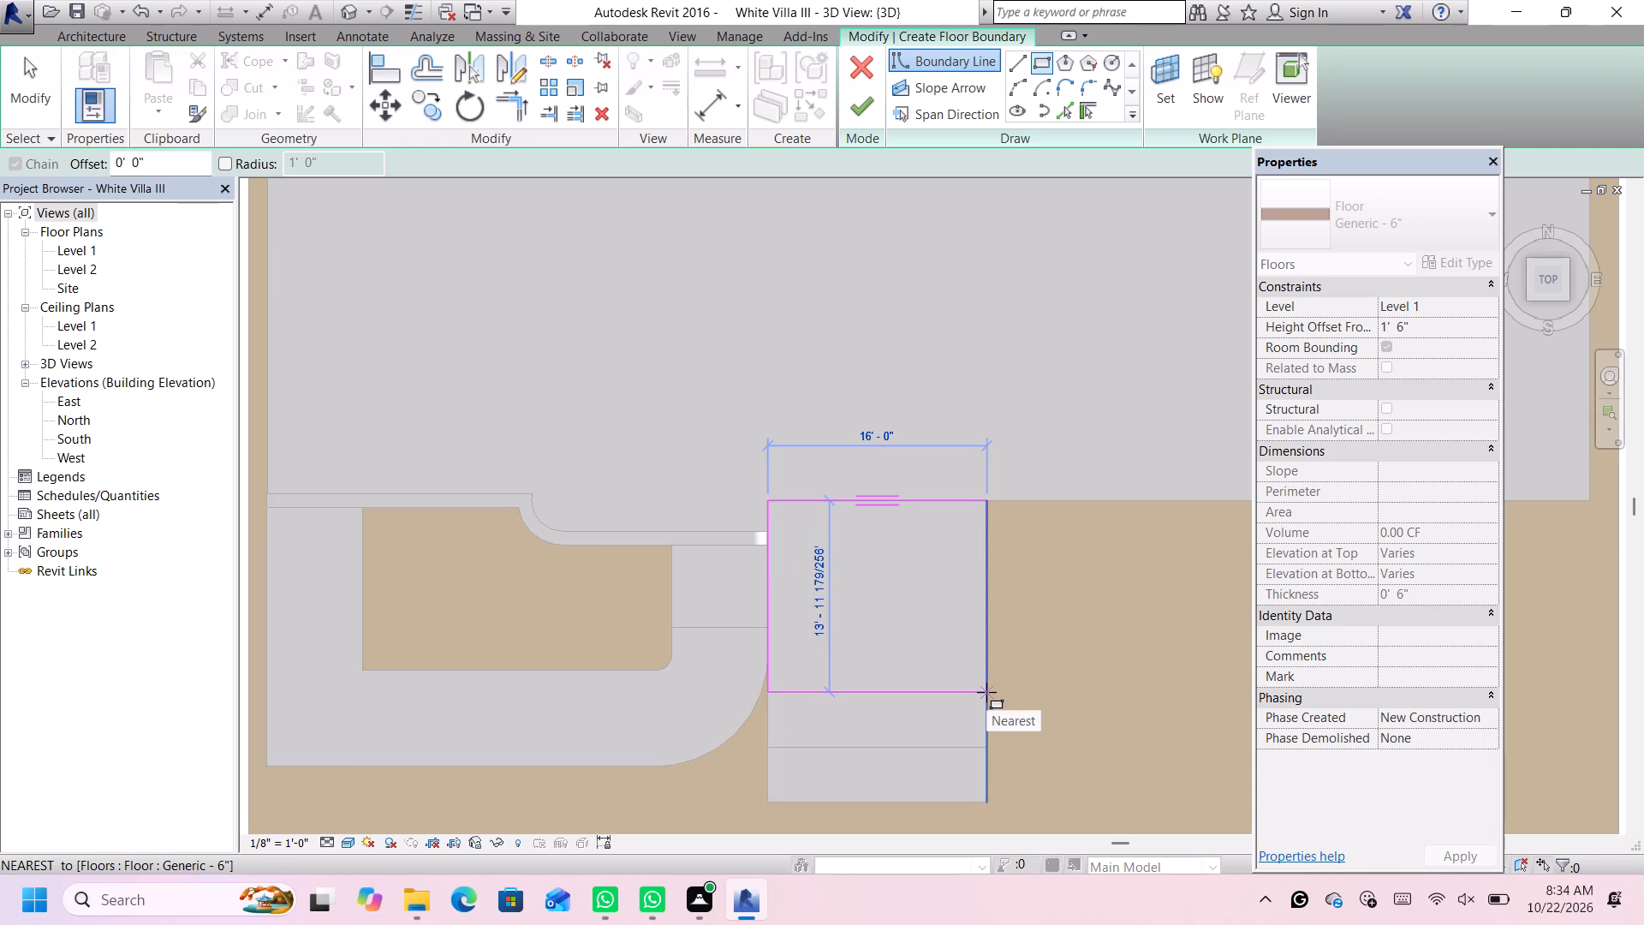
left_click(986, 692)
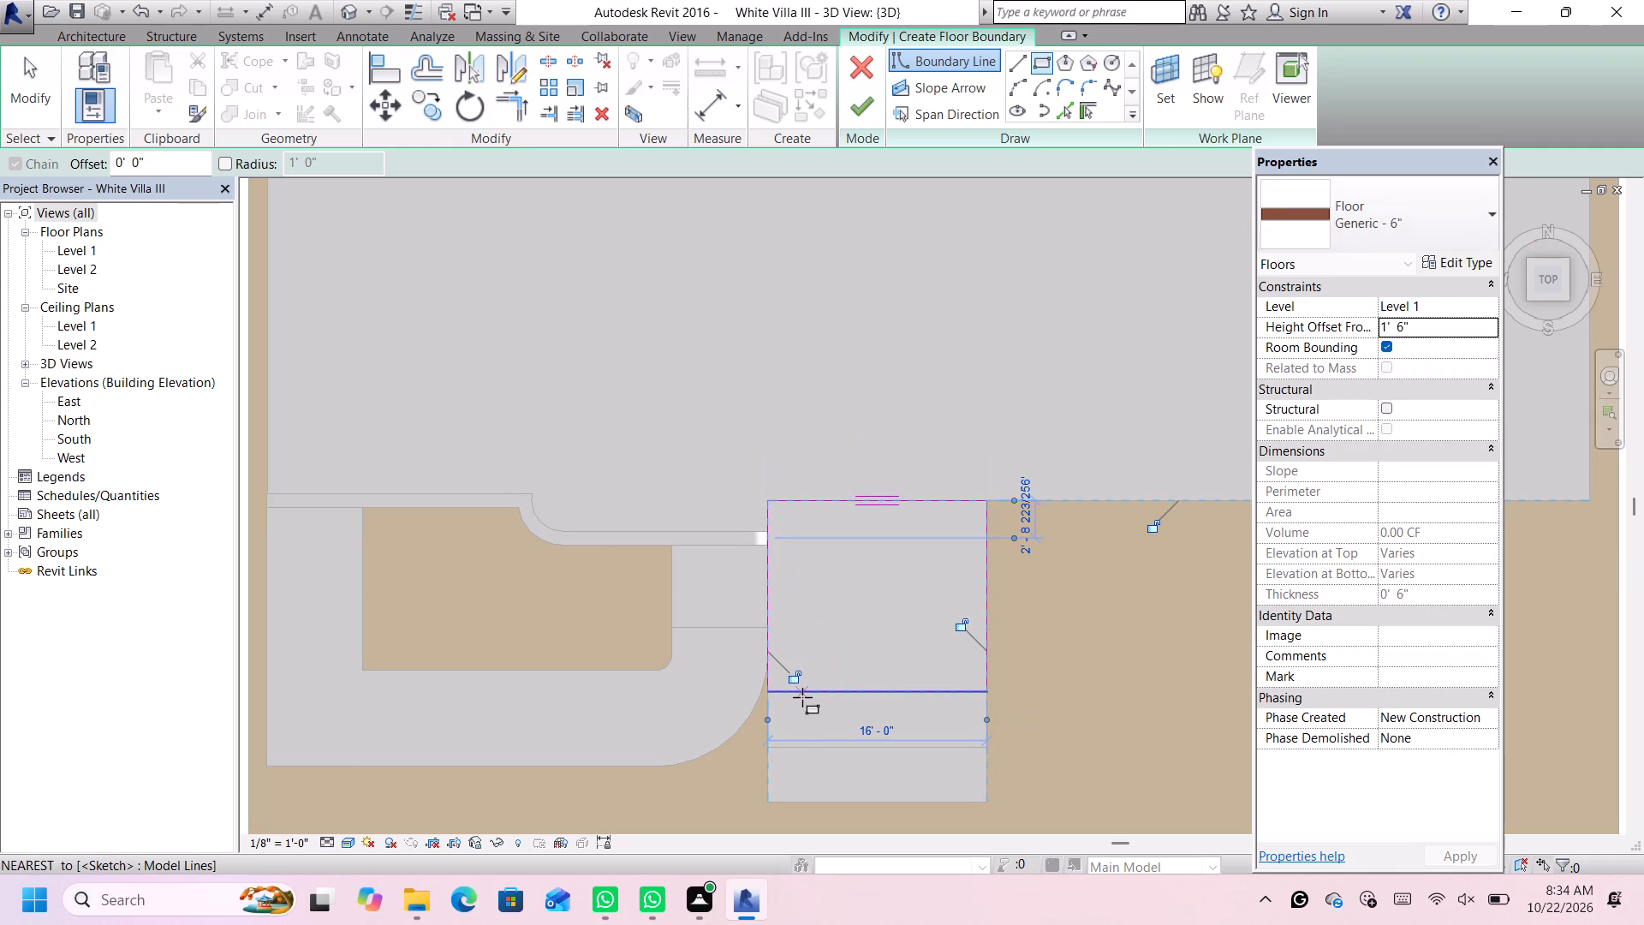
key("Escape")
key("Escape")
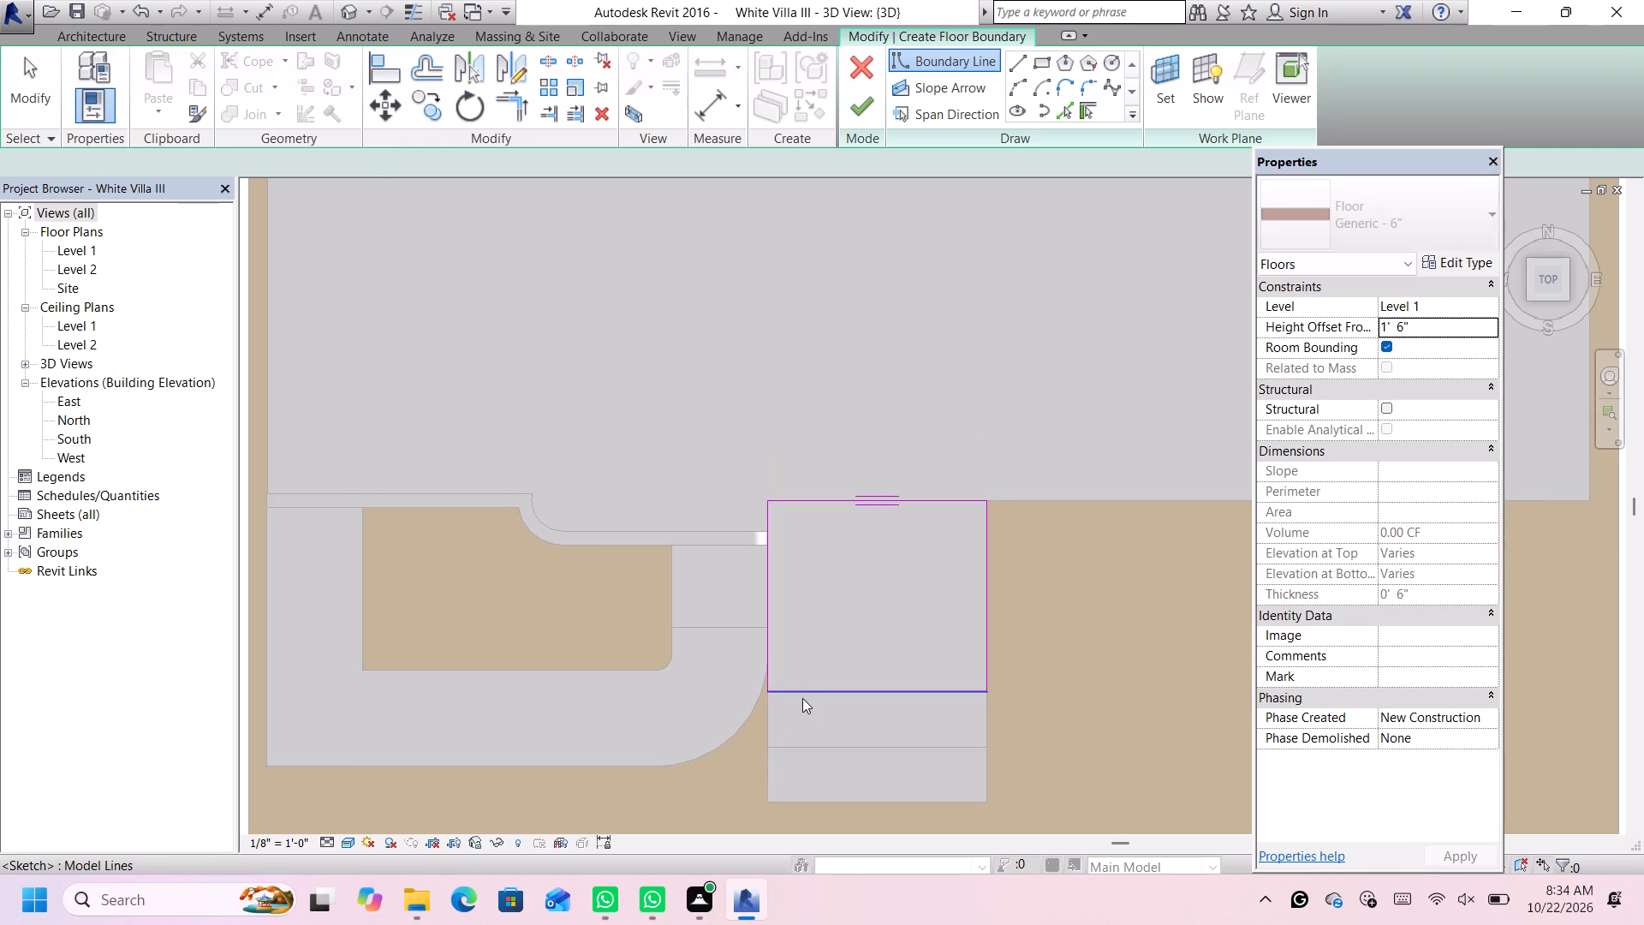
Set the depth of the third entrance floor's boundary to 14', finish the floor sketch and deselect the slab.
left_click(767, 665)
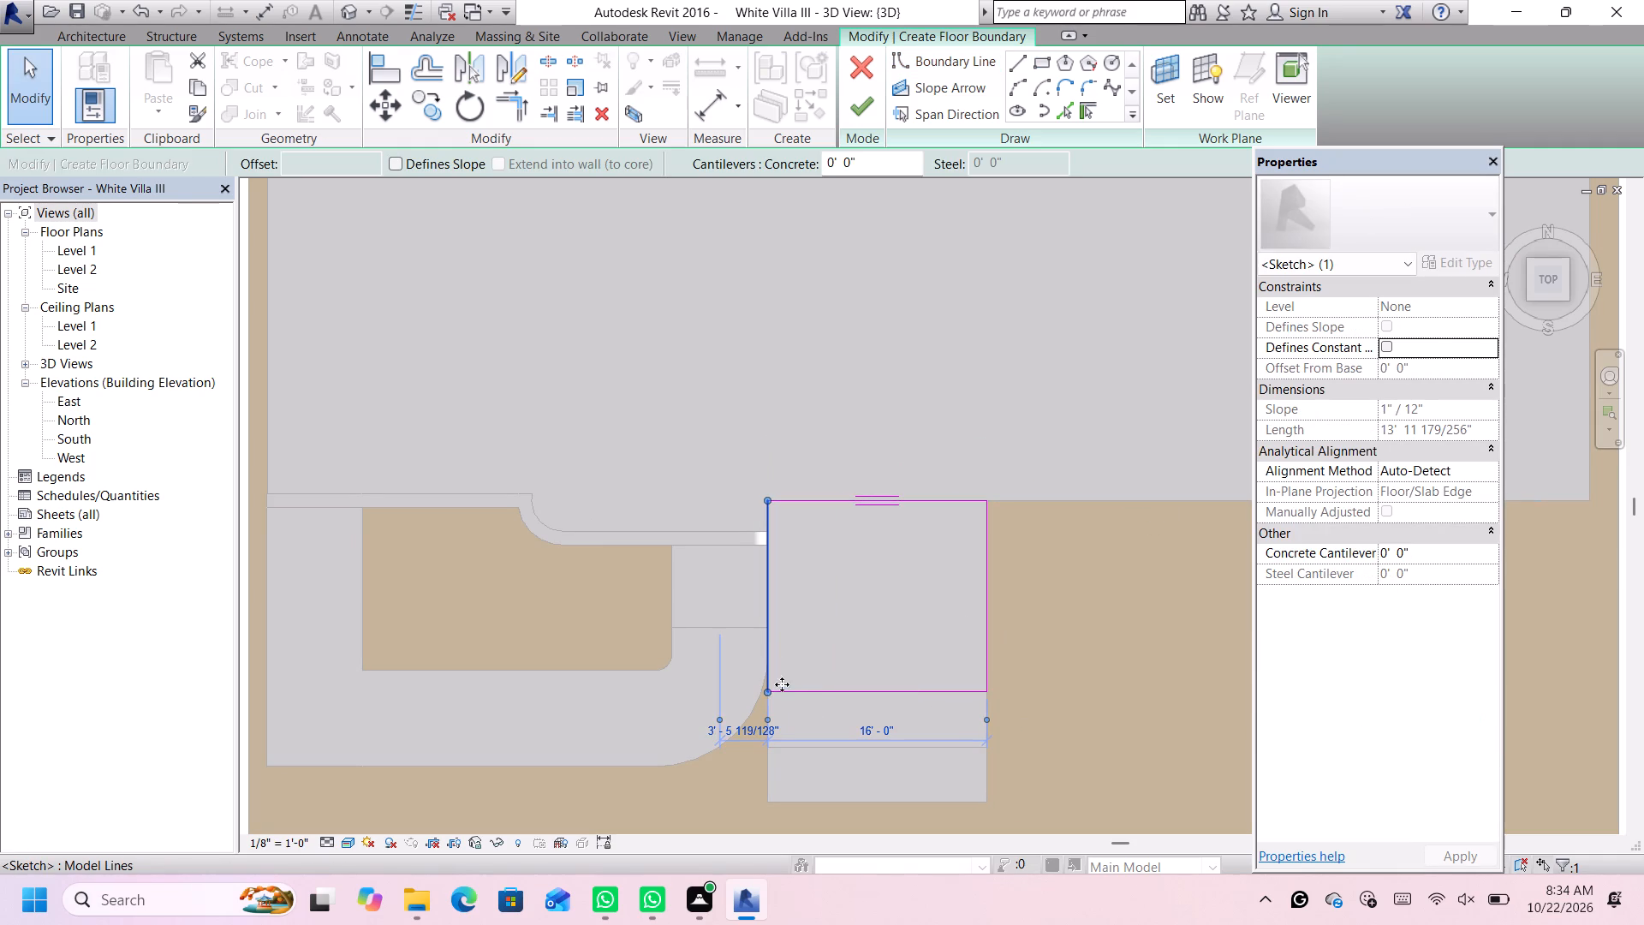
left_click(816, 695)
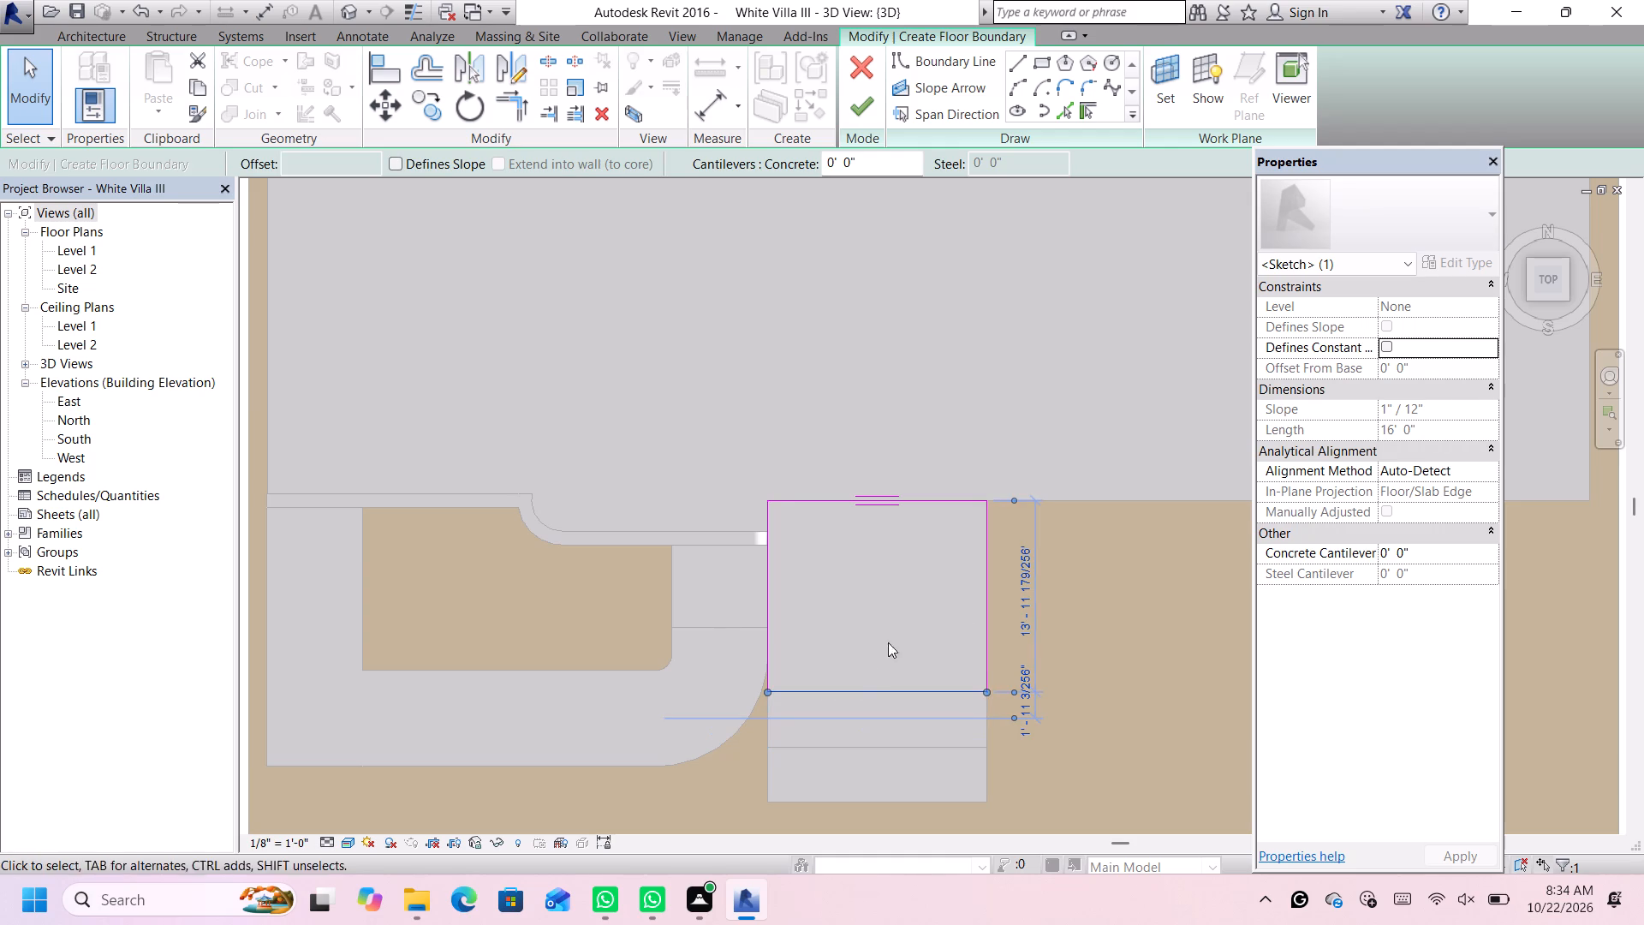
left_click(1027, 594)
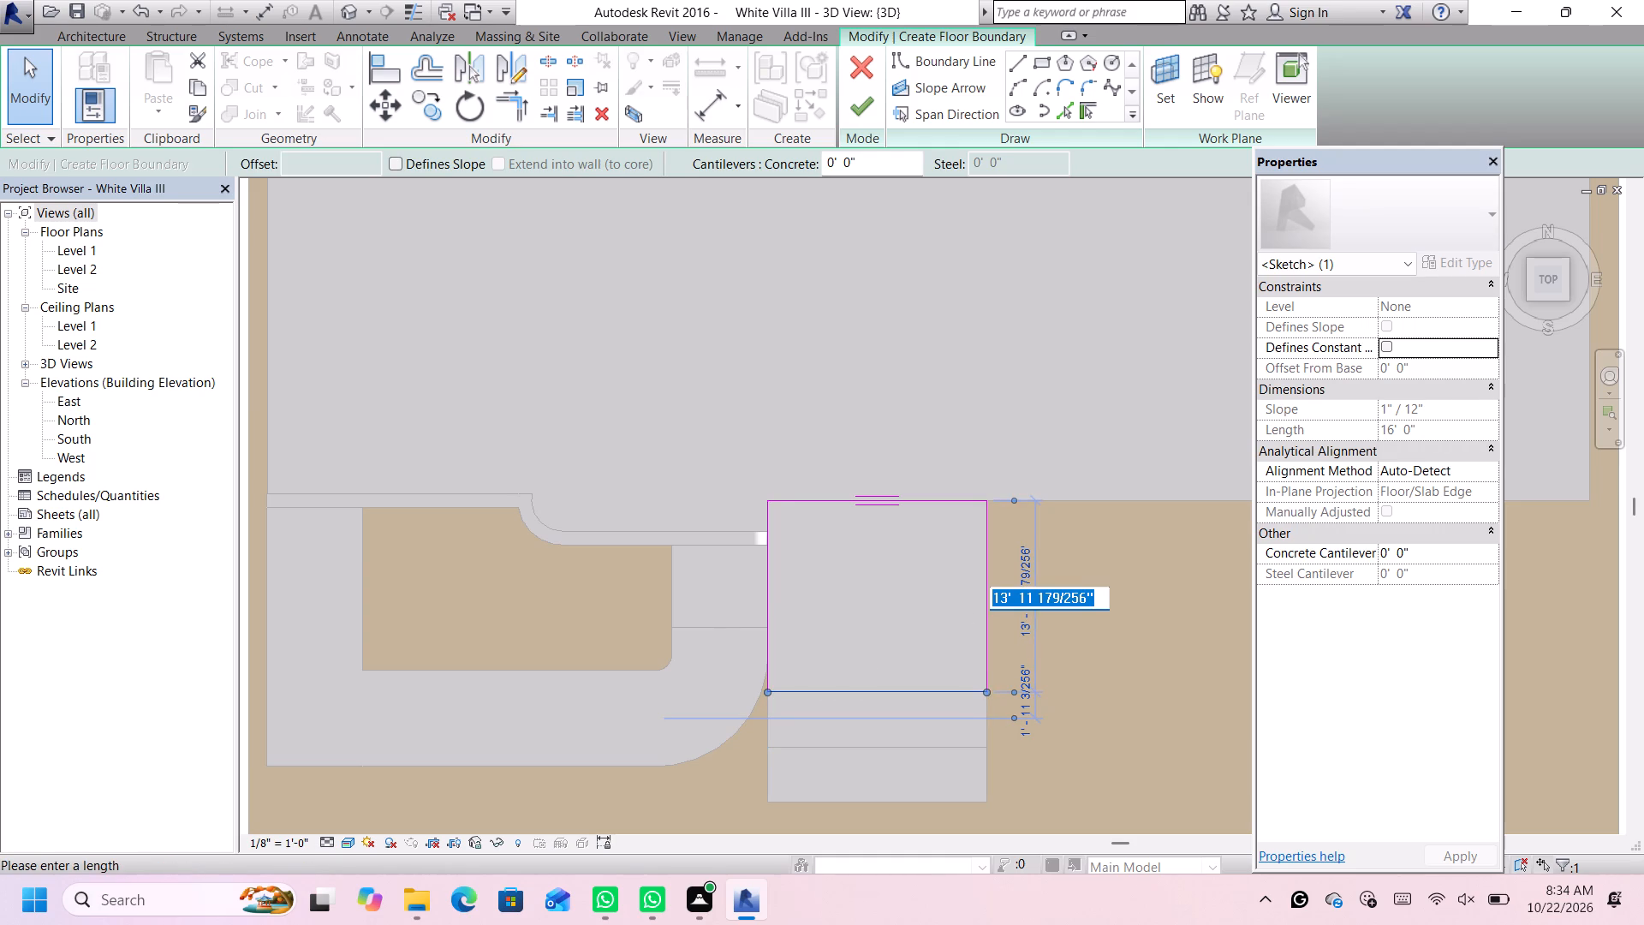
key("1")
type("4'")
key("Return")
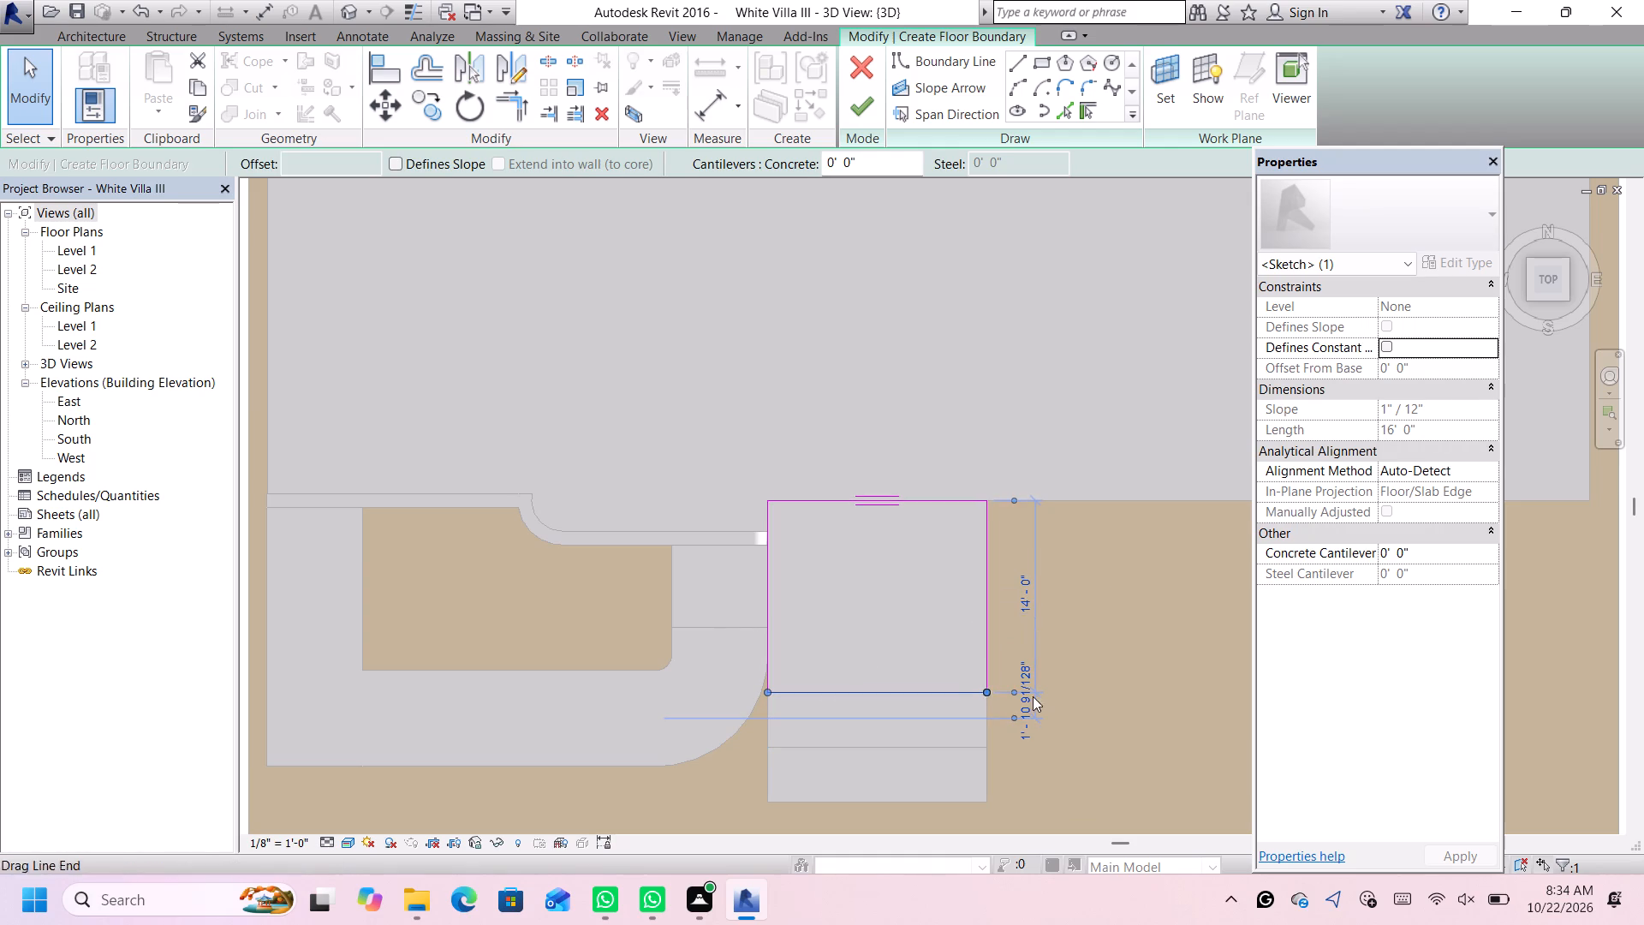
left_click(1075, 683)
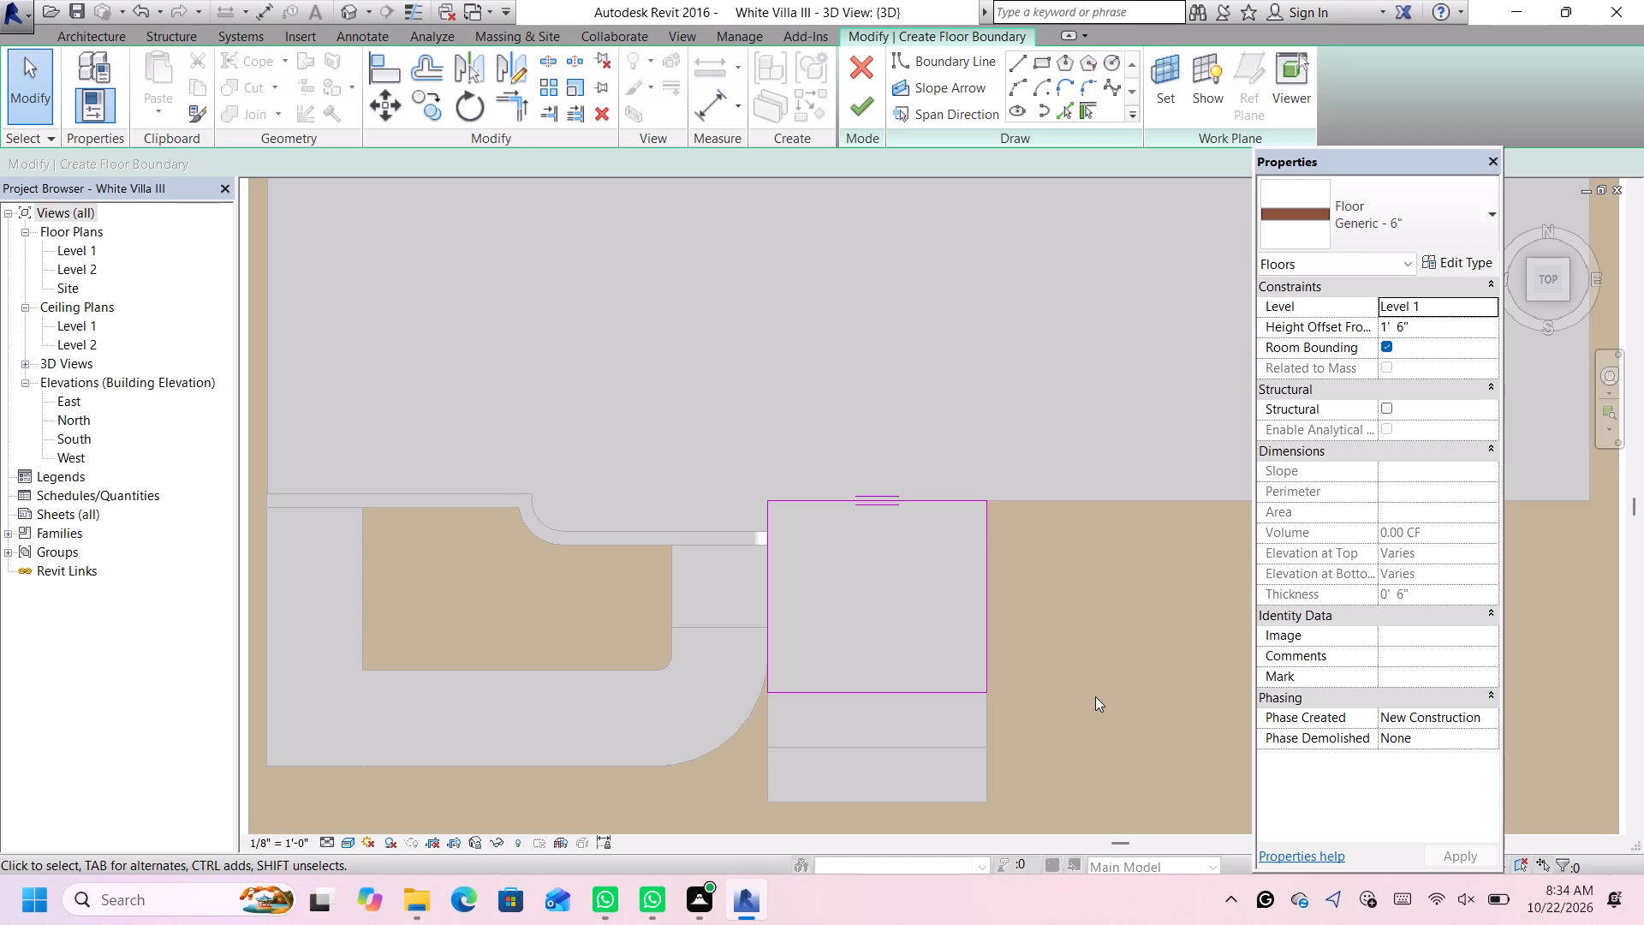
middle_click_drag(1098, 688, 1070, 701)
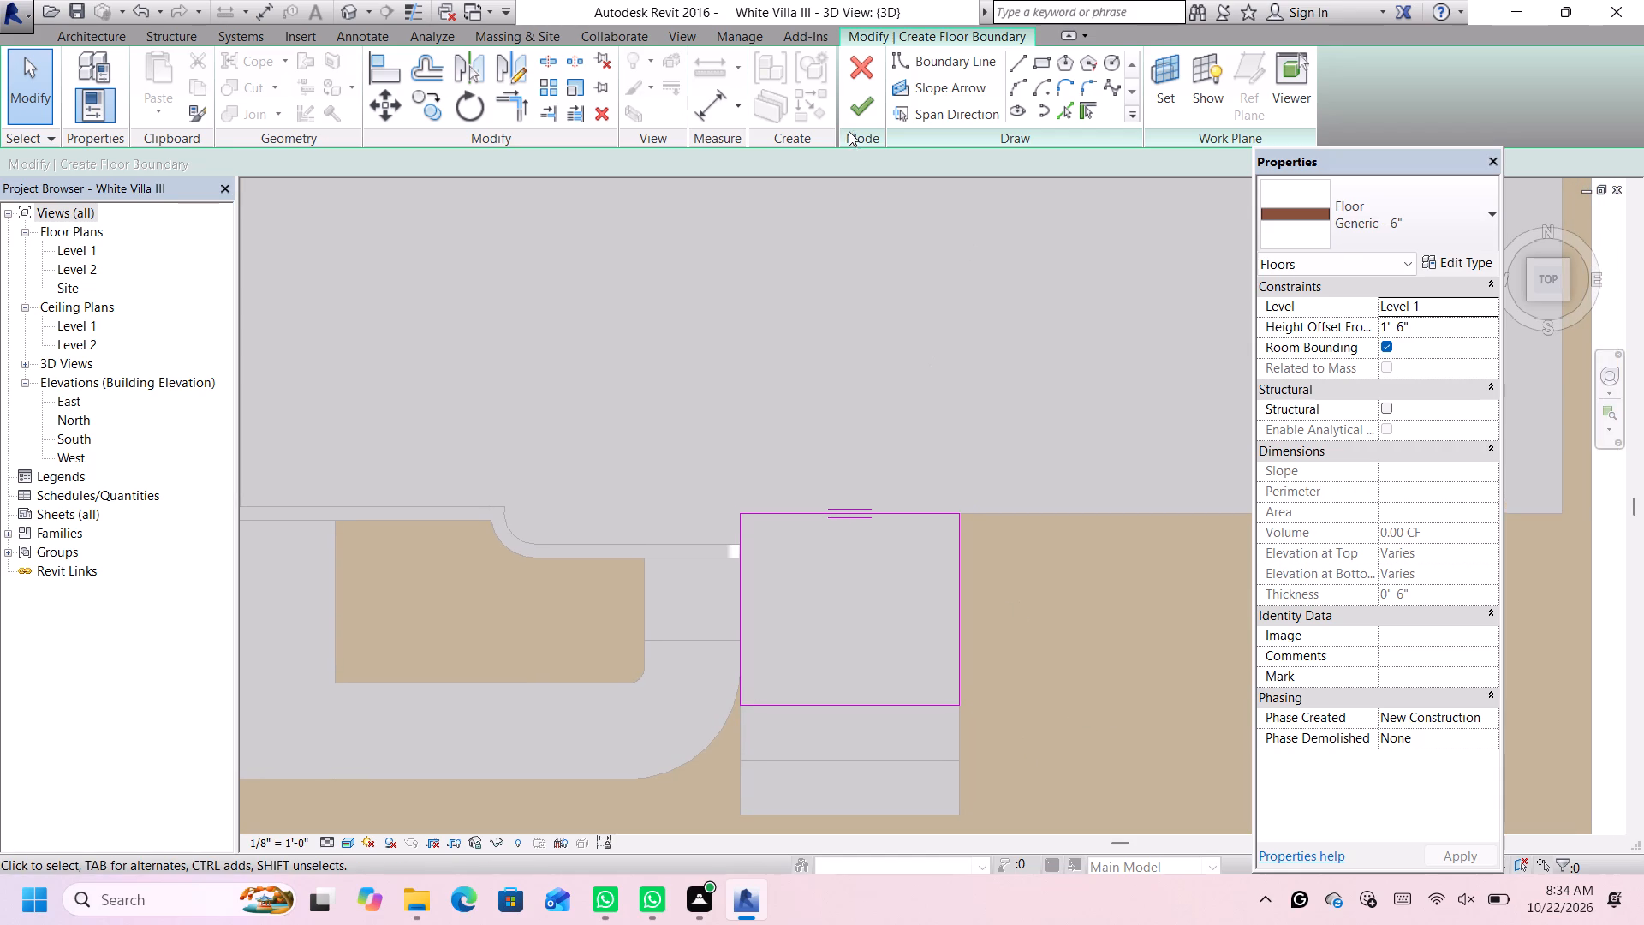
left_click(860, 107)
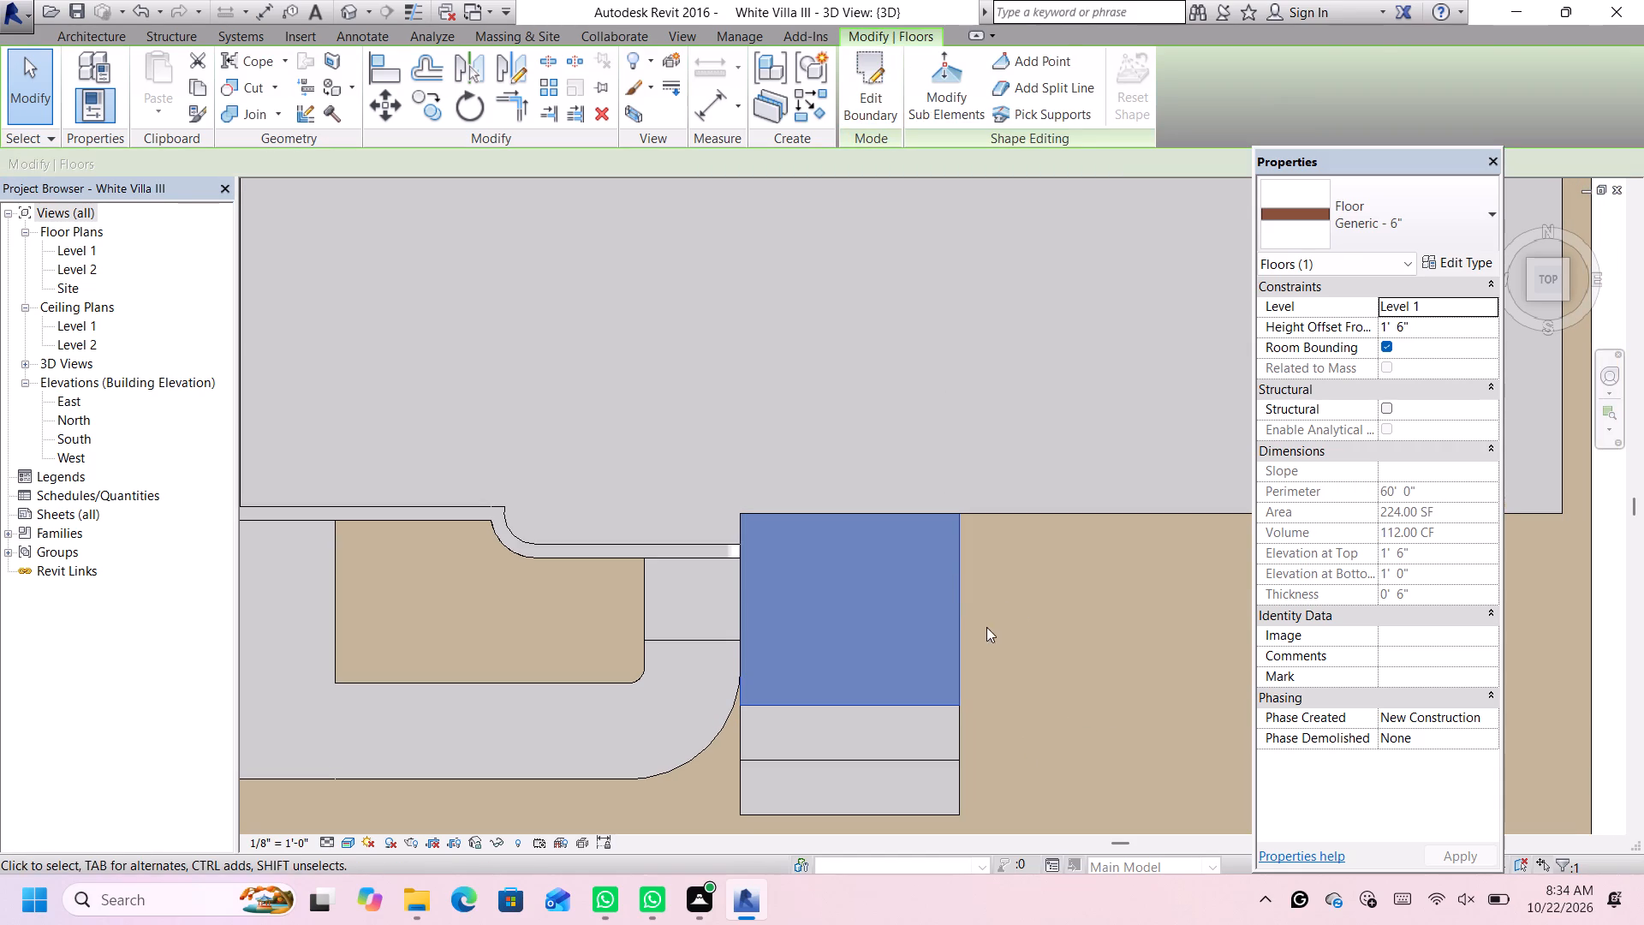
left_click(1009, 629)
Start a fourth entrance floor of type Generic - 6" with a 2' height offset from Level 1.
middle_click_drag(1045, 603, 977, 588)
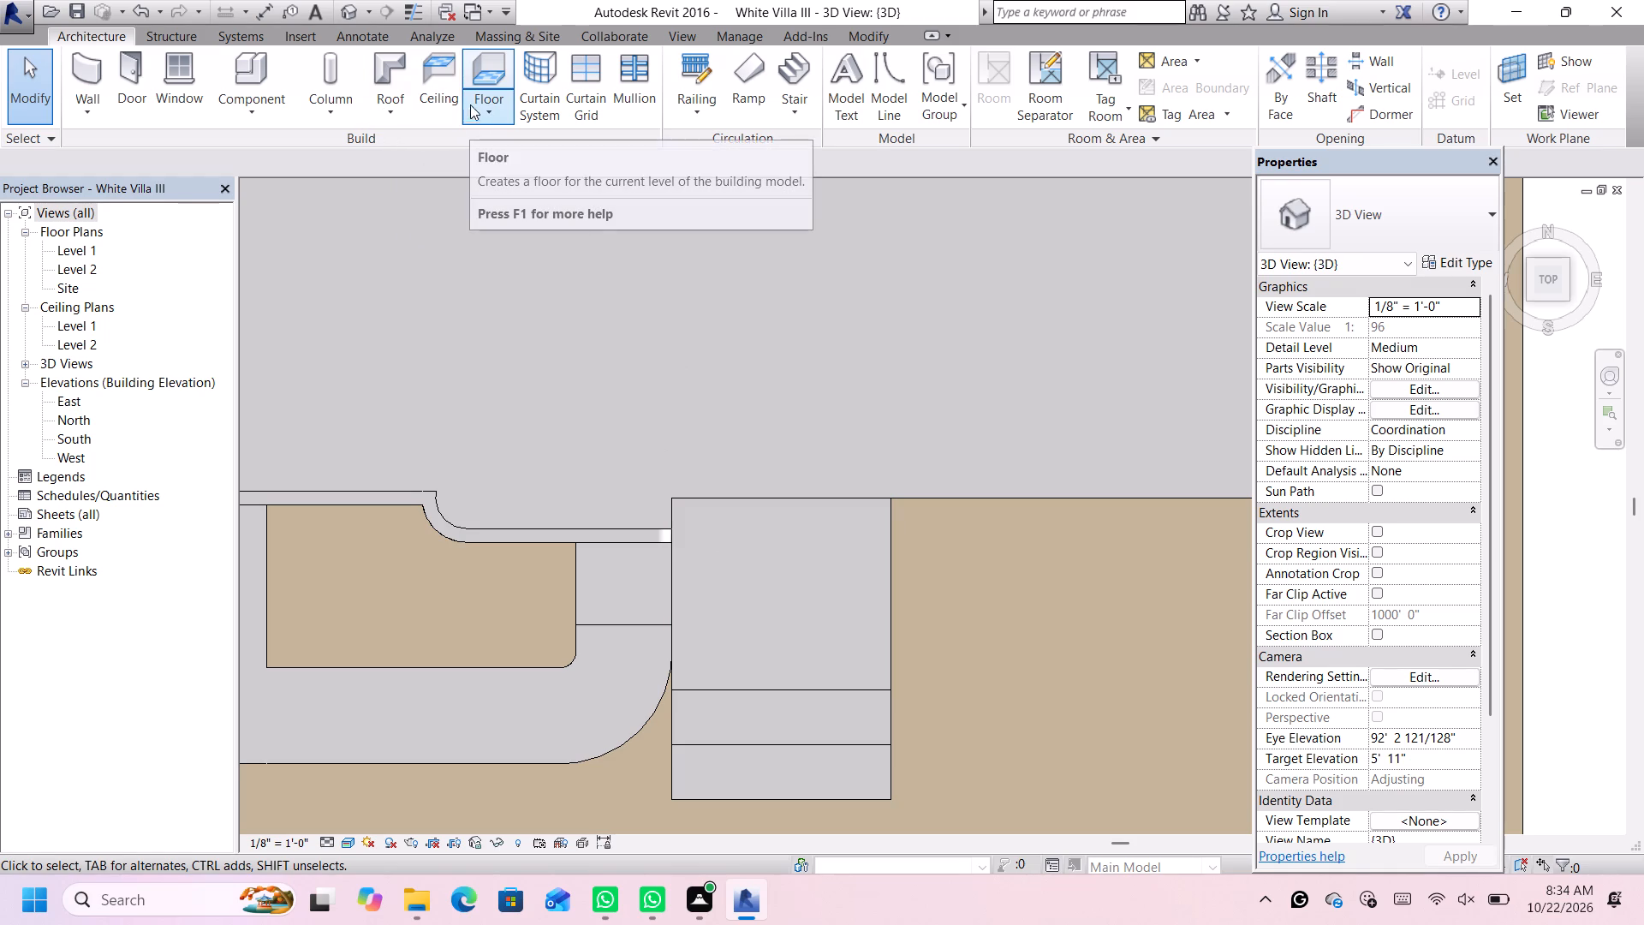
left_click(494, 78)
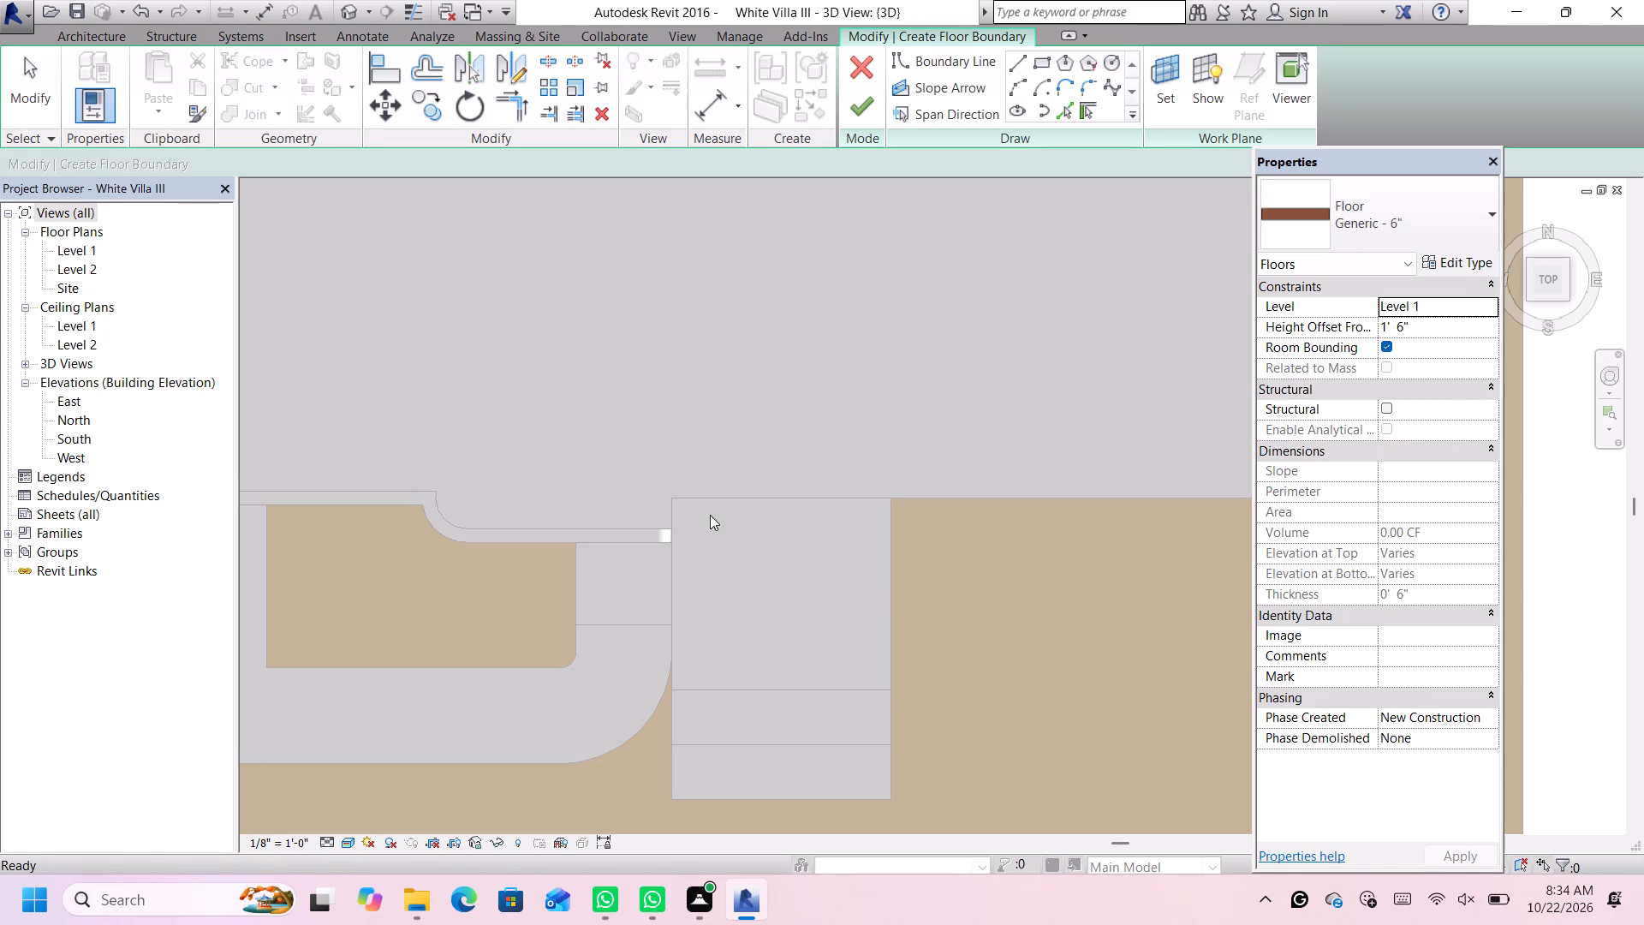
left_click(1434, 330)
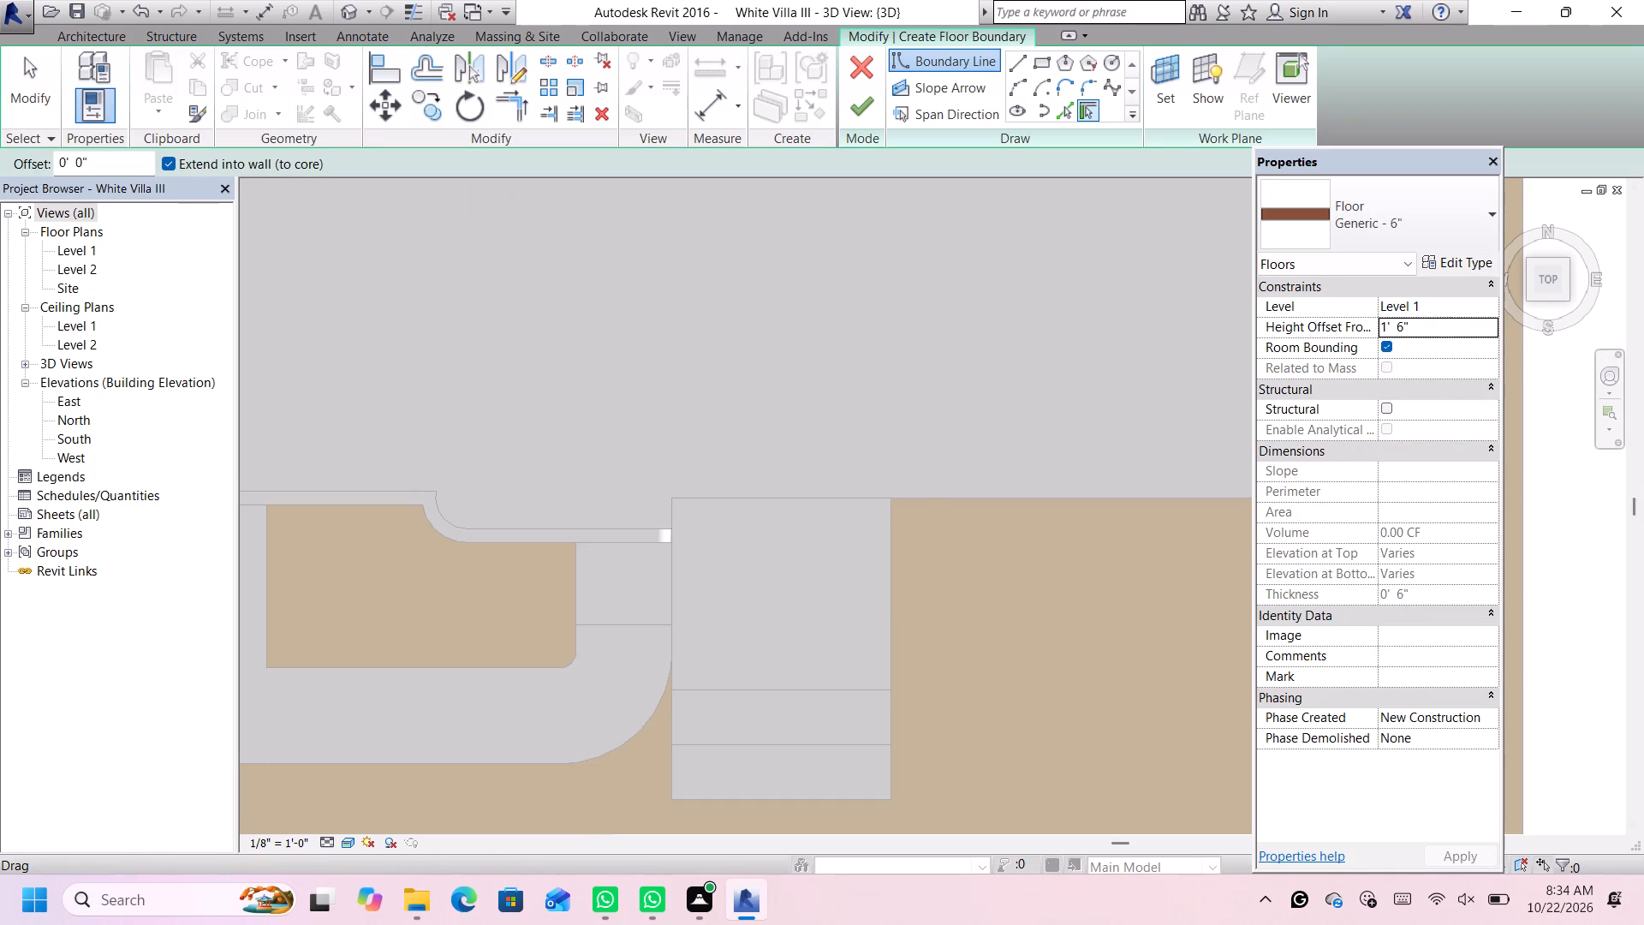
key("BackSpace")
key("2")
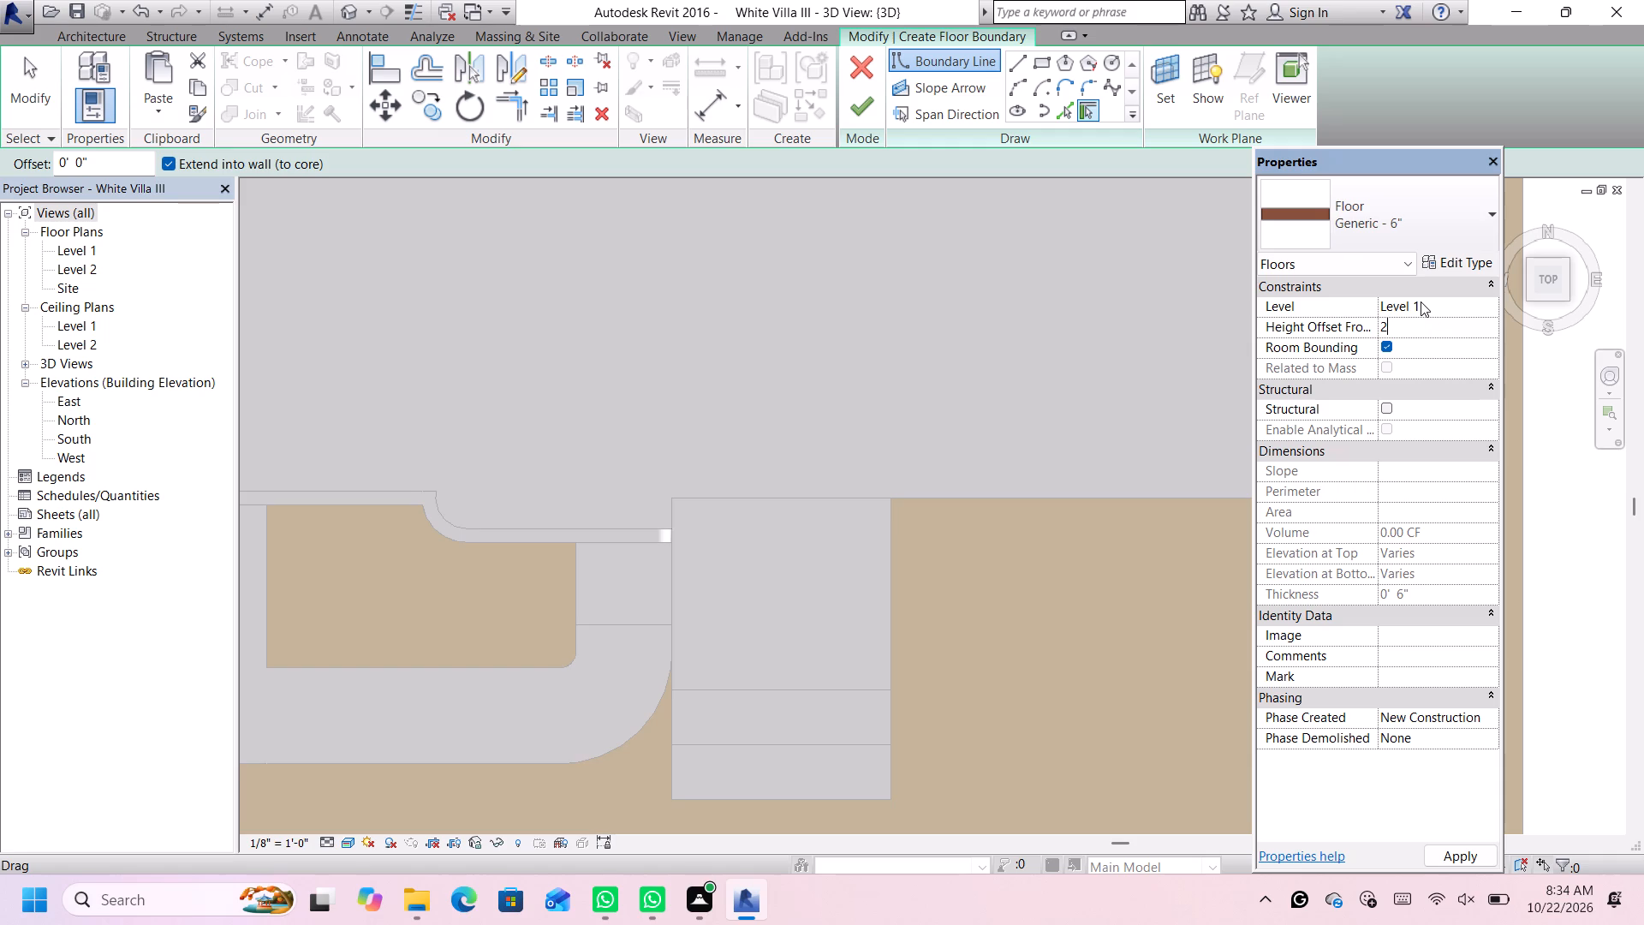
key("apostrophe")
key("Return")
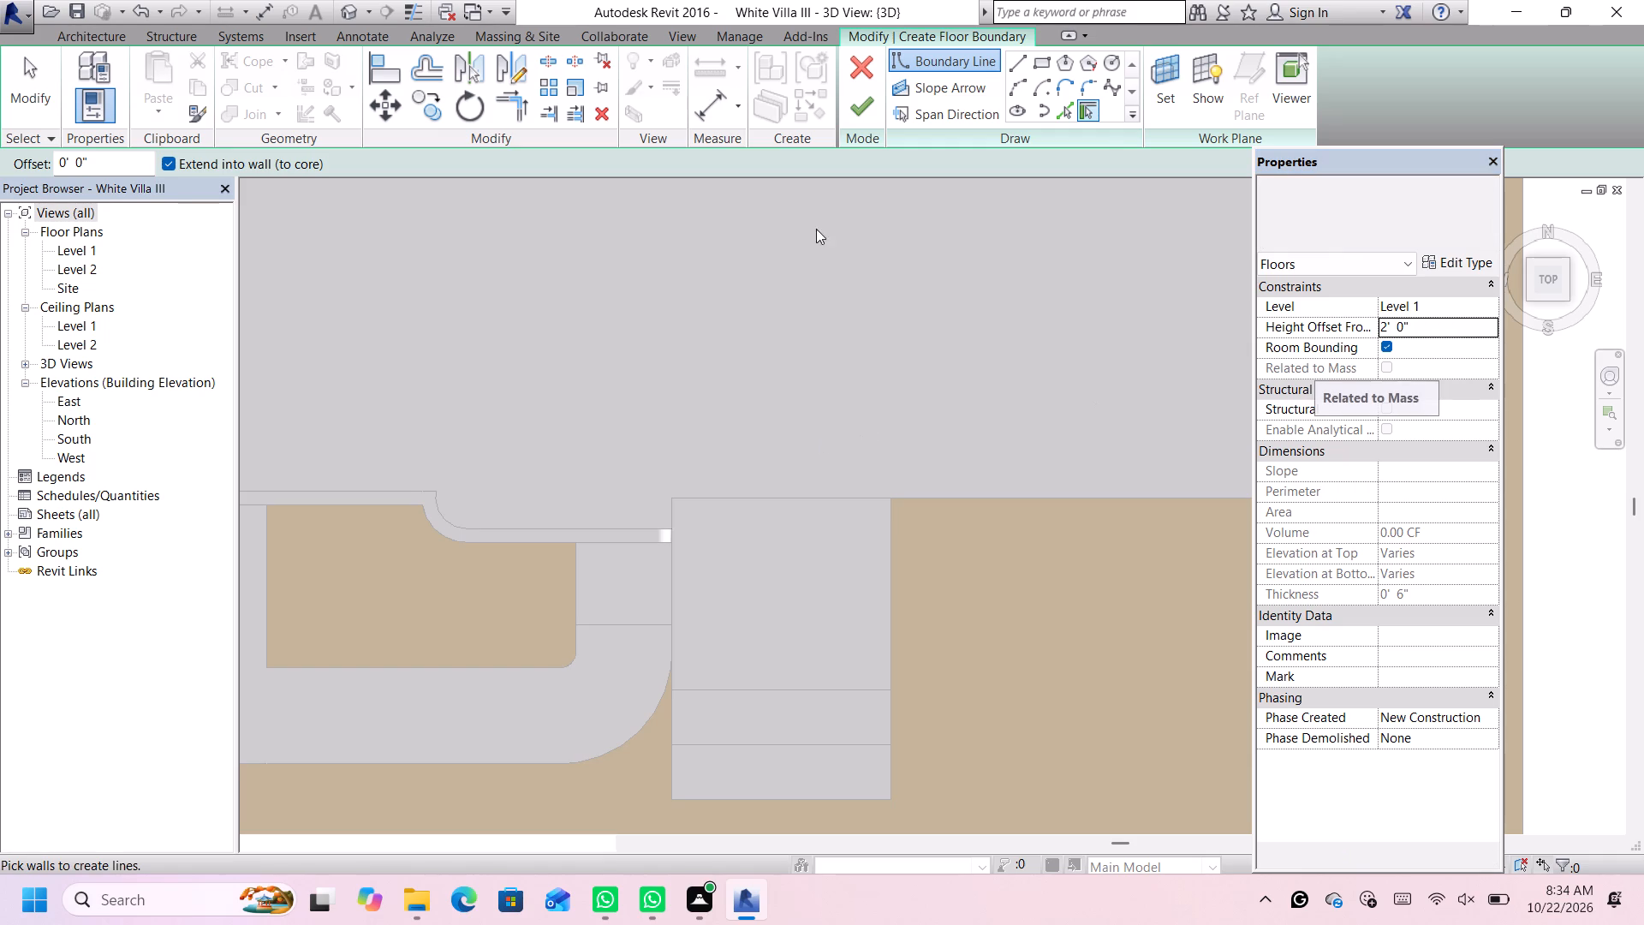
Sketch a rectangular boundary 16' wide and about 12' 5" deep over the stacked slabs, starting at the main block's edge.
left_click(1043, 64)
scroll(789, 585, "up", 2)
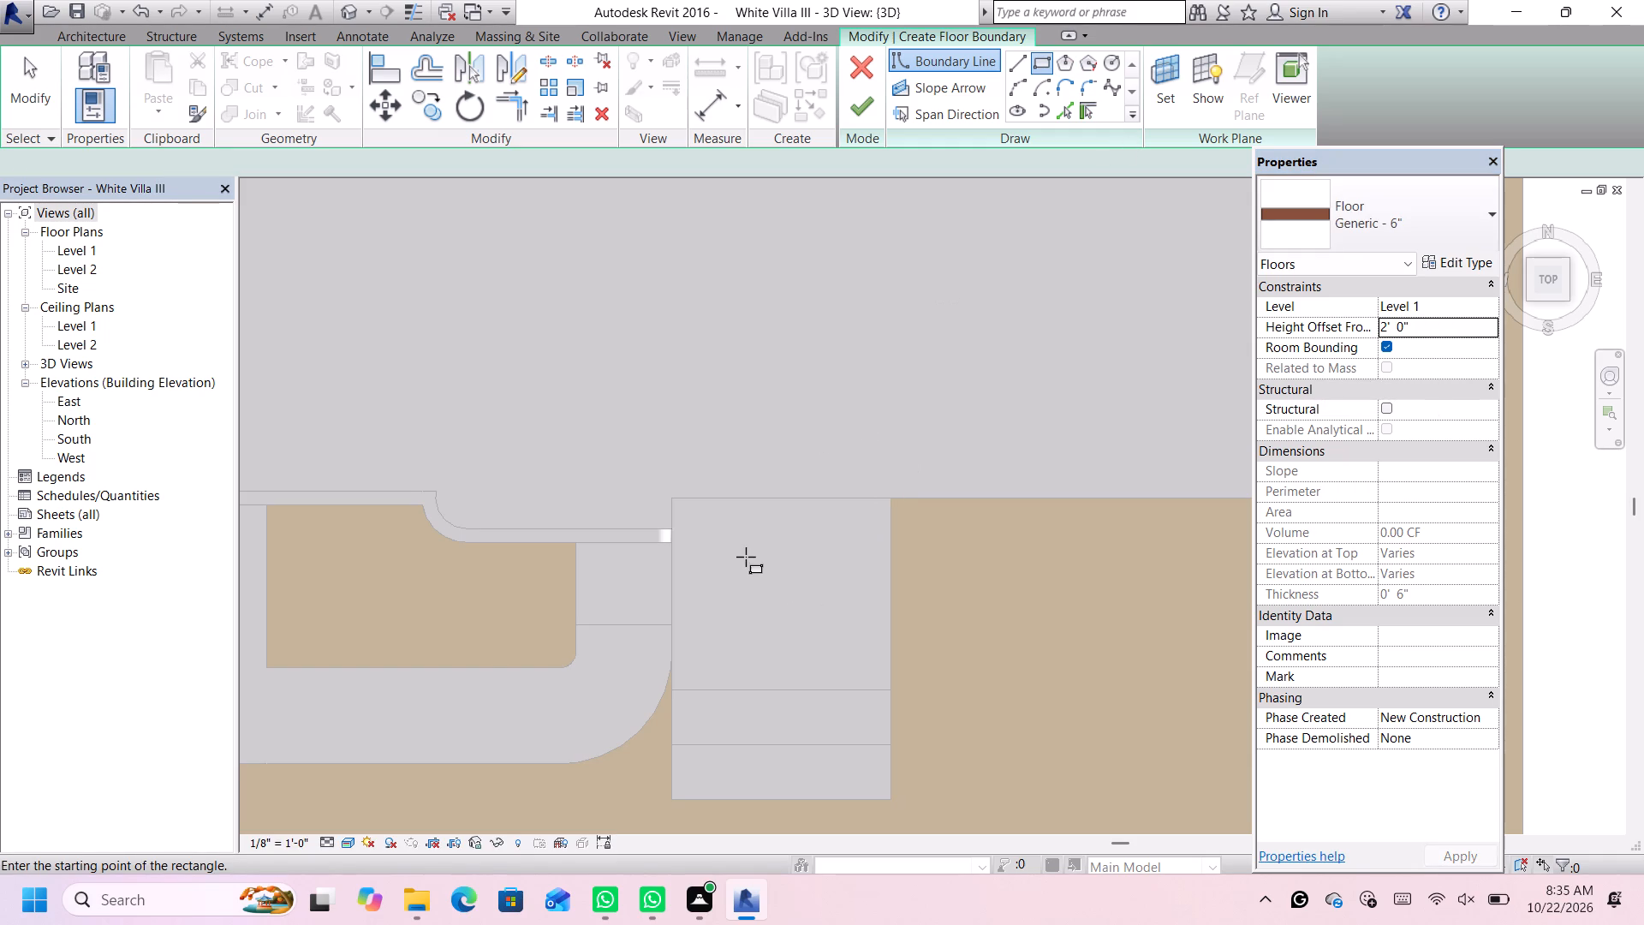
scroll(739, 557, "down", 3)
scroll(718, 574, "up", 3)
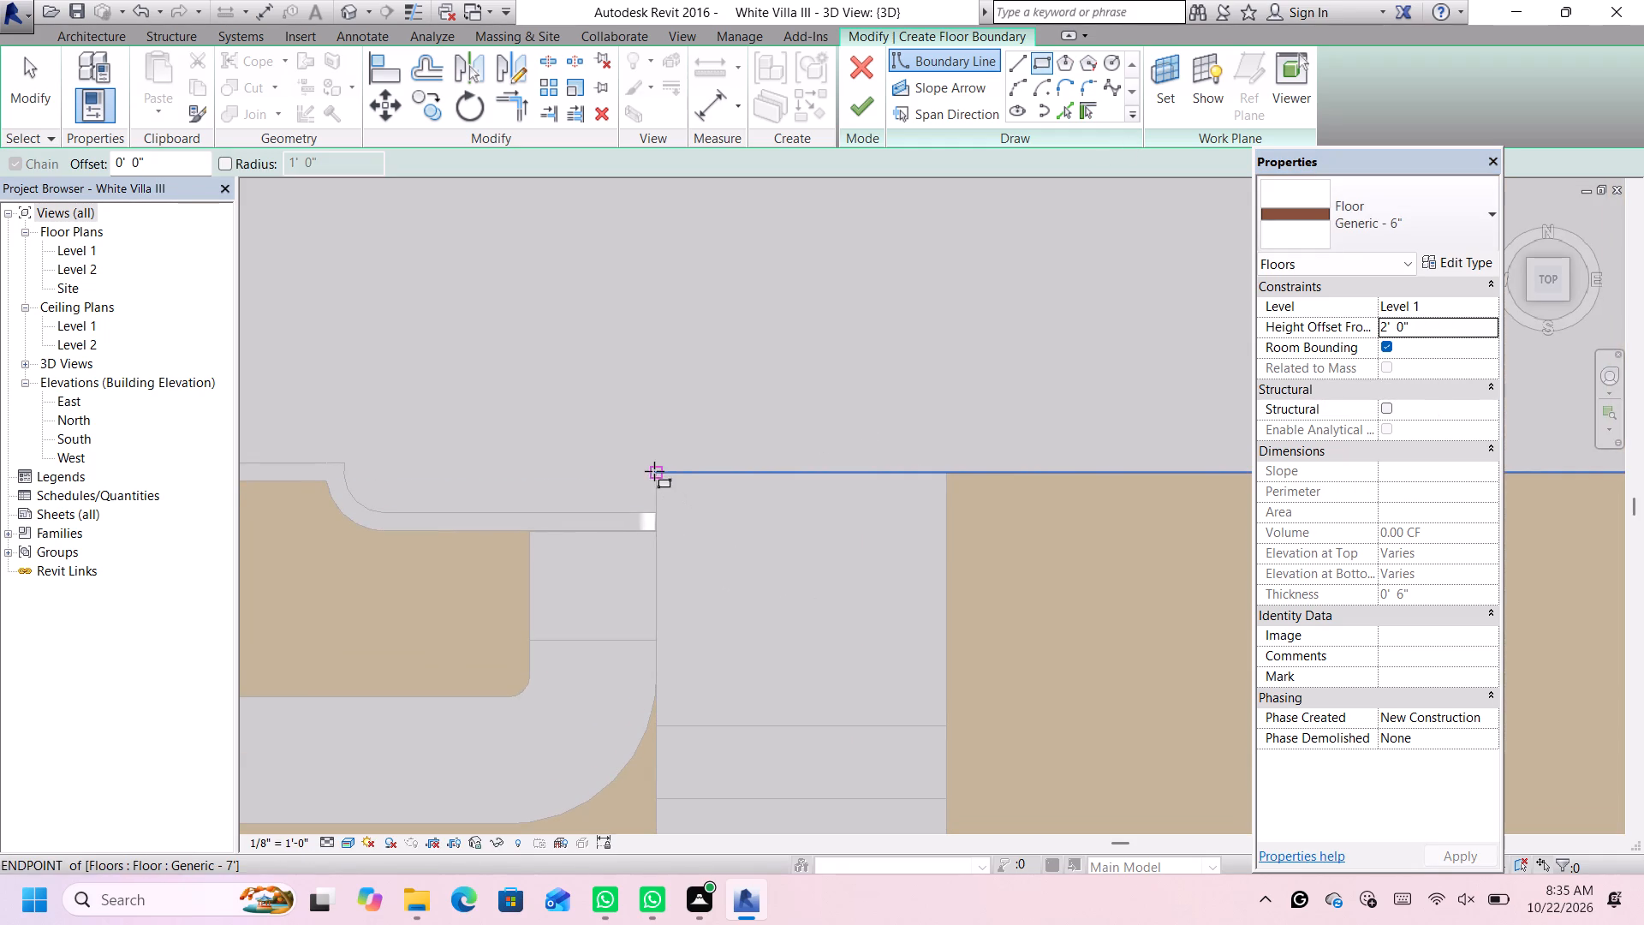
left_click(654, 471)
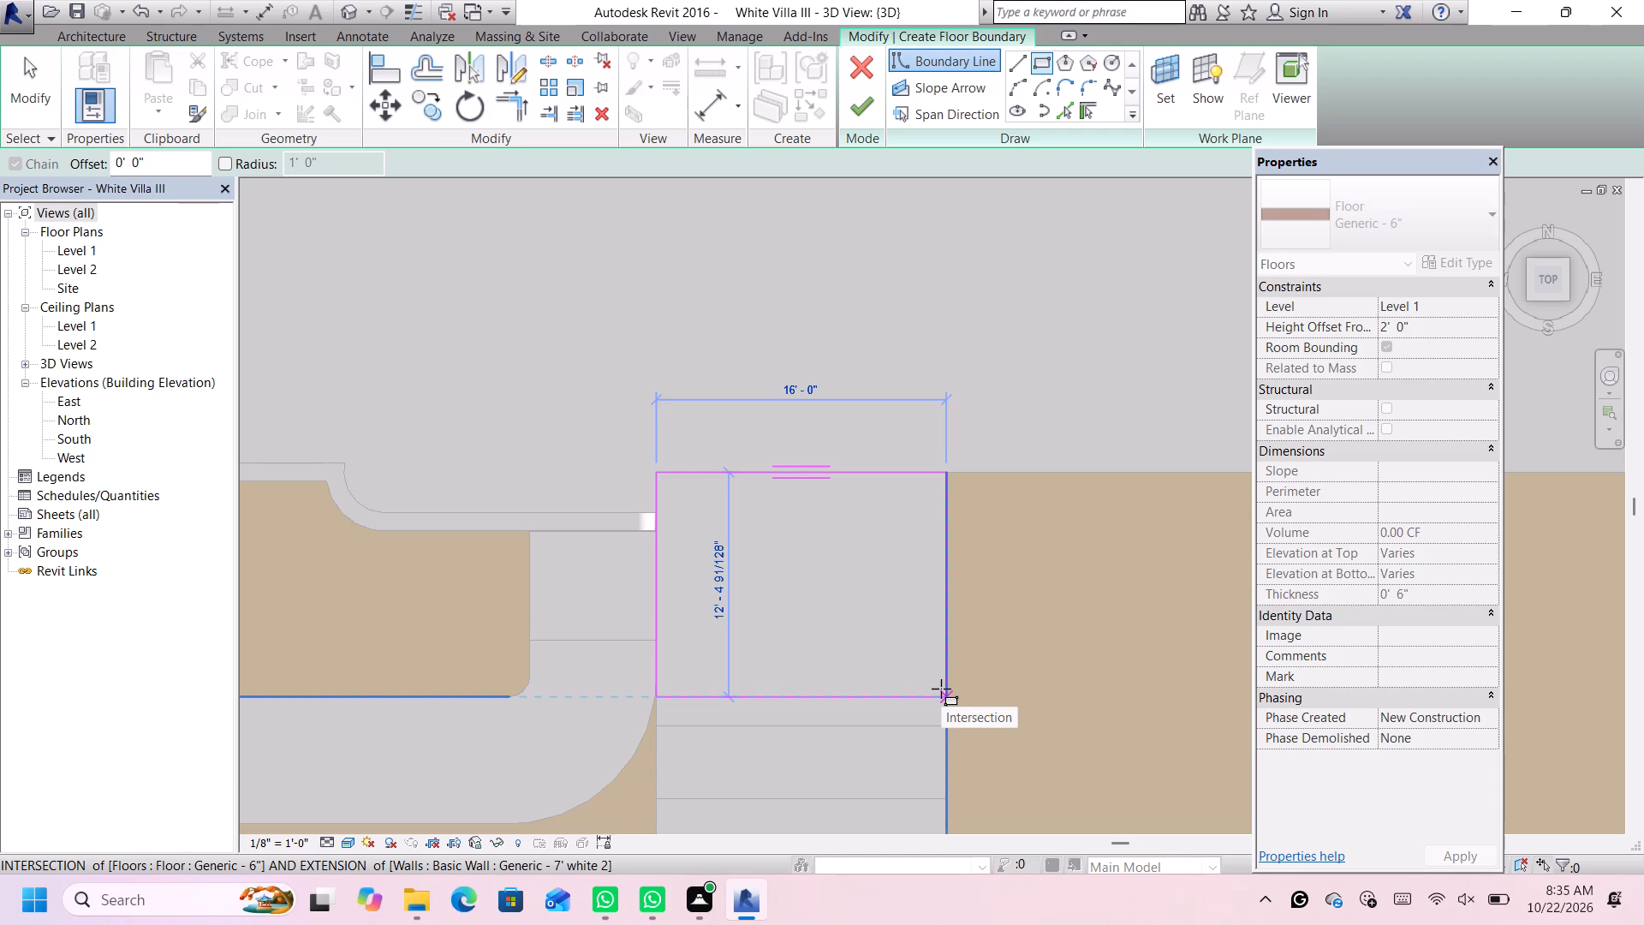
left_click(941, 689)
key("Escape")
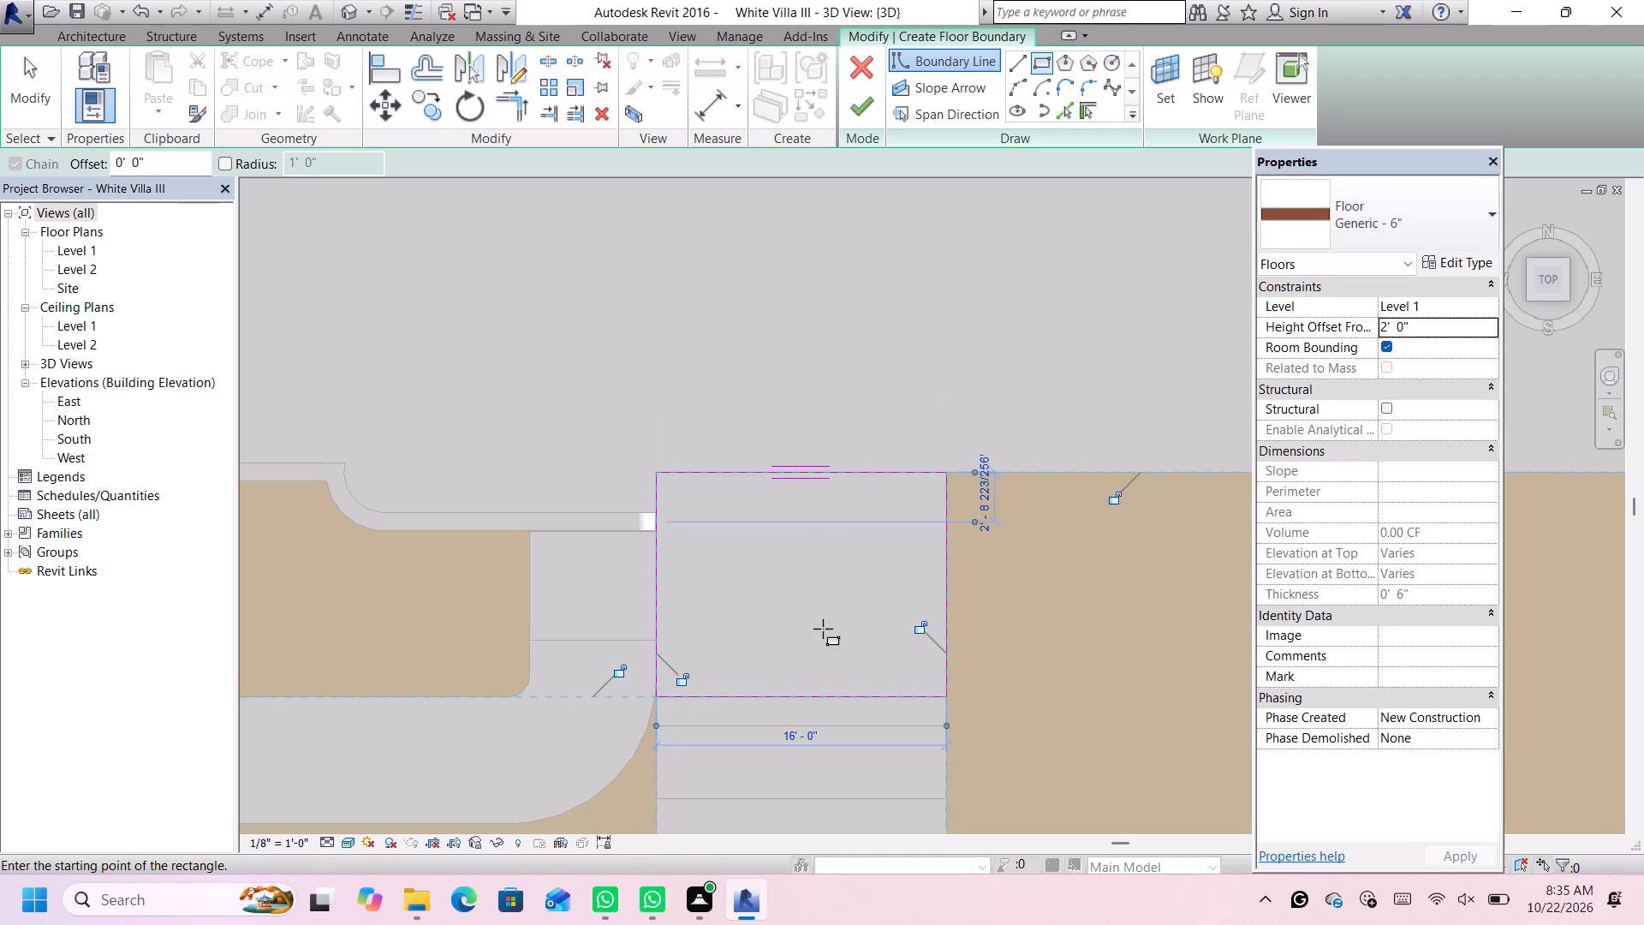
key("Escape")
Set the depth of the fourth entrance floor's boundary to 12', finish the floor sketch and deselect the slab.
left_click(662, 587)
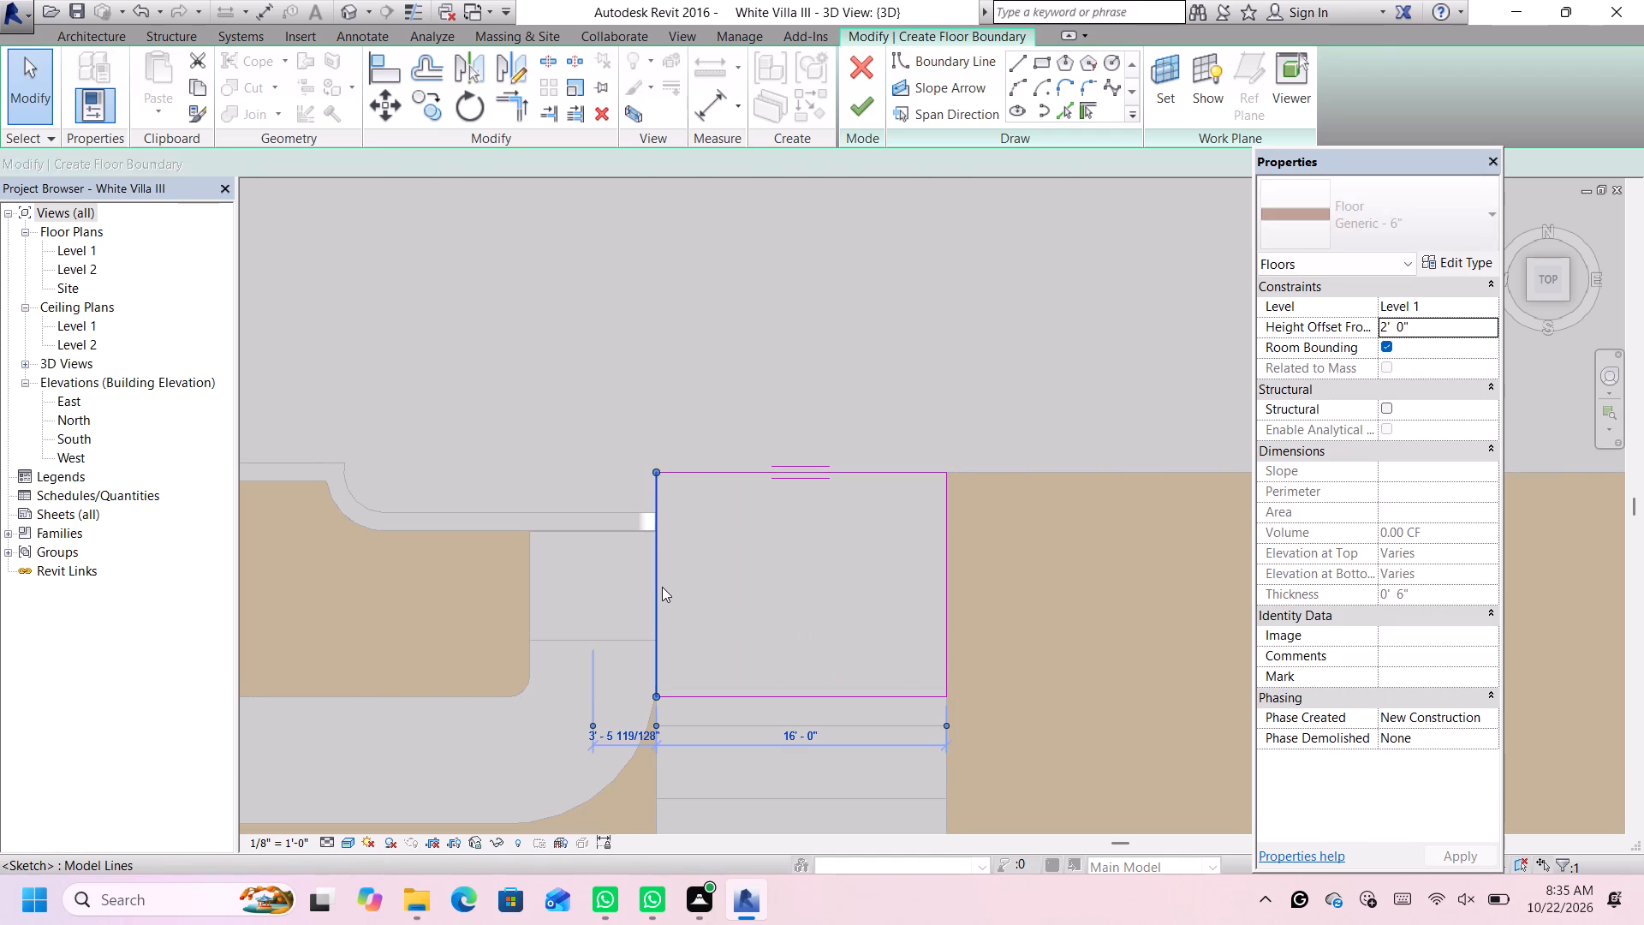
left_click(731, 689)
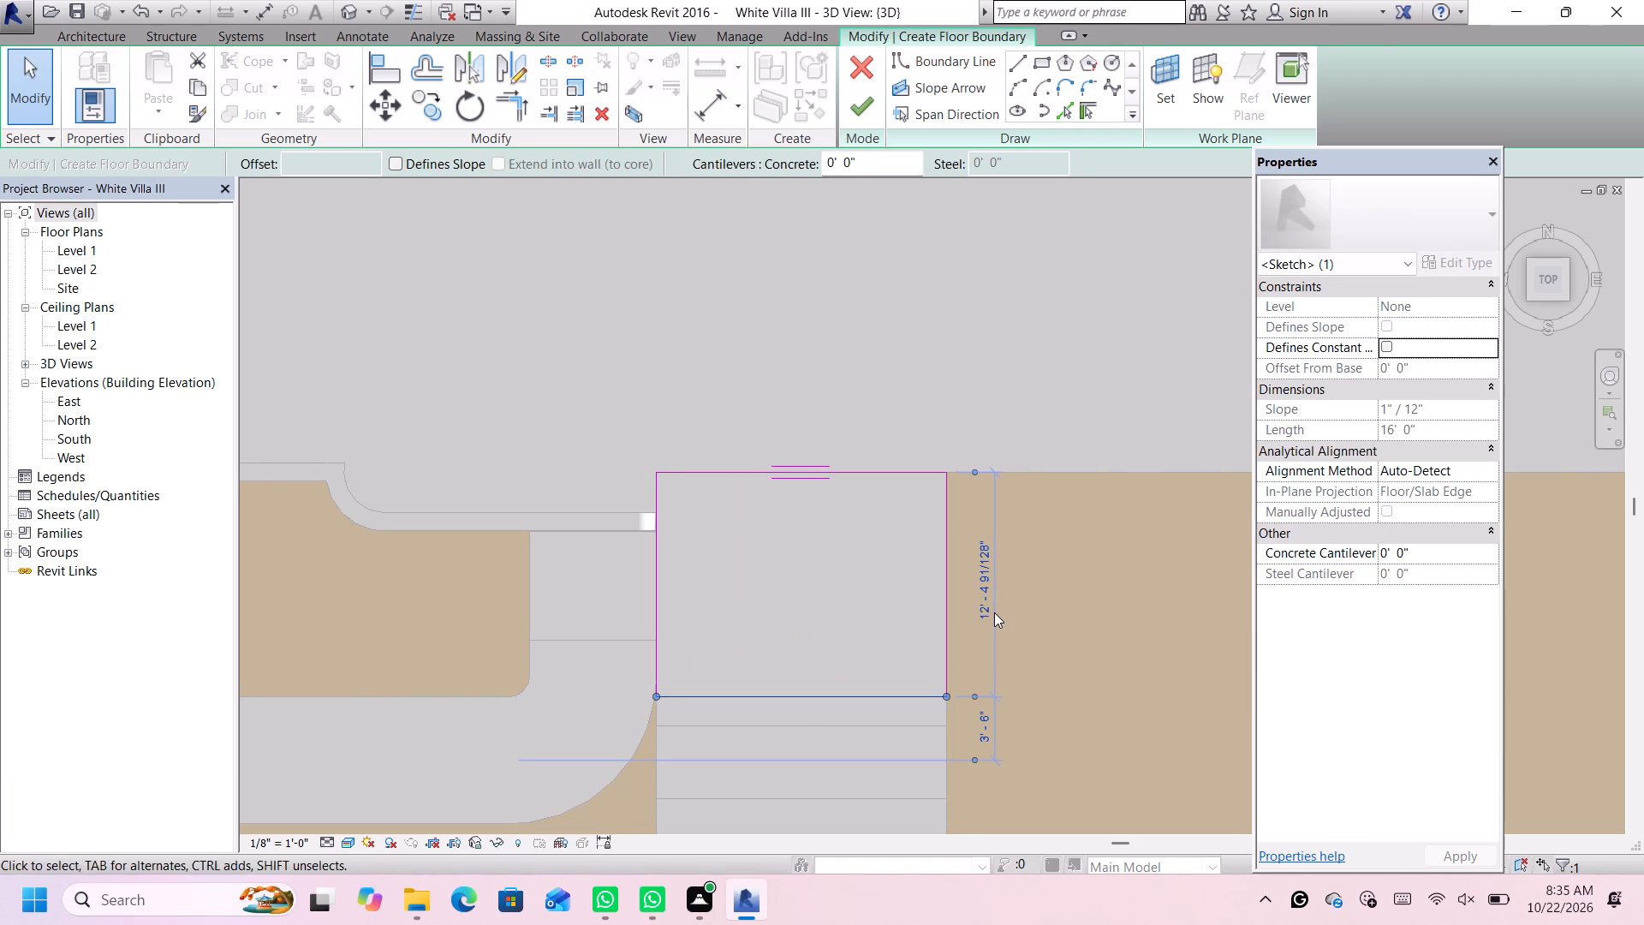
left_click(992, 606)
type("12'")
key("Return")
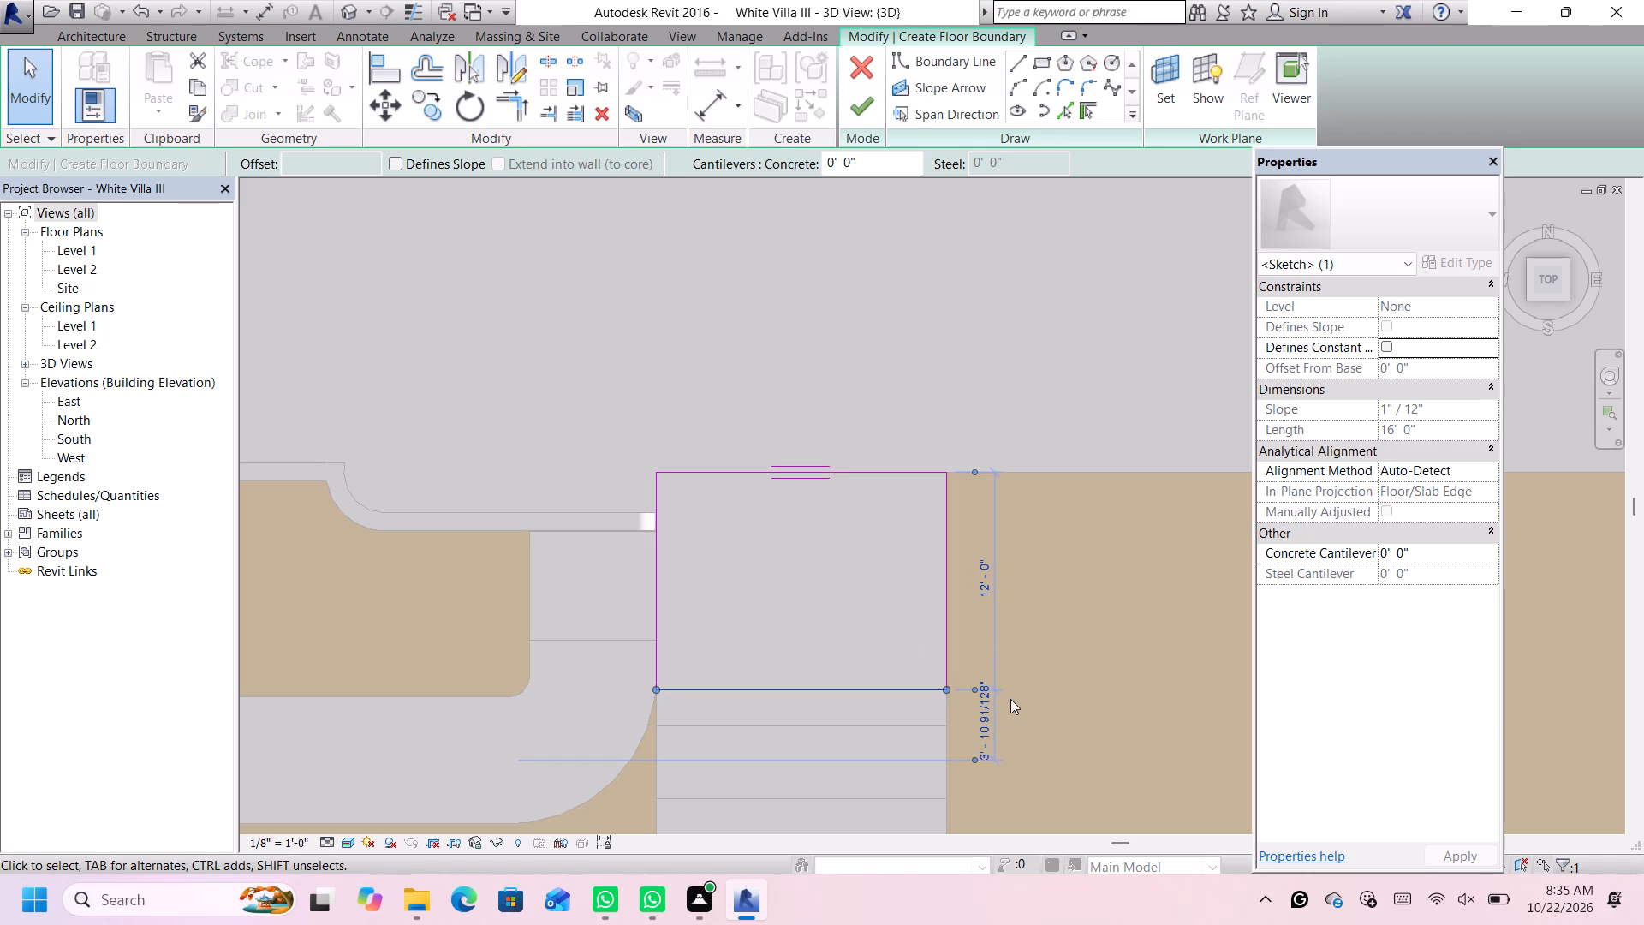
scroll(1000, 676, "down", 3)
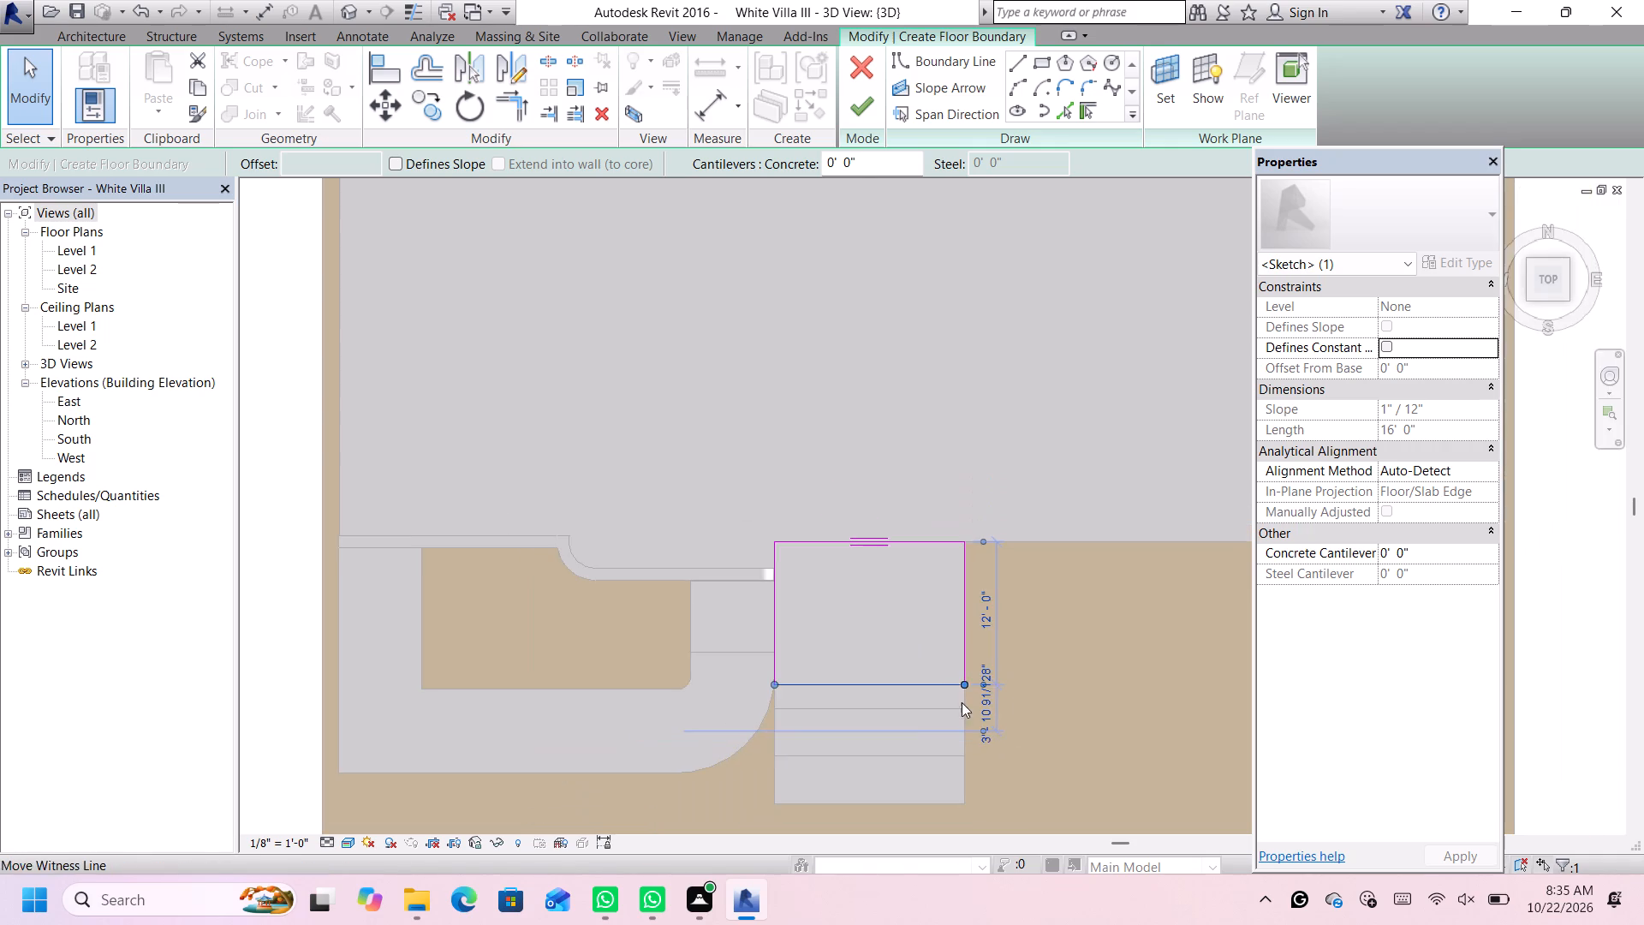
scroll(912, 743, "up", 2)
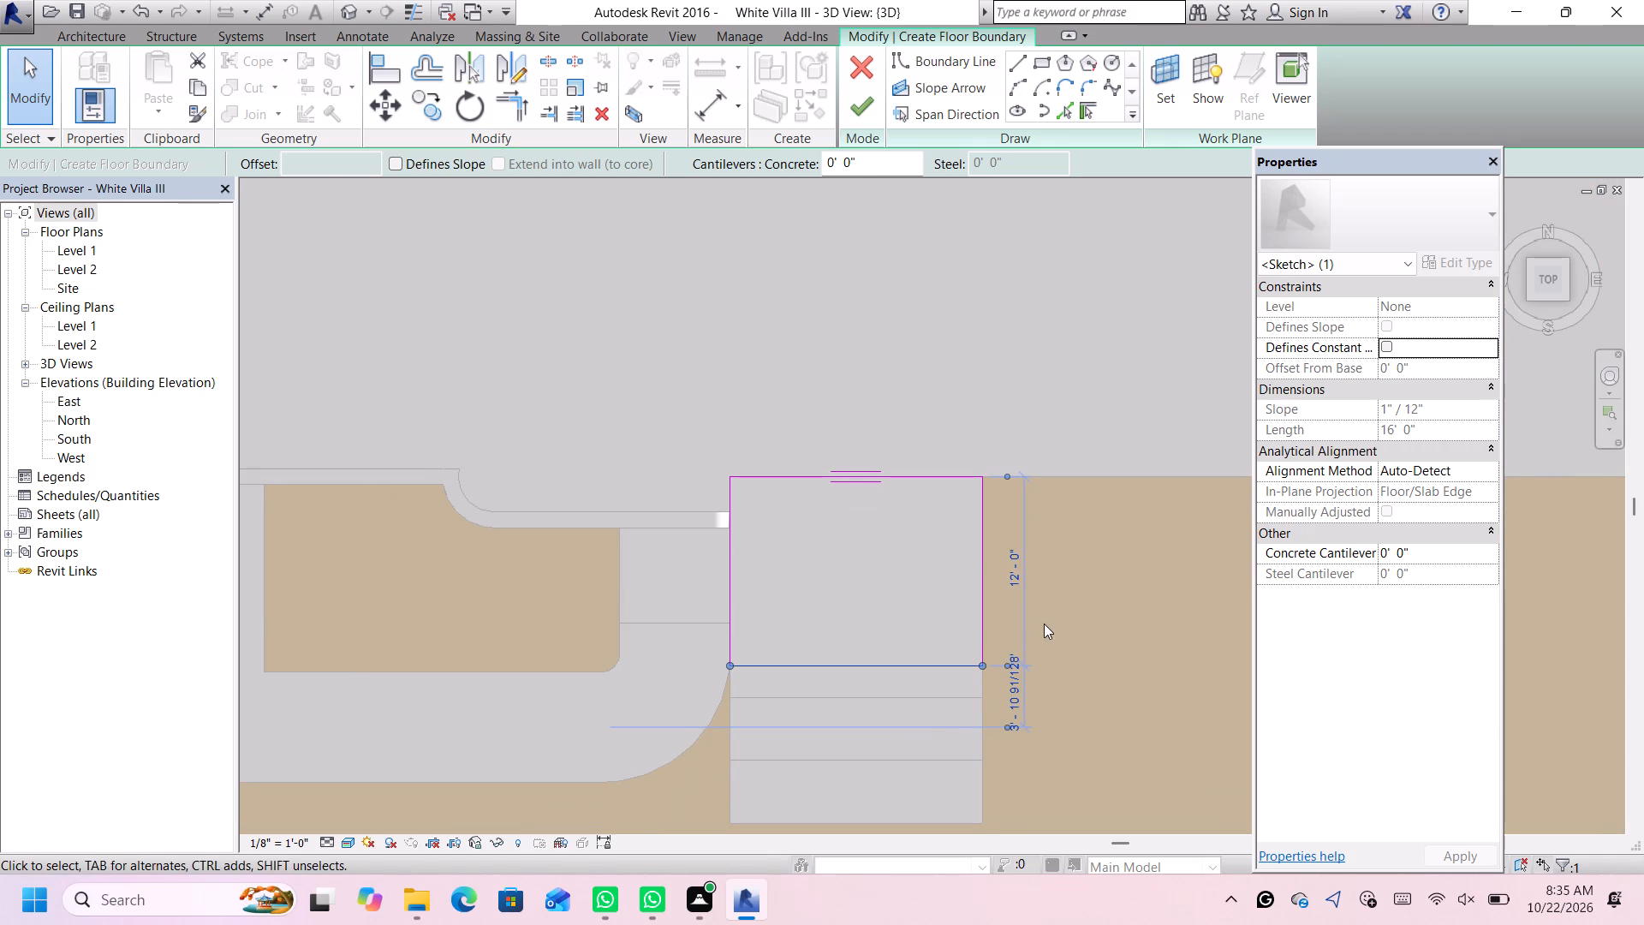
scroll(1039, 642, "up", 1)
left_click(1052, 627)
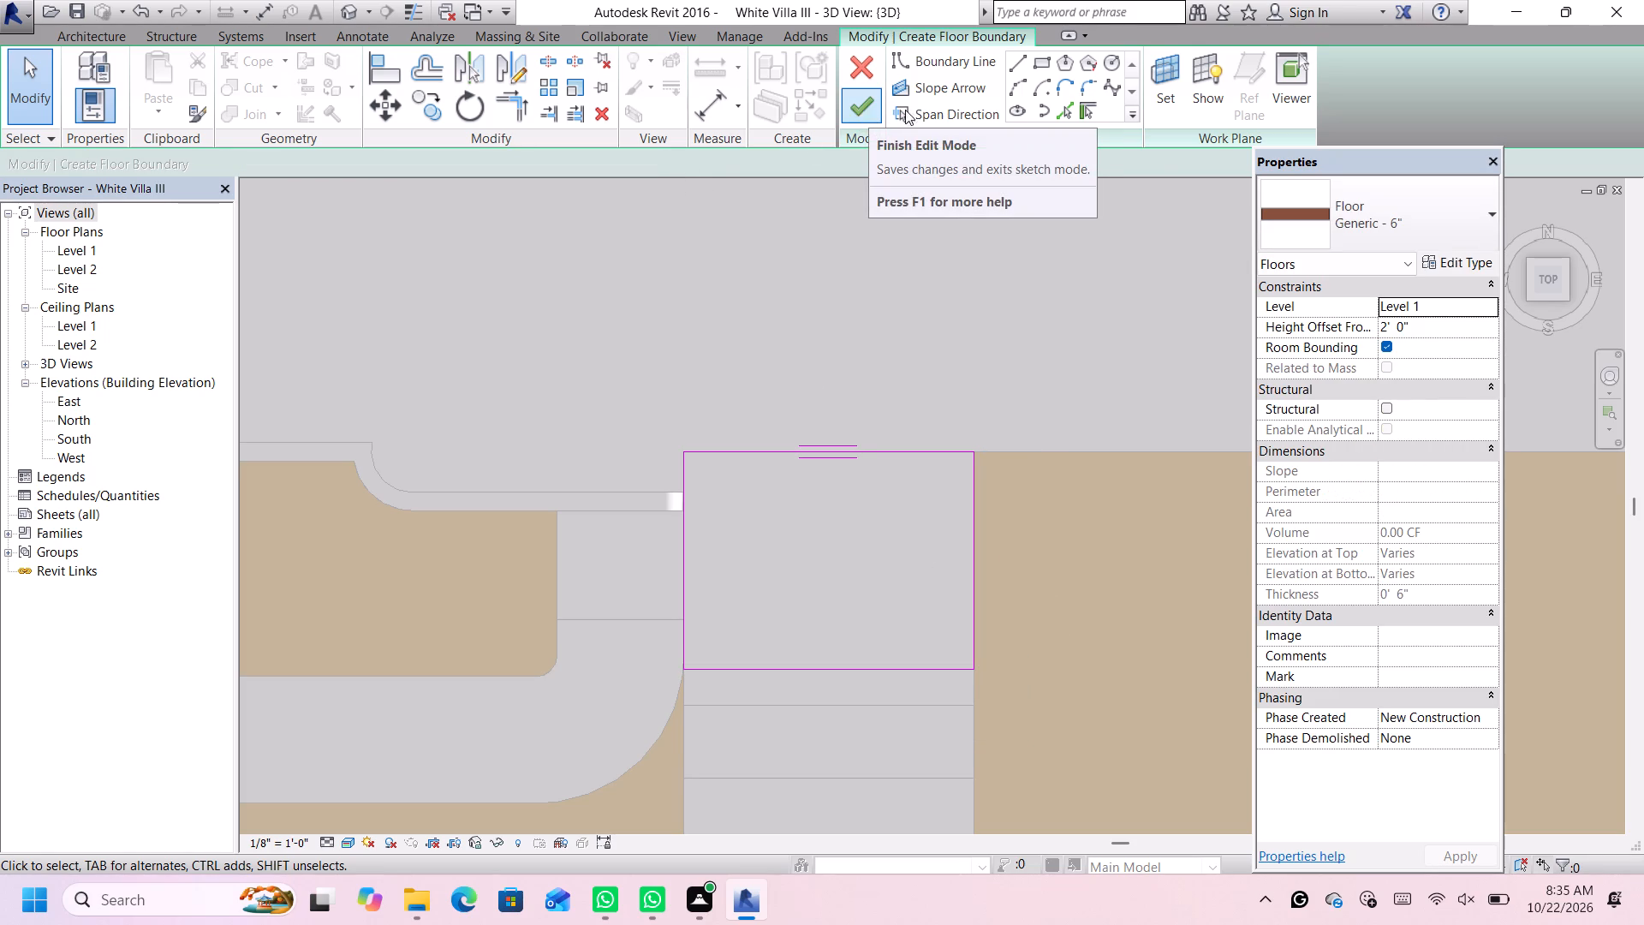
left_click(867, 107)
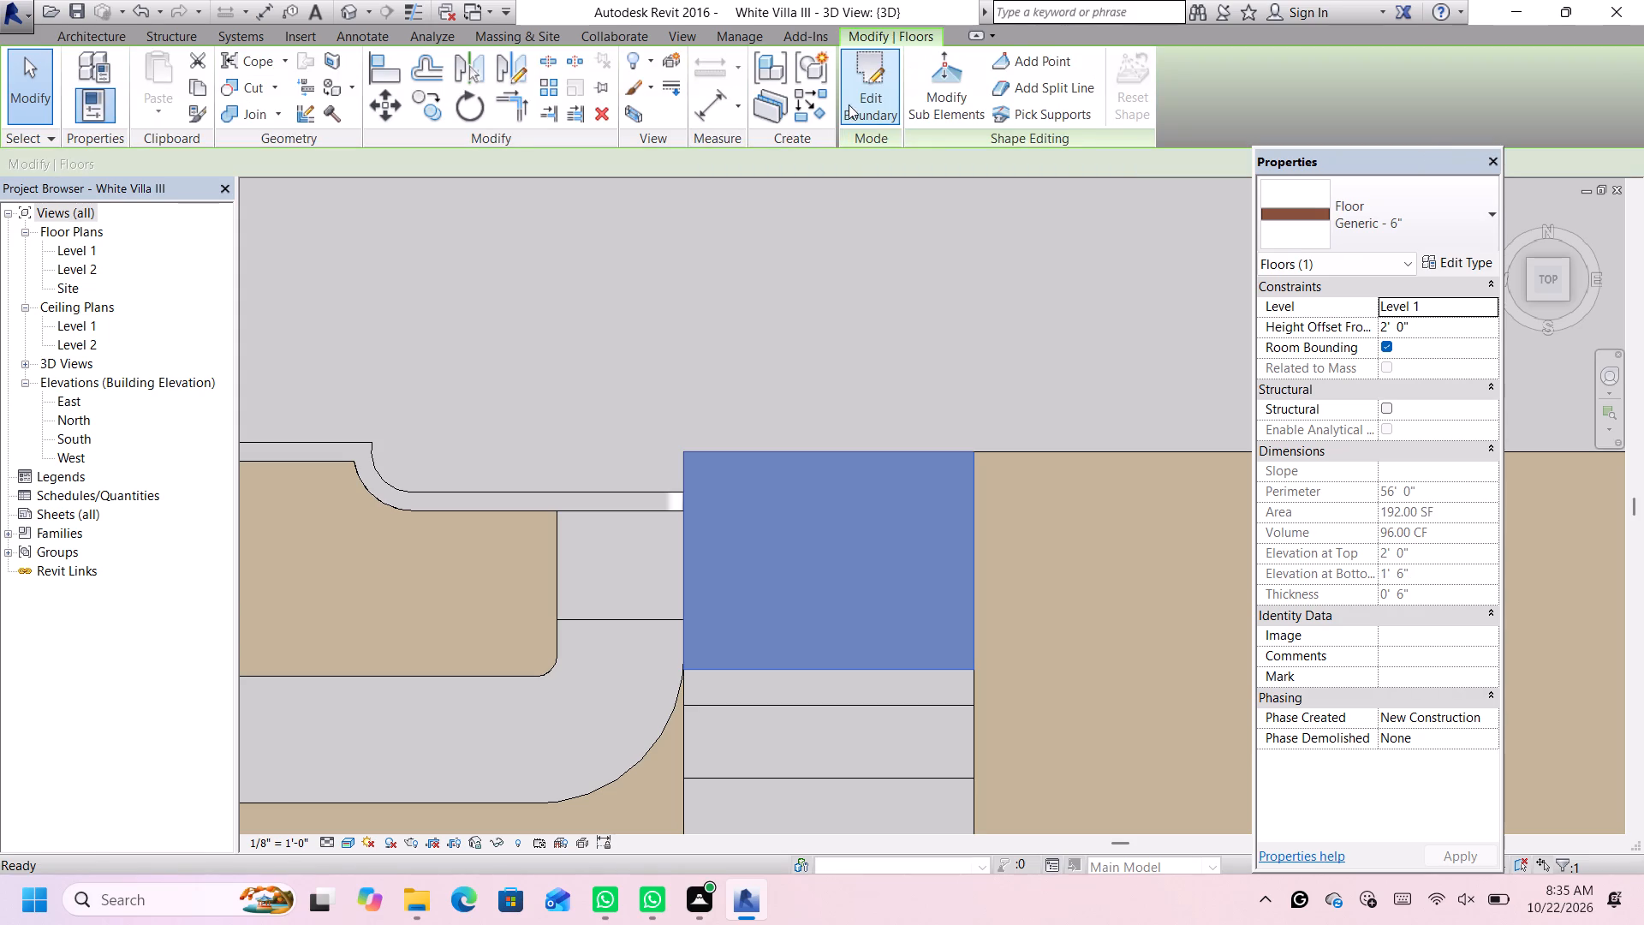
left_click(880, 391)
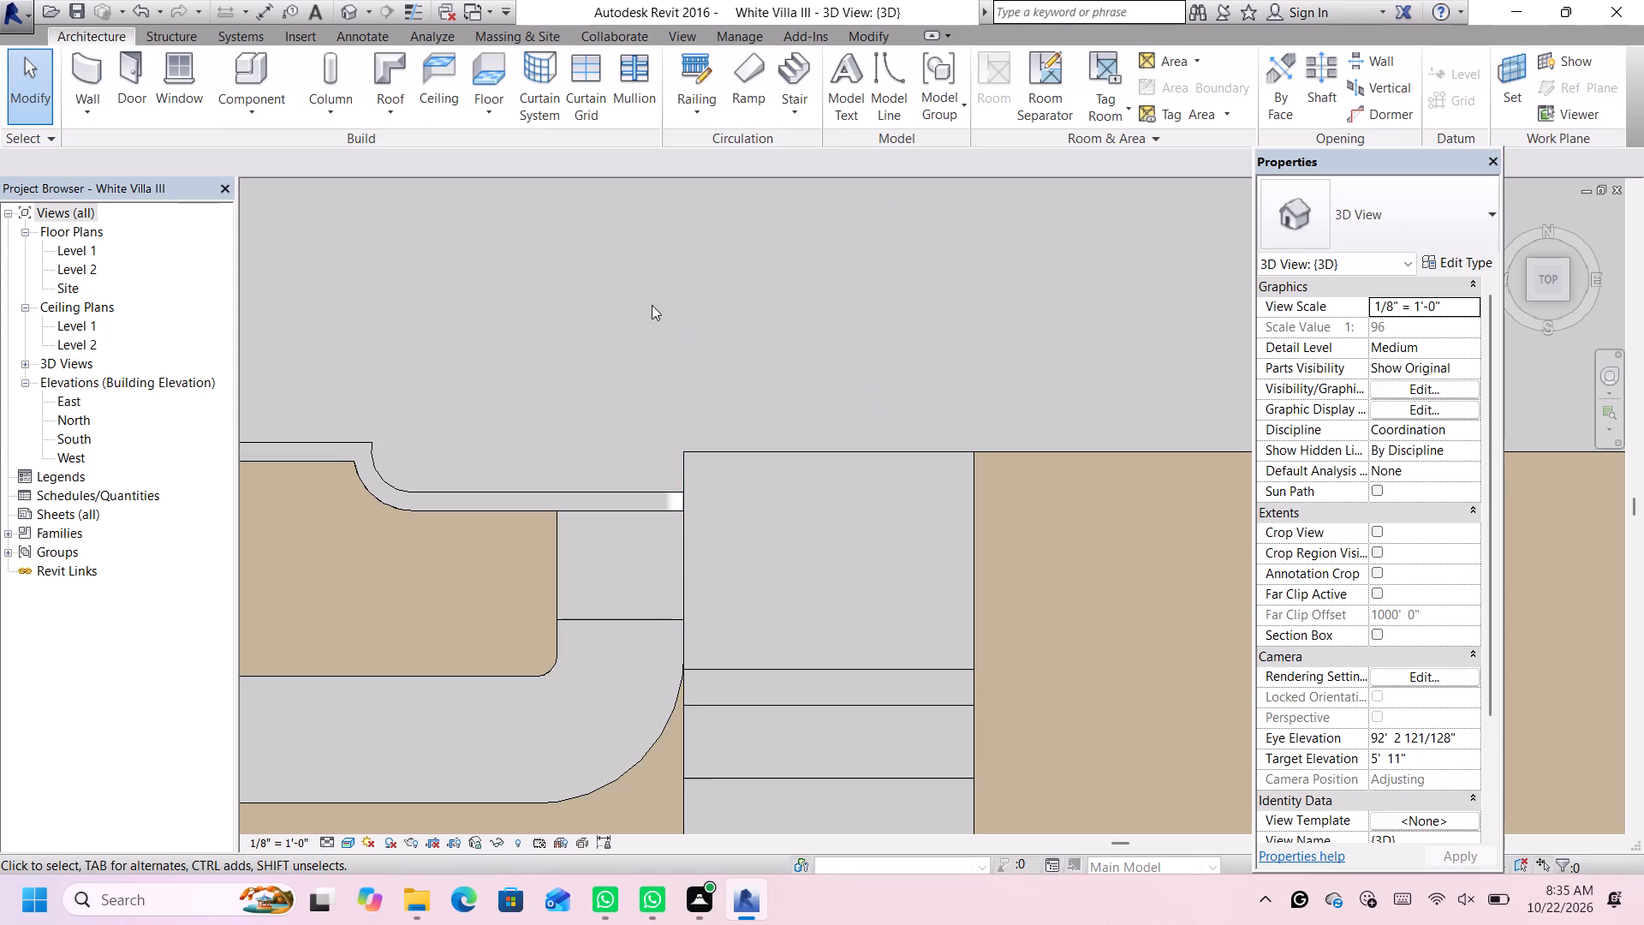
Start a fifth entrance floor of type Generic - 6" with a 2' 6" height offset from Level 1.
left_click(491, 69)
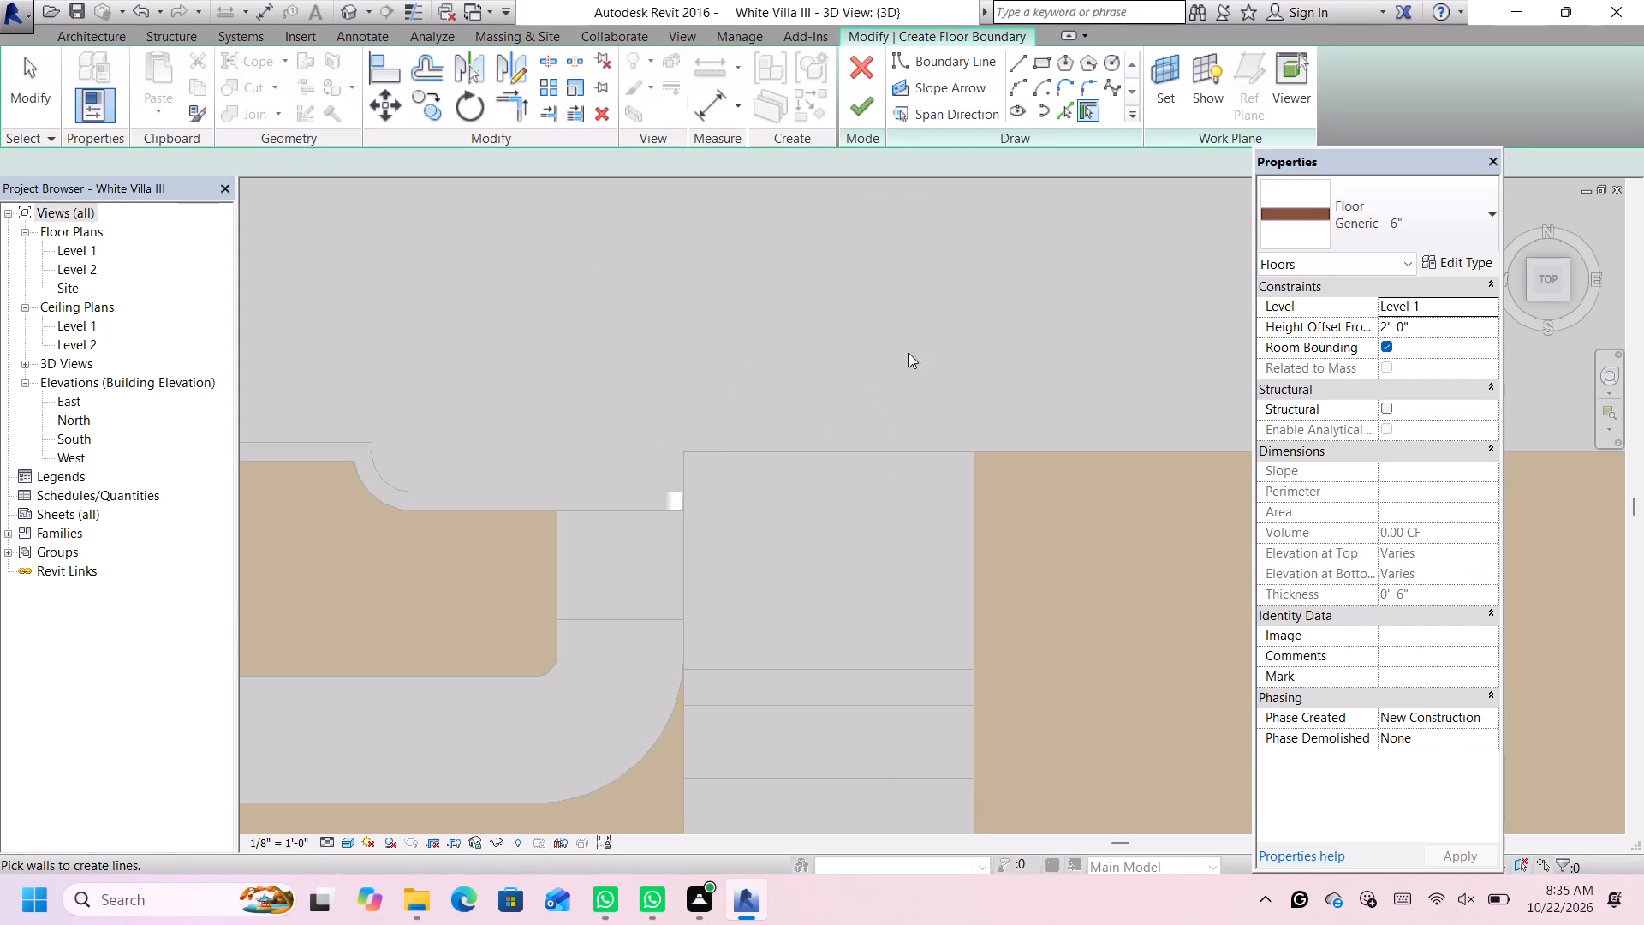
left_click(1045, 63)
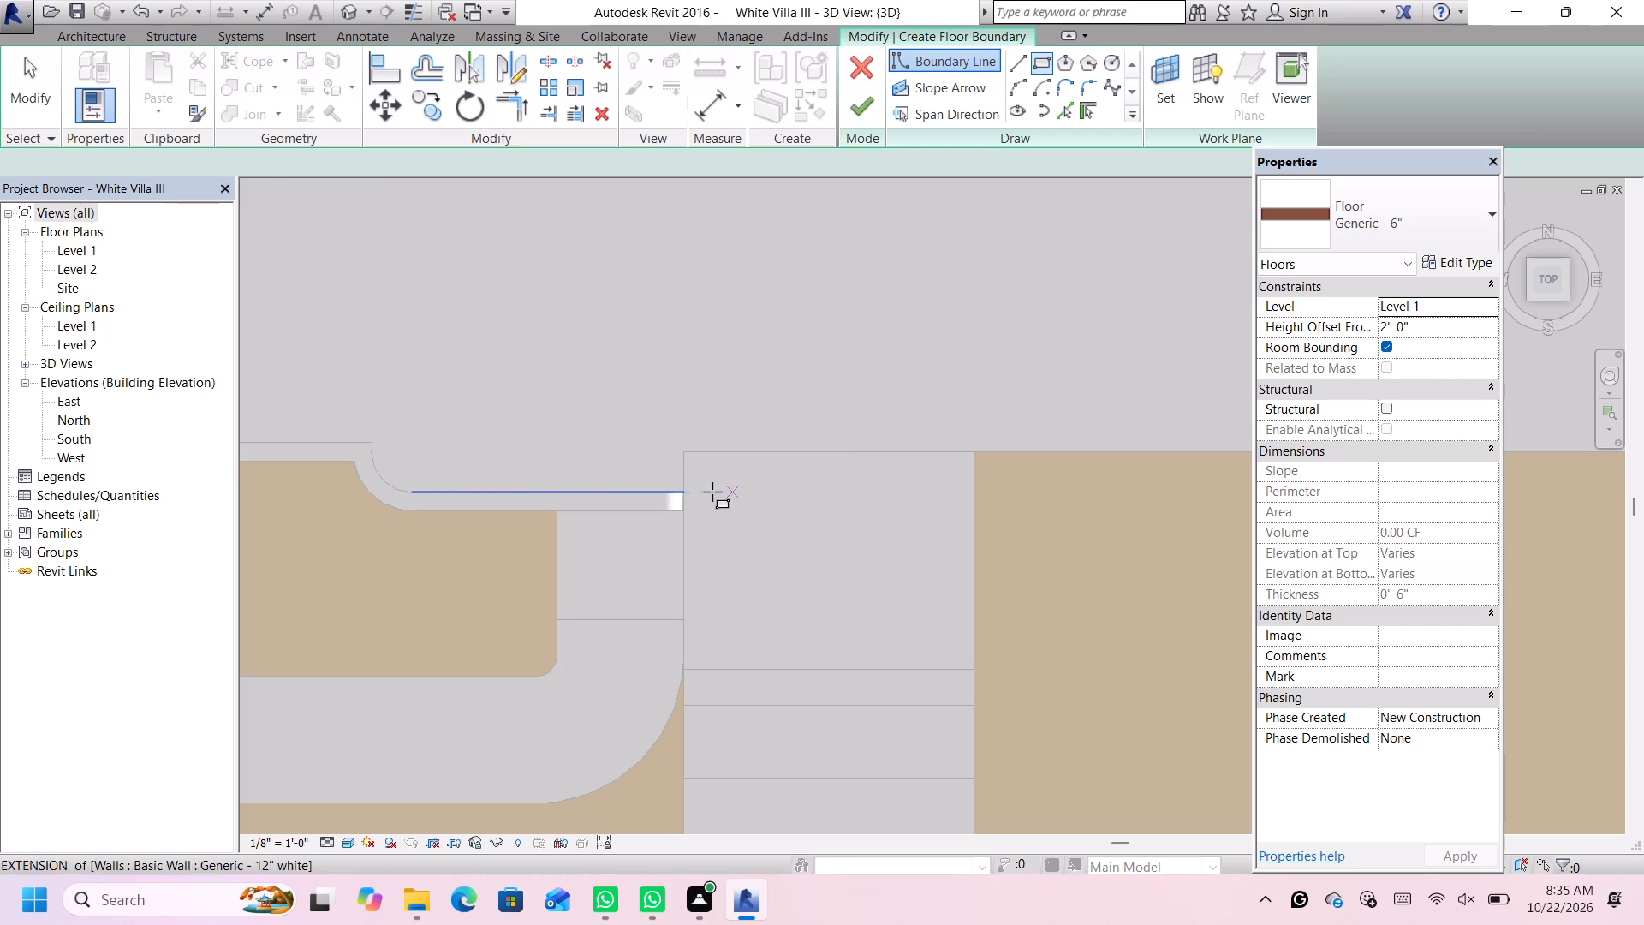
left_click(1406, 326)
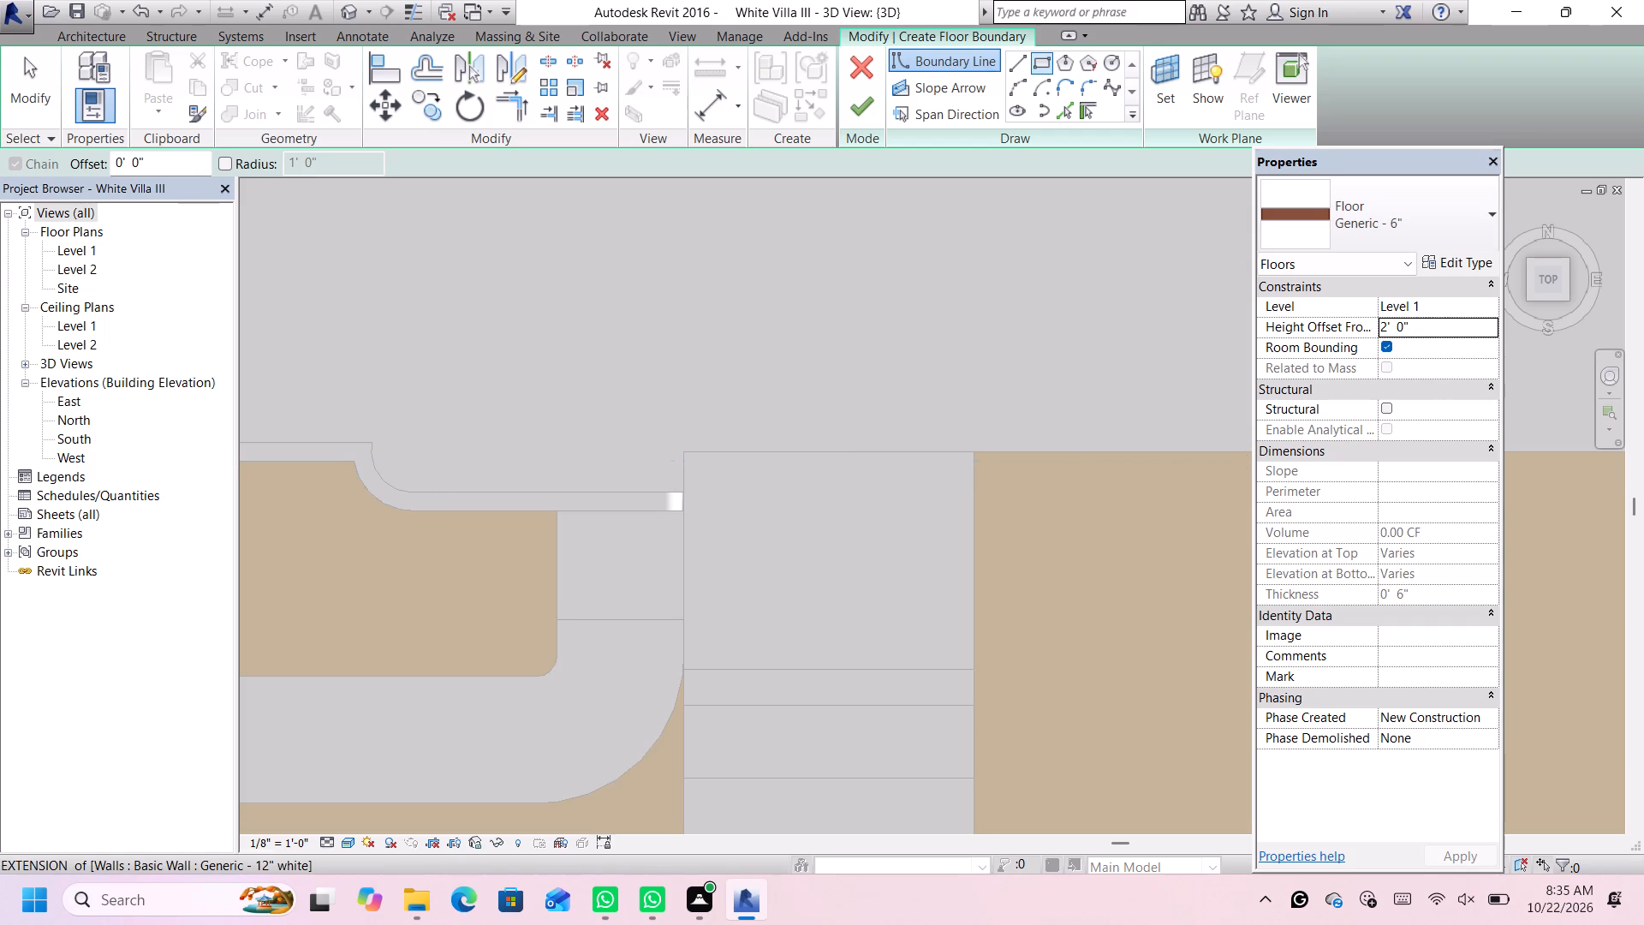
key("BackSpace")
key("6")
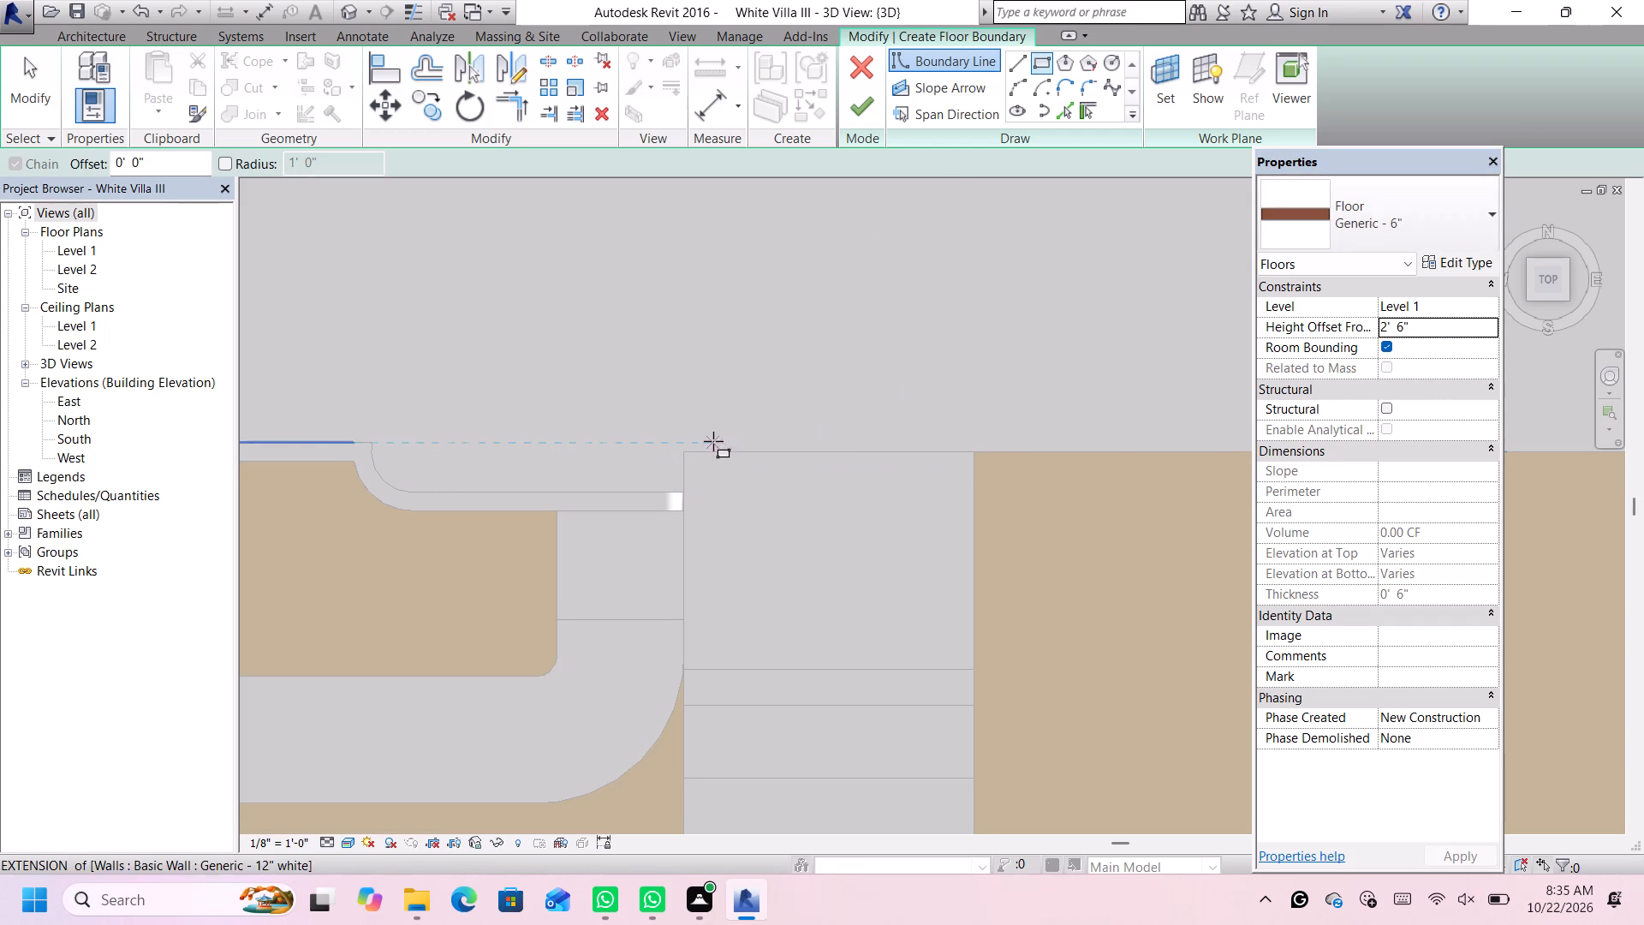
Sketch a rectangular boundary 16' wide and about 10' 5" deep over the stacked slabs, starting at the main block's edge.
left_click(686, 453)
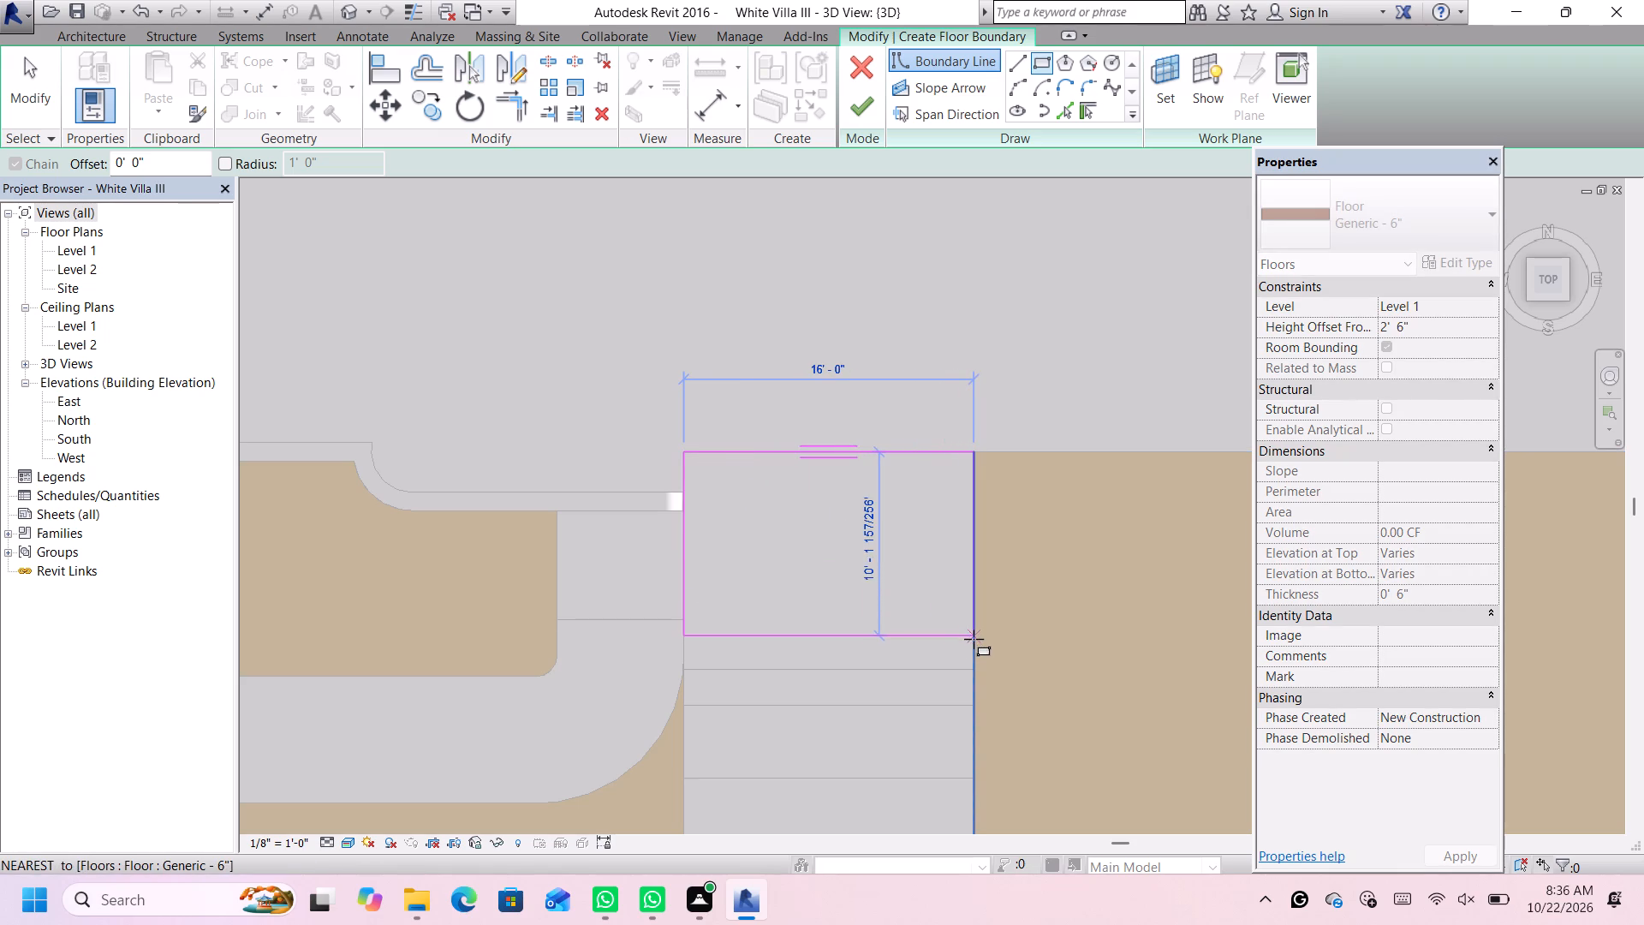
scroll(972, 642, "up", 2)
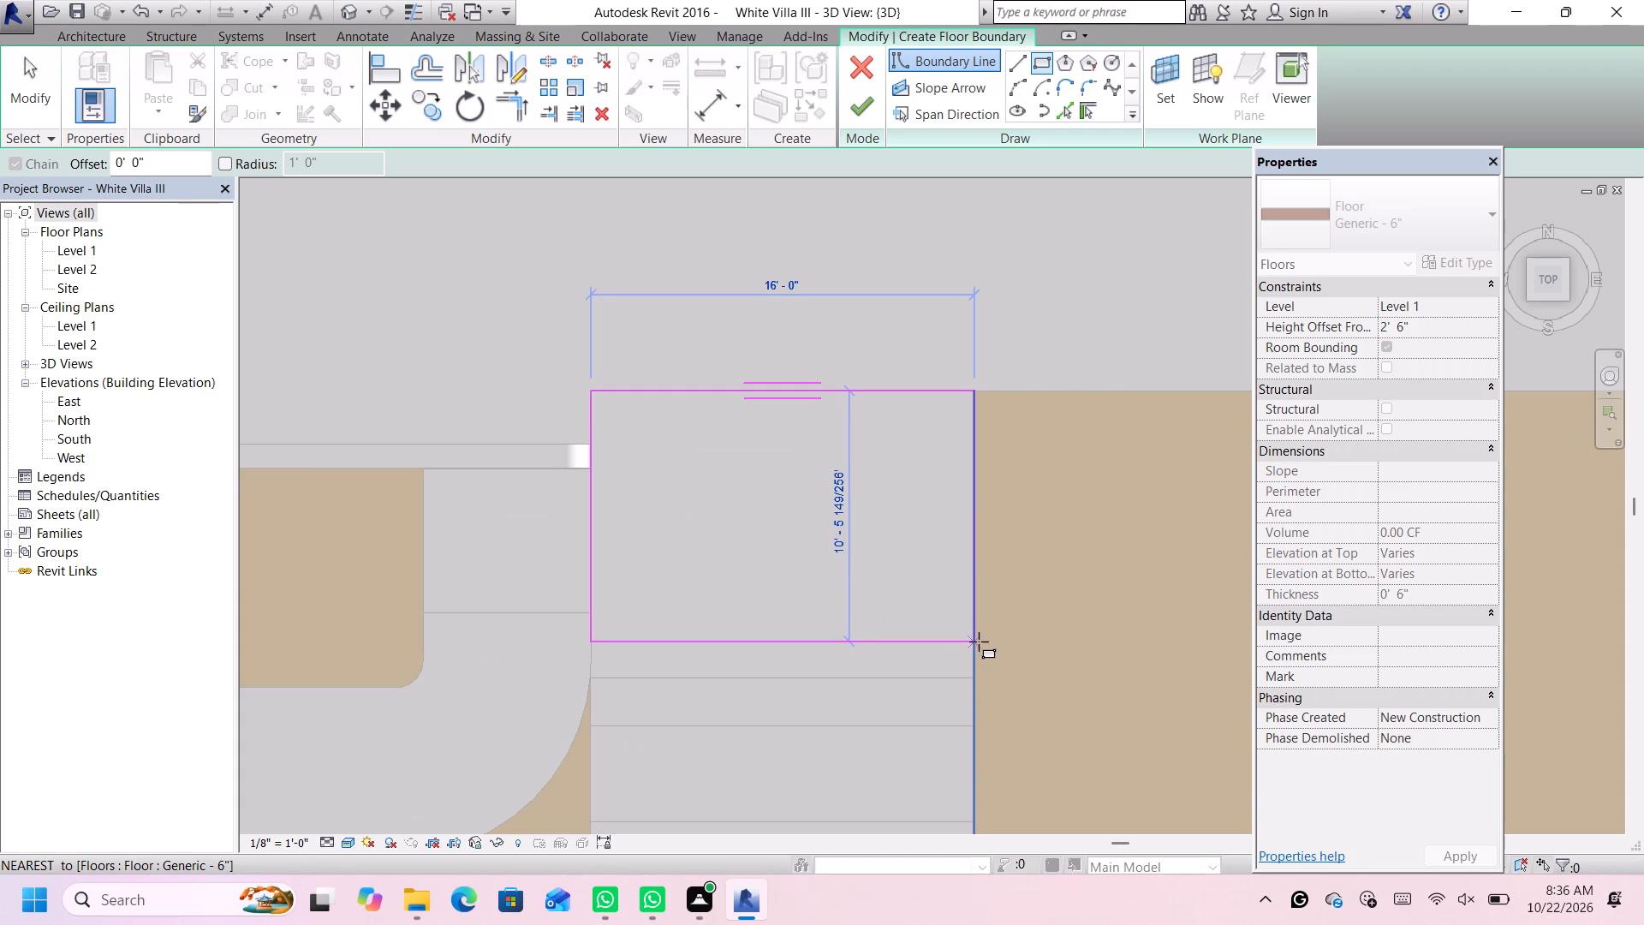
left_click(979, 642)
key("Escape")
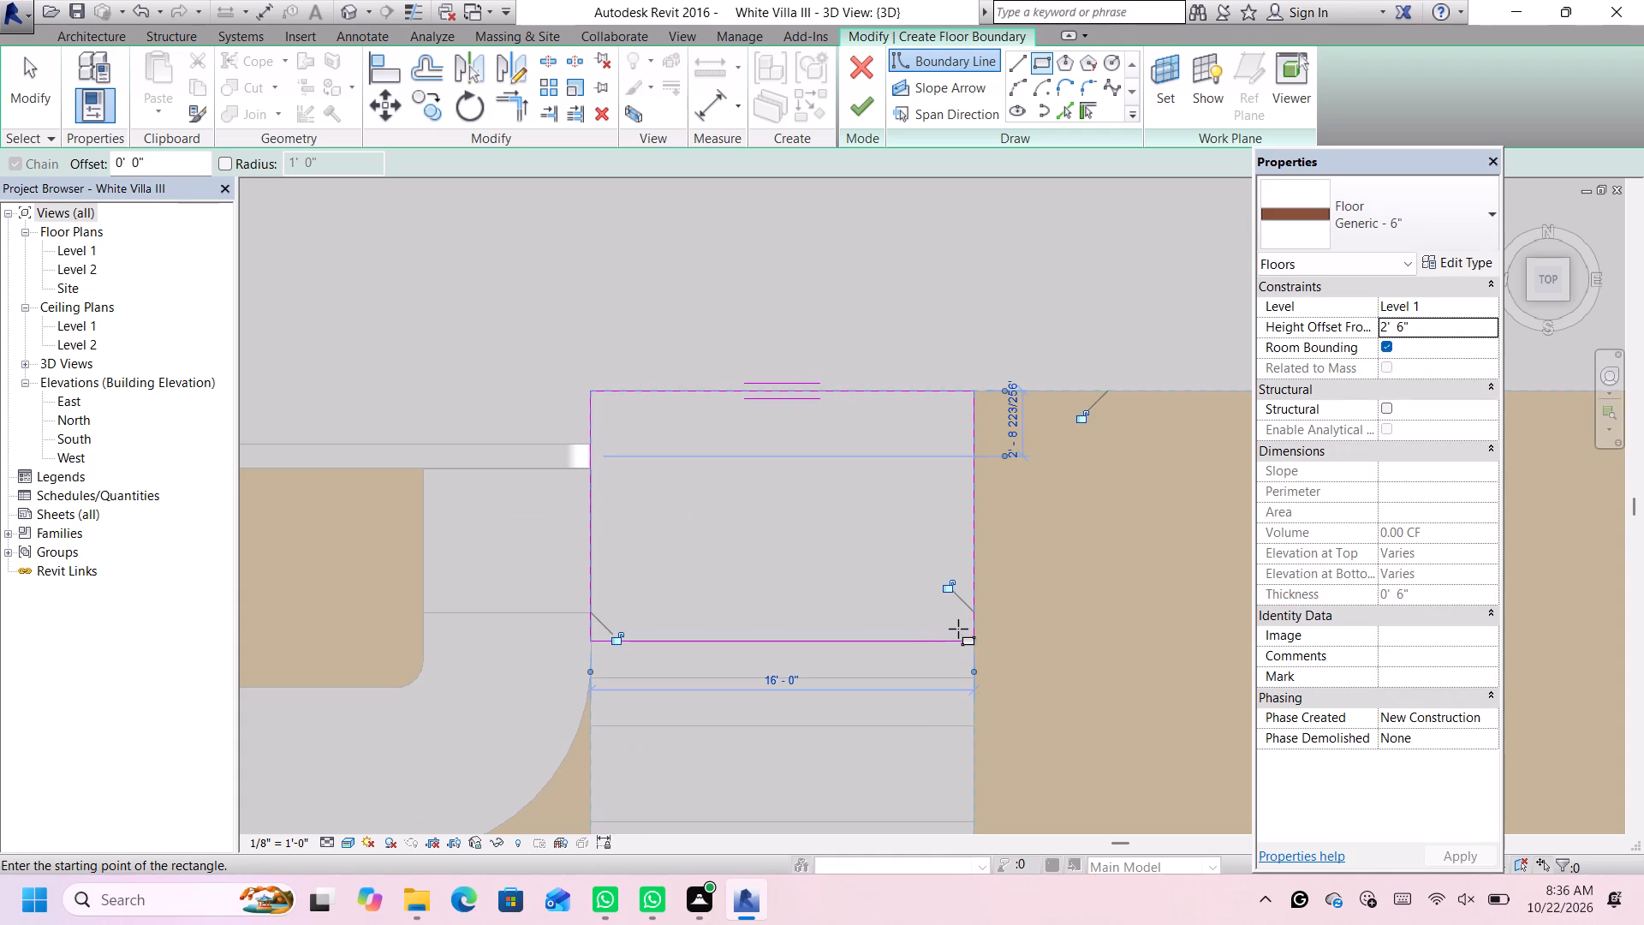
key("Escape")
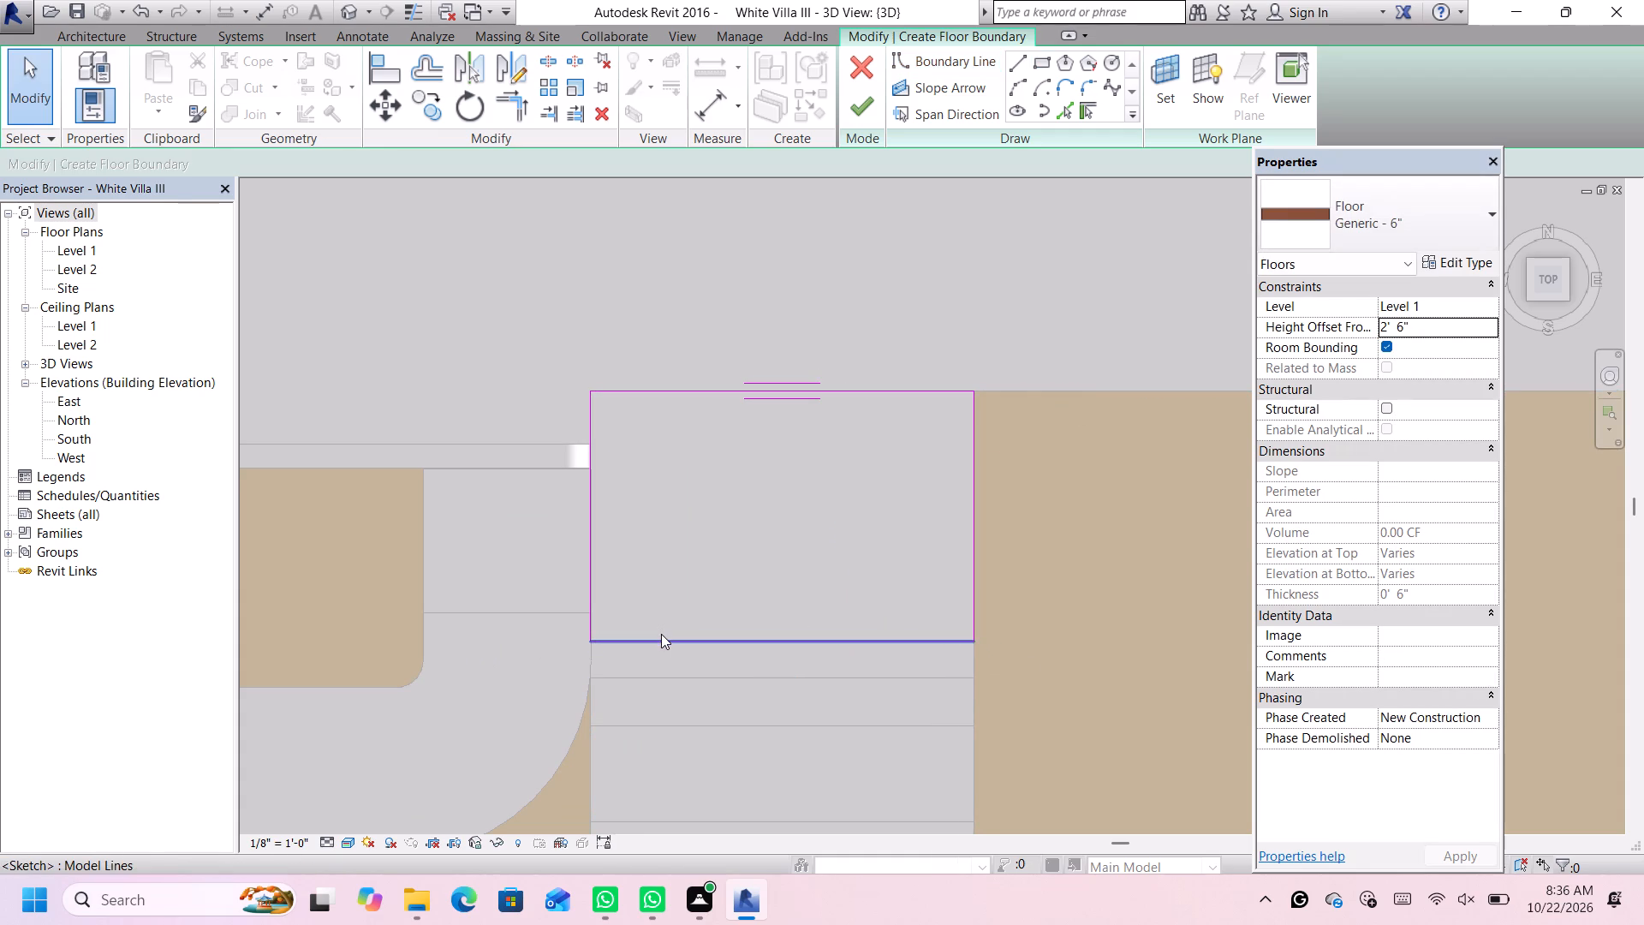
Set the depth of the fifth entrance floor's boundary to 10', finish the floor sketch and deselect the slab.
left_click(661, 634)
left_click(1015, 513)
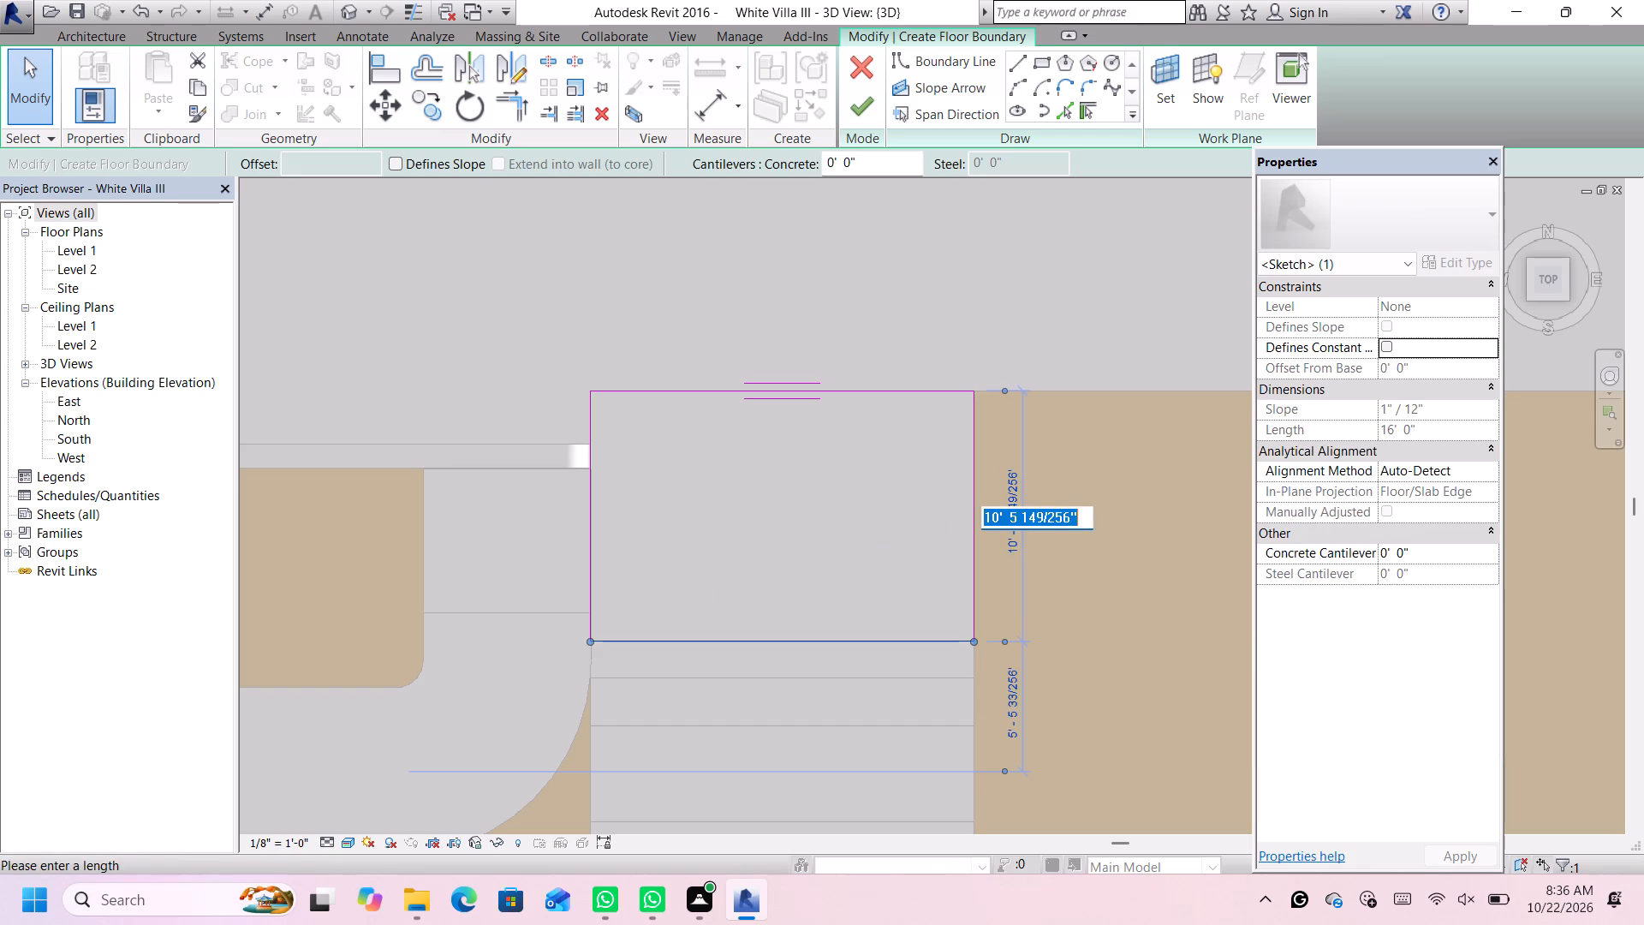
type("10'")
key("Return")
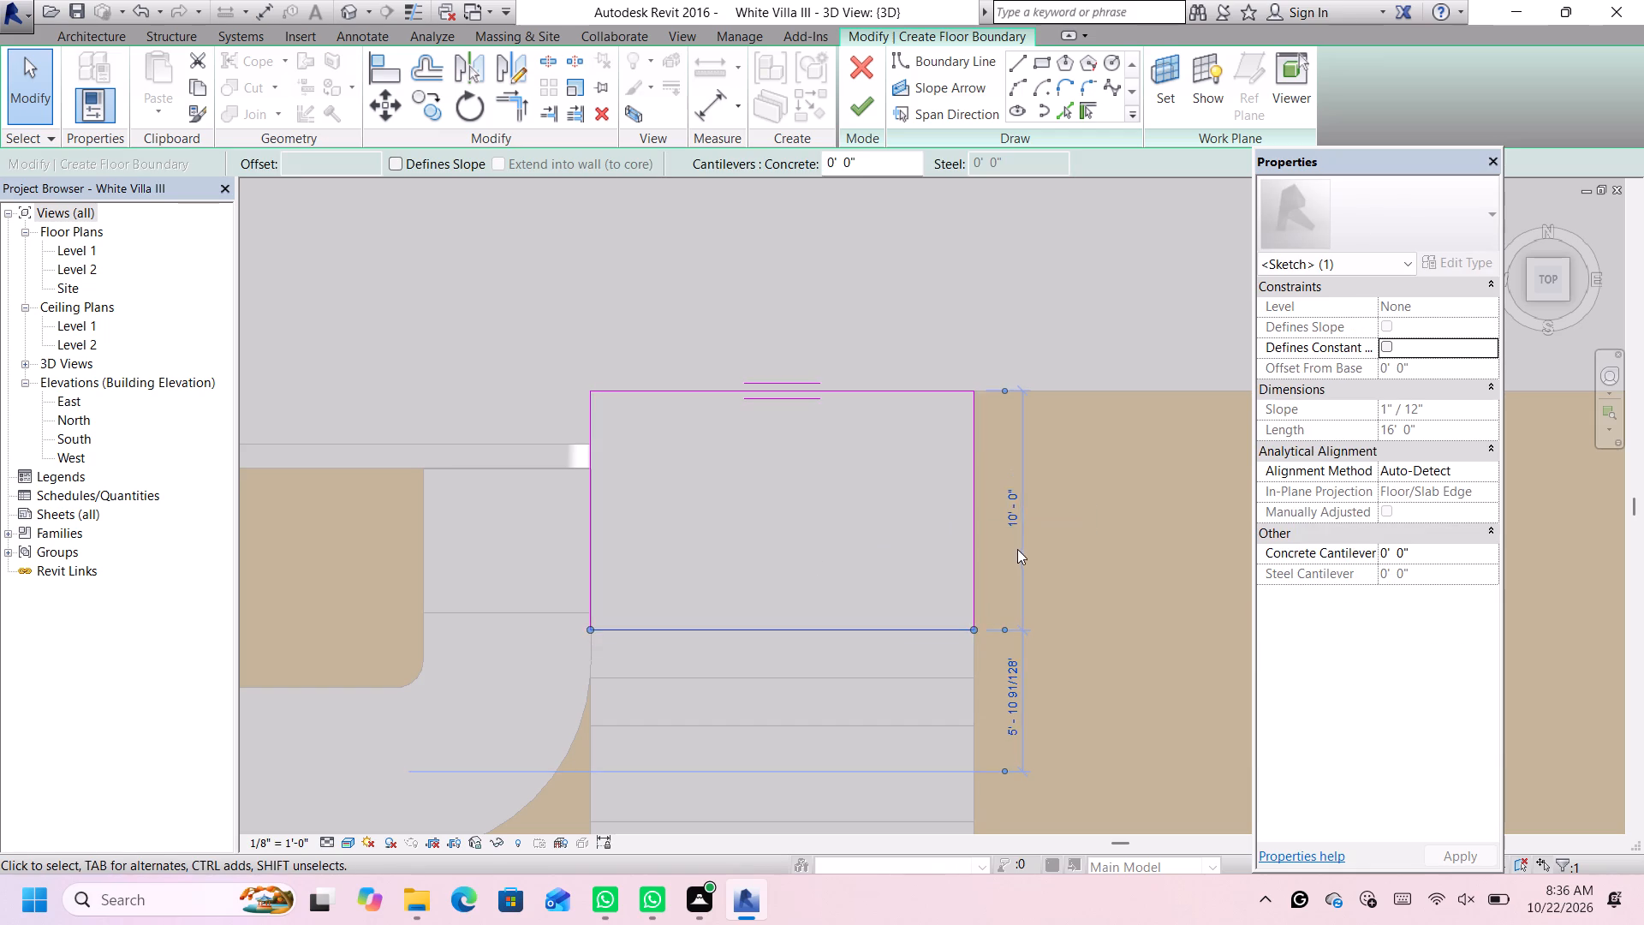
scroll(1016, 552, "down", 3)
left_click(1061, 579)
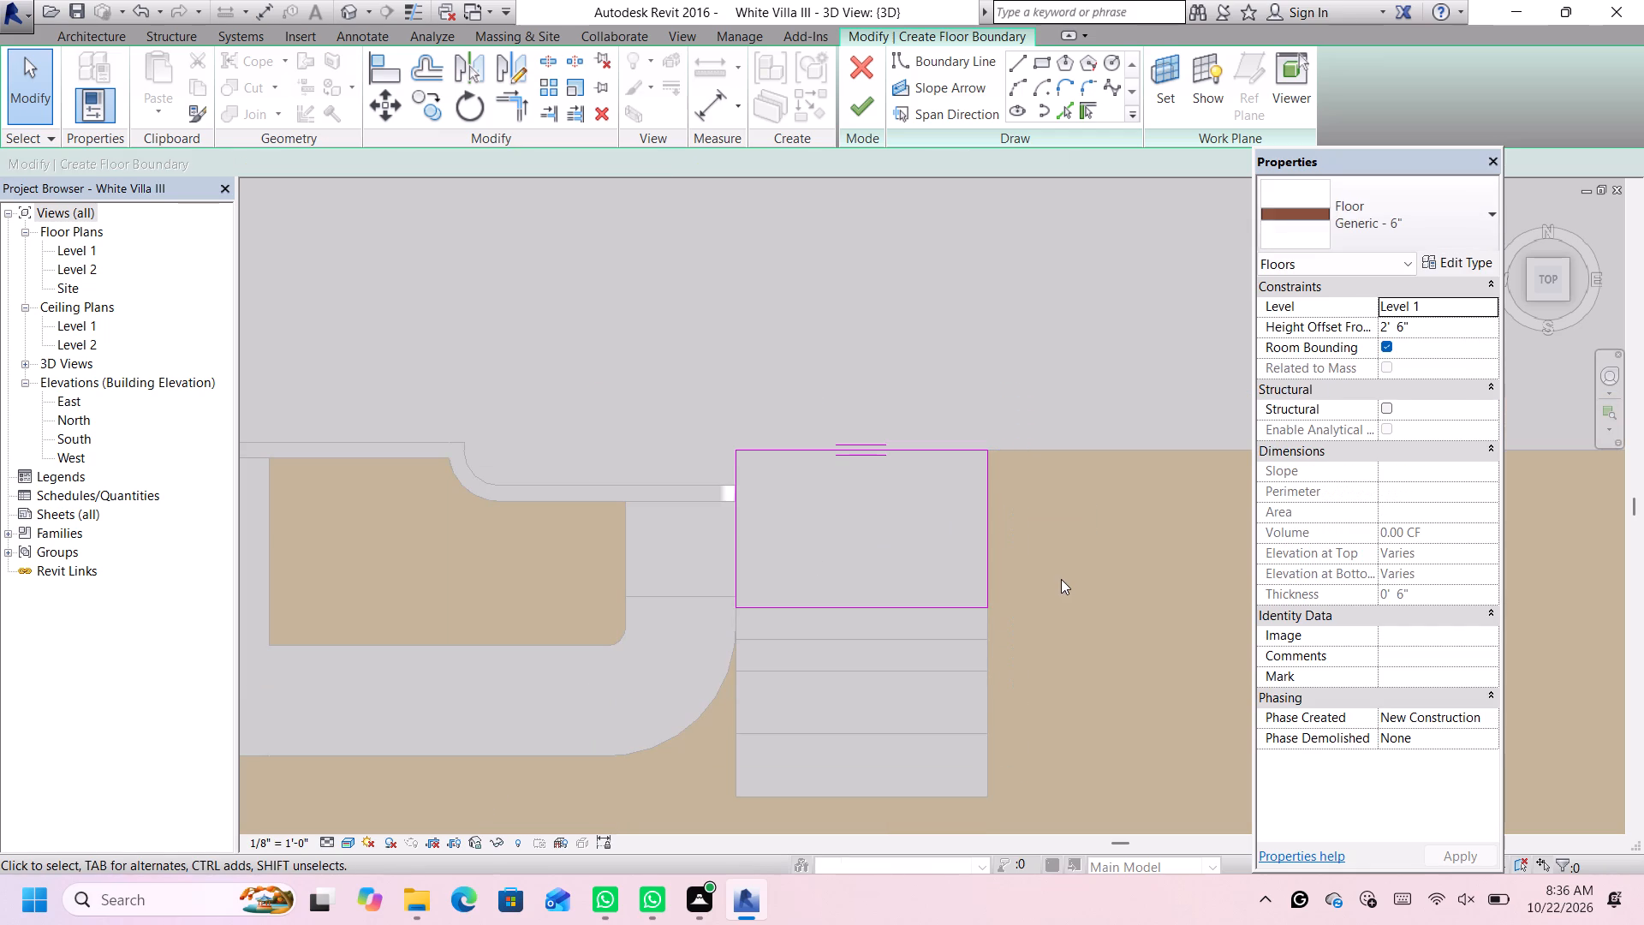
scroll(881, 563, "up", 1)
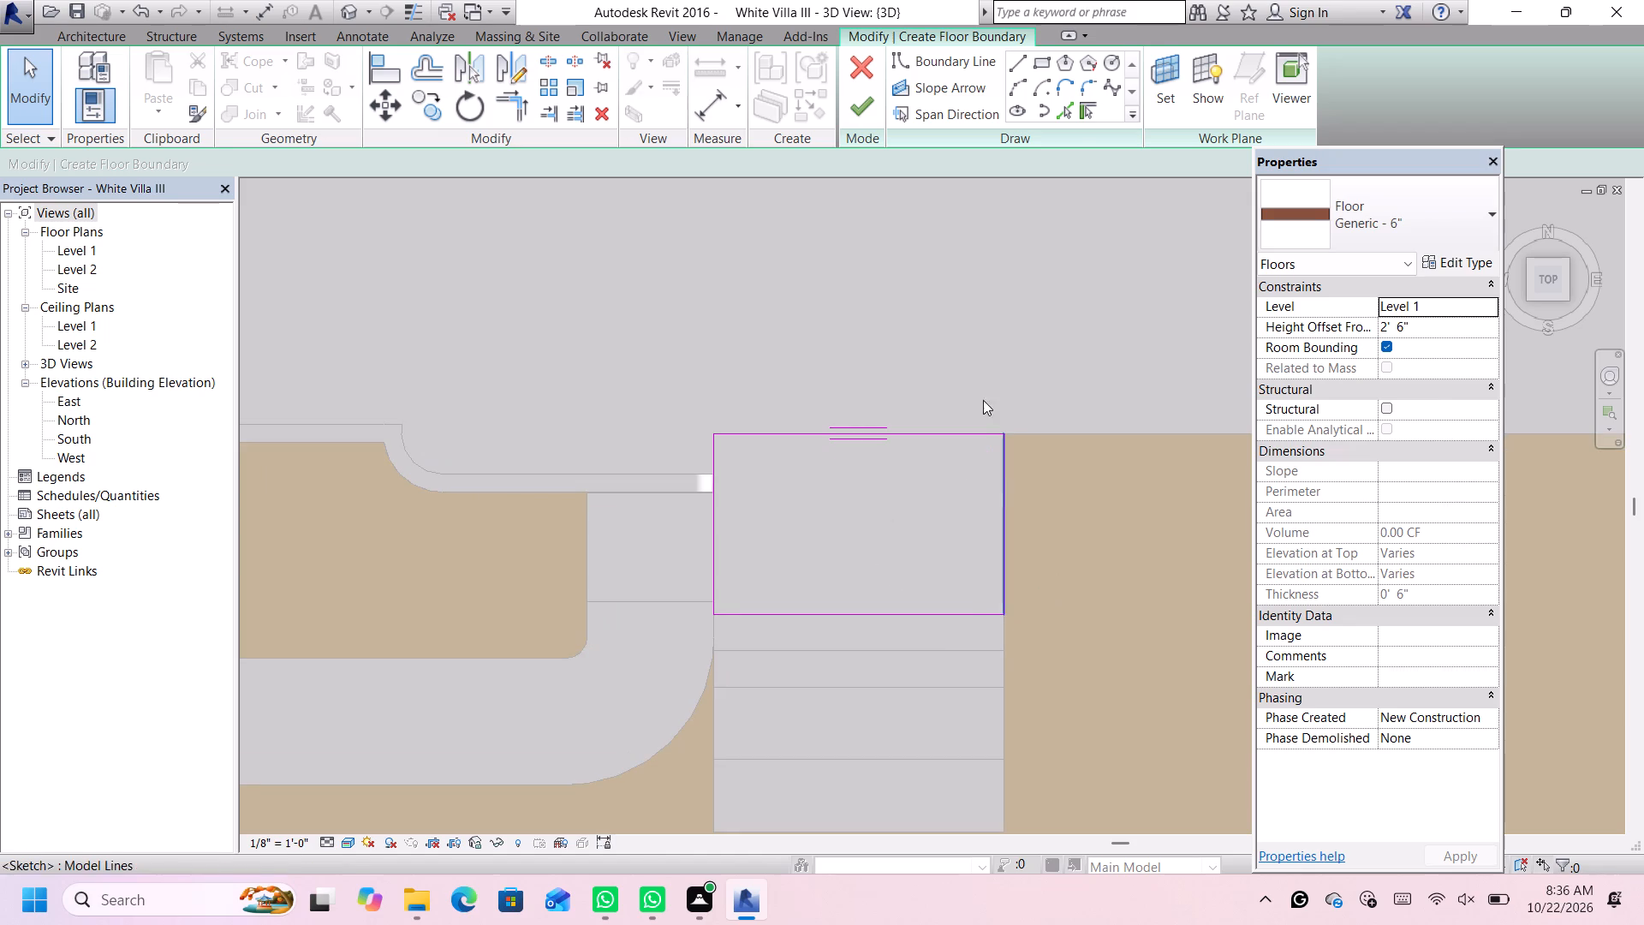
left_click(852, 109)
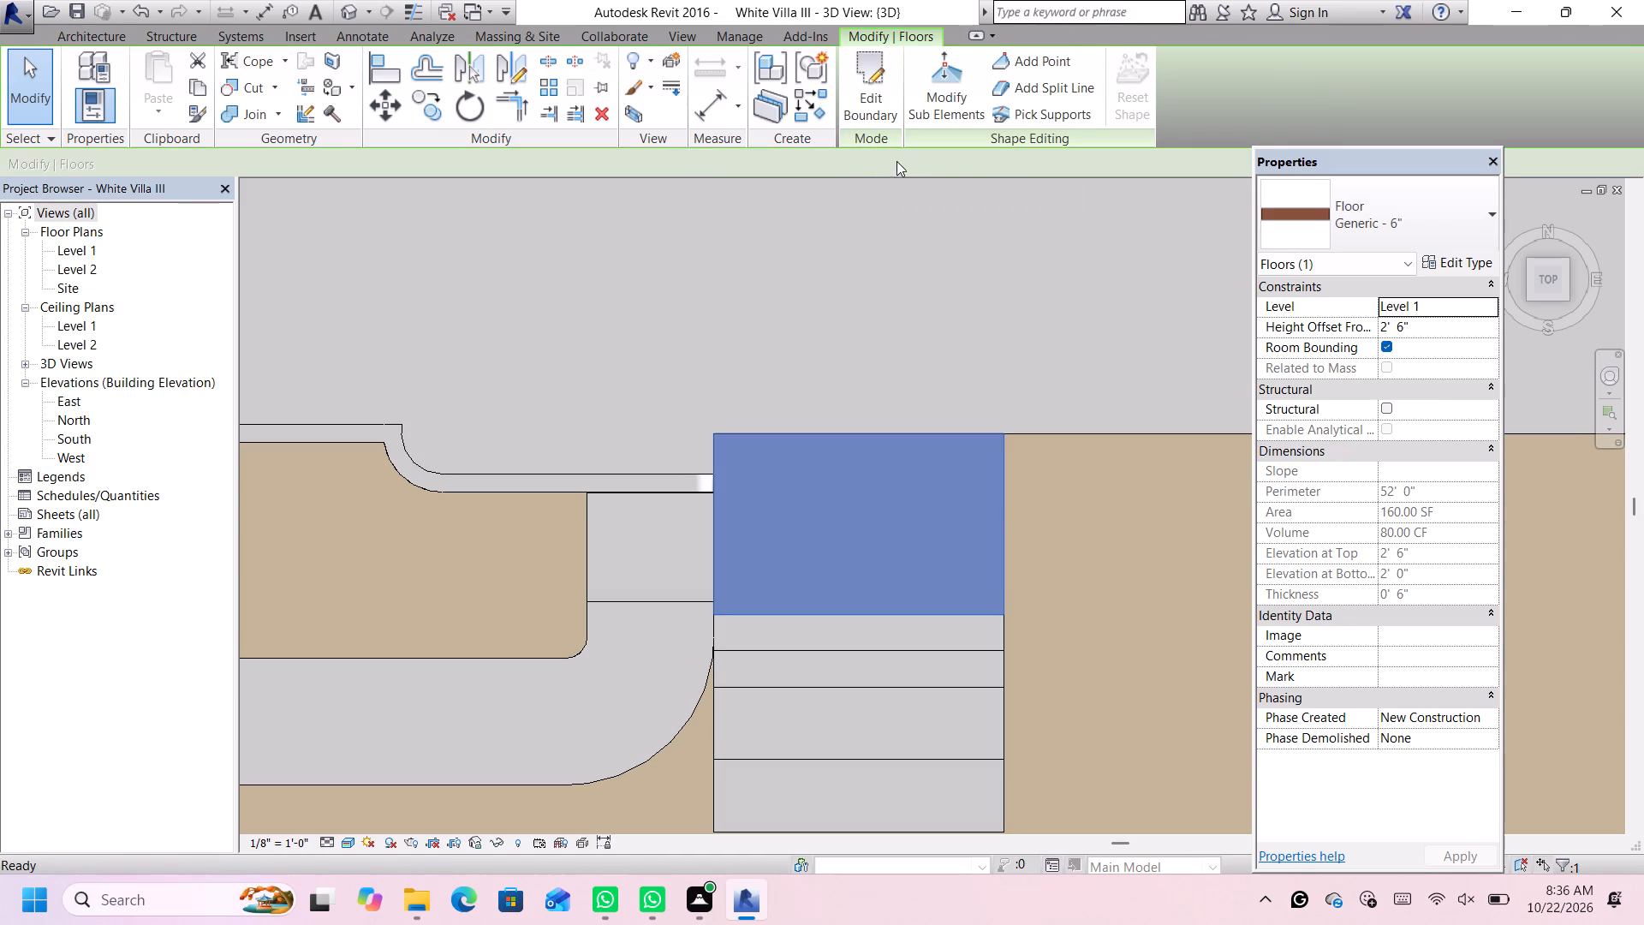
left_click(1090, 511)
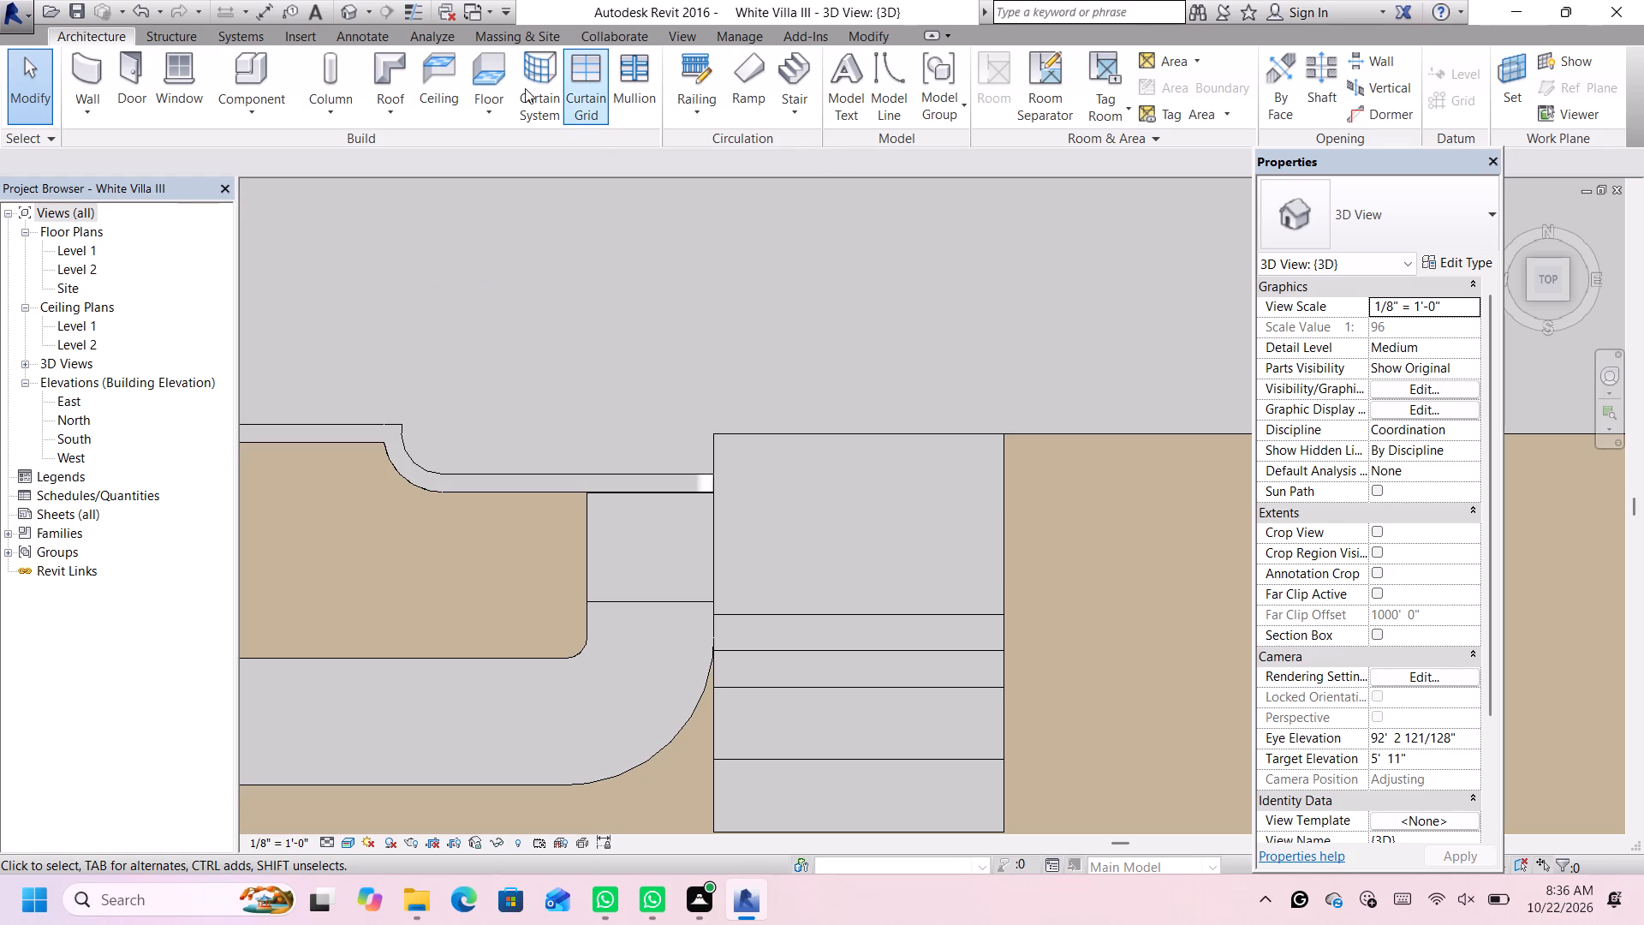
Start a sixth entrance floor of type Generic - 6" on Level 1 over the stacked slabs.
left_click(491, 69)
scroll(851, 302, "down", 1)
scroll(782, 501, "up", 1)
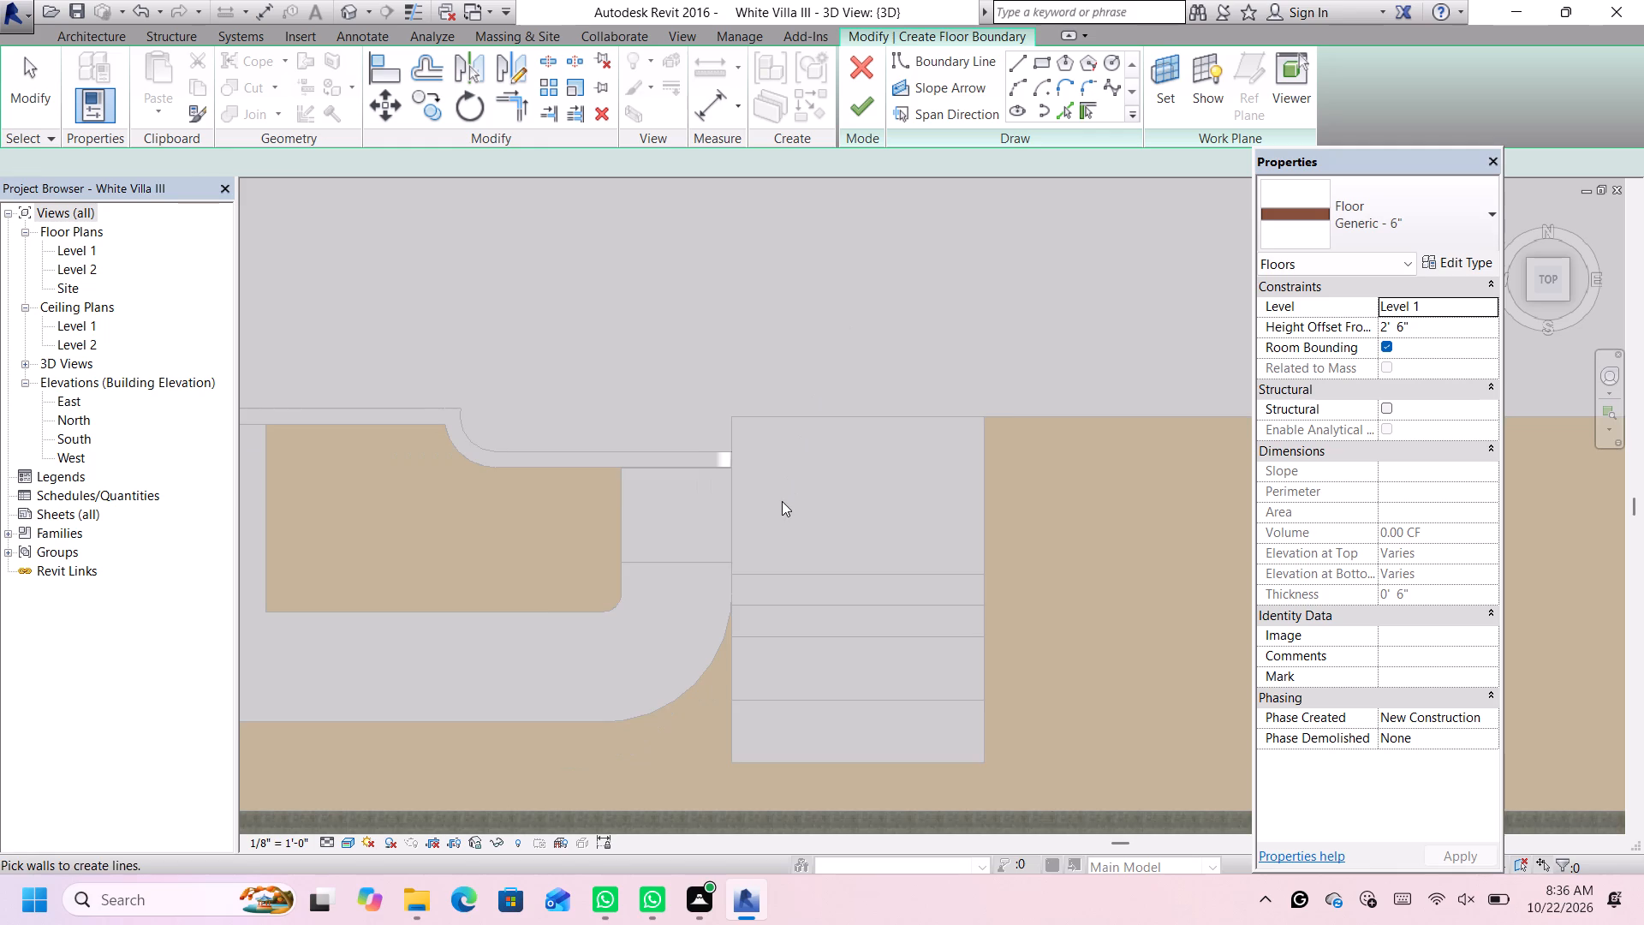
scroll(866, 620, "up", 1)
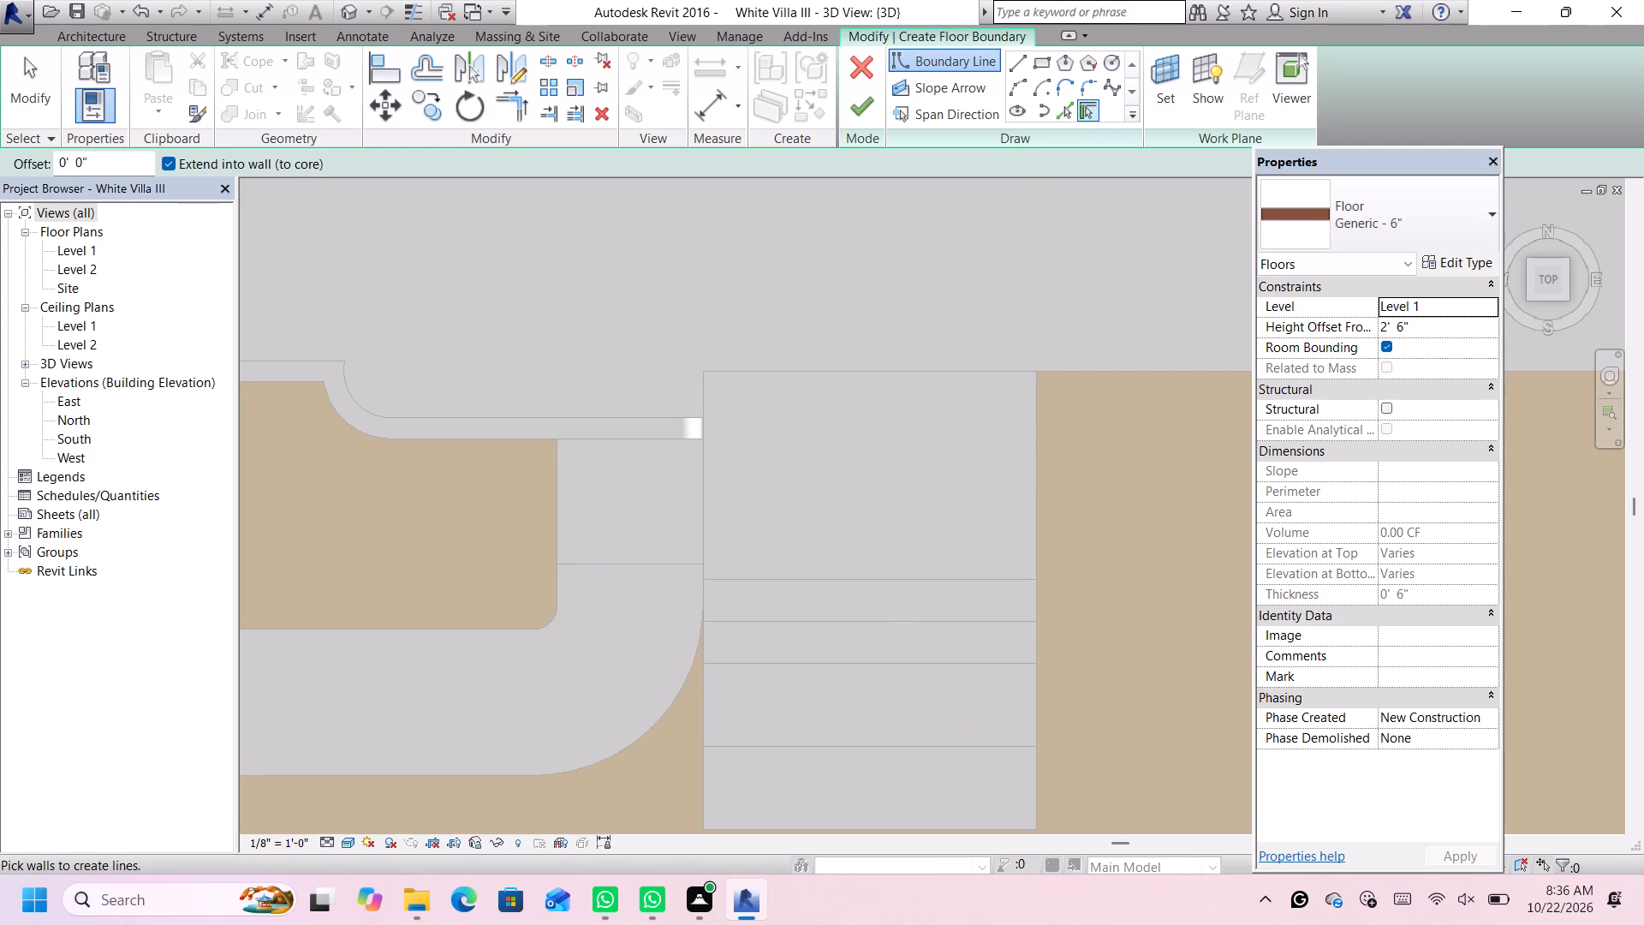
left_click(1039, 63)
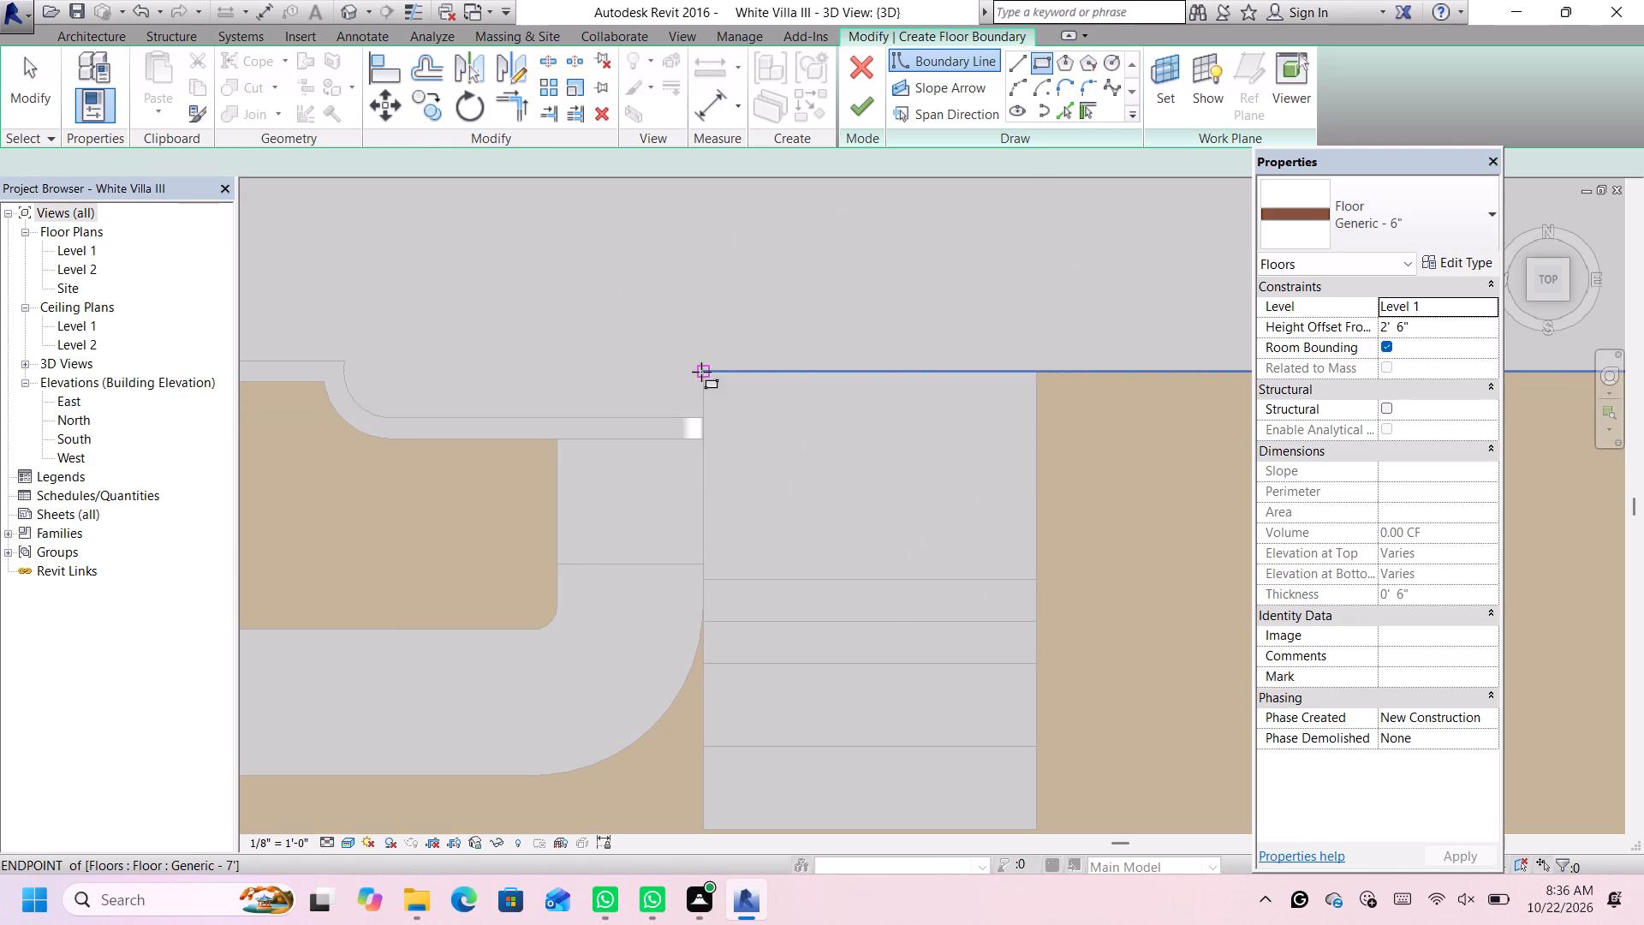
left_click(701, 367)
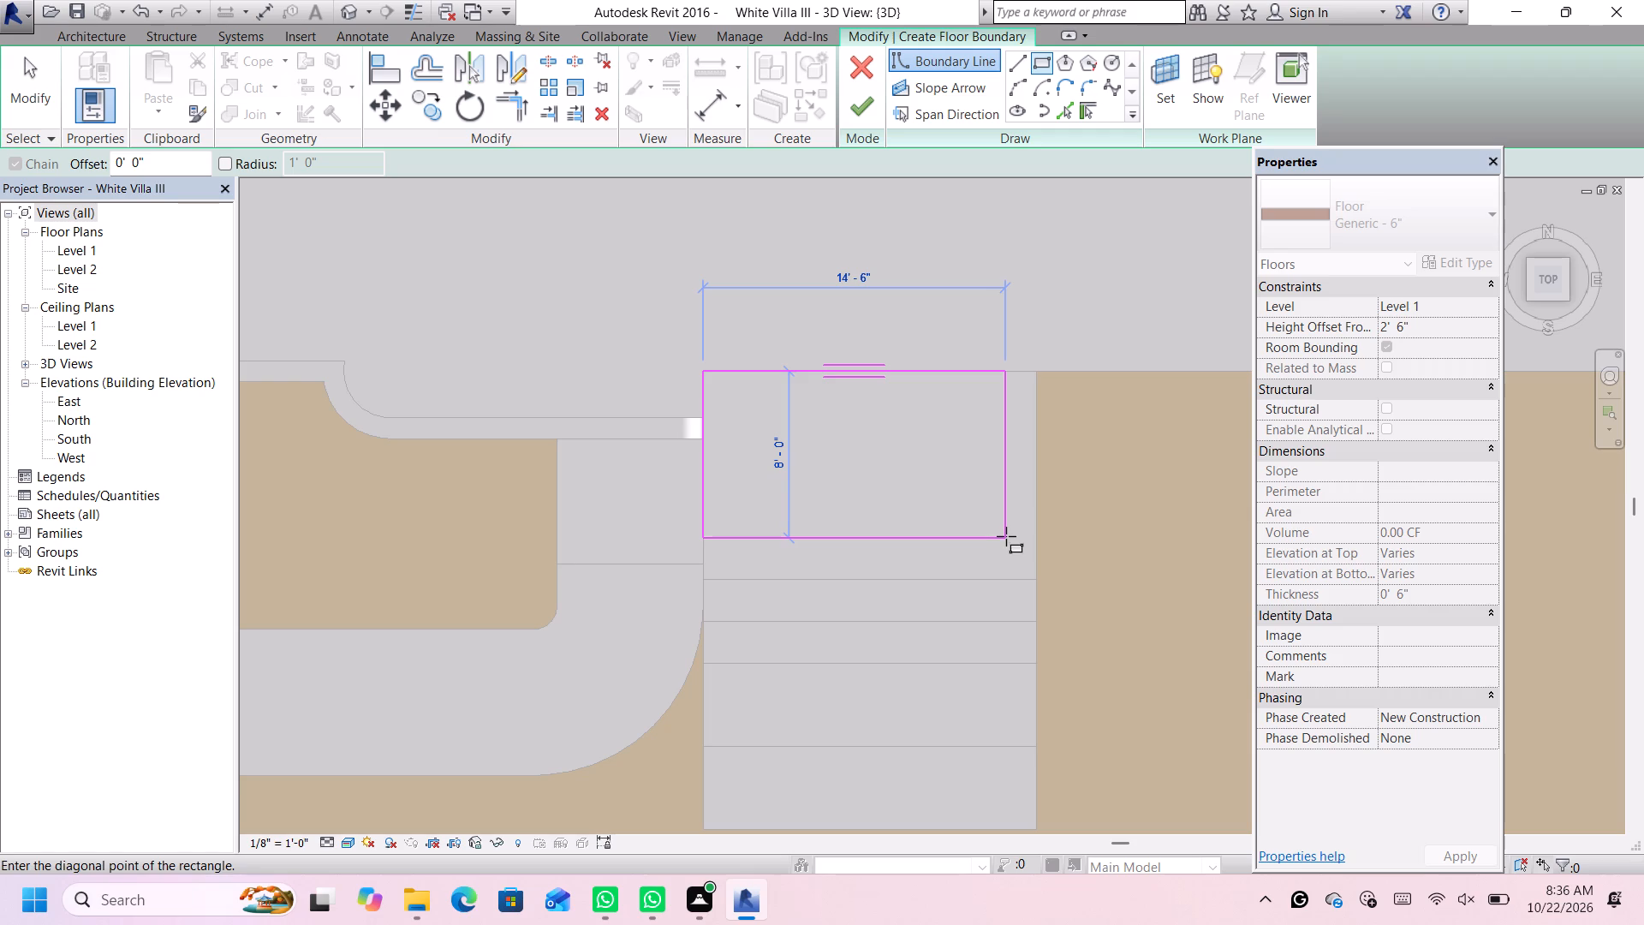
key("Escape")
Set the sixth entrance floor's height offset from Level 1 to 3'.
left_click(1452, 335)
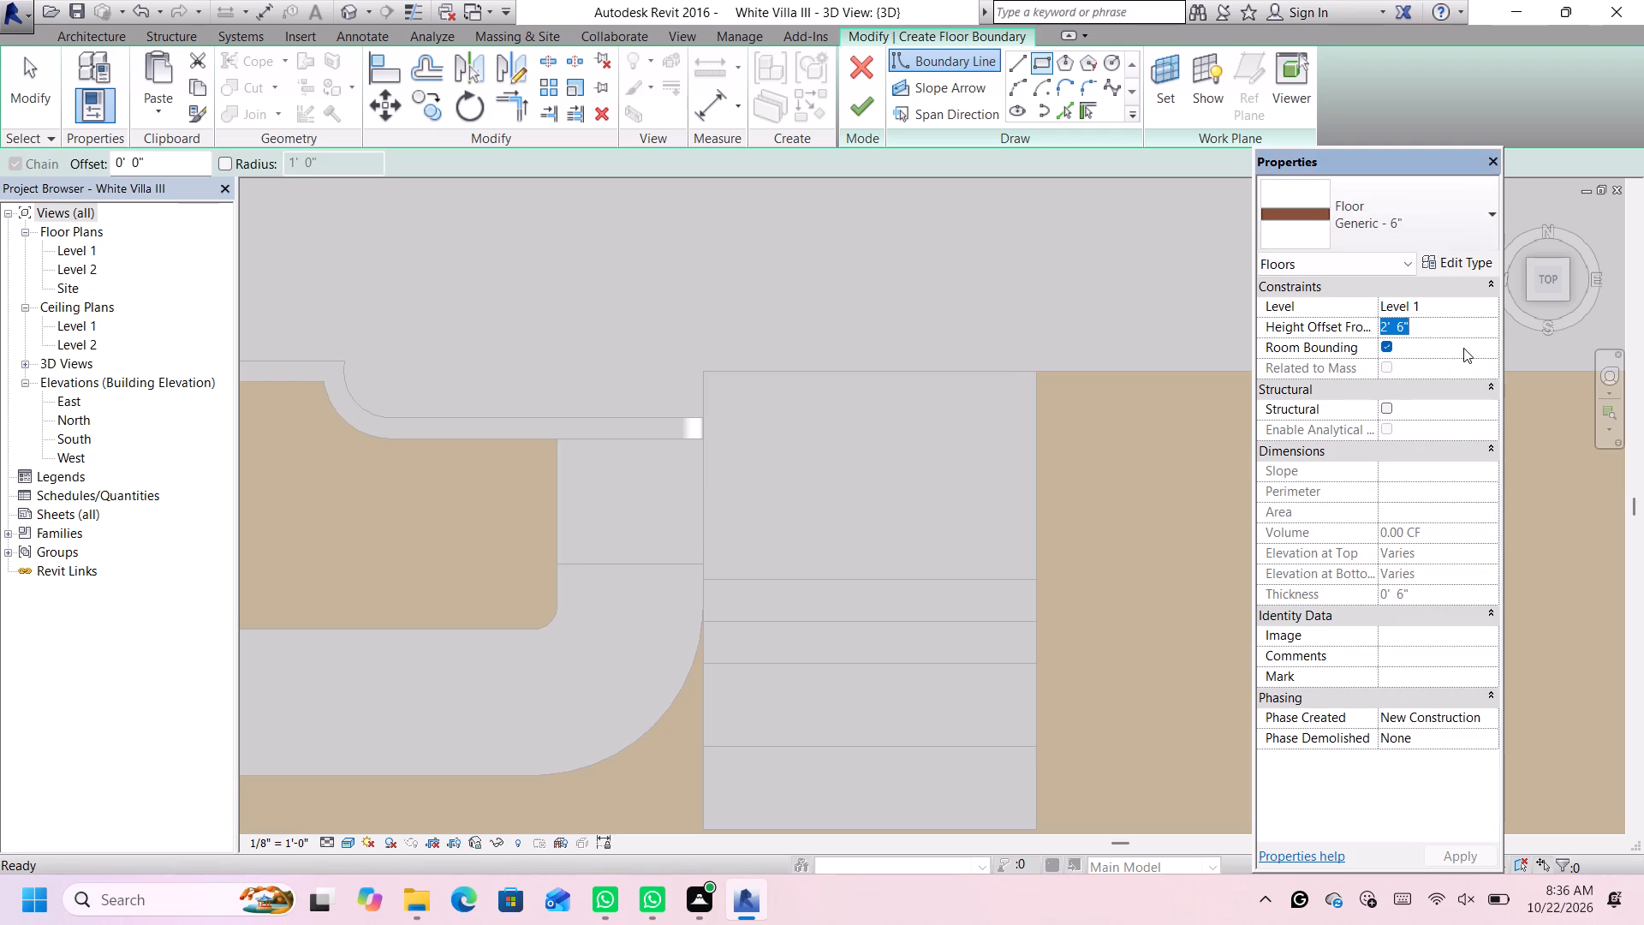
key("BackSpace")
key("3")
key("apostrophe")
key("Return")
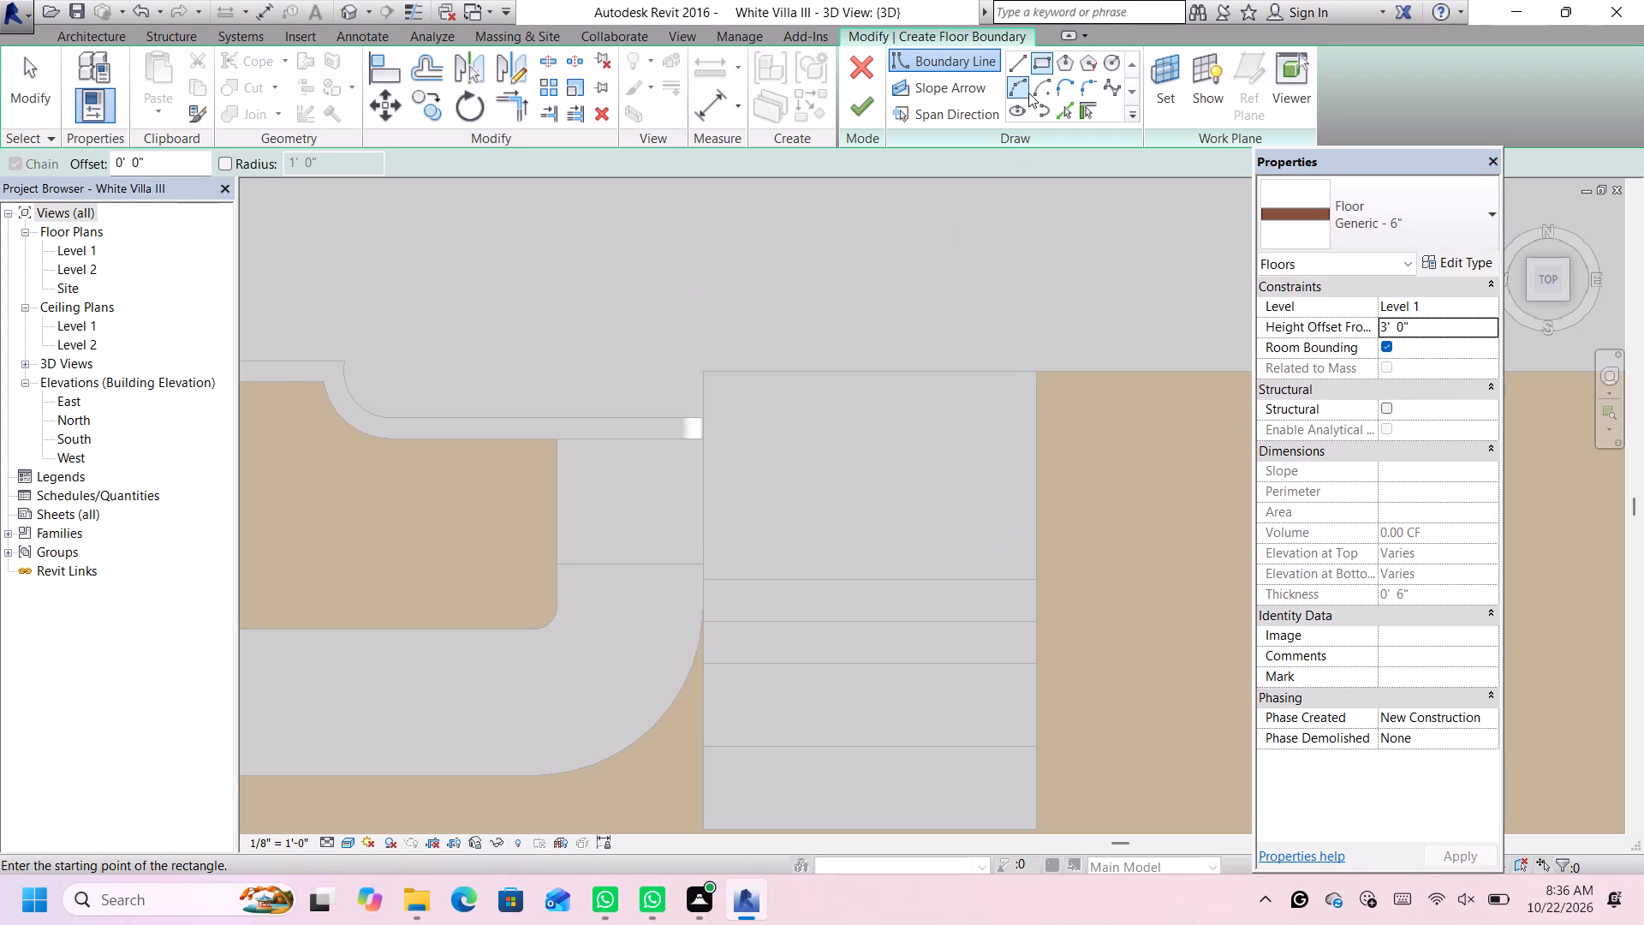
Sketch a rectangular boundary 16' wide and 8' deep from the main block's edge, finish the floor sketch and deselect the slab.
left_click(1042, 59)
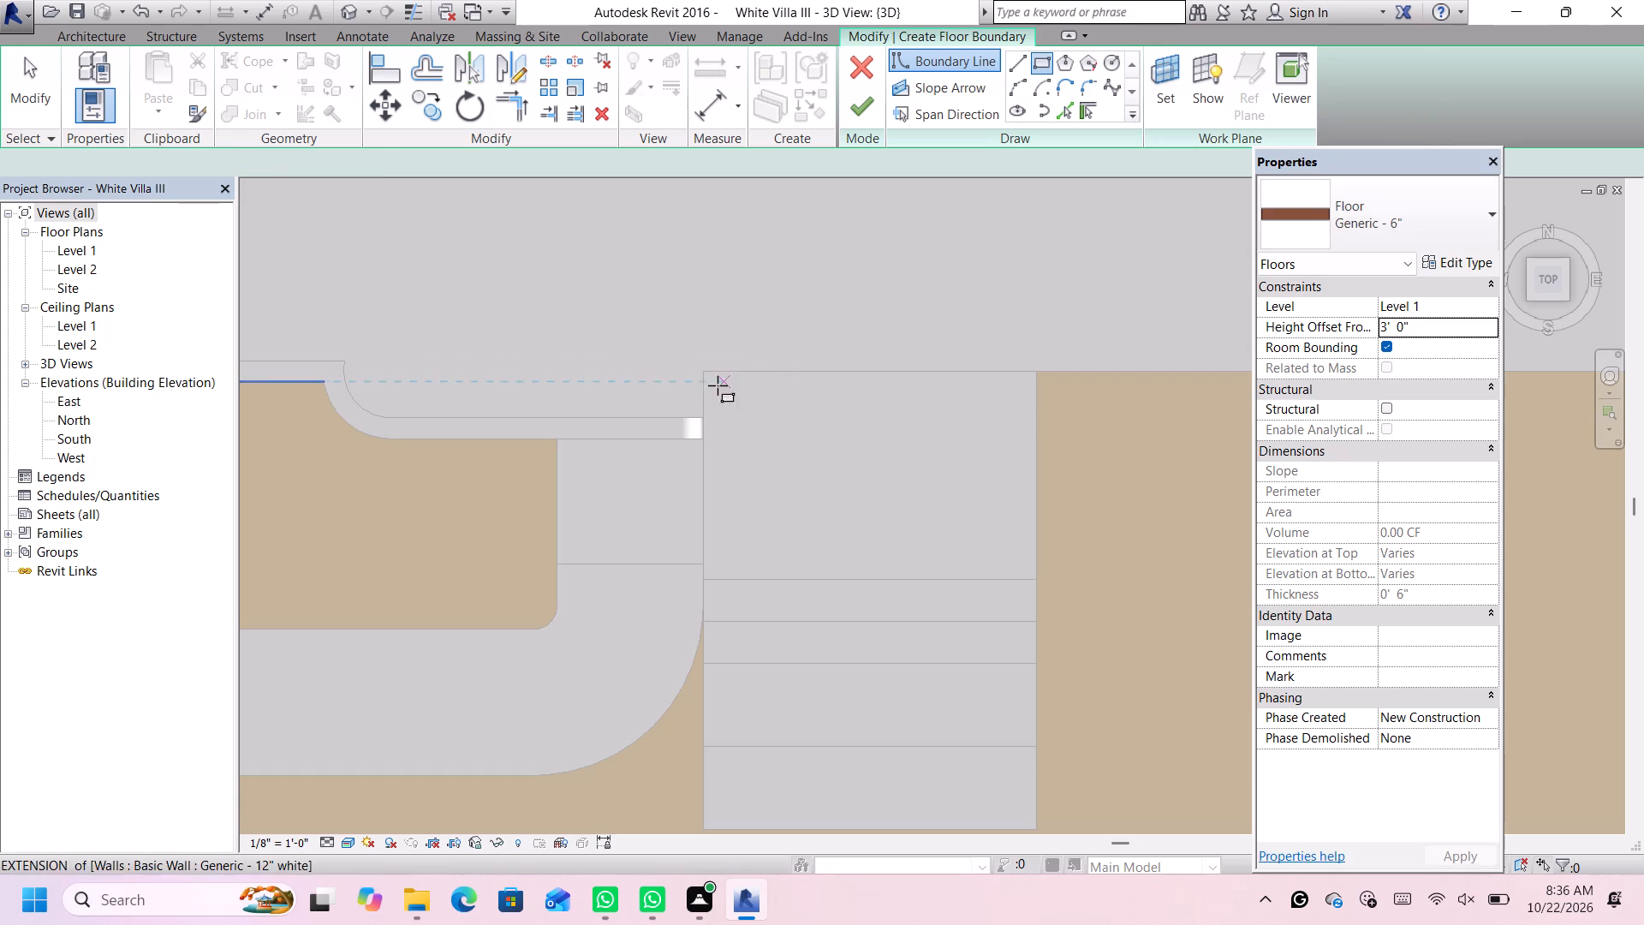
left_click(706, 374)
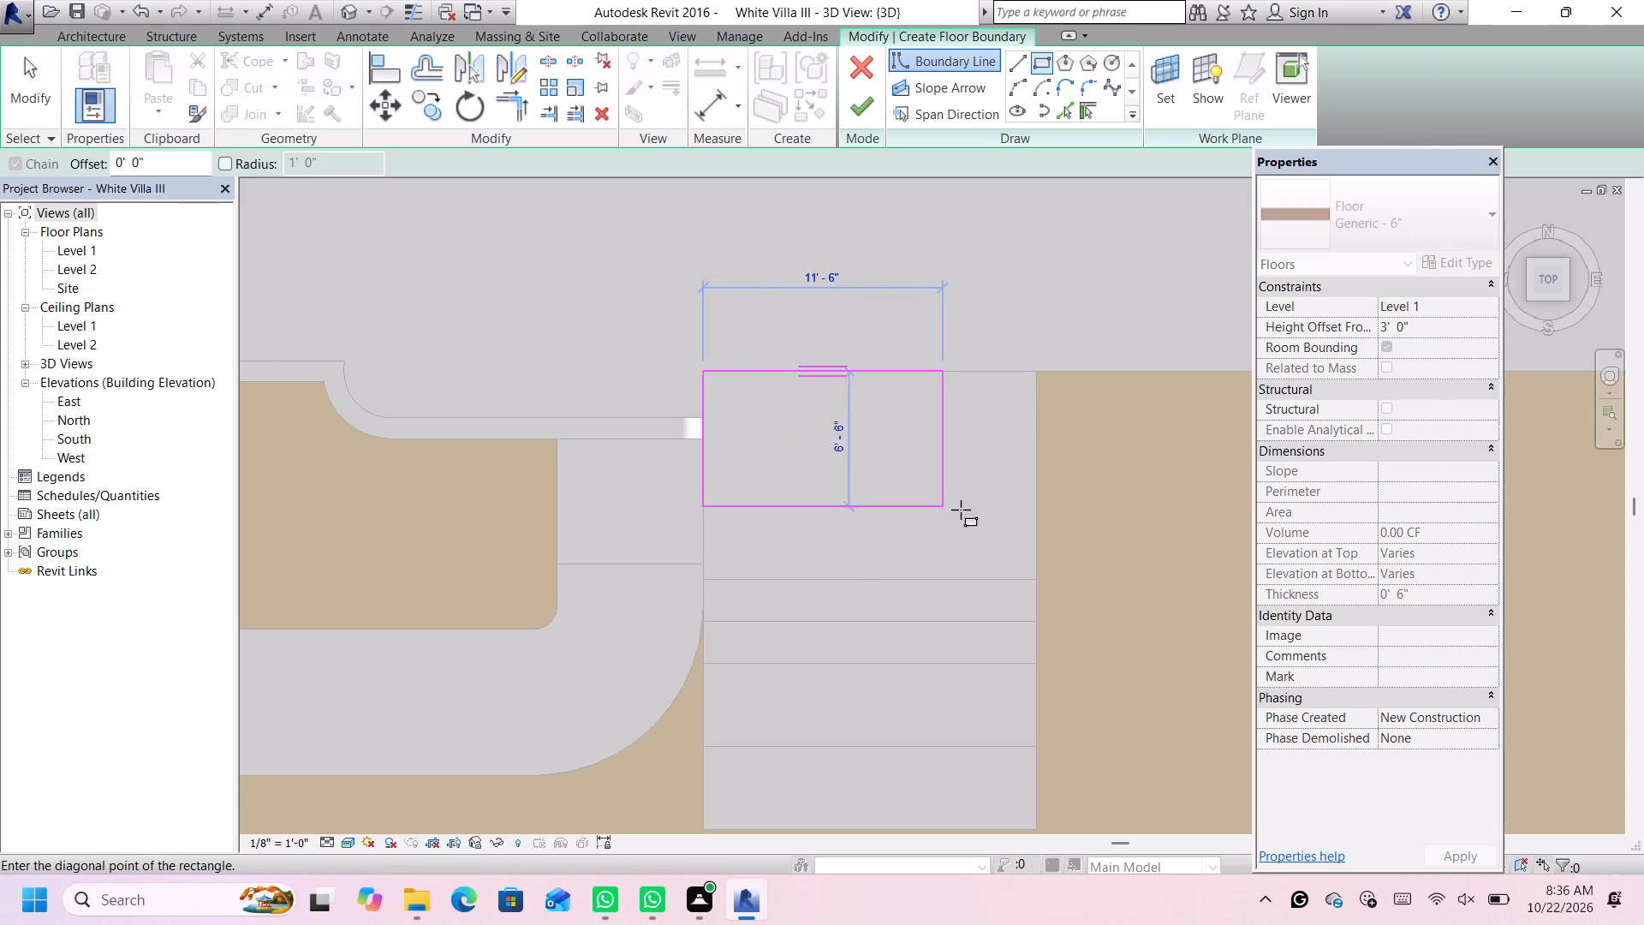
left_click(1036, 538)
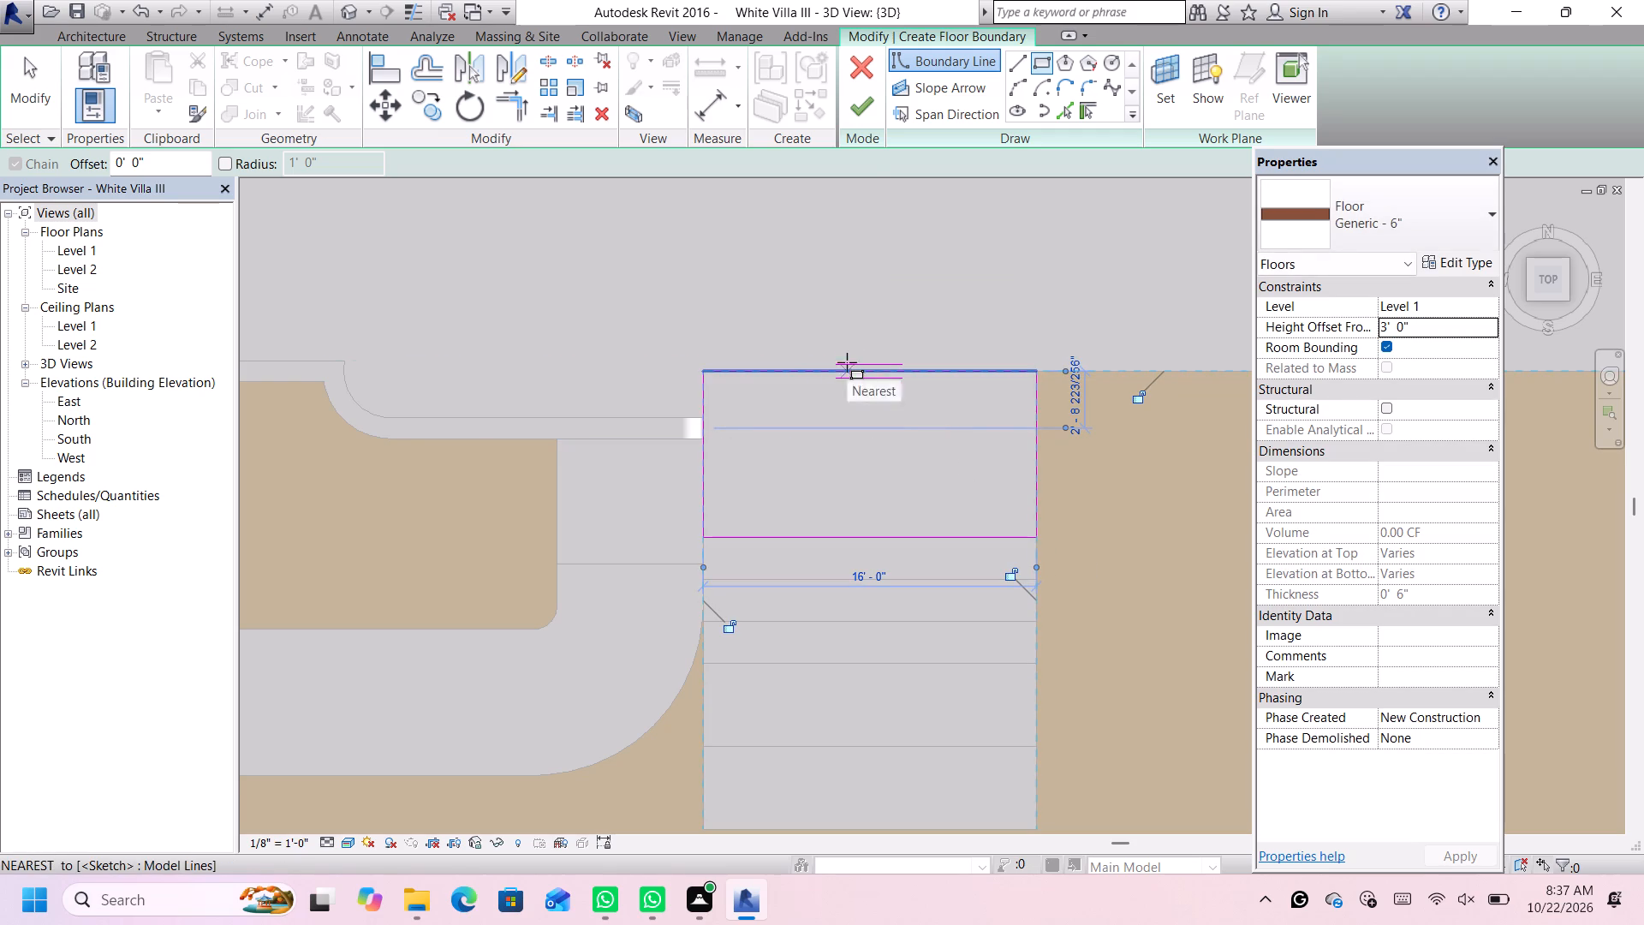
left_click(863, 112)
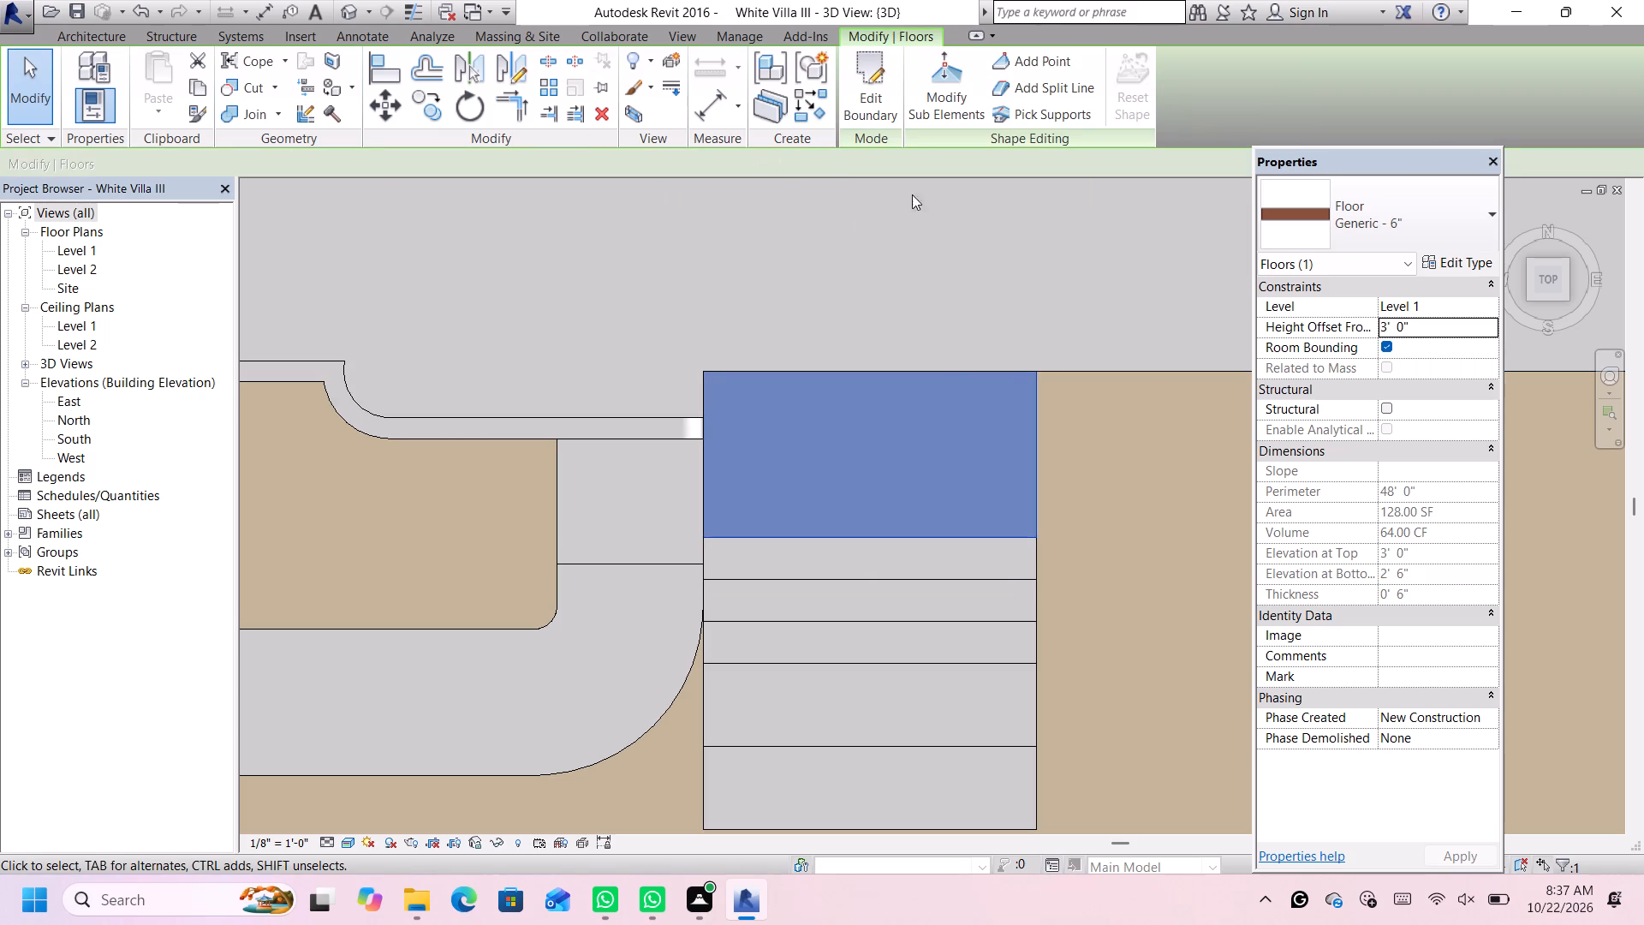
left_click(1093, 439)
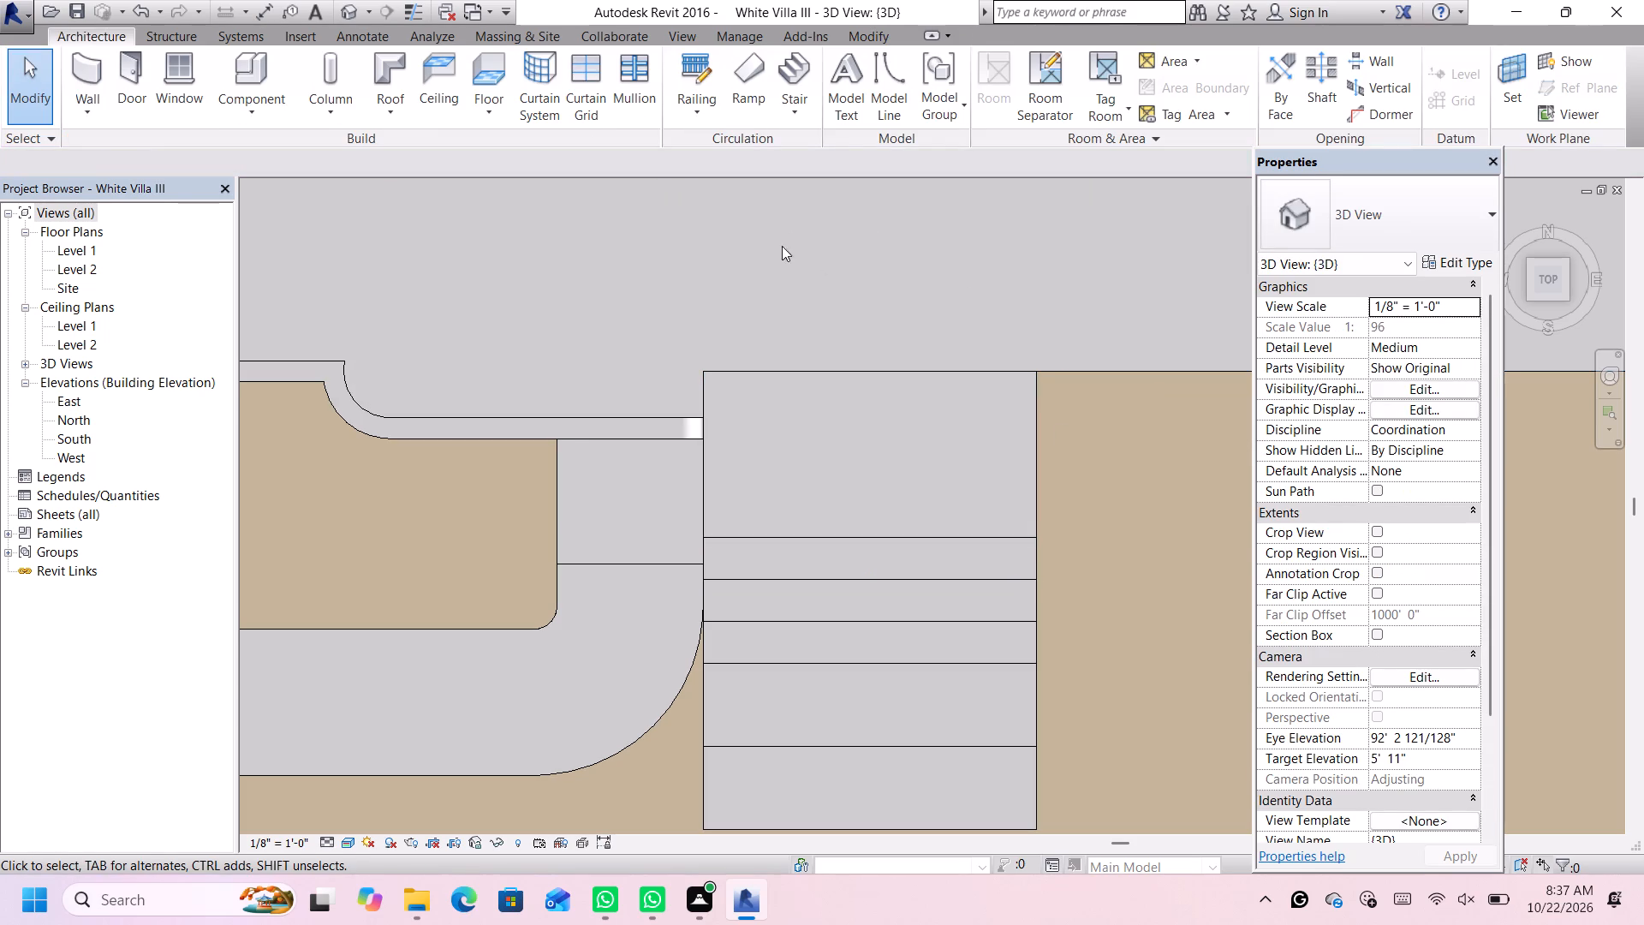
Start a seventh entrance floor of type Generic - 6" with a 3' 6" height offset from Level 1.
left_click(491, 61)
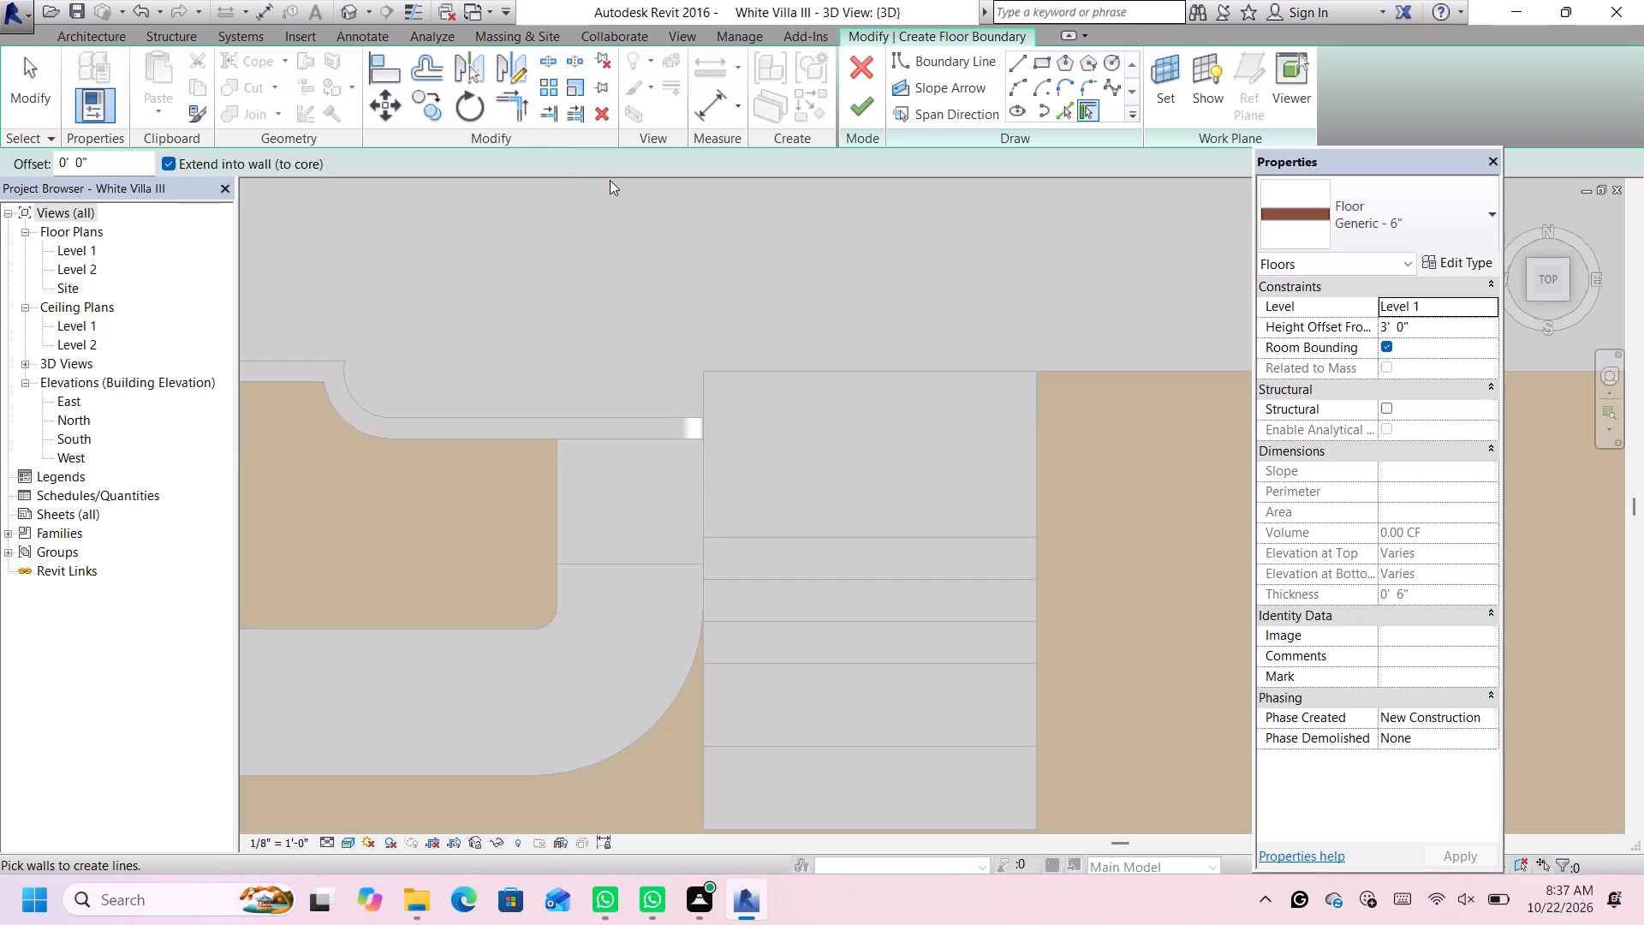
middle_click(1099, 439)
middle_click_drag(1099, 439, 1070, 426)
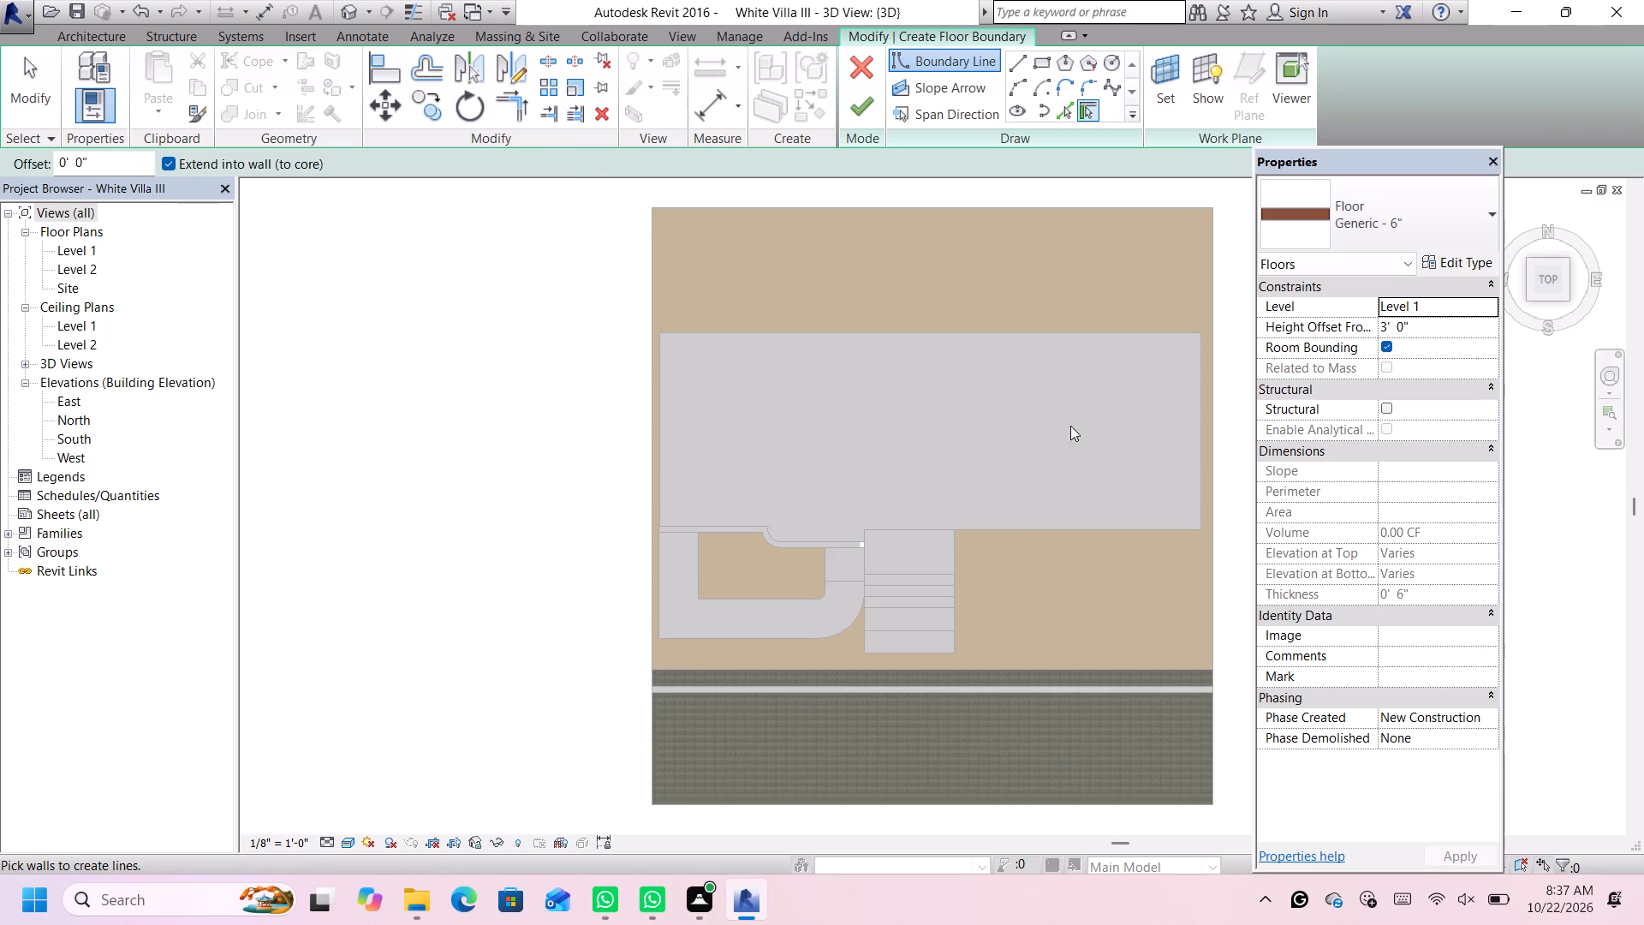
middle_click_drag(1070, 426, 1056, 418)
scroll(934, 578, "up", 9)
scroll(896, 569, "down", 1)
scroll(835, 541, "up", 3)
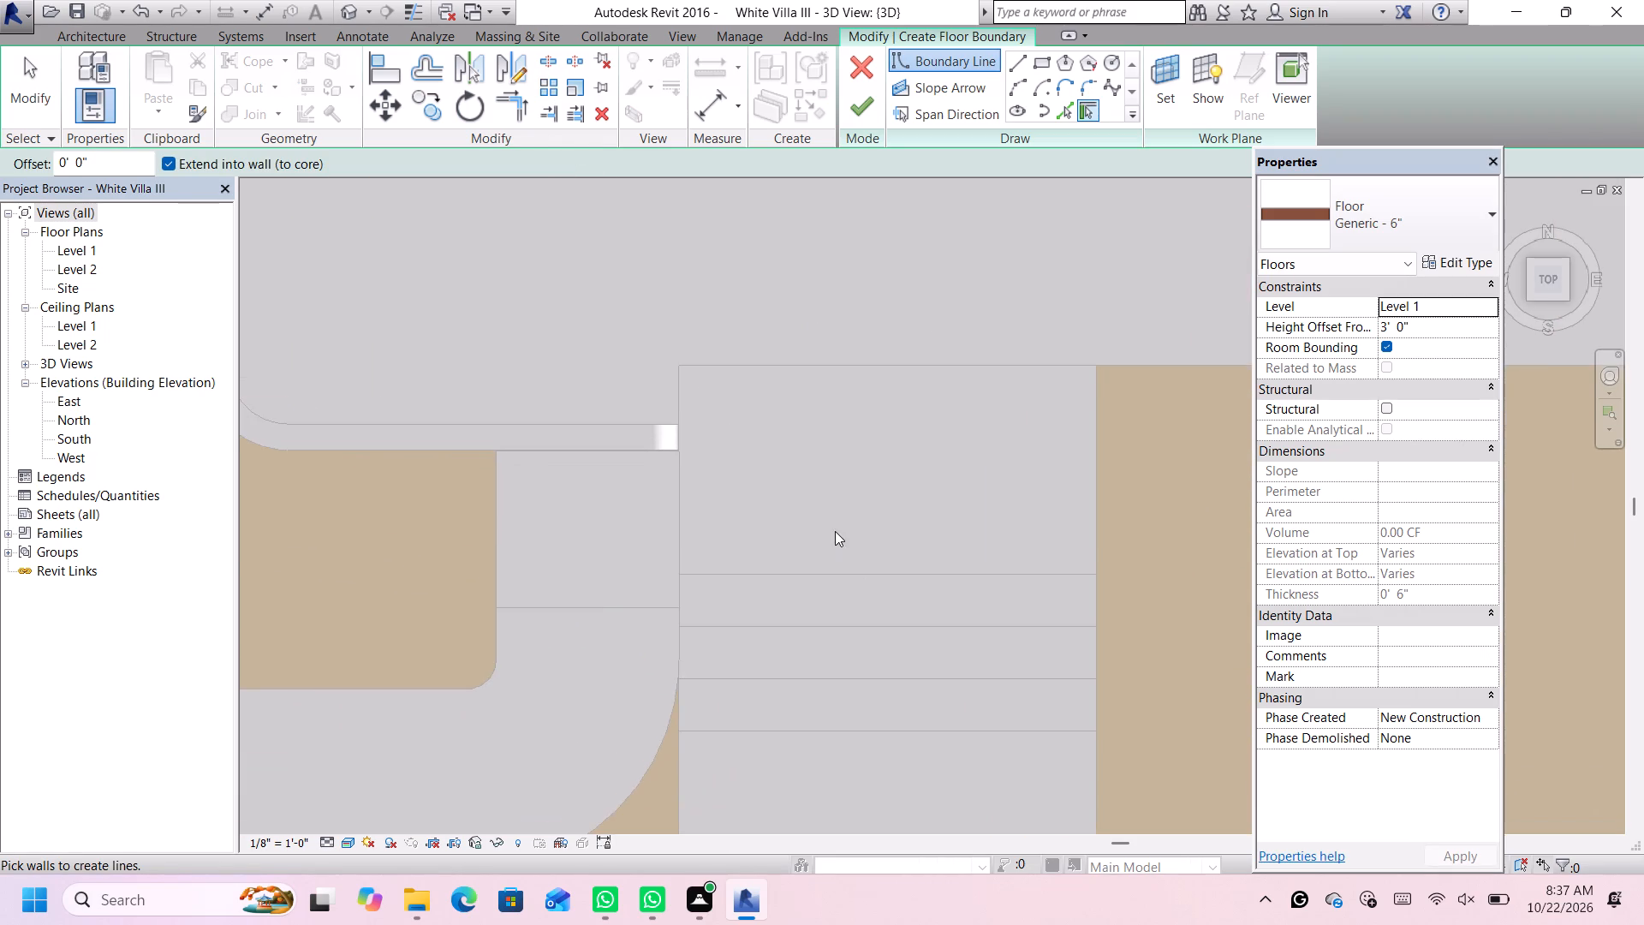
scroll(922, 539, "up", 1)
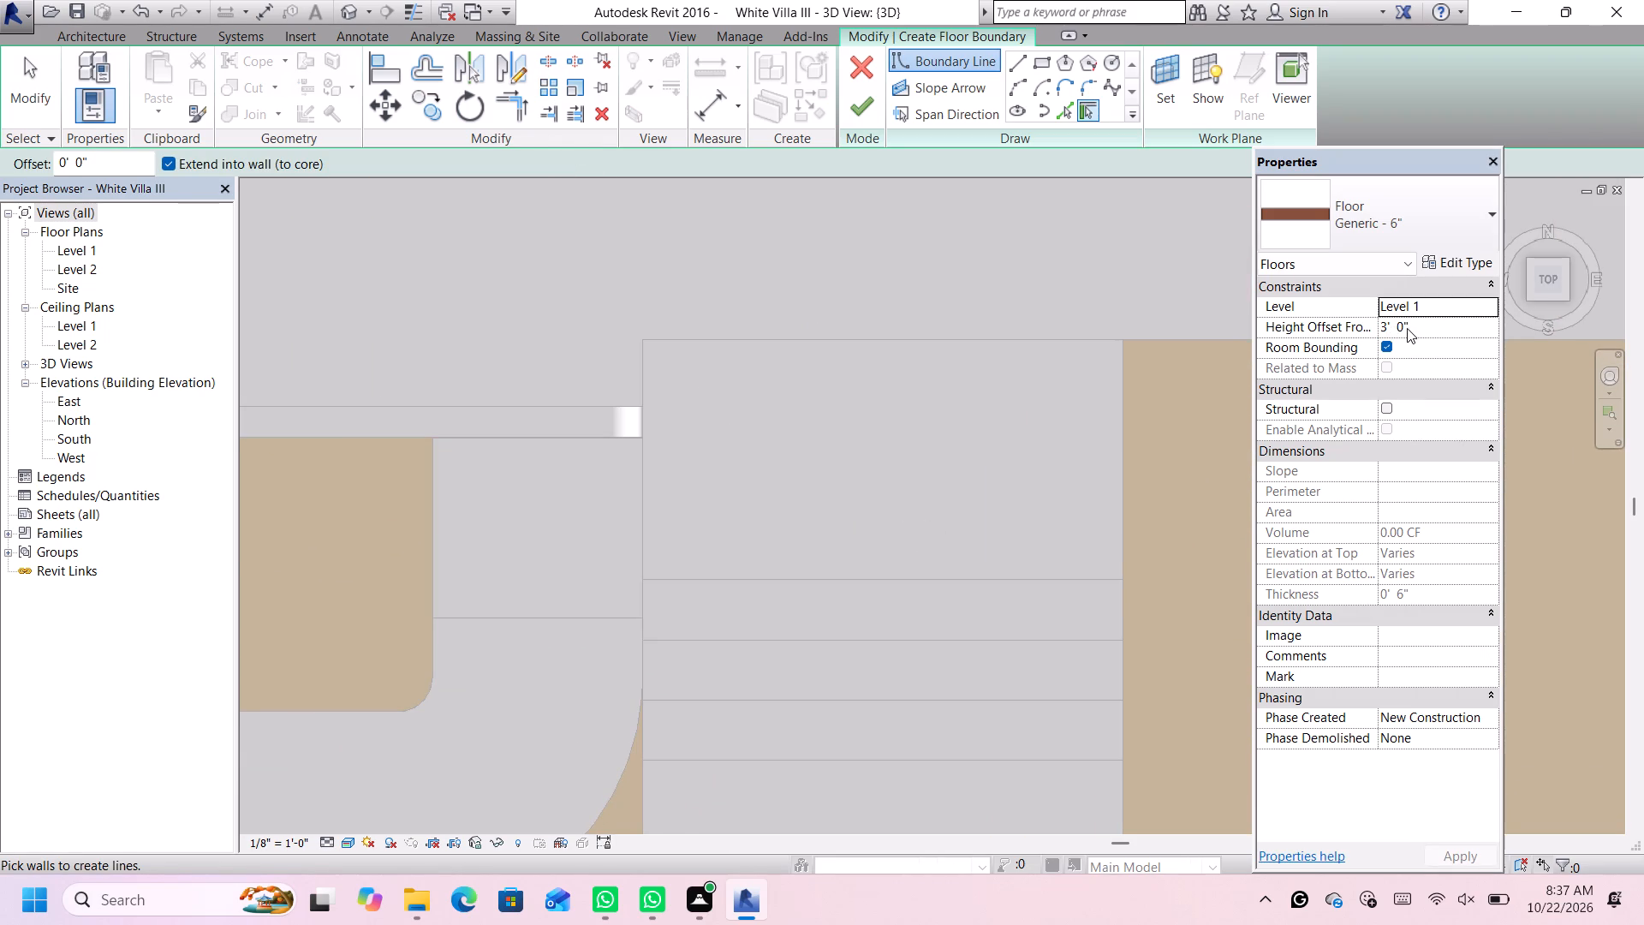
left_click(1407, 328)
key("BackSpace")
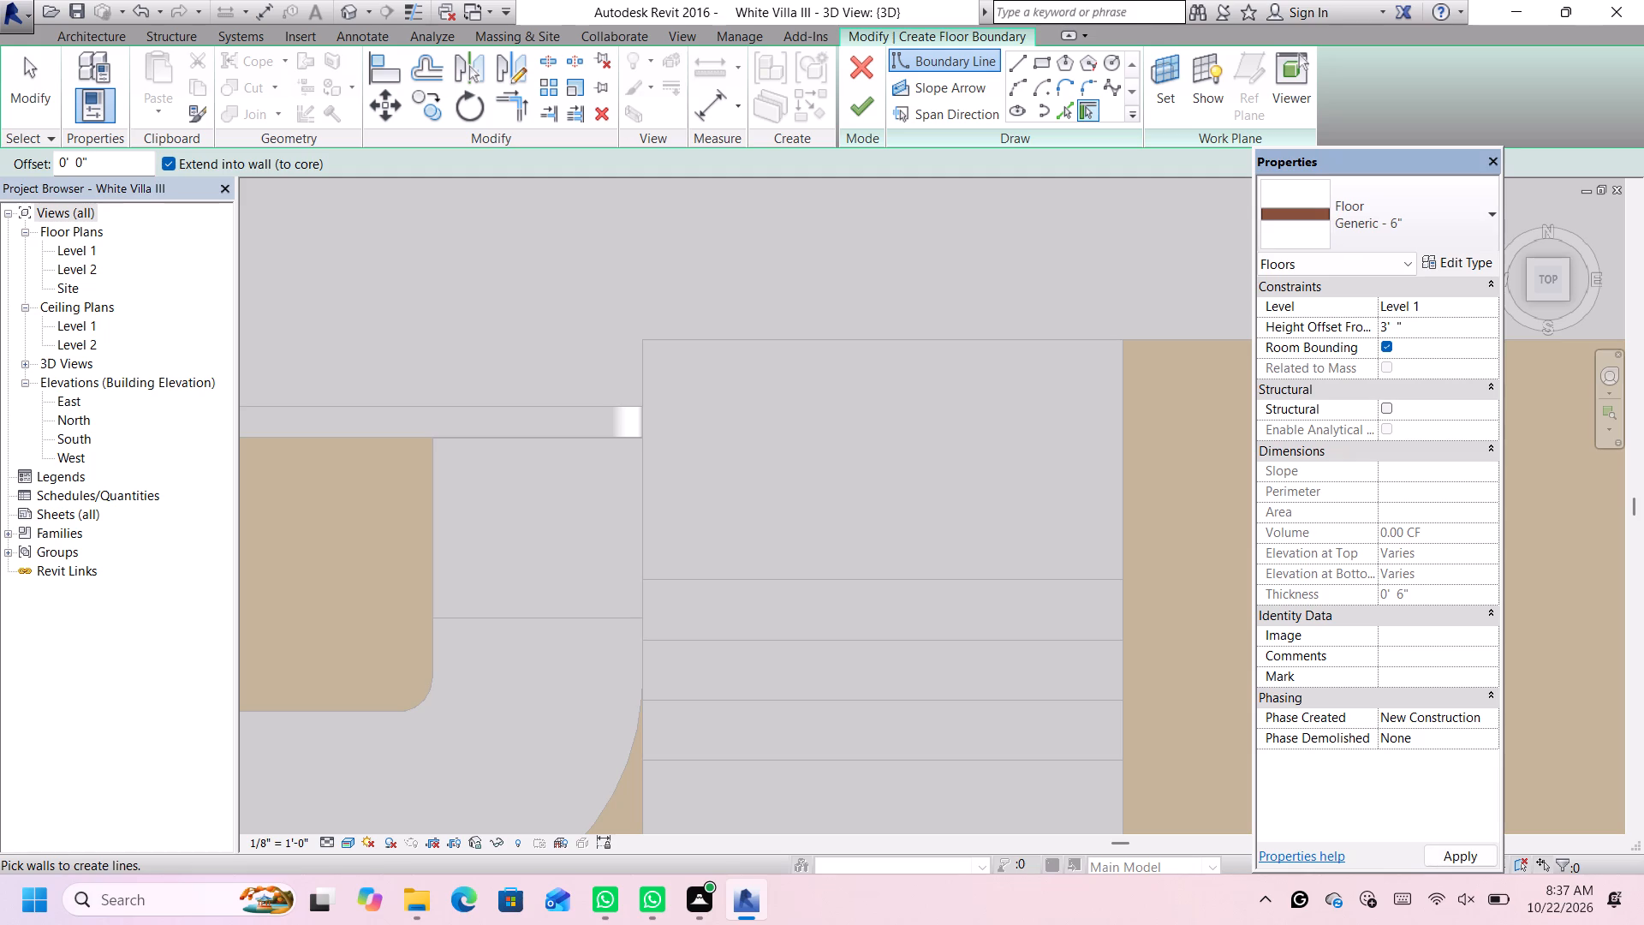
key("6")
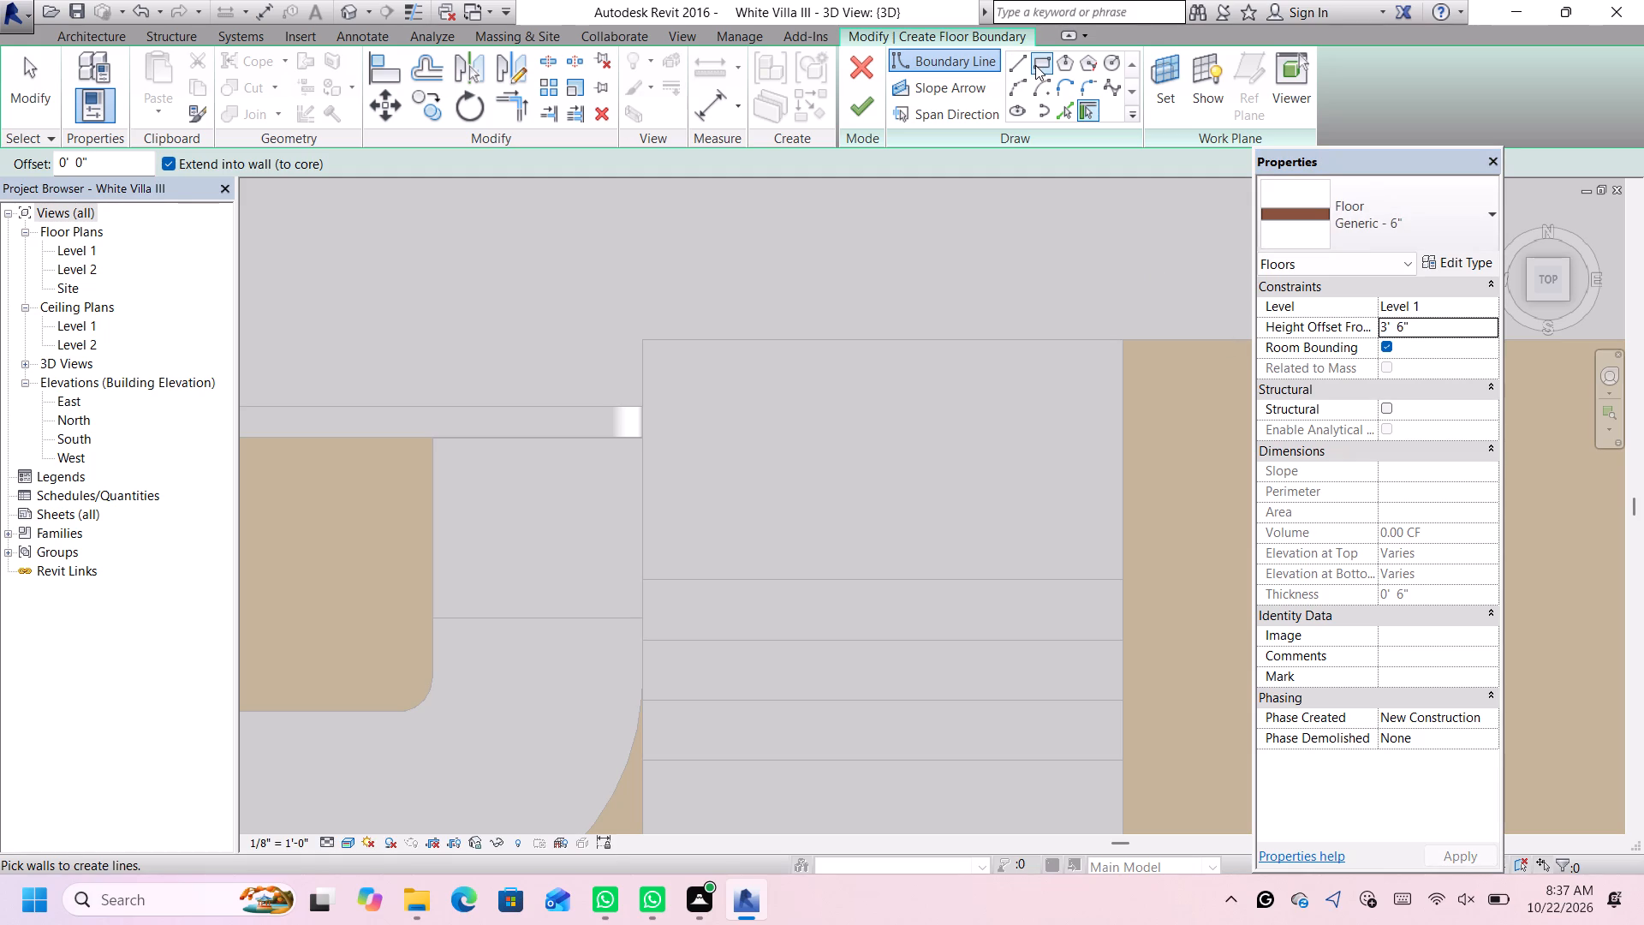
Sketch a rectangular boundary 16' wide and 6' deep from the main block's edge, finish the floor sketch and deselect the slab.
left_click(1035, 64)
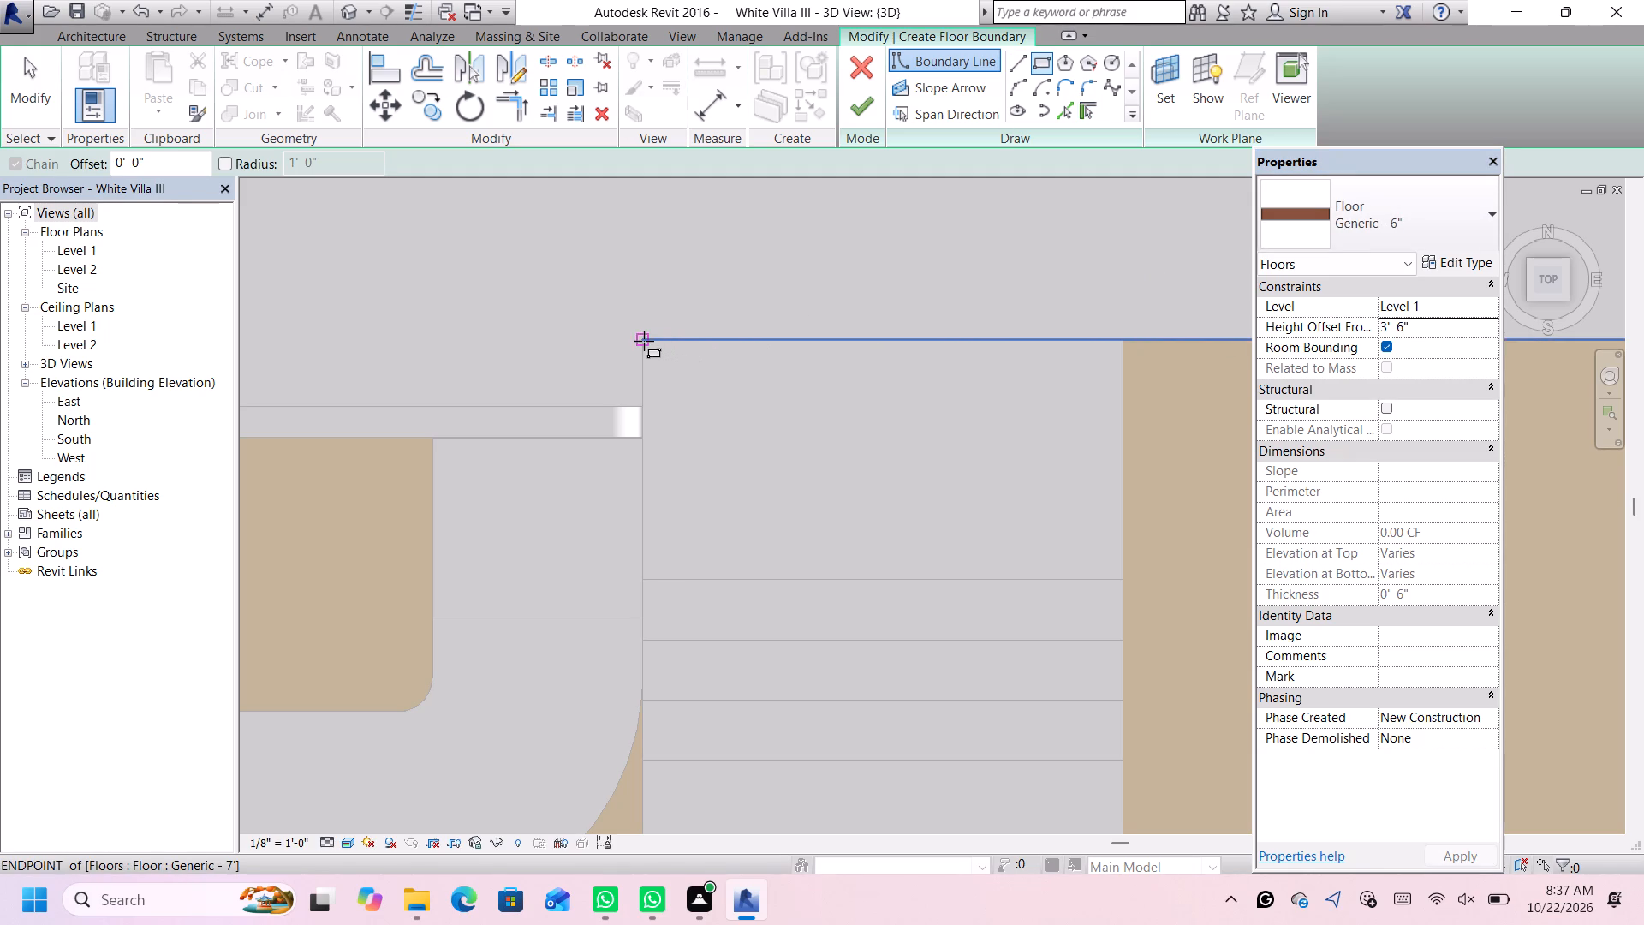
left_click(643, 341)
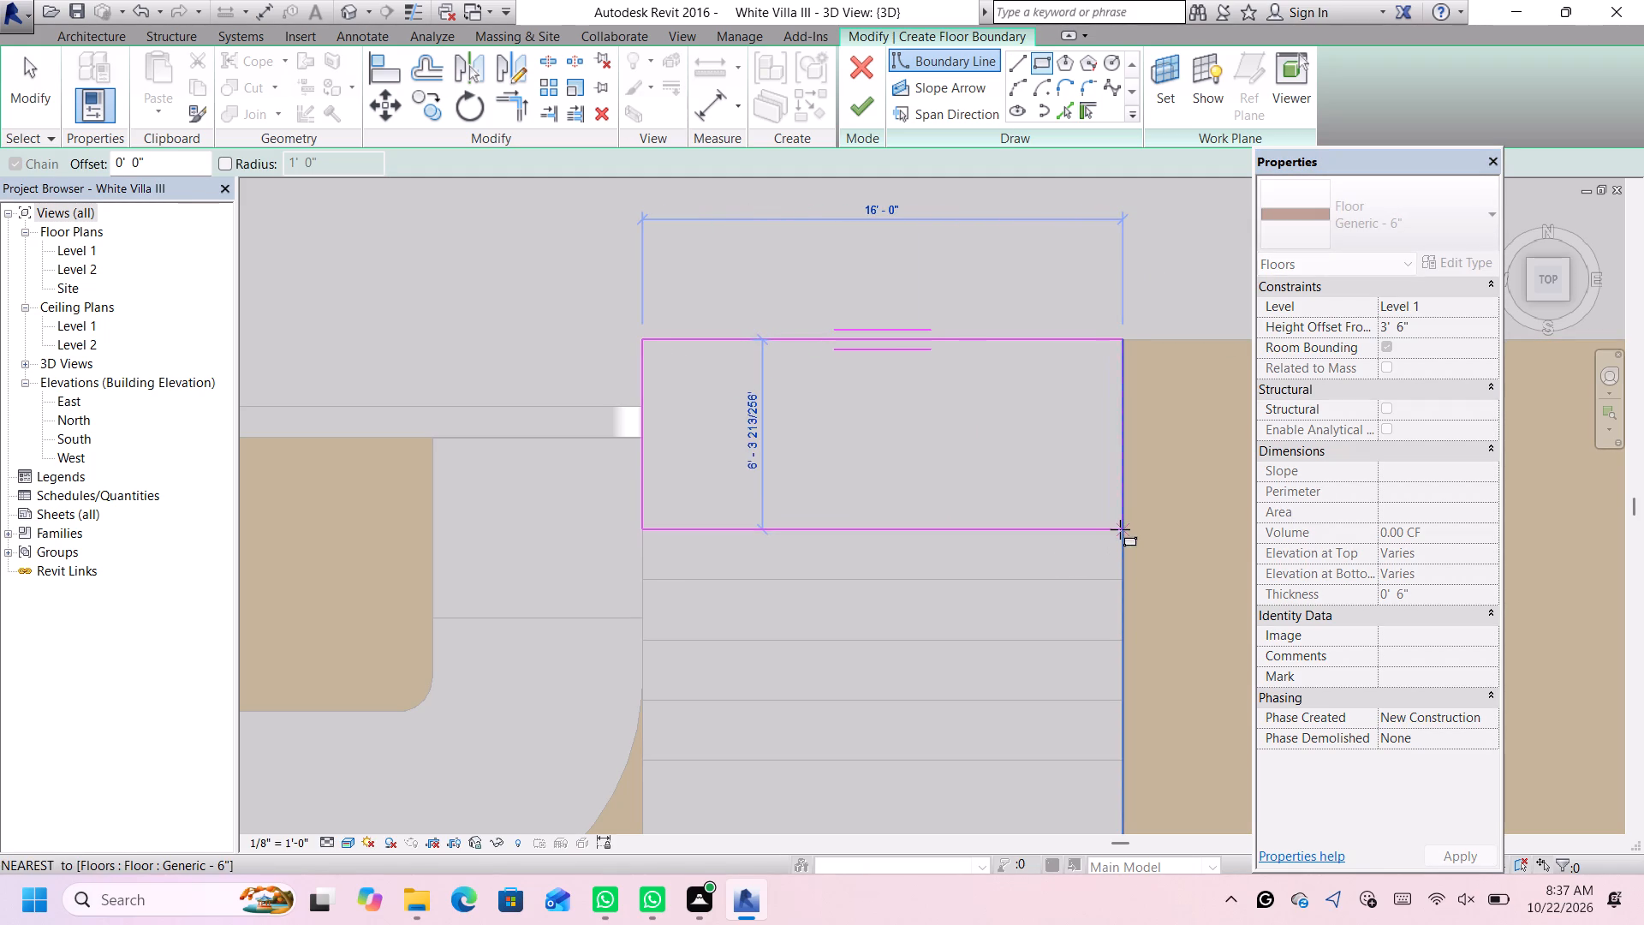
scroll(1108, 532, "up", 1)
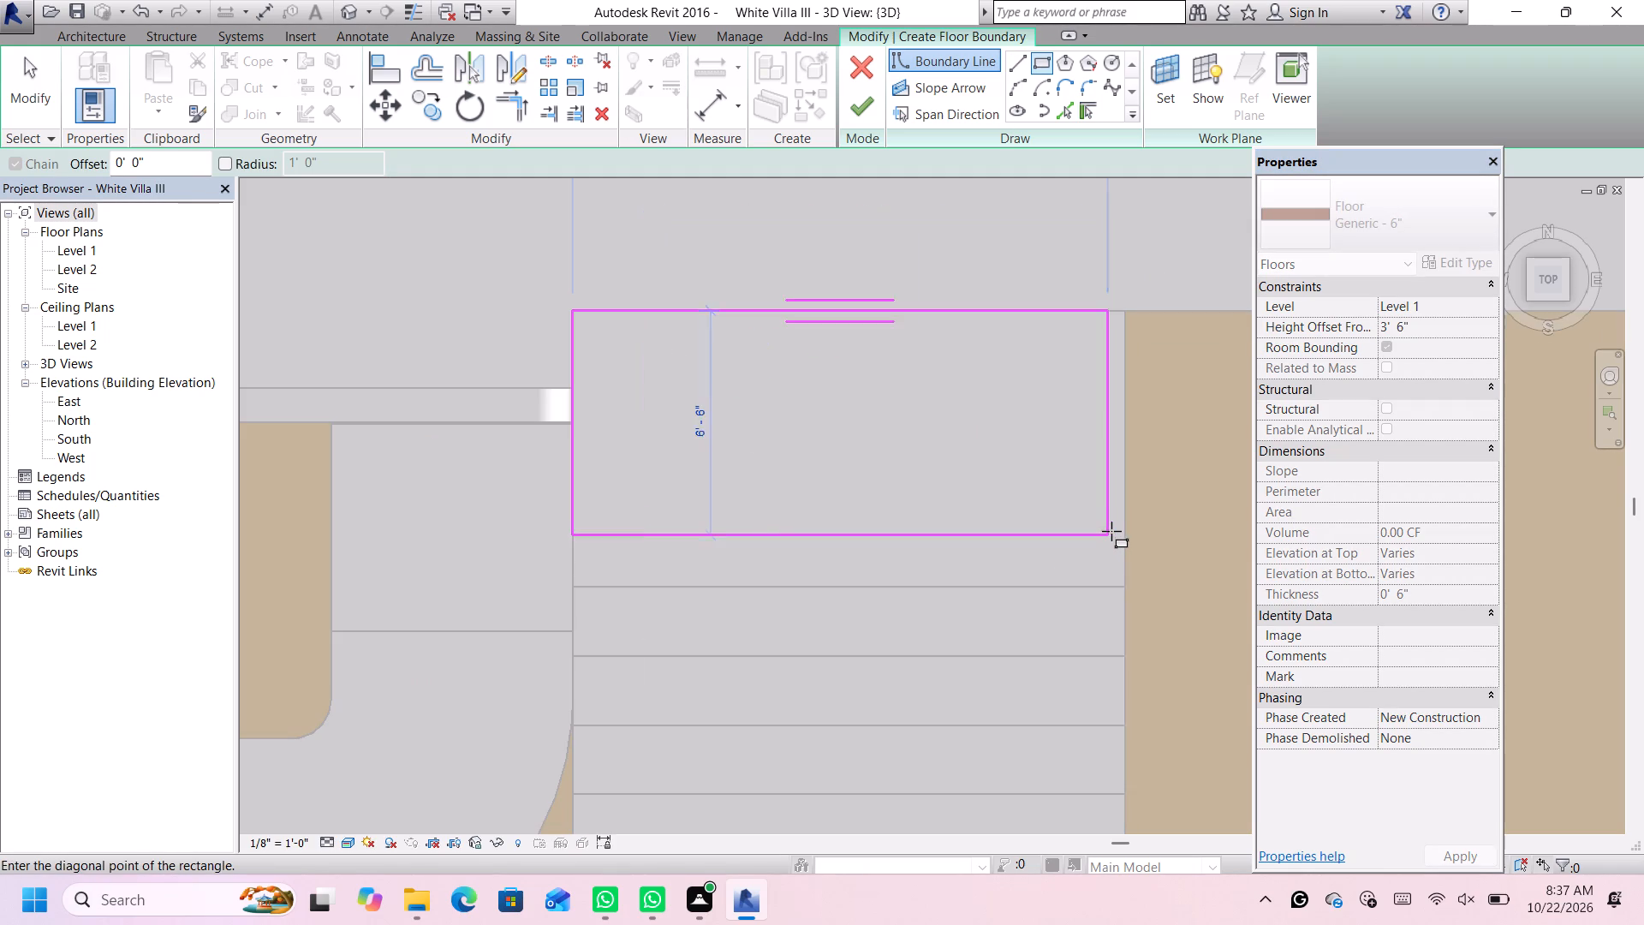
left_click(1117, 525)
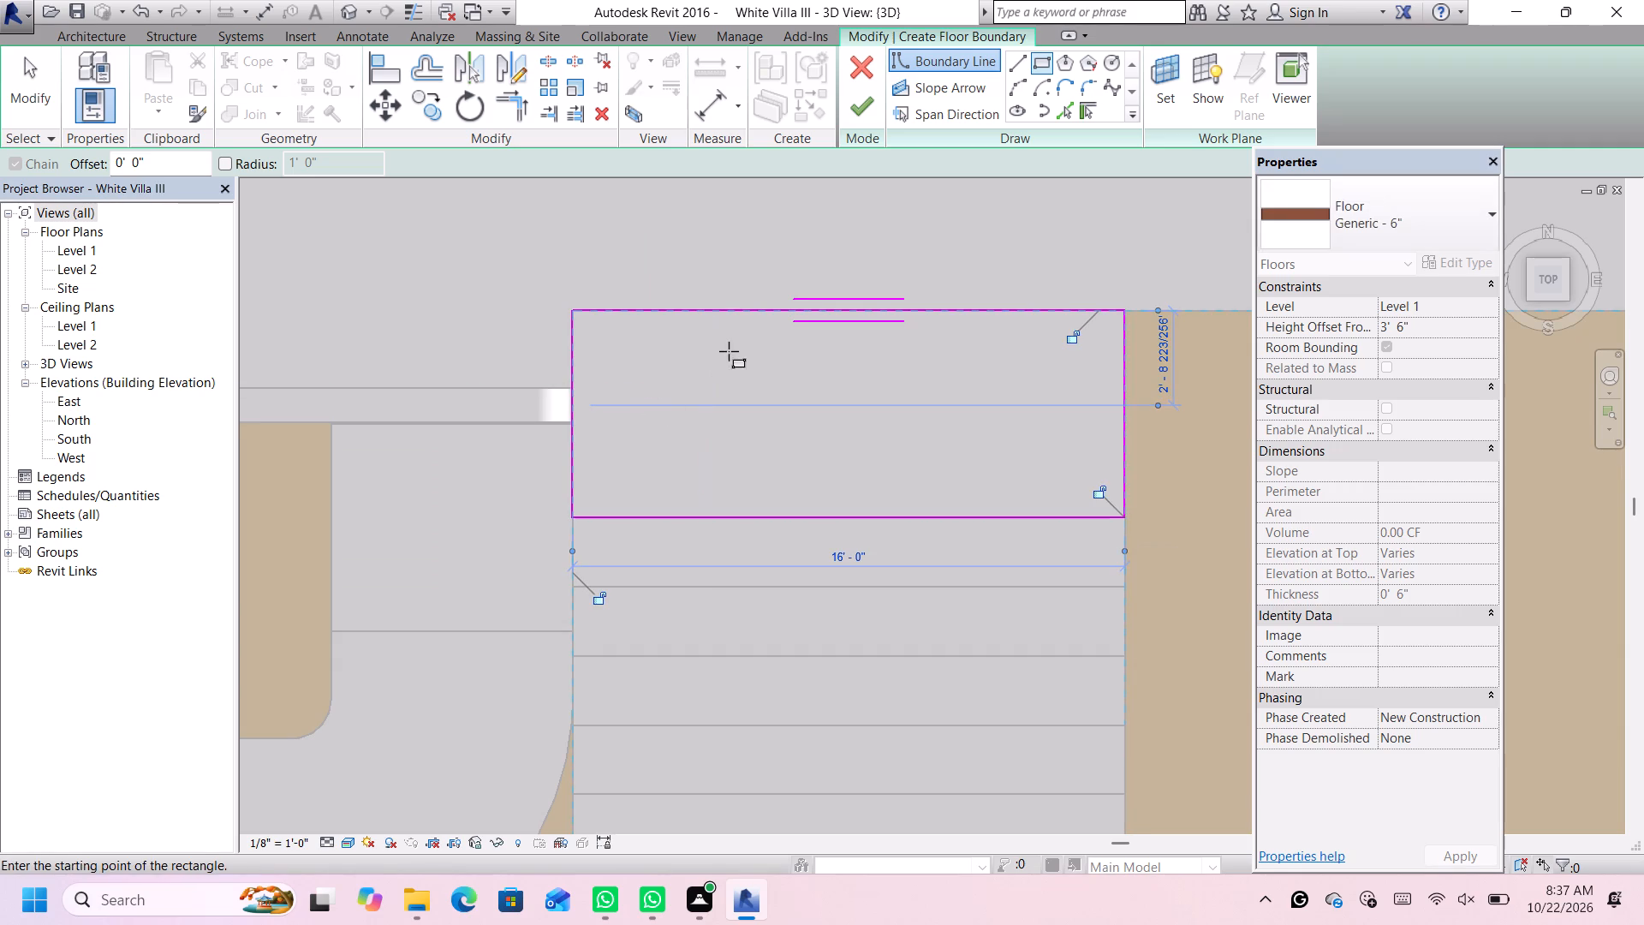
left_click(856, 116)
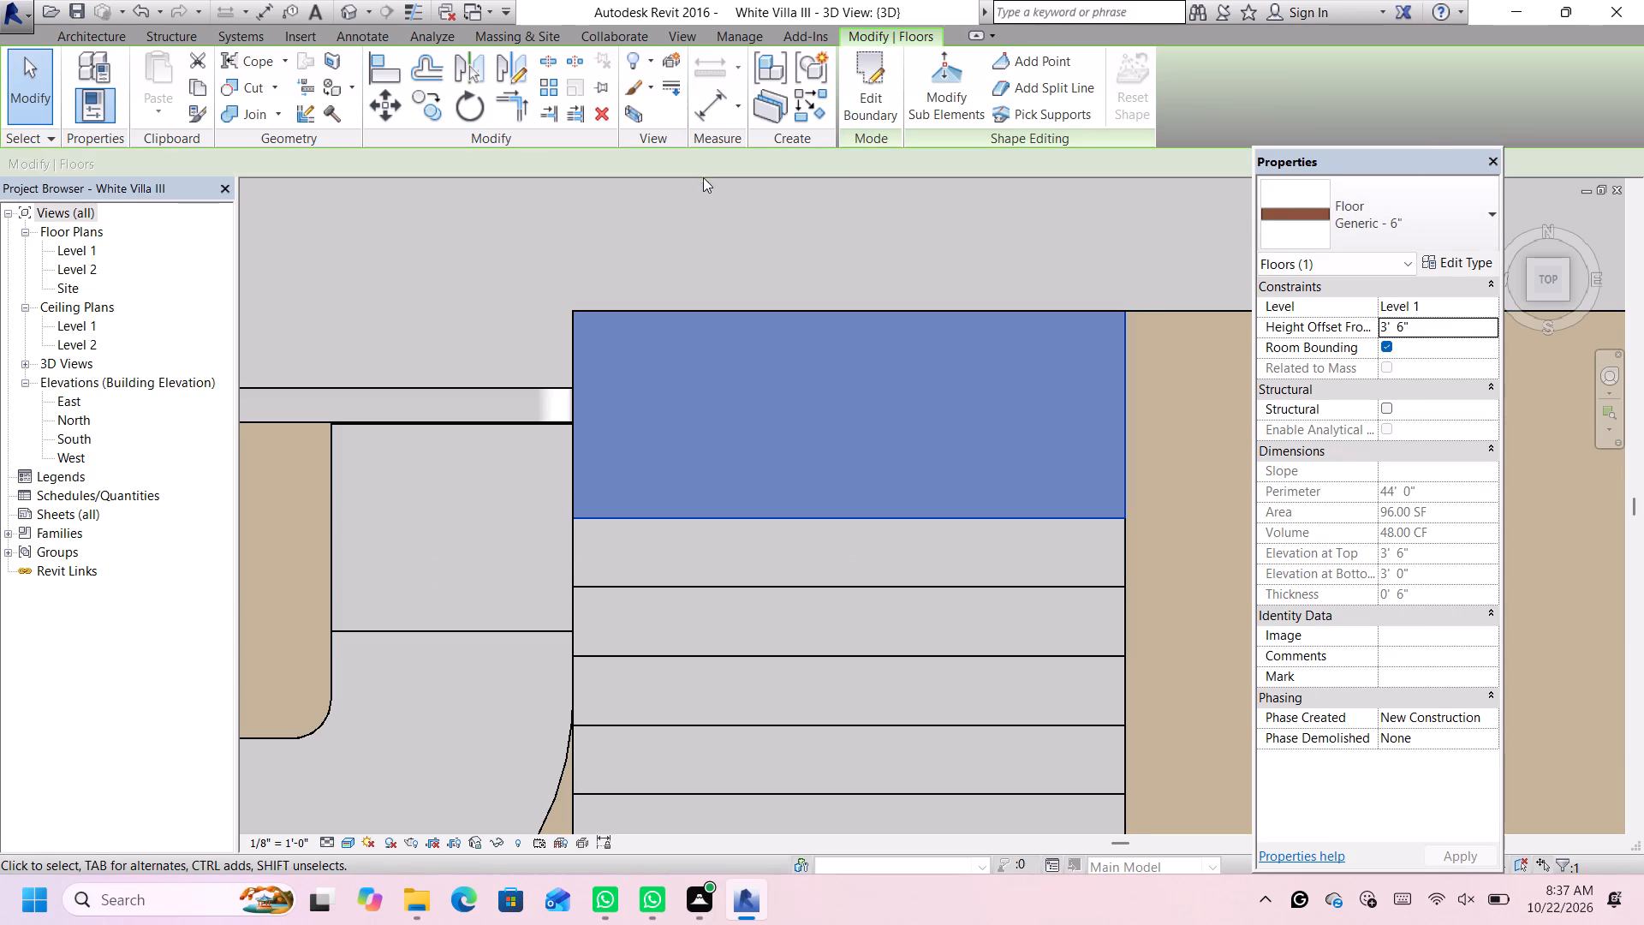
scroll(605, 340, "down", 4)
middle_click_drag(914, 272, 909, 299)
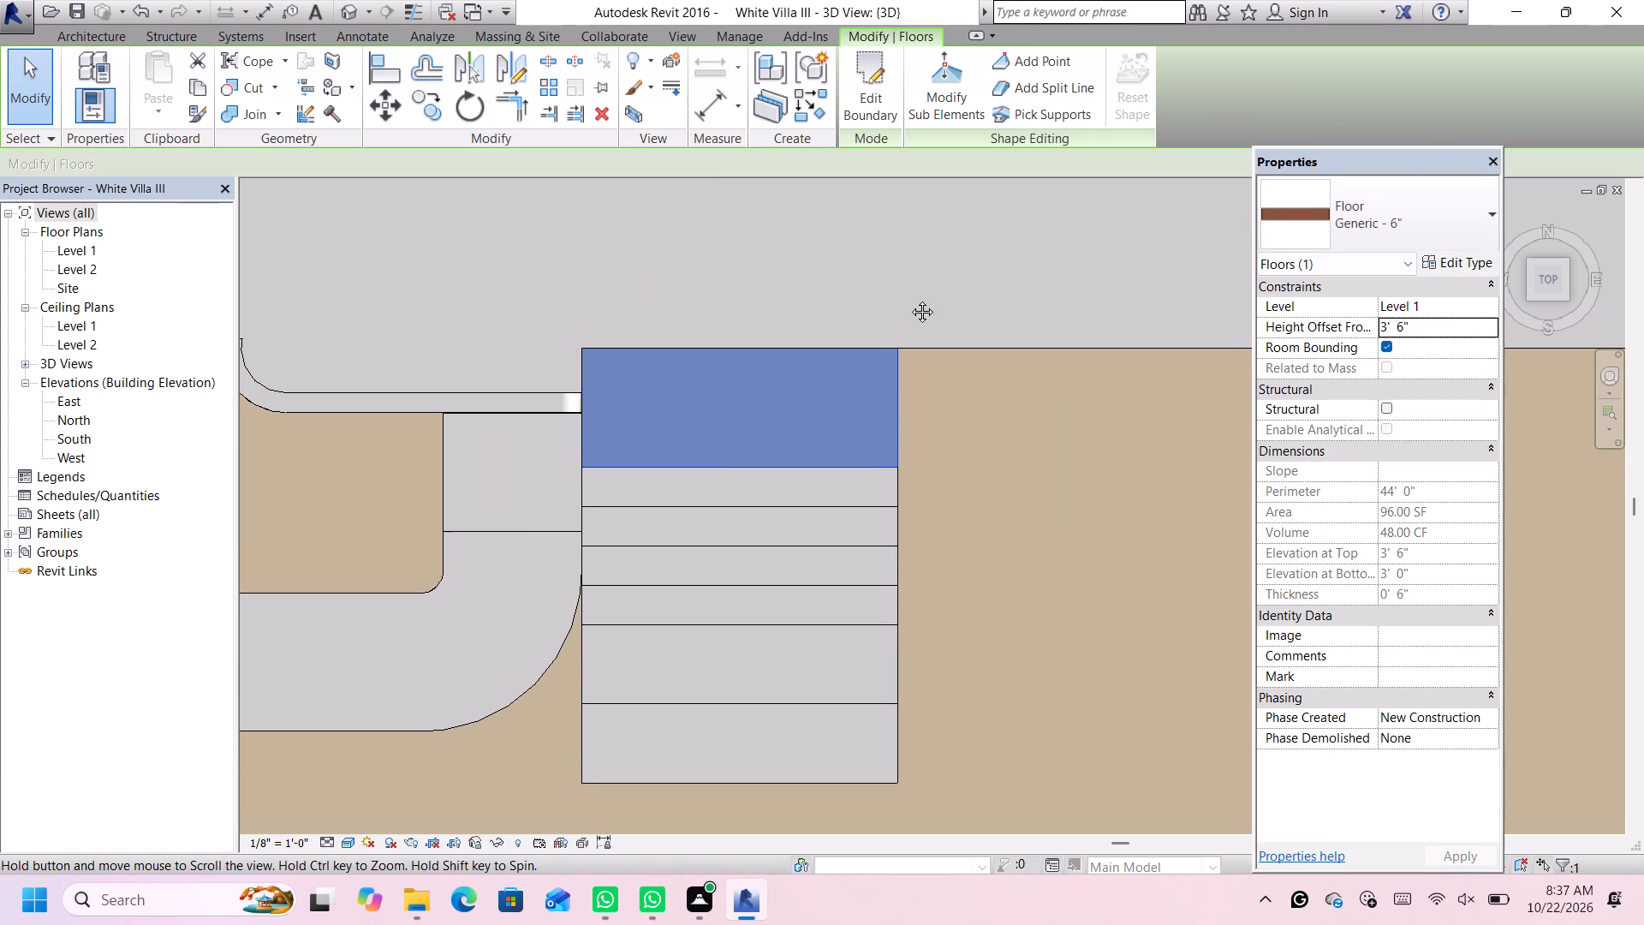
middle_click_drag(909, 299, 908, 299)
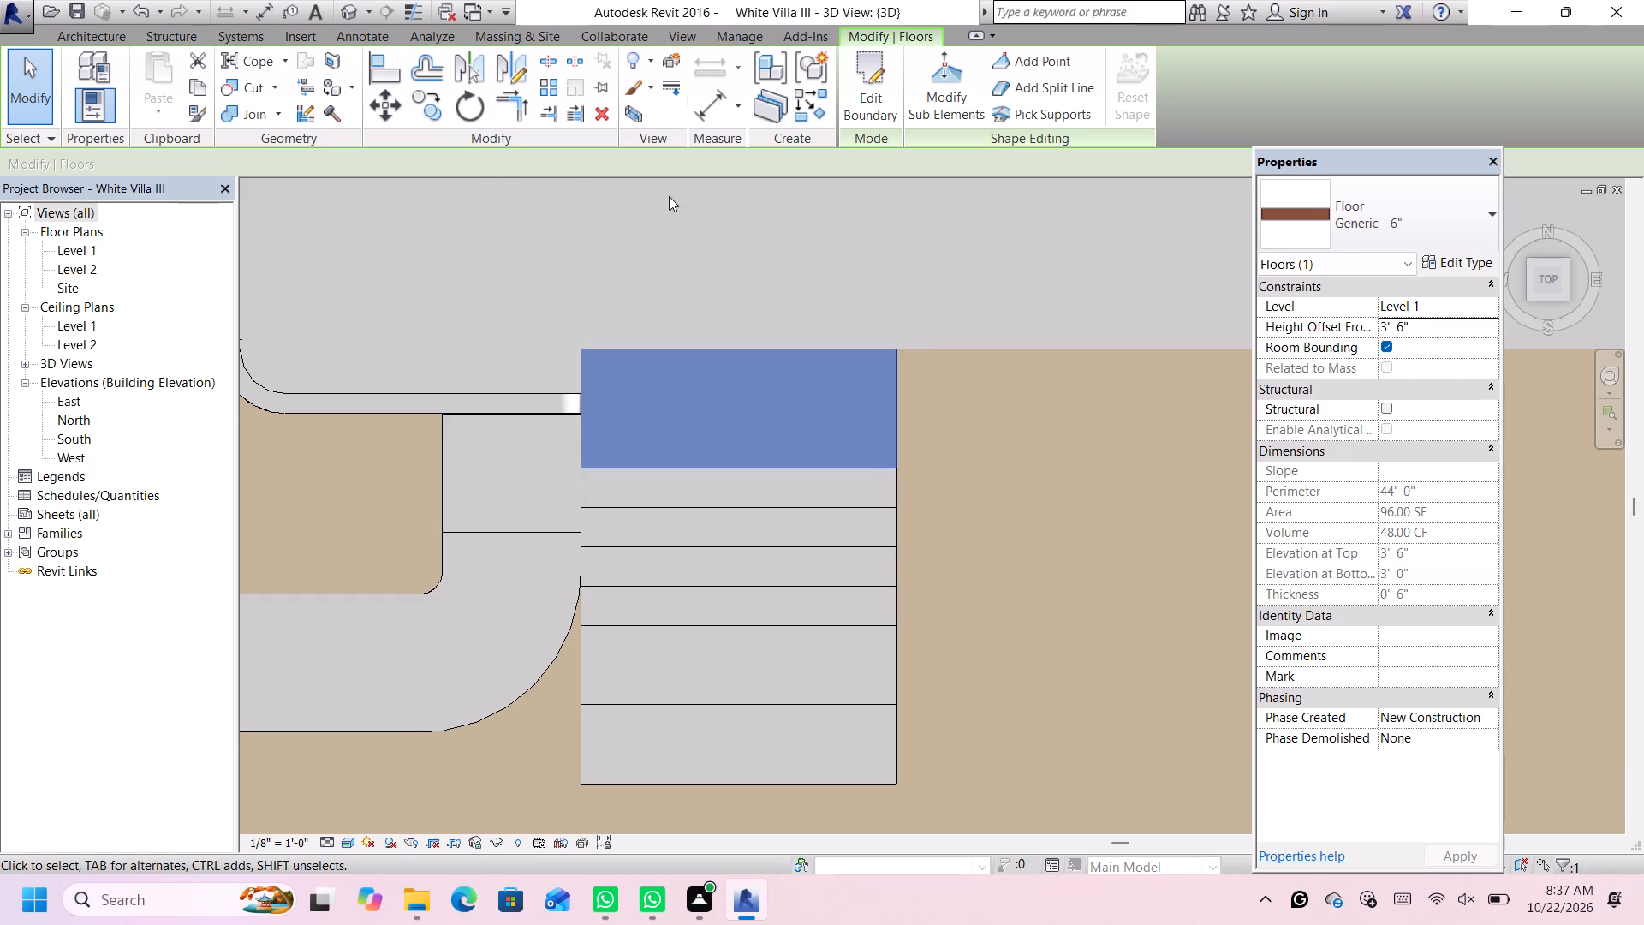
left_click(622, 256)
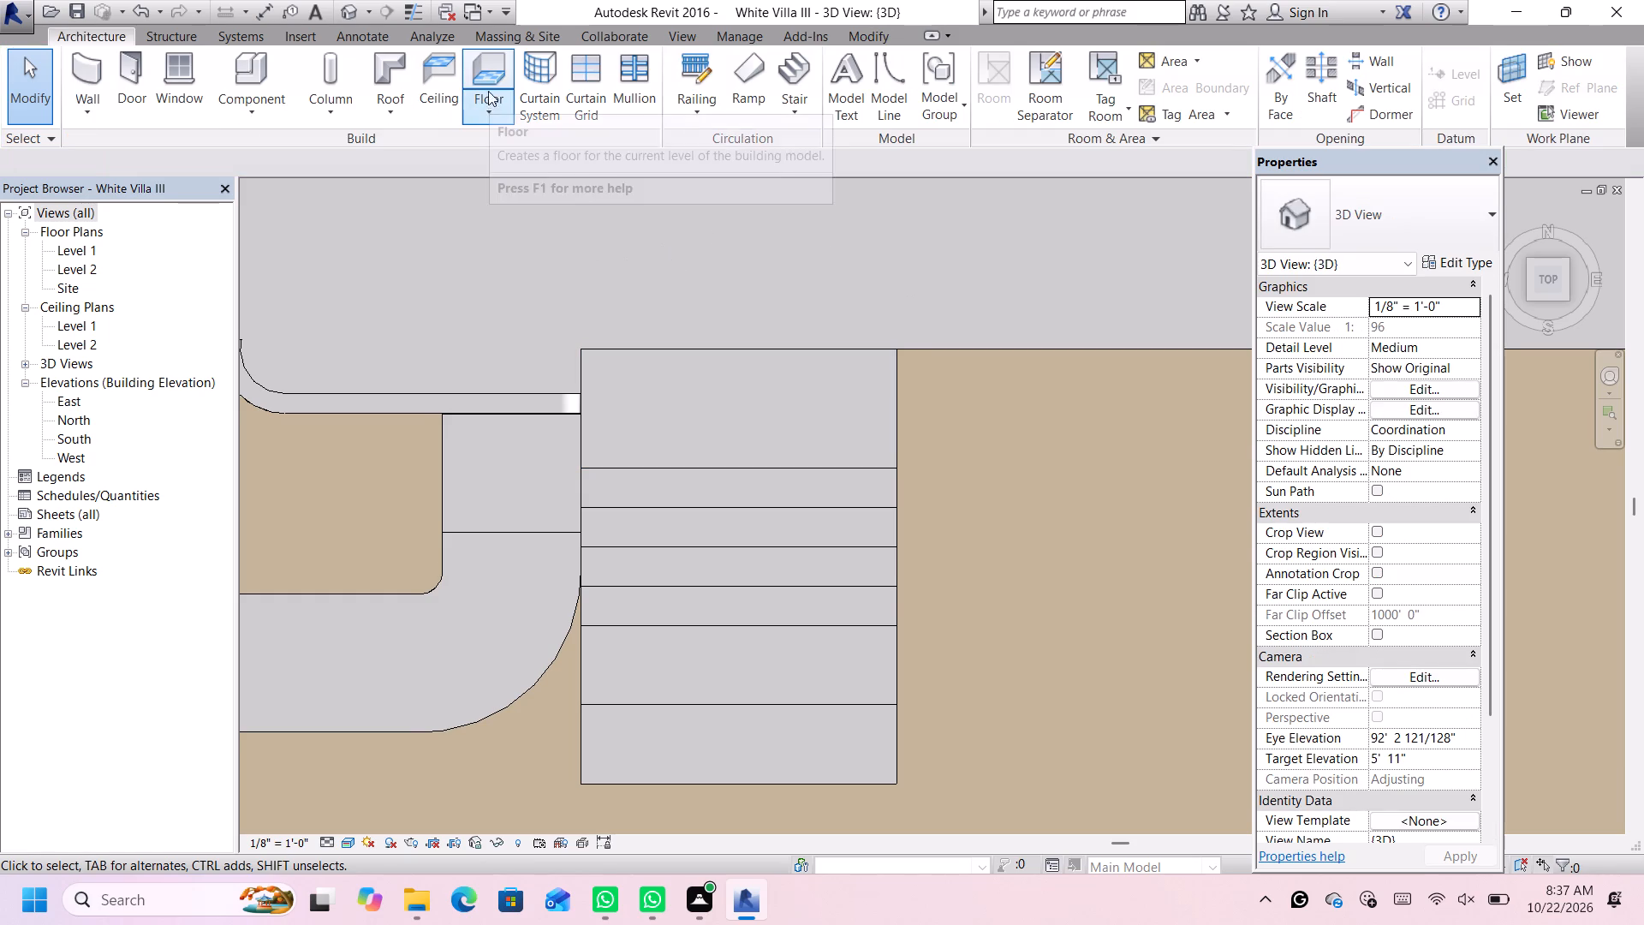
Start an eighth entrance floor of type Generic - 6" with a 4' height offset from Level 1.
left_click(485, 75)
scroll(575, 274, "up", 1)
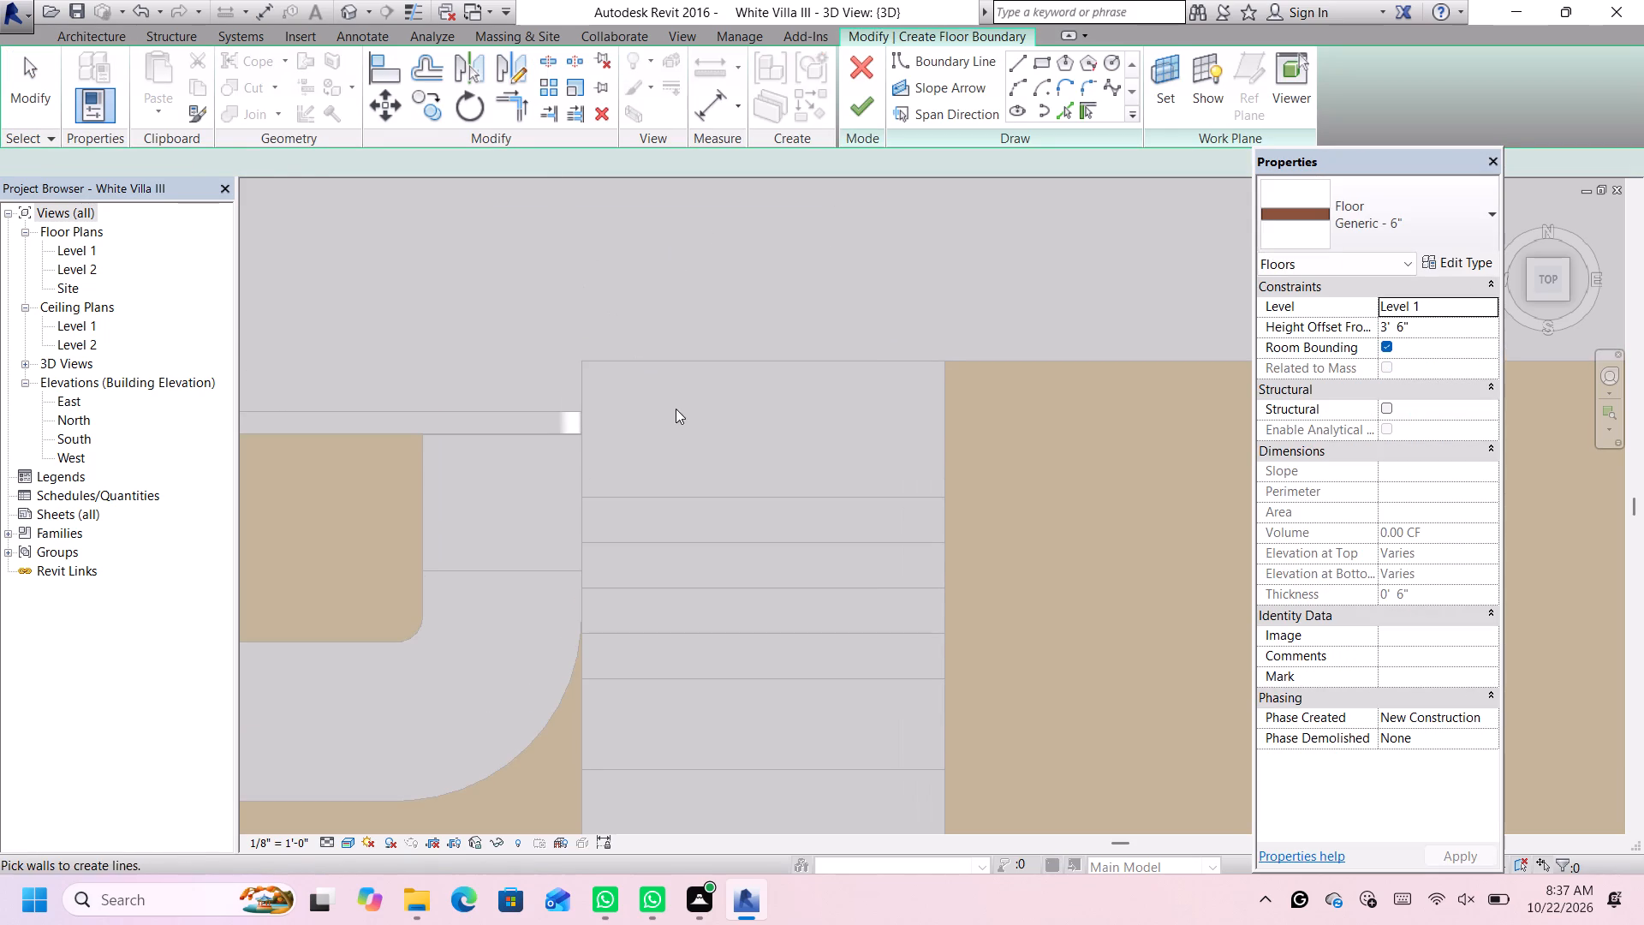
middle_click_drag(677, 409, 670, 373)
left_click(1424, 320)
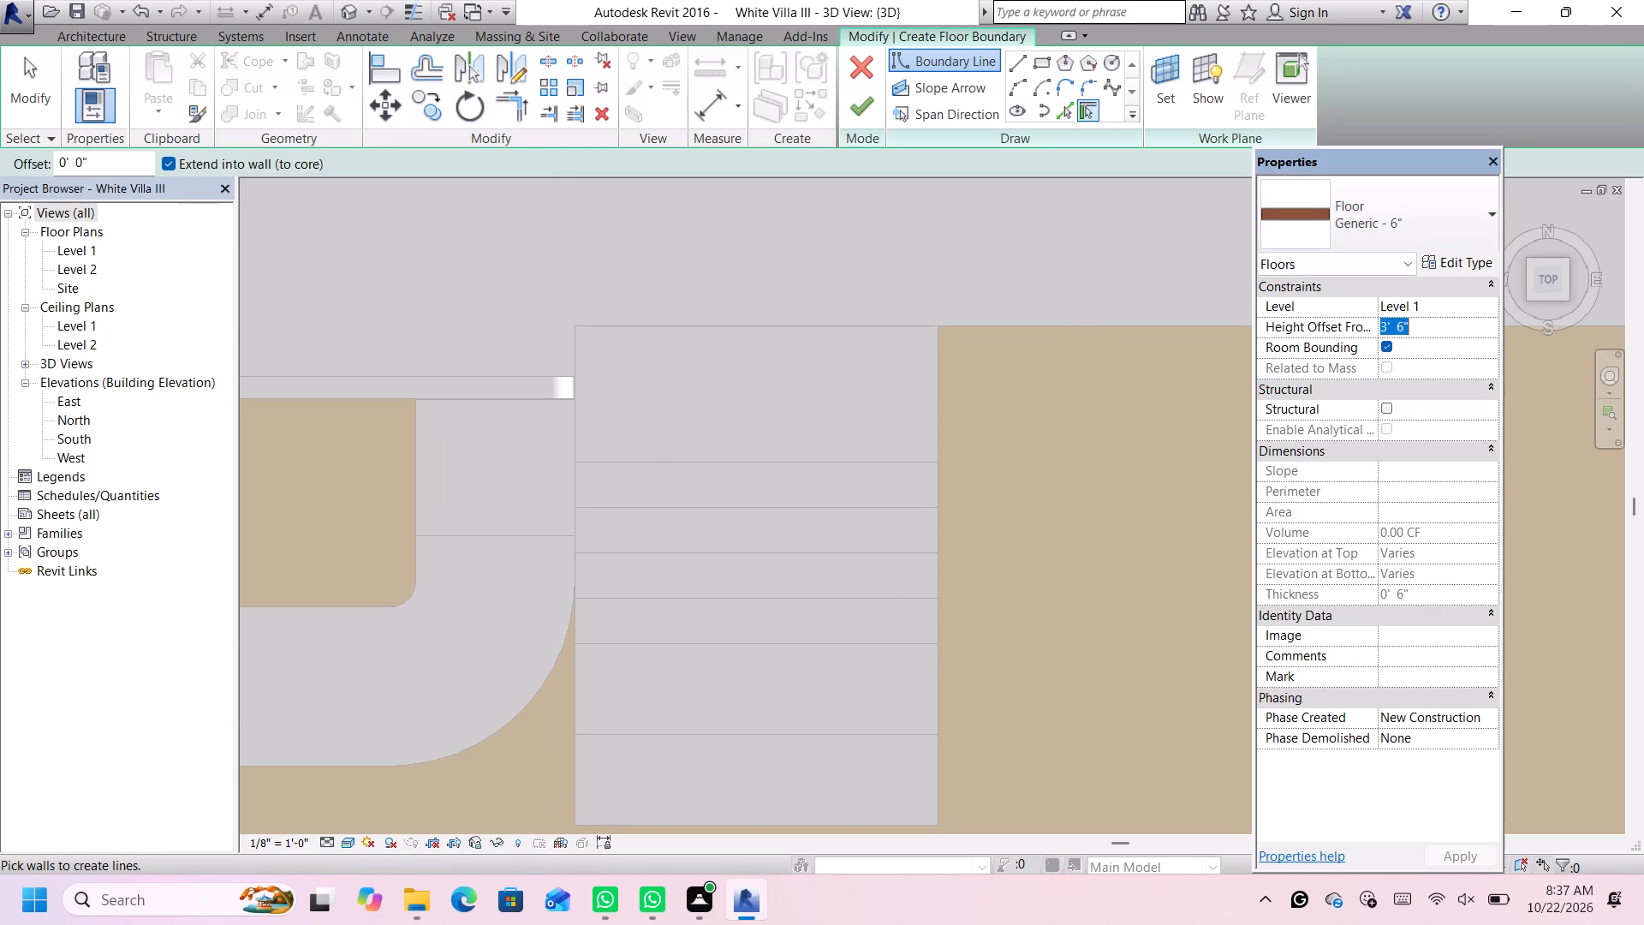
key("BackSpace")
key("4")
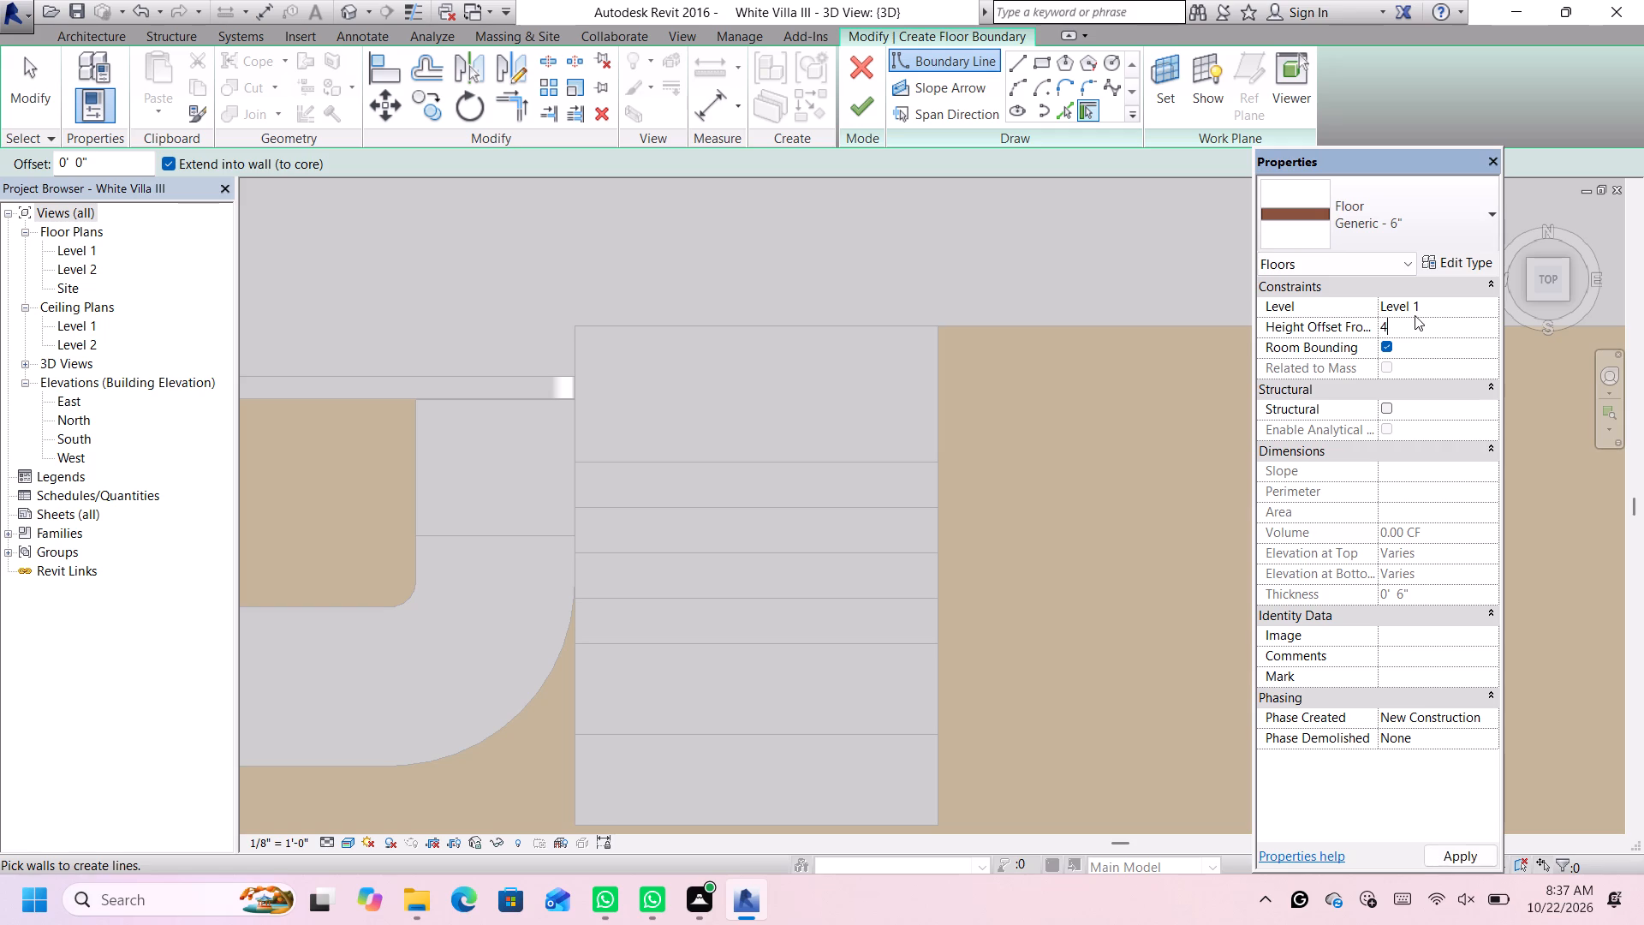
key("apostrophe")
key("Return")
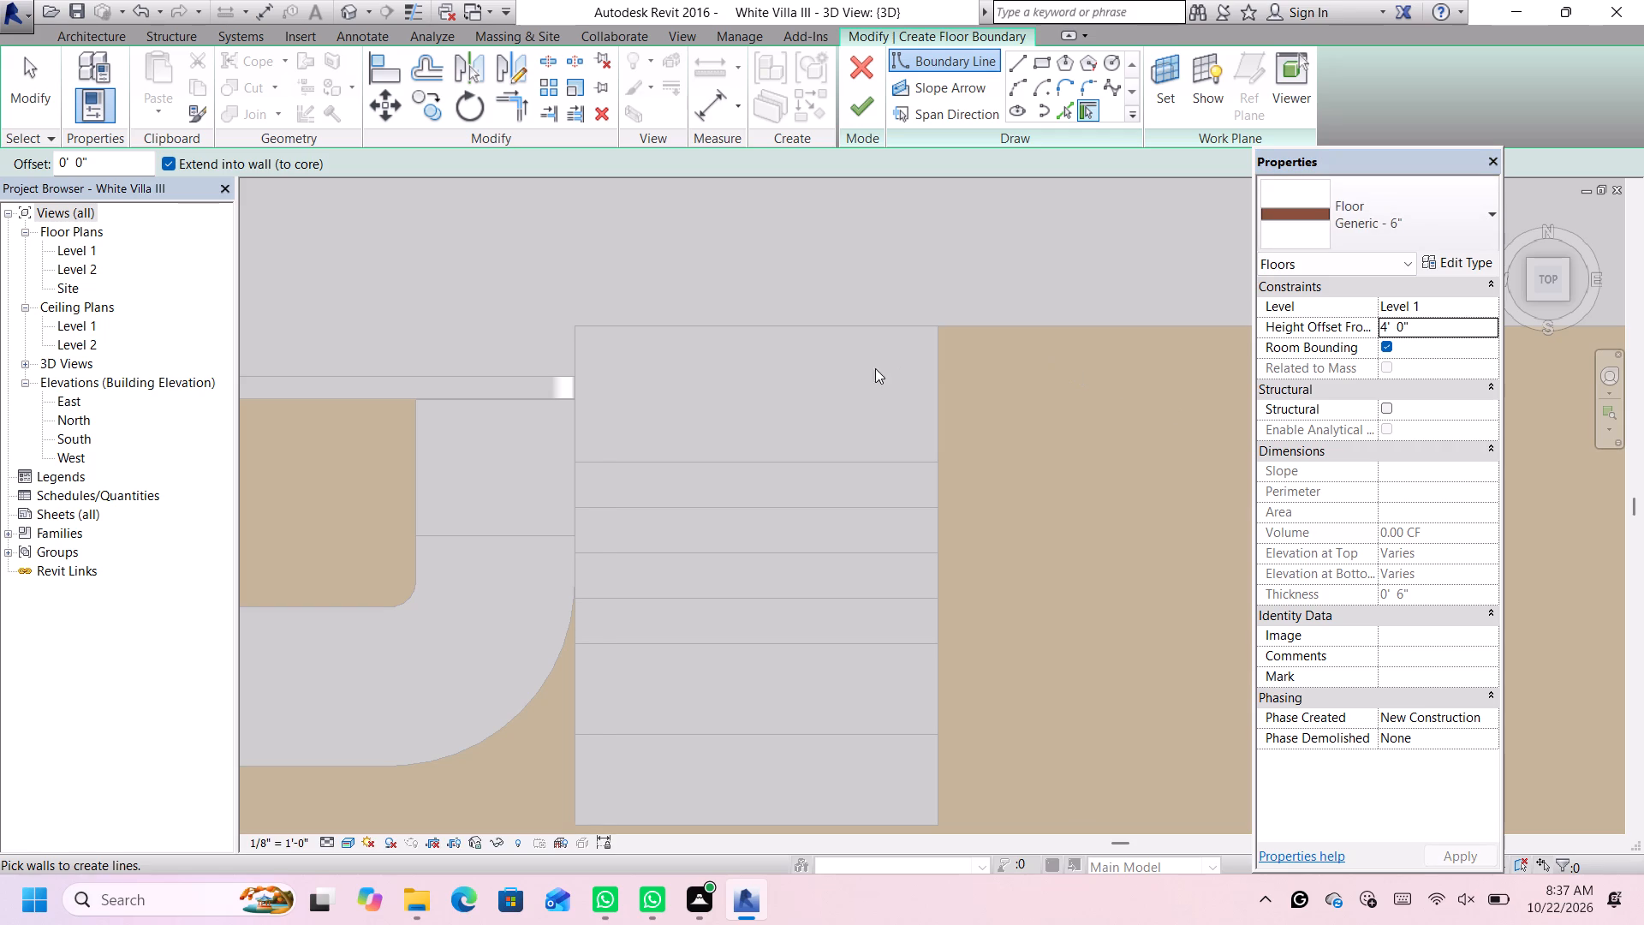
Sketch a rectangular boundary 16' wide and 4' deep from the main block's edge, finish the floor sketch and deselect the slab.
scroll(635, 447, "up", 3)
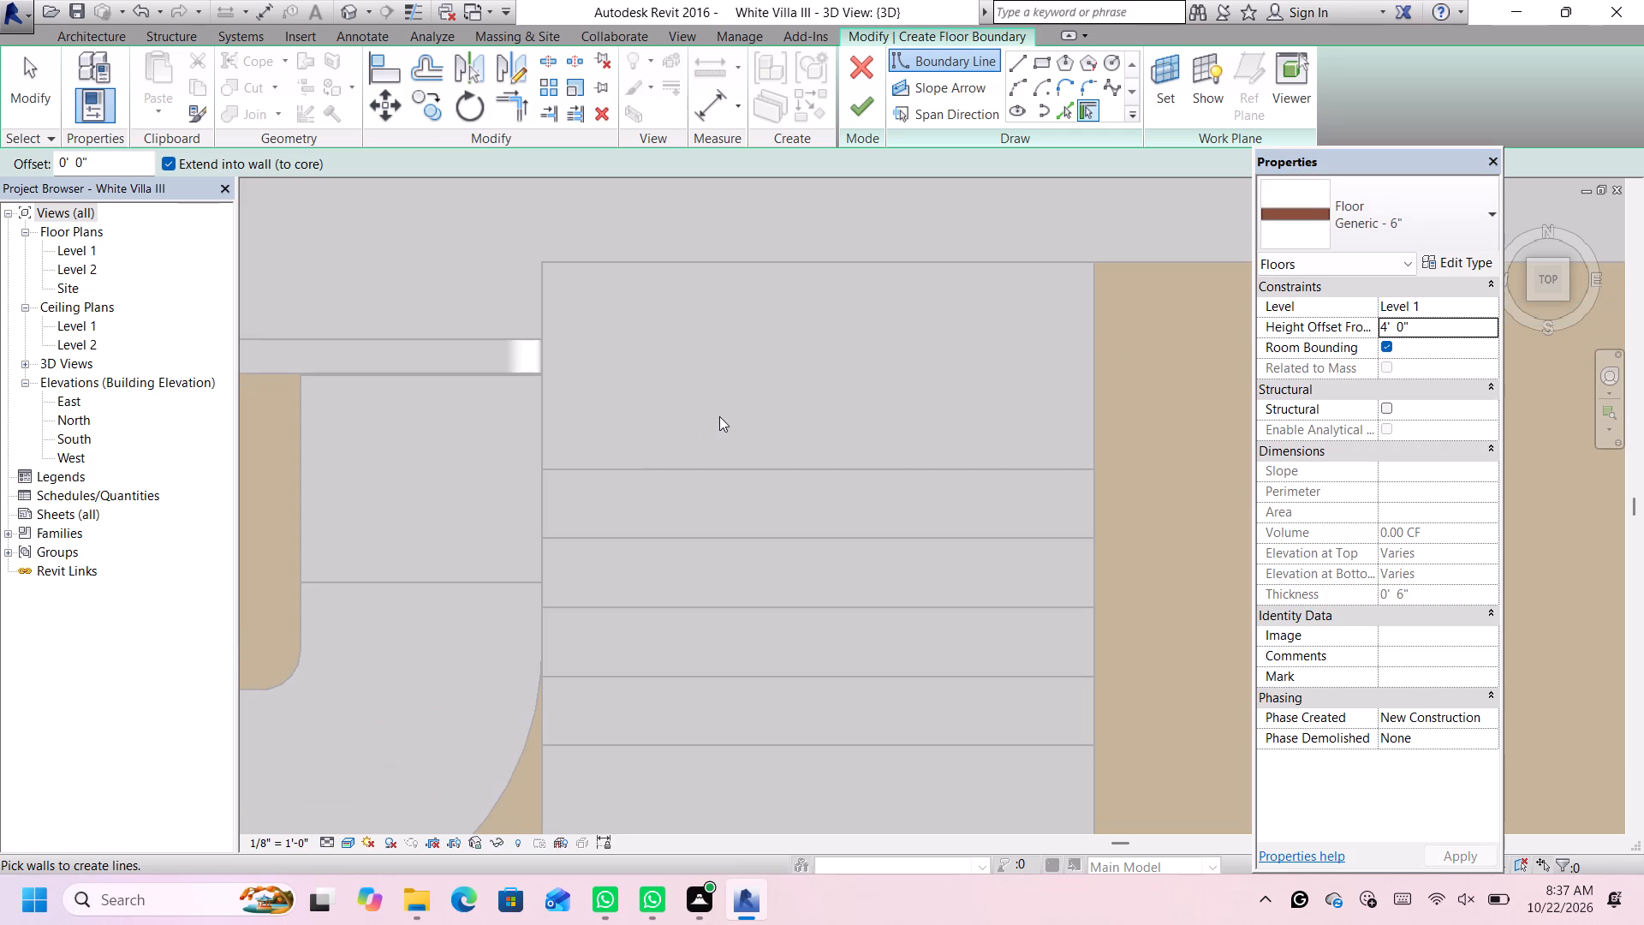
scroll(724, 409, "down", 1)
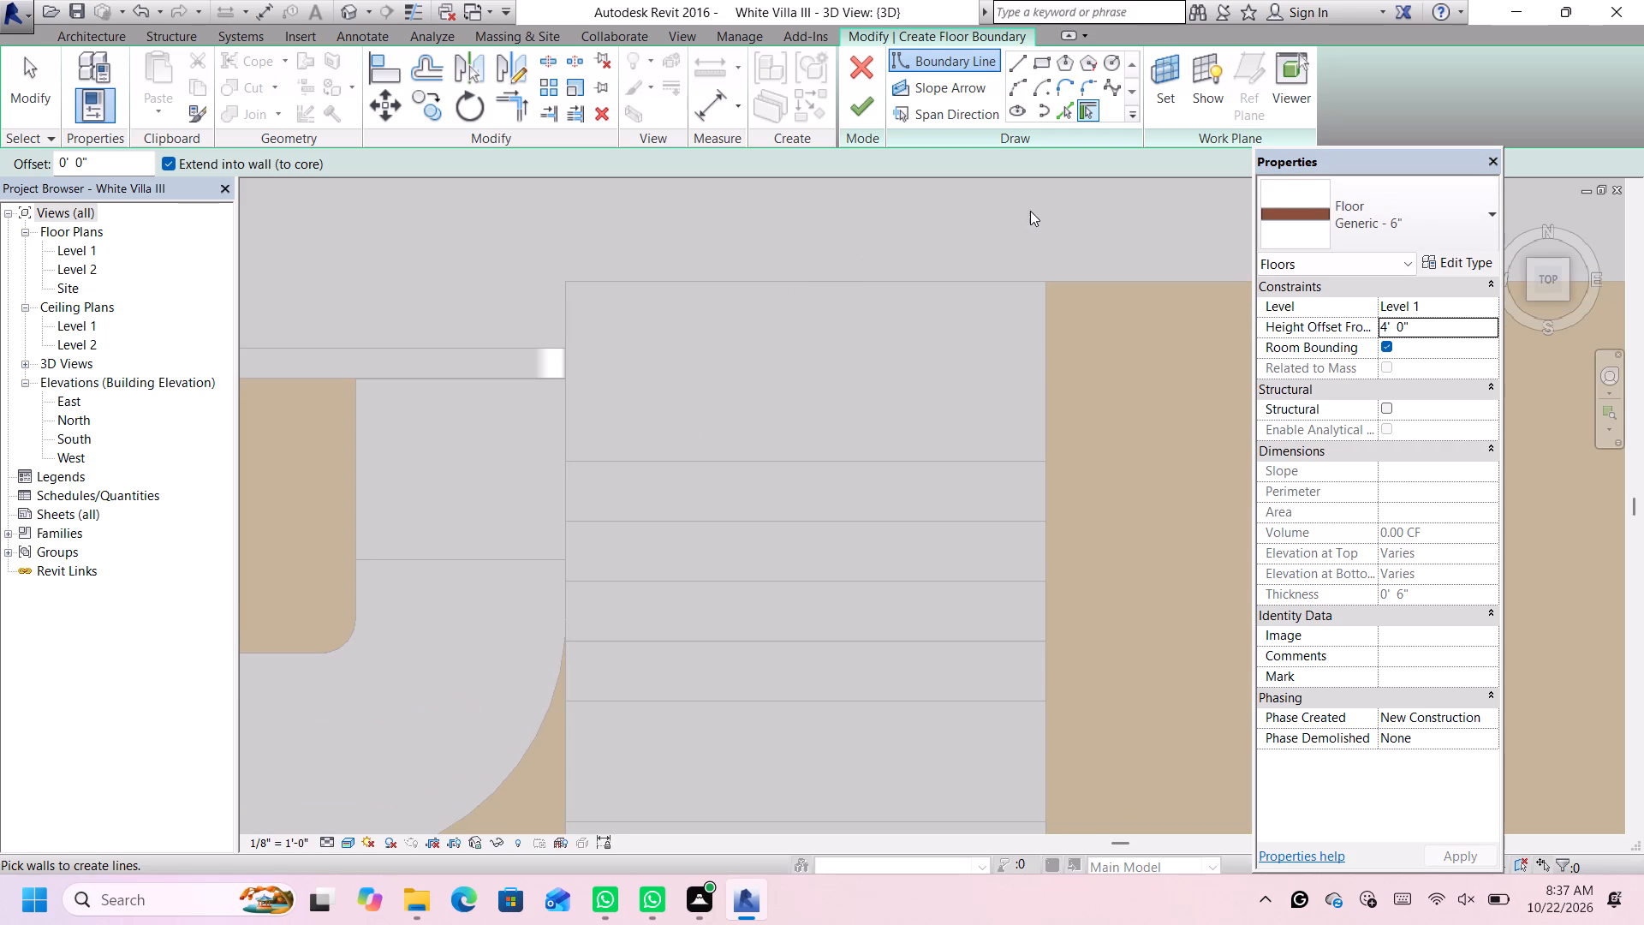
left_click(1042, 63)
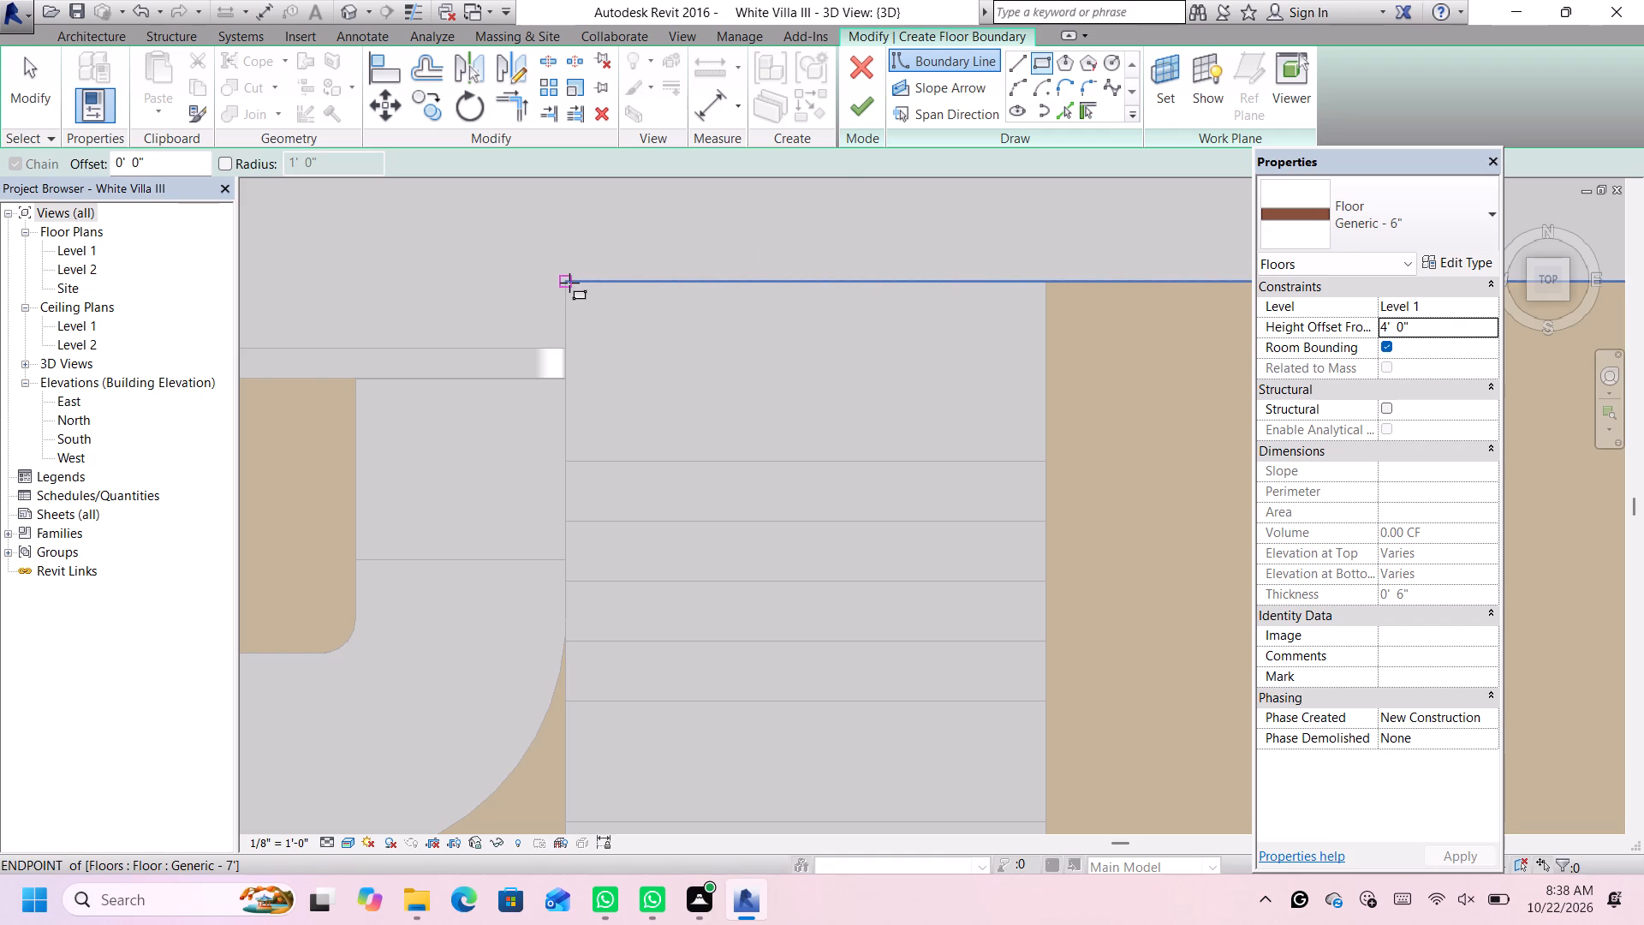
left_click(567, 286)
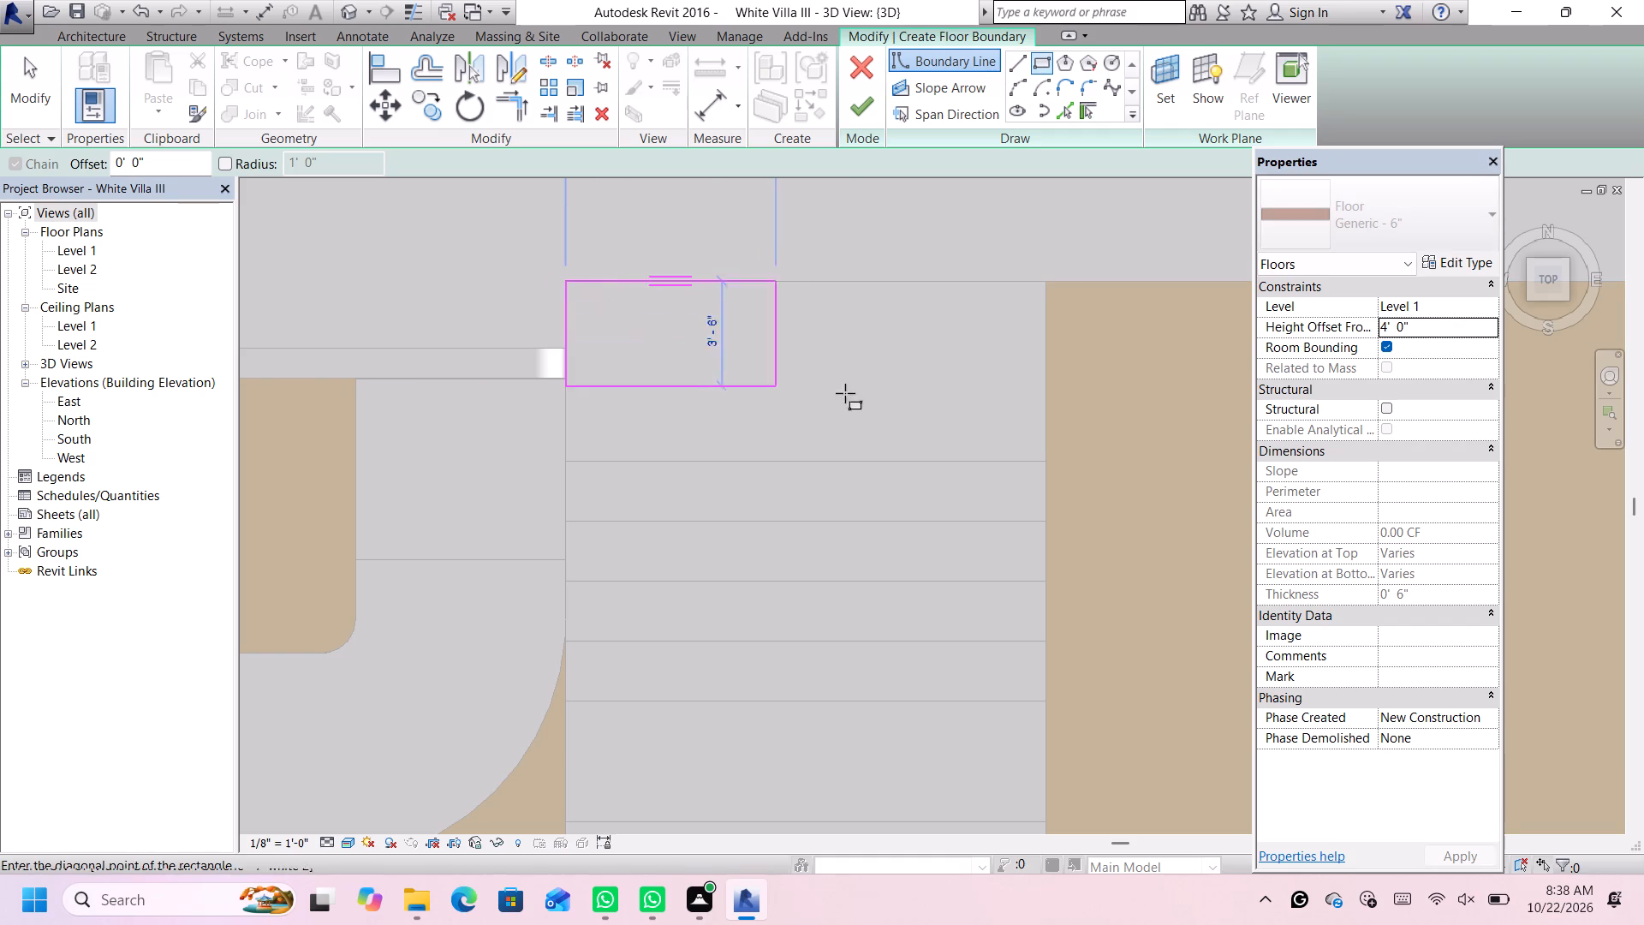
left_click(1045, 397)
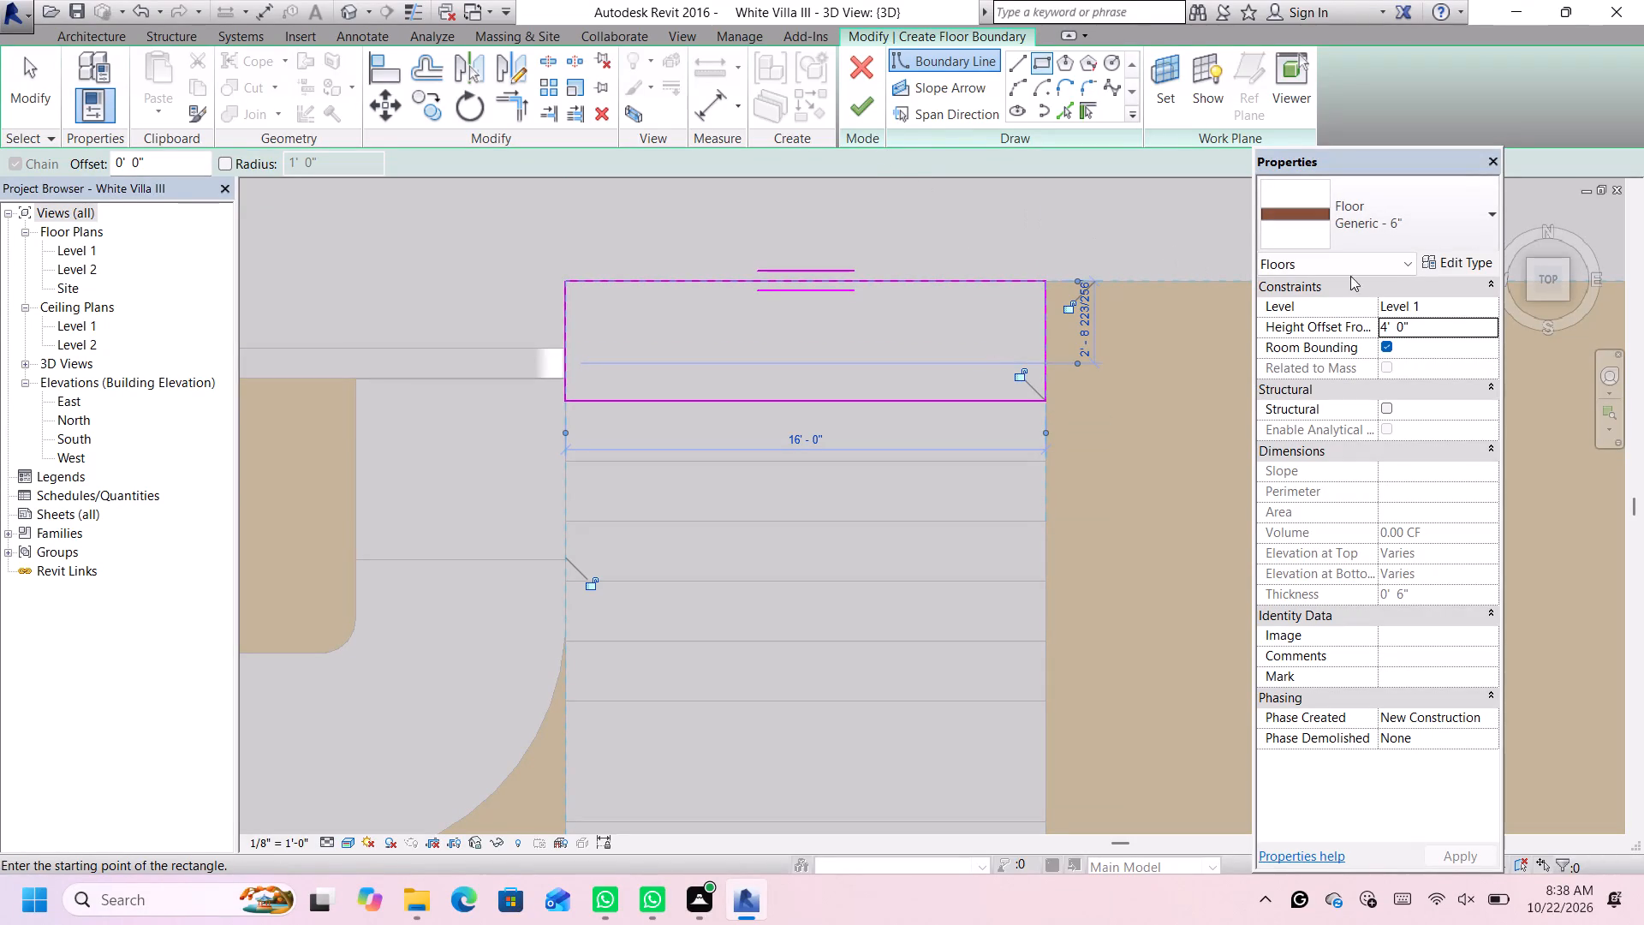
left_click(878, 123)
left_click(863, 113)
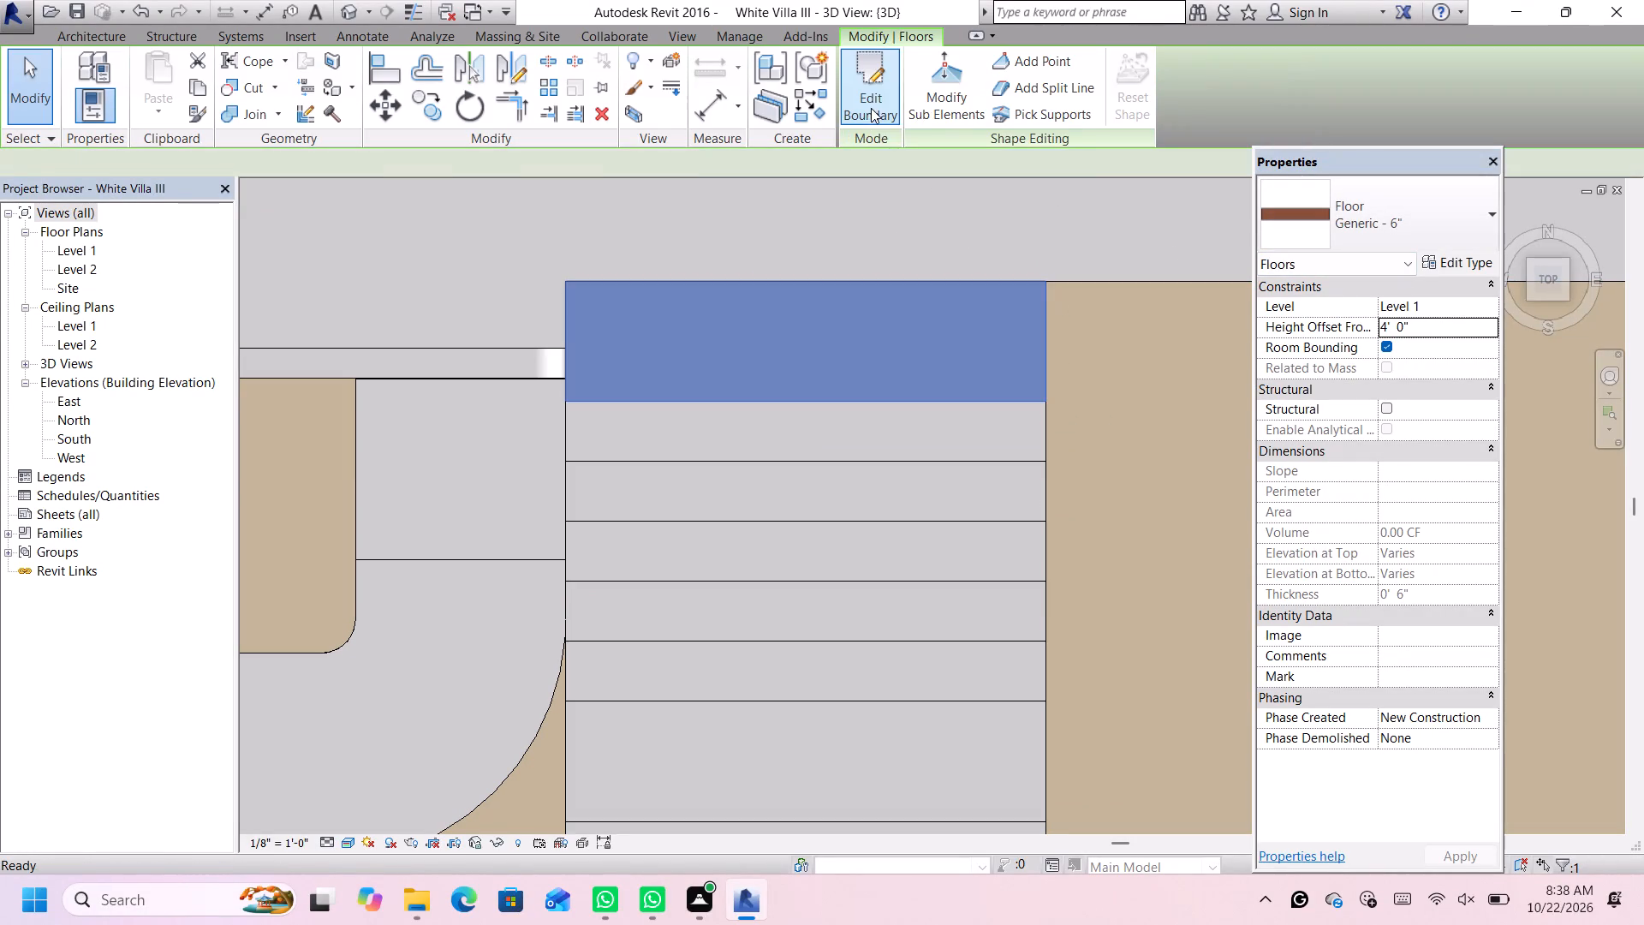
left_click(1087, 367)
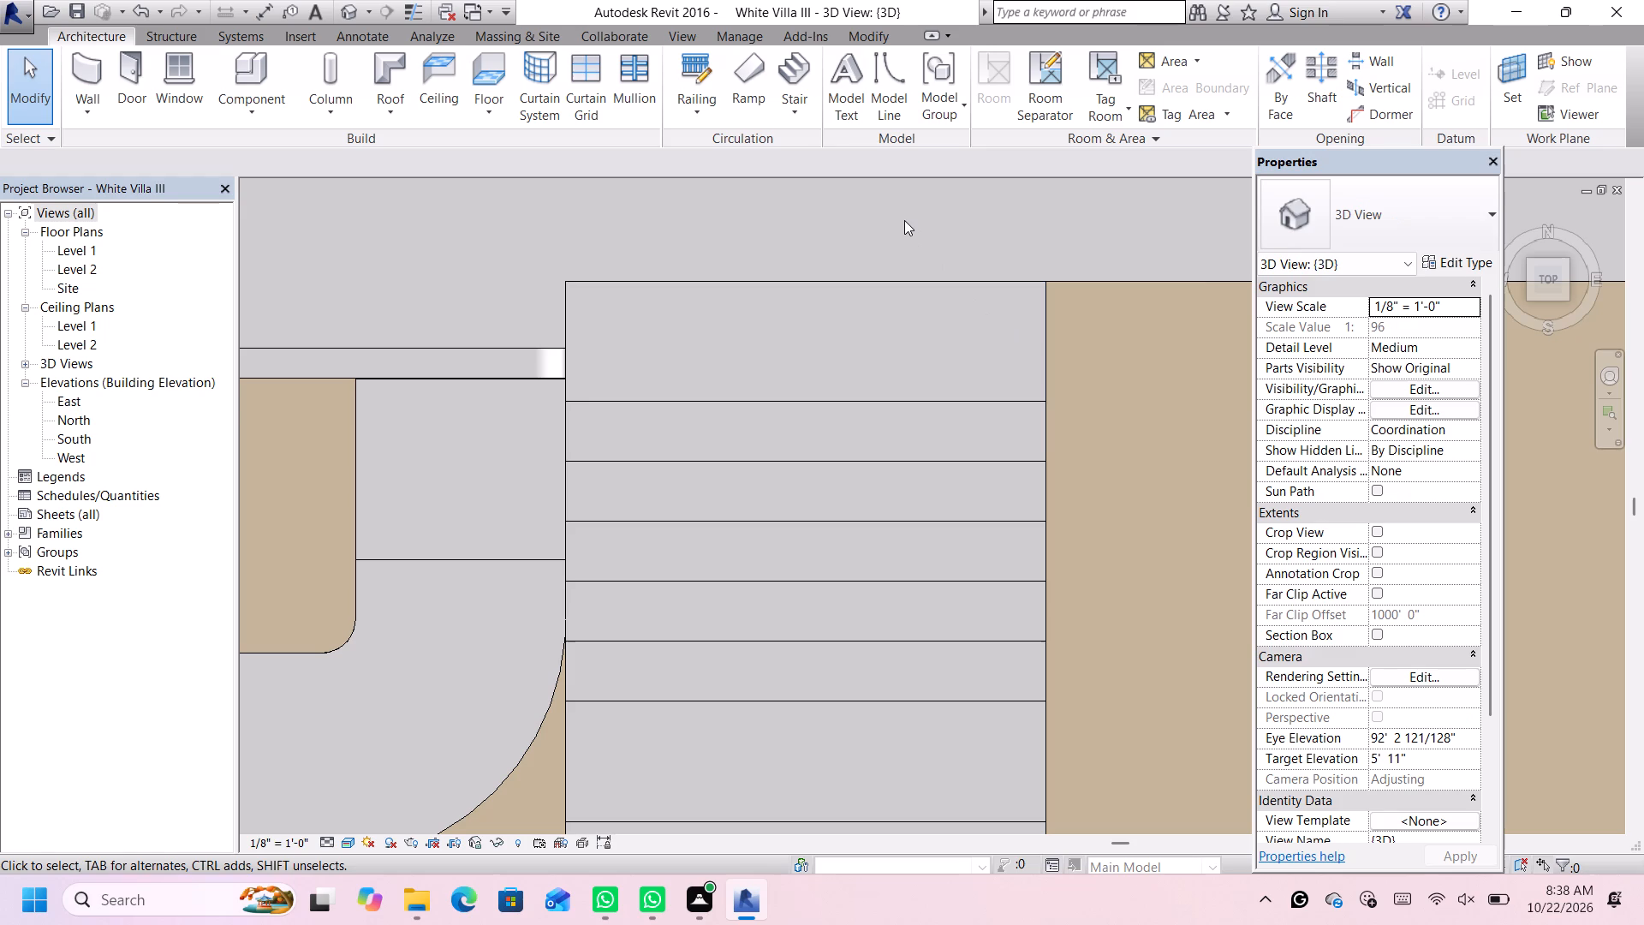
Examine the stacked entrance slabs in relation to the main block, curved boundary wall and whole site from above.
scroll(852, 331, "down", 1)
scroll(915, 505, "down", 1)
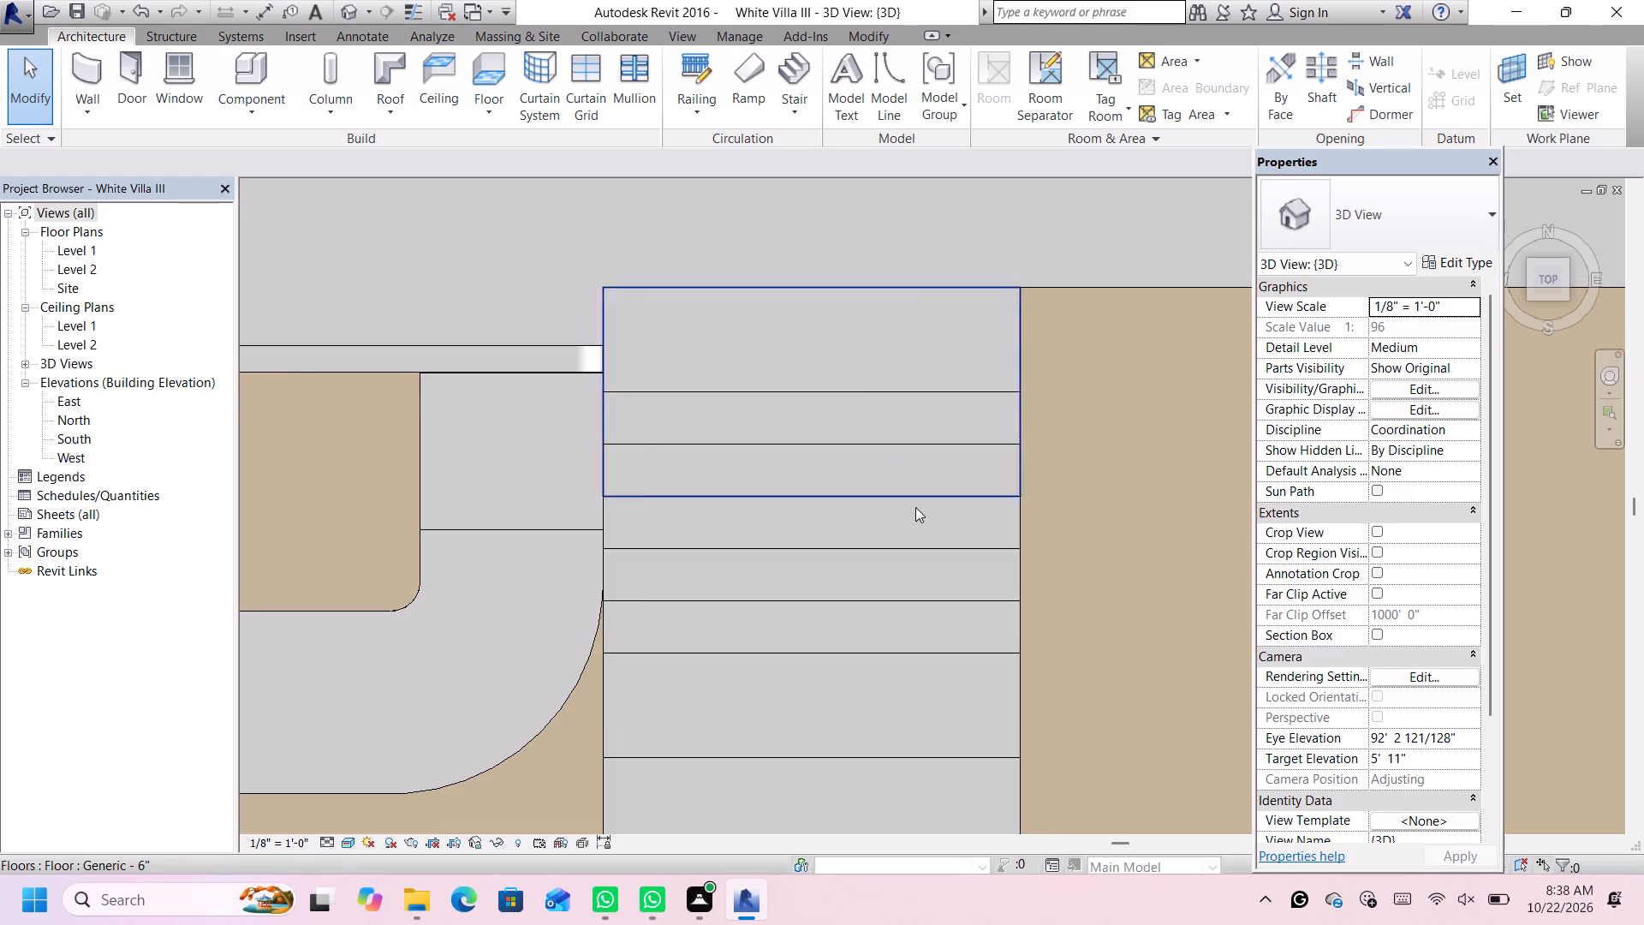
scroll(920, 513, "down", 4)
scroll(944, 598, "up", 1)
middle_click_drag(944, 598, 939, 571)
middle_click(939, 571)
middle_click(938, 571)
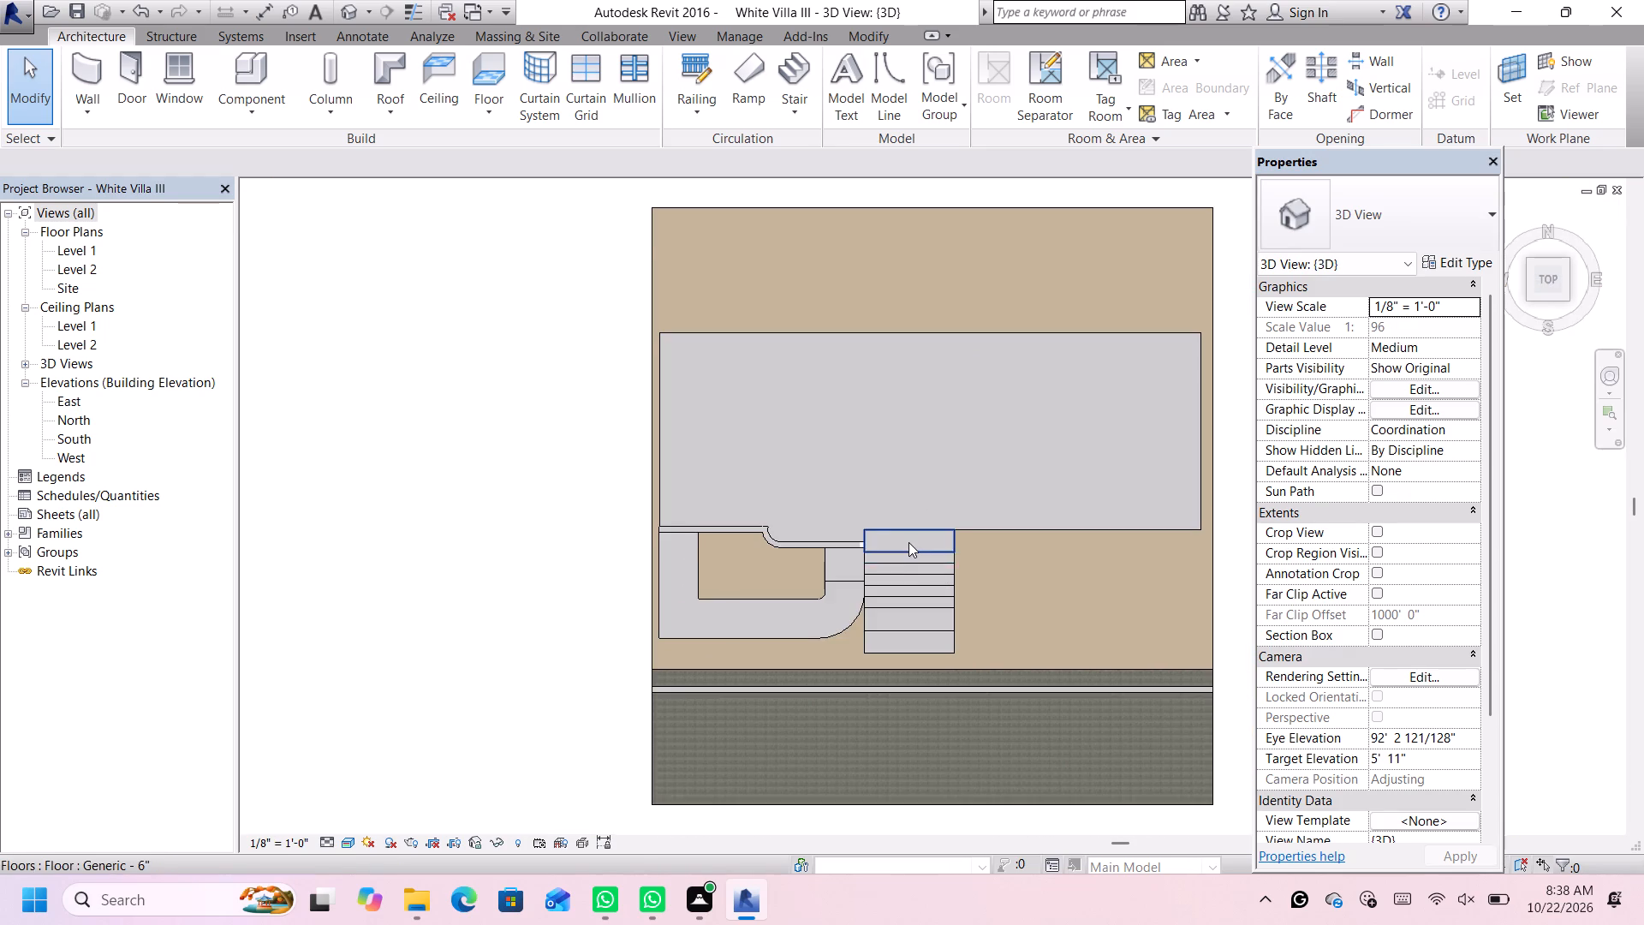
scroll(908, 541, "up", 3)
scroll(1011, 546, "up", 1)
middle_click_drag(1021, 640, 1019, 638)
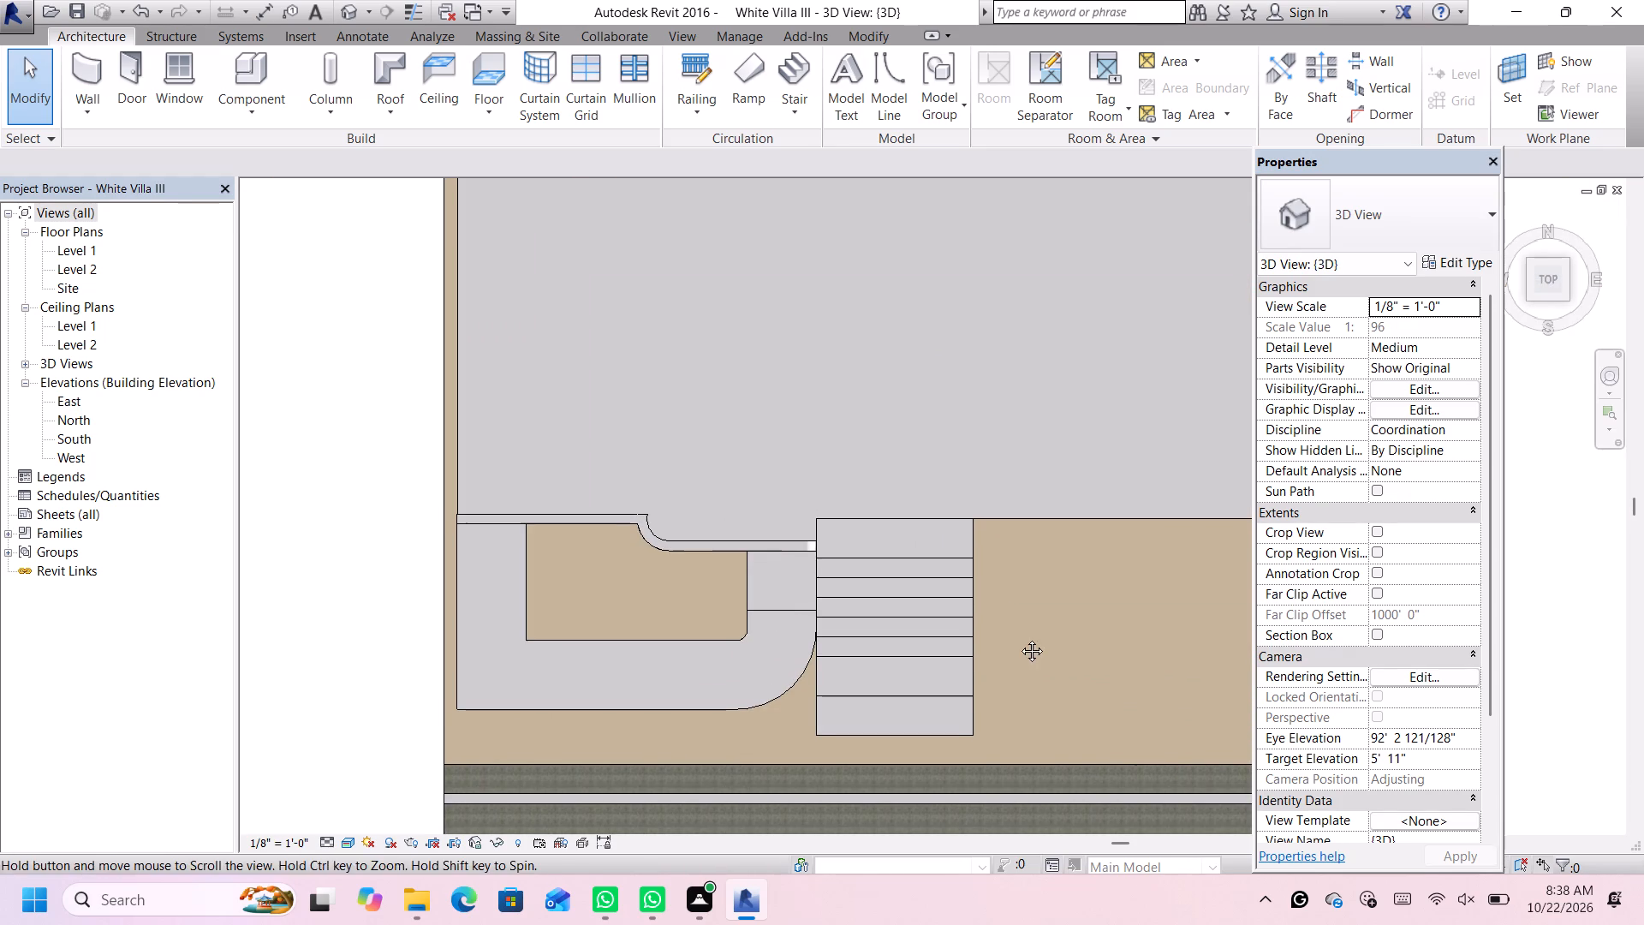
middle_click_drag(1019, 638, 1003, 612)
scroll(914, 488, "up", 3)
scroll(1004, 443, "up", 2)
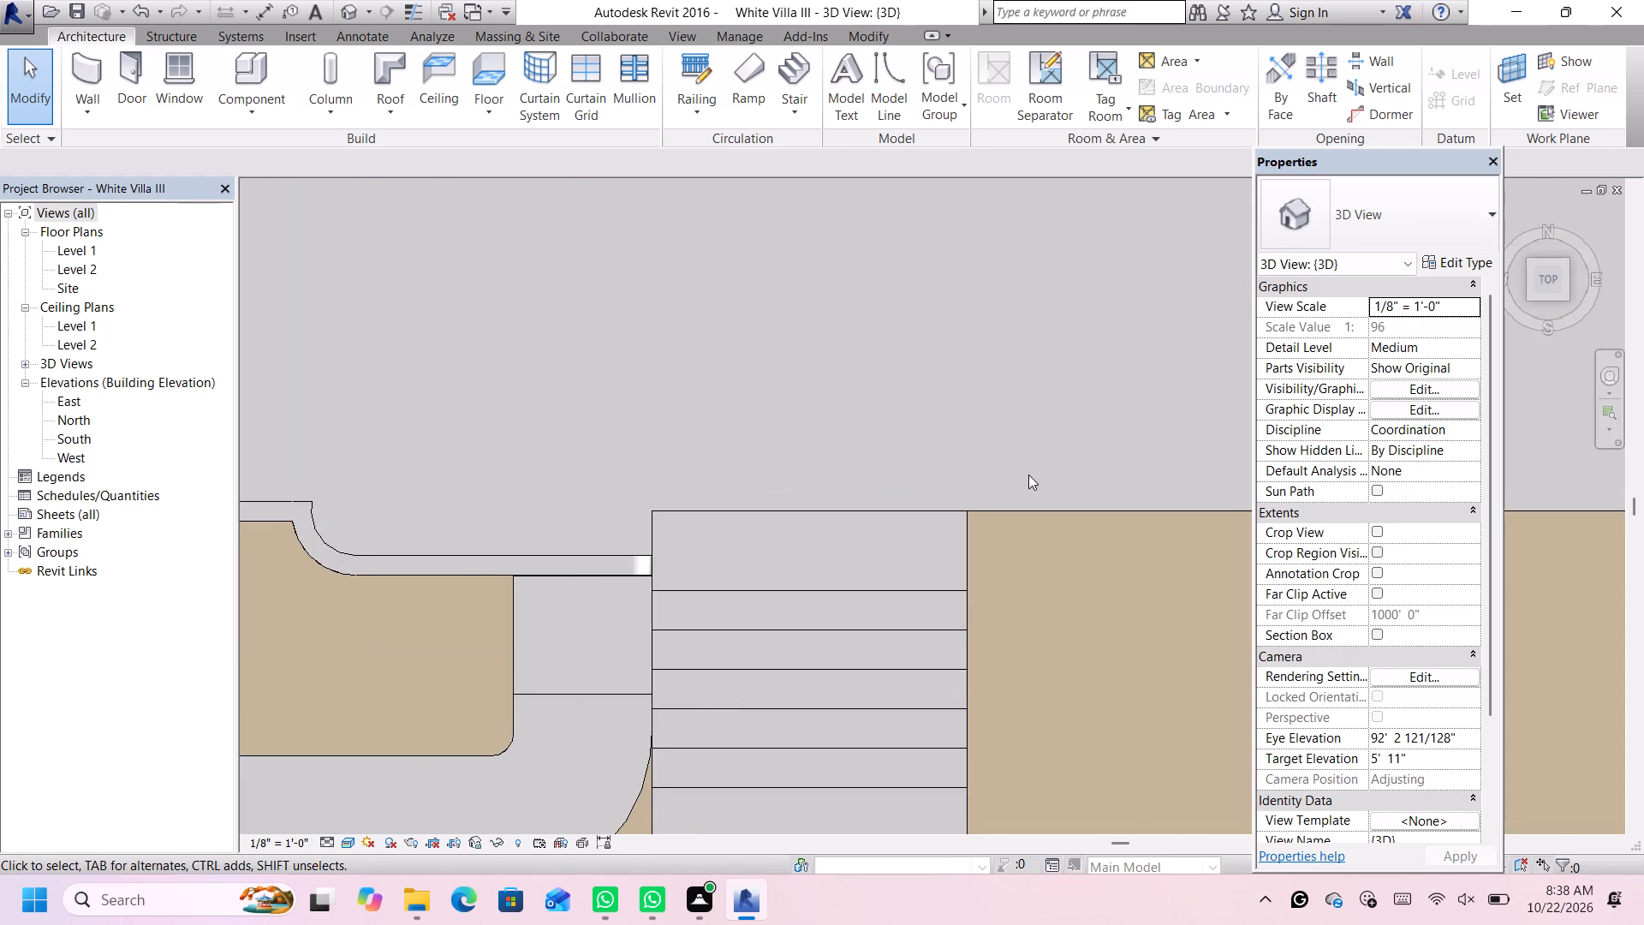
middle_click_drag(1028, 474, 982, 441)
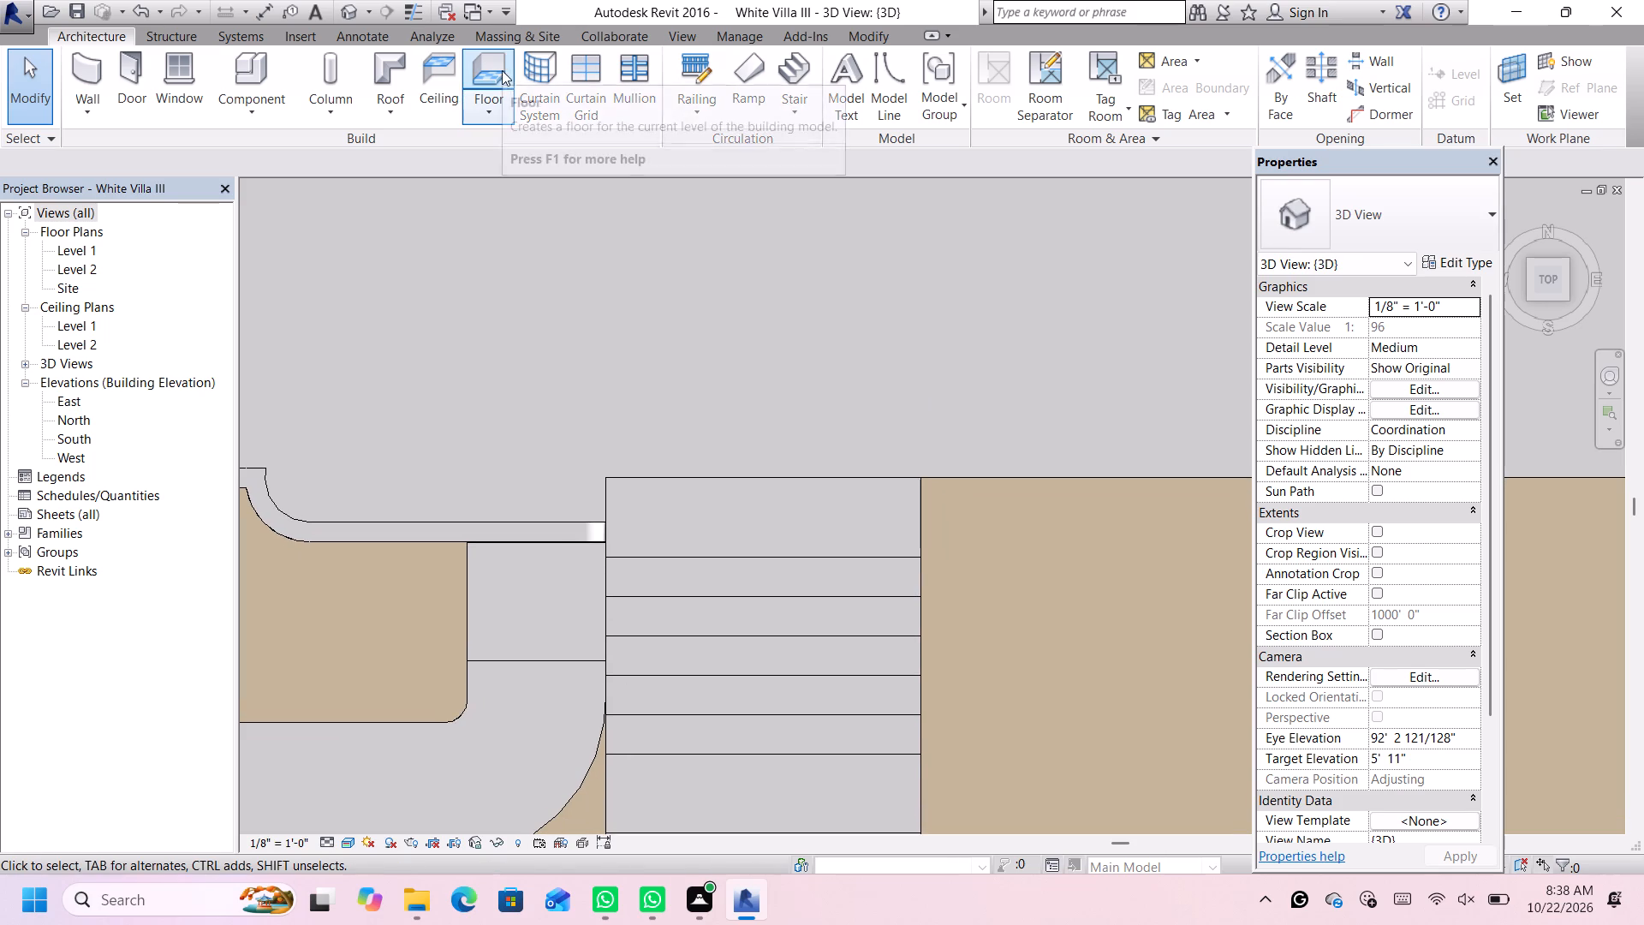
Start a ninth entrance floor of type Generic - 6" with a 4' 6" height offset from Level 1.
left_click(497, 67)
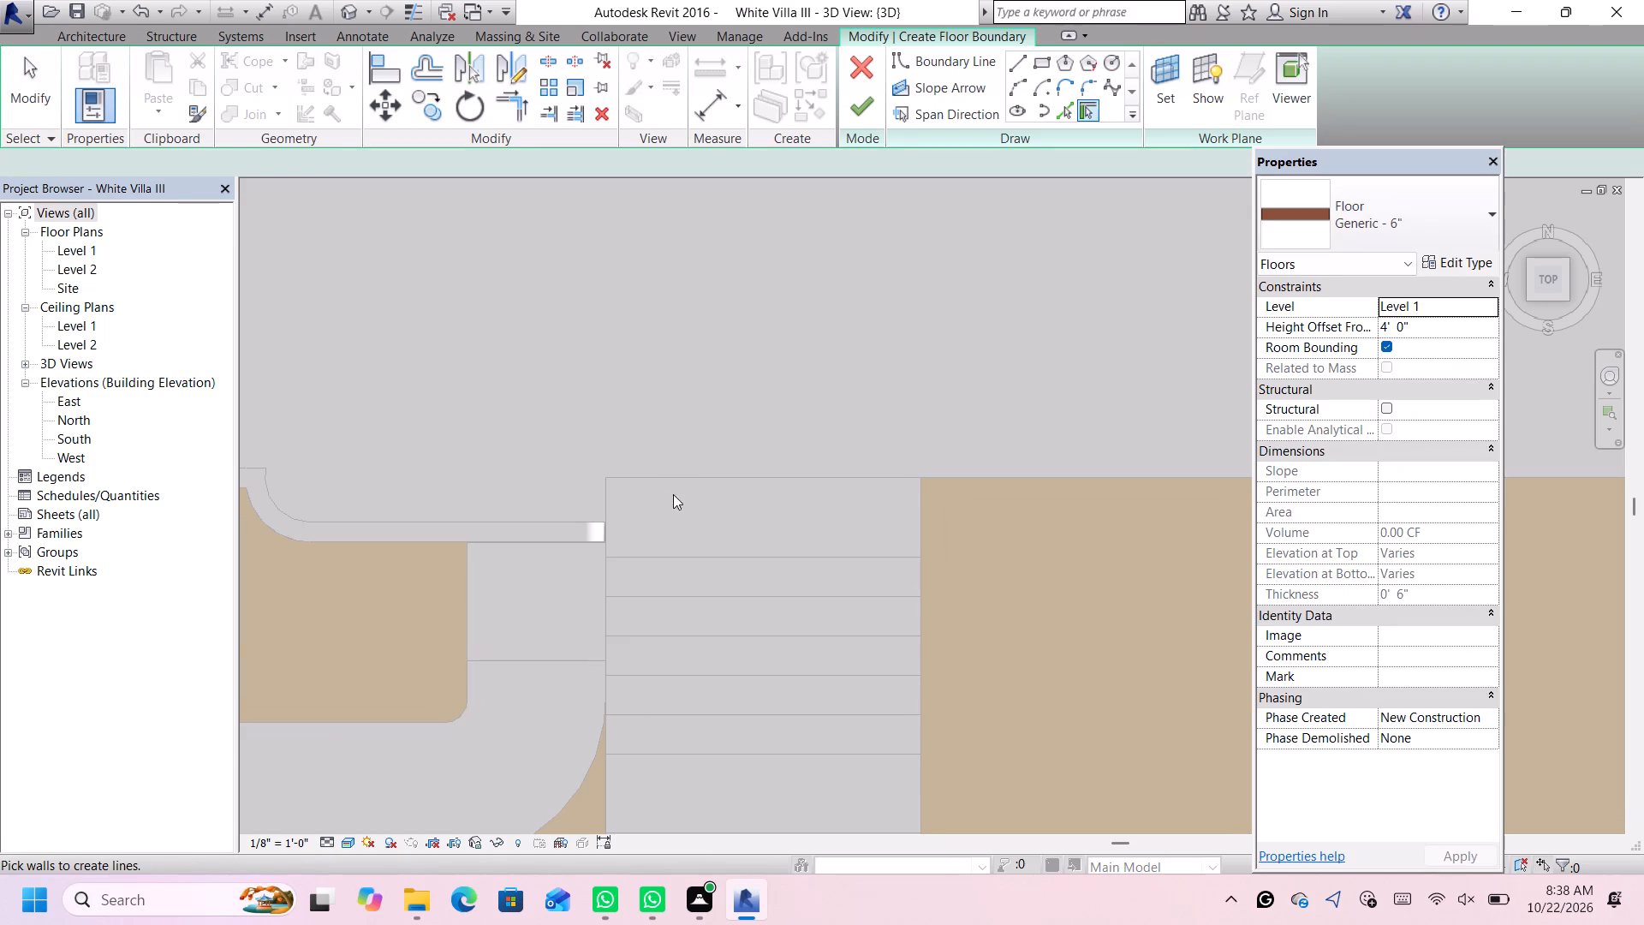
left_click(1408, 326)
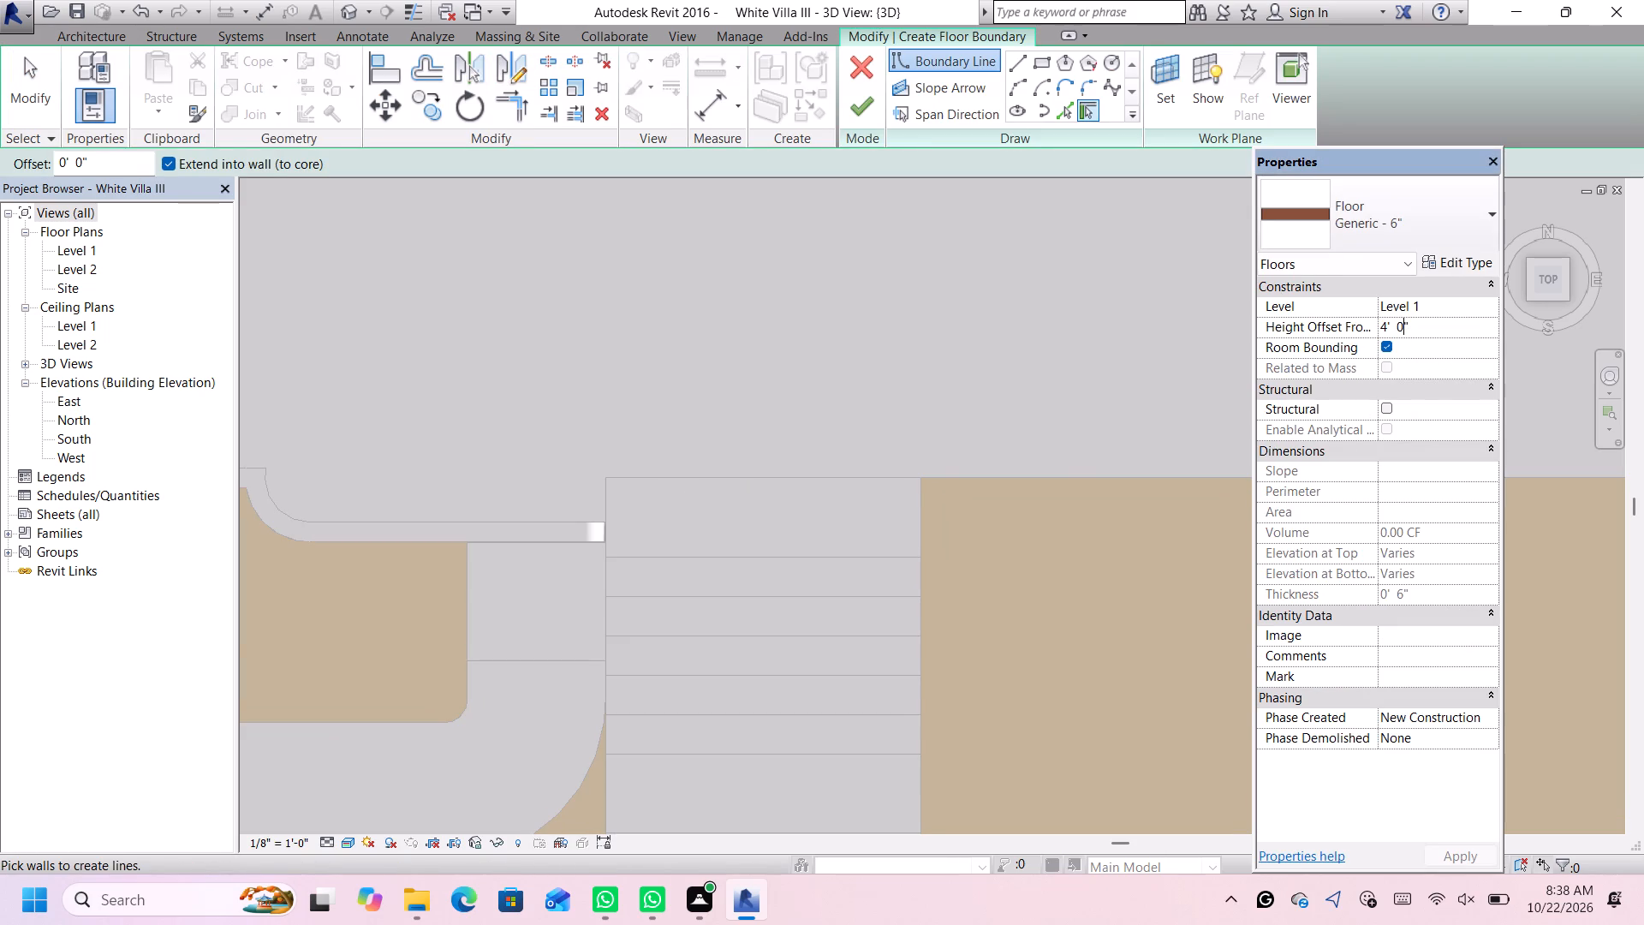
key("BackSpace")
key("6")
key("Return")
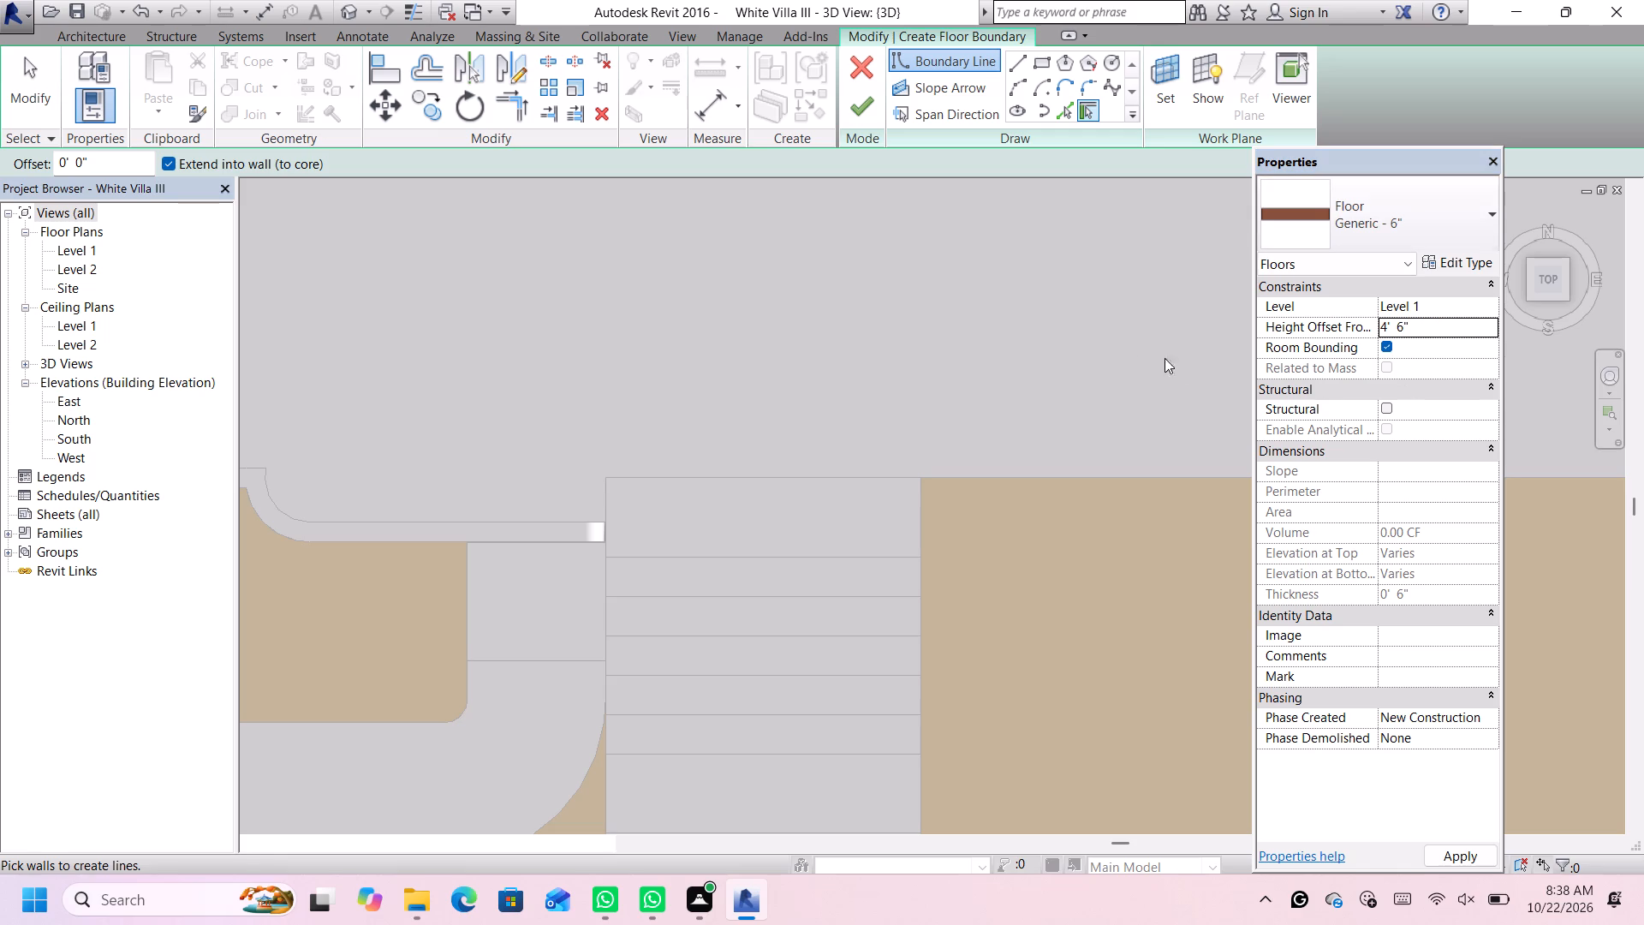
Sketch a rectangular boundary 16' wide and 2' deep from the main block's edge, finish the floor sketch and deselect the slab.
left_click(1037, 63)
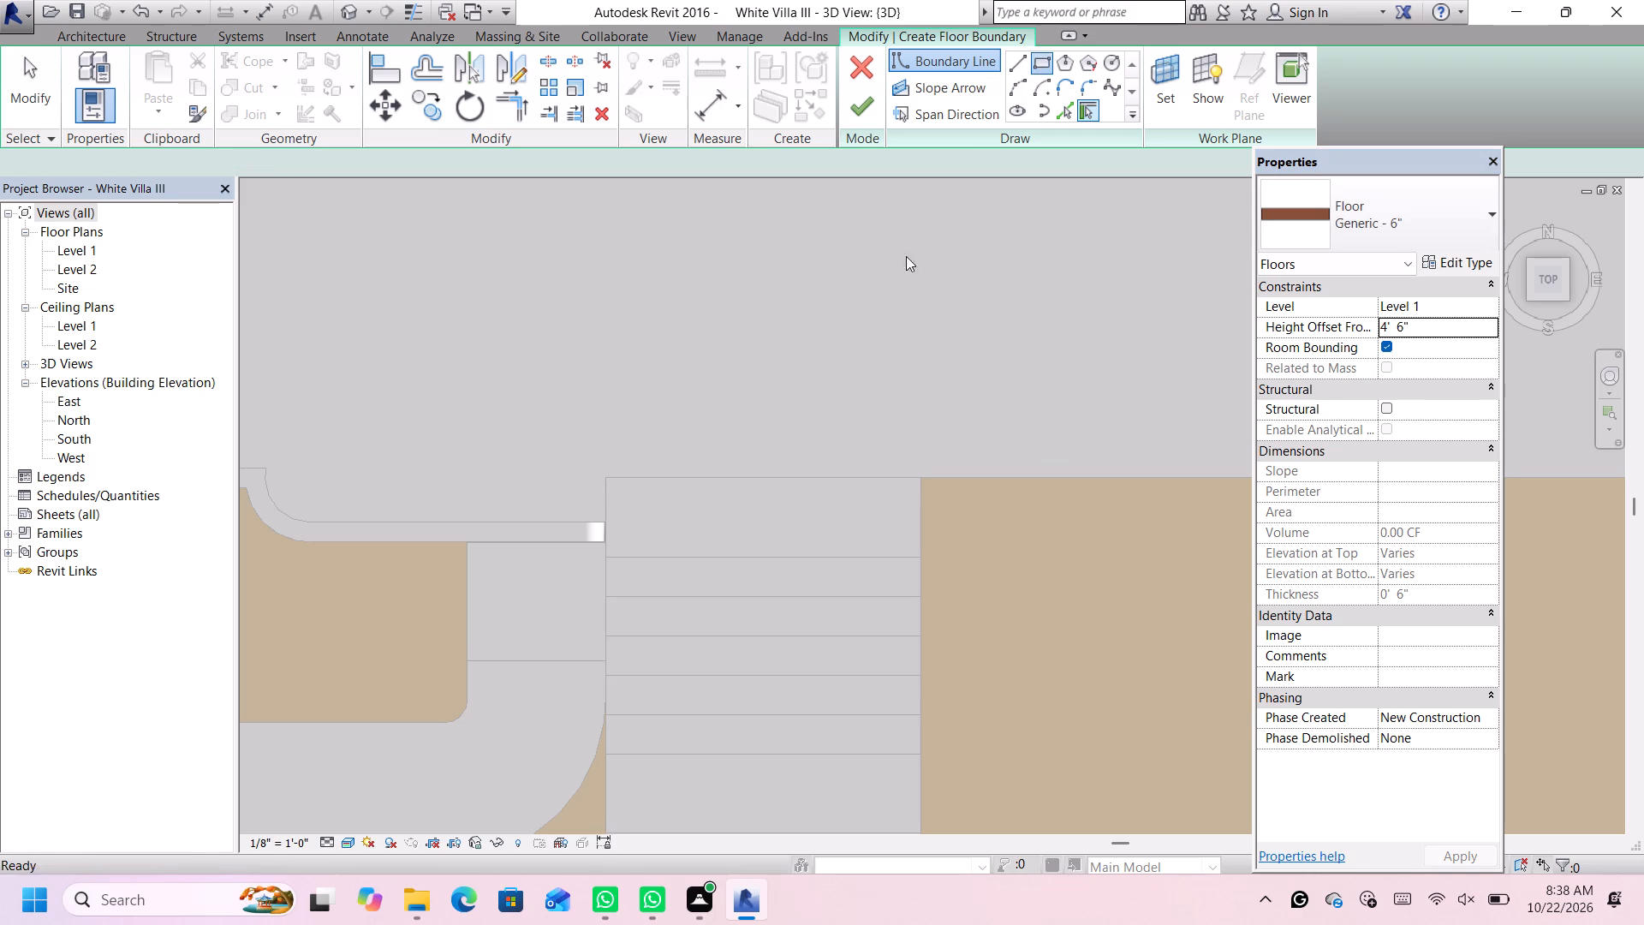
scroll(626, 494, "up", 3)
left_click(599, 467)
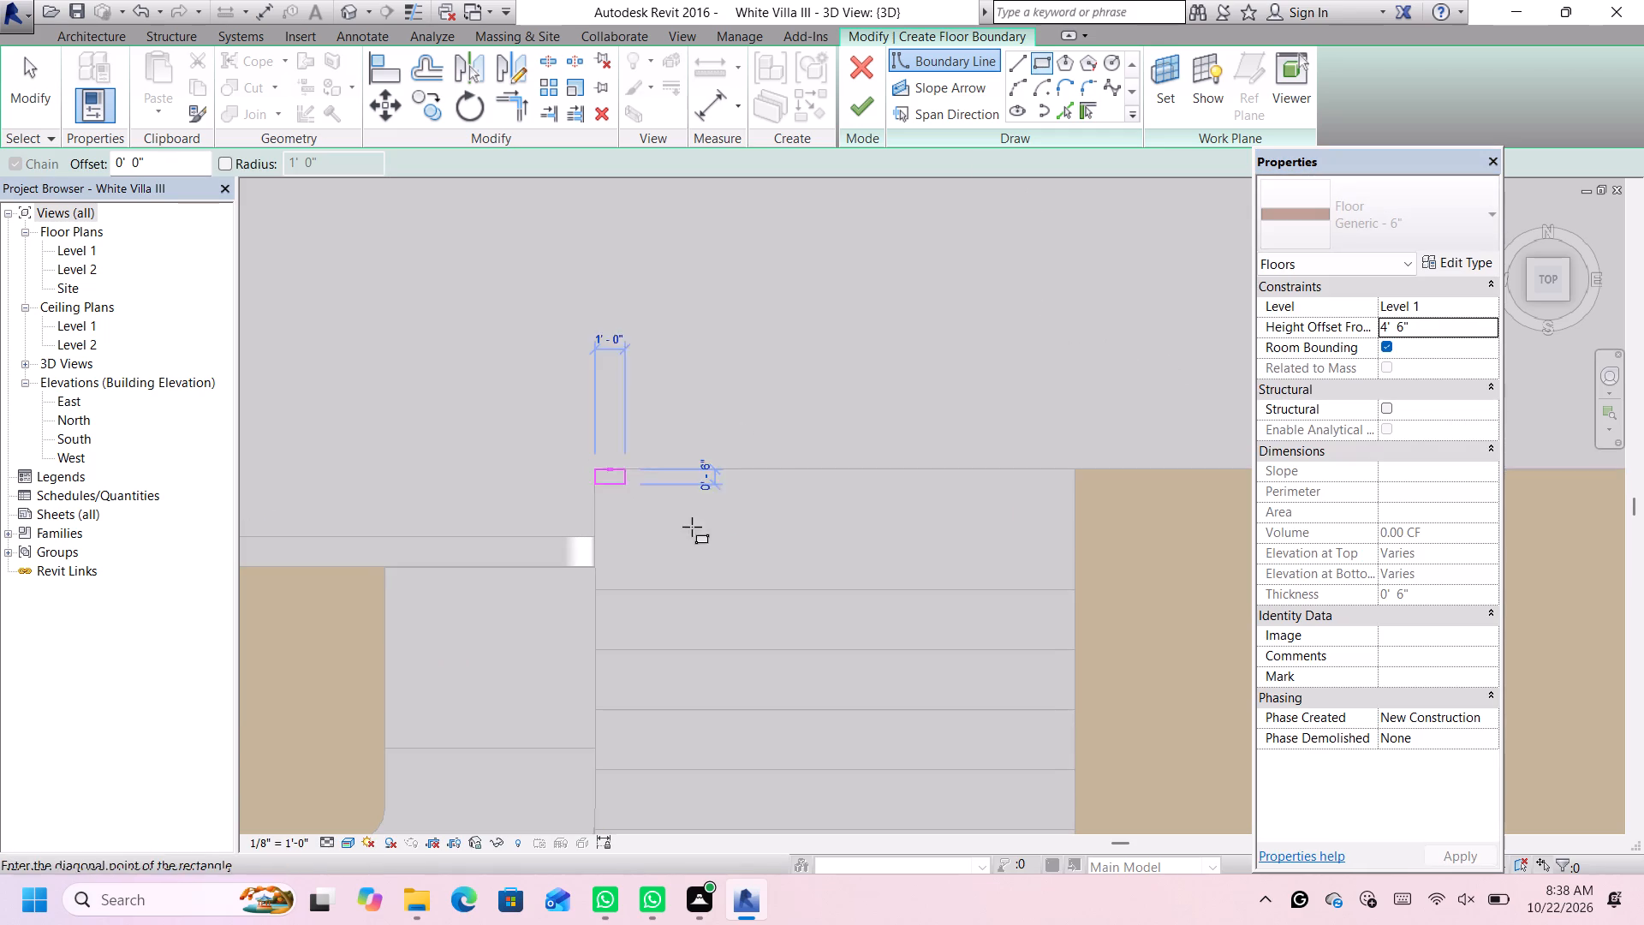
left_click(1072, 537)
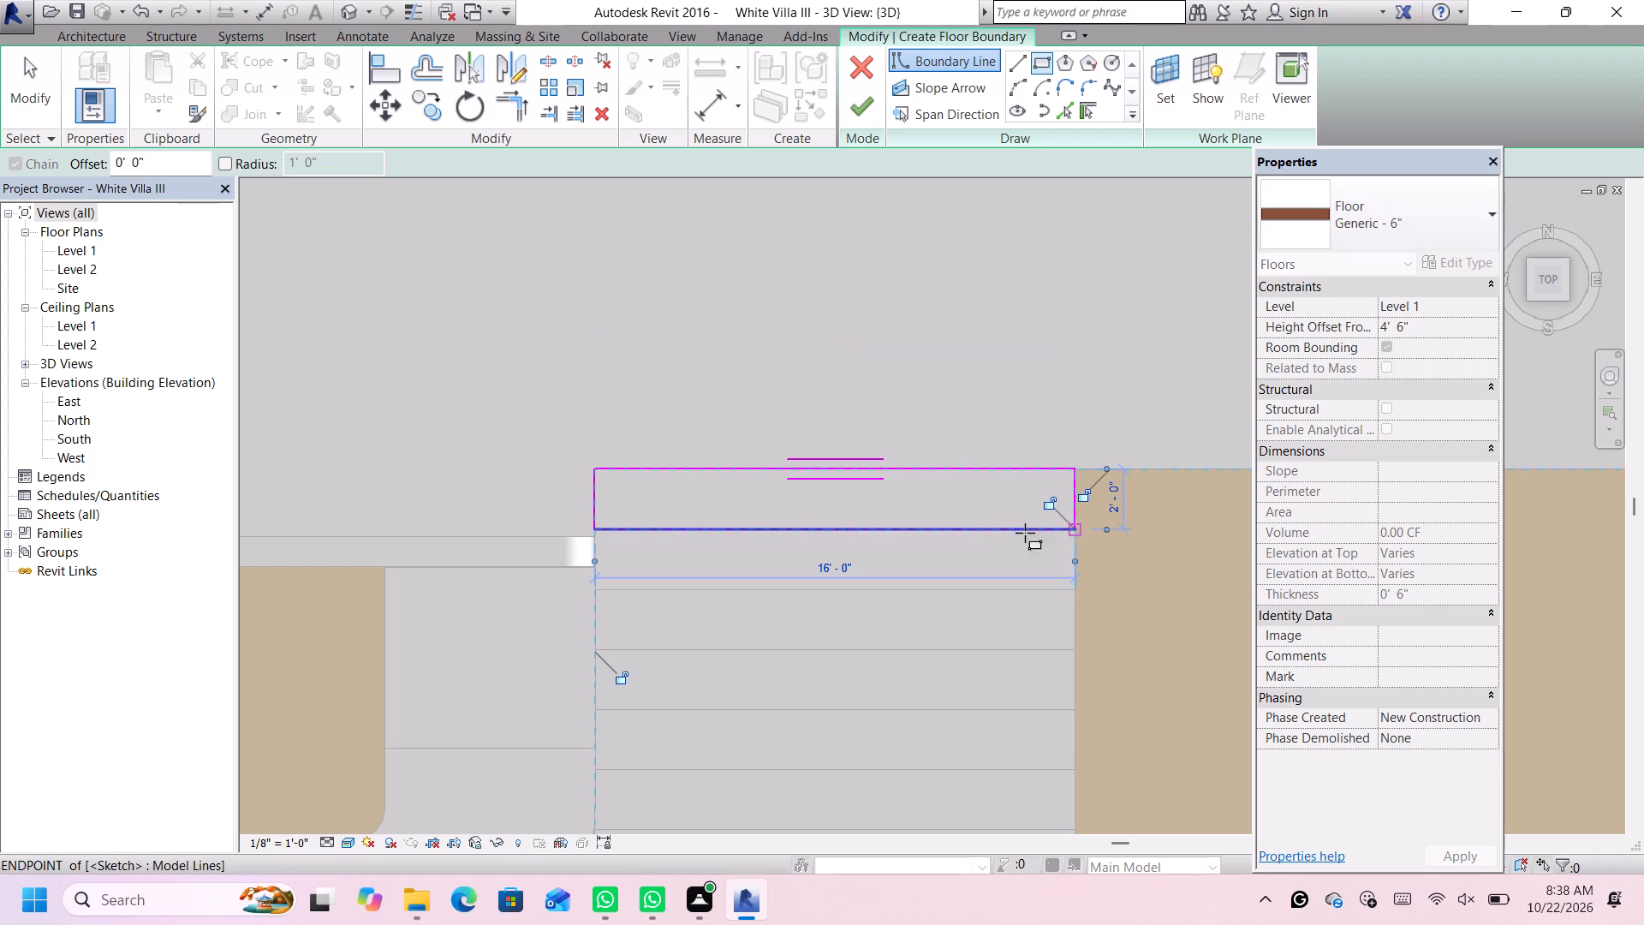
left_click(852, 118)
scroll(909, 377, "down", 3)
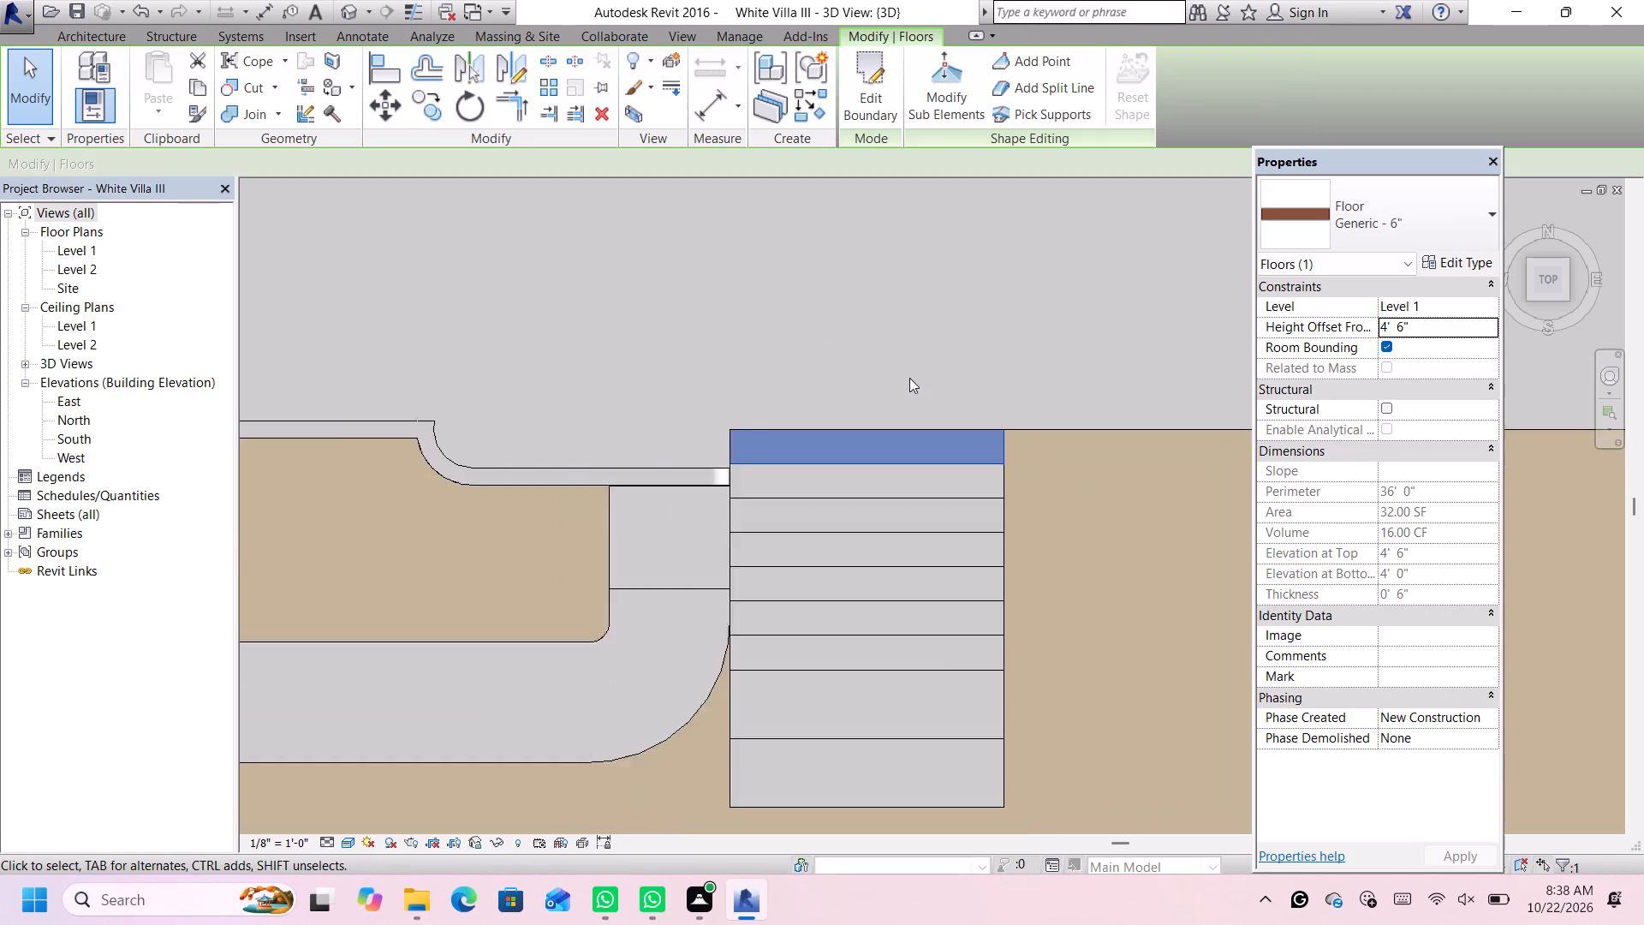
scroll(909, 378, "down", 2)
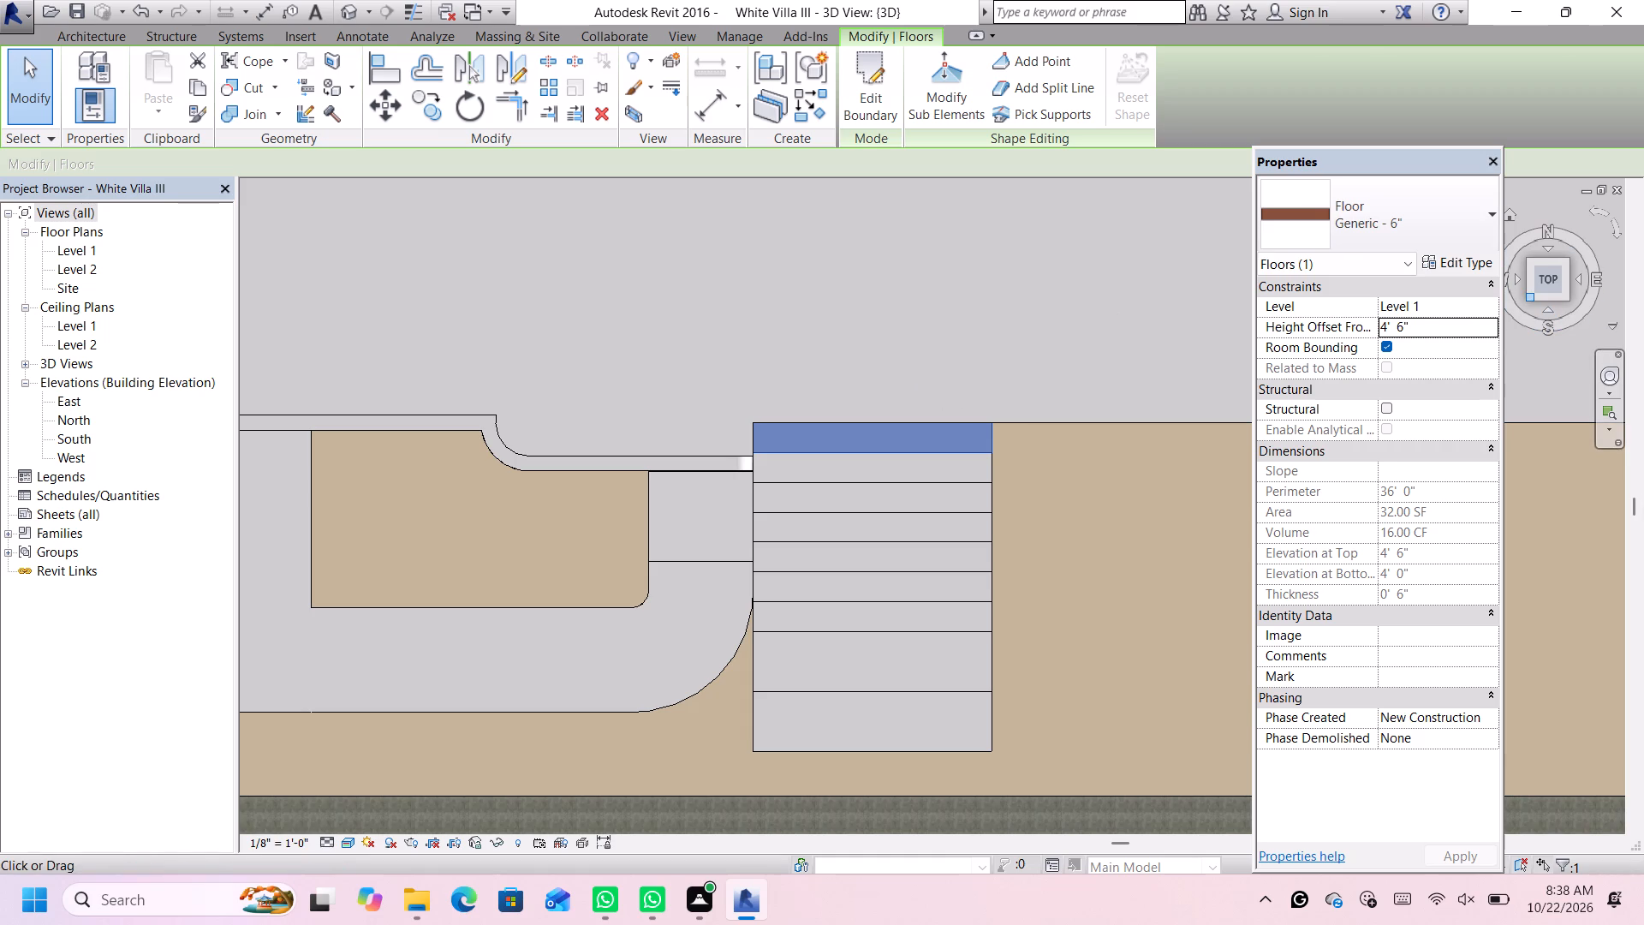
left_click(1526, 295)
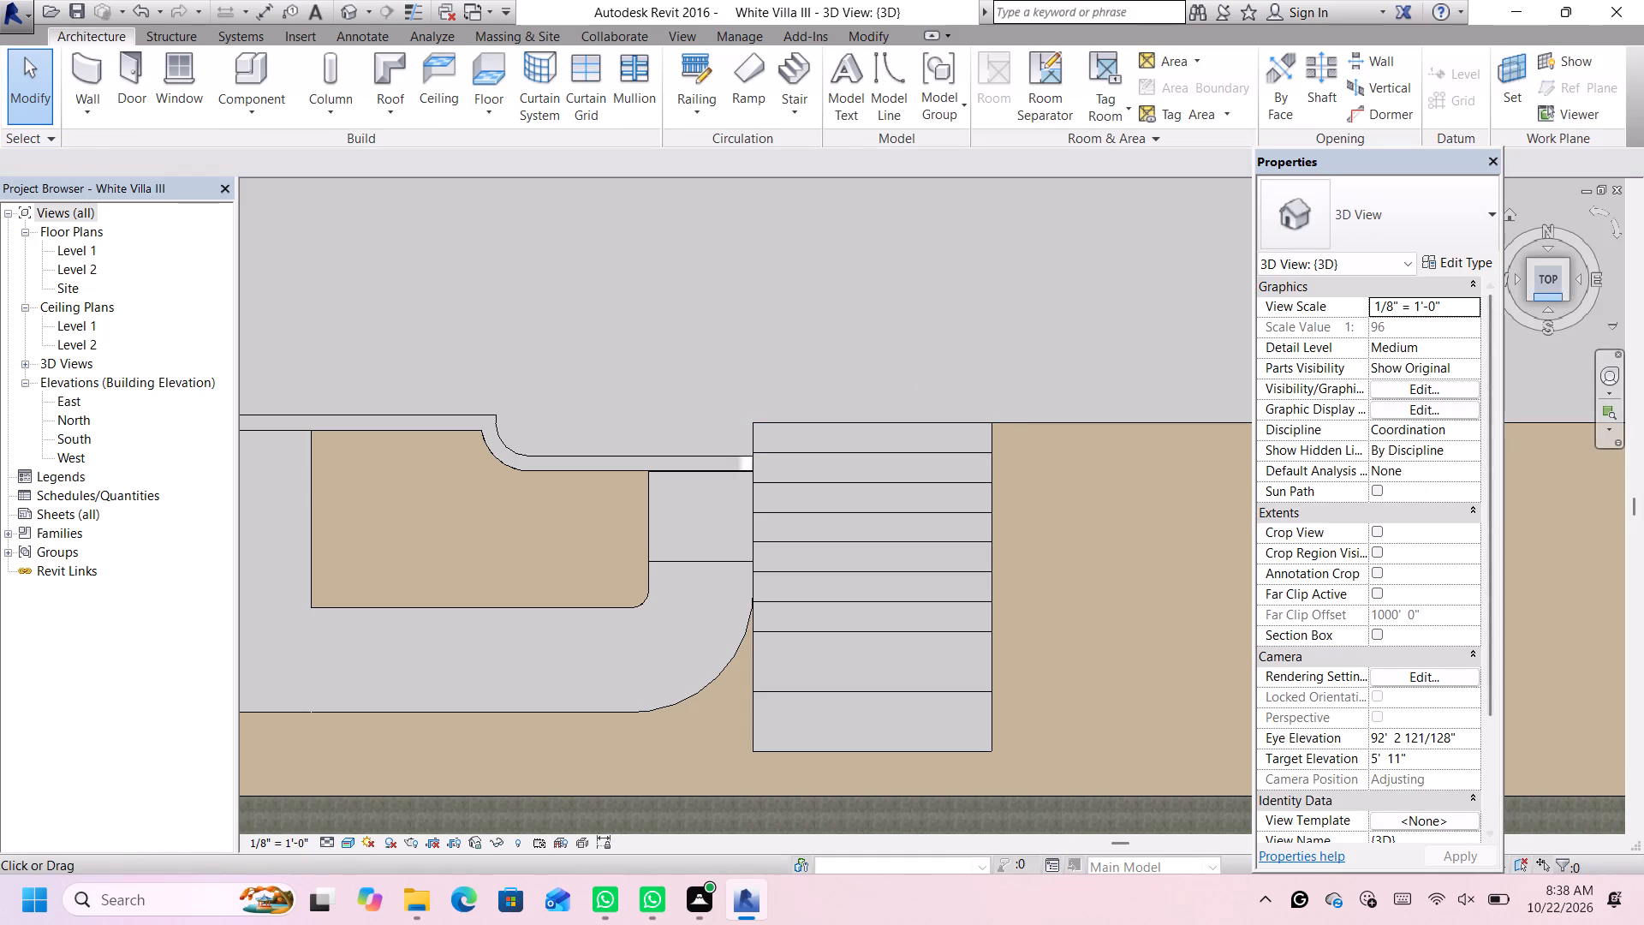
Change the third entrance slab from the bottom, offset 1' 6", to floor type Generic - 12".
left_click(1532, 299)
scroll(1107, 473, "up", 2)
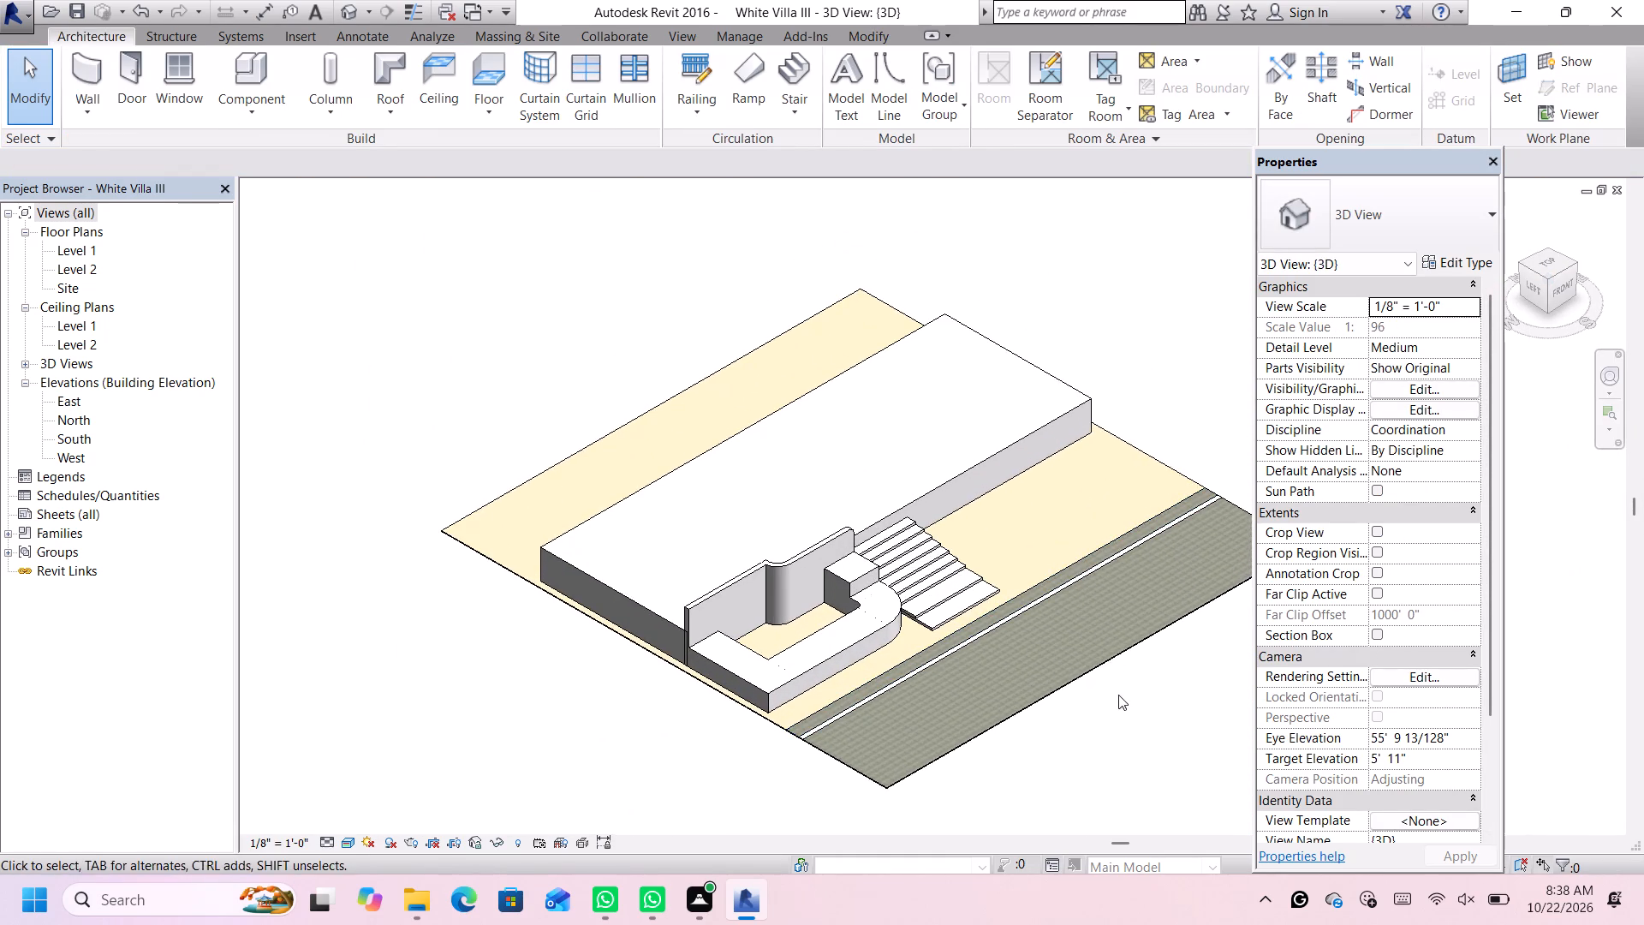
middle_click_drag(1117, 695, 1007, 628)
scroll(875, 509, "up", 10)
scroll(826, 534, "down", 1)
scroll(841, 564, "up", 2)
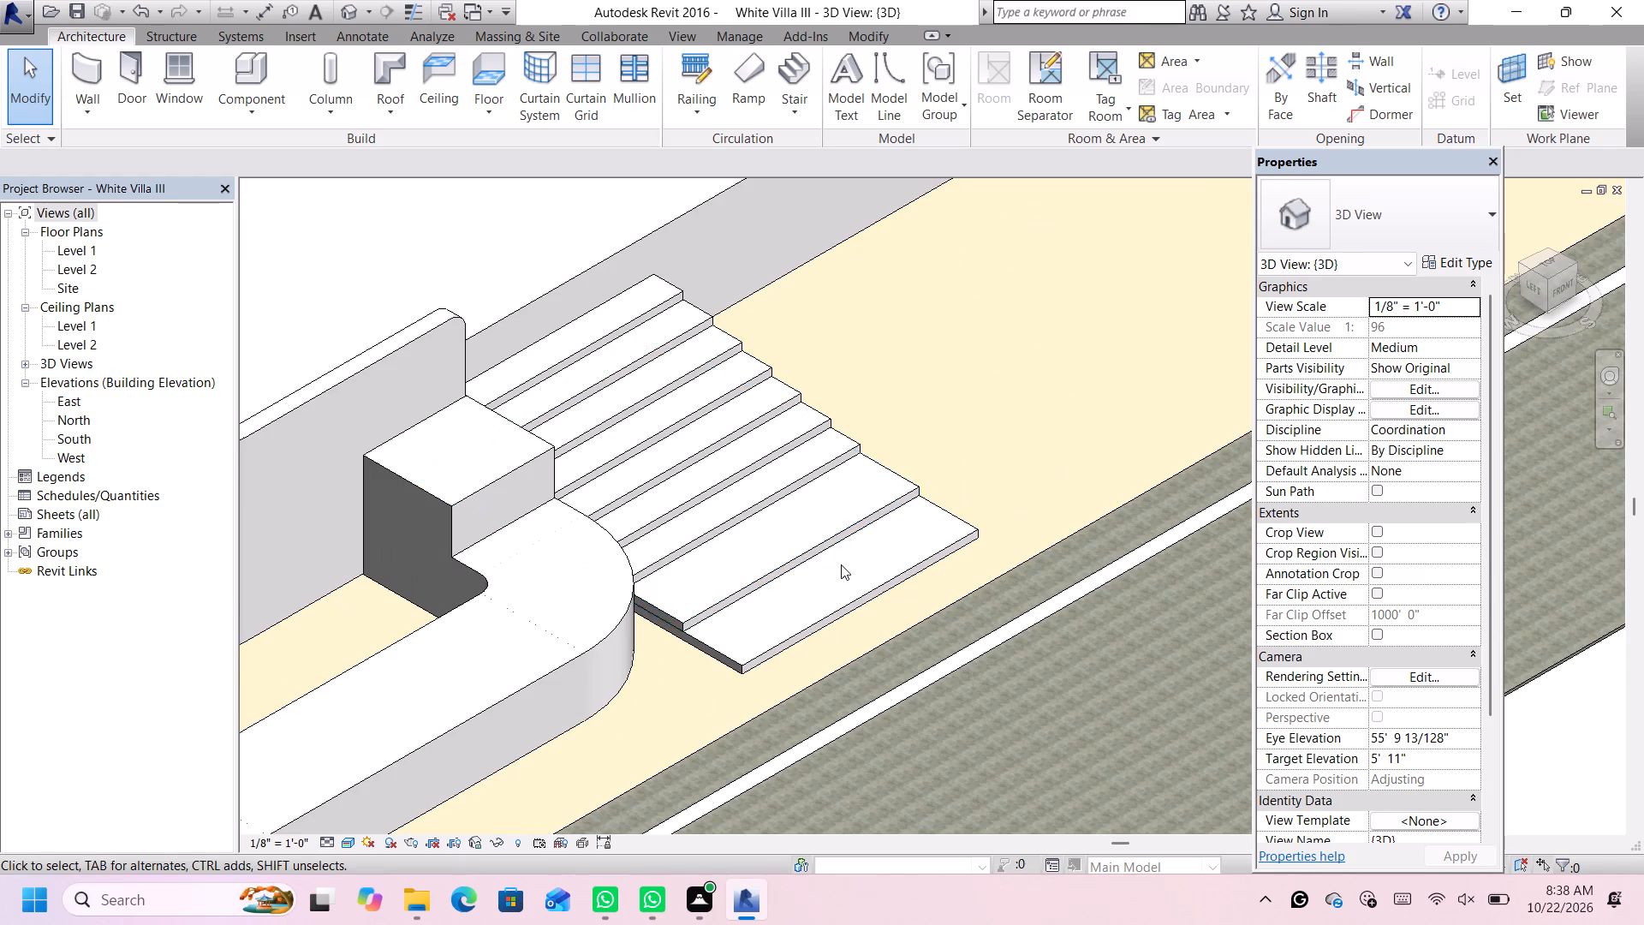
scroll(841, 564, "up", 2)
scroll(883, 619, "down", 5)
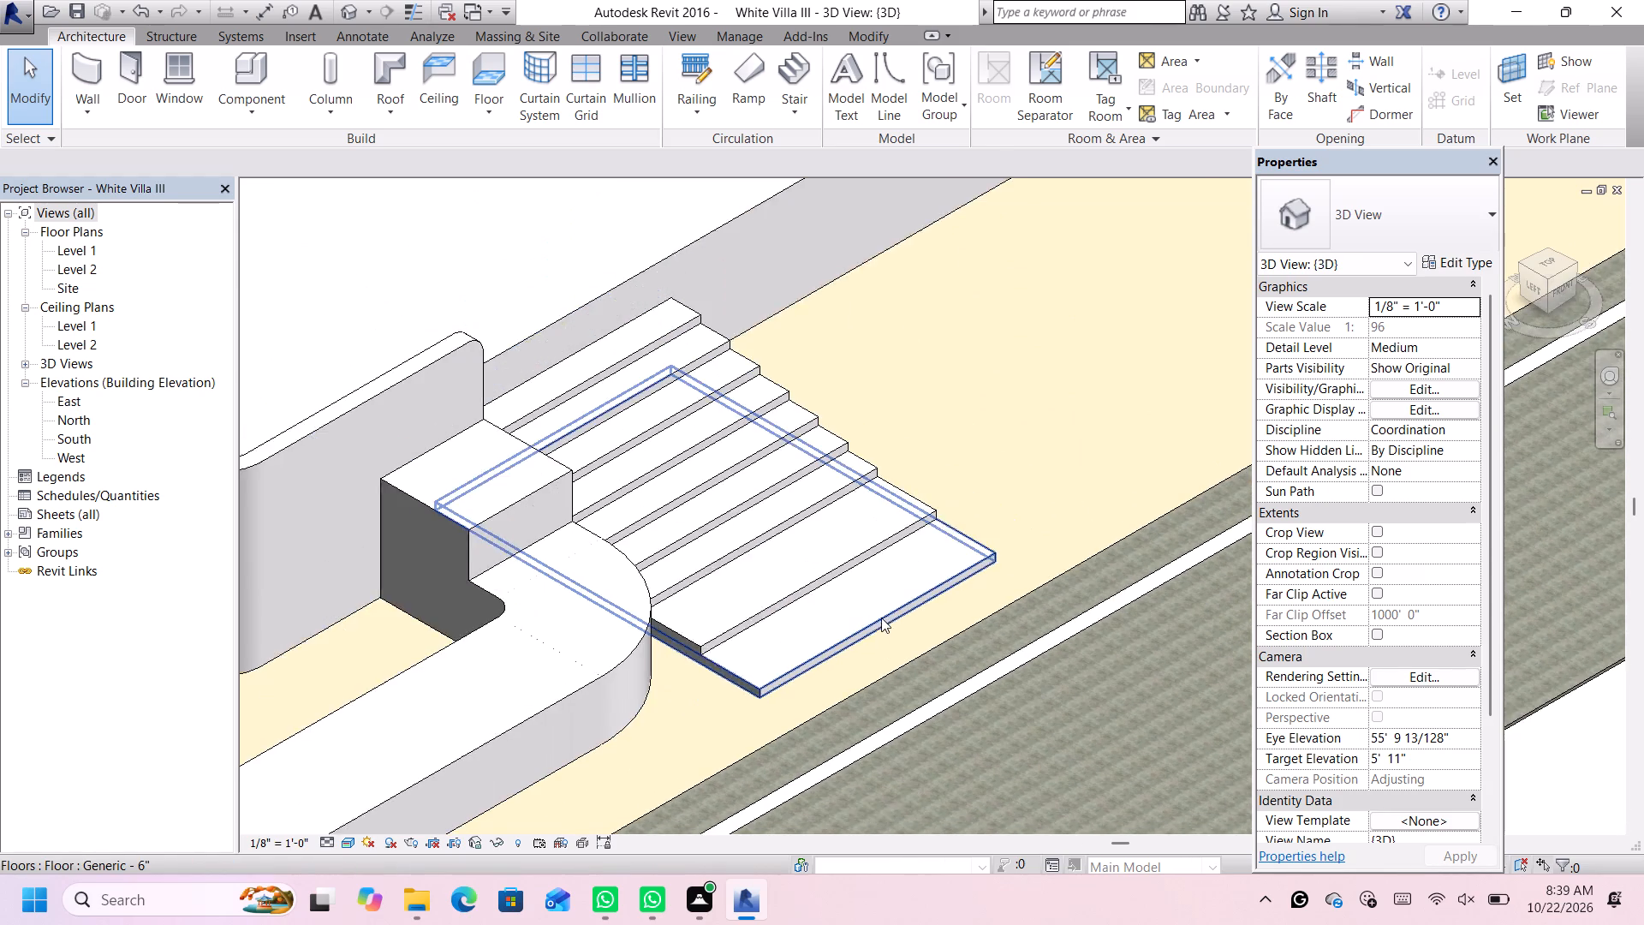
left_click(786, 536)
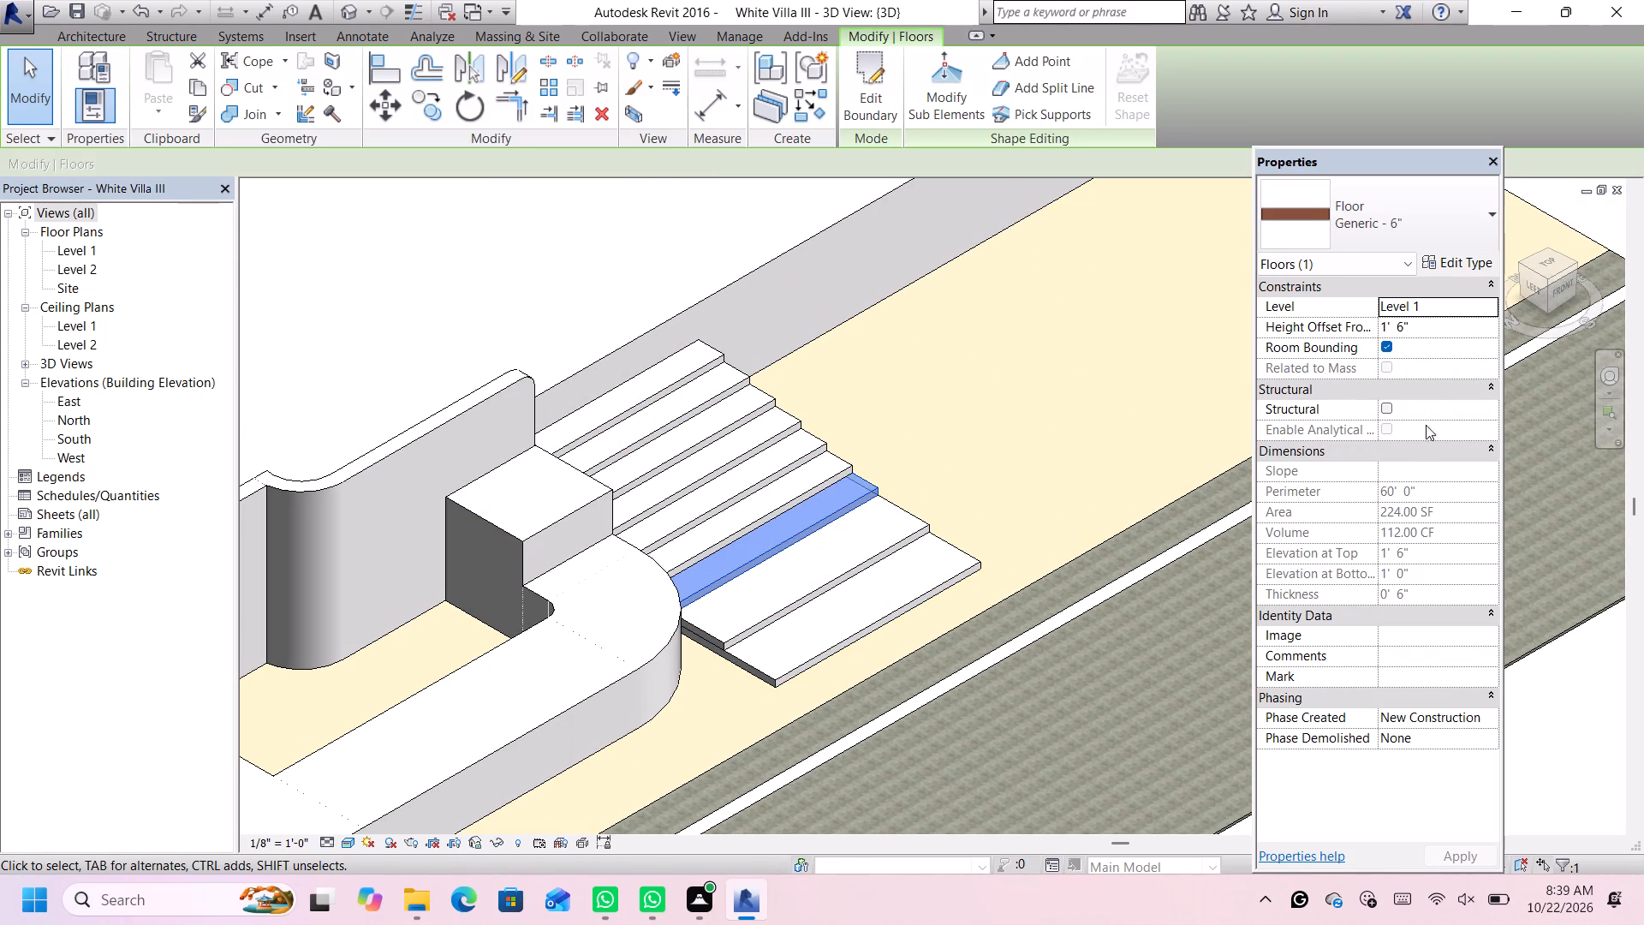
scroll(1431, 337, "up", 2)
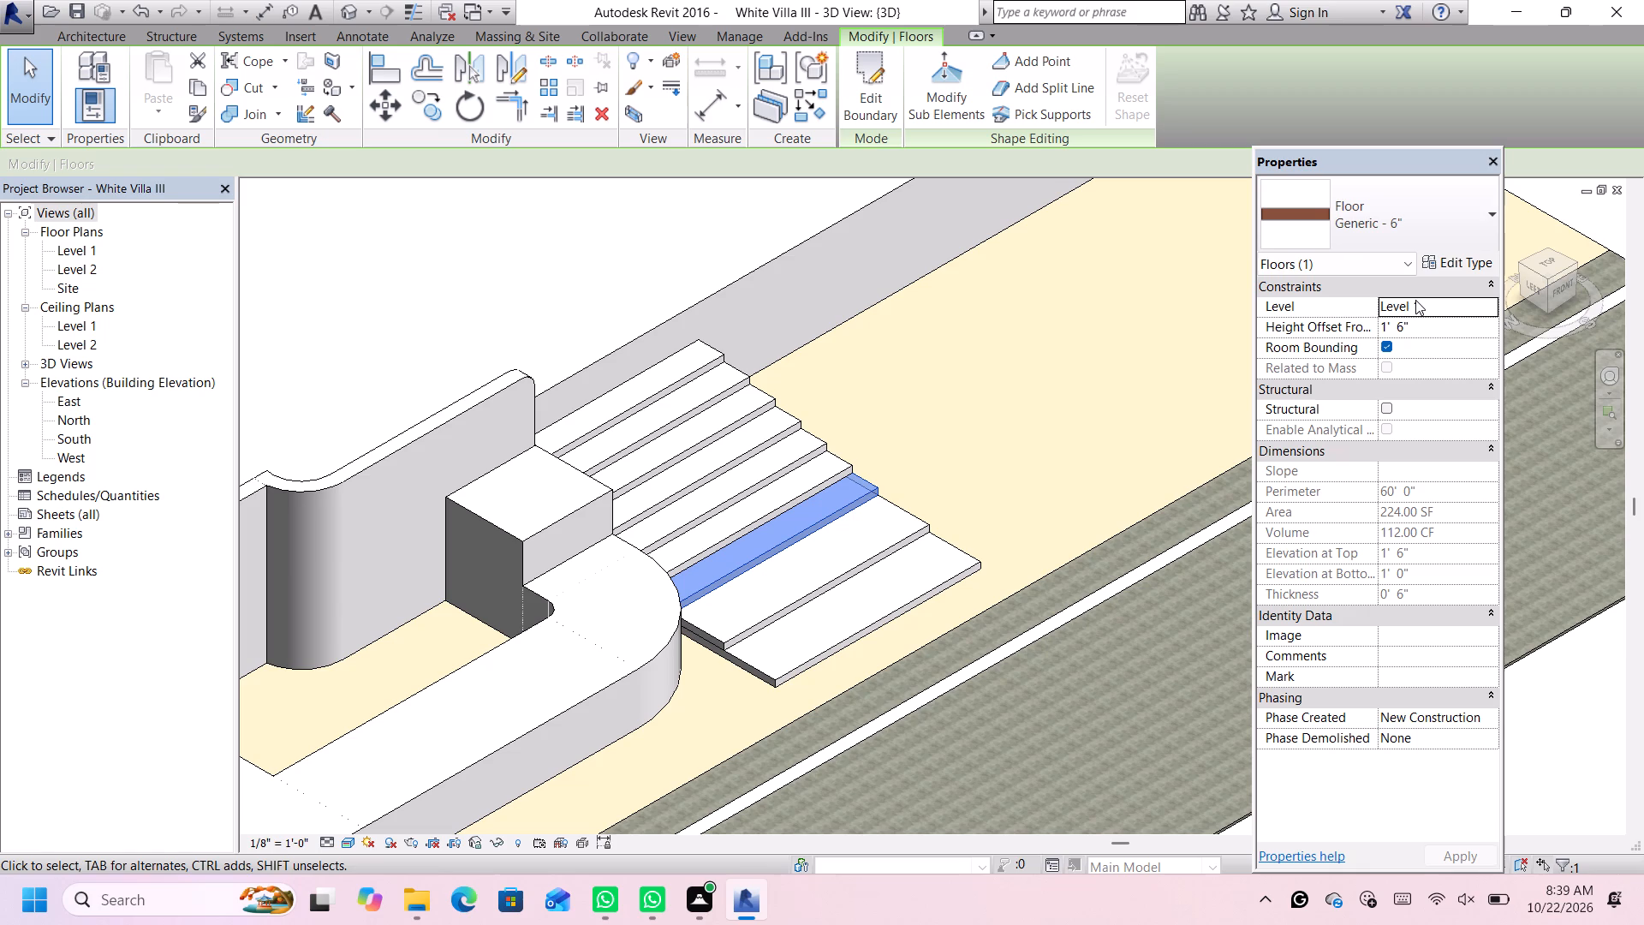
left_click(1444, 230)
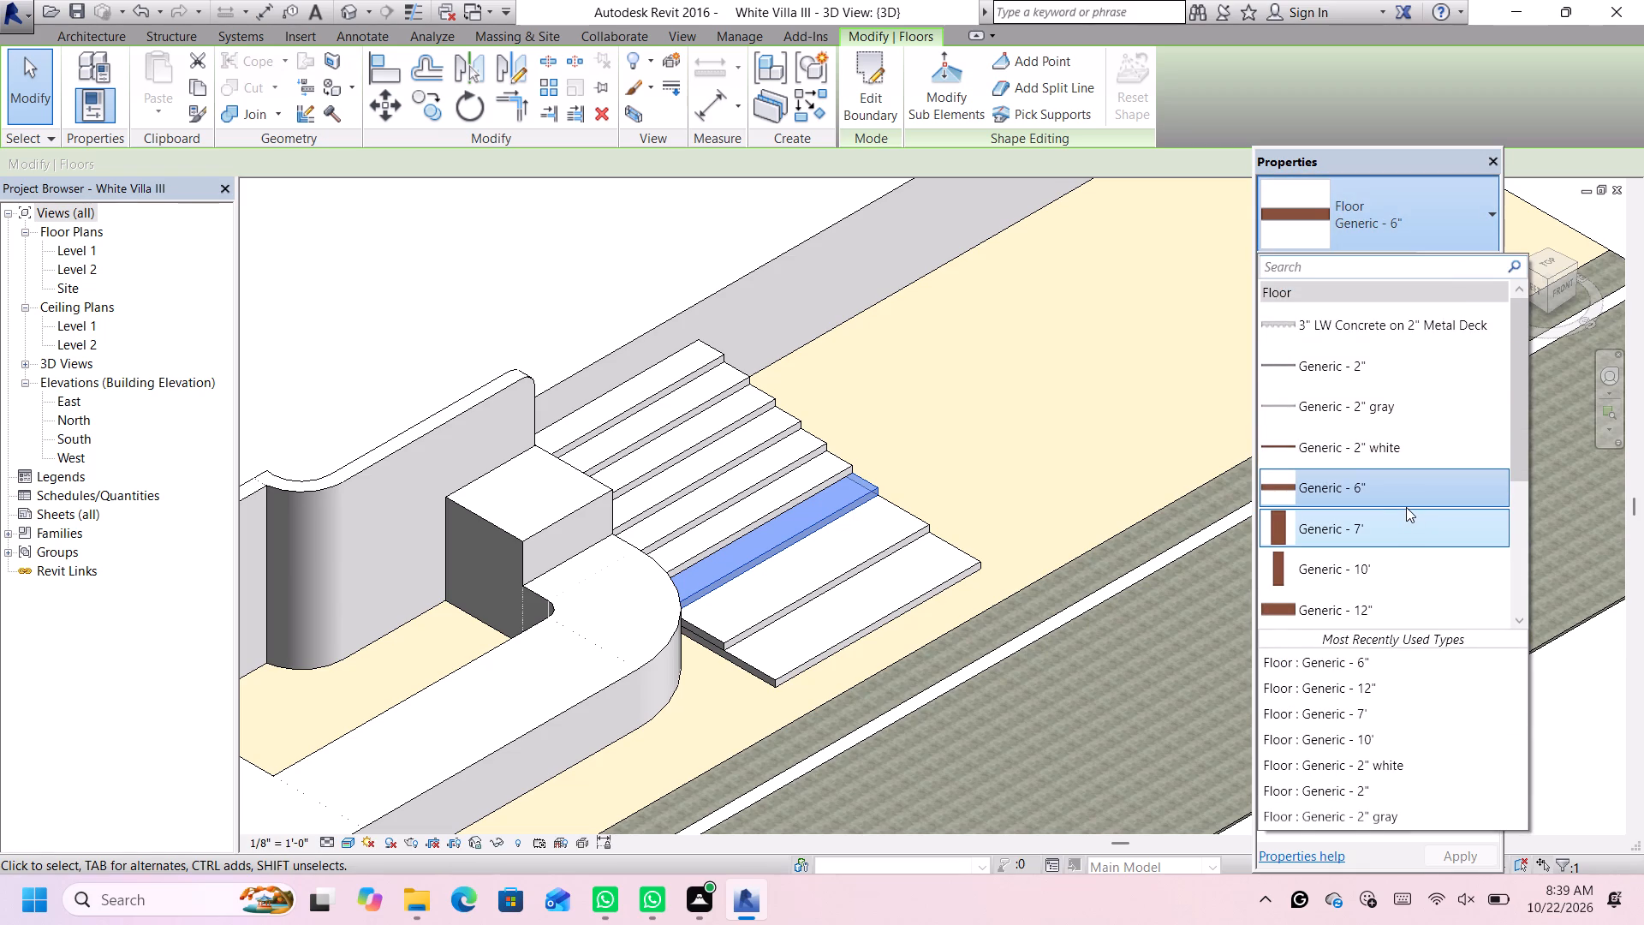
scroll(1406, 507, "down", 1)
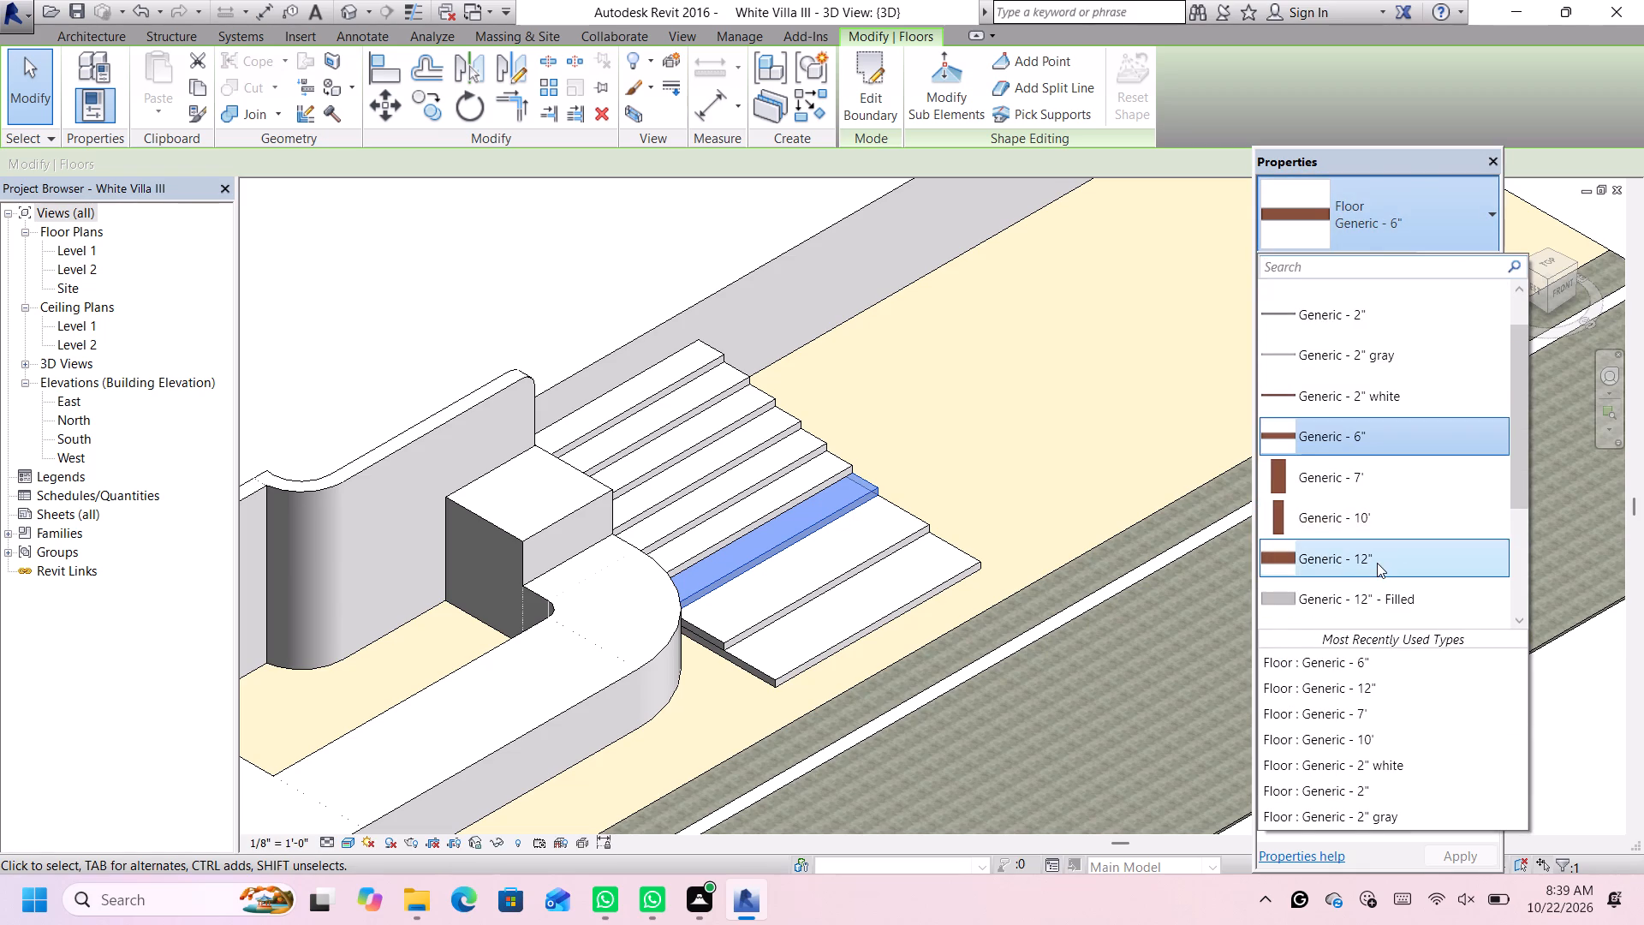
left_click(1377, 563)
left_click(920, 408)
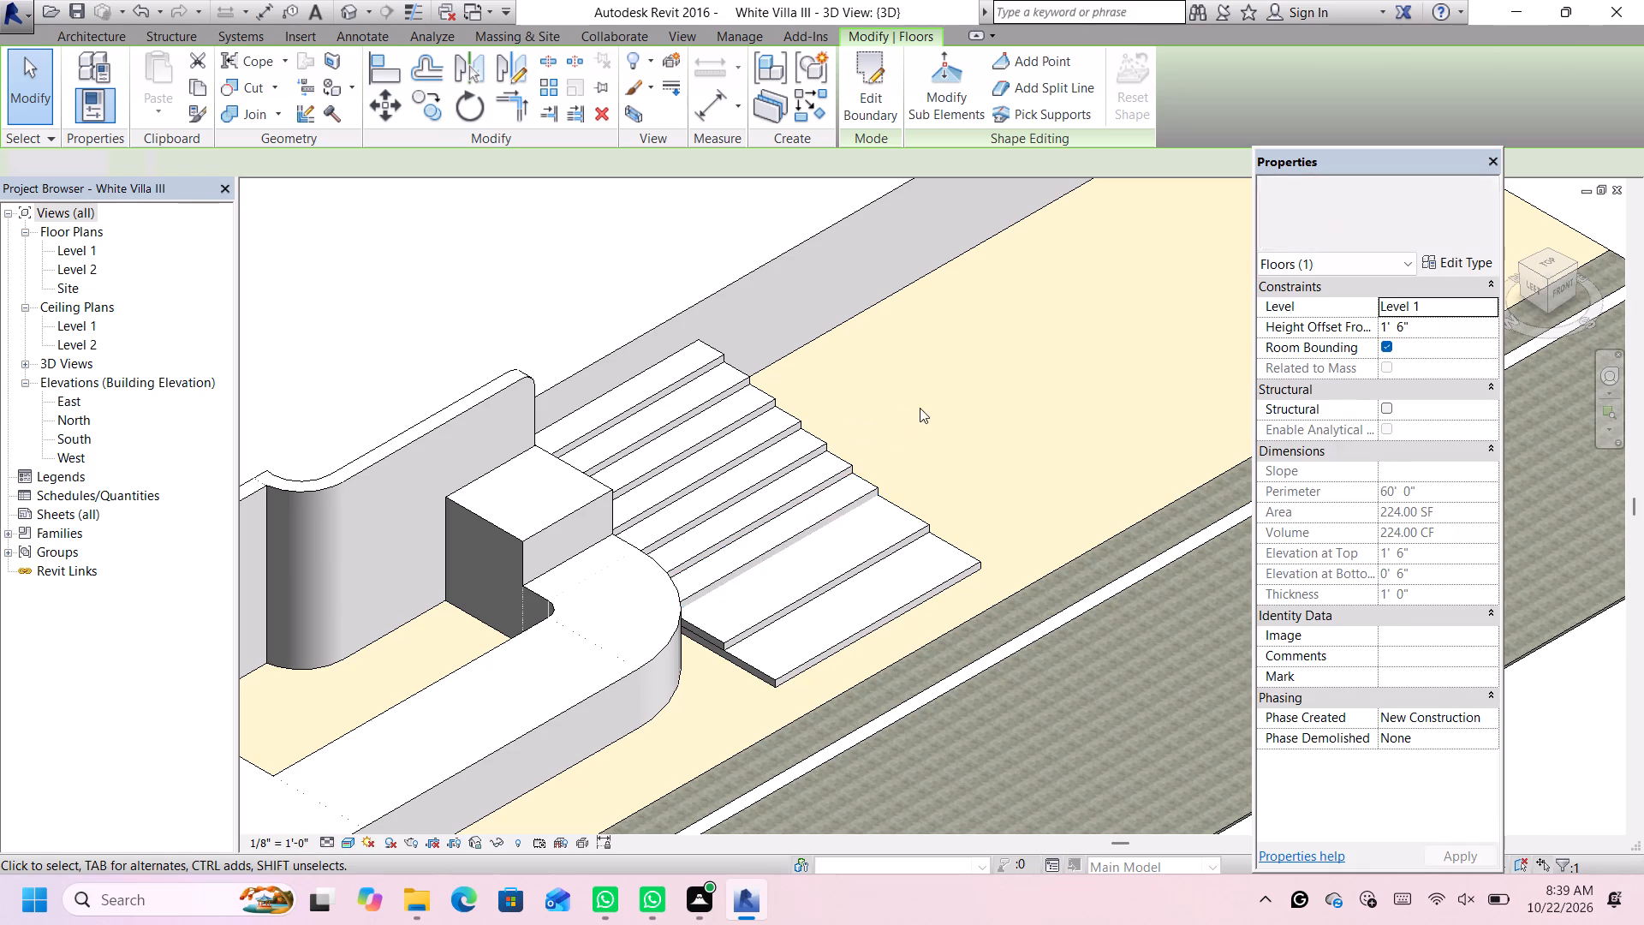
Set the third entrance slab's height offset from Level 1 to 2' and deselect it.
scroll(867, 505, "up", 5)
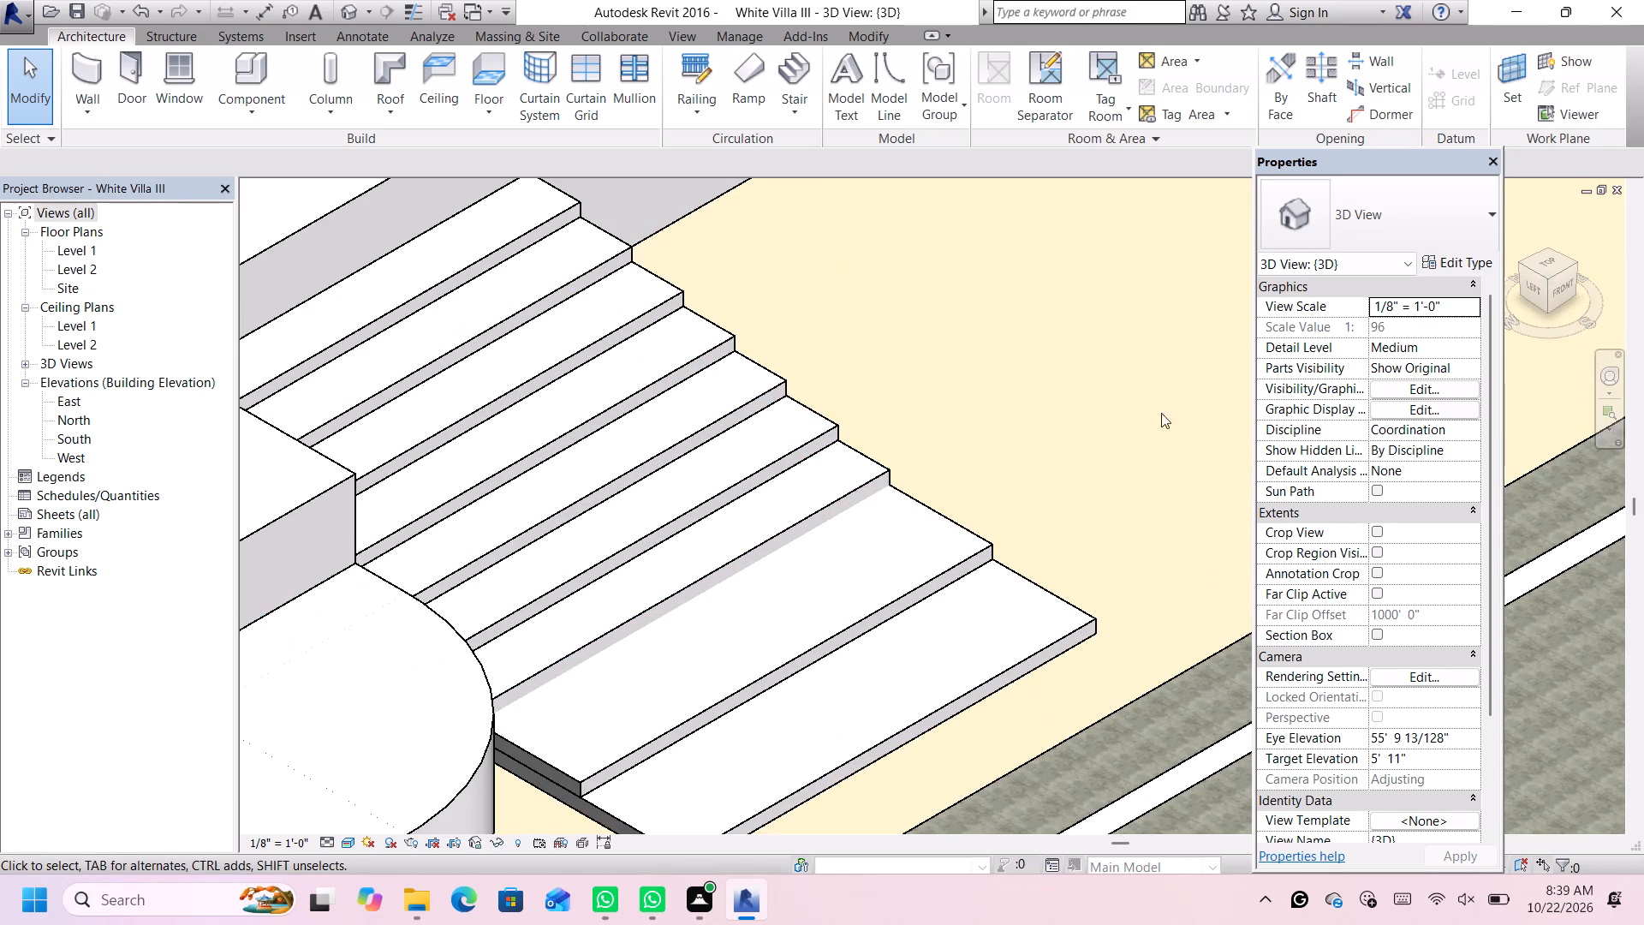
left_click(825, 499)
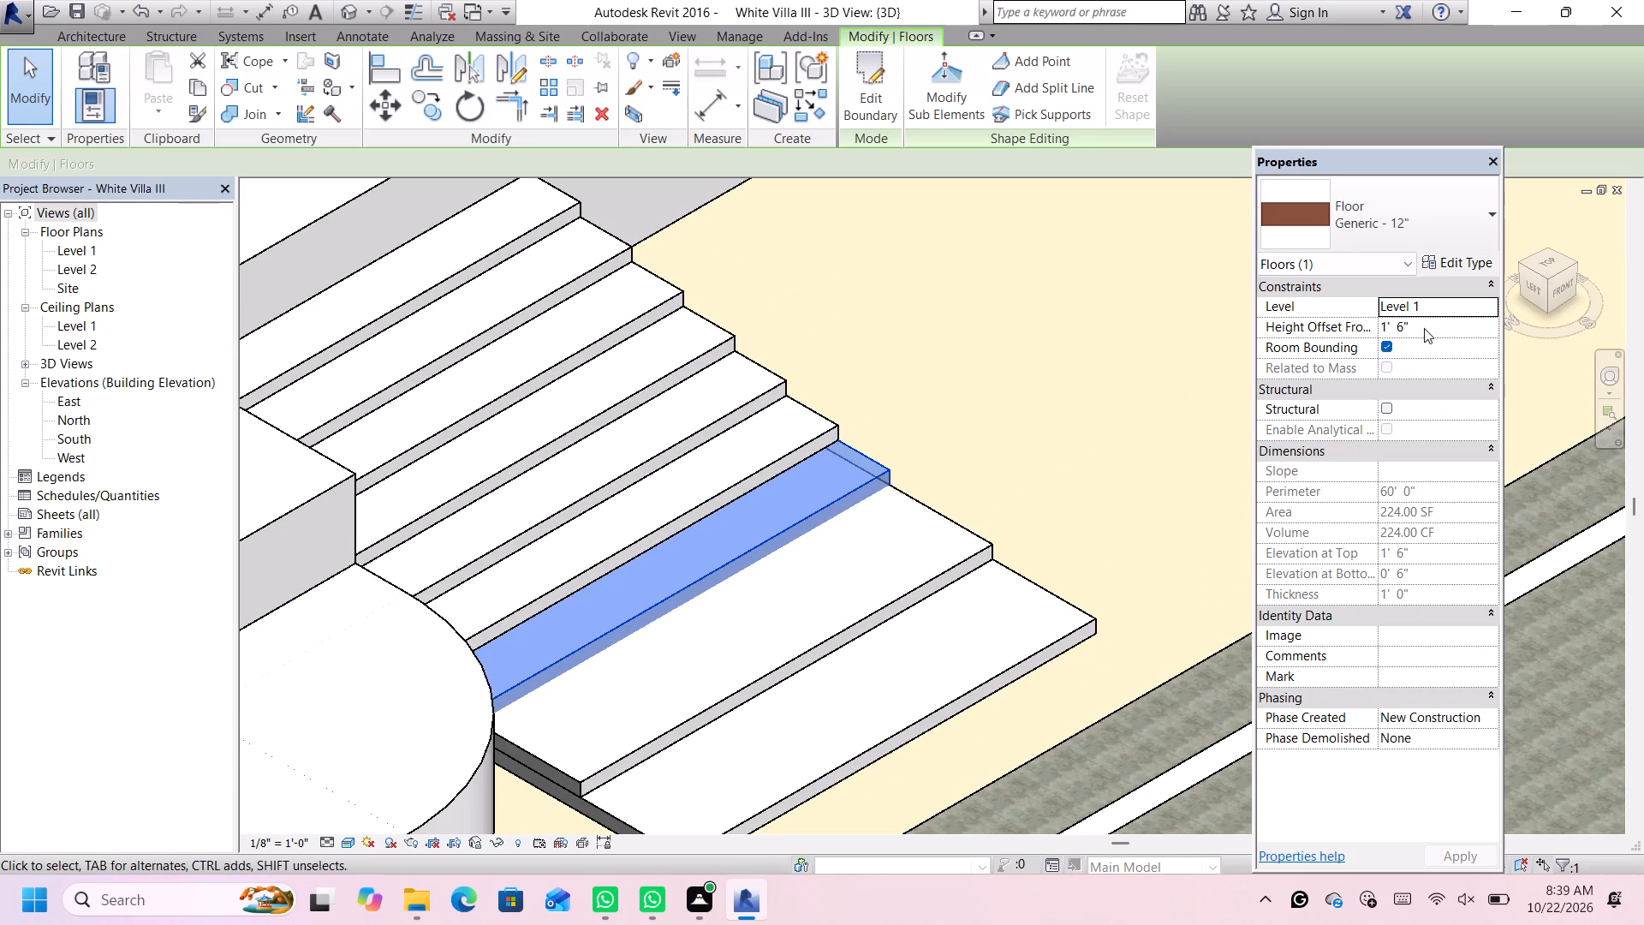
left_click(1424, 326)
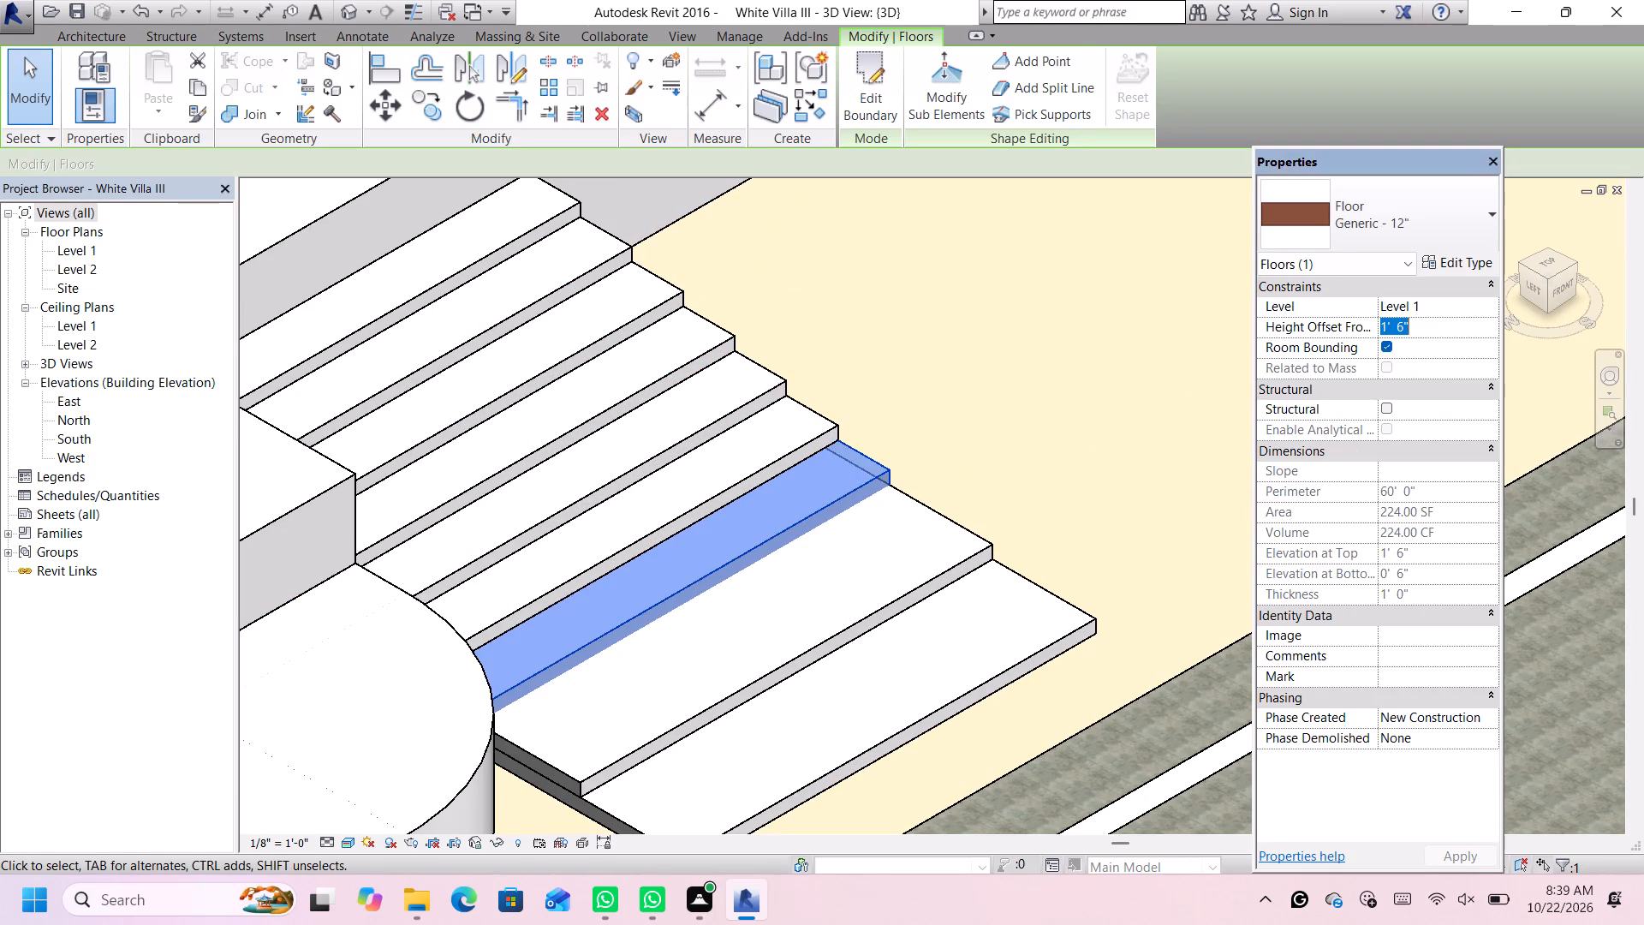
key("BackSpace")
type("2'")
key("Return")
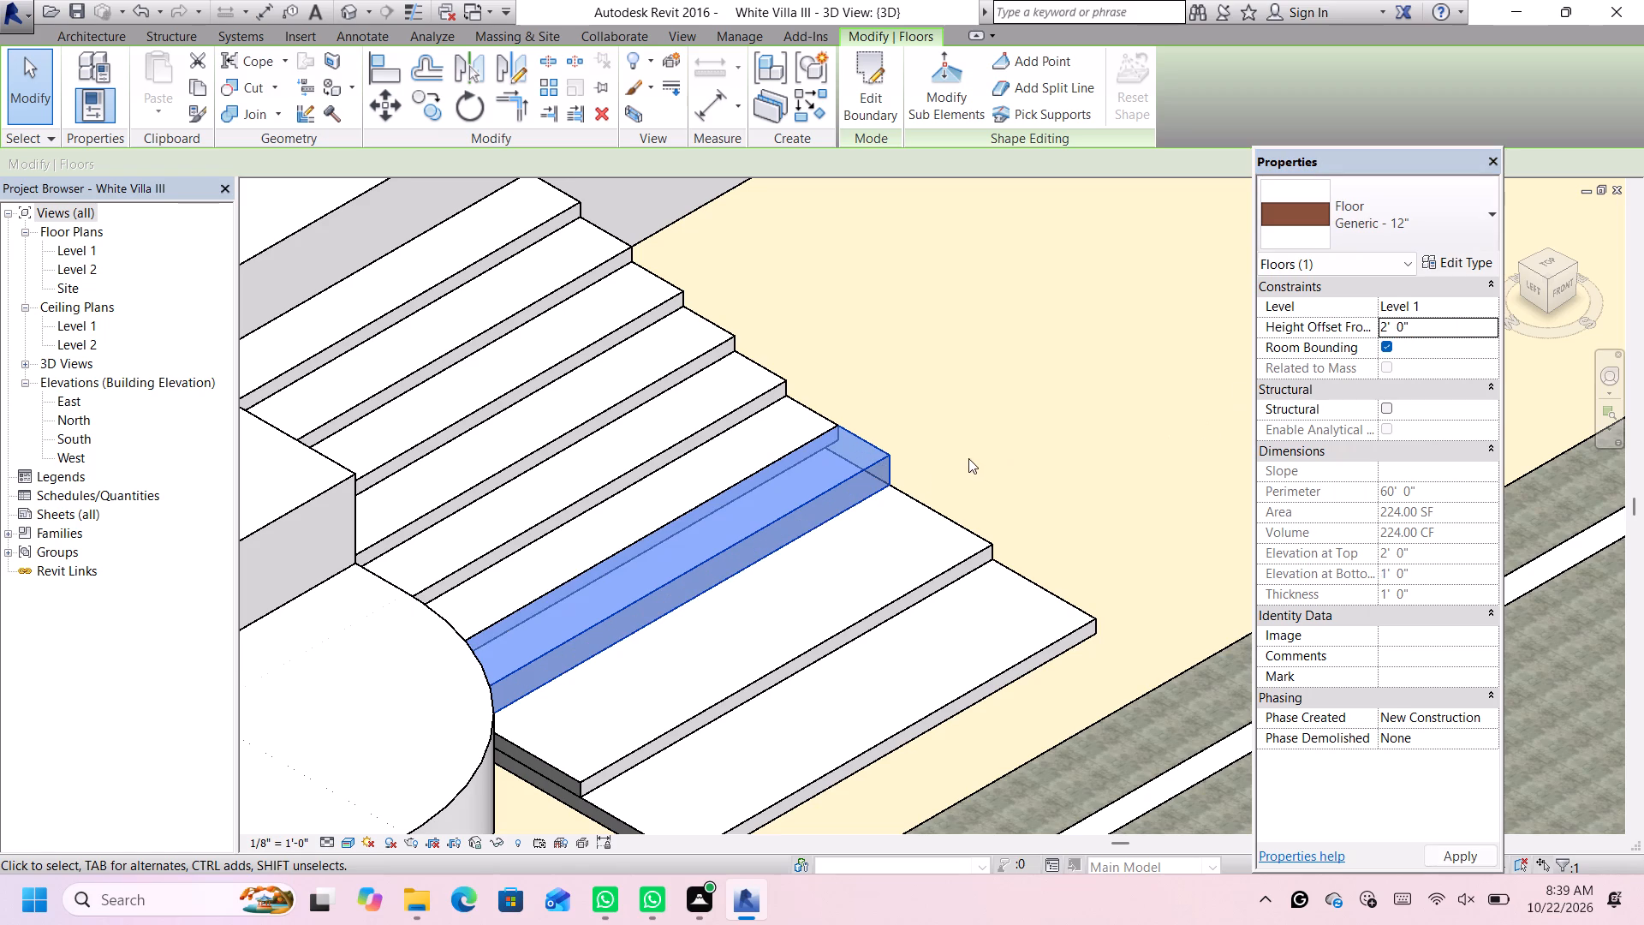
left_click(927, 426)
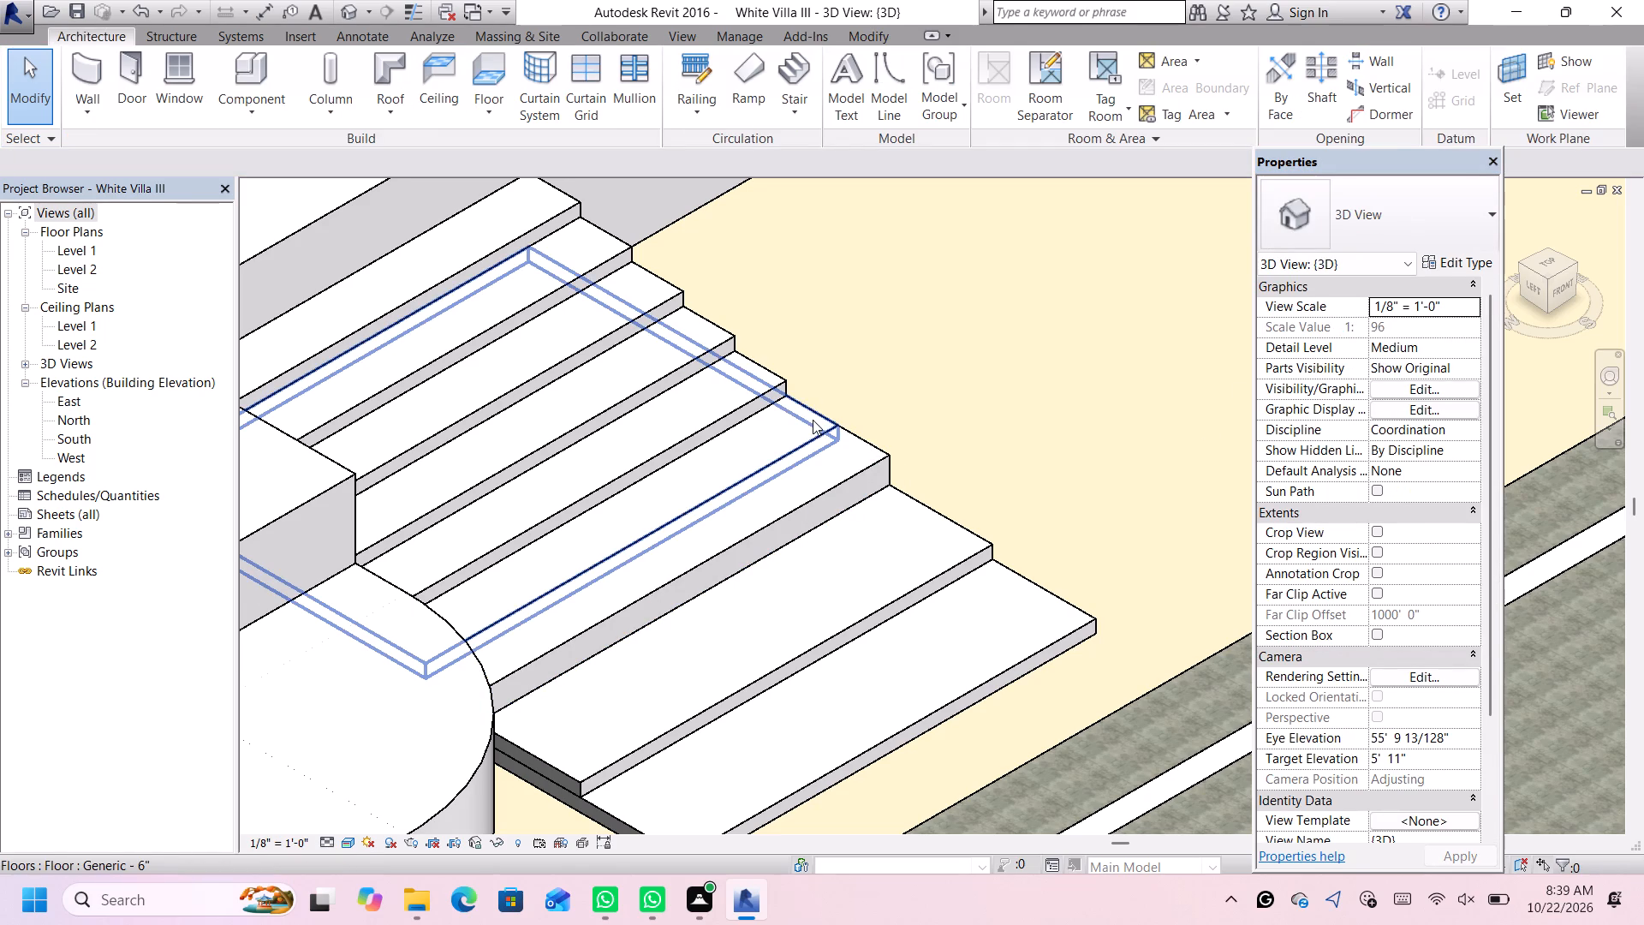
Set the fourth entrance slab's height offset from Level 1 to 3'.
left_click(813, 420)
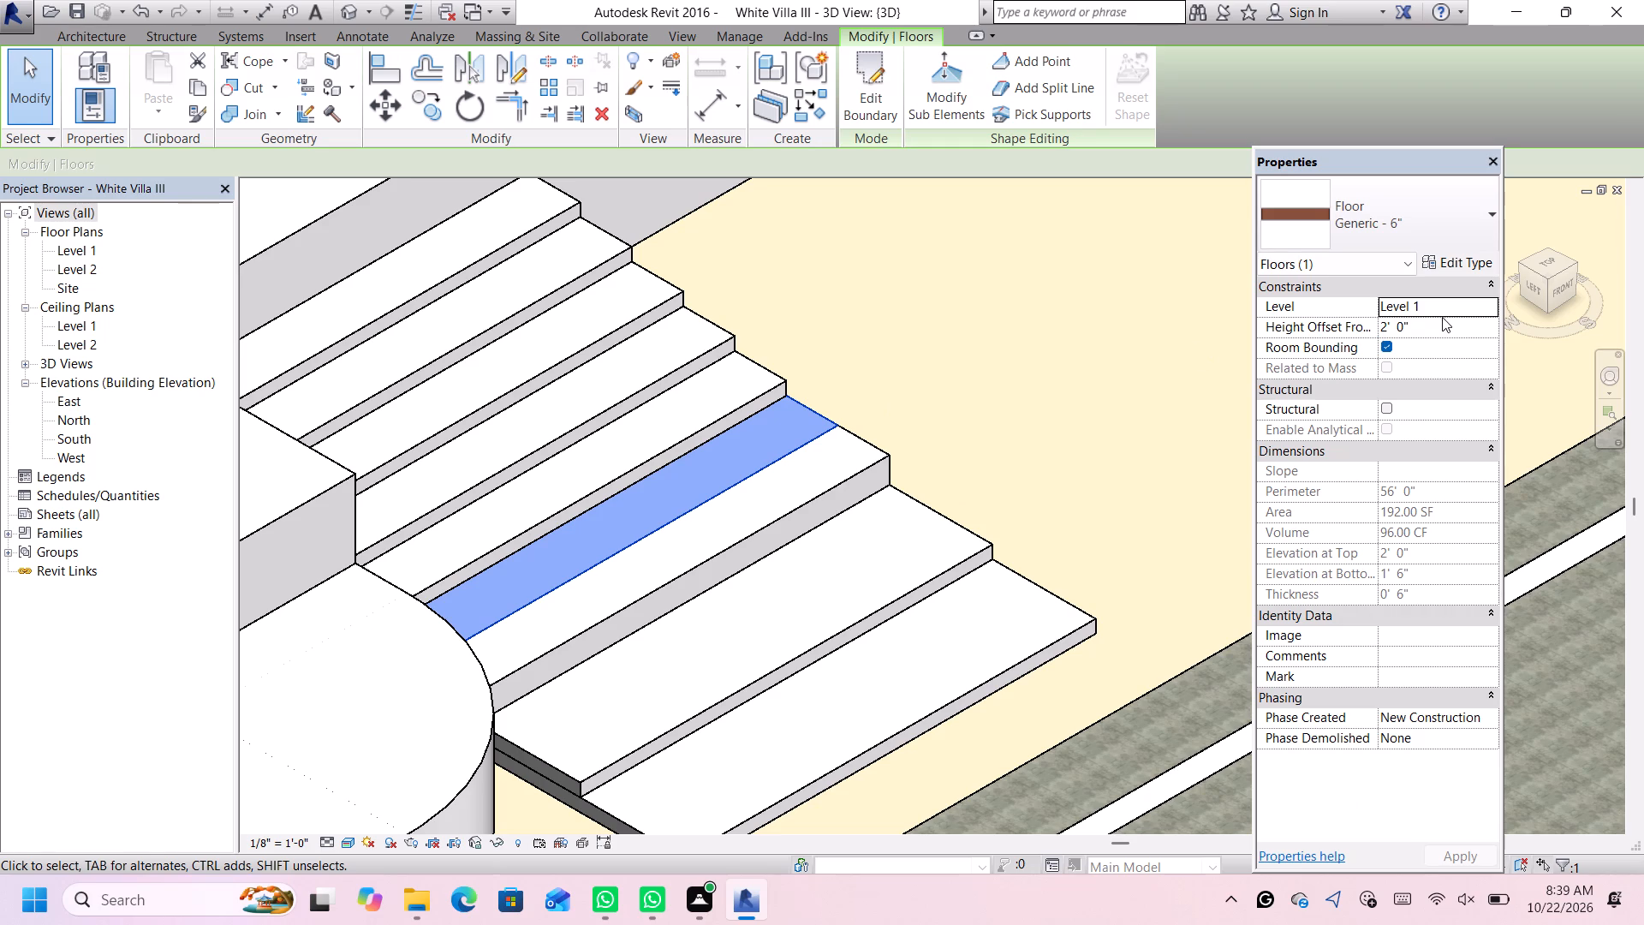
left_click(1433, 331)
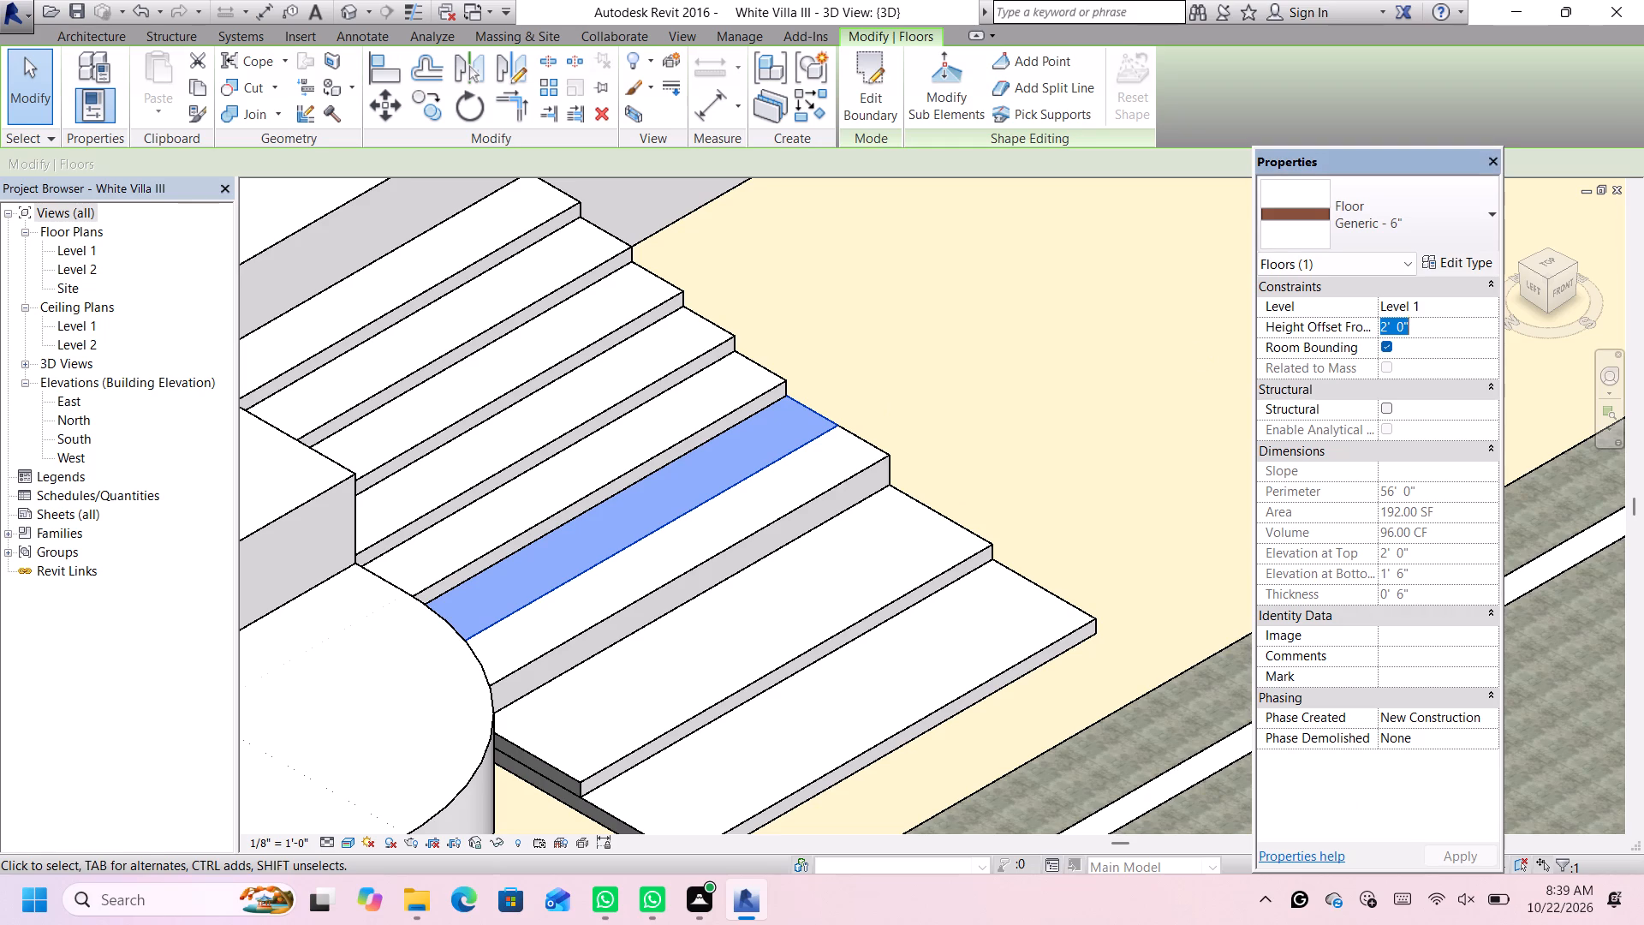
key("BackSpace")
key("3")
key("apostrophe")
key("Return")
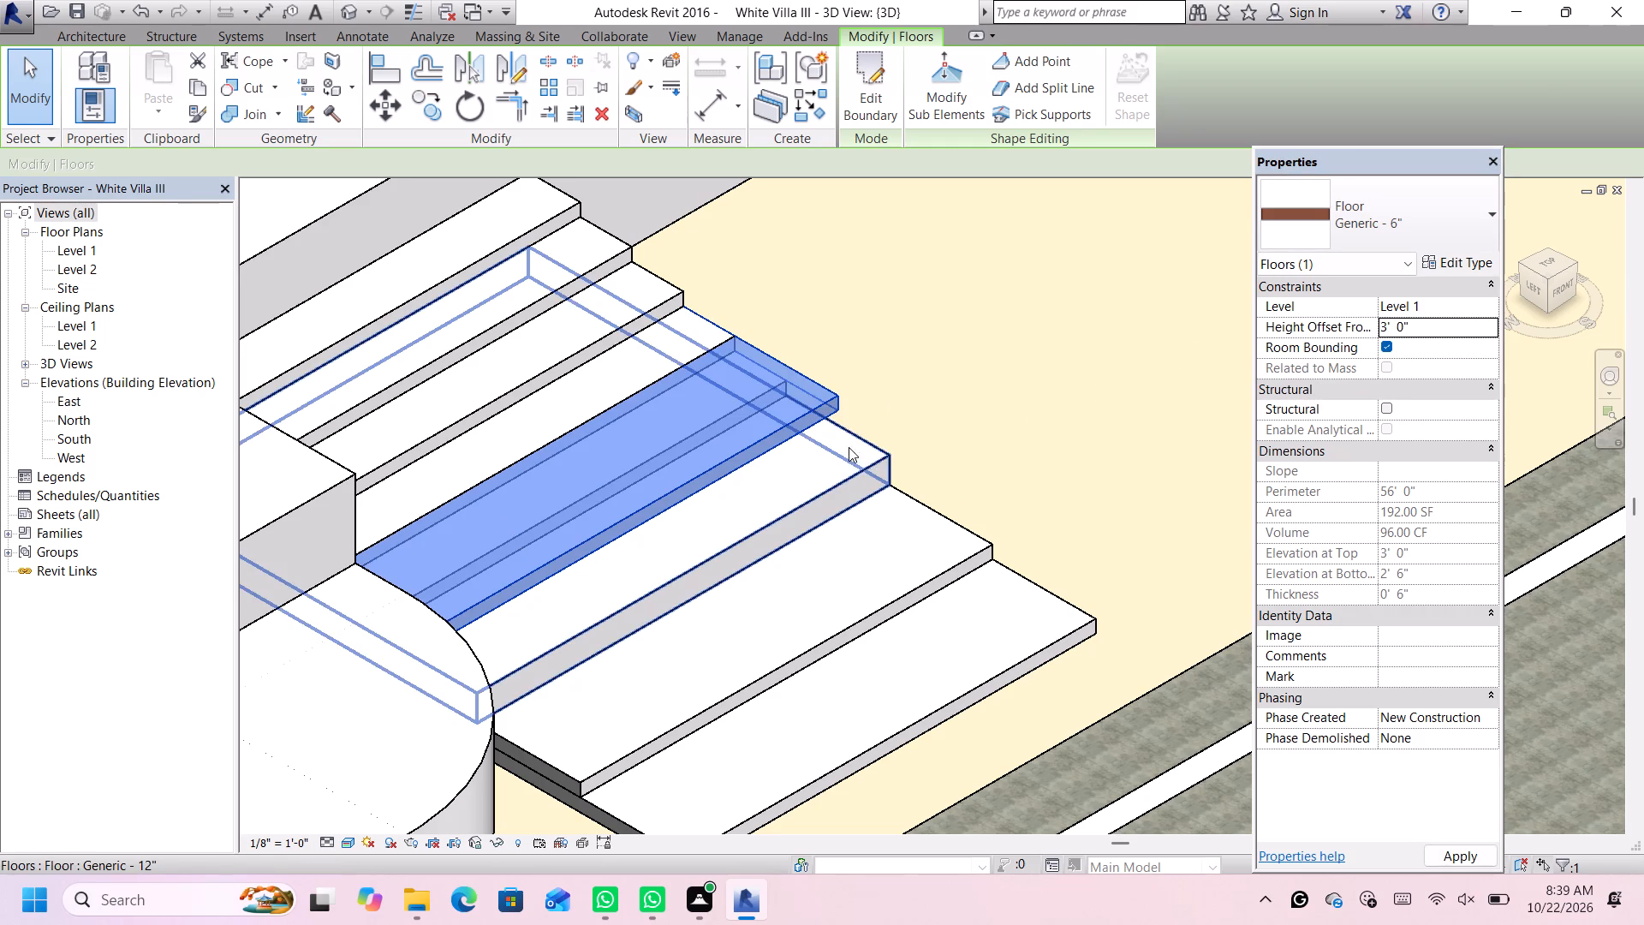
Change the fourth entrance slab to floor type Generic - 12" and deselect it.
scroll(835, 445, "up", 4)
scroll(1117, 352, "down", 2)
left_click(1441, 218)
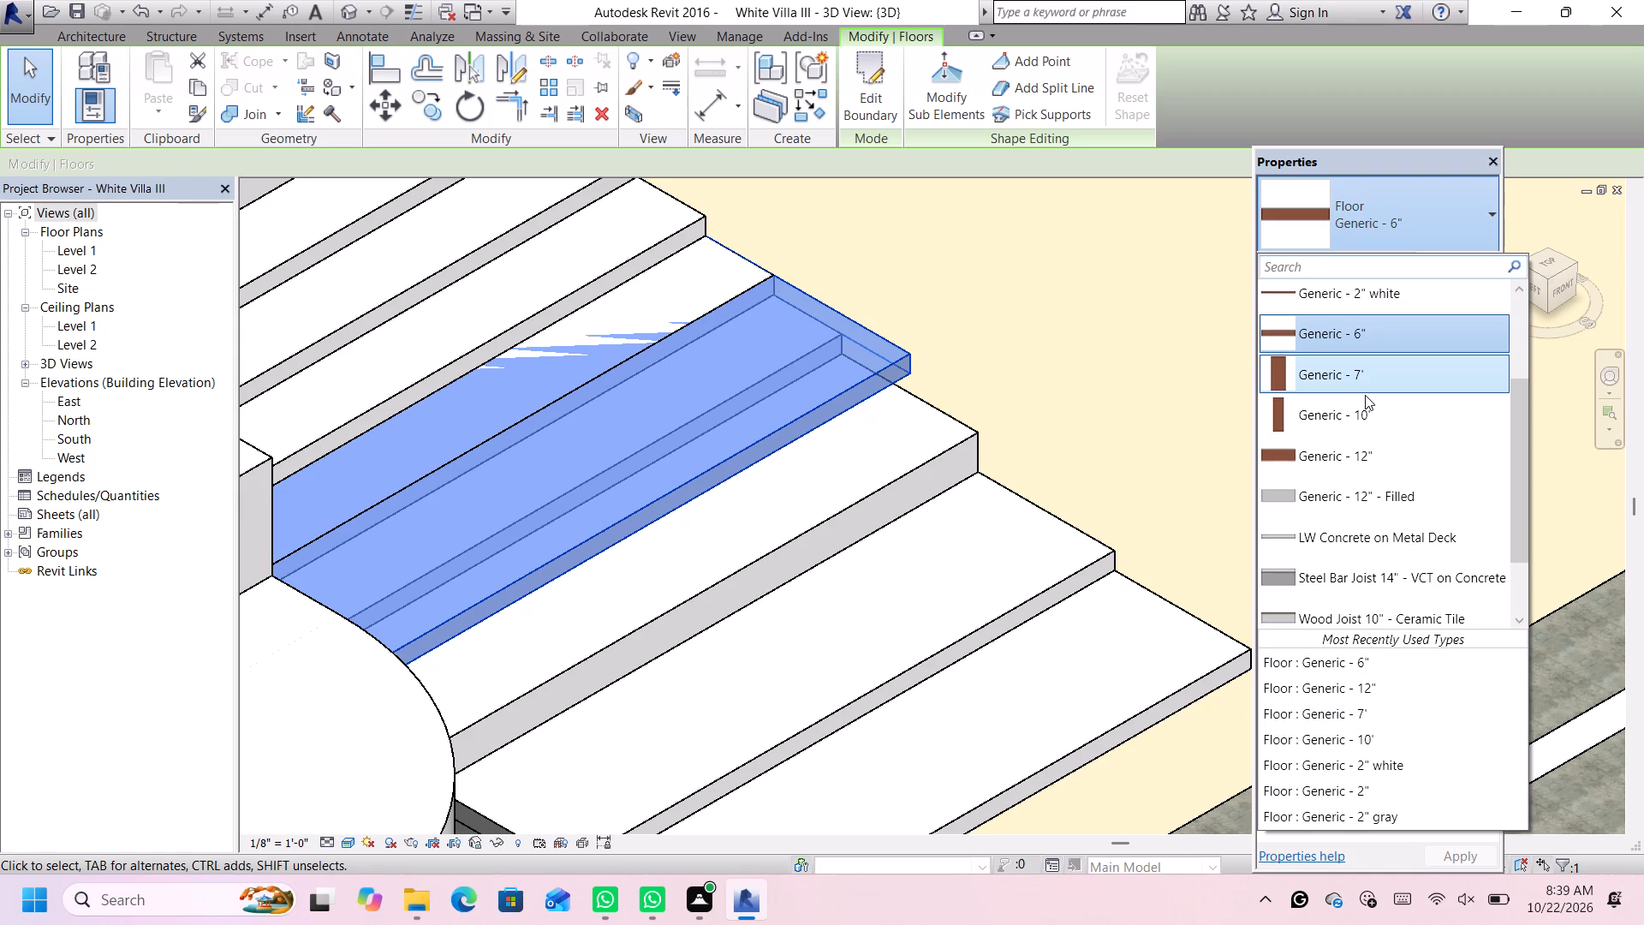
left_click(1362, 453)
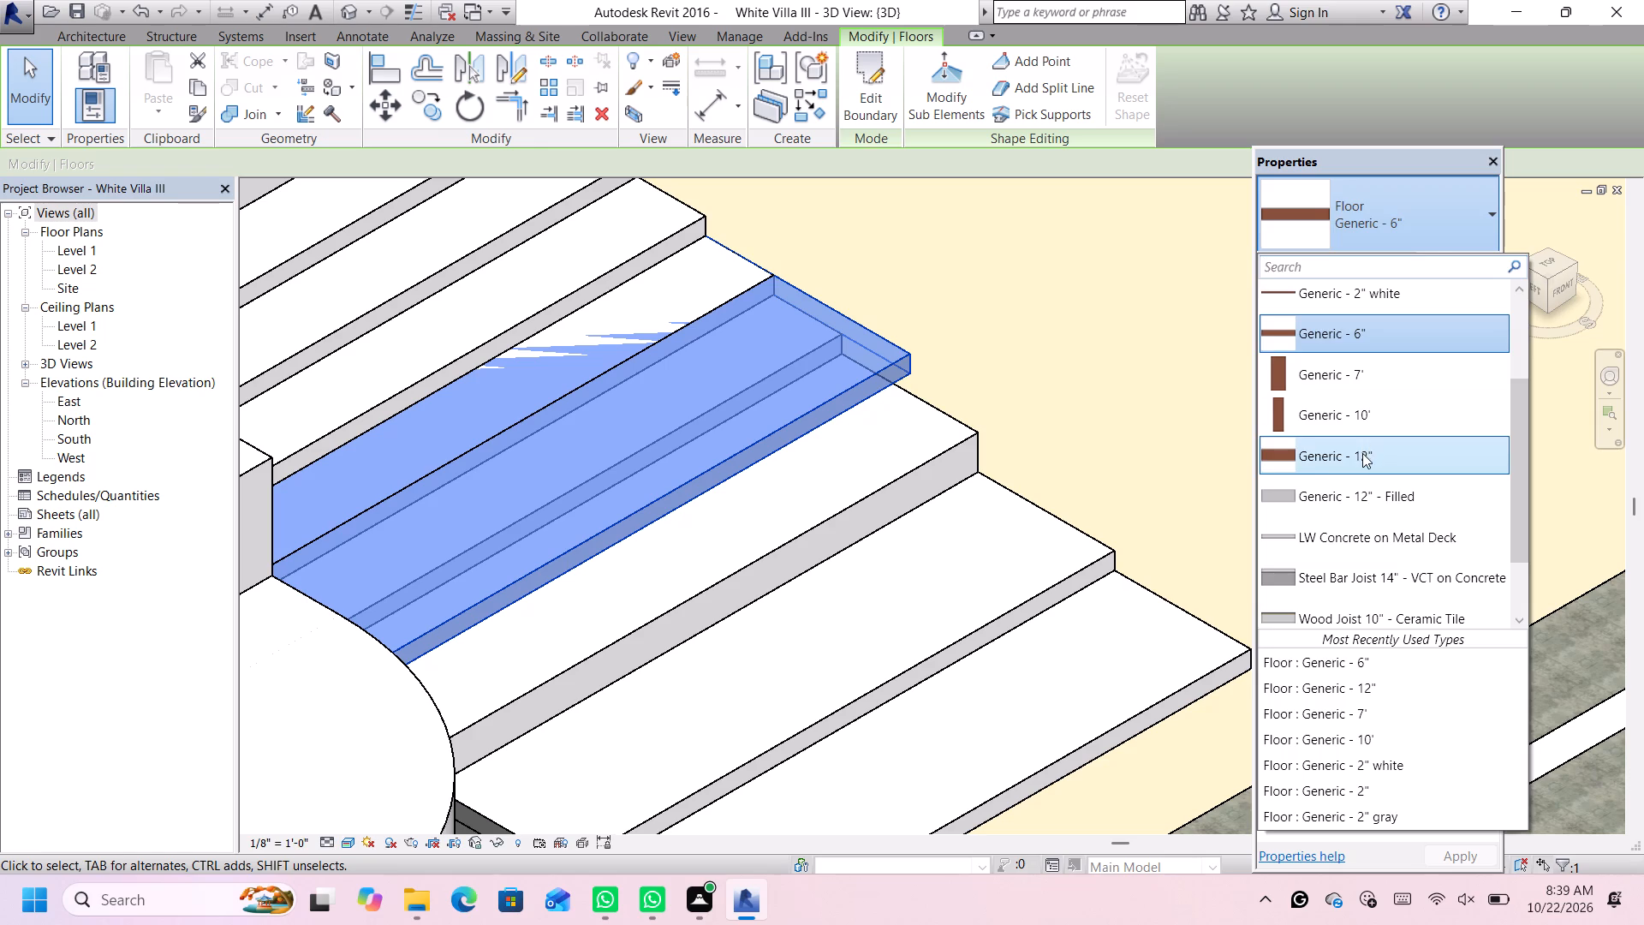
left_click(911, 322)
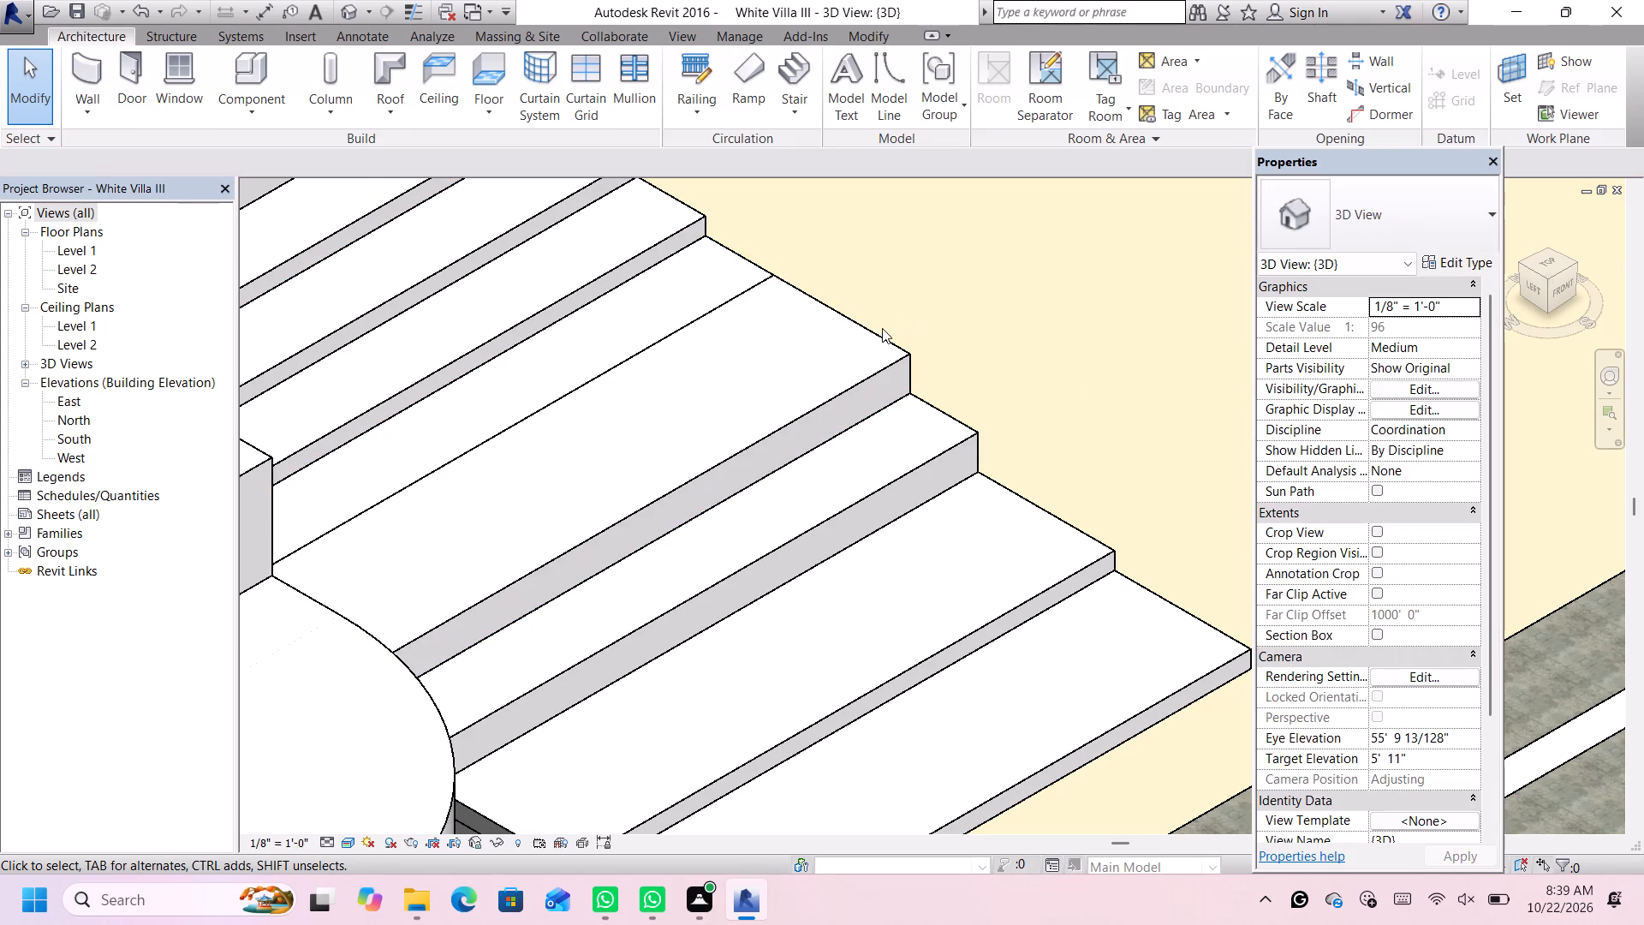
Set the height offset of the fifth entrance slab, 16' wide and 10' deep, to 4' from Level 1.
scroll(879, 339, "down", 3)
middle_click_drag(992, 335, 986, 337)
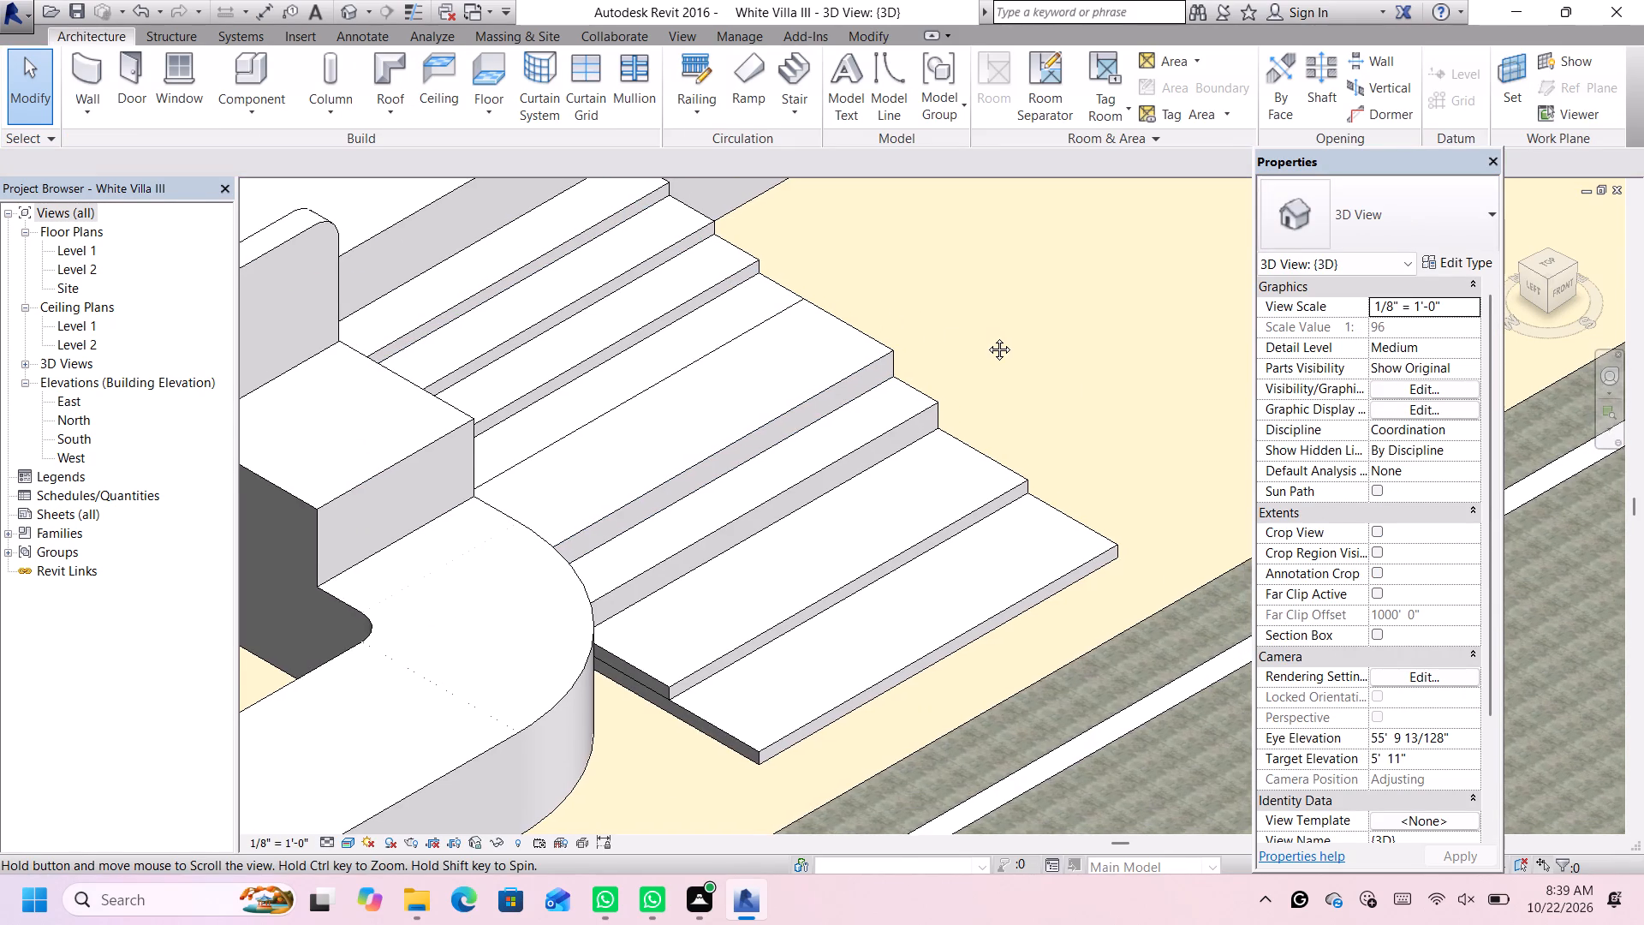
middle_click_drag(986, 337, 779, 355)
scroll(590, 516, "down", 5)
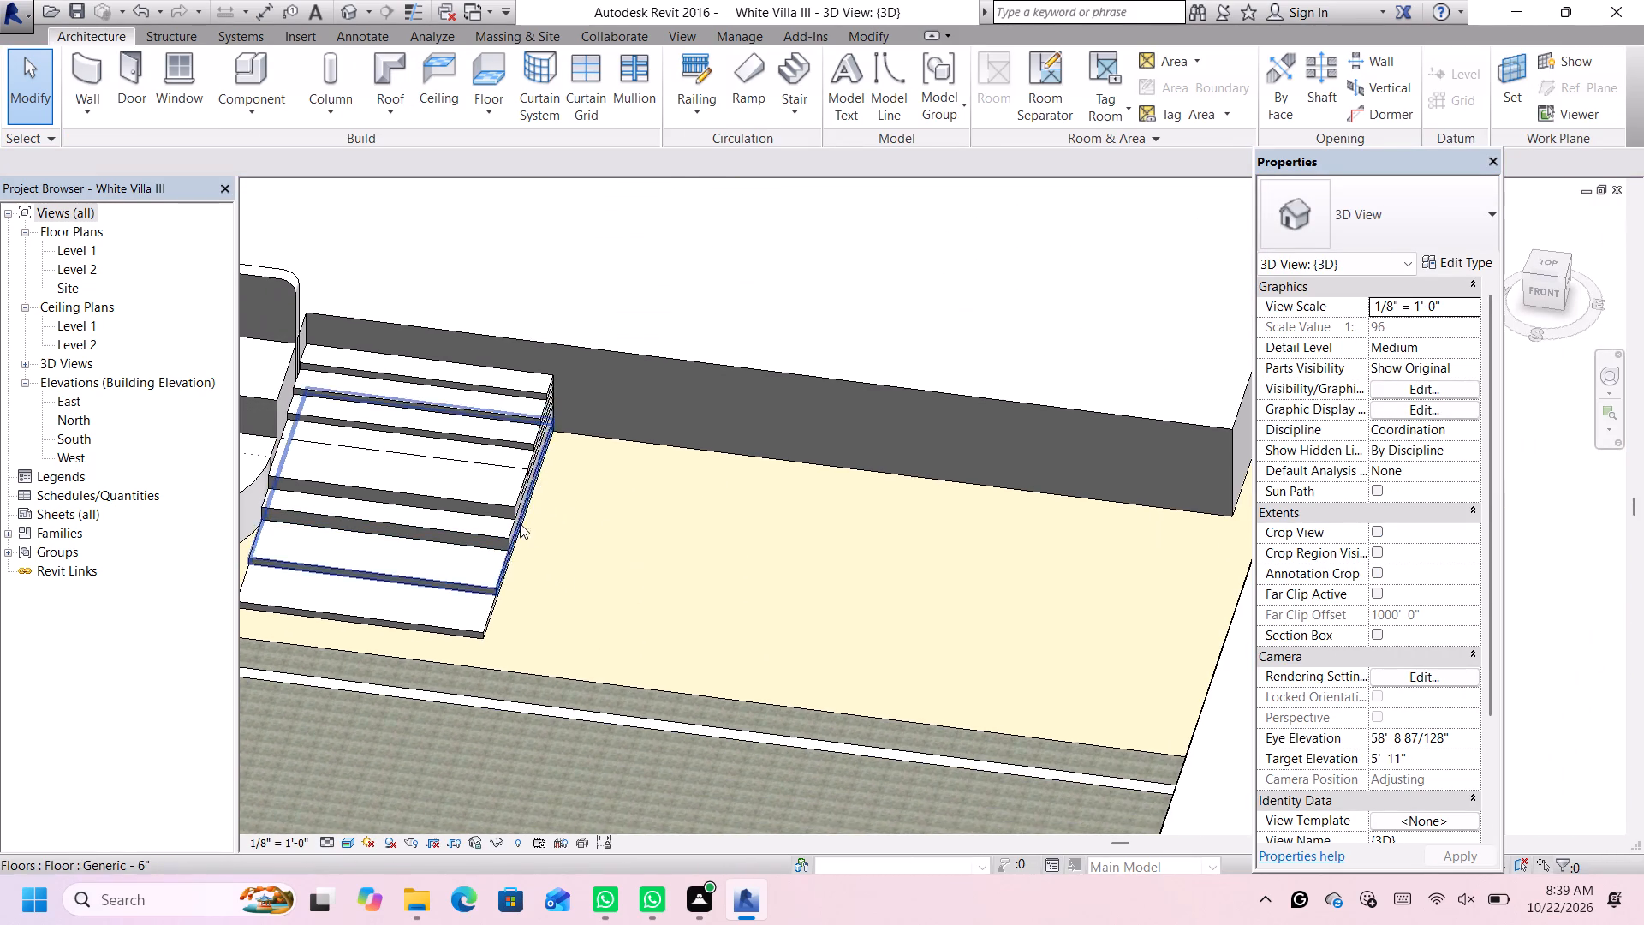
middle_click_drag(579, 525, 731, 414)
scroll(581, 525, "down", 1)
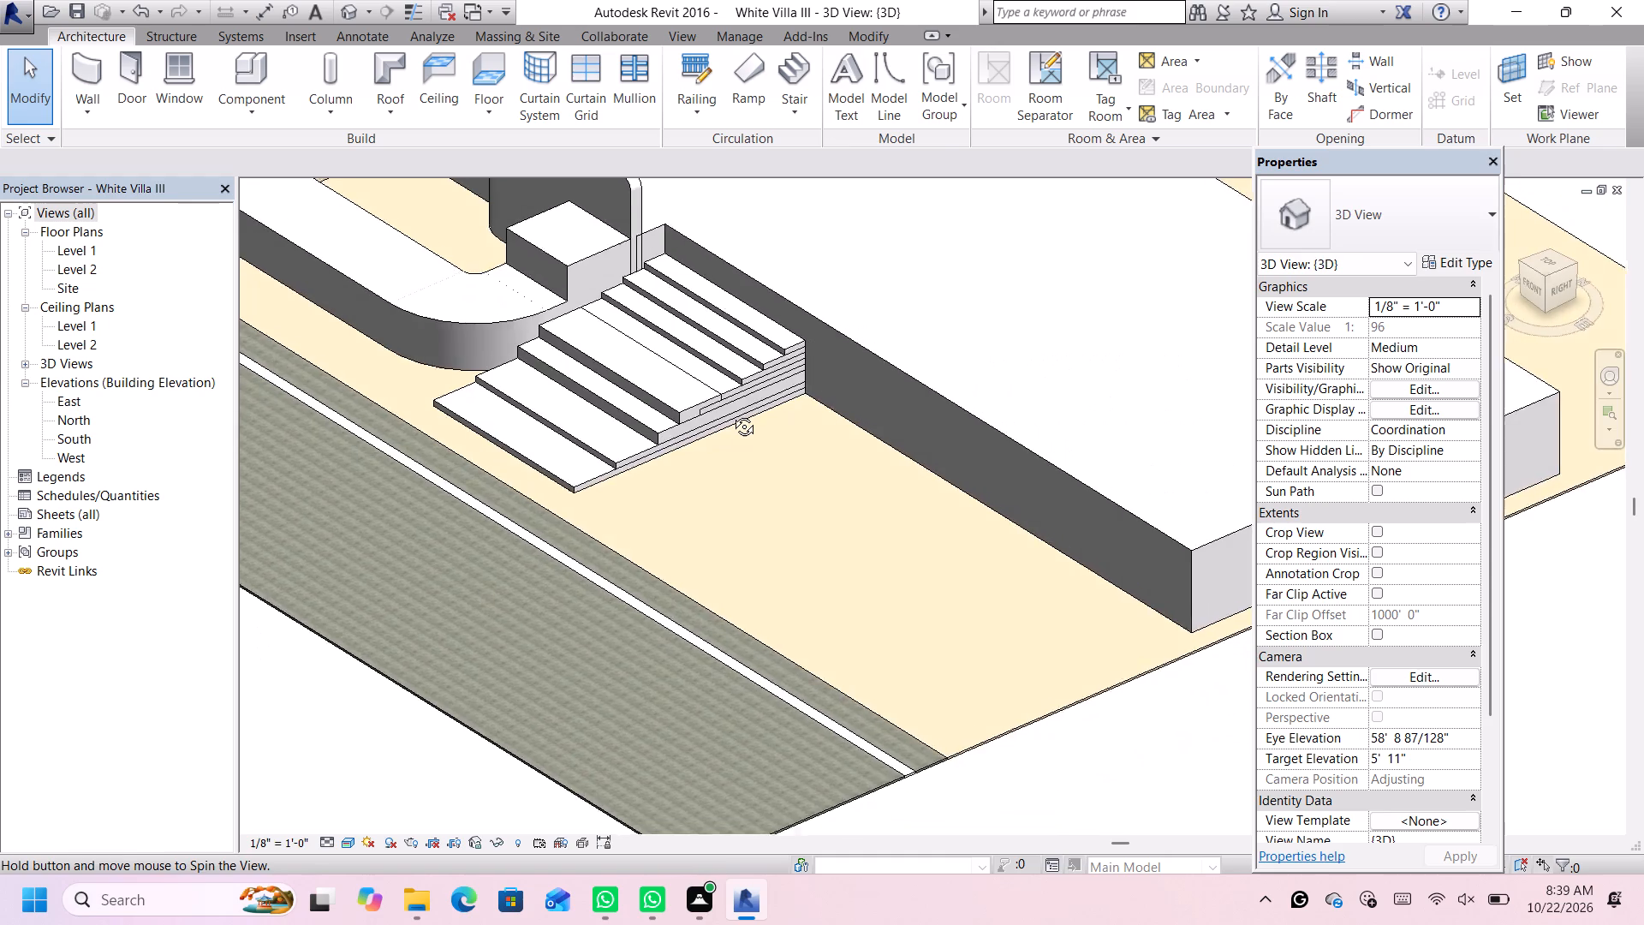
middle_click_drag(731, 414, 730, 413)
scroll(730, 409, "up", 7)
left_click(695, 403)
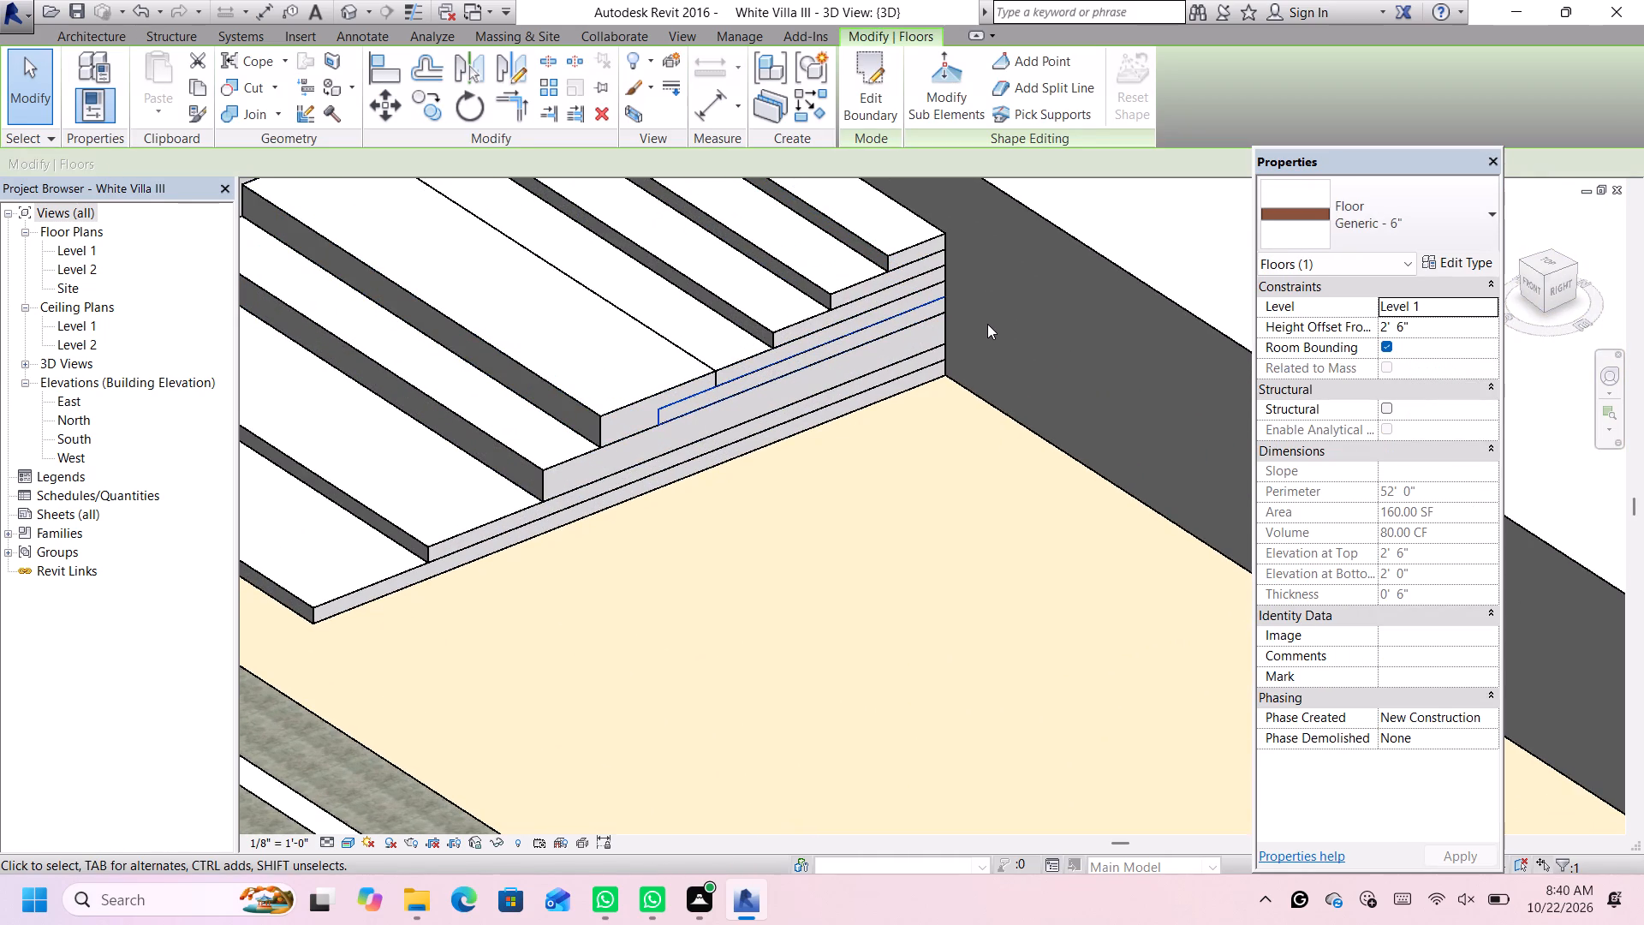
left_click(1427, 329)
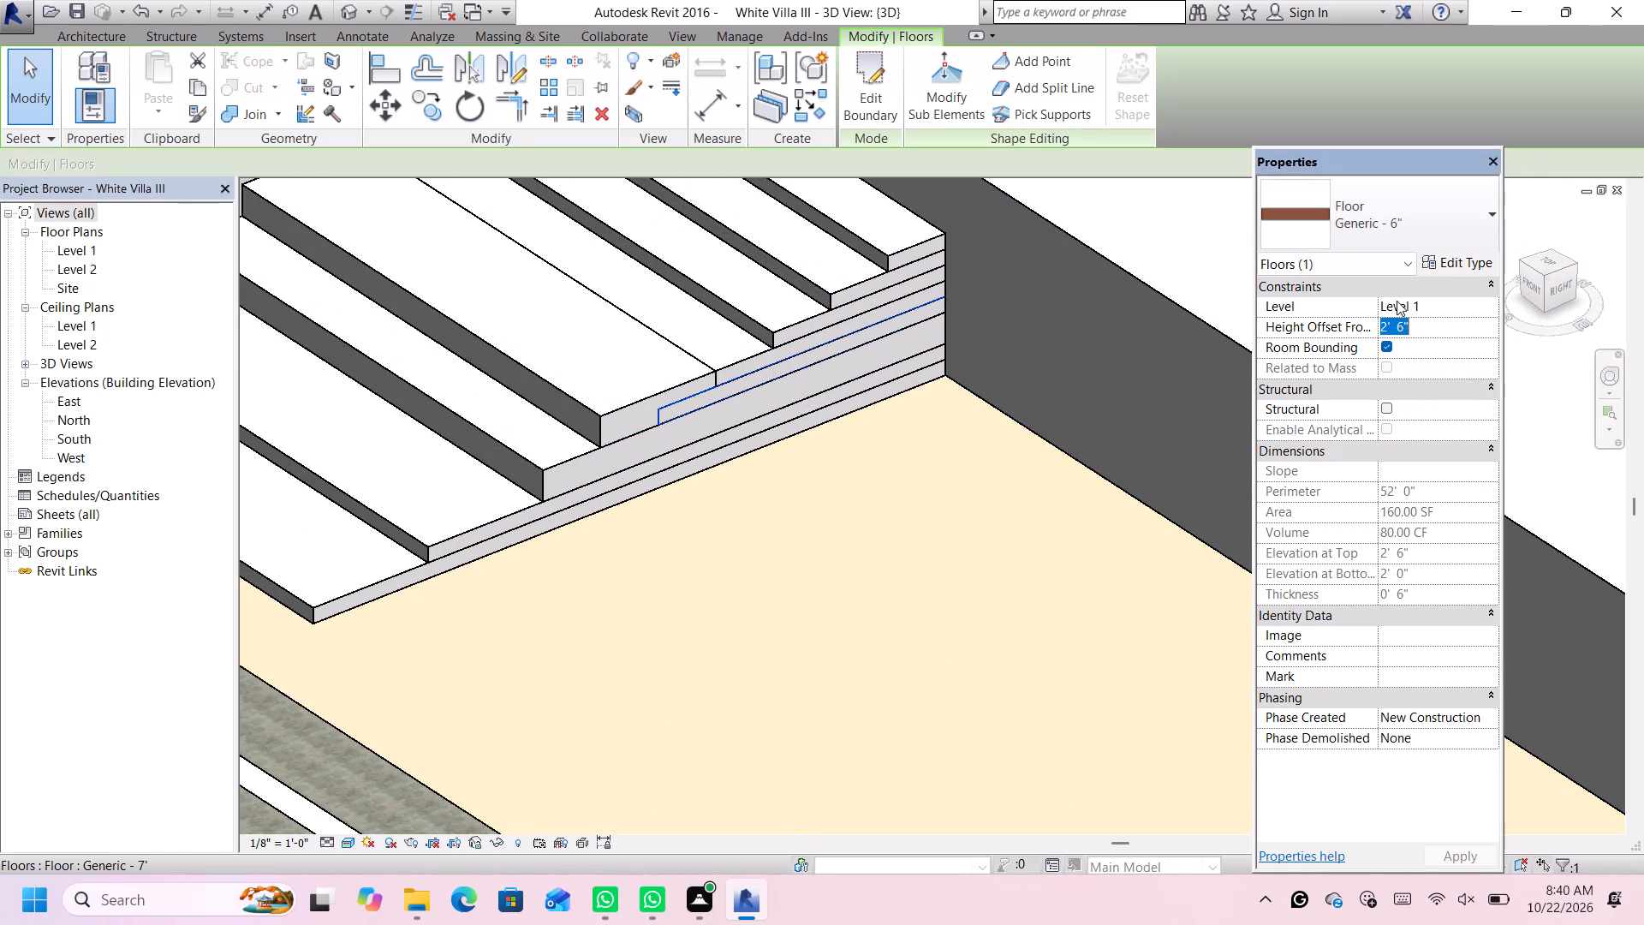
key("BackSpace")
type("4'")
key("Return")
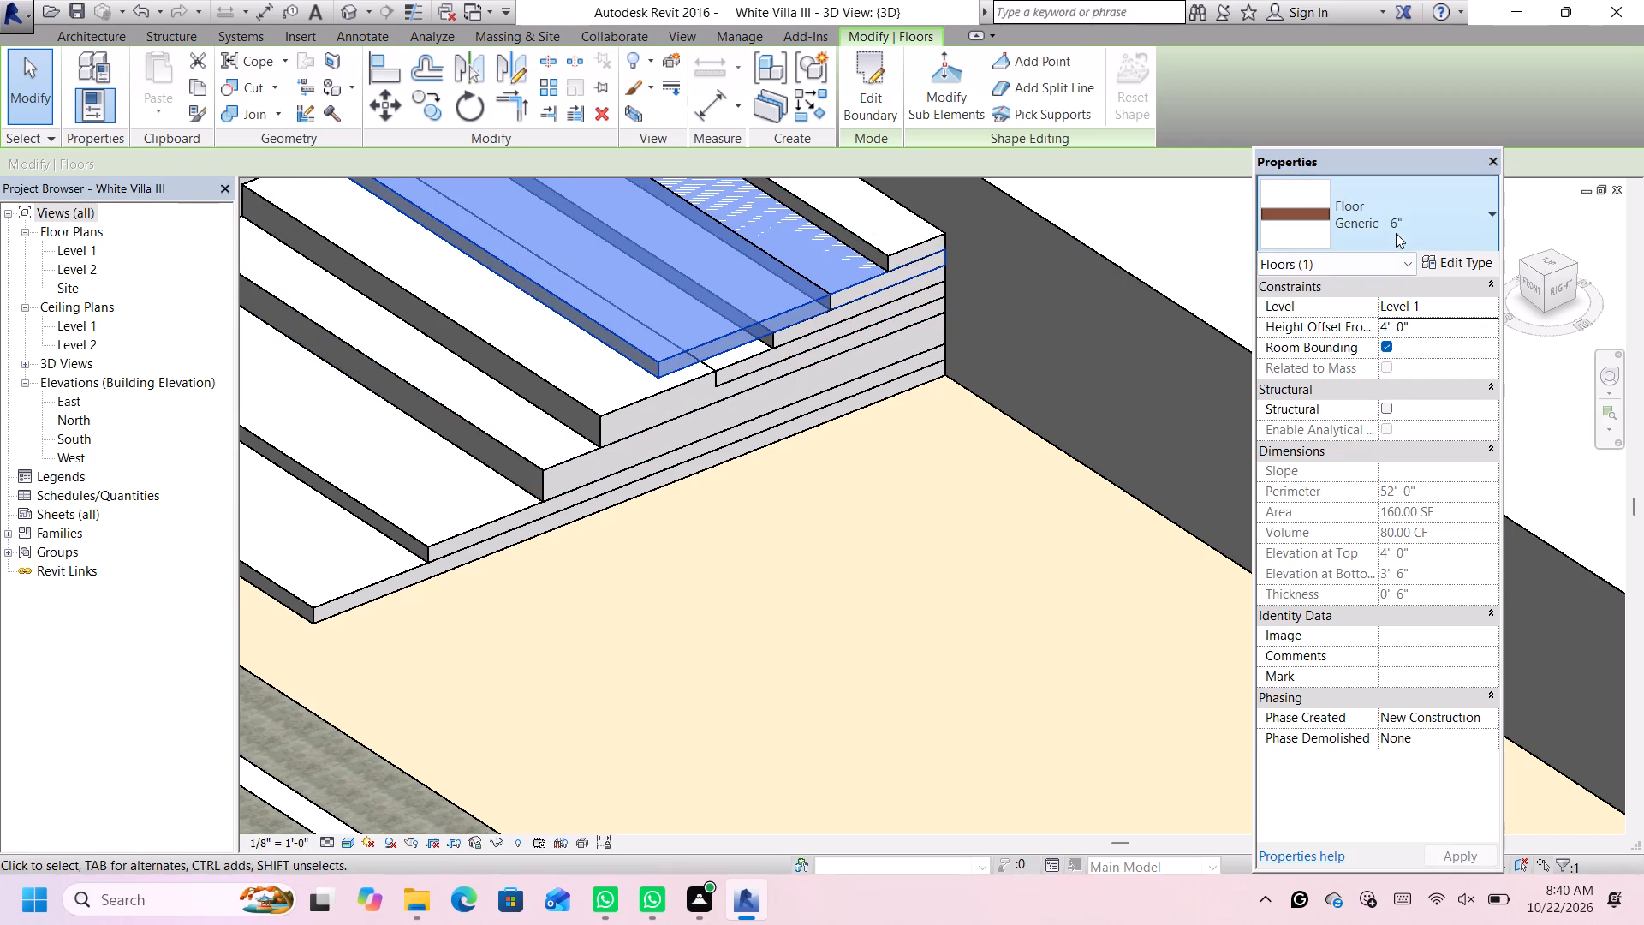
Change the fifth entrance slab to floor type Generic - 12" and deselect it.
scroll(843, 400, "down", 3)
scroll(691, 382, "up", 1)
middle_click_drag(716, 361, 718, 367)
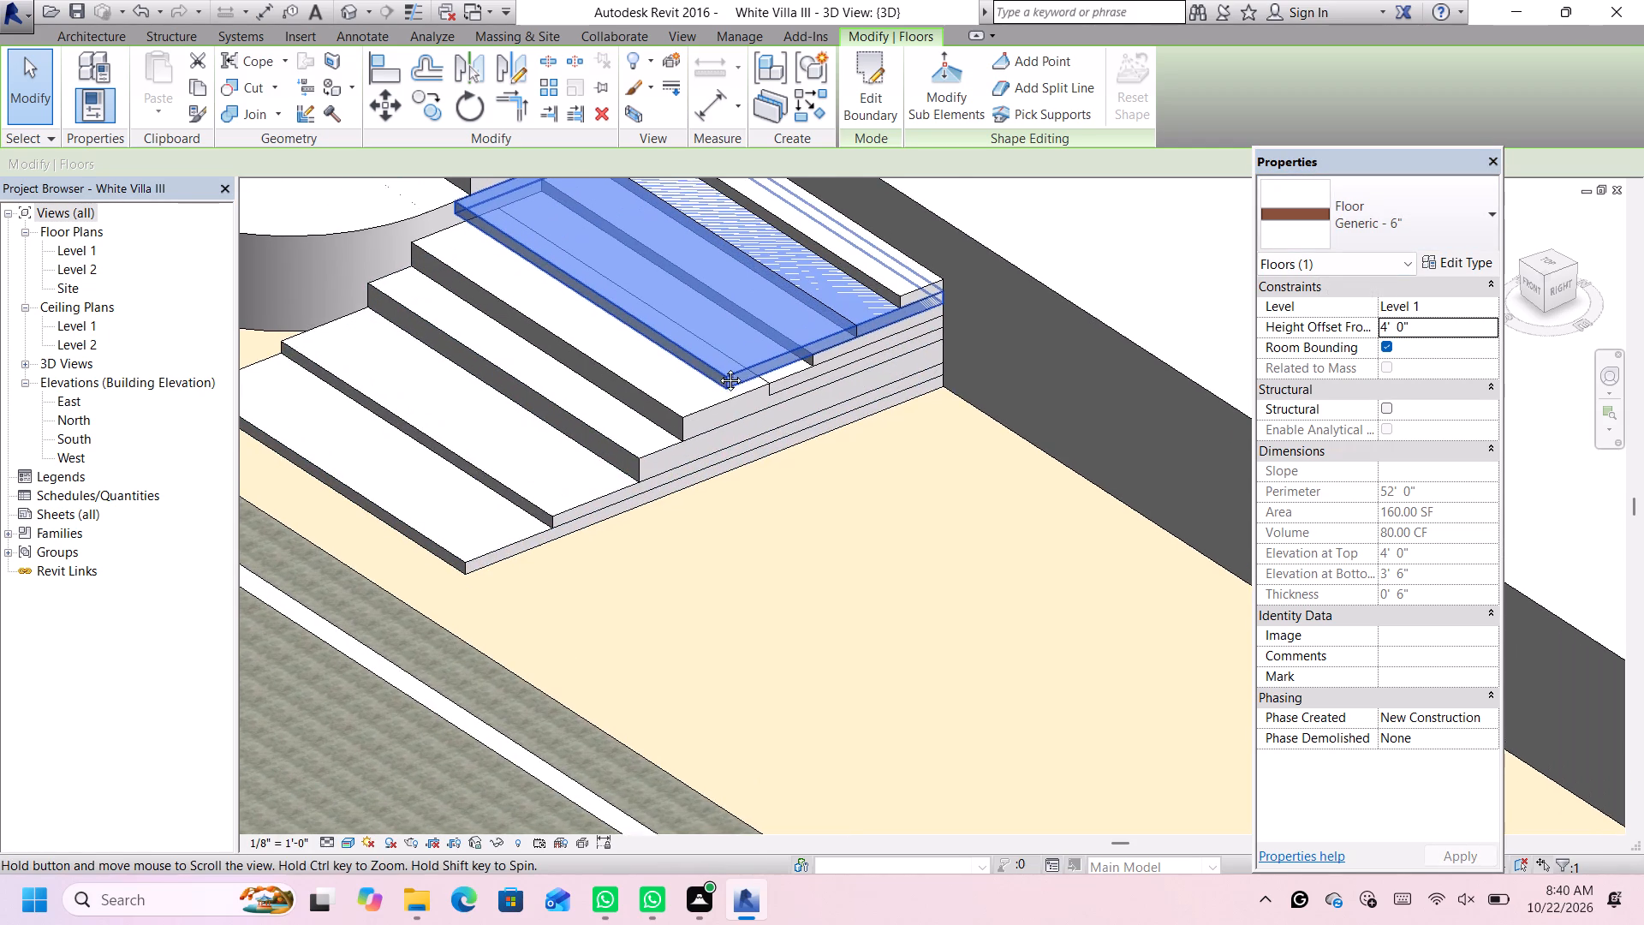
middle_click_drag(718, 367, 729, 414)
left_click(1405, 208)
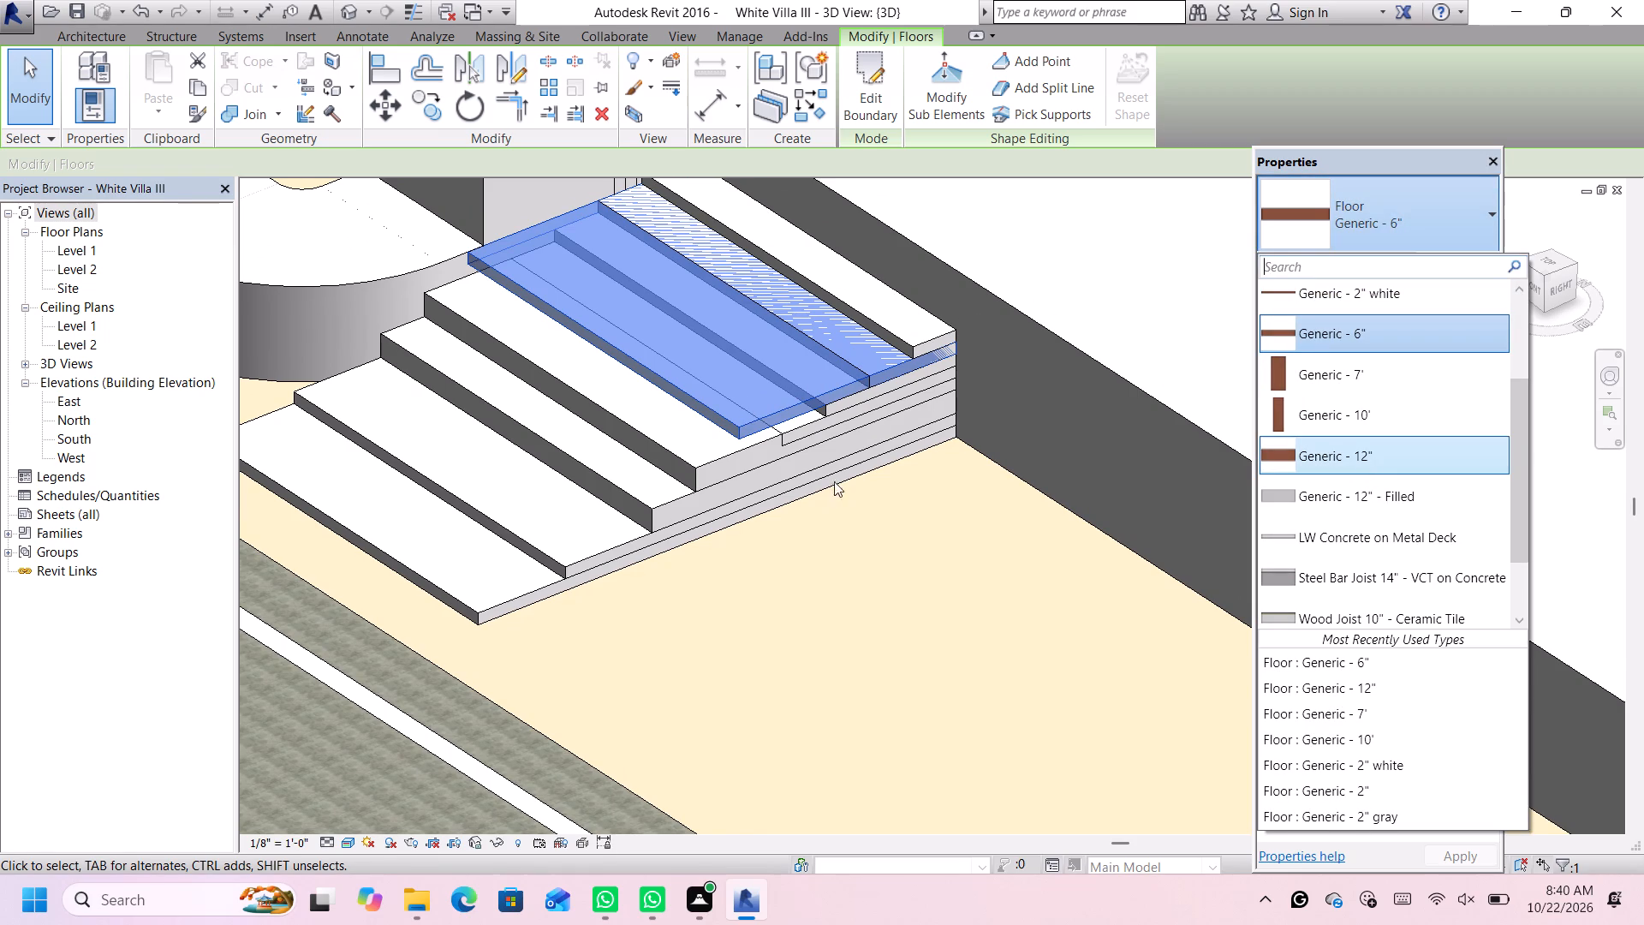
key("Return")
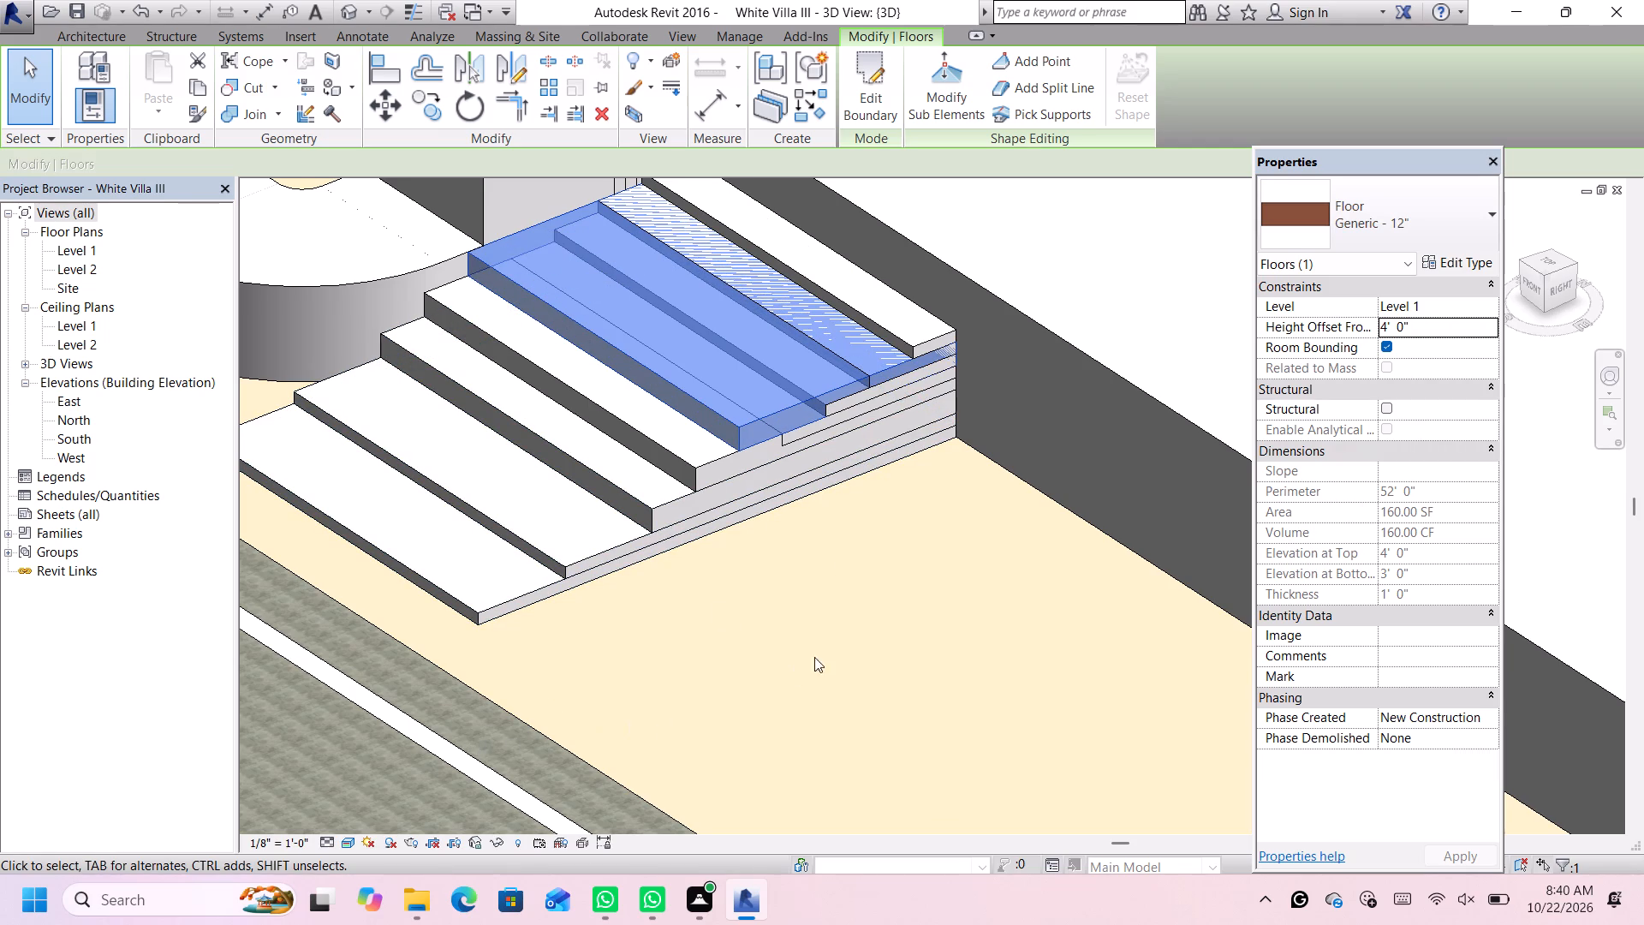
scroll(825, 639, "down", 8)
left_click(437, 274)
Set the height offset of the sixth entrance slab, 16' wide and 8' deep, to 4' from Level 1.
scroll(855, 539, "up", 2)
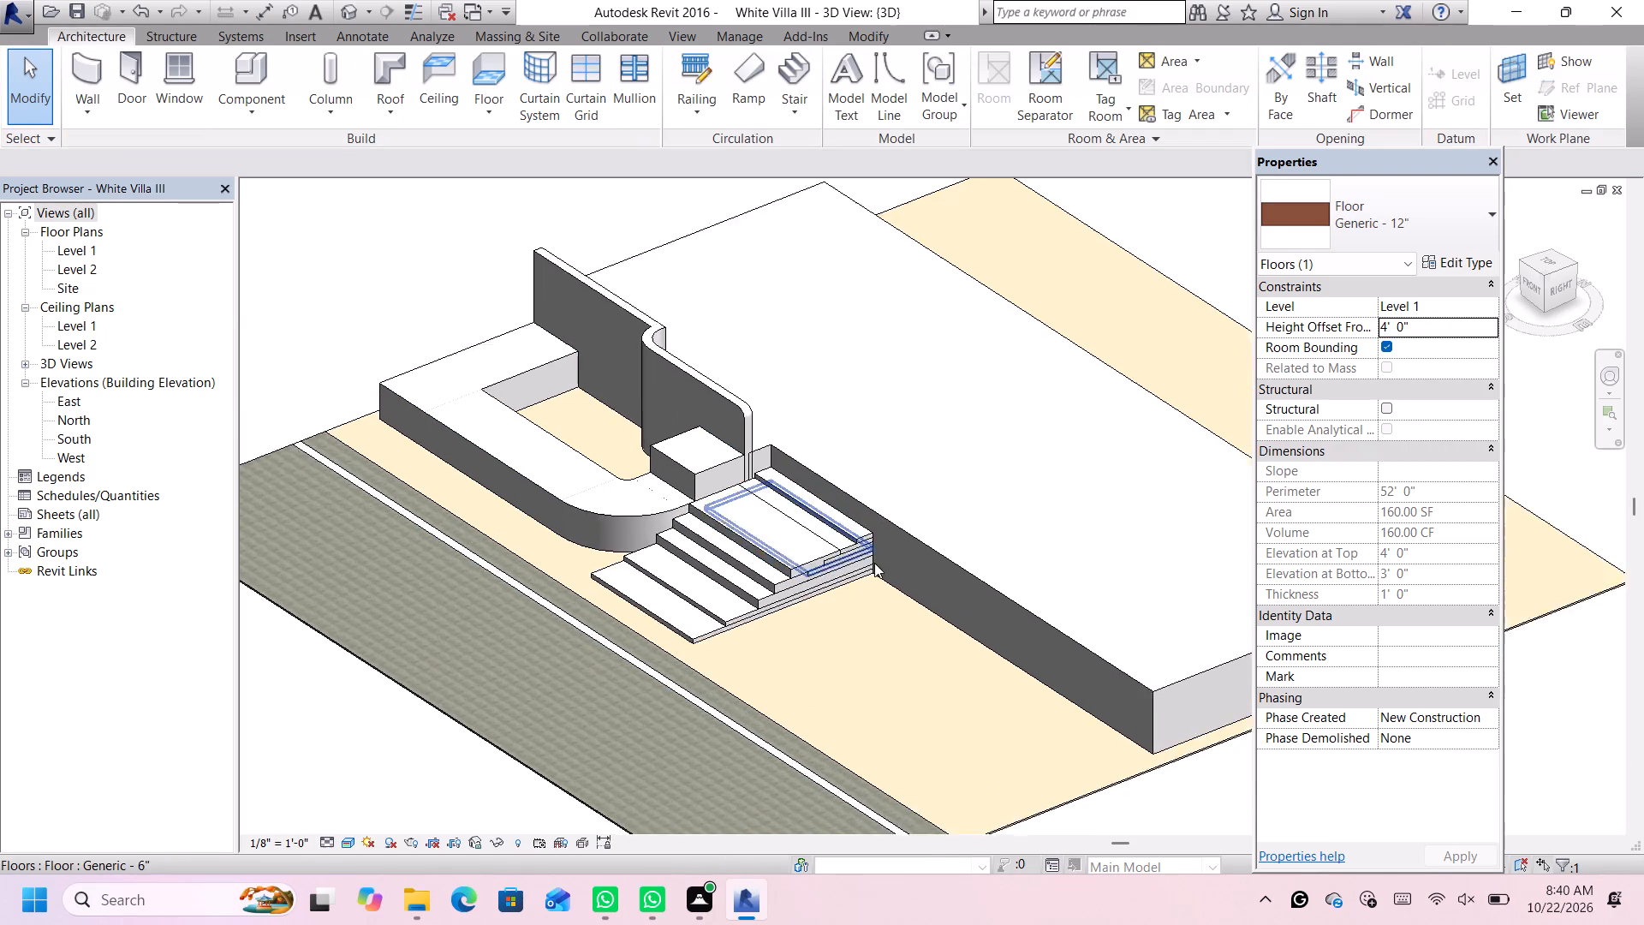
scroll(874, 563, "up", 9)
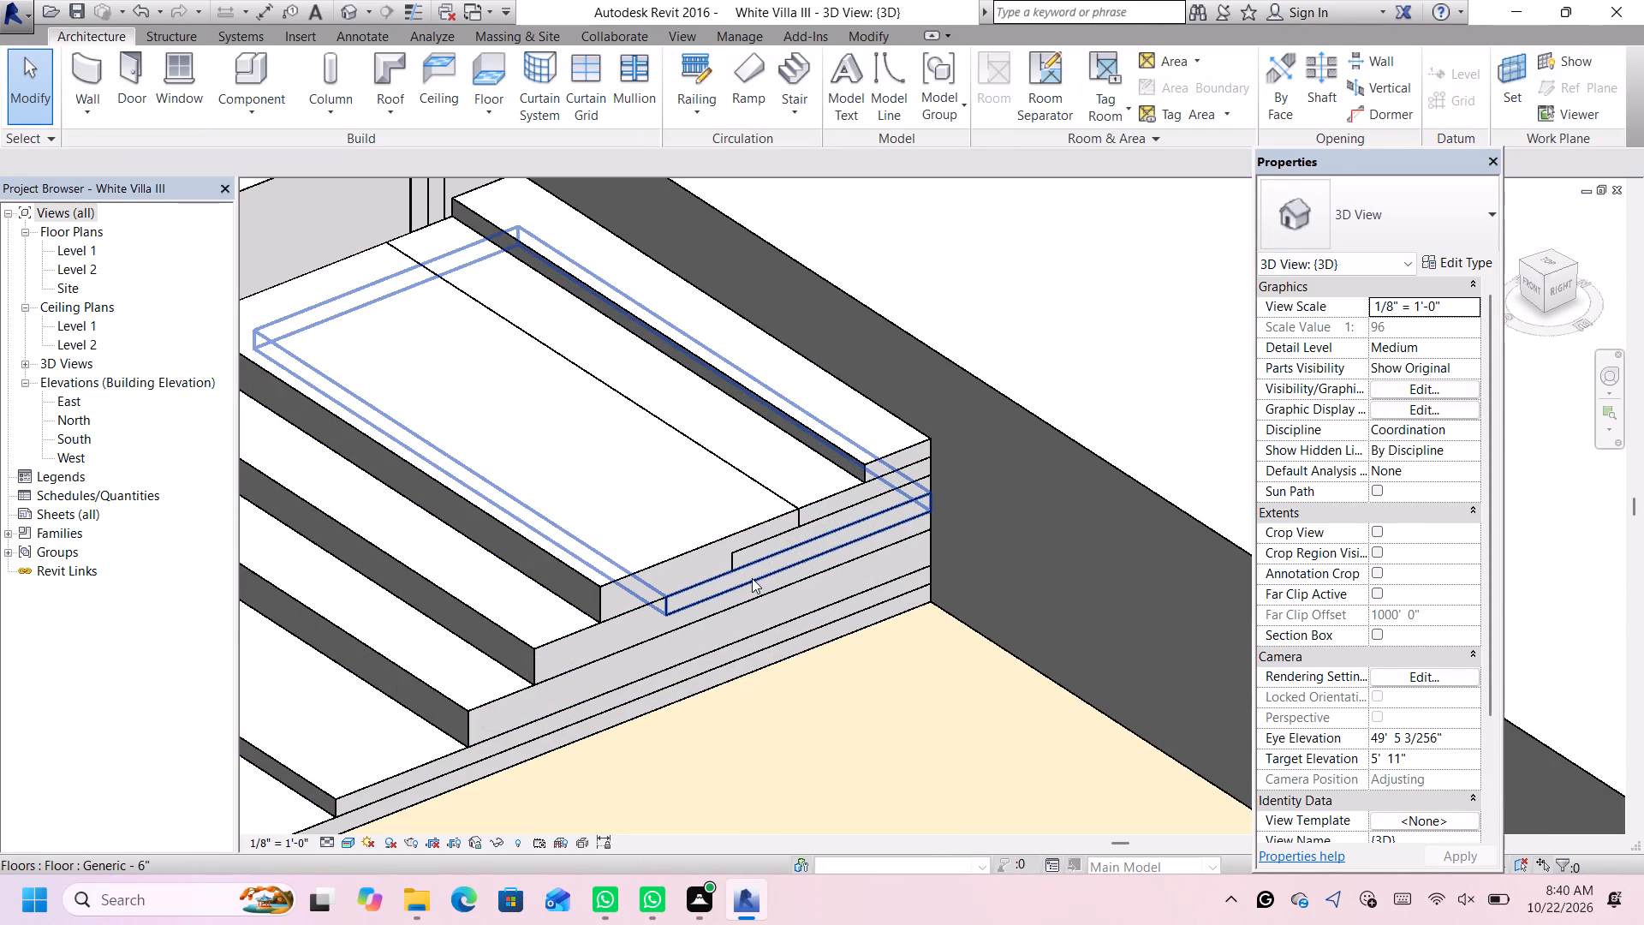
left_click(752, 578)
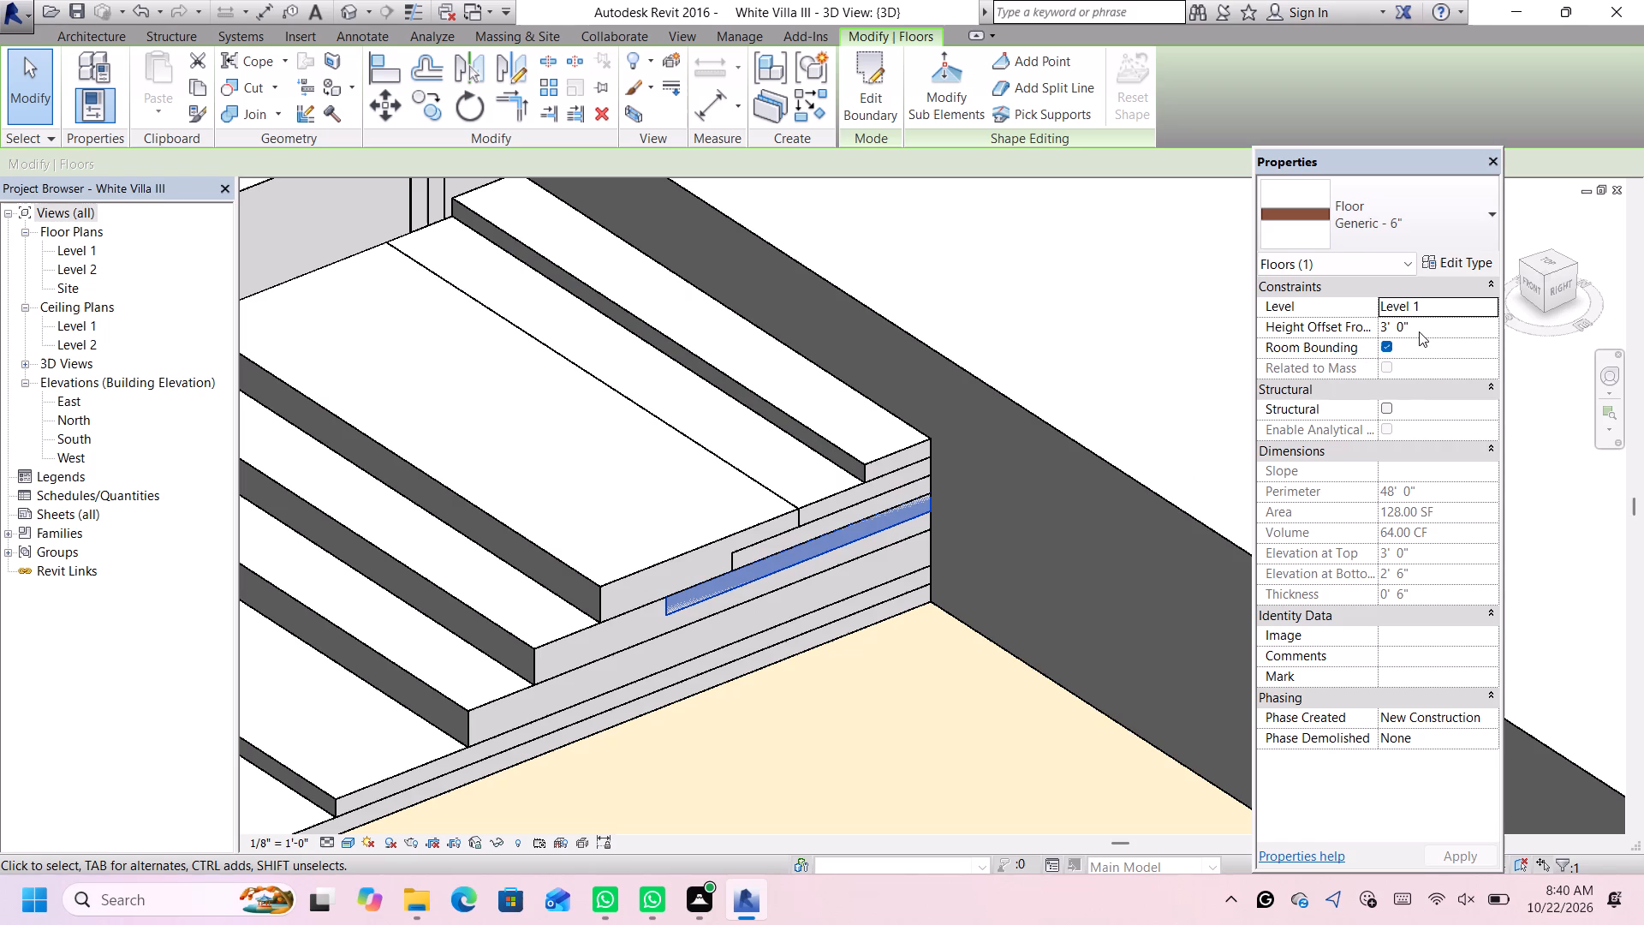
left_click(1419, 329)
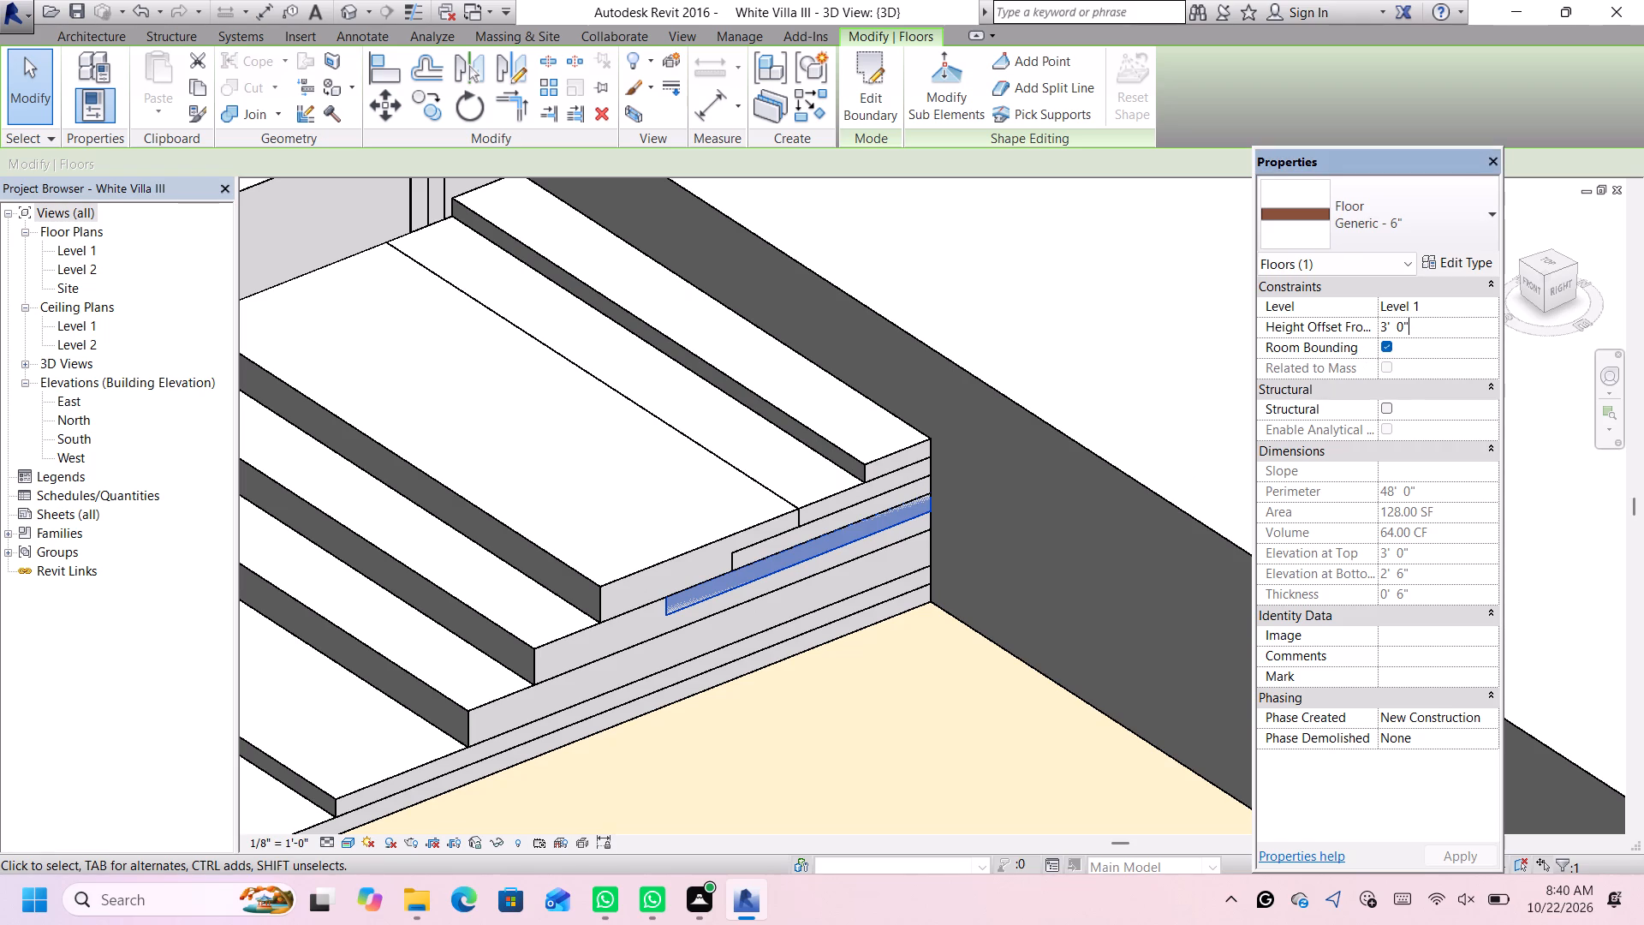
key("BackSpace")
key("BackSpace")
key("BackSpace")
key("BackSpace")
key("BackSpace")
key("BackSpace")
key("BackSpace")
key("BackSpace")
key("BackSpace")
key("BackSpace")
key("BackSpace")
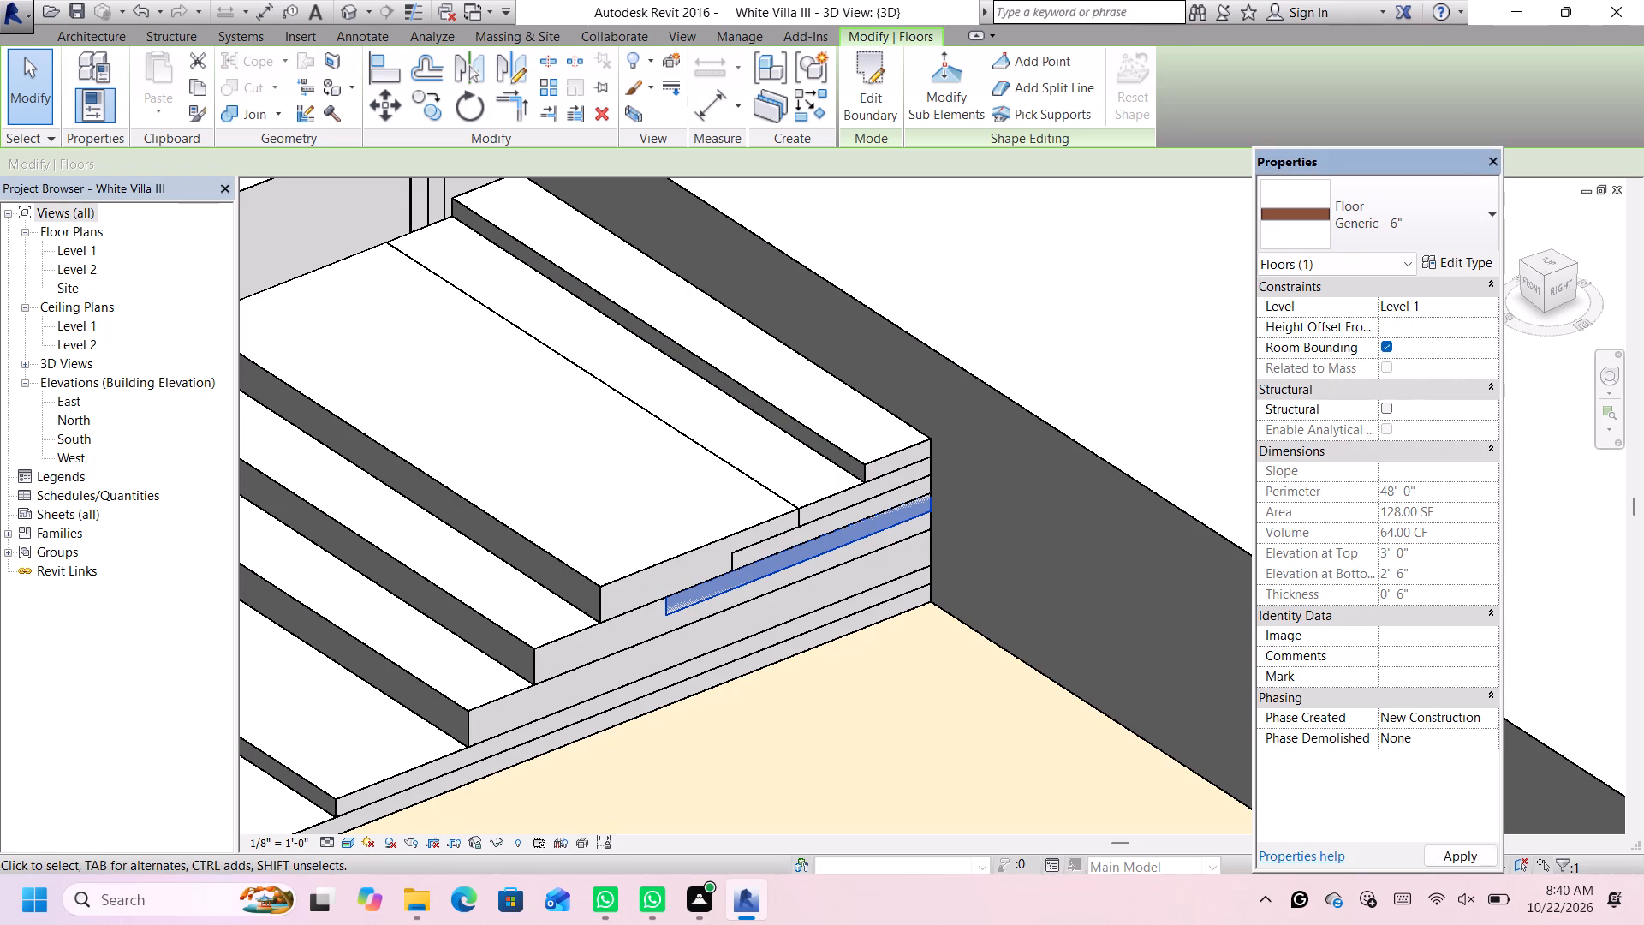
type("4'")
key("Return")
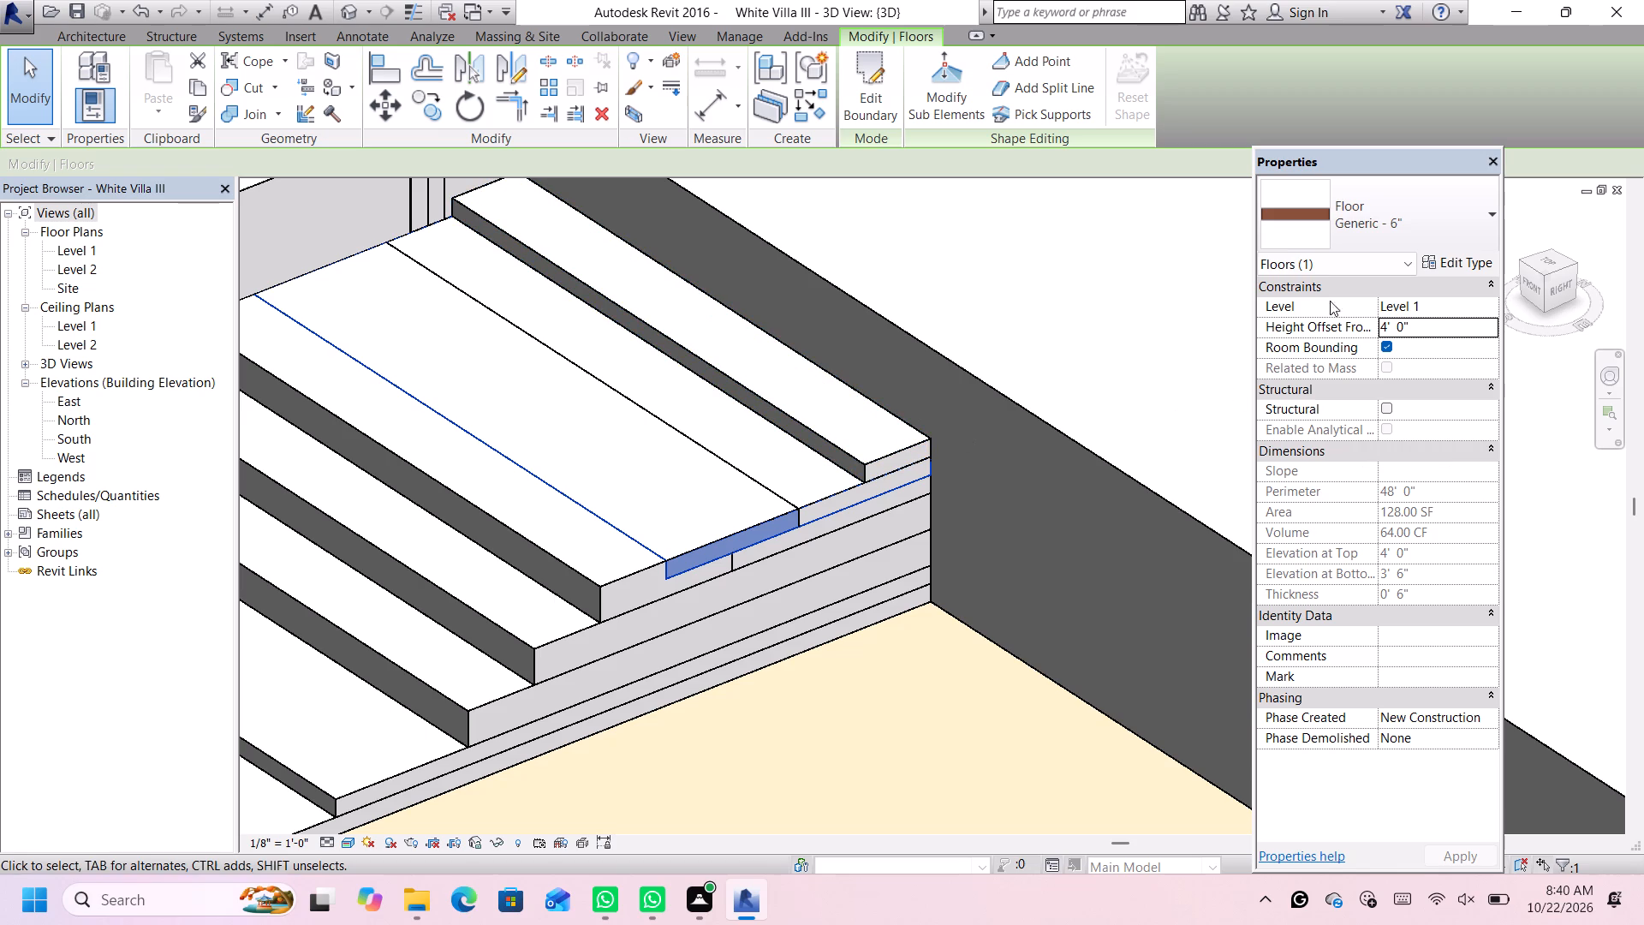
Change the sixth entrance slab, 16' wide and 8' deep, to Generic - 12" with a 5' height offset from Level 1, and deselect it.
left_click(1421, 236)
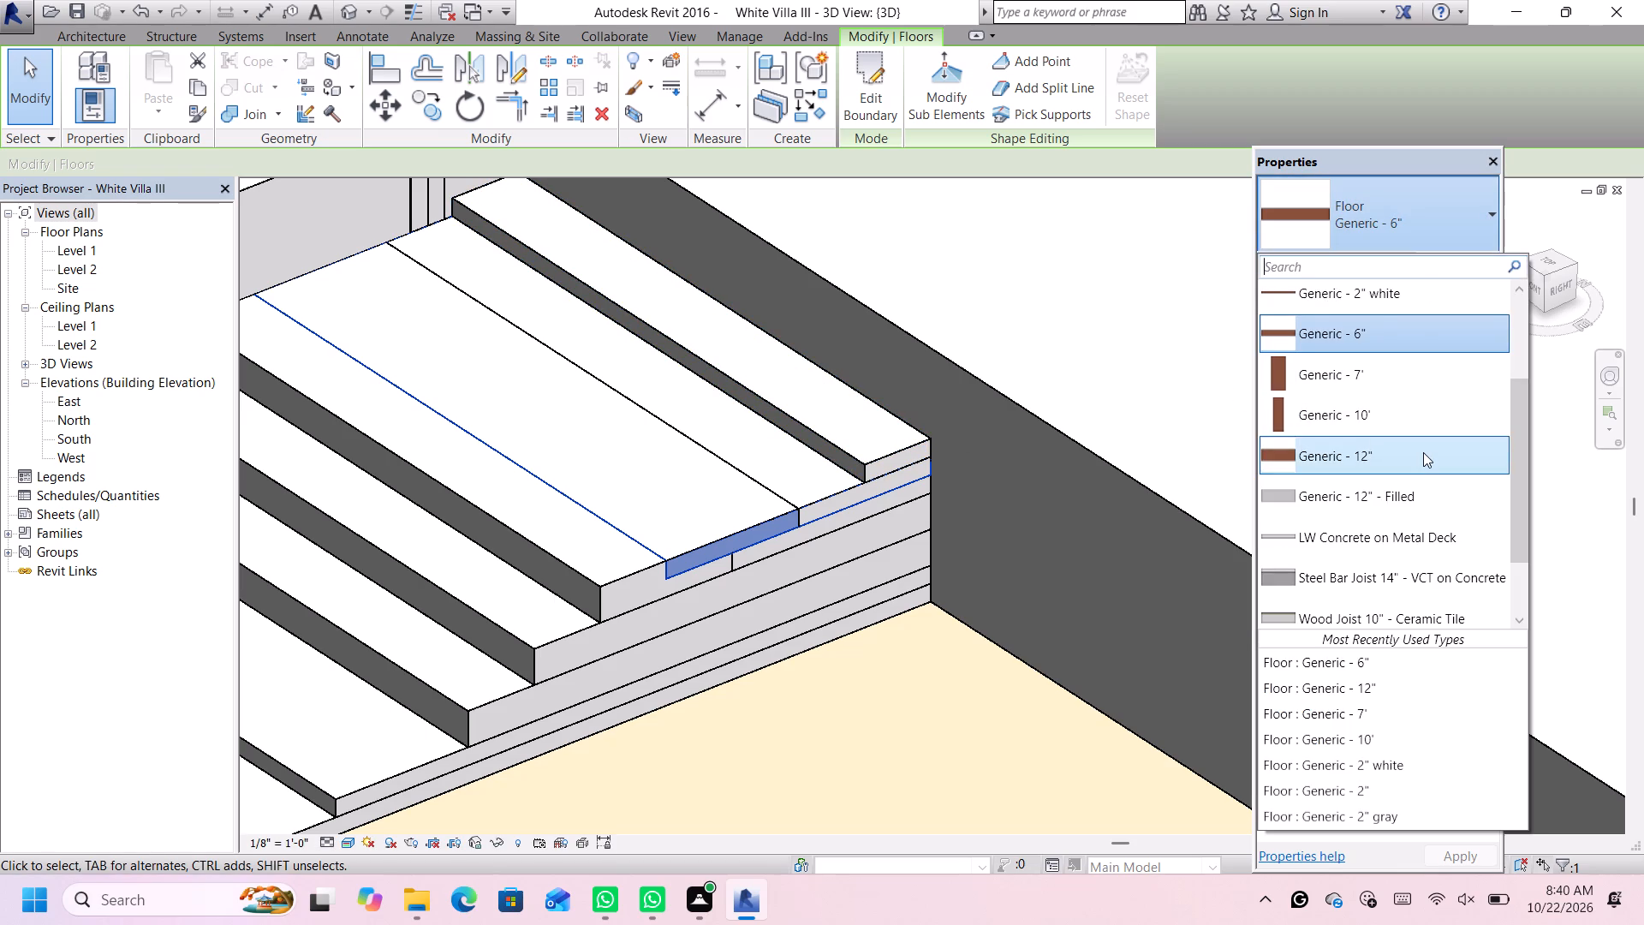
left_click(1423, 453)
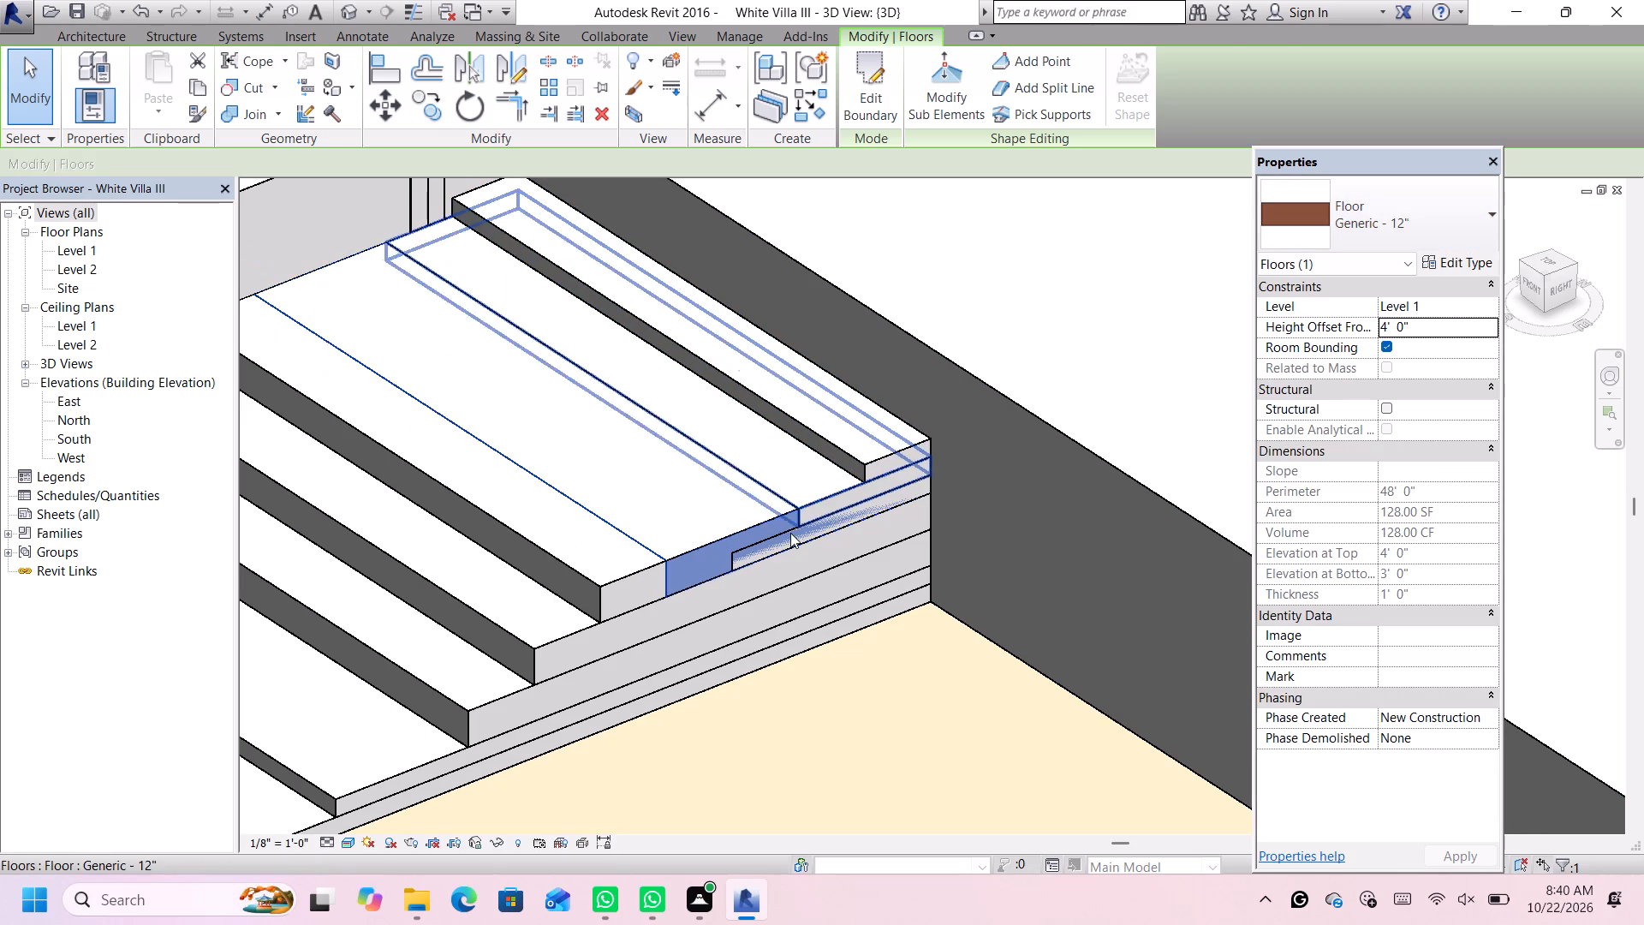
left_click(1433, 328)
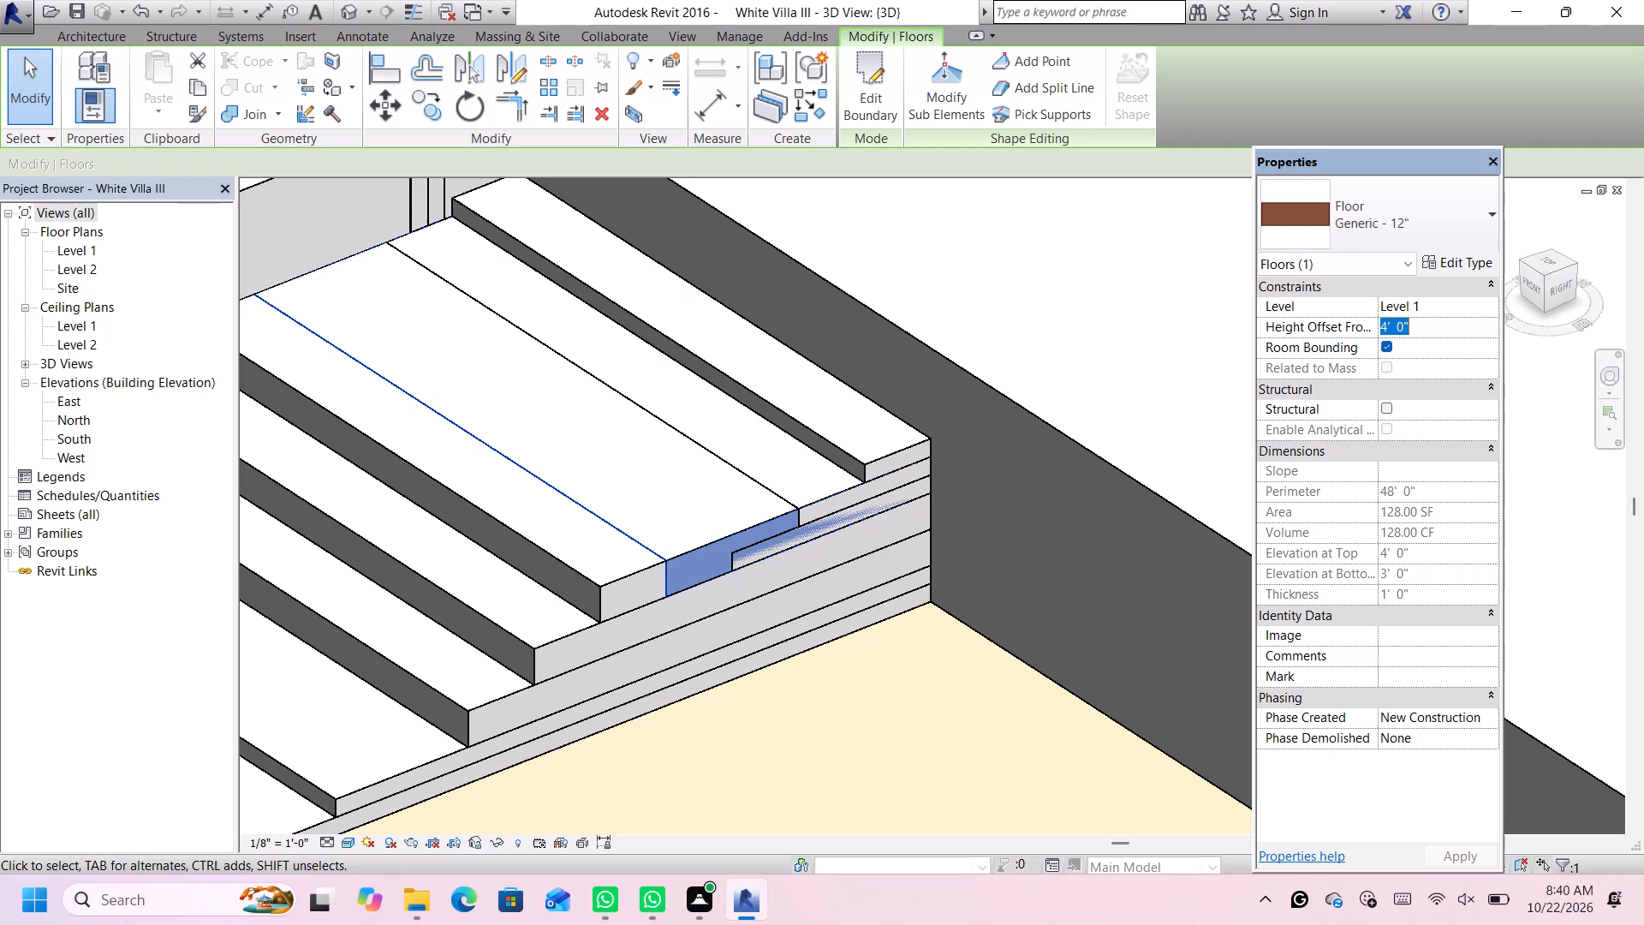
key("BackSpace")
type("5'")
key("Return")
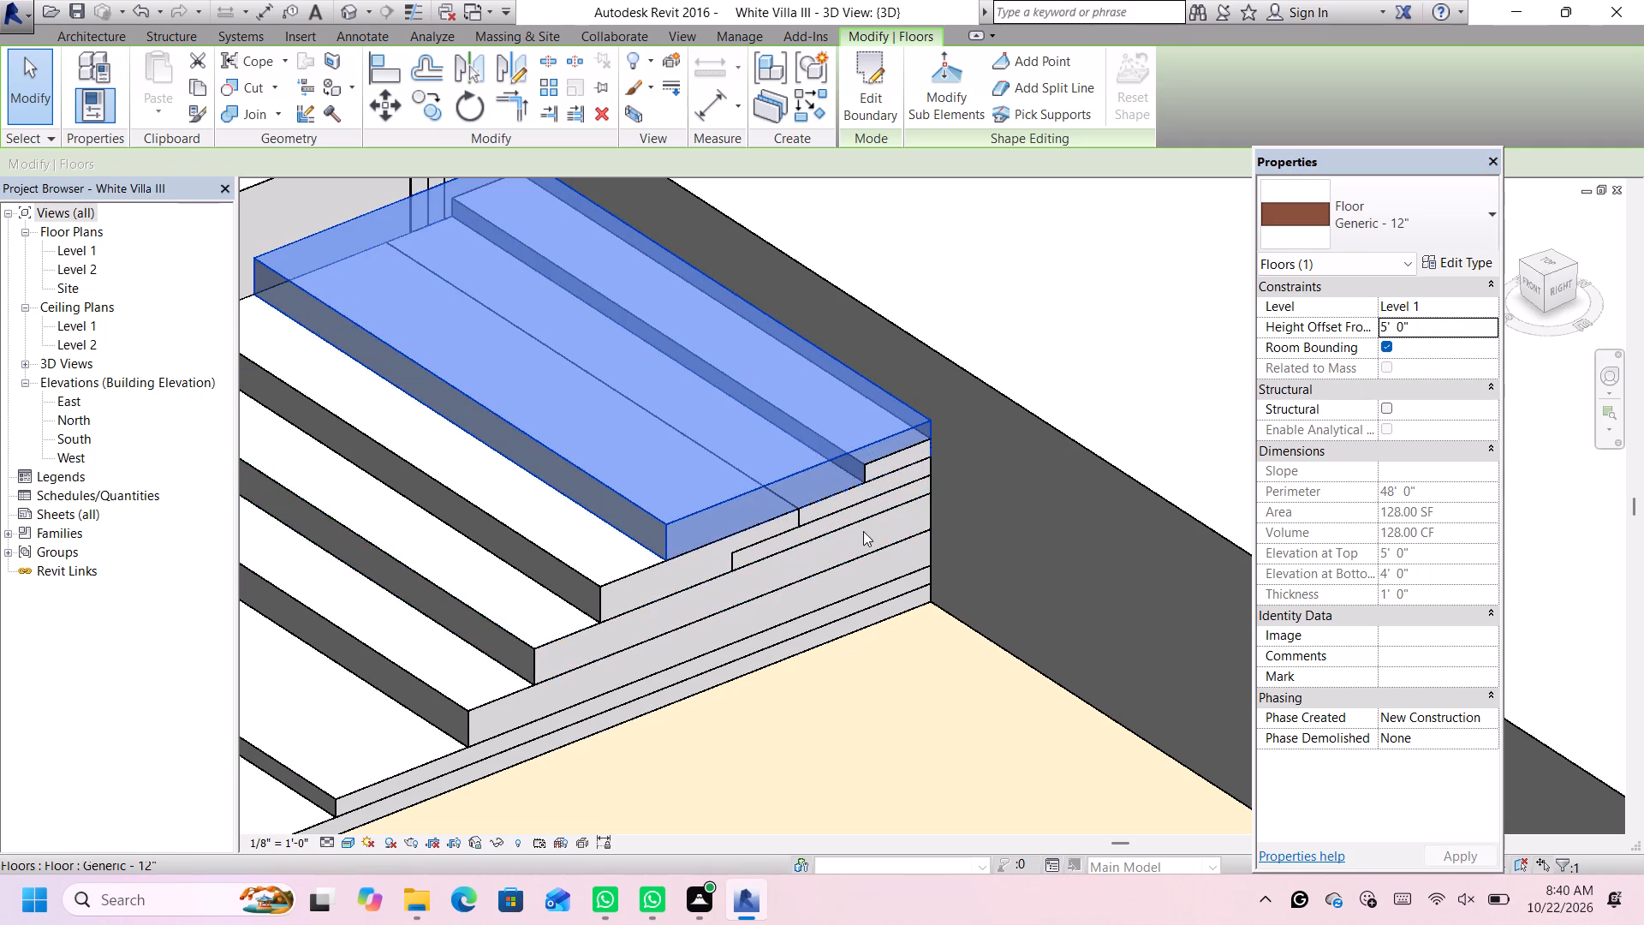
scroll(861, 528, "down", 4)
scroll(760, 504, "down", 6)
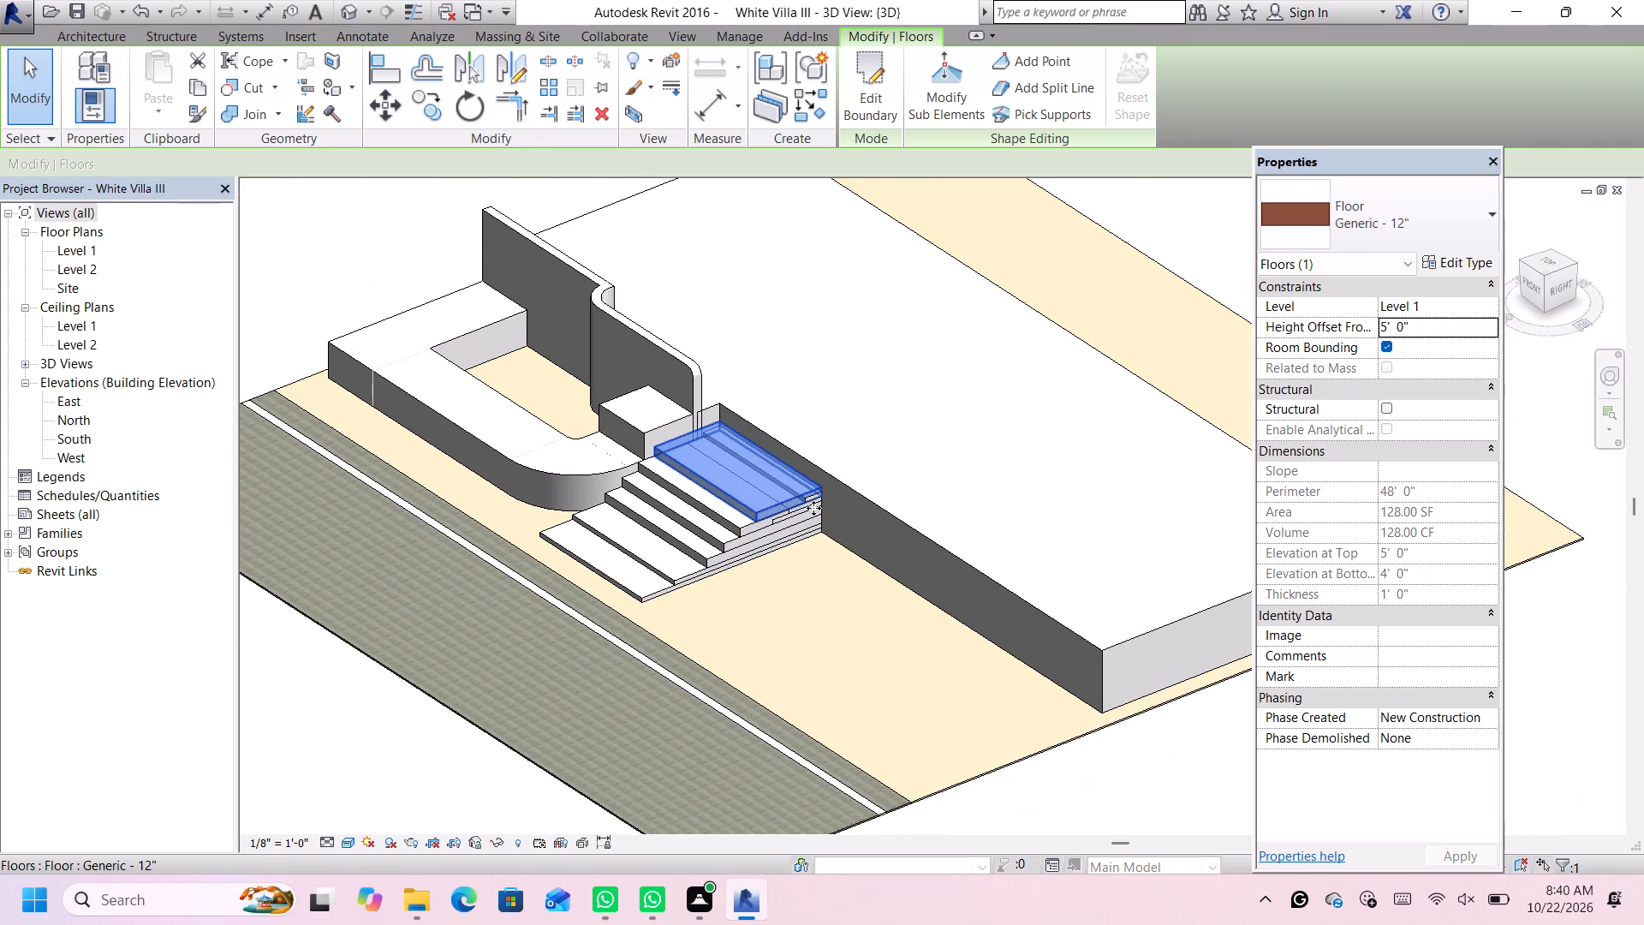
left_click(1104, 791)
Set the seventh entrance slab, 16' wide and 6' deep, to a 6' height offset from Level 1 and floor type Generic - 12".
scroll(819, 474, "up", 5)
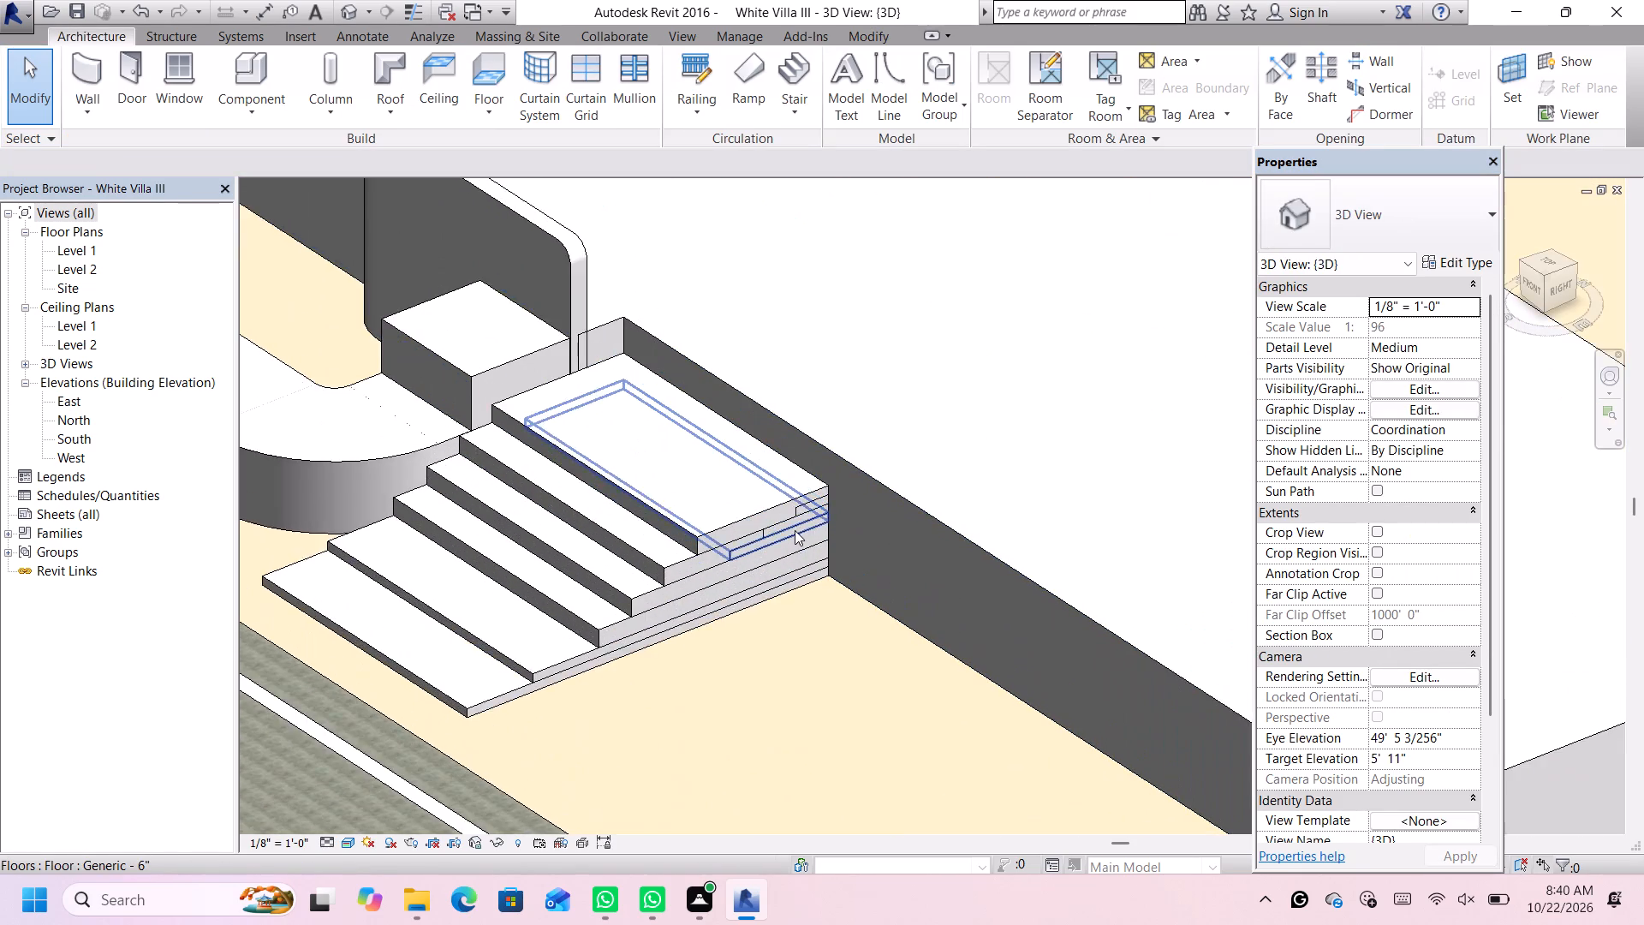
scroll(793, 530, "up", 3)
left_click(786, 534)
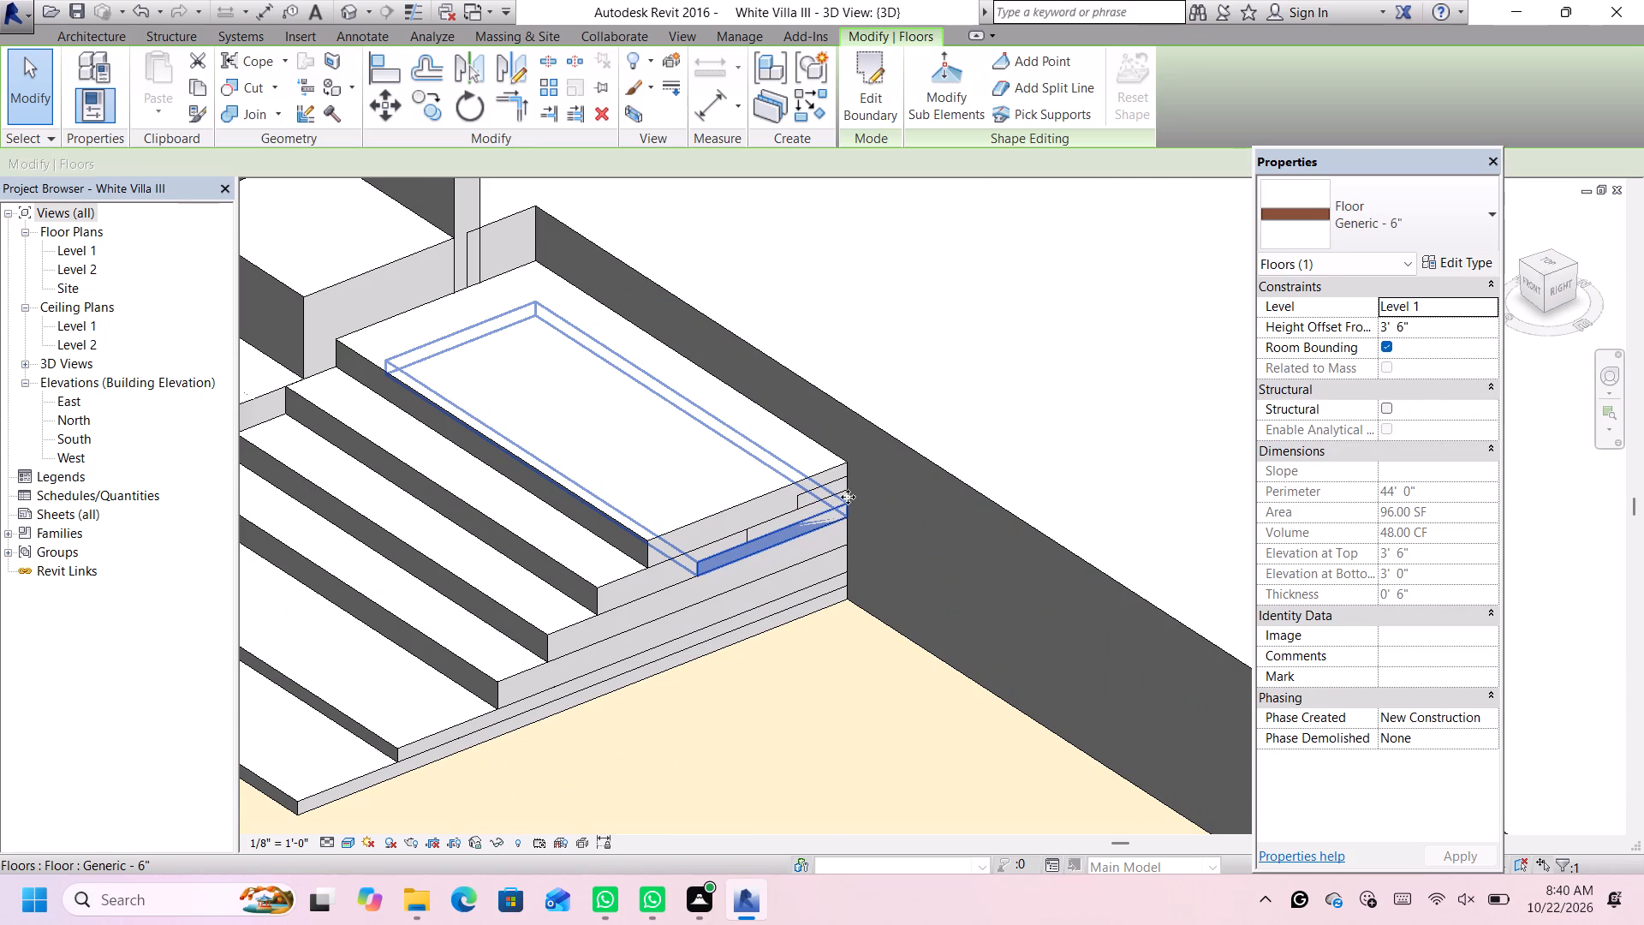
left_click(1444, 339)
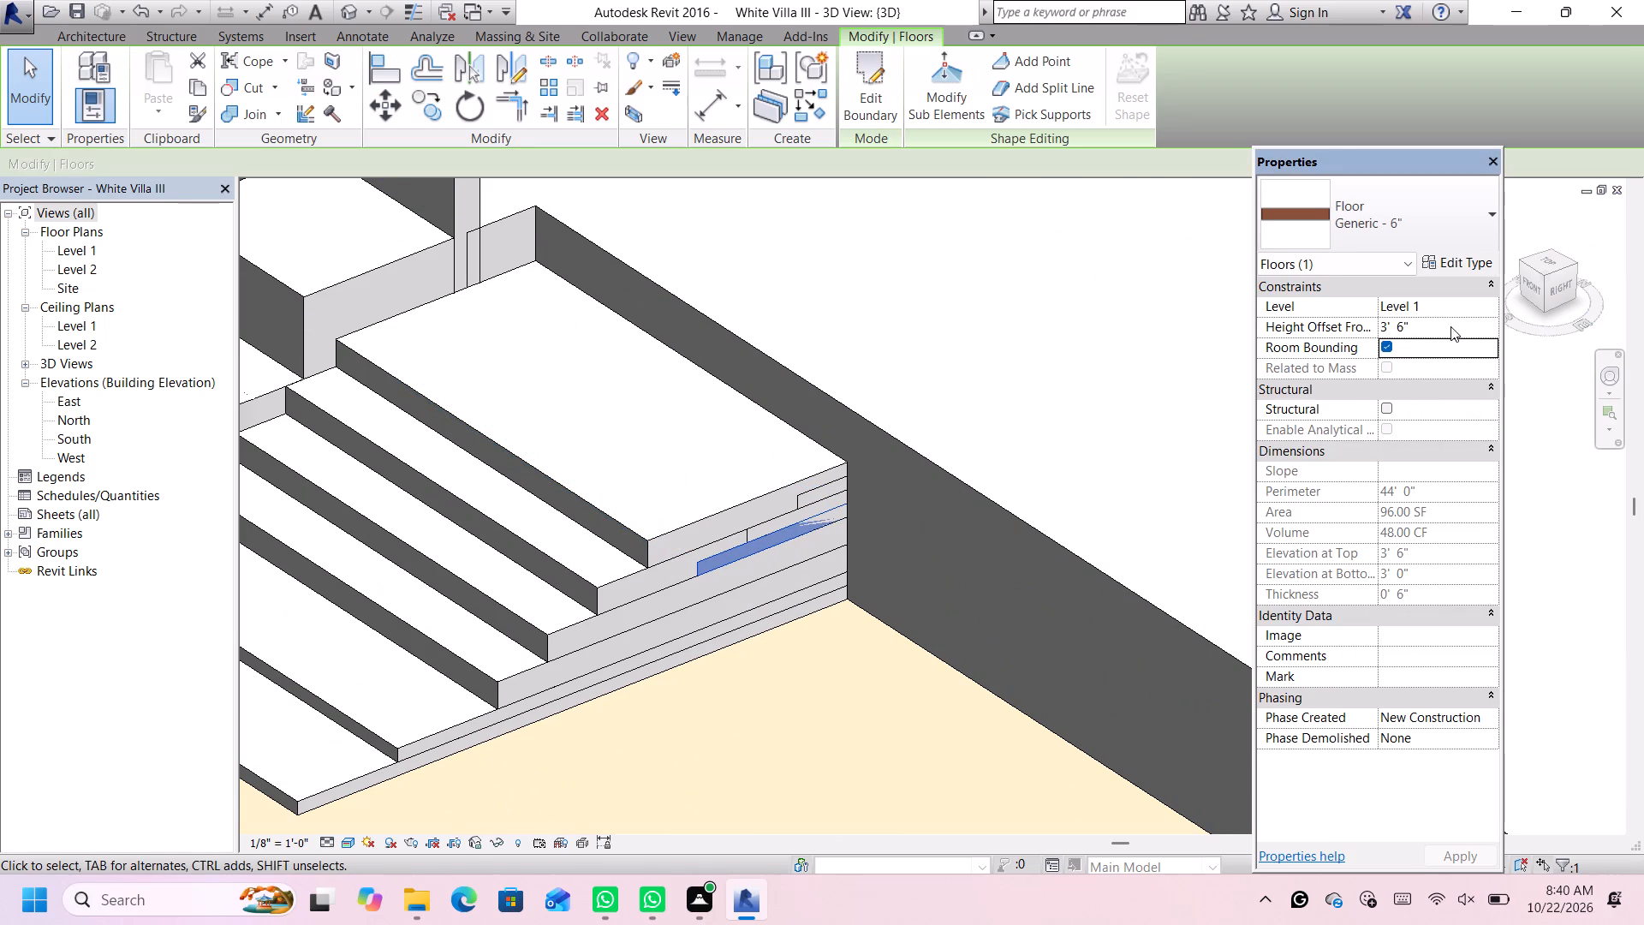
left_click(1450, 324)
key("BackSpace")
key("6")
key("apostrophe")
key("Return")
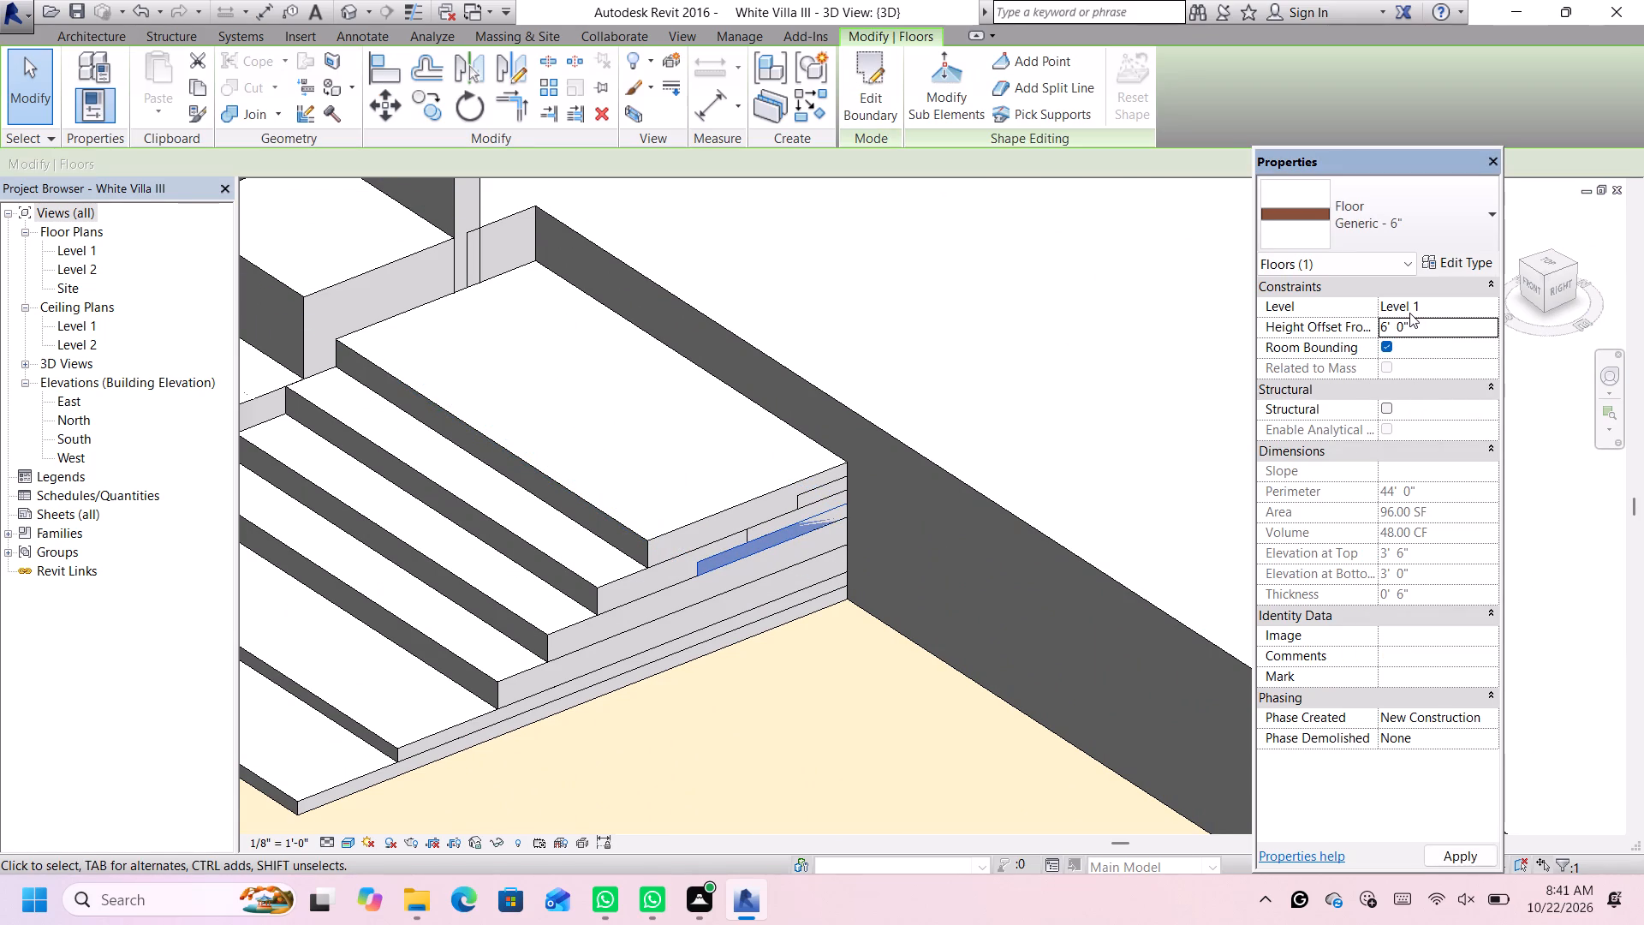
left_click(1432, 230)
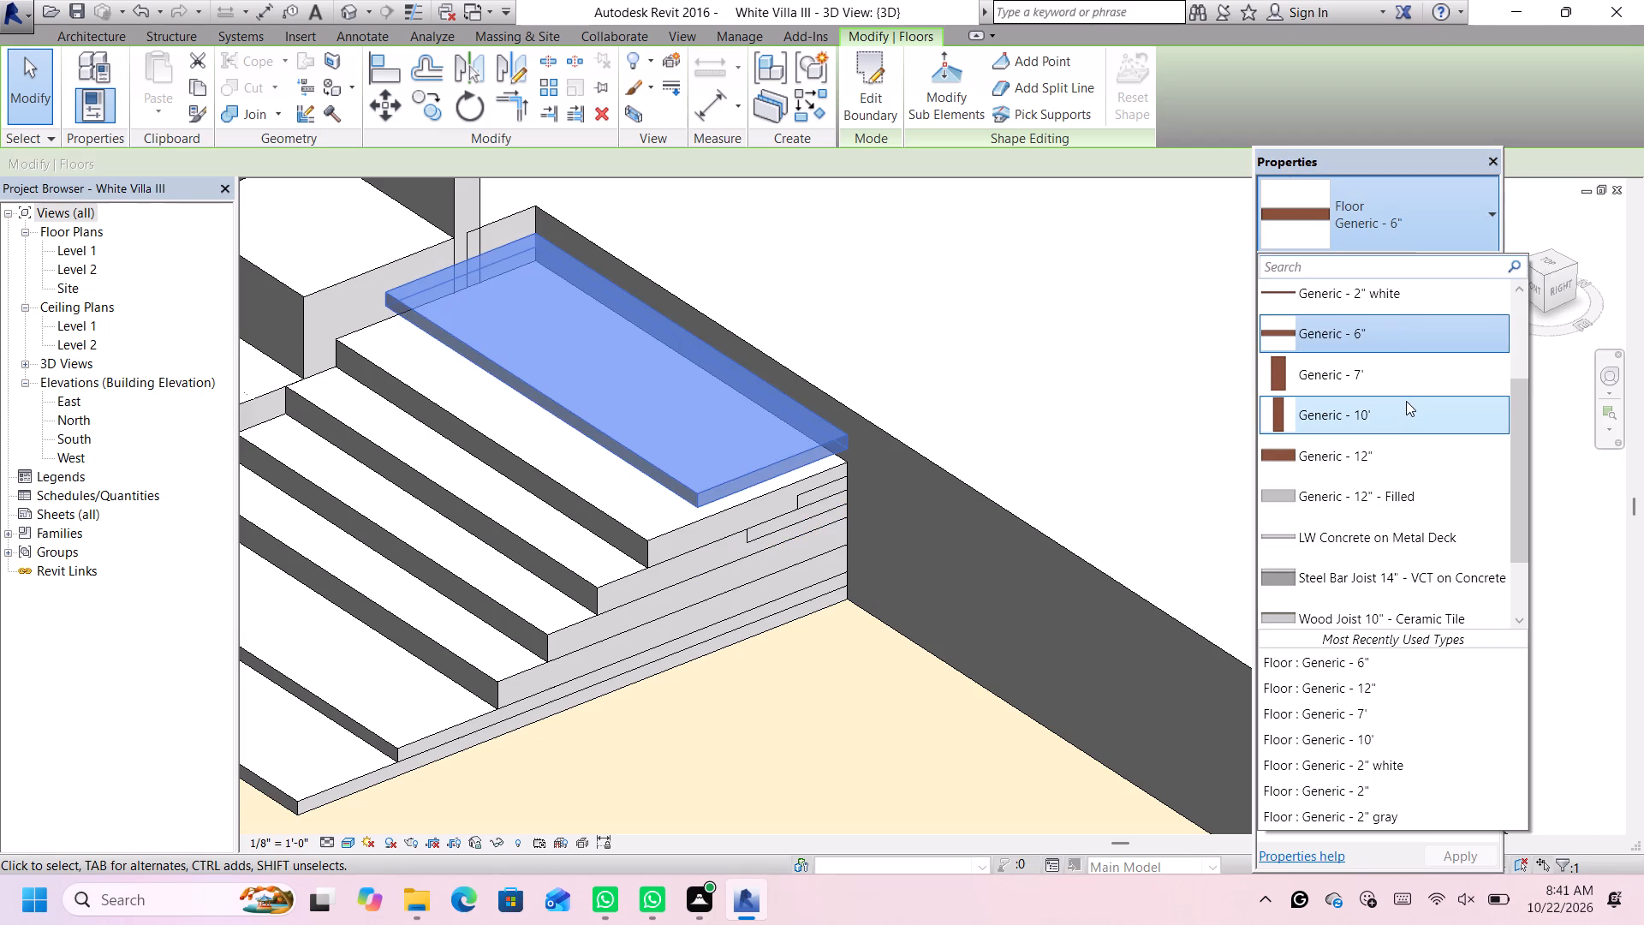
left_click(1400, 454)
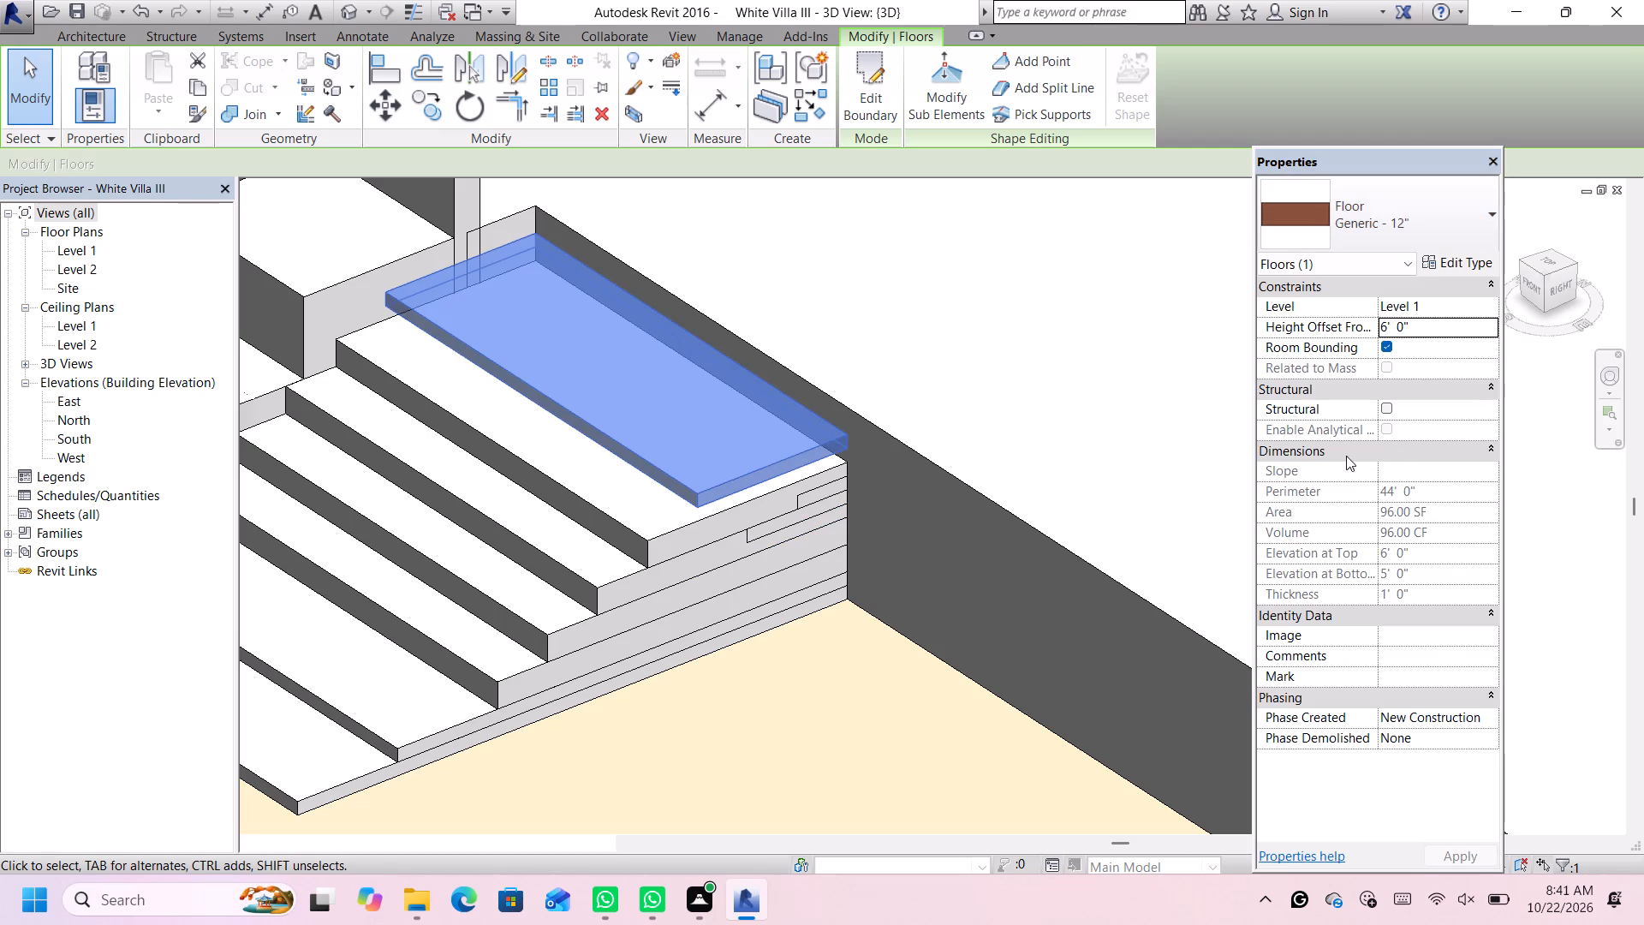
Set the eighth entrance slab, 16' wide and 4' deep, to a 7' height offset from Level 1 and floor type Generic - 12".
scroll(835, 518, "up", 1)
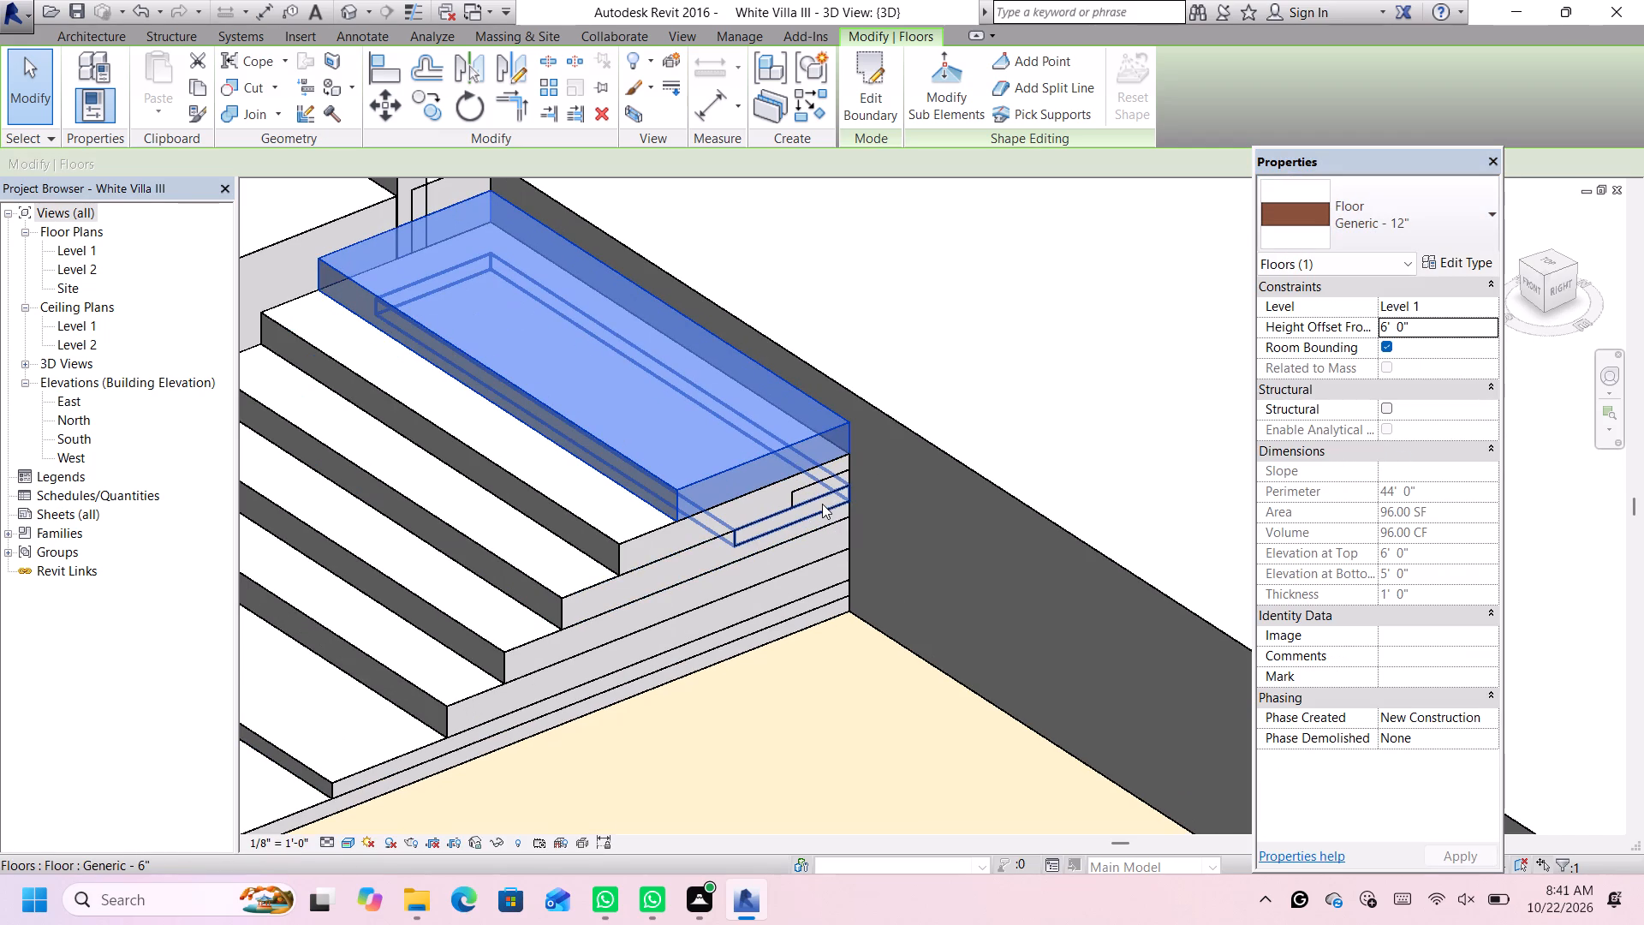
left_click(822, 503)
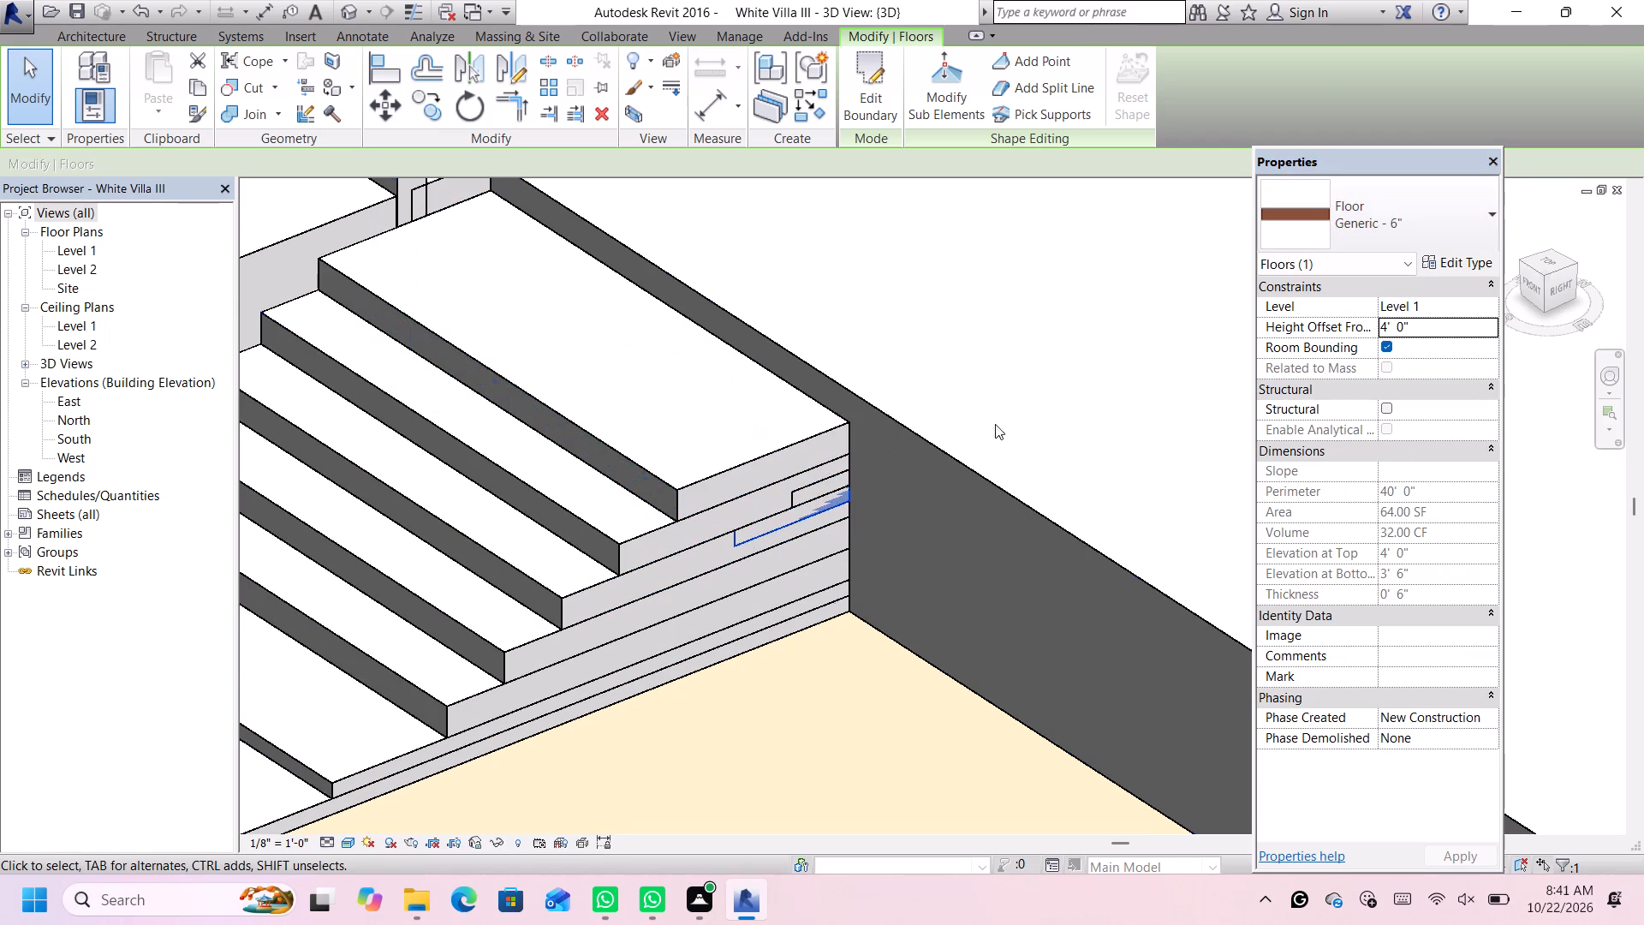
left_click(1441, 327)
key("BackSpace")
type("7'")
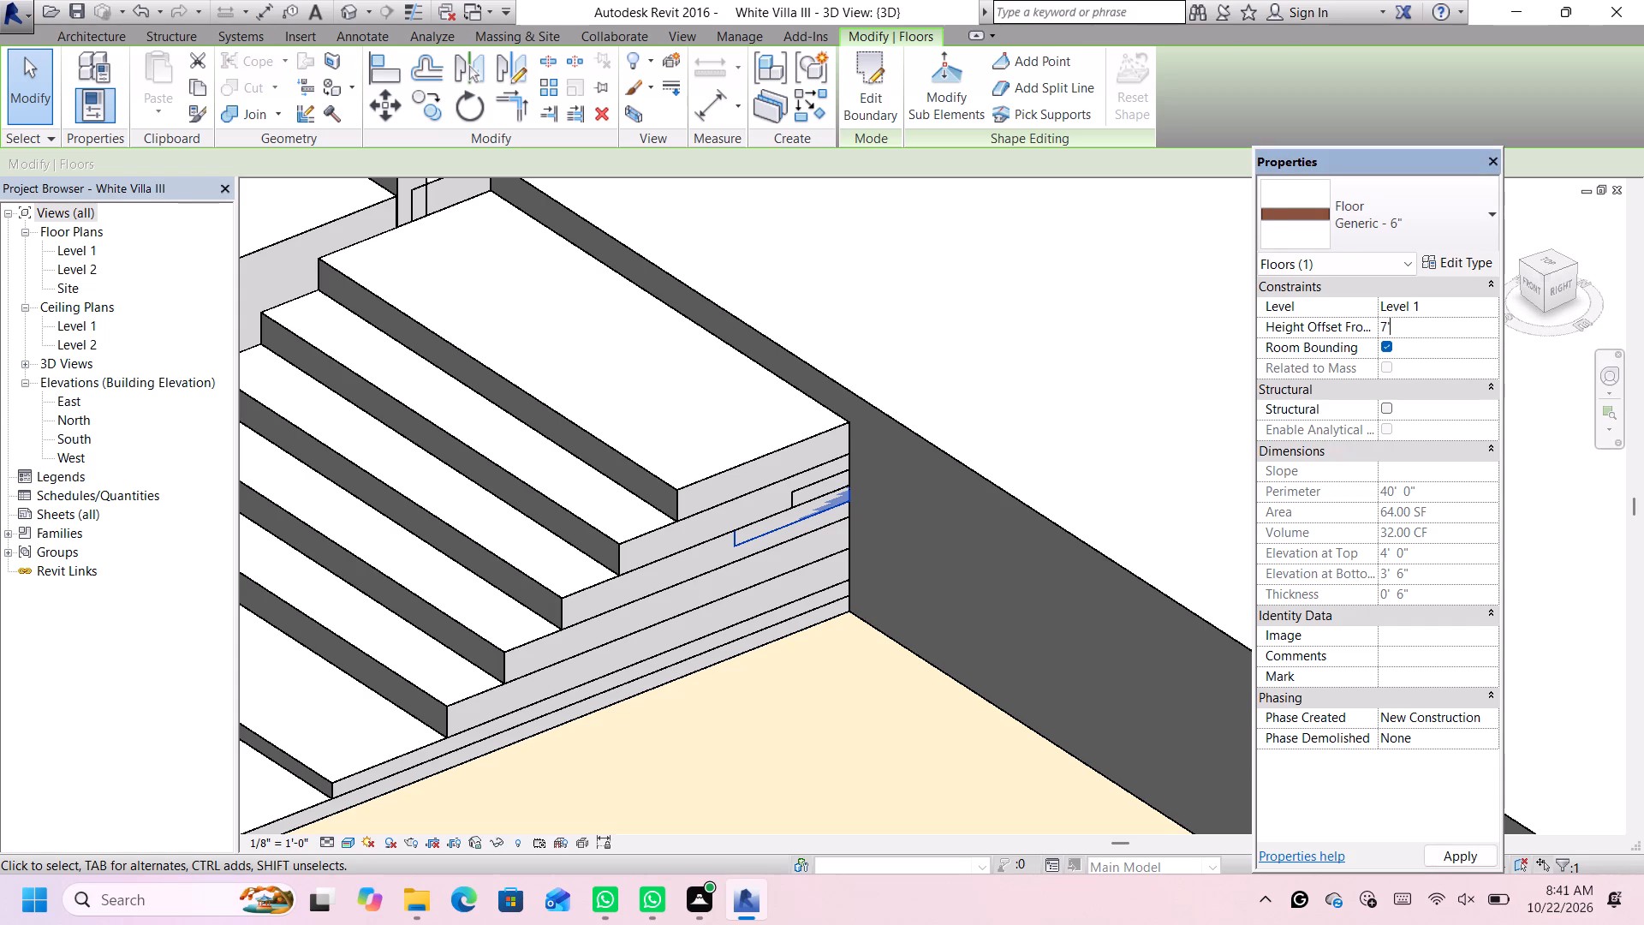
key("Return")
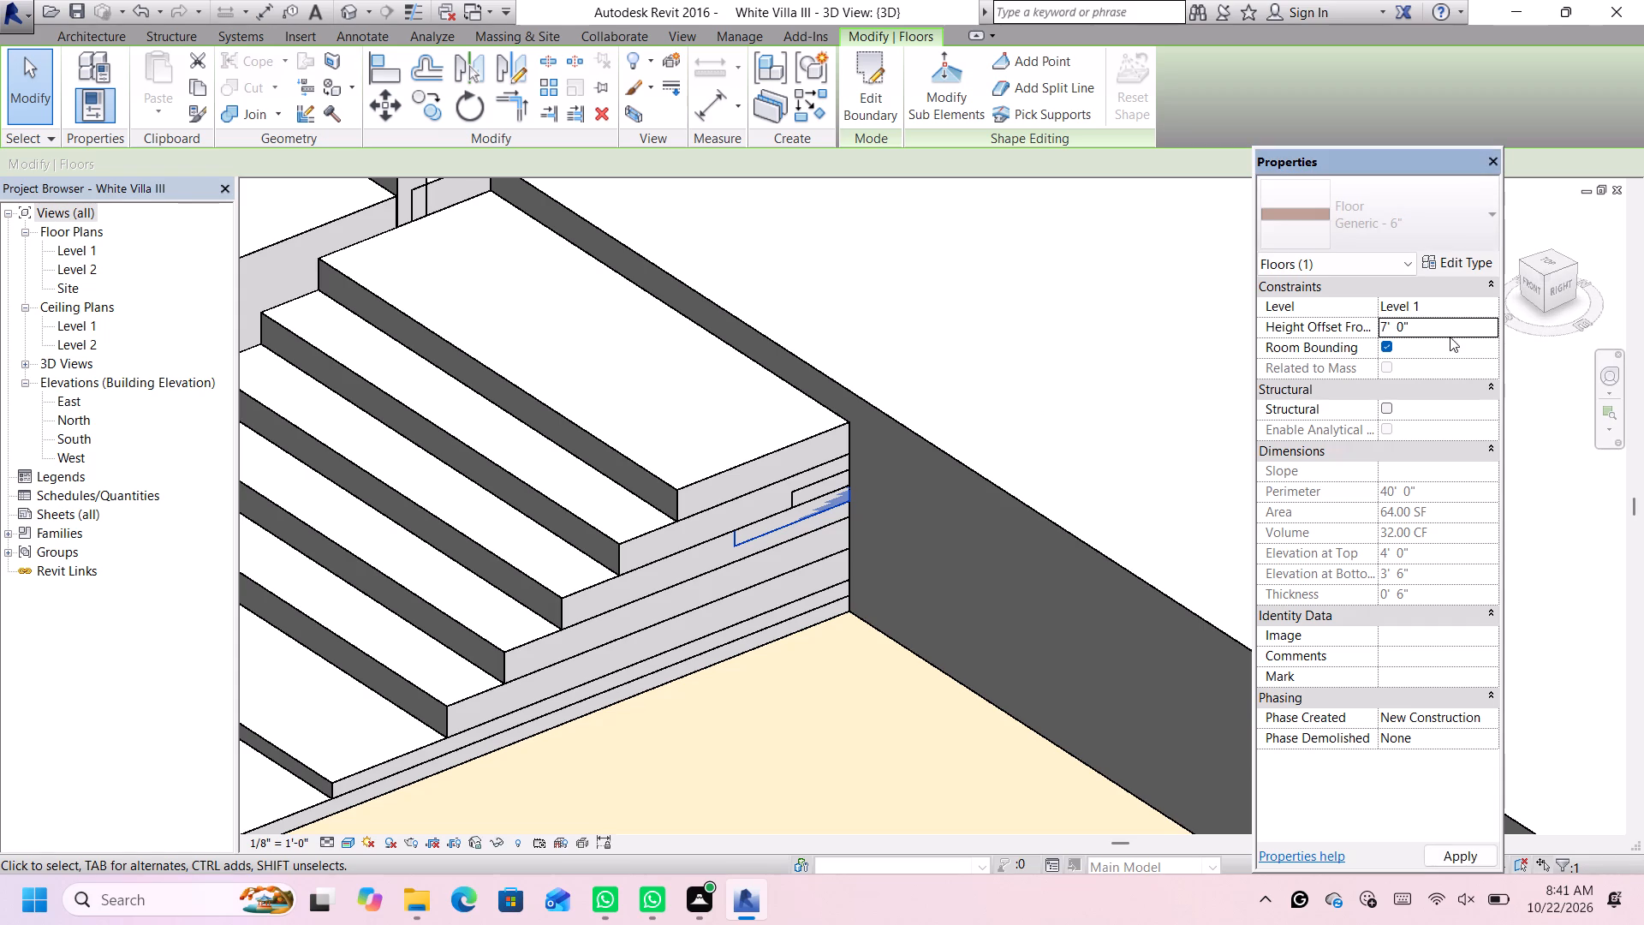
left_click(1428, 202)
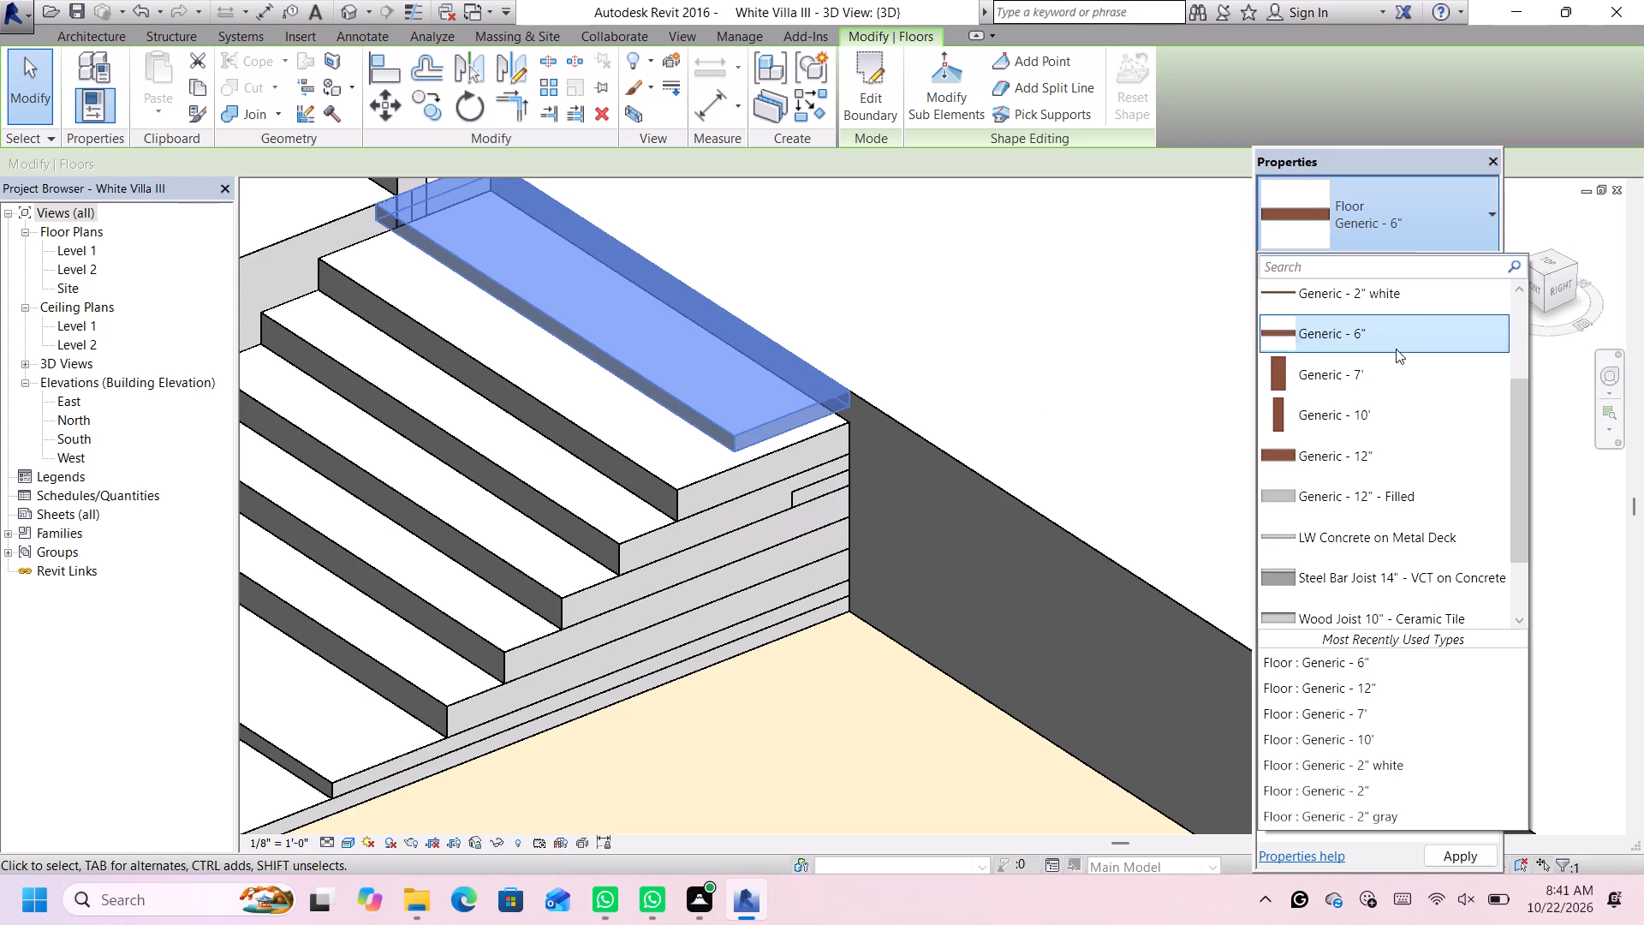
left_click(1396, 455)
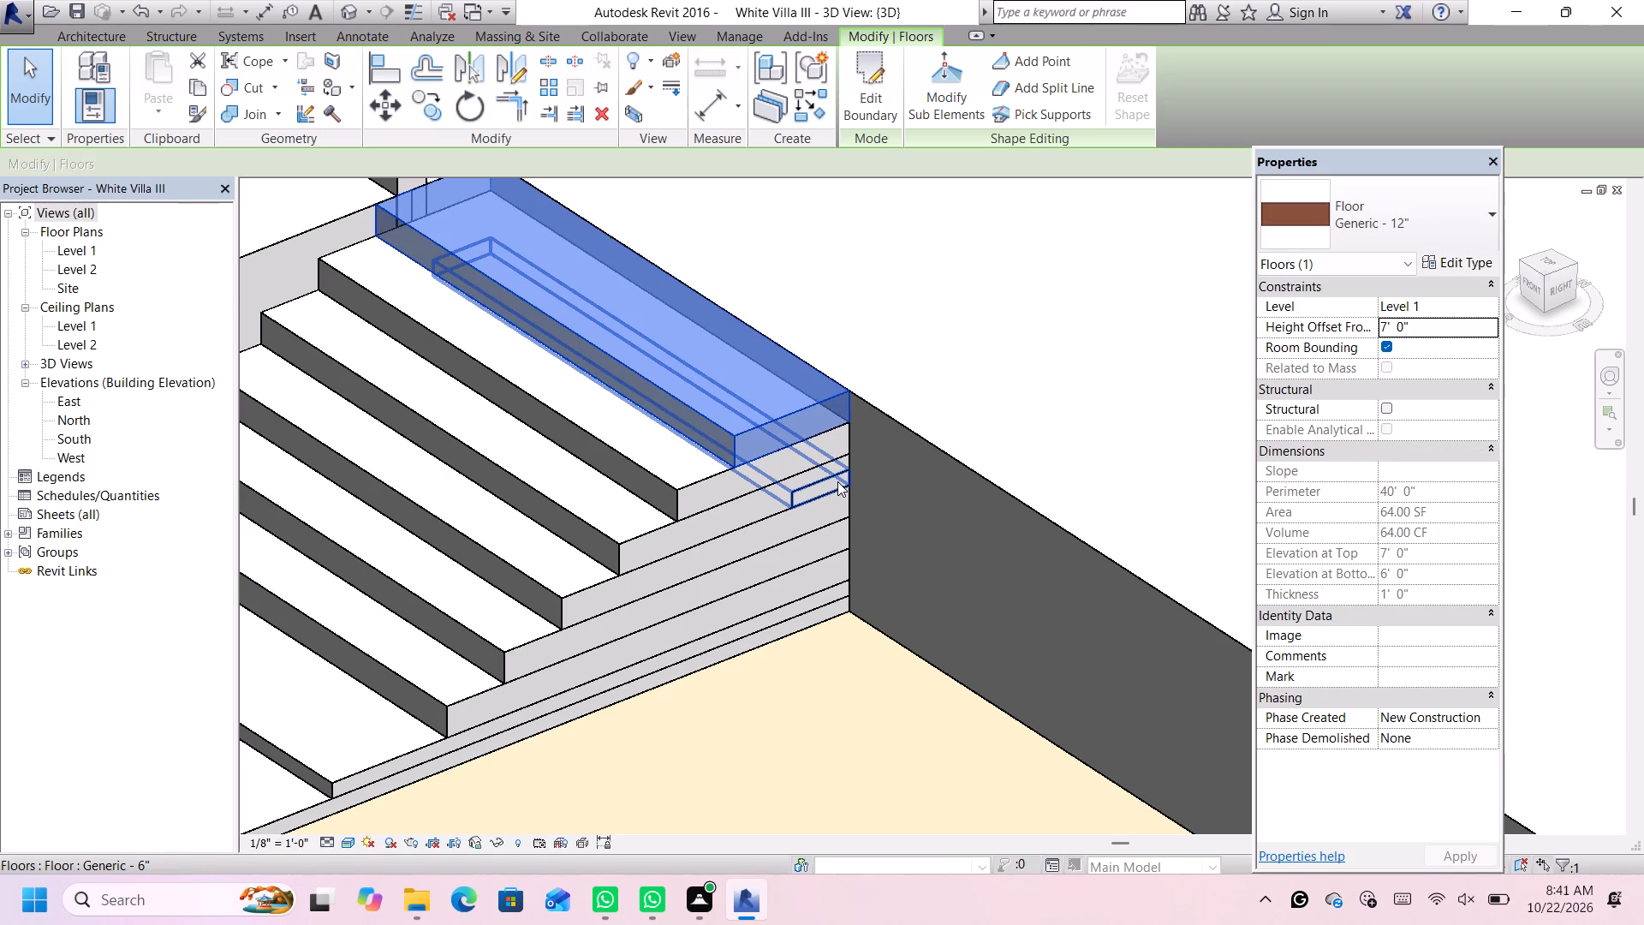
Delete the leftover narrow Generic - 6" slab buried beneath the top entrance steps.
scroll(837, 482, "down", 5)
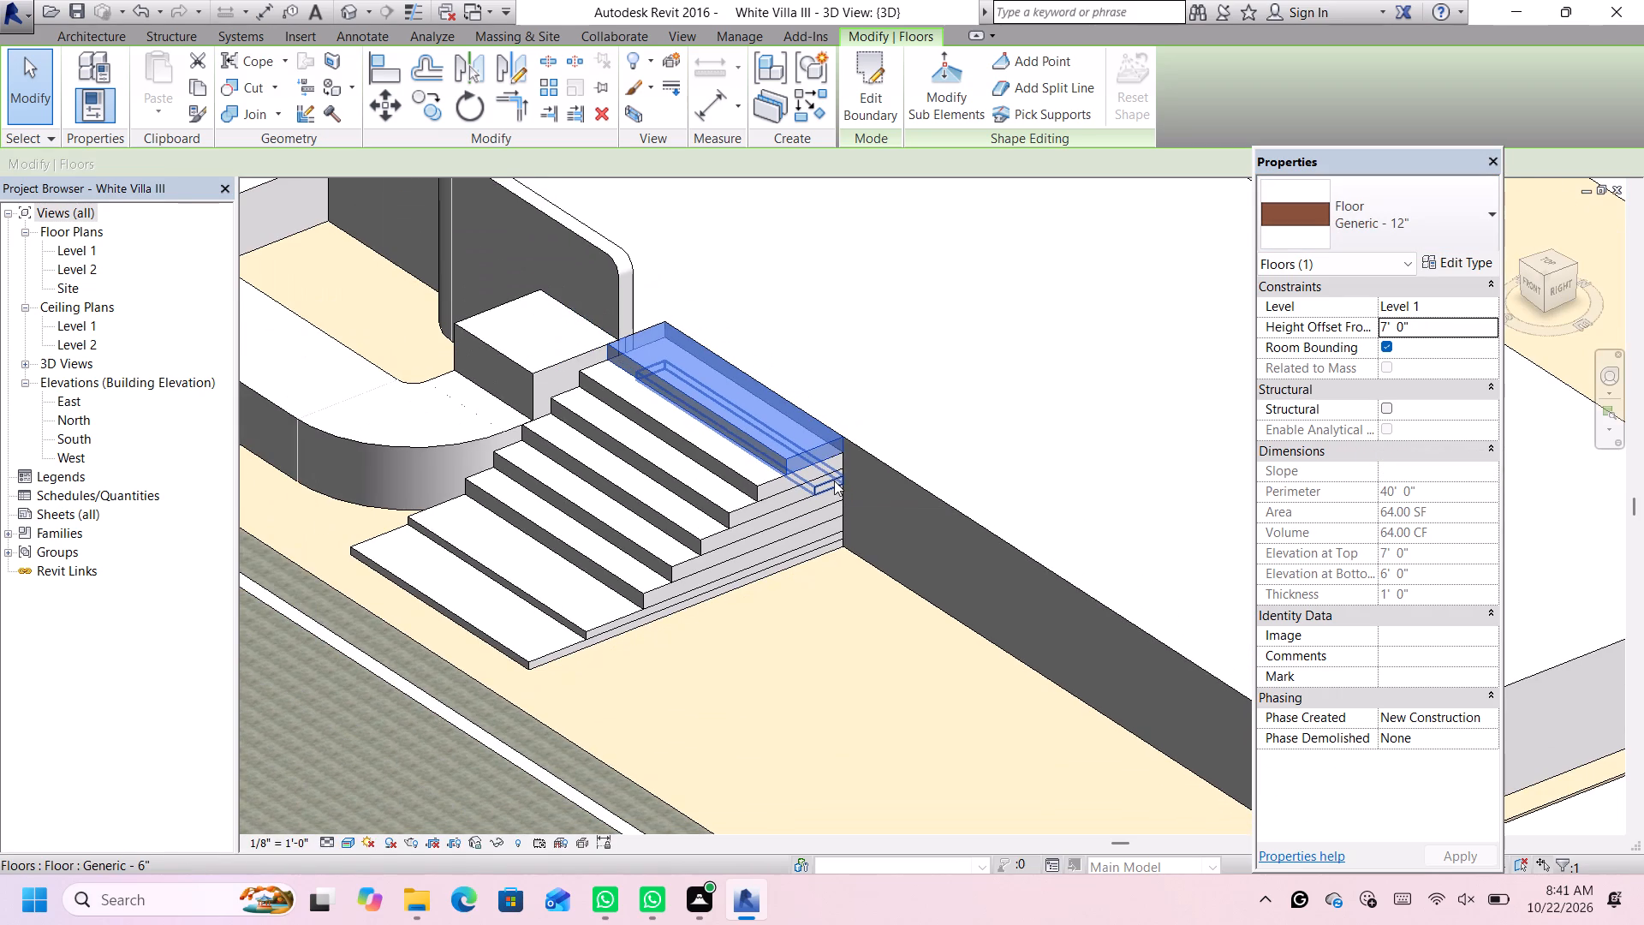
left_click(834, 480)
key("Delete")
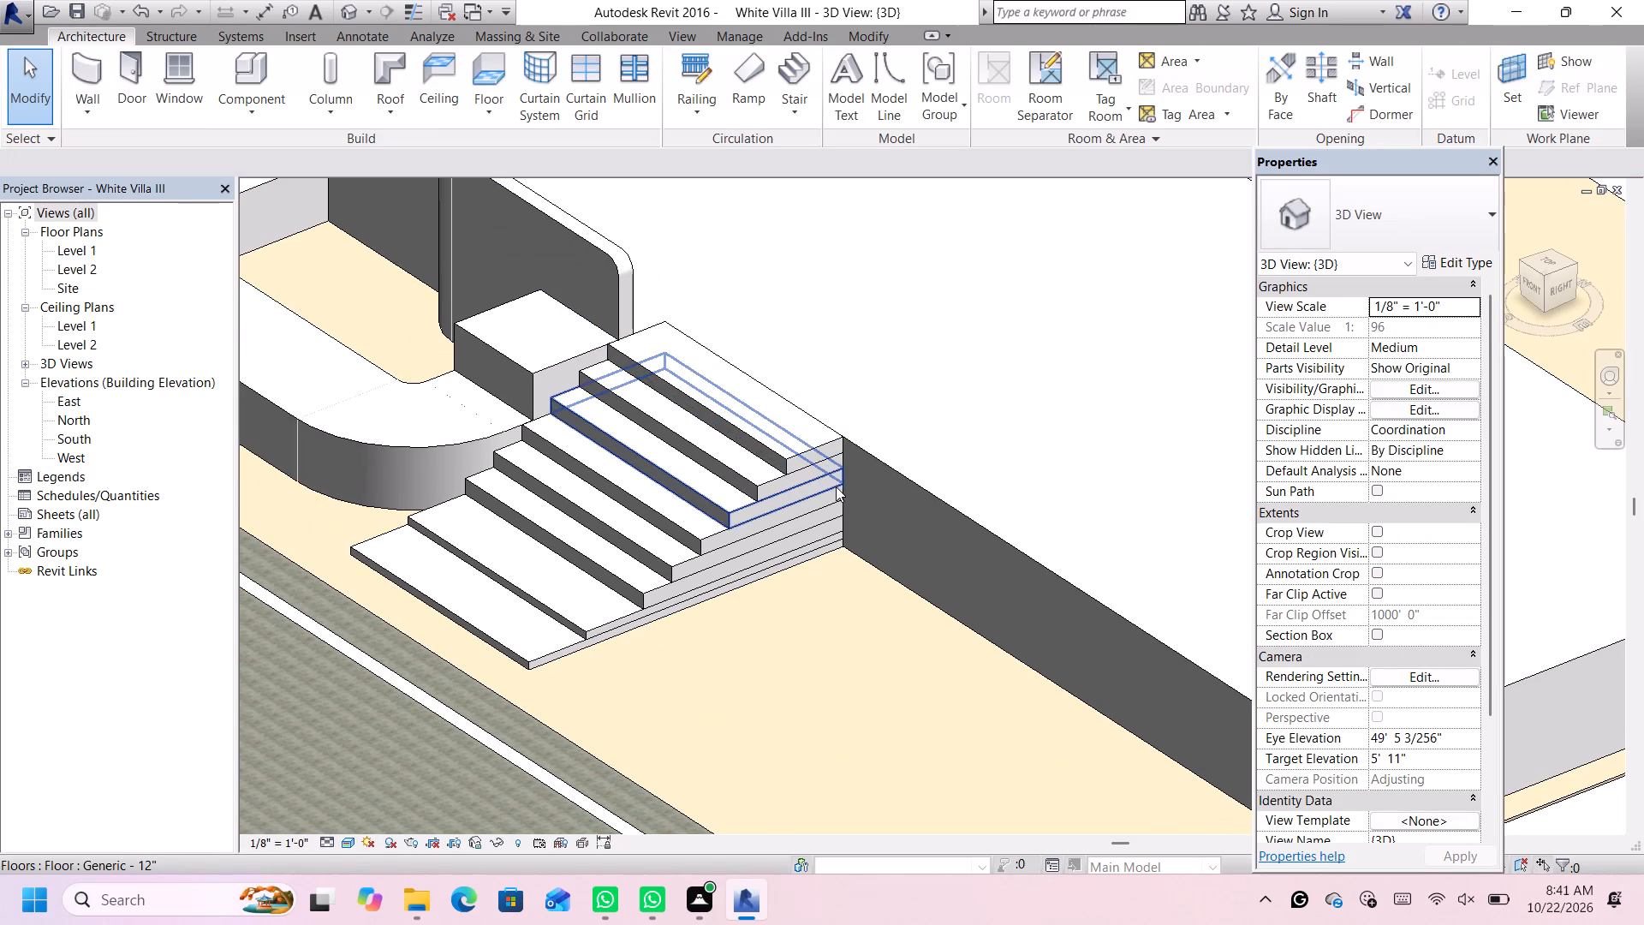
Examine the stepped entrance against the main block, curved planter and boundary wall from the front and both sides.
scroll(826, 482, "down", 5)
scroll(667, 537, "down", 2)
scroll(553, 534, "down", 2)
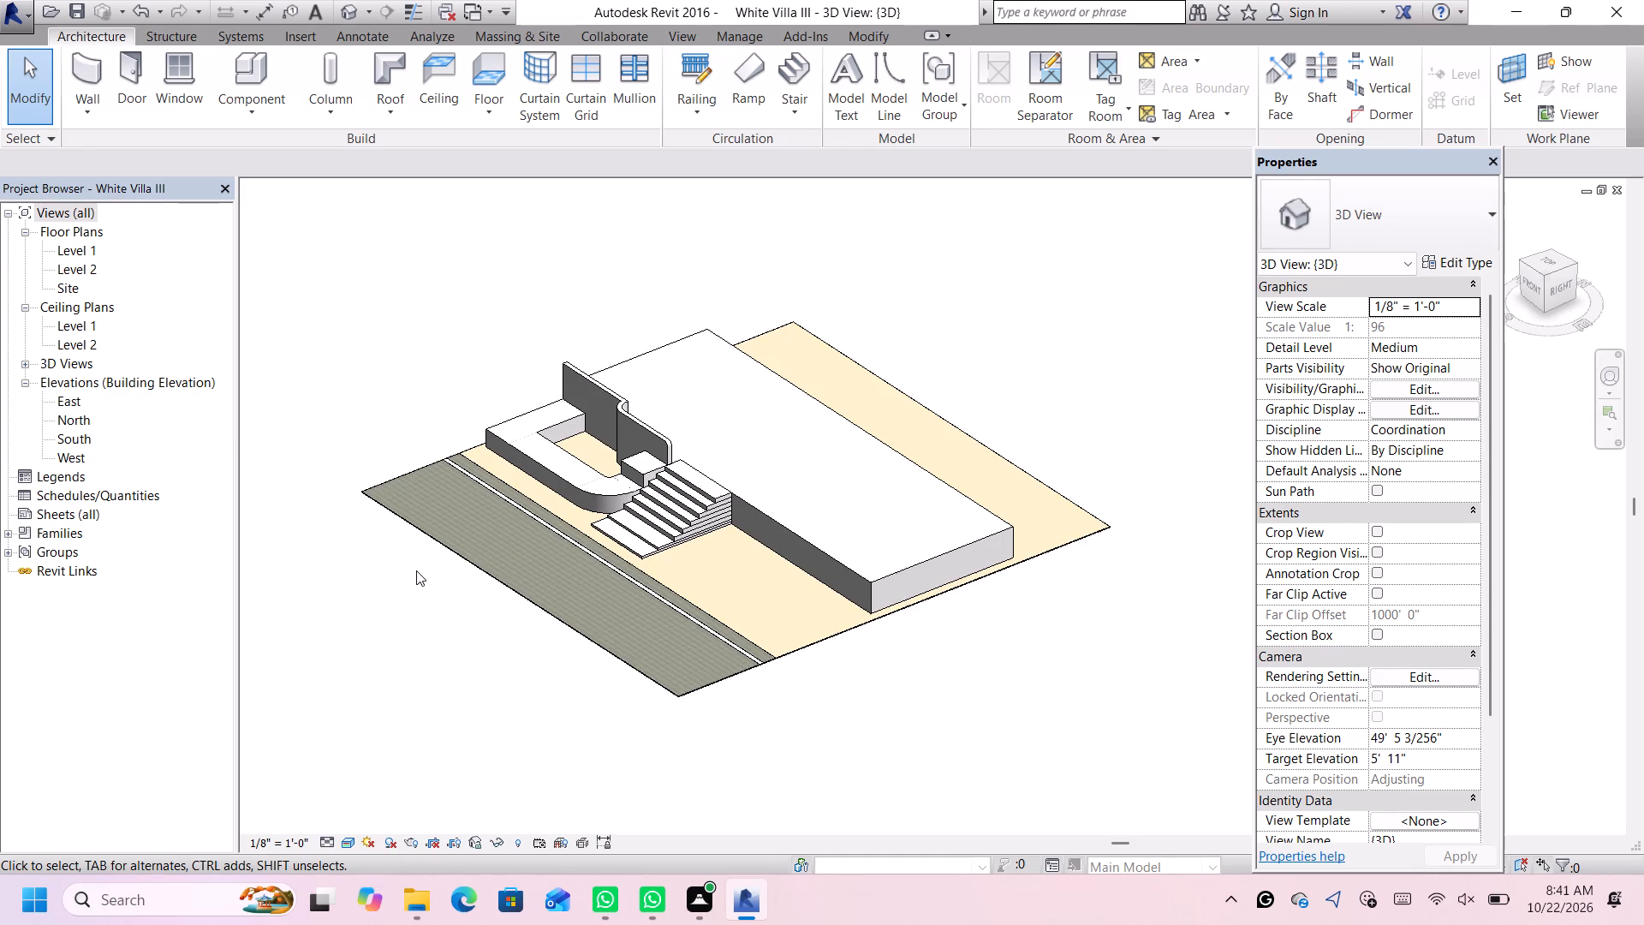
scroll(416, 570, "up", 4)
middle_click_drag(426, 567, 496, 582)
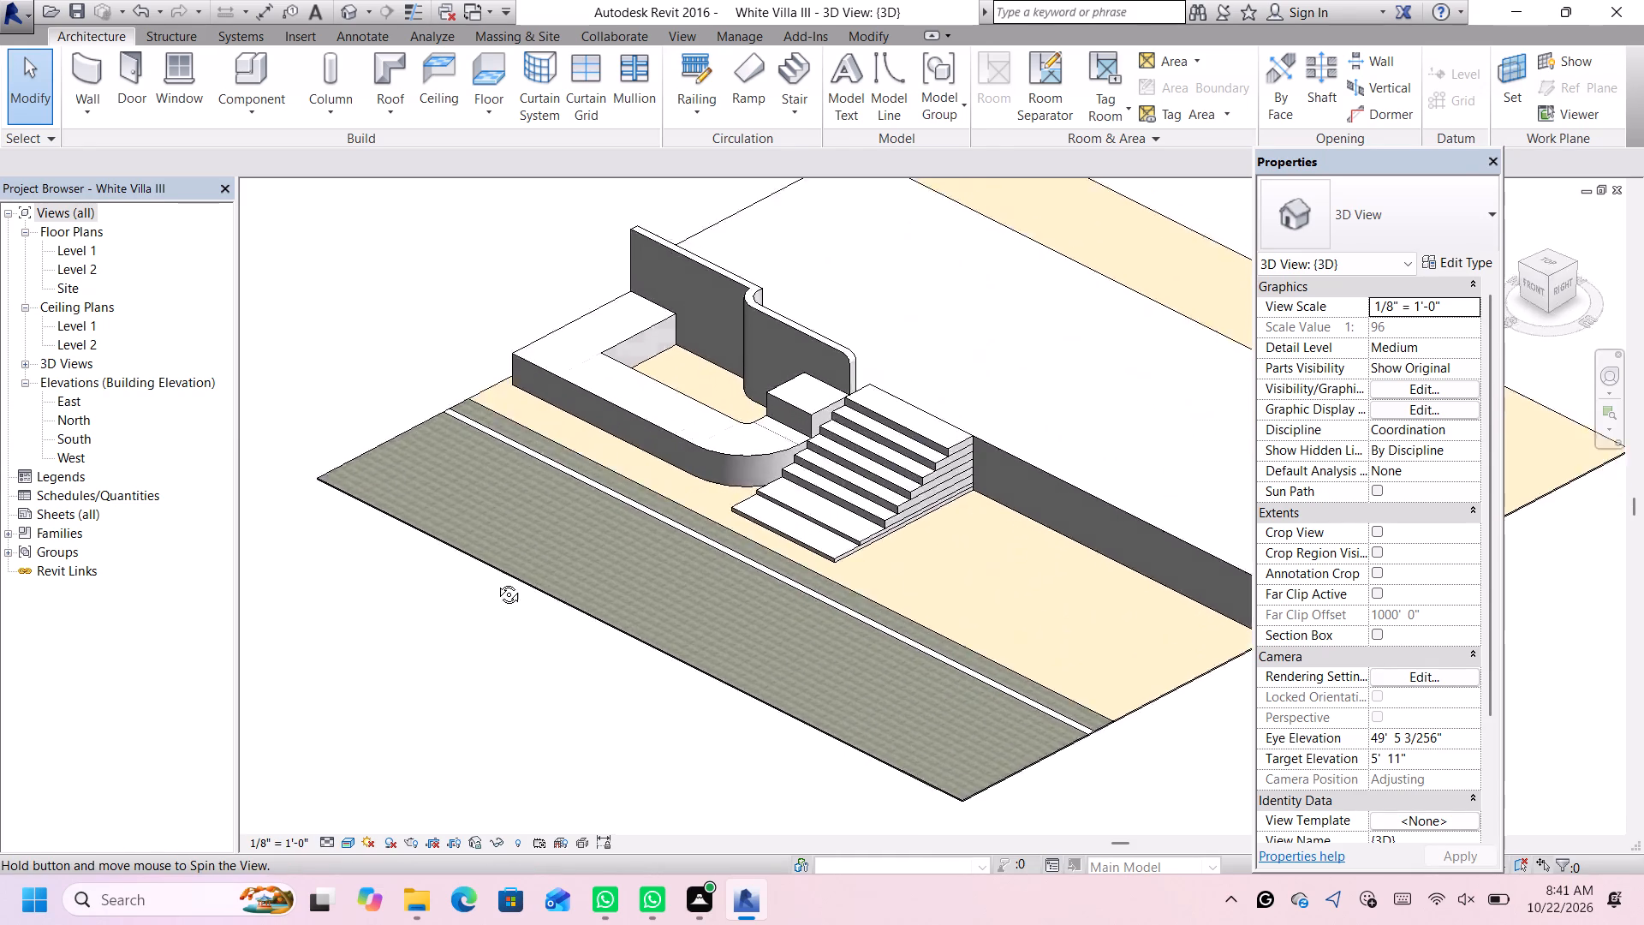
middle_click_drag(496, 582, 572, 468)
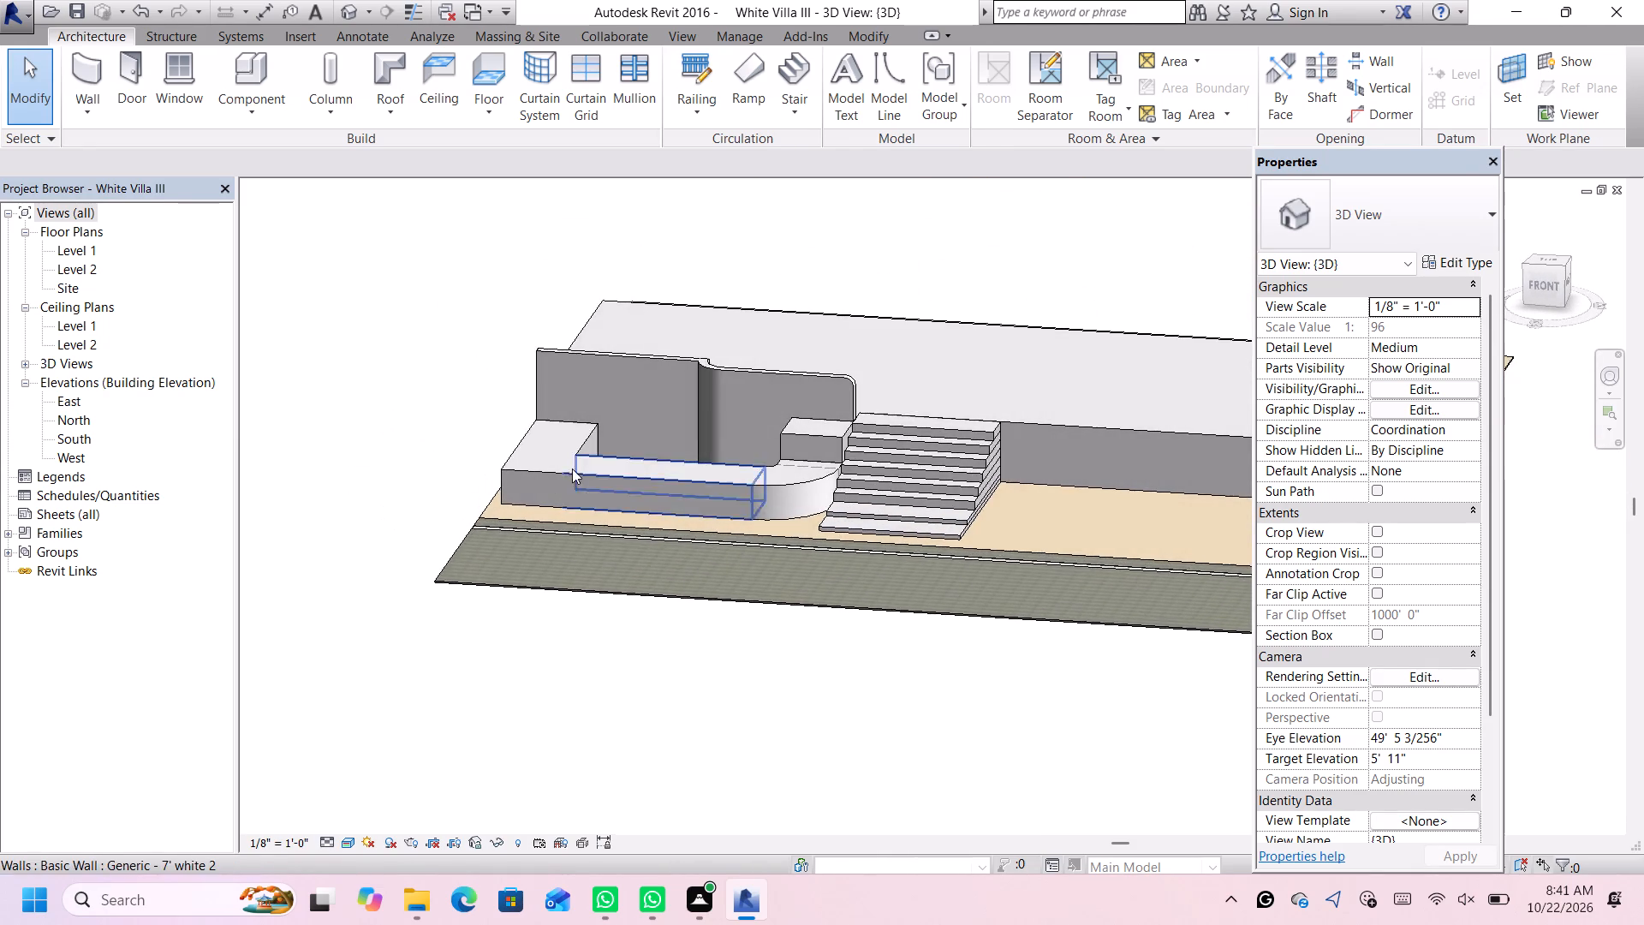
scroll(944, 447, "up", 2)
scroll(951, 441, "down", 4)
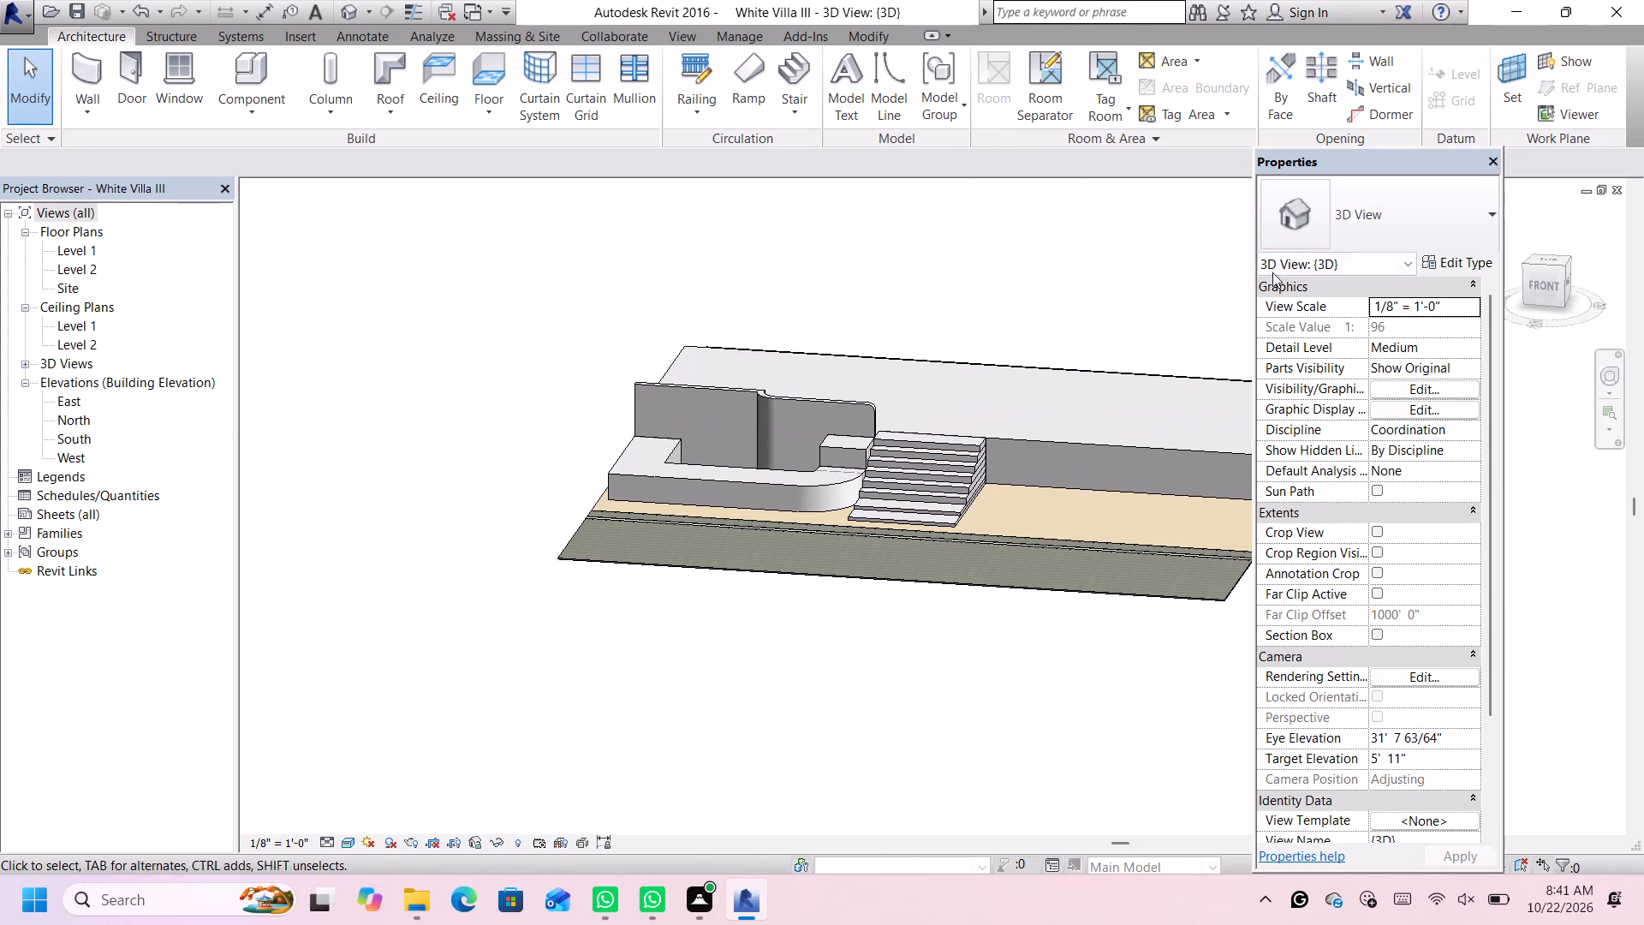
scroll(935, 521, "up", 7)
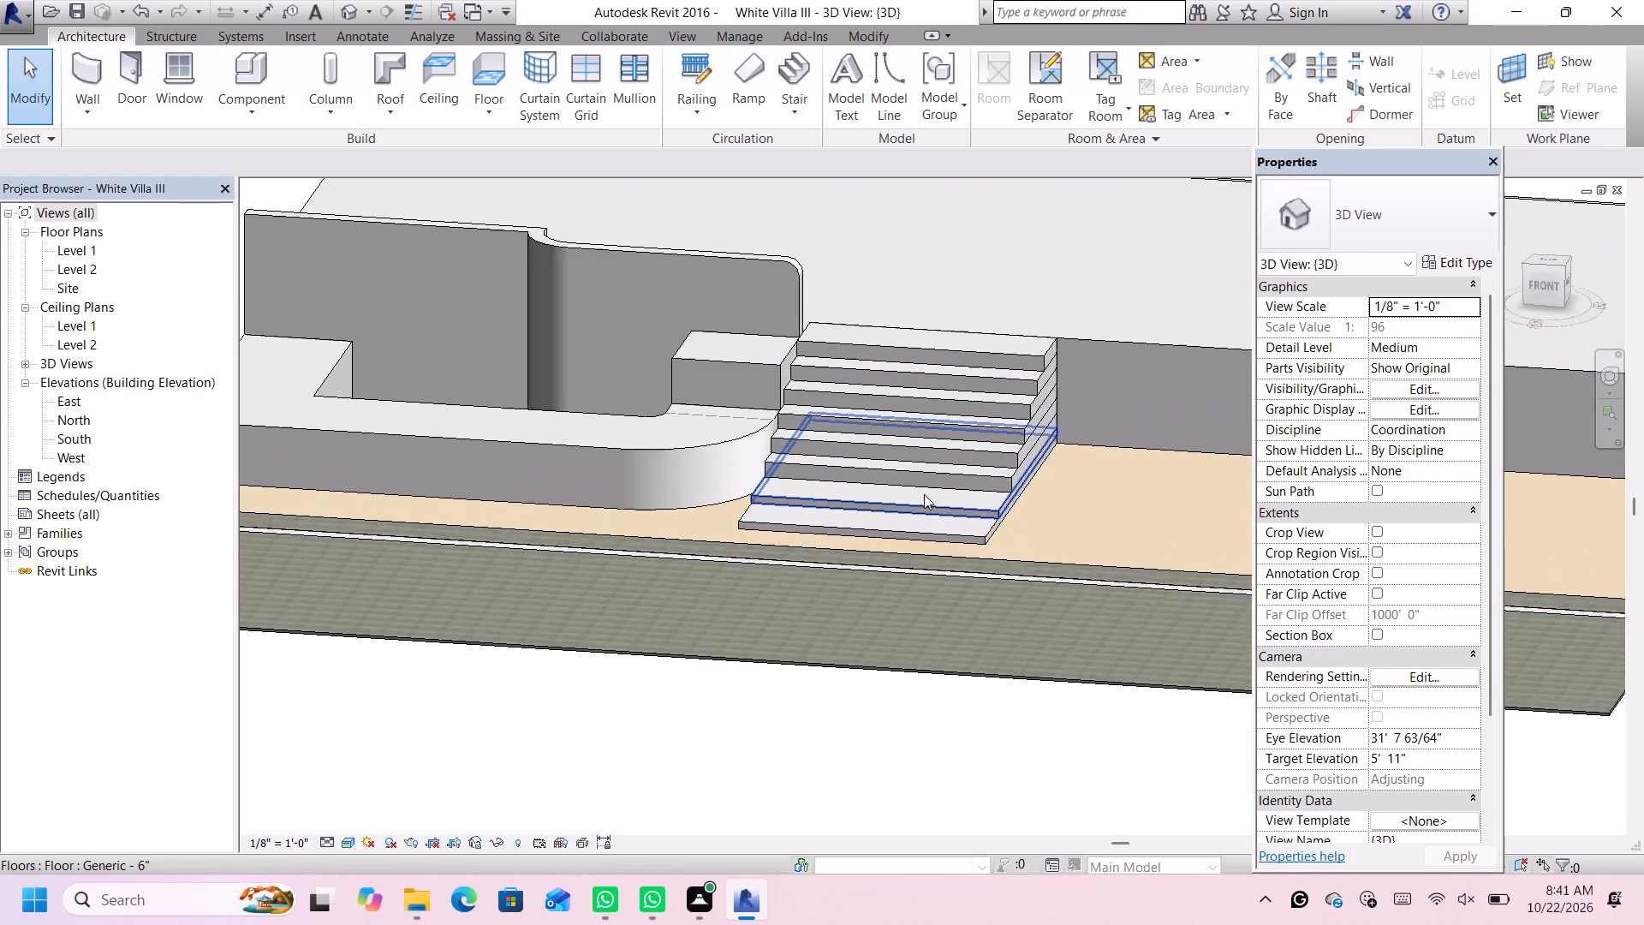
scroll(924, 494, "up", 2)
scroll(930, 497, "down", 5)
scroll(999, 447, "down", 3)
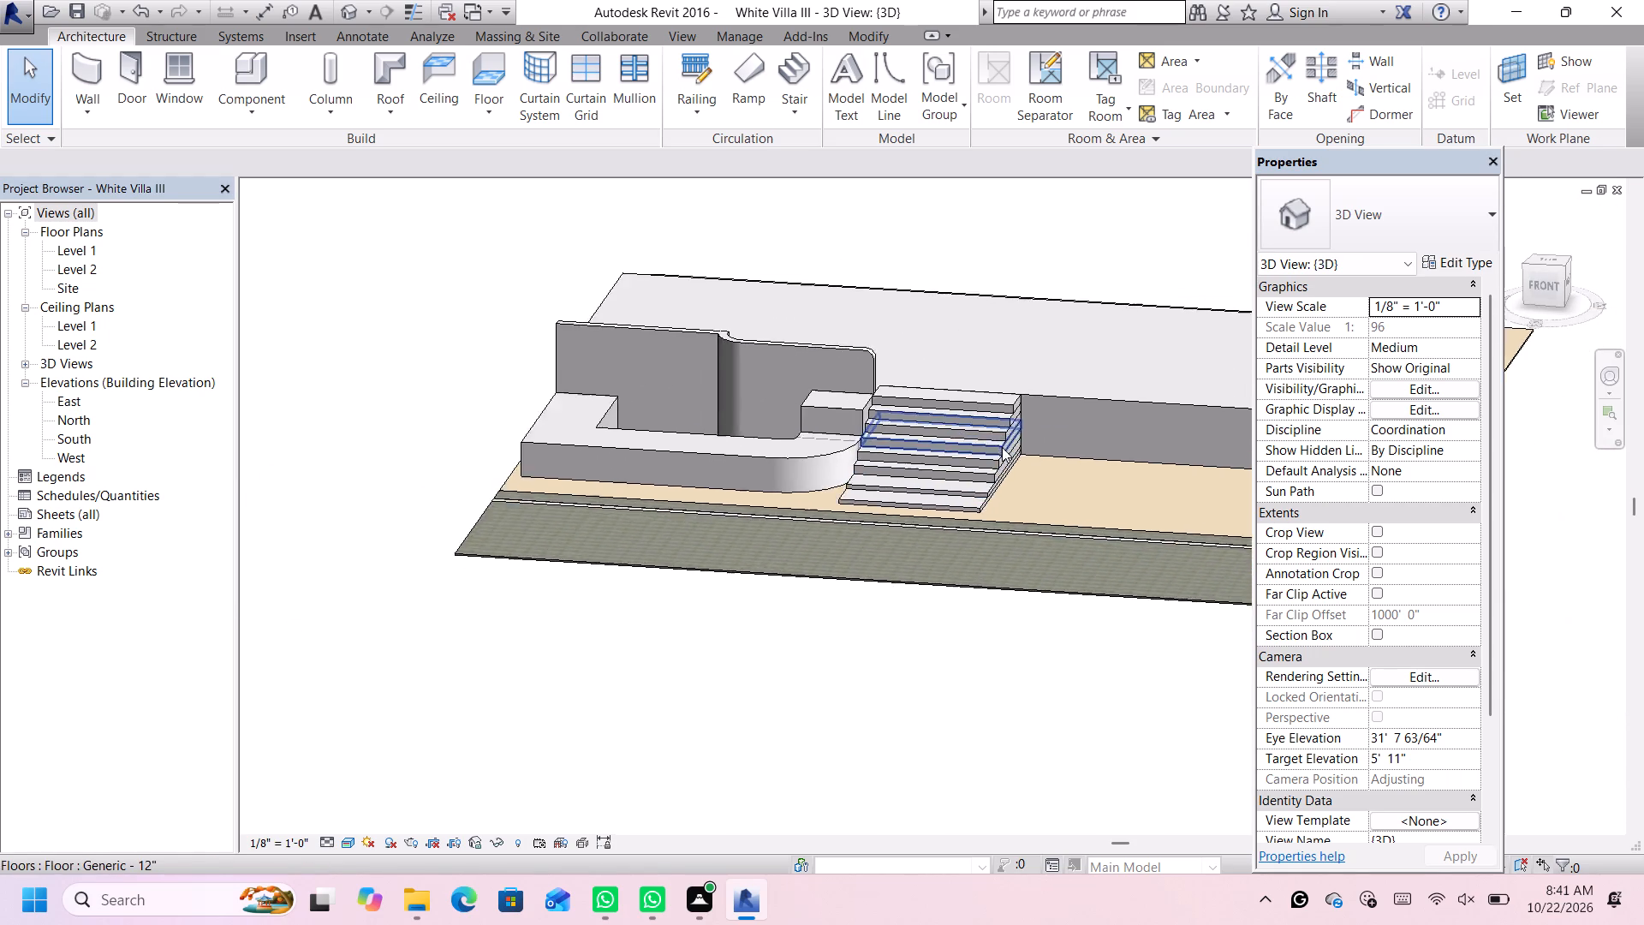
scroll(1046, 427, "down", 3)
scroll(1164, 480, "up", 3)
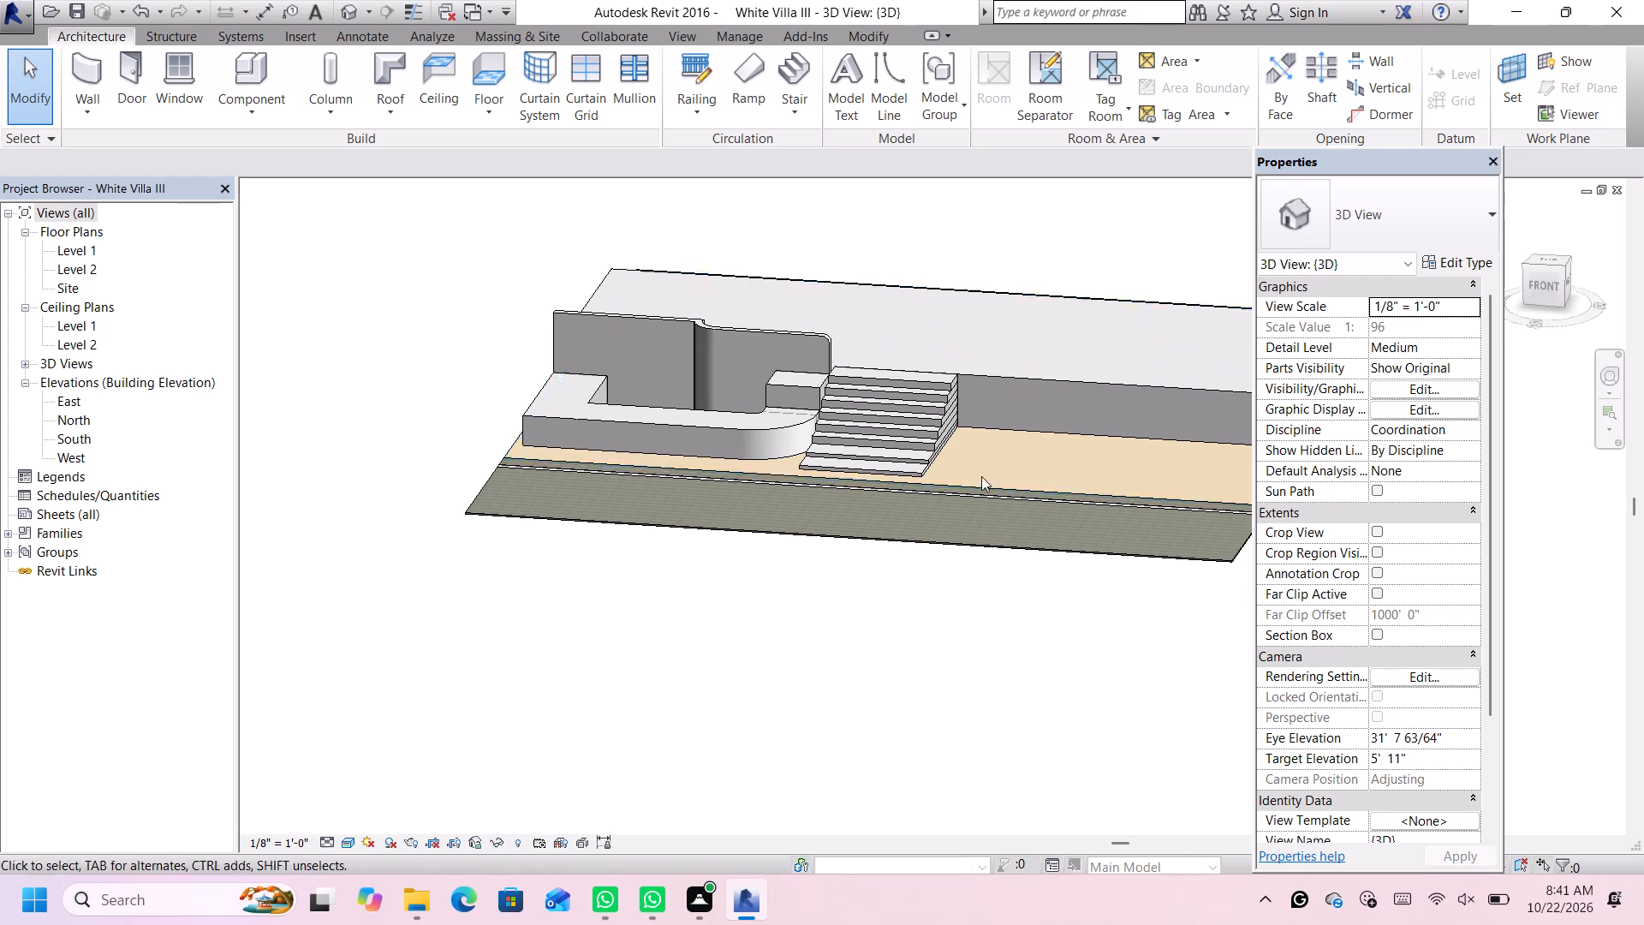
scroll(928, 476, "down", 2)
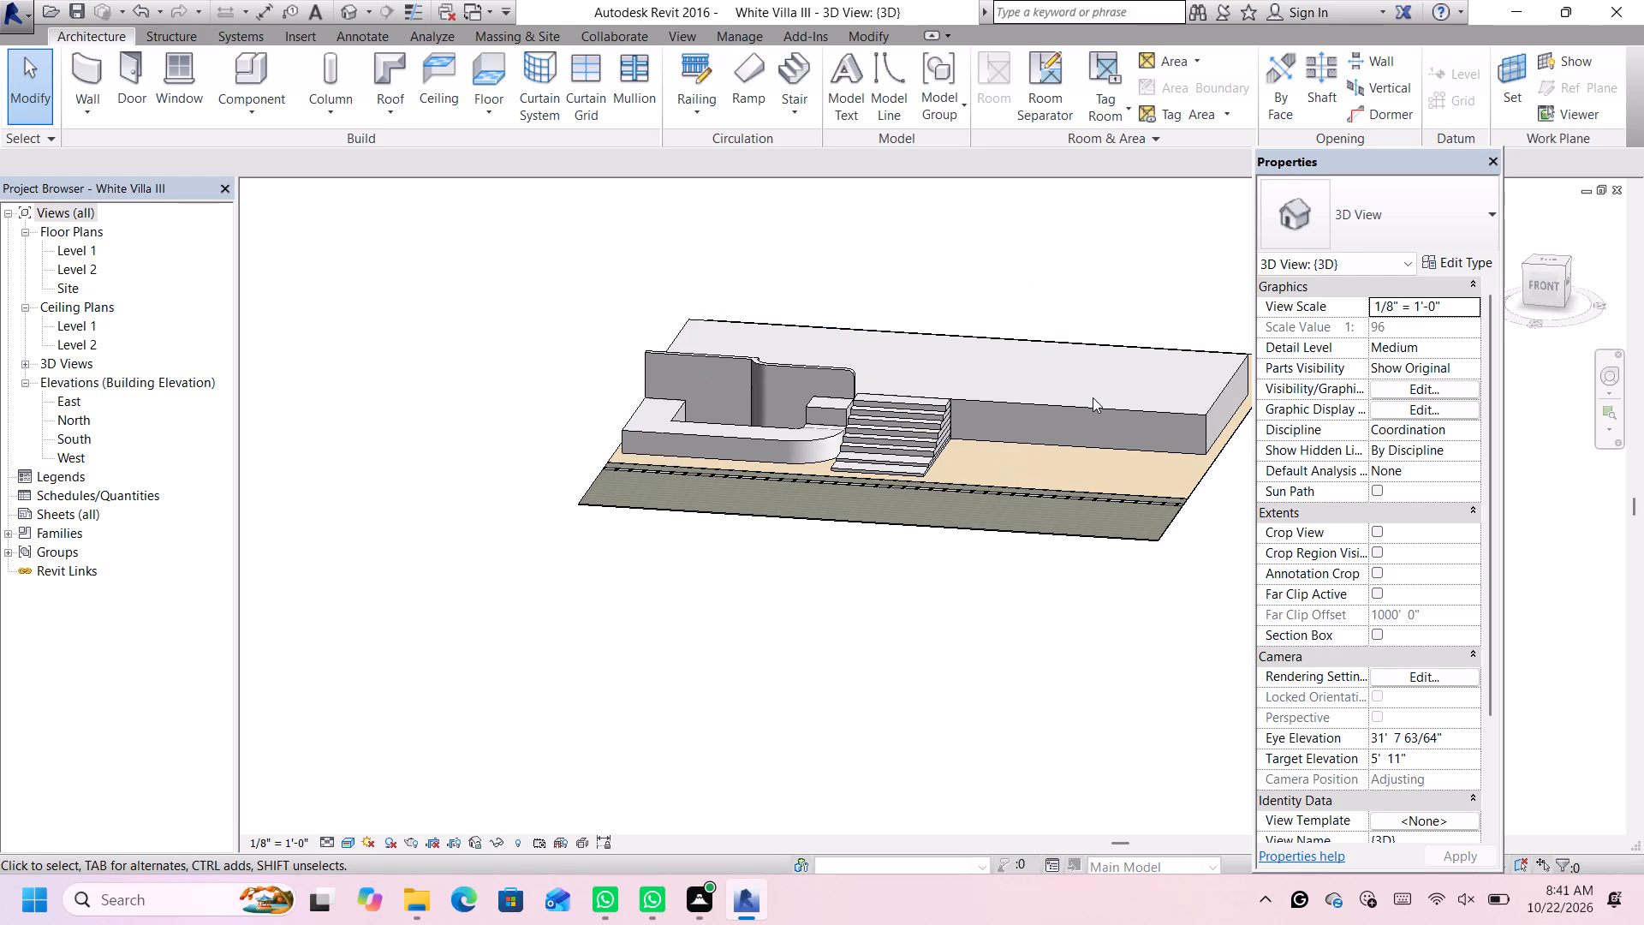
scroll(764, 582, "up", 1)
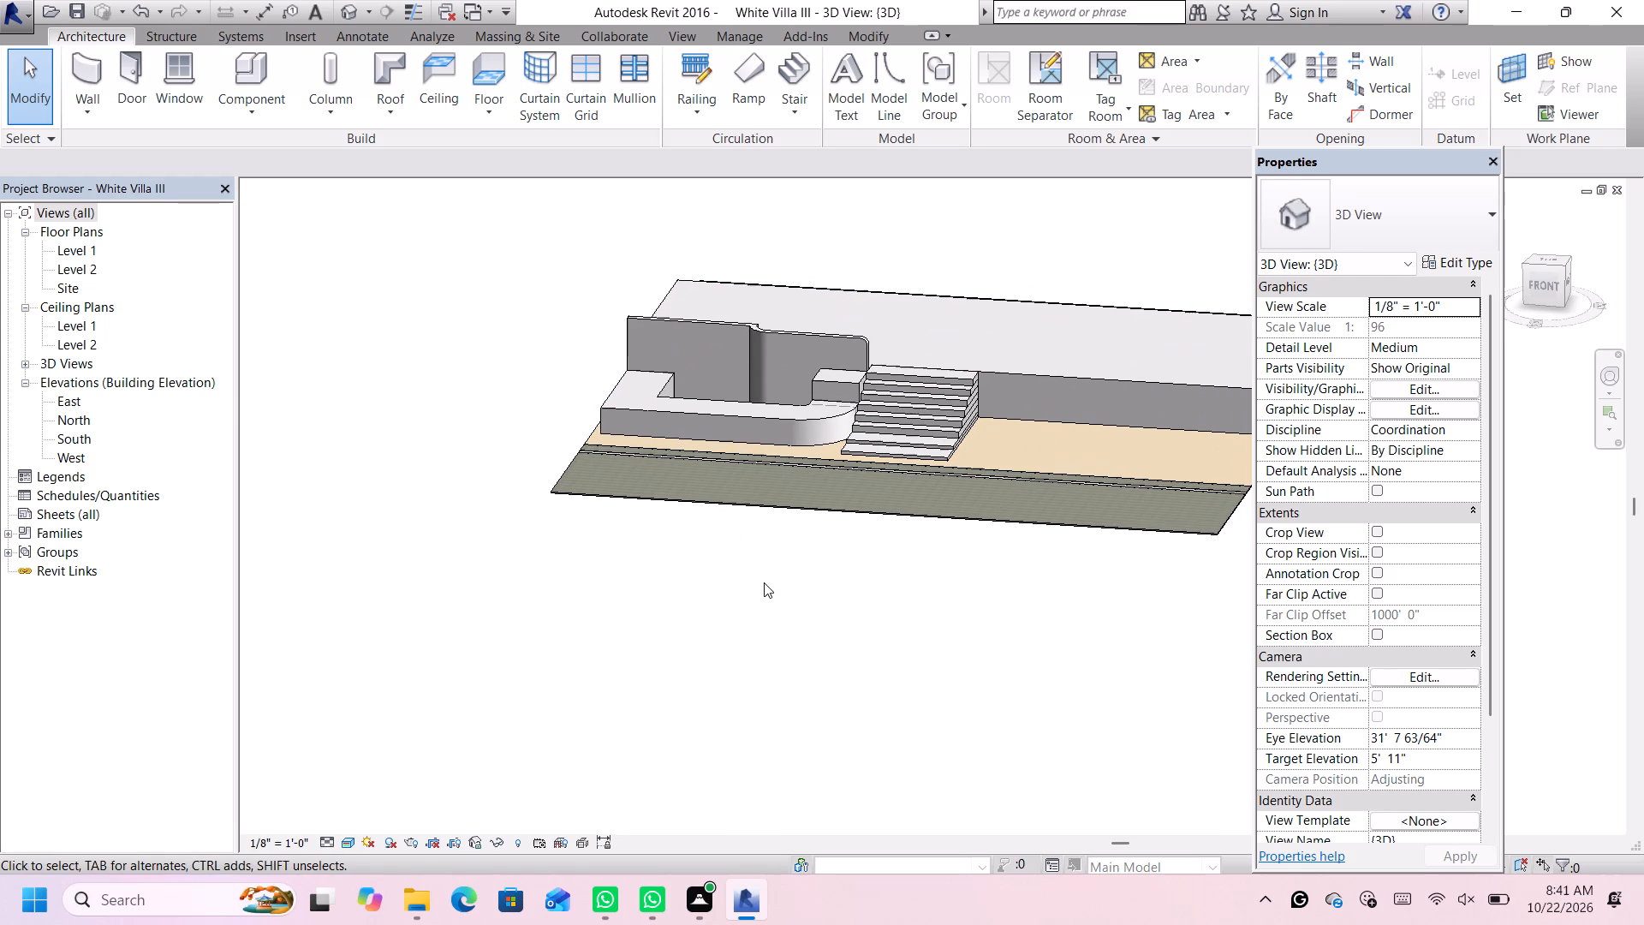
scroll(764, 582, "down", 1)
scroll(764, 581, "up", 2)
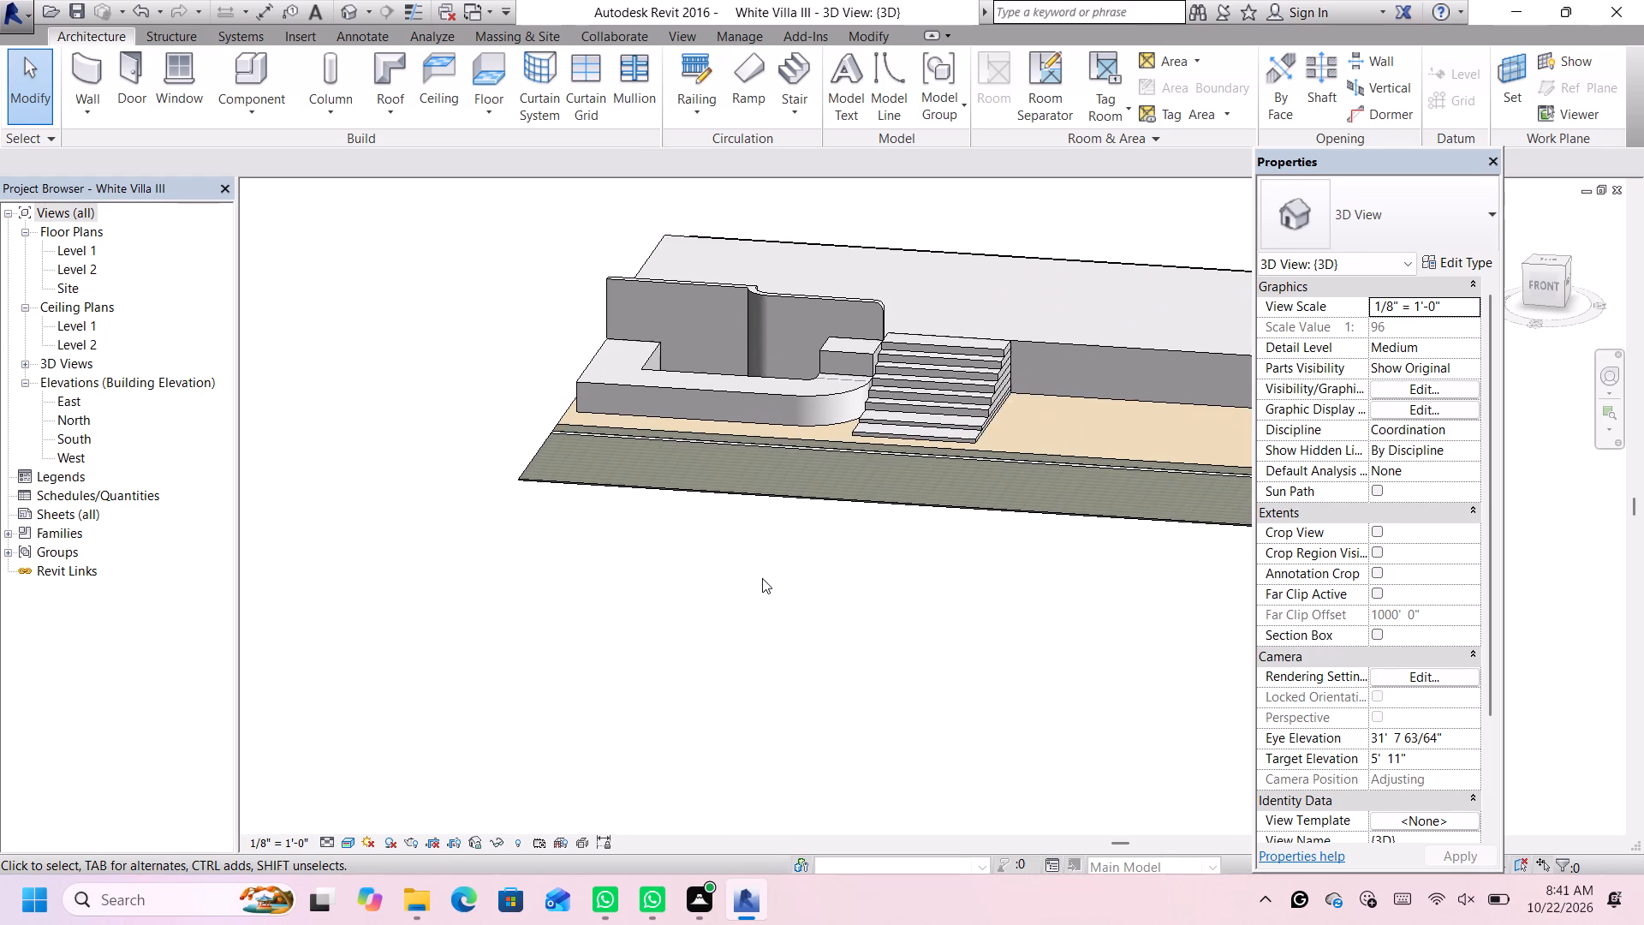
middle_click_drag(762, 578, 859, 606)
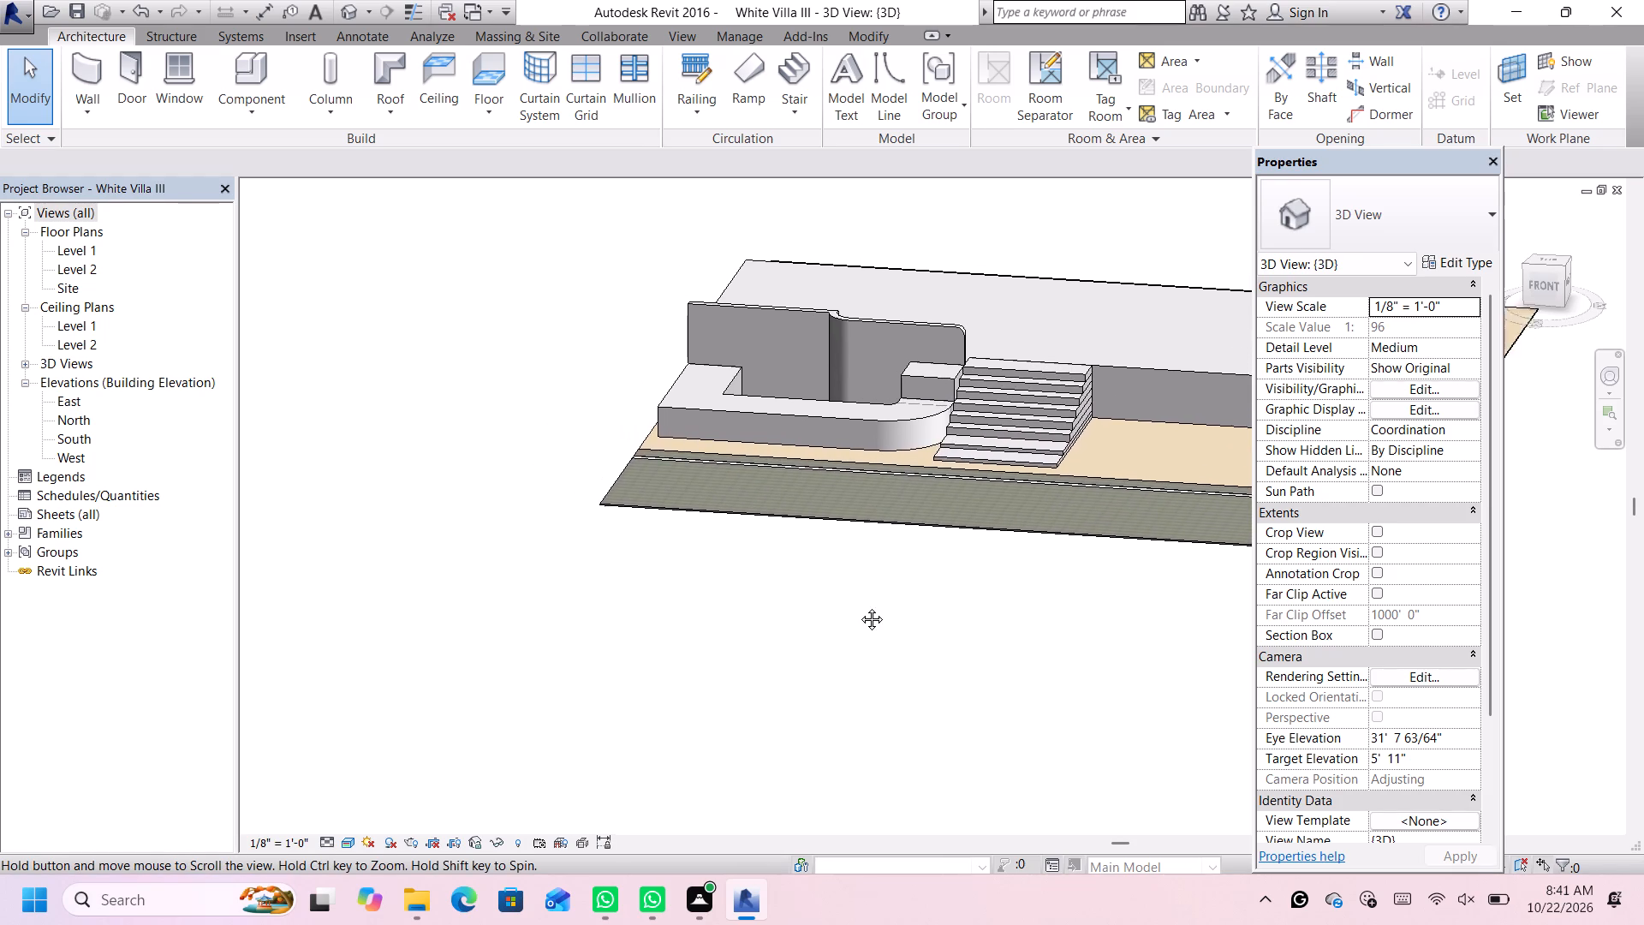
middle_click_drag(859, 606, 842, 594)
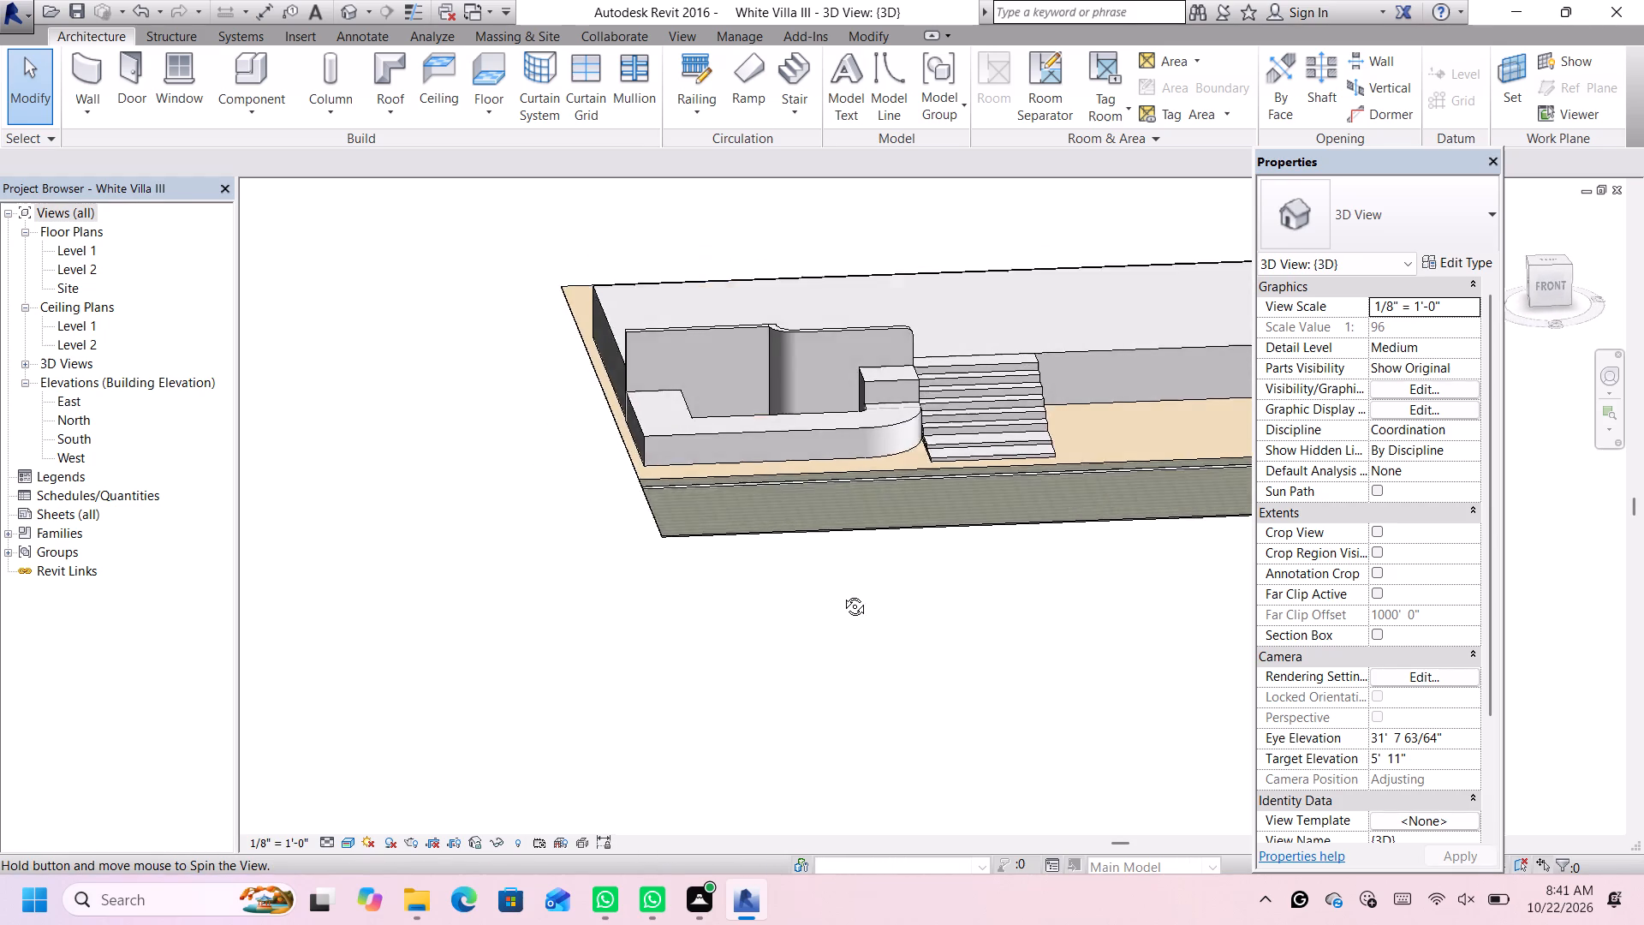
middle_click_drag(842, 594, 825, 588)
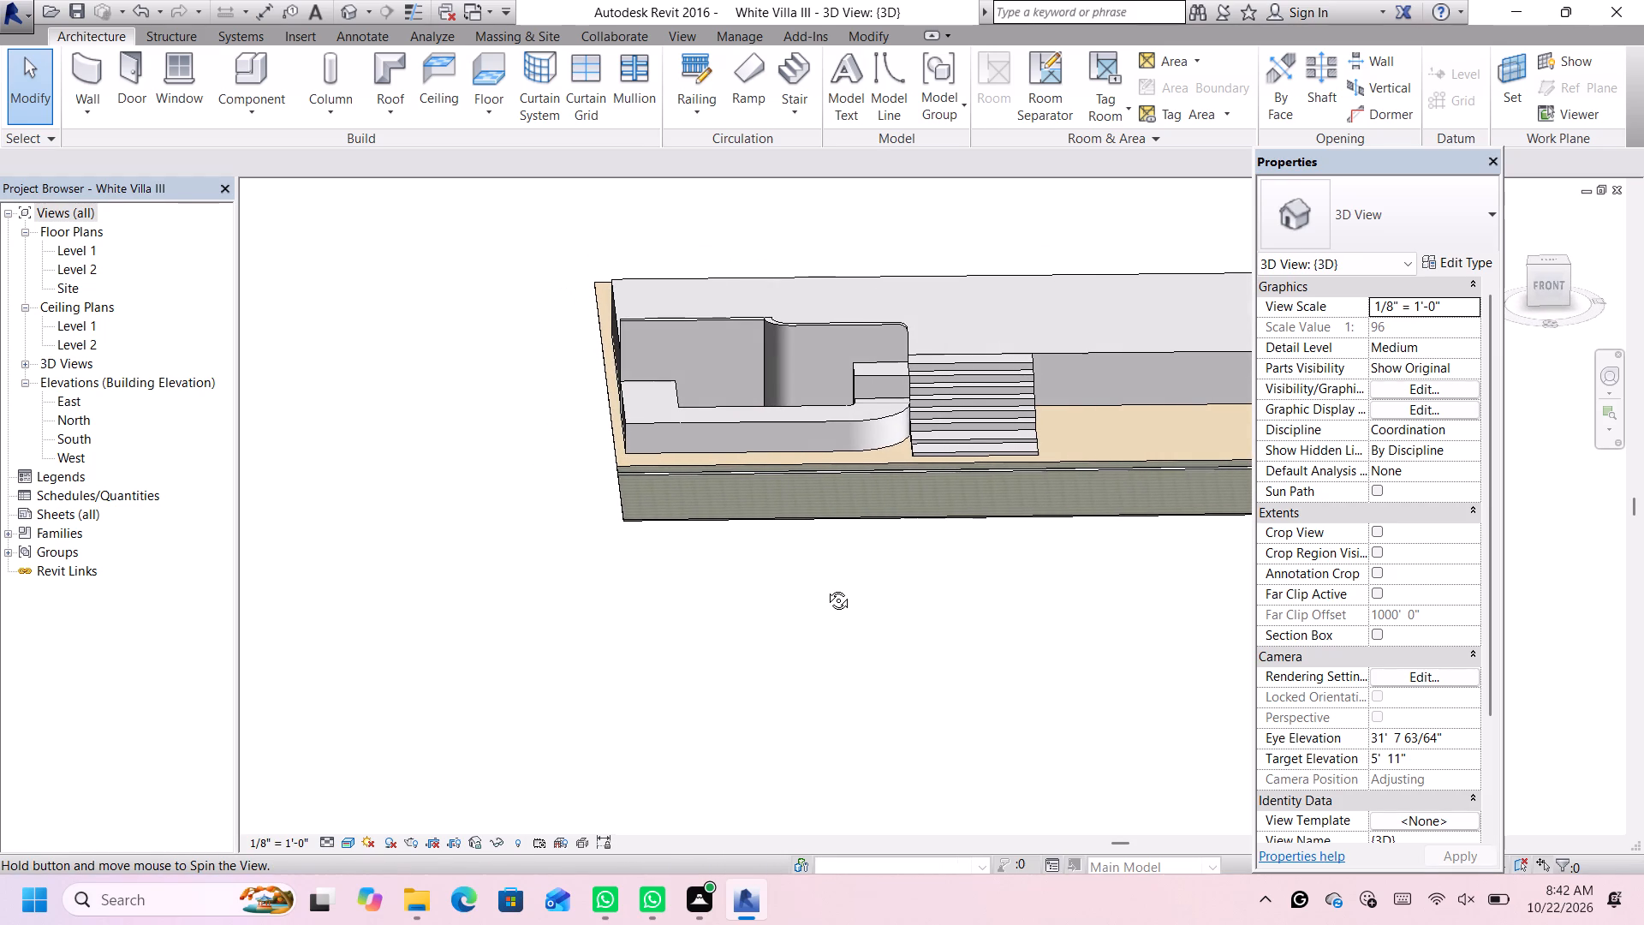
middle_click_drag(825, 588, 795, 590)
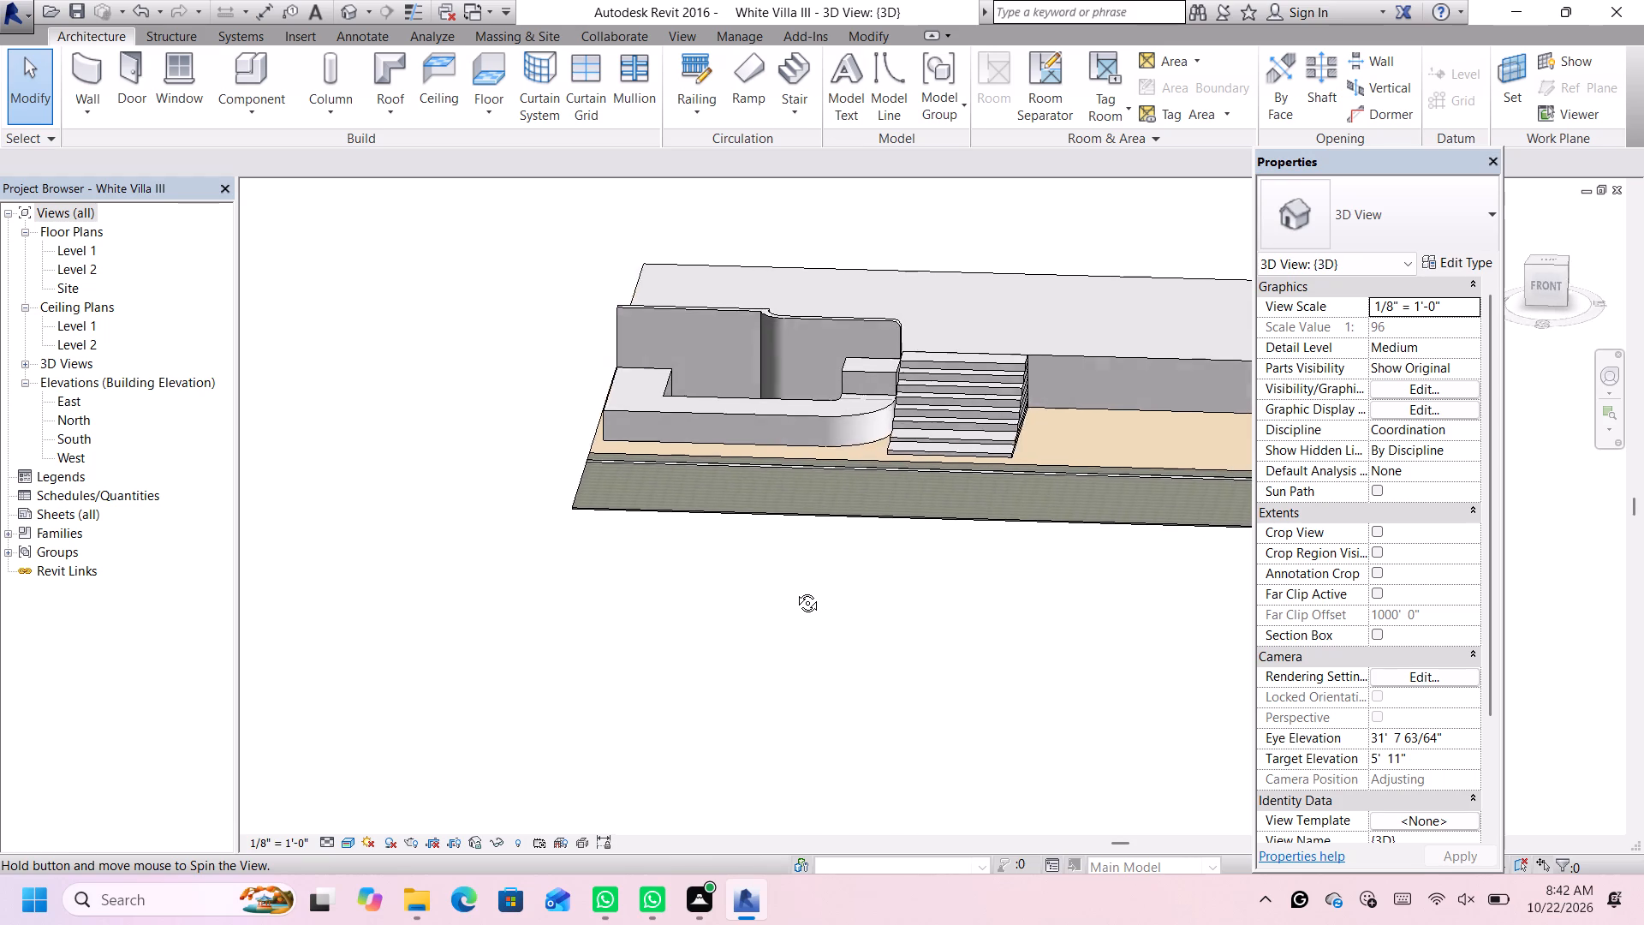
middle_click_drag(795, 590, 896, 593)
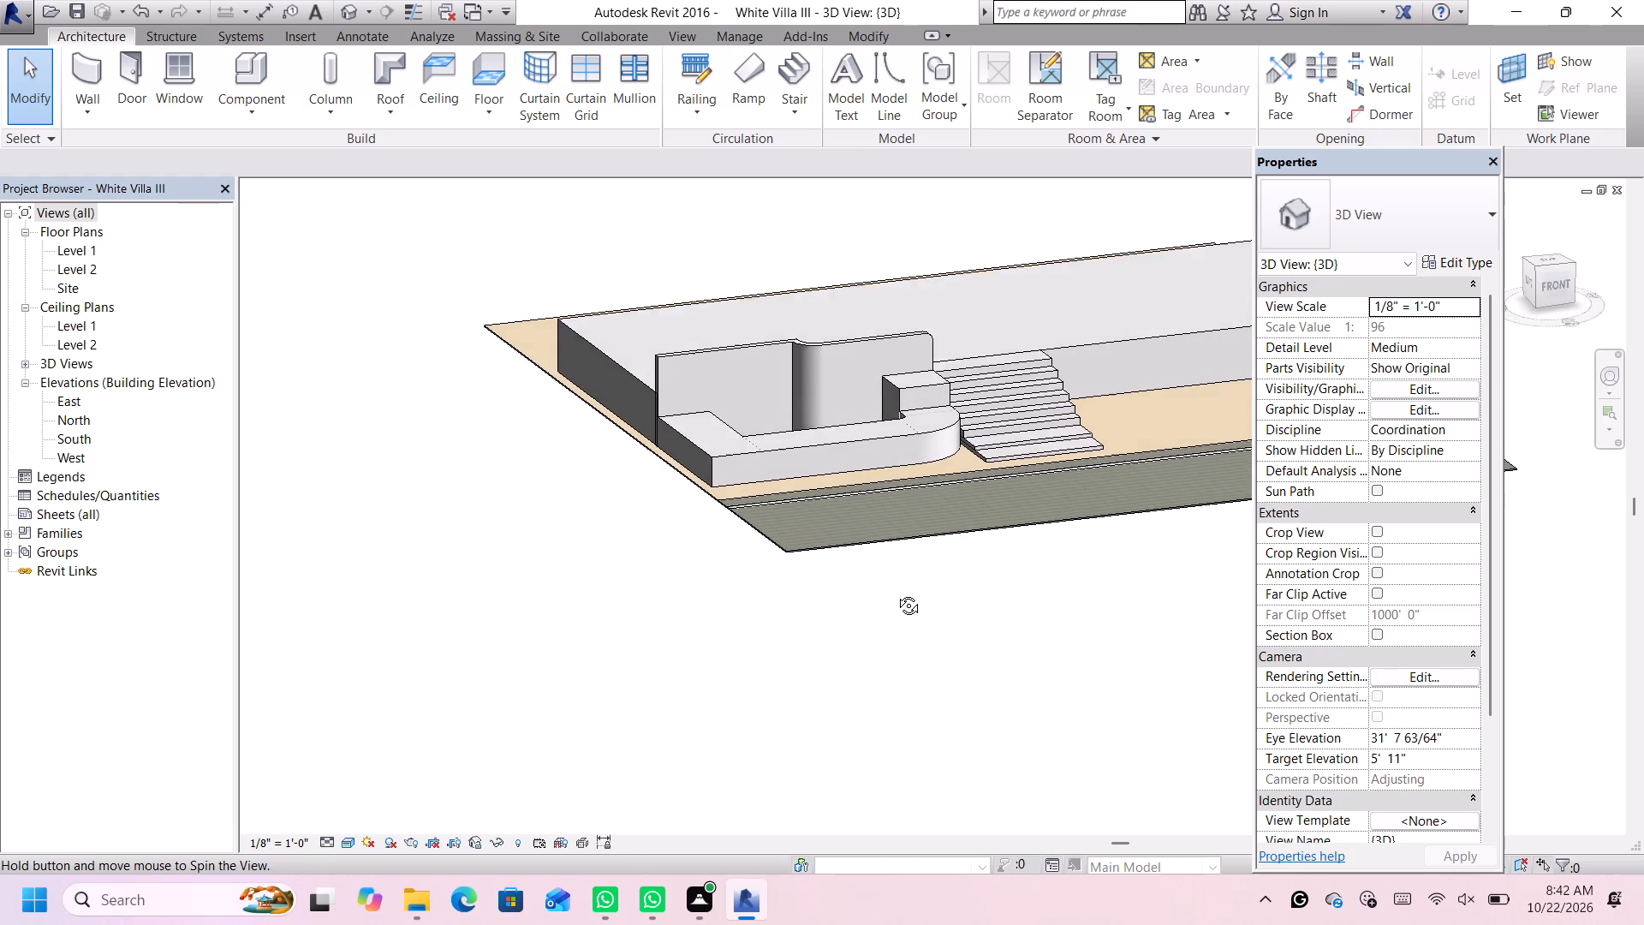
Examine the stepped entrance's exposed side and its top slab against the main block from several angles.
middle_click_drag(896, 593, 894, 599)
scroll(1119, 378, "up", 2)
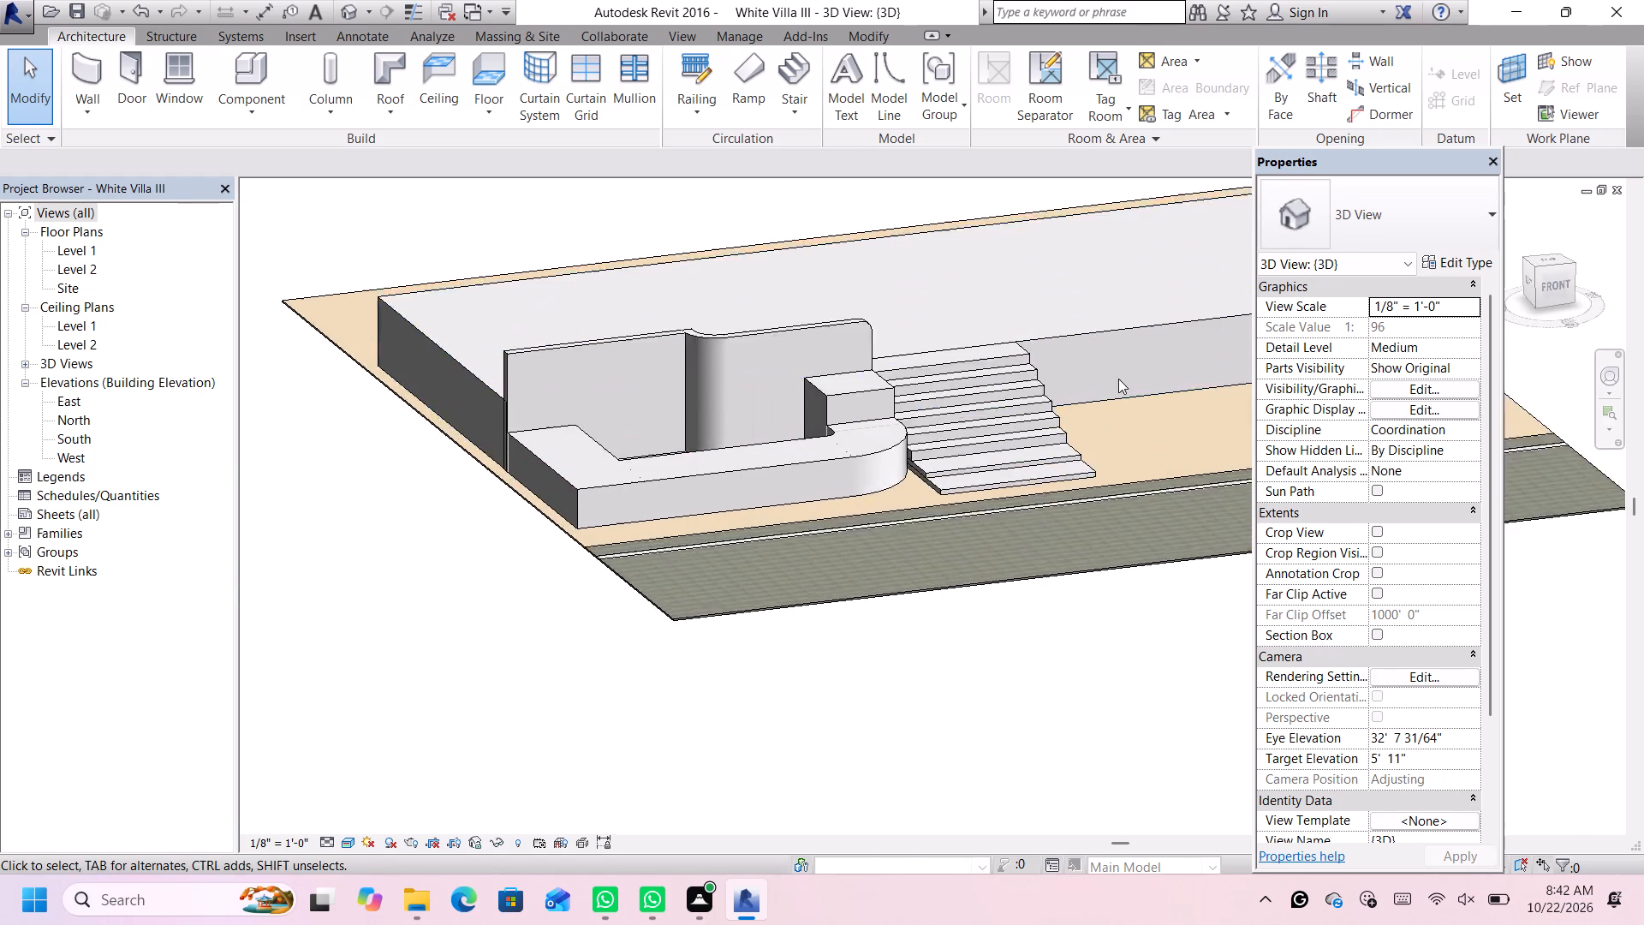
scroll(1118, 379, "up", 3)
middle_click_drag(1103, 388, 1066, 403)
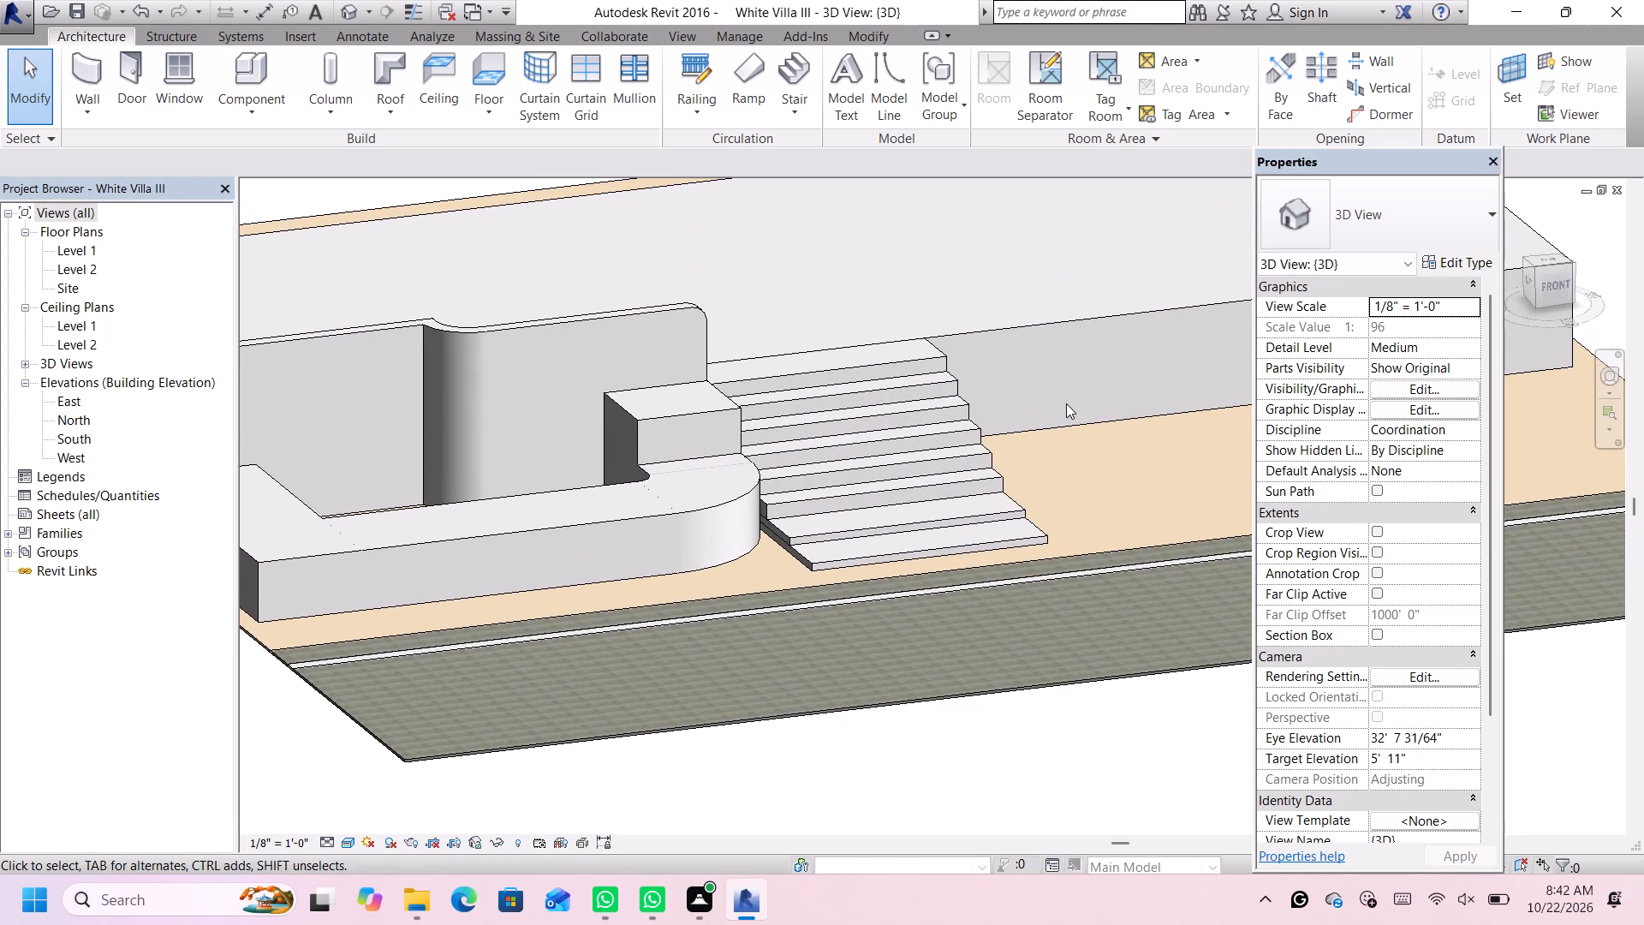
scroll(1063, 403, "down", 2)
middle_click_drag(1060, 409, 1039, 426)
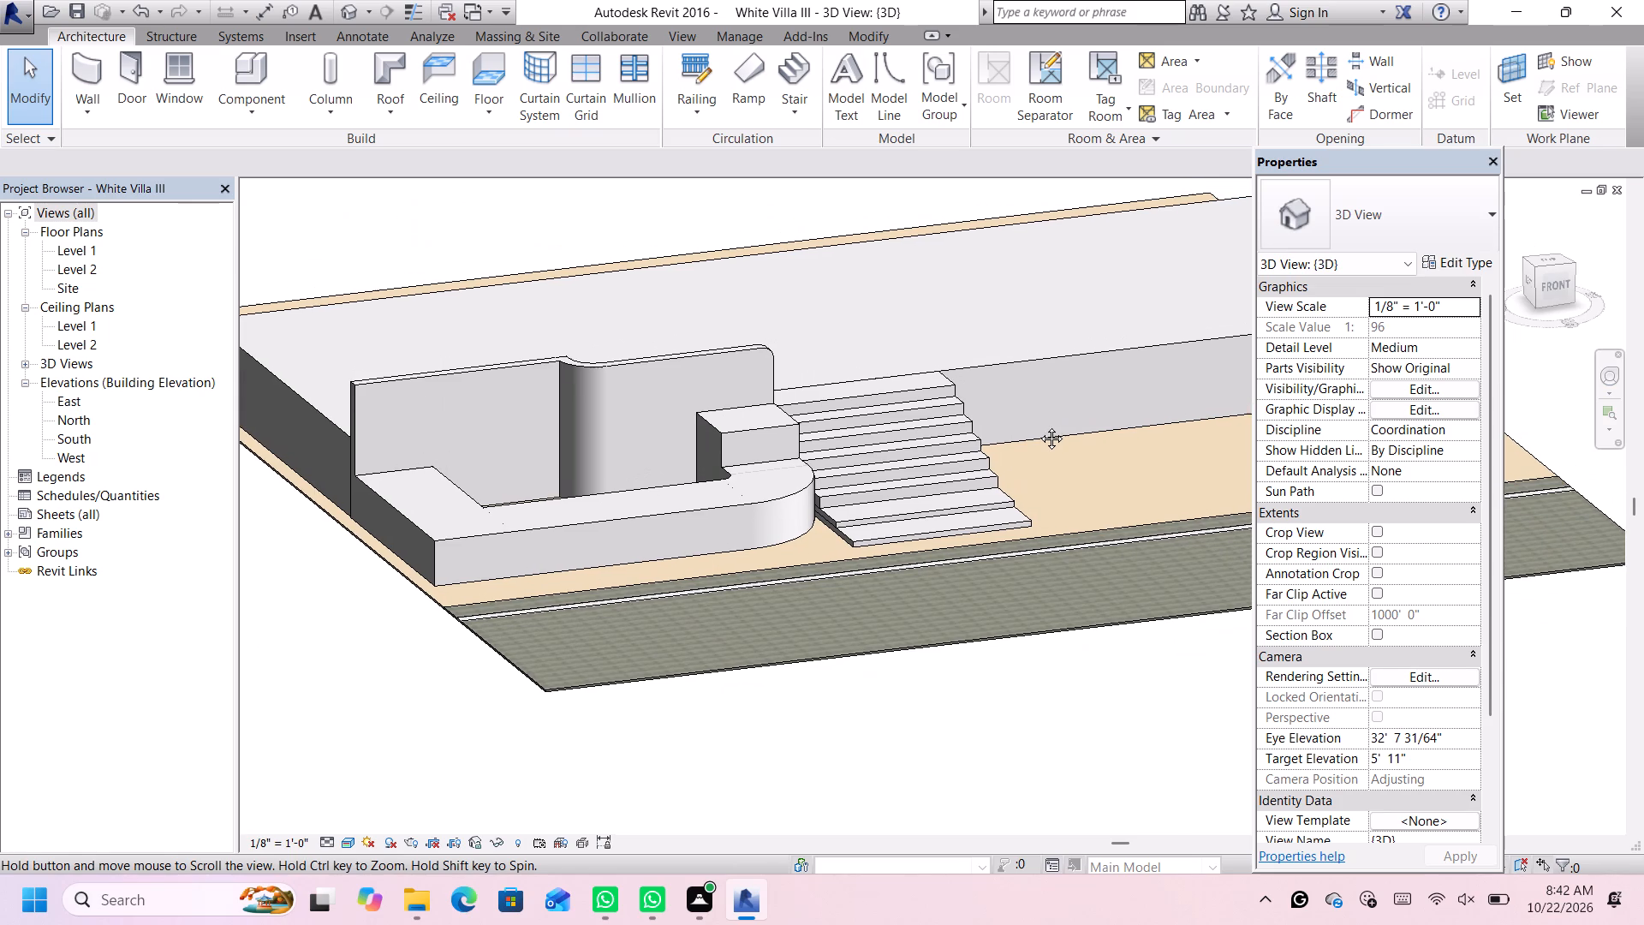
middle_click_drag(1039, 426, 801, 482)
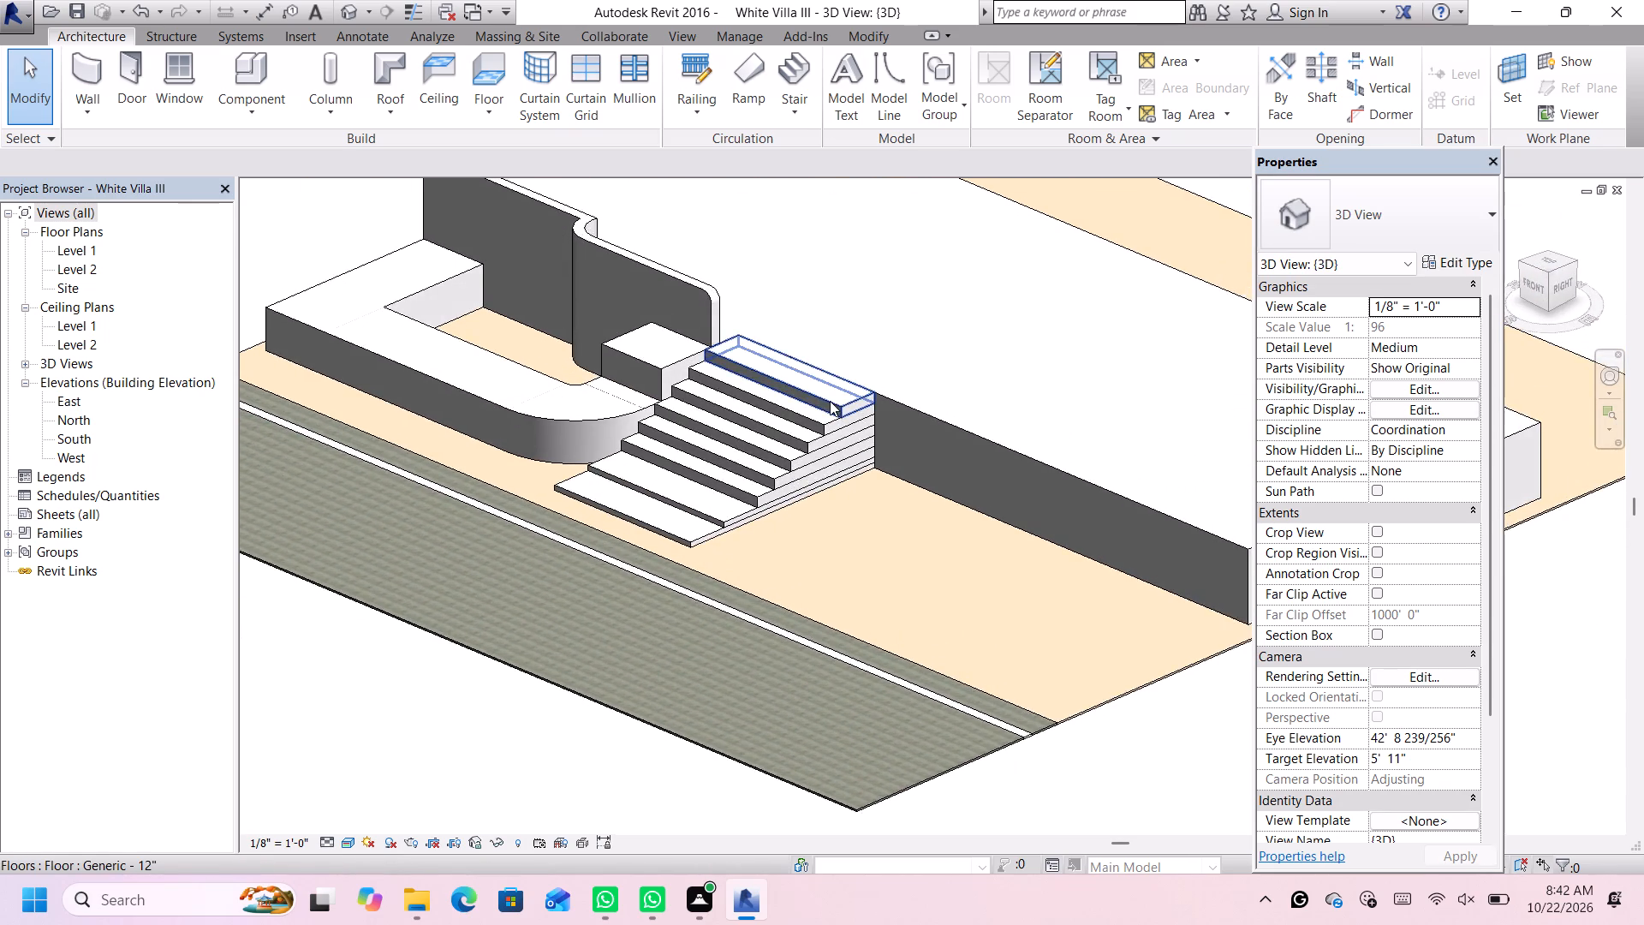
scroll(830, 402, "up", 8)
scroll(857, 408, "down", 6)
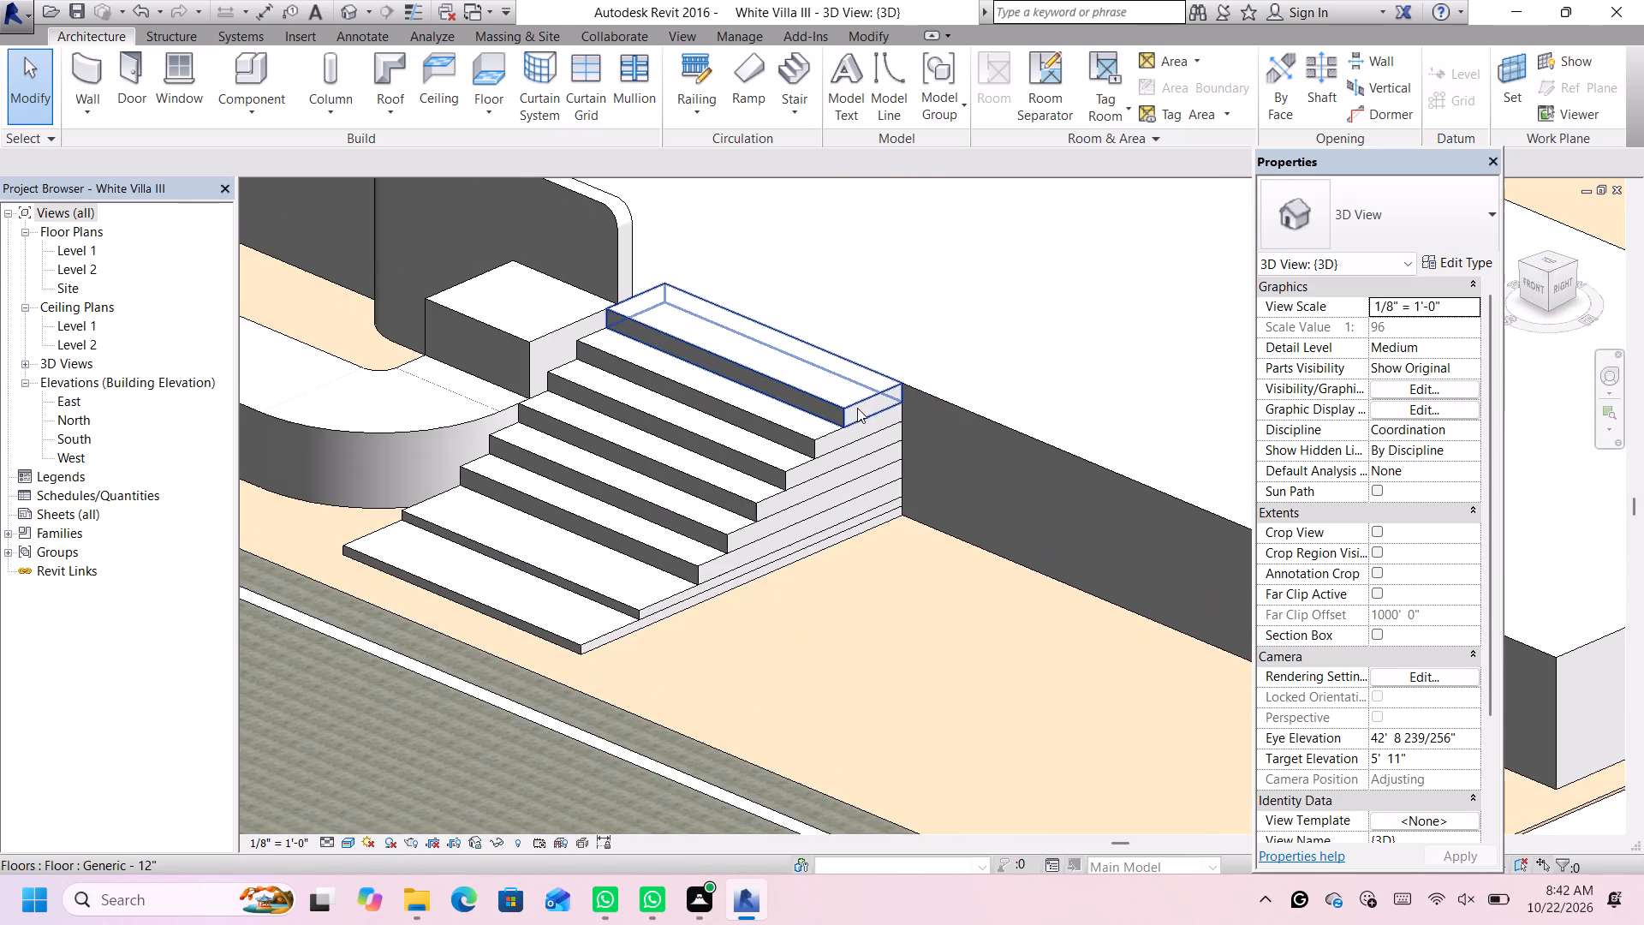
scroll(865, 424, "down", 5)
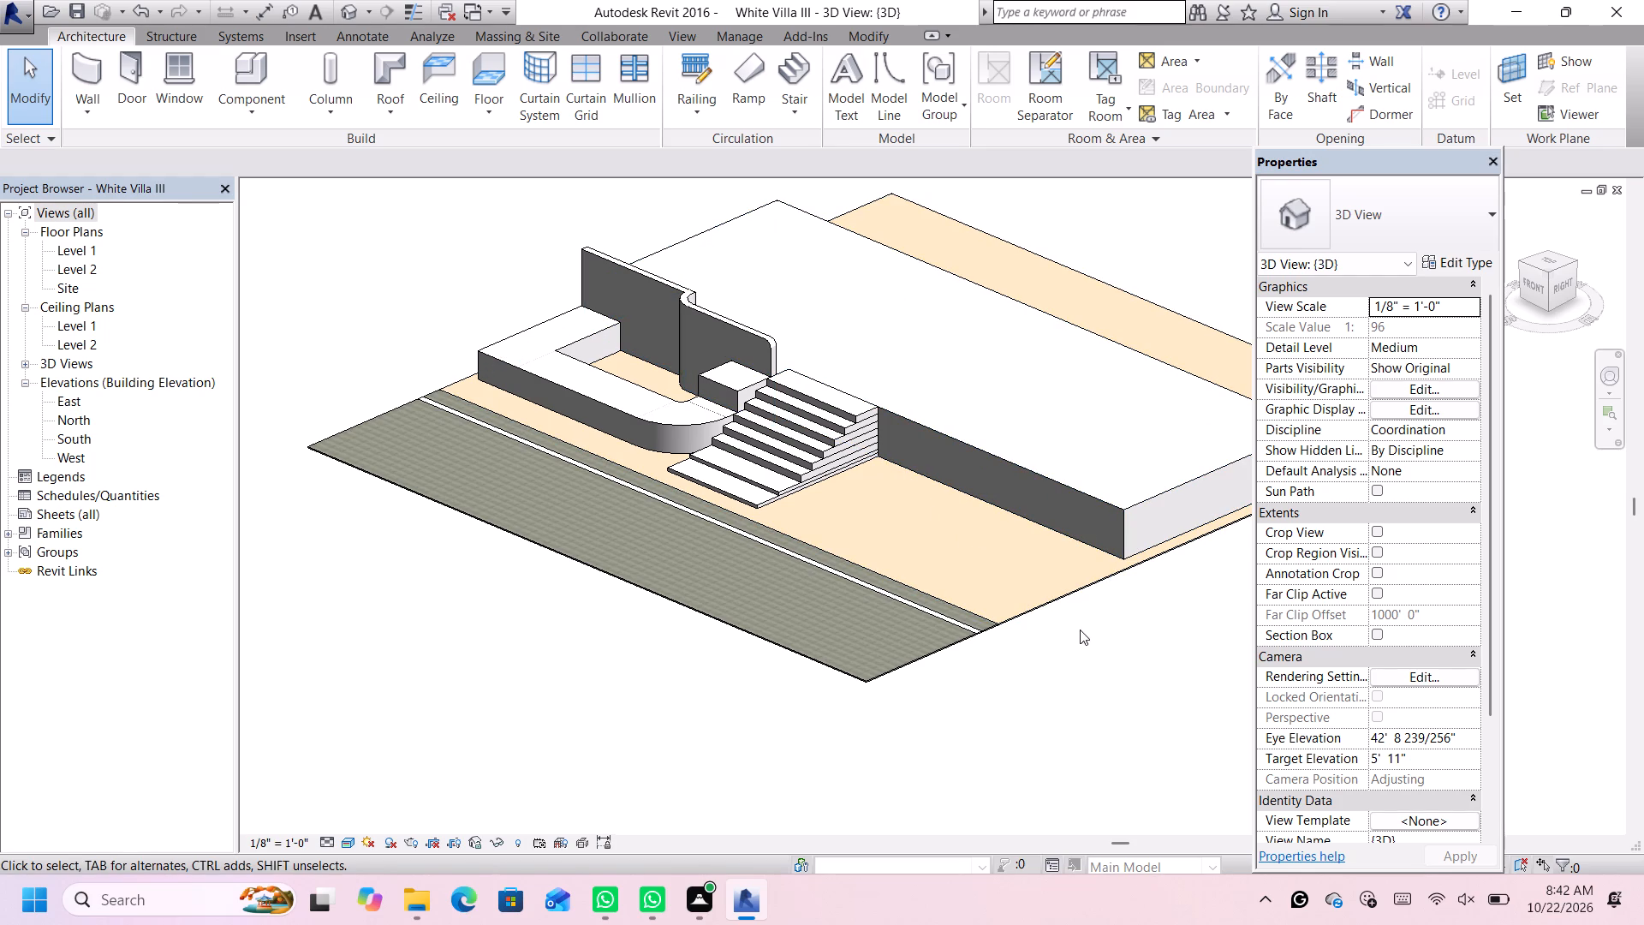
scroll(842, 467, "up", 2)
middle_click_drag(759, 400, 766, 405)
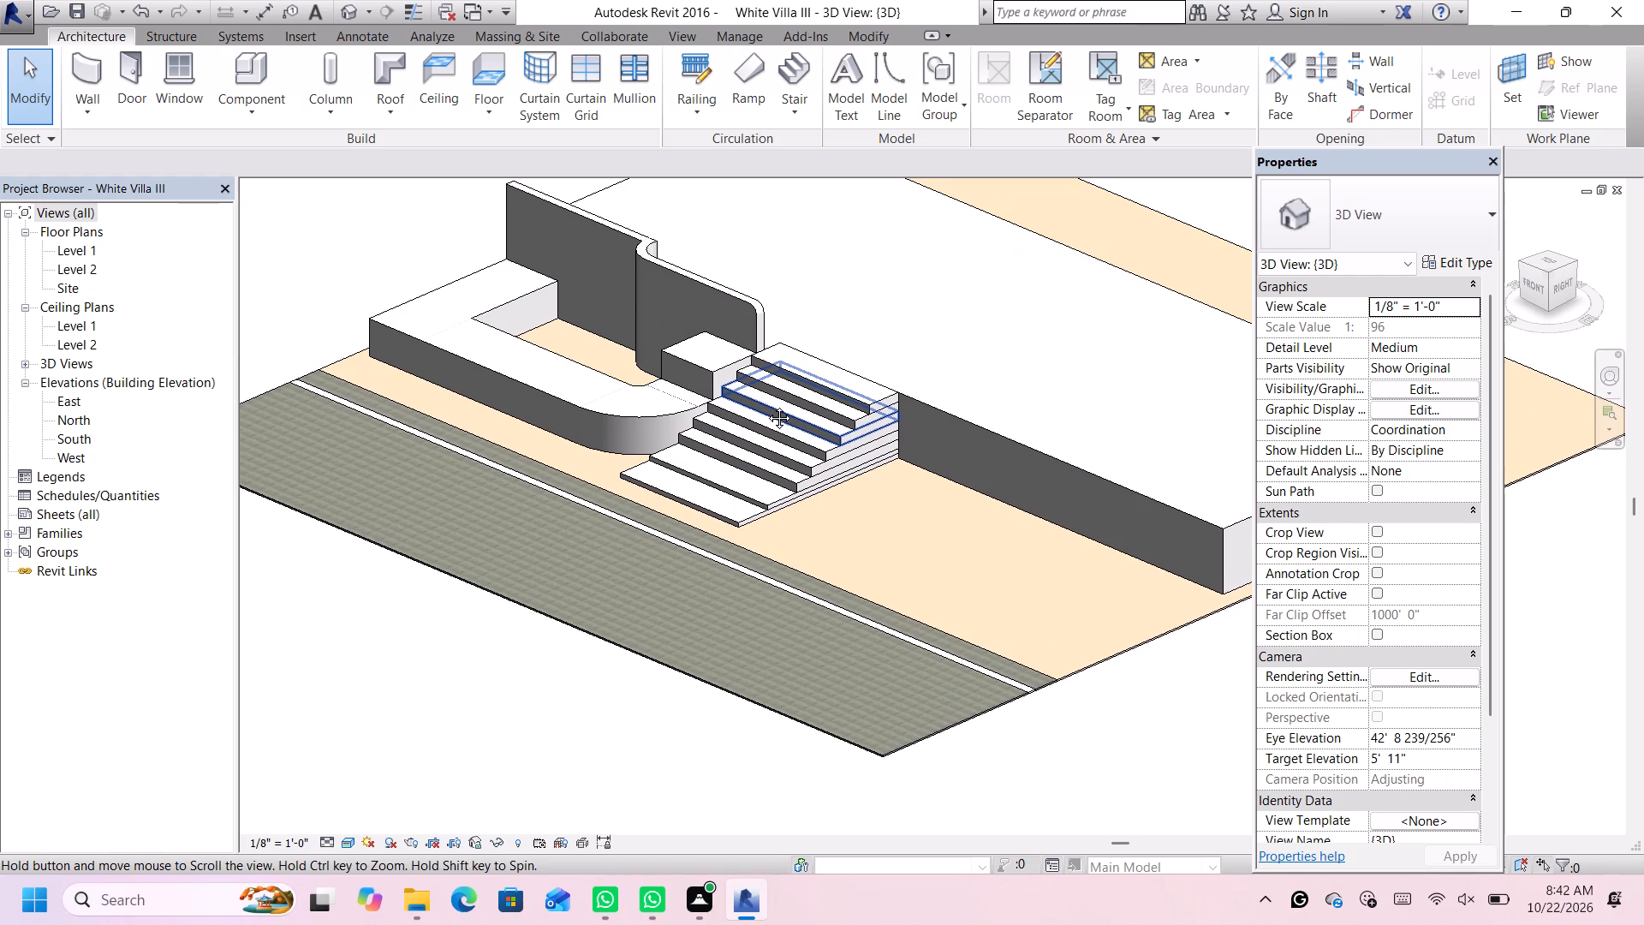
middle_click_drag(766, 405, 796, 477)
scroll(941, 468, "up", 3)
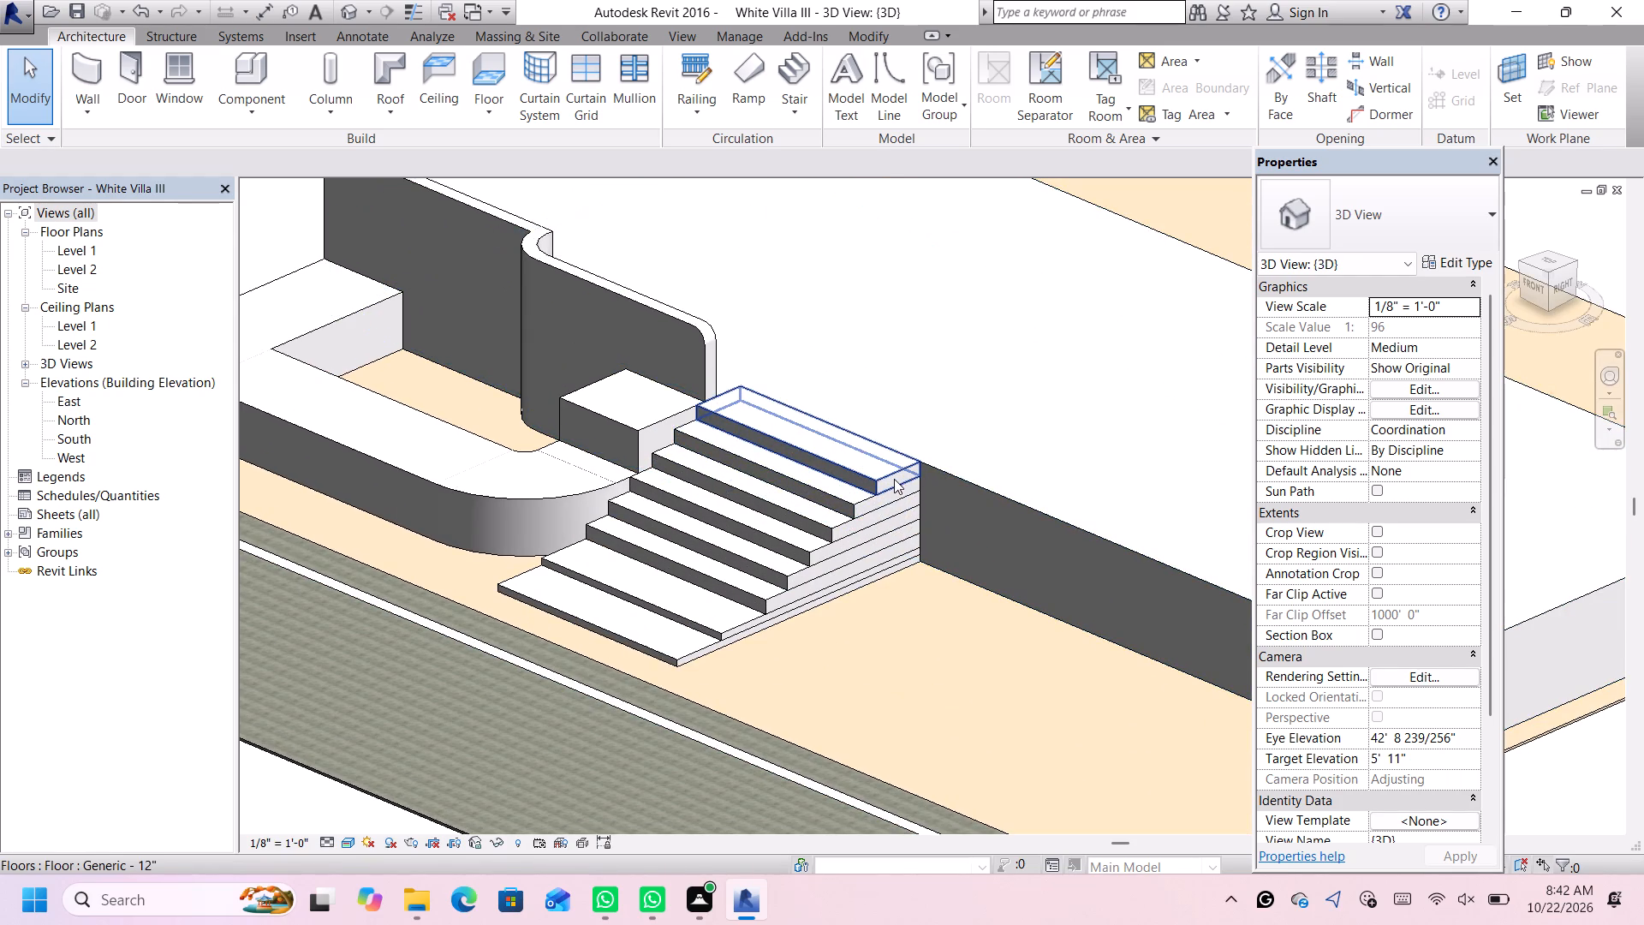
scroll(894, 477, "up", 1)
scroll(894, 477, "down", 1)
scroll(894, 477, "up", 1)
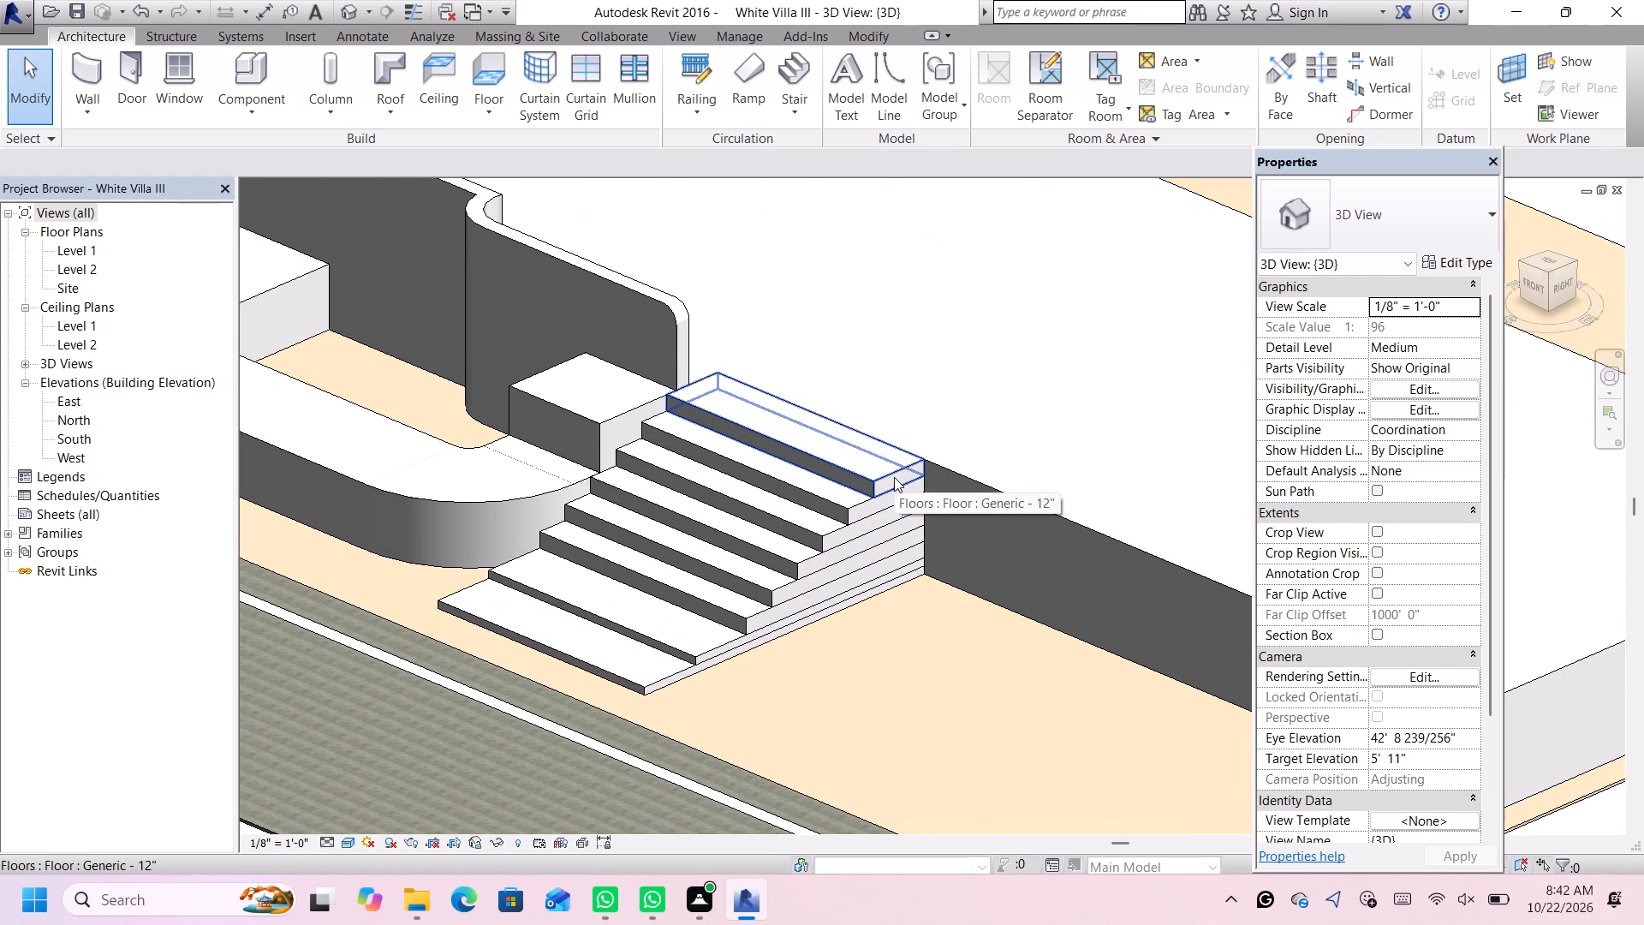
left_click(894, 477)
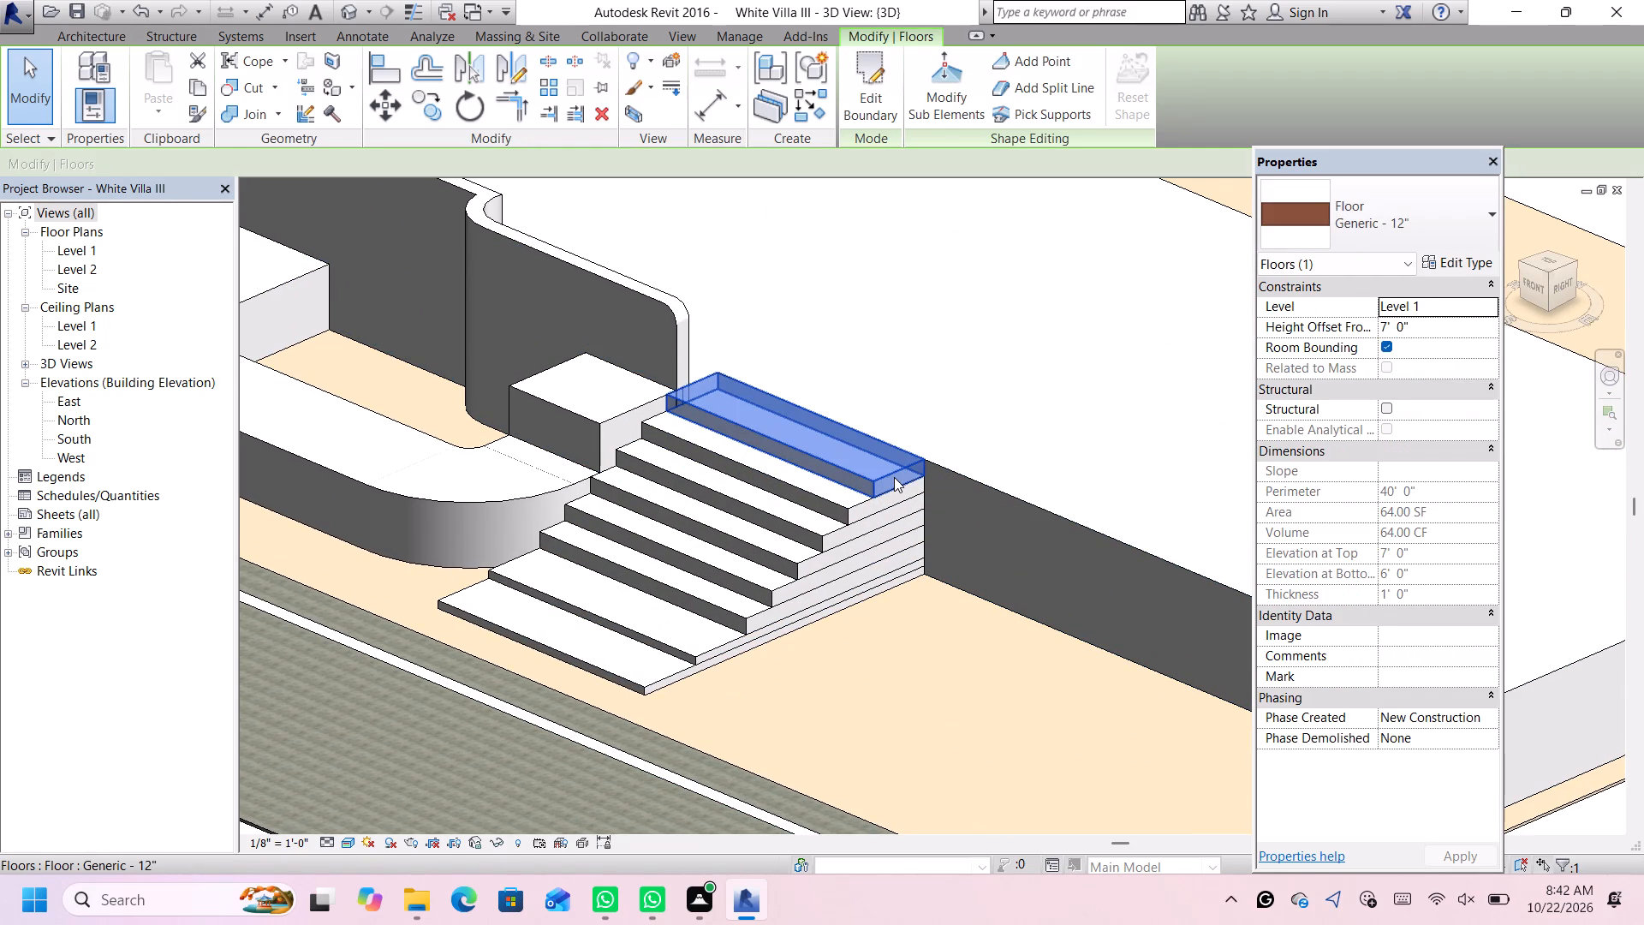
scroll(894, 477, "down", 5)
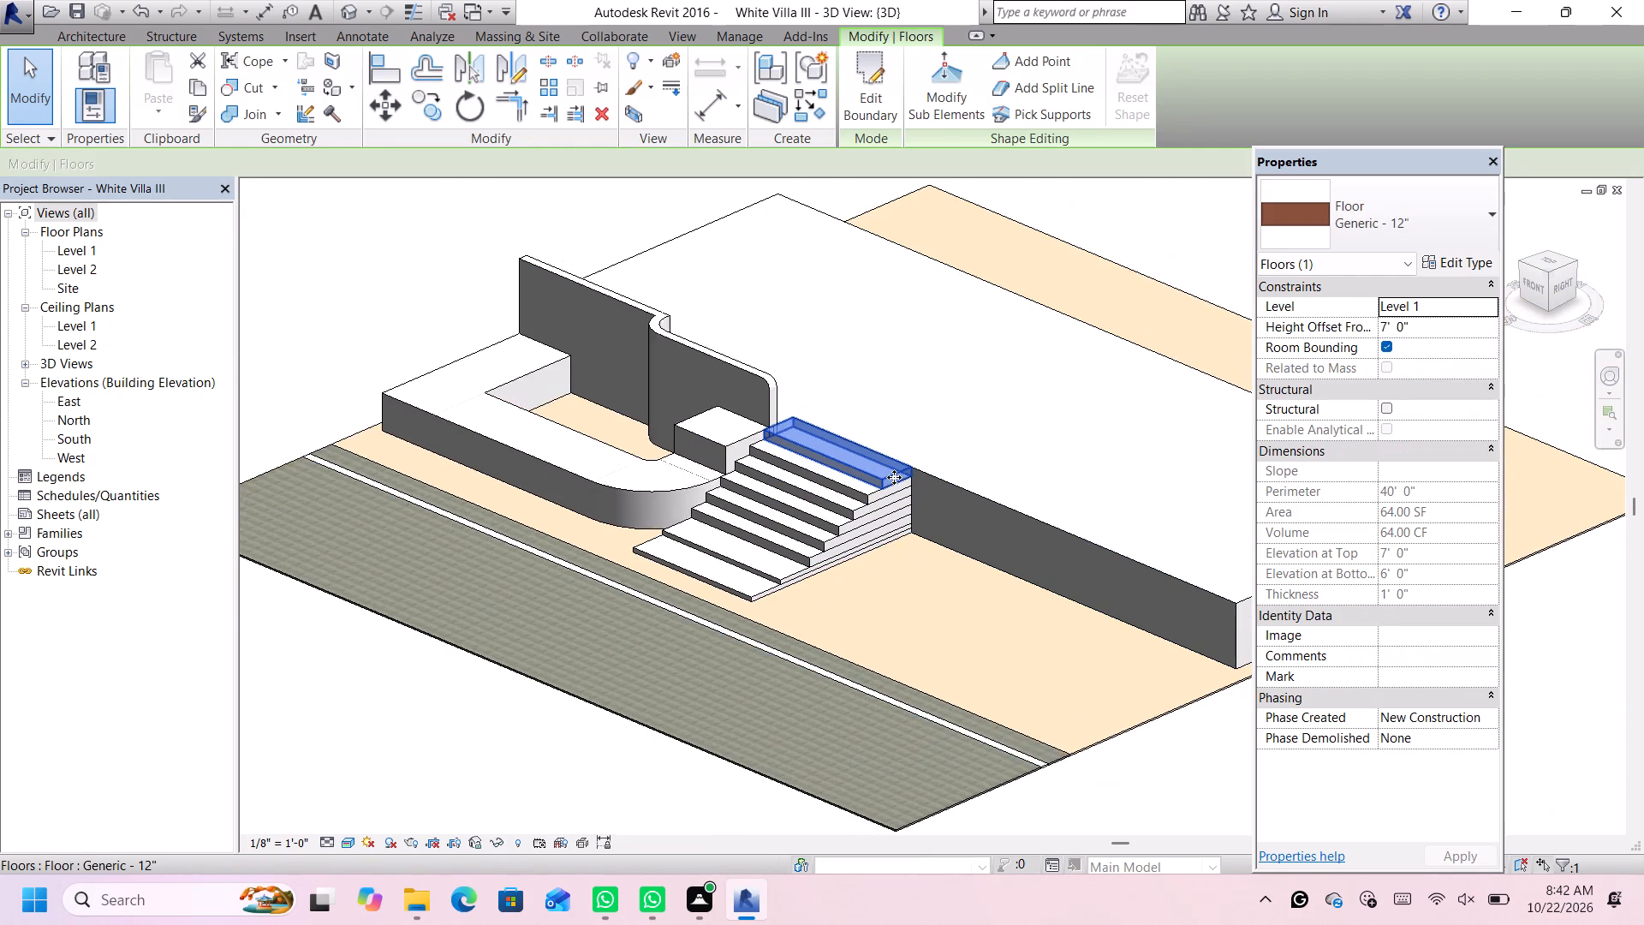
left_click(558, 728)
scroll(885, 545, "up", 2)
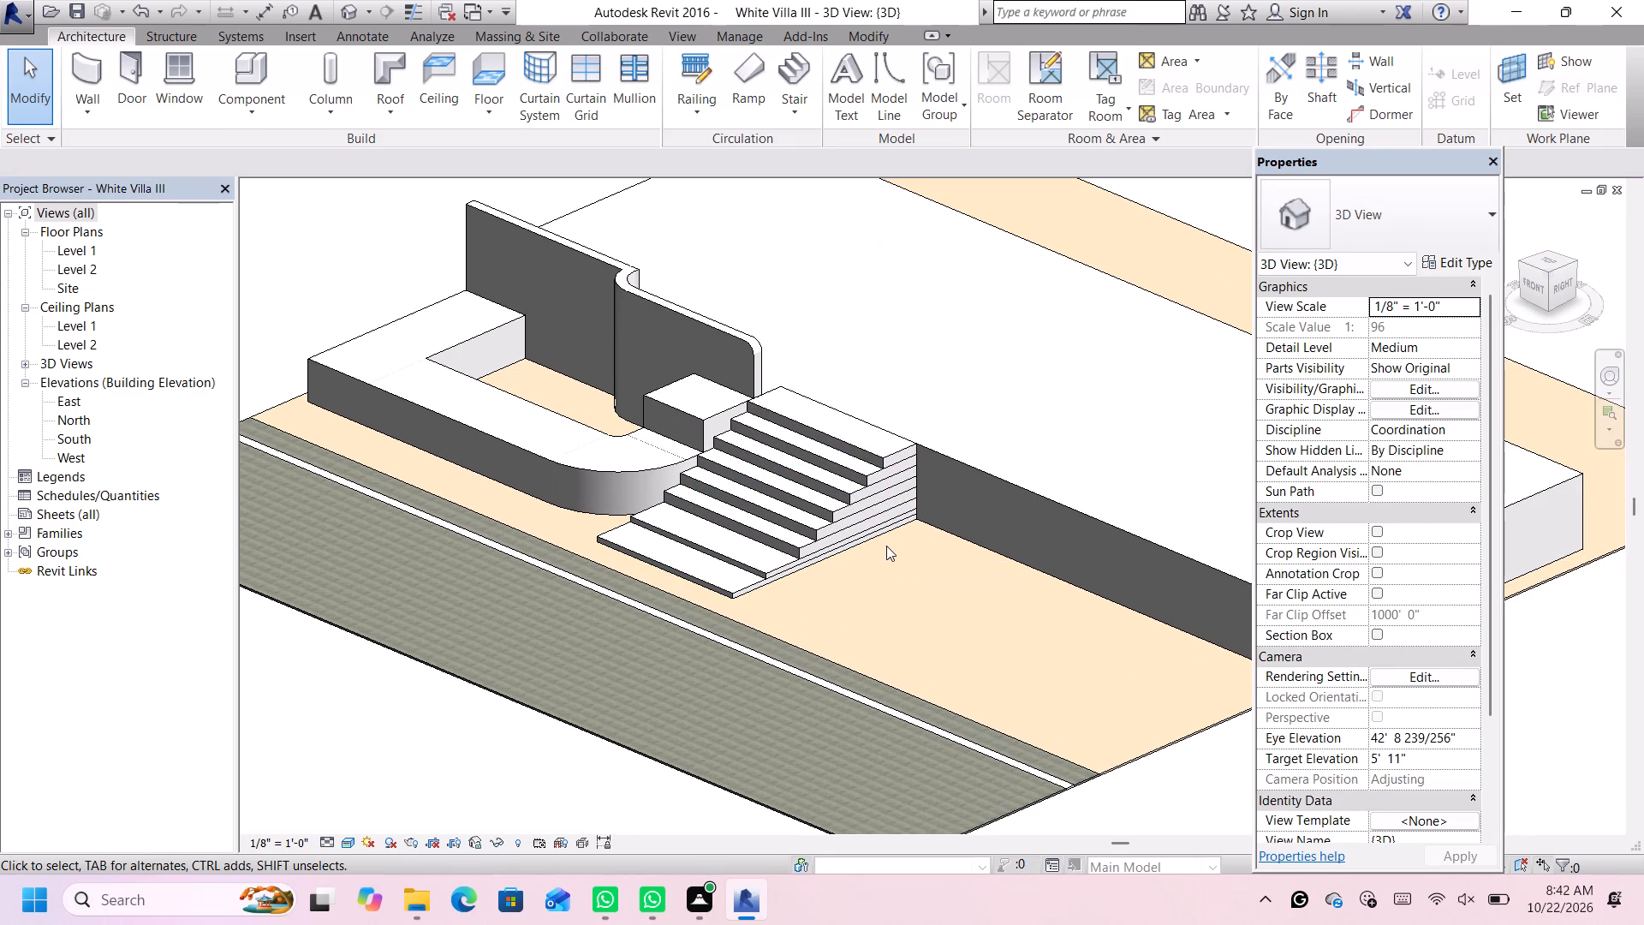
scroll(914, 504, "up", 2)
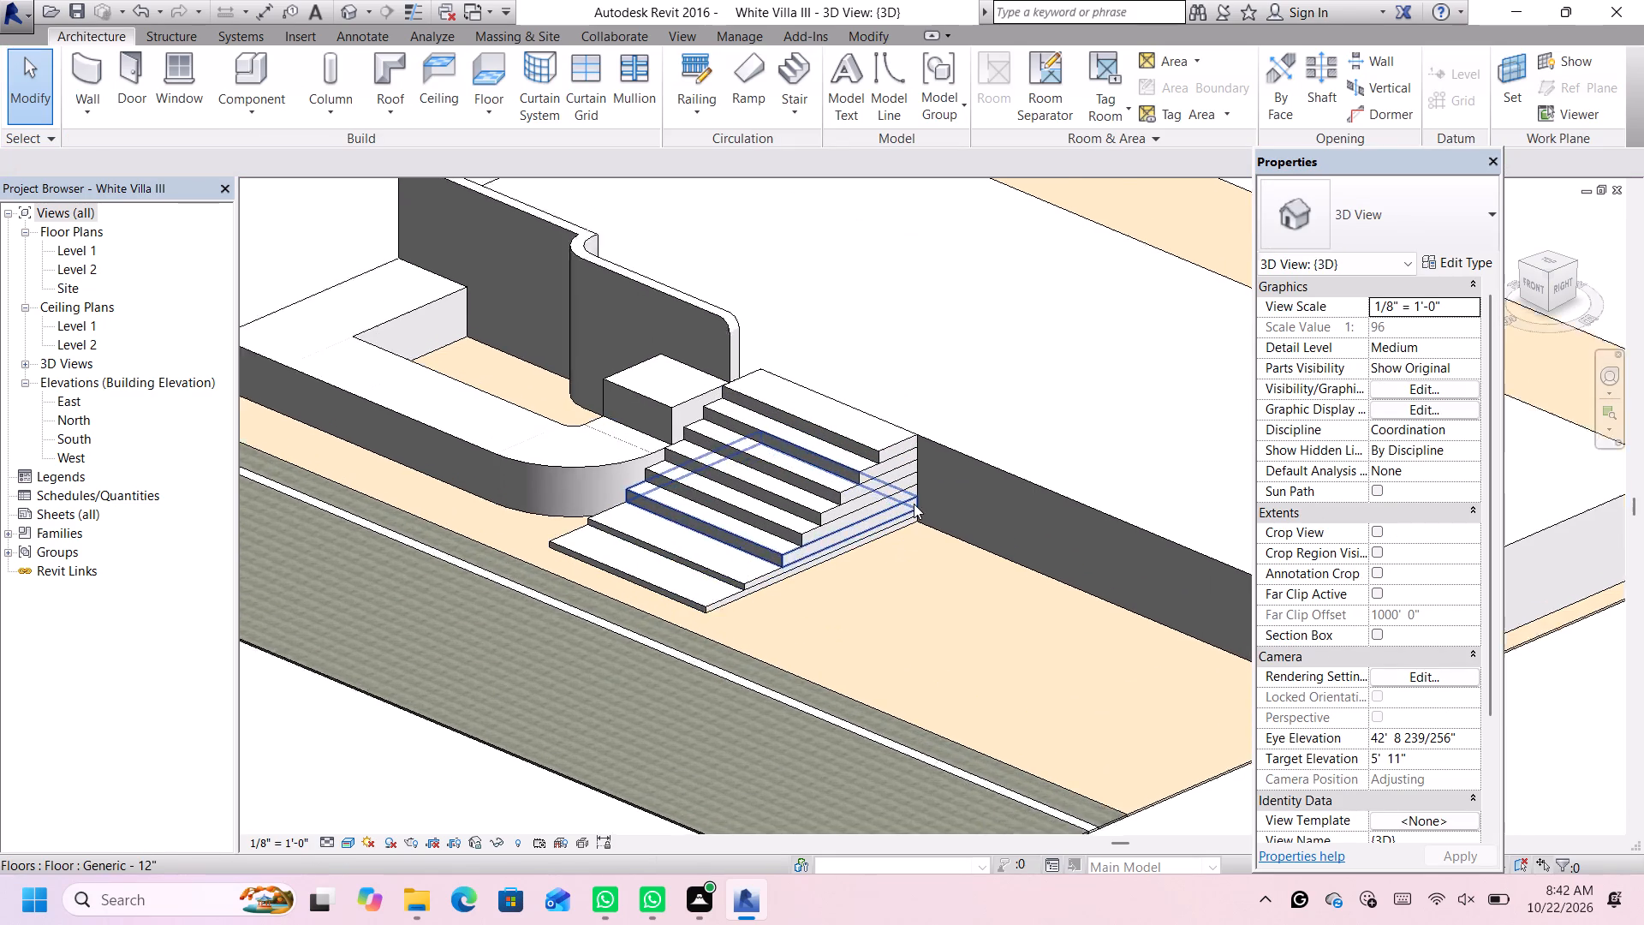
scroll(914, 504, "down", 4)
middle_click_drag(886, 552, 890, 559)
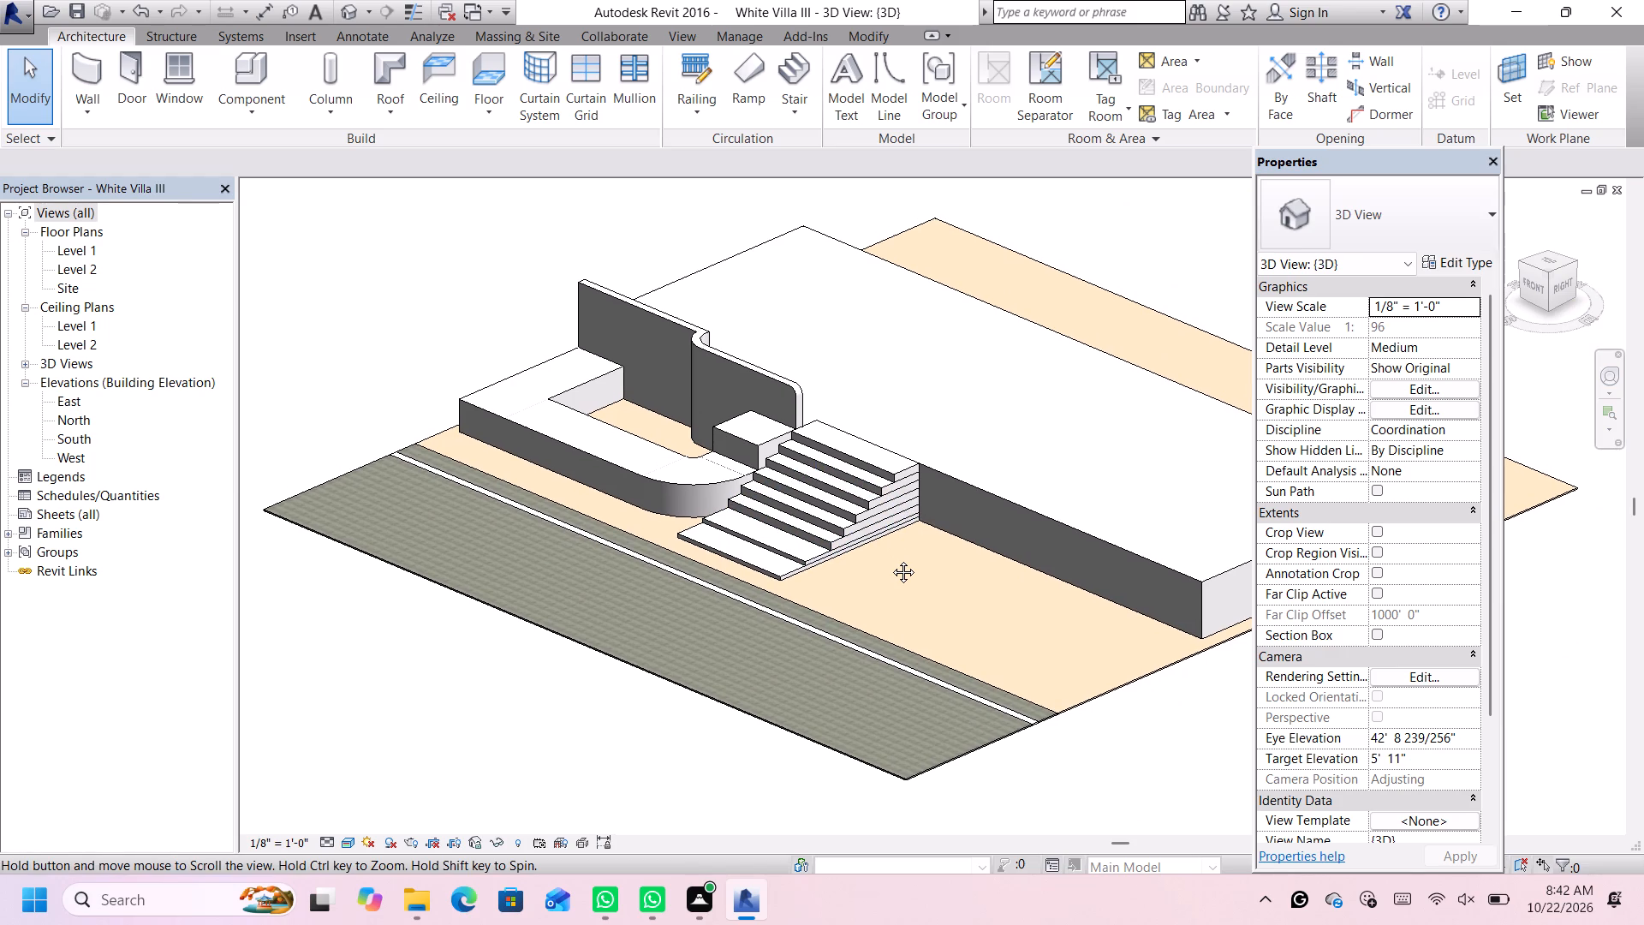
middle_click_drag(890, 559, 899, 573)
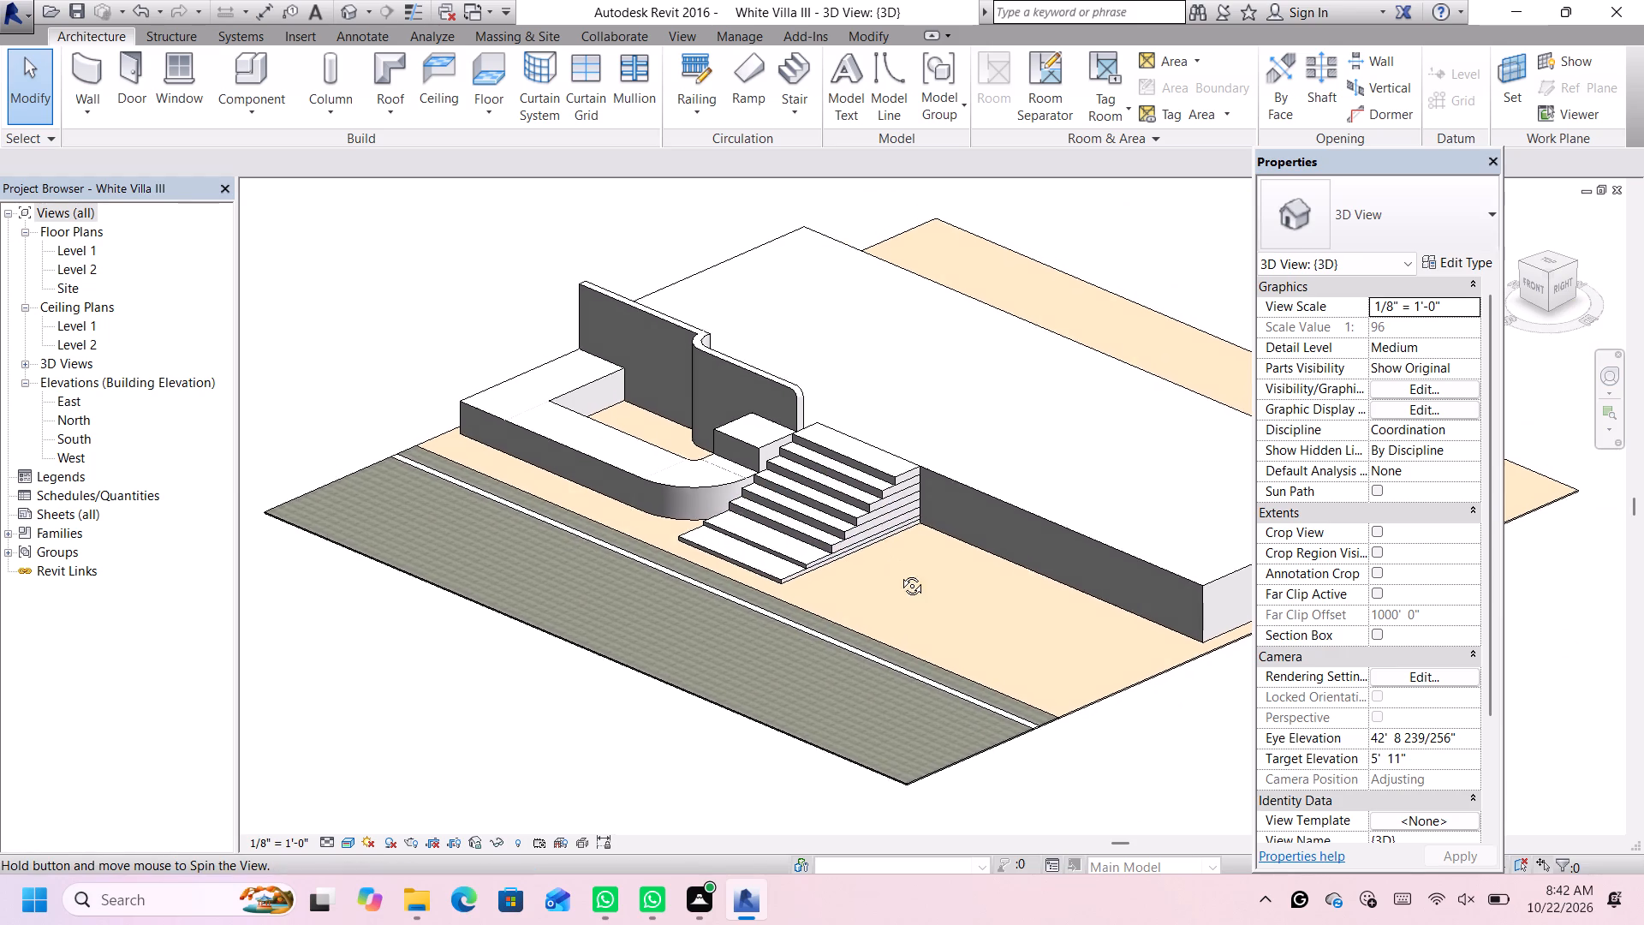
middle_click_drag(899, 573, 1049, 625)
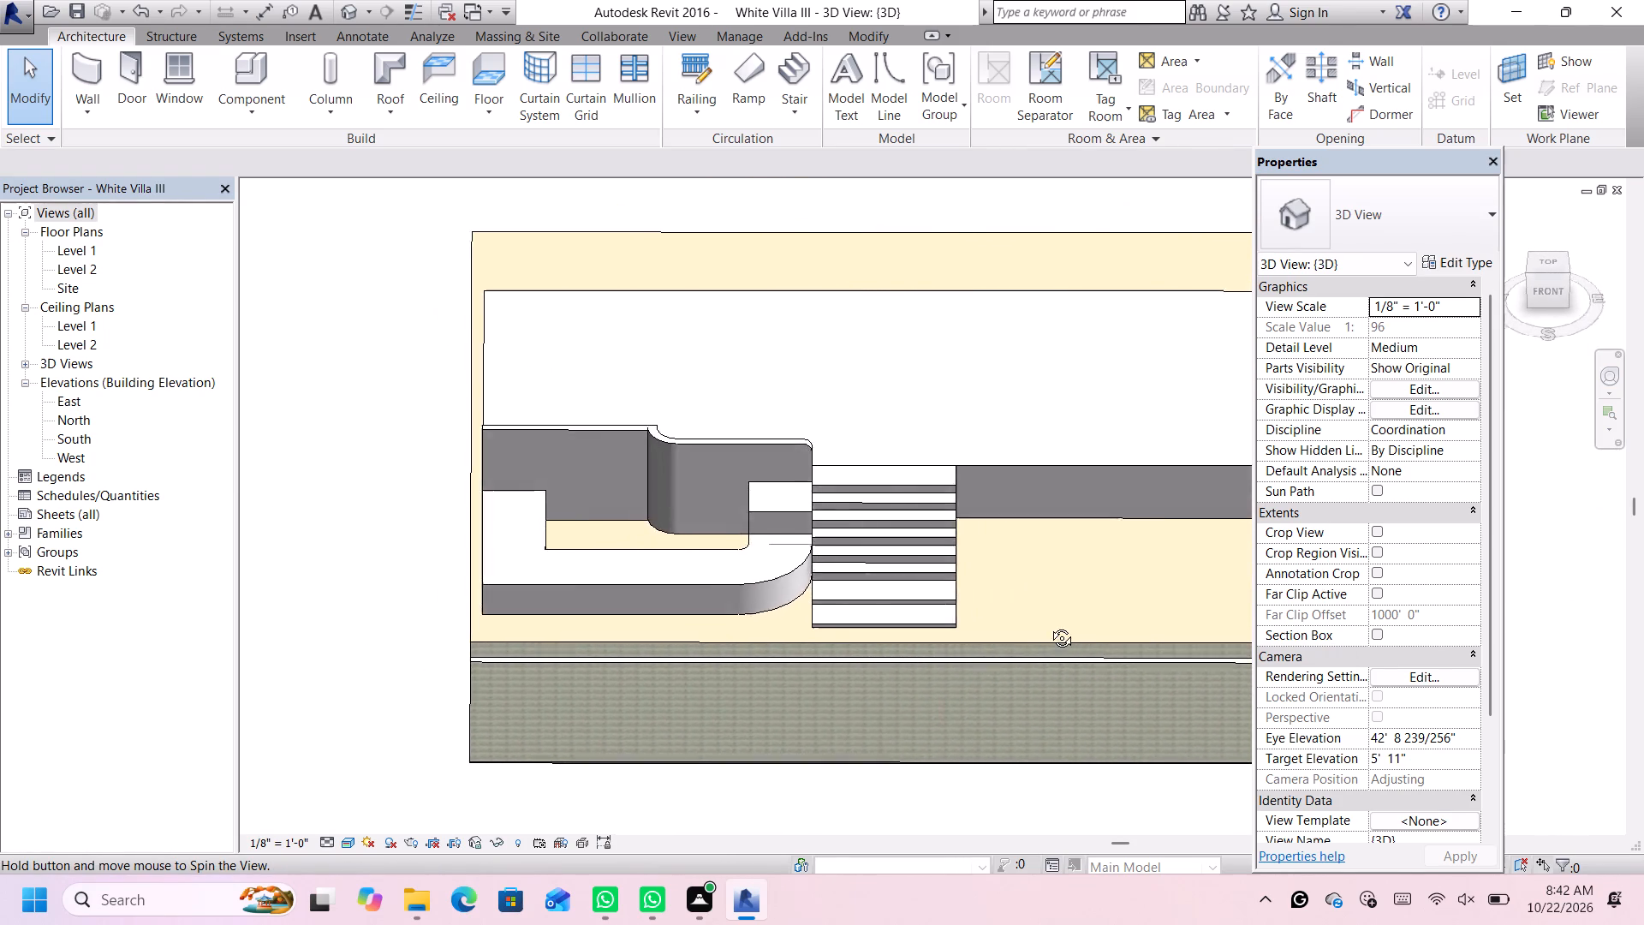
middle_click_drag(1049, 625, 1024, 647)
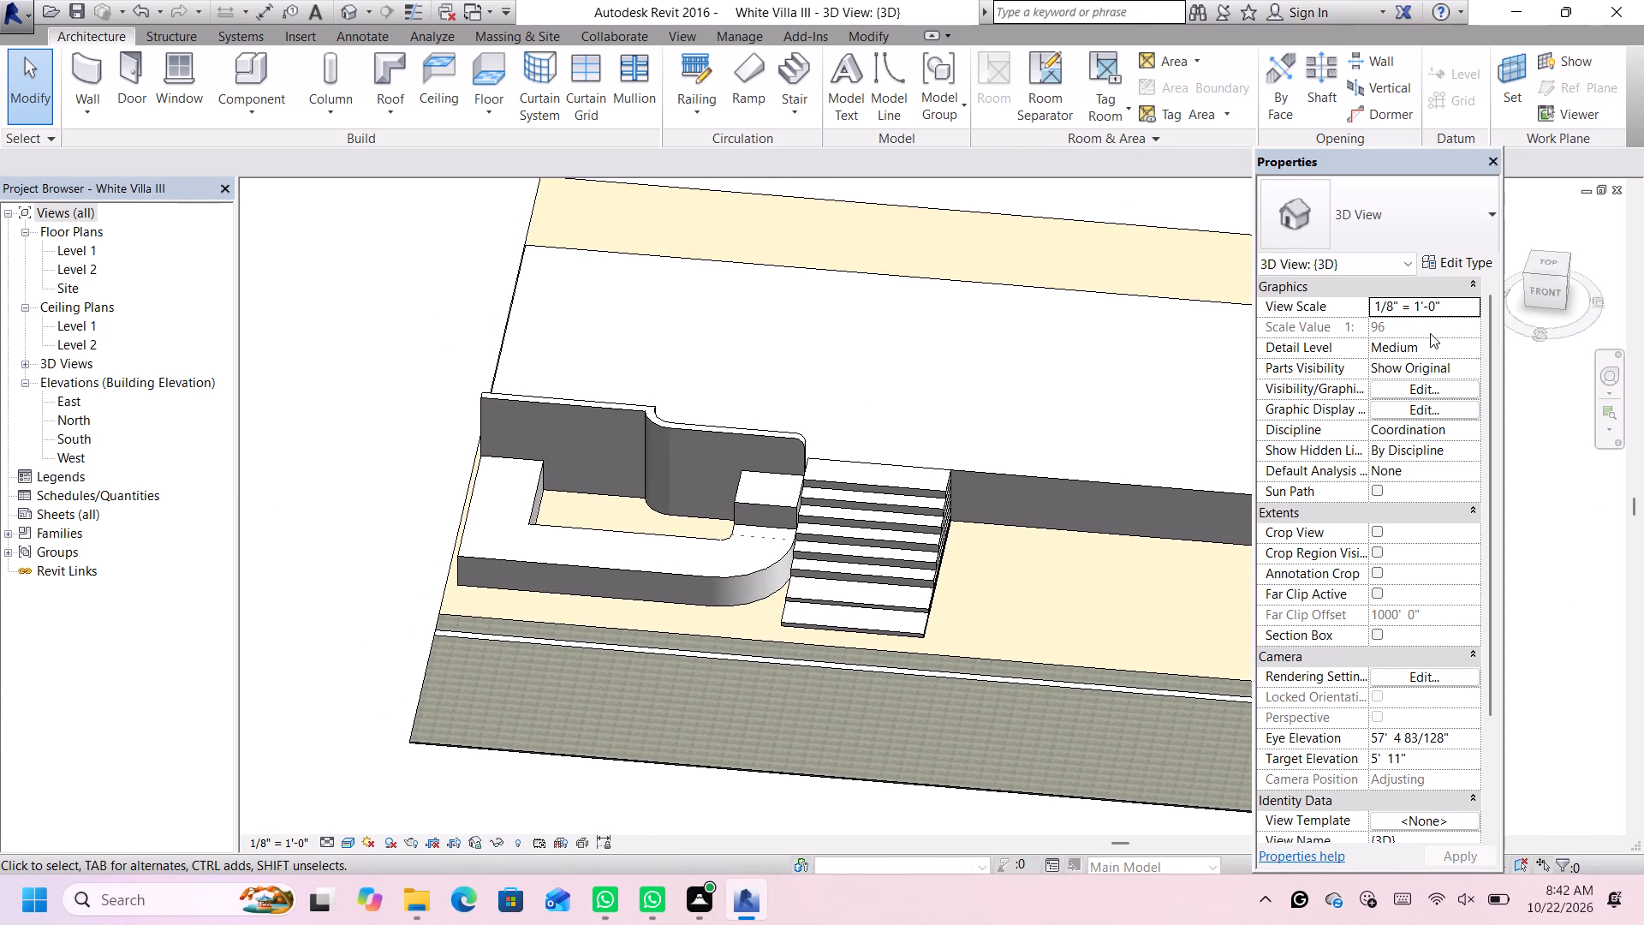
Draw a 14' long, 7' high Generic - 12" white wall in top view from the main block along the entrance steps' side opposite the planter.
left_click(1550, 260)
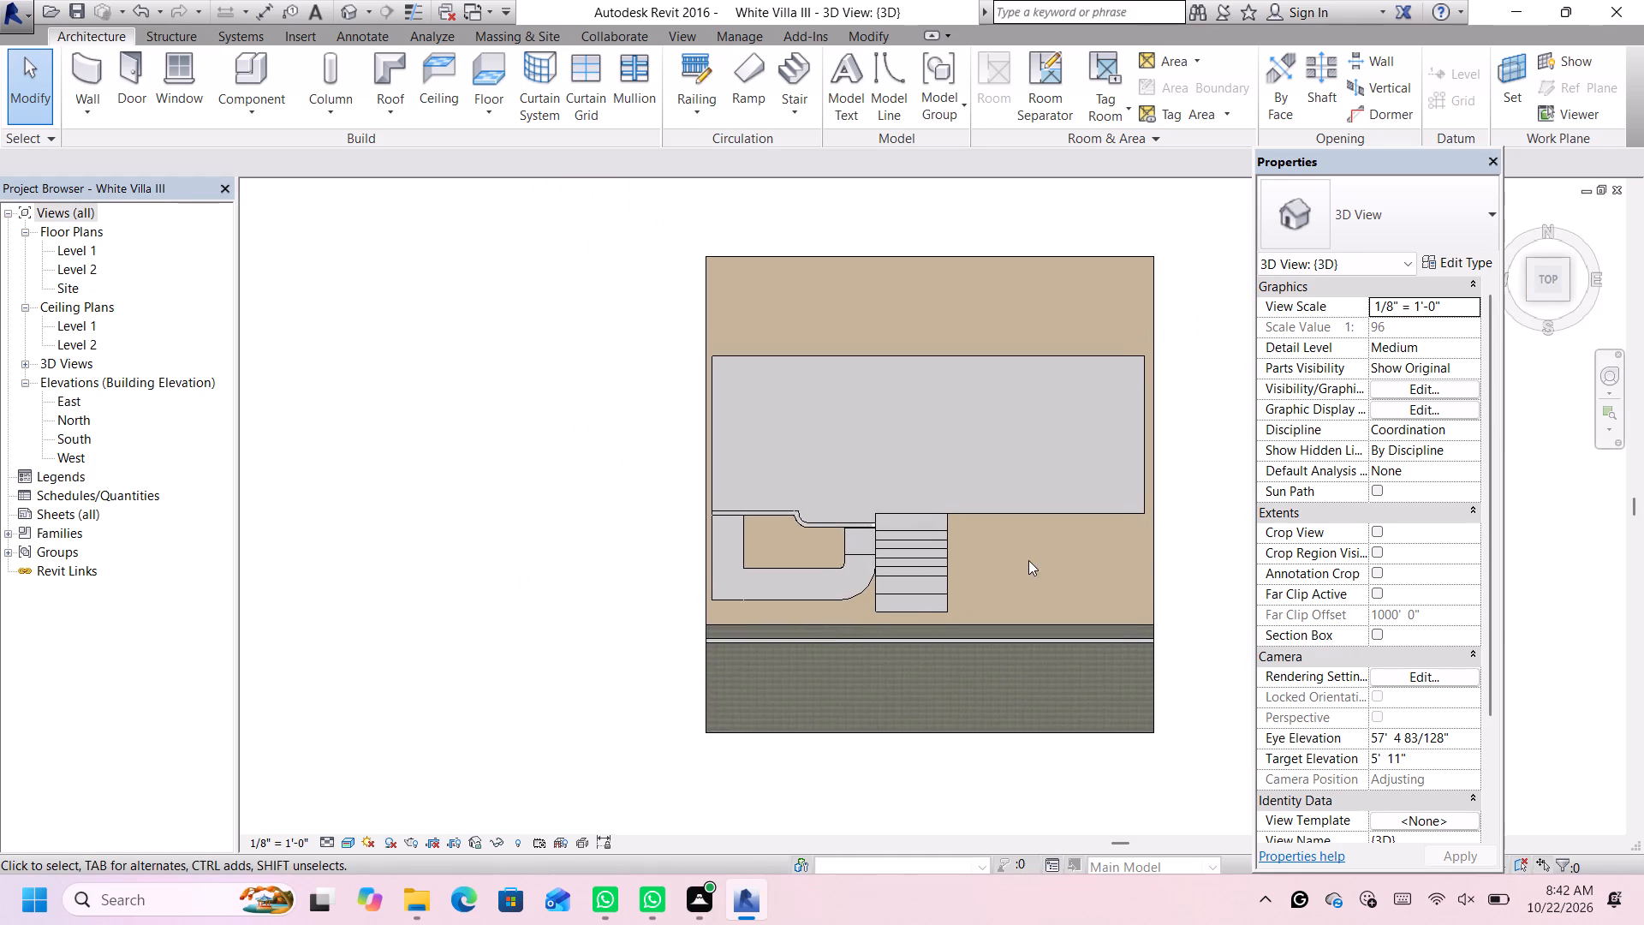
scroll(1027, 569, "up", 4)
middle_click_drag(1021, 636, 1014, 613)
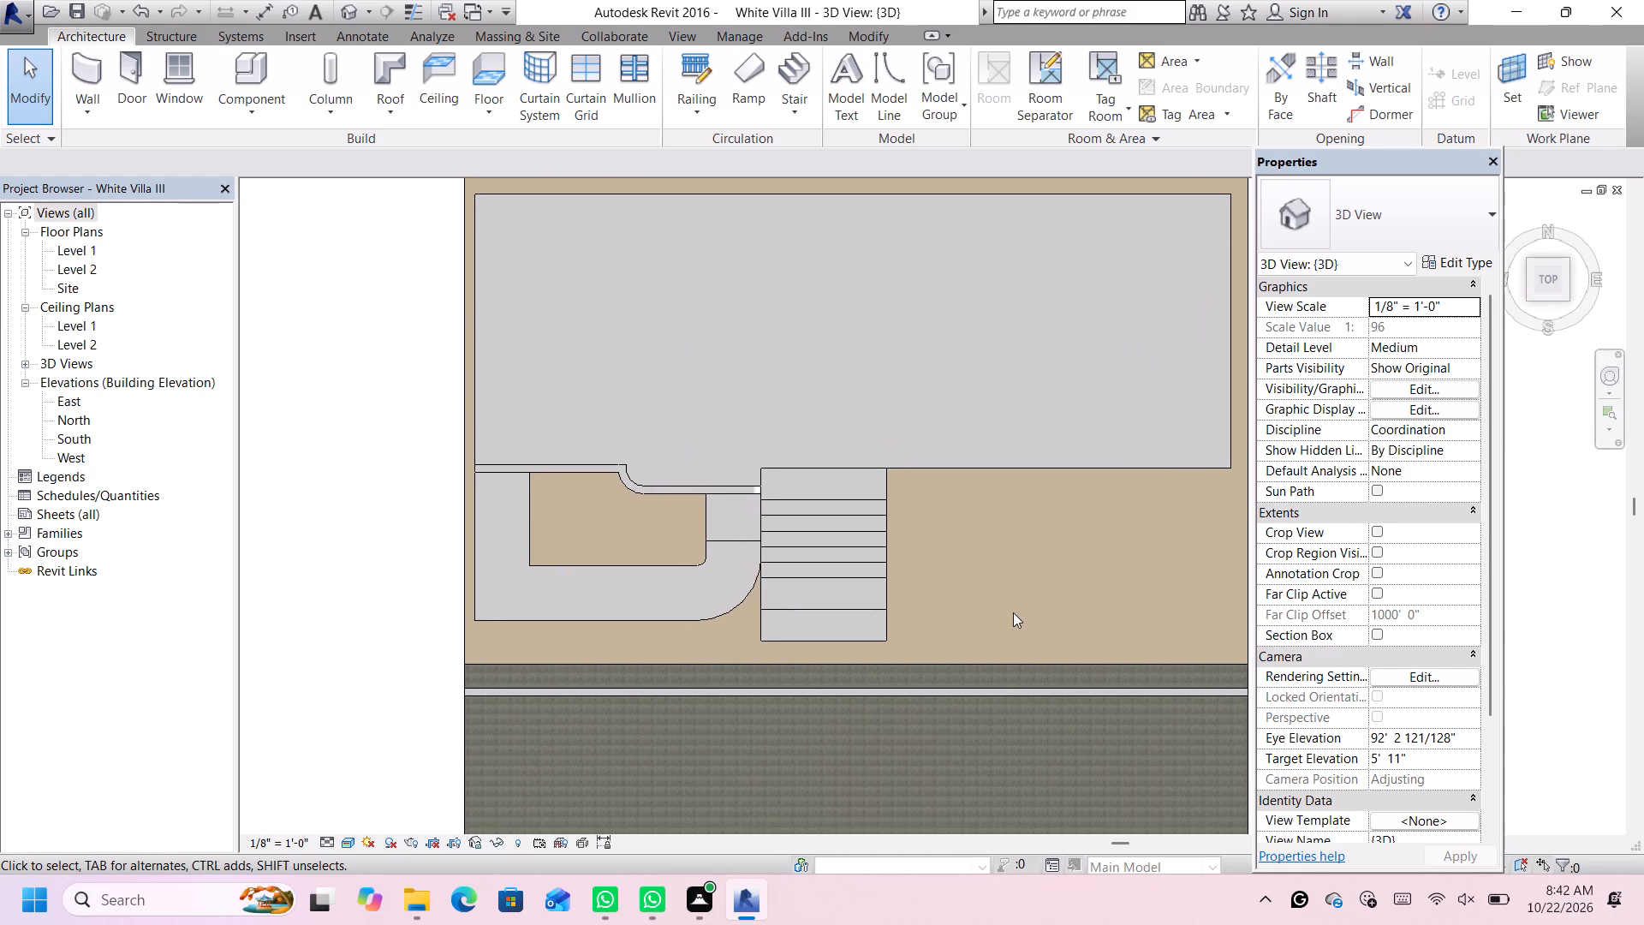
scroll(902, 513, "down", 1)
scroll(974, 566, "up", 3)
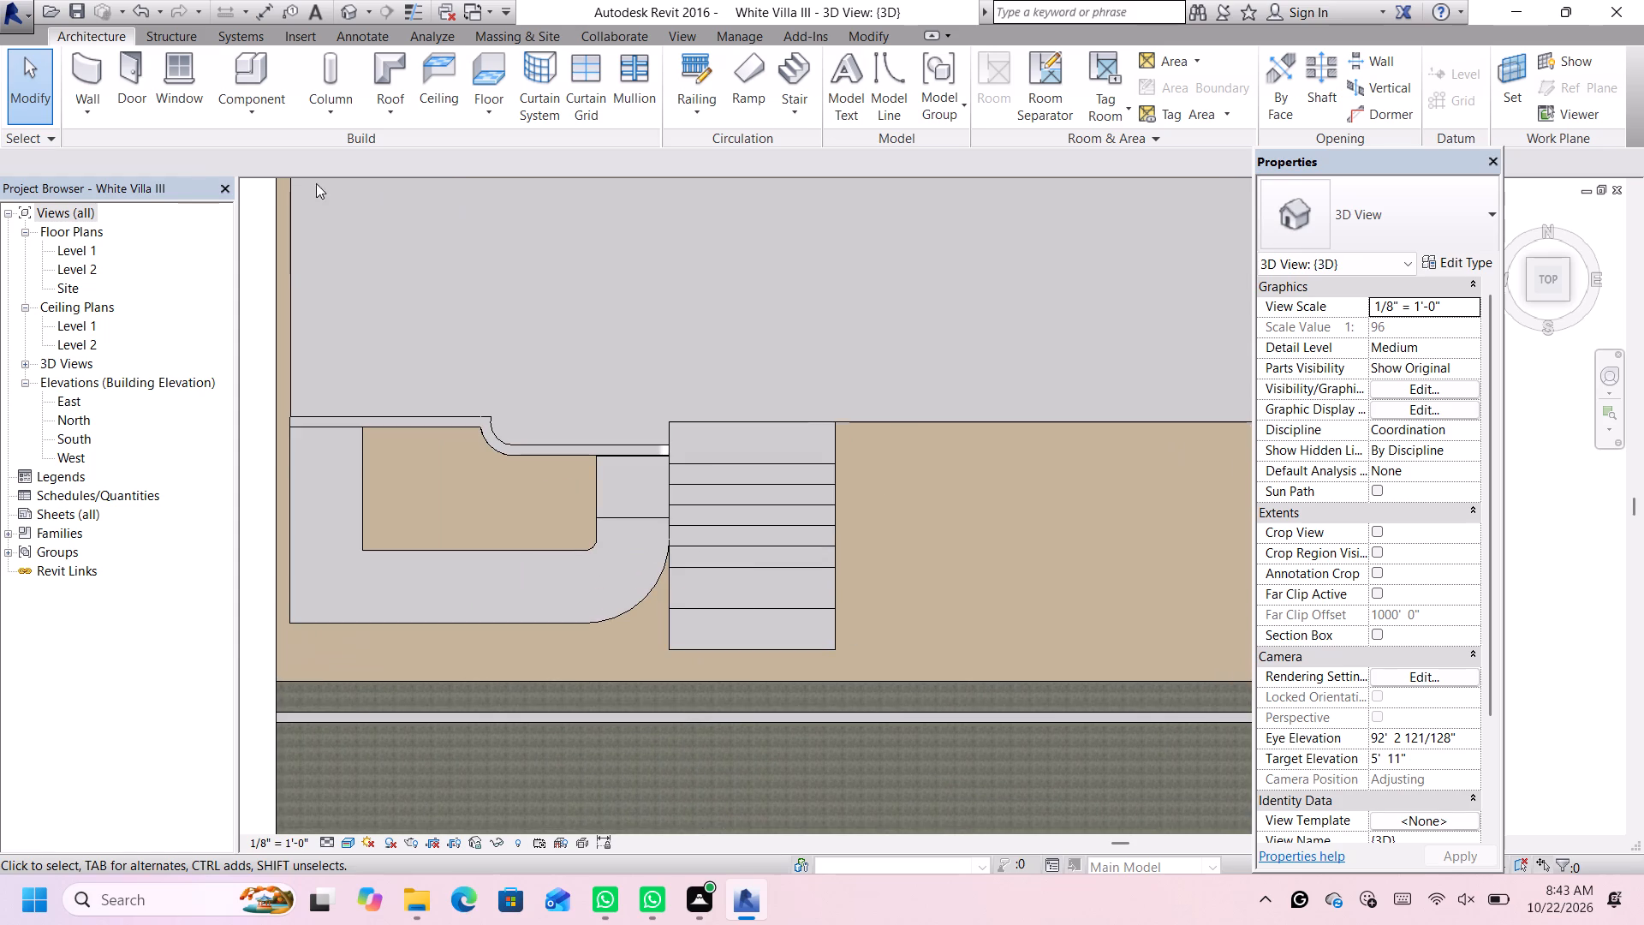
left_click(78, 72)
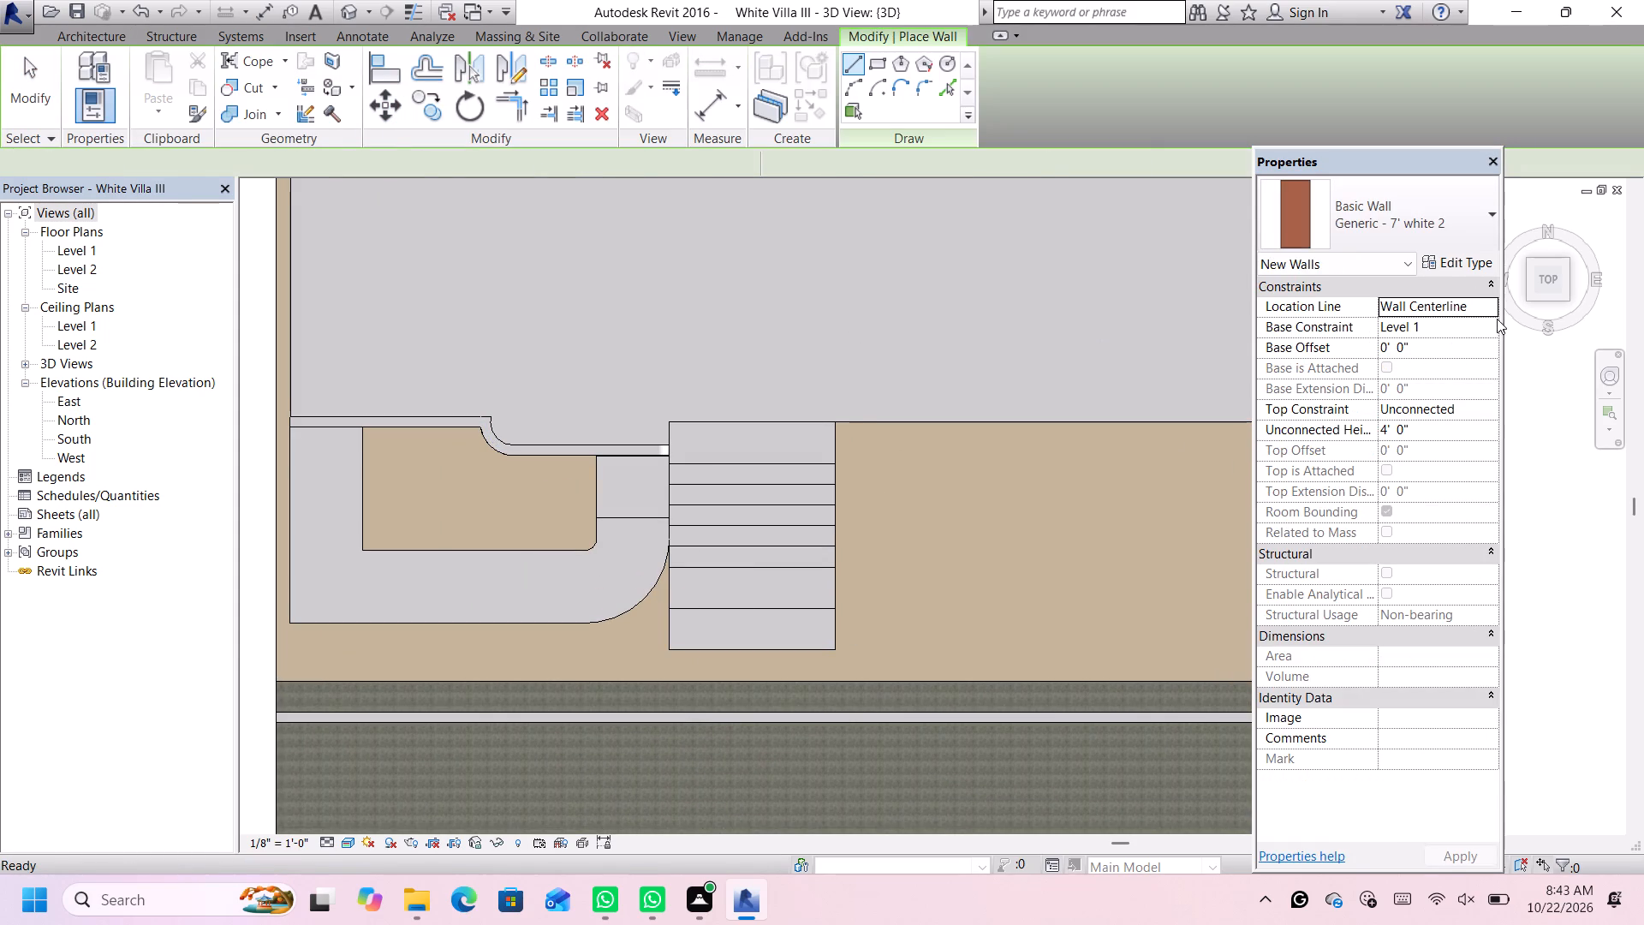
left_click(1437, 223)
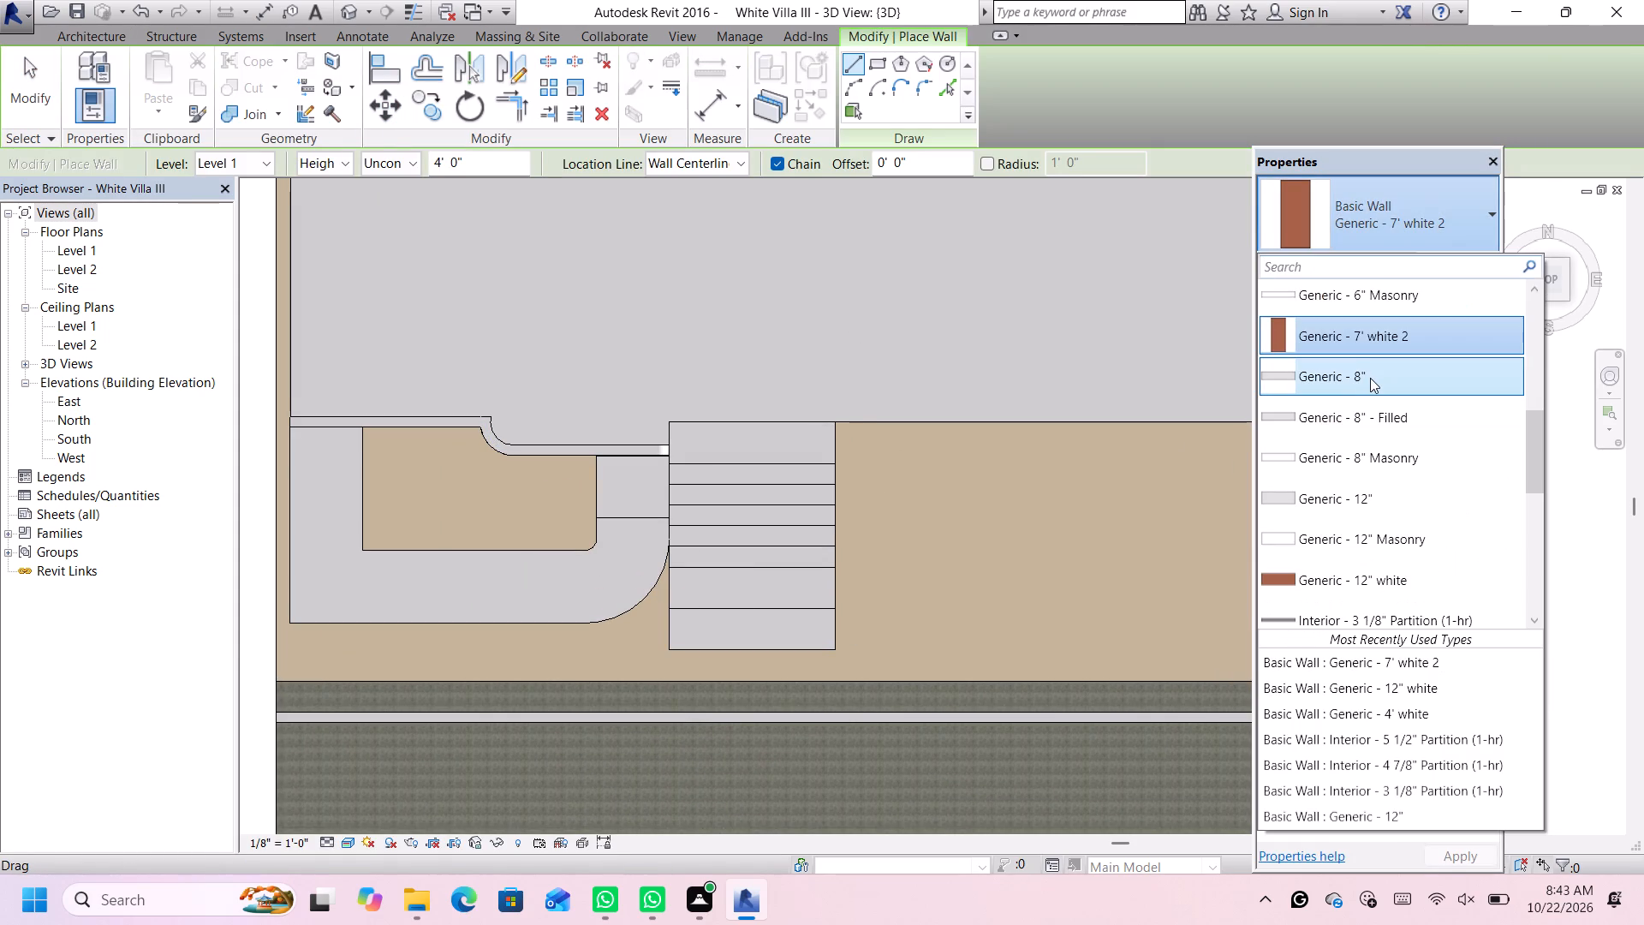
scroll(1375, 379, "up", 3)
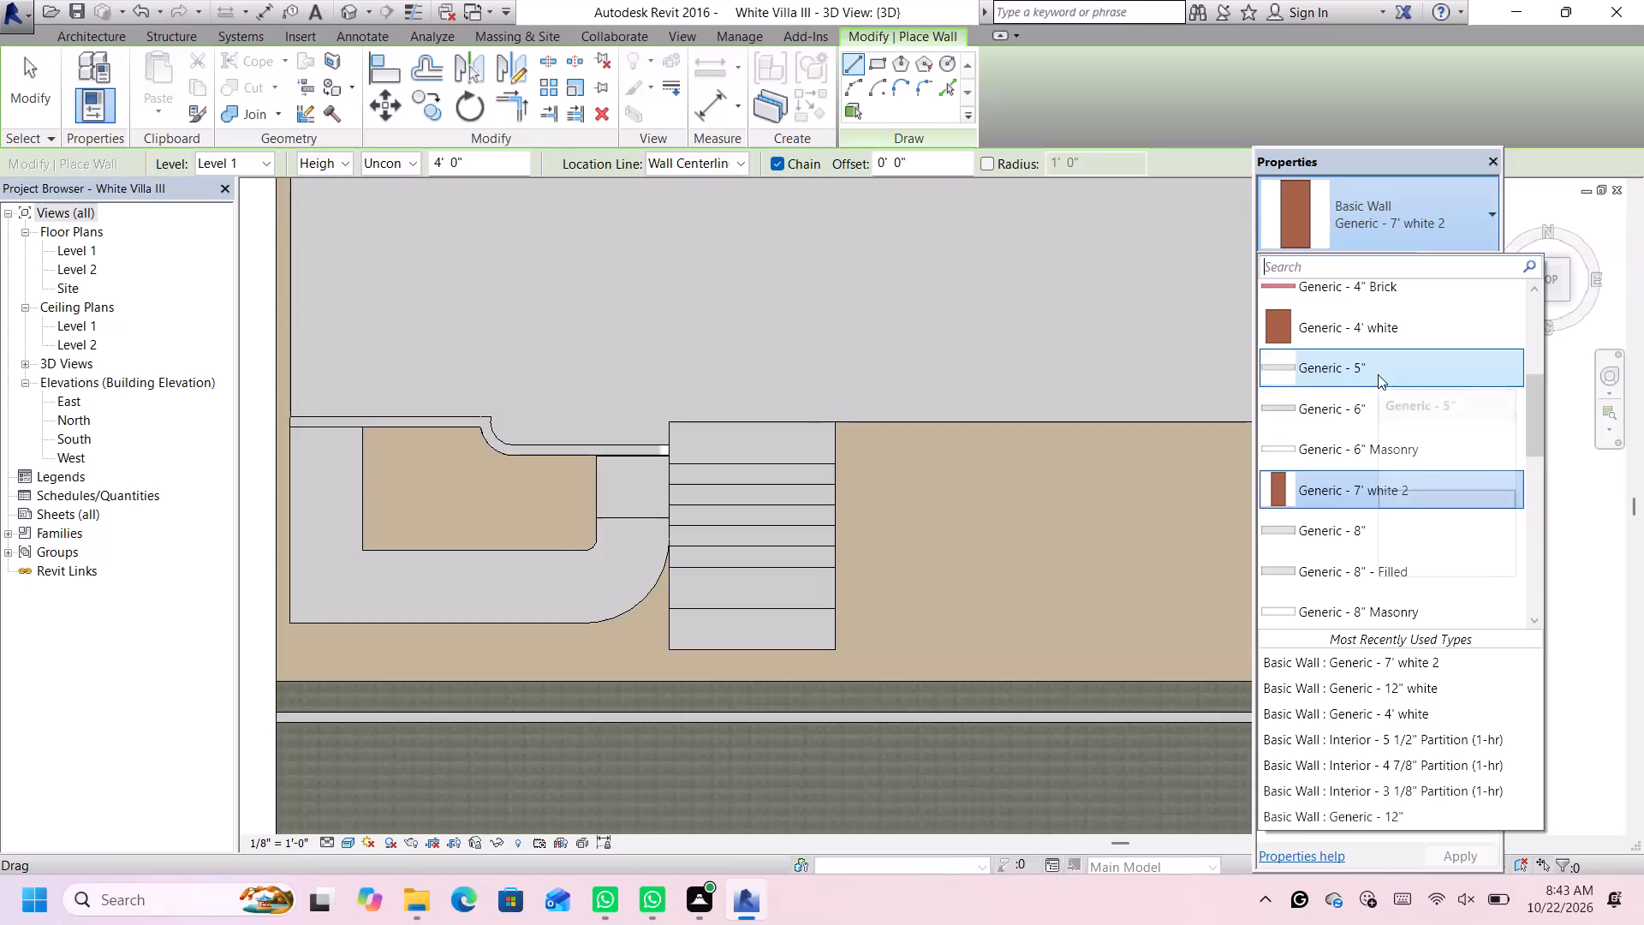
scroll(1371, 532, "down", 3)
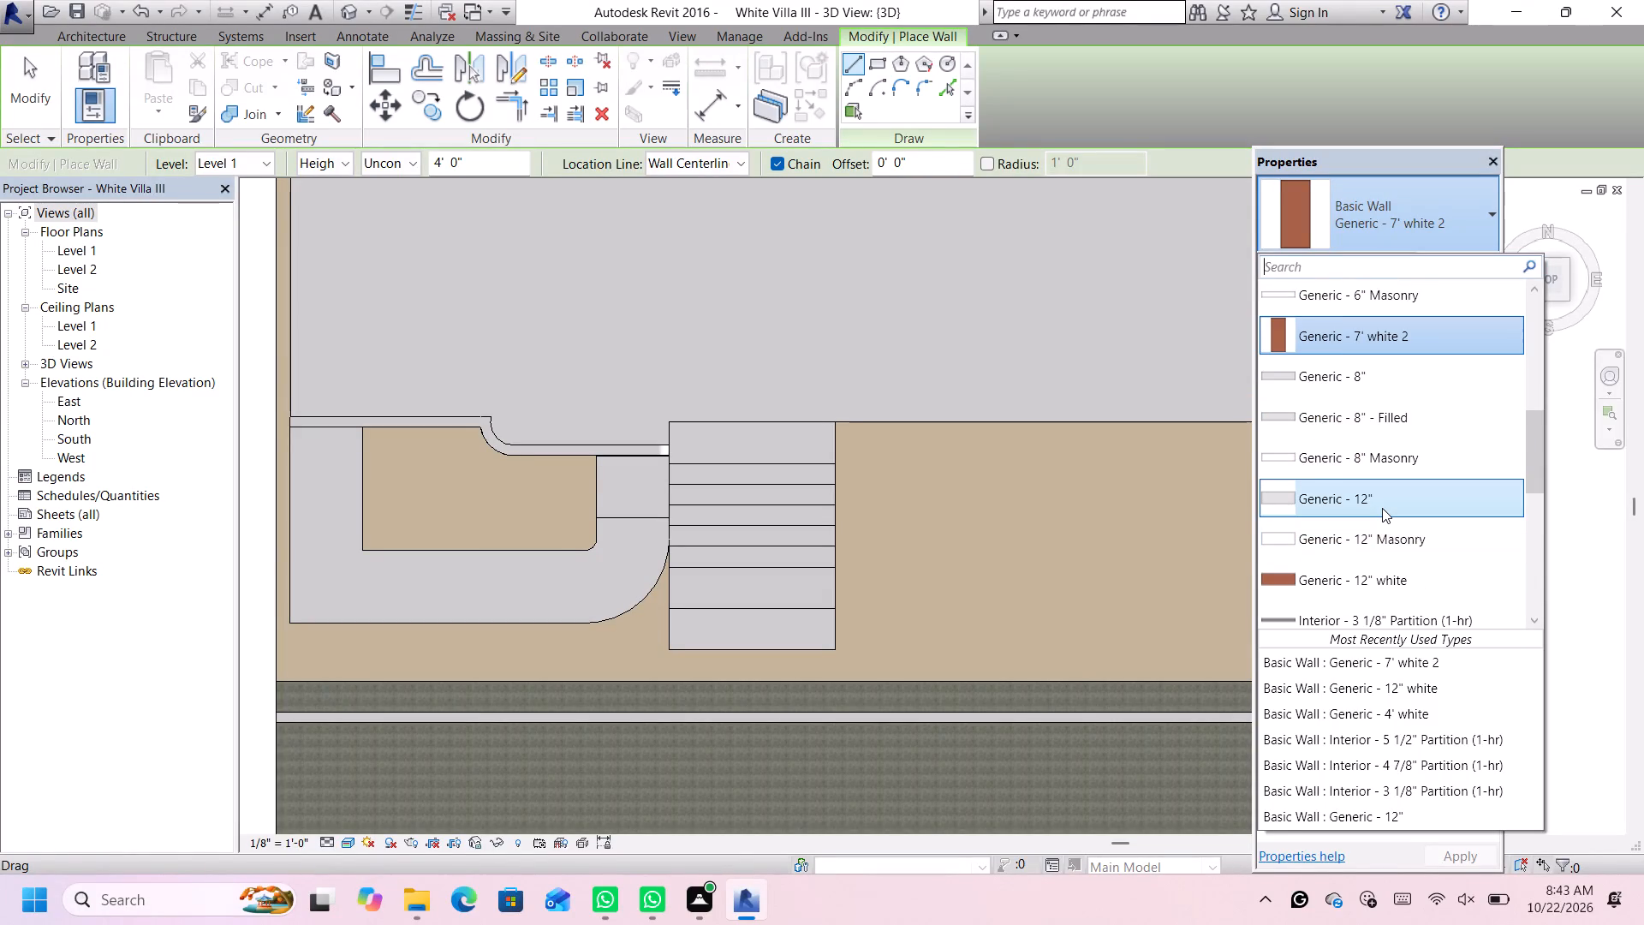
scroll(1382, 508, "down", 1)
left_click(1382, 530)
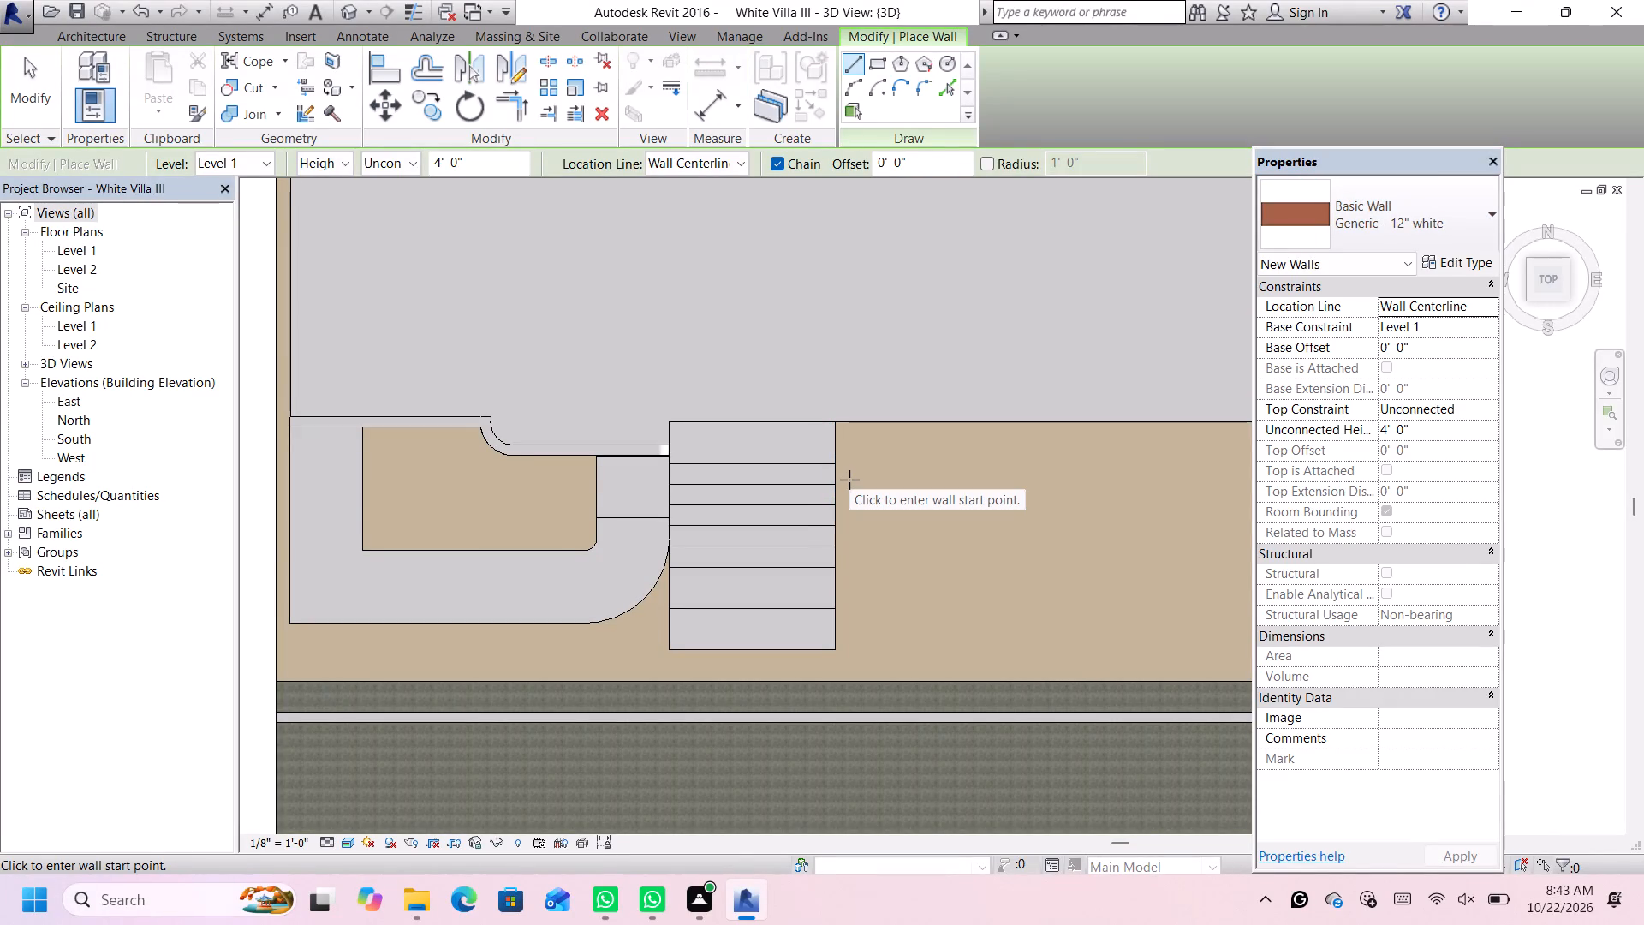
scroll(850, 480, "up", 1)
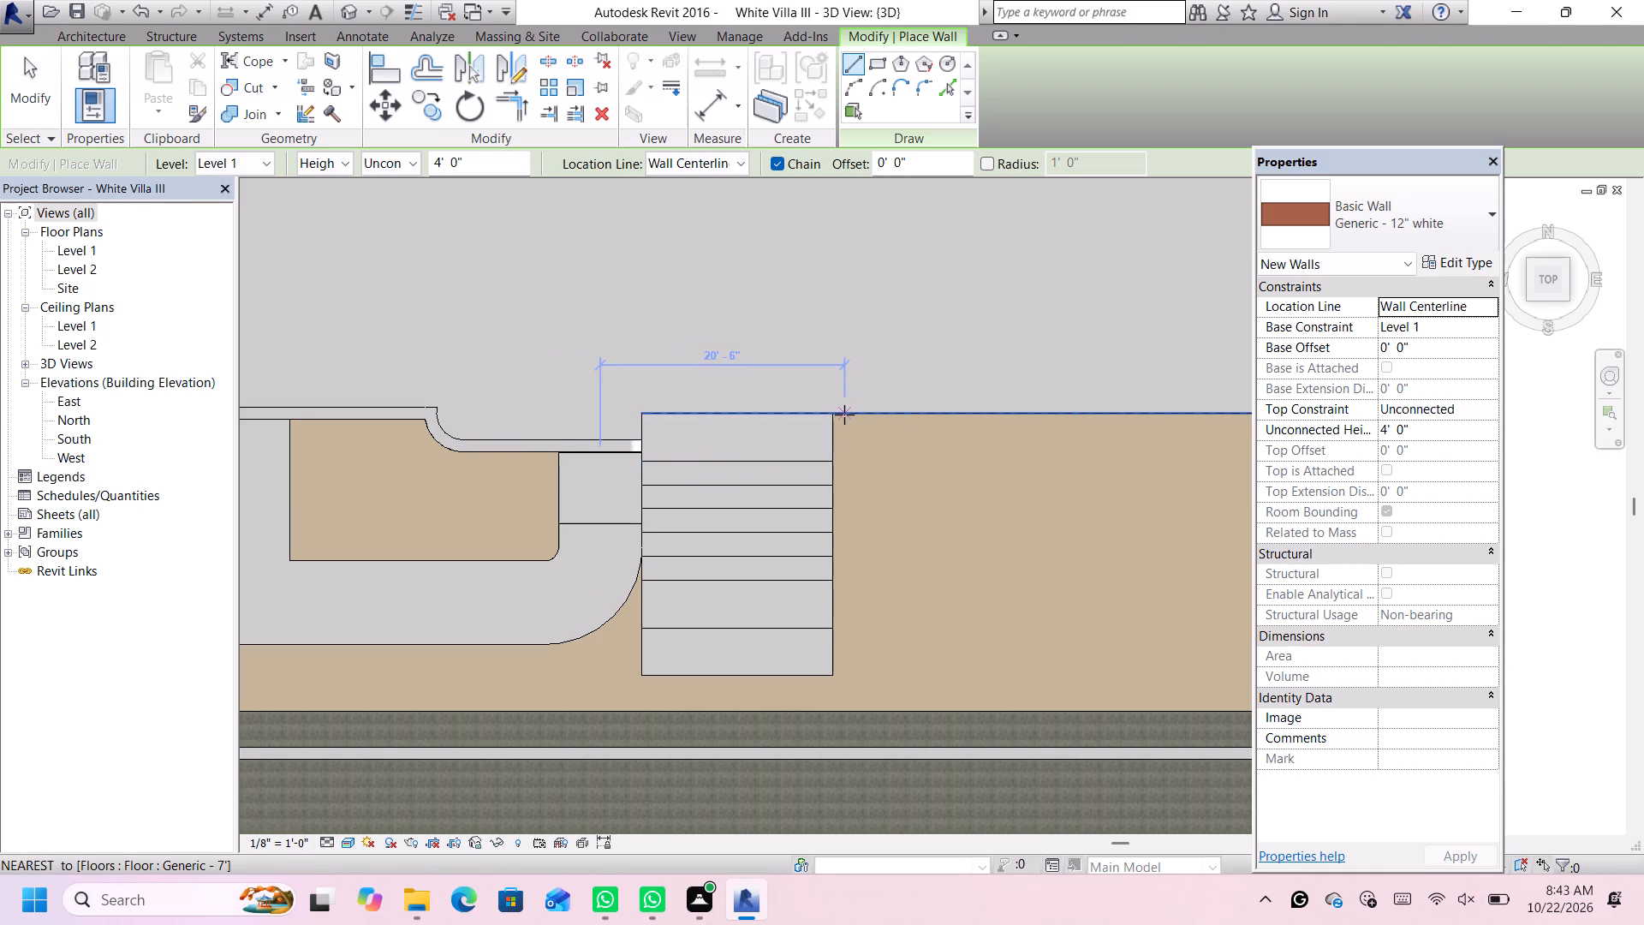
scroll(844, 415, "up", 4)
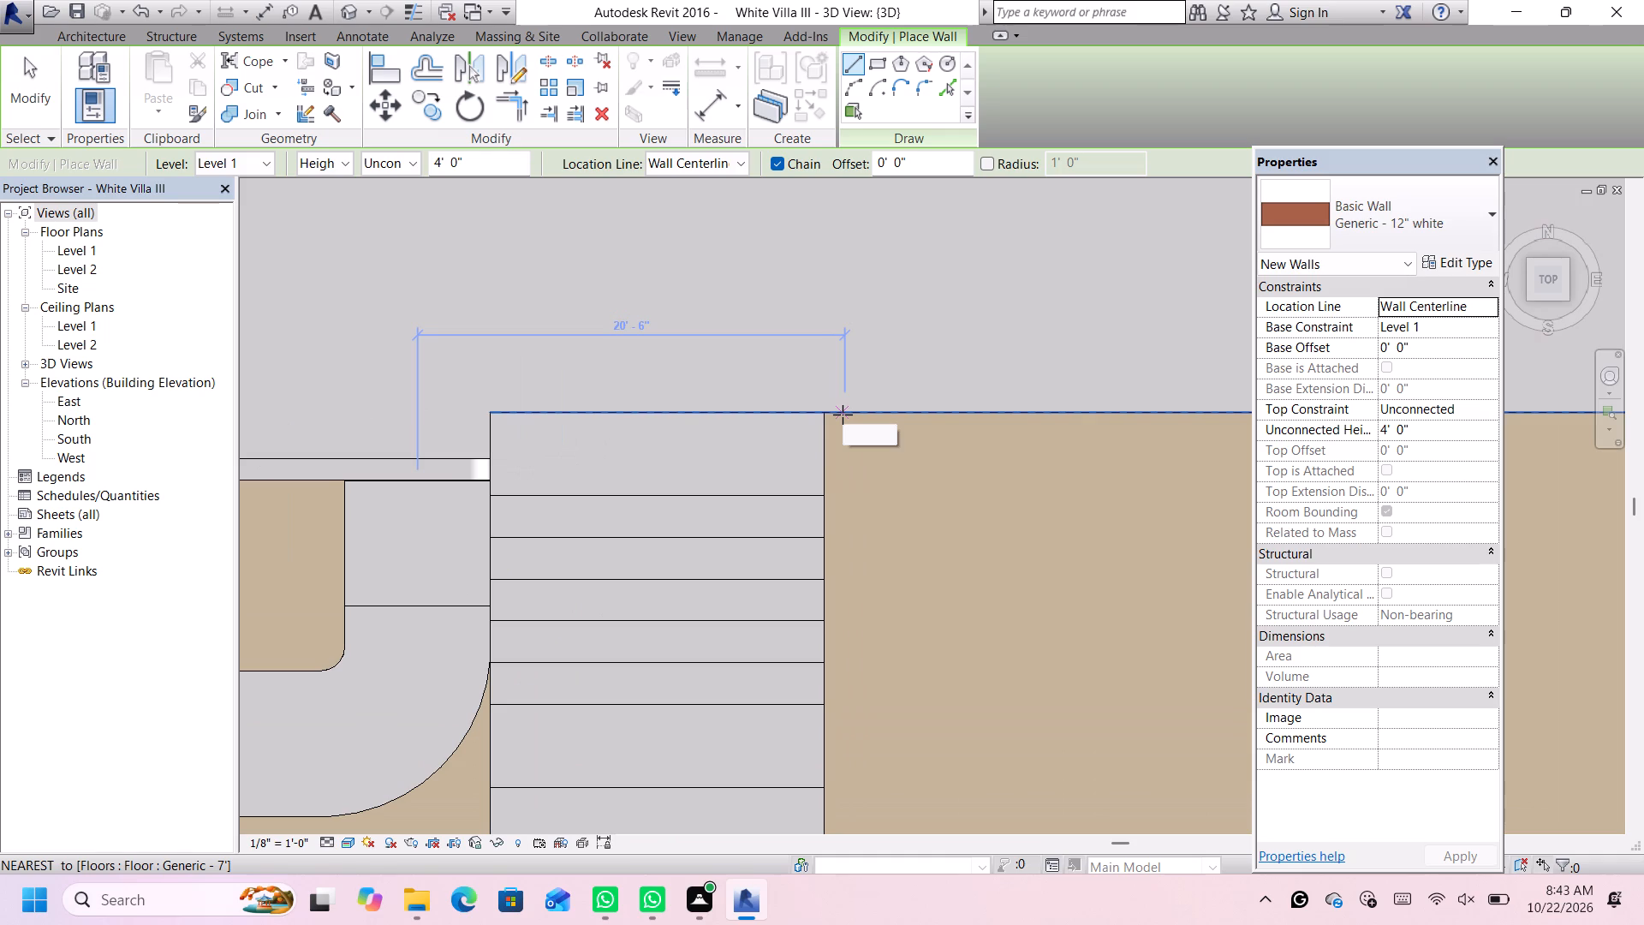
left_click(843, 415)
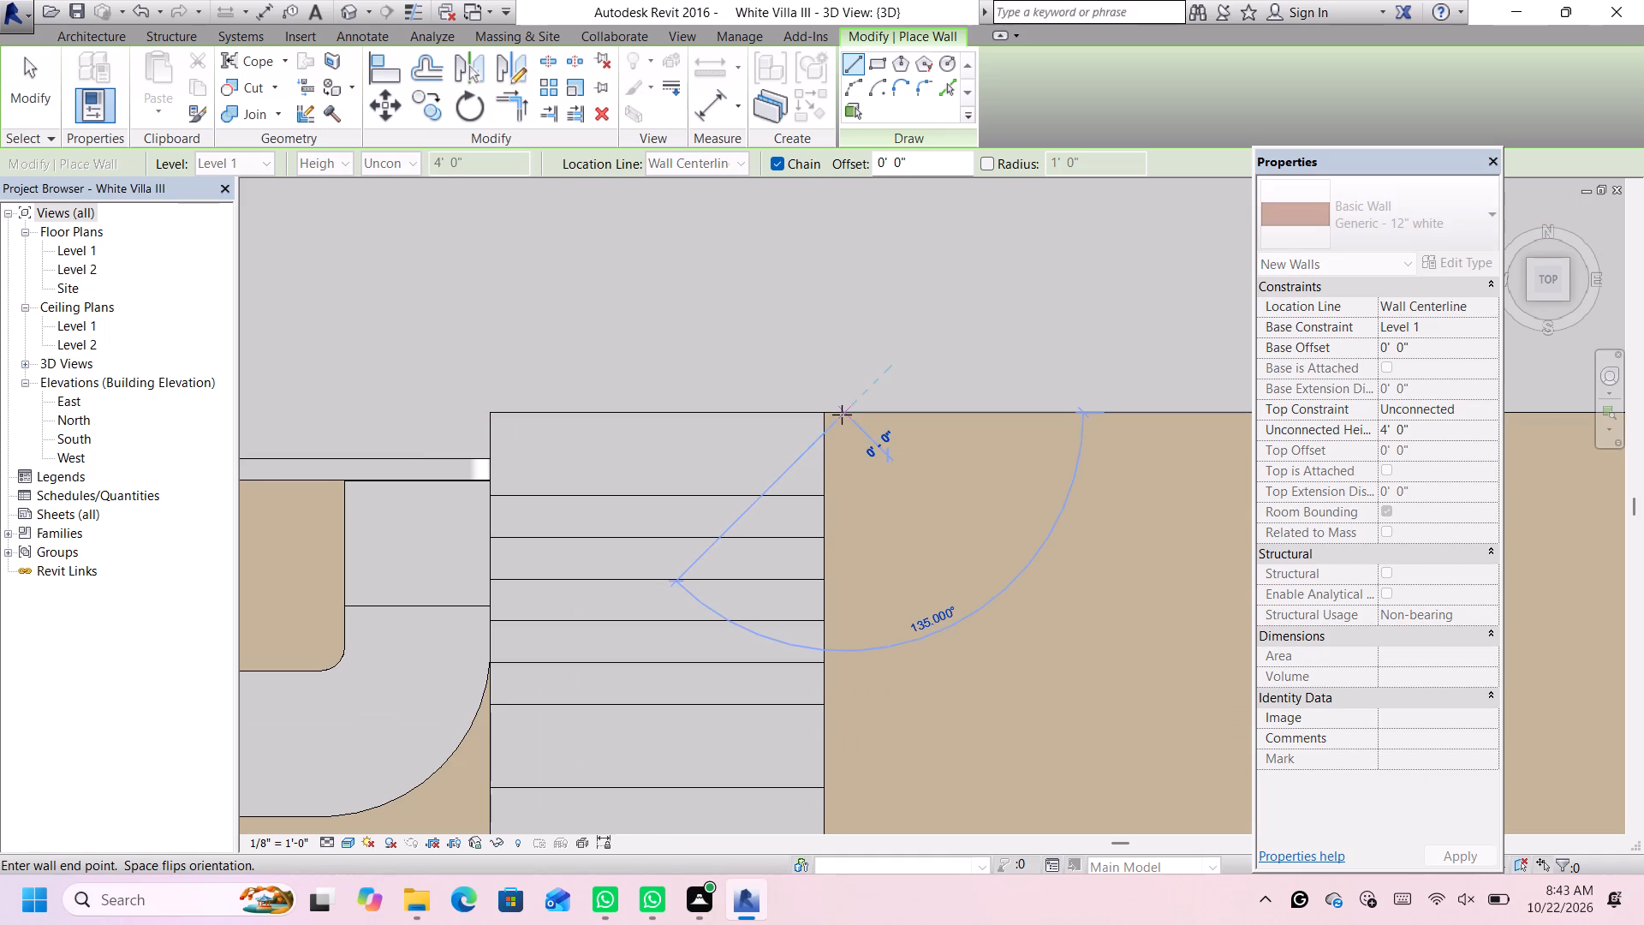
key("Escape")
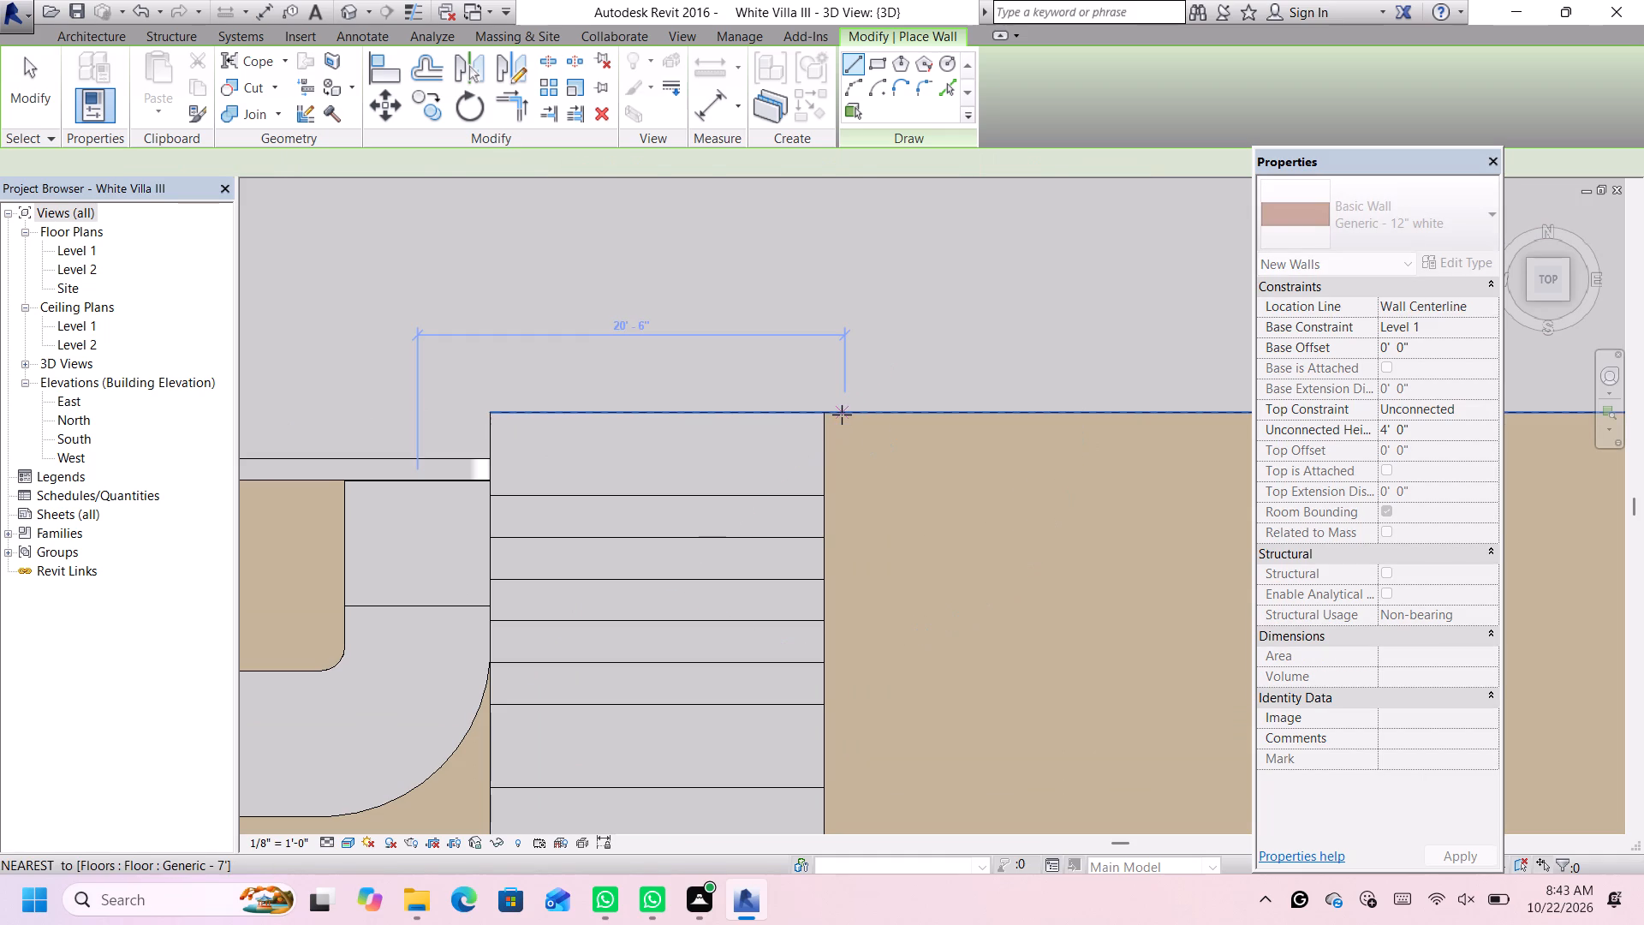
left_click(485, 168)
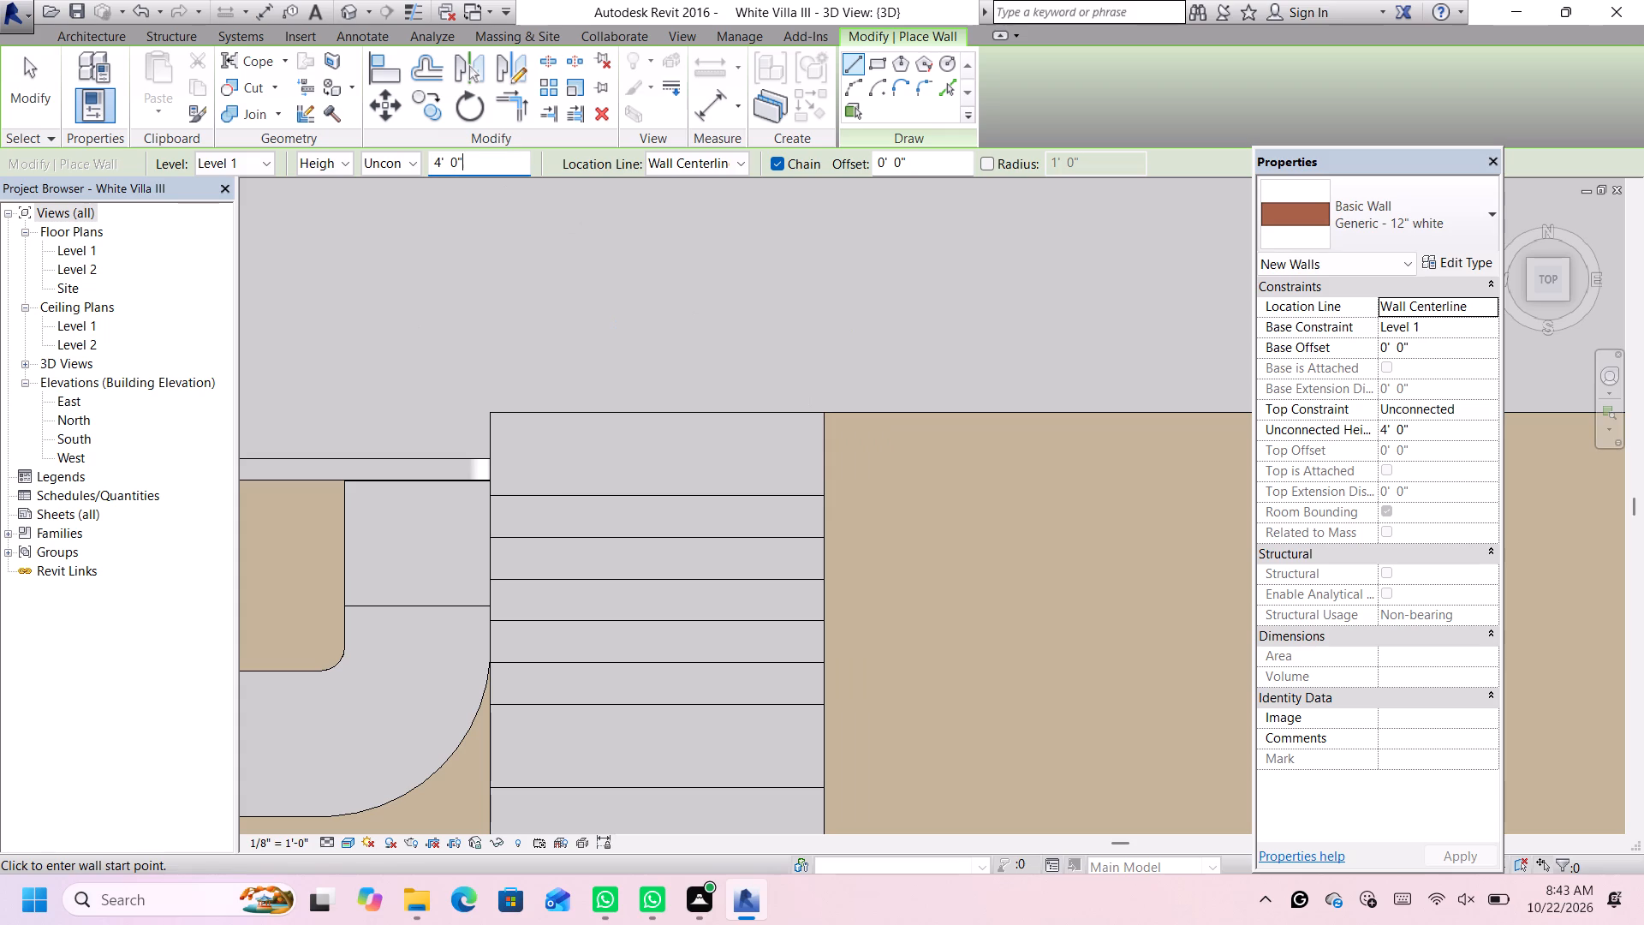
key("BackSpace")
key("BackSpace")
key("BackSpace")
key("BackSpace")
key("BackSpace")
key("BackSpace")
key("BackSpace")
key("BackSpace")
key("BackSpace")
key("BackSpace")
key("BackSpace")
key("BackSpace")
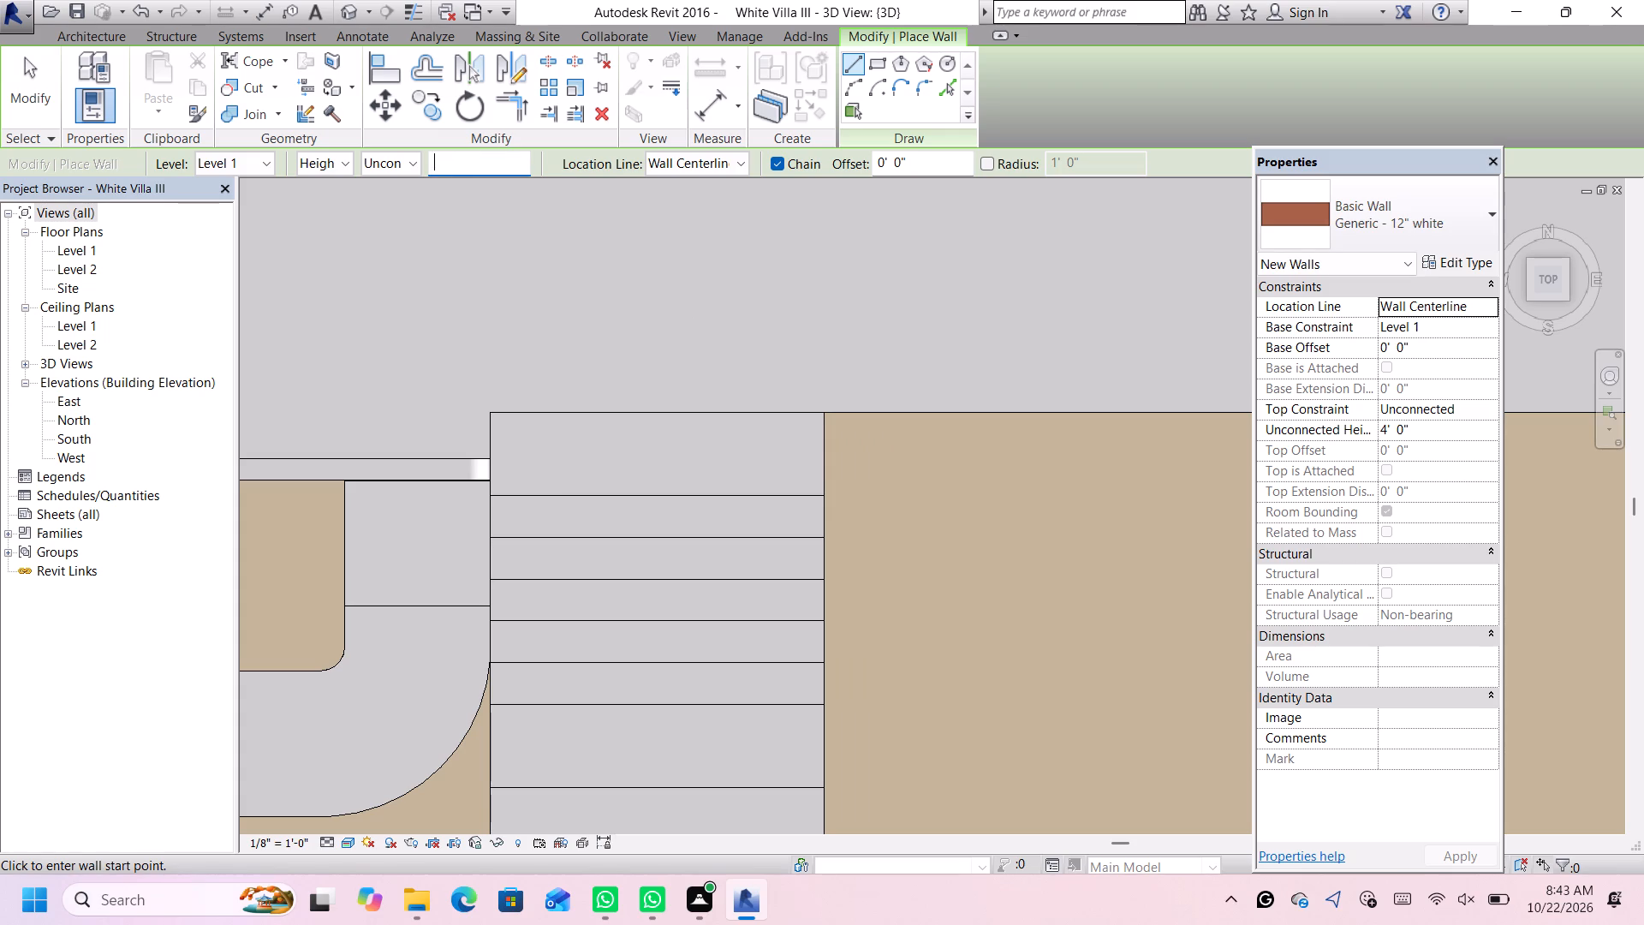
type("7'")
key("Return")
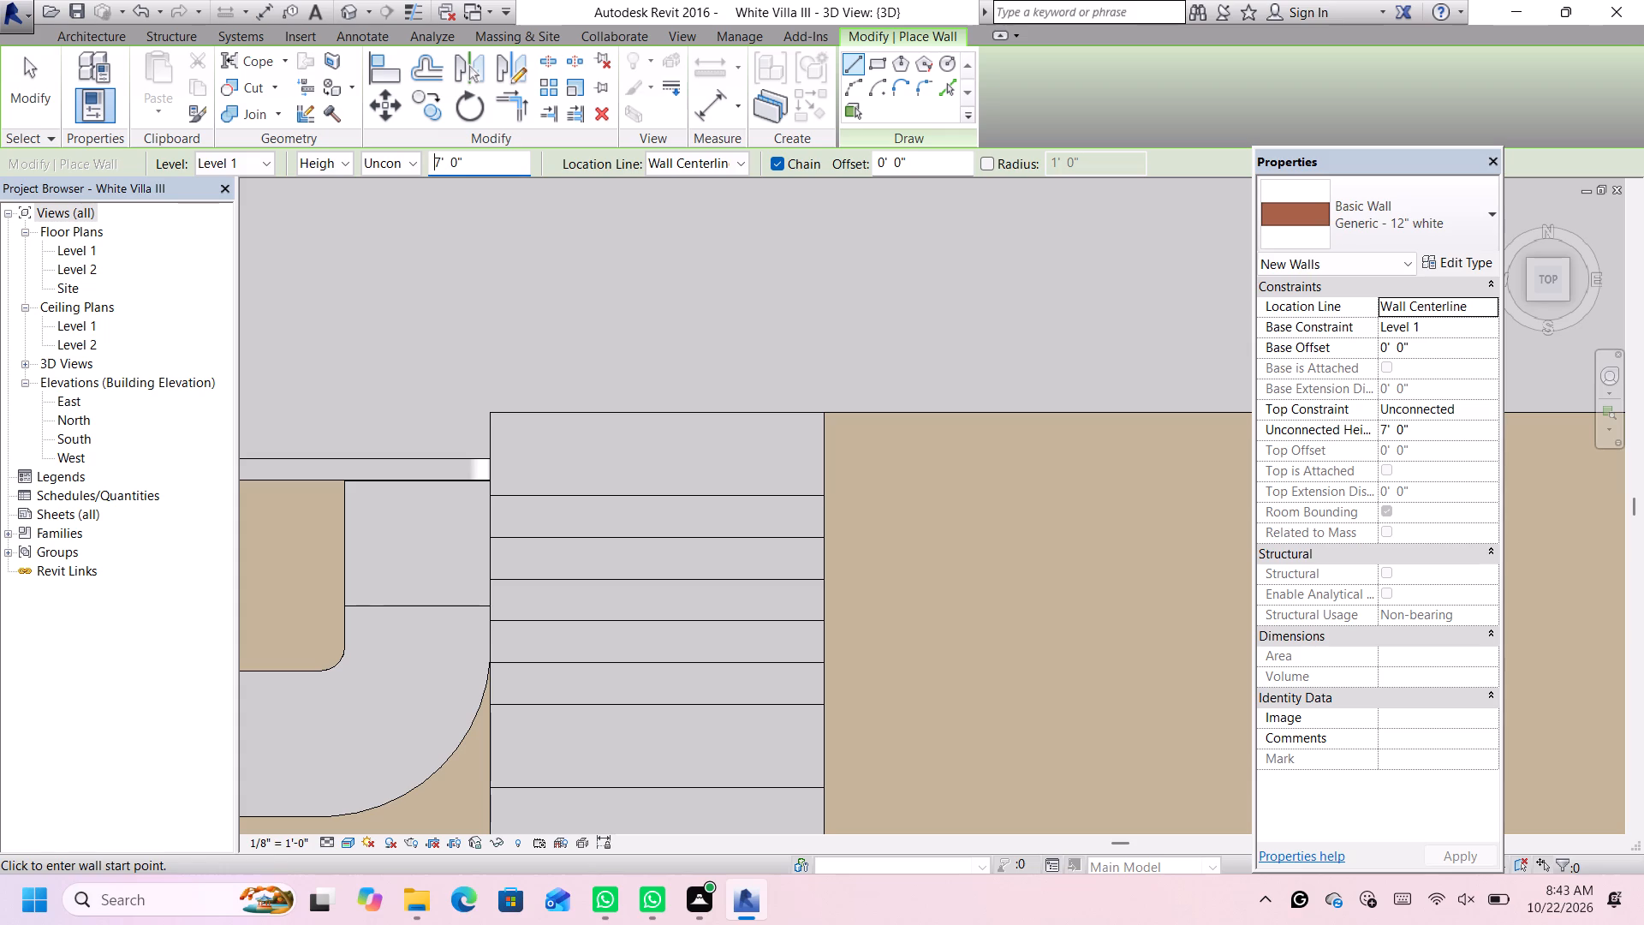
left_click(838, 411)
scroll(838, 410, "down", 6)
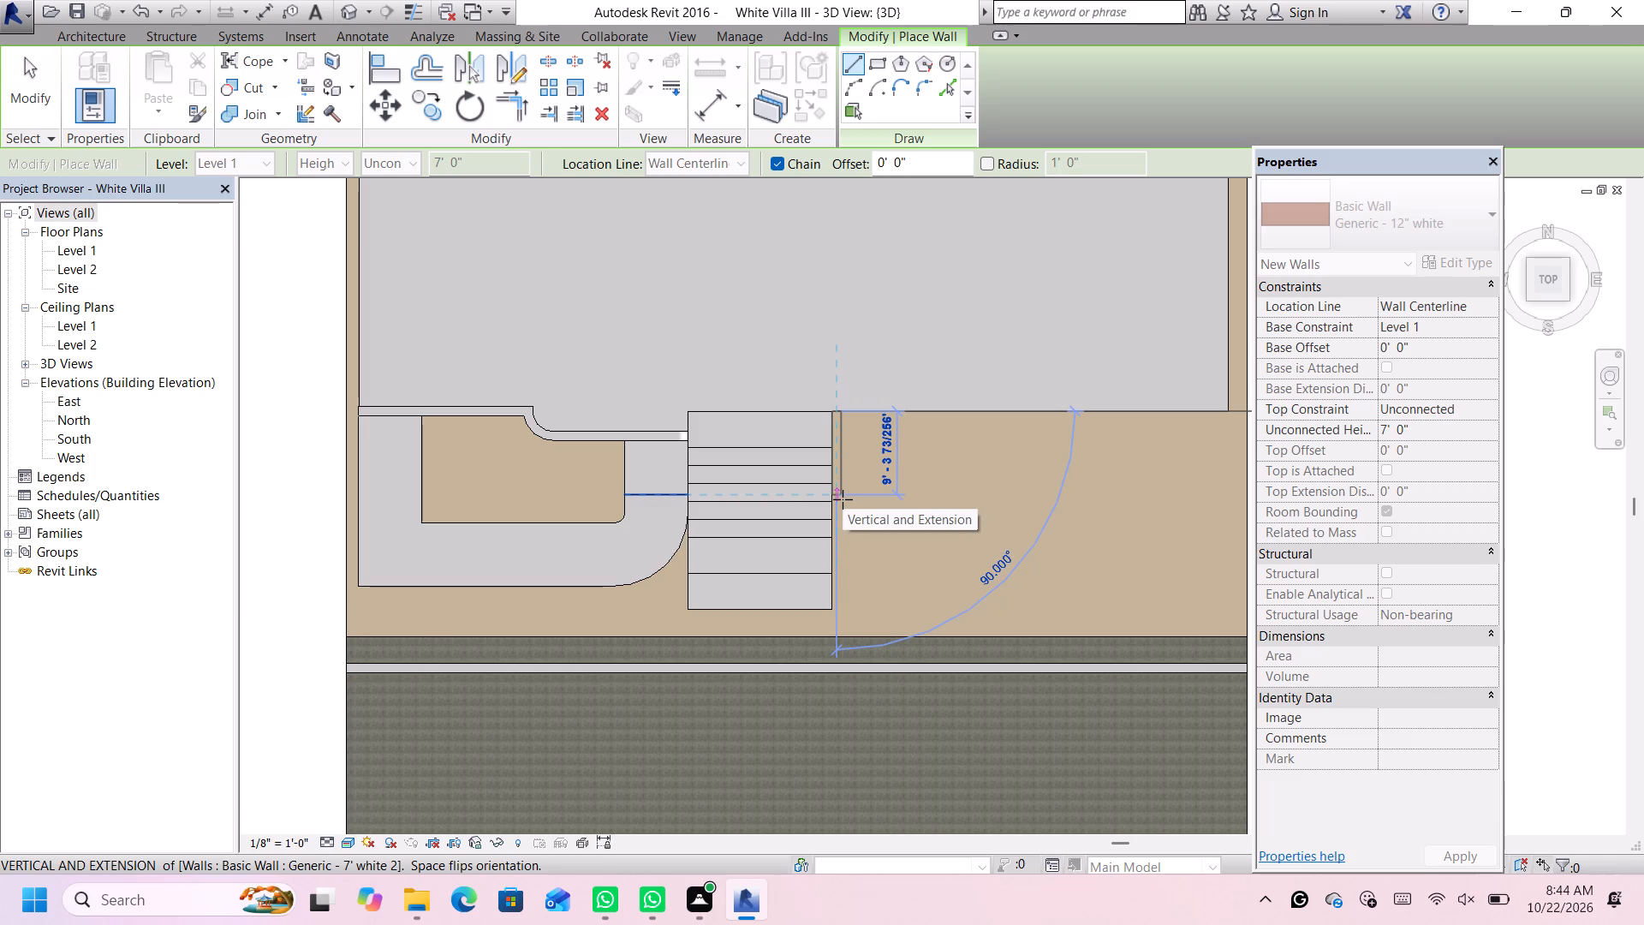
scroll(843, 499, "up", 4)
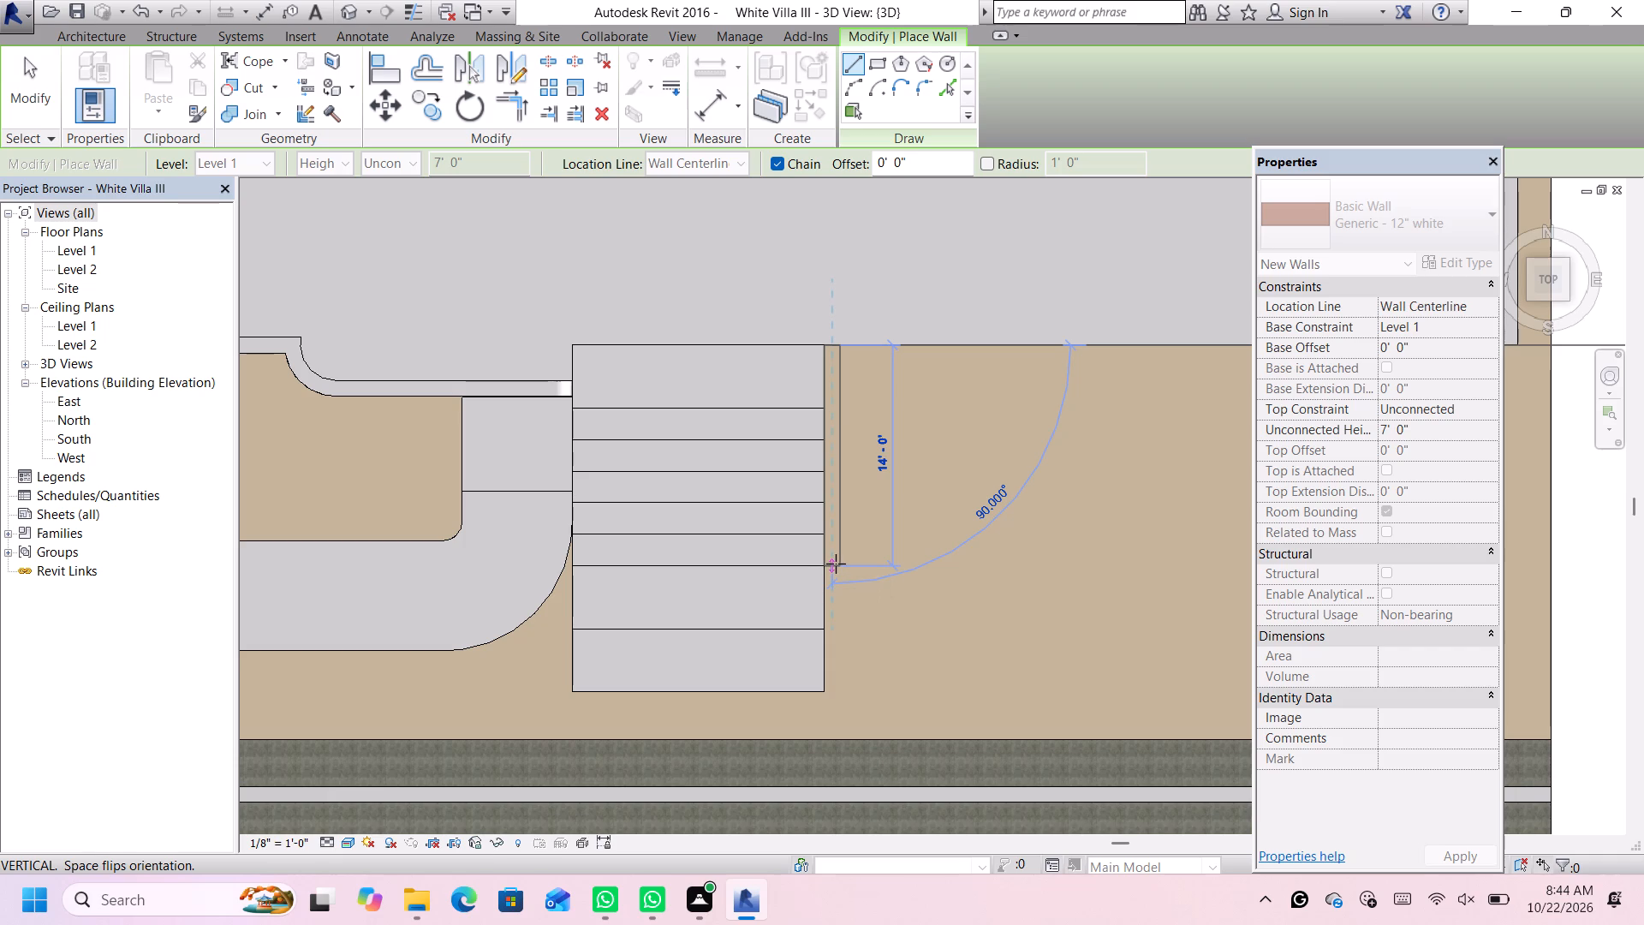
left_click(836, 564)
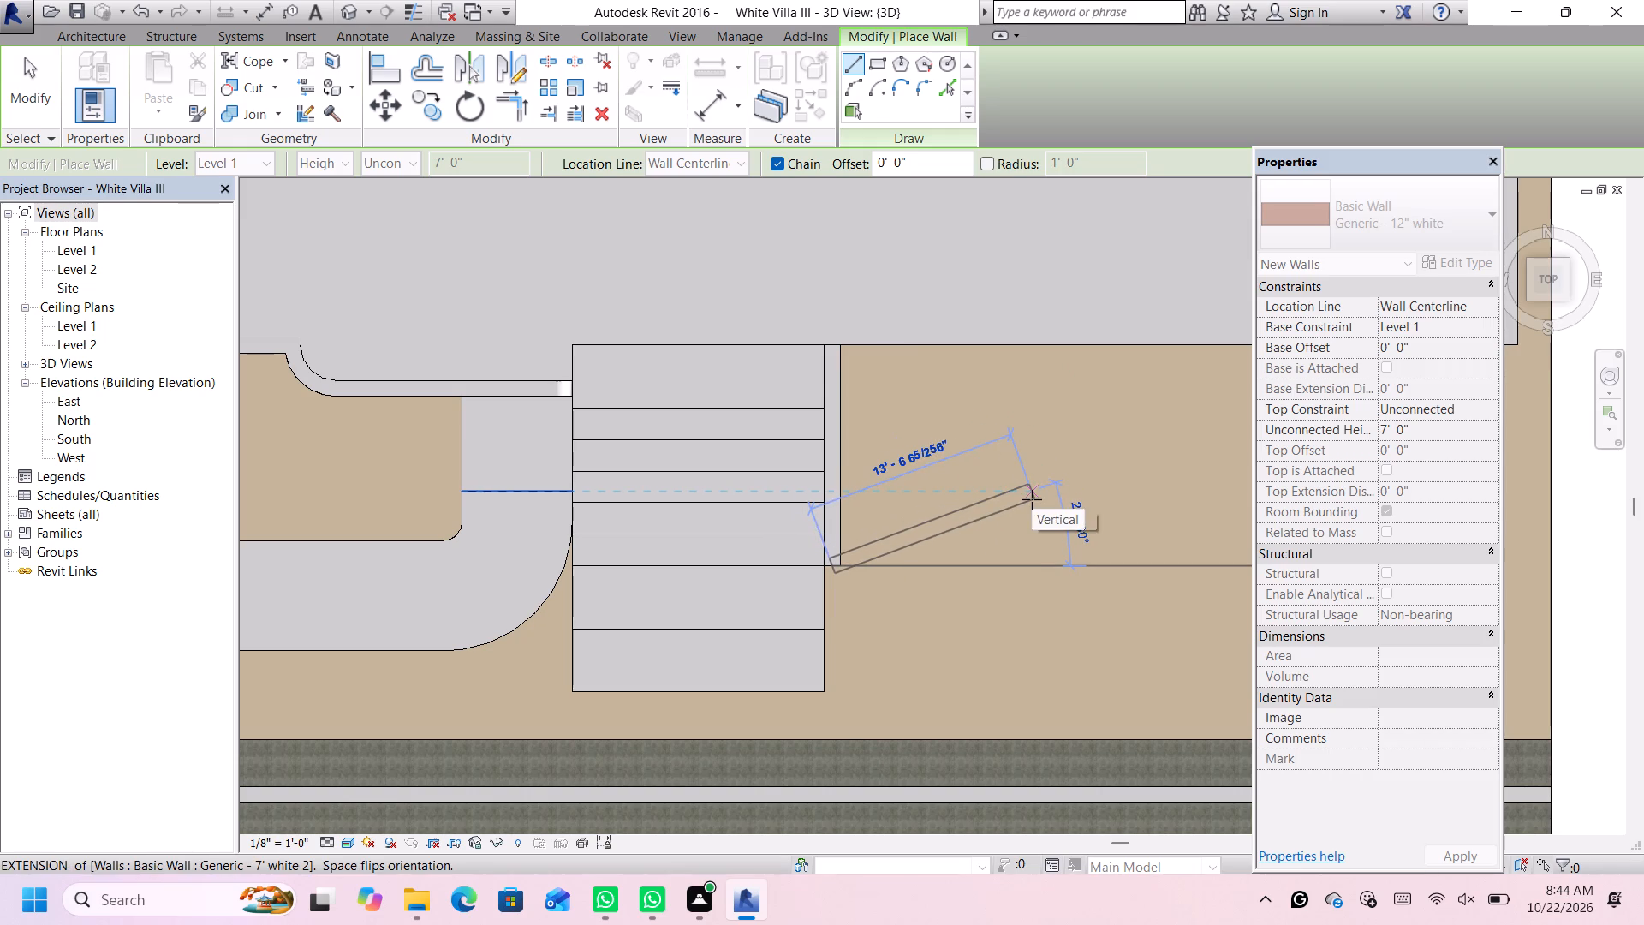
Draw a 4' long, 4' high Generic - 12" white wall continuing from the 7' high wall's free end along the entrance steps.
key("Escape")
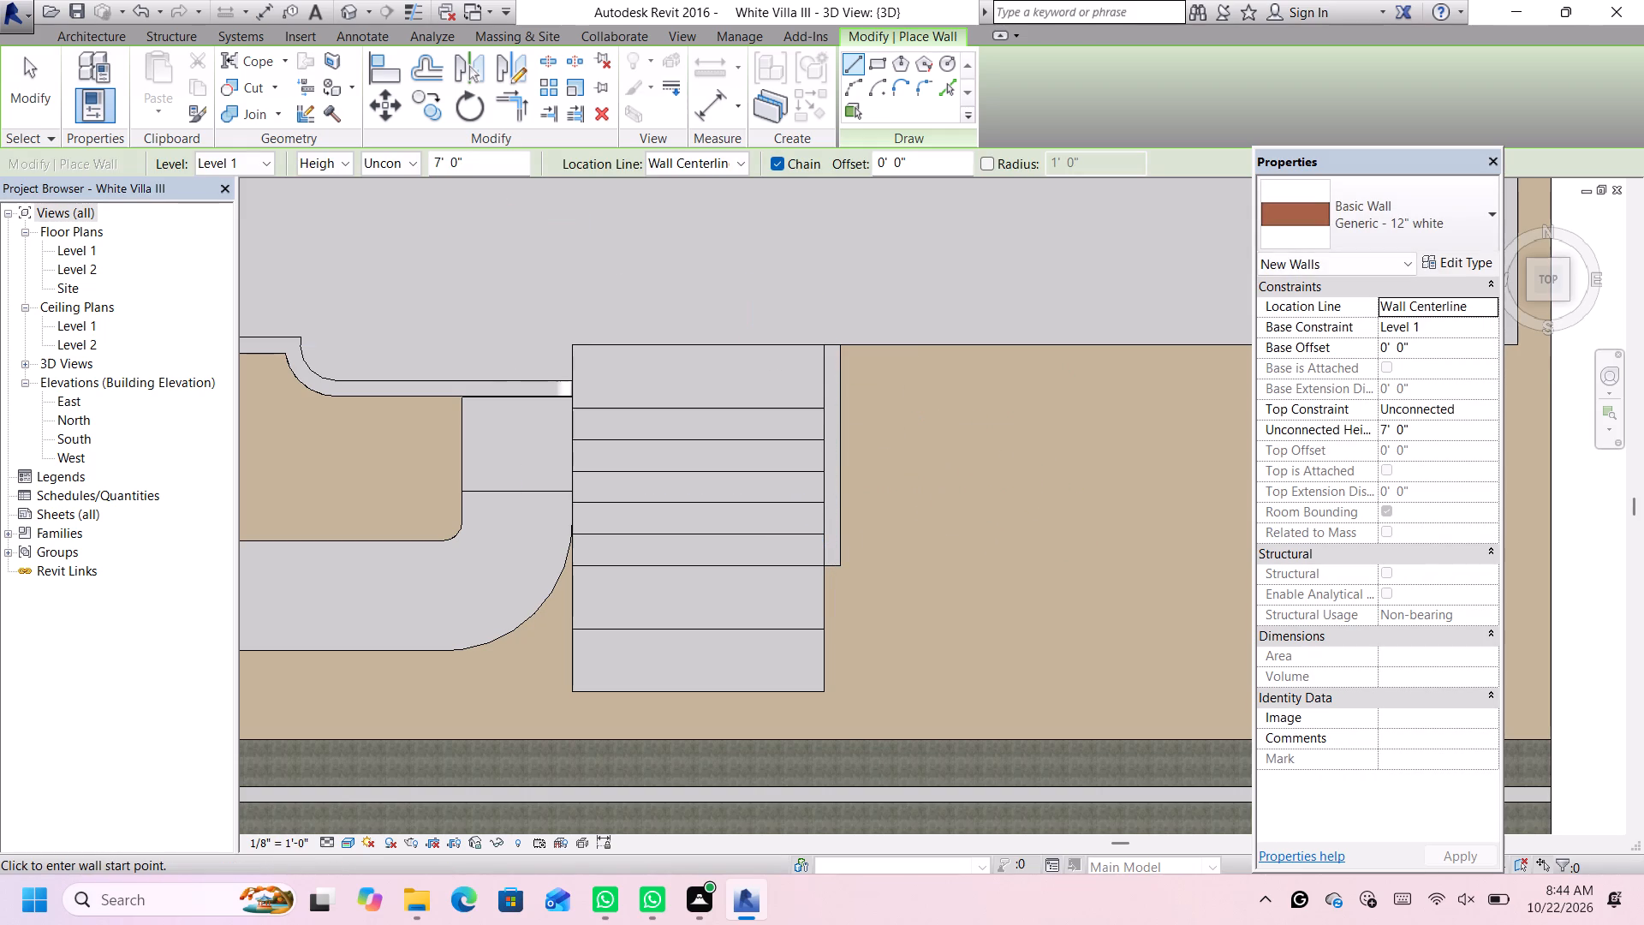
left_click_drag(484, 157, 434, 164)
key("BackSpace")
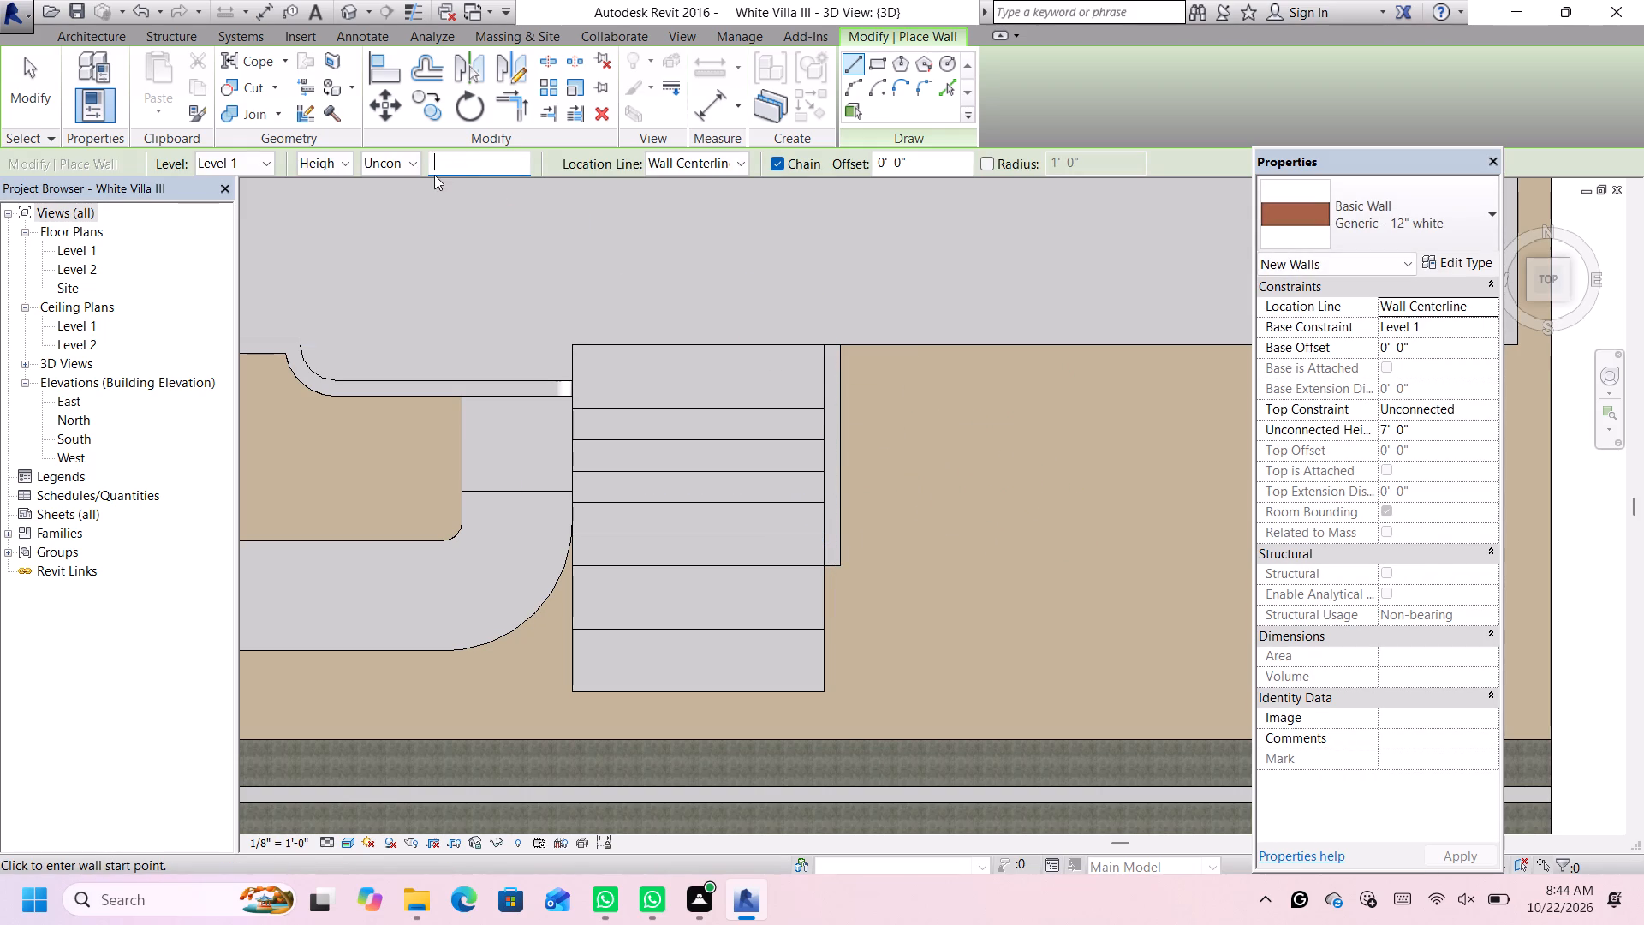
key("4")
key("apostrophe")
key("Return")
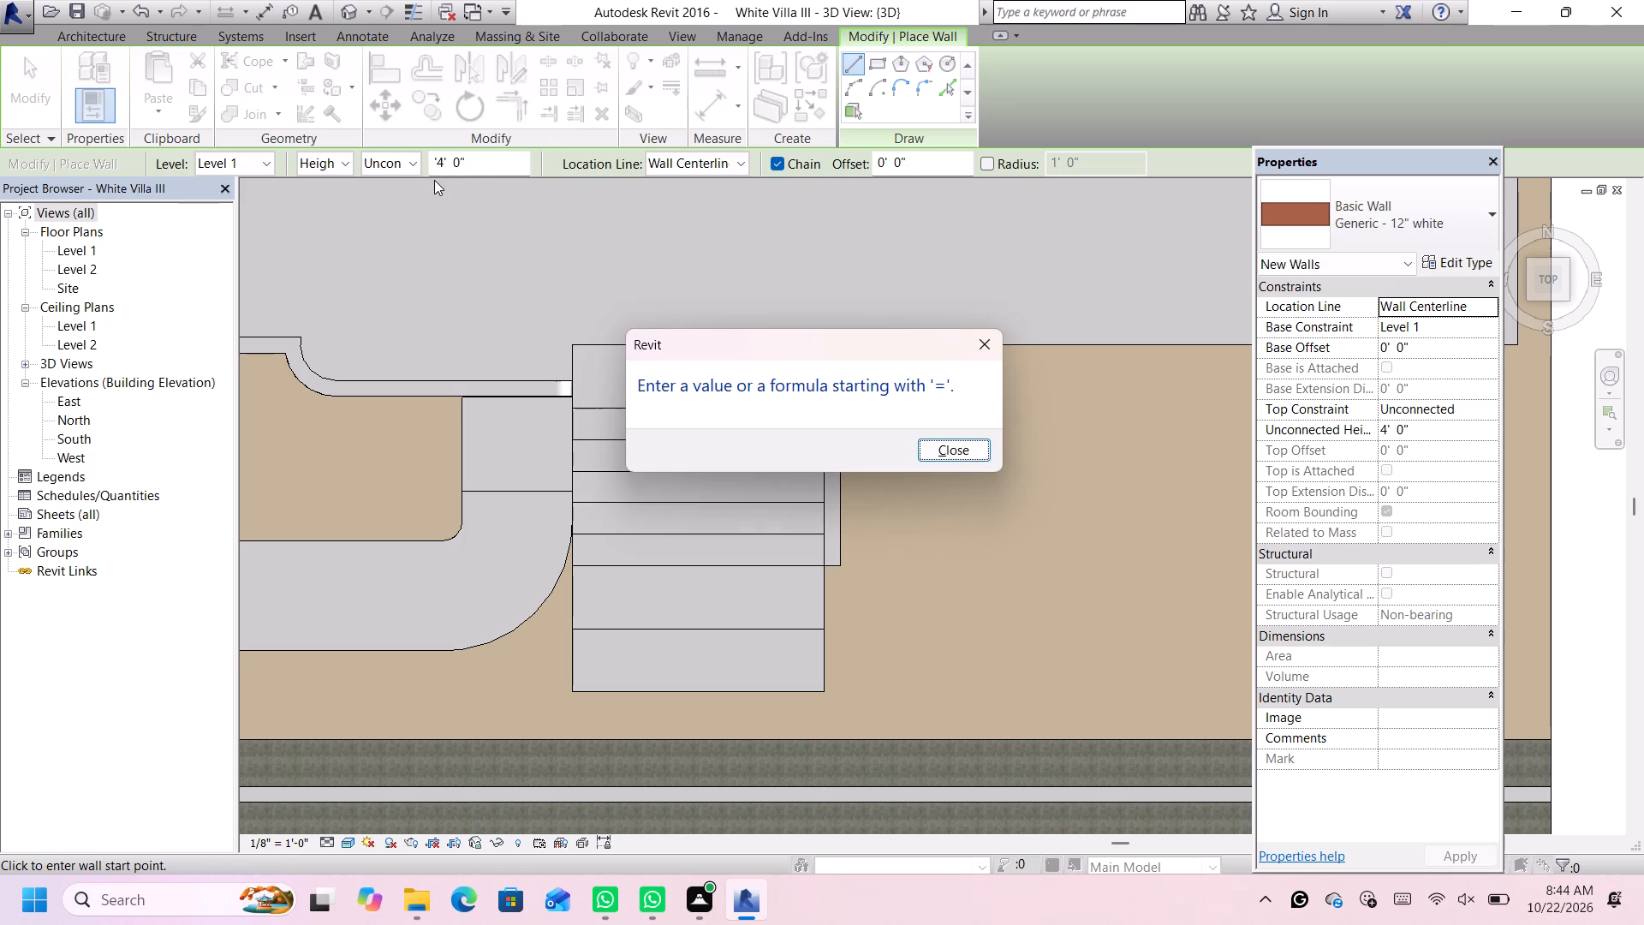
left_click(961, 453)
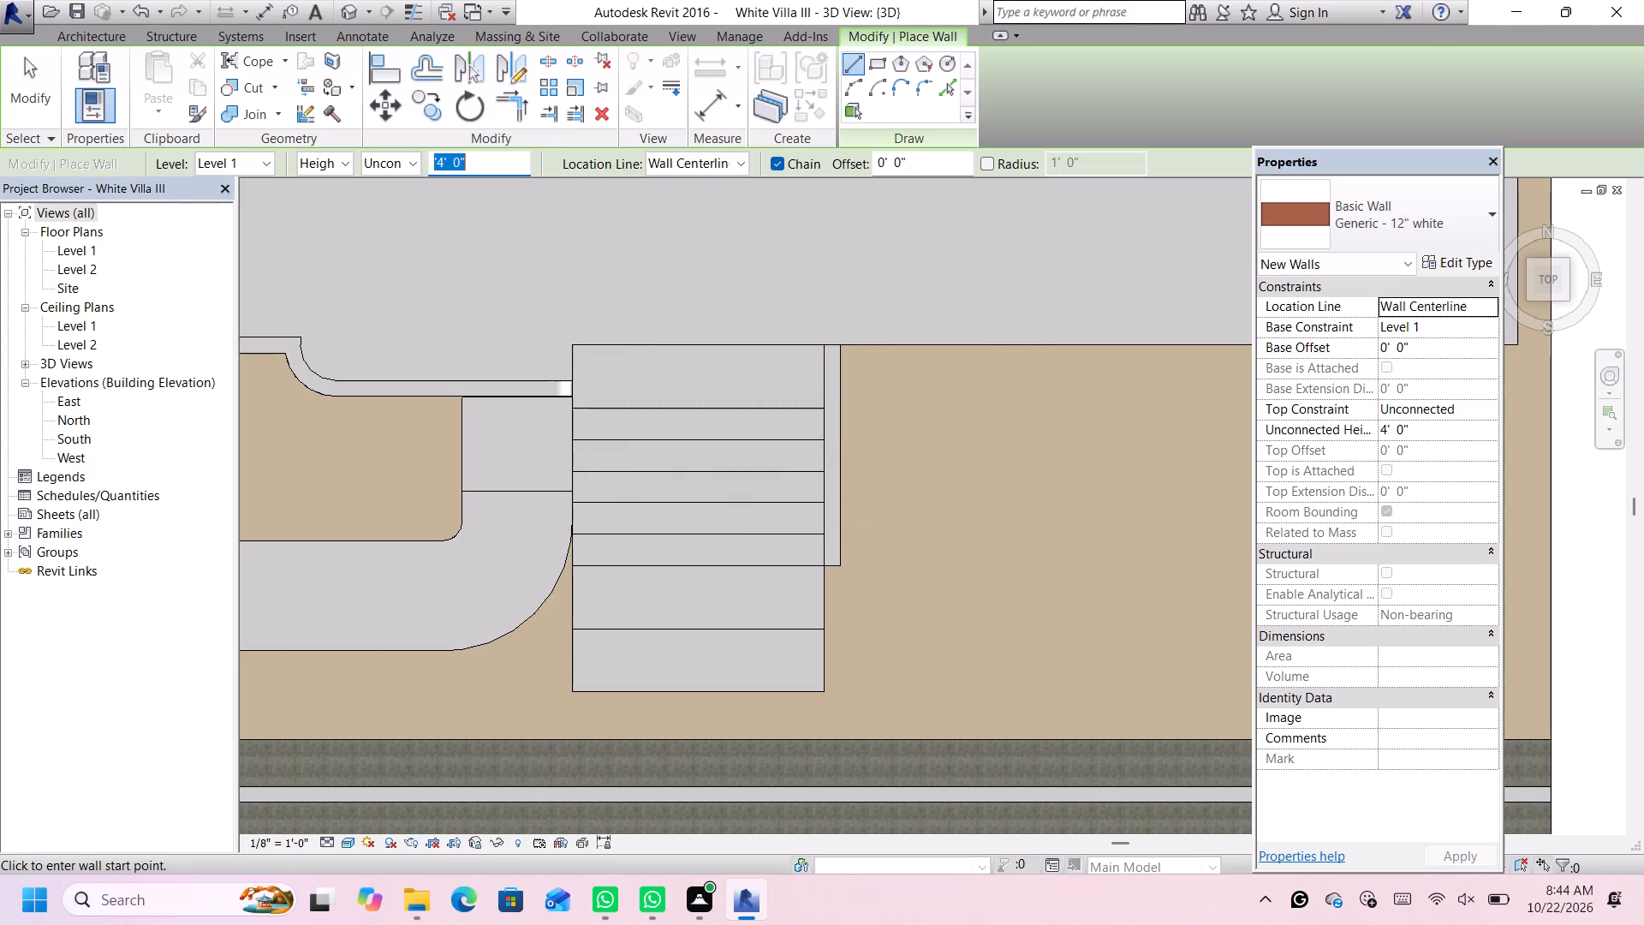
left_click(439, 164)
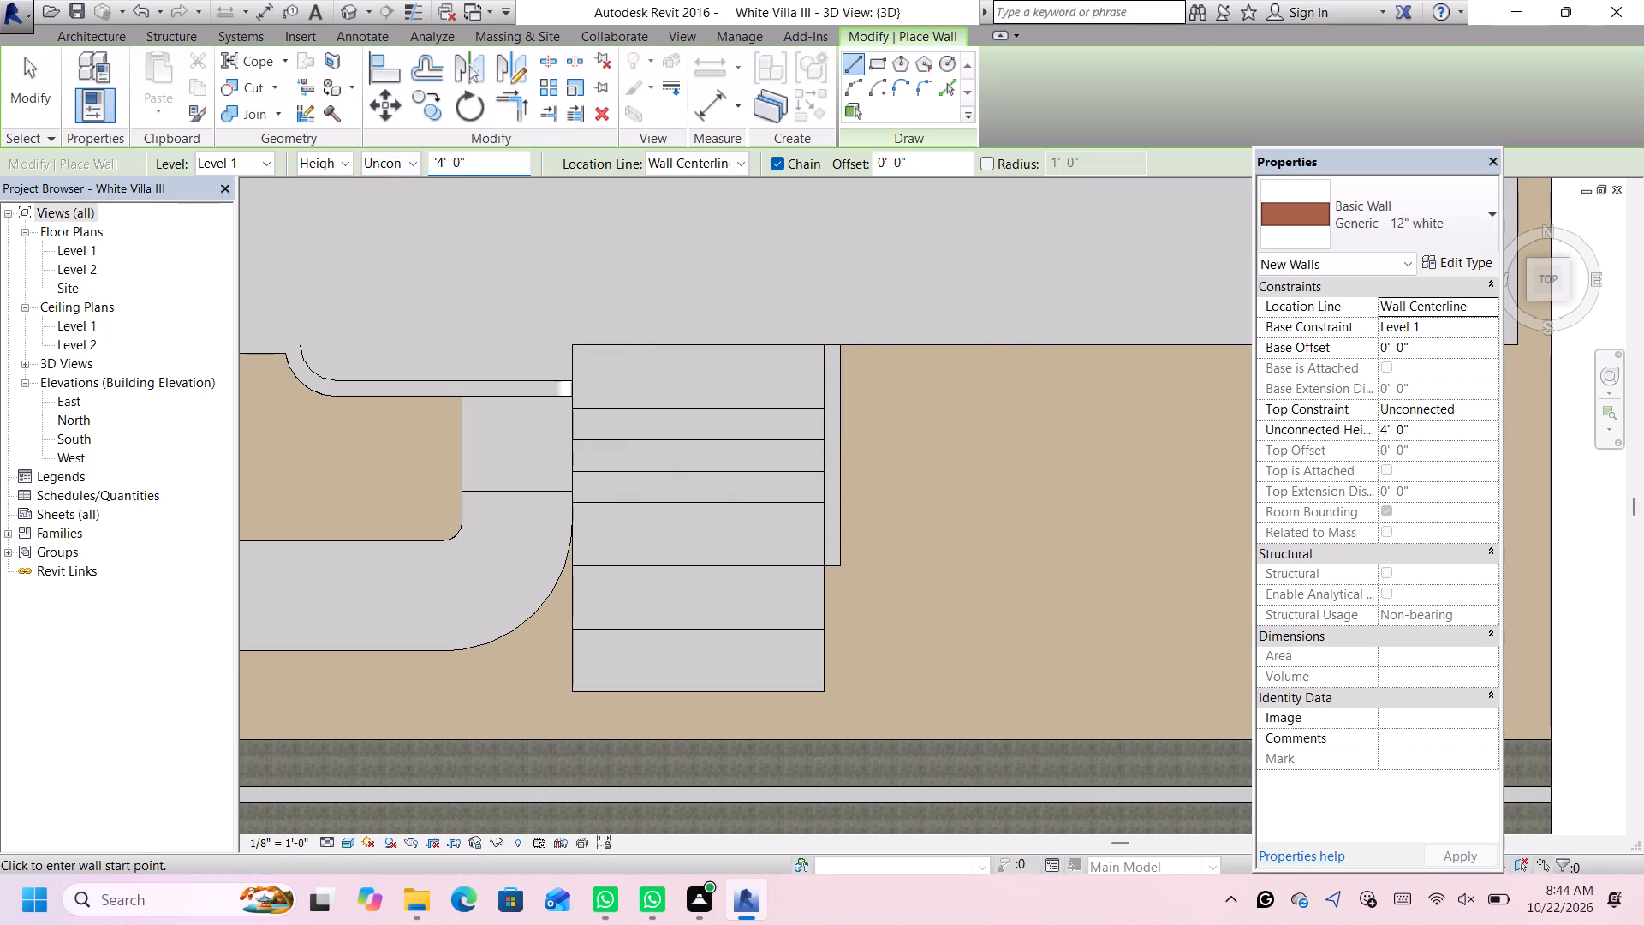
key("BackSpace")
scroll(837, 570, "up", 2)
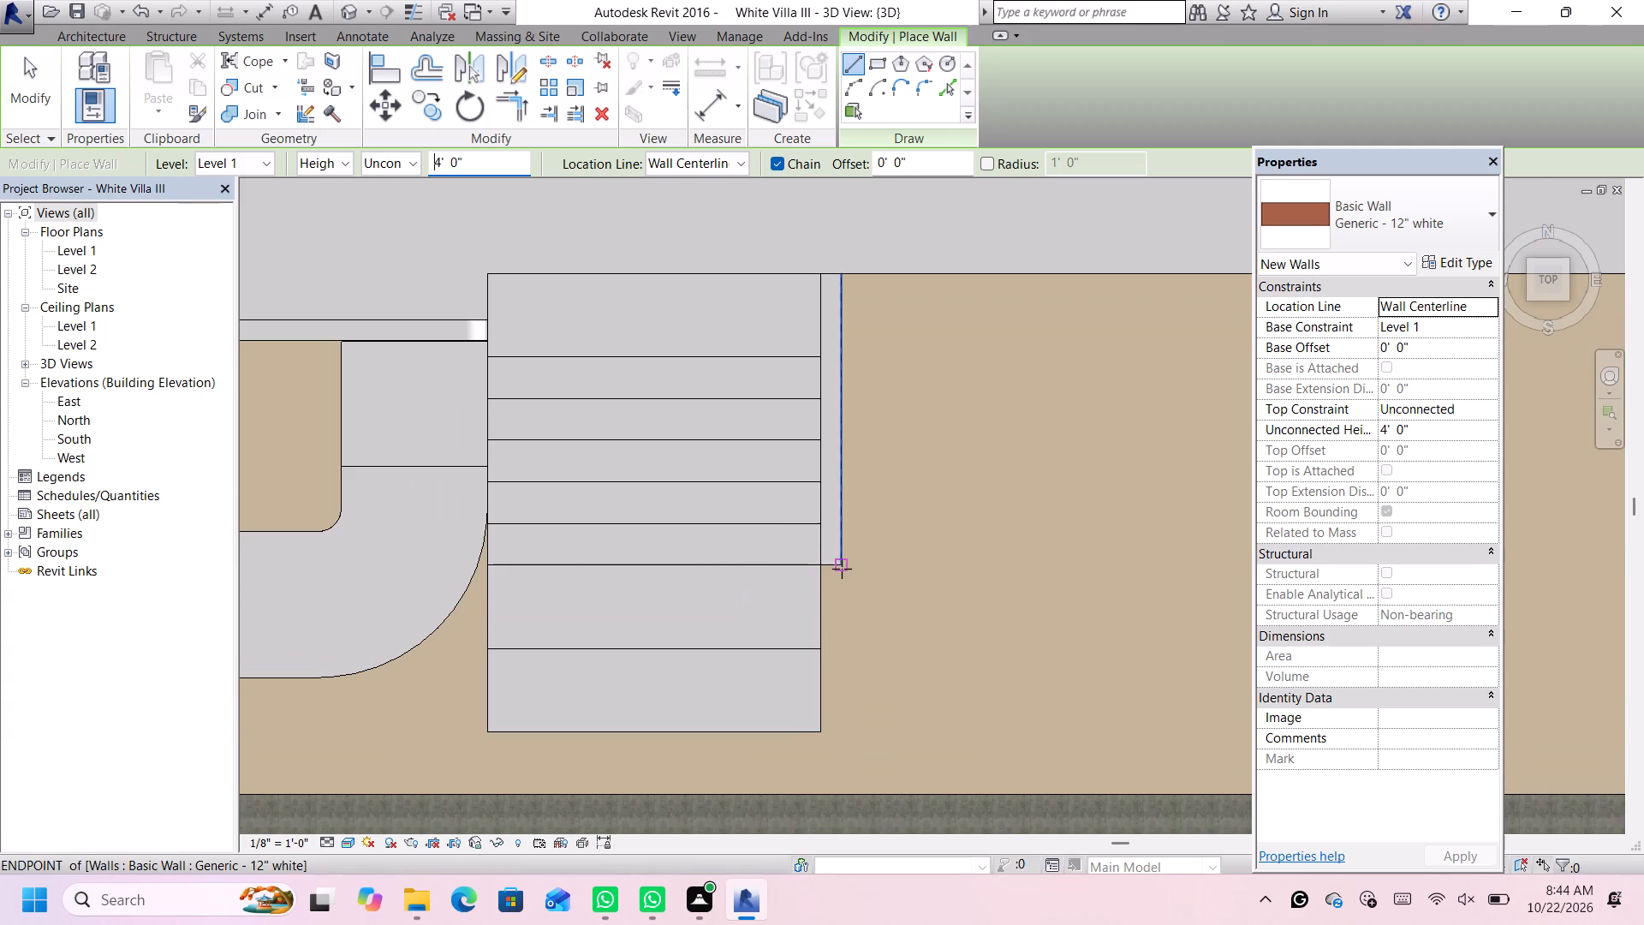
left_click(833, 567)
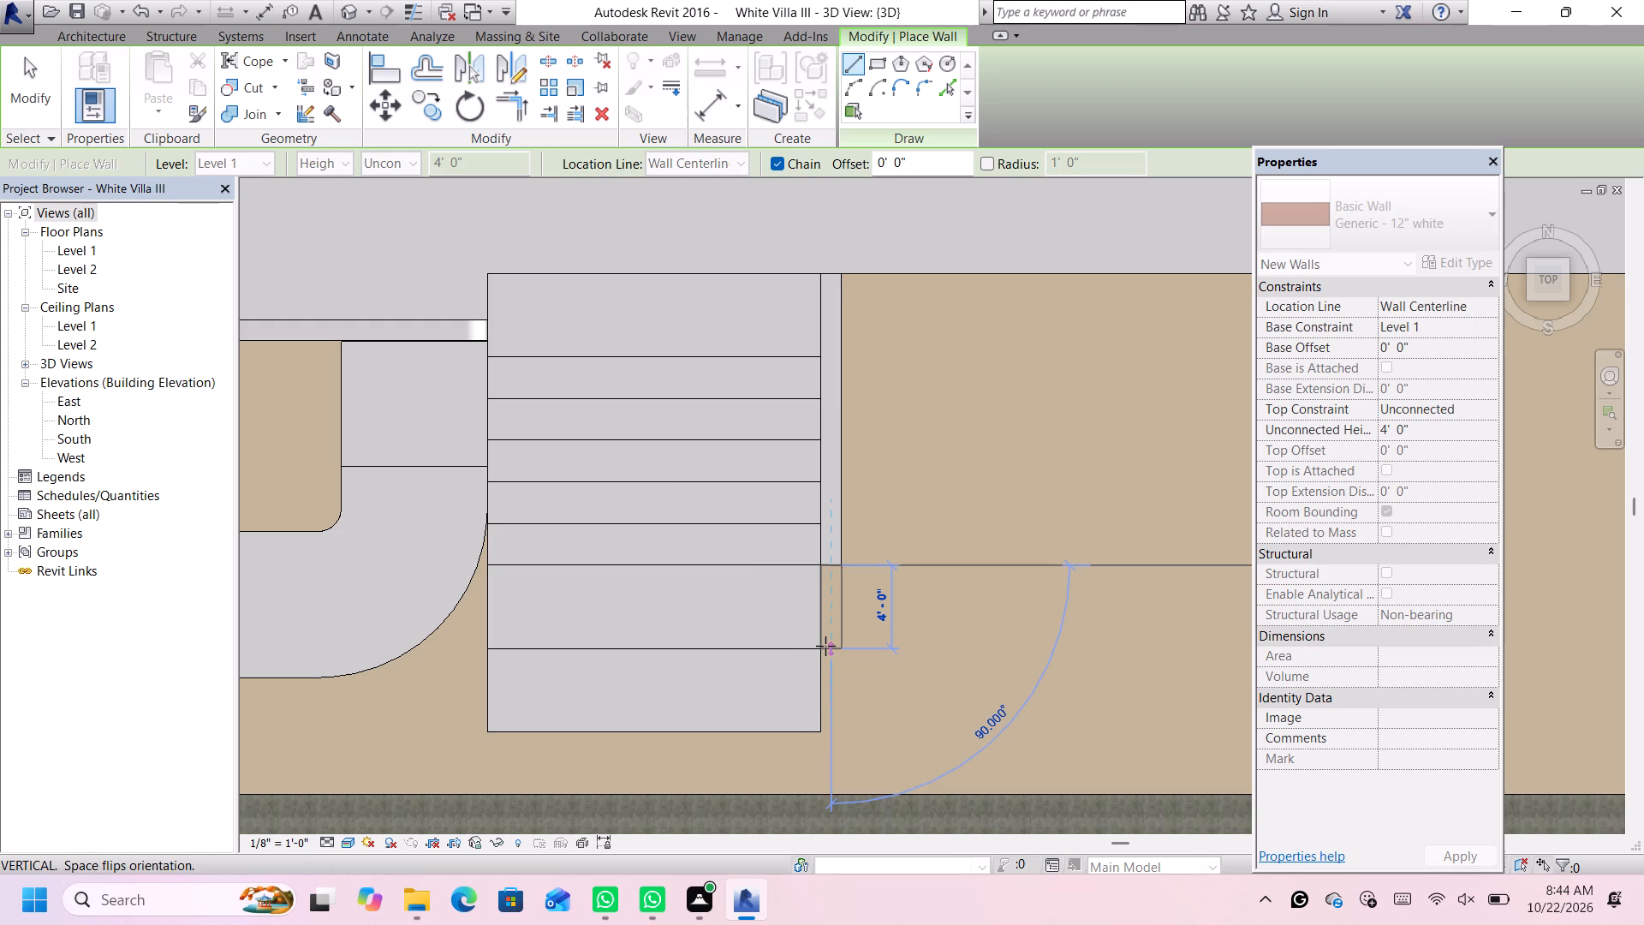
left_click(825, 646)
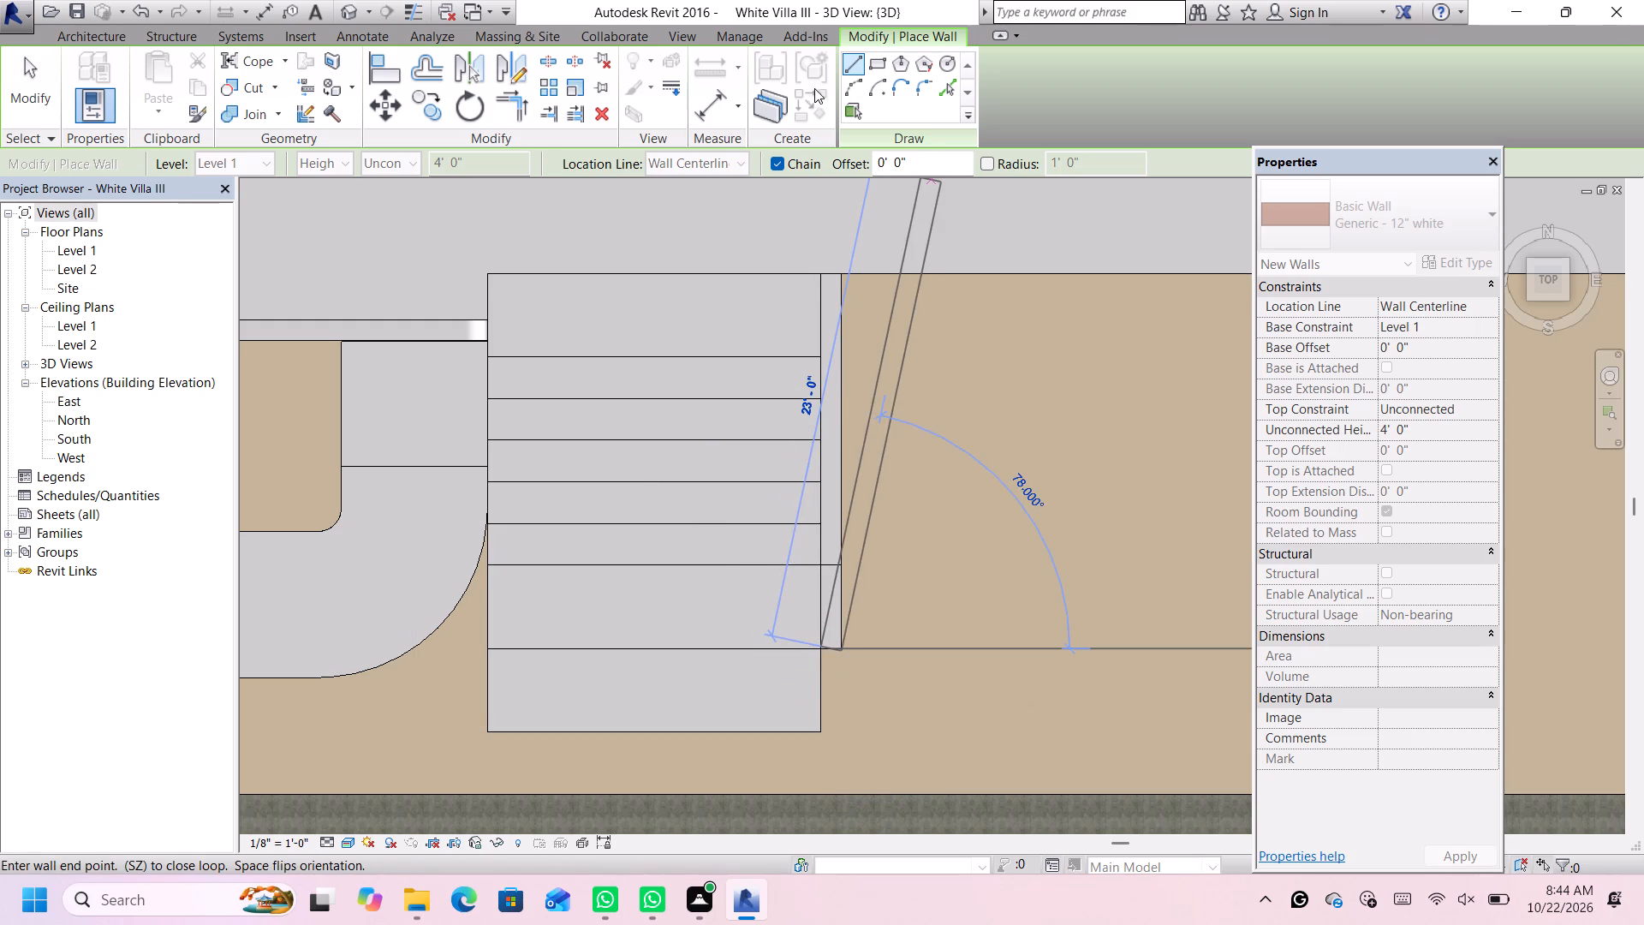
Continue the 4' high wall with a tangent quarter arc of about 2'-10" radius away from the steps and a 3' straight run.
left_click(854, 88)
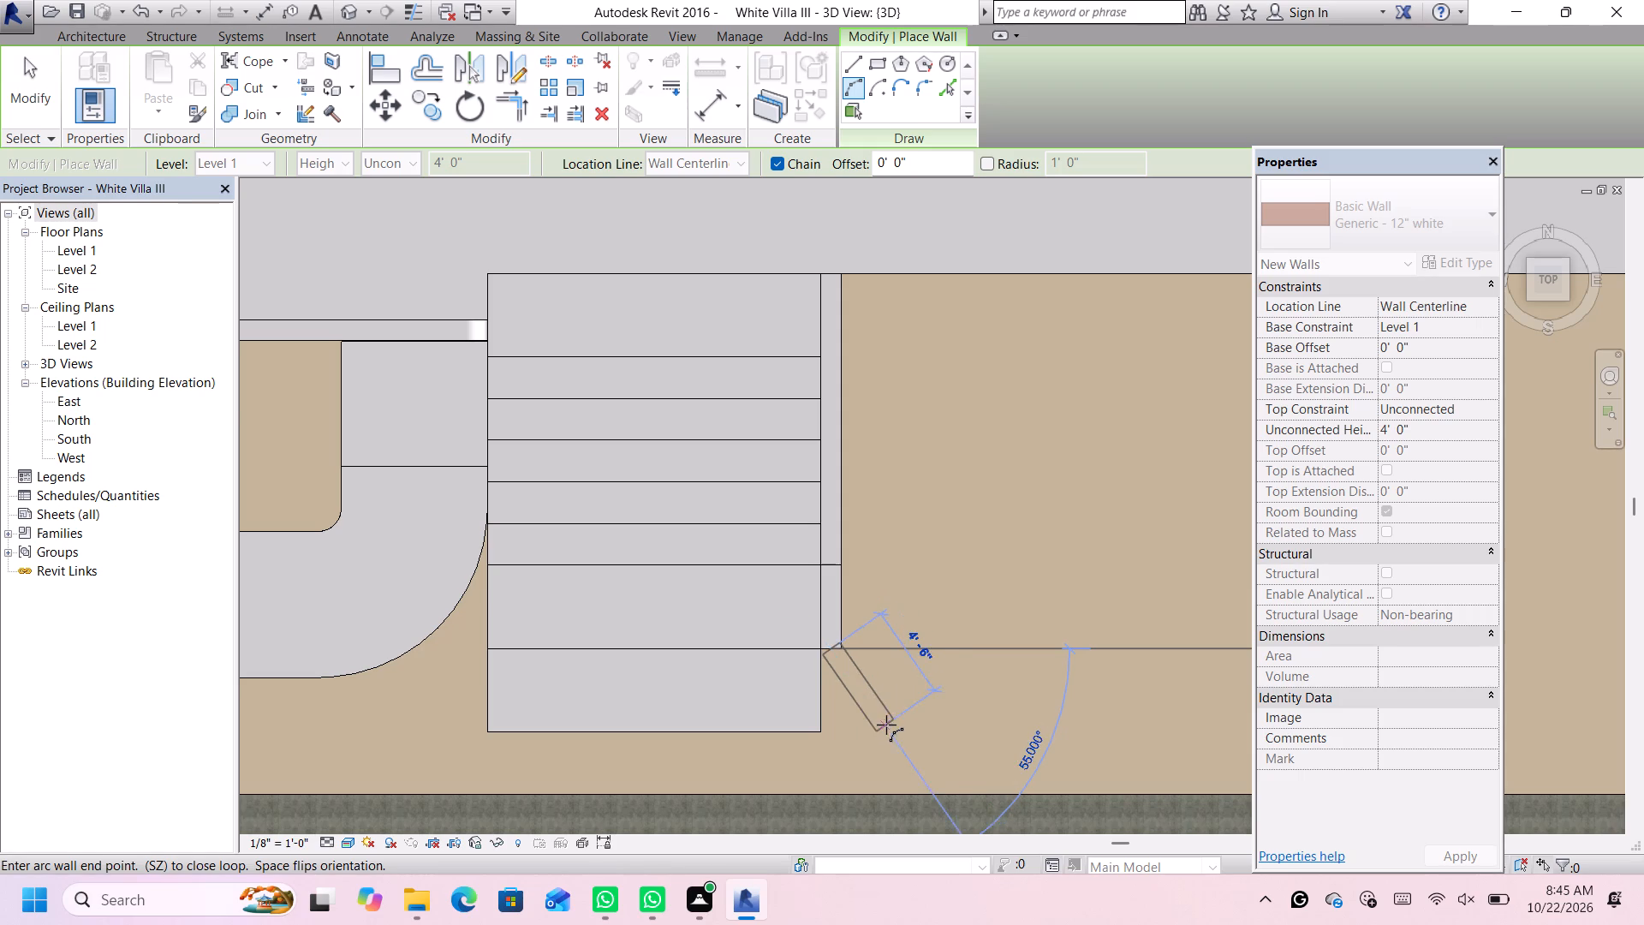
left_click(884, 711)
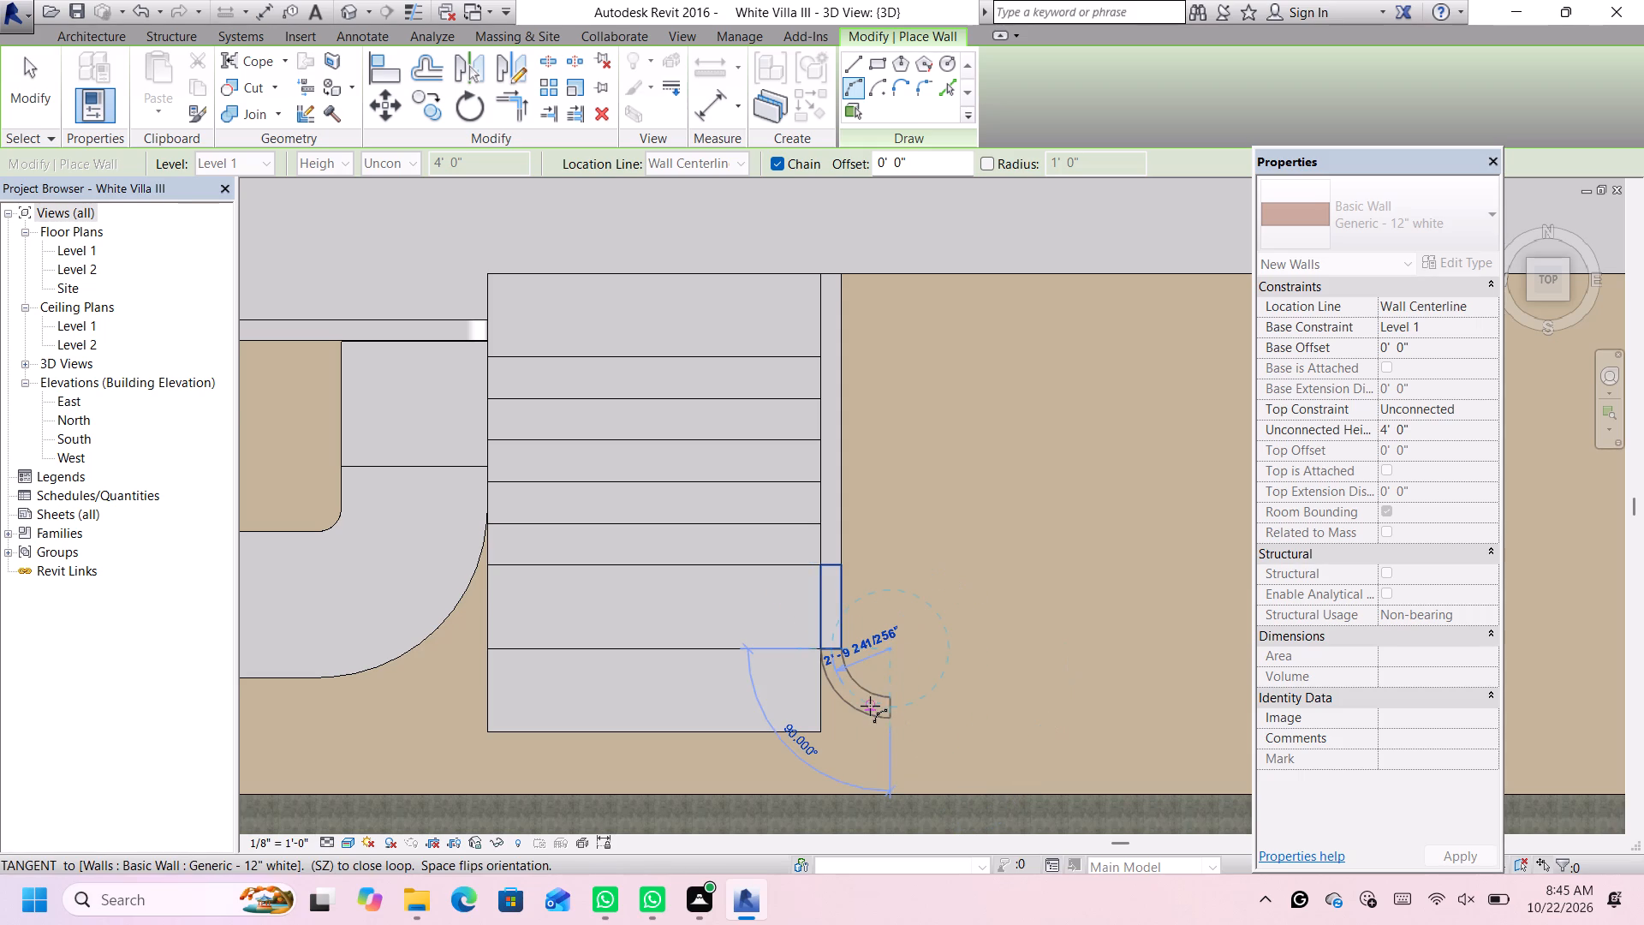
left_click(872, 709)
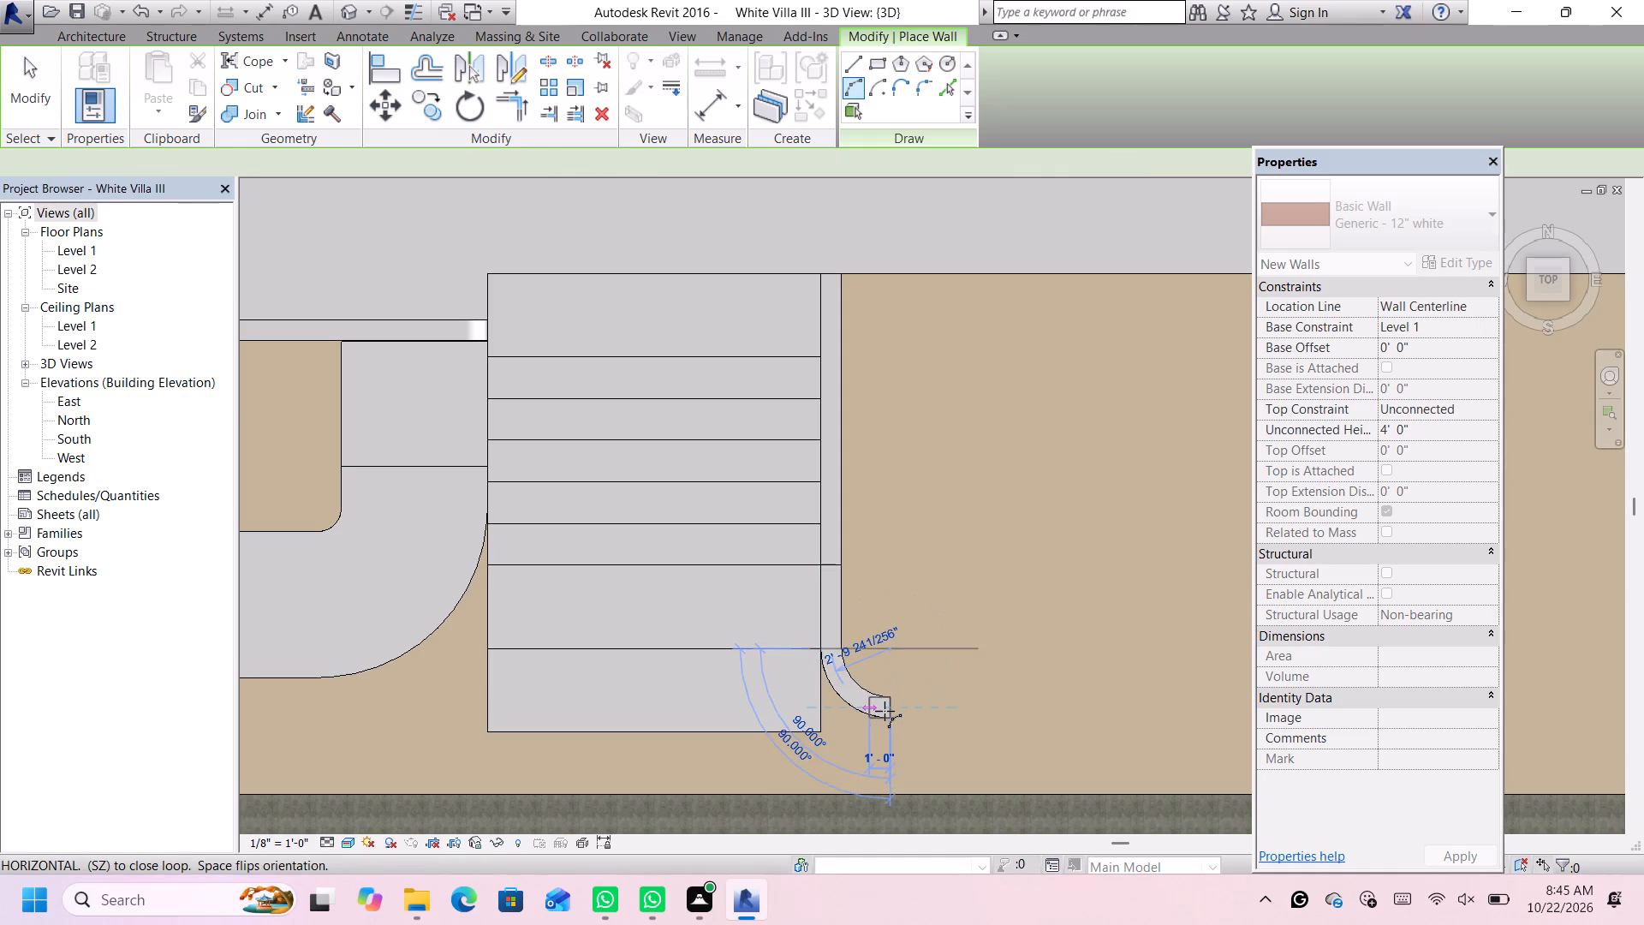
scroll(885, 711, "down", 5)
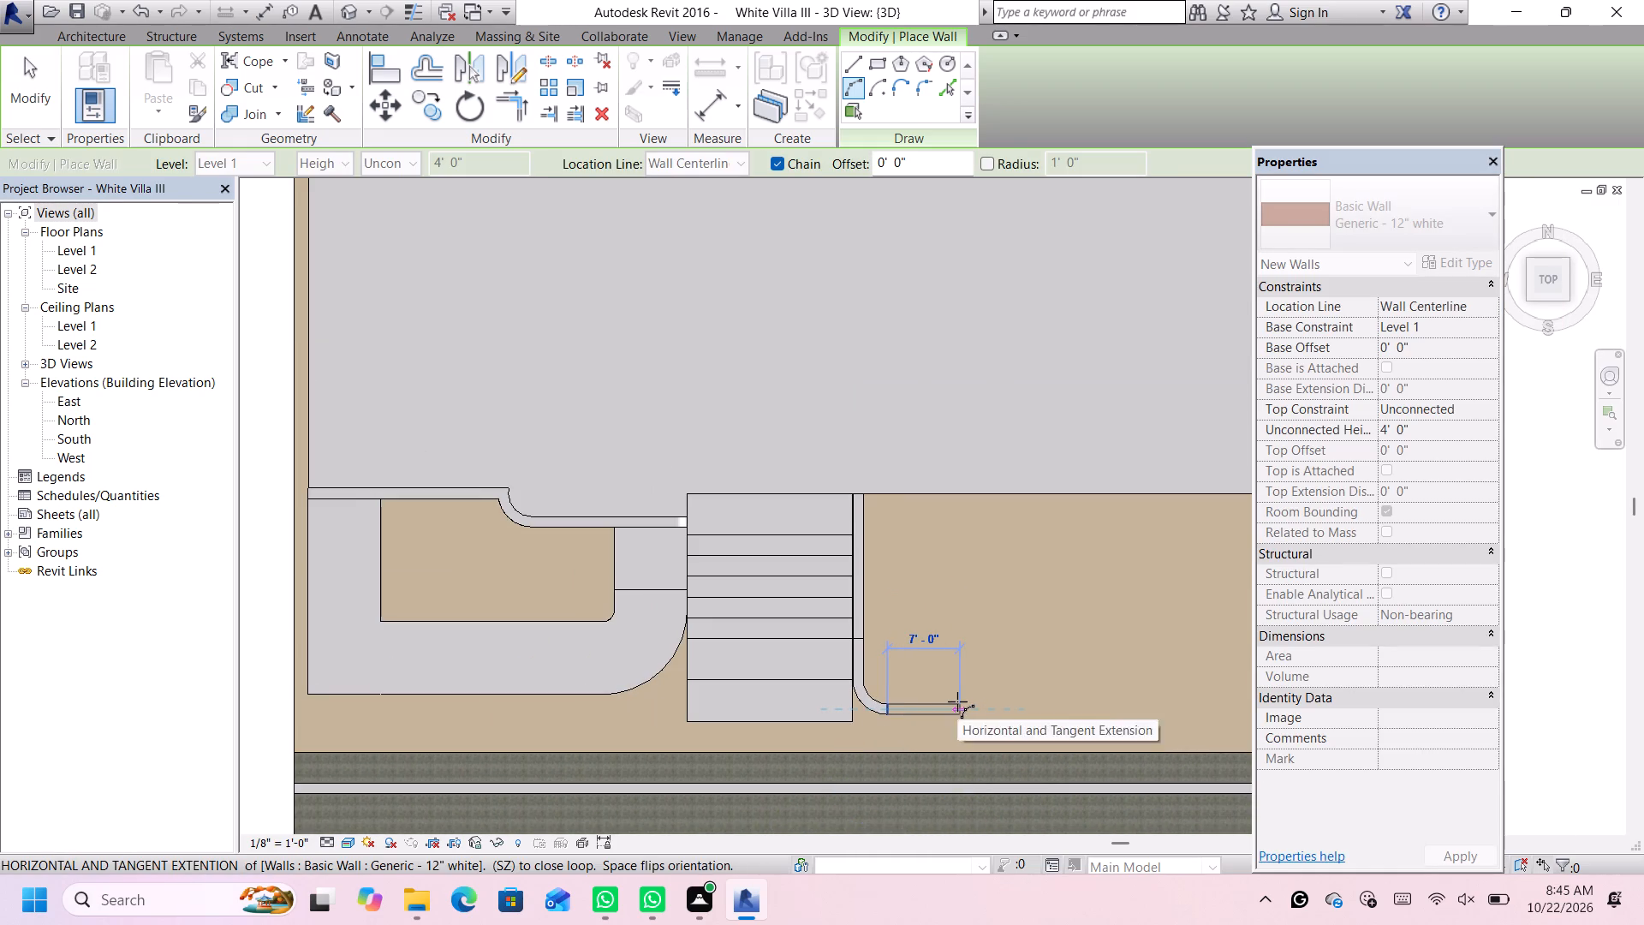
scroll(957, 701, "down", 1)
scroll(957, 701, "up", 5)
scroll(957, 703, "down", 2)
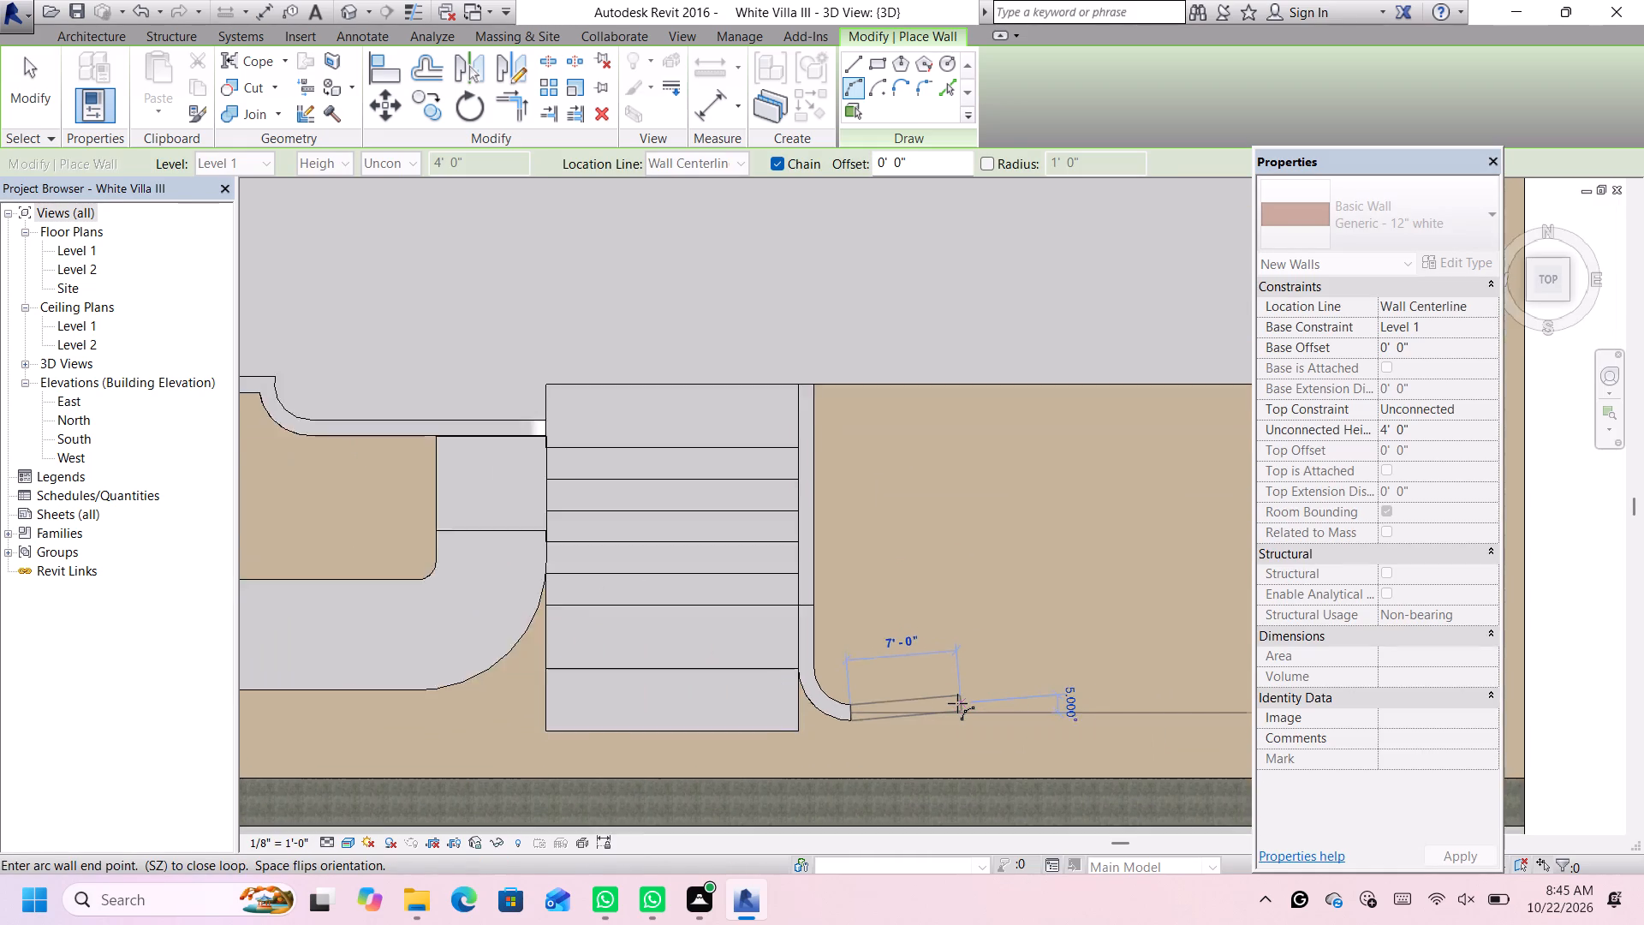
middle_click_drag(955, 702, 865, 684)
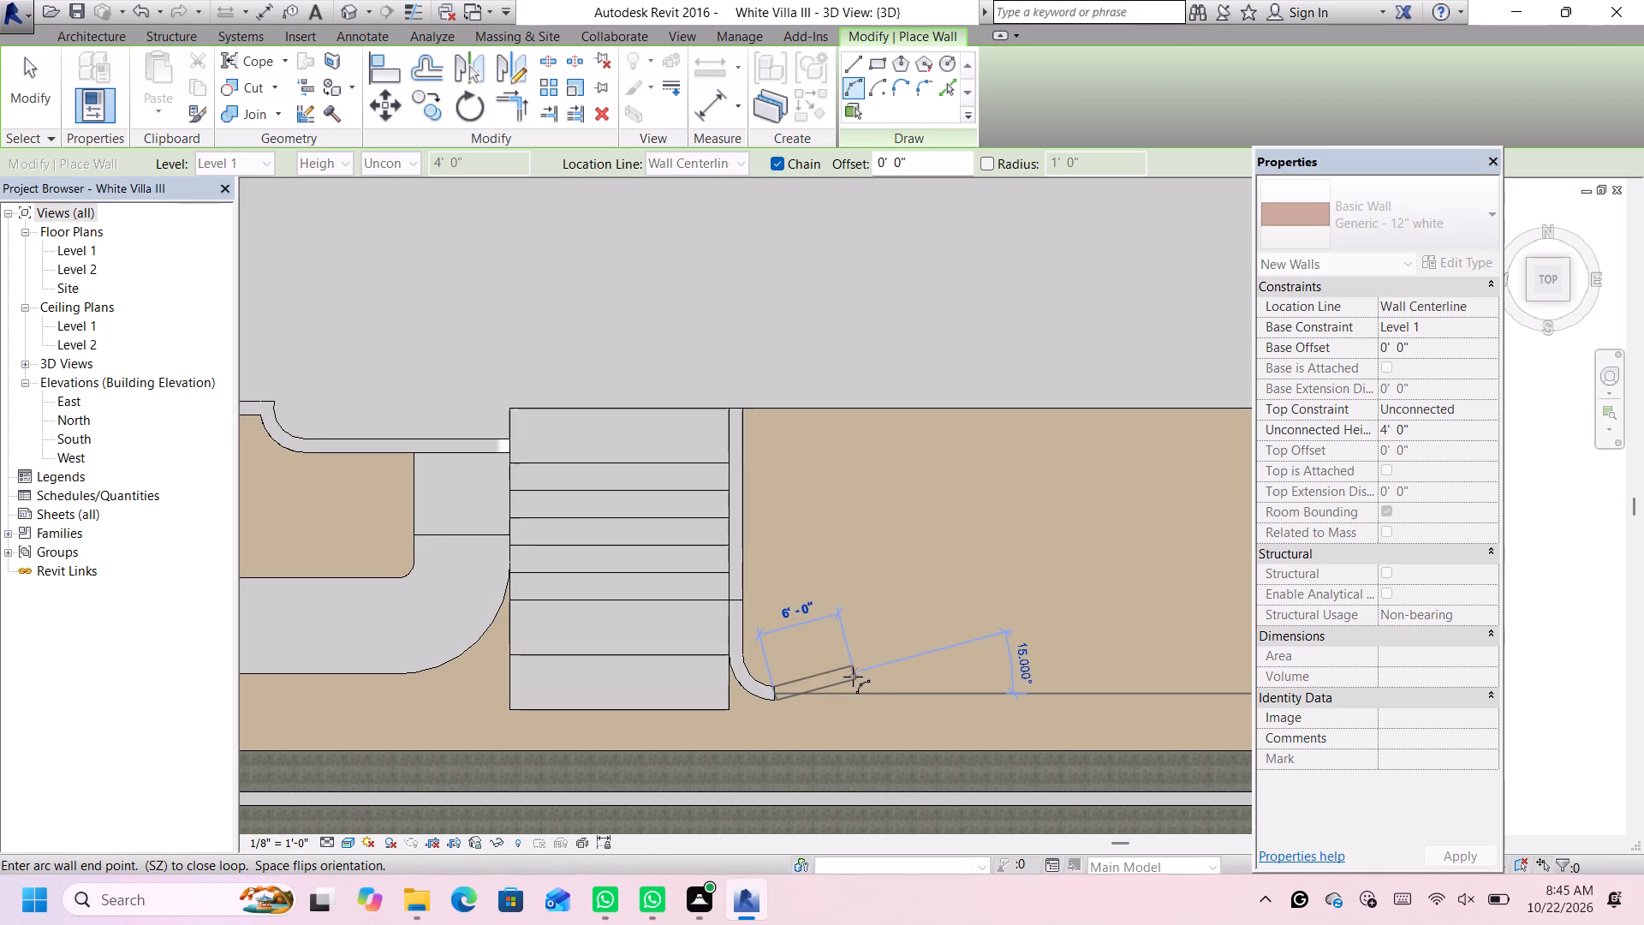
left_click(856, 61)
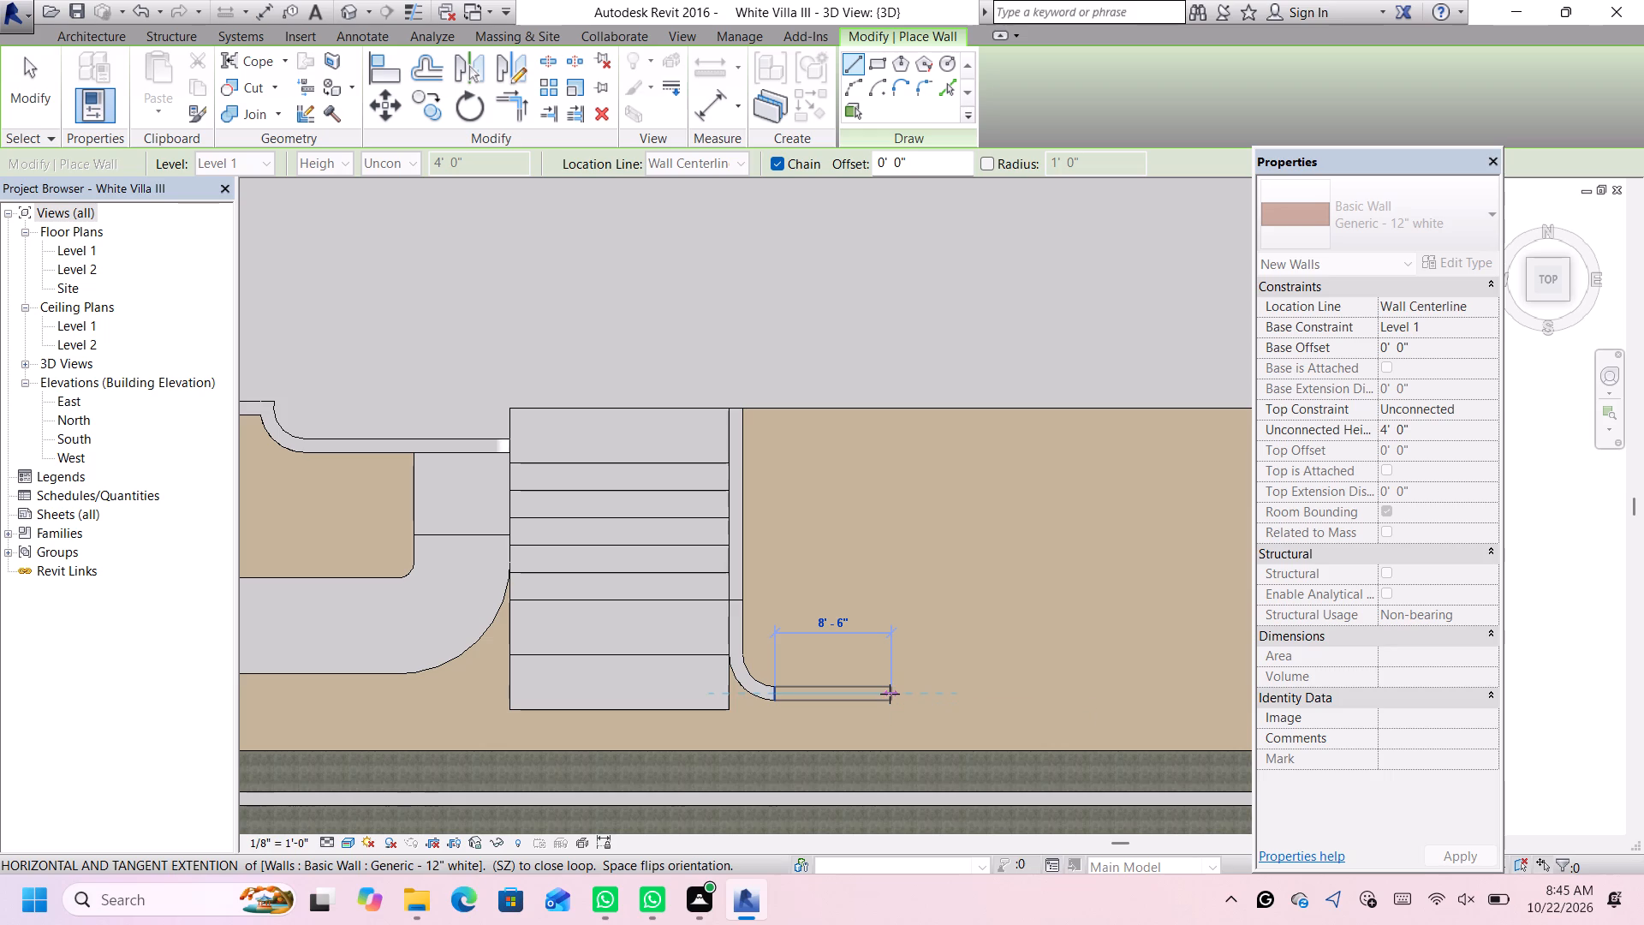
scroll(890, 695, "down", 1)
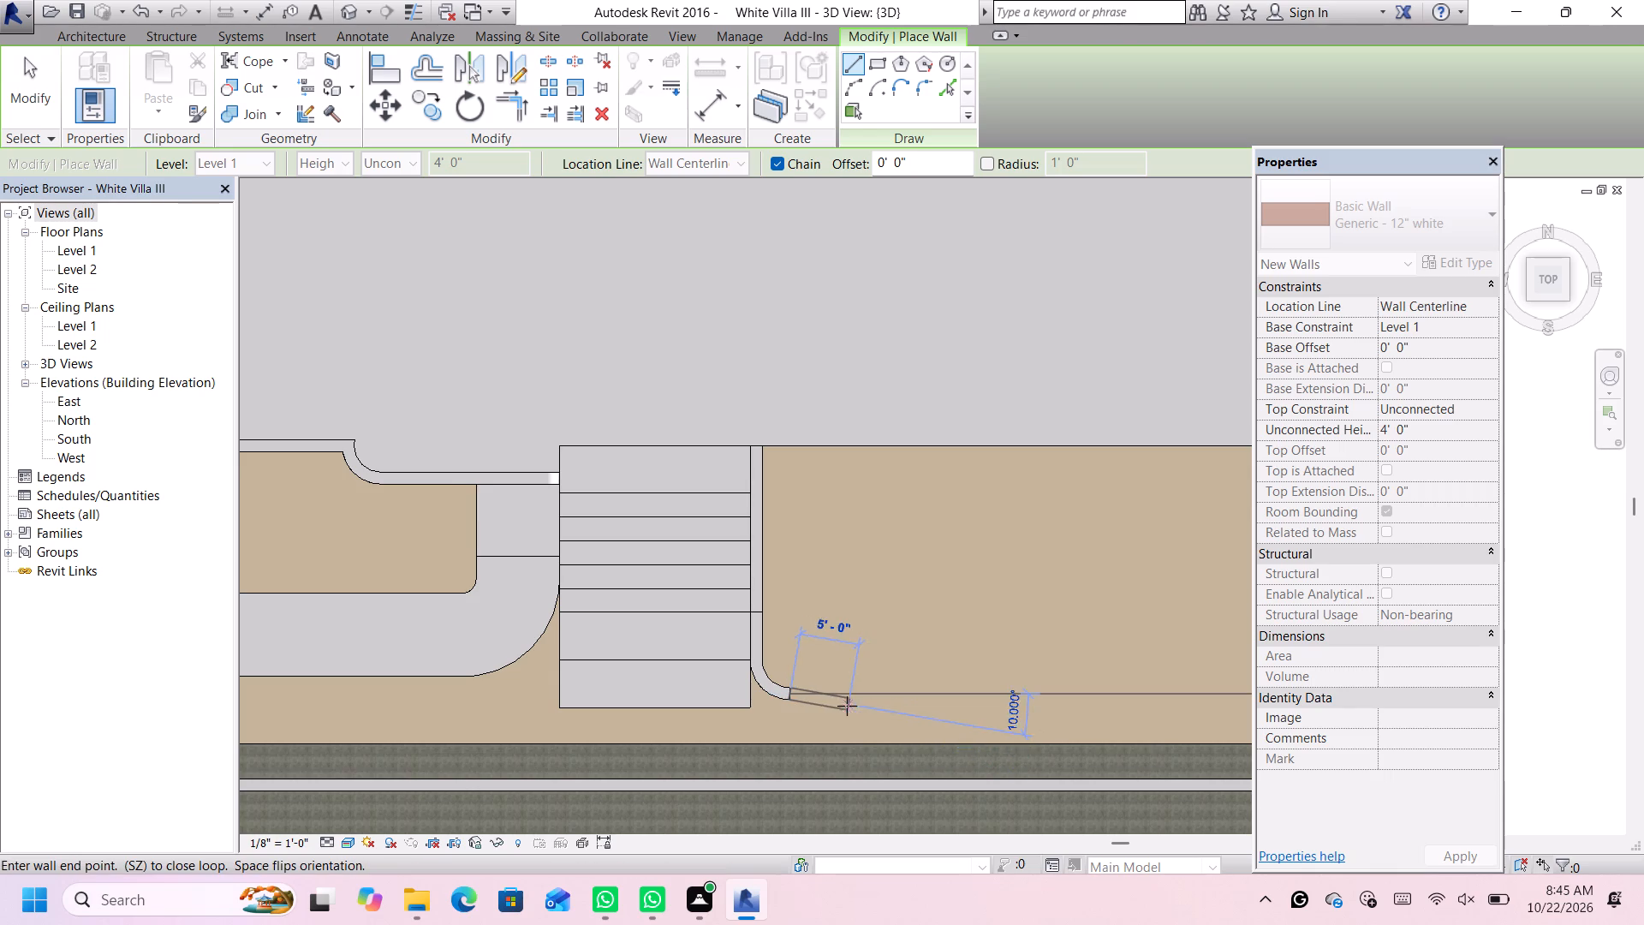
scroll(841, 713, "up", 3)
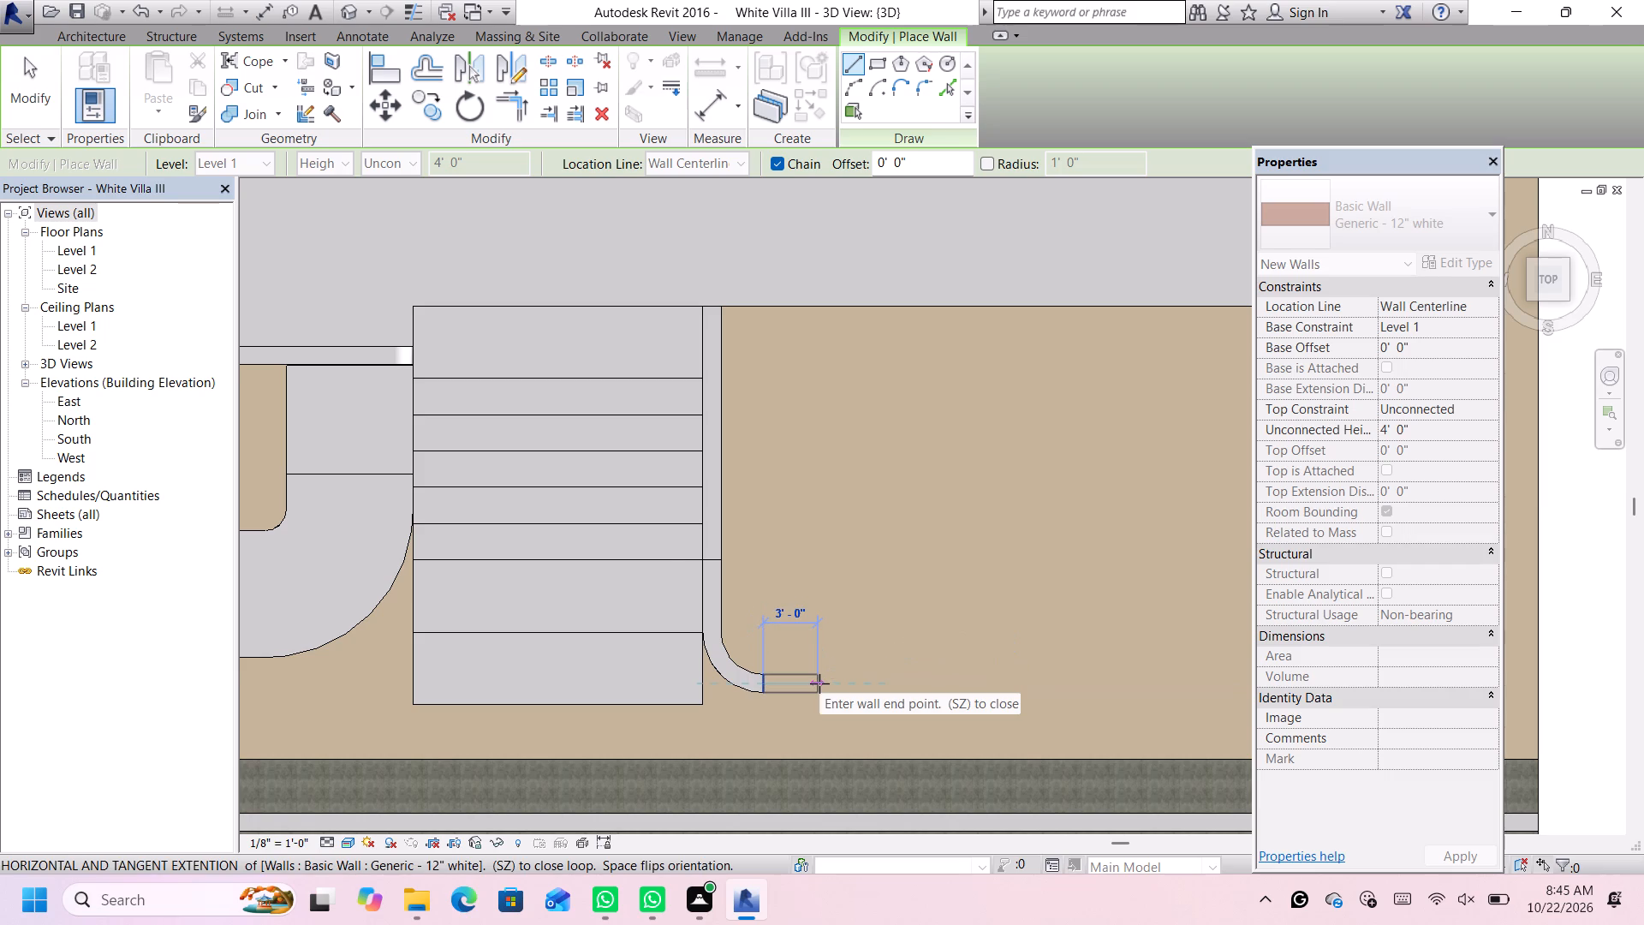
left_click(819, 683)
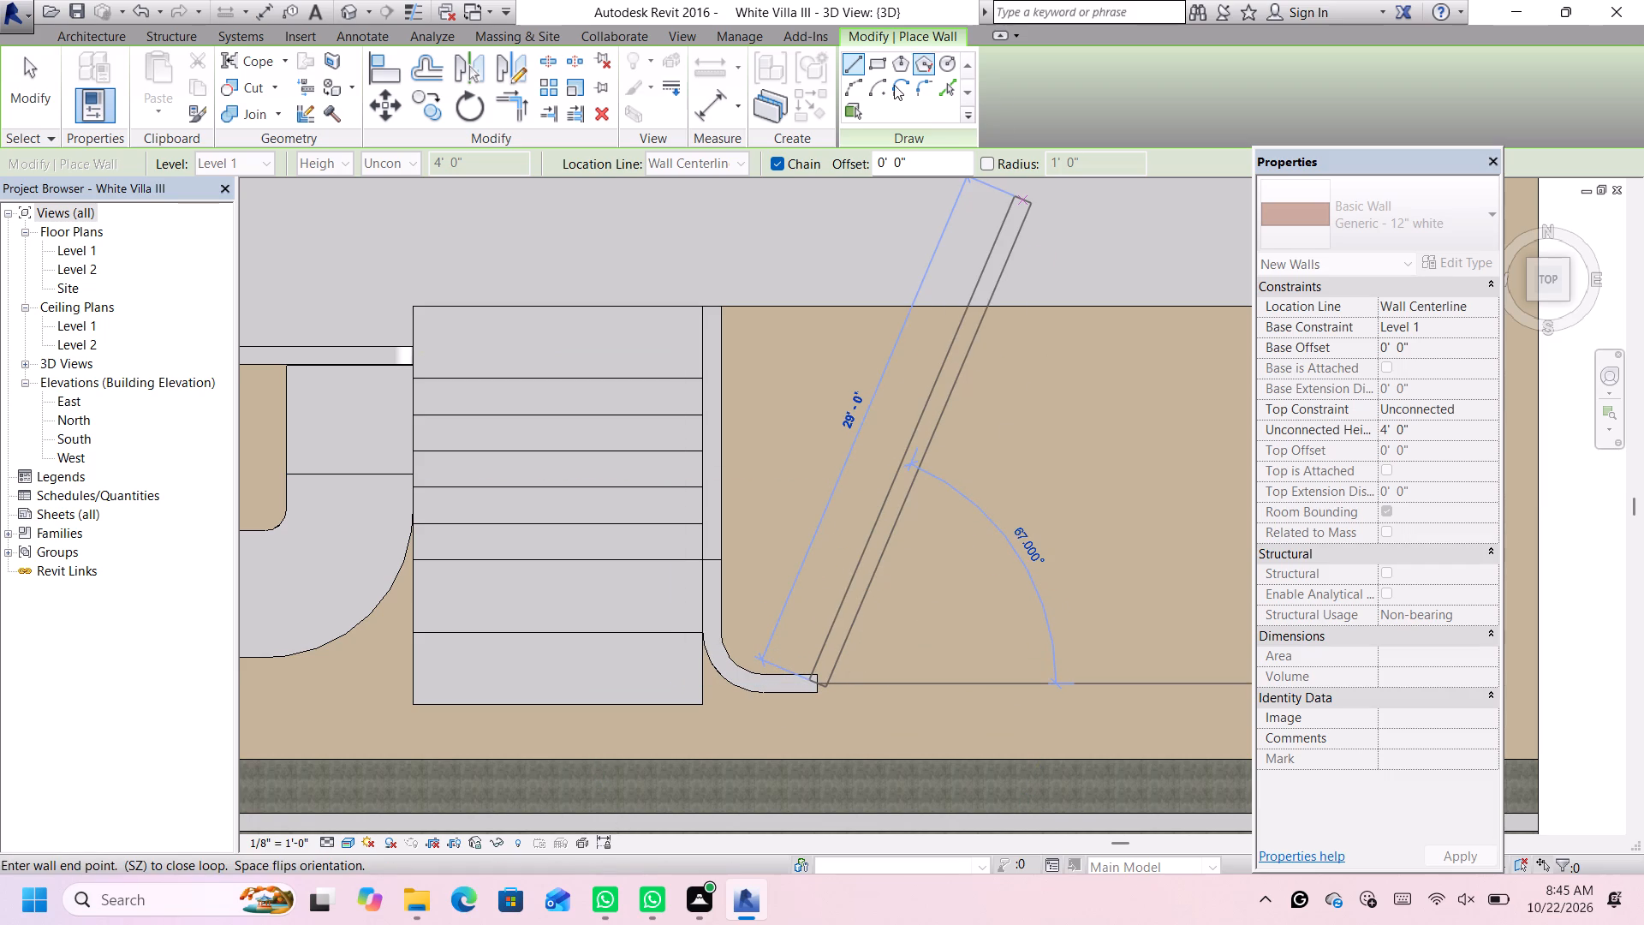
Complete the U-shaped low wall with another tangent quarter arc of about 2'-10" radius and a straight run of about 14'-9" towards the main block.
left_click(852, 83)
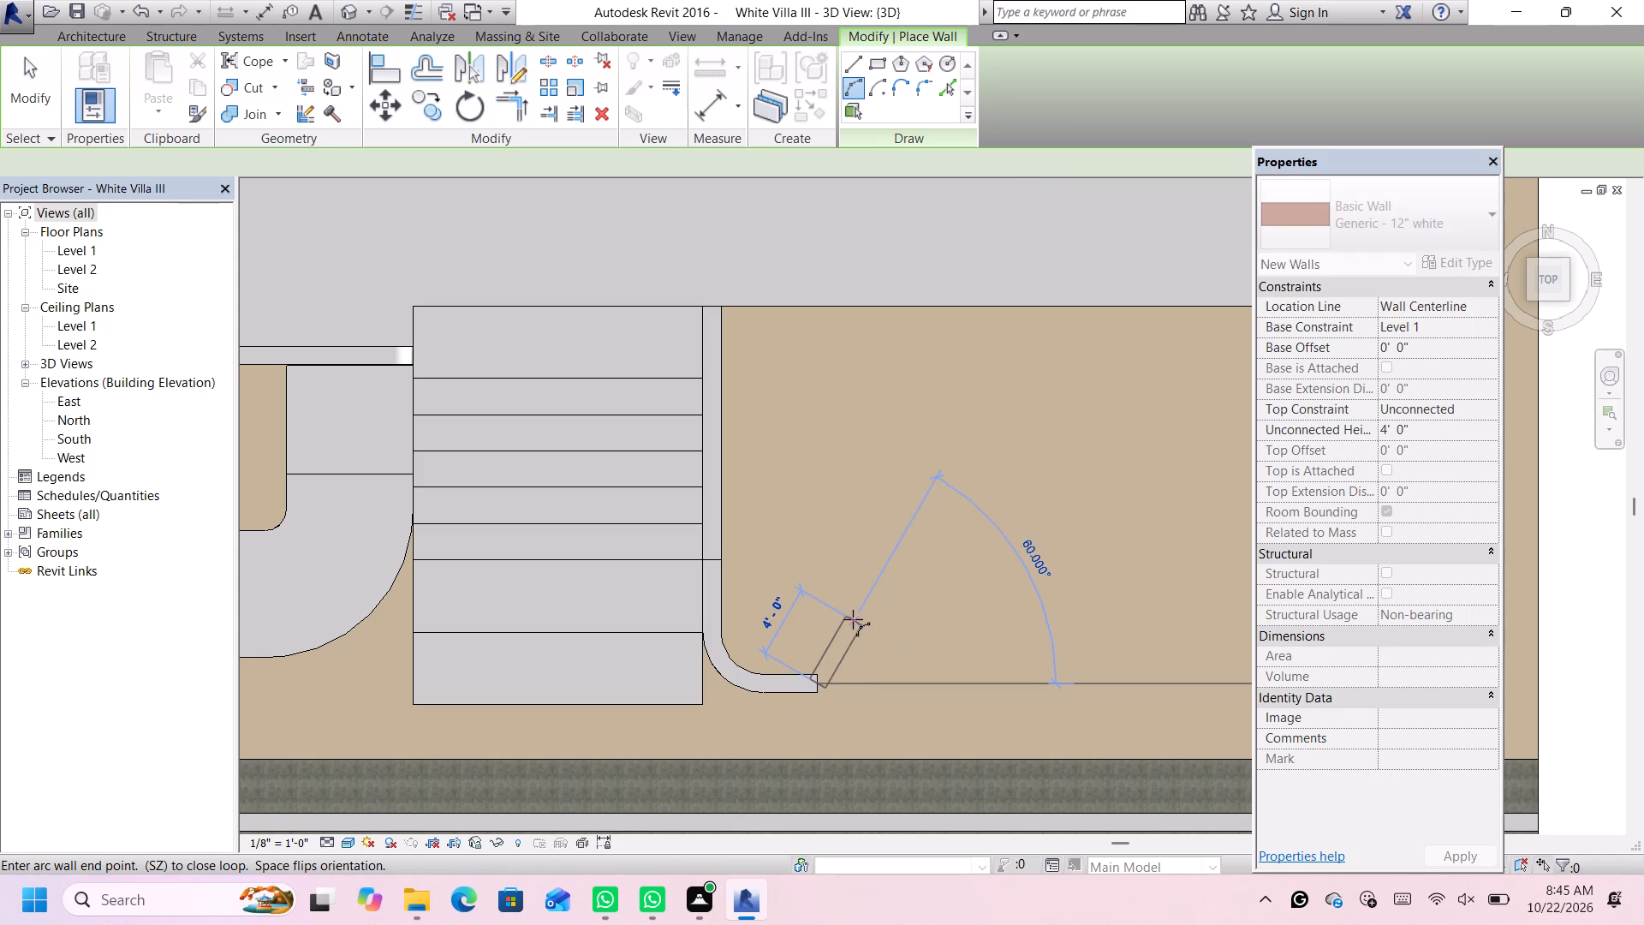
left_click(867, 634)
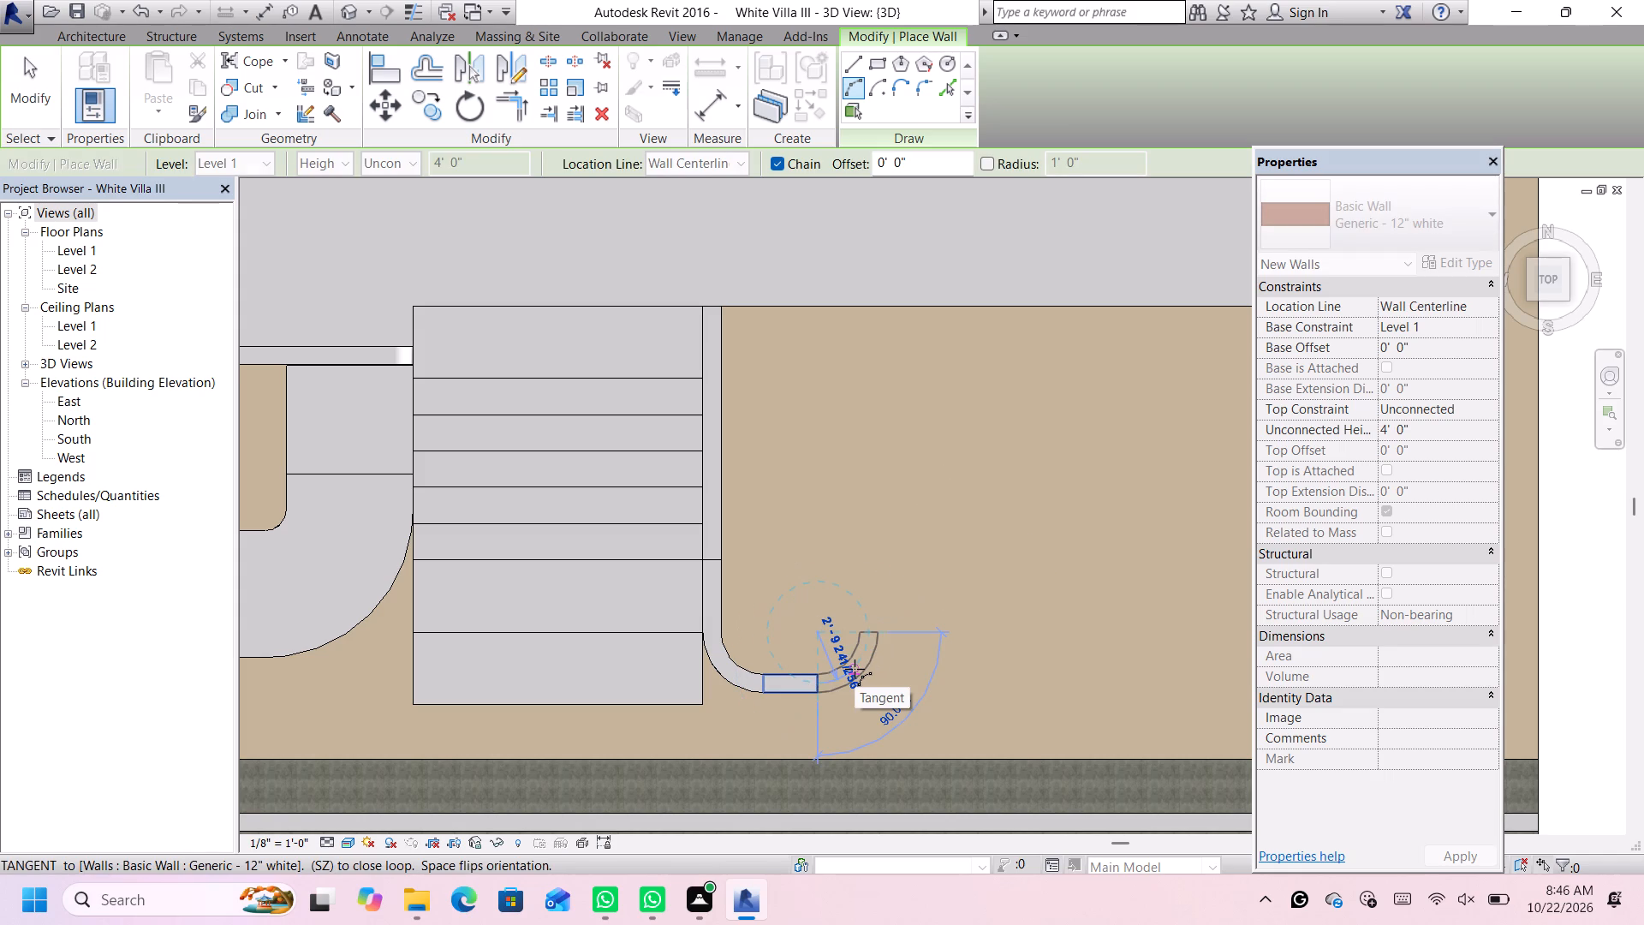
left_click(855, 671)
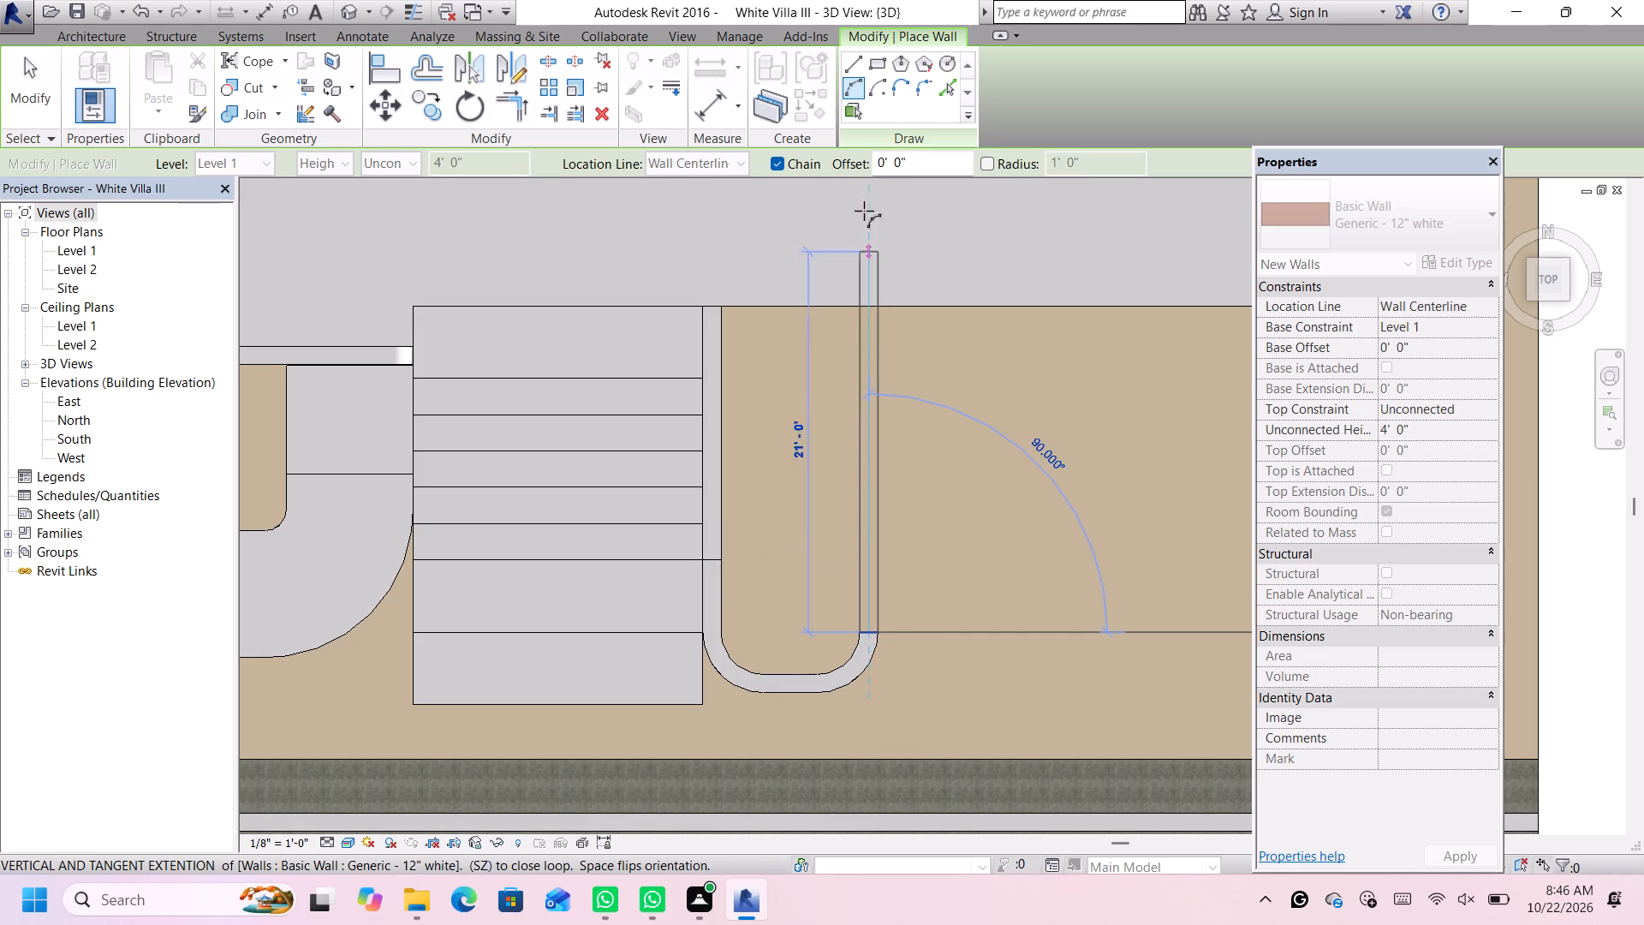
left_click(858, 59)
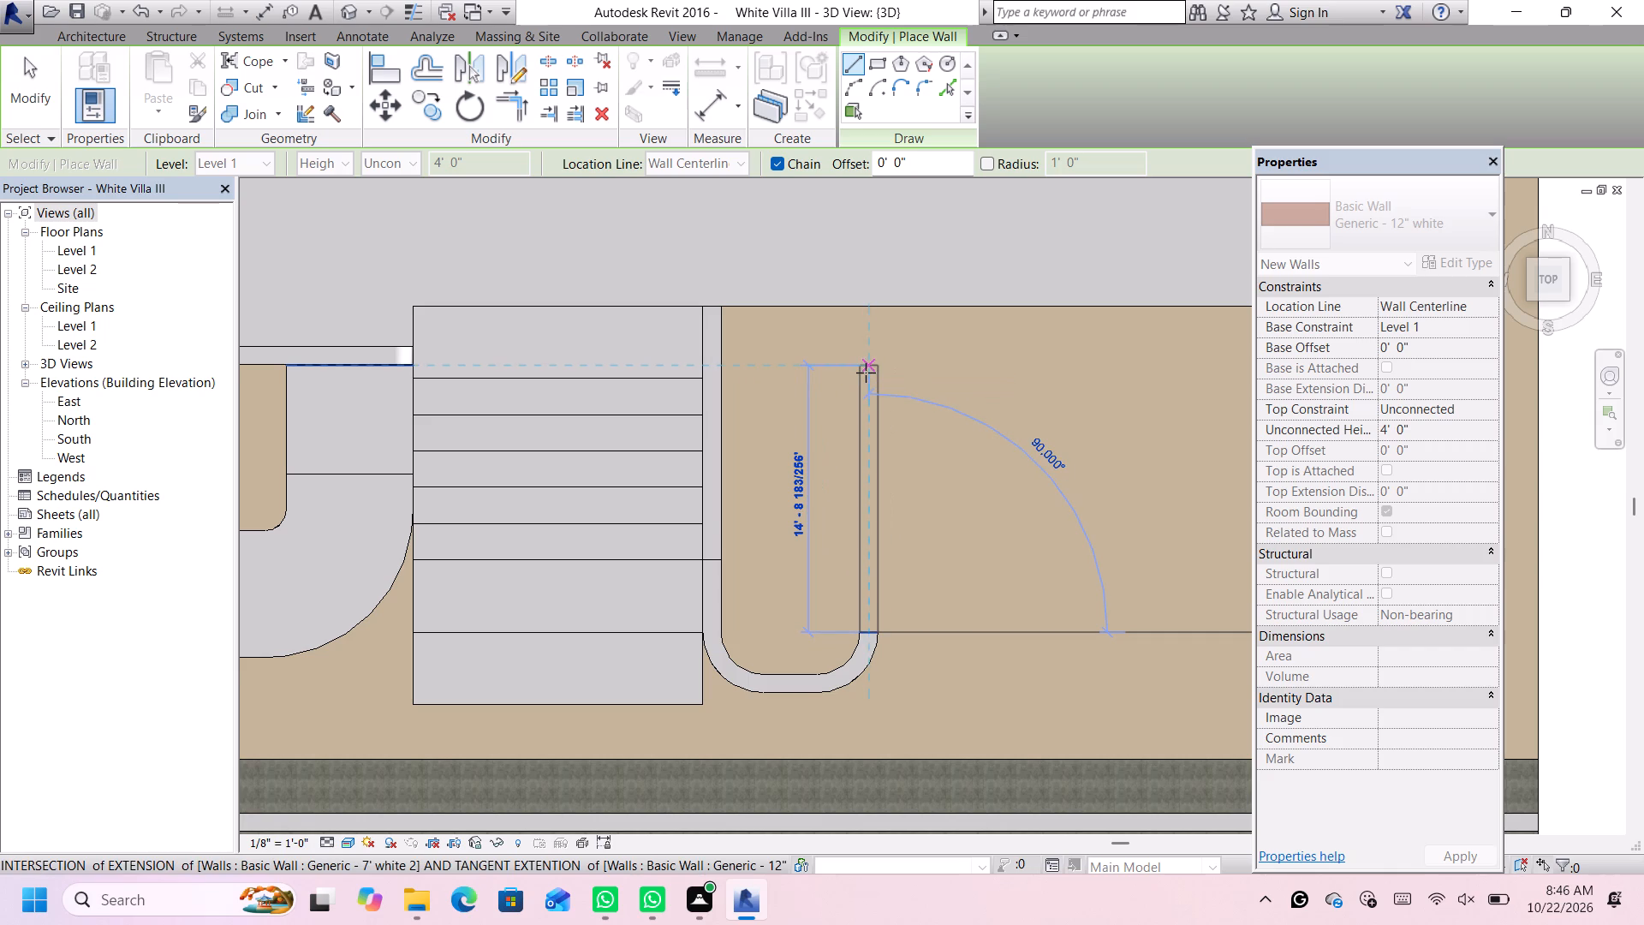
left_click(866, 373)
key("Escape")
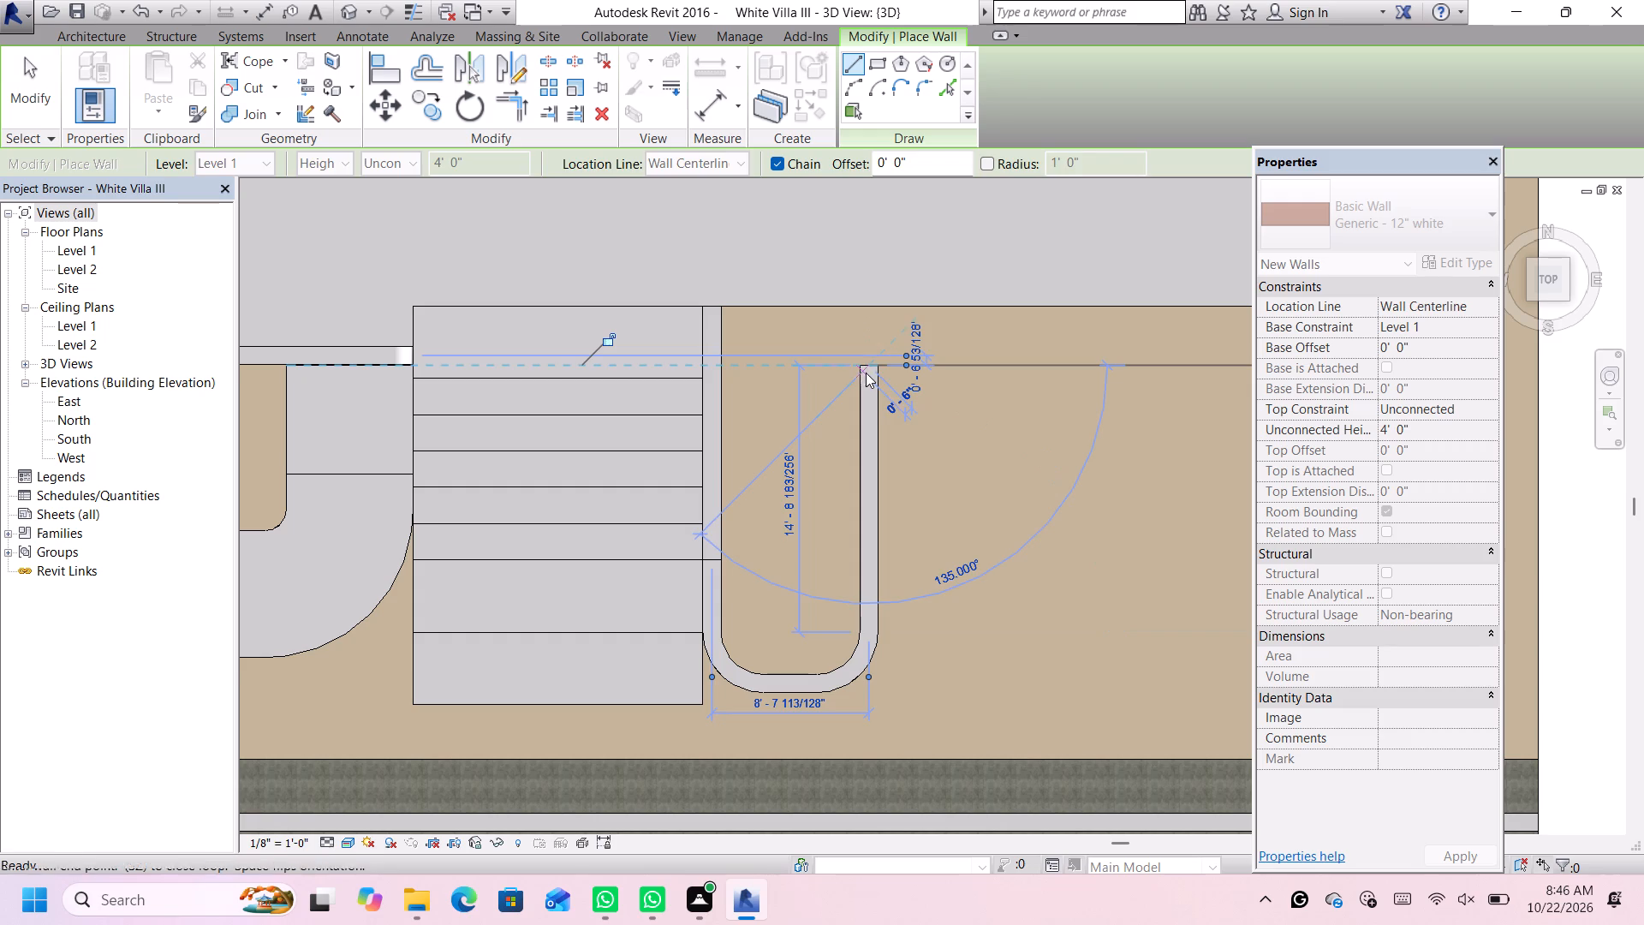
scroll(866, 373, "down", 3)
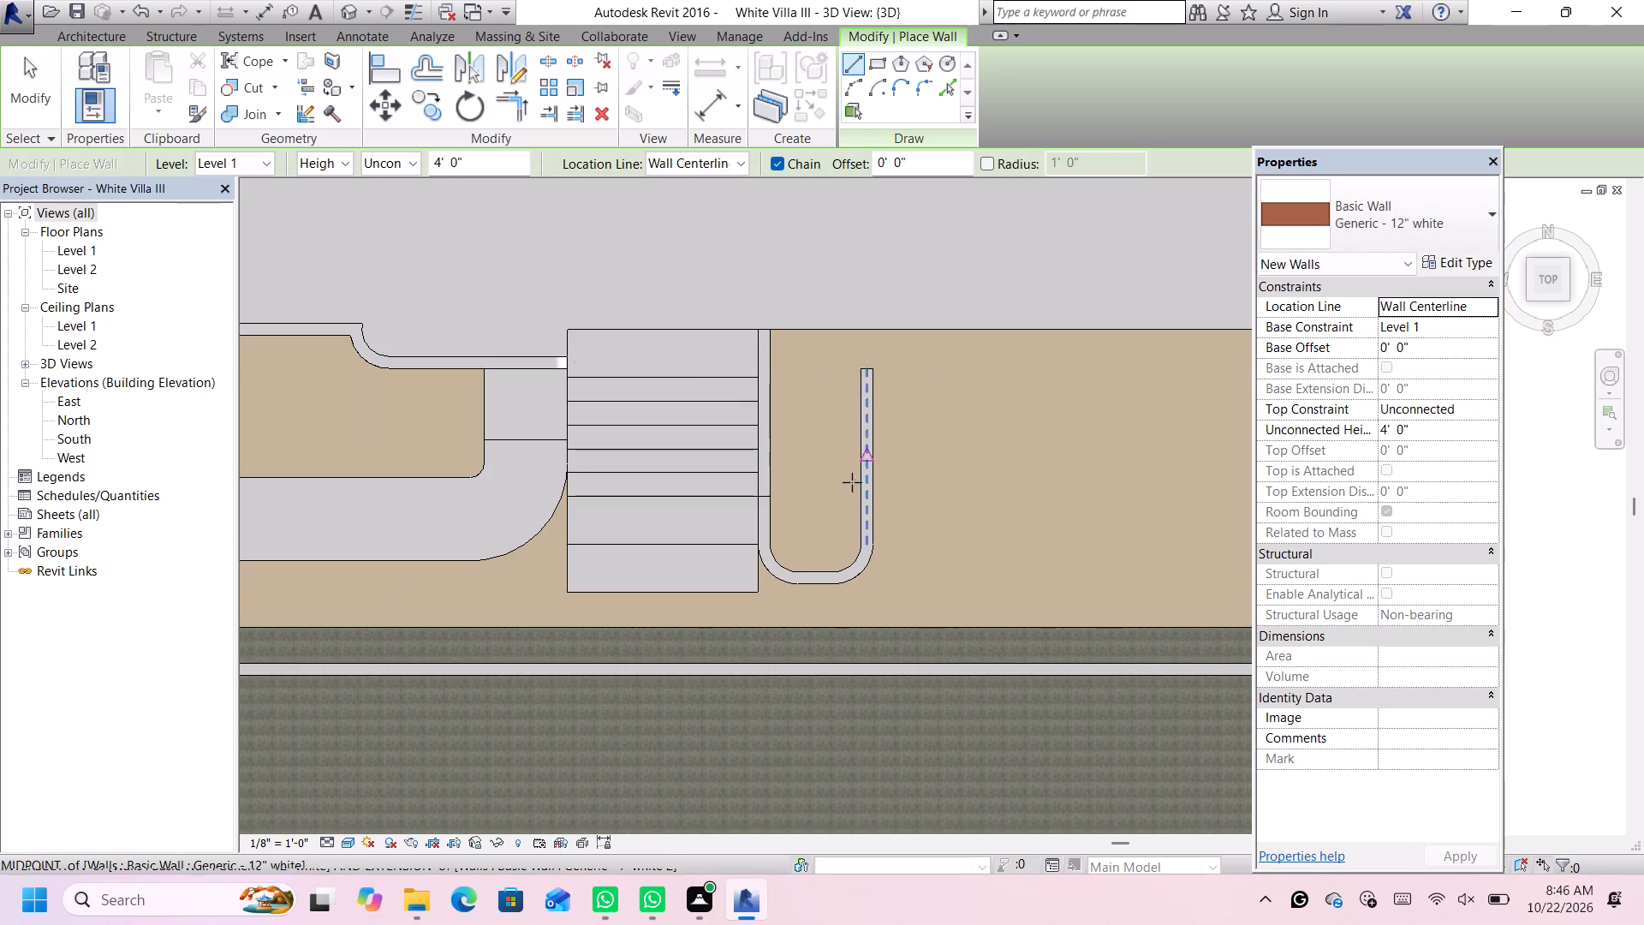
scroll(850, 474, "down", 1)
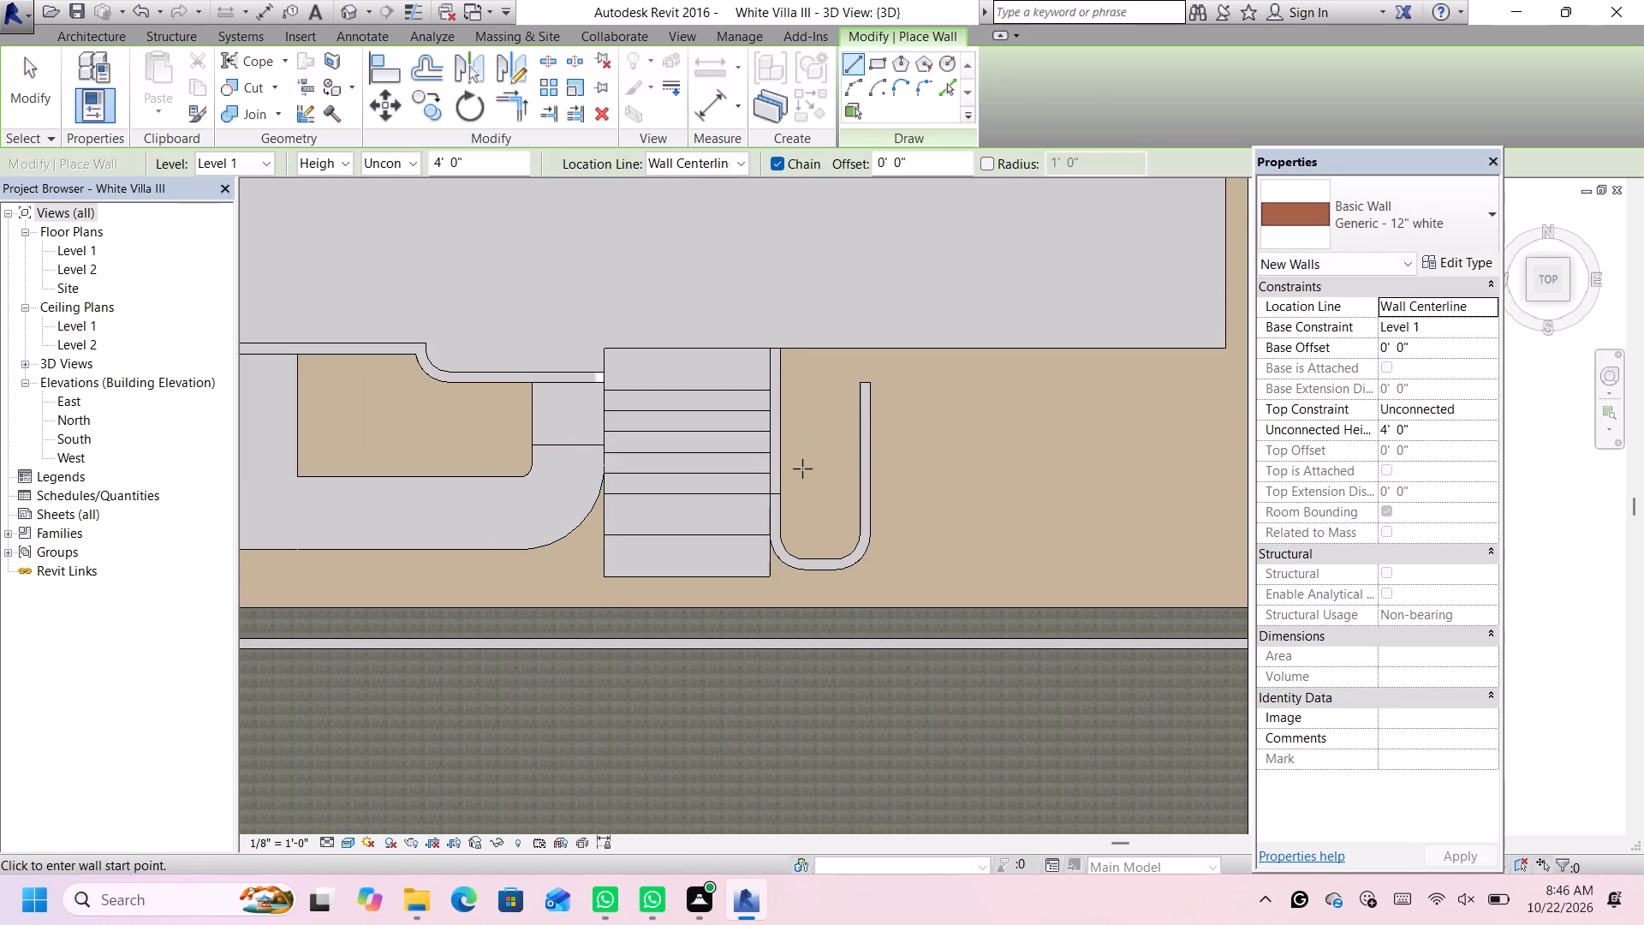
key("Escape")
Open the profile of the 14' long, 7' high white wall beside the entrance steps for editing.
scroll(864, 433, "down", 3)
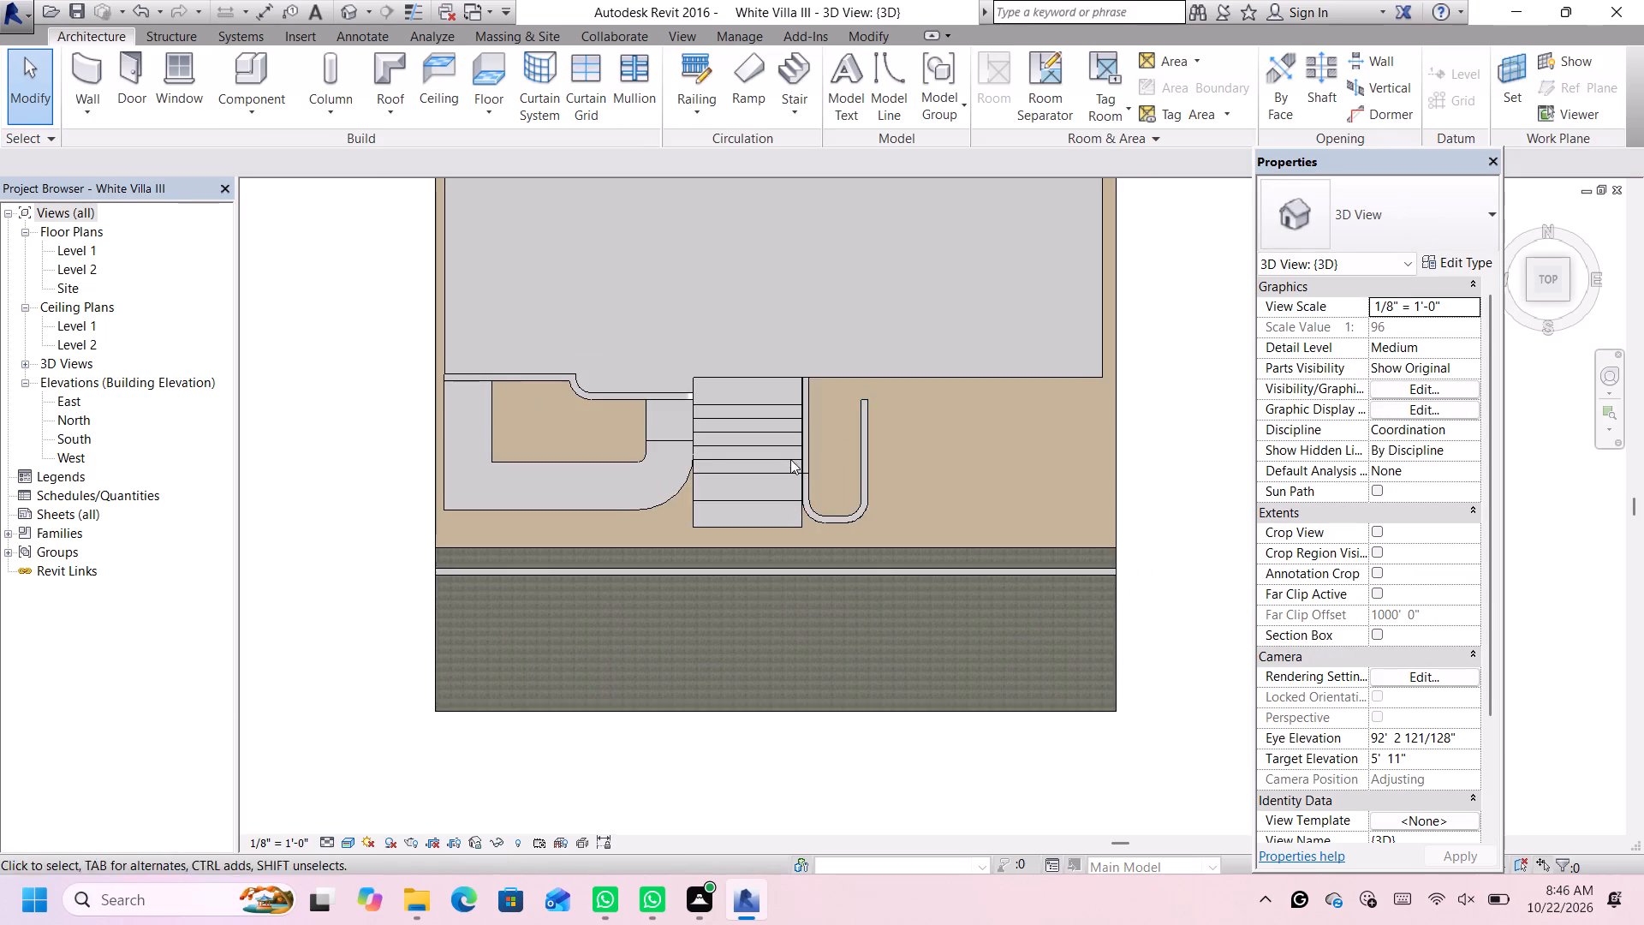
scroll(784, 472, "up", 2)
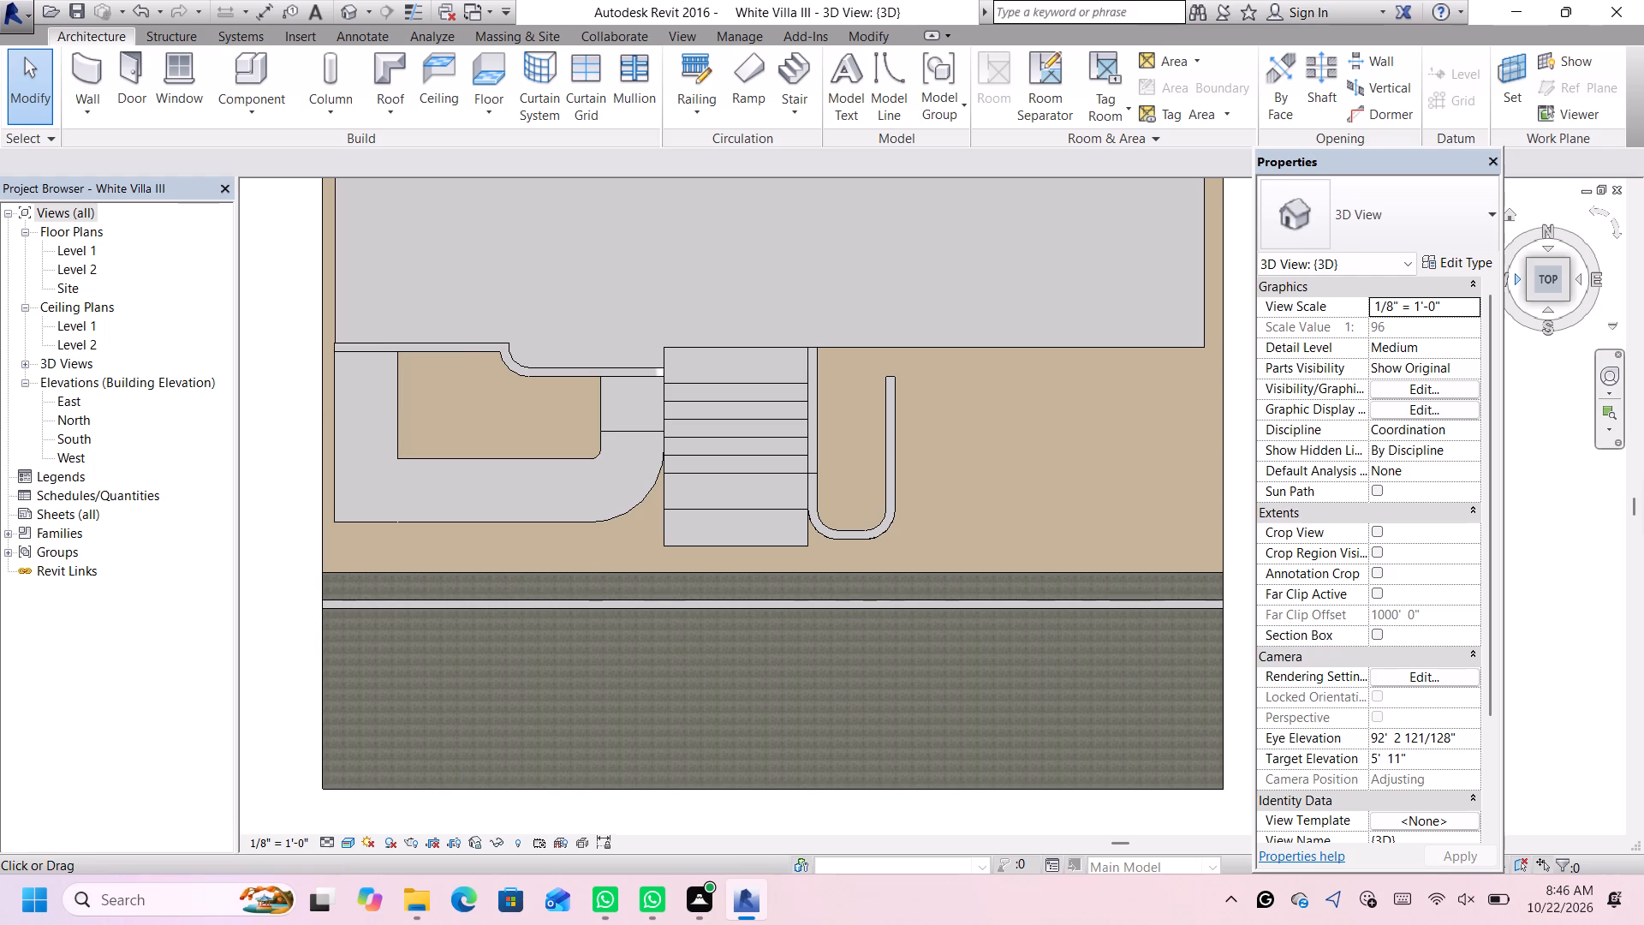
left_click(1528, 296)
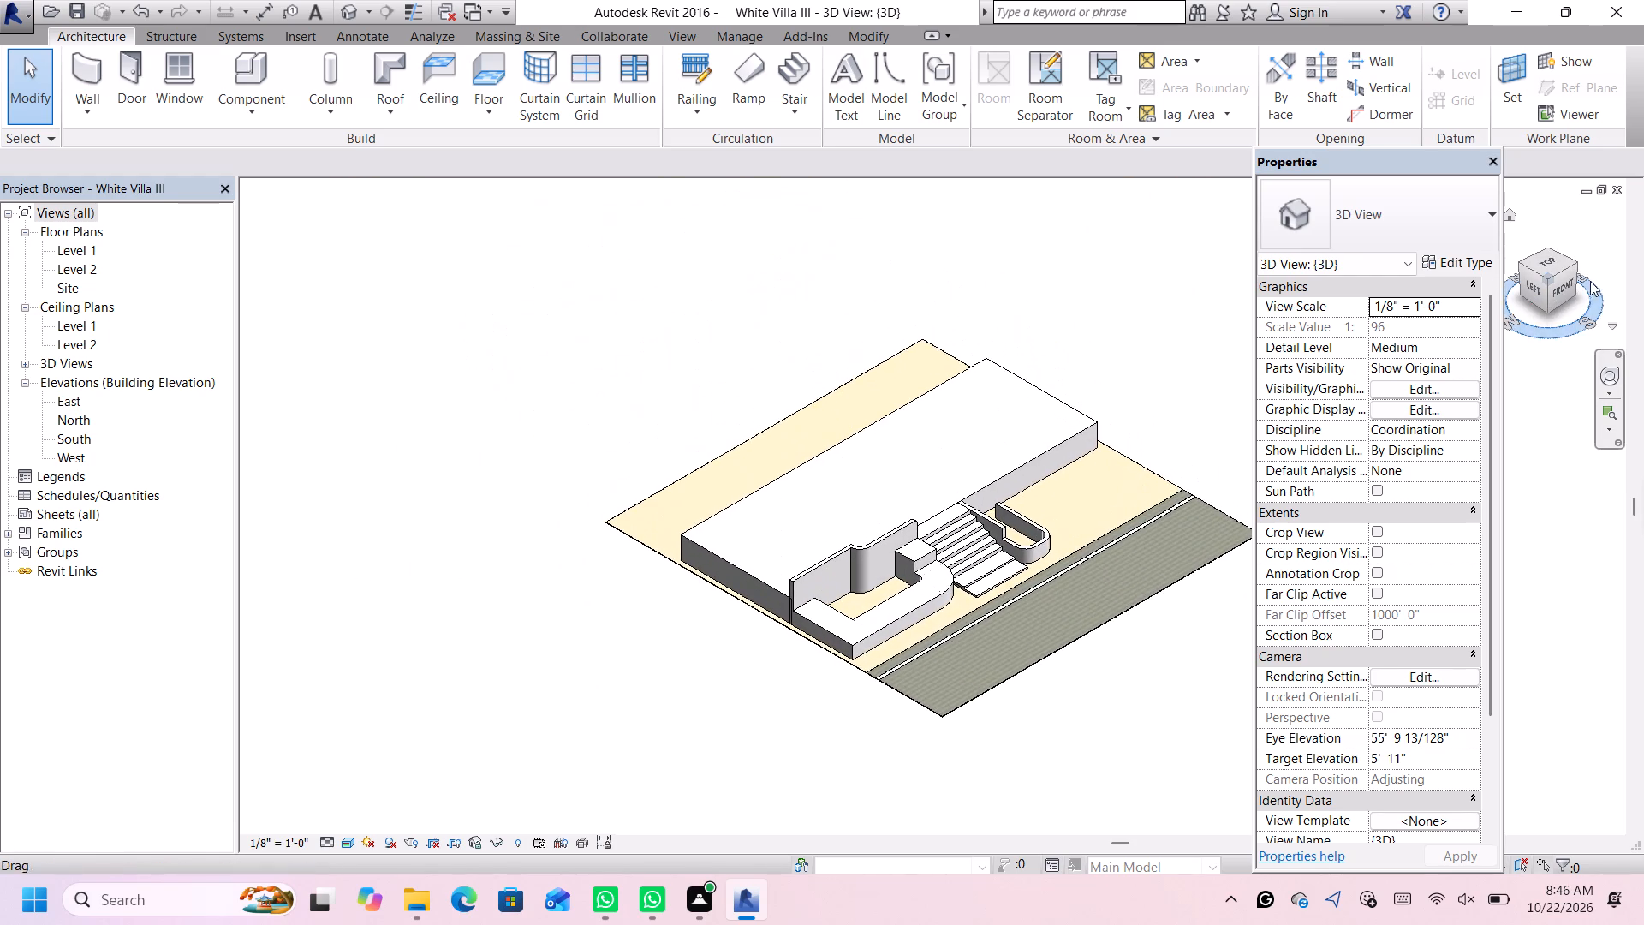
left_click(1575, 261)
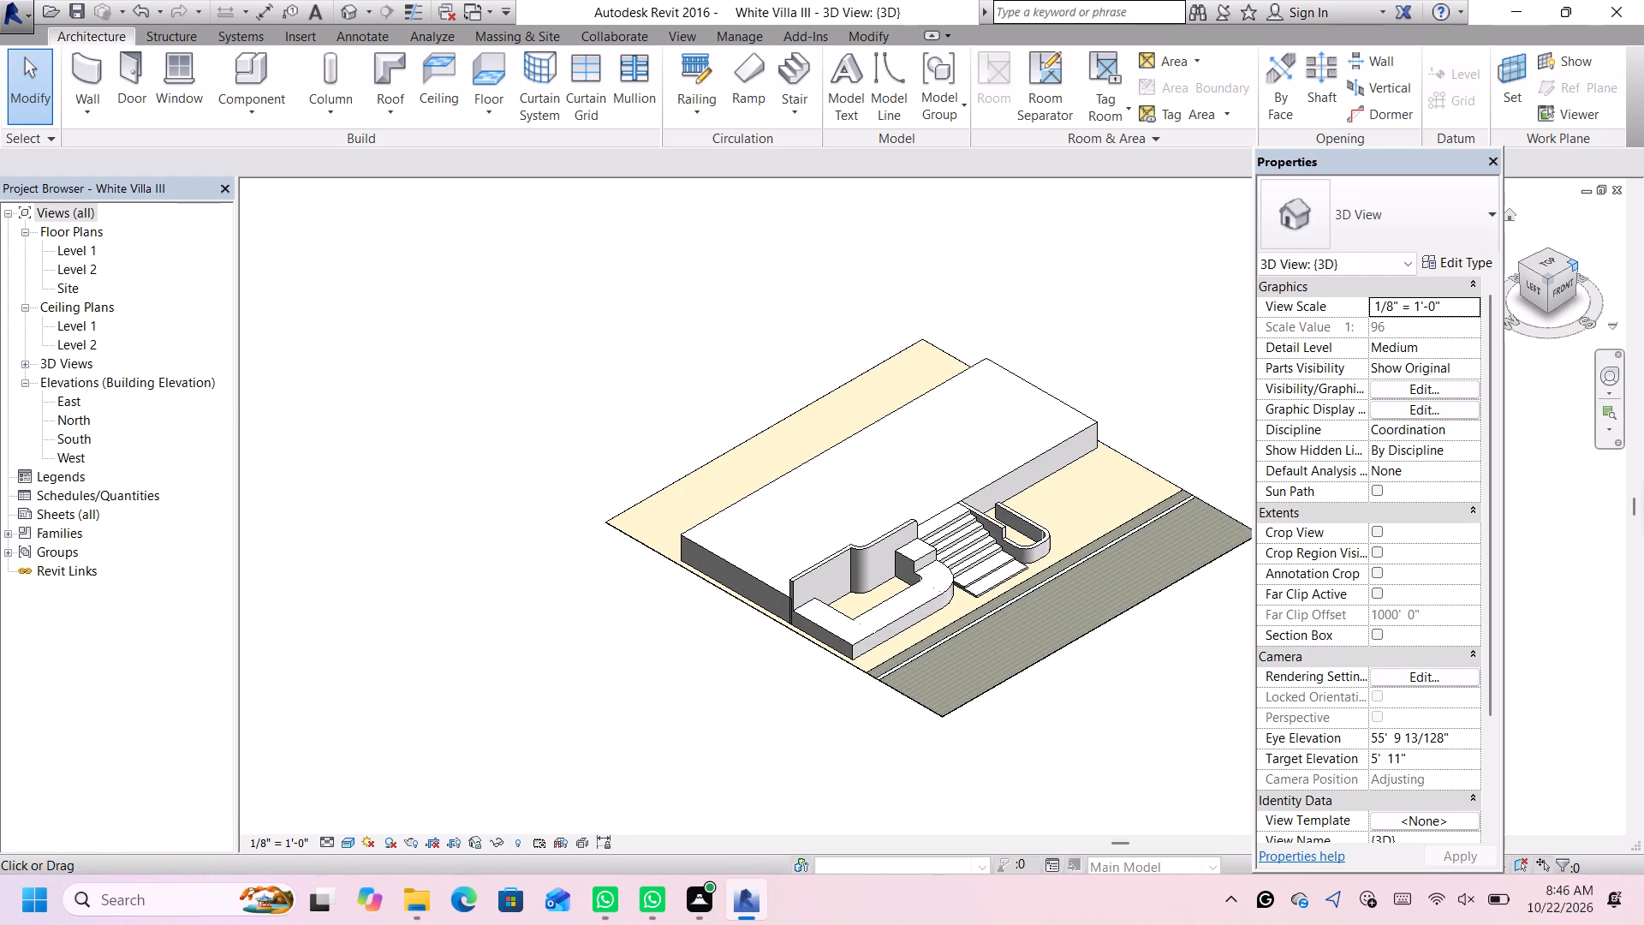
scroll(973, 507, "up", 3)
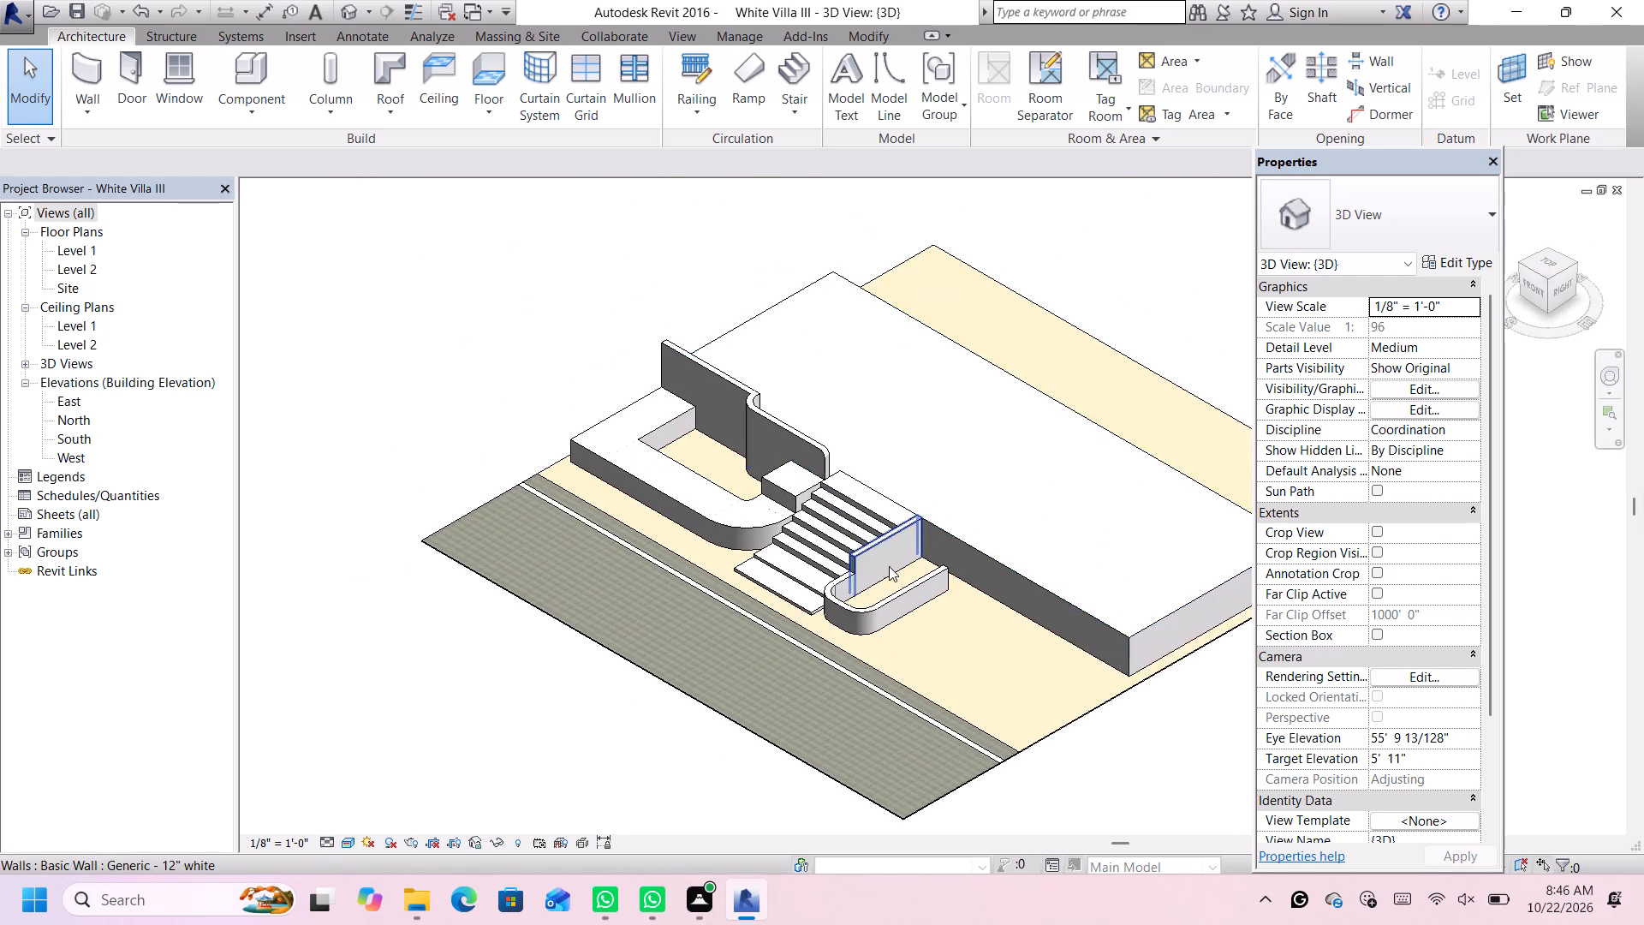
scroll(888, 566, "up", 3)
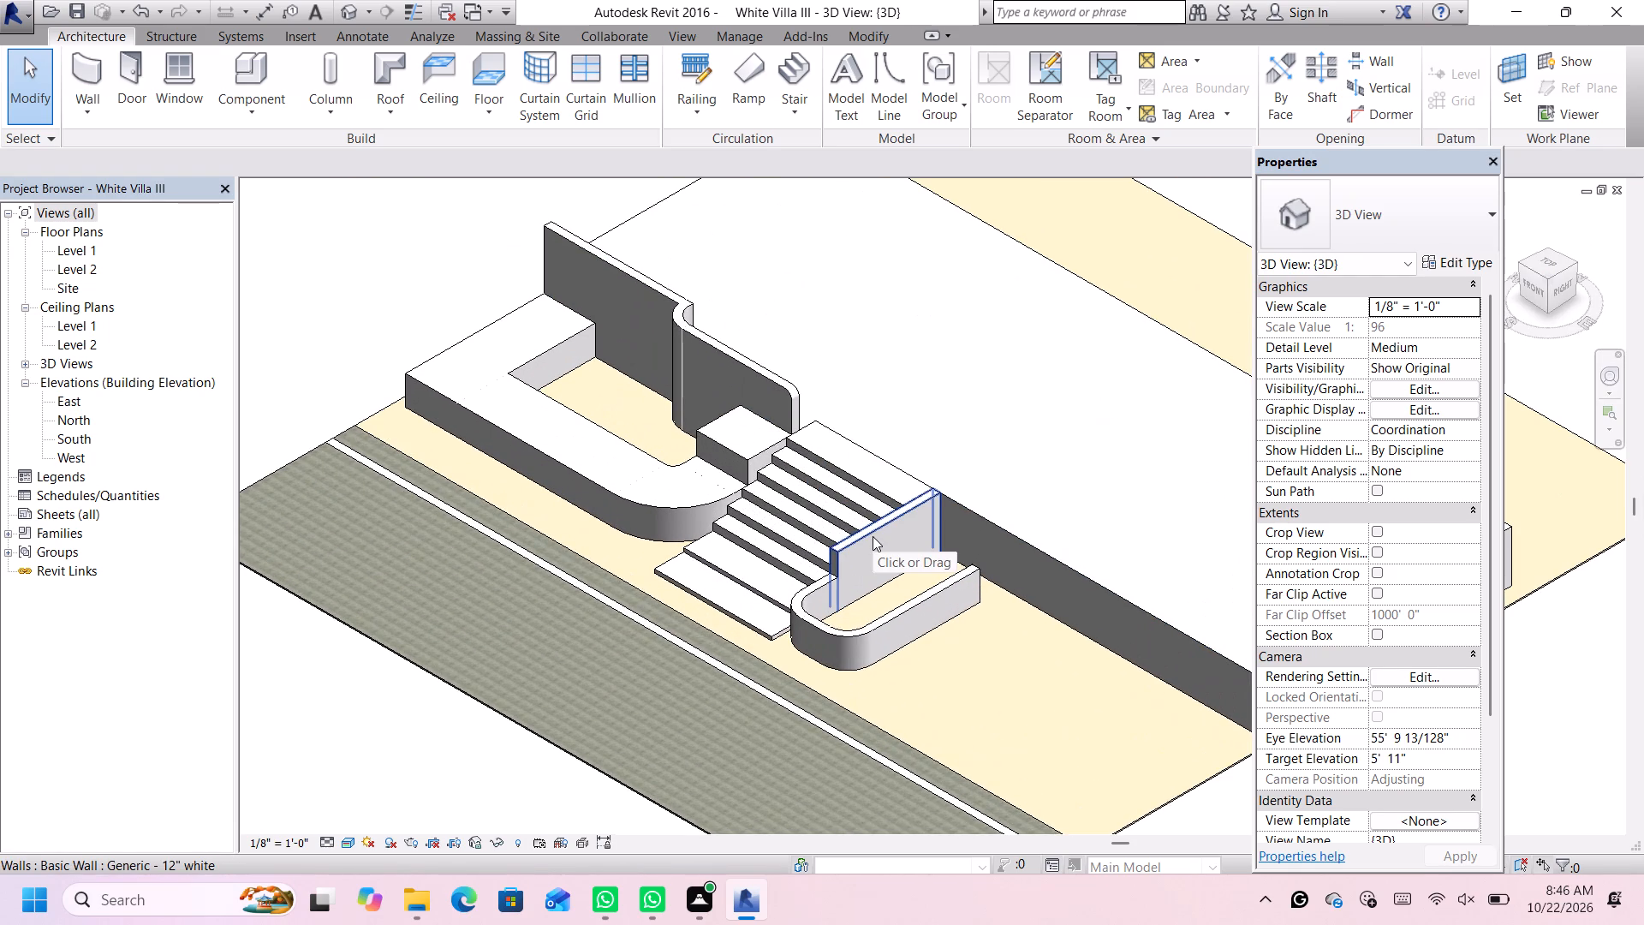
left_click(873, 536)
scroll(874, 539, "up", 6)
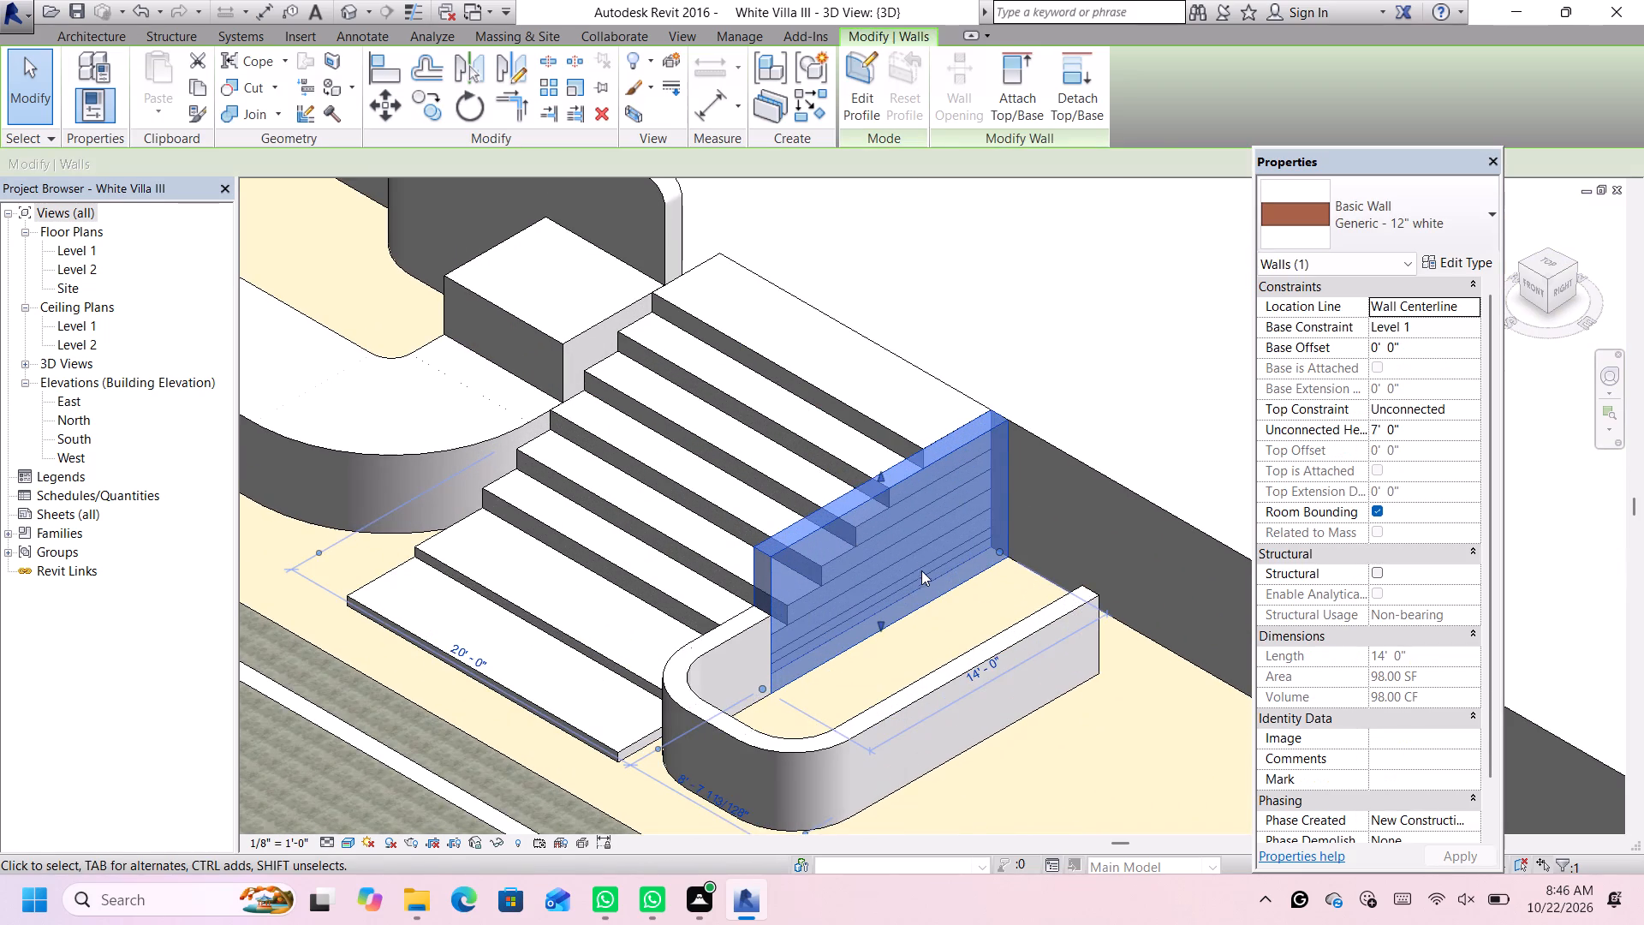
middle_click_drag(923, 572, 869, 489)
double_click(853, 59)
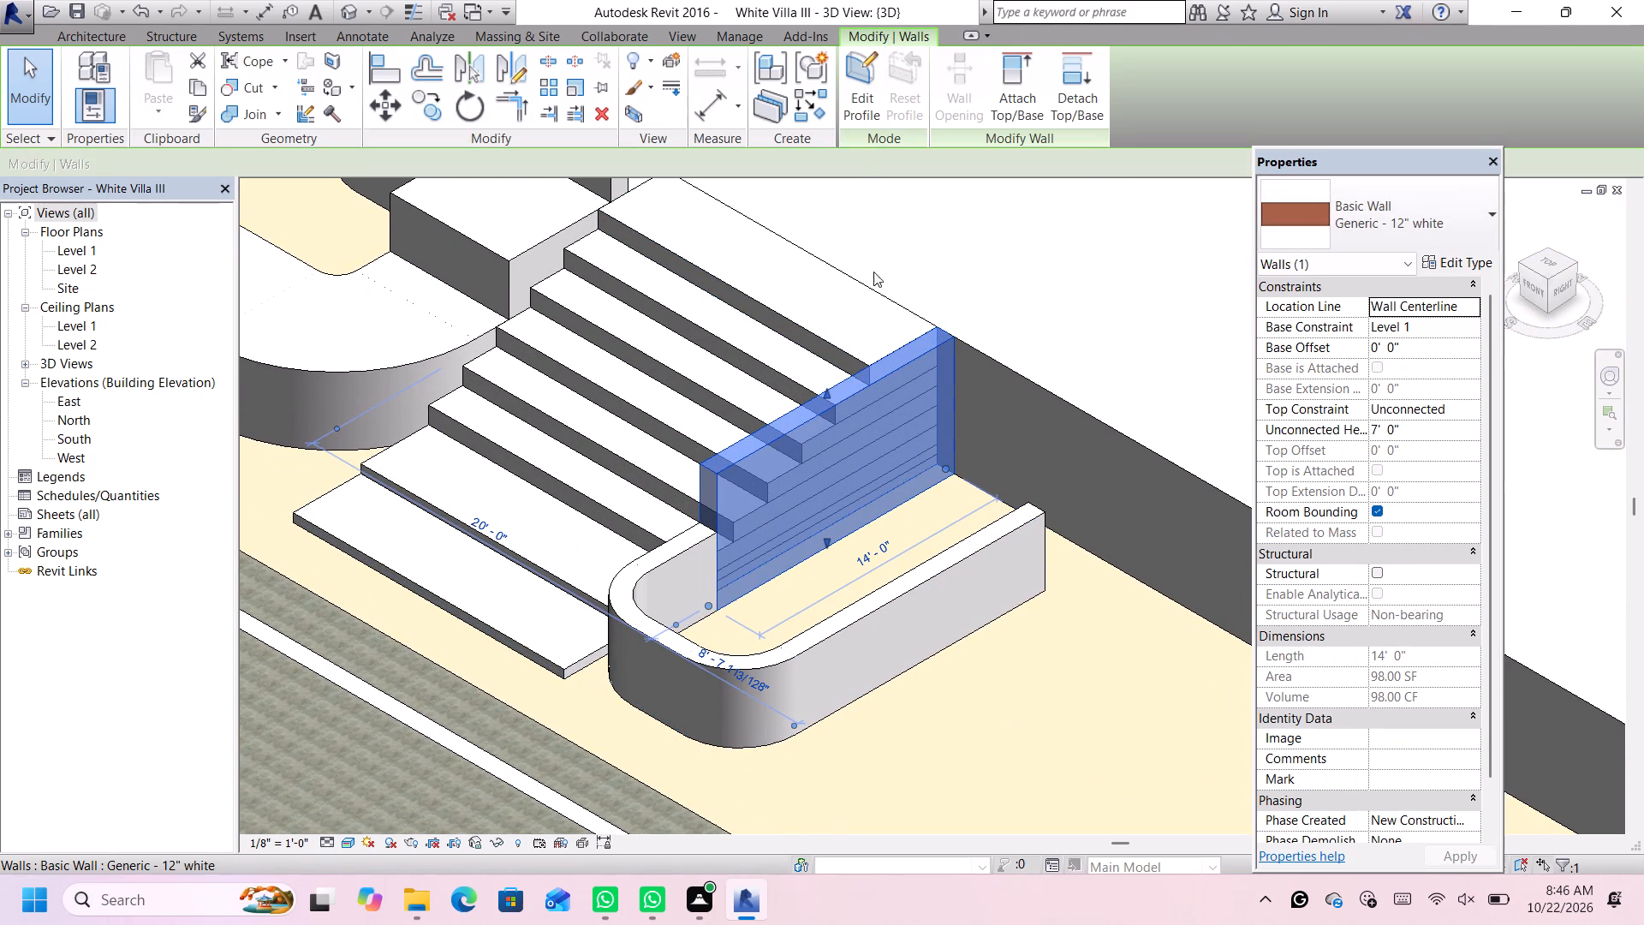
left_click(865, 84)
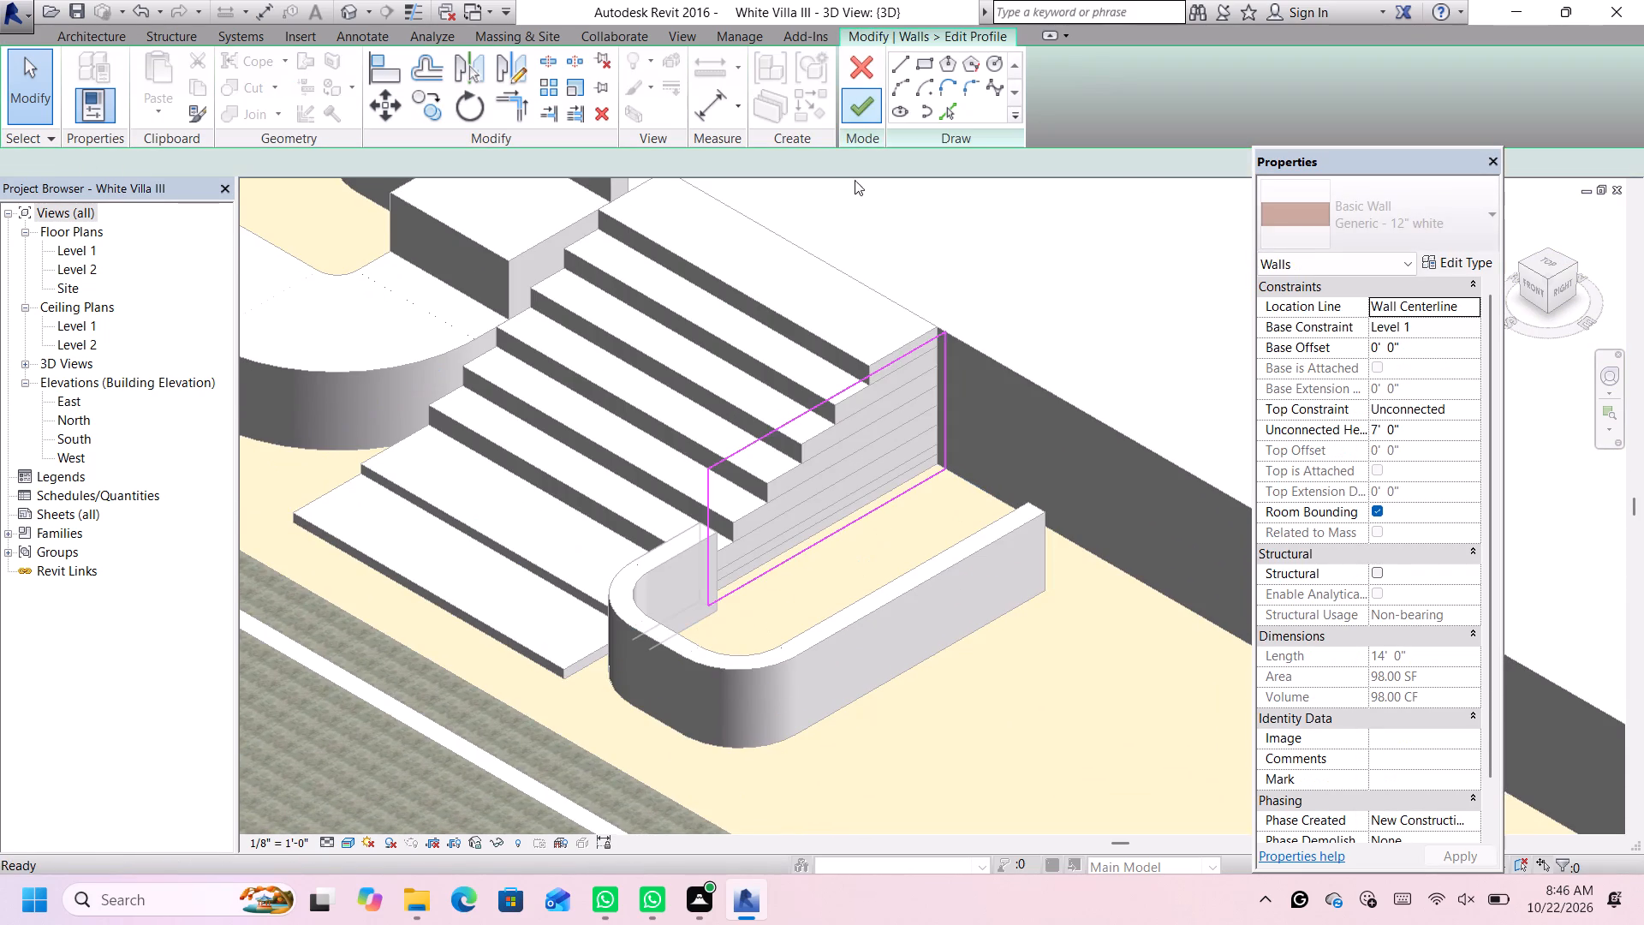
Draw a sloped profile line about 10'-4" long from the top edge at the uppermost riser down to the top of the adjoining 4' wall.
scroll(812, 490, "up", 3)
scroll(850, 467, "down", 2)
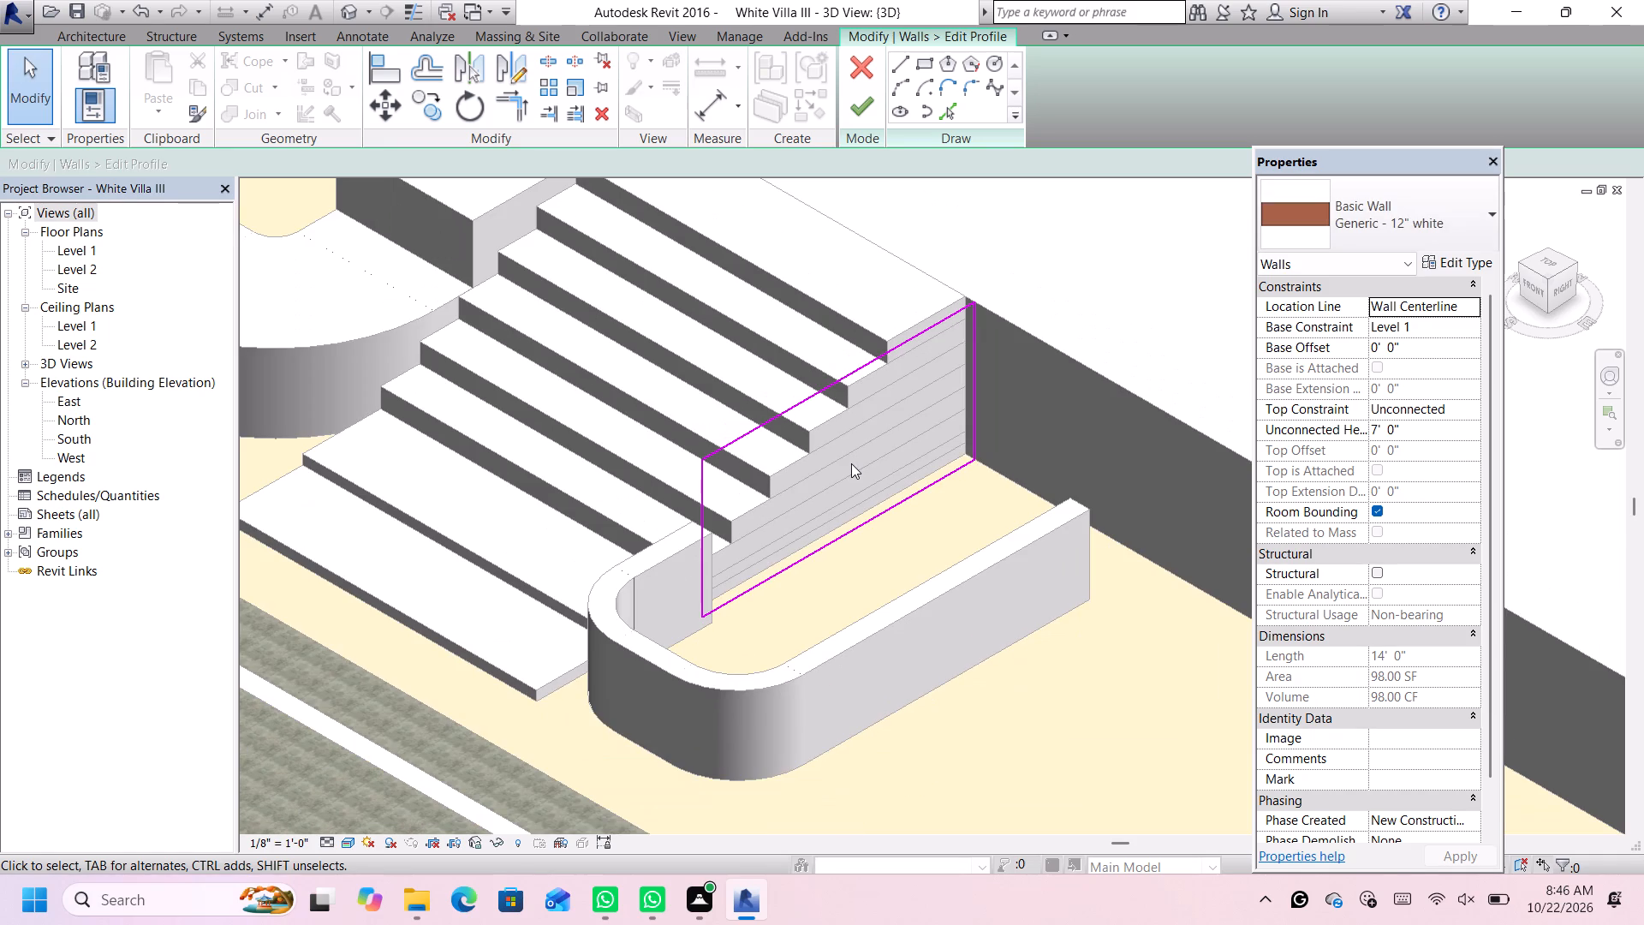
scroll(901, 351, "up", 2)
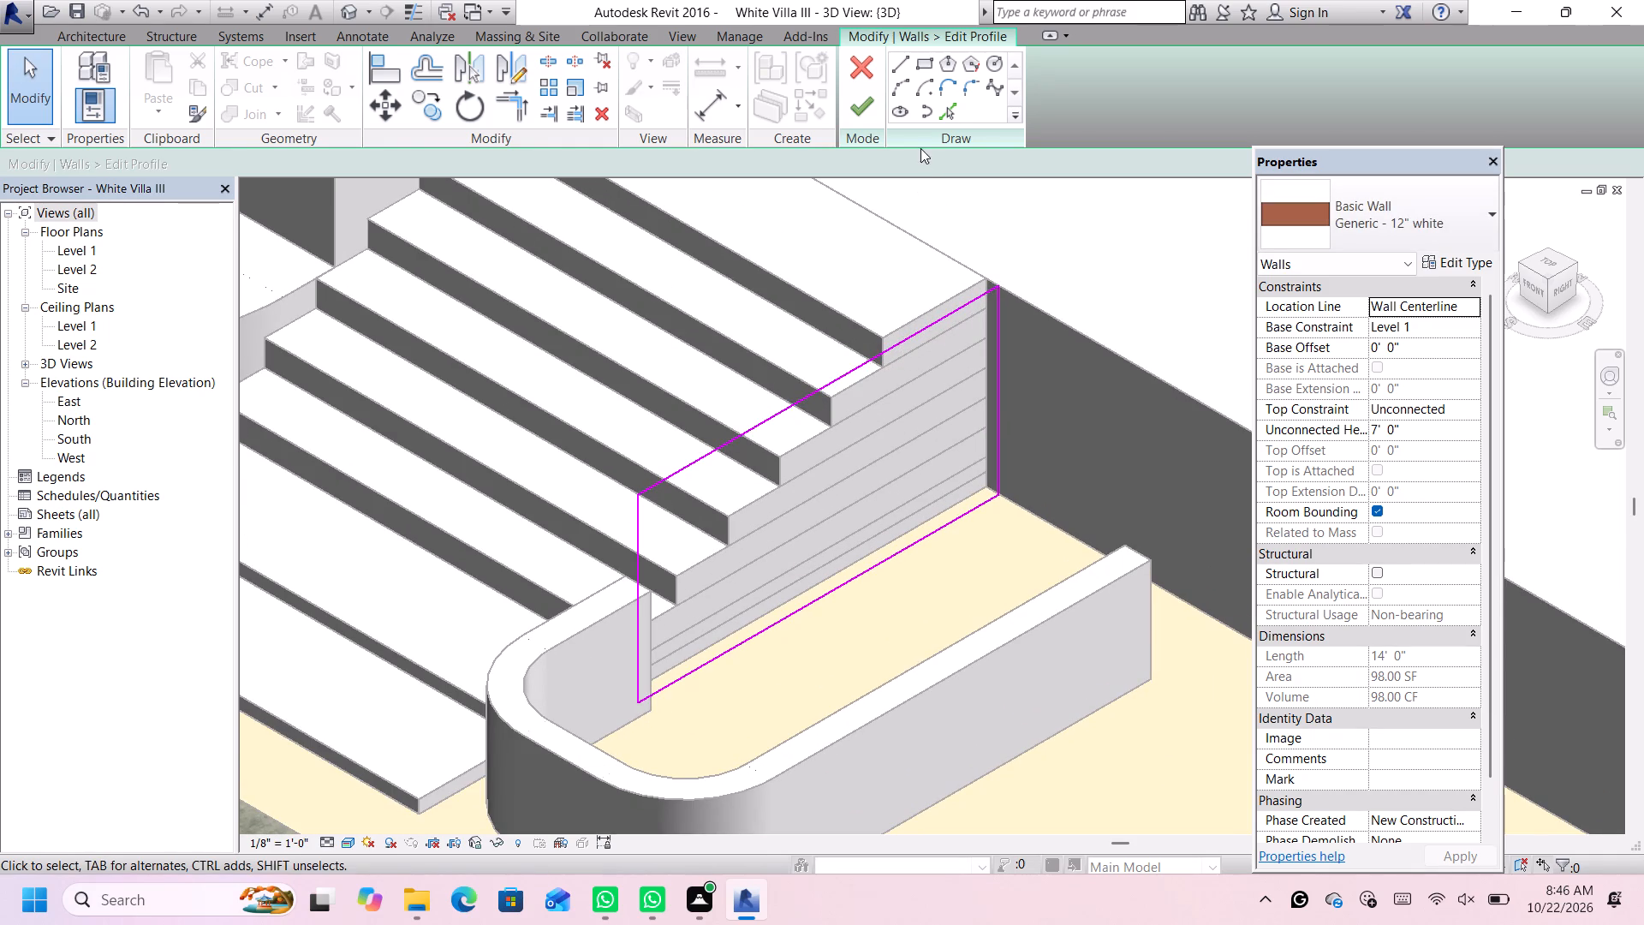
left_click(904, 60)
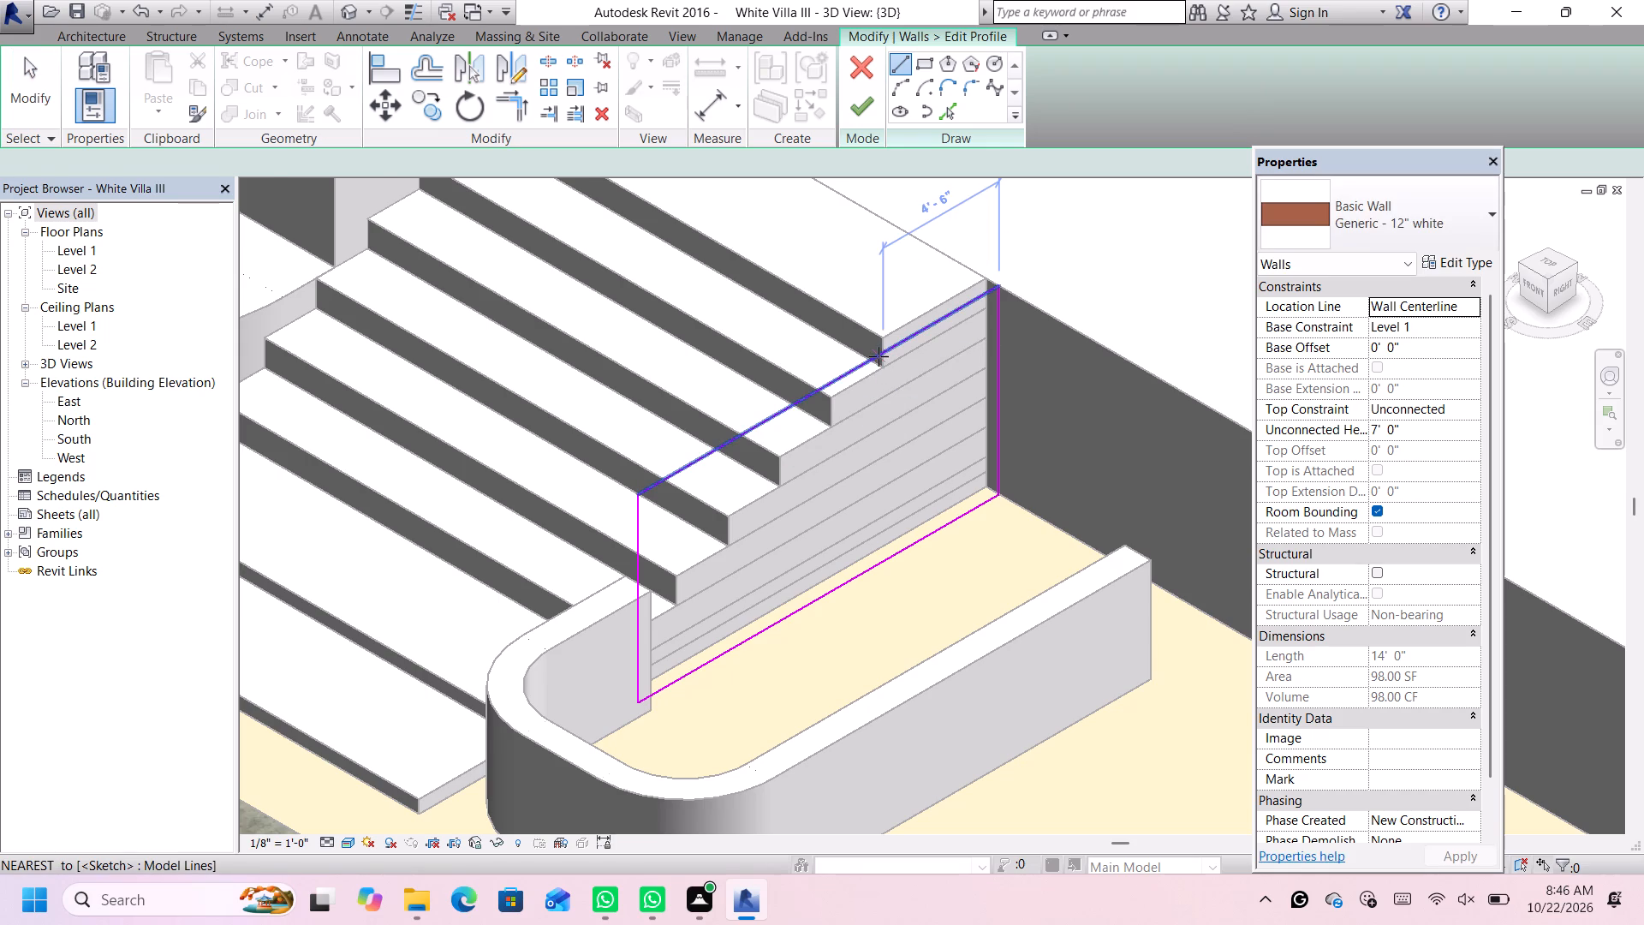
scroll(885, 352, "up", 5)
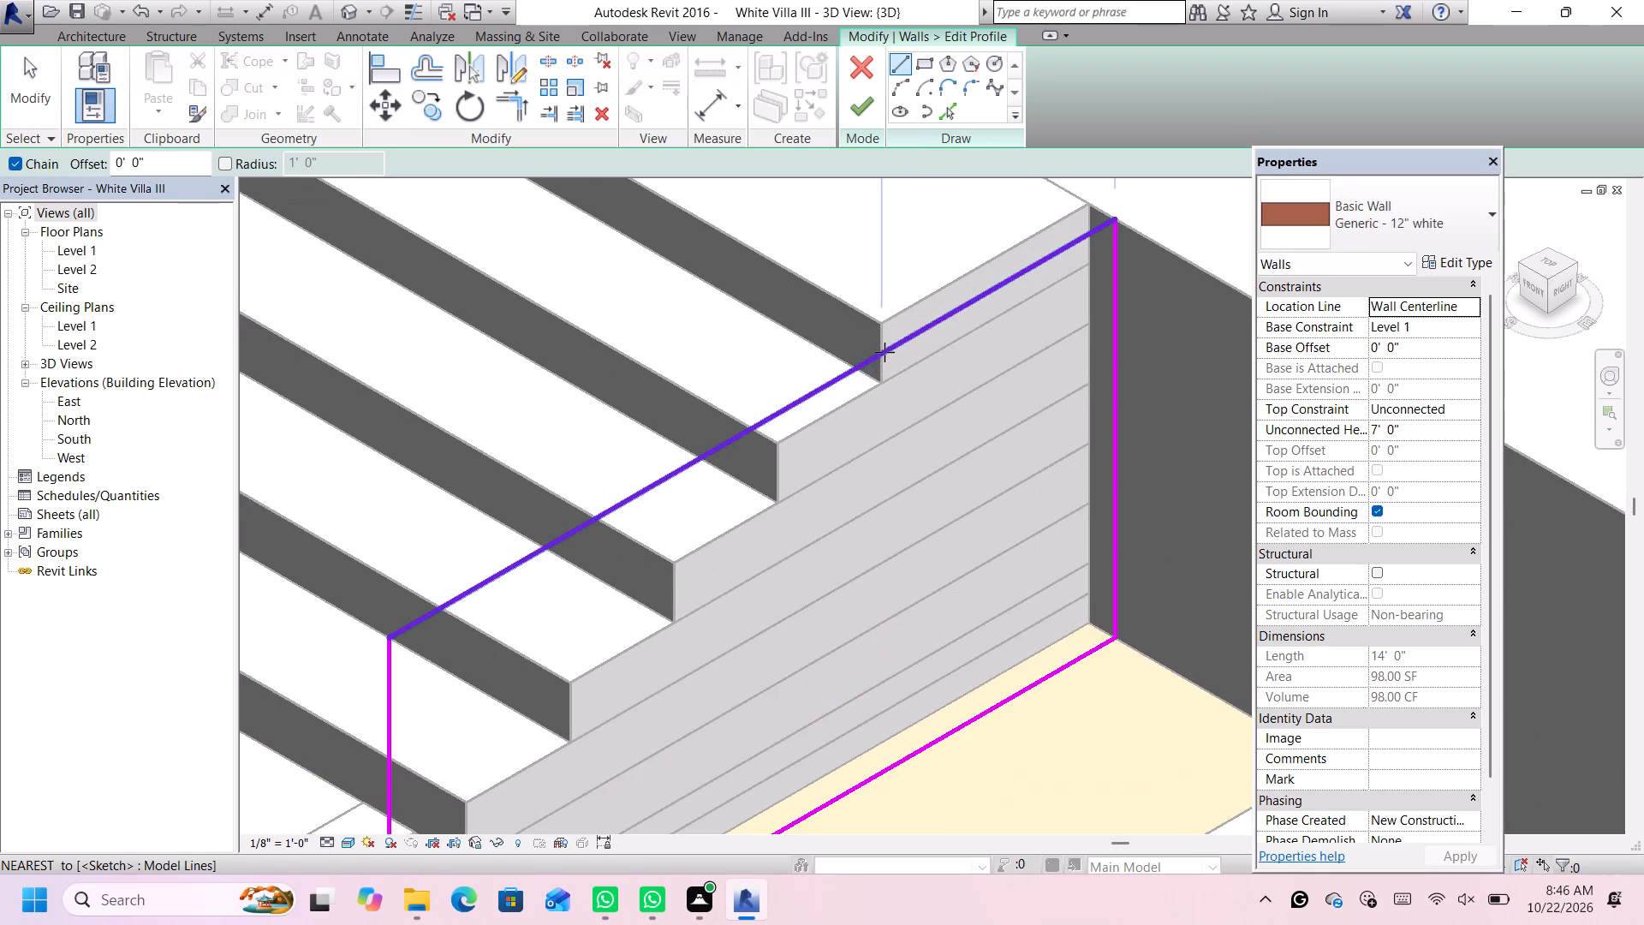
middle_click_drag(885, 352, 881, 354)
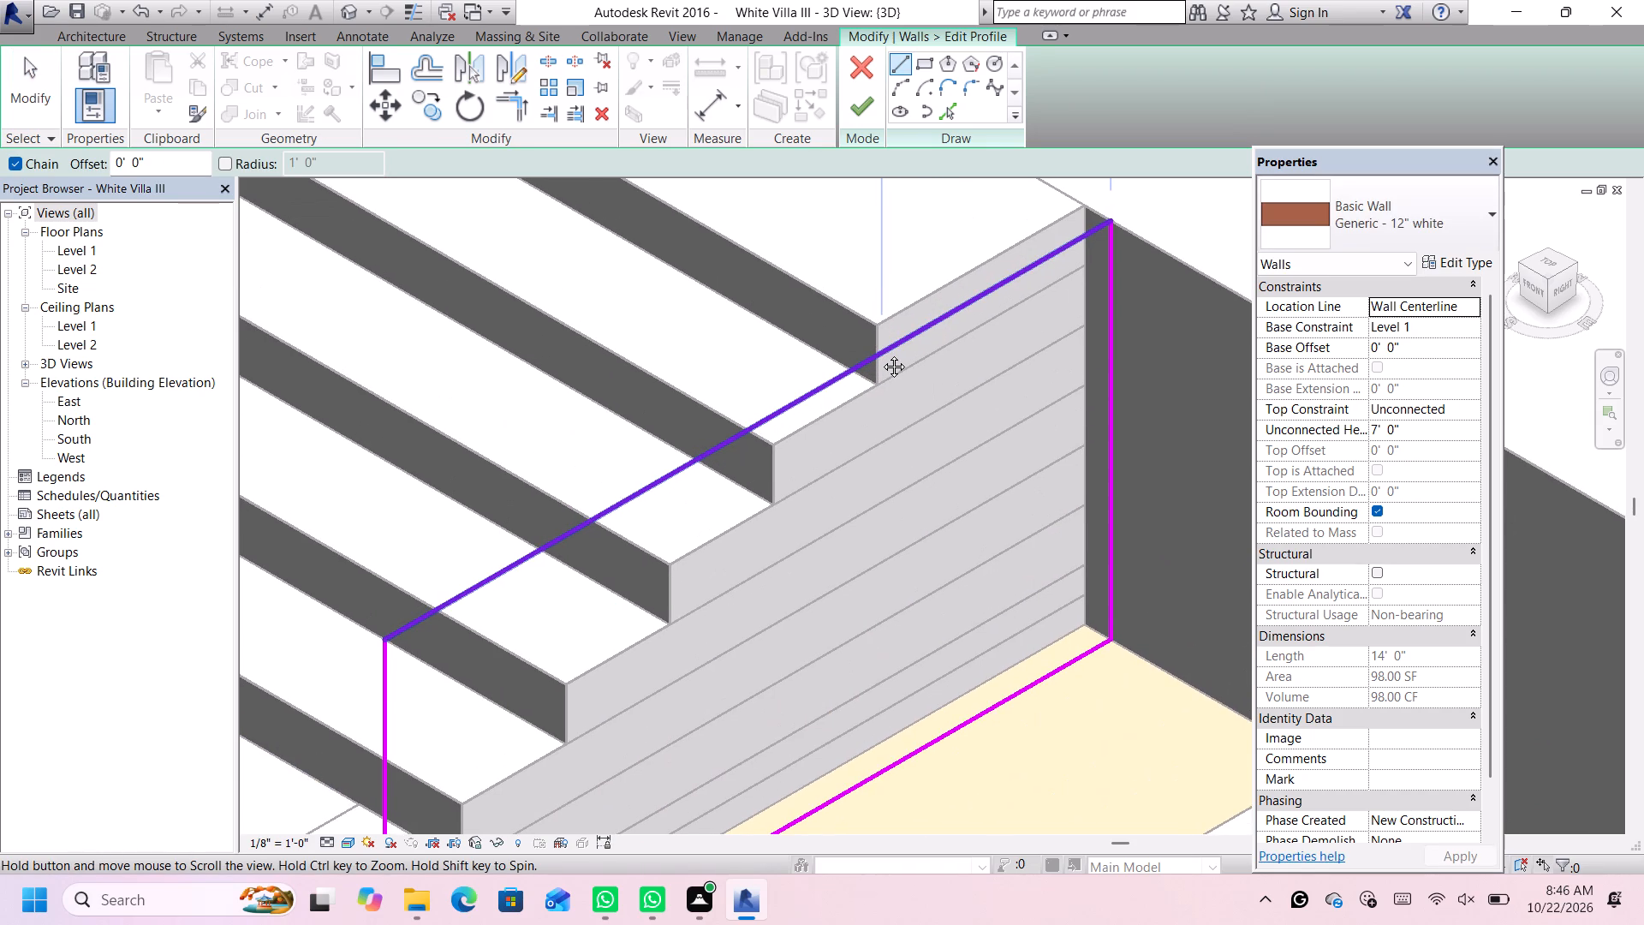
middle_click_drag(881, 354, 809, 353)
scroll(809, 352, "down", 7)
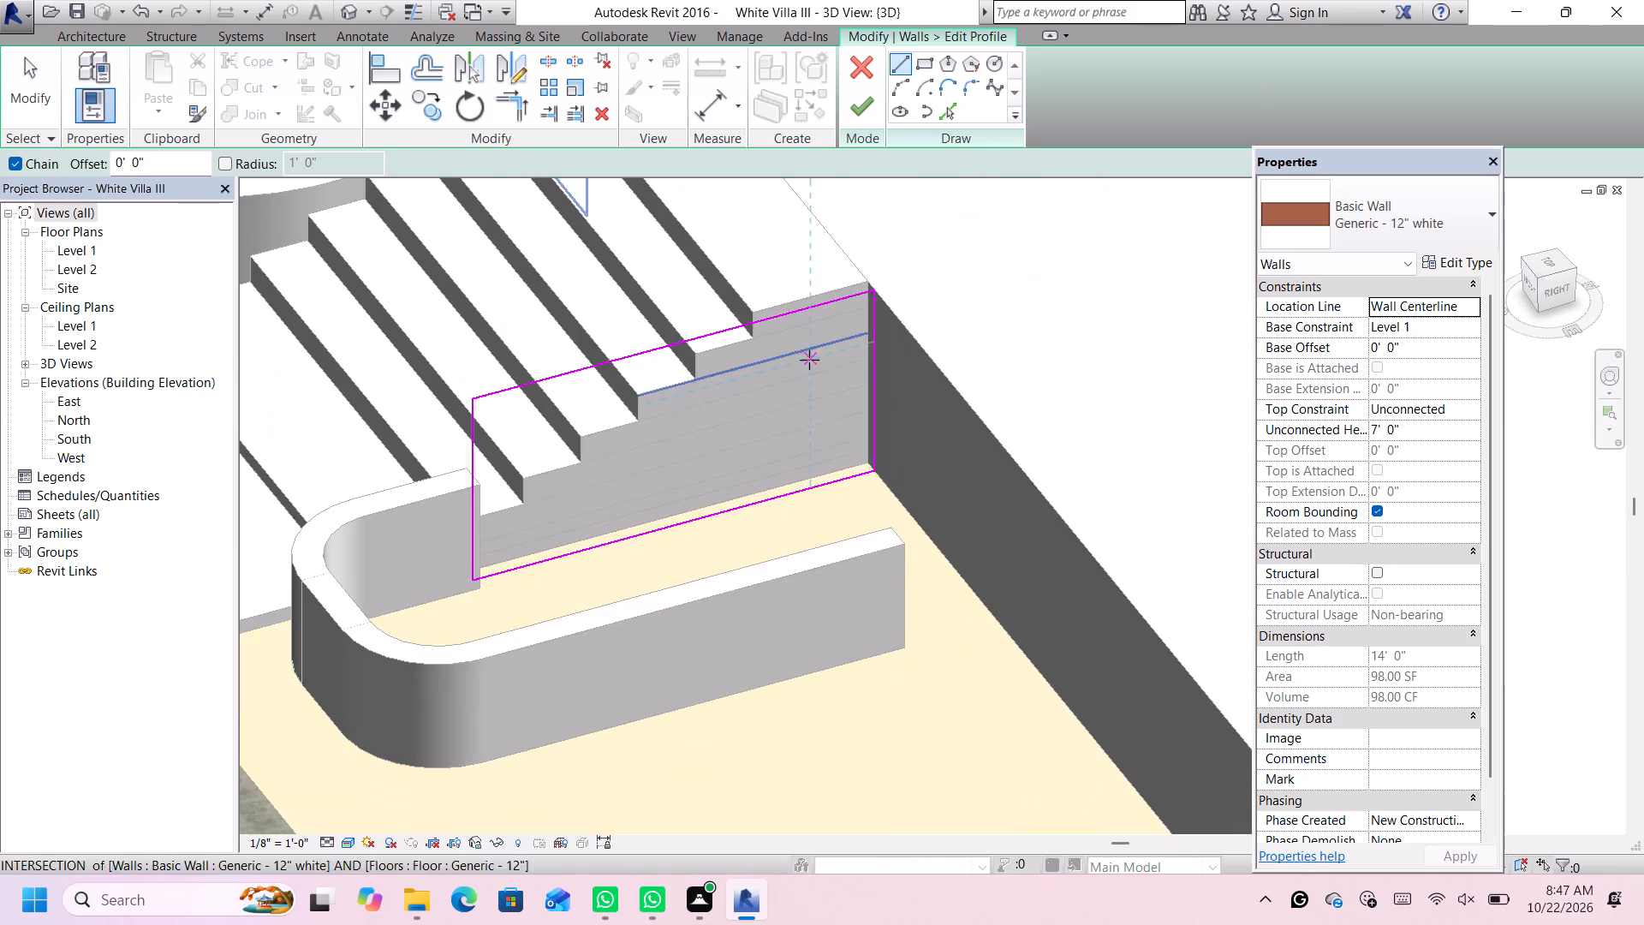
scroll(766, 388, "up", 1)
scroll(766, 388, "down", 1)
scroll(766, 388, "up", 2)
middle_click_drag(742, 374, 850, 417)
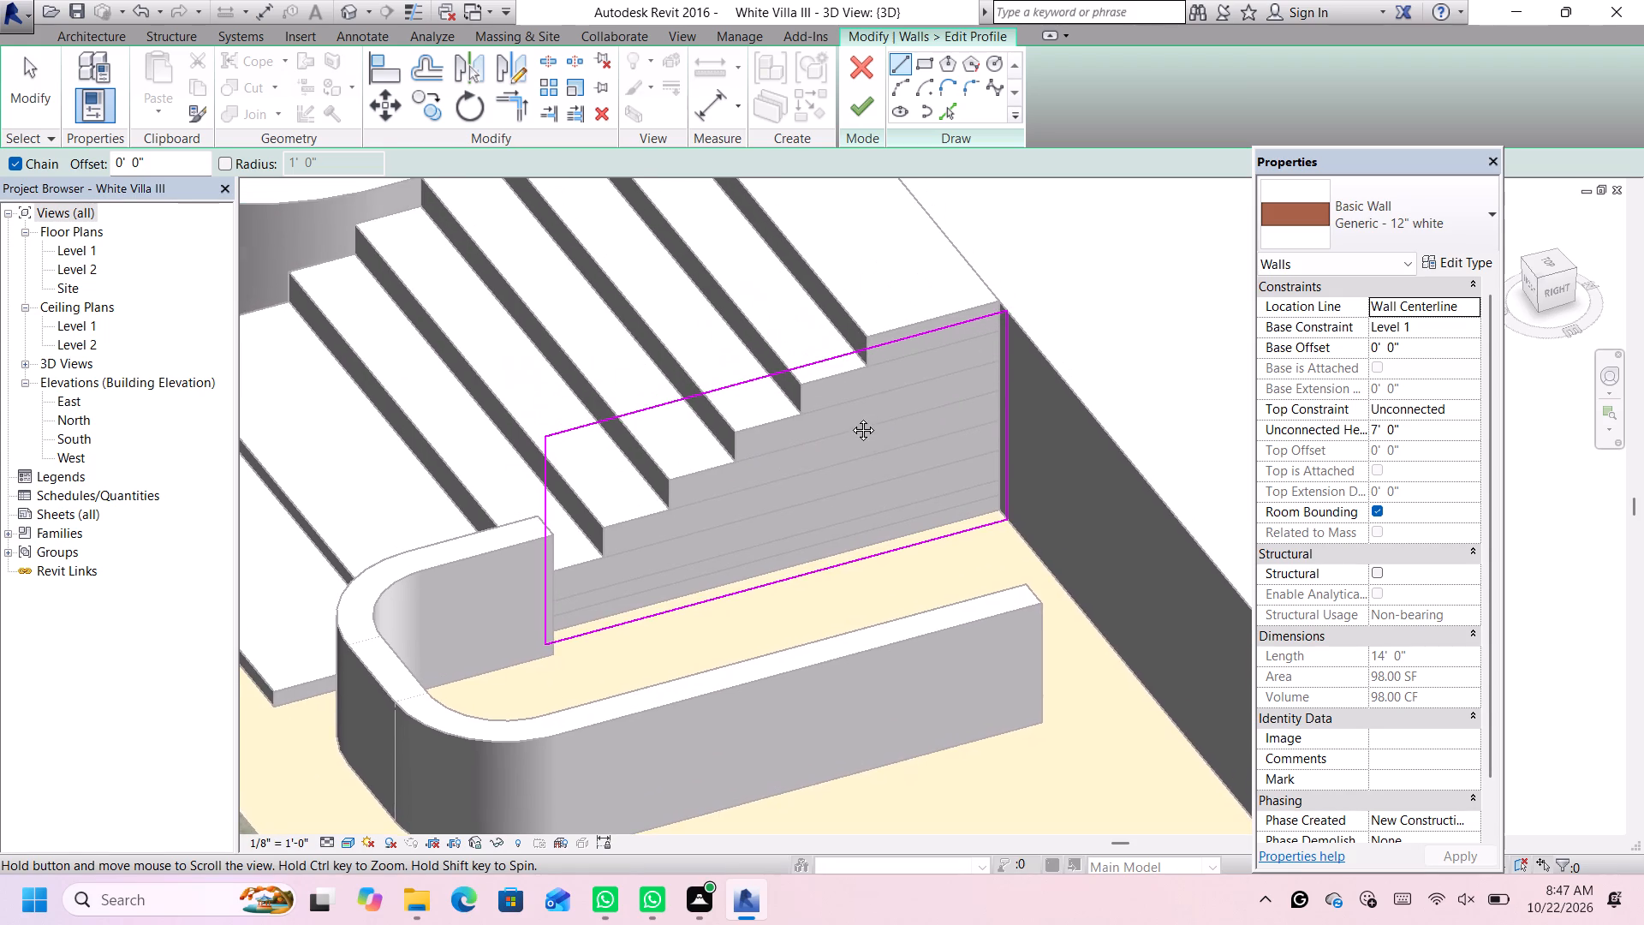
middle_click_drag(850, 417, 798, 345)
scroll(817, 285, "up", 6)
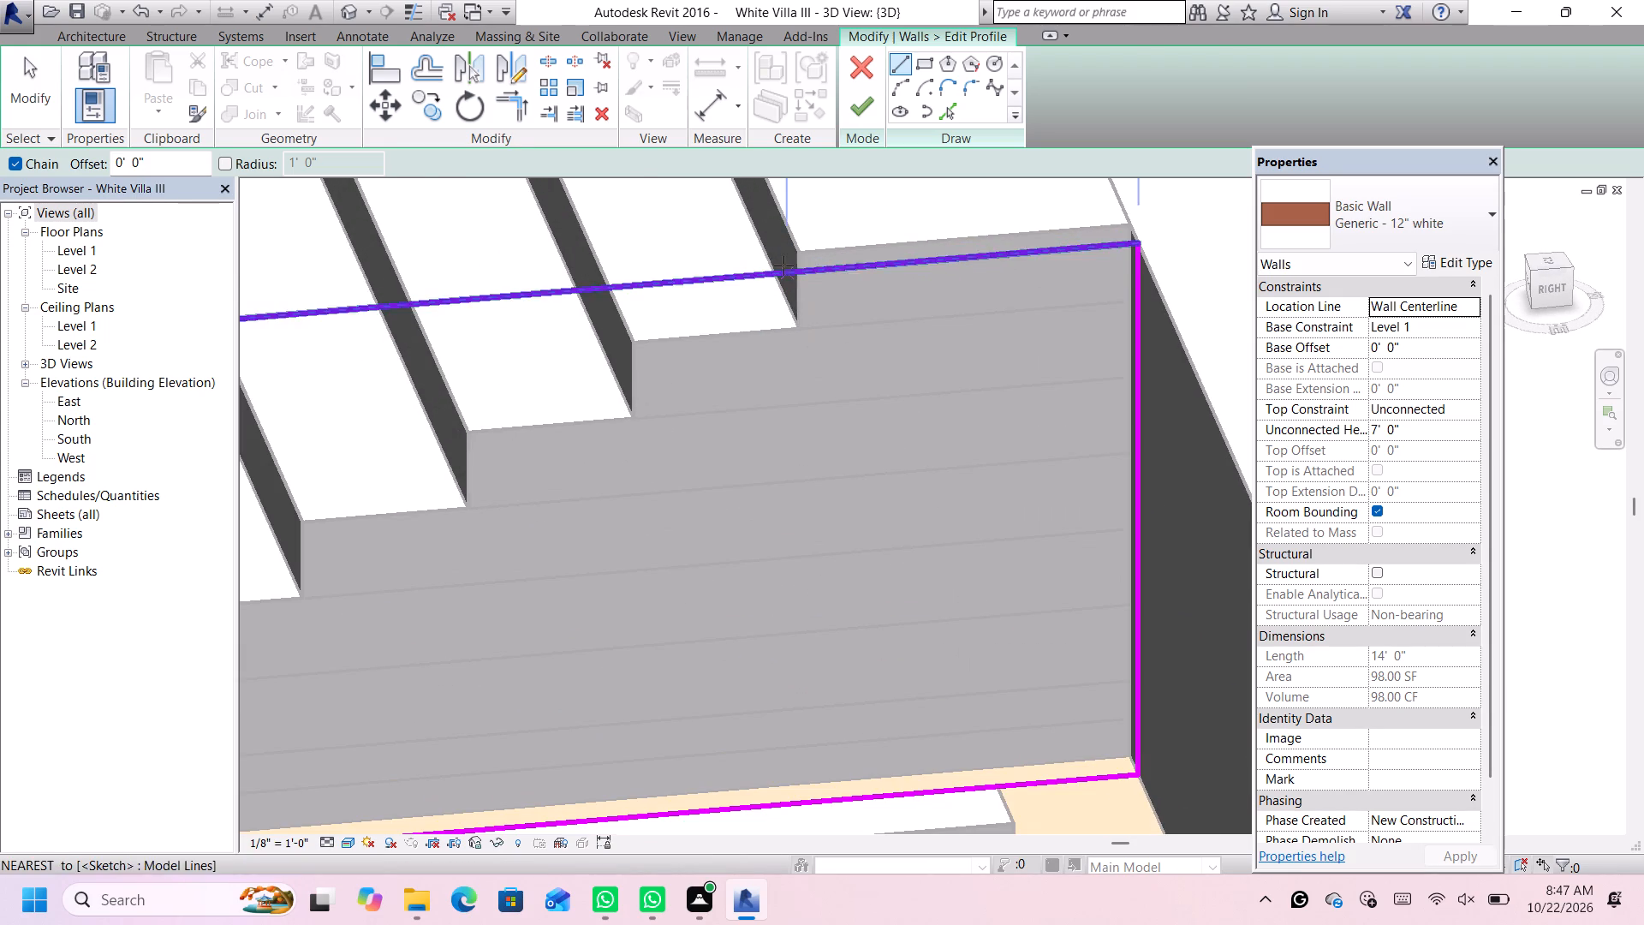
left_click(799, 274)
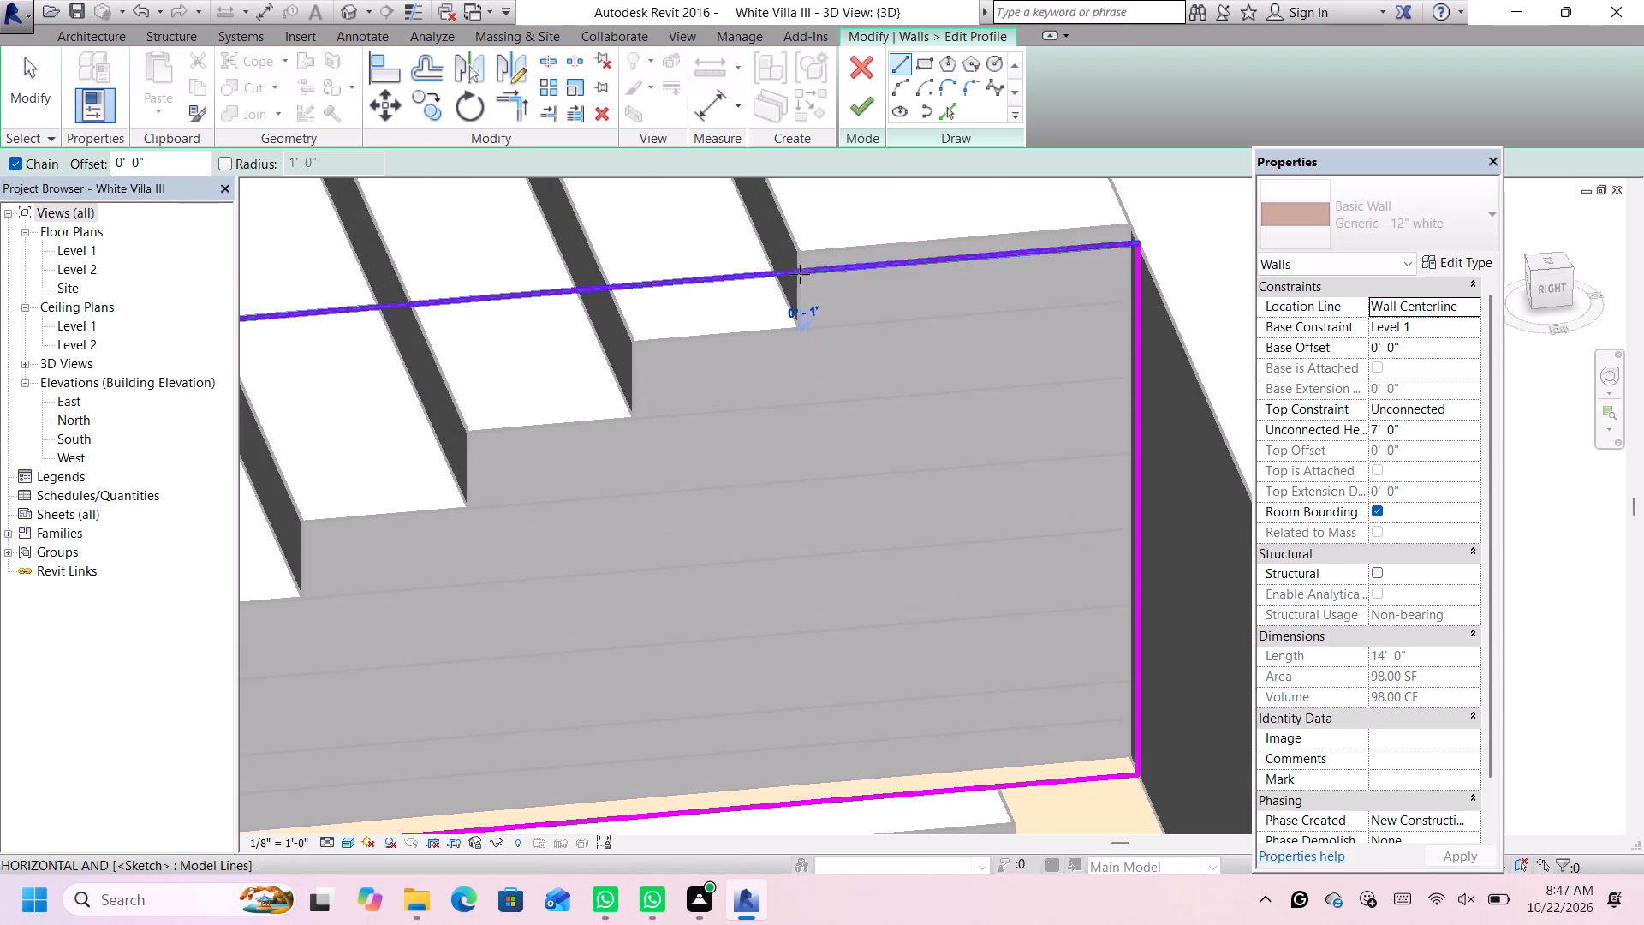
scroll(796, 310, "down", 4)
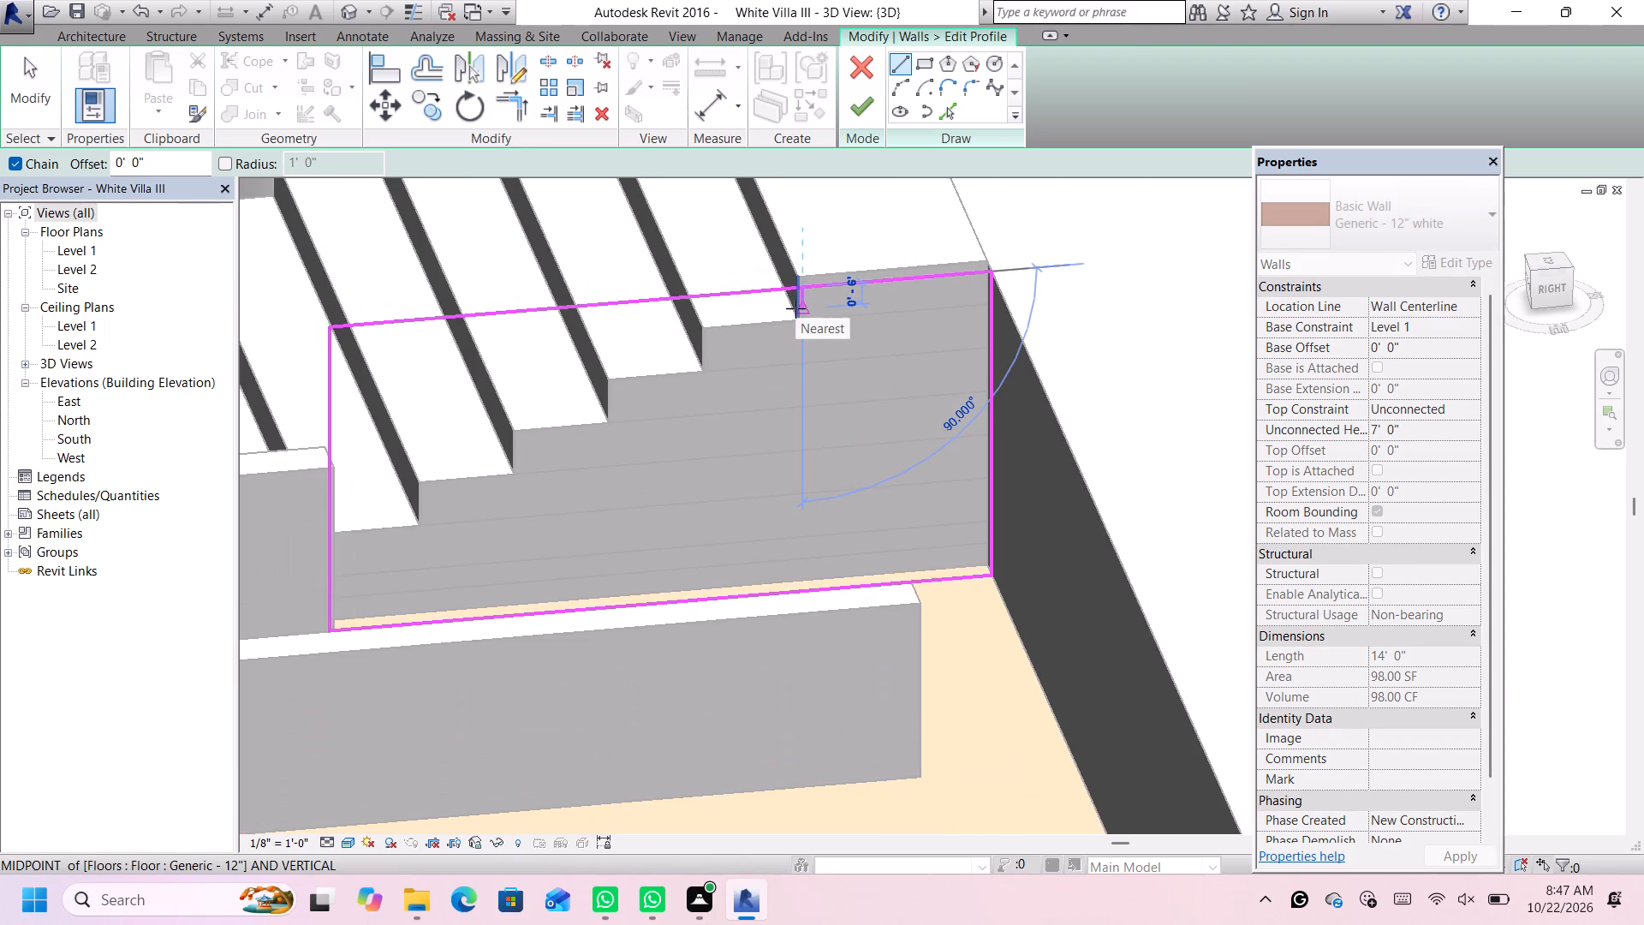
key("Escape")
scroll(791, 272, "up", 5)
scroll(798, 298, "down", 1)
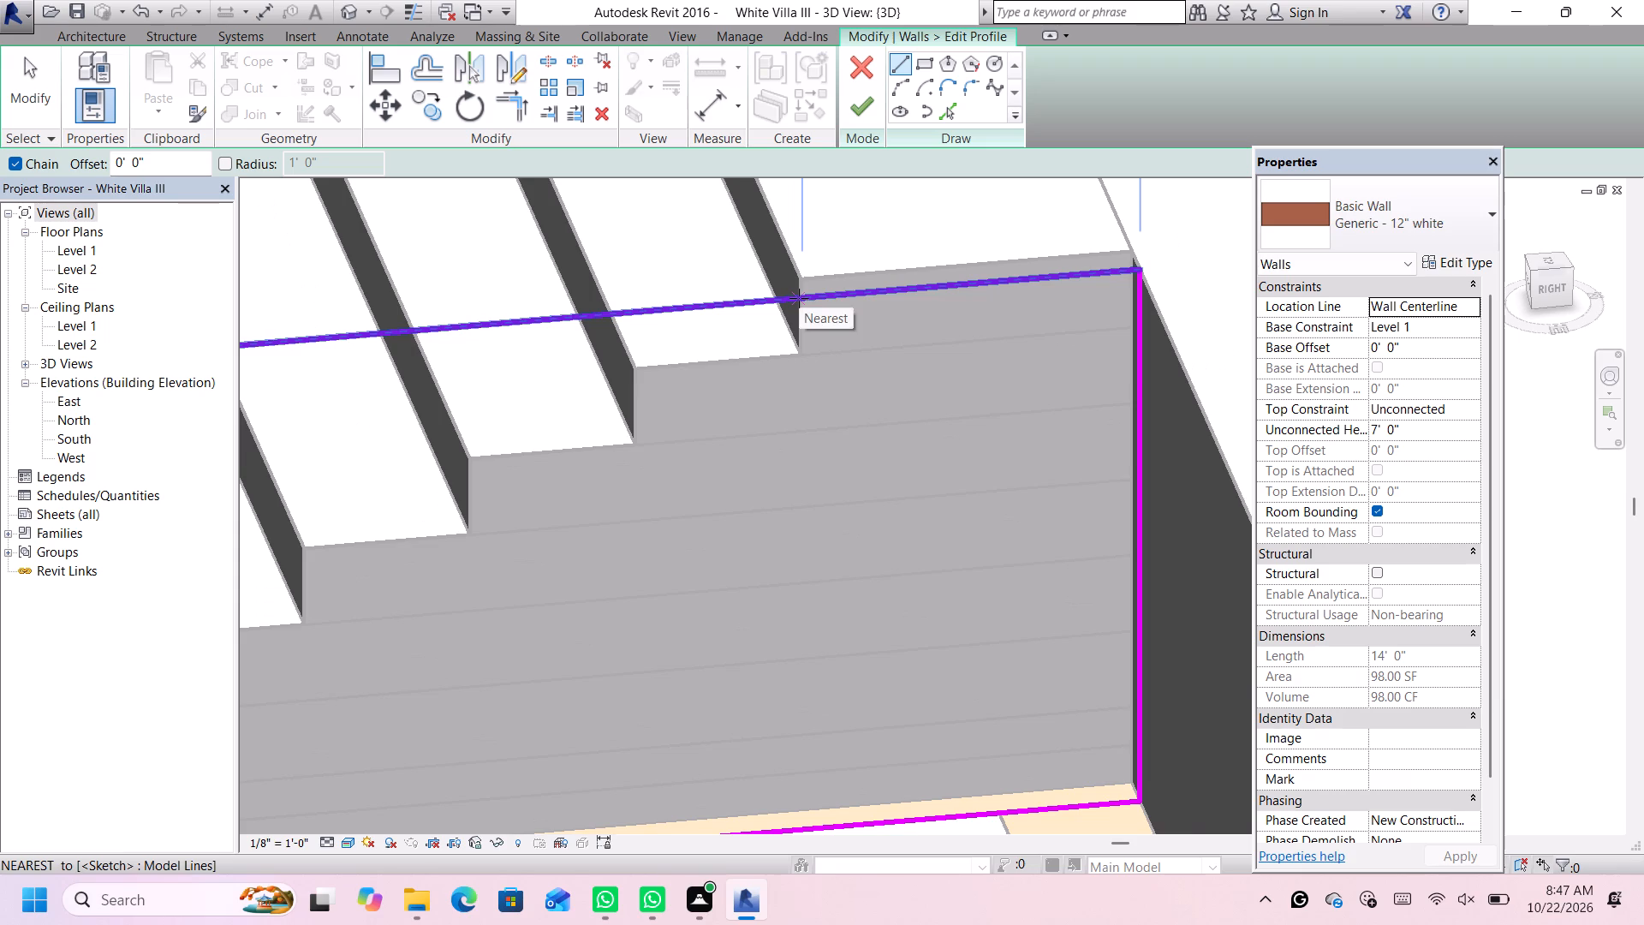
left_click(799, 298)
scroll(799, 297, "down", 9)
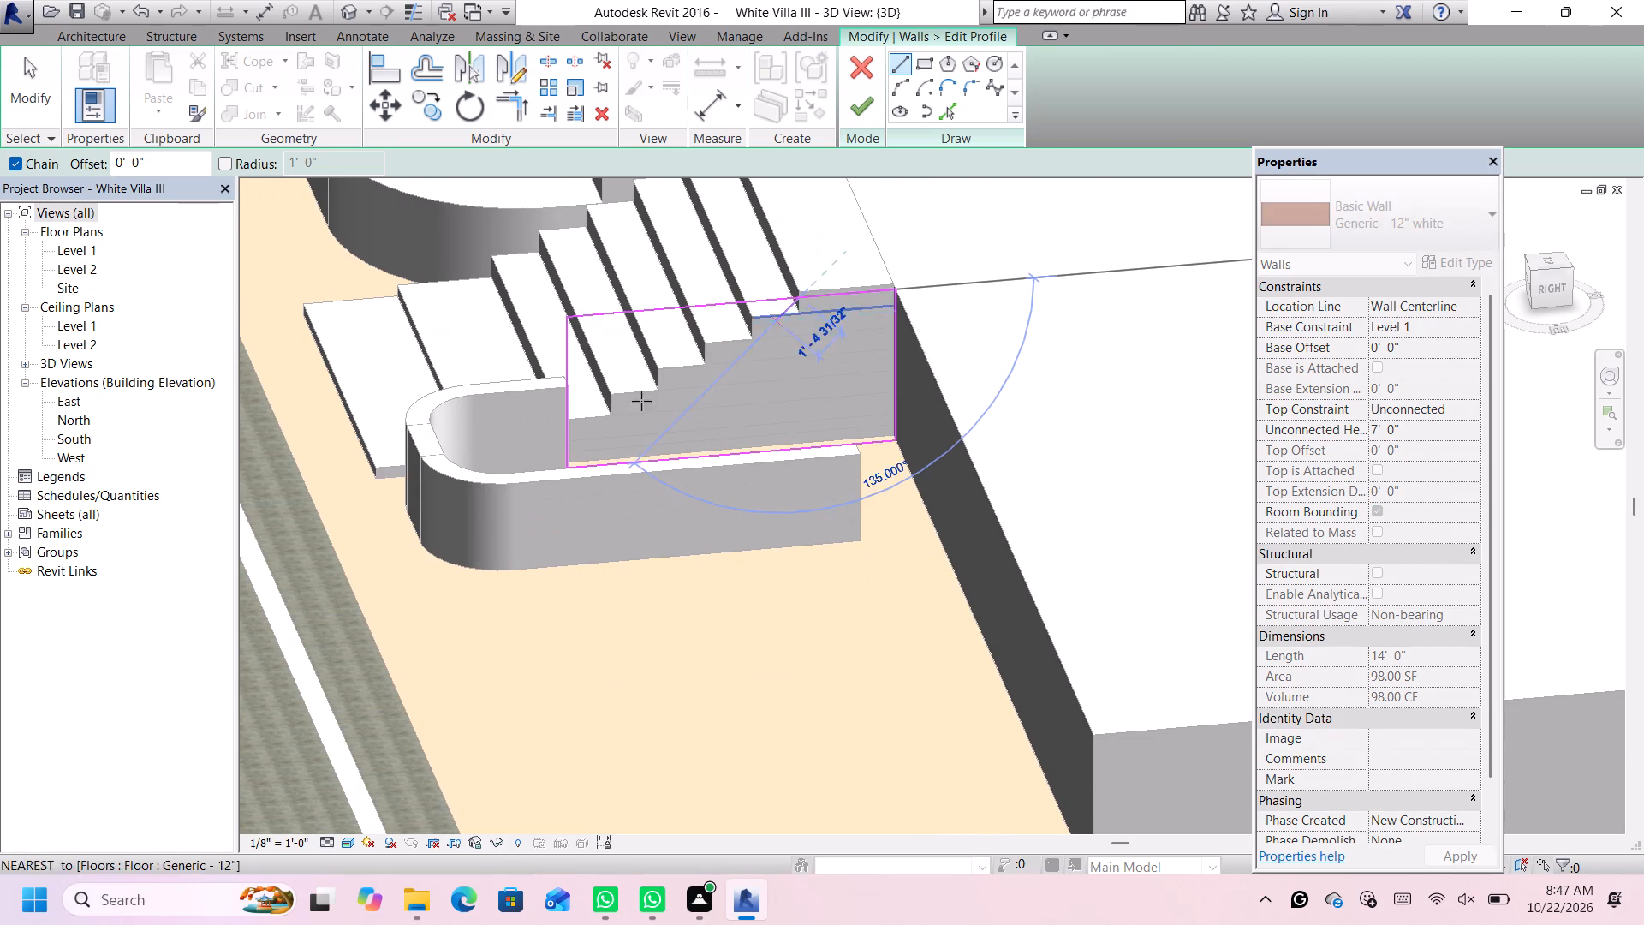
scroll(570, 377, "down", 1)
scroll(570, 377, "up", 9)
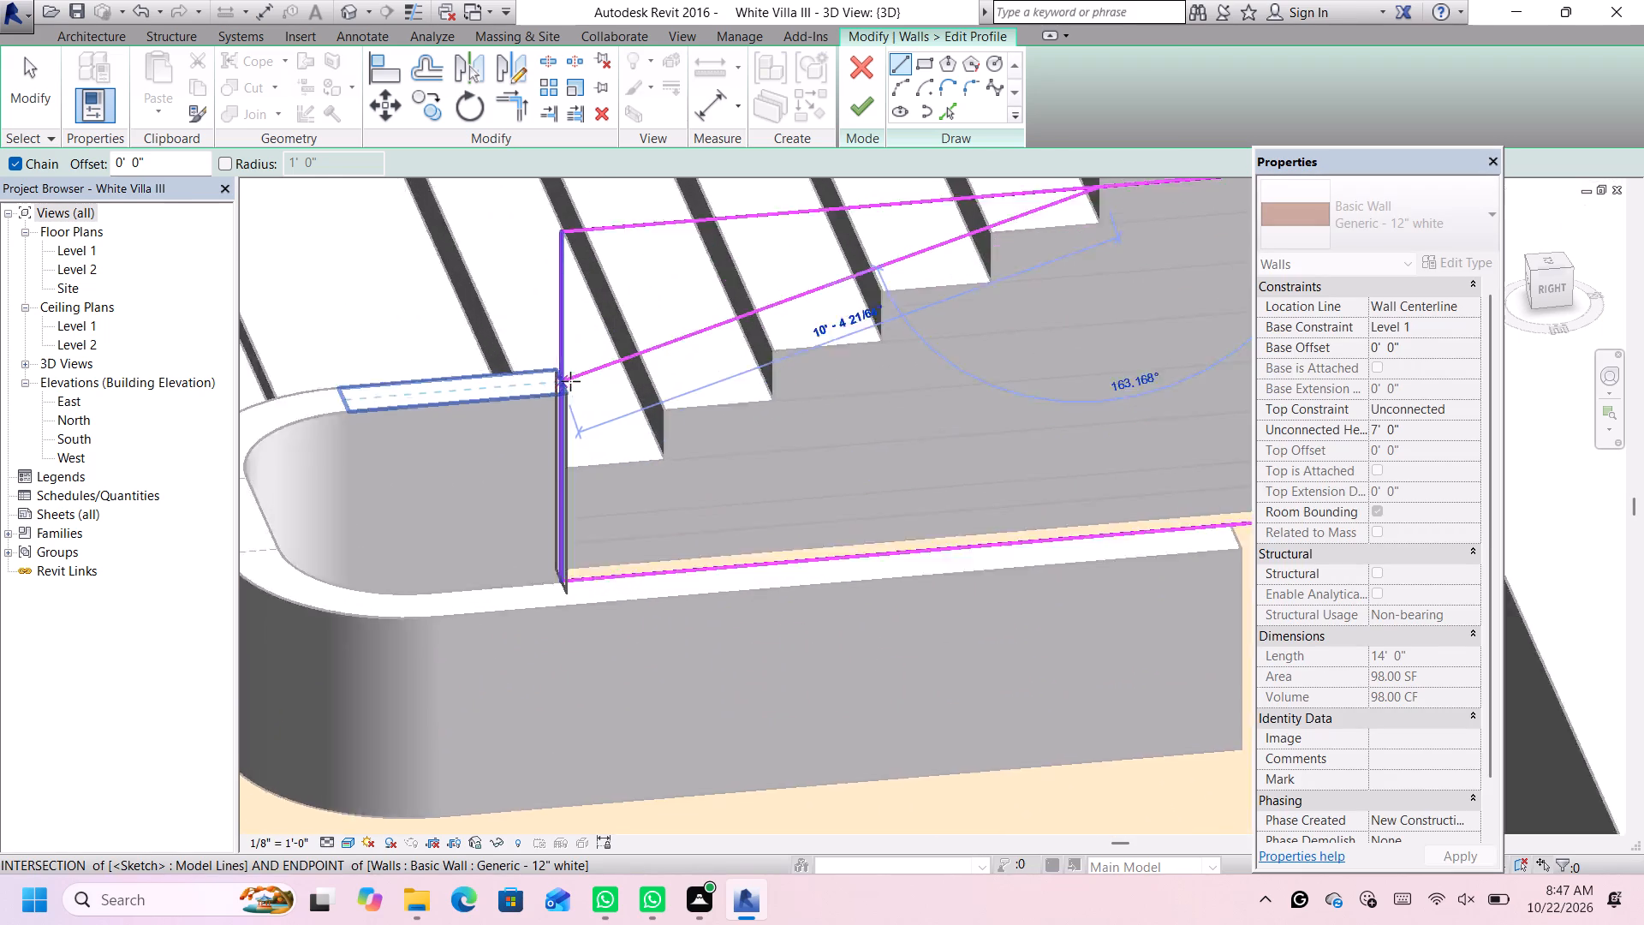
scroll(570, 381, "up", 6)
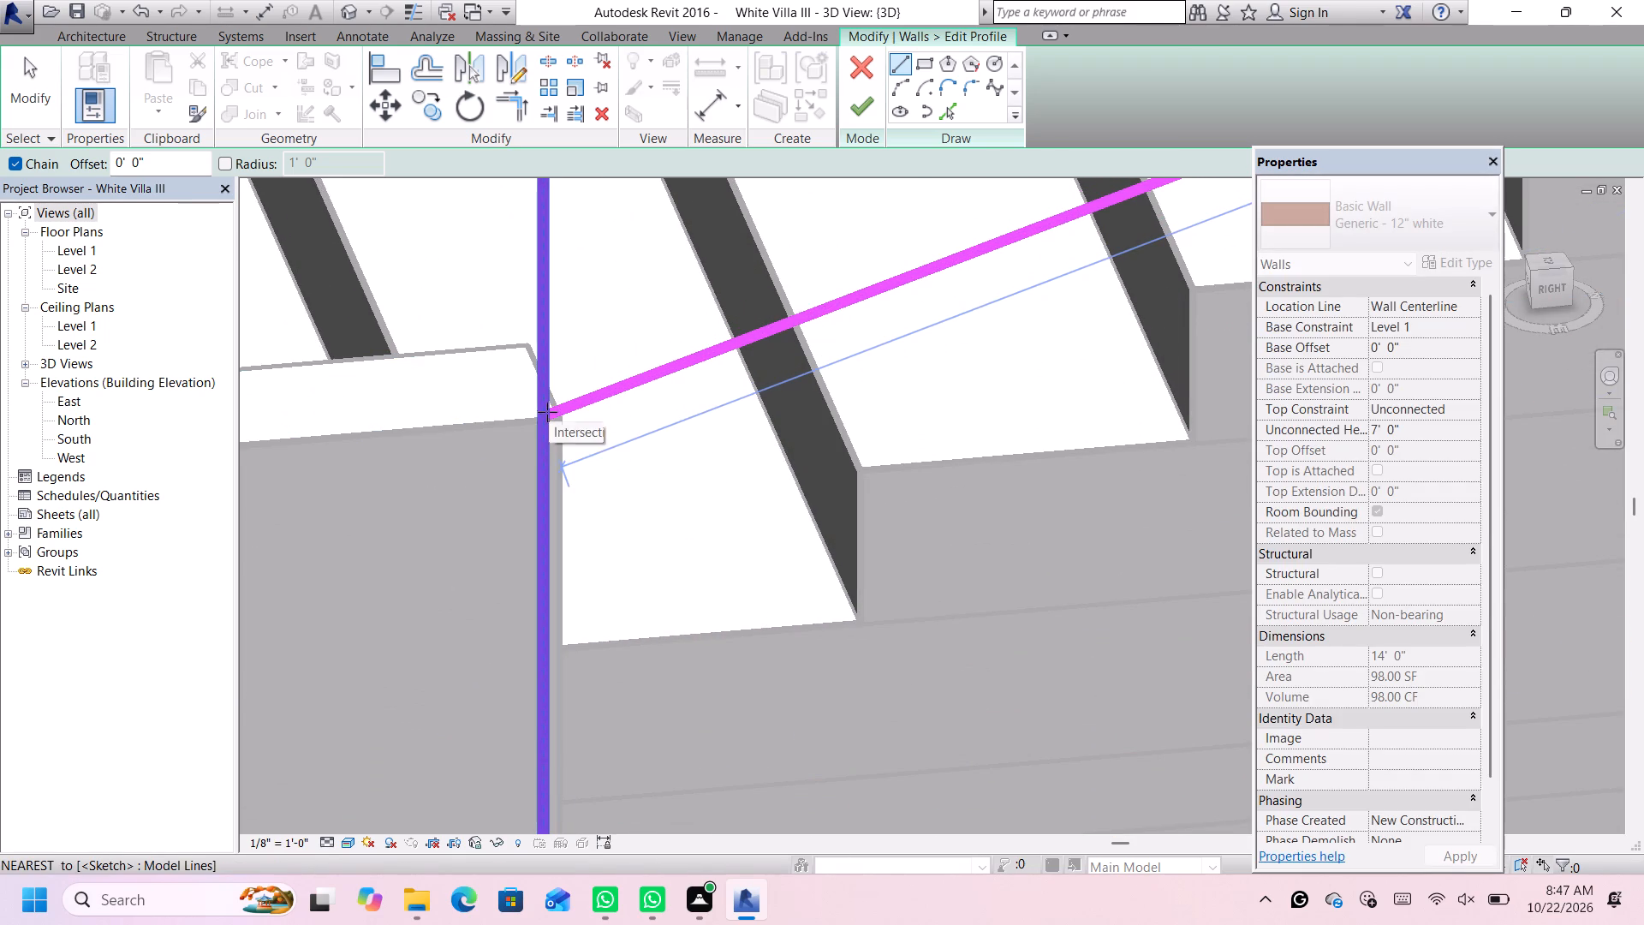
left_click(545, 412)
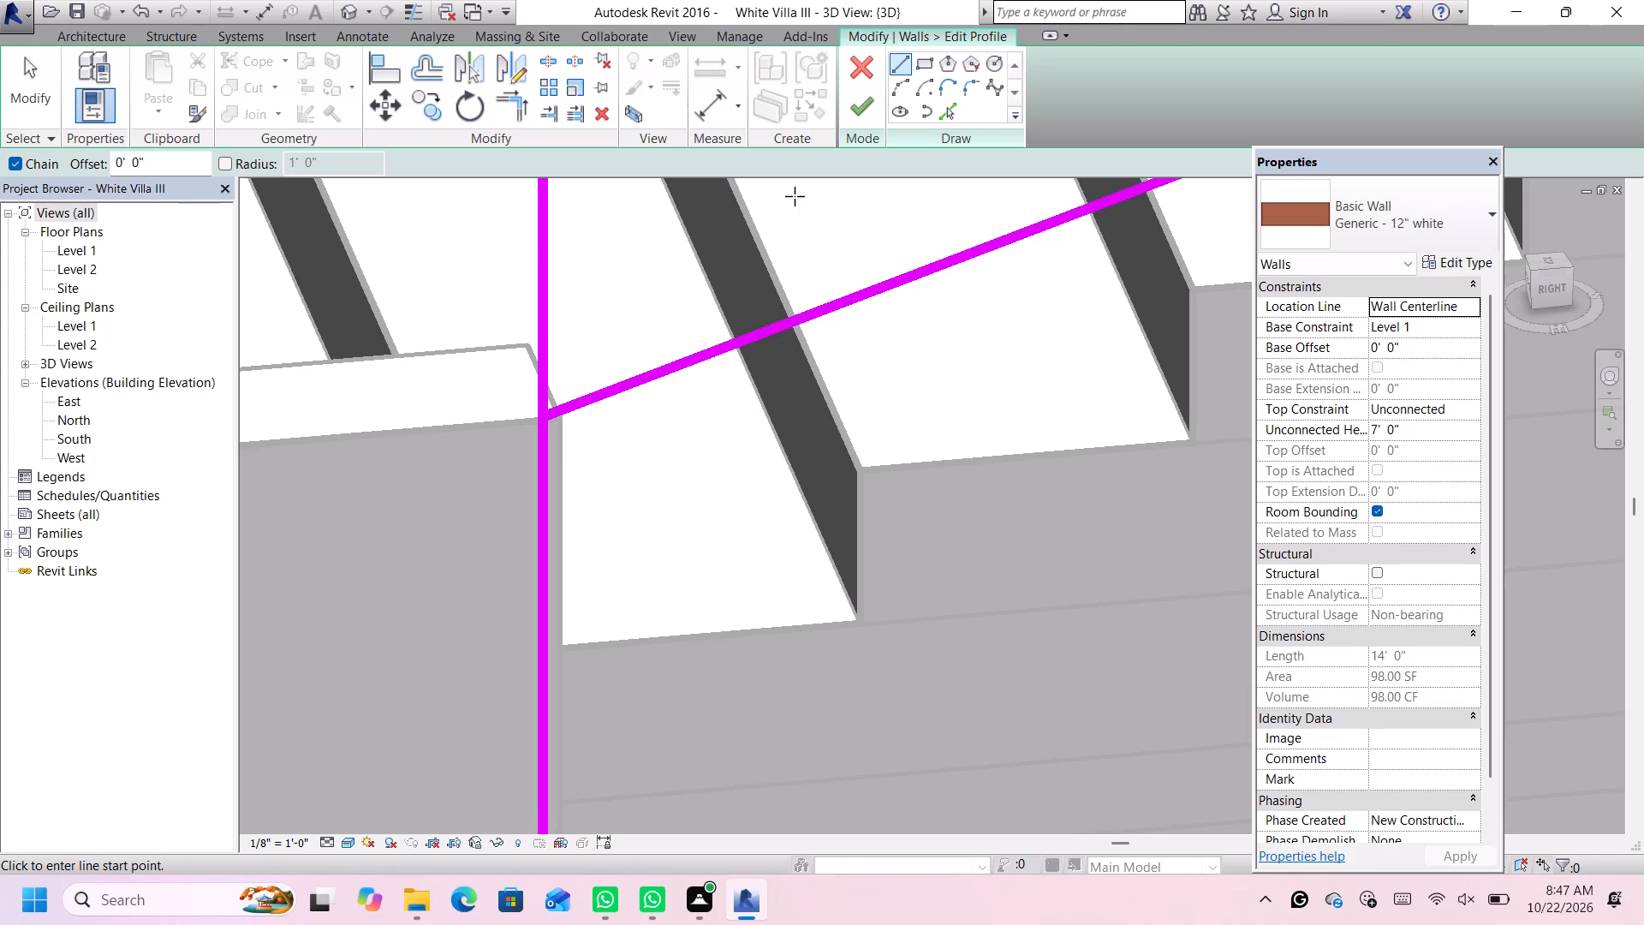
Trim the profile's free-end and top edges to corners with the sloped line, and finish the wall profile.
scroll(802, 204, "down", 3)
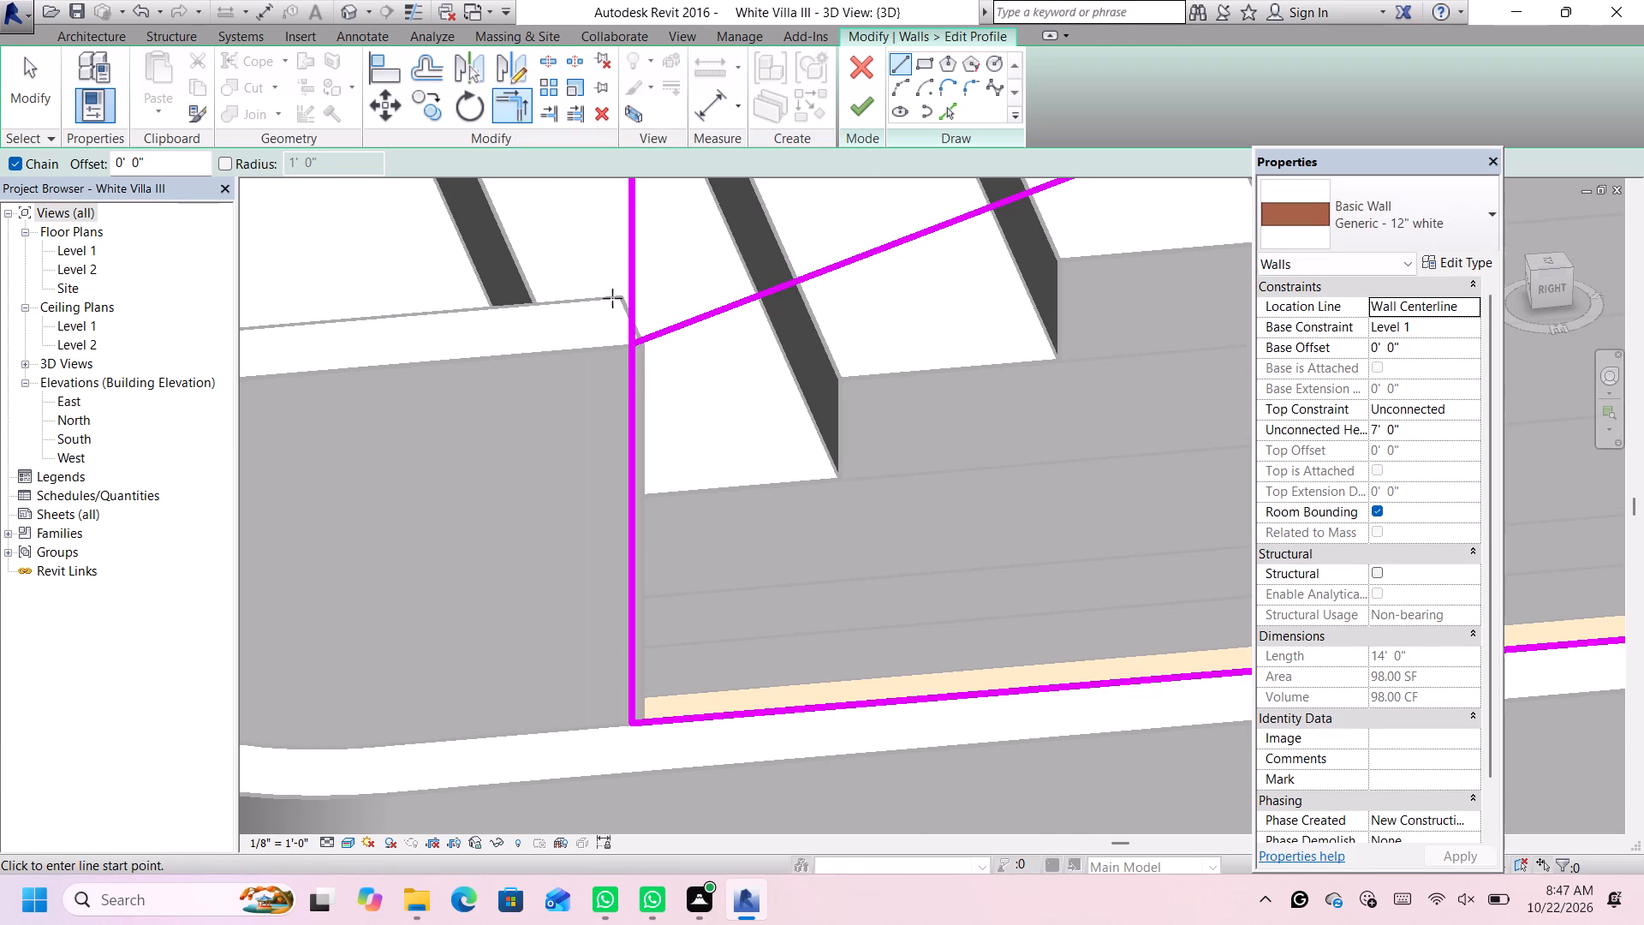
scroll(613, 300, "down", 5)
scroll(748, 279, "down", 5)
scroll(818, 135, "up", 5)
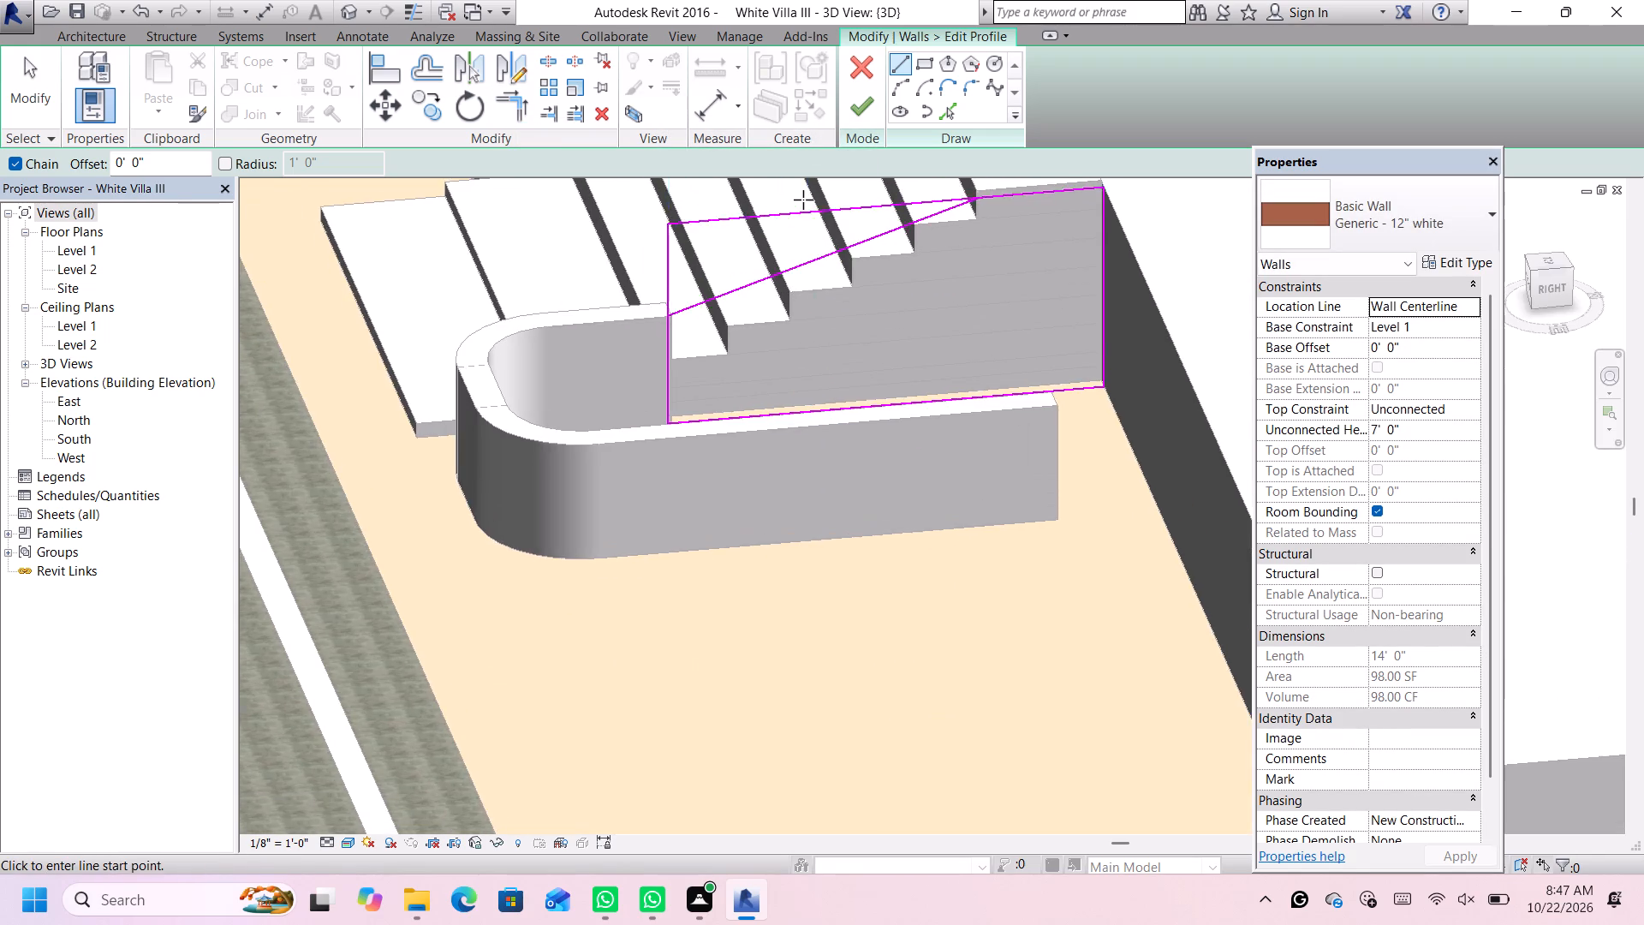
scroll(803, 200, "up", 2)
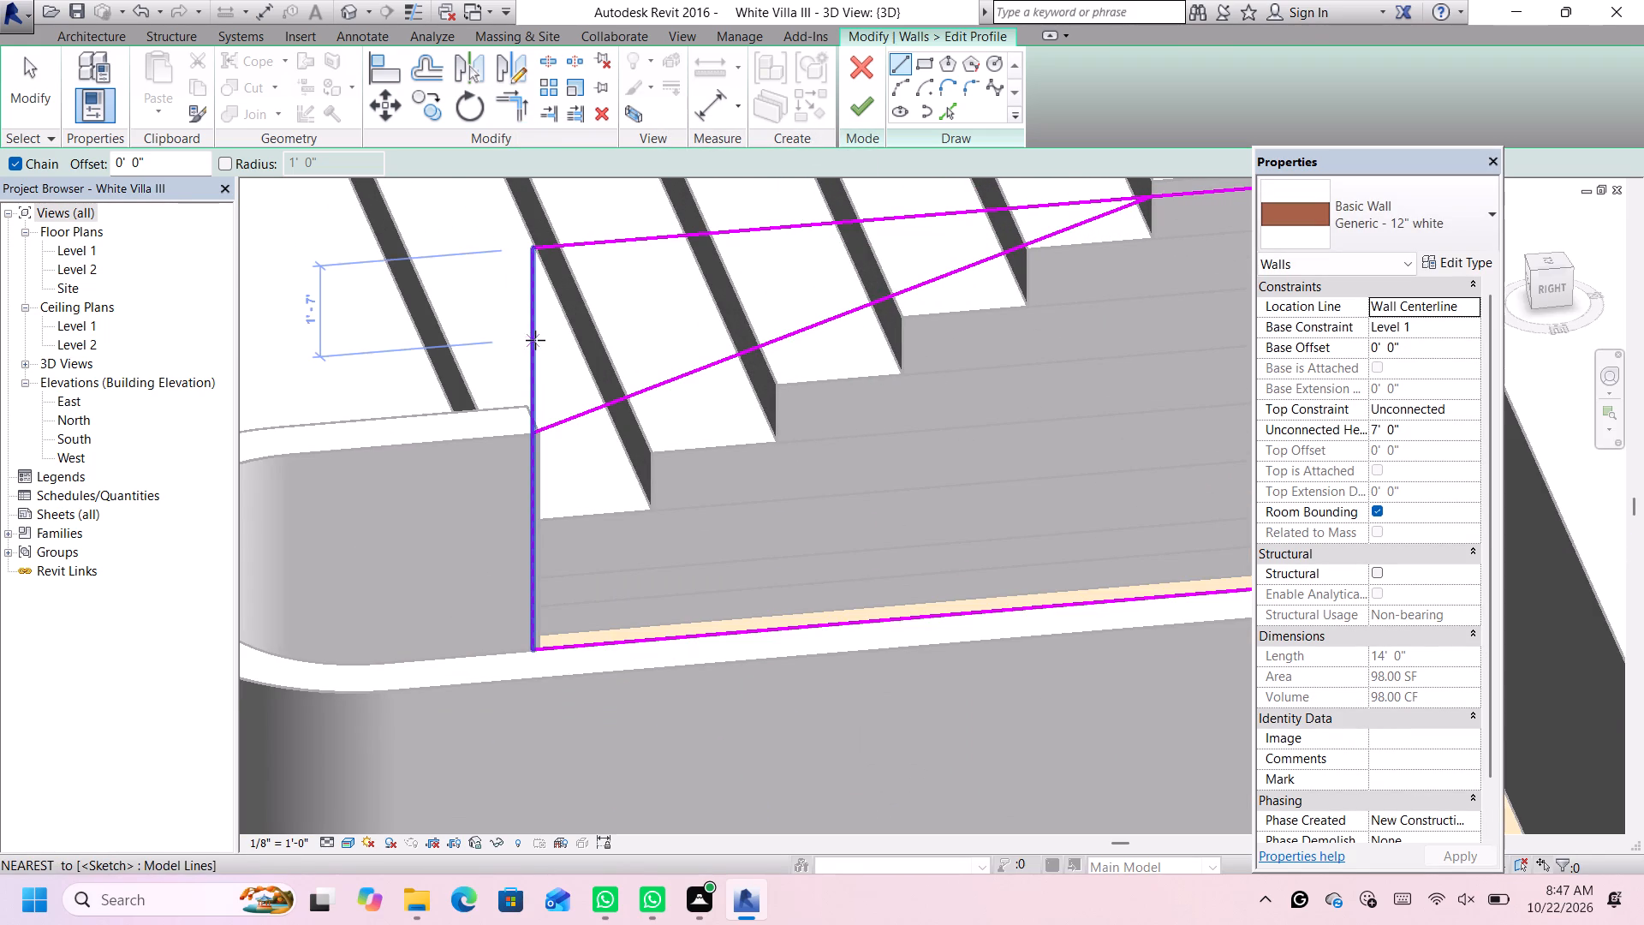
left_click(497, 102)
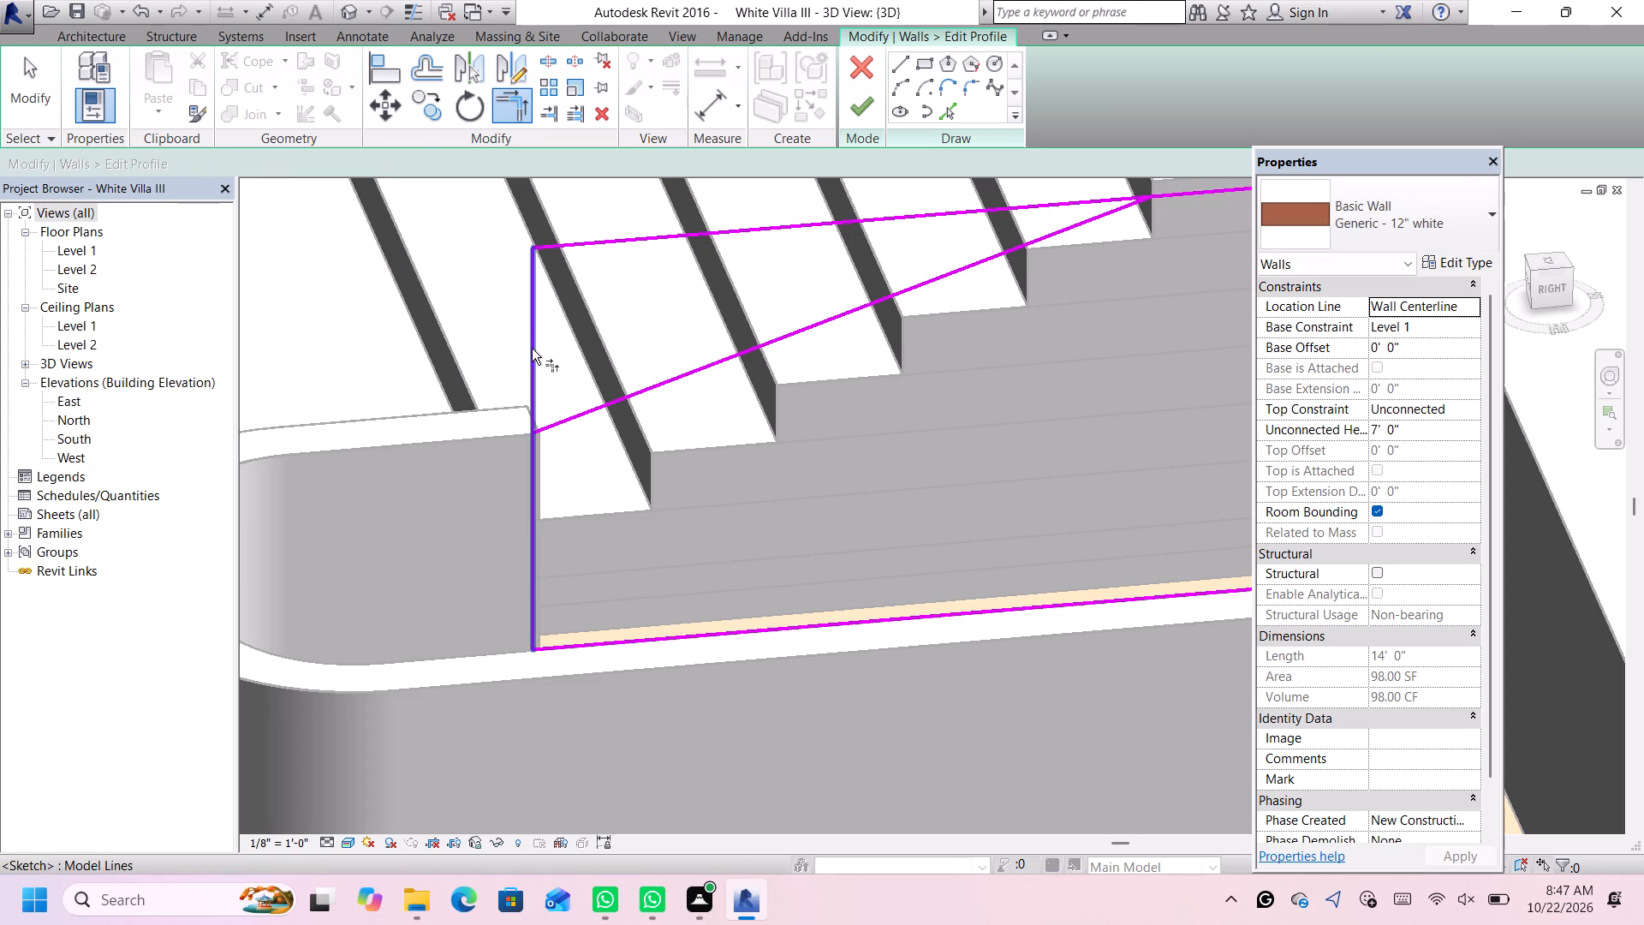
scroll(518, 399, "up", 4)
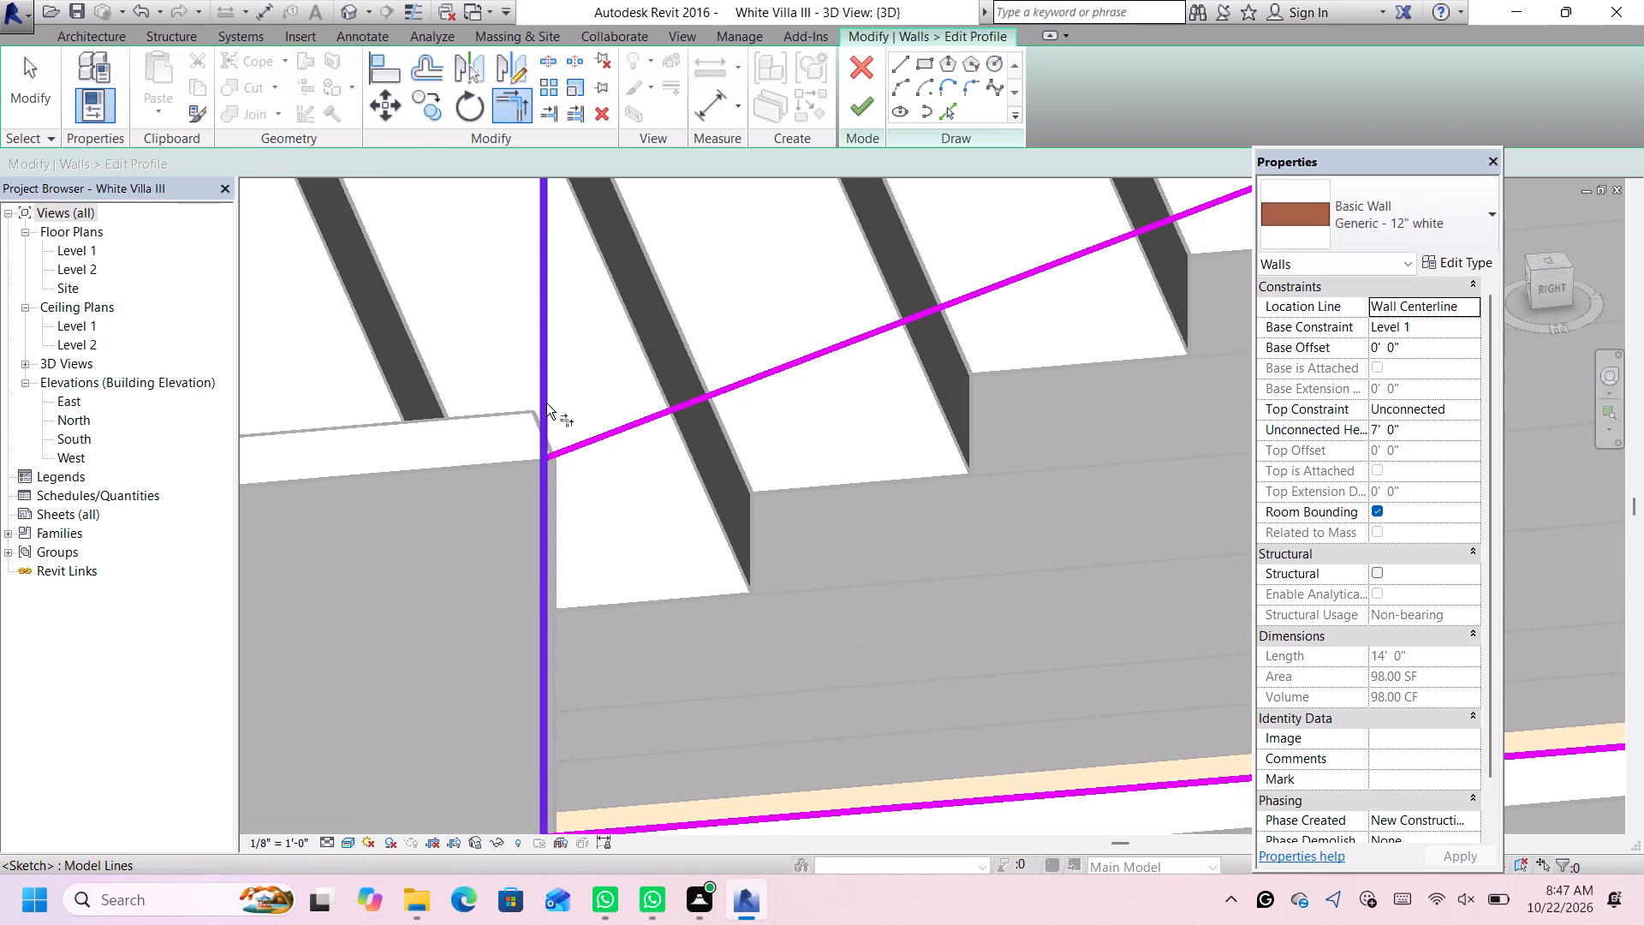
left_click(599, 433)
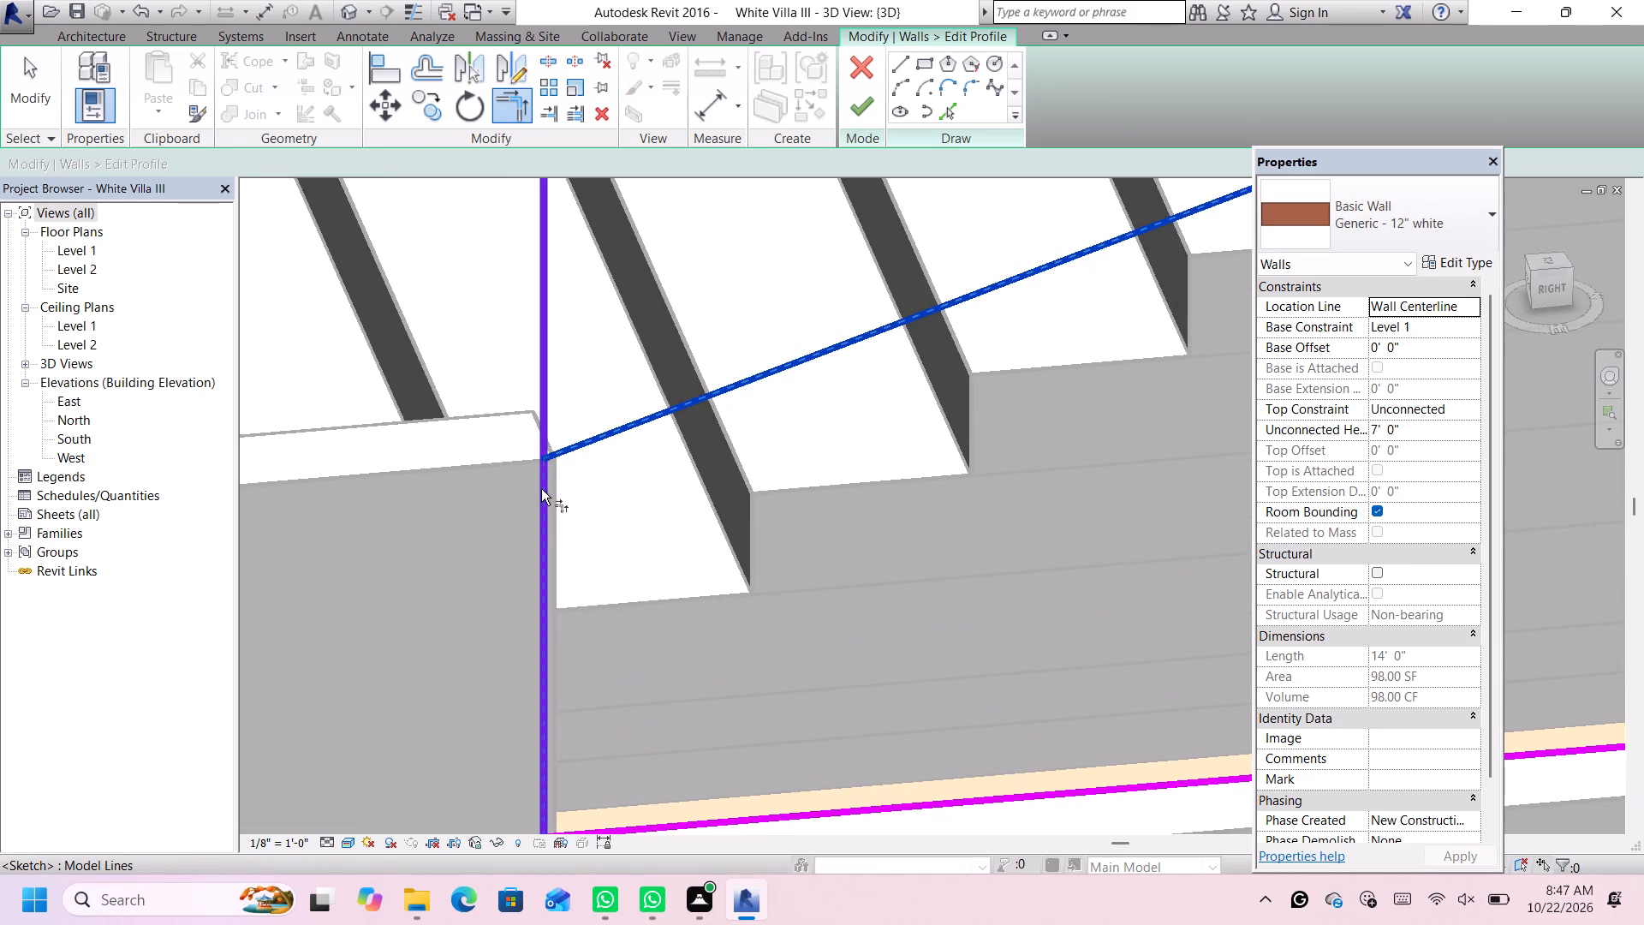
left_click(541, 491)
scroll(542, 488, "down", 13)
scroll(800, 362, "up", 6)
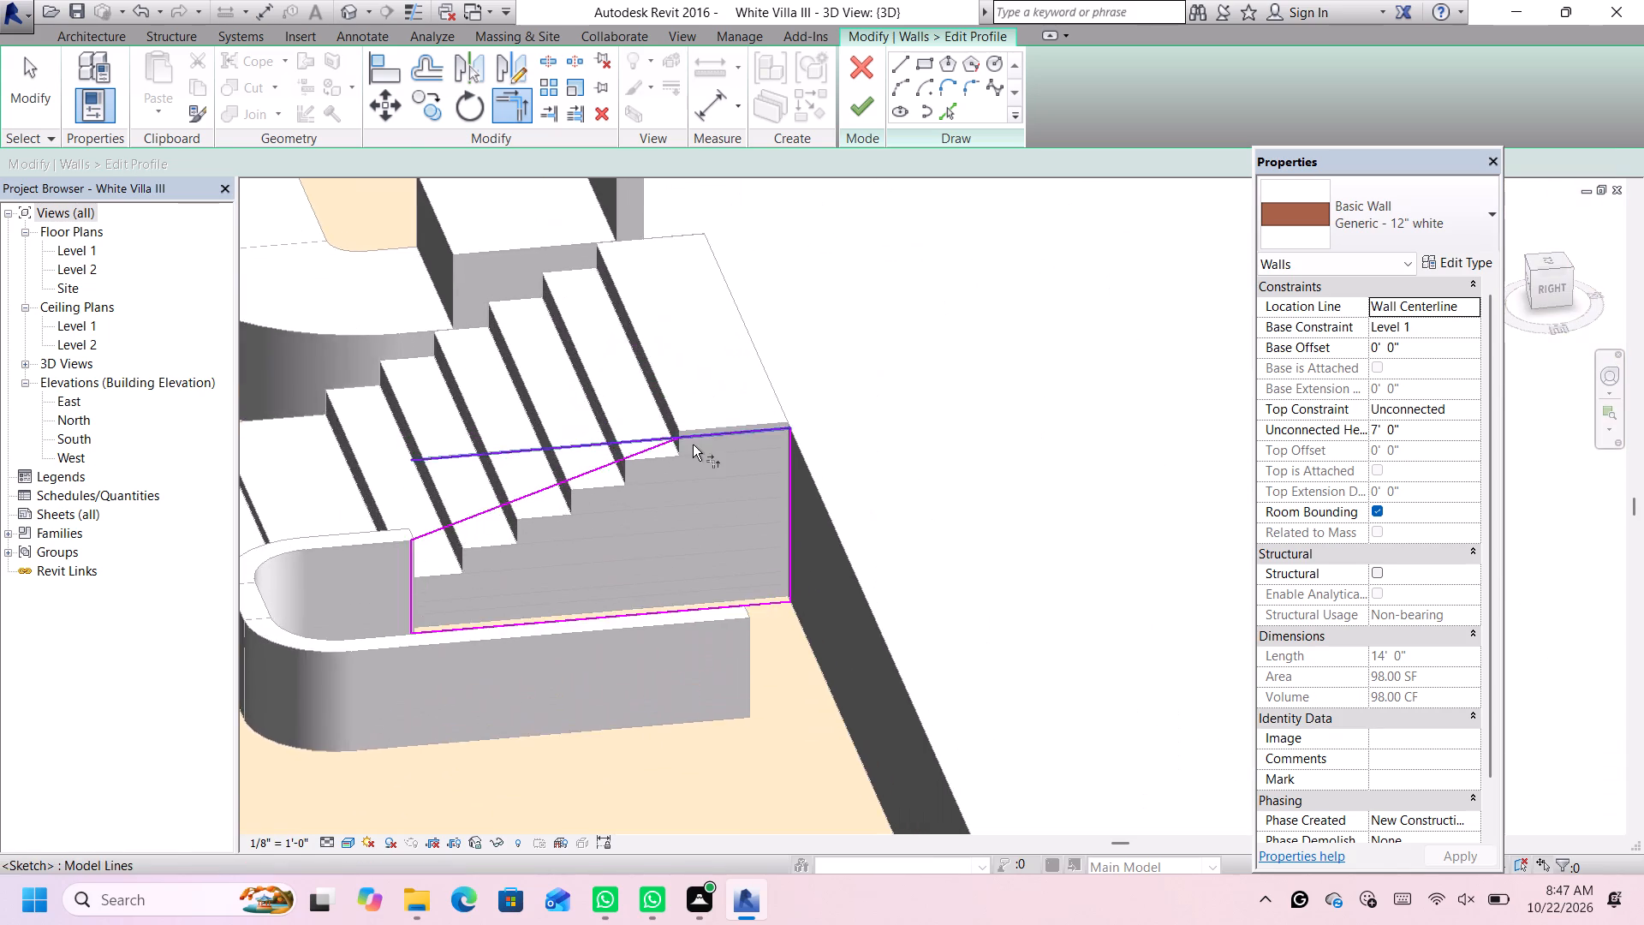
scroll(693, 445, "up", 7)
left_click(617, 431)
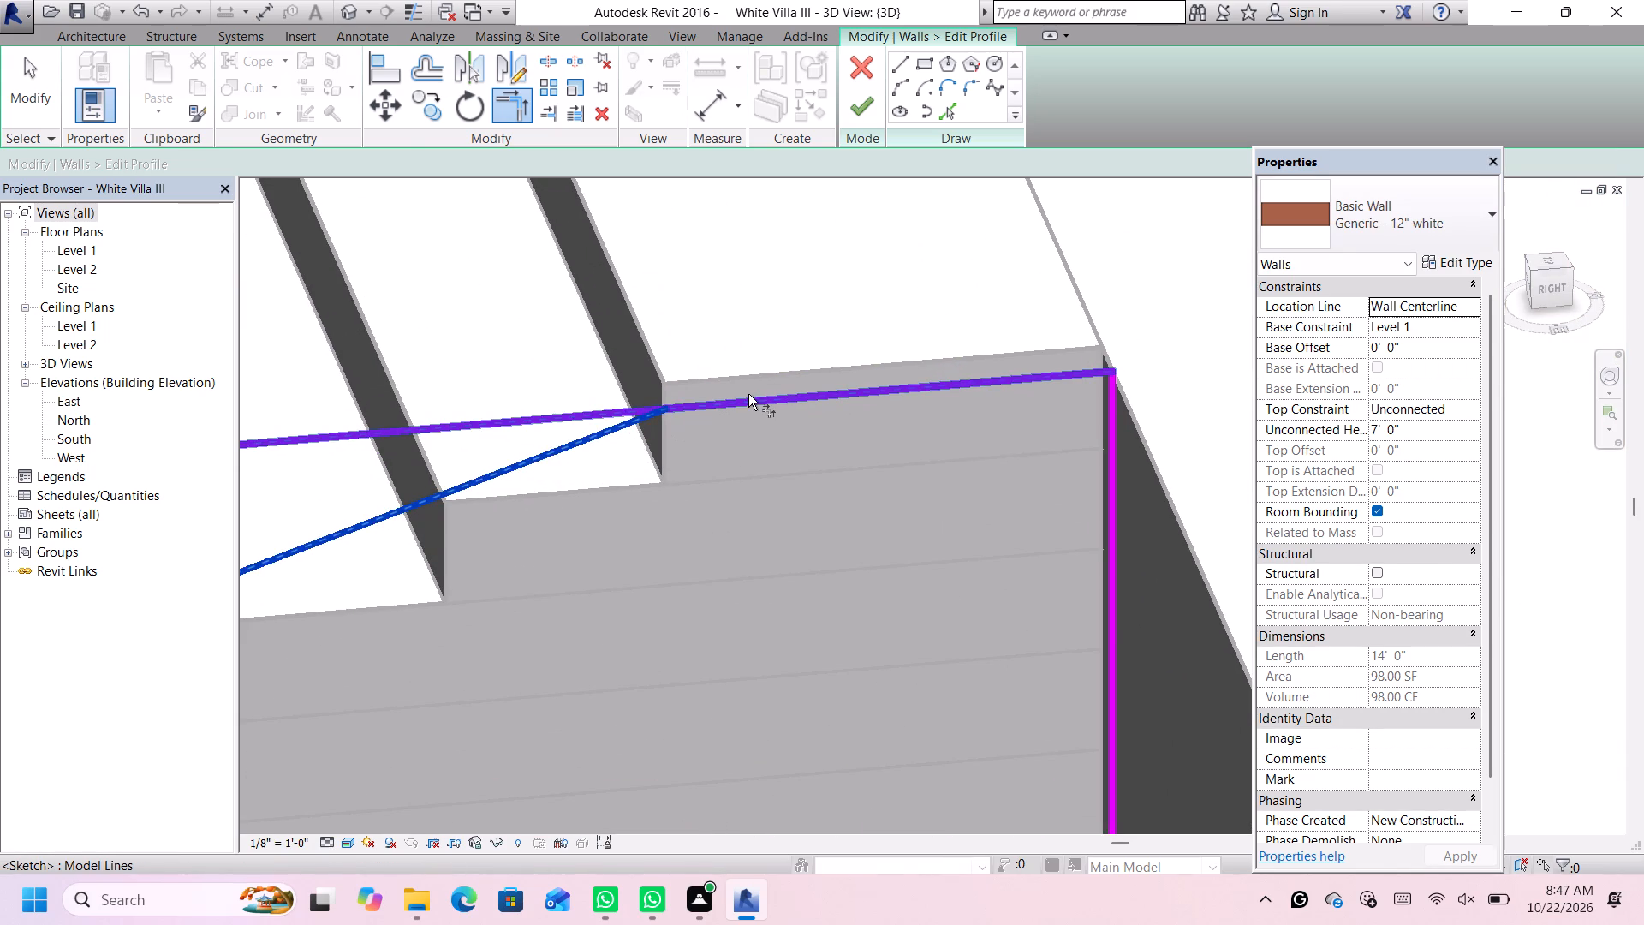
left_click(748, 400)
scroll(748, 400, "down", 10)
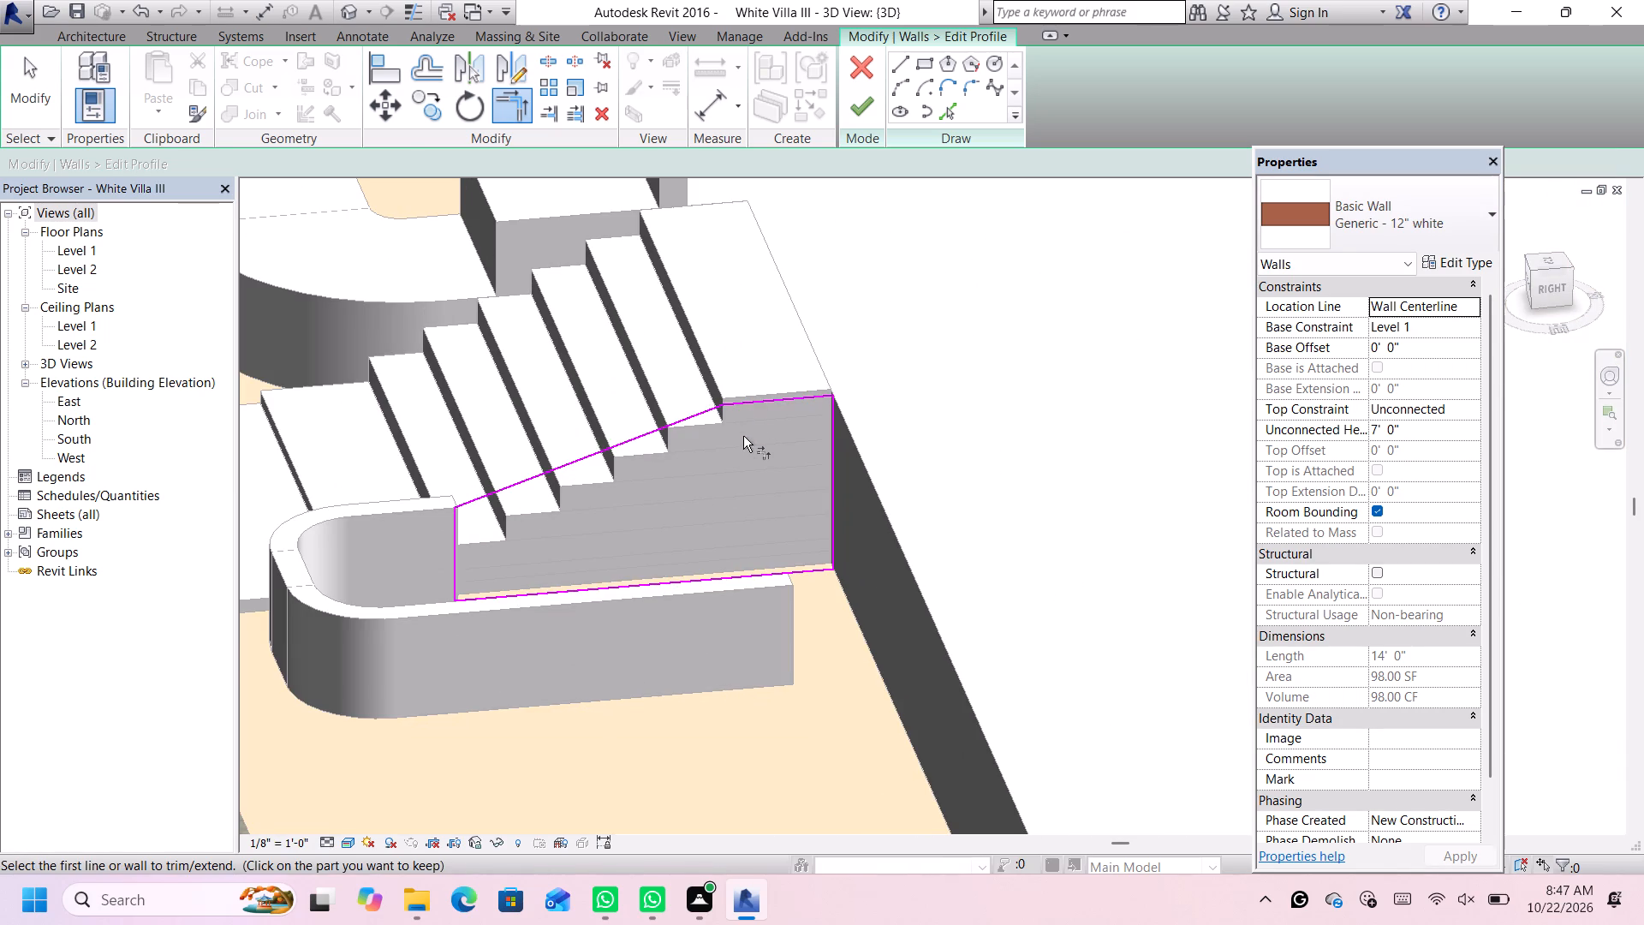
left_click(868, 104)
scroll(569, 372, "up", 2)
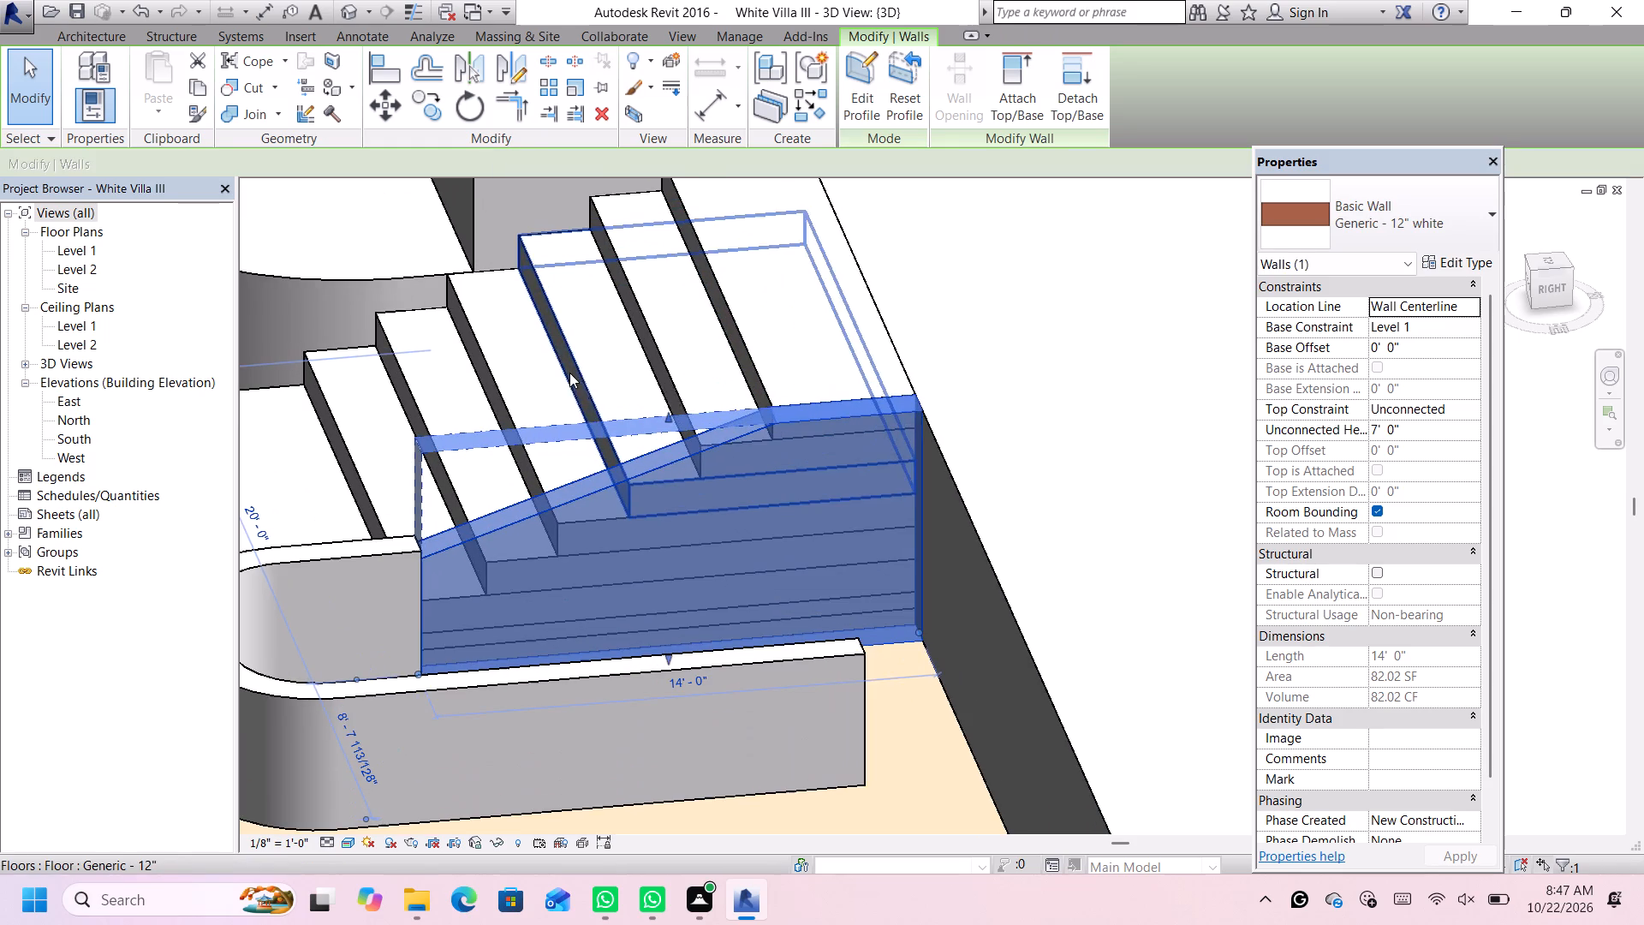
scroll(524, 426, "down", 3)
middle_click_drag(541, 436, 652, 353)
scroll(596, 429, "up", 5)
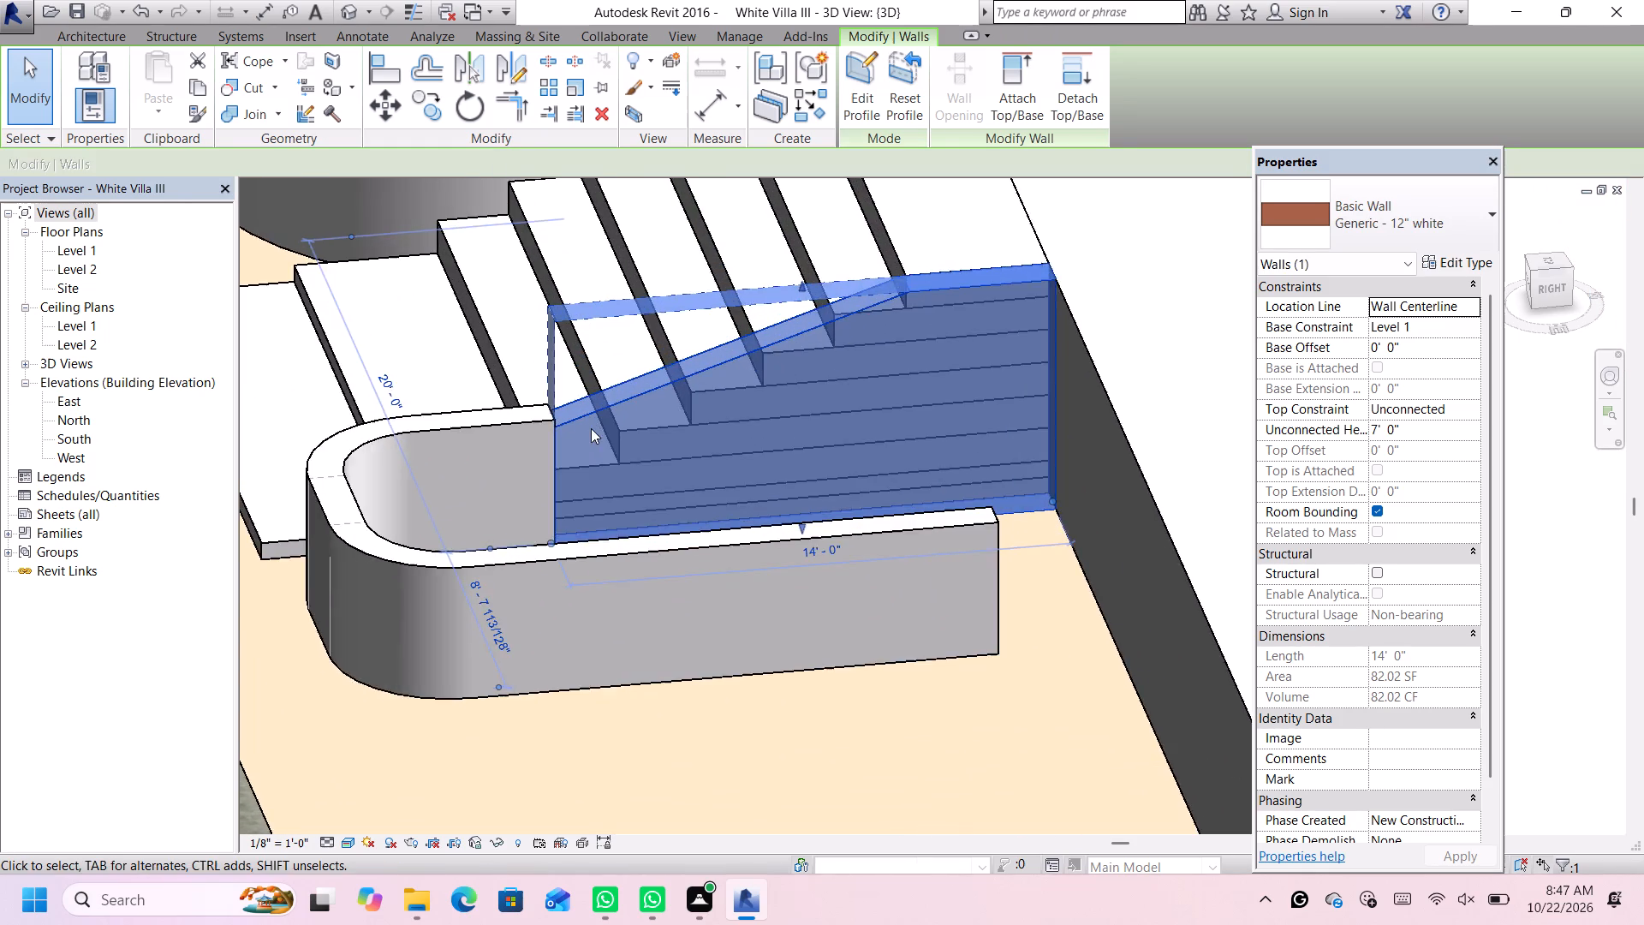
Examine how the sloped wall's lower end meets the top of the 4' U-shaped wall.
scroll(591, 428, "up", 4)
scroll(608, 388, "down", 6)
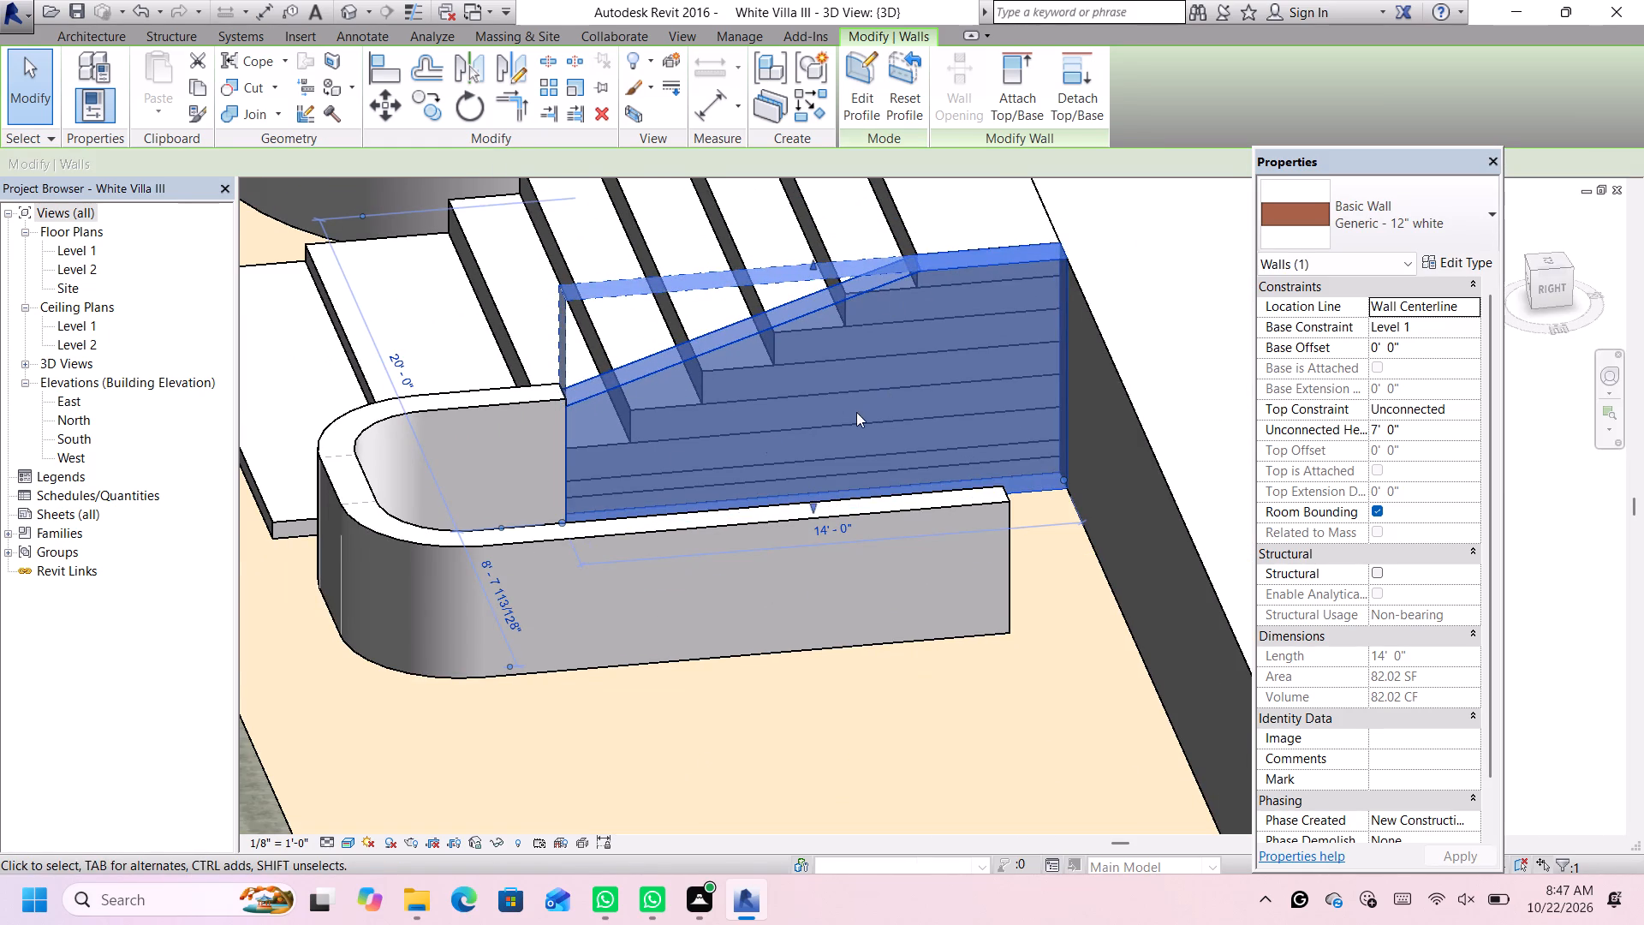
scroll(602, 397, "up", 2)
middle_click_drag(603, 399, 619, 445)
scroll(605, 439, "up", 3)
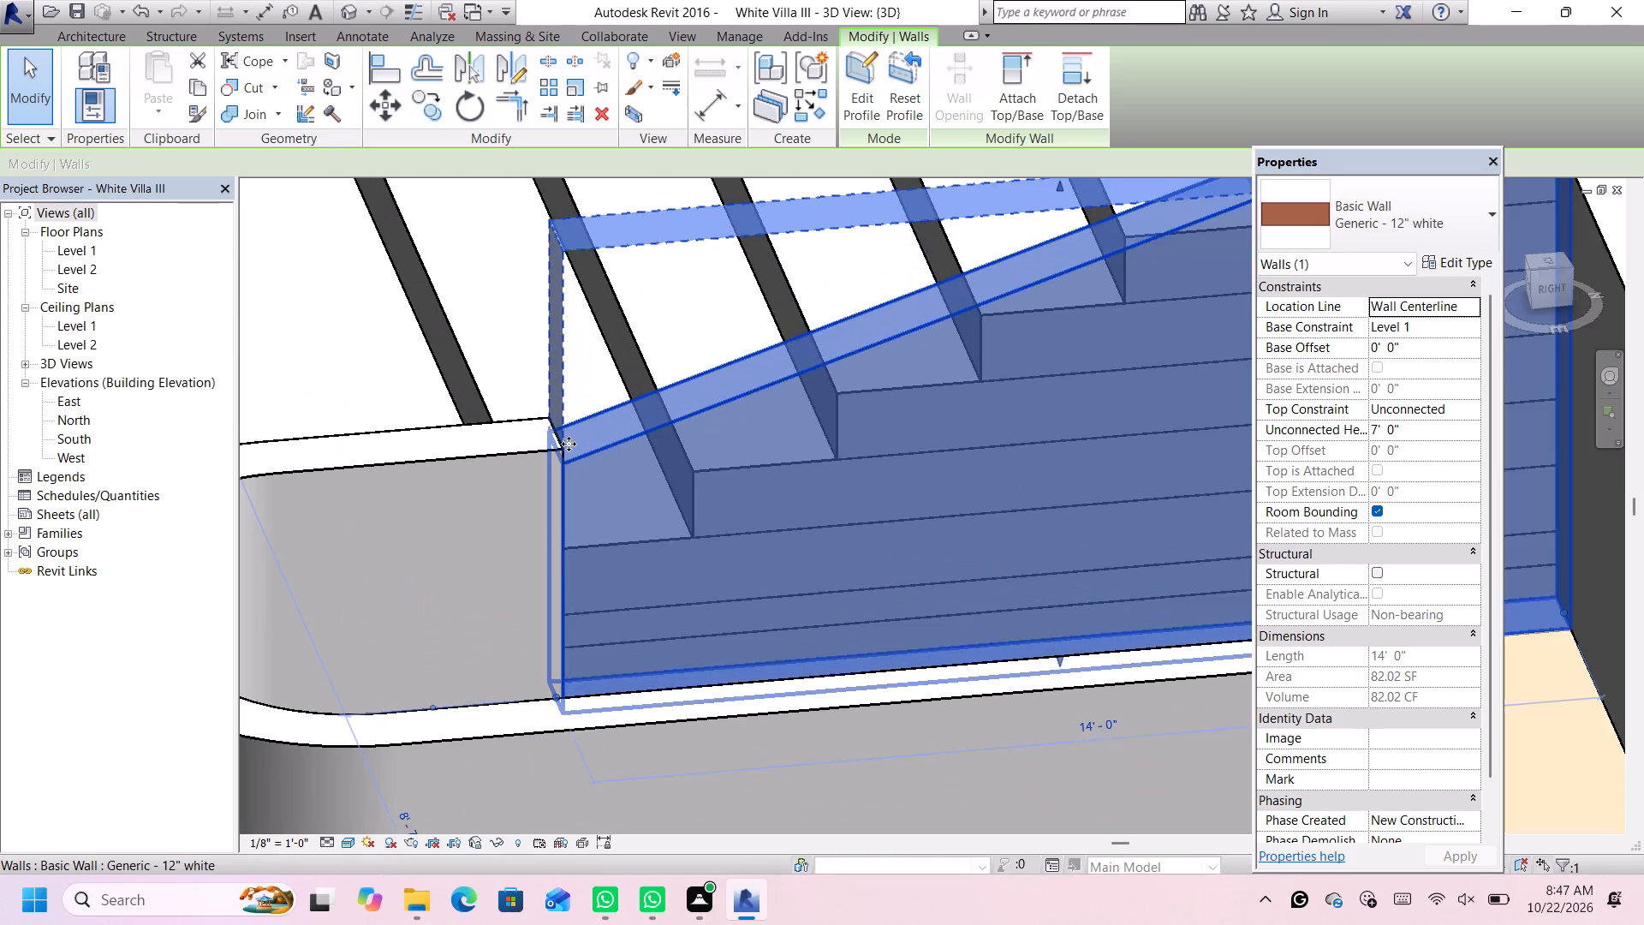
scroll(569, 448, "up", 5)
scroll(576, 449, "down", 5)
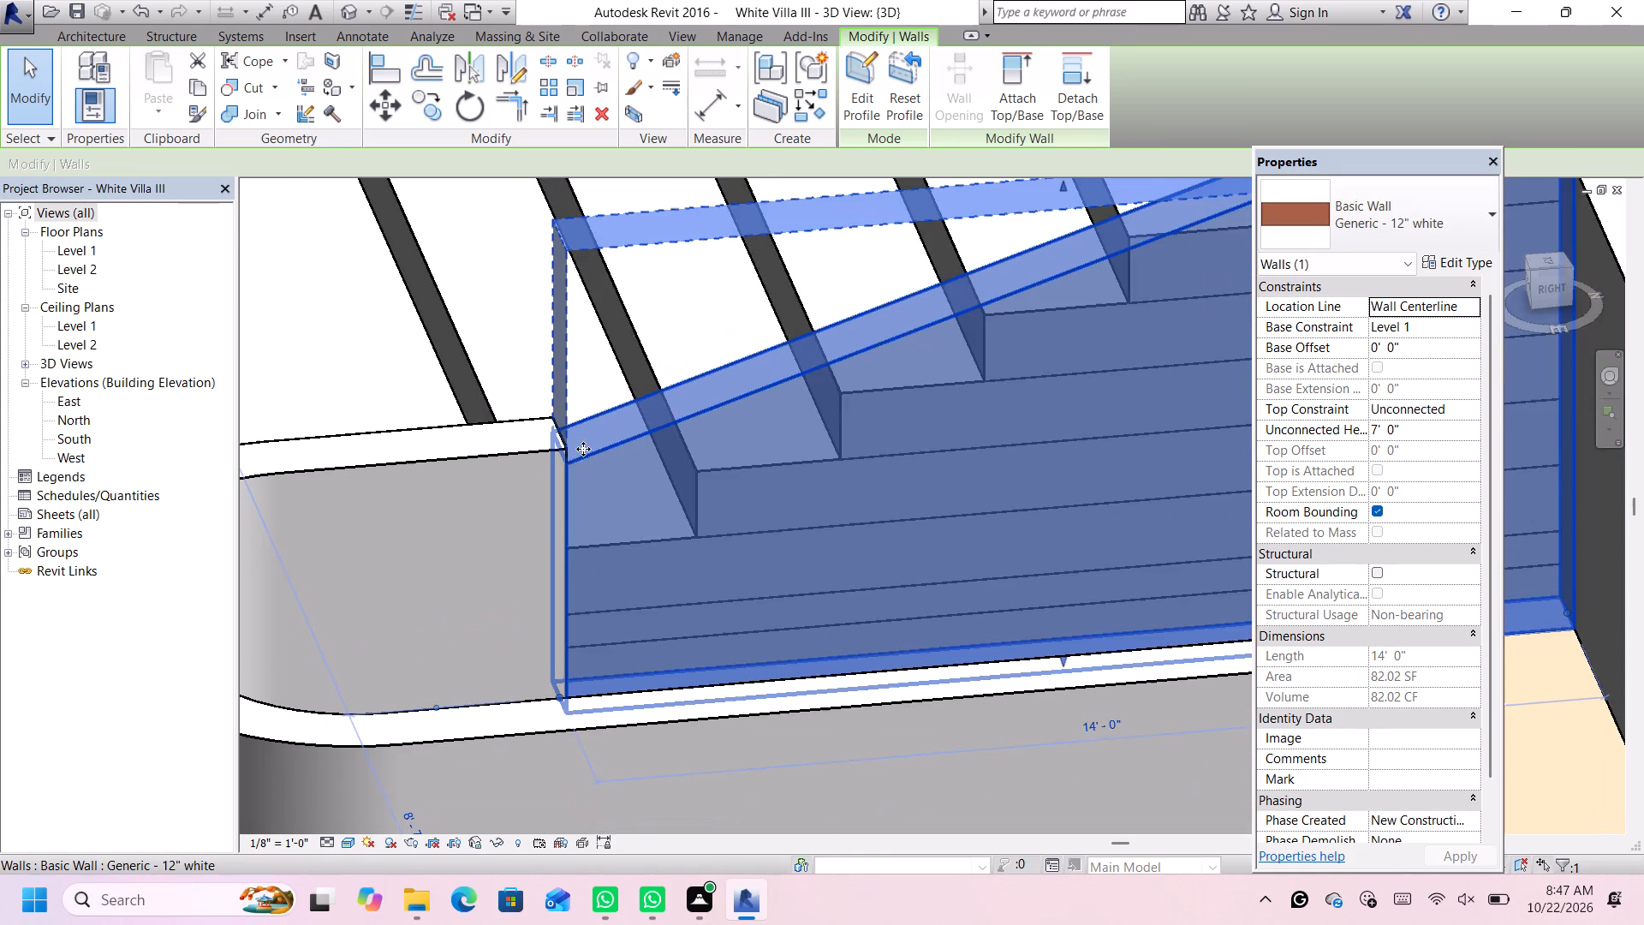
scroll(720, 409, "down", 3)
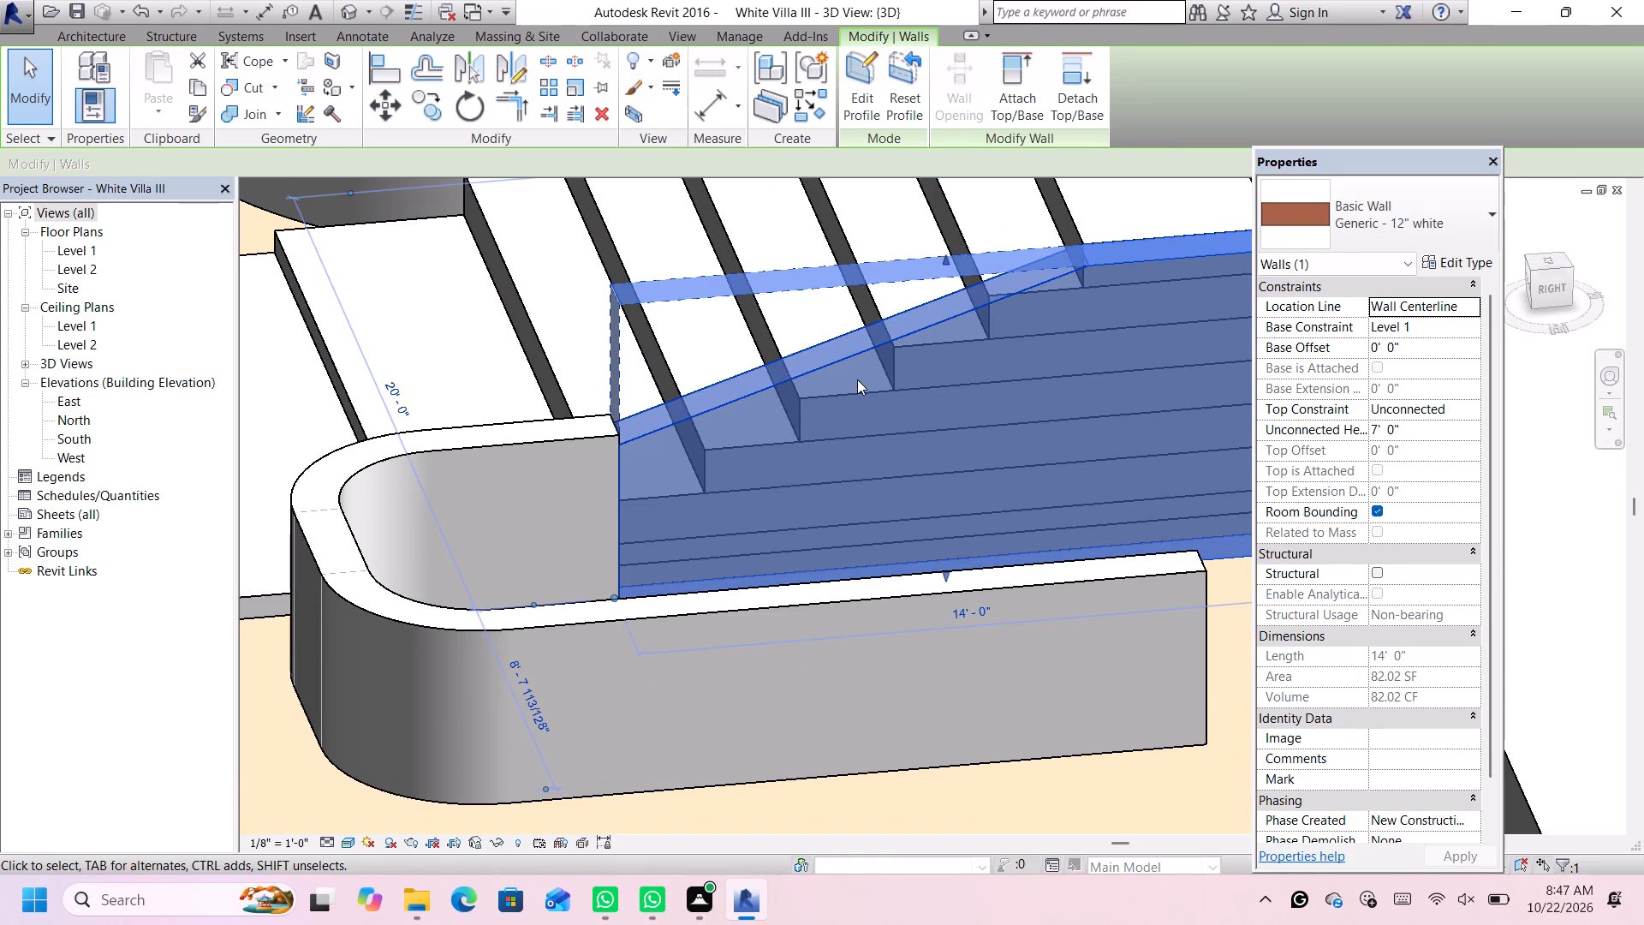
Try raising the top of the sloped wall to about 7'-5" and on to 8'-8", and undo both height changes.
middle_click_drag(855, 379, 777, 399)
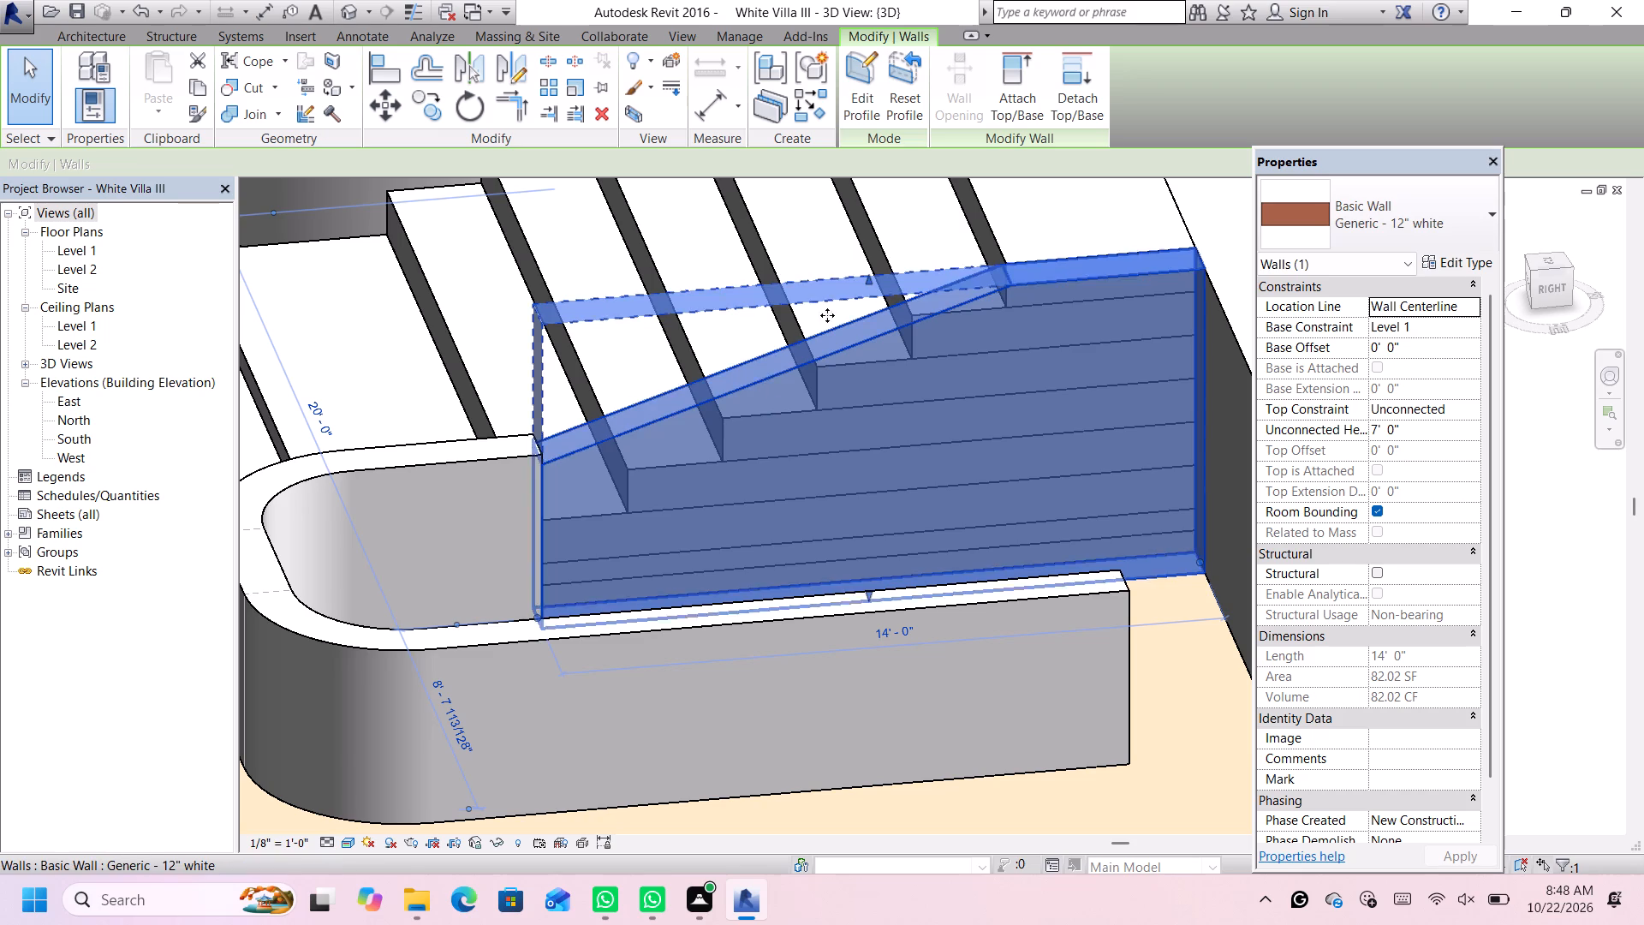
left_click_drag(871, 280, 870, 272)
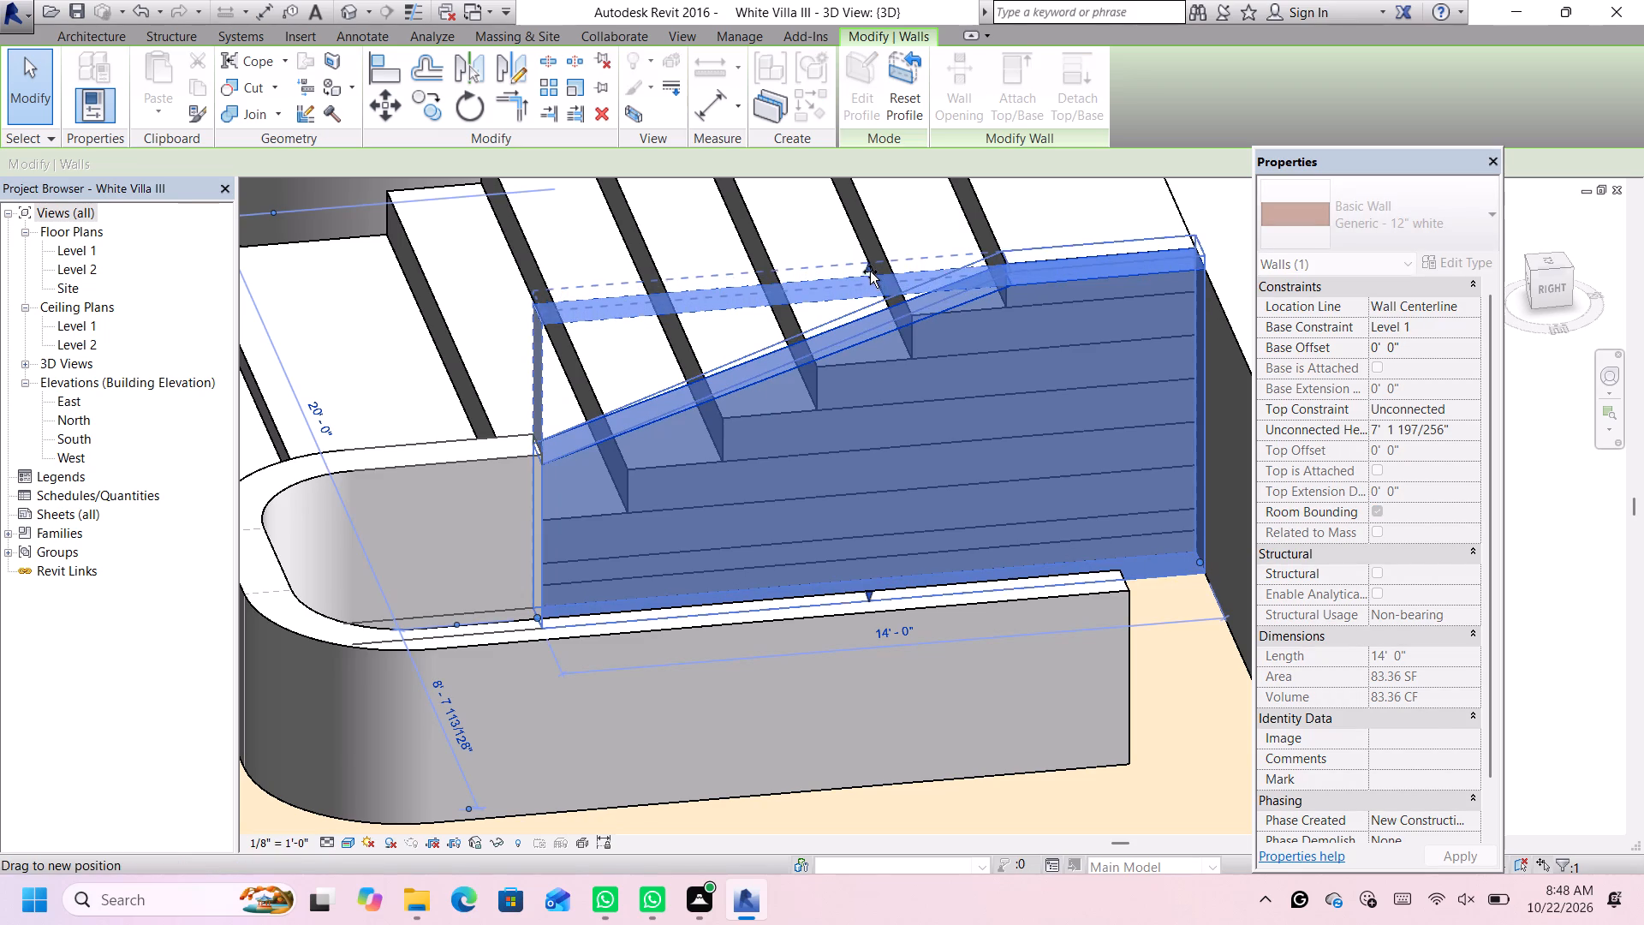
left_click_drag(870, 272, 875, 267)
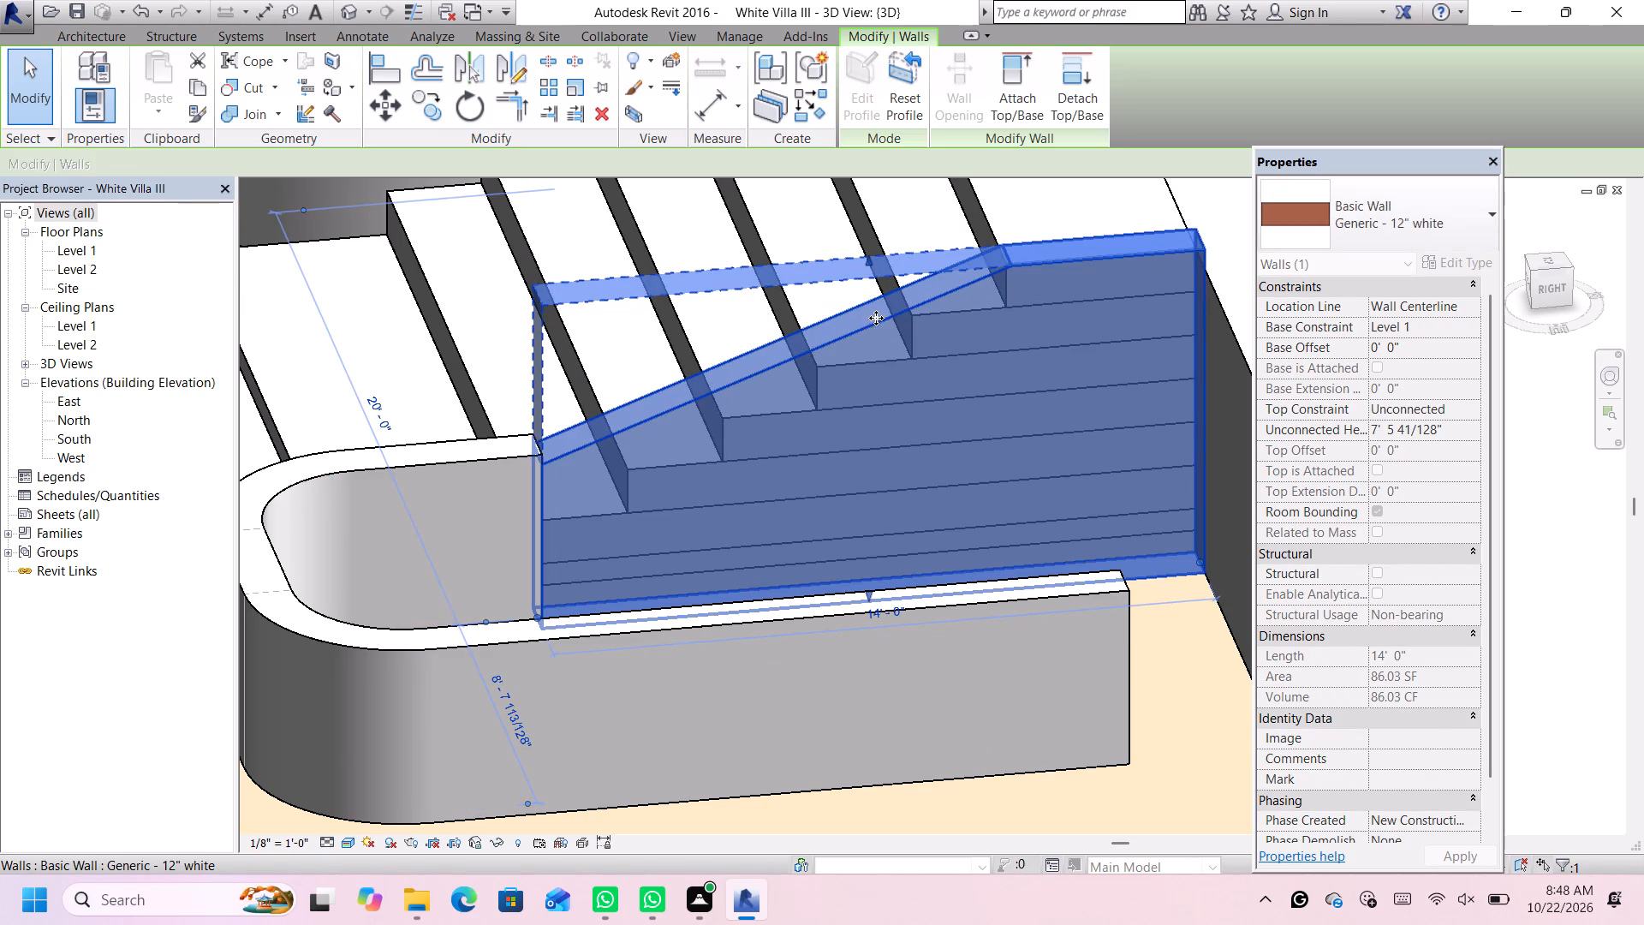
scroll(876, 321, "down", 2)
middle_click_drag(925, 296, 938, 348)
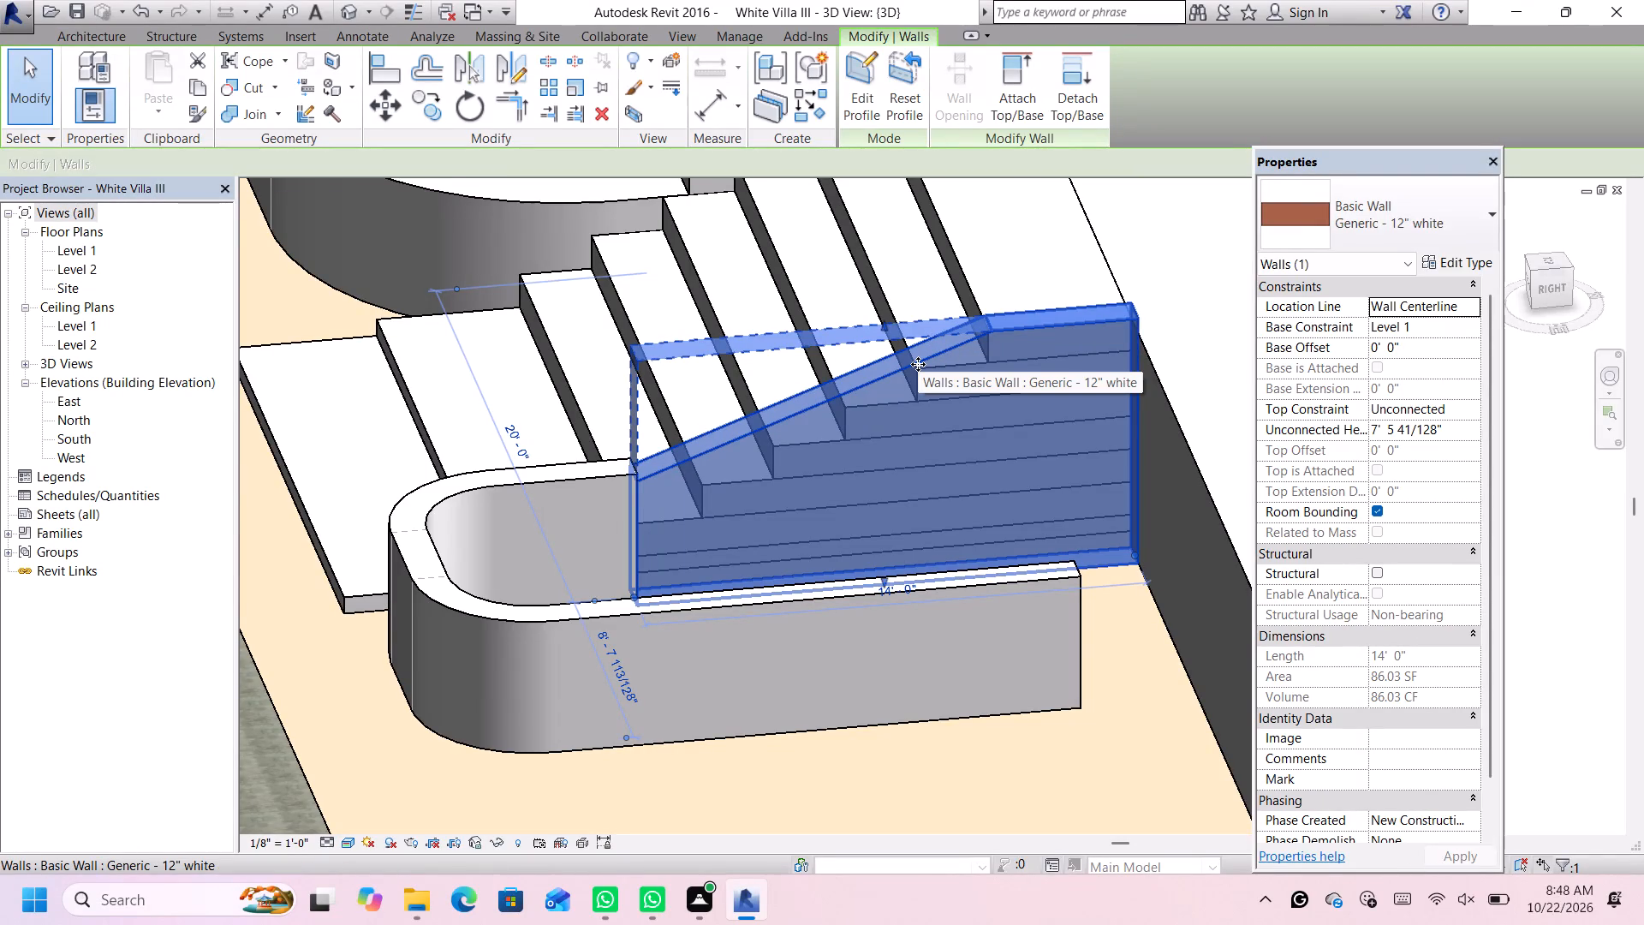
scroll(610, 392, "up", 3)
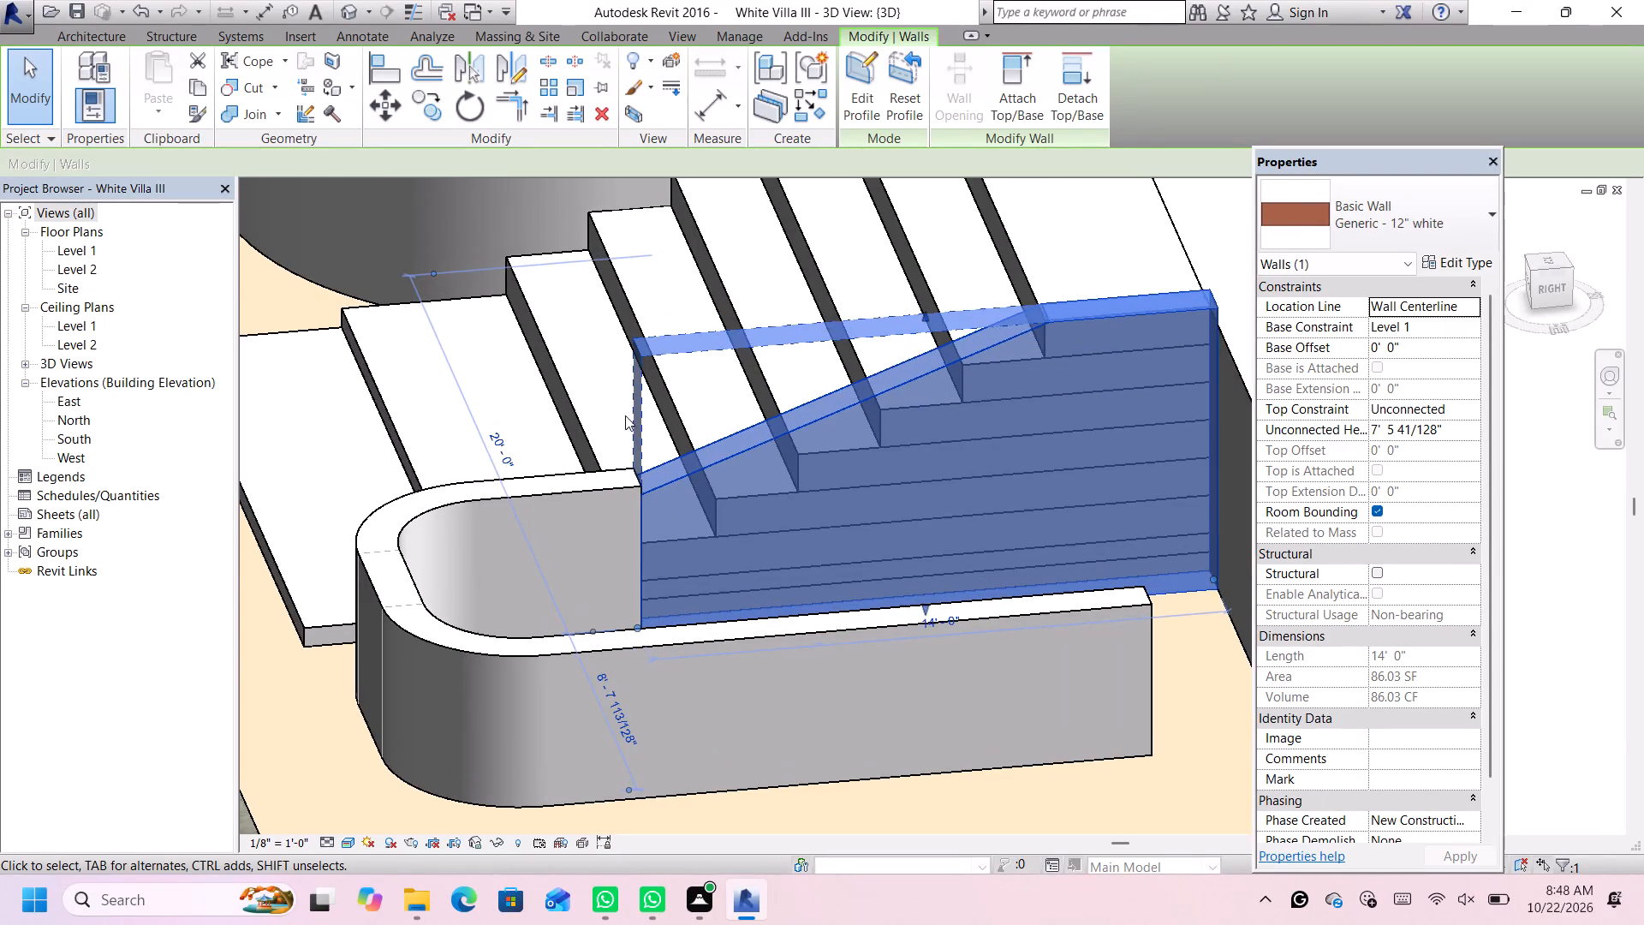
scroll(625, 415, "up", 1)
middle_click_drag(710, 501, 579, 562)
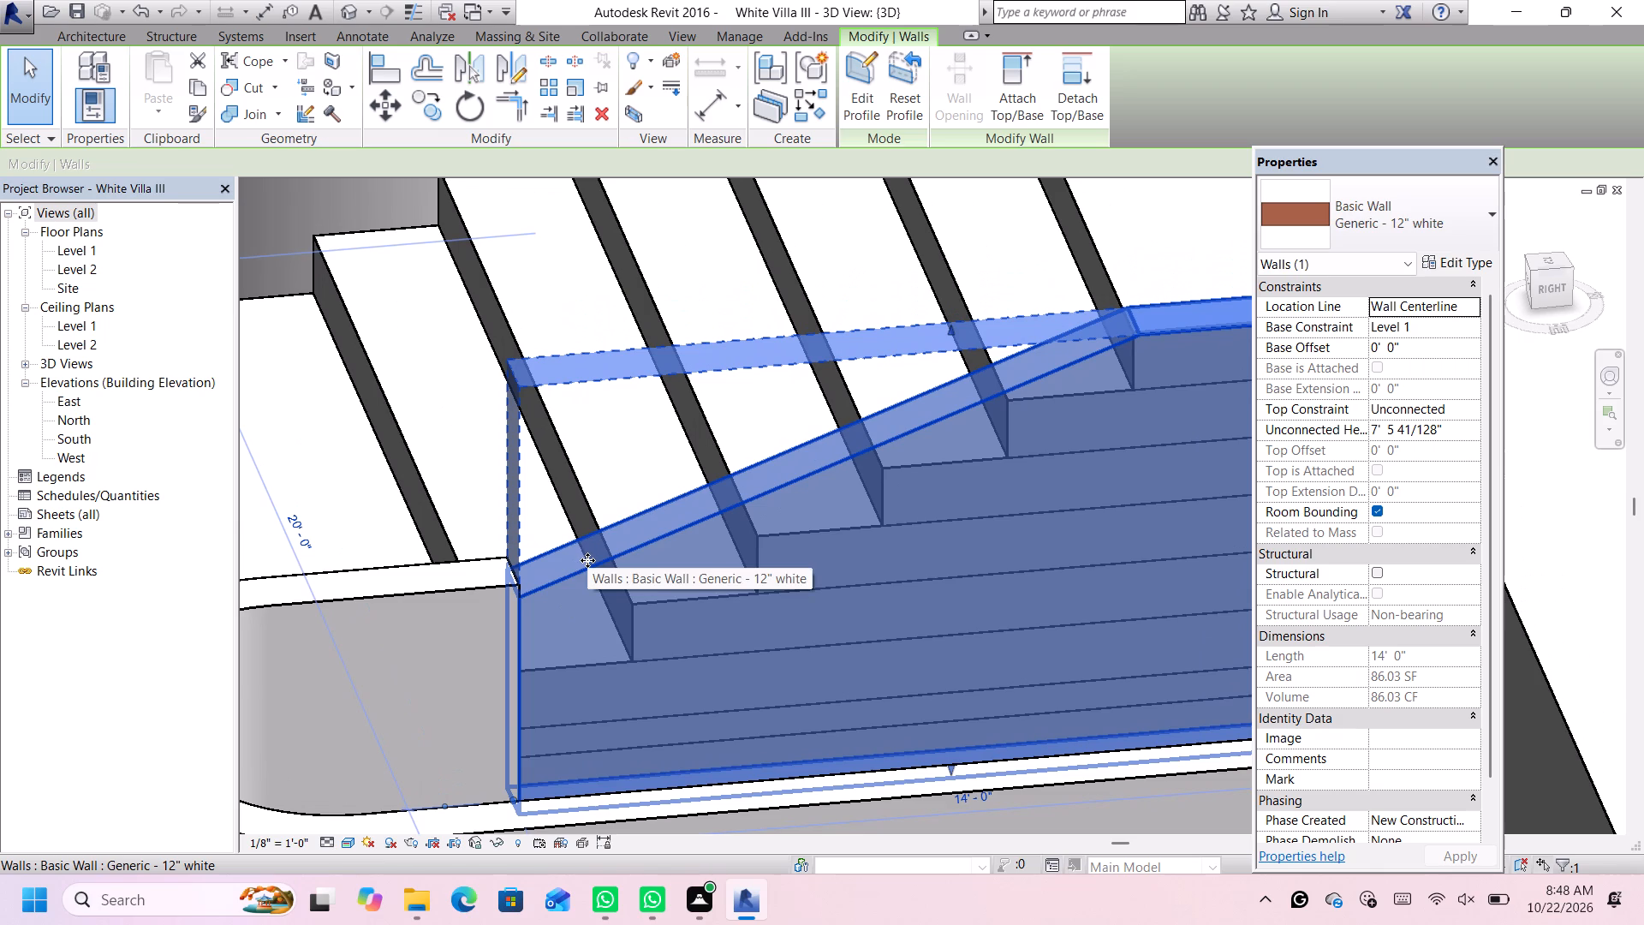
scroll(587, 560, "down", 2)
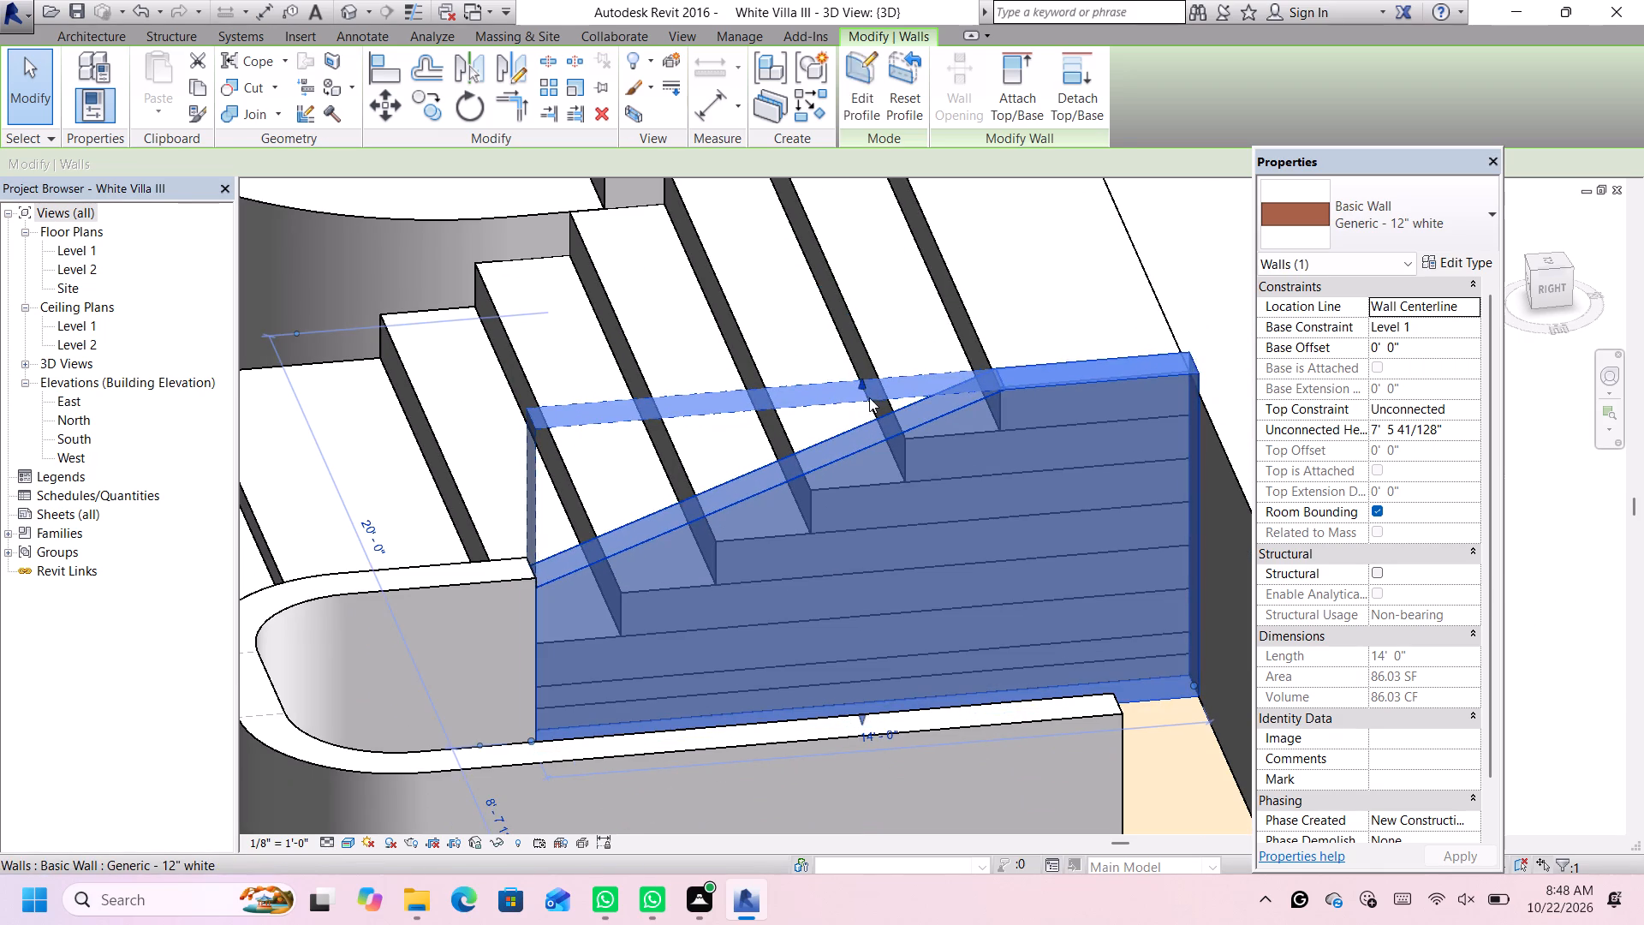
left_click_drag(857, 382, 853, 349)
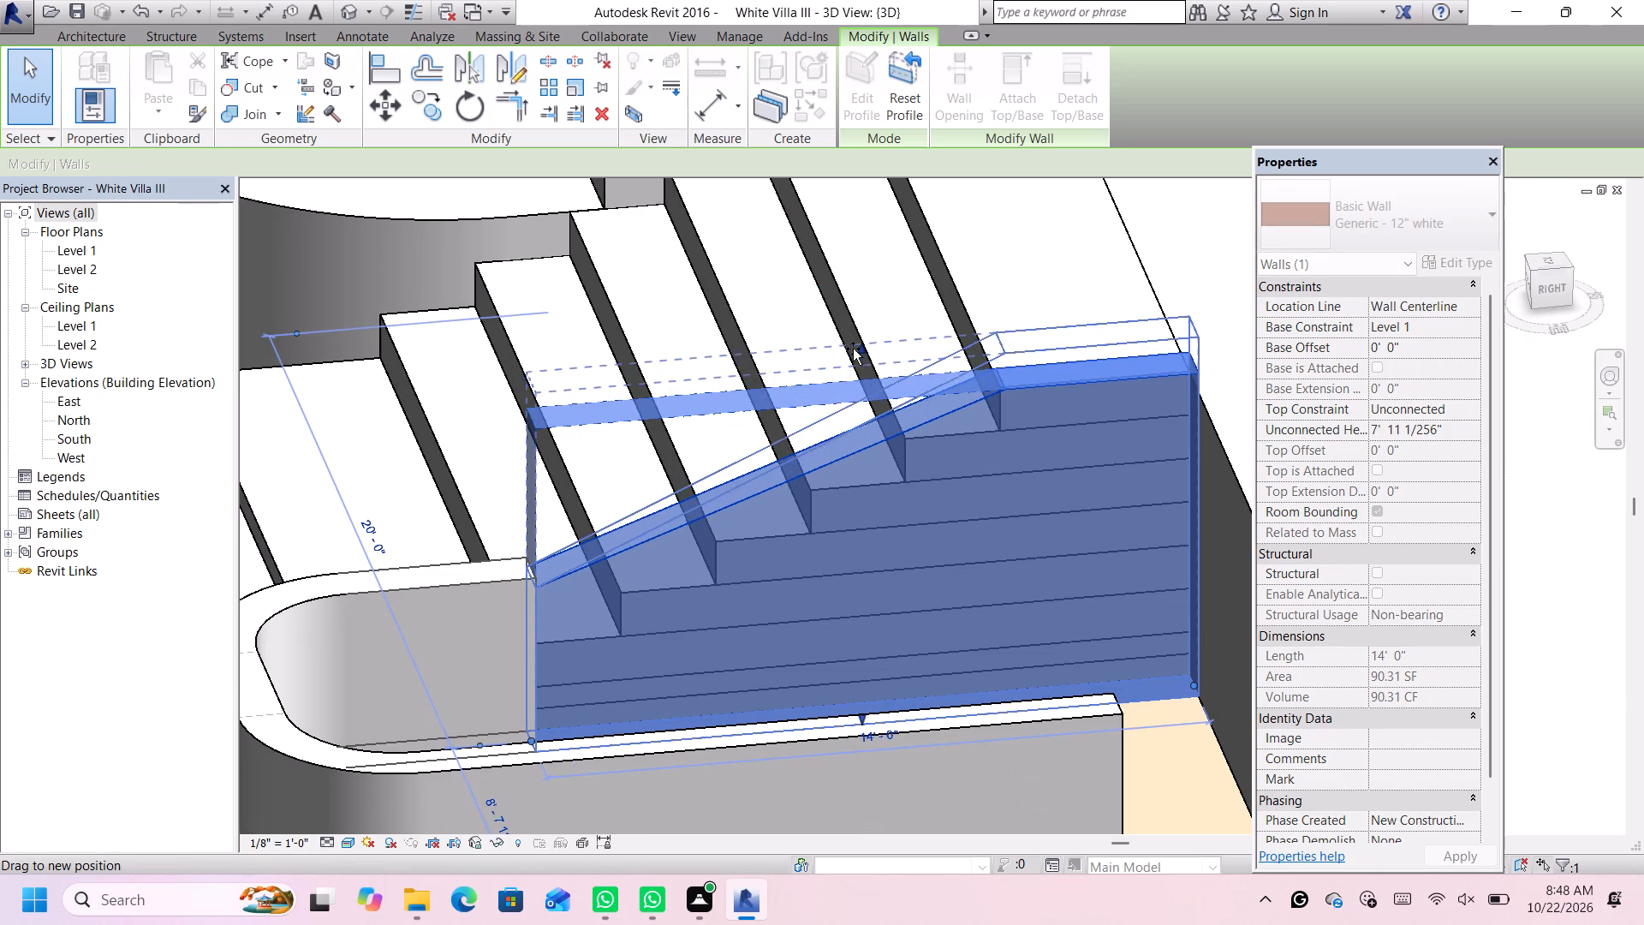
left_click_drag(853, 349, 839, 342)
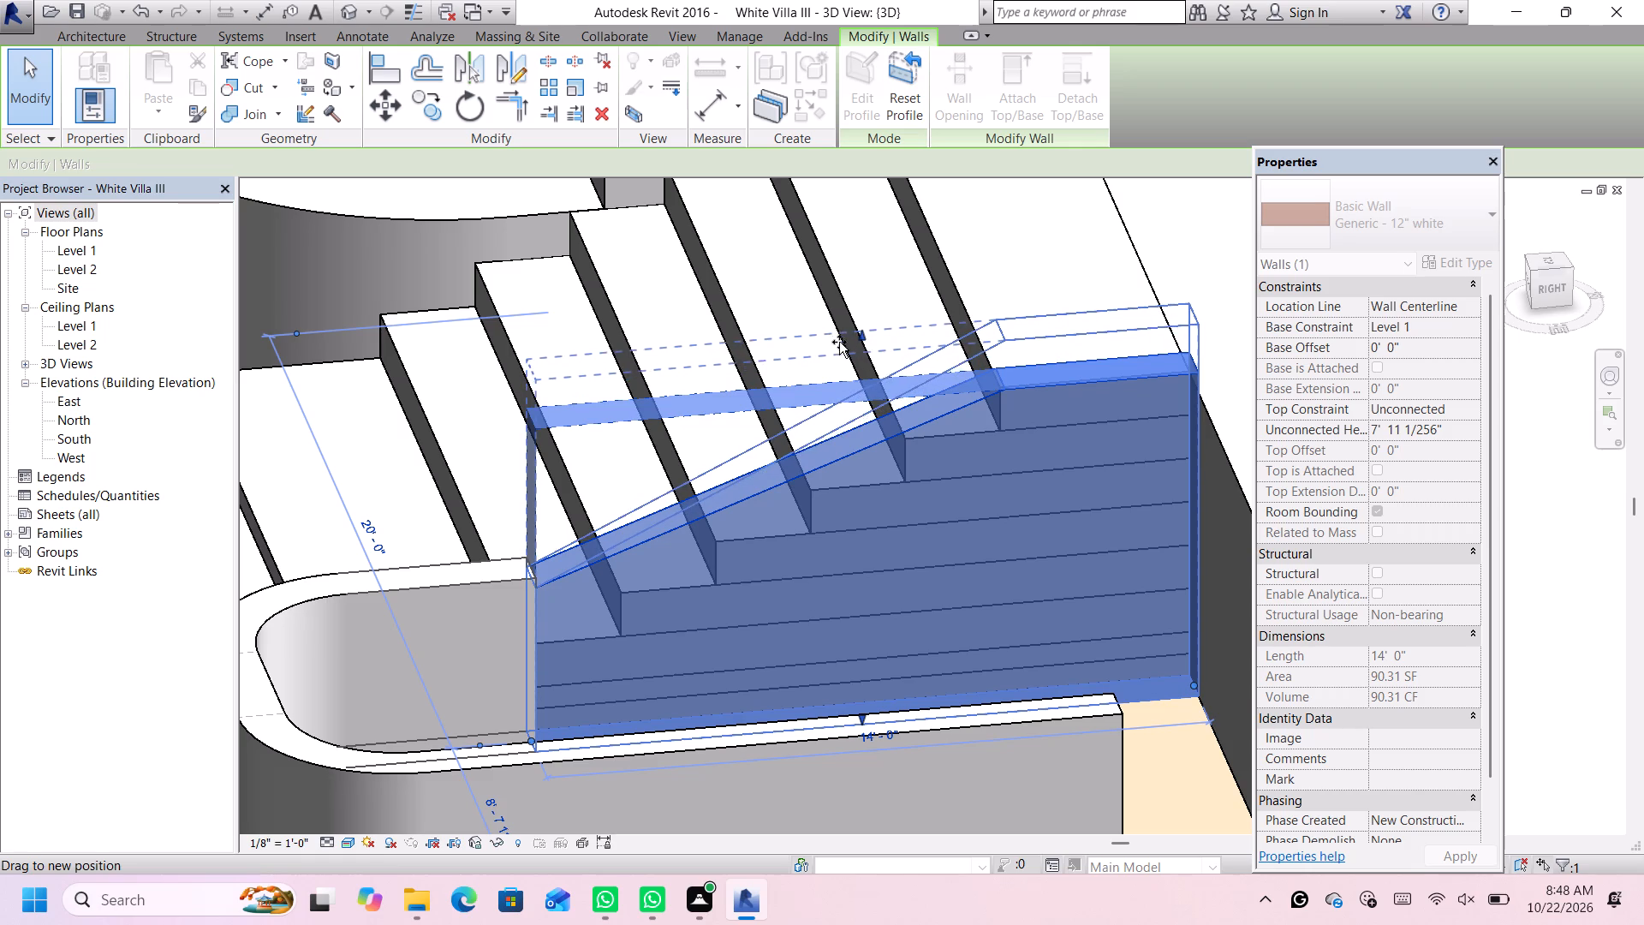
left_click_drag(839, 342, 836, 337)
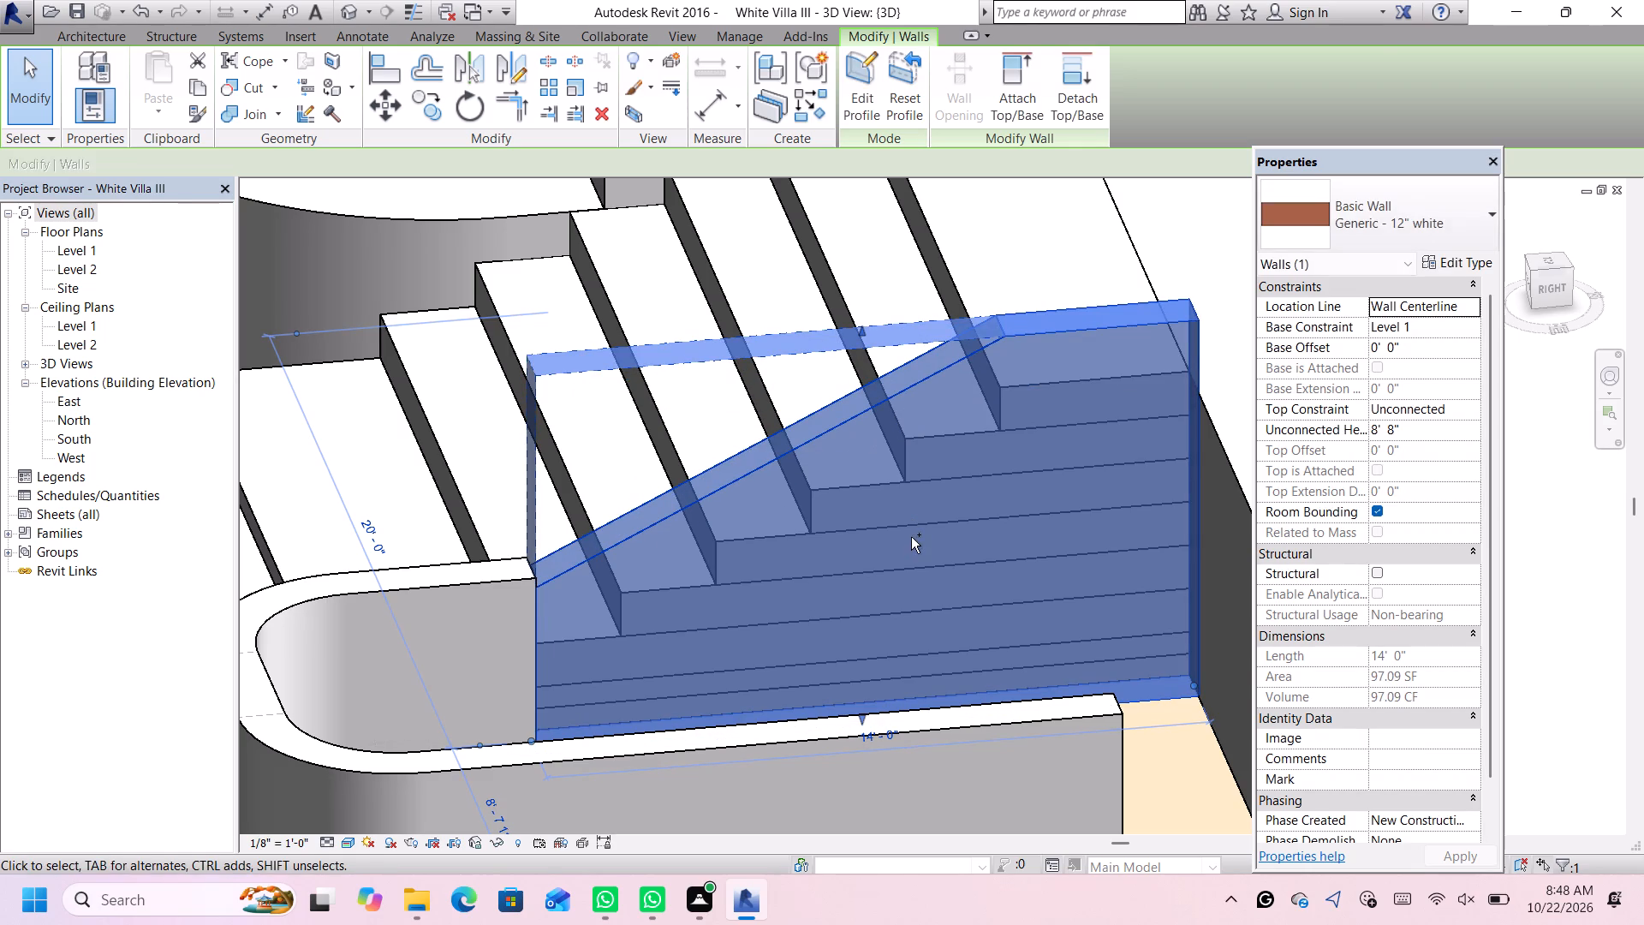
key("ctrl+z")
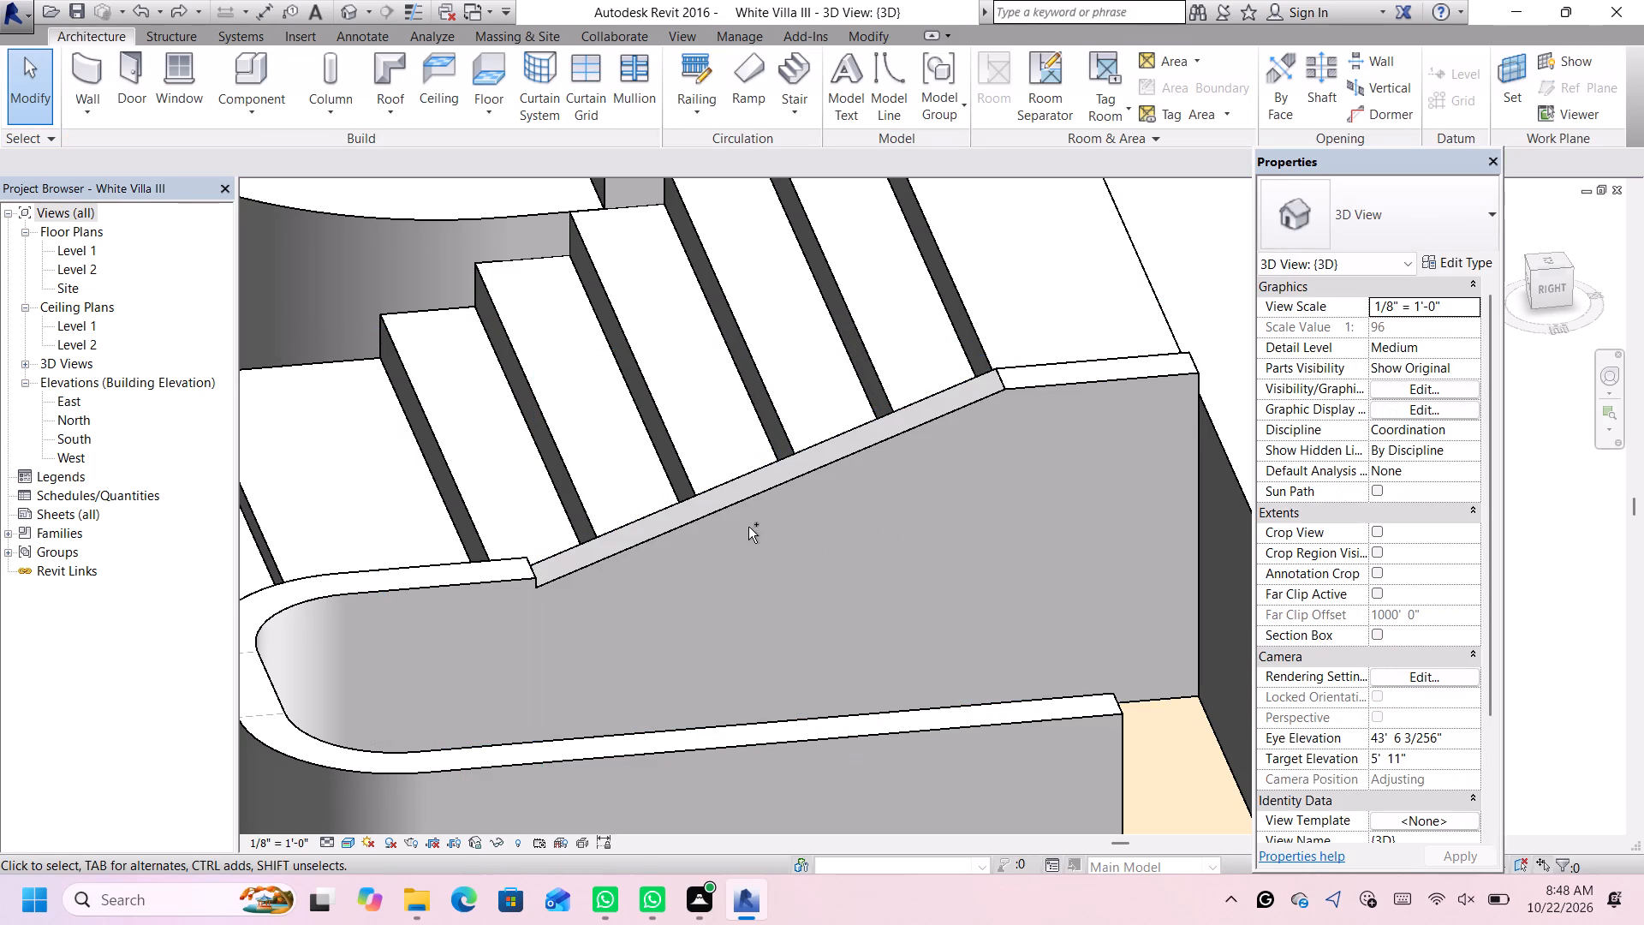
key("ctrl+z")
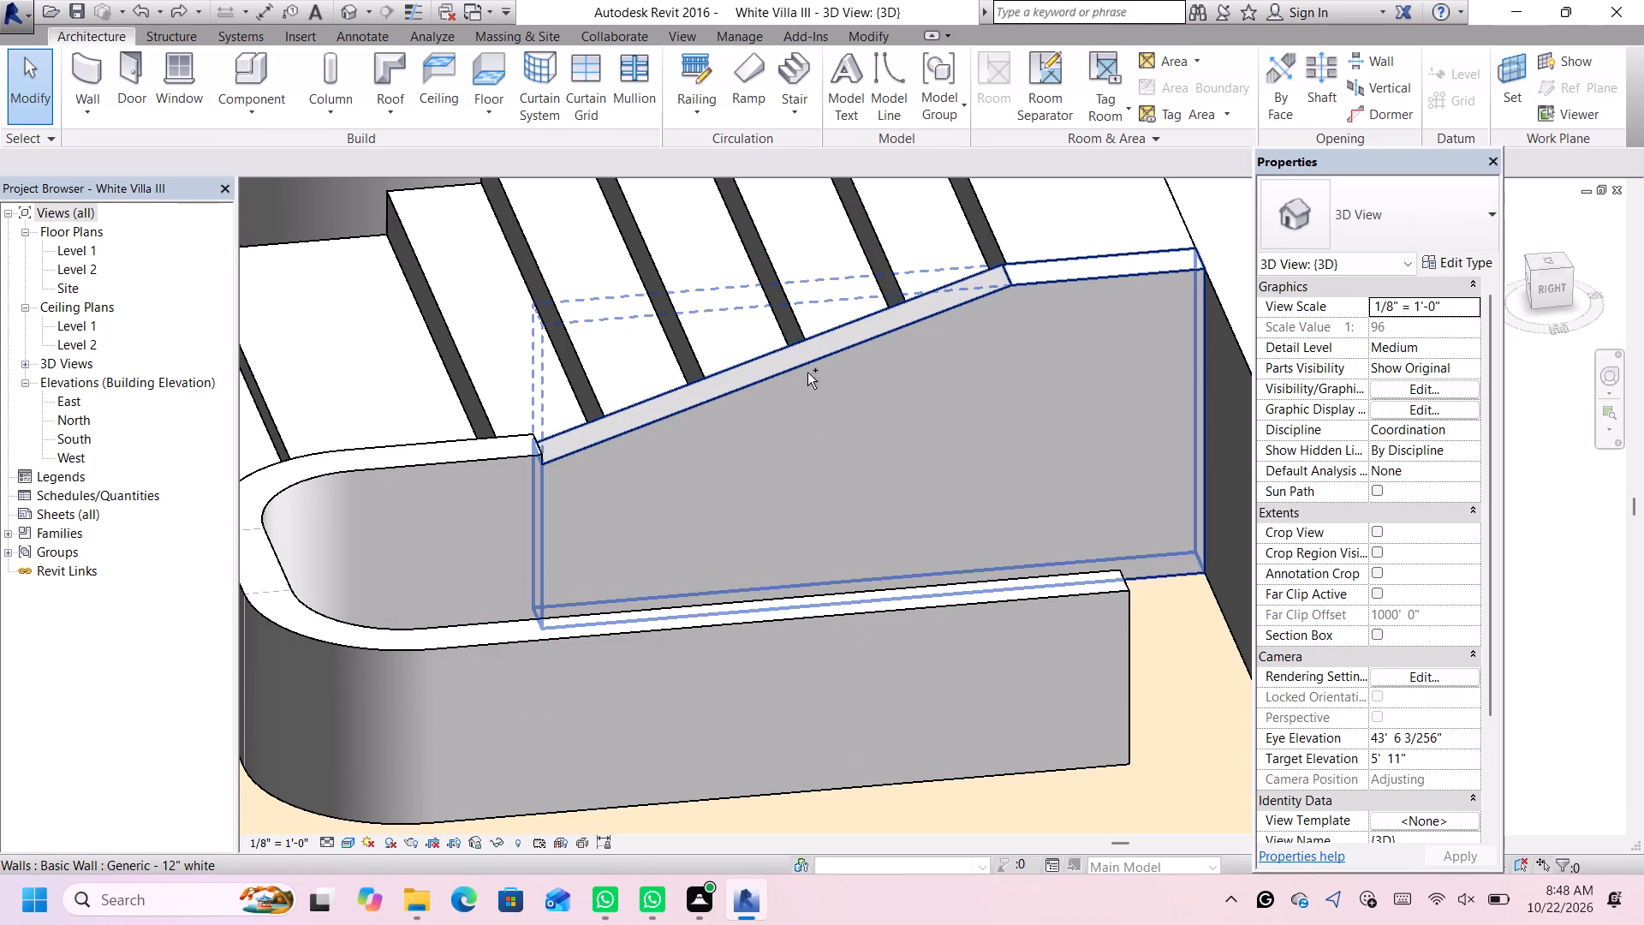
Edit the sloped wall's profile so the sloped line's lower end and the free-end edge meet at 4' height, and finish the profile.
left_click(798, 367)
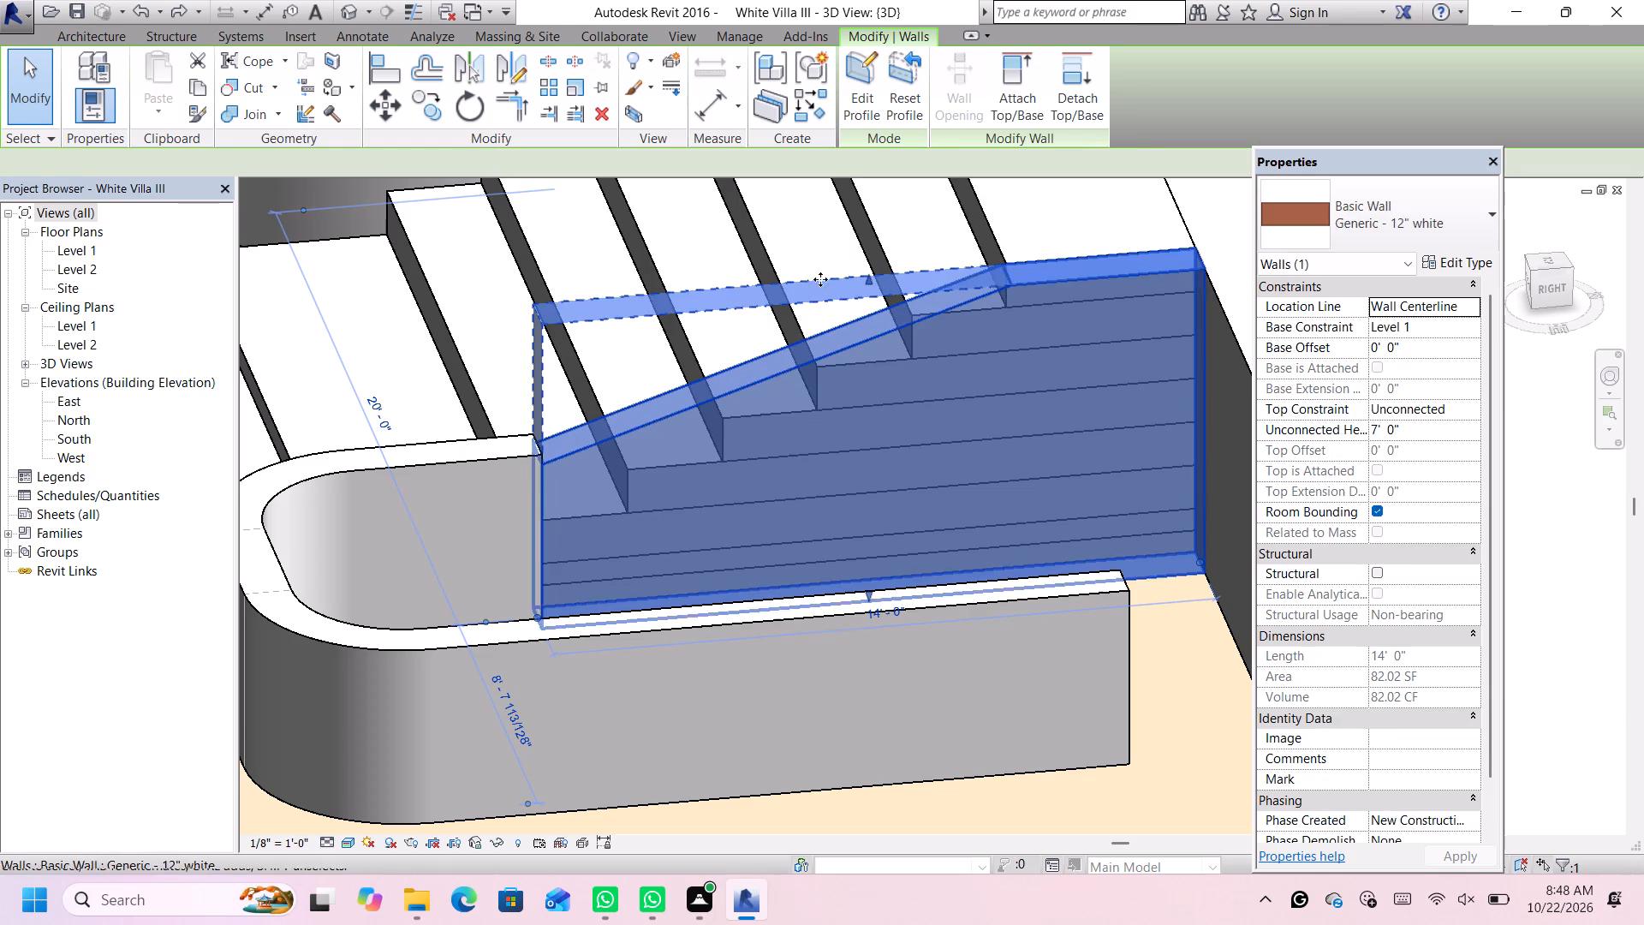
left_click(857, 79)
scroll(579, 480, "up", 1)
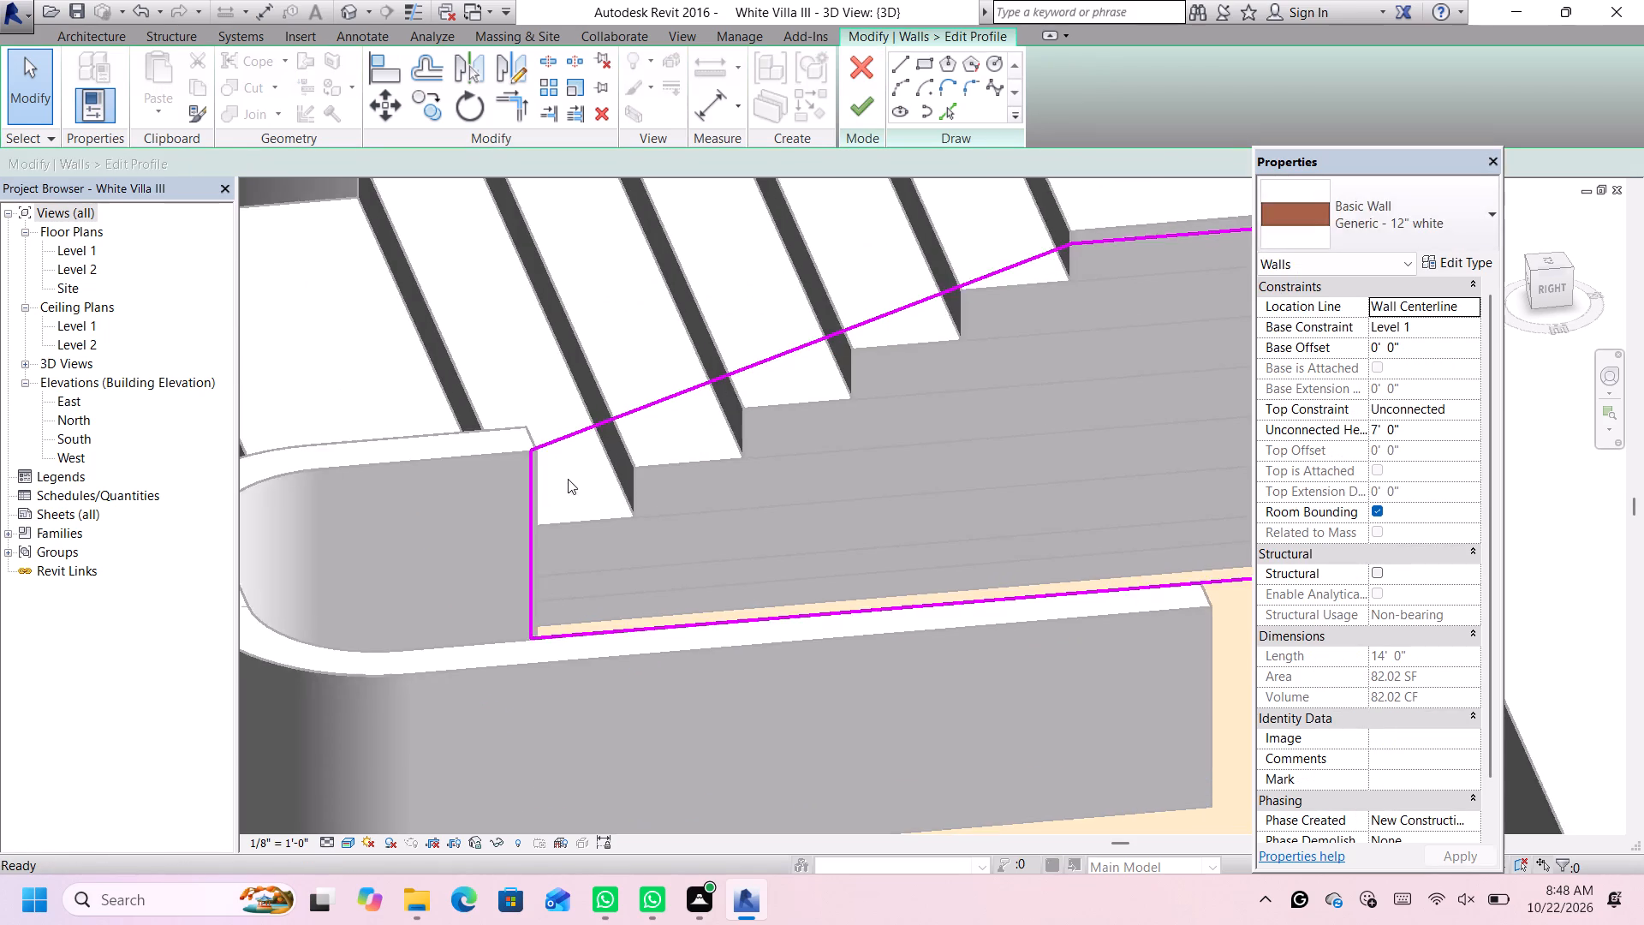
scroll(568, 479, "up", 6)
left_click(545, 425)
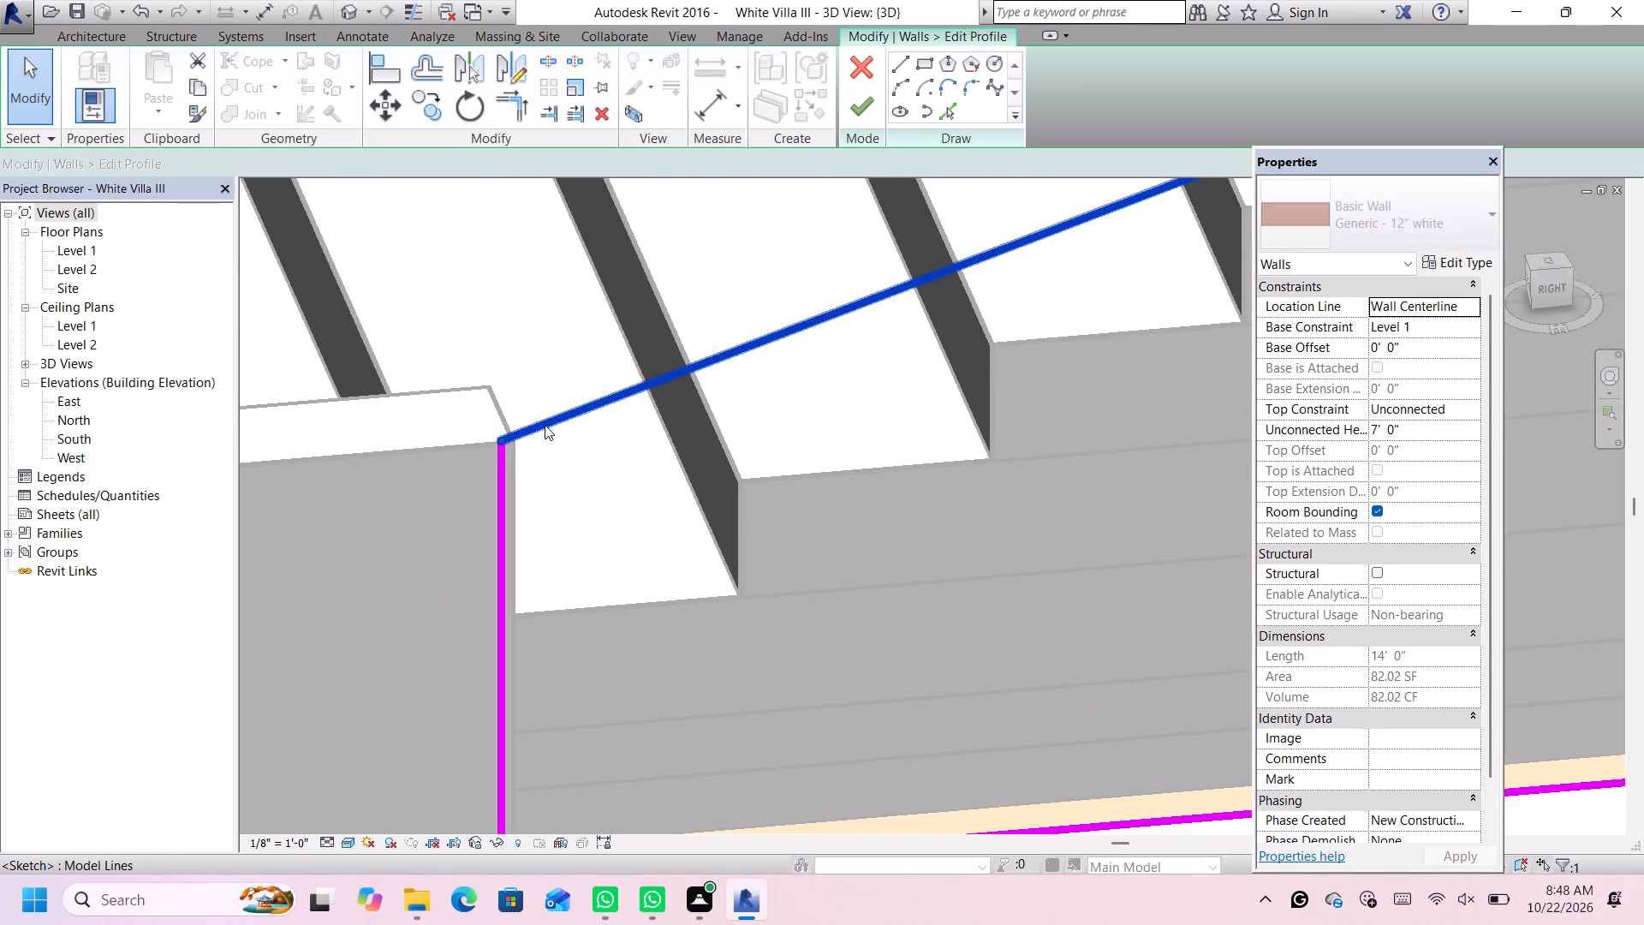
left_click_drag(497, 435, 497, 408)
scroll(503, 465, "up", 4)
left_click(500, 452)
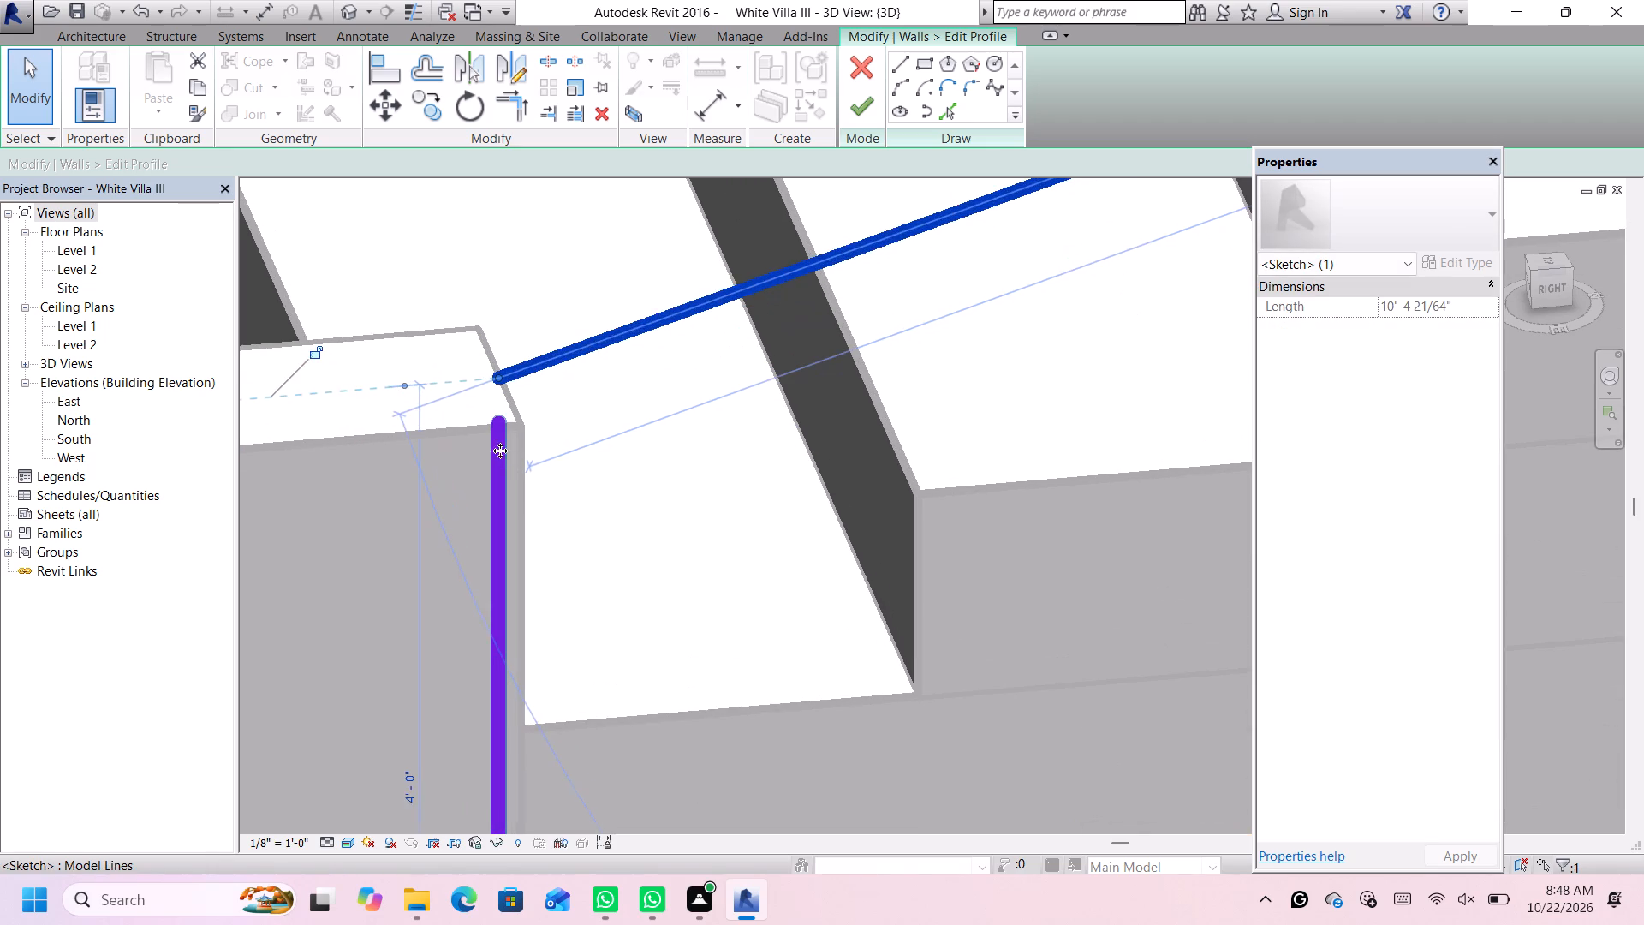
left_click_drag(496, 422, 496, 390)
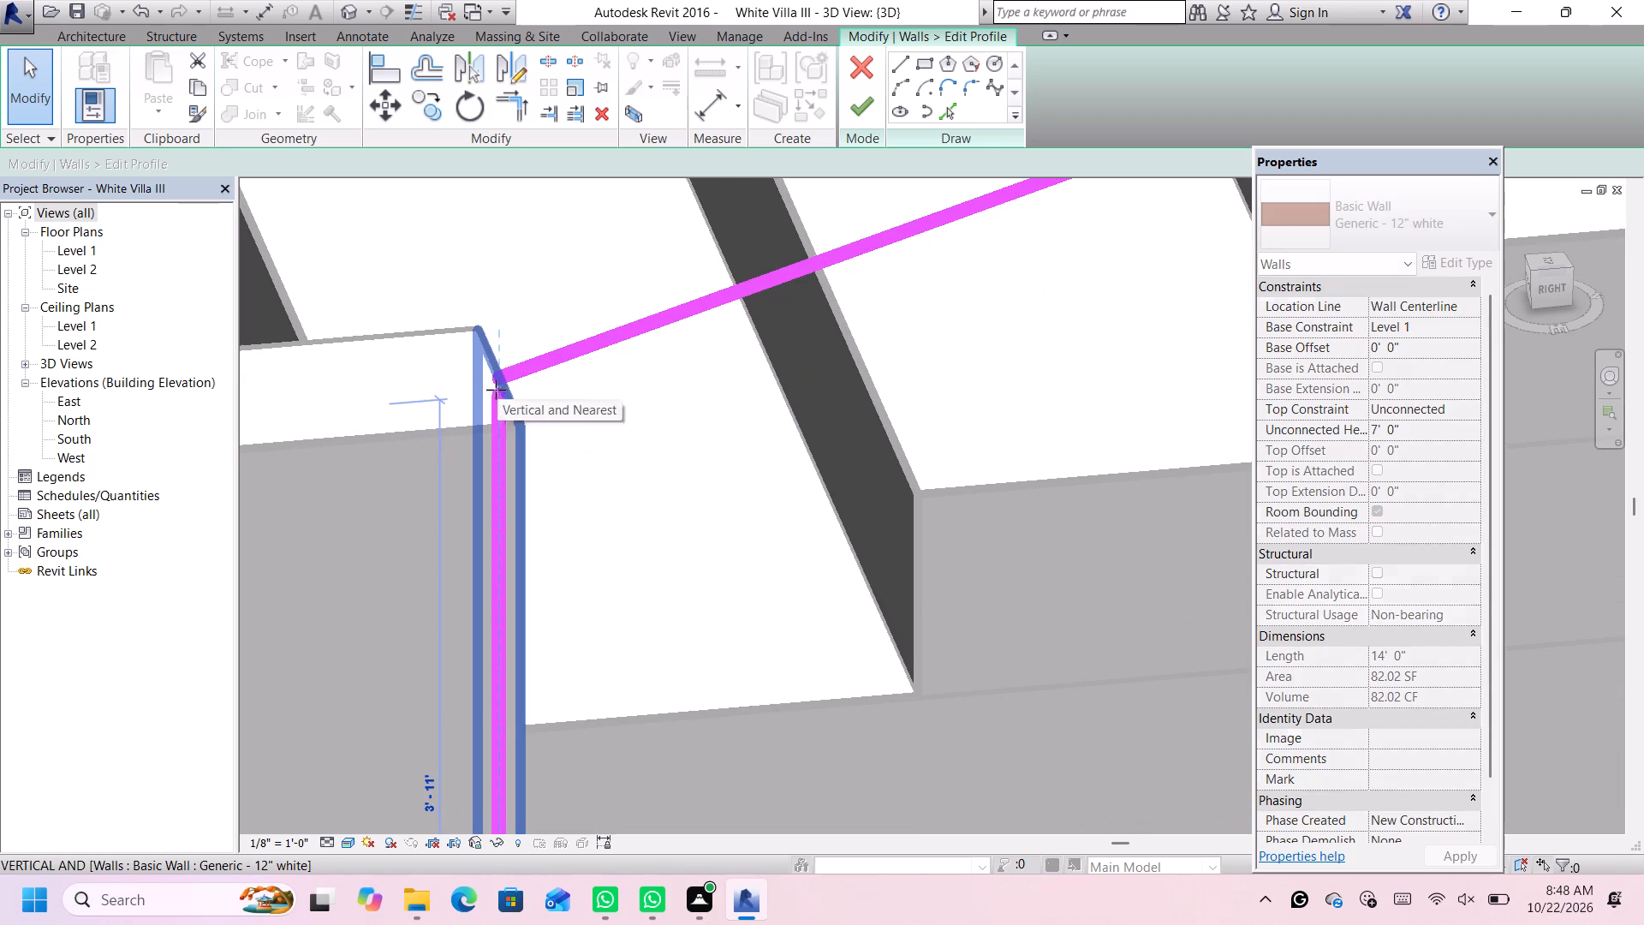
left_click_drag(496, 390, 486, 373)
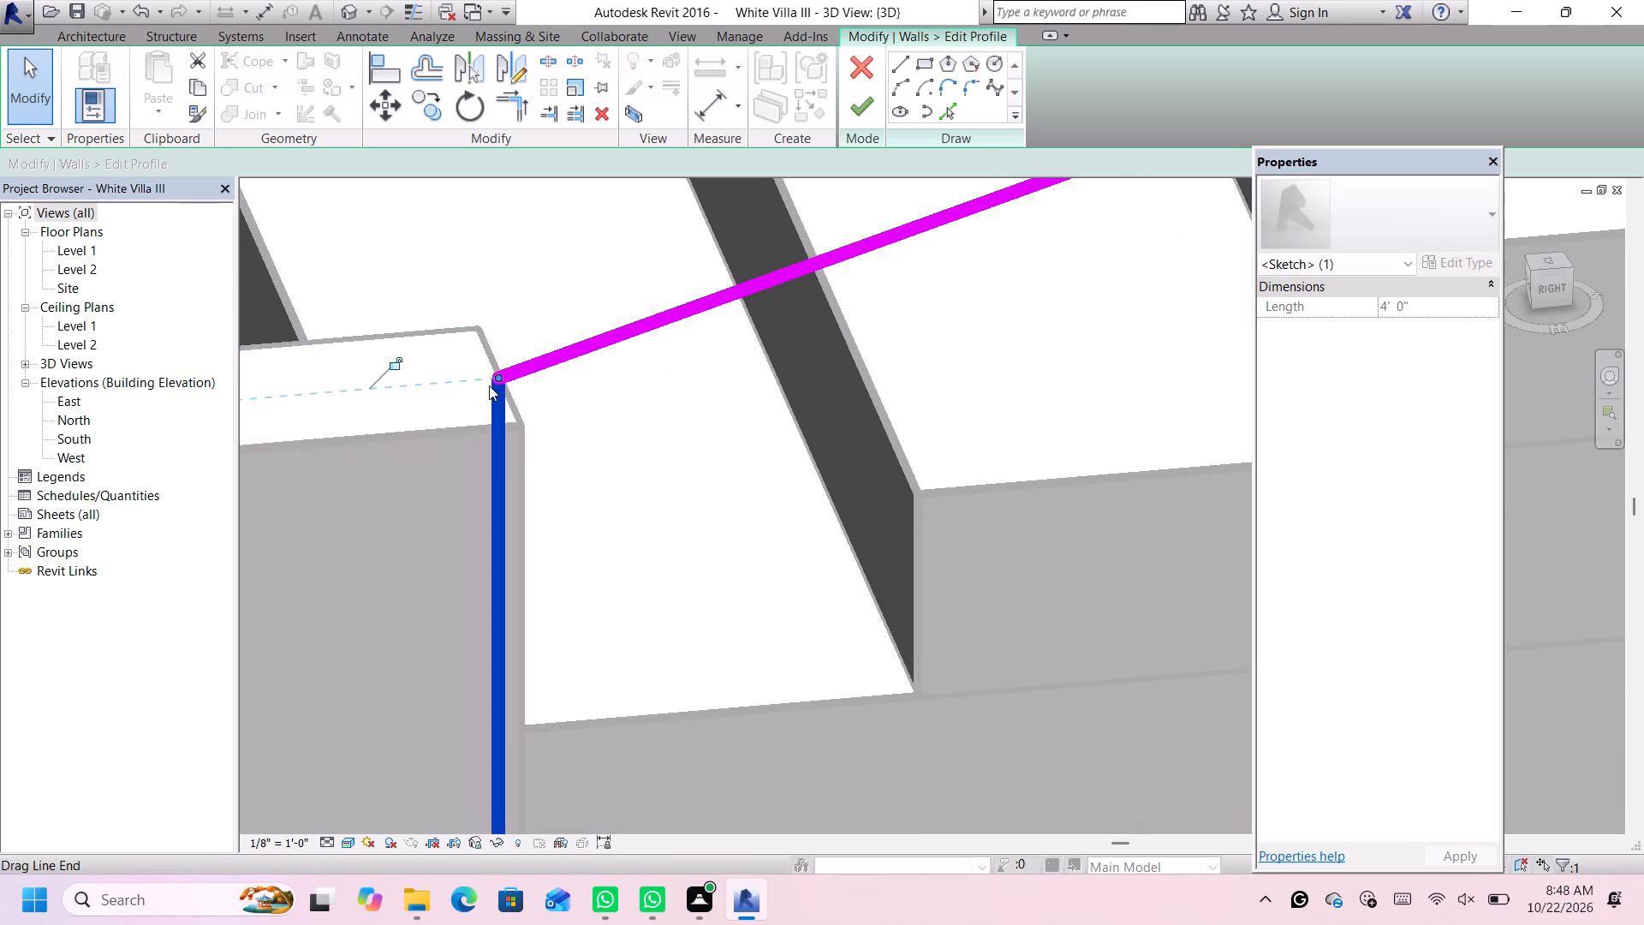
scroll(489, 387, "up", 5)
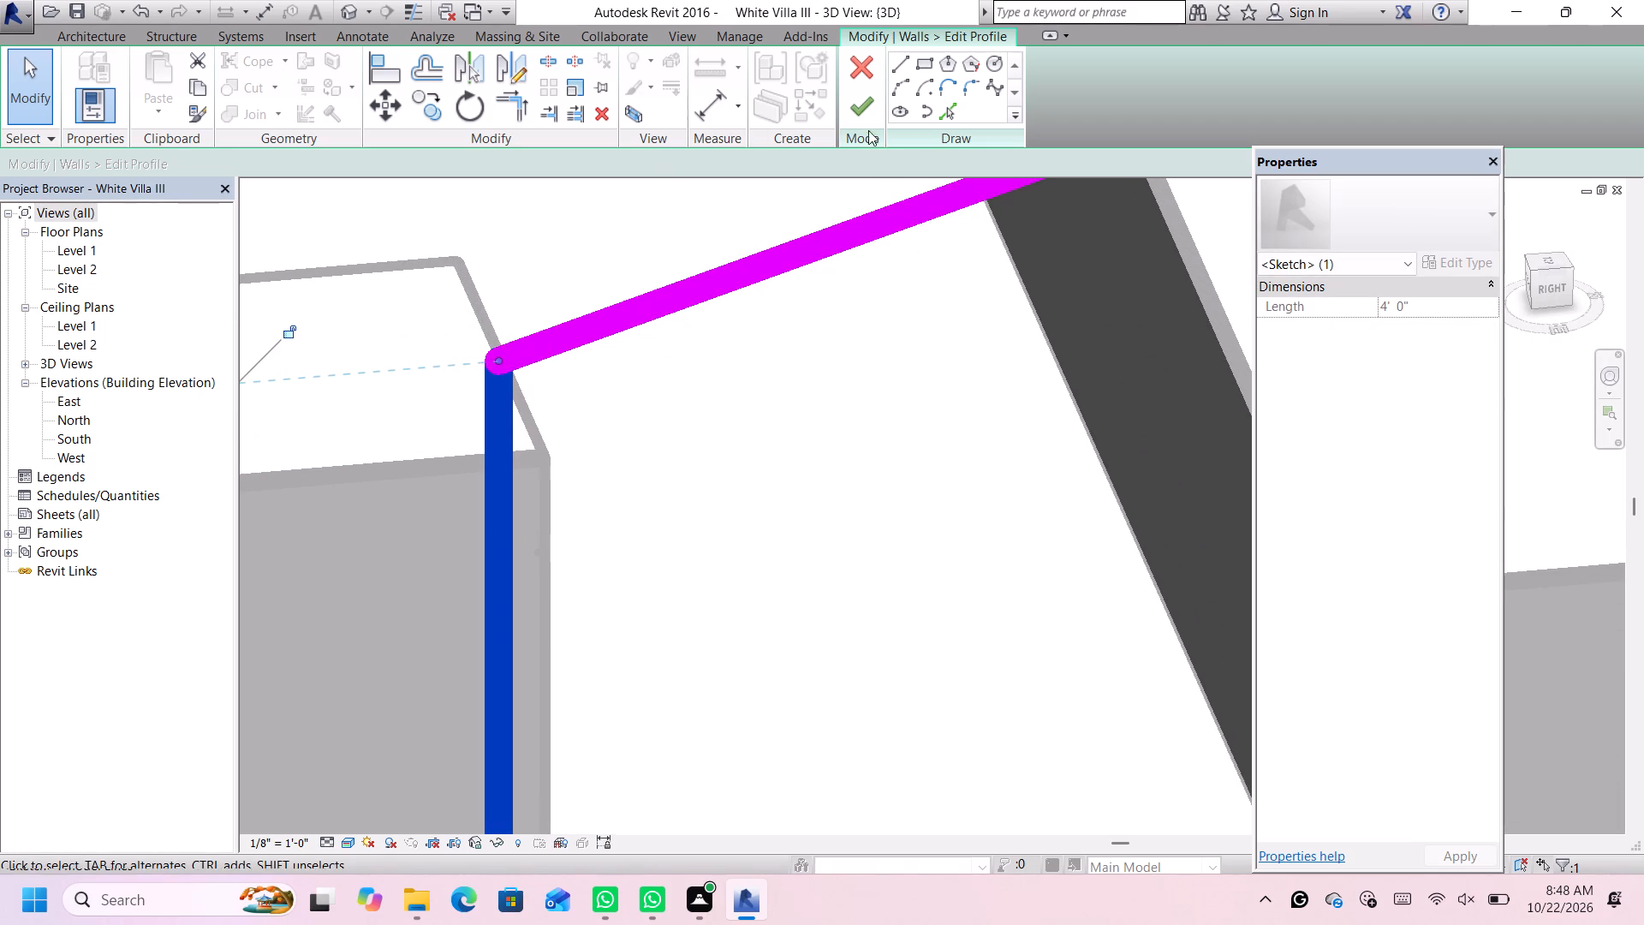
left_click(860, 110)
Examine the corrected sloped wall and the overall villa massing from the side and front.
scroll(862, 123, "down", 5)
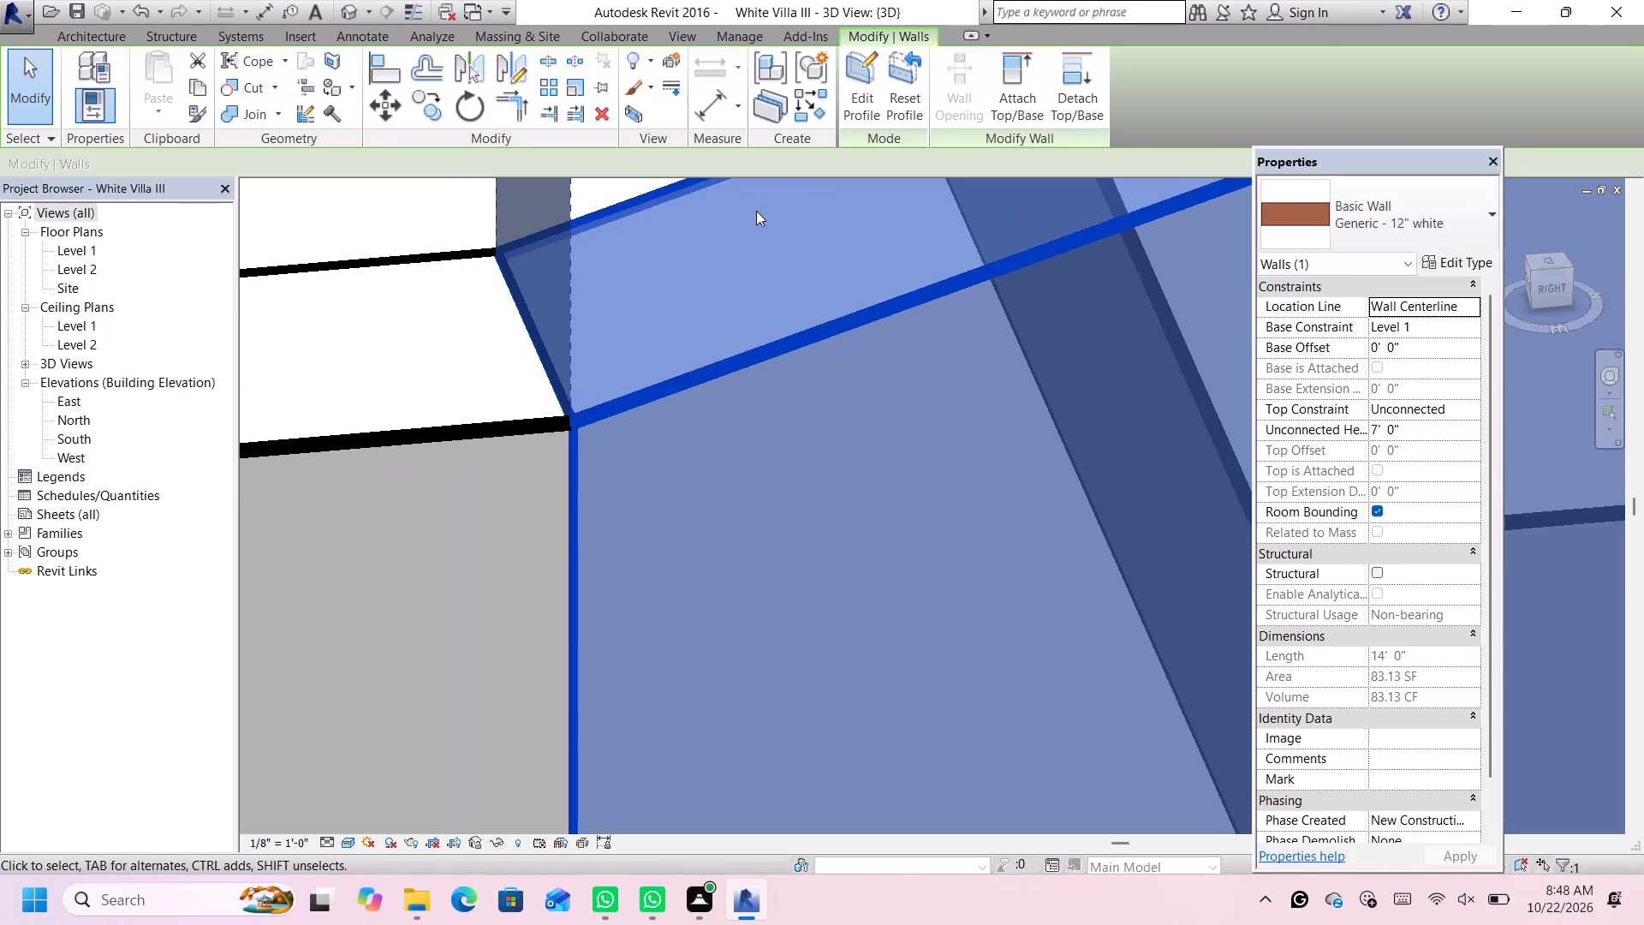
scroll(753, 218, "down", 18)
middle_click_drag(824, 211, 749, 467)
scroll(750, 450, "down", 3)
left_click(982, 284)
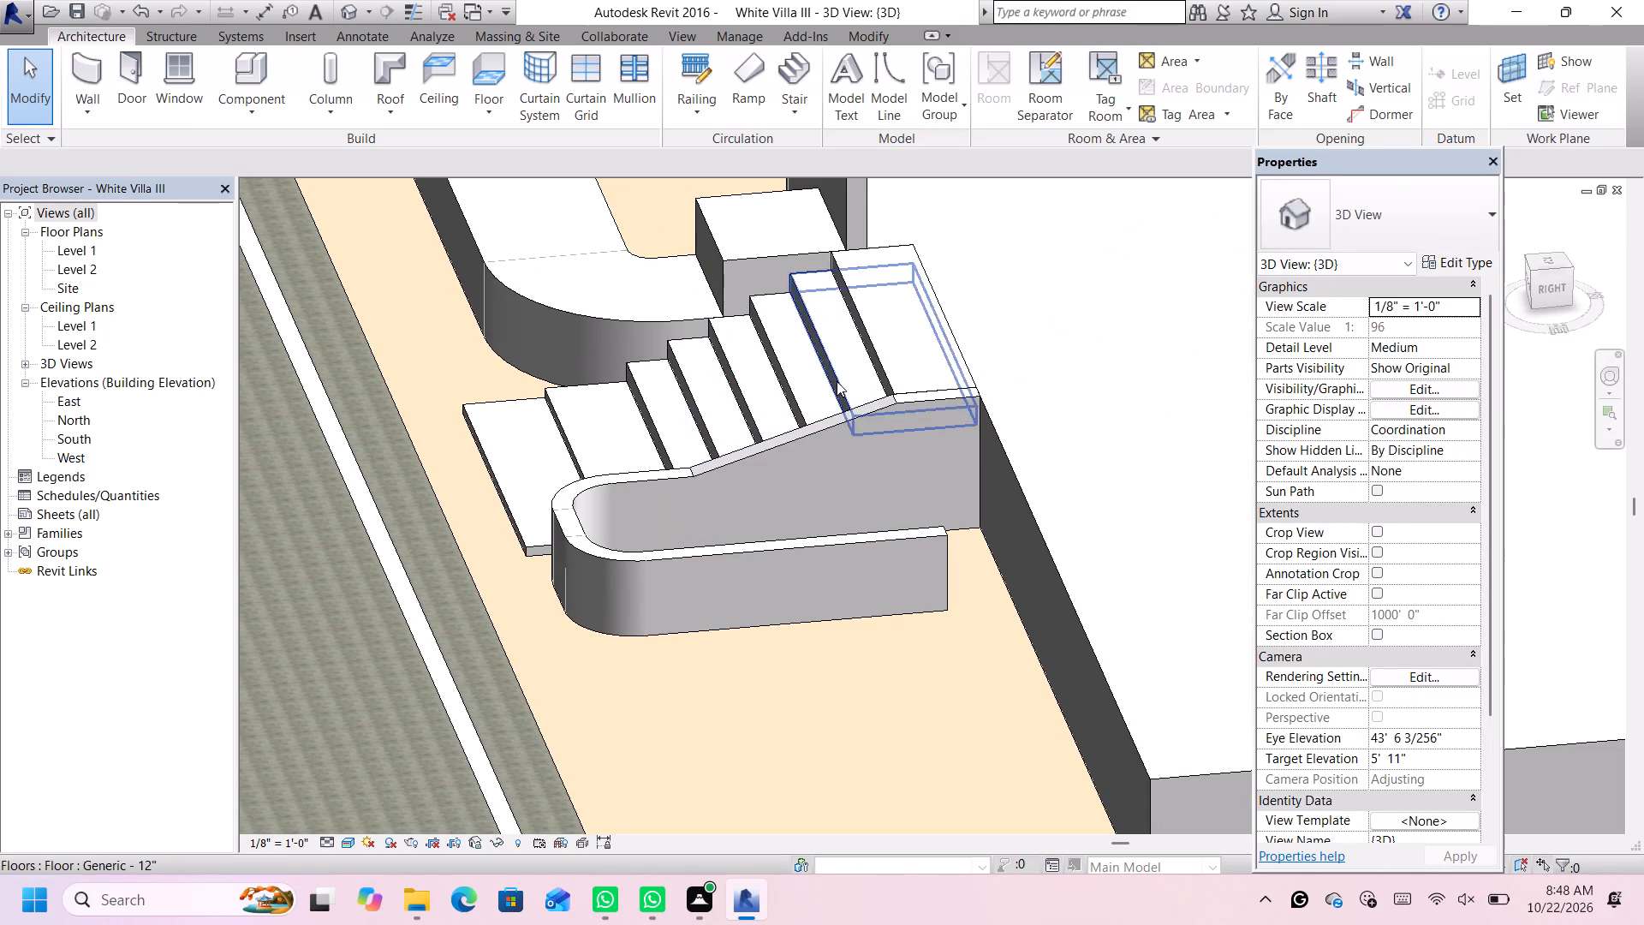
scroll(837, 382, "down", 3)
scroll(767, 526, "up", 1)
scroll(771, 517, "down", 4)
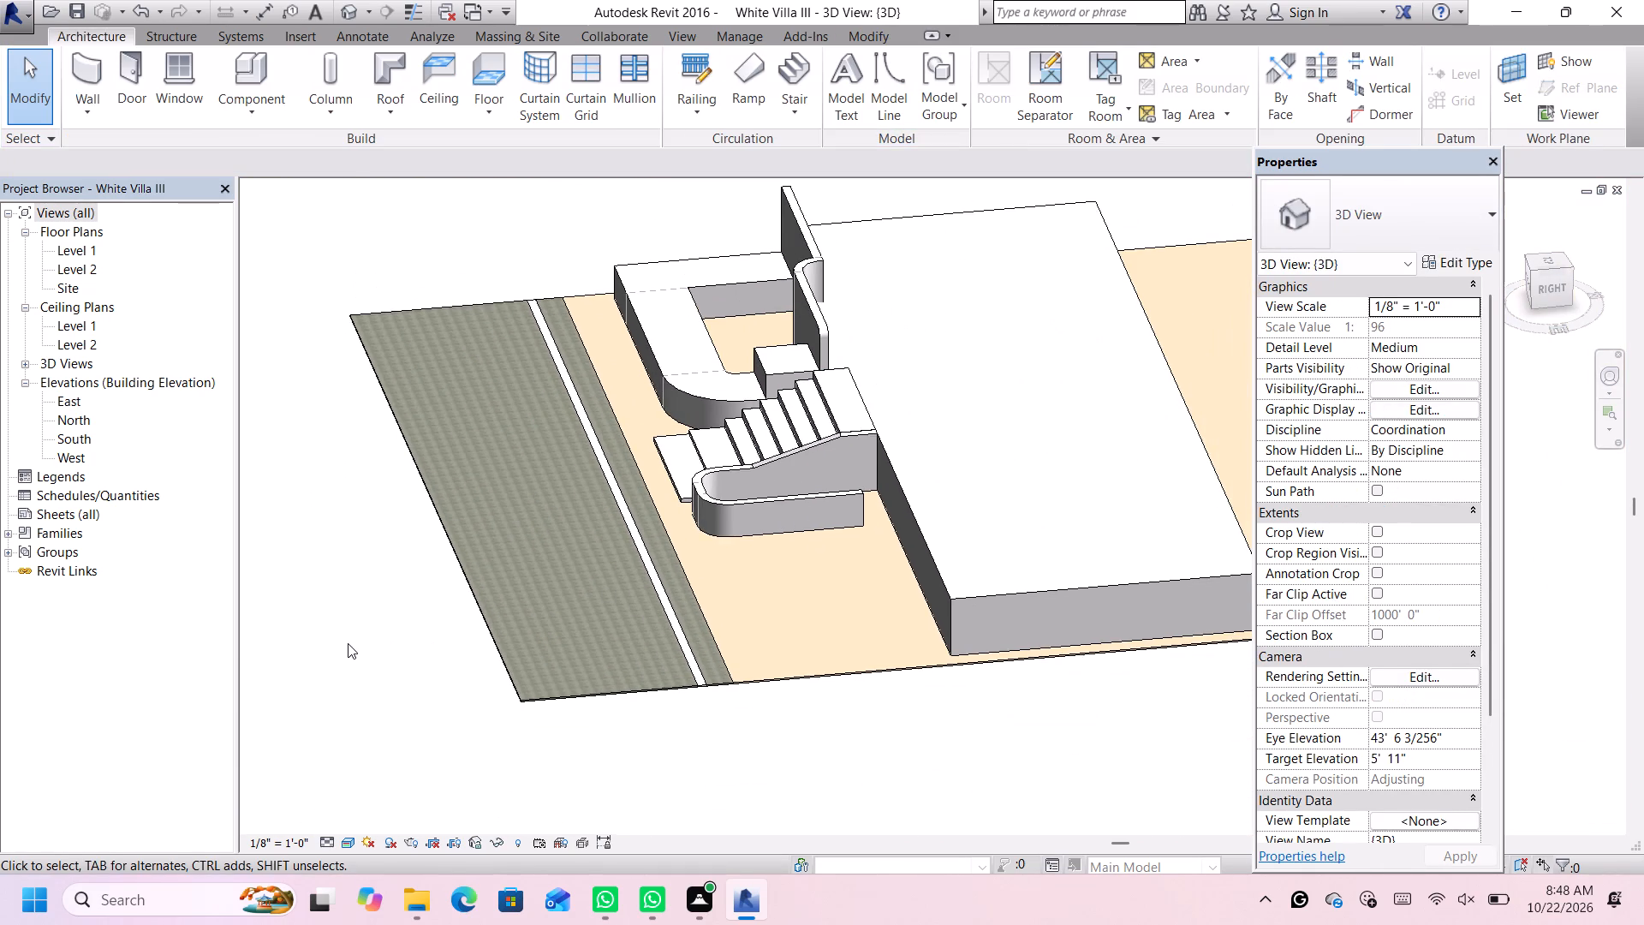
scroll(347, 641, "up", 1)
left_click(345, 638)
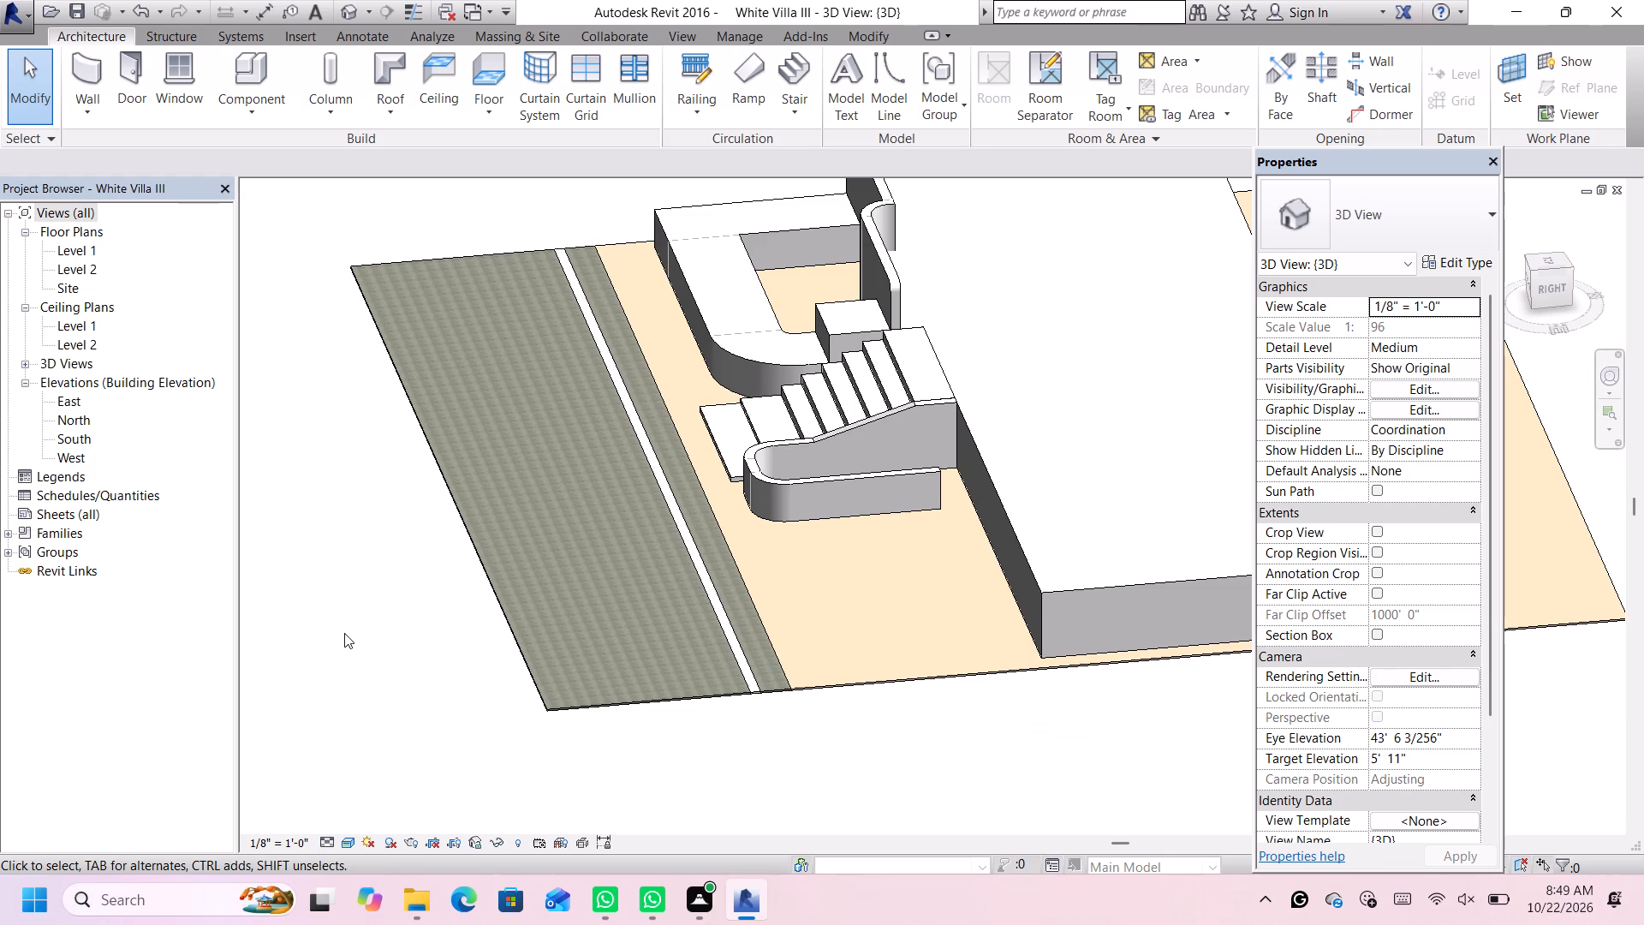
scroll(366, 617, "down", 5)
scroll(362, 610, "up", 2)
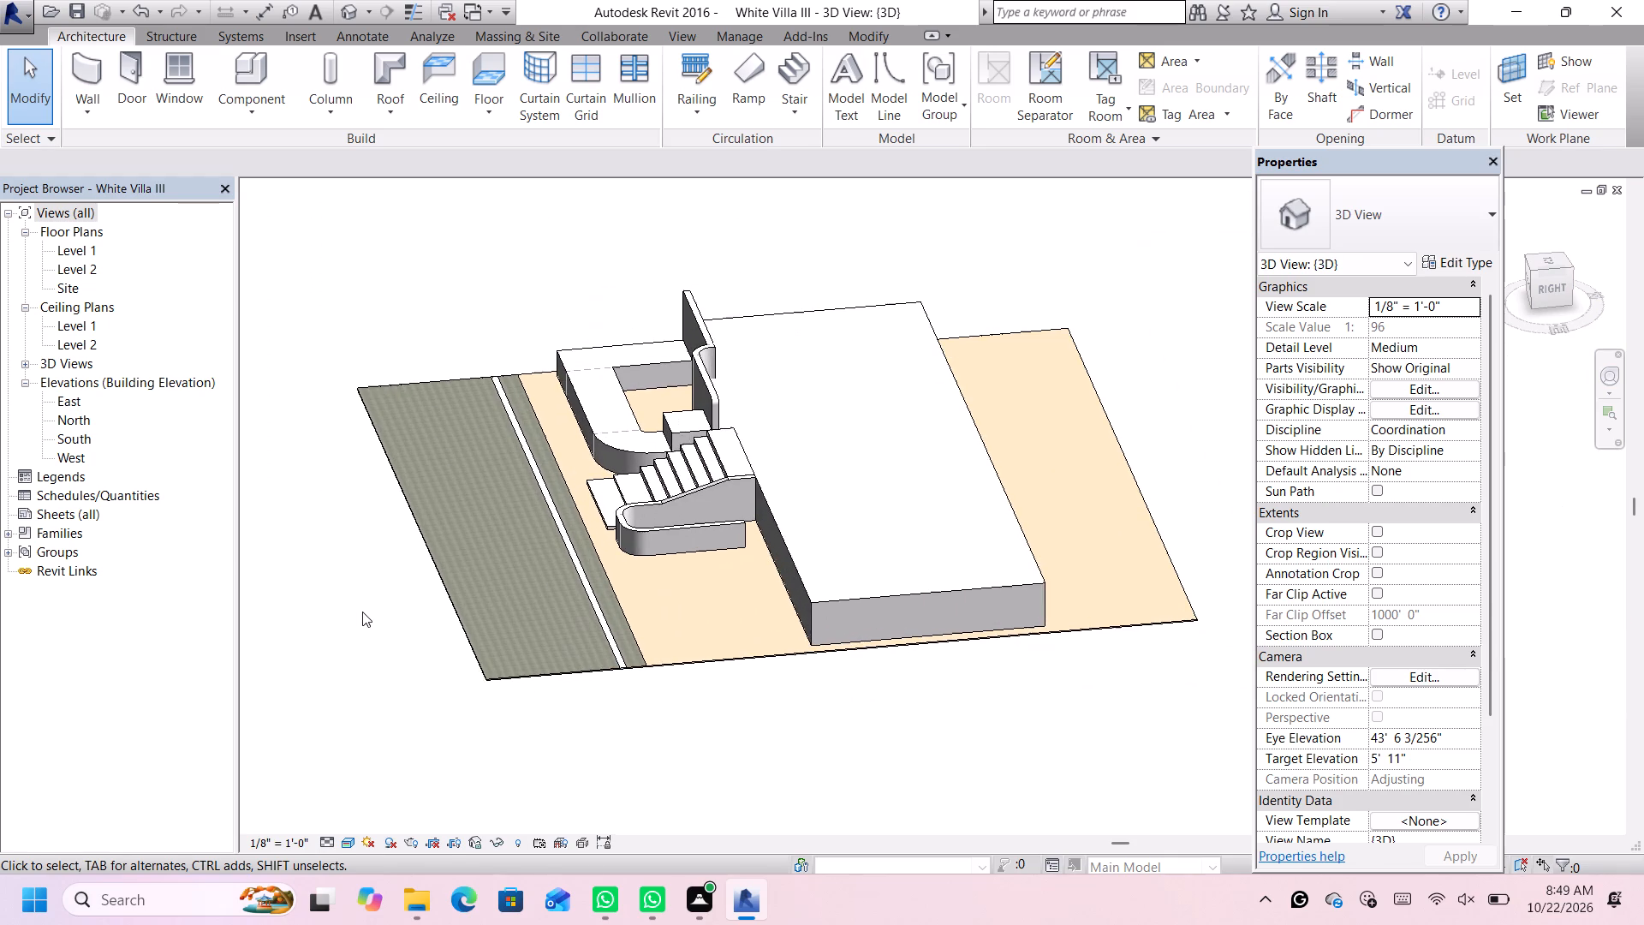
middle_click_drag(363, 612, 718, 600)
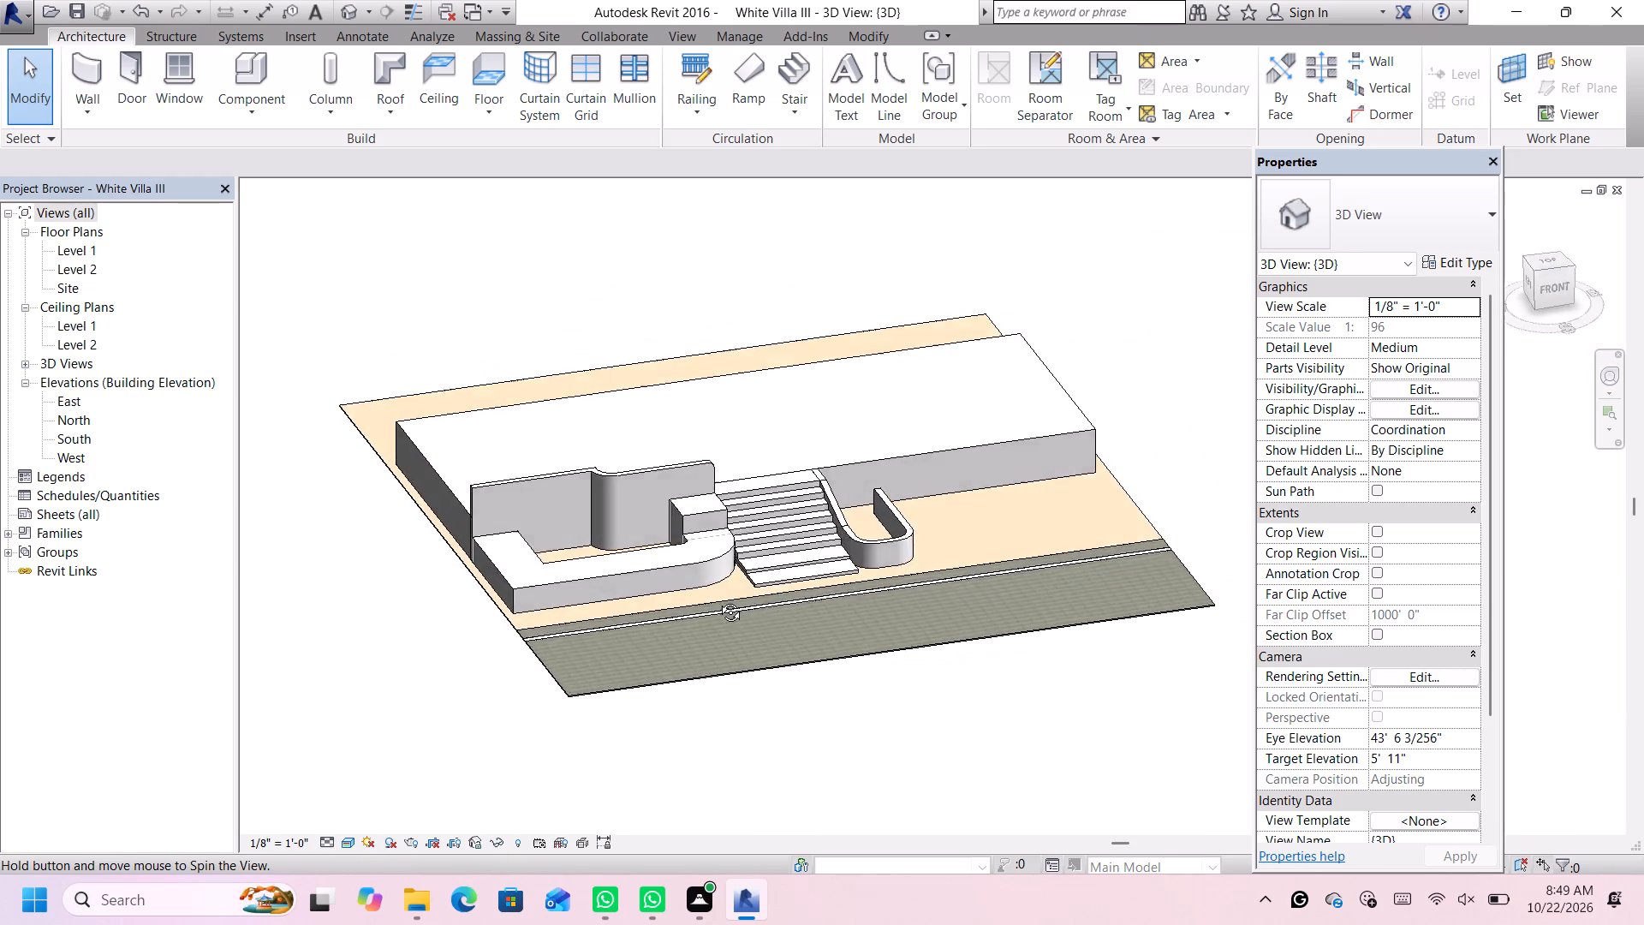
middle_click_drag(718, 600, 670, 549)
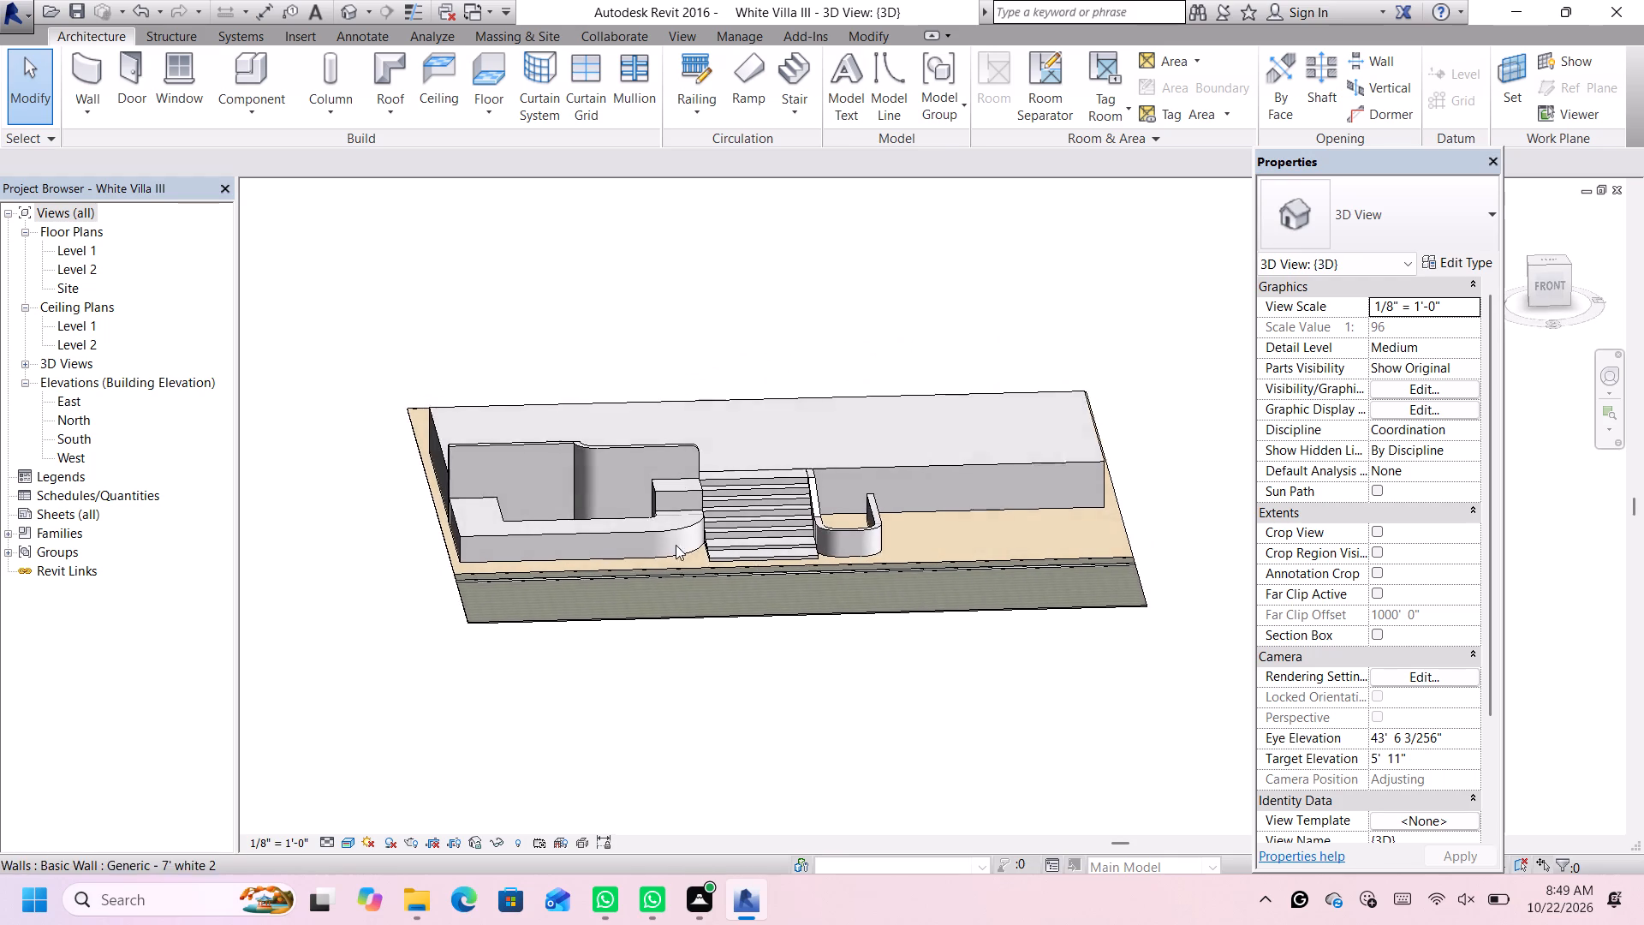
scroll(962, 463, "down", 2)
scroll(1123, 432, "up", 2)
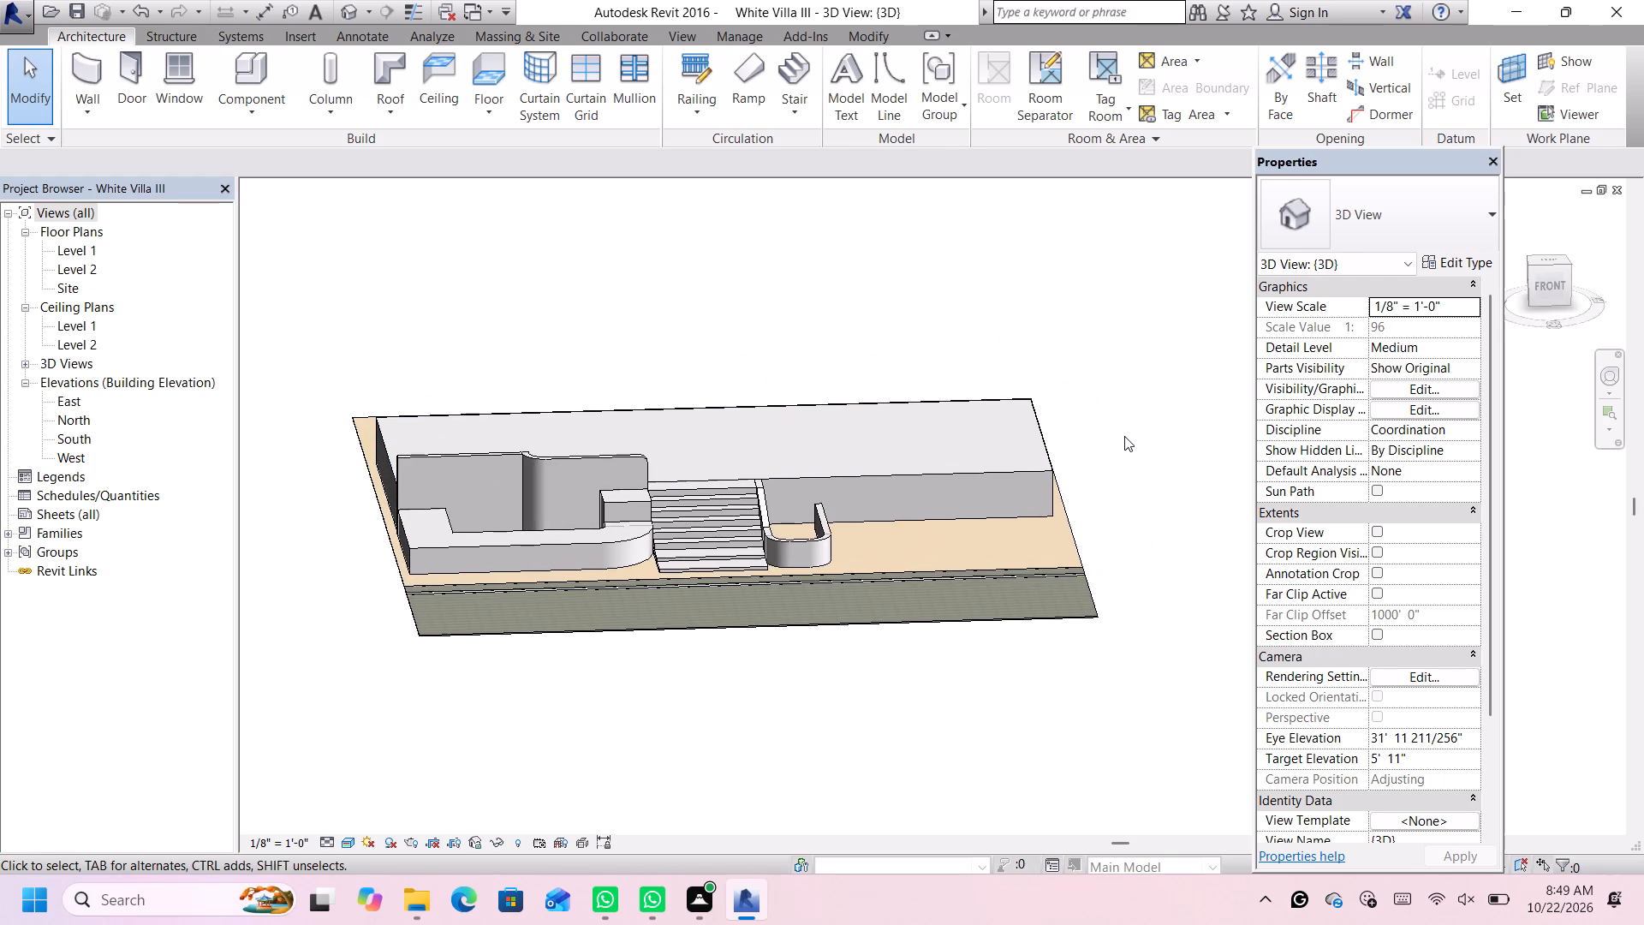
scroll(1111, 443, "up", 1)
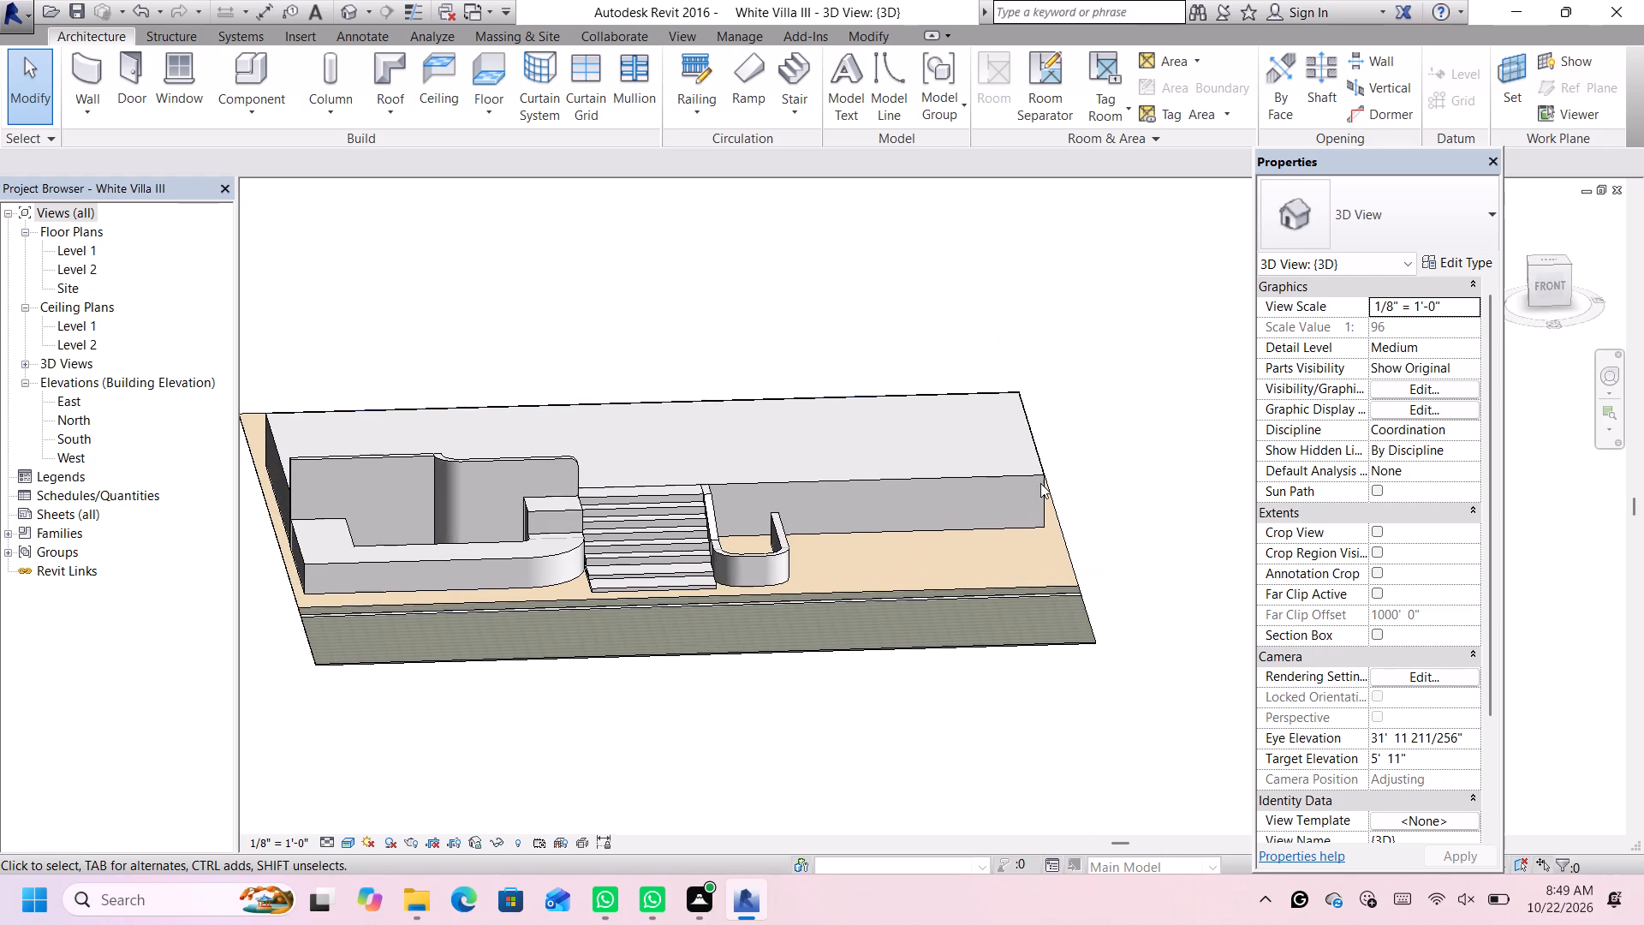
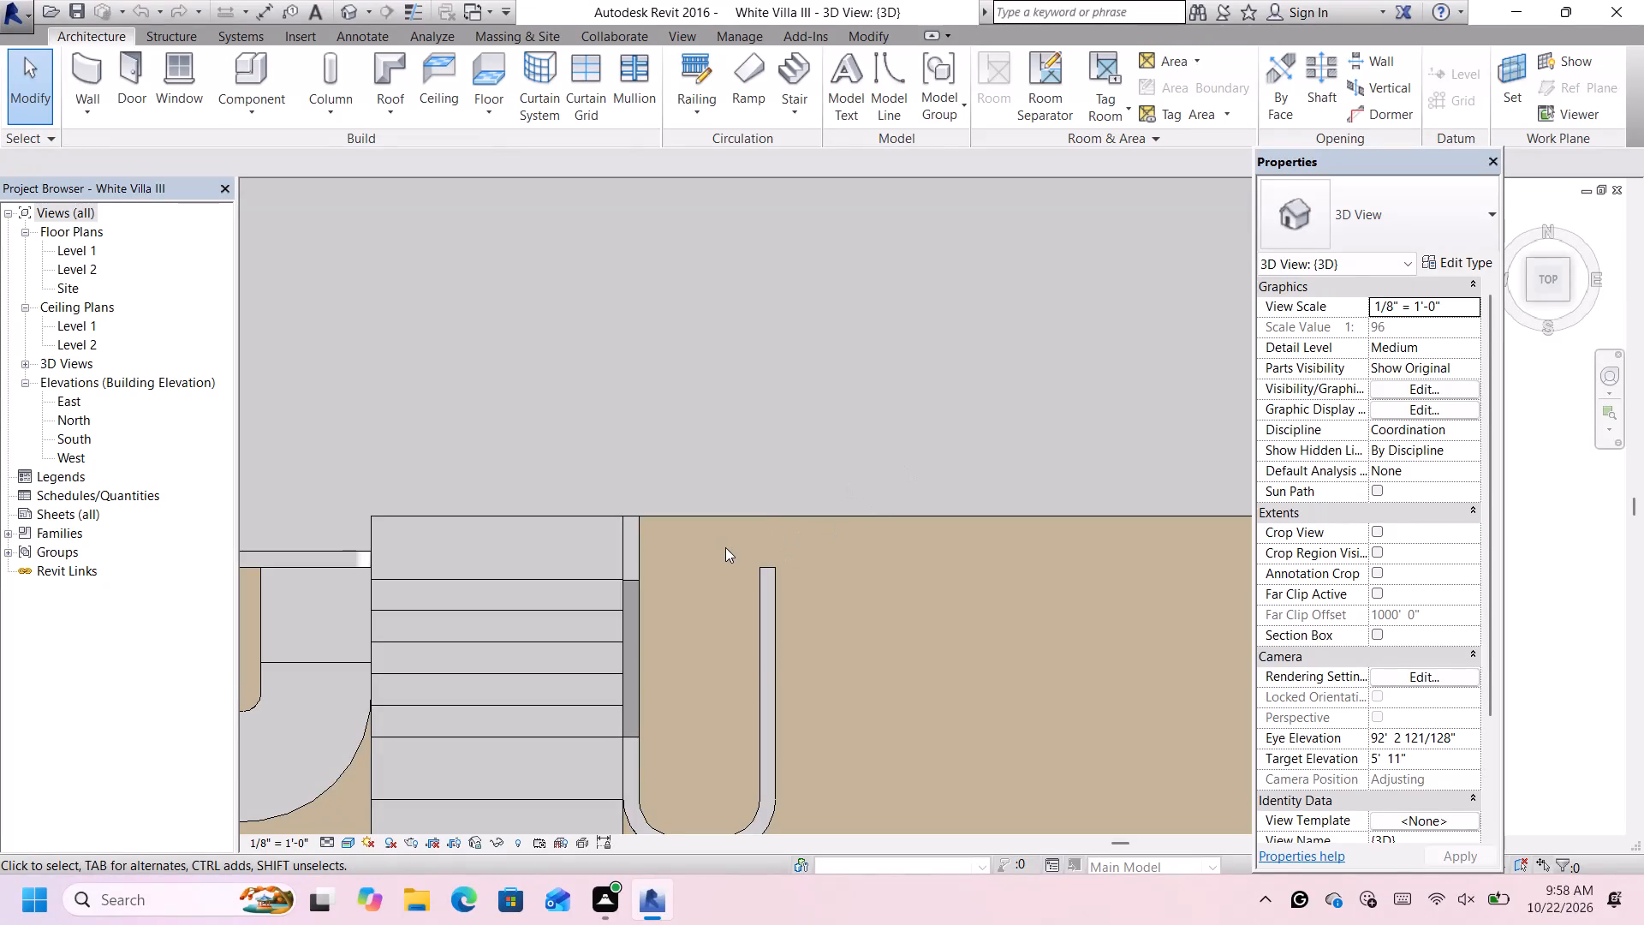
Draw a 12' high Generic - 12" white wall, 3'-0" long, along the main floor's edge from the end of the wall beside the steps.
scroll(768, 502, "down", 2)
scroll(768, 504, "up", 3)
scroll(814, 583, "down", 1)
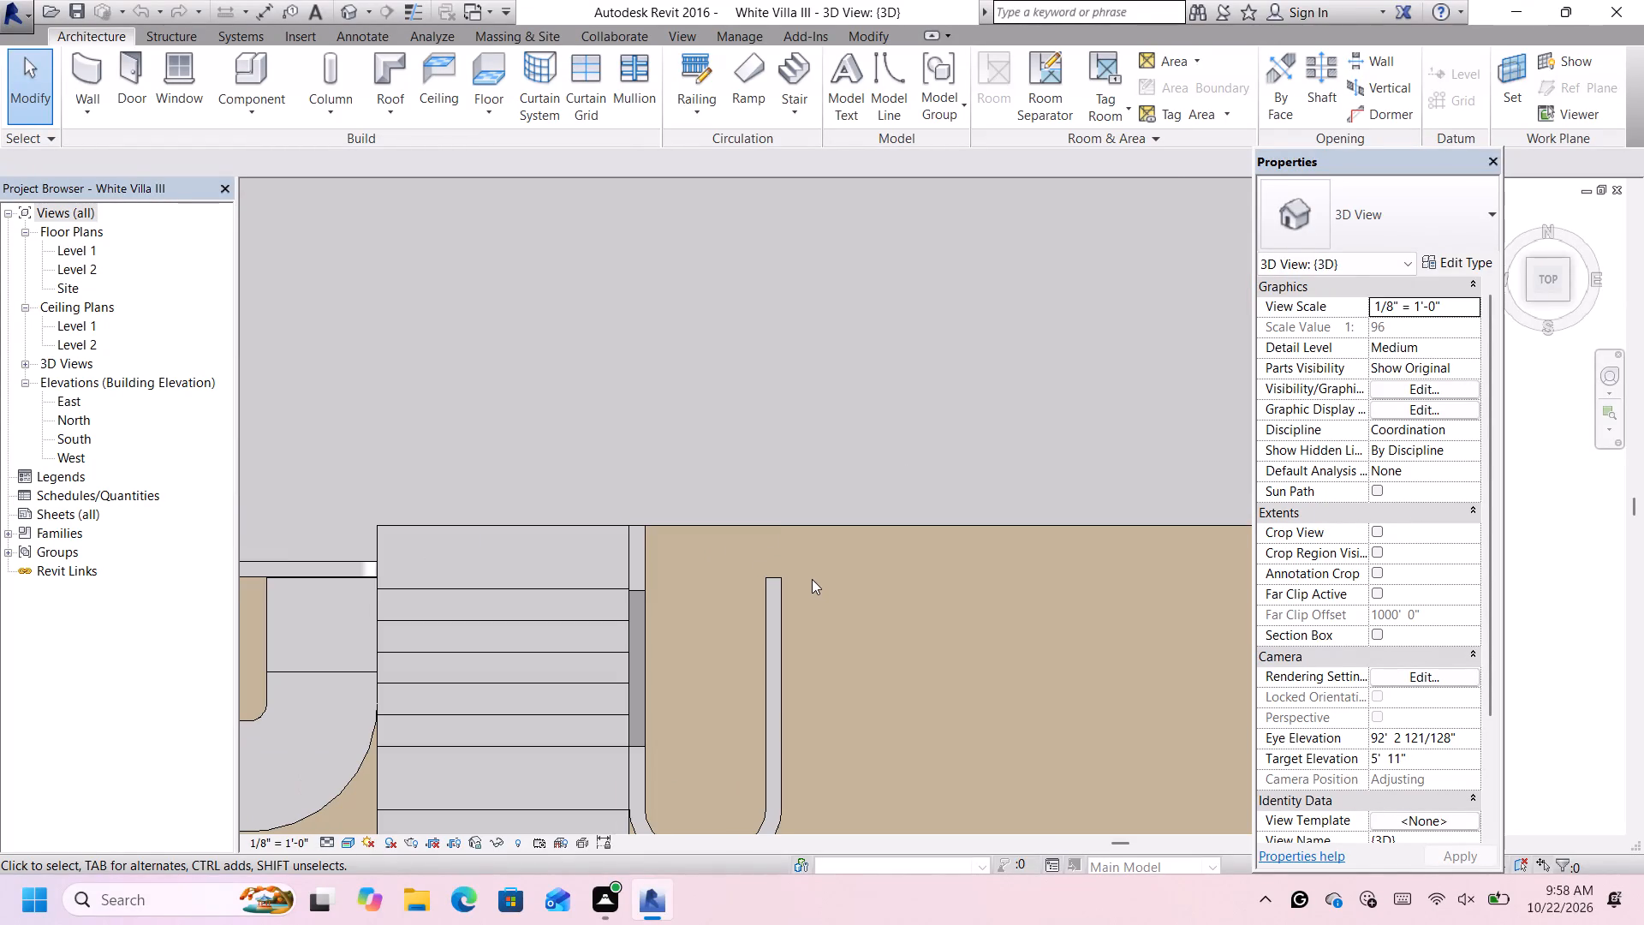
scroll(774, 528, "up", 2)
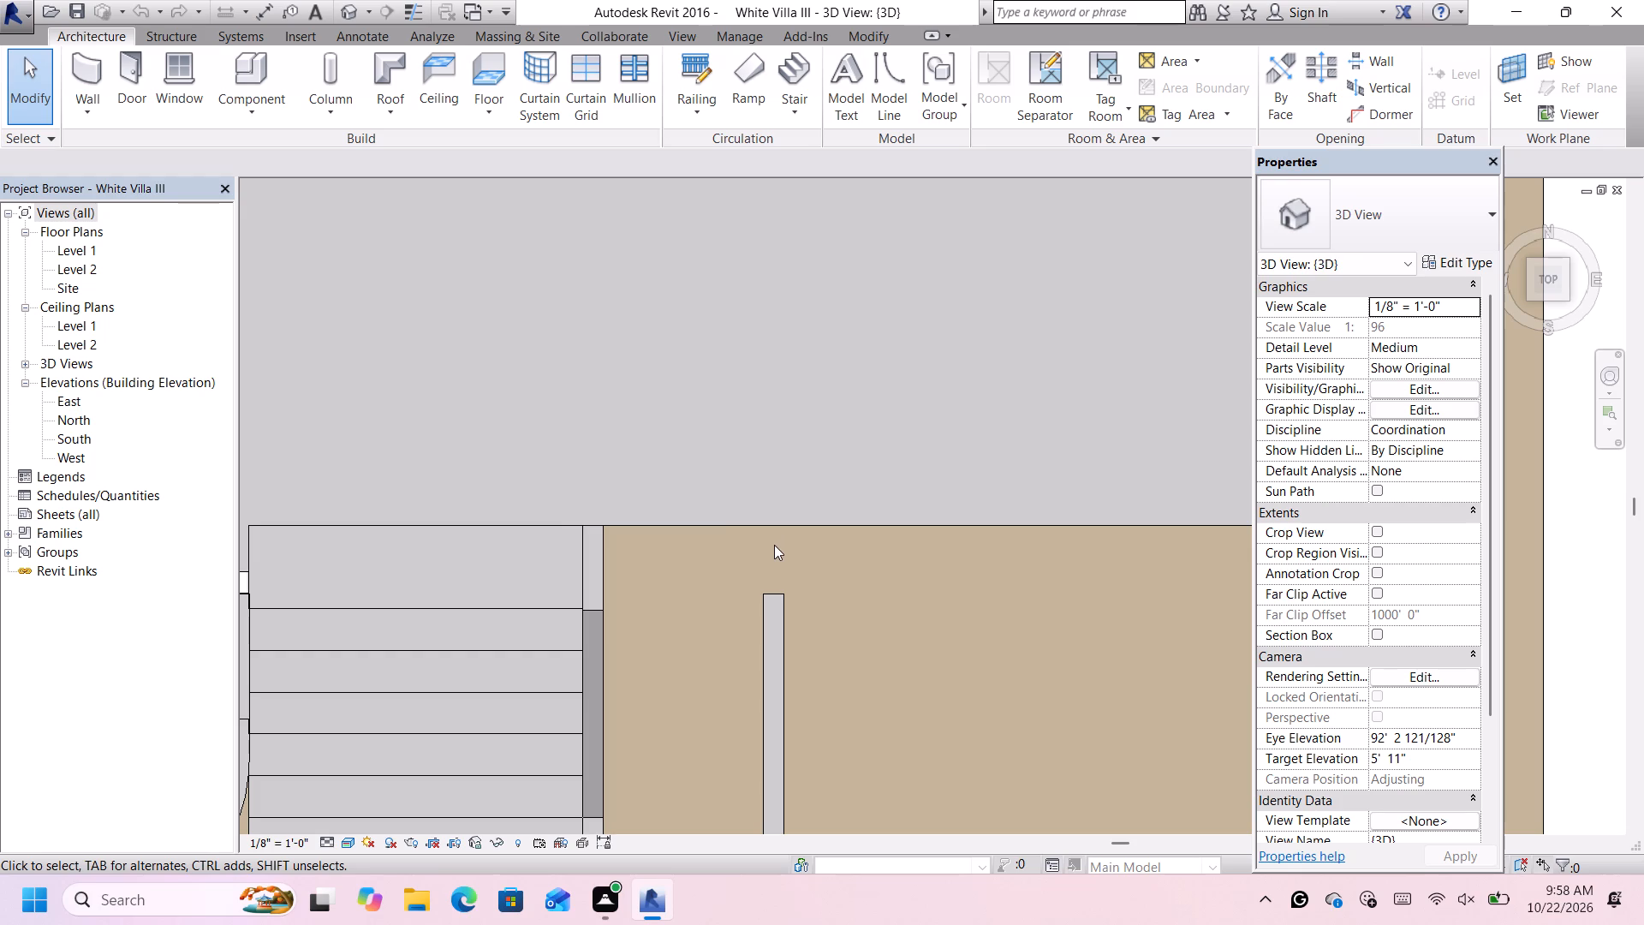
left_click(83, 59)
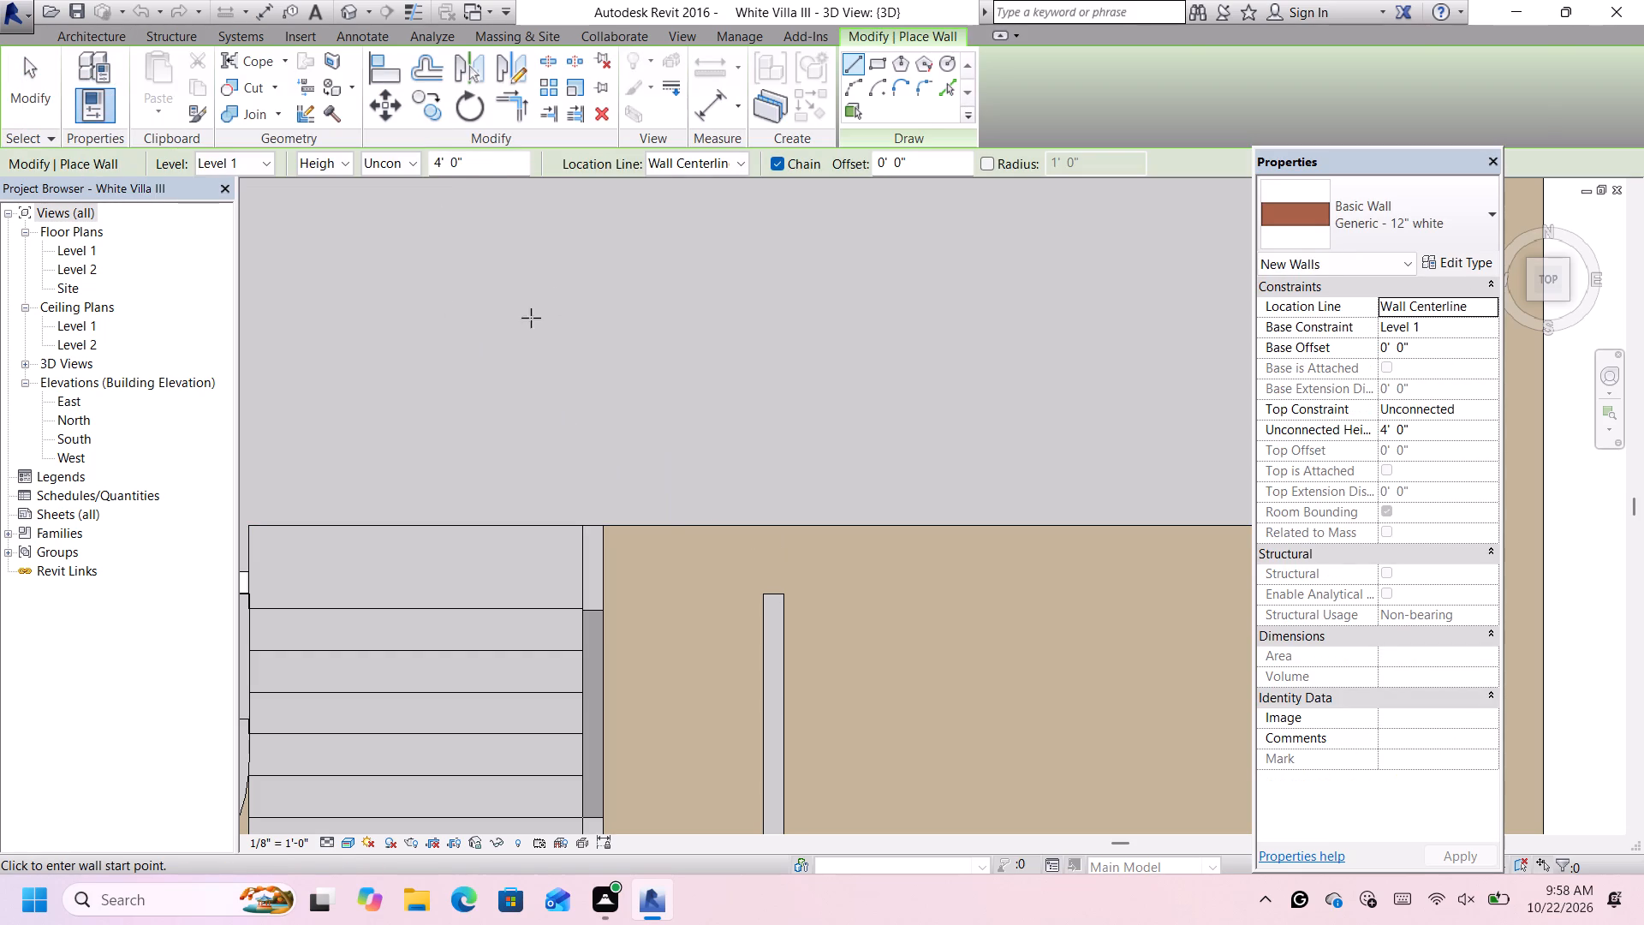
left_click(498, 170)
key("BackSpace")
key("BackSpace")
key("BackSpace")
key("BackSpace")
key("BackSpace")
key("BackSpace")
key("BackSpace")
key("BackSpace")
key("BackSpace")
key("BackSpace")
key("BackSpace")
key("BackSpace")
type("12")
key("apostrophe")
key("Return")
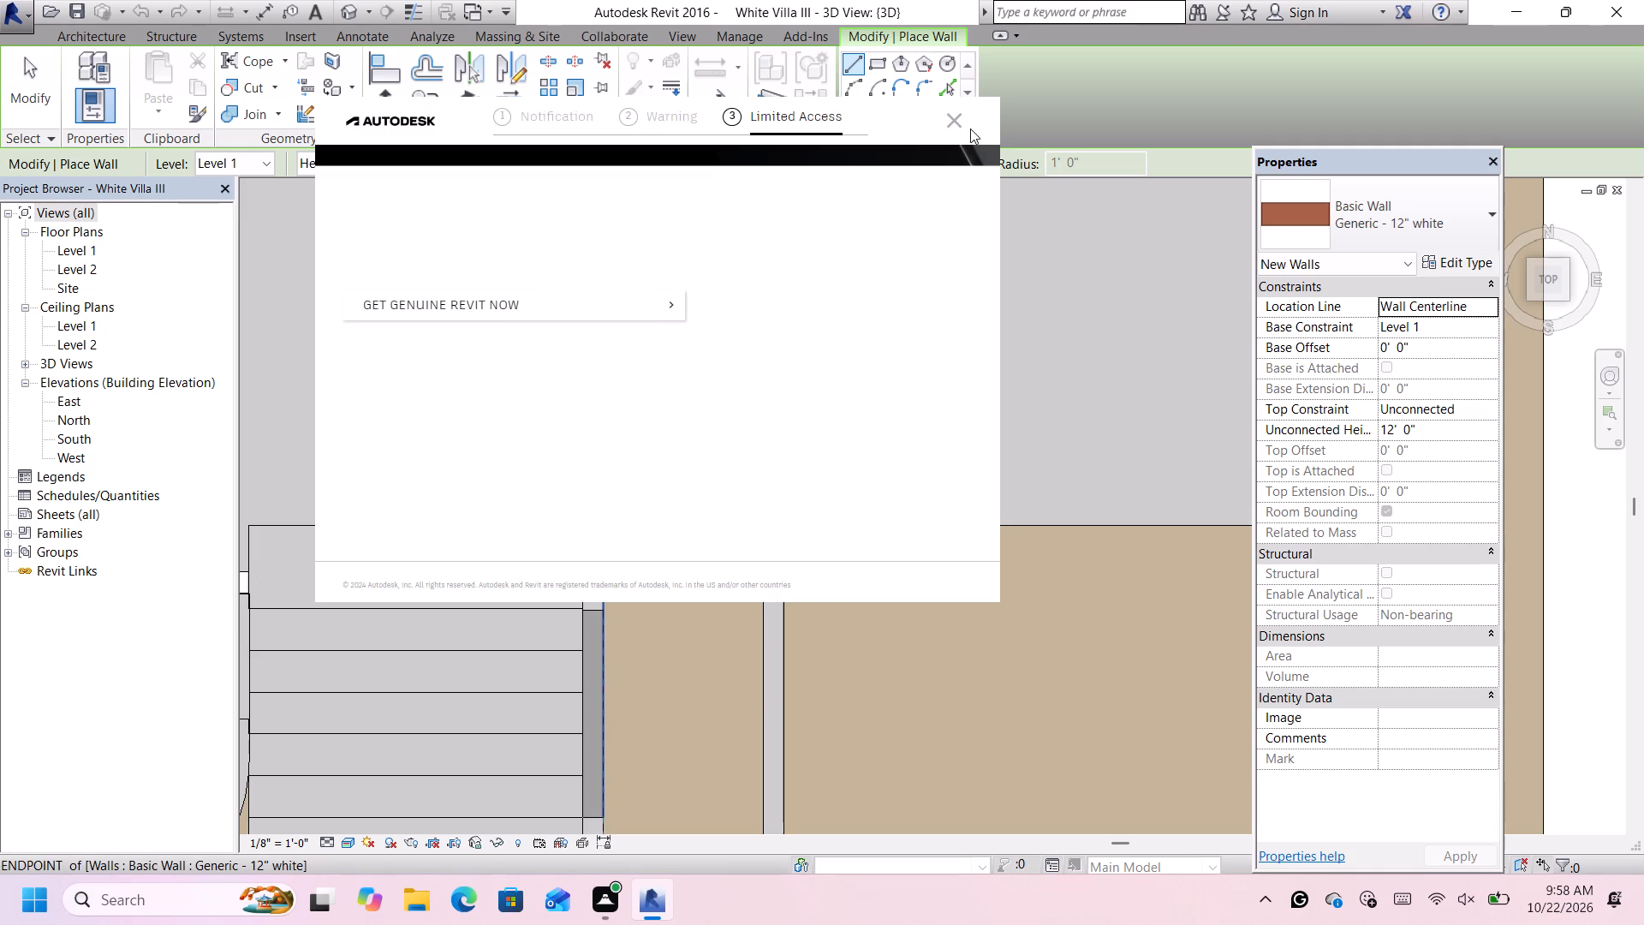
left_click(962, 119)
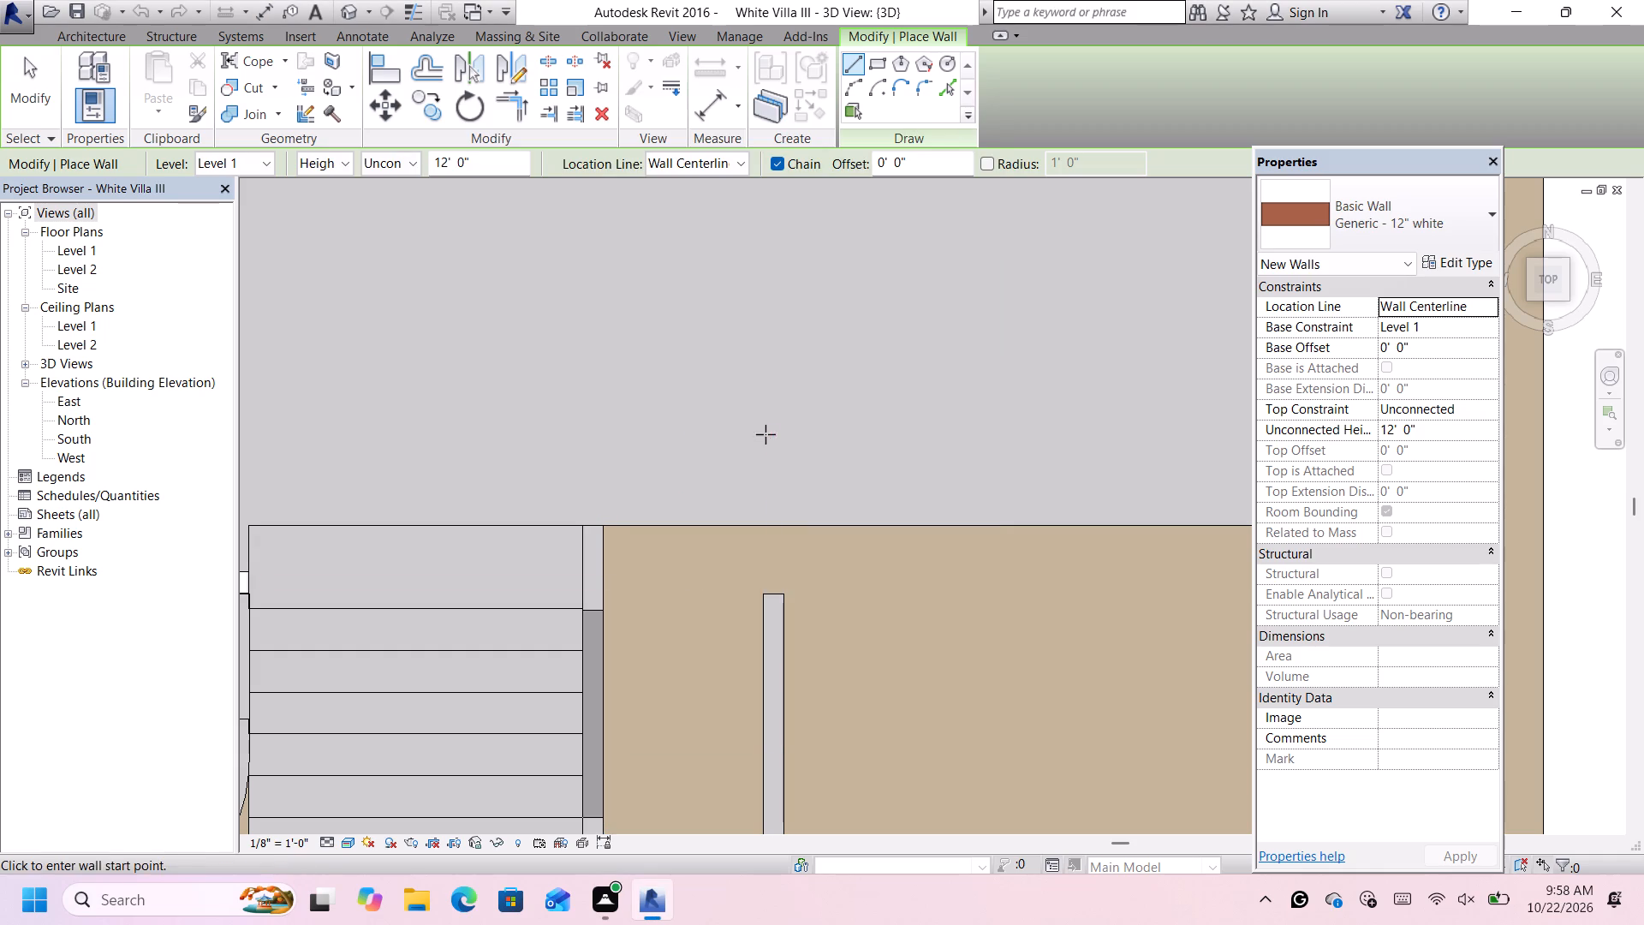
left_click(594, 525)
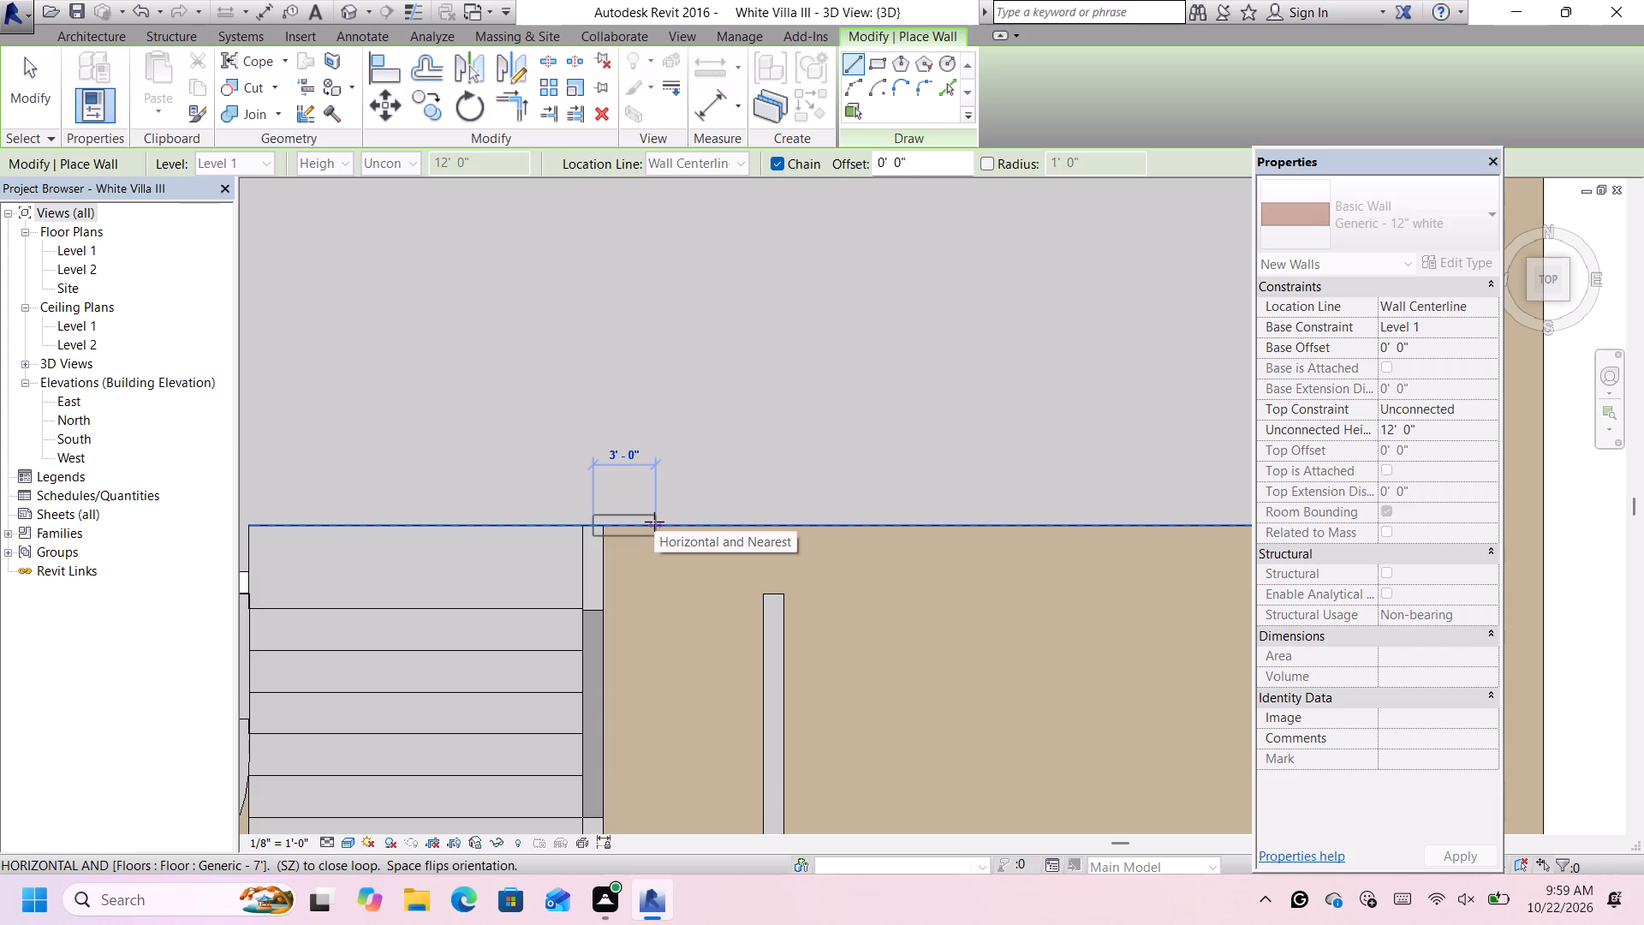
left_click(654, 522)
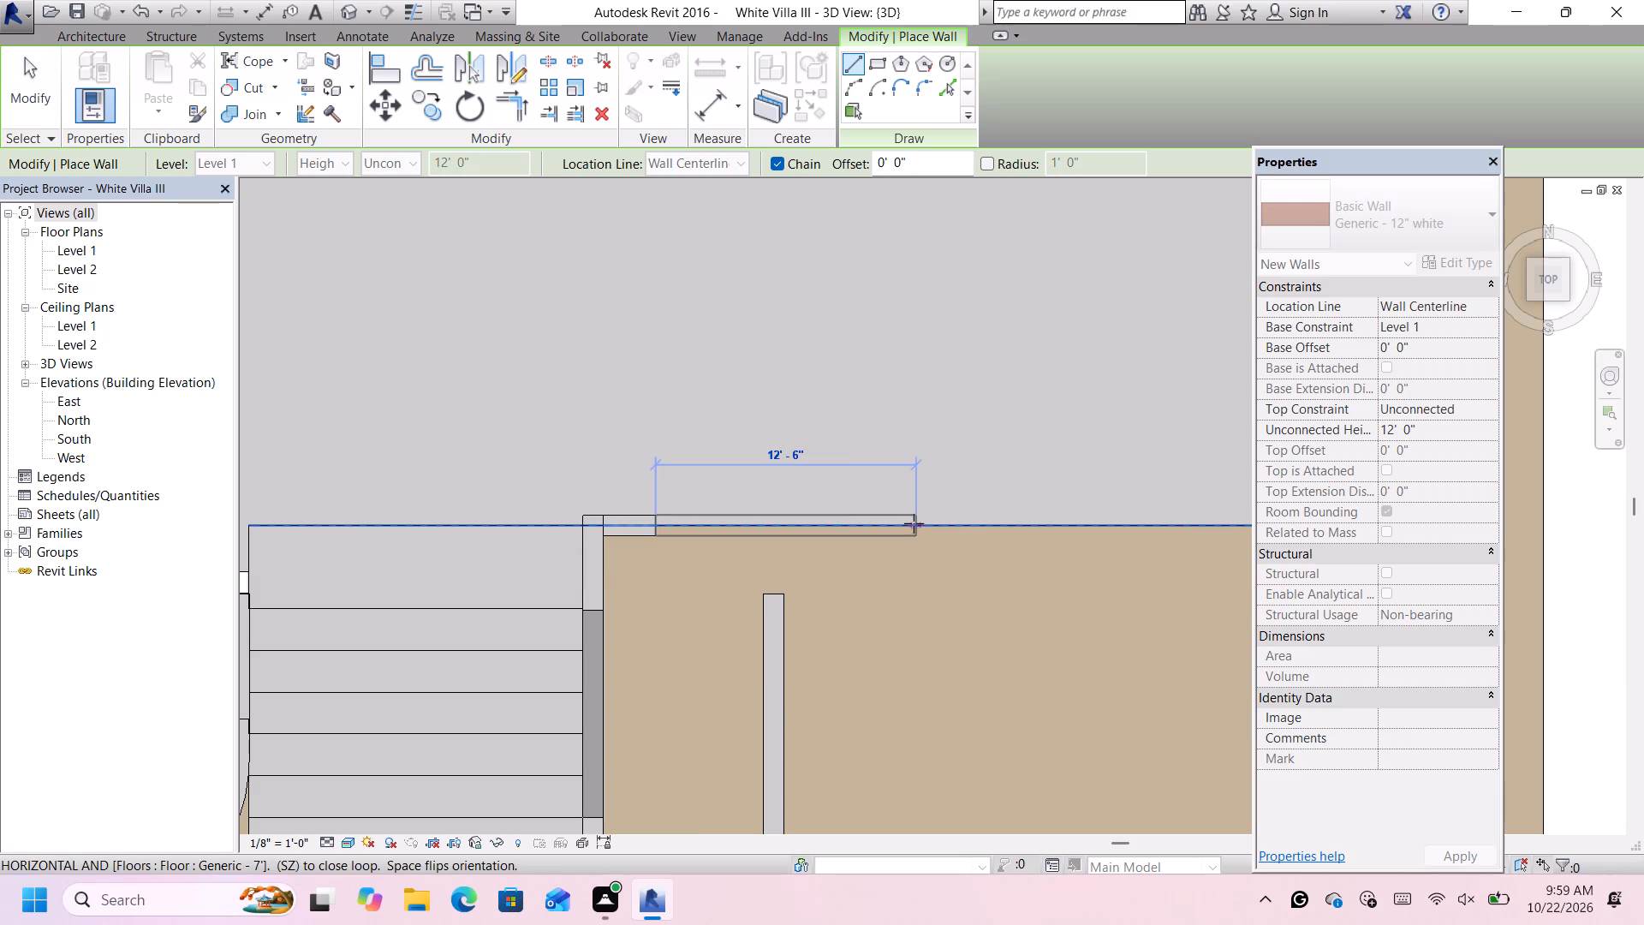
key("Escape")
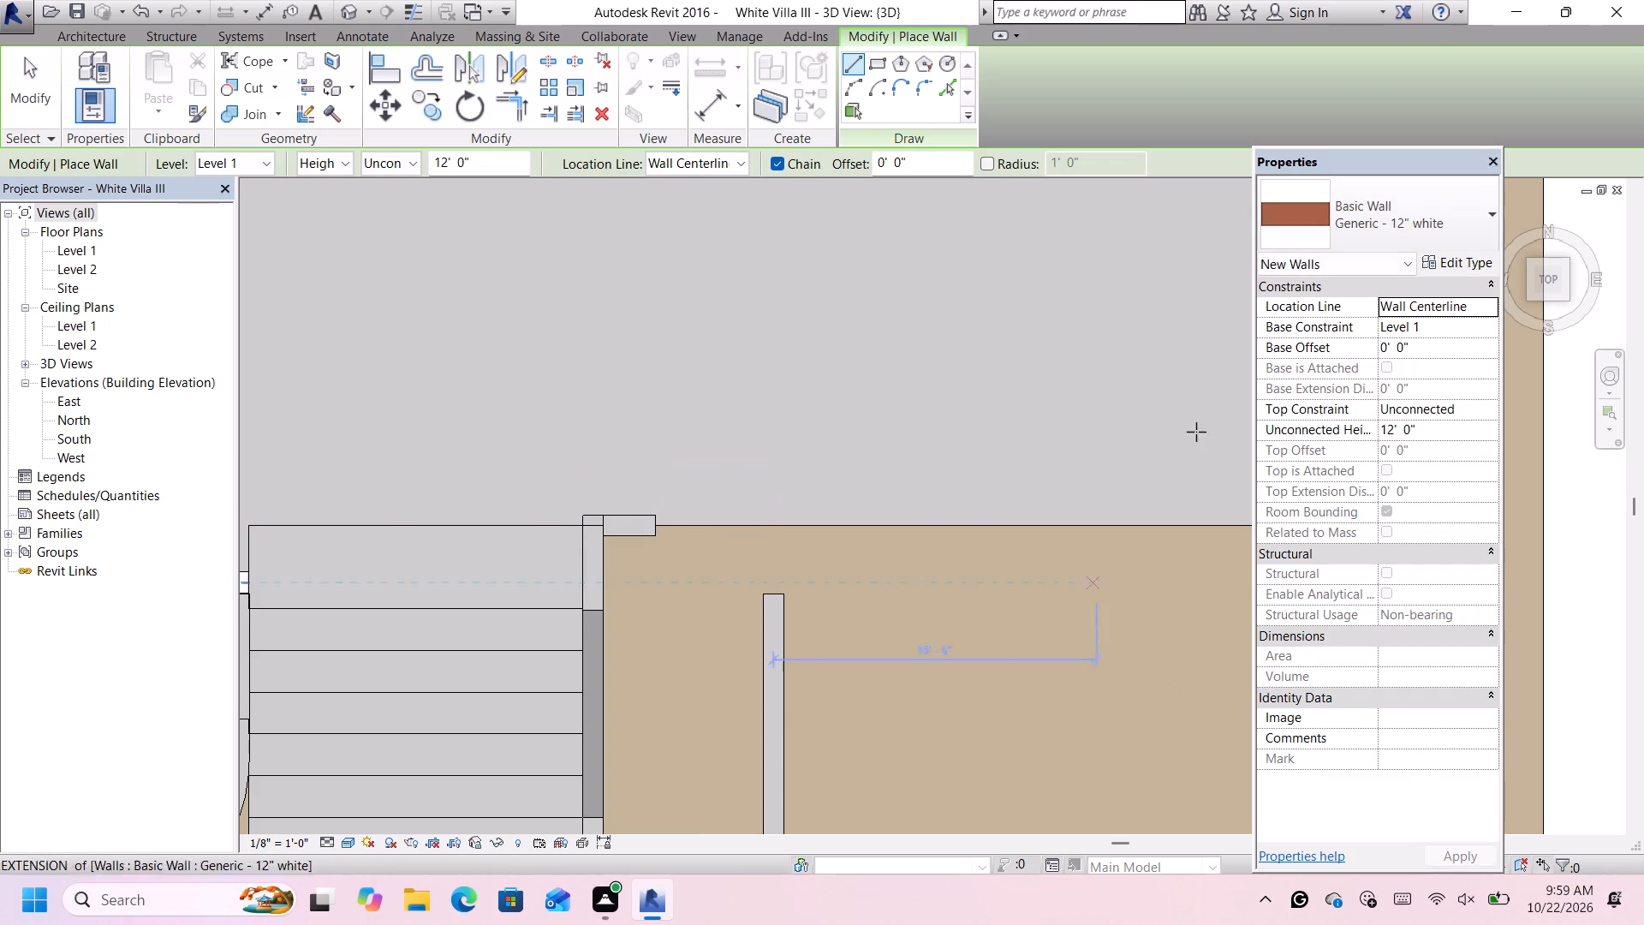
Draw a 12' high Generic - 6" wall, 4'-0" long, continuing along the floor edge from the short 12" white wall's end.
left_click(1346, 224)
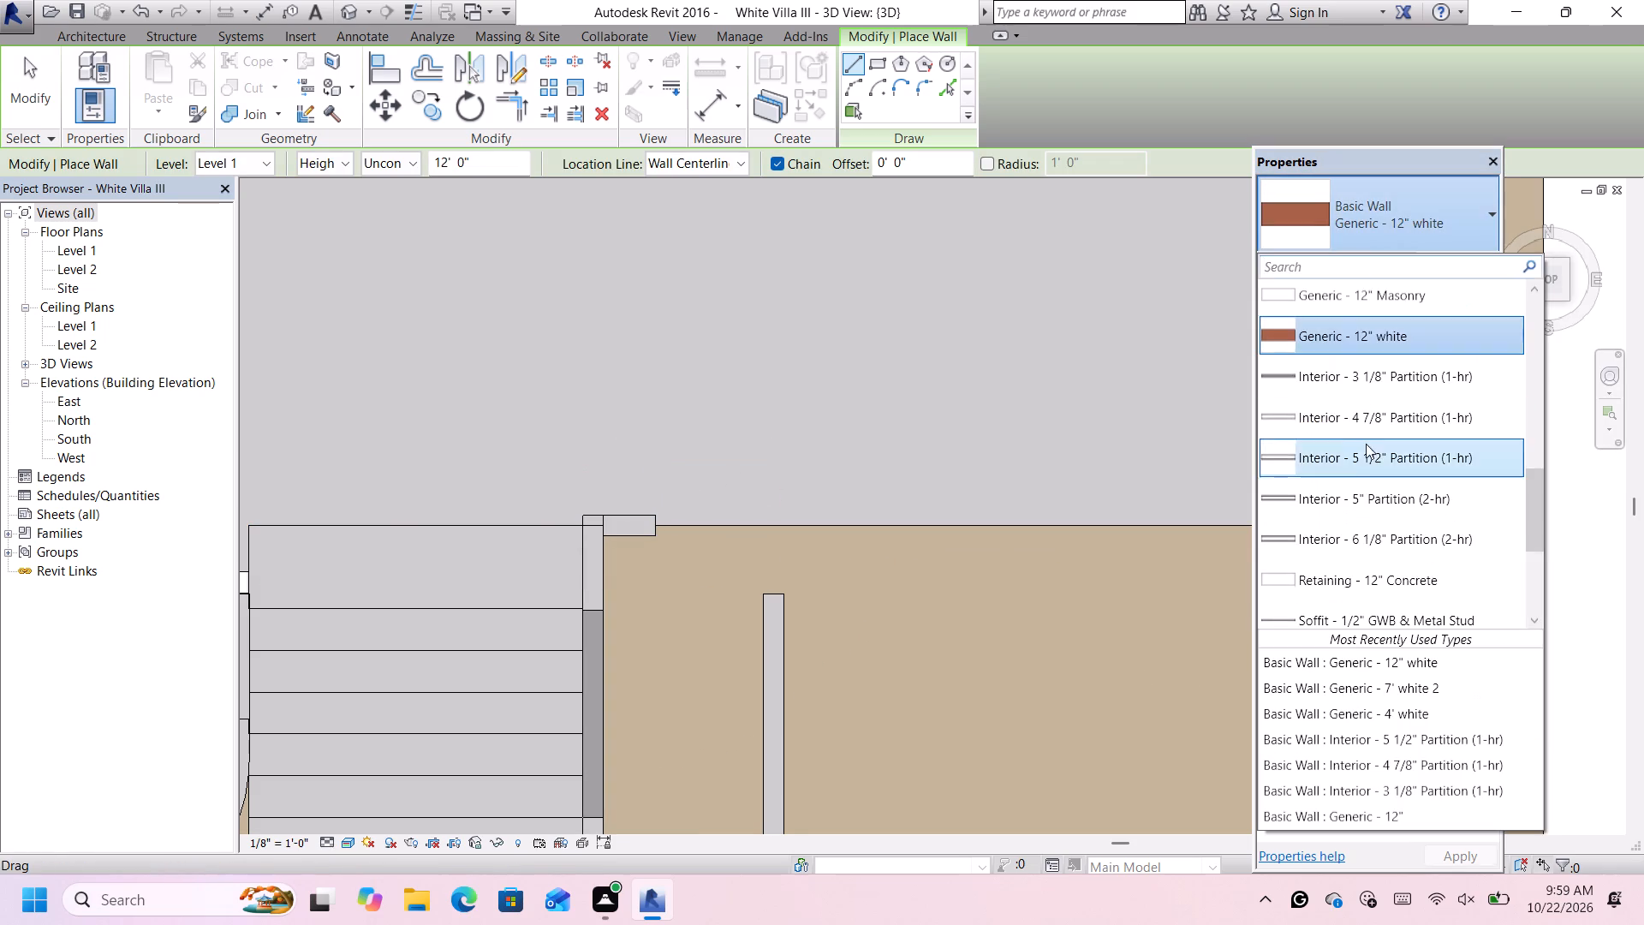
scroll(1366, 444, "up", 7)
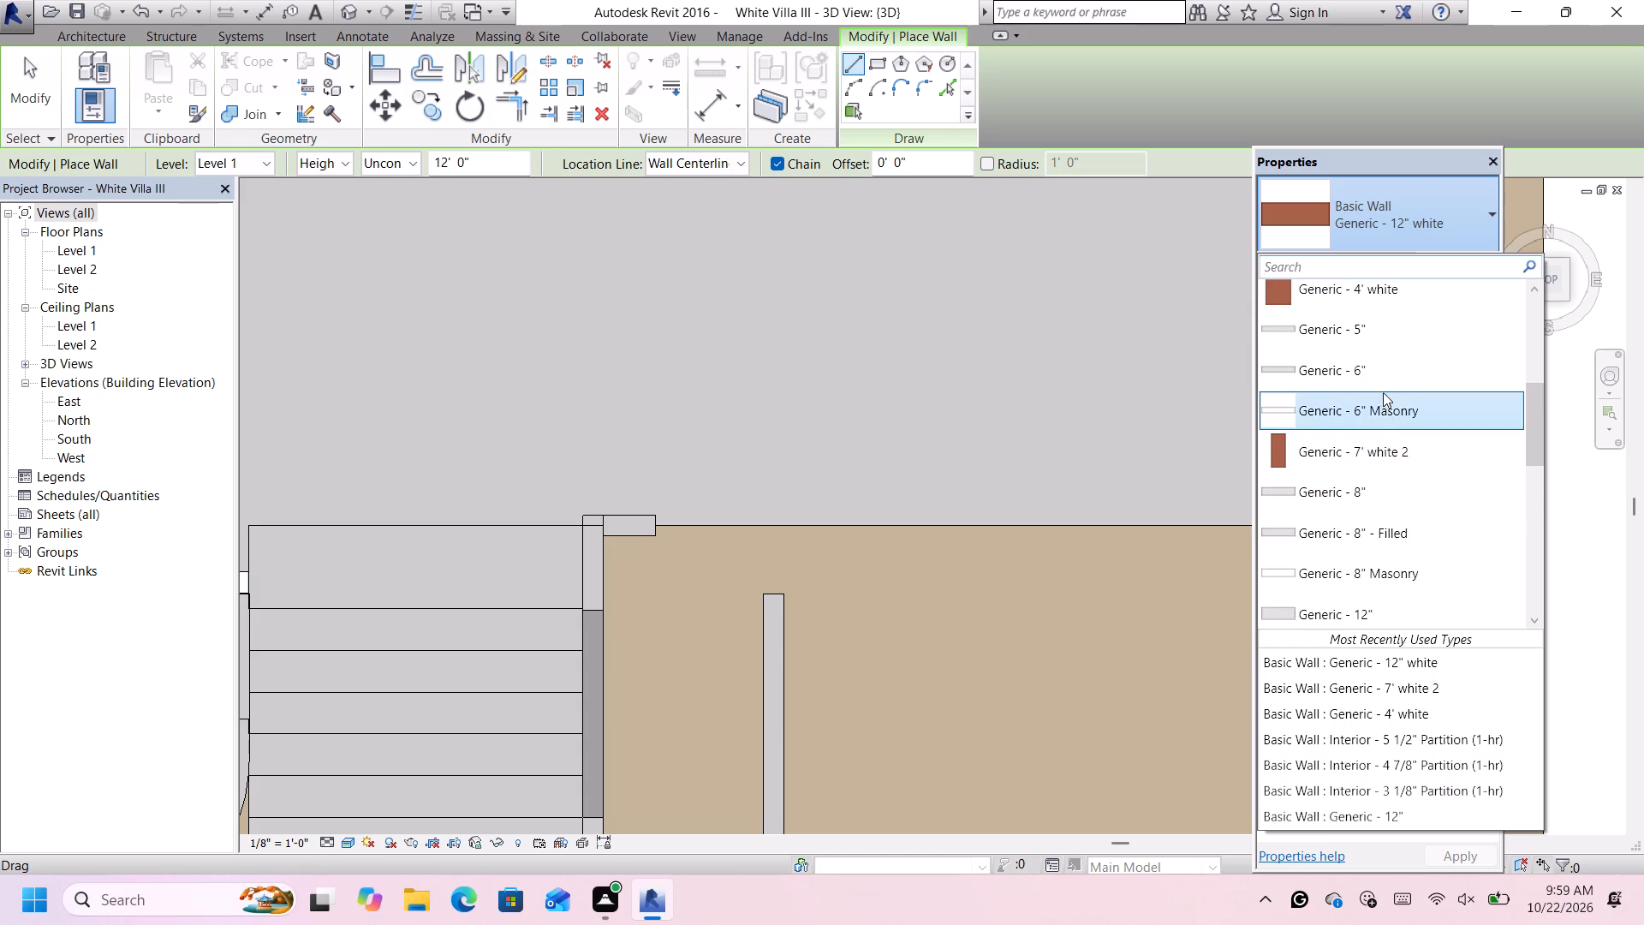
scroll(1383, 392, "up", 1)
left_click(1381, 422)
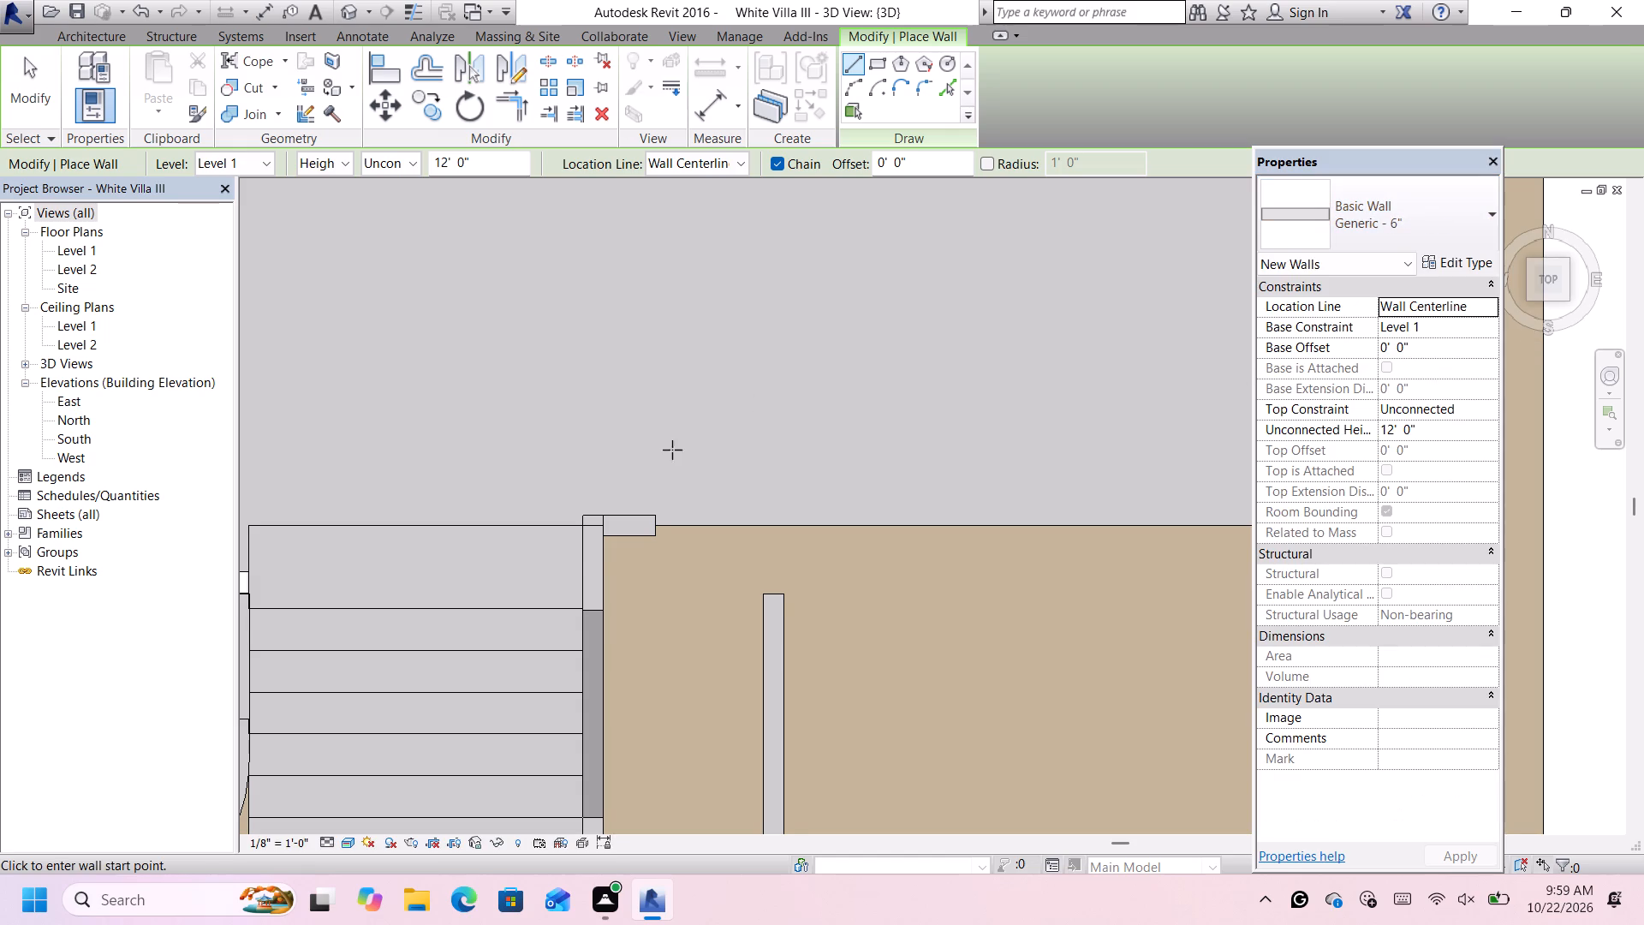
scroll(664, 552, "up", 3)
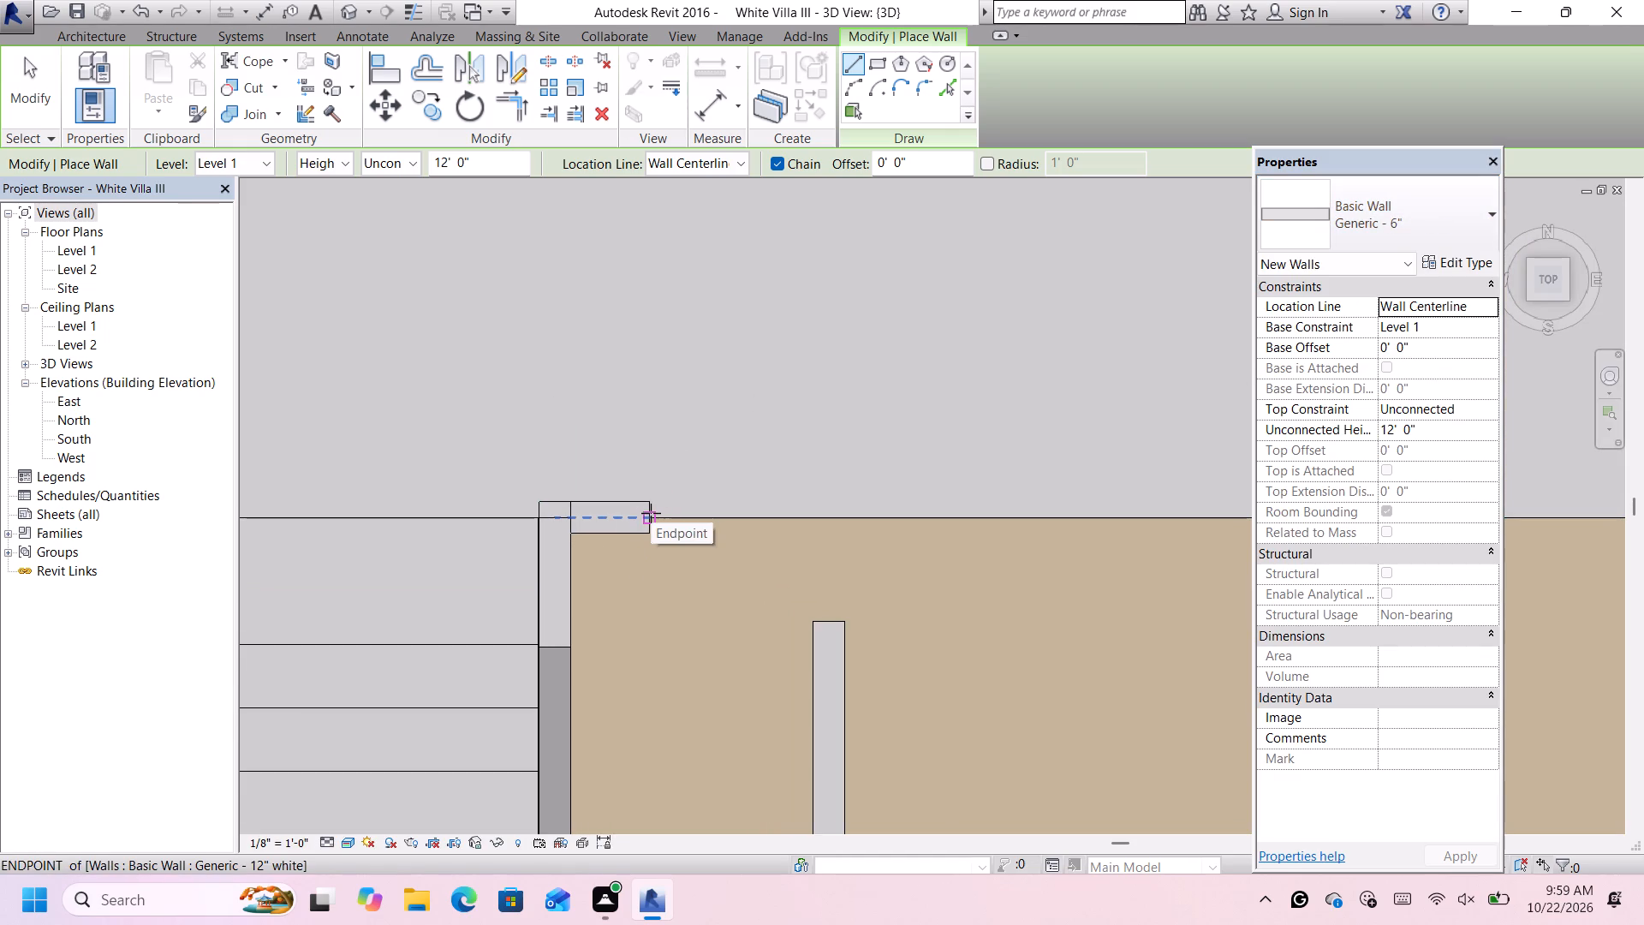
left_click(651, 513)
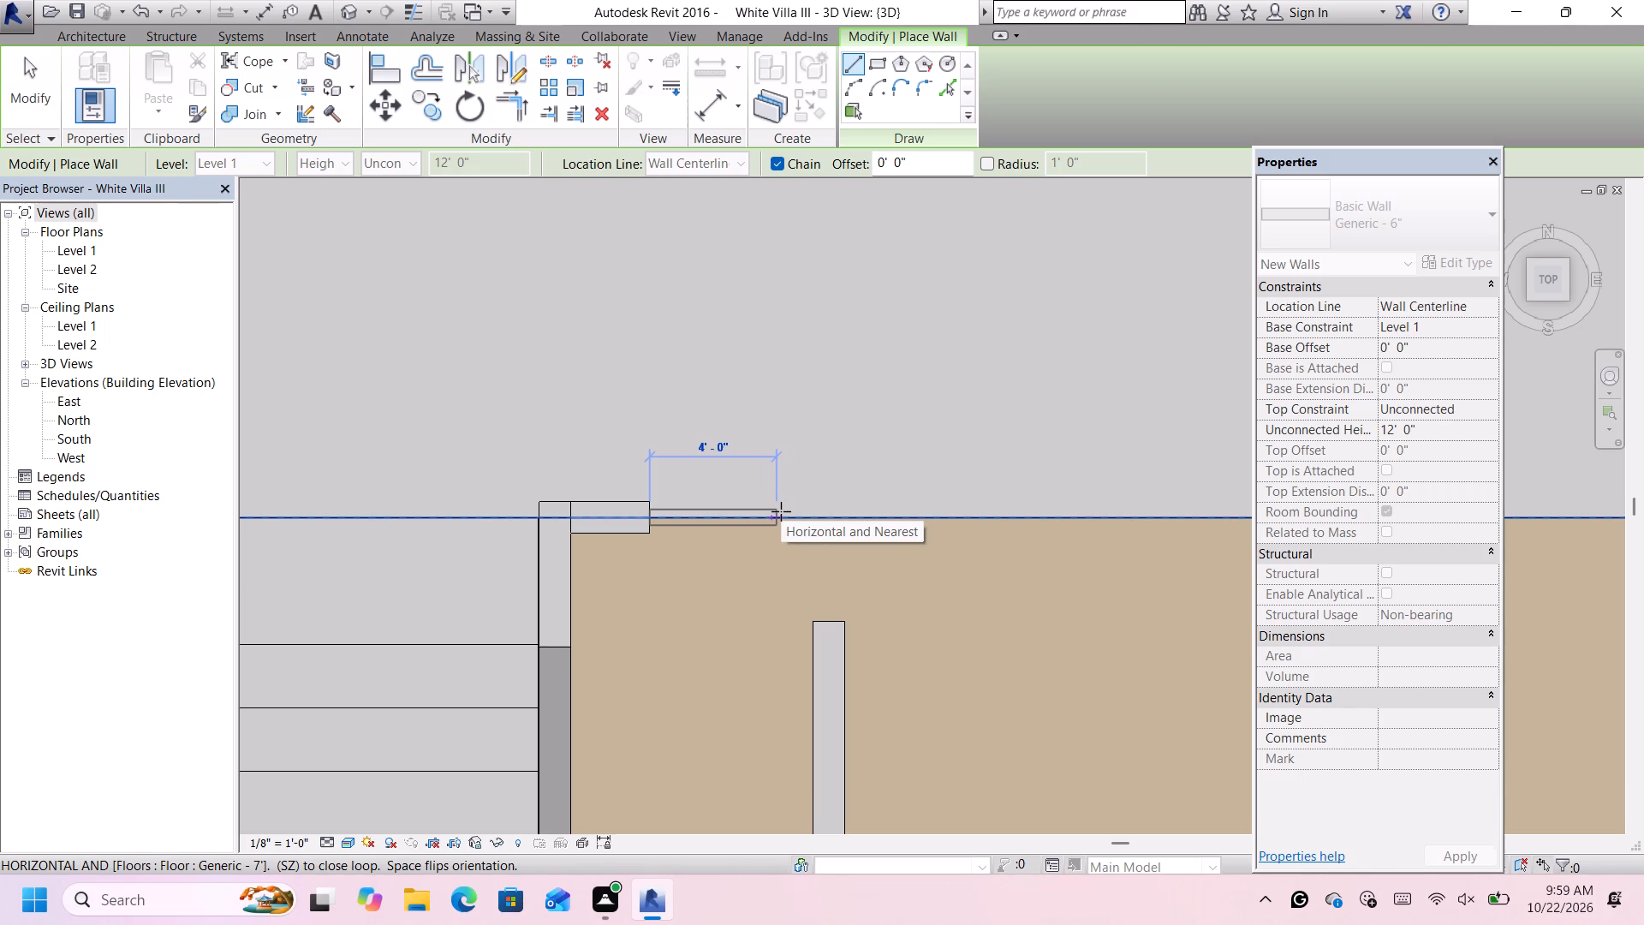
left_click(781, 511)
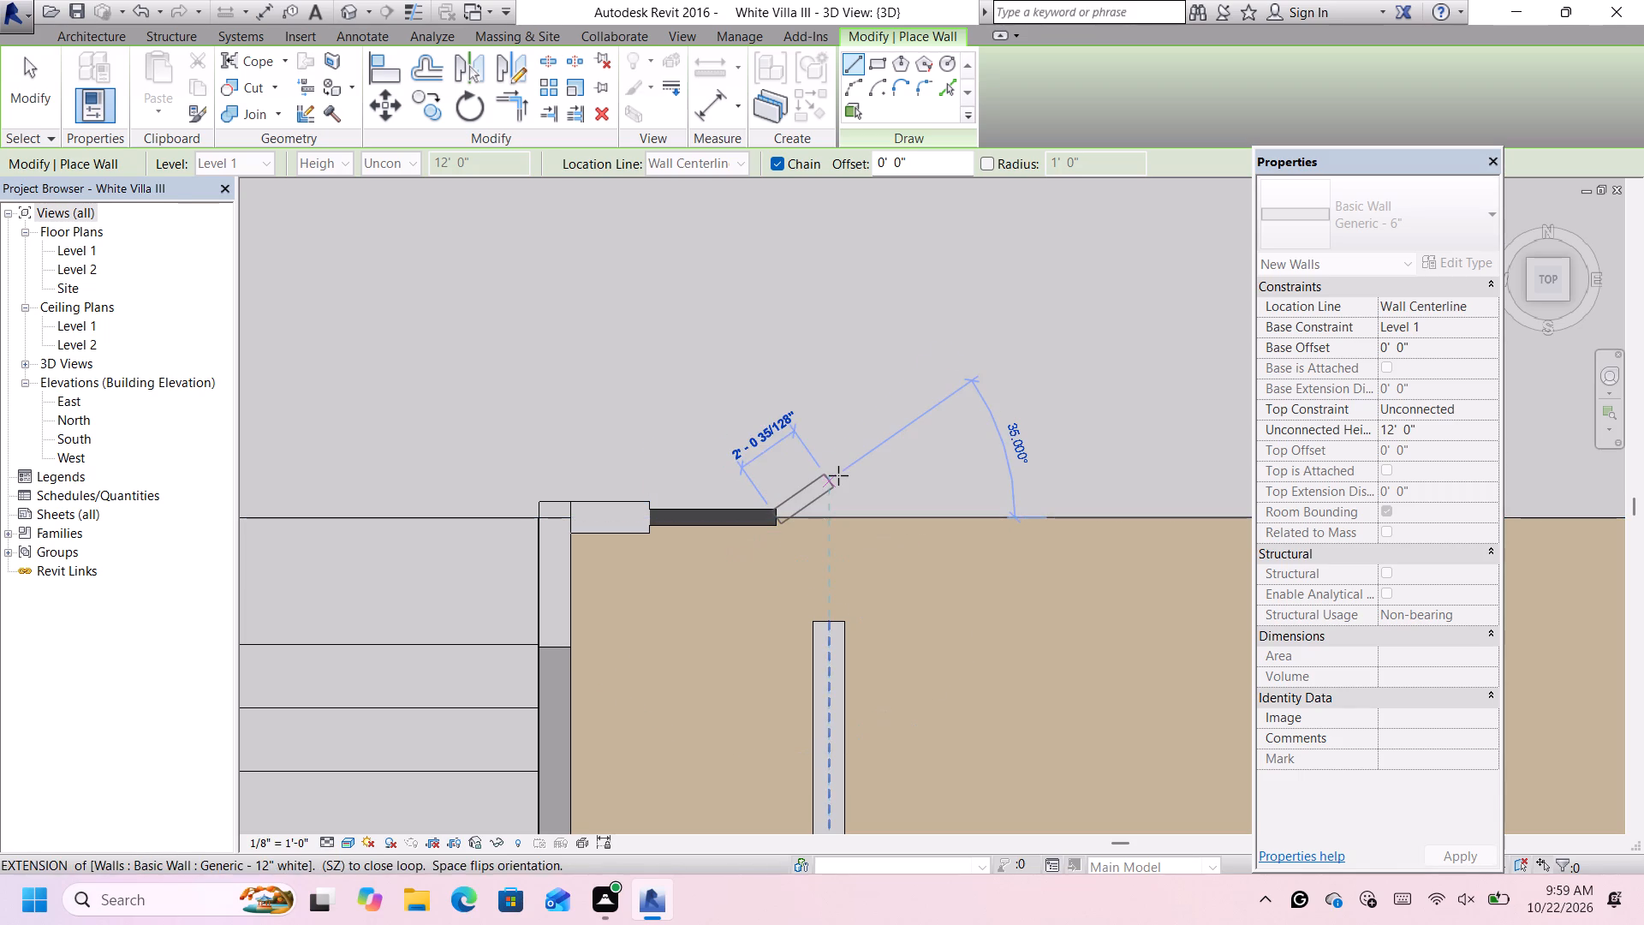
key("Escape")
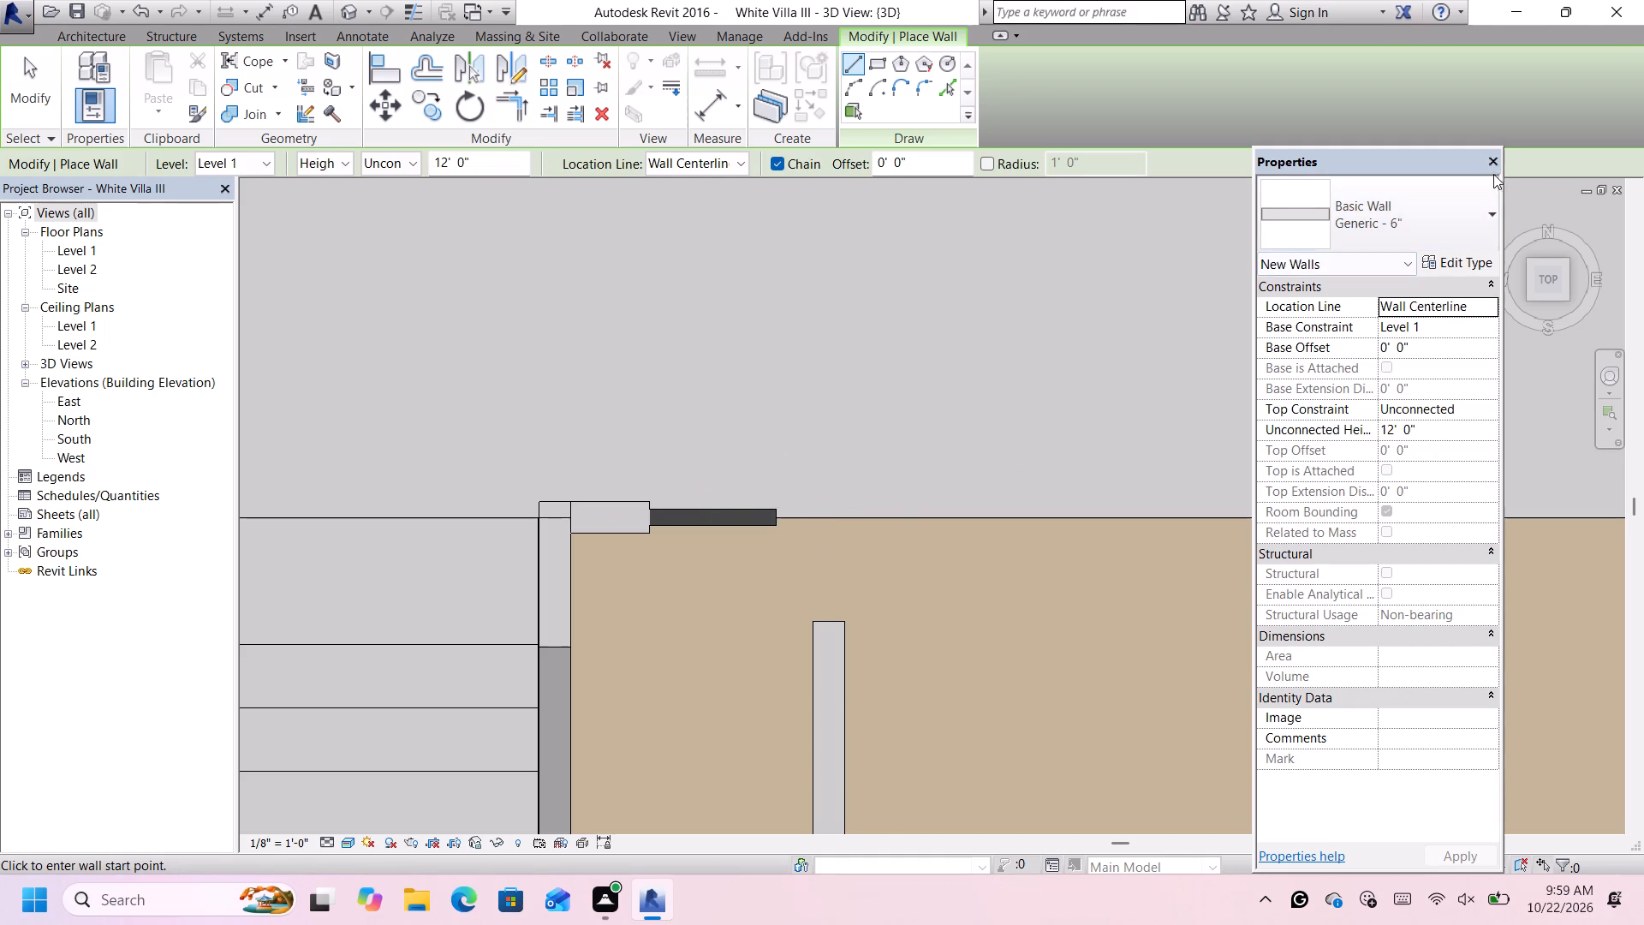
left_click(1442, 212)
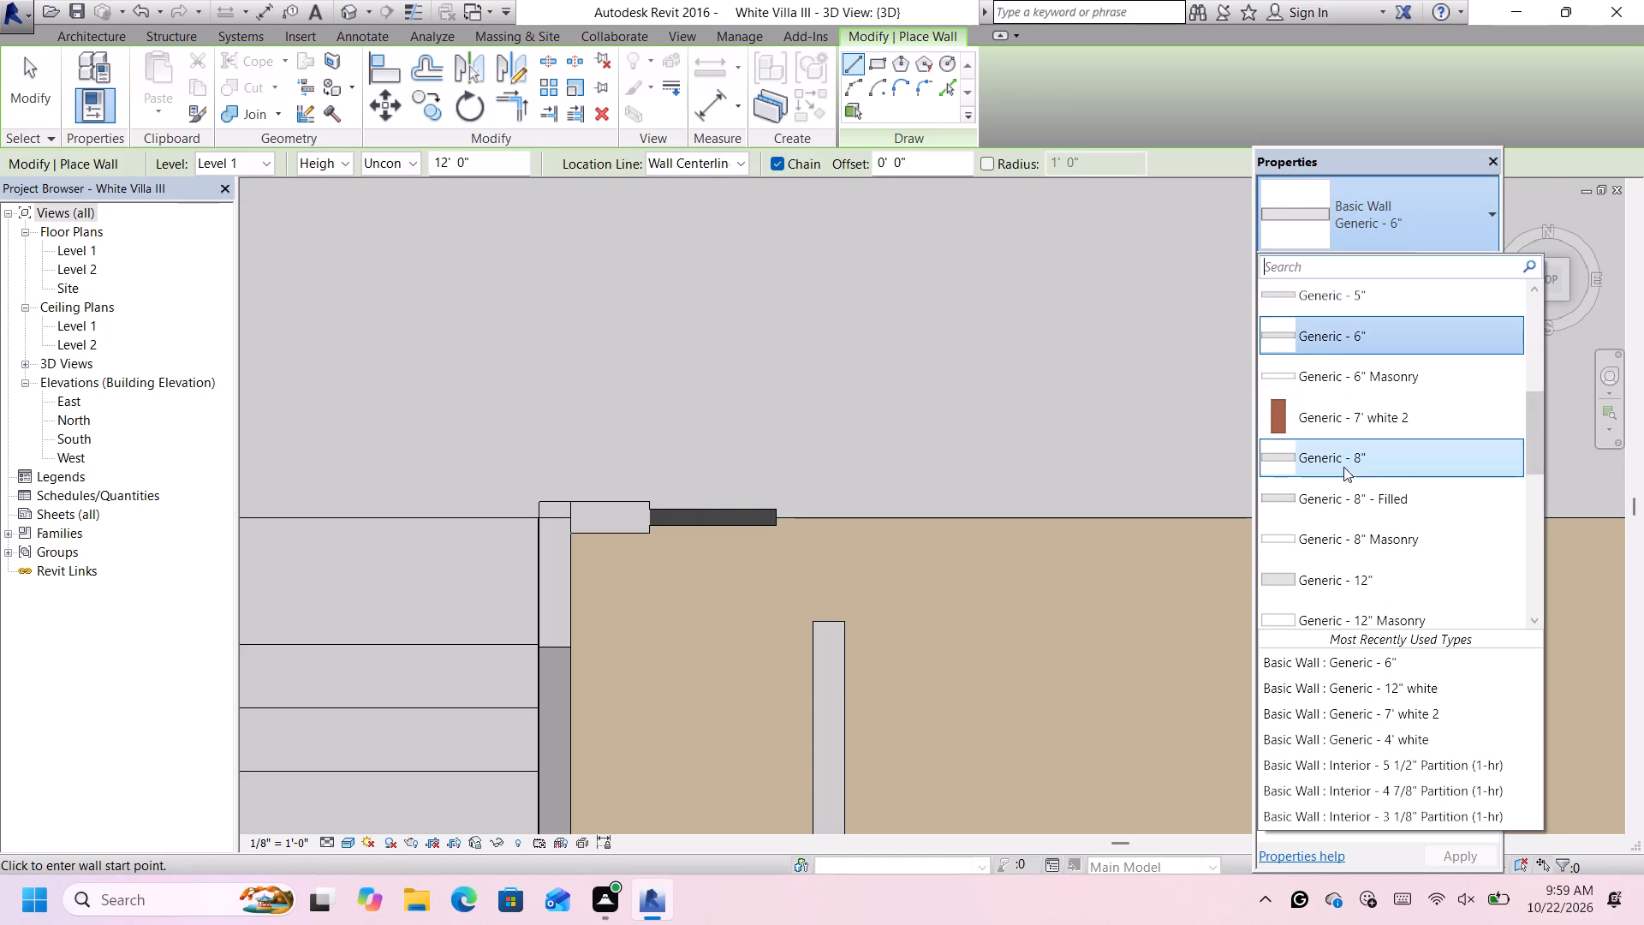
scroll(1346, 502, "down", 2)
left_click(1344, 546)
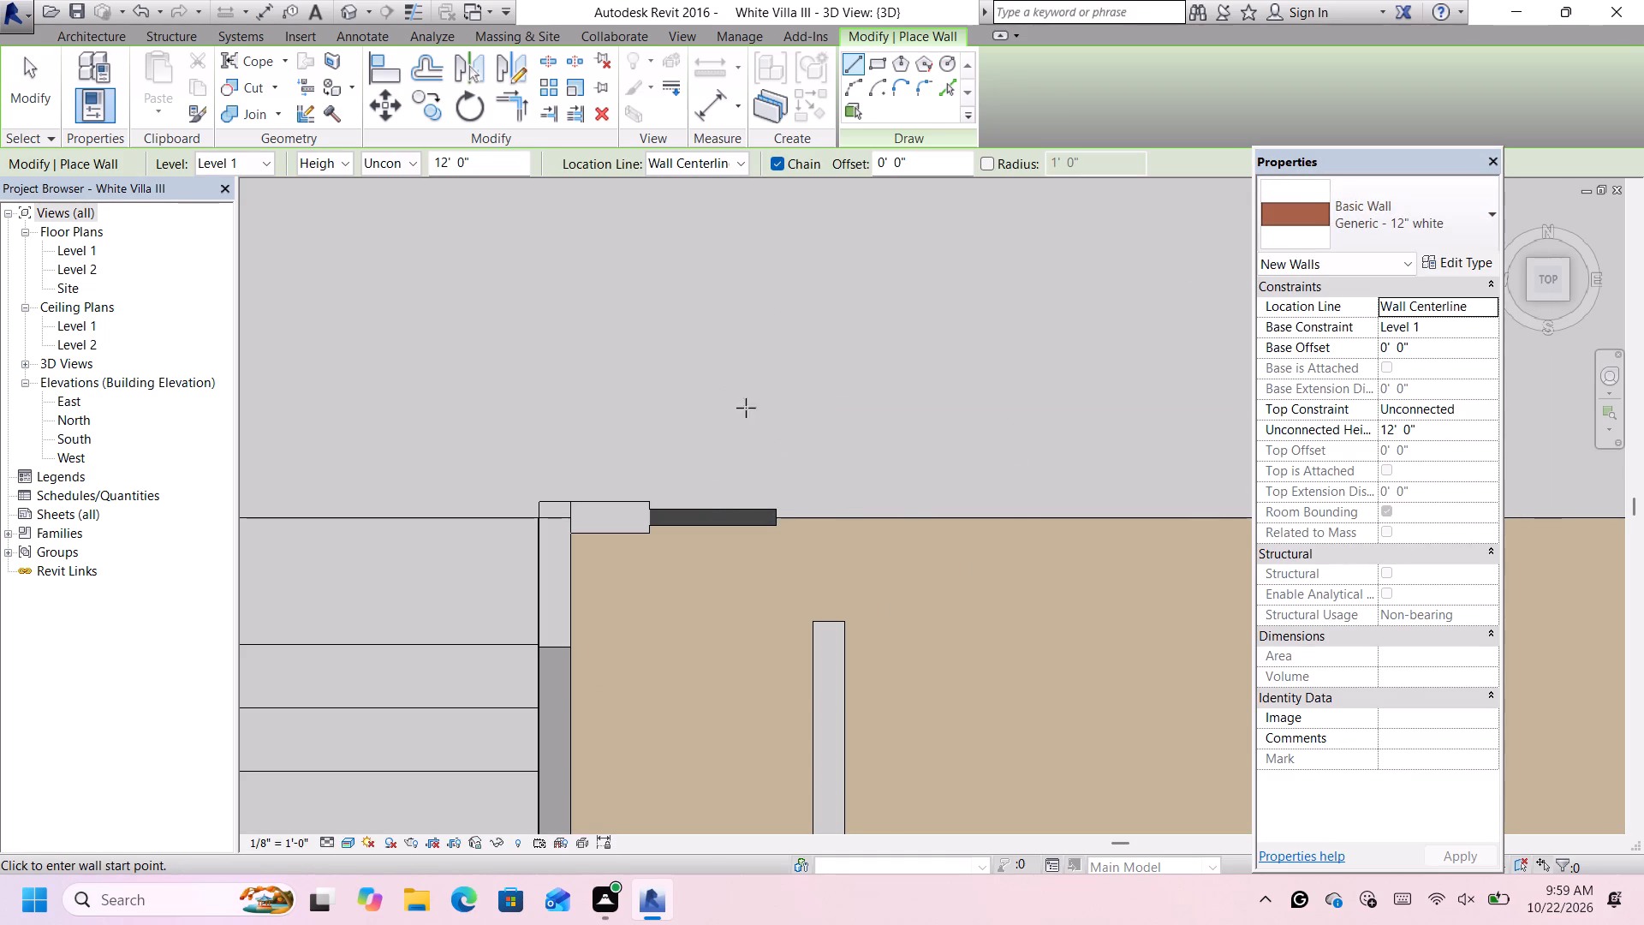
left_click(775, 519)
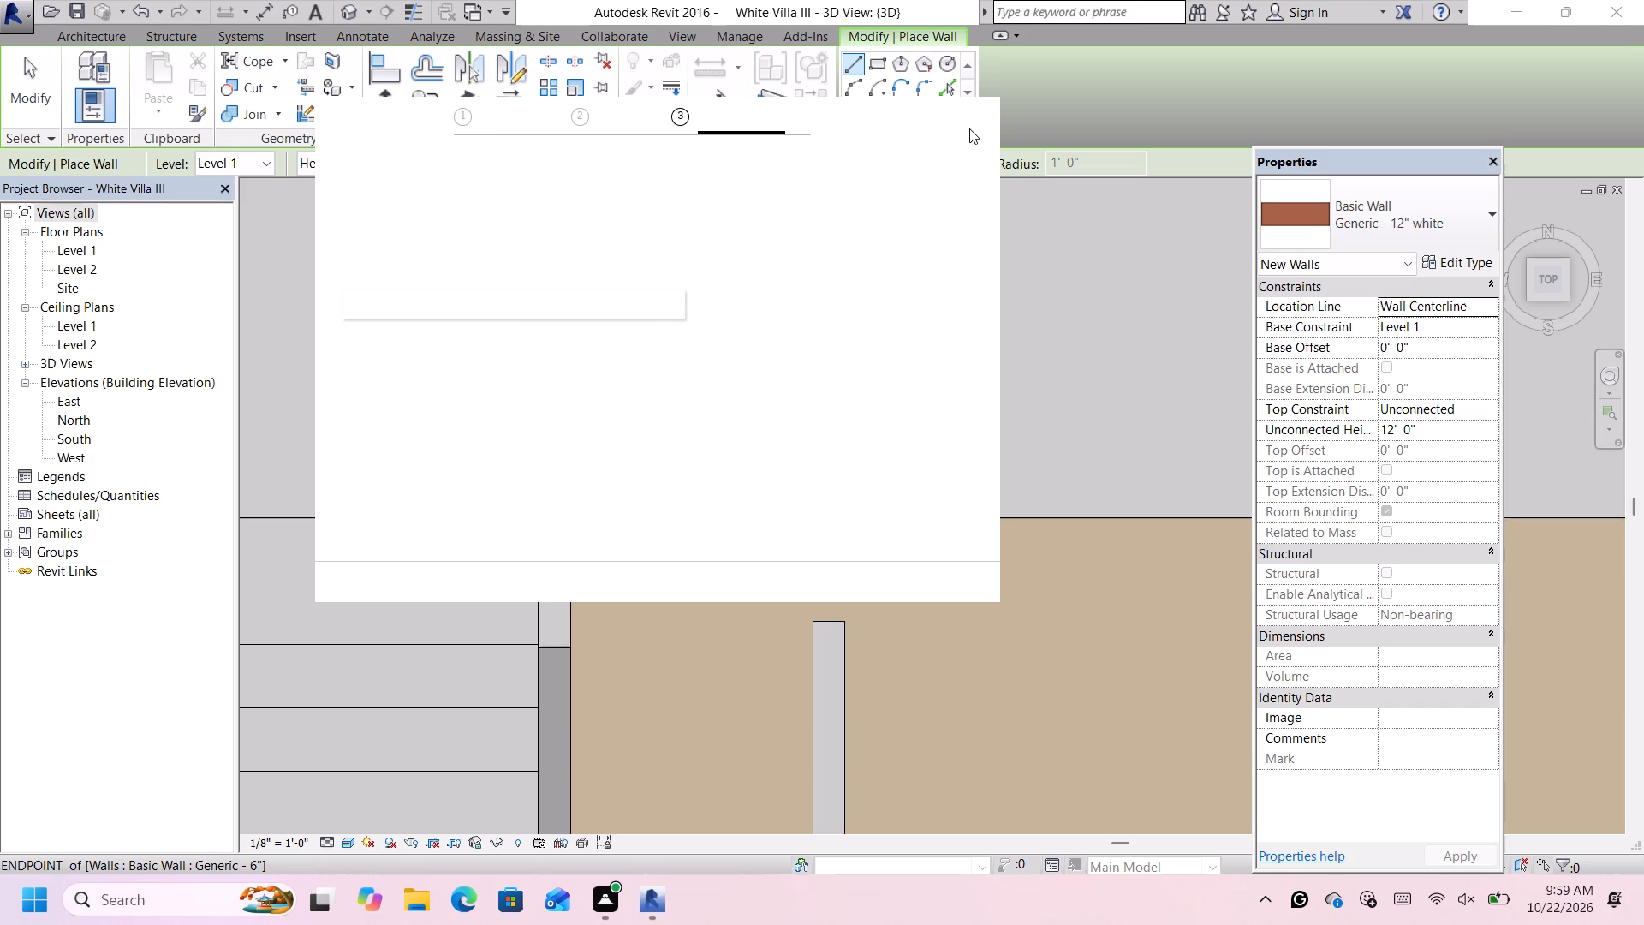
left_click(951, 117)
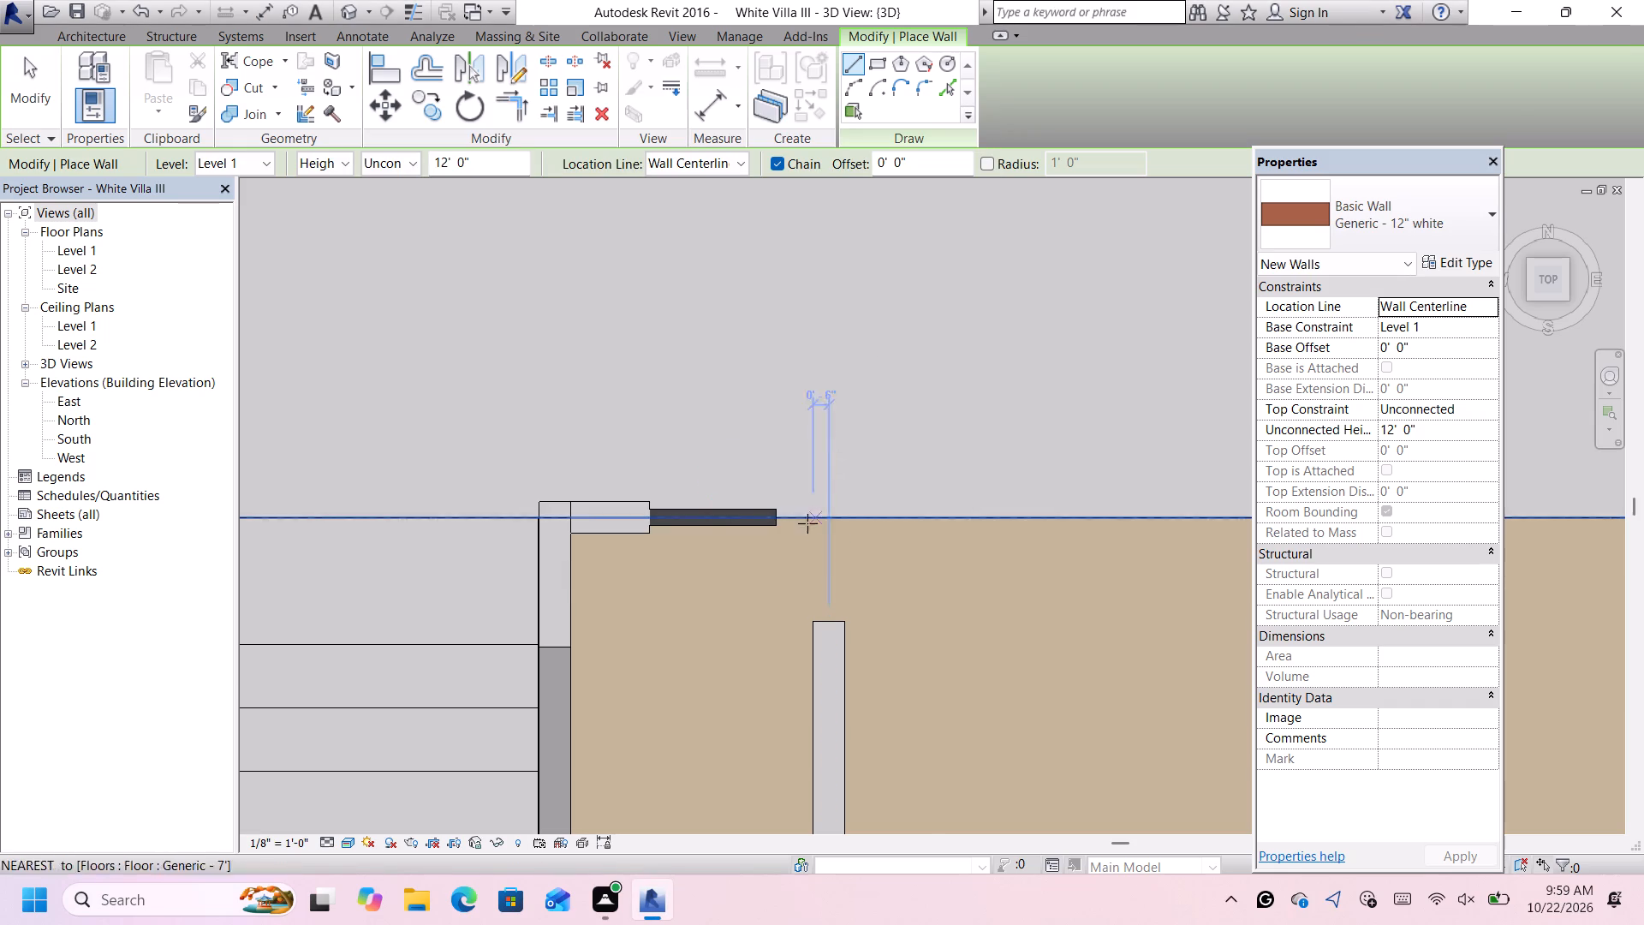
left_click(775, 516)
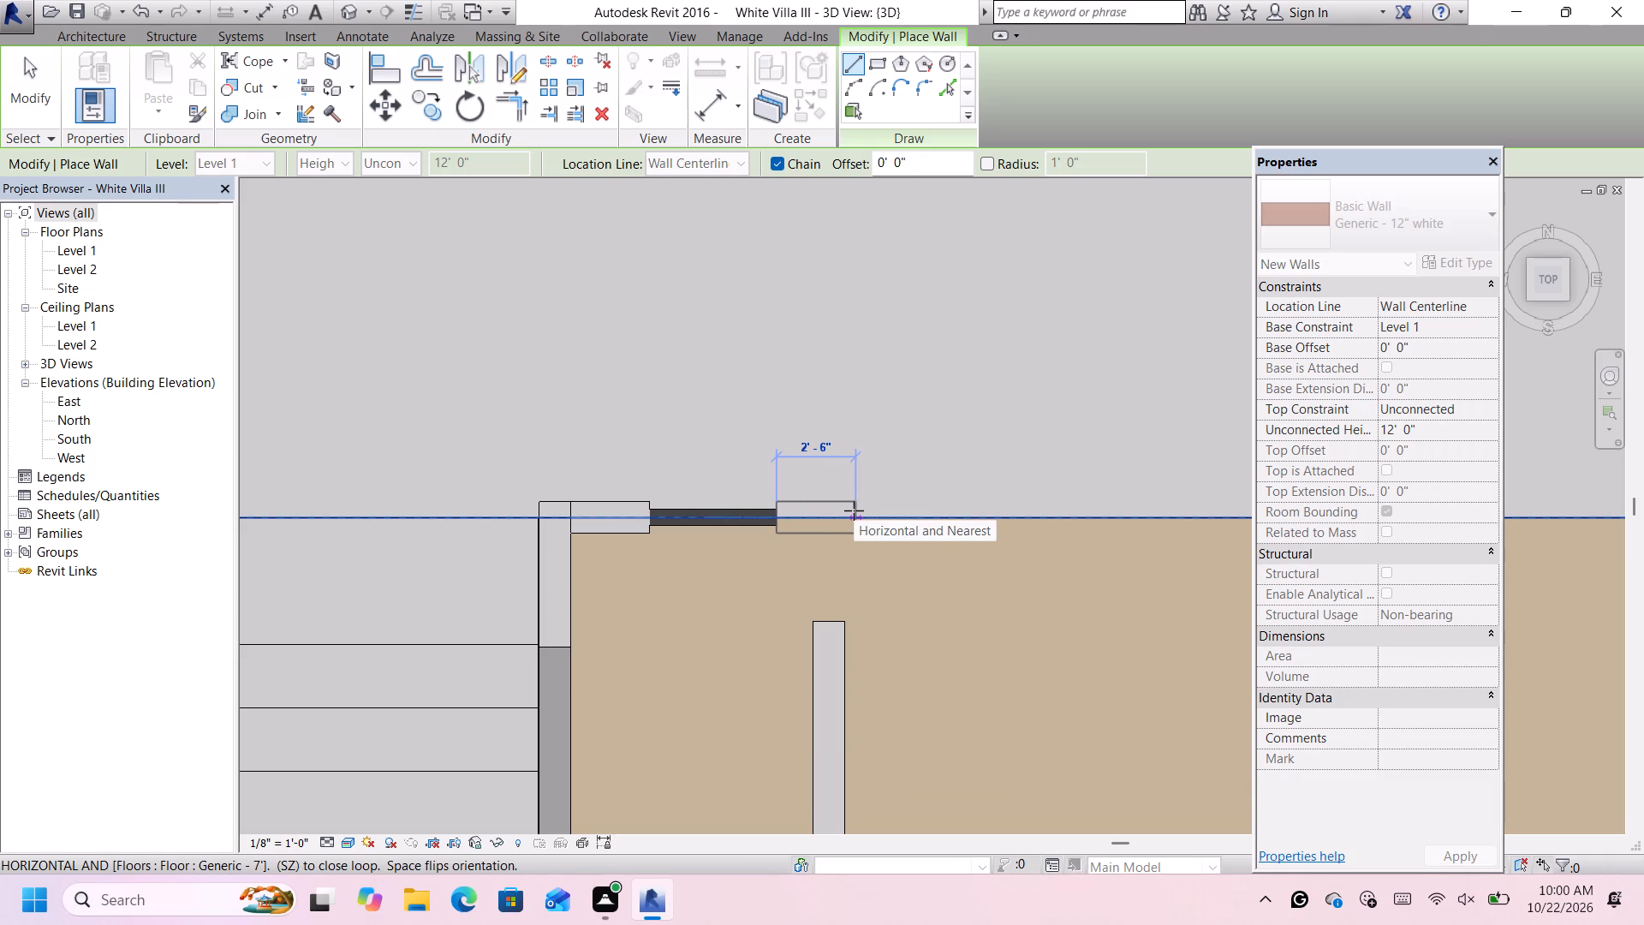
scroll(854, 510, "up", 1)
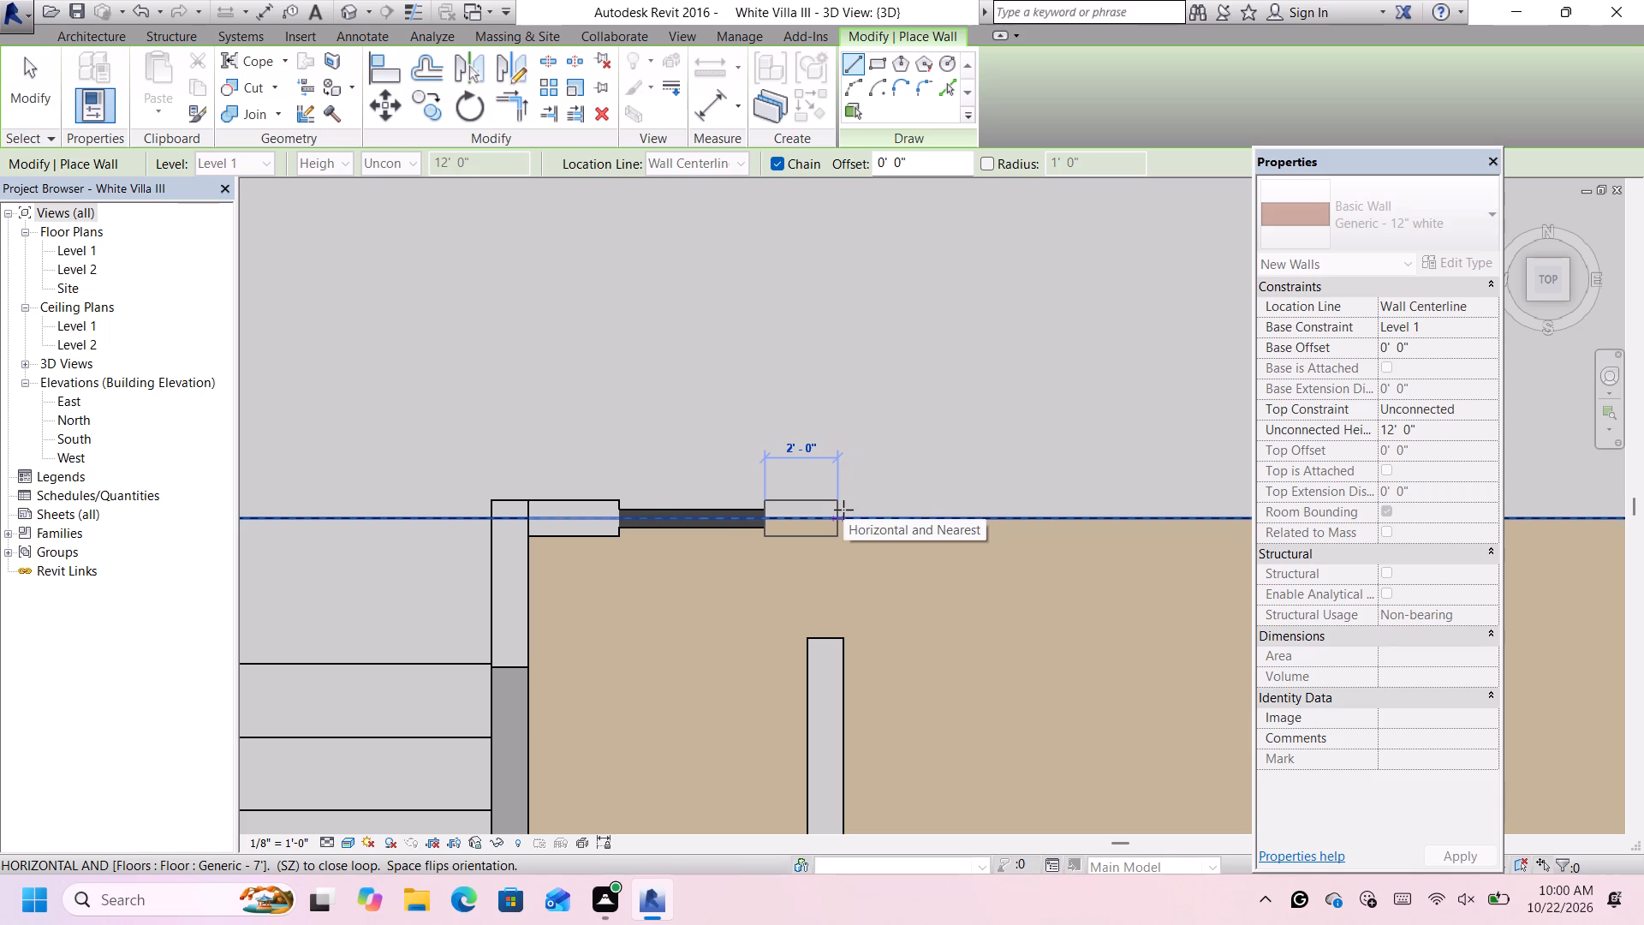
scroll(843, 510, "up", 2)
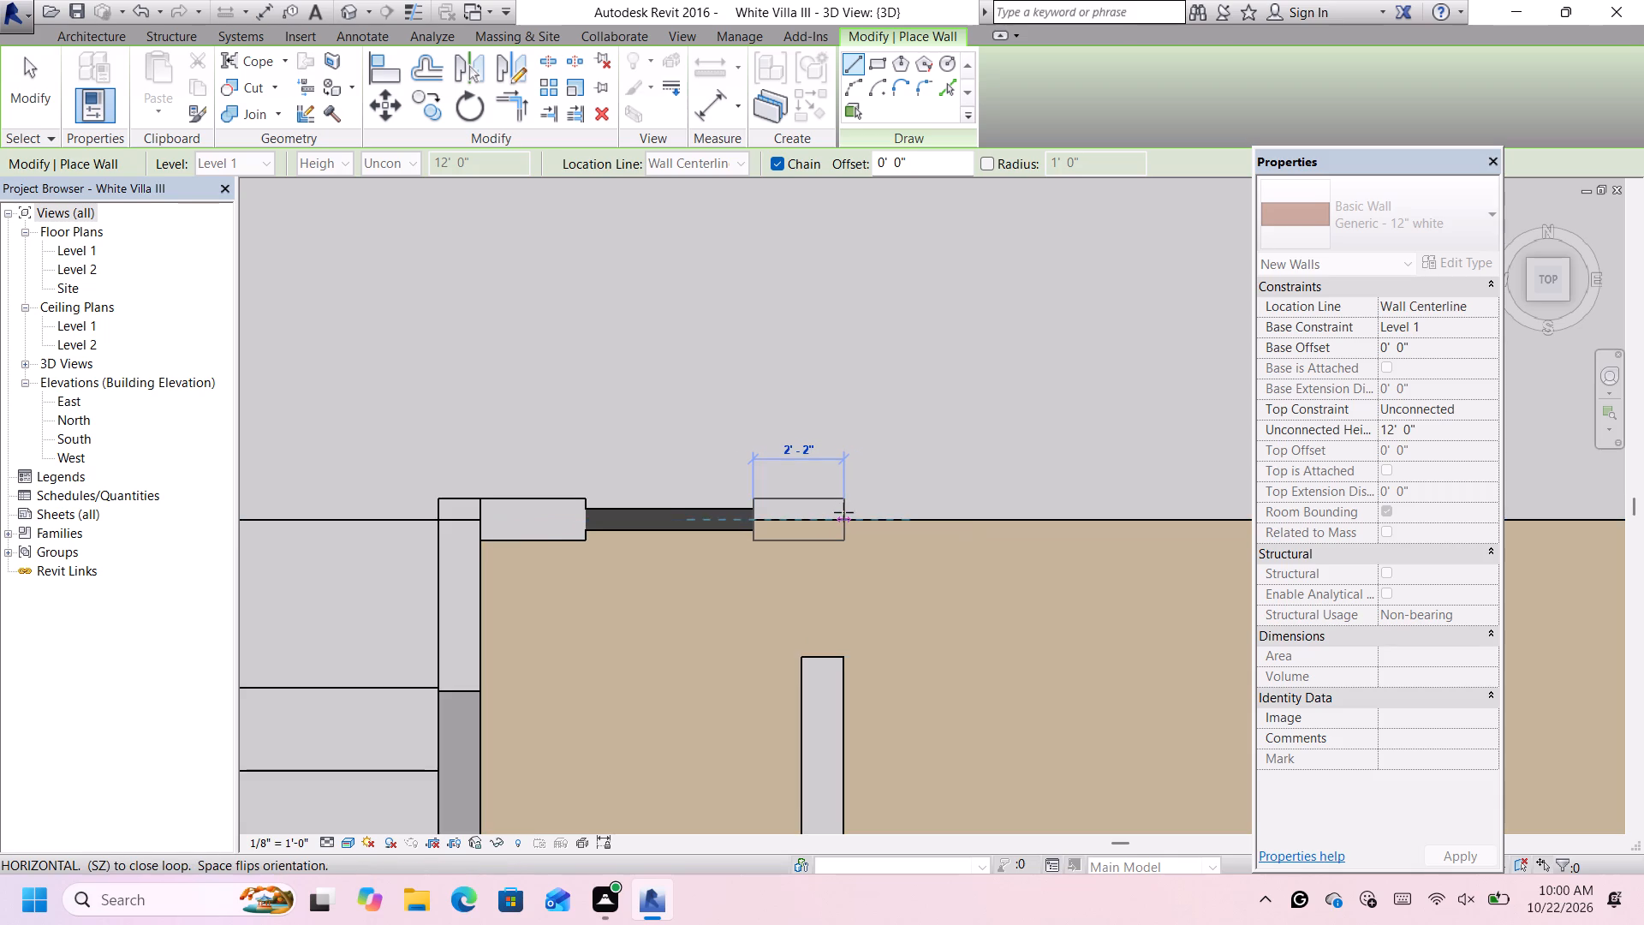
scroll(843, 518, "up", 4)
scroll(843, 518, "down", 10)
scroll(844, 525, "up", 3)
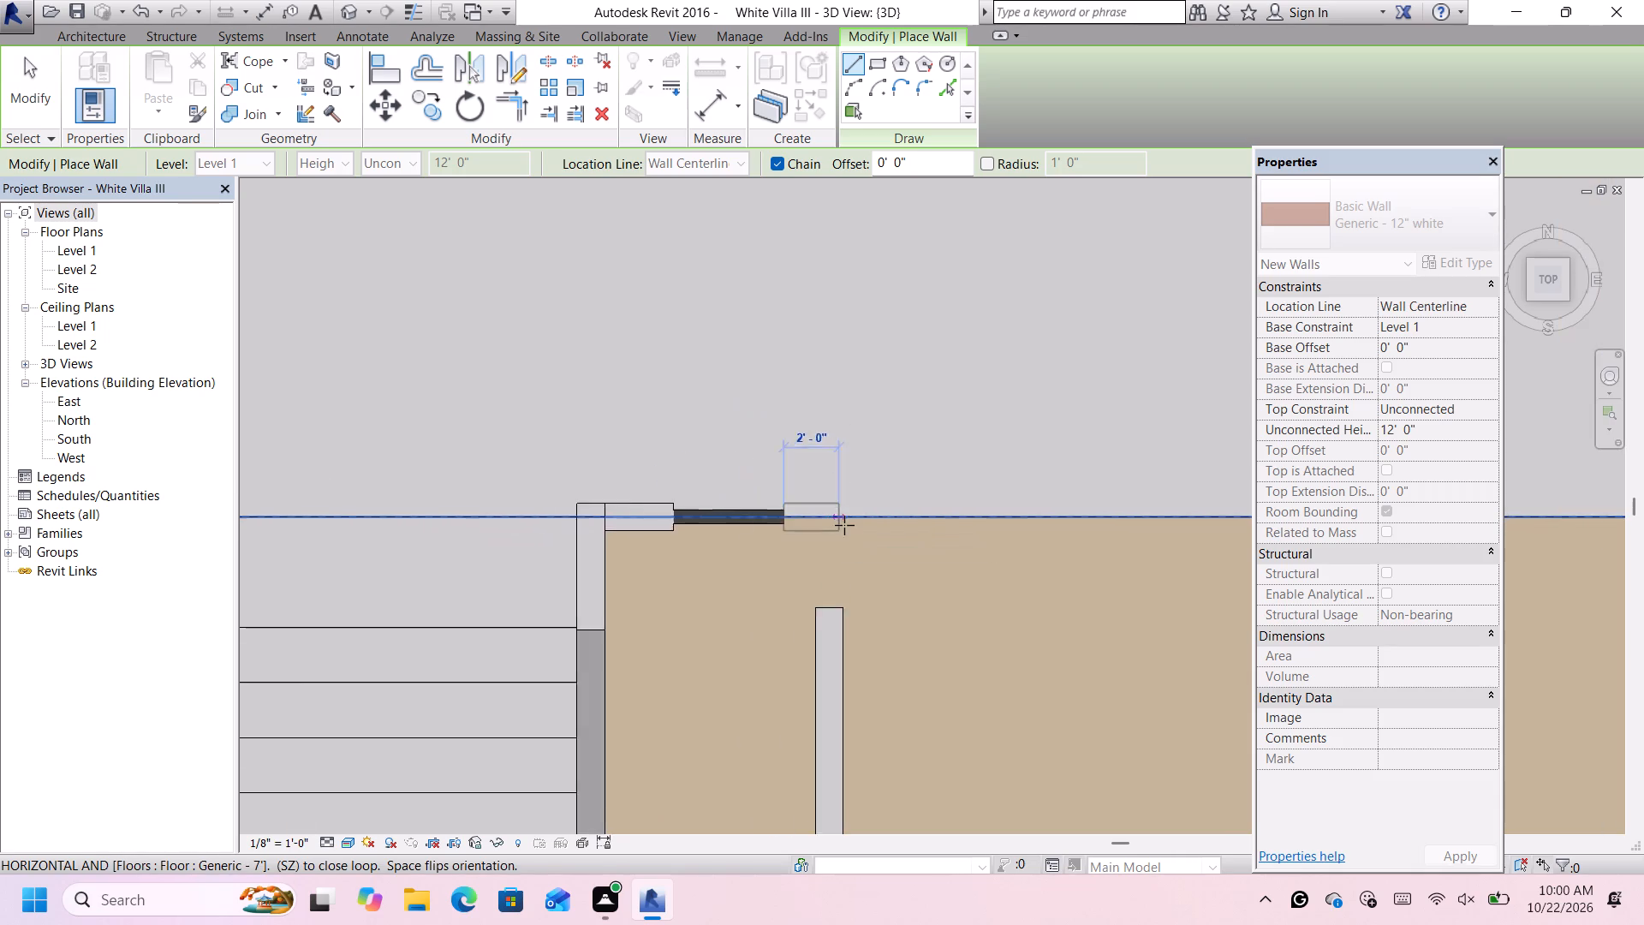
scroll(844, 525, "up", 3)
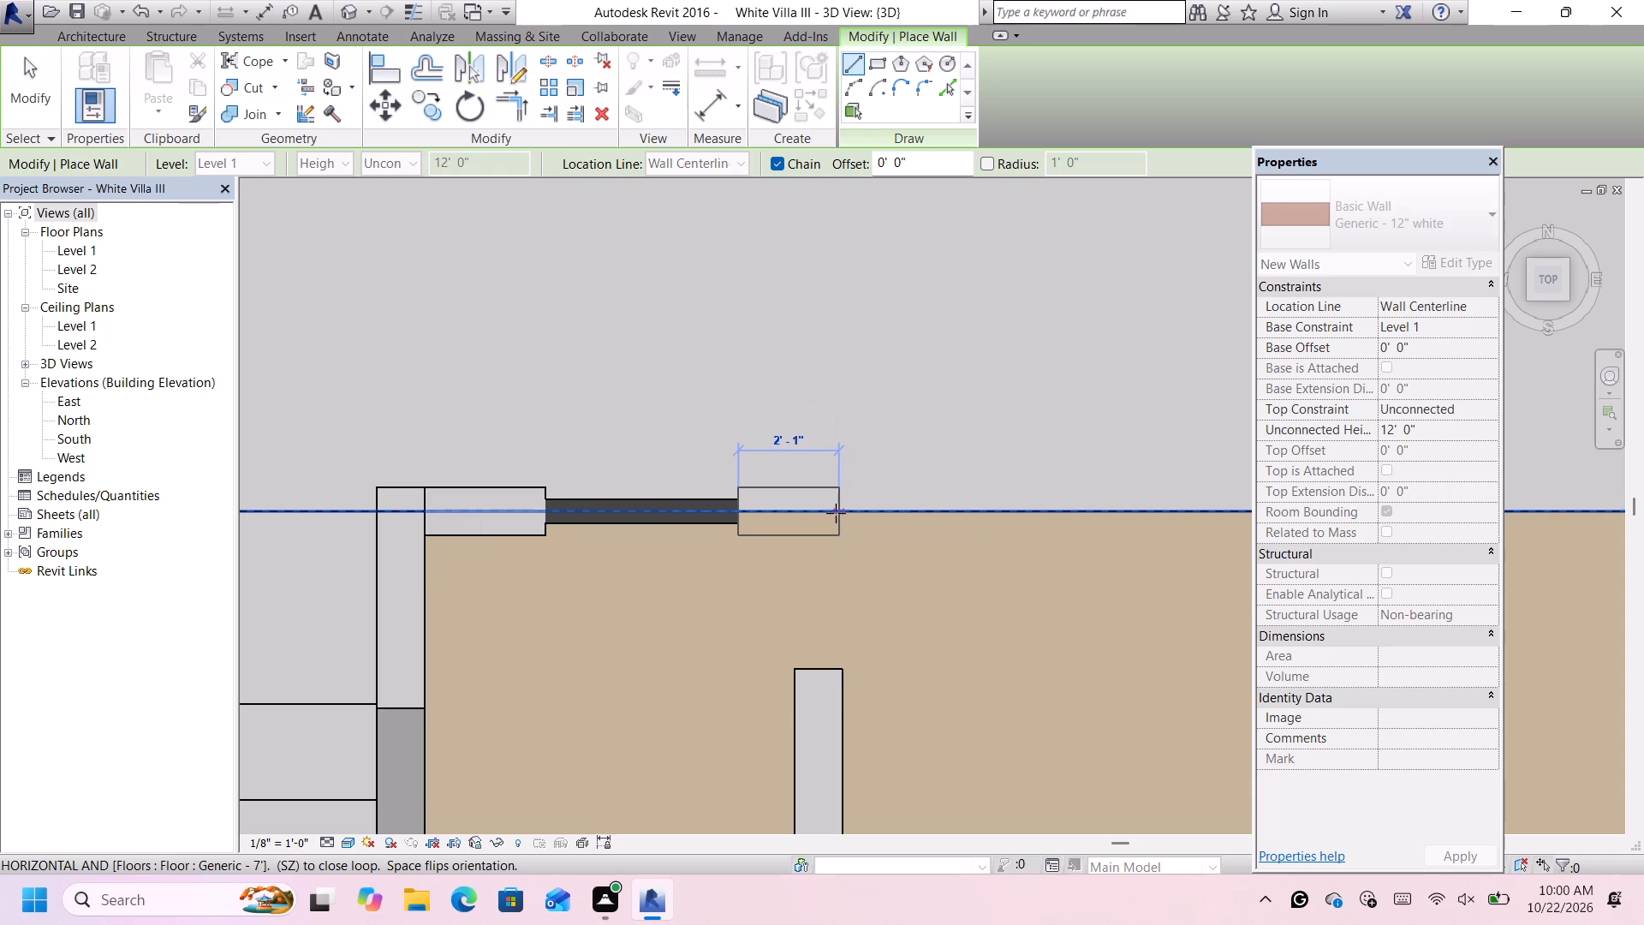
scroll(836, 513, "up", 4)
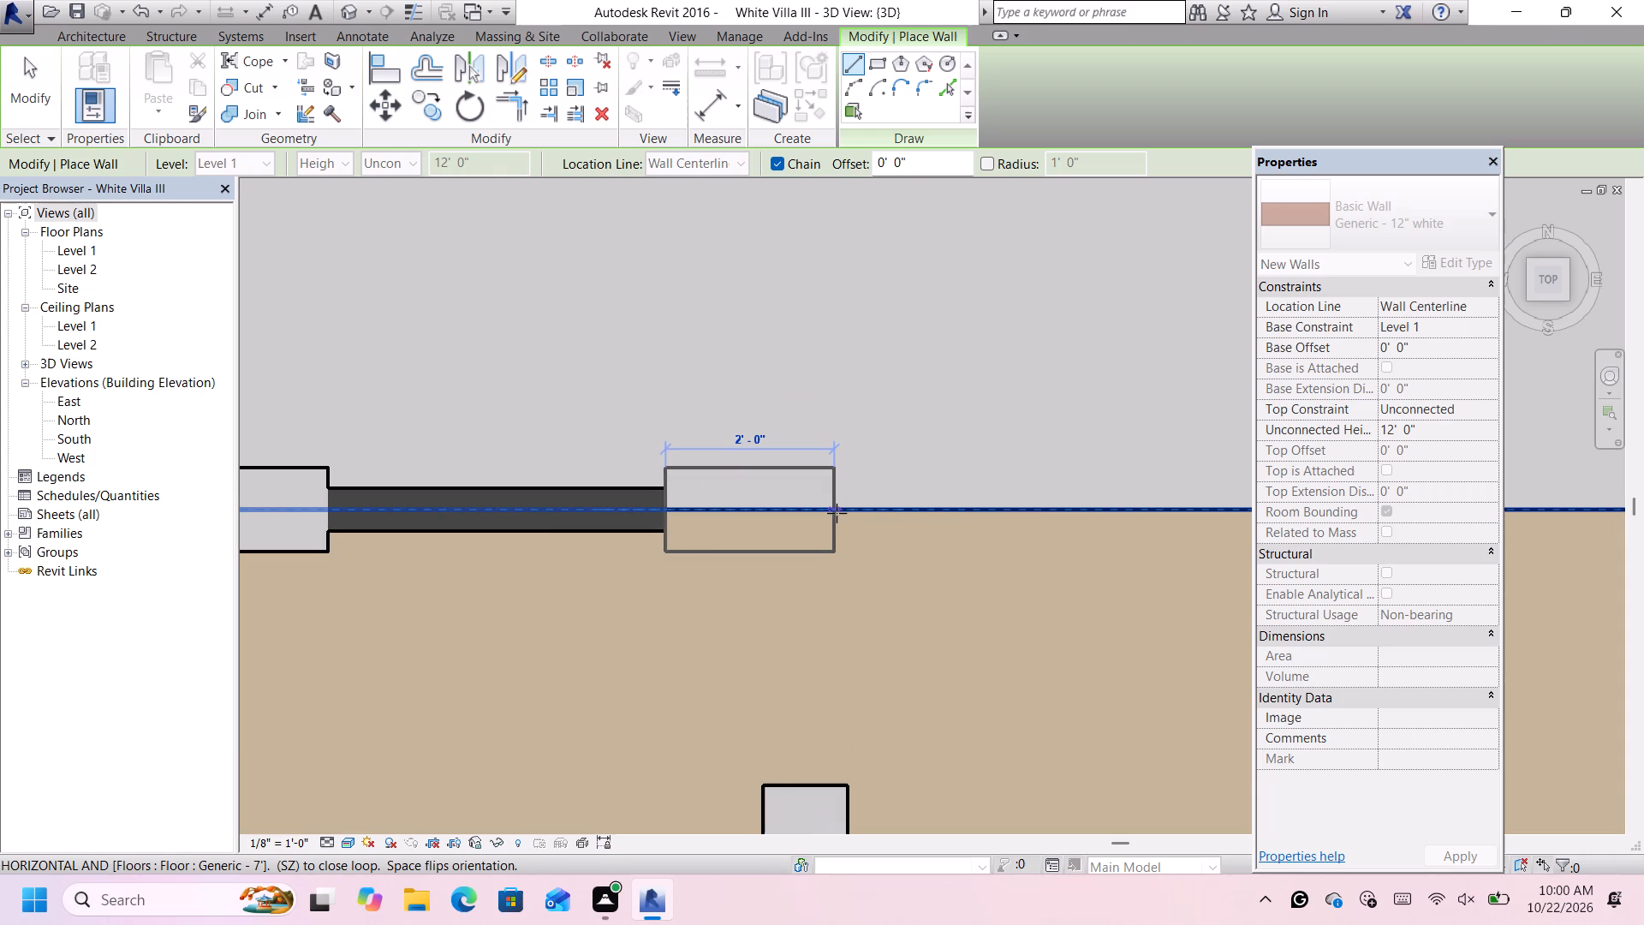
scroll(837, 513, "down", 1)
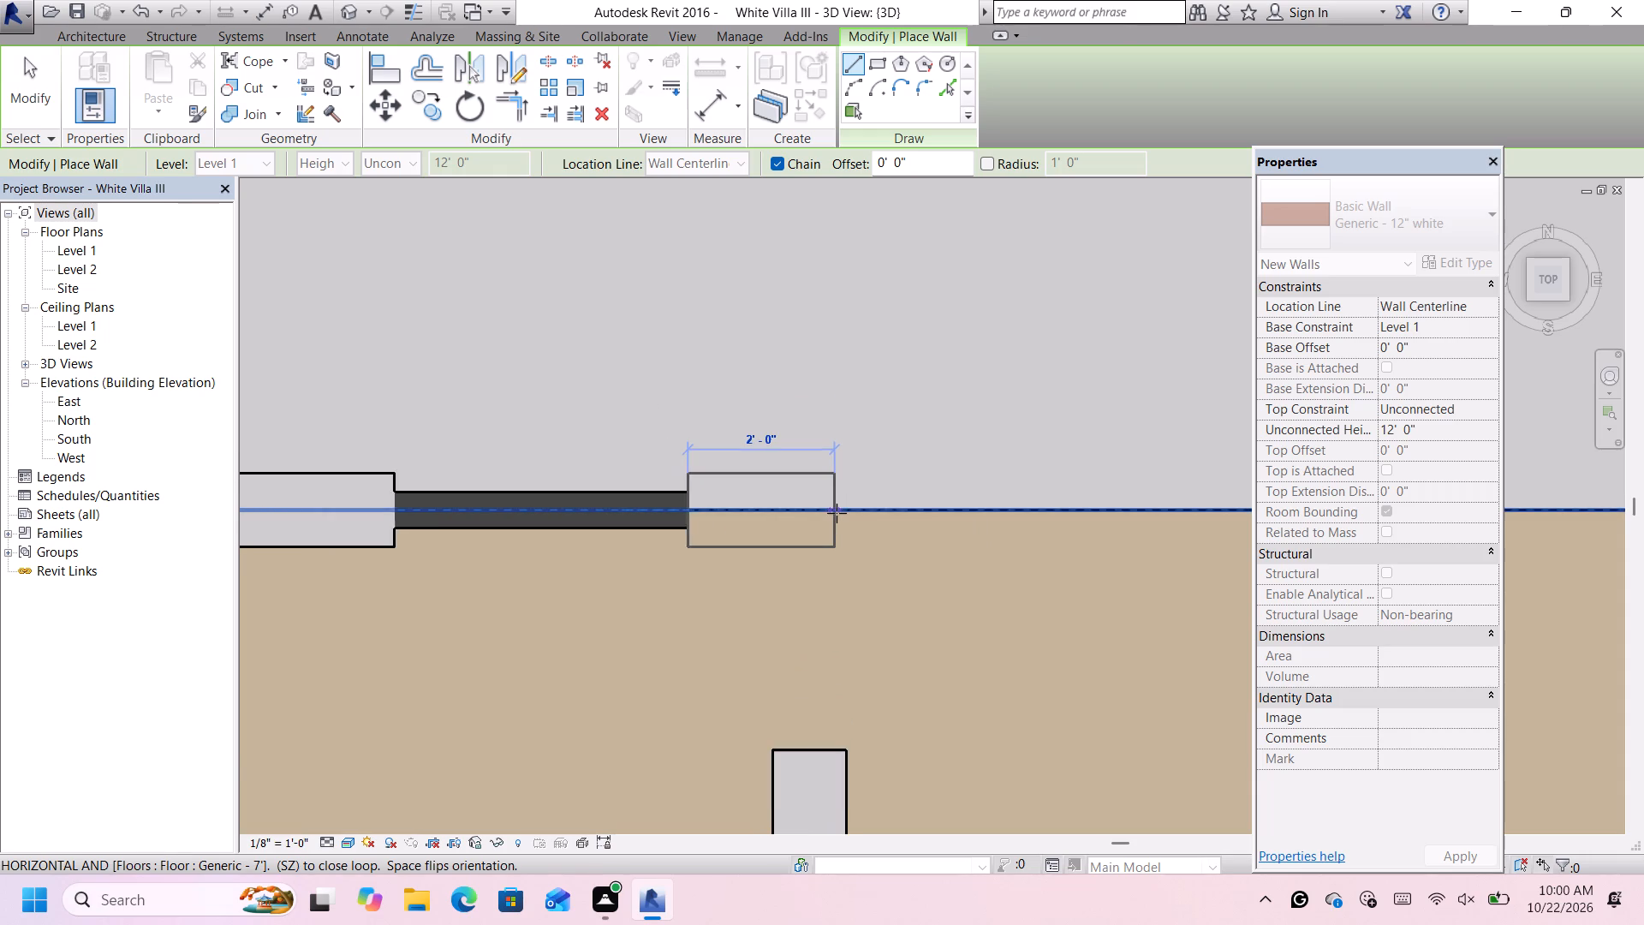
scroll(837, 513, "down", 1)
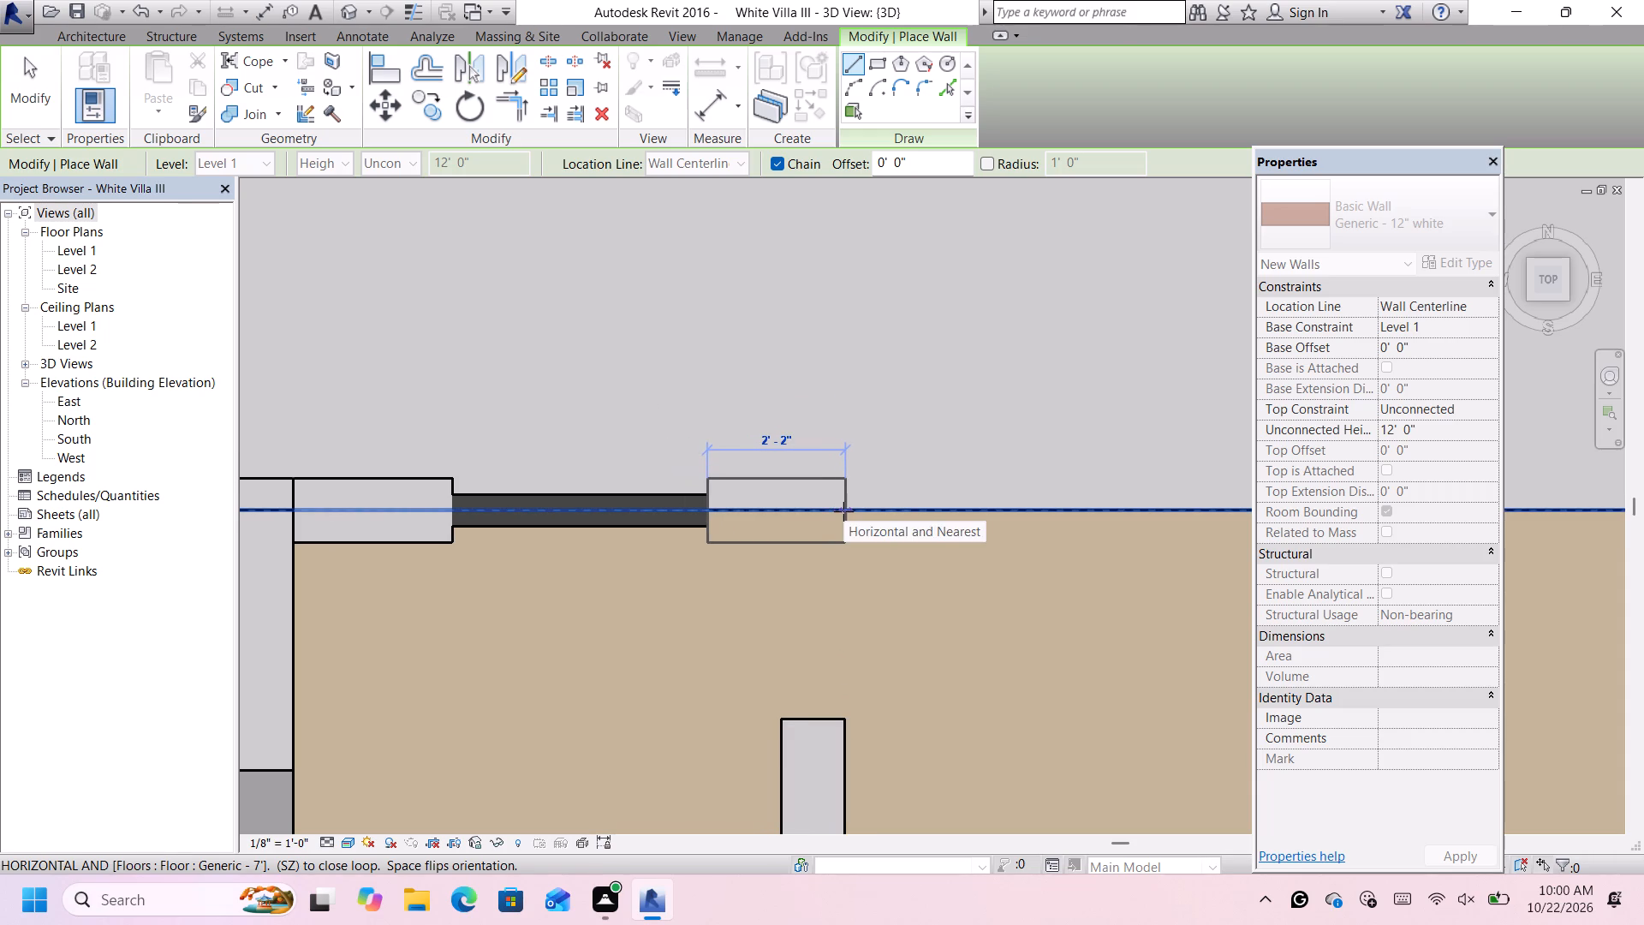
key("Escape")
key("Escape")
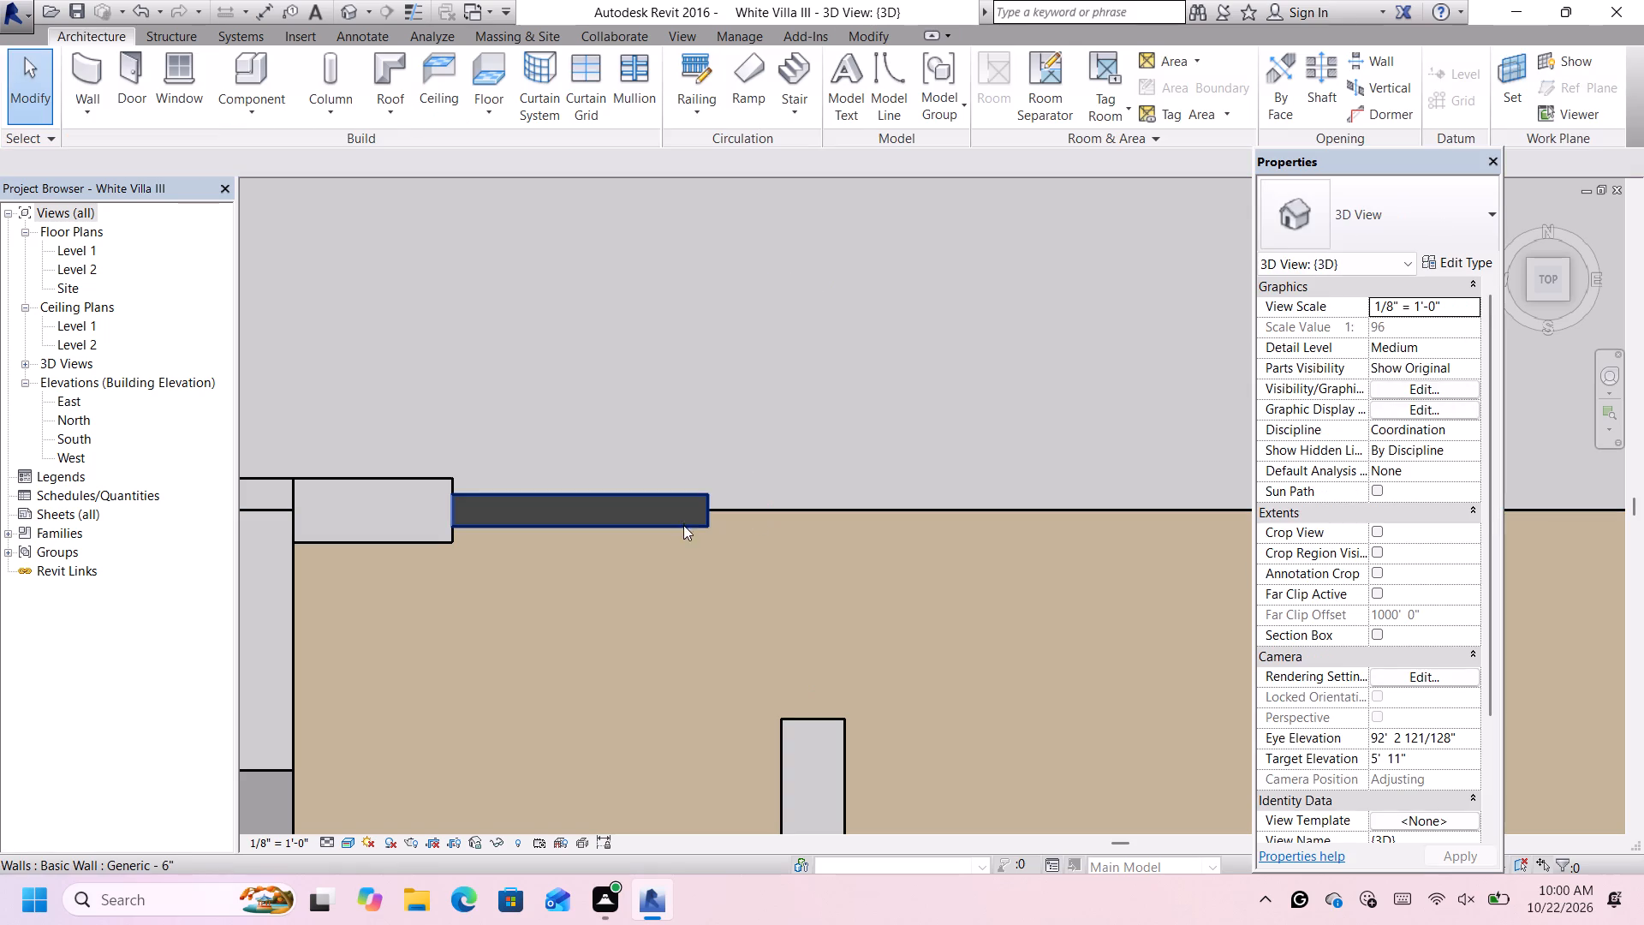
Extend the free end of the Generic - 6" wall along the floor edge so its length becomes 5'-0".
left_click(693, 521)
scroll(706, 516, "up", 3)
left_click_drag(707, 509, 765, 503)
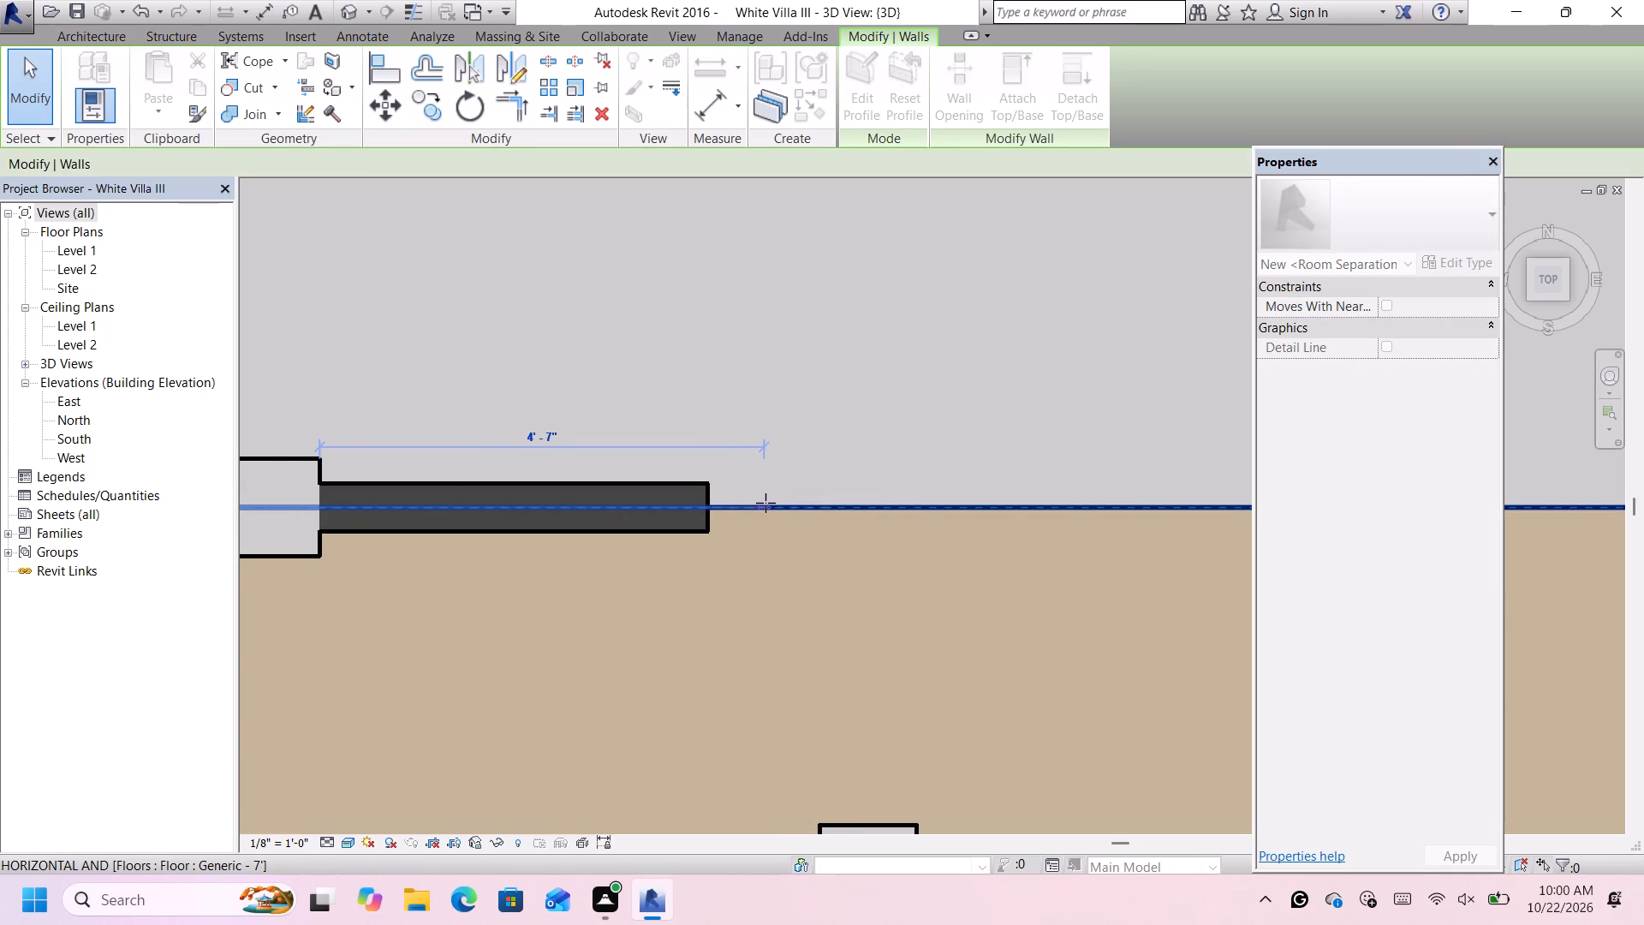
left_click_drag(765, 503, 789, 504)
left_click_drag(789, 504, 800, 504)
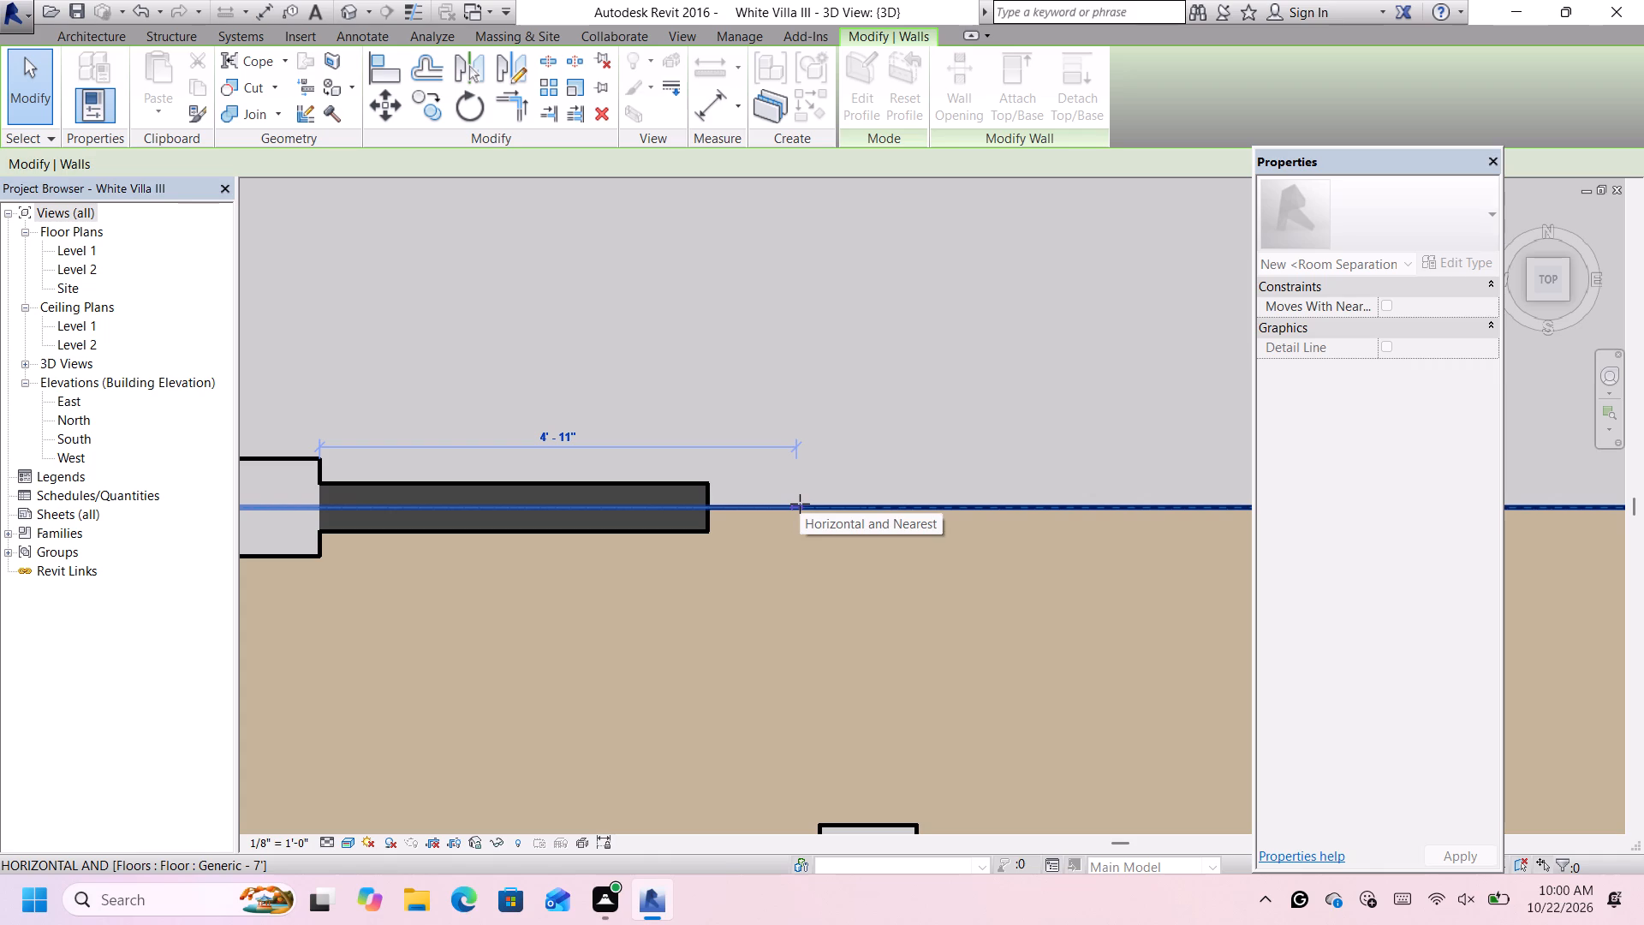
left_click_drag(800, 504, 790, 511)
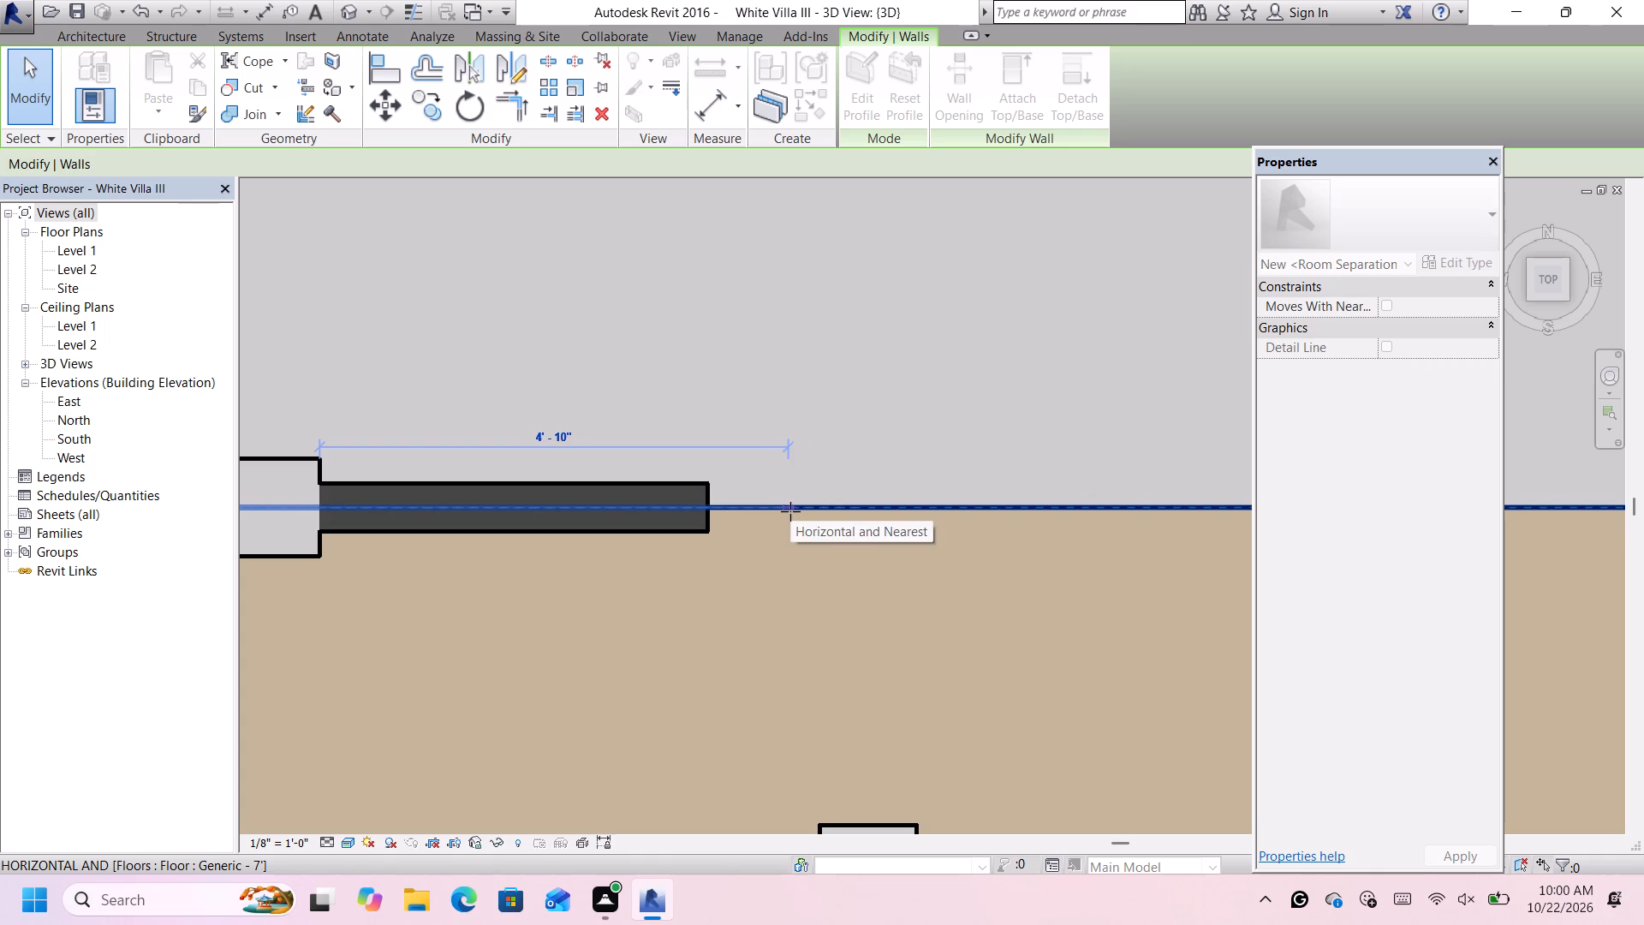
left_click_drag(790, 511, 802, 511)
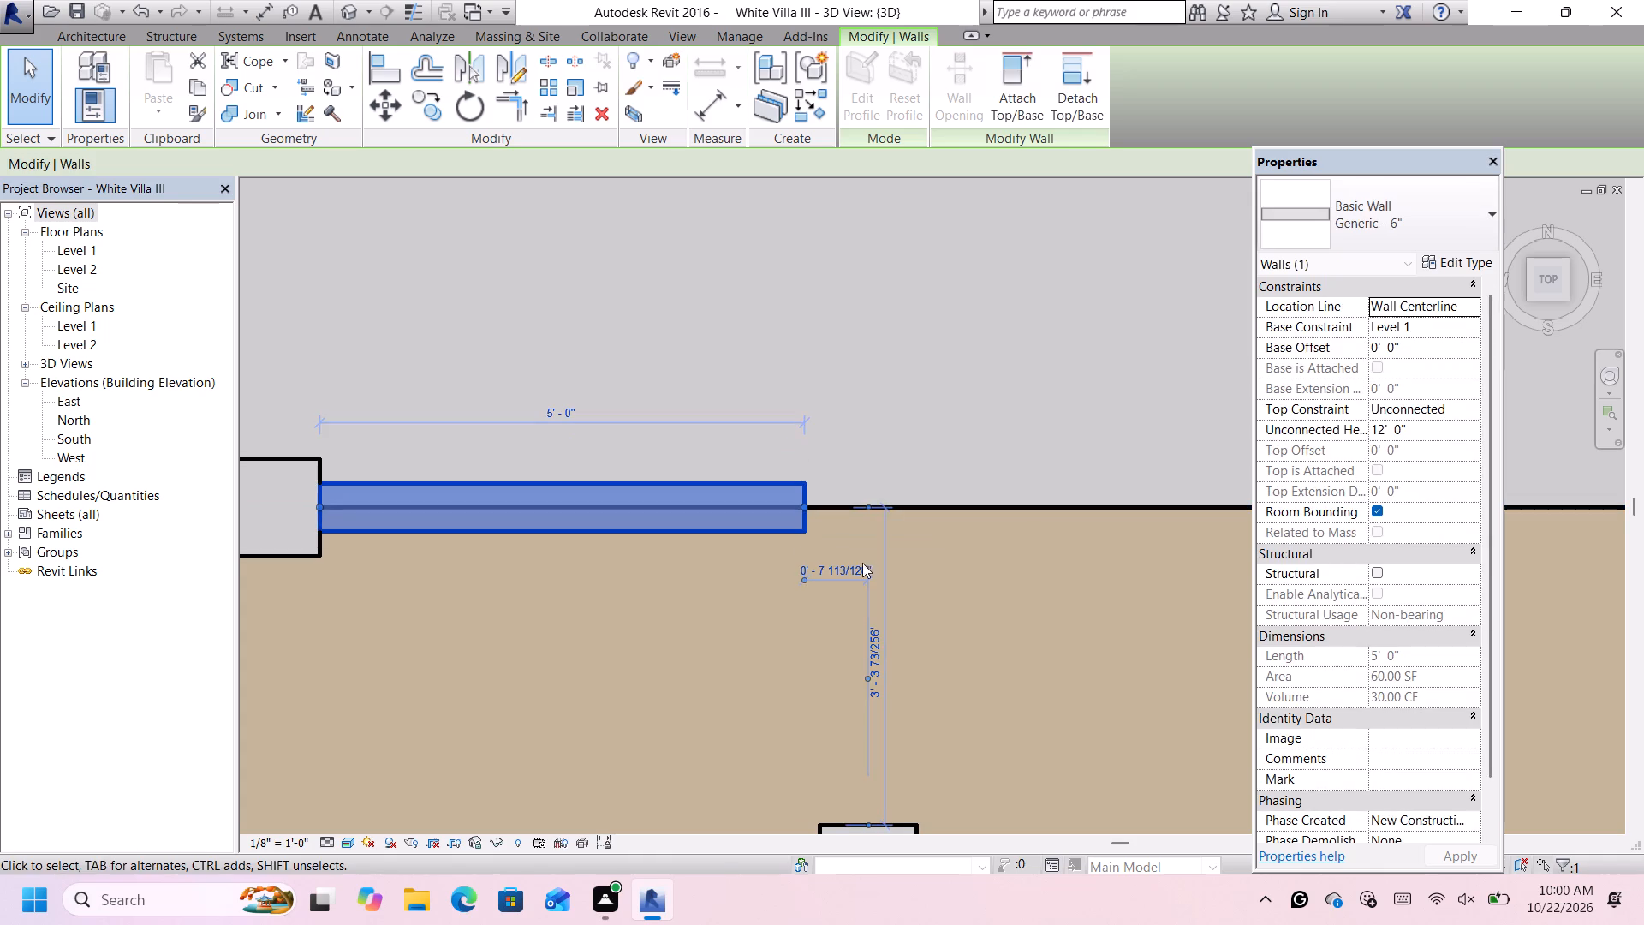
Draw a 12' high Generic - 12" white wall, 1'-6" long, along the floor edge from the free end of the Generic - 6" wall.
scroll(1042, 495, "down", 2)
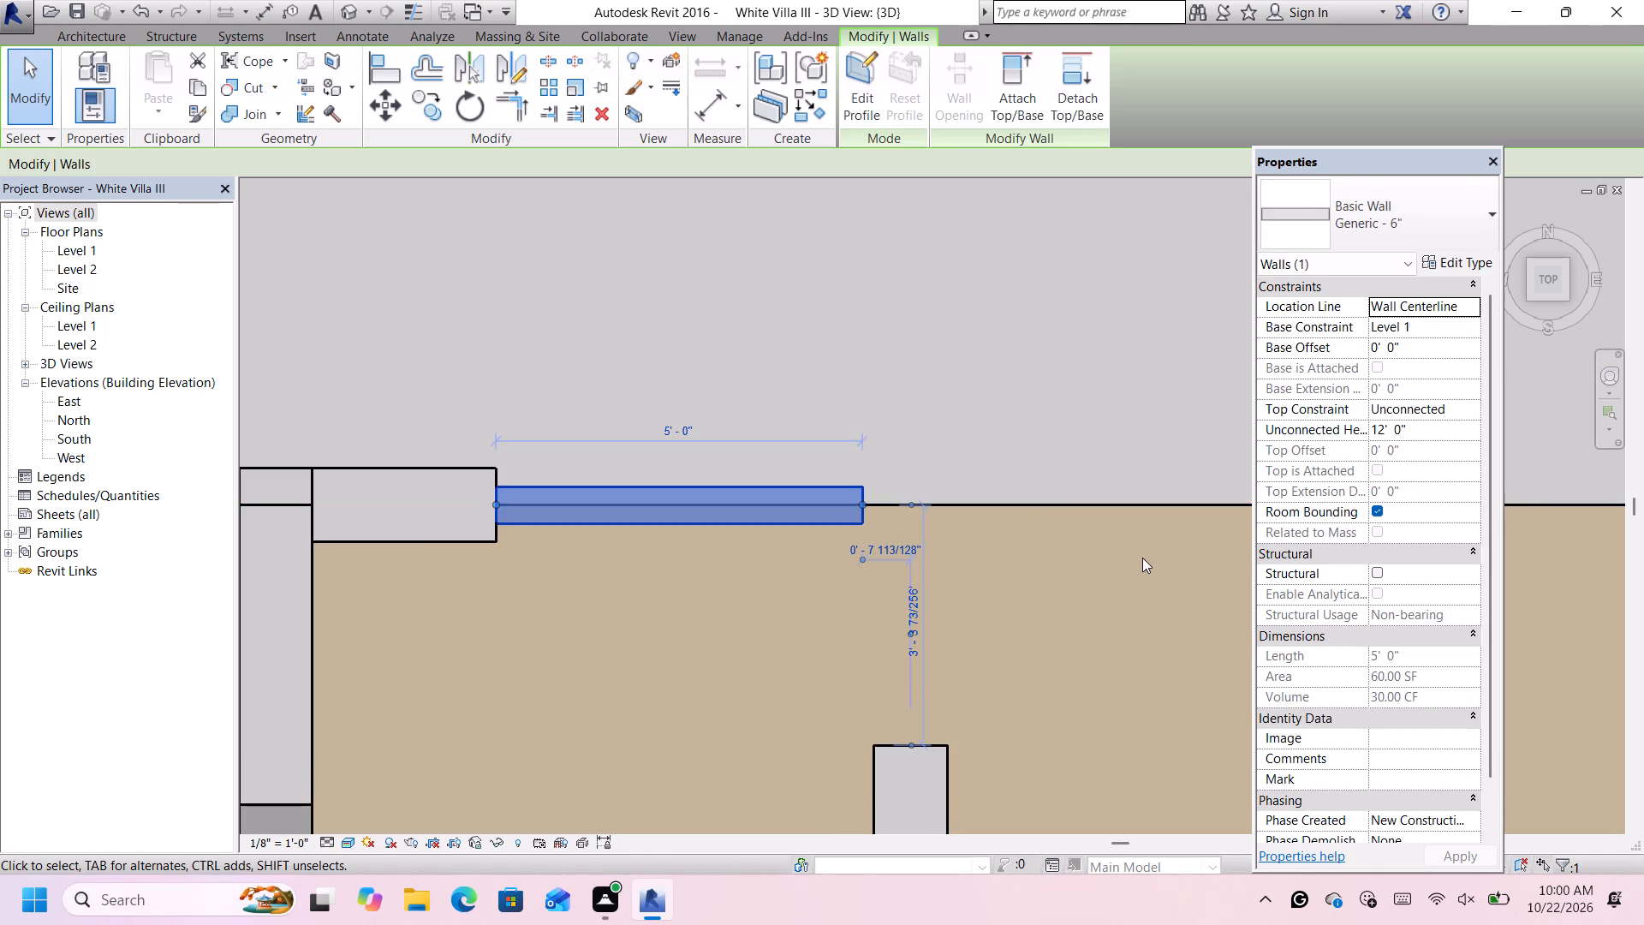
scroll(1147, 558, "down", 2)
middle_click(1157, 599)
scroll(1155, 580, "down", 2)
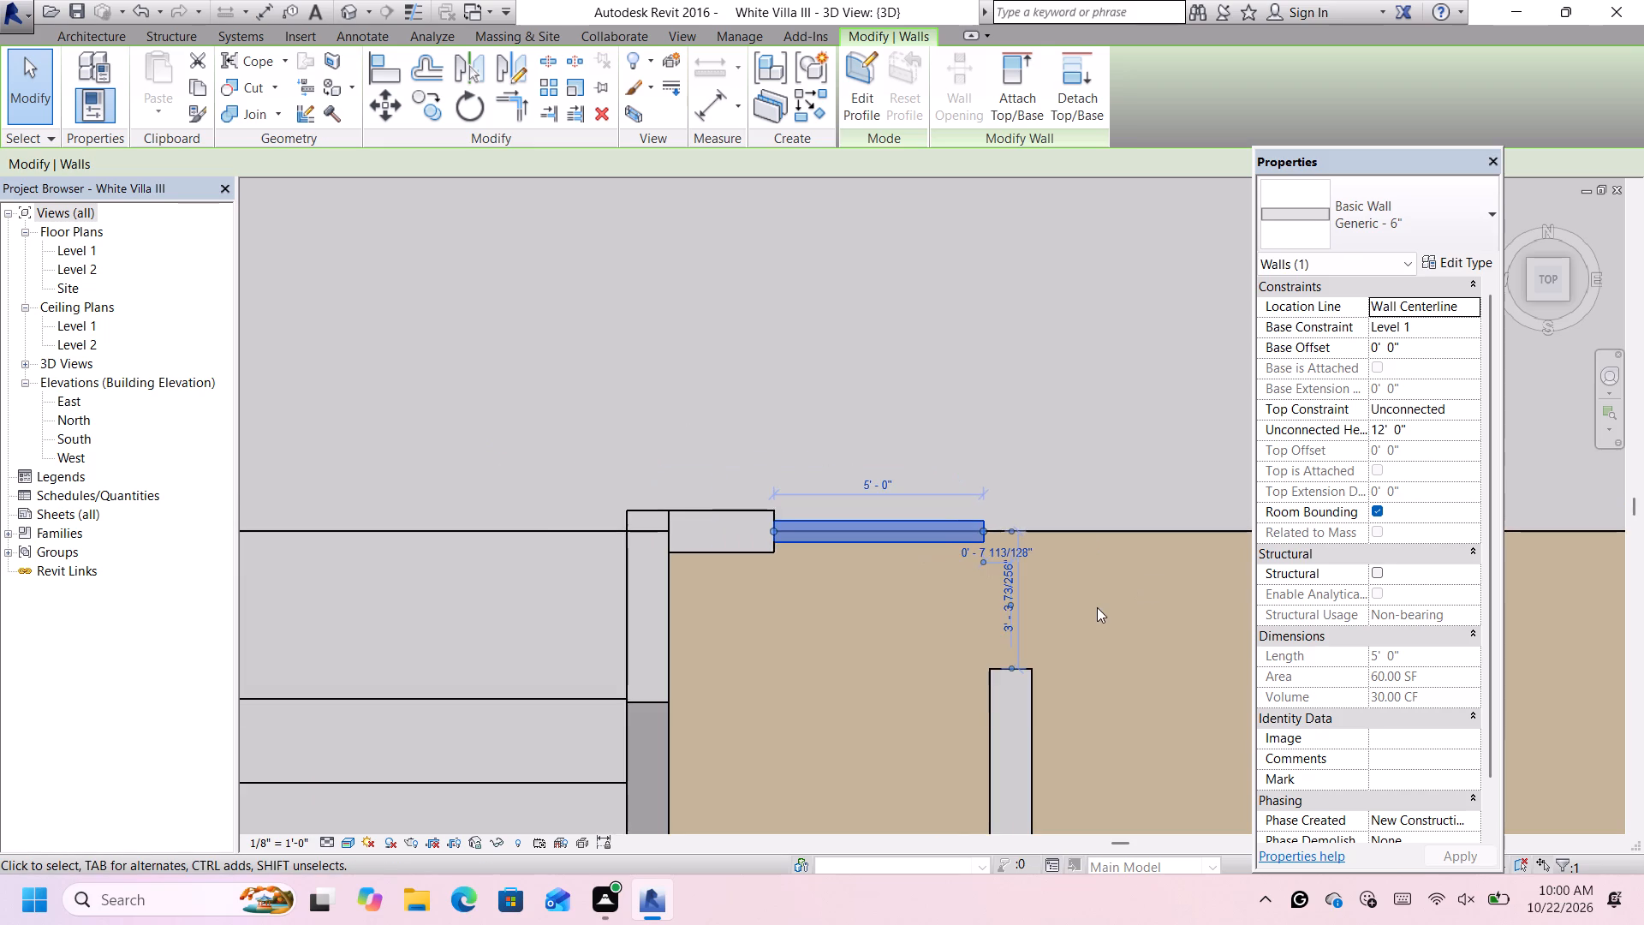
scroll(1099, 608, "up", 4)
left_click(1099, 608)
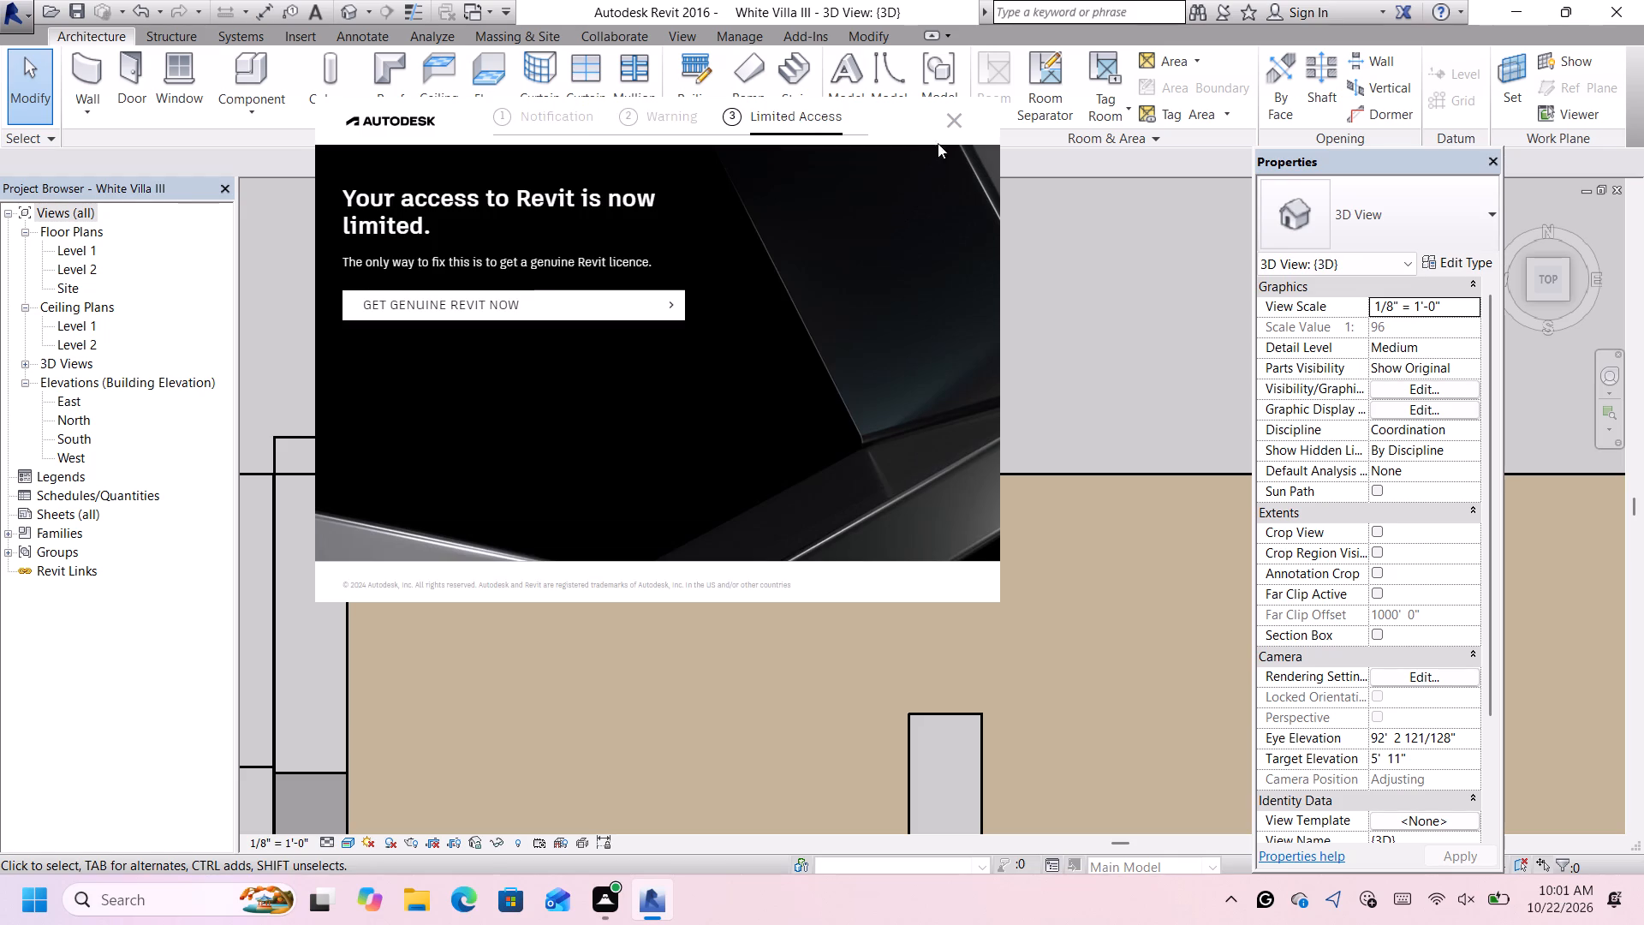
left_click(950, 122)
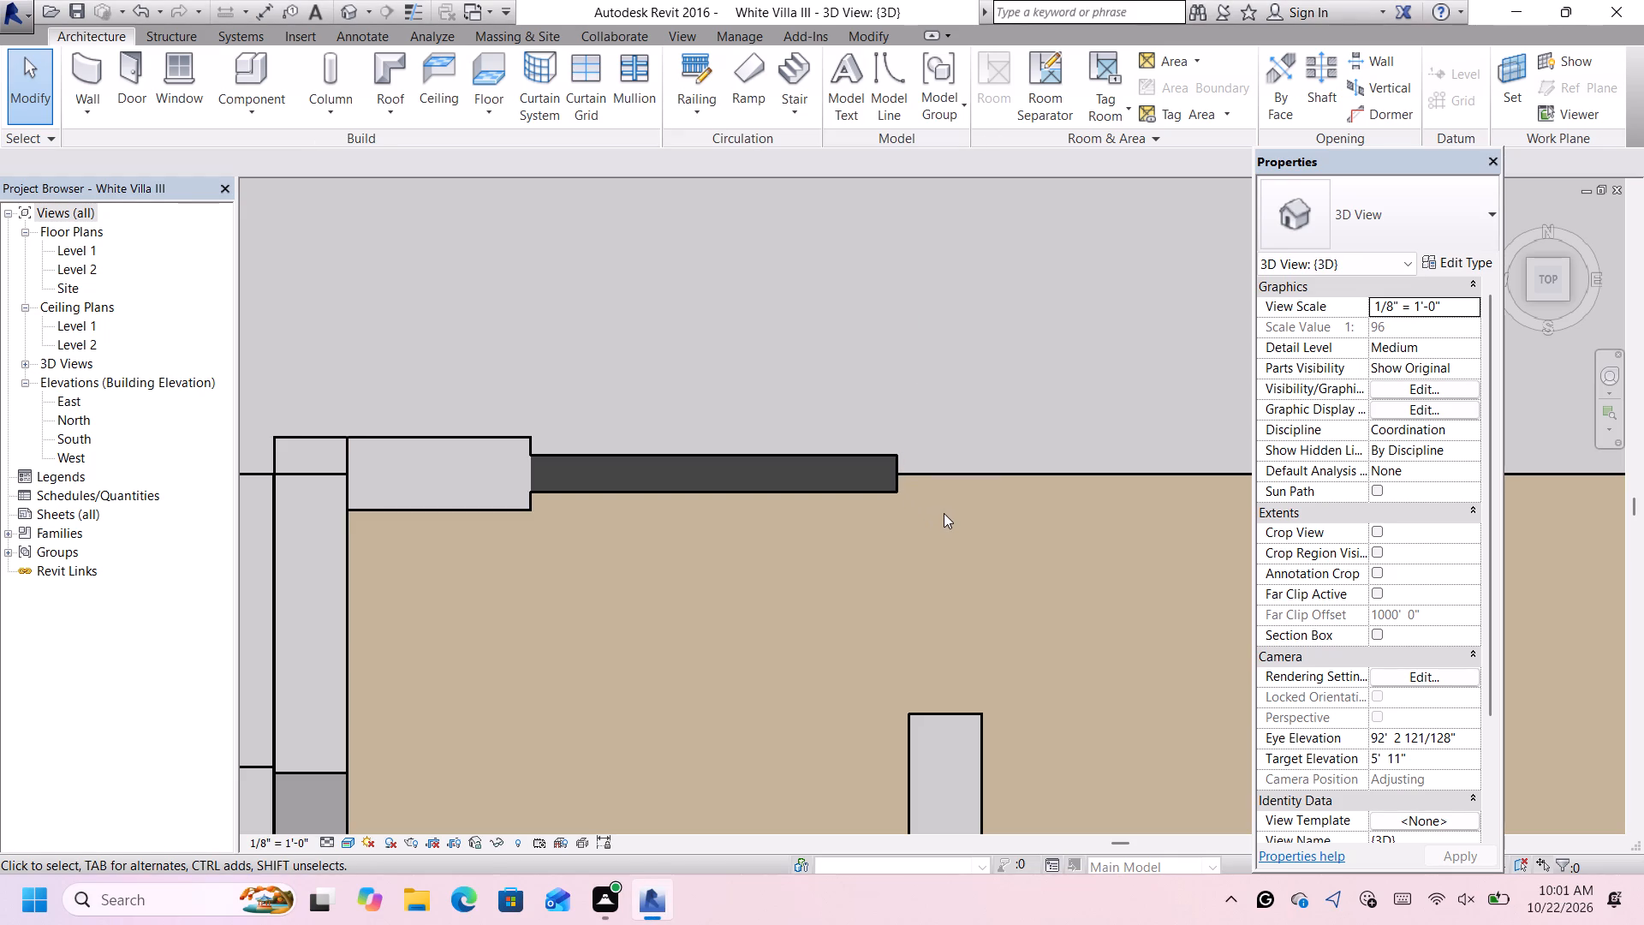
scroll(898, 515, "down", 2)
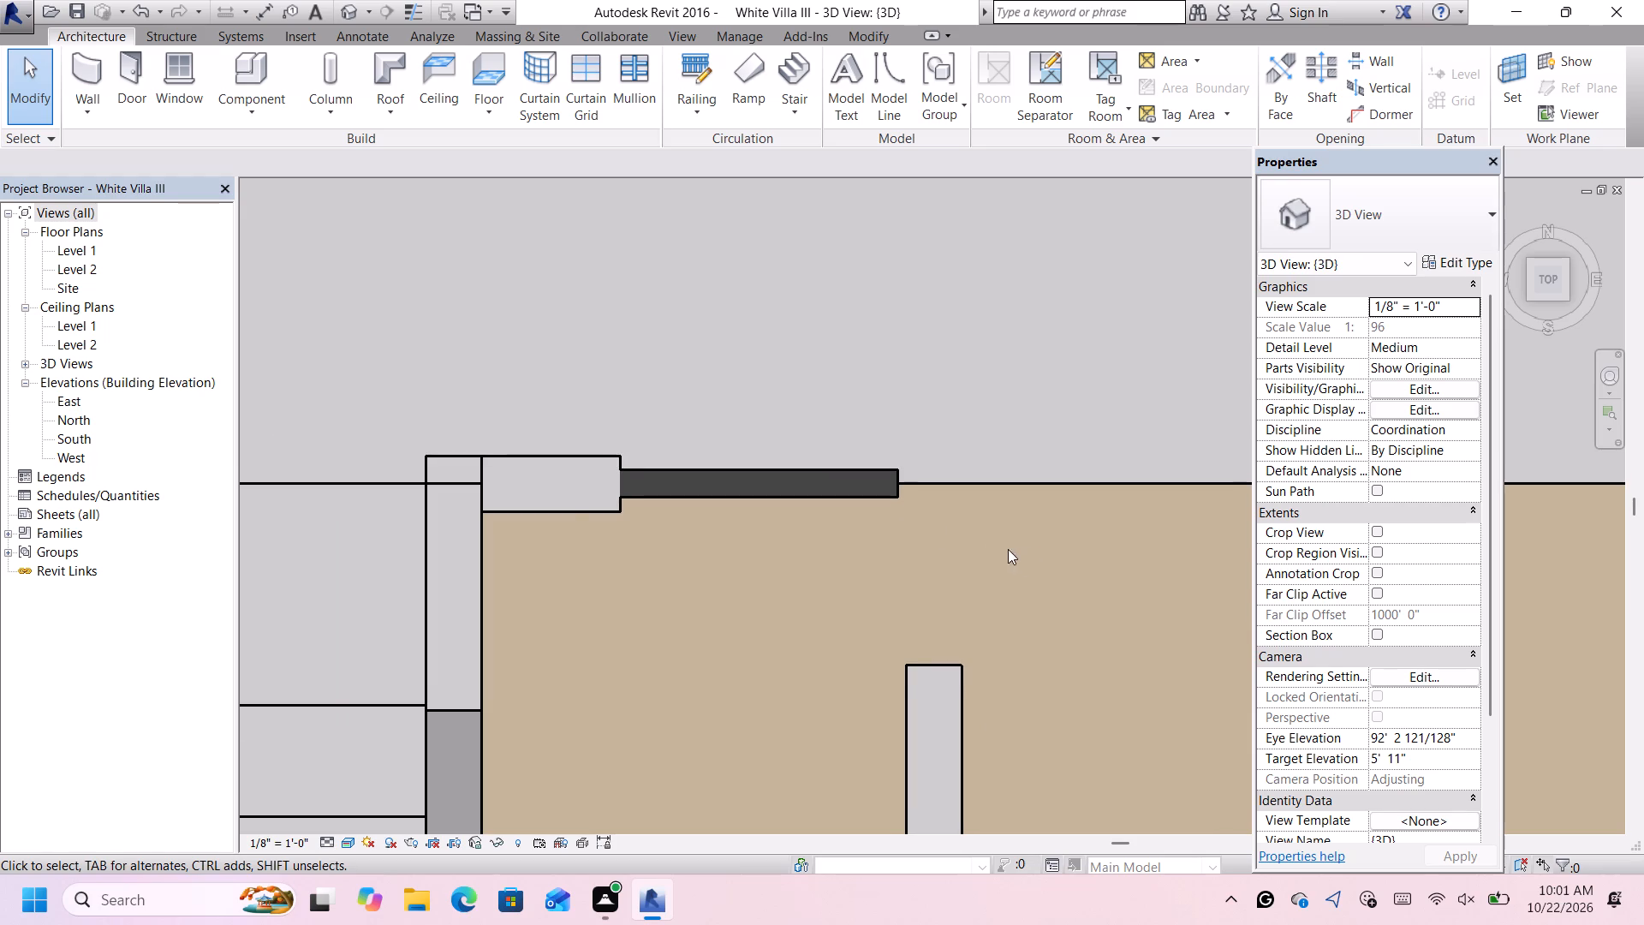
scroll(926, 523, "up", 2)
left_click(86, 72)
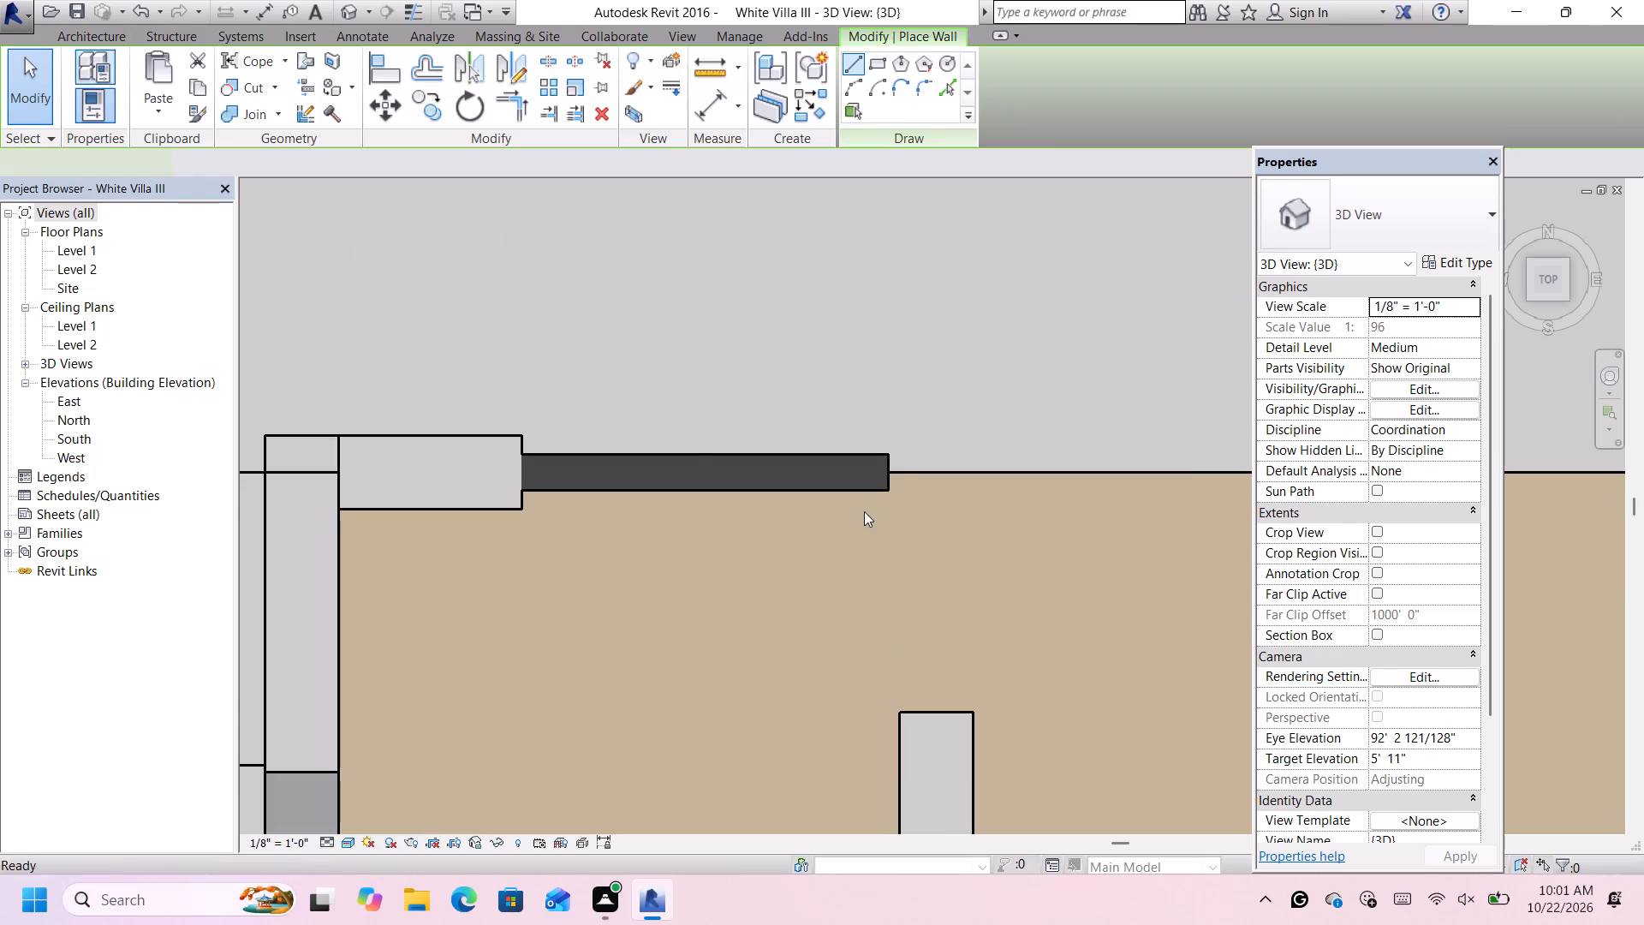
scroll(890, 474, "up", 1)
left_click(890, 472)
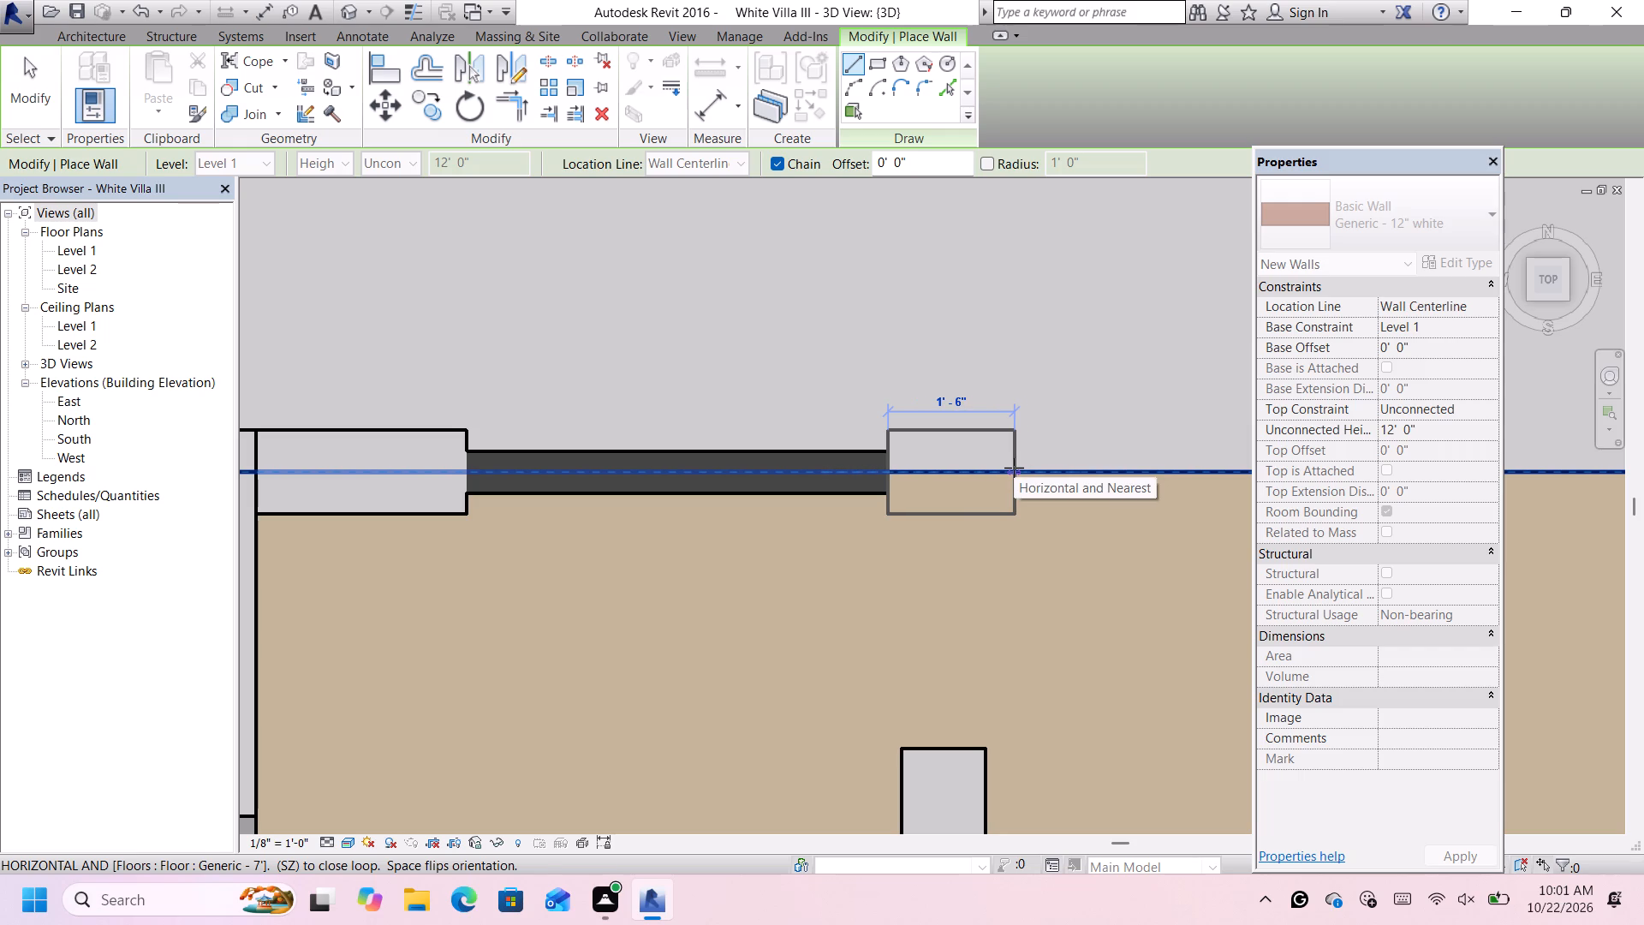
left_click(1016, 468)
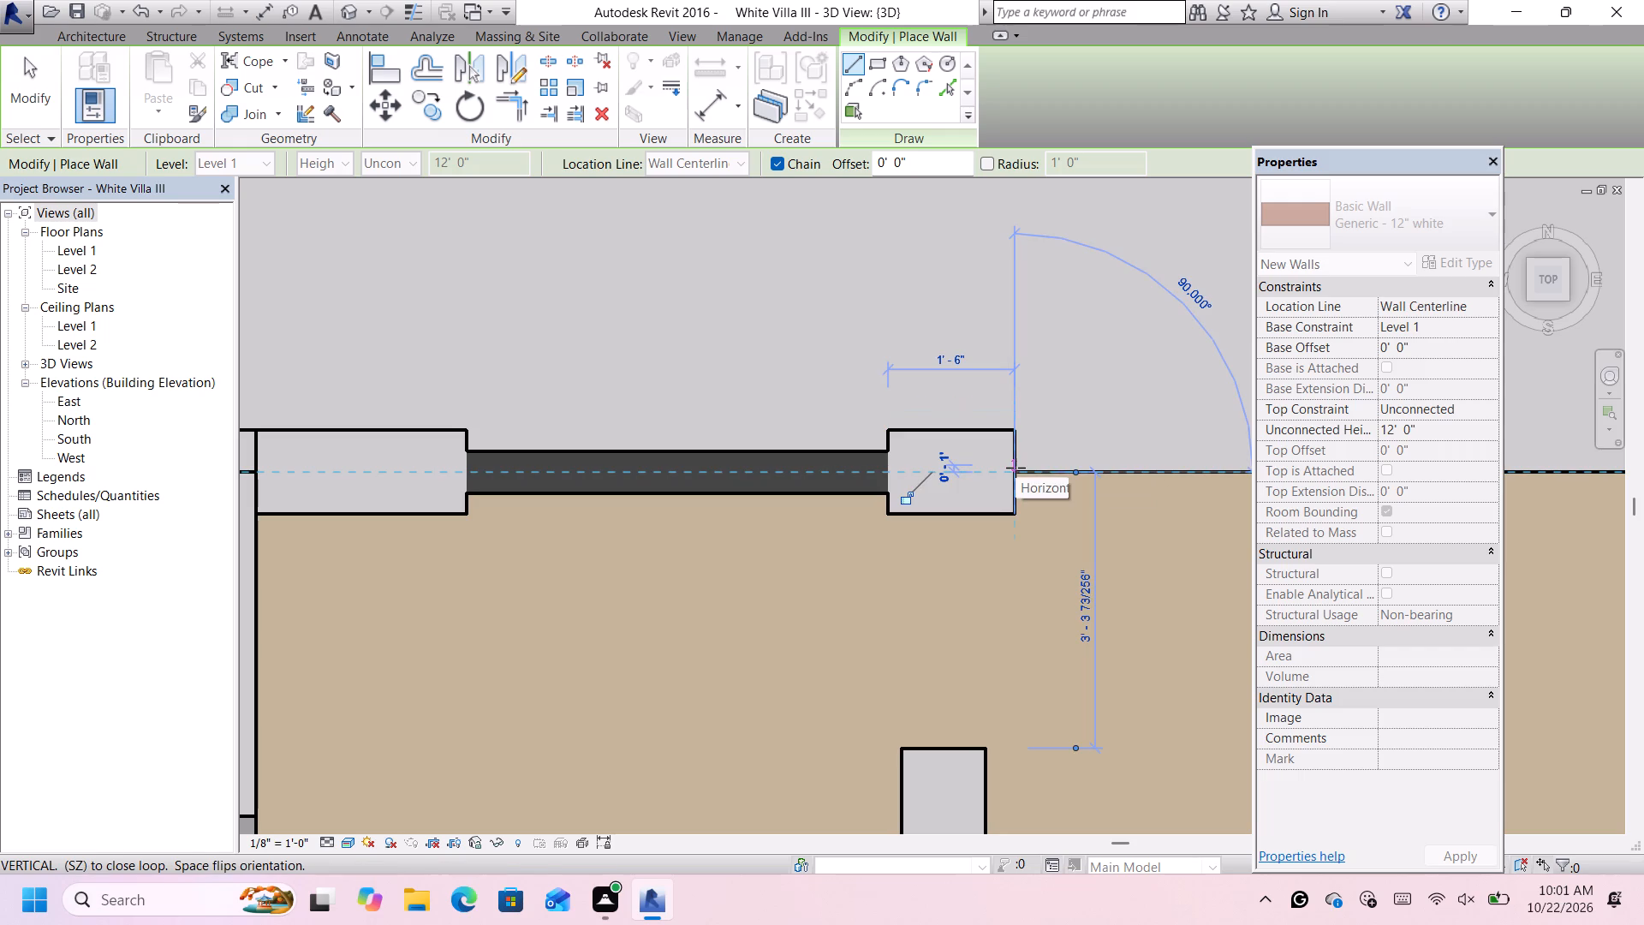
key("Escape")
scroll(956, 513, "down", 5)
key("Escape")
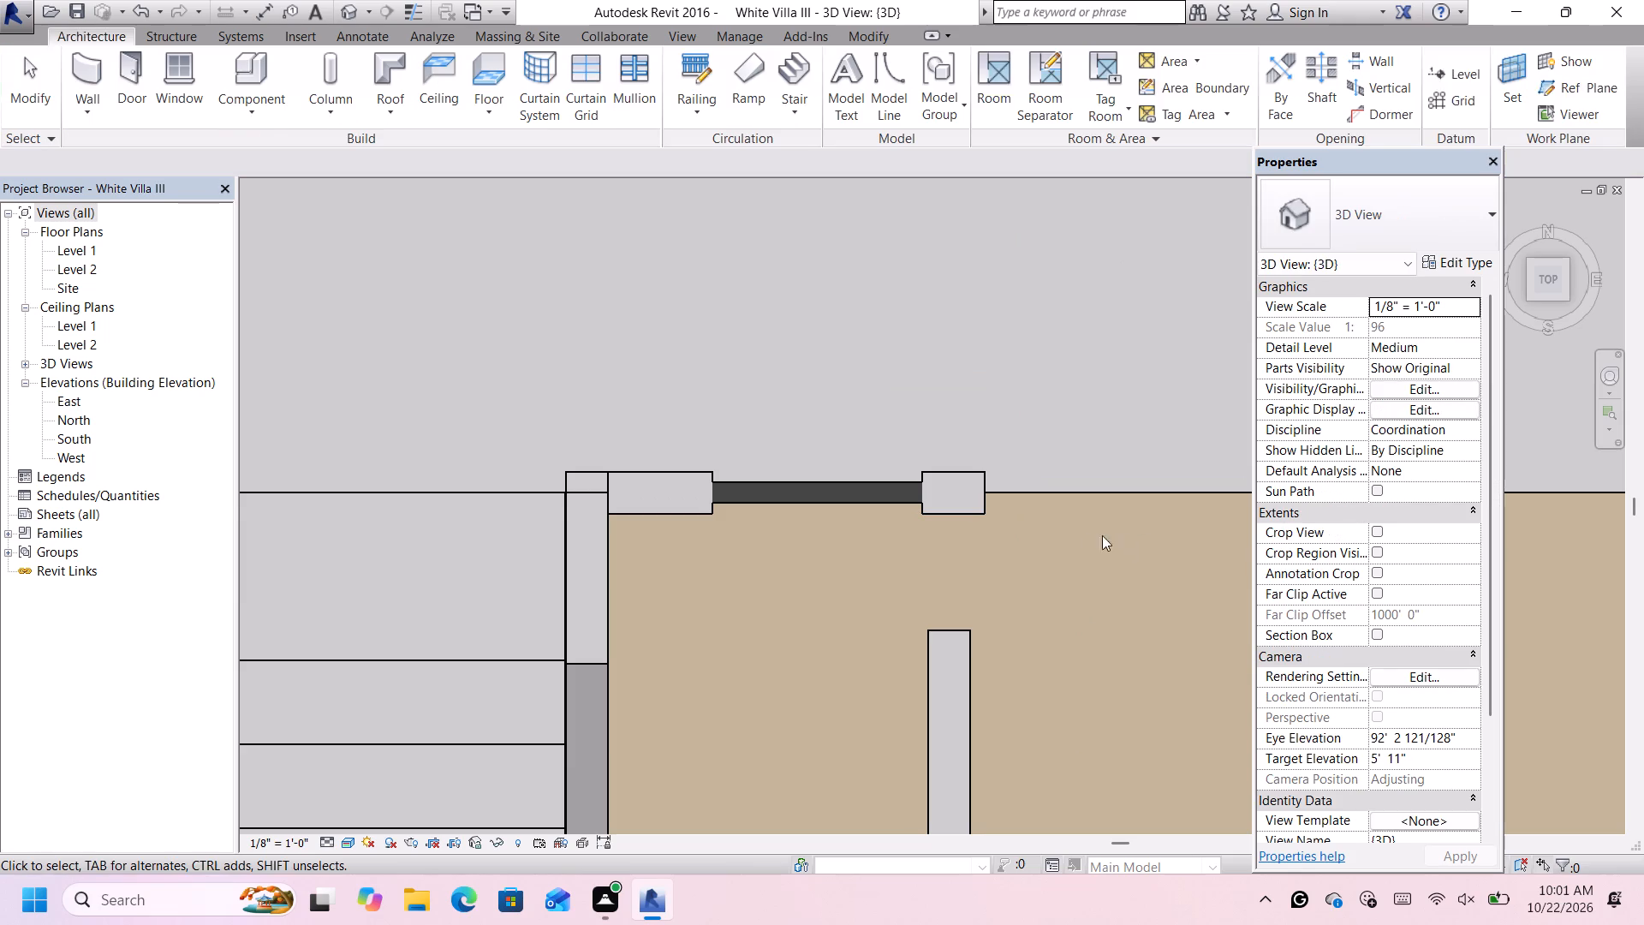
Examine the new walls beside the steps against the overall villa massing from the front corner and the front.
left_click(1531, 298)
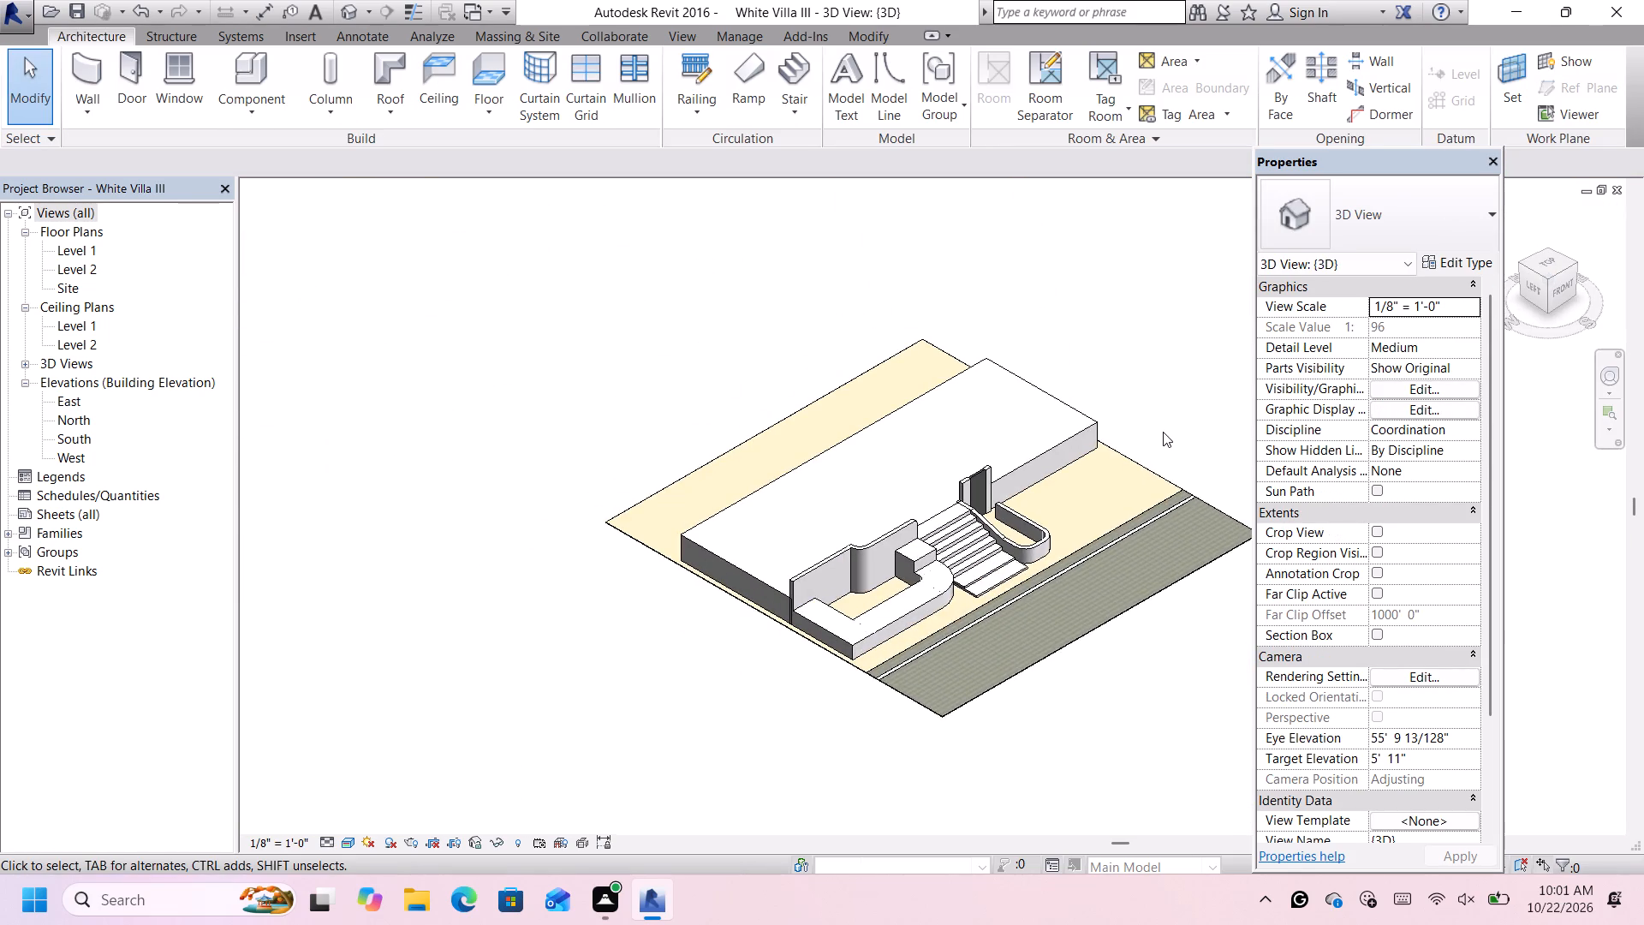
scroll(1163, 430, "up", 1)
left_click(1570, 288)
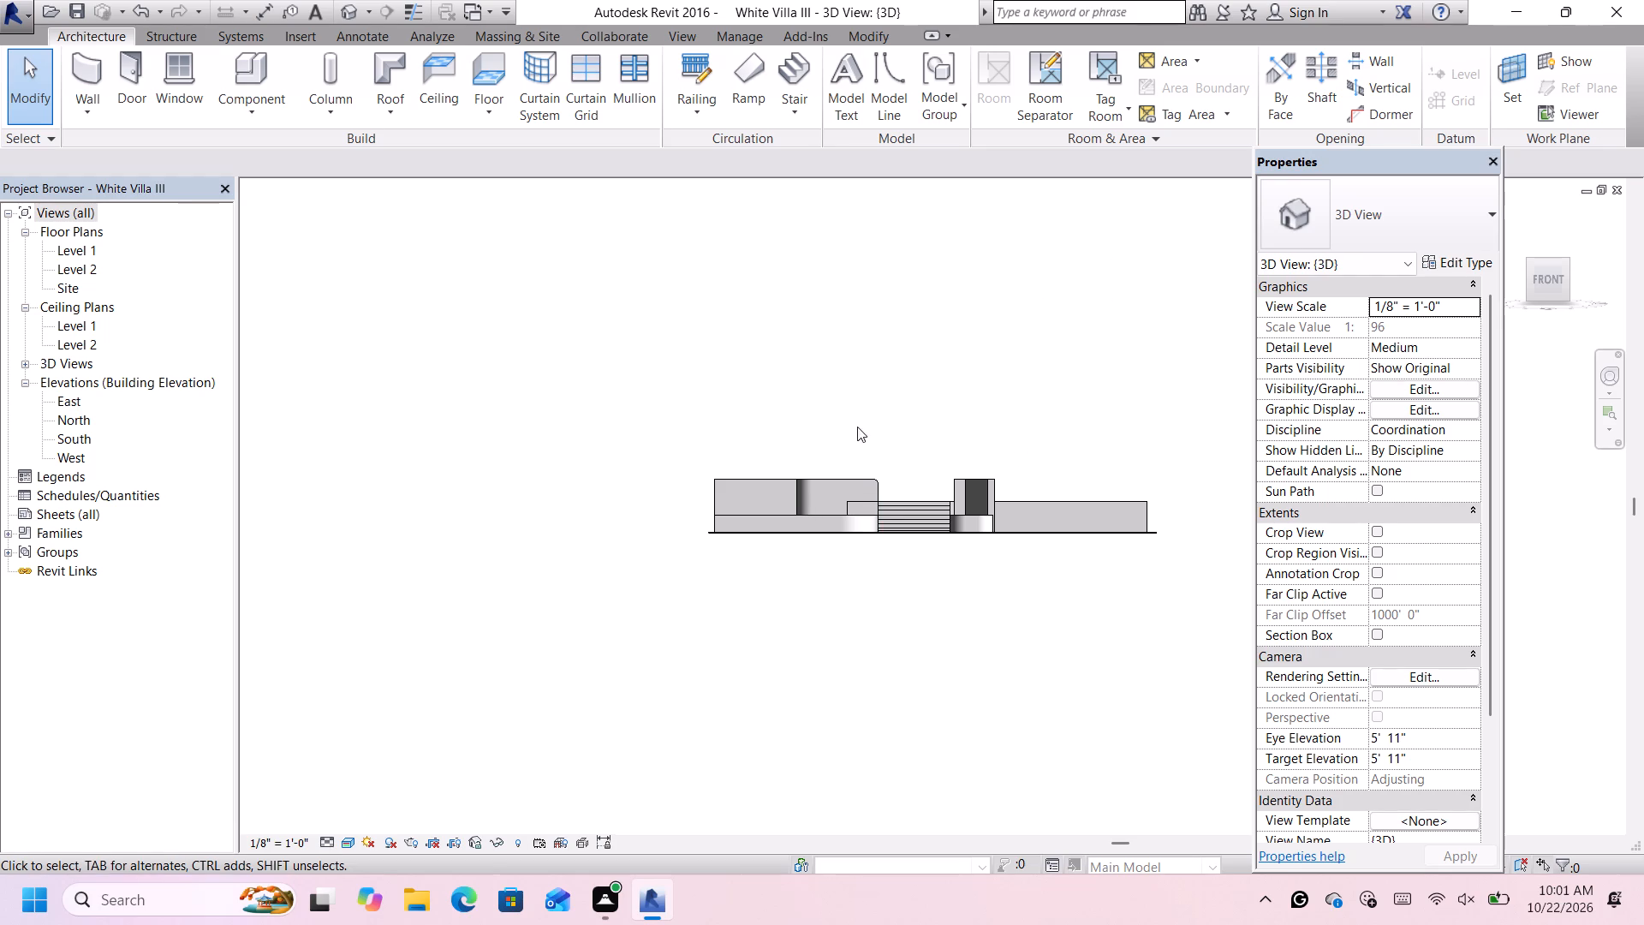
scroll(857, 449, "up", 3)
scroll(993, 433, "down", 1)
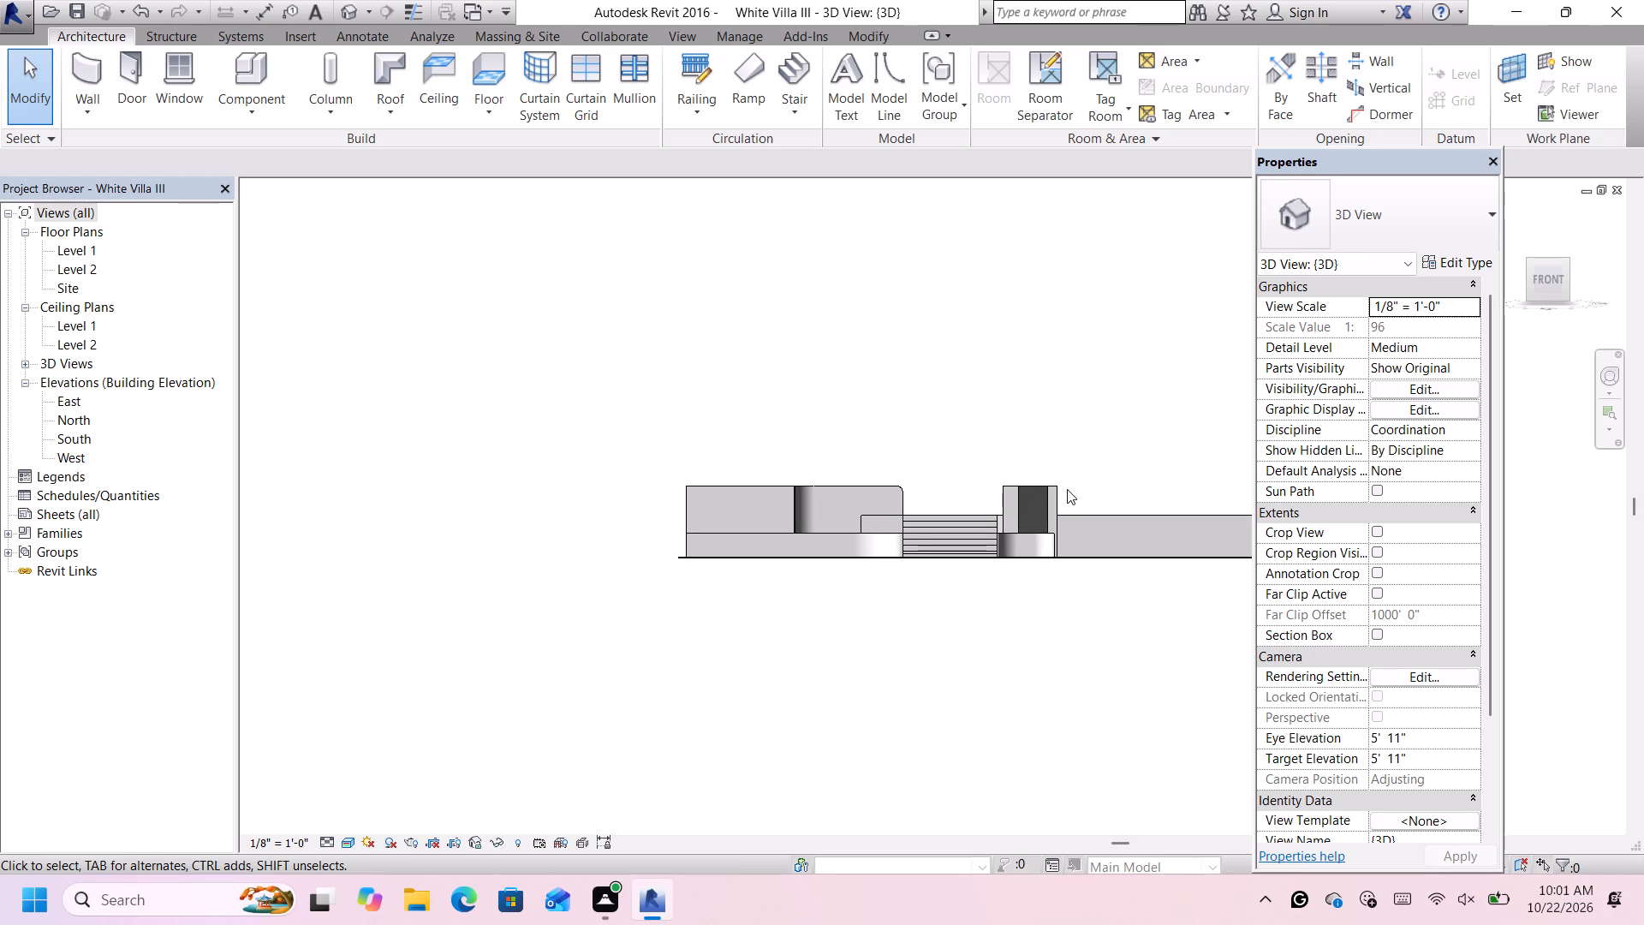
scroll(1043, 513, "up", 1)
scroll(1039, 496, "down", 2)
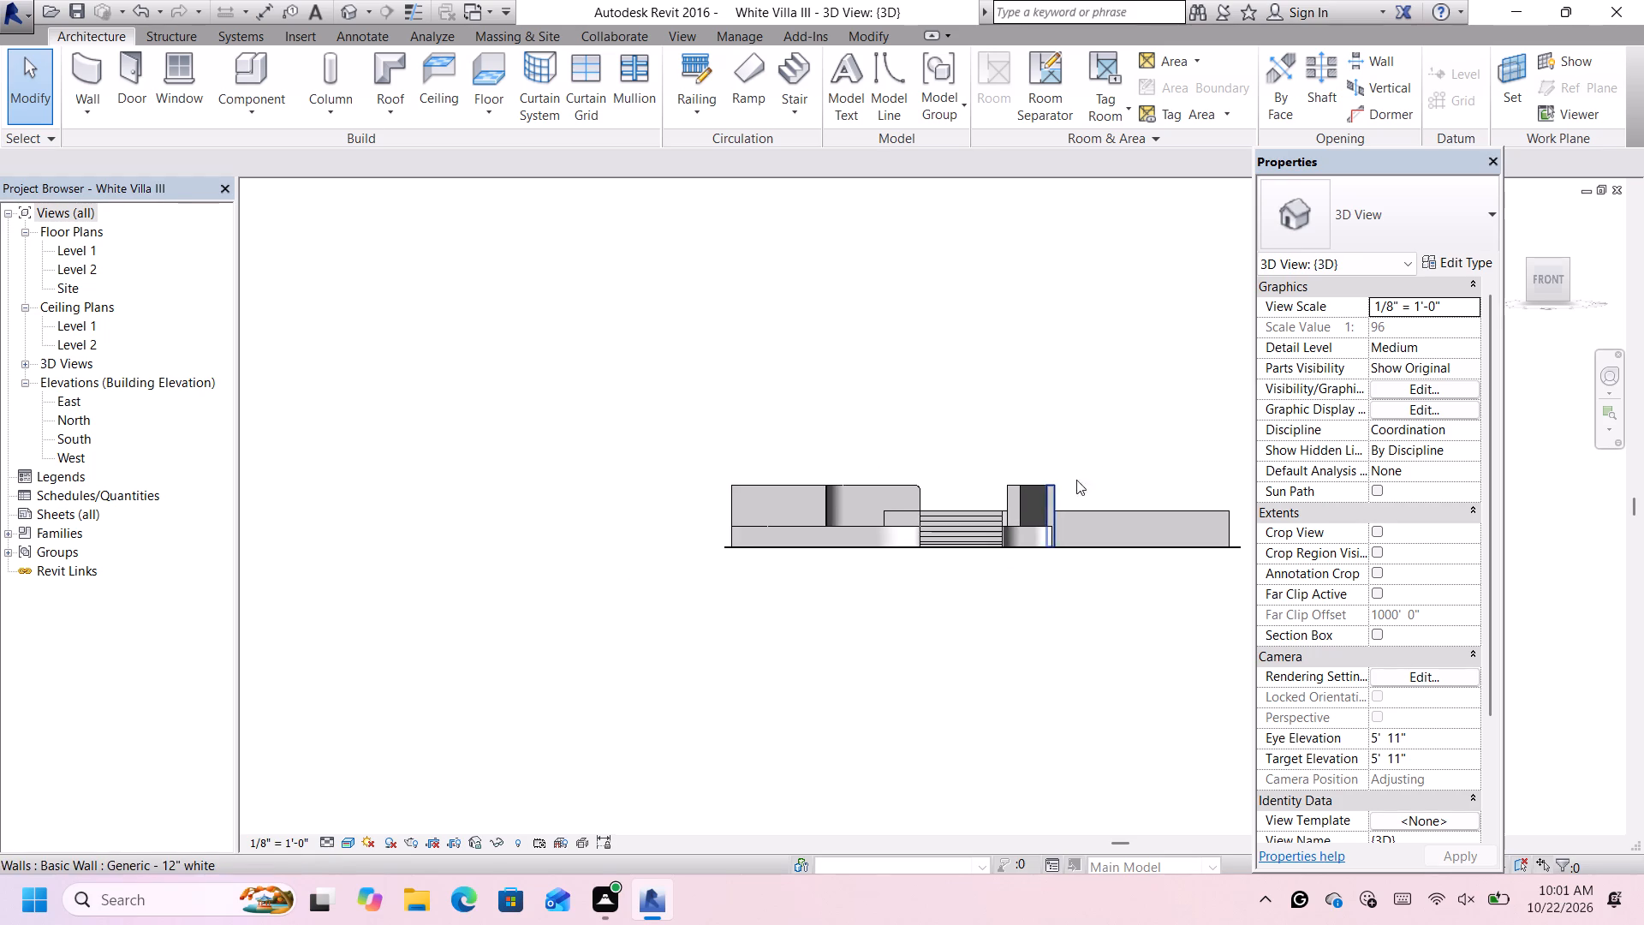
scroll(1163, 469, "up", 2)
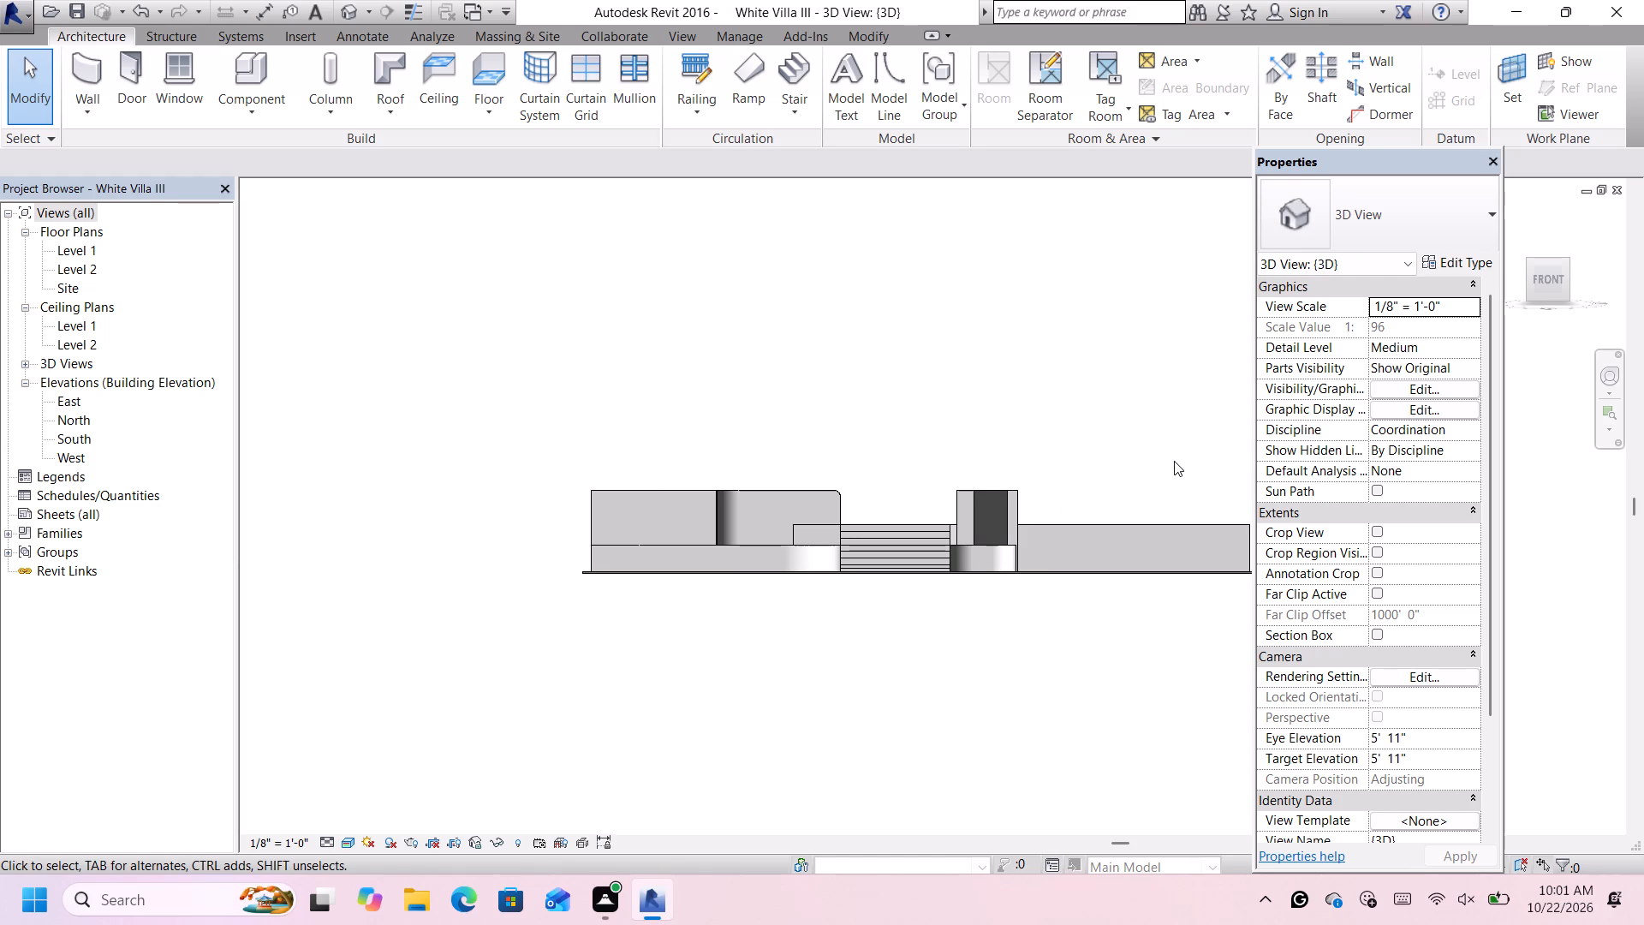
scroll(1156, 468, "down", 3)
Set the unconnected height of the 3'-0" long Generic - 12" white wall beside the steps to 14'.
scroll(1090, 469, "up", 4)
scroll(997, 495, "up", 5)
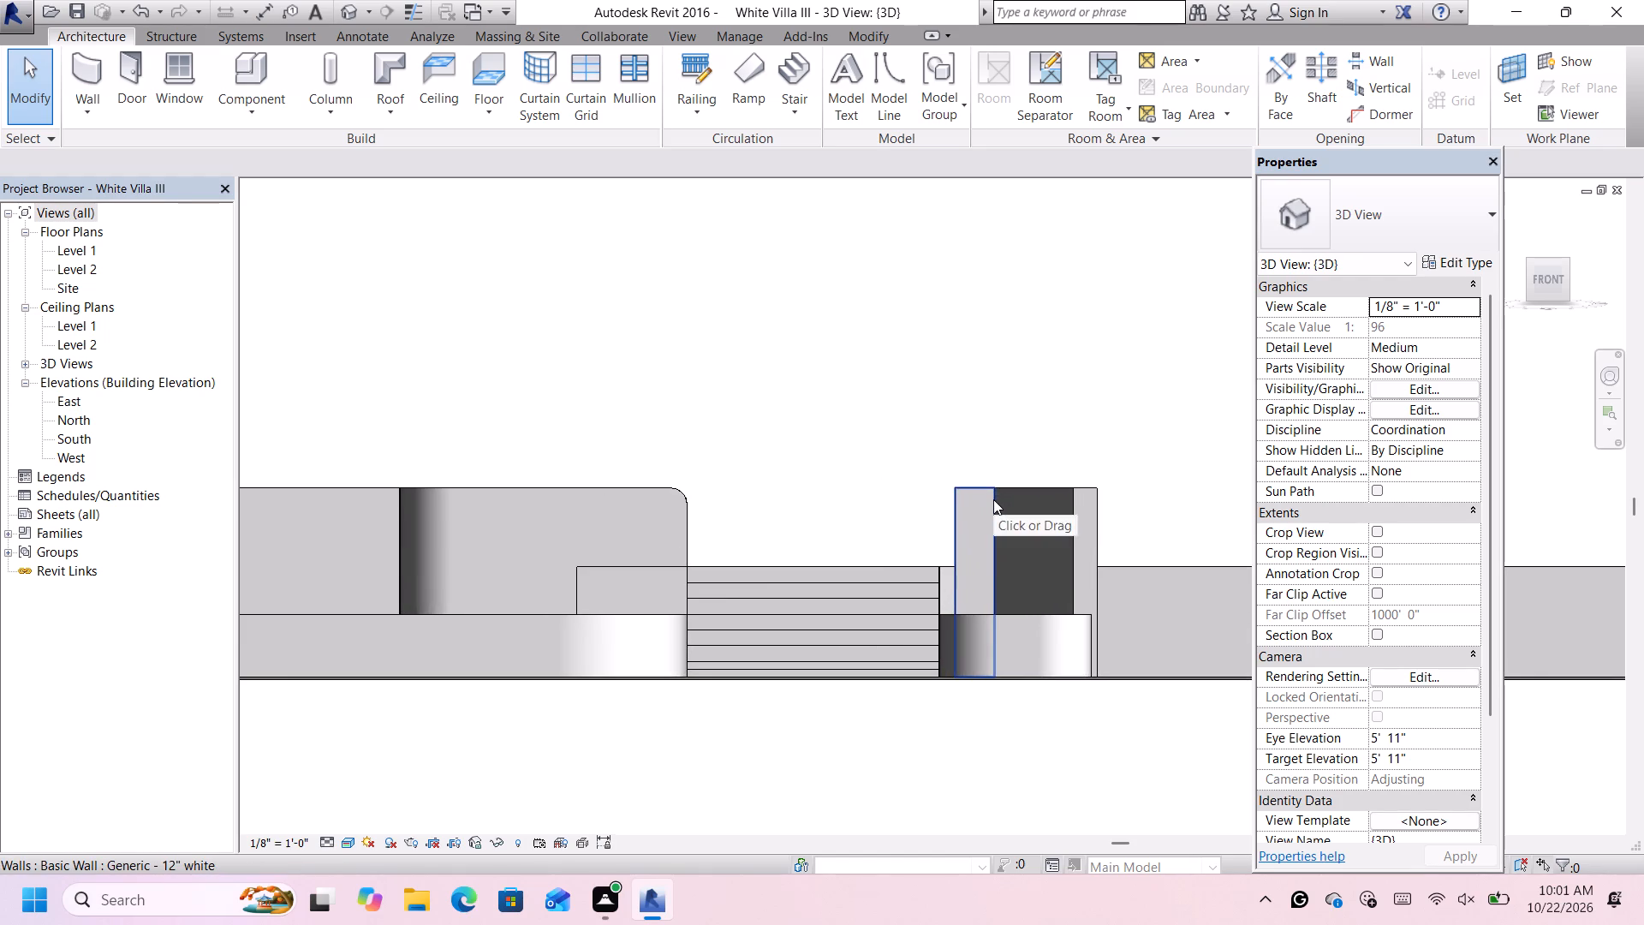
left_click(992, 499)
left_click(1446, 431)
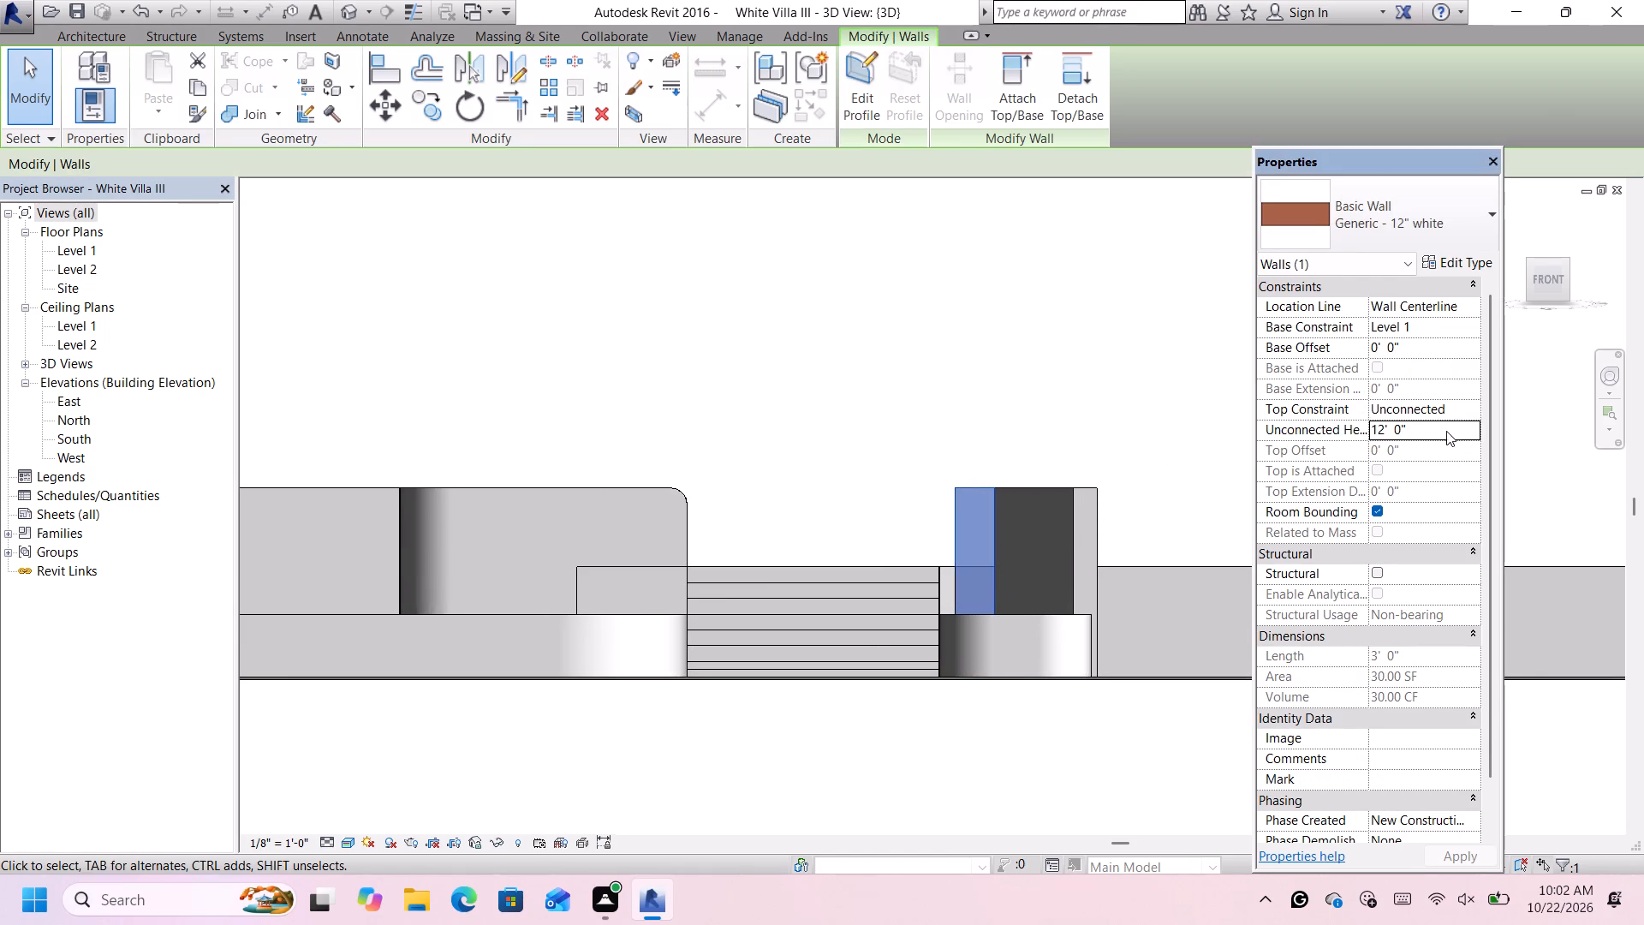
key("BackSpace")
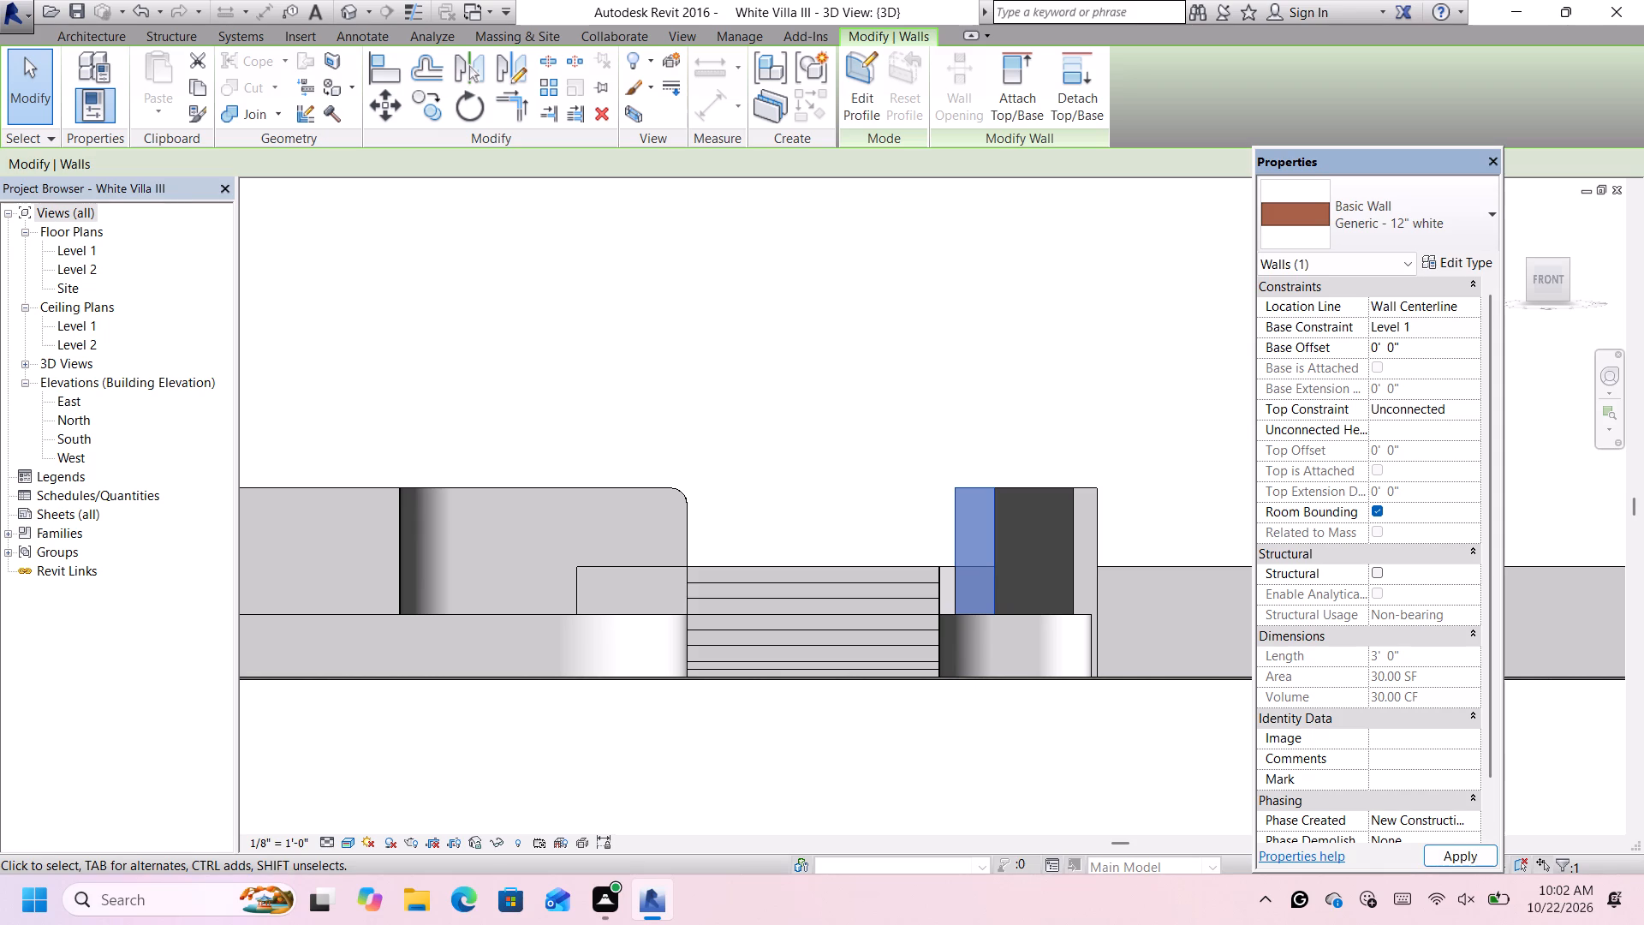
key("1")
type("4'")
key("Return")
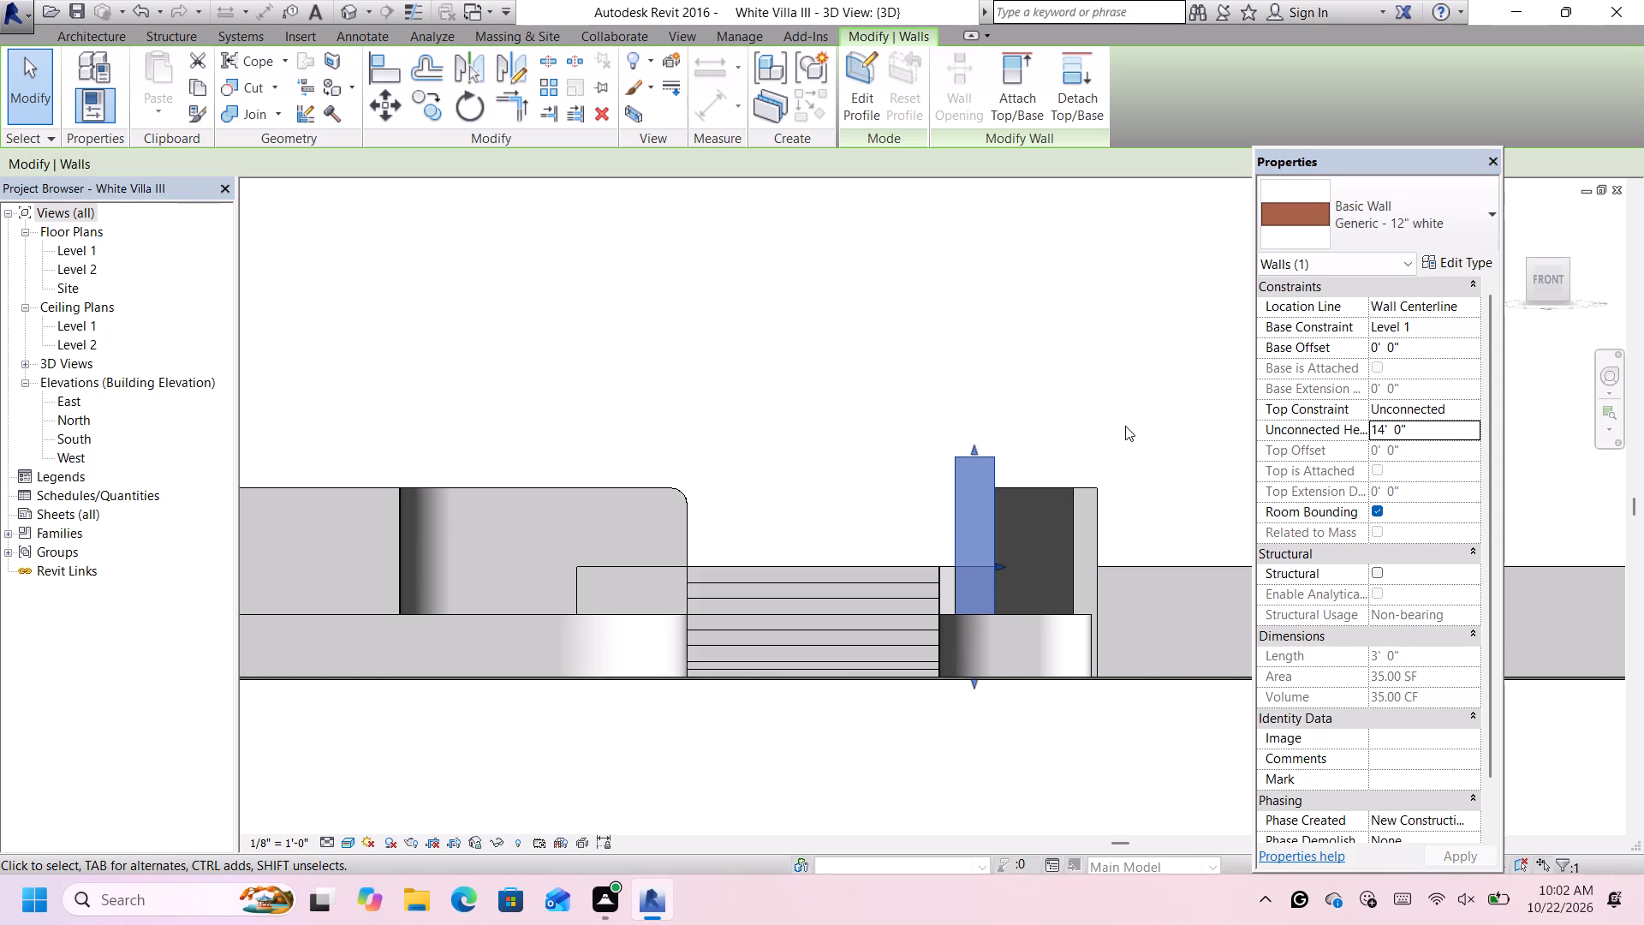
scroll(984, 496, "up", 1)
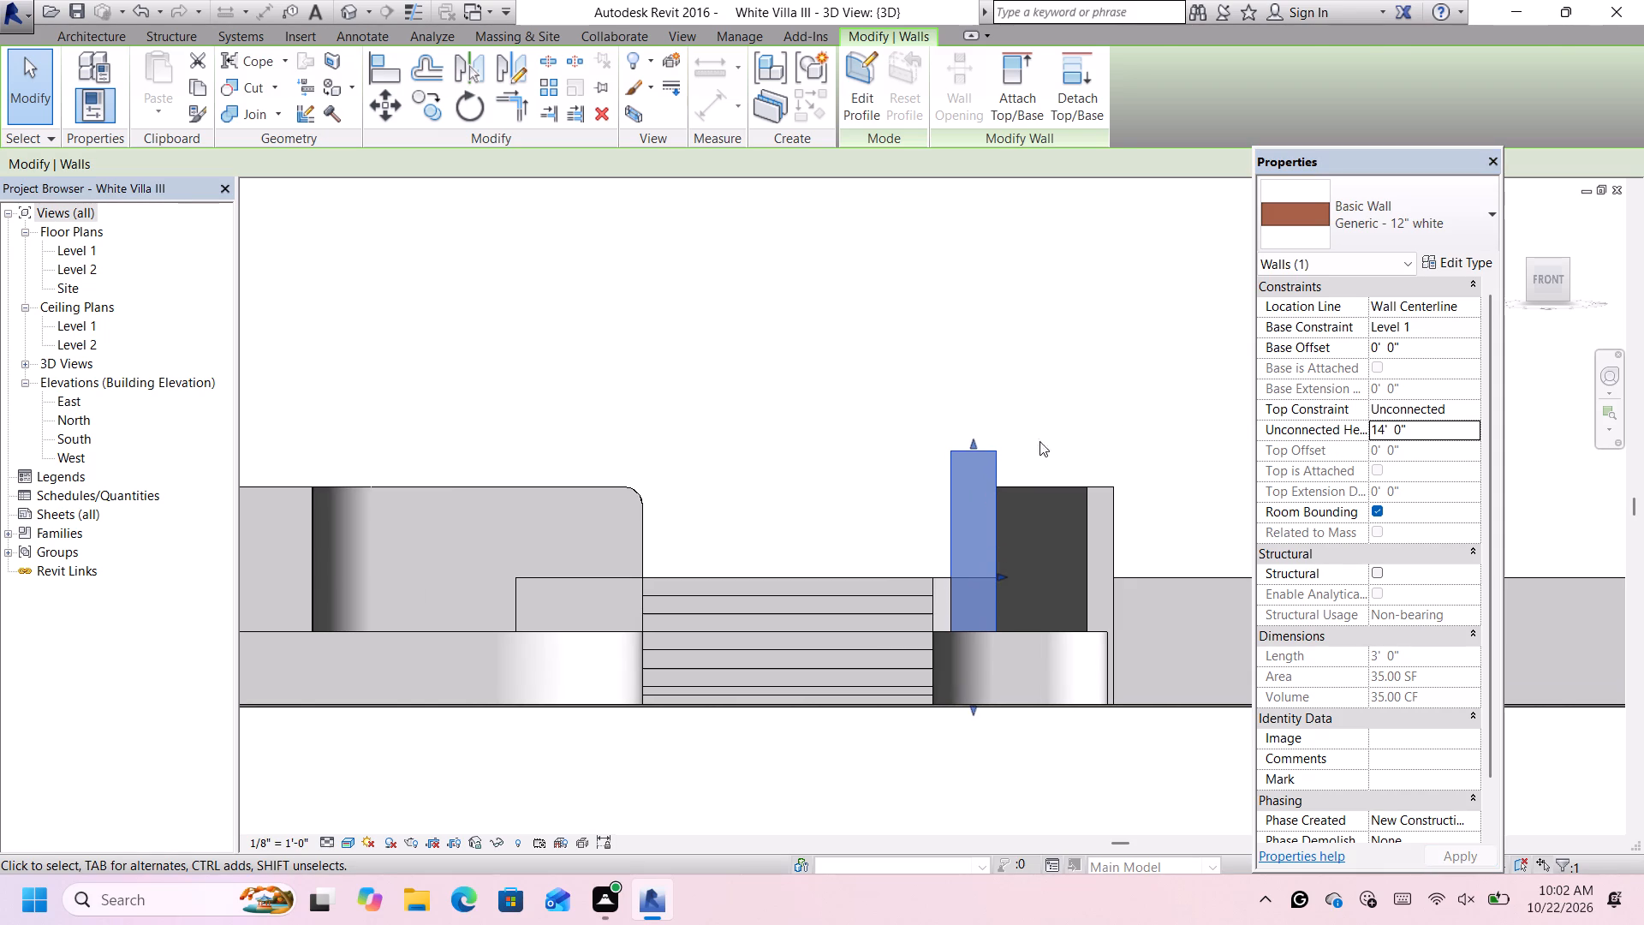
left_click(1063, 421)
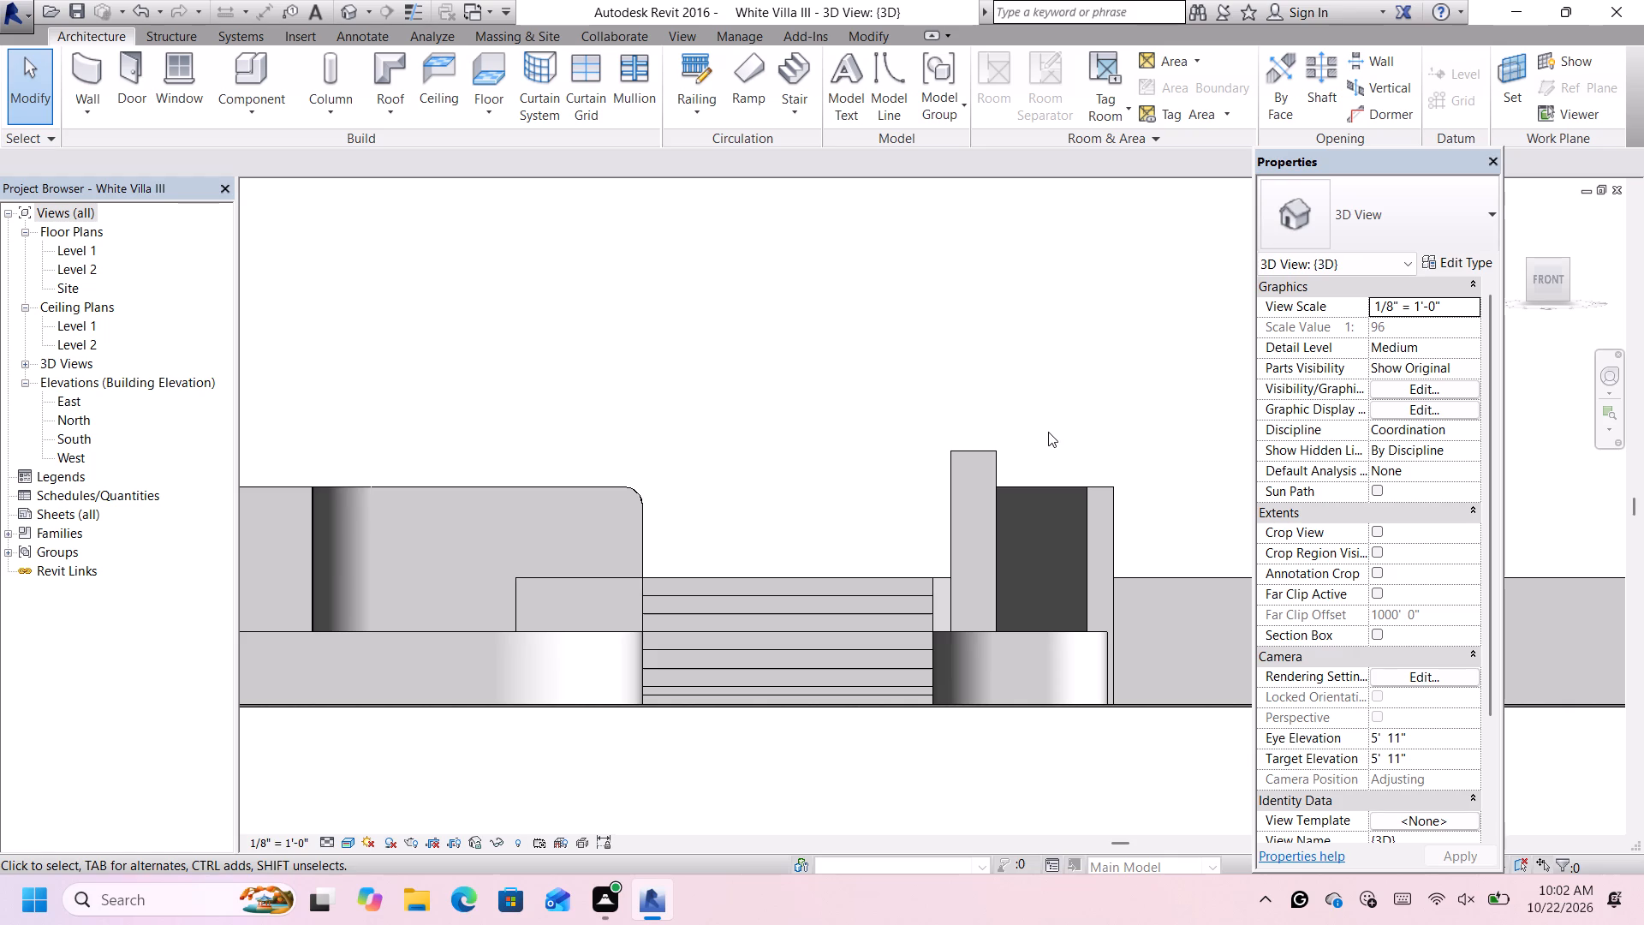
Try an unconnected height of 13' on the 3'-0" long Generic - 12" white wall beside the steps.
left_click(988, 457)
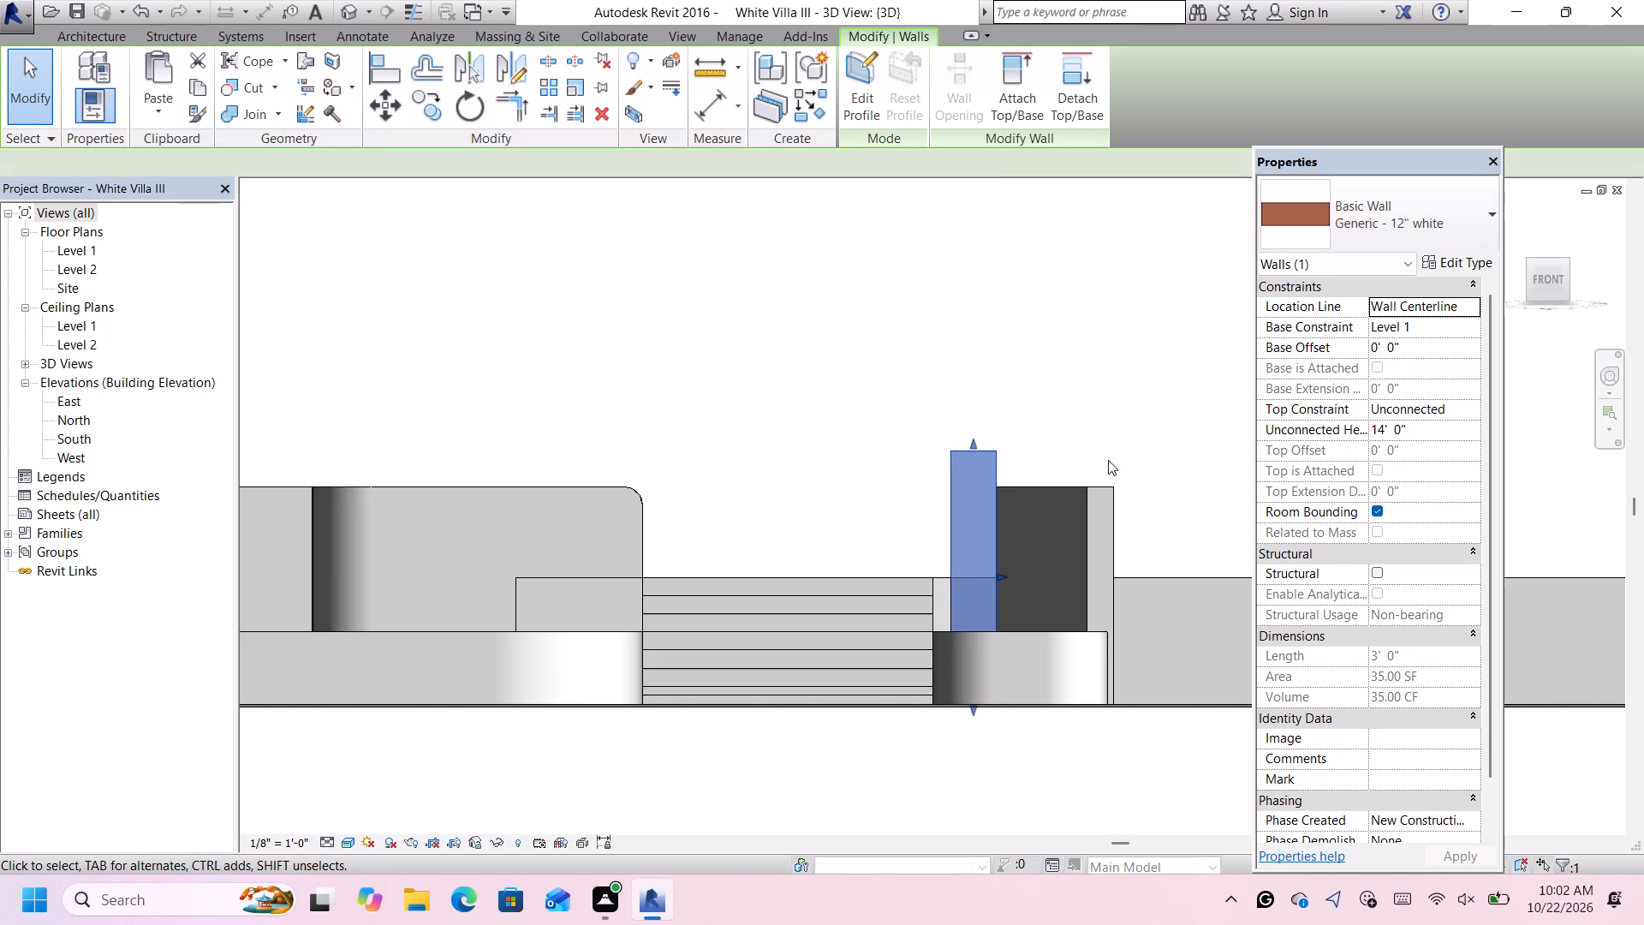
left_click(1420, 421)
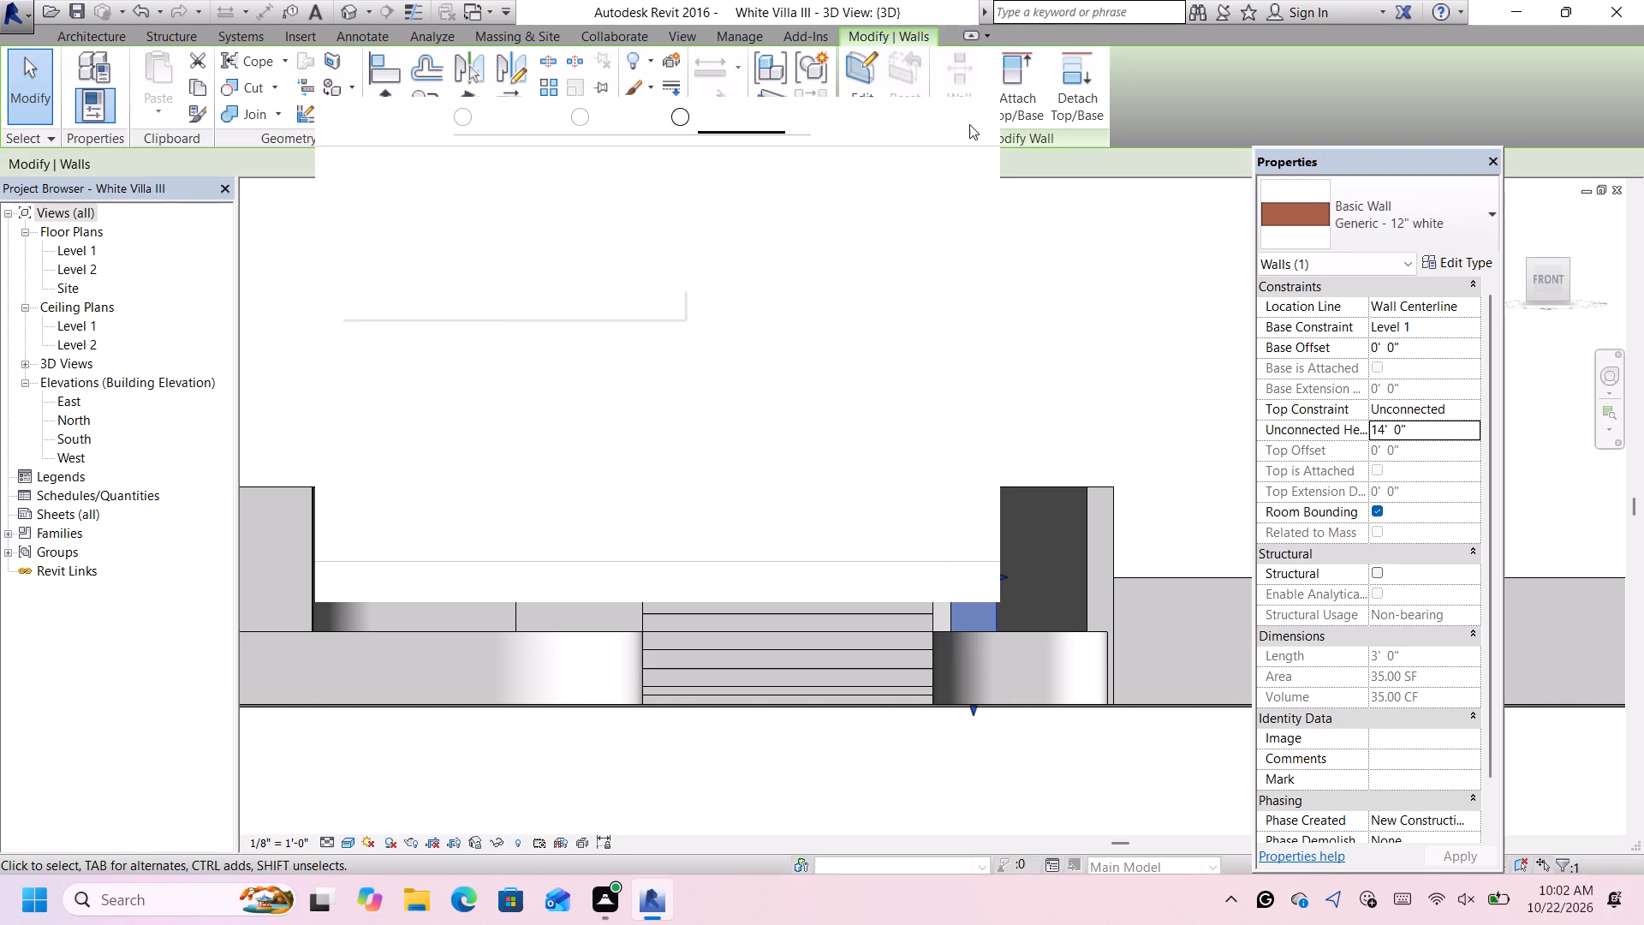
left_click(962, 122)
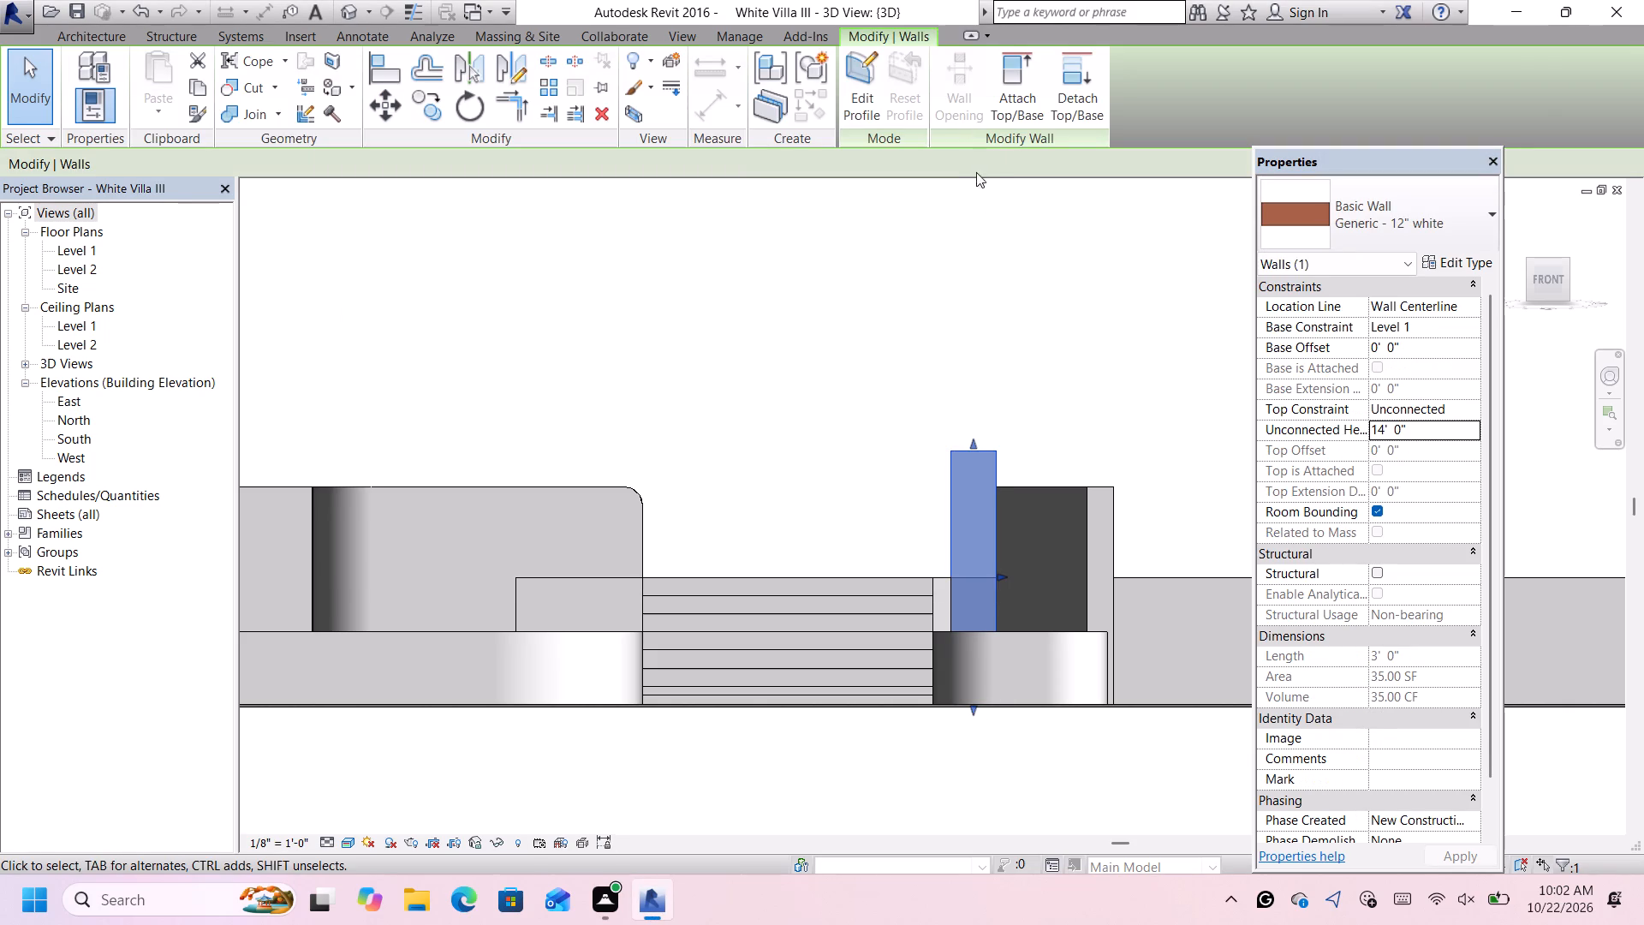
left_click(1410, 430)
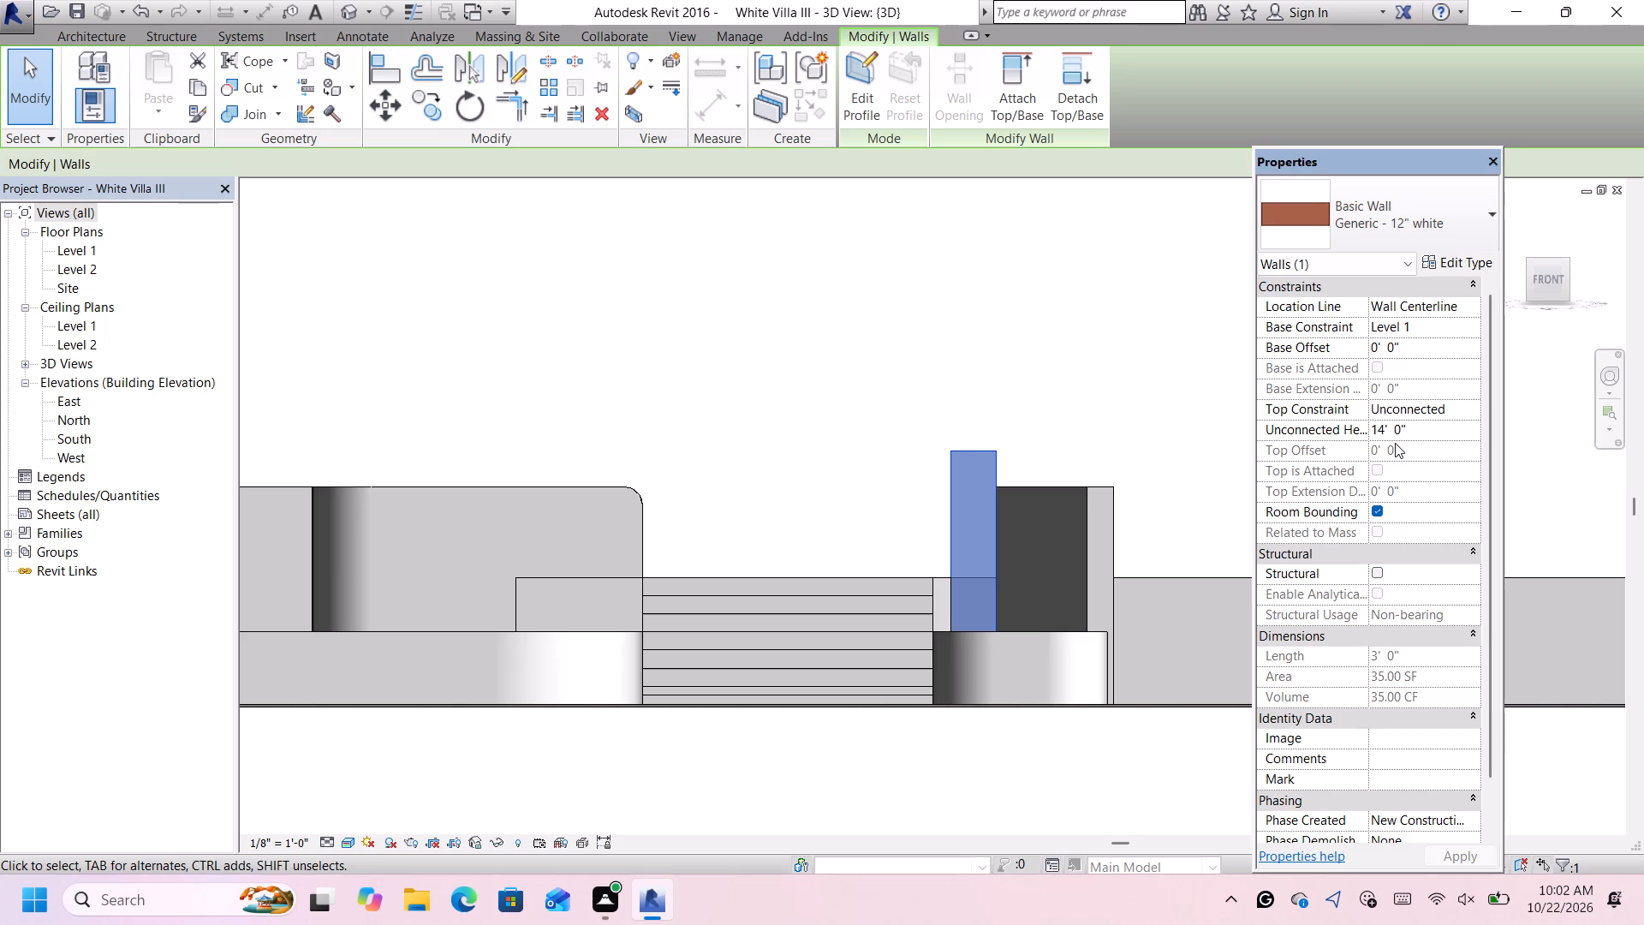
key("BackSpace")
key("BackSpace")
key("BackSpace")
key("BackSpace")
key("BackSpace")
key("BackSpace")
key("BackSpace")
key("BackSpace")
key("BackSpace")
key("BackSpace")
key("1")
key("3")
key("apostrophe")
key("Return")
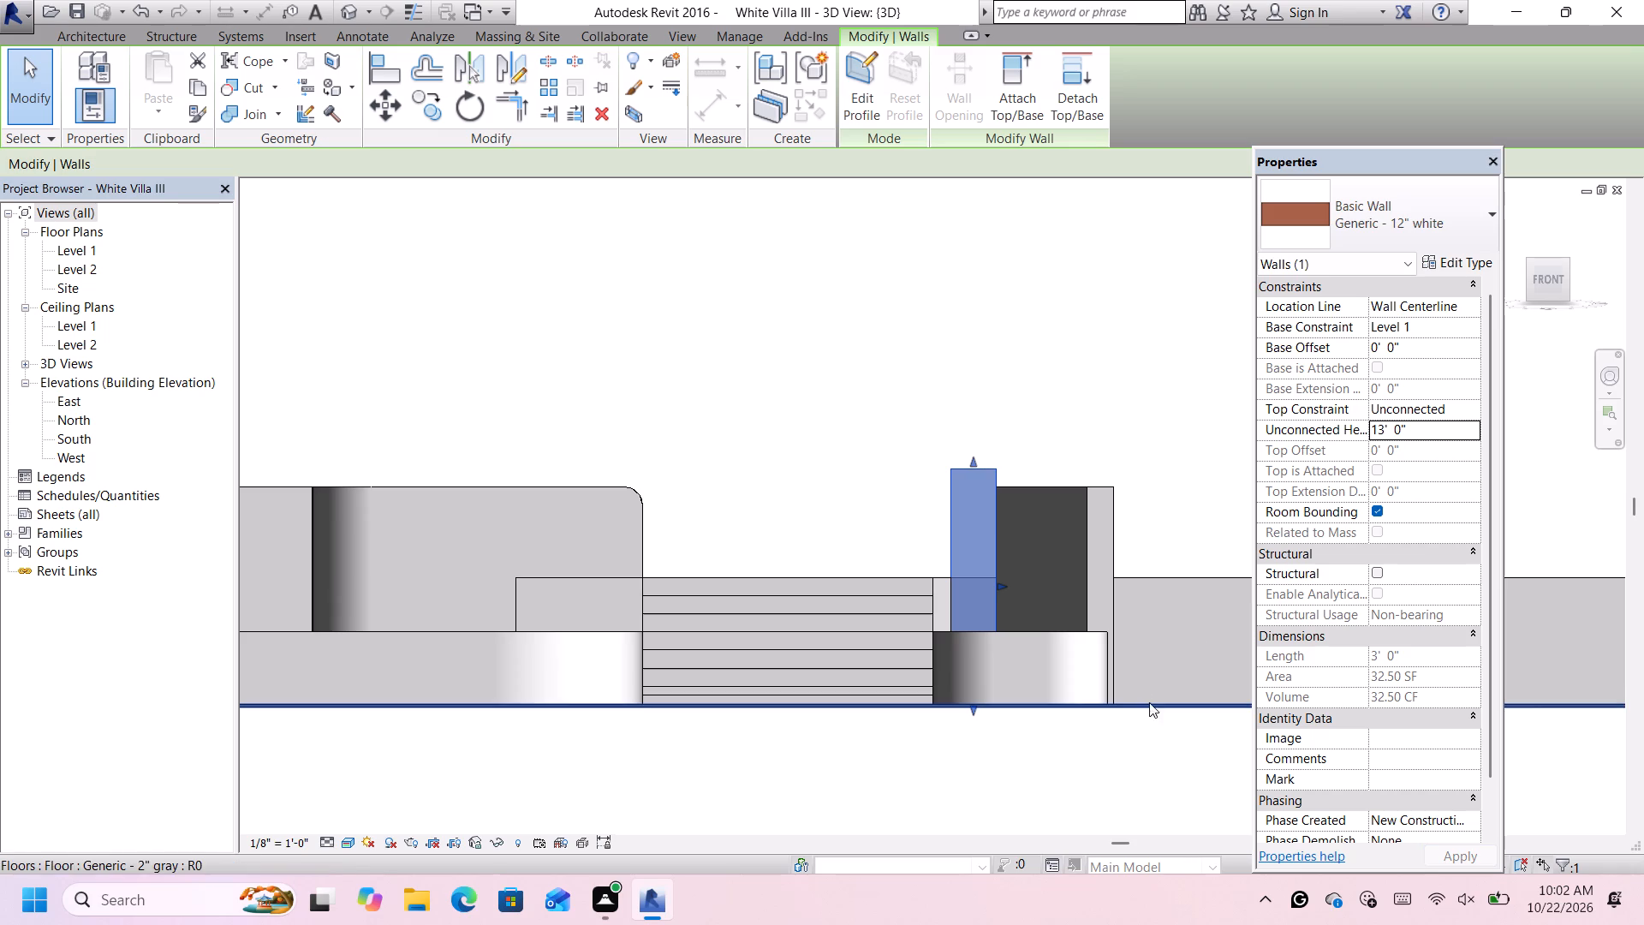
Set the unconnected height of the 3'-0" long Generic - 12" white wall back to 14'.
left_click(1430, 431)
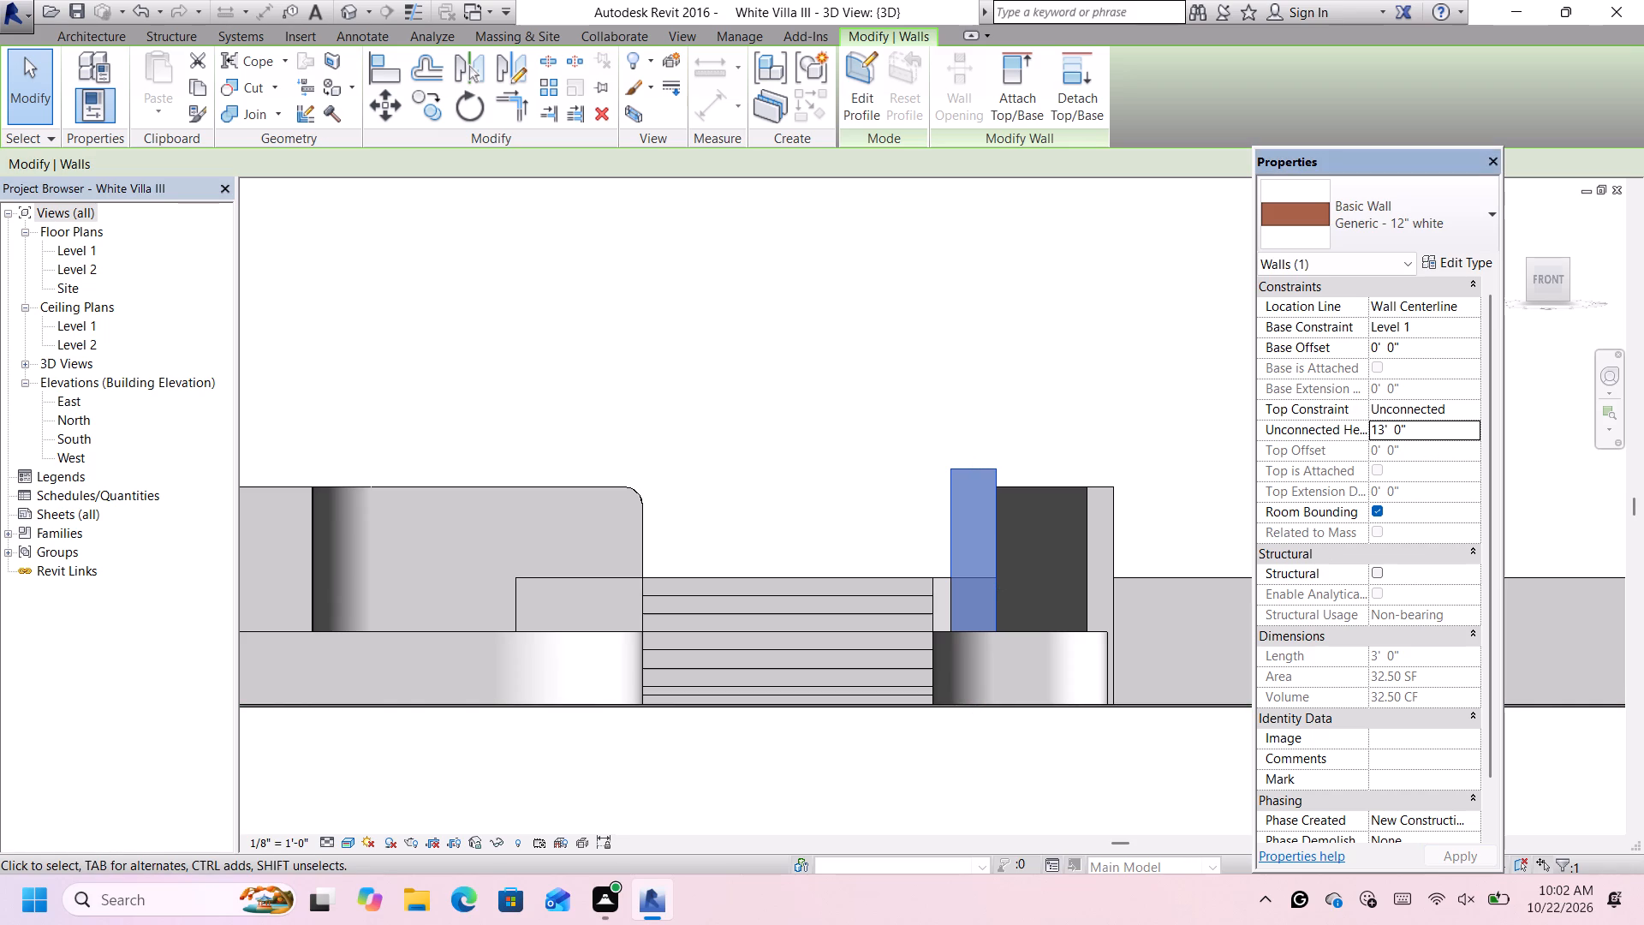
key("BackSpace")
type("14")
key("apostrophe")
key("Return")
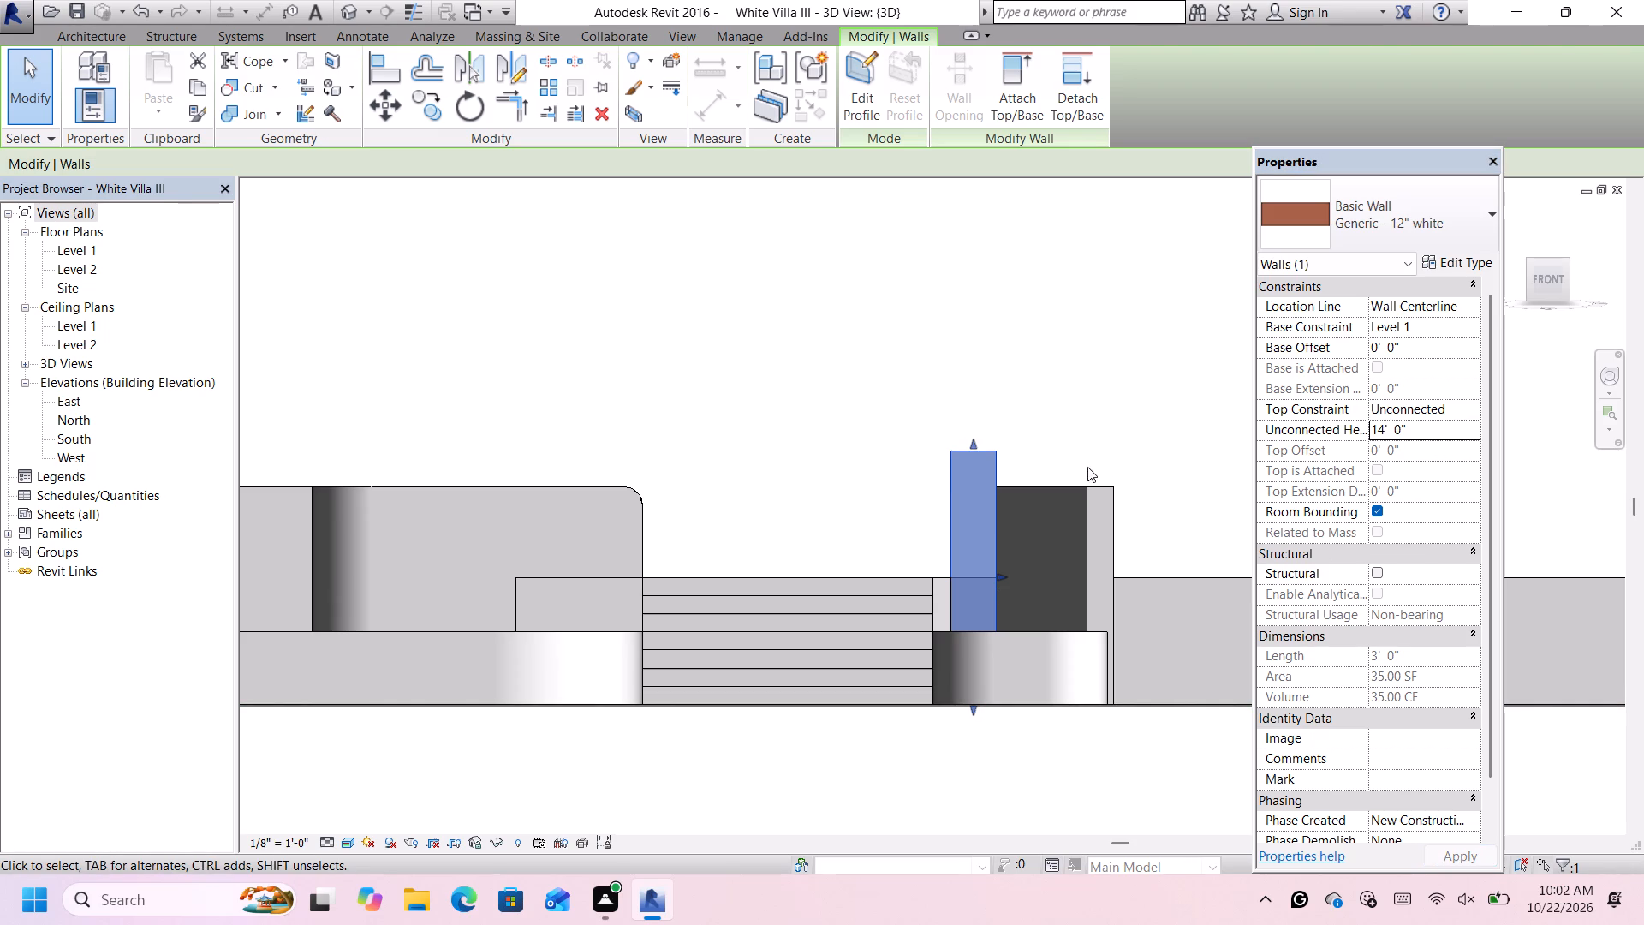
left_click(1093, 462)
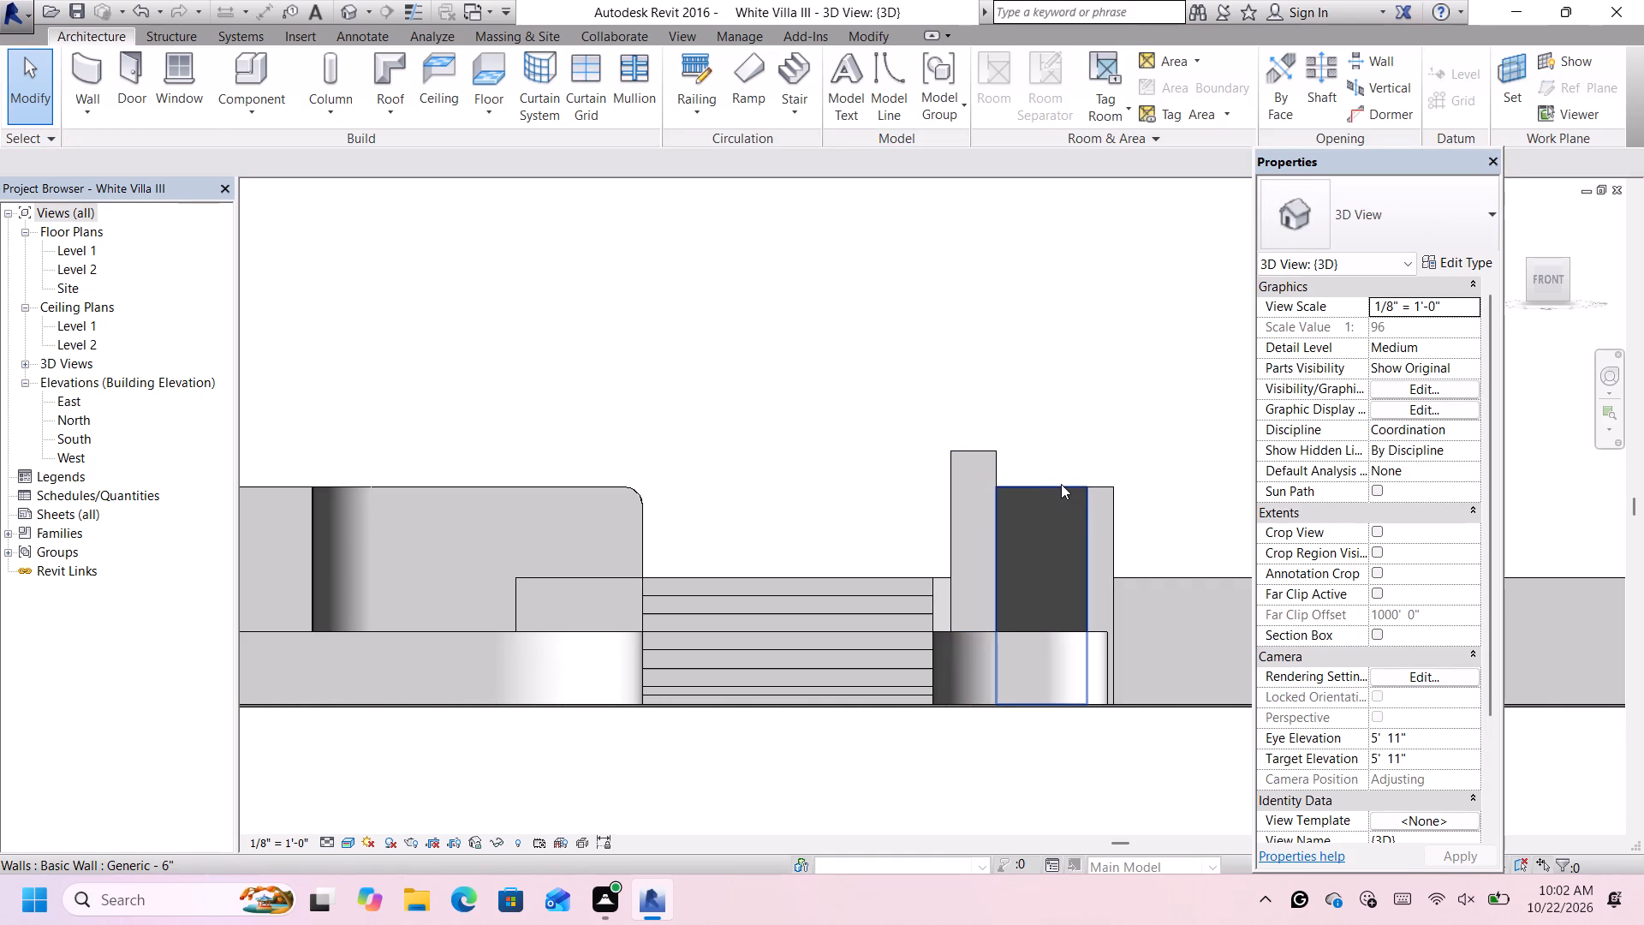
Set the unconnected height of the 5'-0" long Generic - 6" wall next to the raised white wall to 14'.
left_click(1056, 482)
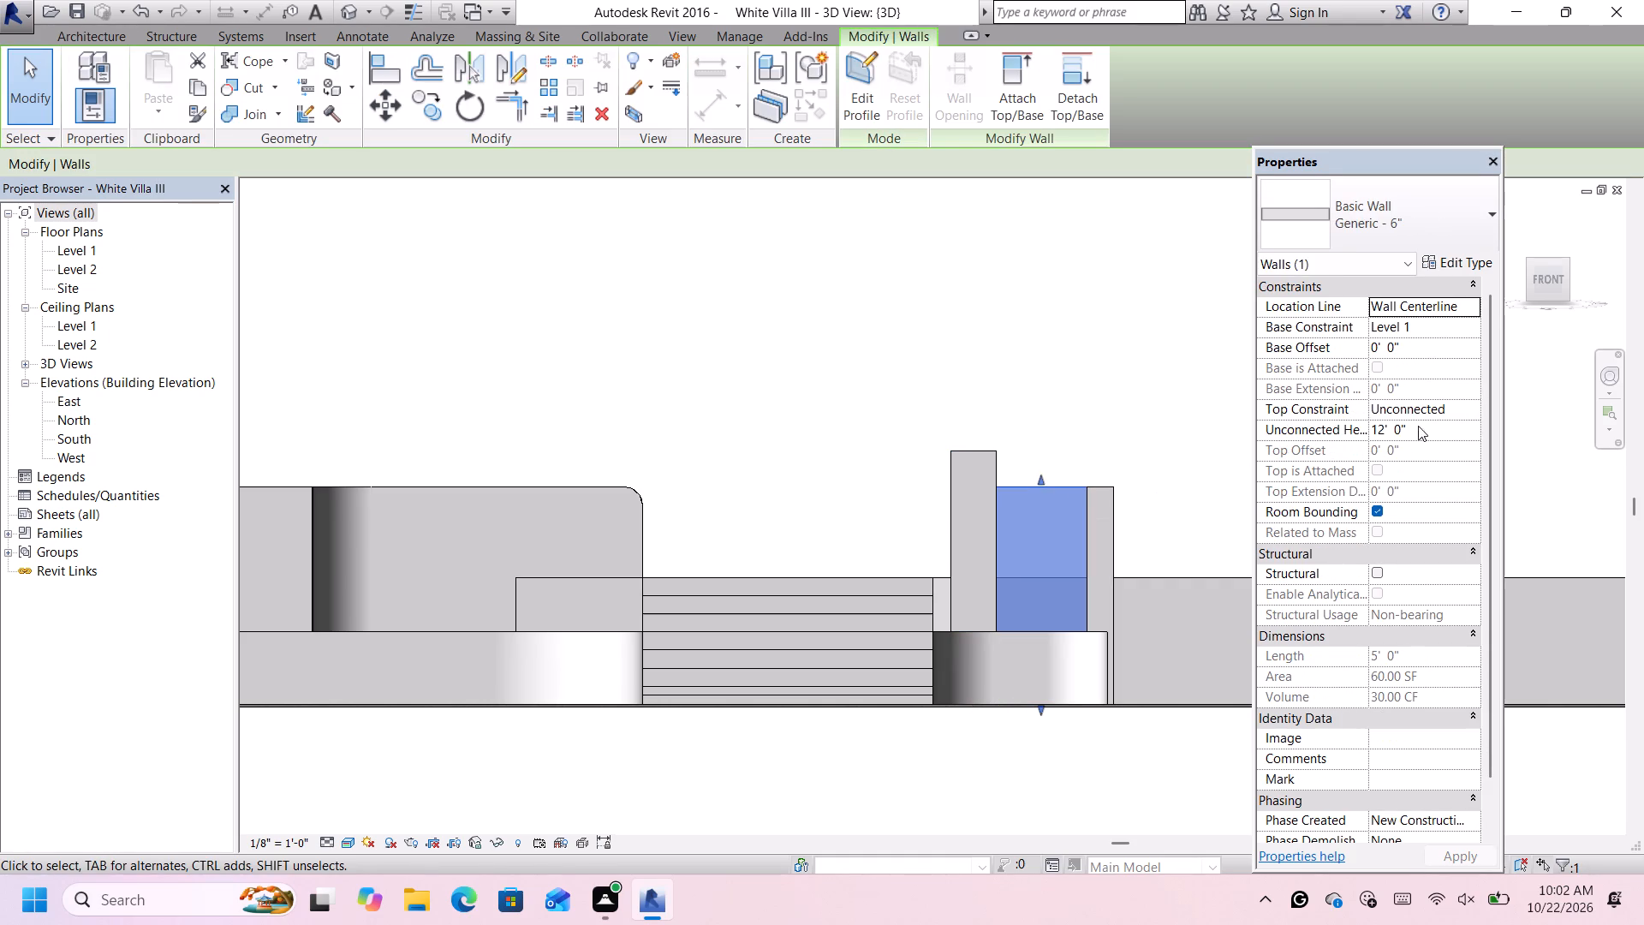
left_click(1426, 436)
key("BackSpace")
key("1")
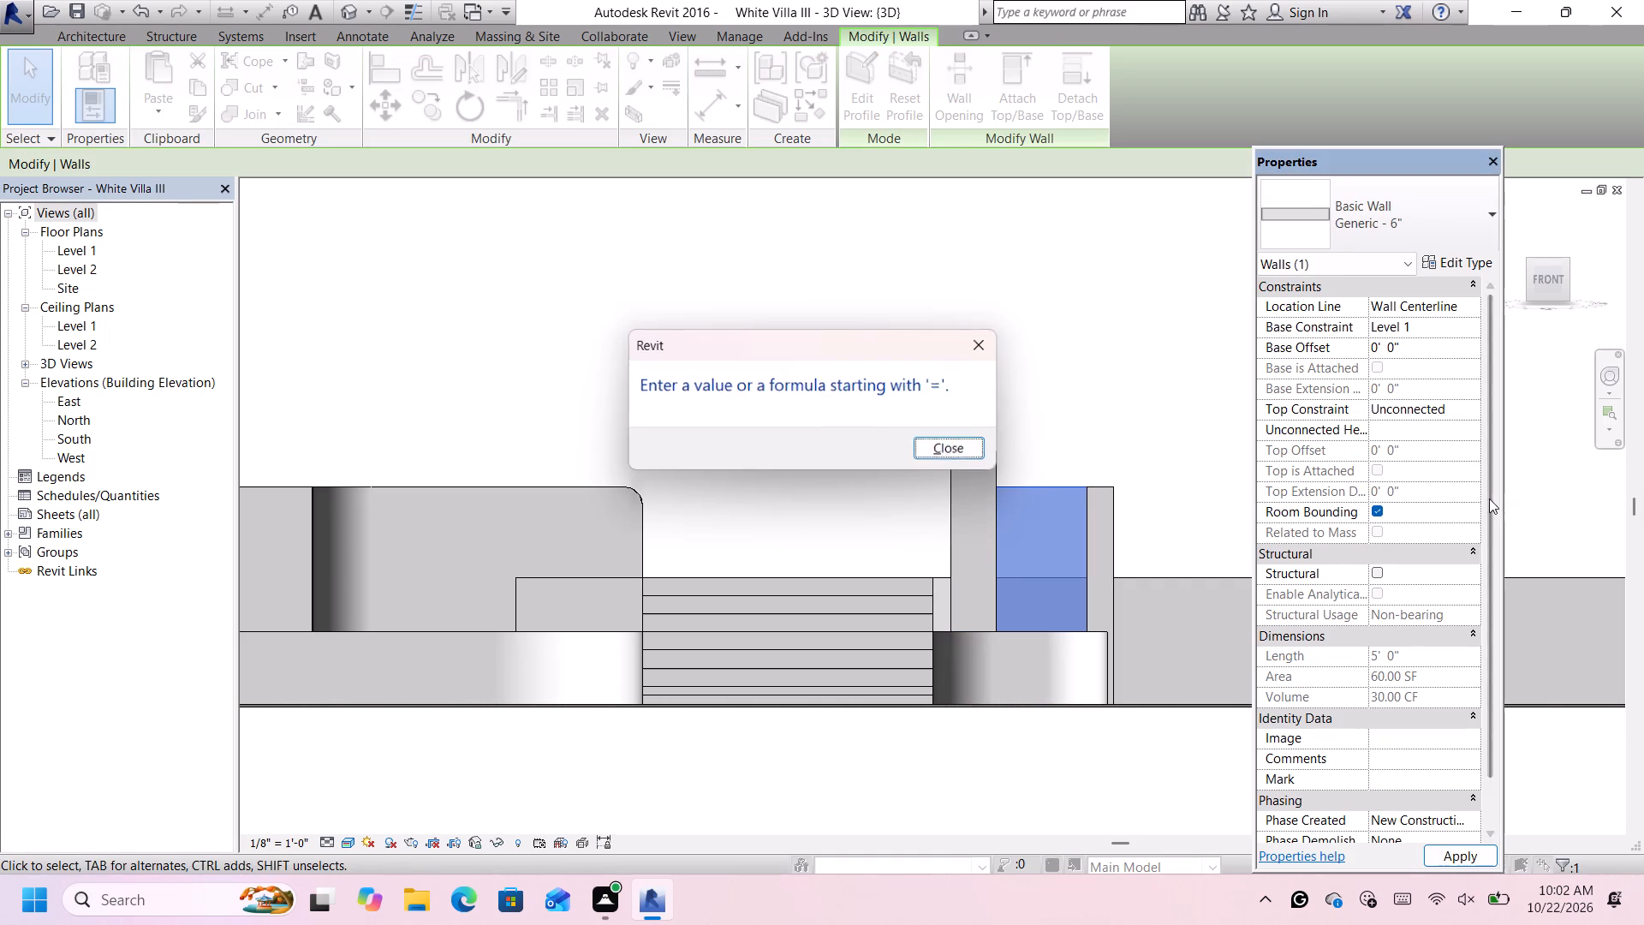
key("4")
left_click(992, 342)
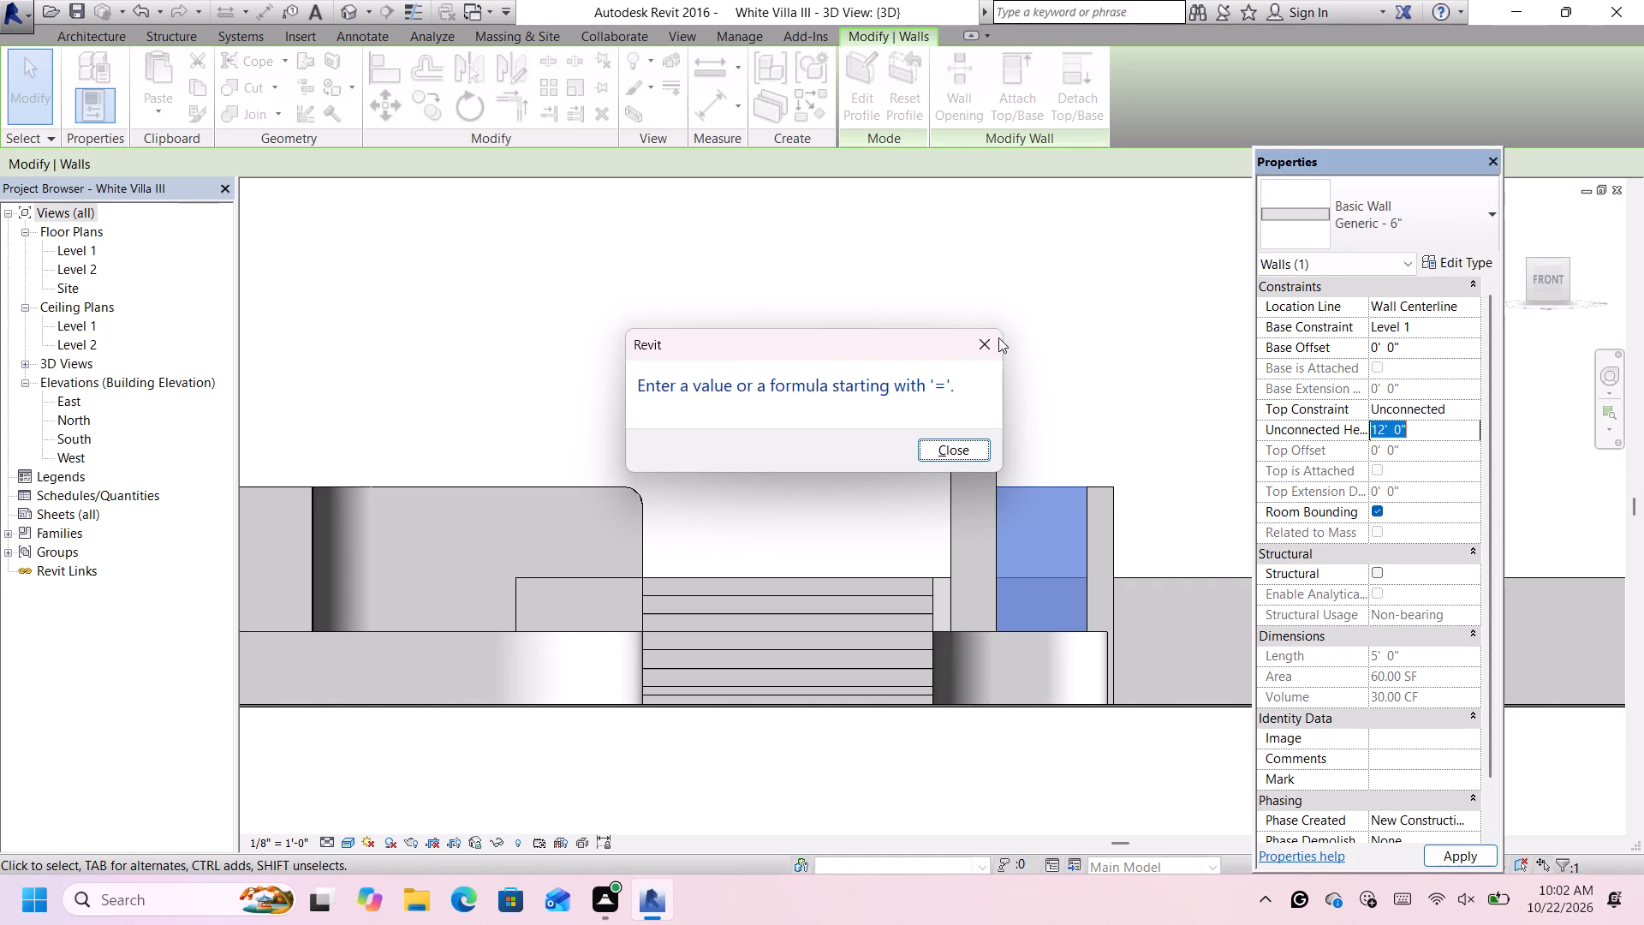
left_click(1421, 423)
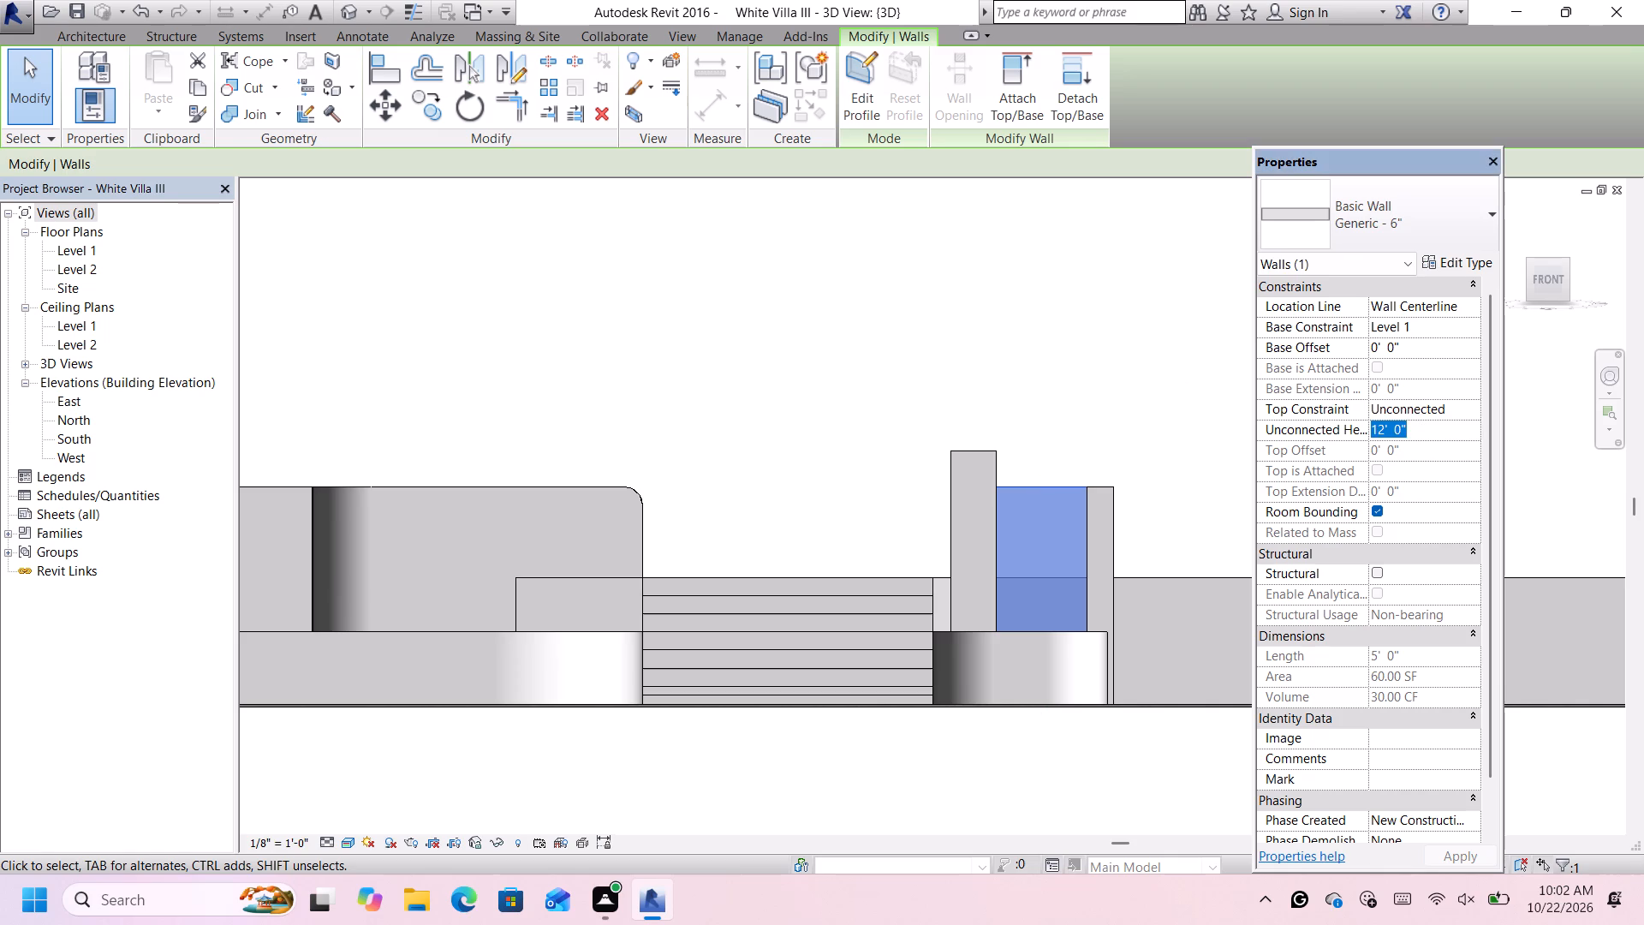
key("BackSpace")
key("1")
key("4")
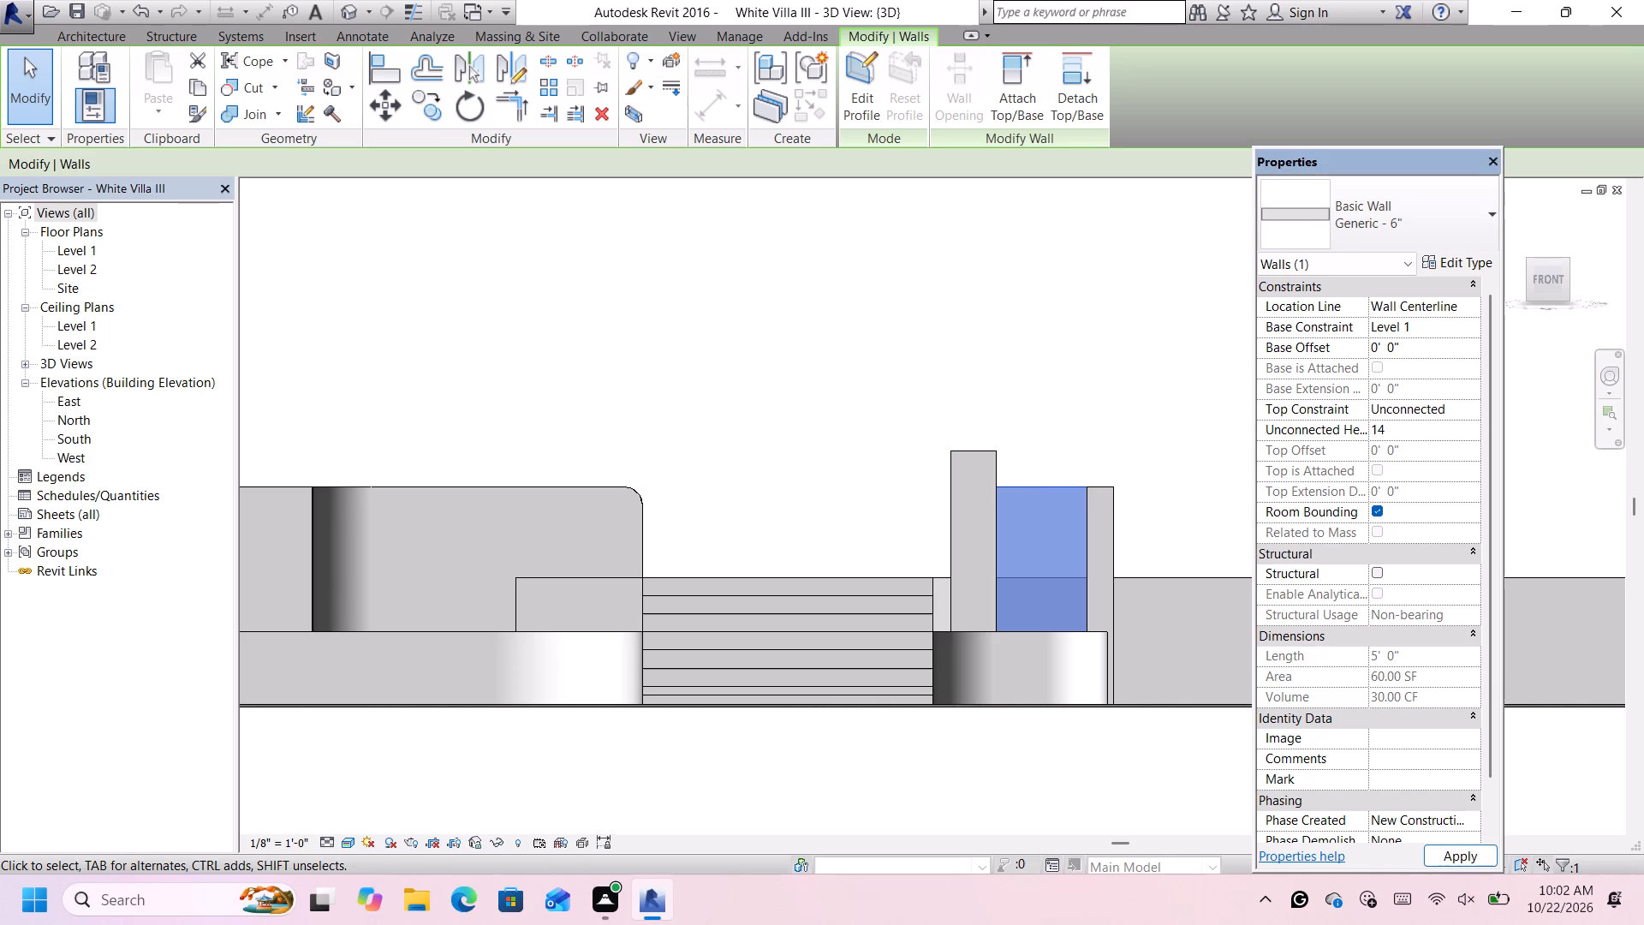
key("apostrophe")
key("Return")
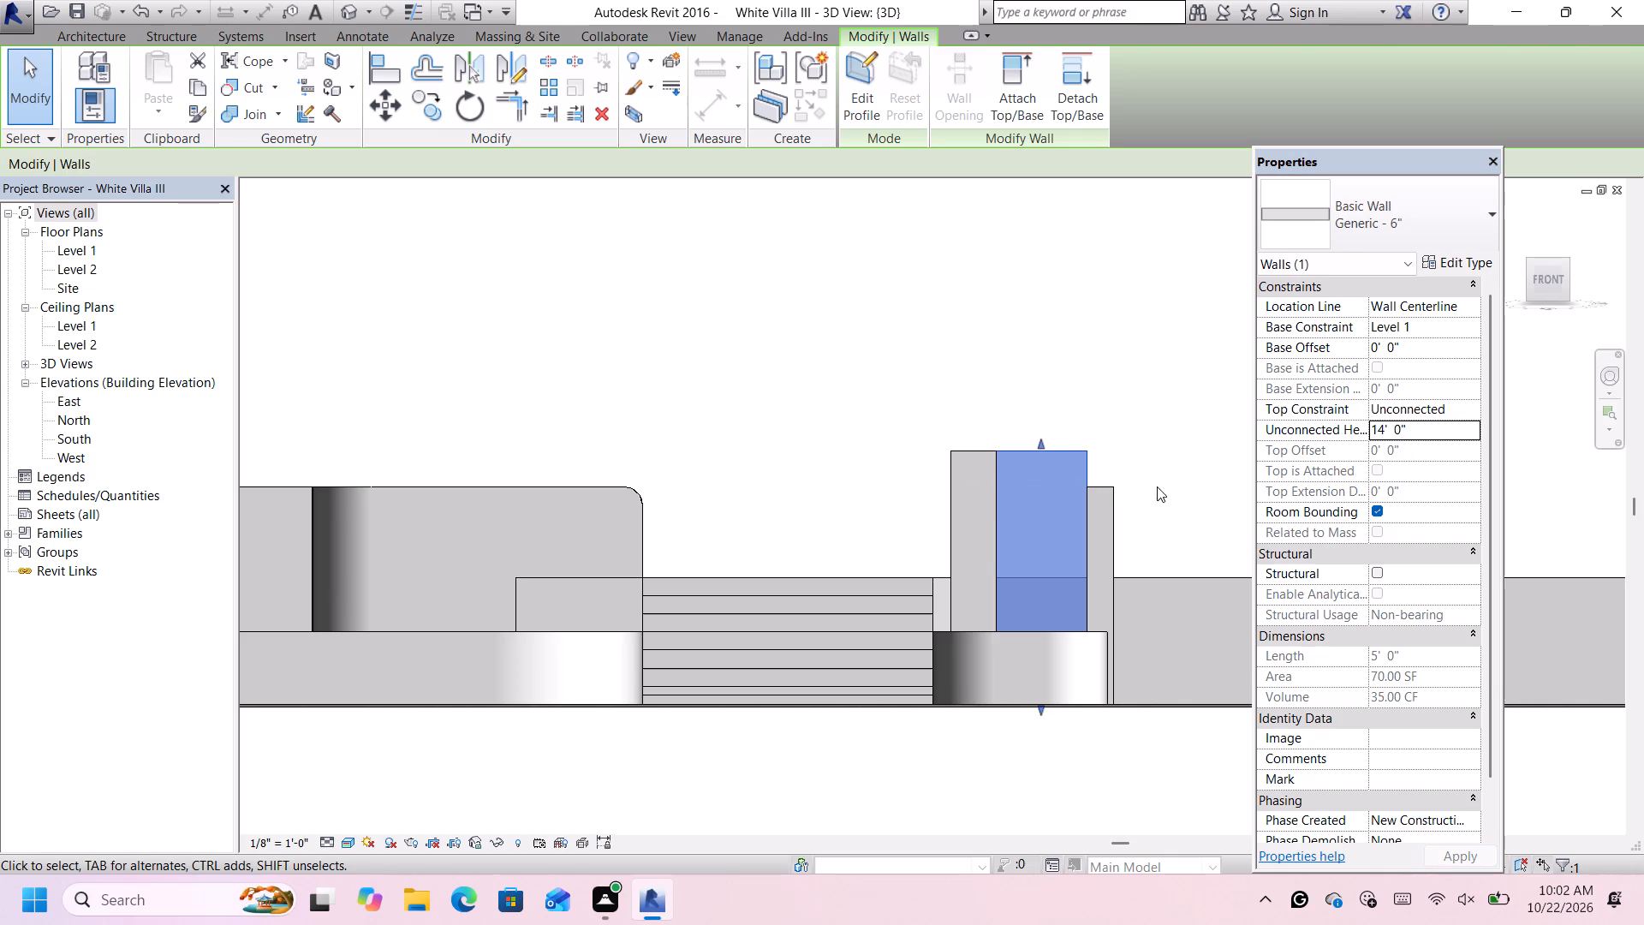
Set the unconnected height of the 1'-6" long Generic - 12" white wall beside the 5'-0" wall to 14'.
left_click(1157, 486)
left_click(1107, 498)
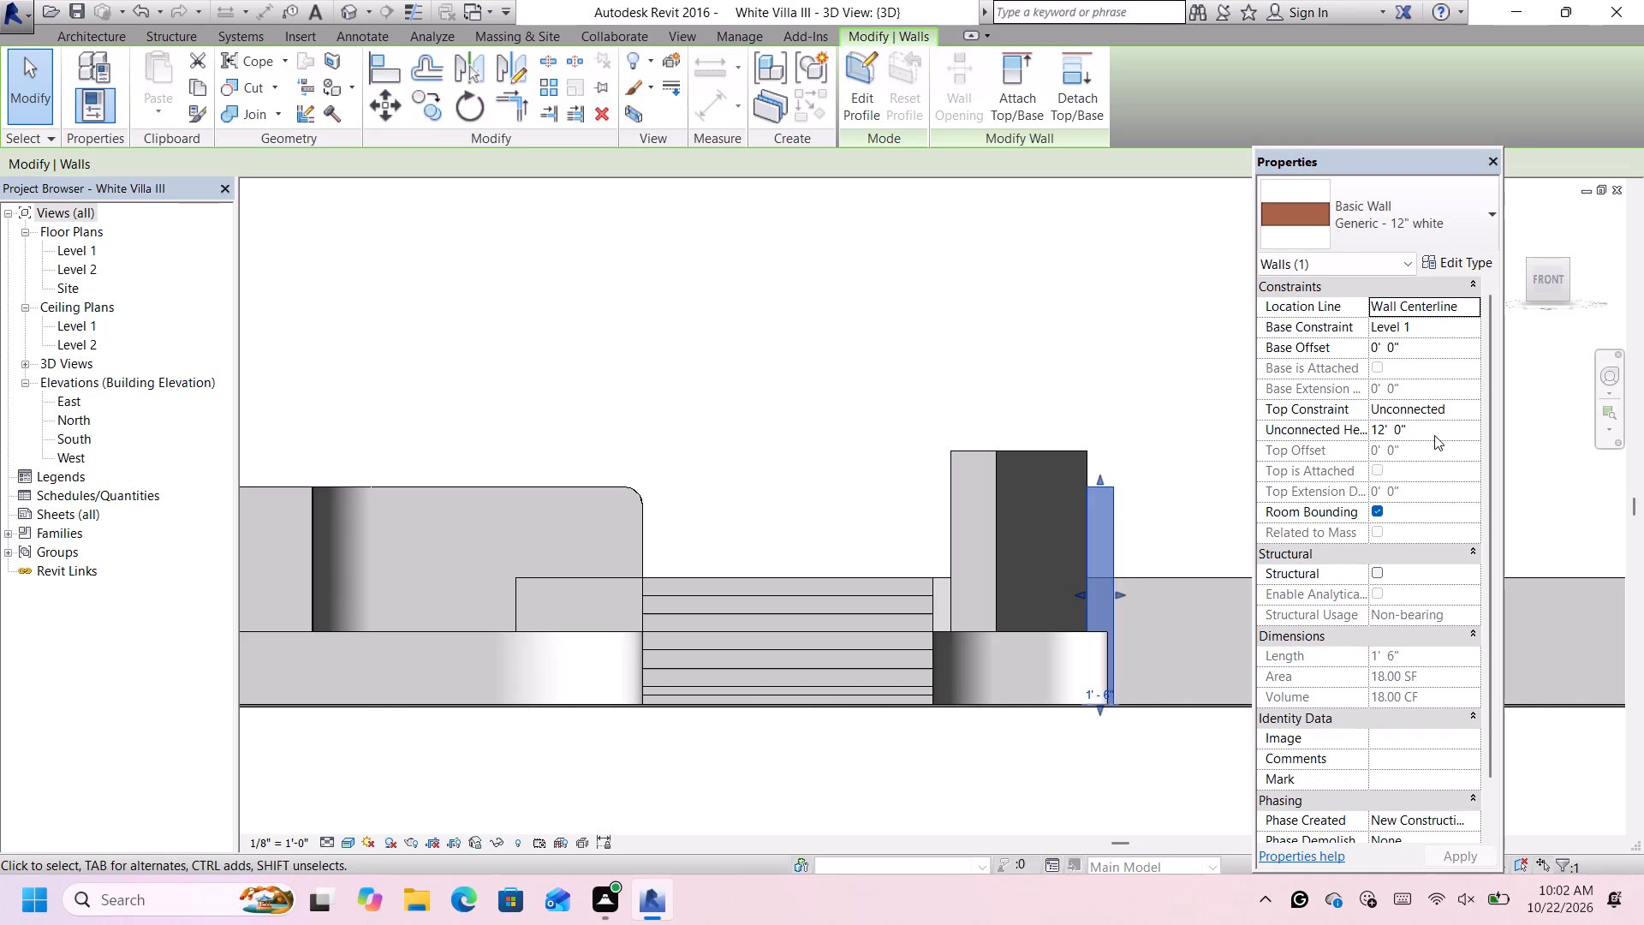
left_click(1435, 435)
key("BackSpace")
type("14'")
key("Return")
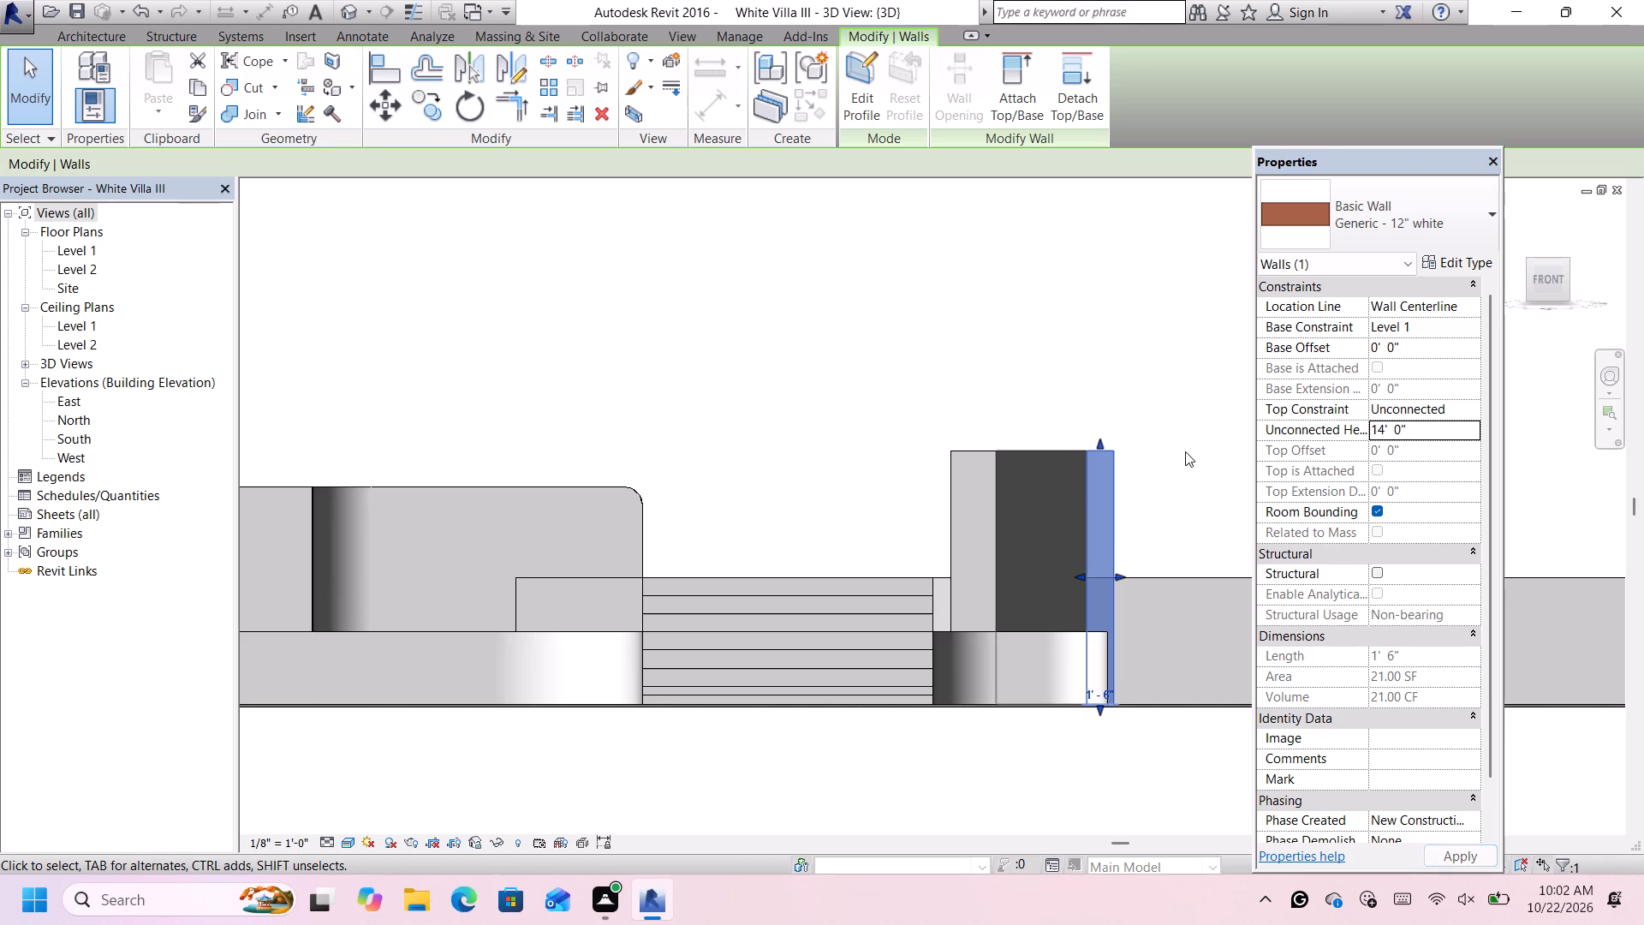
left_click(1185, 449)
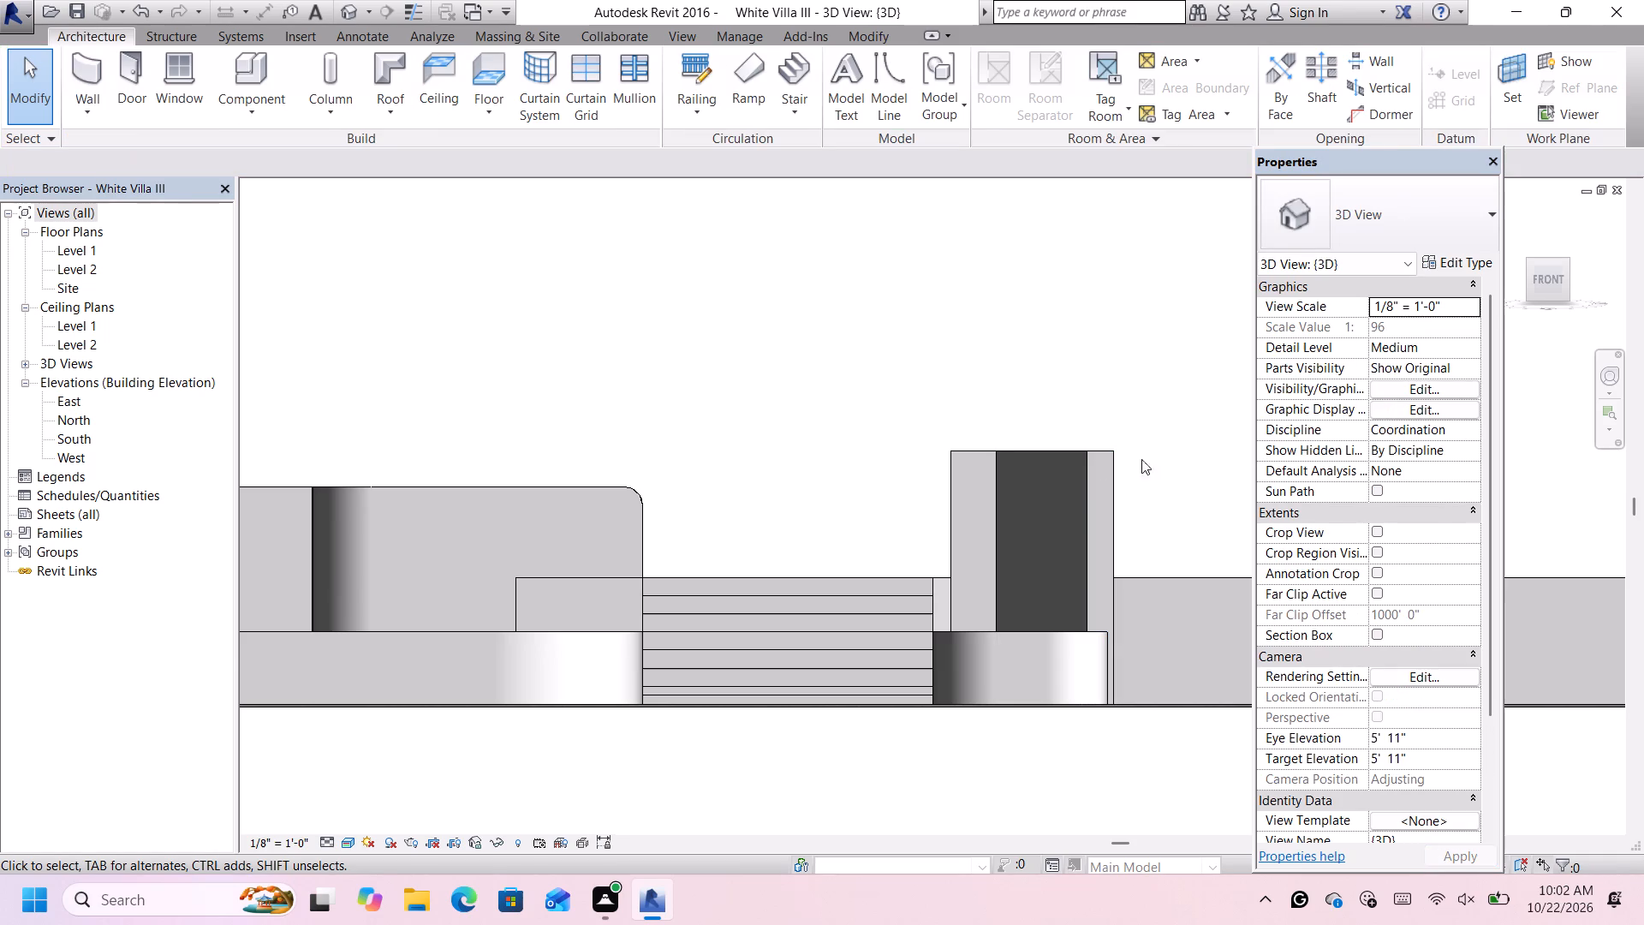
Duplicate the wall type of the 5'-0" long Generic - 6" wall as "Generic - 6" white".
scroll(1051, 463, "up", 2)
left_click(1055, 449)
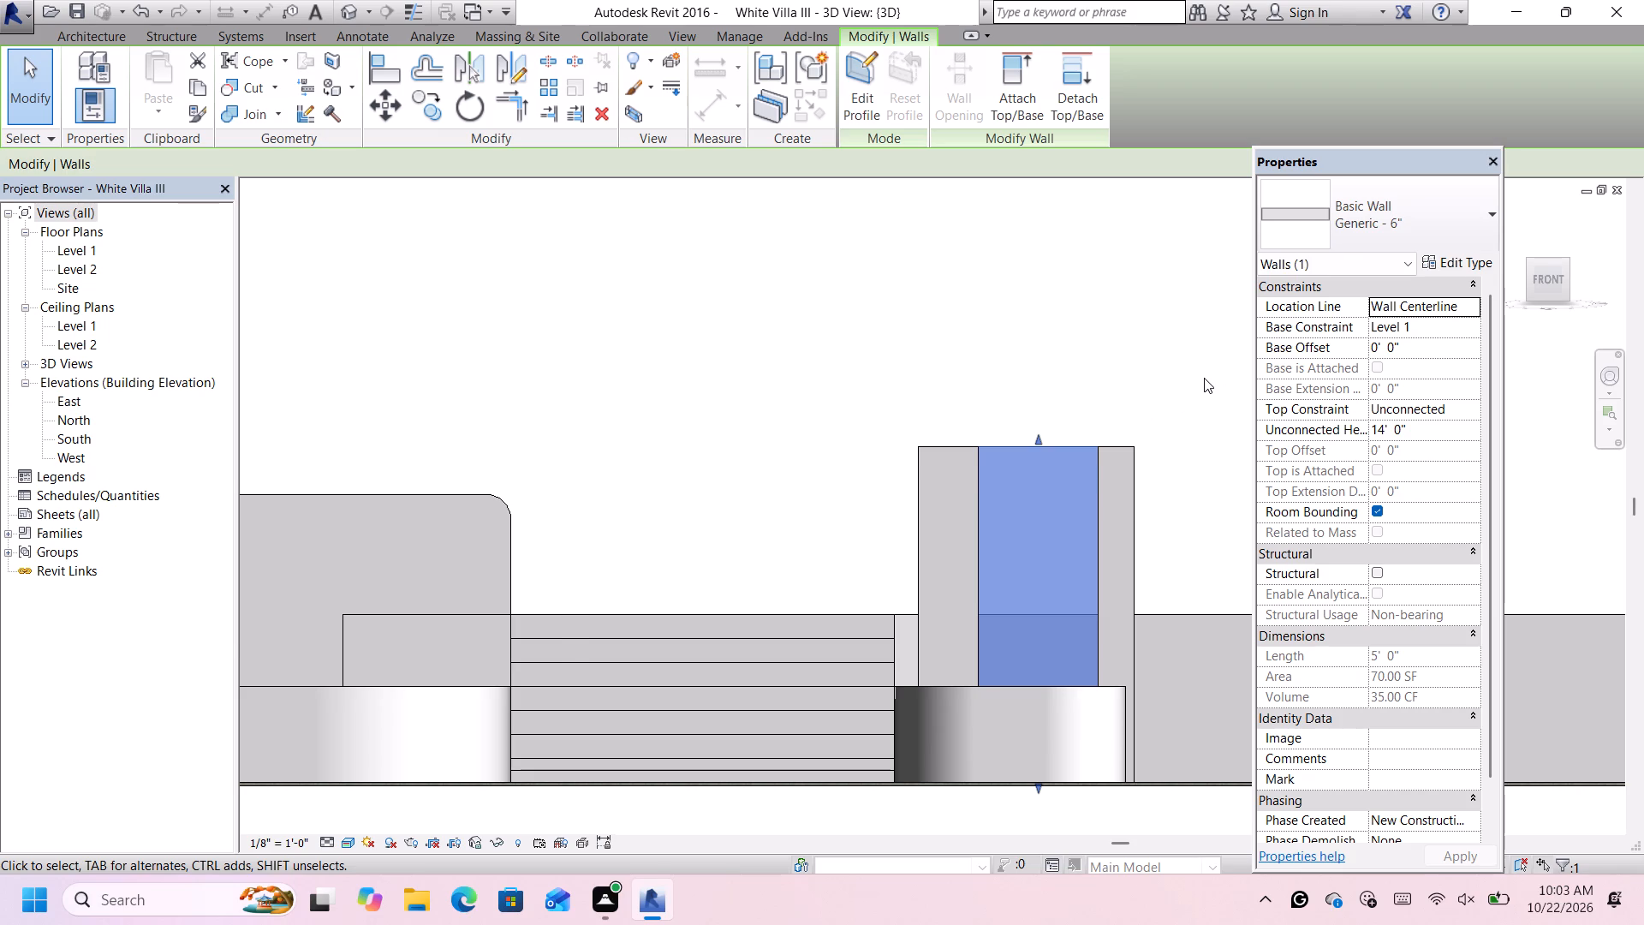
scroll(1204, 378, "down", 1)
scroll(1266, 358, "up", 3)
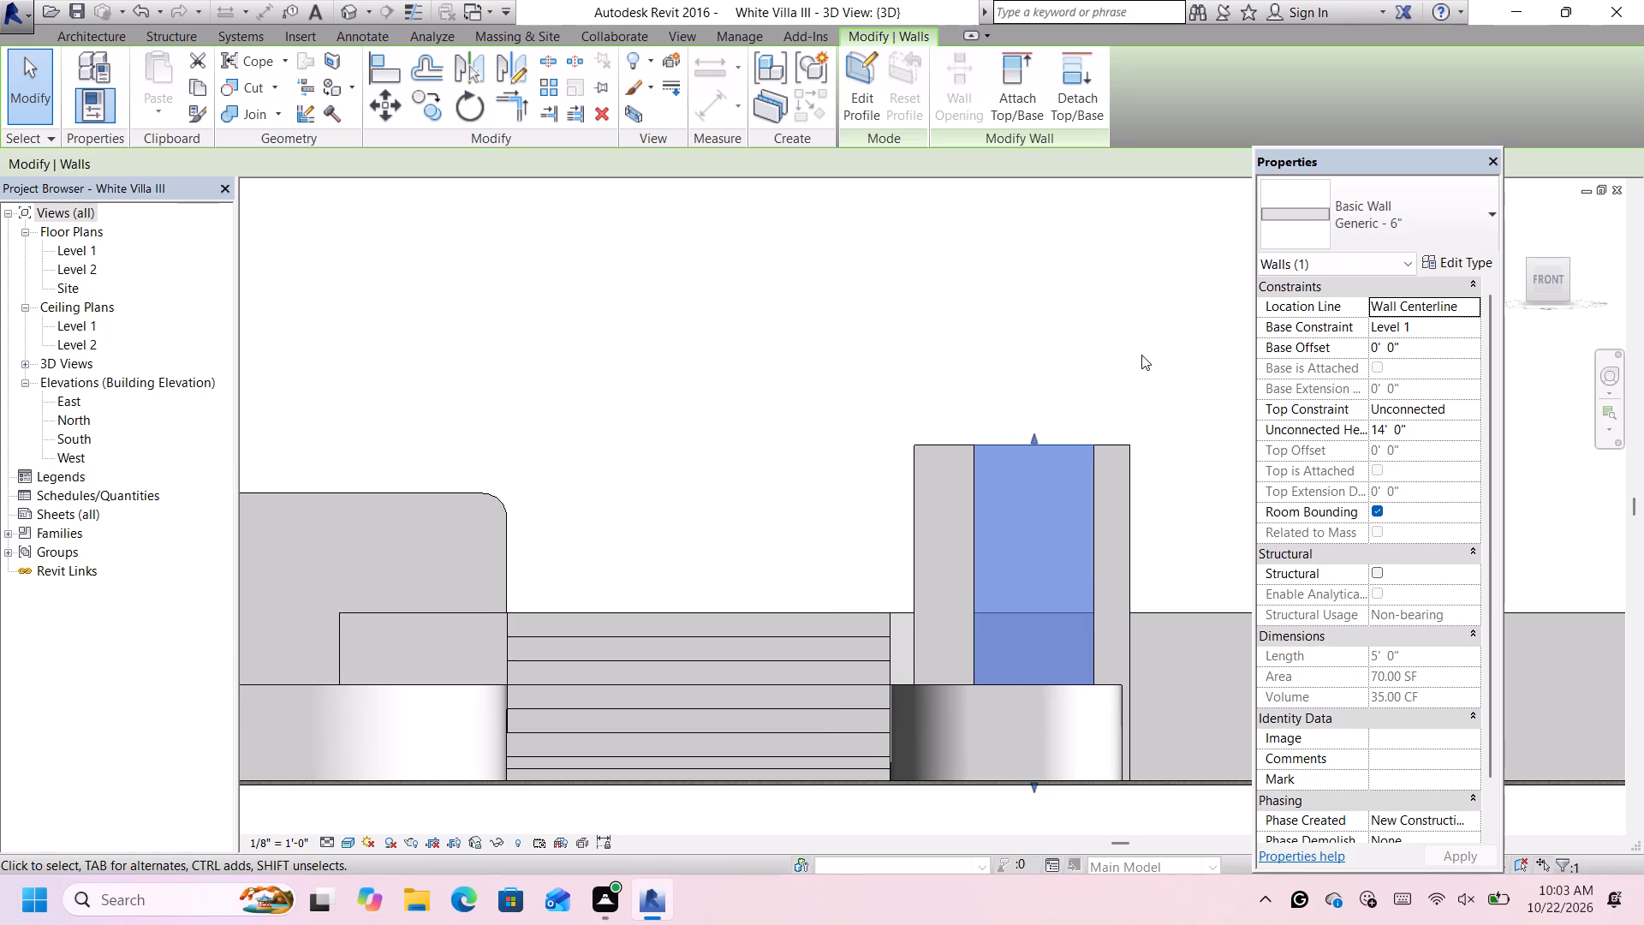
scroll(1146, 359, "down", 1)
scroll(1189, 466, "up", 1)
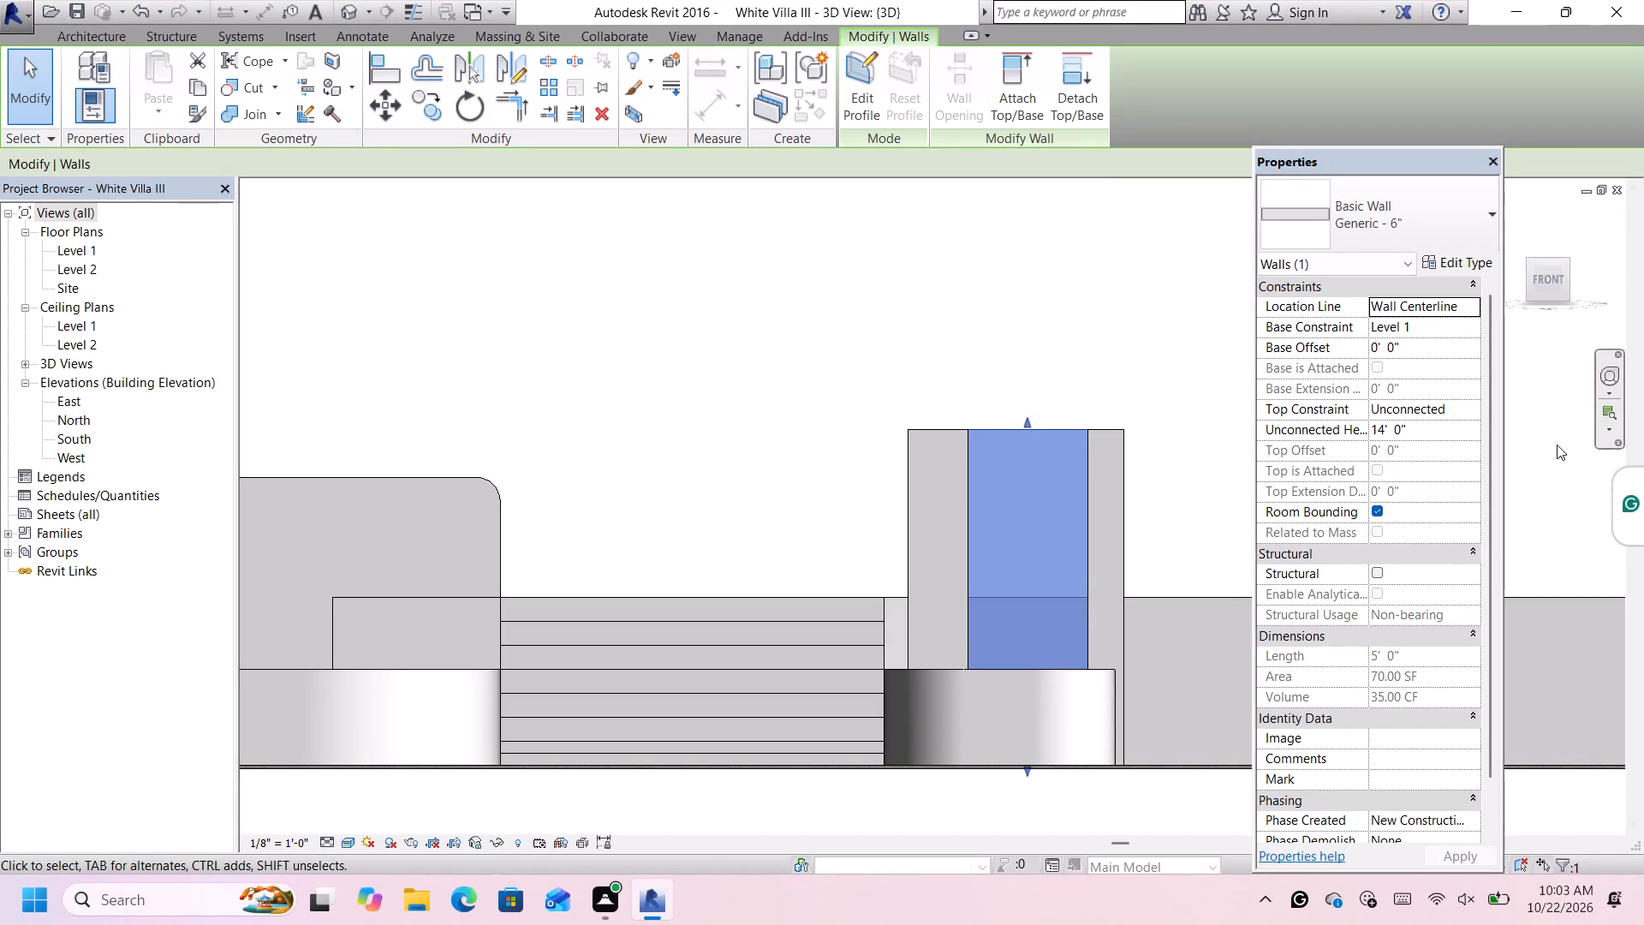
left_click(1440, 328)
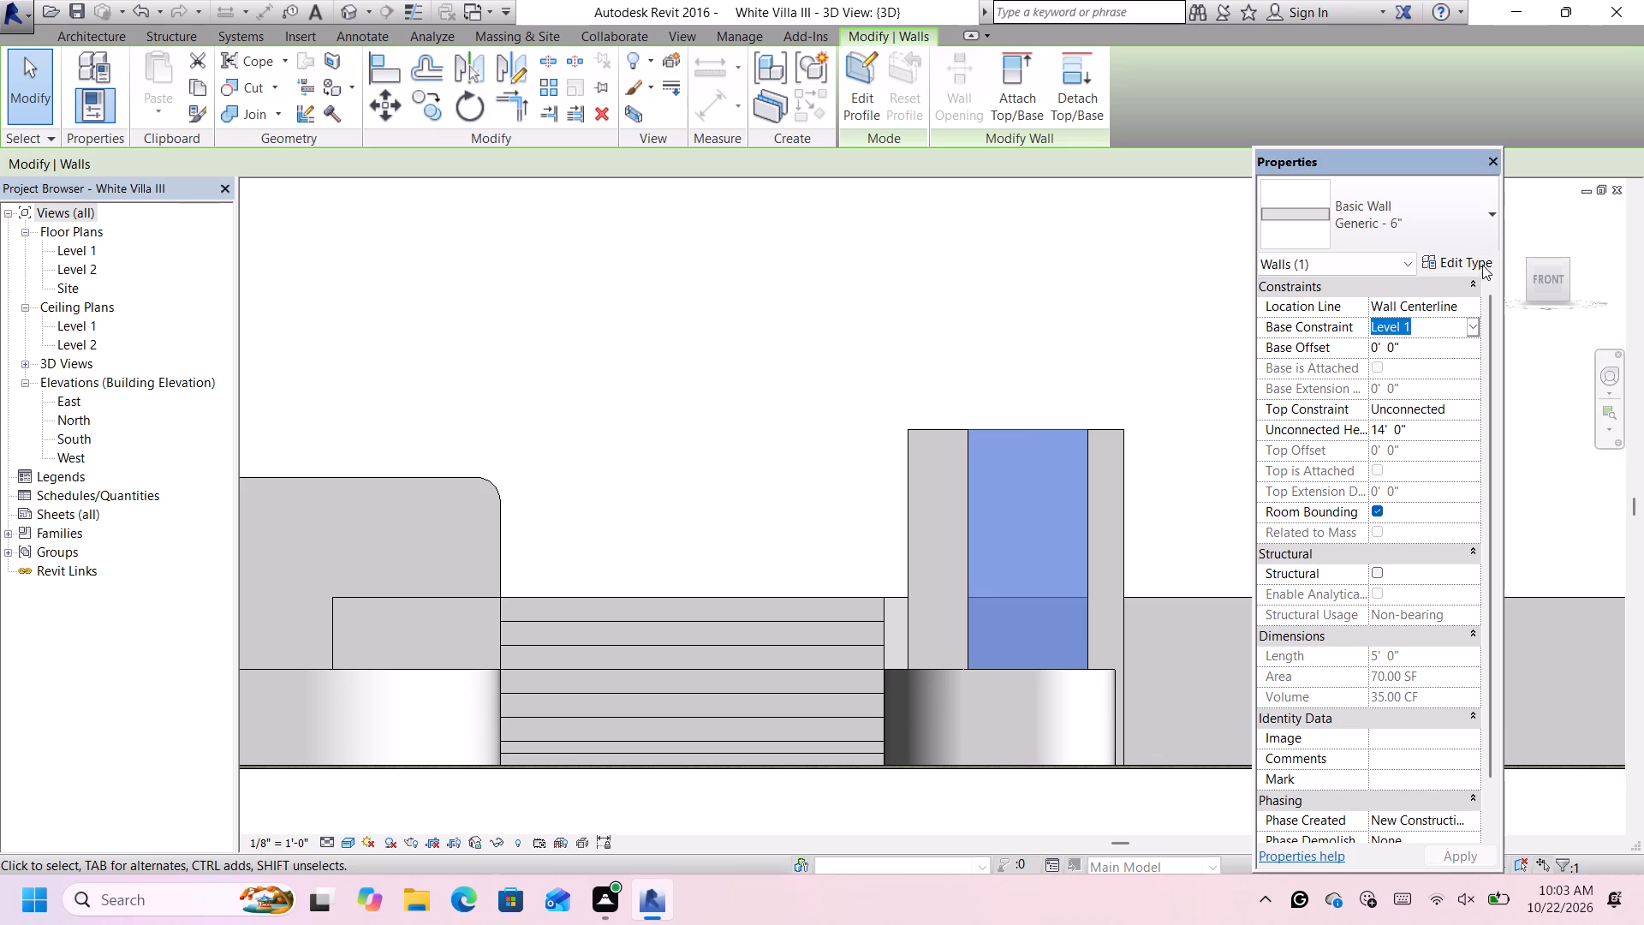
left_click(1480, 259)
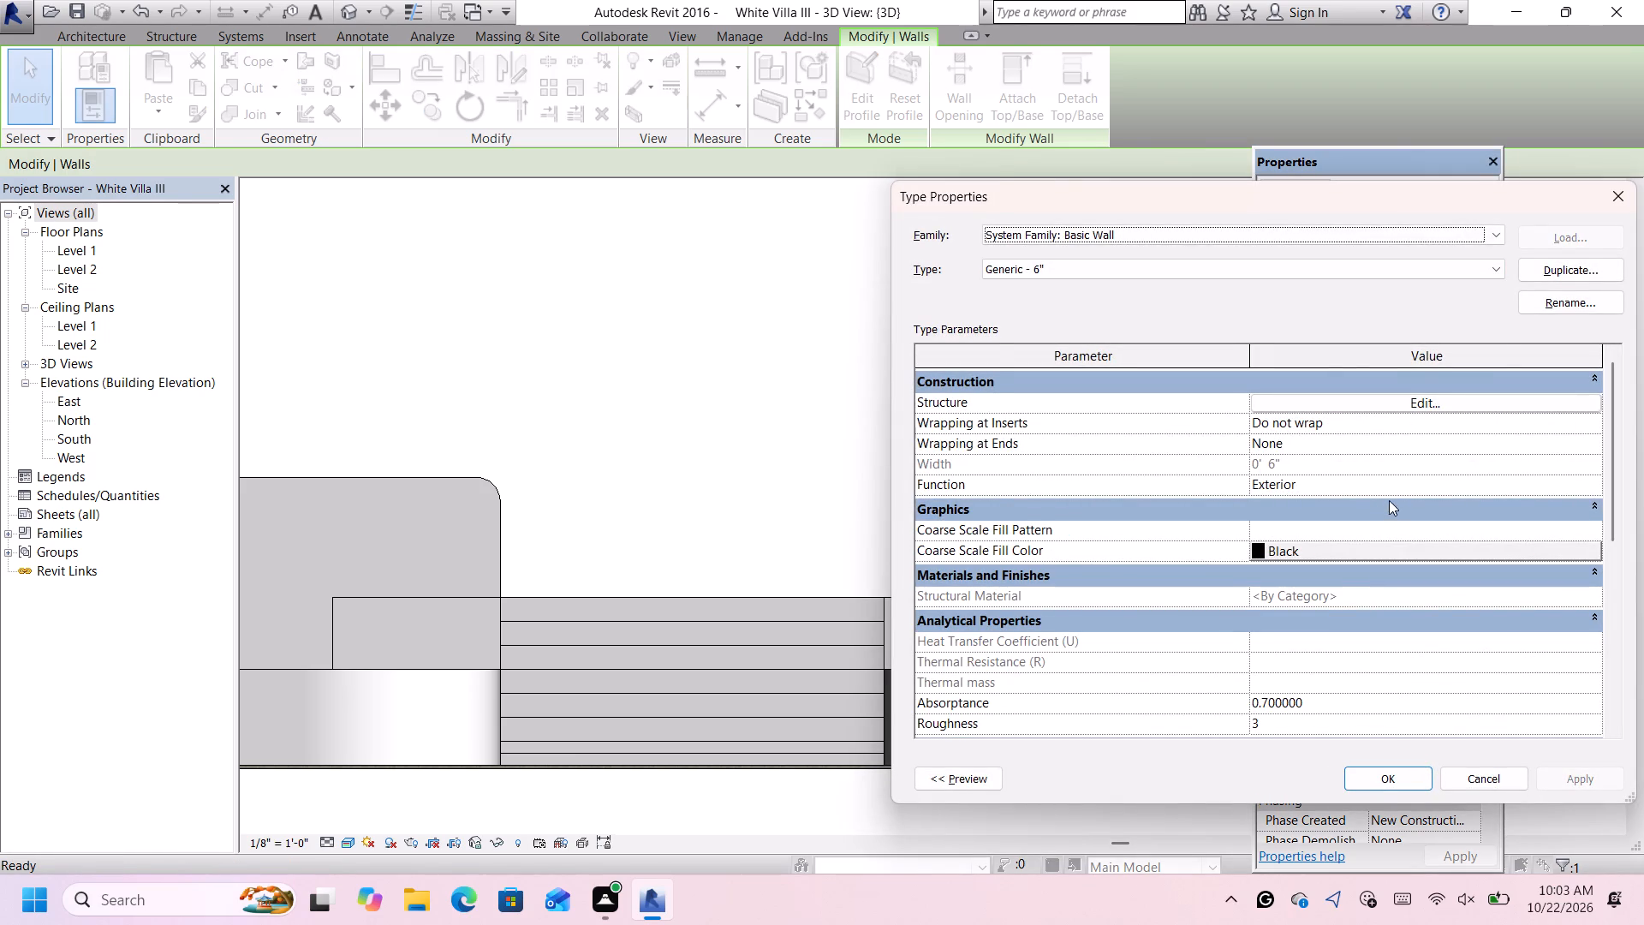
left_click(1551, 267)
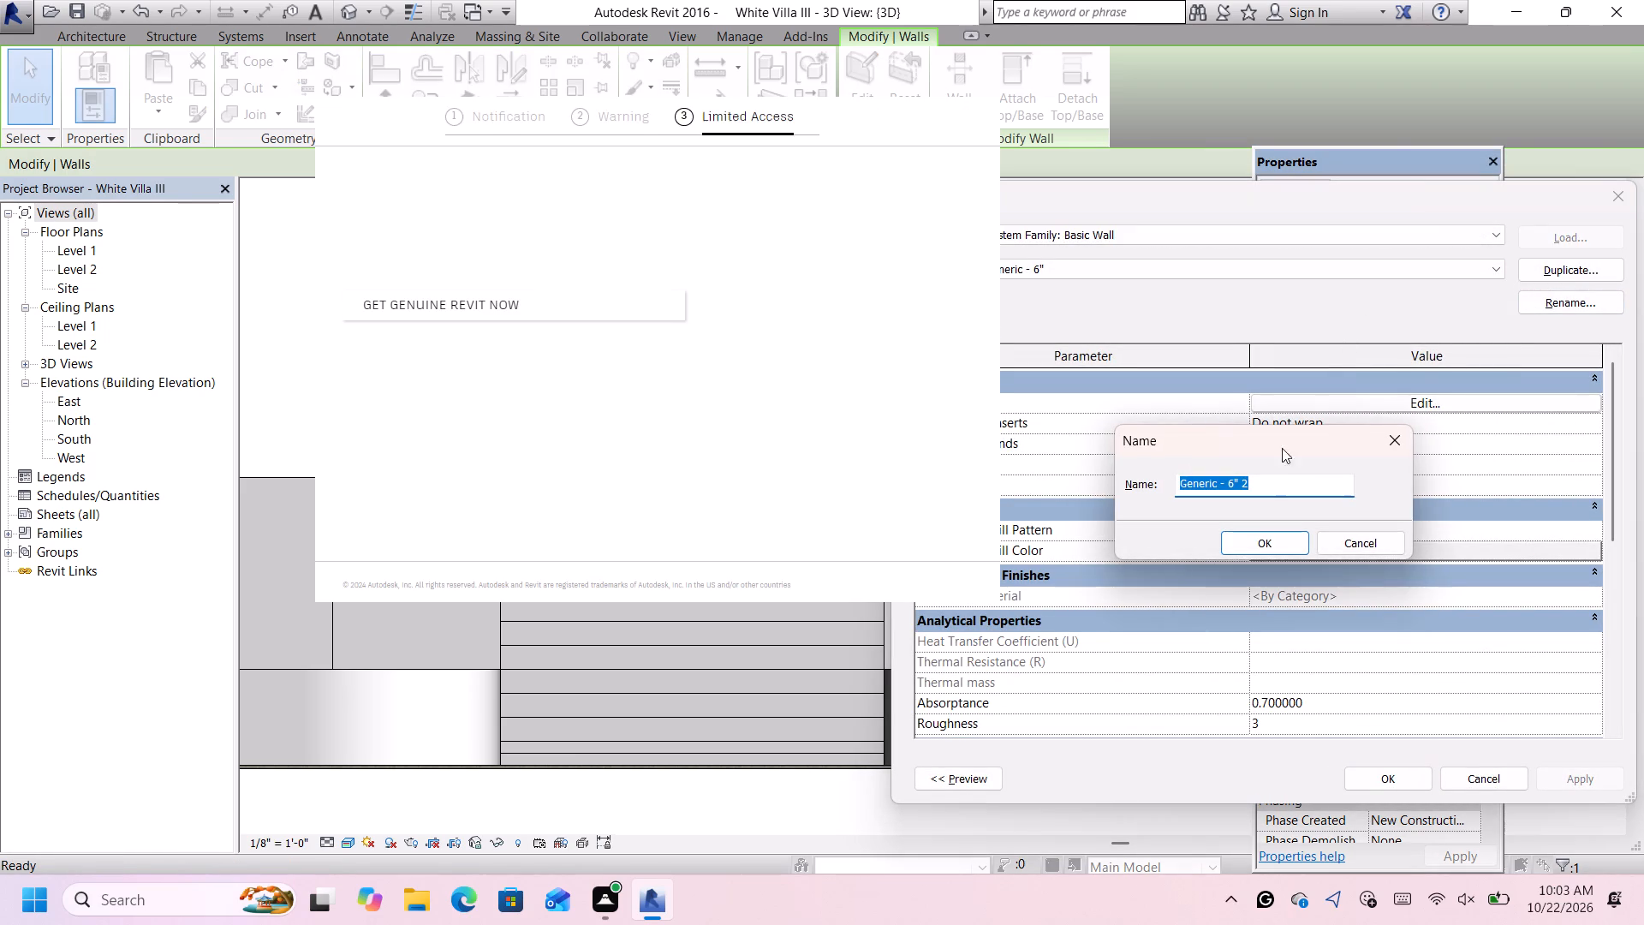
left_click(1282, 474)
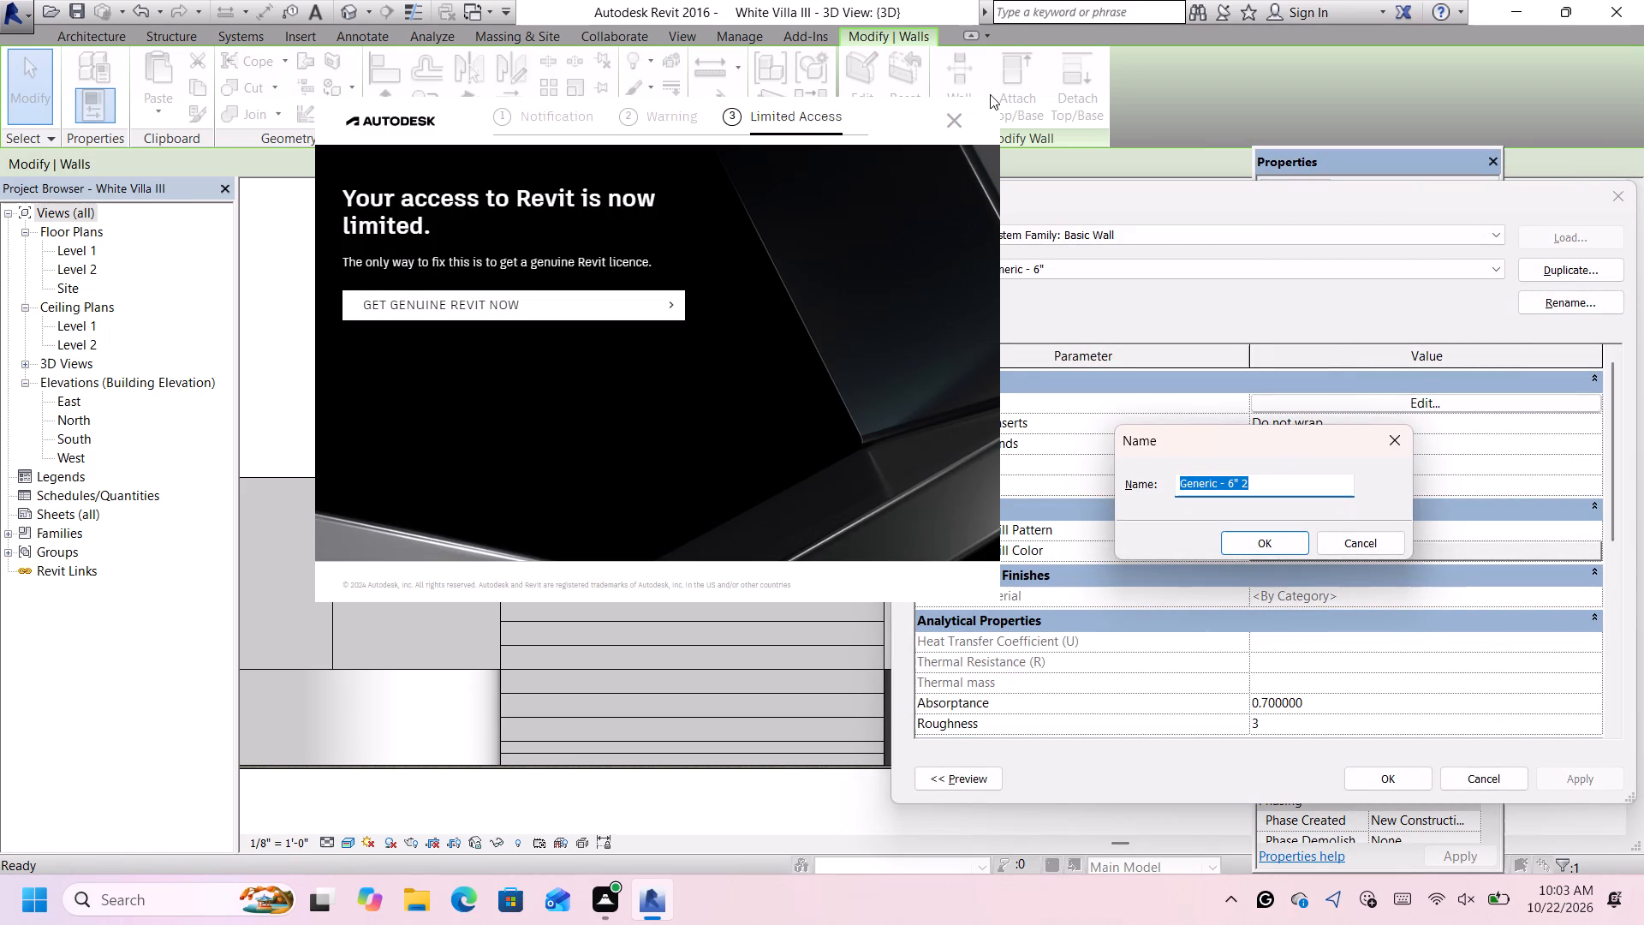
left_click(966, 120)
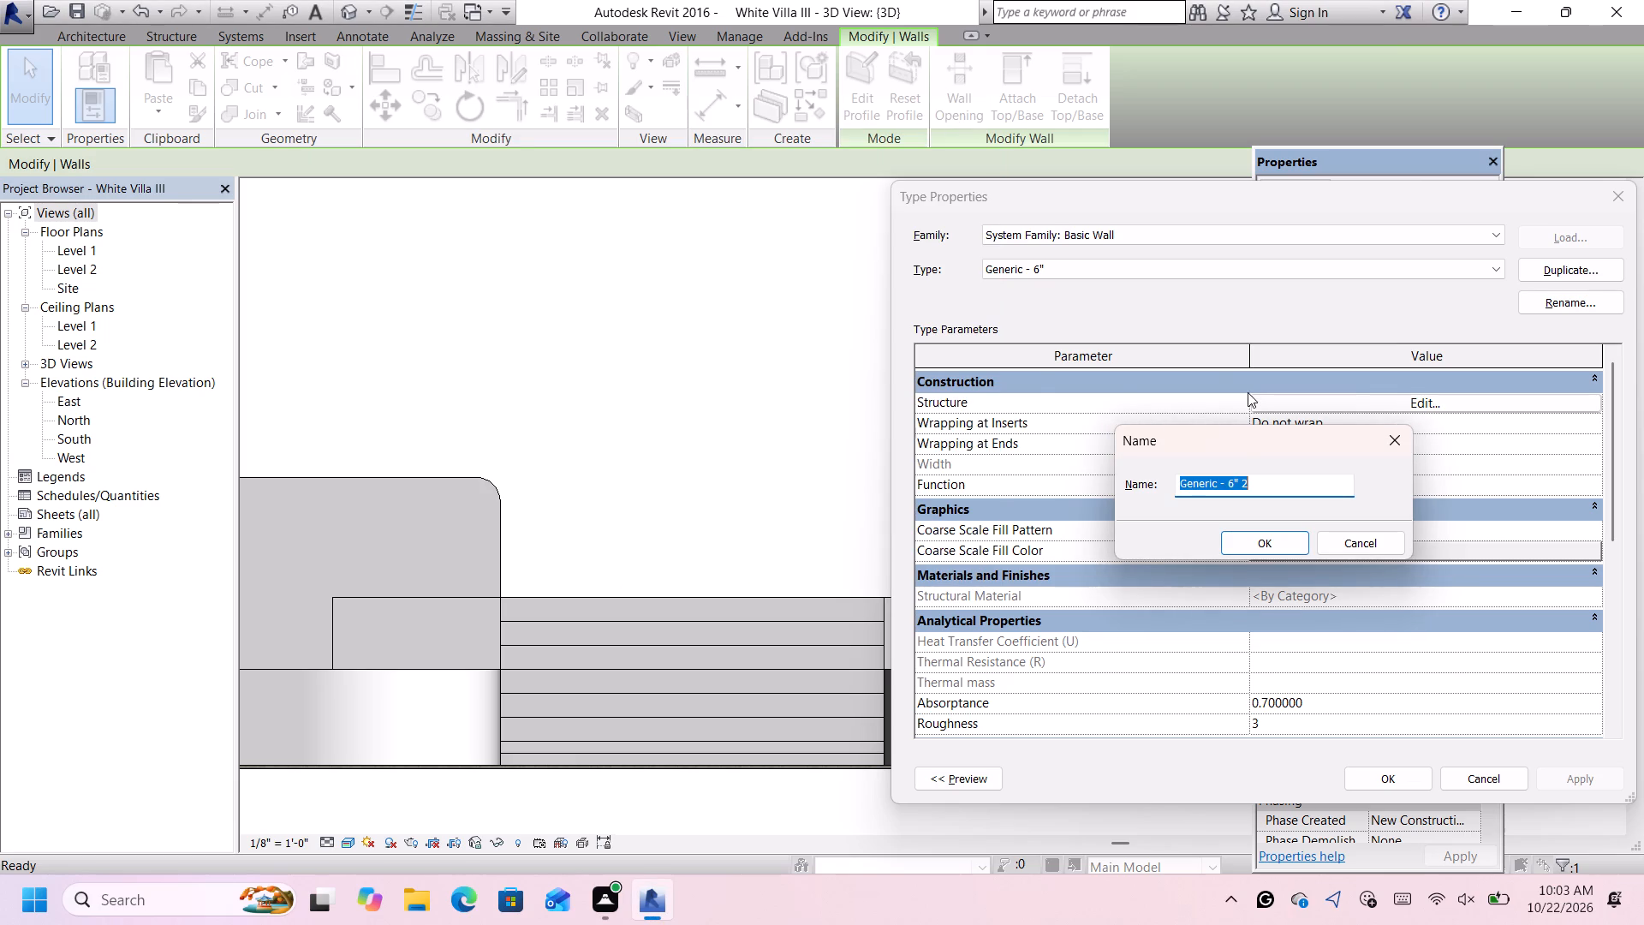
left_click(1276, 488)
key("BackSpace")
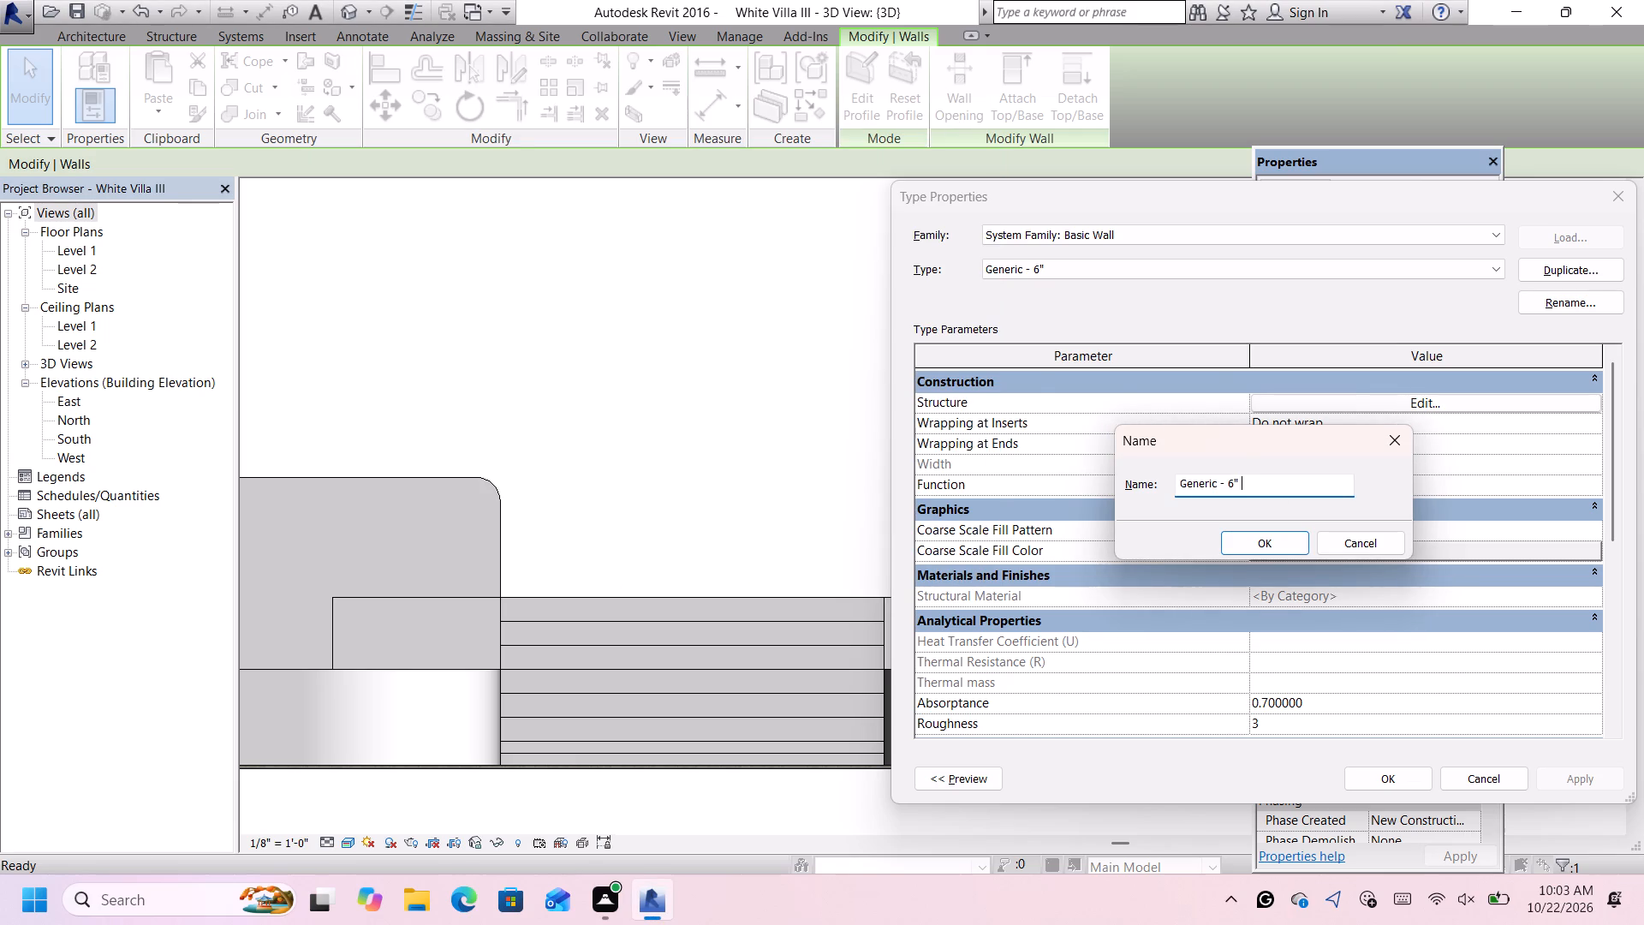
key("w")
key("j")
key("BackSpace")
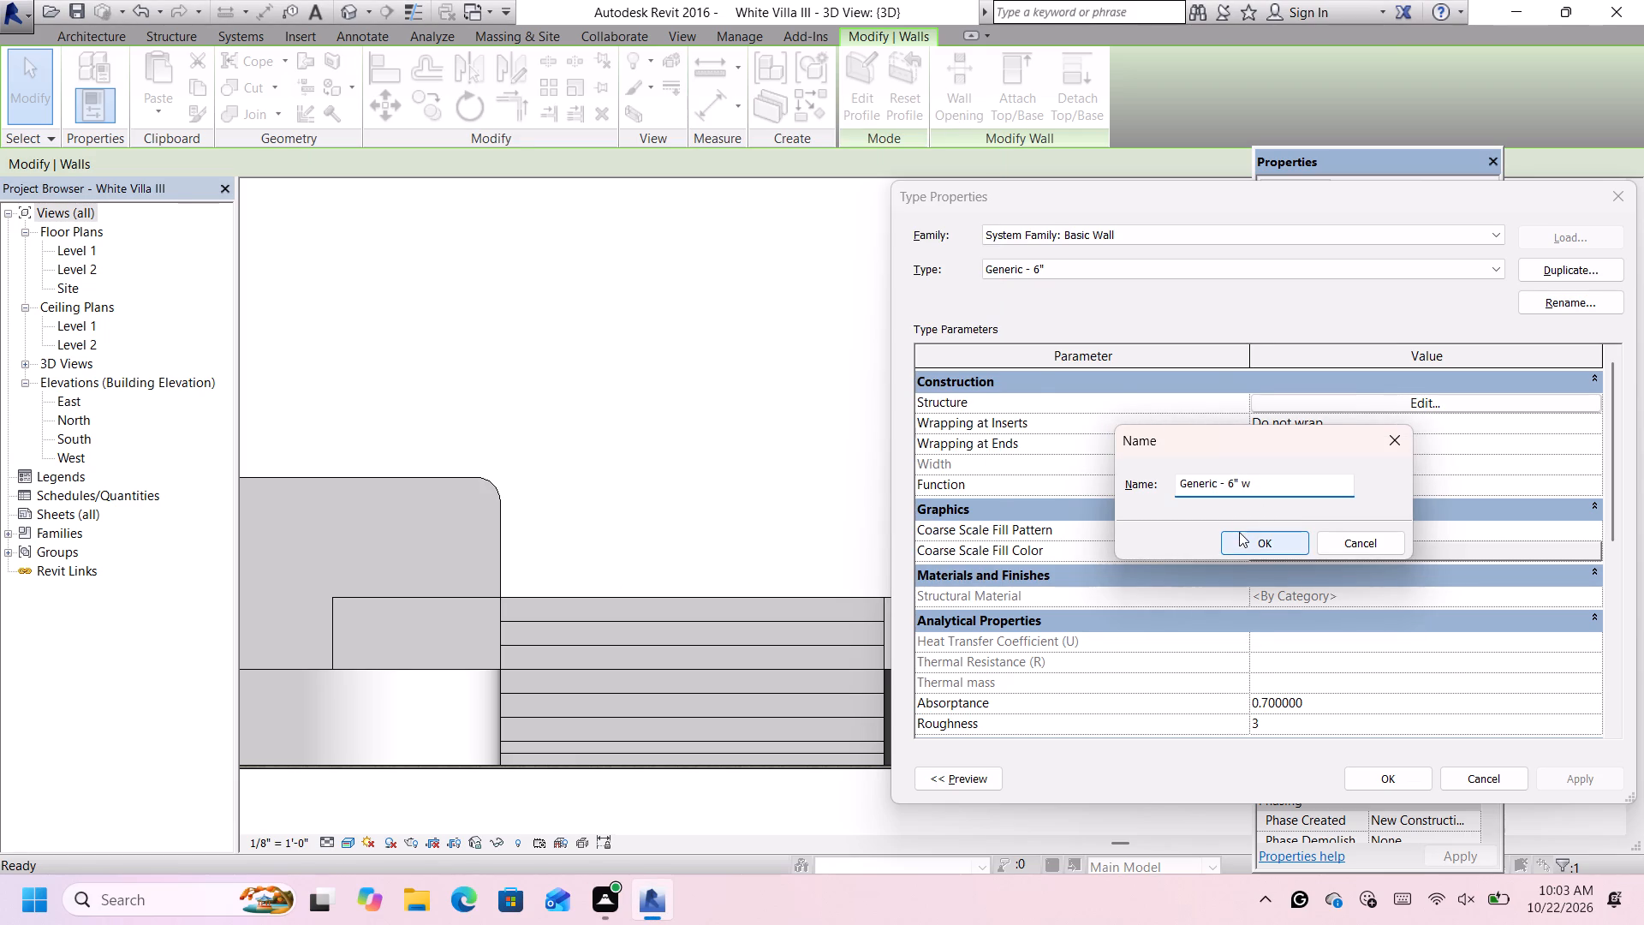
type("hi")
type("te")
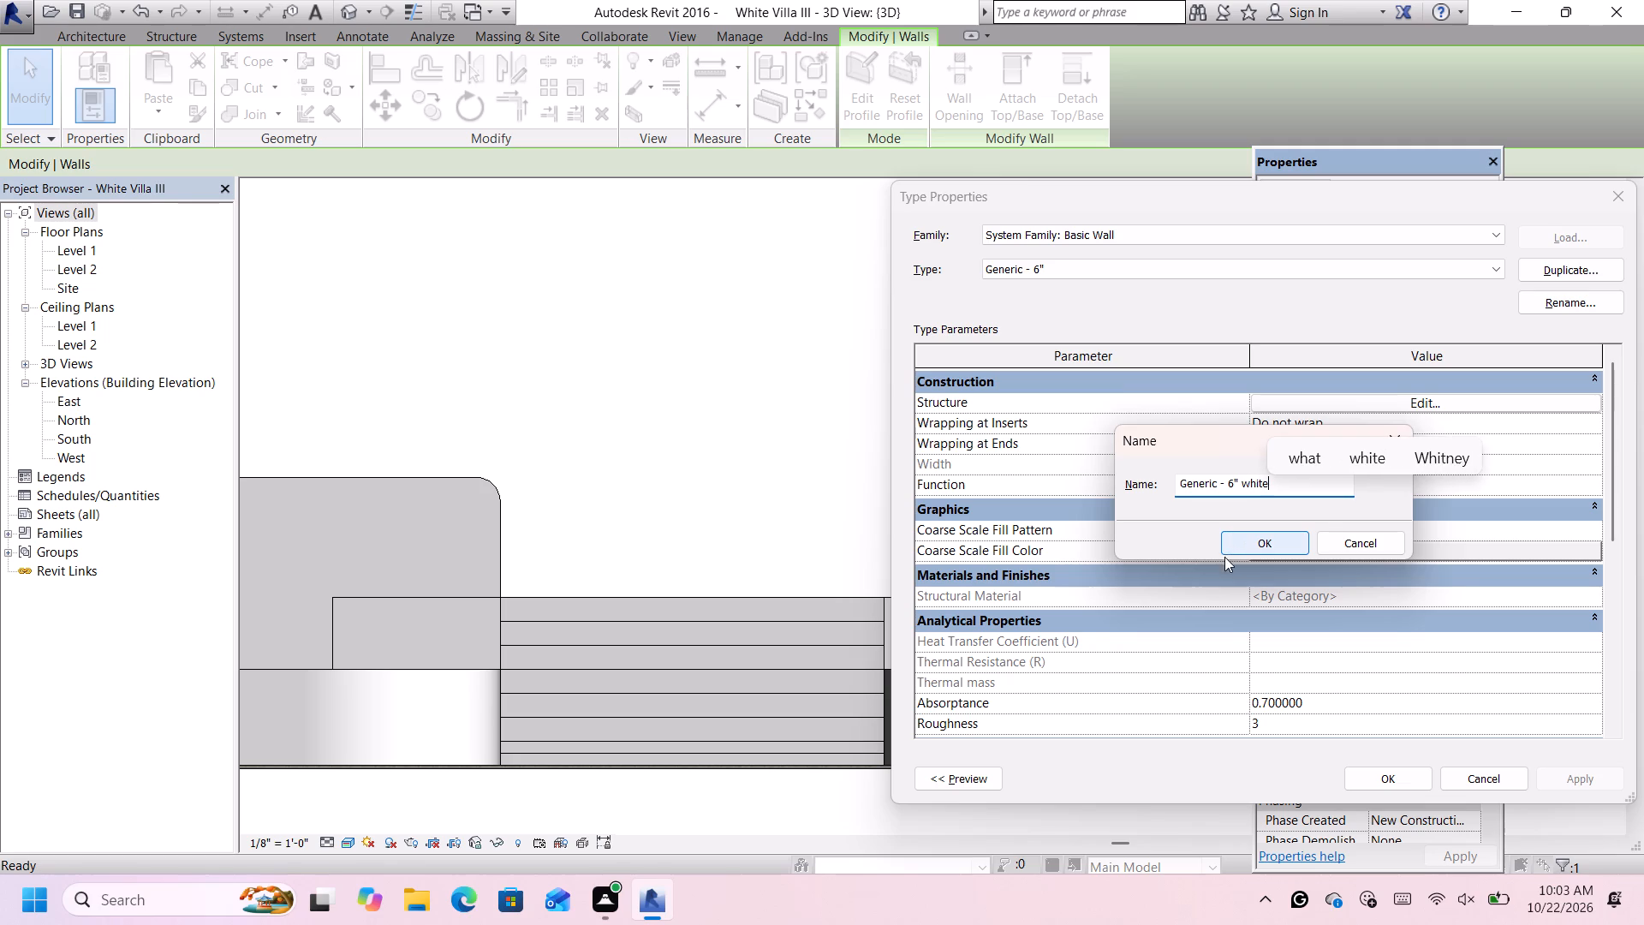
left_click(1242, 542)
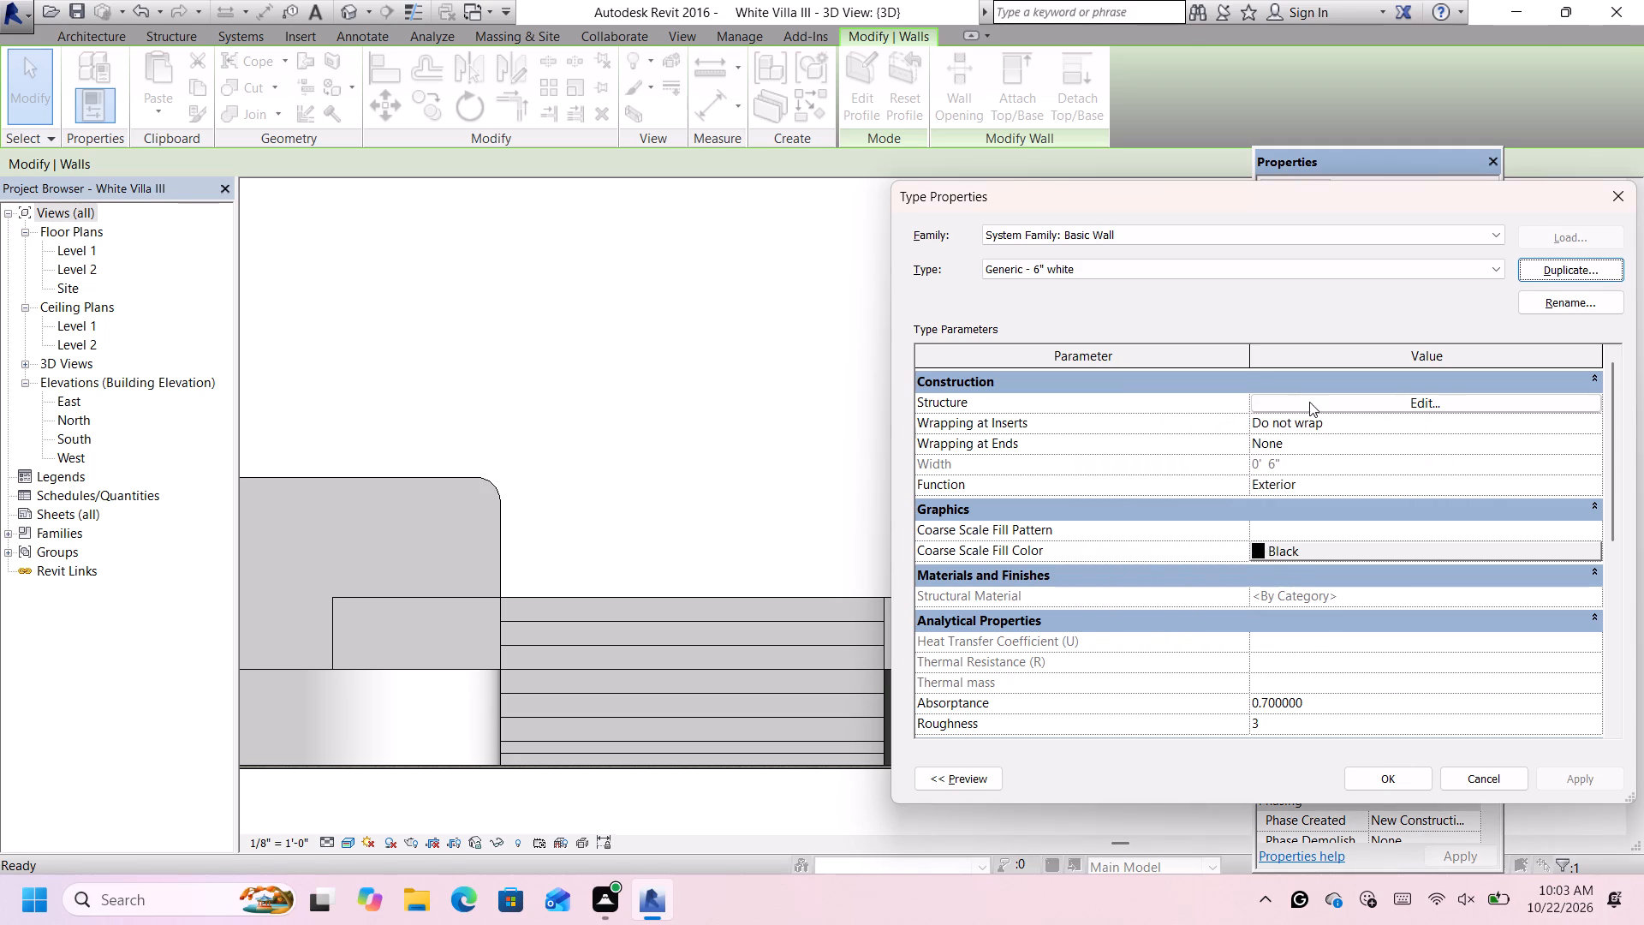
Assign the Door - Frame material to the structure layer of the Generic - 6" white wall type.
left_click(1324, 409)
left_click(1252, 407)
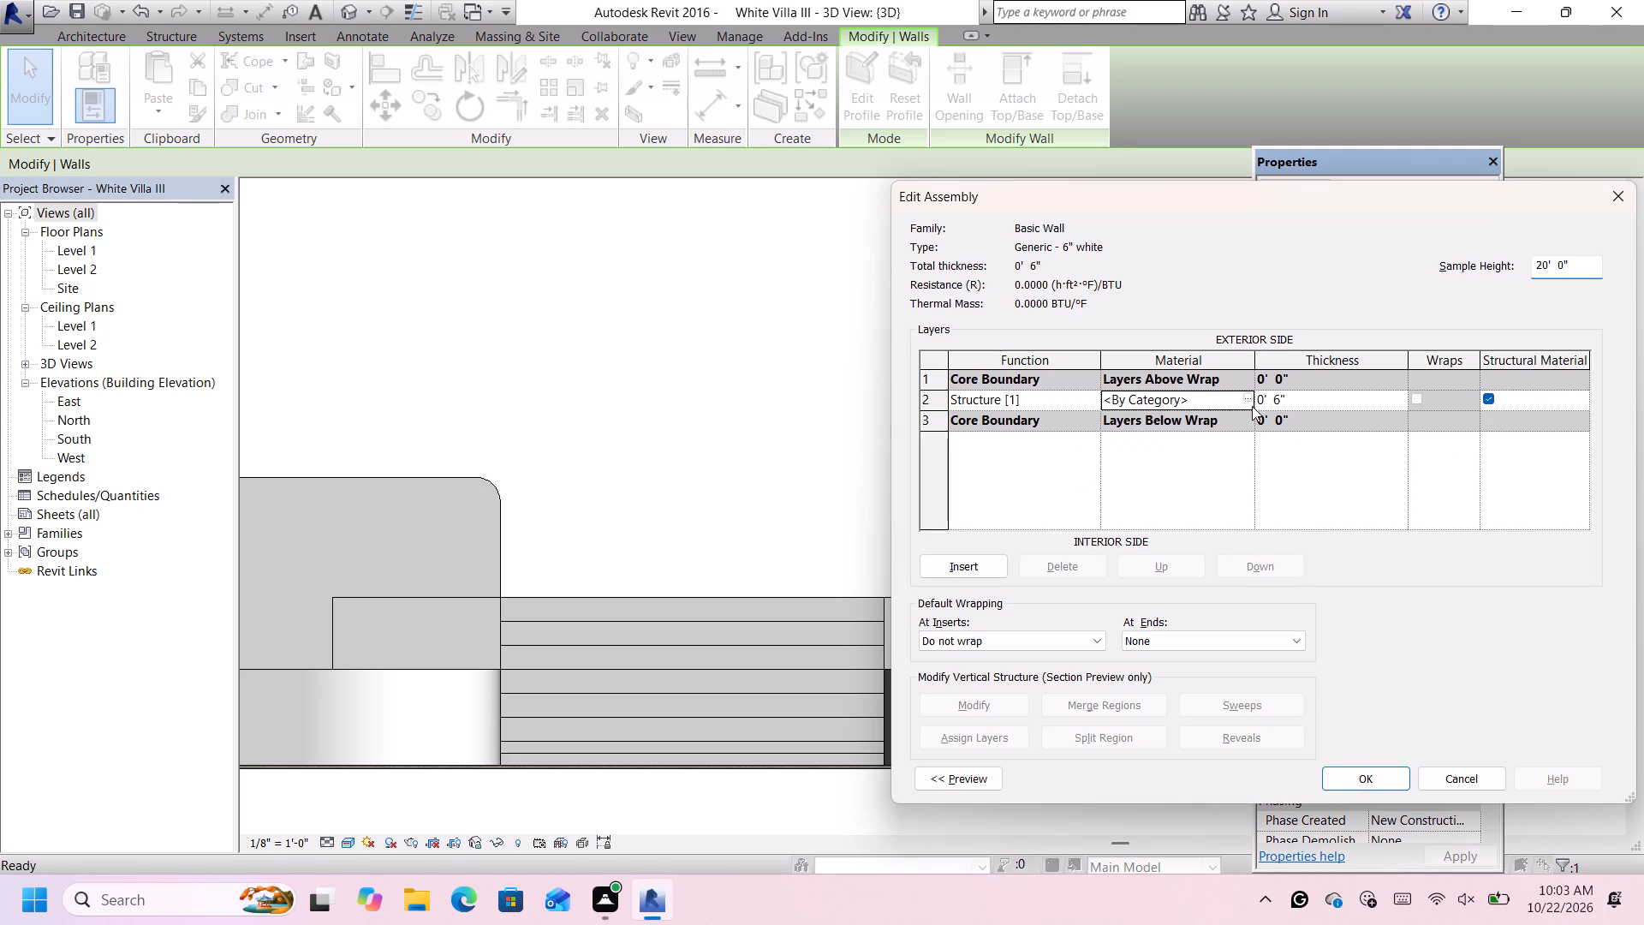
left_click(1244, 392)
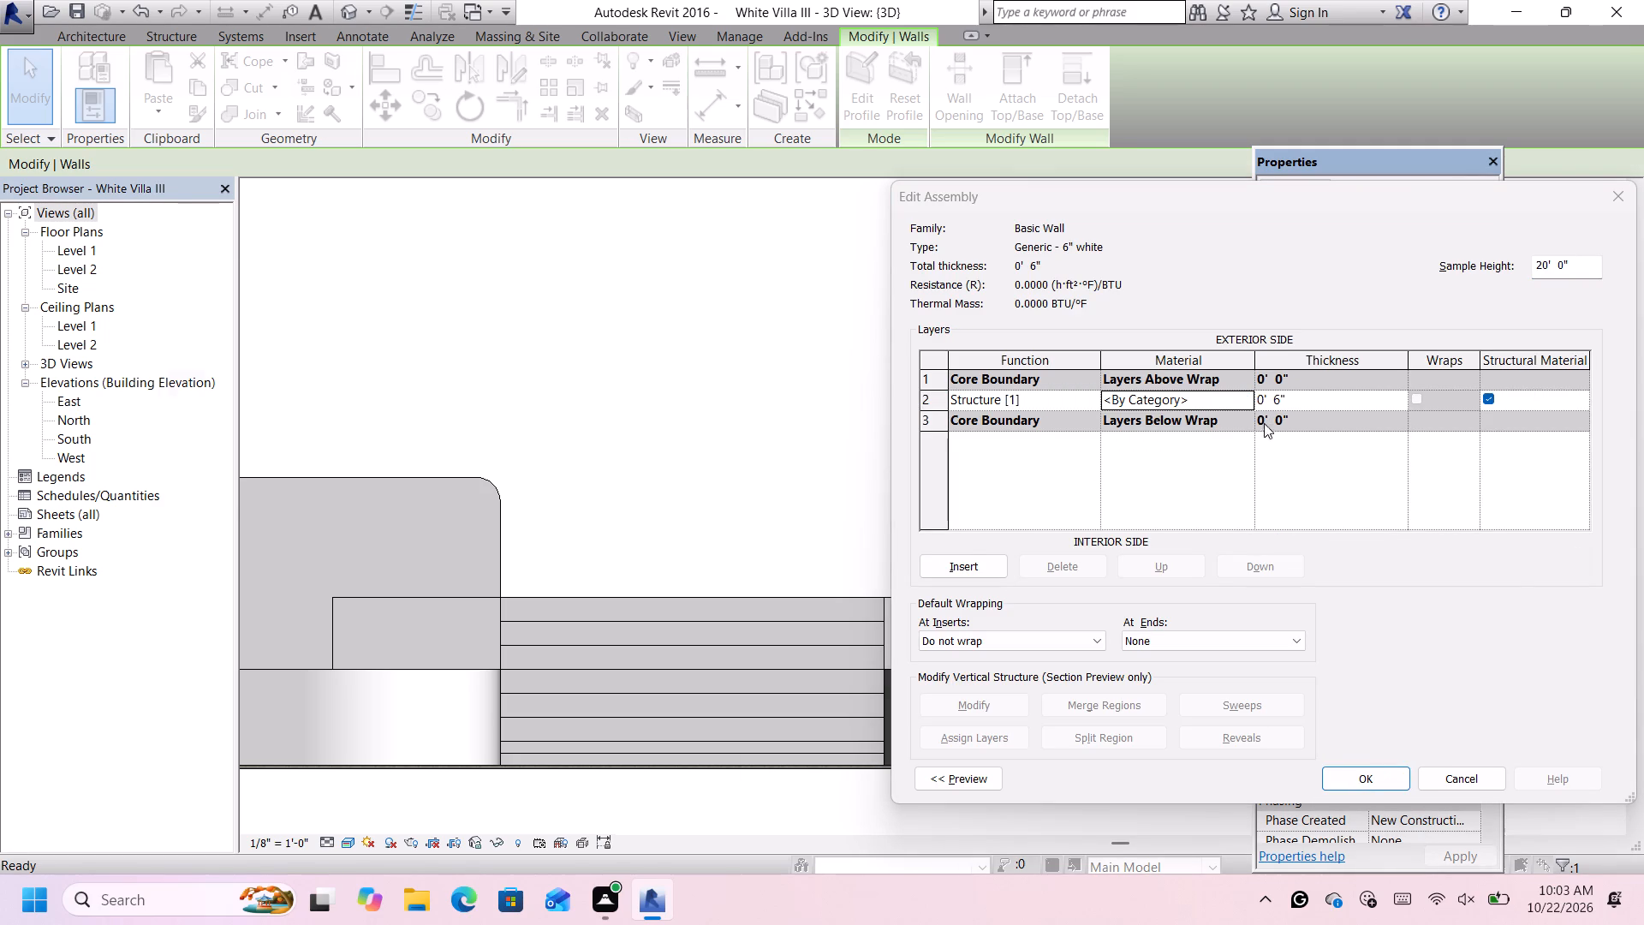
scroll(278, 516, "down", 2)
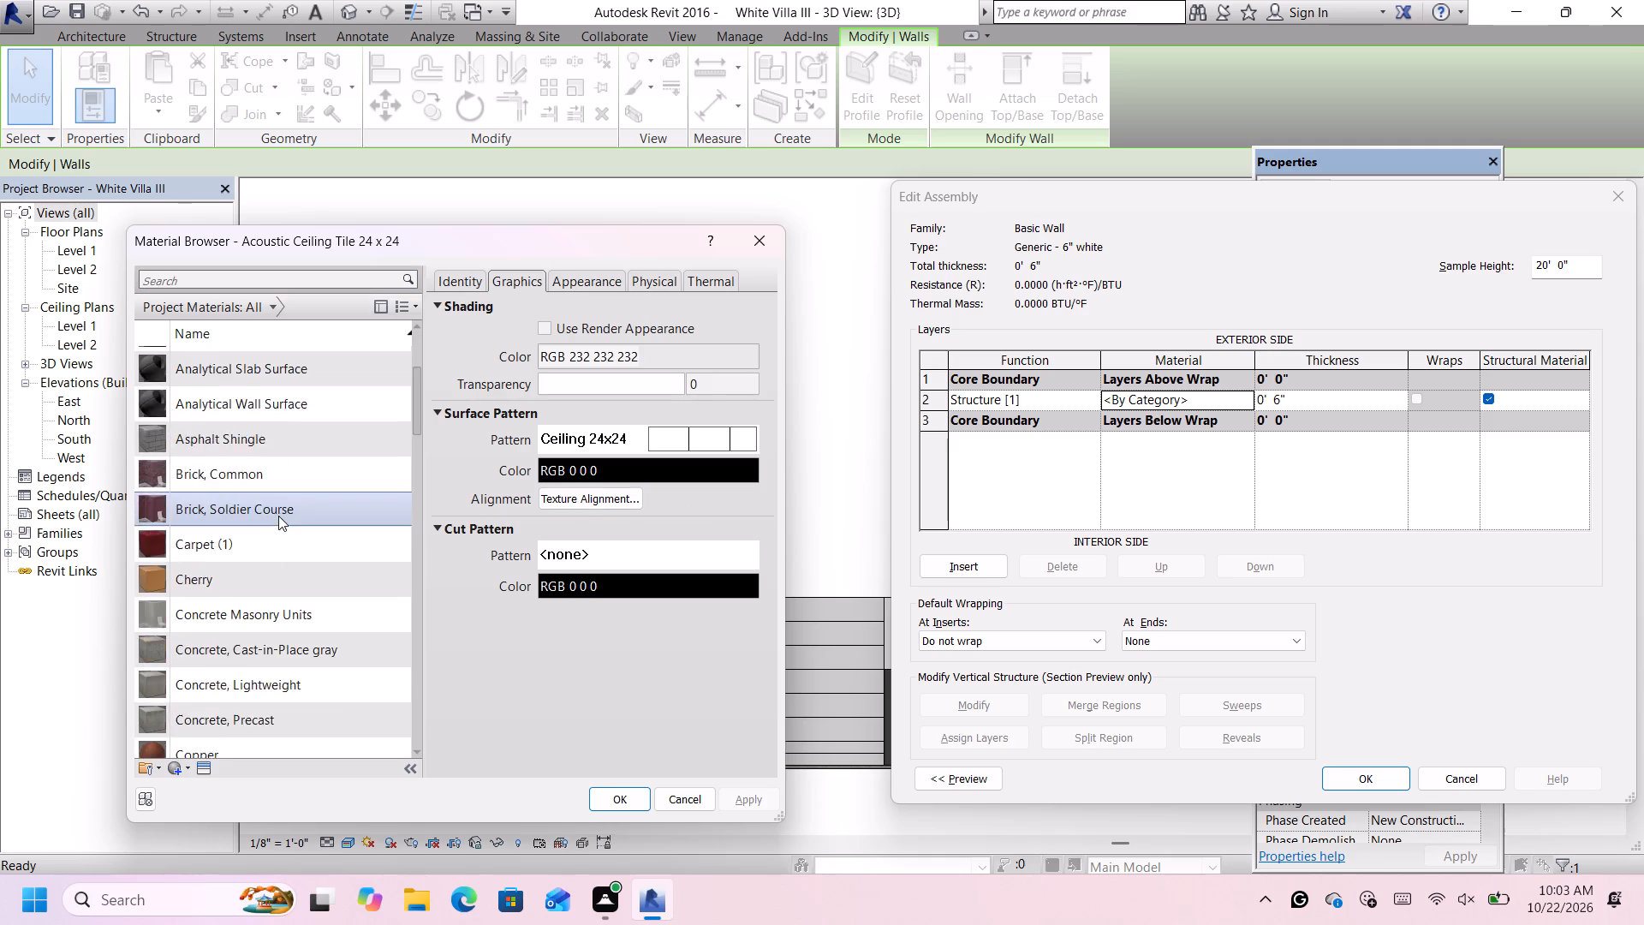
scroll(278, 516, "down", 2)
left_click(293, 414)
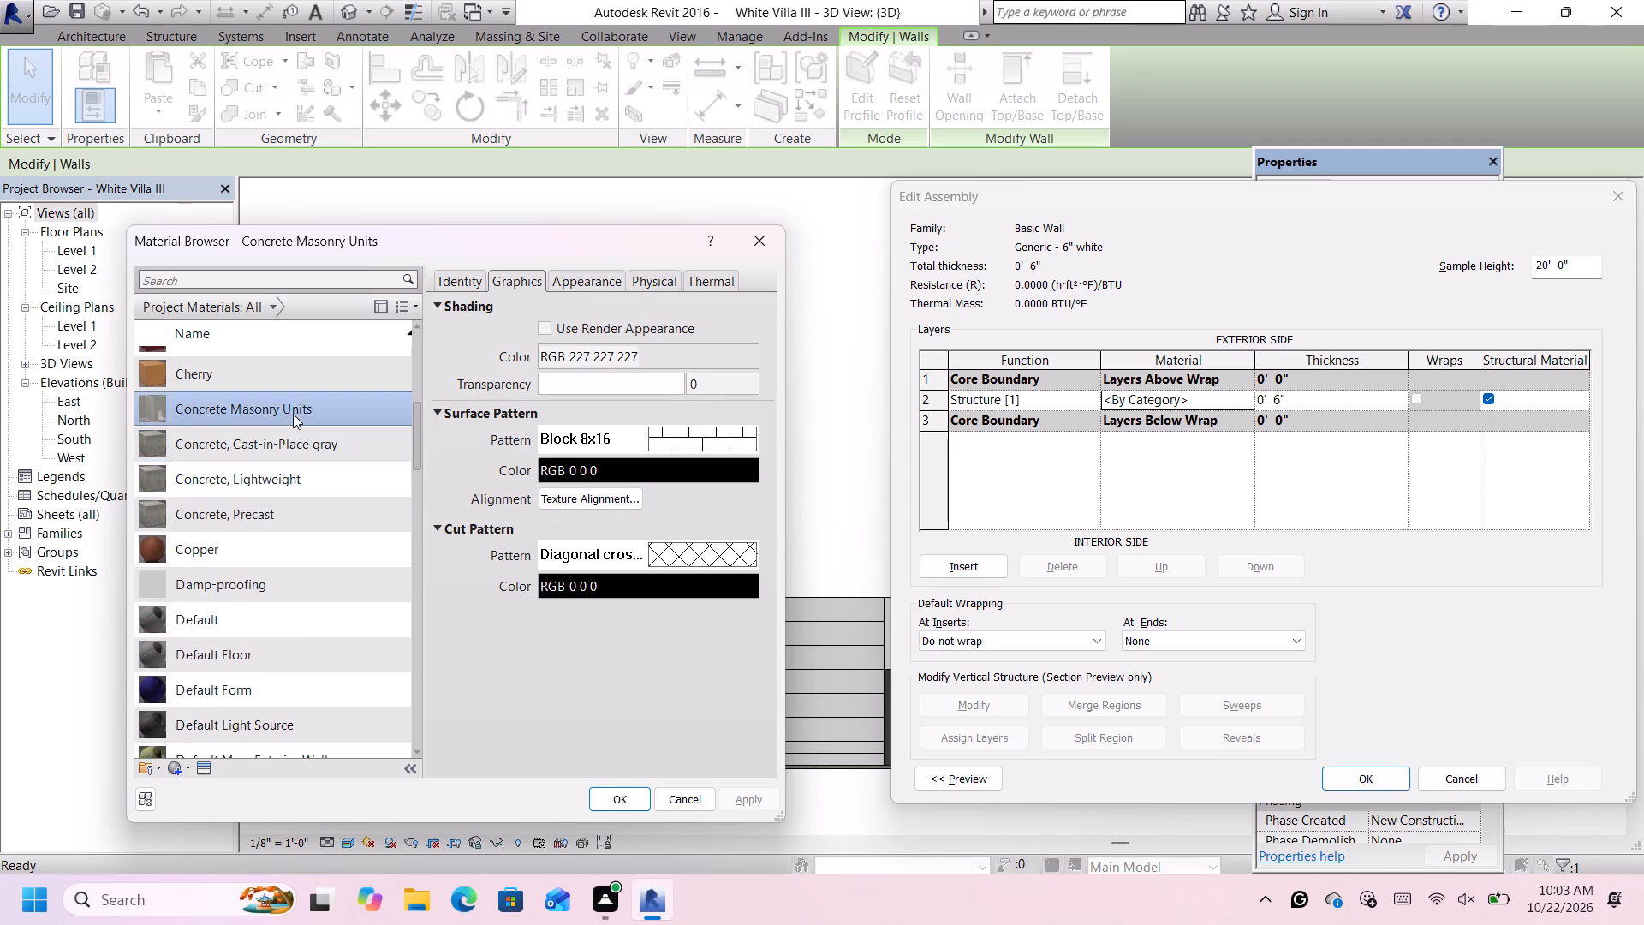
scroll(285, 588, "down", 4)
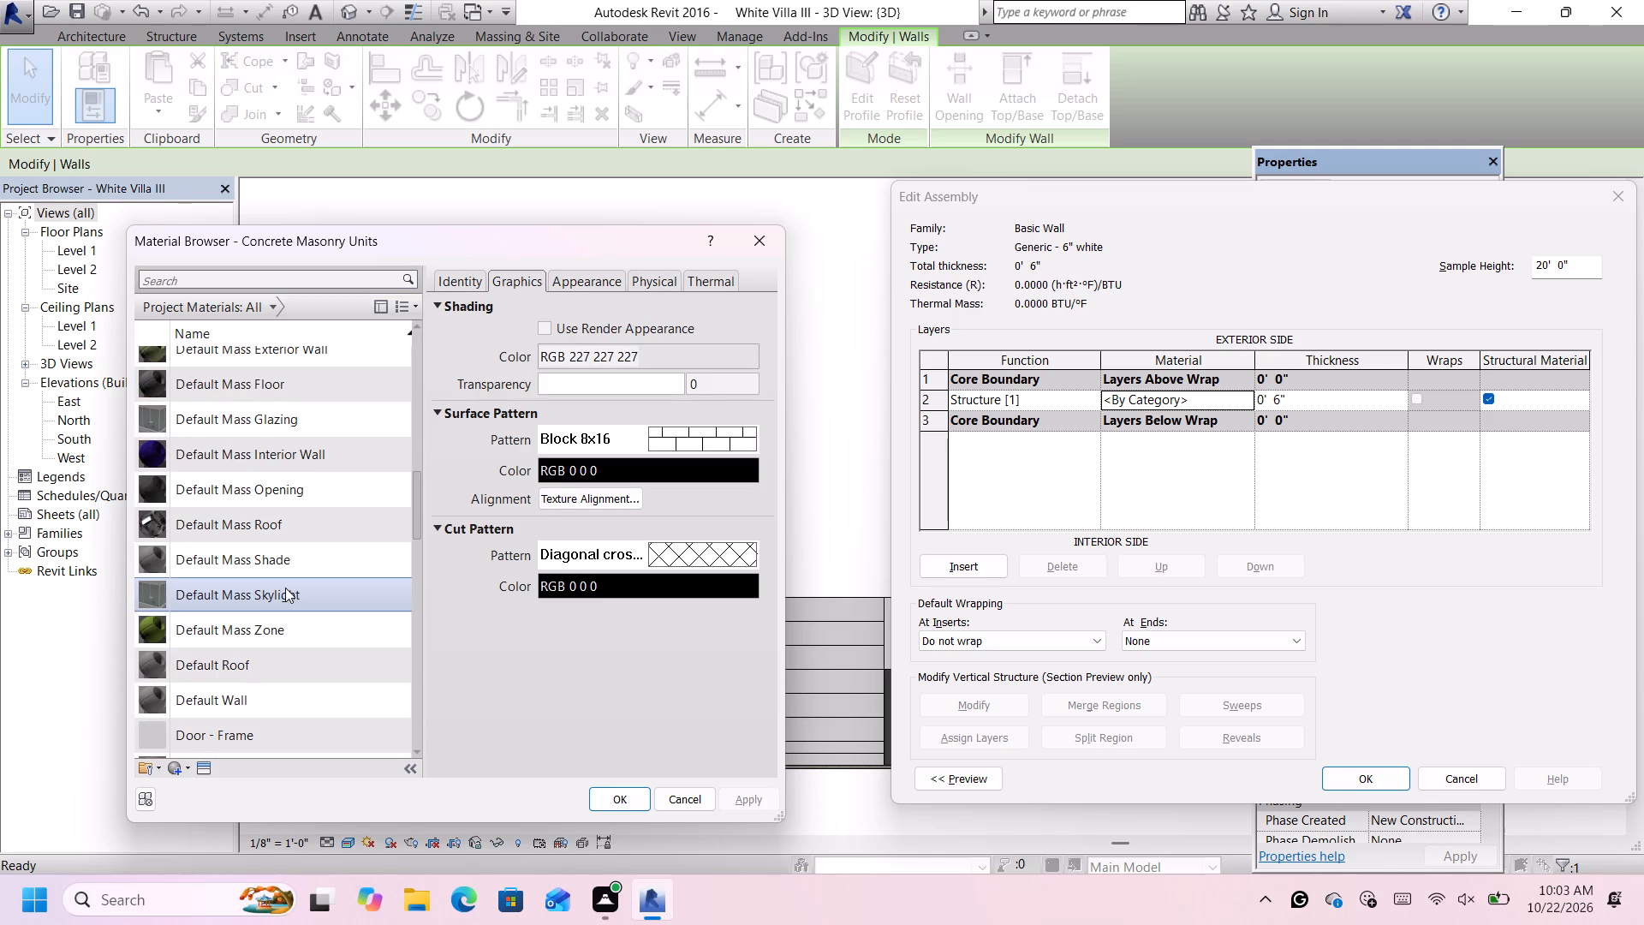
scroll(293, 560, "down", 2)
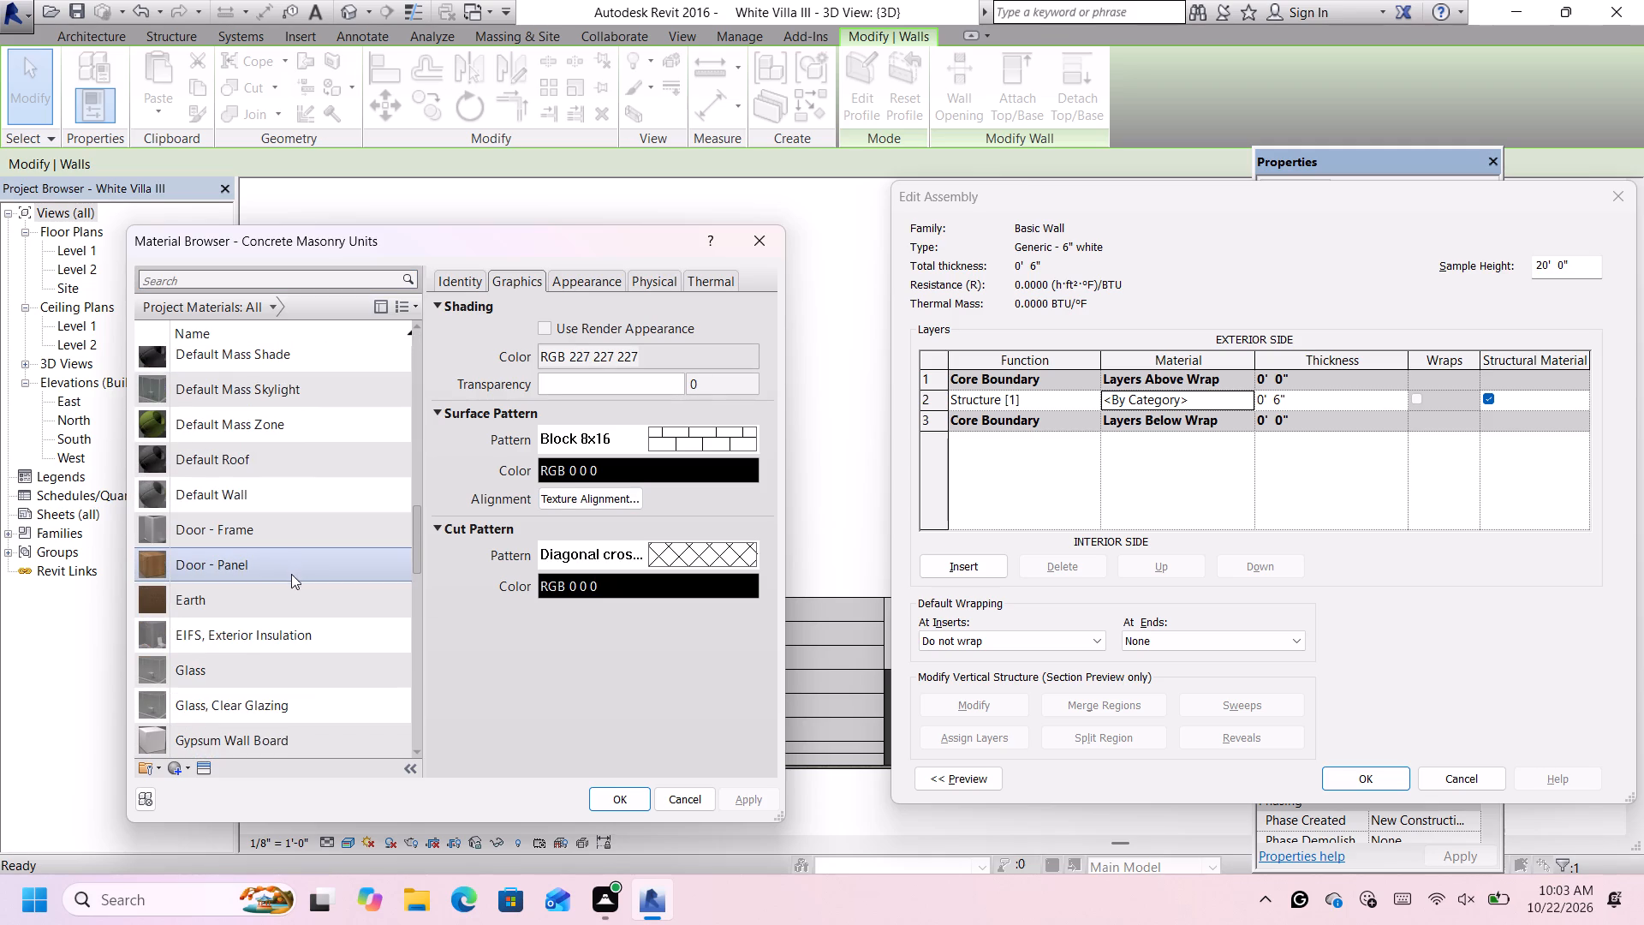
scroll(299, 599, "down", 3)
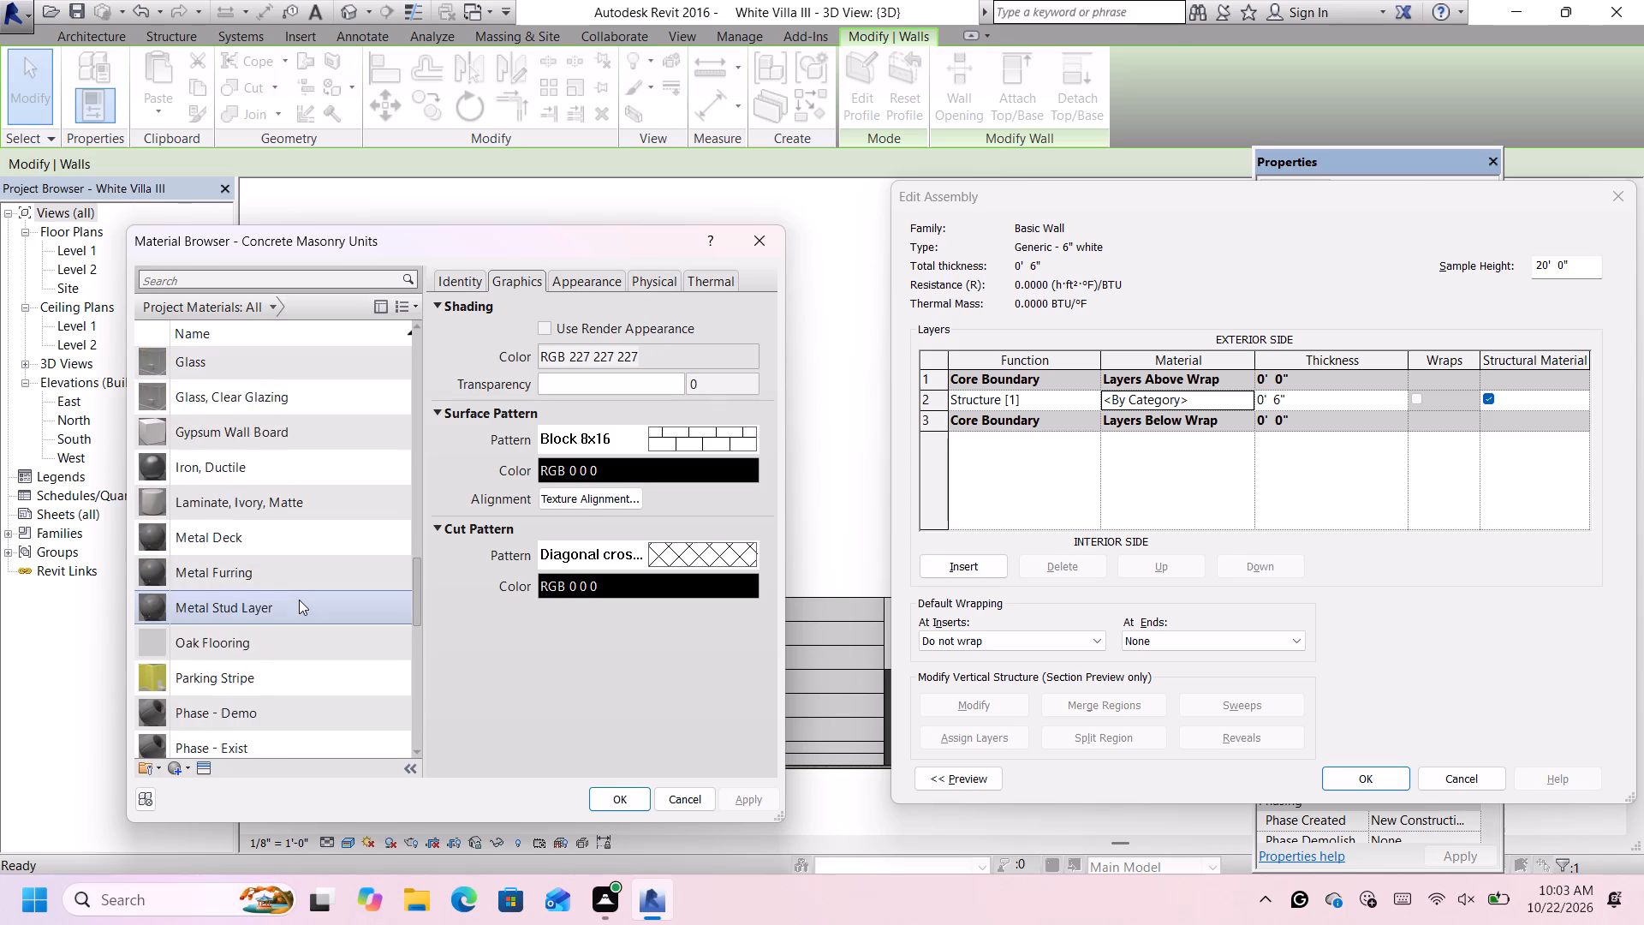
scroll(299, 600, "down", 3)
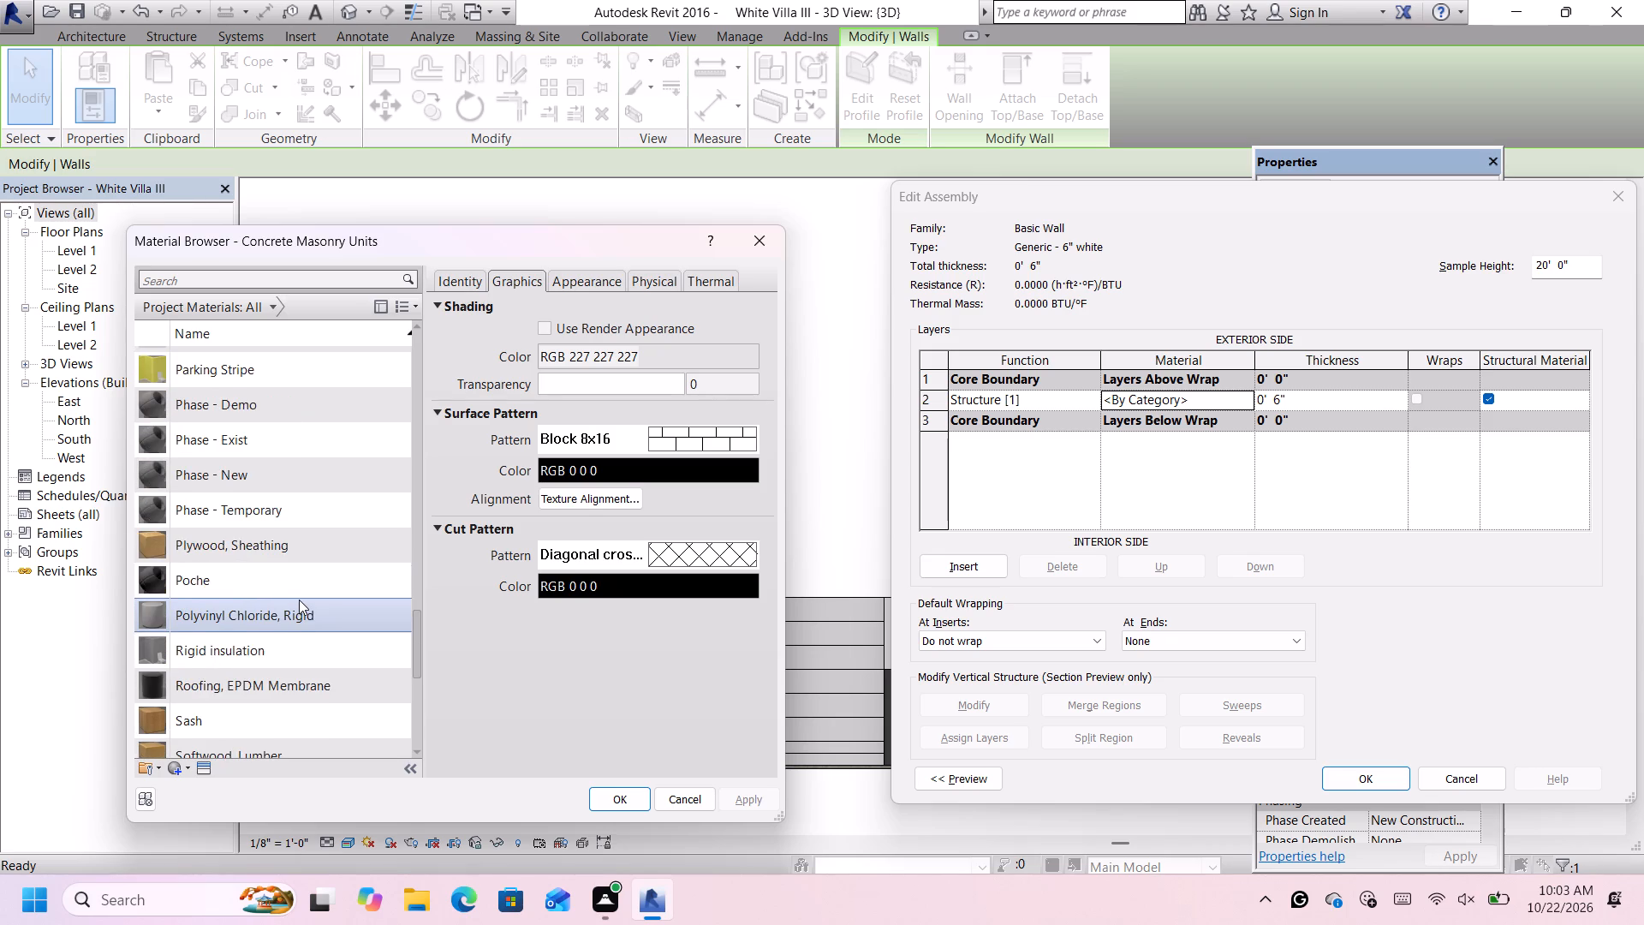
scroll(299, 600, "down", 9)
scroll(295, 604, "up", 2)
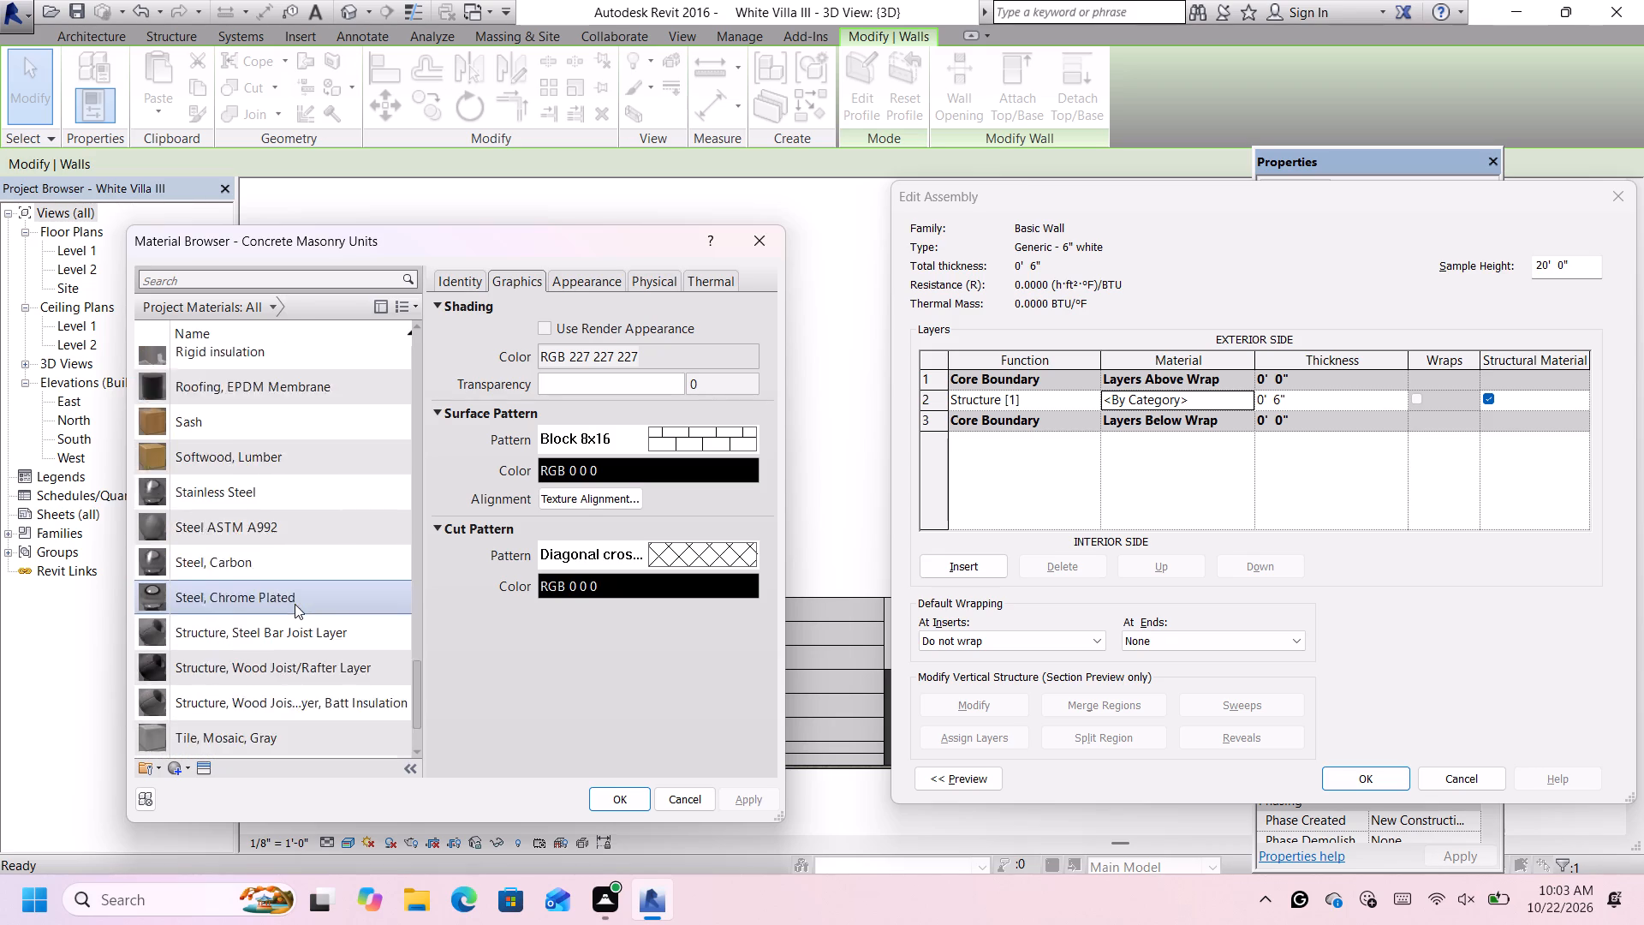
scroll(208, 503, "up", 1)
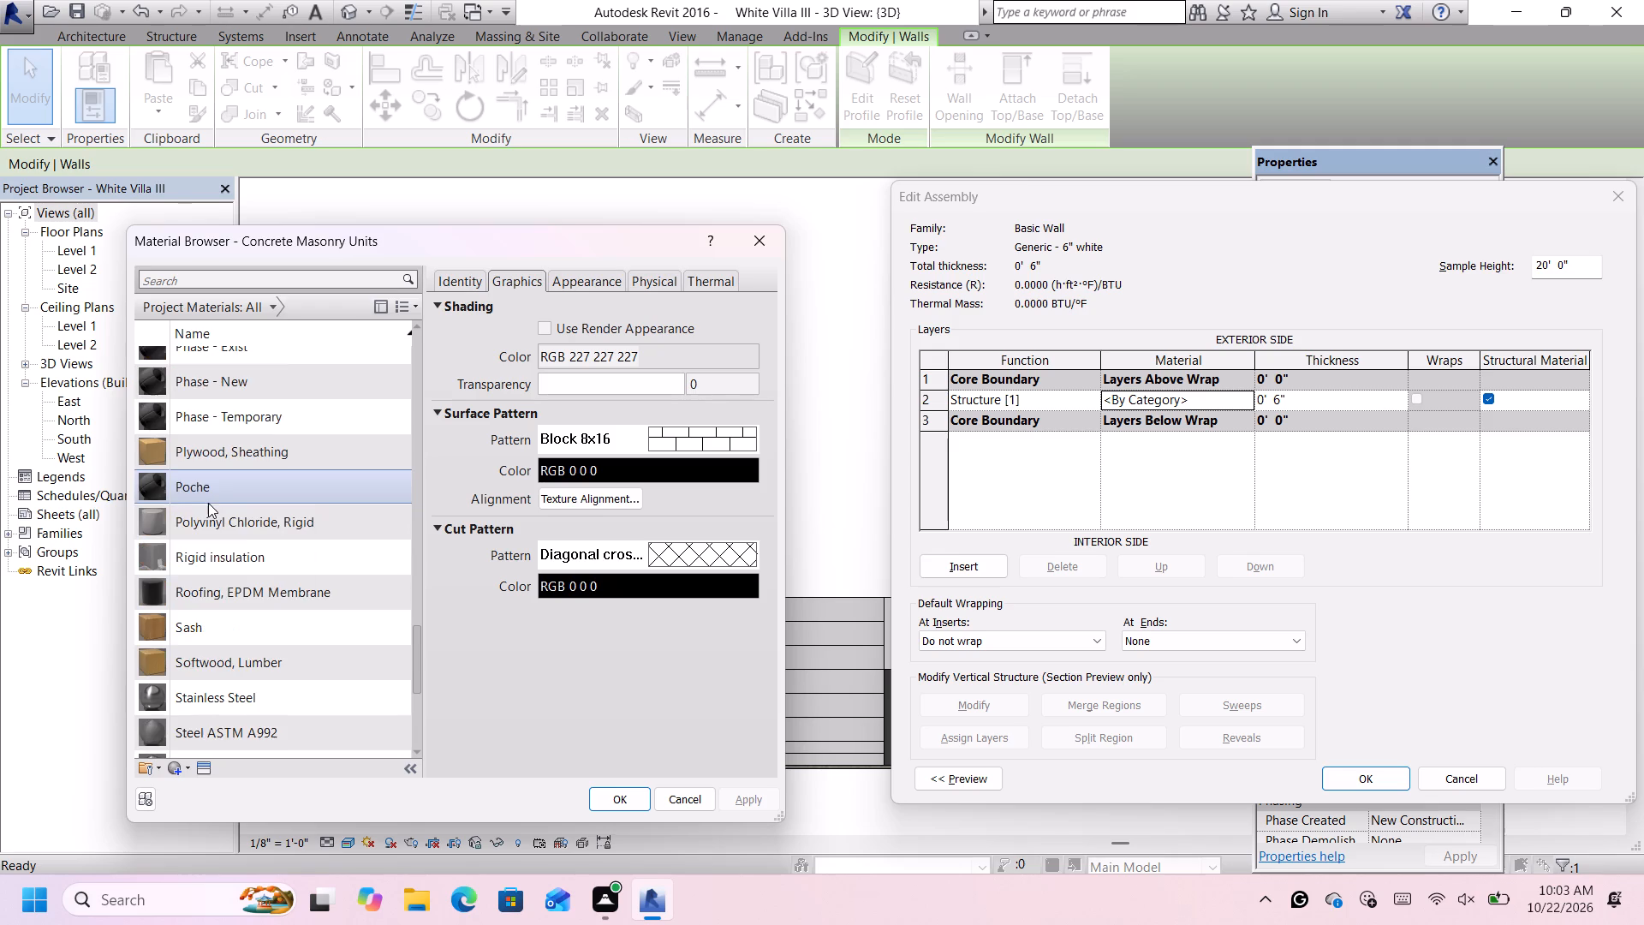
scroll(208, 503, "down", 1)
scroll(208, 503, "up", 3)
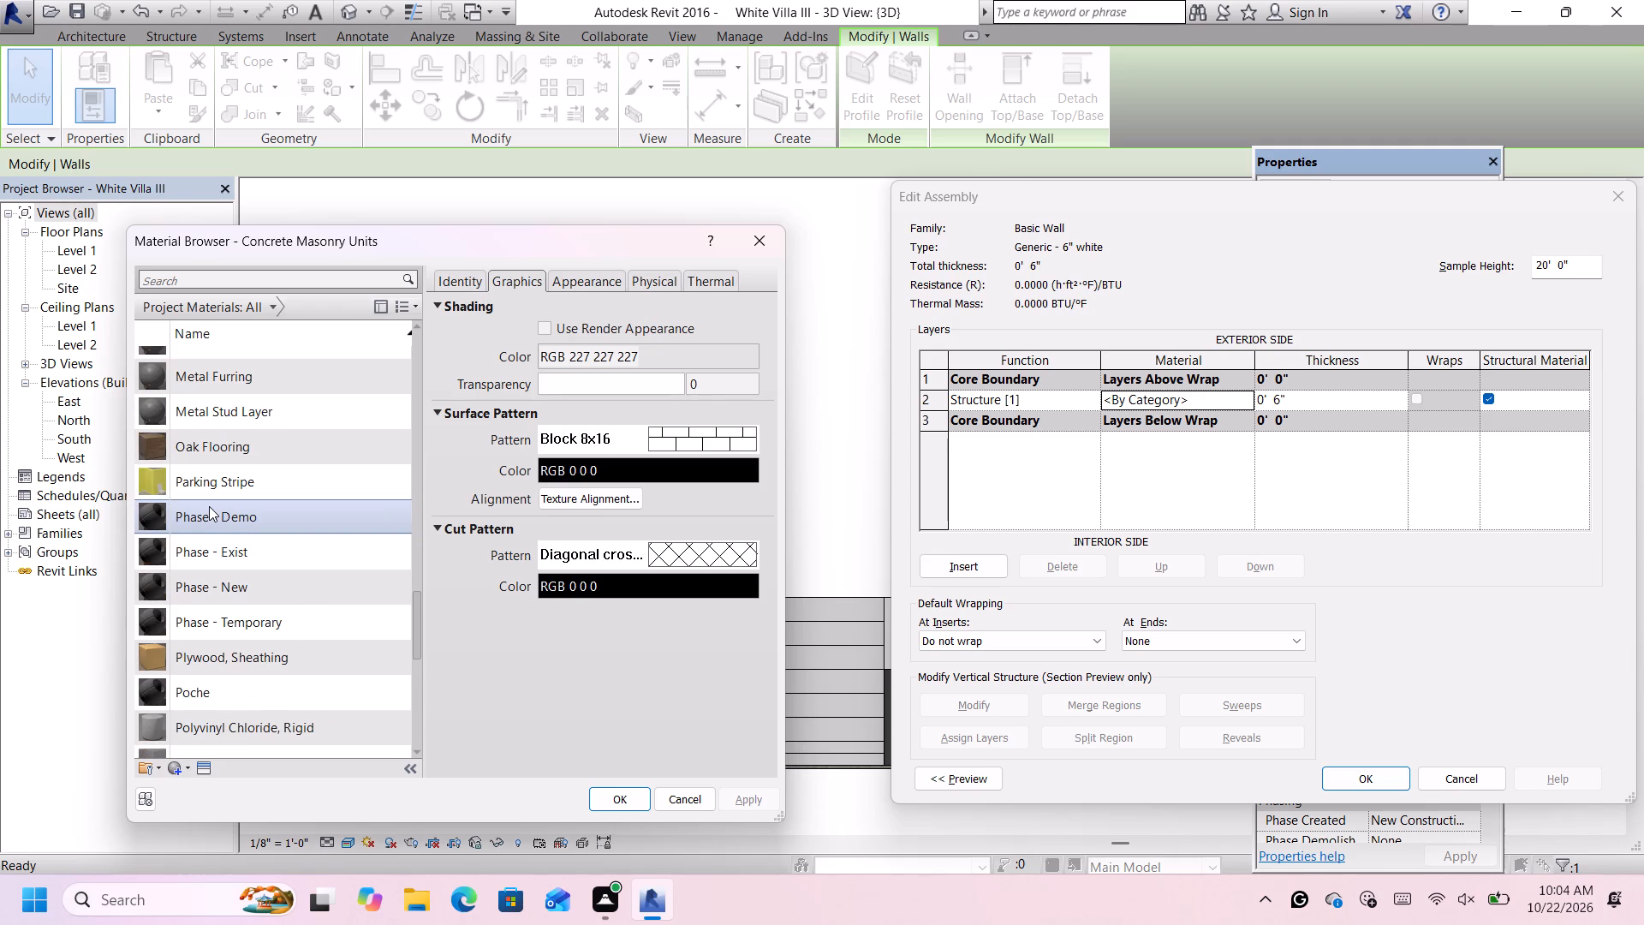
scroll(209, 505, "up", 2)
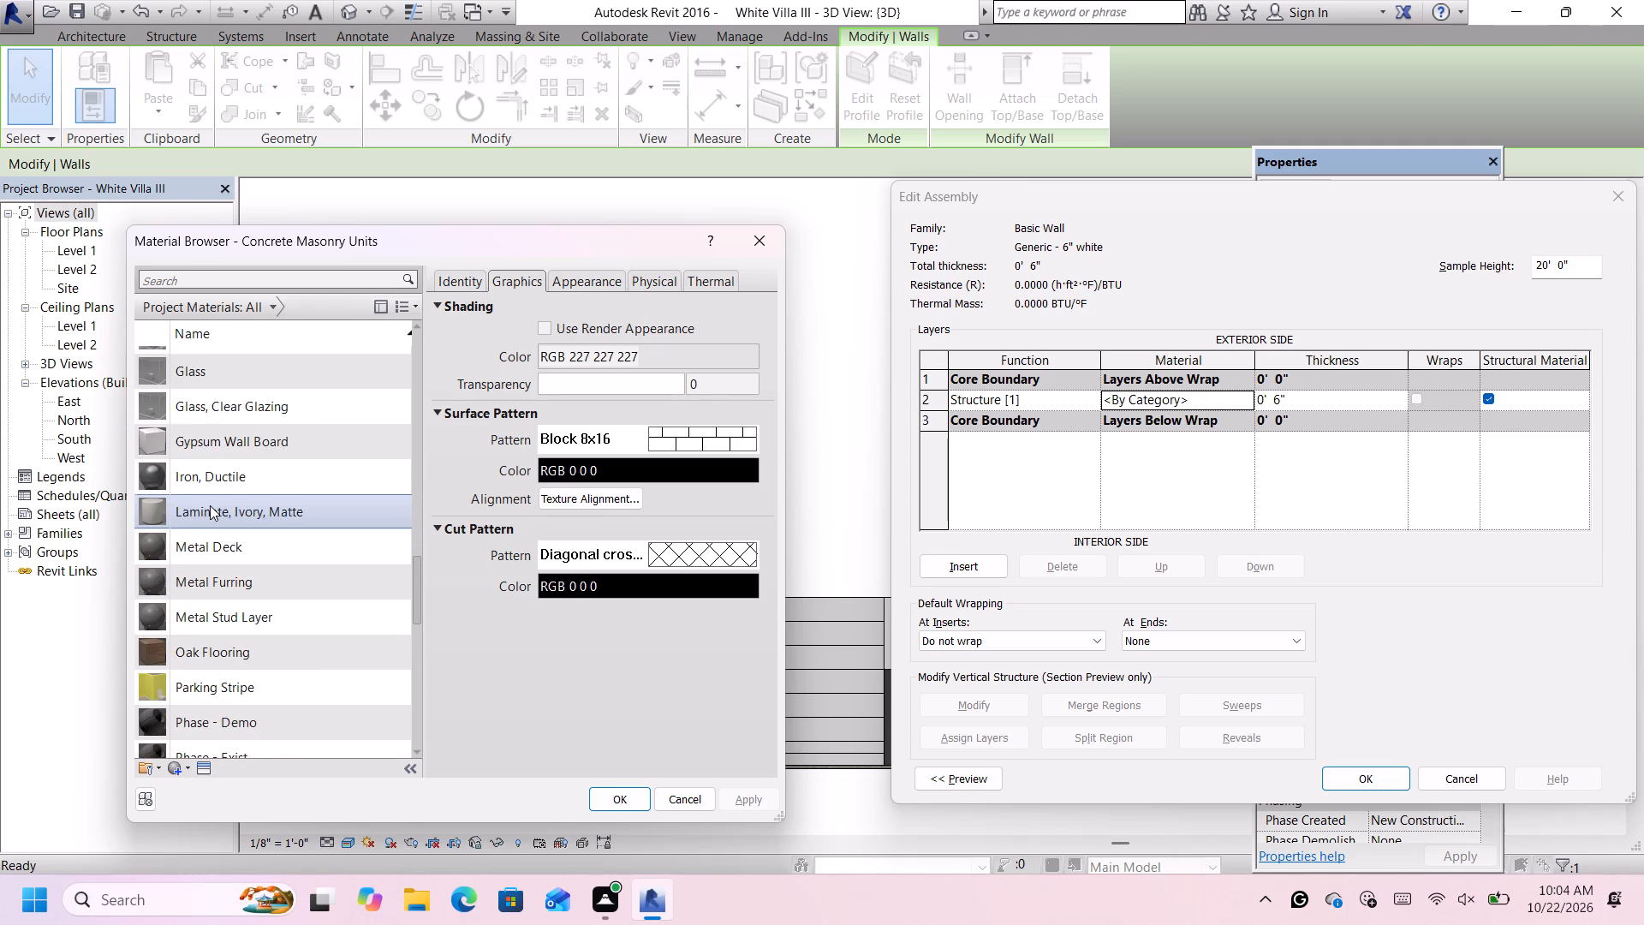
scroll(210, 505, "up", 2)
left_click(260, 435)
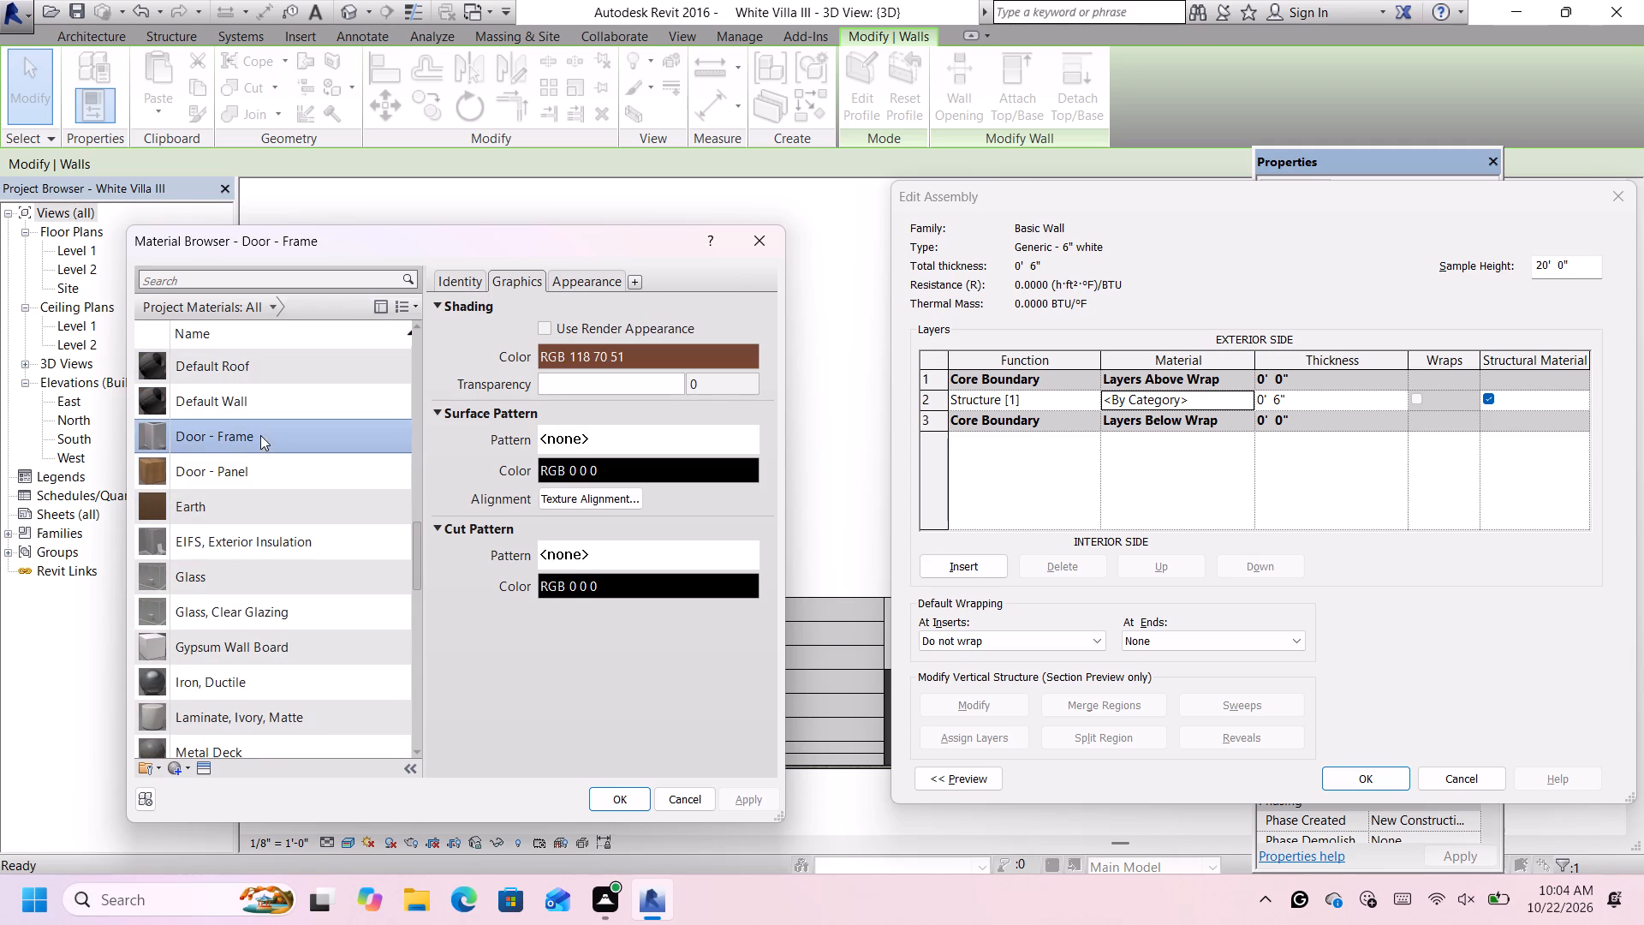
left_click(628, 797)
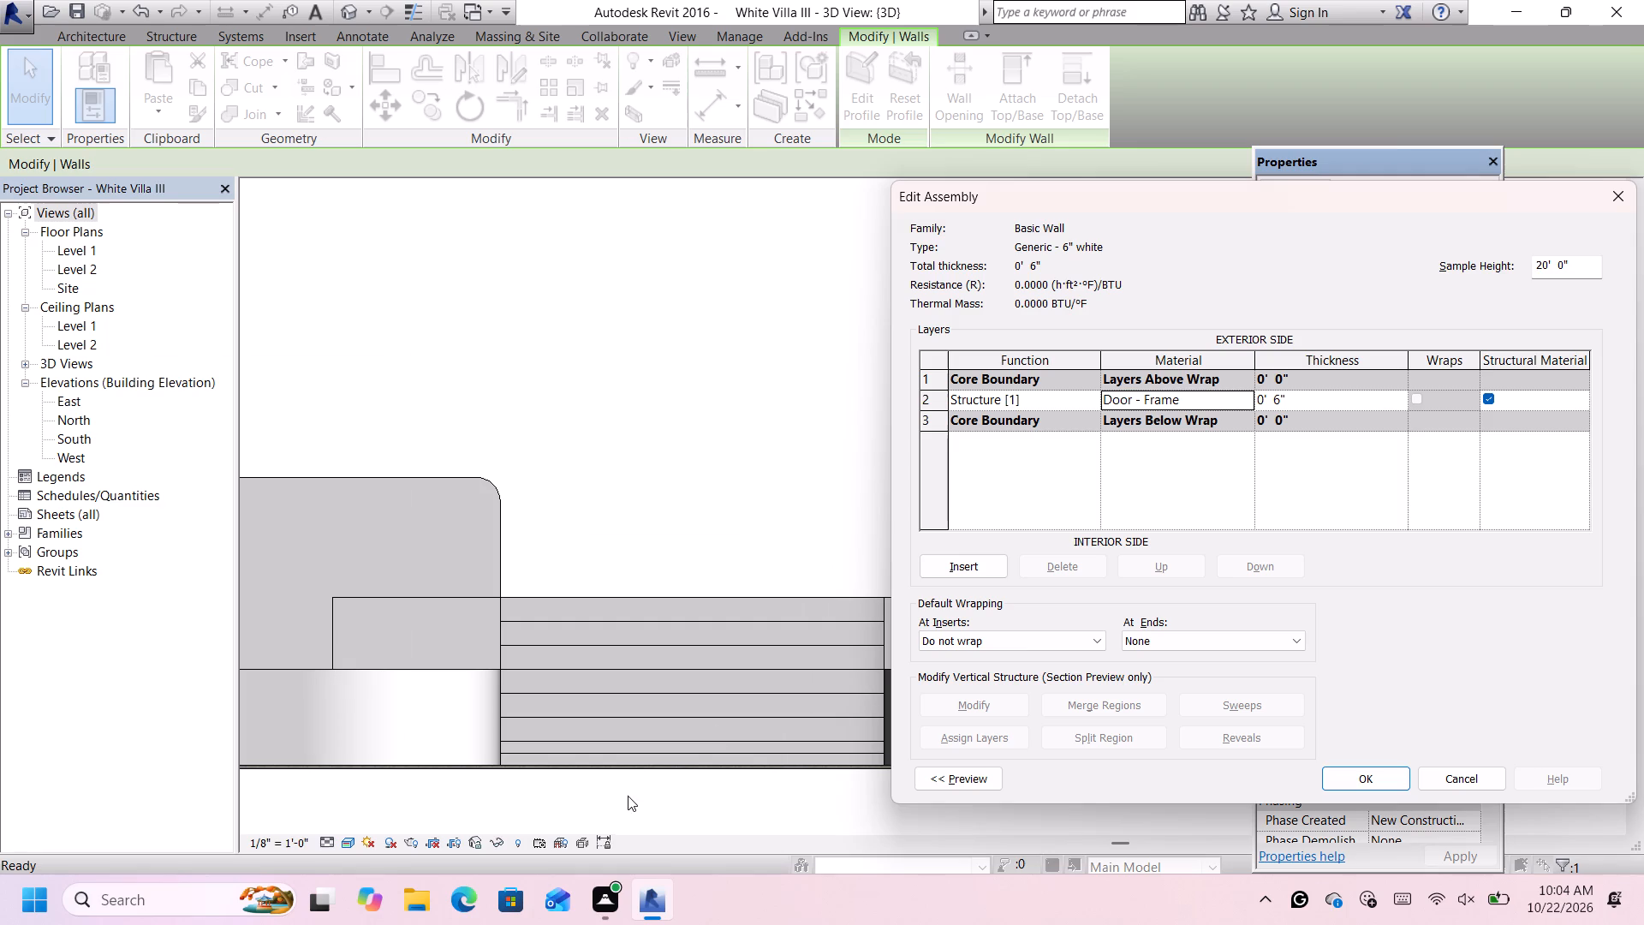
left_click(1356, 774)
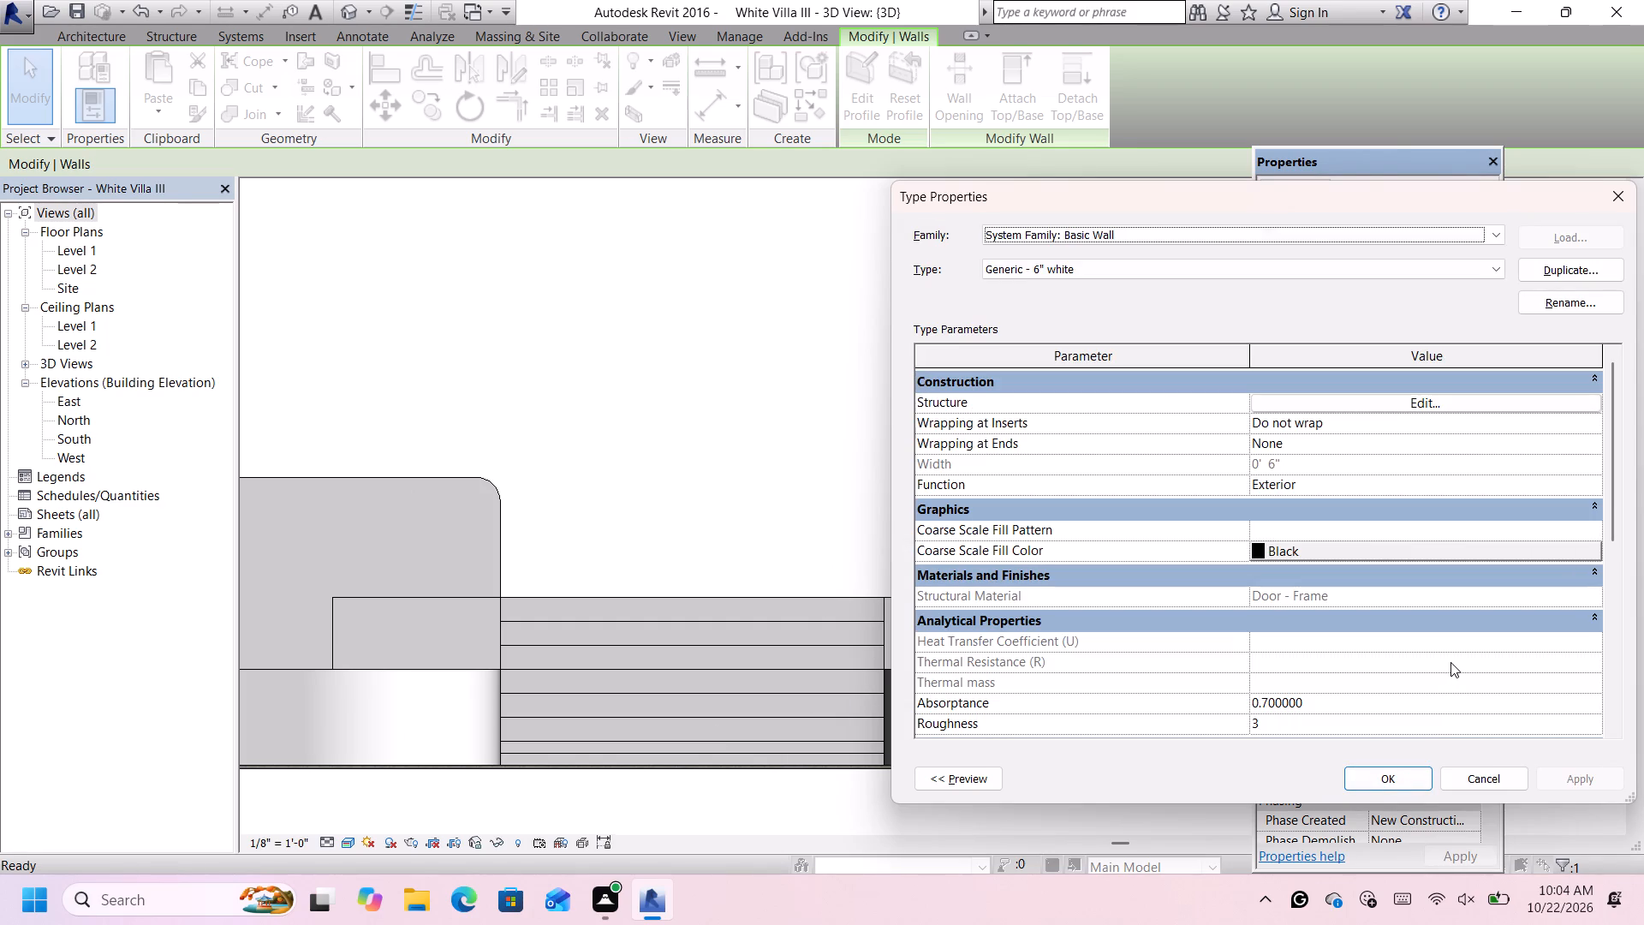
left_click(1415, 778)
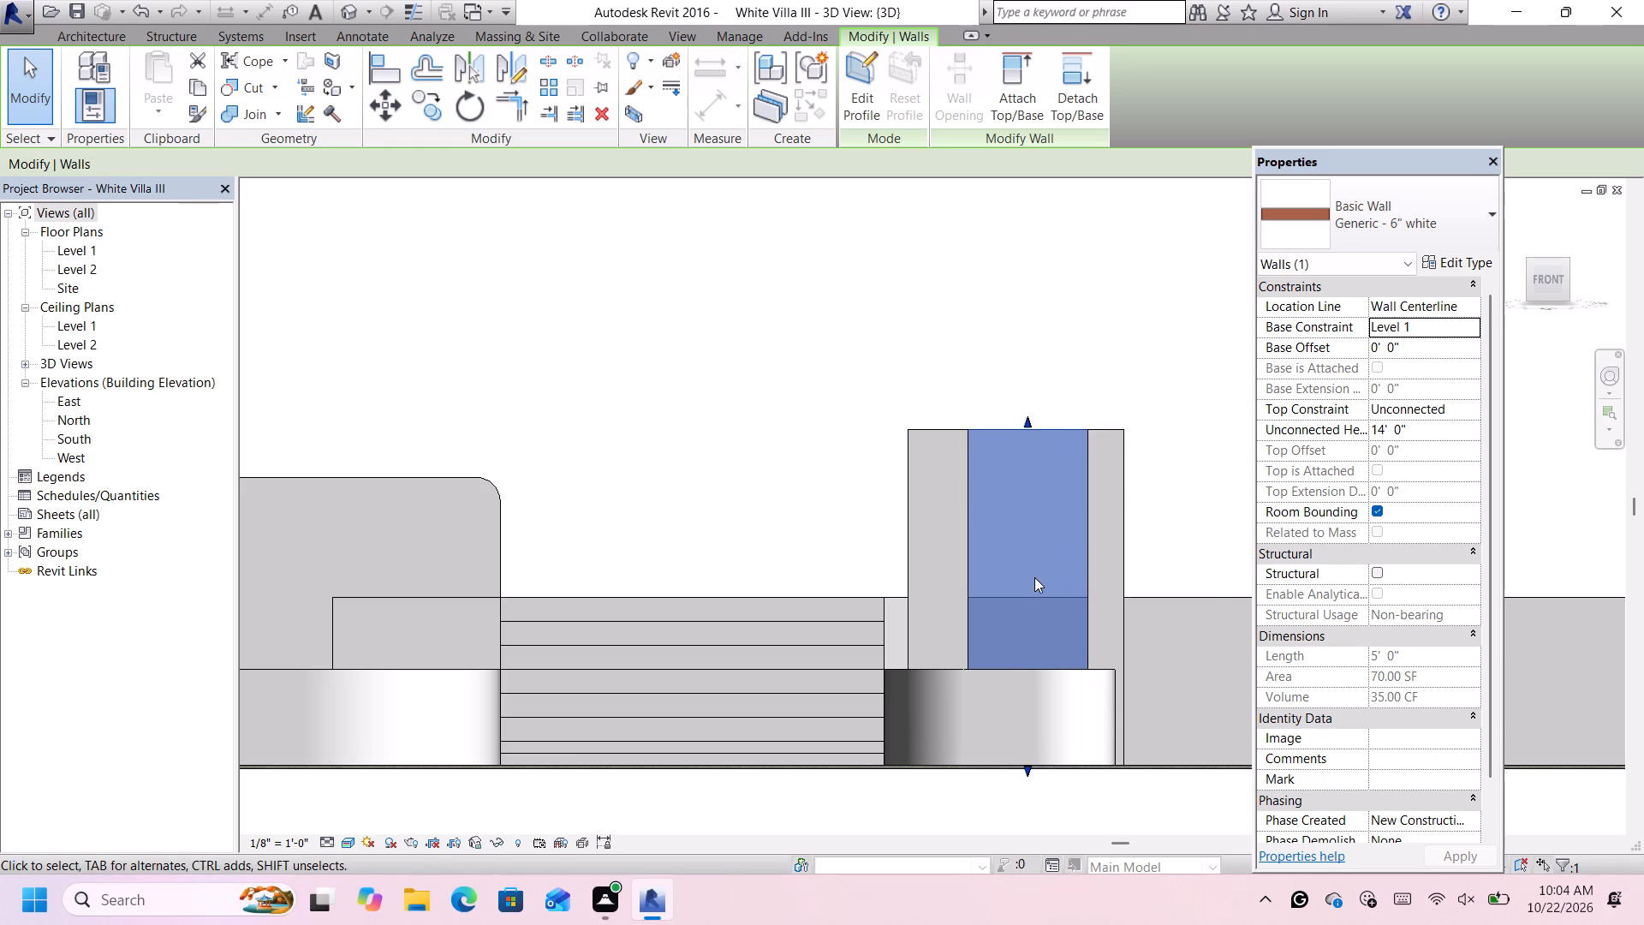
Set the unconnected height of the 5'-0" long Generic - 6" white wall to 10'.
left_click(1413, 434)
key("BackSpace")
key("BackSpace")
key("BackSpace")
key("BackSpace")
key("BackSpace")
key("BackSpace")
key("BackSpace")
key("BackSpace")
key("BackSpace")
key("BackSpace")
key("BackSpace")
key("BackSpace")
key("BackSpace")
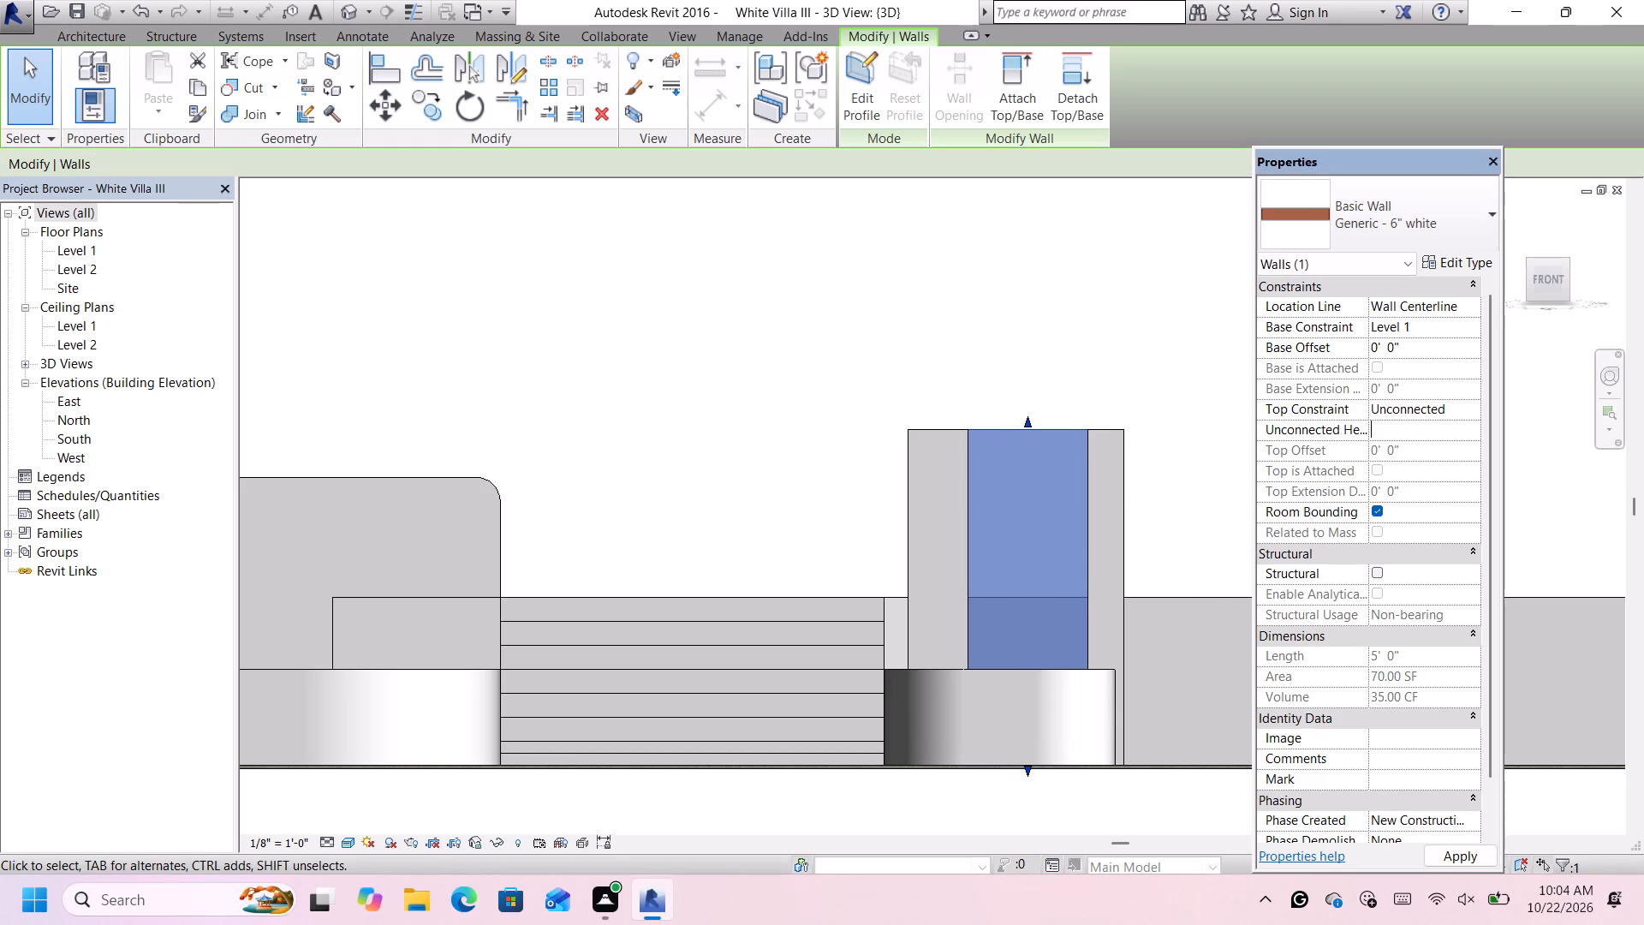
key("1")
key("0")
key("apostrophe")
key("Return")
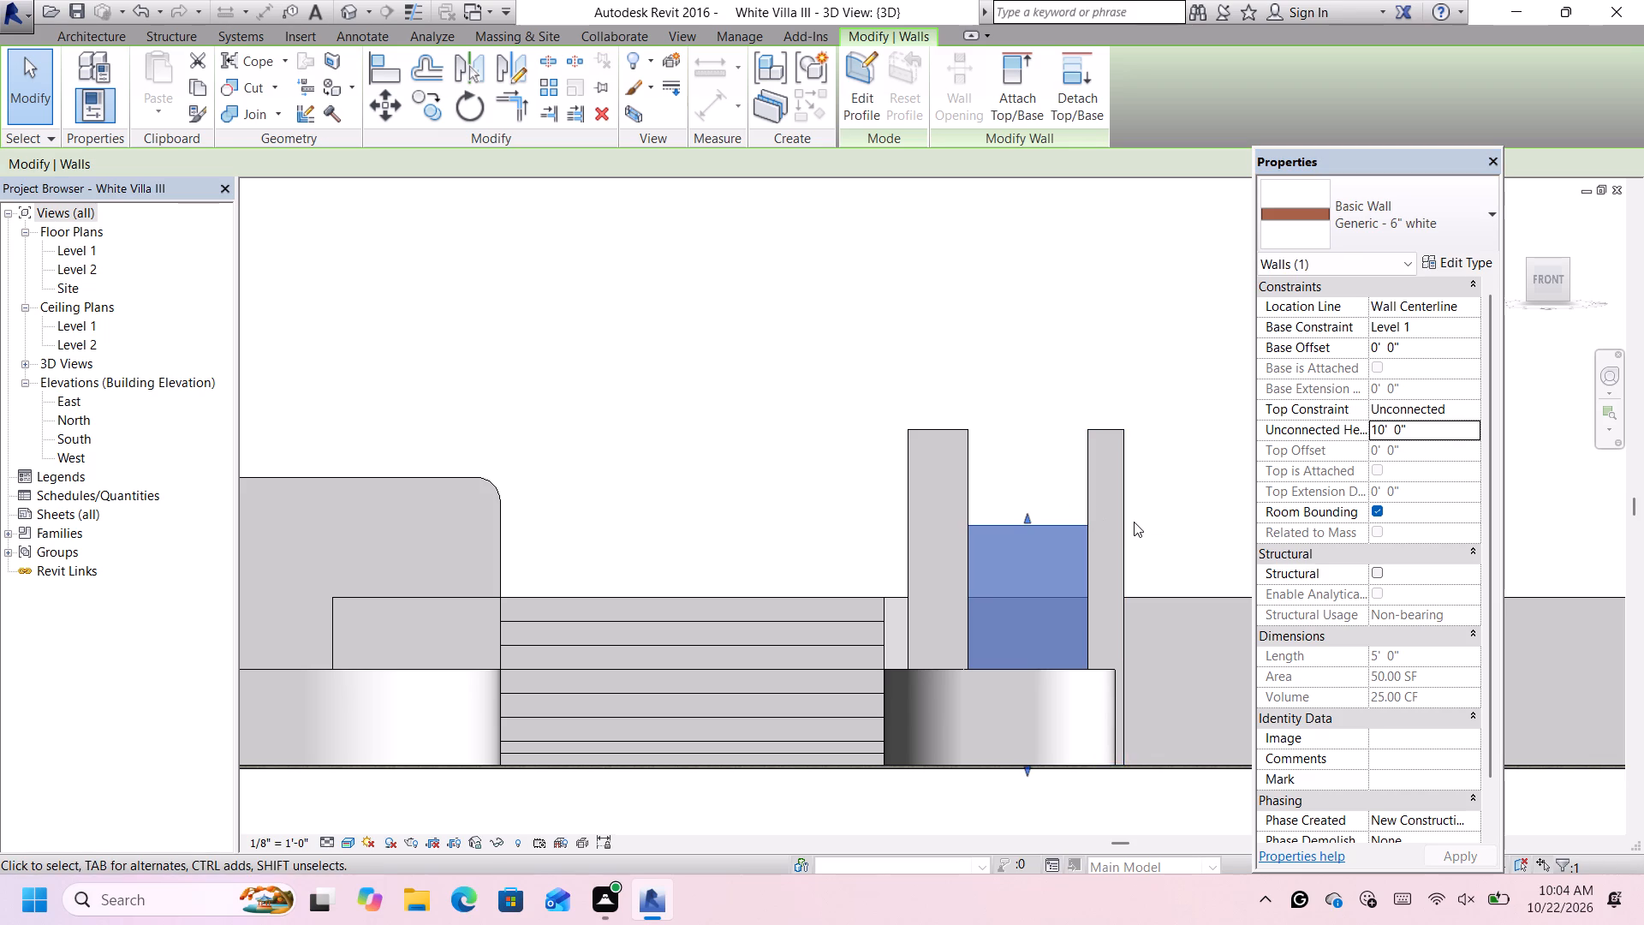
Set the unconnected height of the 5'-0" long Generic - 6" white wall to 9'.
left_click(1418, 427)
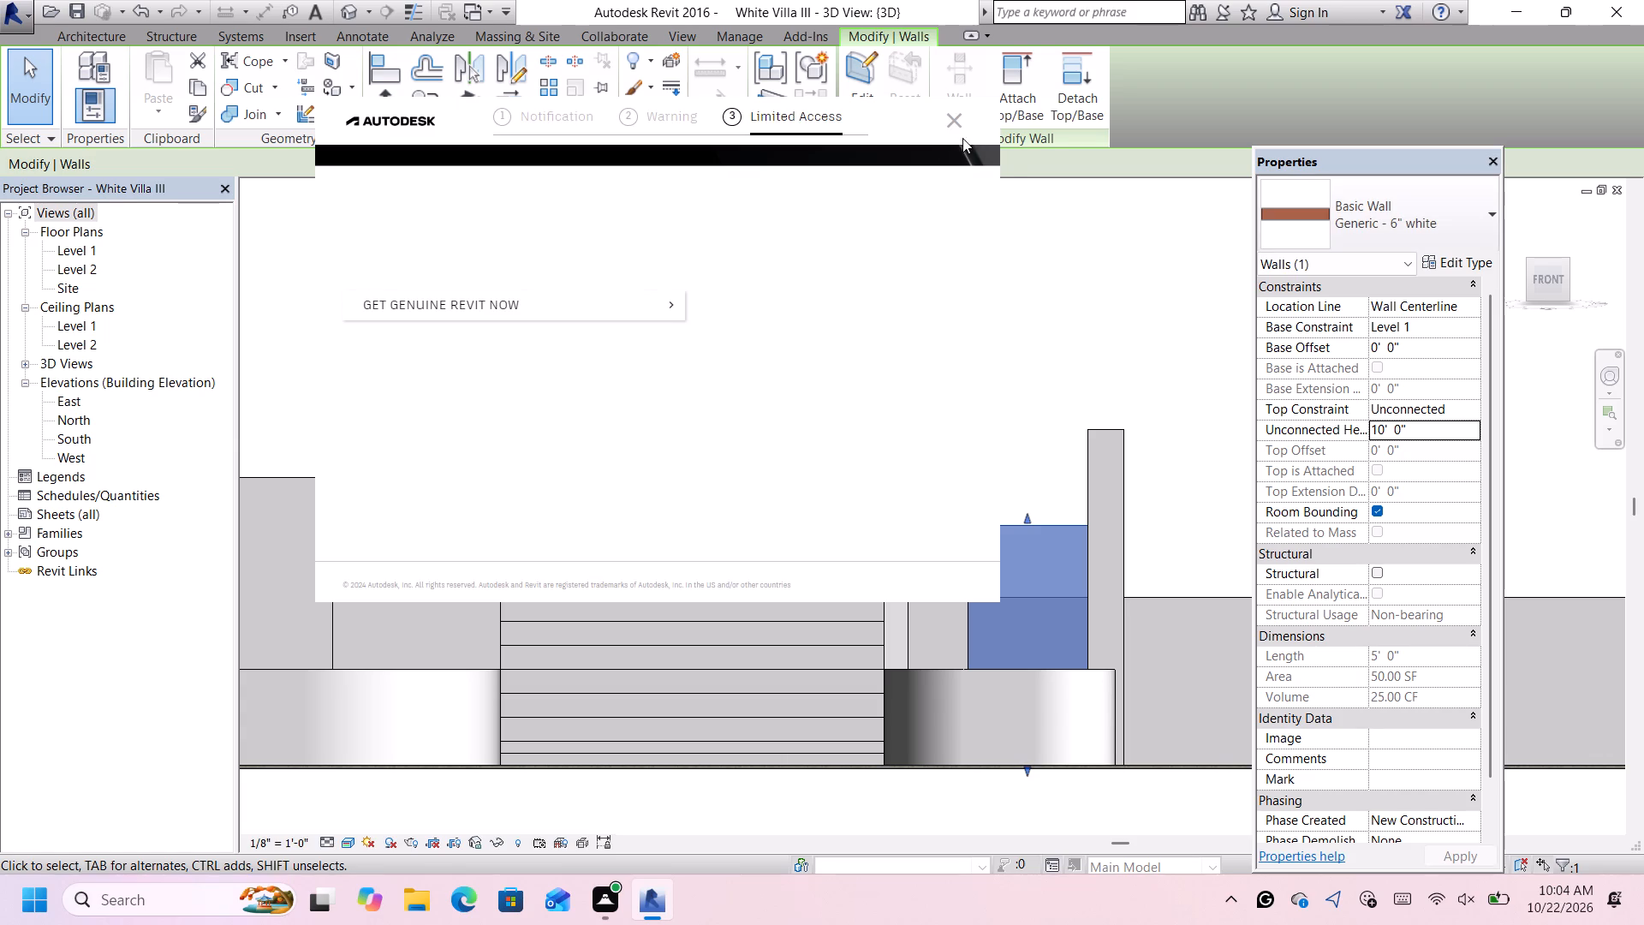
left_click(950, 122)
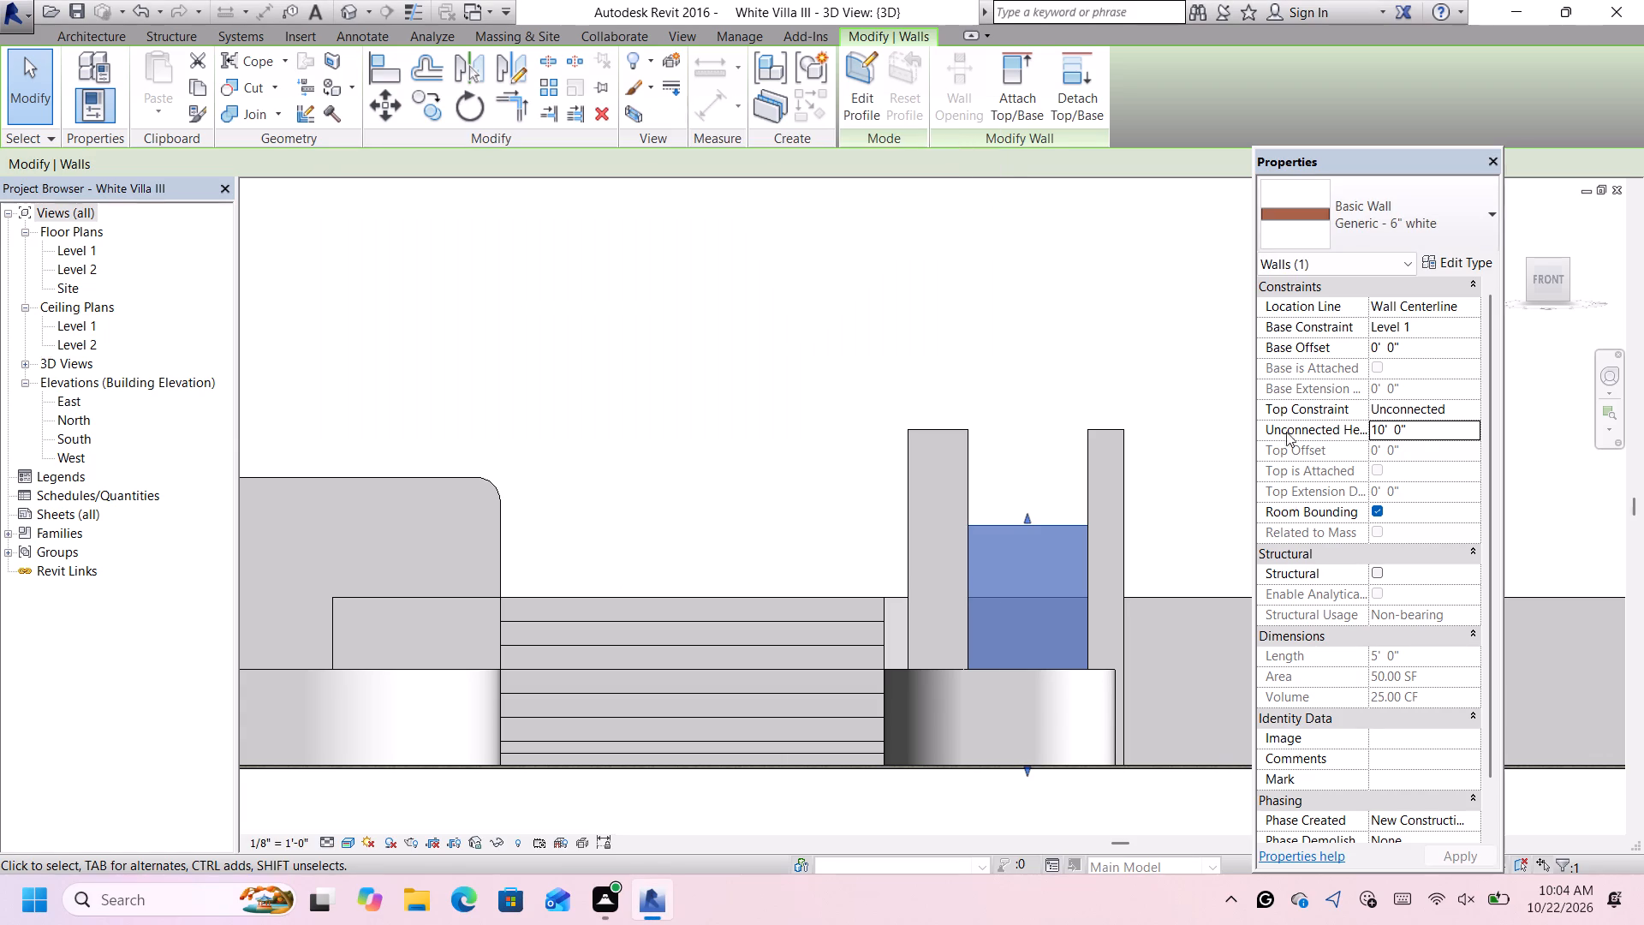
left_click(1418, 433)
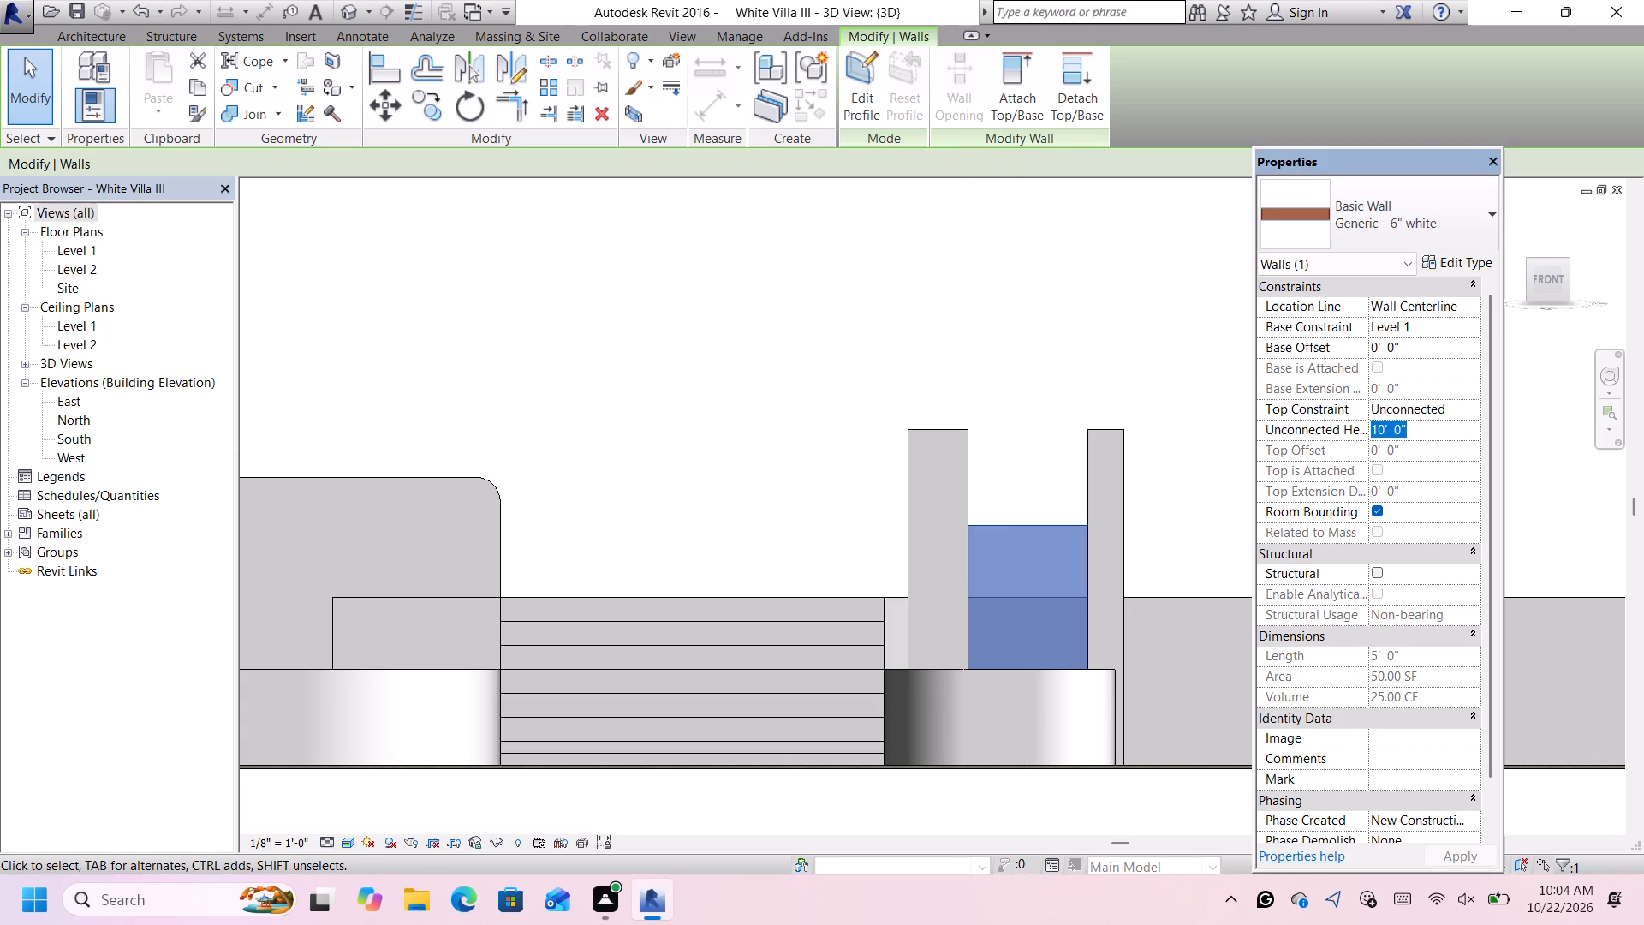
key("BackSpace")
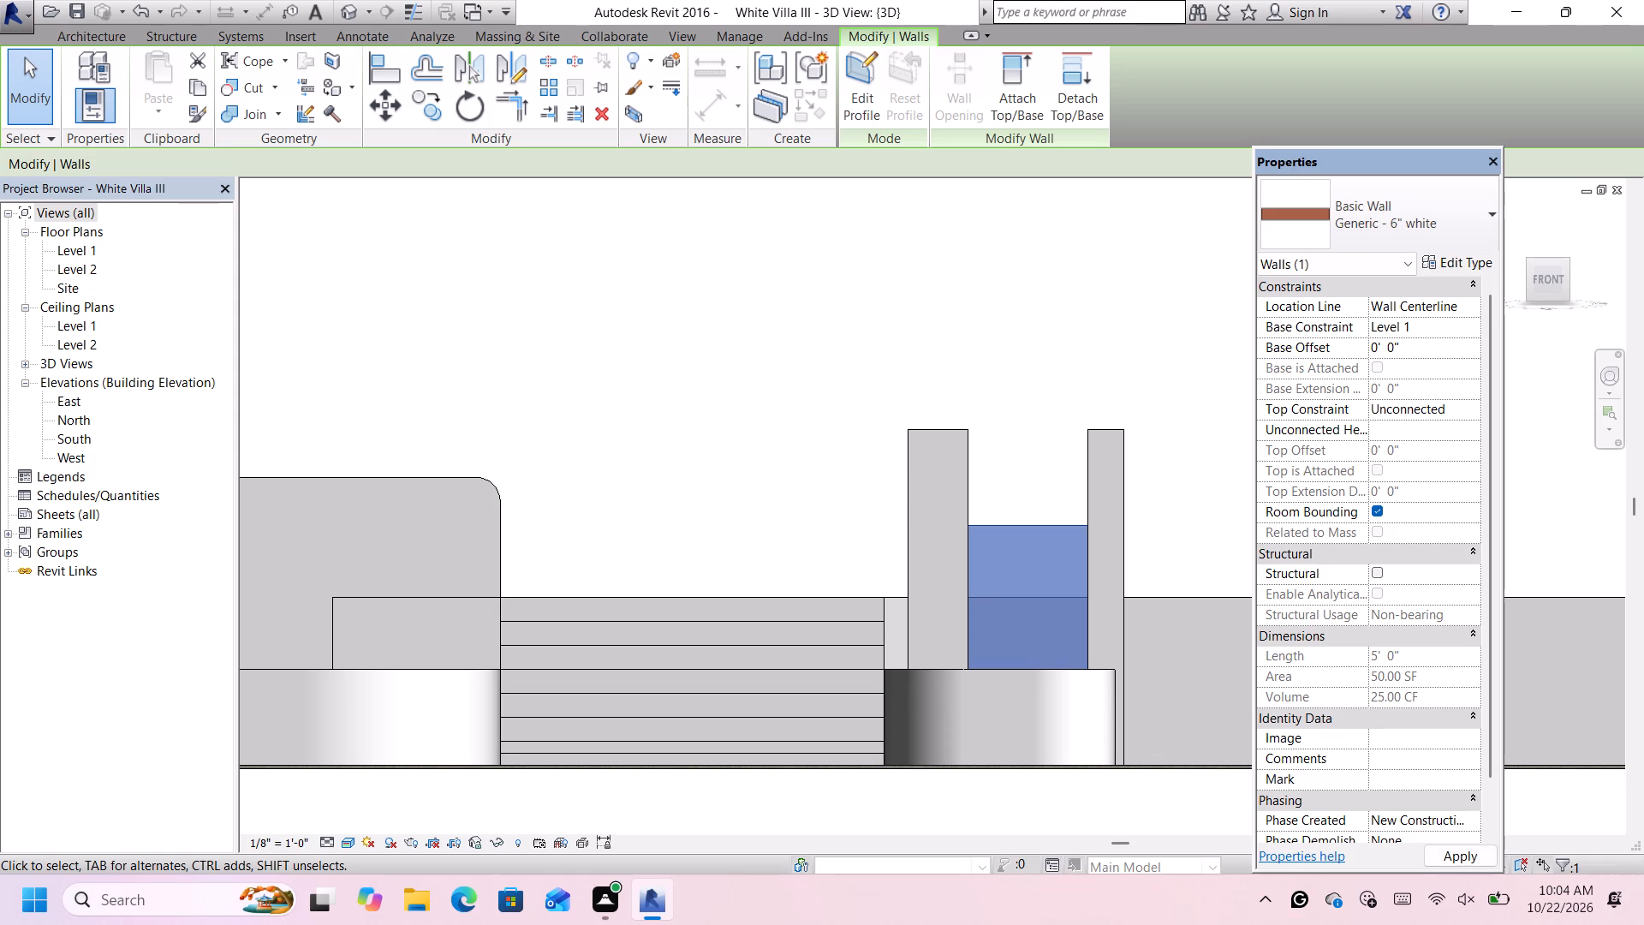
type("9'")
key("Return")
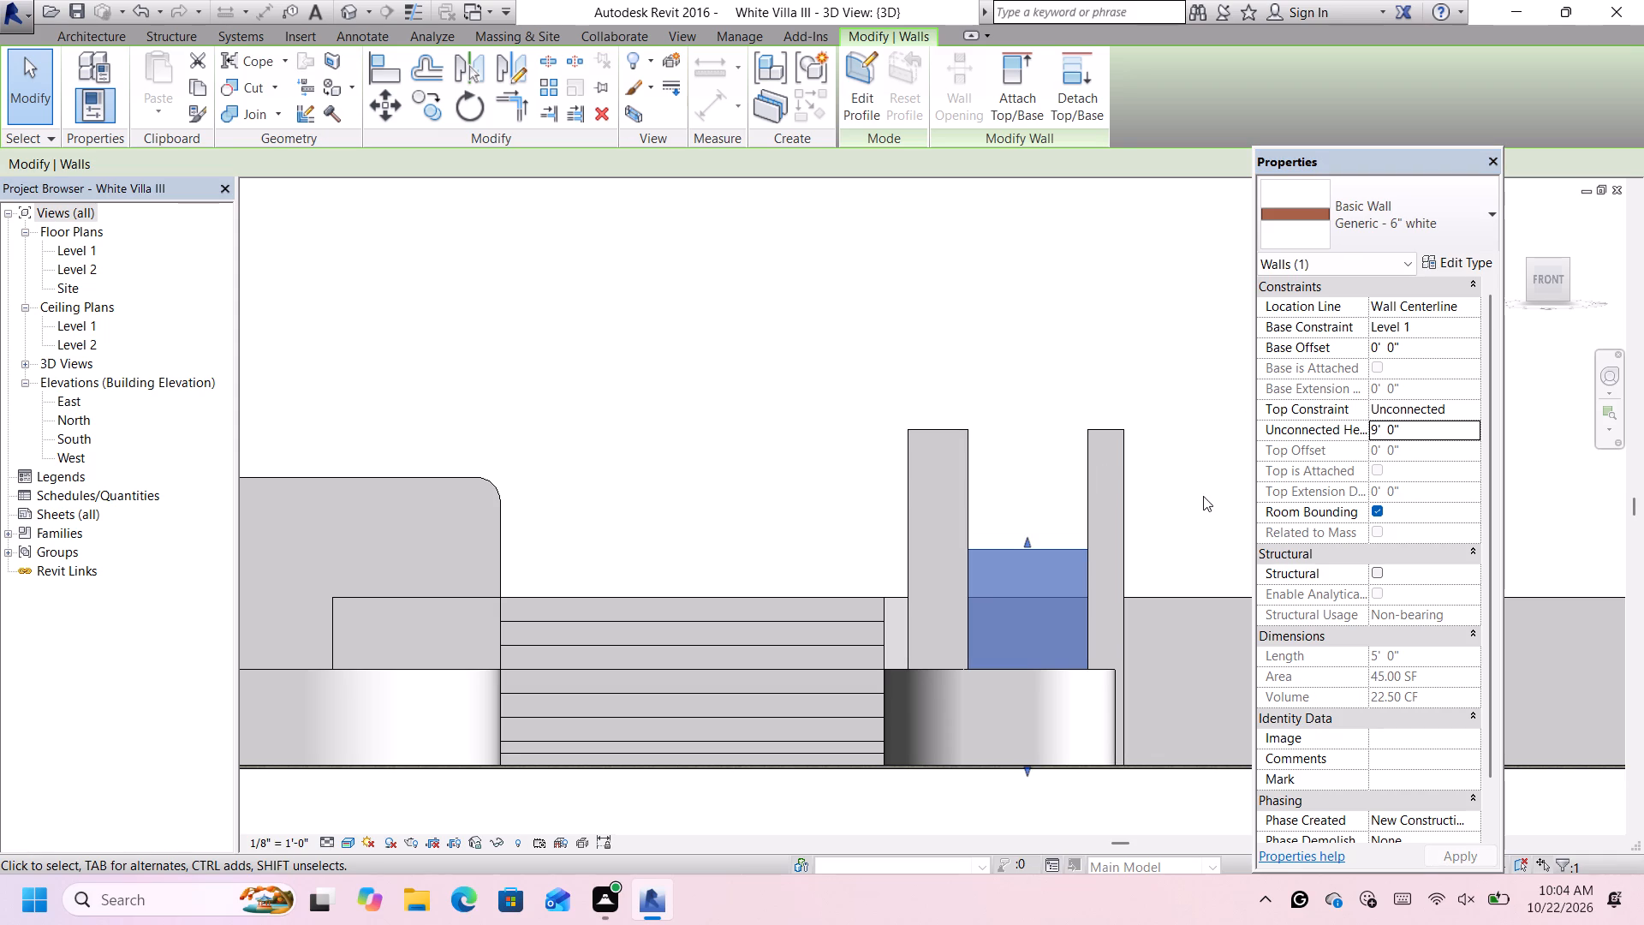
scroll(1192, 509, "up", 3)
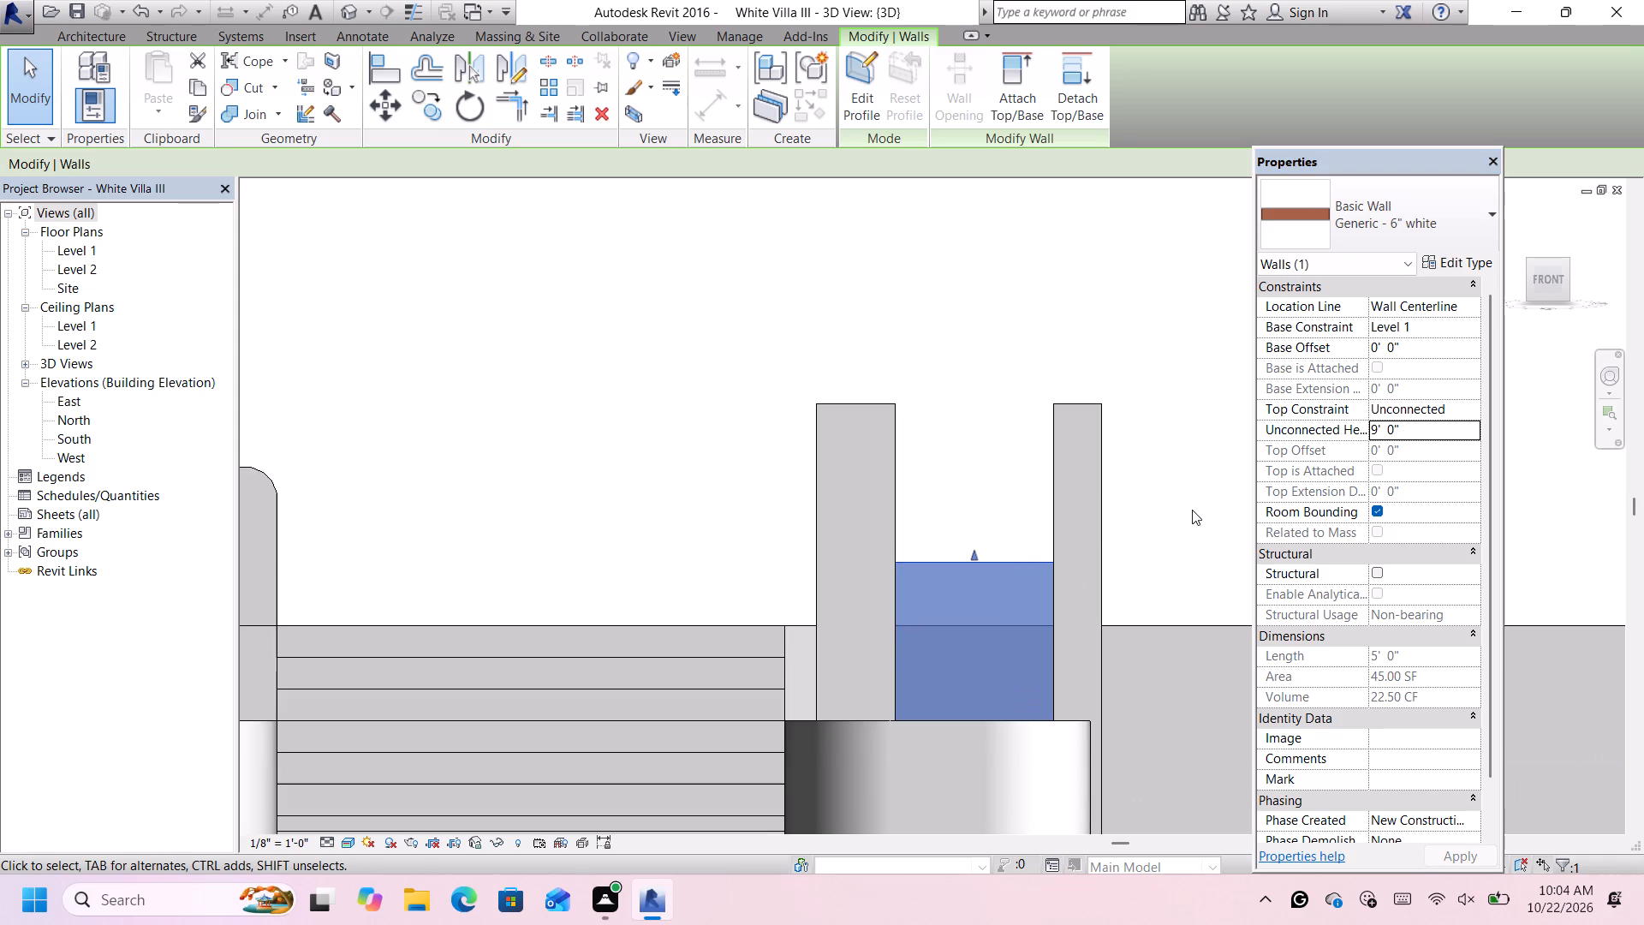
scroll(1192, 510, "down", 2)
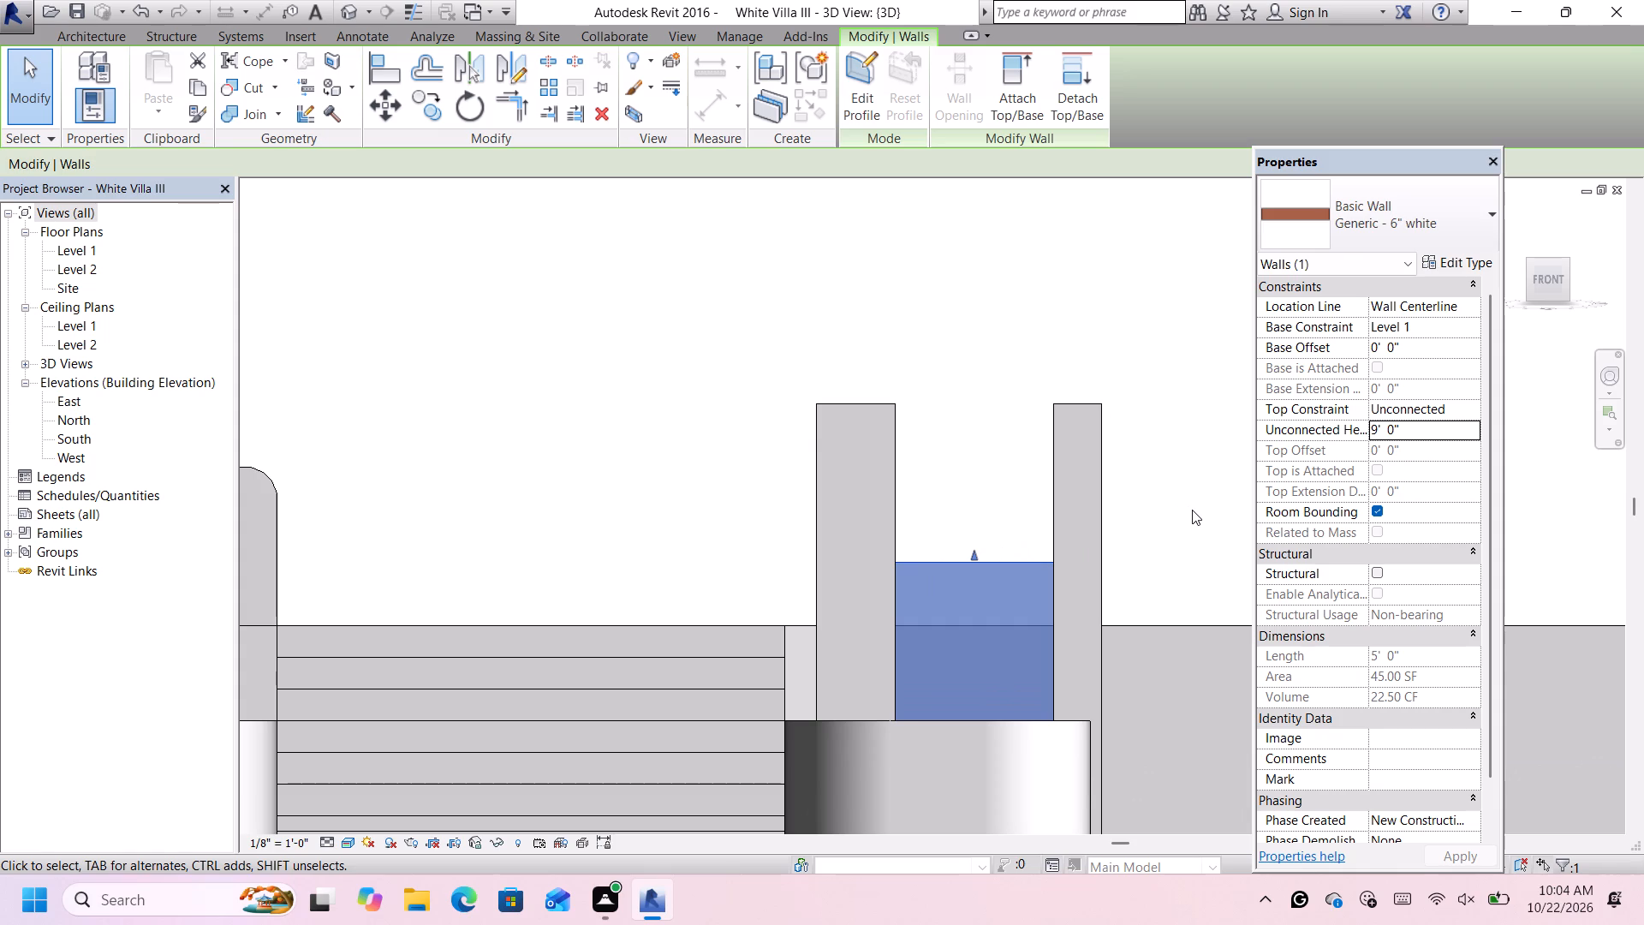
scroll(1188, 505, "up", 1)
left_click(1186, 508)
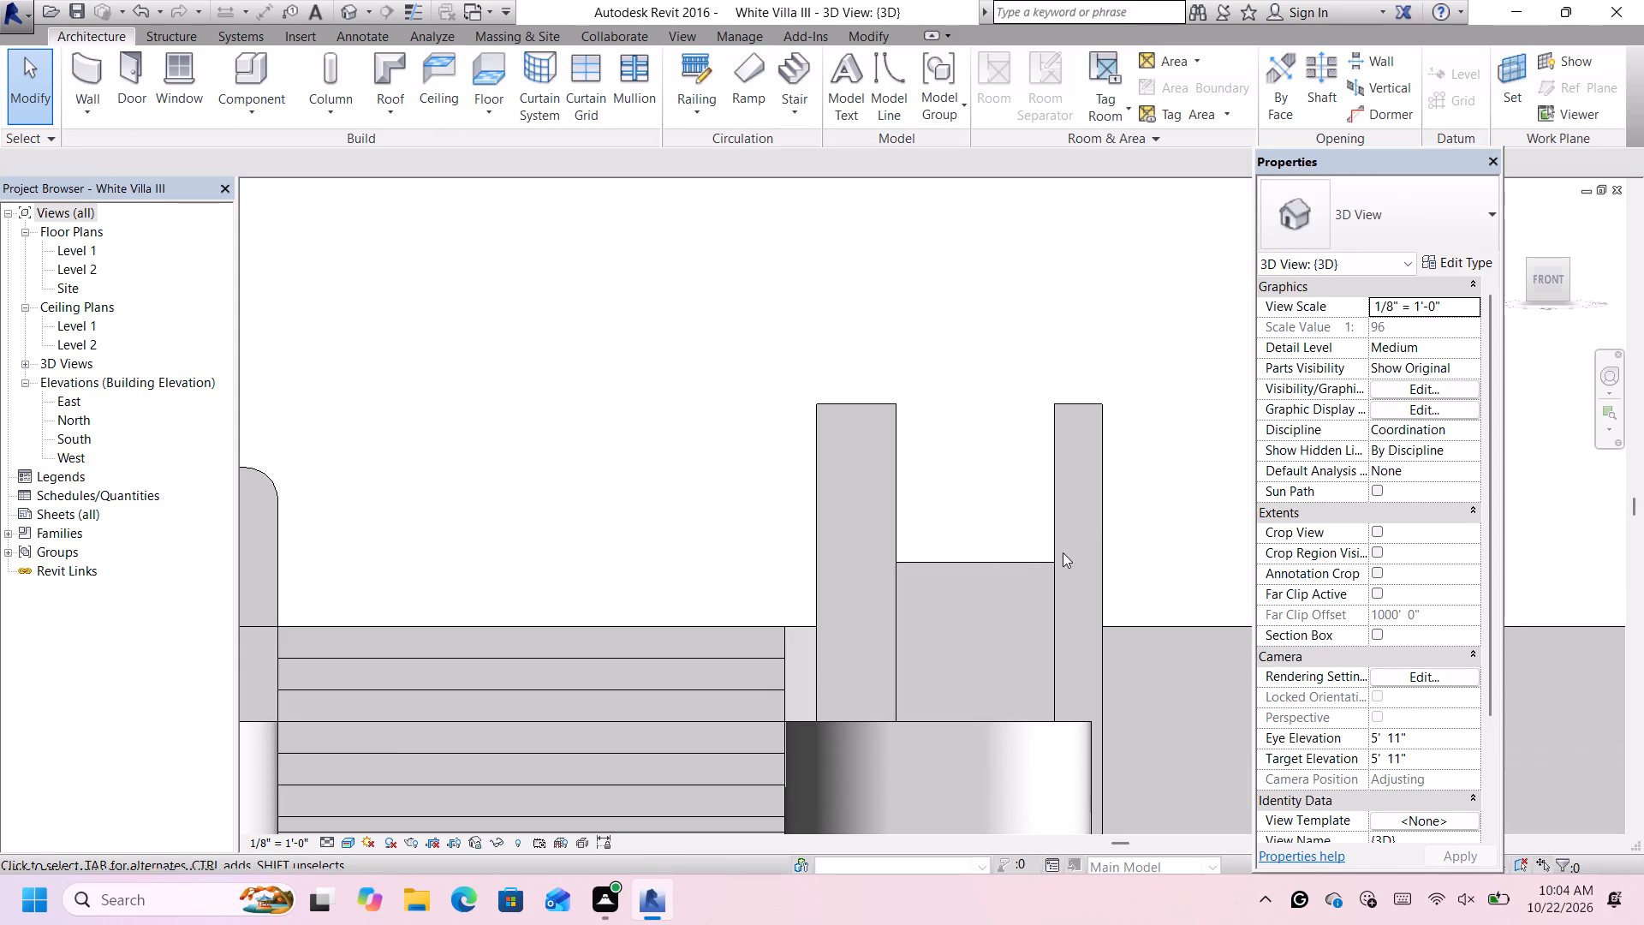
Start a new wall in the top view with an unconnected height of 6" and a base offset of 9'.
scroll(964, 589, "down", 2)
scroll(1040, 503, "down", 9)
scroll(1147, 450, "up", 4)
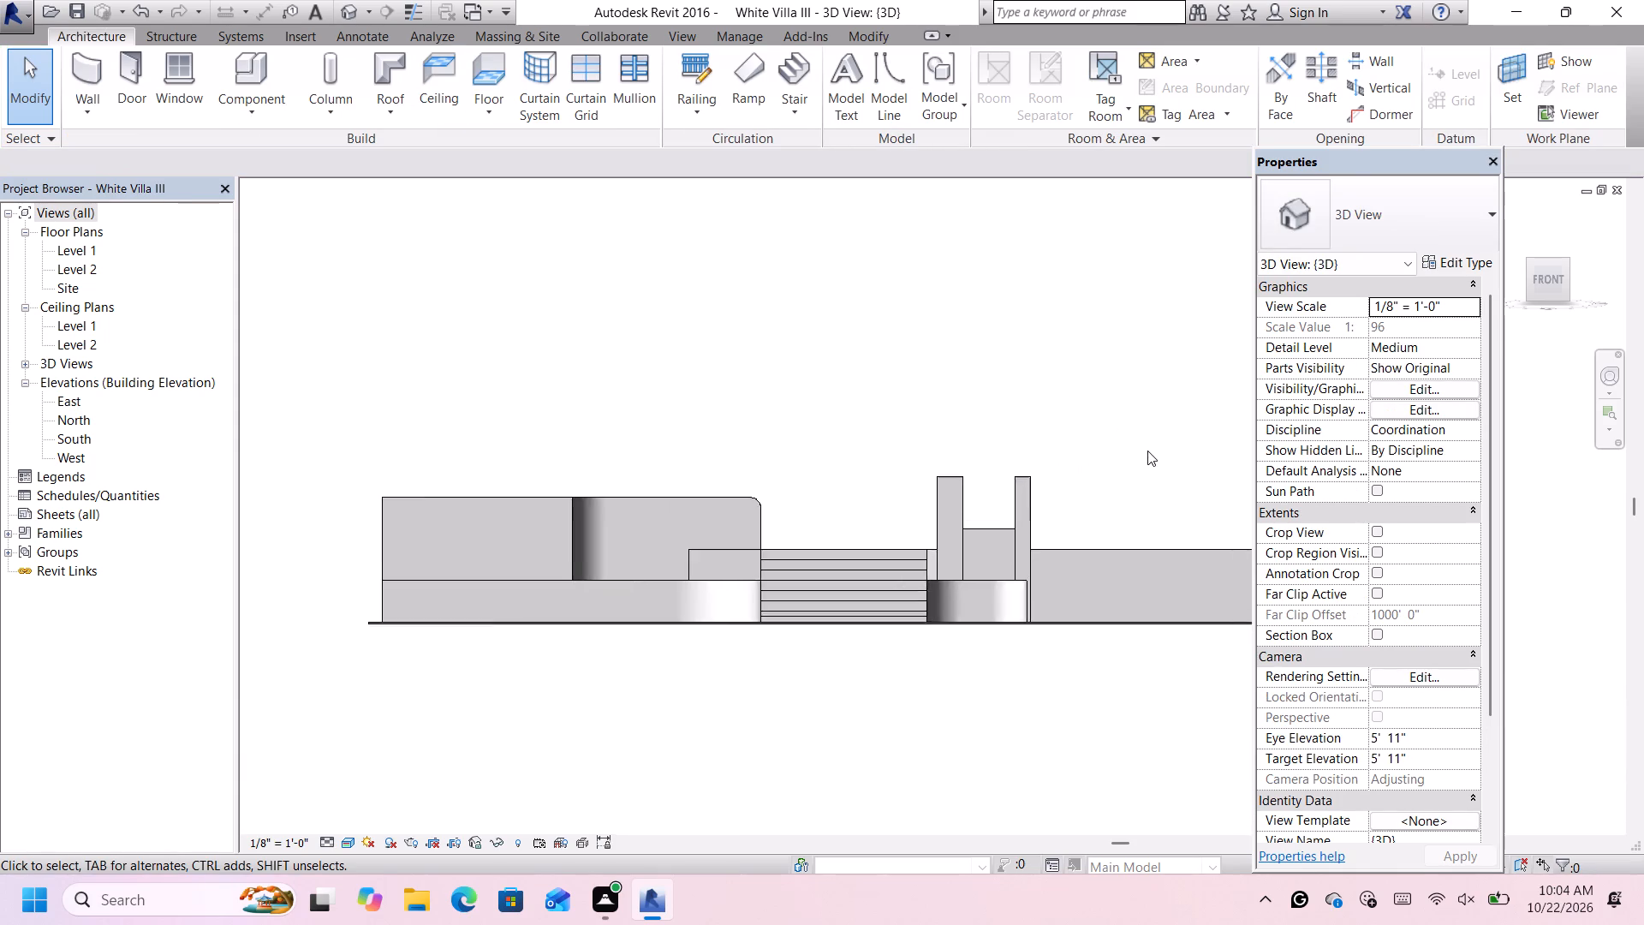
scroll(1026, 493, "up", 4)
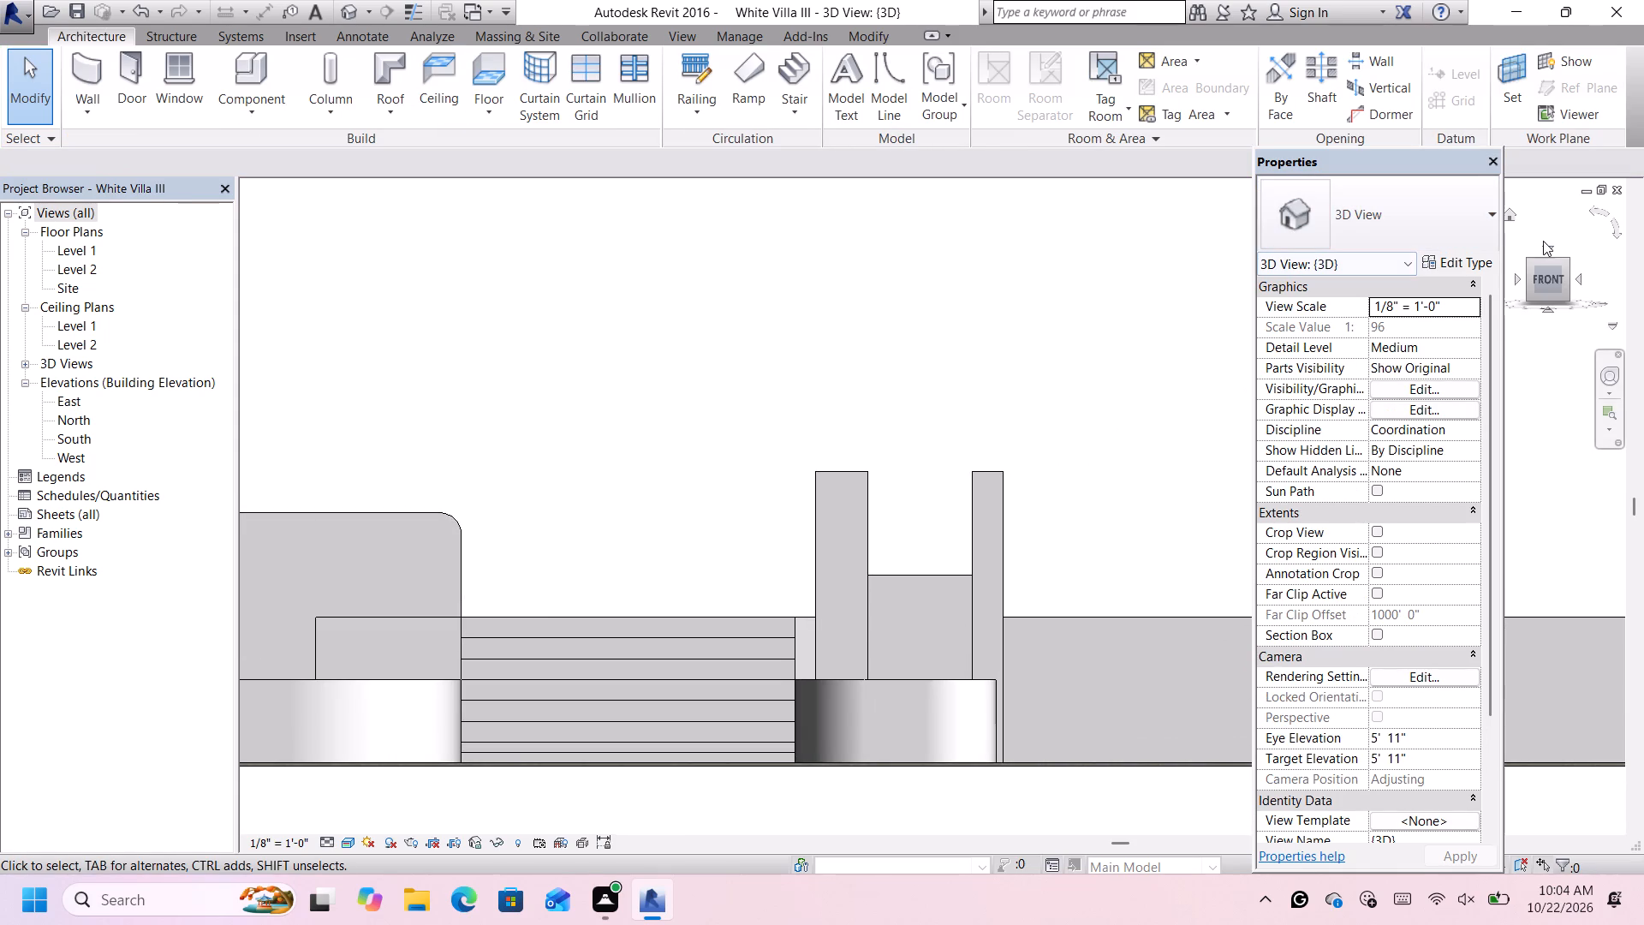
left_click(1534, 263)
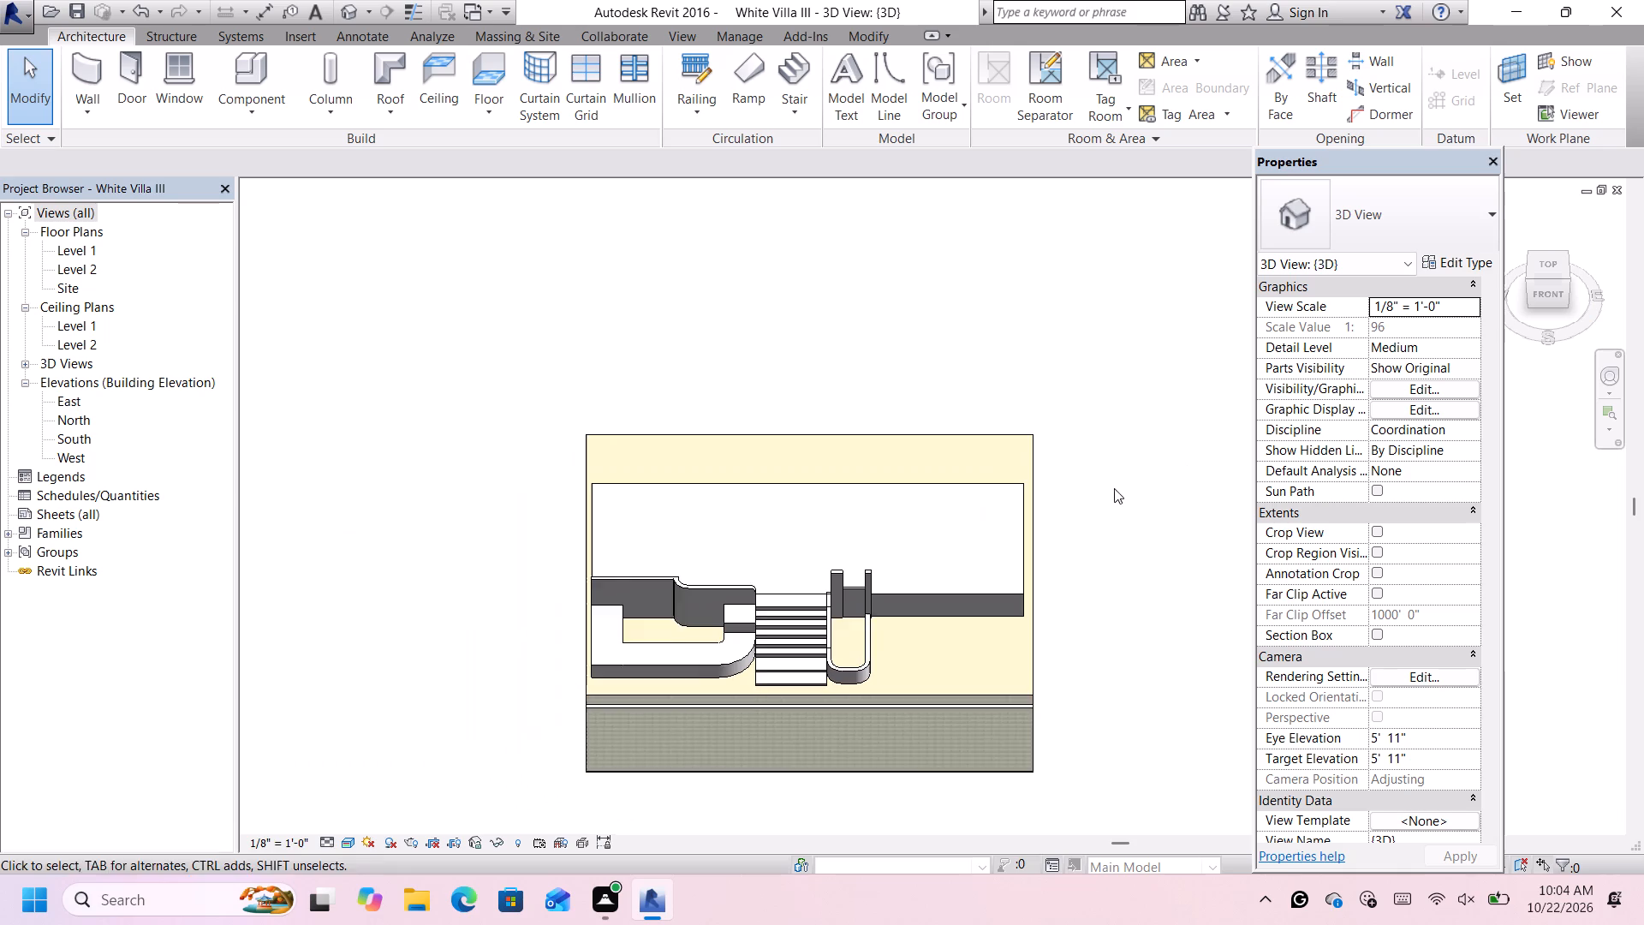
left_click(1549, 261)
scroll(1147, 510, "up", 4)
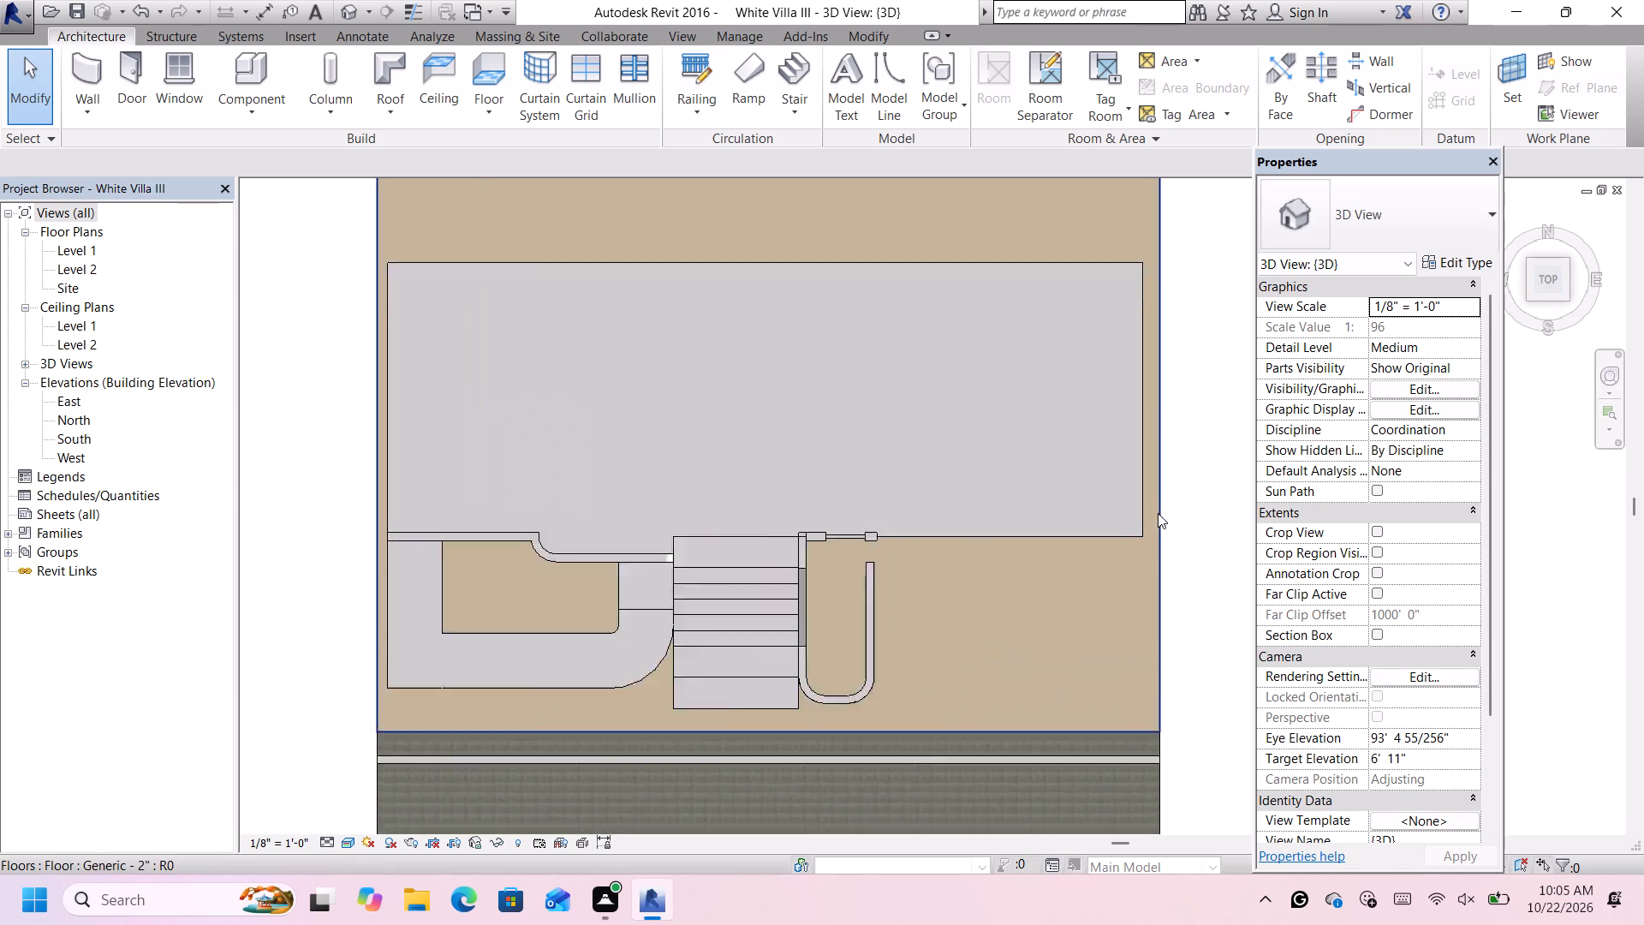
scroll(1158, 513, "up", 4)
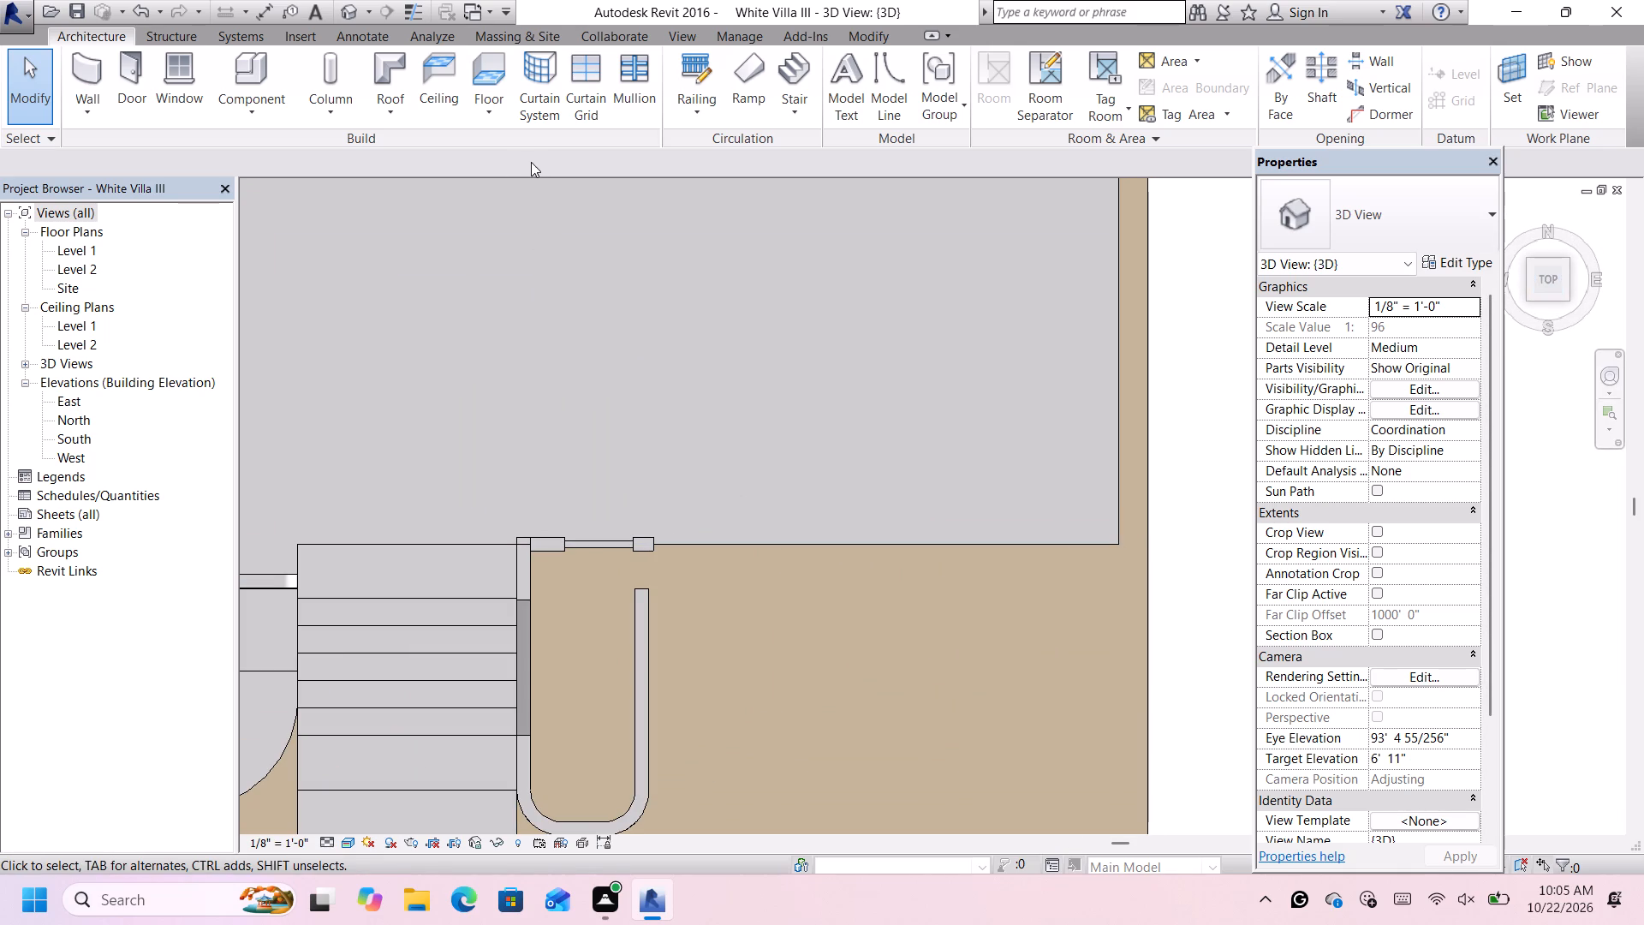
left_click(74, 87)
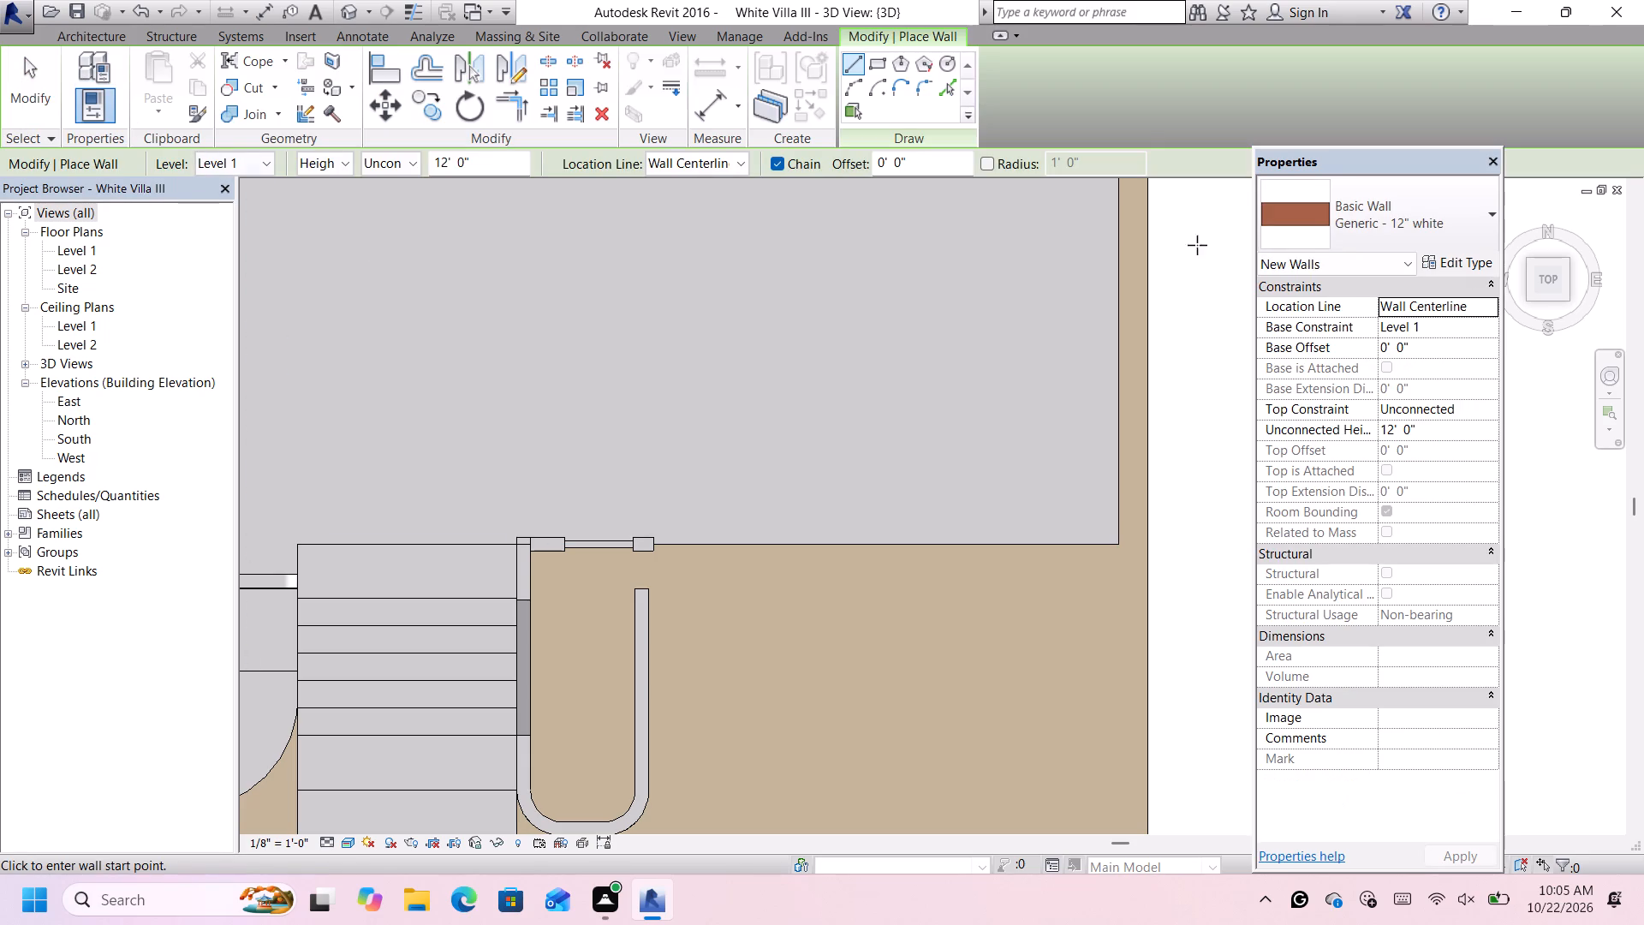
left_click(1456, 428)
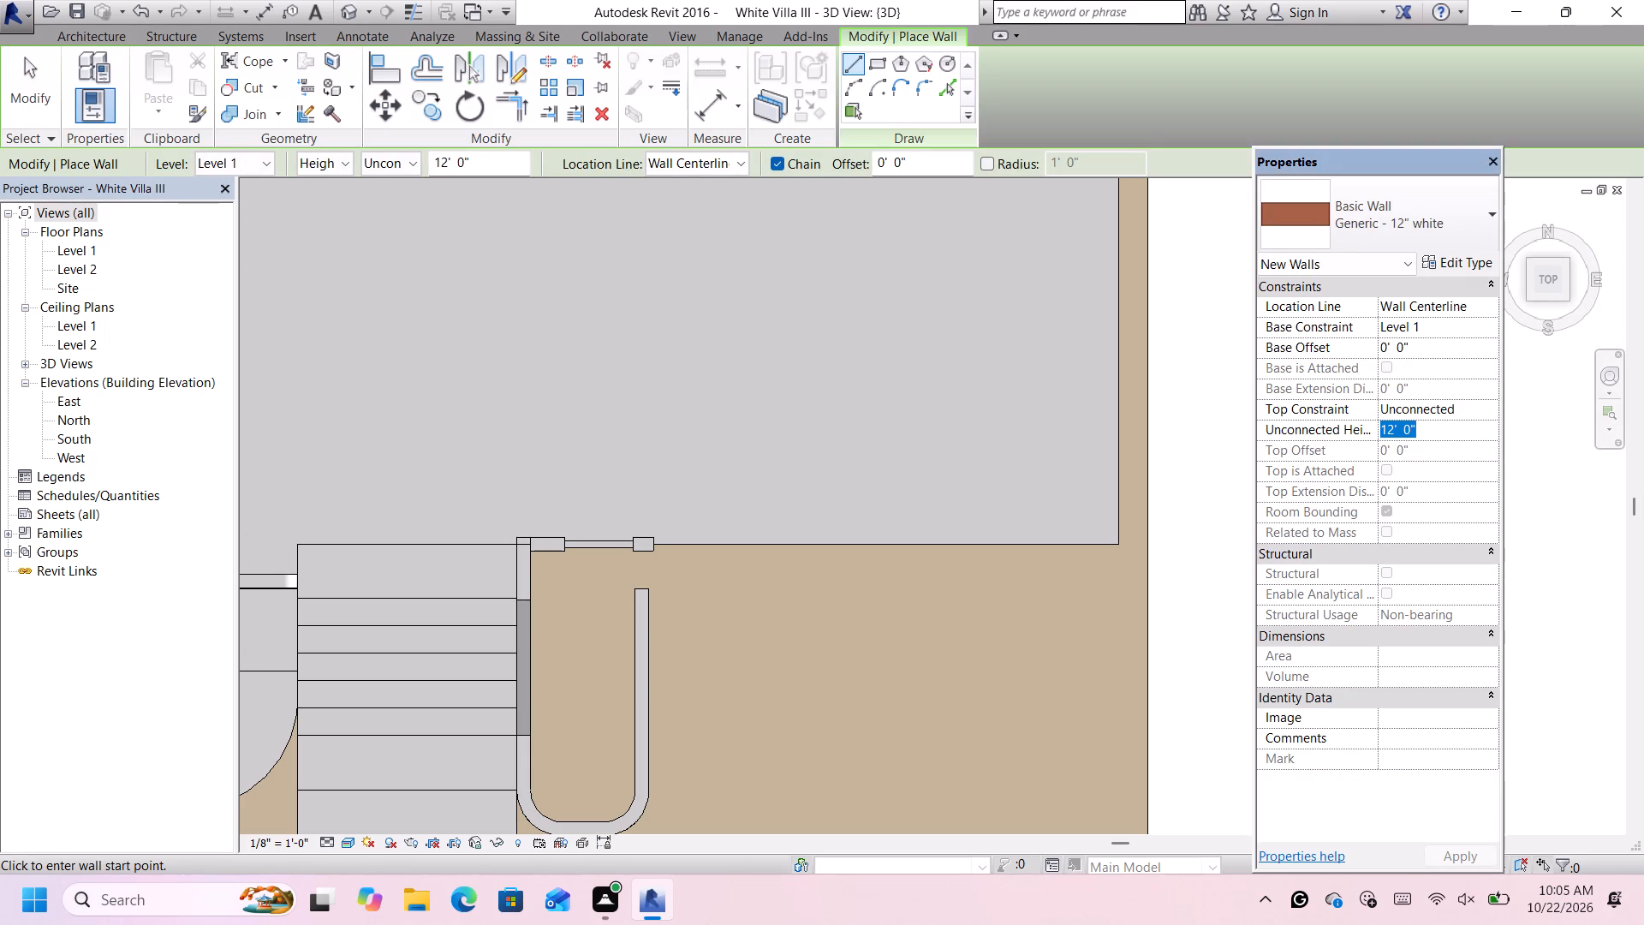
key("BackSpace")
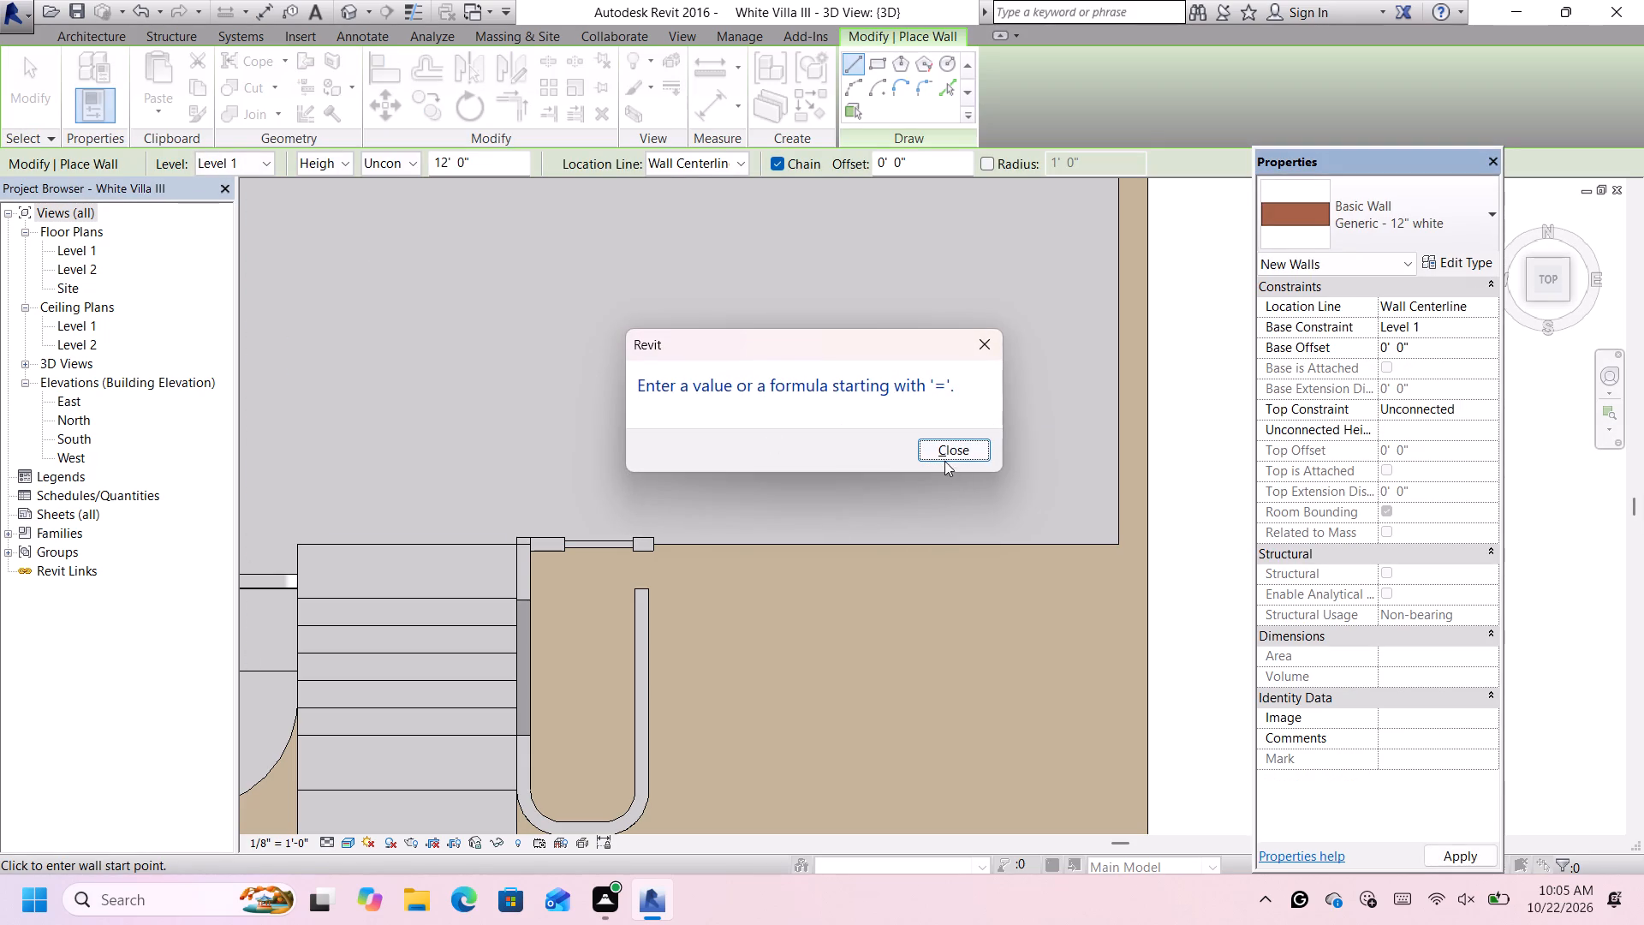
left_click(944, 448)
left_click(1420, 428)
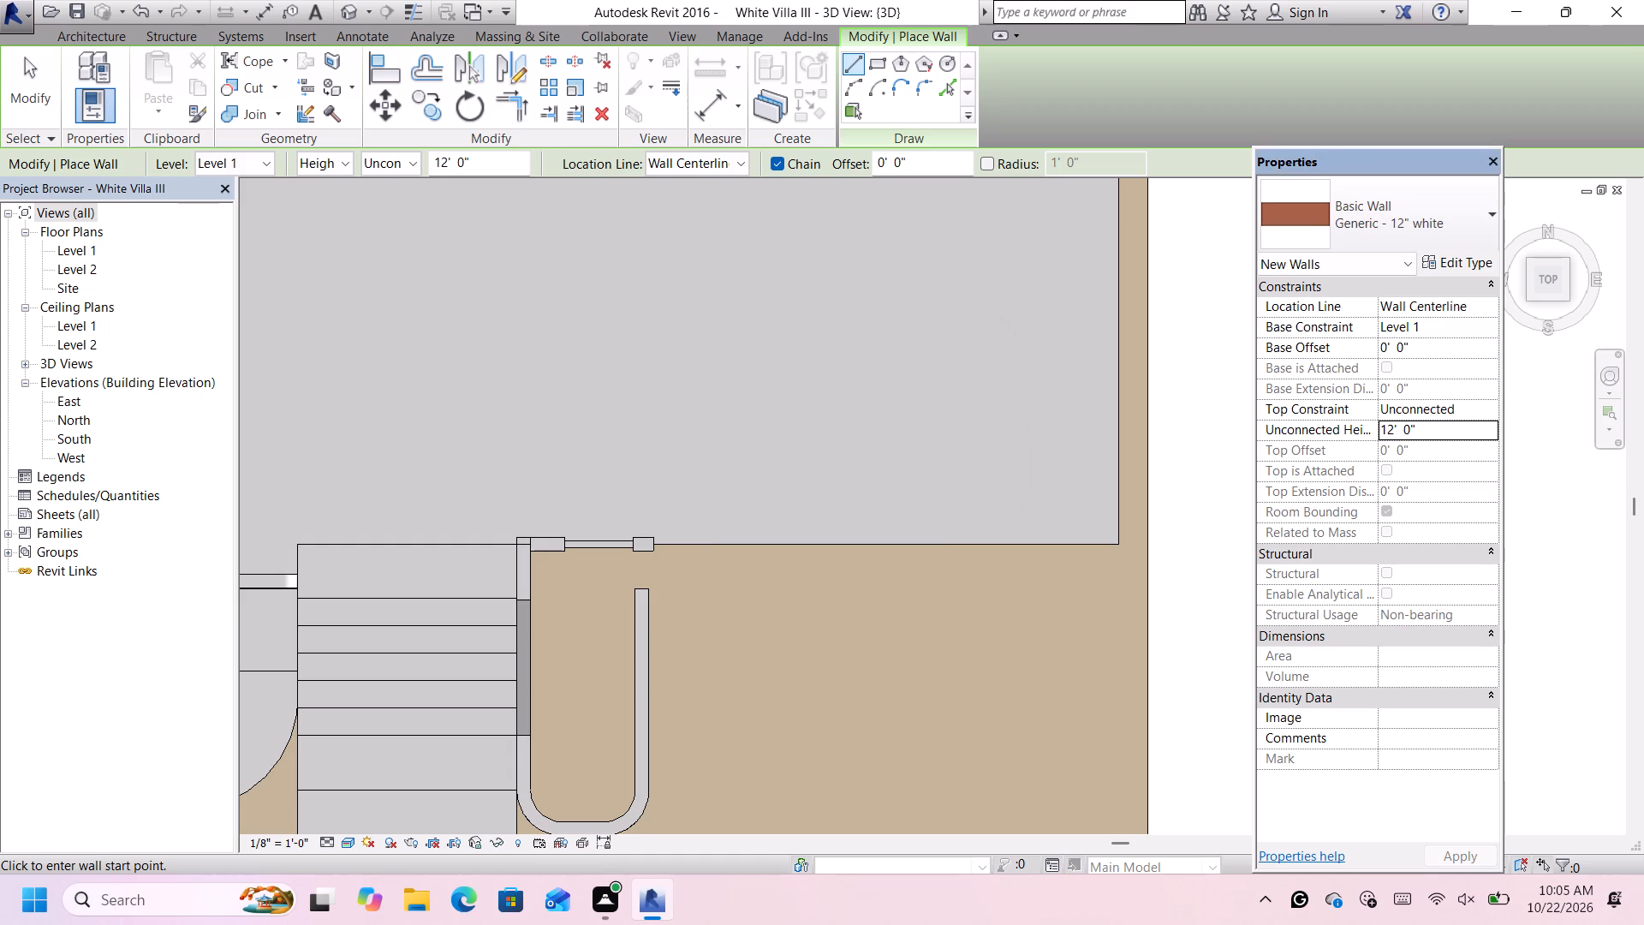
key("BackSpace")
key("BackSpace")
key("BackSpace")
key("BackSpace")
key("BackSpace")
key("BackSpace")
key("BackSpace")
key("BackSpace")
key("BackSpace")
key("BackSpace")
key("BackSpace")
key("BackSpace")
key("BackSpace")
key("BackSpace")
key("6")
key("shift+quotedbl")
key("Return")
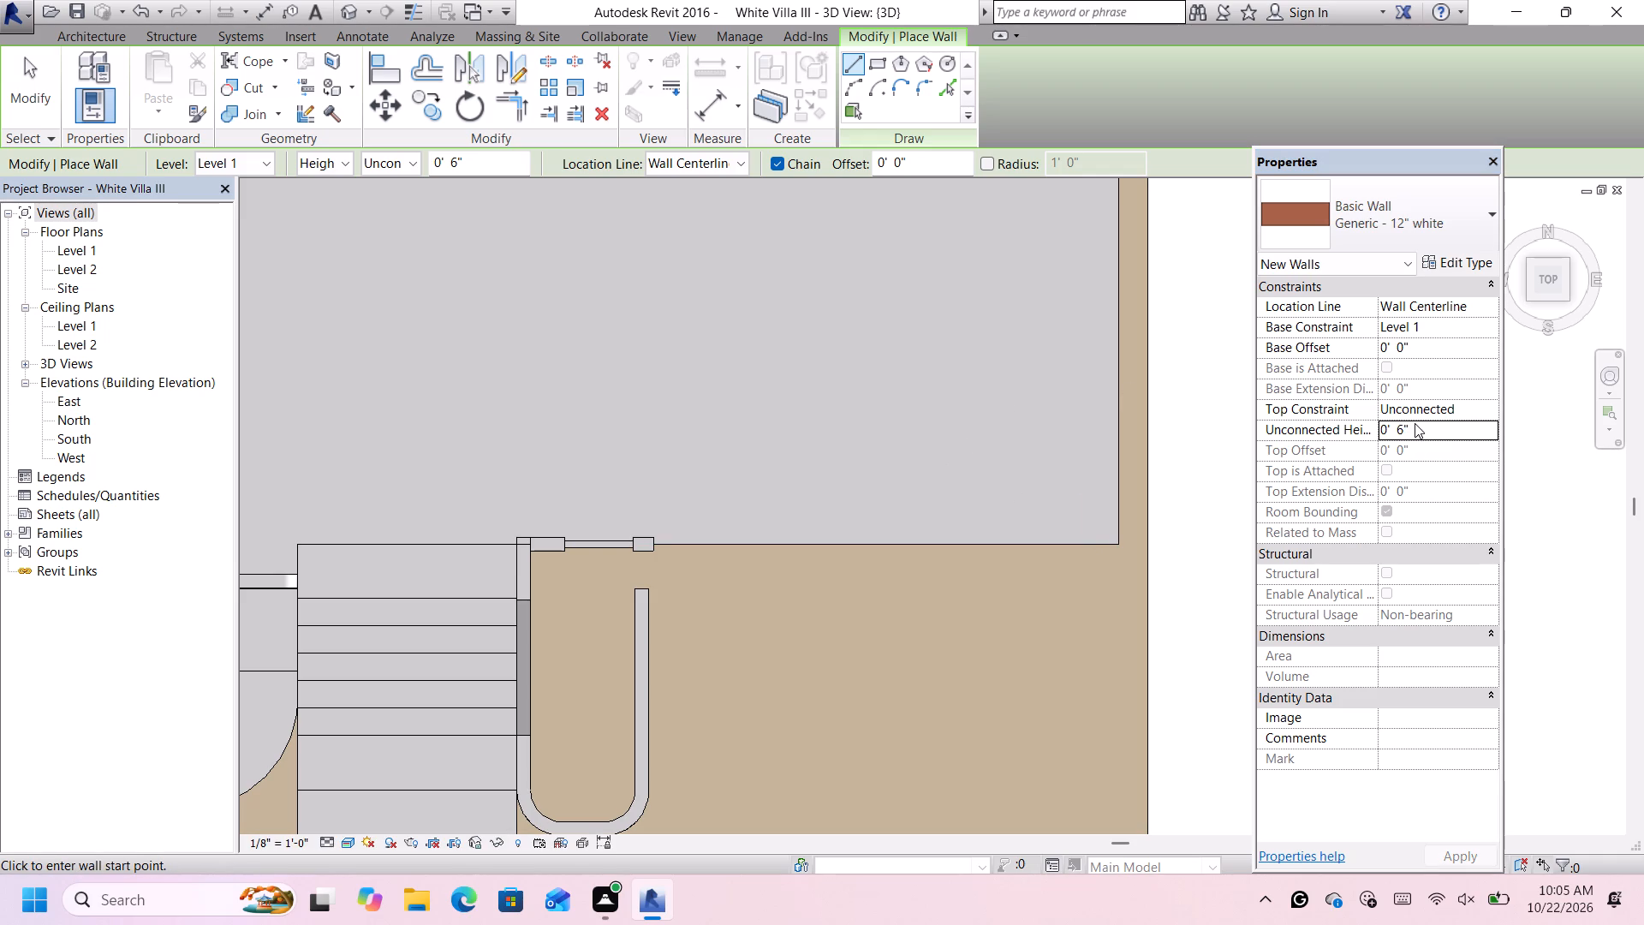
left_click(1434, 344)
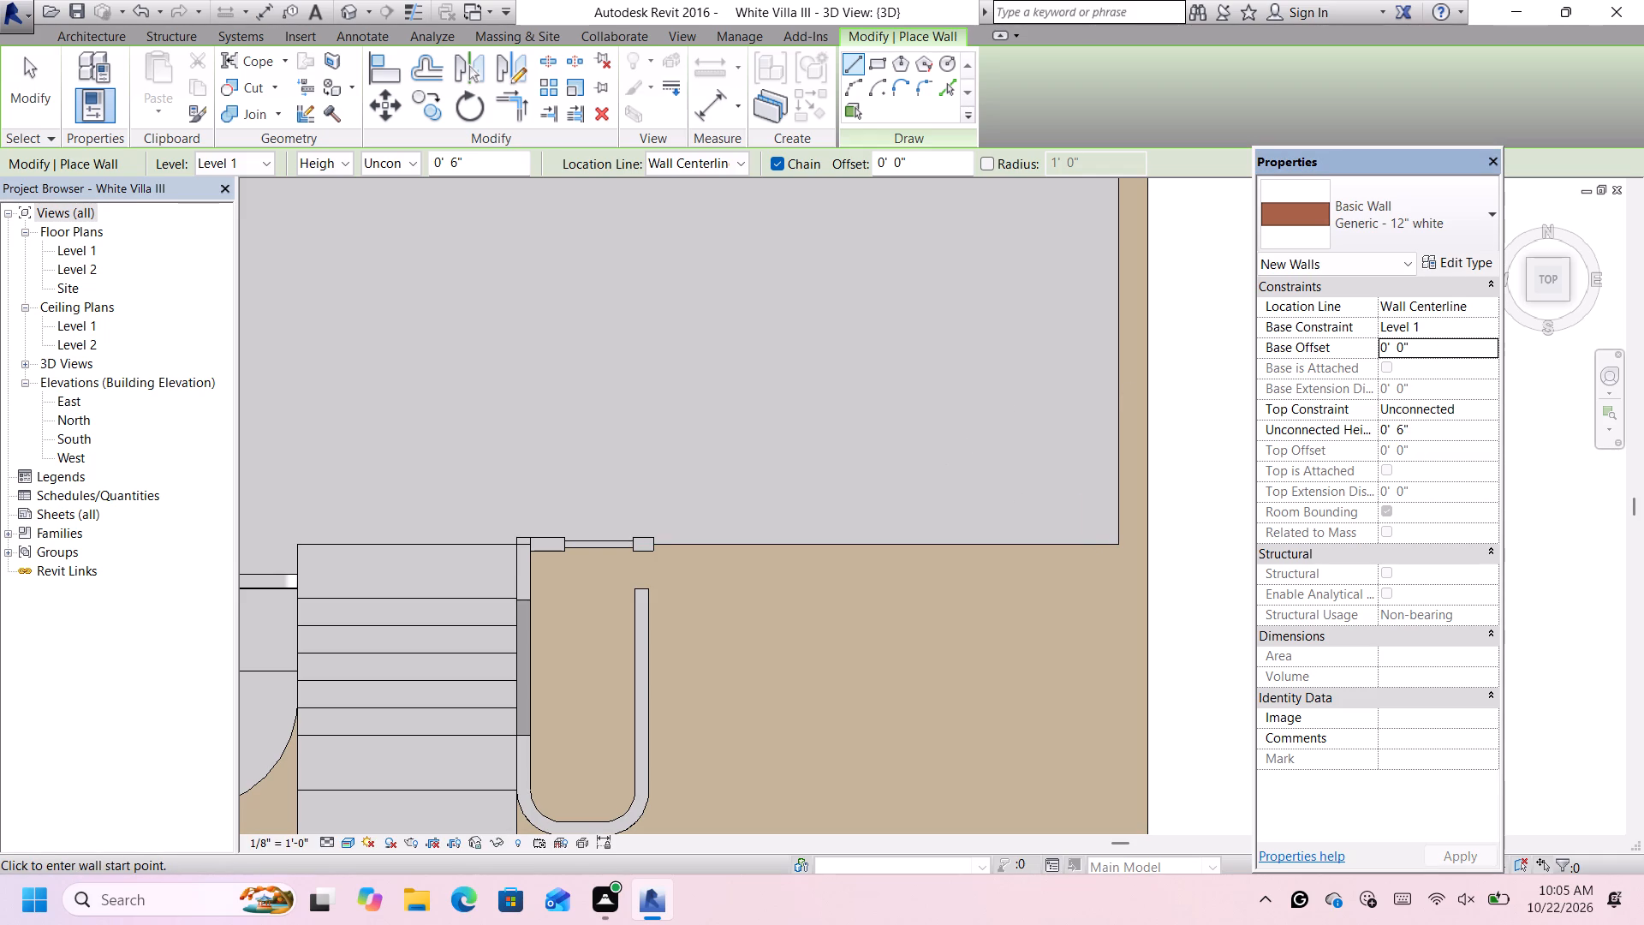
key("BackSpace")
type("9'")
key("Return")
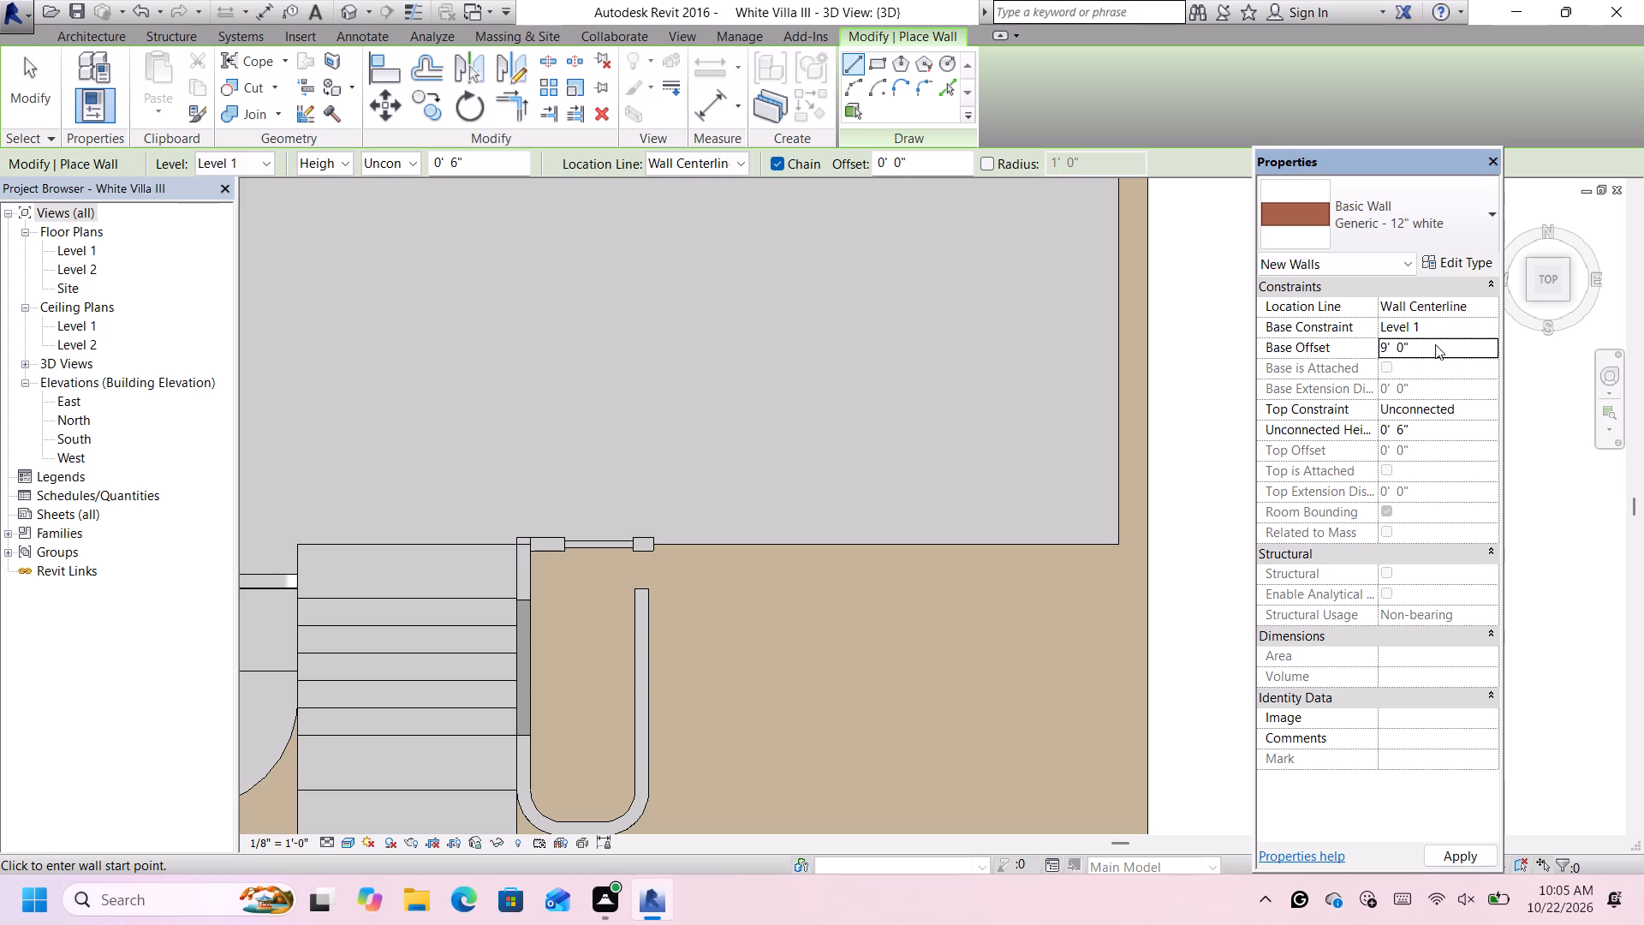
Draw a 5'-0" long Generic - 6" wall along the centerline of the Generic - 6" white wall, between the two 12" white walls.
scroll(575, 533, "up", 4)
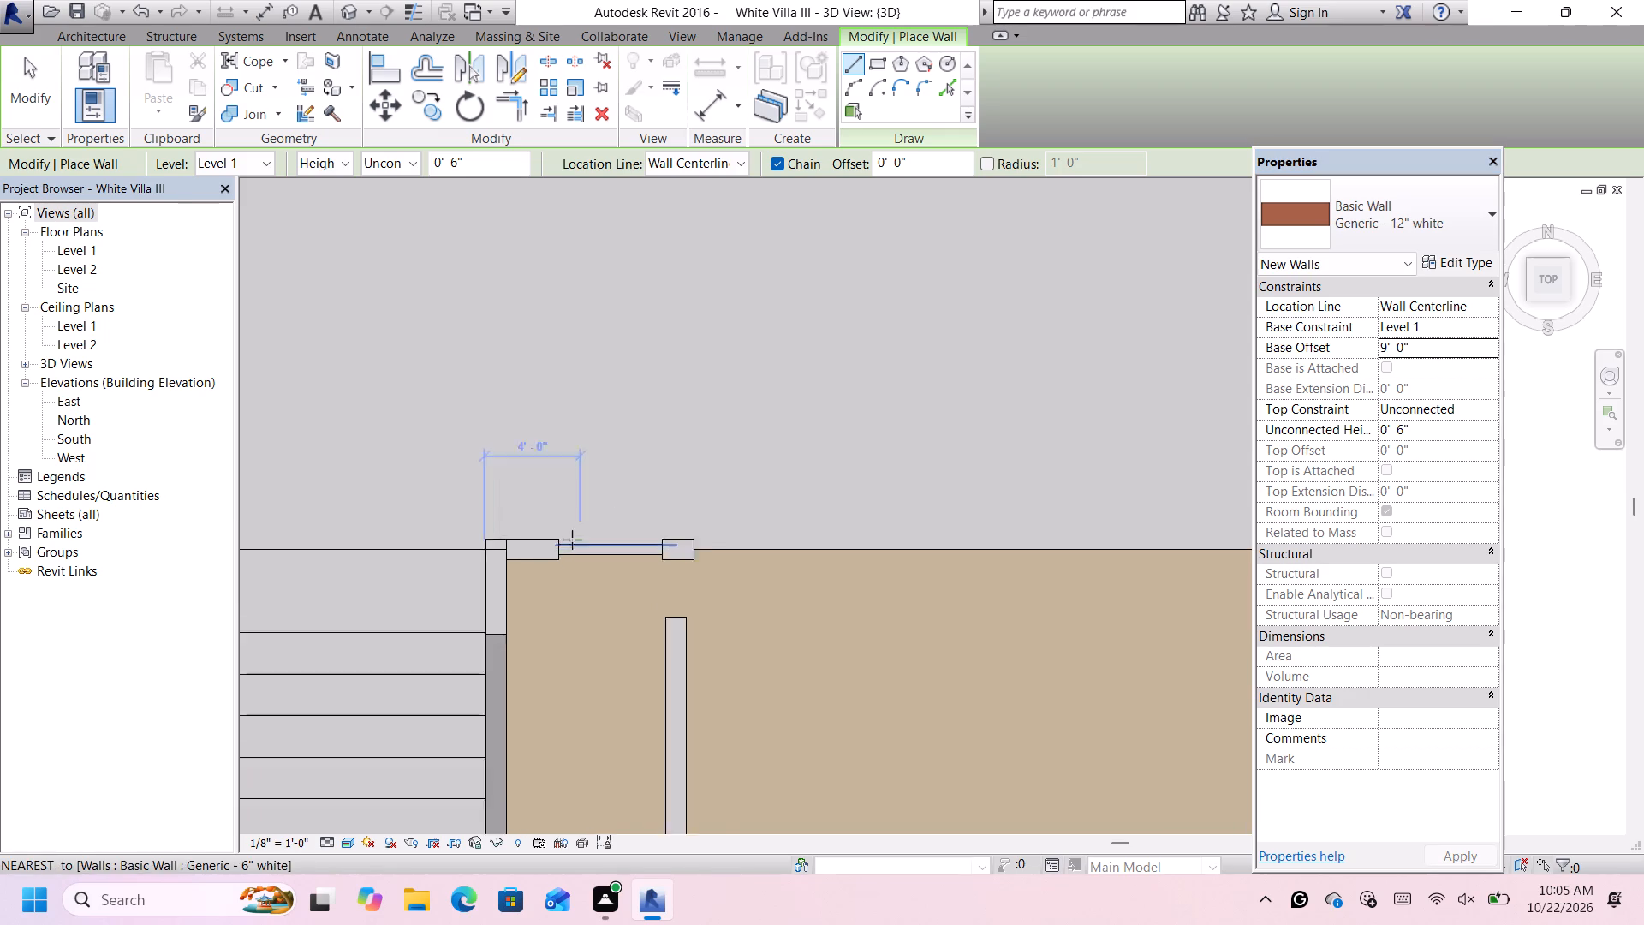
scroll(572, 540, "up", 3)
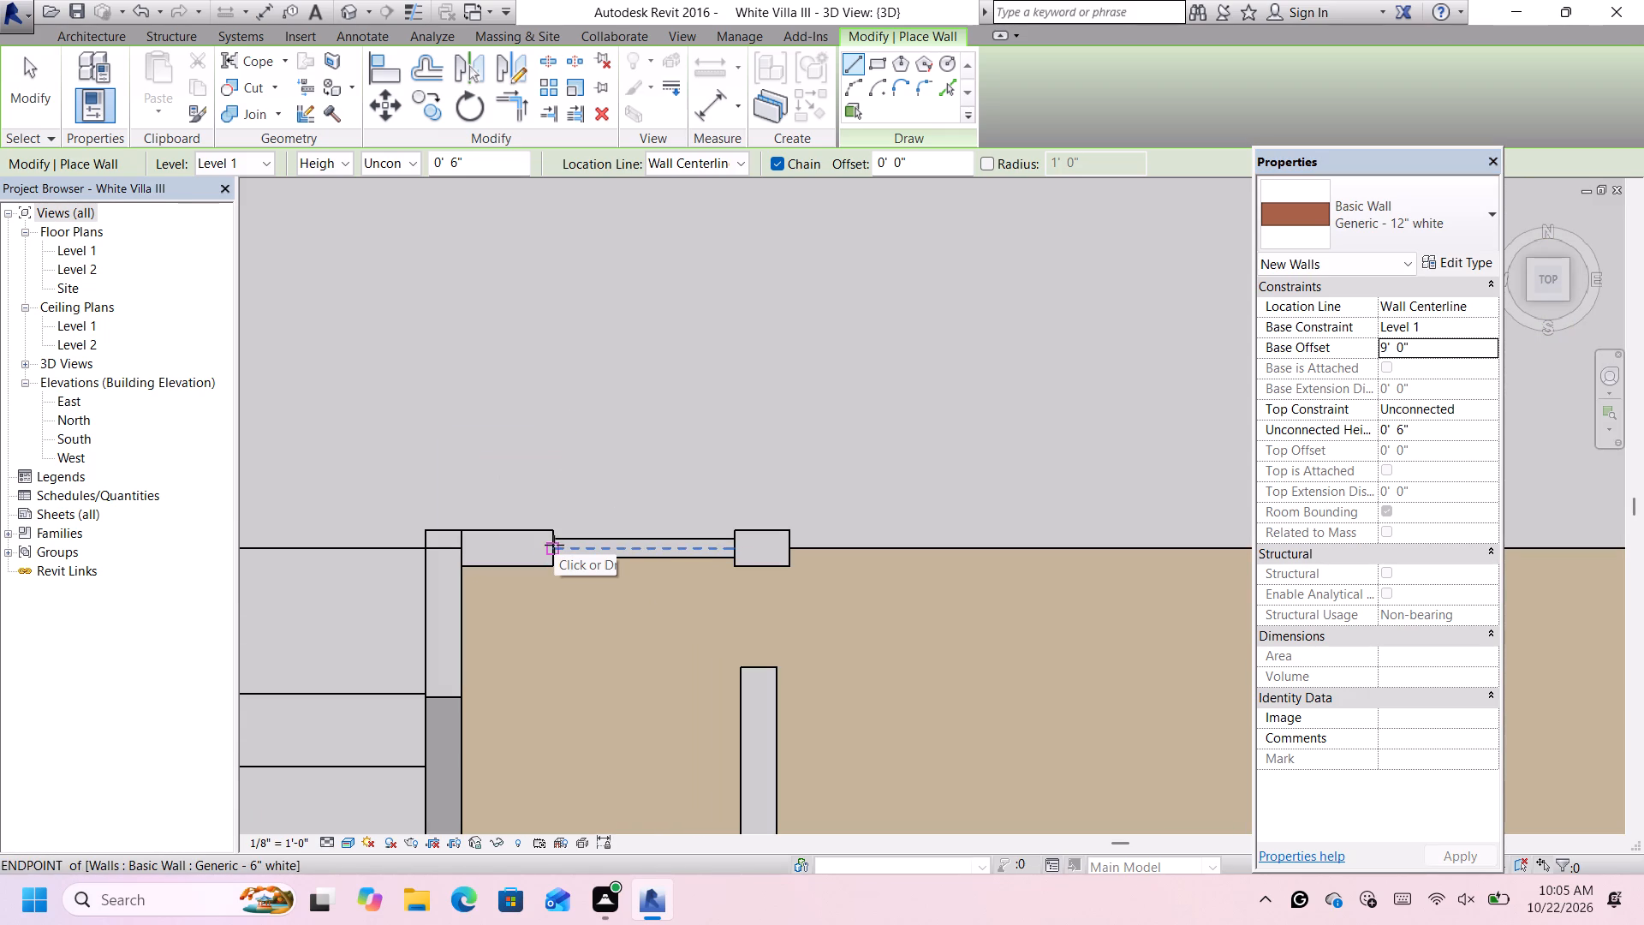
left_click(1382, 229)
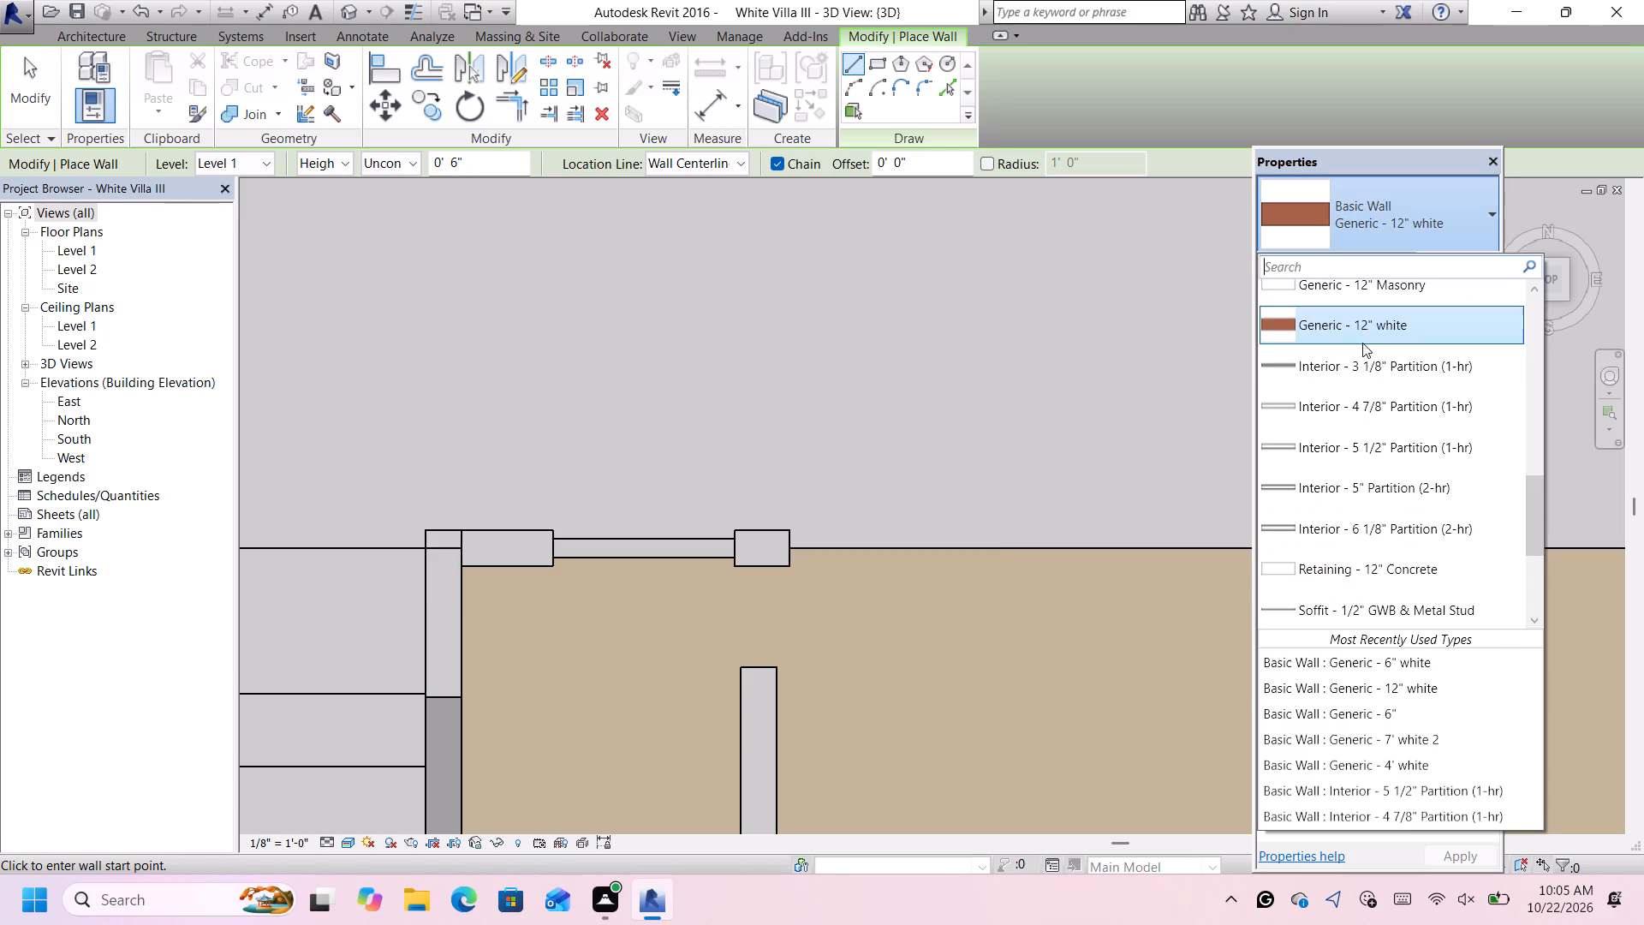
scroll(1360, 417, "up", 3)
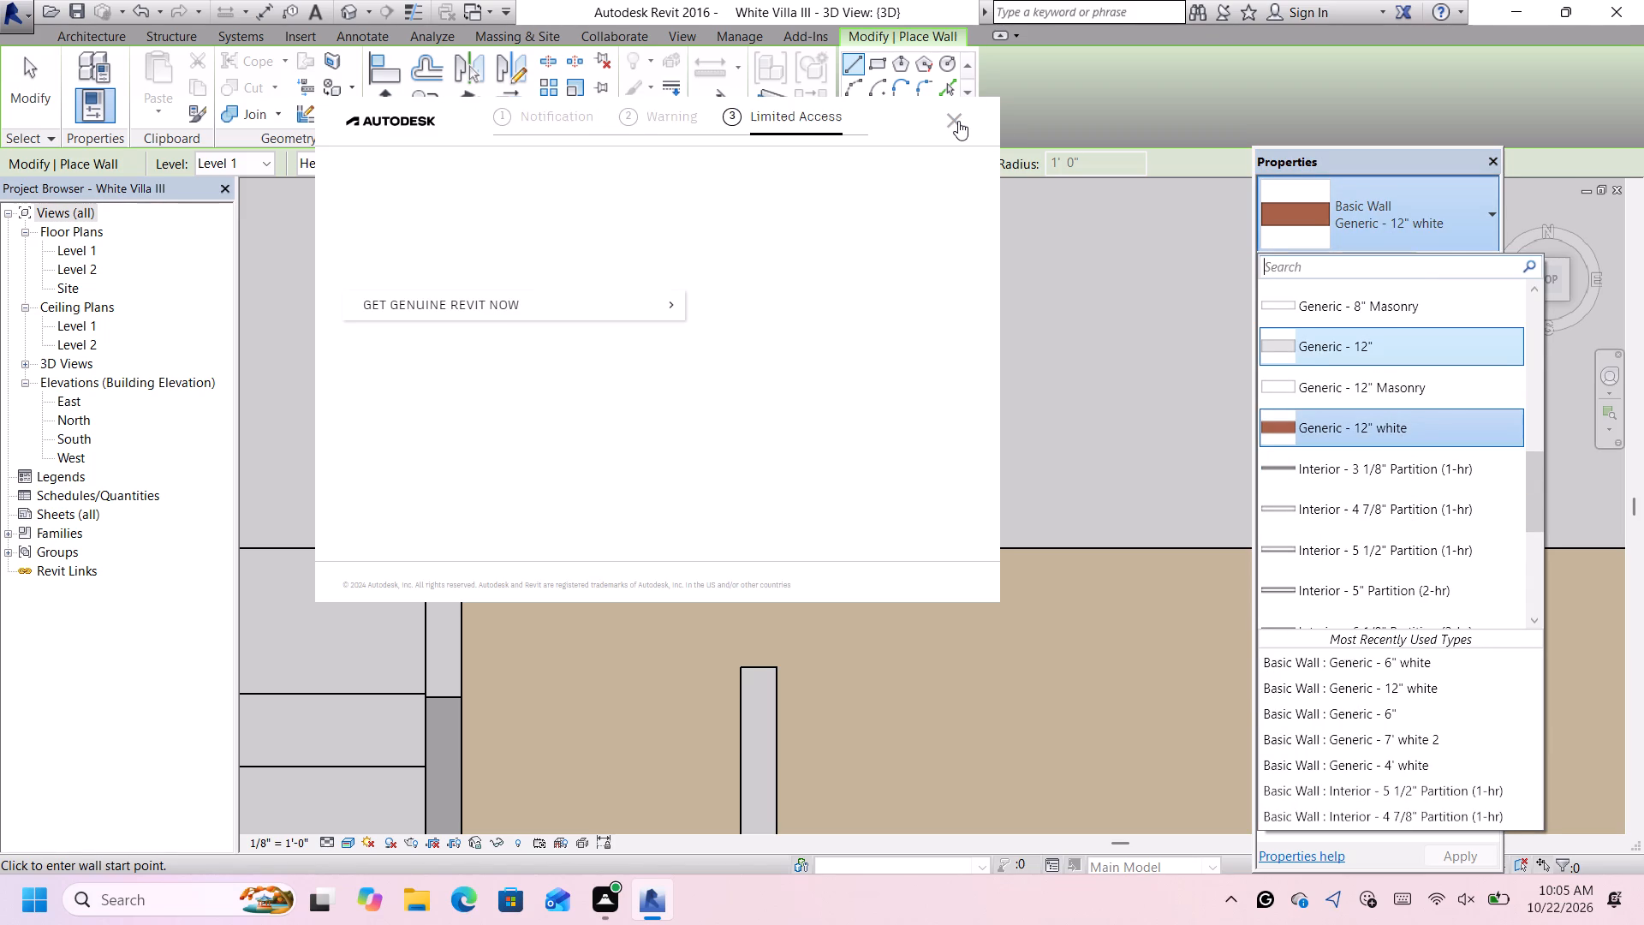
left_click(956, 120)
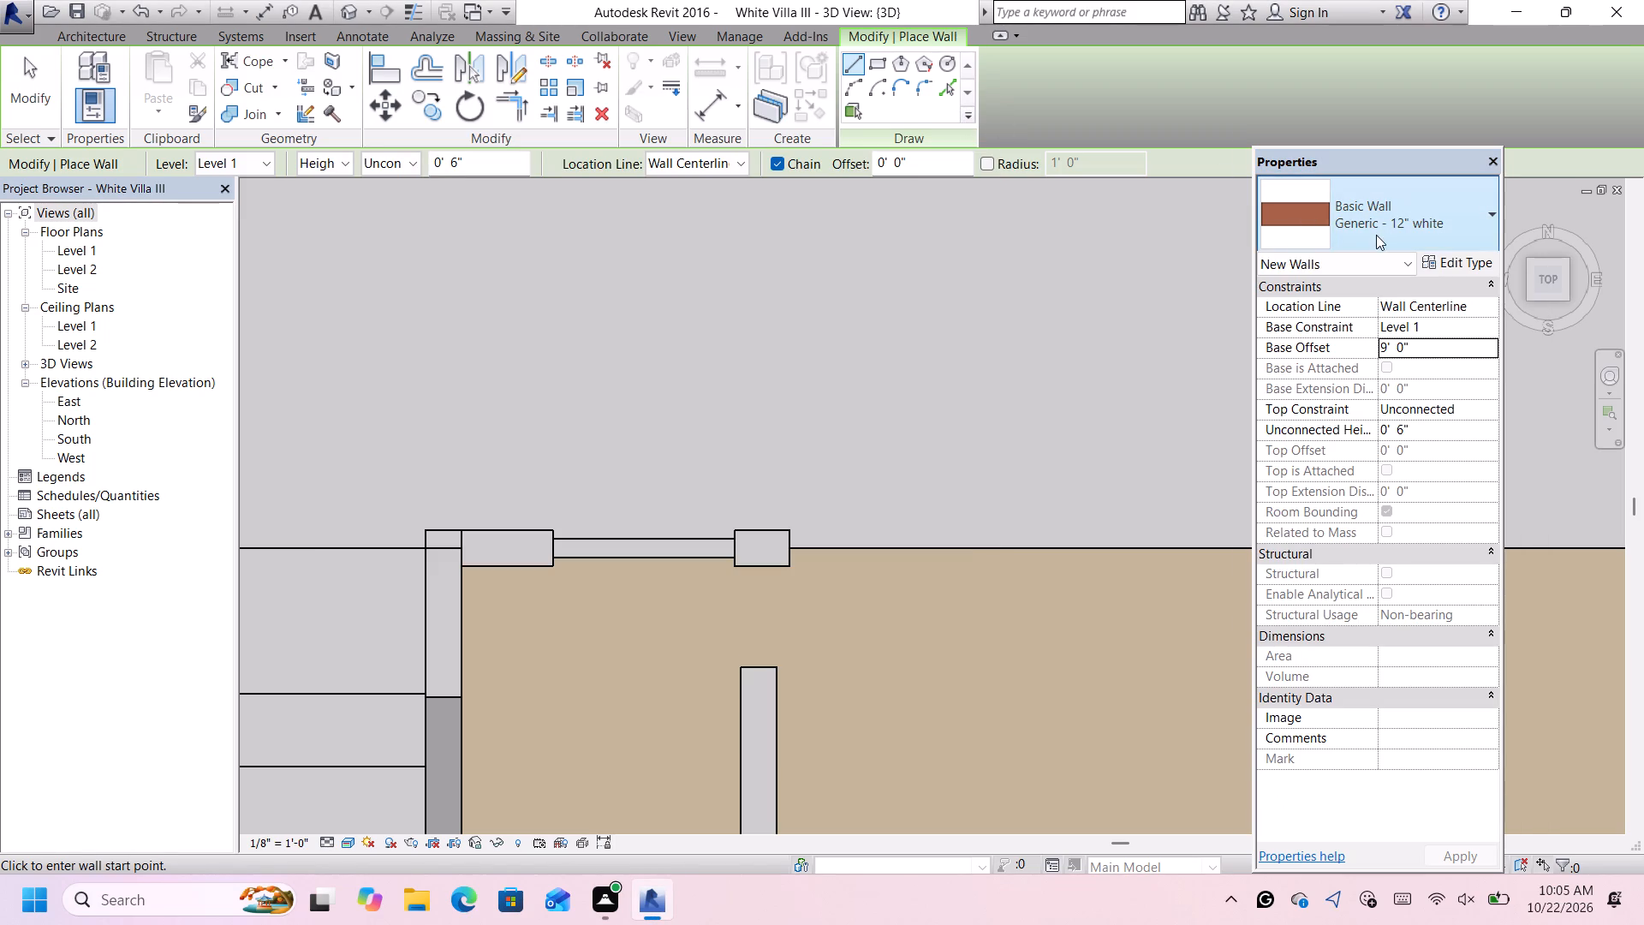
left_click(1376, 230)
scroll(1370, 421, "up", 7)
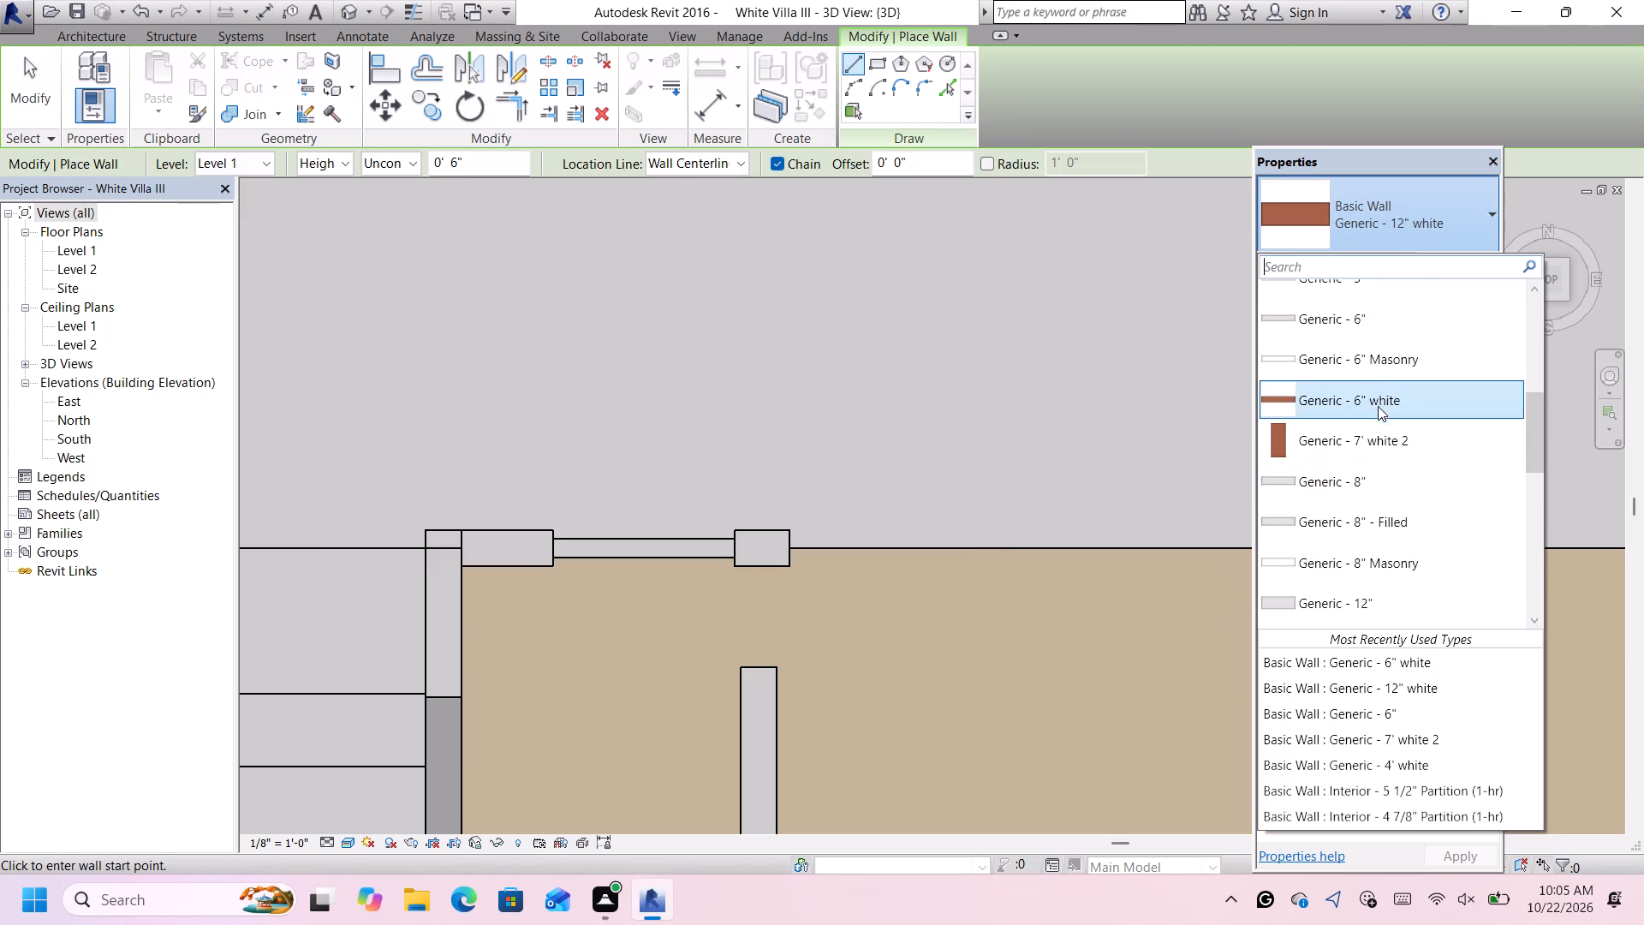
left_click(1388, 310)
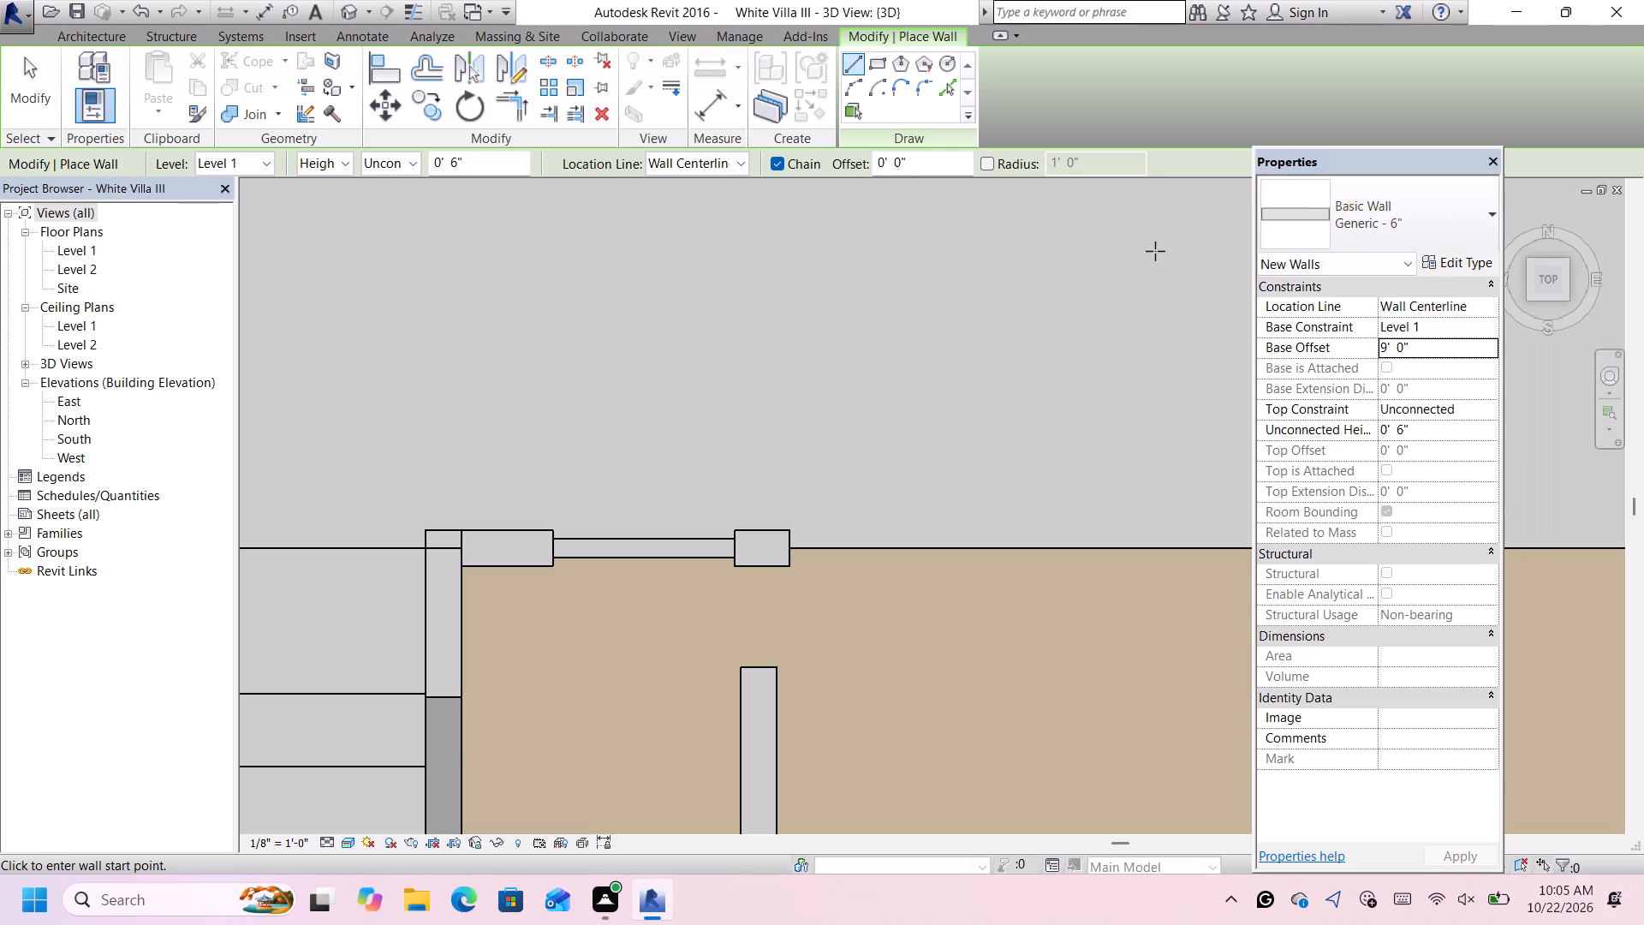
scroll(552, 545, "up", 2)
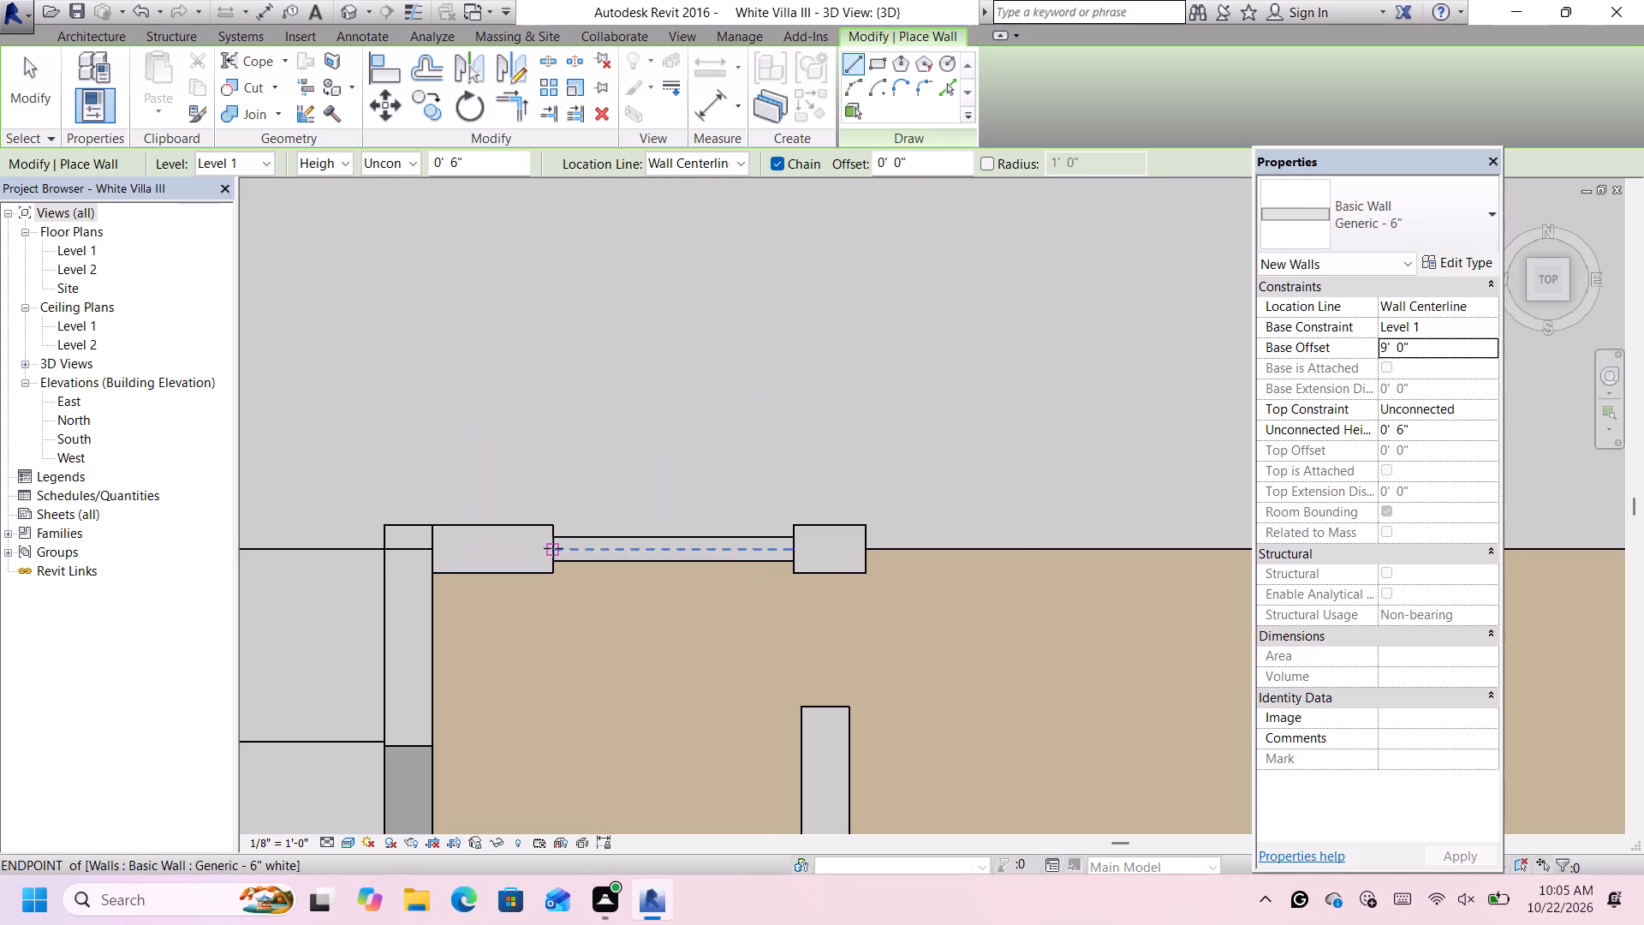
left_click(553, 548)
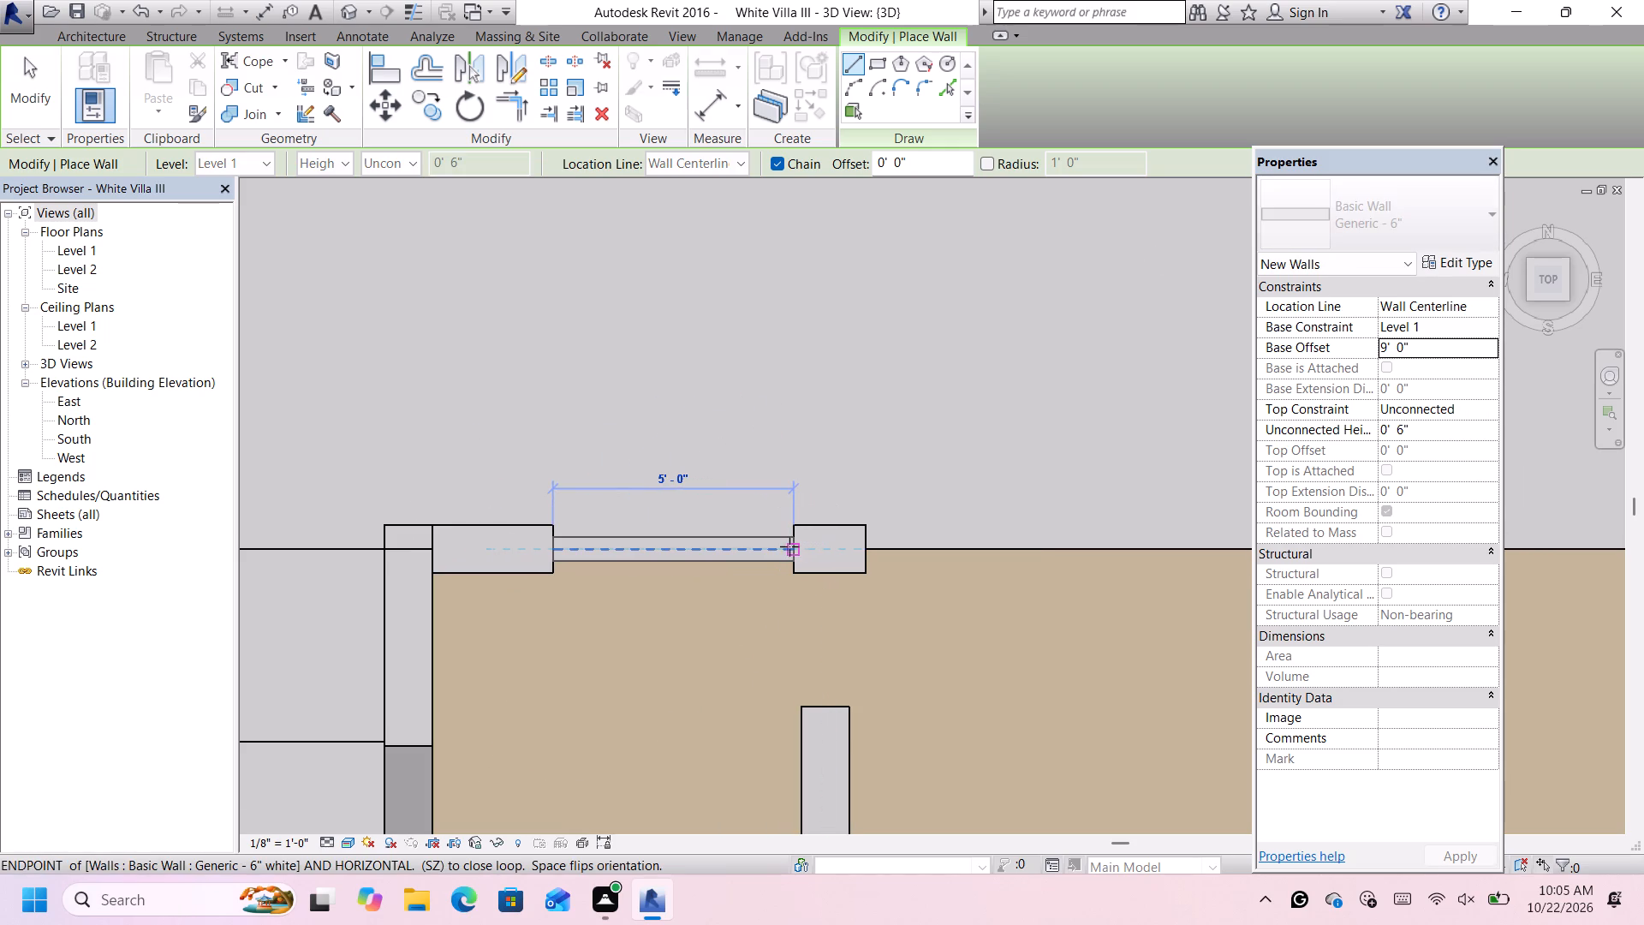
left_click(793, 546)
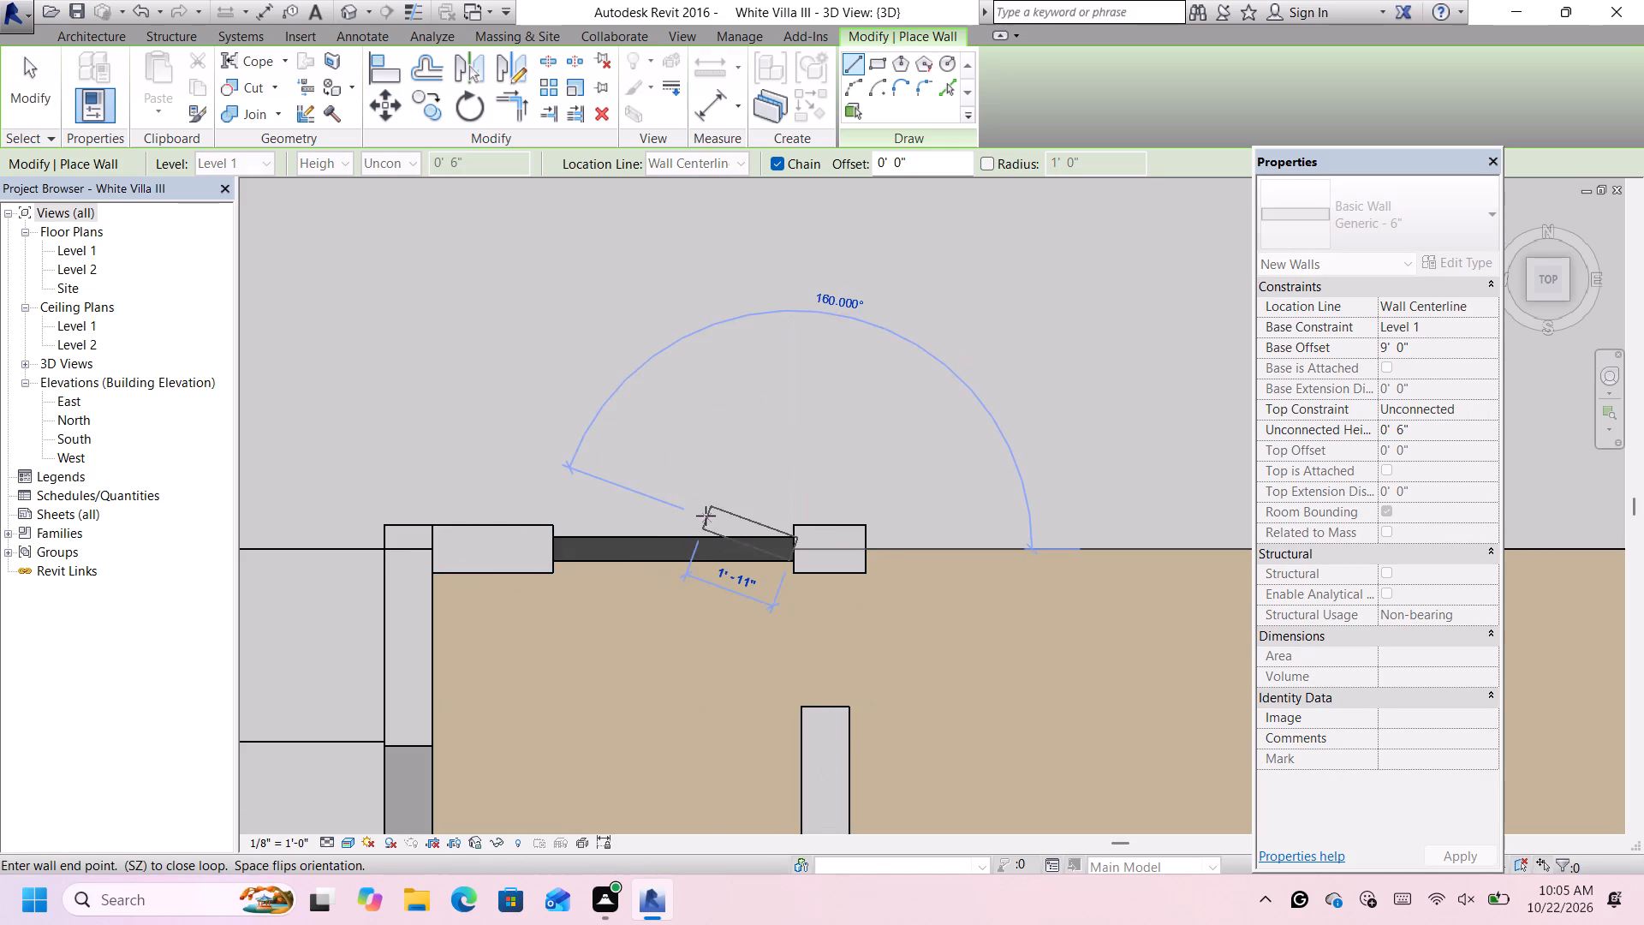
key("Escape")
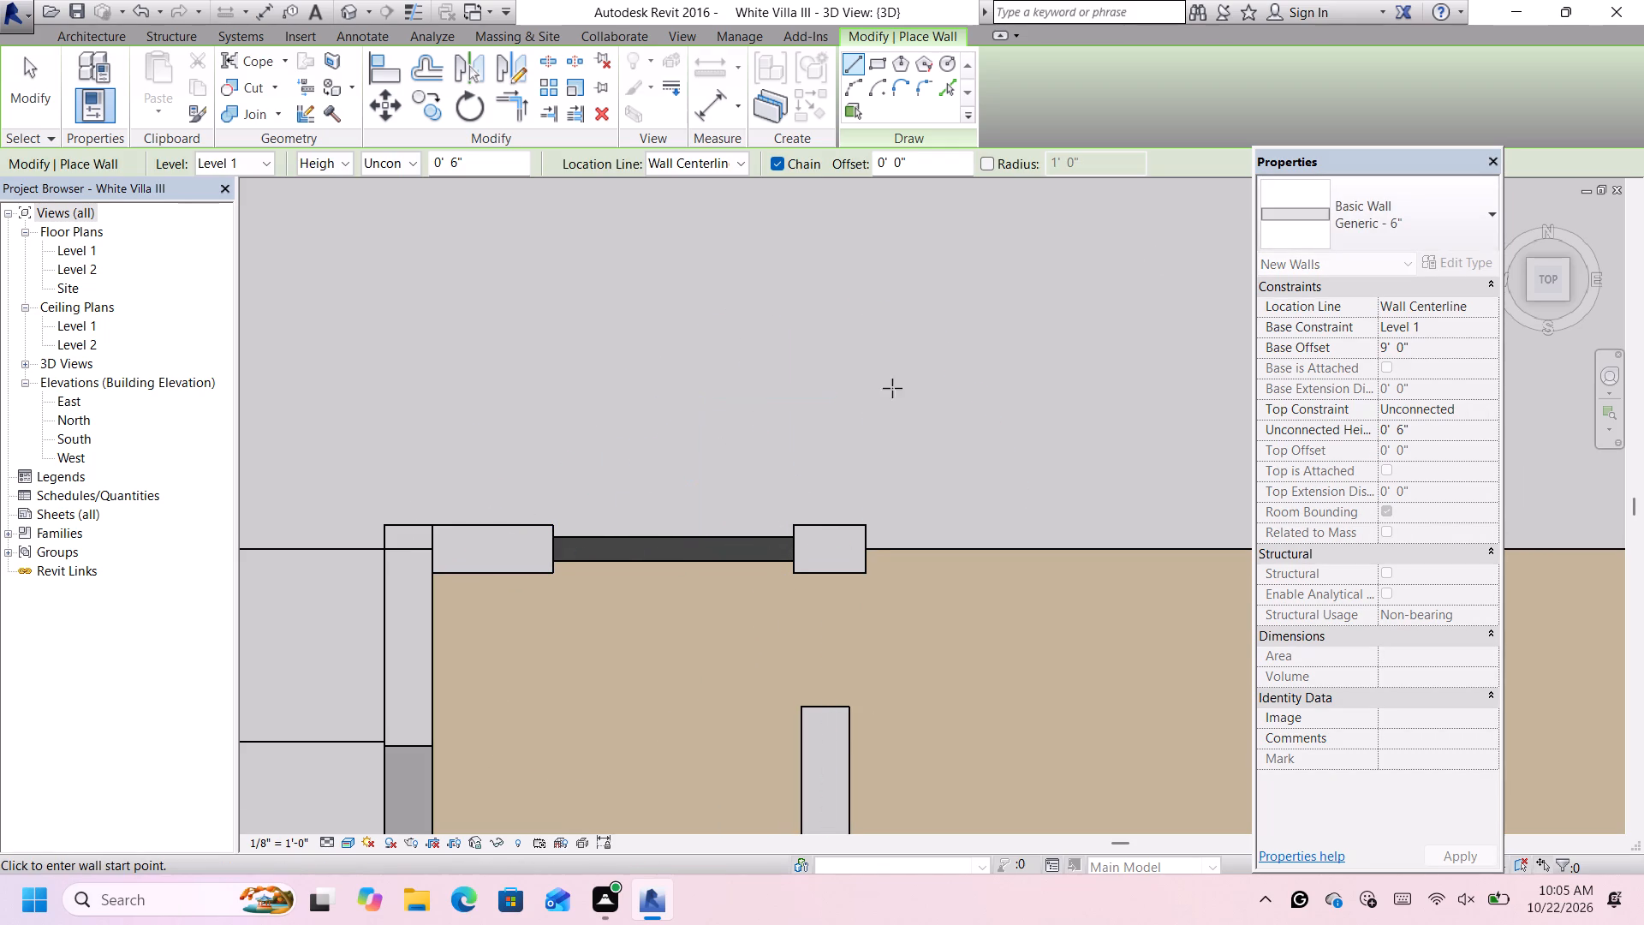
left_click(1532, 299)
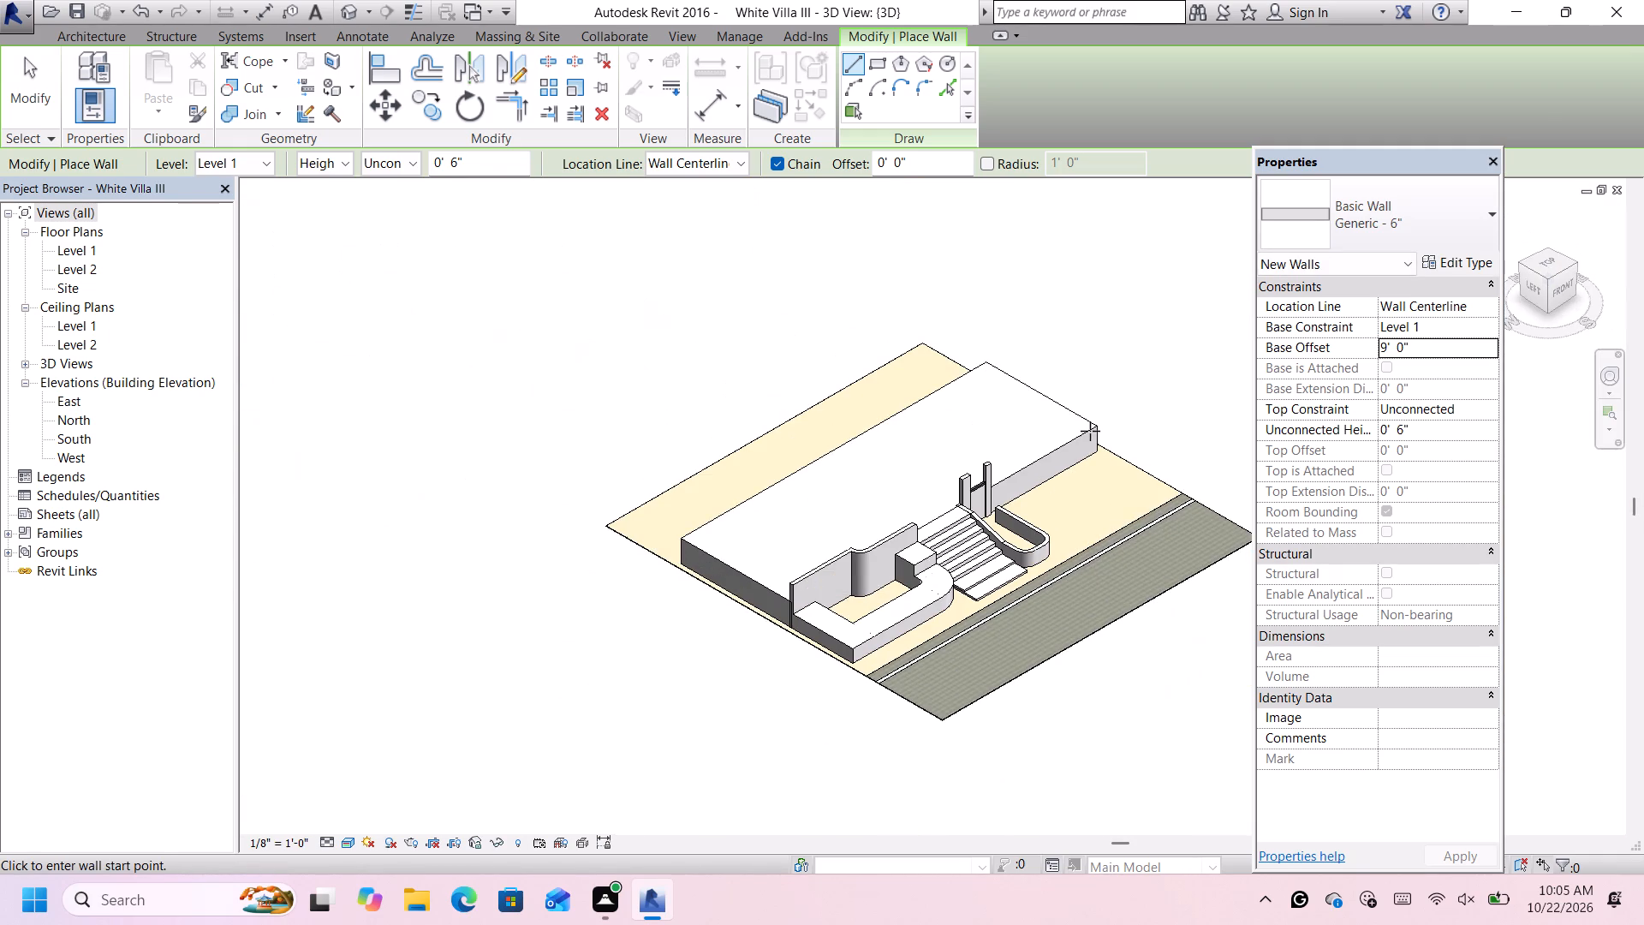
From the front view, set the unconnected height of the Generic - 6" band above the 5'-0" white wall to 3".
key("Escape")
scroll(1103, 426, "down", 2)
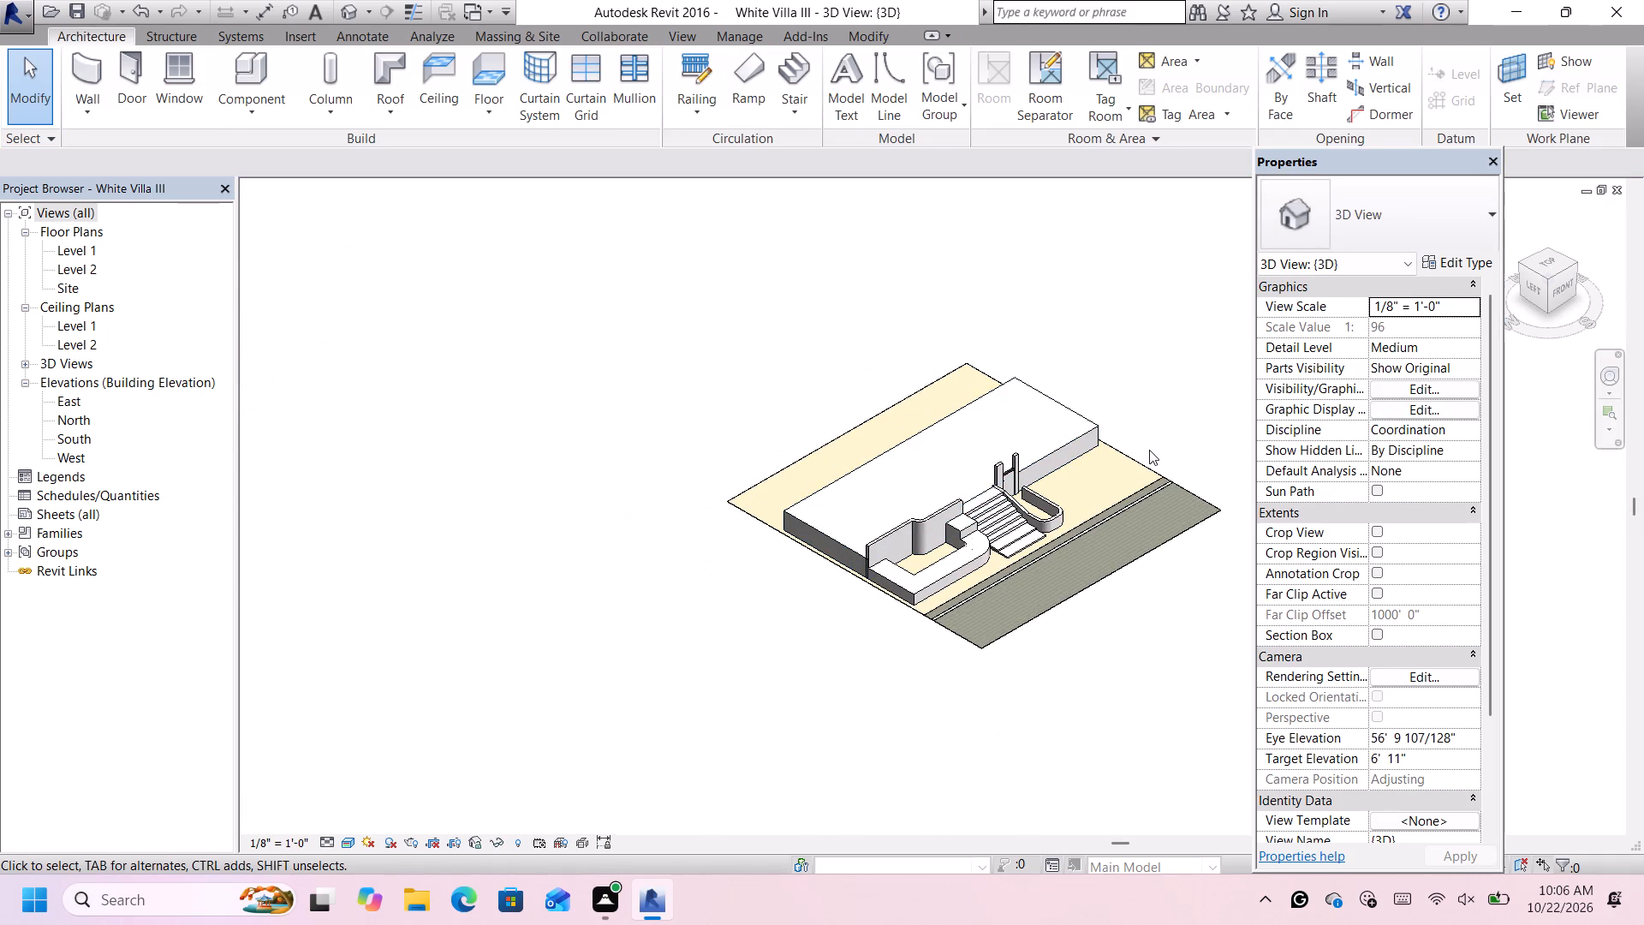
scroll(1149, 450, "up", 3)
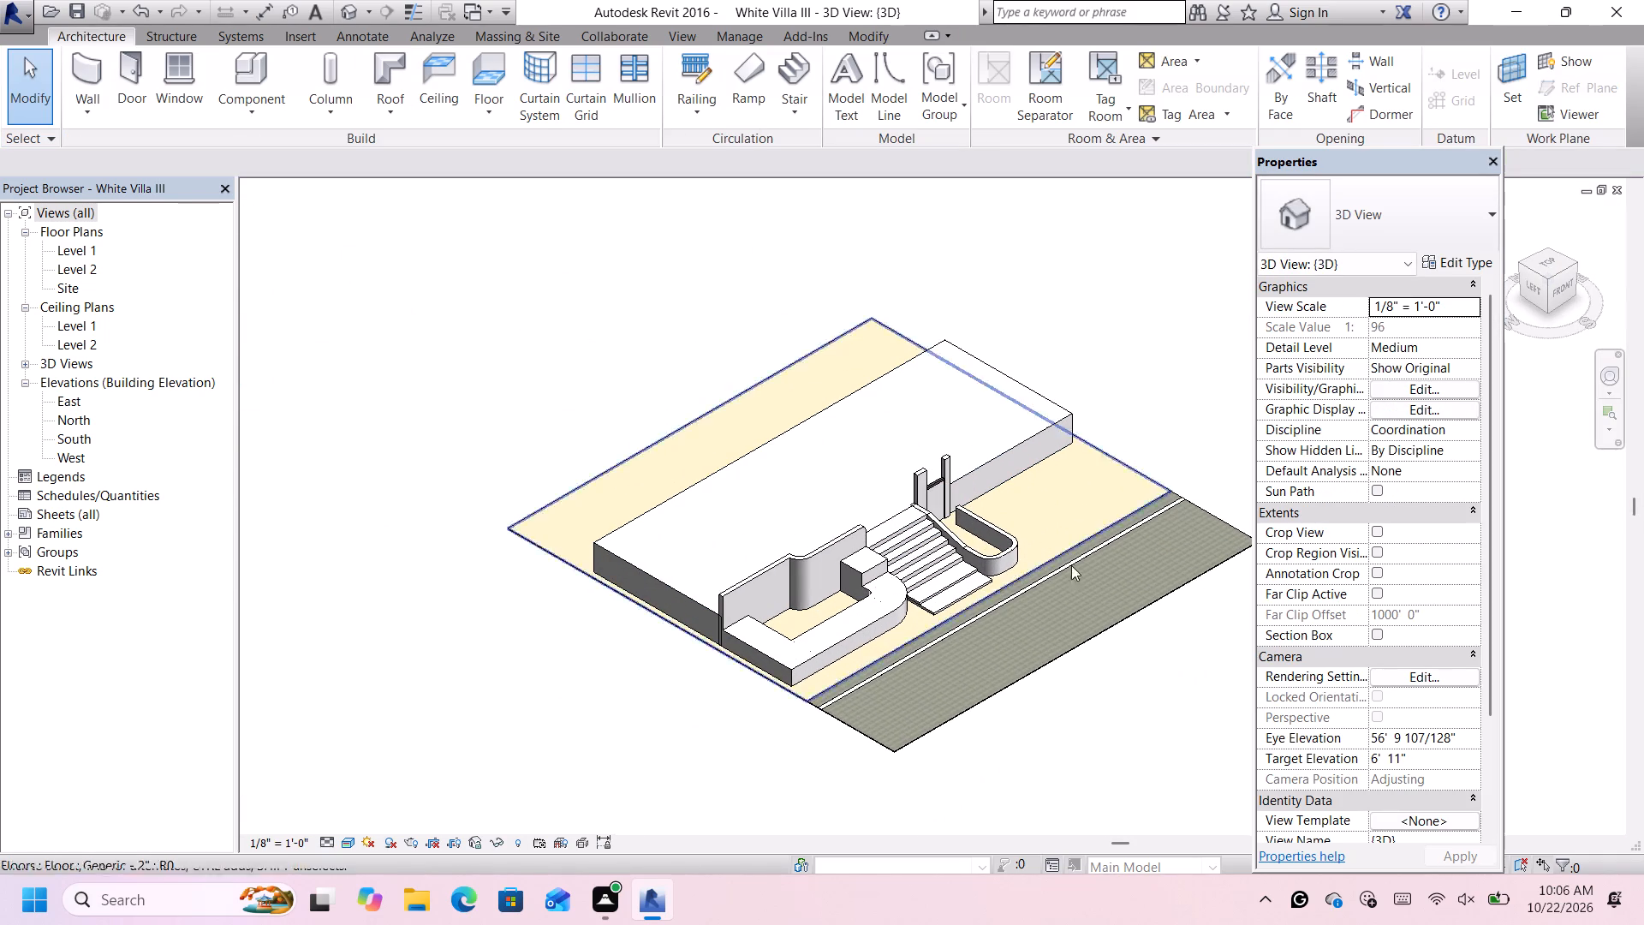
left_click(1093, 704)
key("Escape")
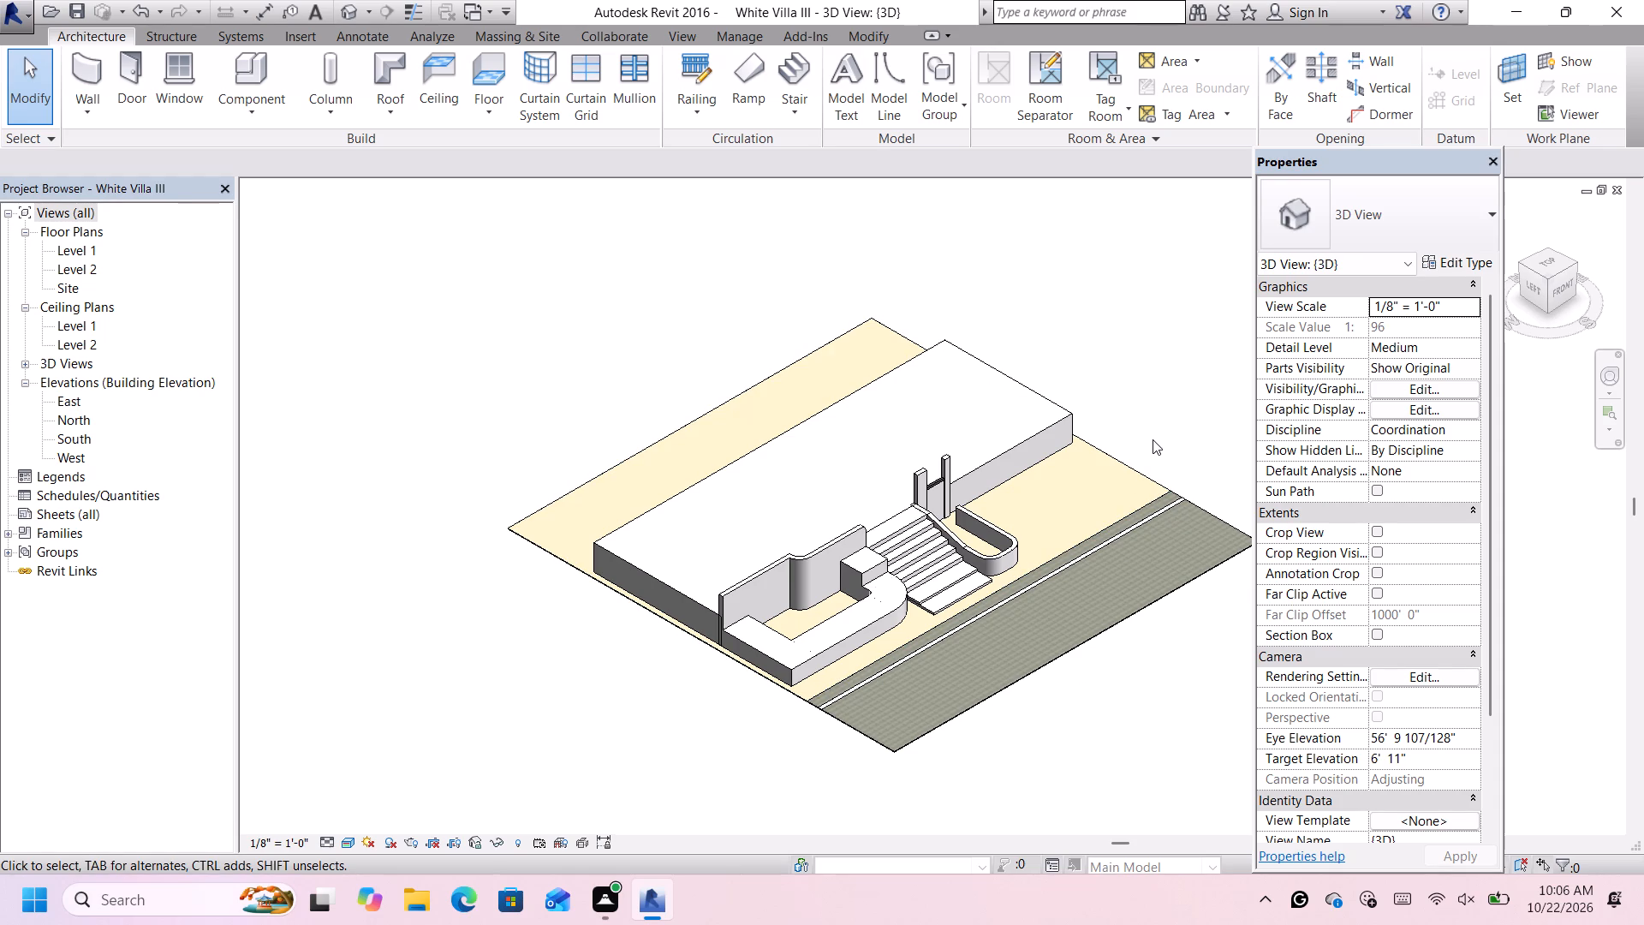
scroll(1165, 439, "down", 1)
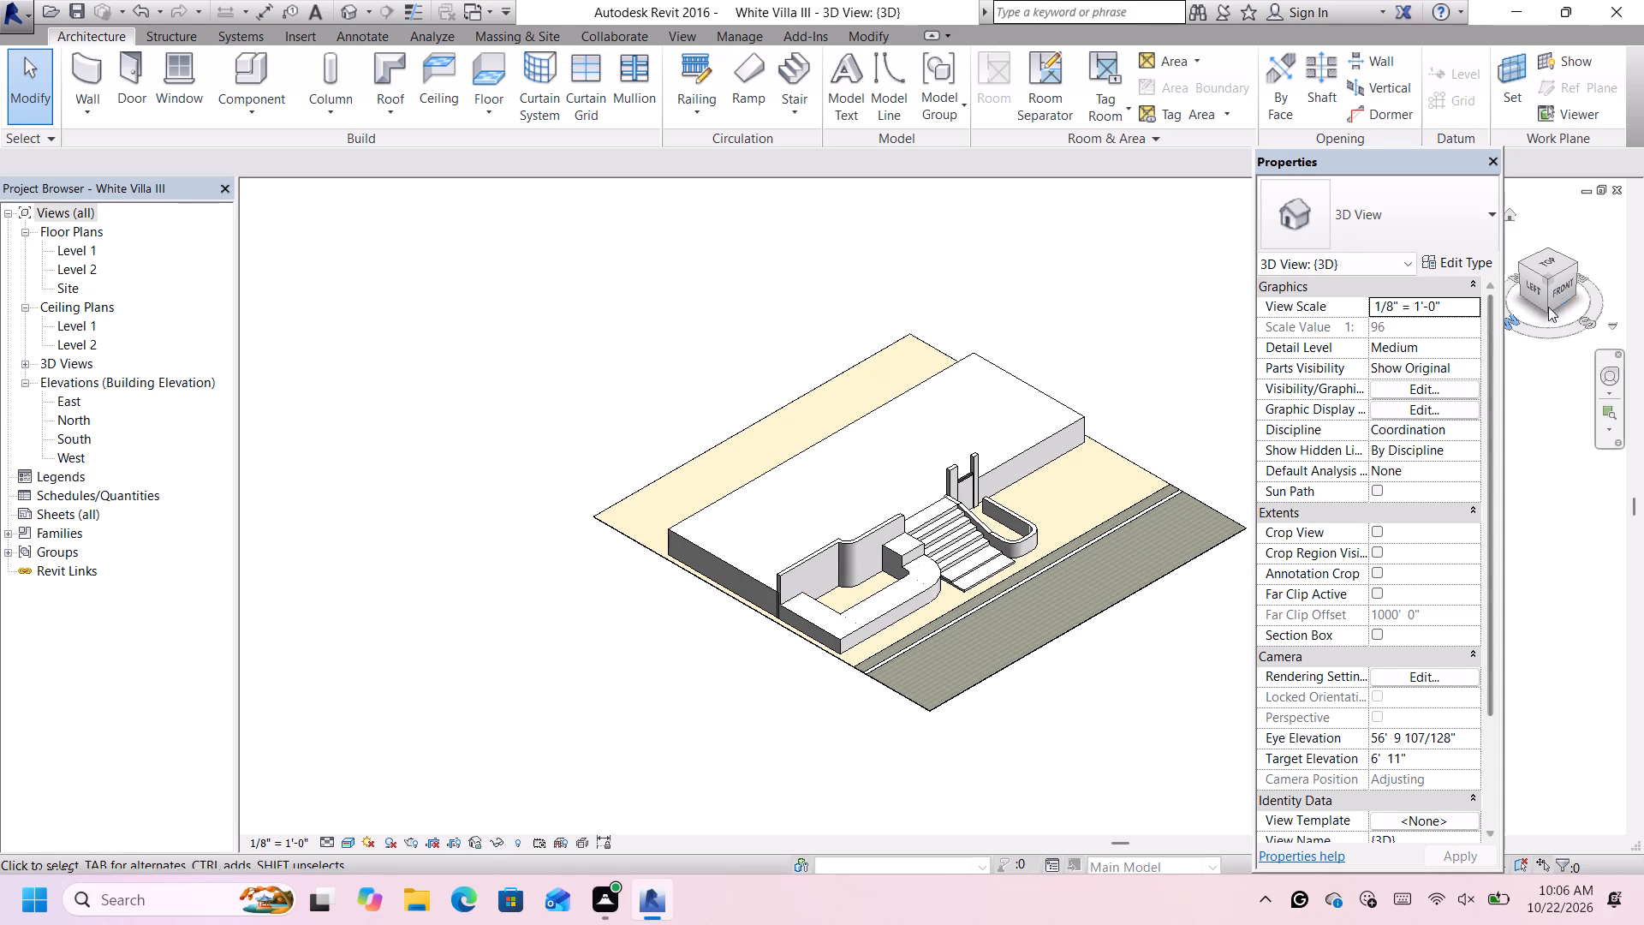
left_click(1561, 272)
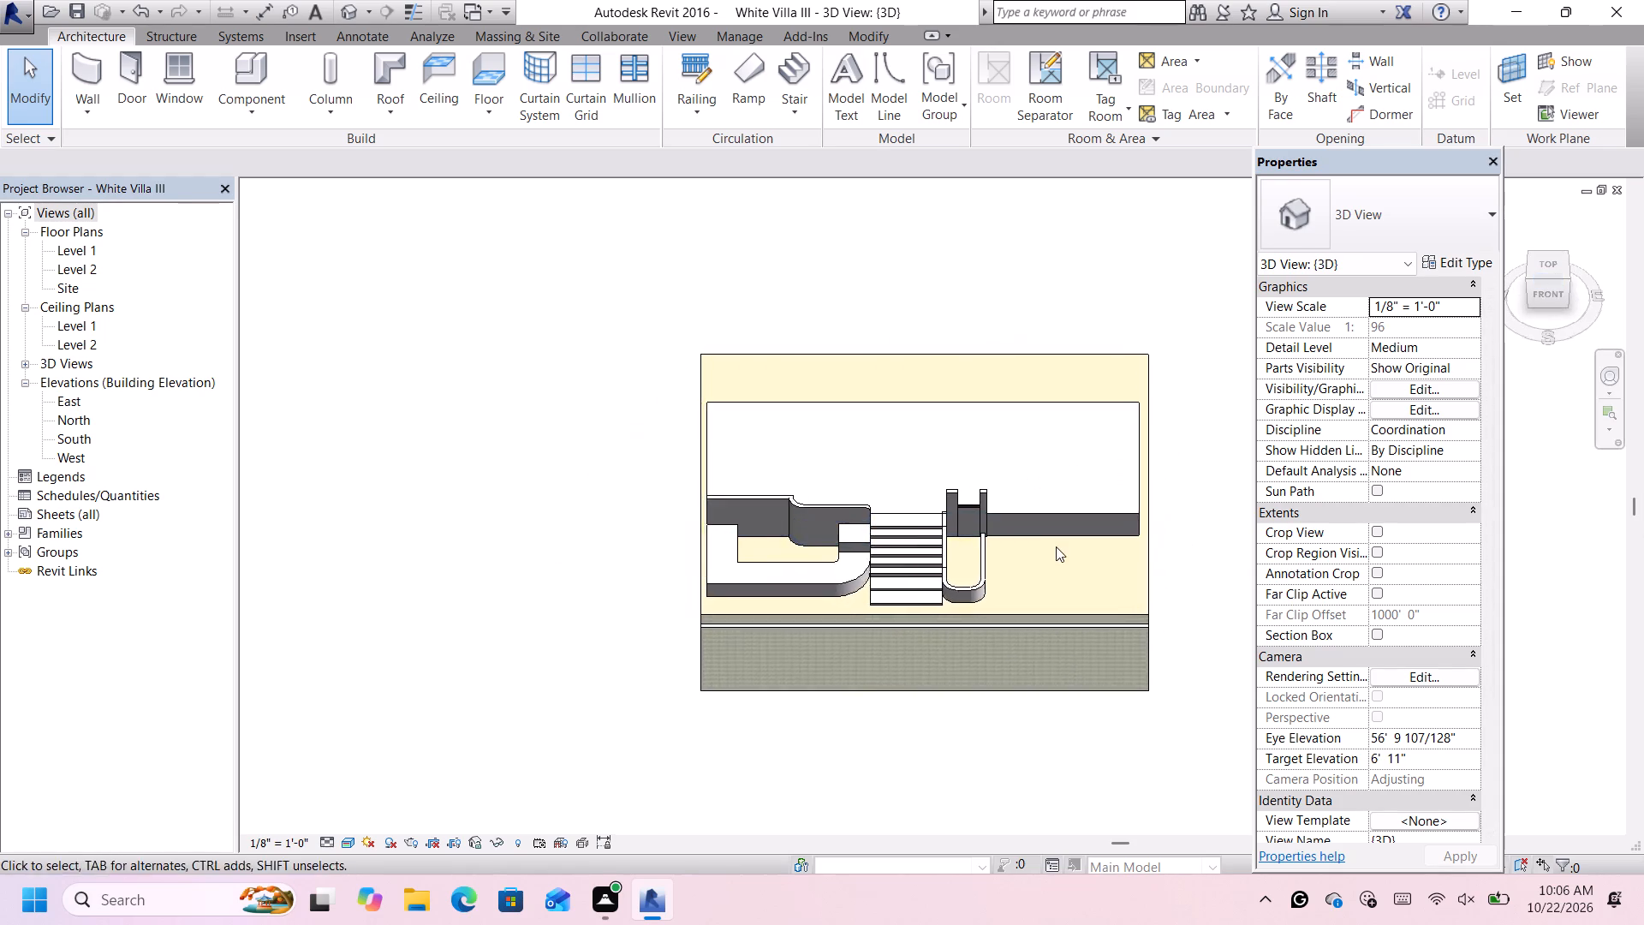
scroll(1062, 544, "up", 1)
left_click(1554, 295)
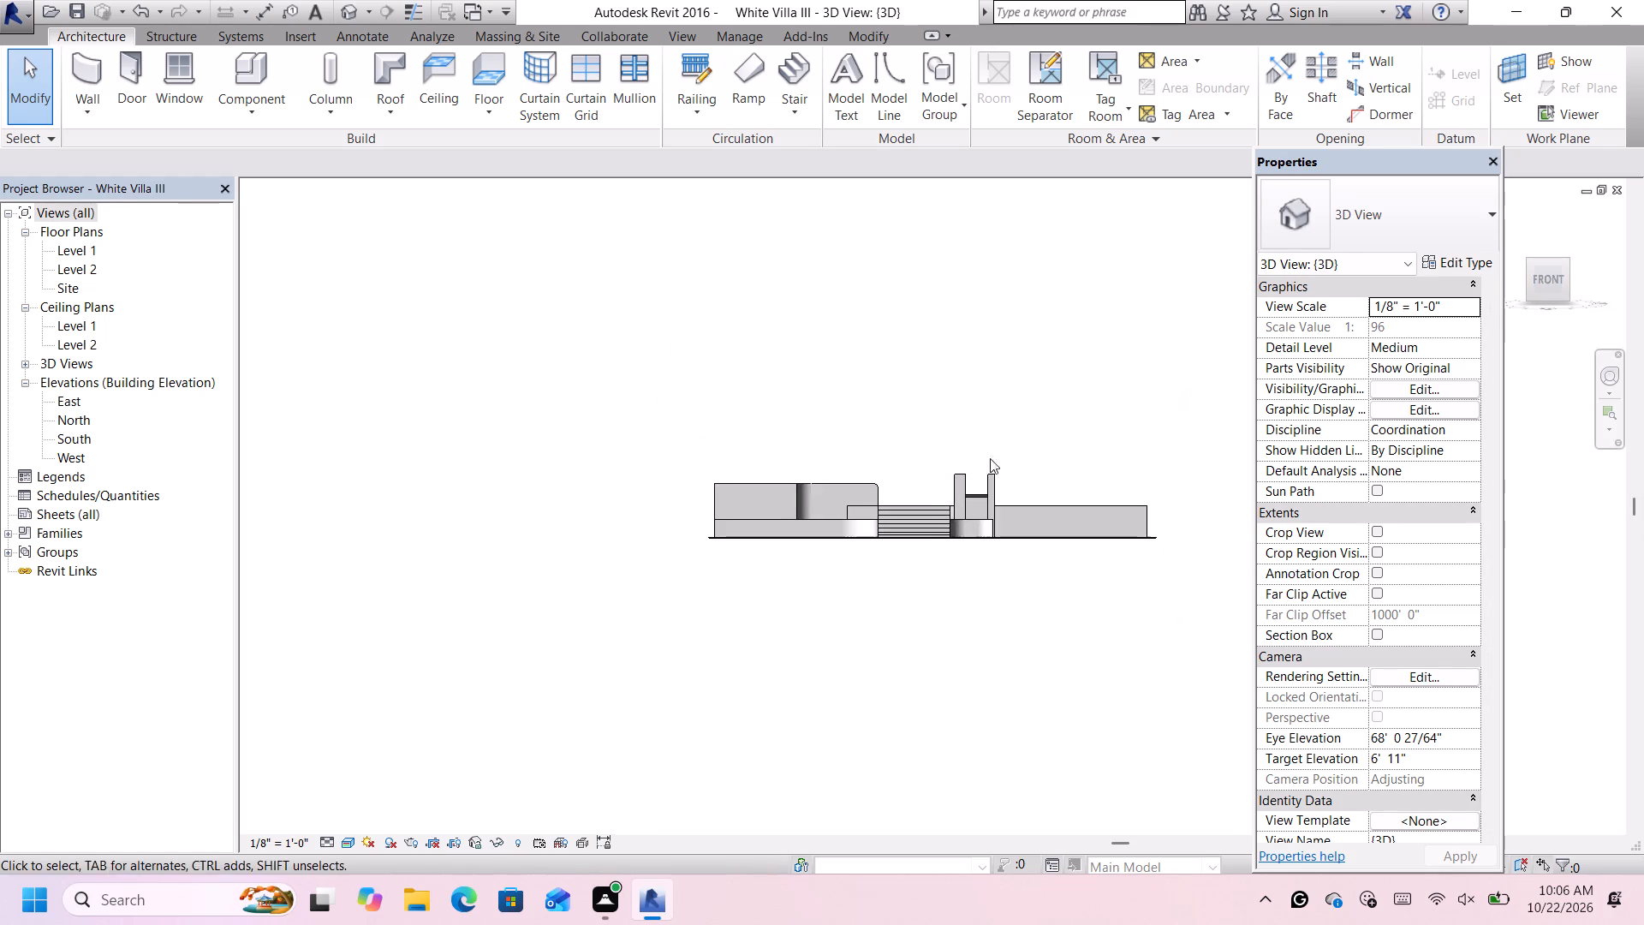
scroll(991, 492, "up", 9)
scroll(1123, 426, "up", 2)
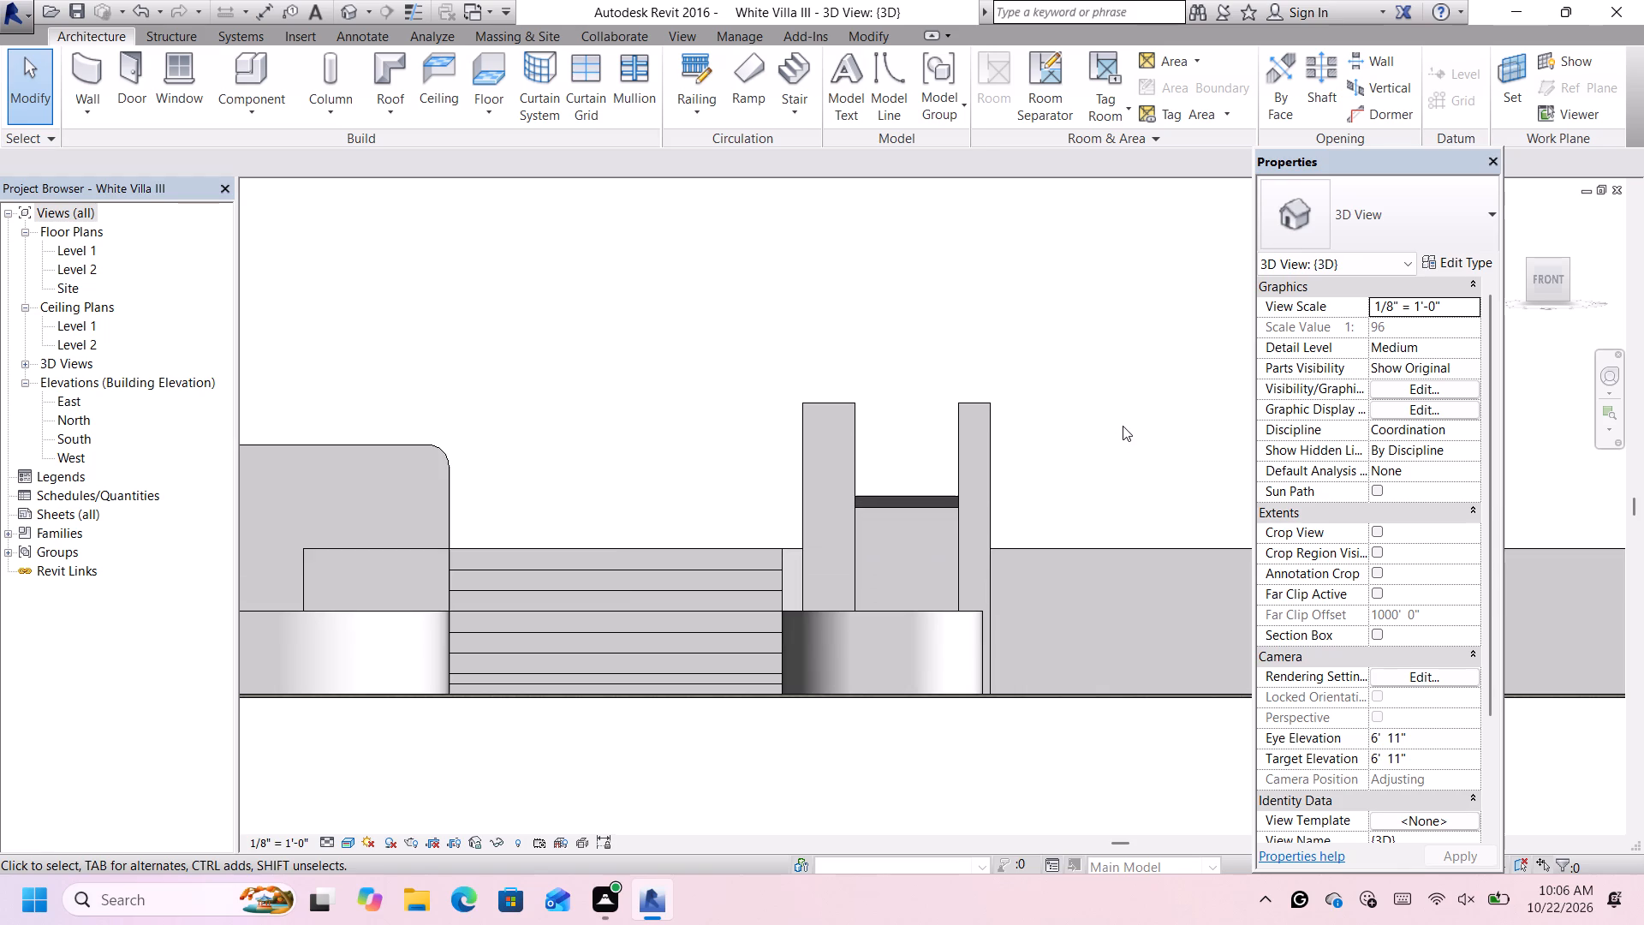
scroll(1123, 426, "down", 1)
scroll(1123, 426, "up", 1)
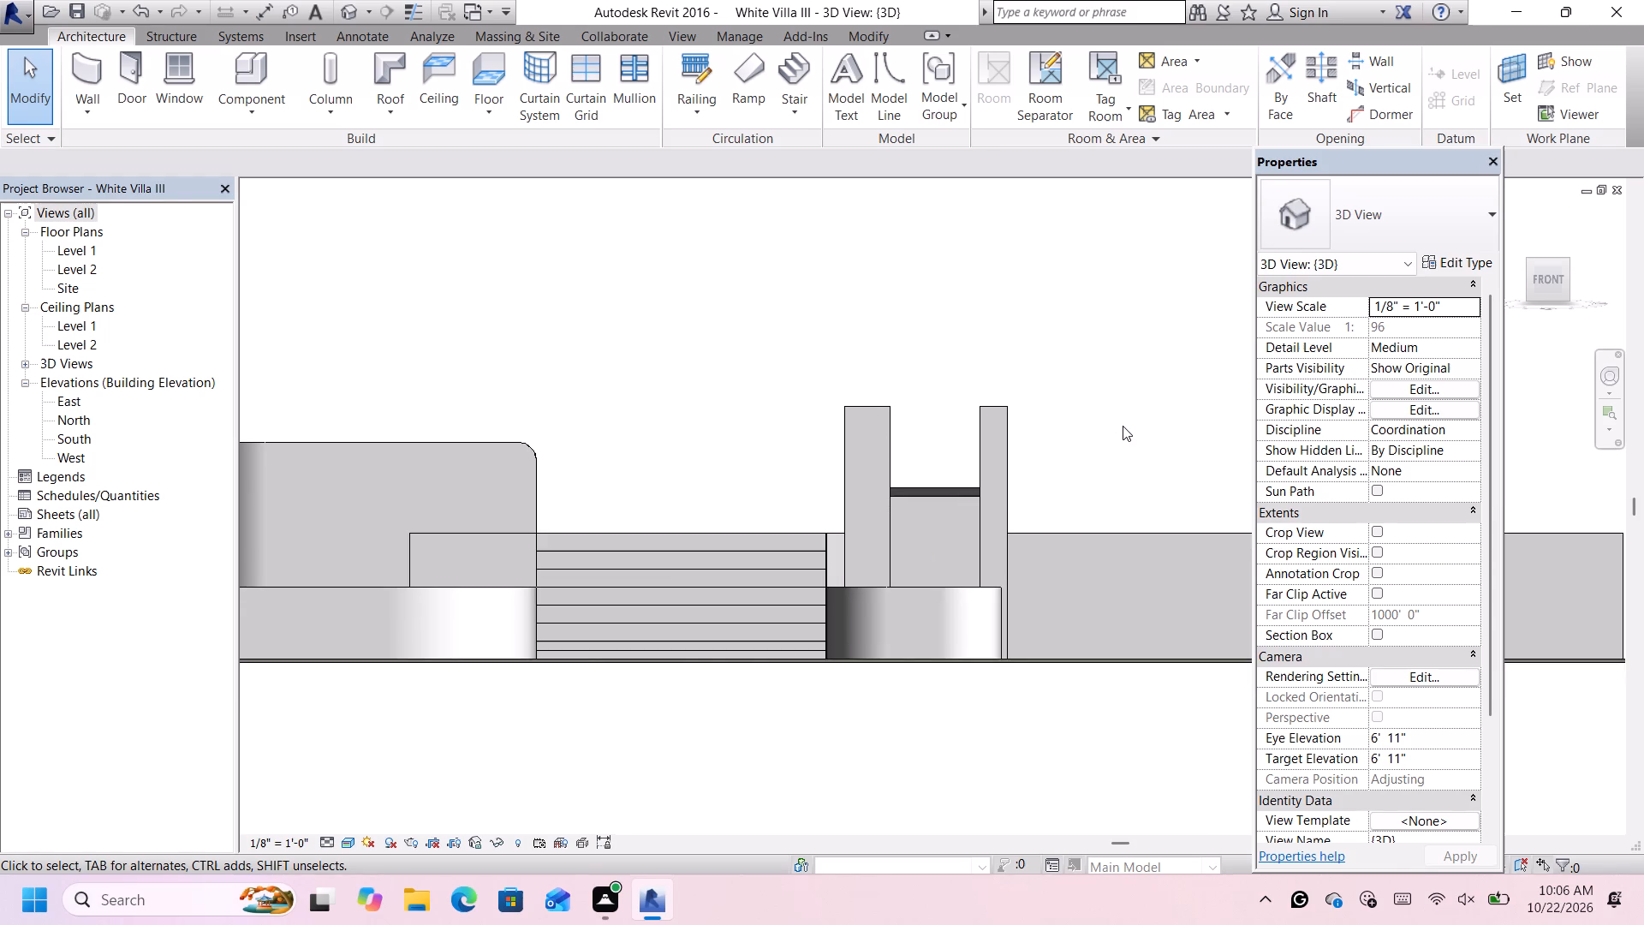
scroll(1121, 429, "up", 3)
left_click(861, 526)
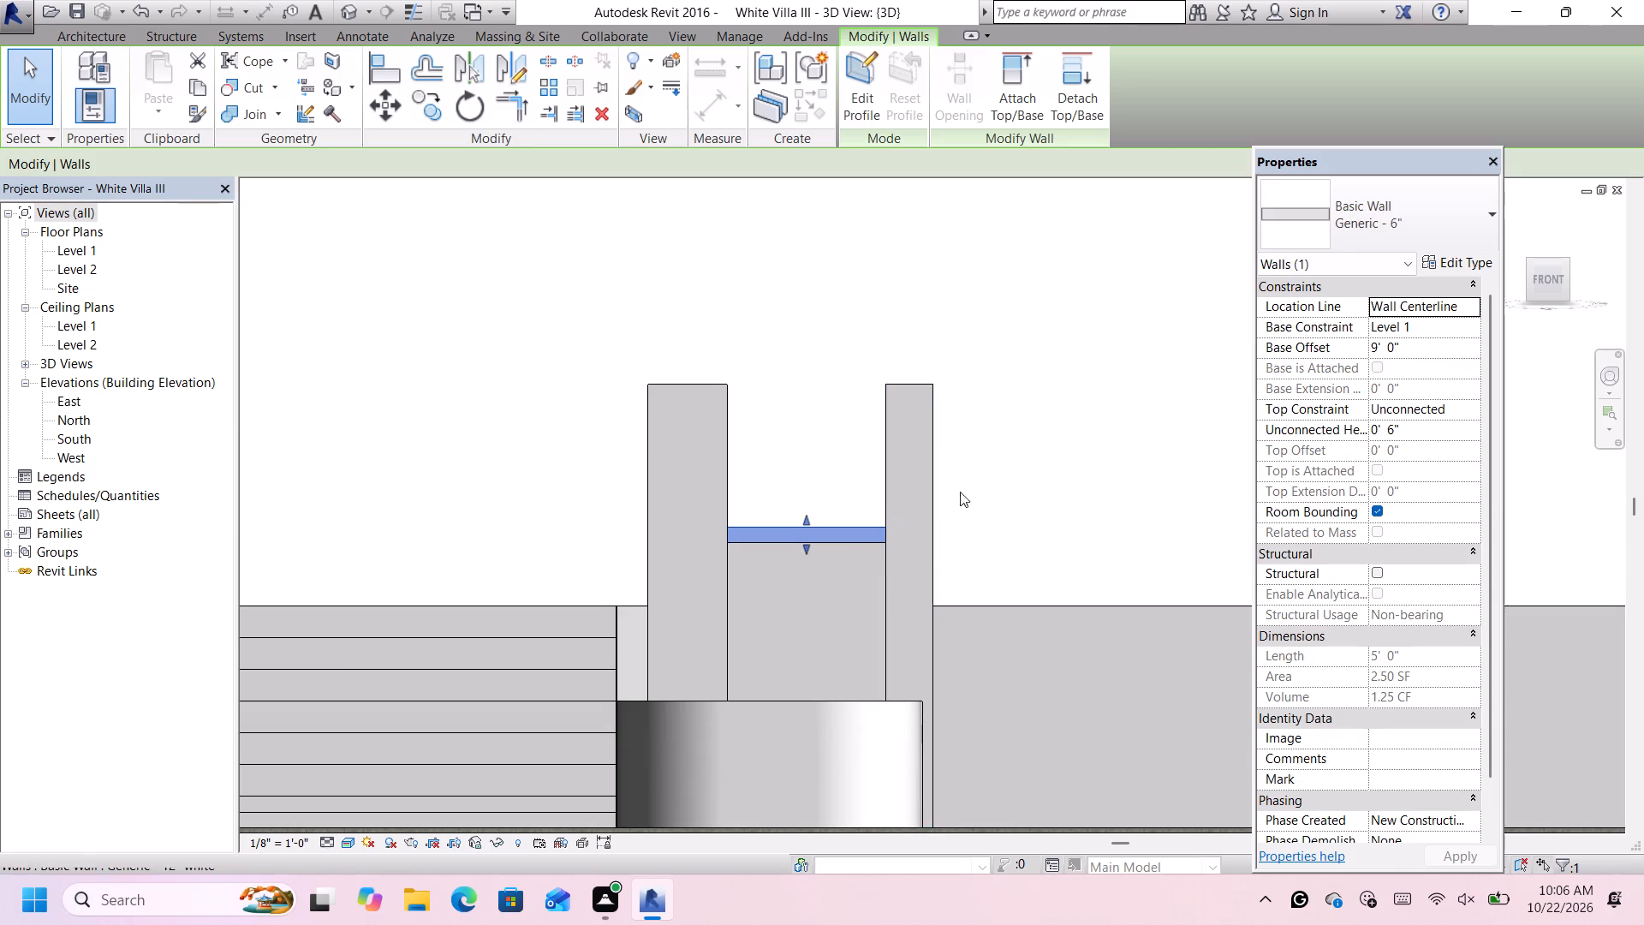
scroll(1045, 505, "up", 2)
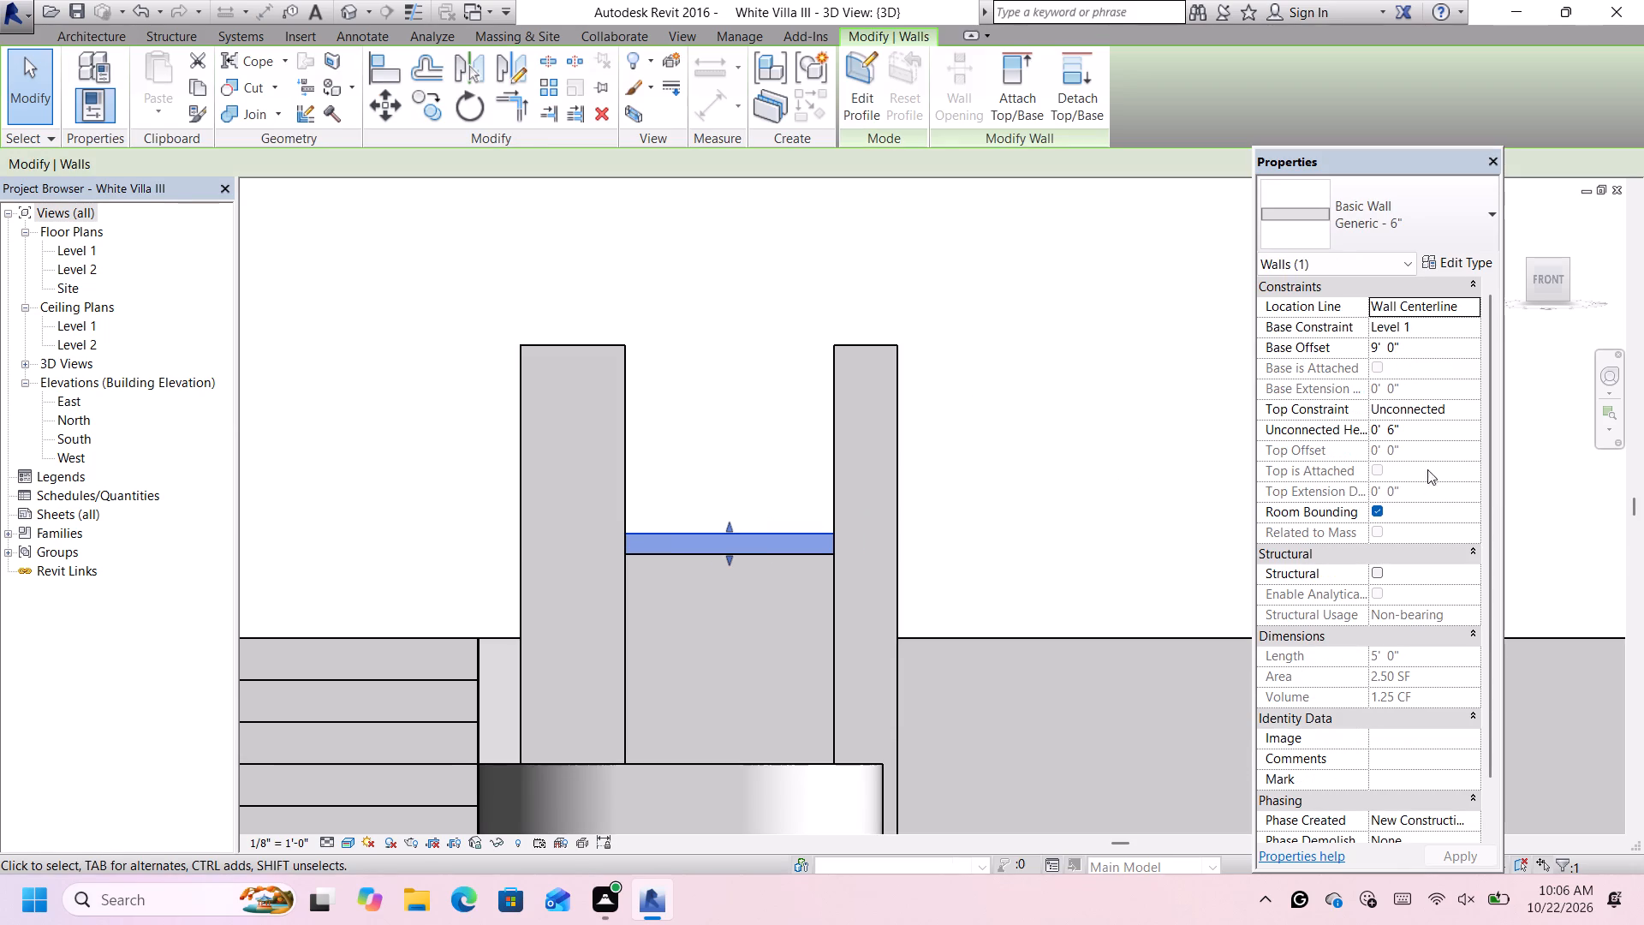
left_click(1427, 431)
key("BackSpace")
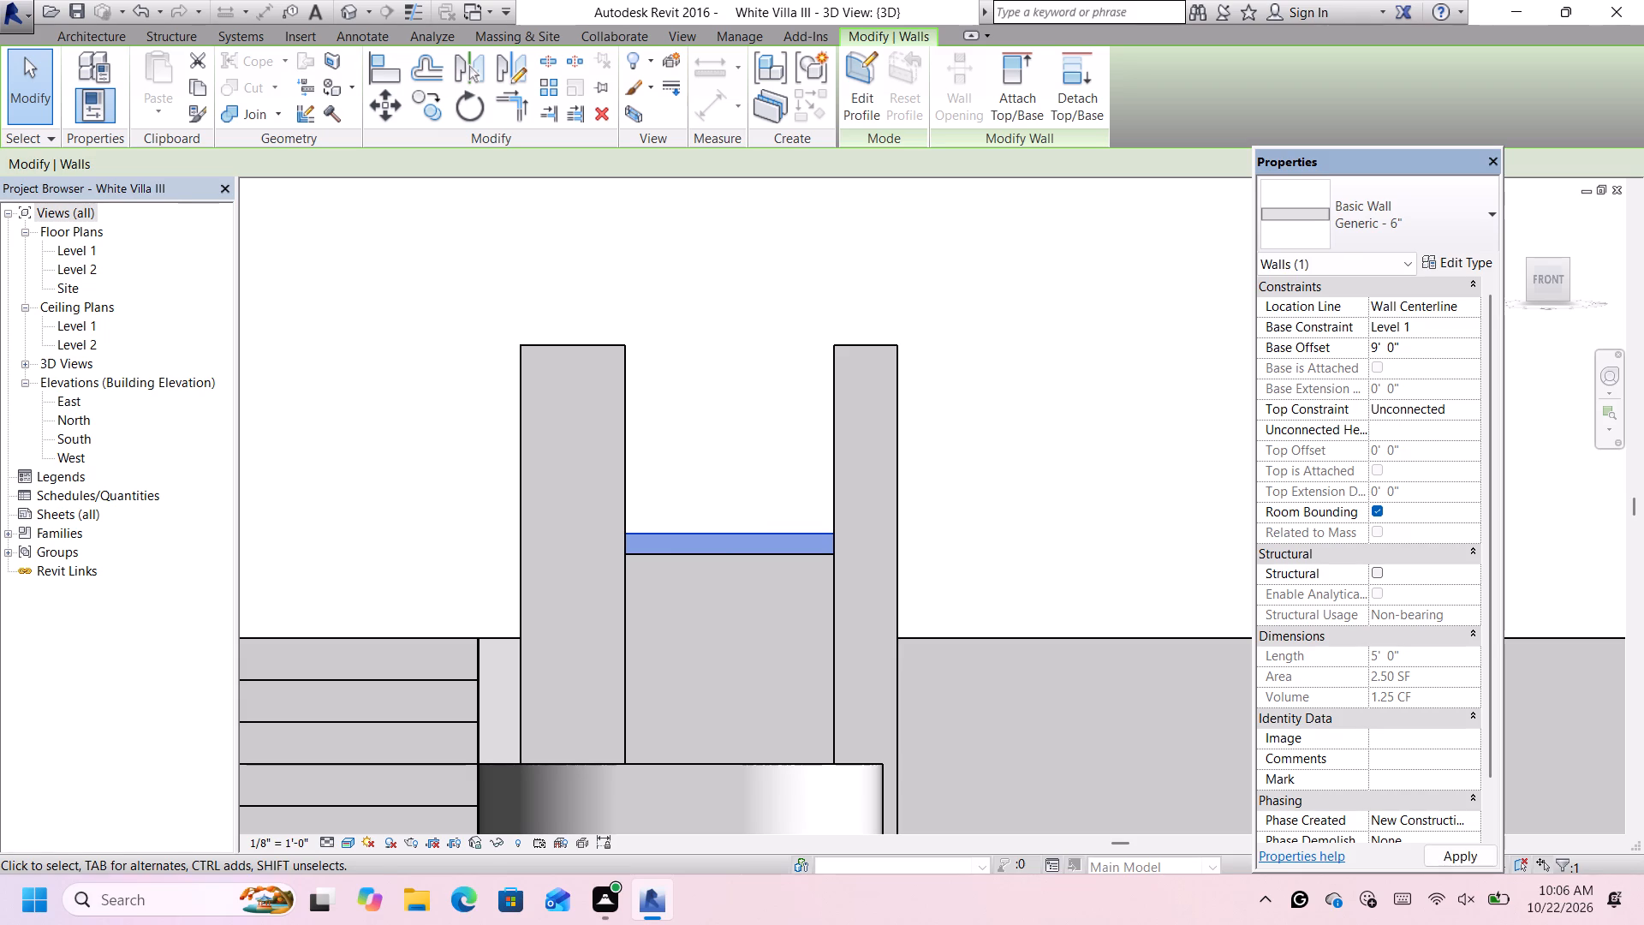
key("3")
key("shift+quotedbl")
key("Return")
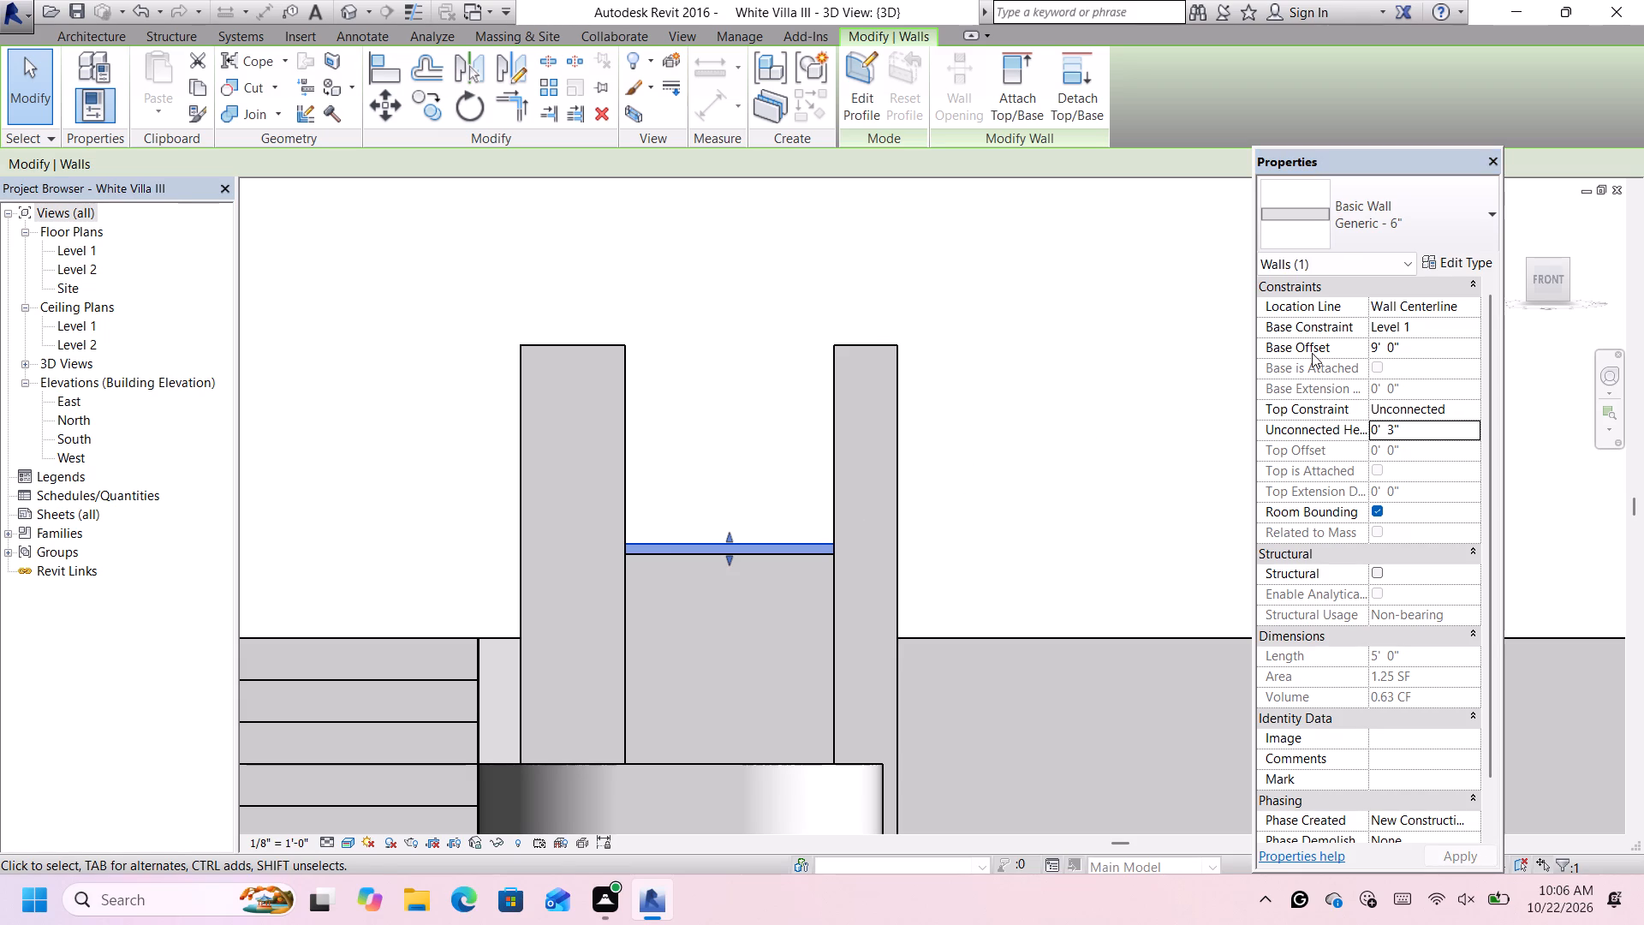
Duplicate the selected band's wall type under the name Generic - 6" brown.
left_click(1443, 265)
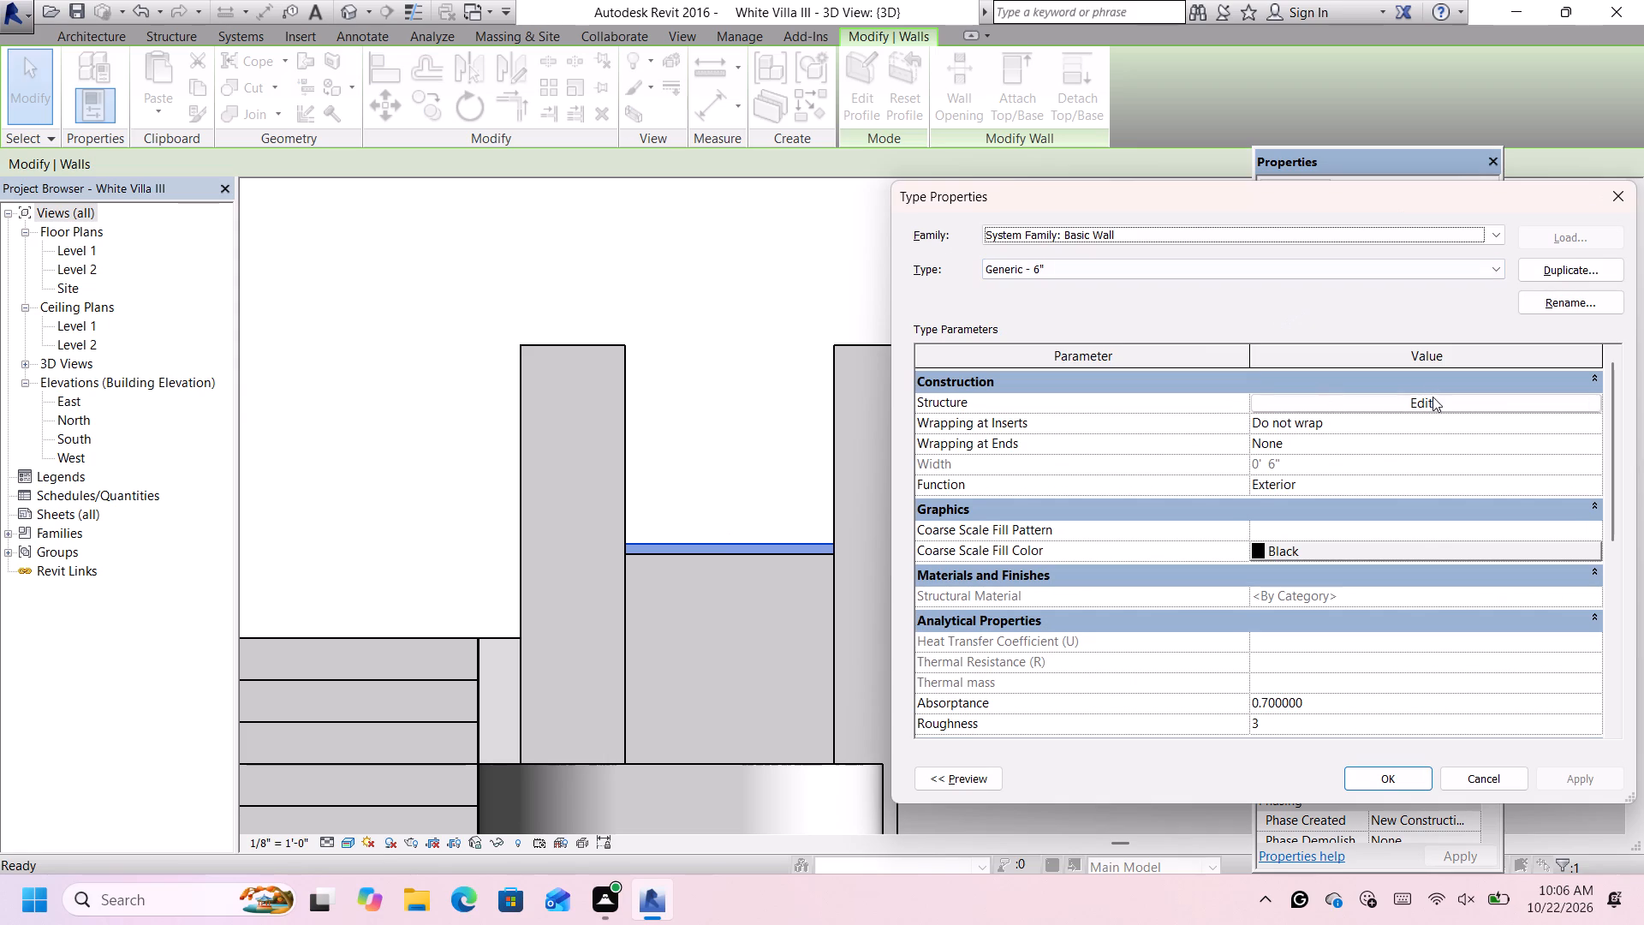
left_click(1548, 271)
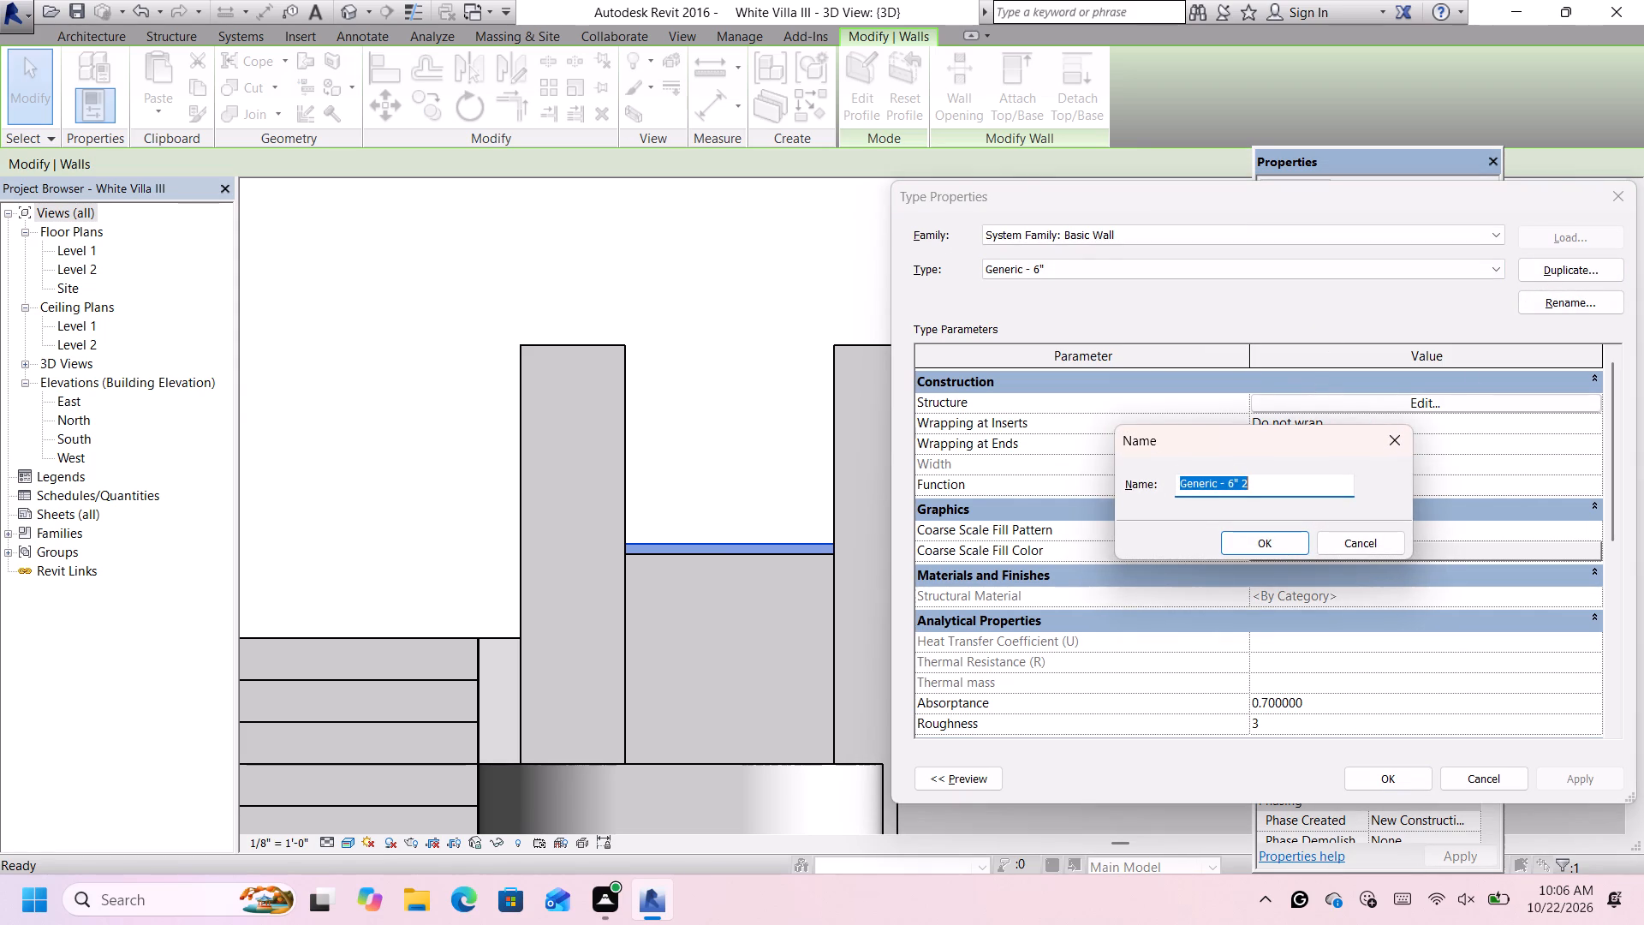
left_click(1286, 484)
key("BackSpace")
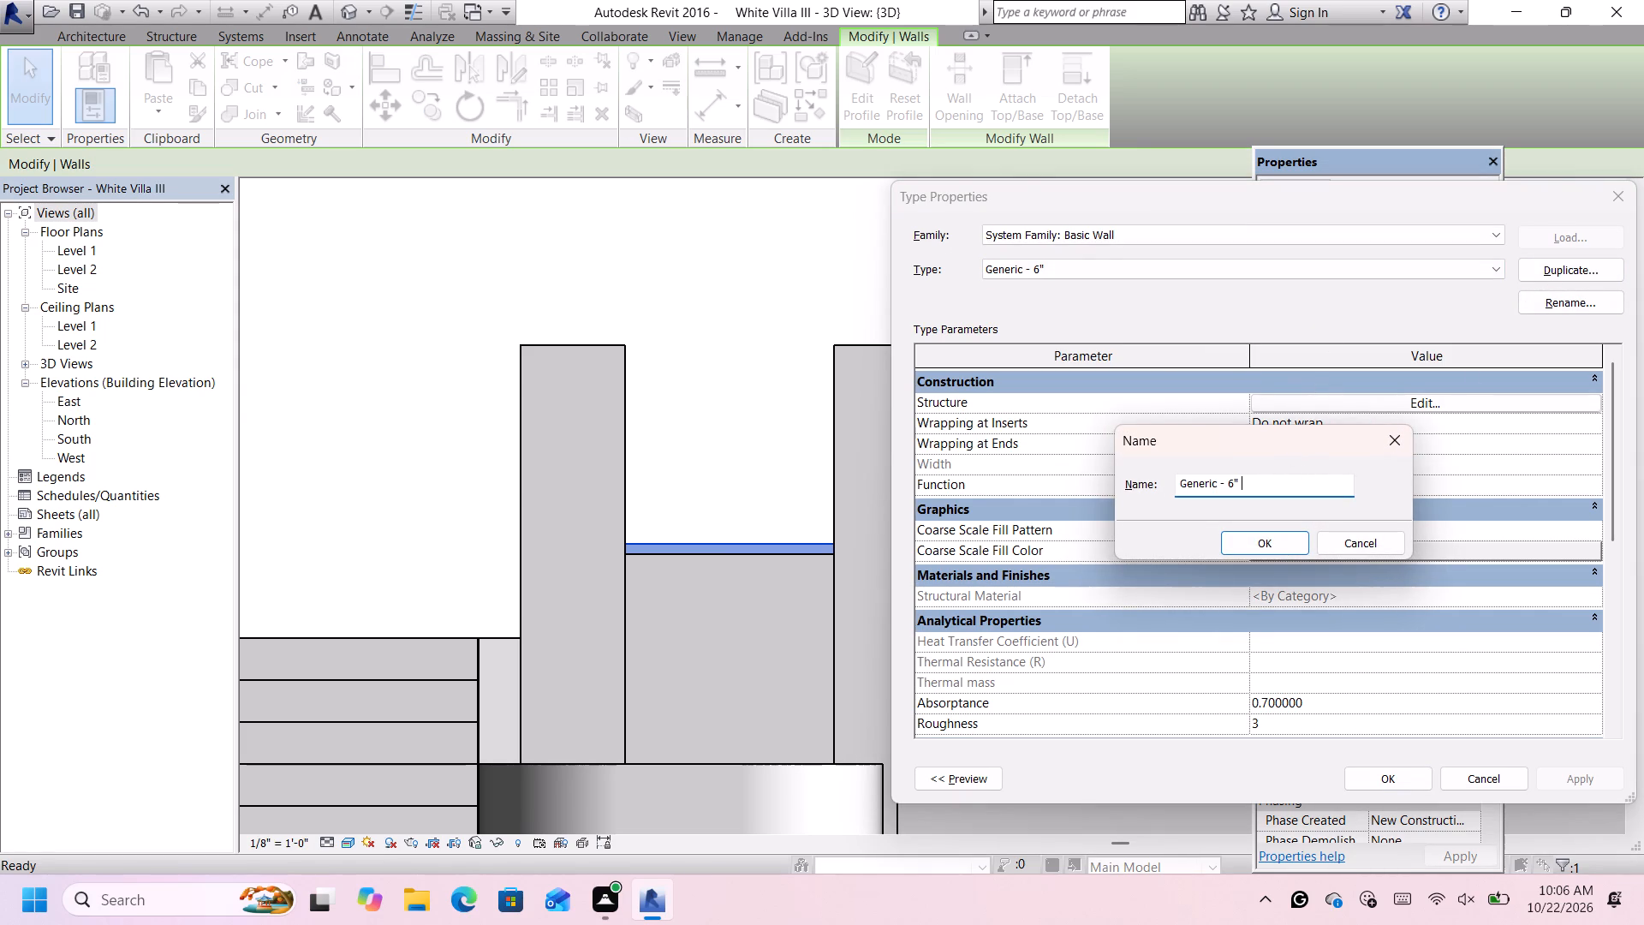
key("b")
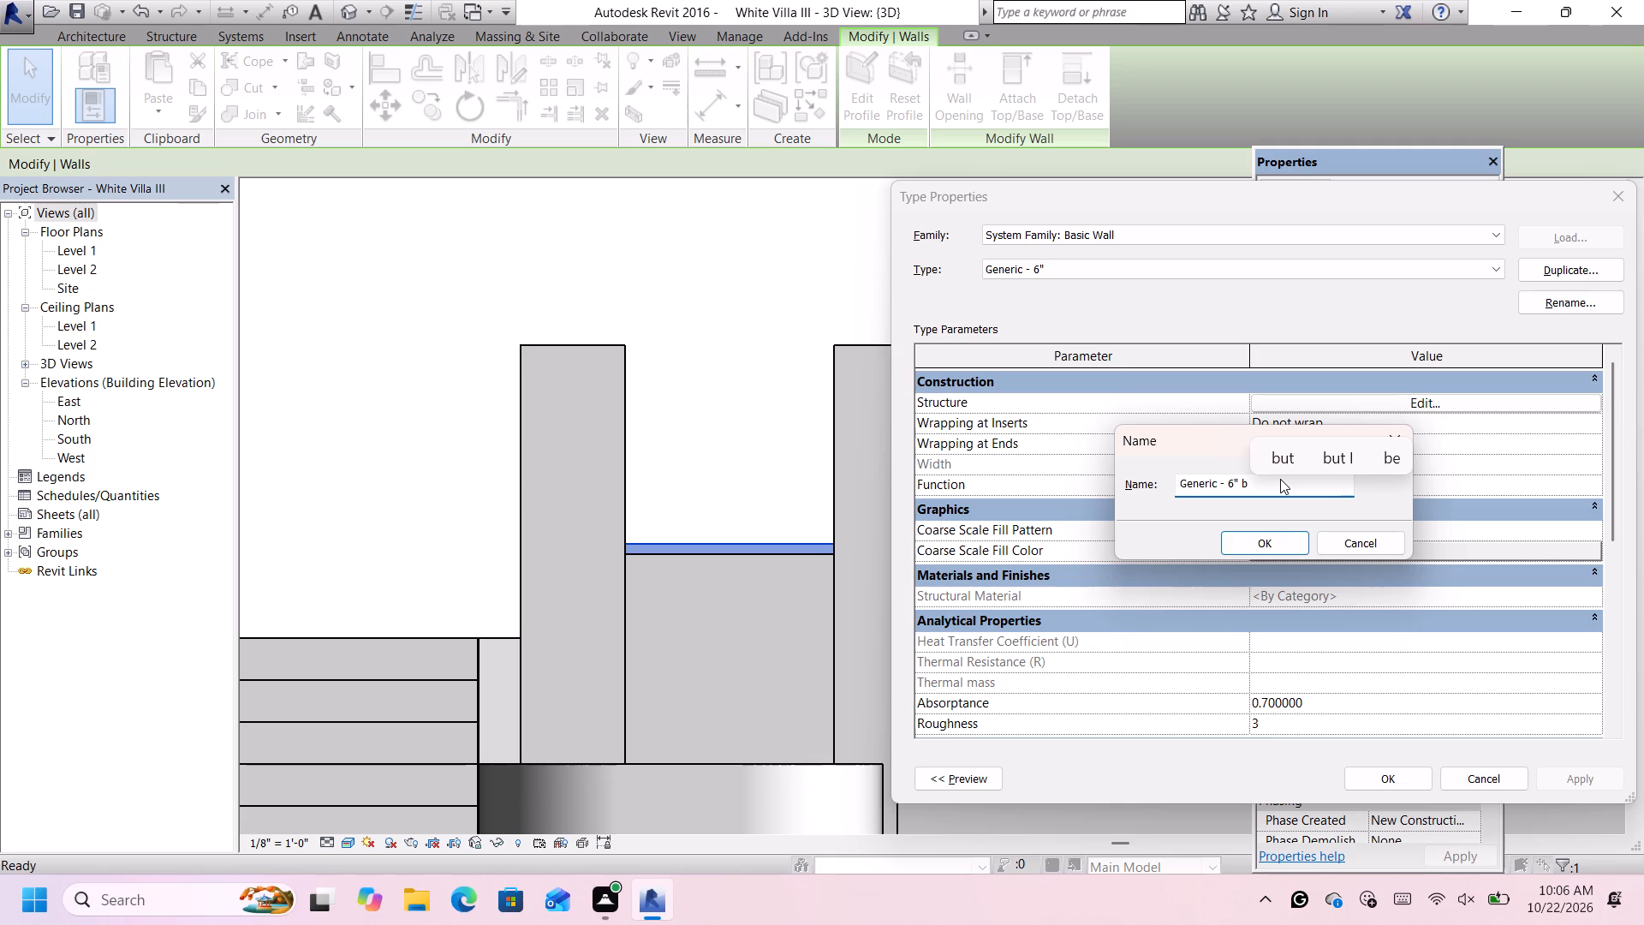
key("r")
key("o")
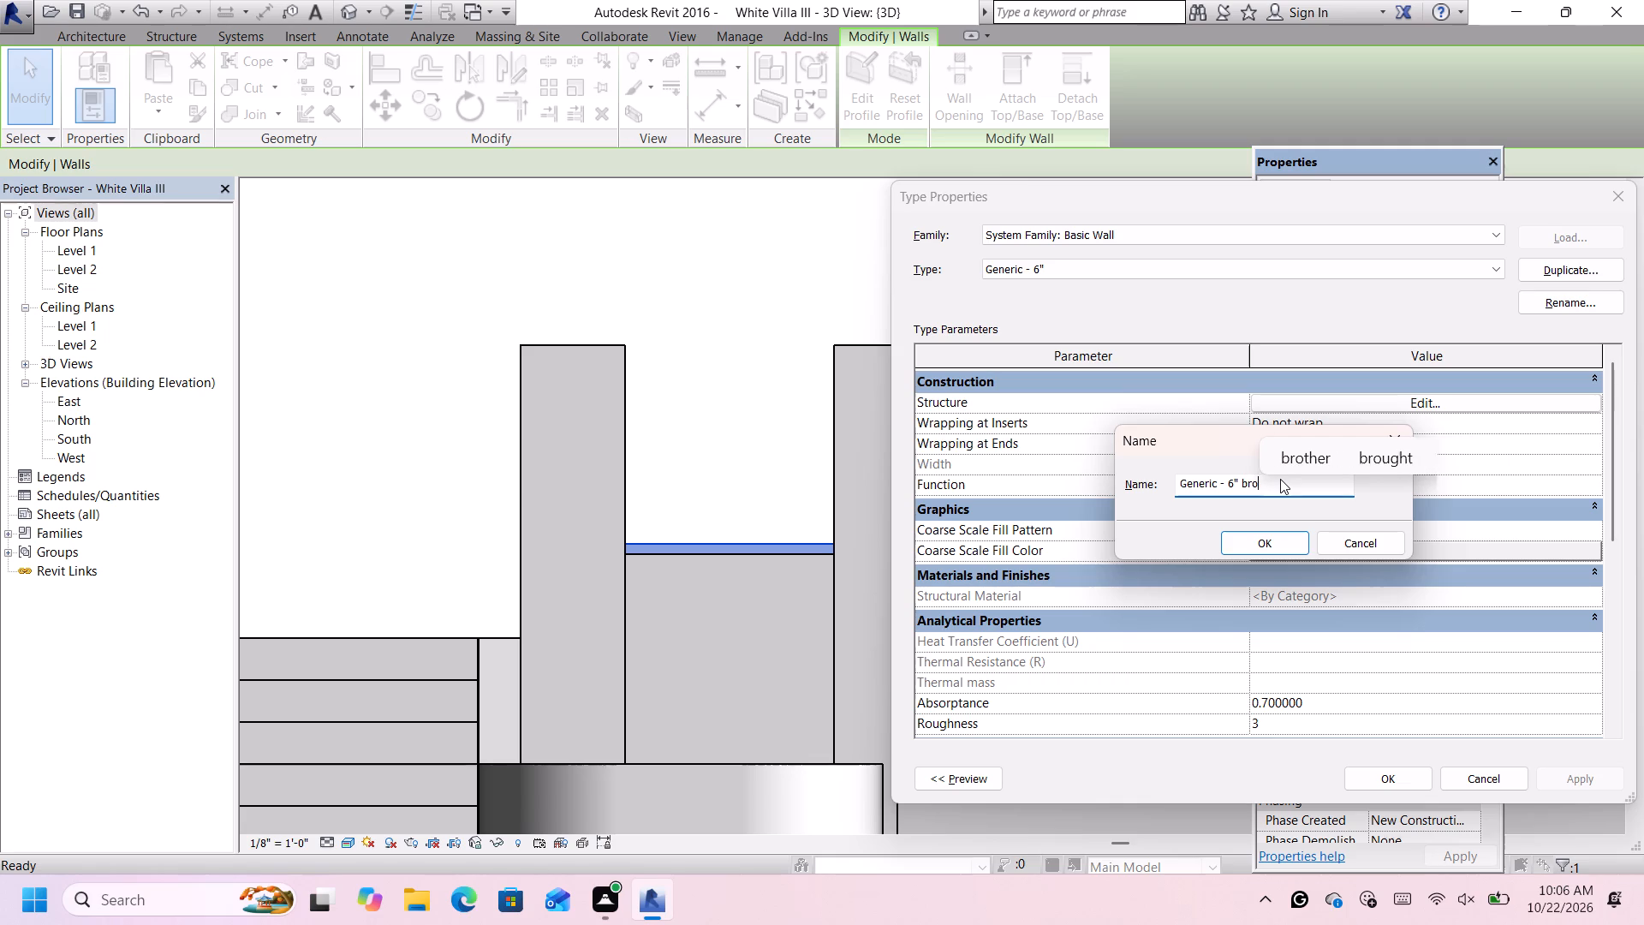
type("wn")
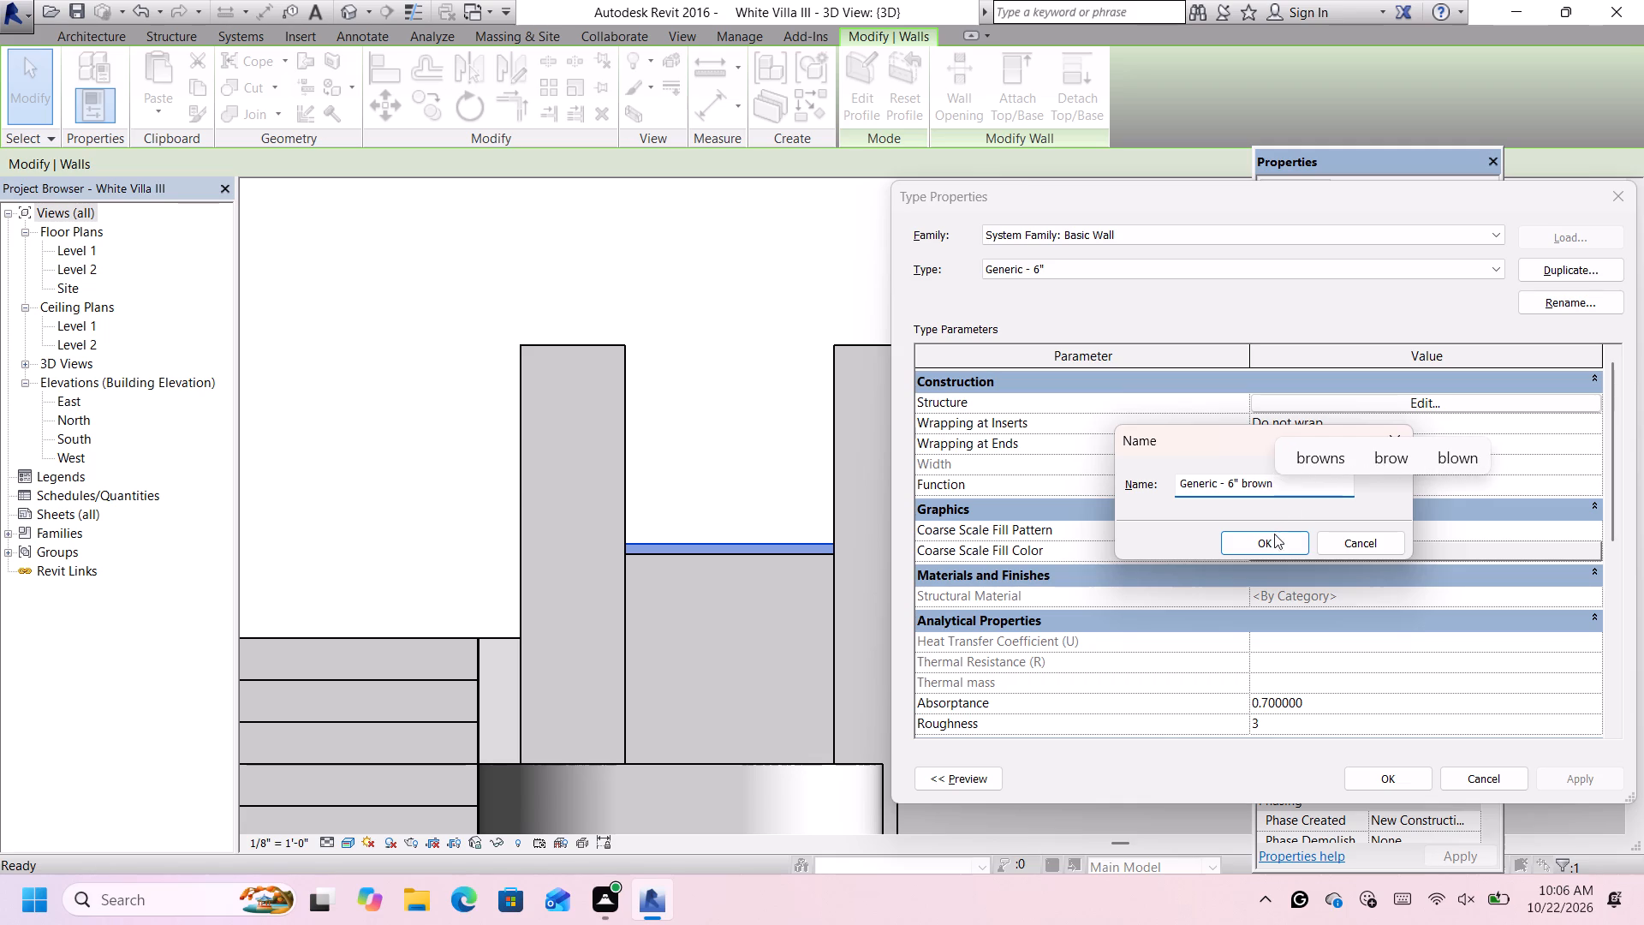
left_click(1274, 534)
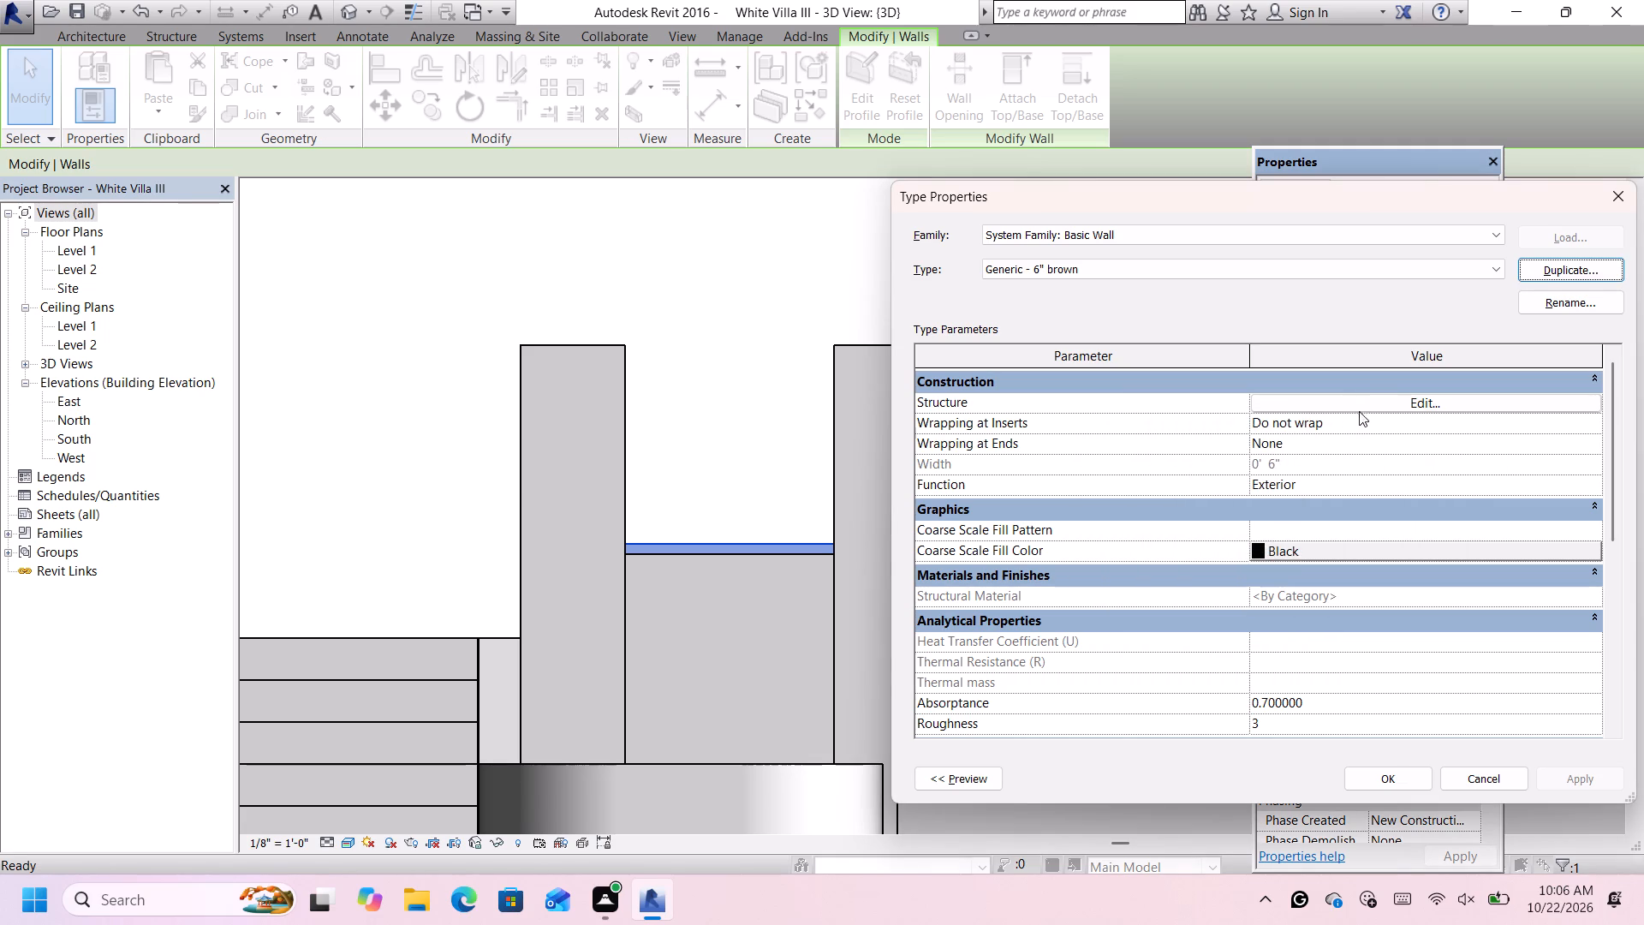
Assign the Door - Panel material to the structure layer of the Generic - 6" brown wall type and apply it to the band.
left_click(1381, 407)
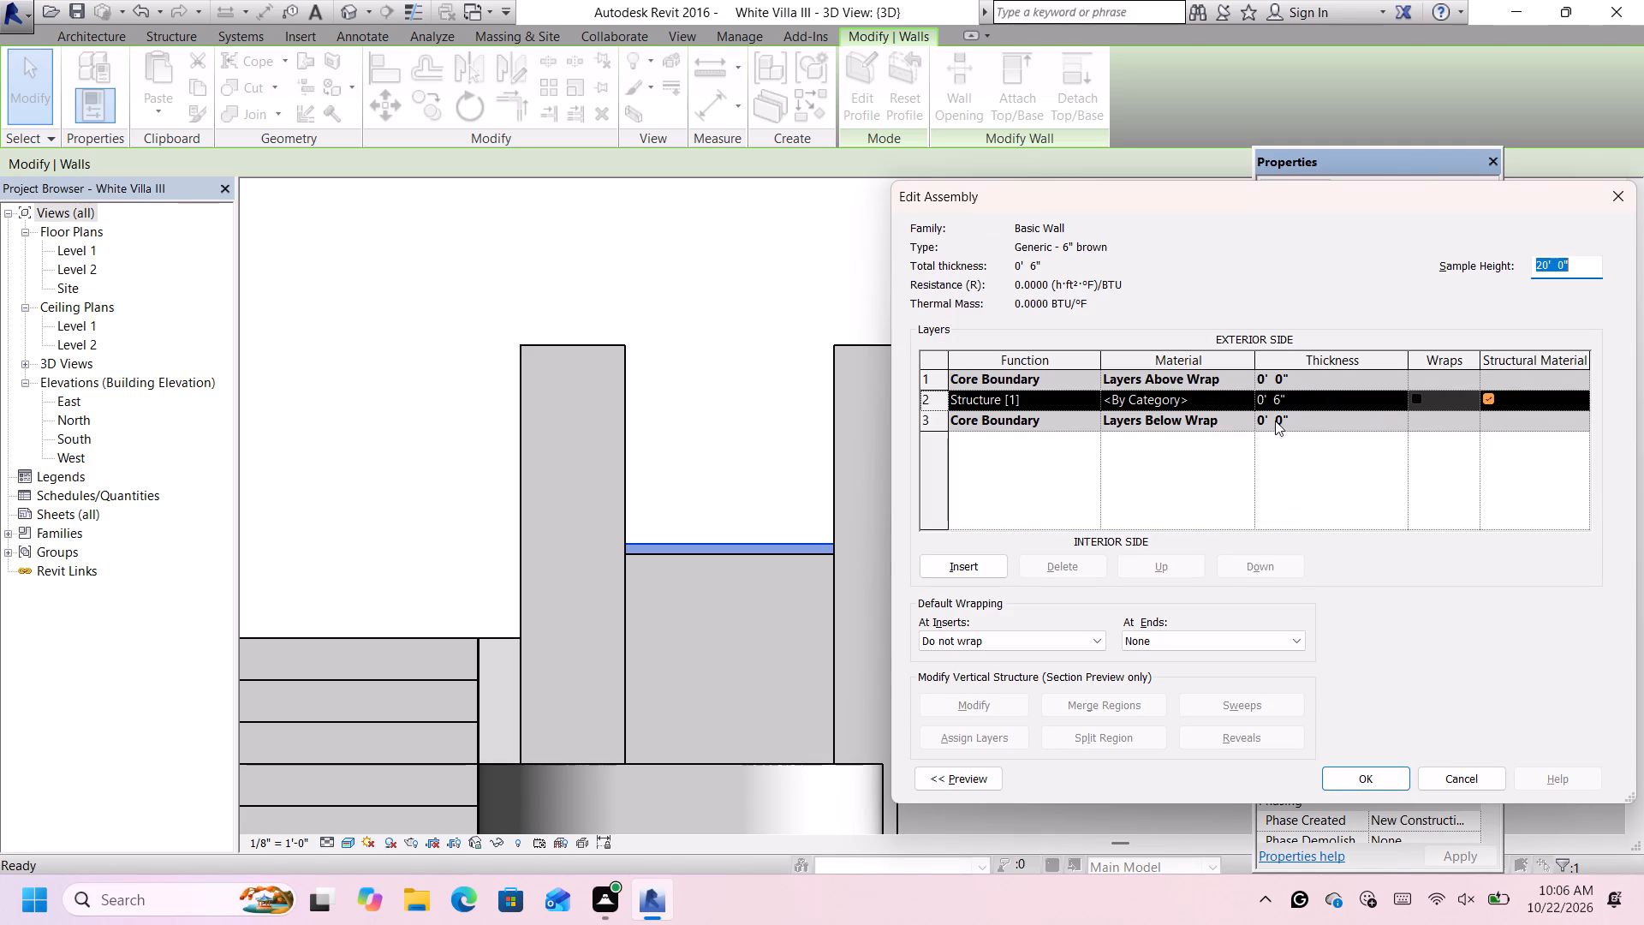
left_click(1241, 402)
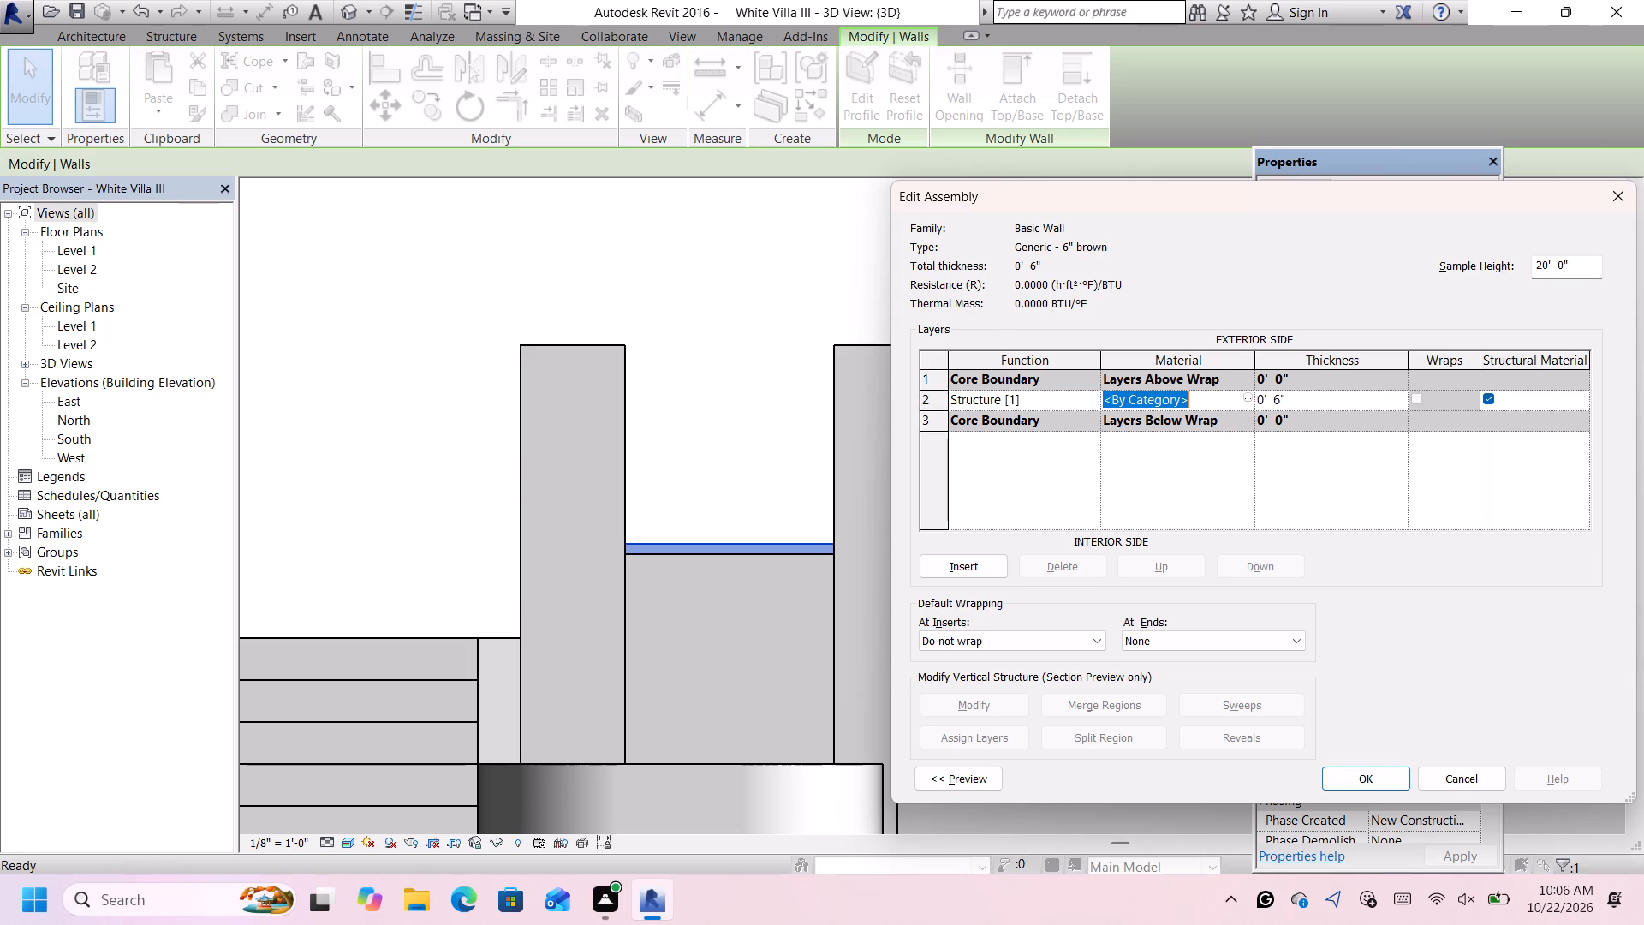
left_click(1253, 391)
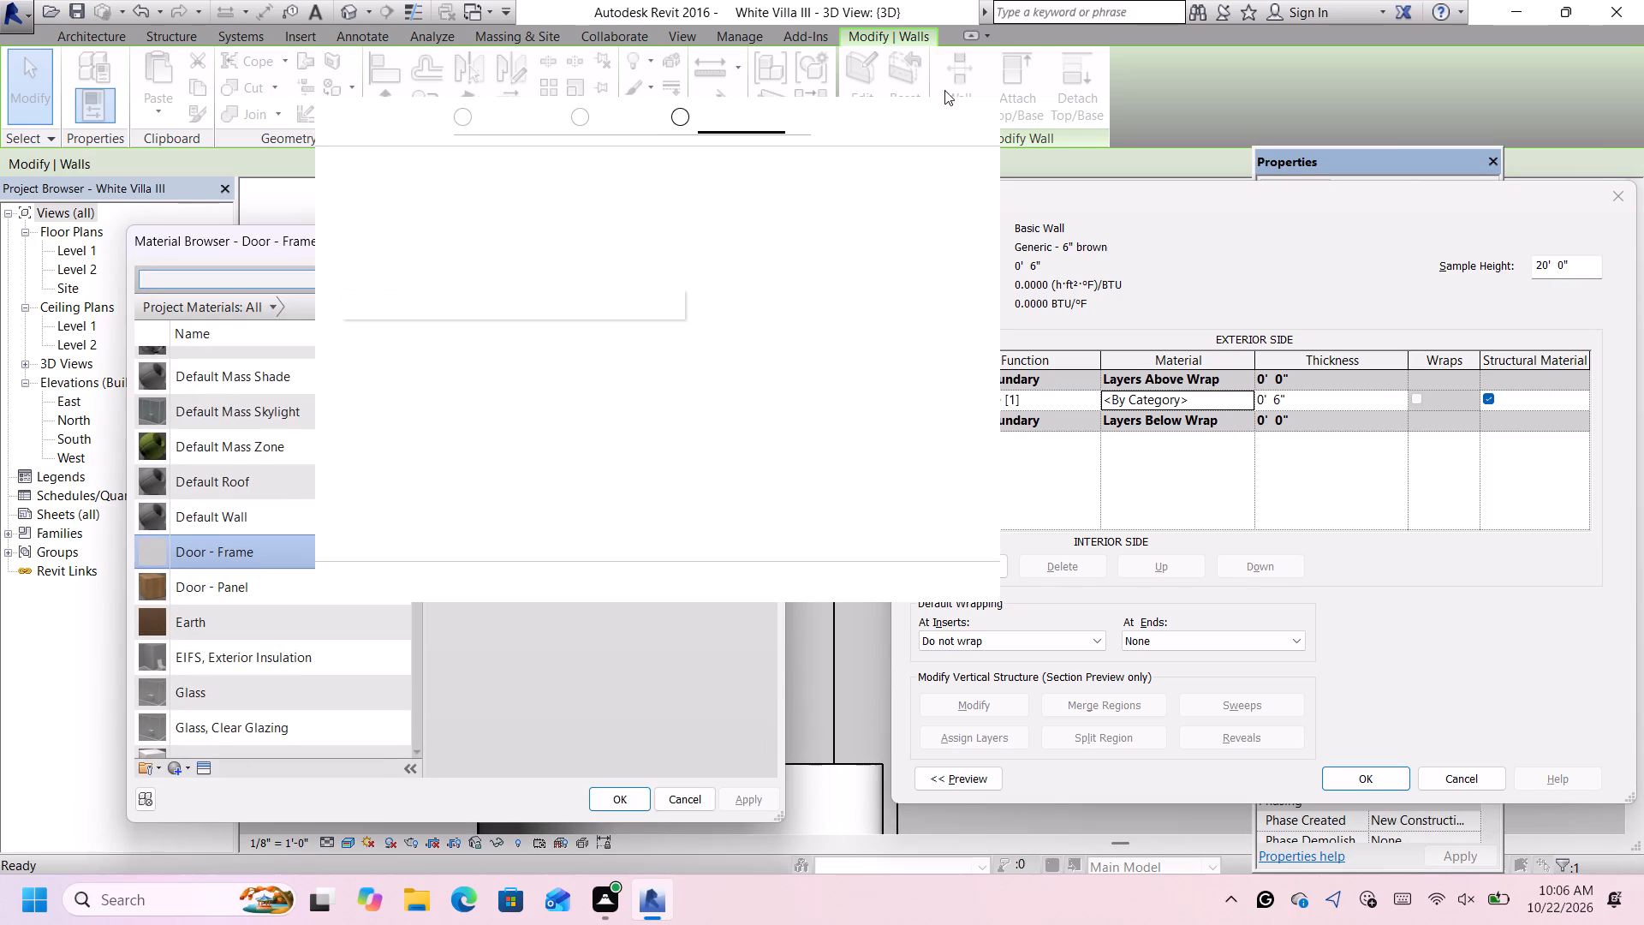
left_click(950, 120)
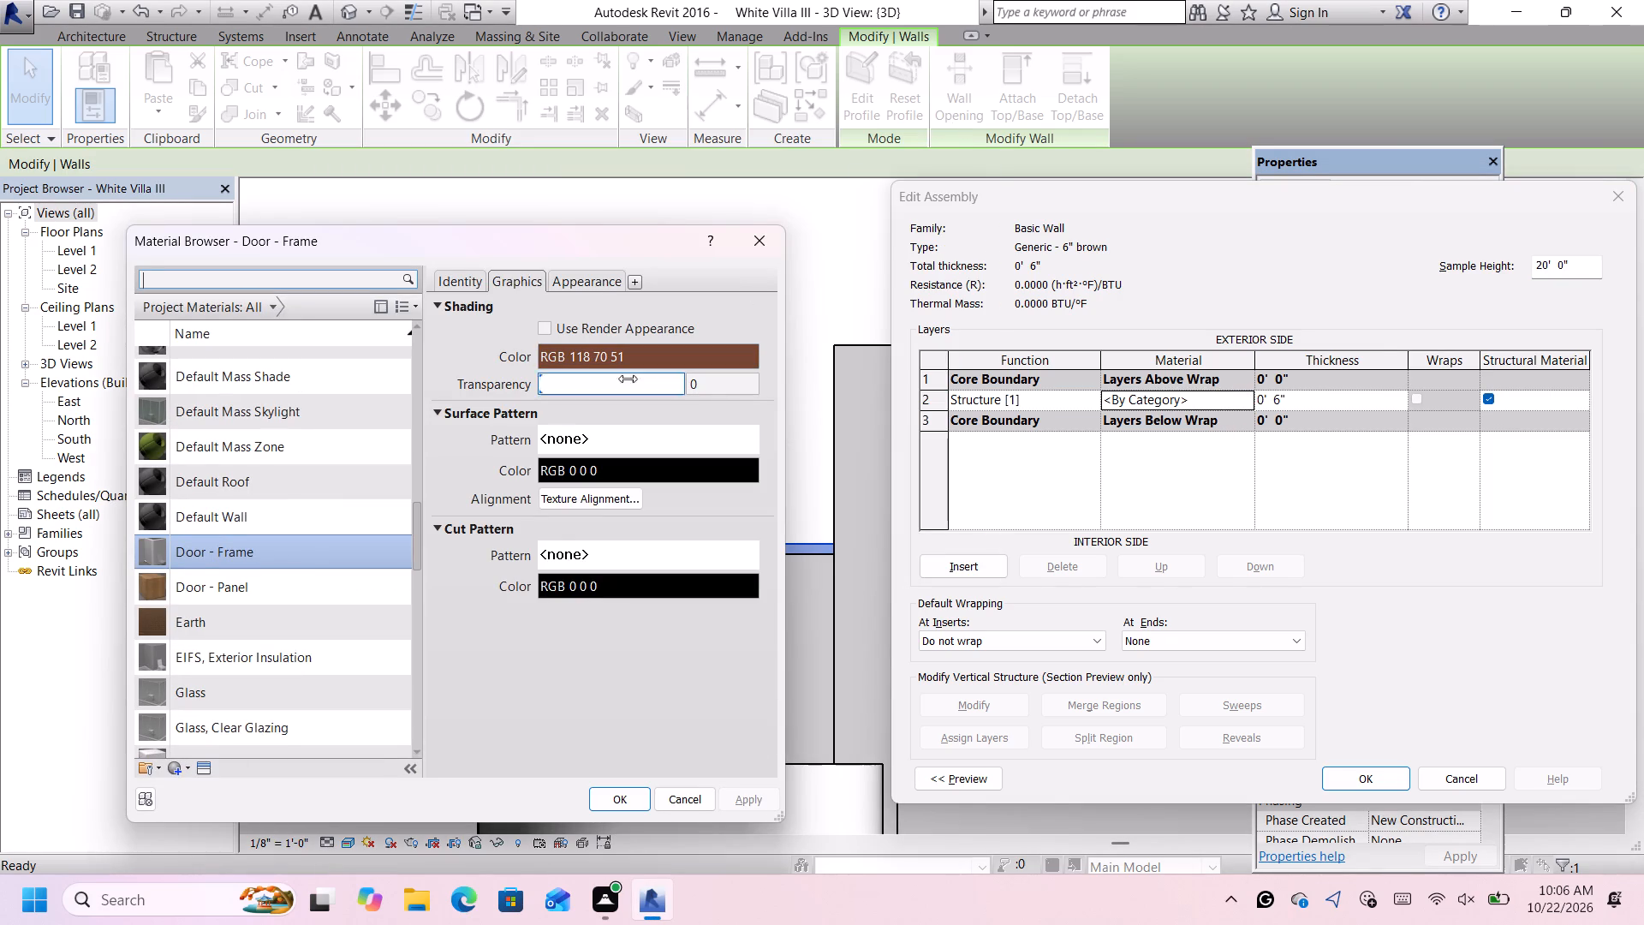
left_click(325, 590)
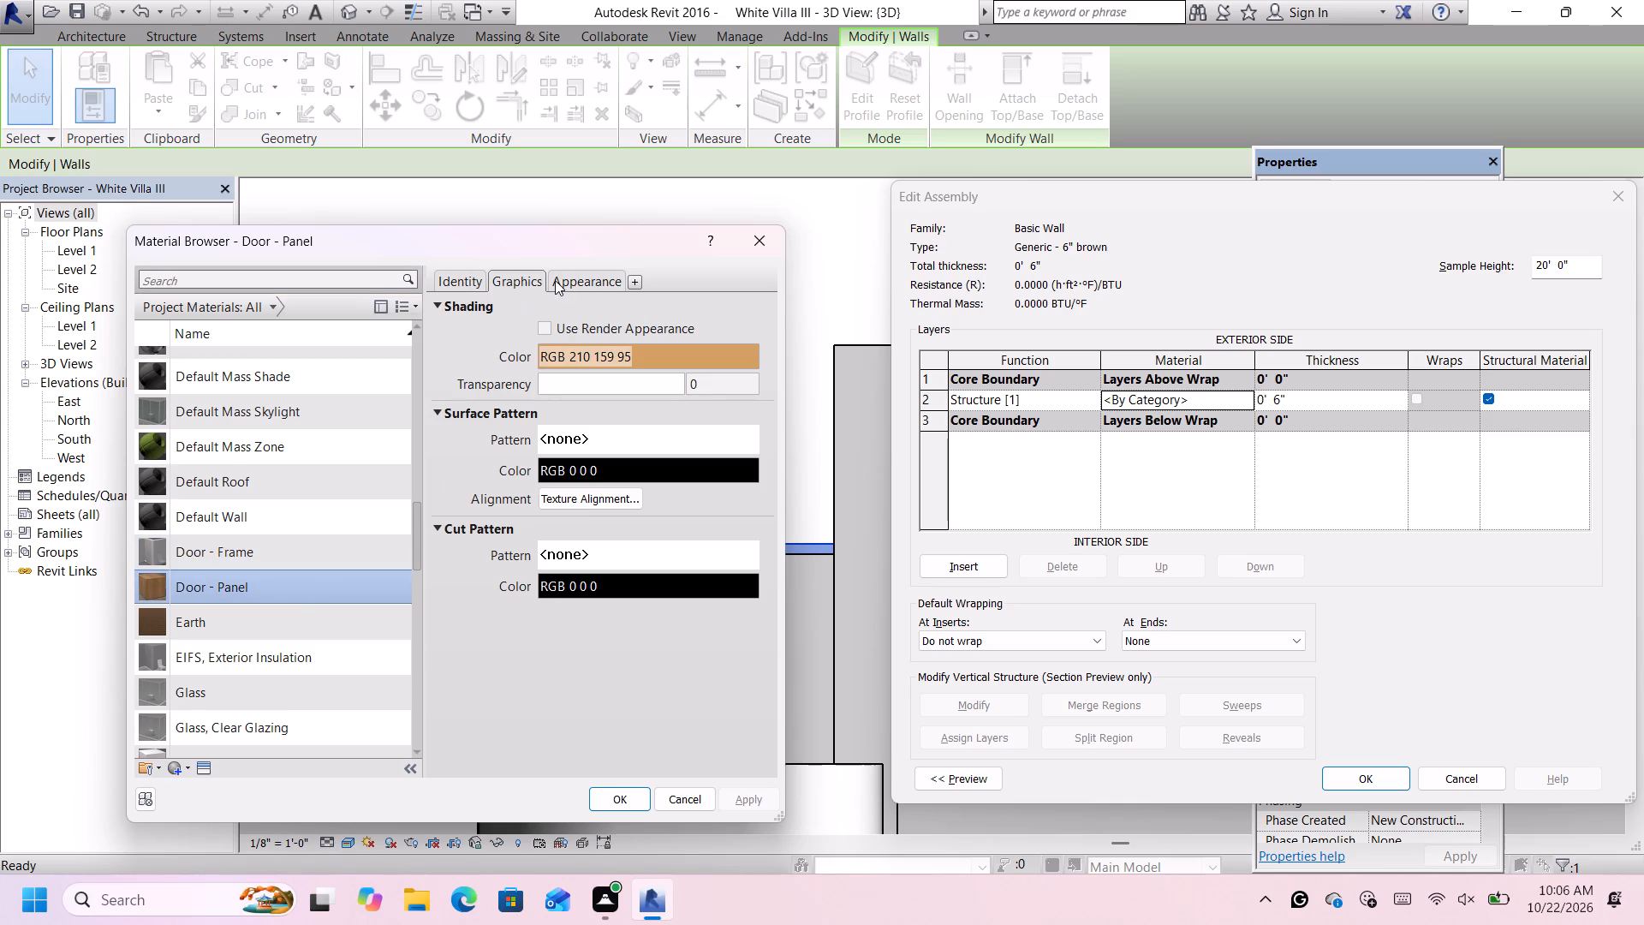
left_click(559, 280)
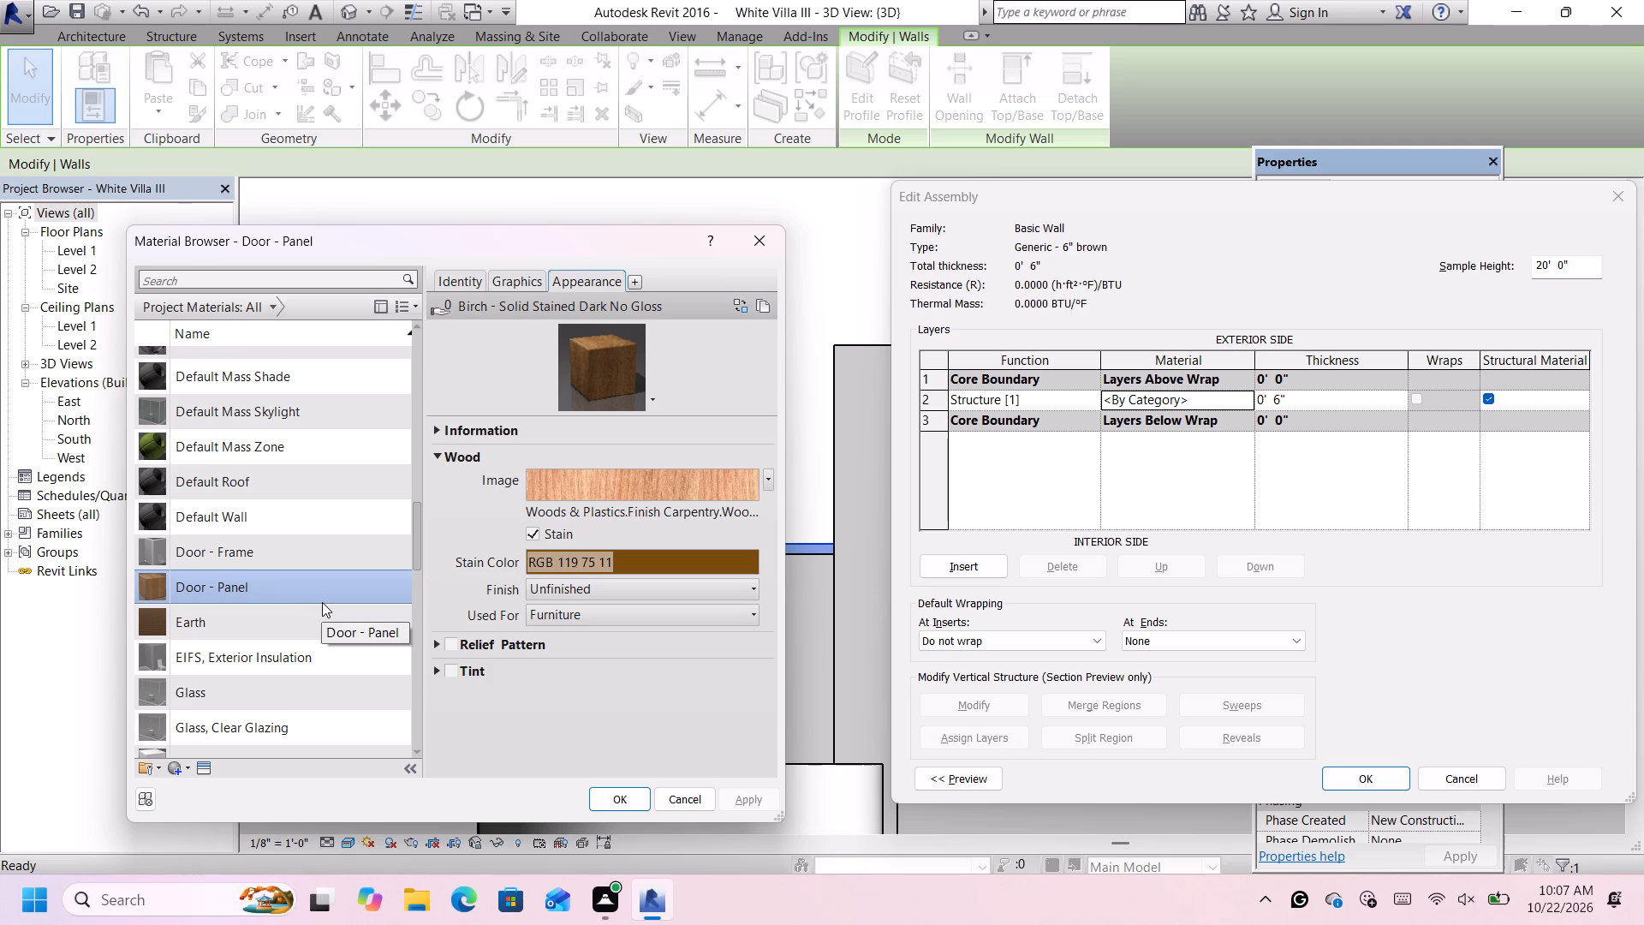
left_click(606, 791)
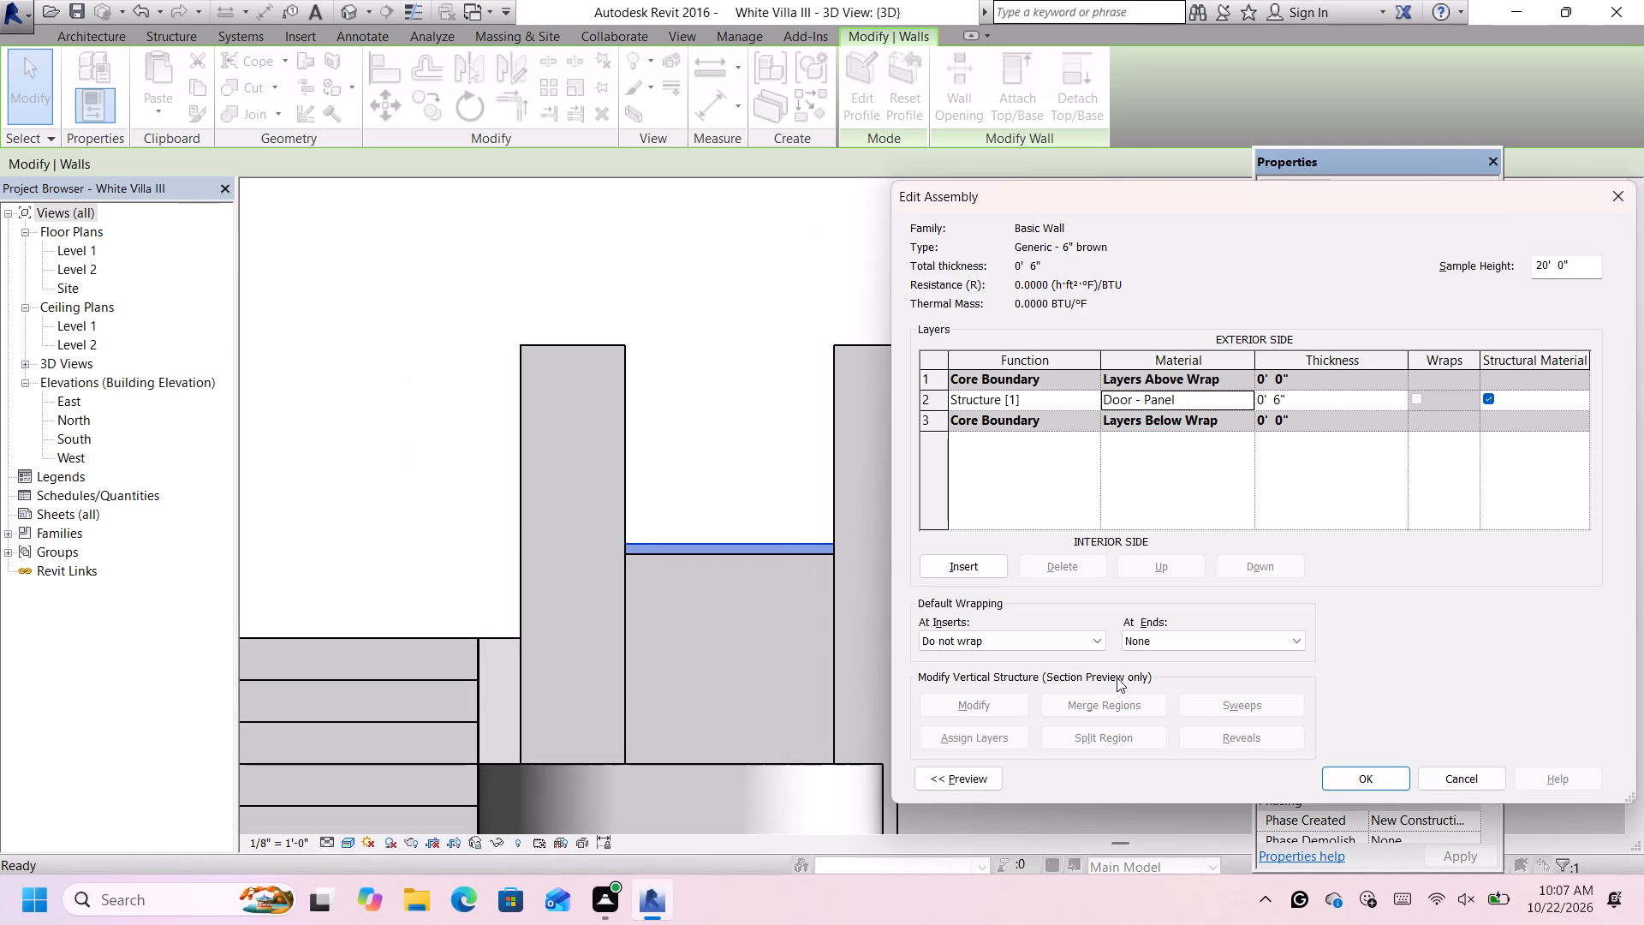
left_click(1349, 776)
left_click(1349, 776)
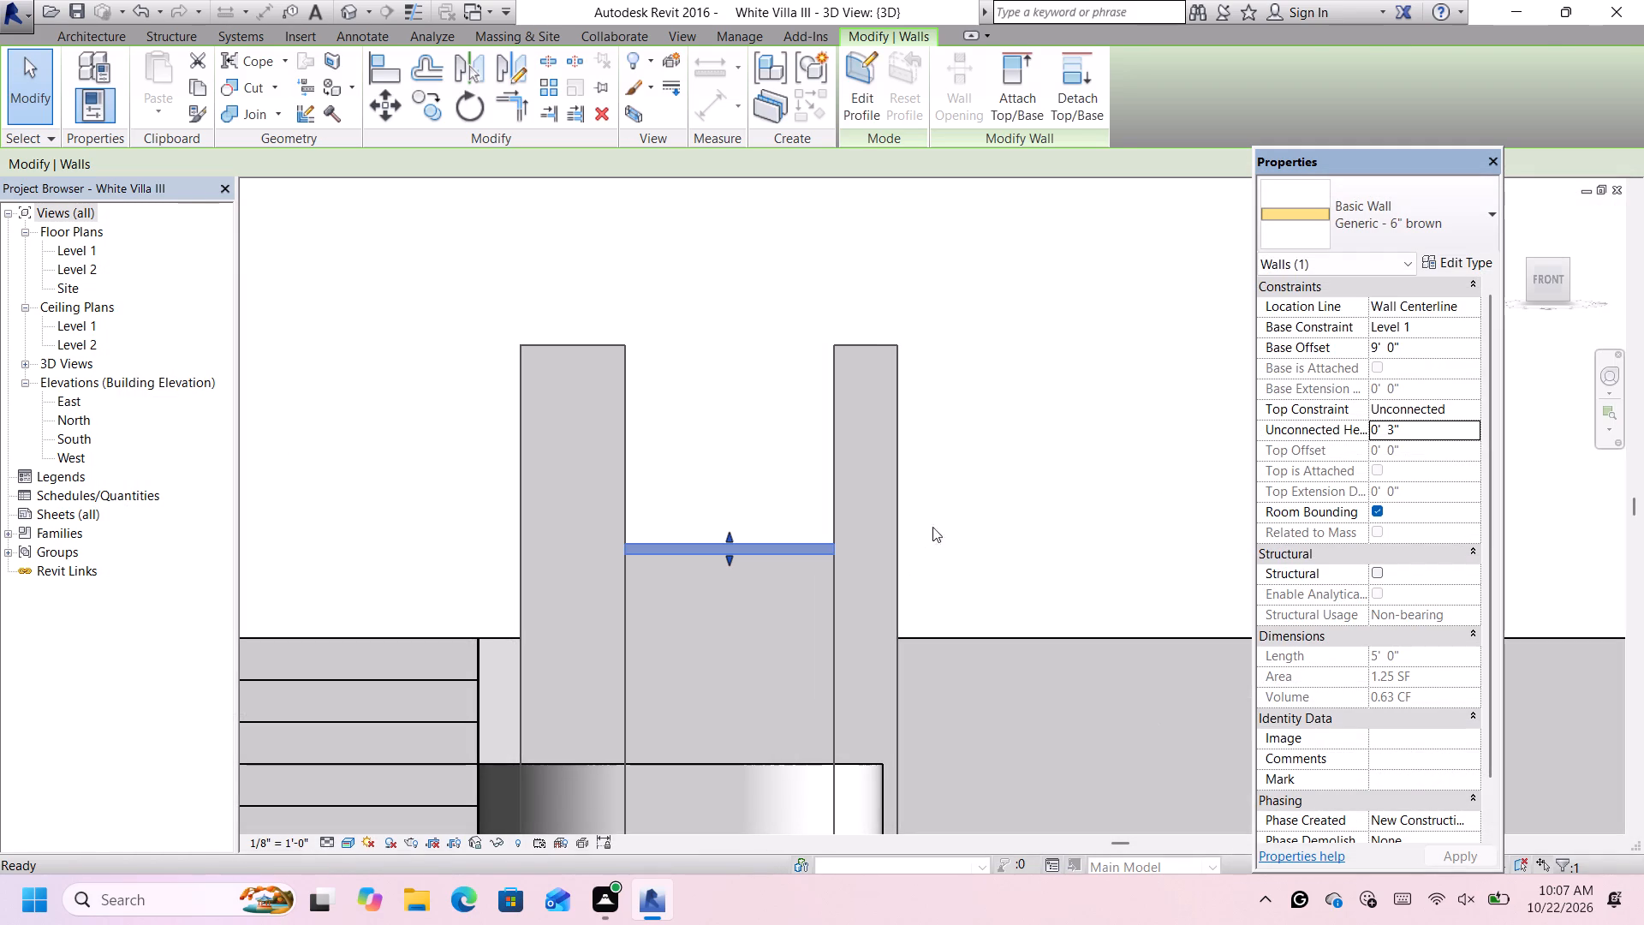
left_click(941, 512)
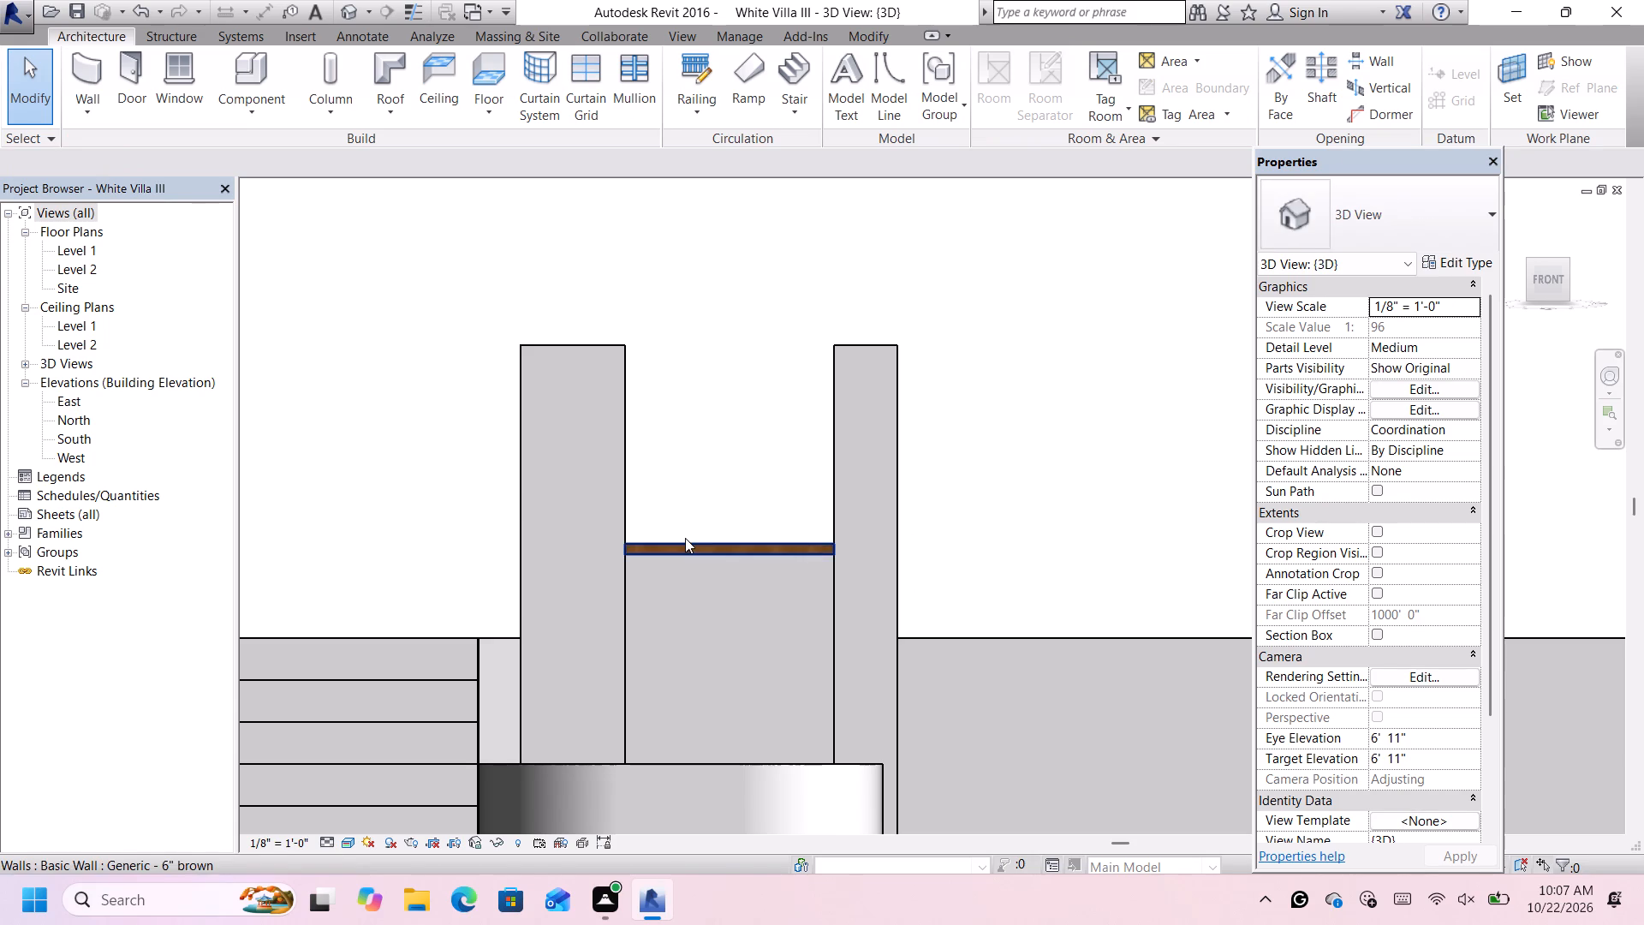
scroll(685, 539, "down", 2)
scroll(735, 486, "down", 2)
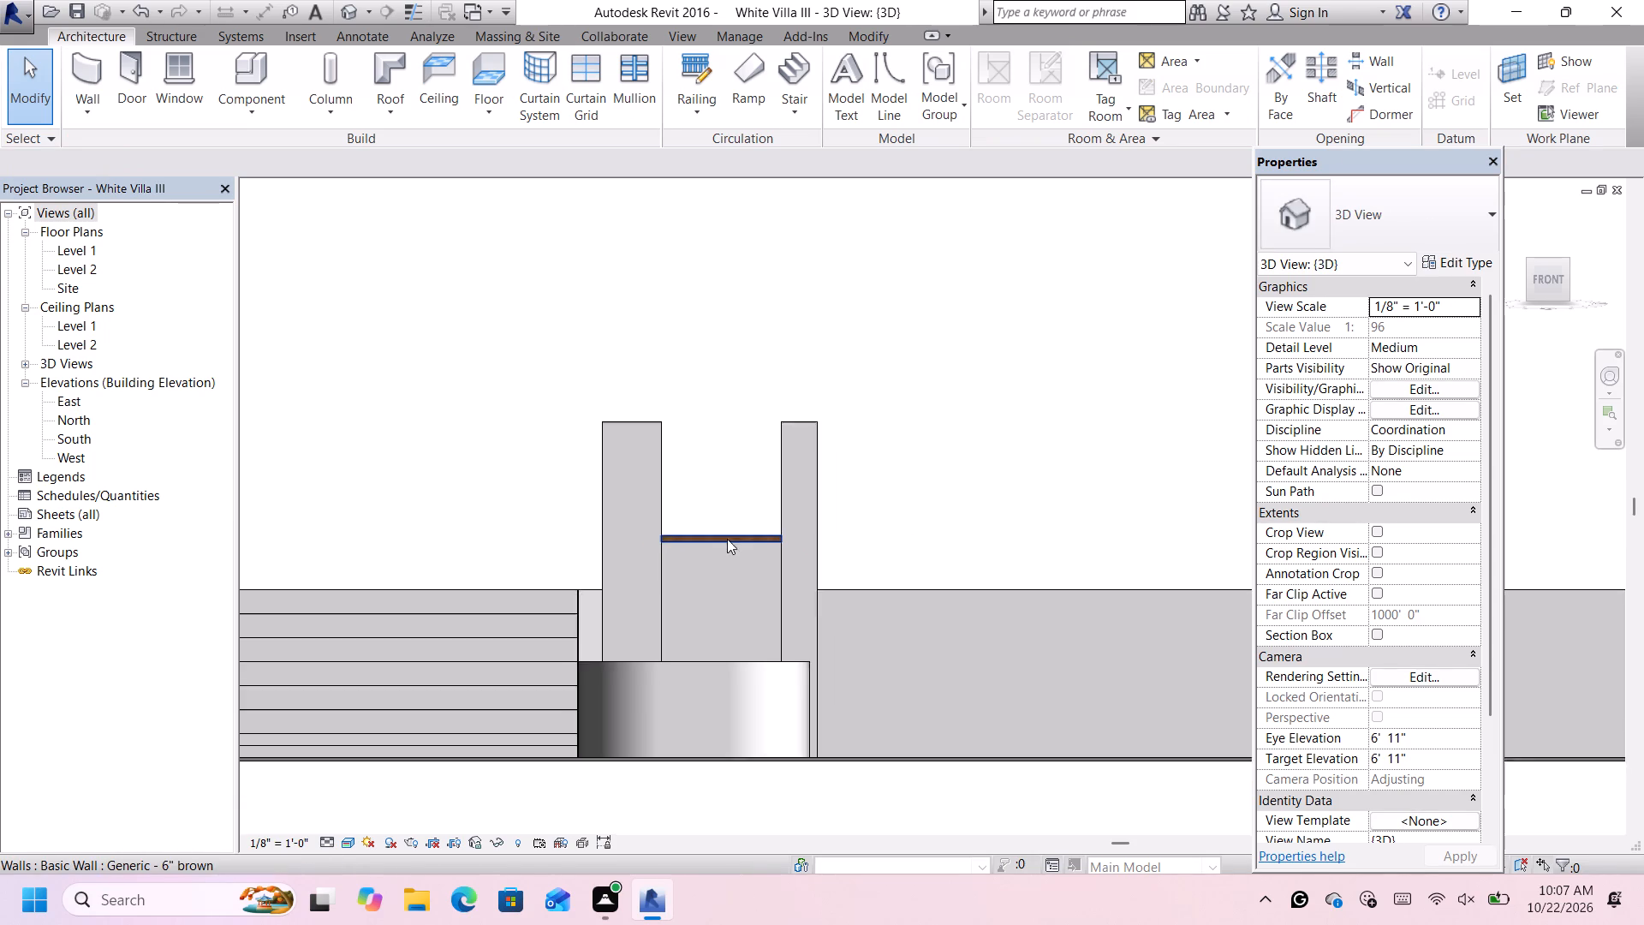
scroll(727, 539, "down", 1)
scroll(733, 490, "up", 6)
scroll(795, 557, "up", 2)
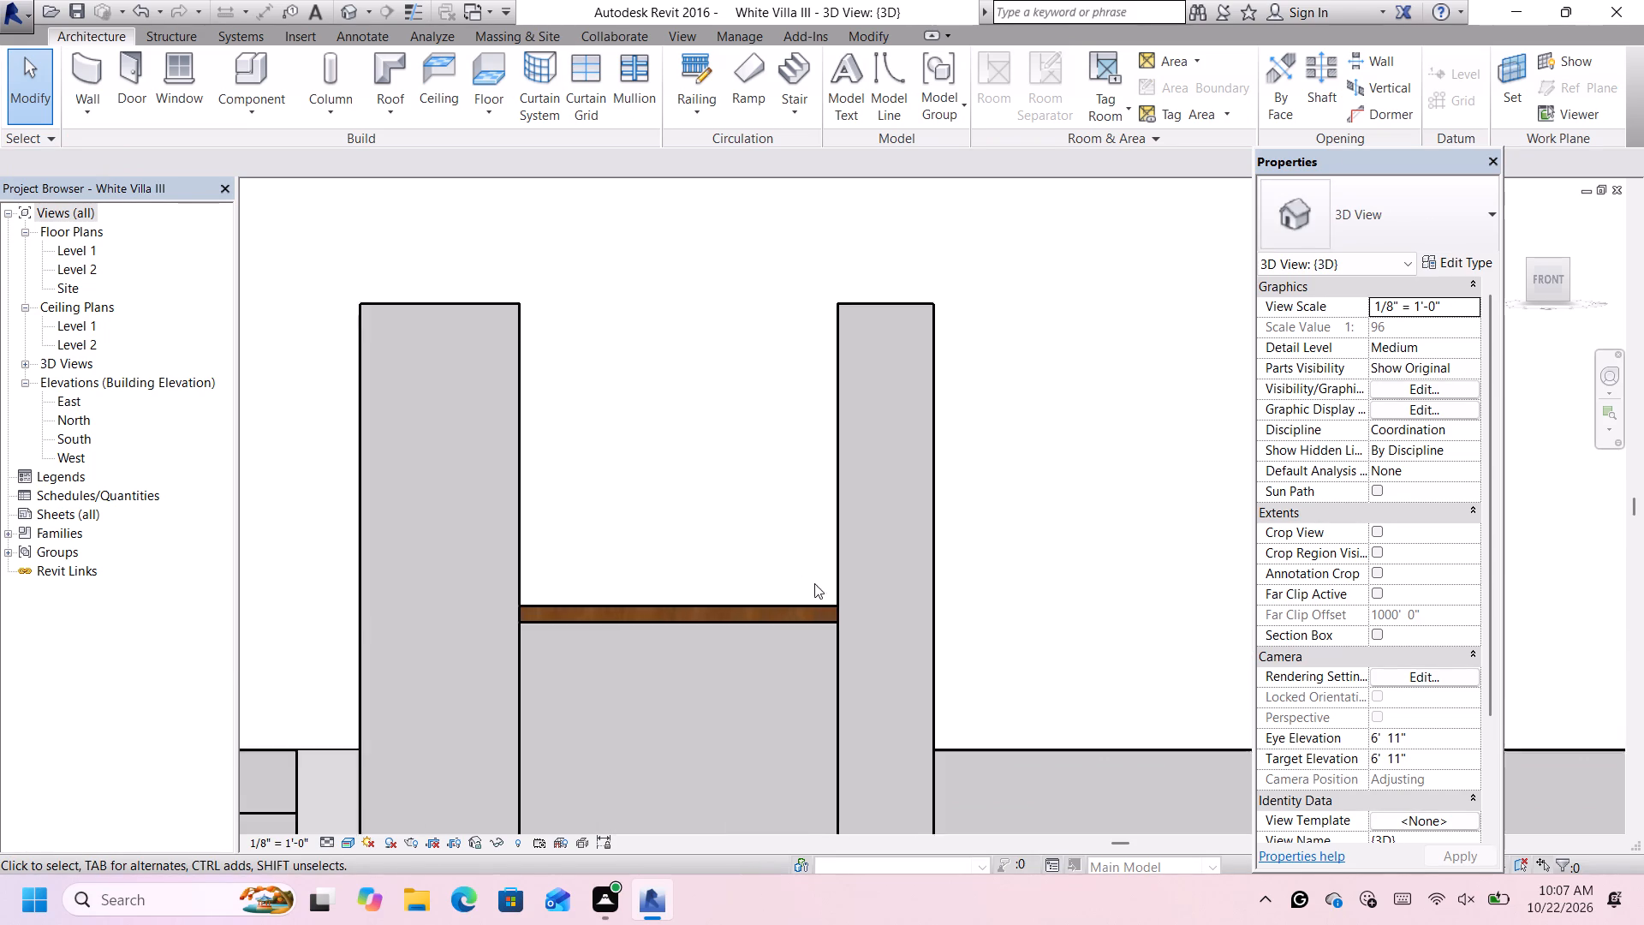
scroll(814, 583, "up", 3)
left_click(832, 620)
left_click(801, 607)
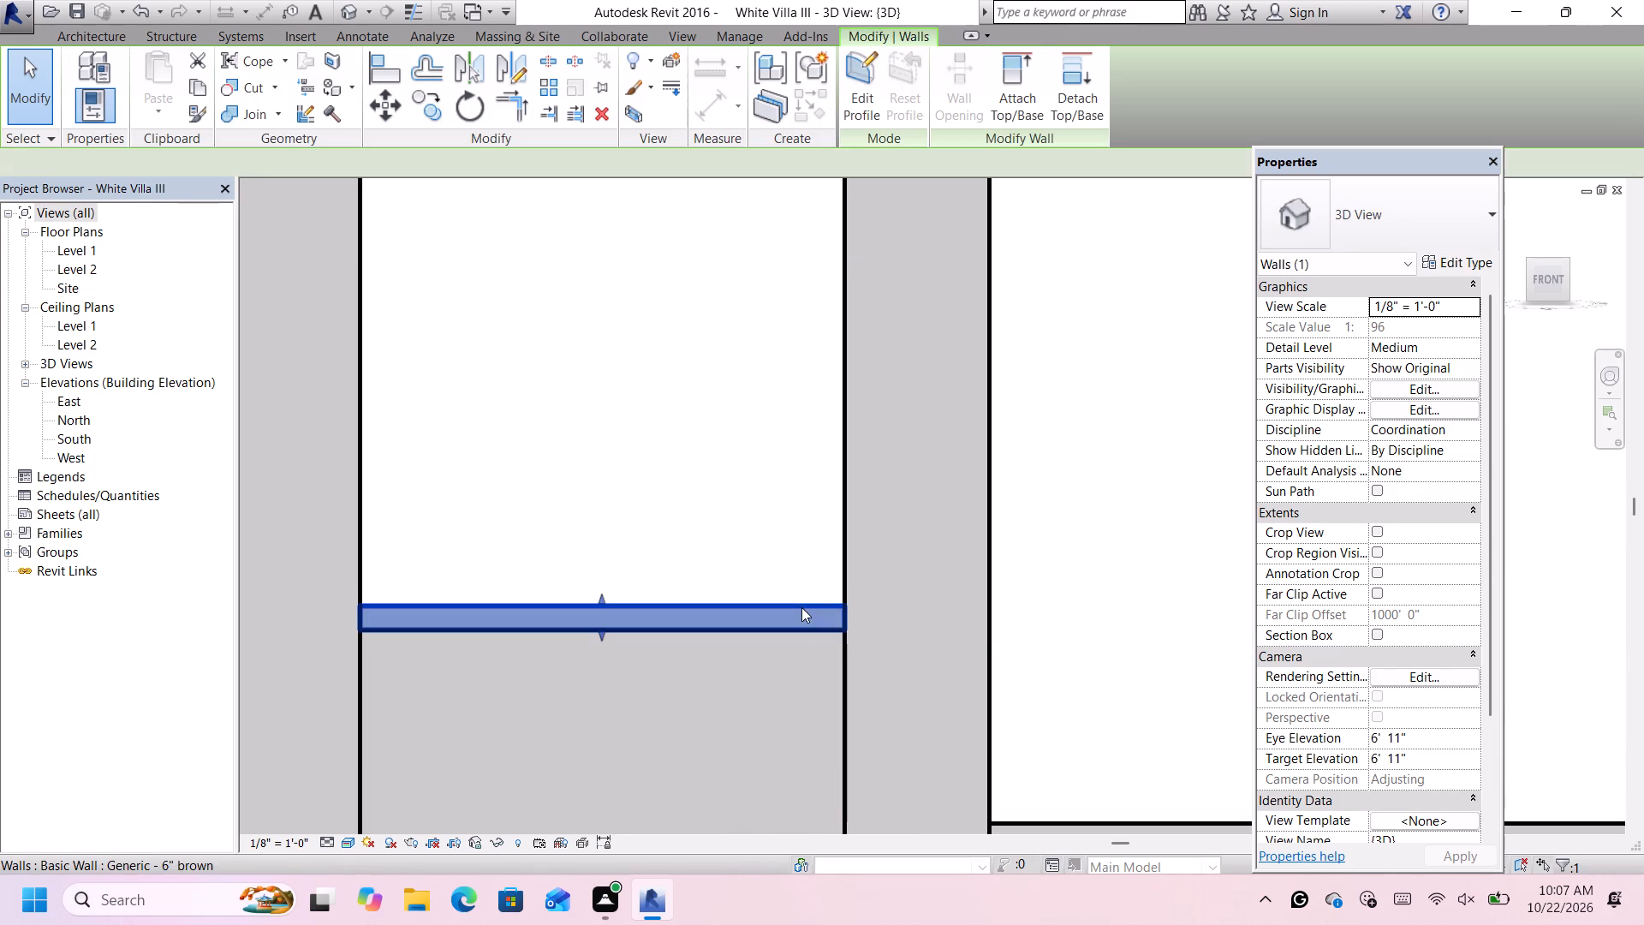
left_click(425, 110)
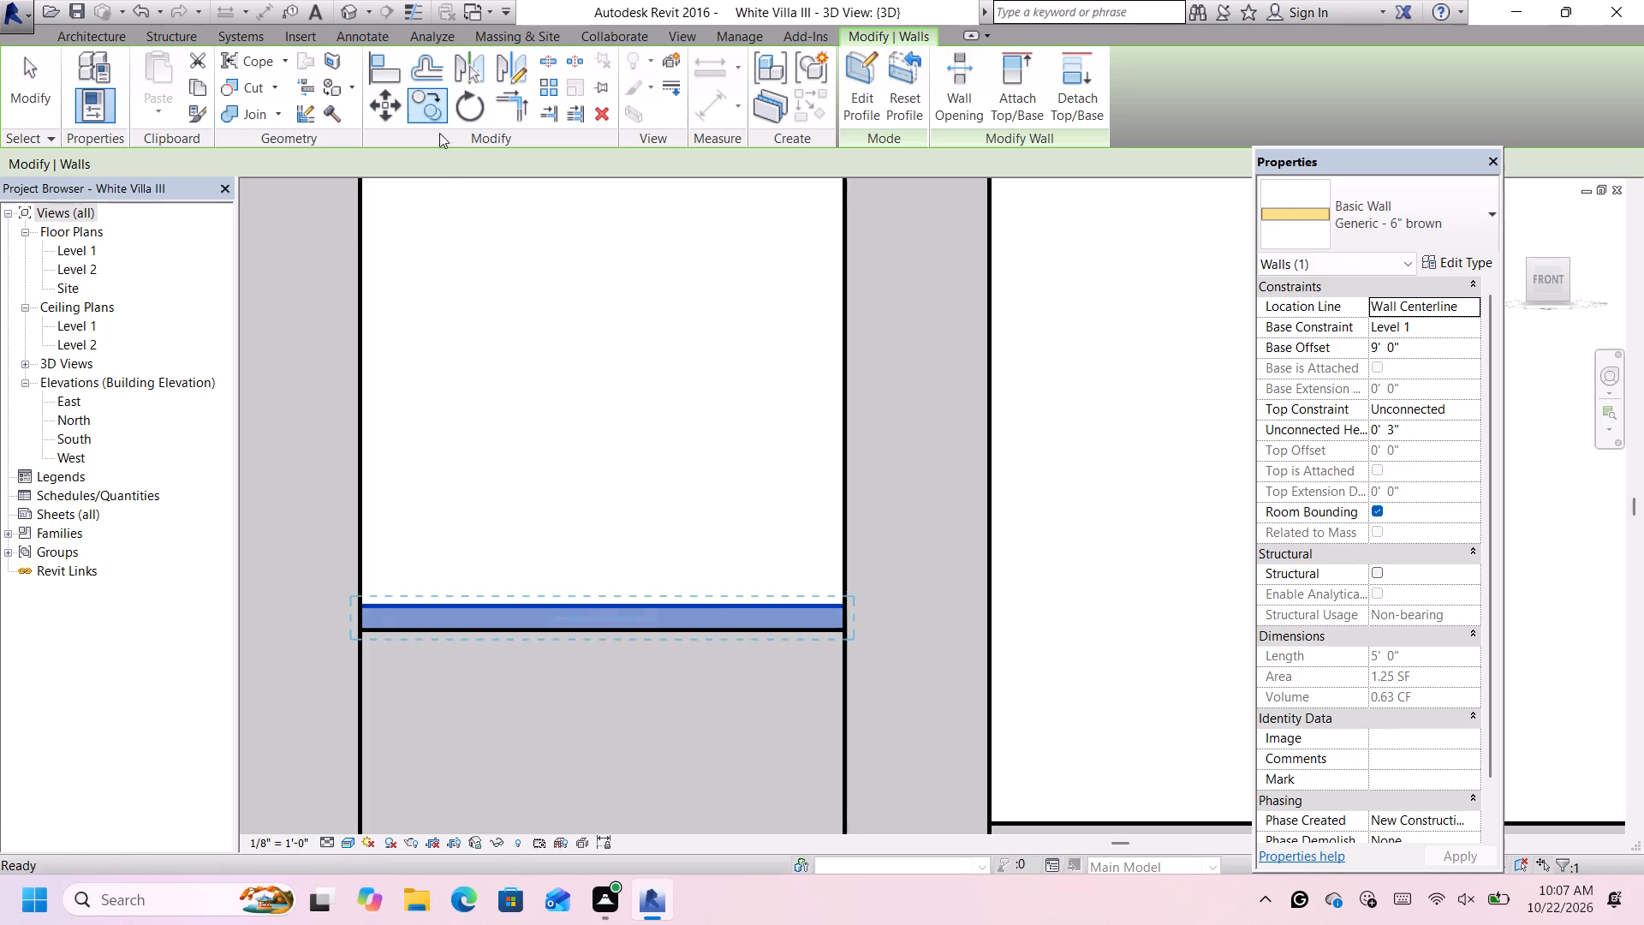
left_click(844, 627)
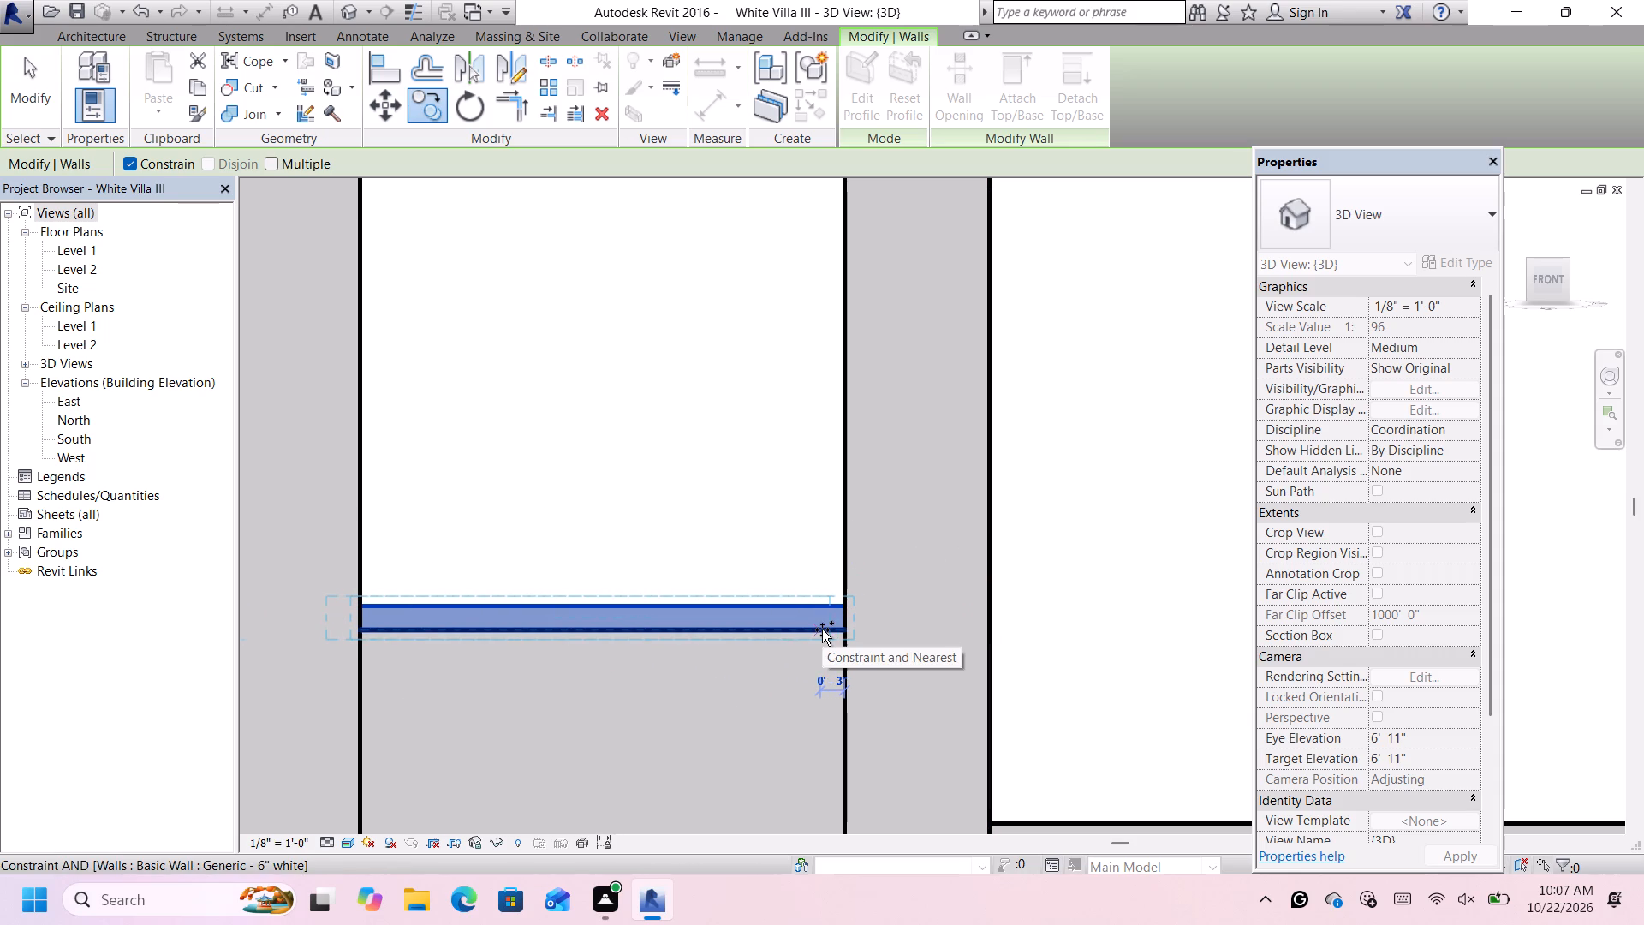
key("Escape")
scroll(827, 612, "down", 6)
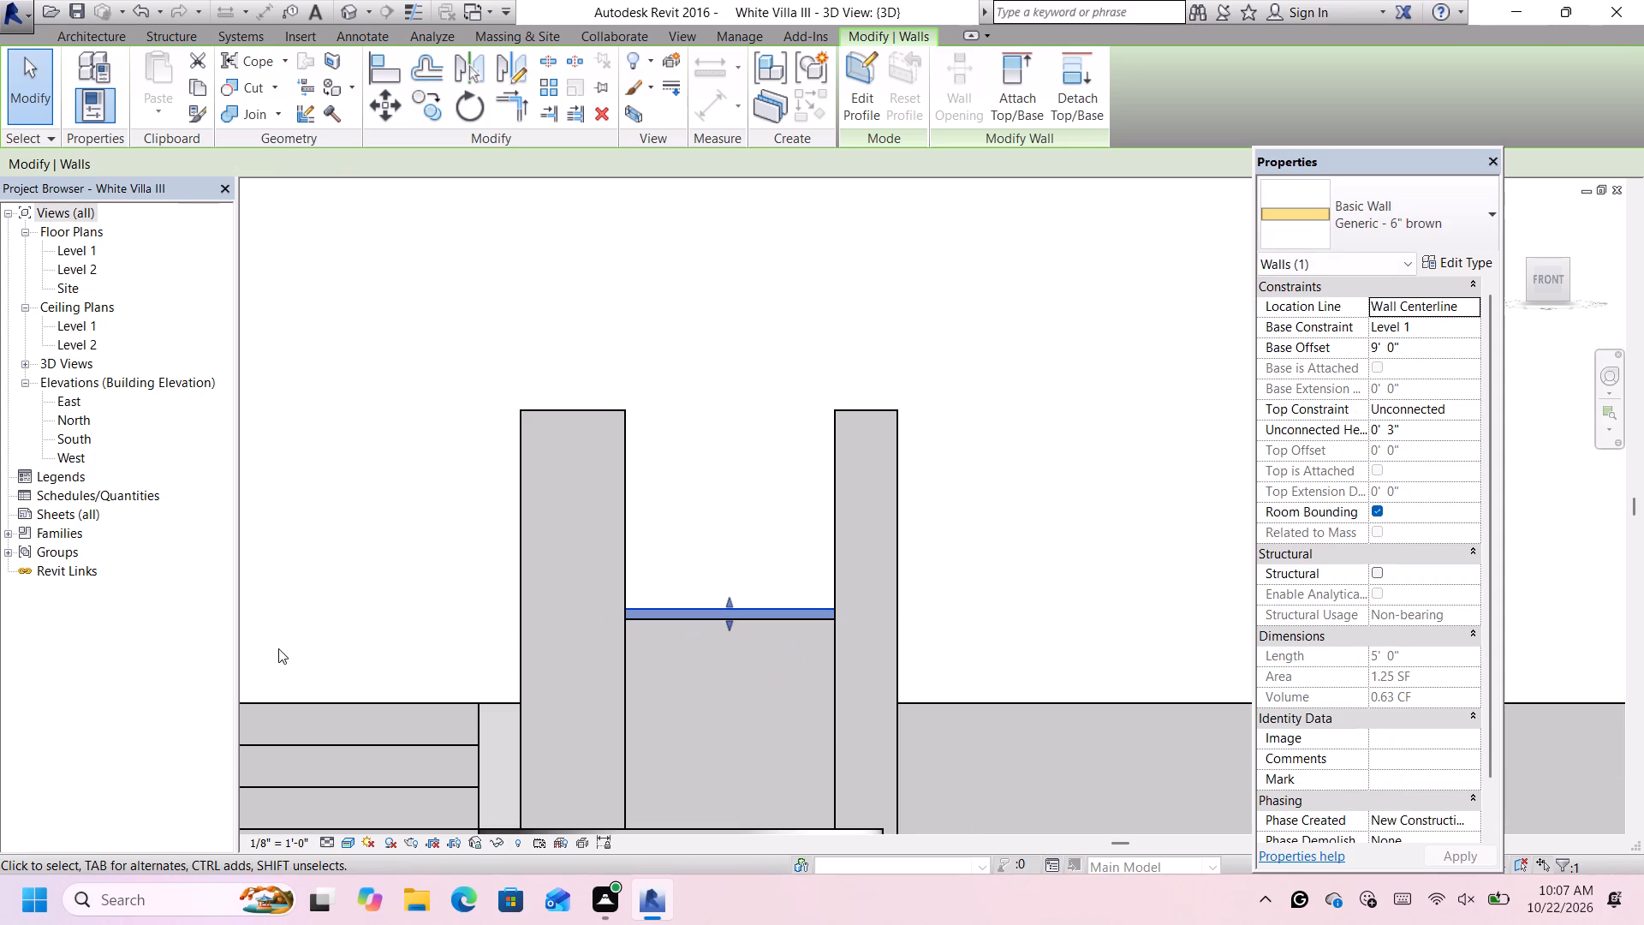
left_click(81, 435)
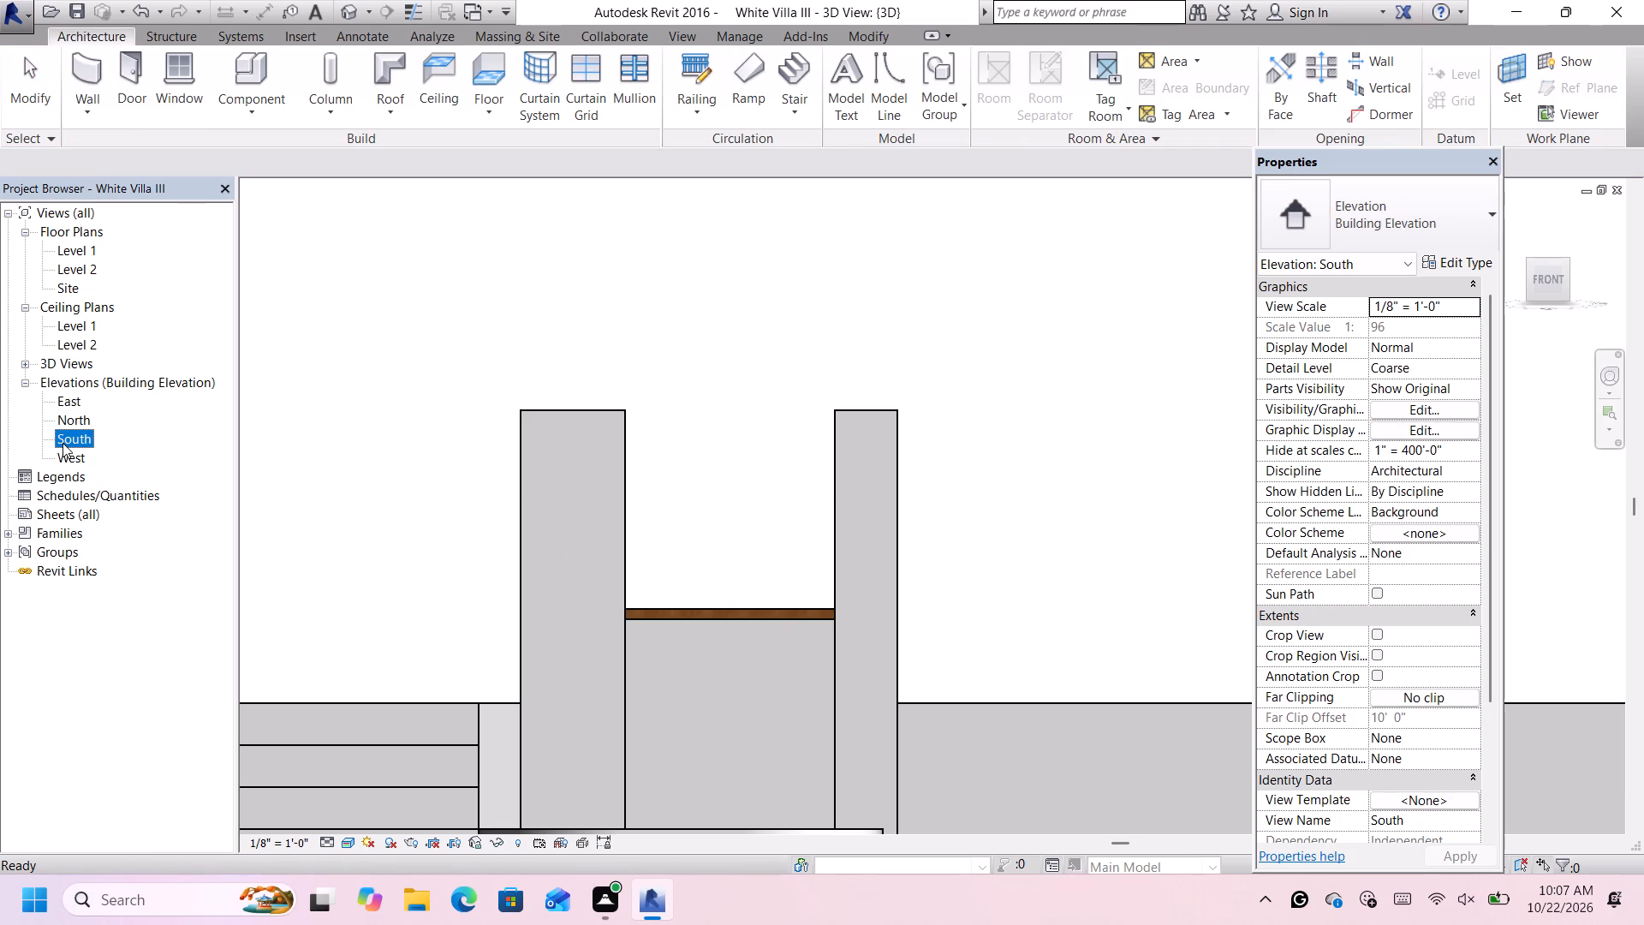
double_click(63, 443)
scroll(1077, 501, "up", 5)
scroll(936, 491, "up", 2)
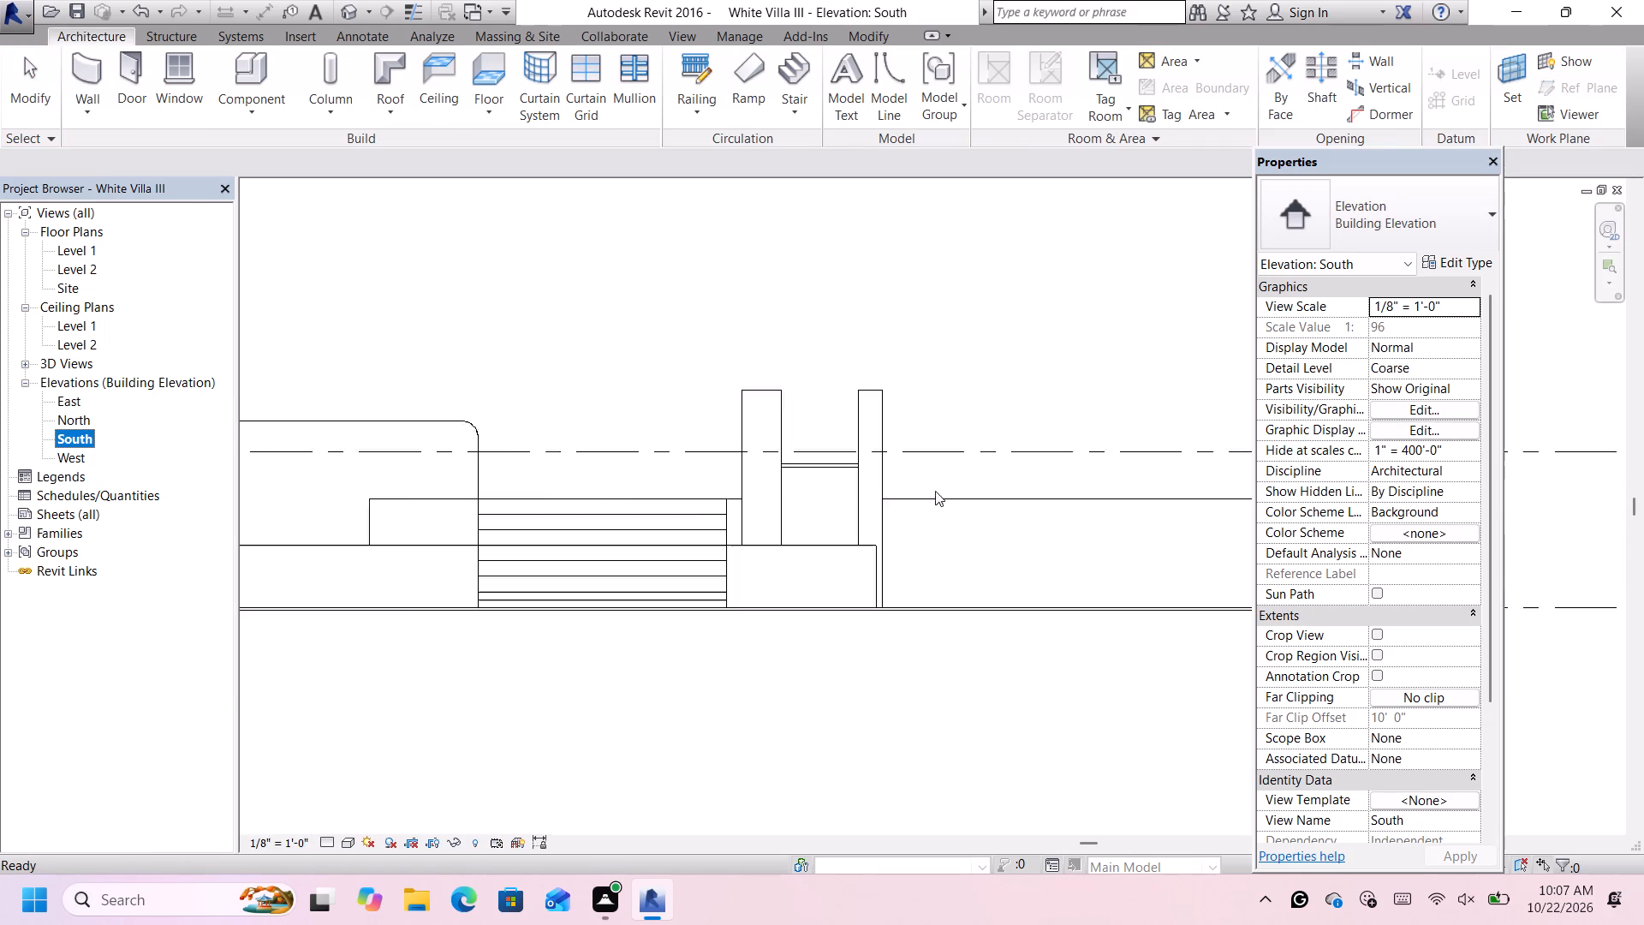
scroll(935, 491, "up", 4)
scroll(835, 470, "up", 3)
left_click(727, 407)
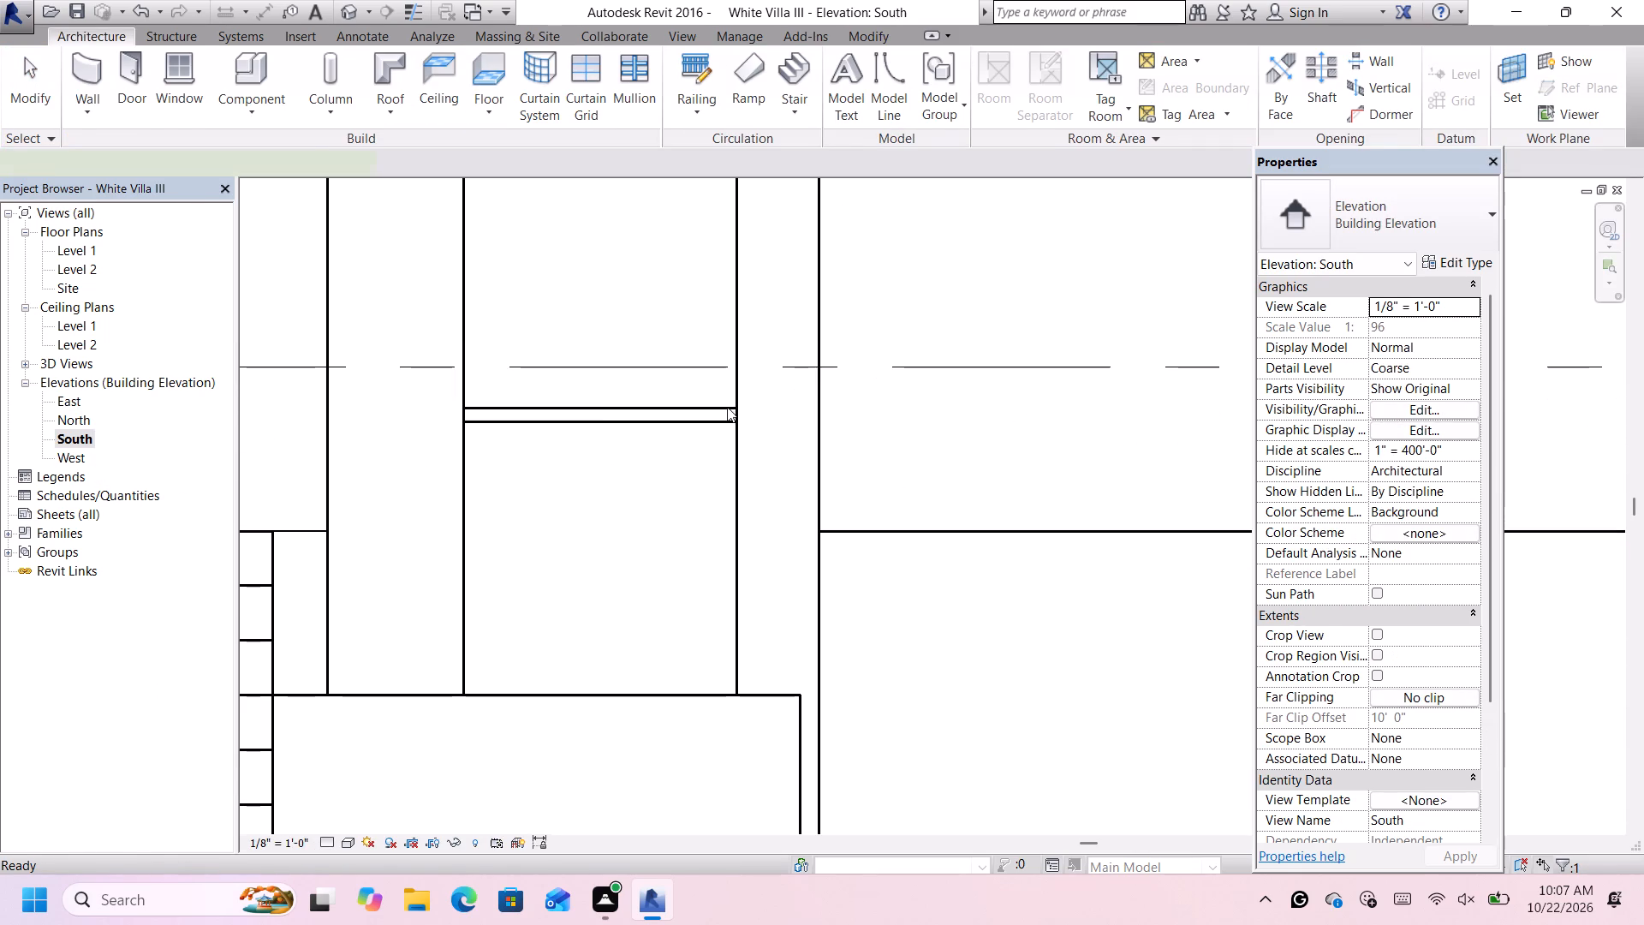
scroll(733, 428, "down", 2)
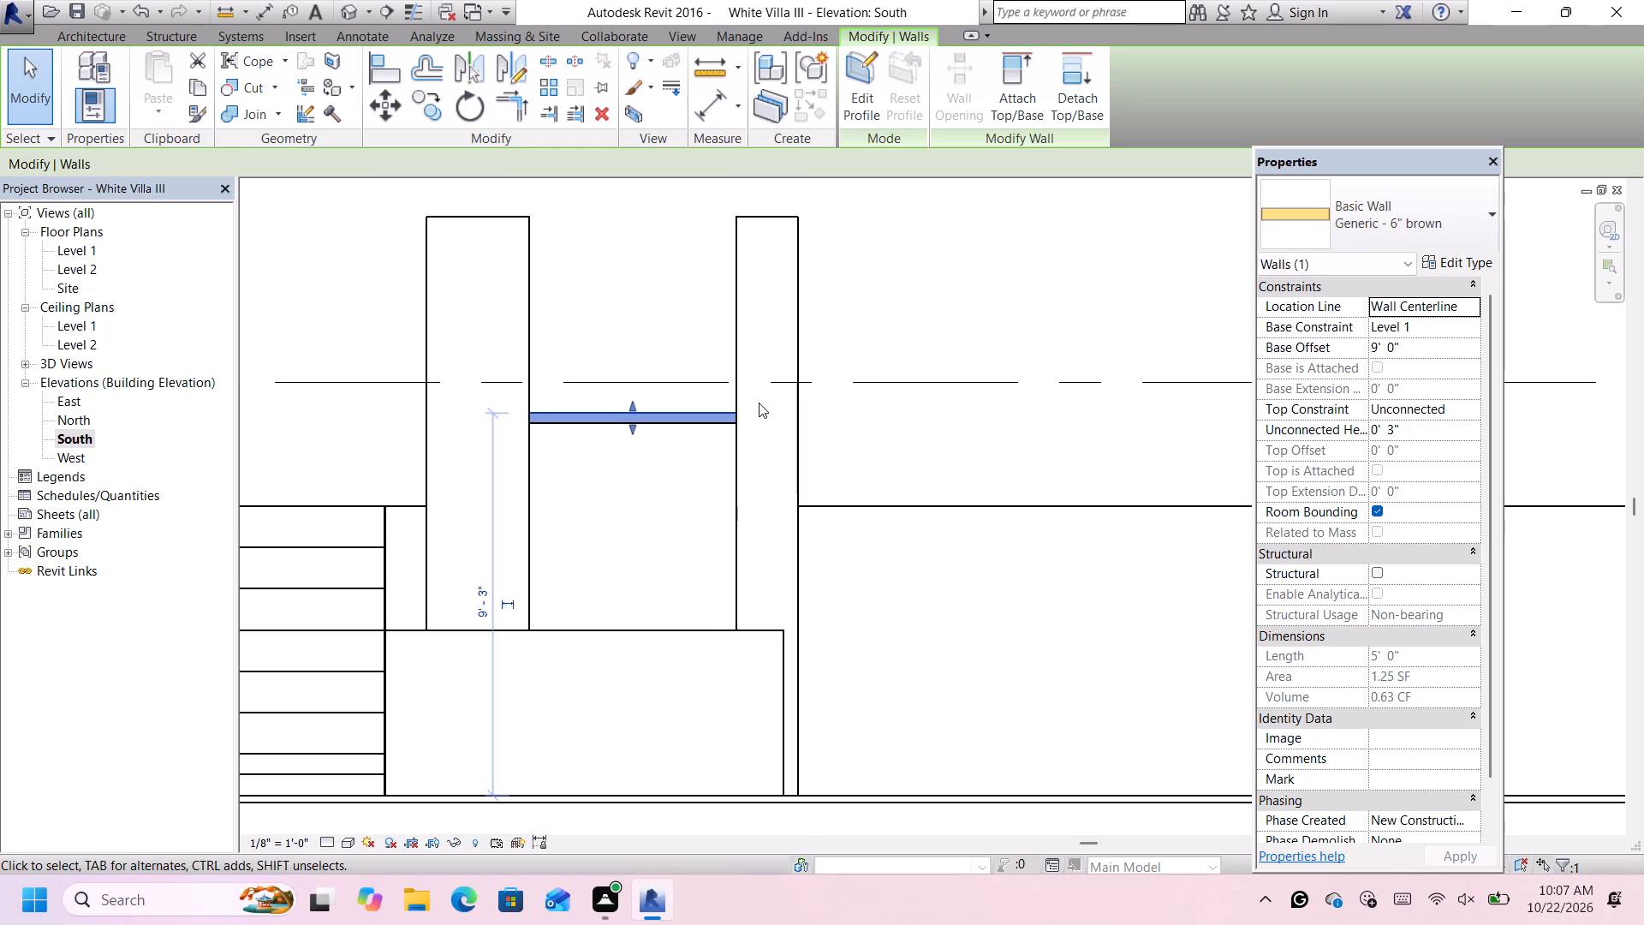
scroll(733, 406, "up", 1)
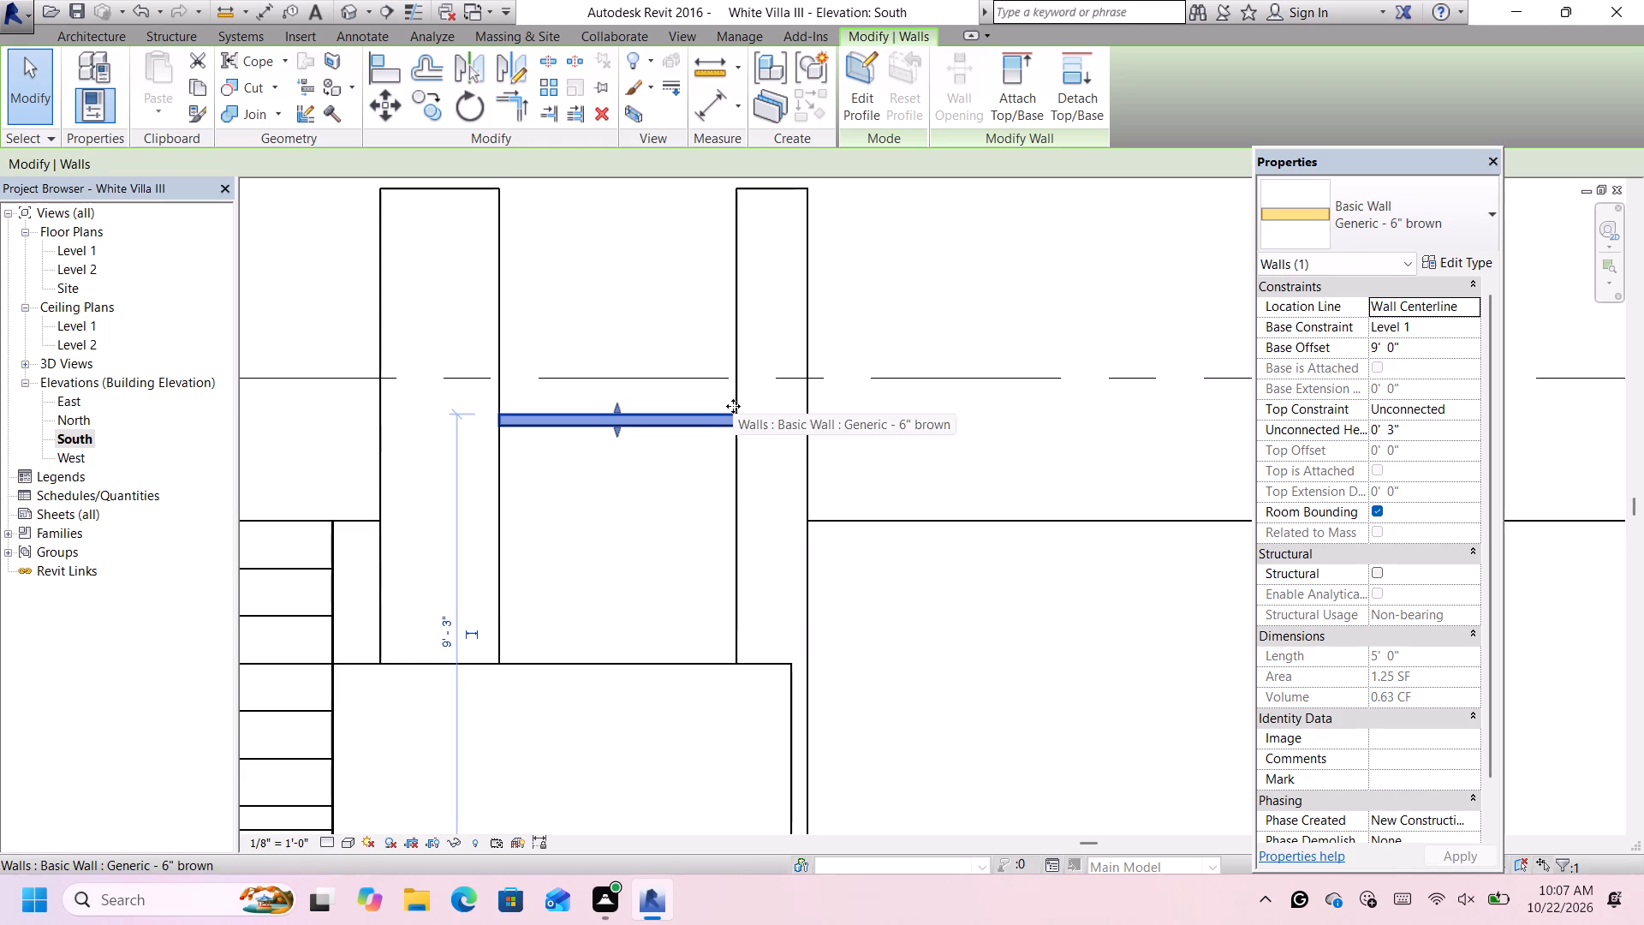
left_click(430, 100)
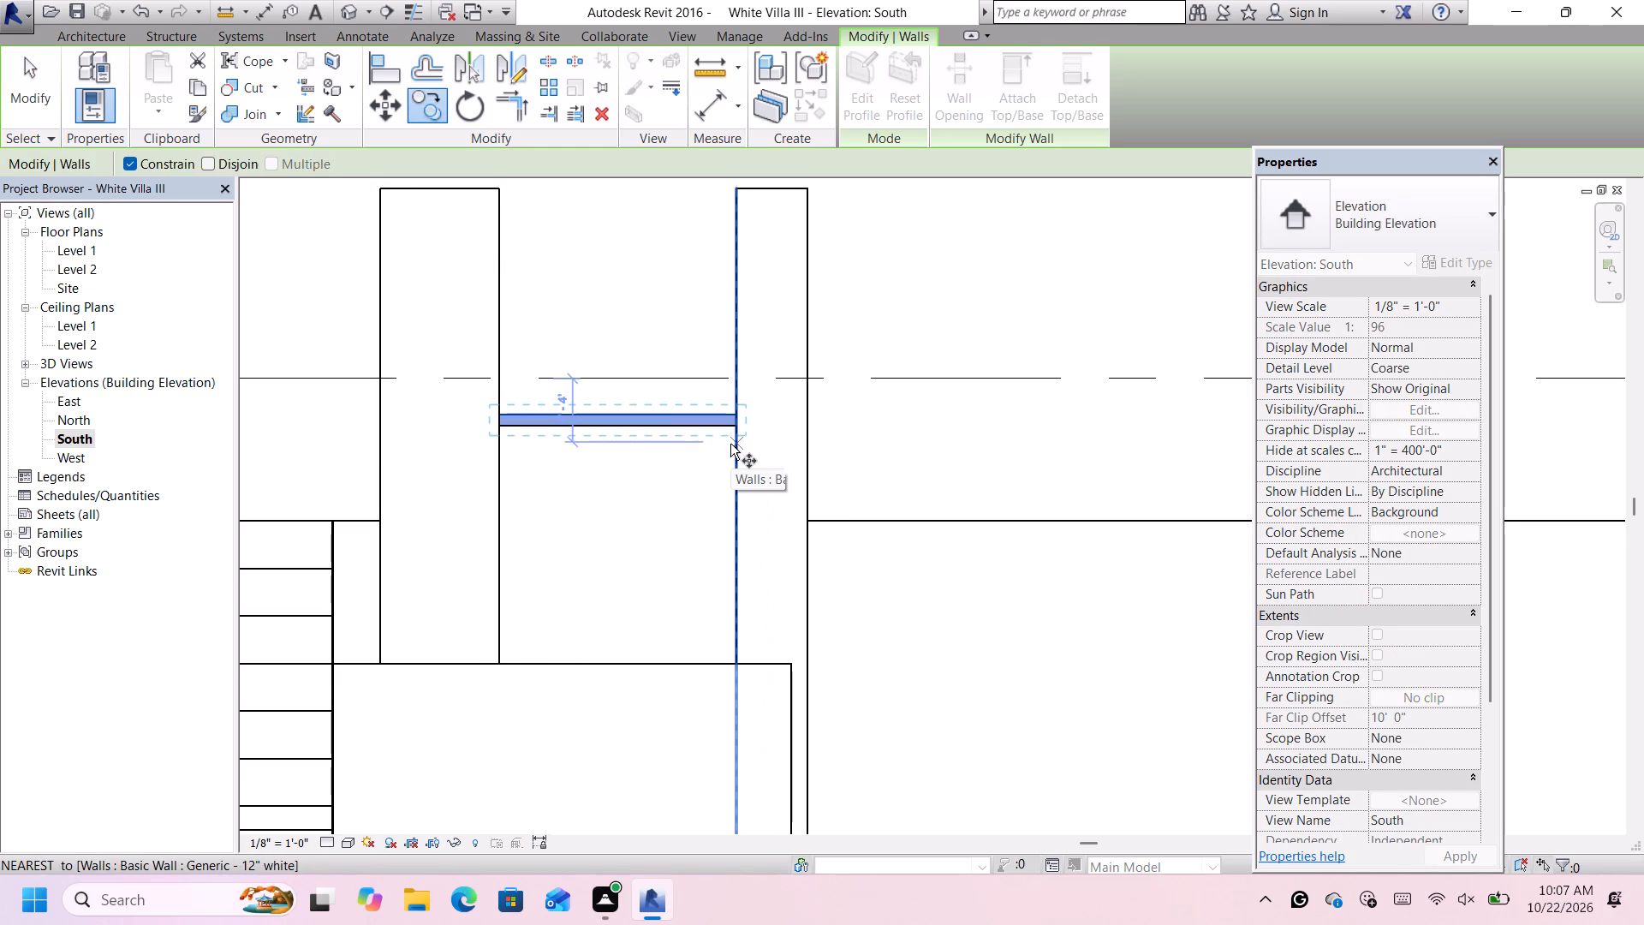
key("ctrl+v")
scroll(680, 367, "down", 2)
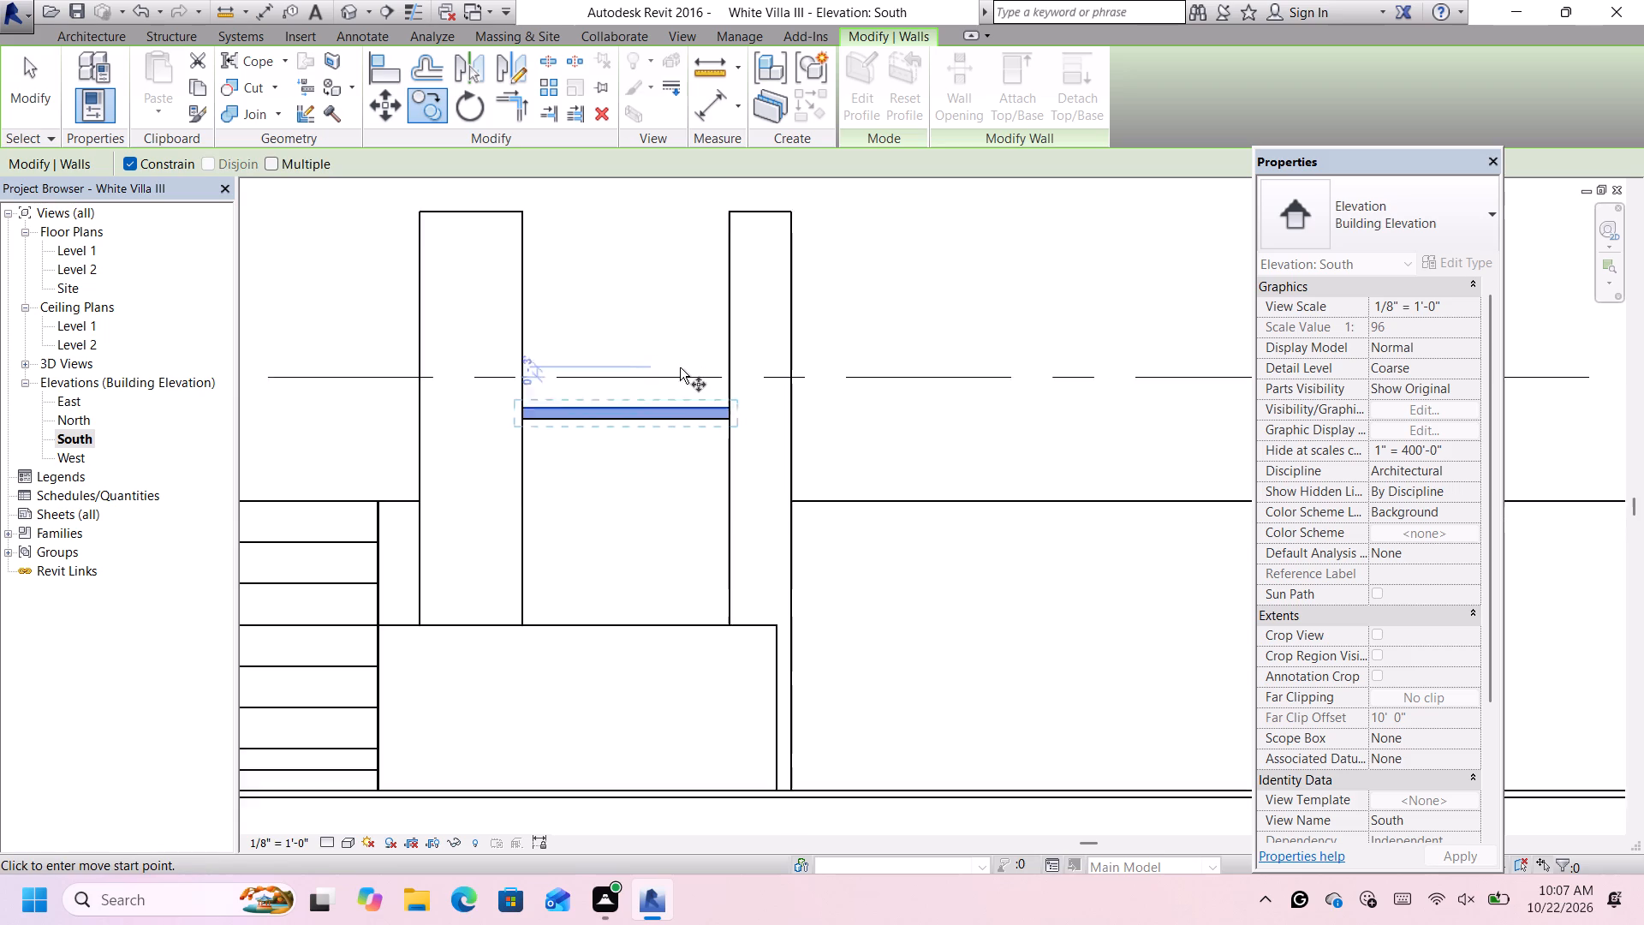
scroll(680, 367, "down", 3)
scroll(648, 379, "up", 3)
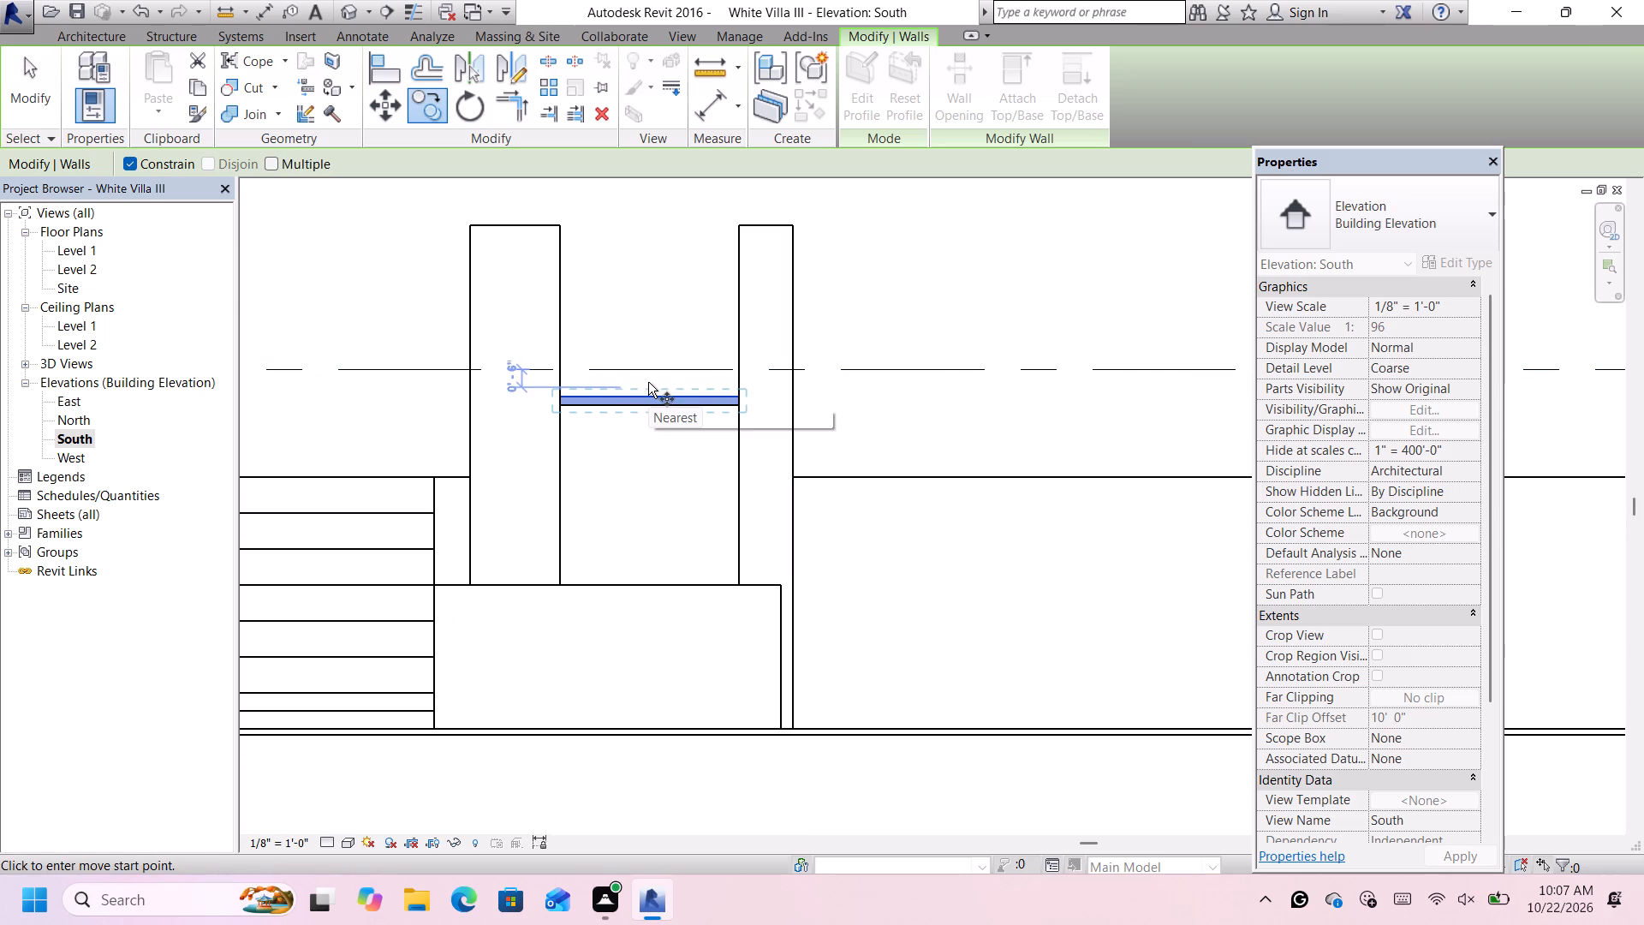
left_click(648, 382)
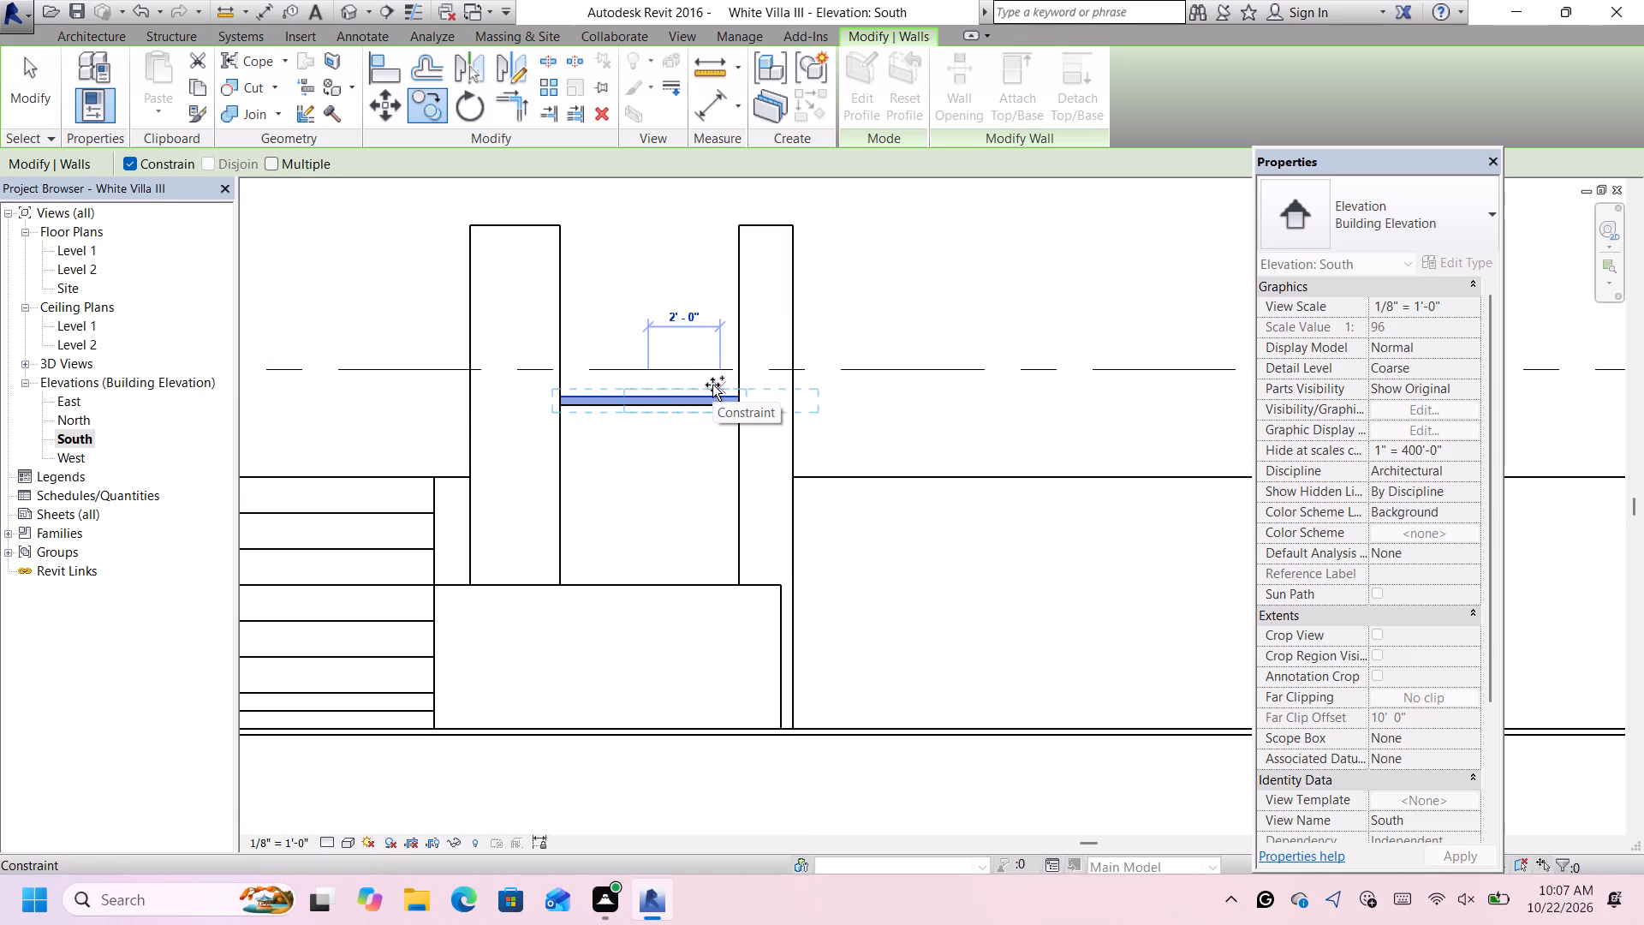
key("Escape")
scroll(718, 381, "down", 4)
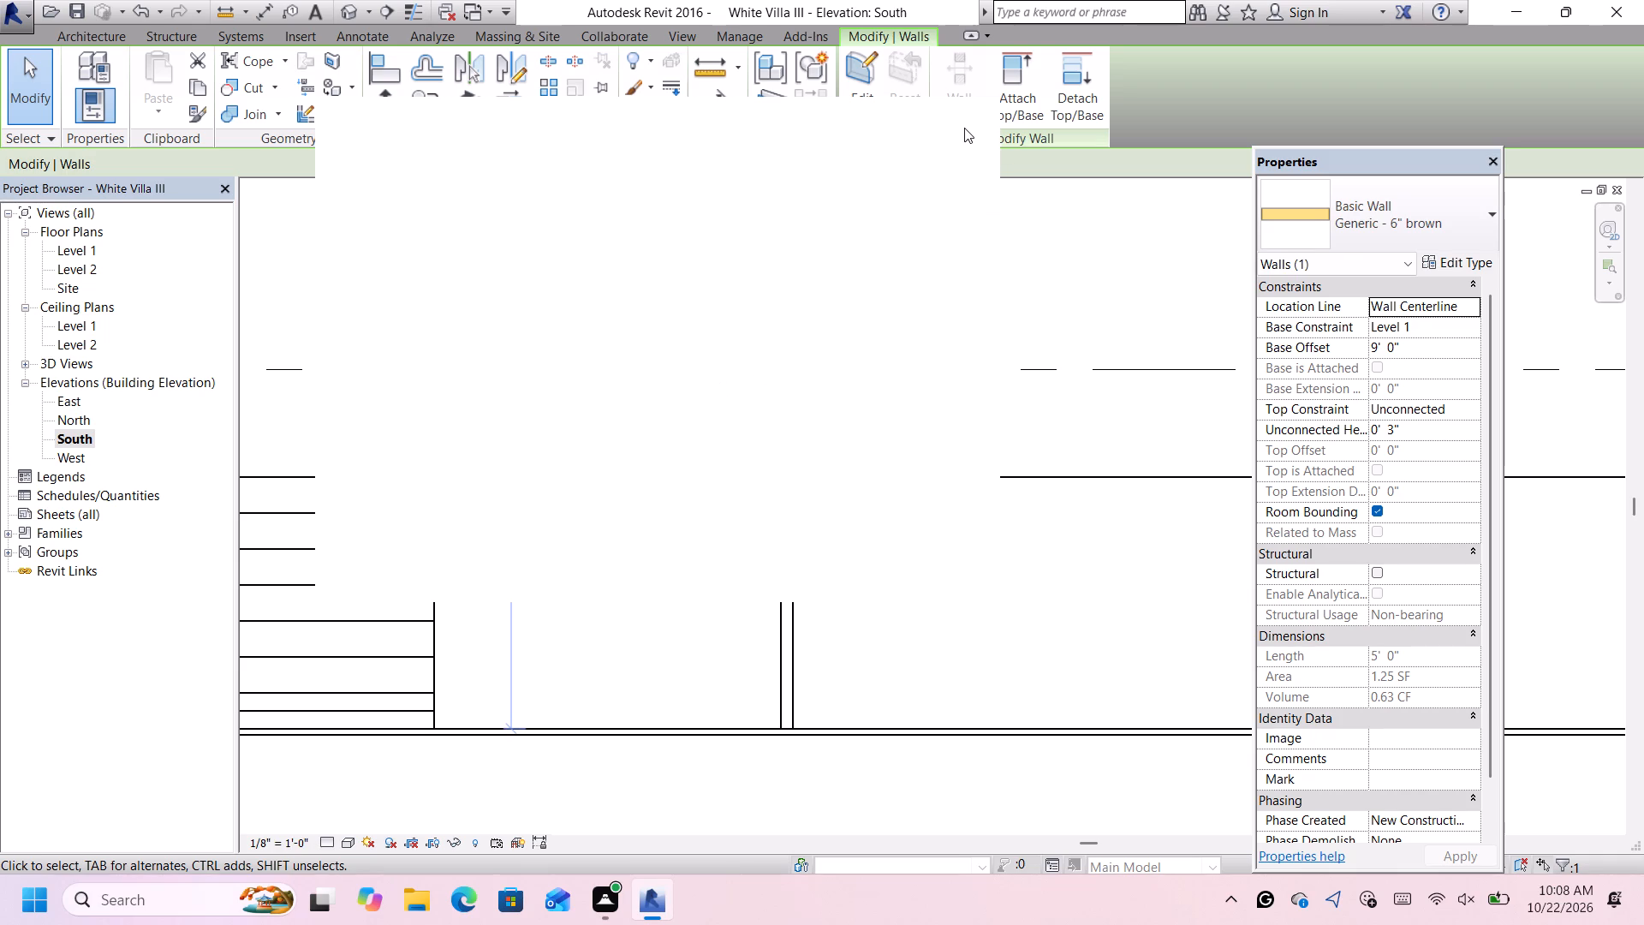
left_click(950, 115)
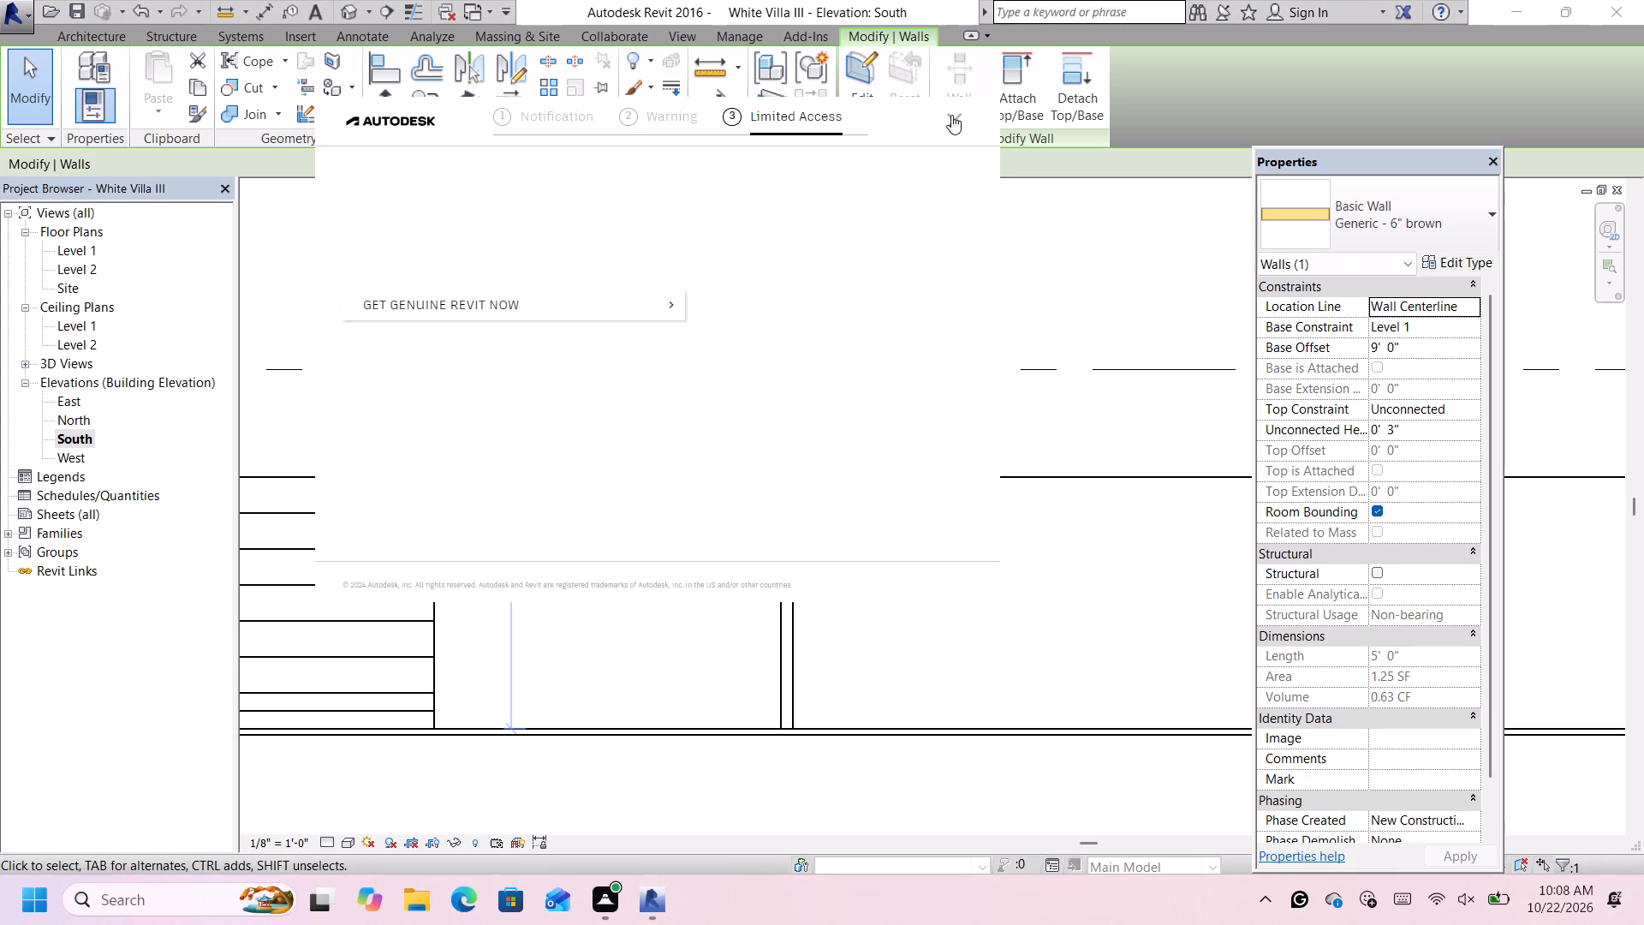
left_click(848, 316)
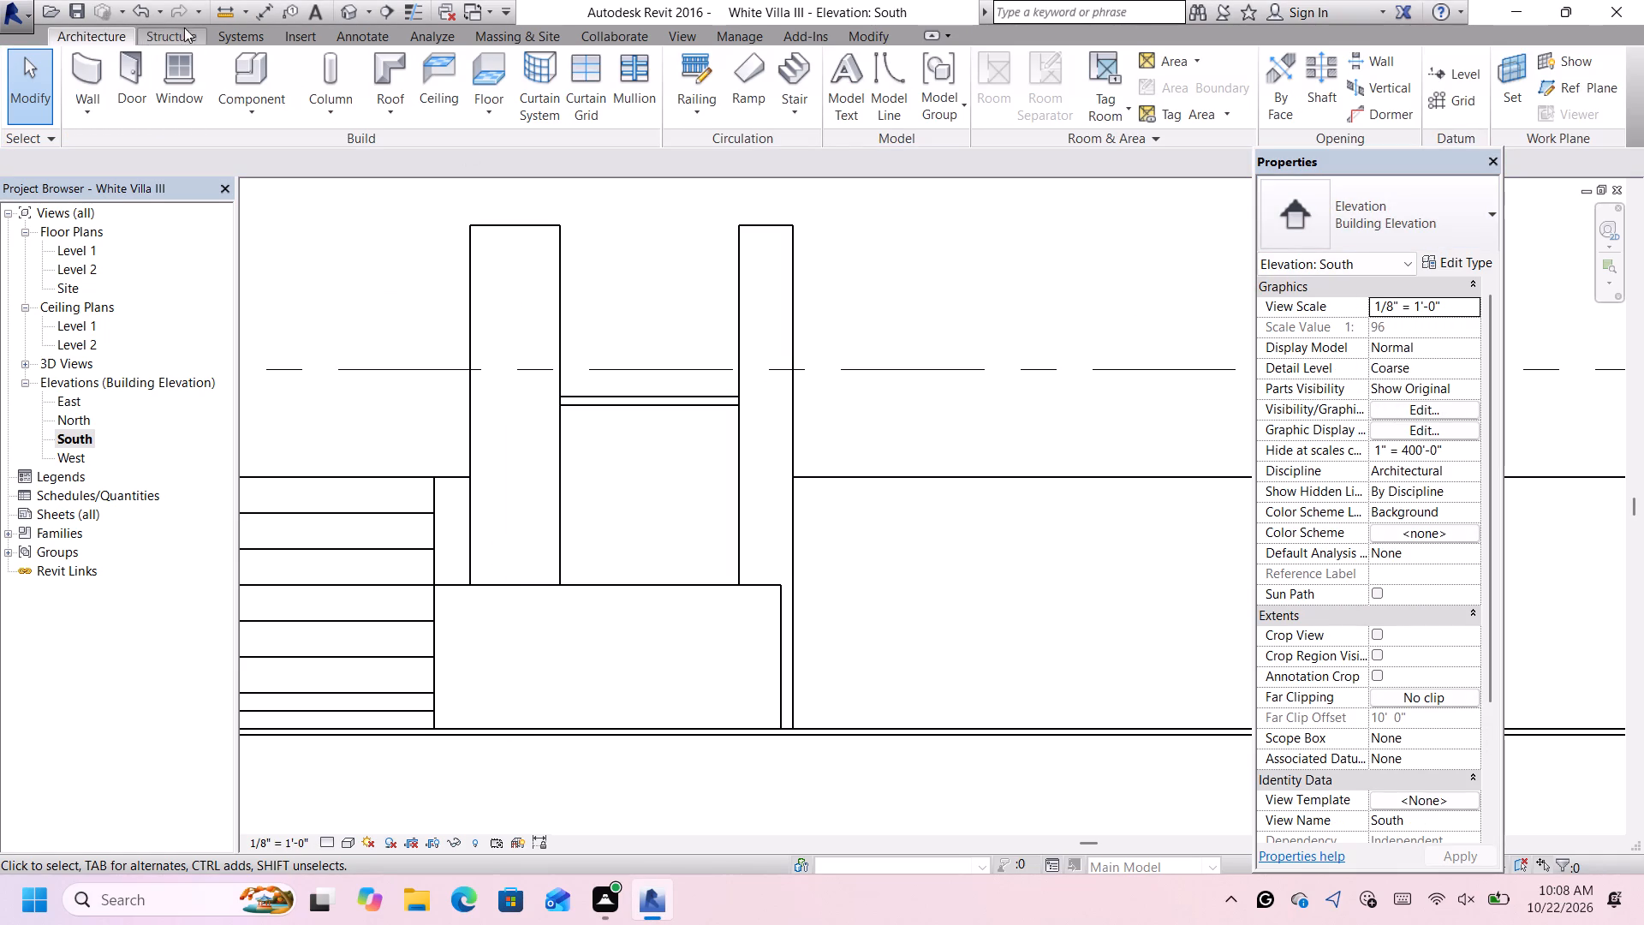
In the top 3D view, set up a new wall using the Generic - 6" brown type.
left_click(350, 16)
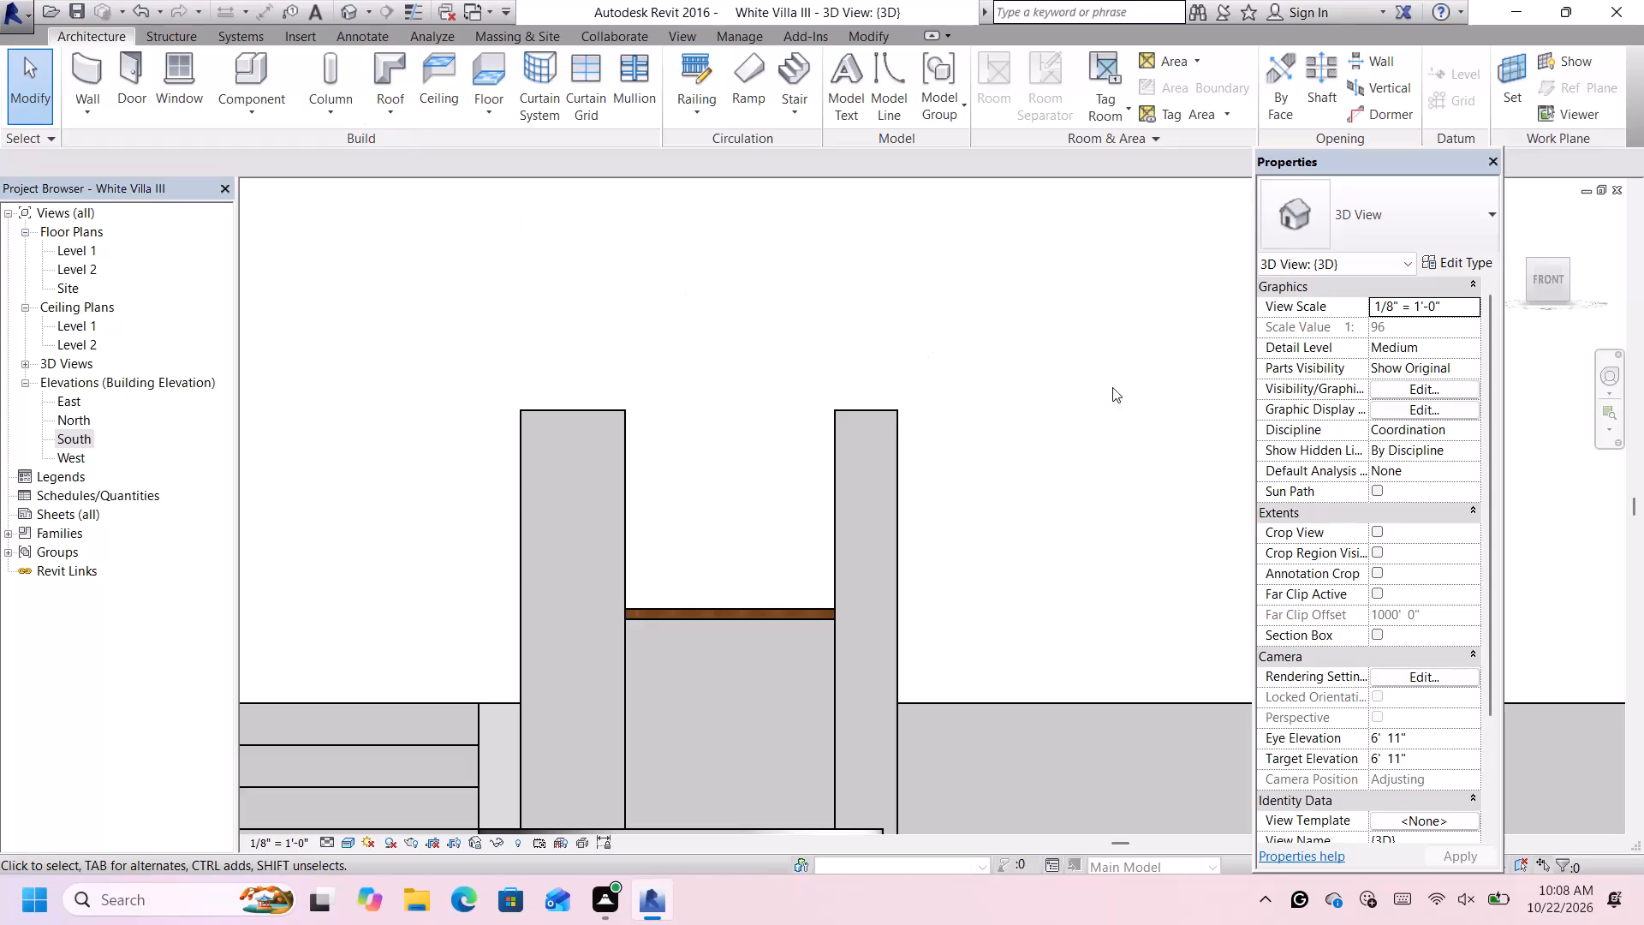
left_click(1548, 265)
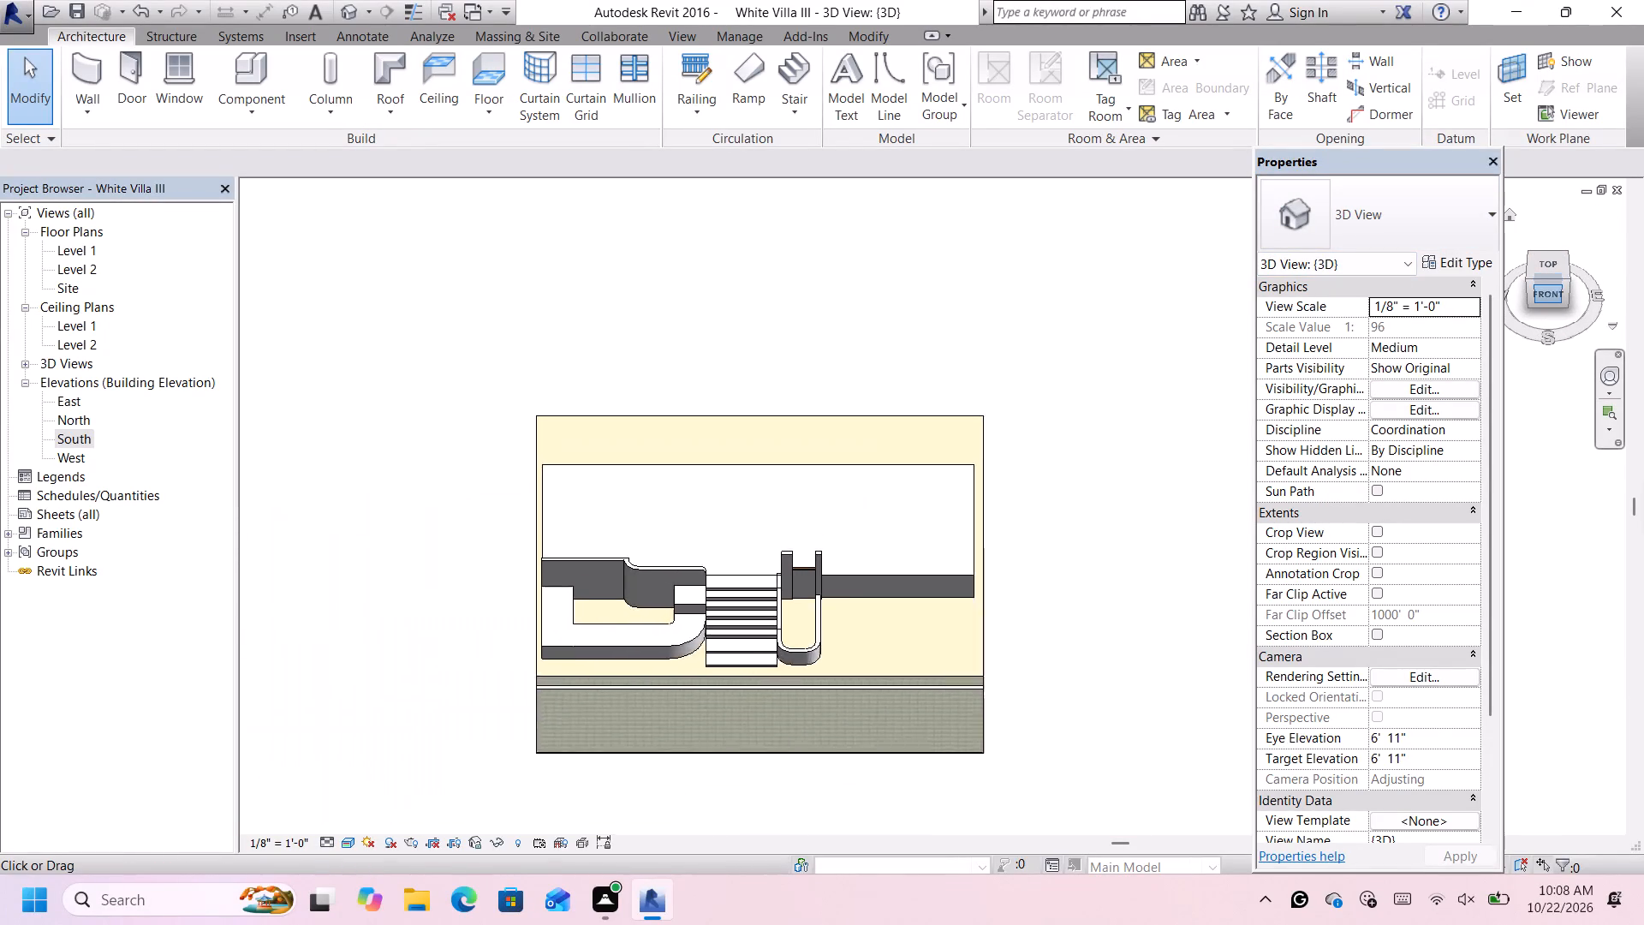
left_click(1553, 262)
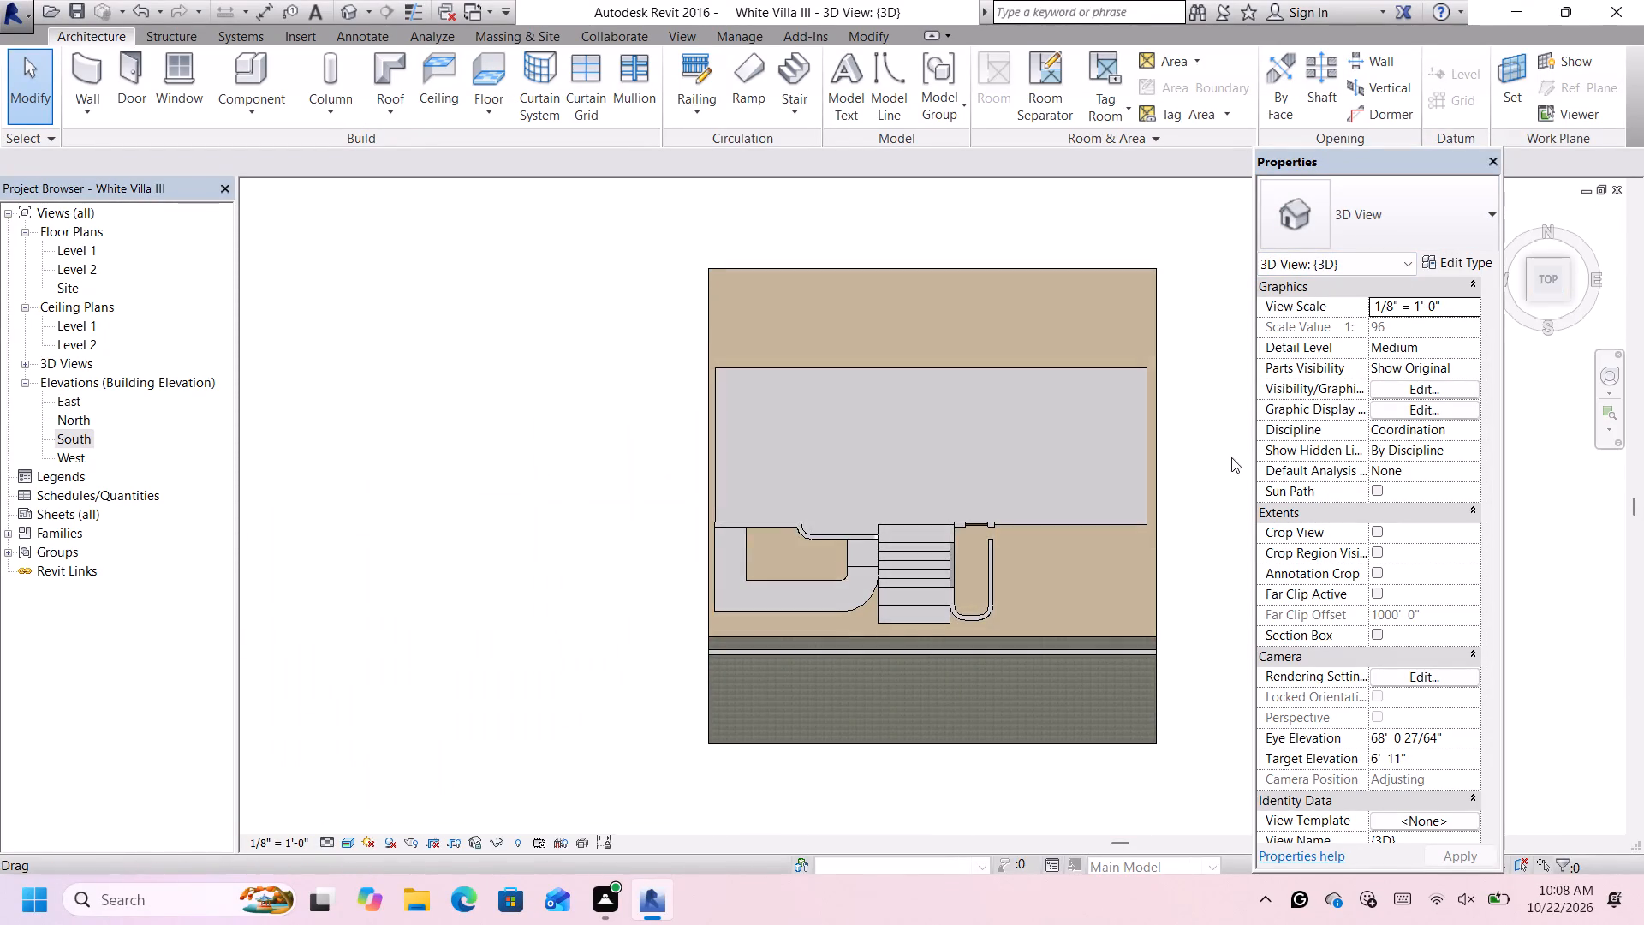
scroll(1188, 482, "up", 5)
scroll(1125, 568, "up", 3)
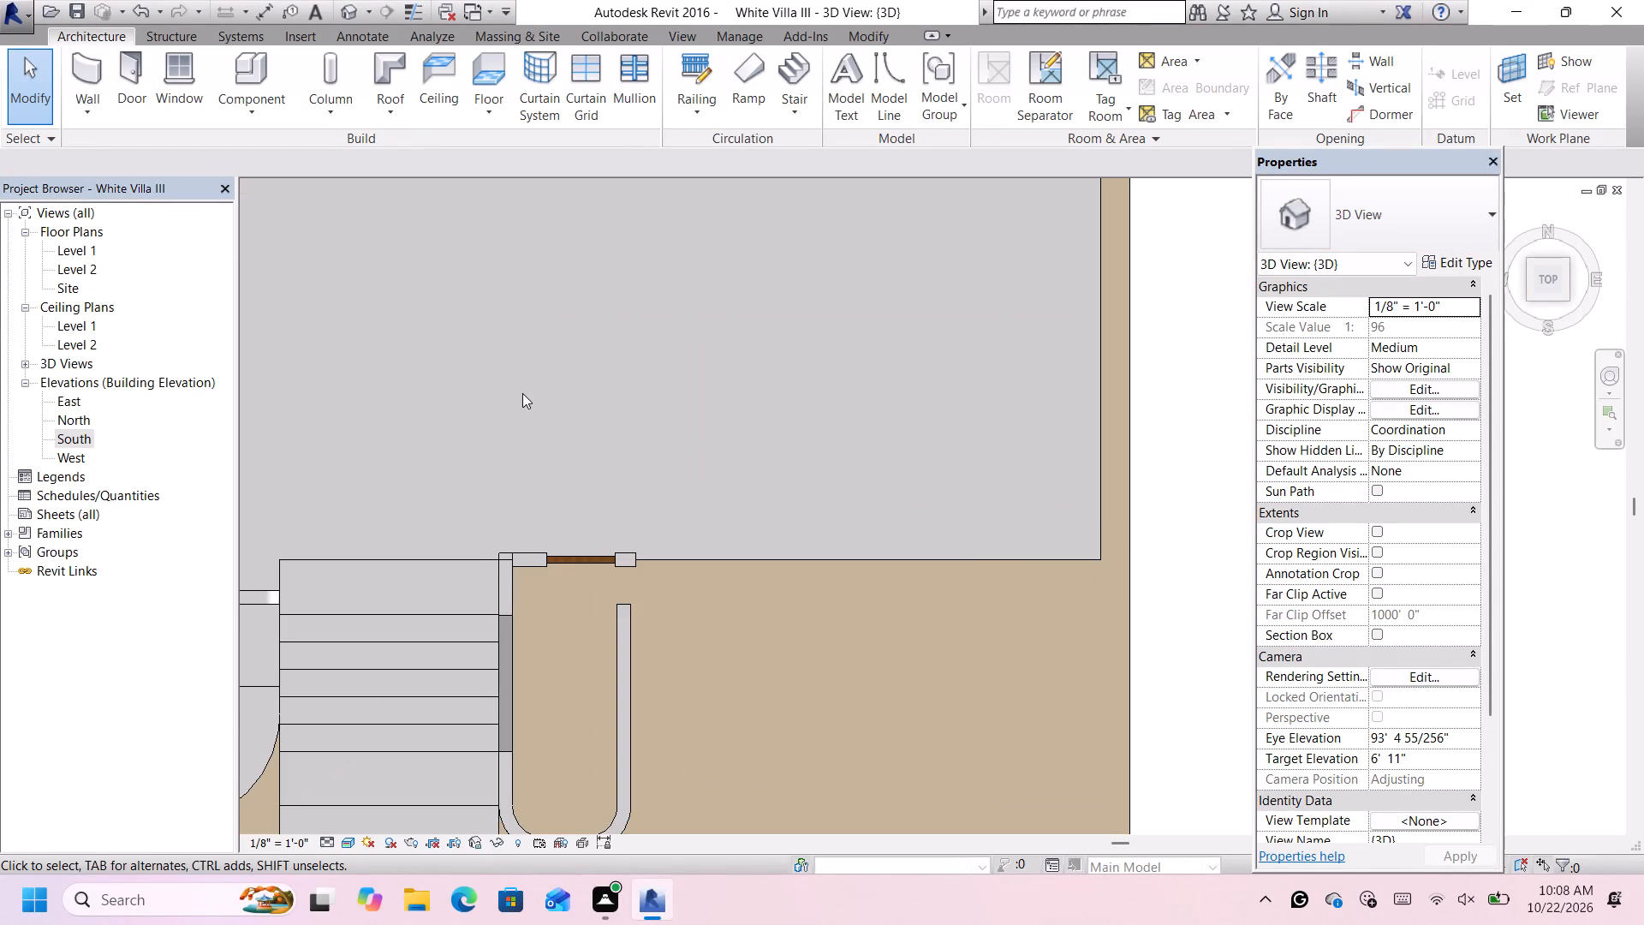
left_click(69, 57)
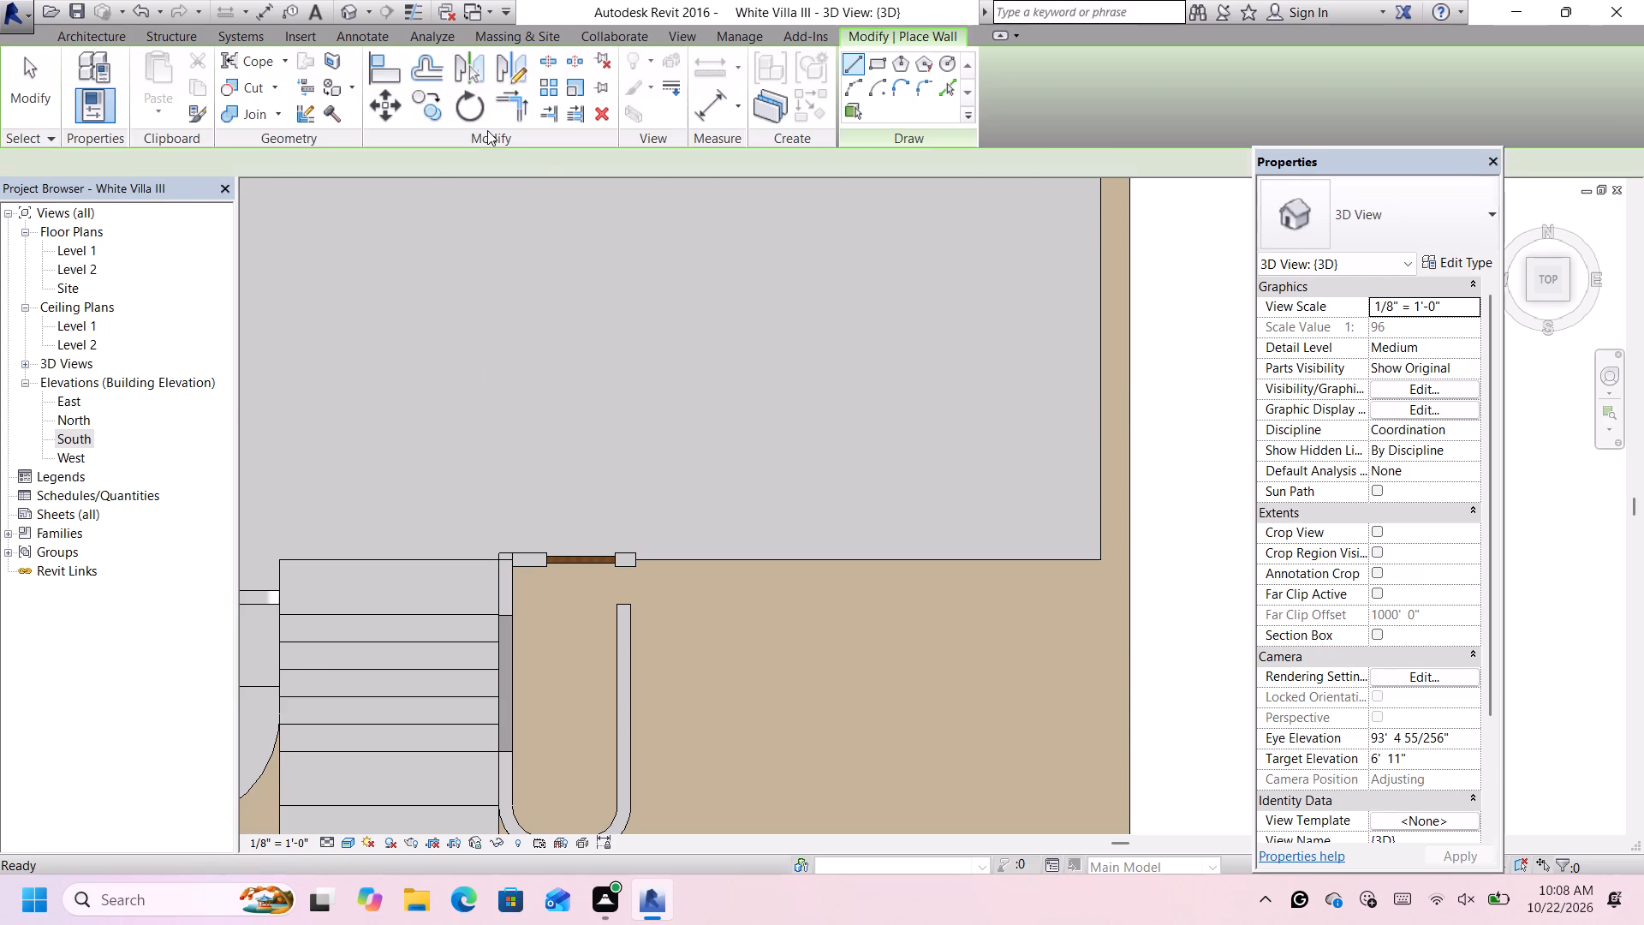
left_click(1422, 212)
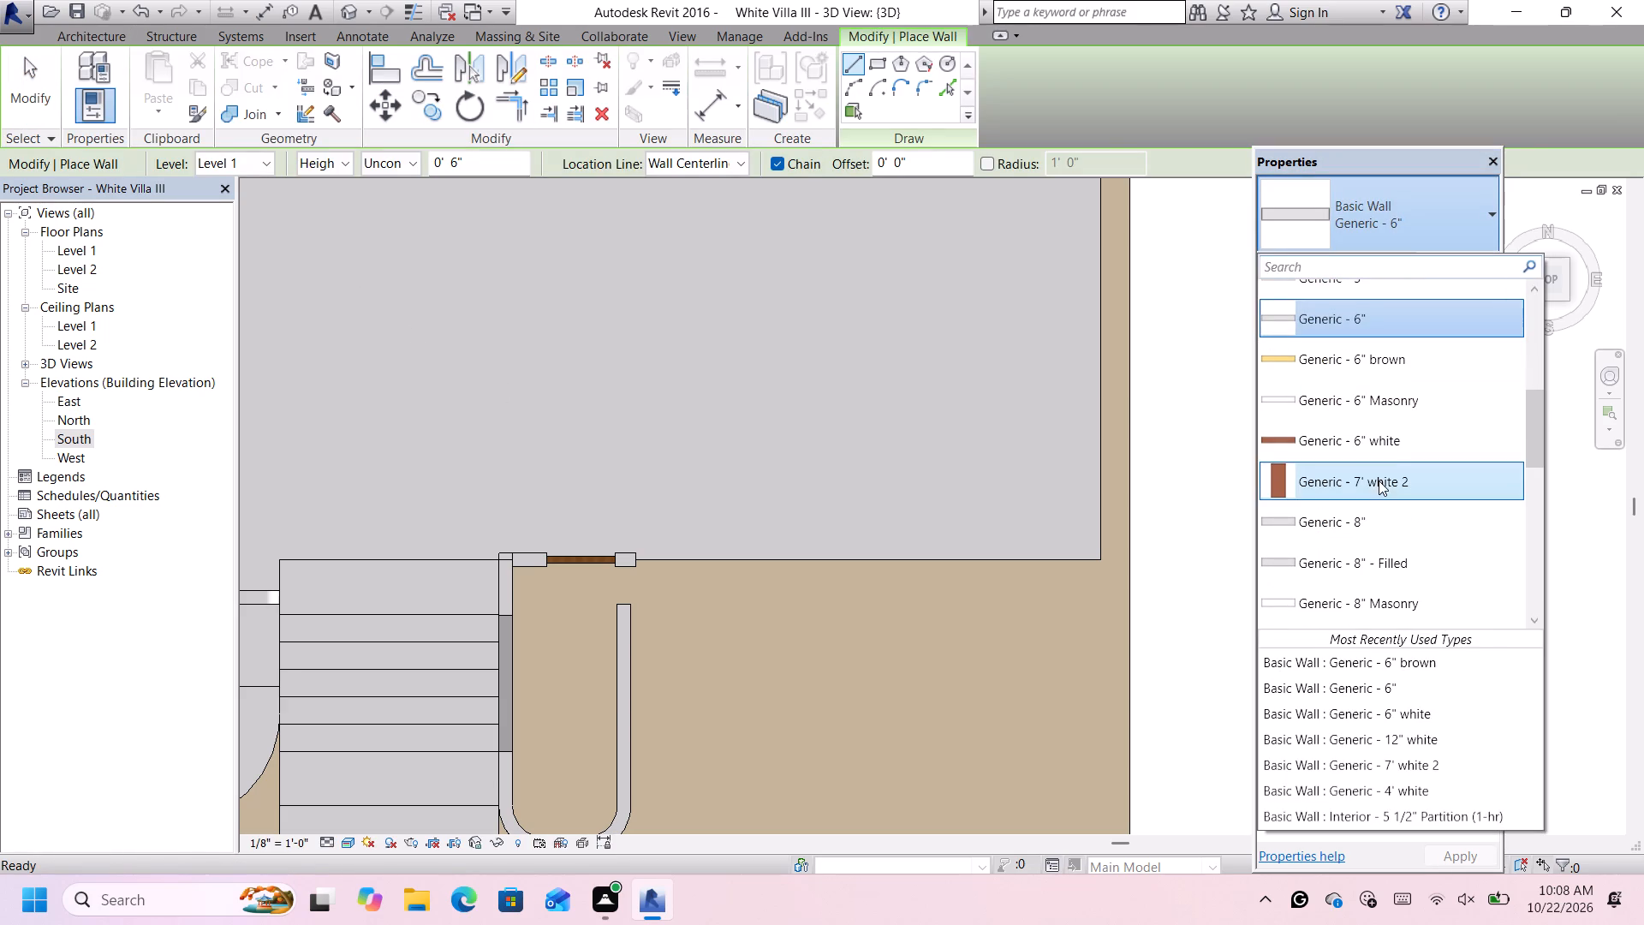
left_click(1418, 355)
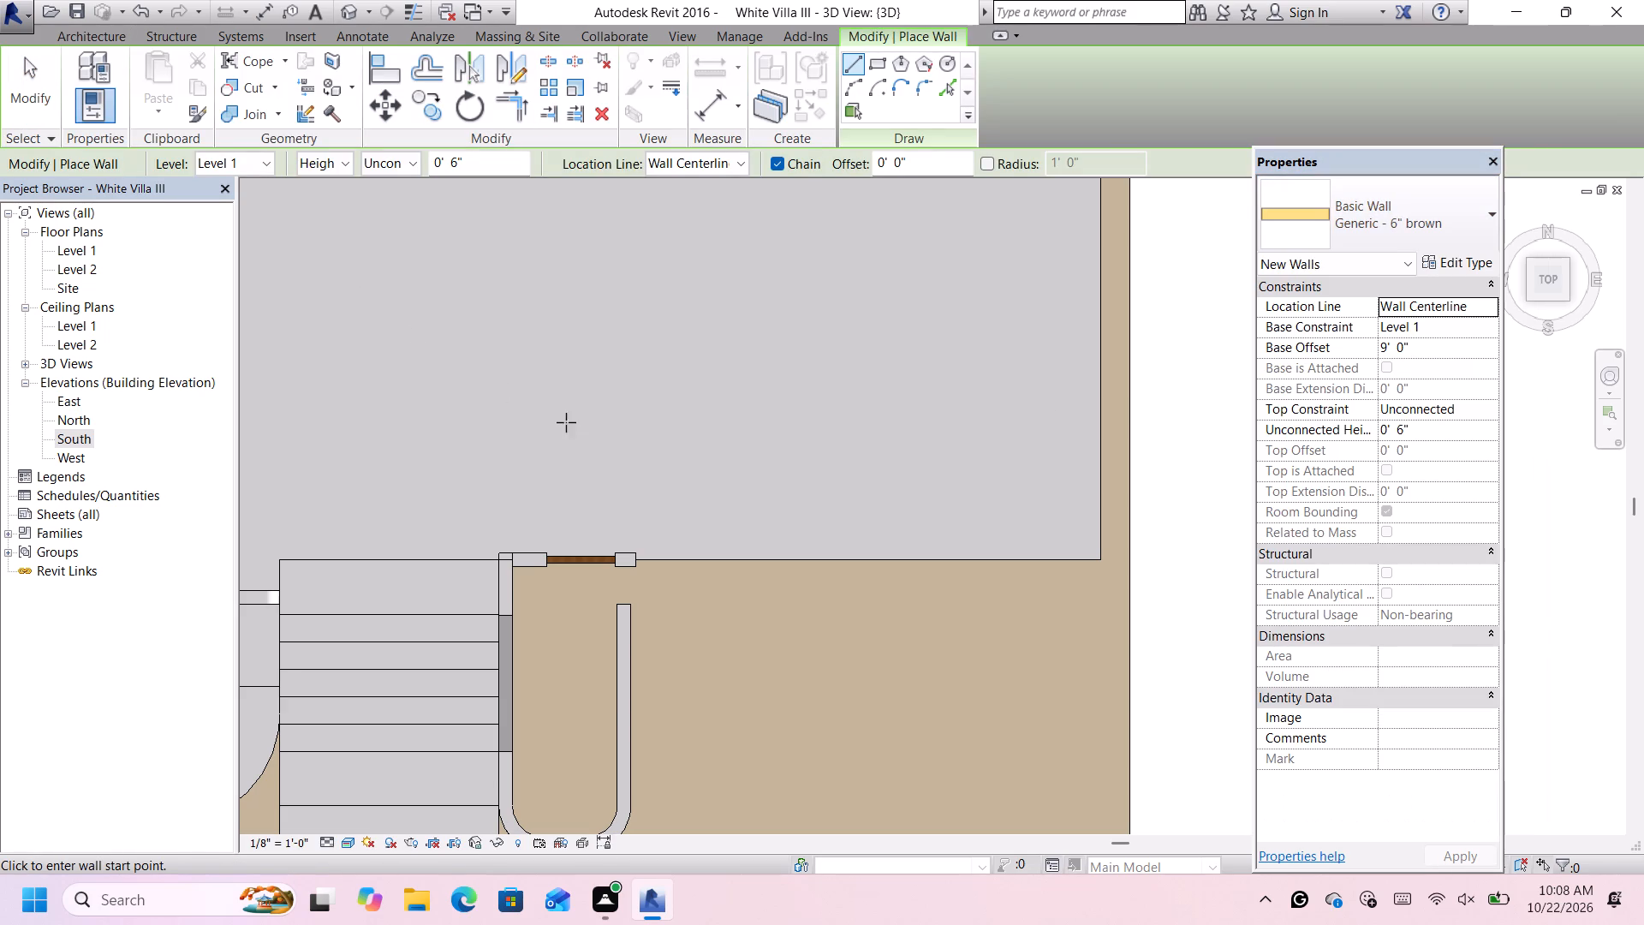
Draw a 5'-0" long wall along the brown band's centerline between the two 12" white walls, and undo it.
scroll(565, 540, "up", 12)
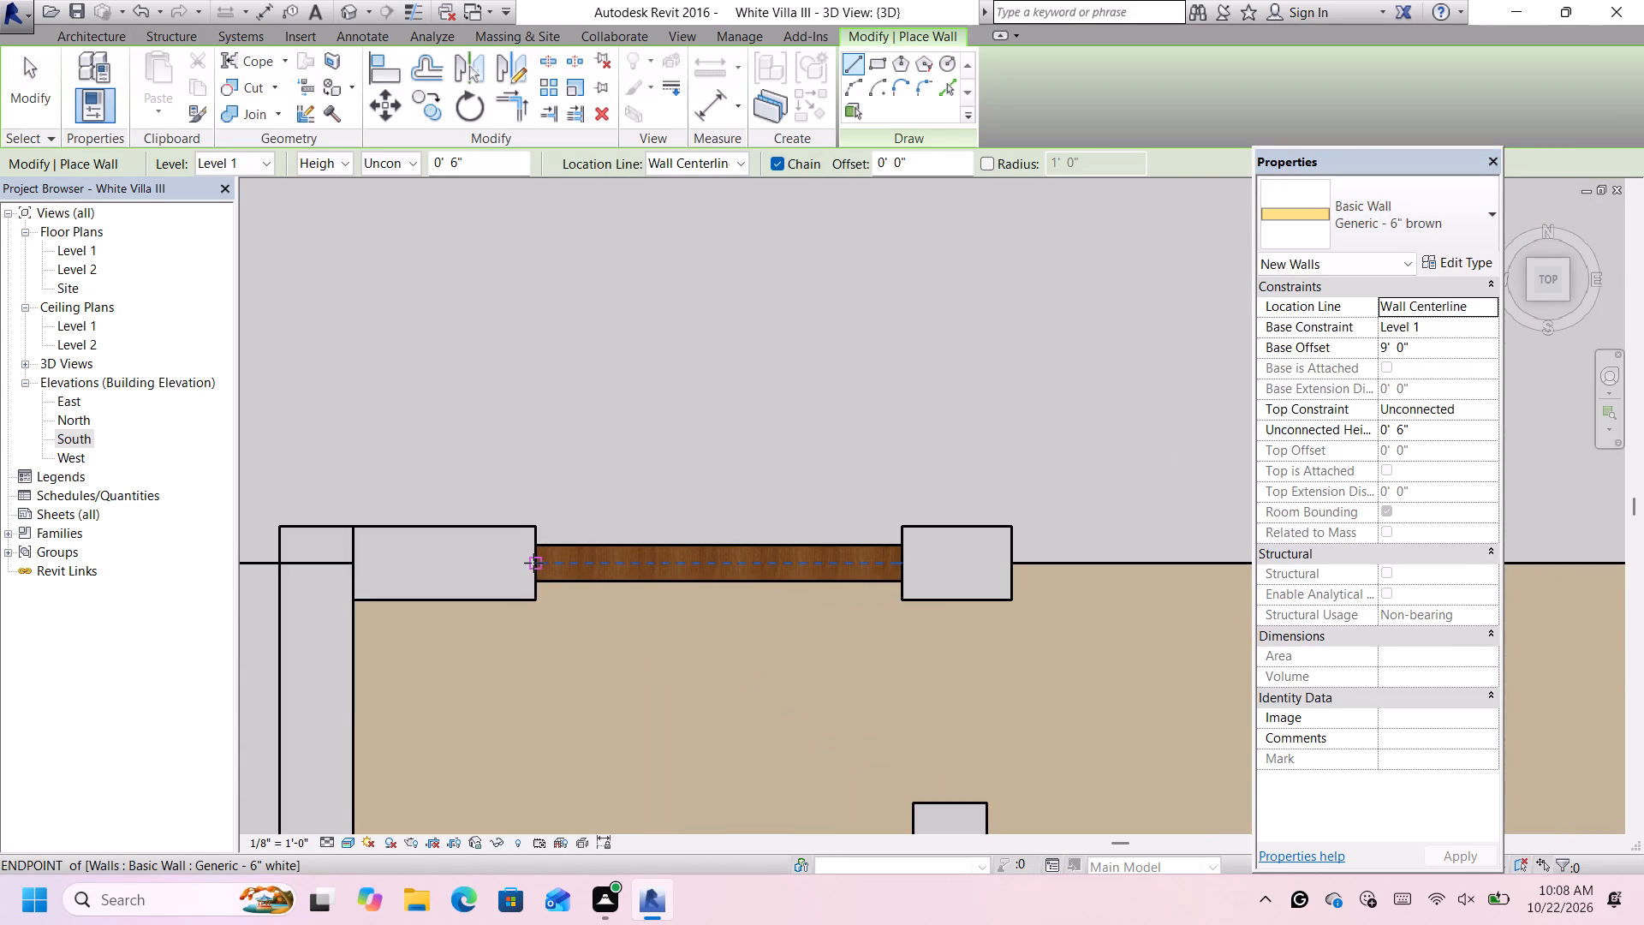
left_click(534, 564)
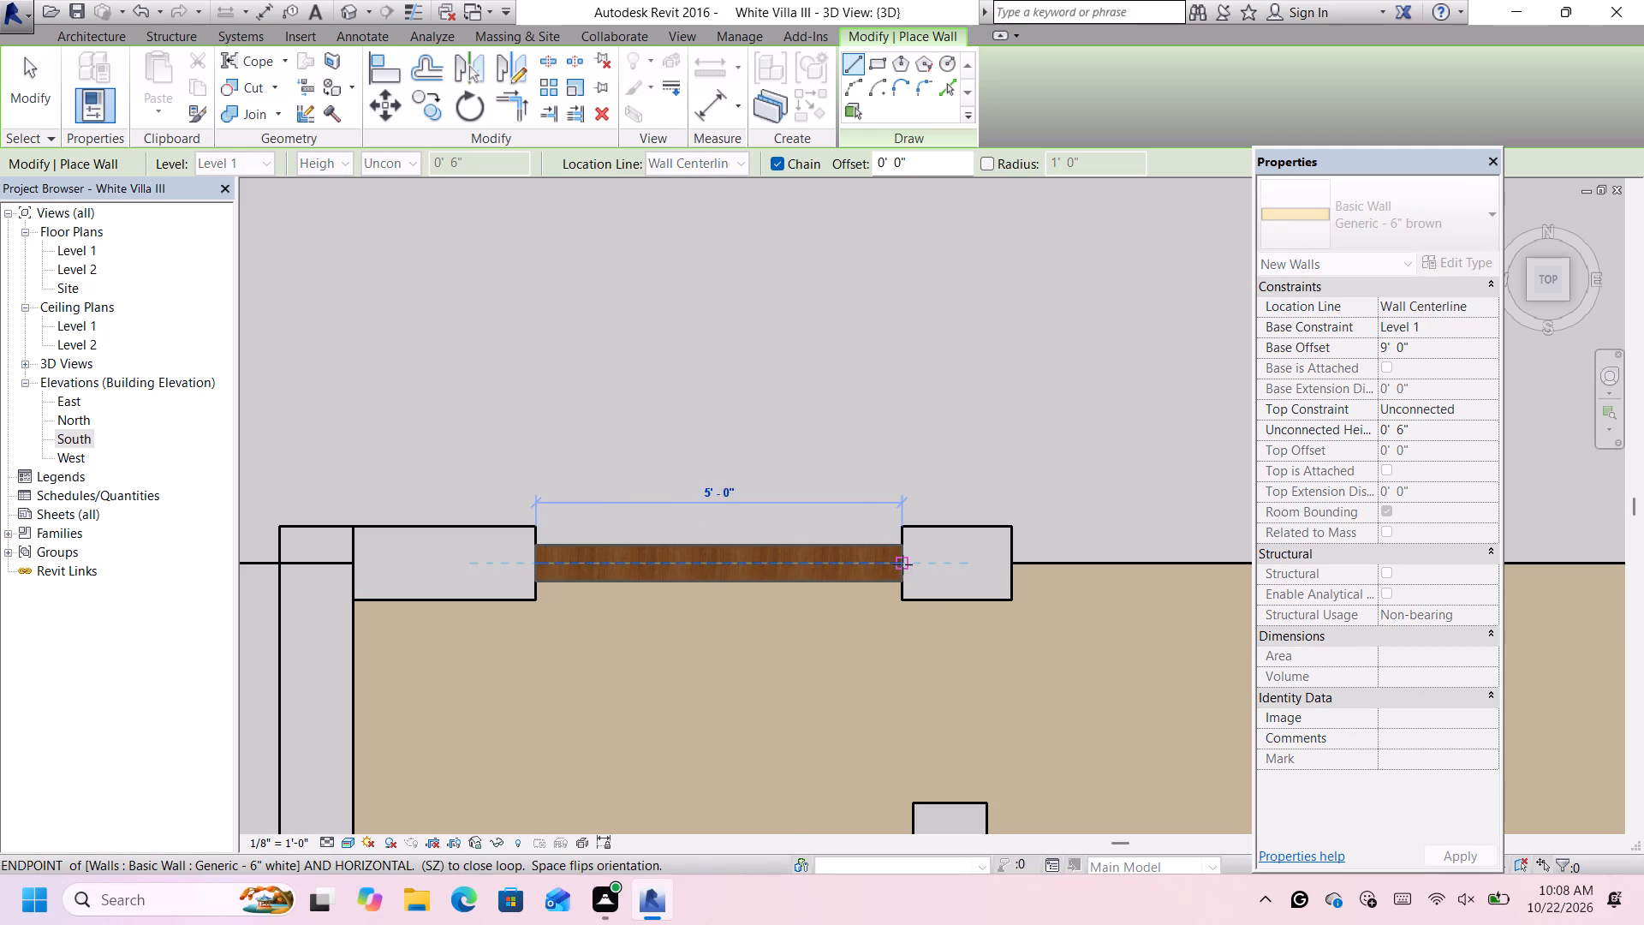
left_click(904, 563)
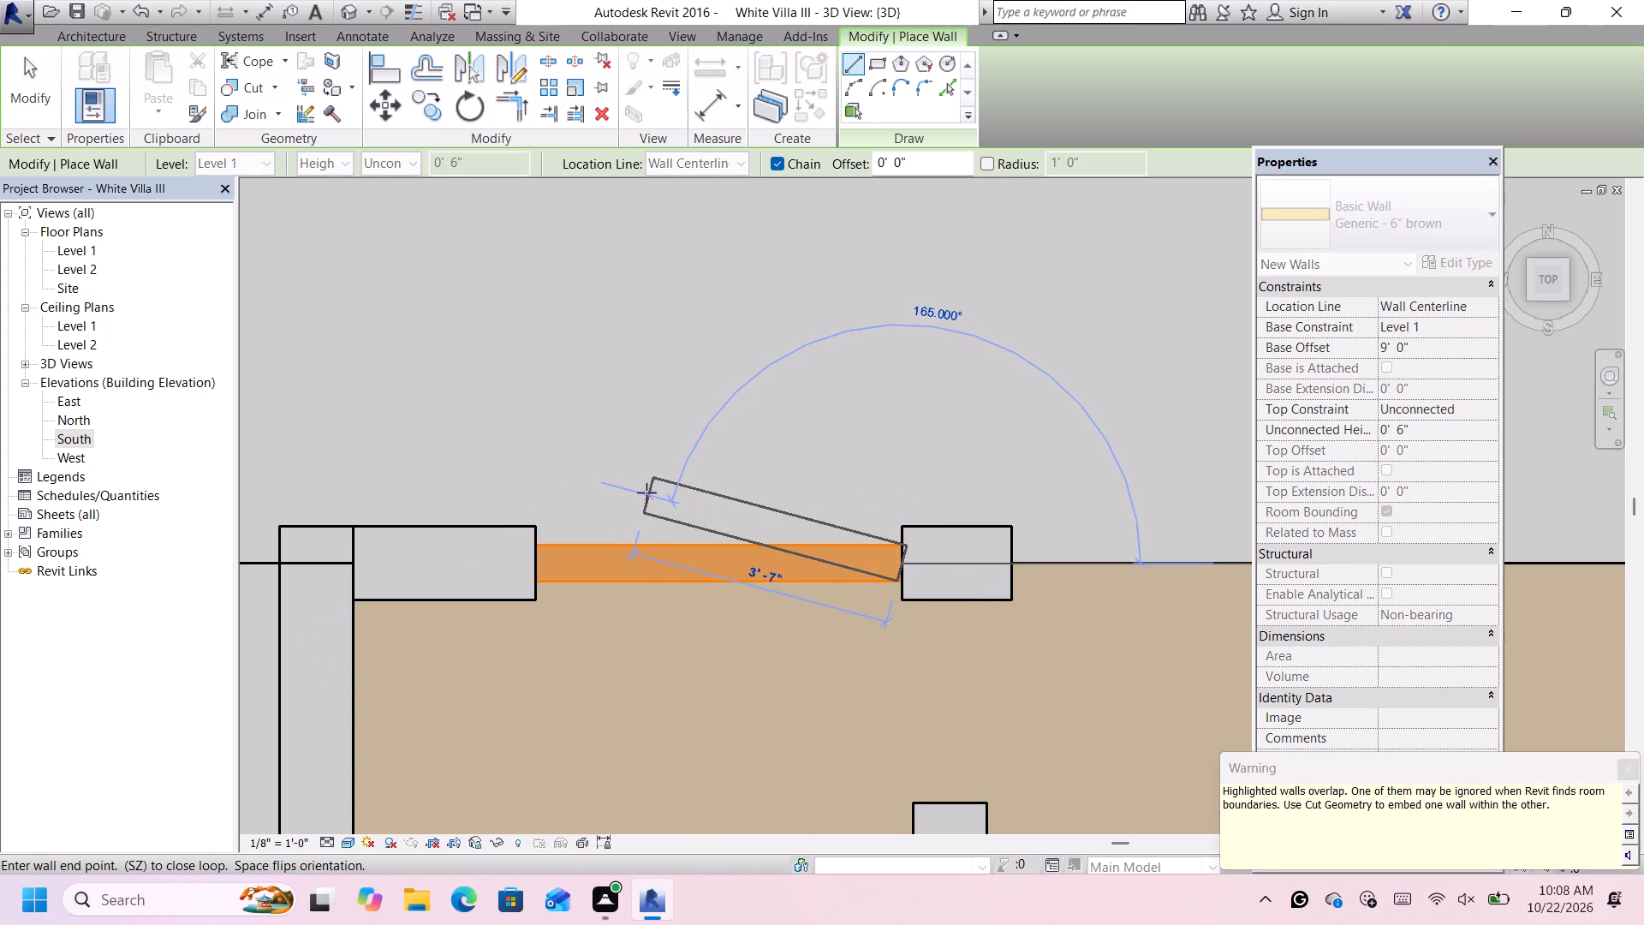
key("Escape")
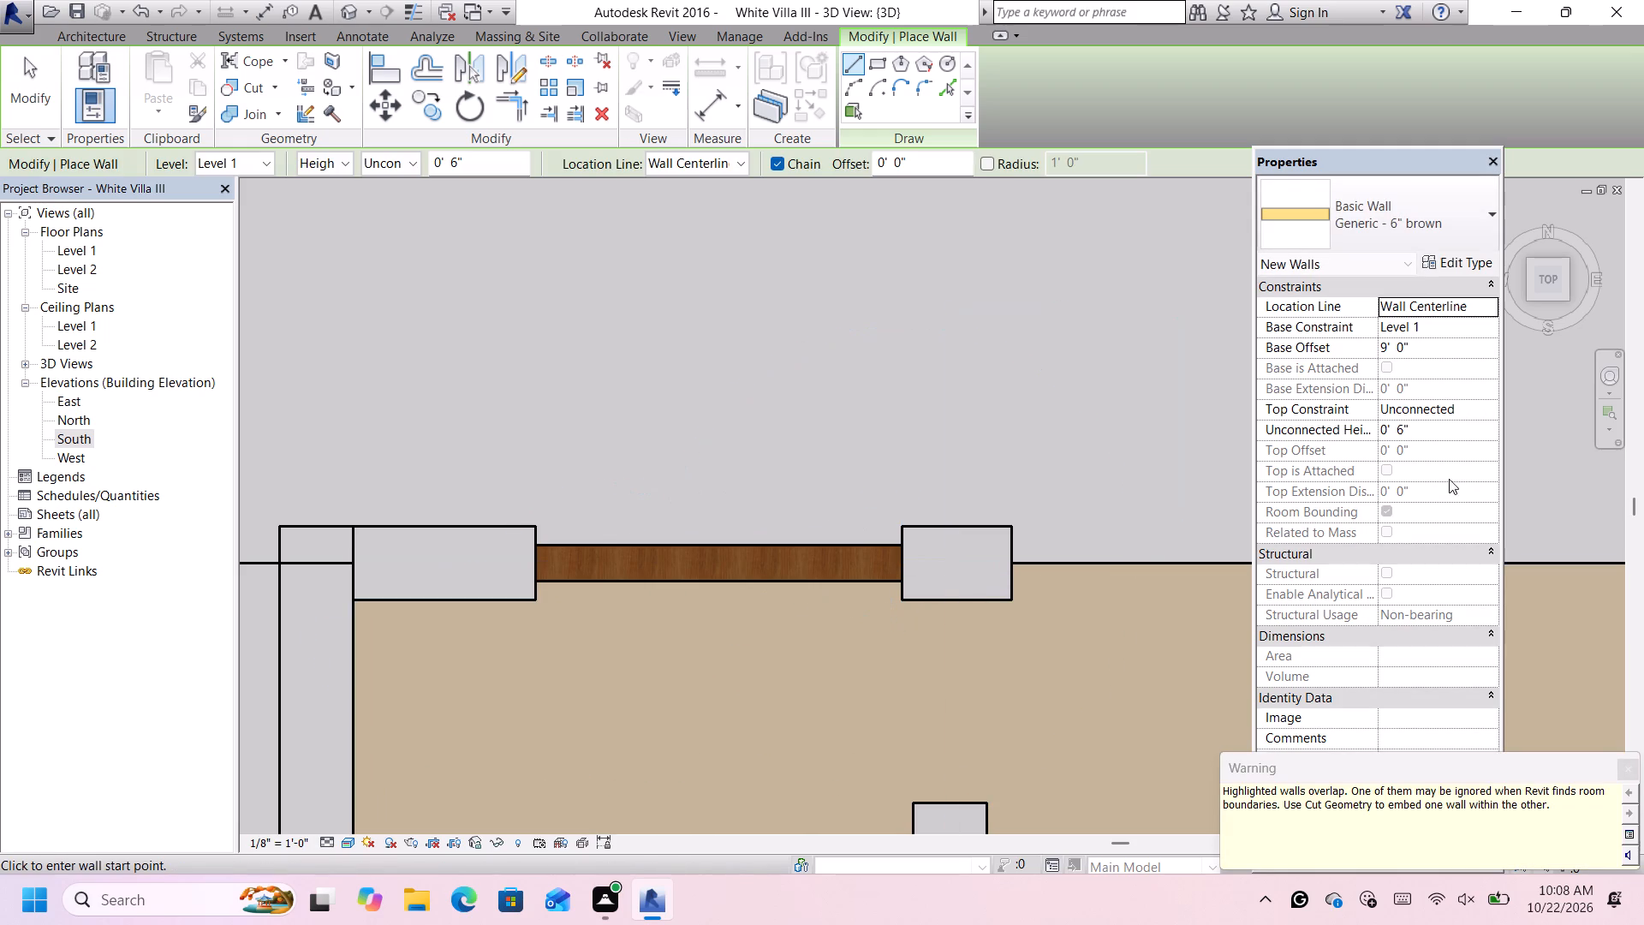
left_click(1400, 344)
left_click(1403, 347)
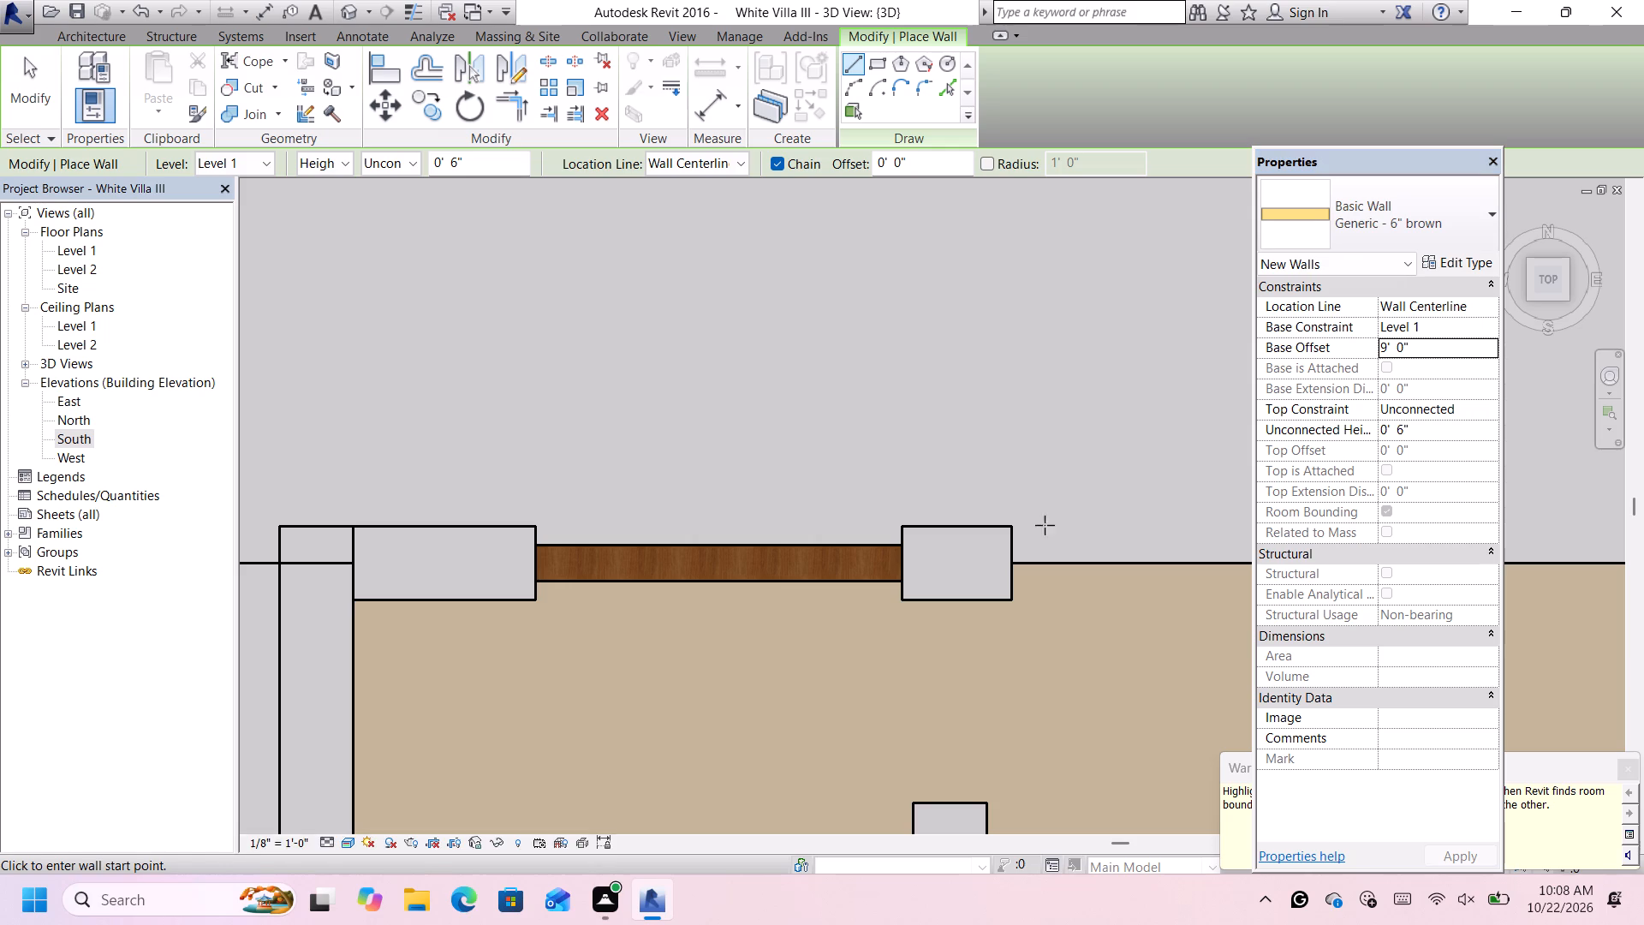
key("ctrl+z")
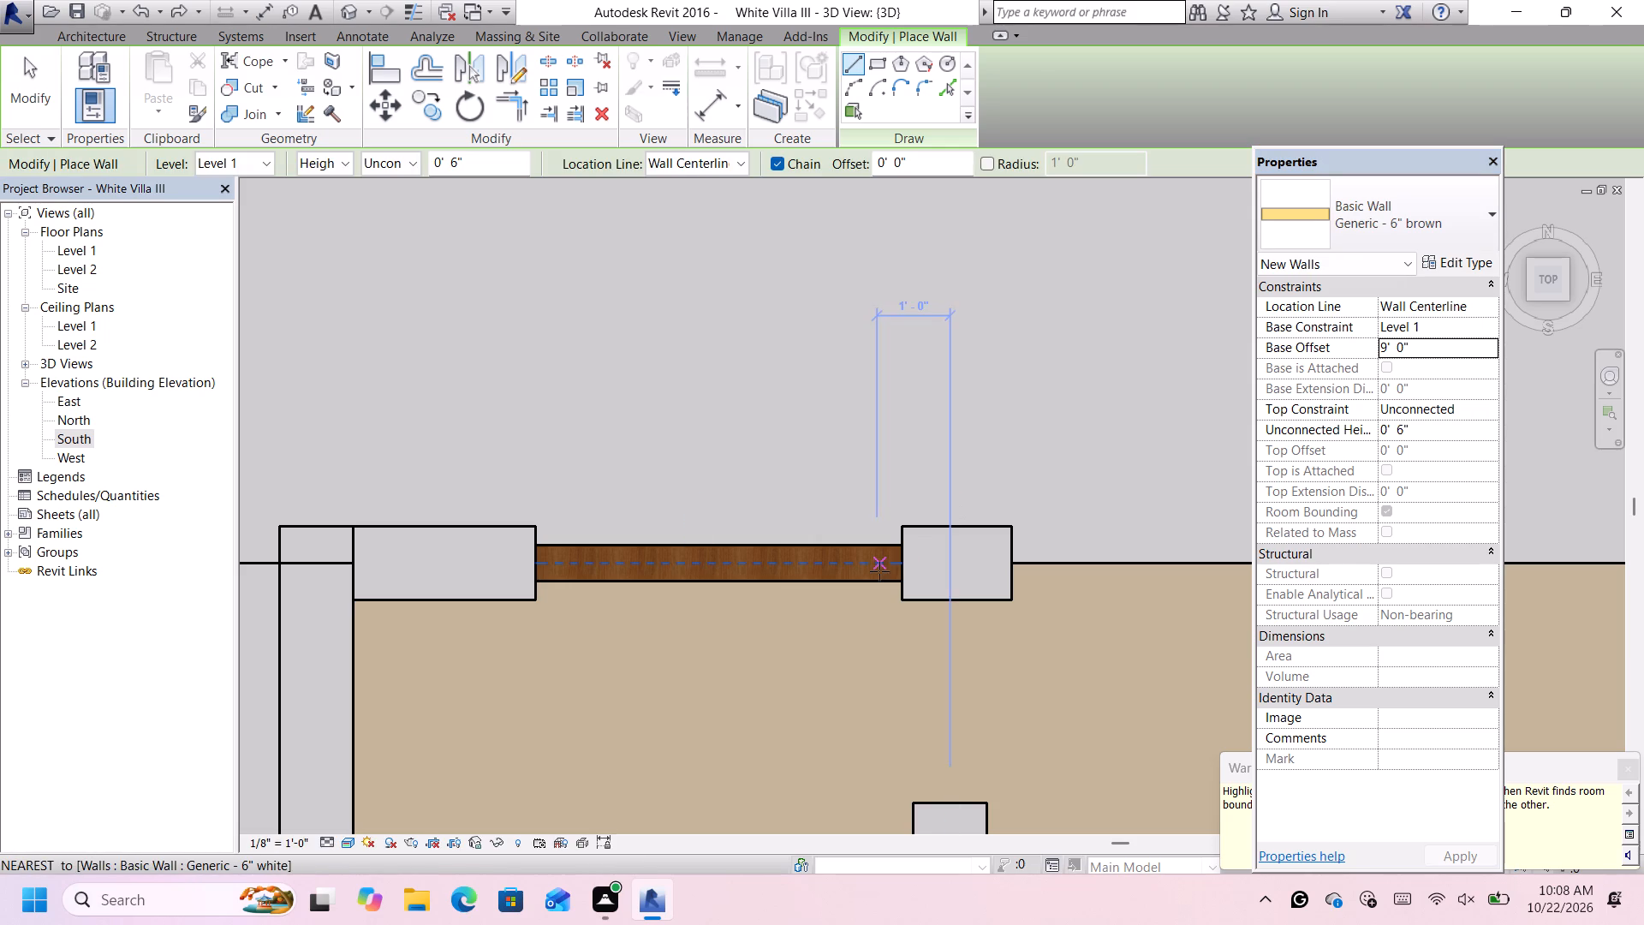
Examine the brown band between the two tall white walls in an isometric view.
scroll(887, 568, "down", 3)
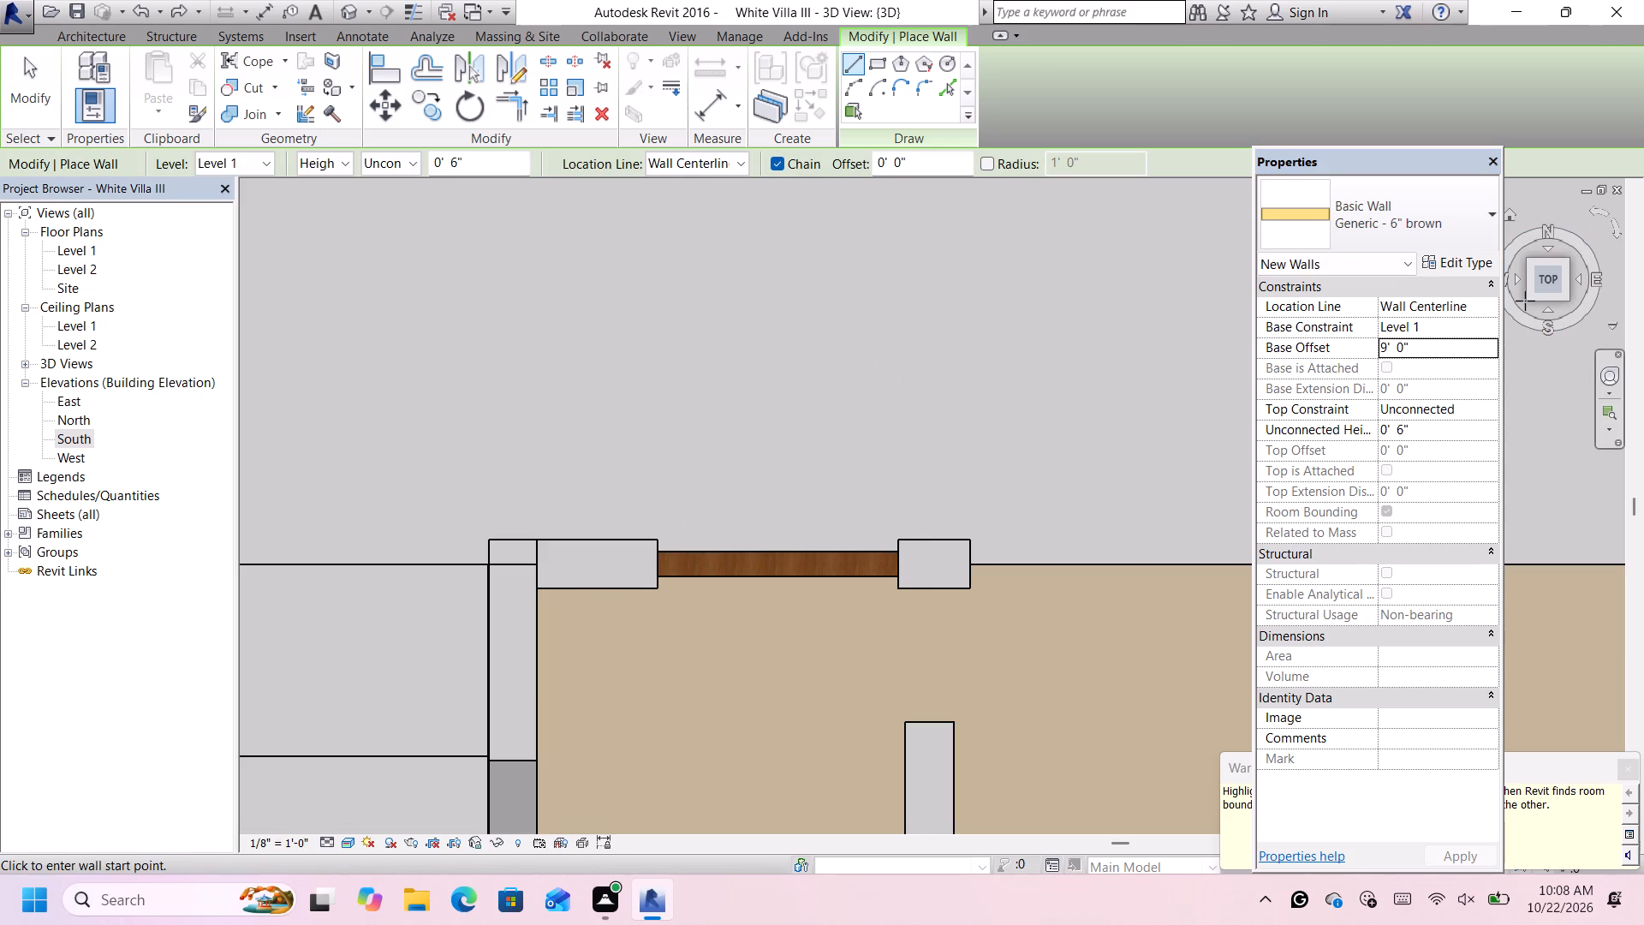
left_click(1530, 293)
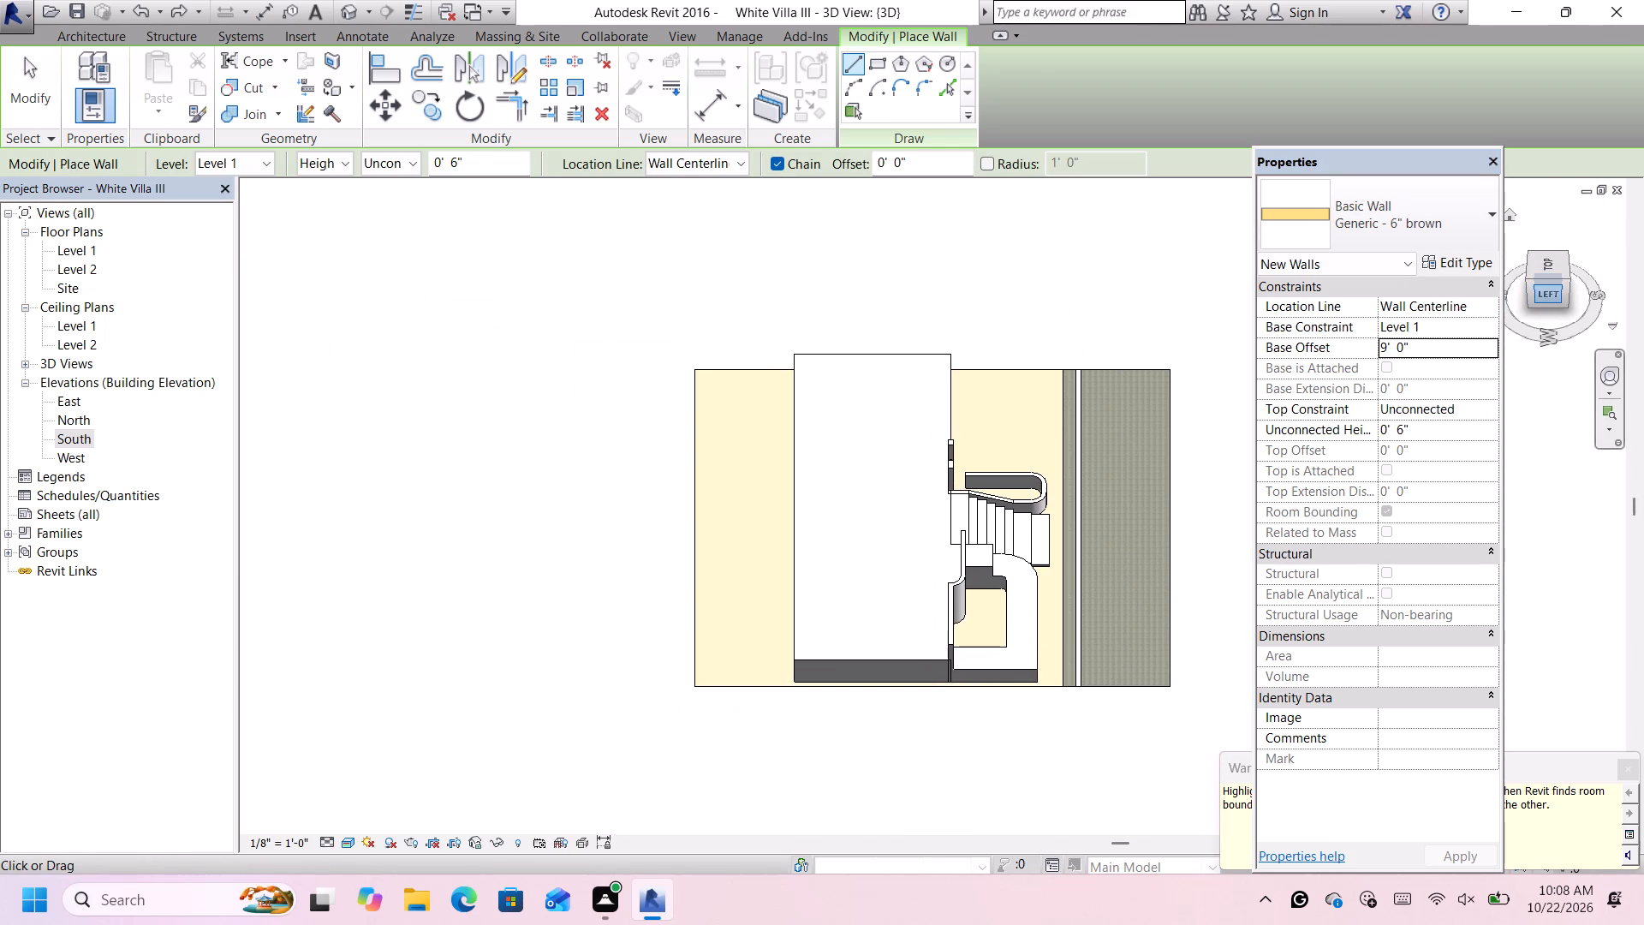
left_click(1567, 284)
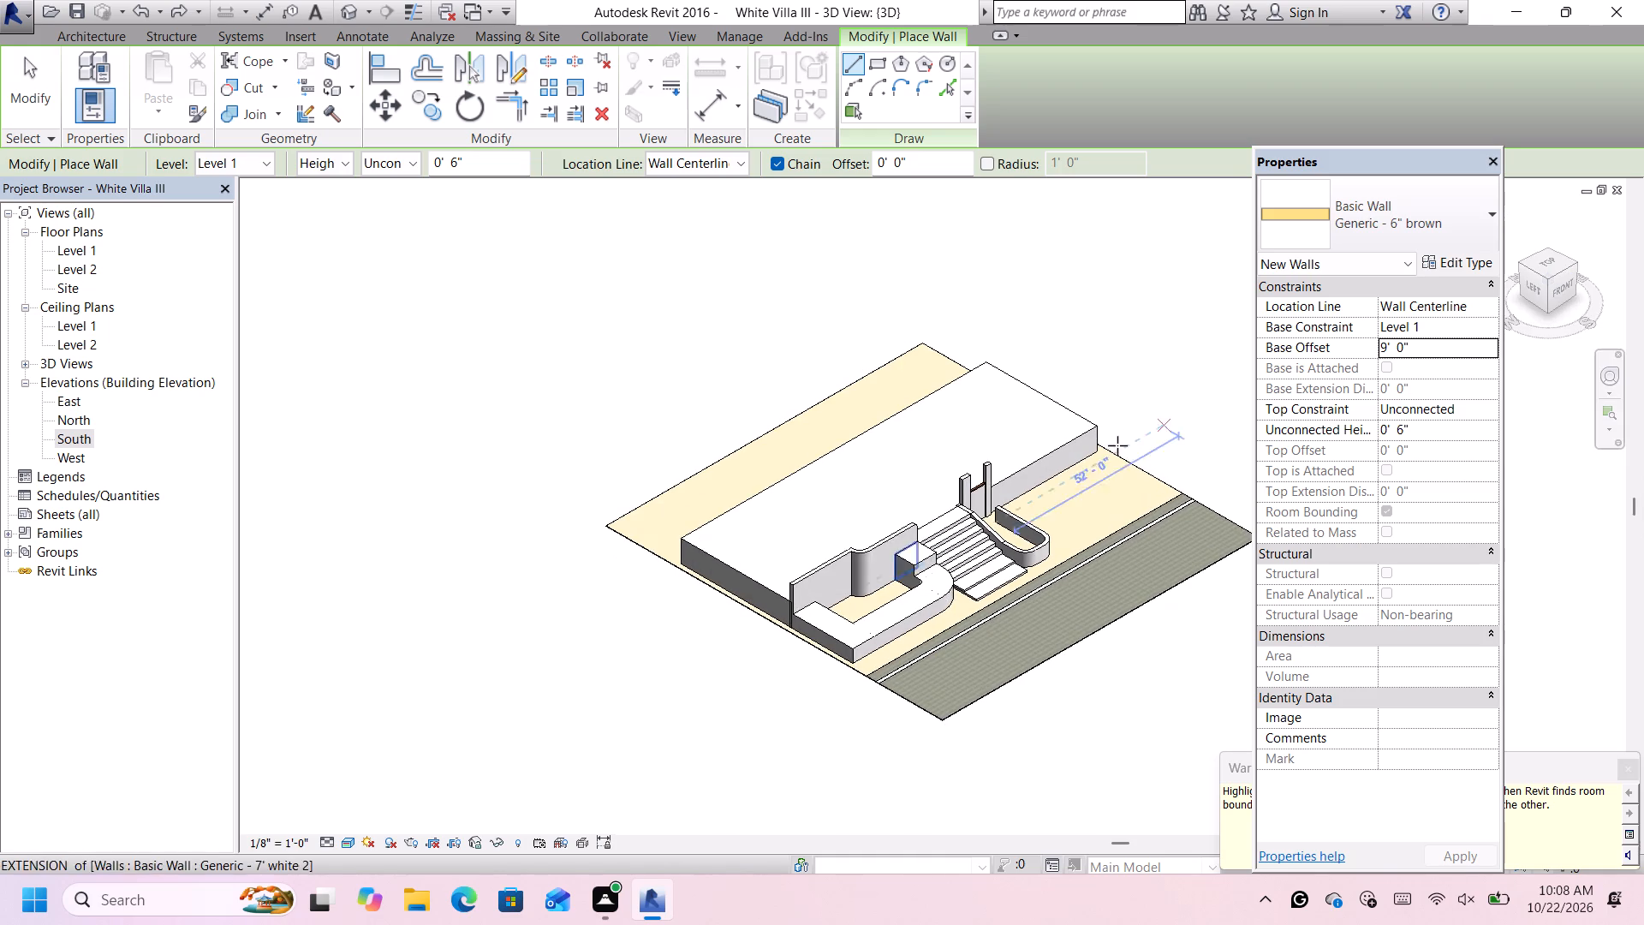
scroll(1093, 468, "up", 6)
scroll(881, 453, "up", 12)
scroll(836, 527, "down", 1)
scroll(825, 534, "up", 2)
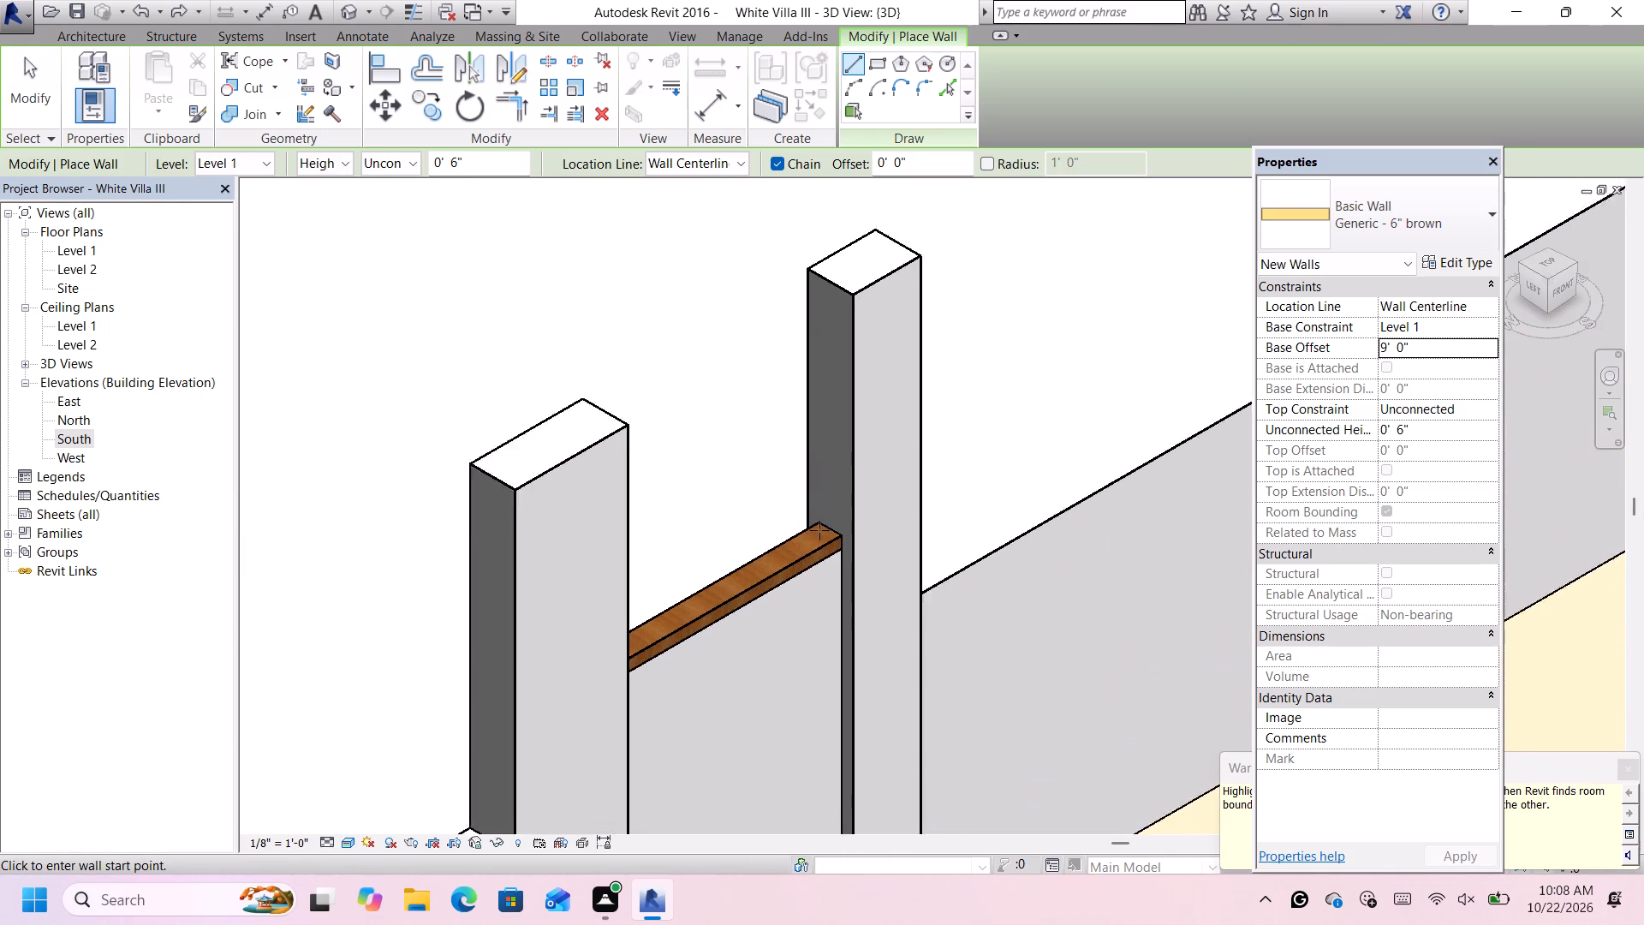
scroll(819, 530, "up", 1)
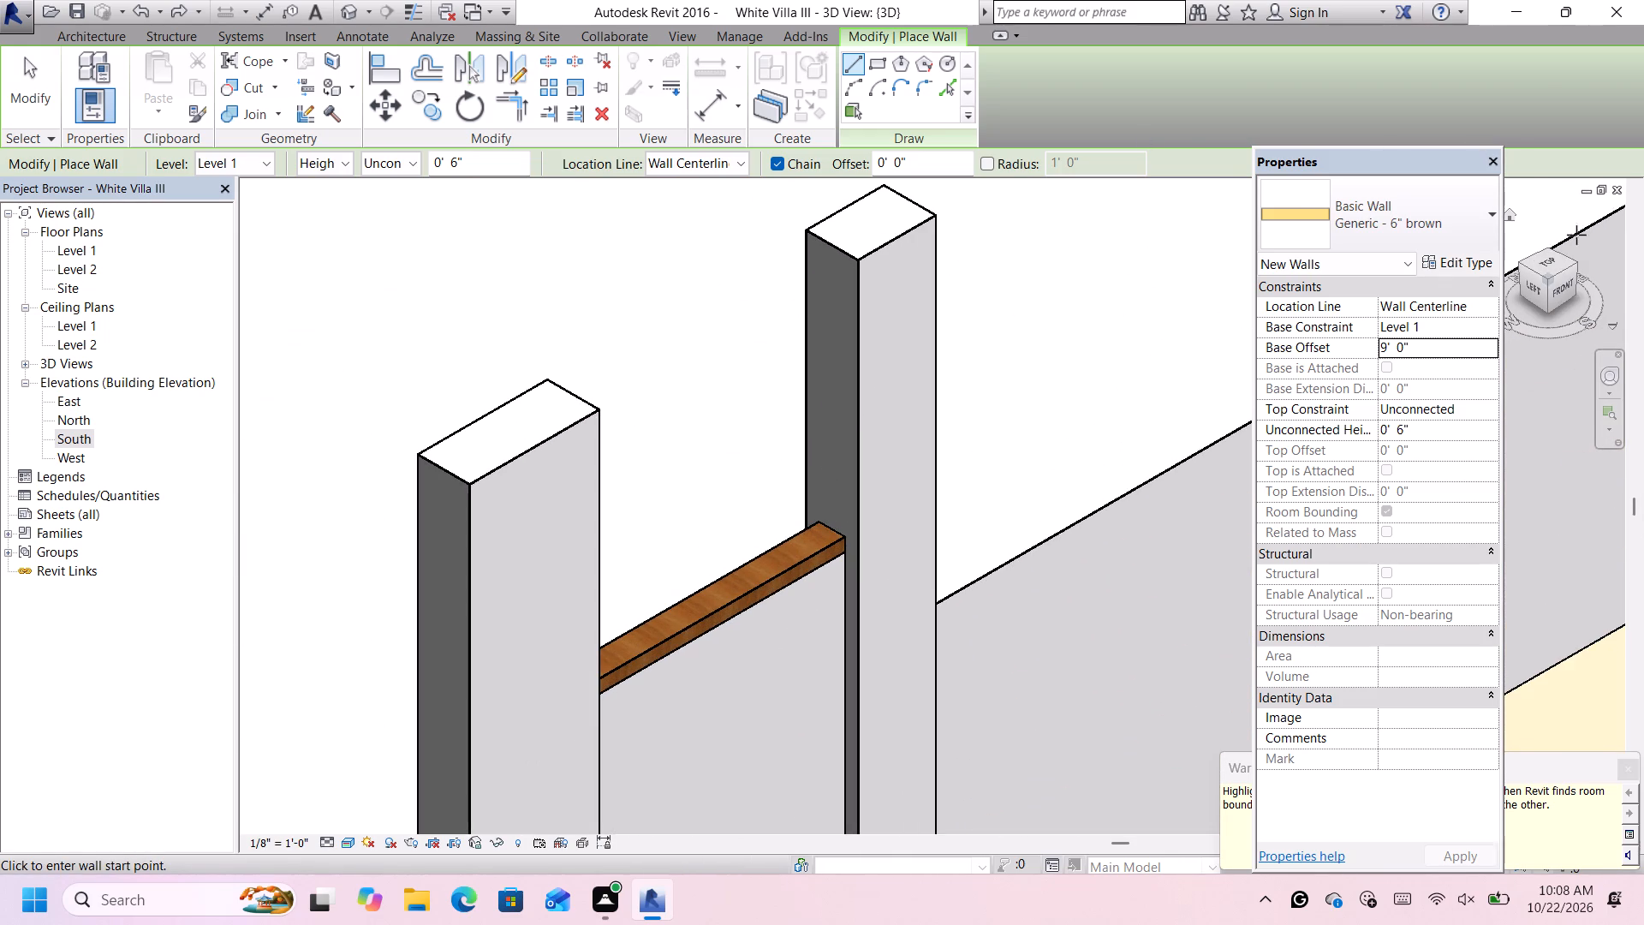
Back in the top view, set the base offset for the new Generic - 6" brown wall to 9' 3".
left_click(1555, 261)
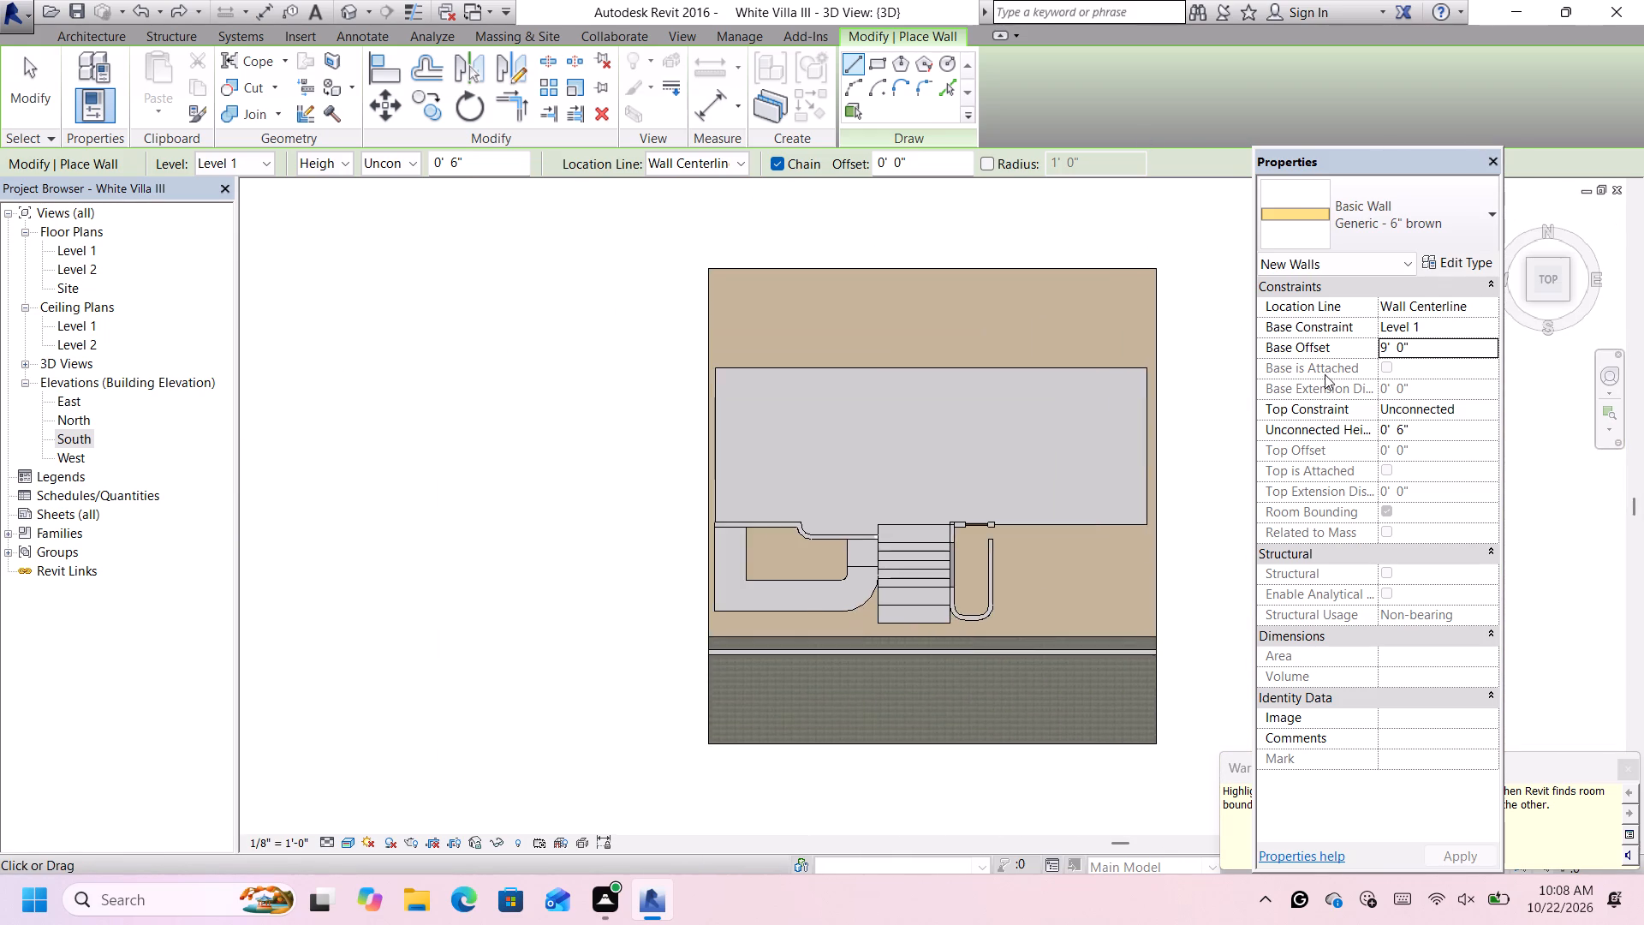
scroll(1010, 532, "up", 1)
scroll(946, 582, "down", 1)
scroll(950, 584, "up", 6)
scroll(1006, 459, "up", 10)
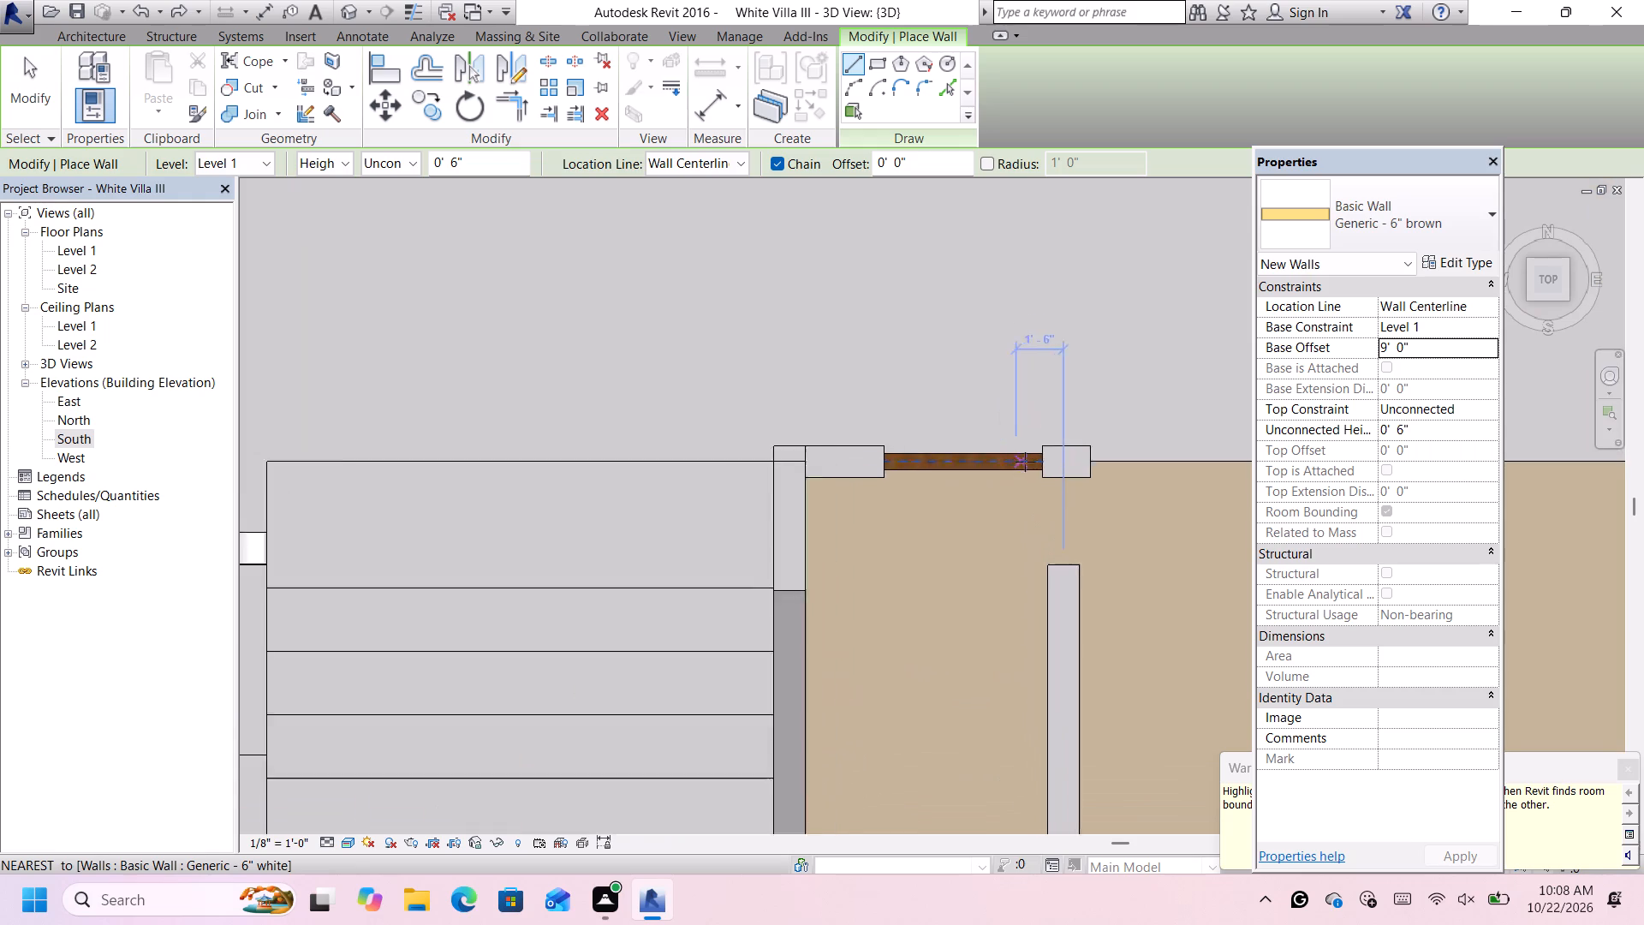
scroll(1025, 462, "up", 4)
left_click(1404, 345)
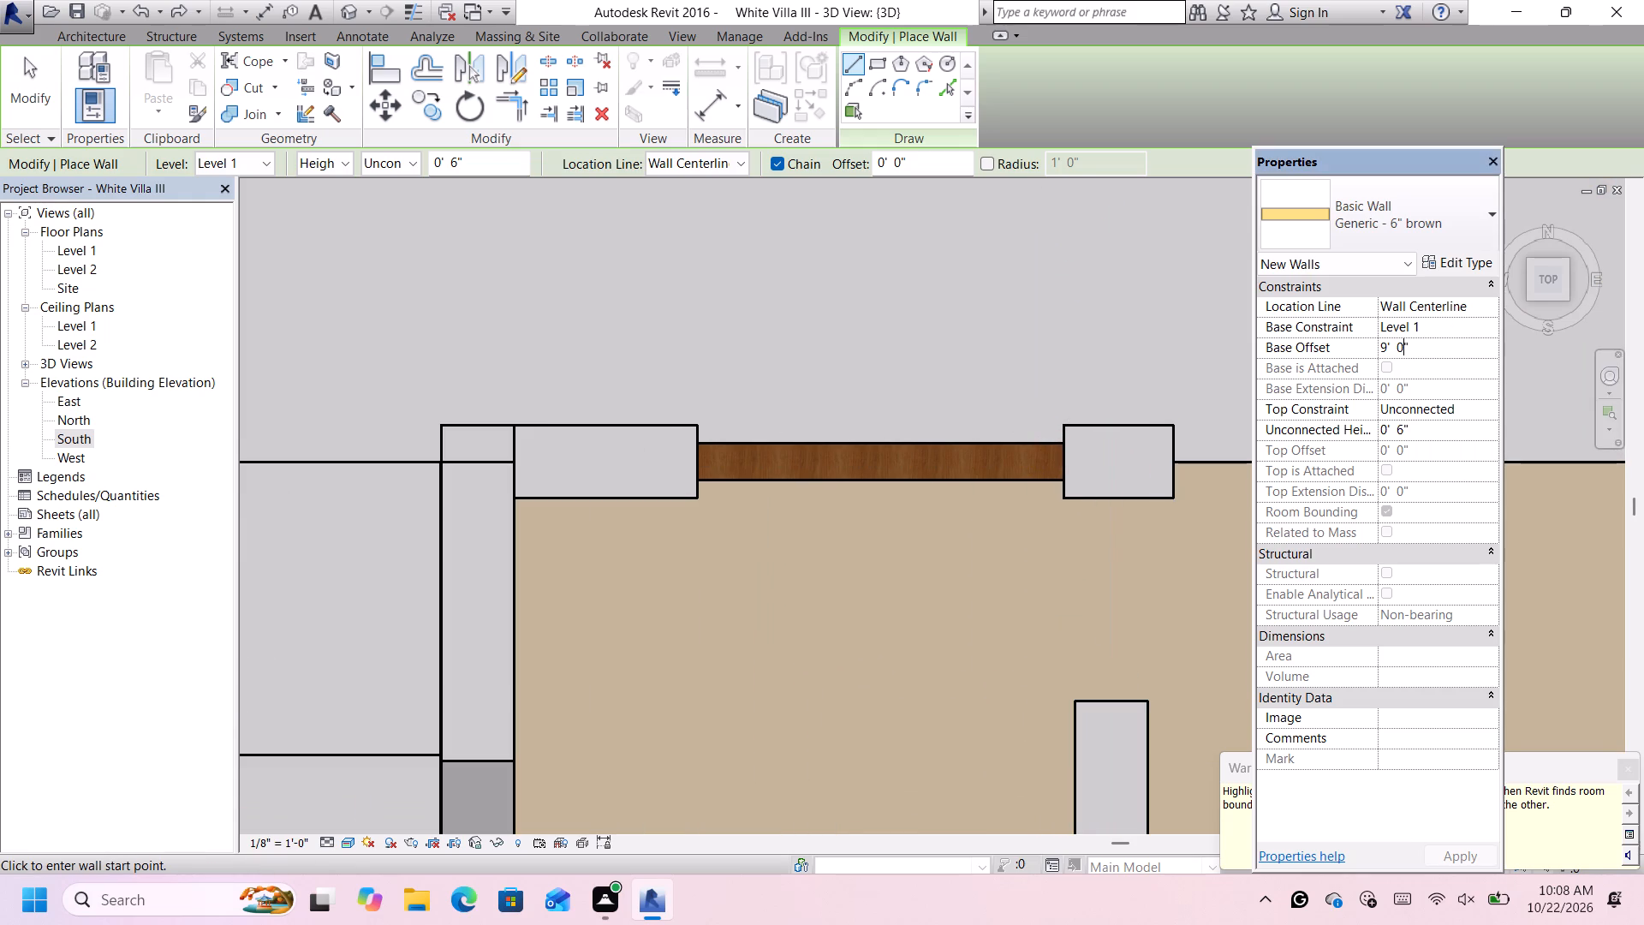
key("BackSpace")
key("3")
key("Return")
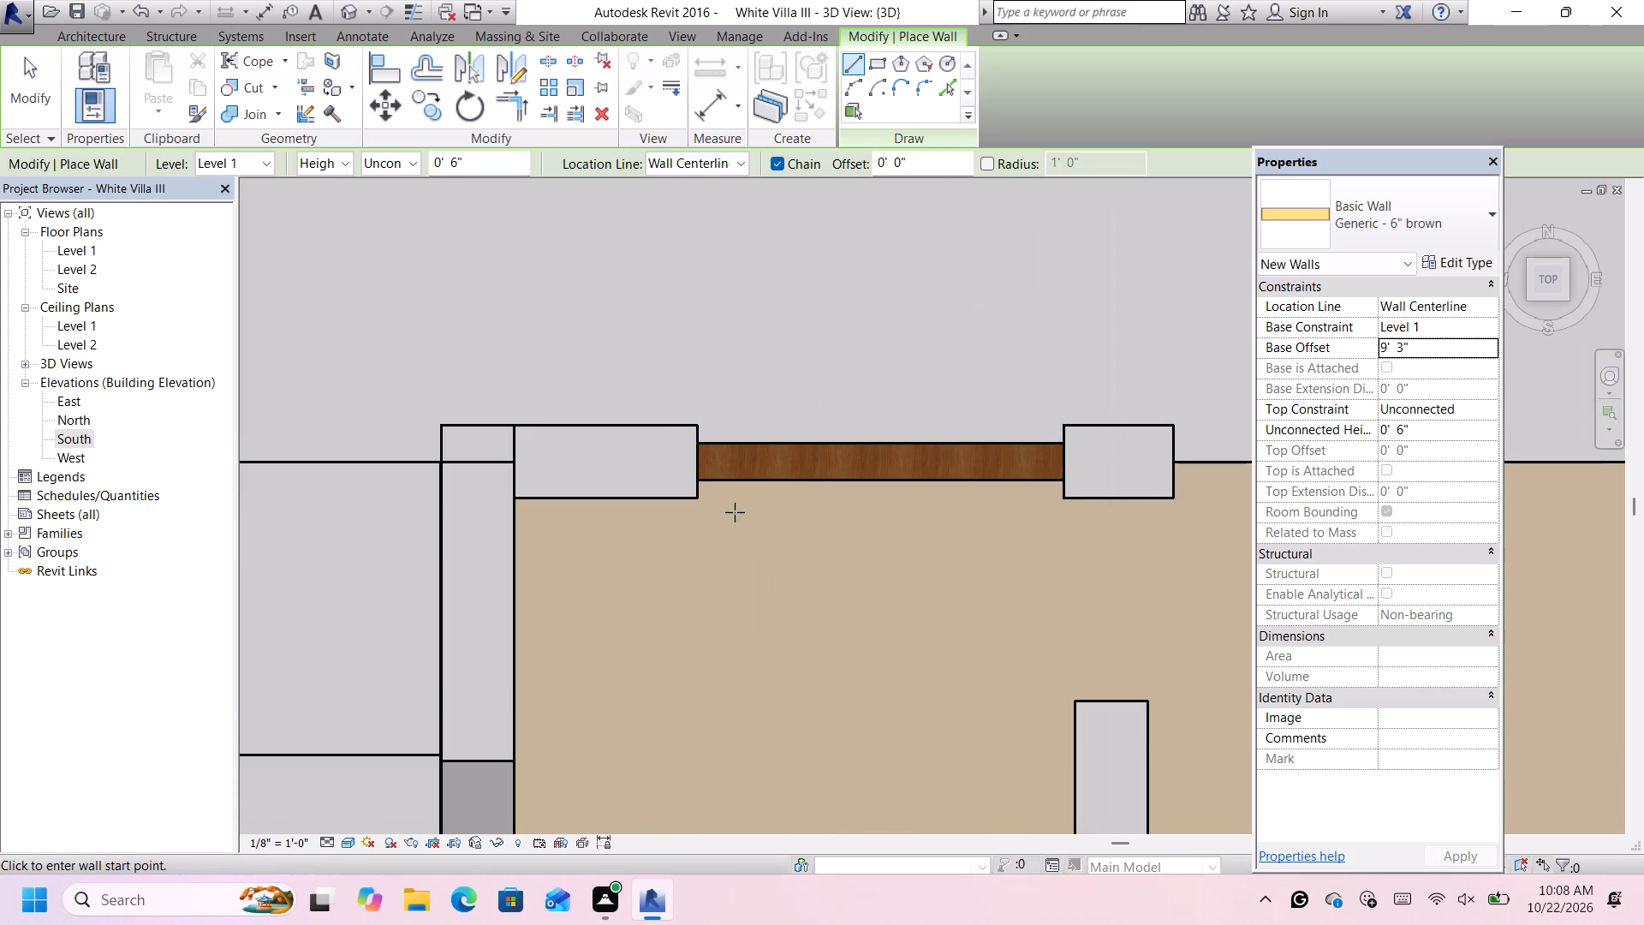
Draw a 5'-0" long Generic - 6" brown wall along the brown band's centerline between the two 12" white walls.
left_click(700, 459)
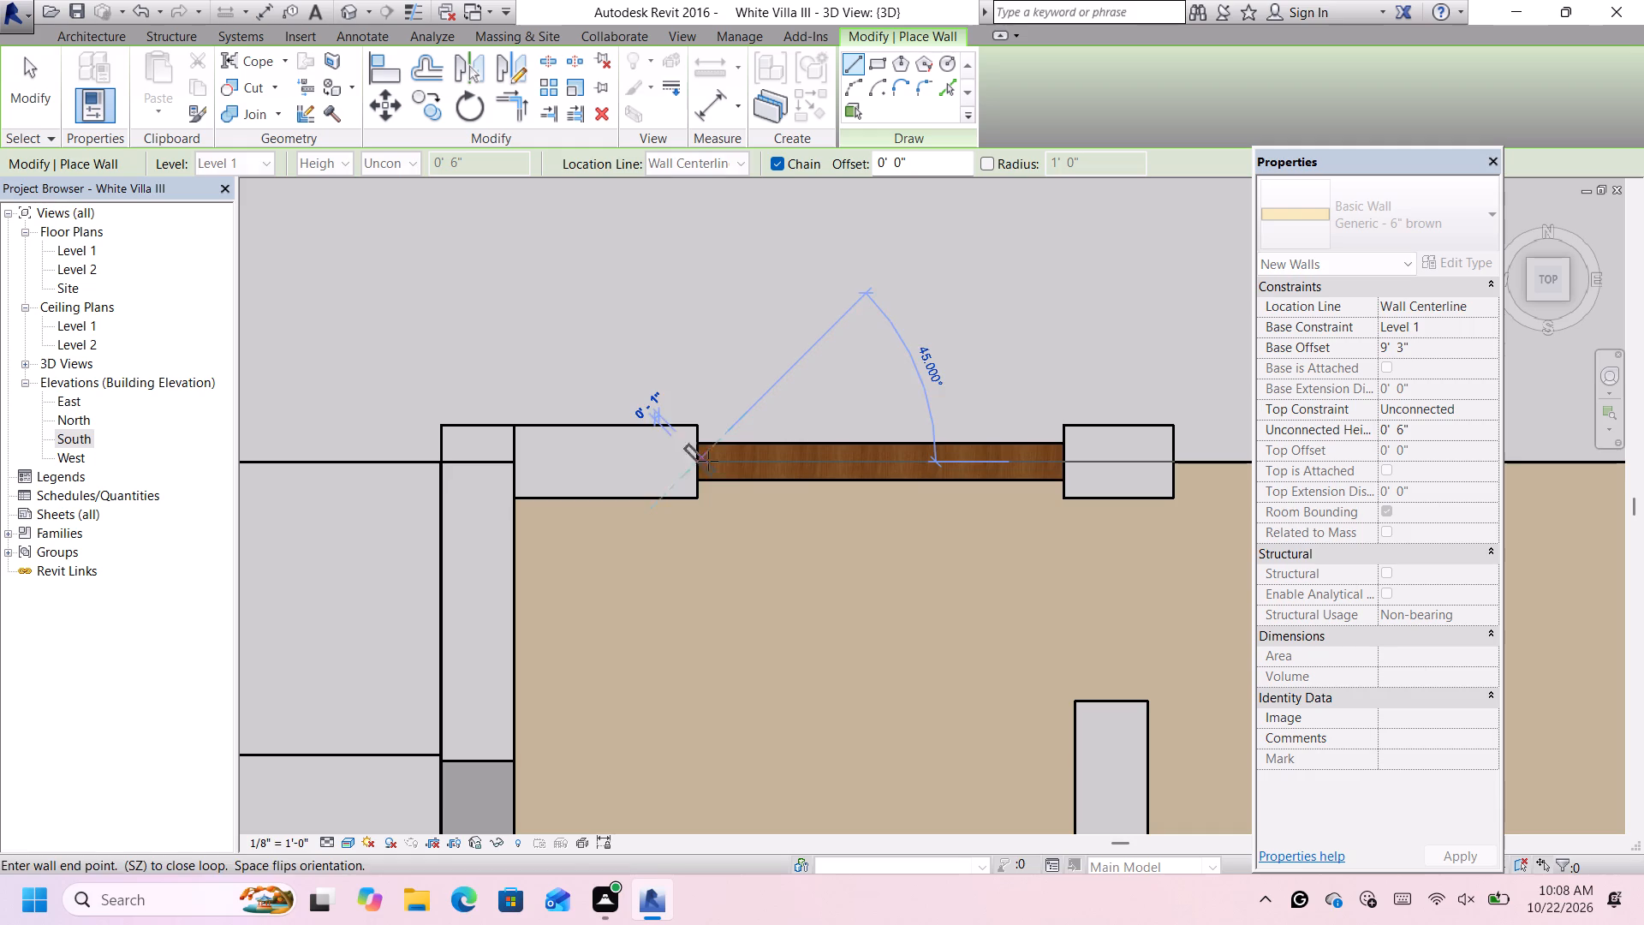
left_click(1065, 460)
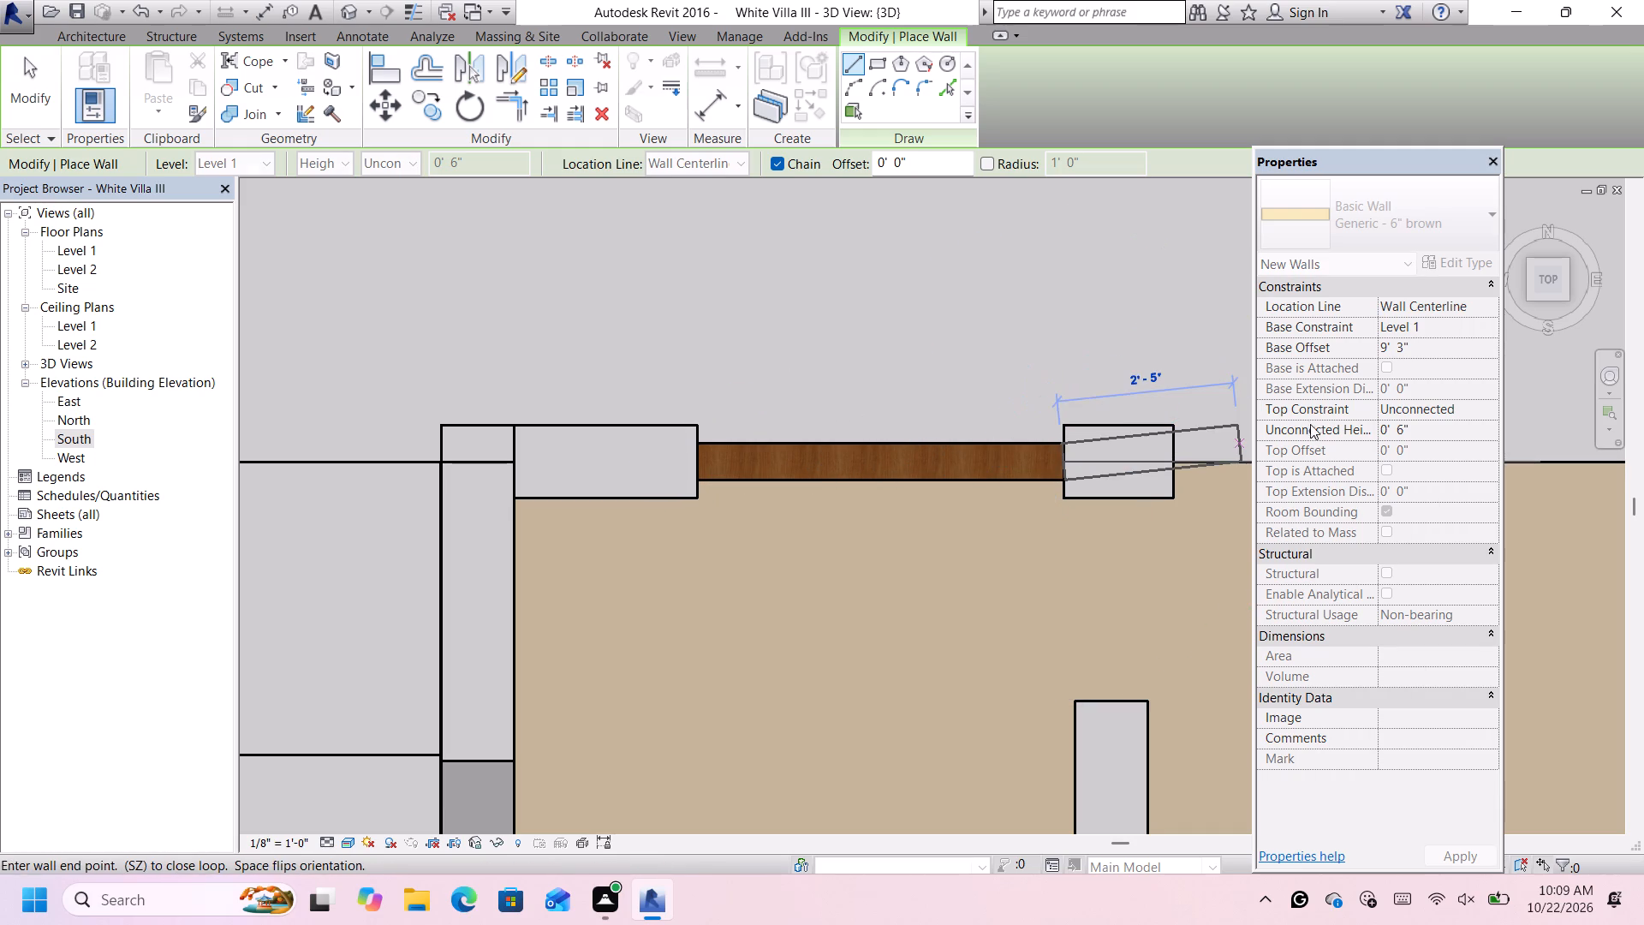
key("Escape")
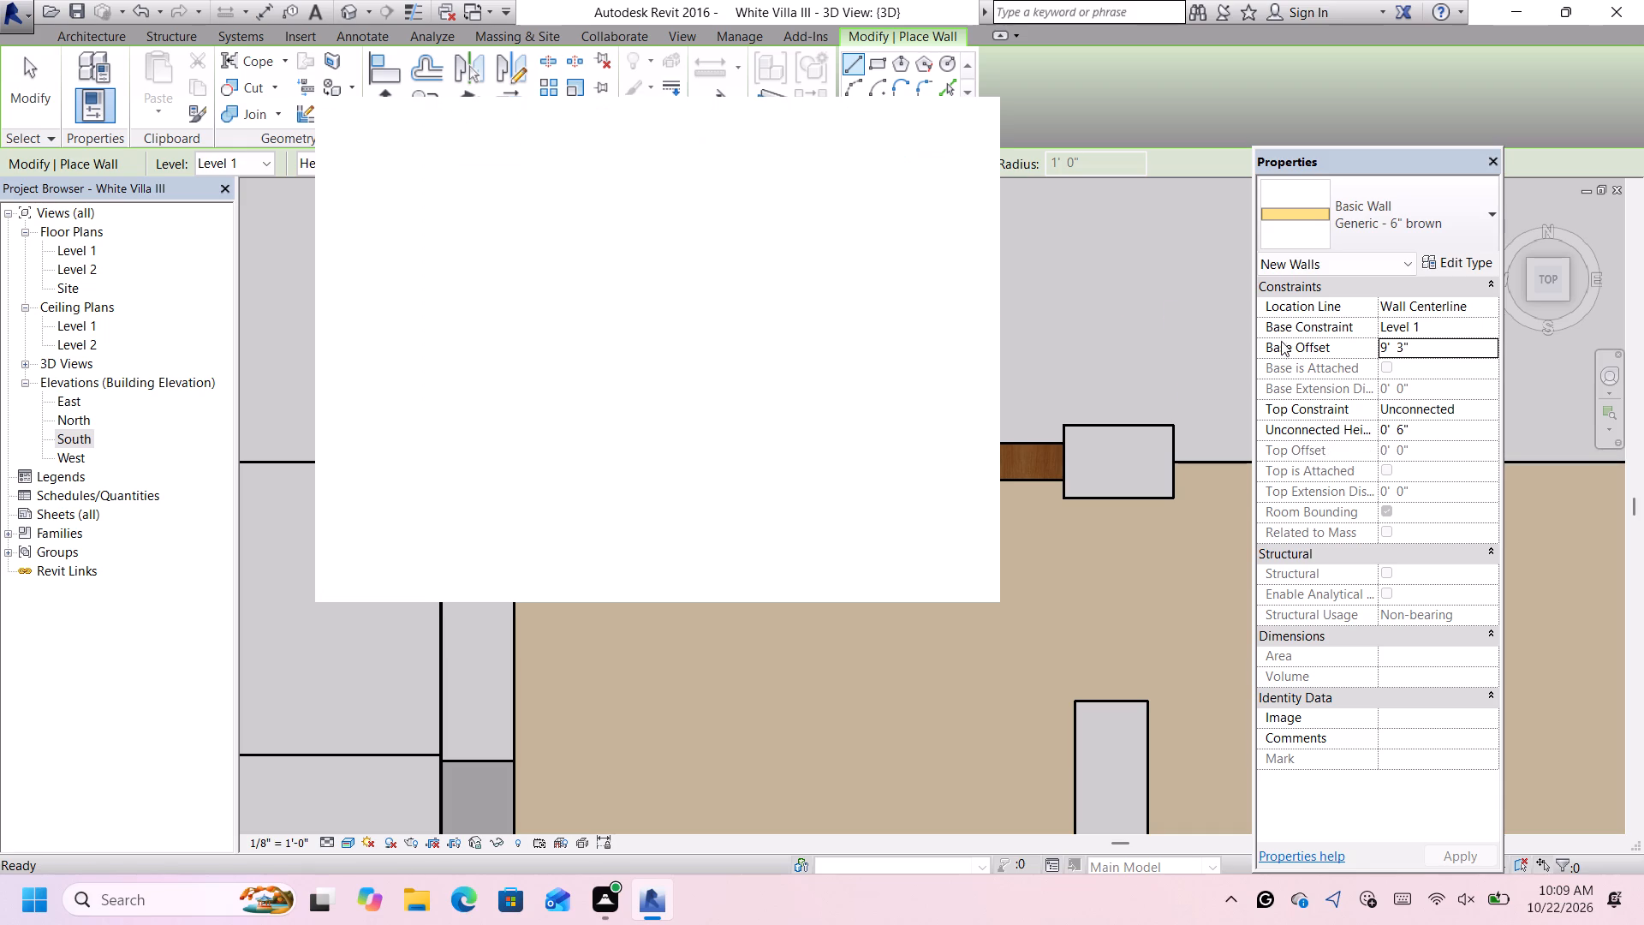
left_click(953, 116)
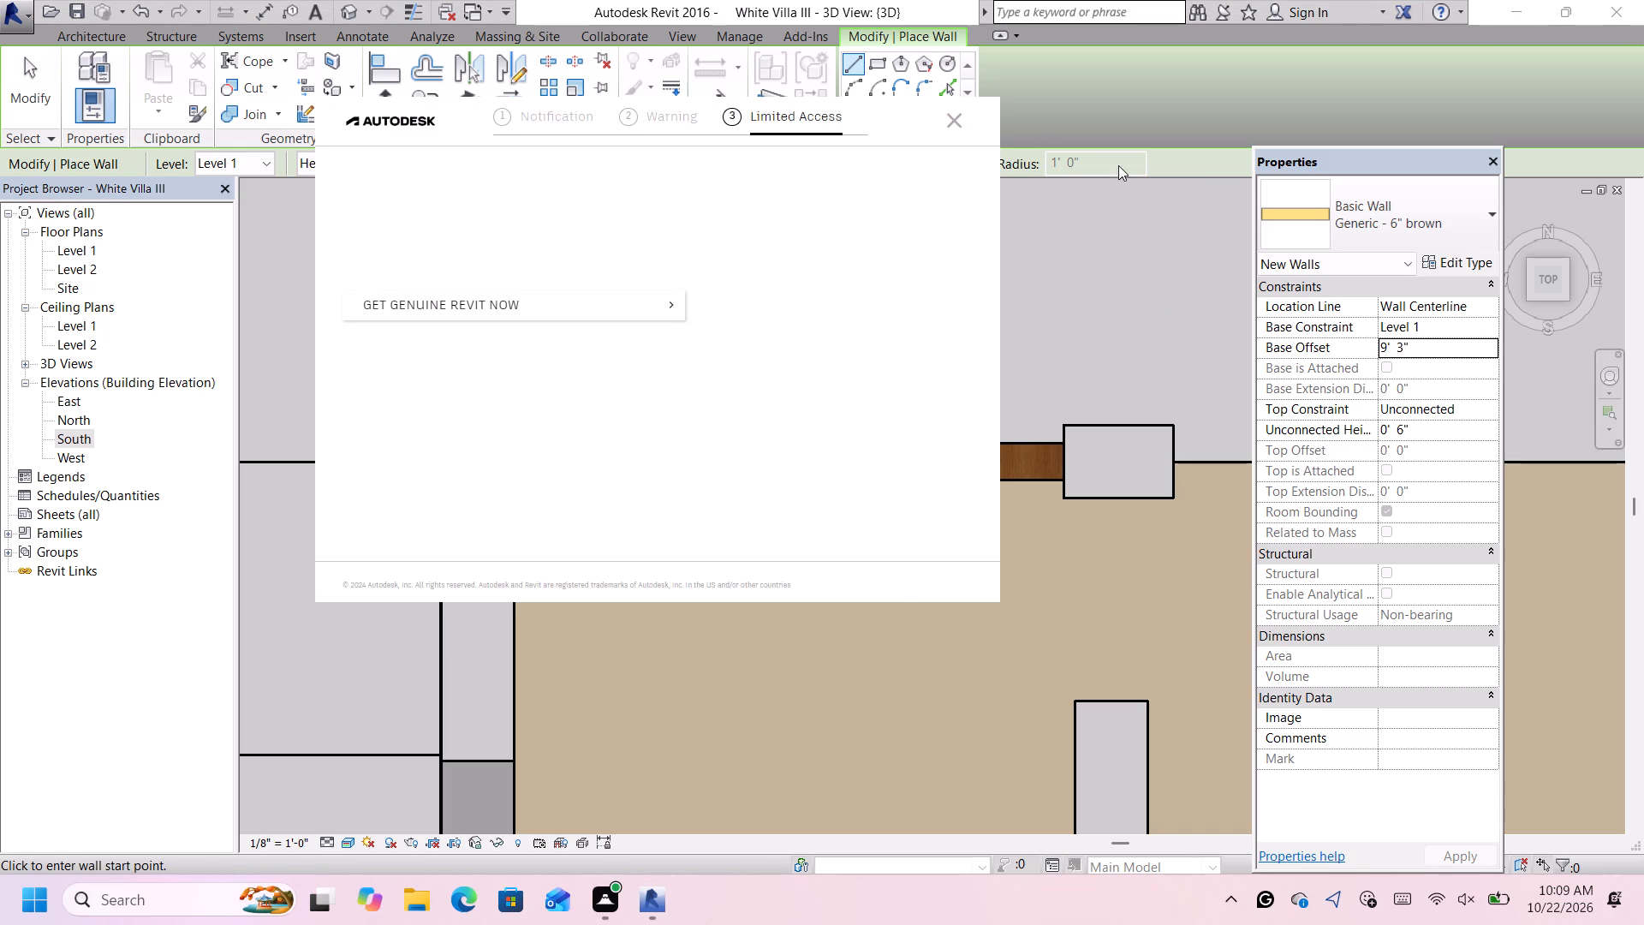
Draw another 5'-0" brown wall along the same centerline between the white walls, with the base offset set to 9' 6".
left_click(1403, 342)
left_click(1406, 349)
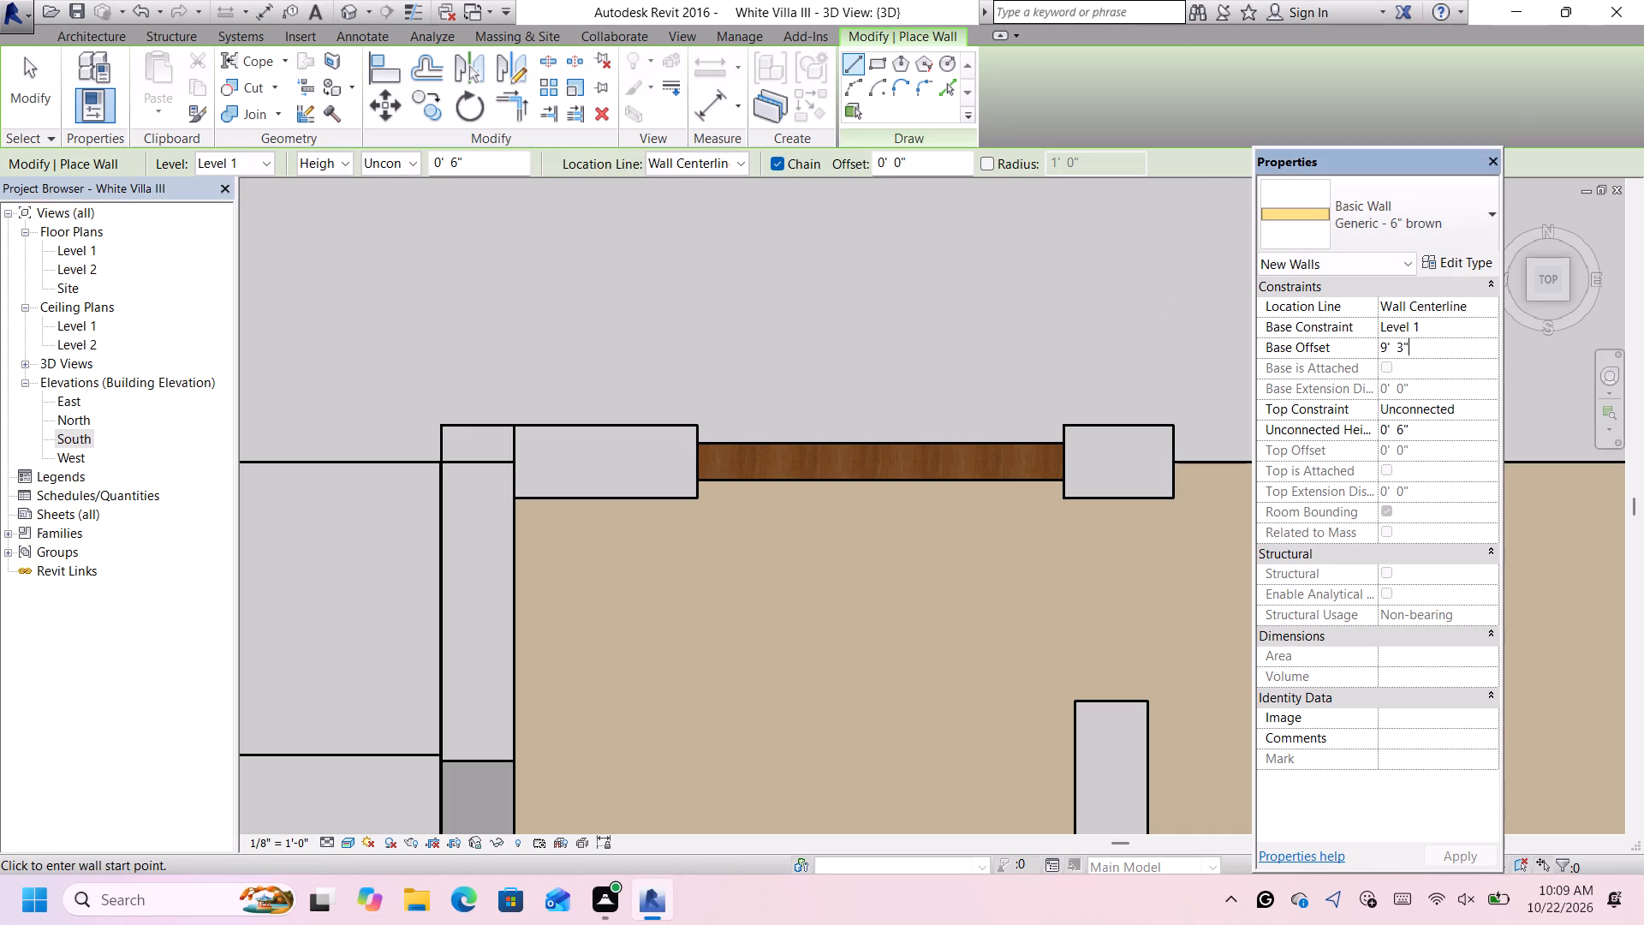
key("Left")
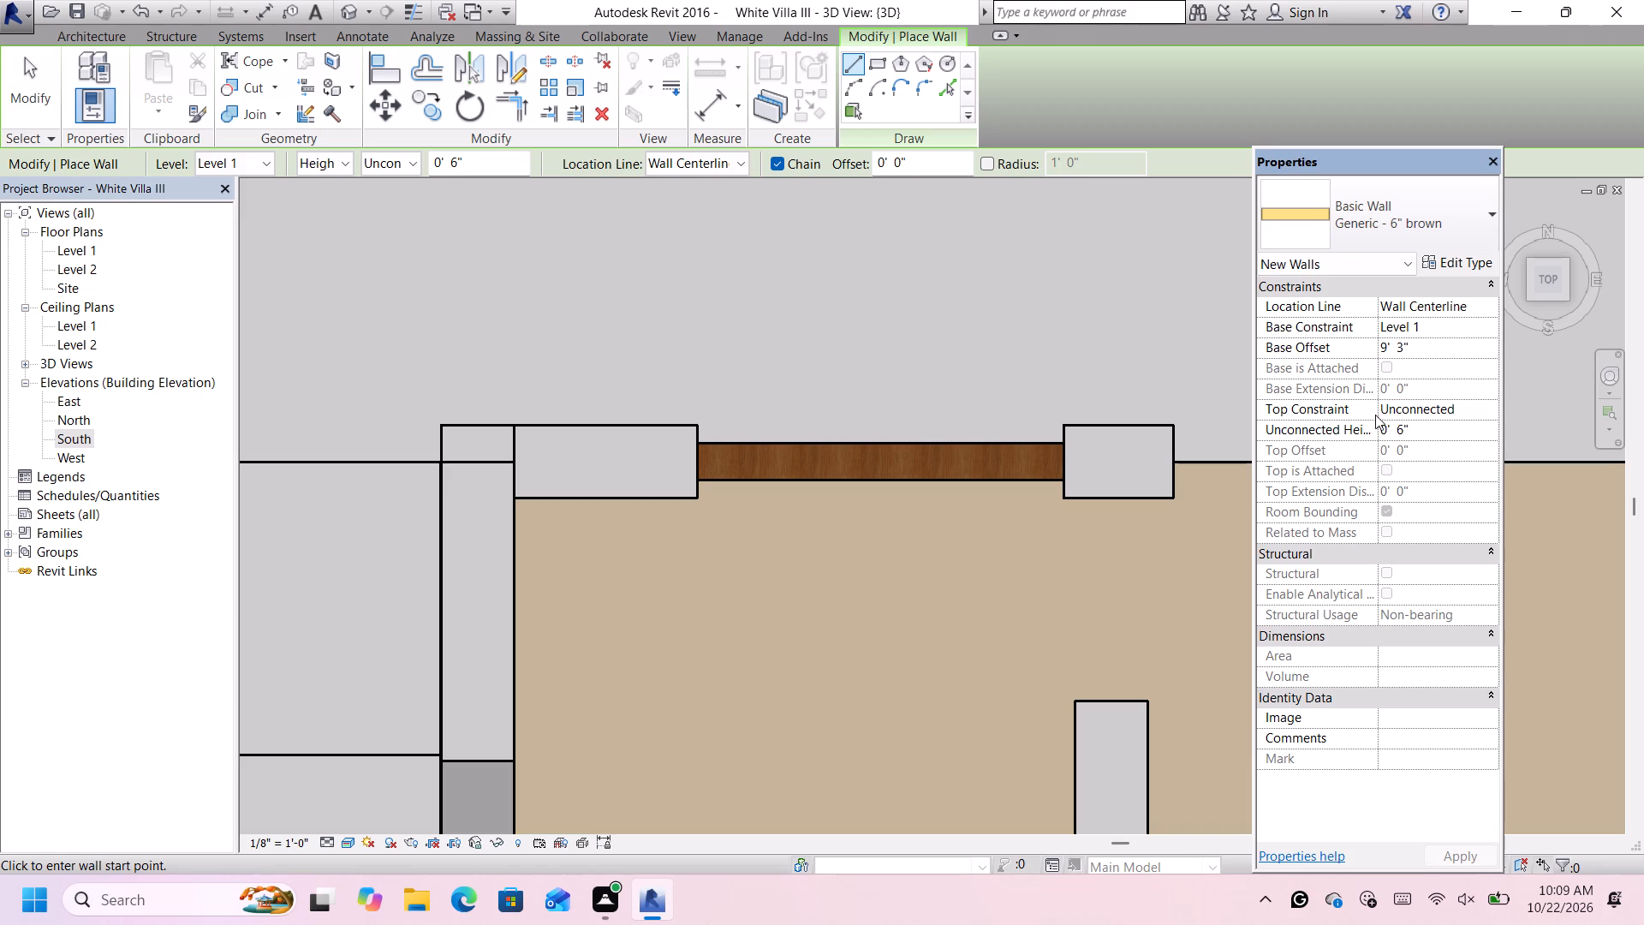
key("BackSpace")
key("6")
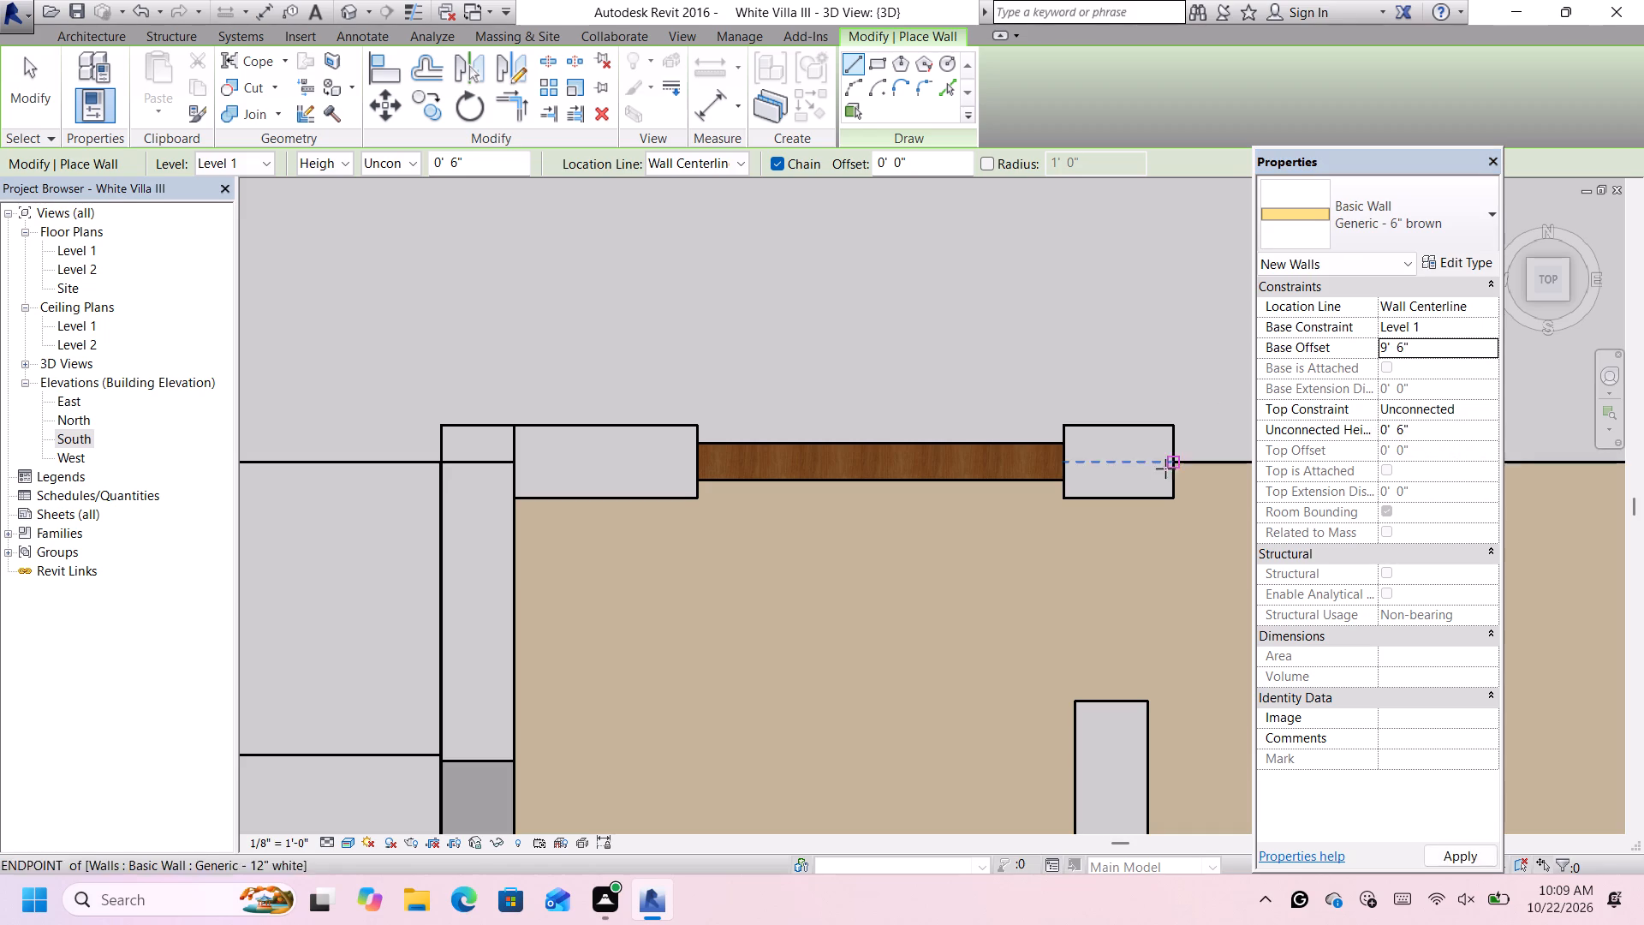
key("Return")
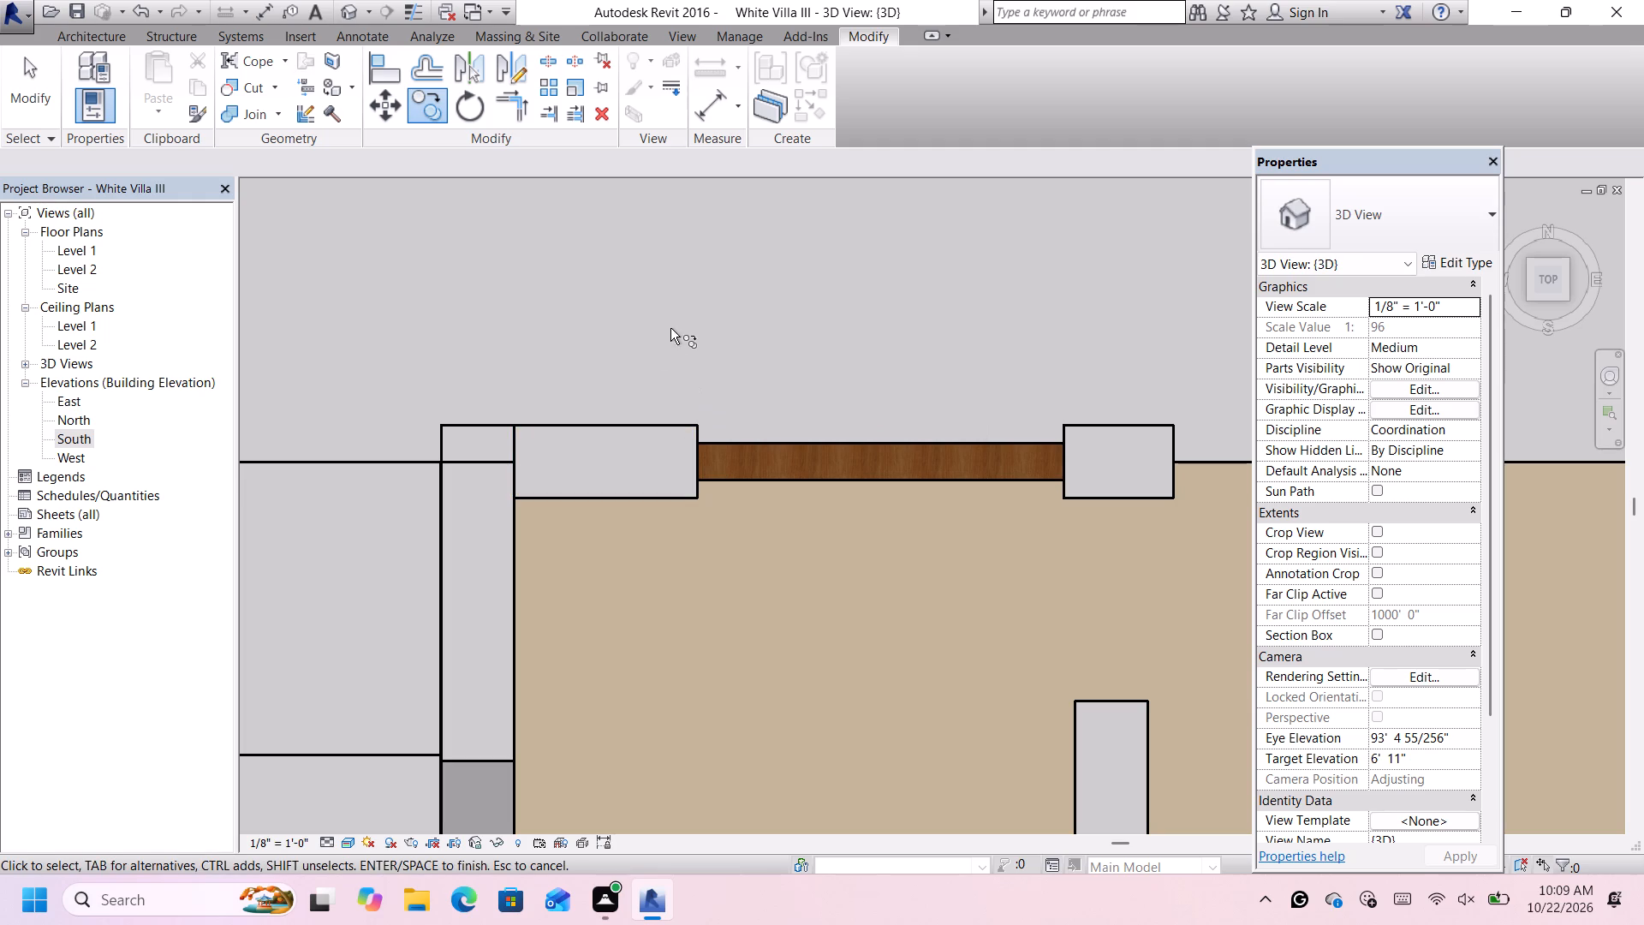
left_click(74, 43)
left_click(80, 62)
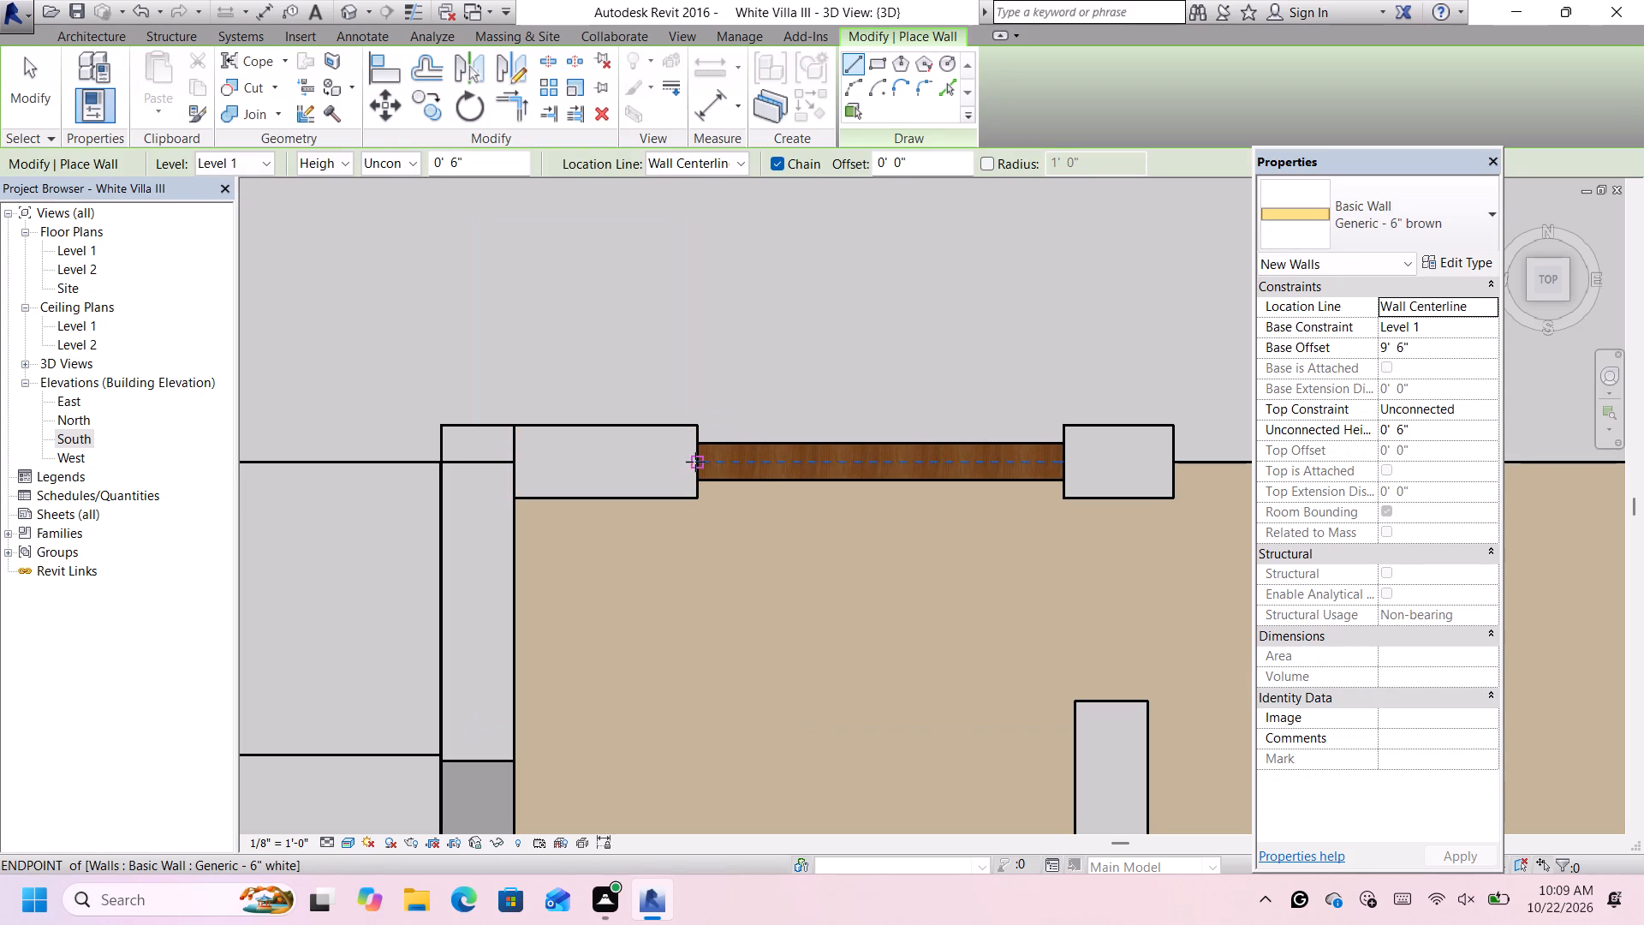
scroll(703, 467, "up", 2)
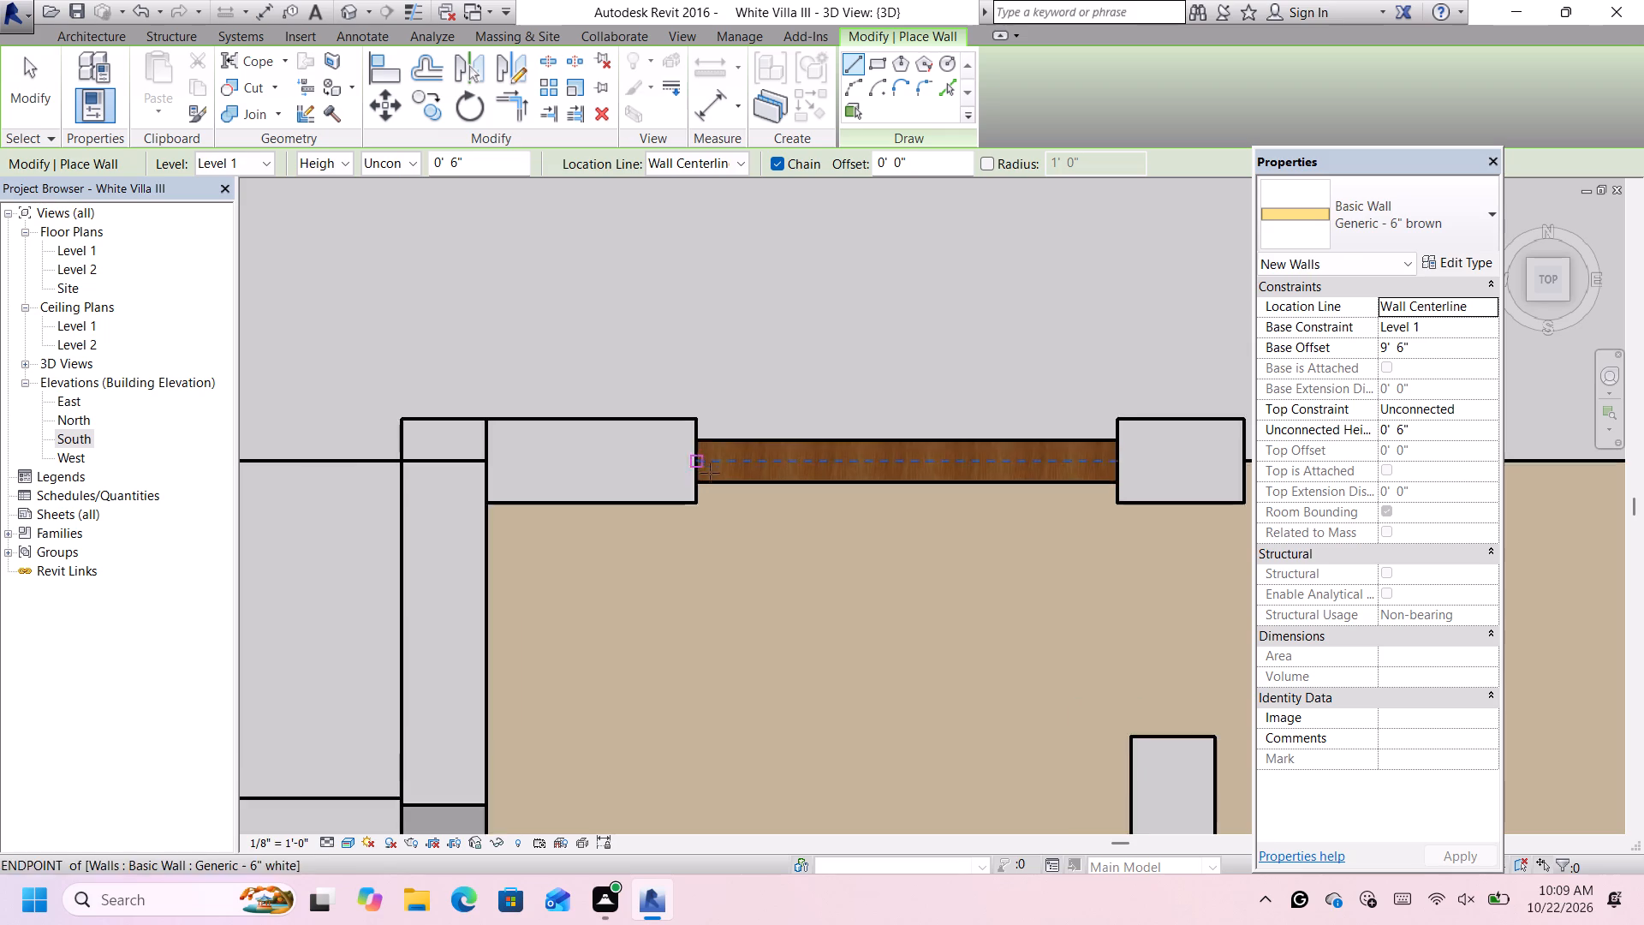
scroll(710, 473, "up", 3)
left_click(688, 448)
scroll(689, 448, "down", 6)
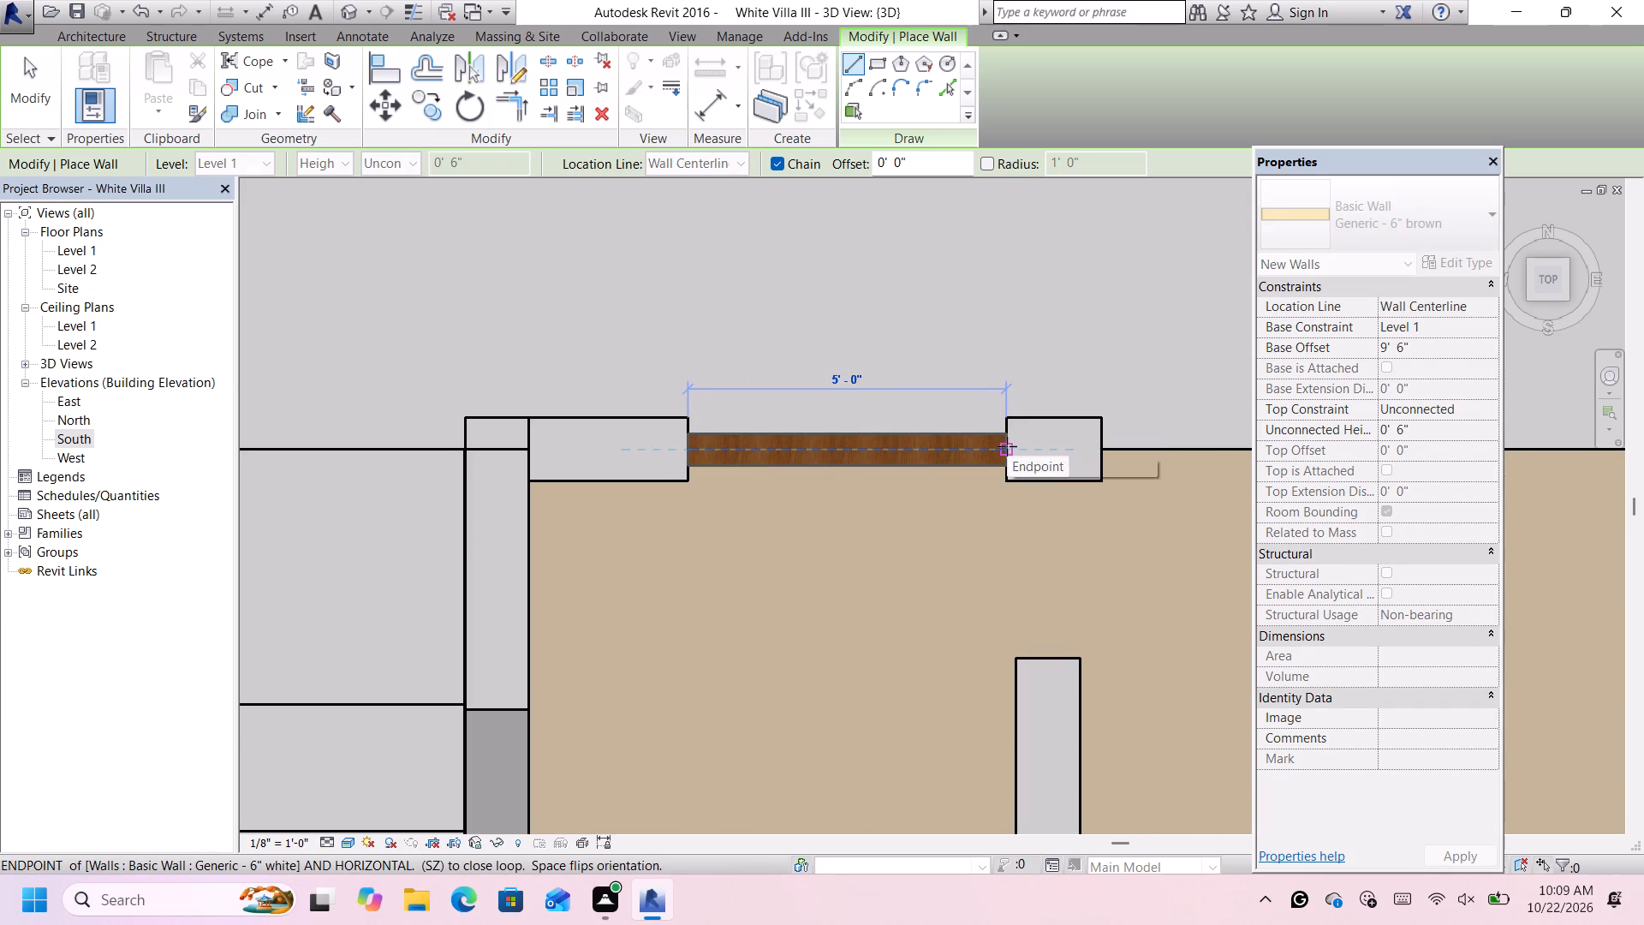
left_click(1007, 446)
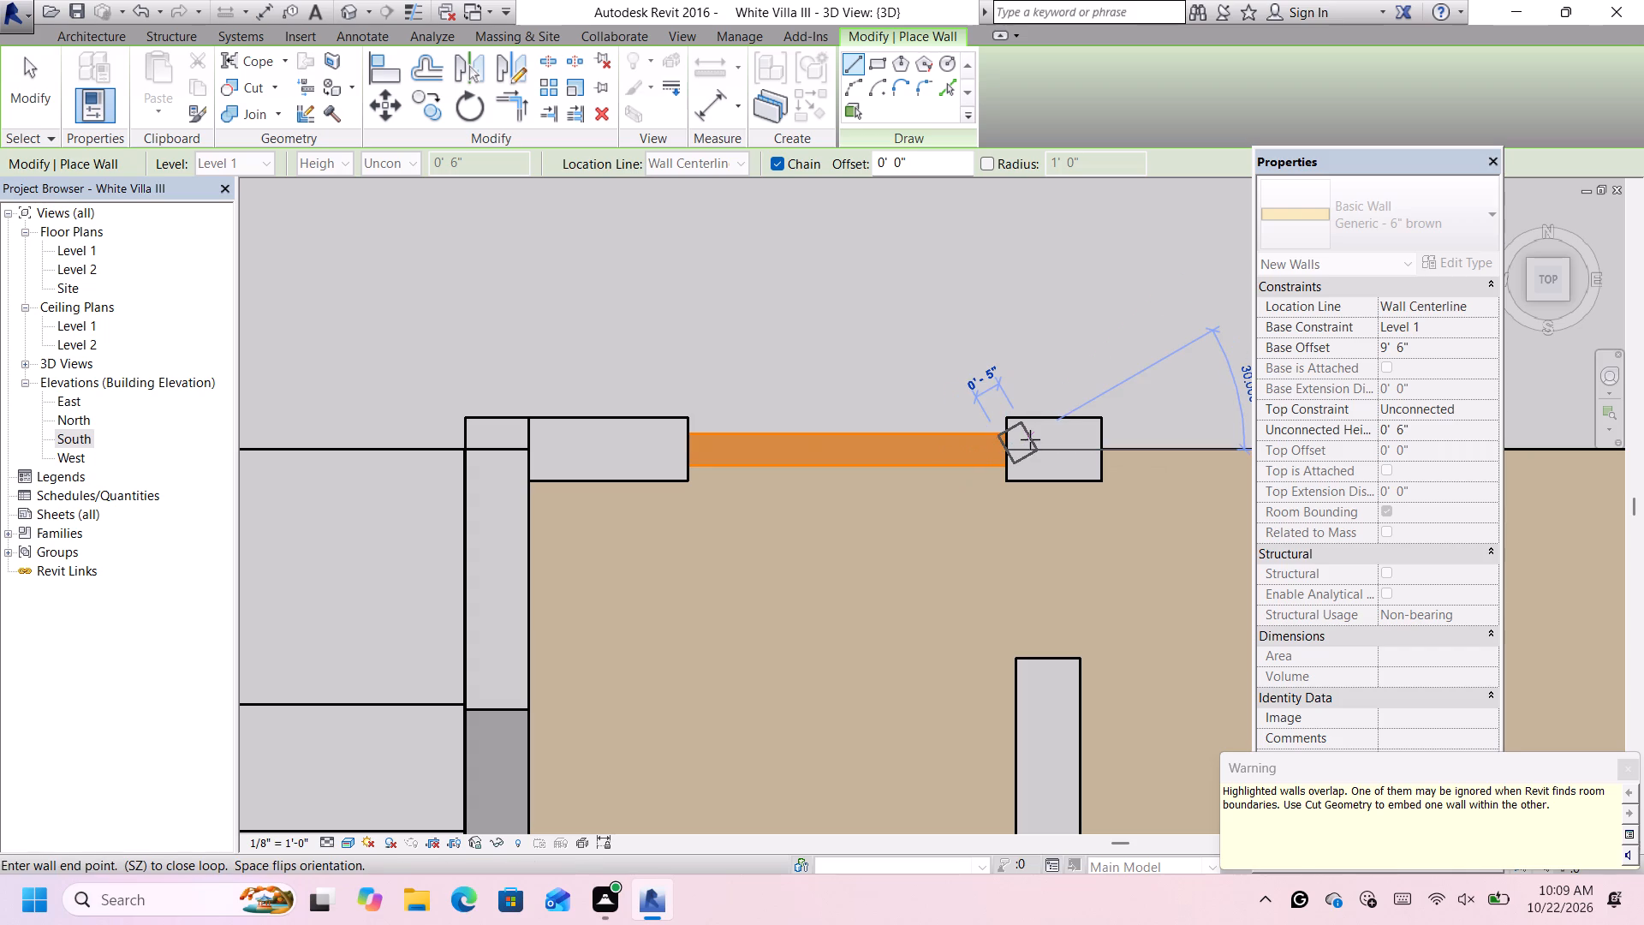
key("Escape")
key("Escape")
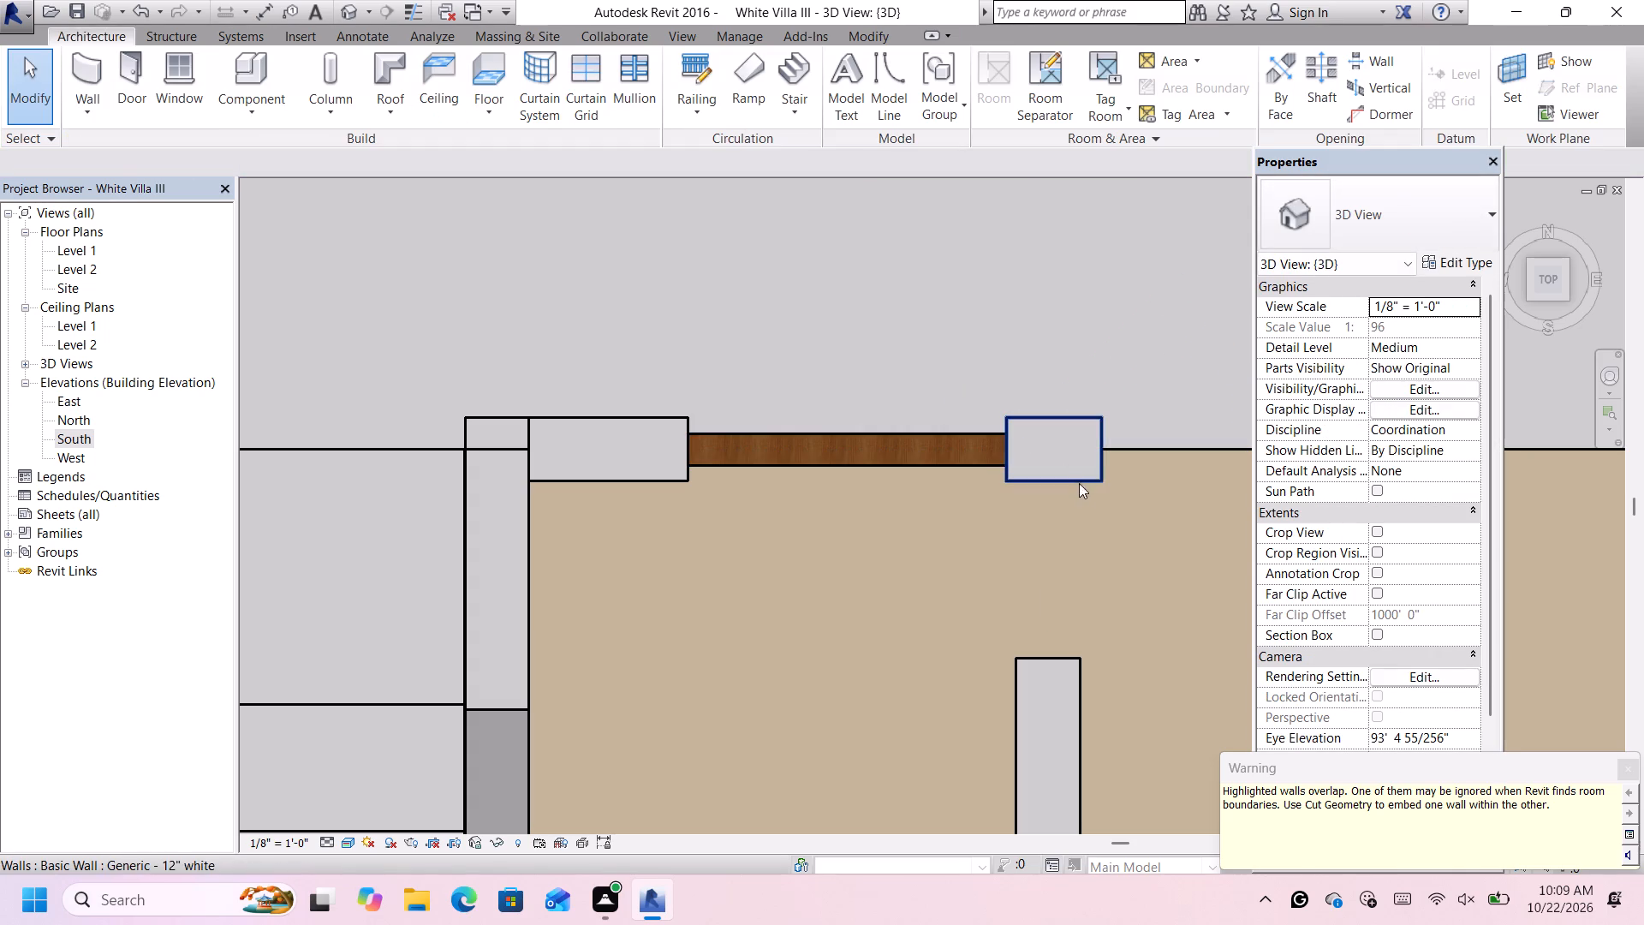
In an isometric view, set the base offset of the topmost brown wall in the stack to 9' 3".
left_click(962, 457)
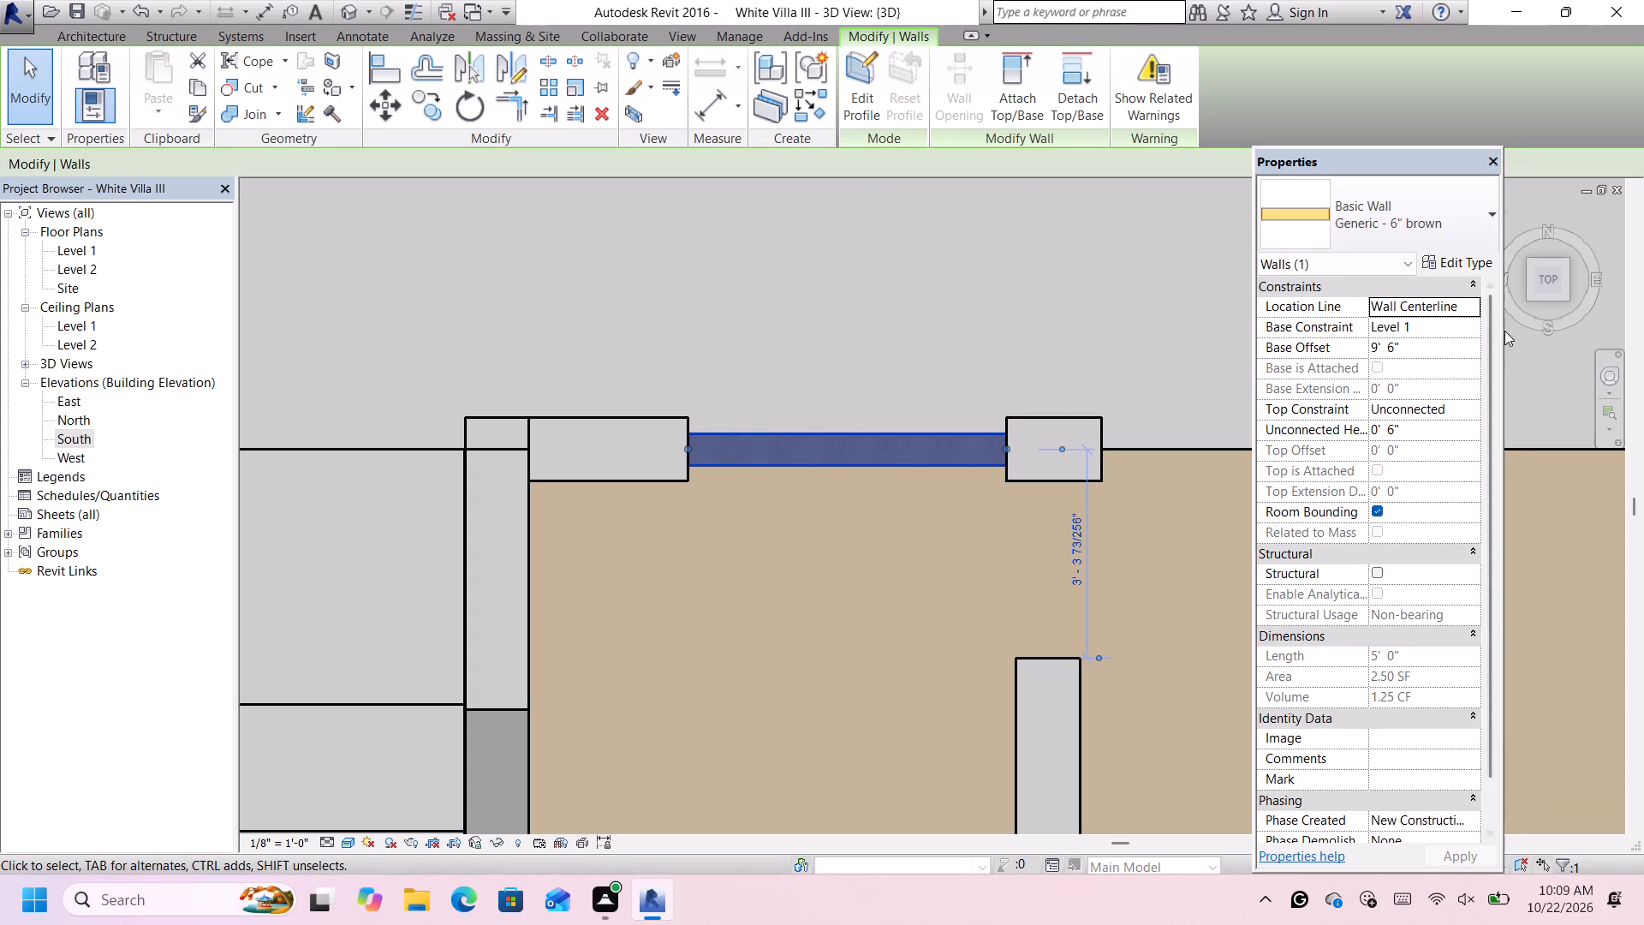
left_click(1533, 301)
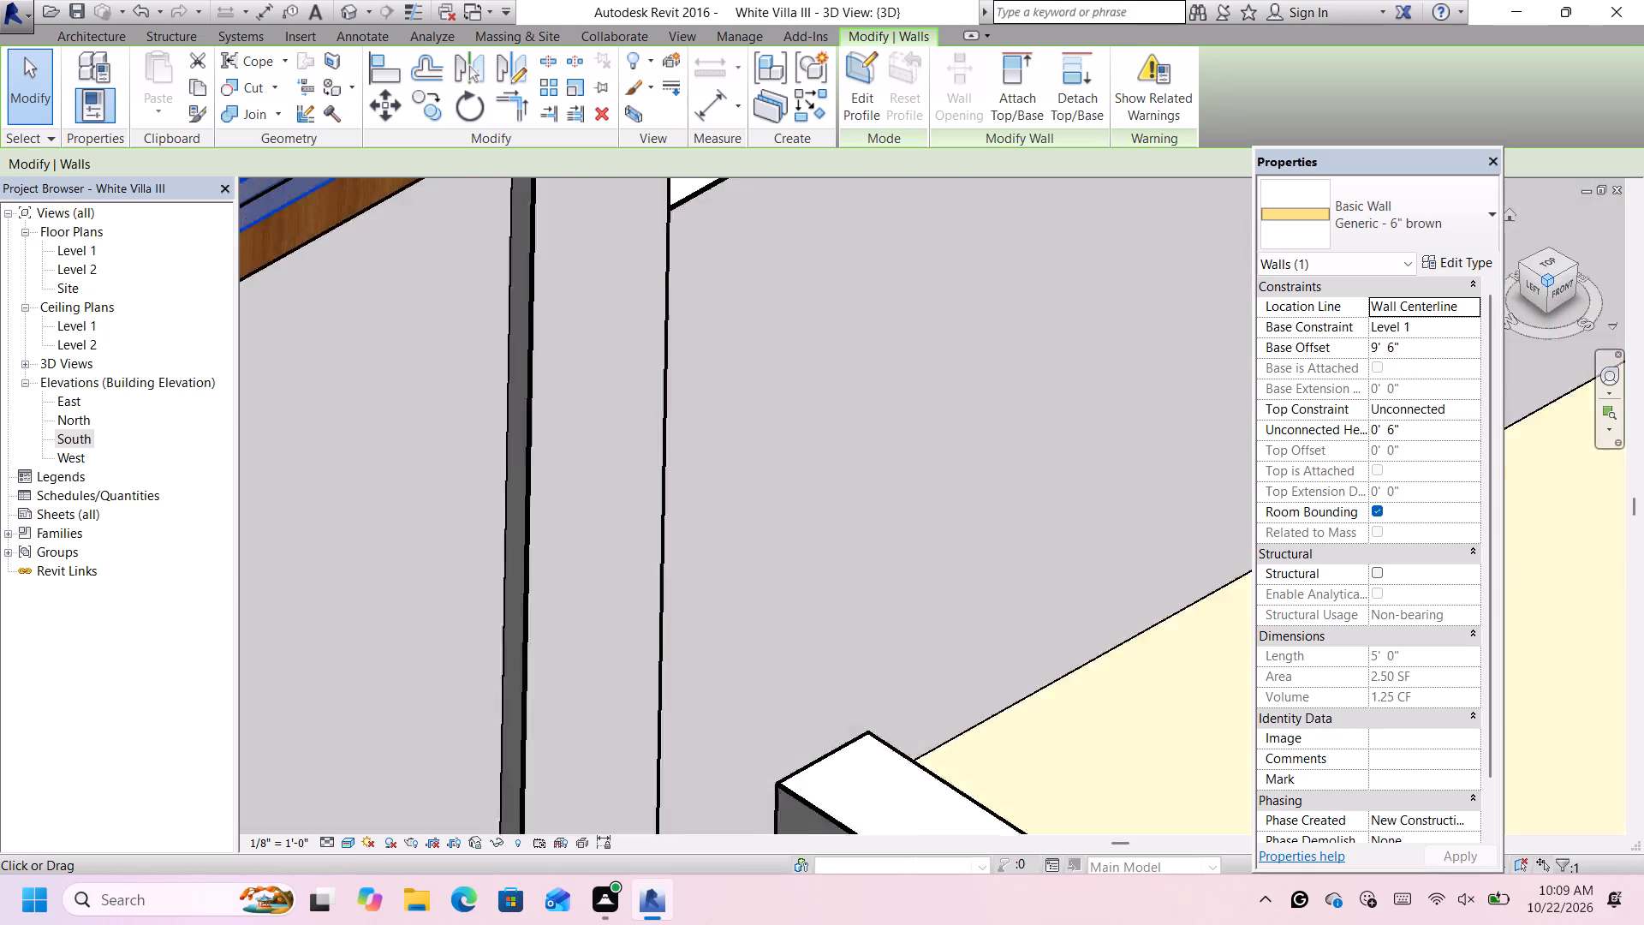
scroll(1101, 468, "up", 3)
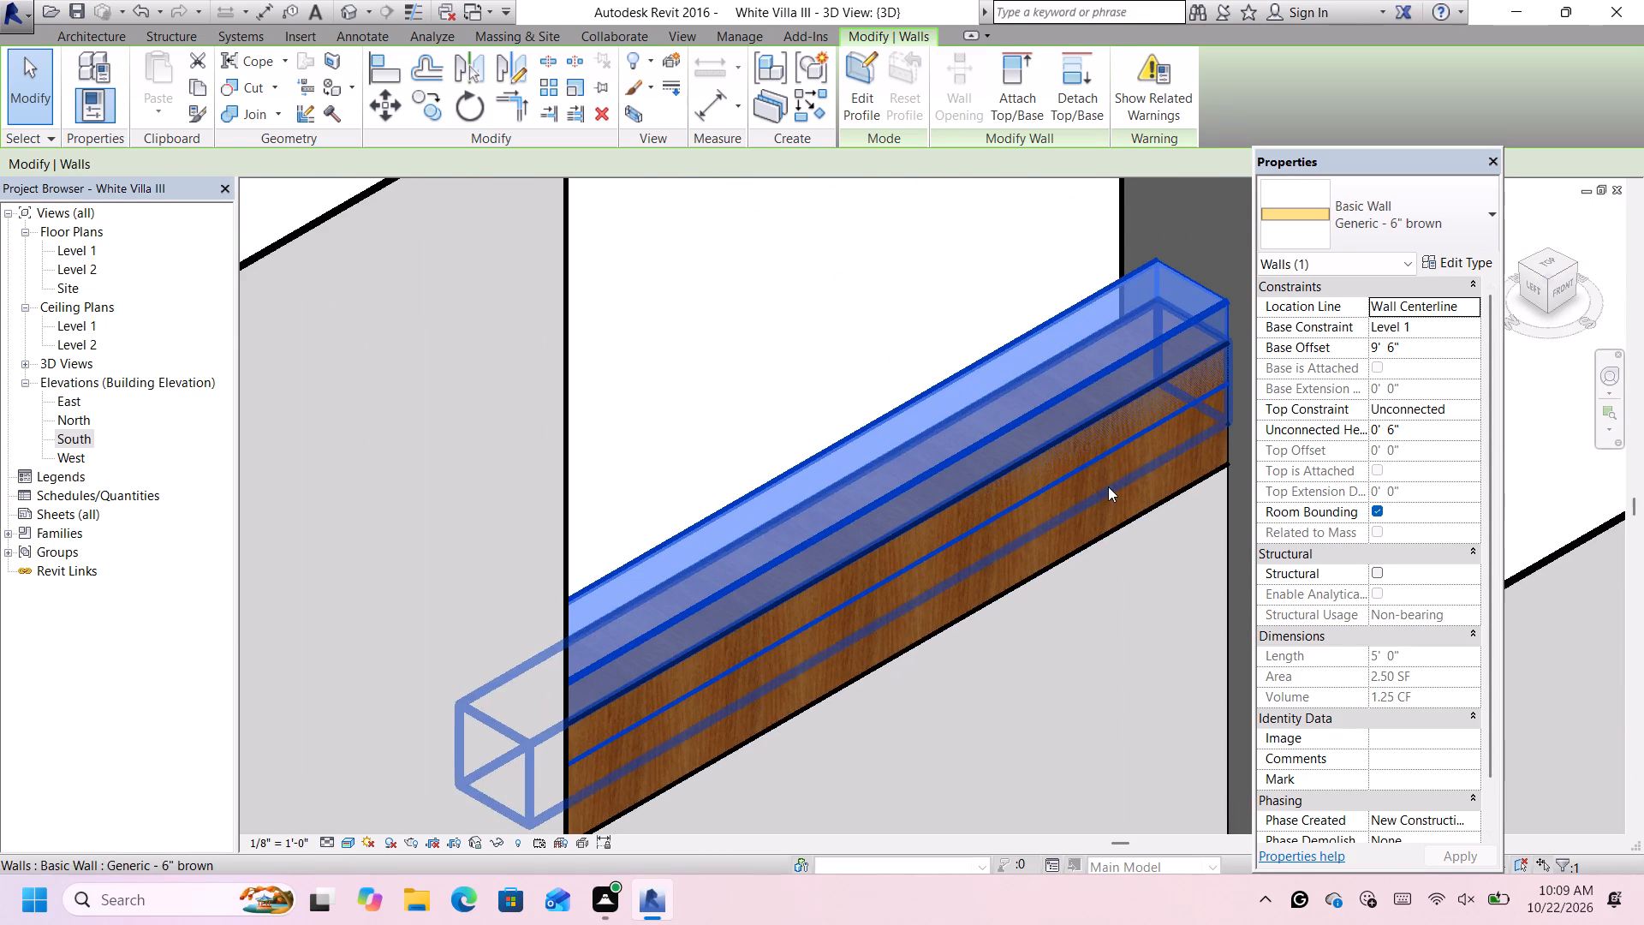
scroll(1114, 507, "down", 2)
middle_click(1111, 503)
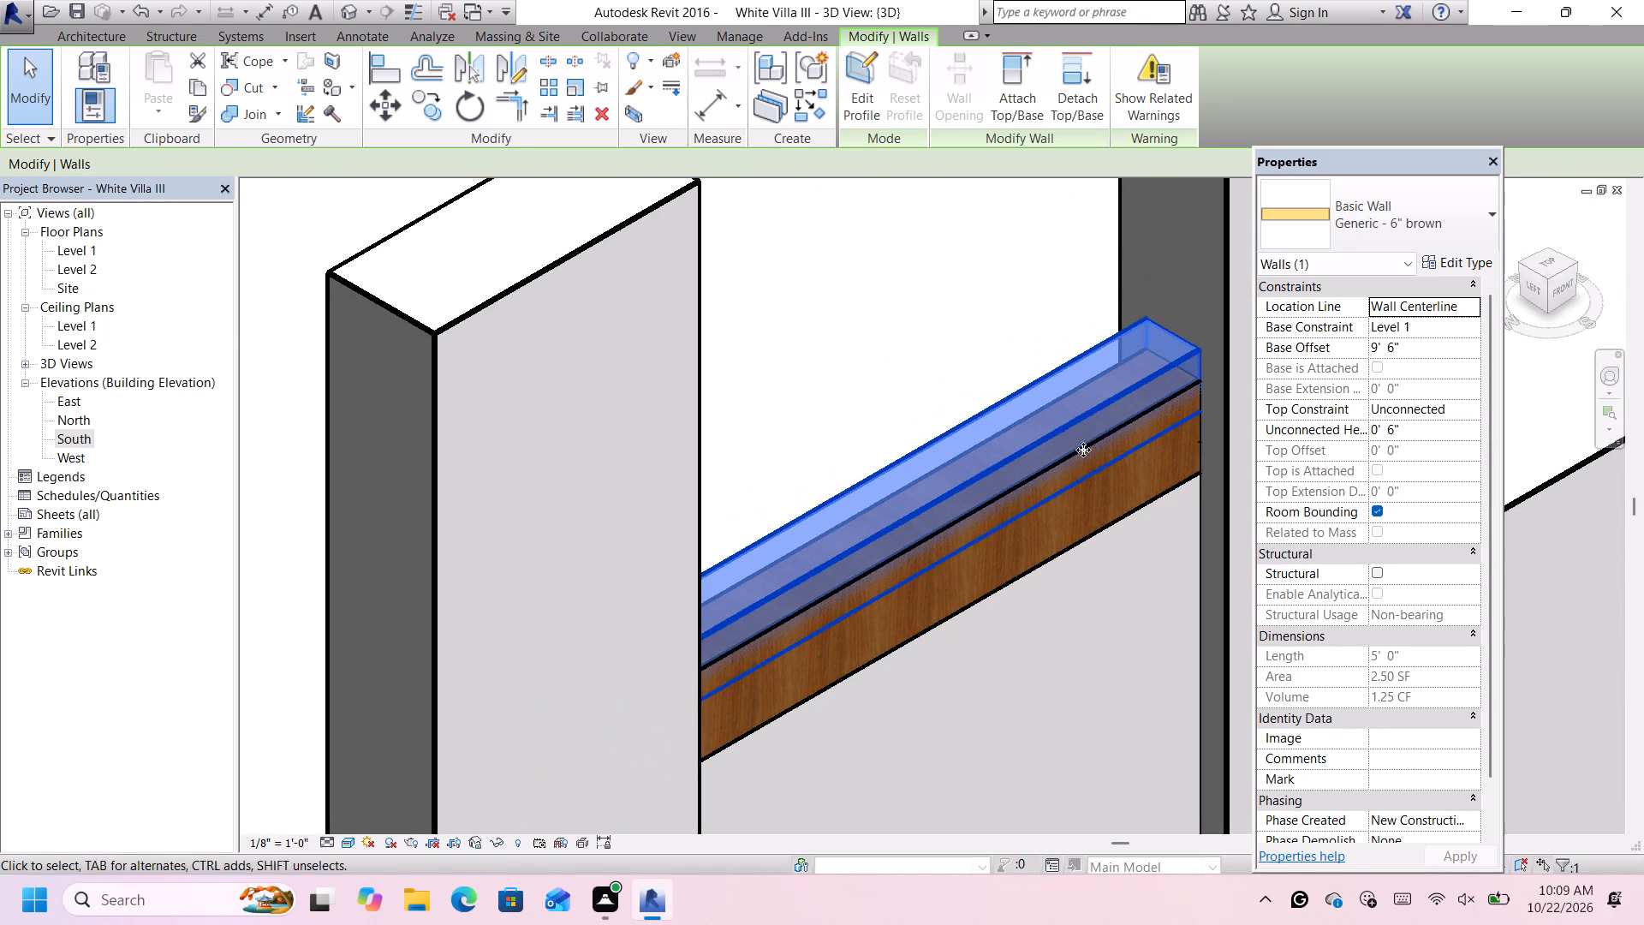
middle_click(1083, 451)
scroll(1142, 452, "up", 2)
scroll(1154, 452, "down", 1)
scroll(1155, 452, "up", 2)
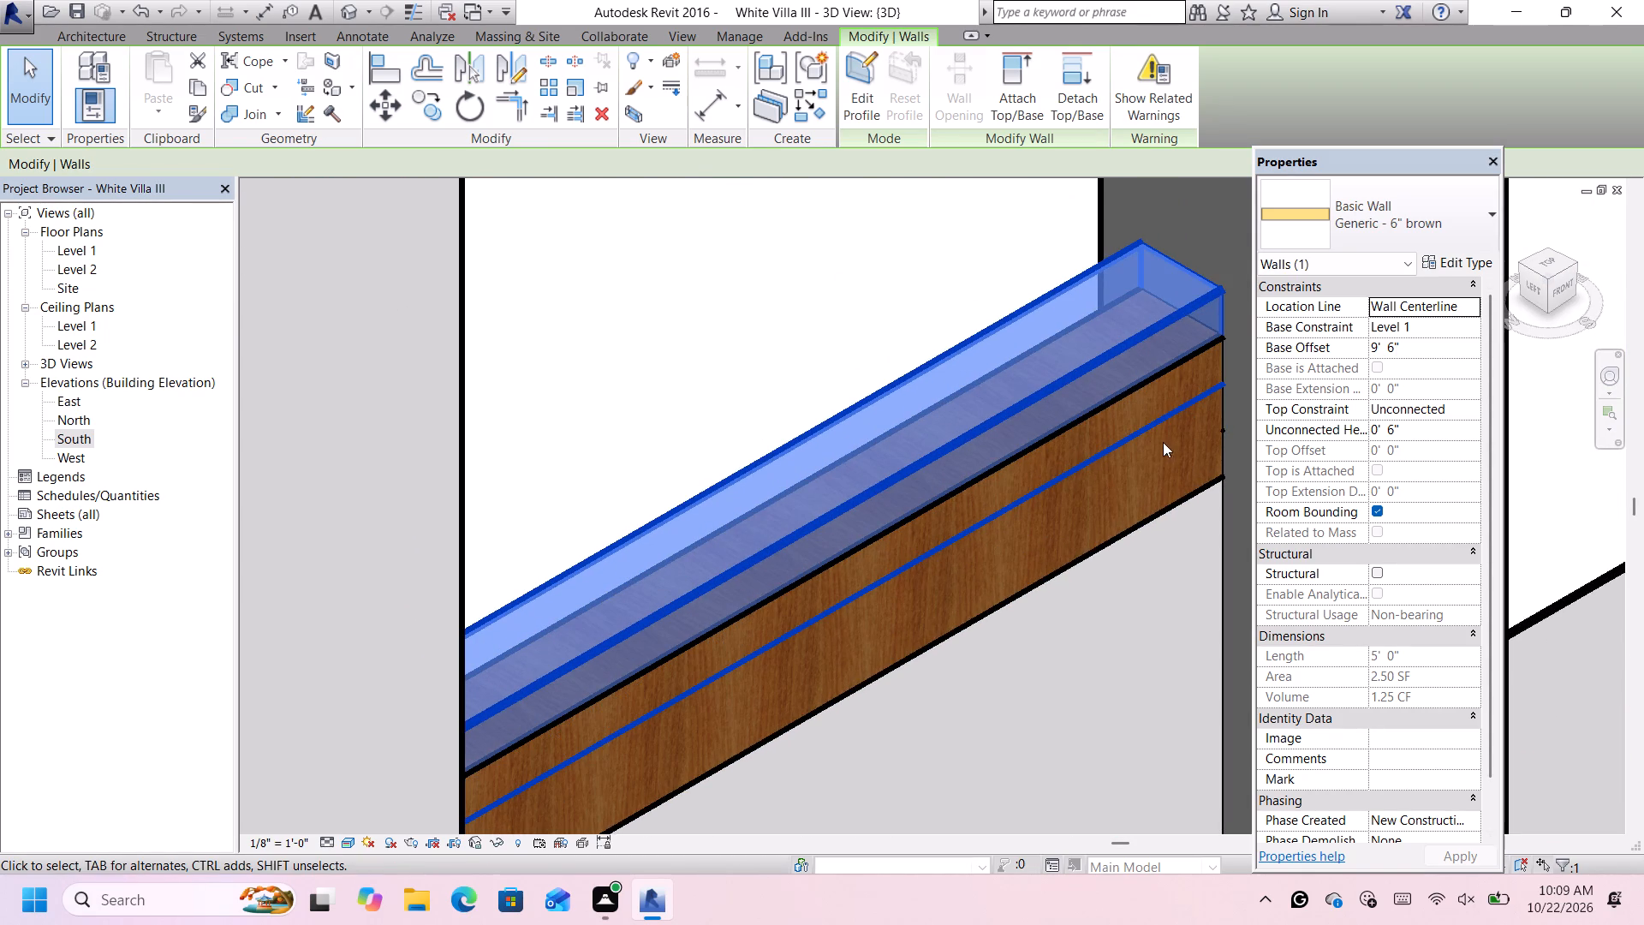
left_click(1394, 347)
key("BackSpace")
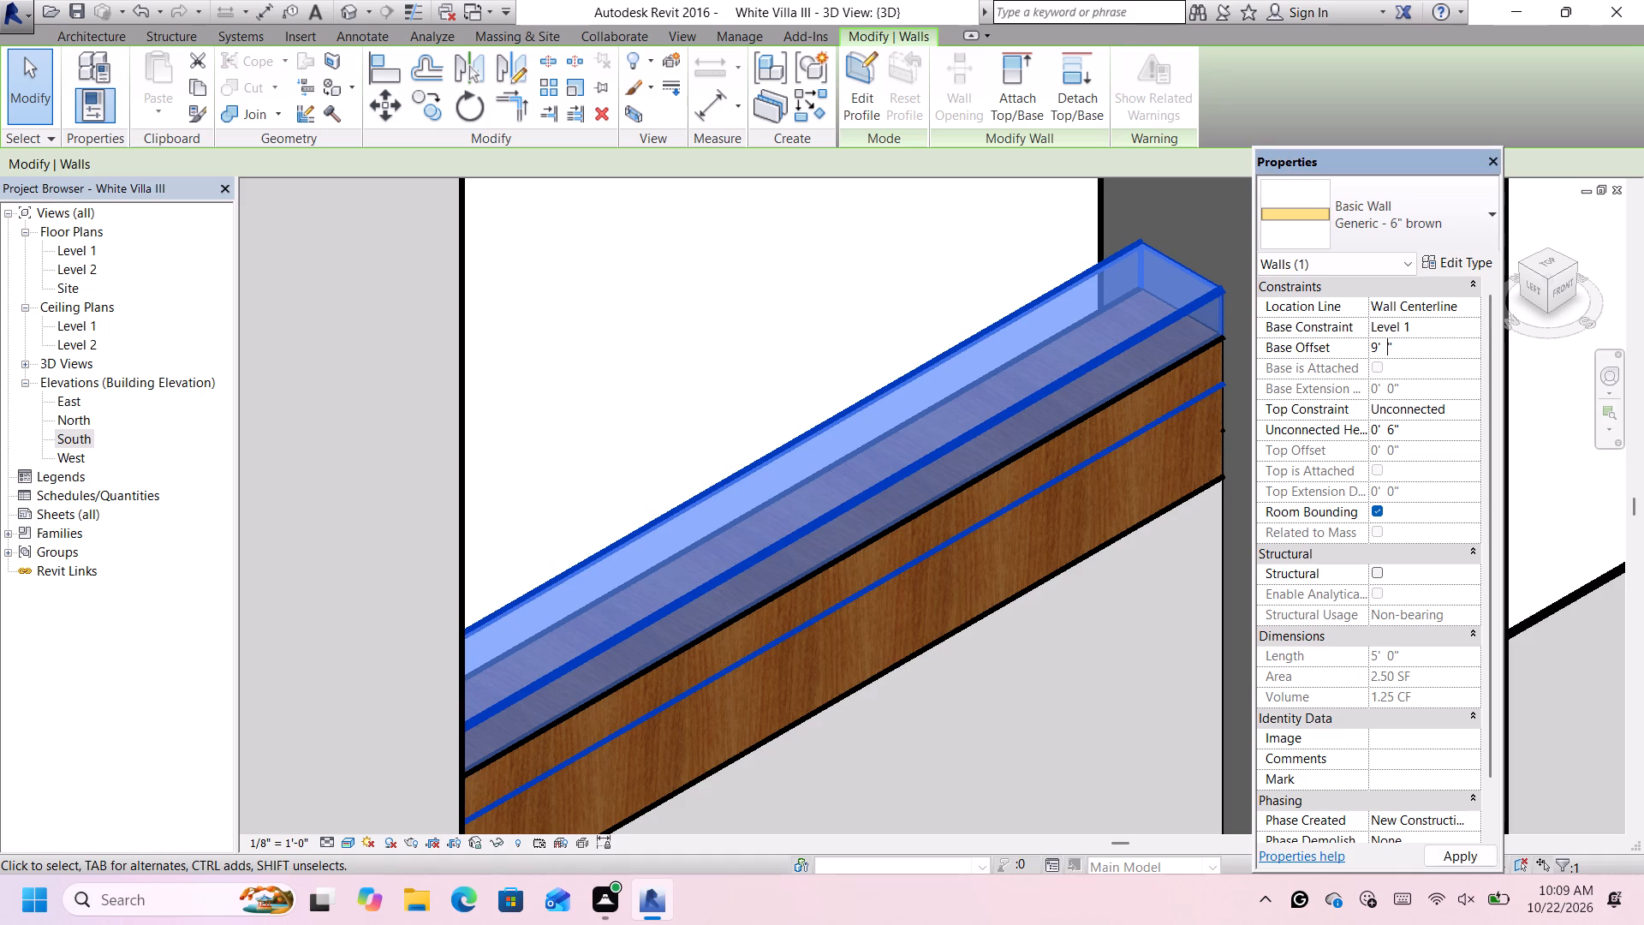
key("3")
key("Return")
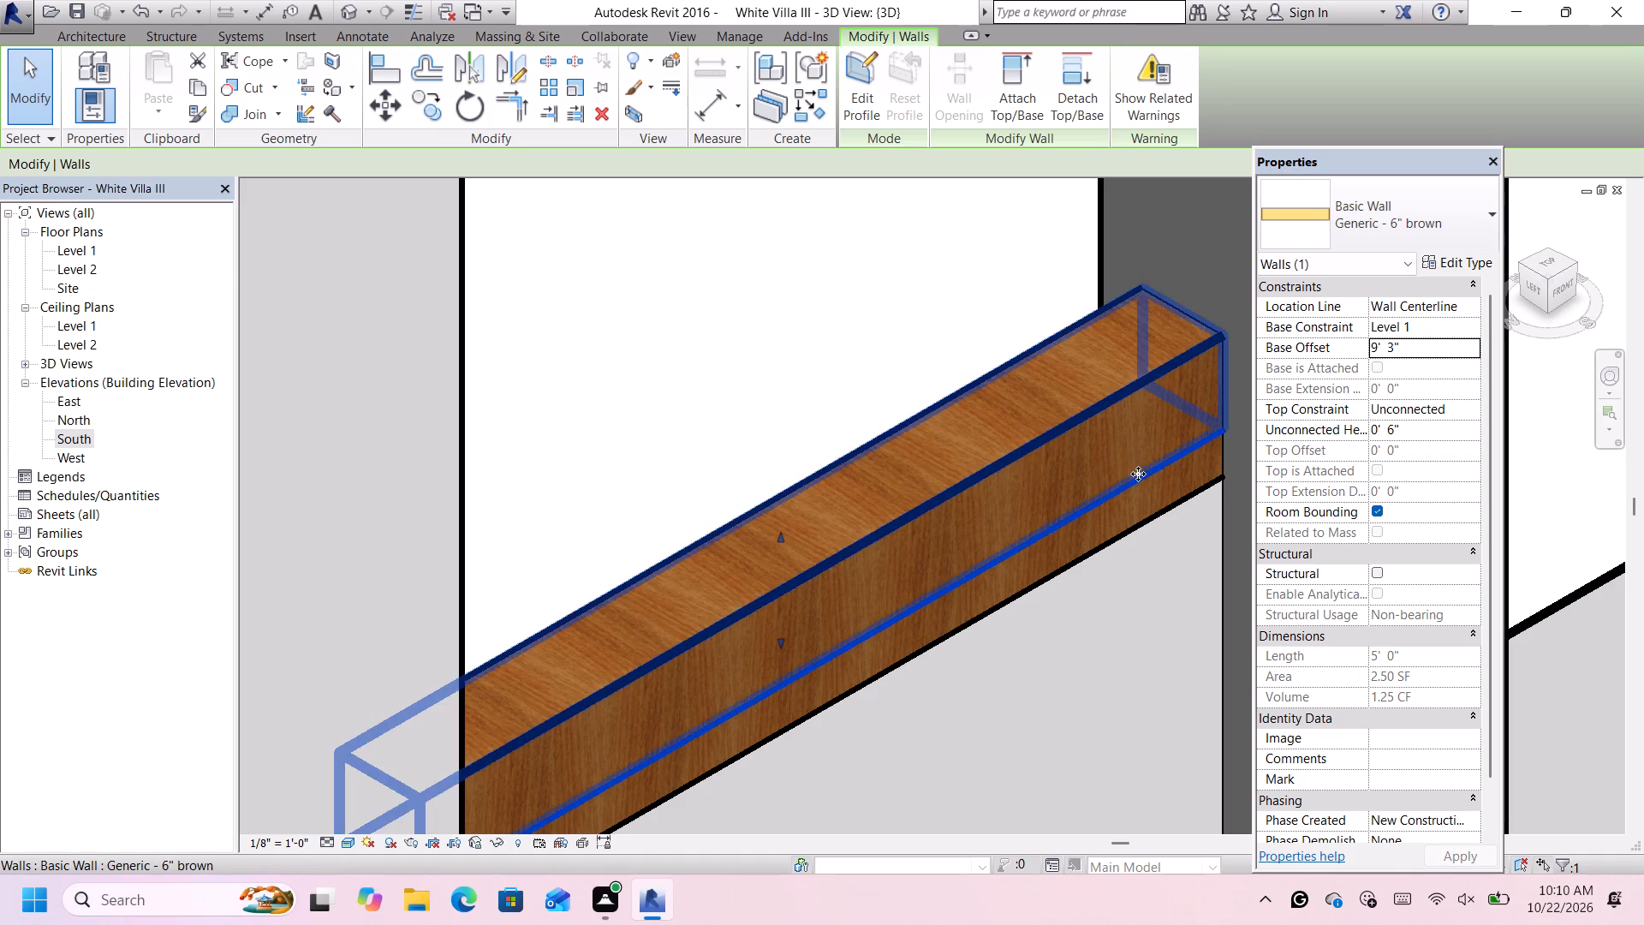
Set the base offset of one of the two coinciding upper brown walls to 9' 9".
scroll(1140, 474, "down", 2)
scroll(1145, 487, "up", 1)
left_click(1145, 472)
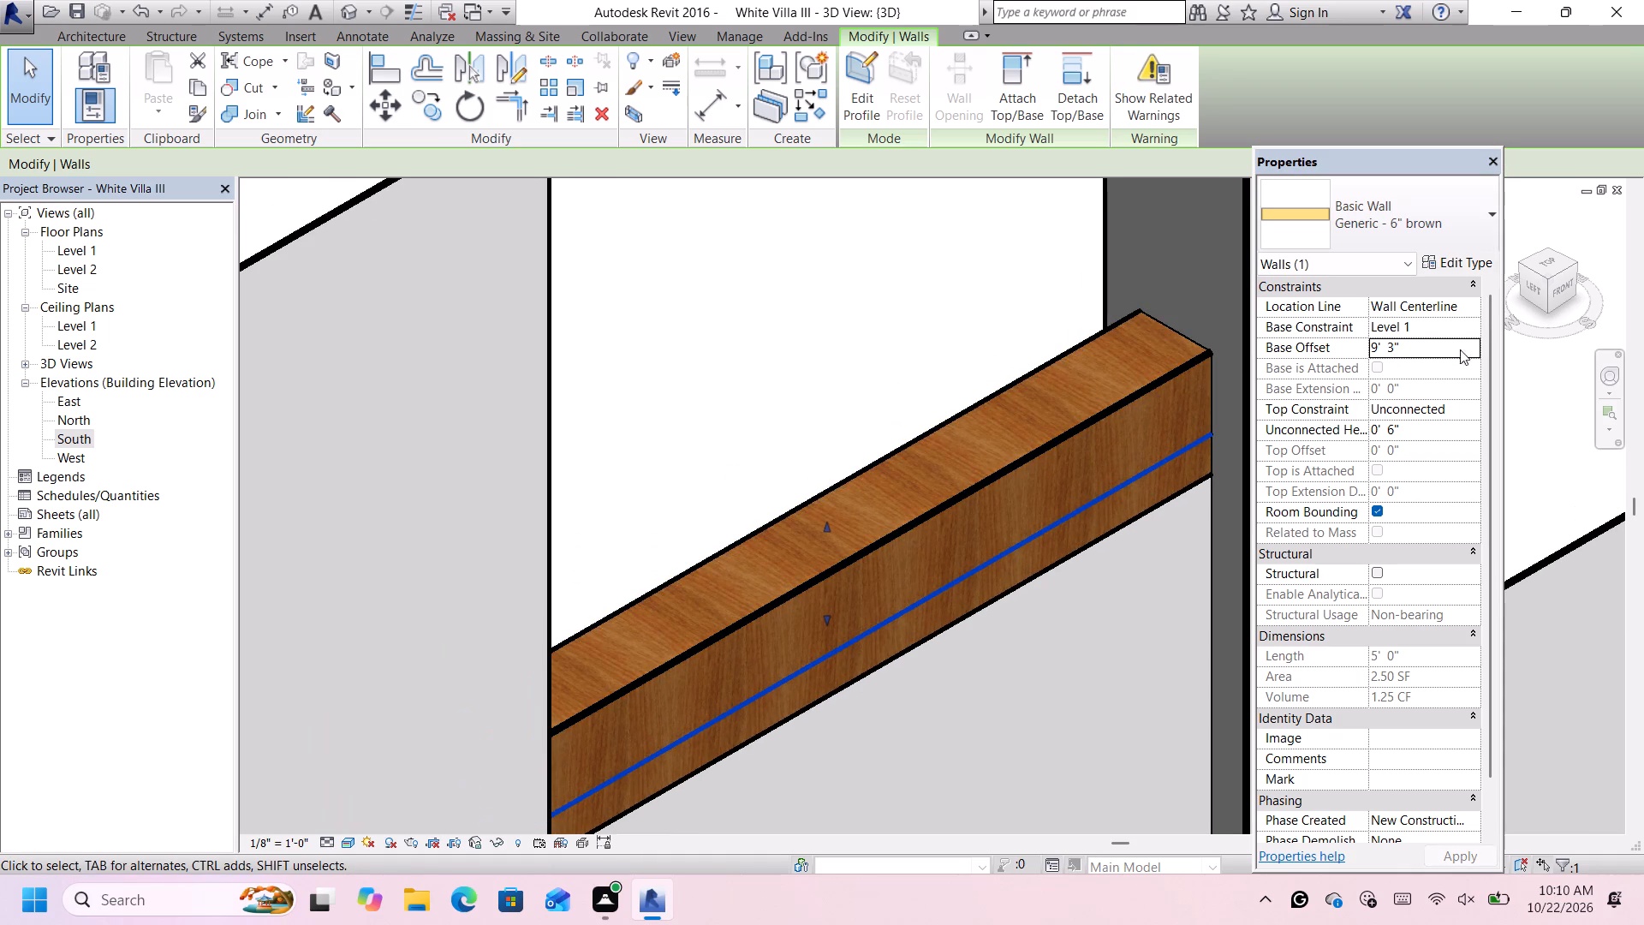
left_click(1394, 344)
key("BackSpace")
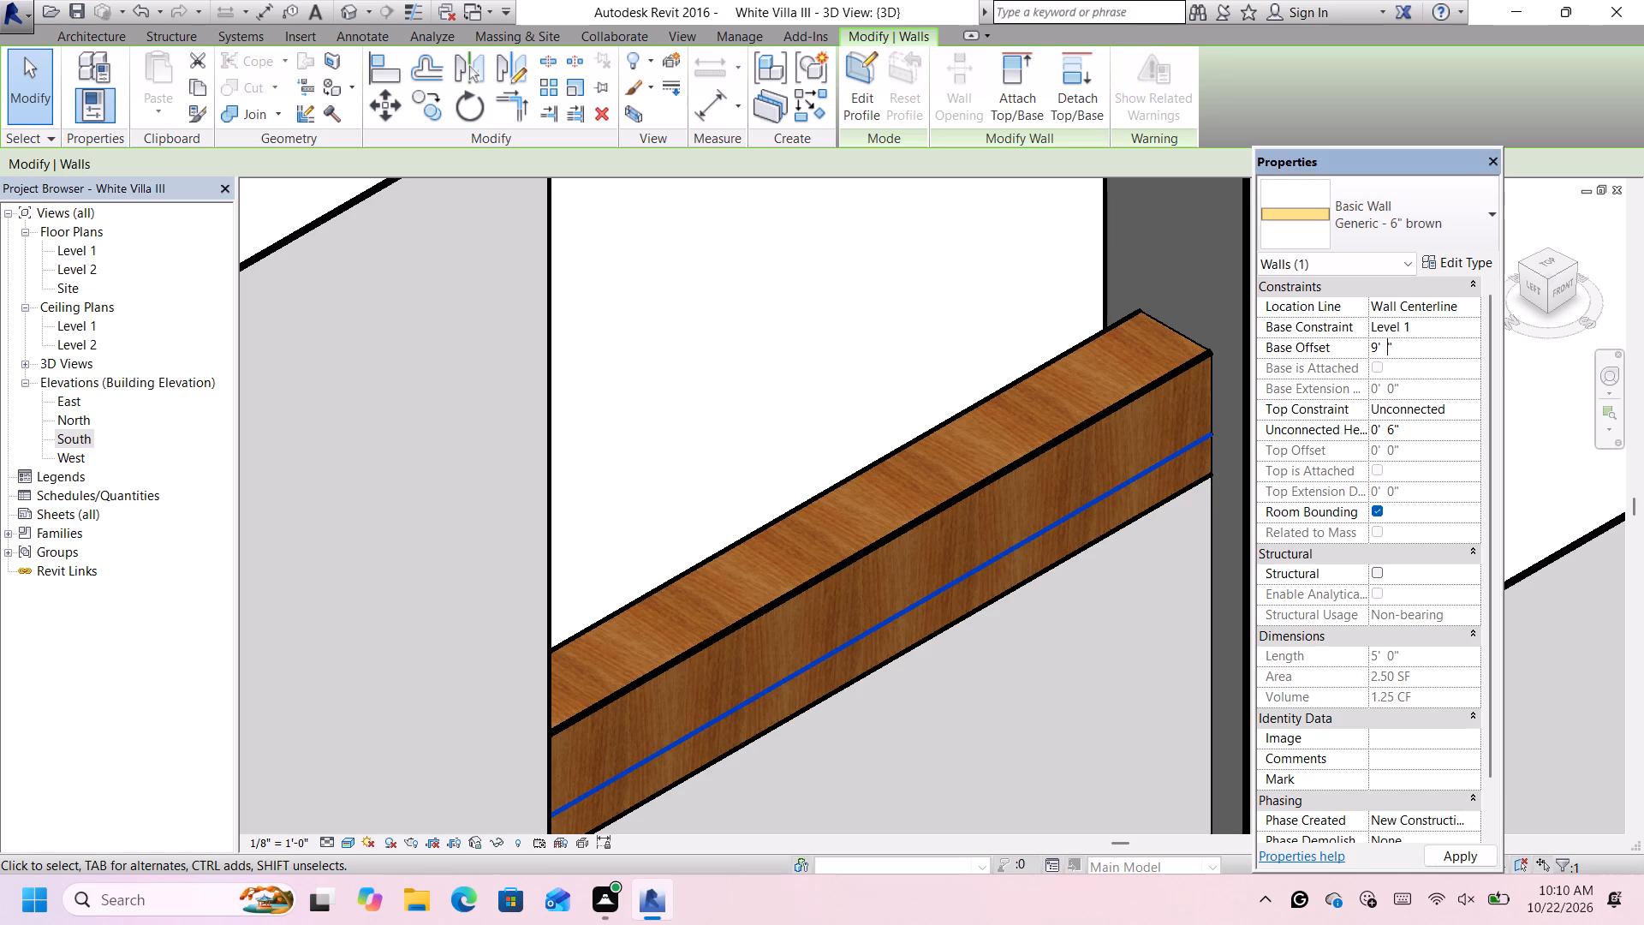
key("9")
key("Return")
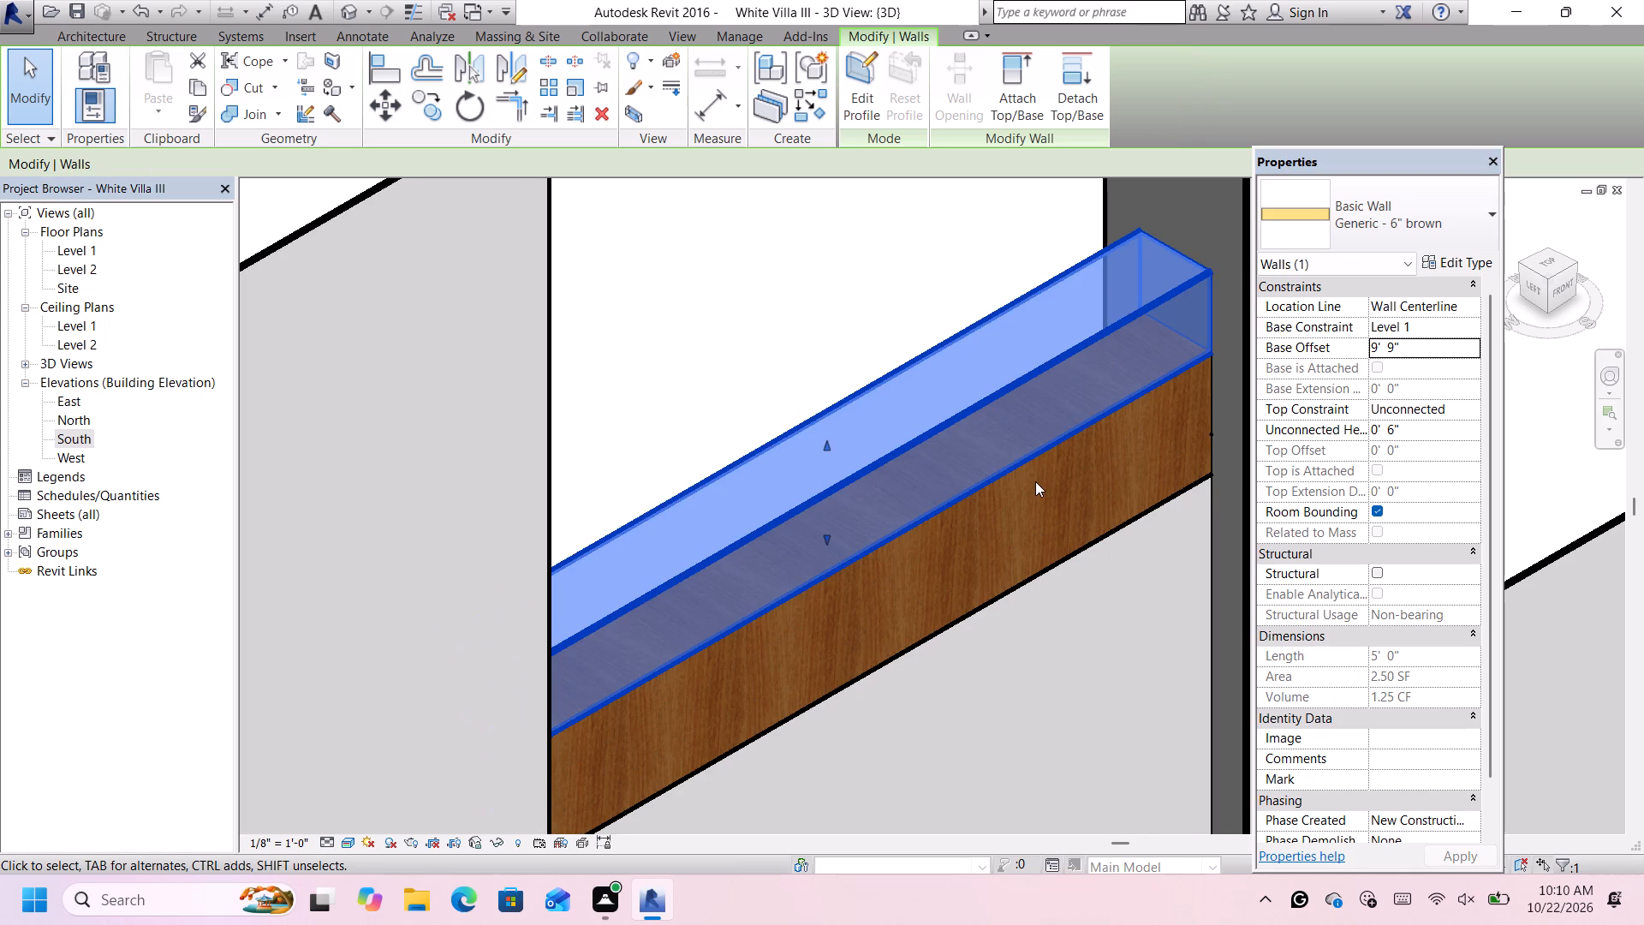
left_click(1040, 491)
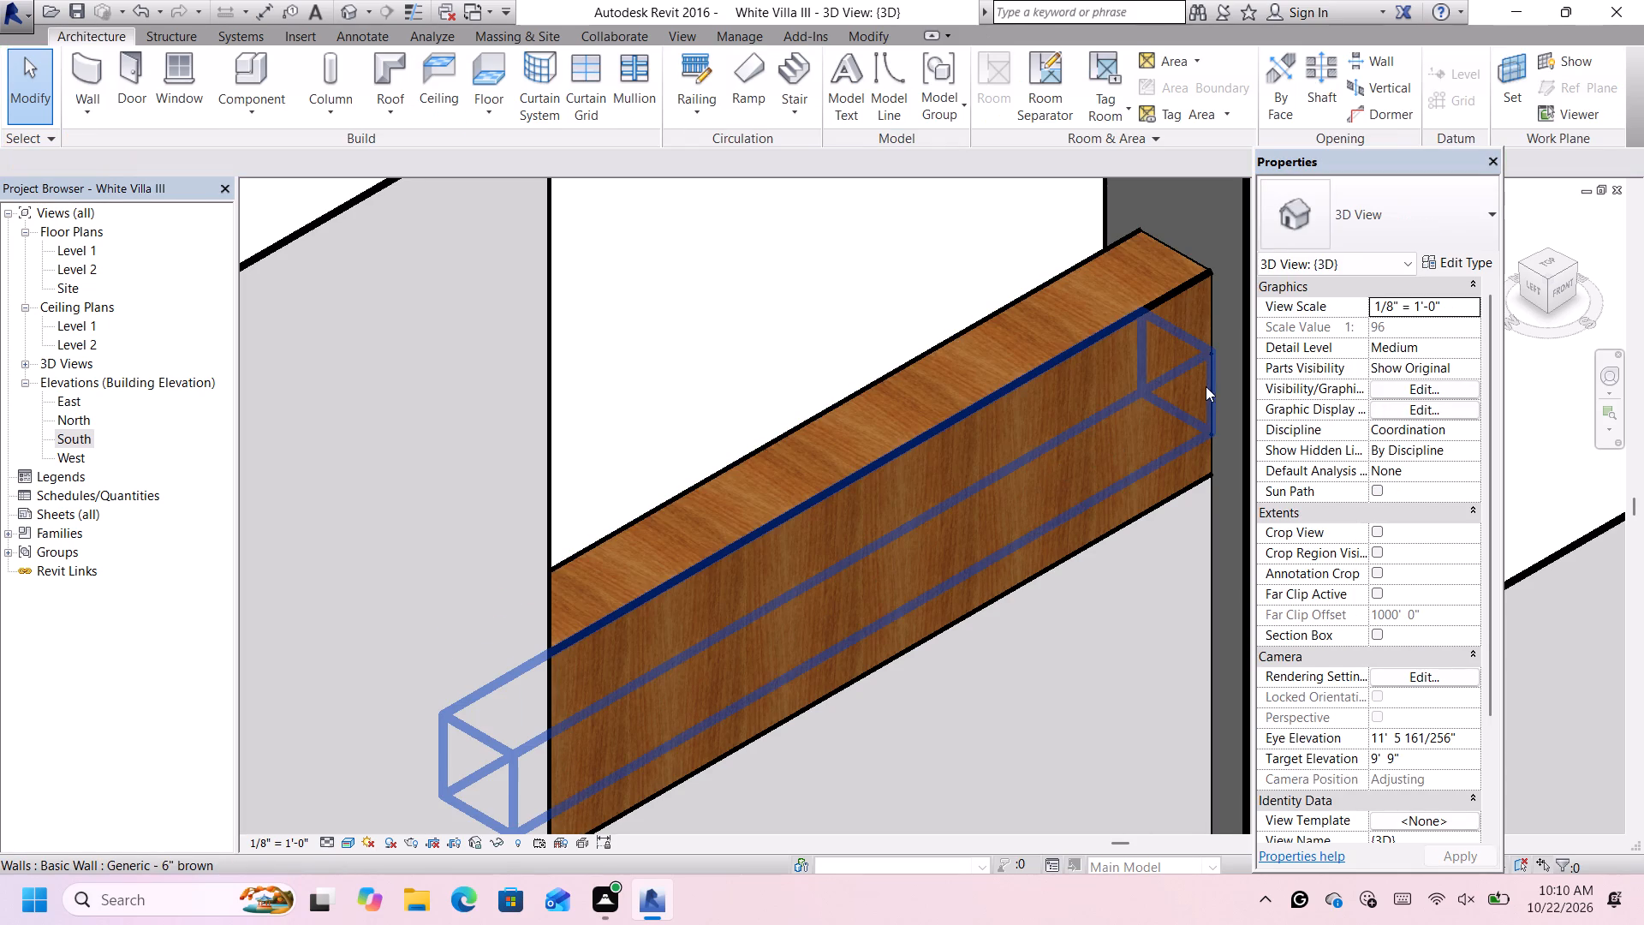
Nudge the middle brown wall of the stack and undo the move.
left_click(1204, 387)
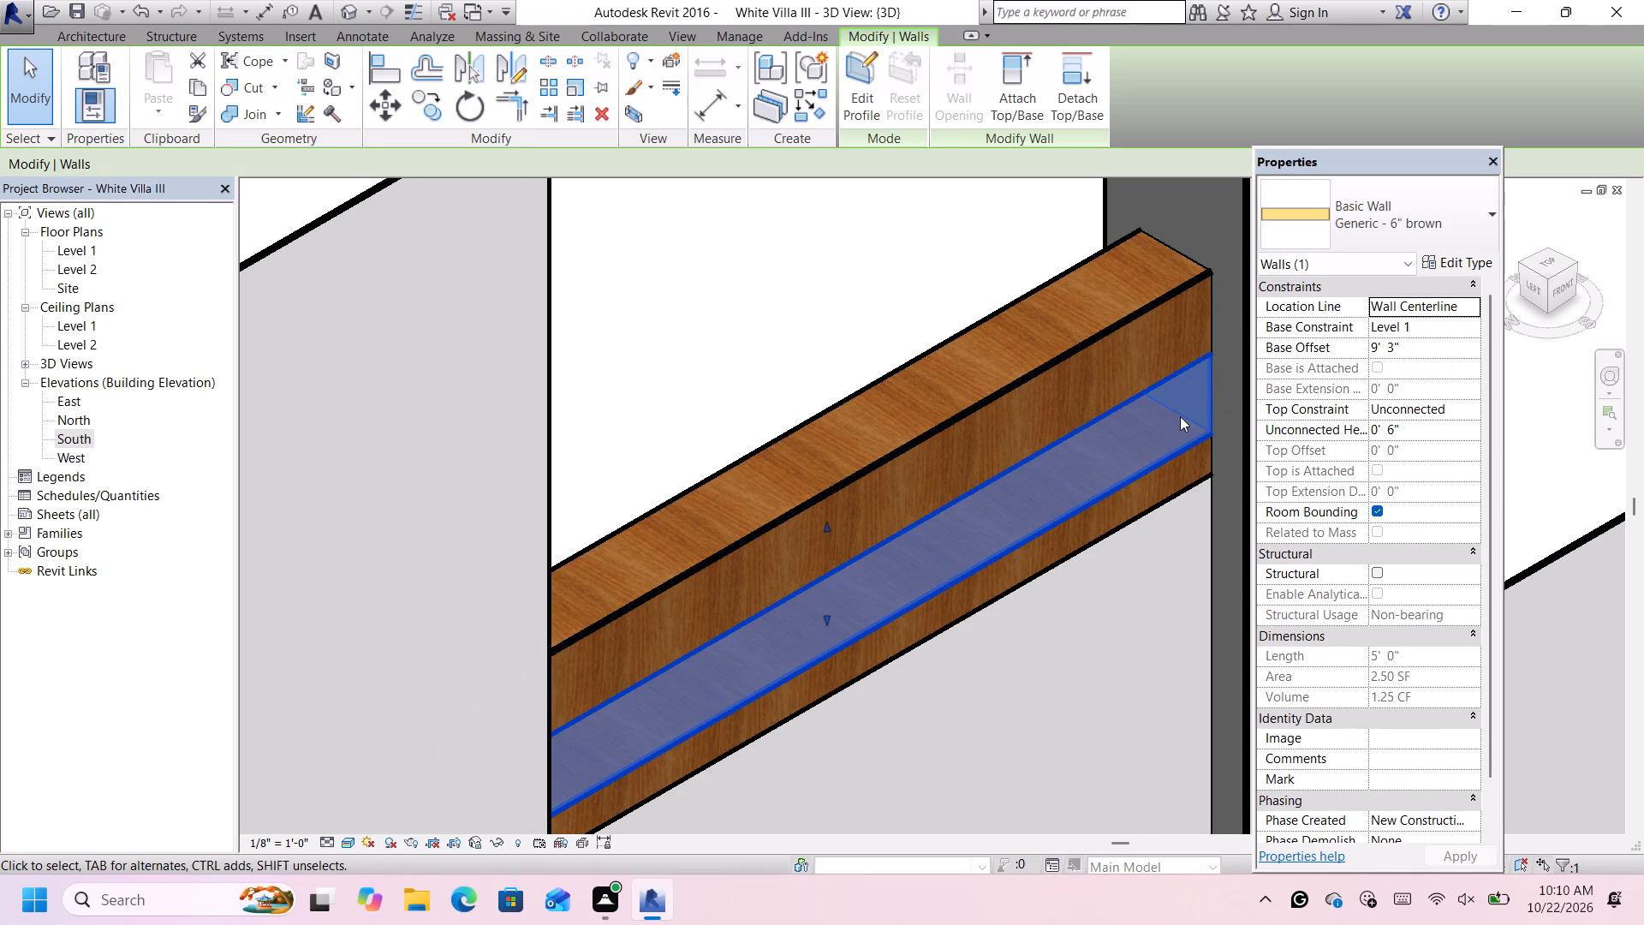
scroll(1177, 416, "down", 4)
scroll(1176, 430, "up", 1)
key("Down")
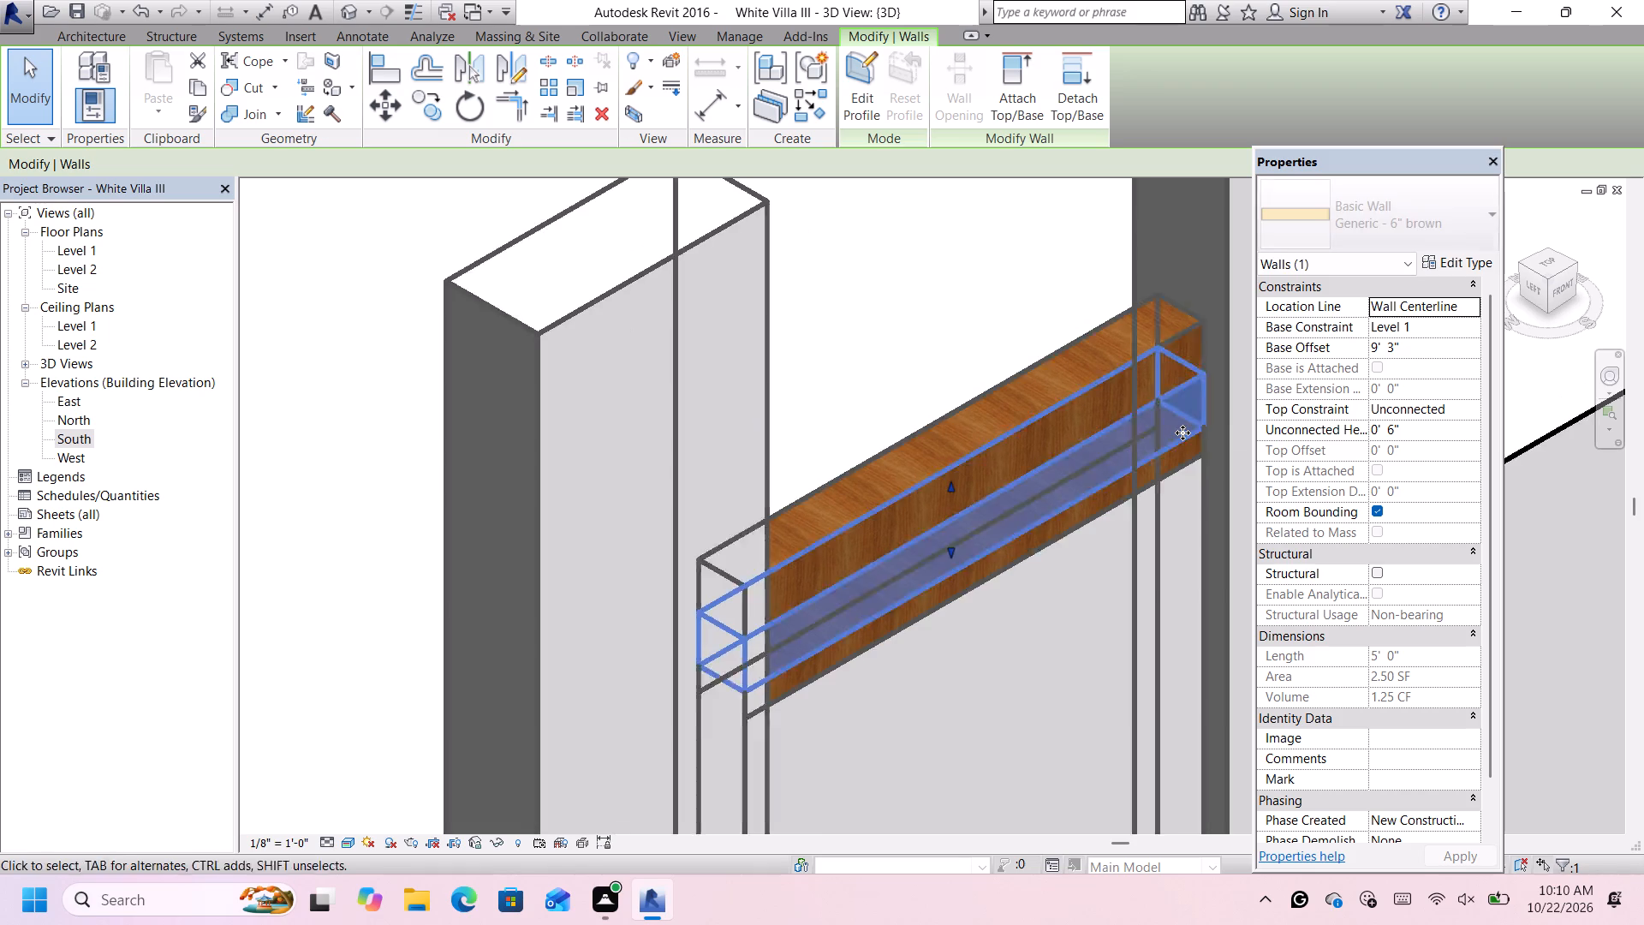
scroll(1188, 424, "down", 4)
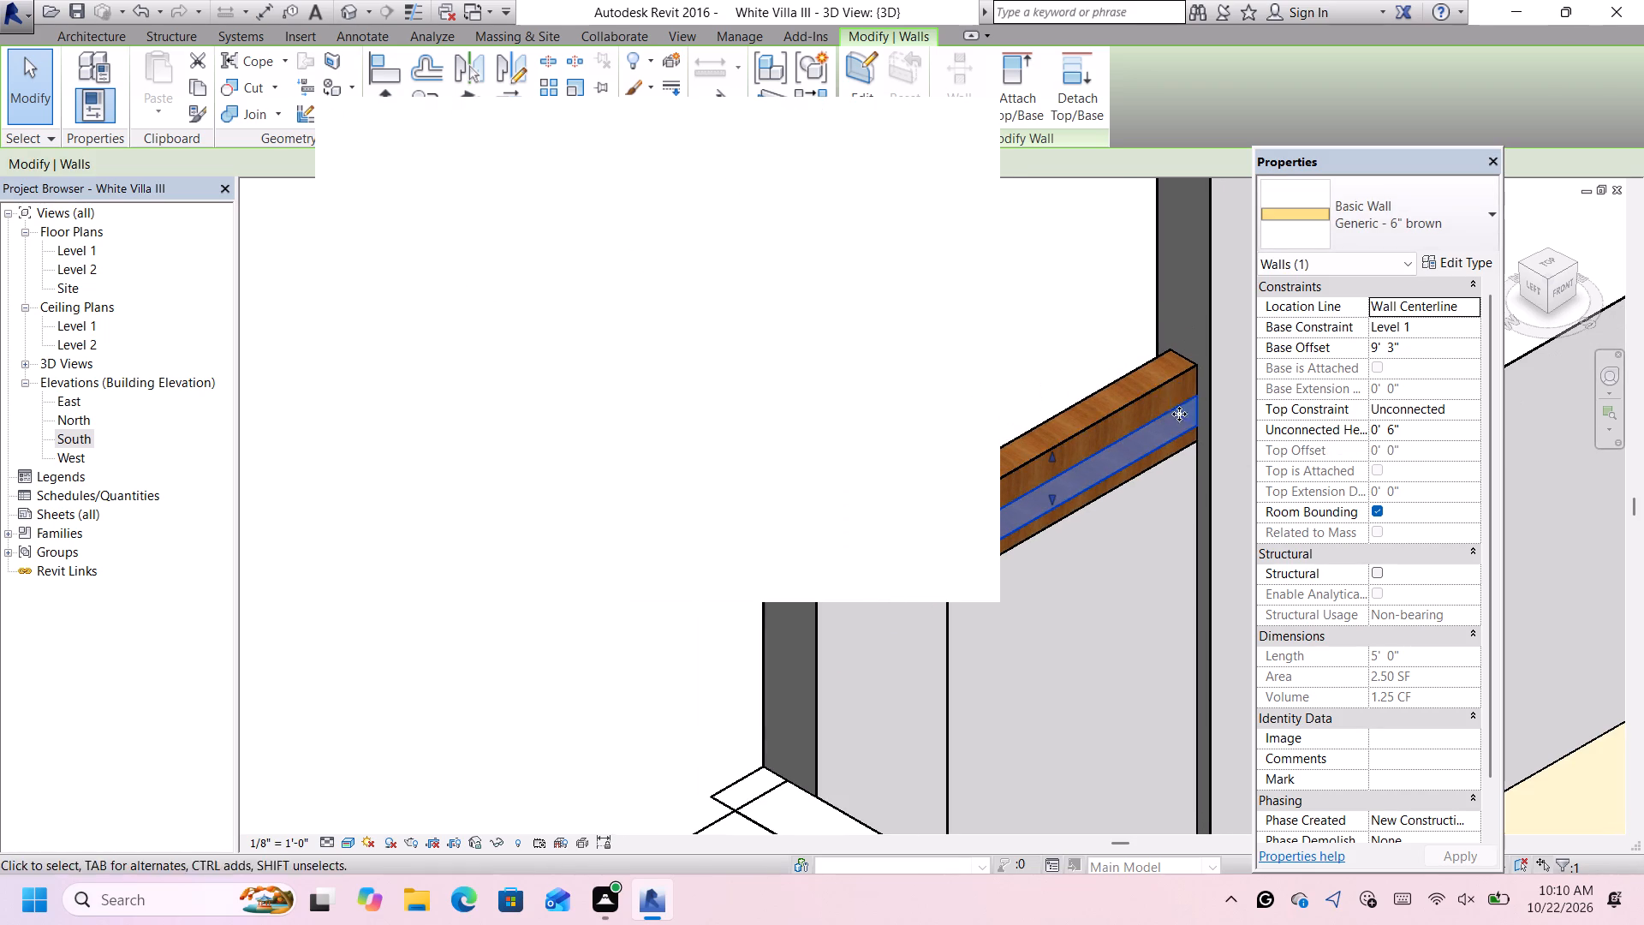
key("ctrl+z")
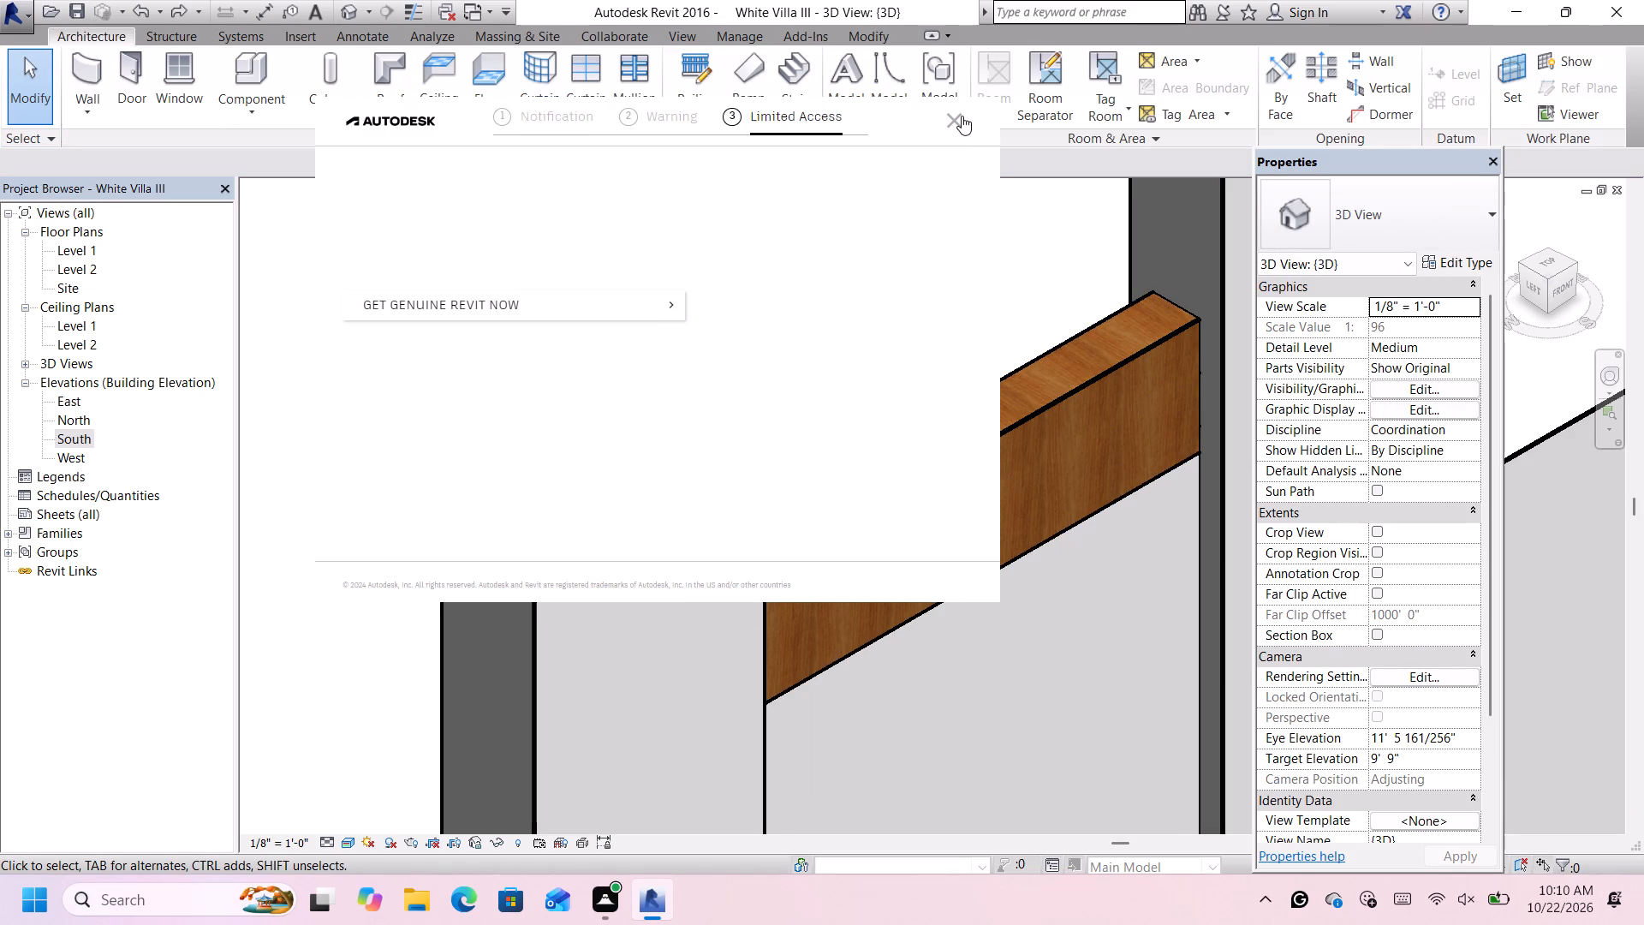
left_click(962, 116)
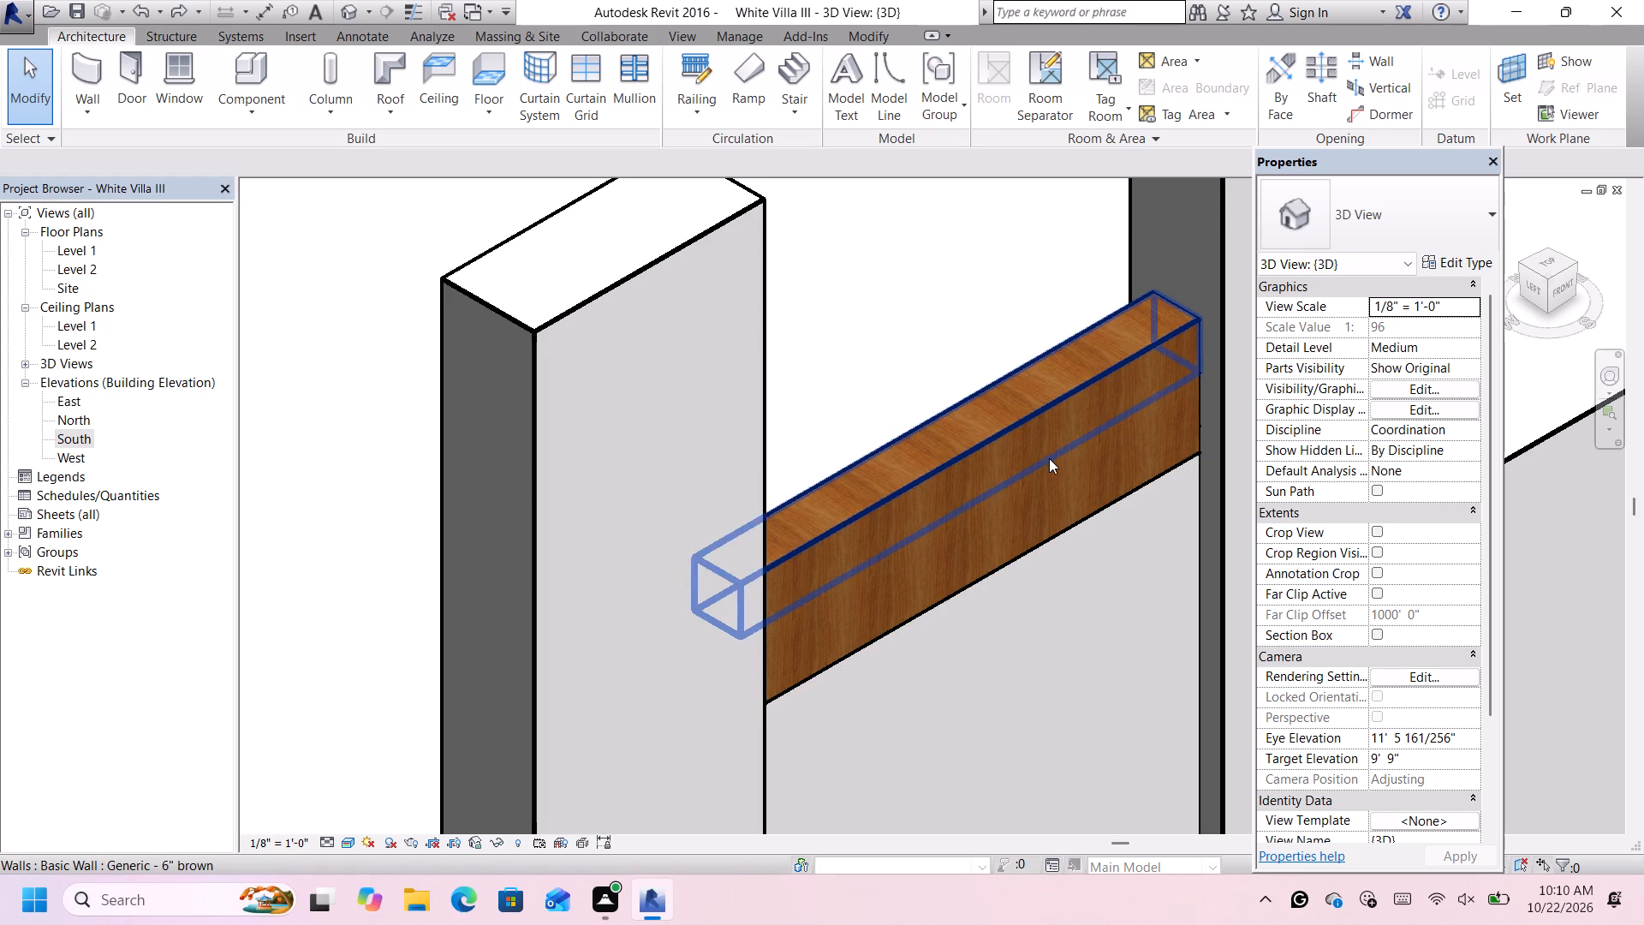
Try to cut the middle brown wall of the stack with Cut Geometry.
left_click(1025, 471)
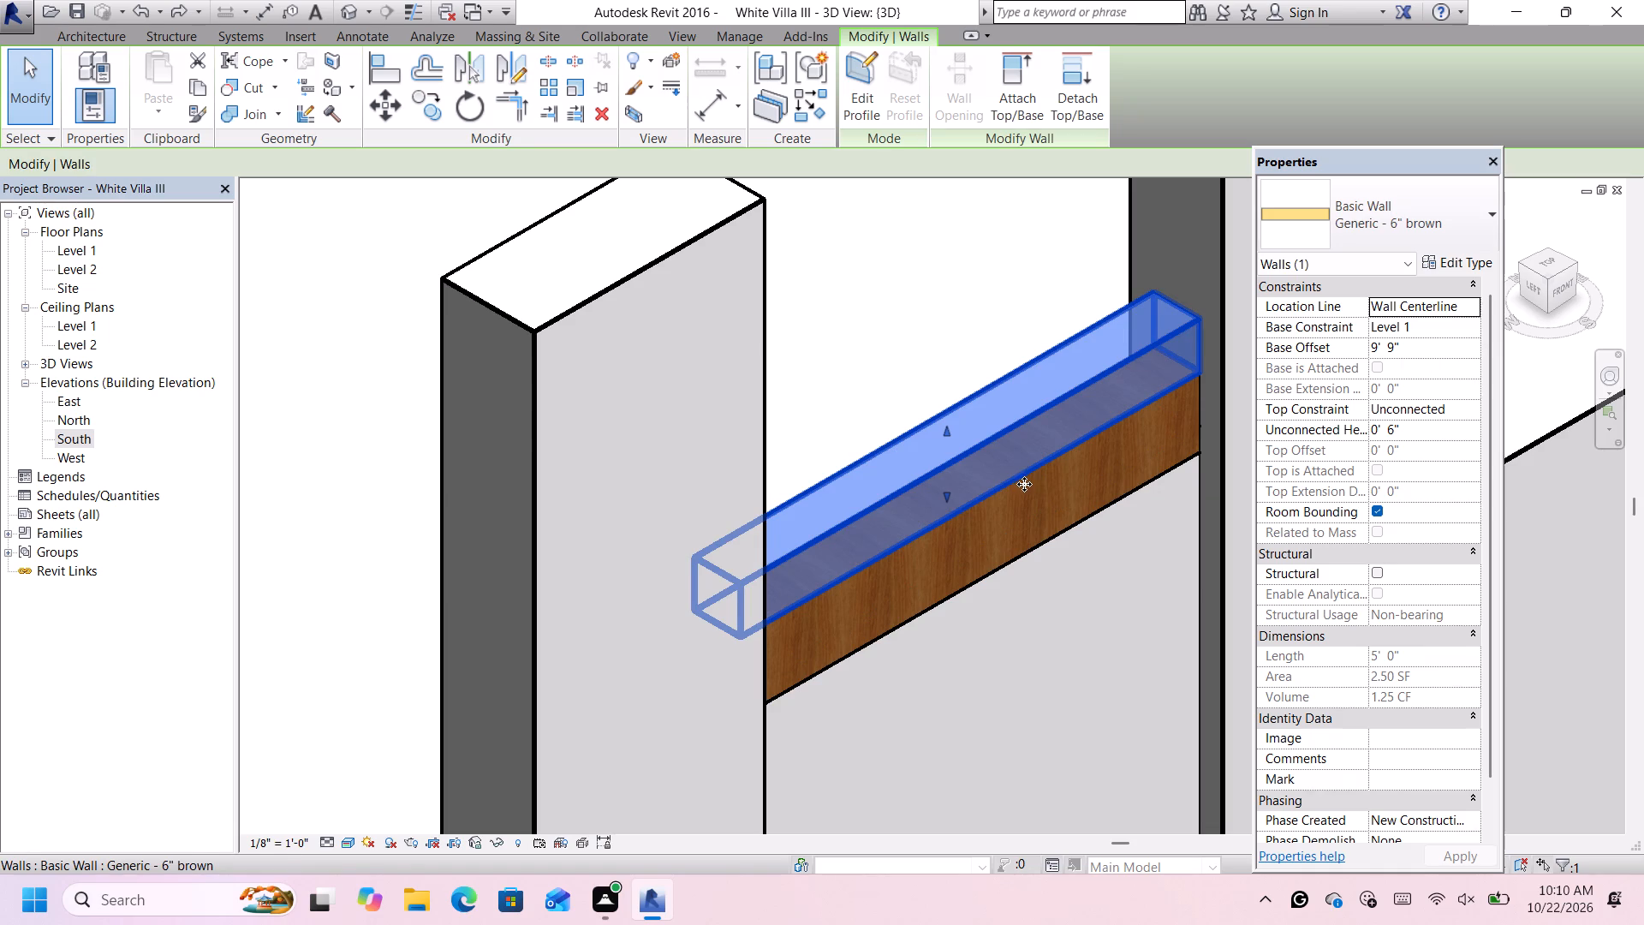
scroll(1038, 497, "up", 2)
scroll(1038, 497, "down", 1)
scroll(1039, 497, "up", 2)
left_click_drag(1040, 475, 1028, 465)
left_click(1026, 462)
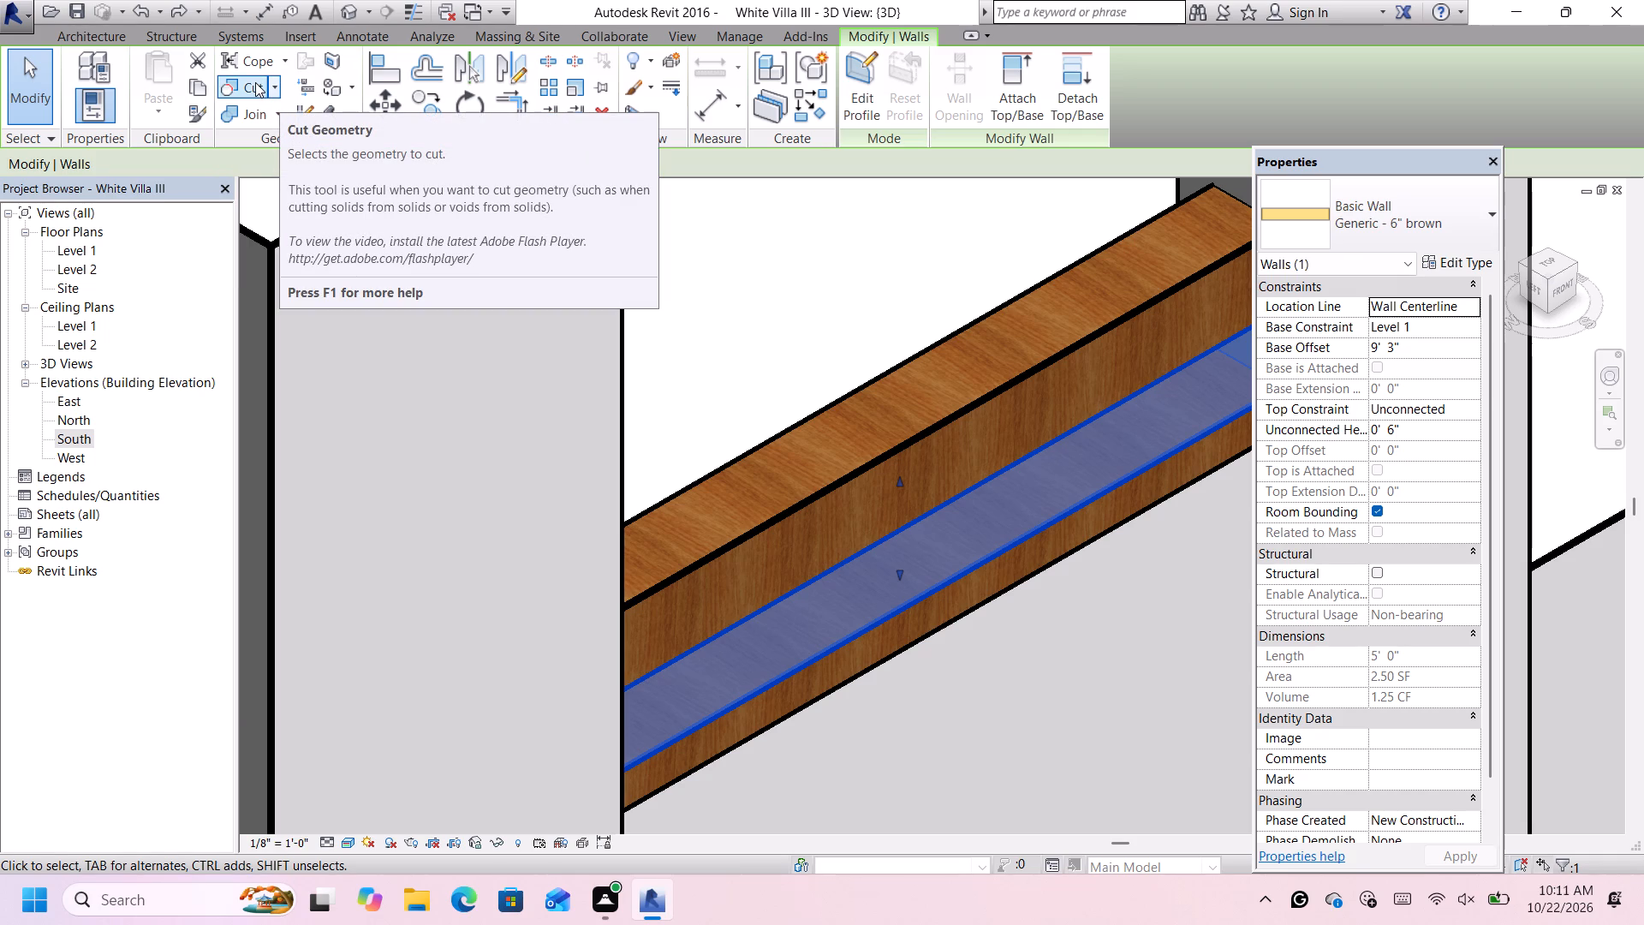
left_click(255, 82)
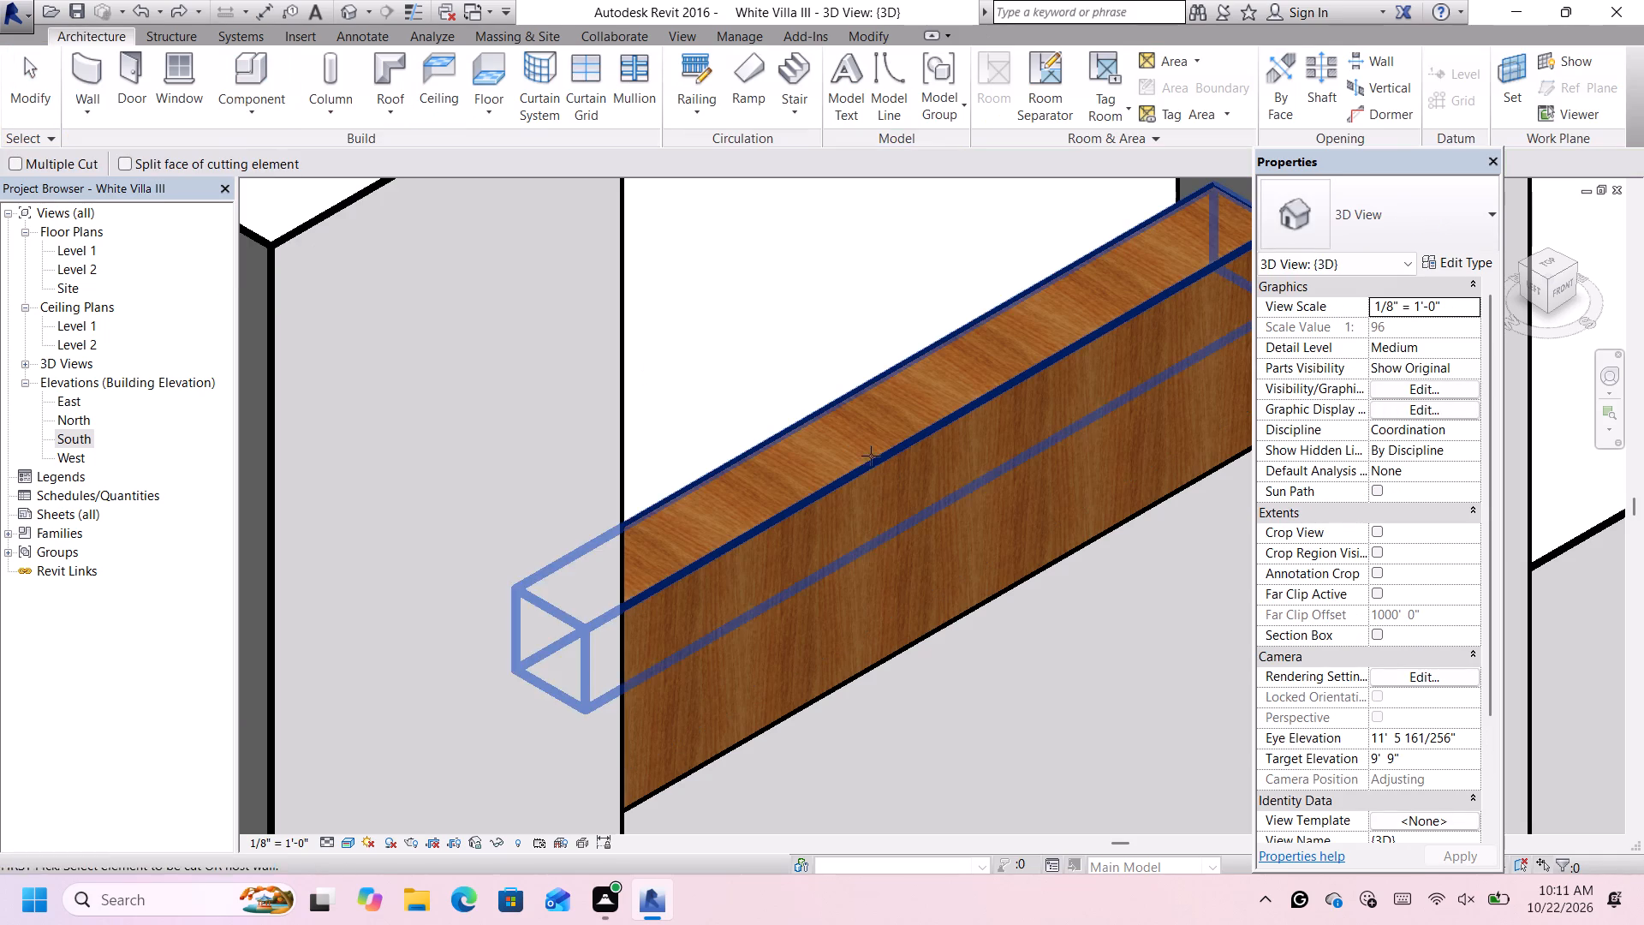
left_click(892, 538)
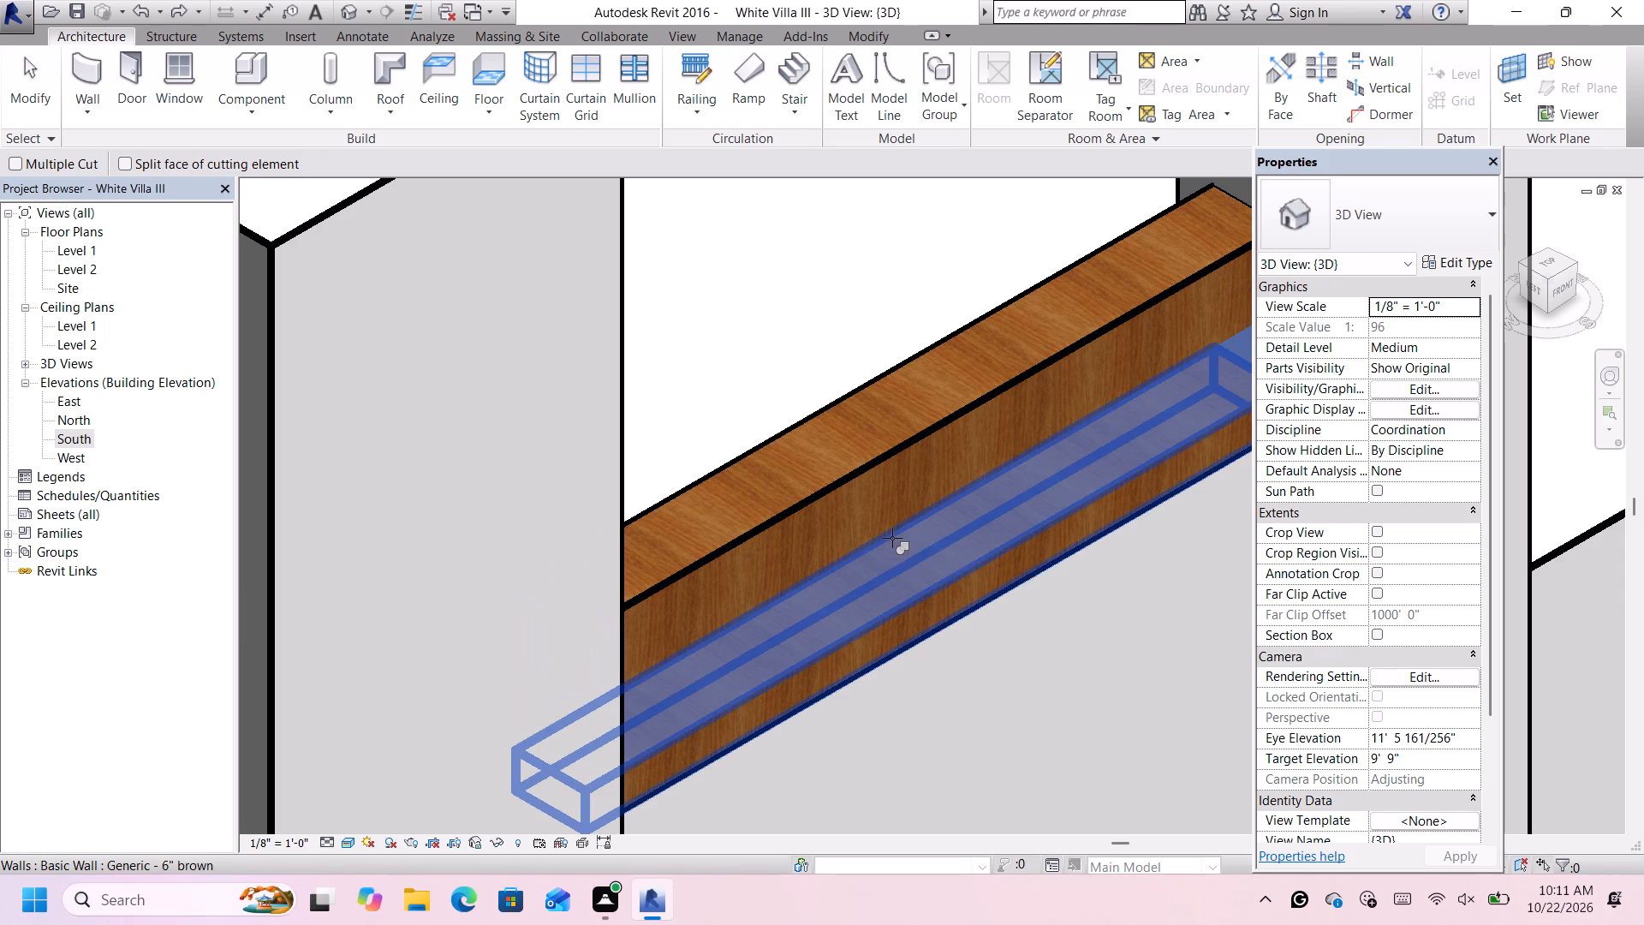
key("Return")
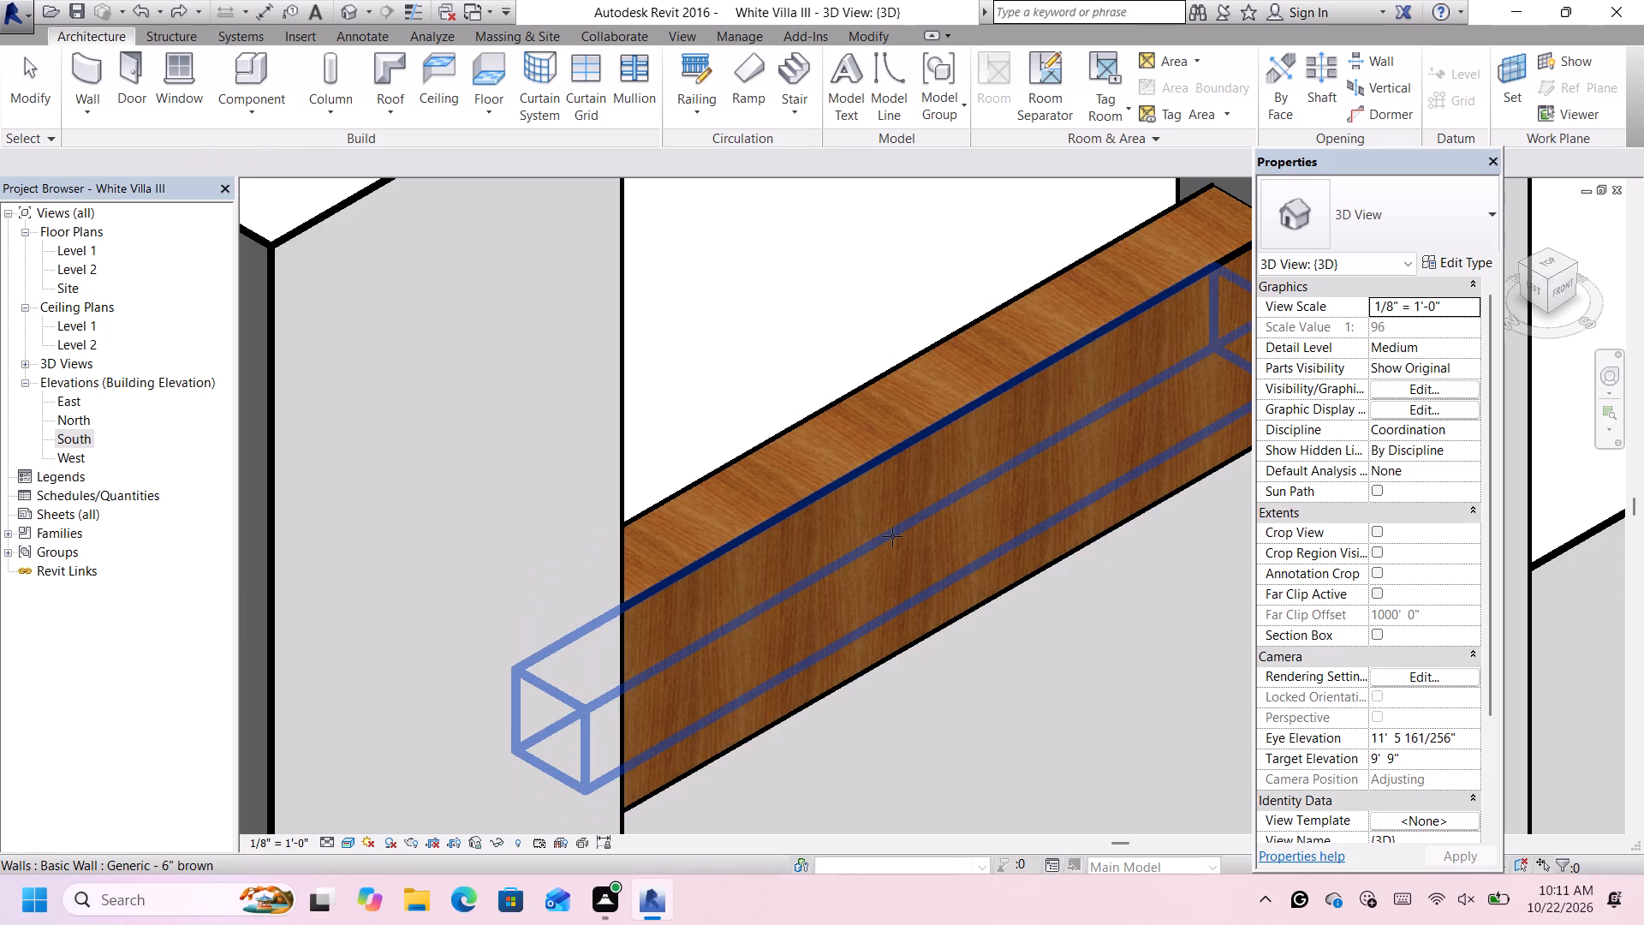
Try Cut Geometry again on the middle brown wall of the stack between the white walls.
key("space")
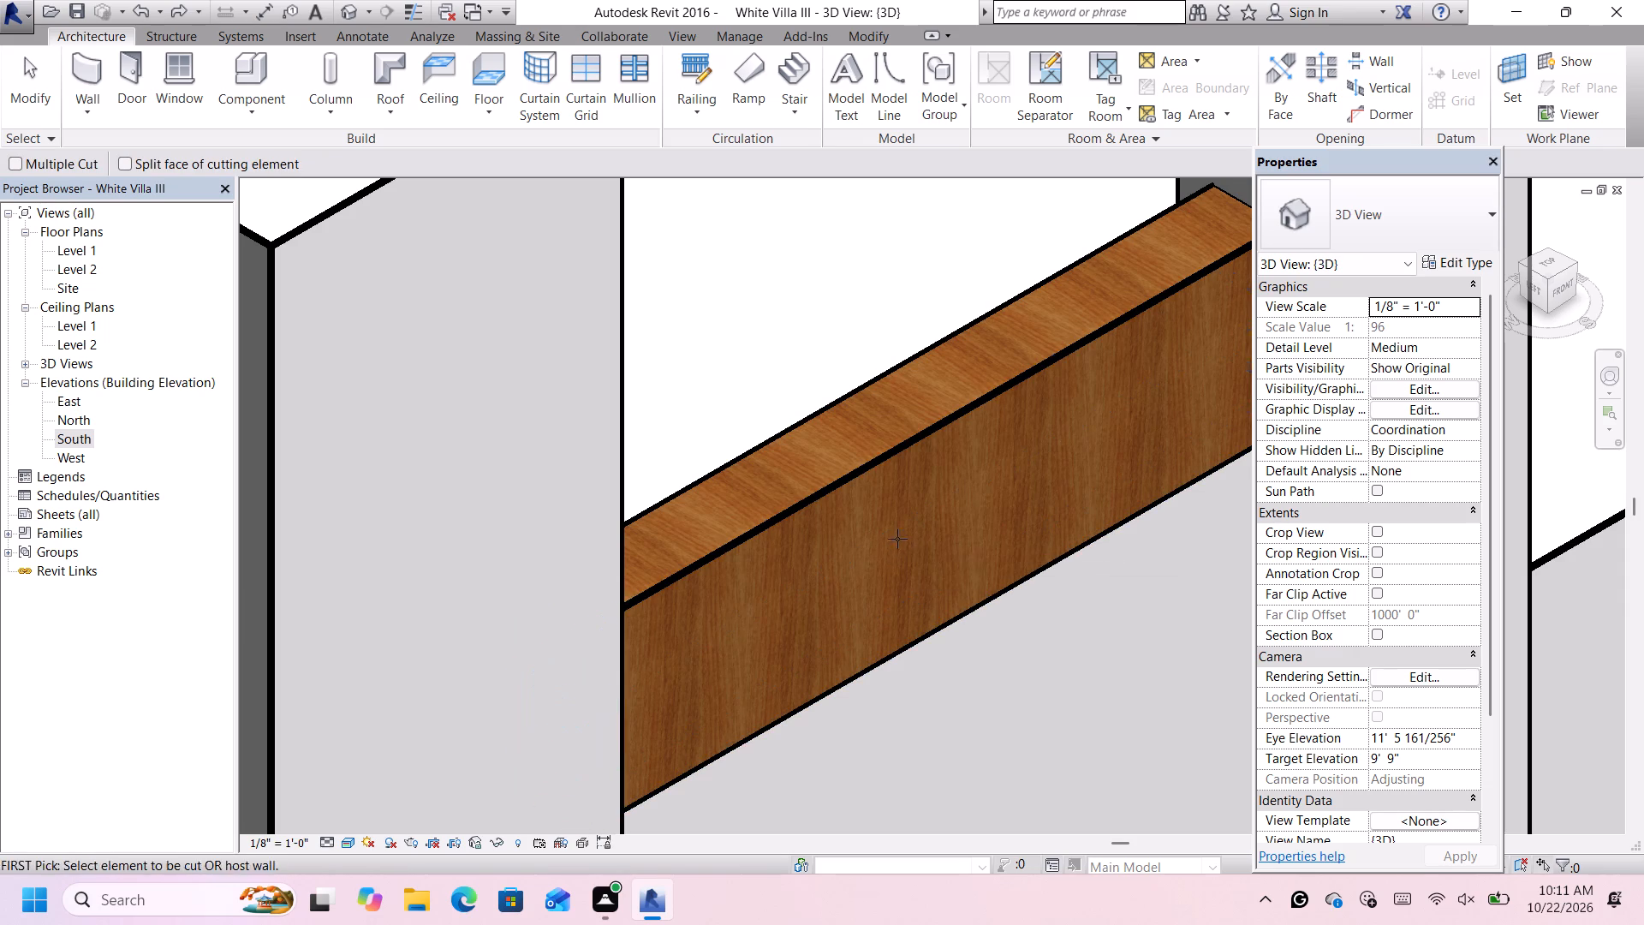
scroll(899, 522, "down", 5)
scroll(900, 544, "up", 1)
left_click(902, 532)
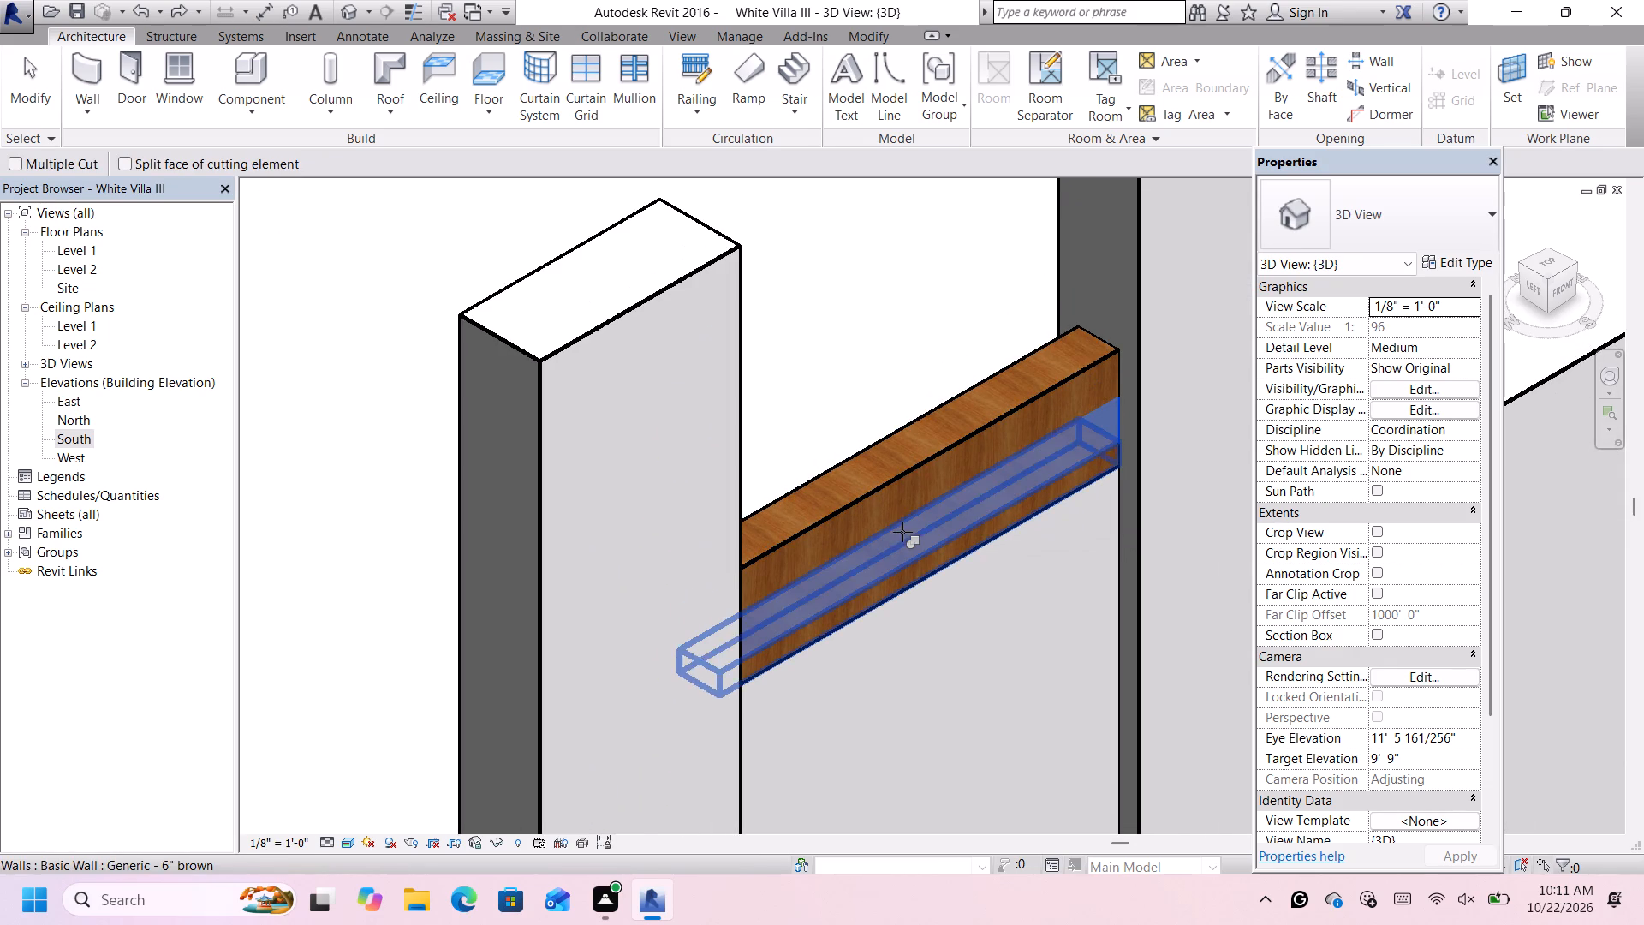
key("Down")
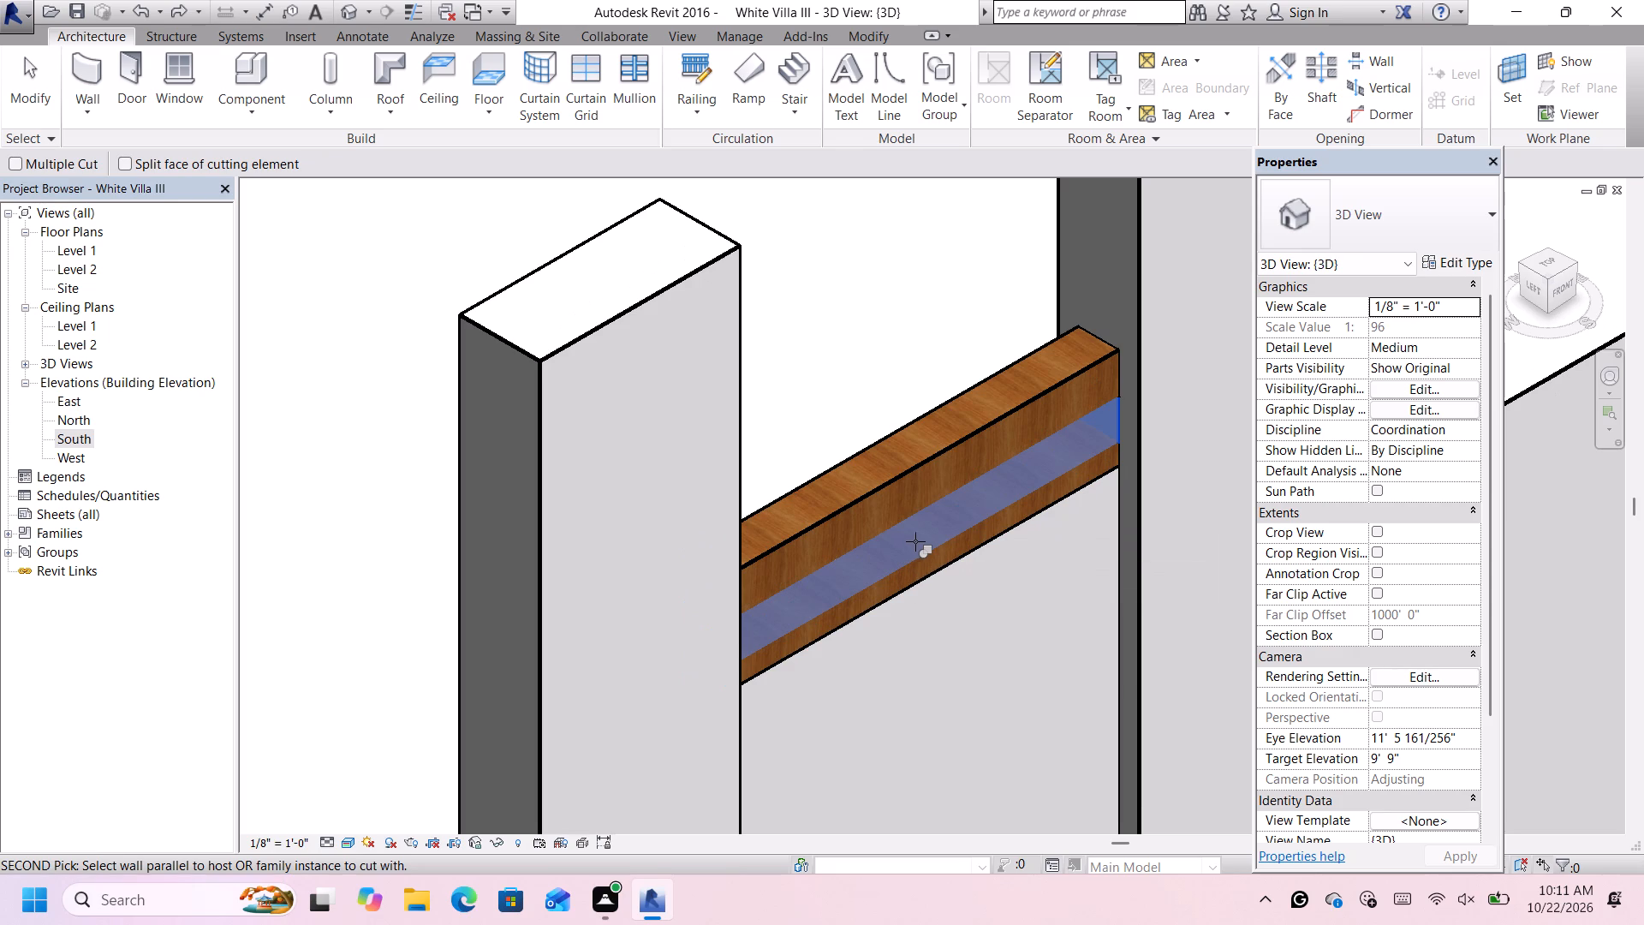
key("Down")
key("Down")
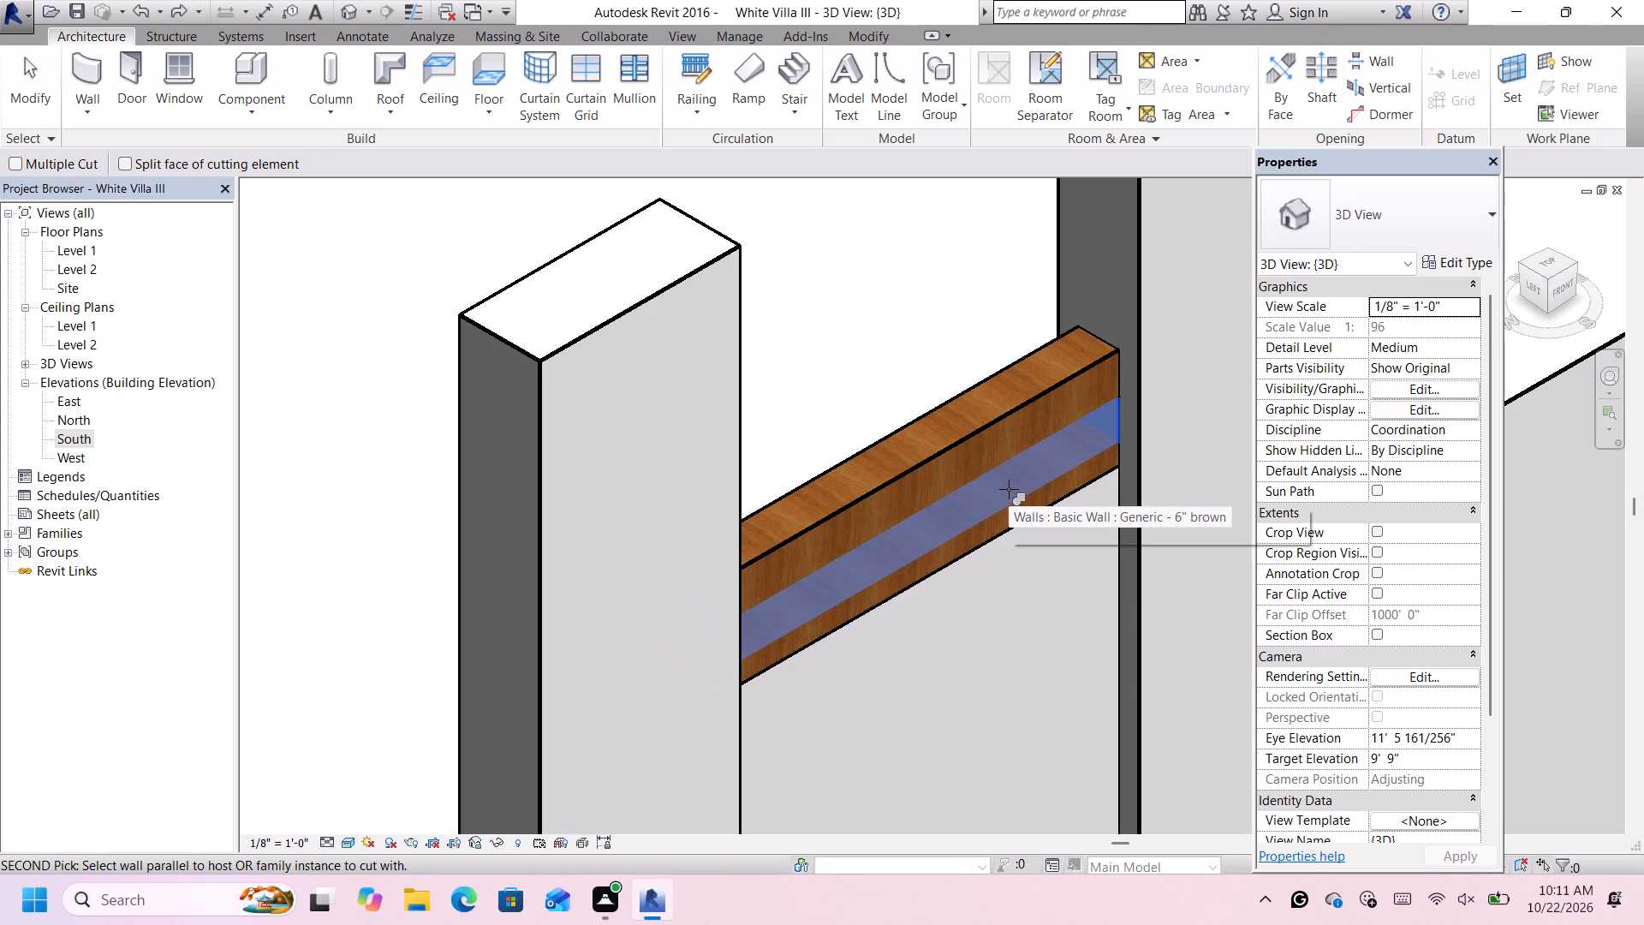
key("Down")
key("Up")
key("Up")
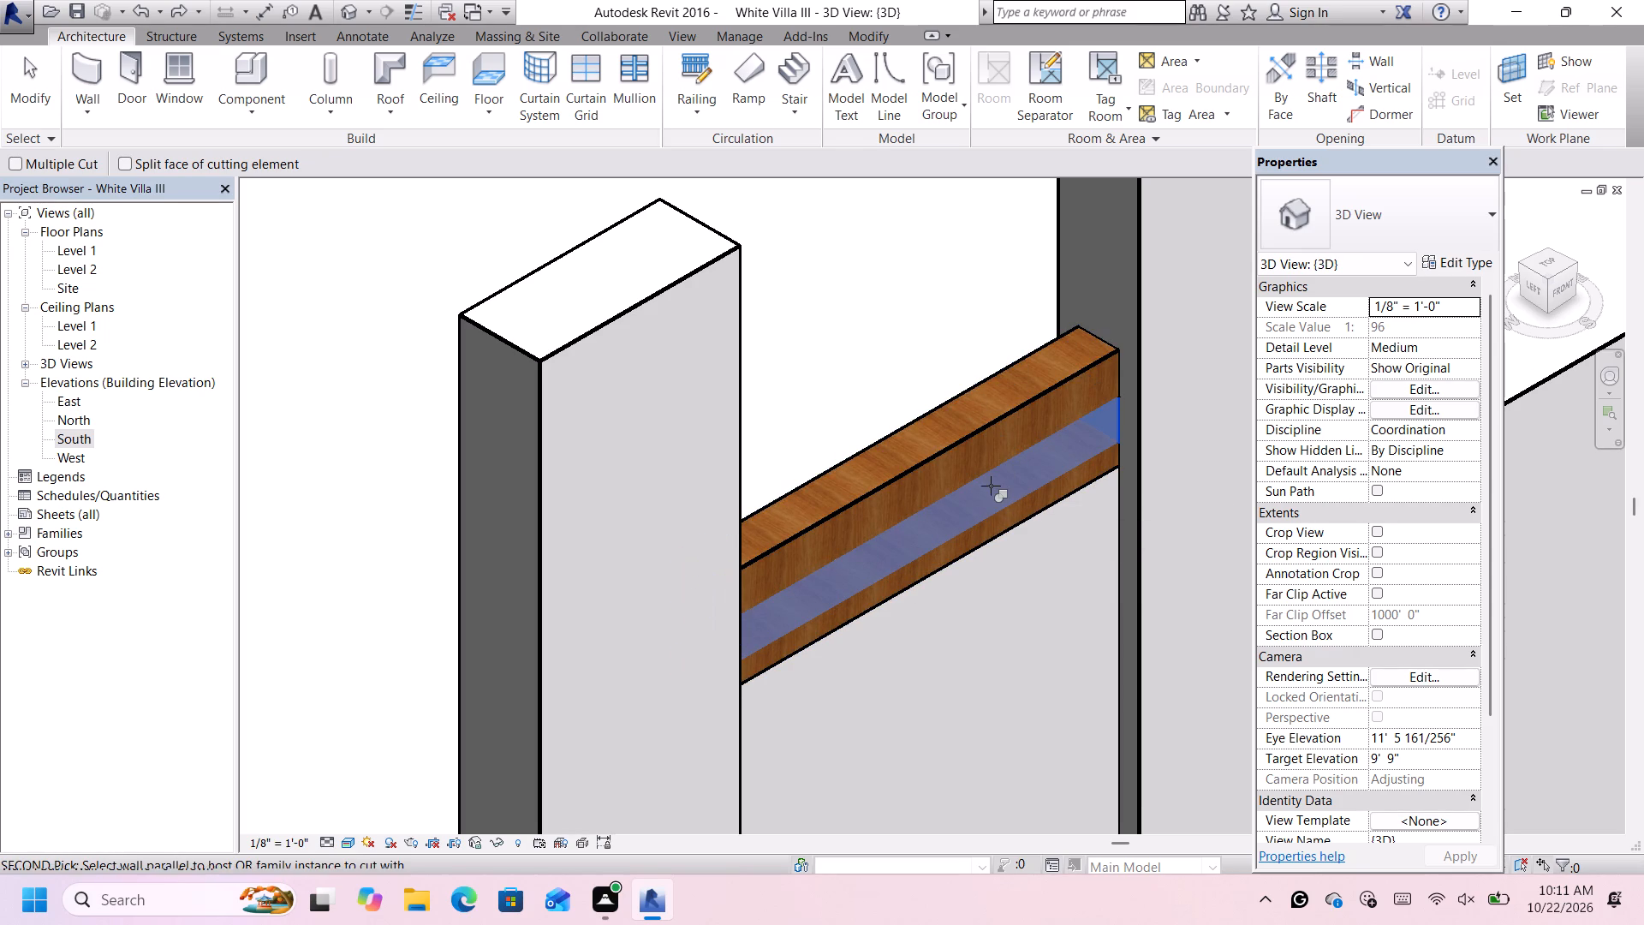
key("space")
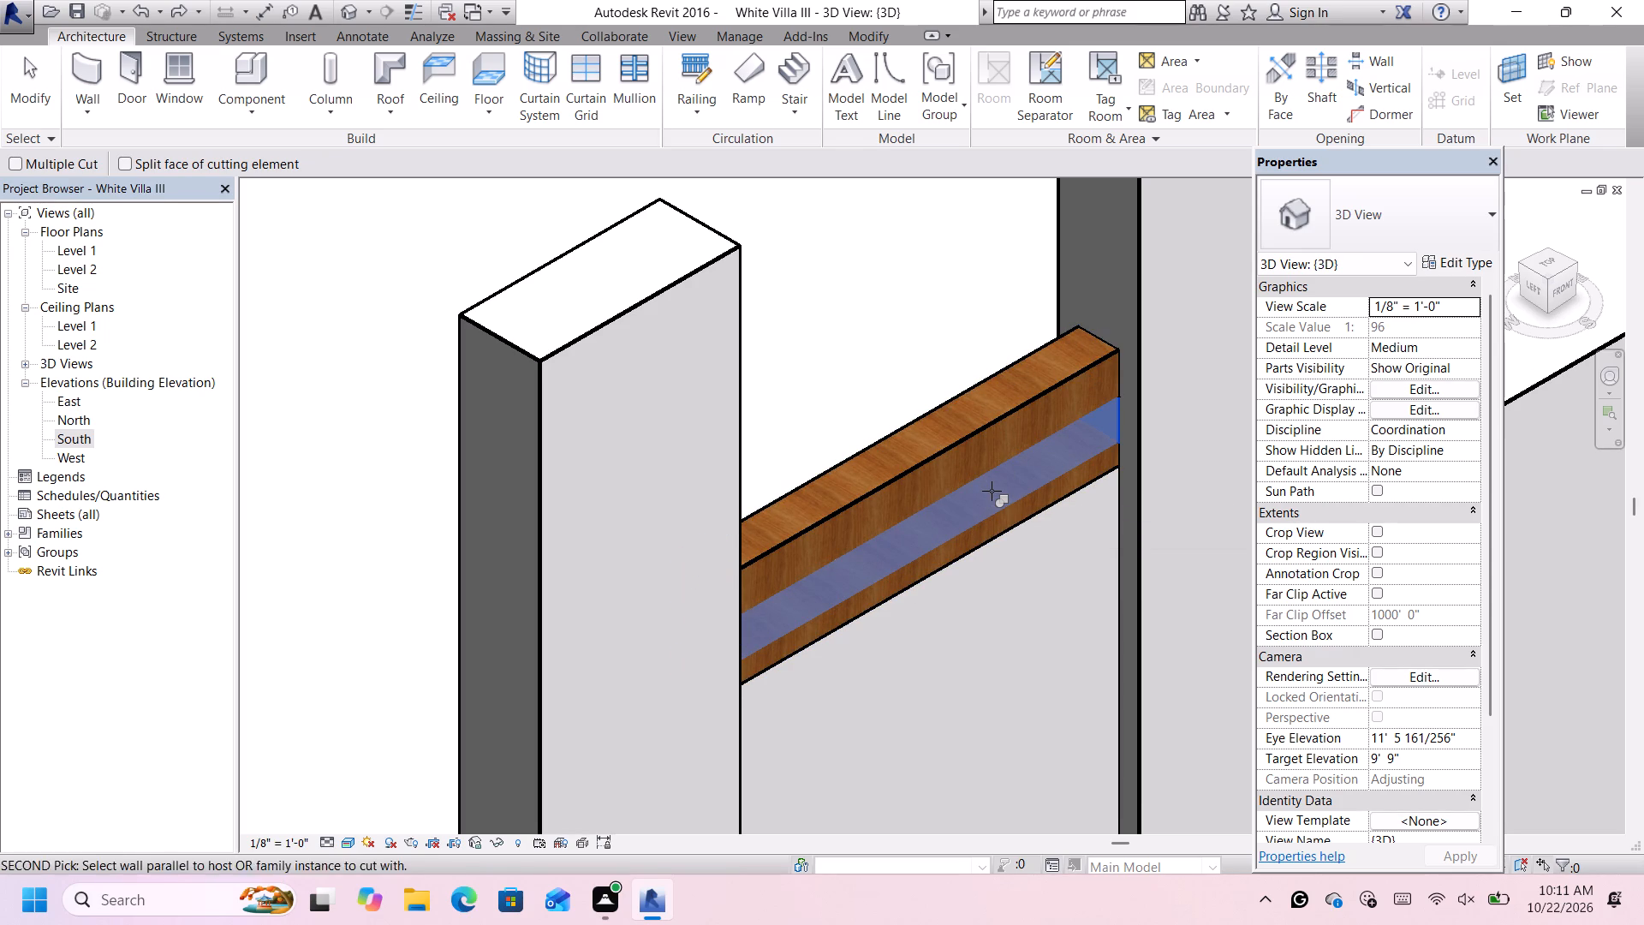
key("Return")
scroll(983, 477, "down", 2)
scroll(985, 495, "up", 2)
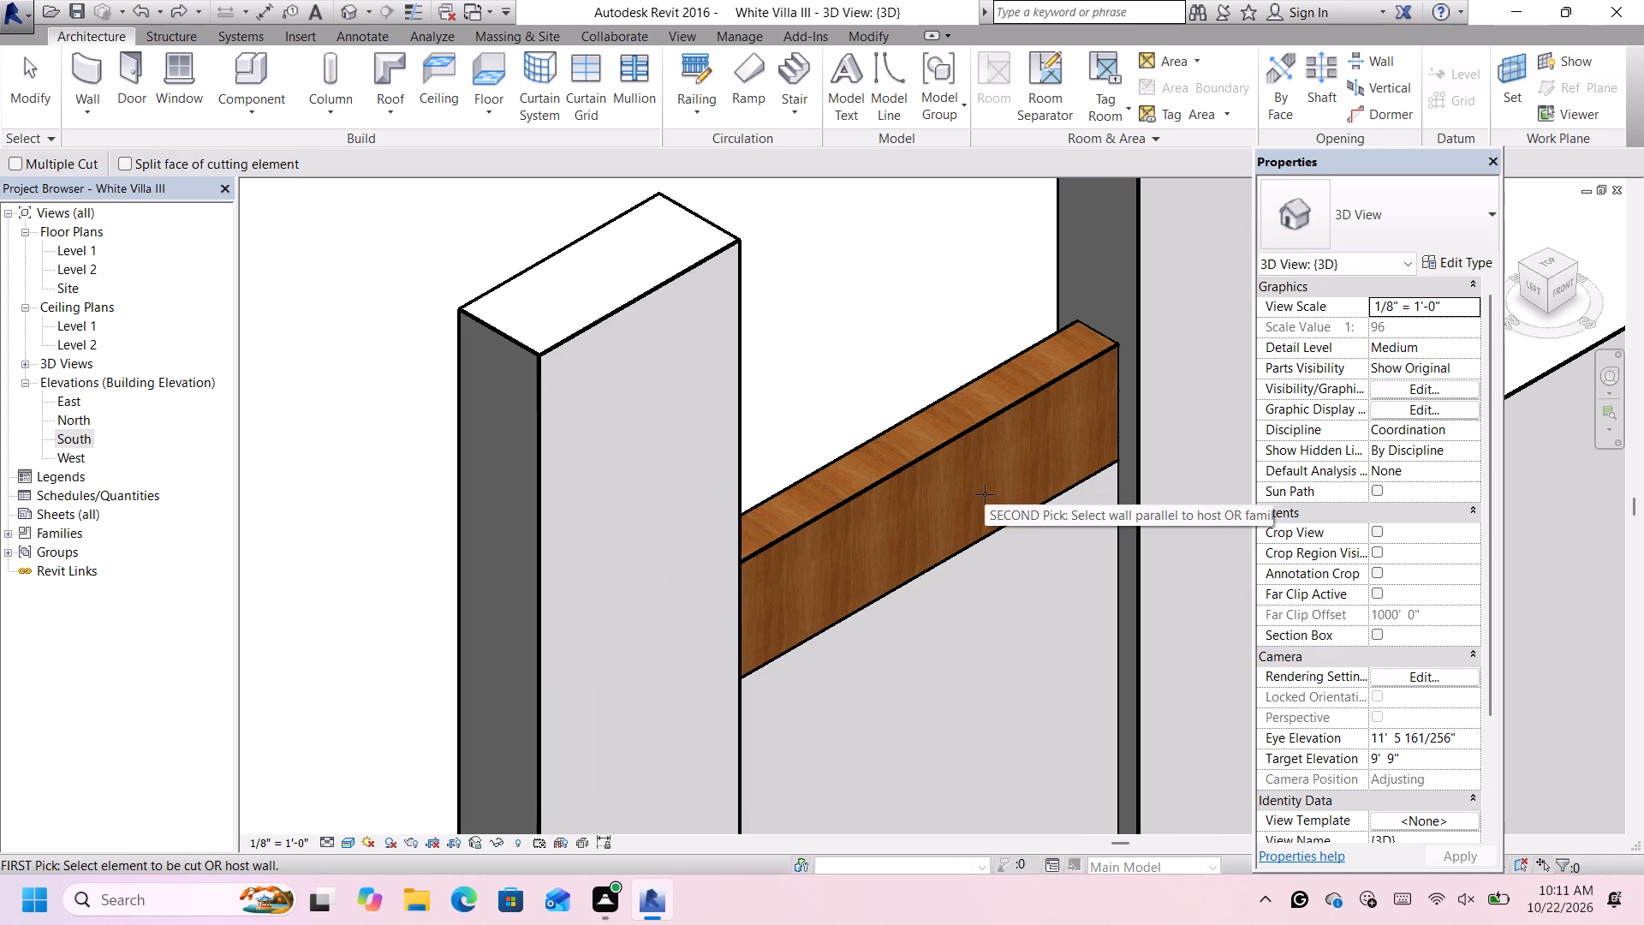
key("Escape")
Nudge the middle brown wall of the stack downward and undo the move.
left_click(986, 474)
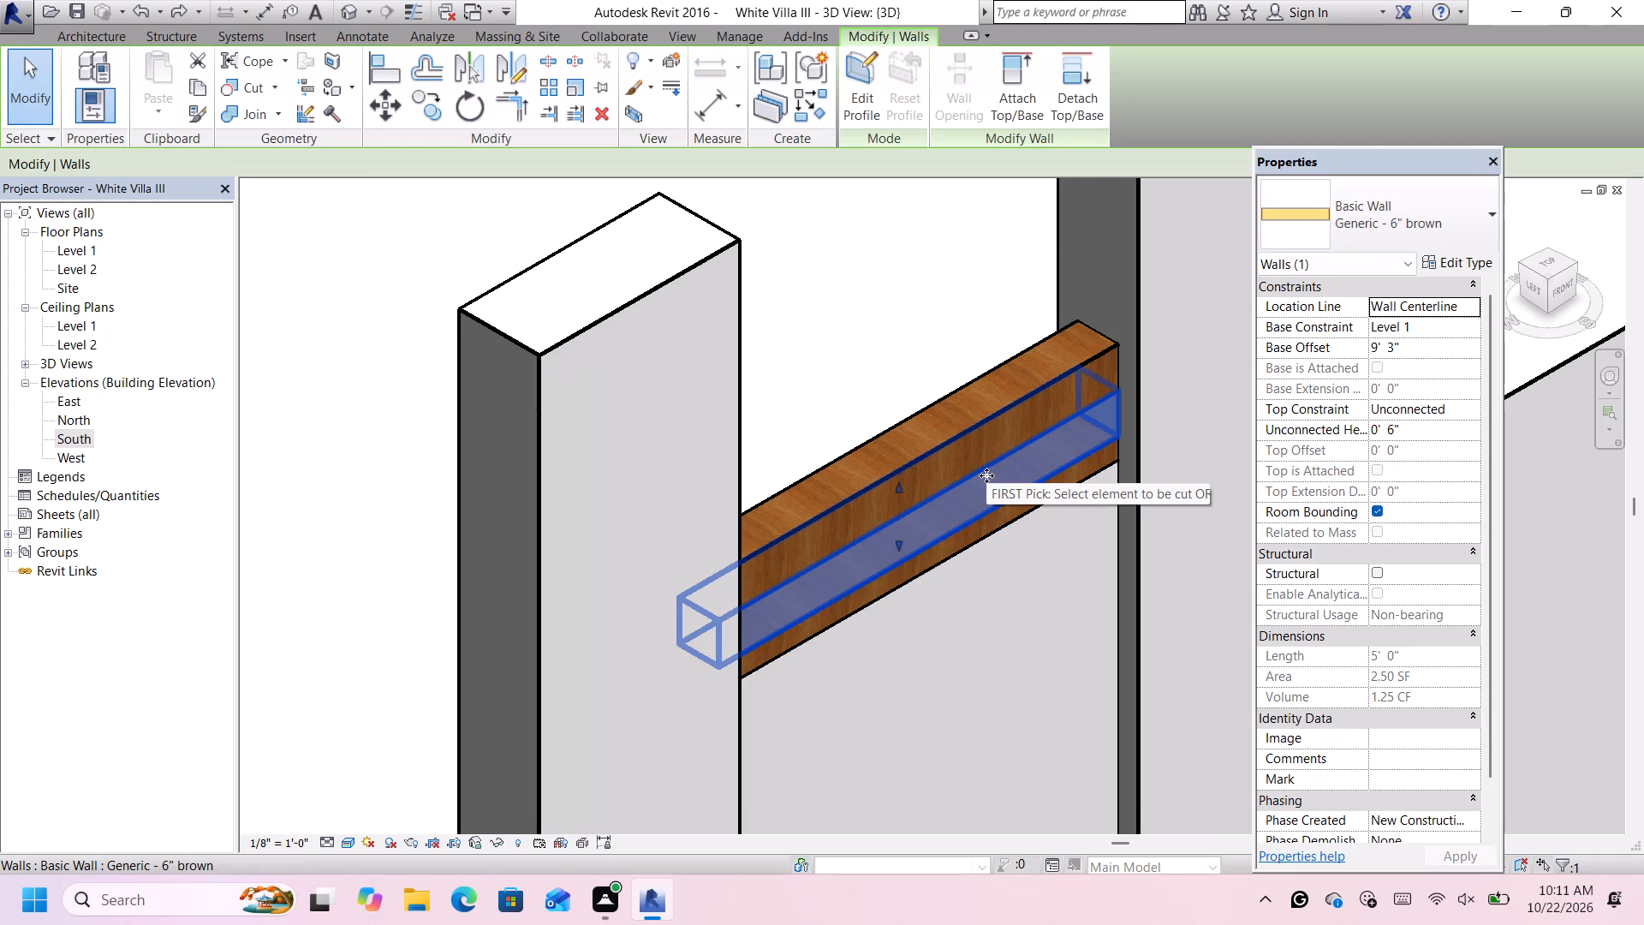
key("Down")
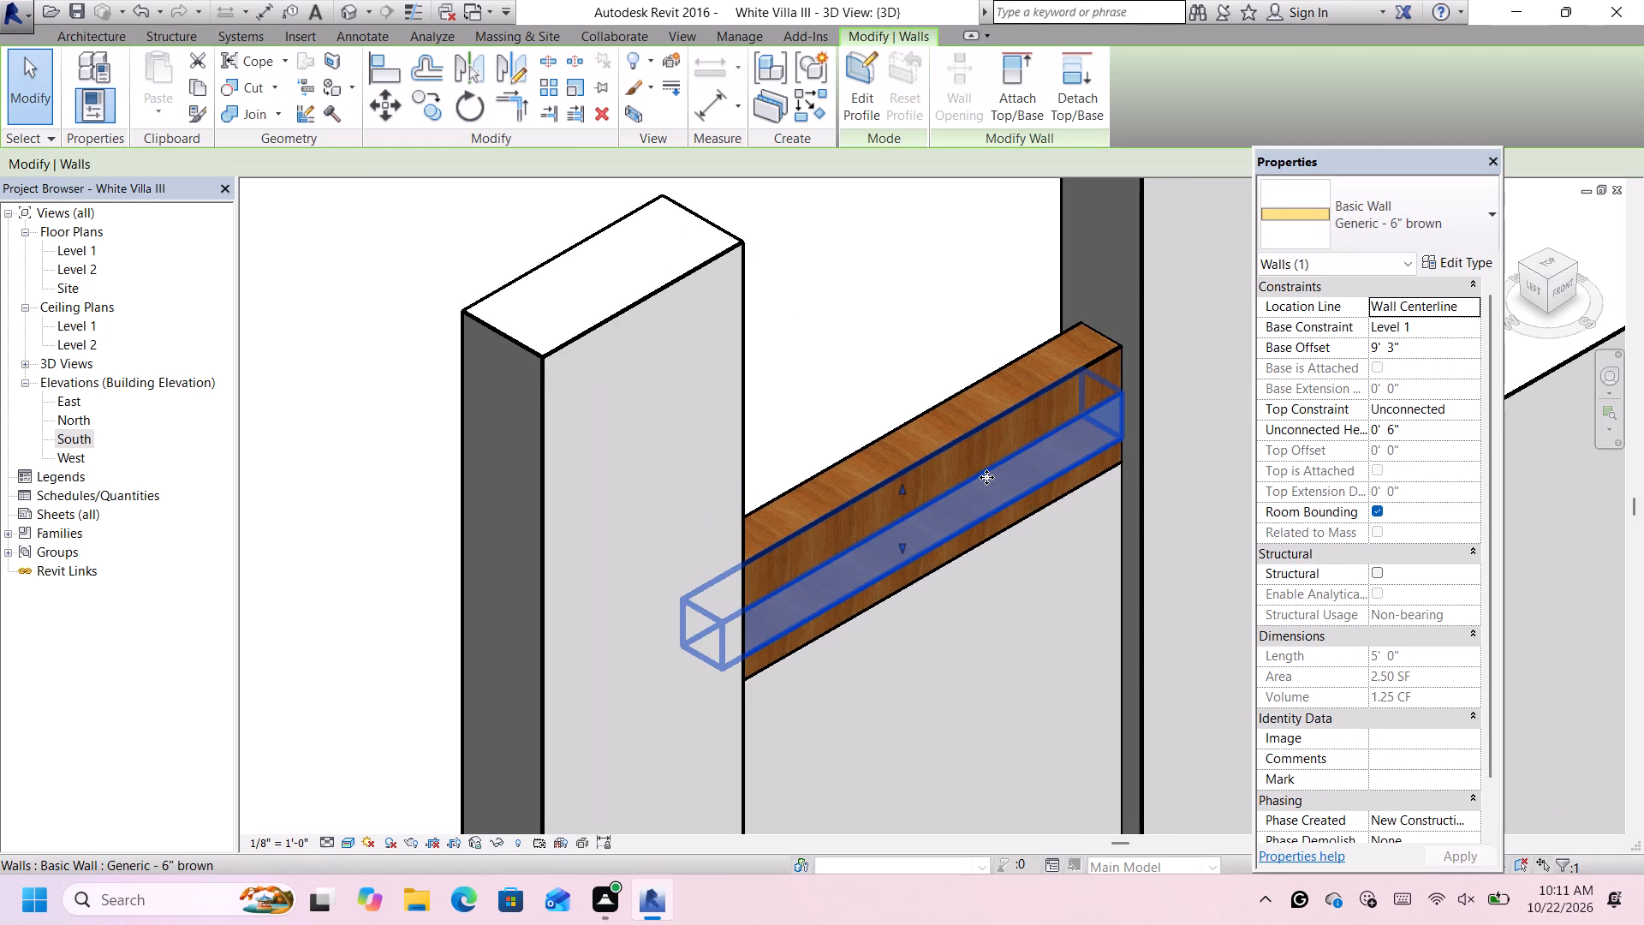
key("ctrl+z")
Dismiss the Autodesk notice and delete the two upper brown walls of the stack, with base offsets 9' 9" and 9' 3".
scroll(985, 476, "down", 7)
left_click(990, 463)
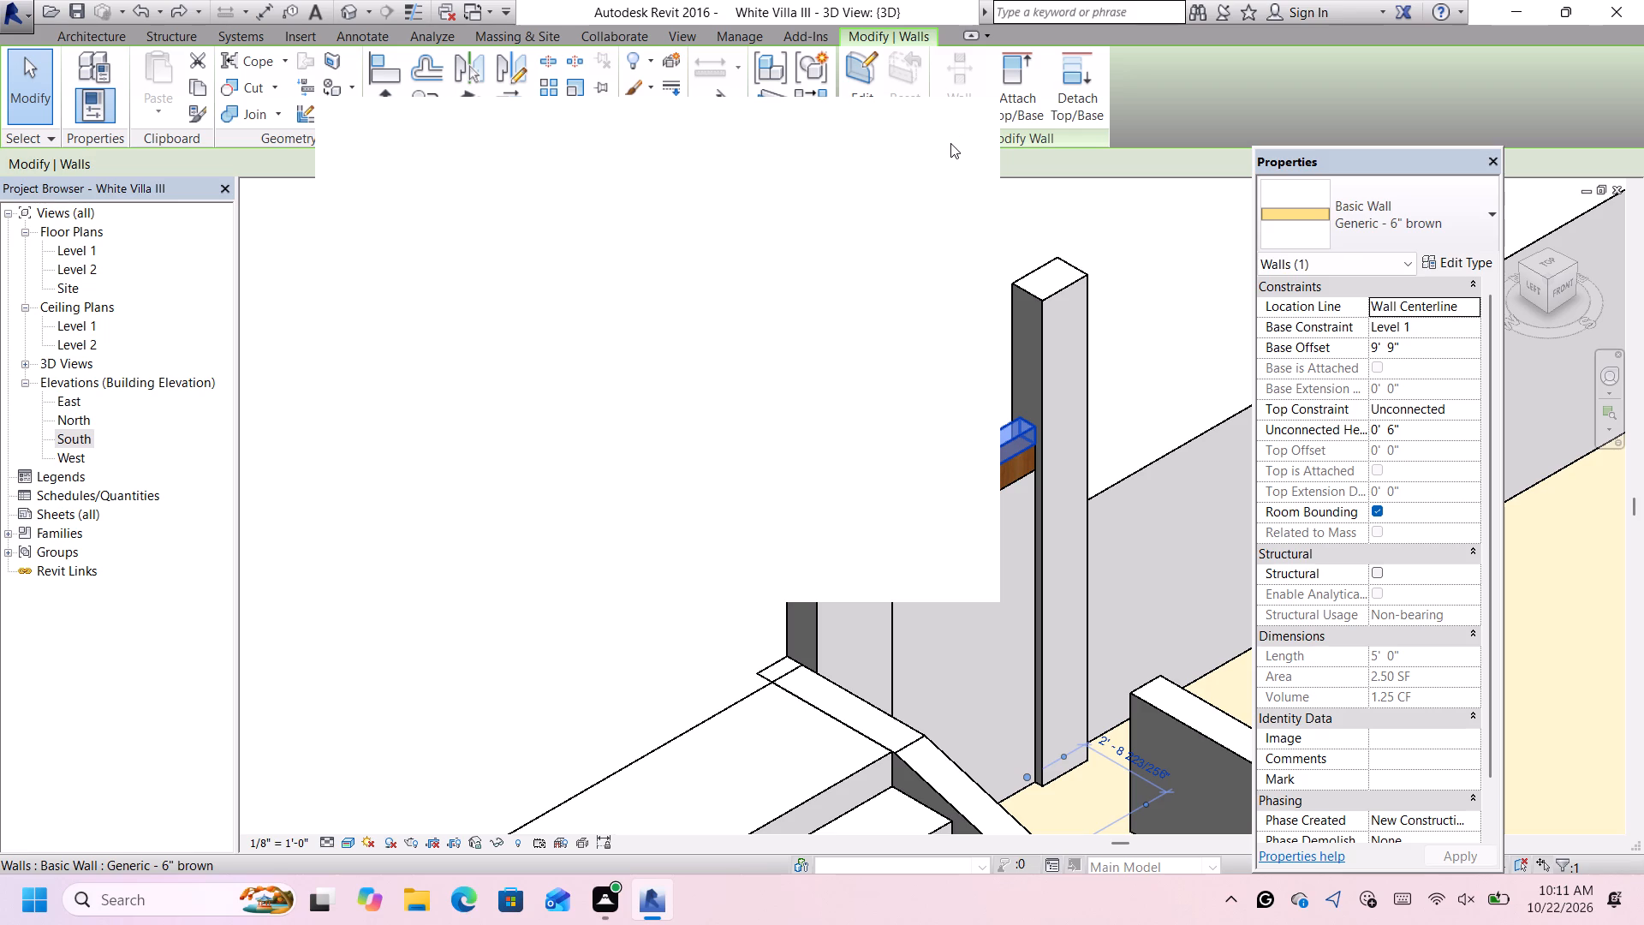
left_click(960, 120)
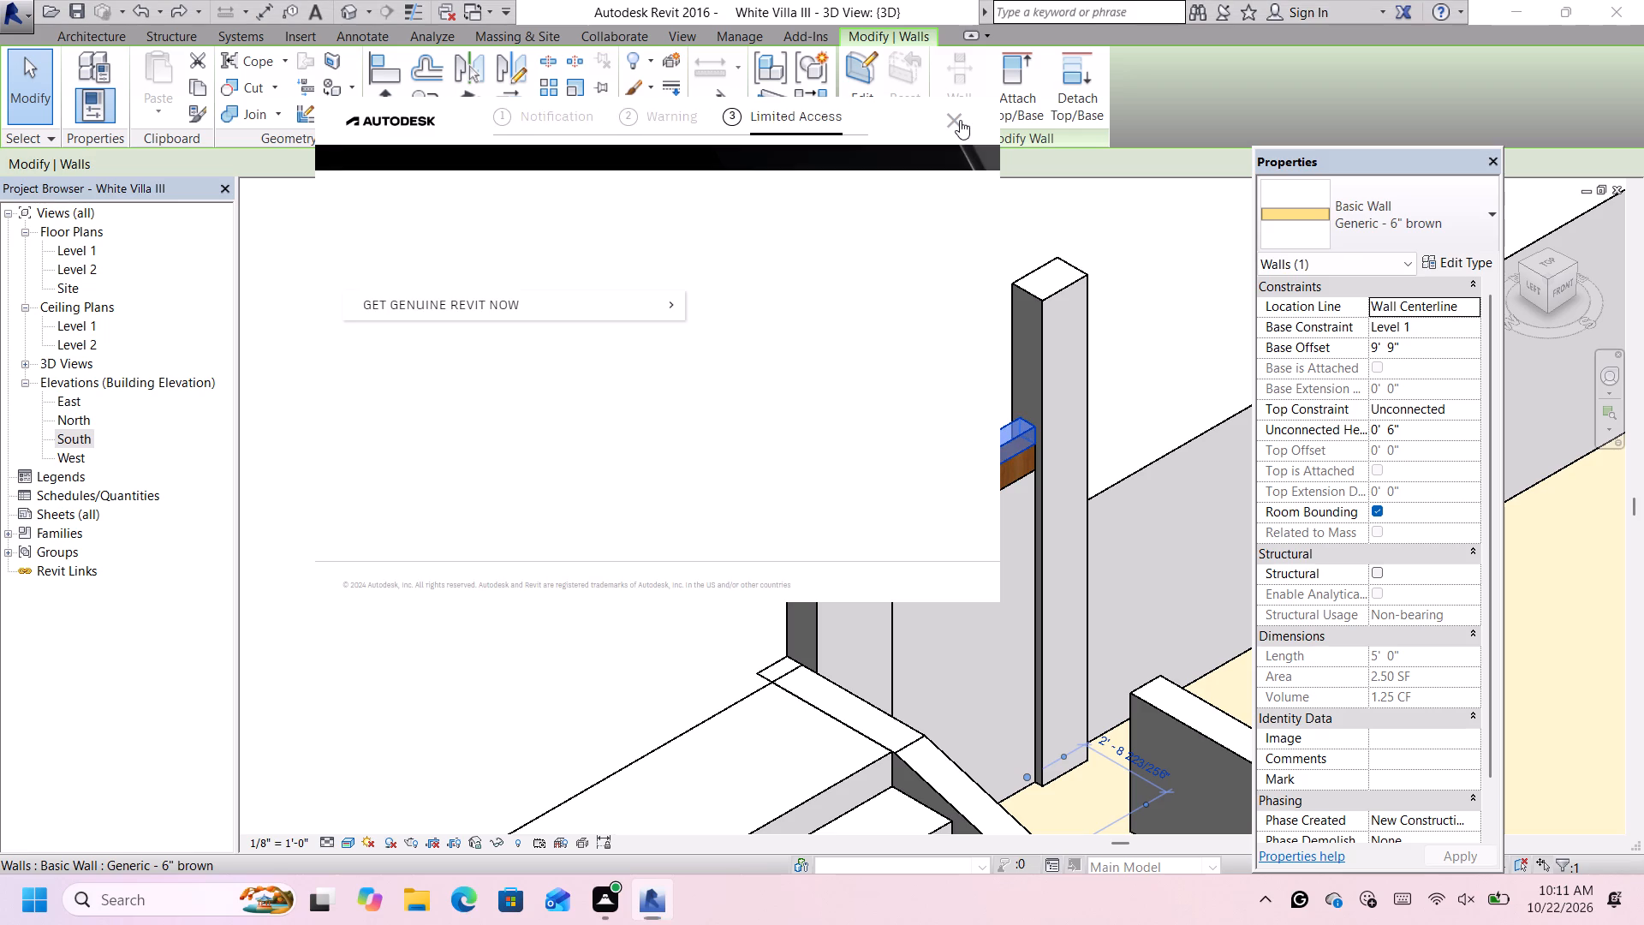
key("Delete")
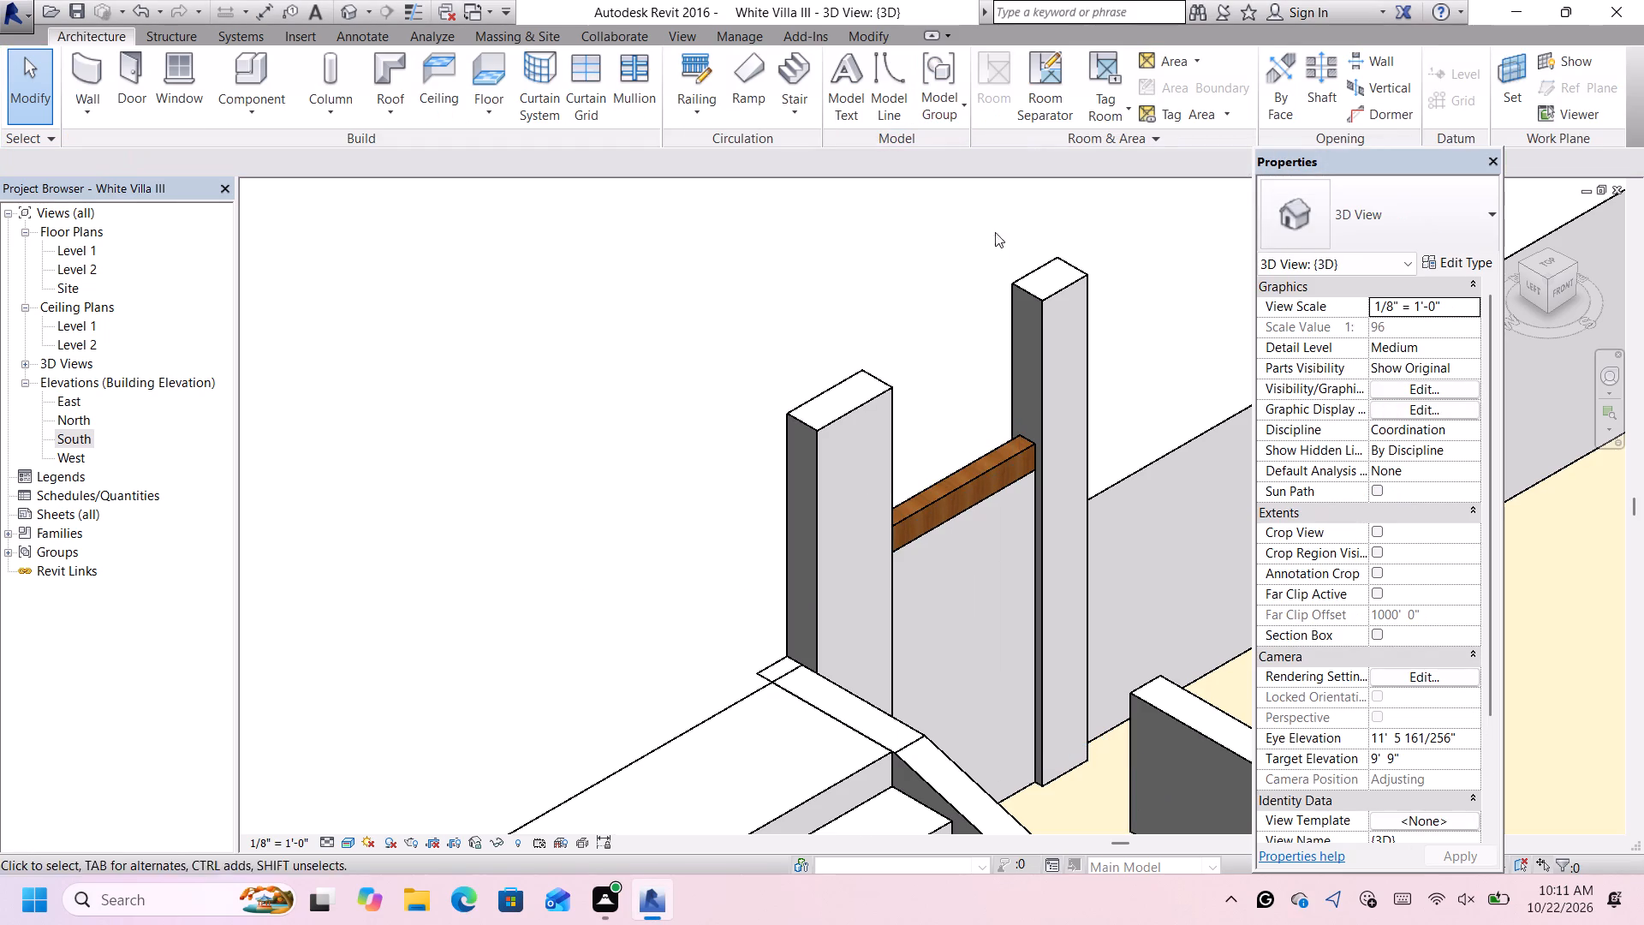
scroll(992, 480, "up", 2)
left_click(991, 474)
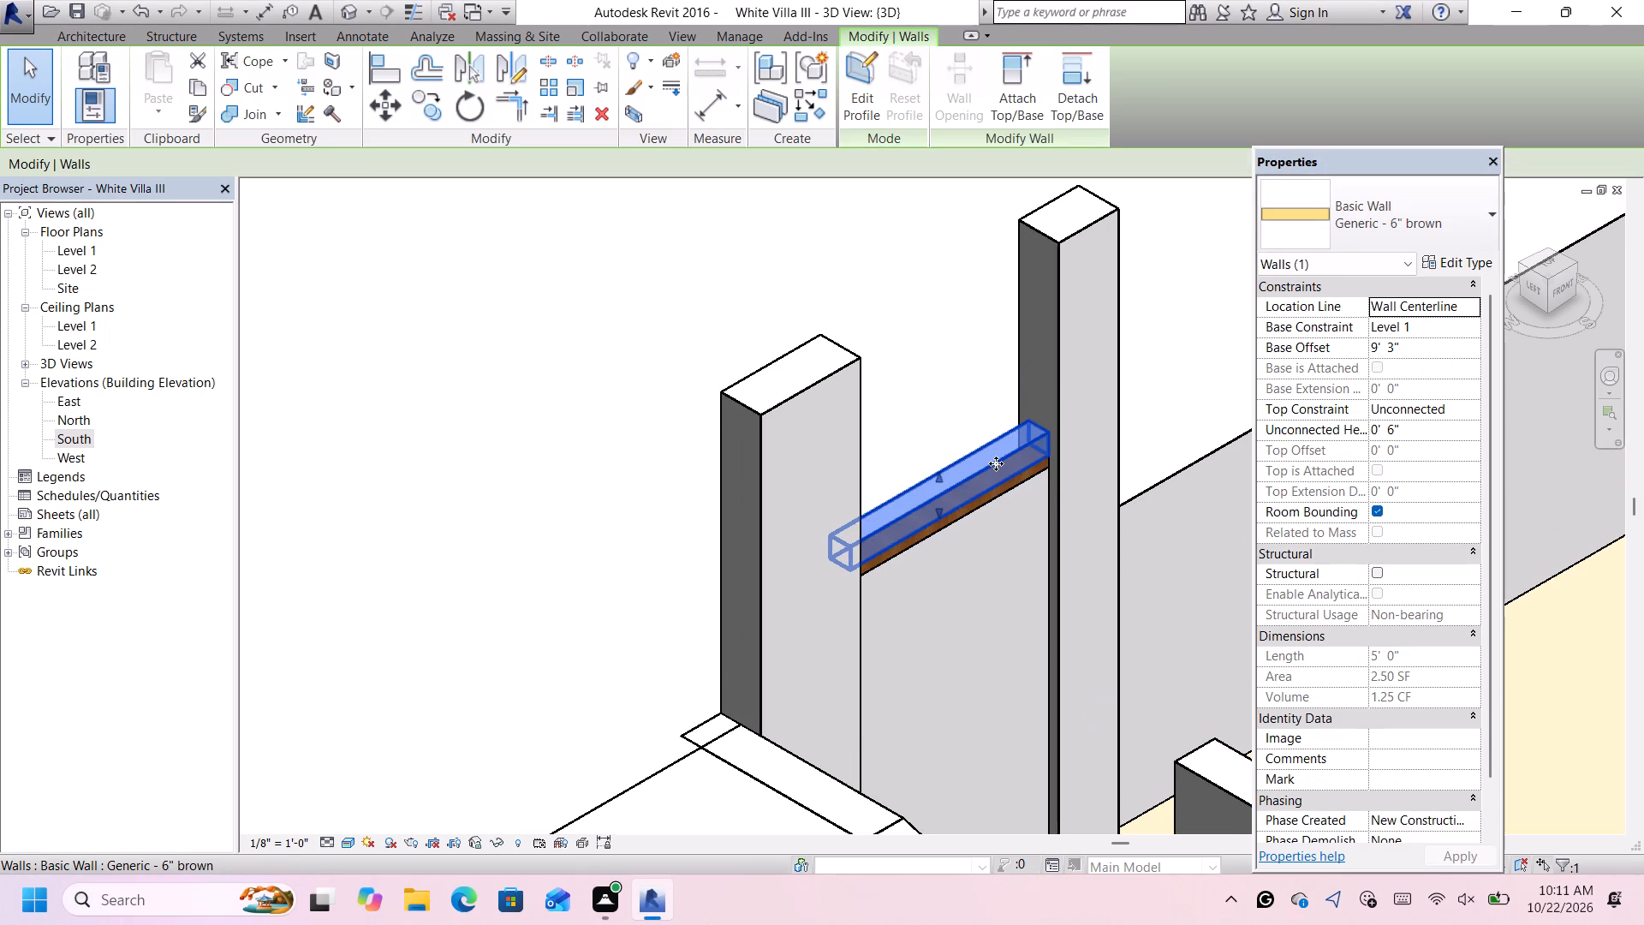
key("Delete")
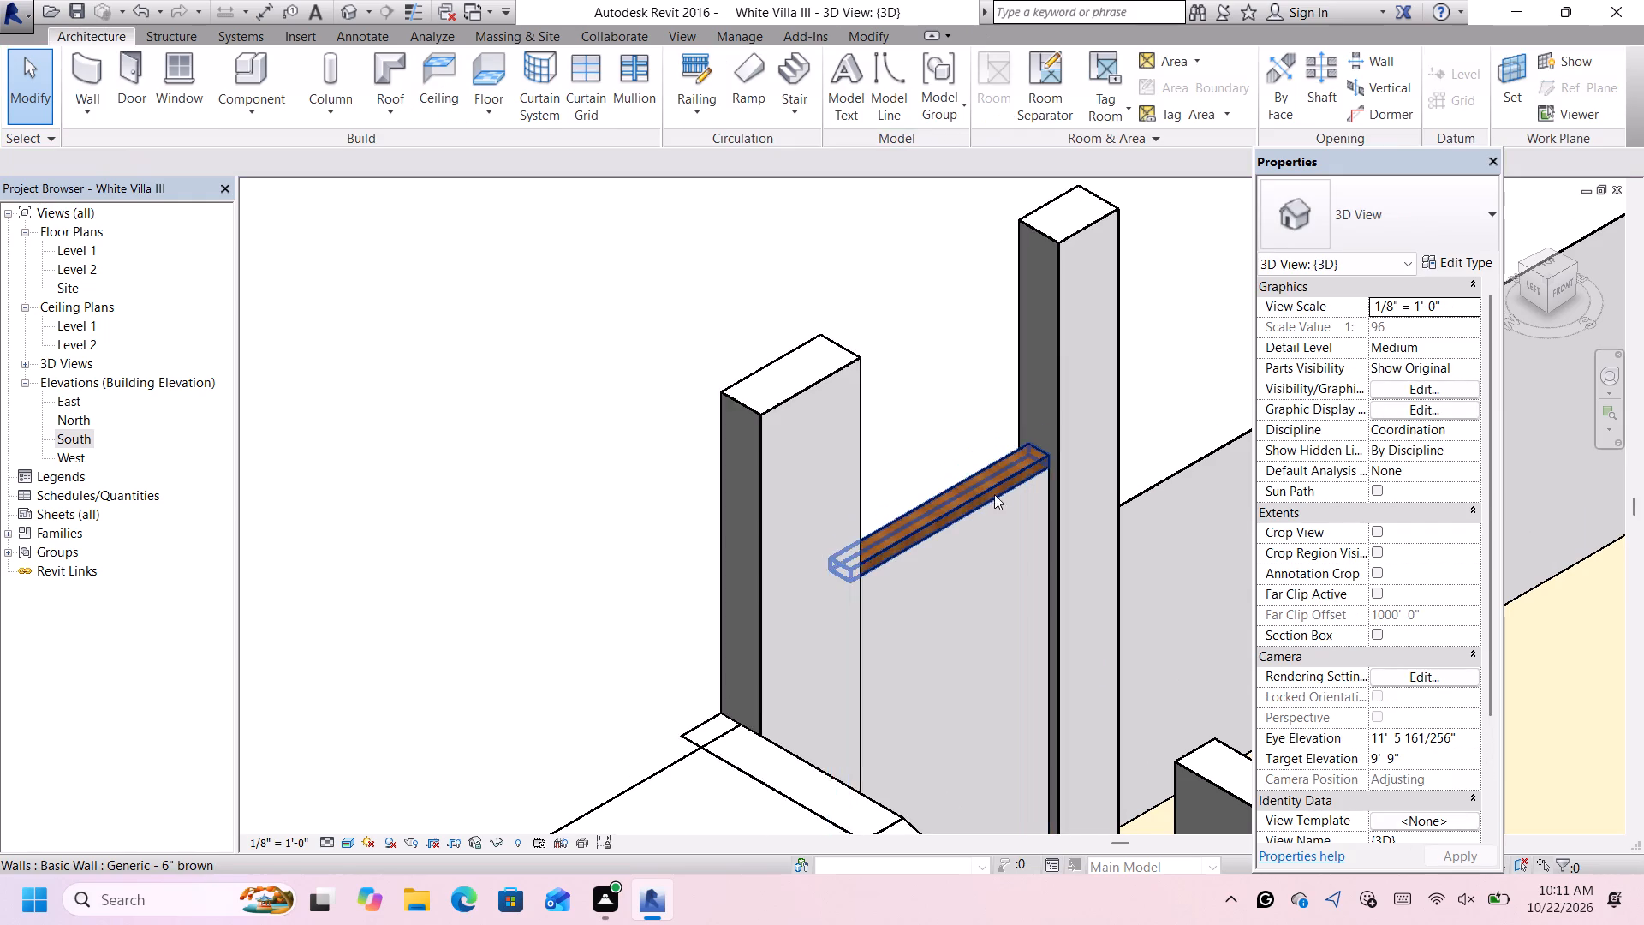
Examine the properties of the remaining brown wall on top of the wall between the white walls.
scroll(997, 486, "up", 10)
left_click(997, 486)
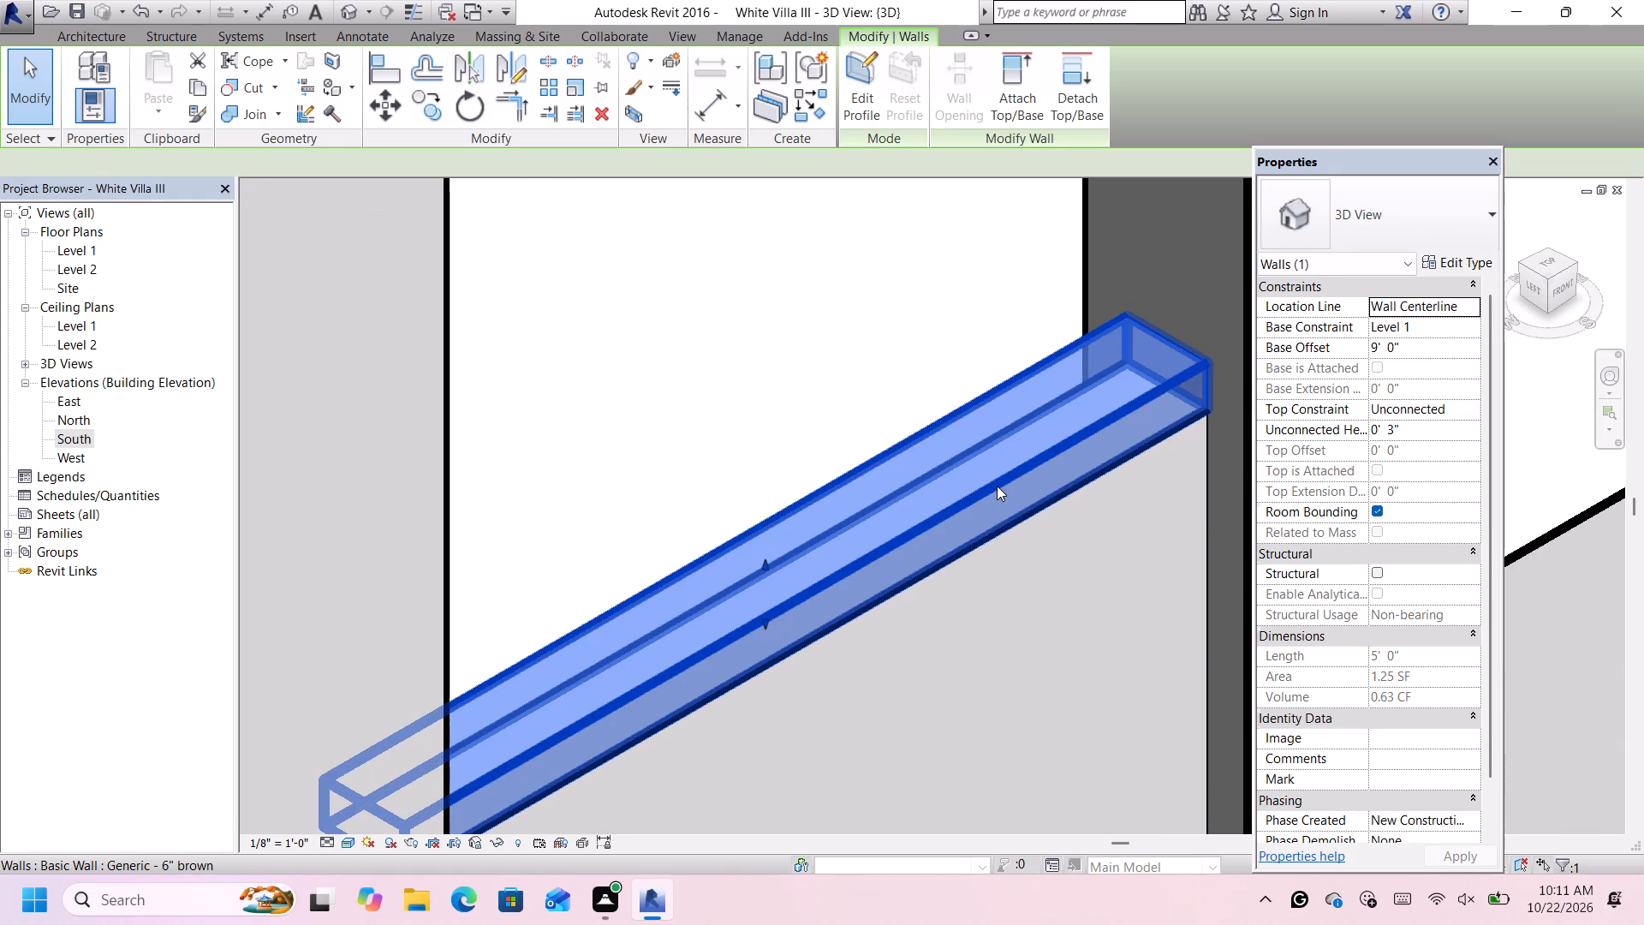
scroll(997, 486, "down", 10)
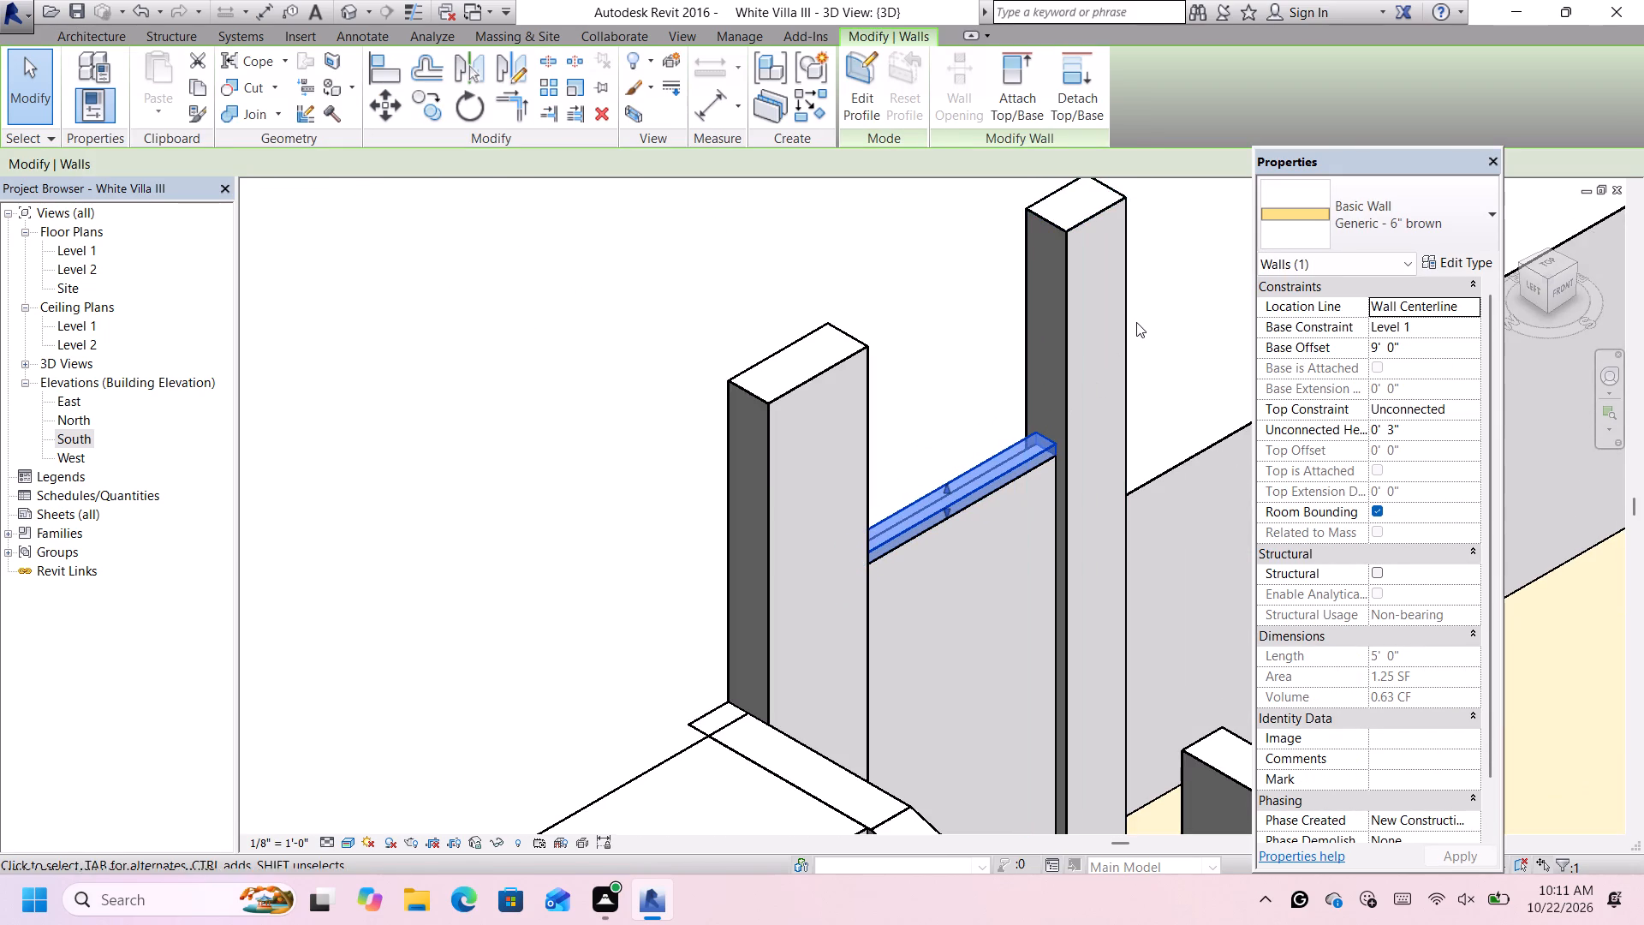
scroll(1129, 343, "up", 3)
scroll(1142, 393, "down", 6)
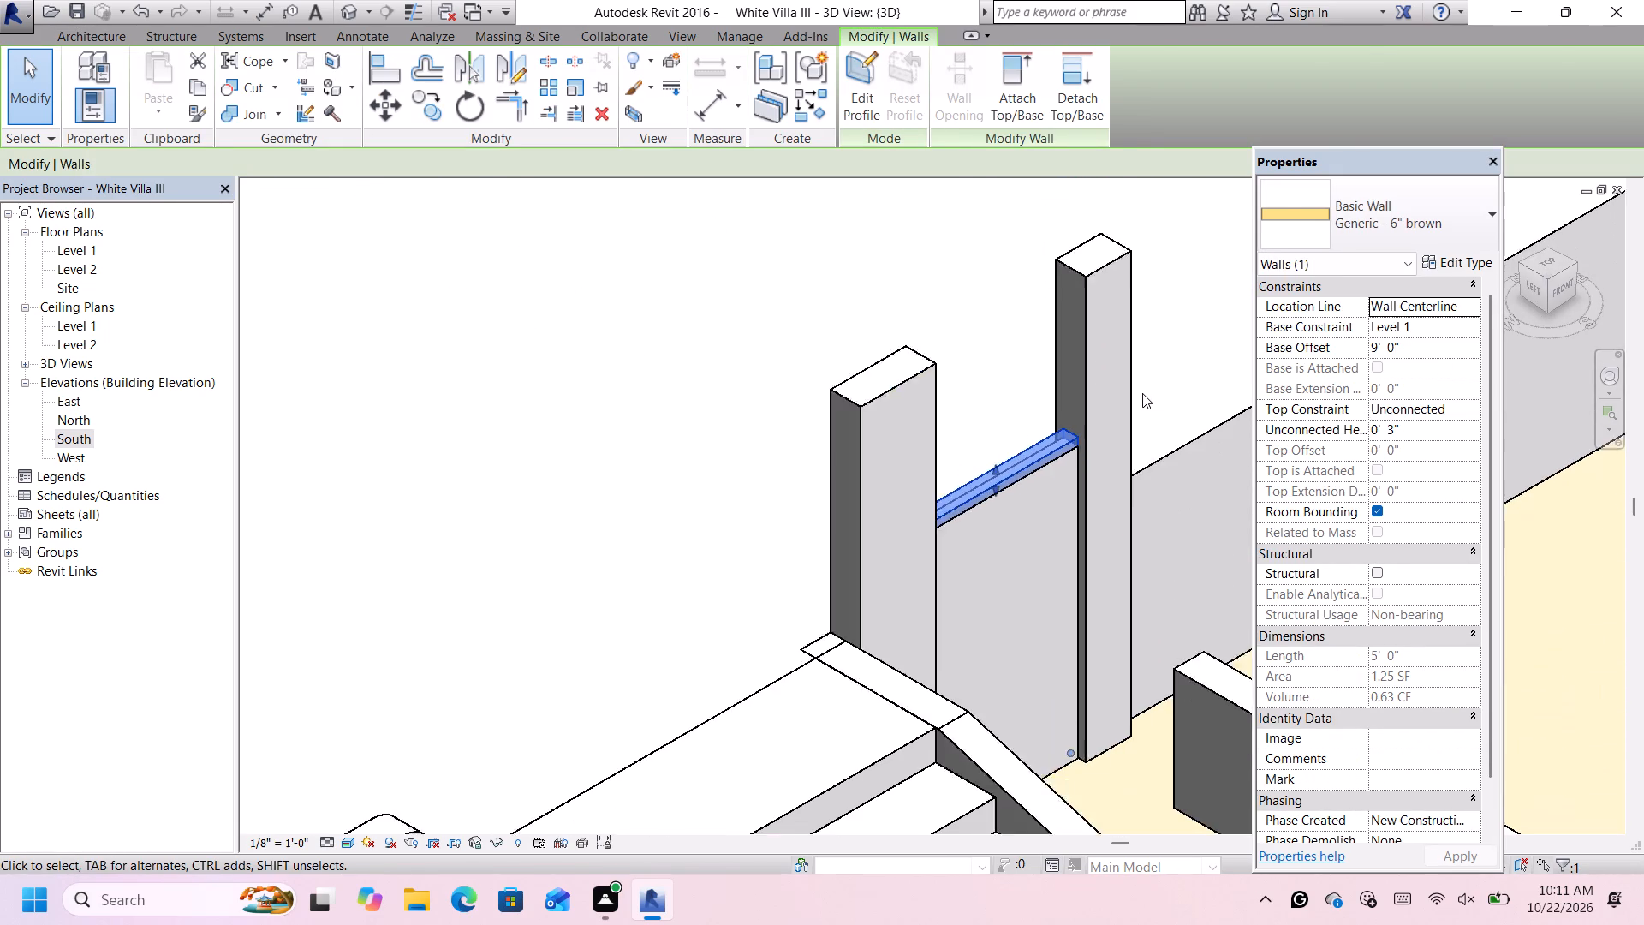
left_click(1164, 362)
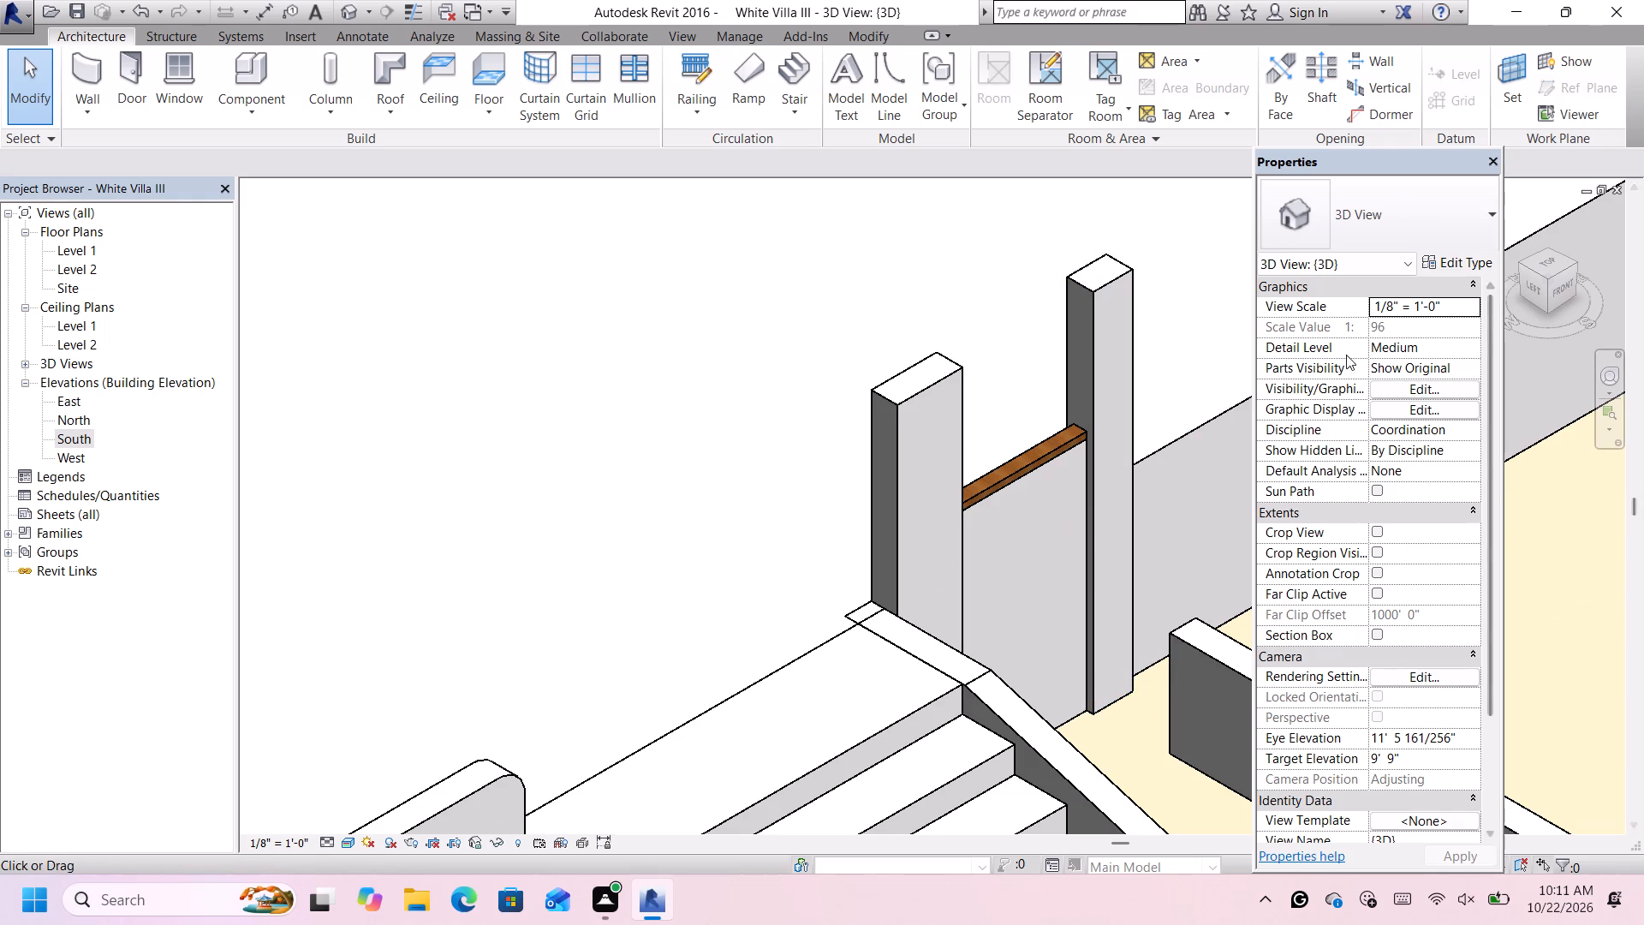
Draw a 5' Generic - 6" brown wall, 3" high at 9' 6" base offset, centred on the existing brown wall's outer edge between the white walls.
left_click(1548, 262)
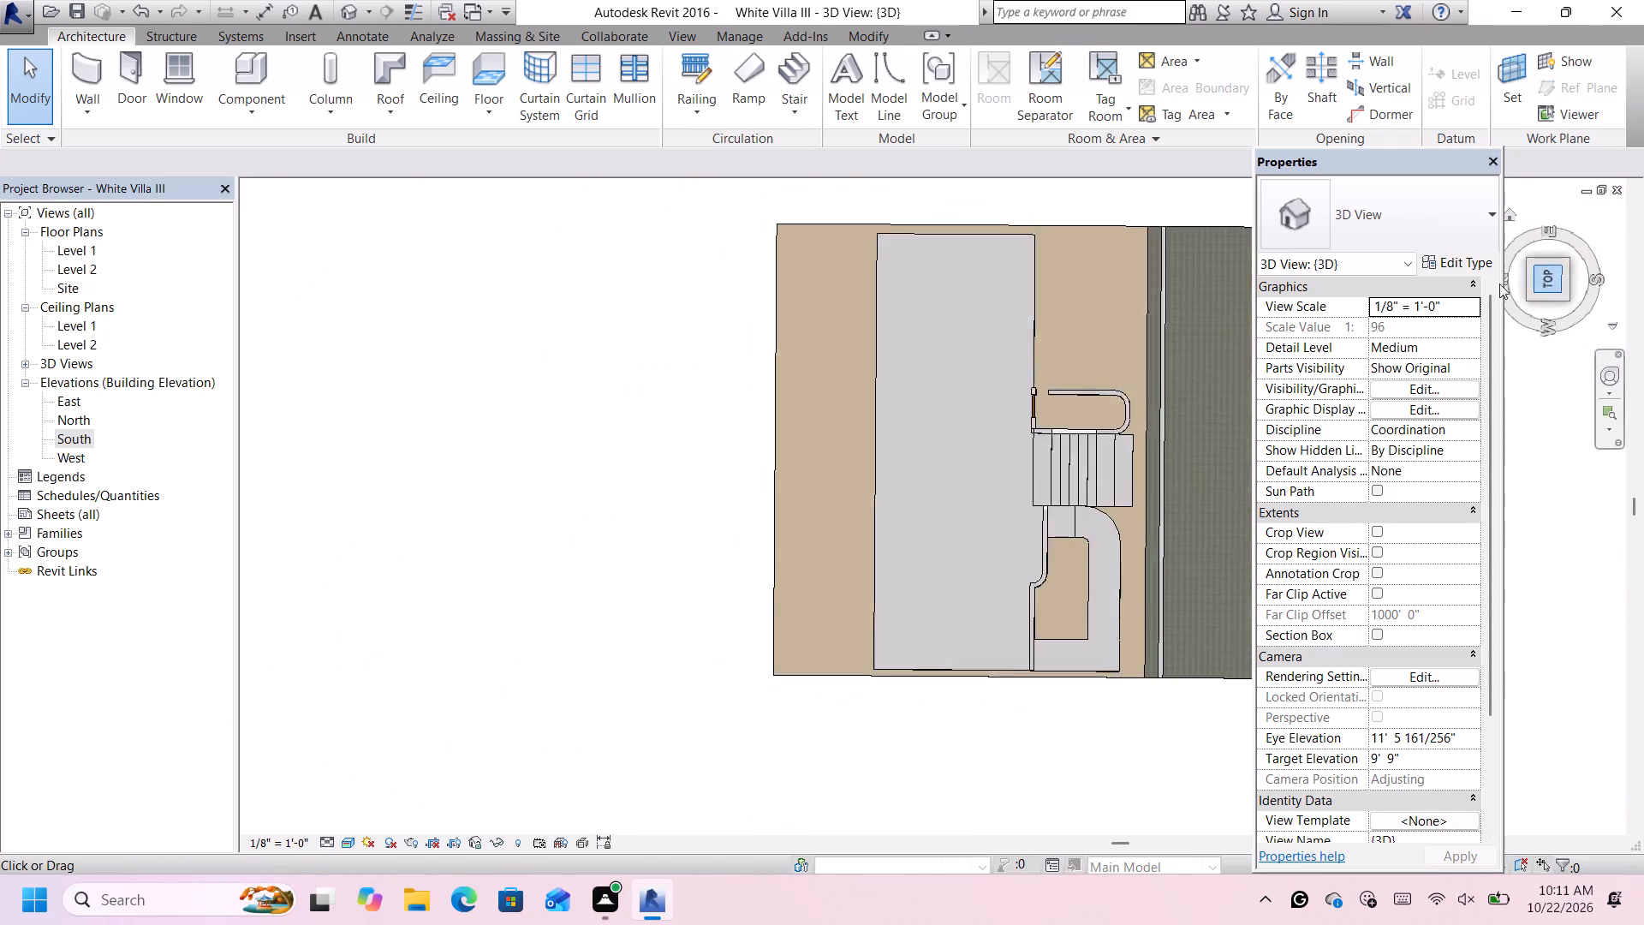
scroll(973, 518, "up", 5)
scroll(950, 392, "up", 11)
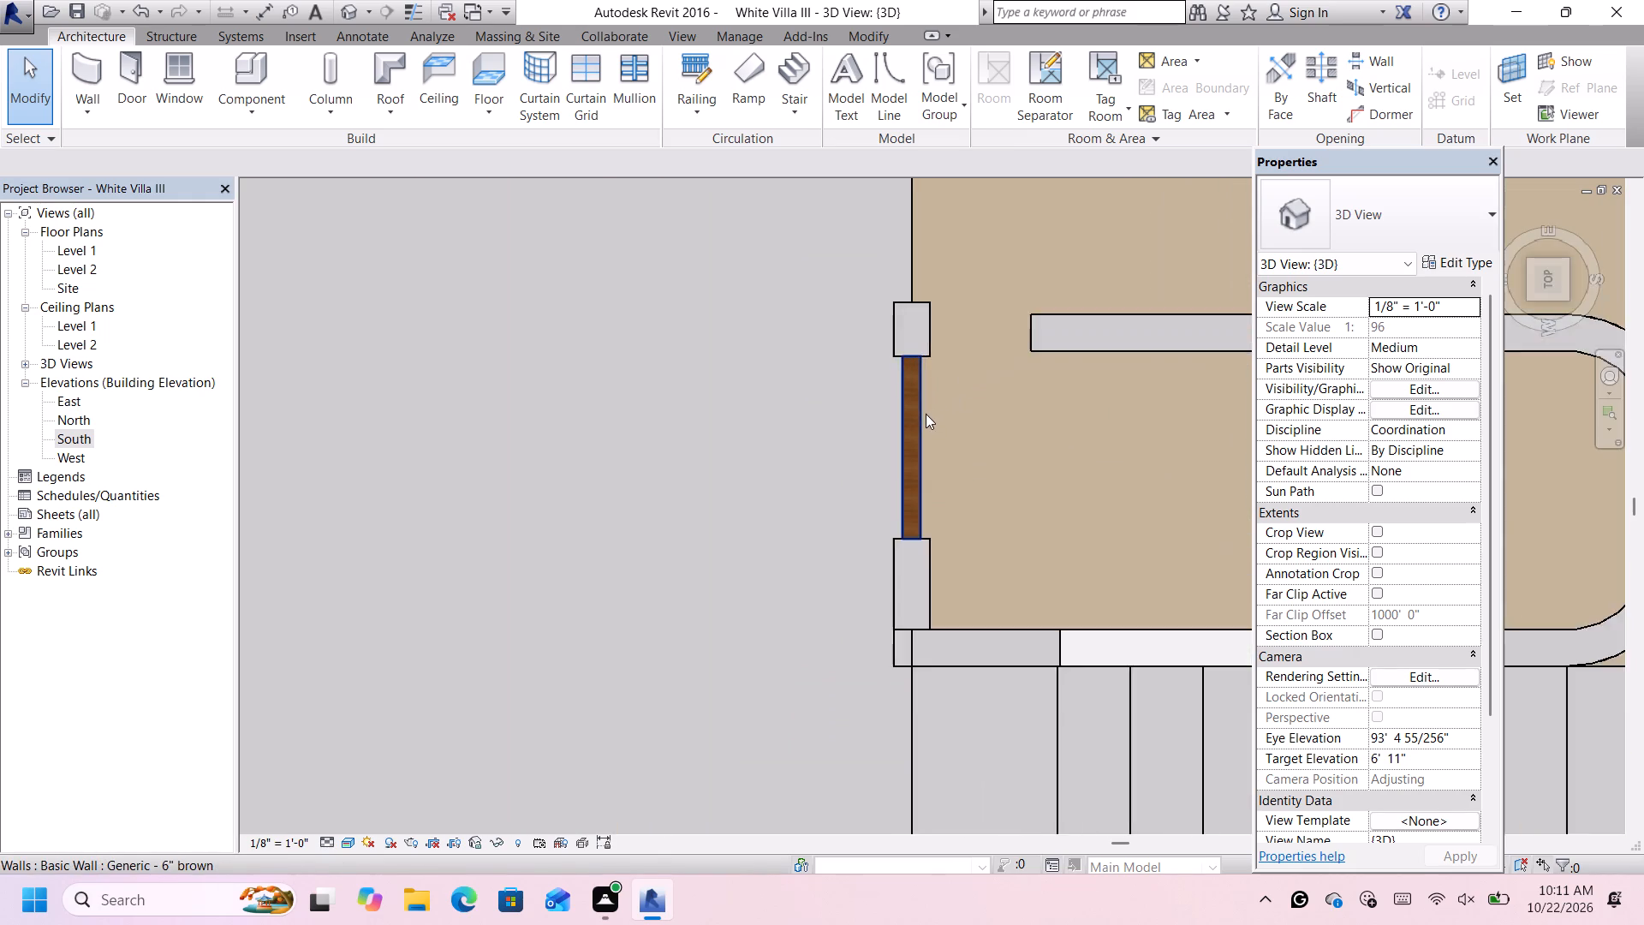
scroll(926, 414, "up", 3)
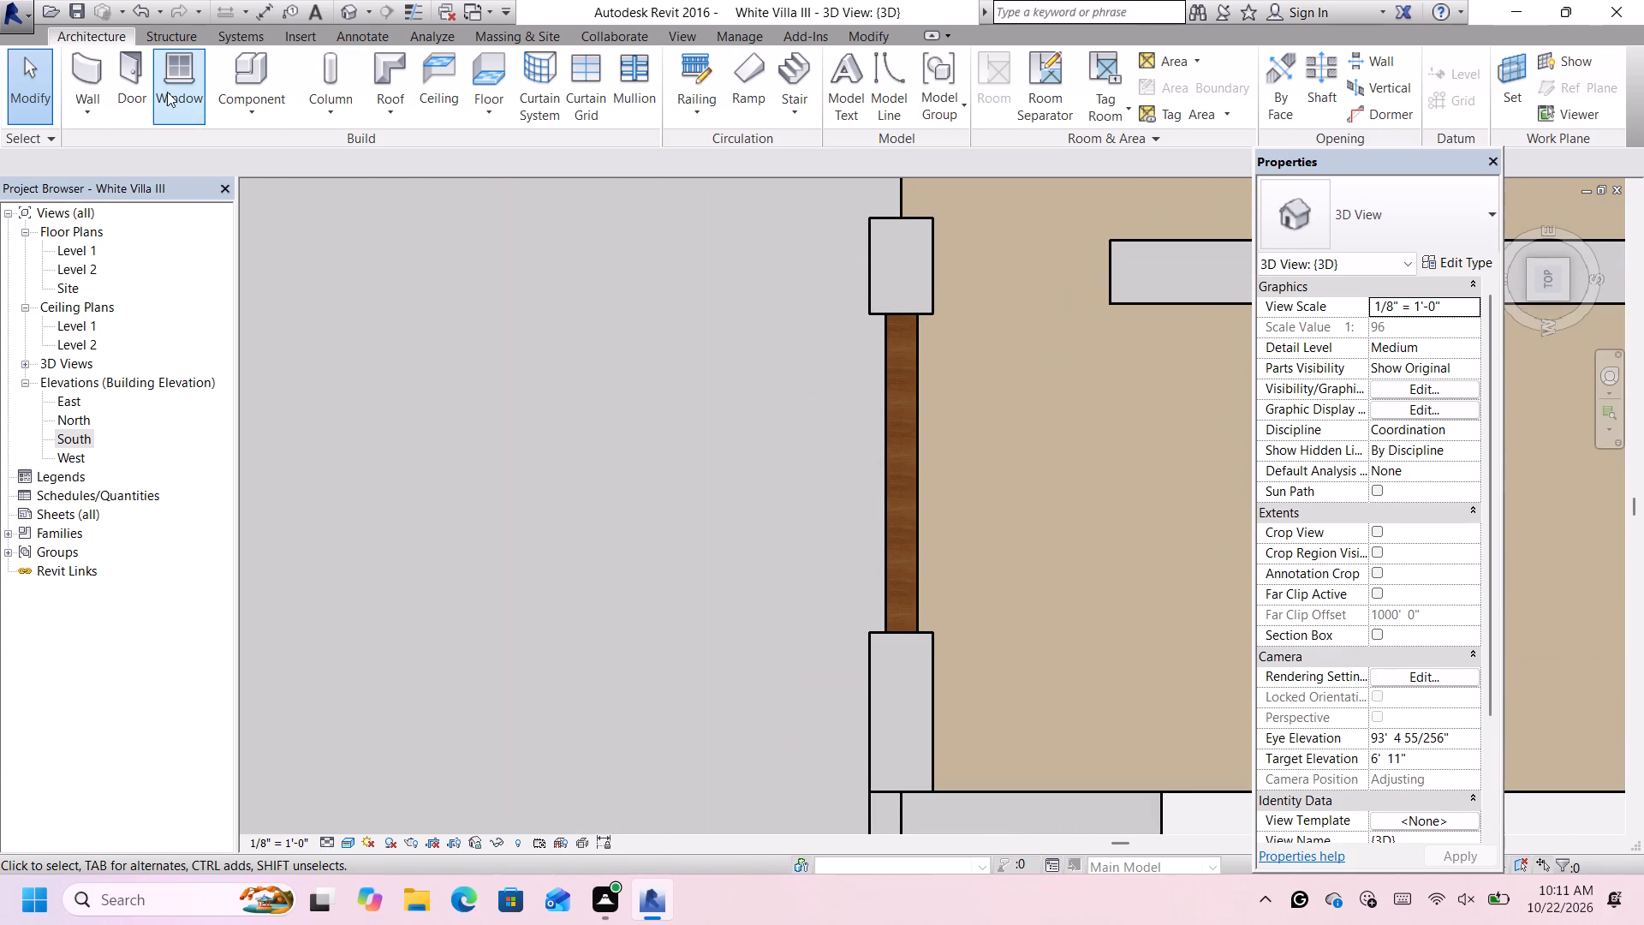
left_click(79, 66)
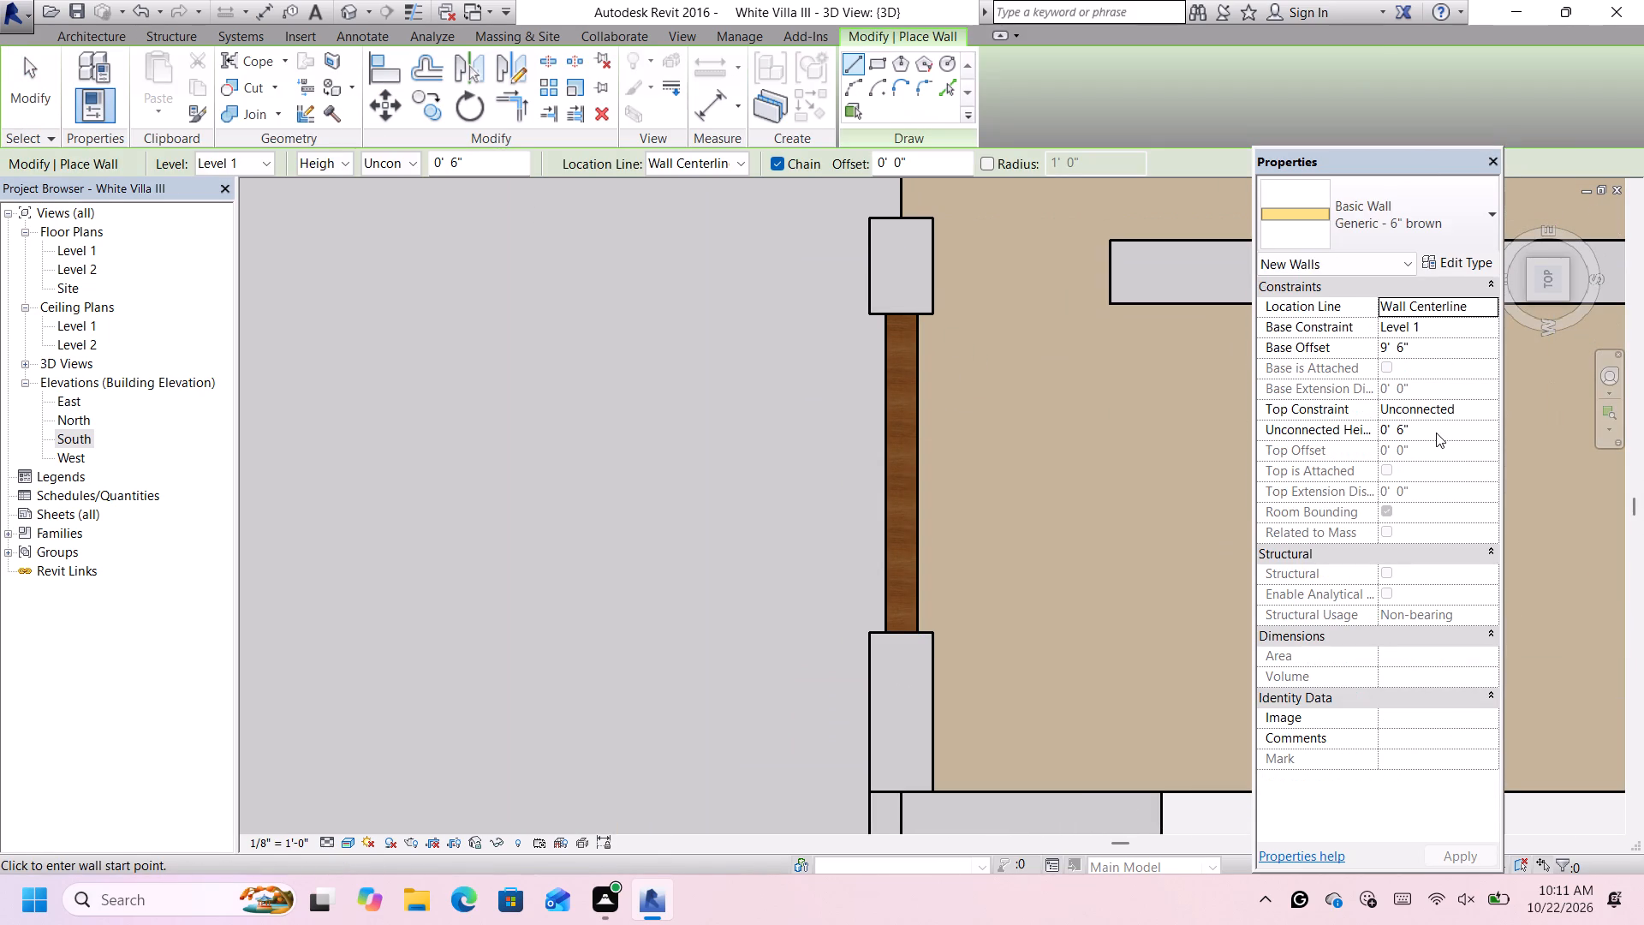
left_click(1438, 433)
key("BackSpace")
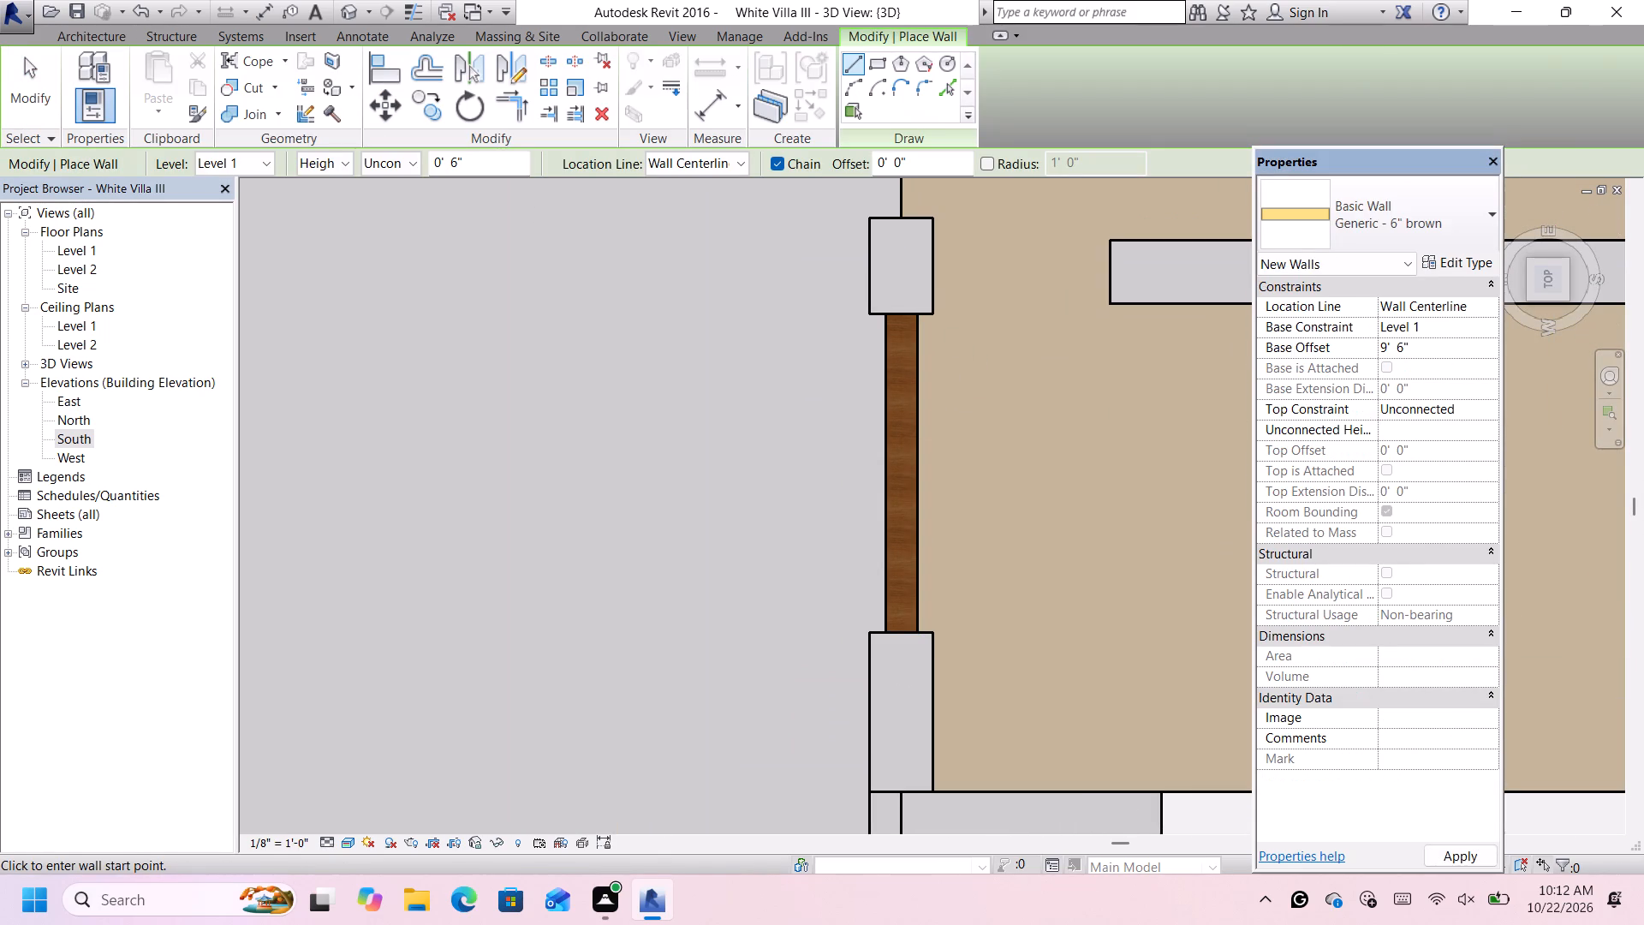
key("3")
key("shift+quotedbl")
key("Return")
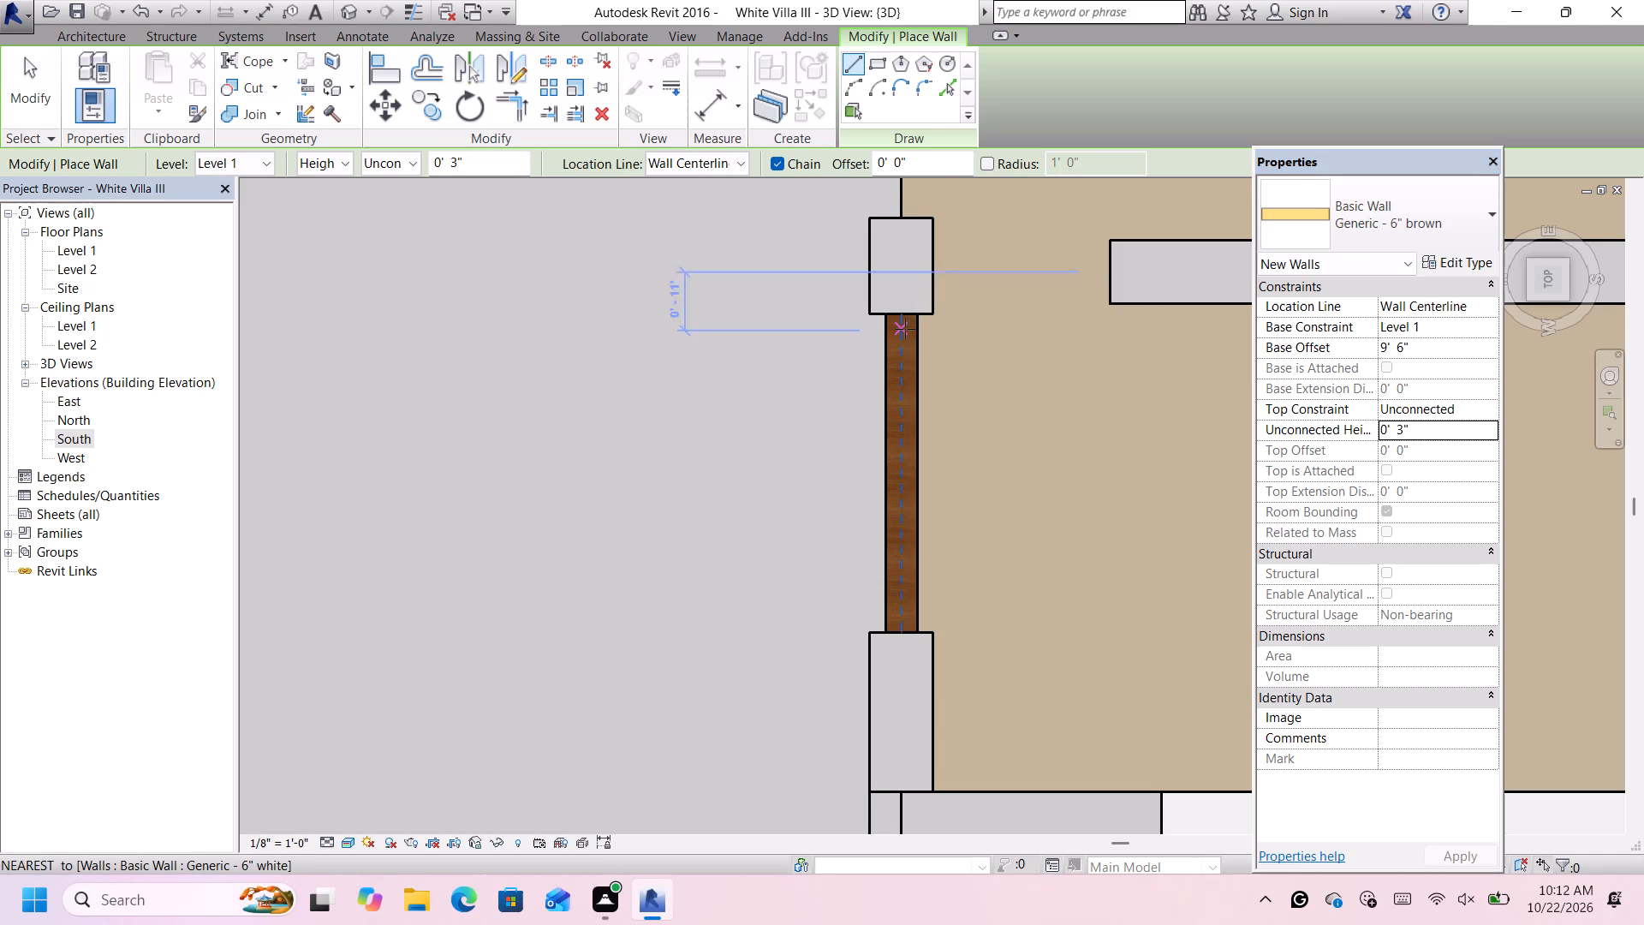
scroll(905, 329, "up", 5)
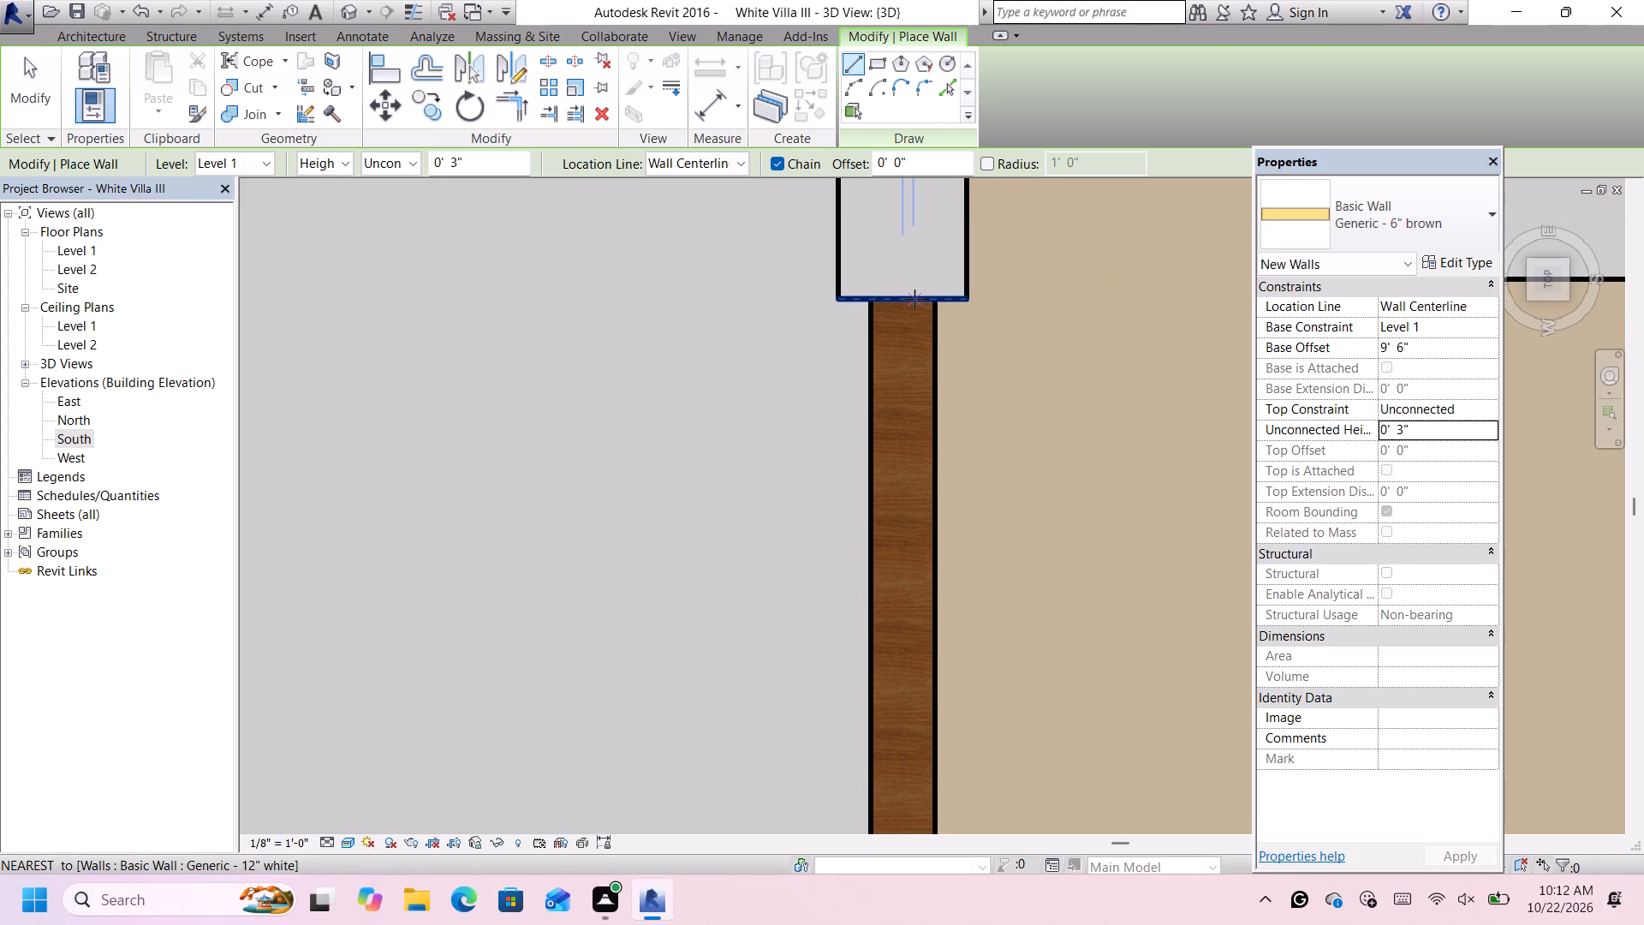
scroll(914, 300, "down", 4)
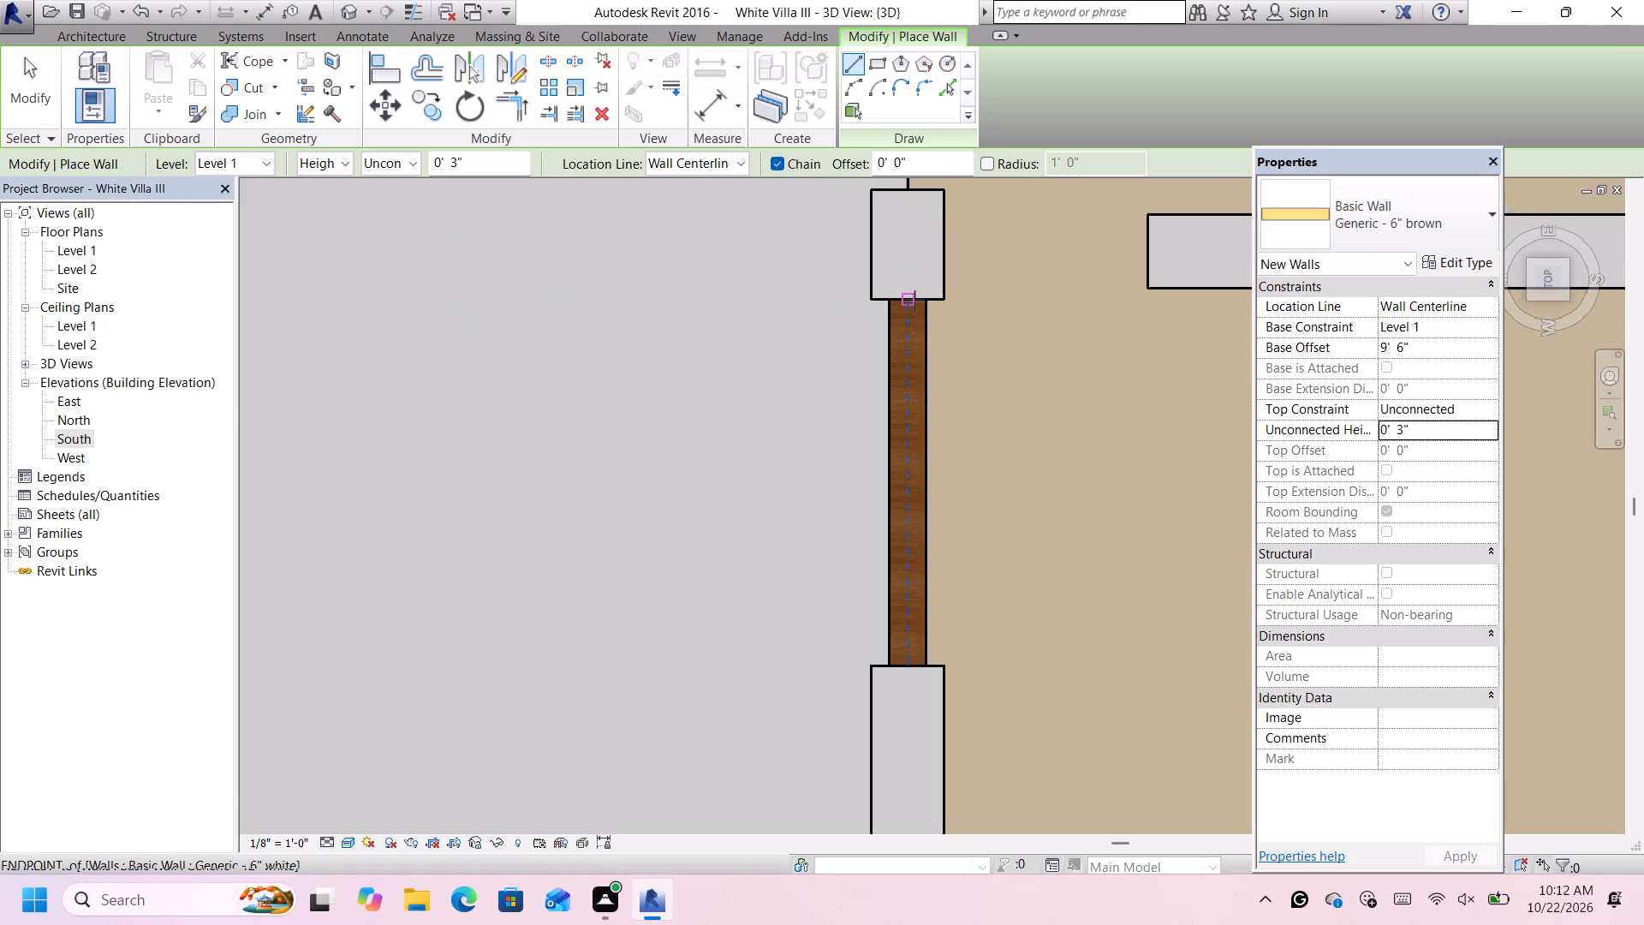
scroll(914, 300, "down", 1)
left_click(914, 300)
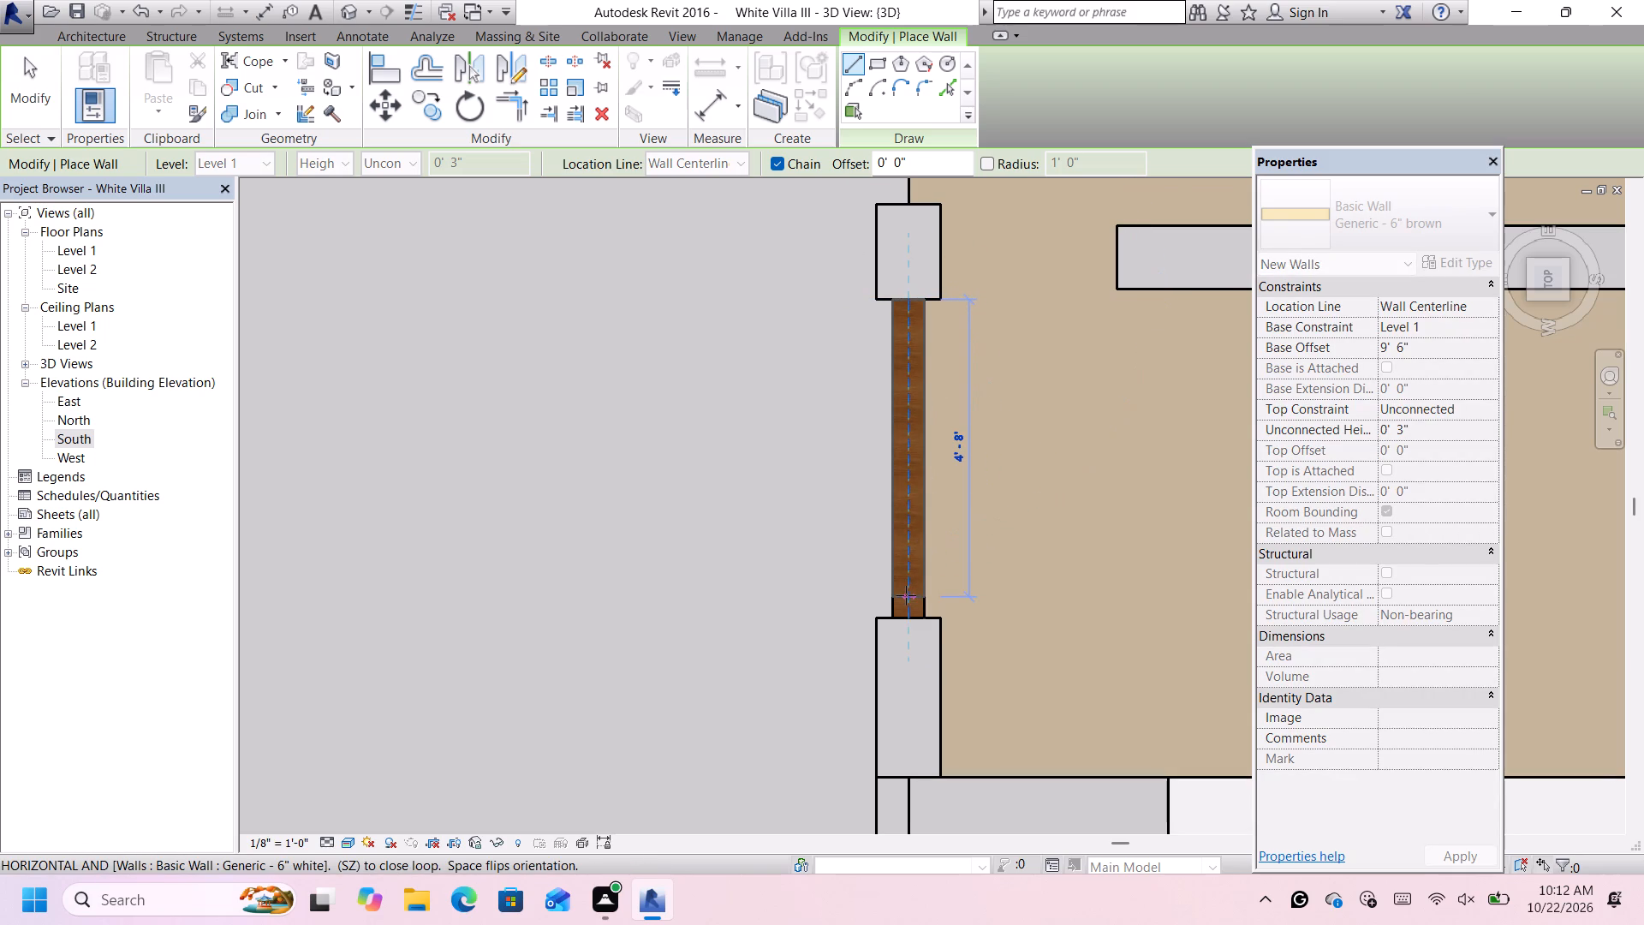
key("Escape")
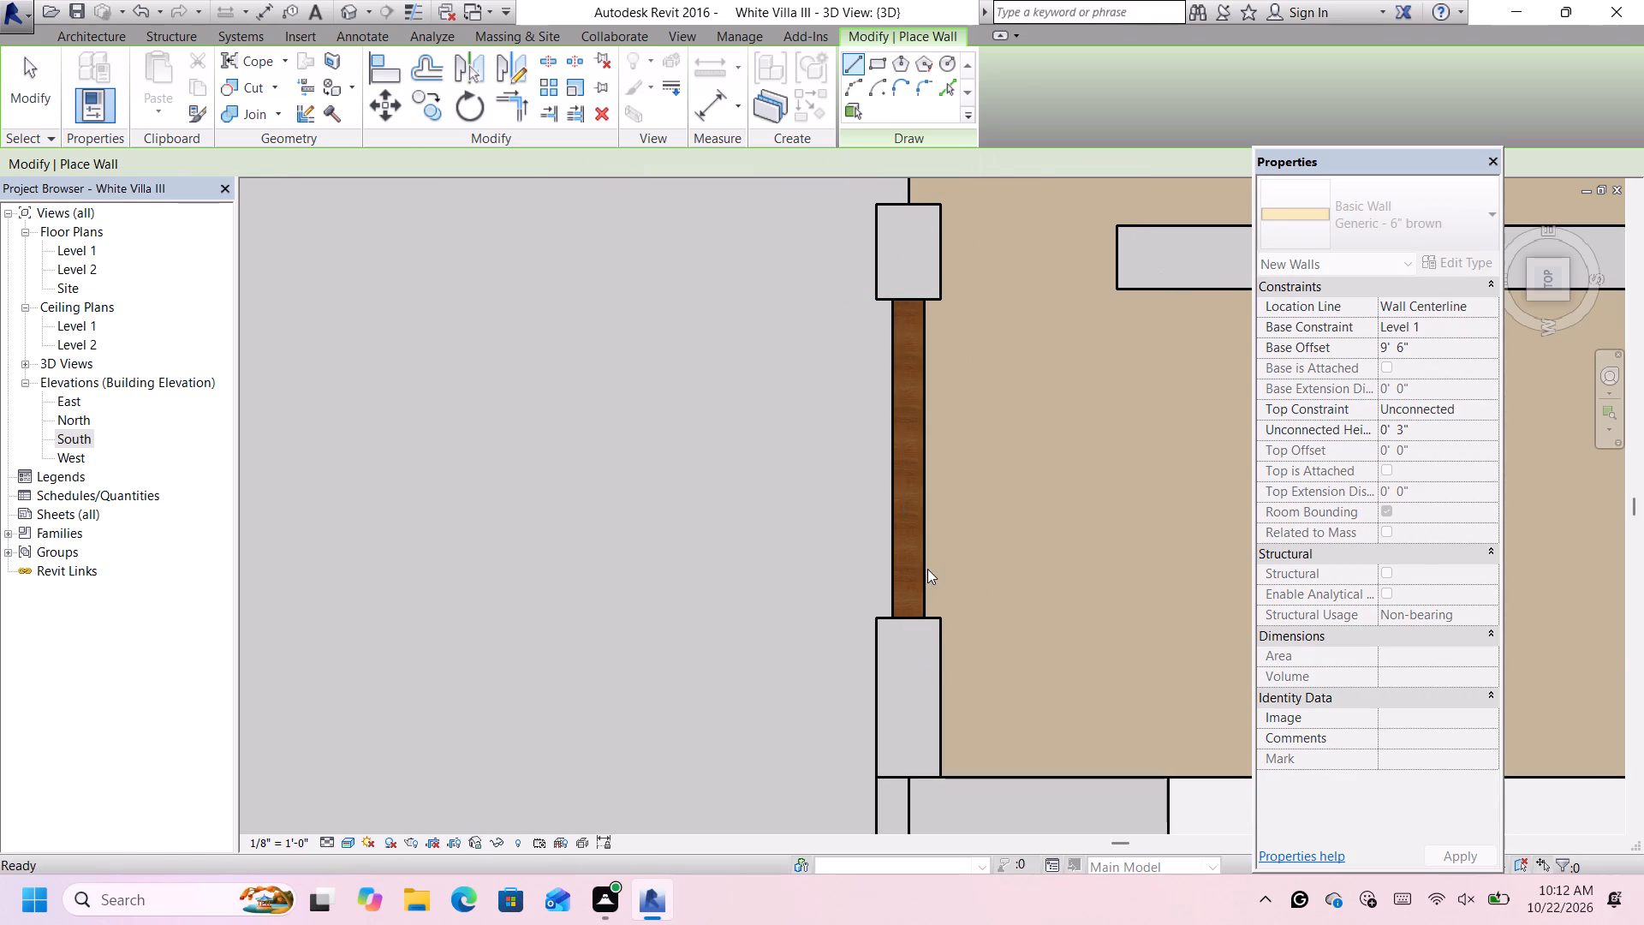
scroll(928, 313, "up", 4)
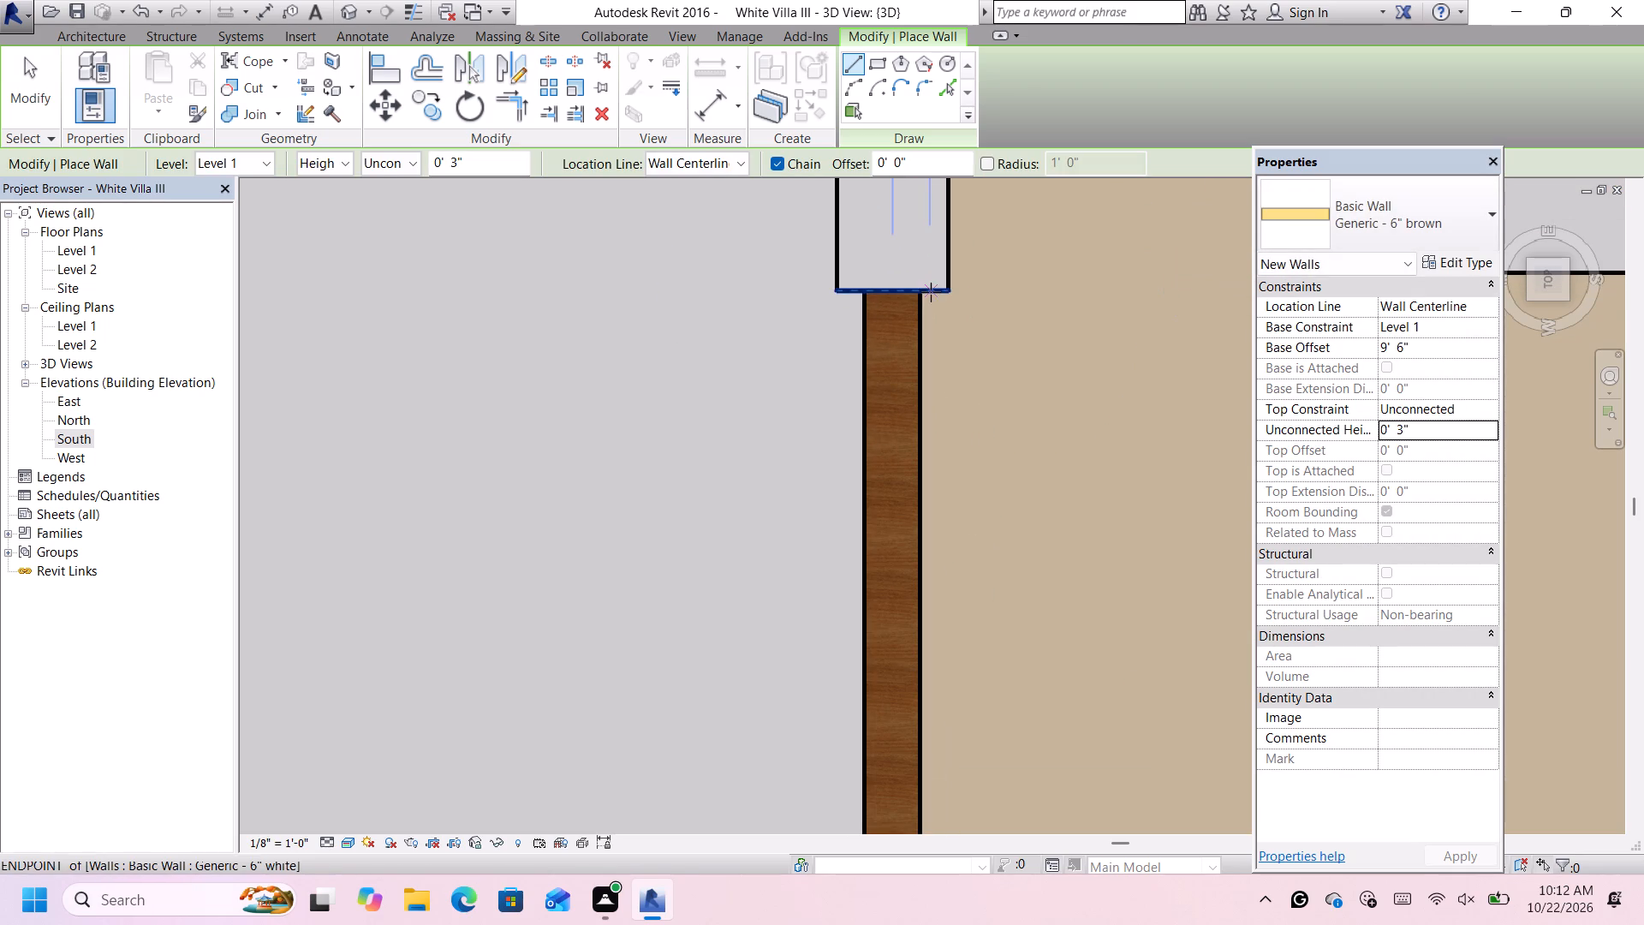
left_click(922, 293)
scroll(923, 293, "down", 8)
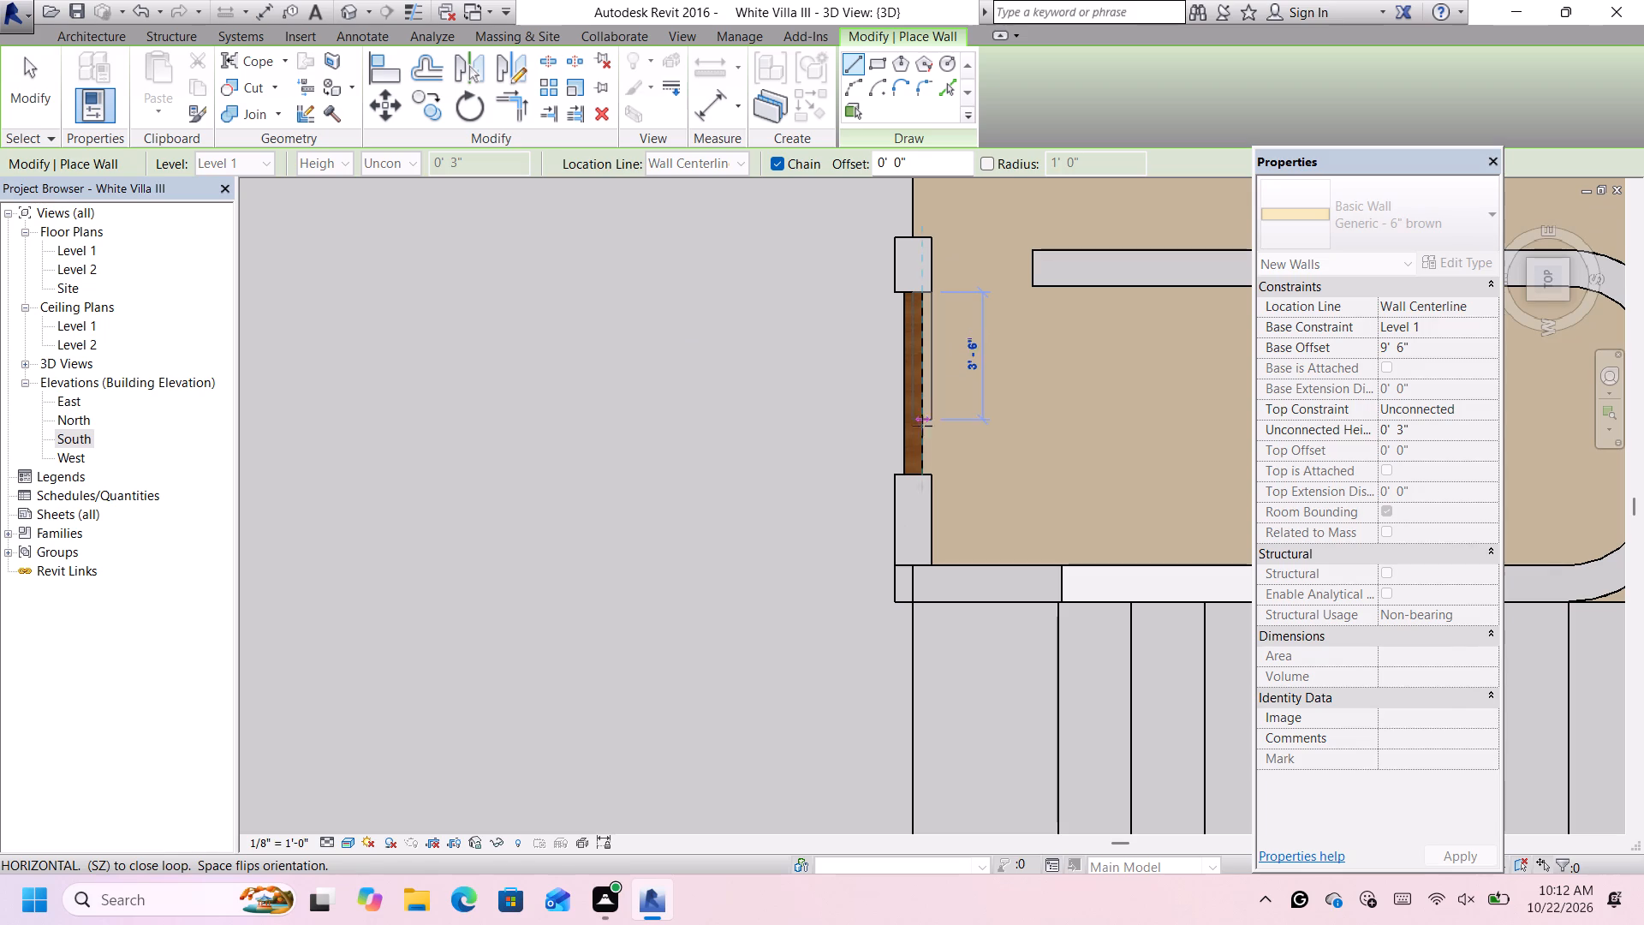
scroll(914, 473, "up", 5)
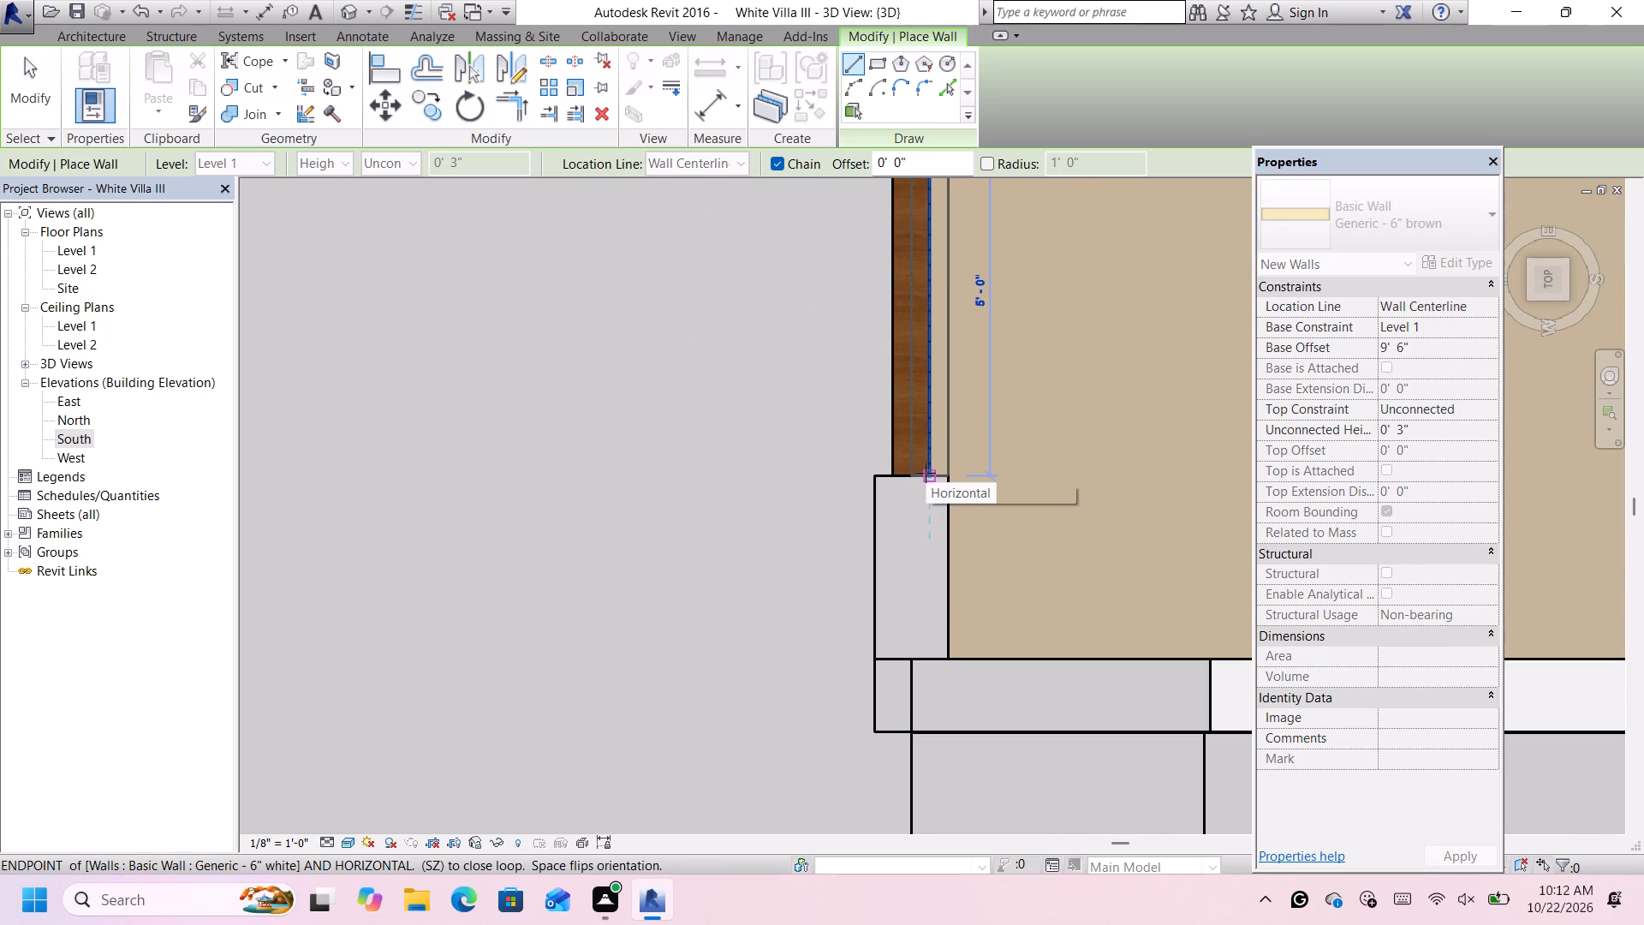
scroll(926, 473, "down", 4)
scroll(926, 473, "up", 3)
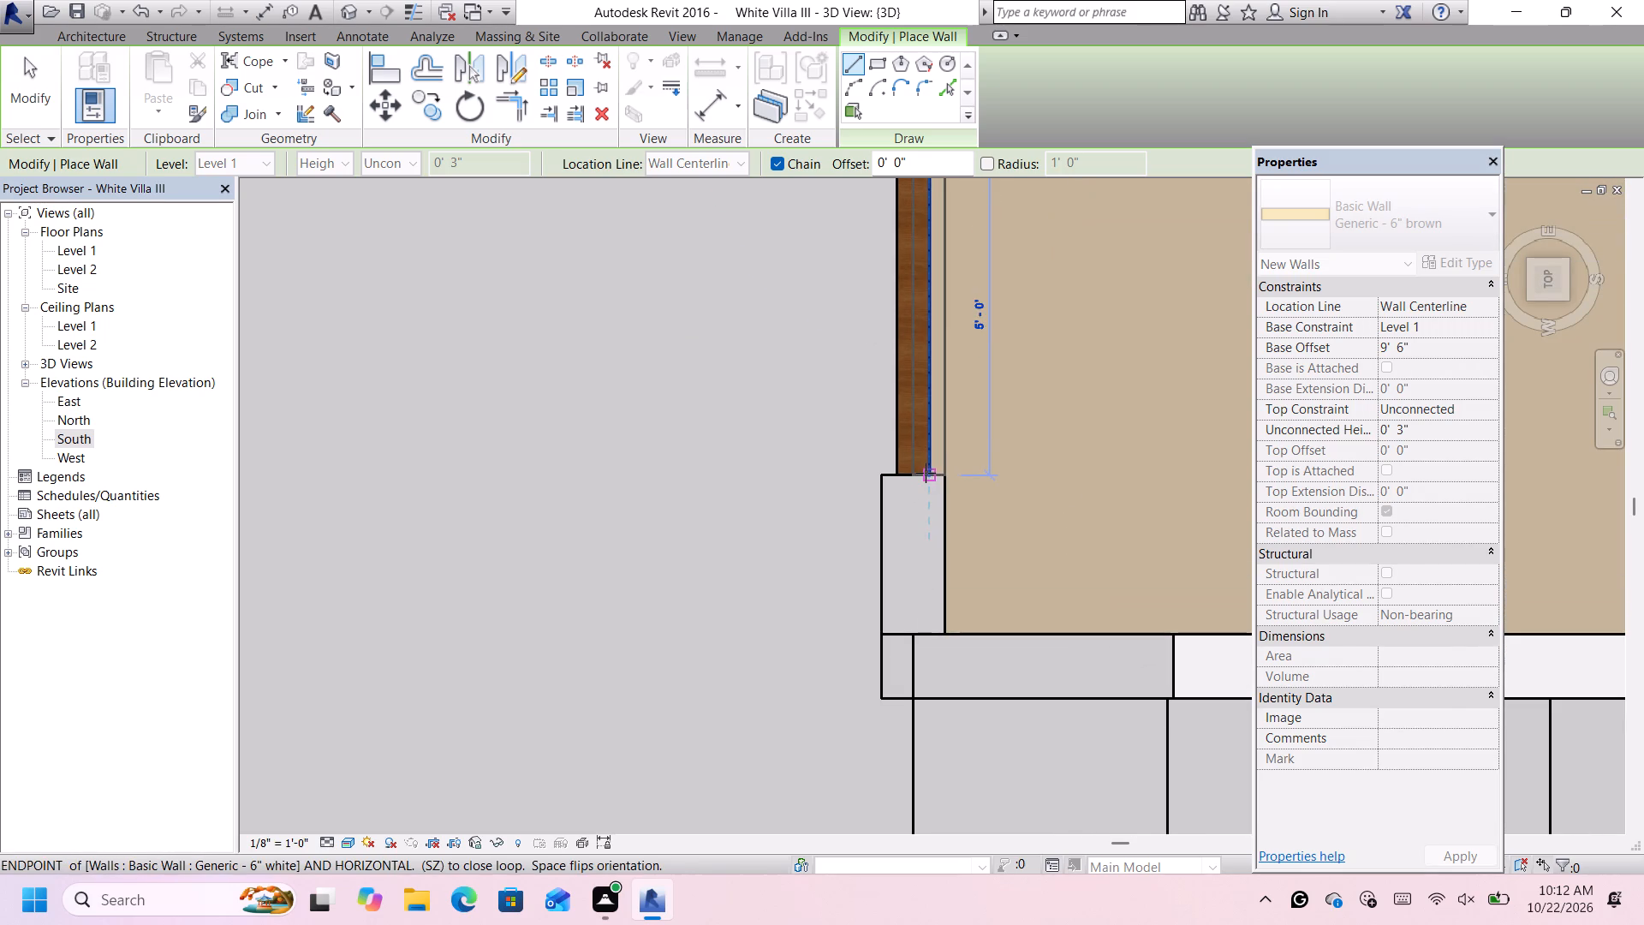
left_click(926, 473)
key("Escape")
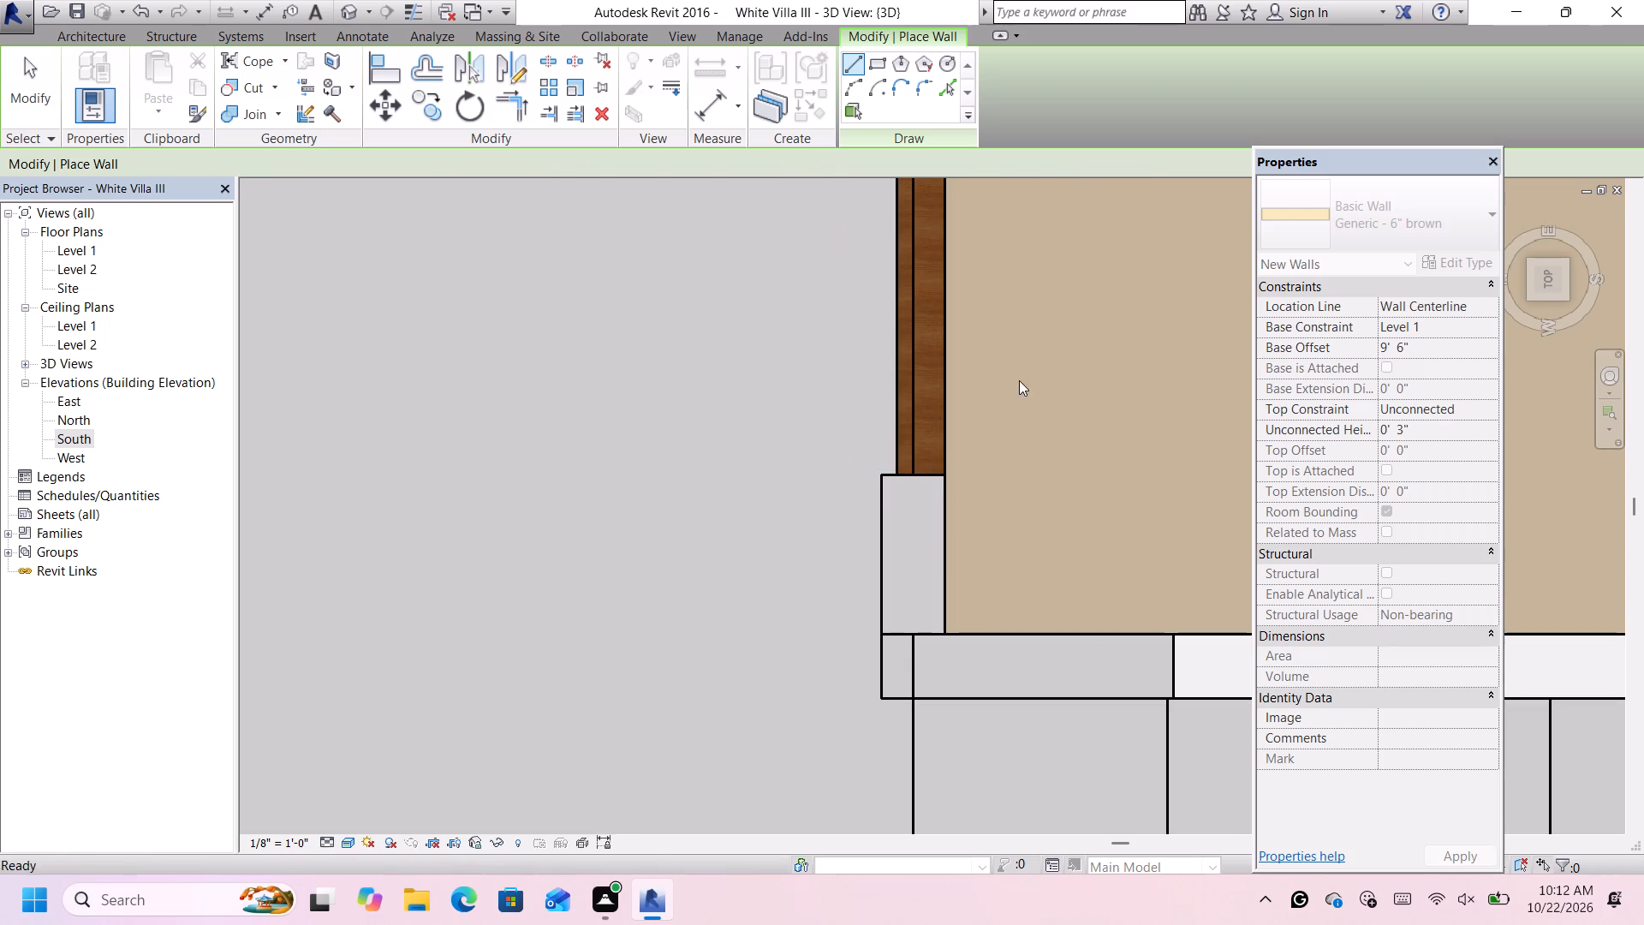
Dismiss the Autodesk notice and leave wall placement.
scroll(1054, 390, "down", 6)
scroll(1643, 302, "up", 1)
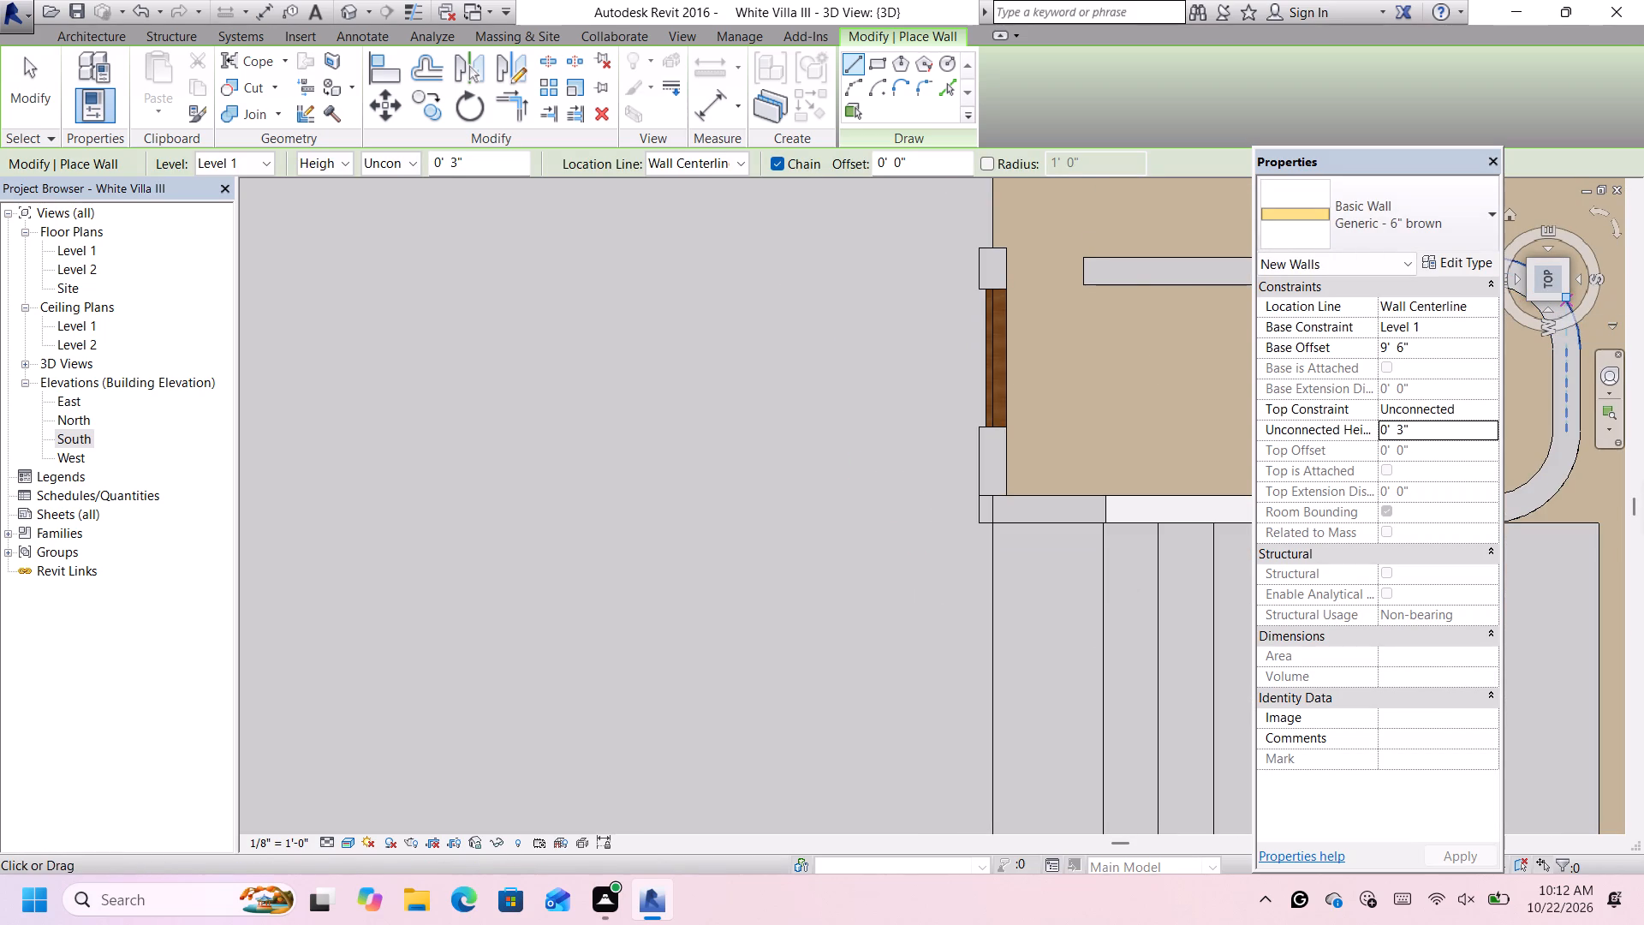
left_click(1565, 295)
scroll(1129, 533, "up", 5)
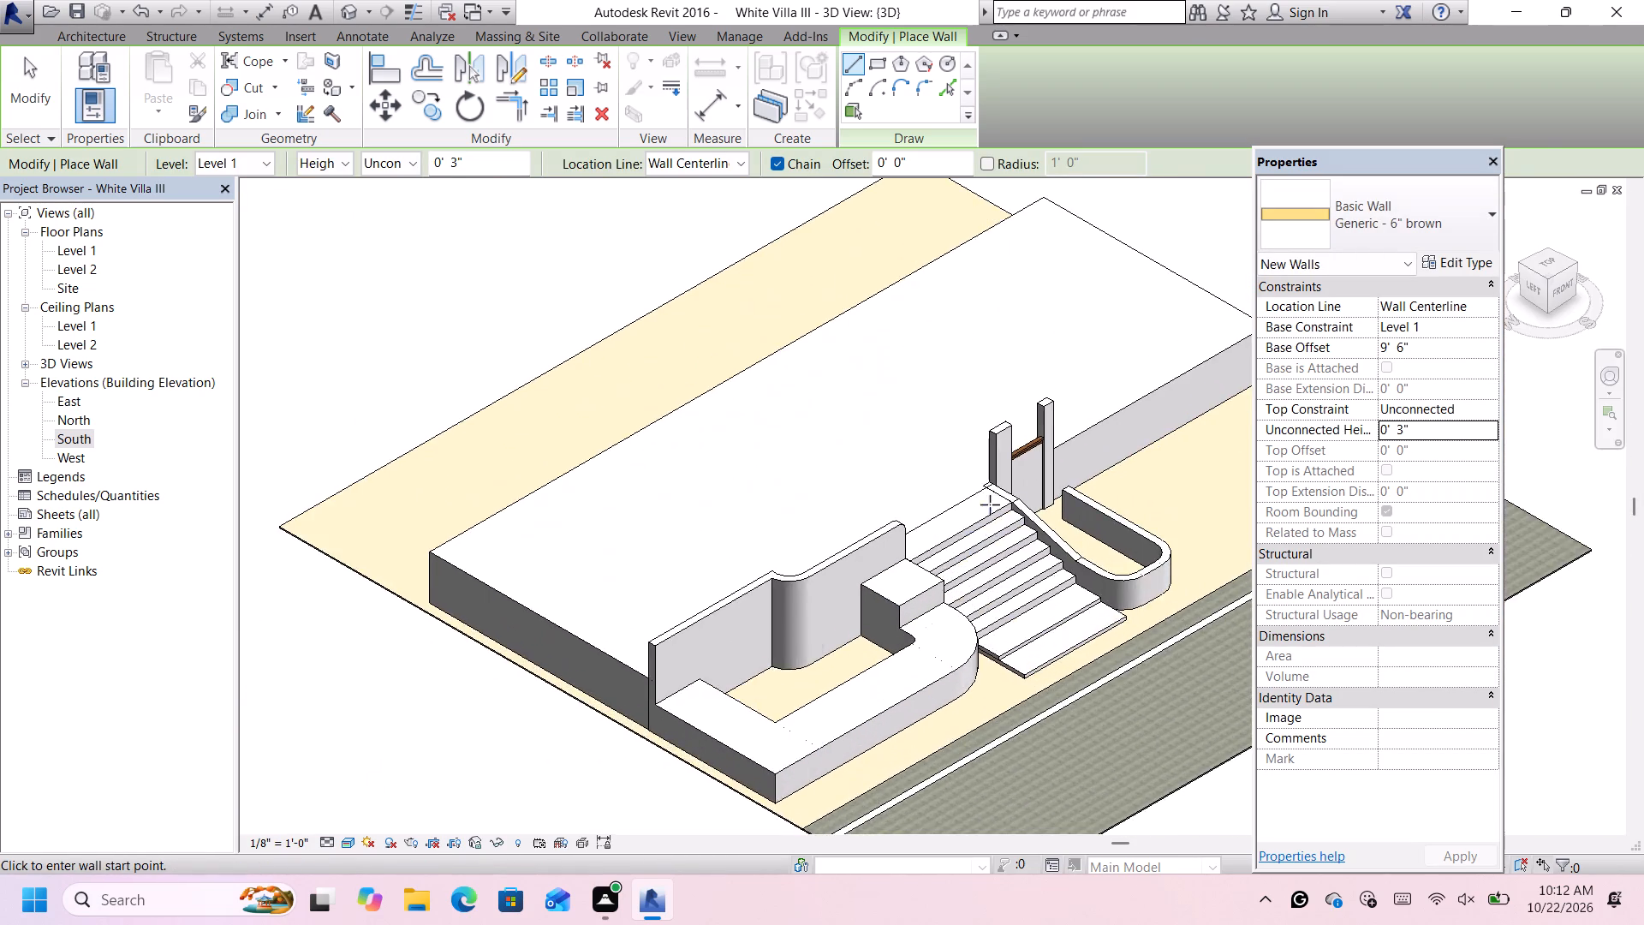
scroll(1090, 435, "up", 6)
scroll(1018, 491, "up", 3)
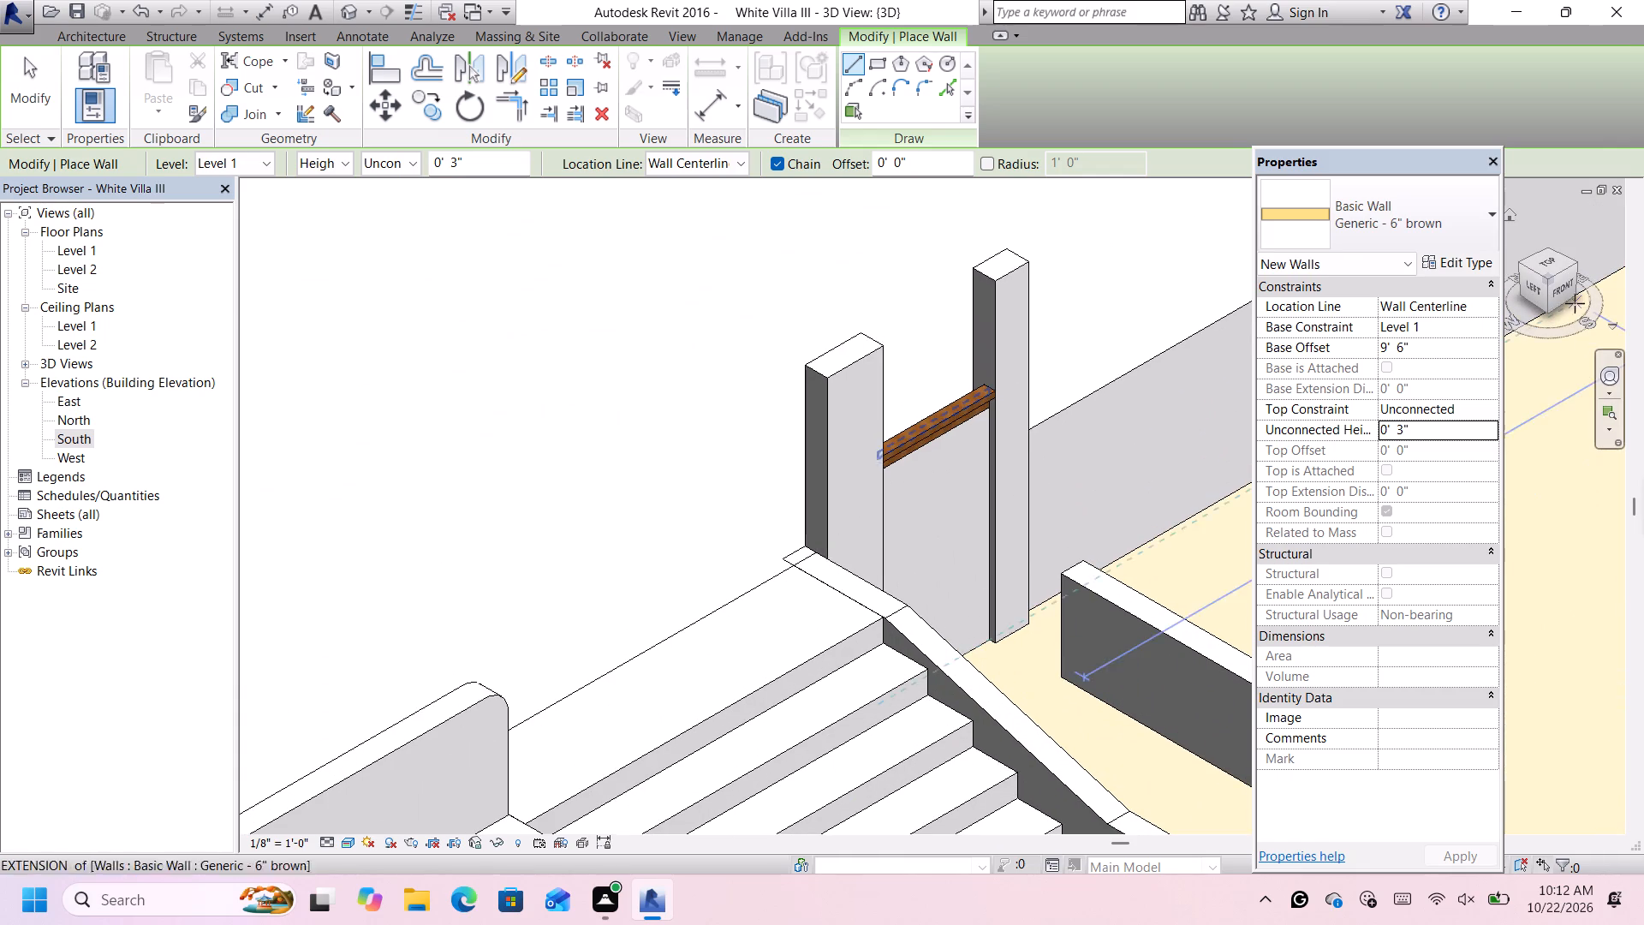
key("space")
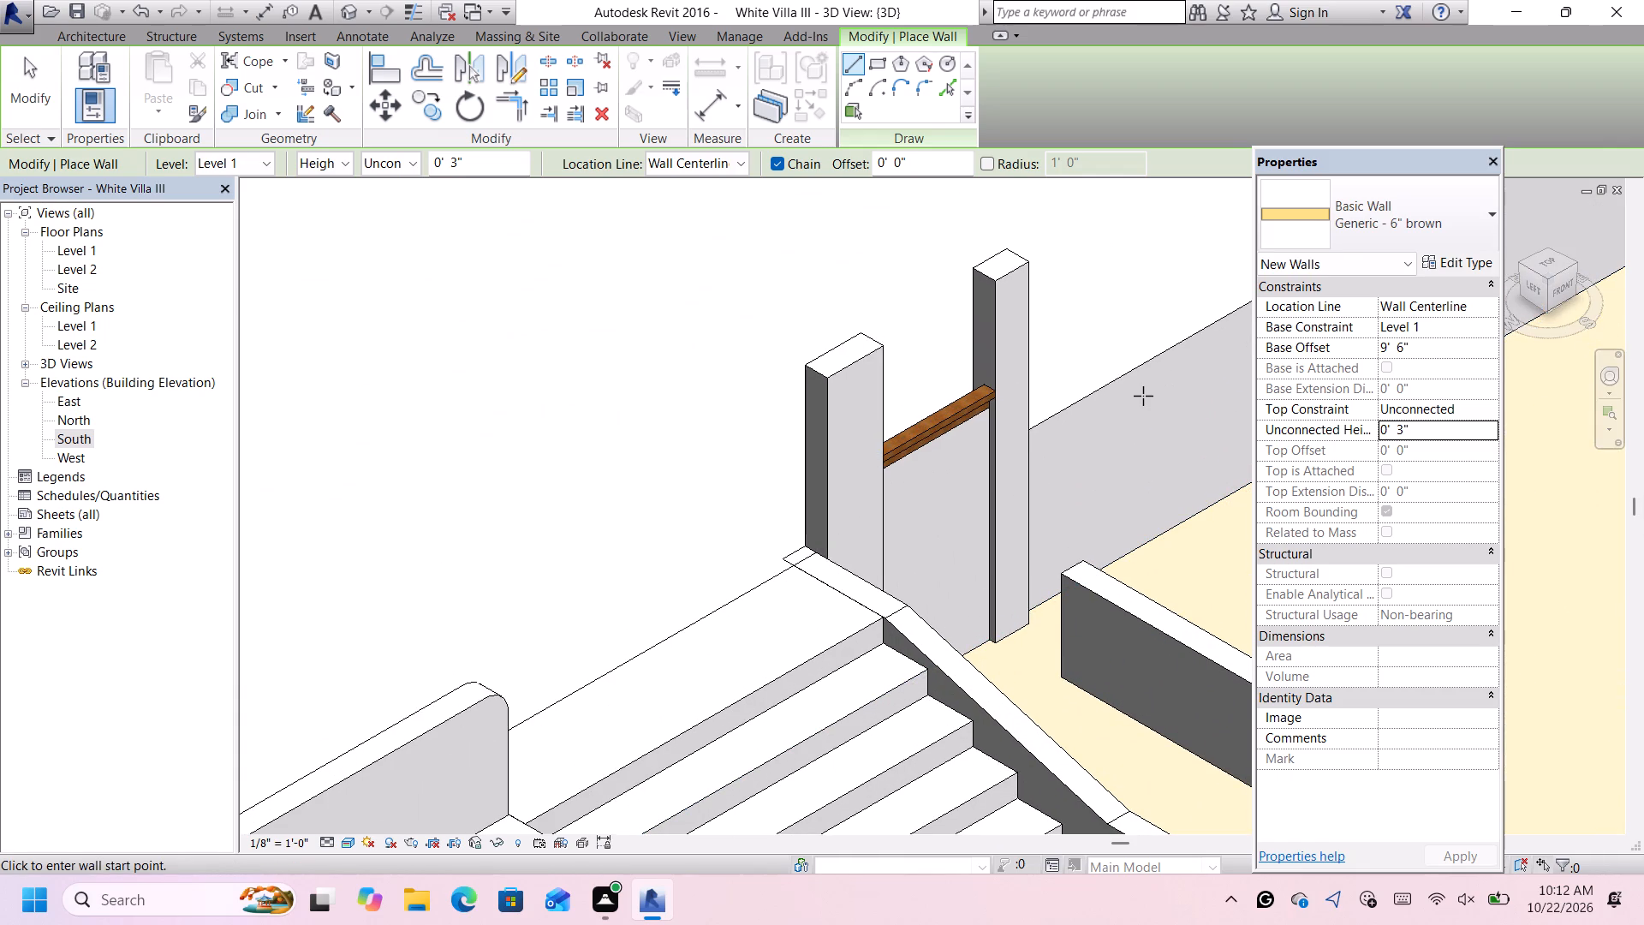
key("space")
key("Escape")
key("less")
scroll(1063, 431, "down", 3)
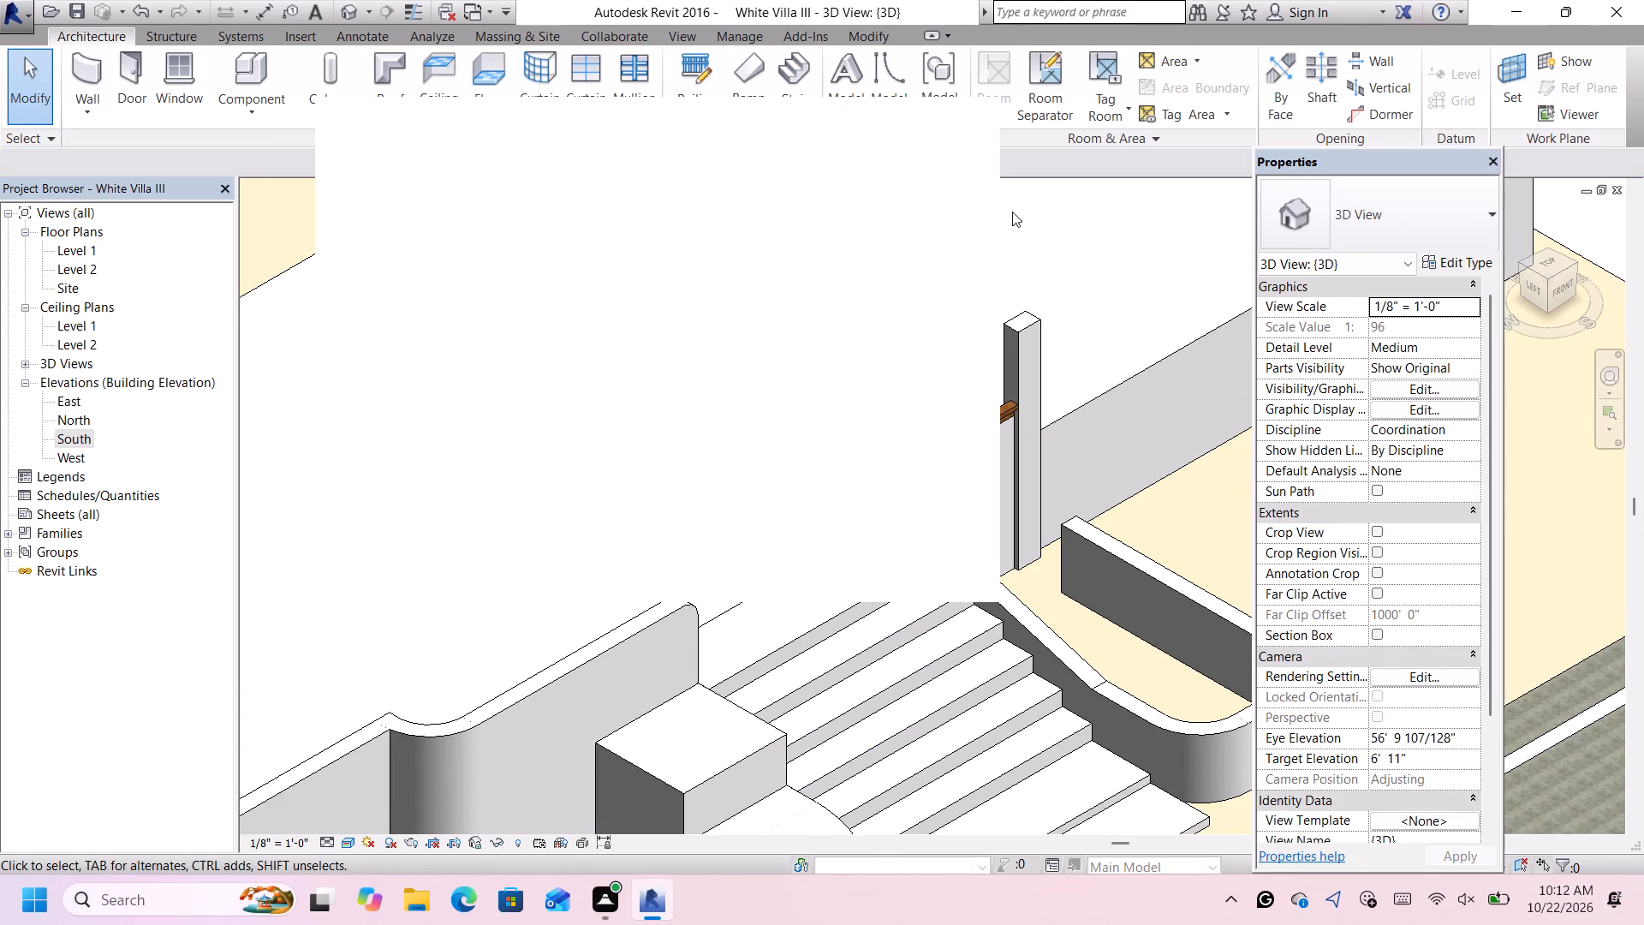
left_click(962, 121)
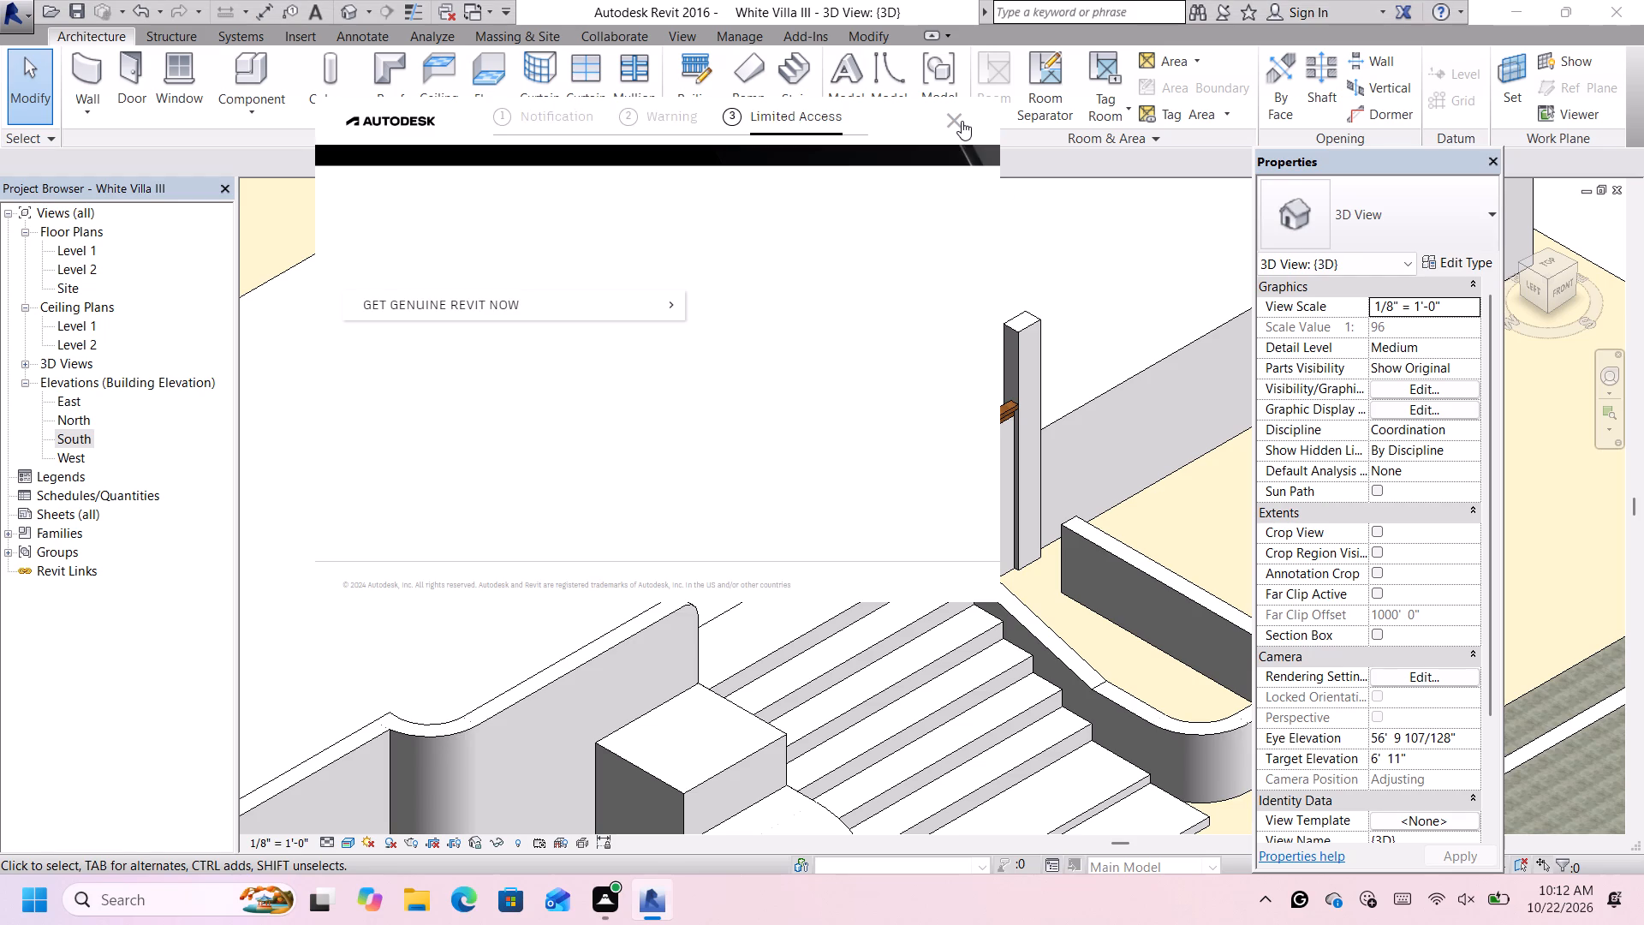
Set the base offset of the upper brown wall between the white walls to 9' 3".
scroll(1051, 438, "up", 4)
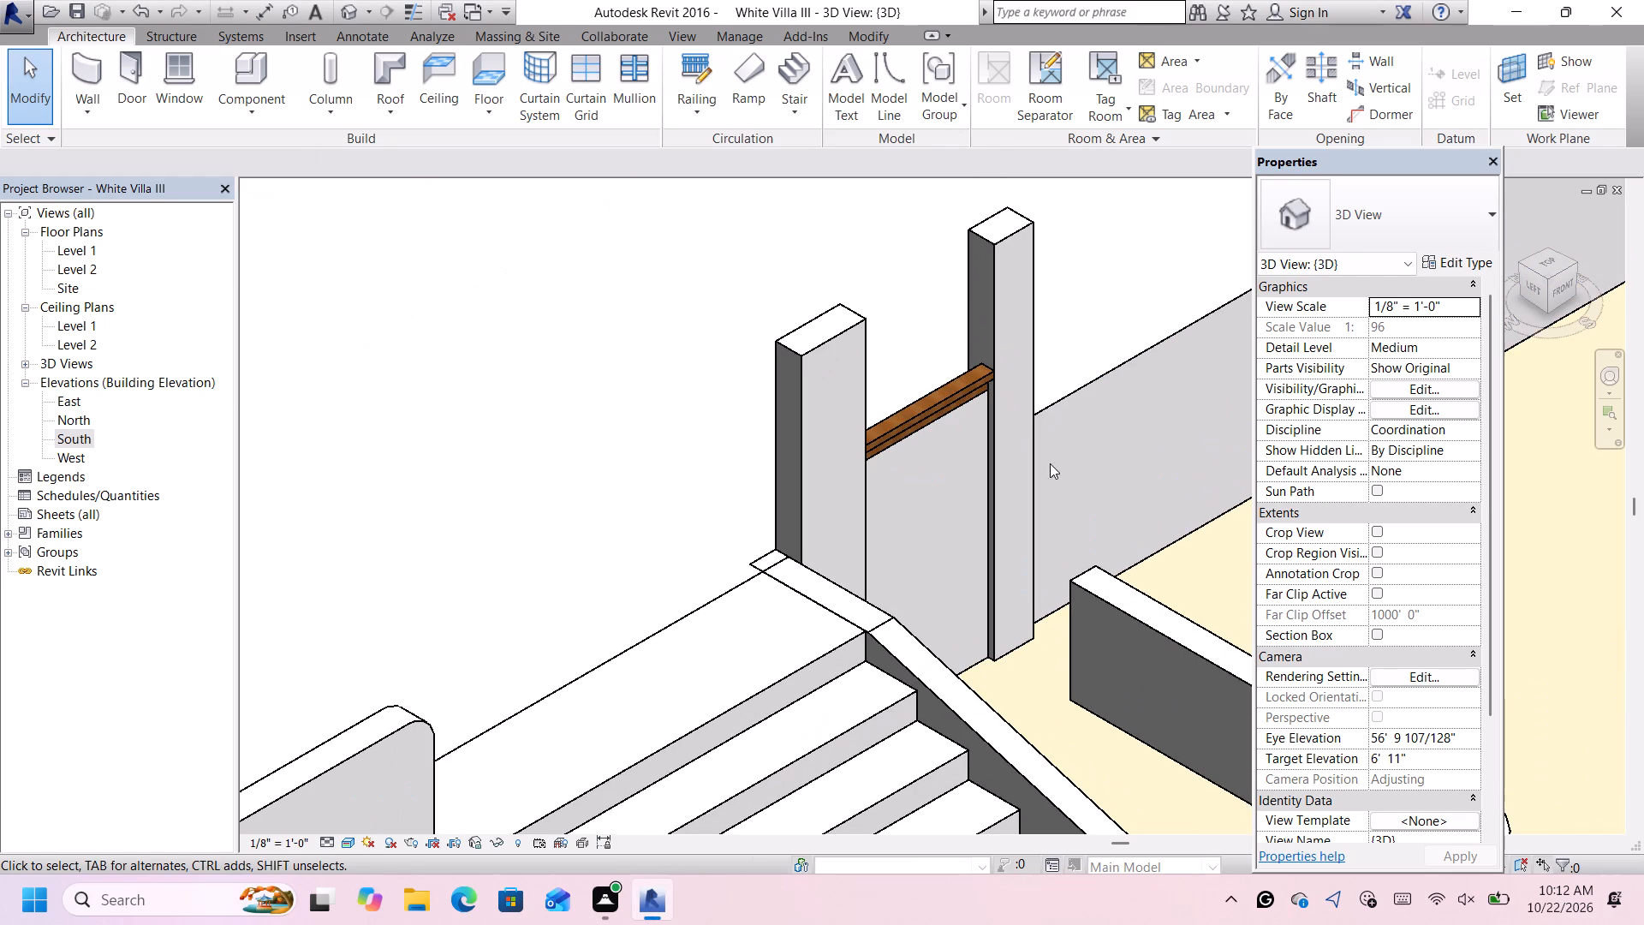
scroll(1042, 470, "down", 3)
scroll(990, 416, "up", 3)
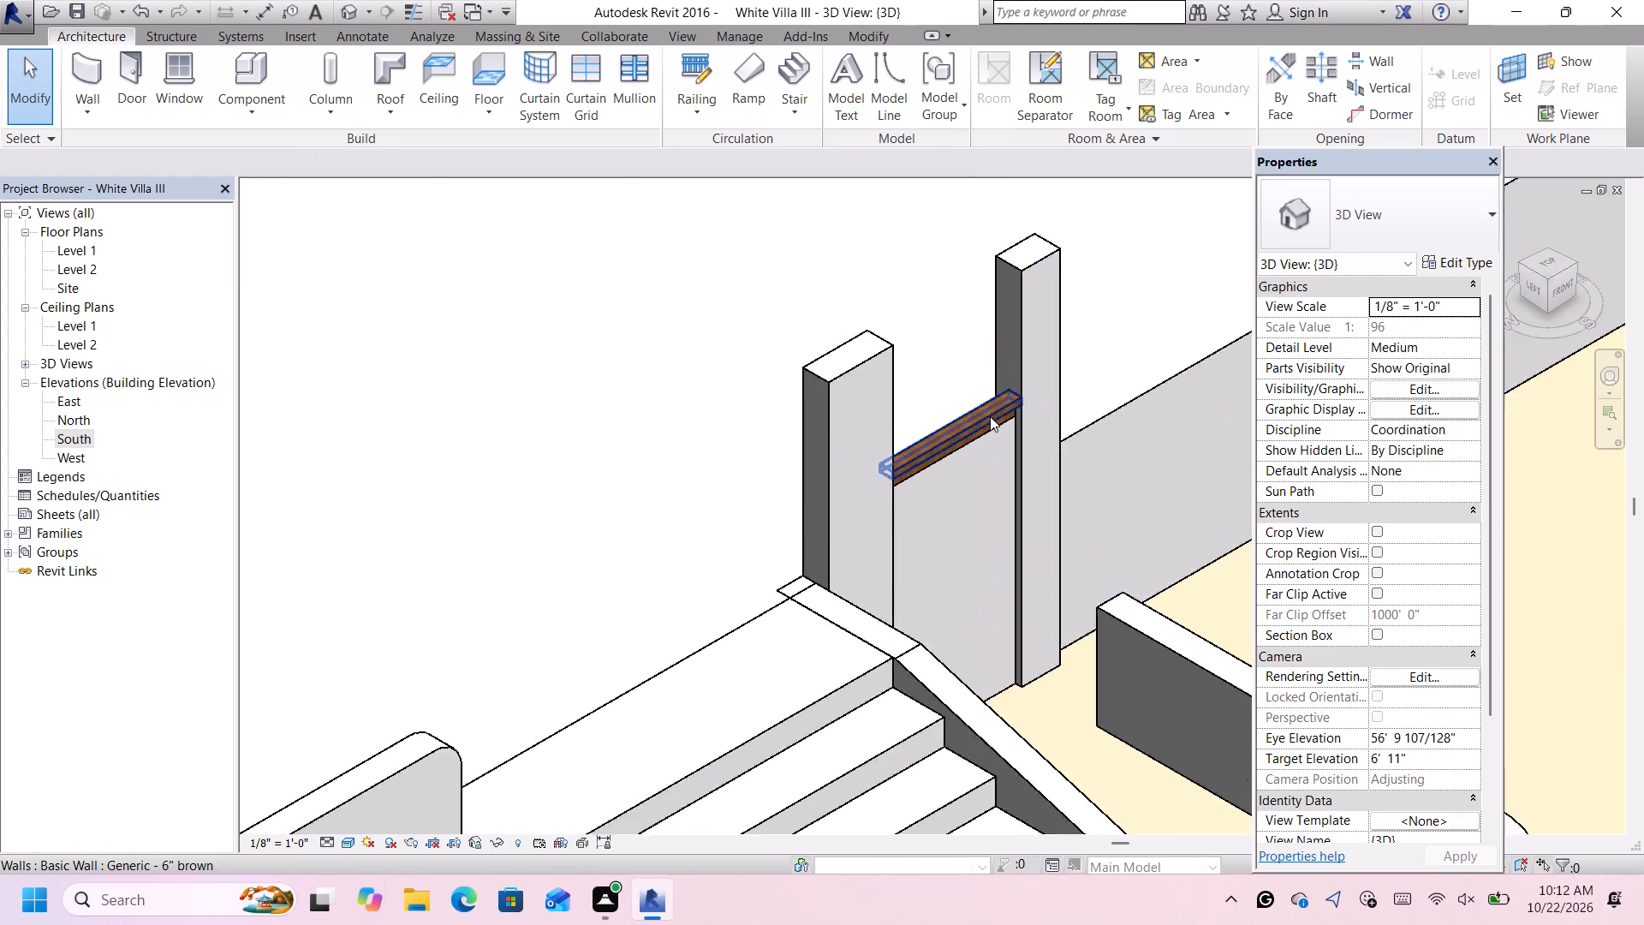
scroll(990, 416, "up", 8)
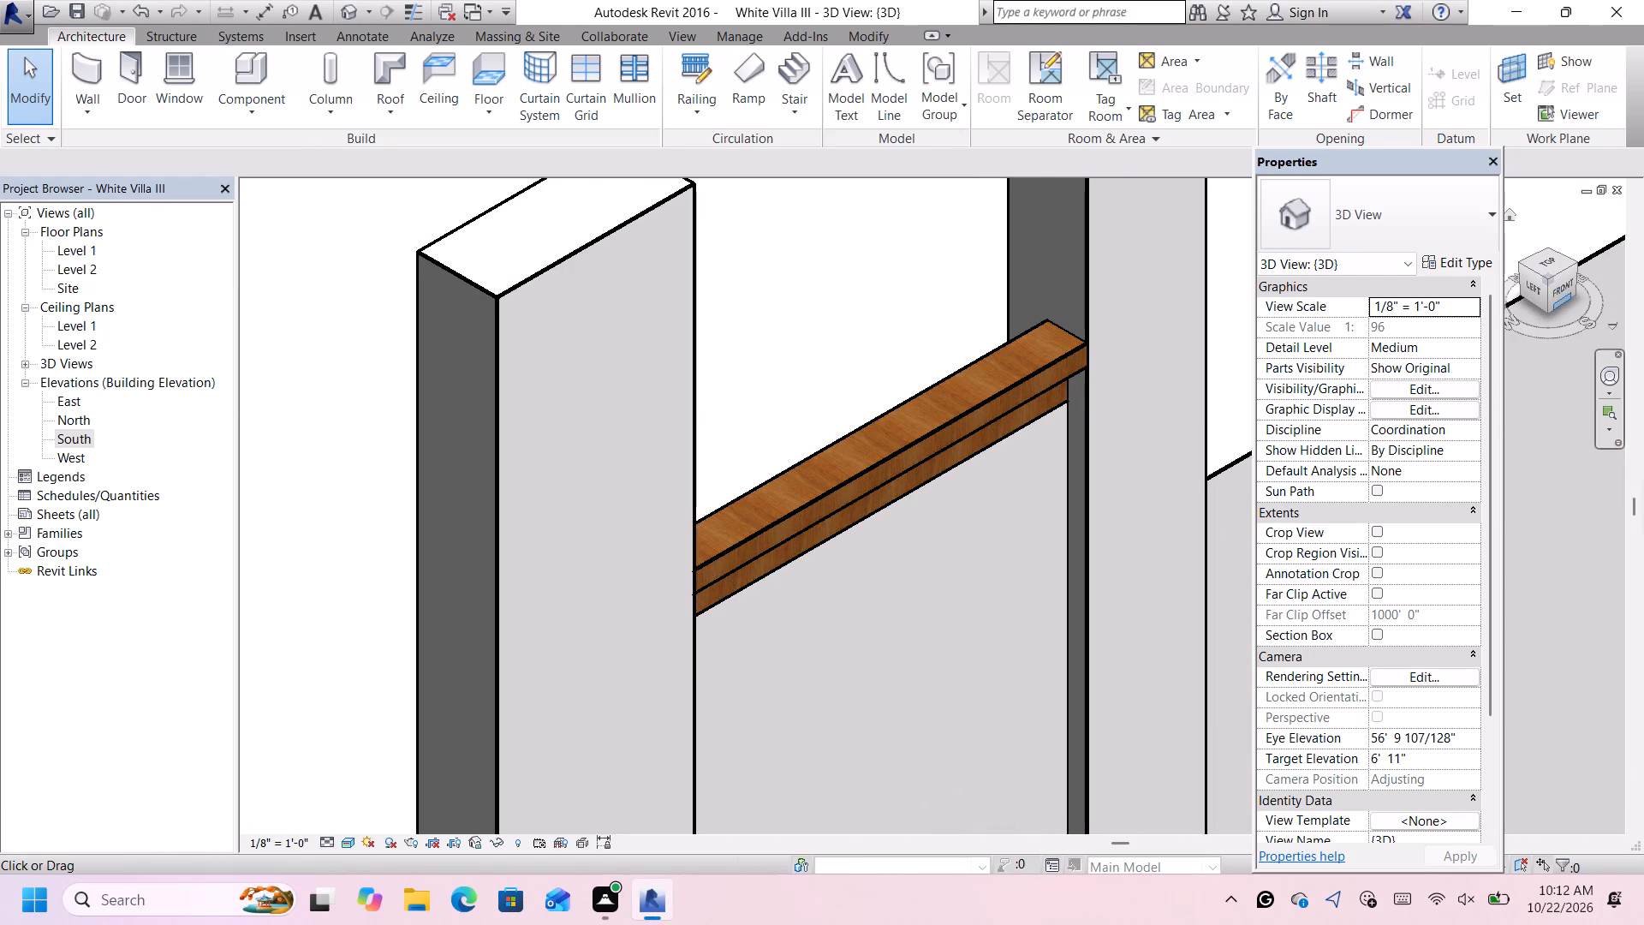
left_click(1559, 289)
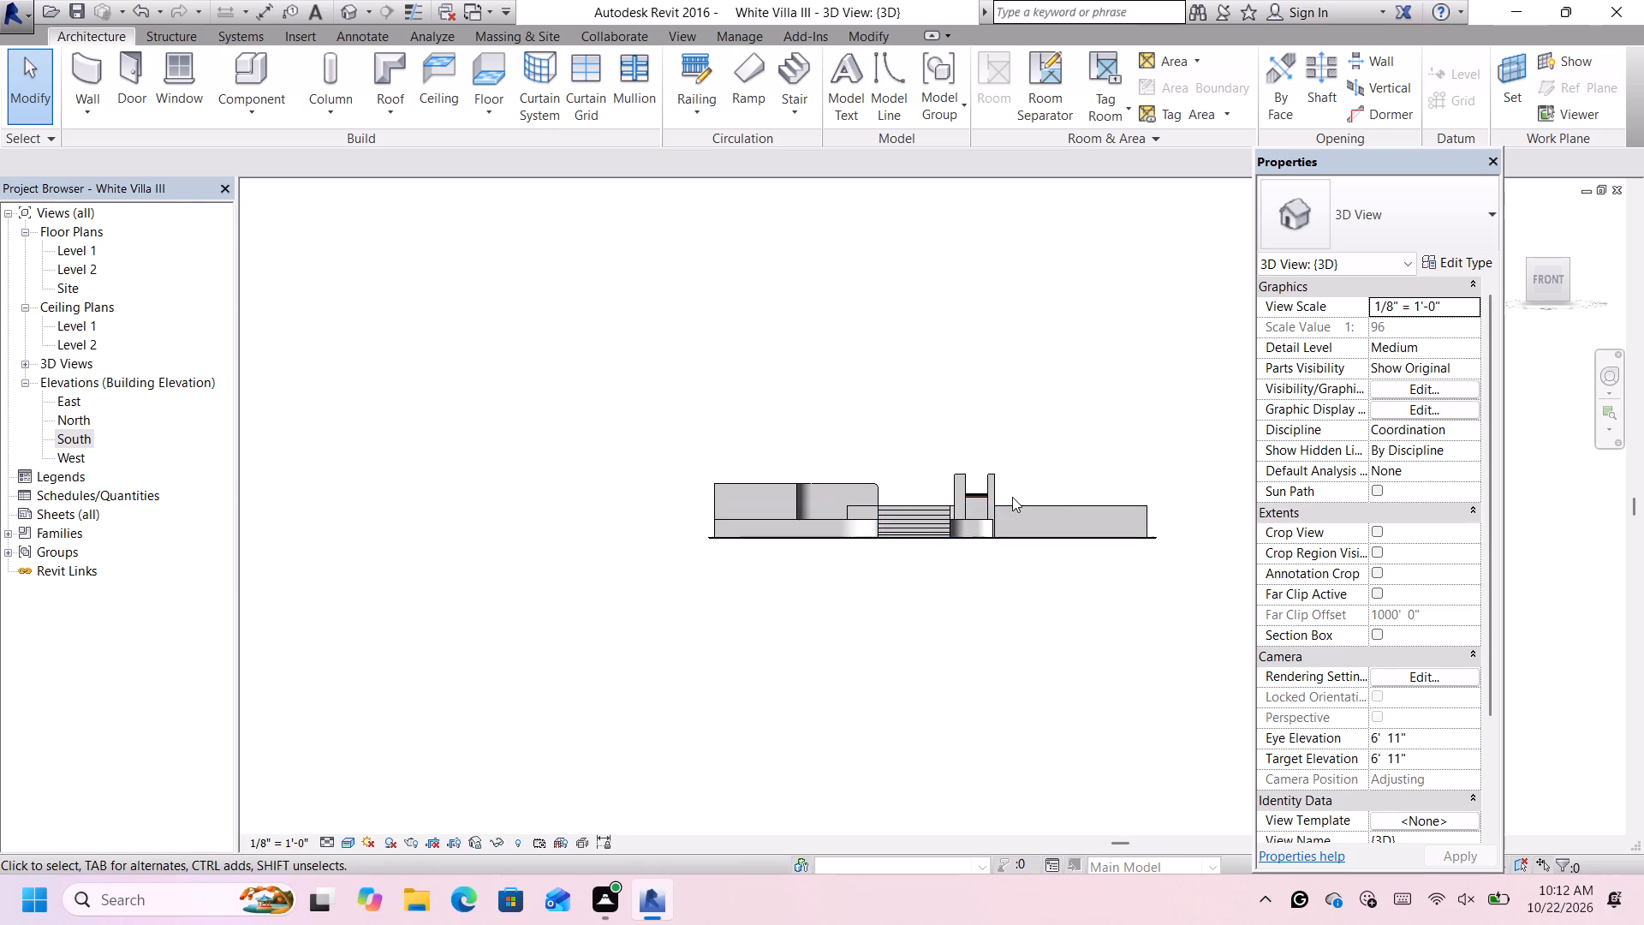
scroll(1012, 497, "up", 5)
scroll(936, 482, "up", 11)
left_click(961, 498)
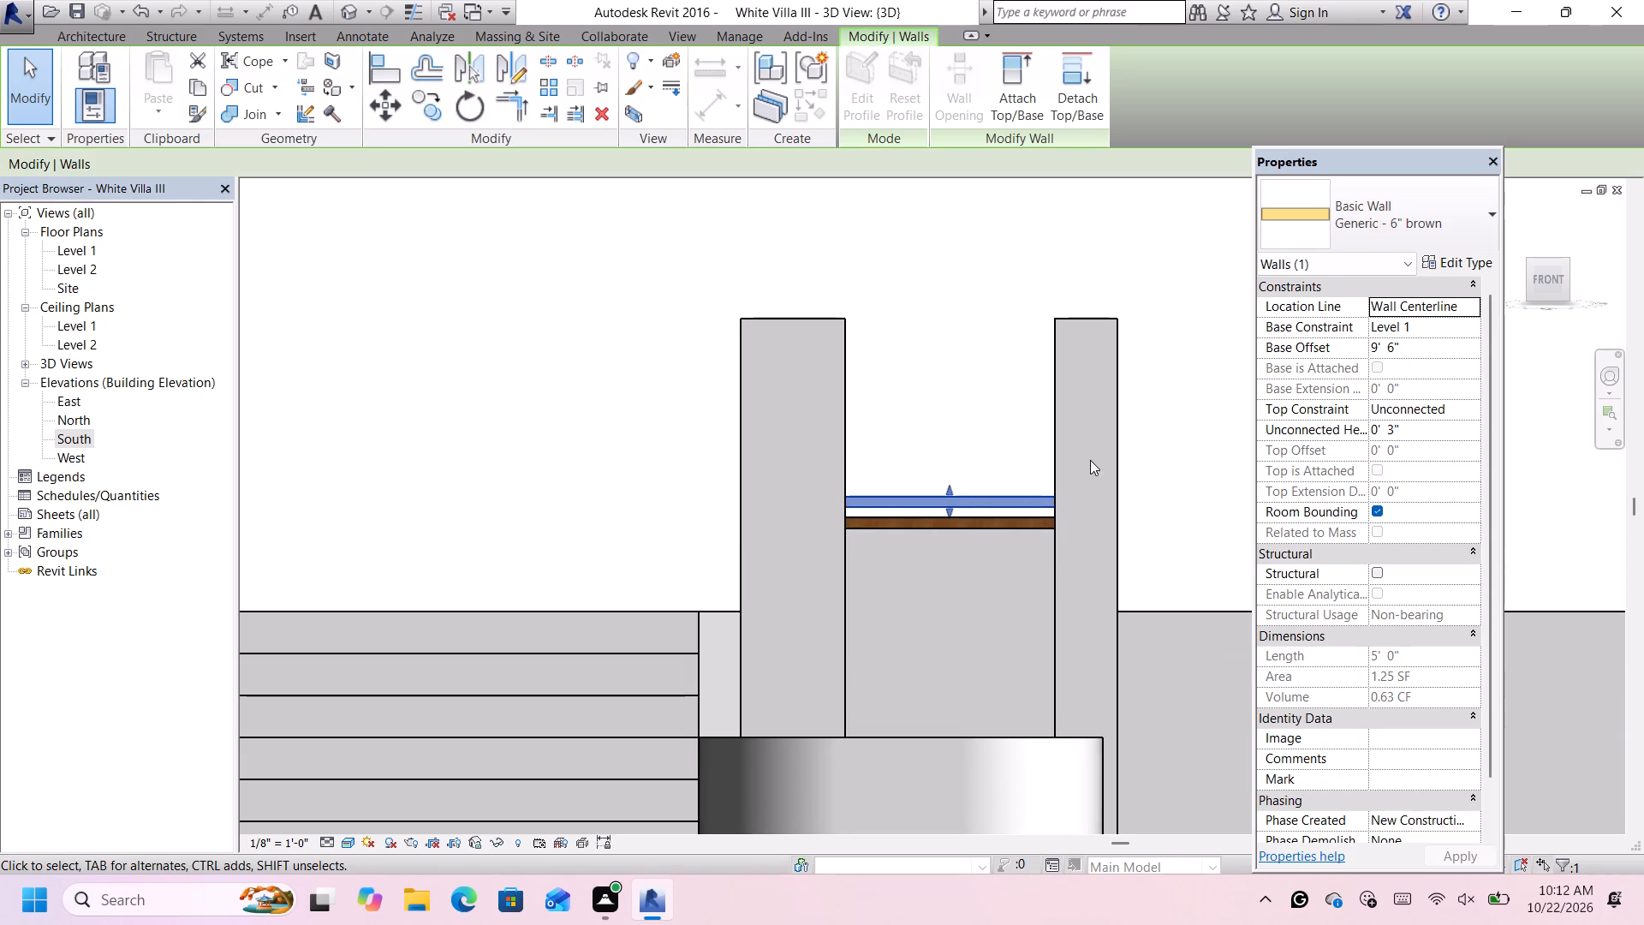
left_click(1391, 347)
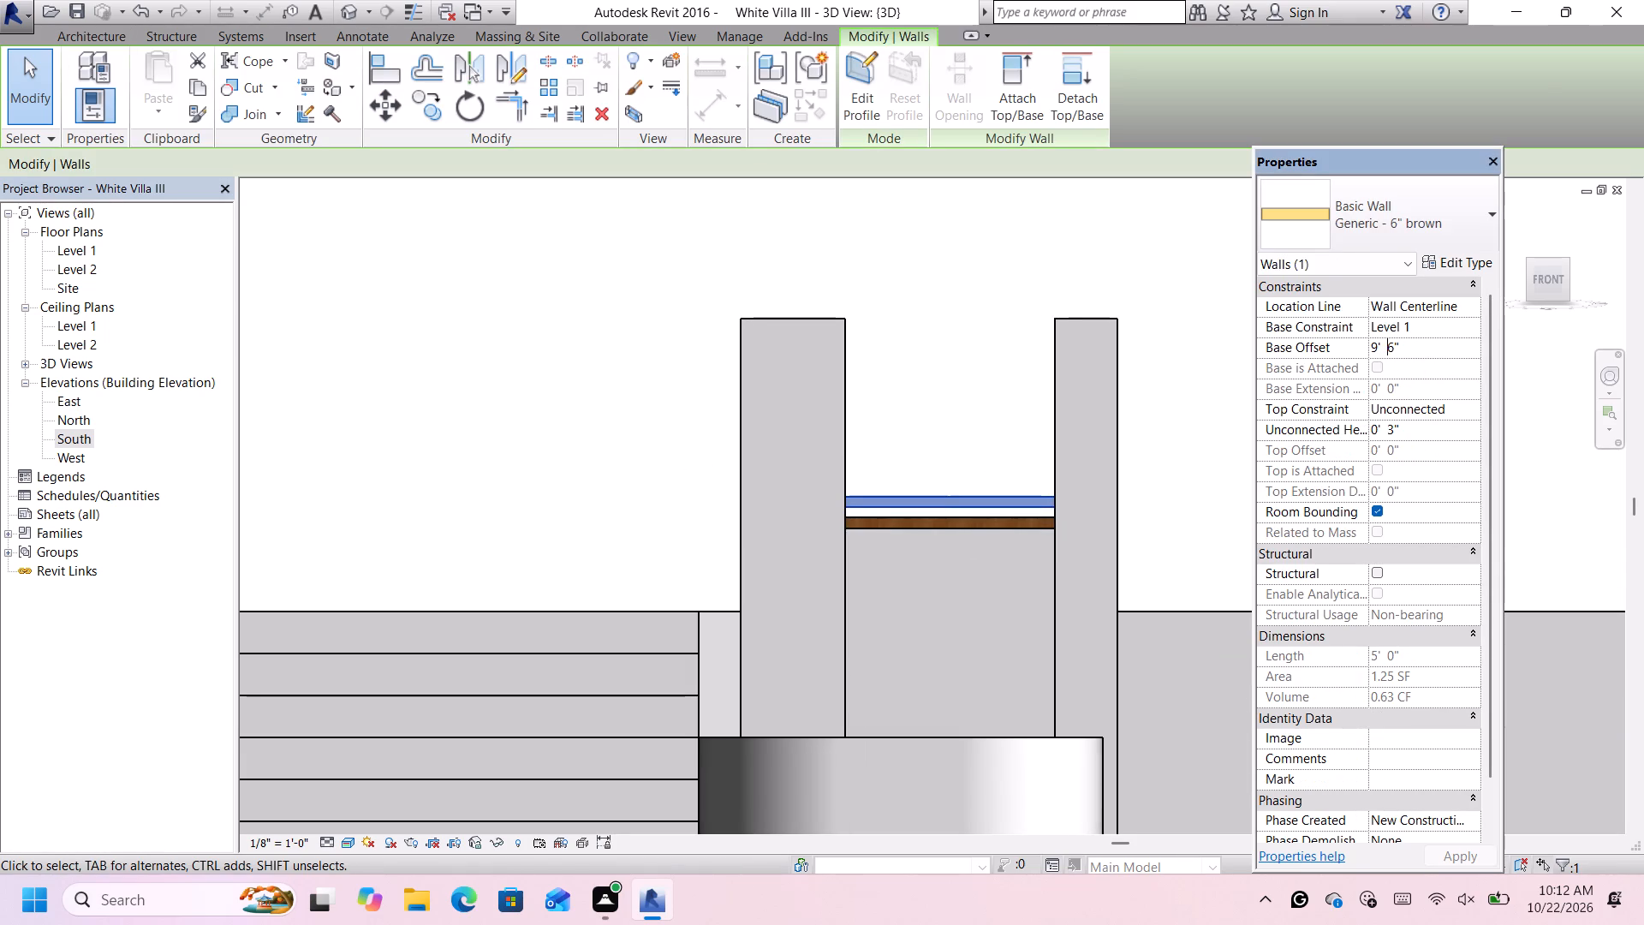
left_click(1392, 348)
key("BackSpace")
key("3")
key("Return")
scroll(1044, 477, "down", 3)
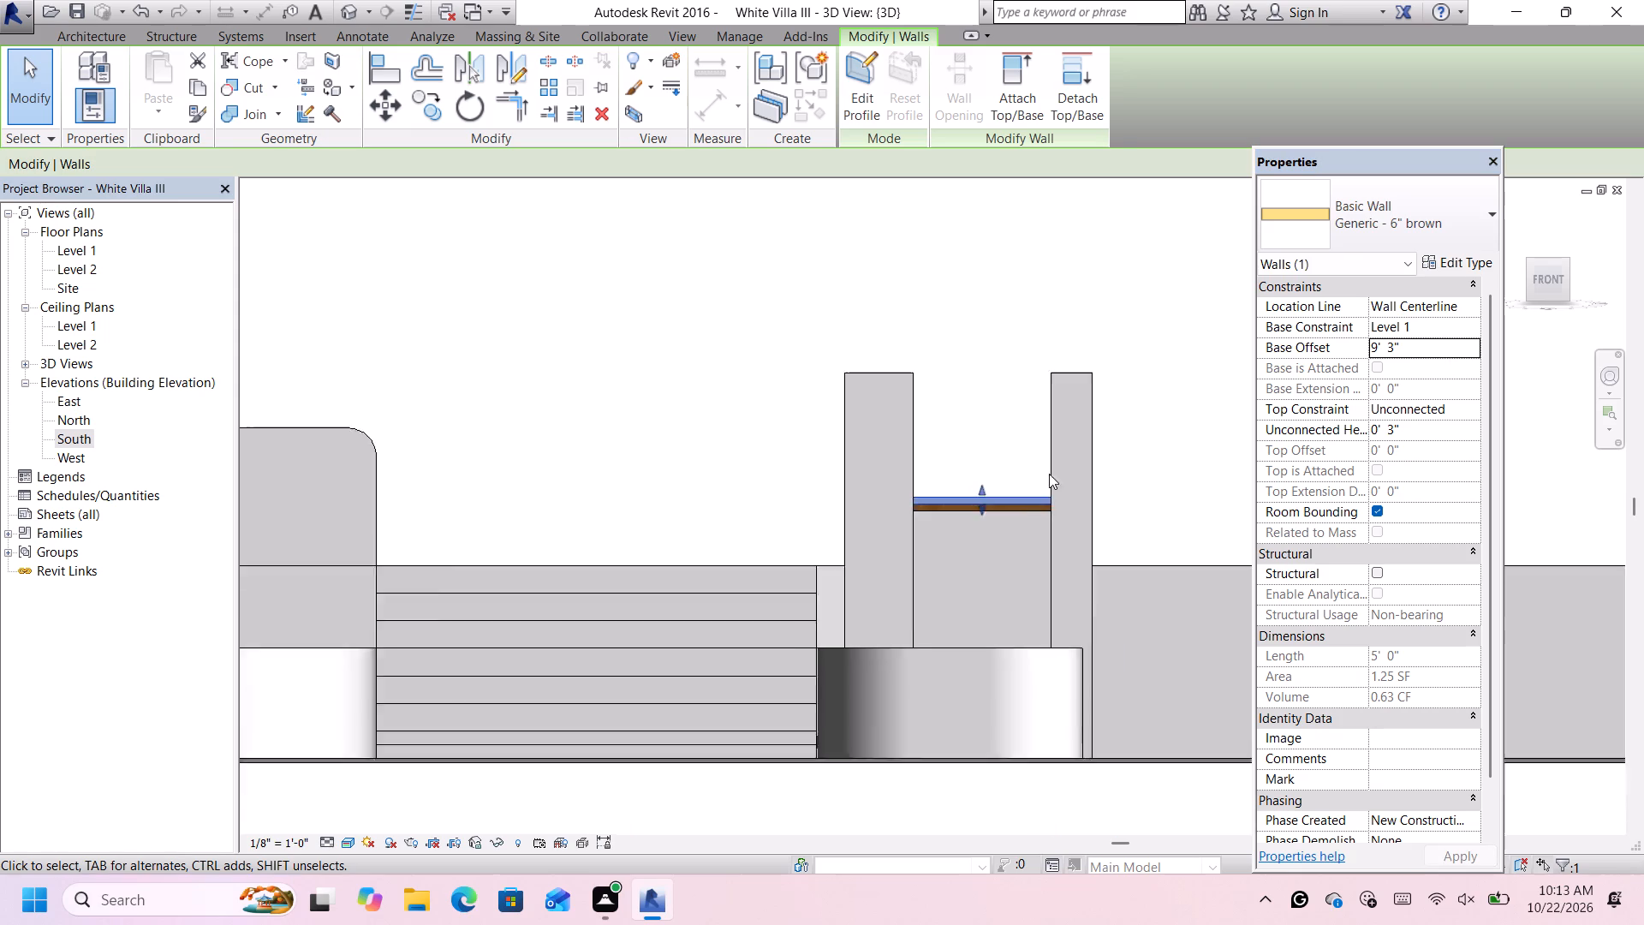
scroll(1049, 474, "down", 2)
left_click(1142, 401)
Examine the stacked brown walls between the white walls from the front and in the overall 3D view.
scroll(1083, 495, "up", 5)
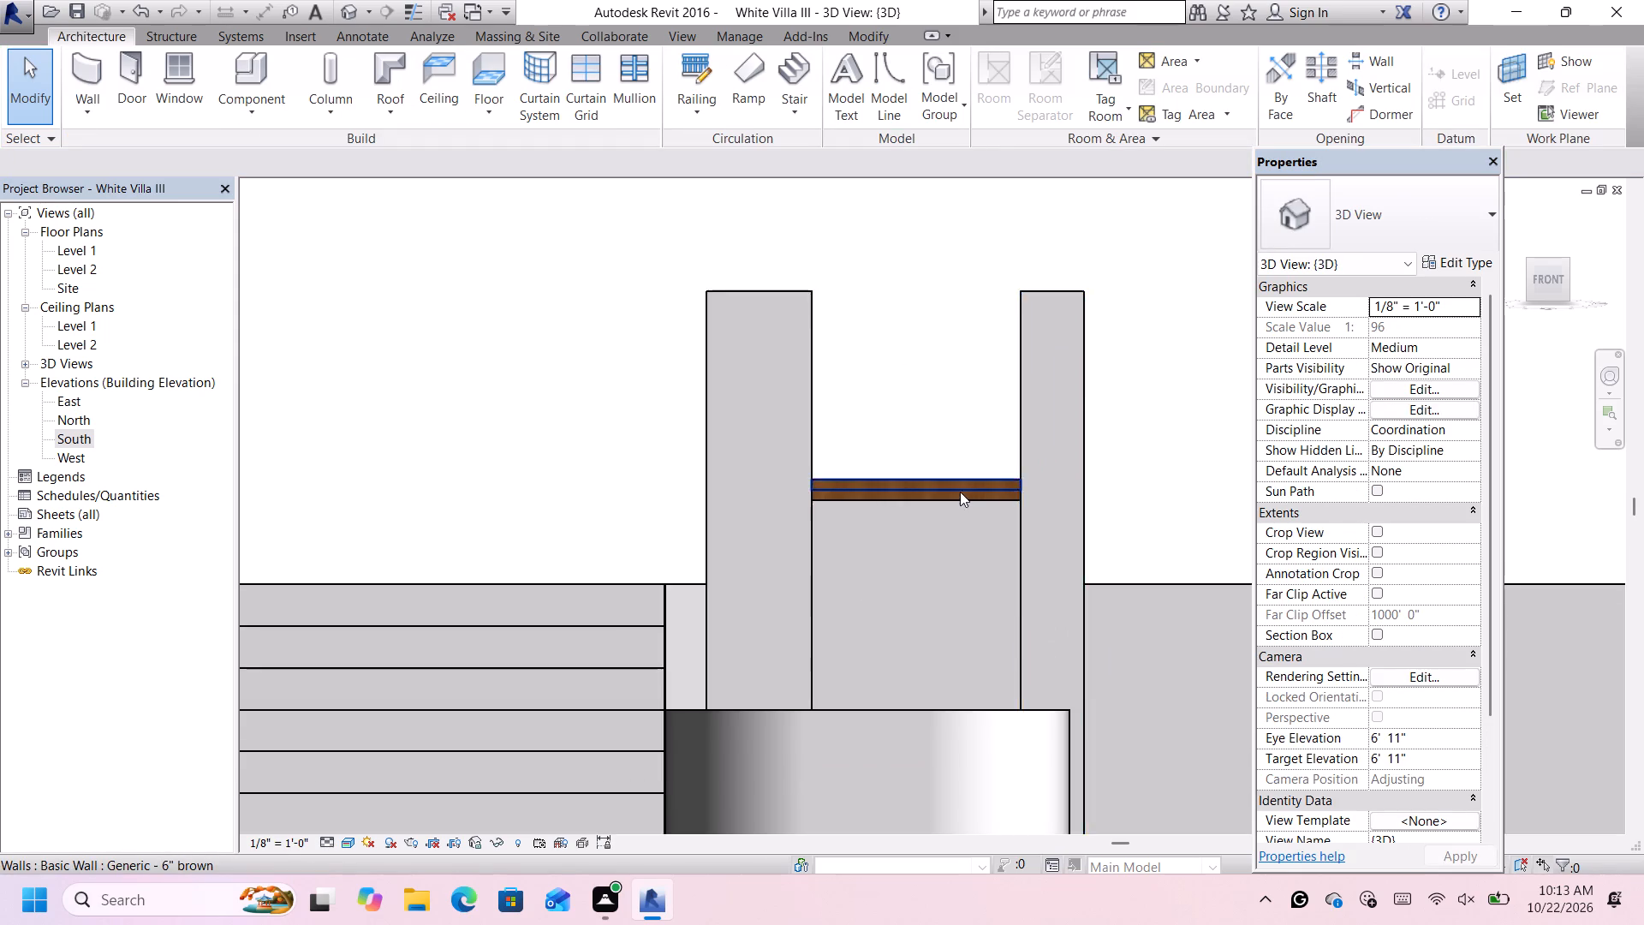
scroll(960, 492, "up", 7)
scroll(1019, 378, "down", 4)
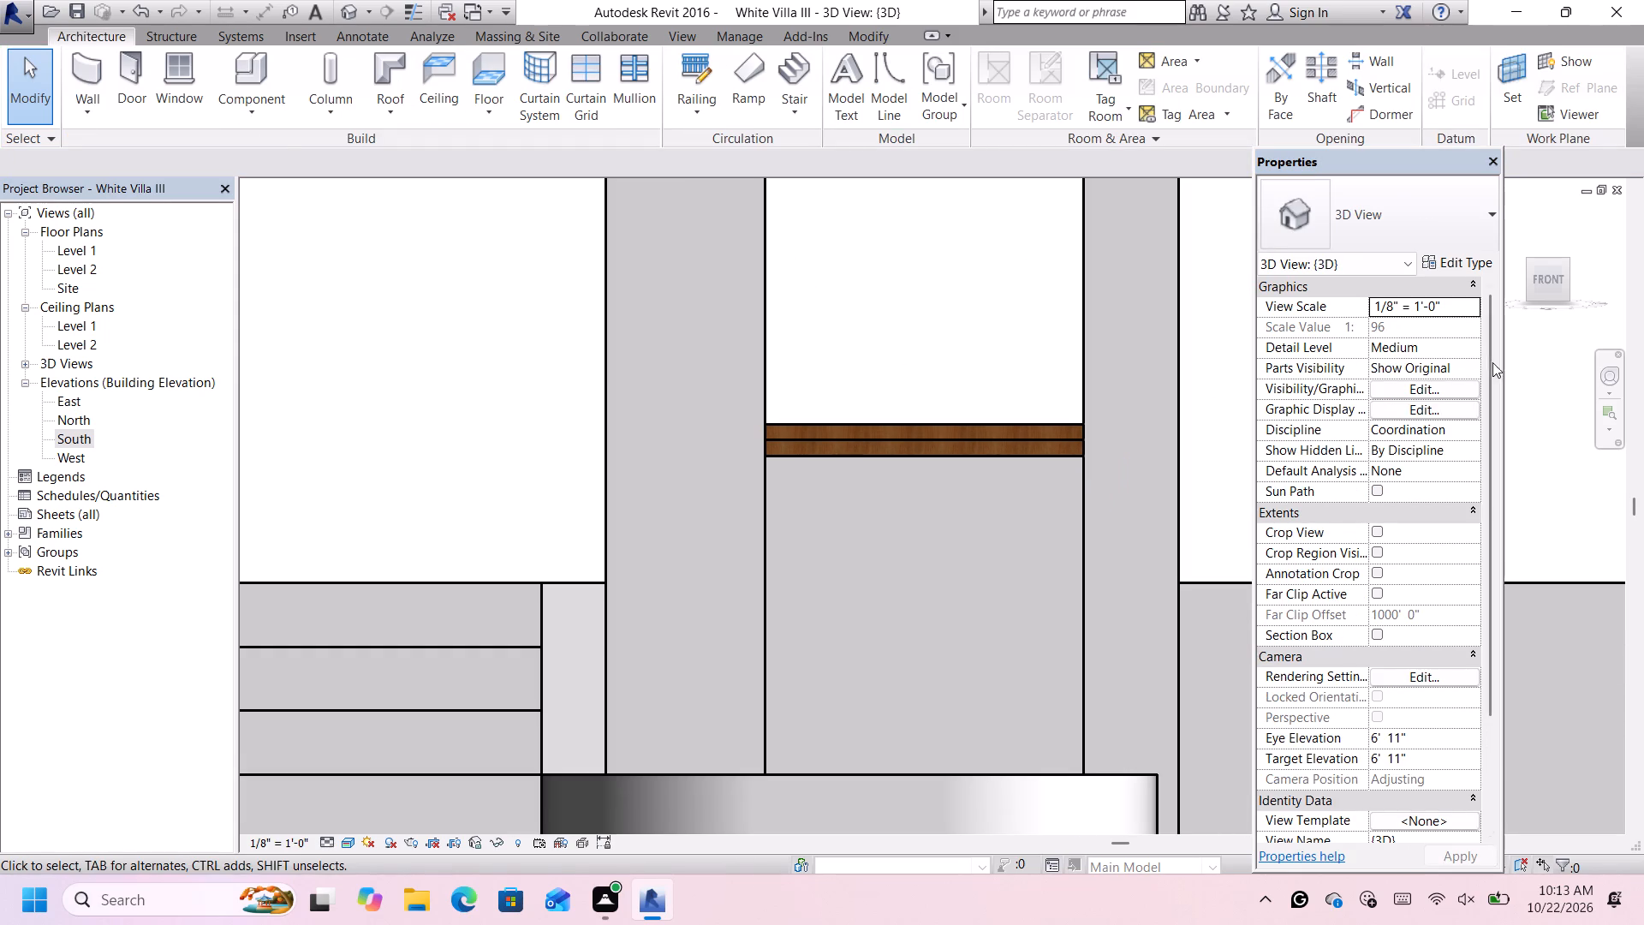
left_click(1531, 262)
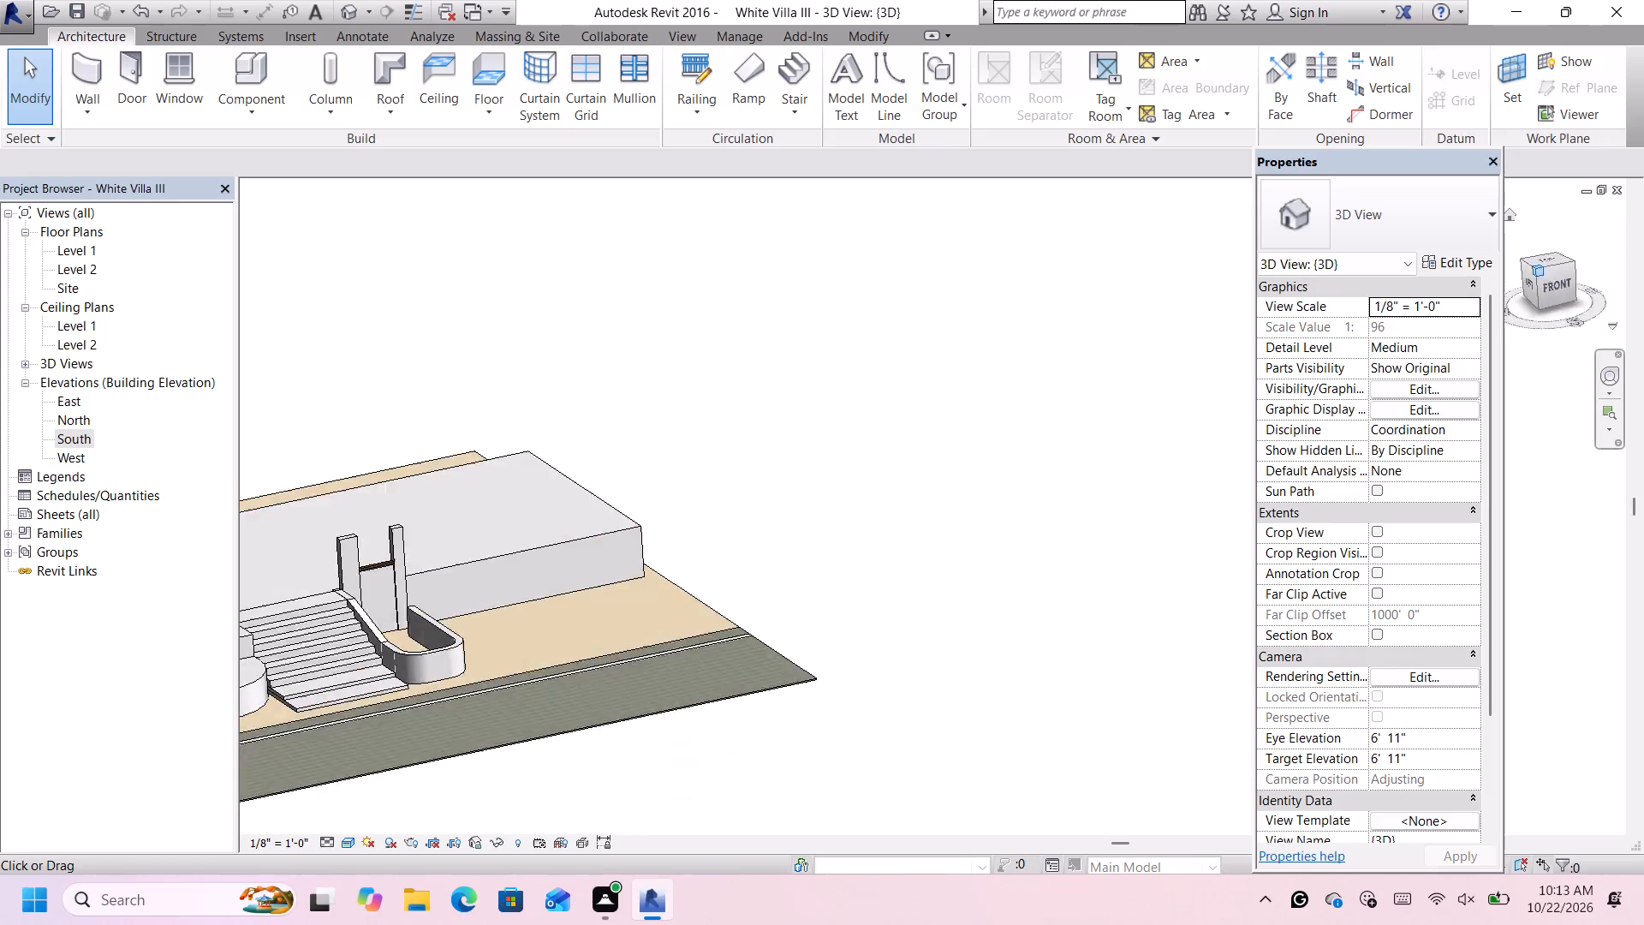
scroll(1043, 473, "up", 2)
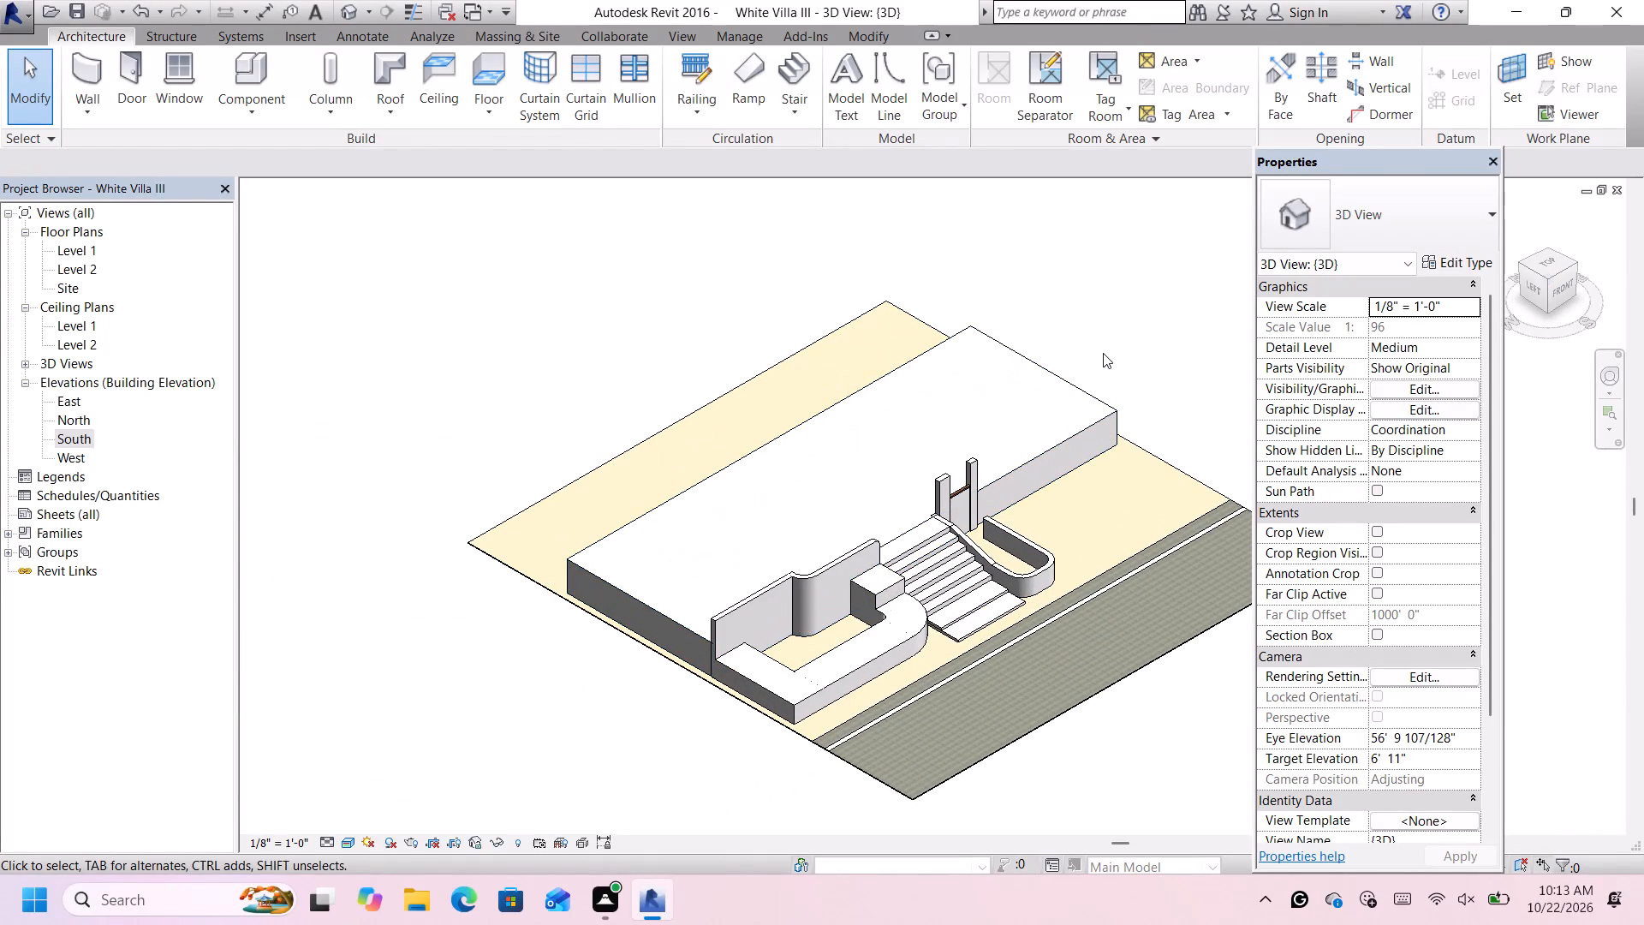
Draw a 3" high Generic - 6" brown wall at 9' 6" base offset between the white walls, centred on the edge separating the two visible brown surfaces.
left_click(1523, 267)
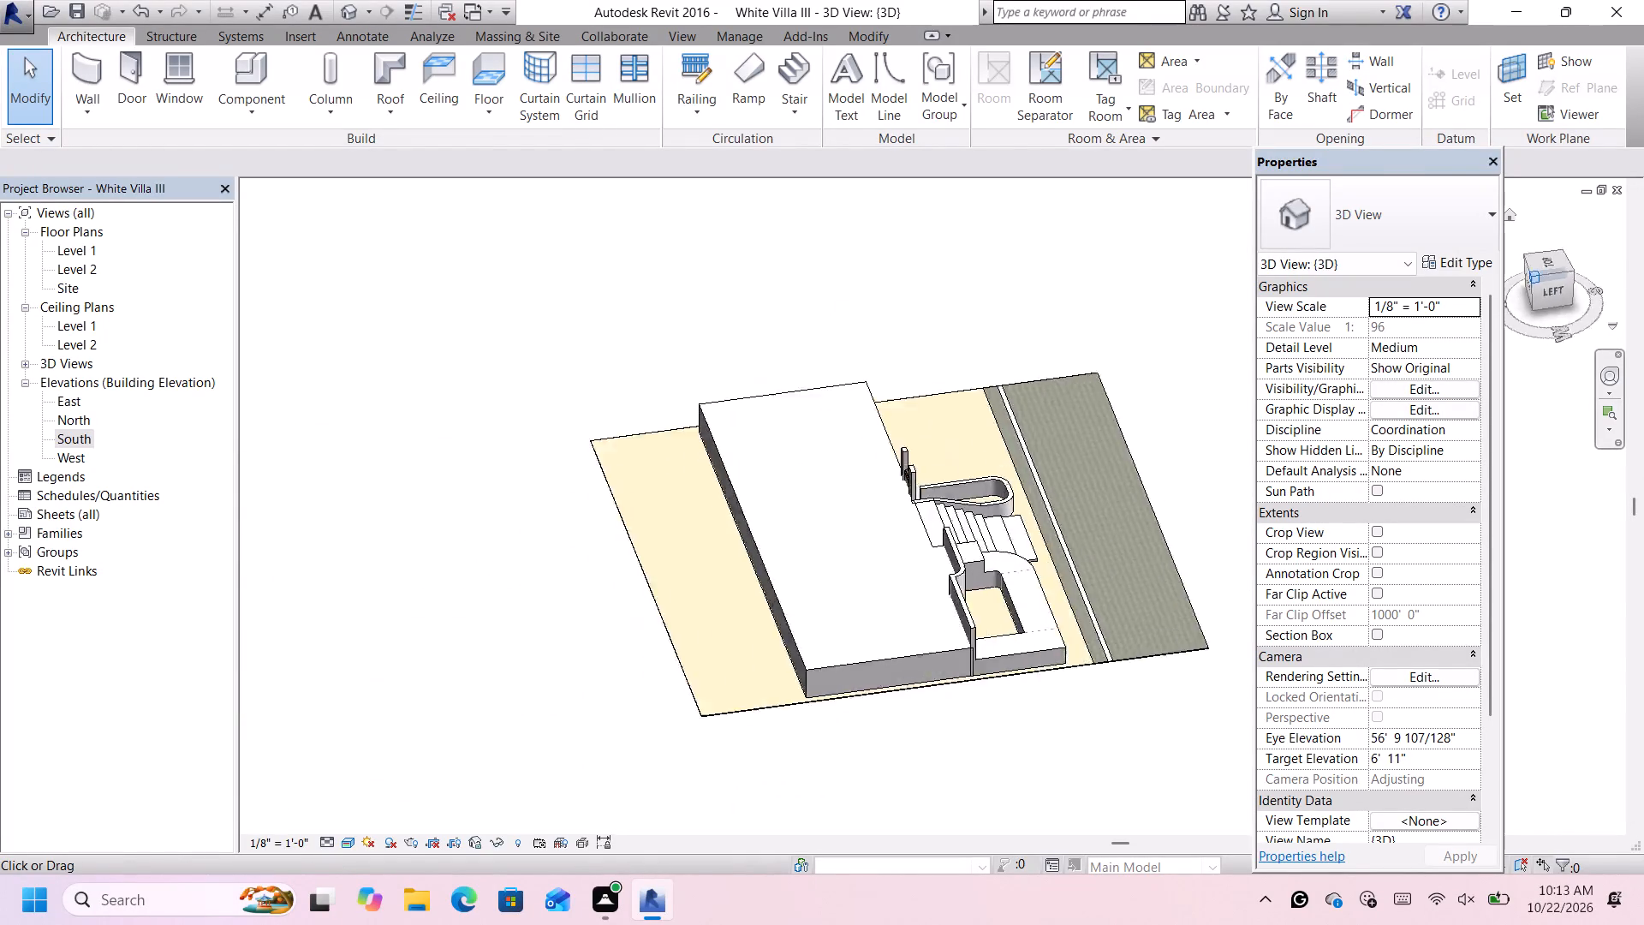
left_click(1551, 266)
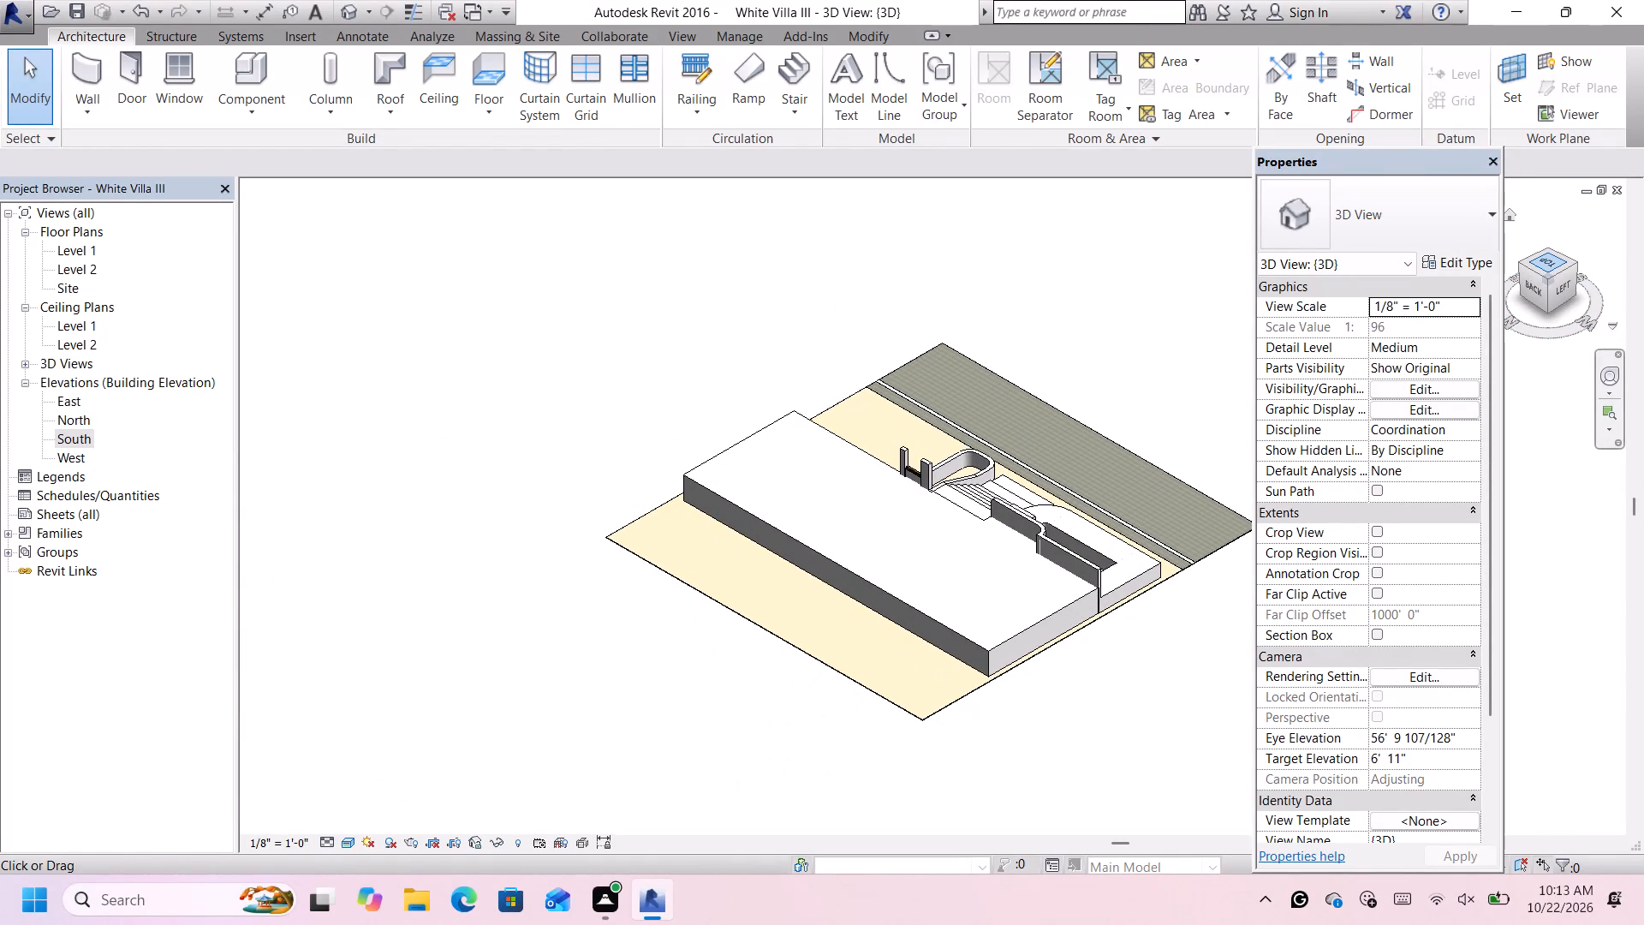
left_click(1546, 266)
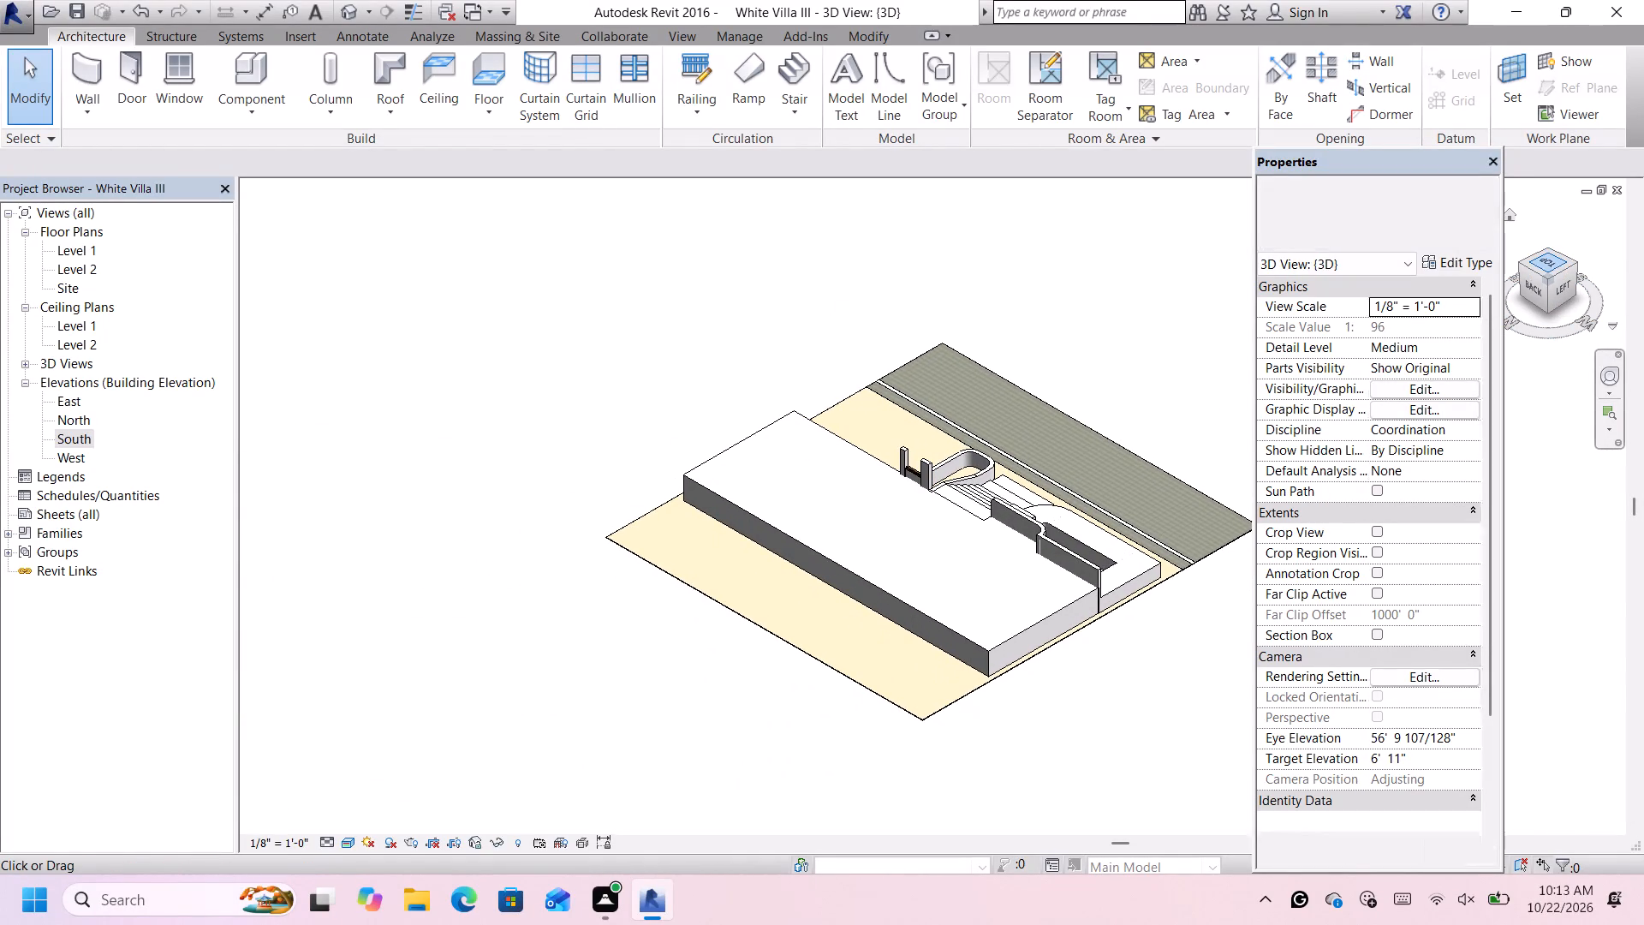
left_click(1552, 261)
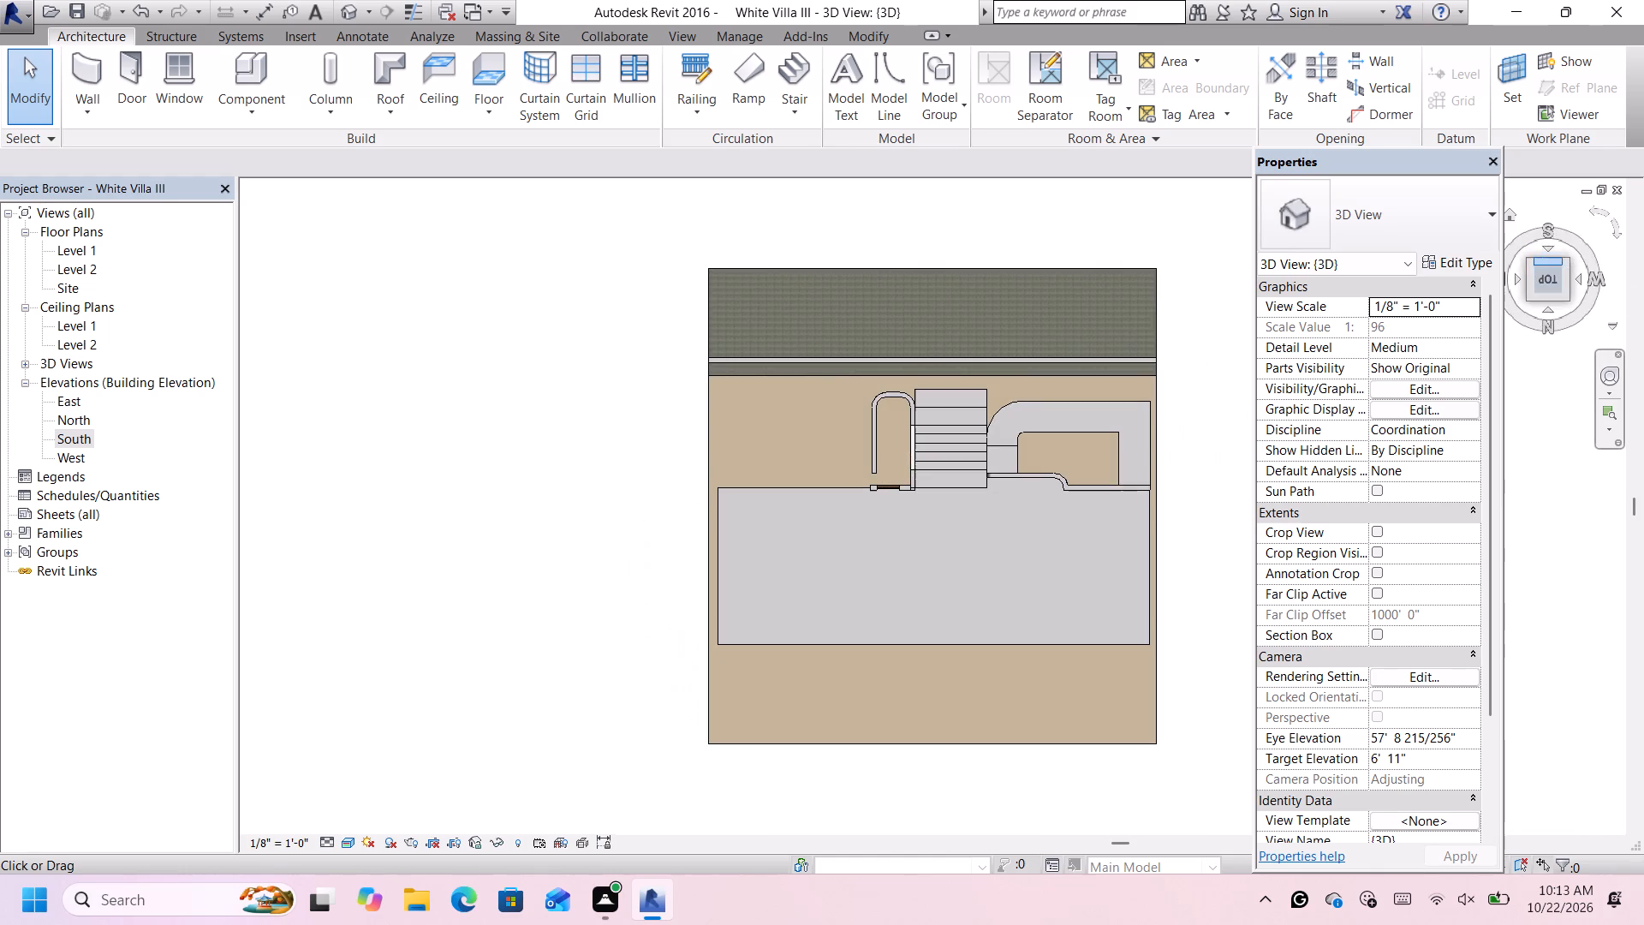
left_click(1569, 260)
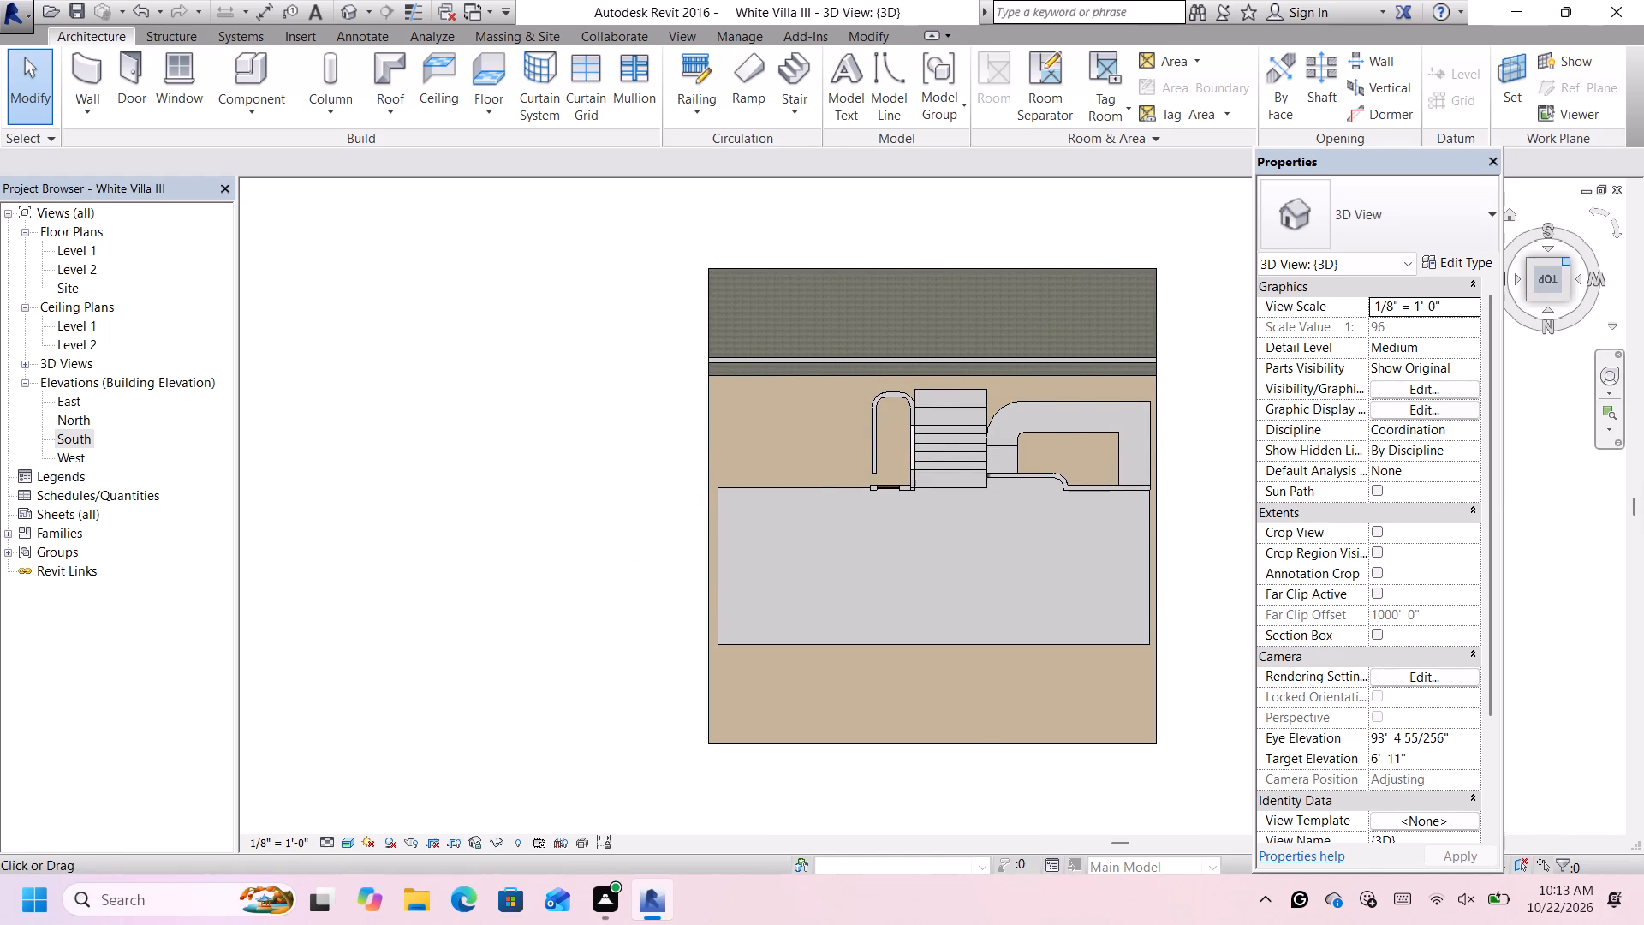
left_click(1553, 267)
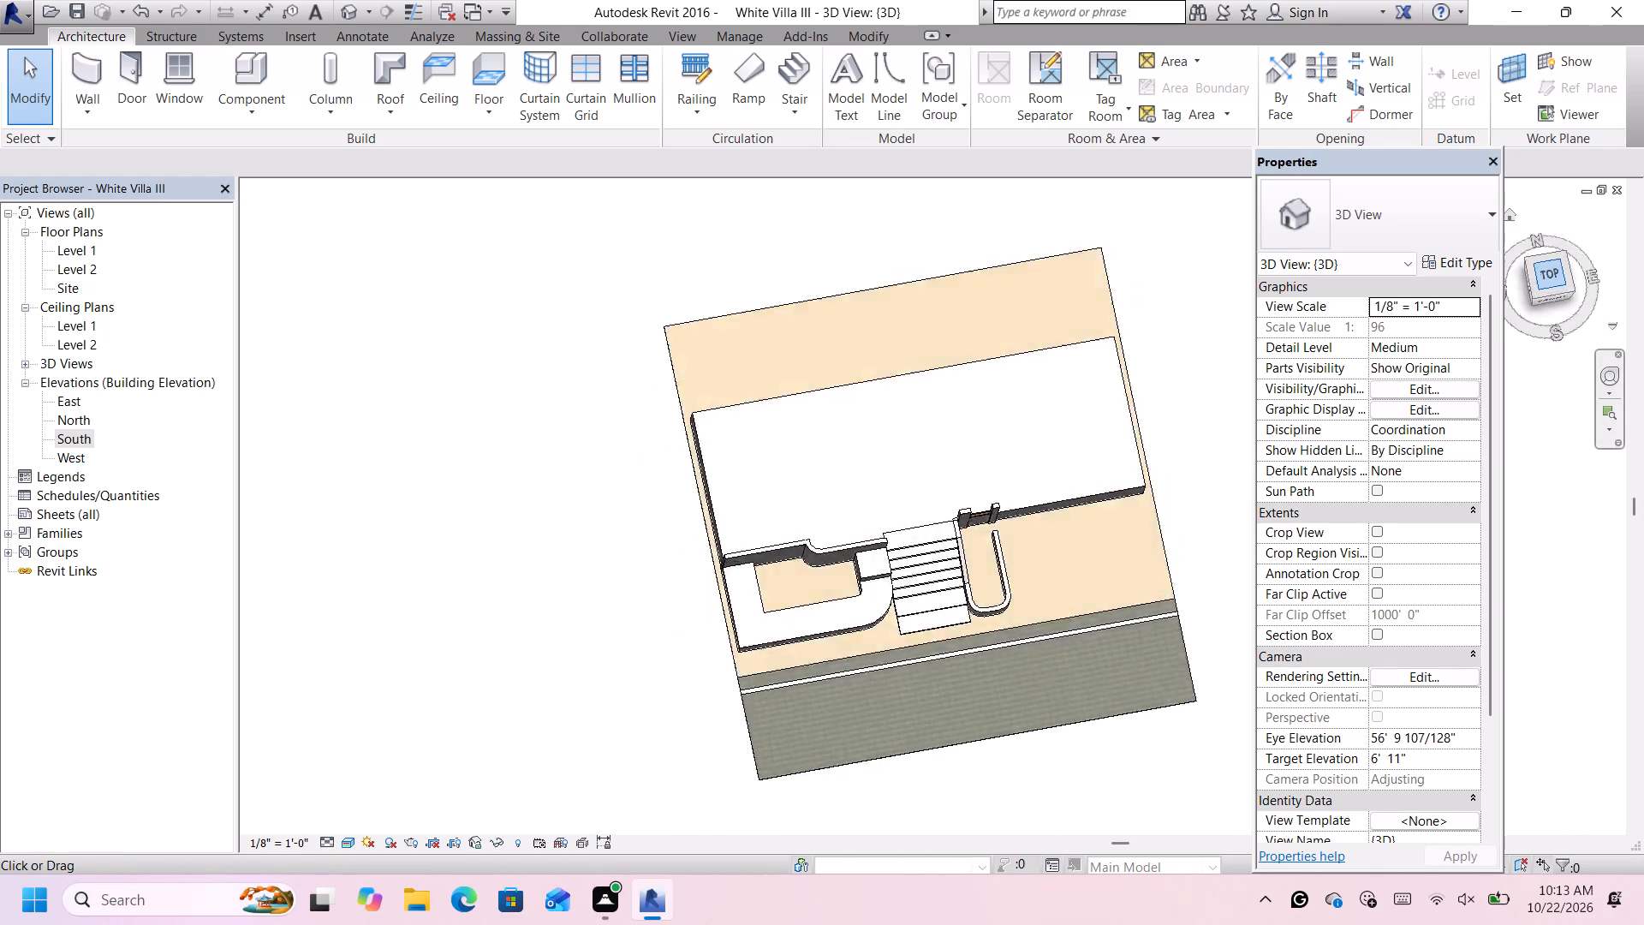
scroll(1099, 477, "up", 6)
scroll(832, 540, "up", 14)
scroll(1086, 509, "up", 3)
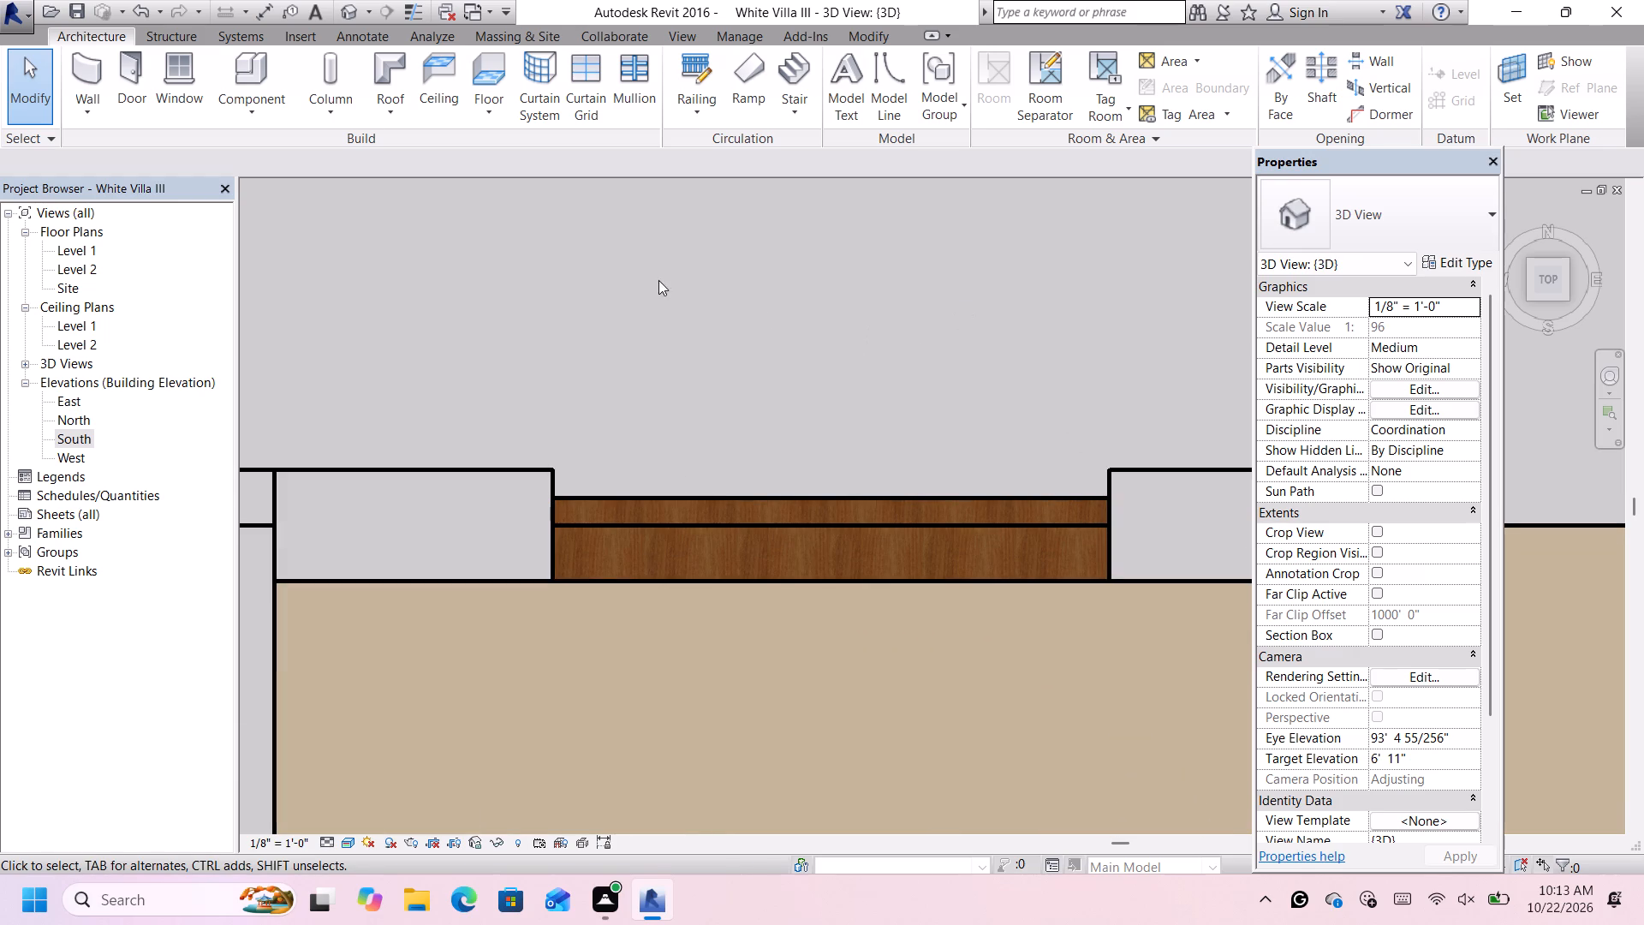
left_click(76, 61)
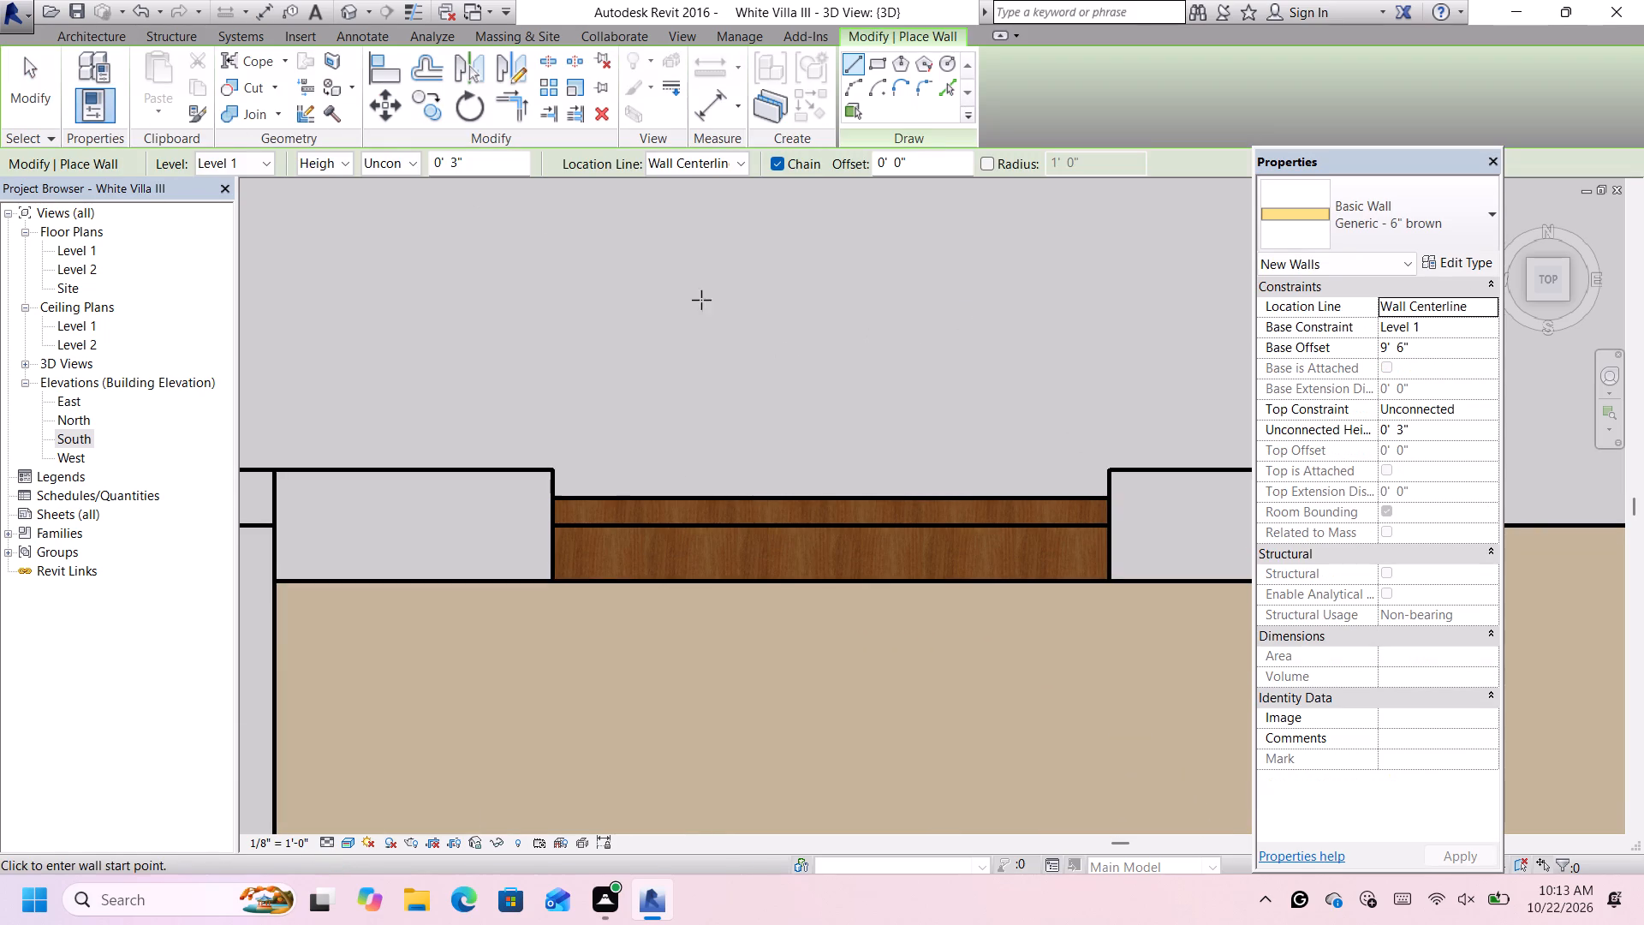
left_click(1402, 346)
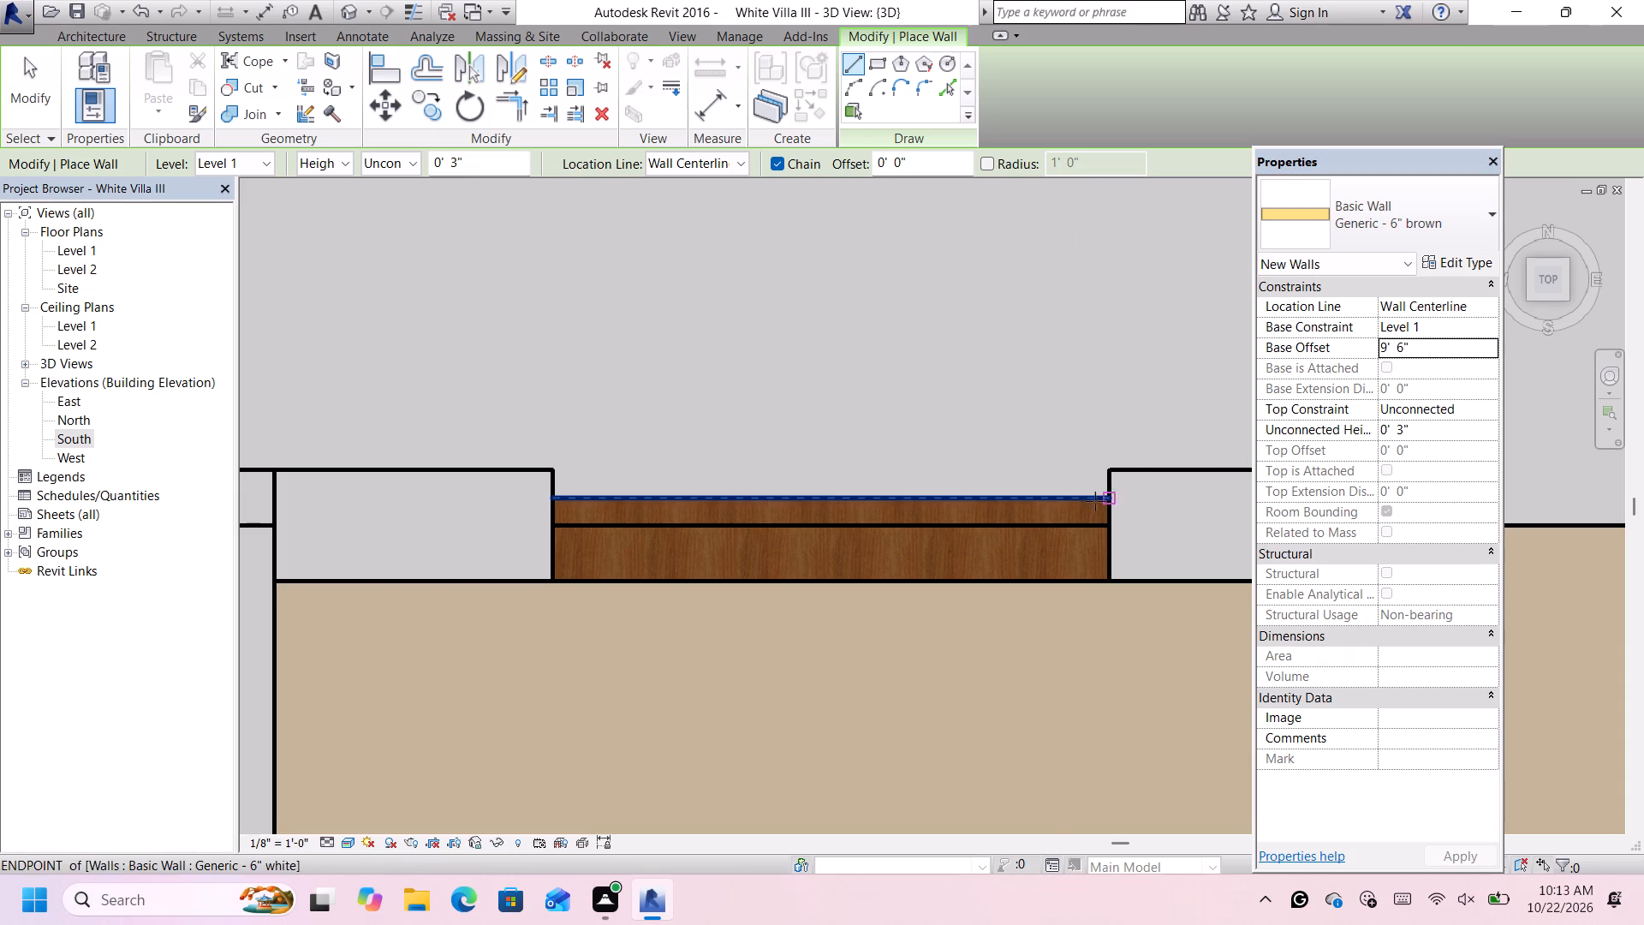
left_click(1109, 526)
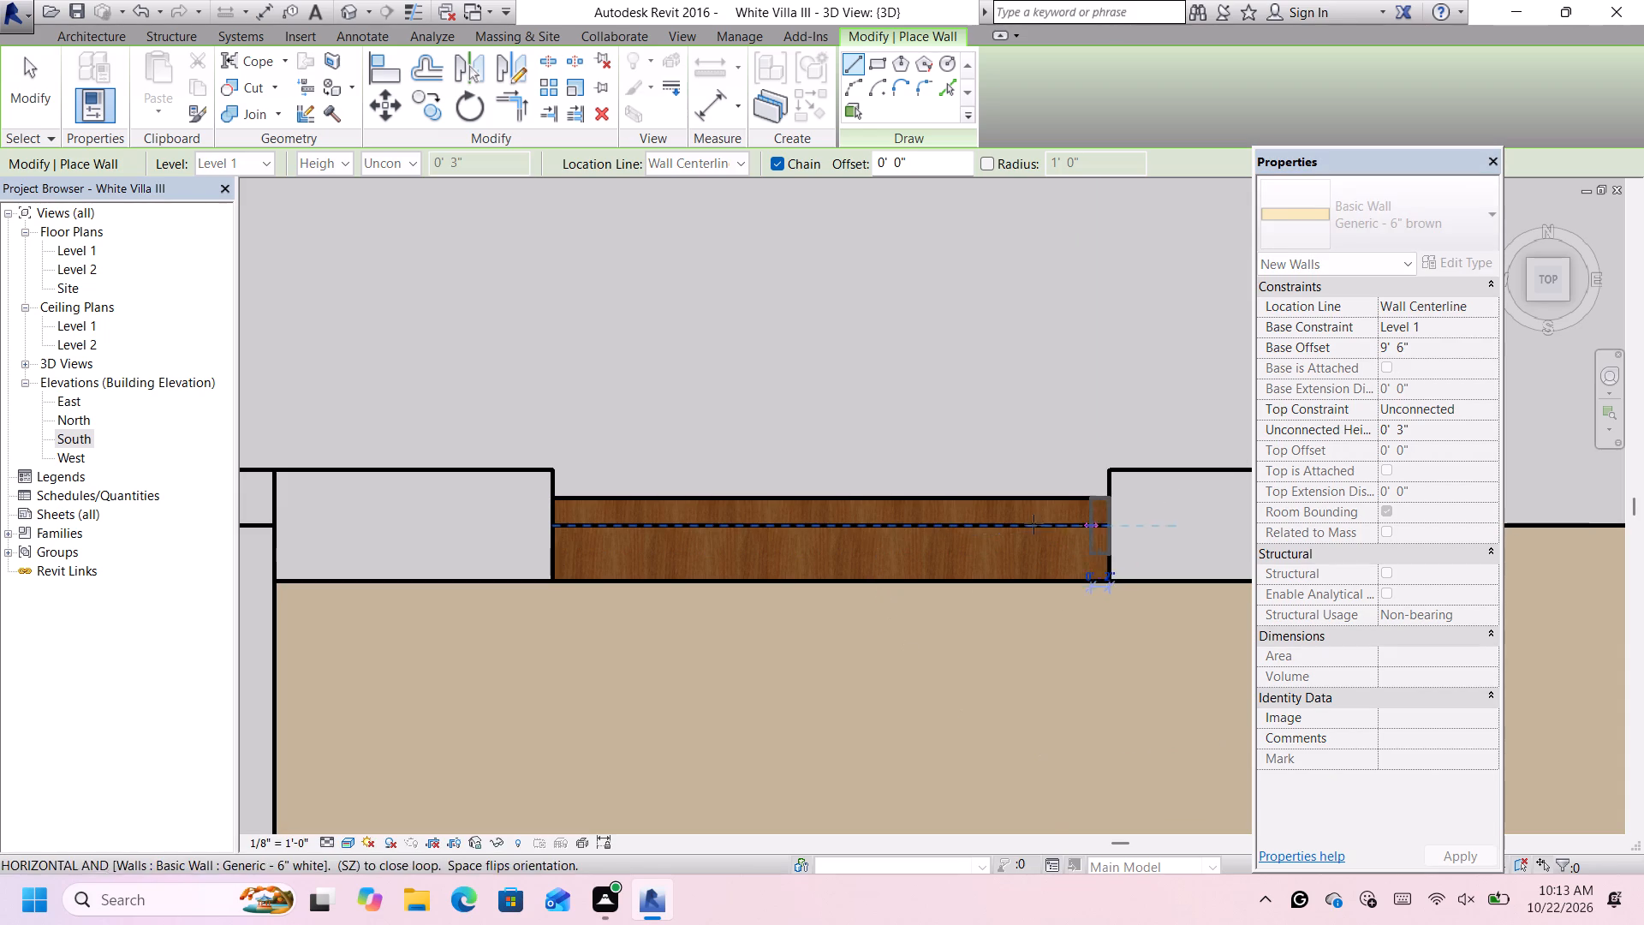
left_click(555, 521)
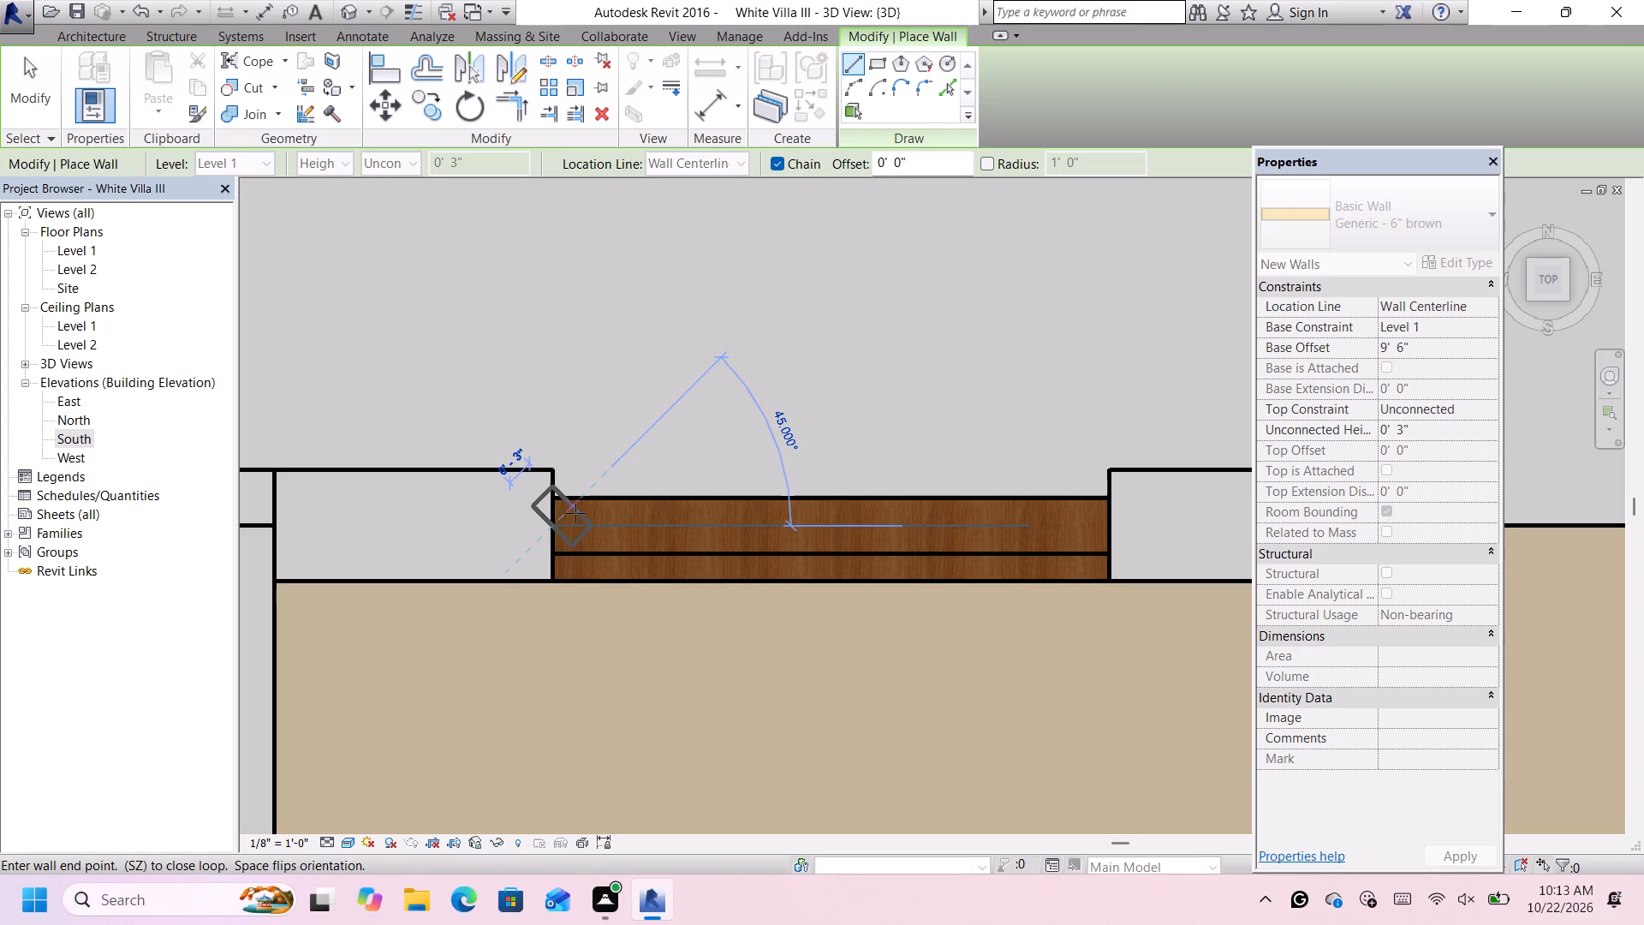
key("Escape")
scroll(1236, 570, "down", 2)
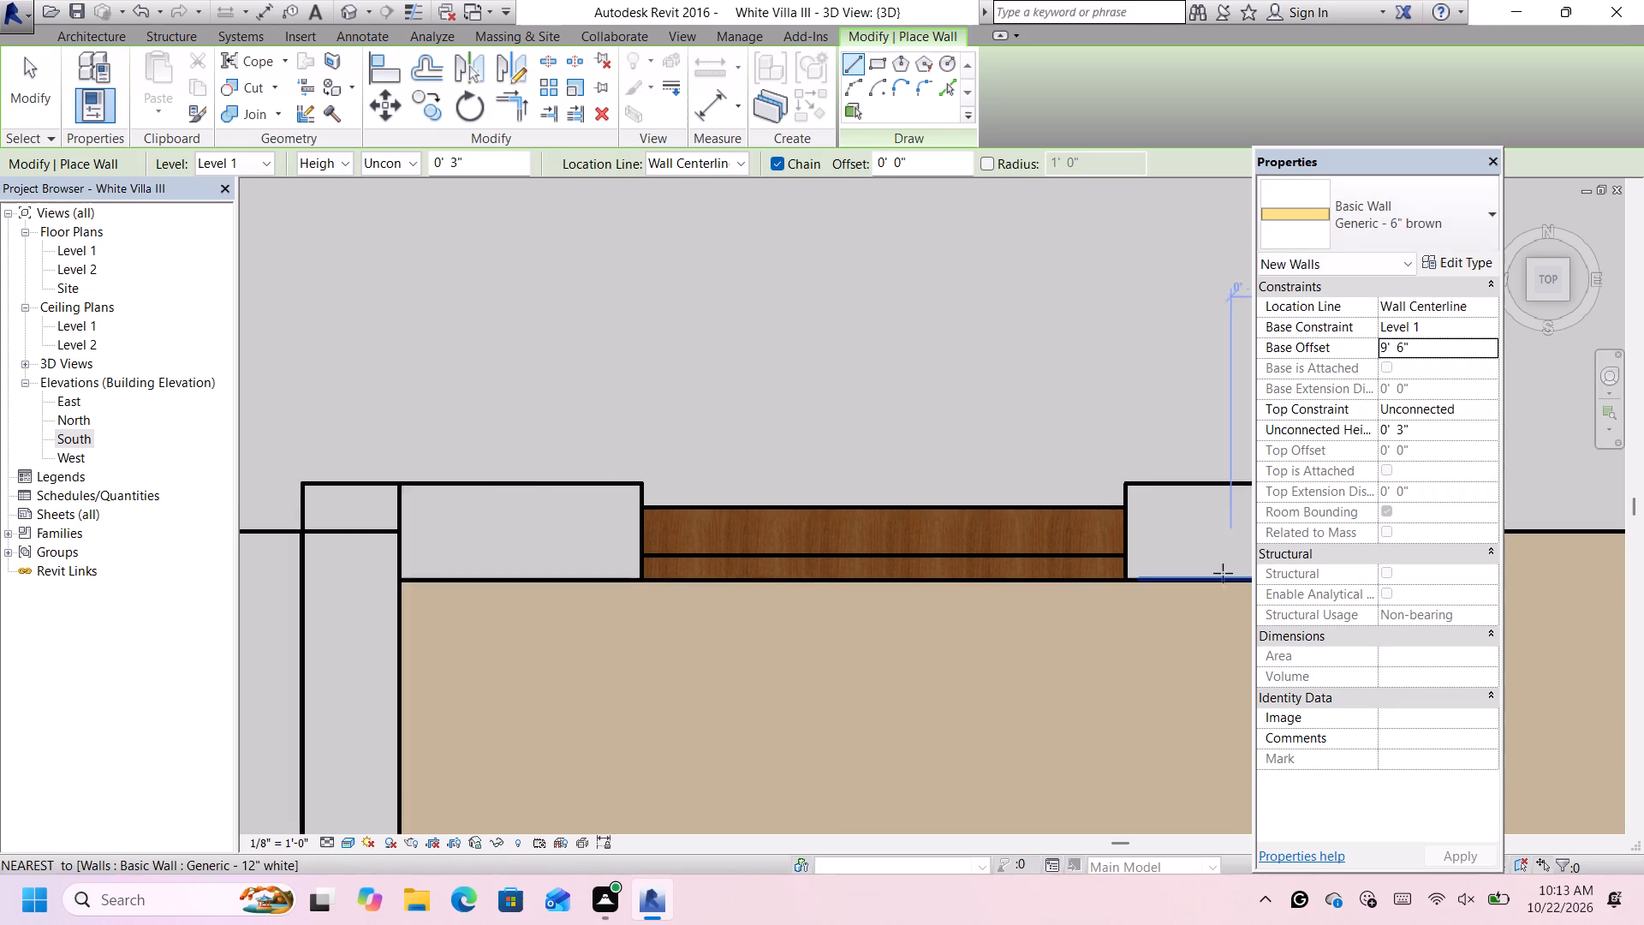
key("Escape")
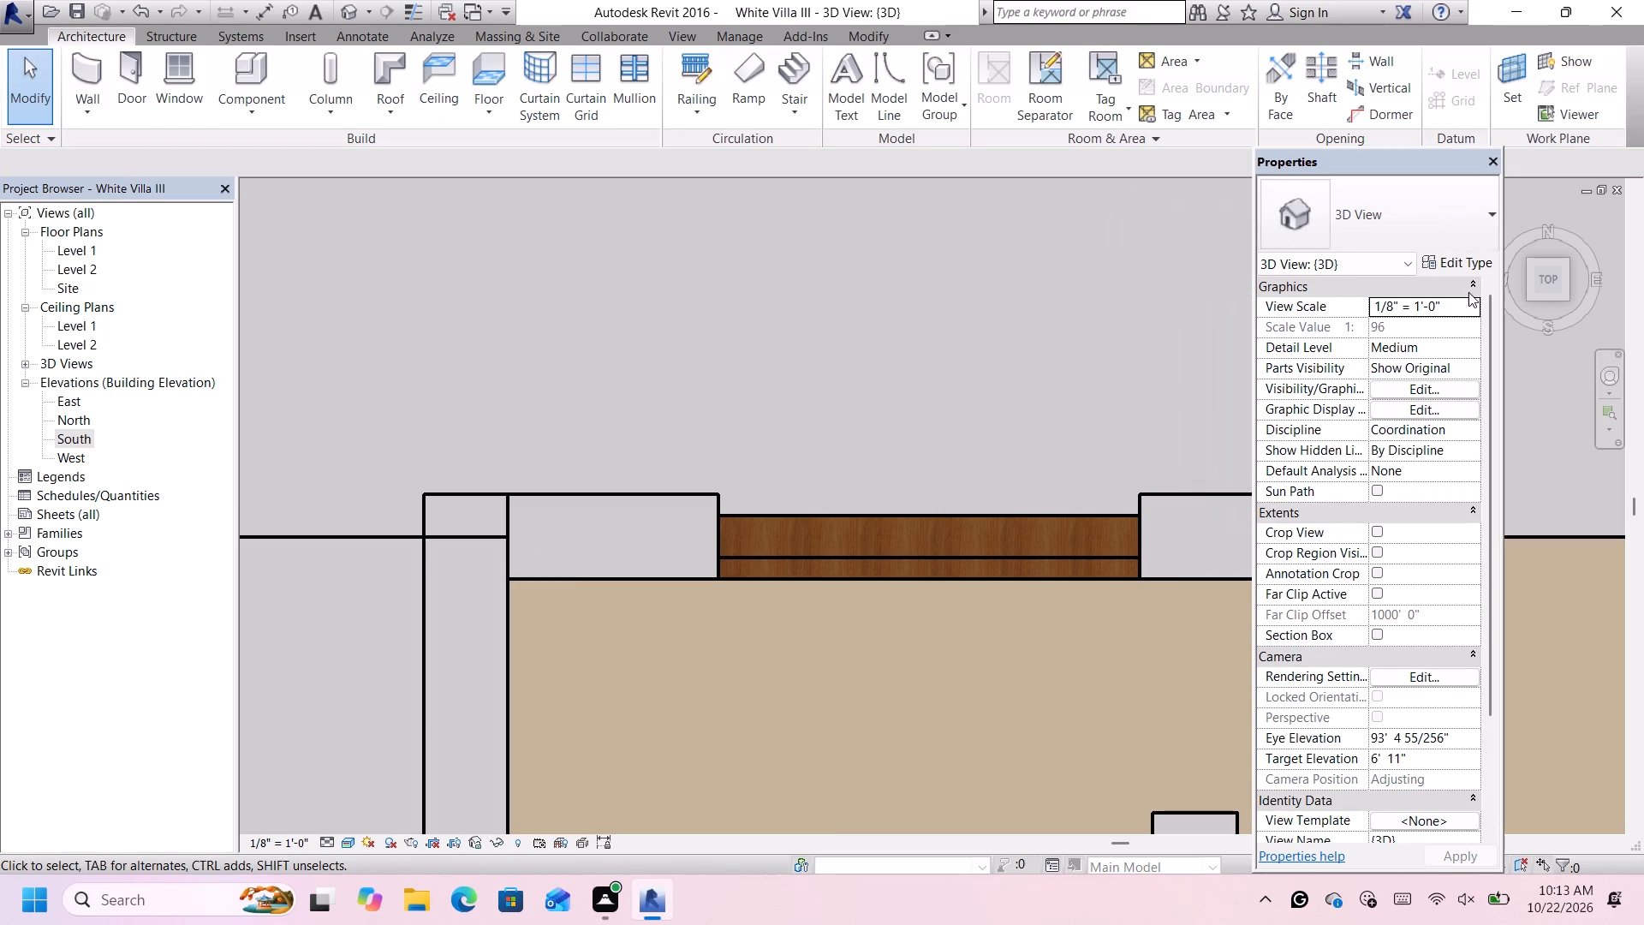
Examine the stacked brown bands between the two white walls up close in the angled 3D view.
left_click(1531, 300)
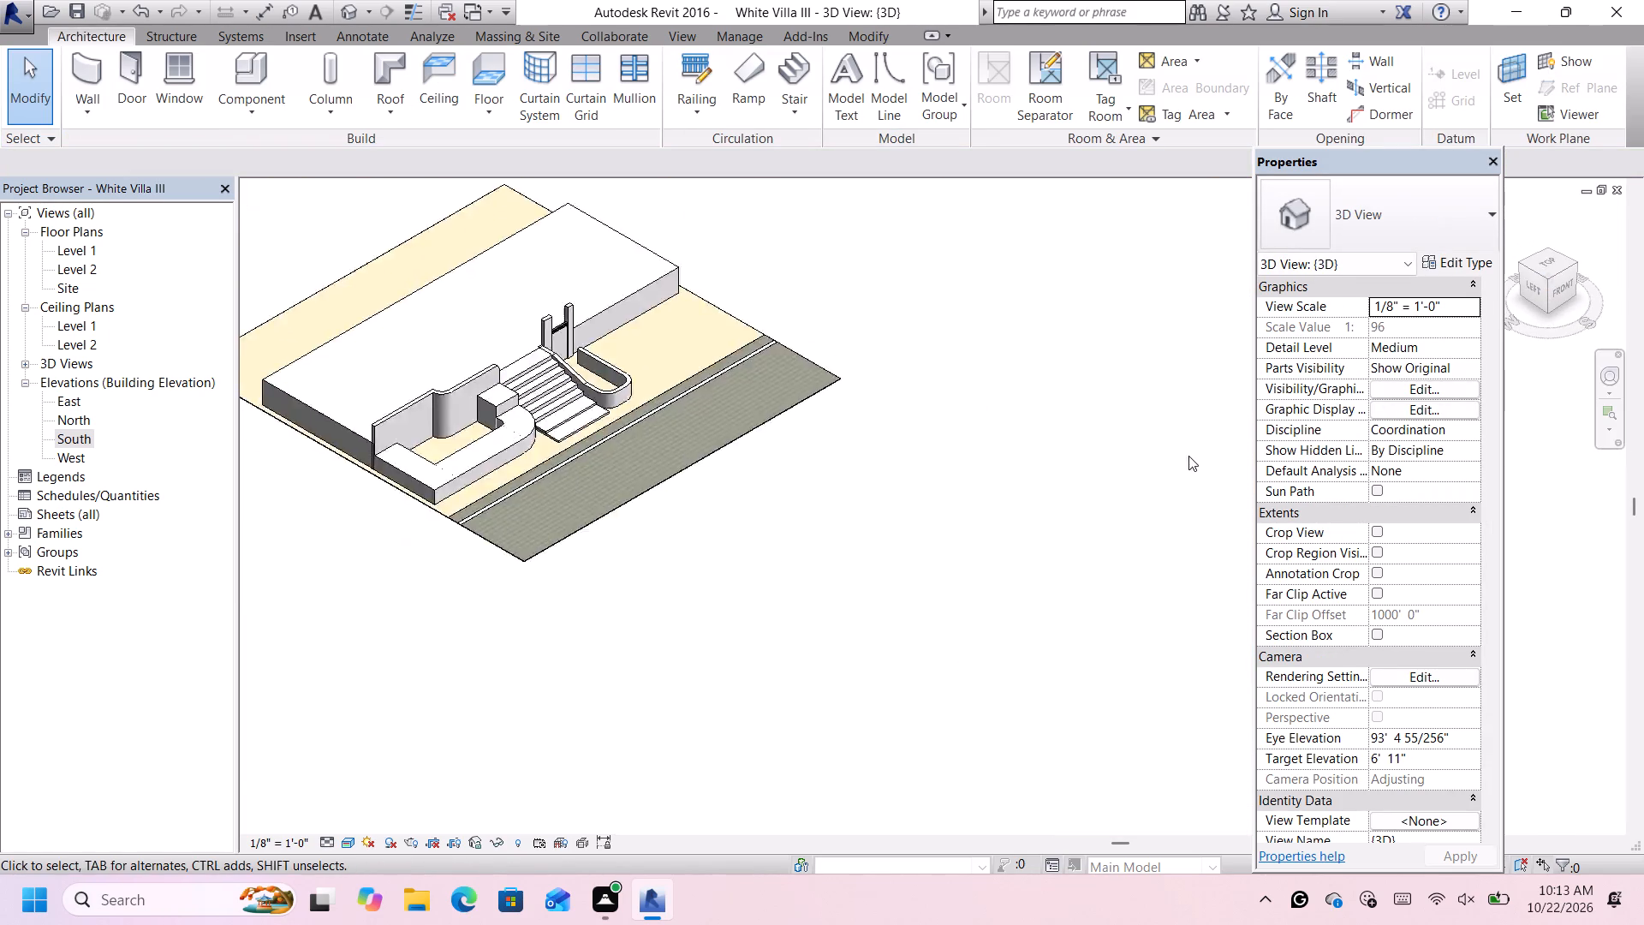
scroll(967, 527, "up", 10)
scroll(1006, 419, "up", 6)
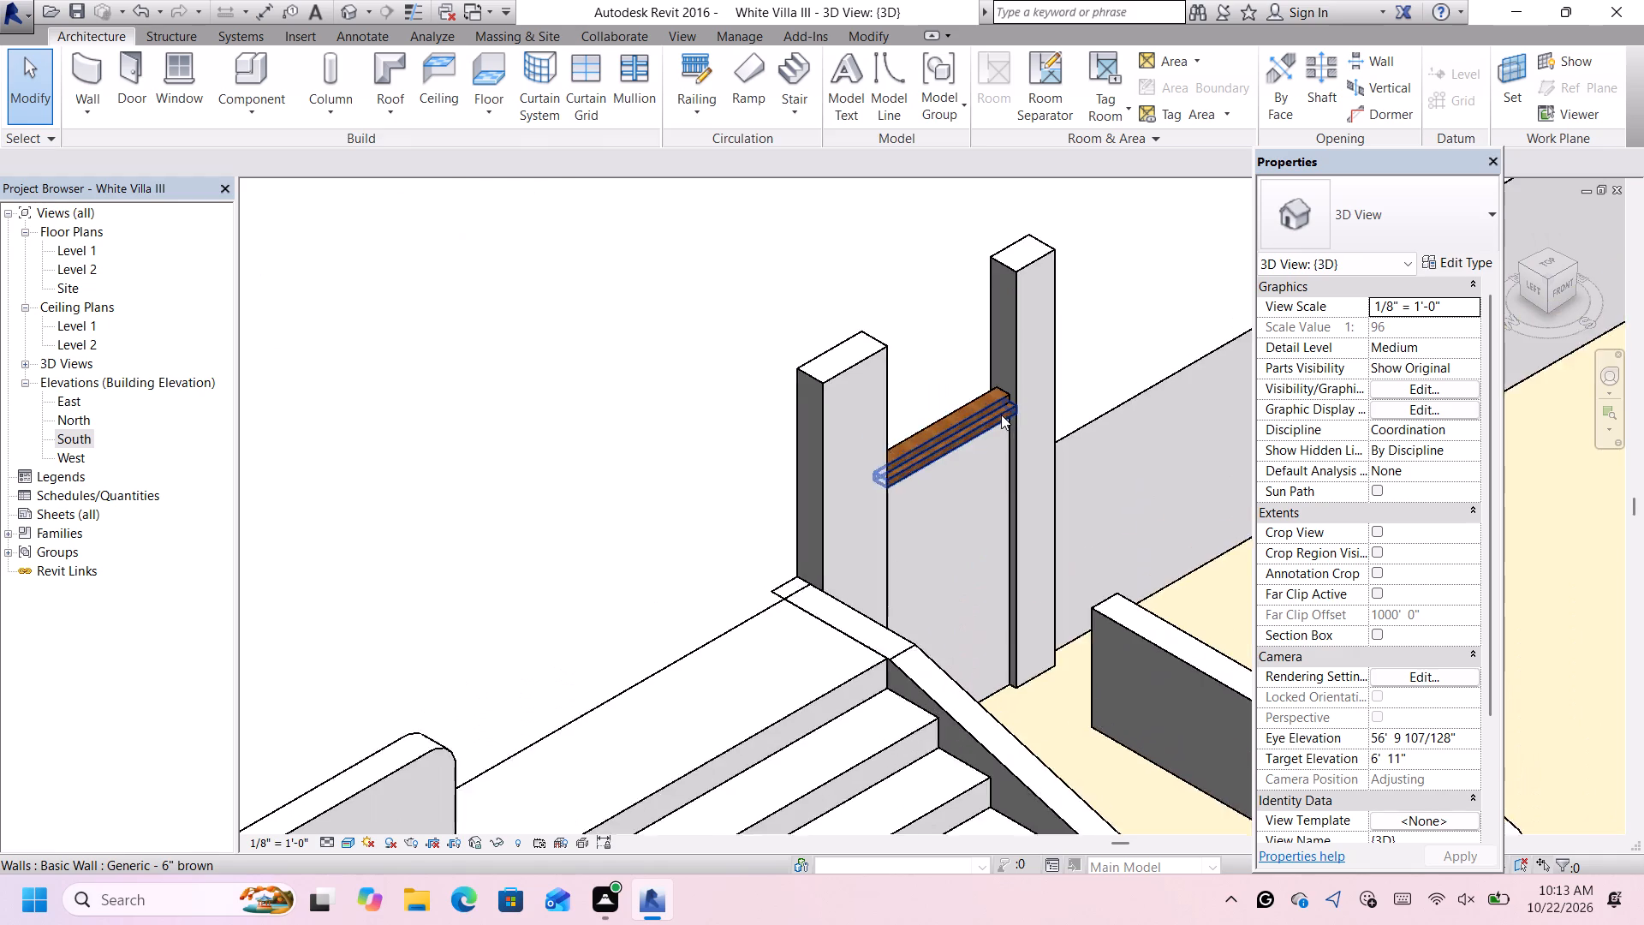
scroll(992, 425, "up", 4)
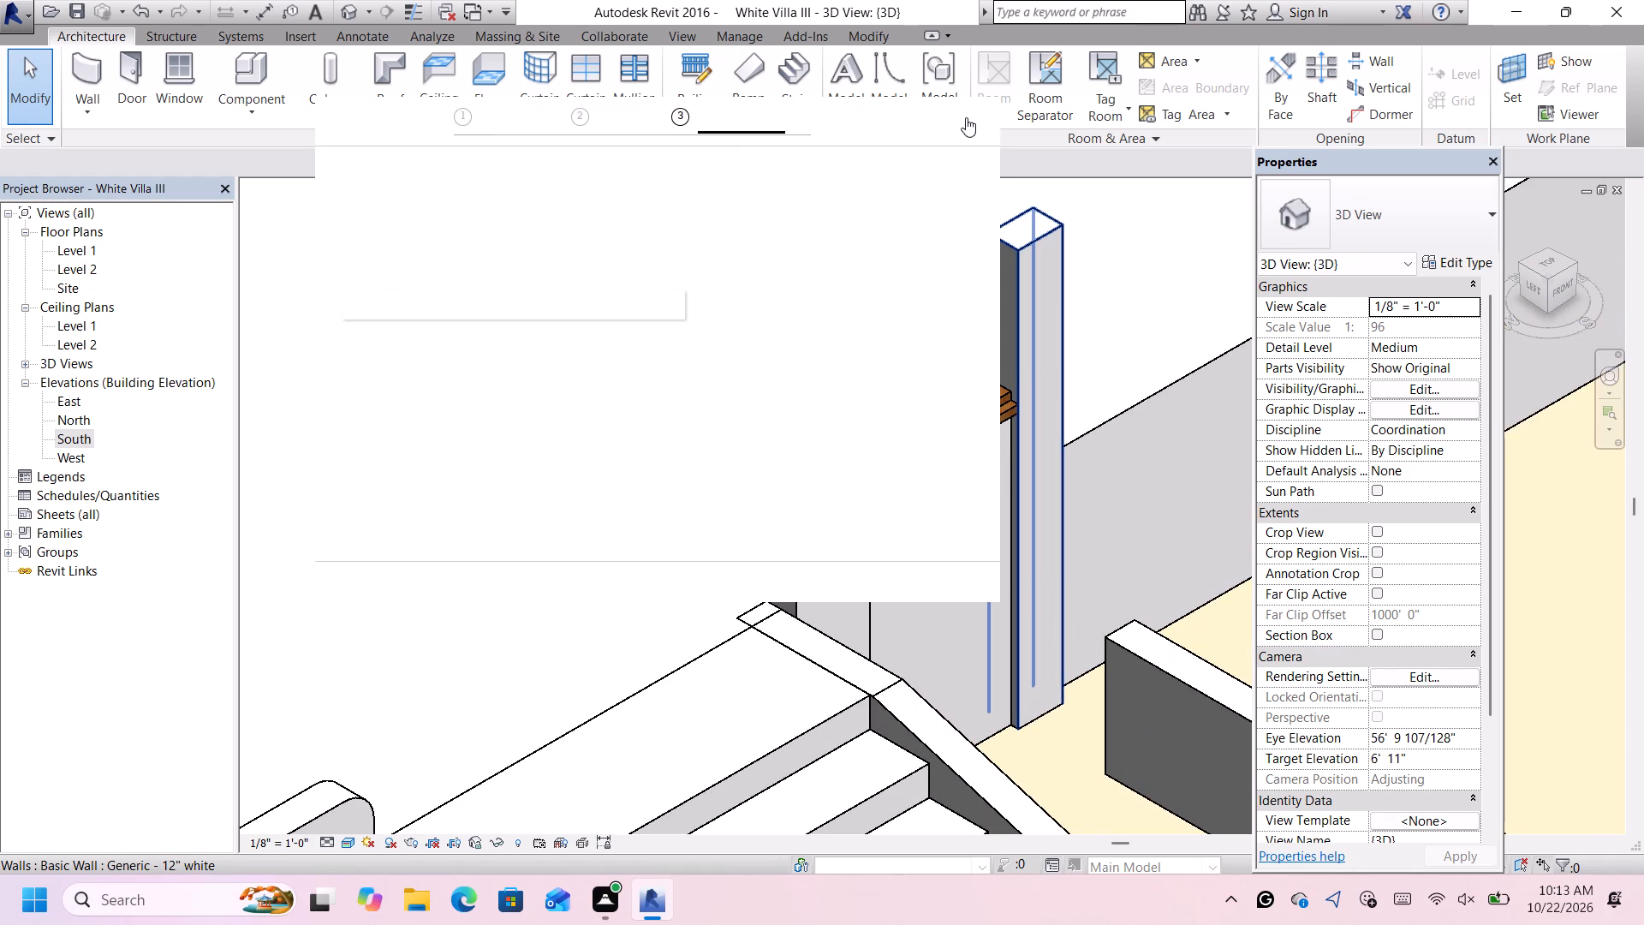
left_click(954, 119)
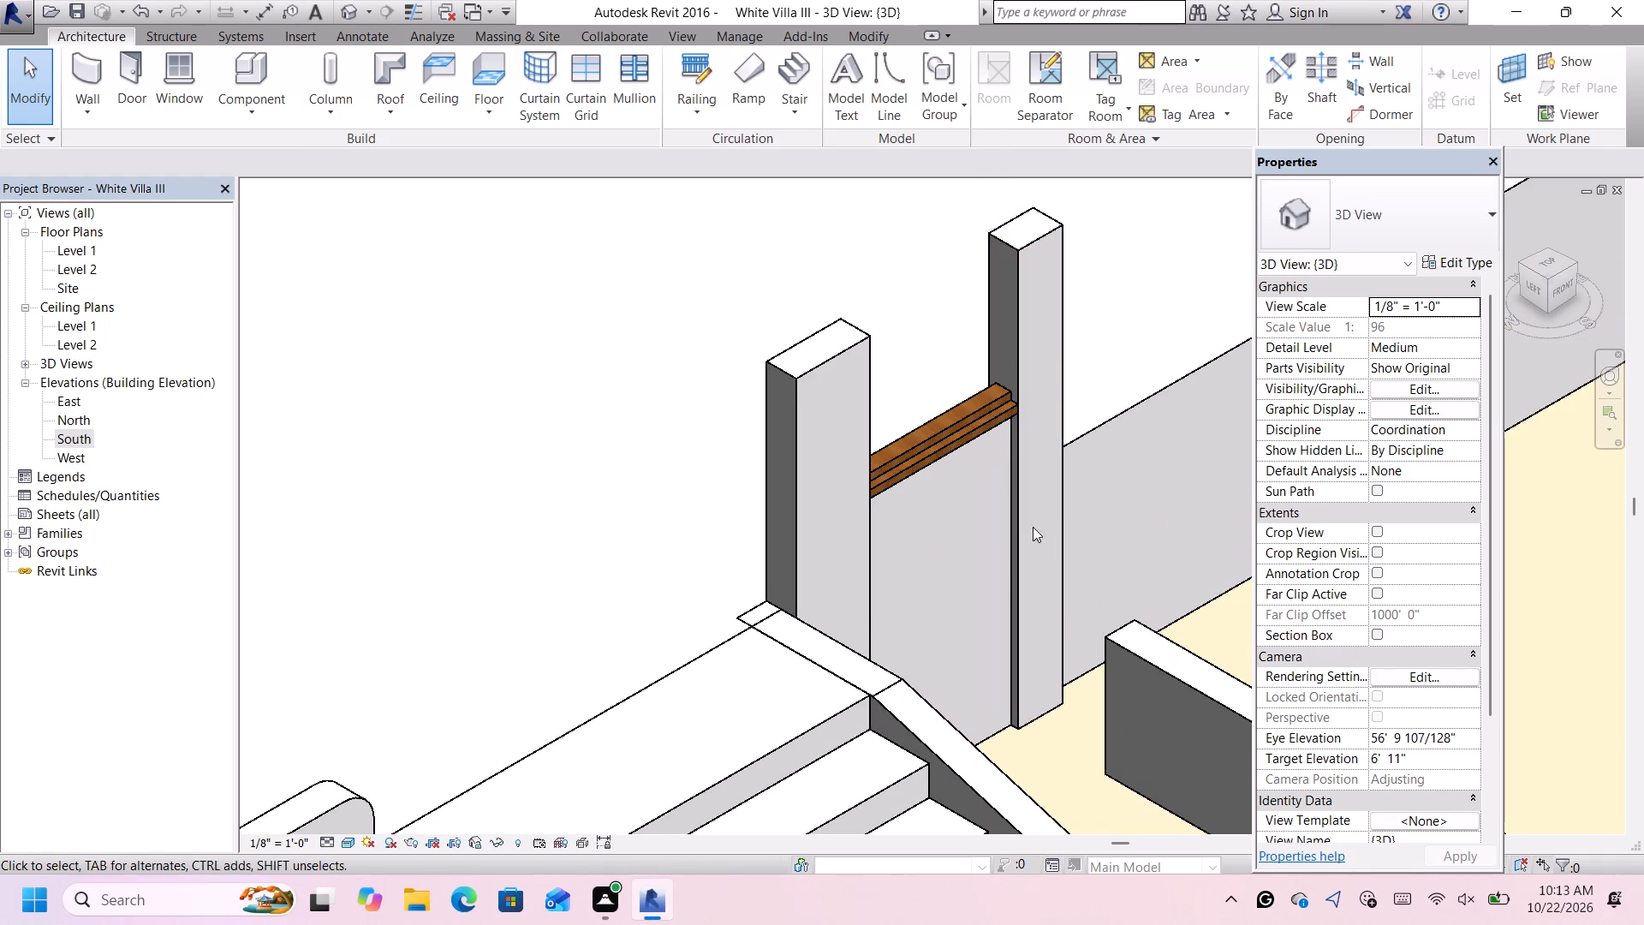
scroll(972, 430, "up", 10)
scroll(974, 429, "down", 5)
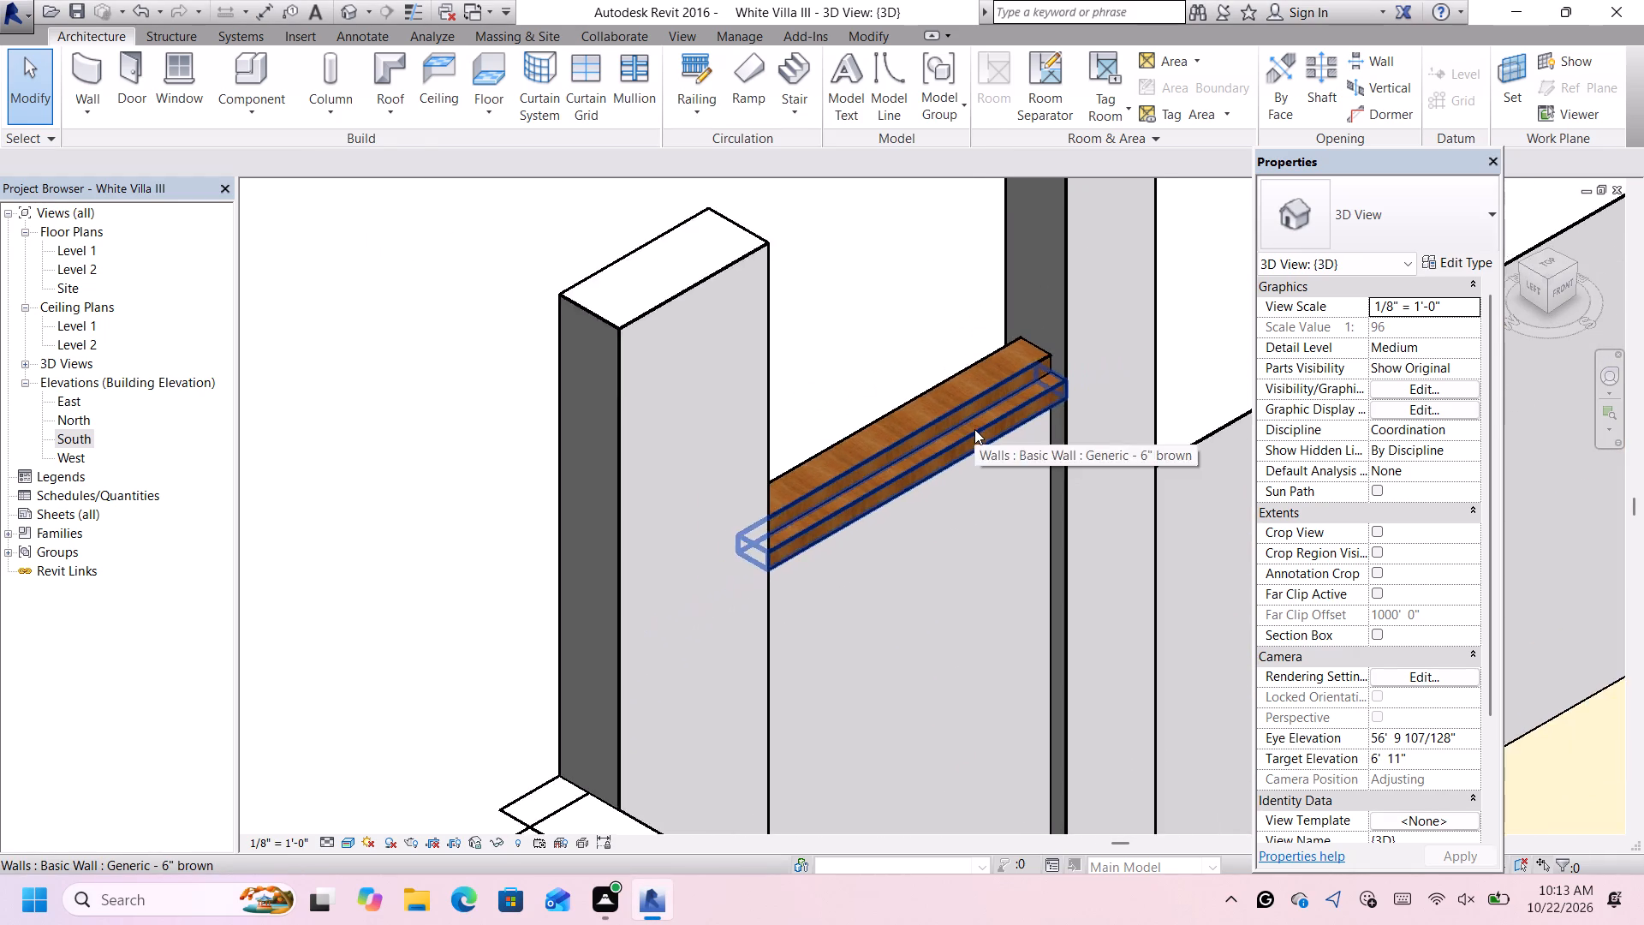
scroll(974, 429, "down", 3)
middle_click(976, 431)
middle_click_drag(976, 430, 975, 427)
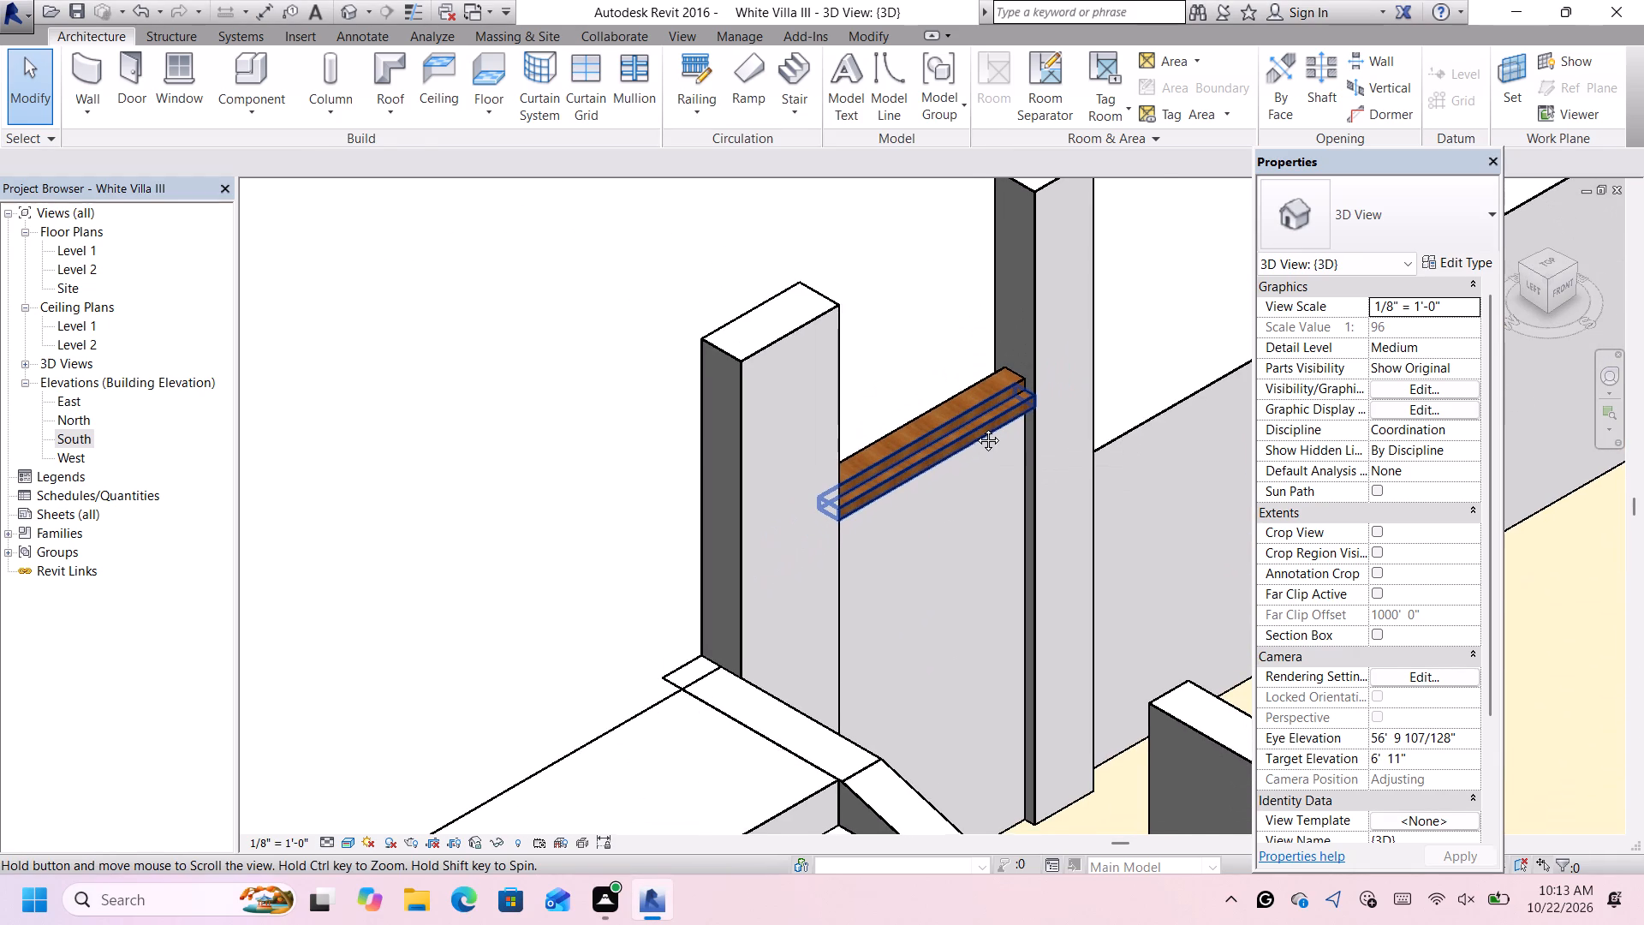
middle_click_drag(975, 427, 955, 401)
key("Tab")
key("Tab")
key("Tab")
key("Tab")
key("Tab")
key("Tab")
key("Tab")
key("Tab")
key("Tab")
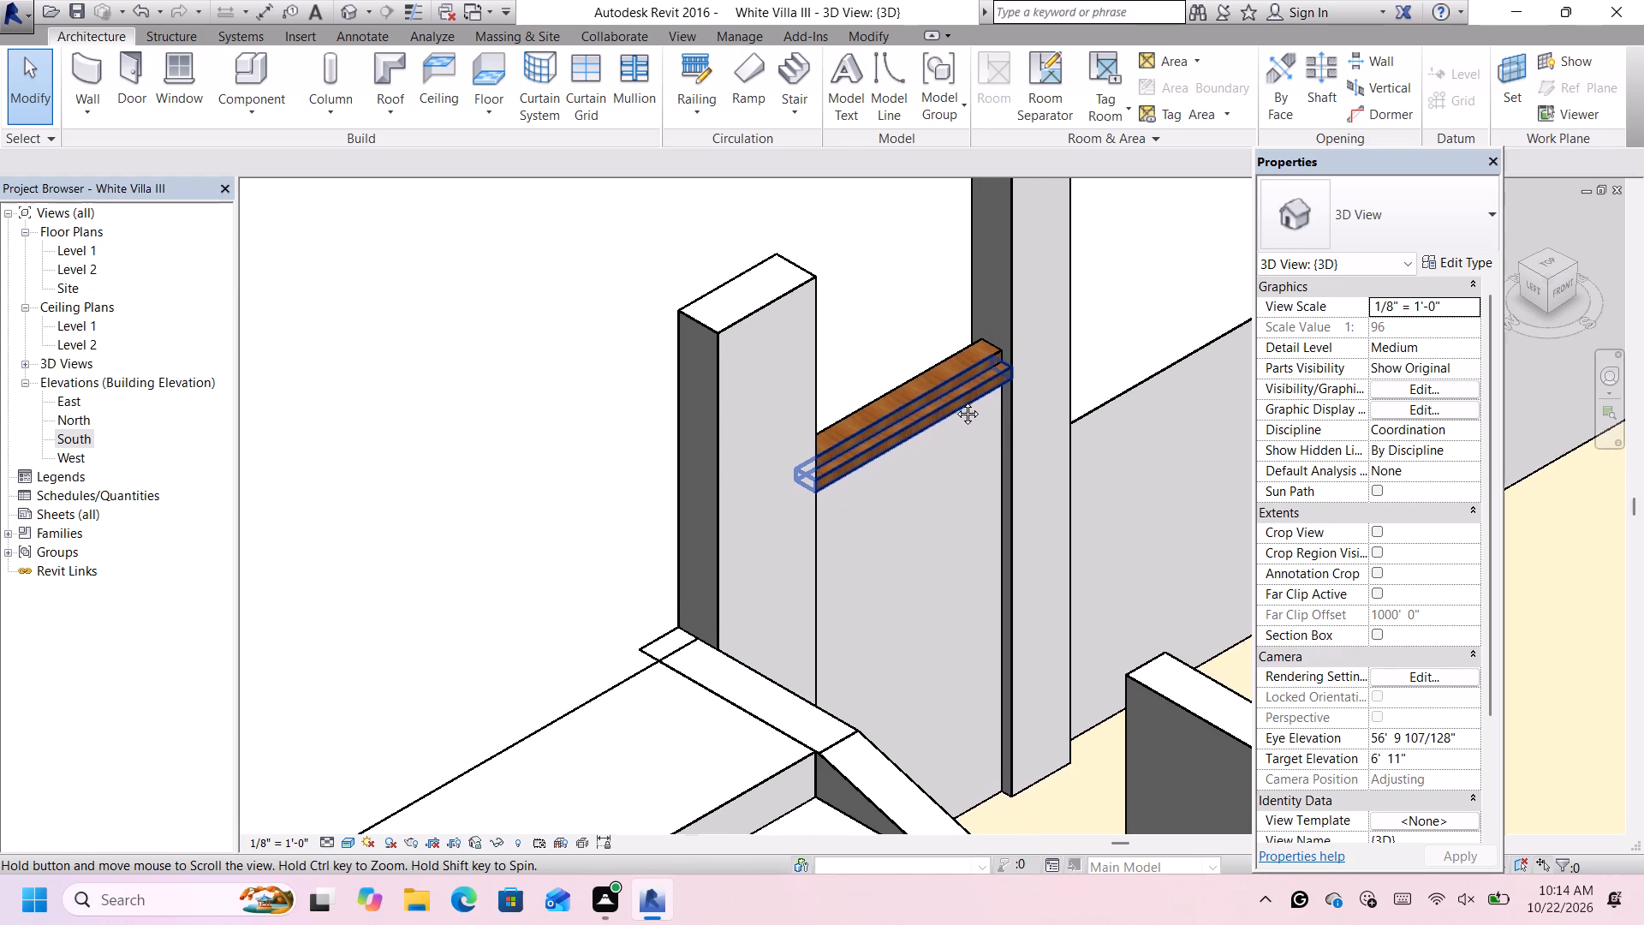
middle_click_drag(955, 401, 955, 402)
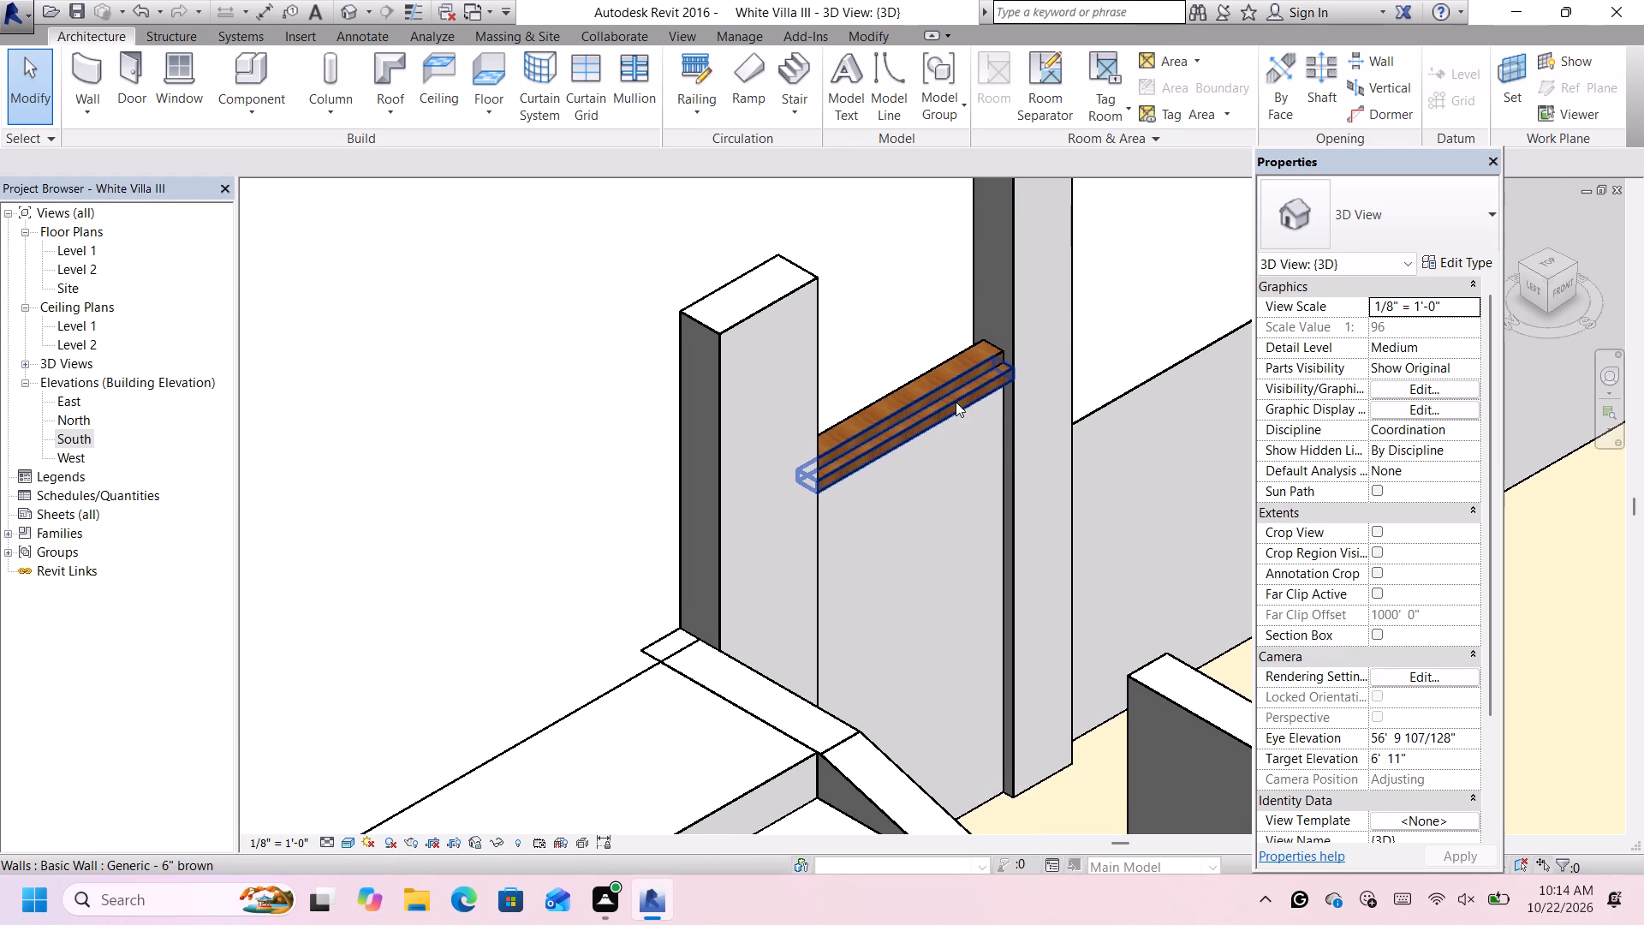
scroll(956, 402, "up", 4)
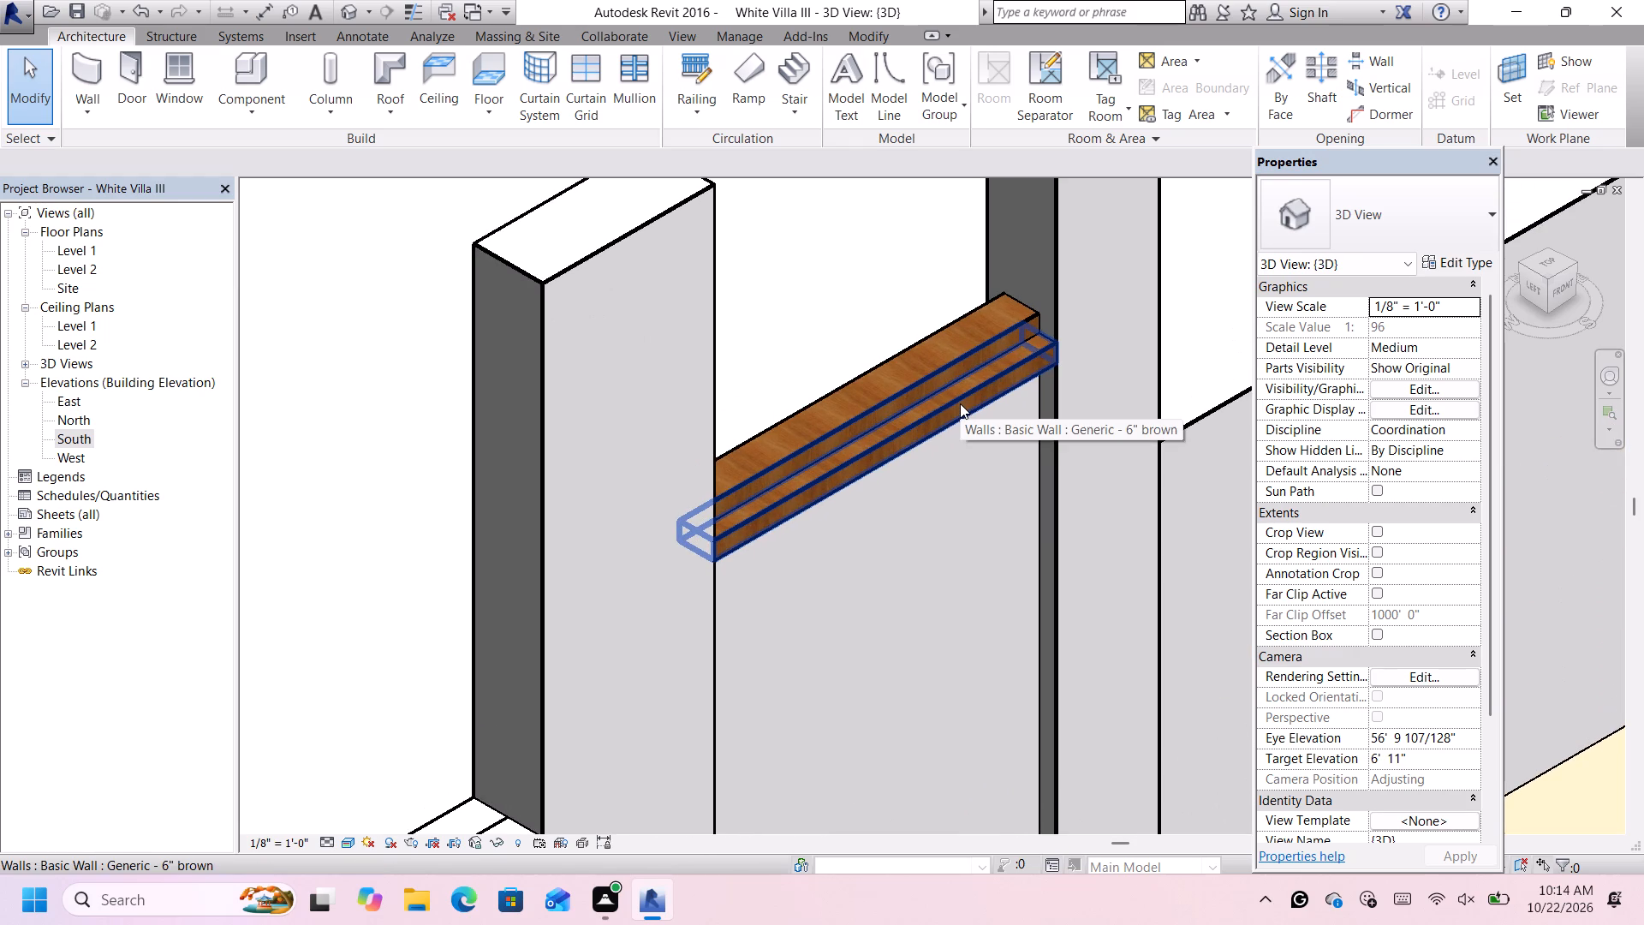
scroll(960, 403, "down", 4)
scroll(974, 365, "up", 3)
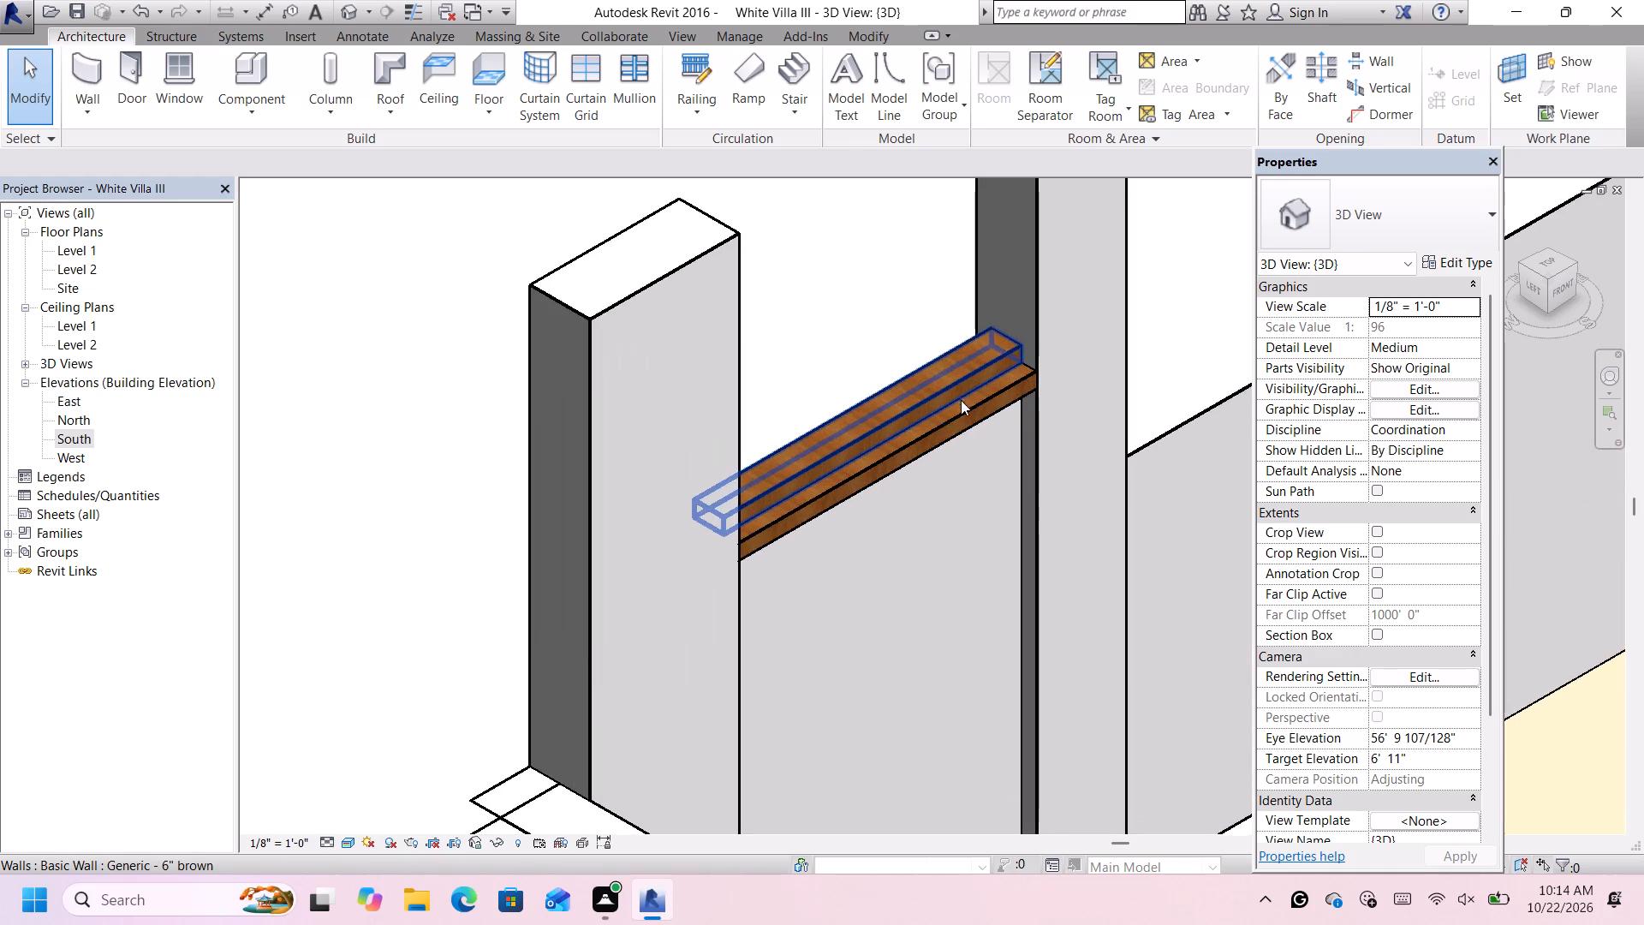
scroll(960, 410, "up", 2)
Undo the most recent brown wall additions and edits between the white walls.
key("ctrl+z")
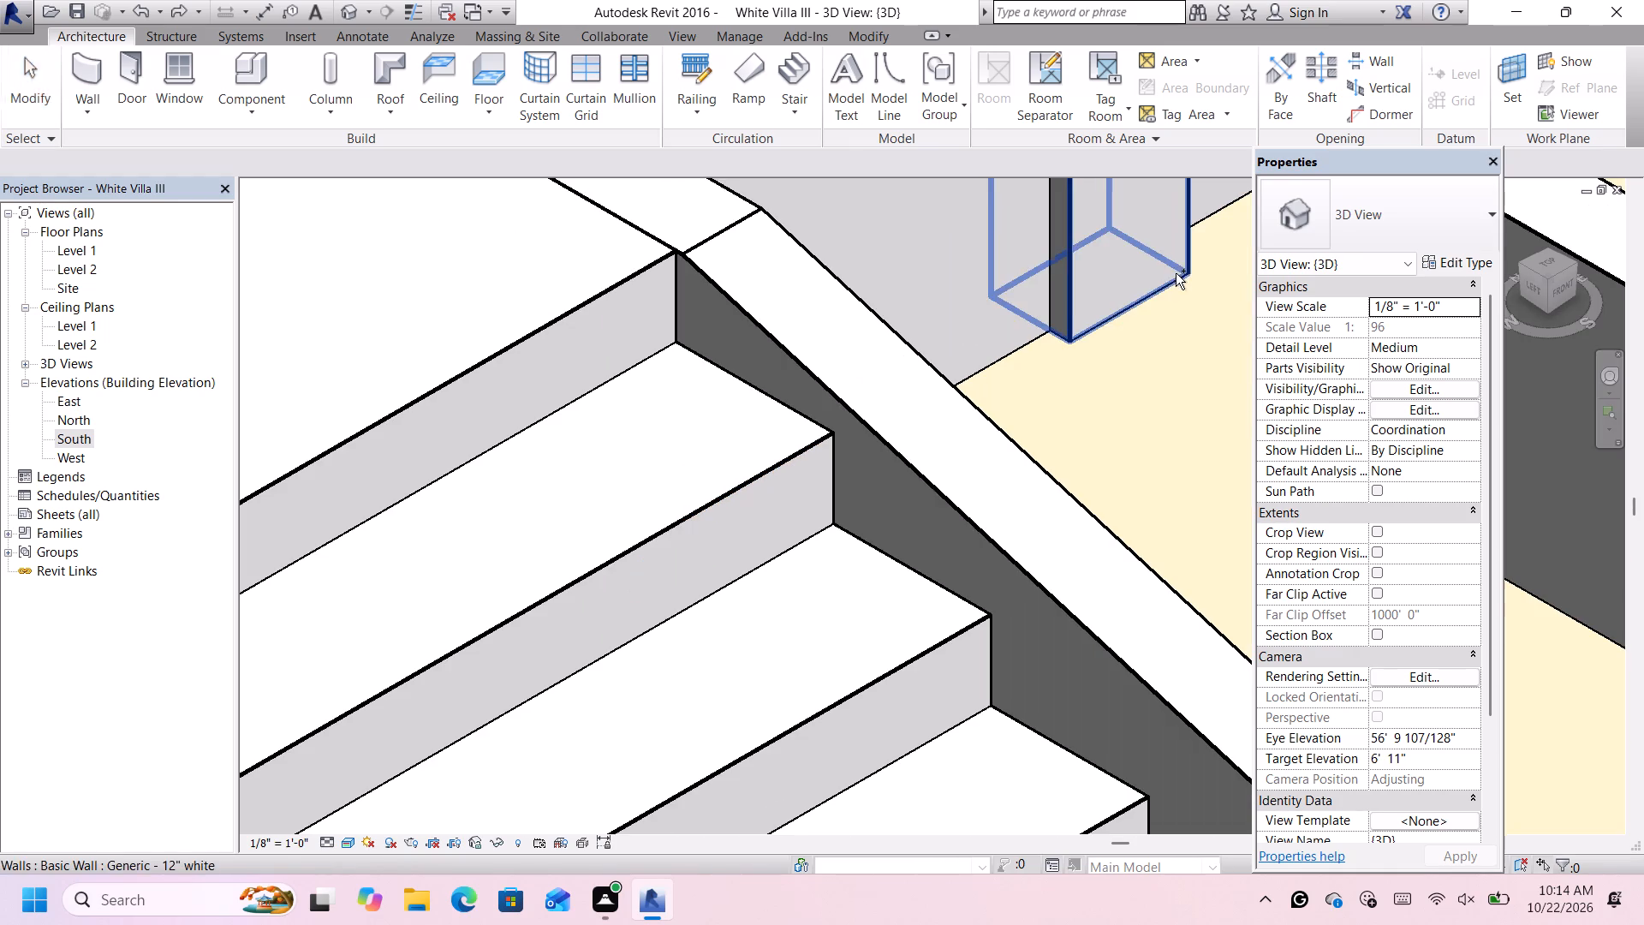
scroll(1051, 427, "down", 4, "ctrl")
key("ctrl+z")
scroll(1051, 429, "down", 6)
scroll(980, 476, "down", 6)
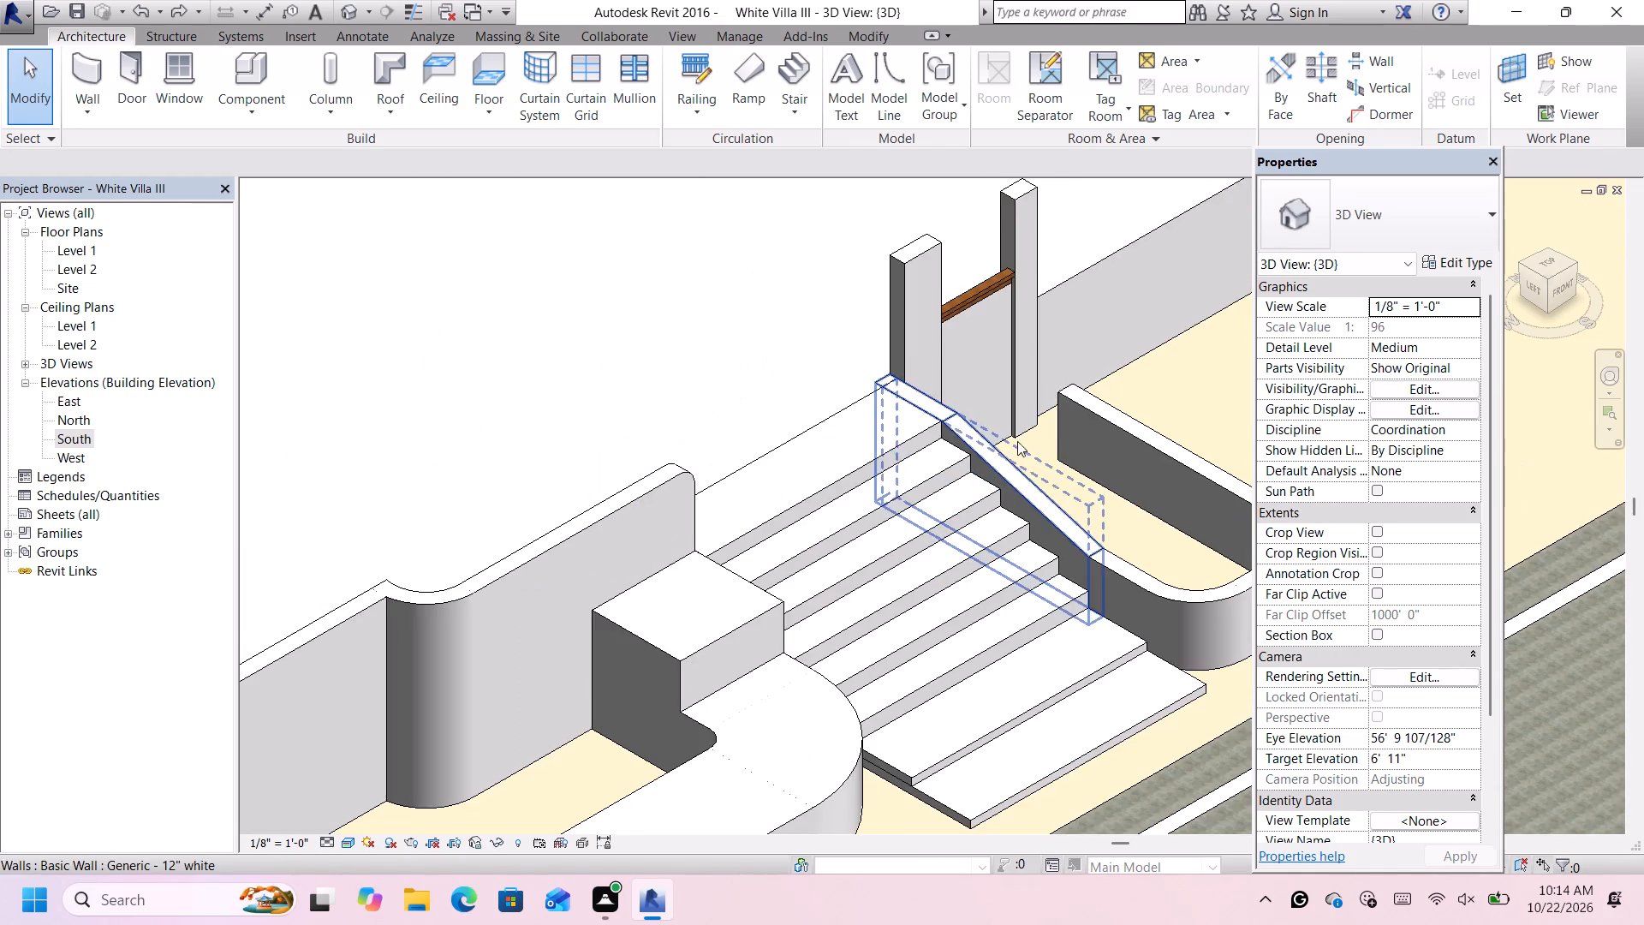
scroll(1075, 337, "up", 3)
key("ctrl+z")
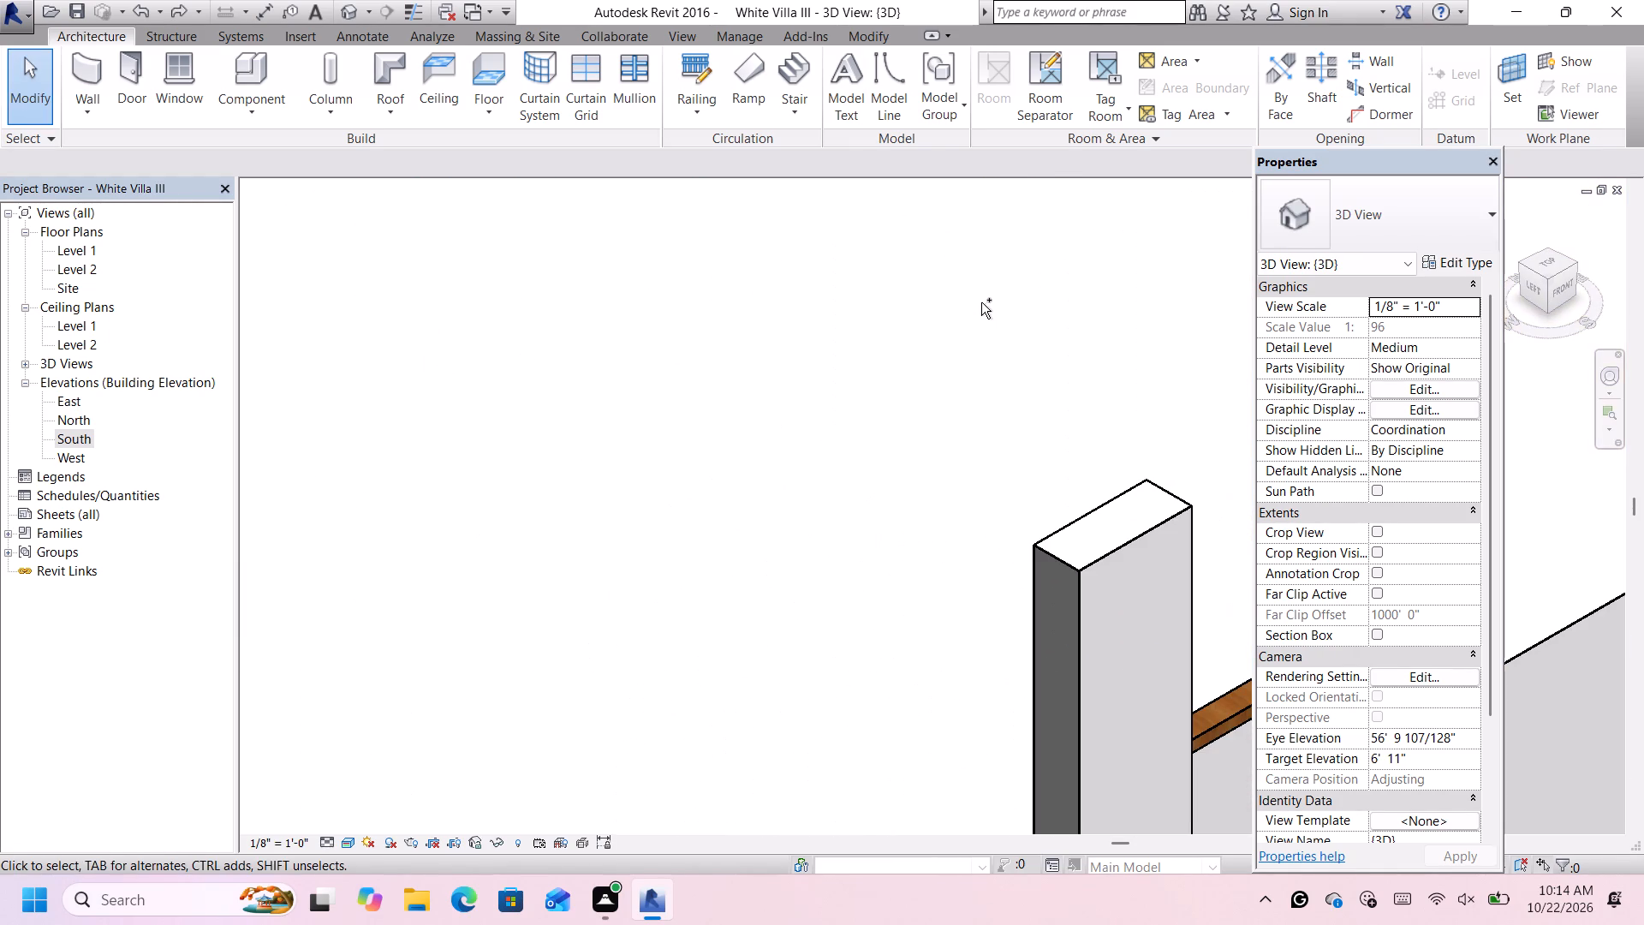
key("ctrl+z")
Delete the remaining brown wall above the 9' wall between the white walls.
scroll(1188, 584, "down", 6)
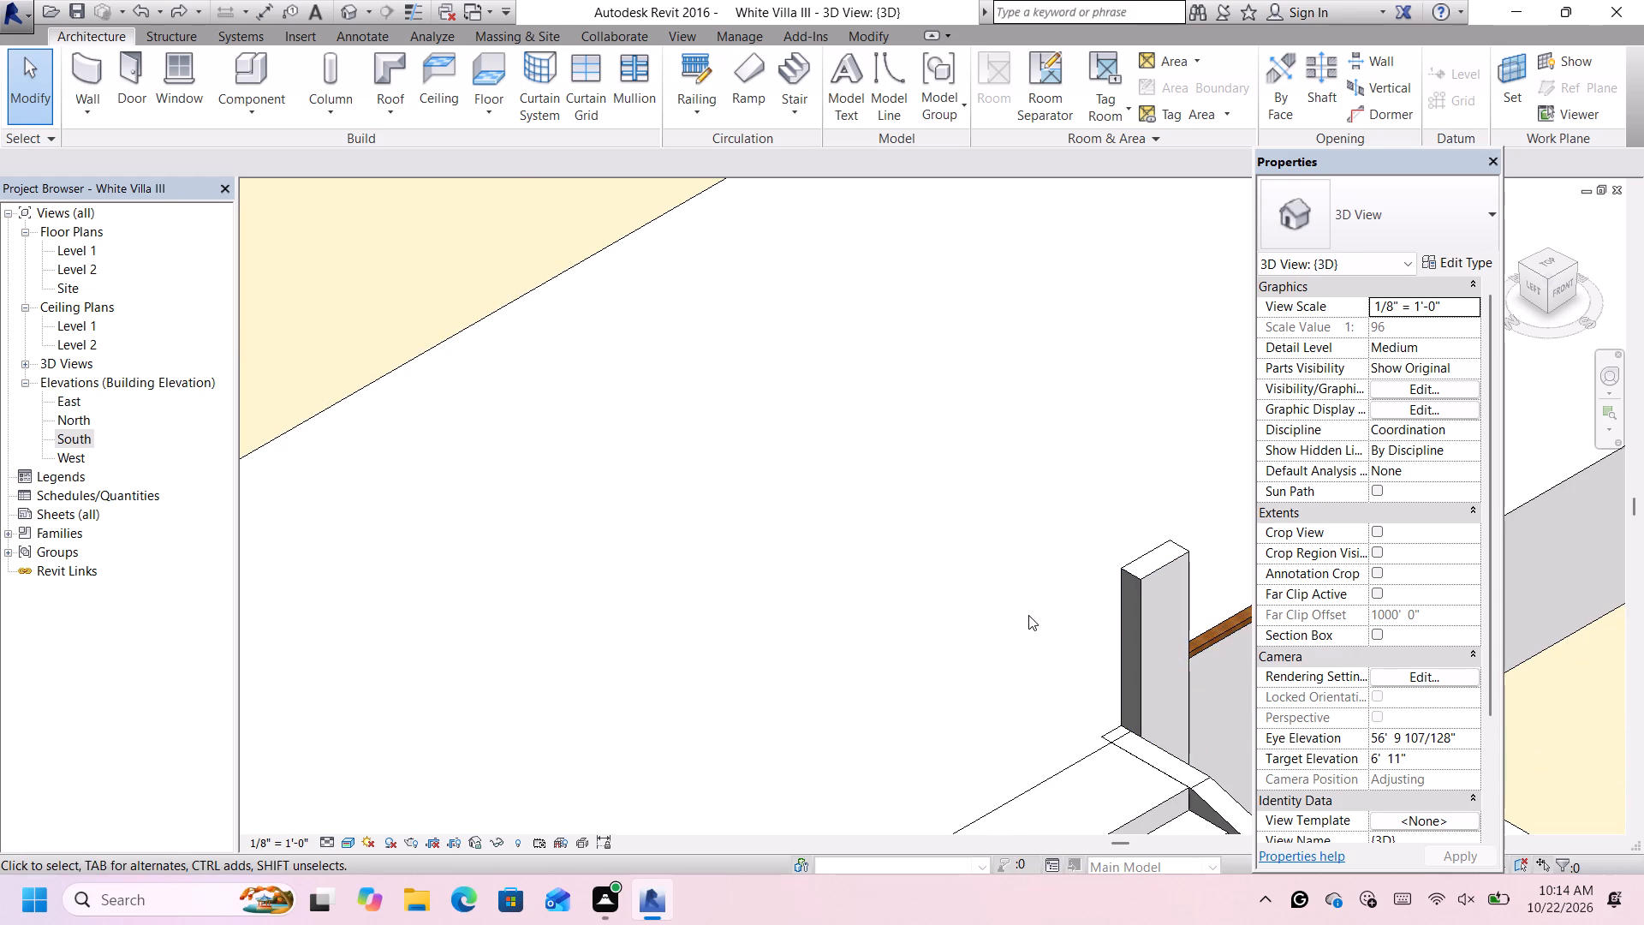
scroll(1065, 612, "down", 7)
scroll(1175, 591, "up", 10)
left_click(1083, 638)
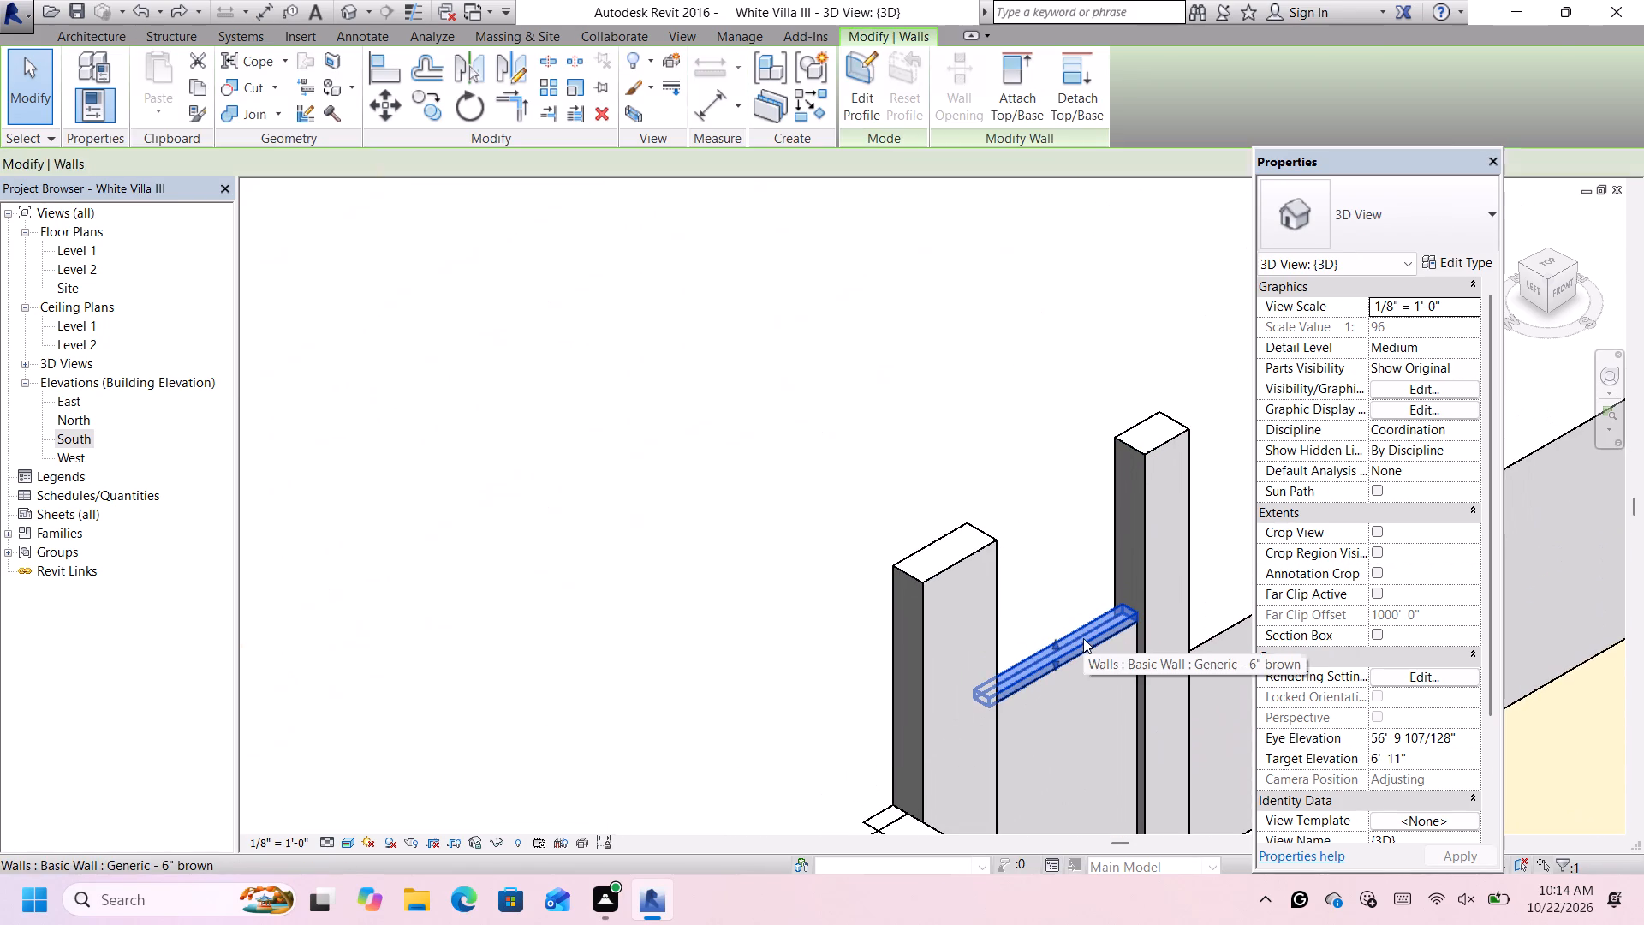
key("Delete")
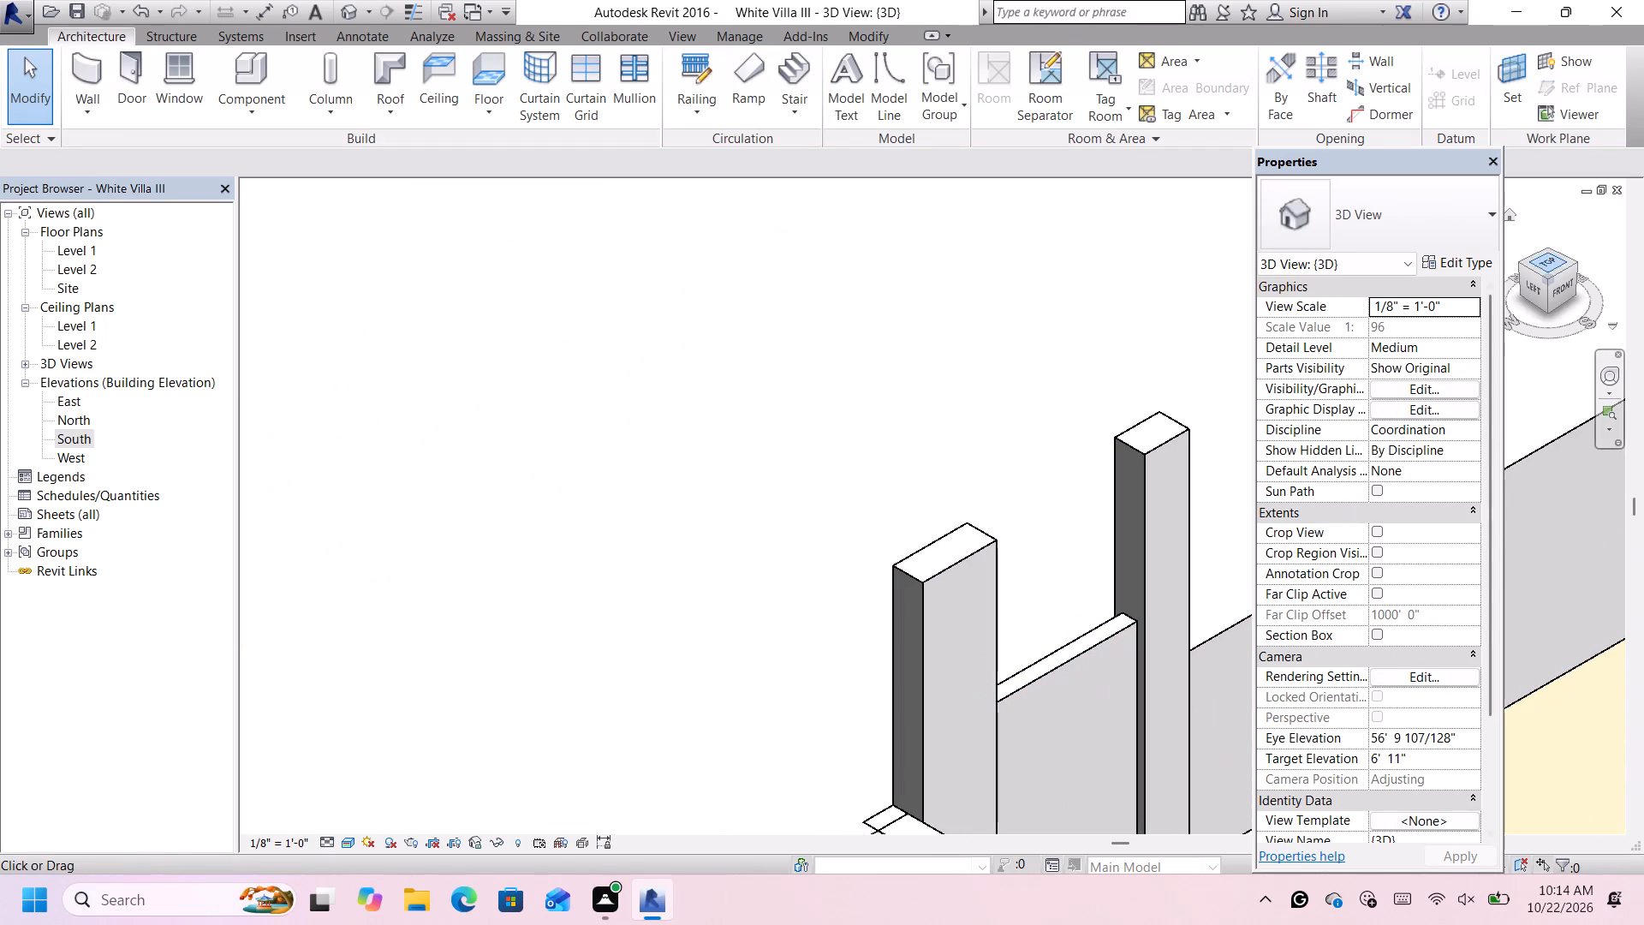
Draw a 5' long Generic - 6" brown wall between the two white walls, with 9' base offset and 4' unconnected height.
left_click(1551, 259)
scroll(906, 642, "up", 3)
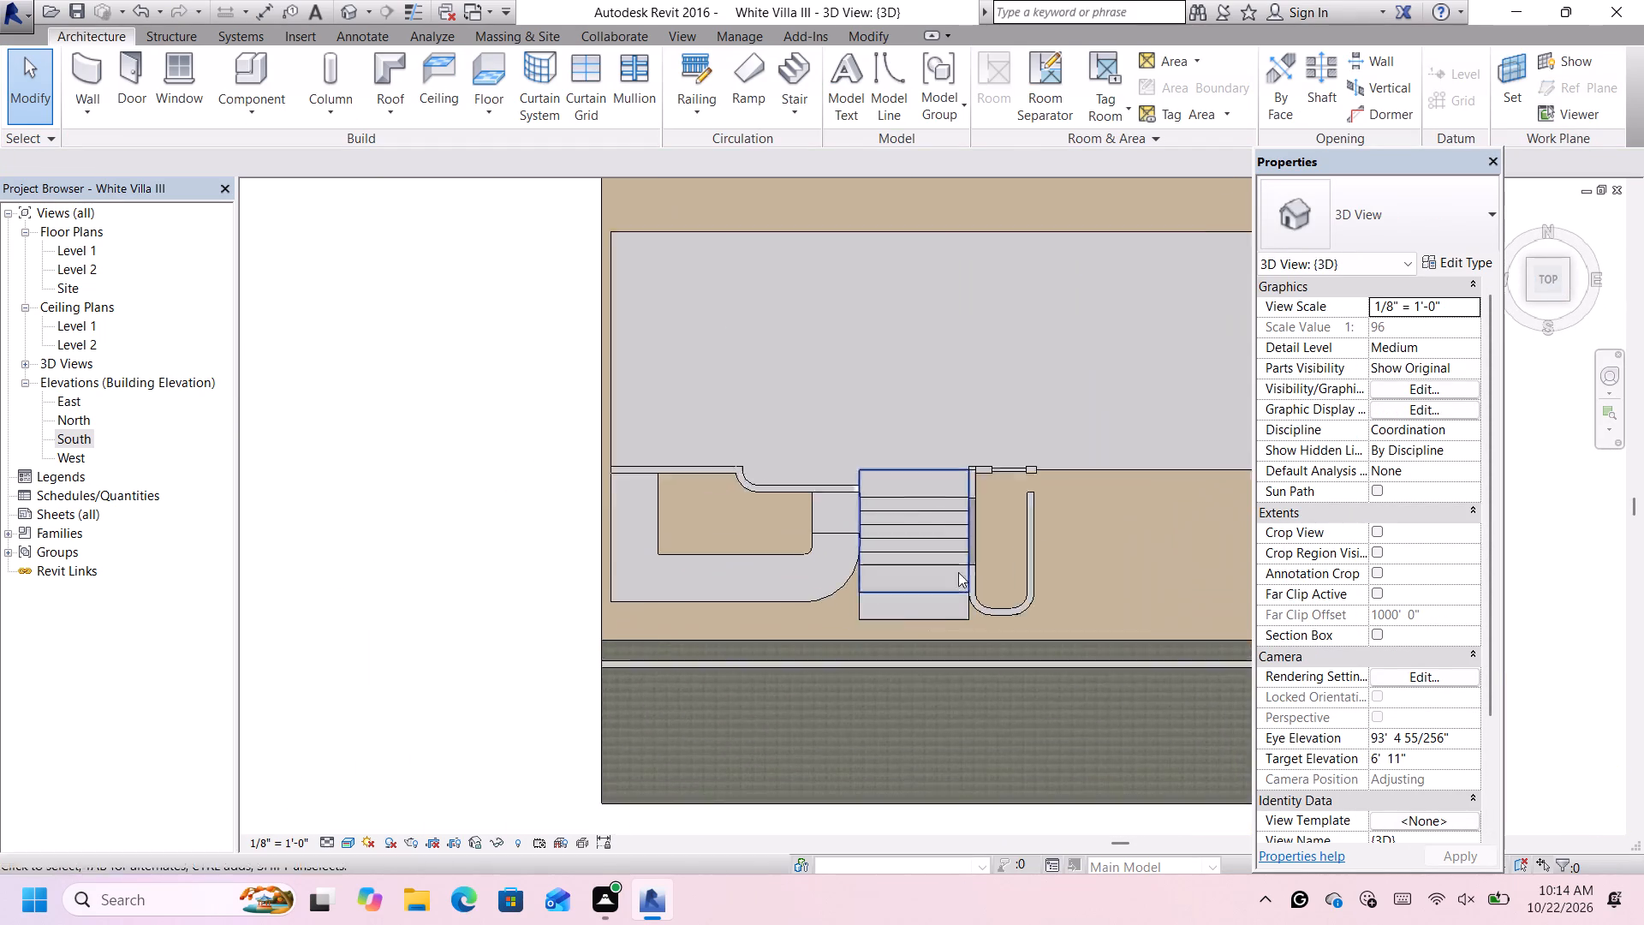
scroll(958, 572, "up", 1)
scroll(1082, 402, "up", 5)
scroll(1062, 497, "up", 6)
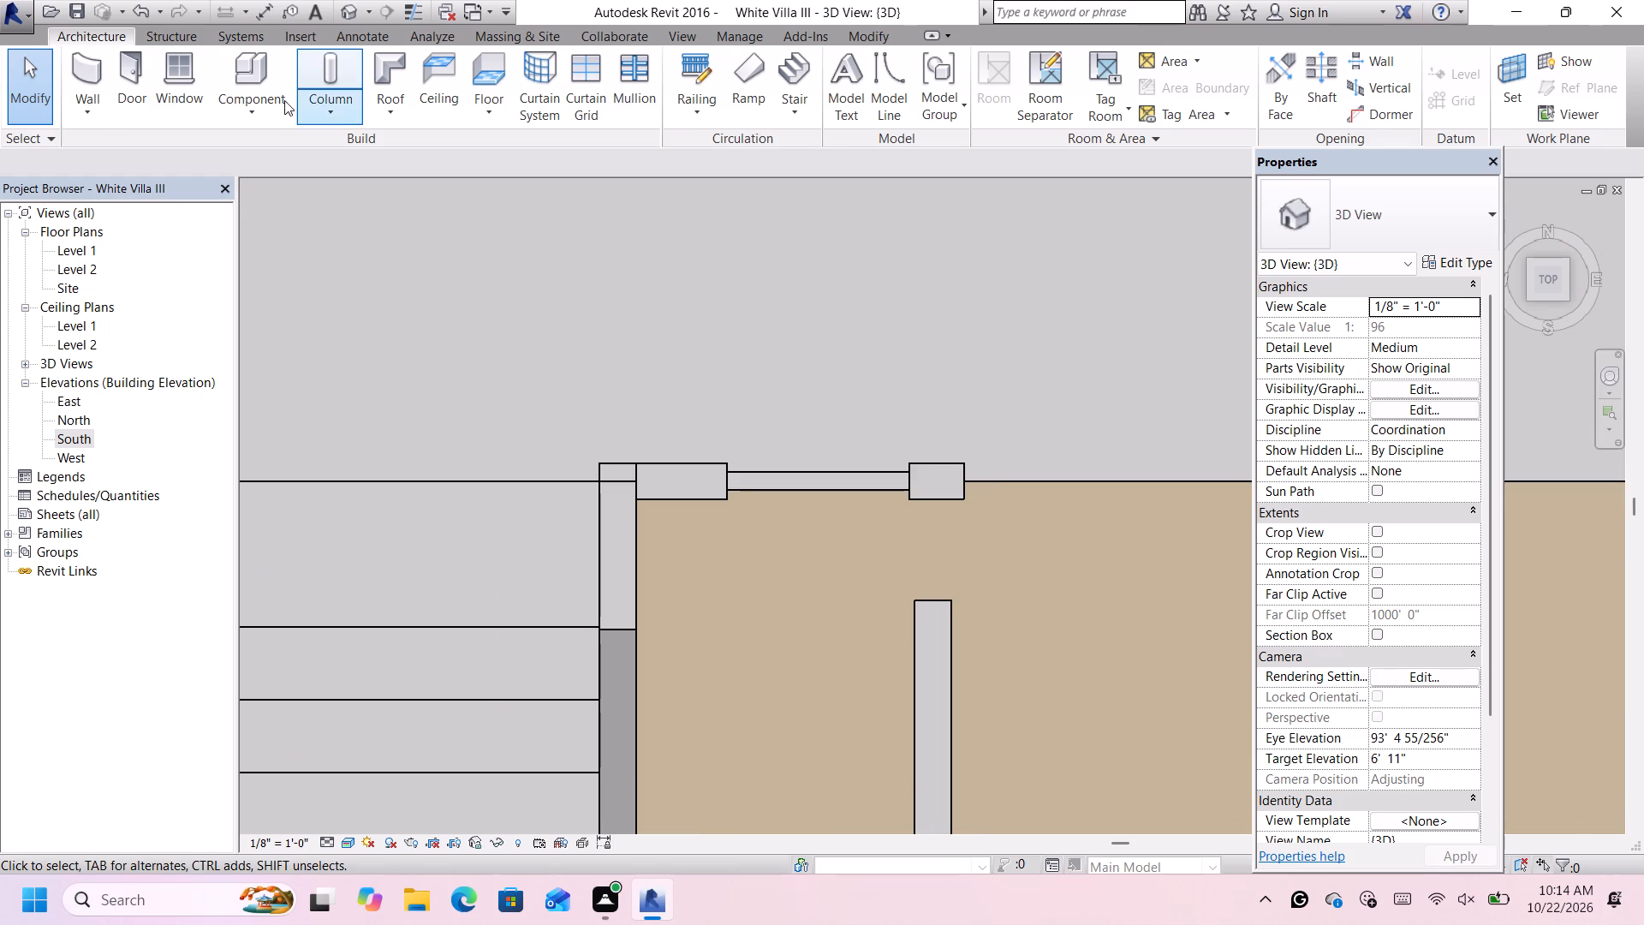
left_click(91, 63)
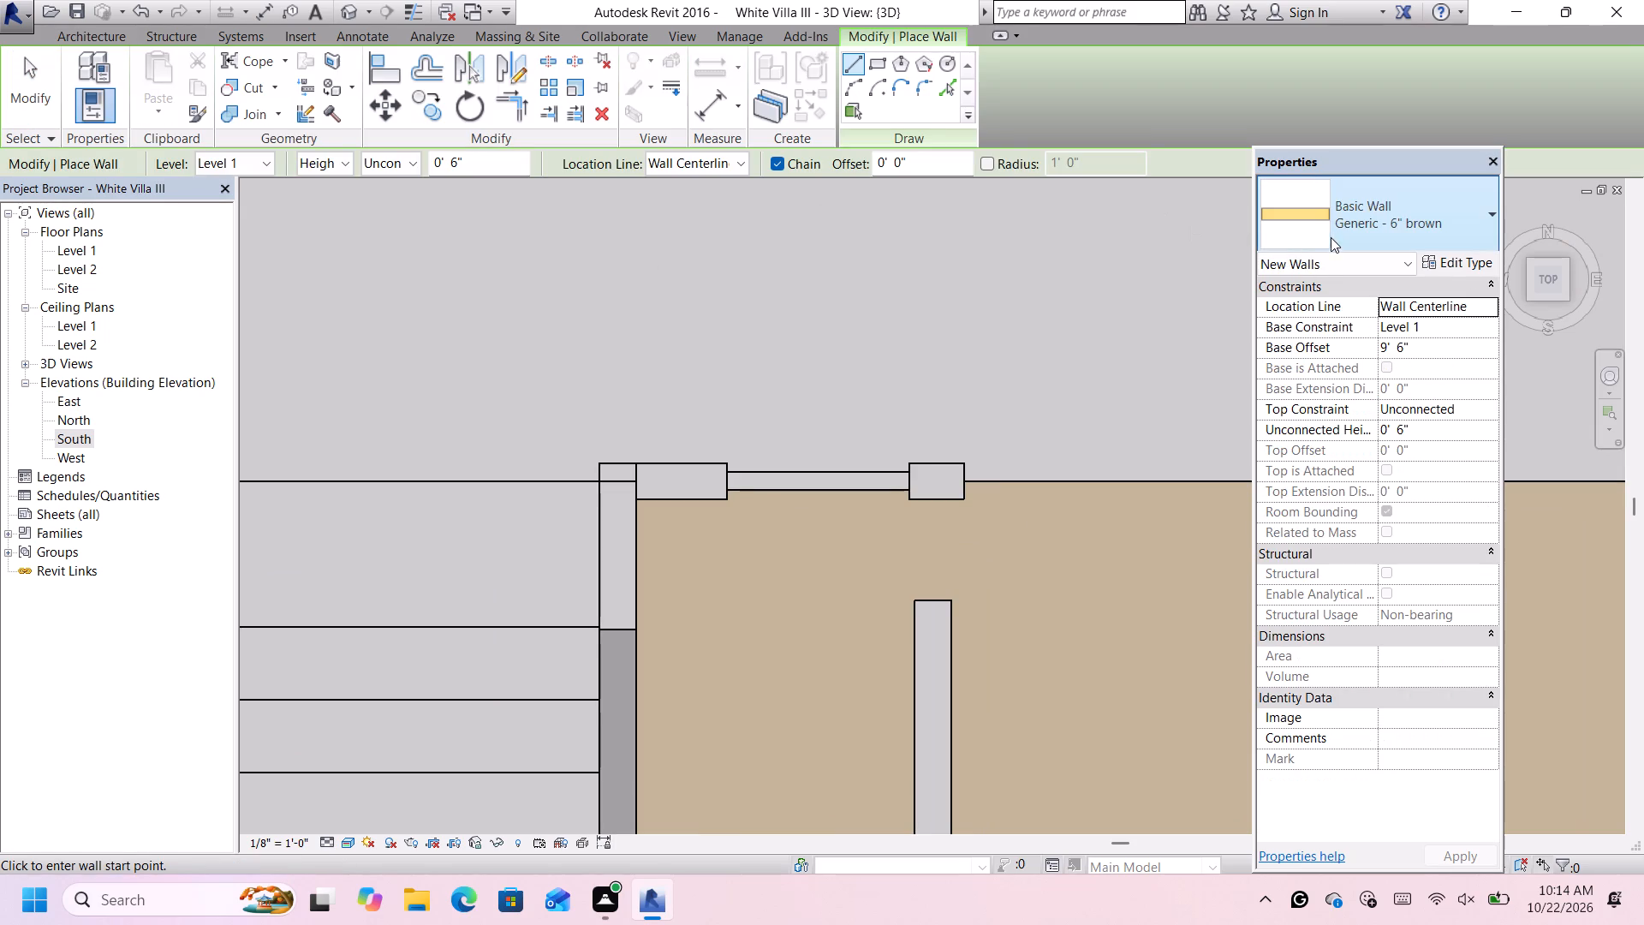
left_click(1427, 348)
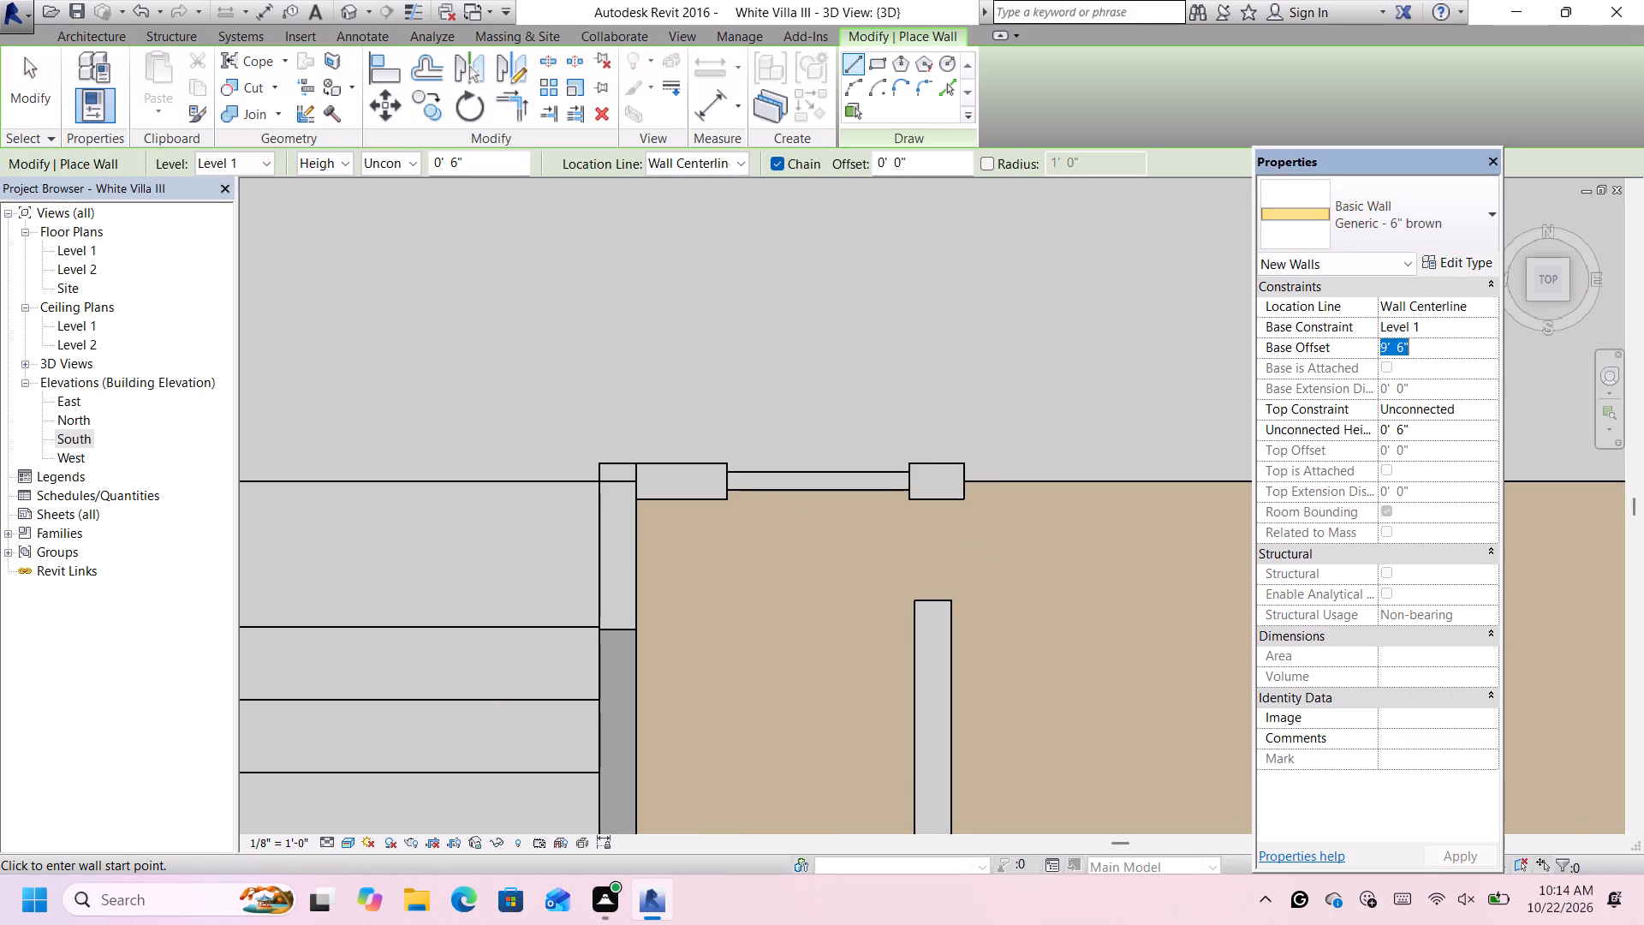
key("BackSpace")
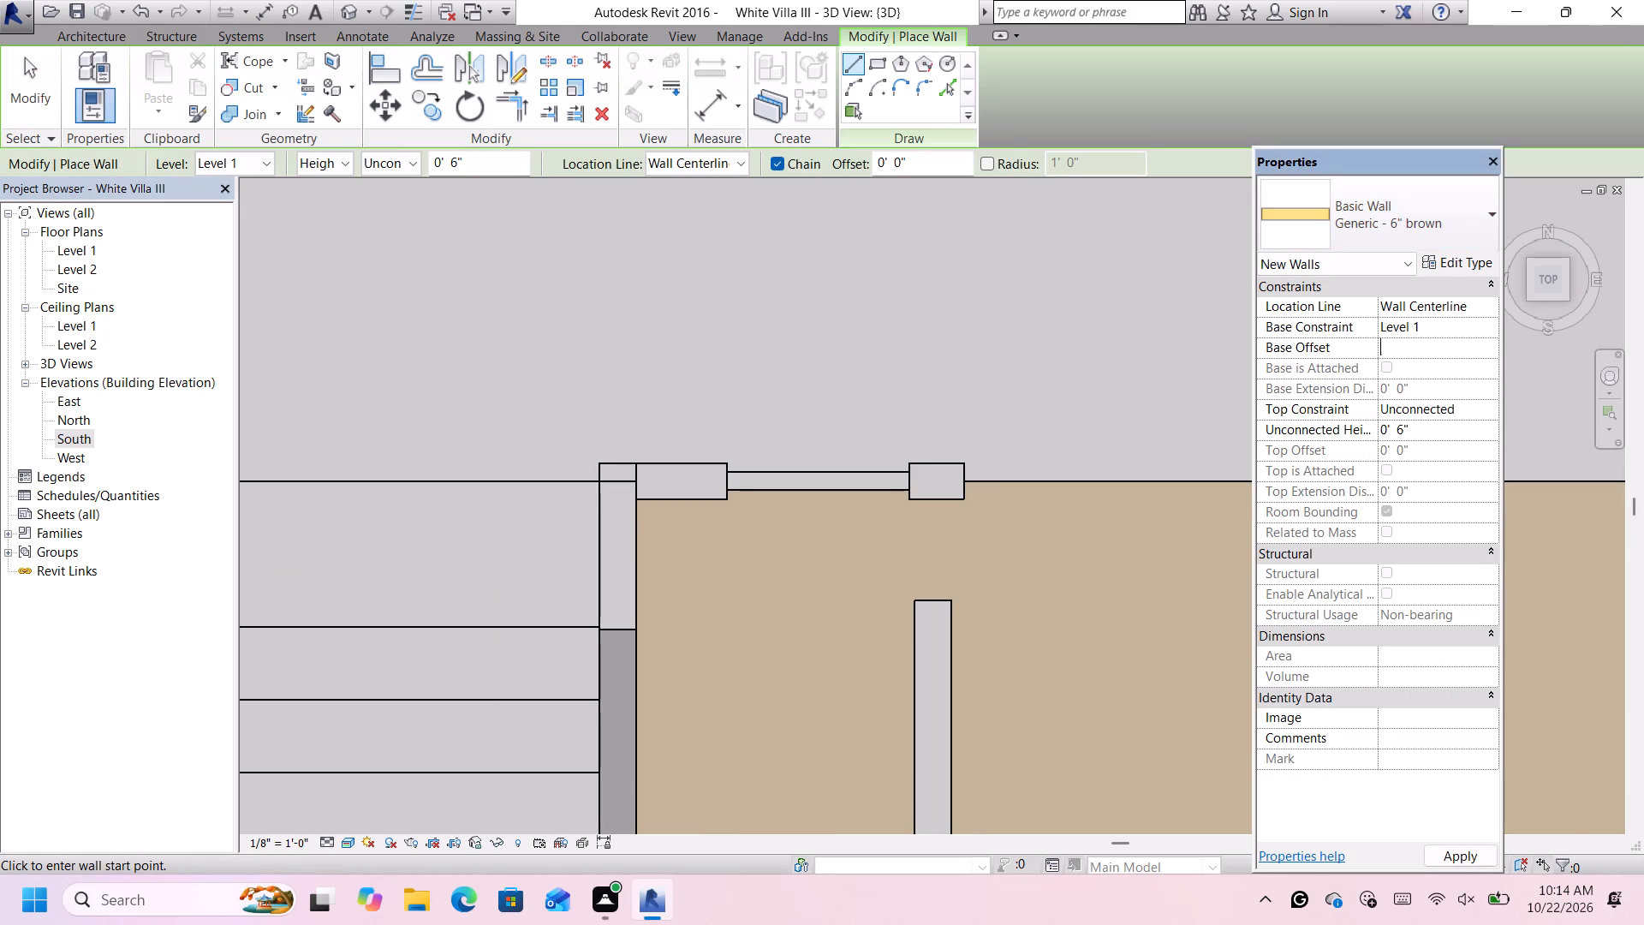
type("9'")
key("Return")
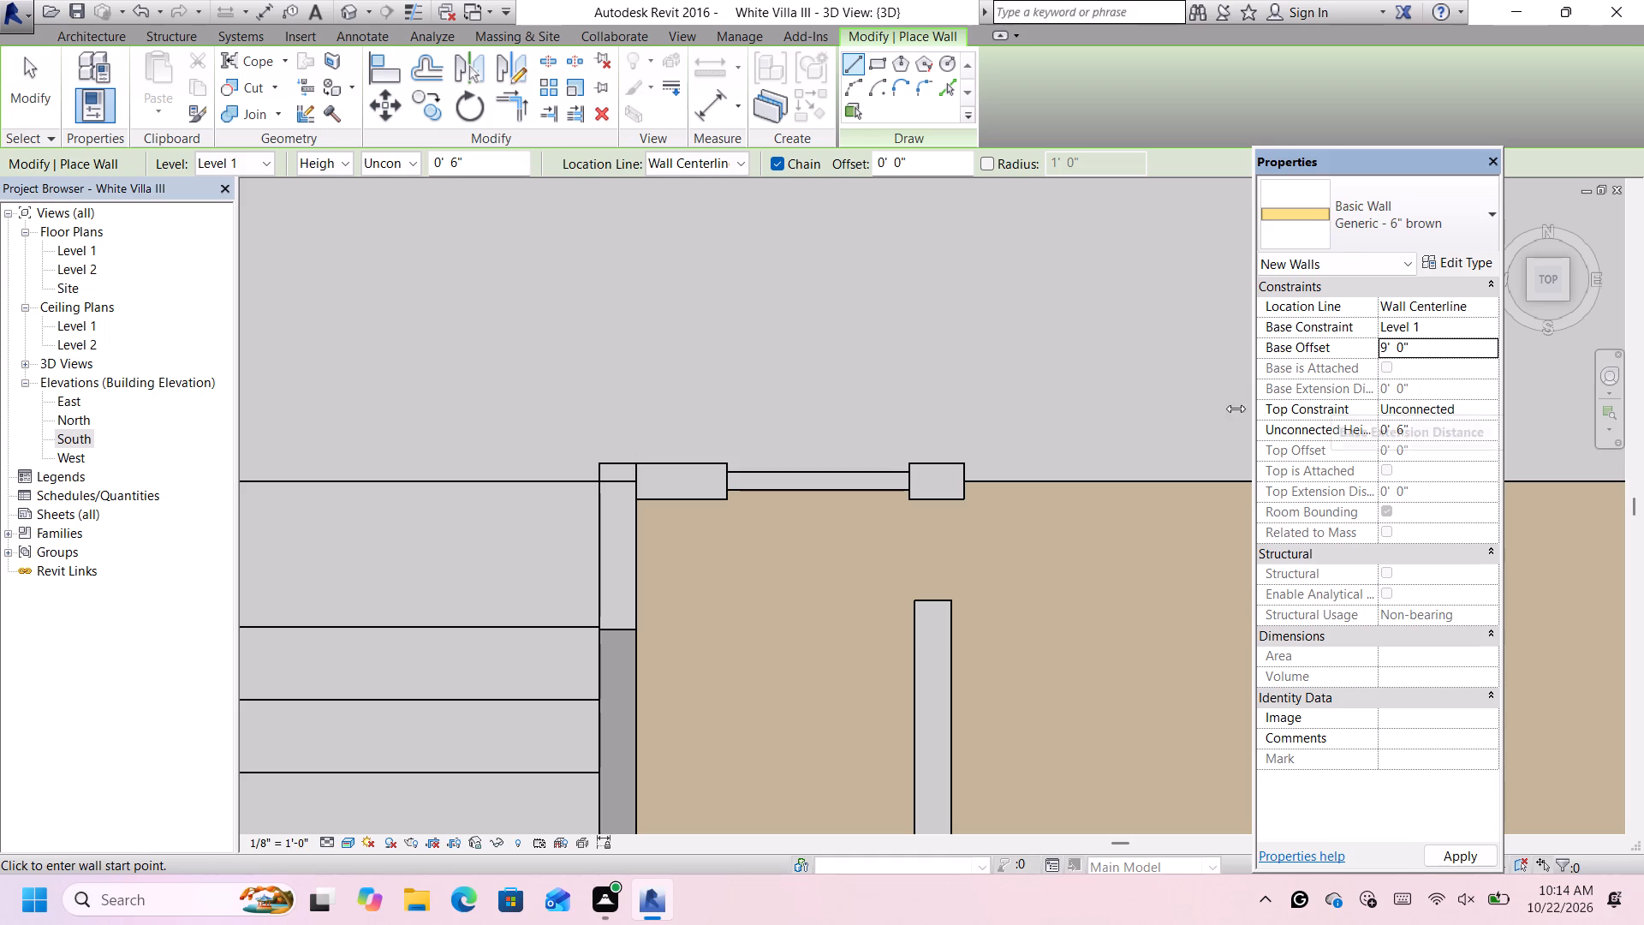
left_click(1447, 424)
key("BackSpace")
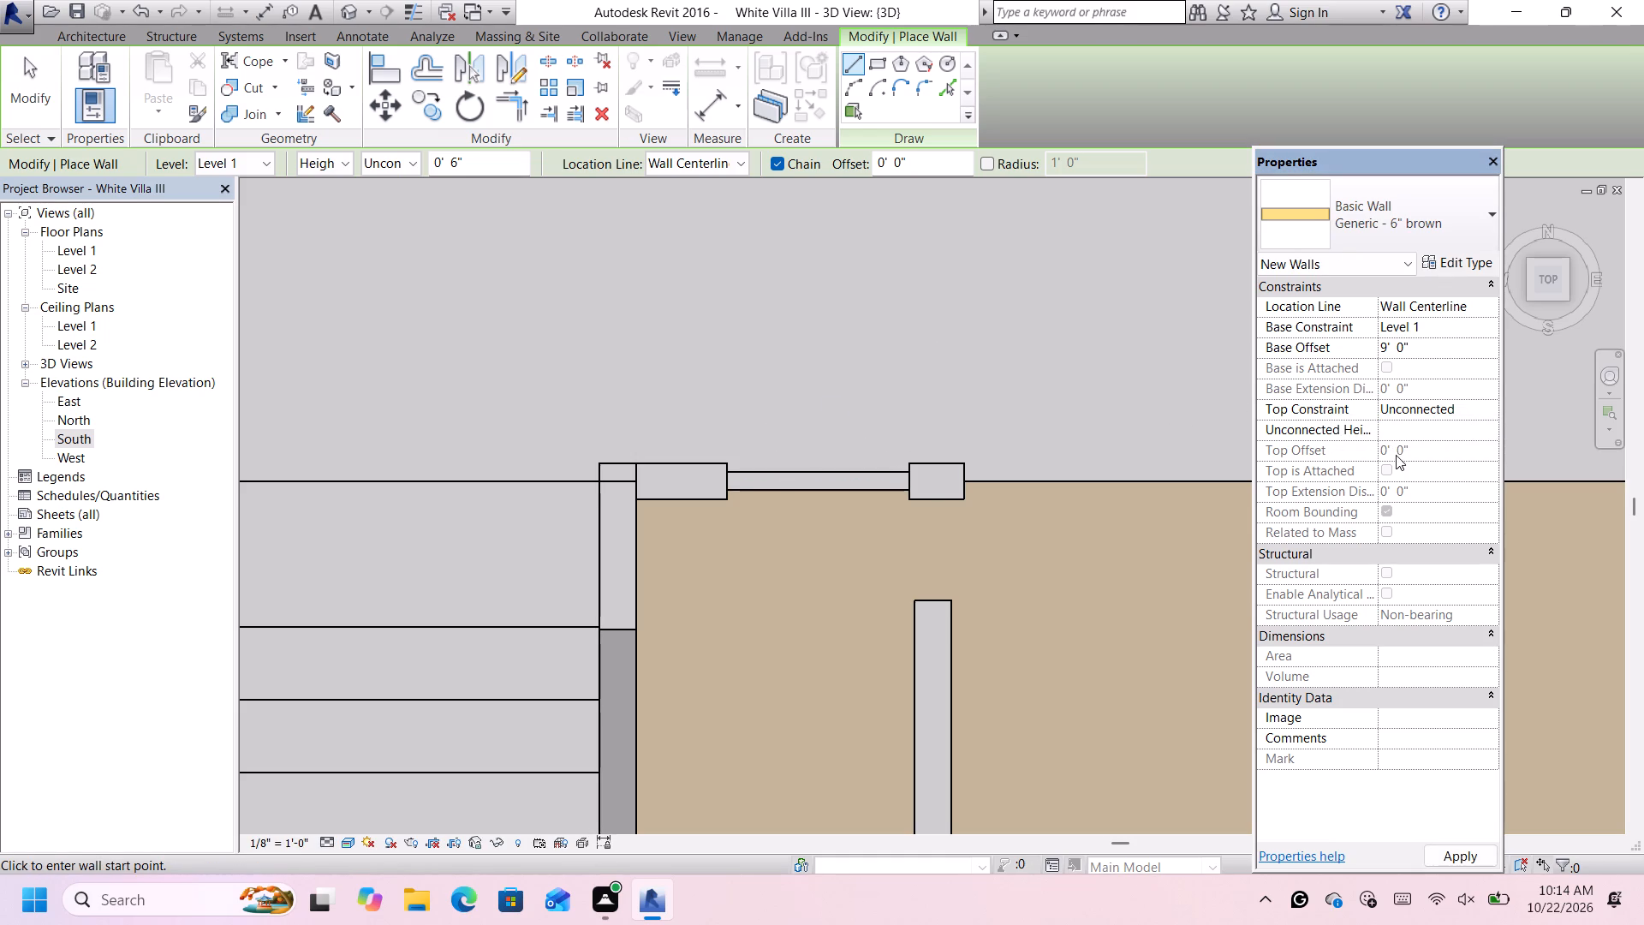
key("4")
key("apostrophe")
key("Return")
scroll(752, 486, "up", 3)
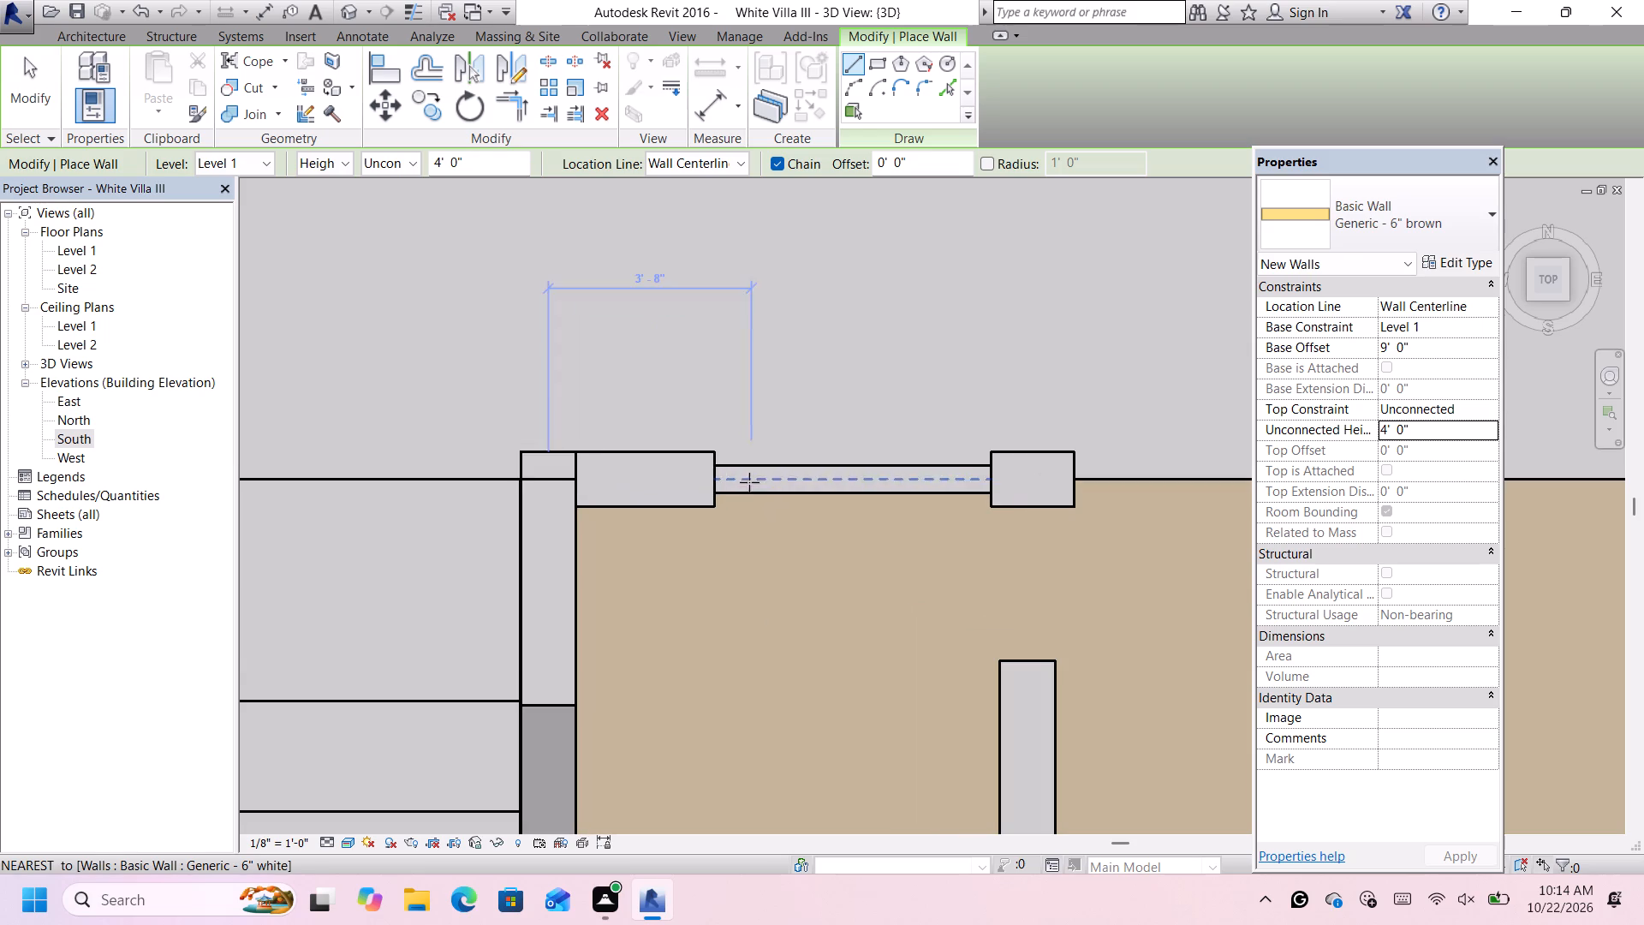
left_click(720, 477)
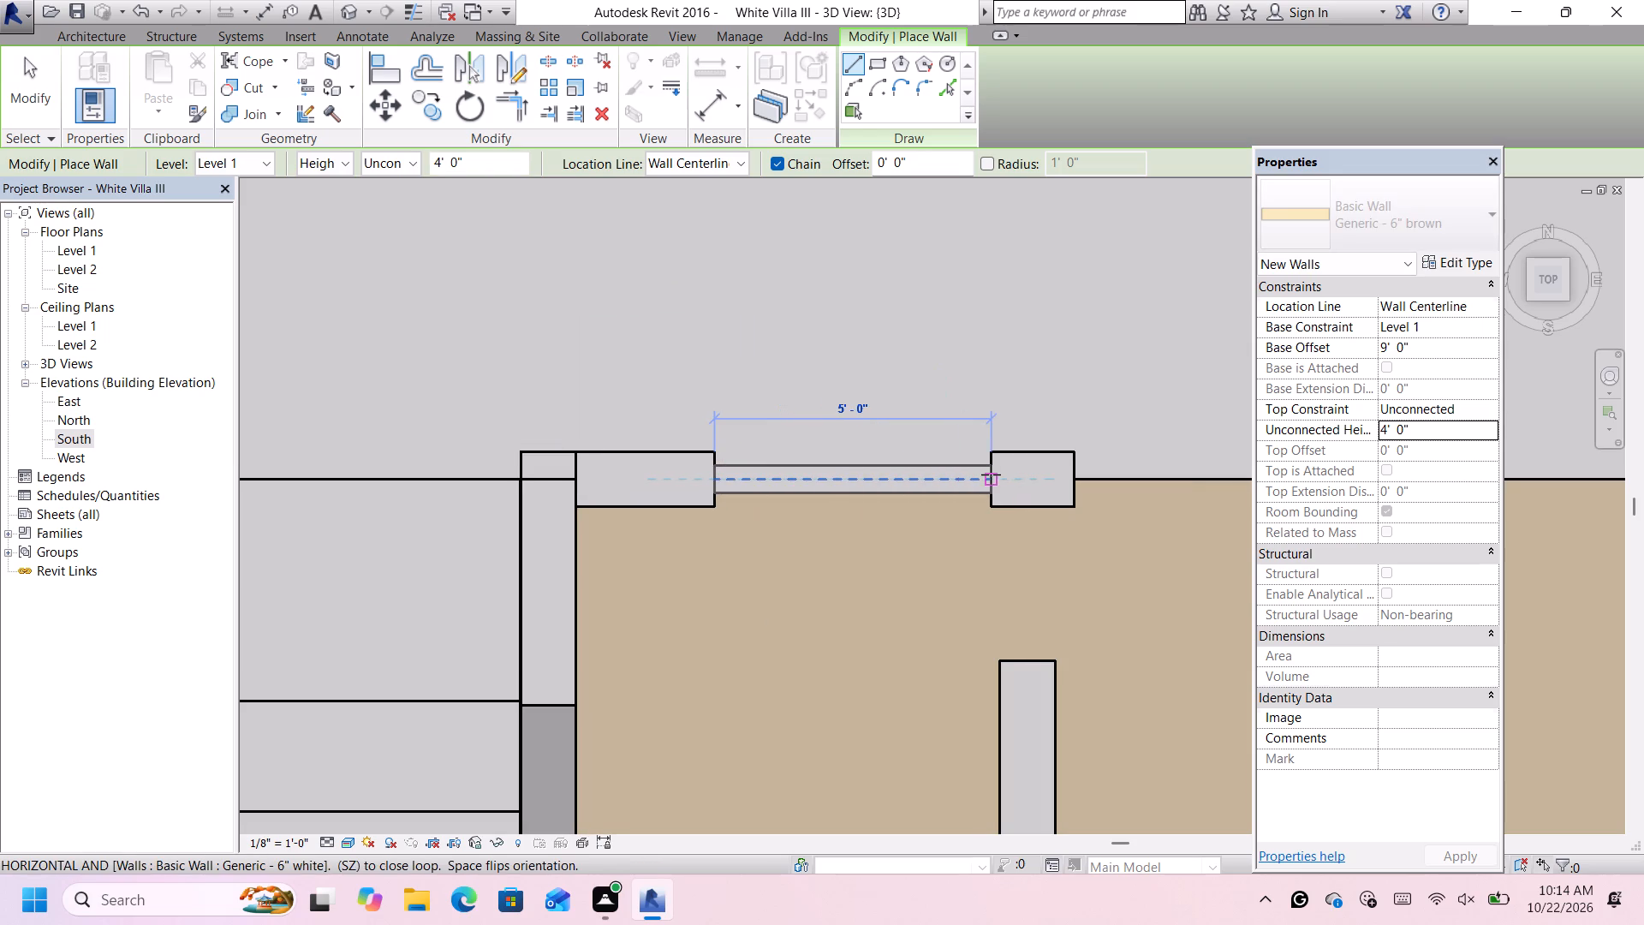
left_click(991, 474)
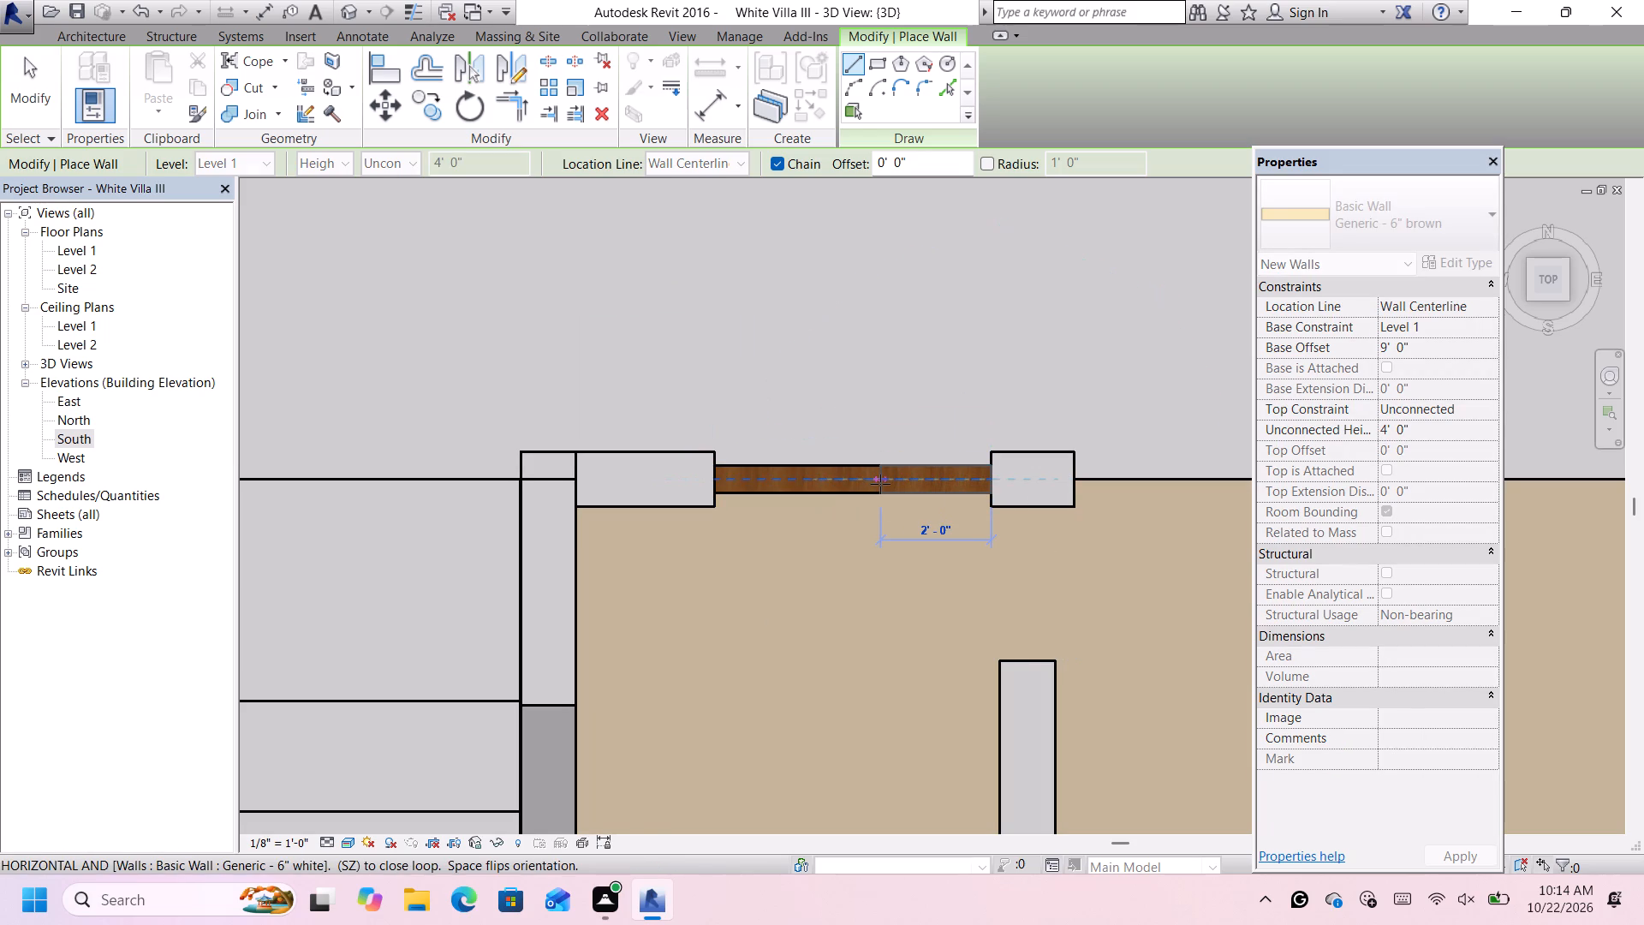
key("Escape")
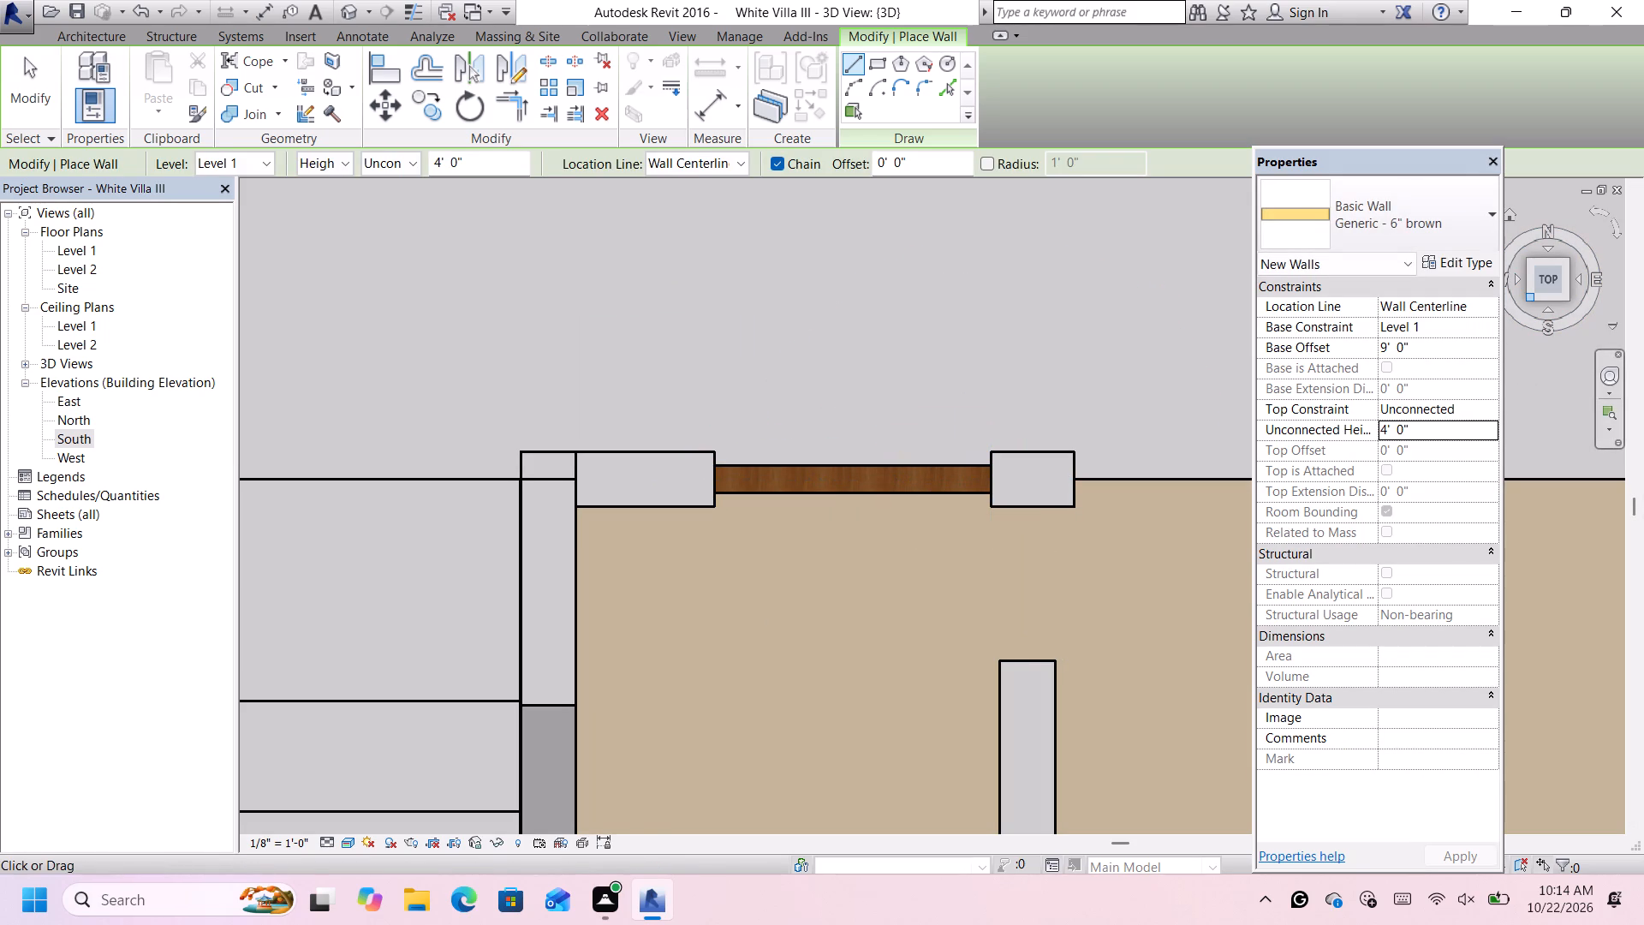
Set the unconnected height of the brown wall between the white walls to 3'.
left_click(1529, 295)
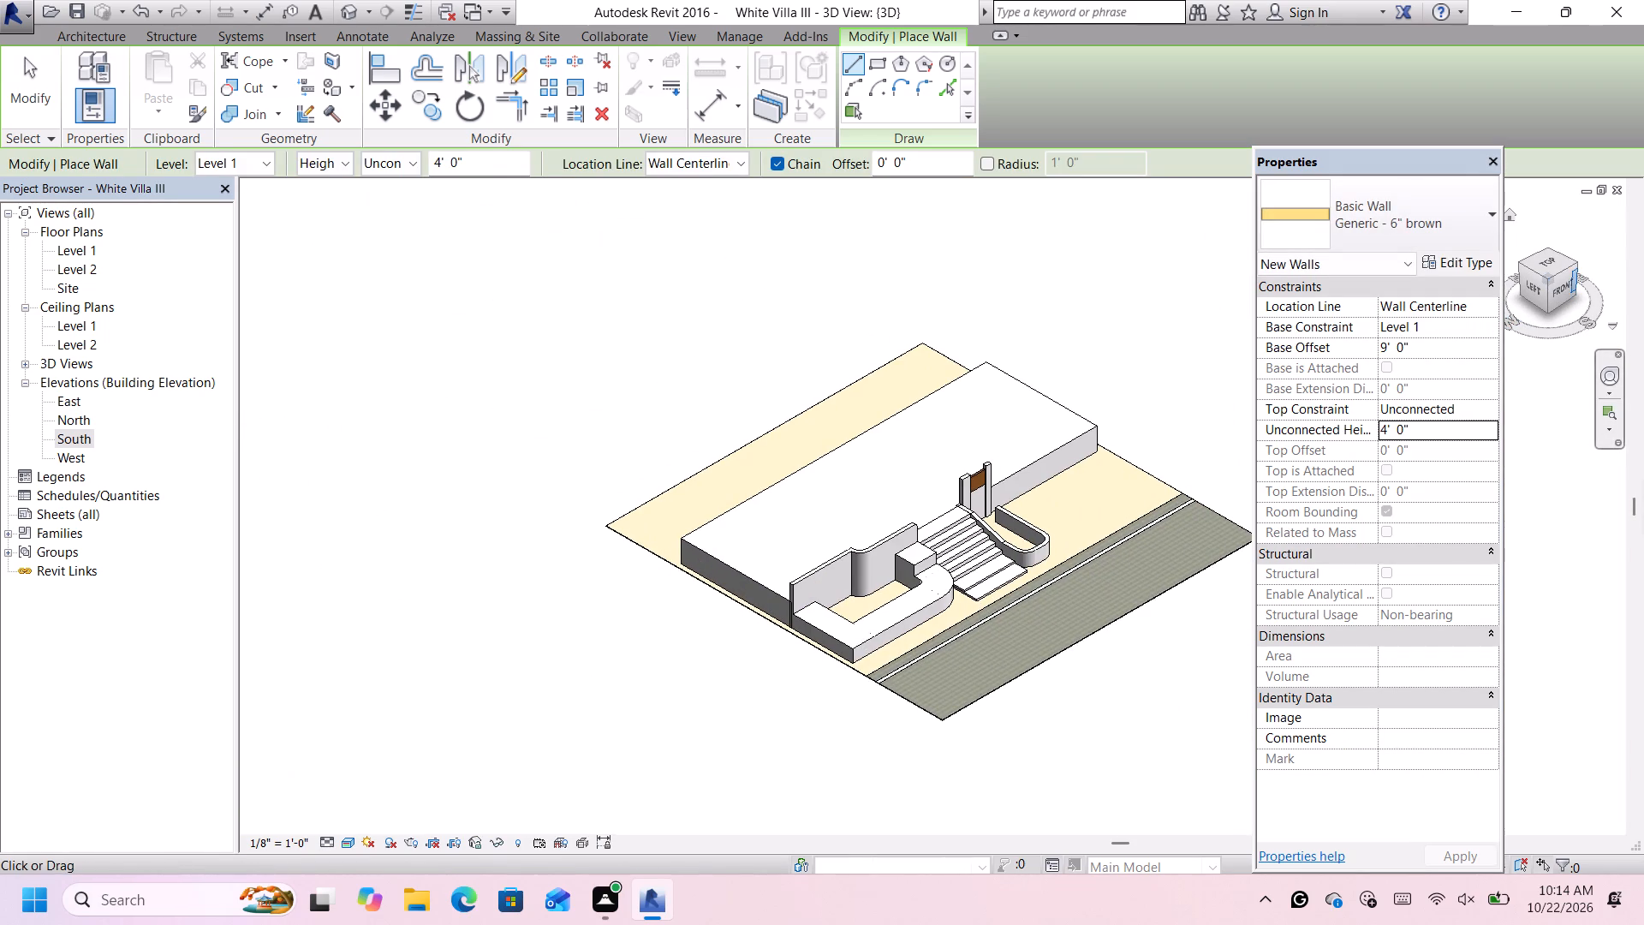
left_click(1562, 287)
scroll(1032, 473, "up", 6)
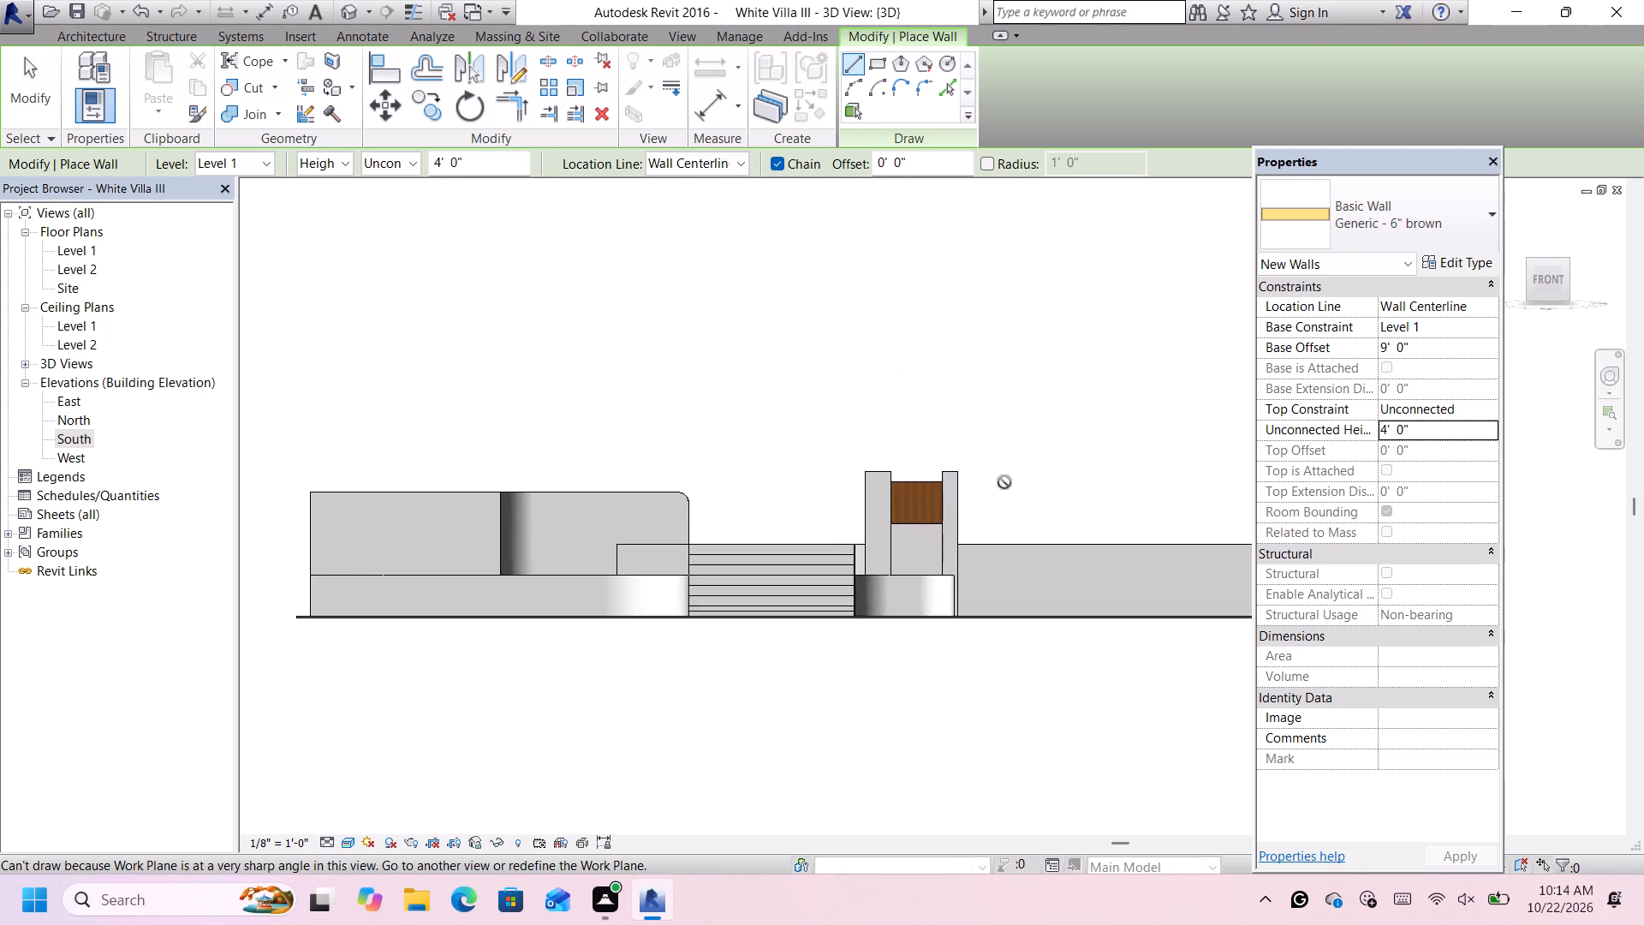
scroll(846, 519, "up", 12)
scroll(1165, 479, "up", 1)
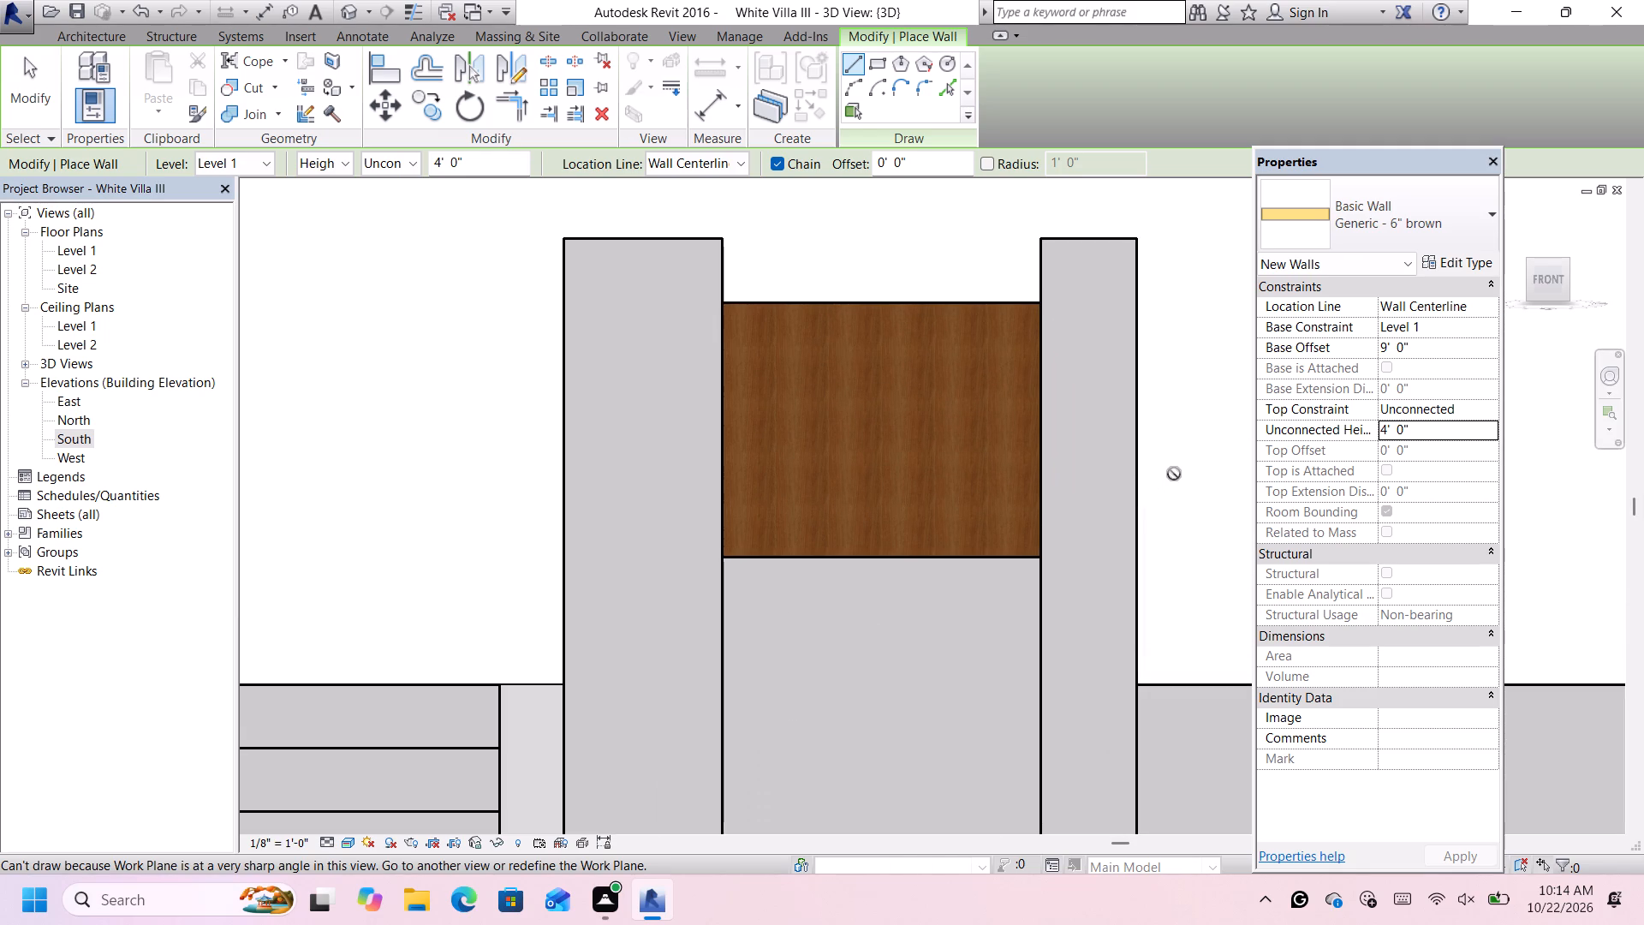
key("space")
key("Escape")
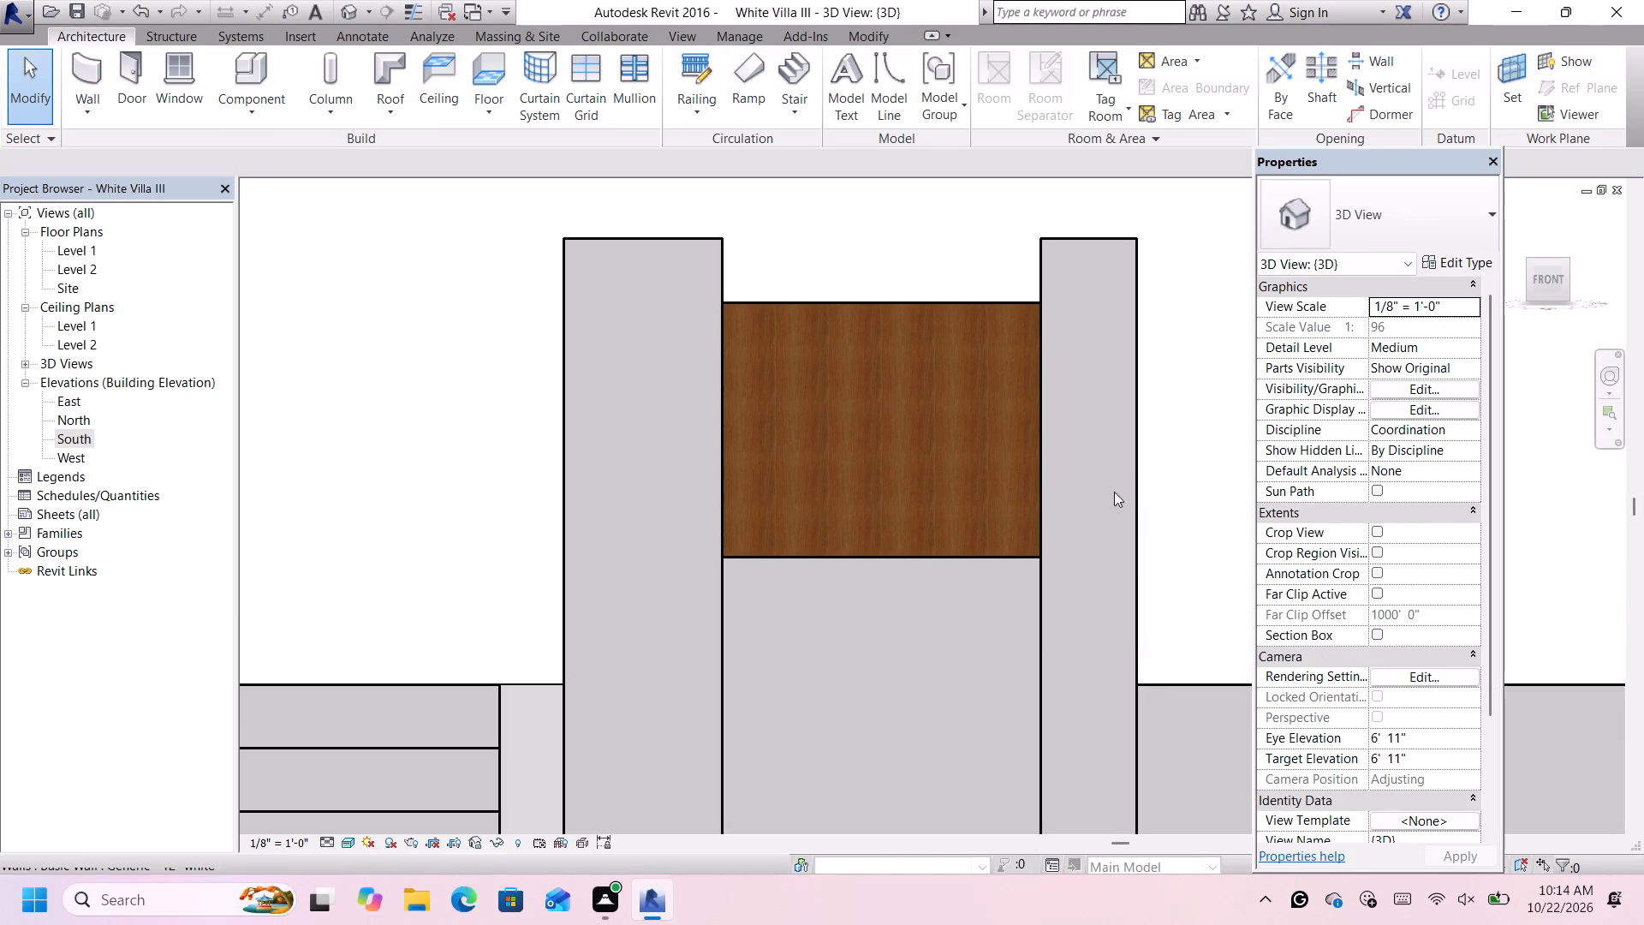
scroll(1005, 472, "down", 3)
scroll(998, 377, "up", 3)
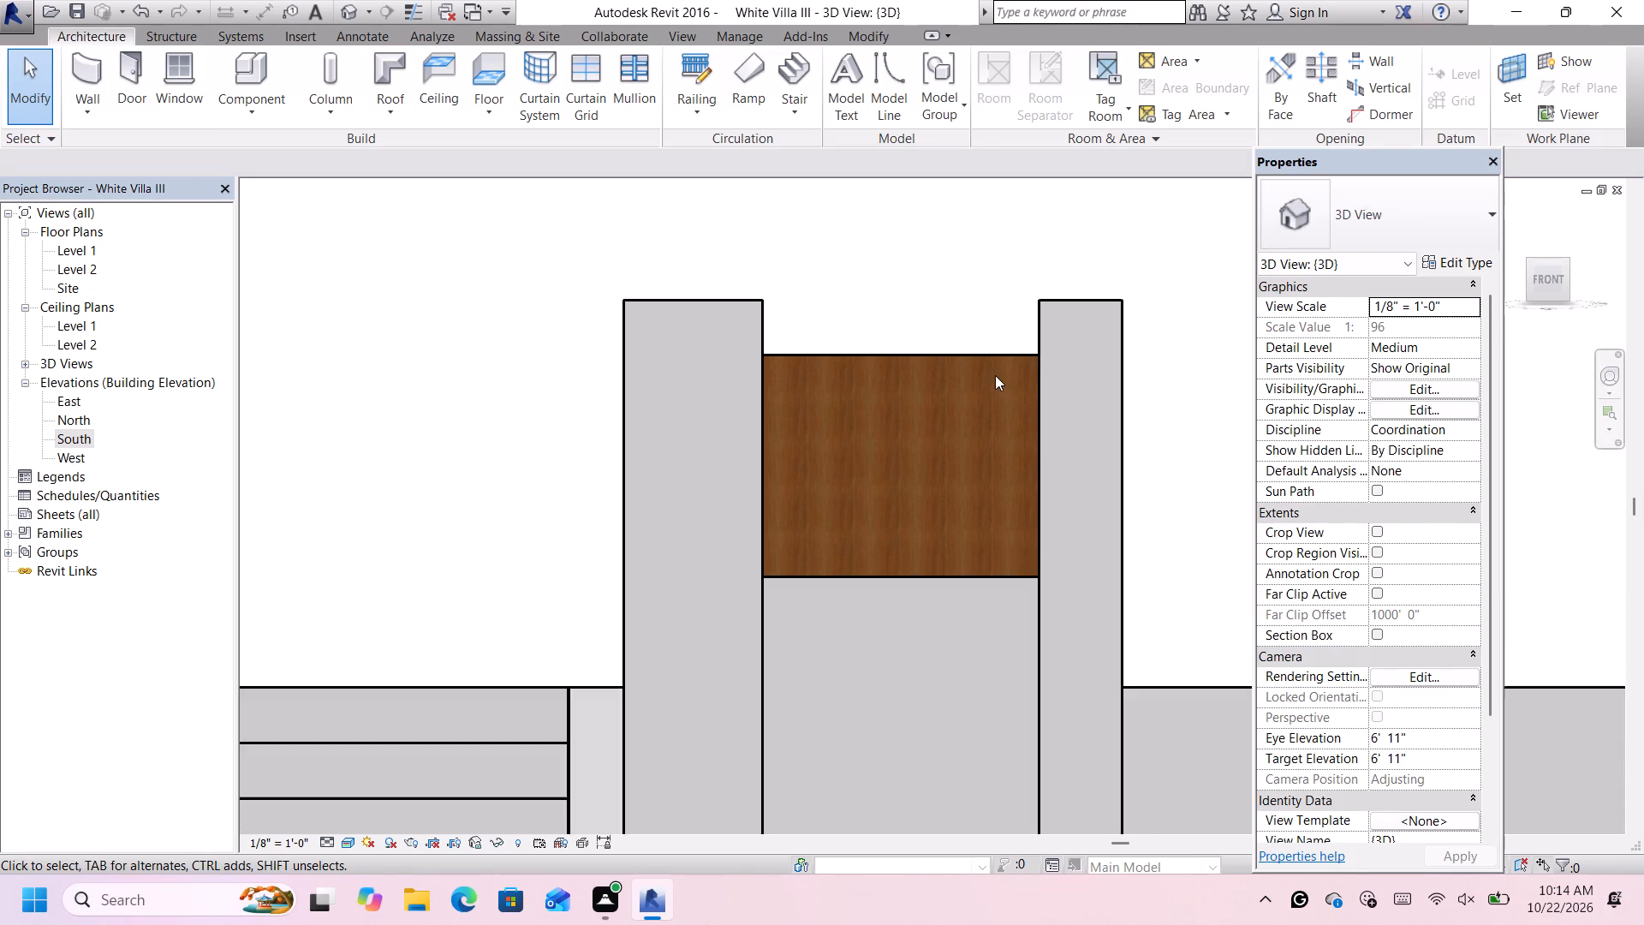
left_click(983, 355)
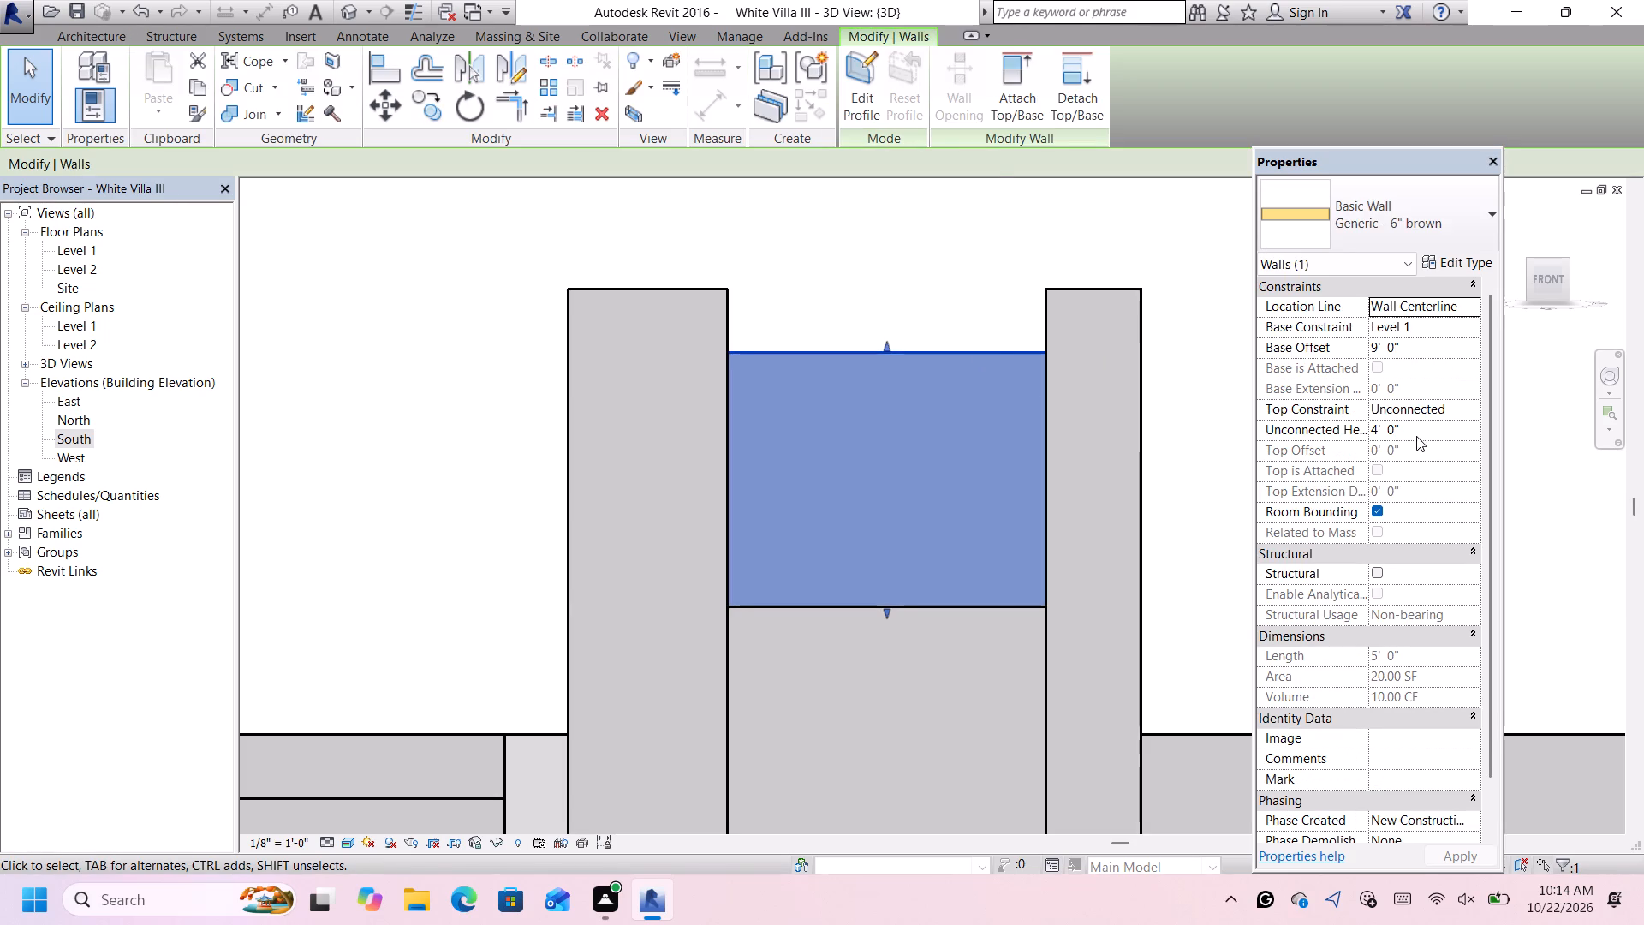
left_click(1421, 431)
key("BackSpace")
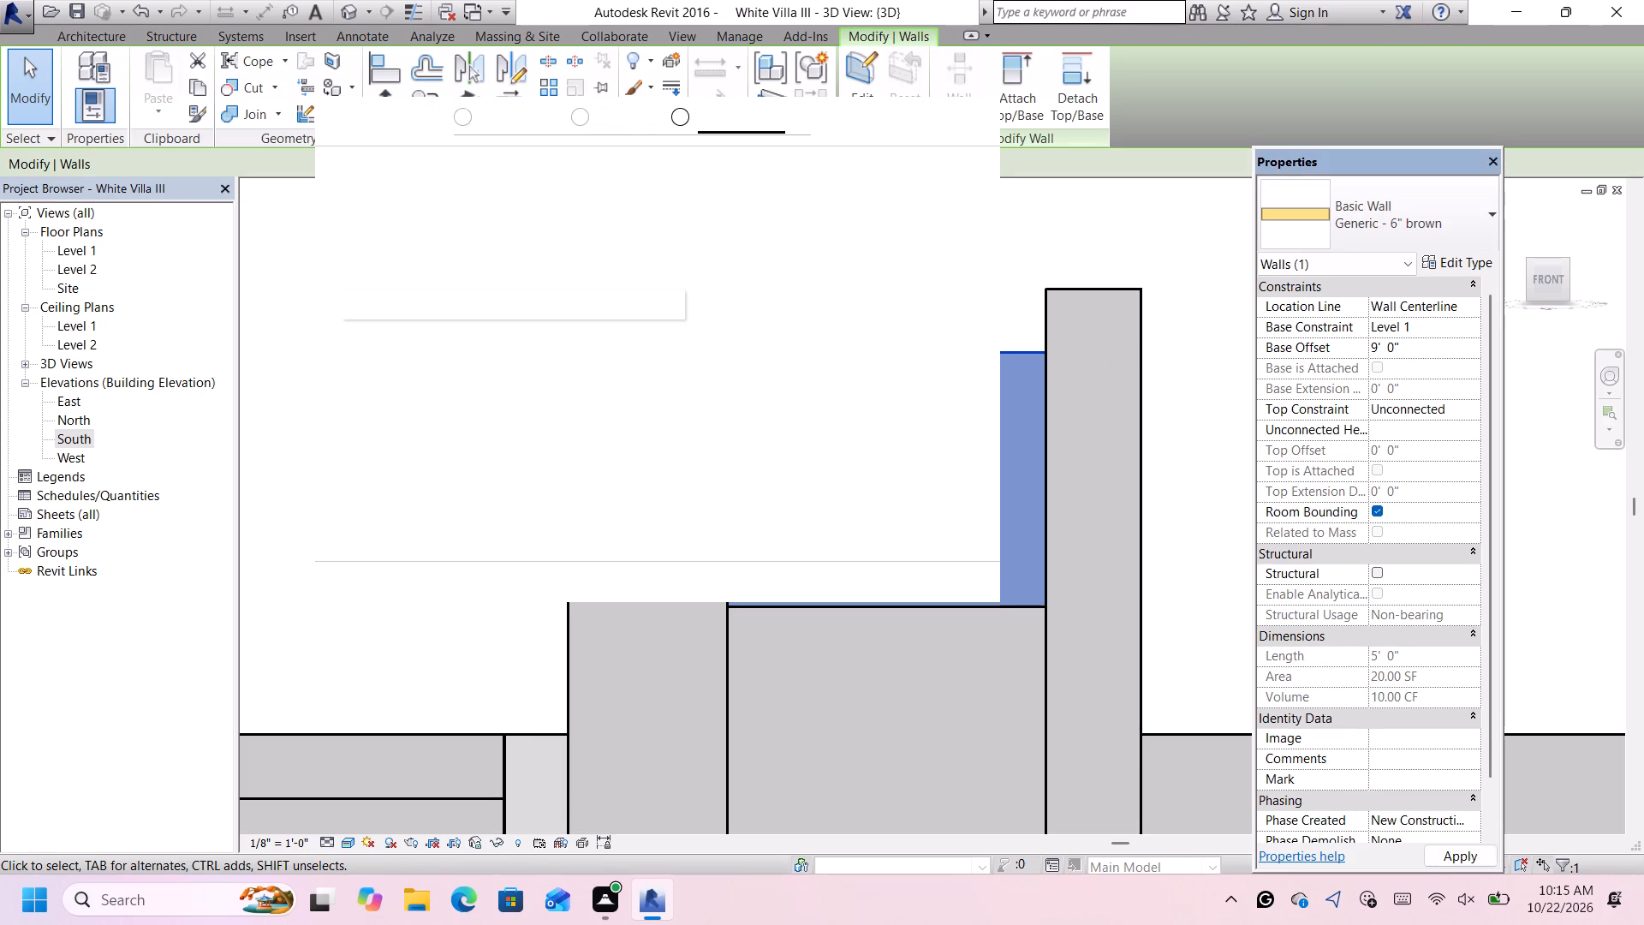
type("3'")
key("Return")
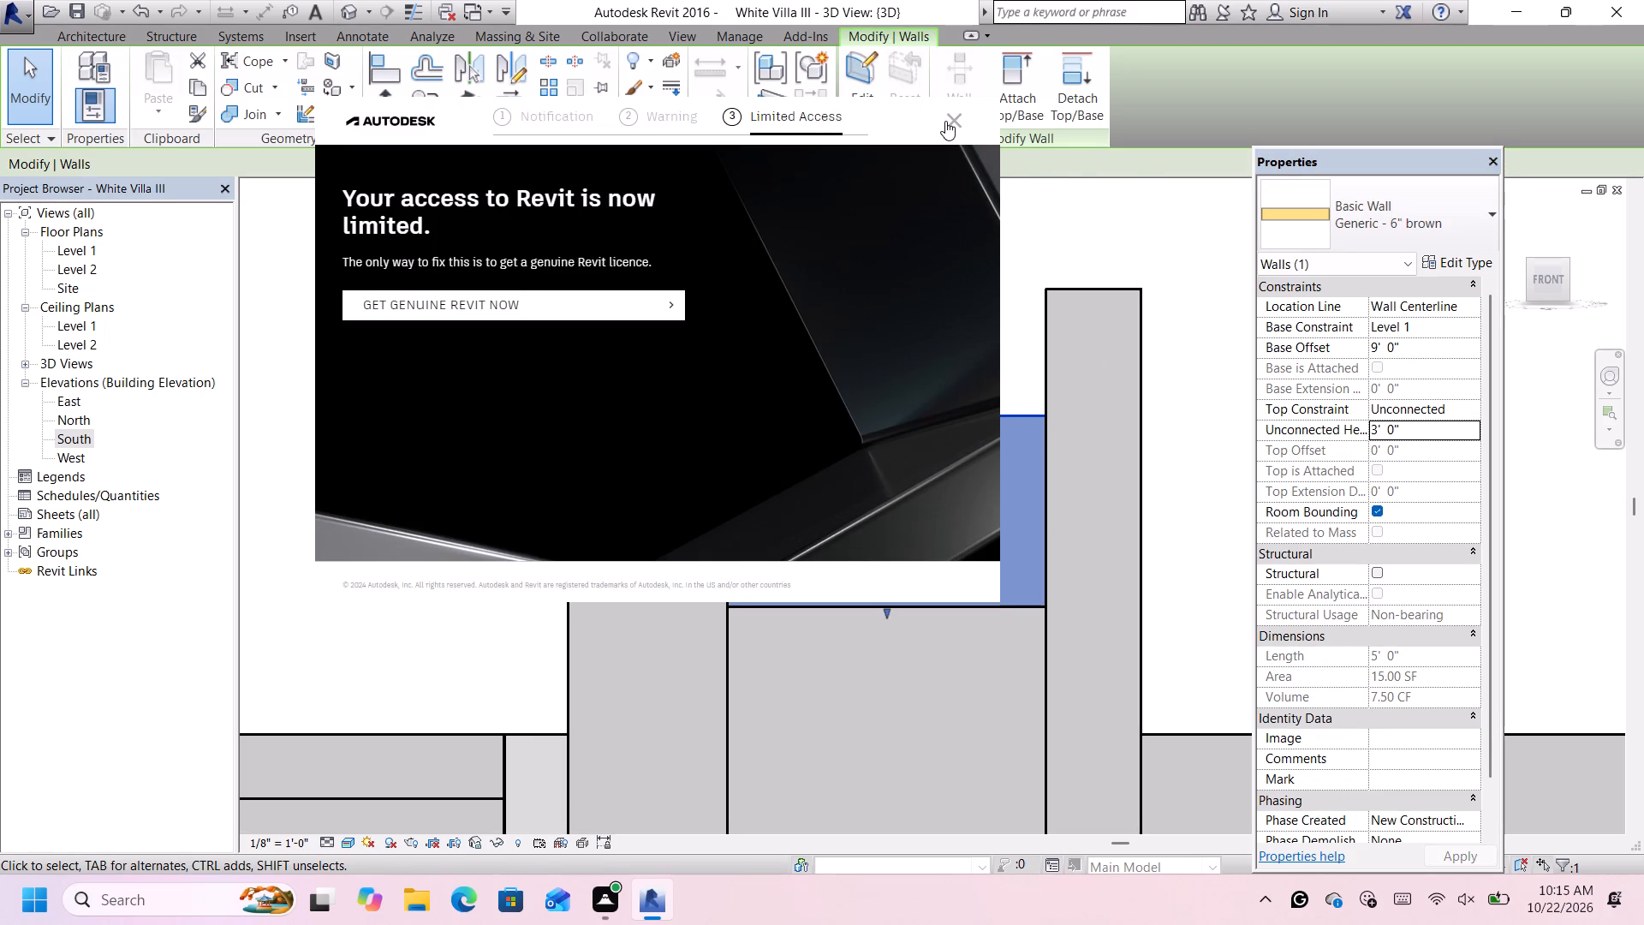
left_click(945, 117)
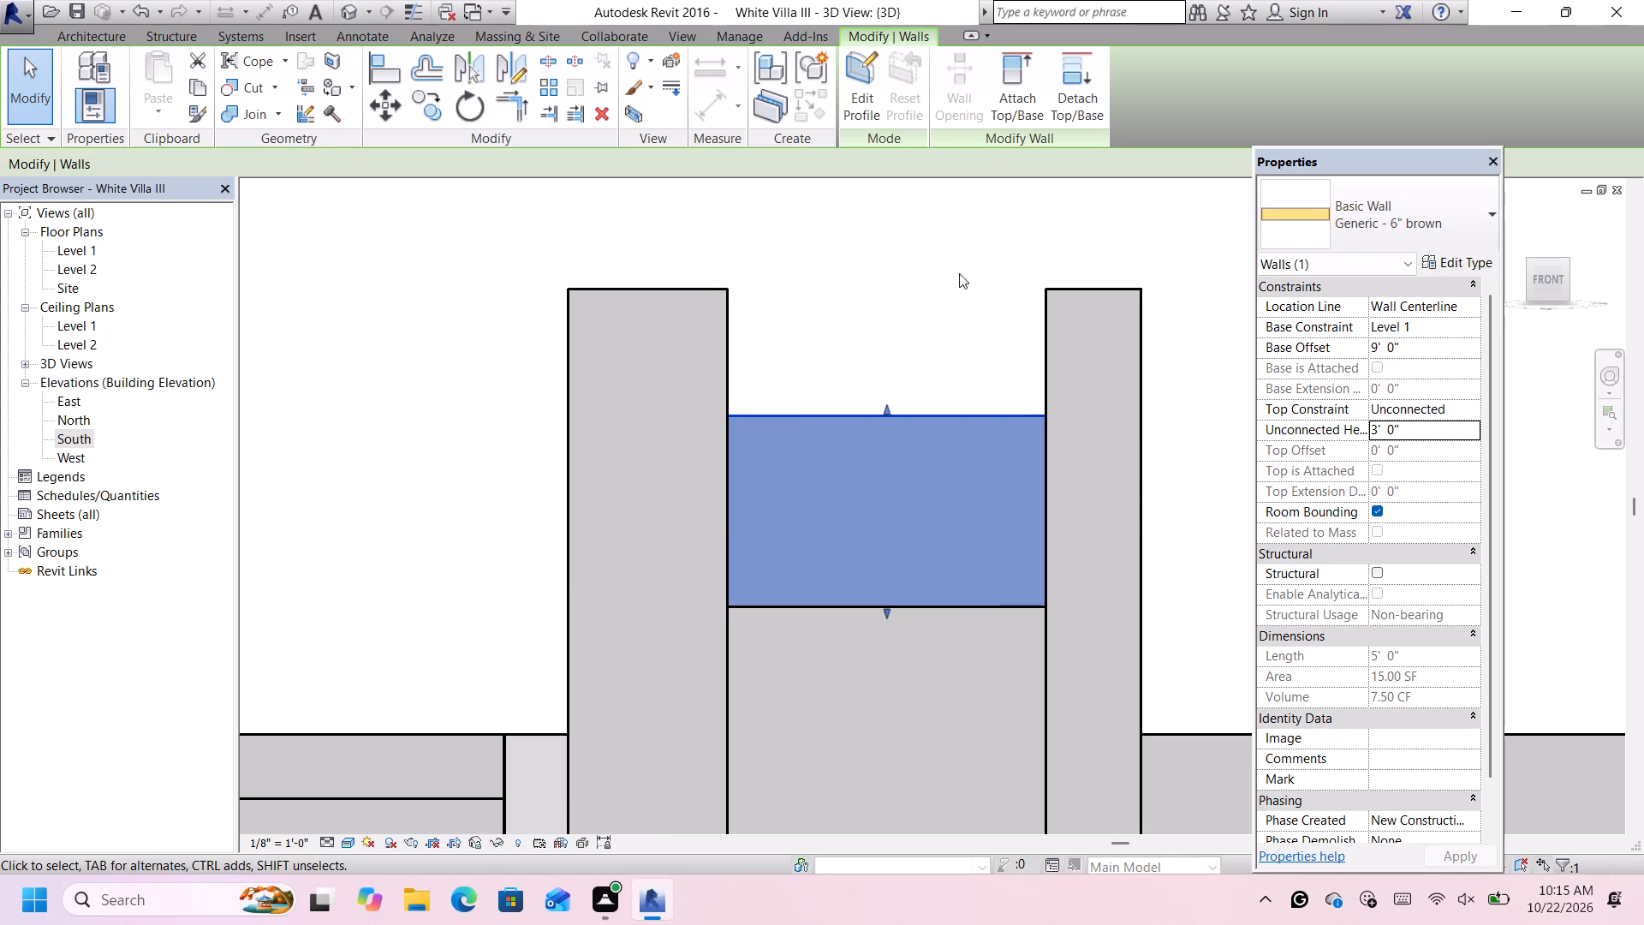
scroll(1017, 405, "down", 2)
scroll(1186, 343, "up", 2)
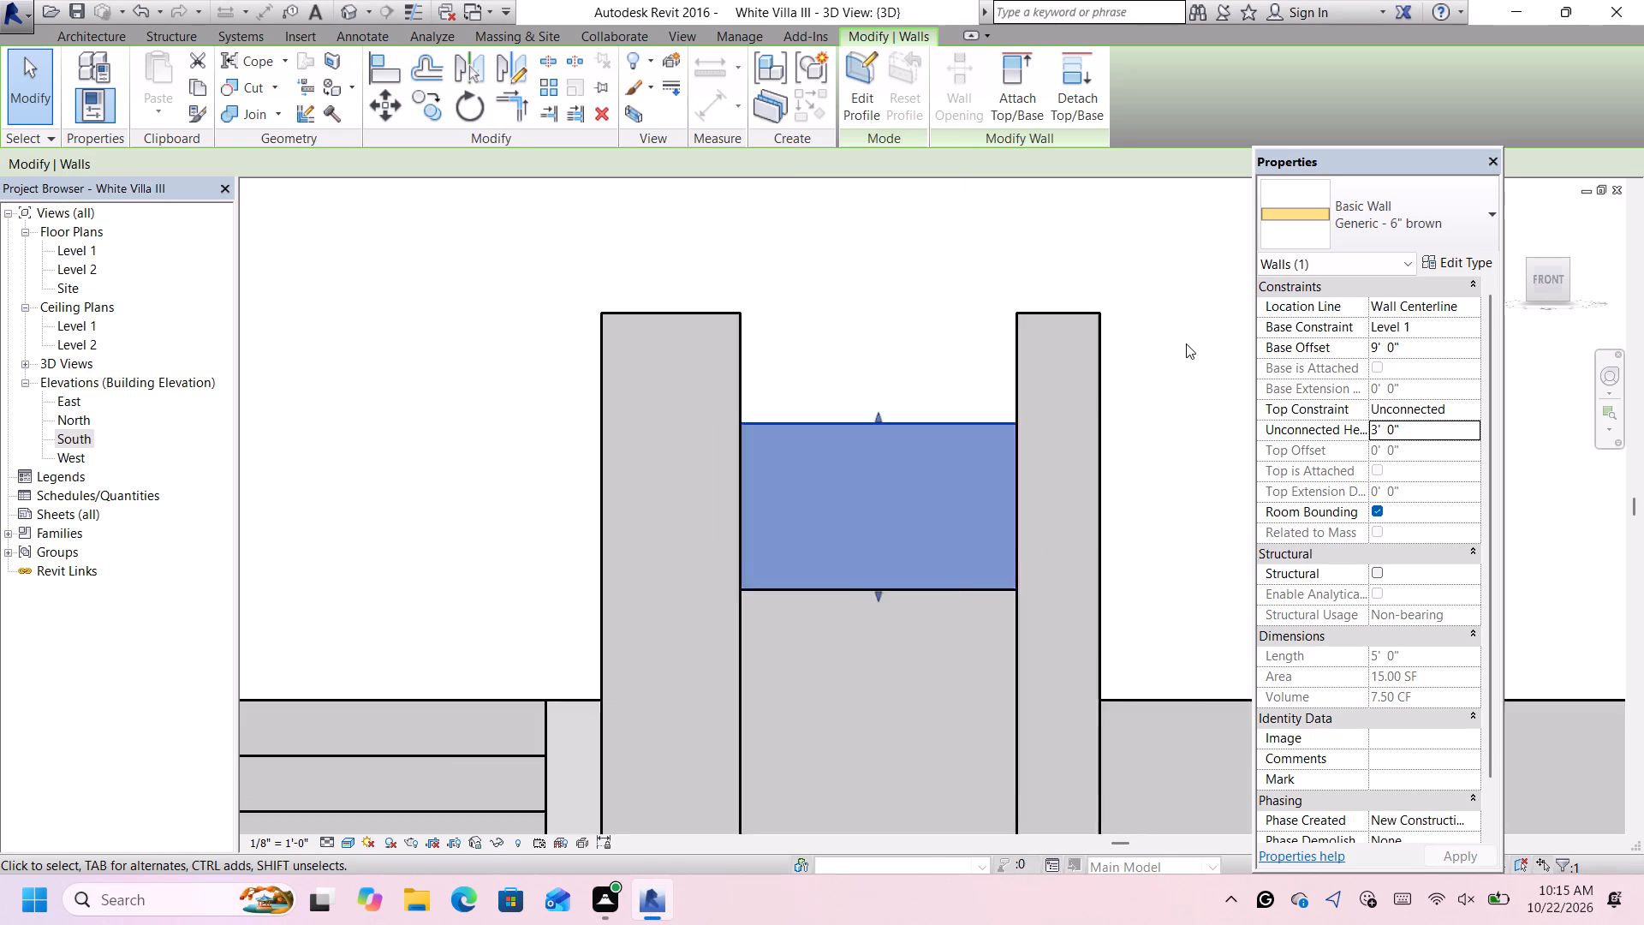
left_click(1176, 355)
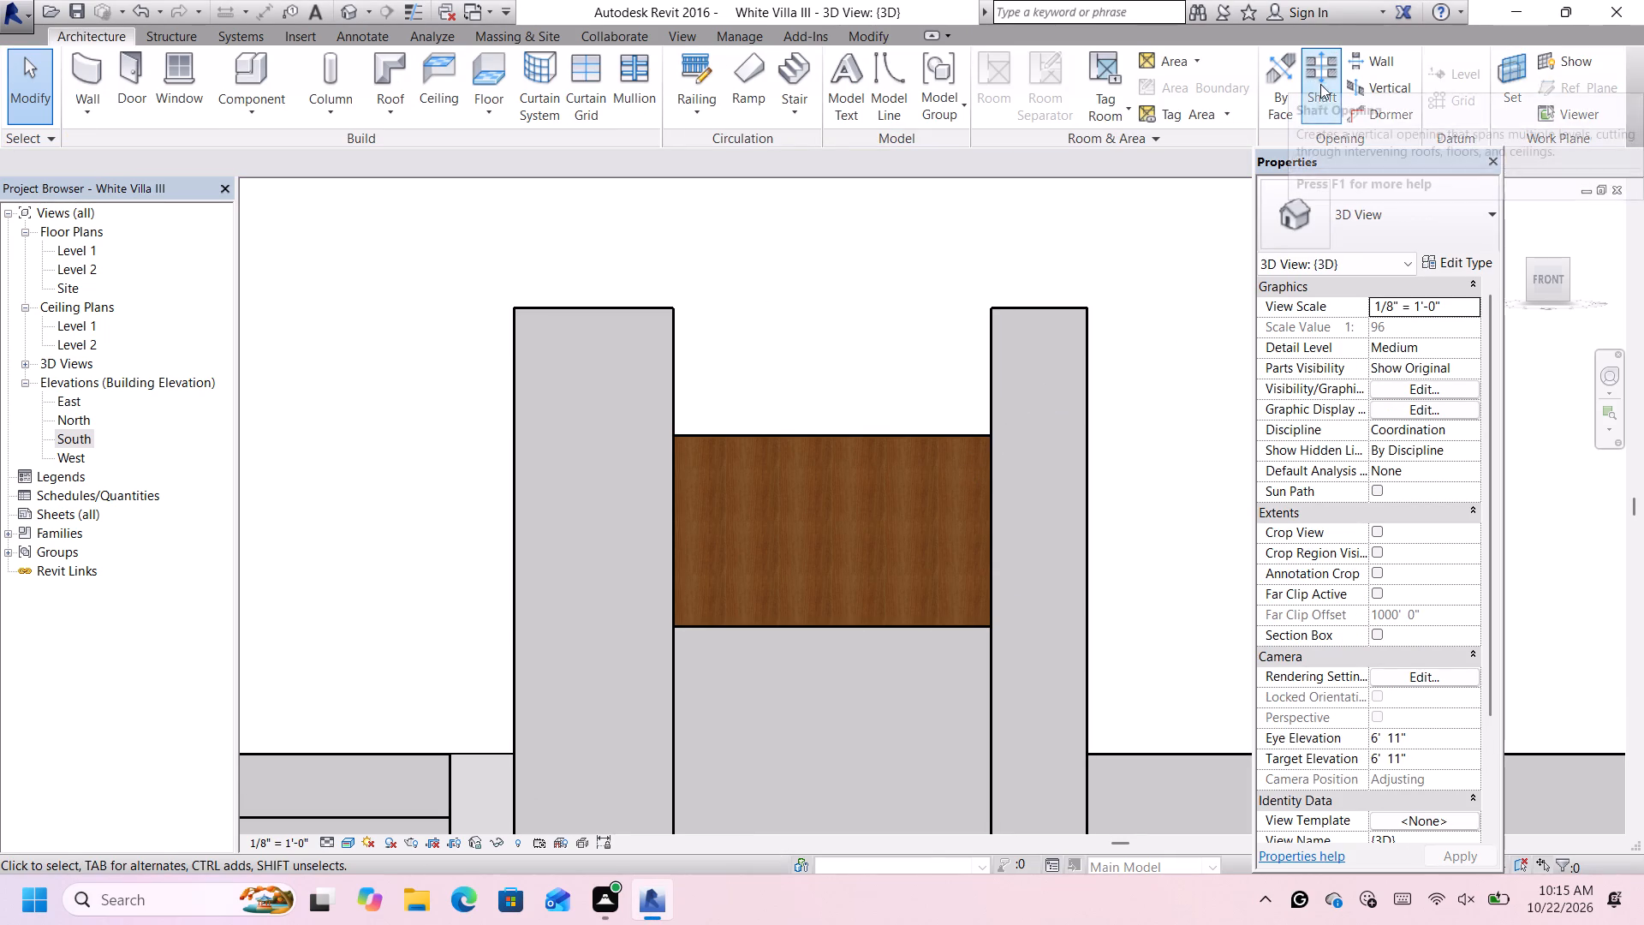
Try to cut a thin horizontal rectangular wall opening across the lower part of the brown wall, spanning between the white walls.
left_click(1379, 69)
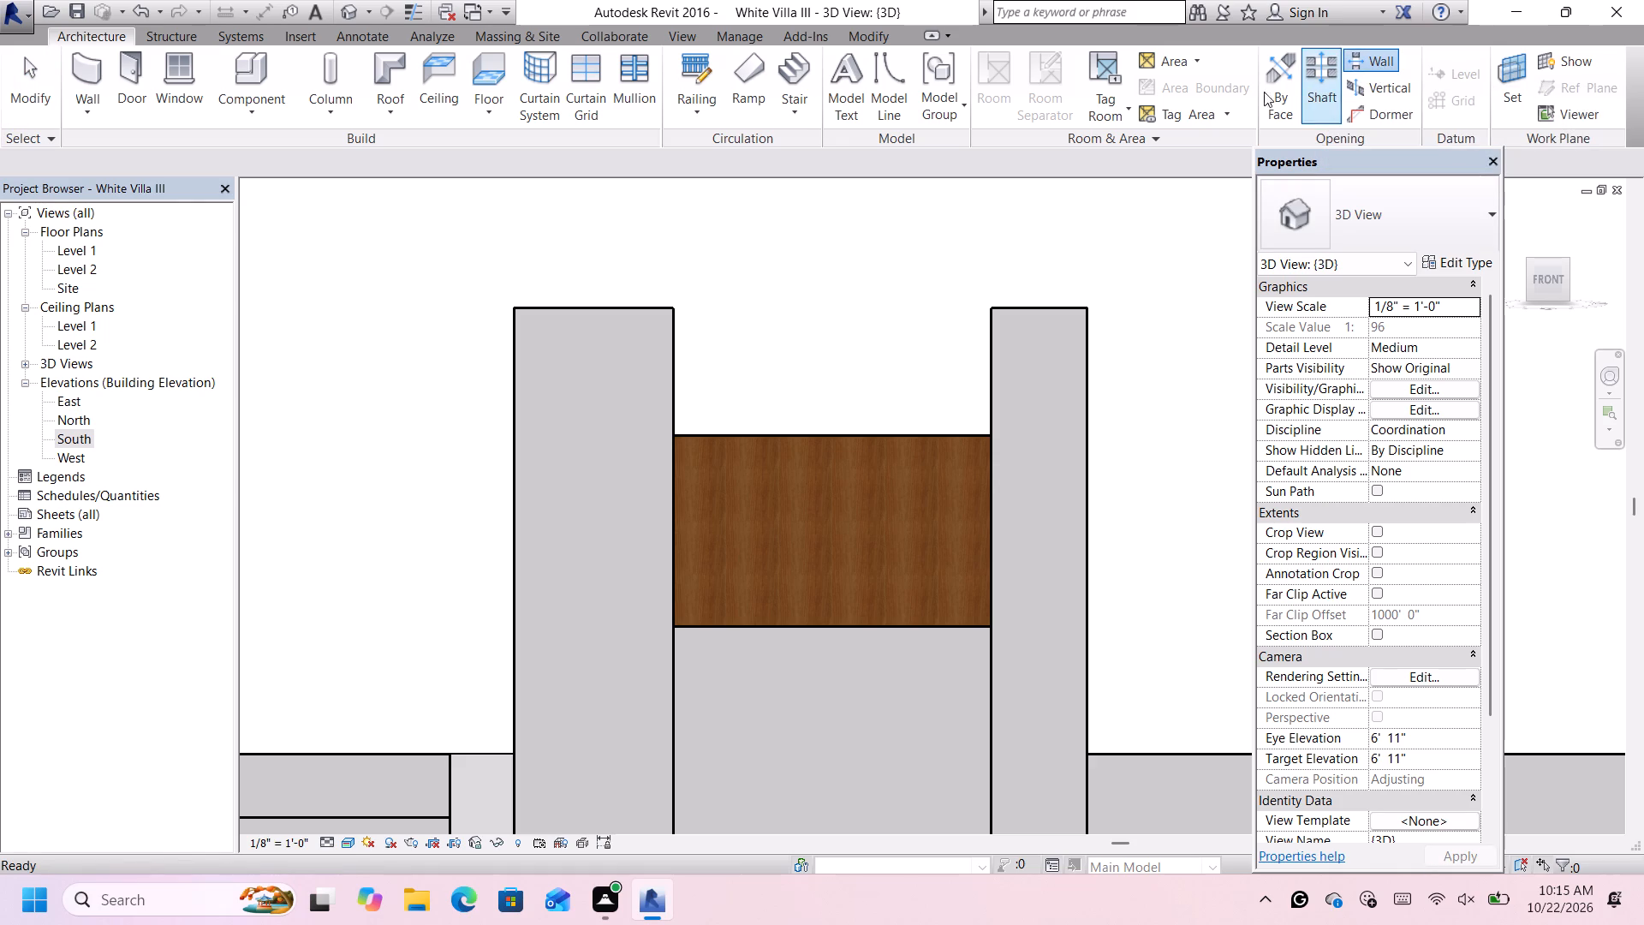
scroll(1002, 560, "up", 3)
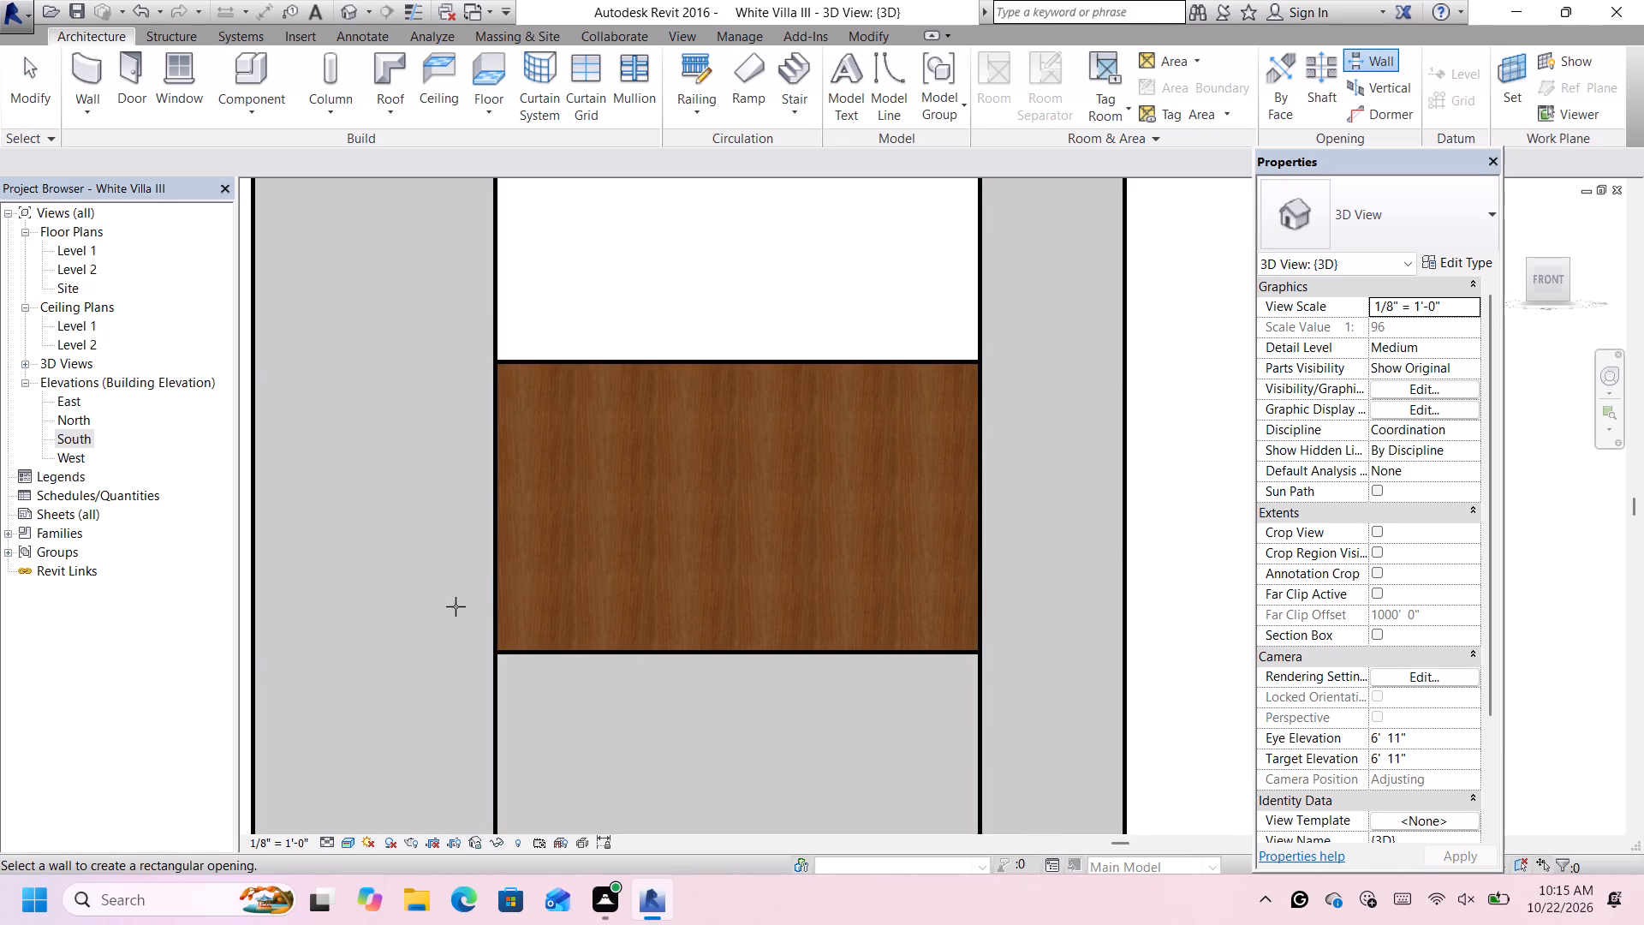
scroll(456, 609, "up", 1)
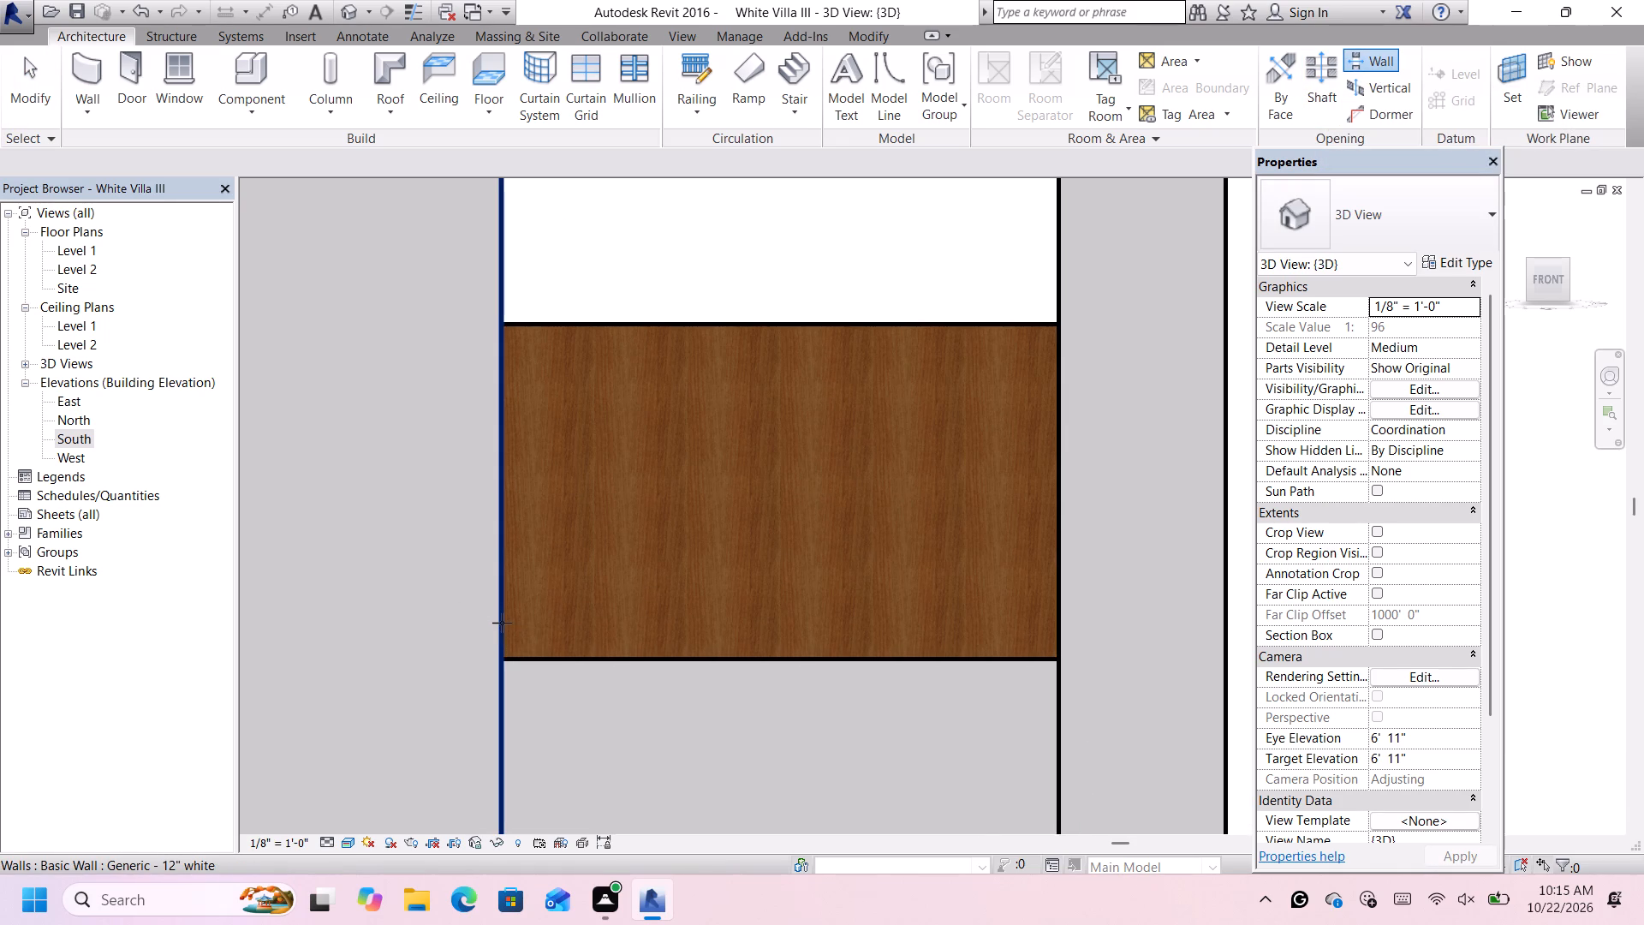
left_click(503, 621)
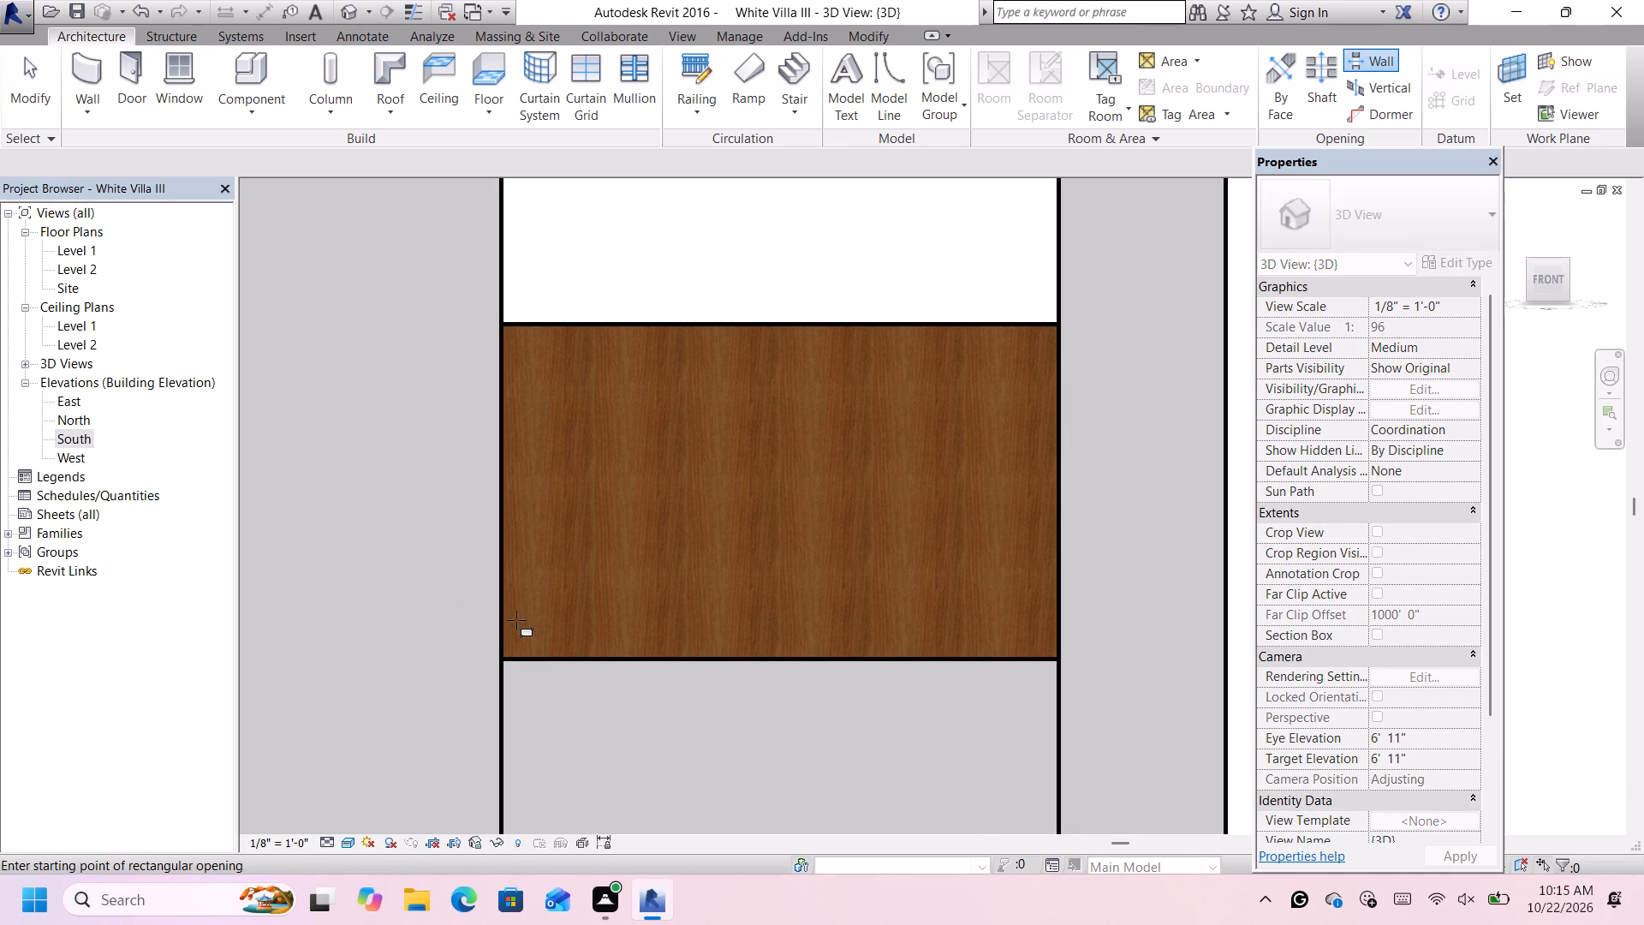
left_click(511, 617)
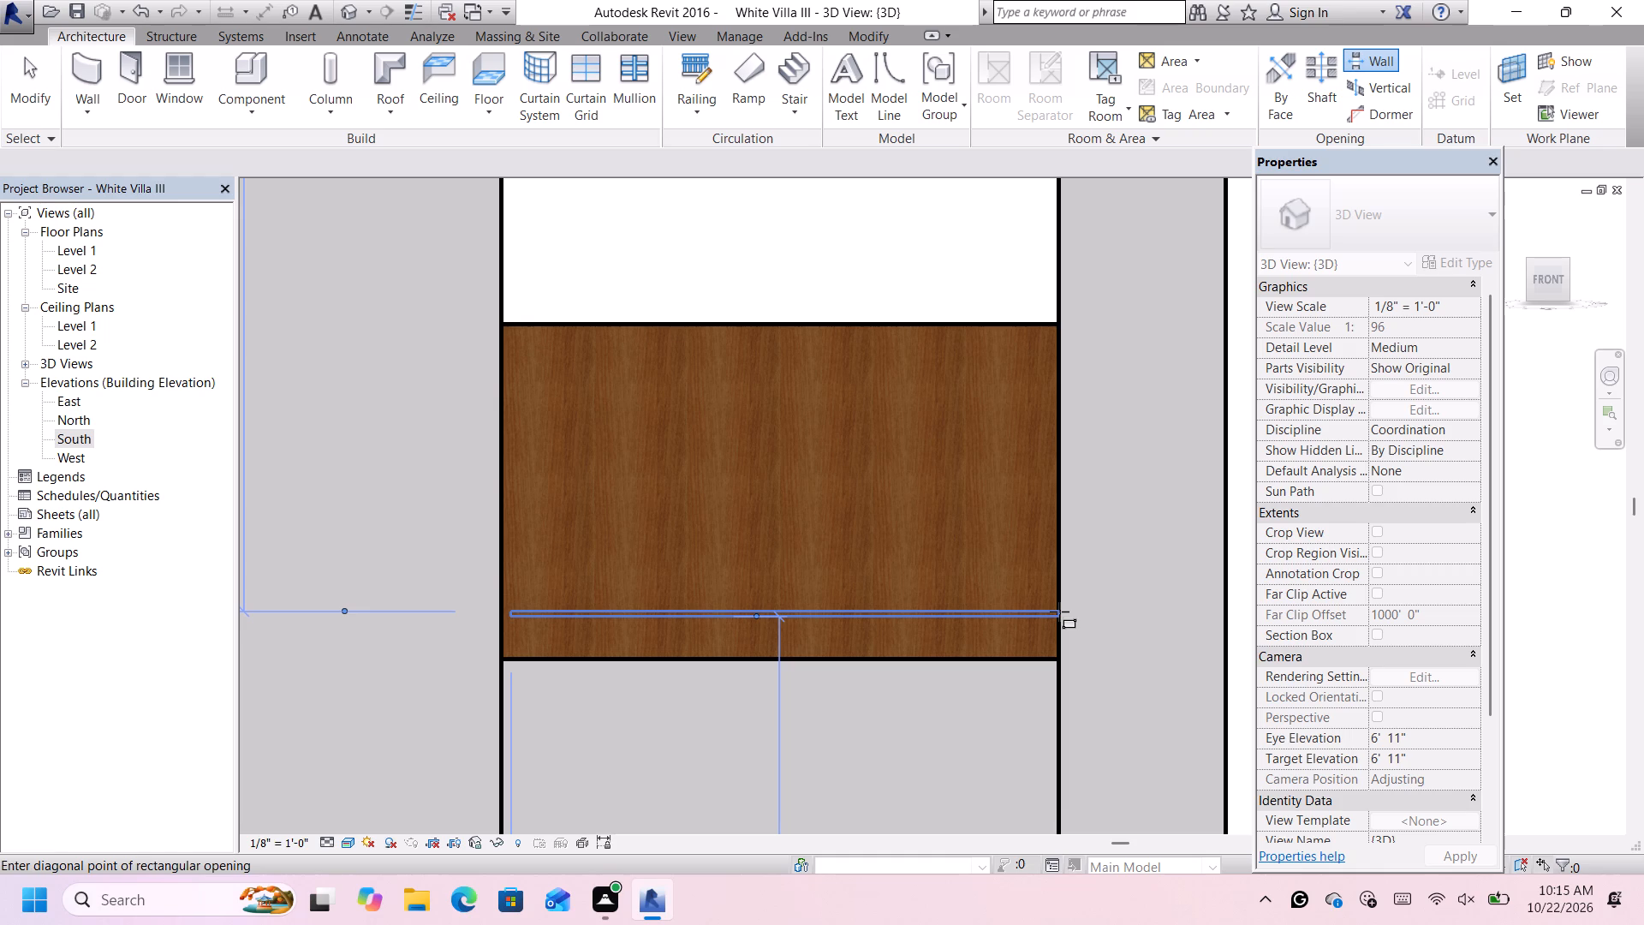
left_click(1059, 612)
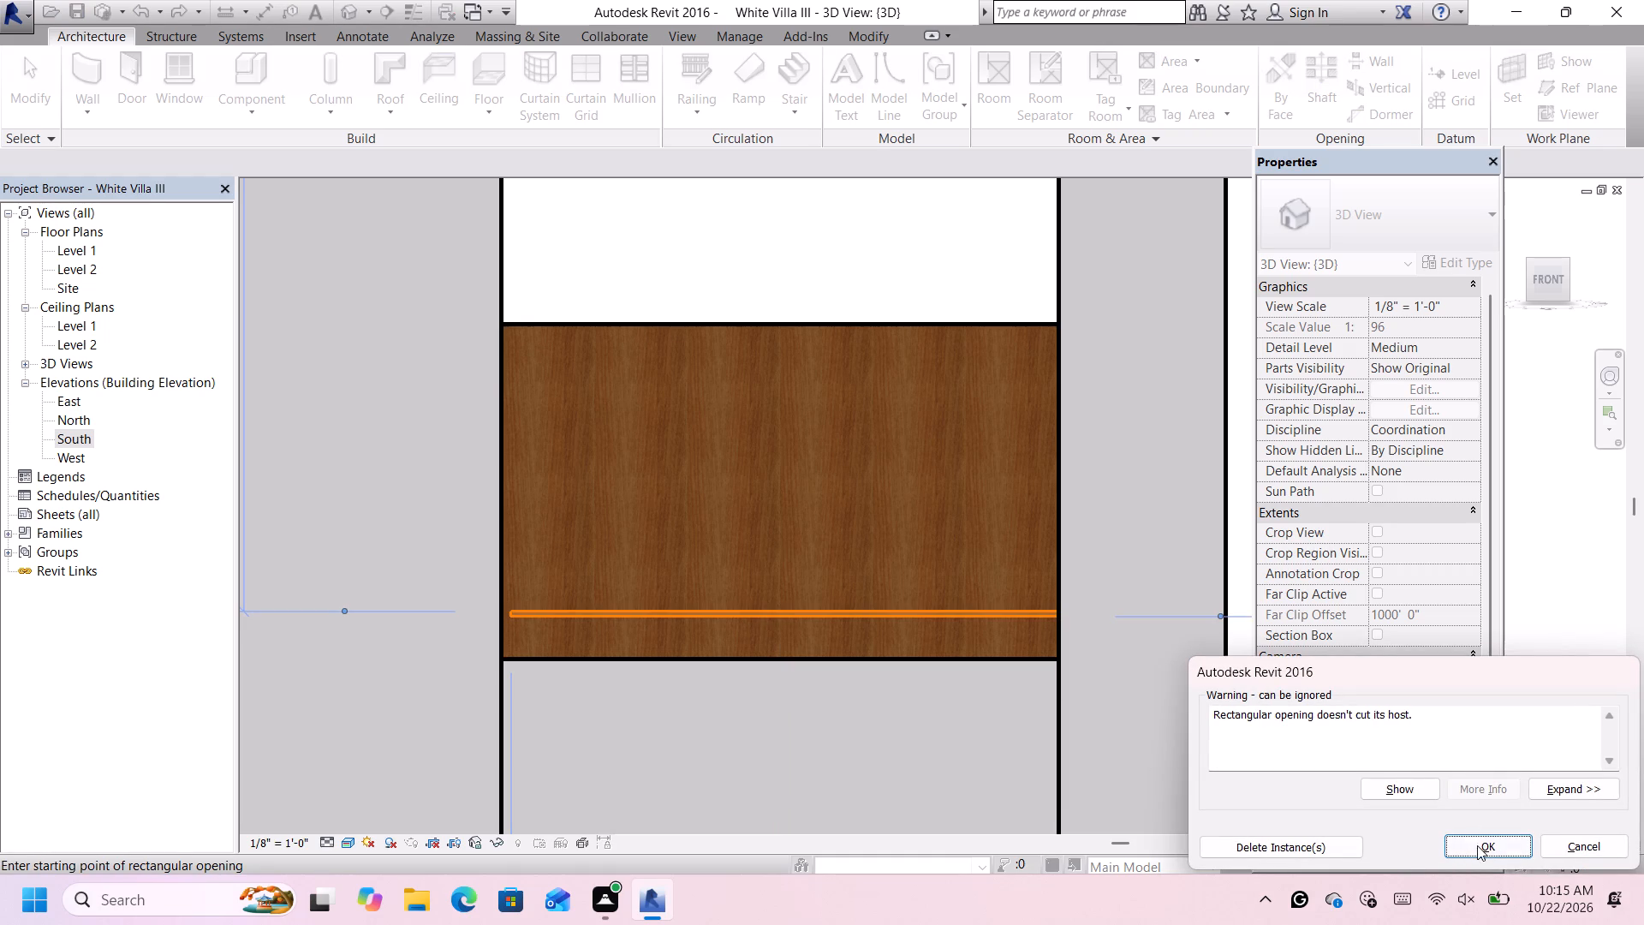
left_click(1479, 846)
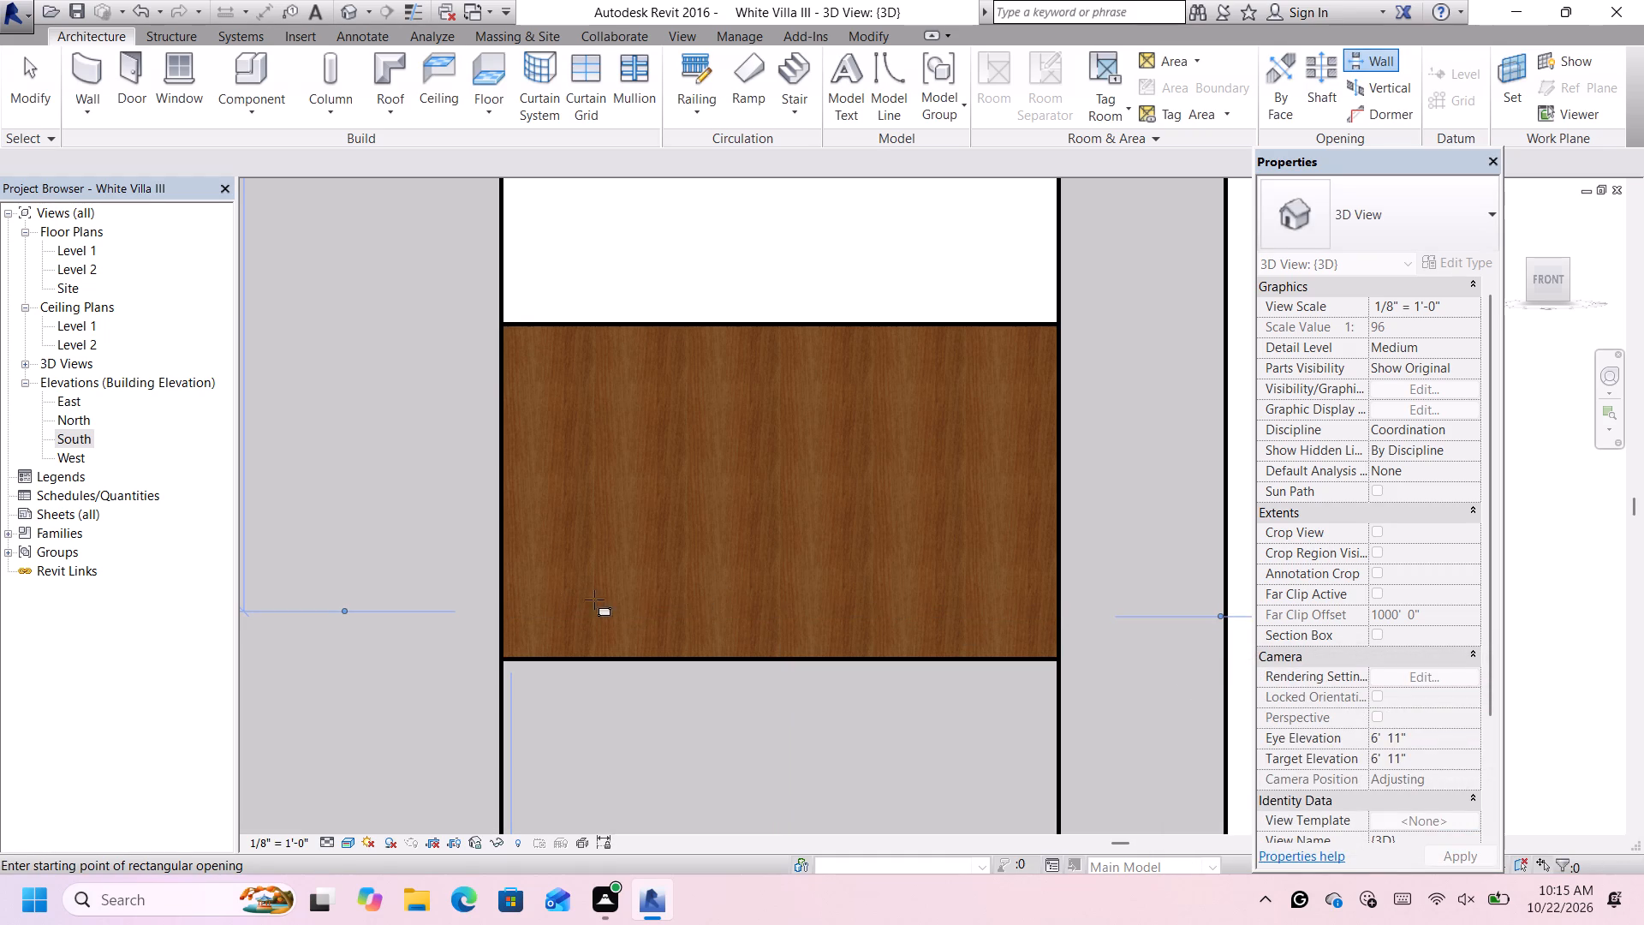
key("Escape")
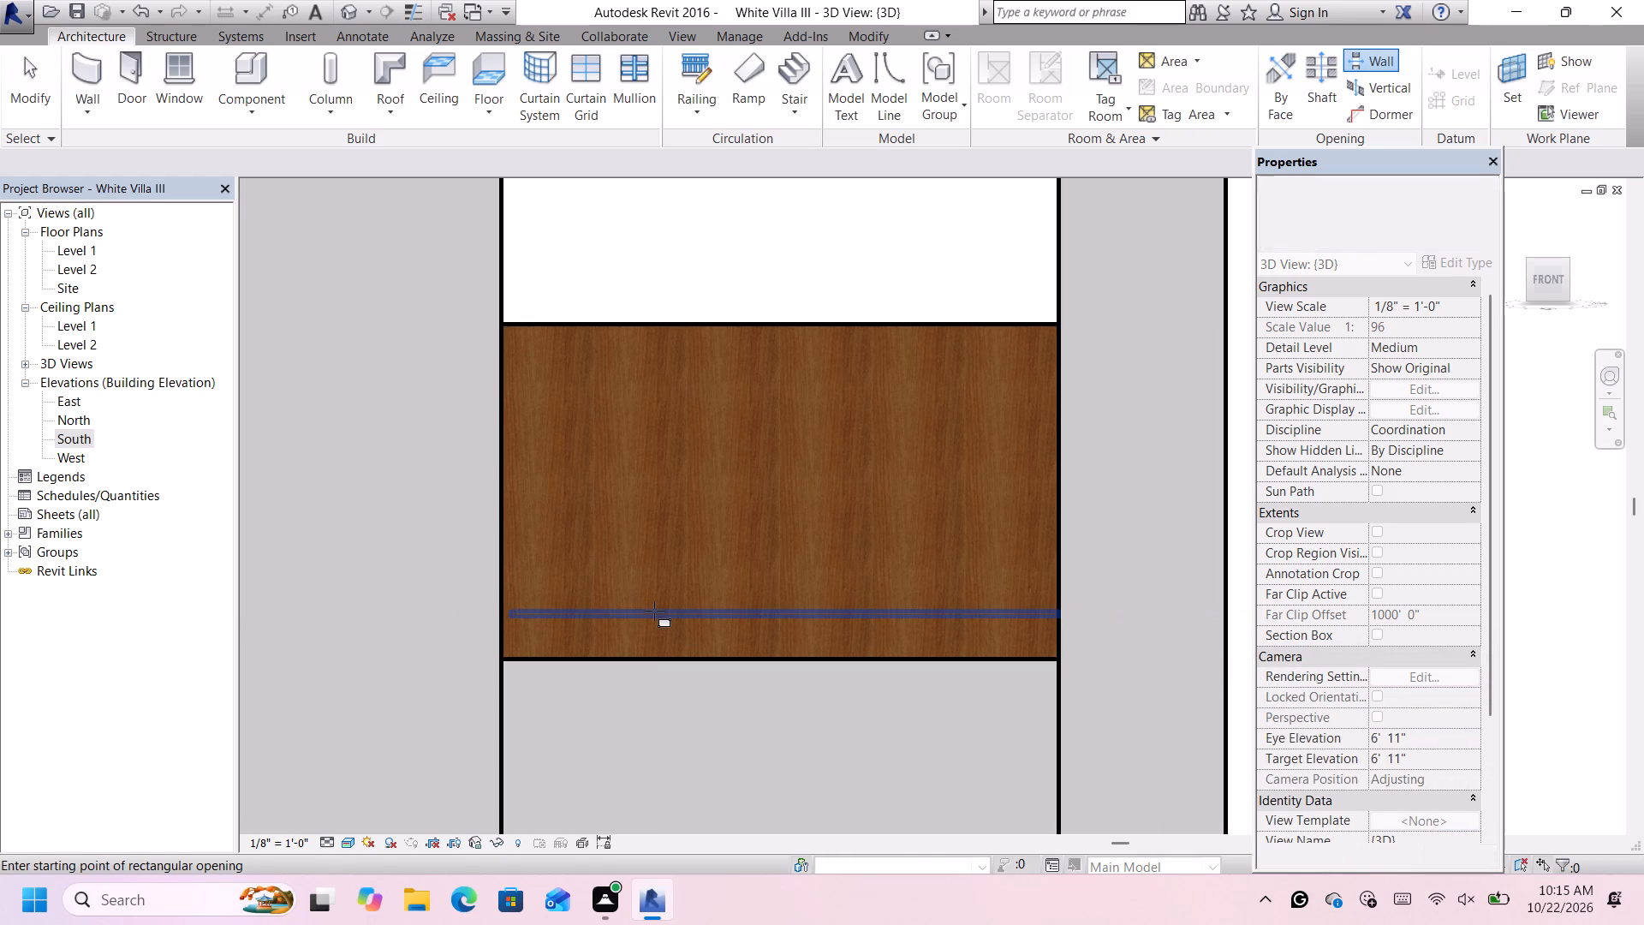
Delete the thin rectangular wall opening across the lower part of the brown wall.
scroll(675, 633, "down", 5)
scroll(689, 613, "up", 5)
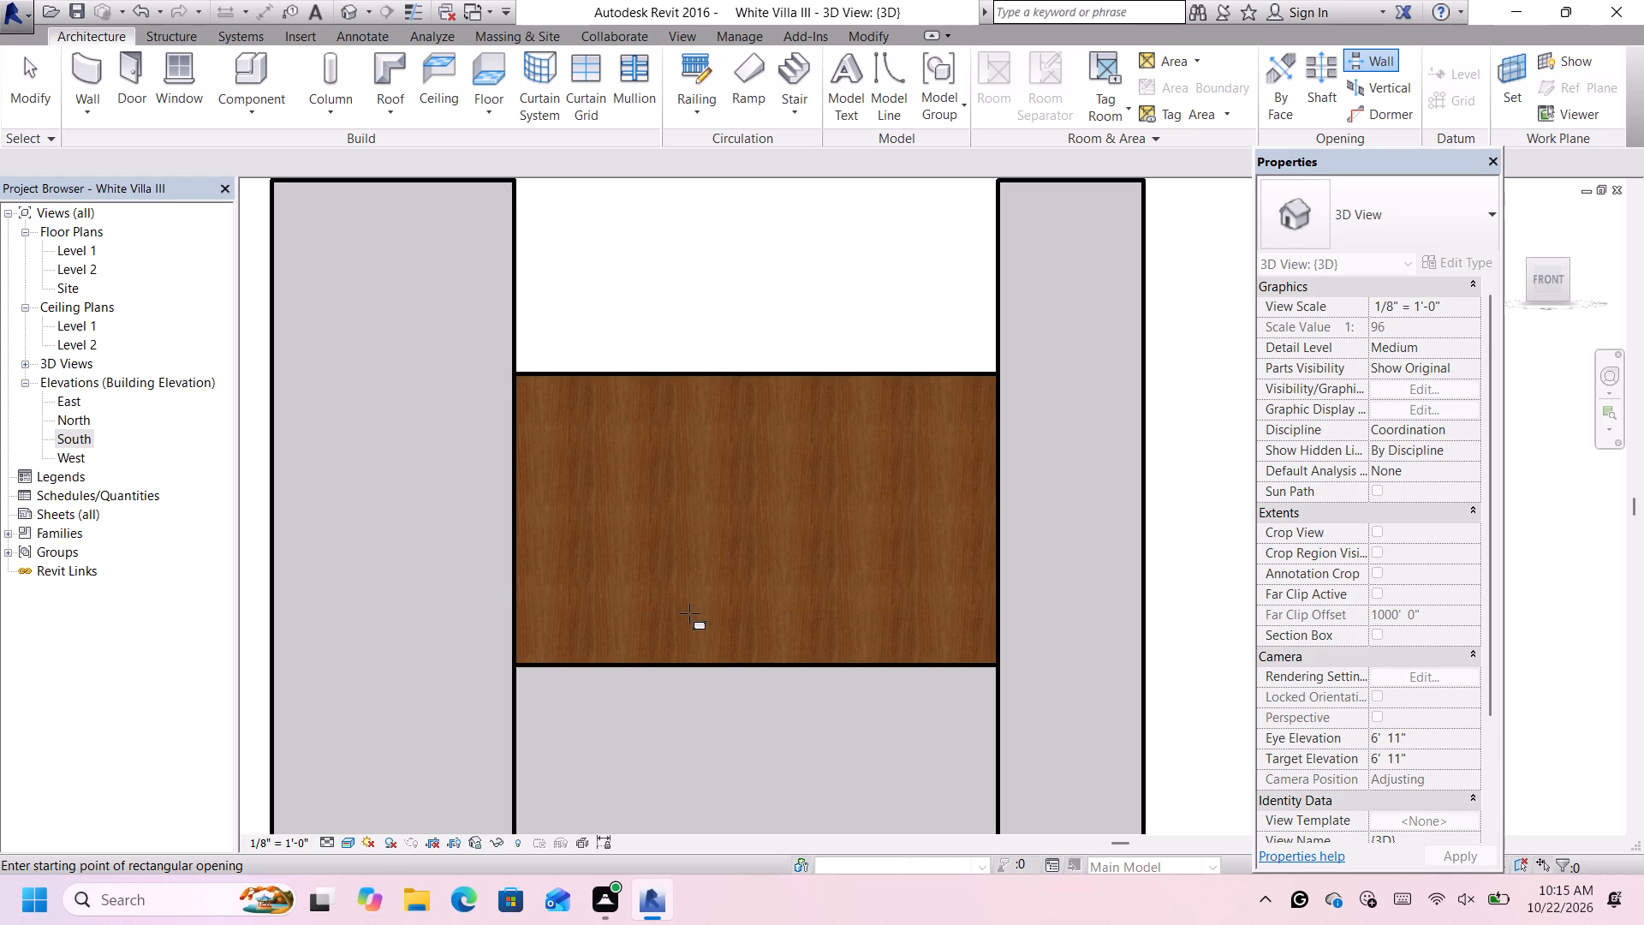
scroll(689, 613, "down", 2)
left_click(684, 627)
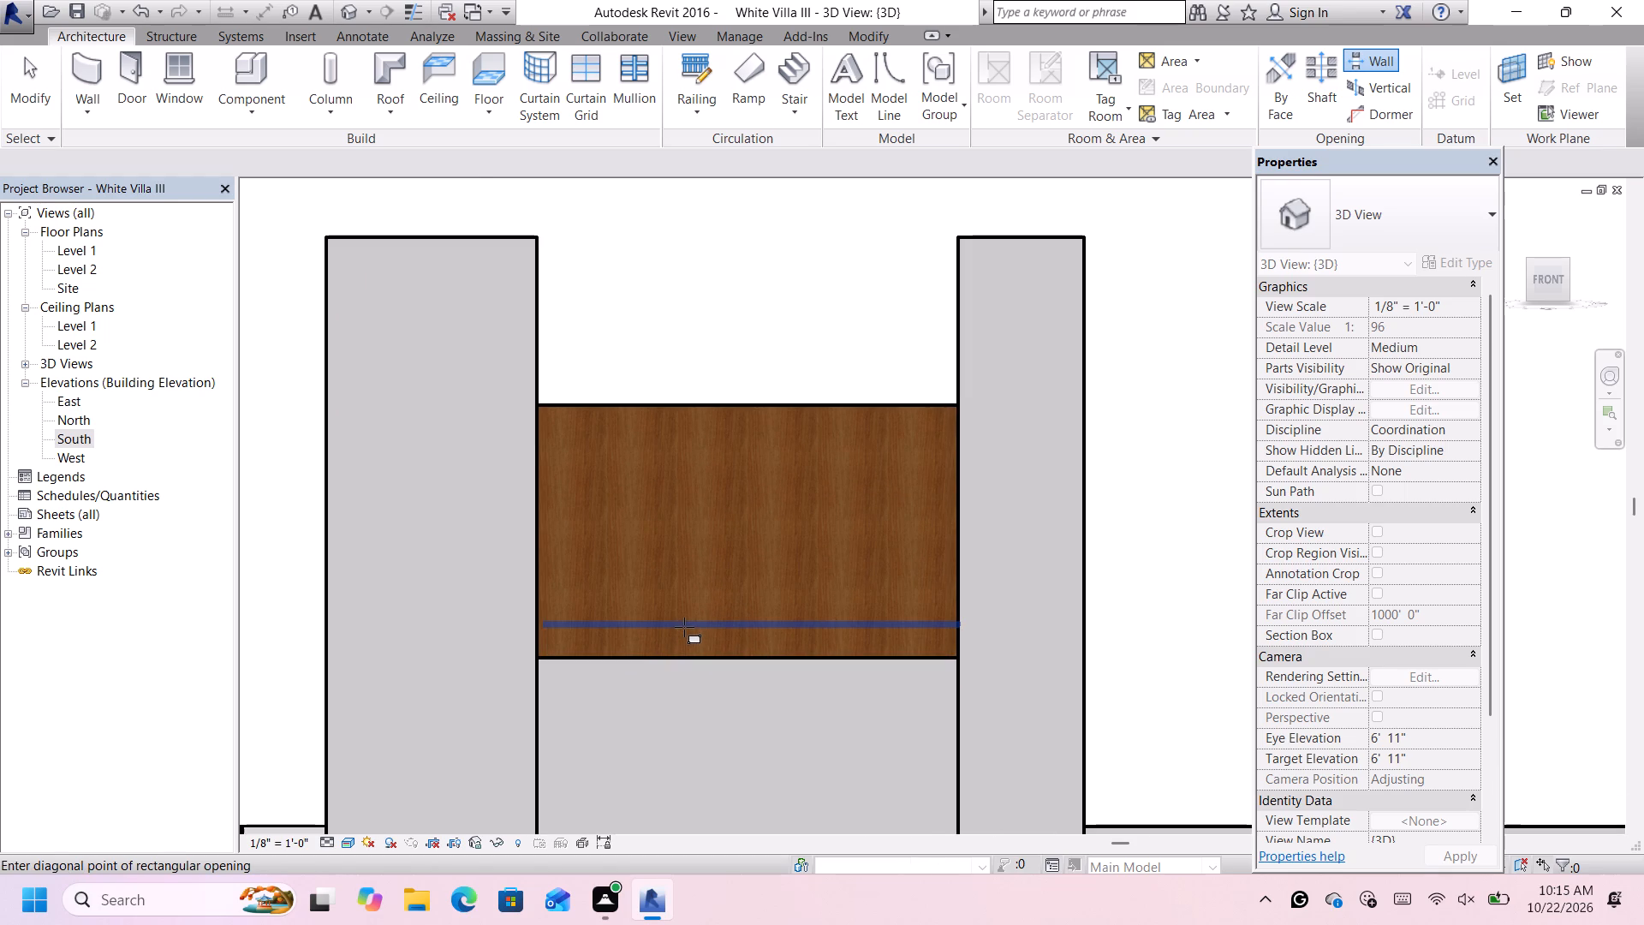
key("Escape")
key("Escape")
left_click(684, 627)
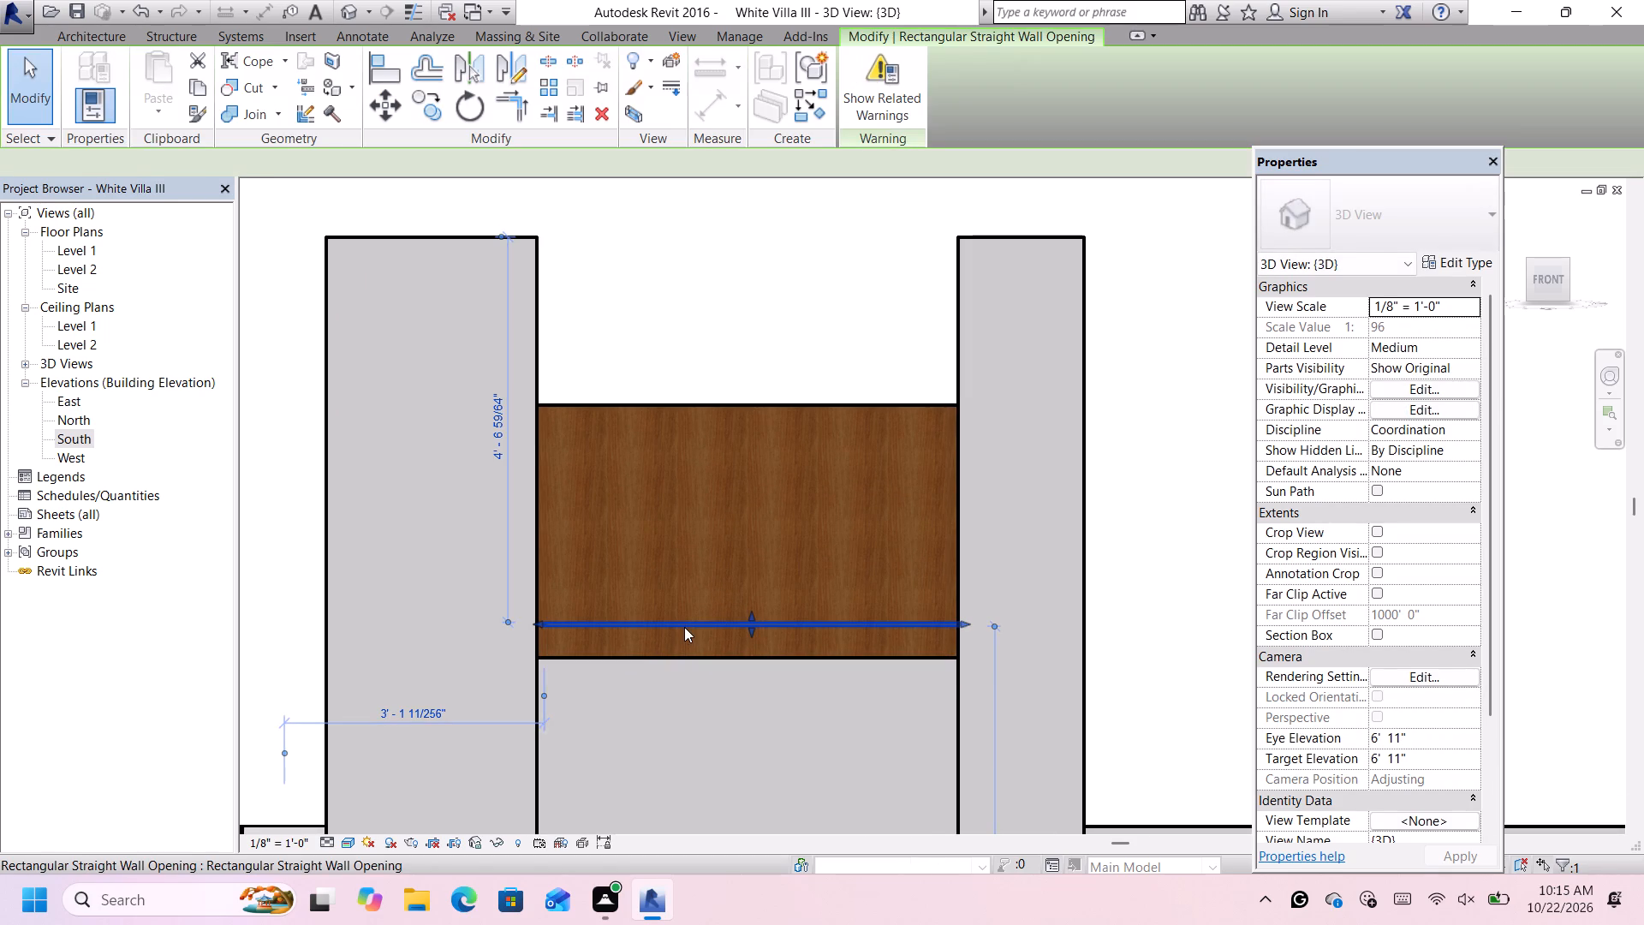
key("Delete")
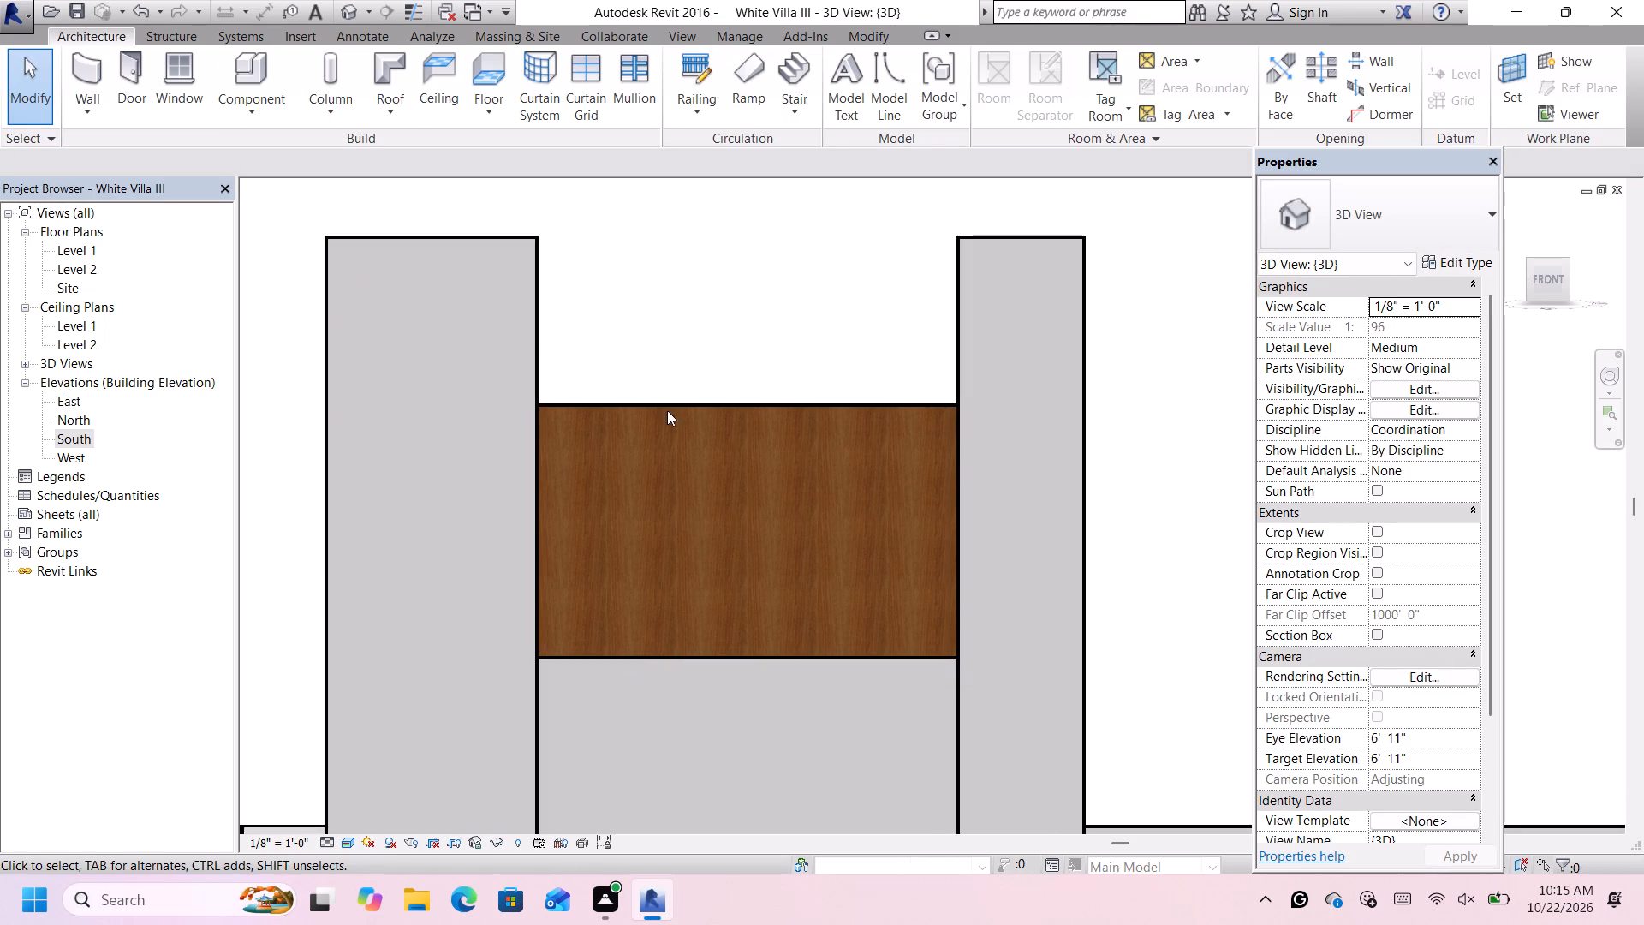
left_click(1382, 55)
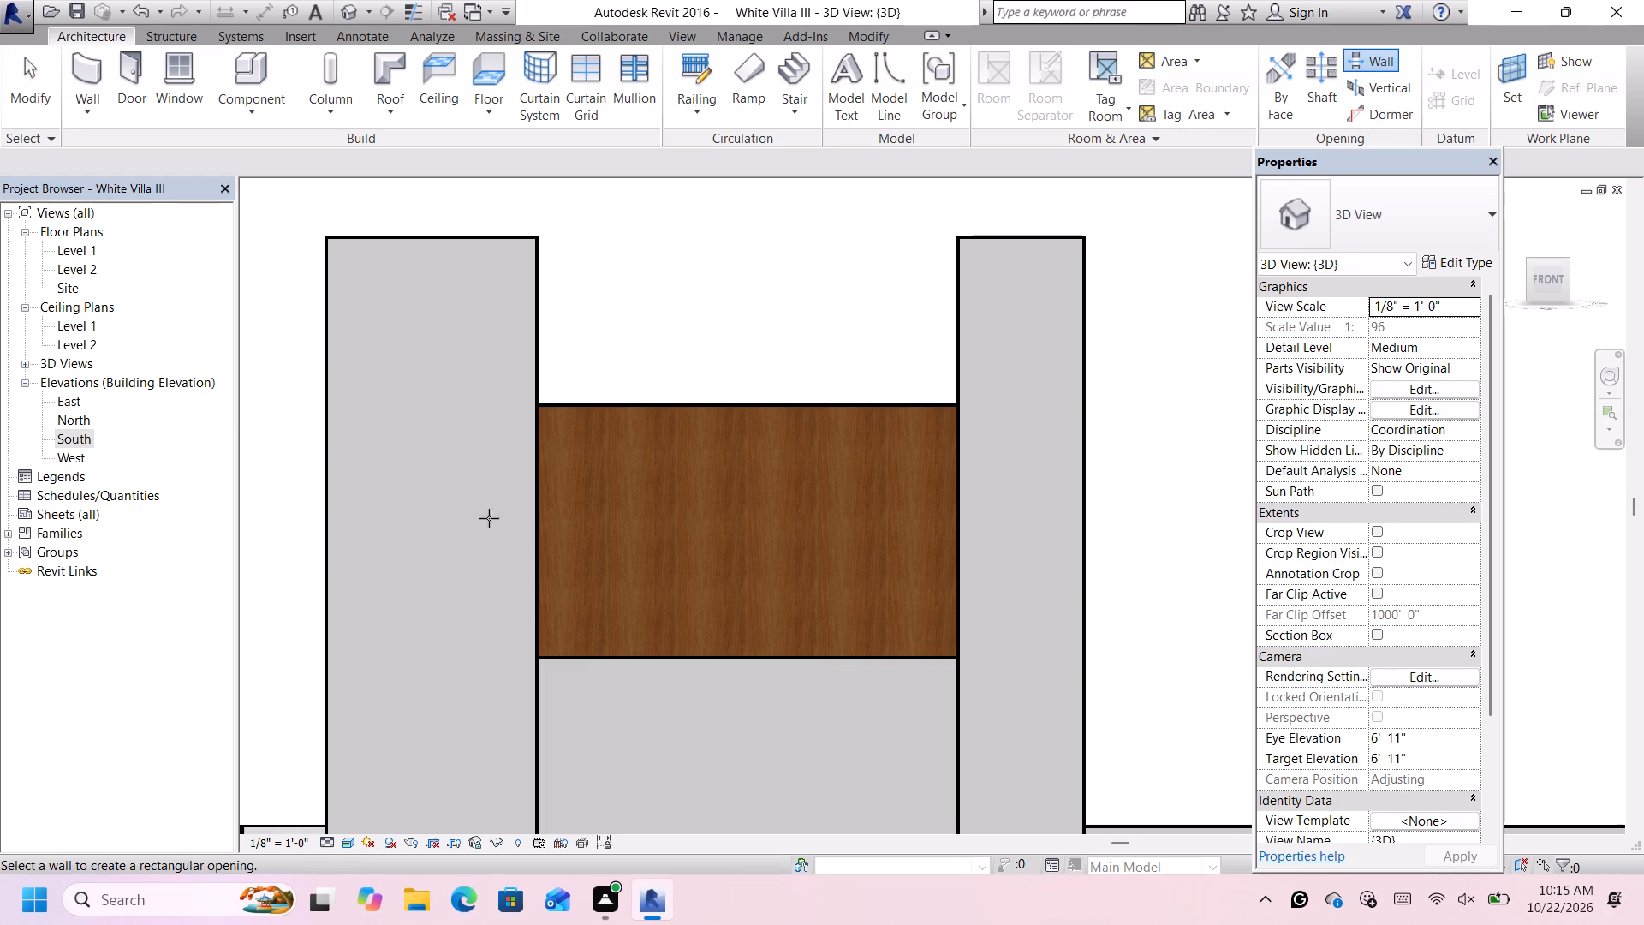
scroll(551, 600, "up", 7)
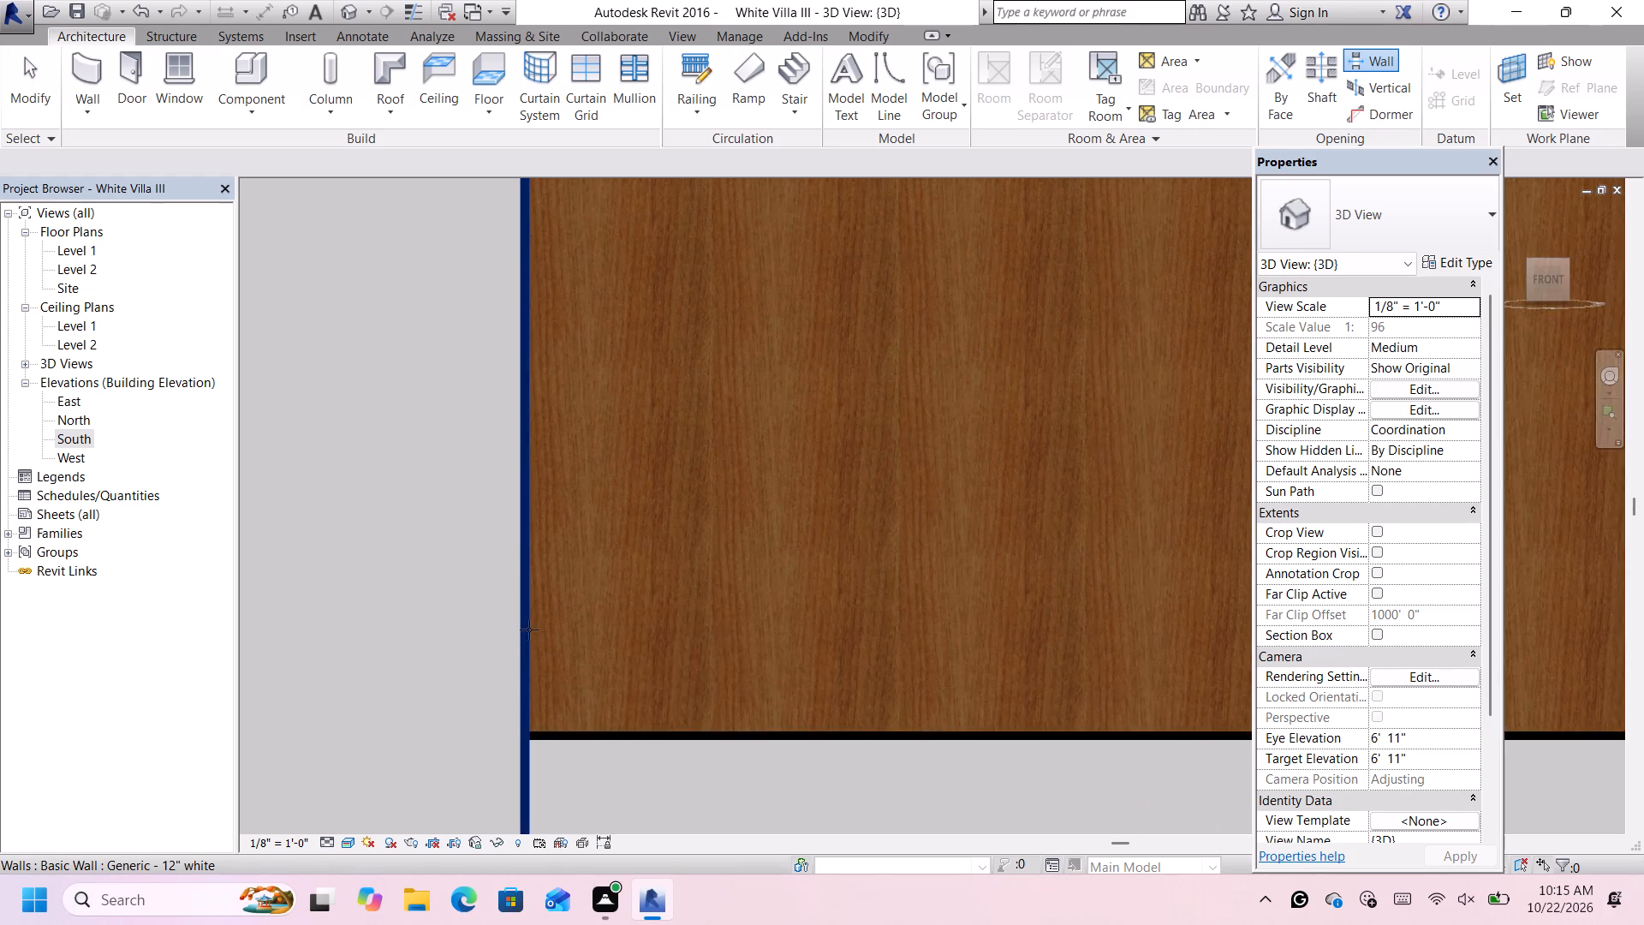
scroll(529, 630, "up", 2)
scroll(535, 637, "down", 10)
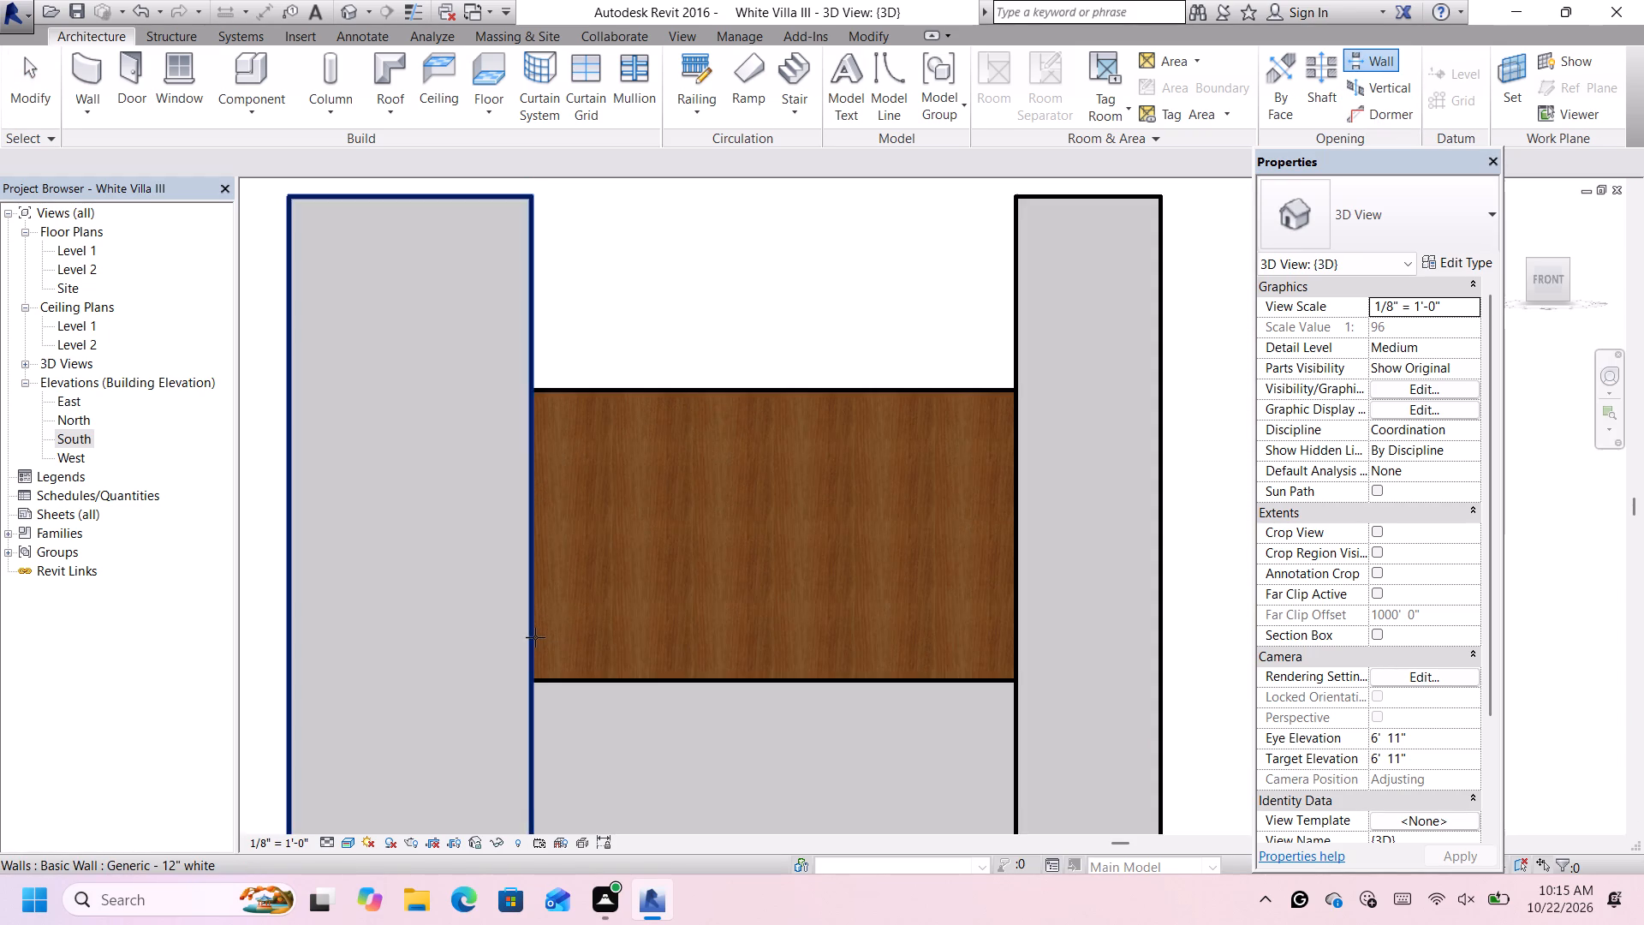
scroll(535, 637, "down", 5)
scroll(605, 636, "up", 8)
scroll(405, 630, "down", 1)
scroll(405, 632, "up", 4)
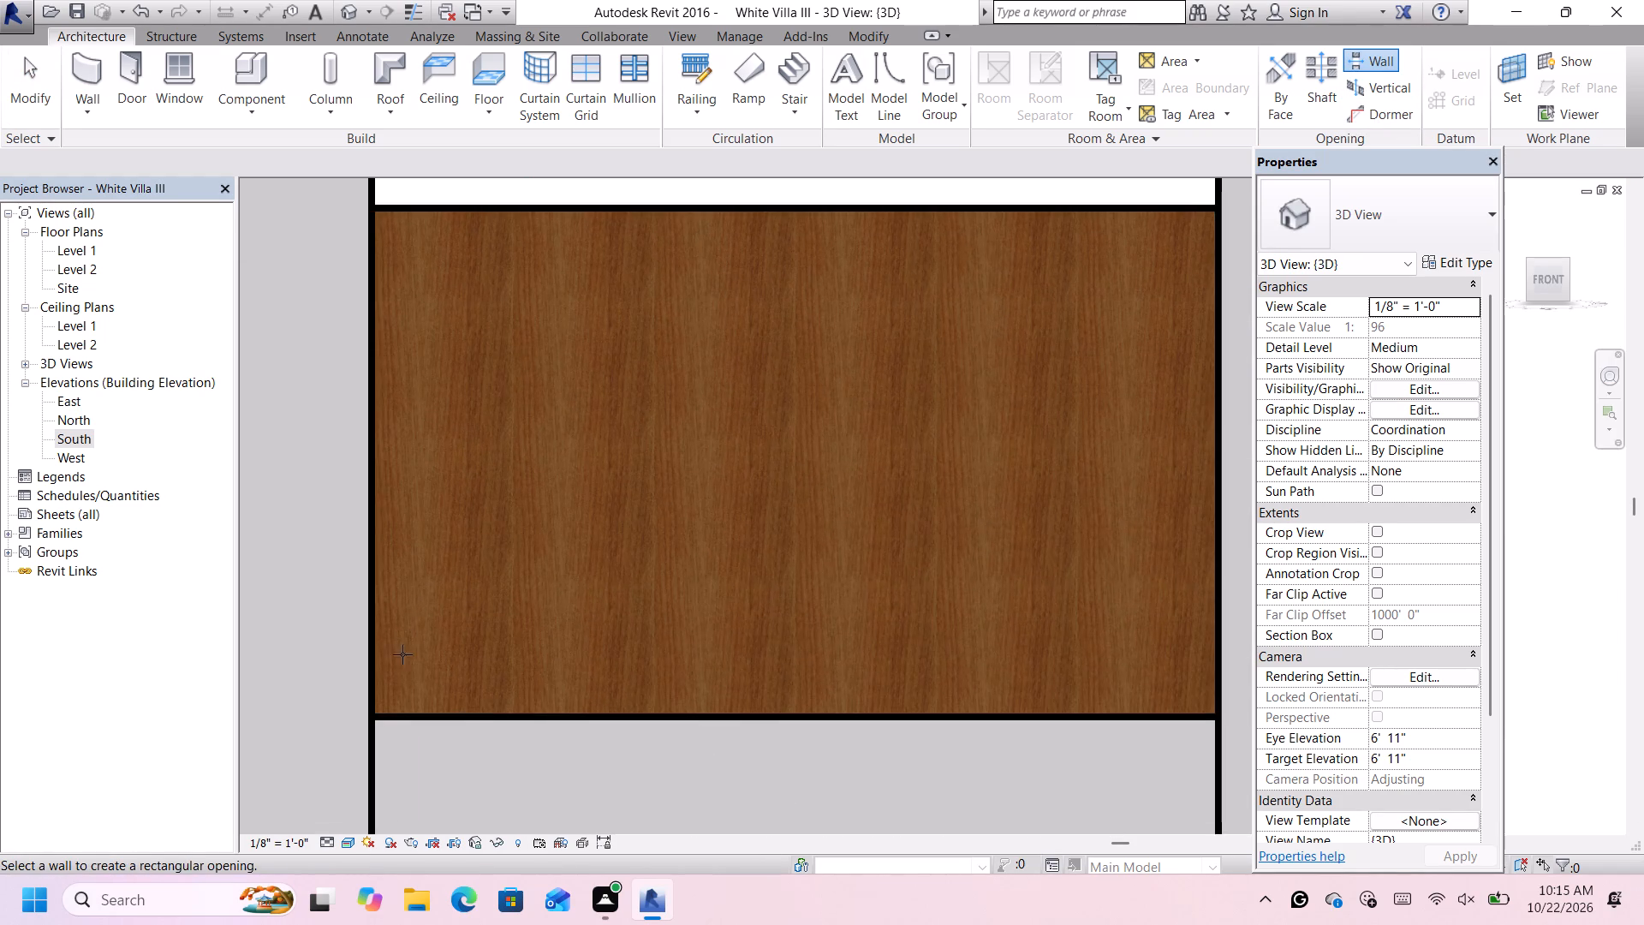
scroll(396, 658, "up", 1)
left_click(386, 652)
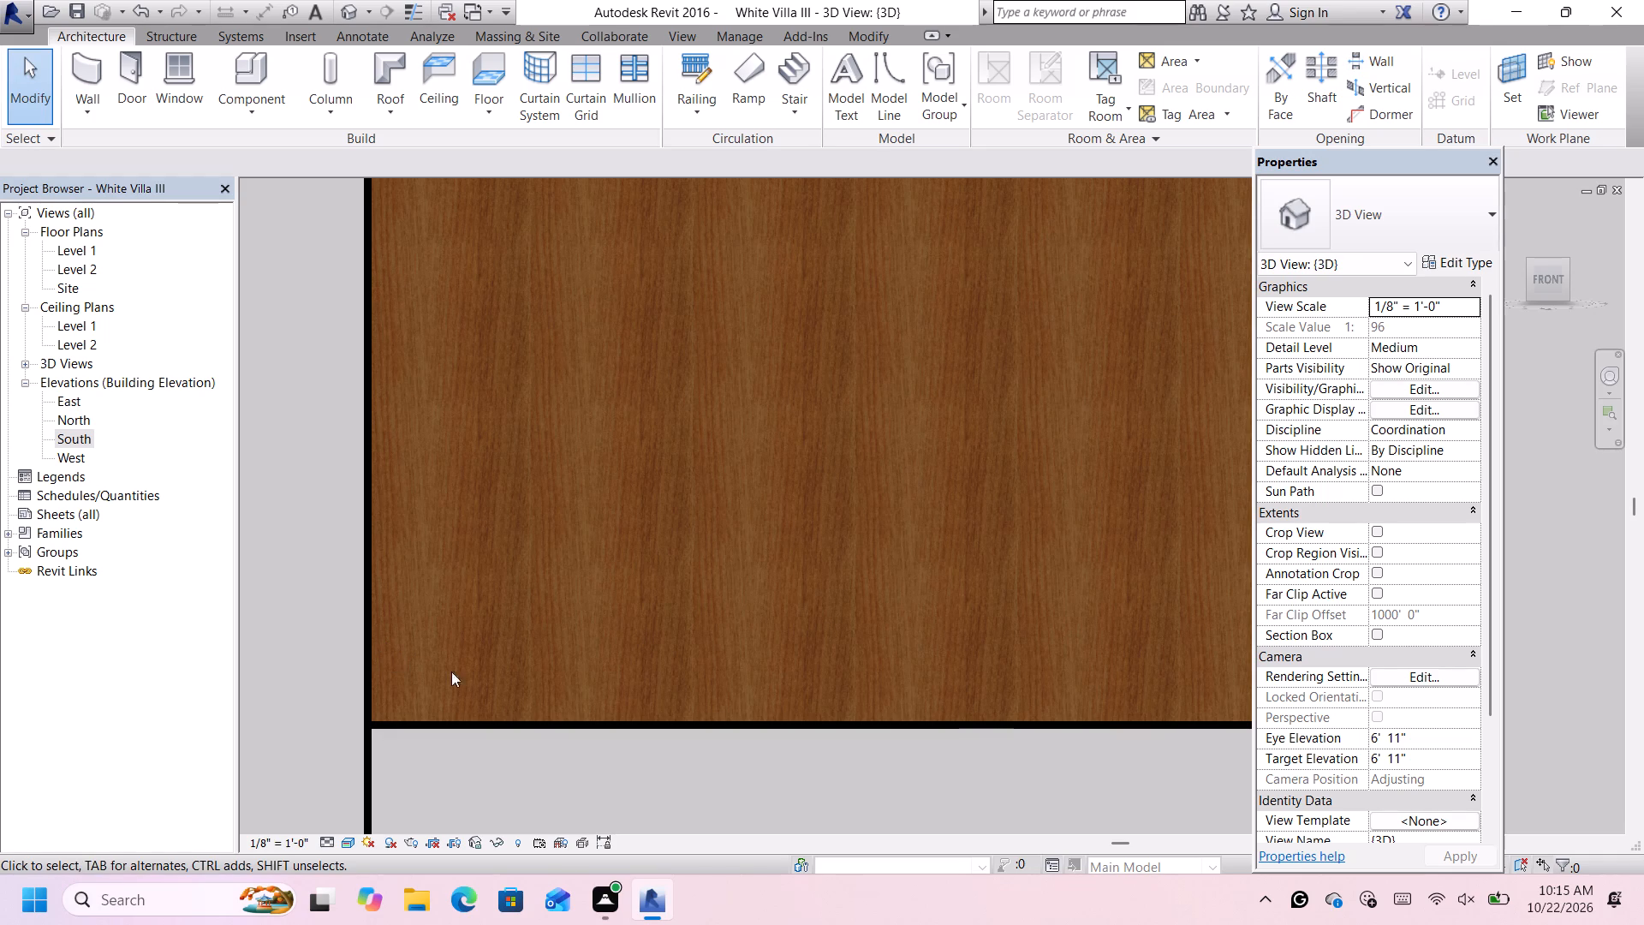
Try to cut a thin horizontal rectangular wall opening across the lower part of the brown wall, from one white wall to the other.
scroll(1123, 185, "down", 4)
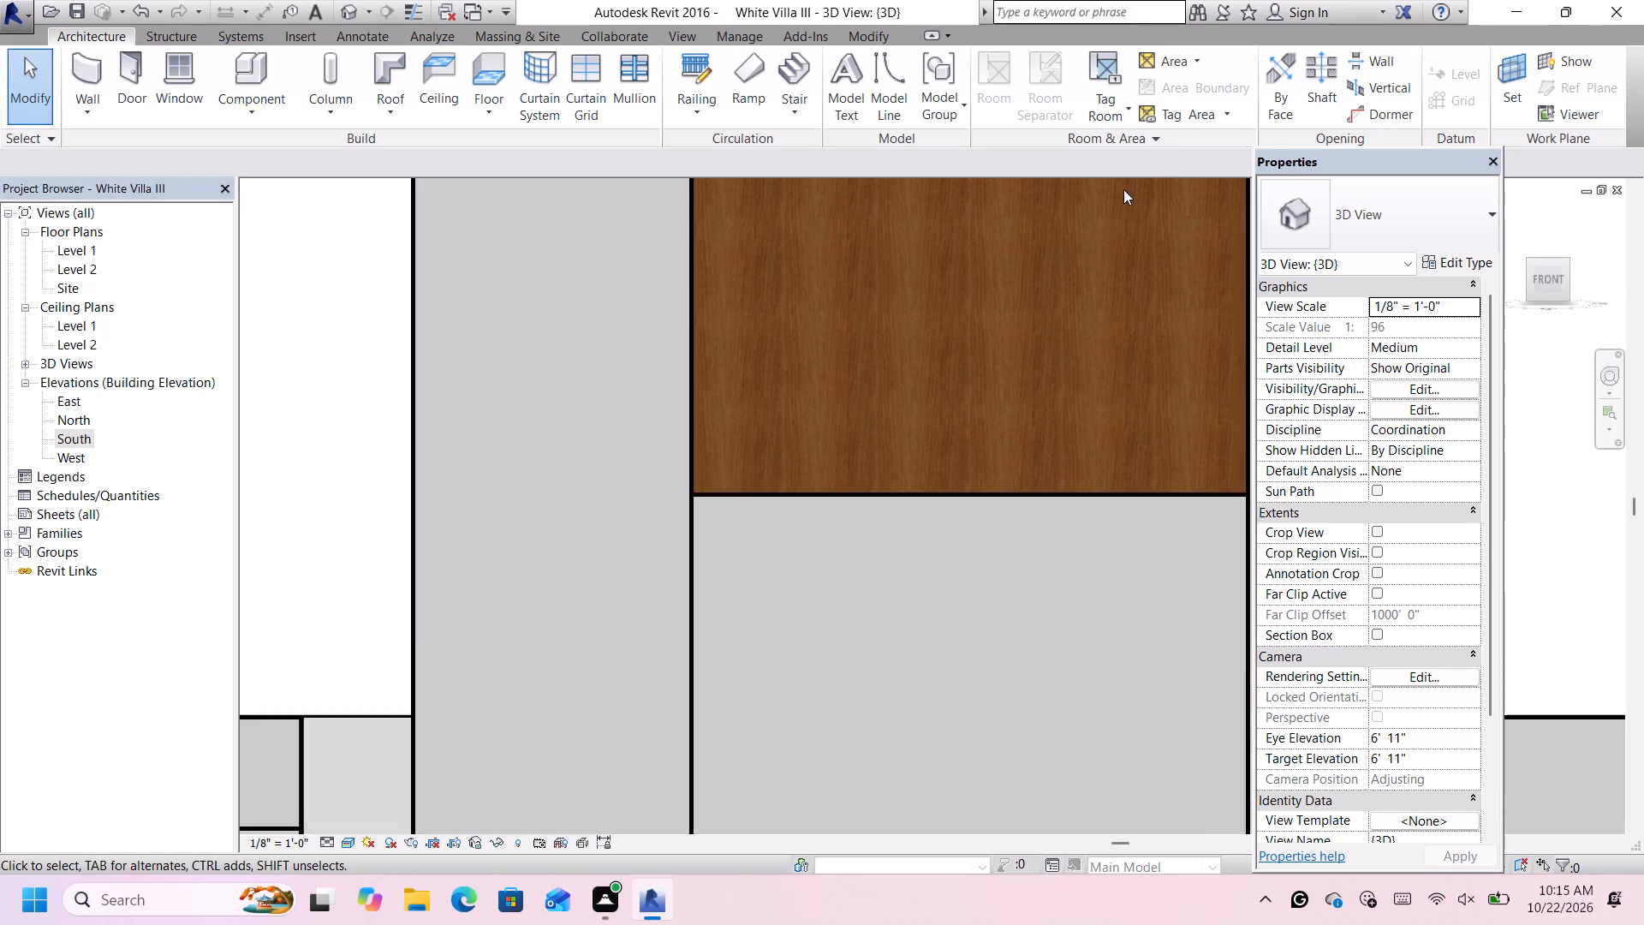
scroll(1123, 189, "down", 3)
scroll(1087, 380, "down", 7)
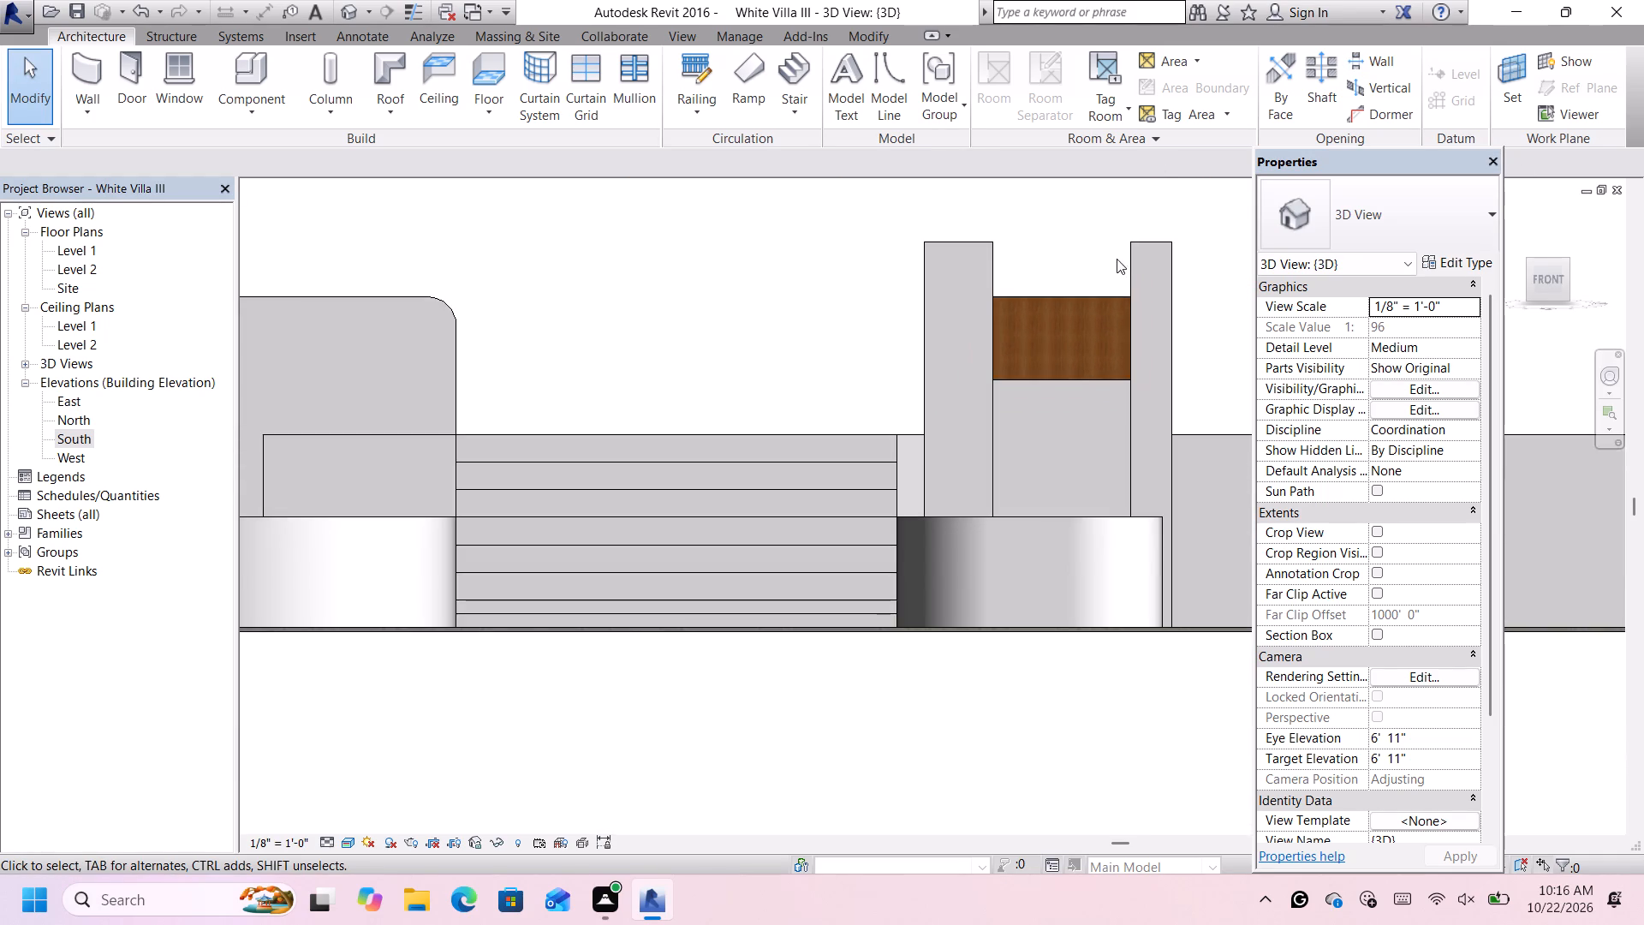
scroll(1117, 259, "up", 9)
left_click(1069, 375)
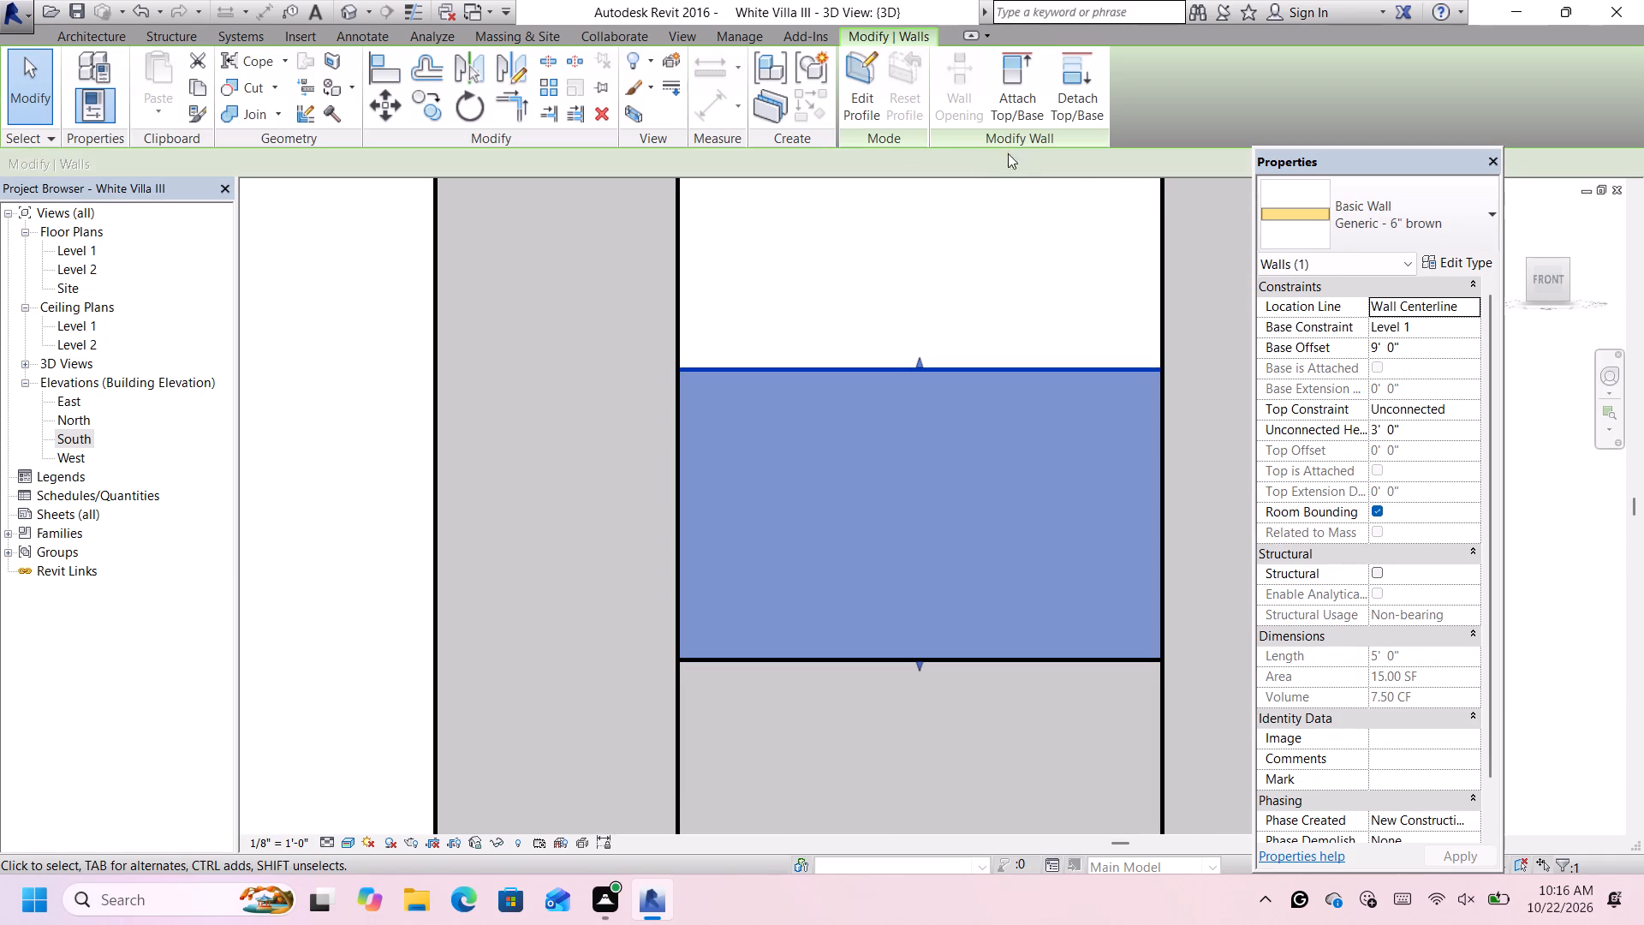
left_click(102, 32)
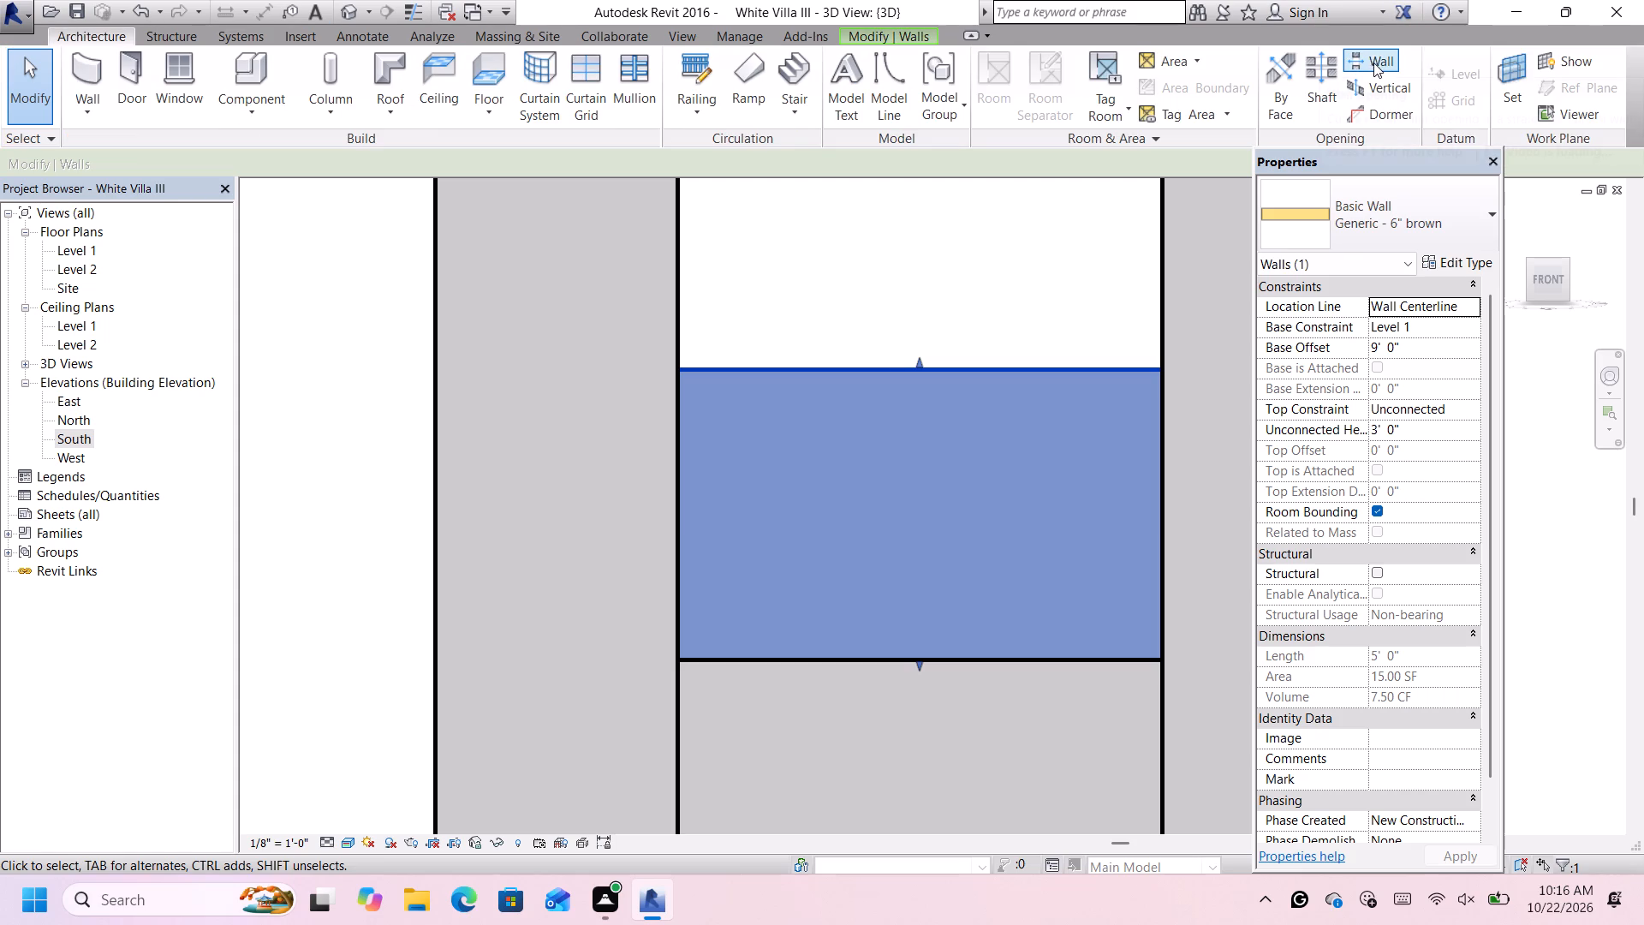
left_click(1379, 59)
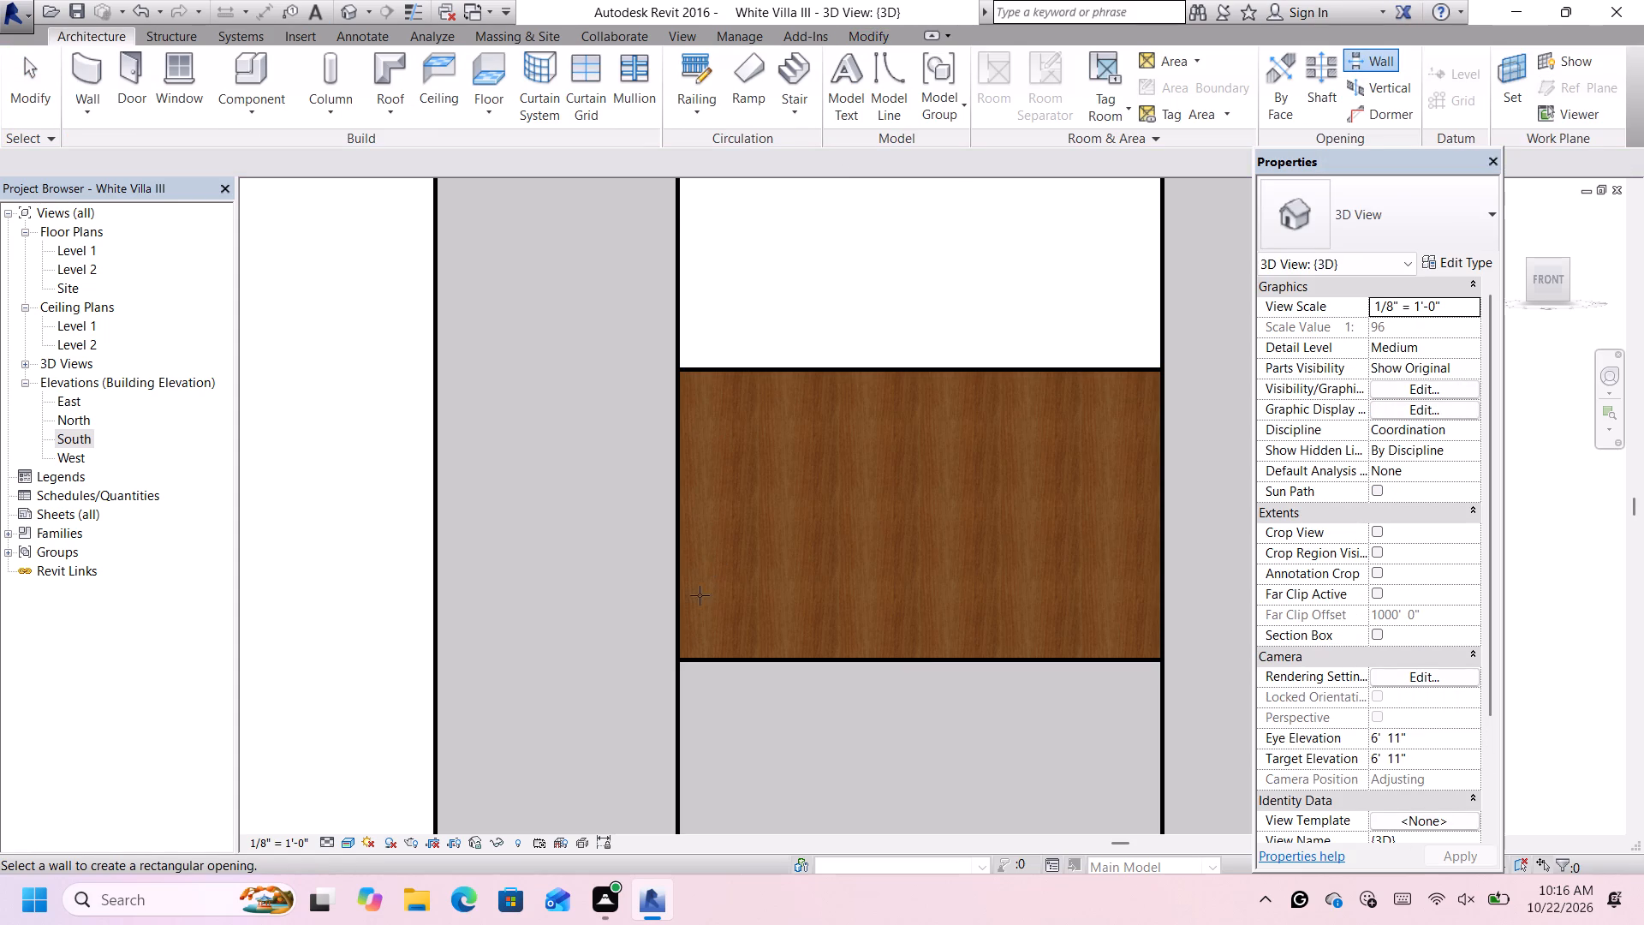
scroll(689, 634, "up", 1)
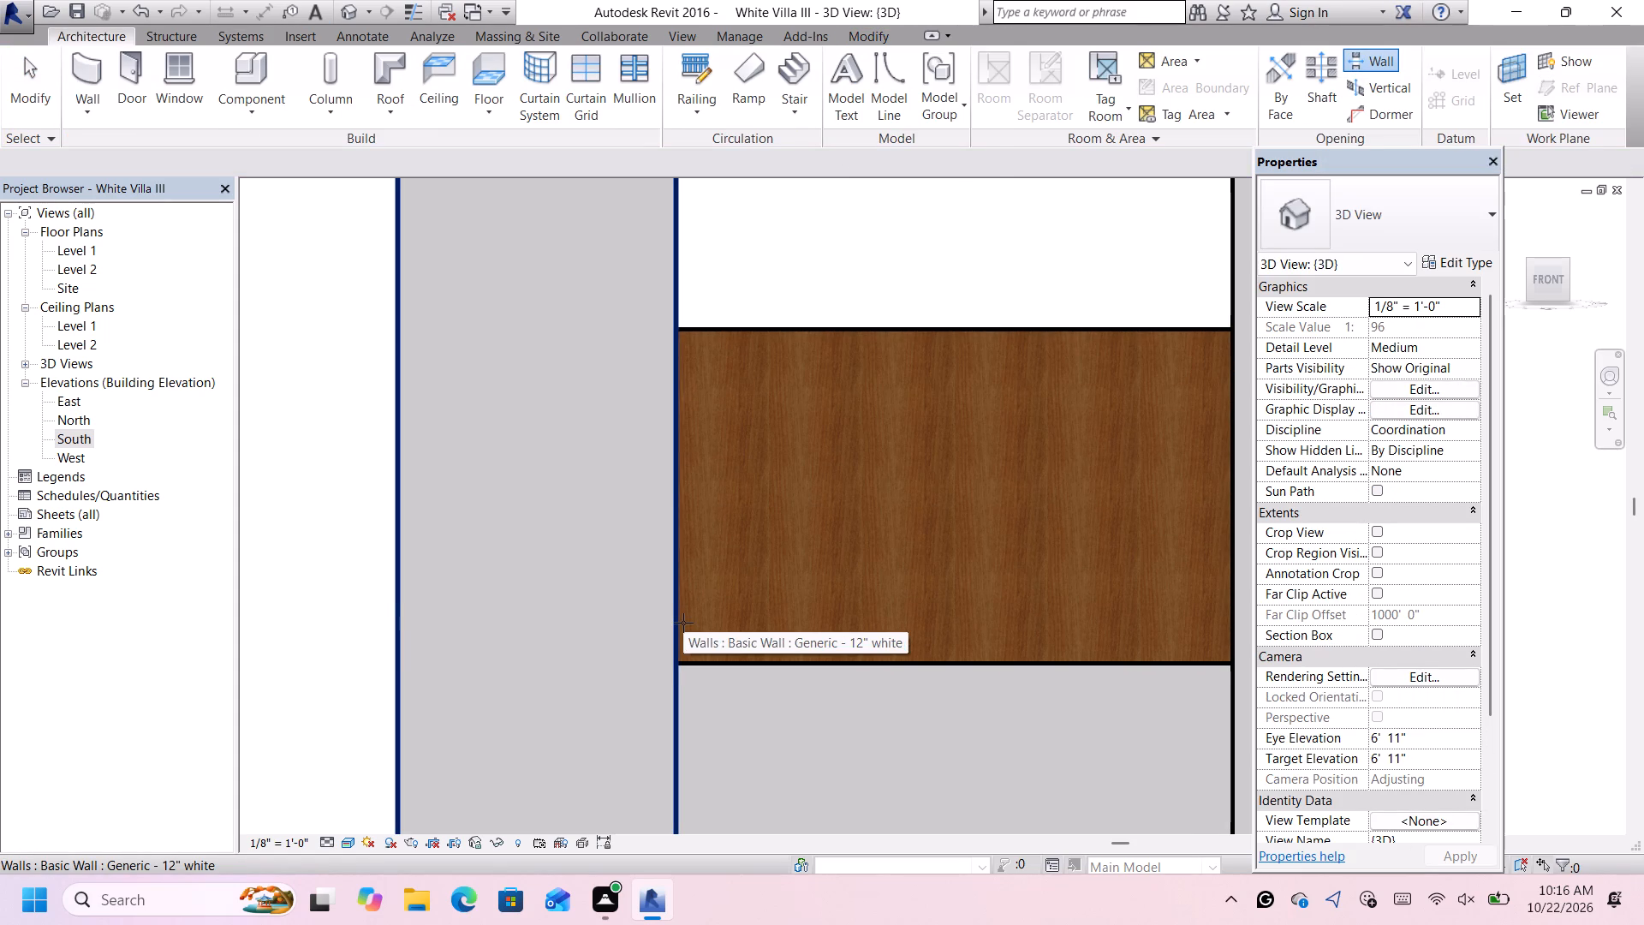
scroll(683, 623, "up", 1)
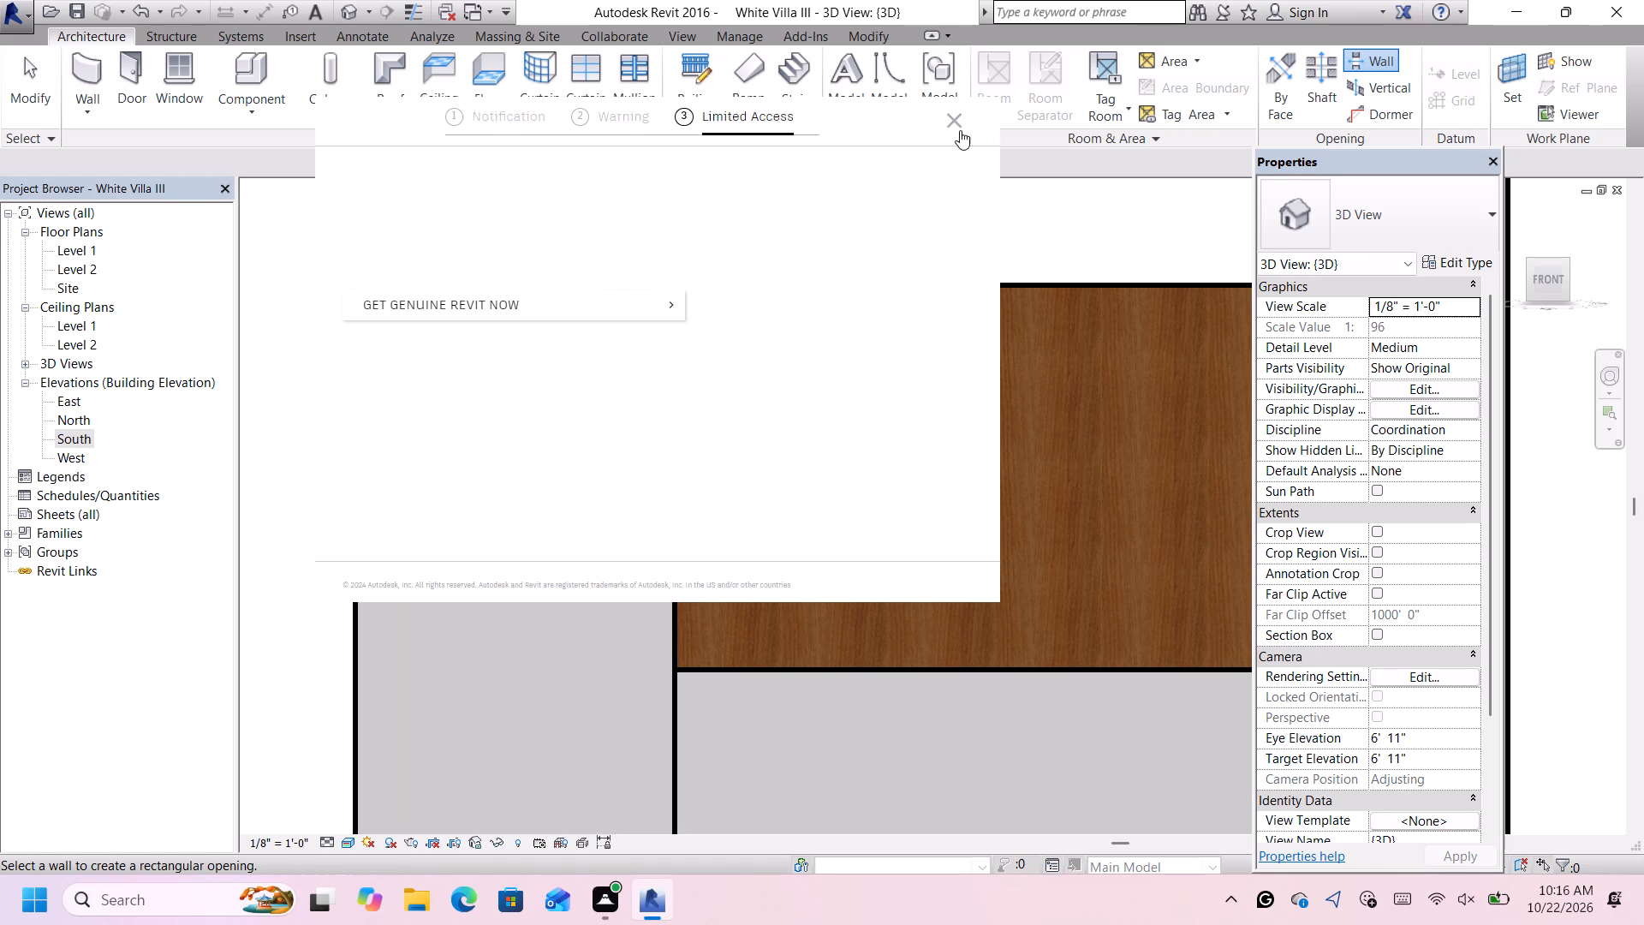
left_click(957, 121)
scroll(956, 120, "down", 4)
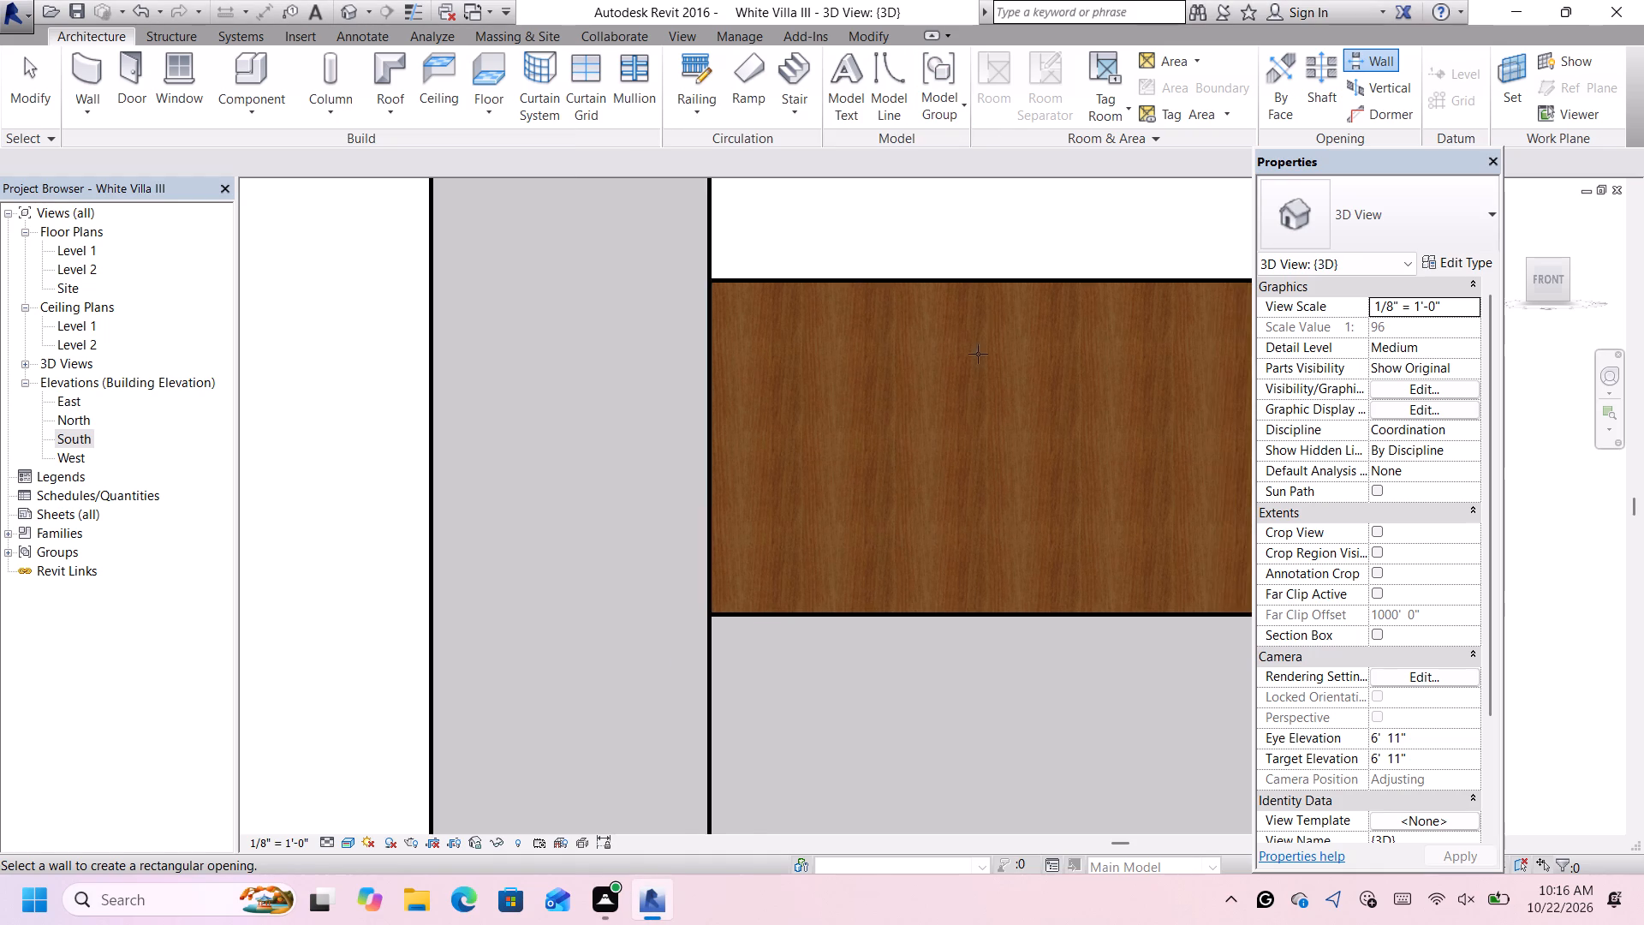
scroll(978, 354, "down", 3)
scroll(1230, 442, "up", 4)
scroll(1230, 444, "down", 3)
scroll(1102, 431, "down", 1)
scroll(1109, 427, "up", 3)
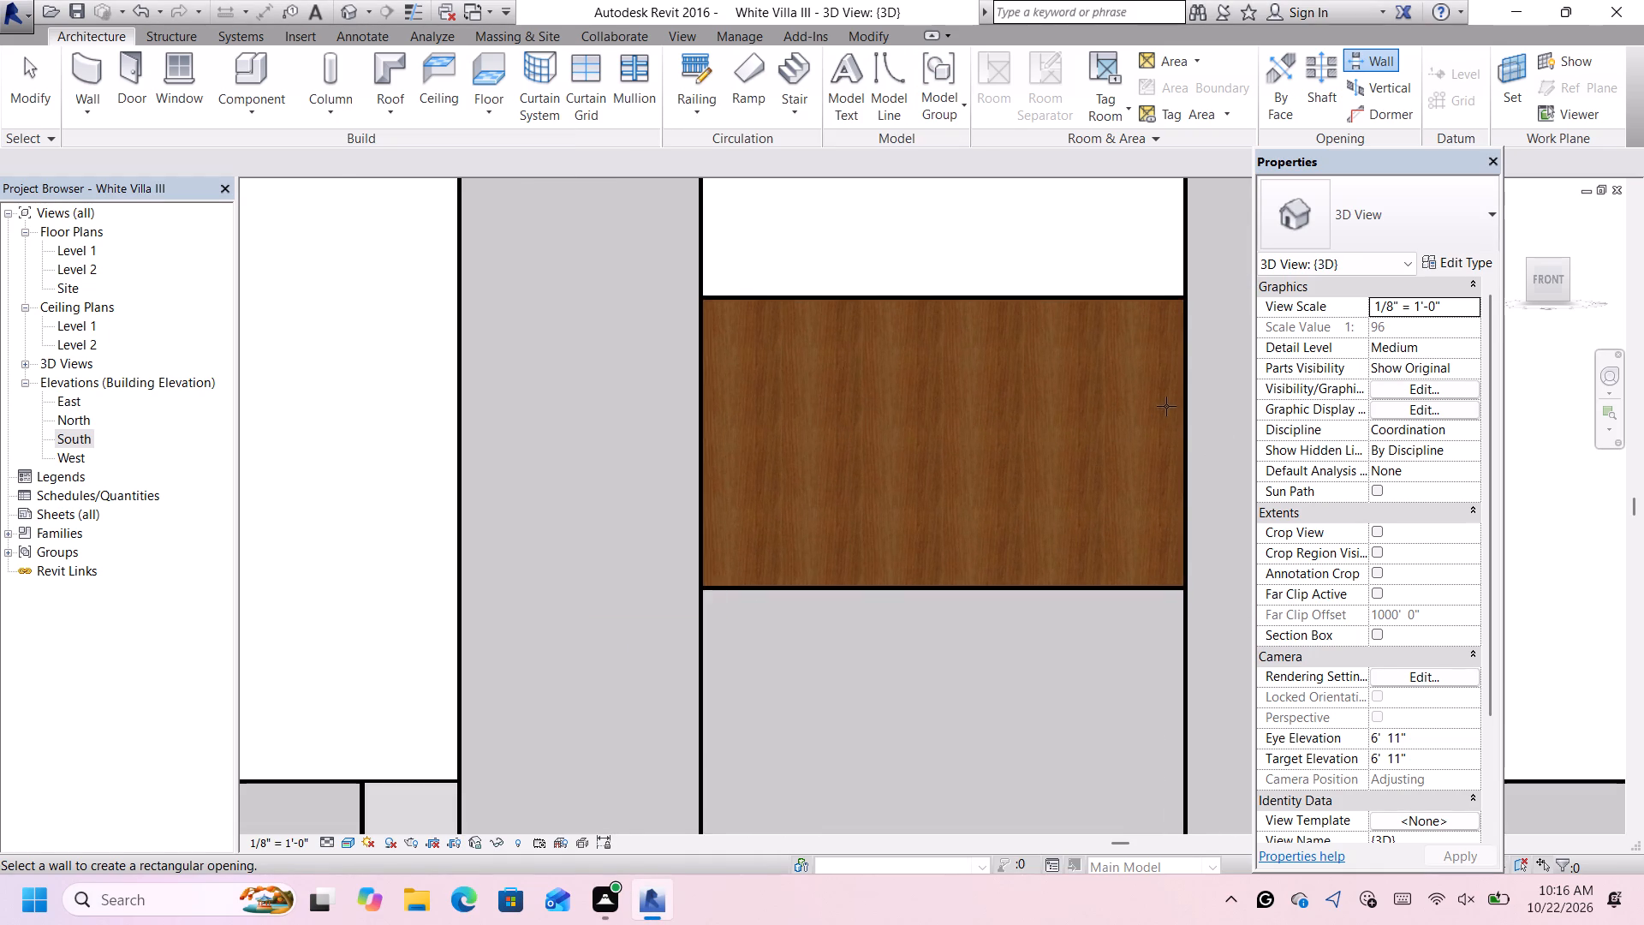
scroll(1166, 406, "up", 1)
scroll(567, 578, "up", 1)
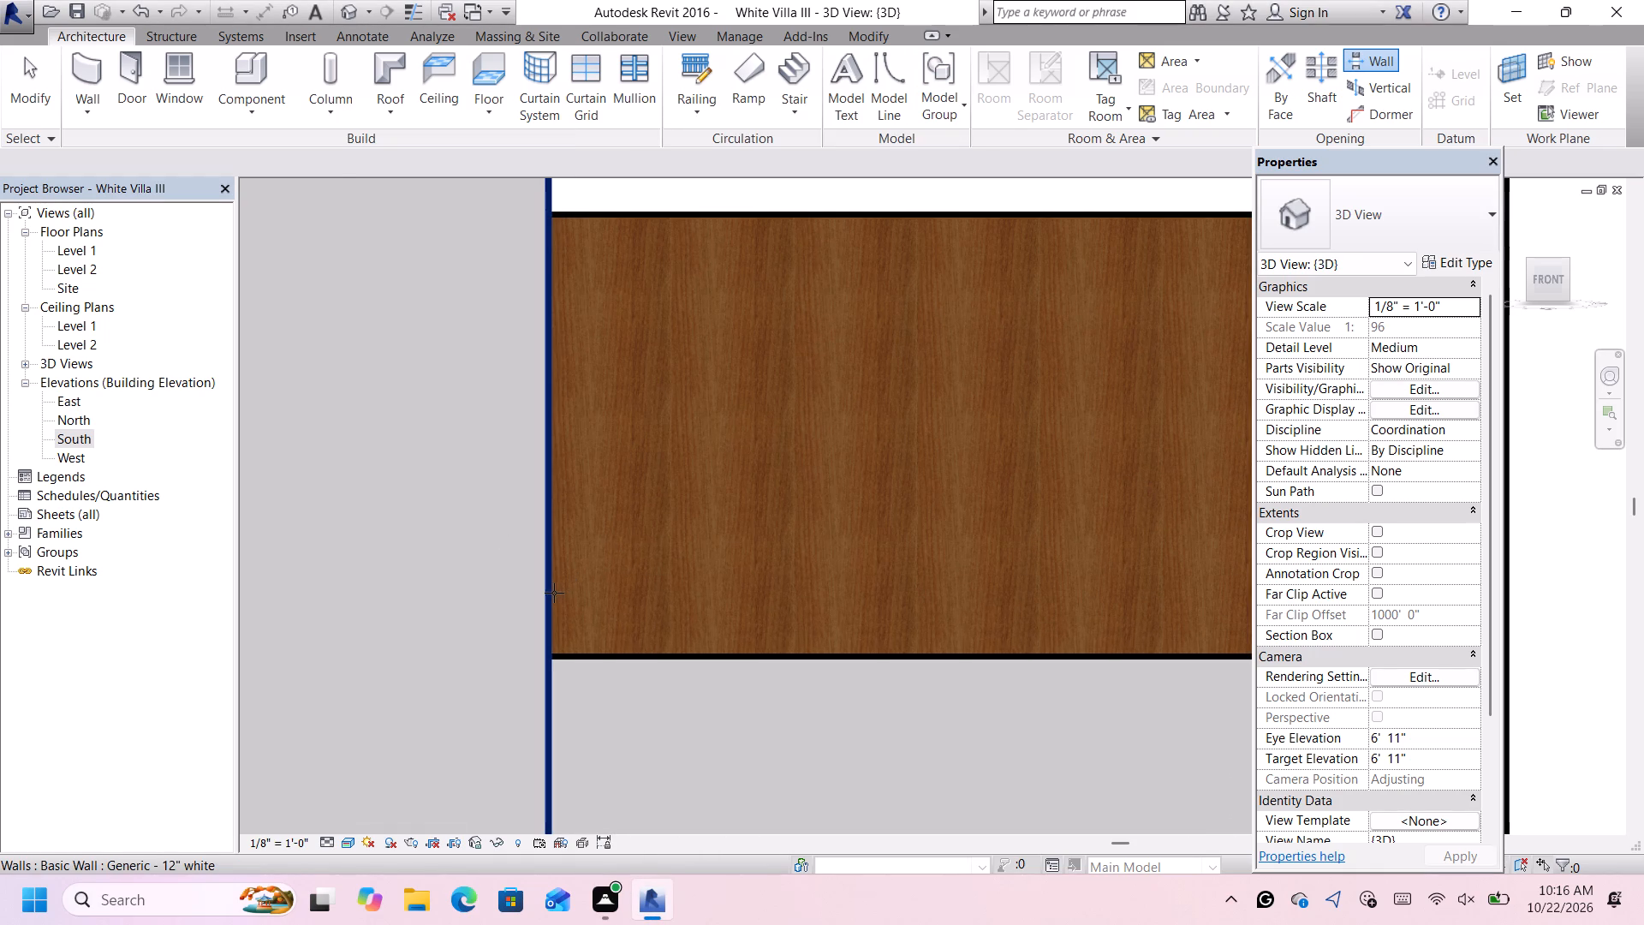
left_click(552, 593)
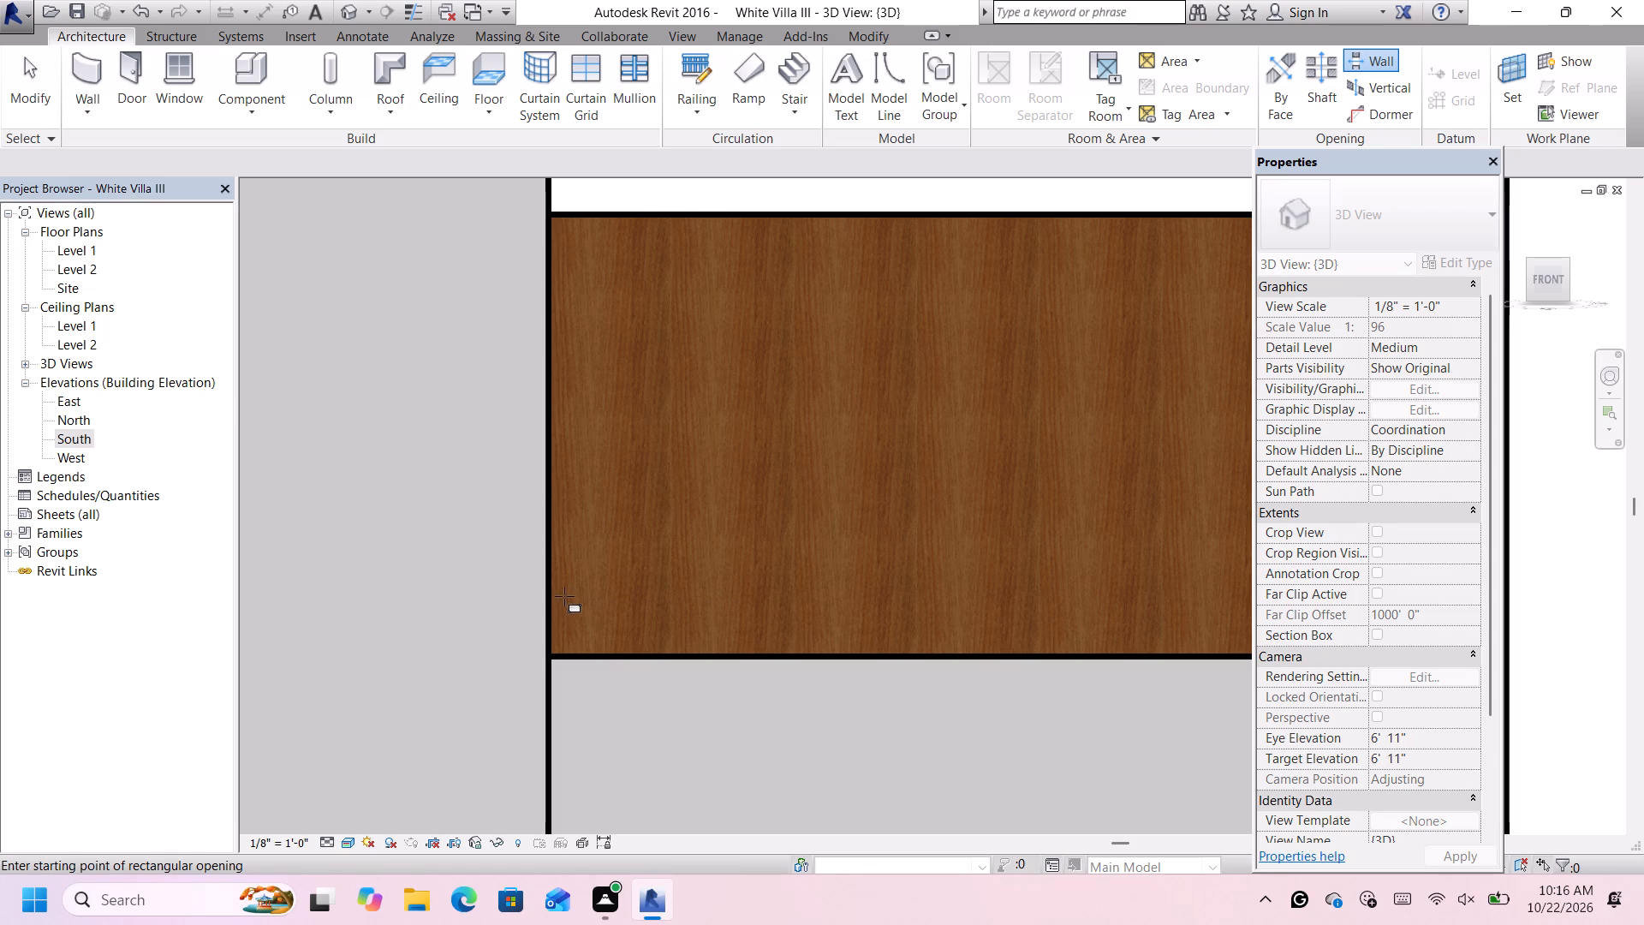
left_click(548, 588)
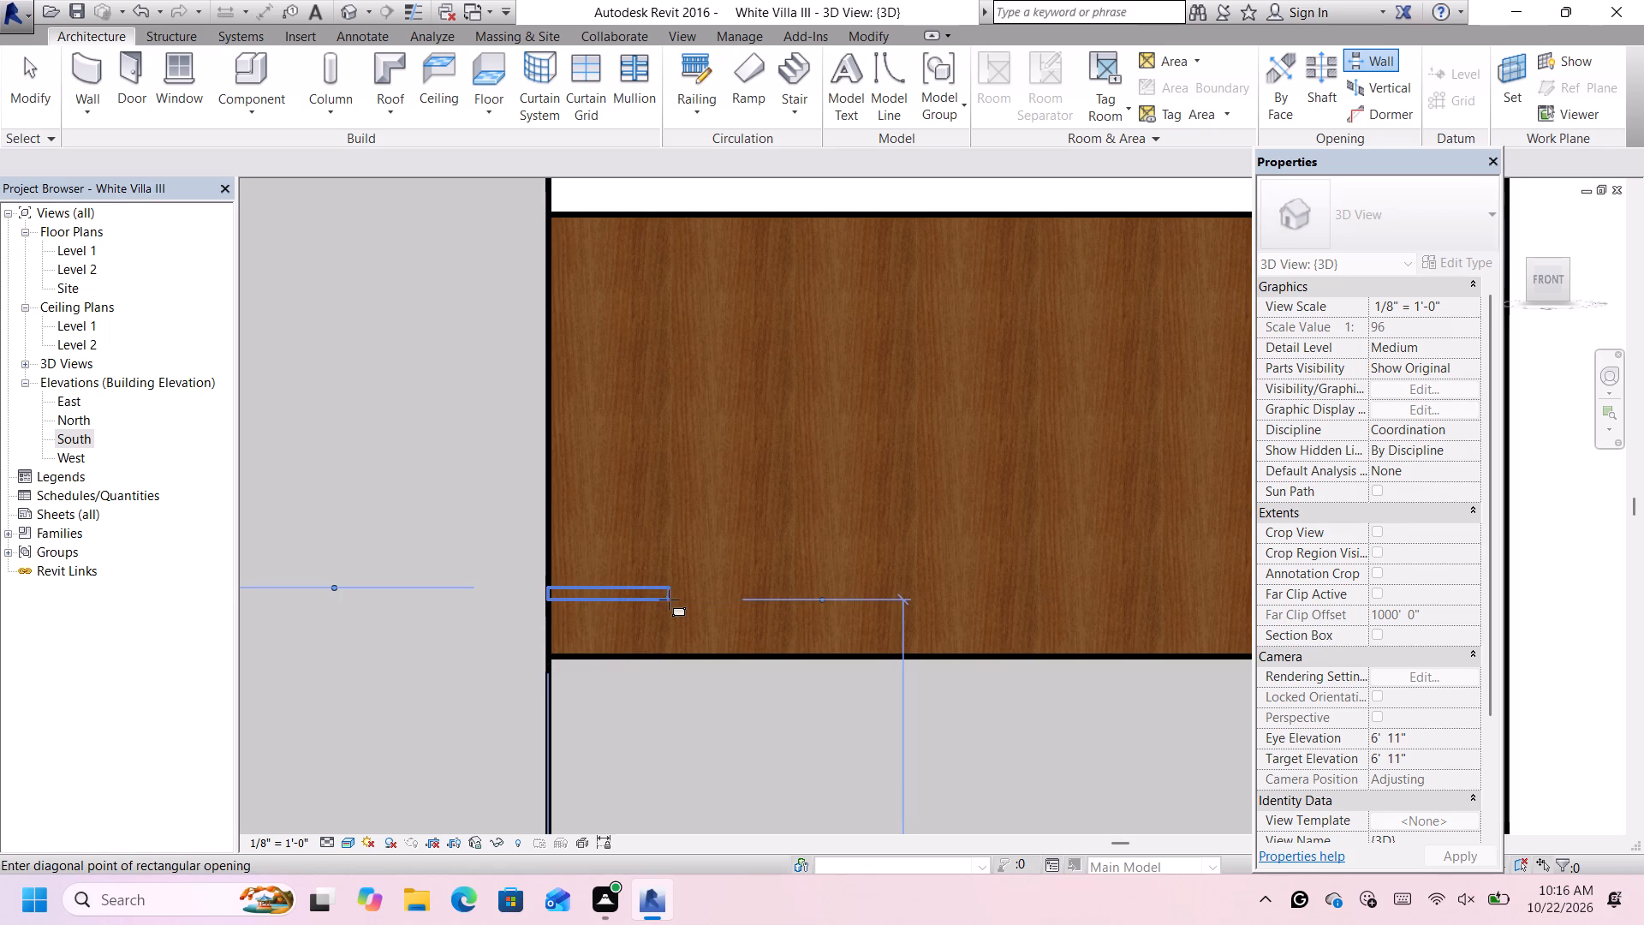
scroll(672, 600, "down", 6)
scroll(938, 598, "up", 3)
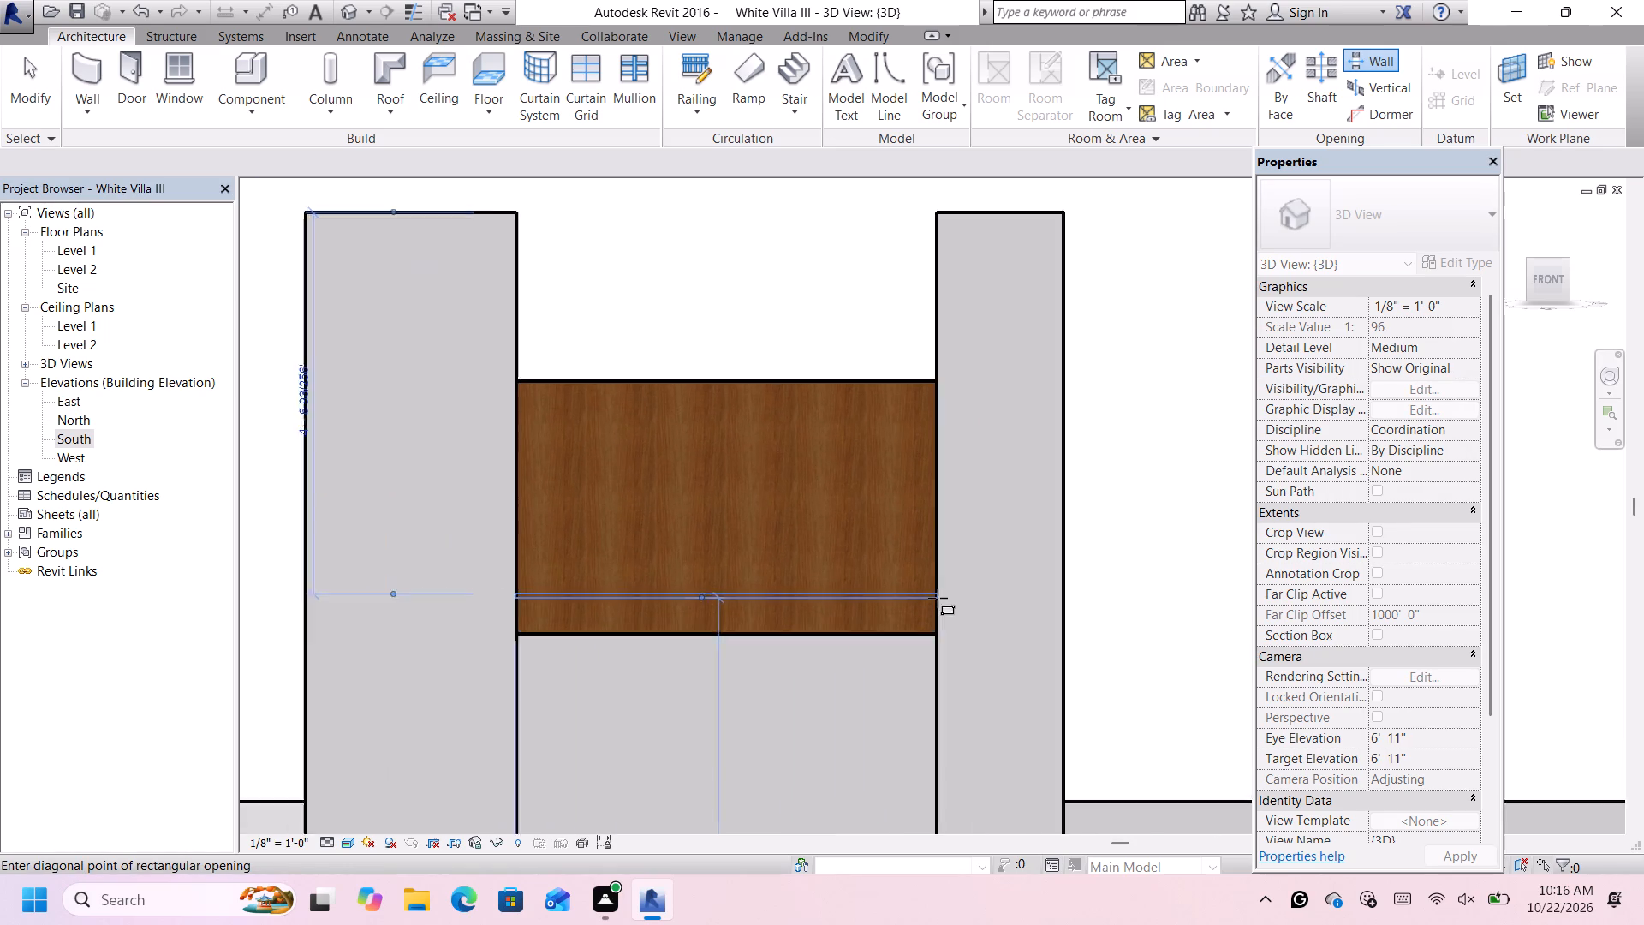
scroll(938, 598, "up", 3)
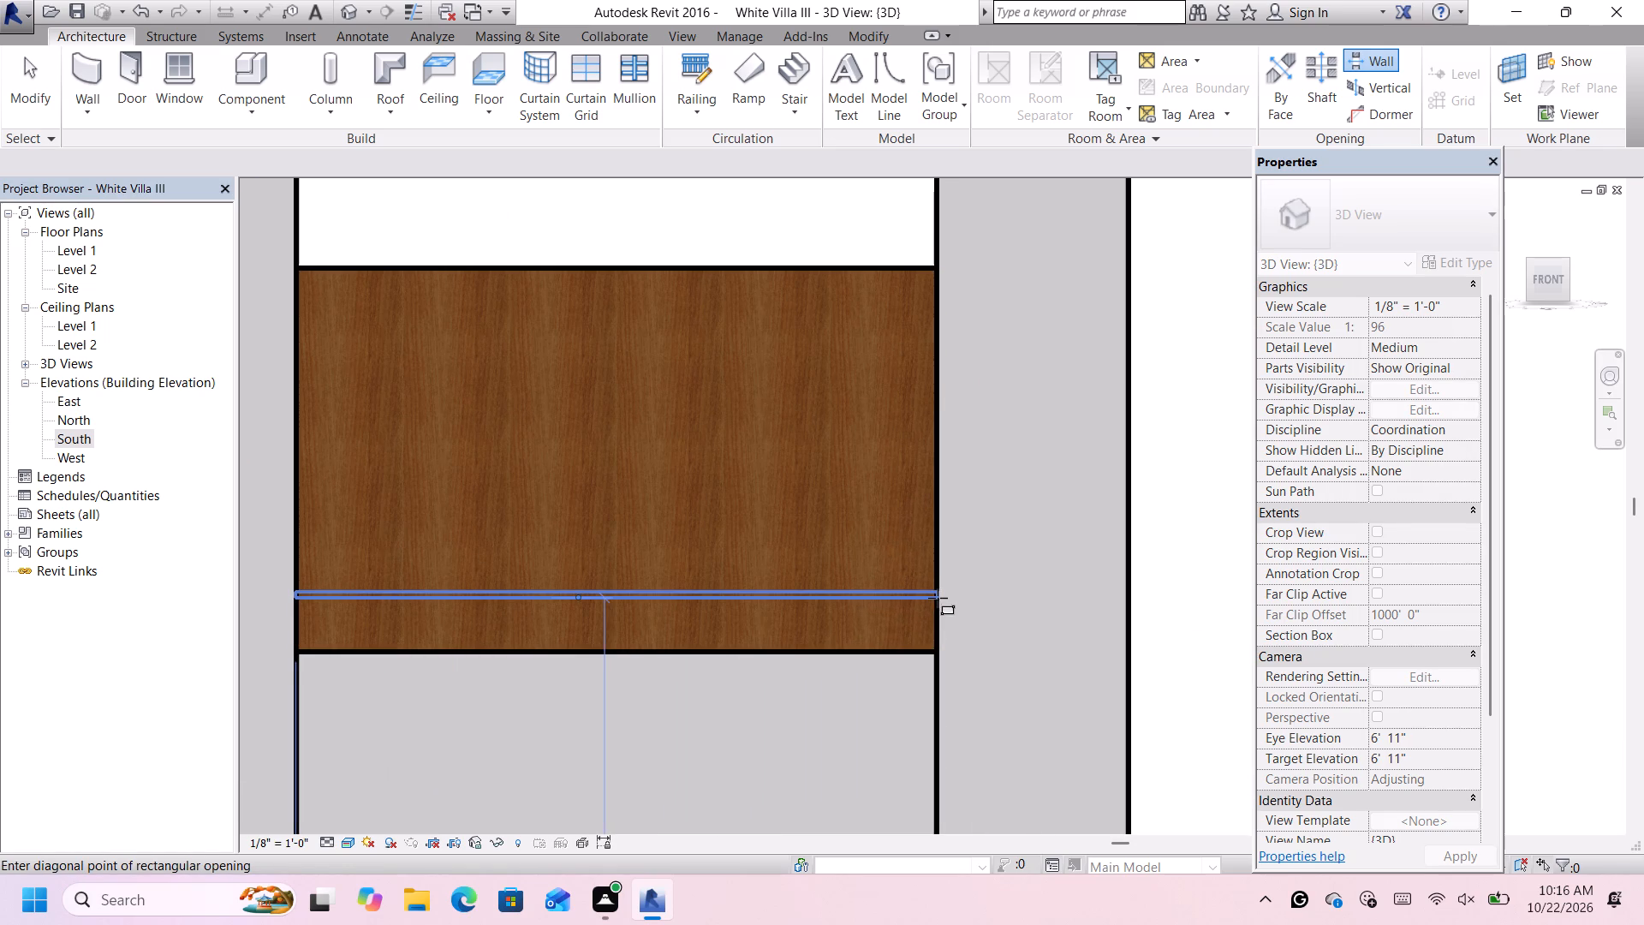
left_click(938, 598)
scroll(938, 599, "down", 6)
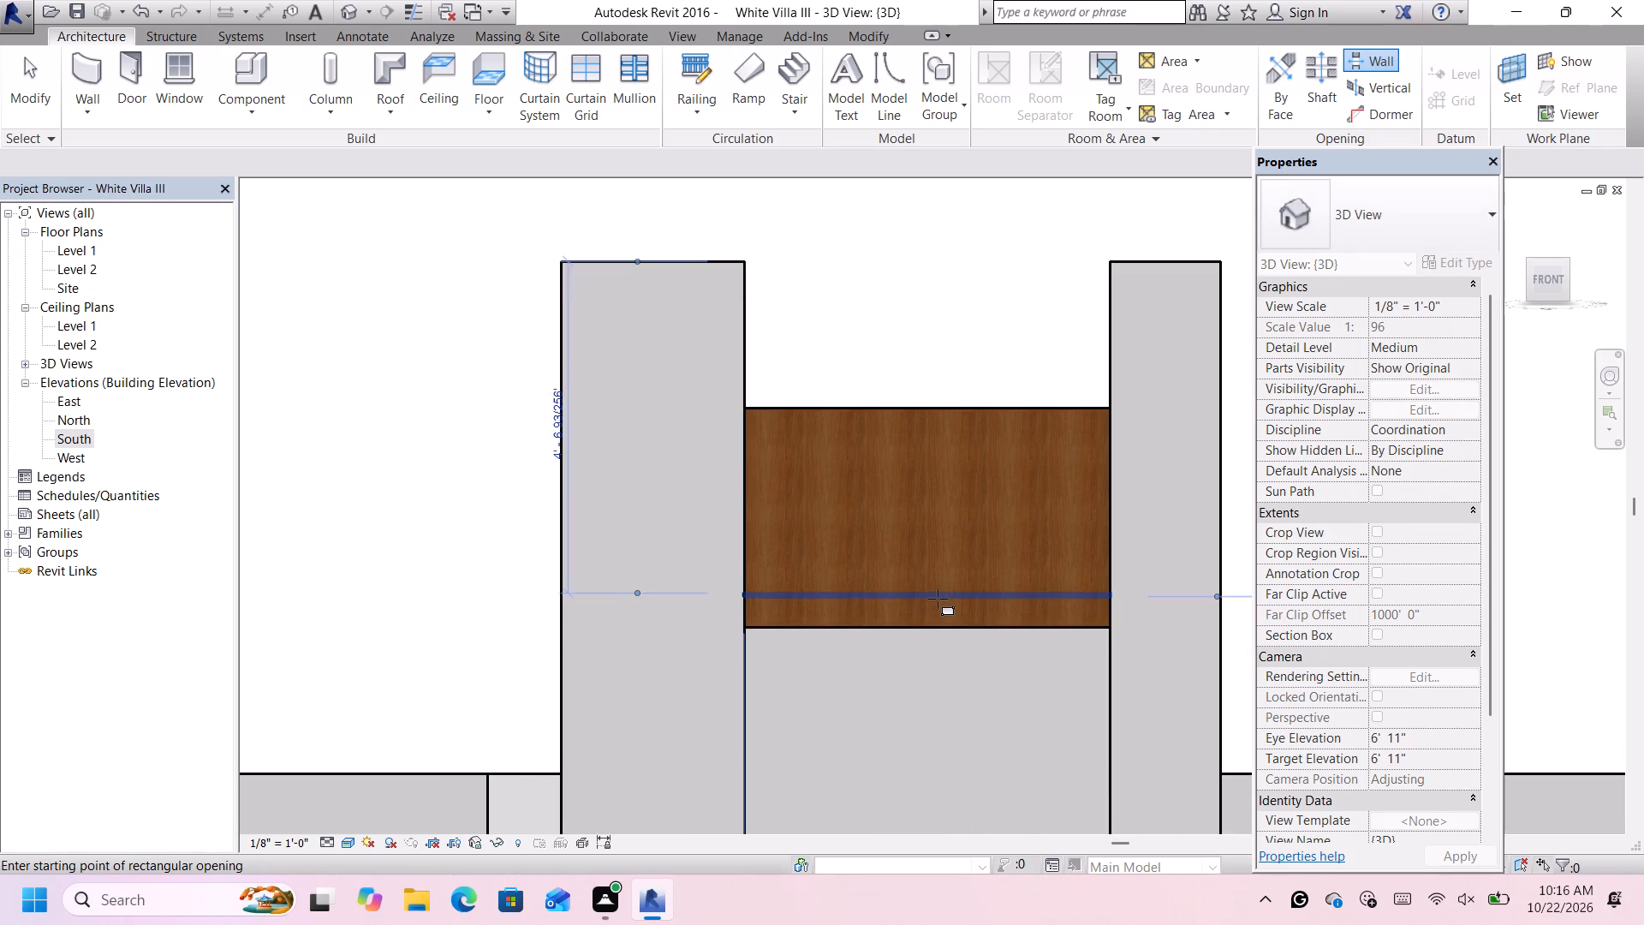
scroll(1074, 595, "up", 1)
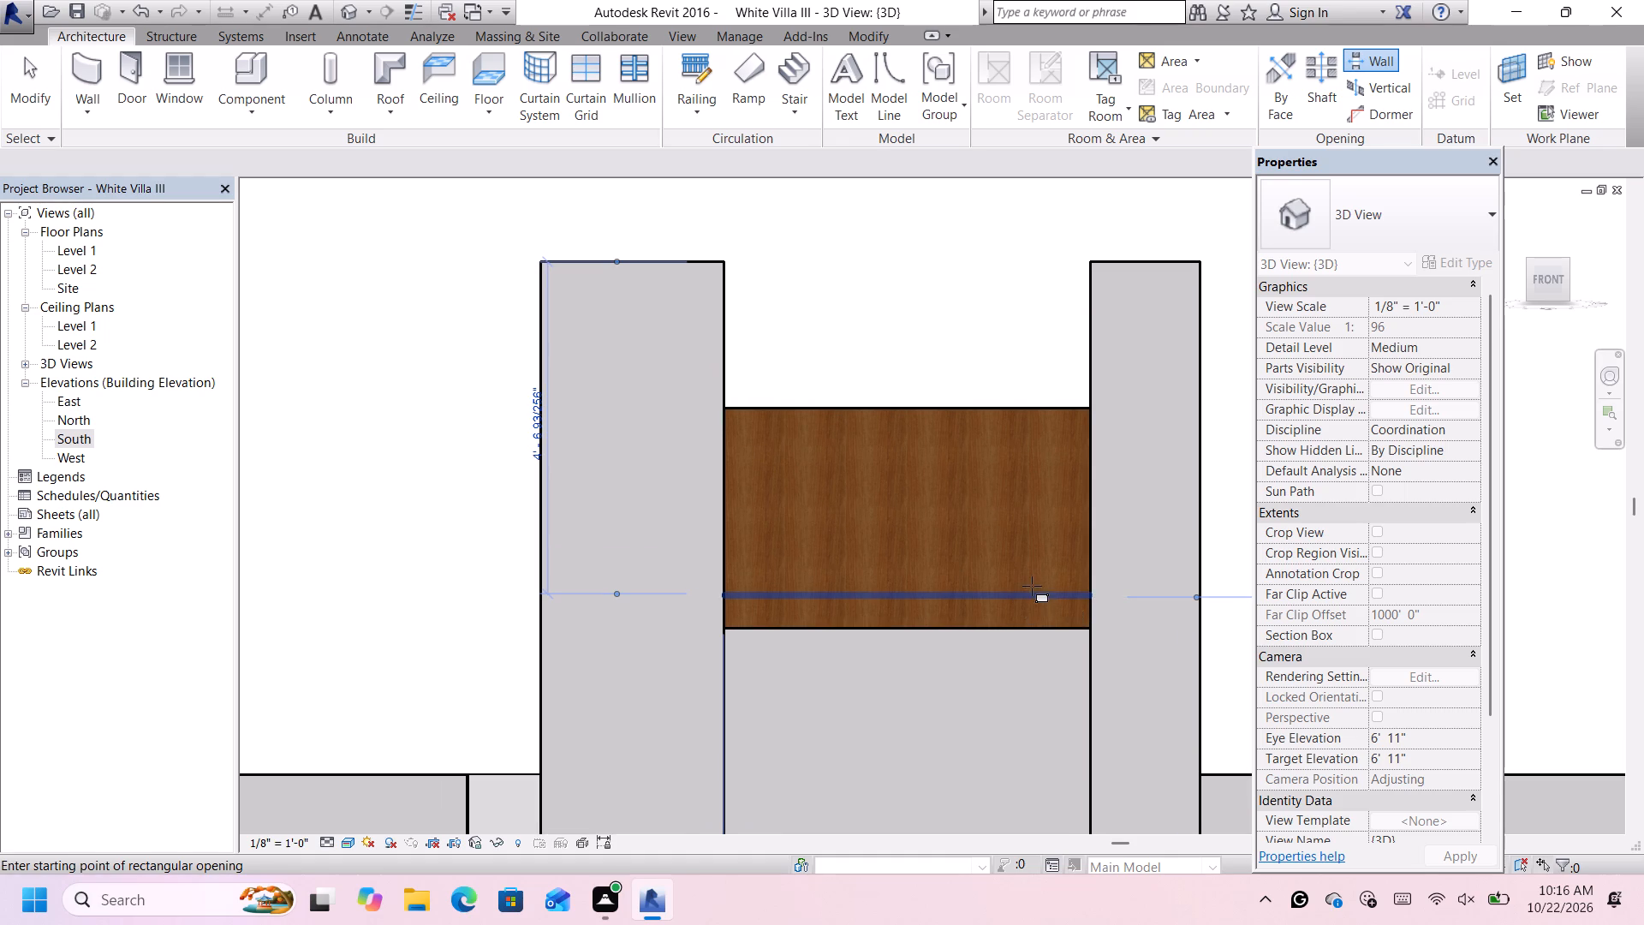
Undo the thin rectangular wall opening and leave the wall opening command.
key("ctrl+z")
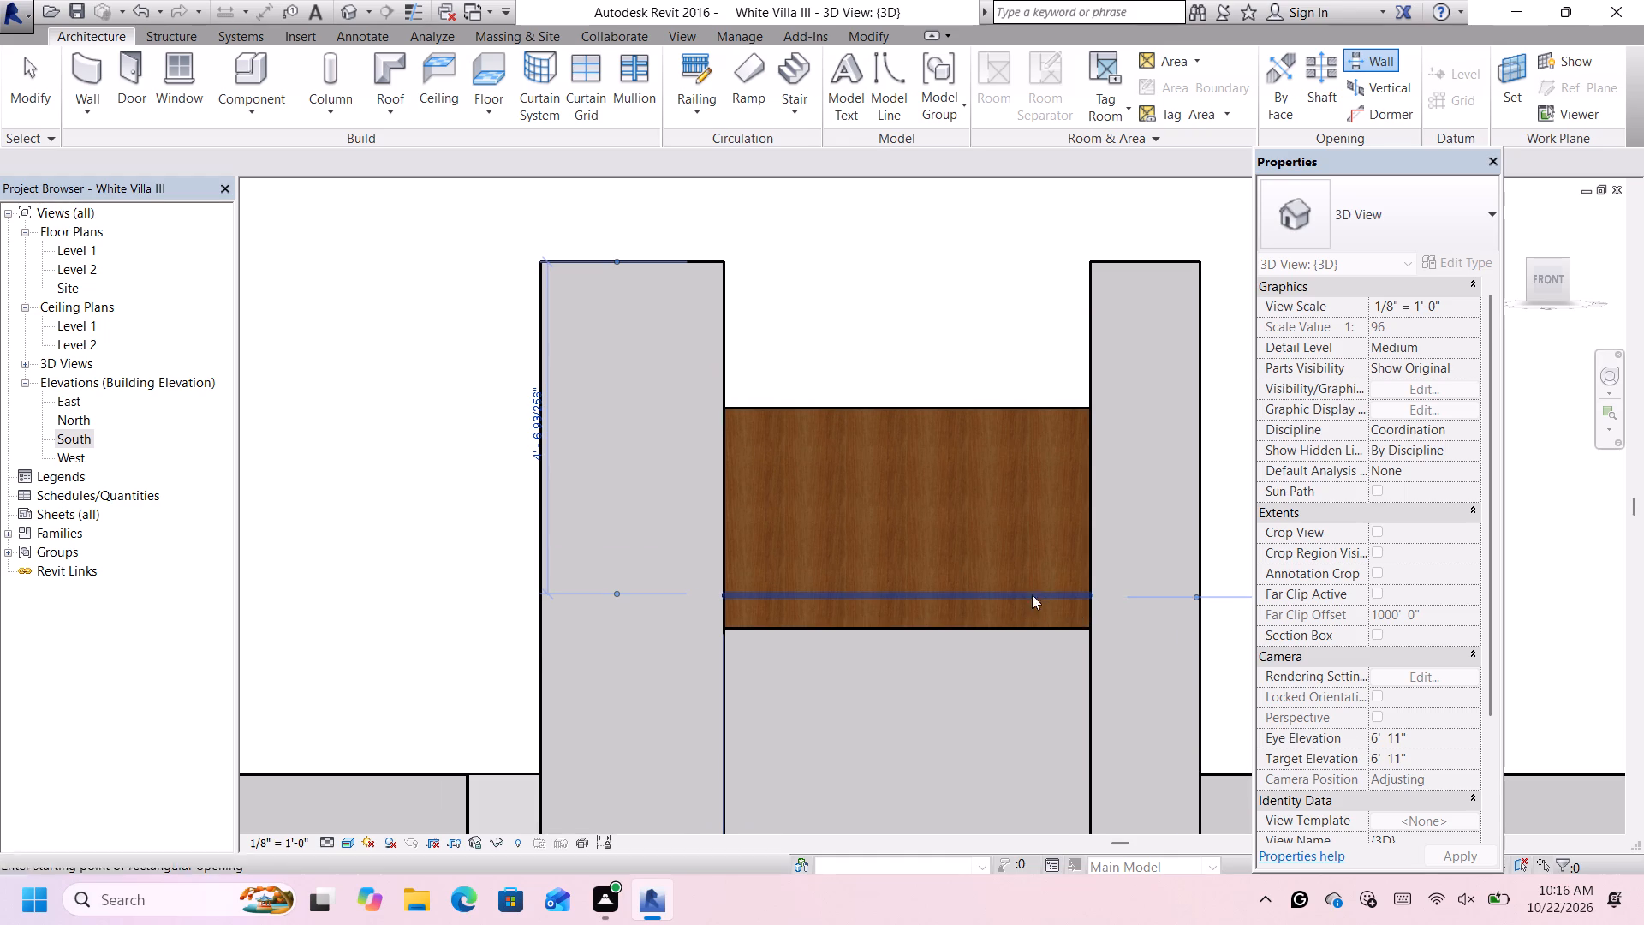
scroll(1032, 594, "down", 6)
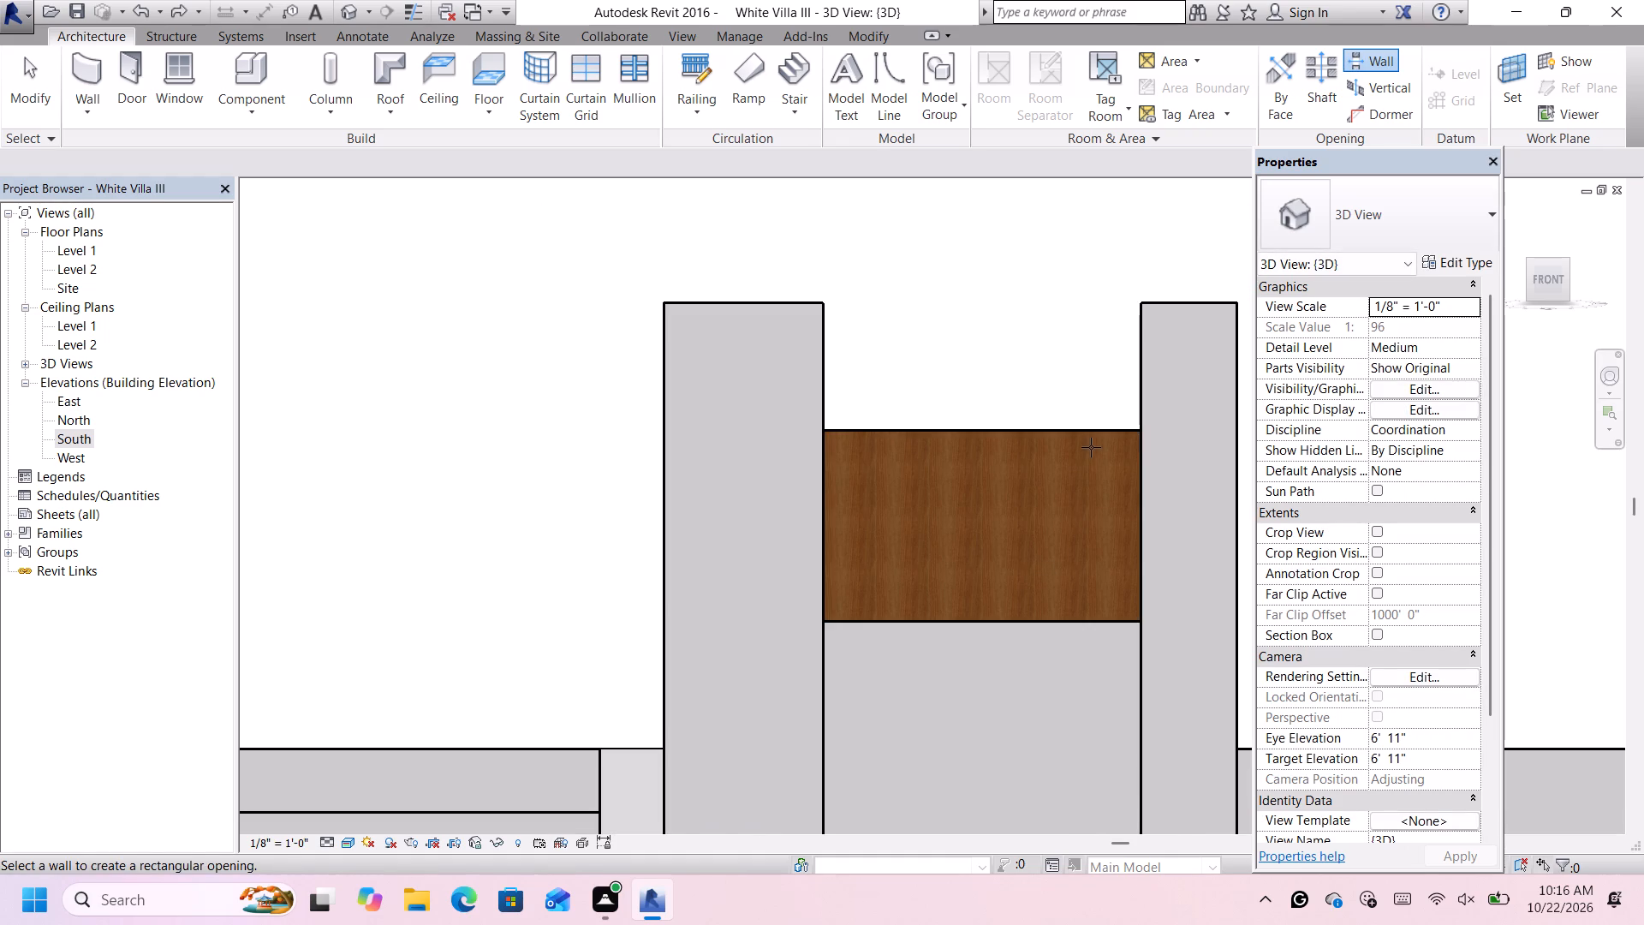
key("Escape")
Open the profile of the brown wall between the two white walls for editing.
left_click(1091, 433)
scroll(1087, 462, "up", 2)
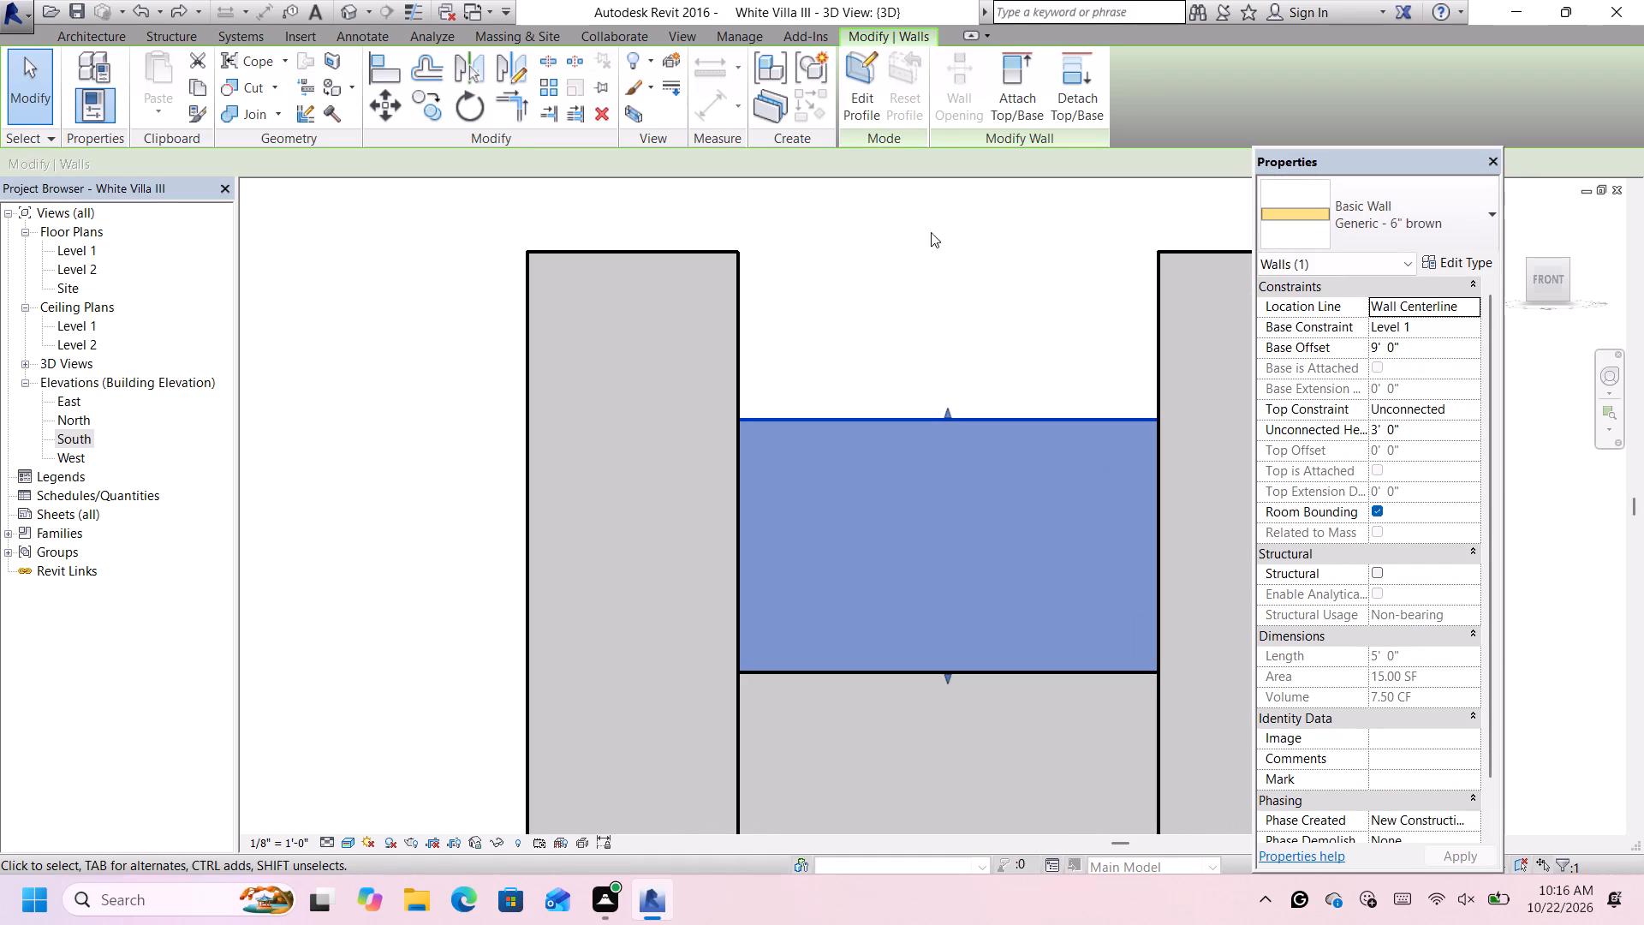
left_click(875, 75)
scroll(1061, 594, "up", 1)
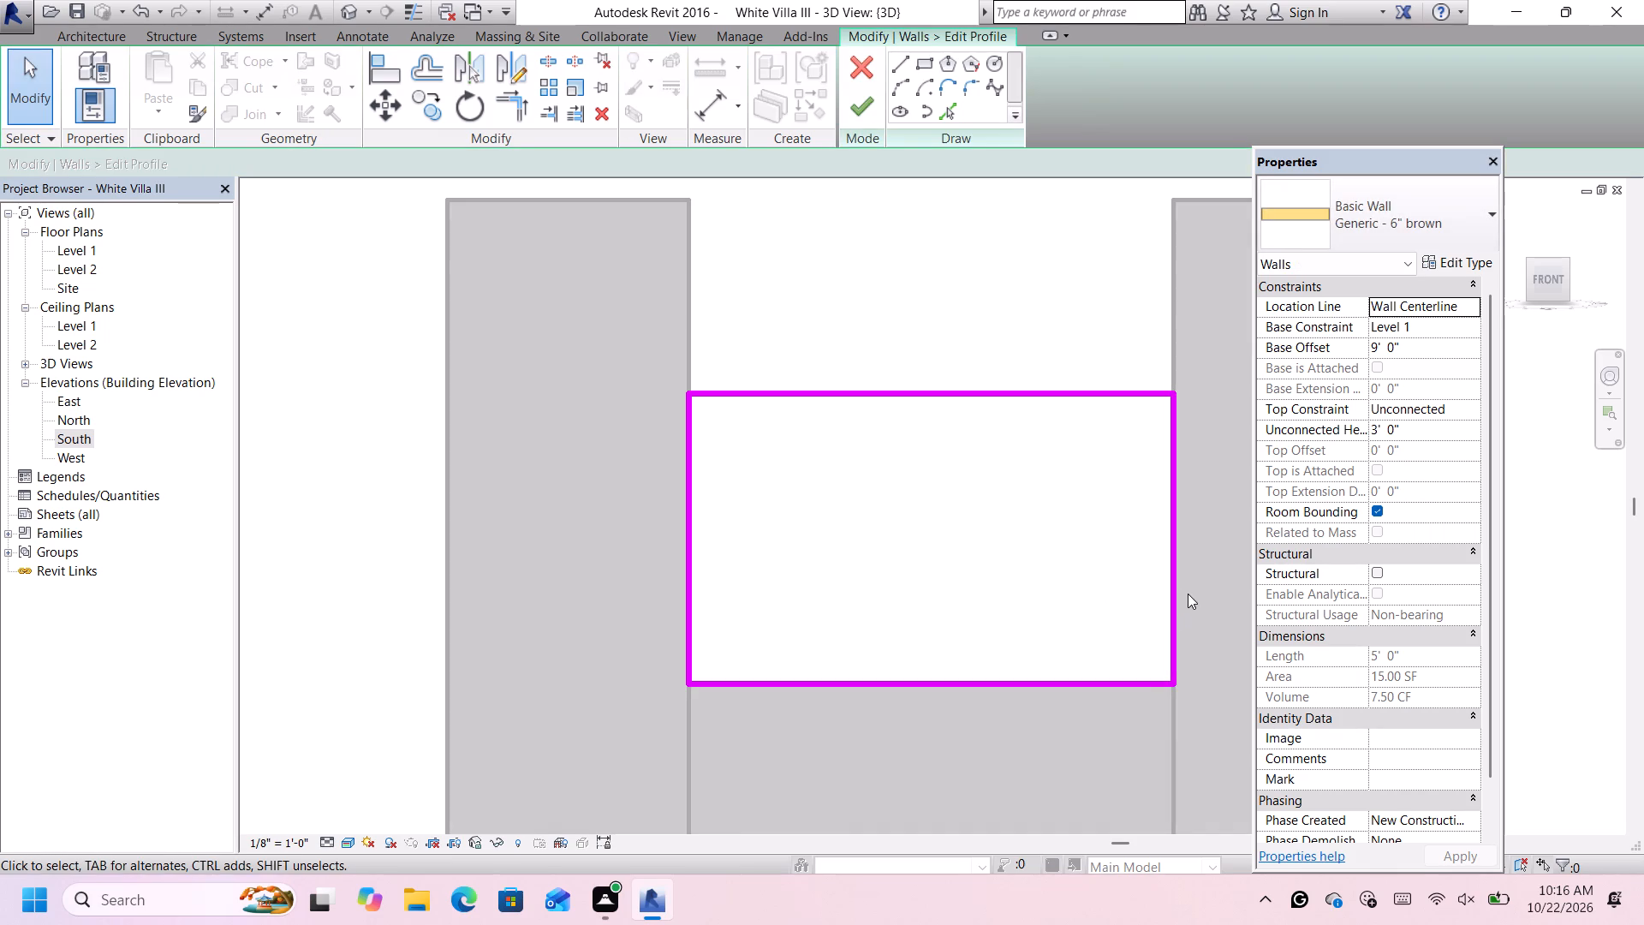
scroll(1183, 608, "down", 2)
scroll(1224, 601, "up", 2)
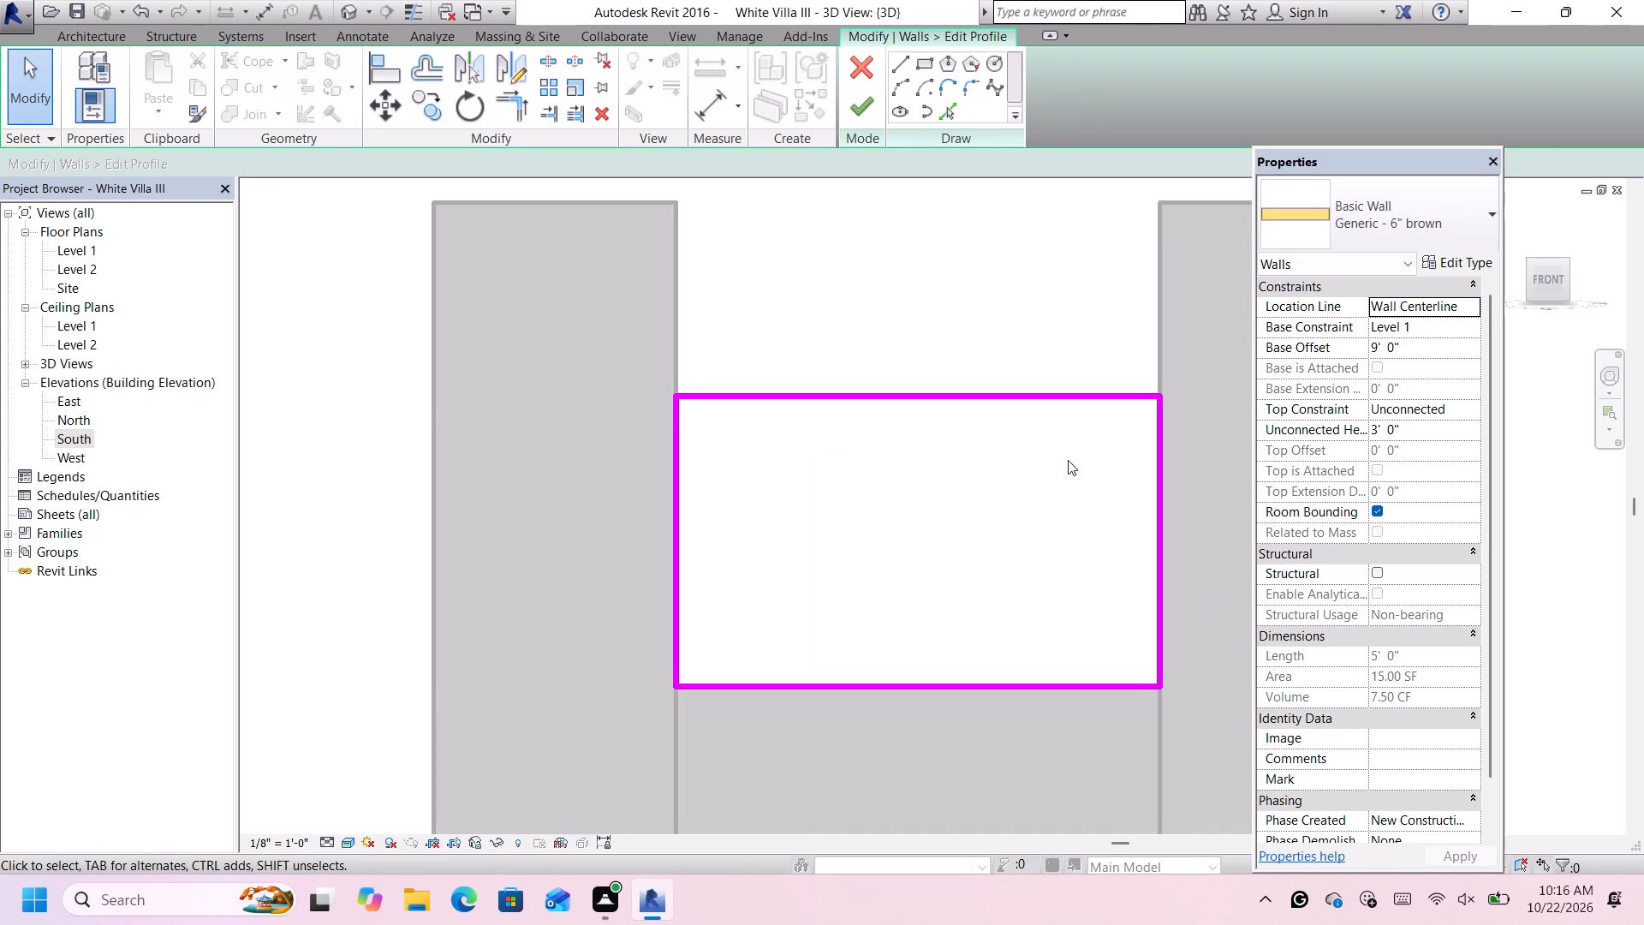
scroll(1108, 410, "up", 1)
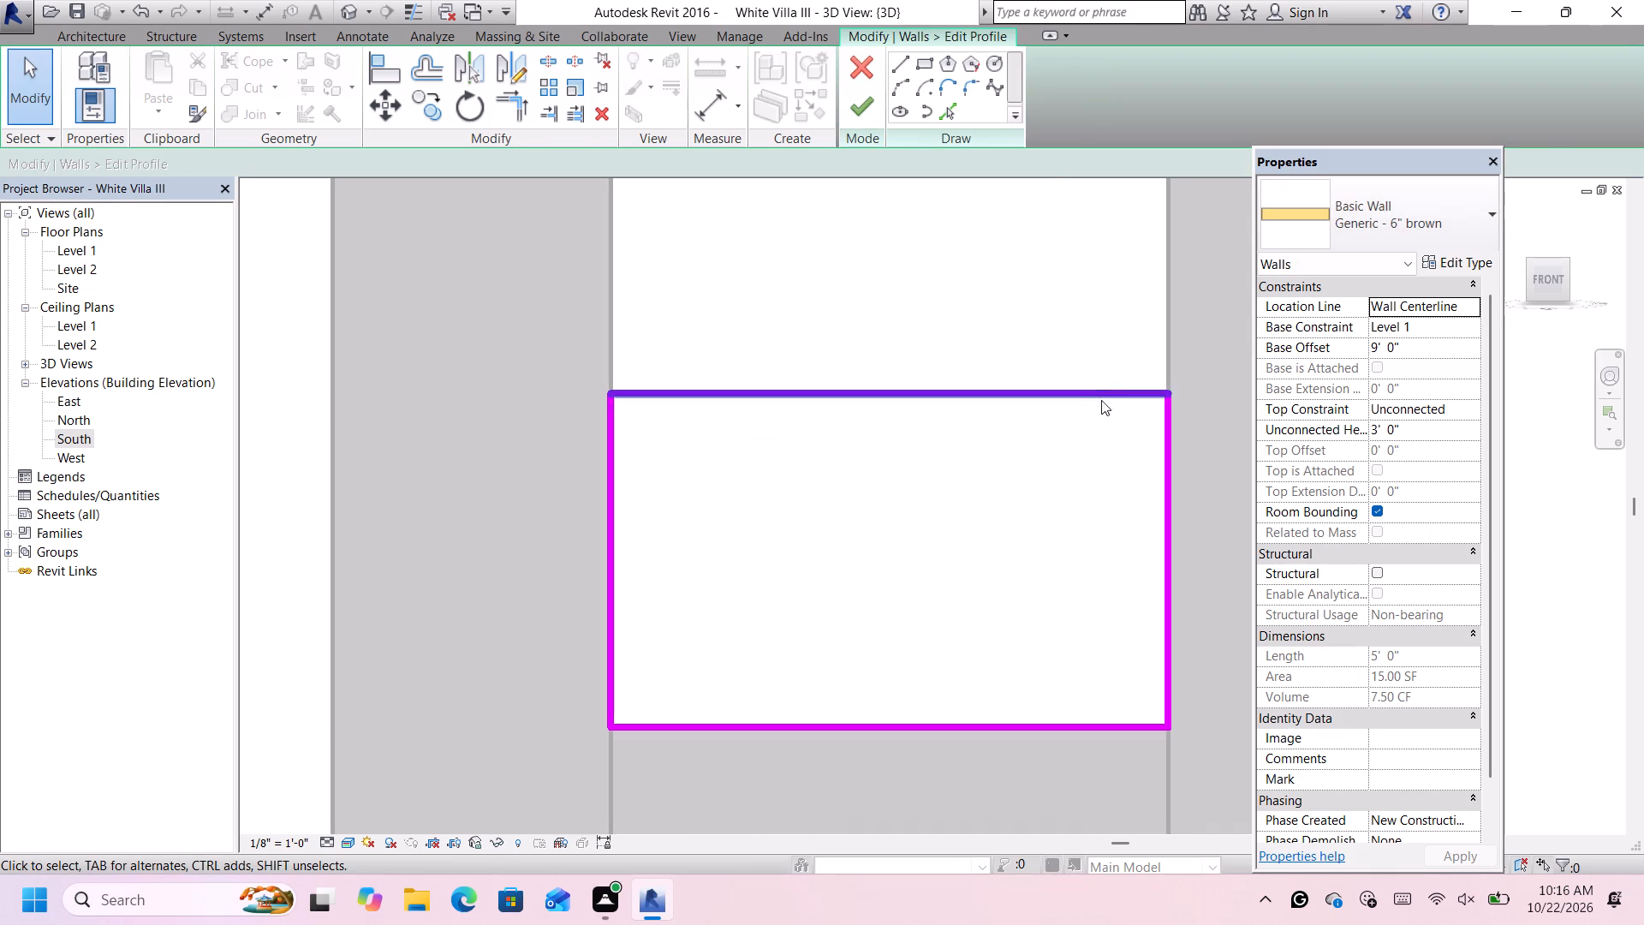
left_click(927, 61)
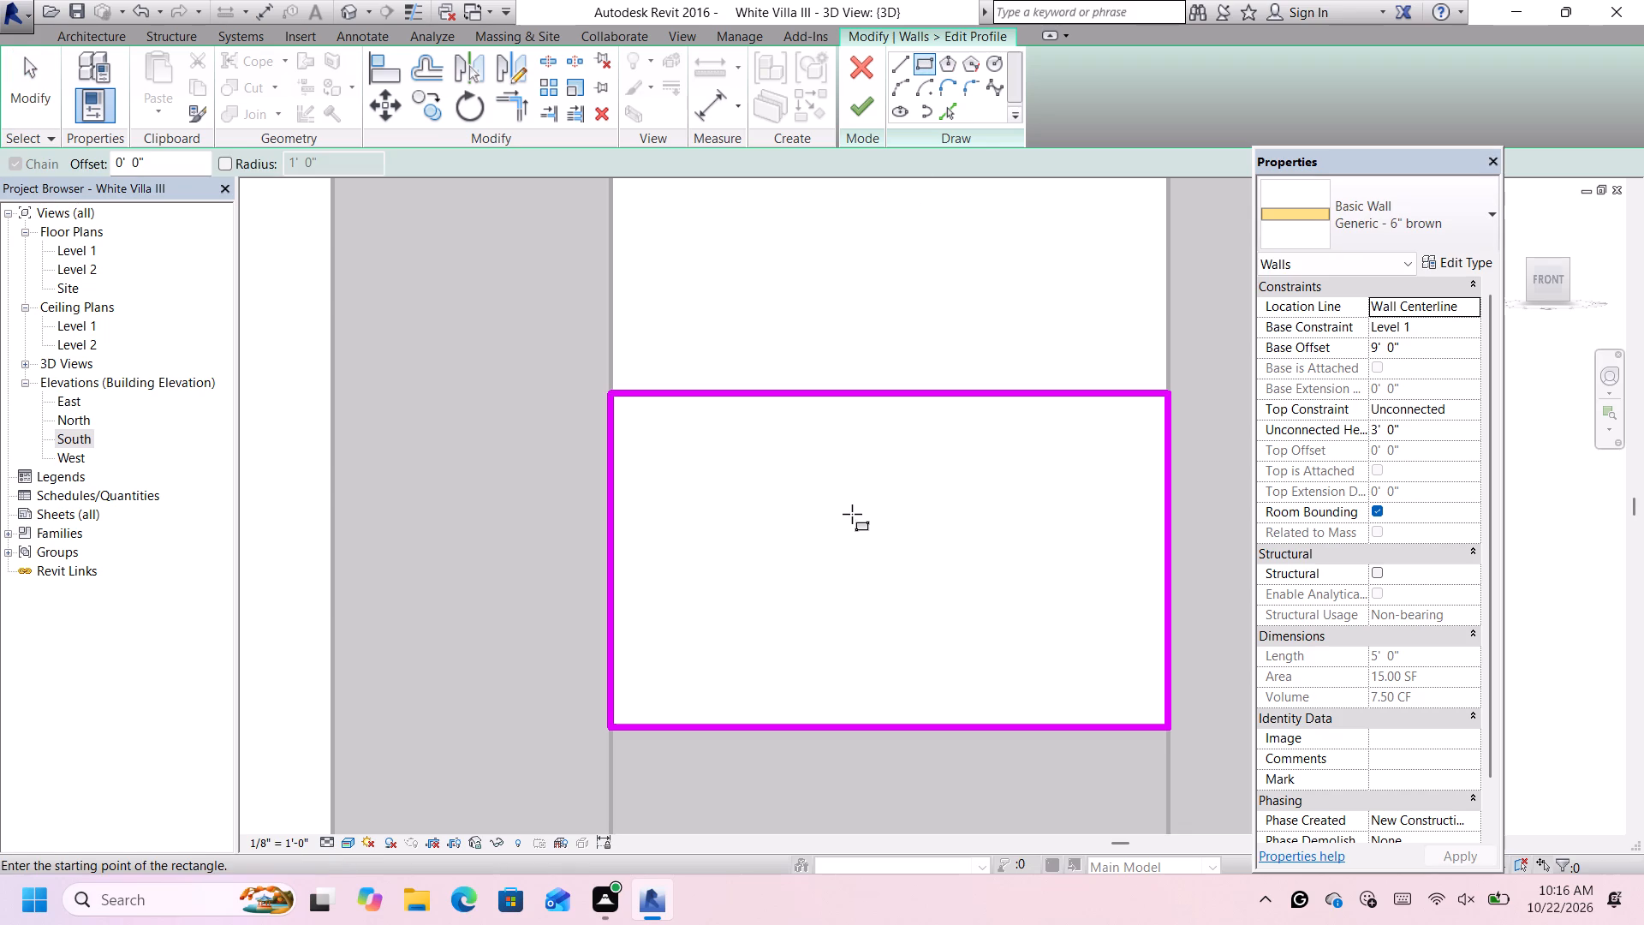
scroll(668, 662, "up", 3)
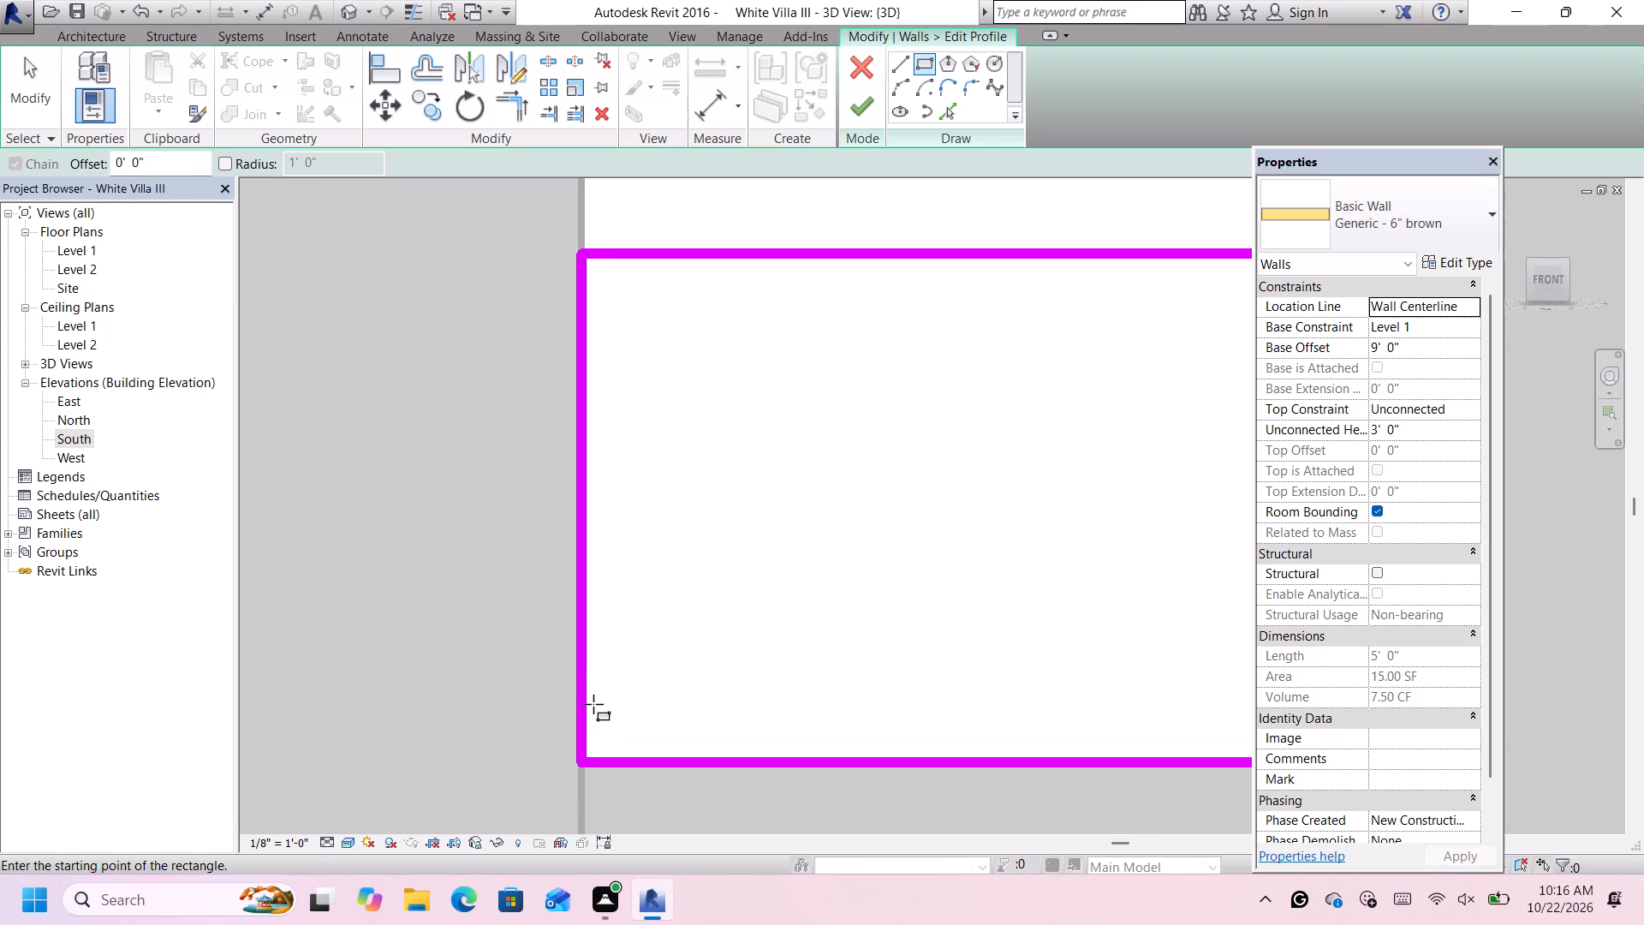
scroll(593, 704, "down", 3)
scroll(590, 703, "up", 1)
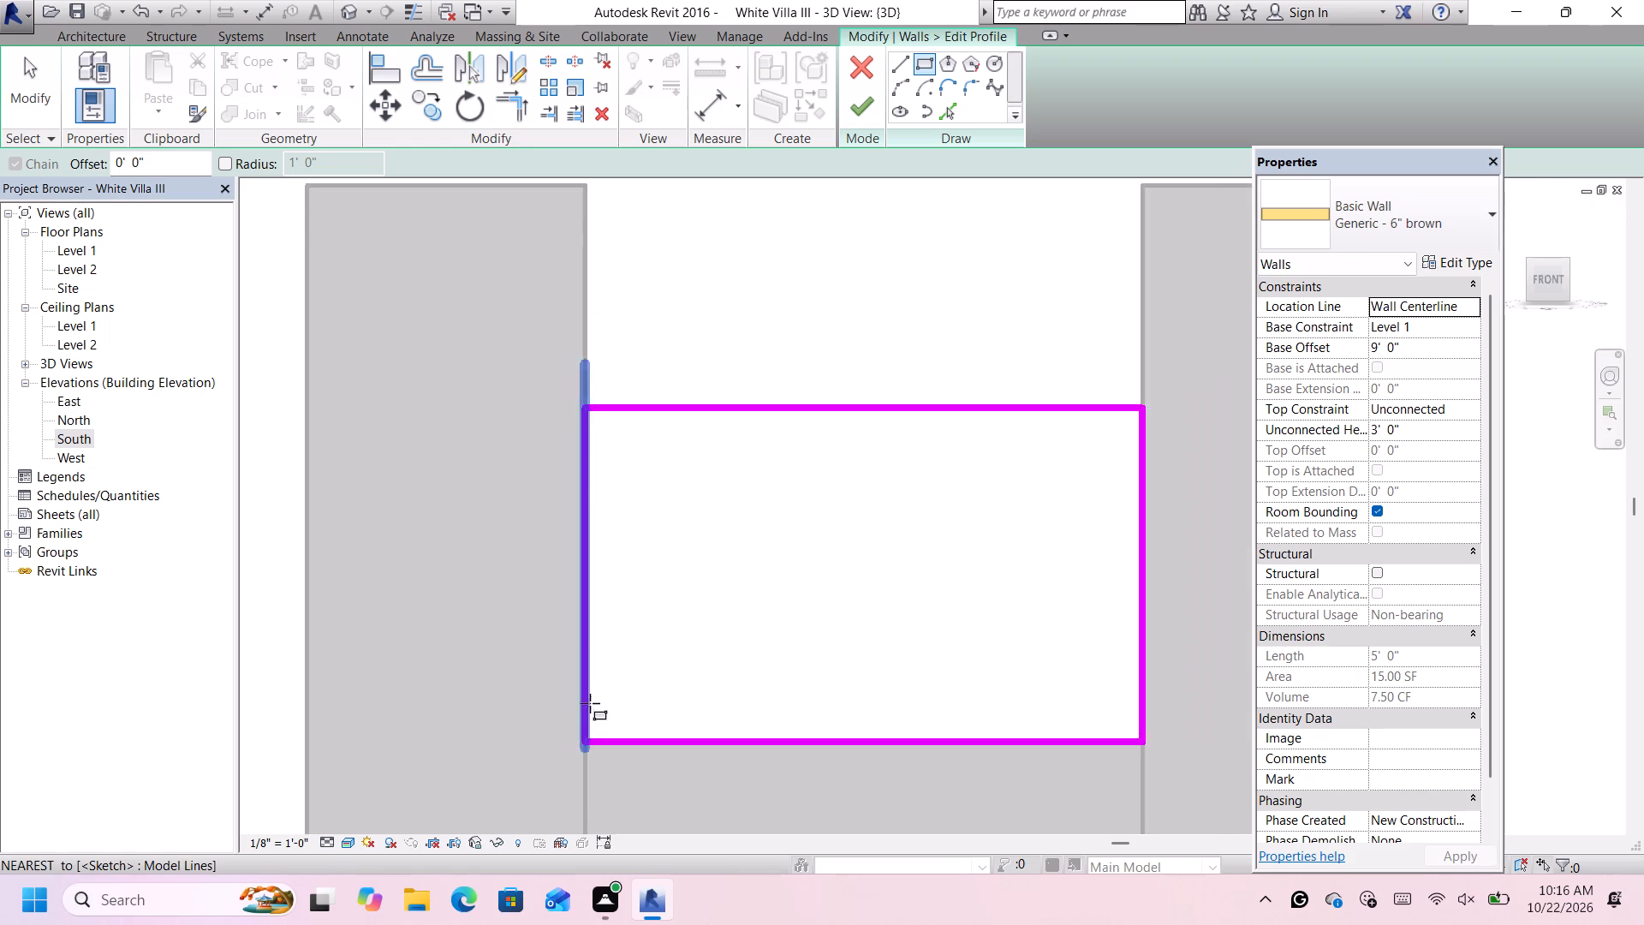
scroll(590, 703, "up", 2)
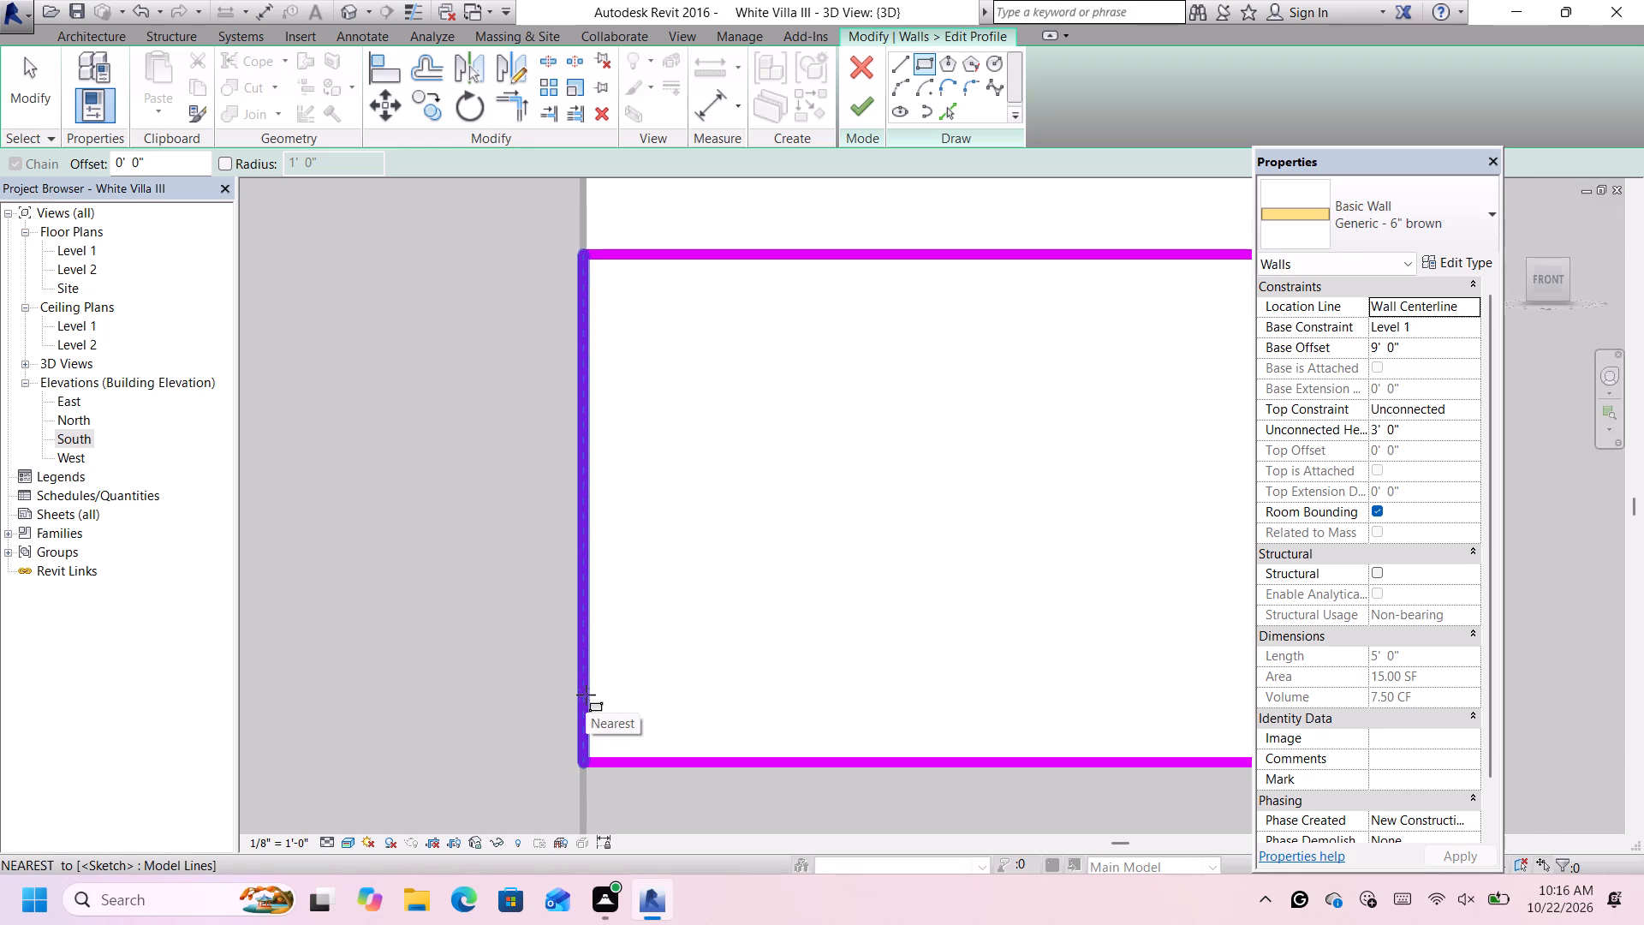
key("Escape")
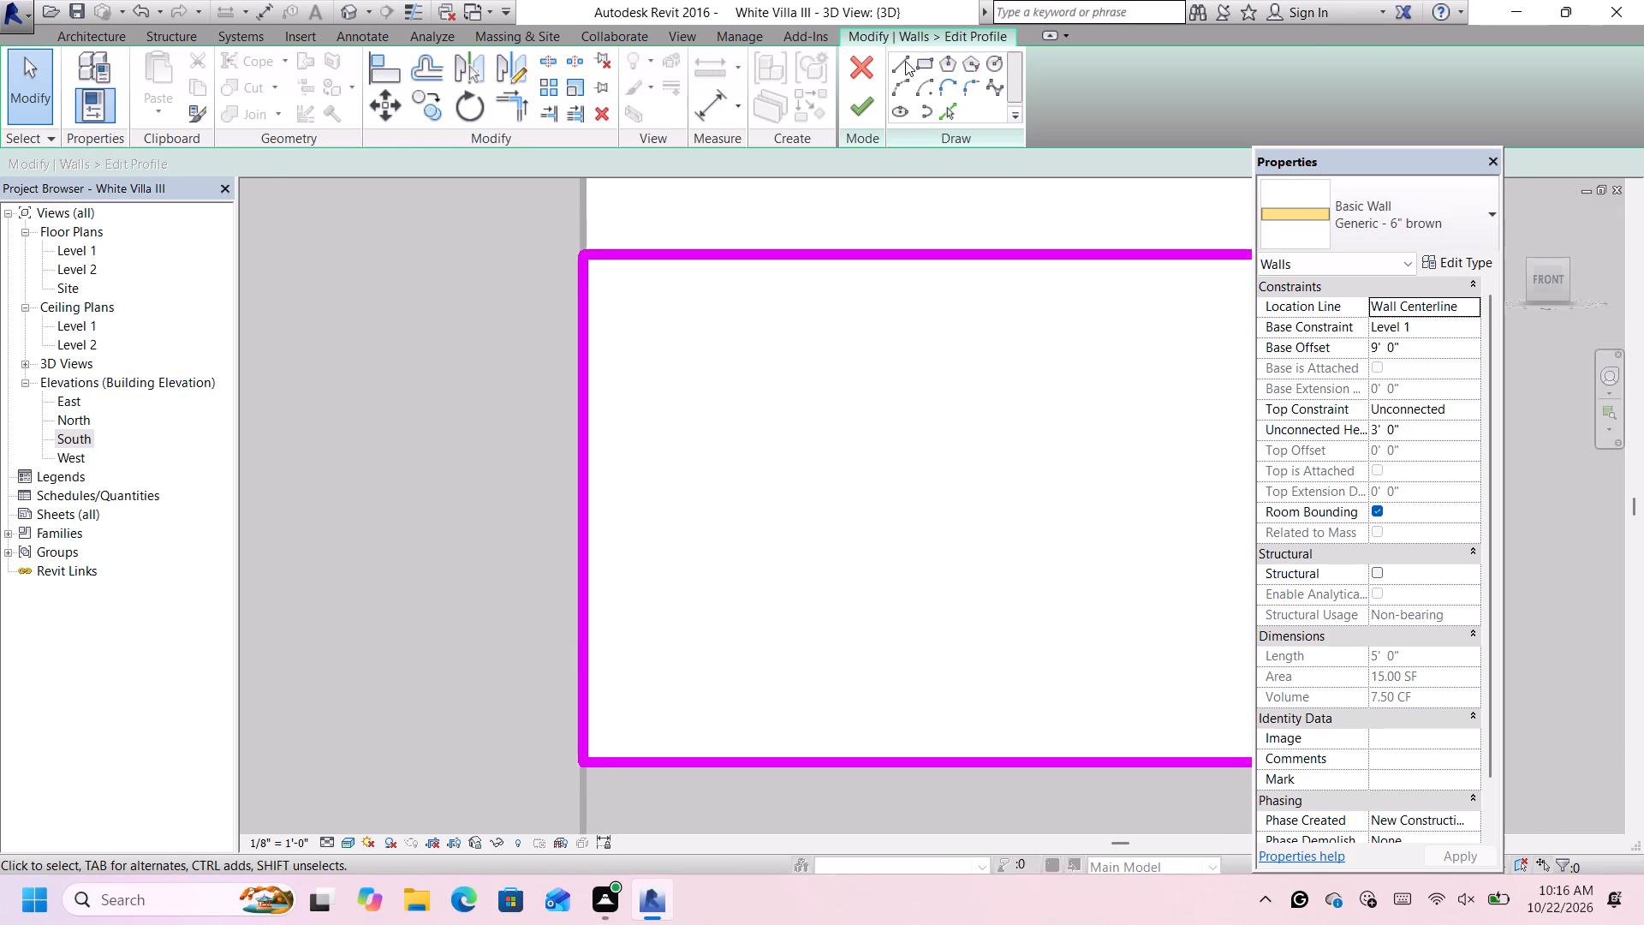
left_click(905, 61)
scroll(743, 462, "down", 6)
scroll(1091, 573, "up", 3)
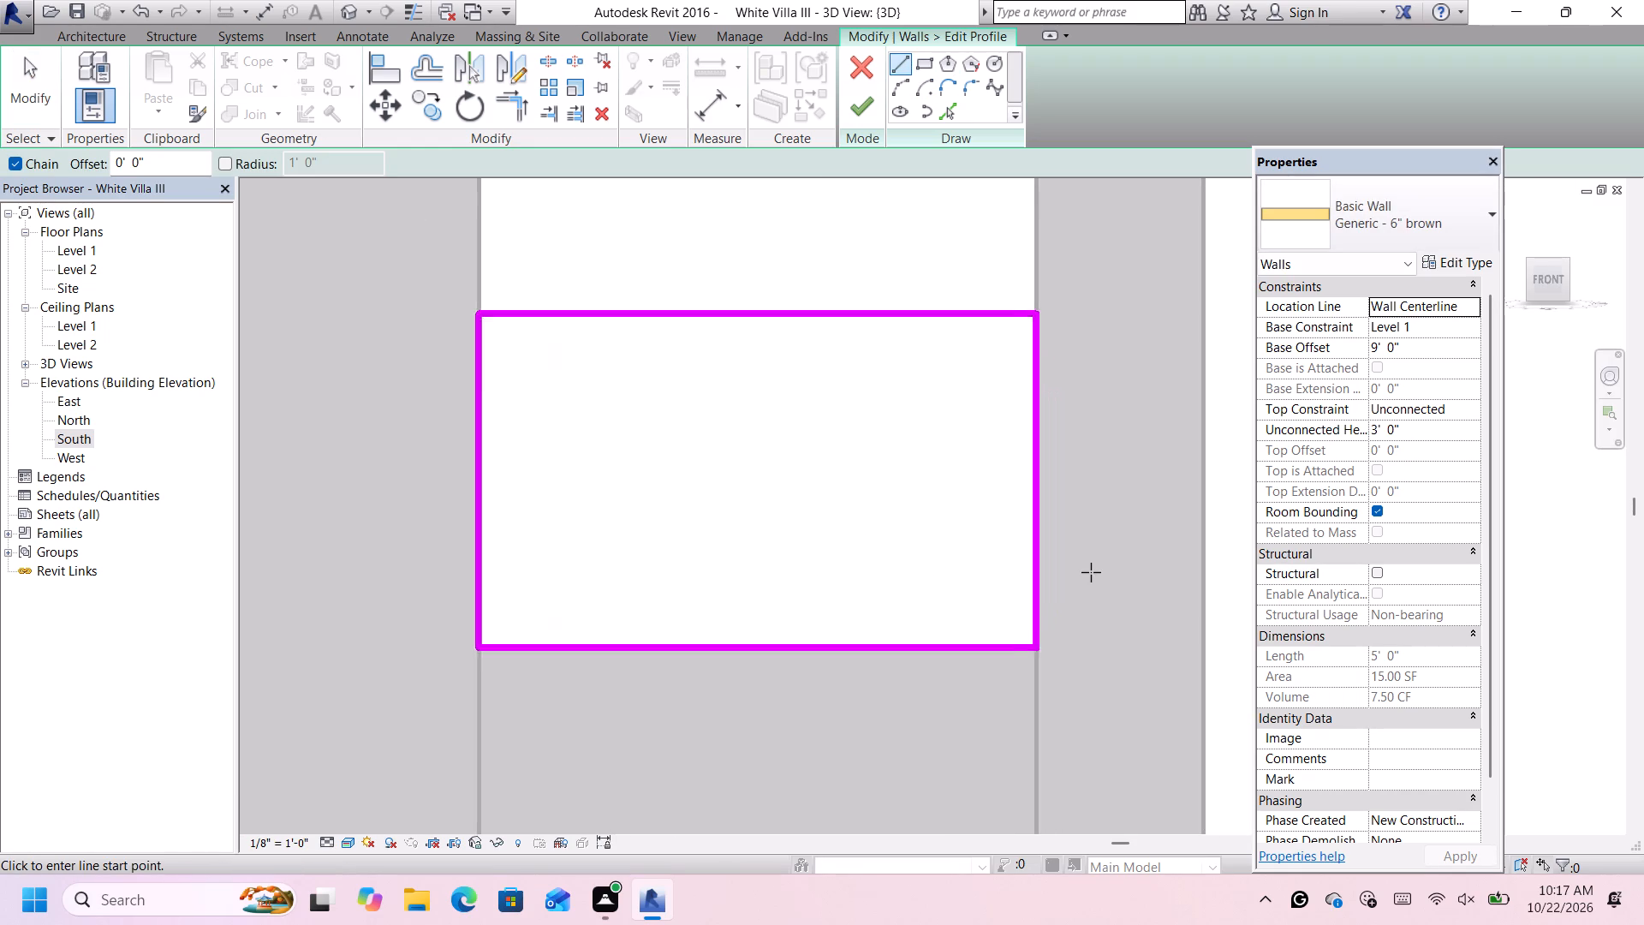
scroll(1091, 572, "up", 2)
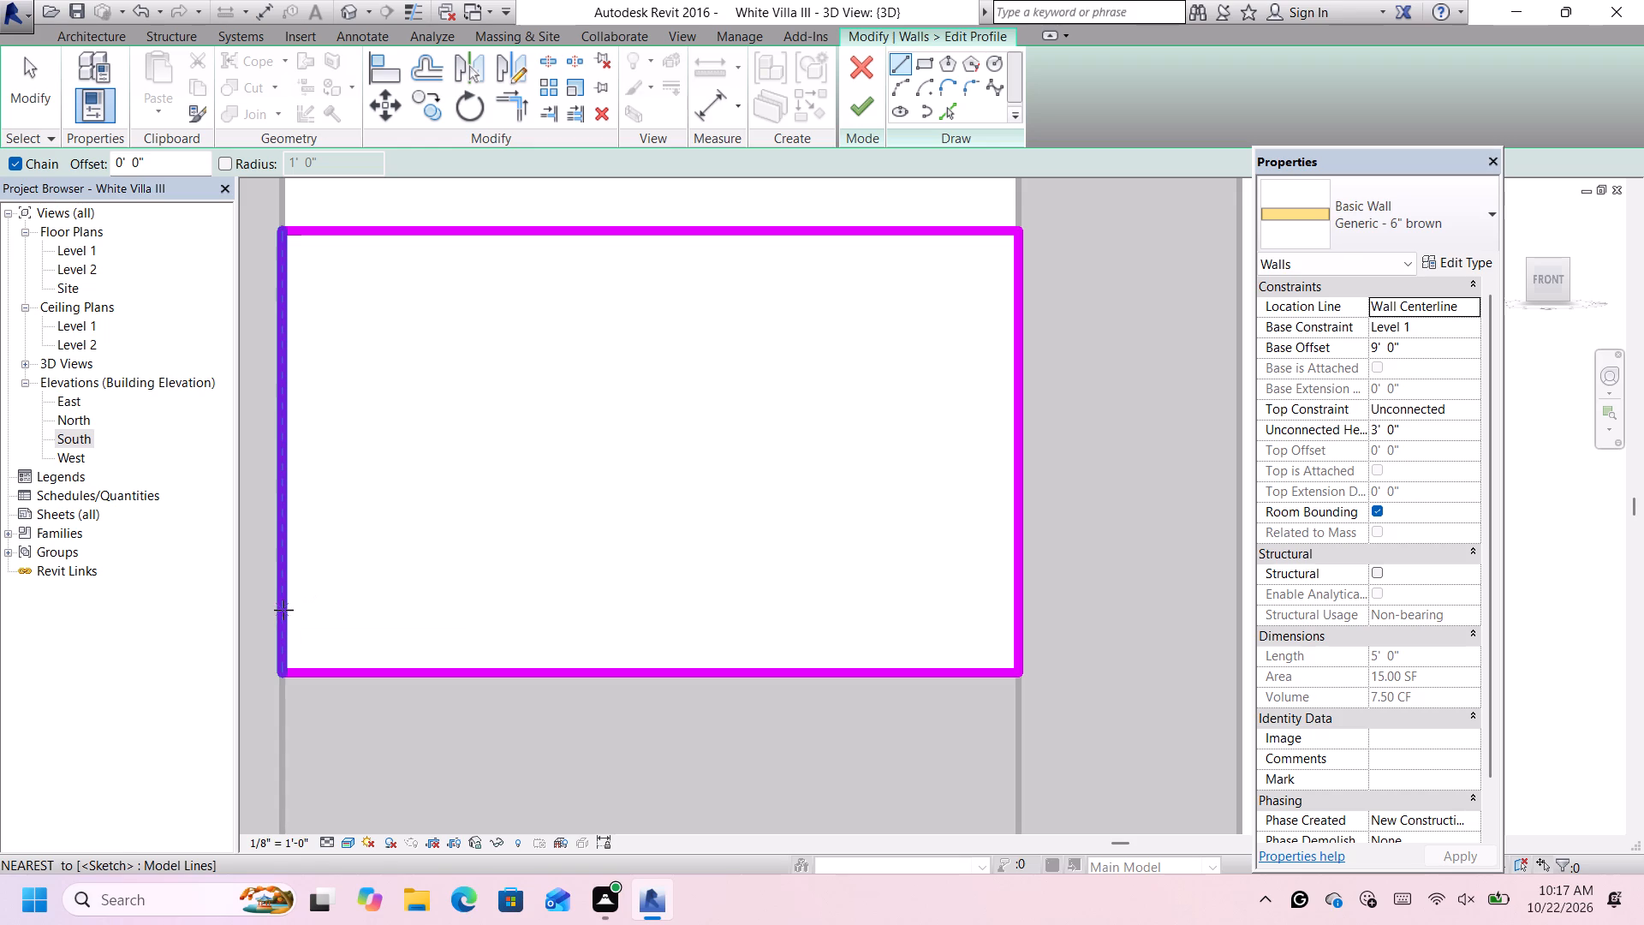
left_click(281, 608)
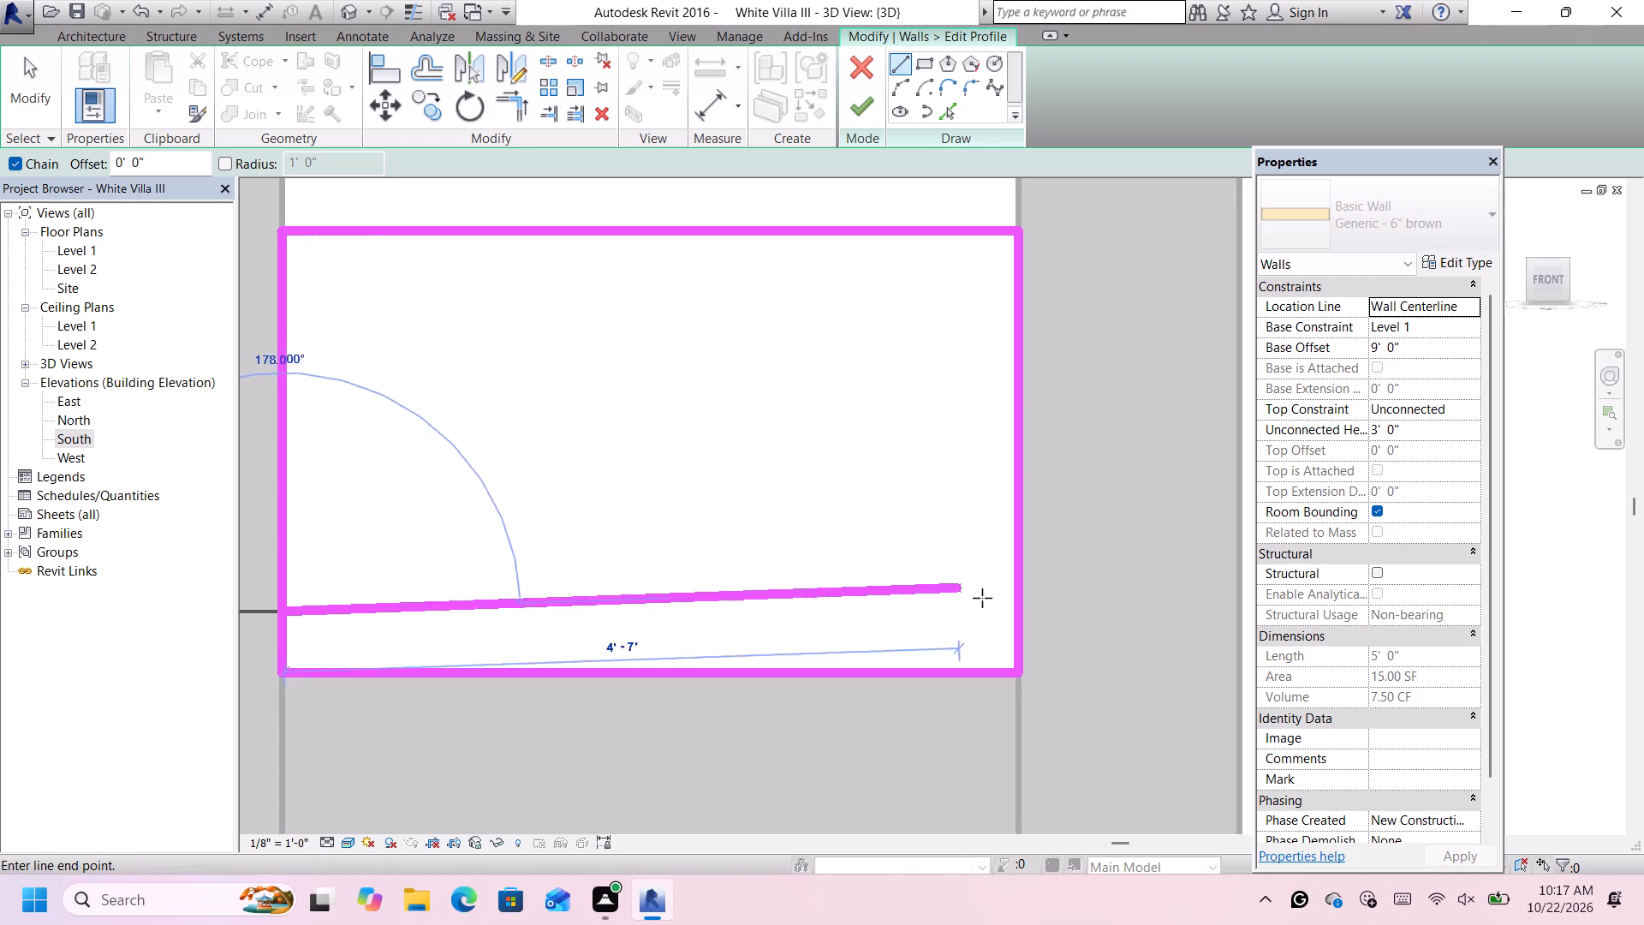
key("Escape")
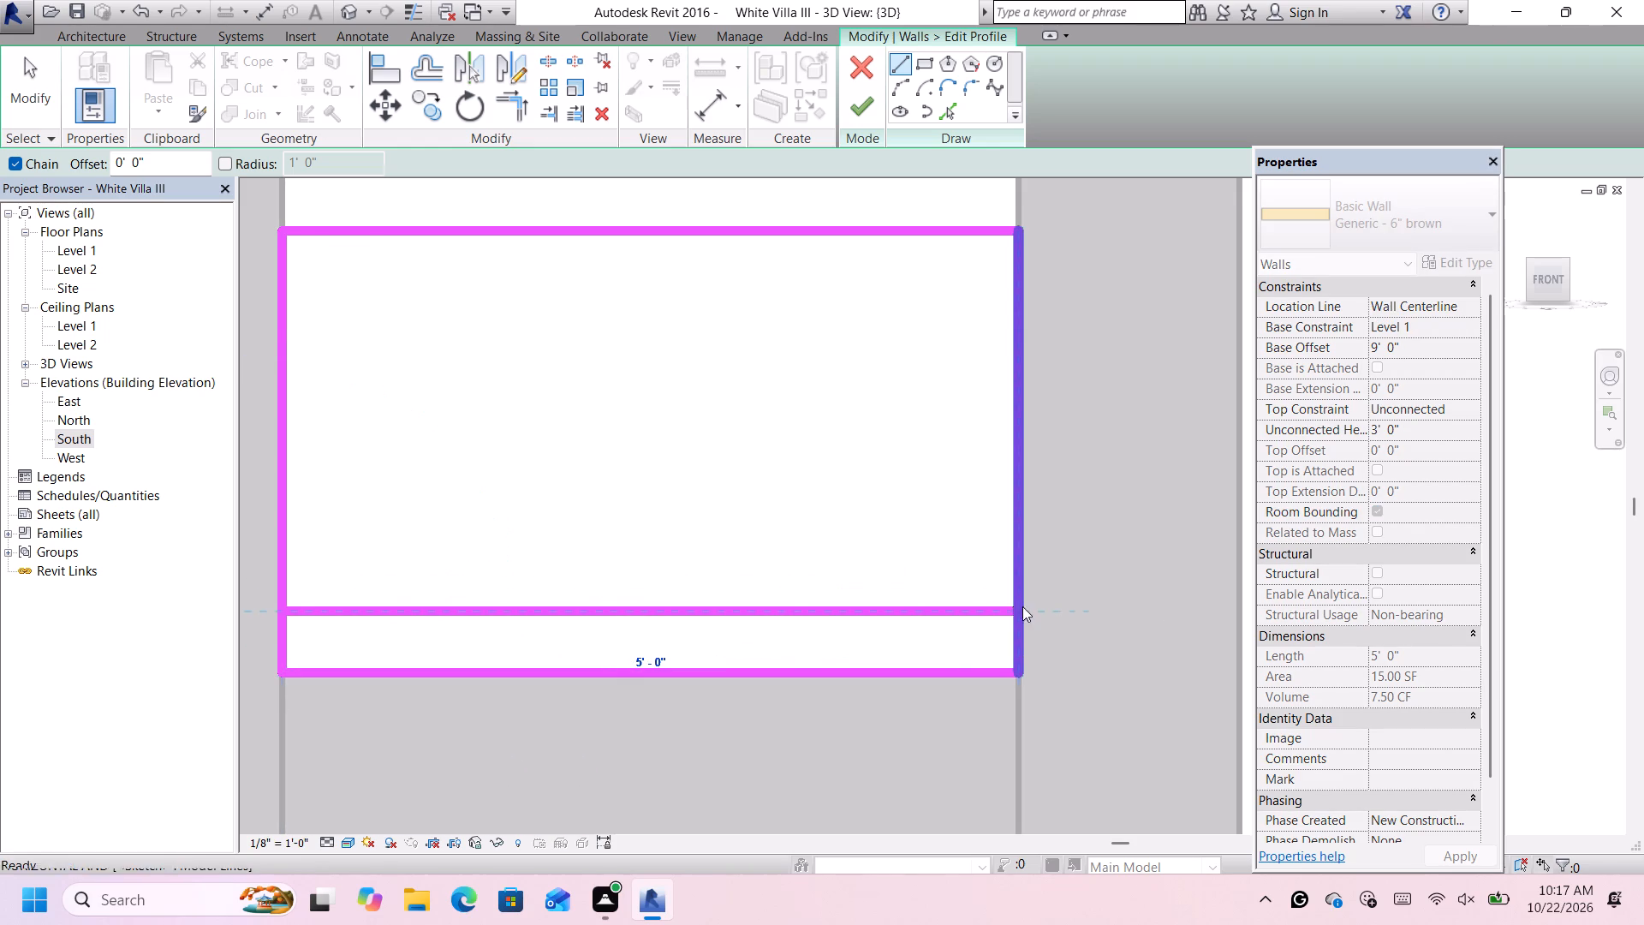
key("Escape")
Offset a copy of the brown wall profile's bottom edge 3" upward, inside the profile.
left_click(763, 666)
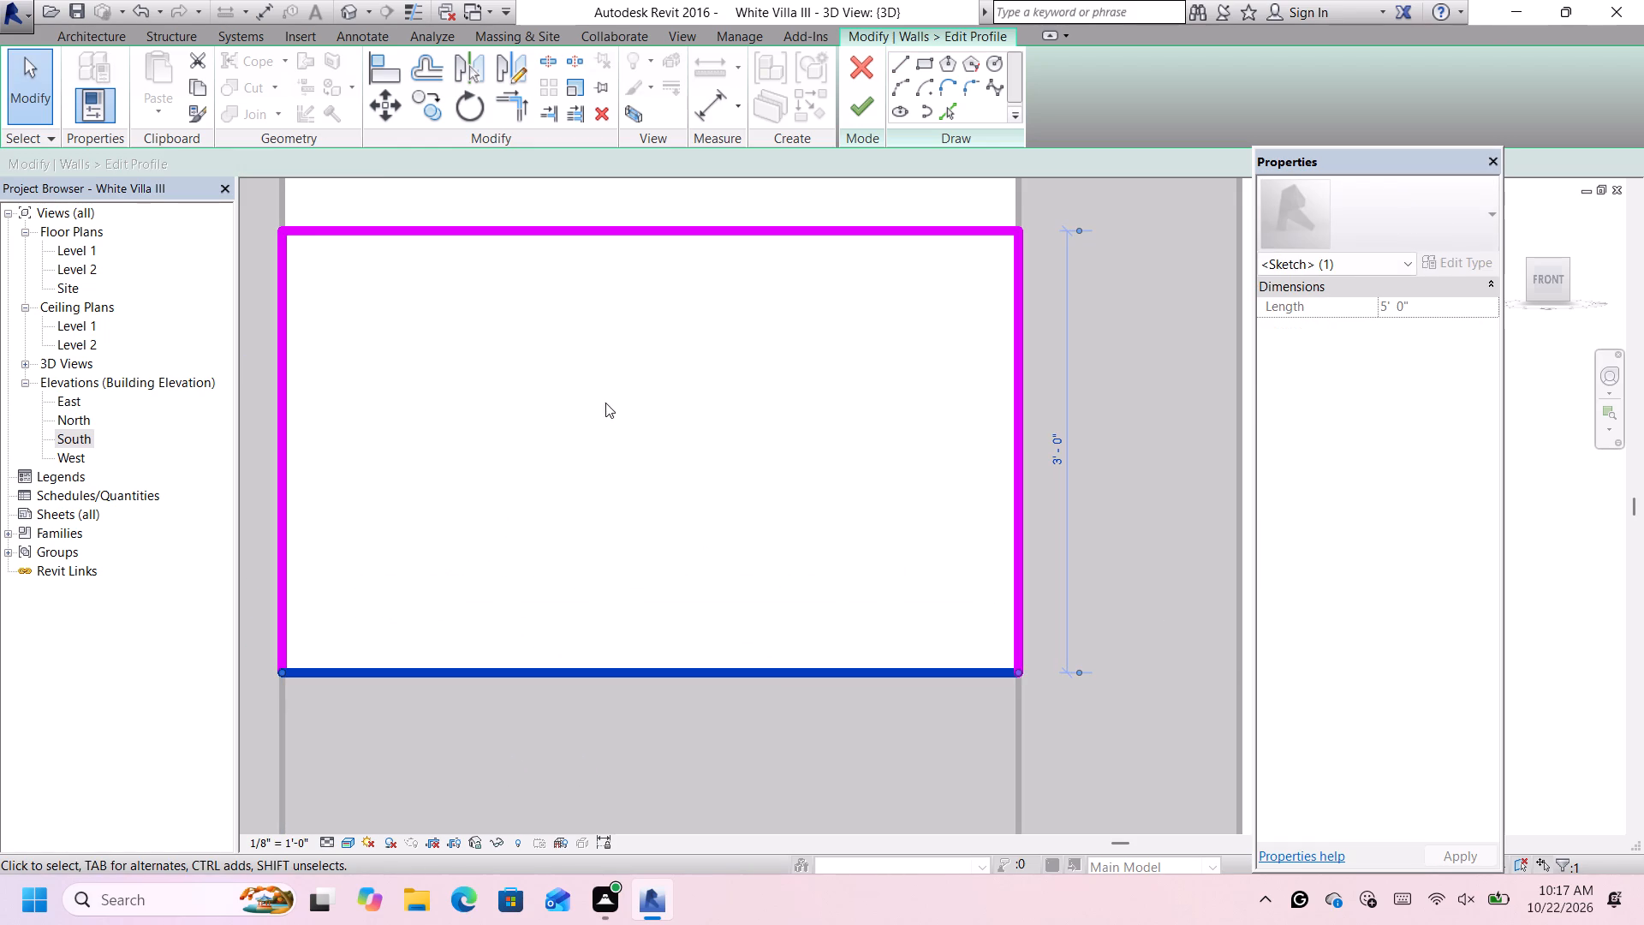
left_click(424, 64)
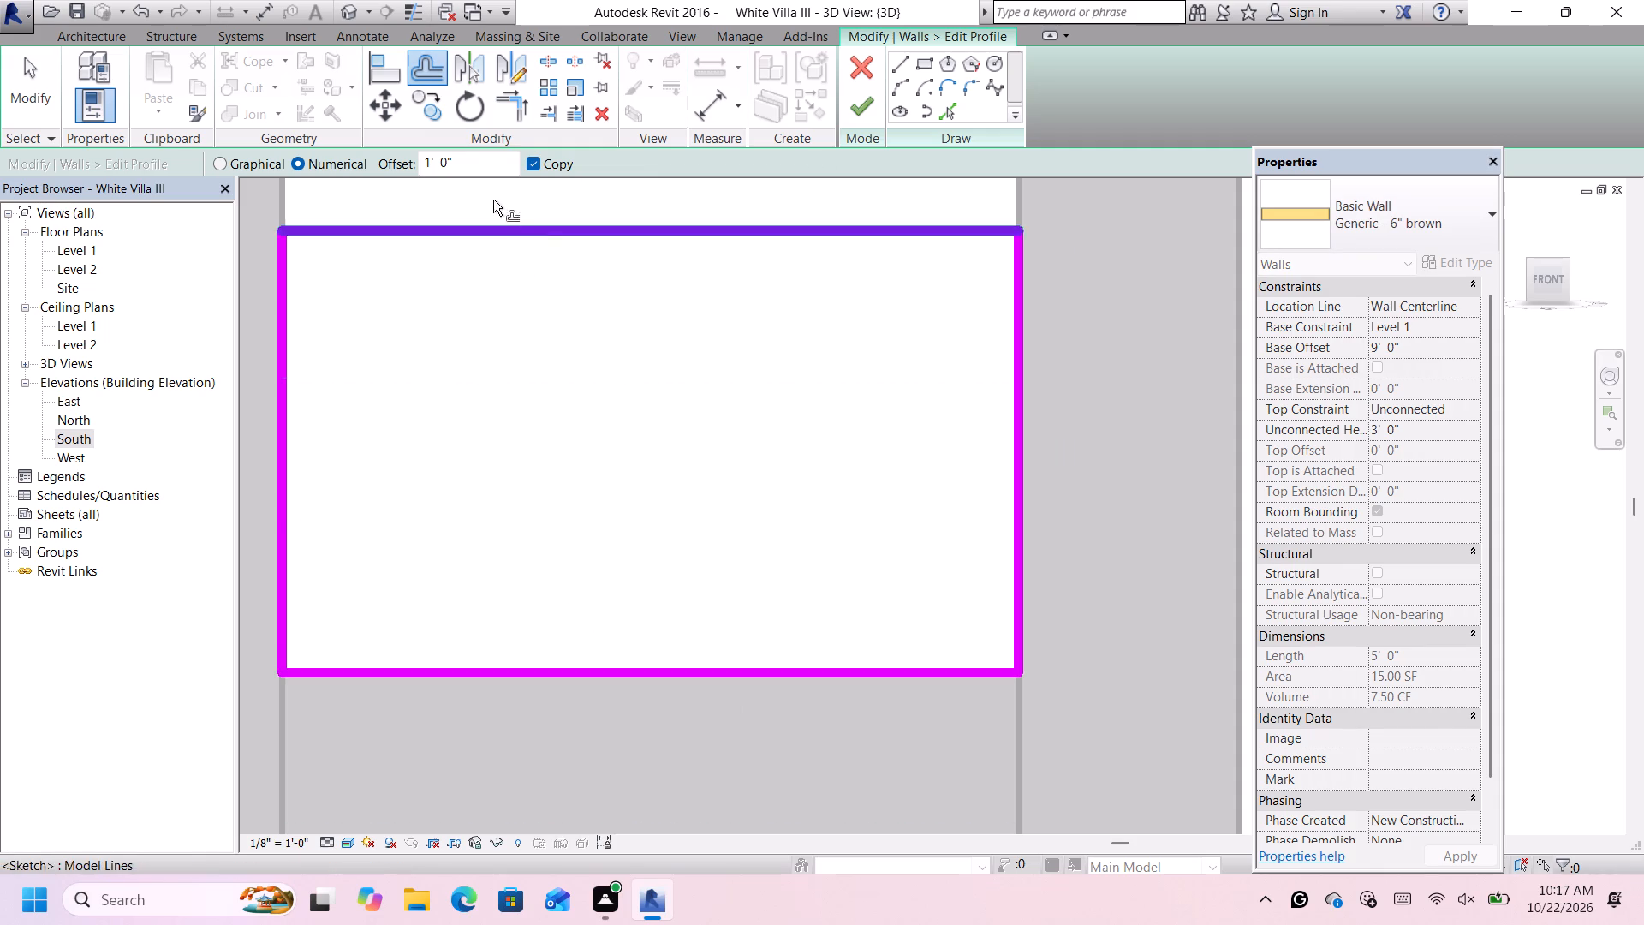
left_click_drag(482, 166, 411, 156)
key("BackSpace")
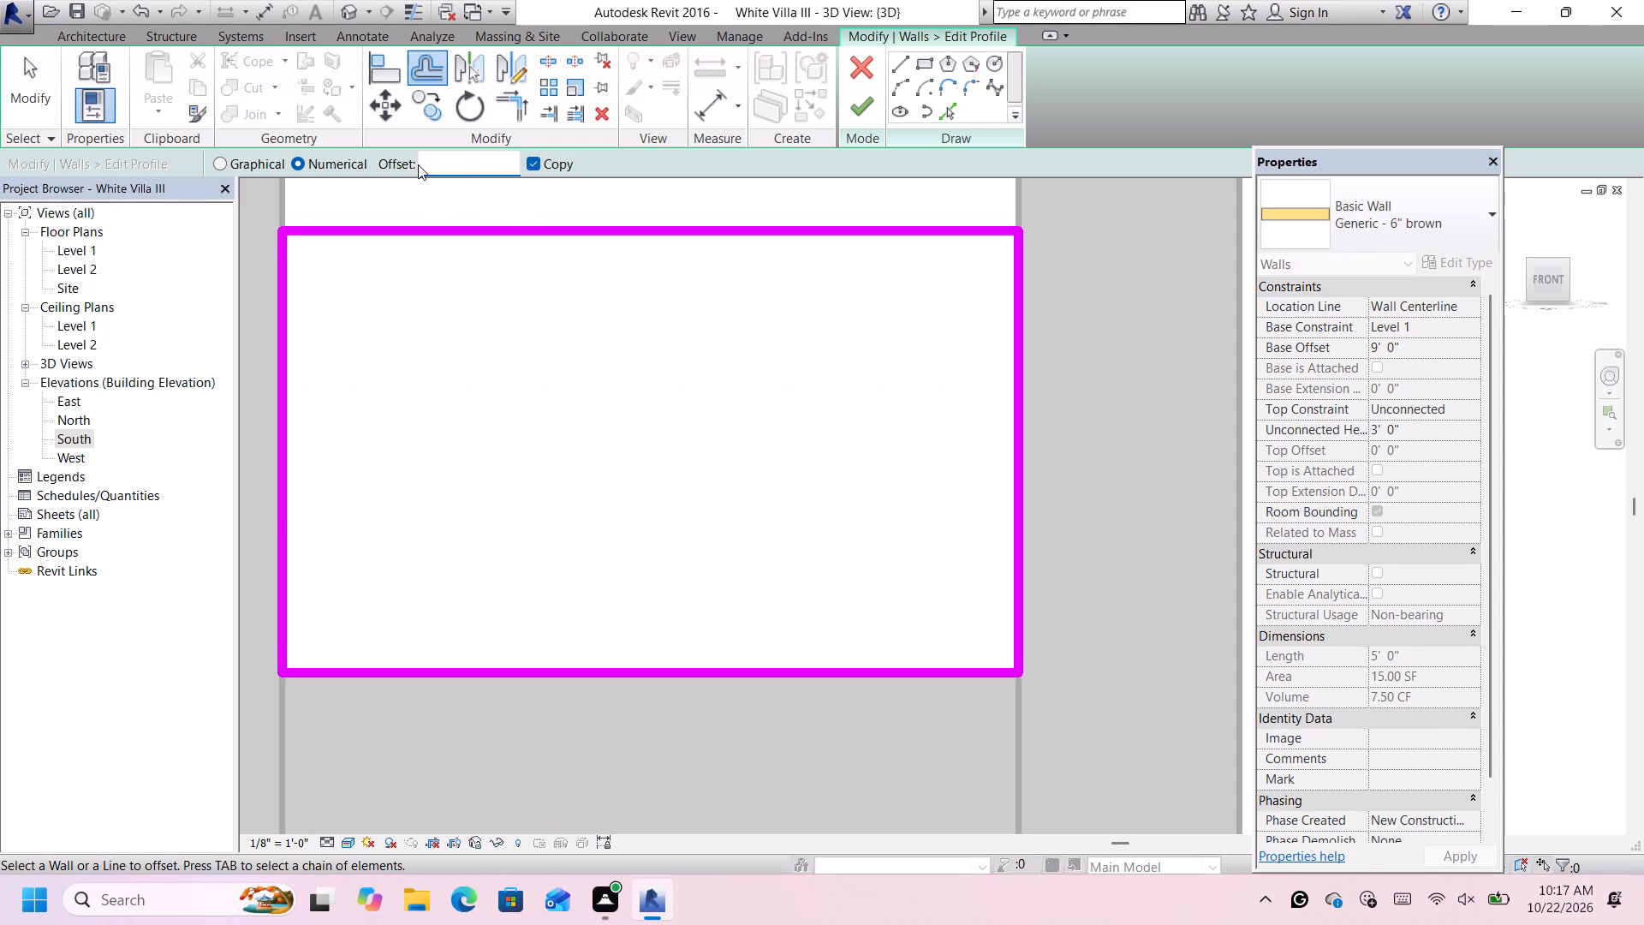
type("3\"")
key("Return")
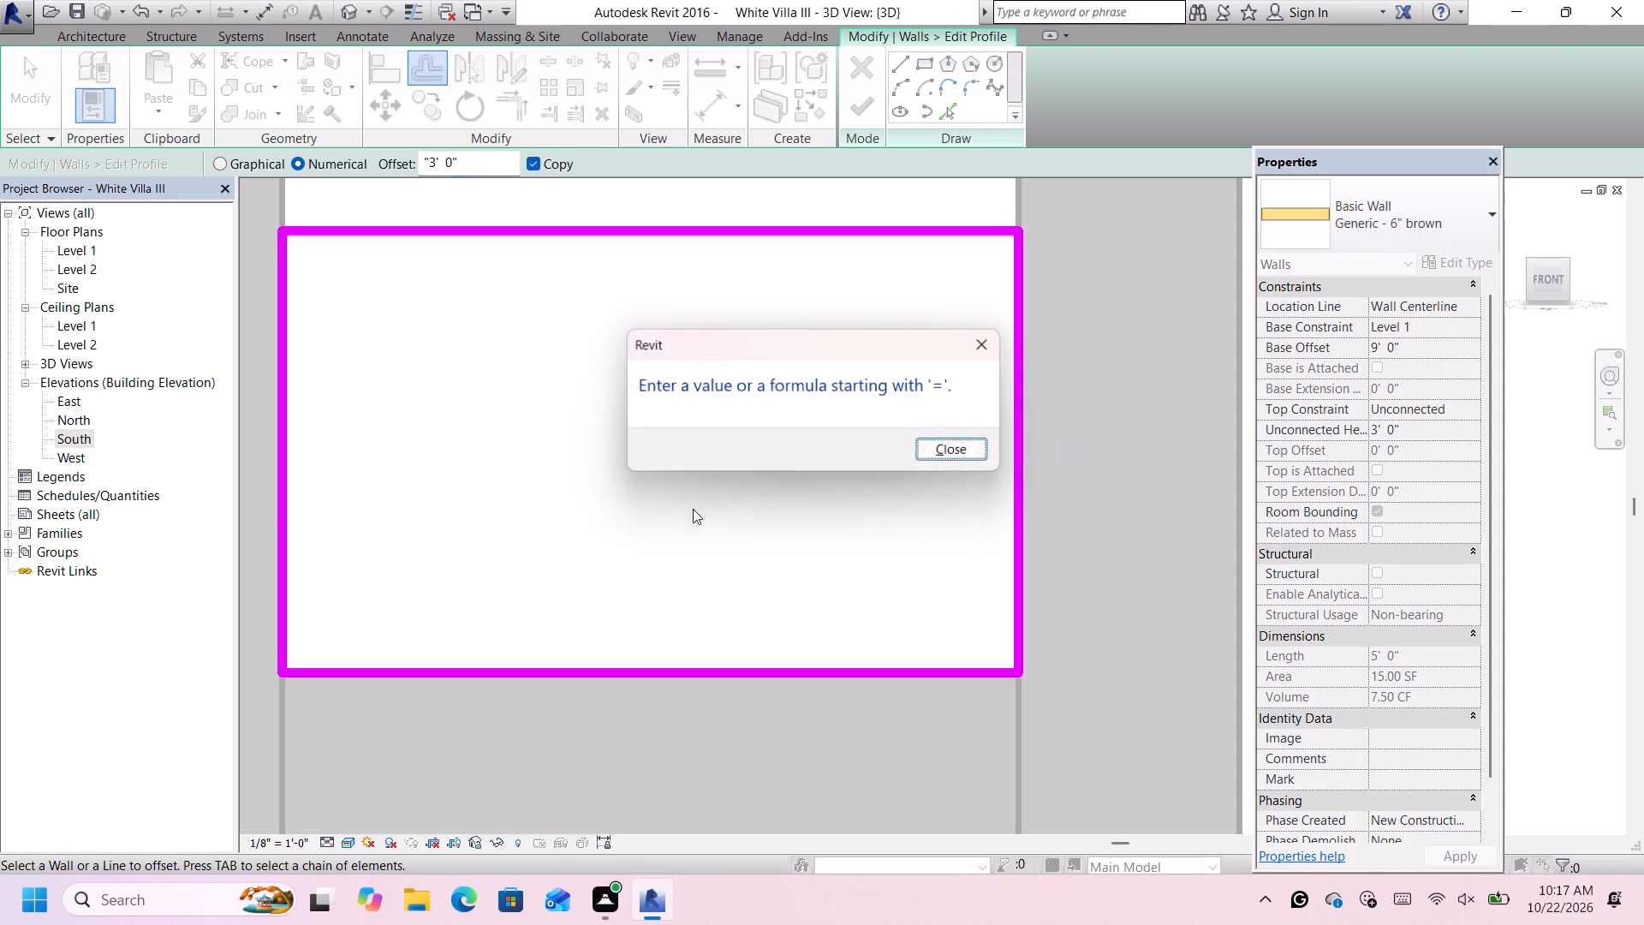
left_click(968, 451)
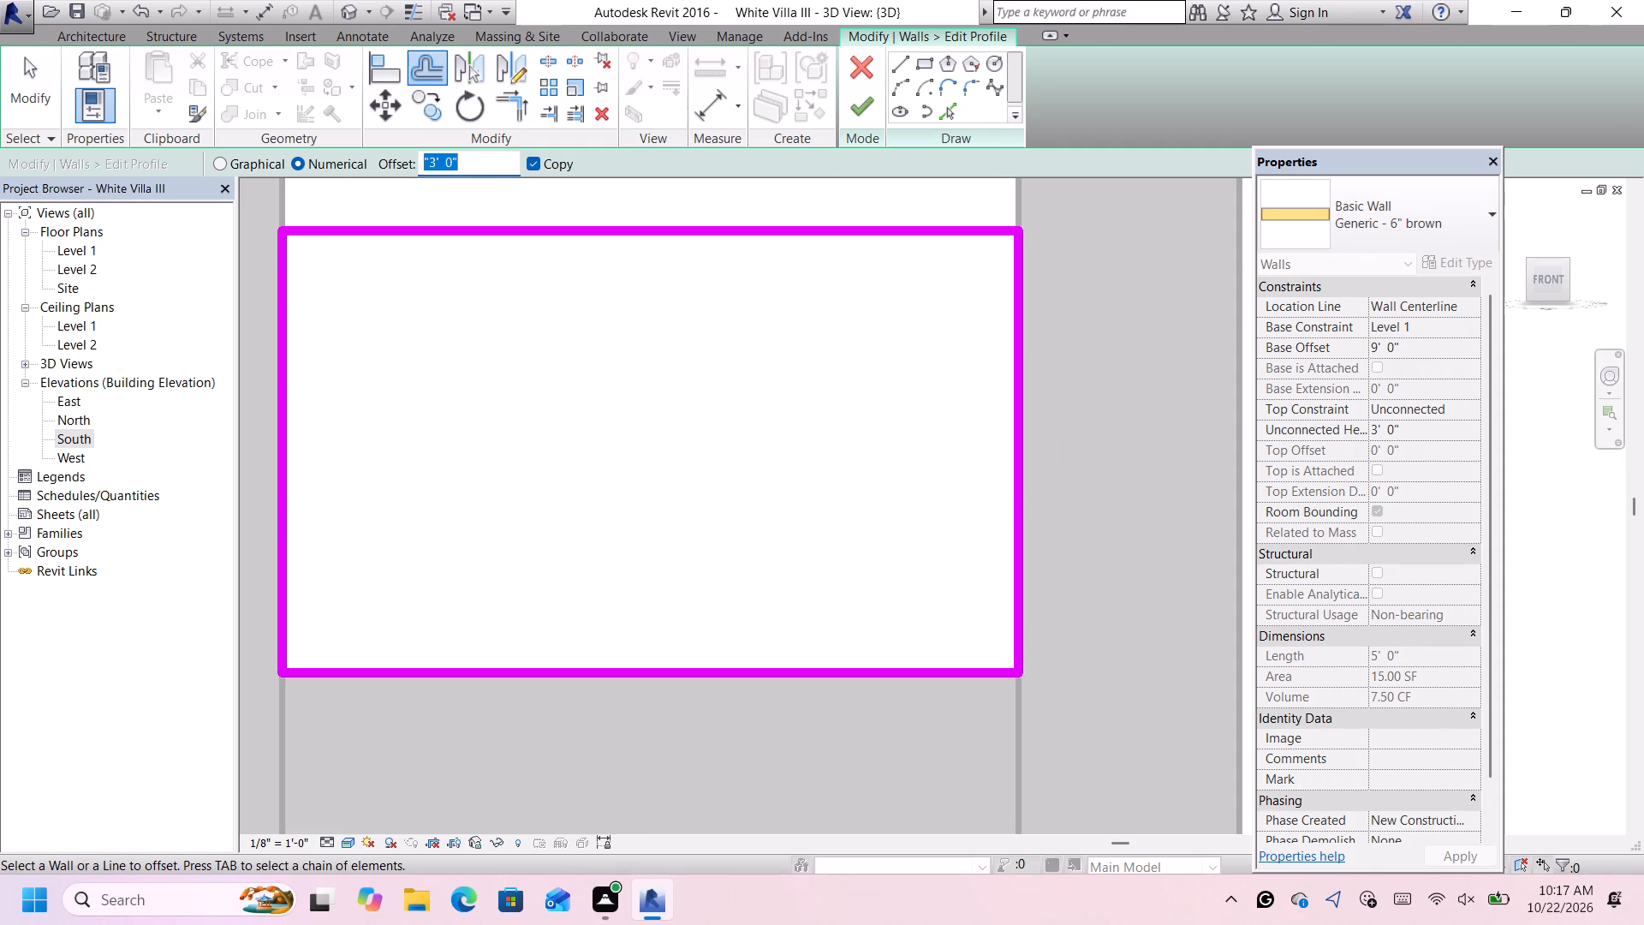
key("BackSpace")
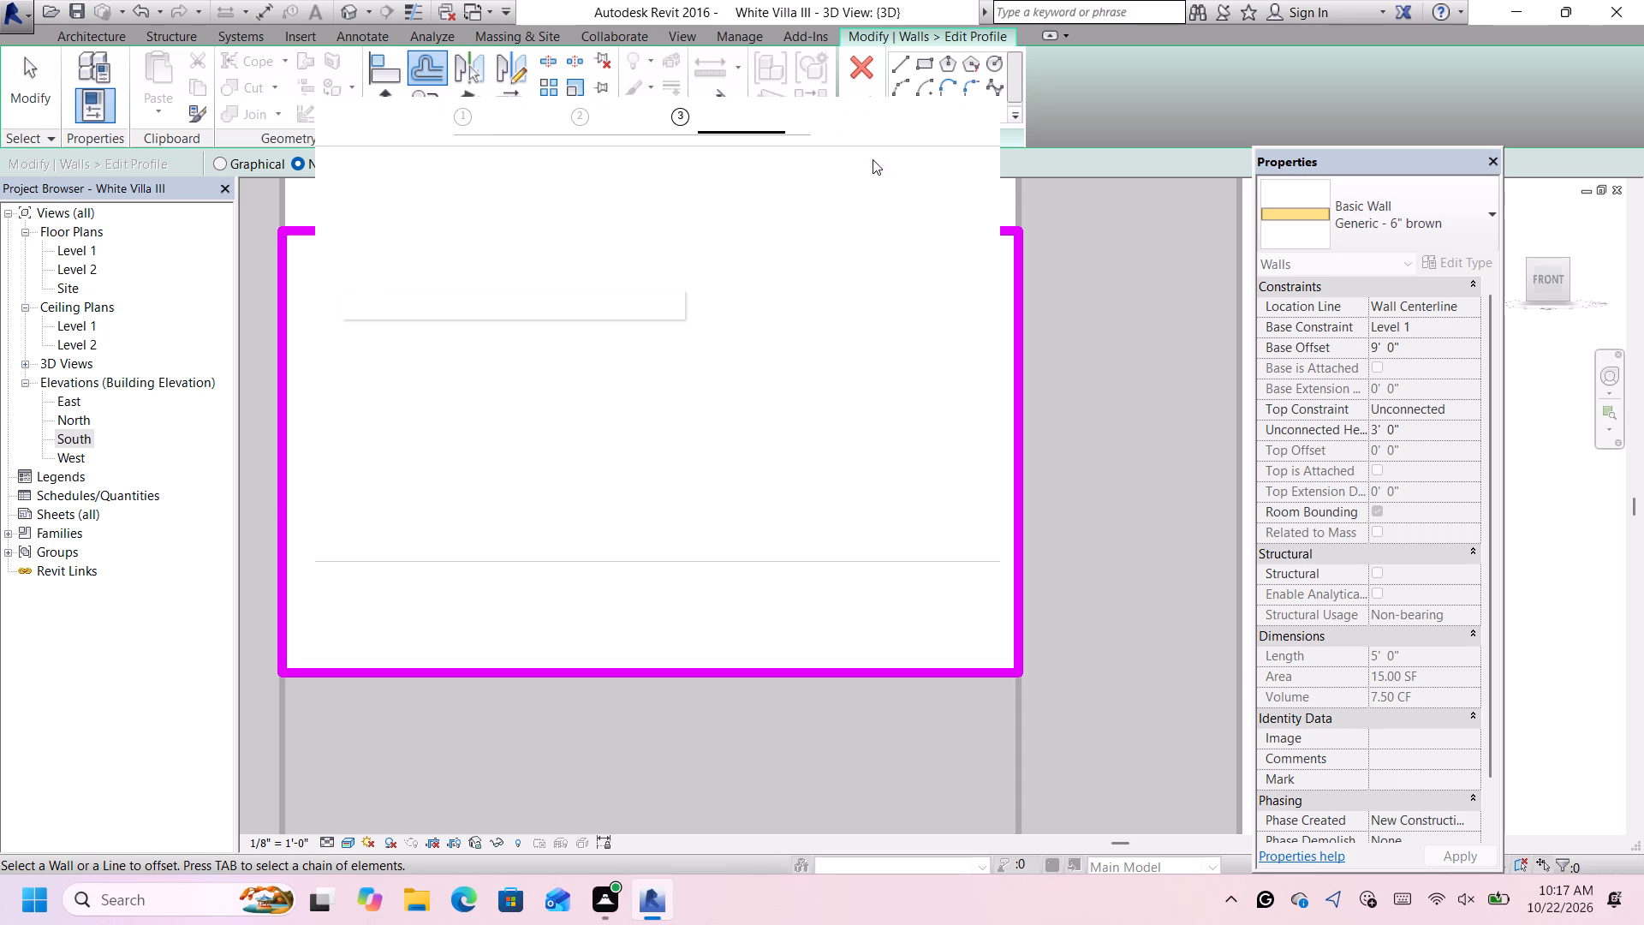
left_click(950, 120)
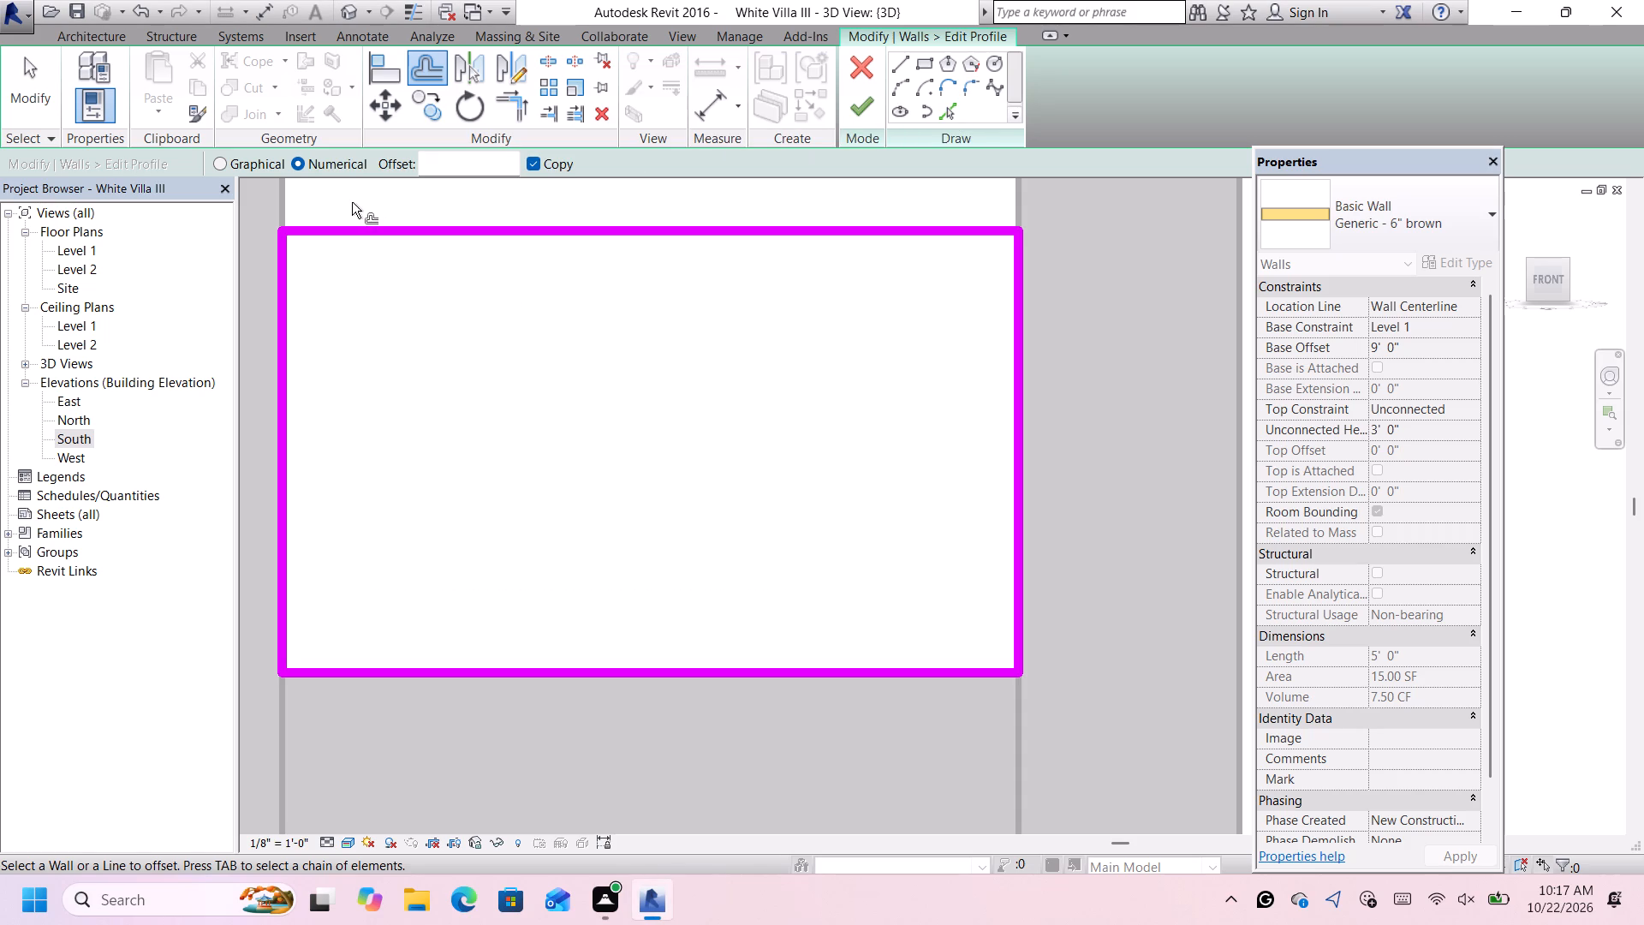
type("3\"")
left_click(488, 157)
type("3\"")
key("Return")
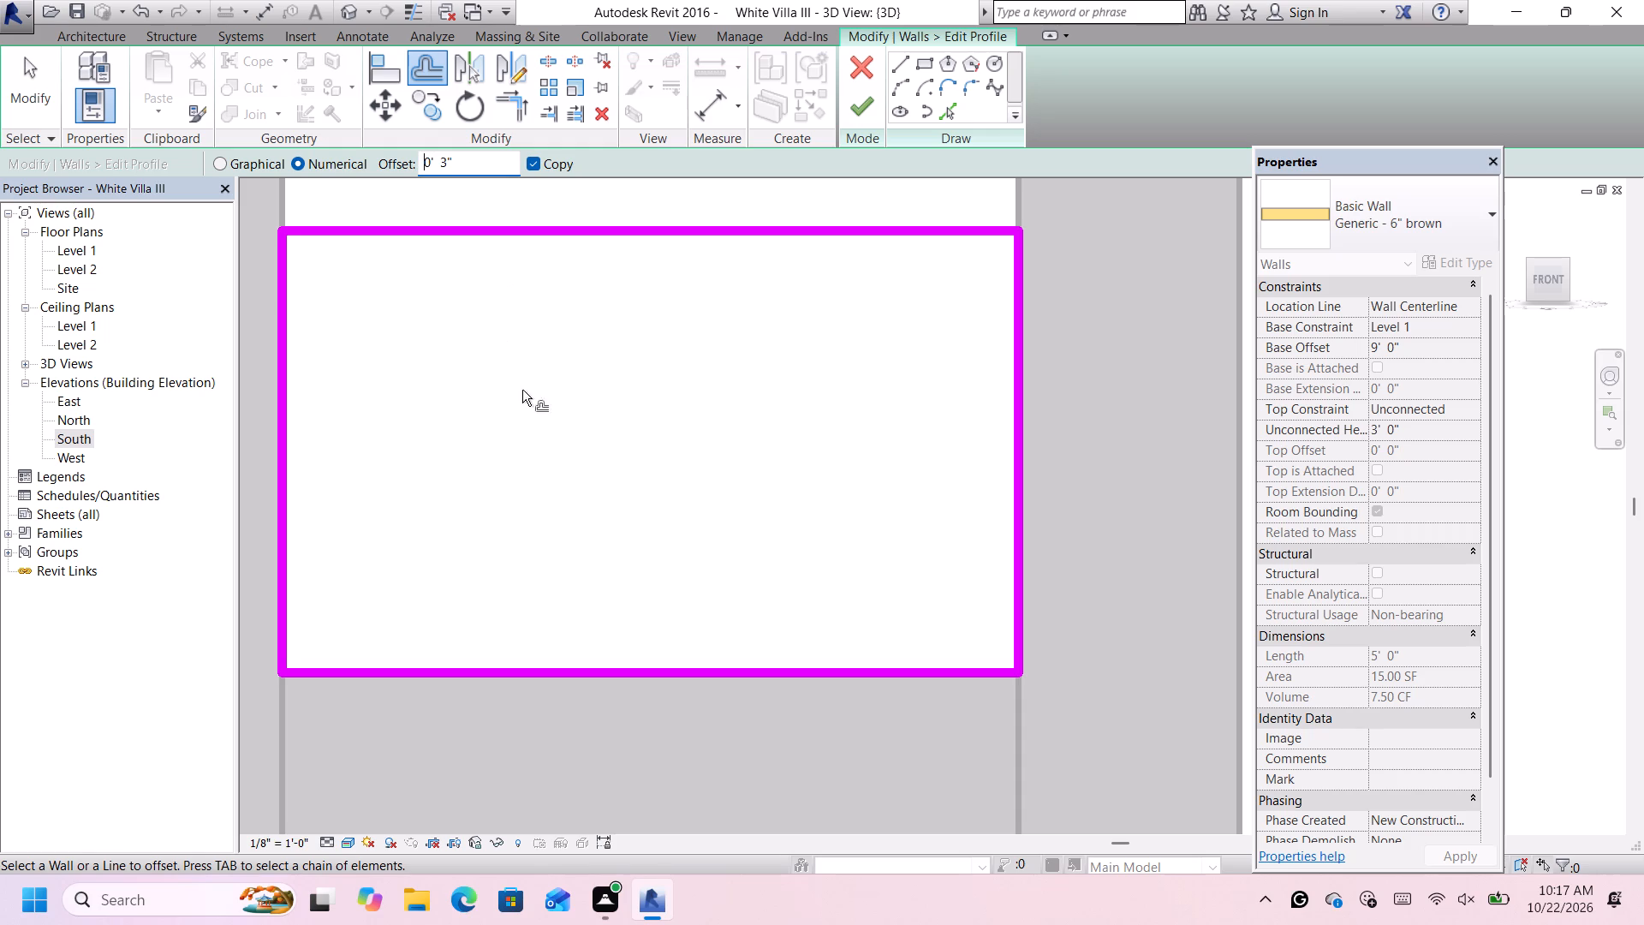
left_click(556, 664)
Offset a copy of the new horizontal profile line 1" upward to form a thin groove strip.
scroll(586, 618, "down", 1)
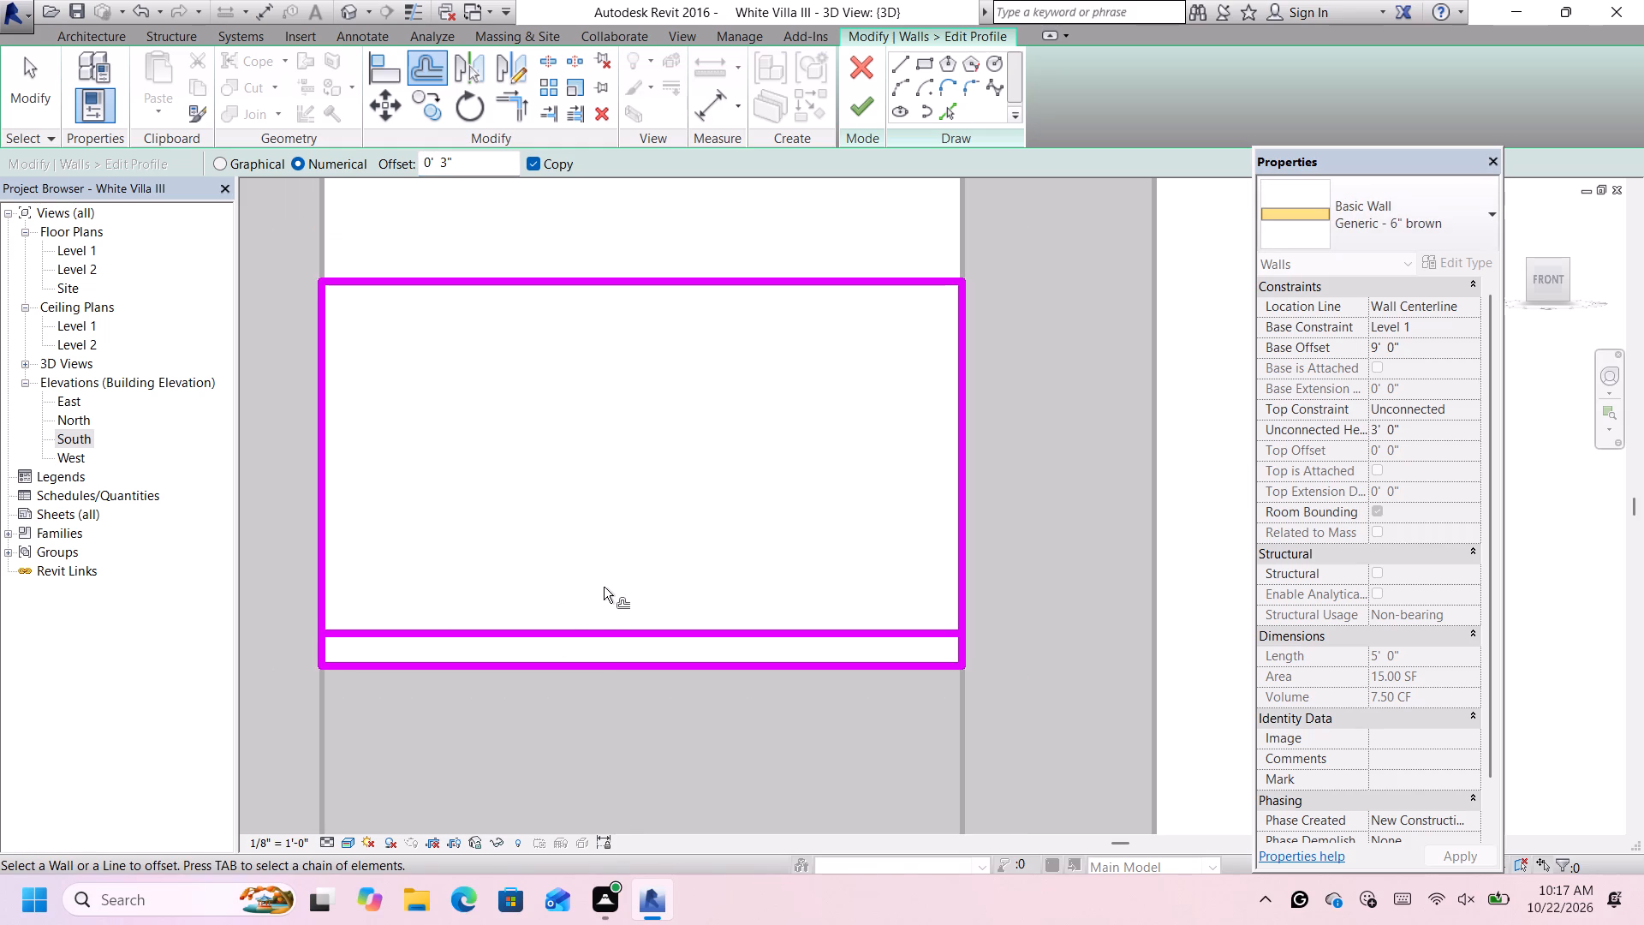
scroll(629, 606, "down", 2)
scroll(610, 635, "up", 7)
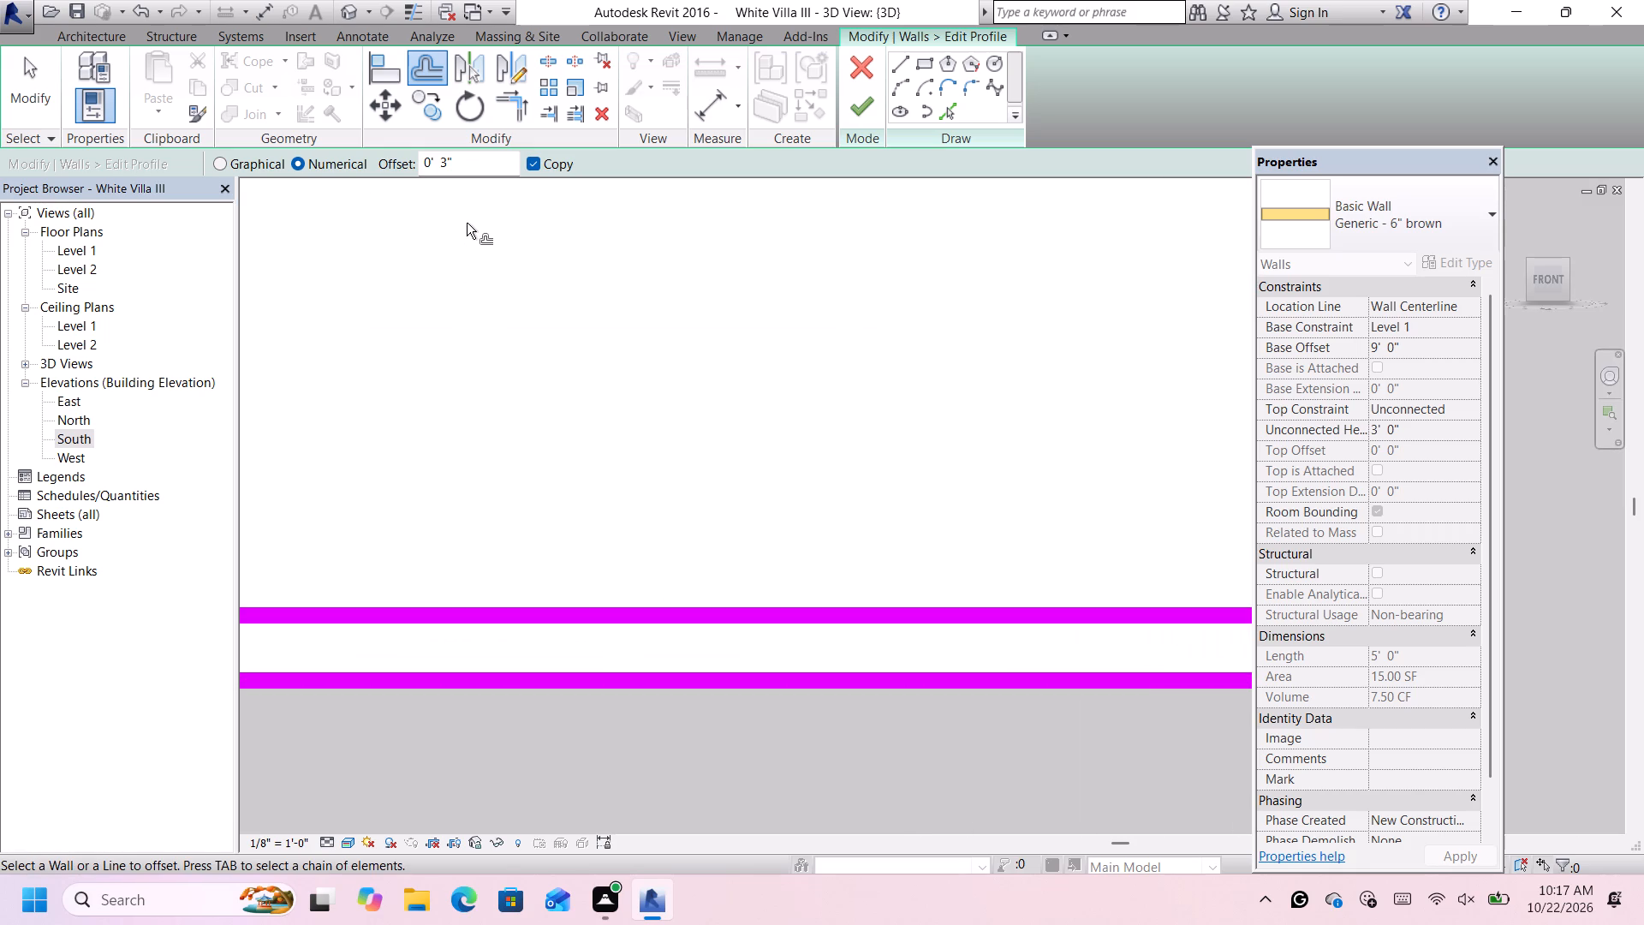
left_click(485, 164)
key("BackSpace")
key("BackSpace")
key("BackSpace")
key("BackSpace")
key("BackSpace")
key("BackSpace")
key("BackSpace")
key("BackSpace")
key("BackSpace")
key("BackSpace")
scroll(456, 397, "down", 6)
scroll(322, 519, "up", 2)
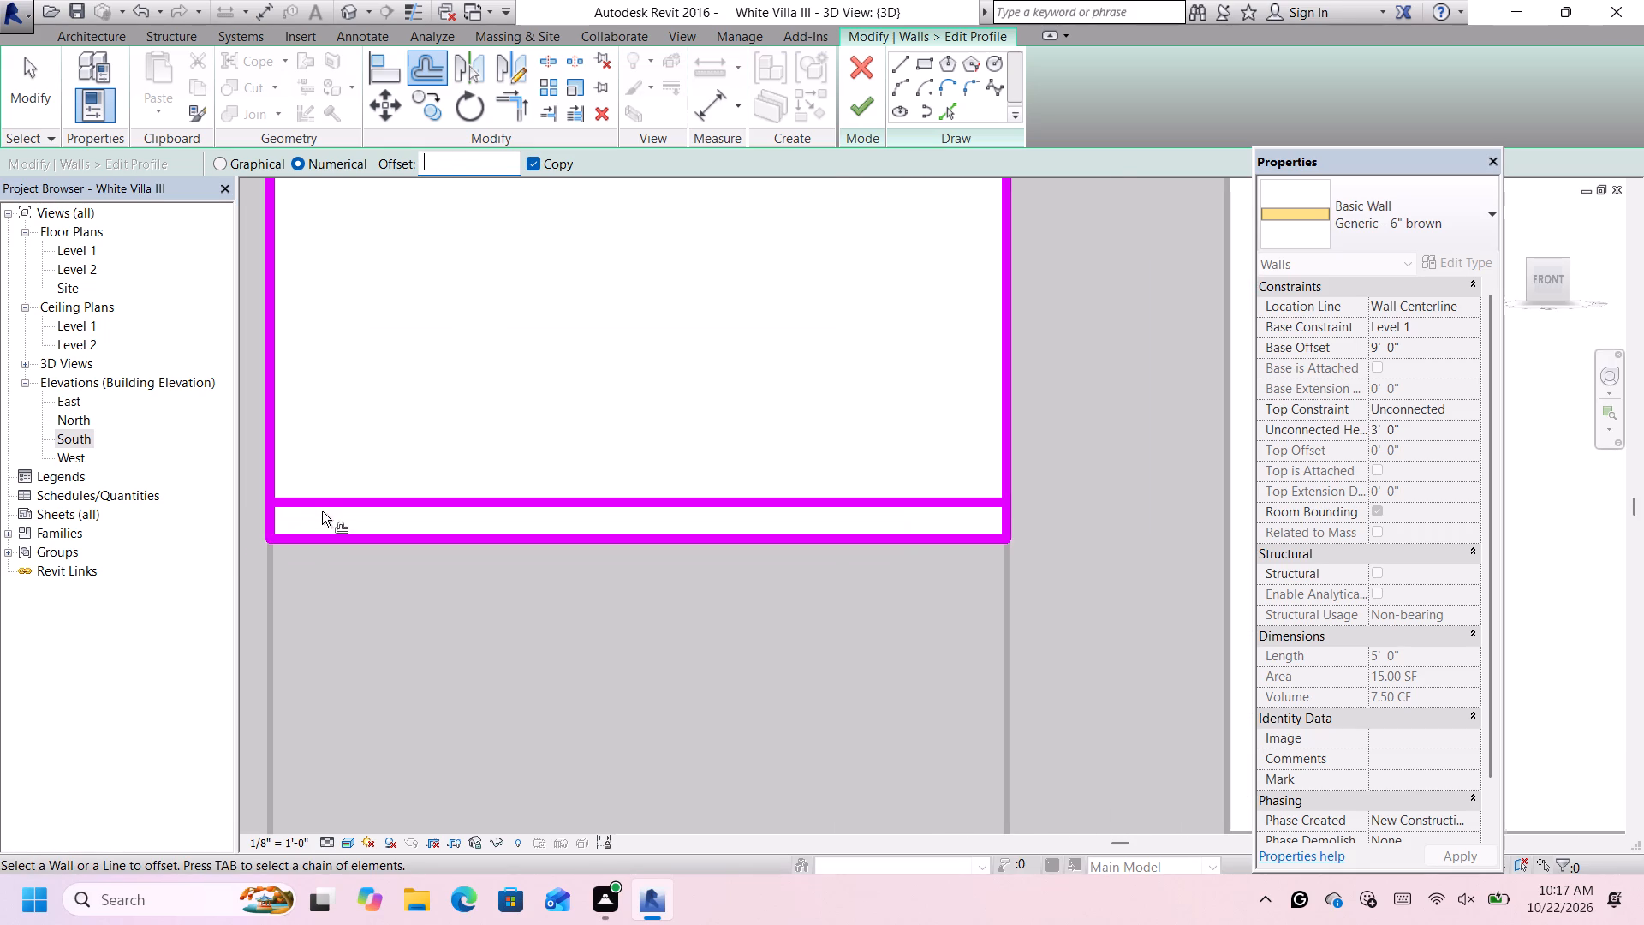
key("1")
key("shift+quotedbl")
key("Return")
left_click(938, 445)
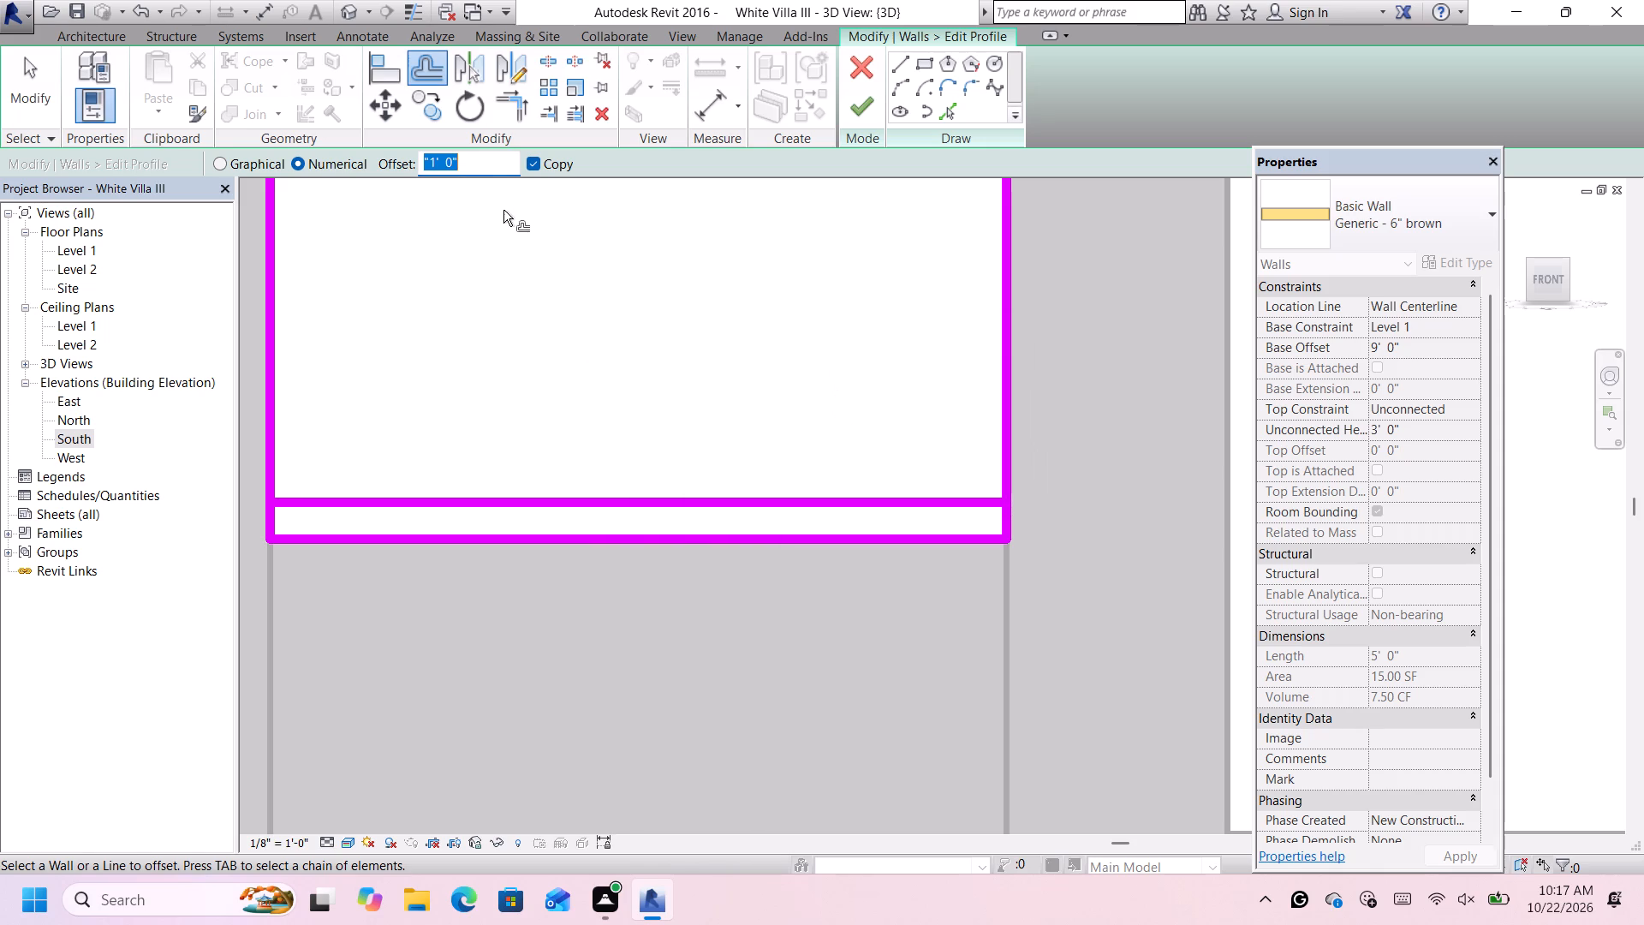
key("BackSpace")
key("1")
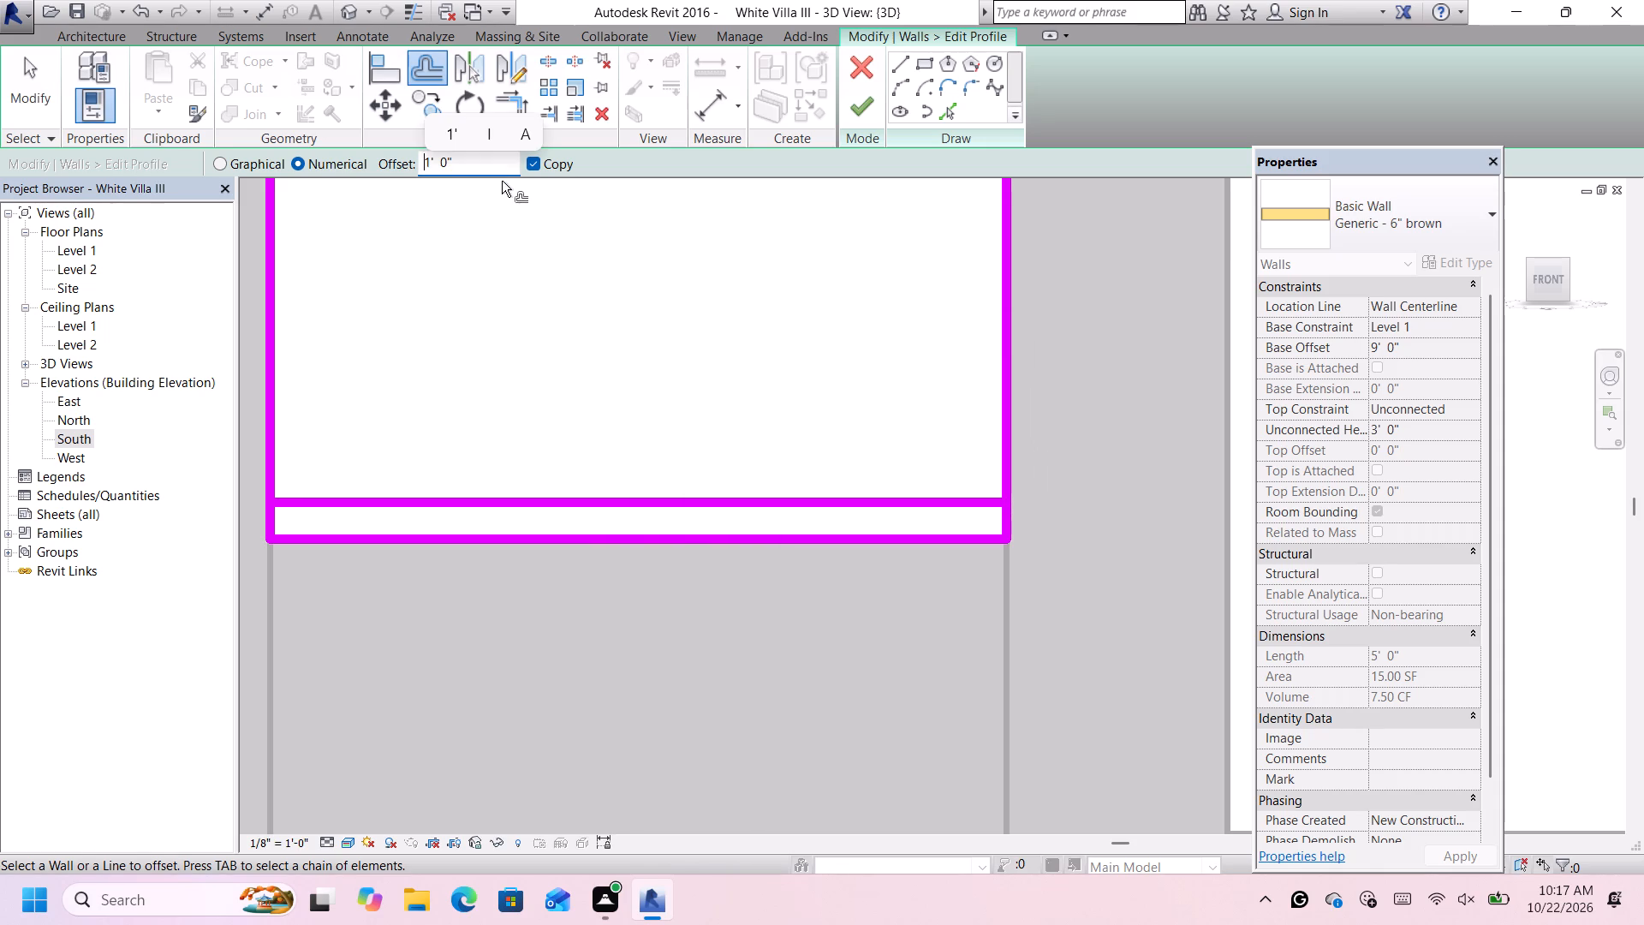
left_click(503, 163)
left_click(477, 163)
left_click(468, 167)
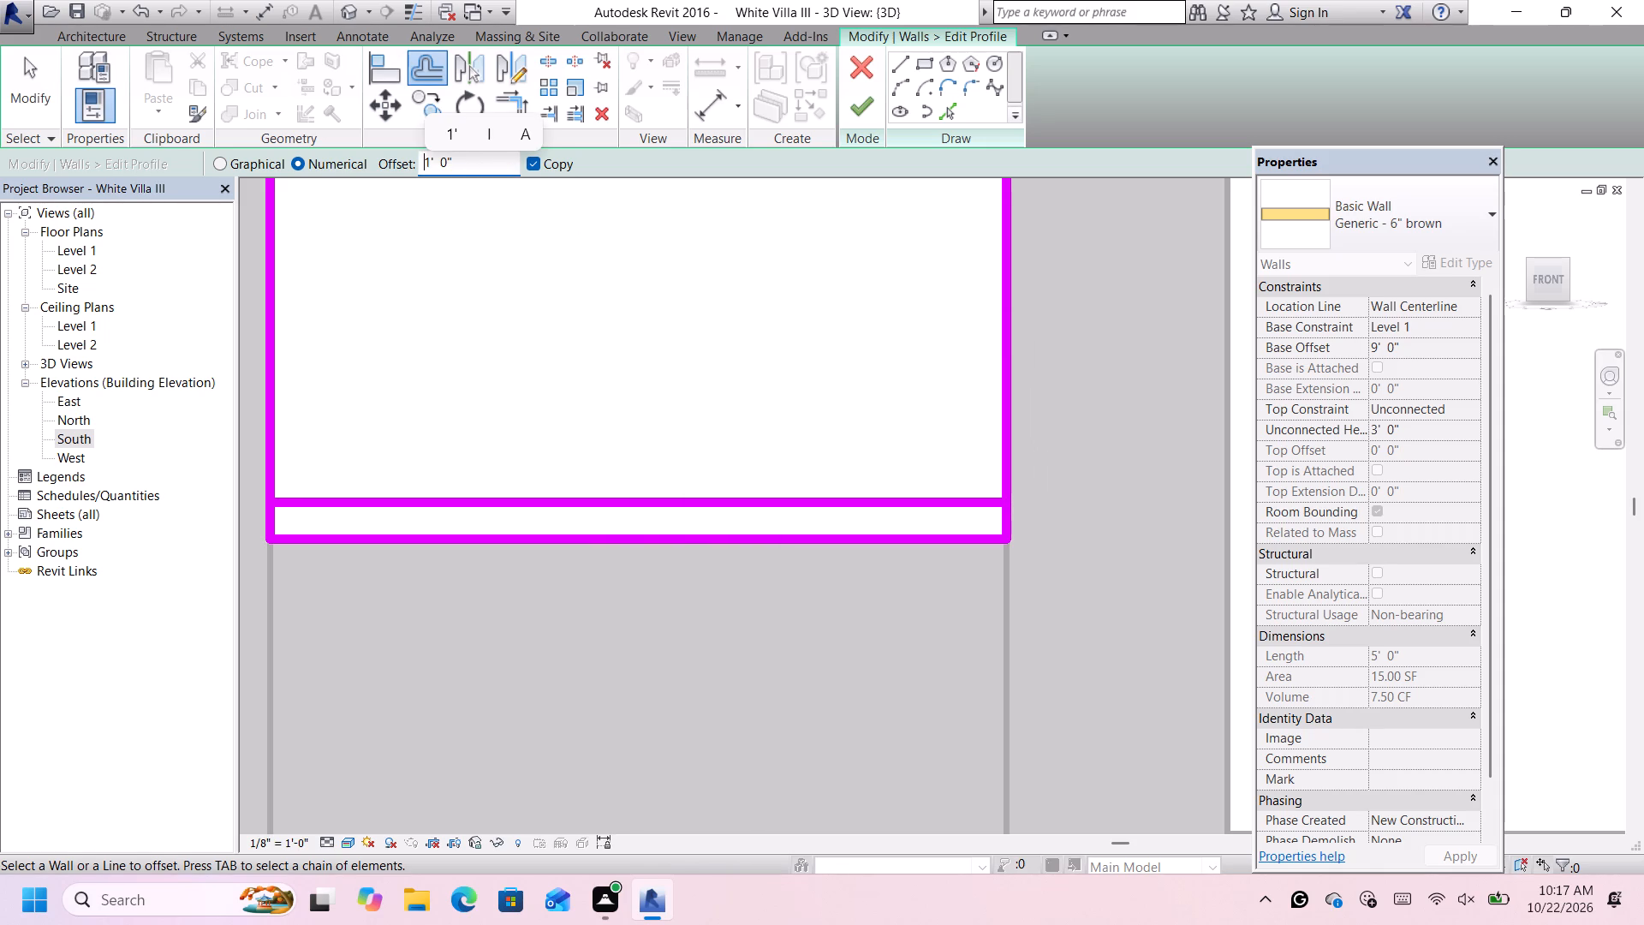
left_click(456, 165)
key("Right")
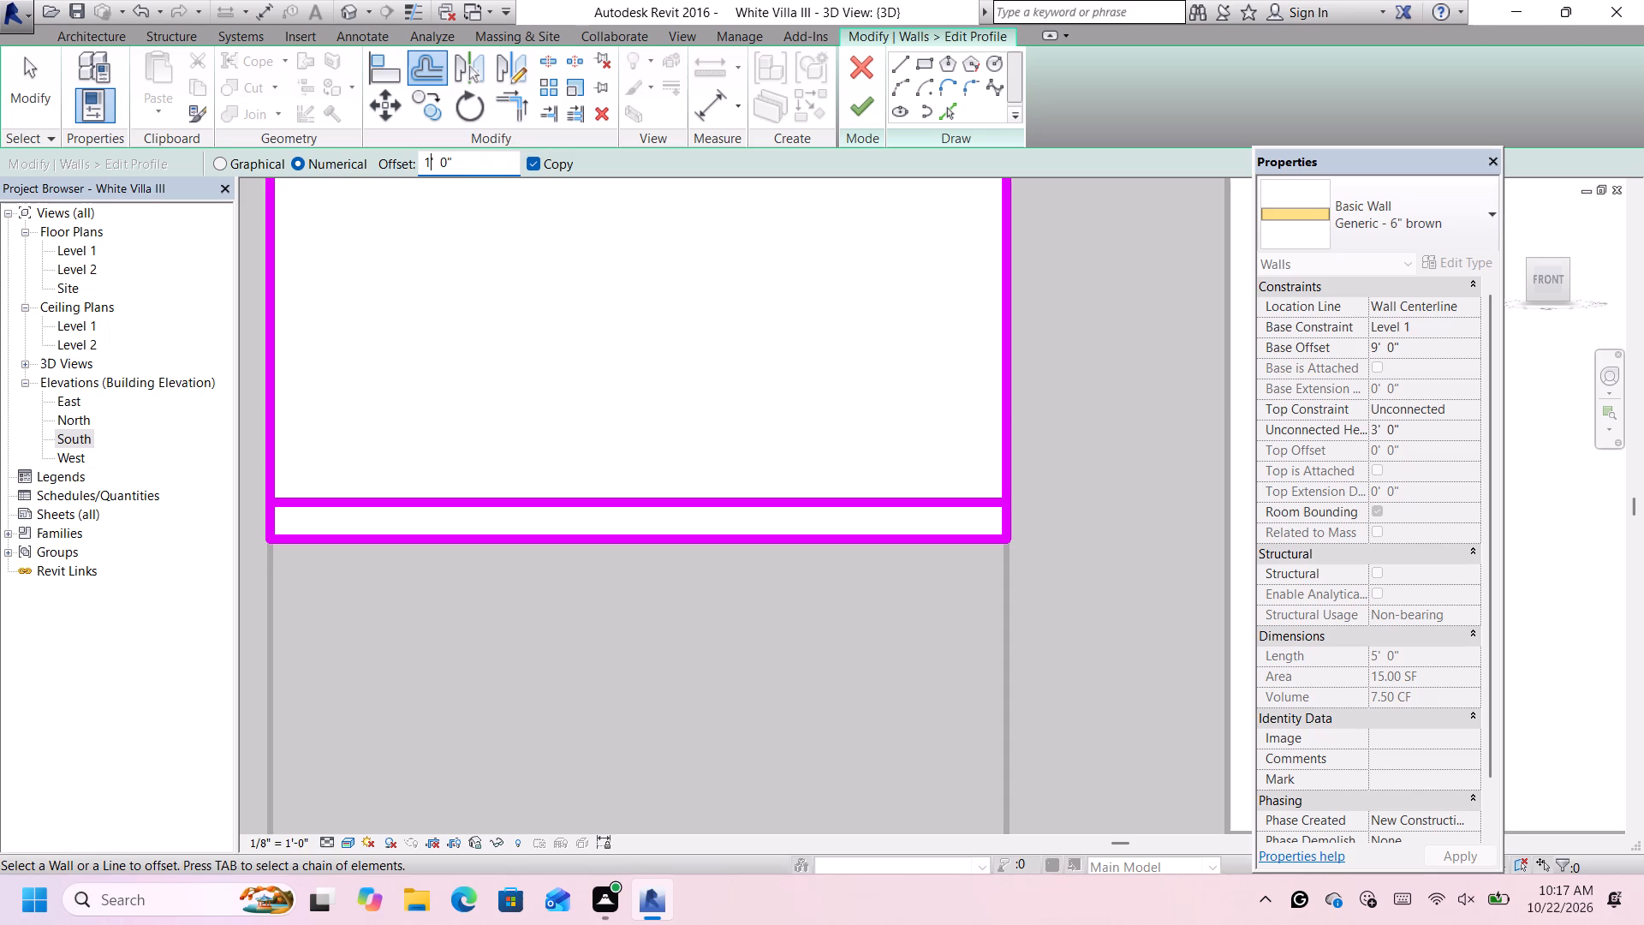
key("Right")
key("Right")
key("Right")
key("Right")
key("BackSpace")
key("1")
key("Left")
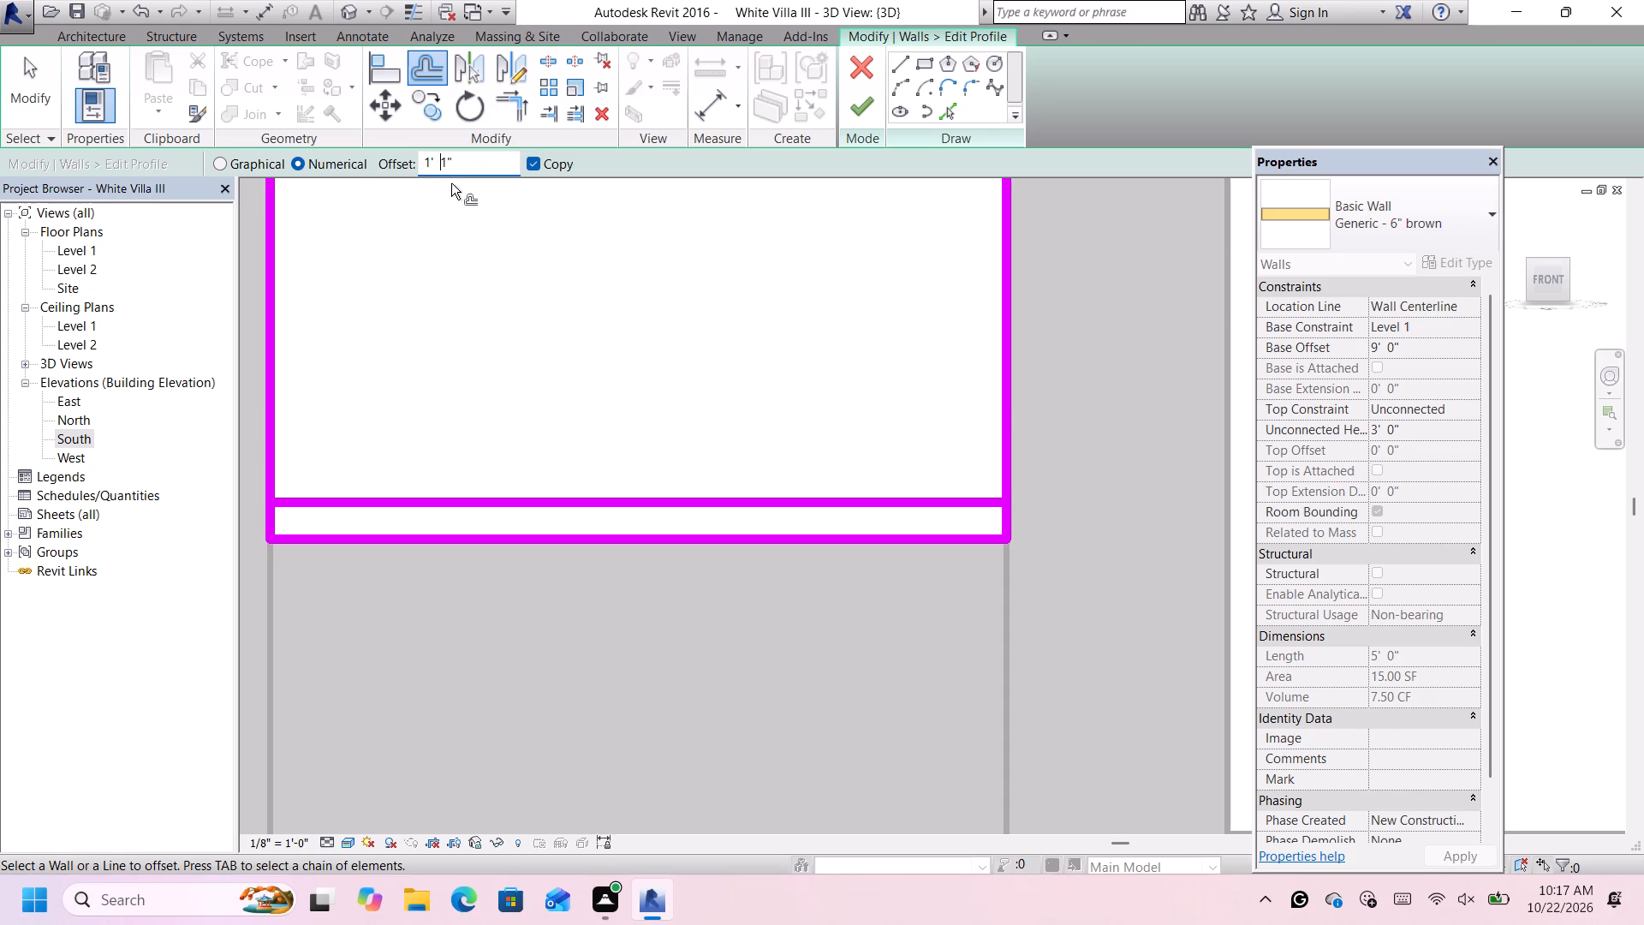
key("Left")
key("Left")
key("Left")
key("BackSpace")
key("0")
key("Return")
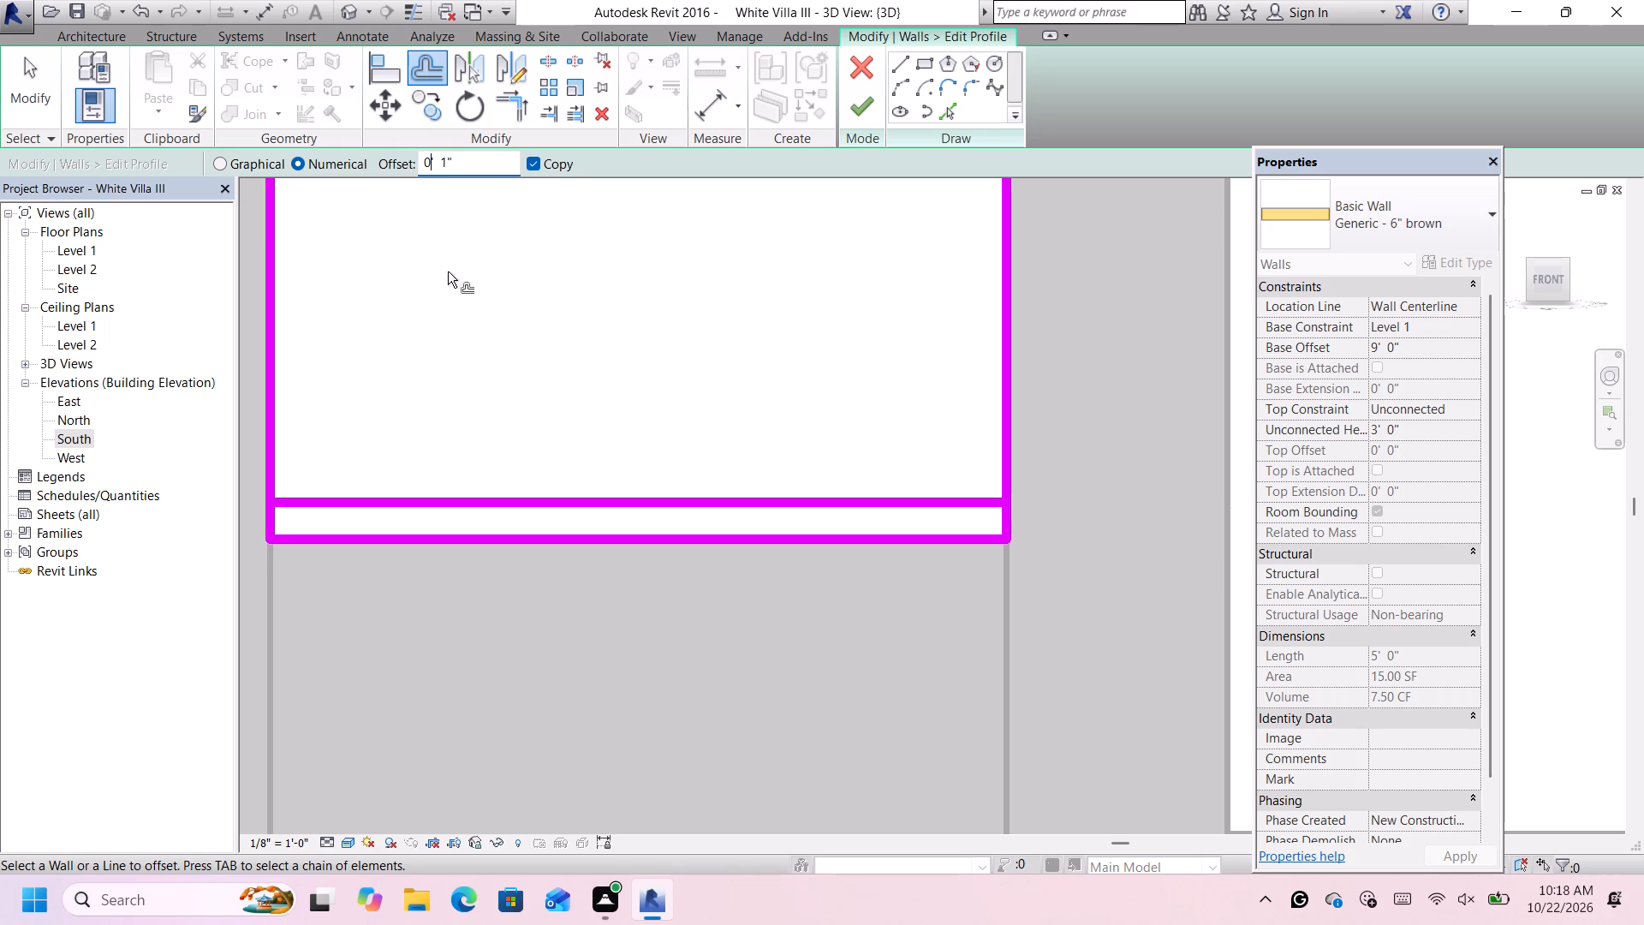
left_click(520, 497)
Set the numerical offset distance back to 3" and dismiss the Autodesk licensing notice.
scroll(580, 407, "down", 2)
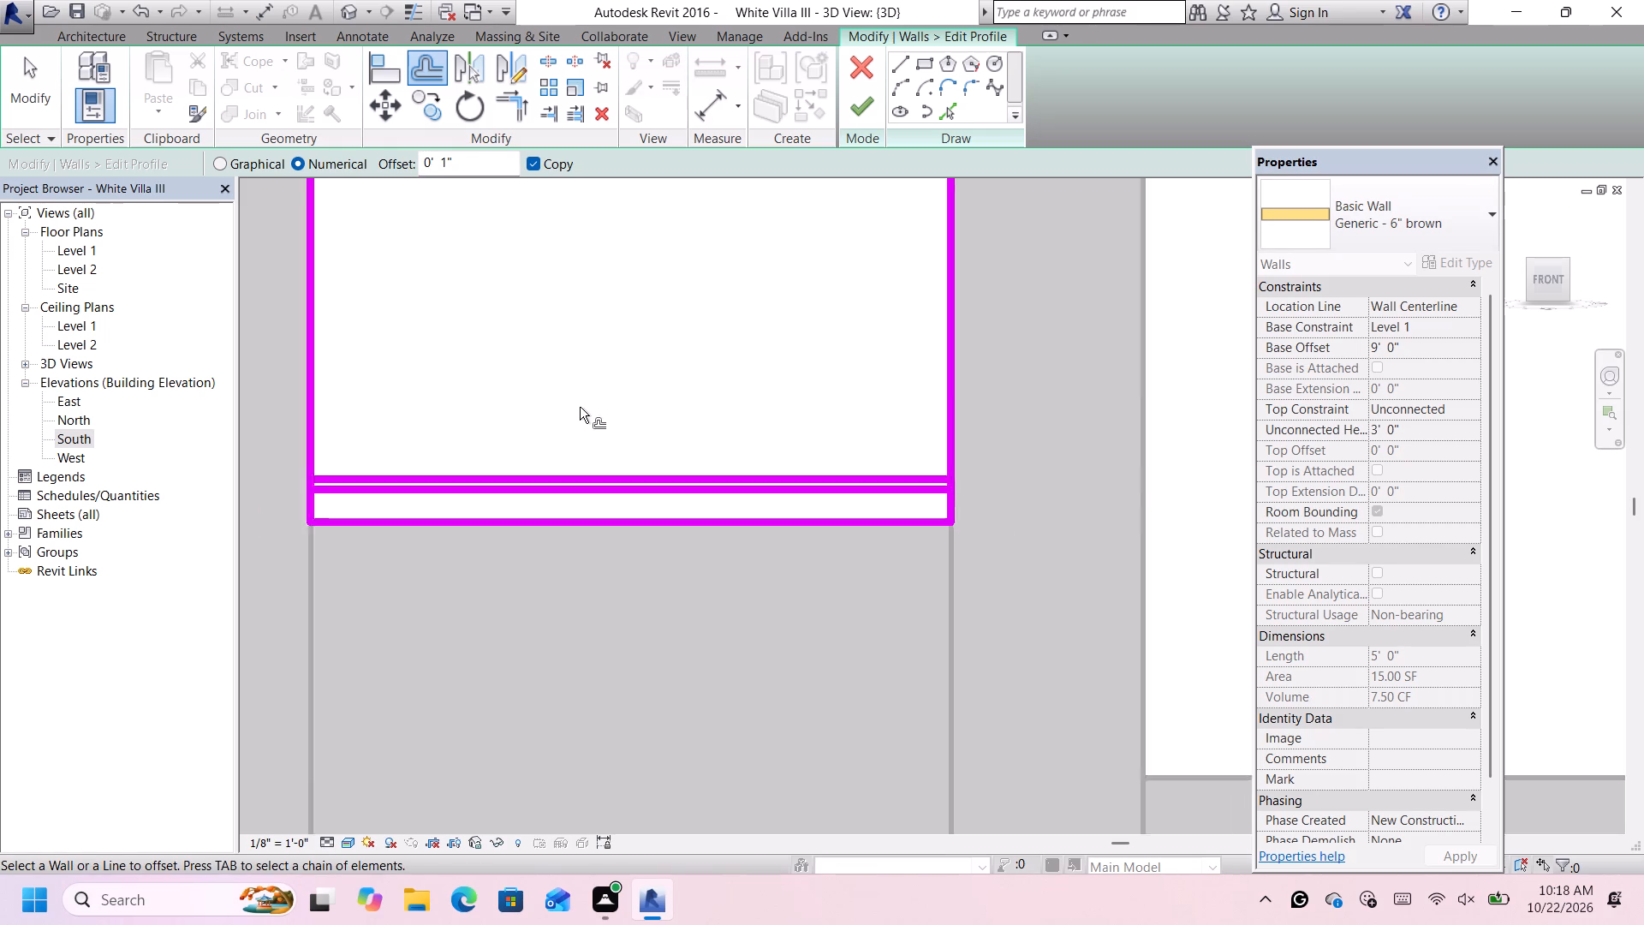
scroll(580, 407, "down", 4)
scroll(580, 421, "up", 1)
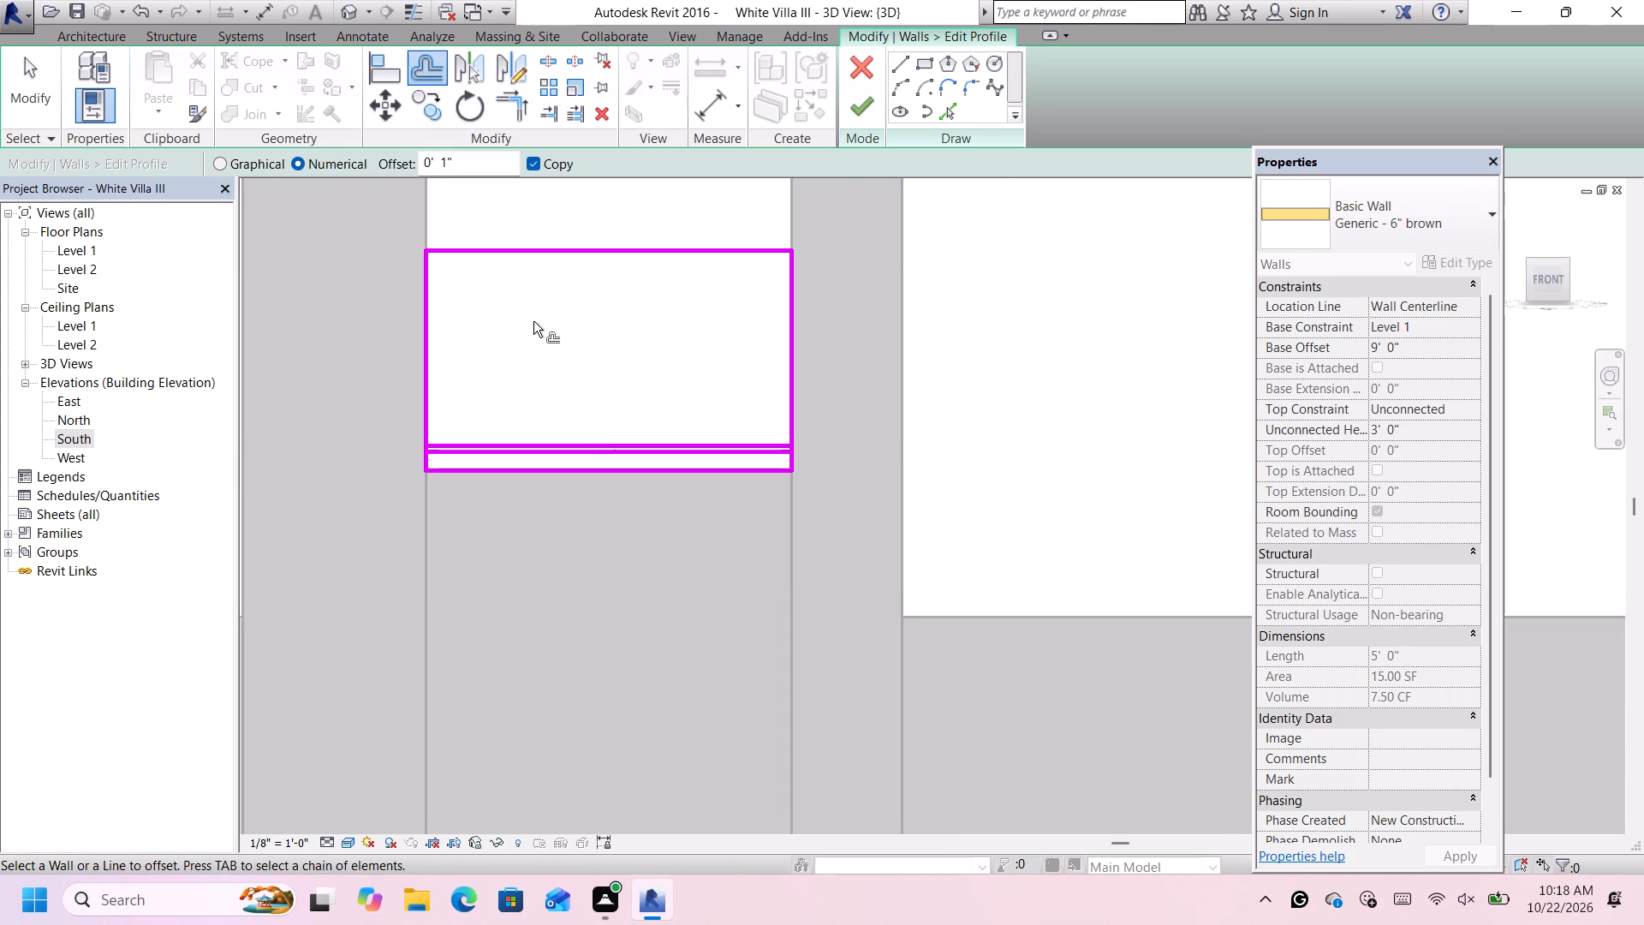
scroll(546, 349, "up", 1)
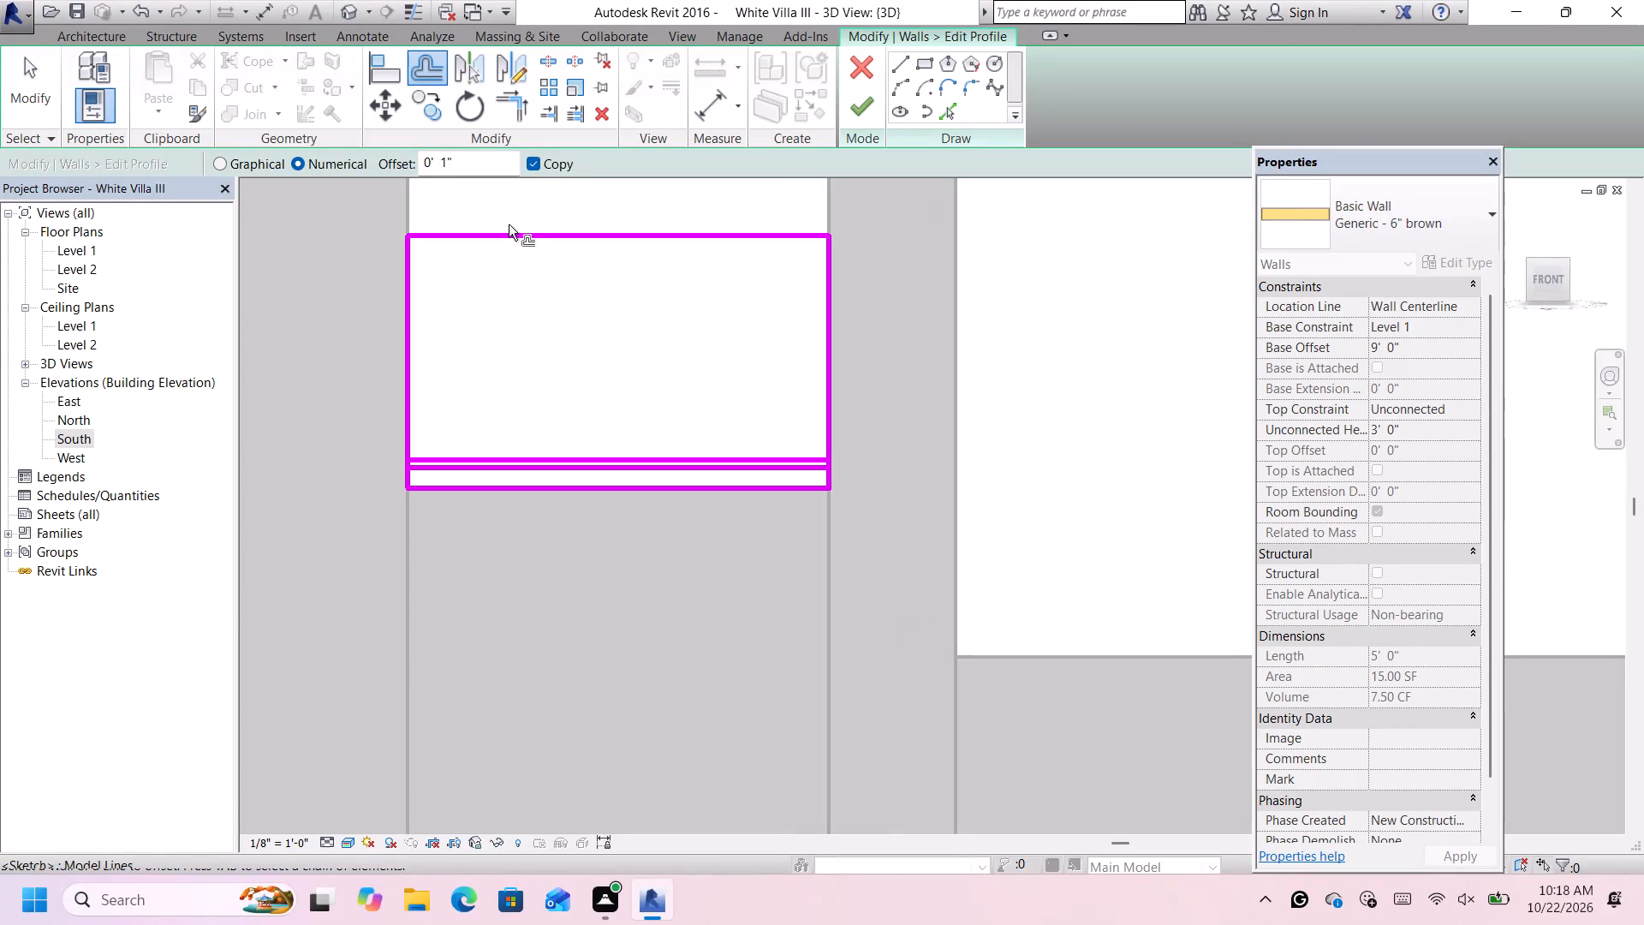
left_click_drag(474, 161, 418, 158)
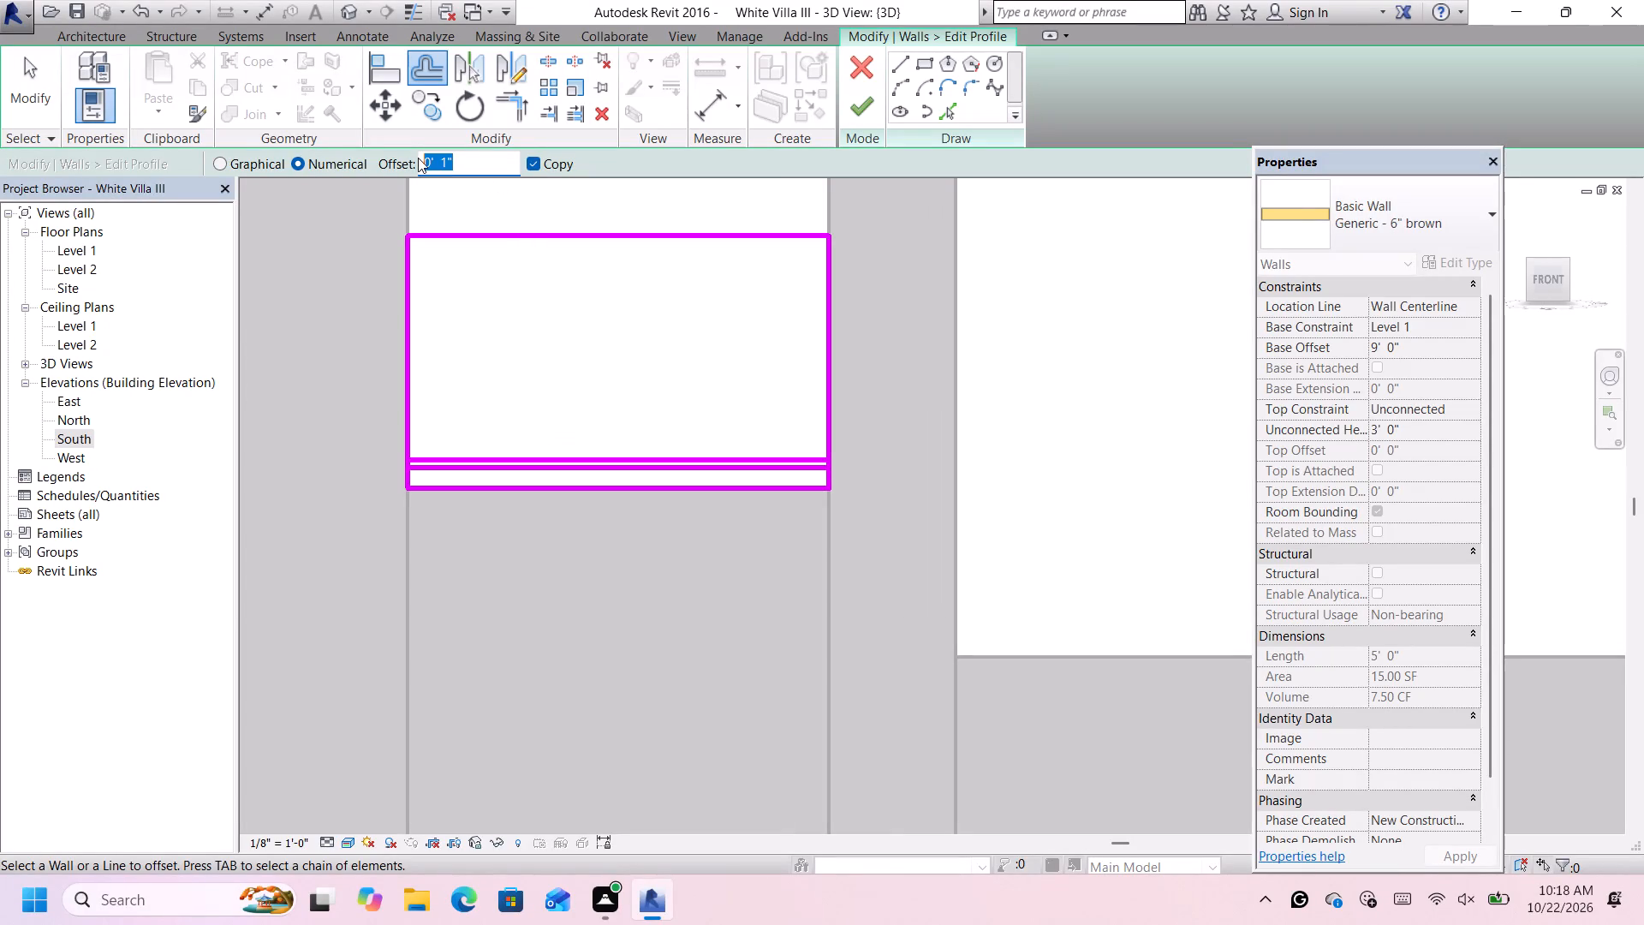
key("BackSpace")
type("3\"")
key("Return")
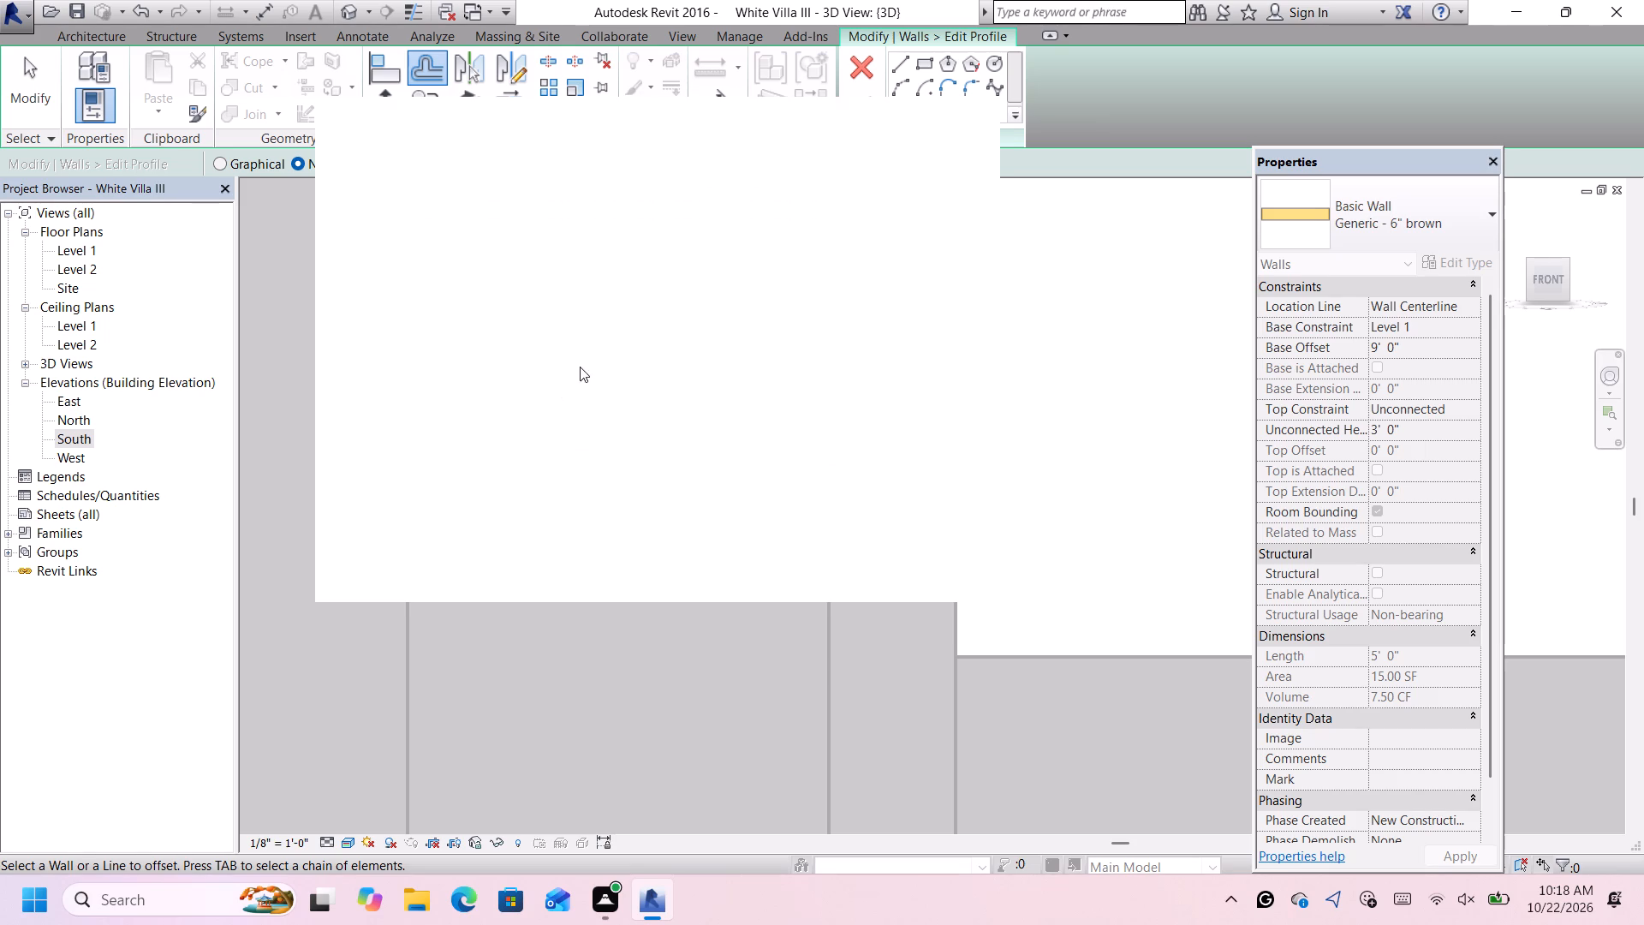
left_click(947, 115)
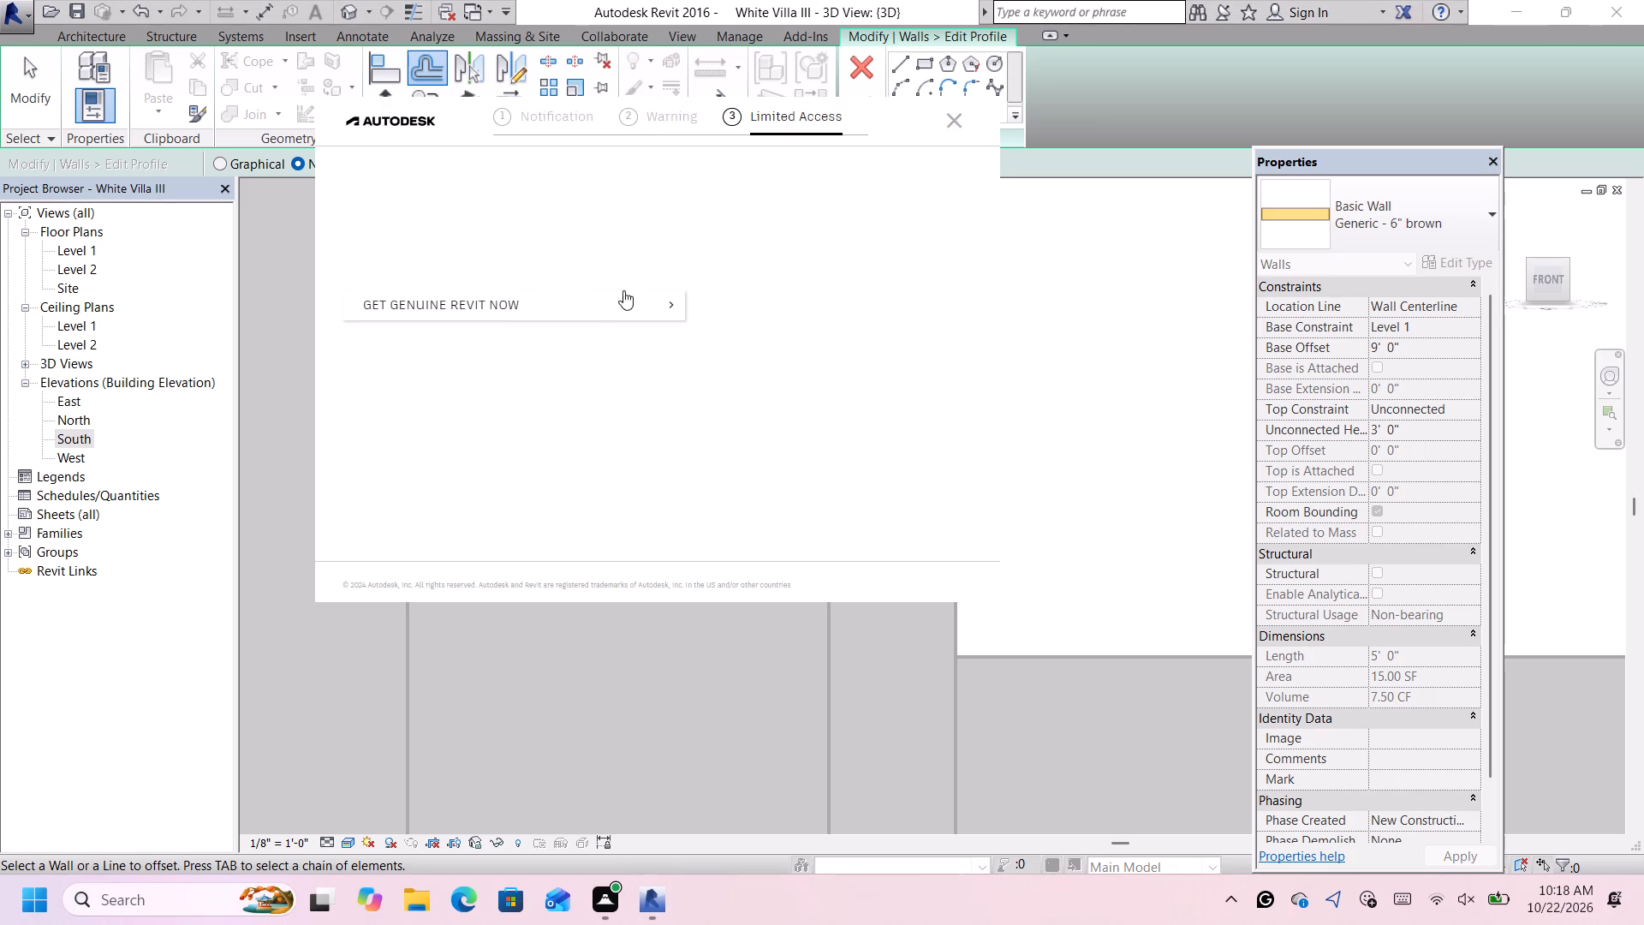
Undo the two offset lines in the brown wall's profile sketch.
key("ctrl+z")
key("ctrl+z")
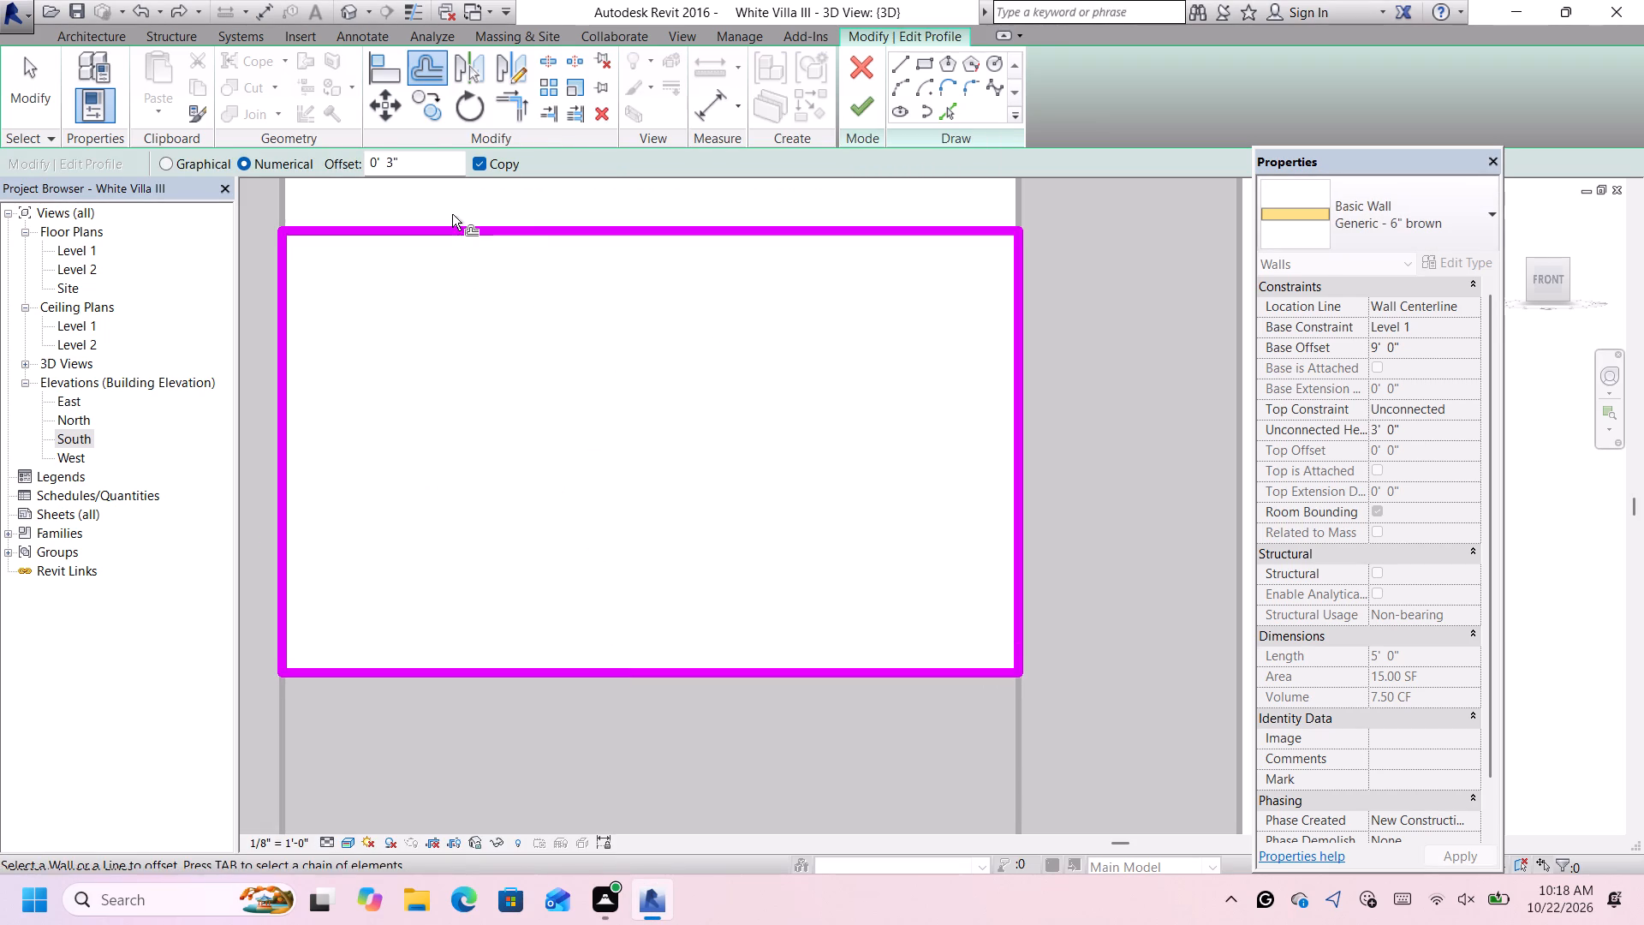
Offset a copy of the brown wall profile's bottom edge 4" upward, inside the profile.
left_click_drag(434, 162, 356, 164)
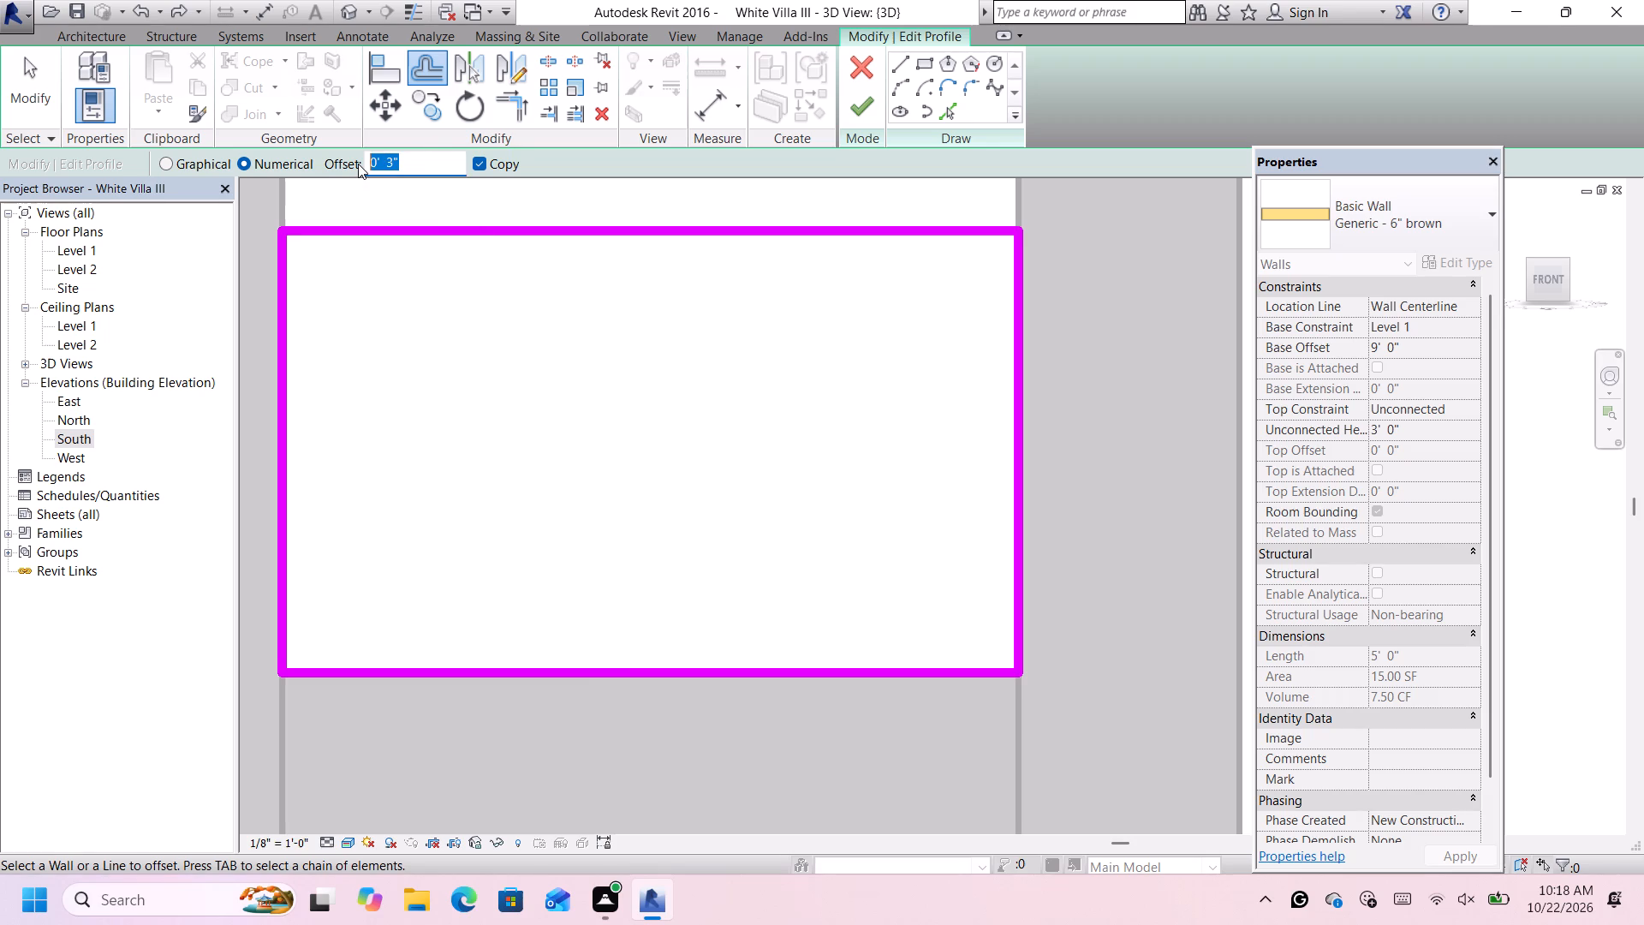
key("BackSpace")
key("4")
key("shift+quotedbl")
key("Return")
left_click(575, 669)
Offset a copy of the new horizontal line 1" upward to form the first thin groove strip.
scroll(622, 503, "down", 4)
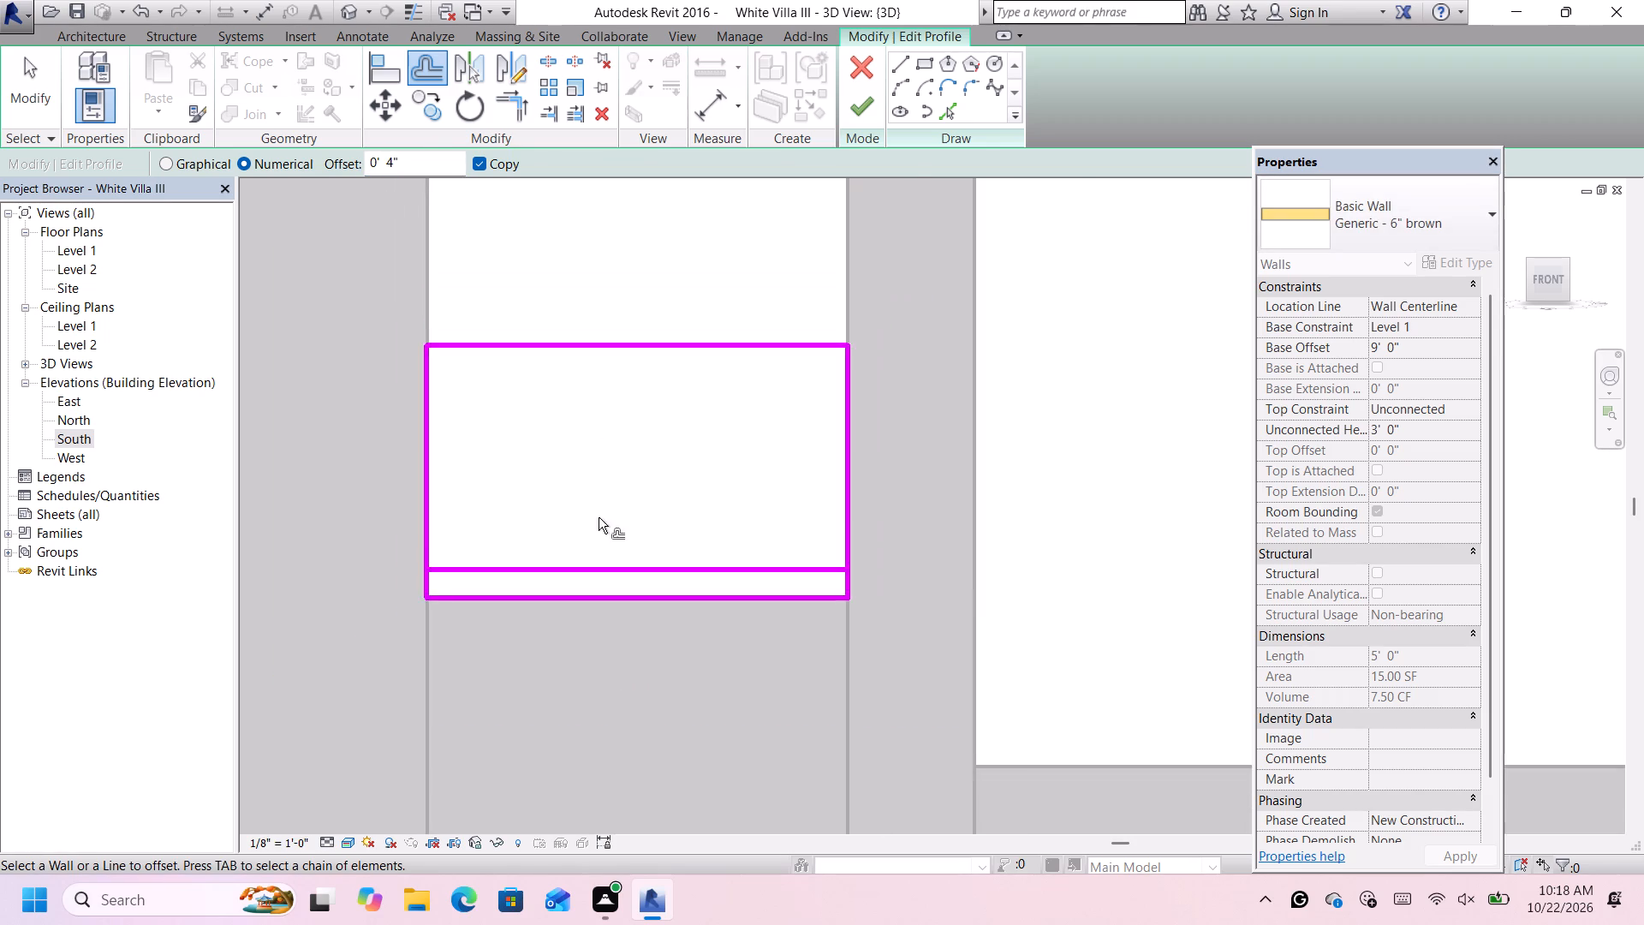
scroll(566, 531, "up", 4)
left_click_drag(432, 164, 362, 170)
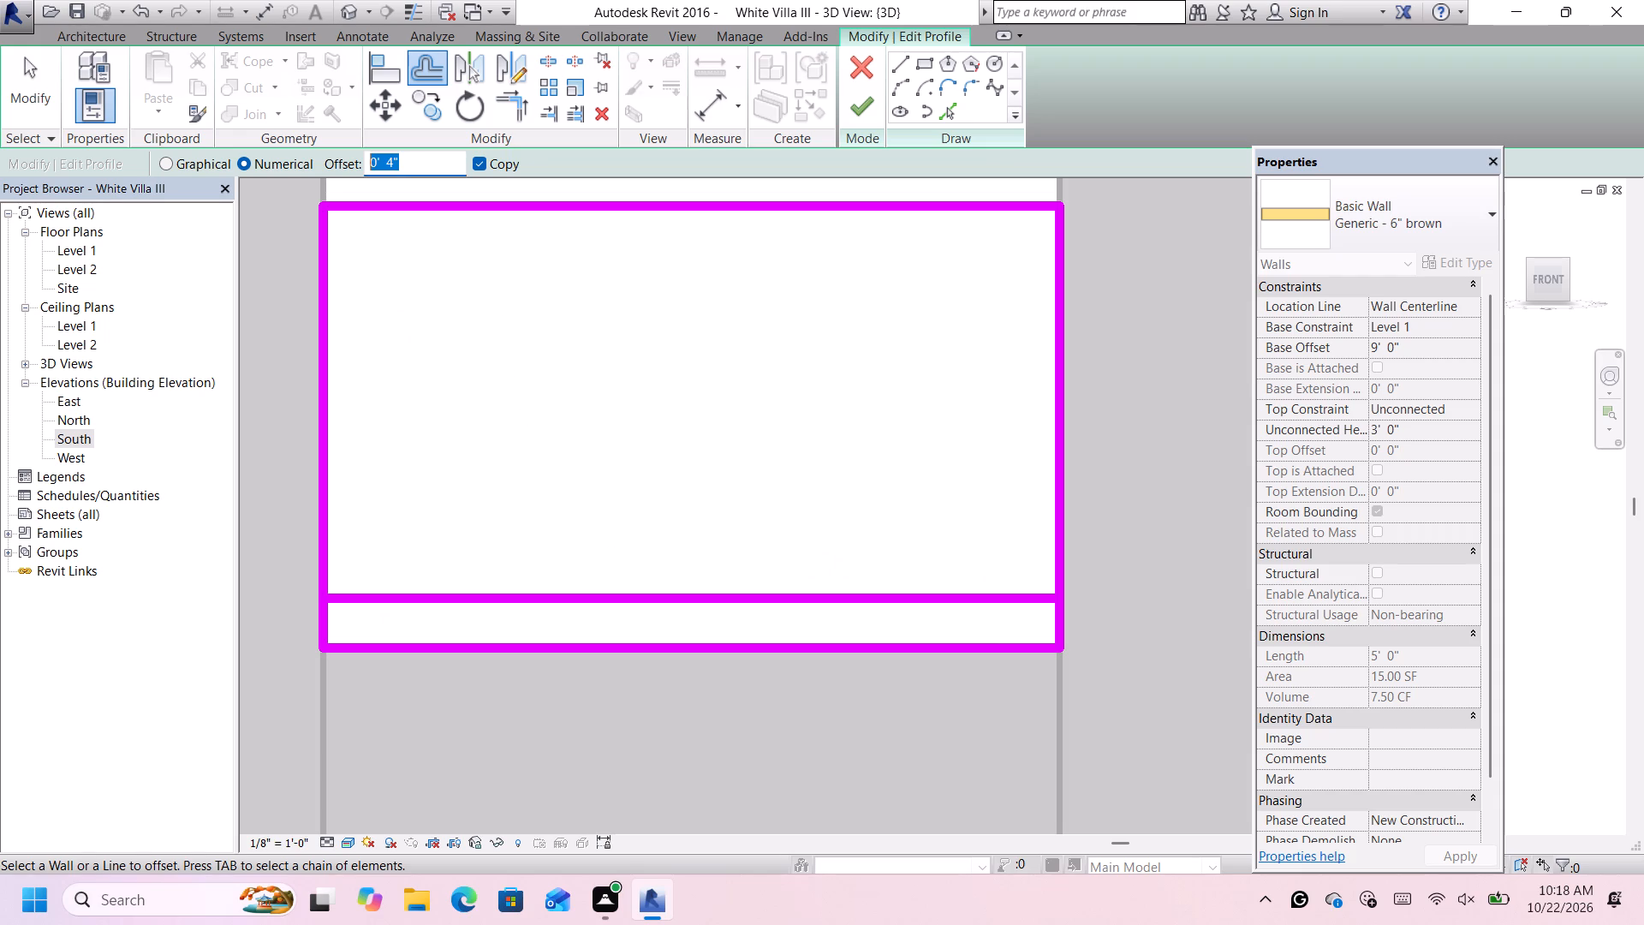
left_click_drag(362, 170, 360, 170)
key("BackSpace")
key("1")
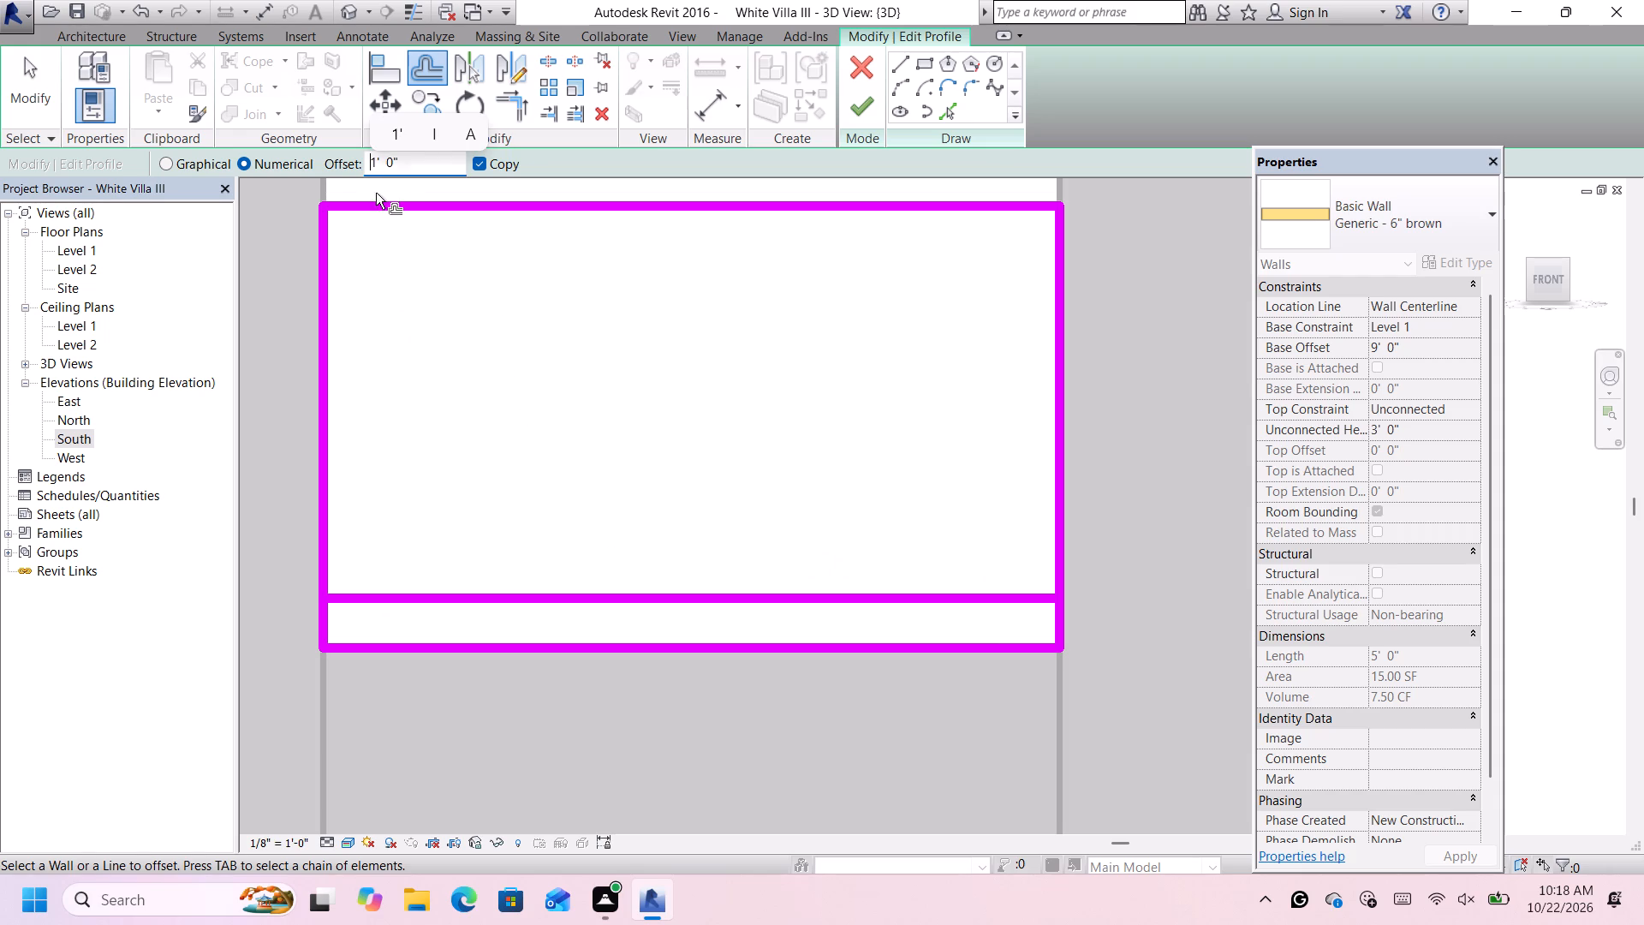
key("Up")
key("apostrophe")
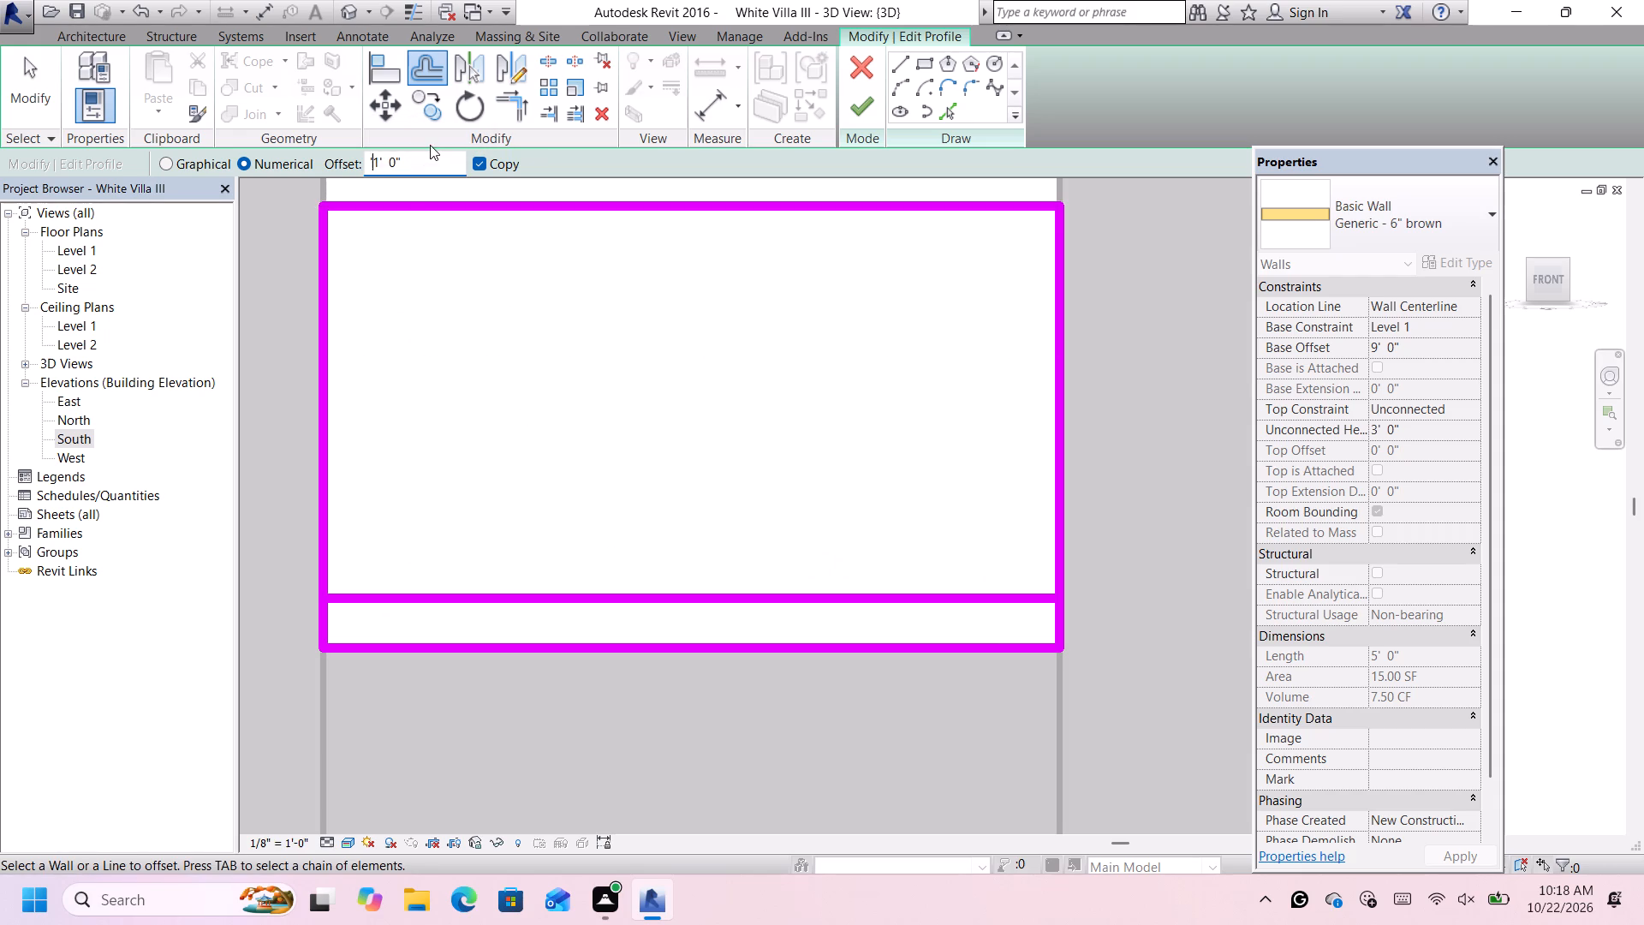
left_click(433, 151)
left_click_drag(433, 158, 367, 165)
key("BackSpace")
key("1")
key("shift+quotedbl")
key("Return")
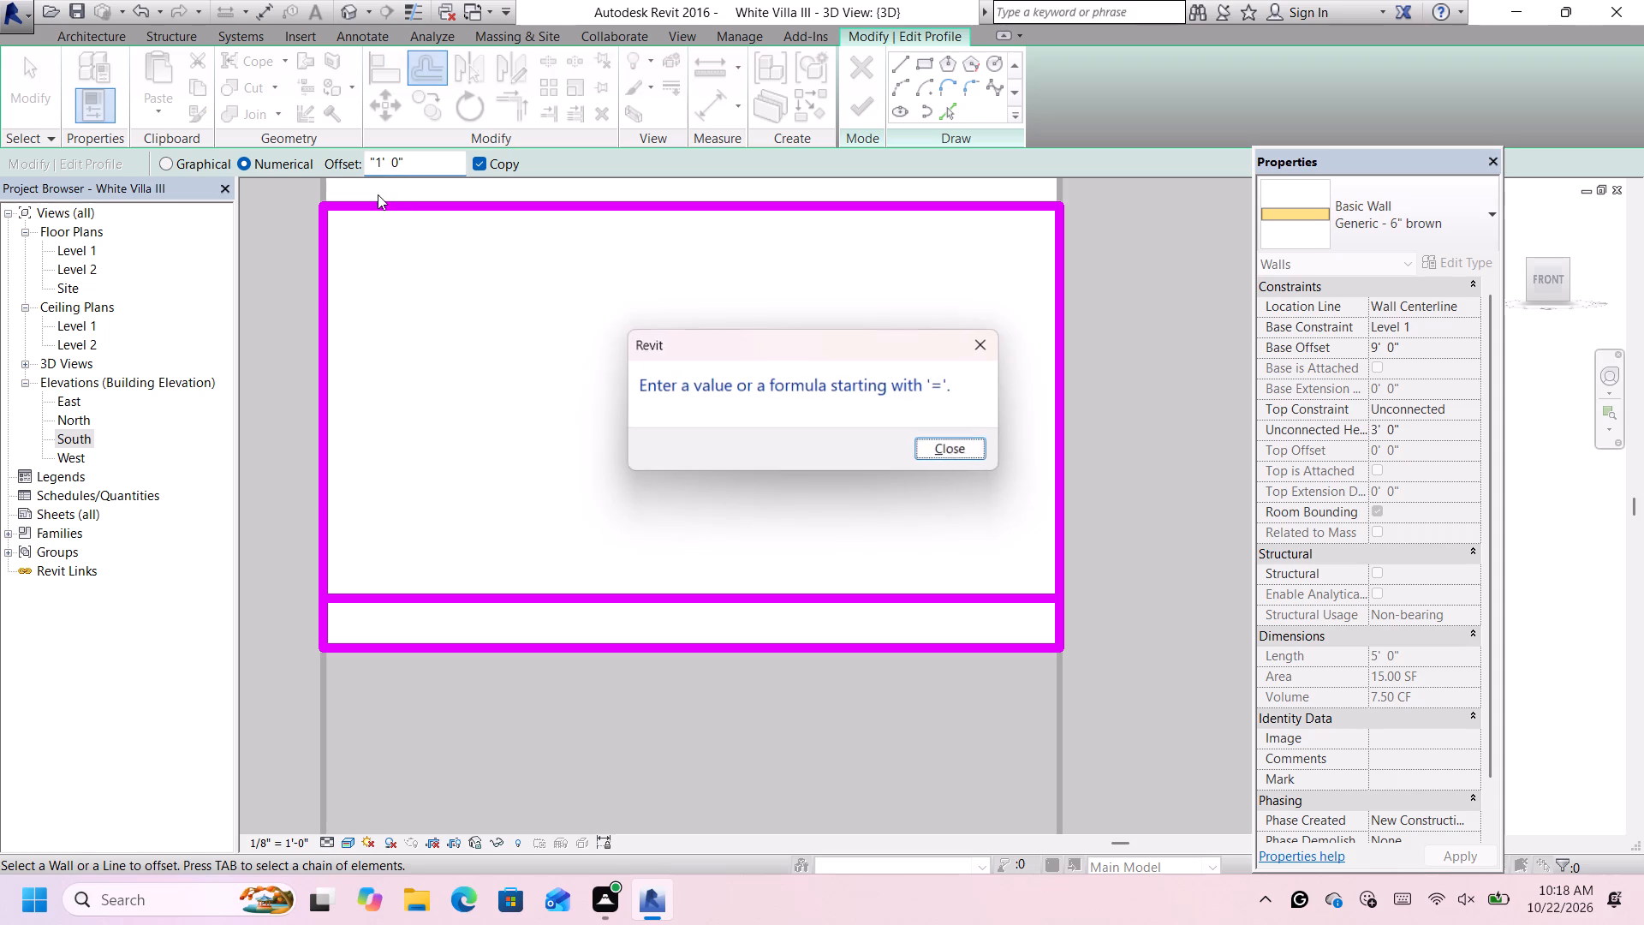
left_click(949, 451)
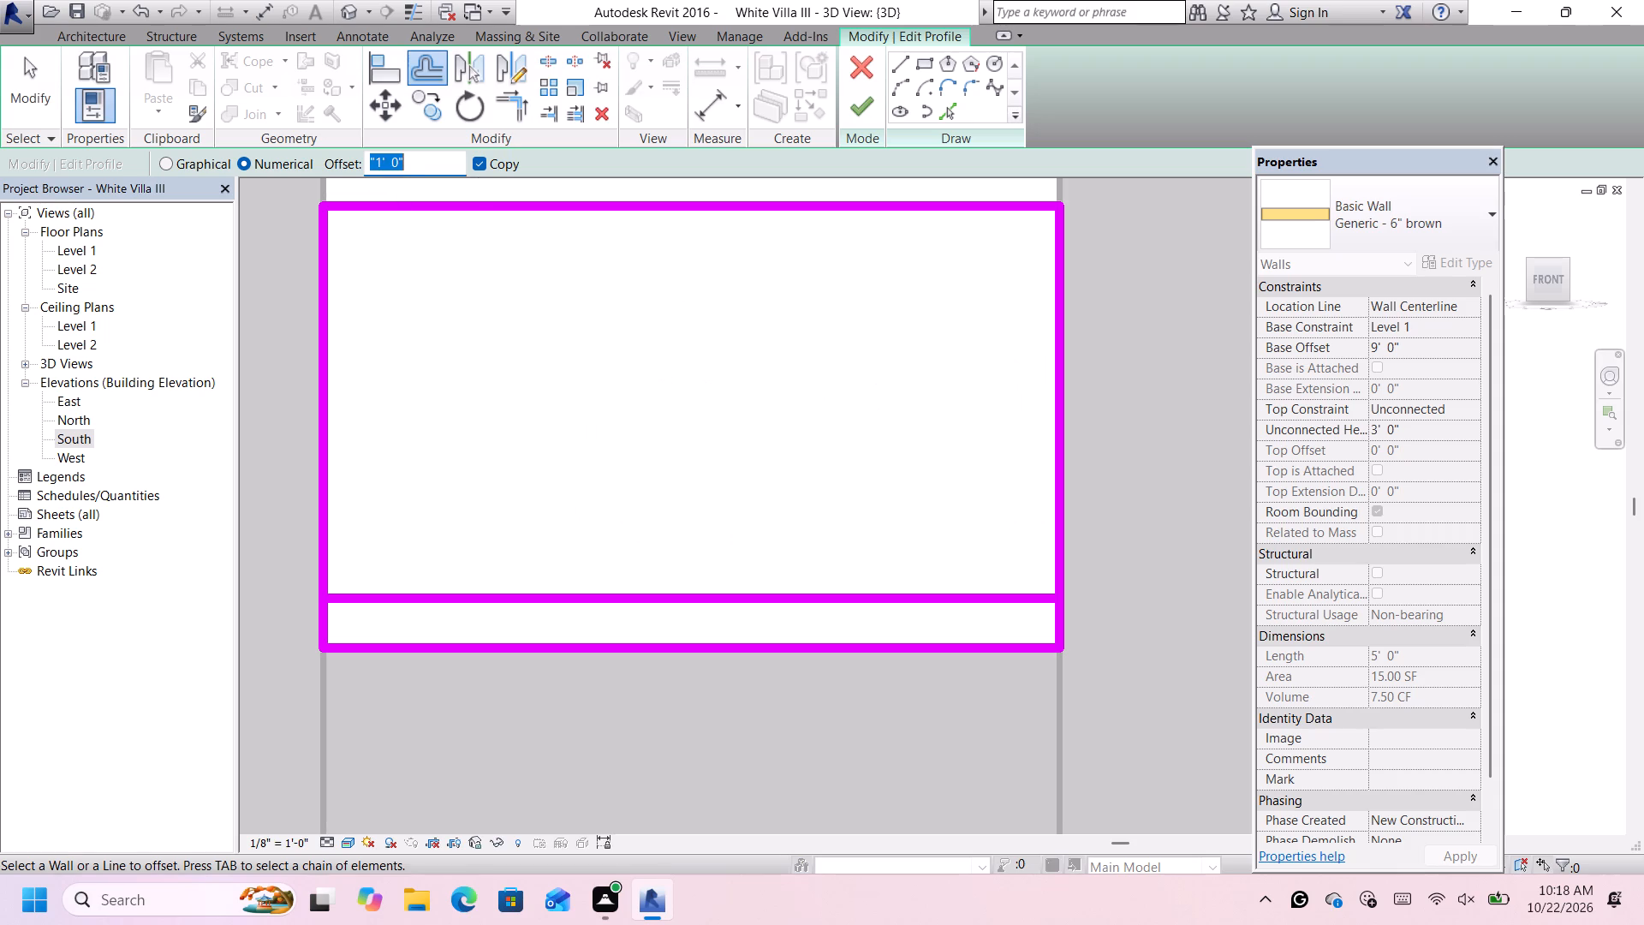
left_click(442, 158)
key("BackSpace")
key("BackSpace")
key("BackSpace")
key("BackSpace")
key("BackSpace")
key("BackSpace")
key("BackSpace")
key("BackSpace")
key("BackSpace")
key("BackSpace")
key("BackSpace")
key("BackSpace")
key("BackSpace")
key("BackSpace")
key("BackSpace")
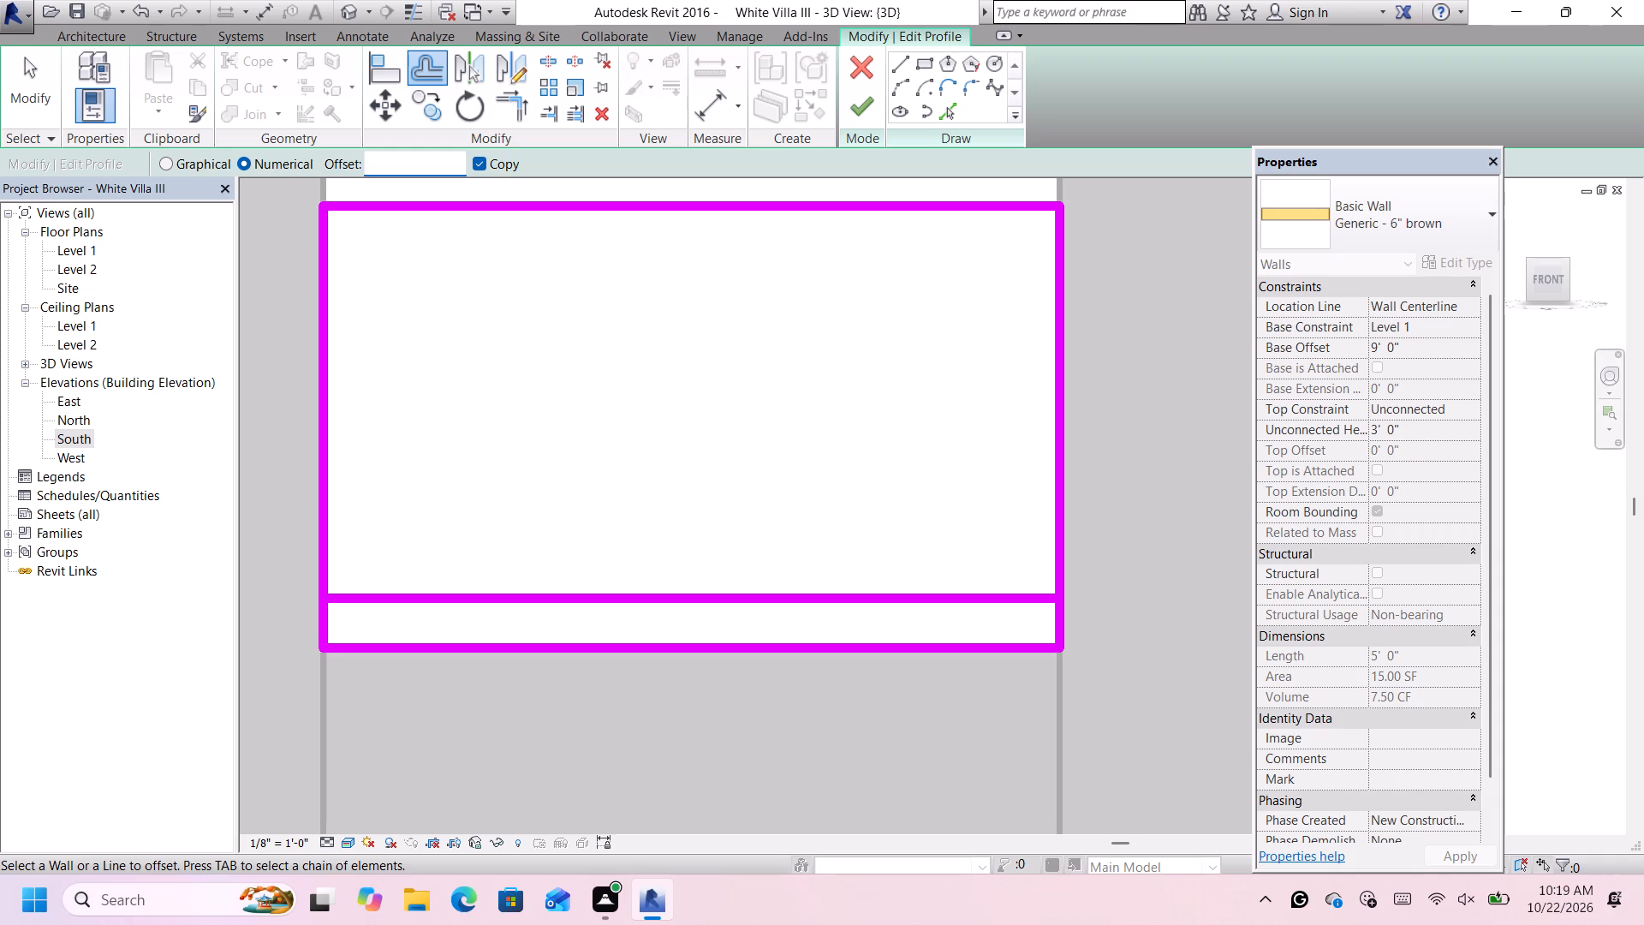
type("0'")
key("1")
key("shift+quotedbl")
key("Return")
left_click(728, 594)
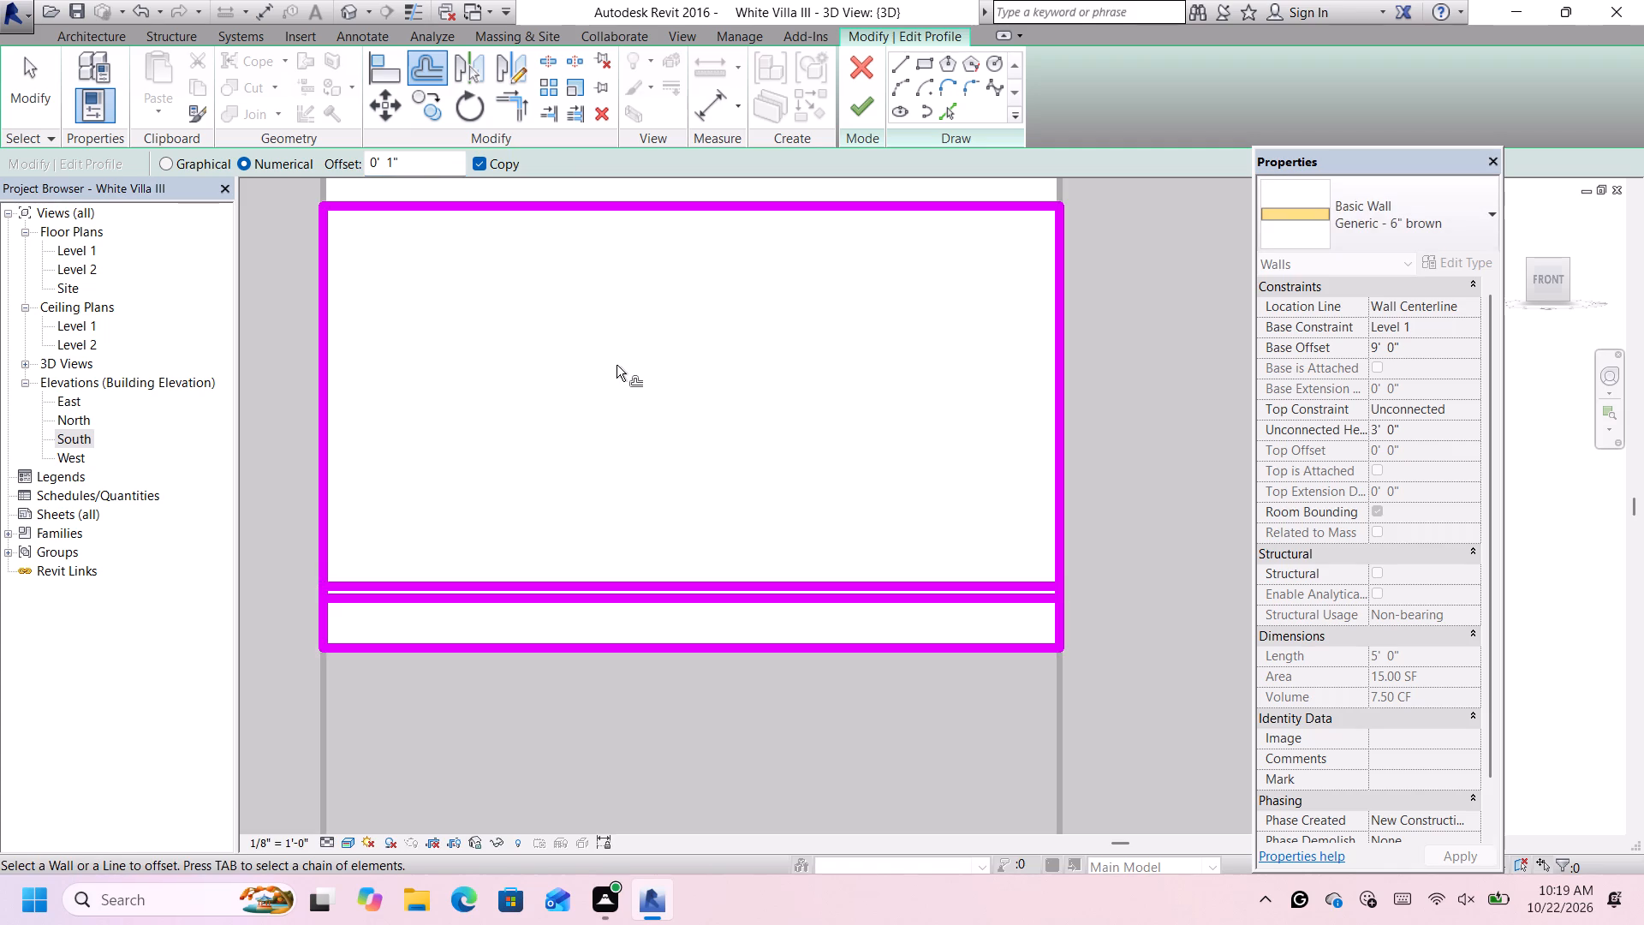
Offset a copy of the first groove's upper line 4" upward in the profile sketch.
left_click_drag(405, 159, 359, 156)
key("BackSpace")
key("4")
key("shift+quotedbl")
key("Return")
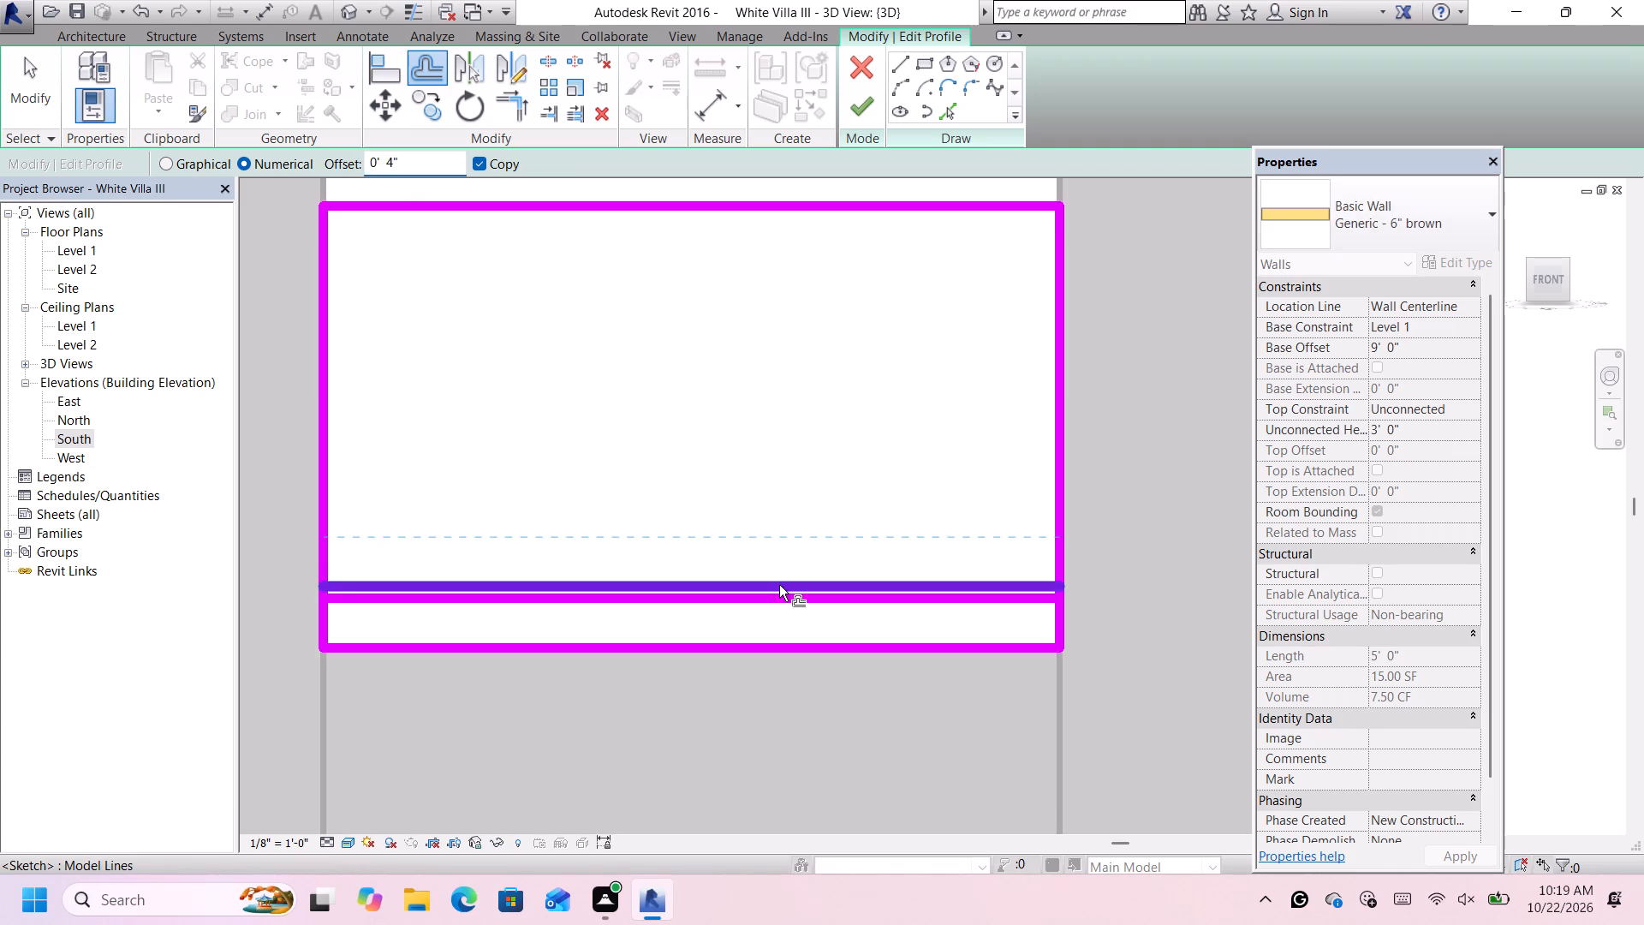
left_click(779, 585)
Offset a copy of the topmost inner line 1" upward to form the second groove strip.
left_click_drag(430, 165, 428, 165)
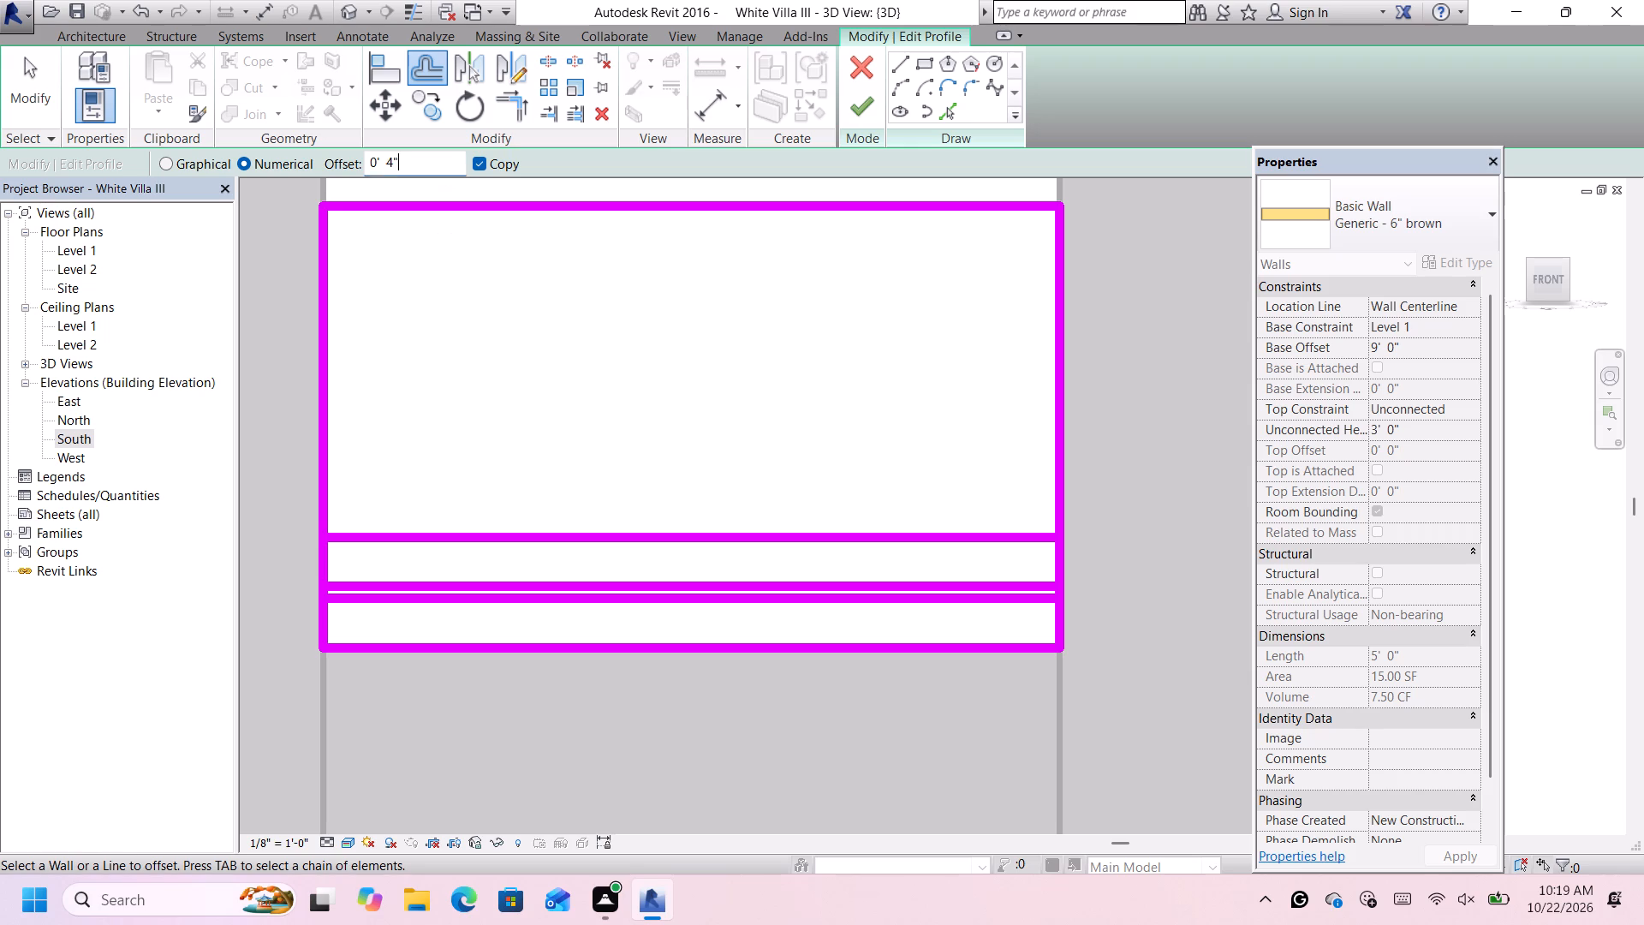
left_click_drag(428, 165, 352, 158)
key("BackSpace")
key("0")
key("apostrophe")
type("1\"")
key("Return")
left_click(688, 534)
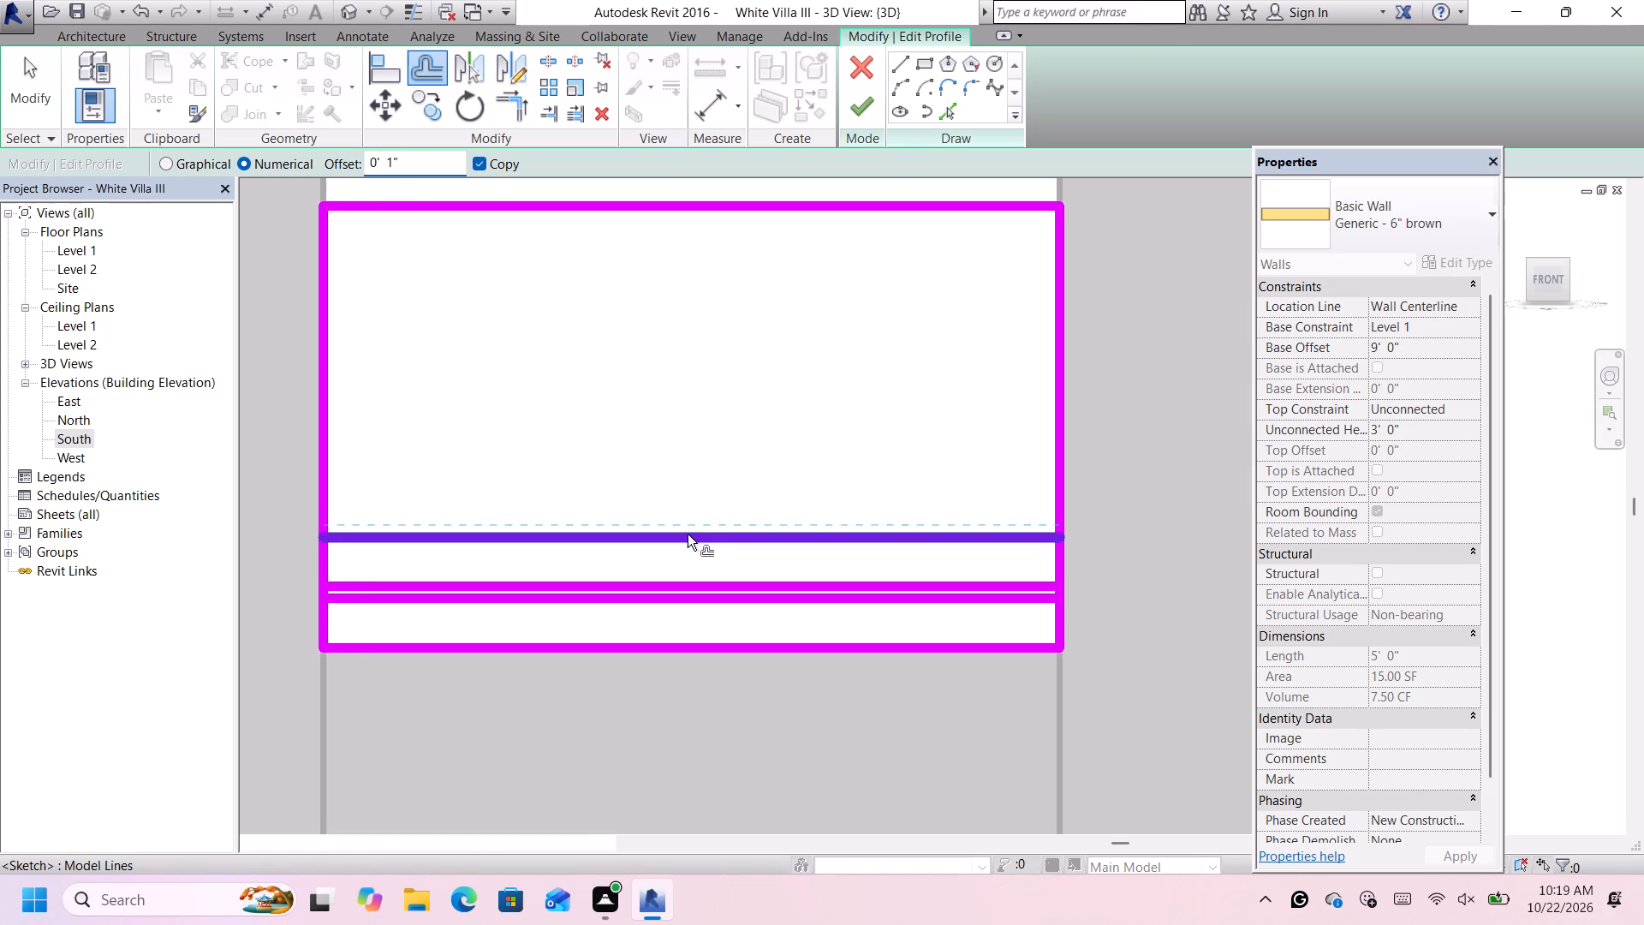
Offset a copy of the second groove's upper line 4" upward, dismissing any interrupting notices.
left_click_drag(424, 164, 332, 167)
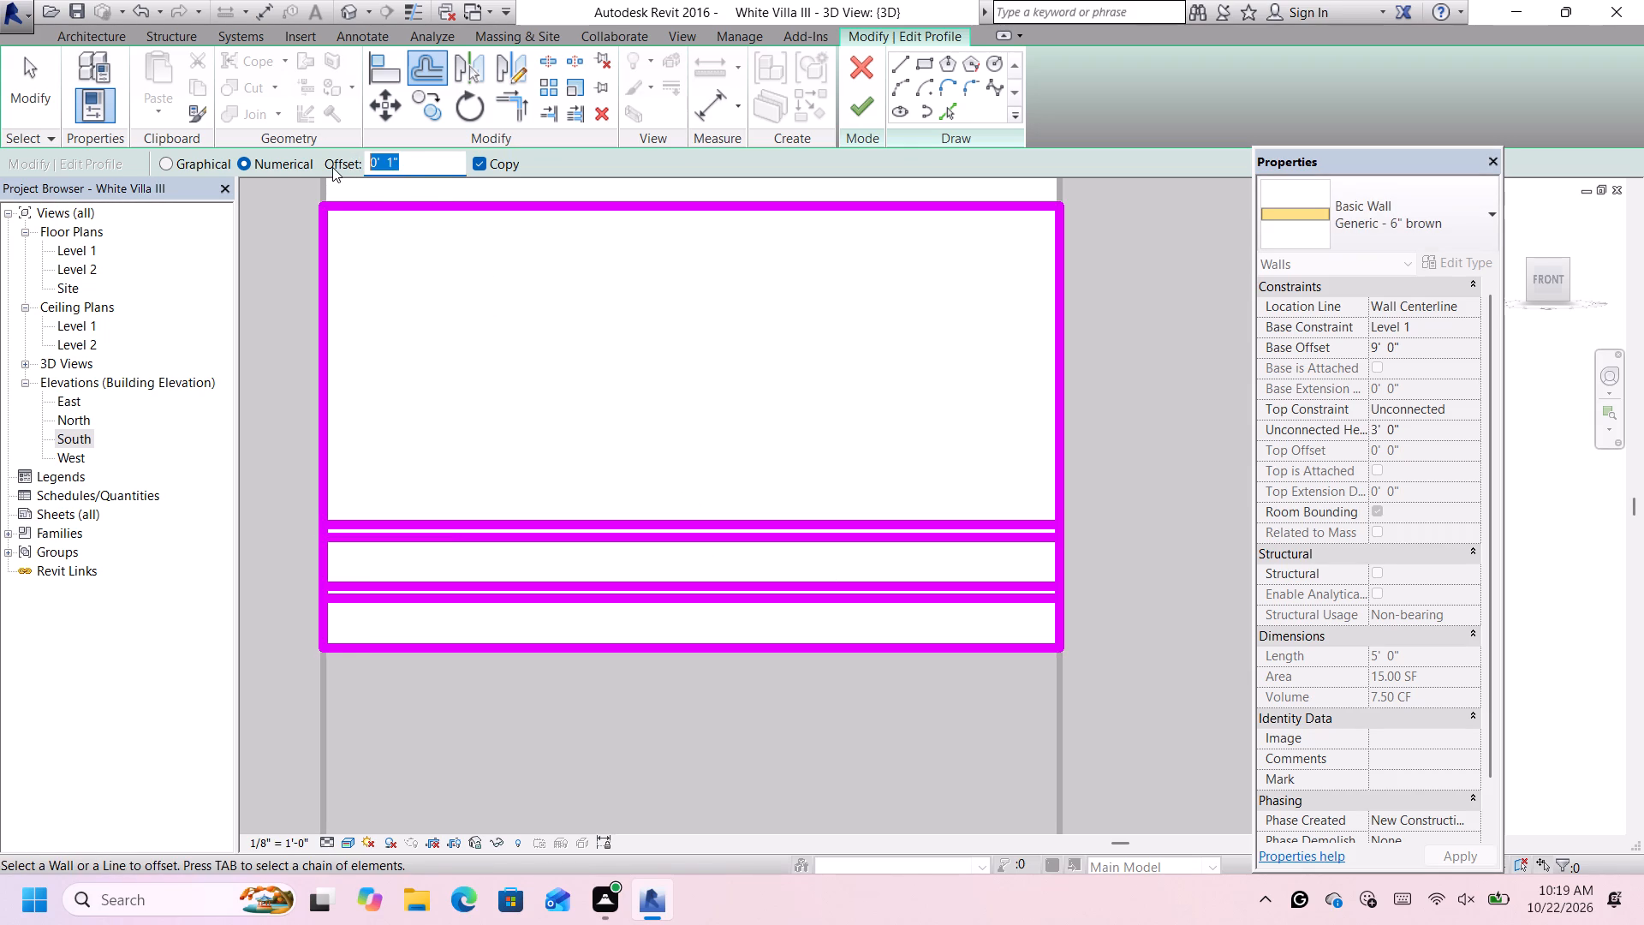
key("BackSpace")
key("4")
left_click_drag(407, 168, 345, 167)
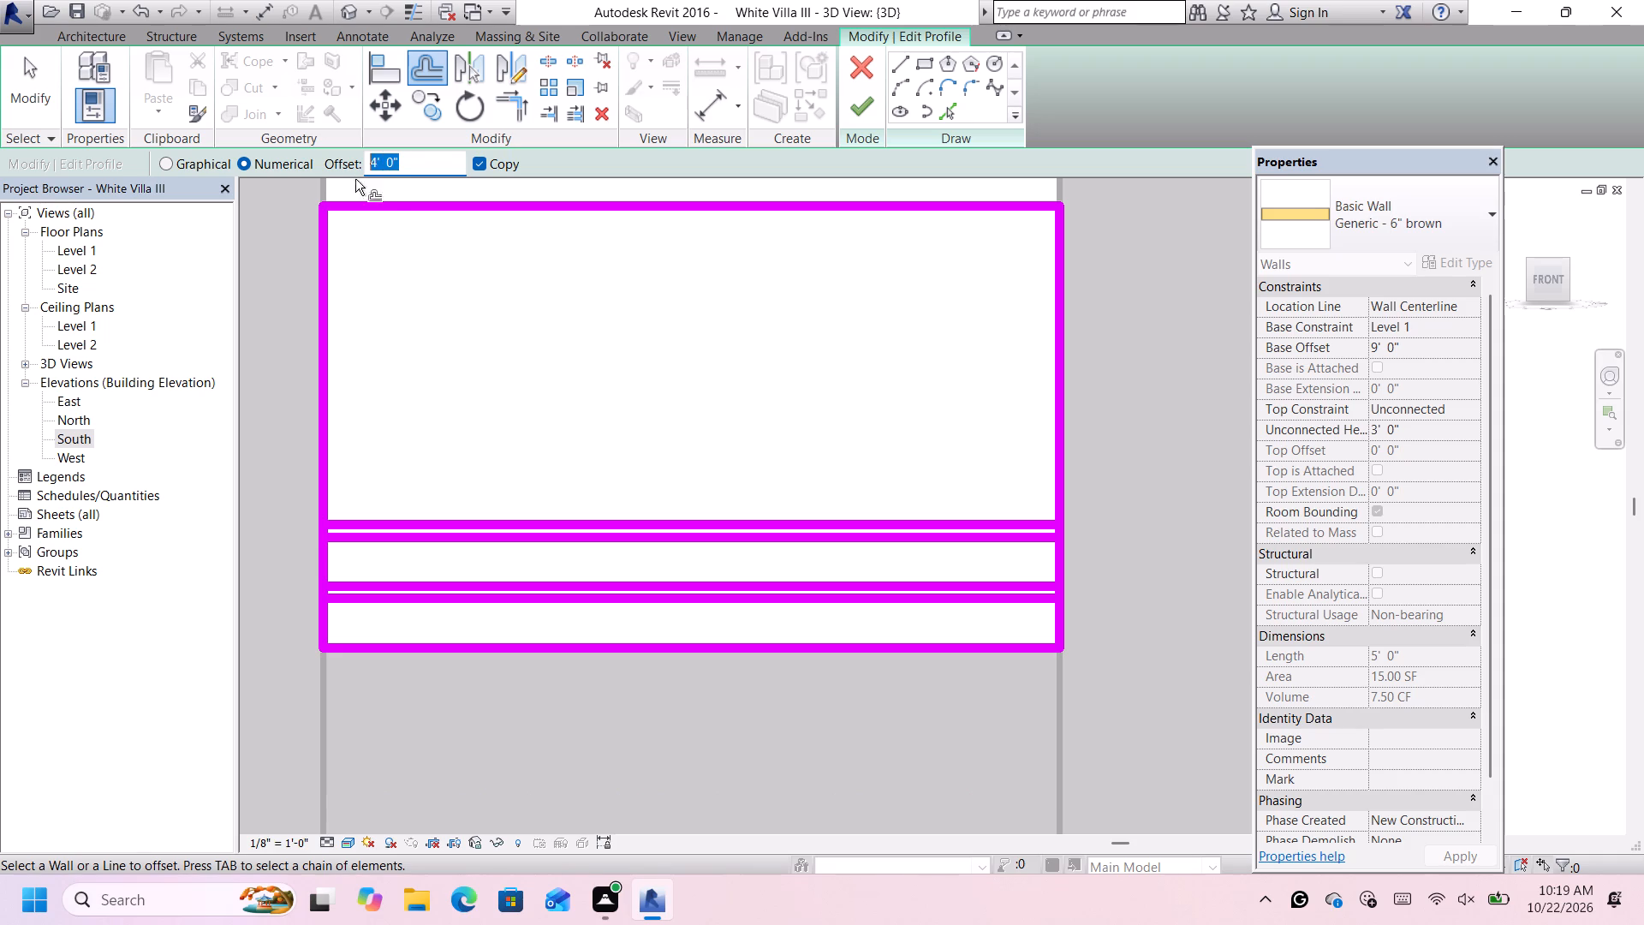
key("BackSpace")
type("4\"")
key("Return")
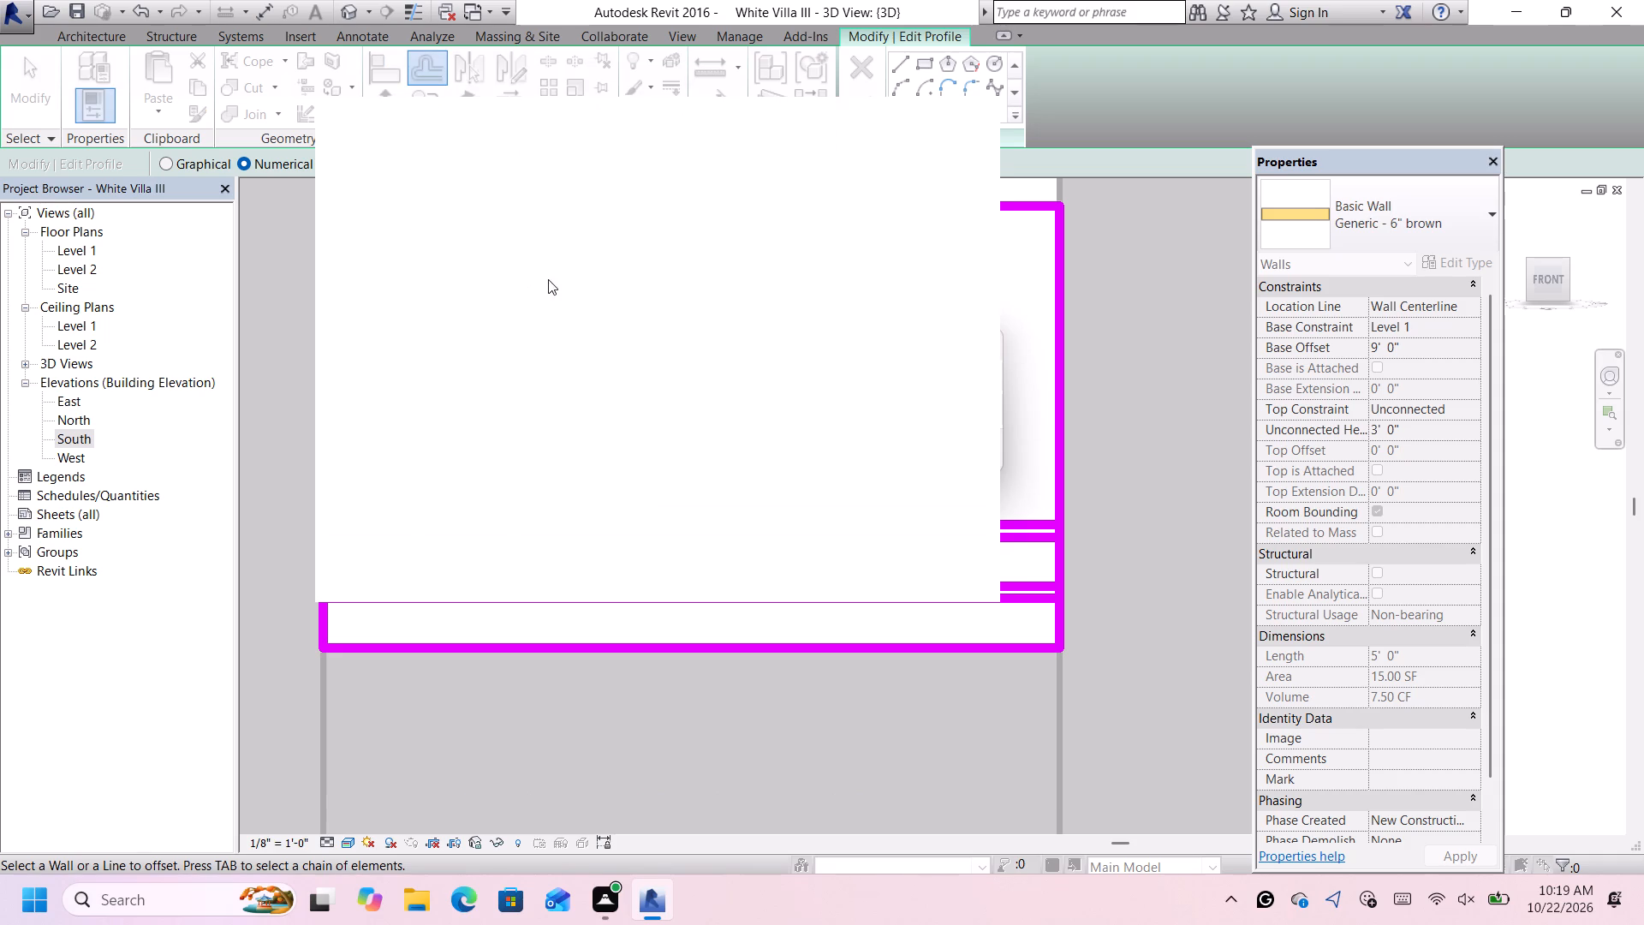
left_click(961, 123)
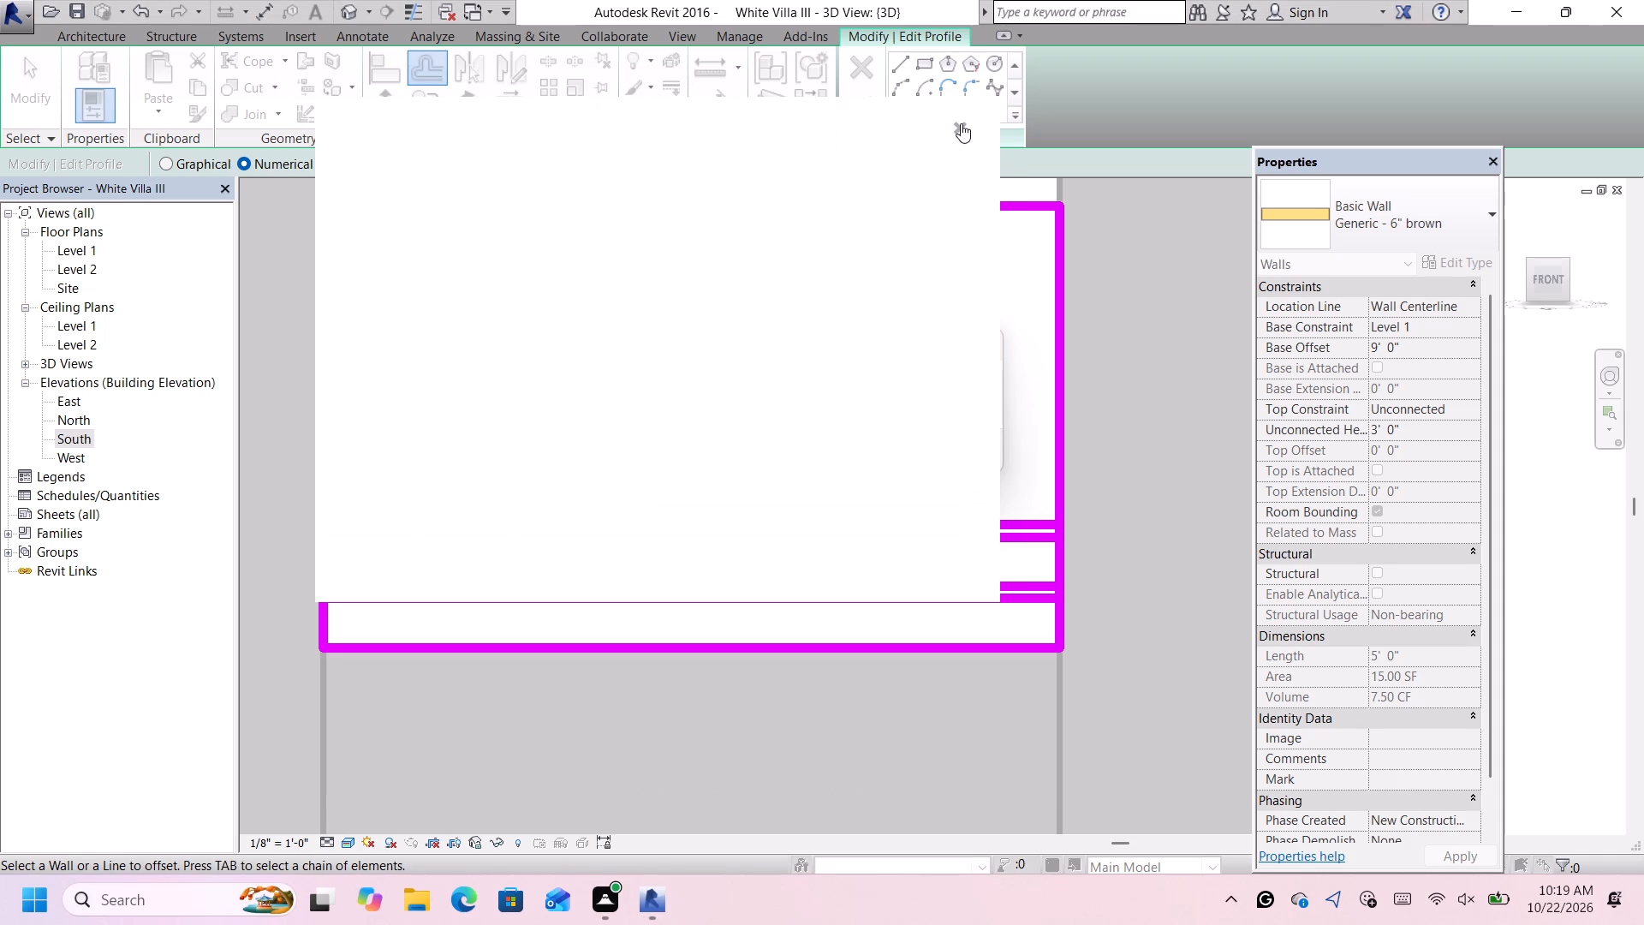
left_click(969, 443)
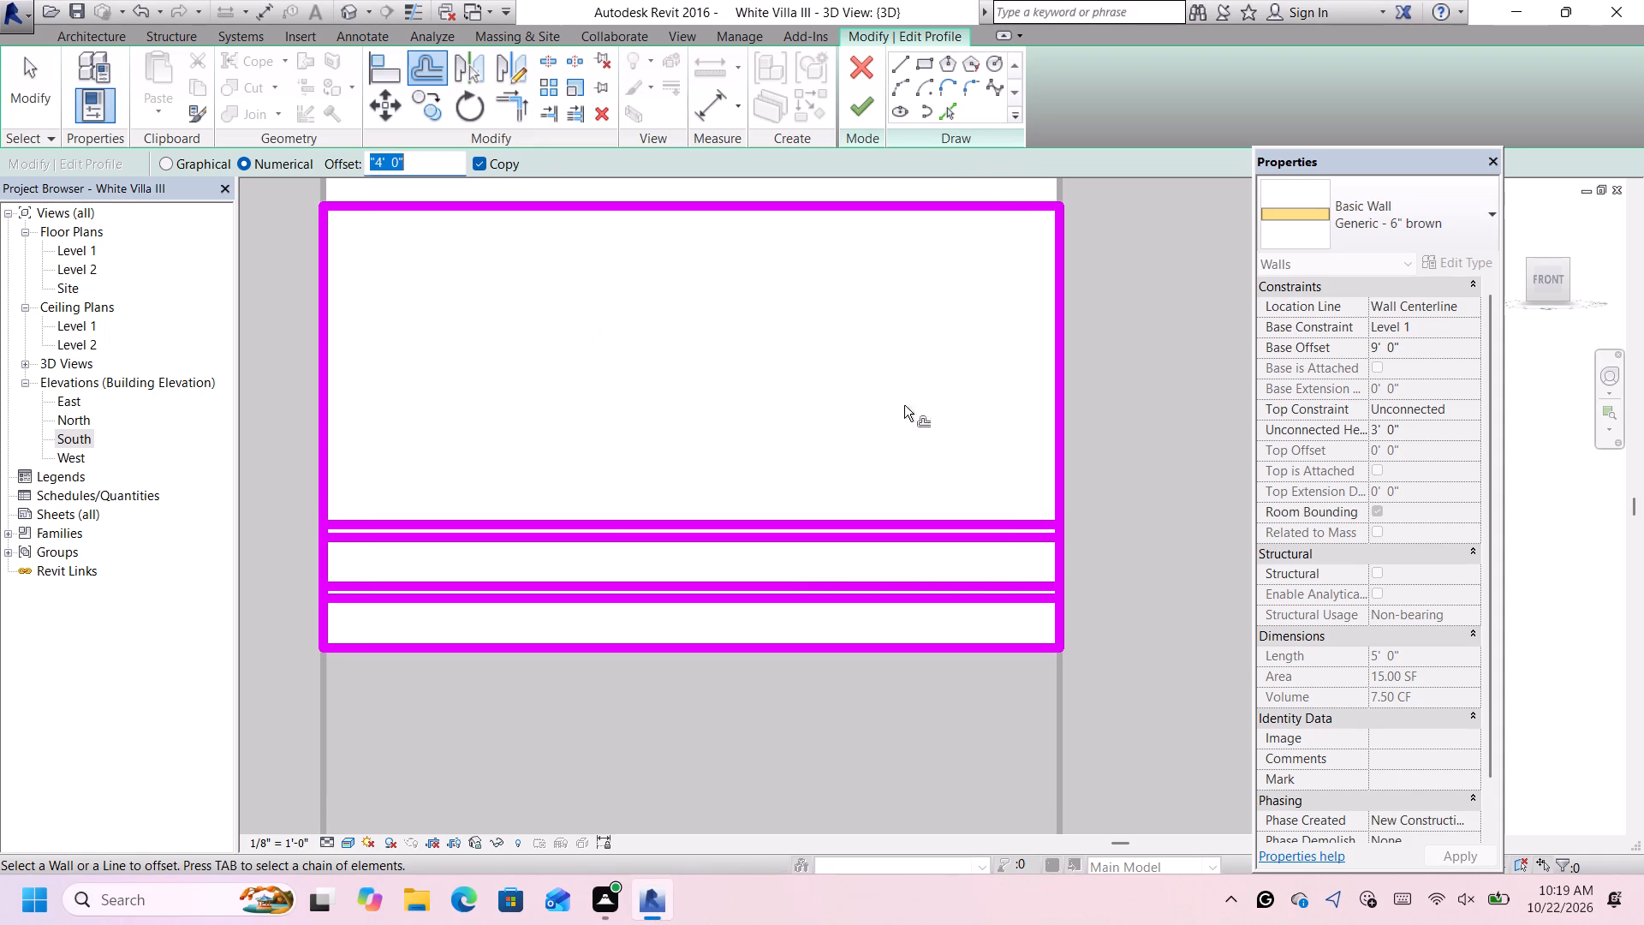
key("BackSpace")
type("0'4")
key("shift+quotedbl")
key("Return")
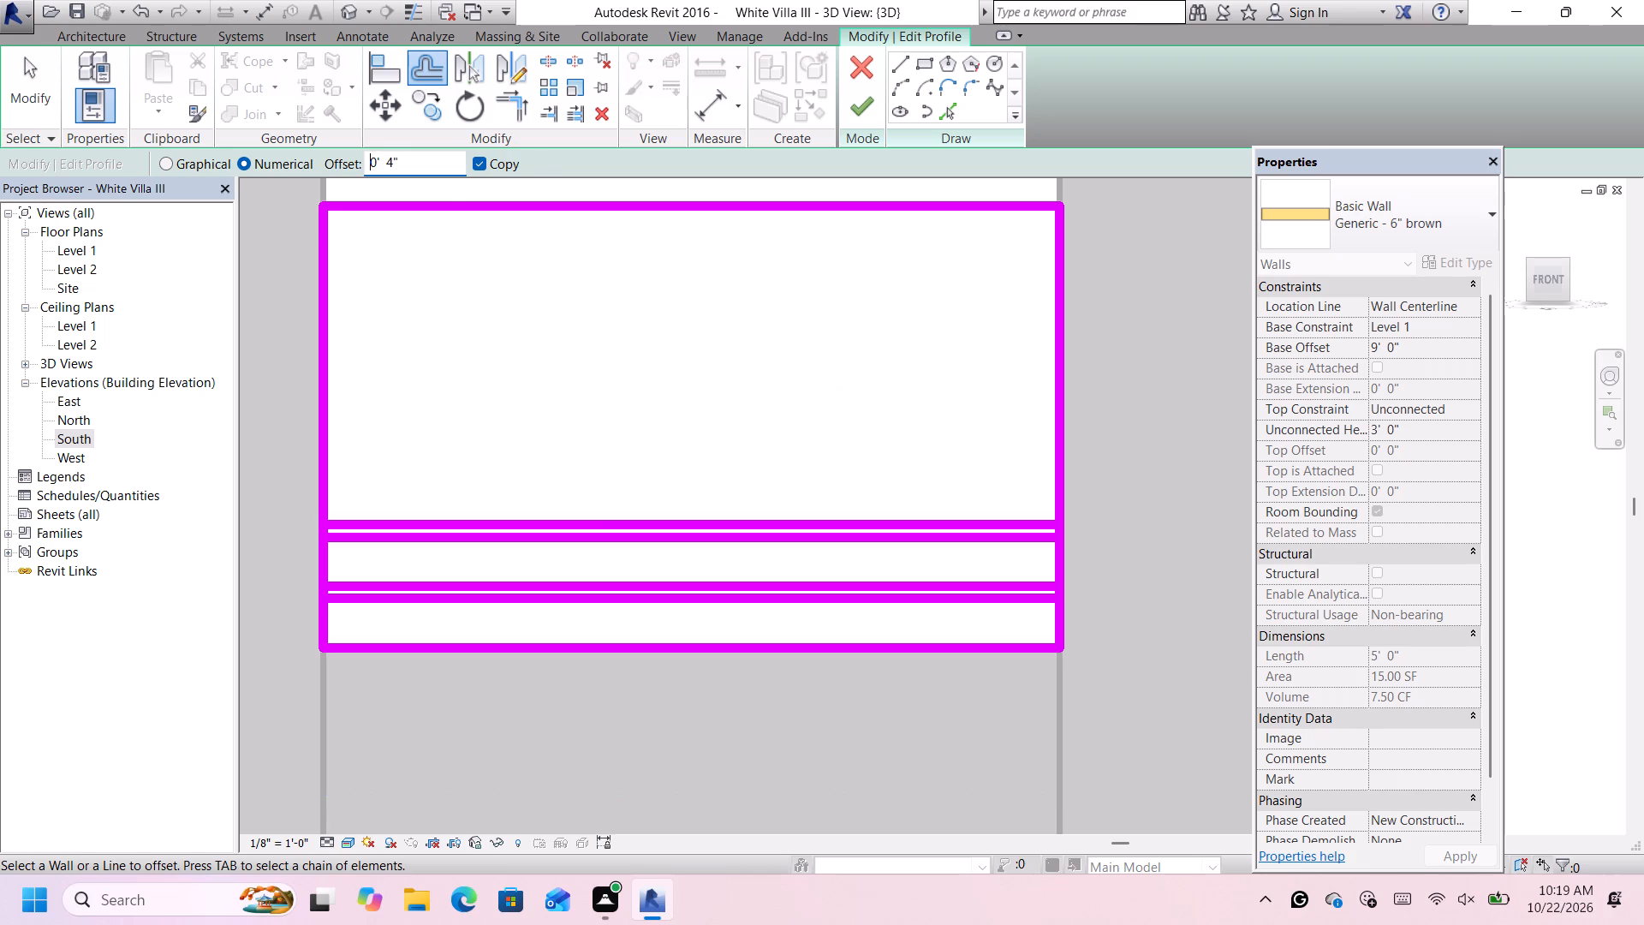
left_click(631, 516)
Offset a copy of the topmost inner line 1" upward to form the third groove strip.
left_click_drag(431, 157, 356, 170)
key("BackSpace")
left_click(356, 170)
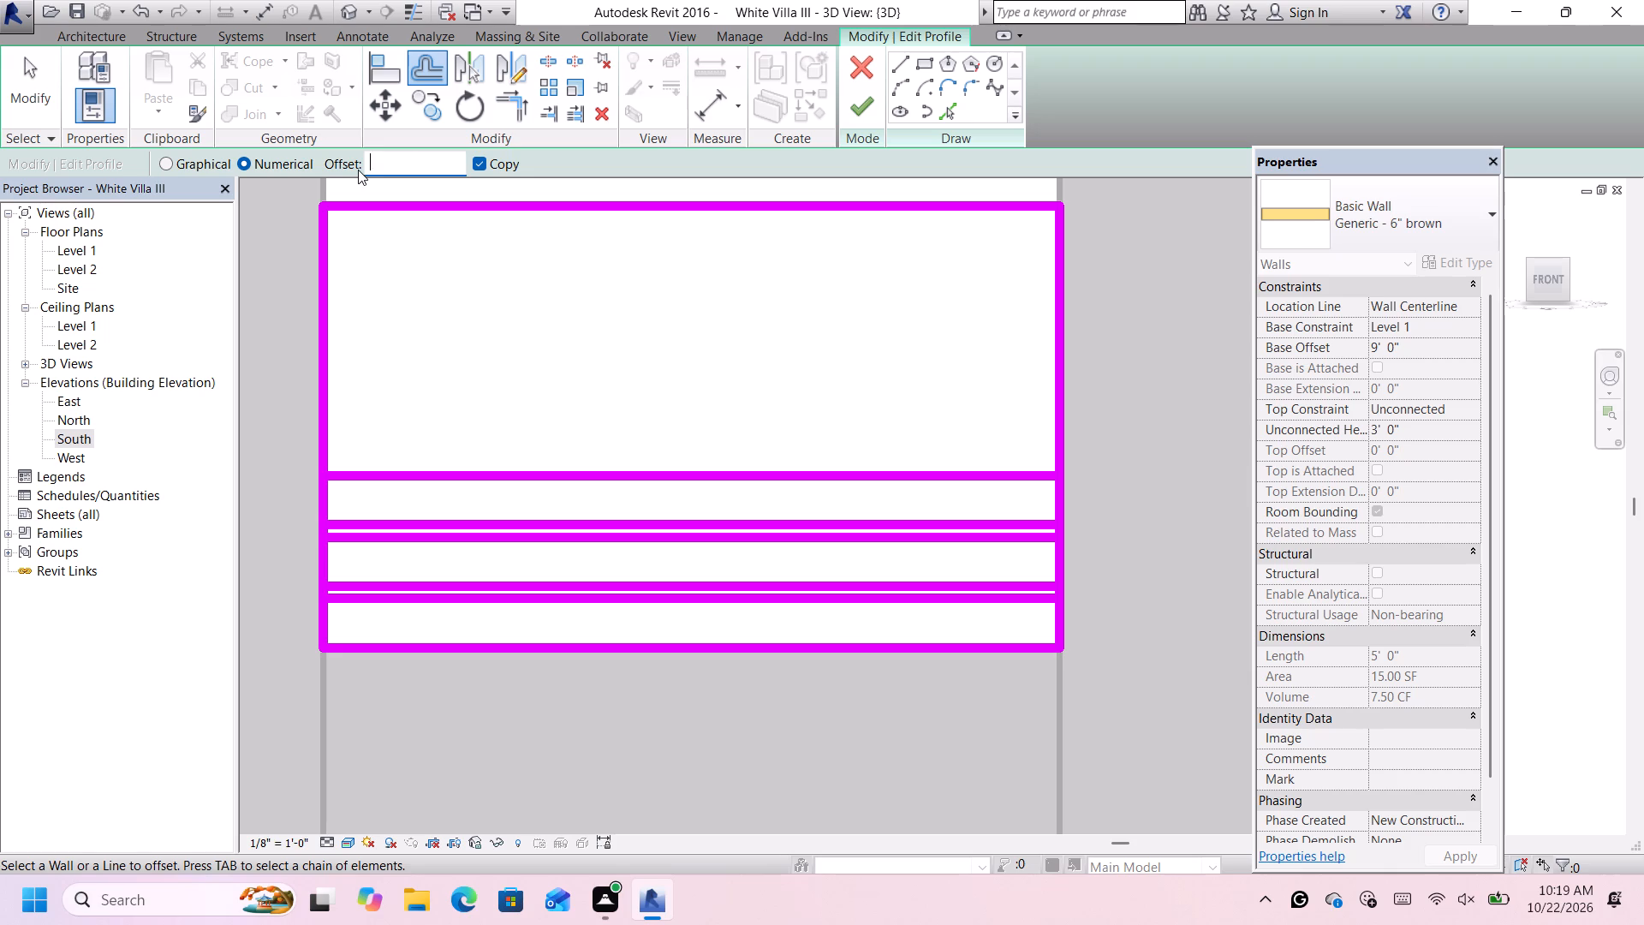
key("0")
key("apostrophe")
key("1")
key("shift+quotedbl")
key("Return")
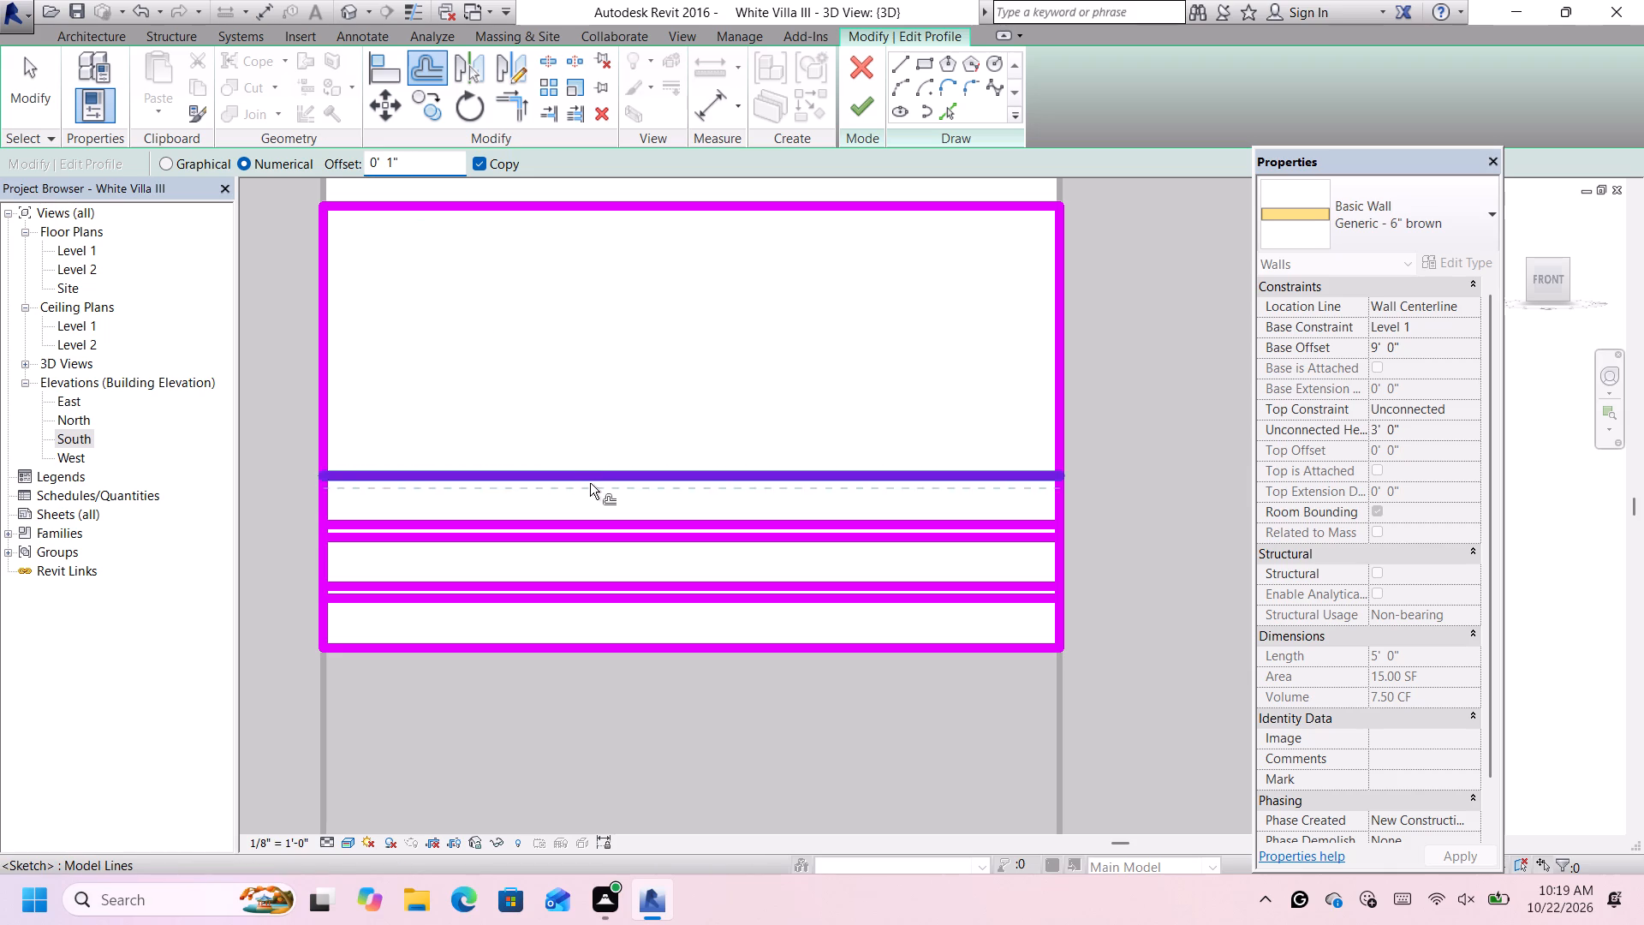
left_click(594, 468)
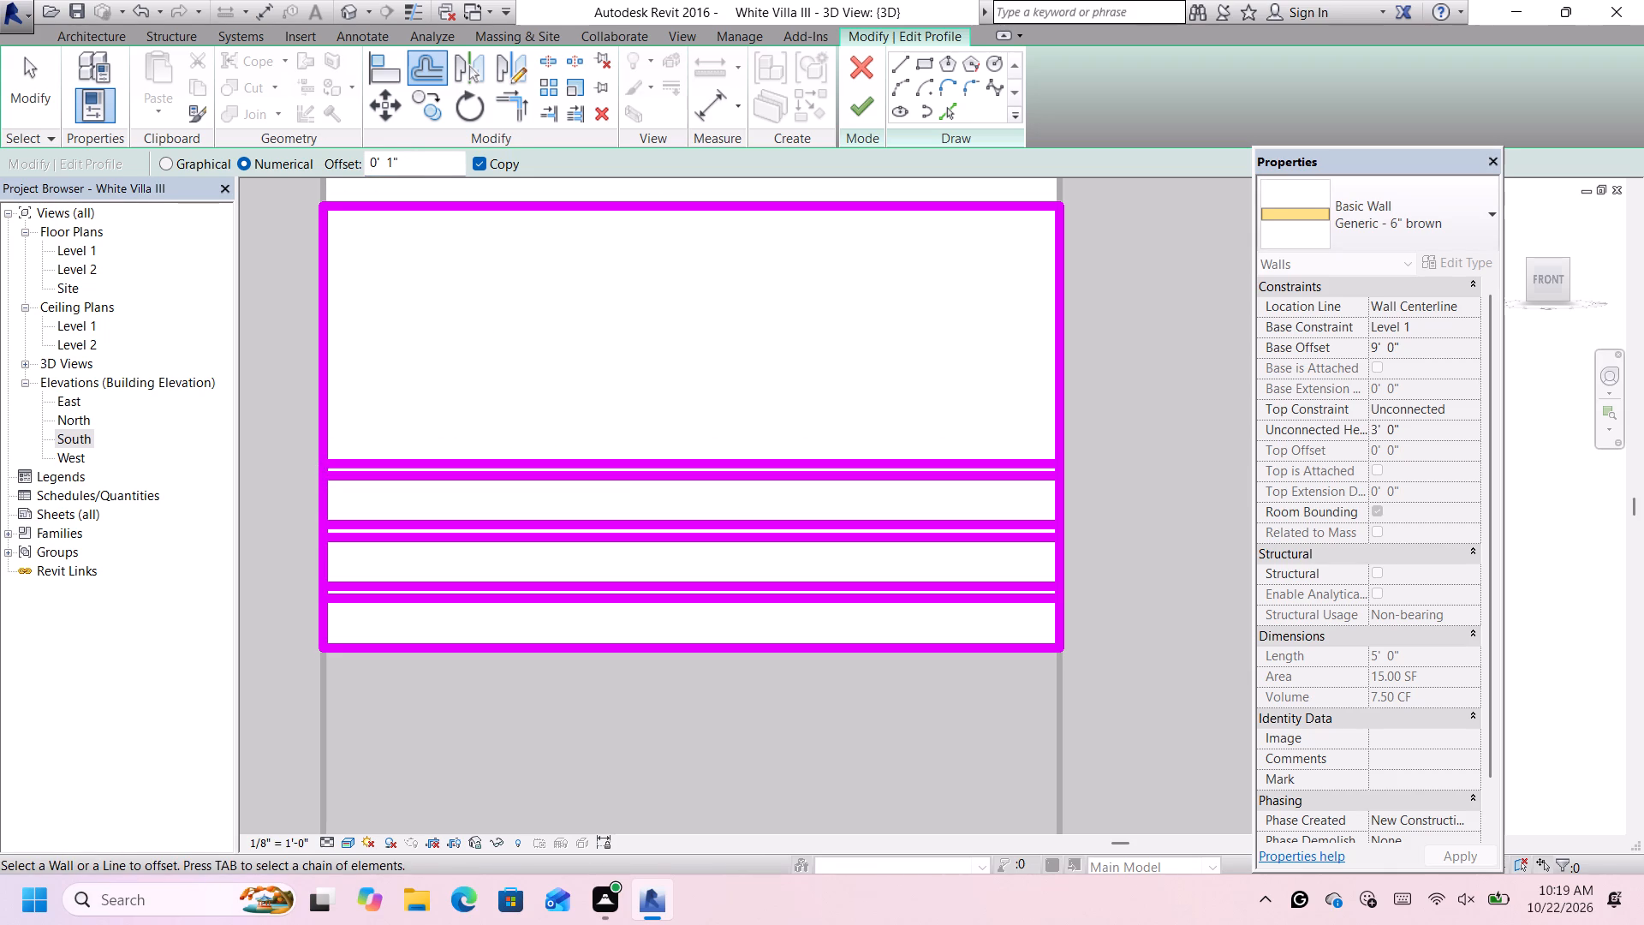
Offset a copy of the third groove's upper line 4" upward in the profile sketch, correcting any rejected distance entry.
left_click_drag(415, 159, 351, 170)
key("BackSpace")
type("0'")
key("4")
key("shift+quotedbl")
key("Return")
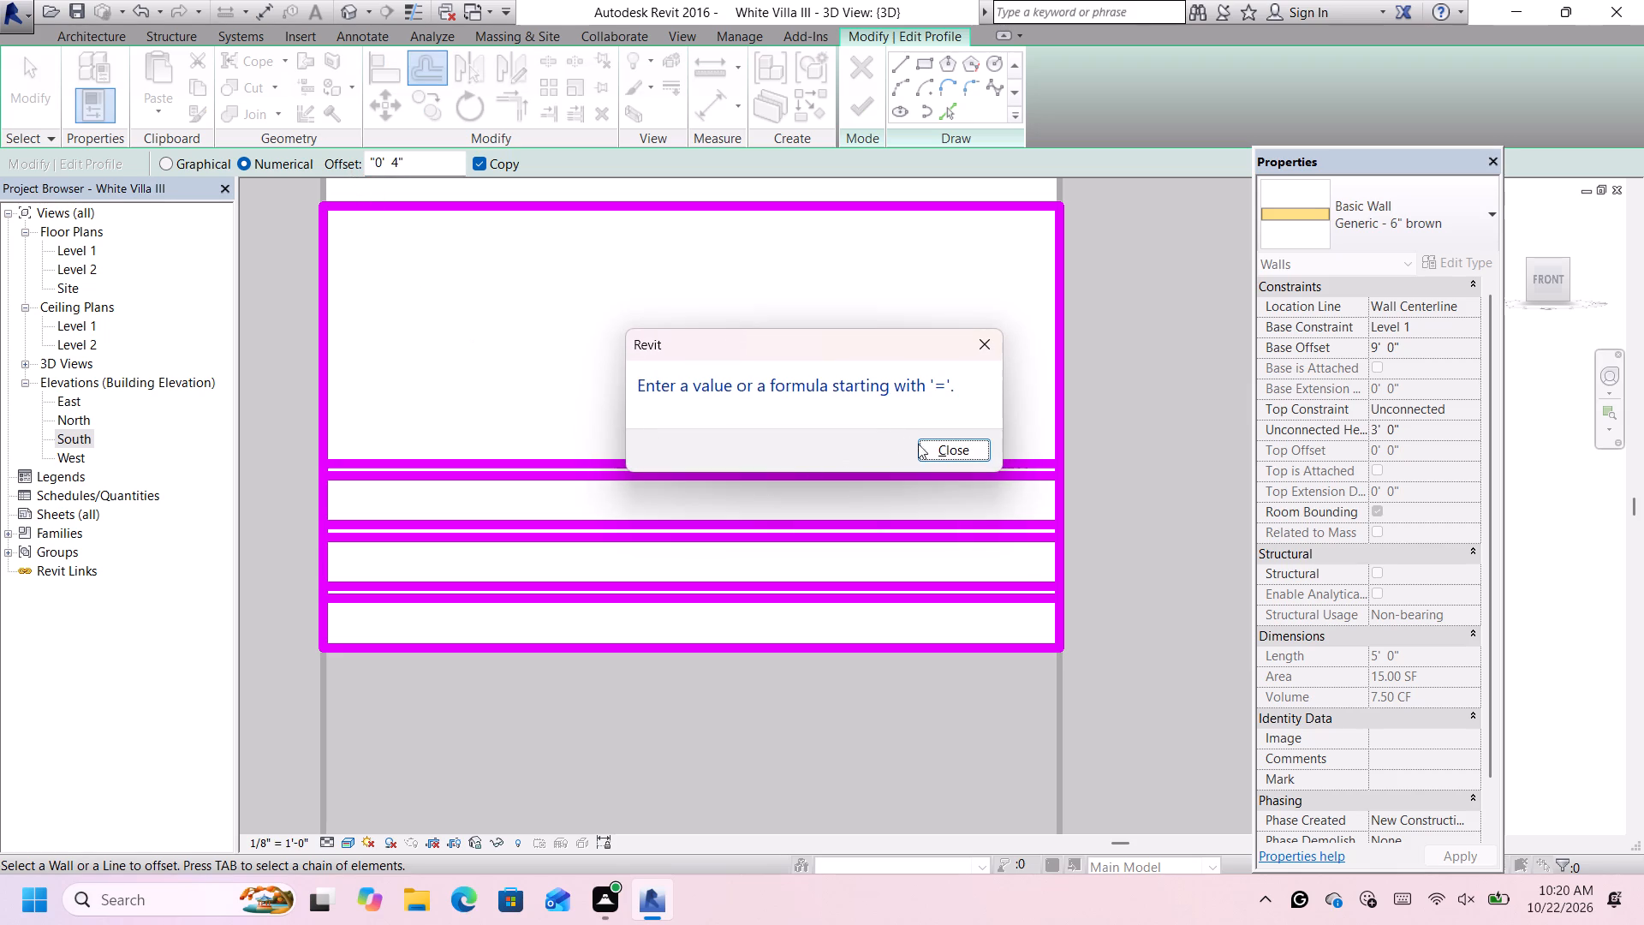
left_click(944, 449)
key("BackSpace")
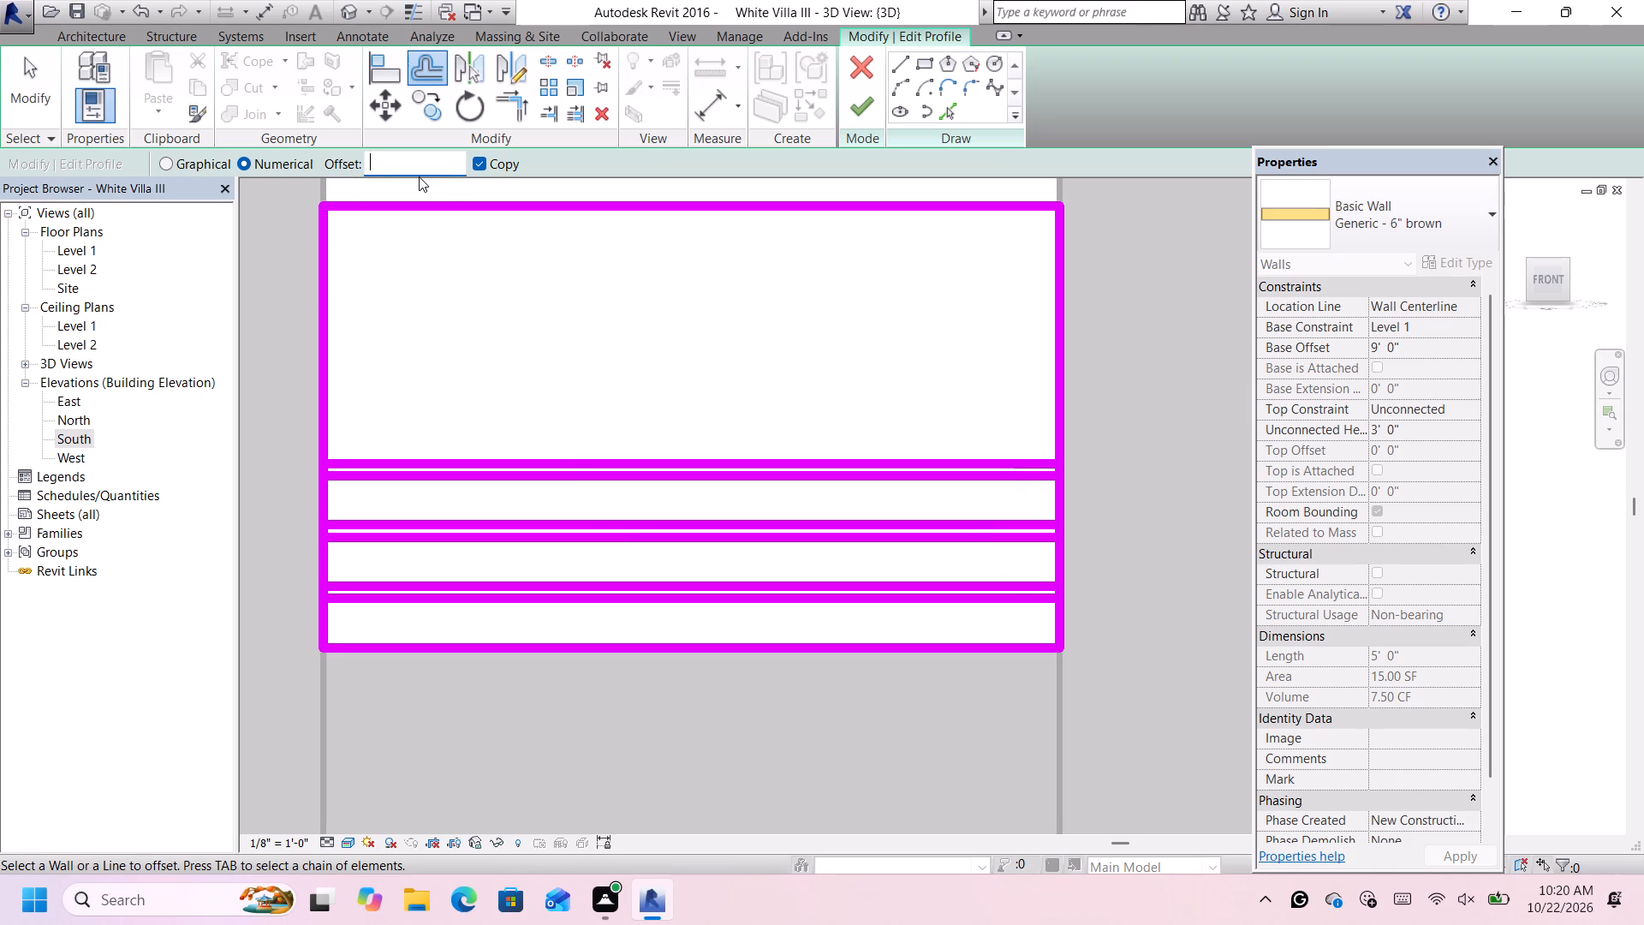
type("0'")
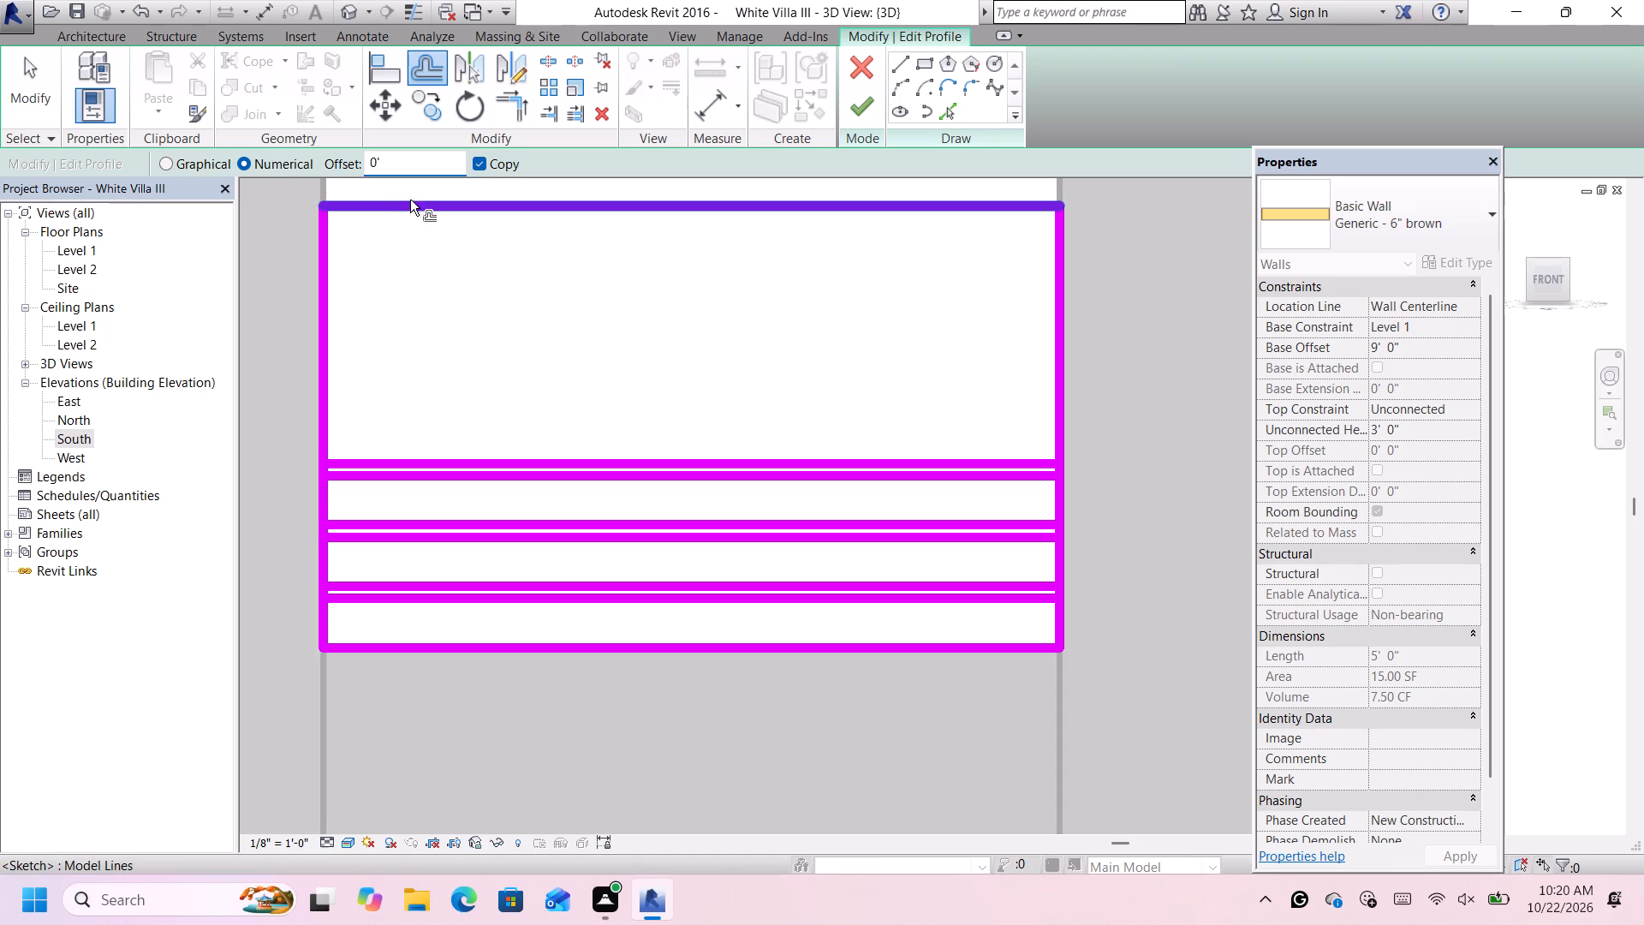
key("4")
key("shift+quotedbl")
key("Return")
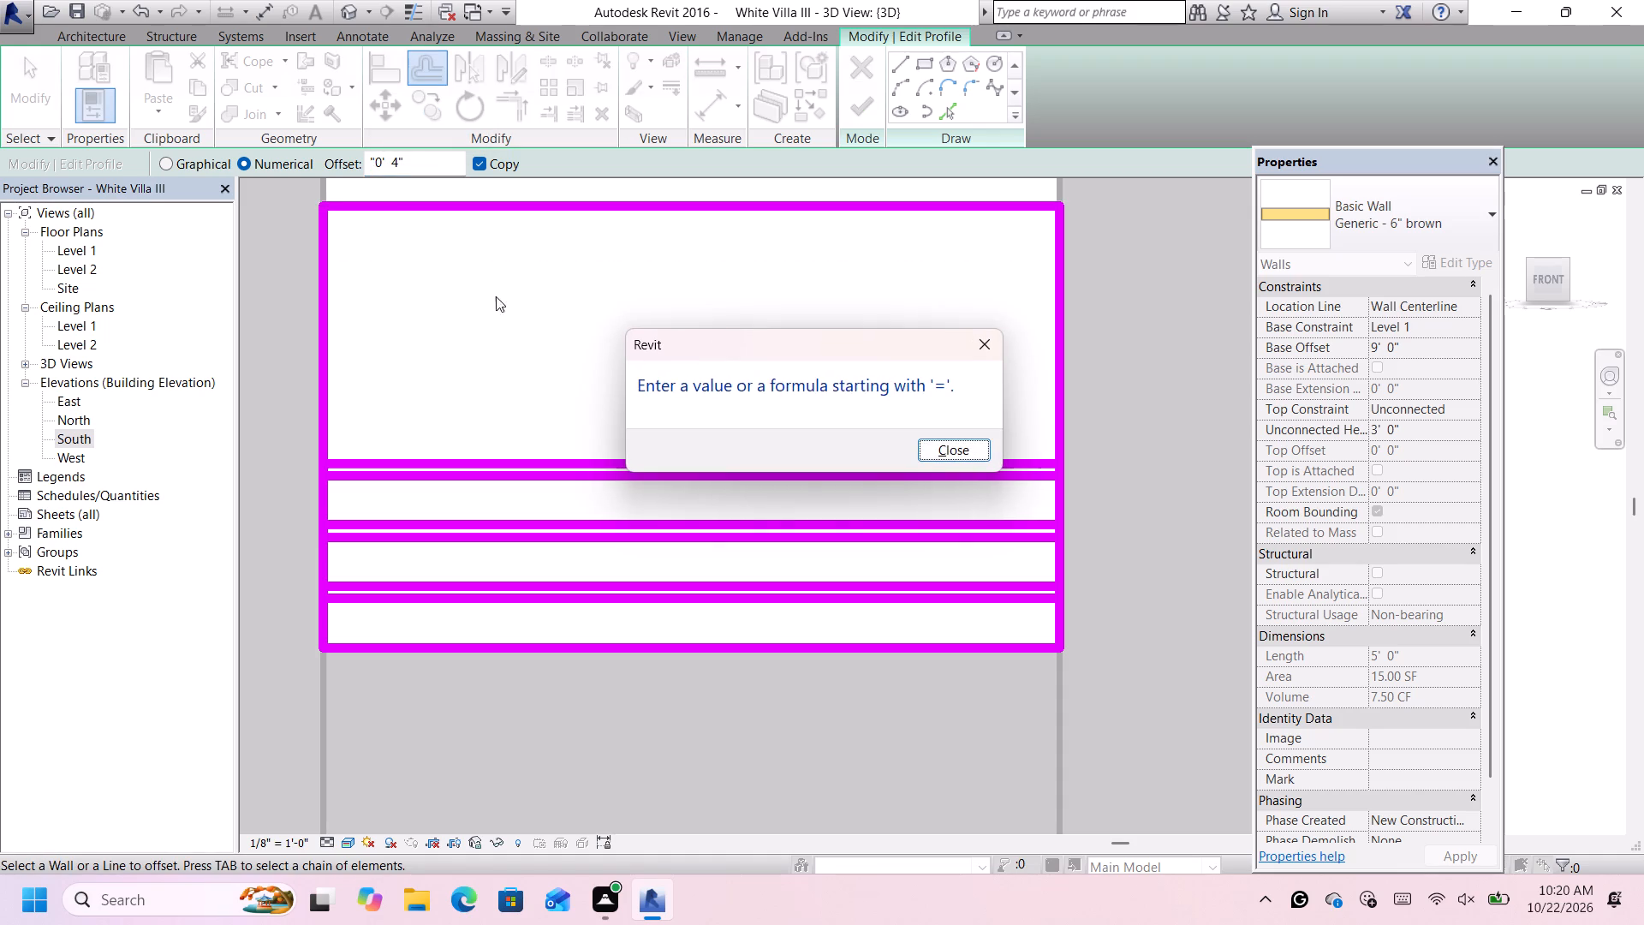
left_click(933, 447)
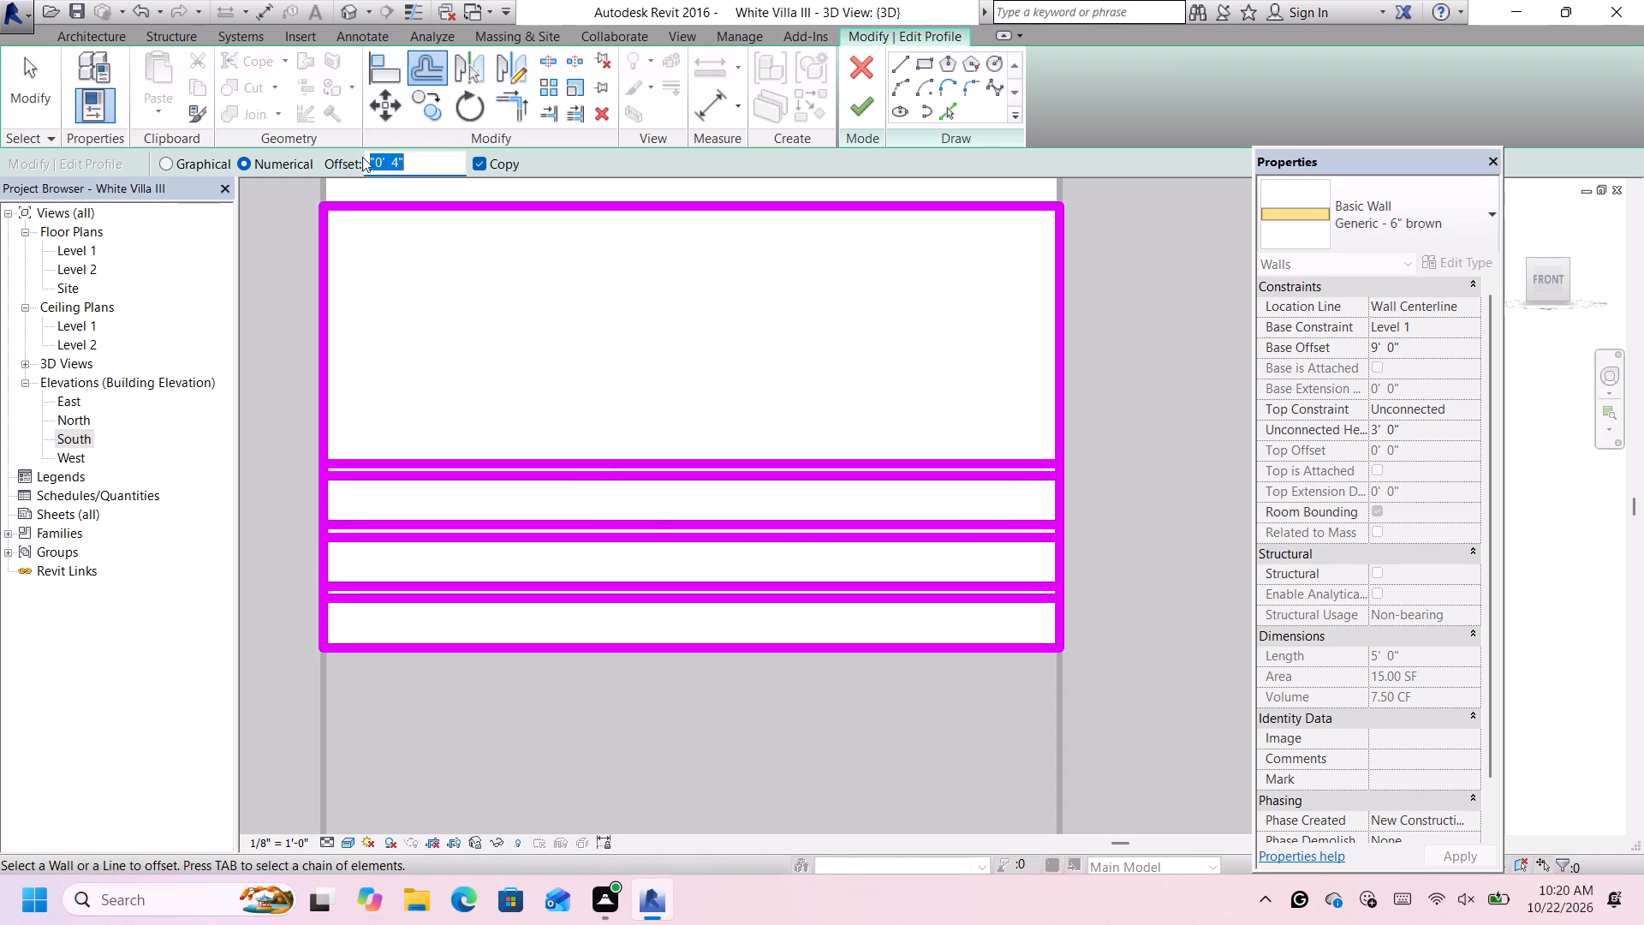
left_click(375, 158)
left_click(369, 169)
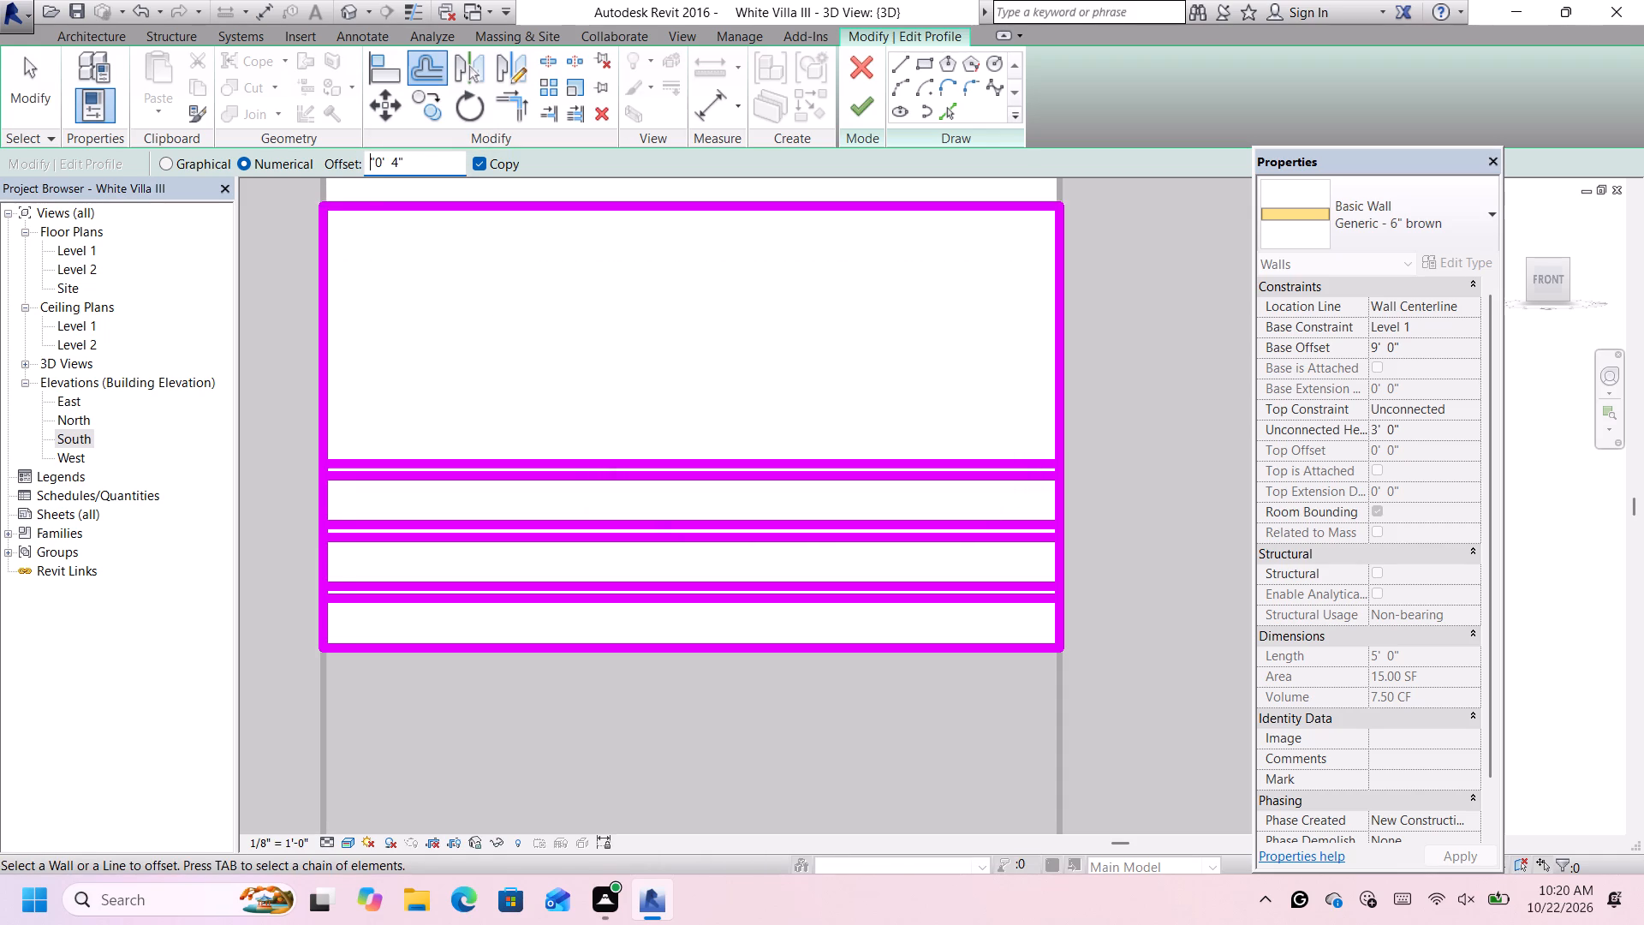
left_click(372, 164)
key("BackSpace")
key("Return")
left_click(622, 456)
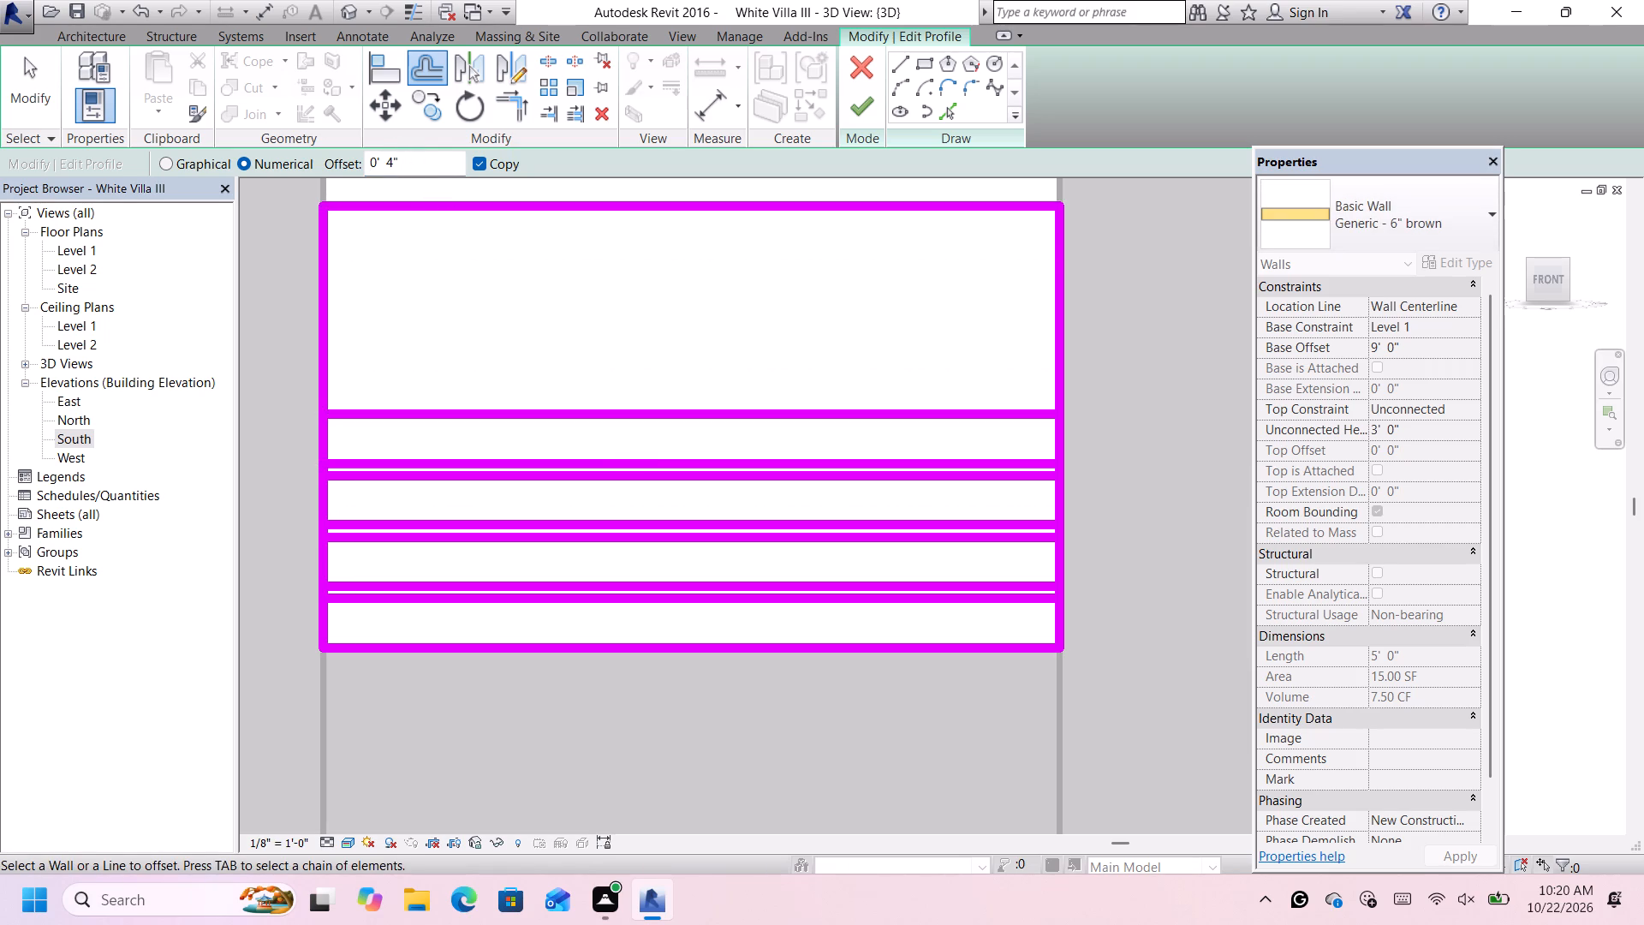
Offset a copy of the topmost inner line 1" upward to form the fourth groove strip.
left_click_drag(406, 158, 358, 174)
key("BackSpace")
key("0")
key("apostrophe")
key("1")
key("shift+quotedbl")
key("Return")
left_click(550, 414)
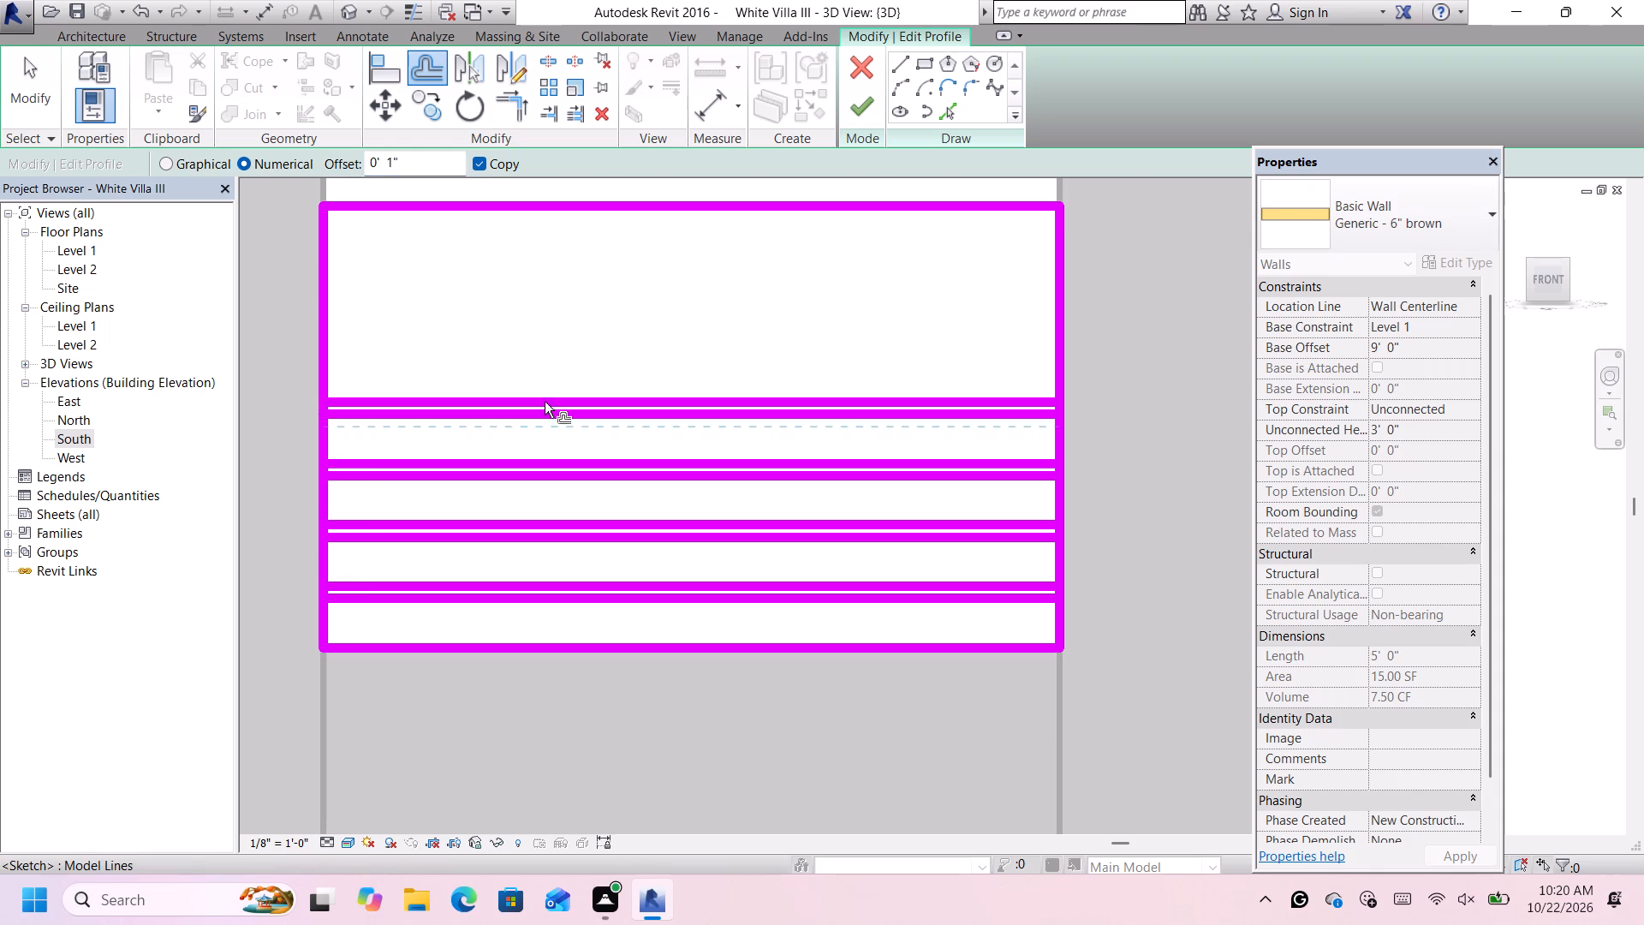
Offset a copy of the fourth groove's upper line 4" upward in the profile sketch.
left_click_drag(426, 167, 358, 158)
key("BackSpace")
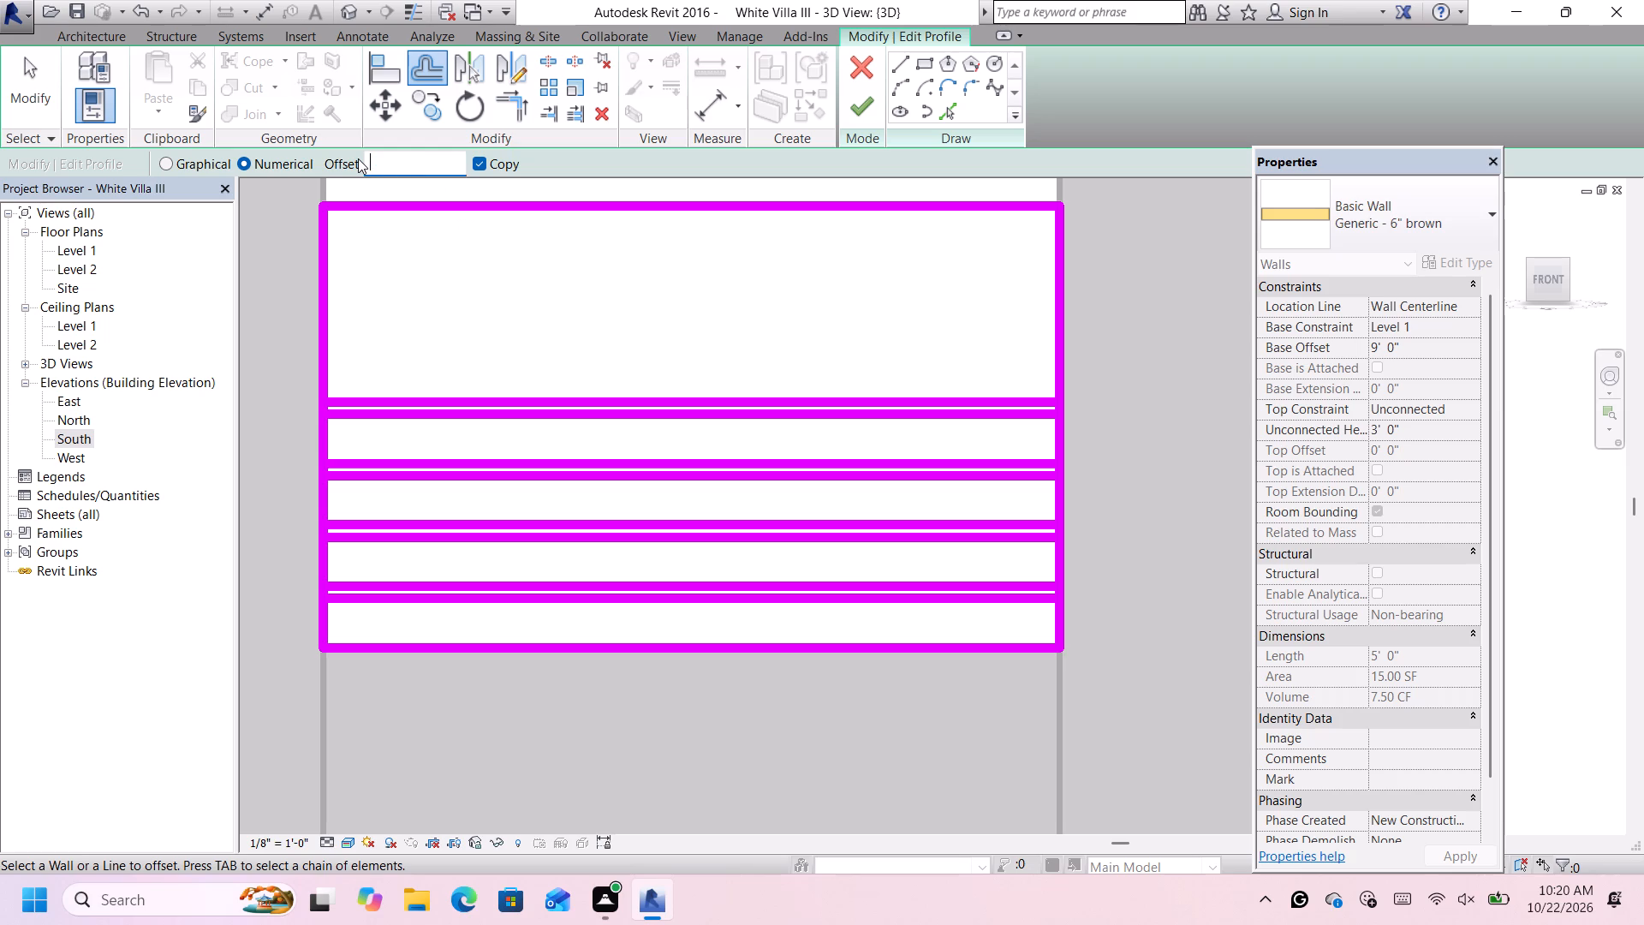
type("4\"")
key("Return")
left_click(593, 401)
Offset a copy of the topmost inner line 1" upward to form the fifth groove strip.
left_click_drag(411, 158, 327, 167)
key("BackSpace")
key("1")
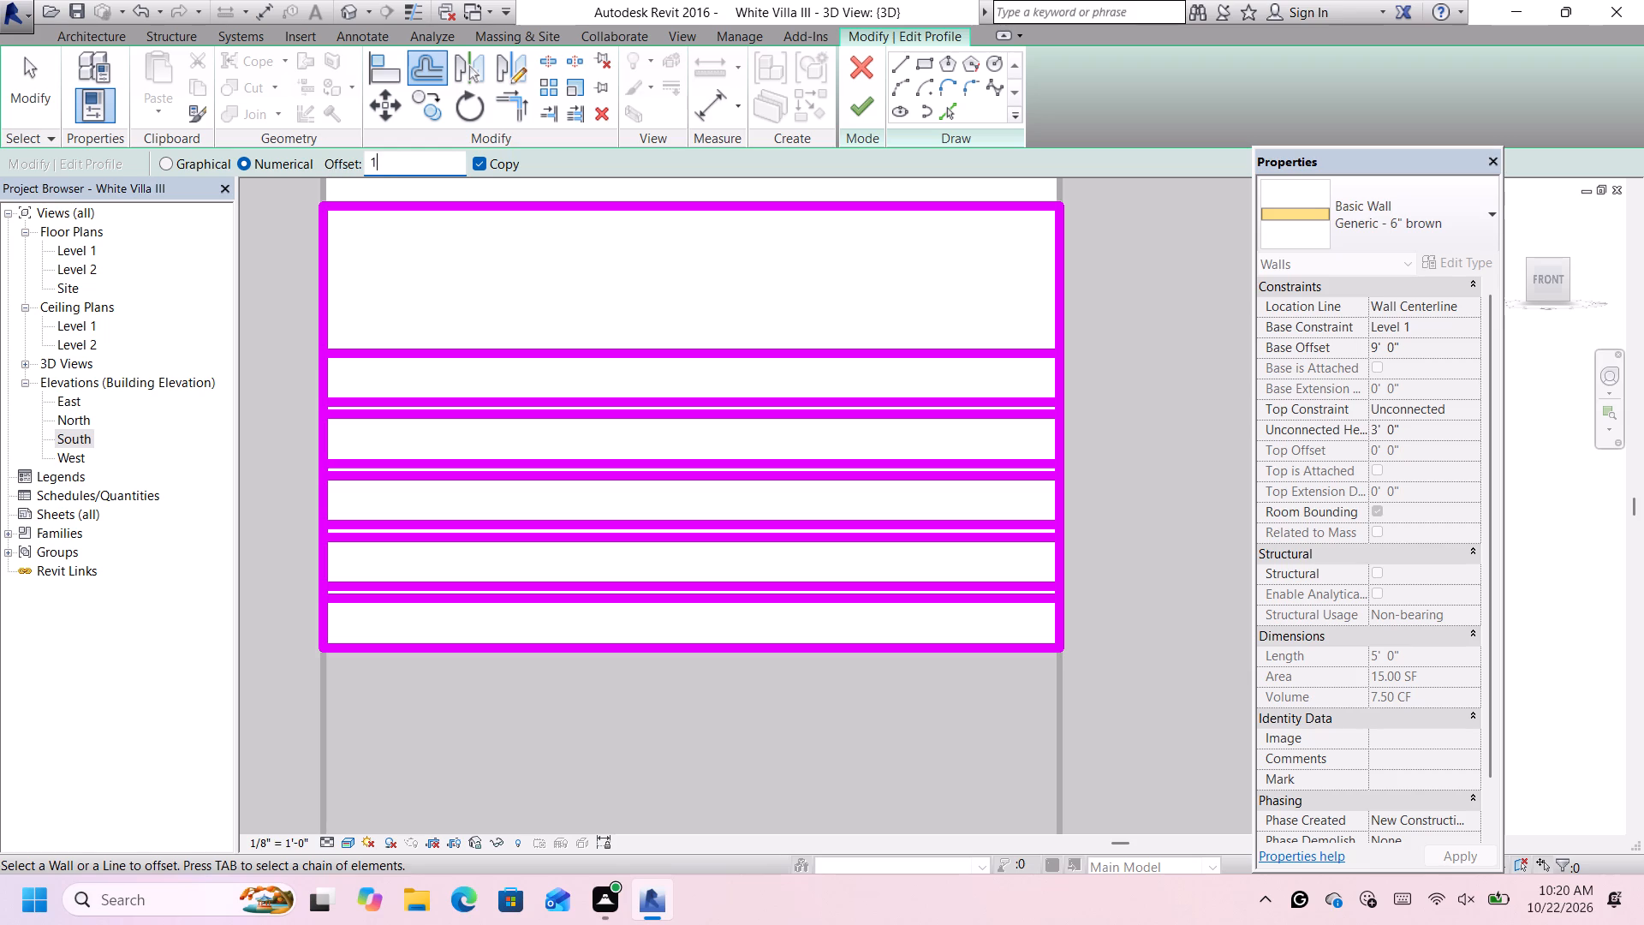
key("shift+quotedbl")
key("Return")
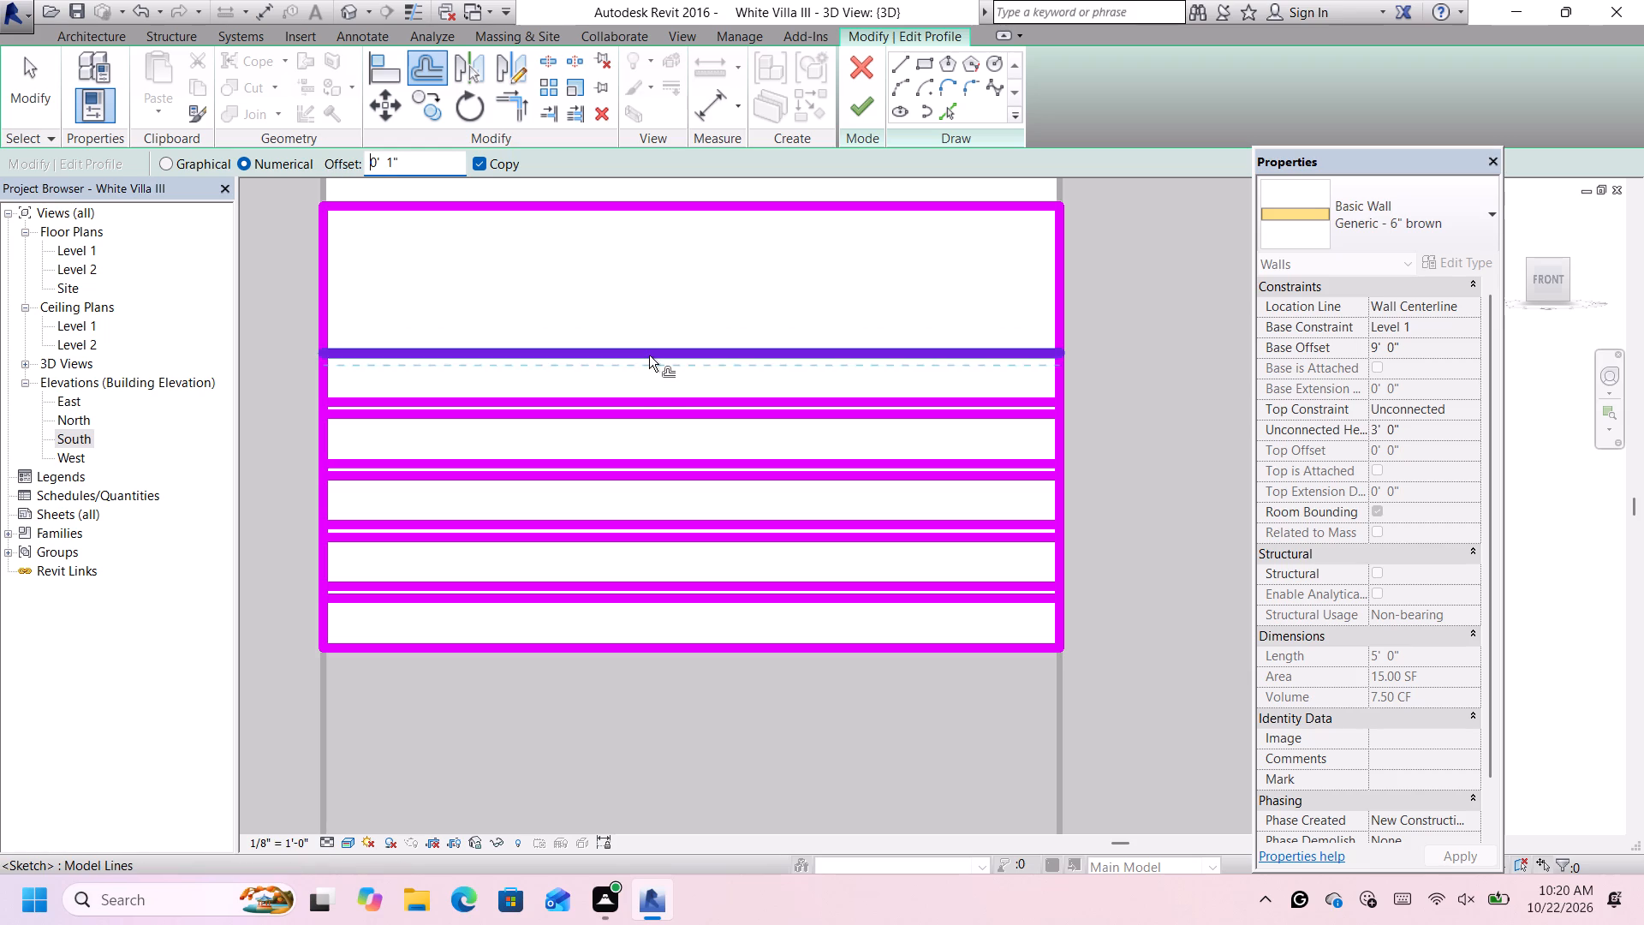
left_click(652, 349)
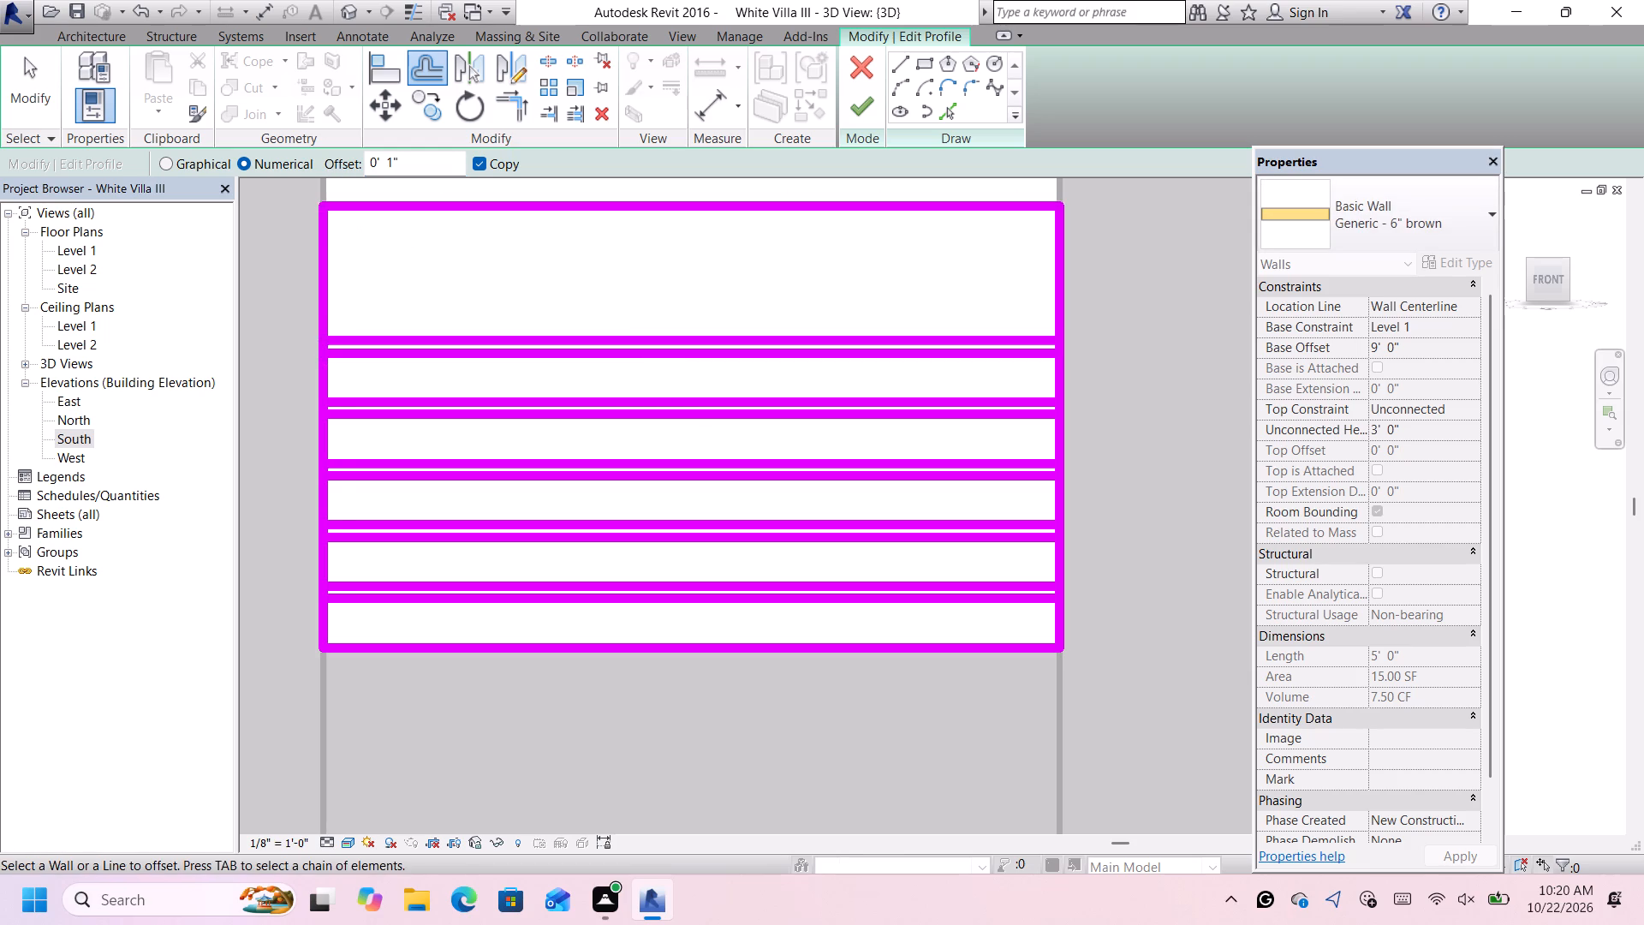
Offset a copy of the fifth groove's upper line 4" upward, dismissing any interrupting notice.
left_click_drag(417, 168, 366, 167)
key("BackSpace")
key("4")
key("shift+quotedbl")
key("Return")
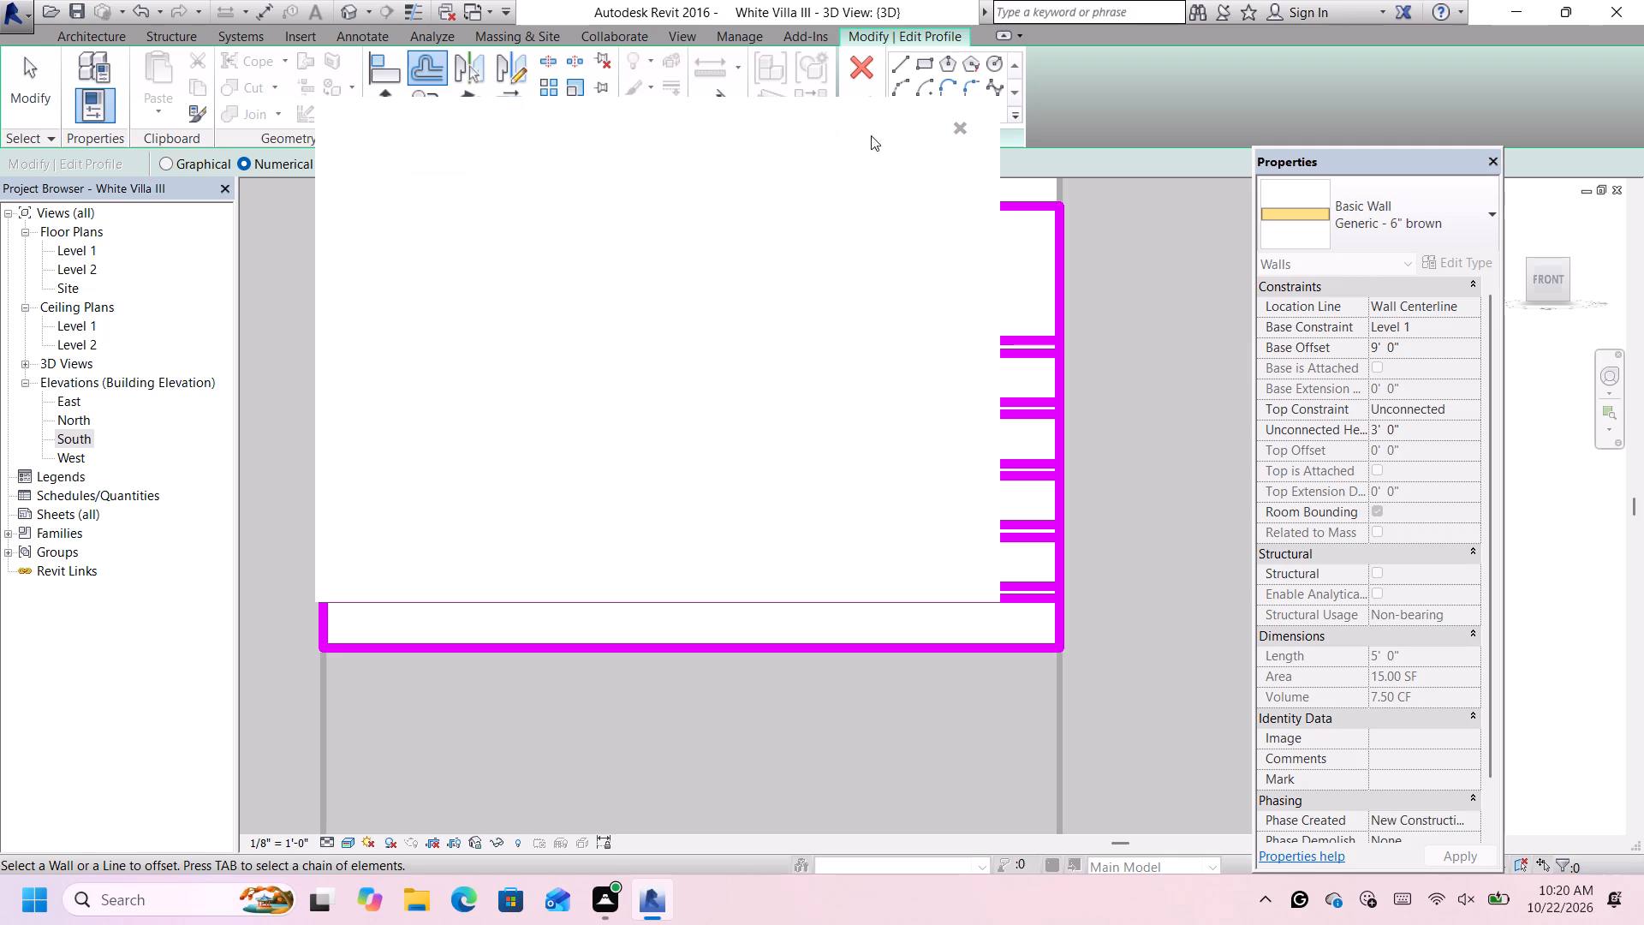
left_click(958, 125)
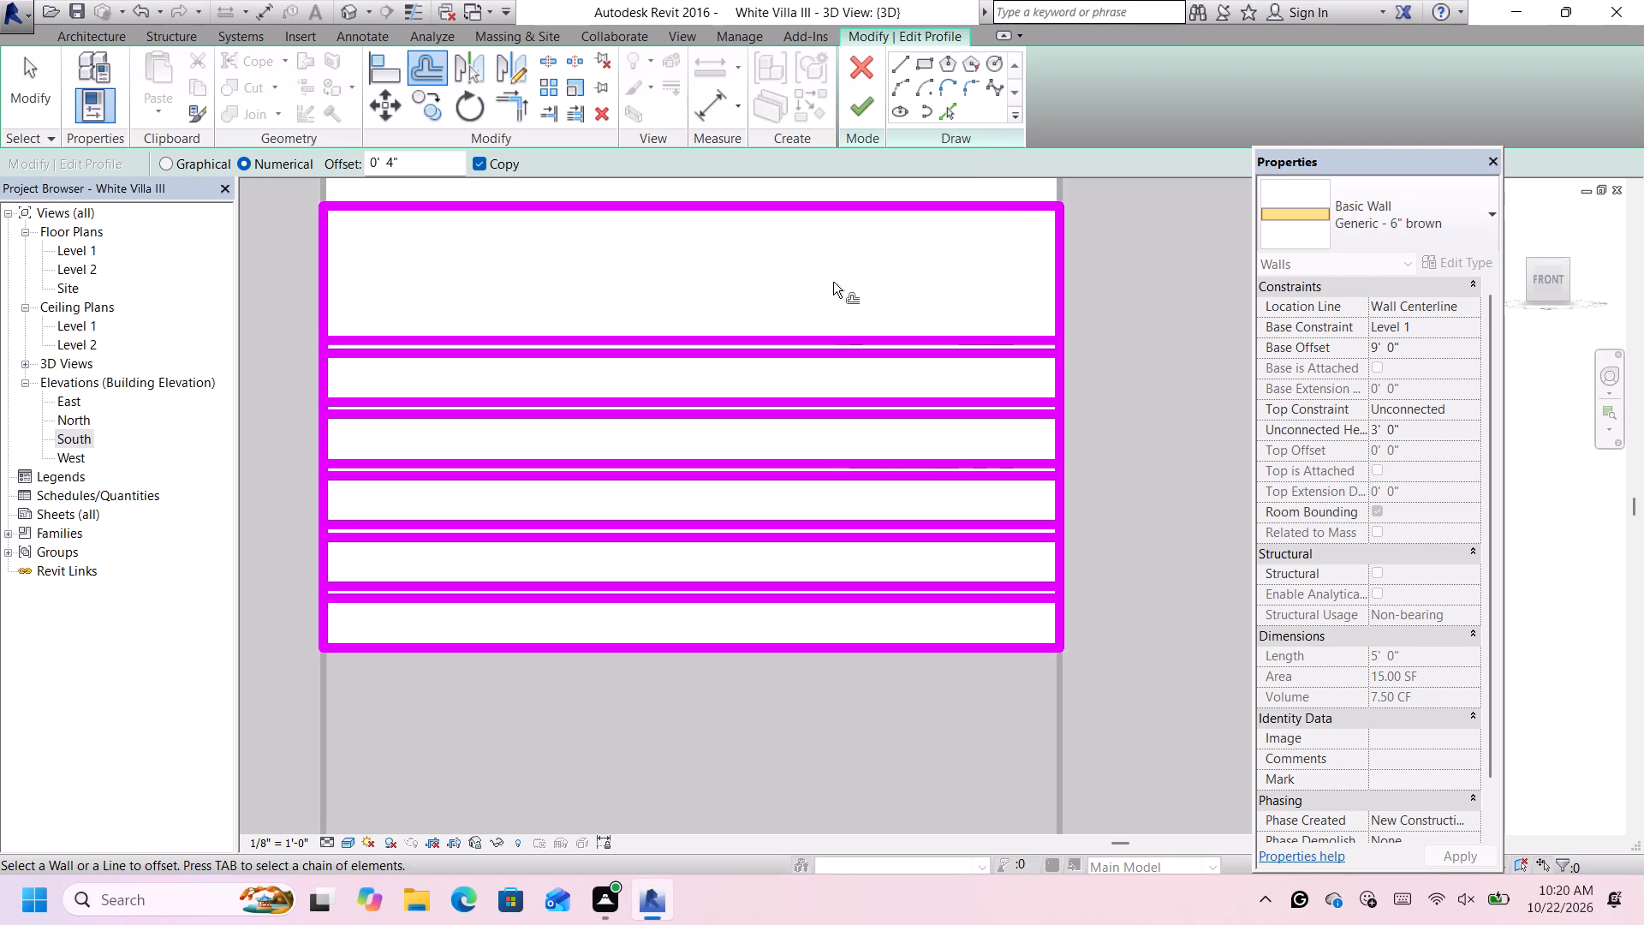
left_click(735, 331)
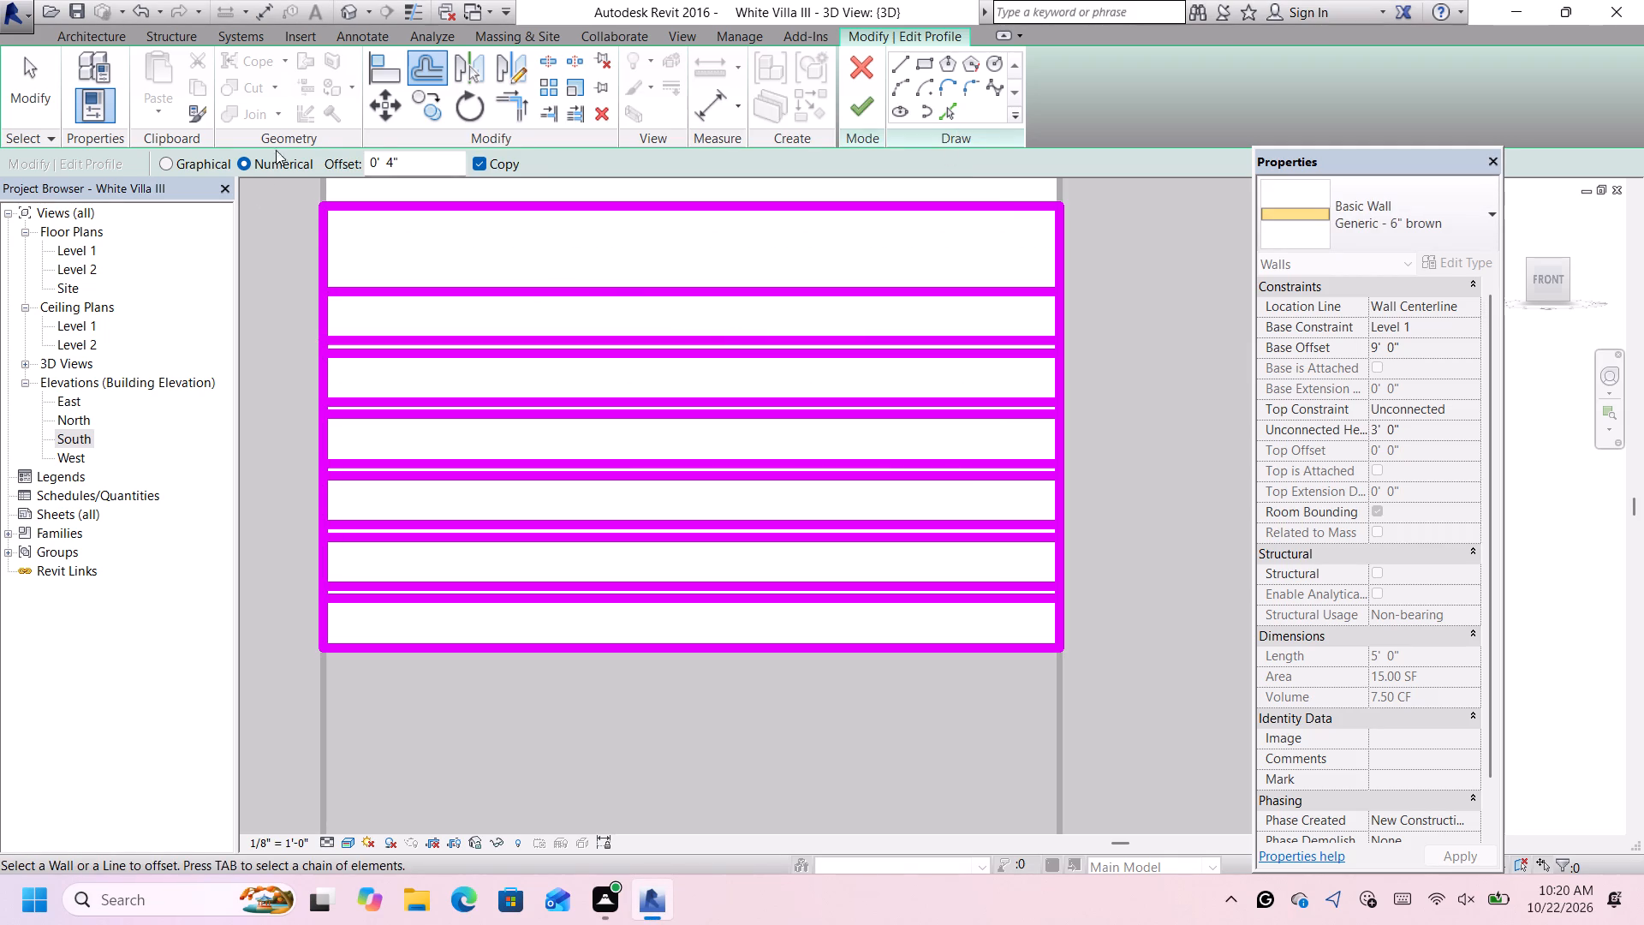
Offset a copy of the topmost inner line 1" upward to form the sixth groove strip.
left_click_drag(415, 157, 348, 159)
key("BackSpace")
key("1")
key("shift+quotedbl")
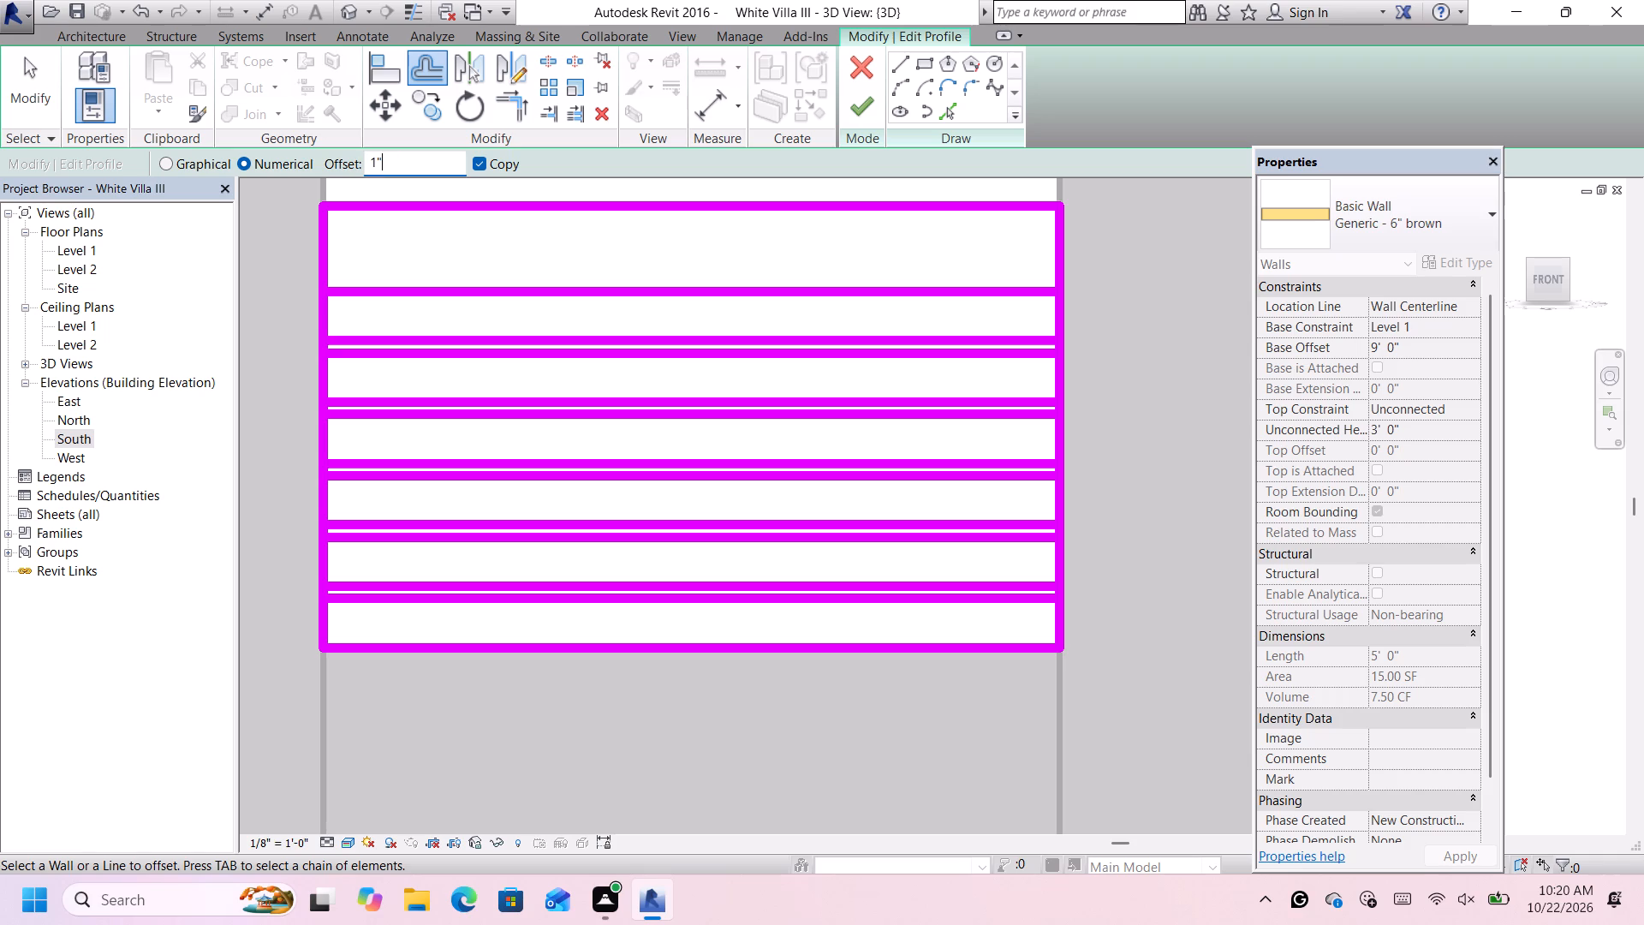
key("Return")
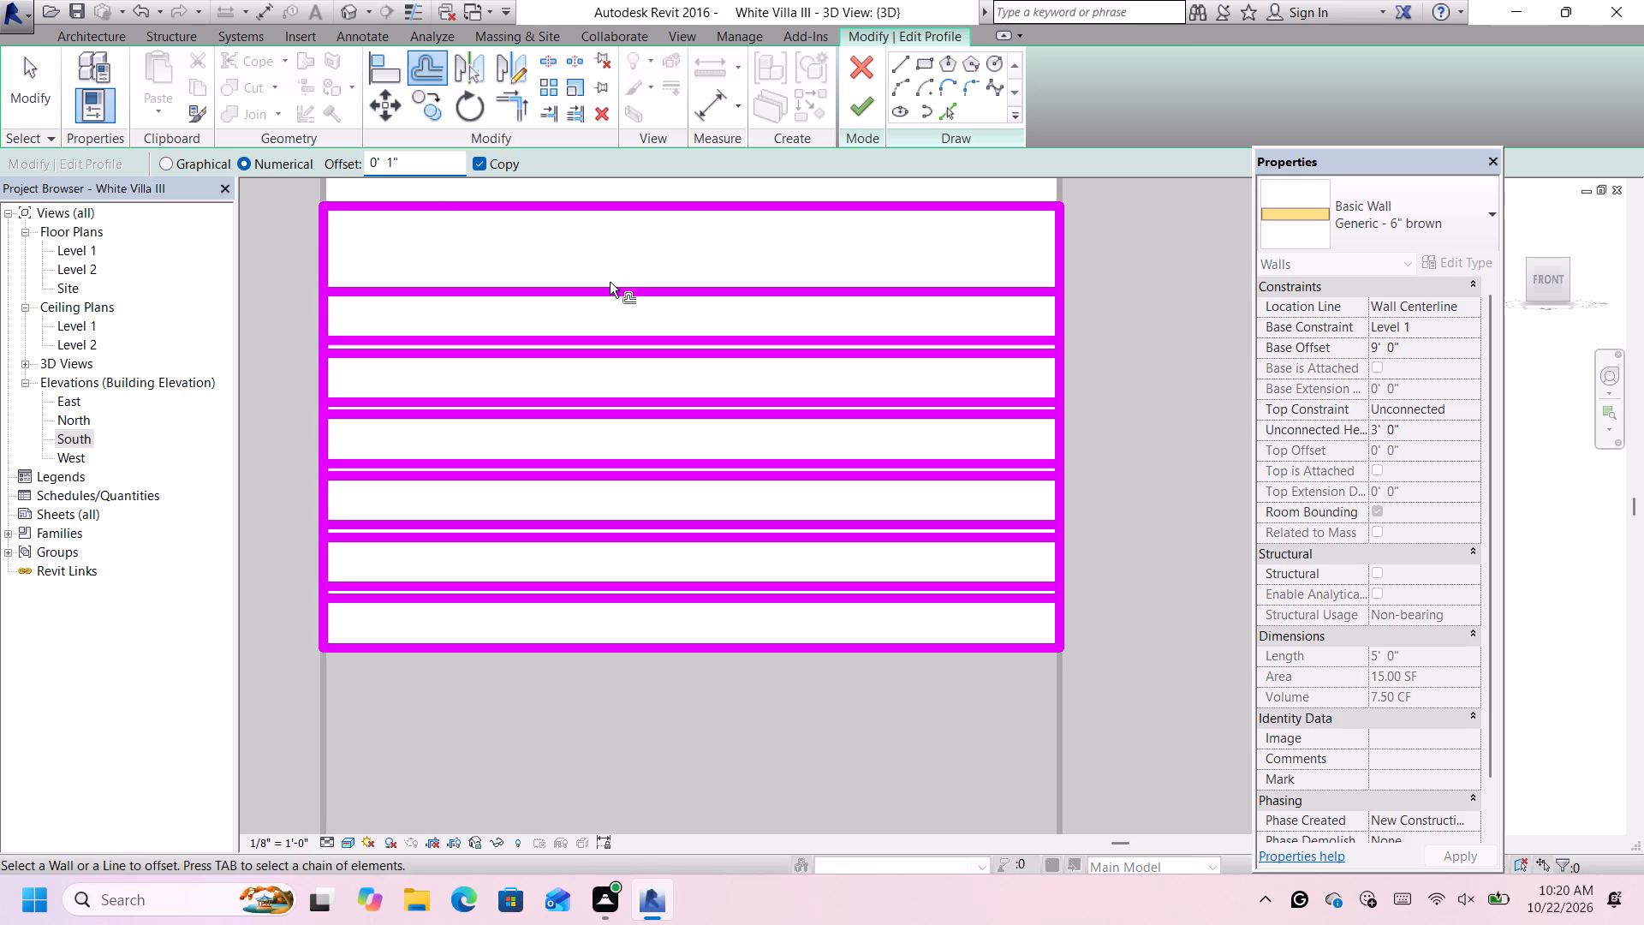
left_click(611, 288)
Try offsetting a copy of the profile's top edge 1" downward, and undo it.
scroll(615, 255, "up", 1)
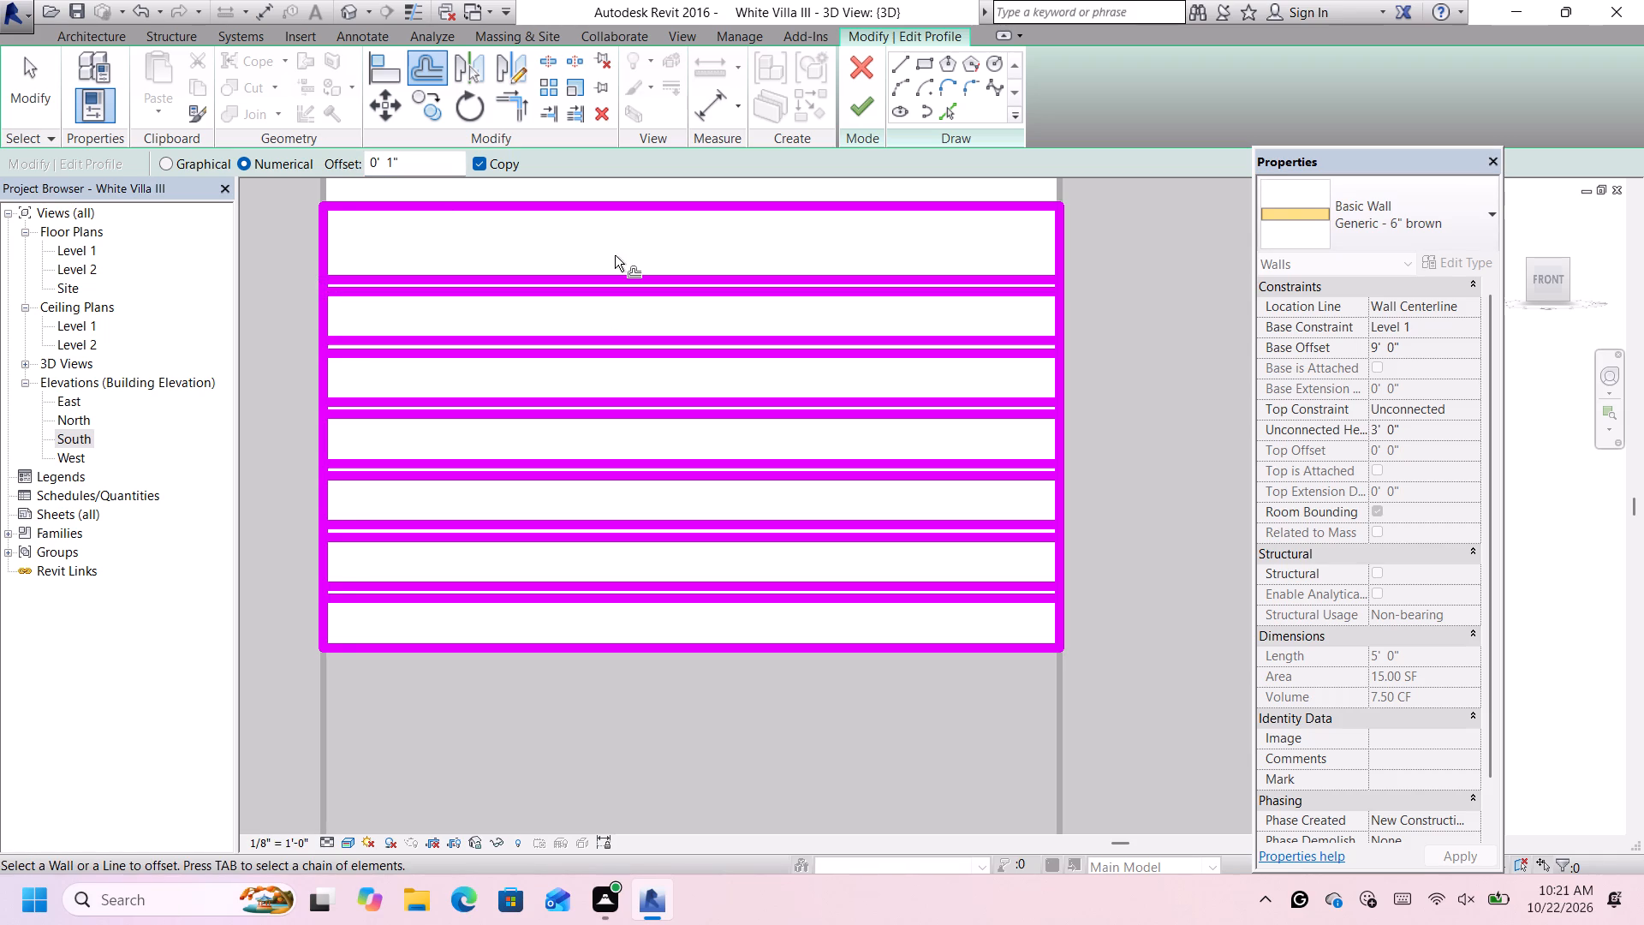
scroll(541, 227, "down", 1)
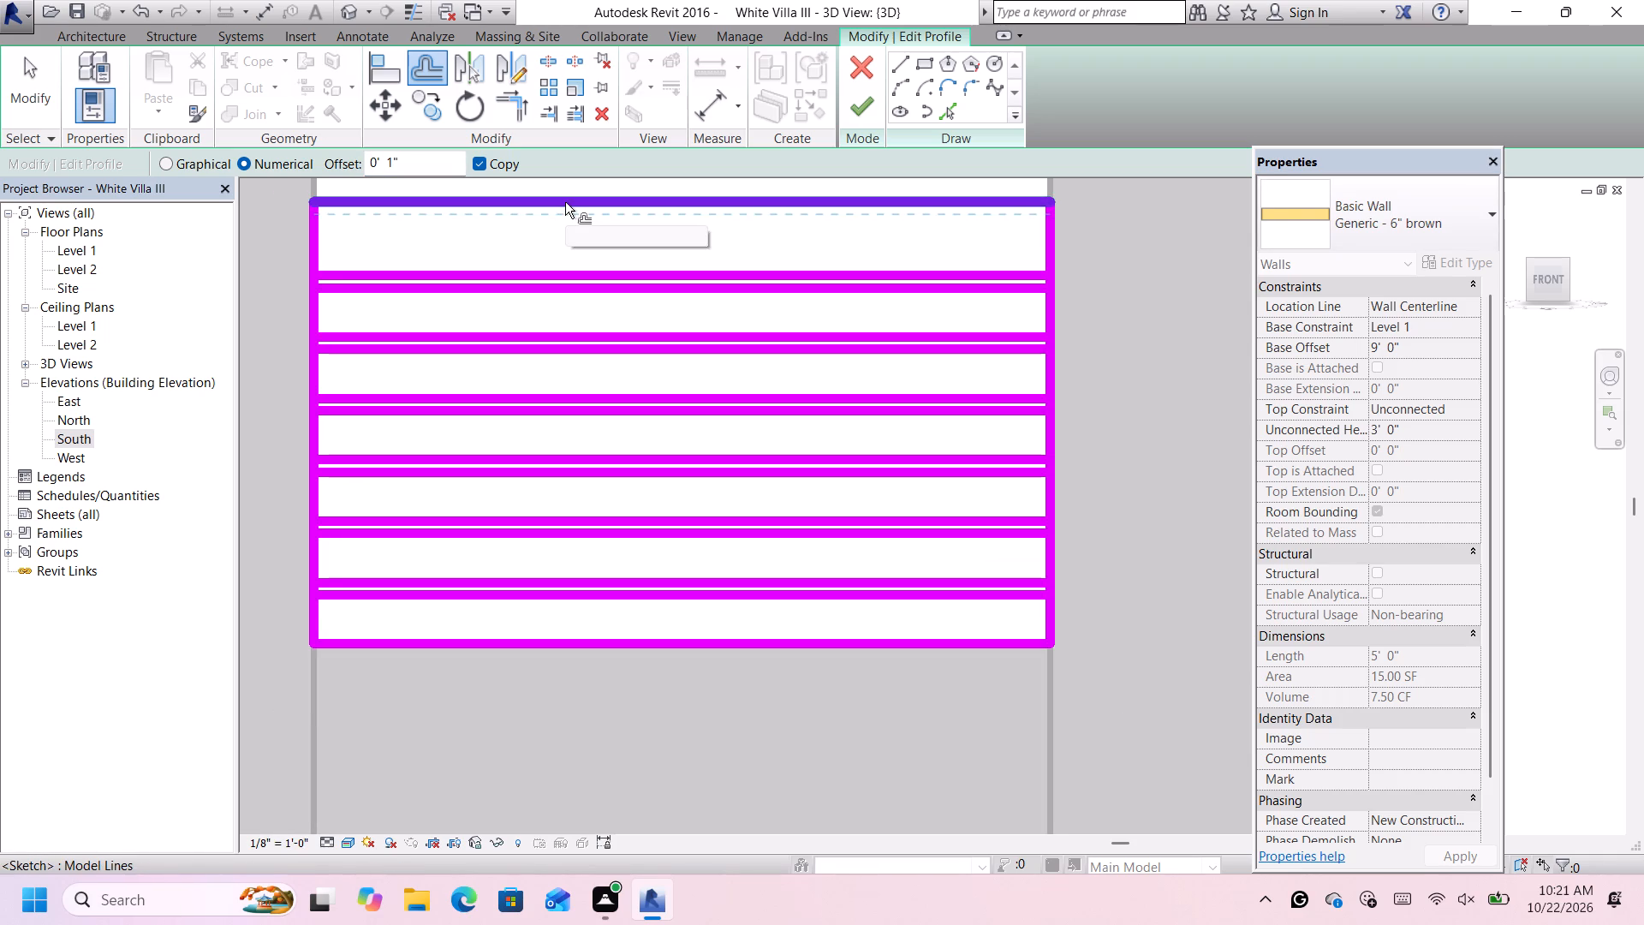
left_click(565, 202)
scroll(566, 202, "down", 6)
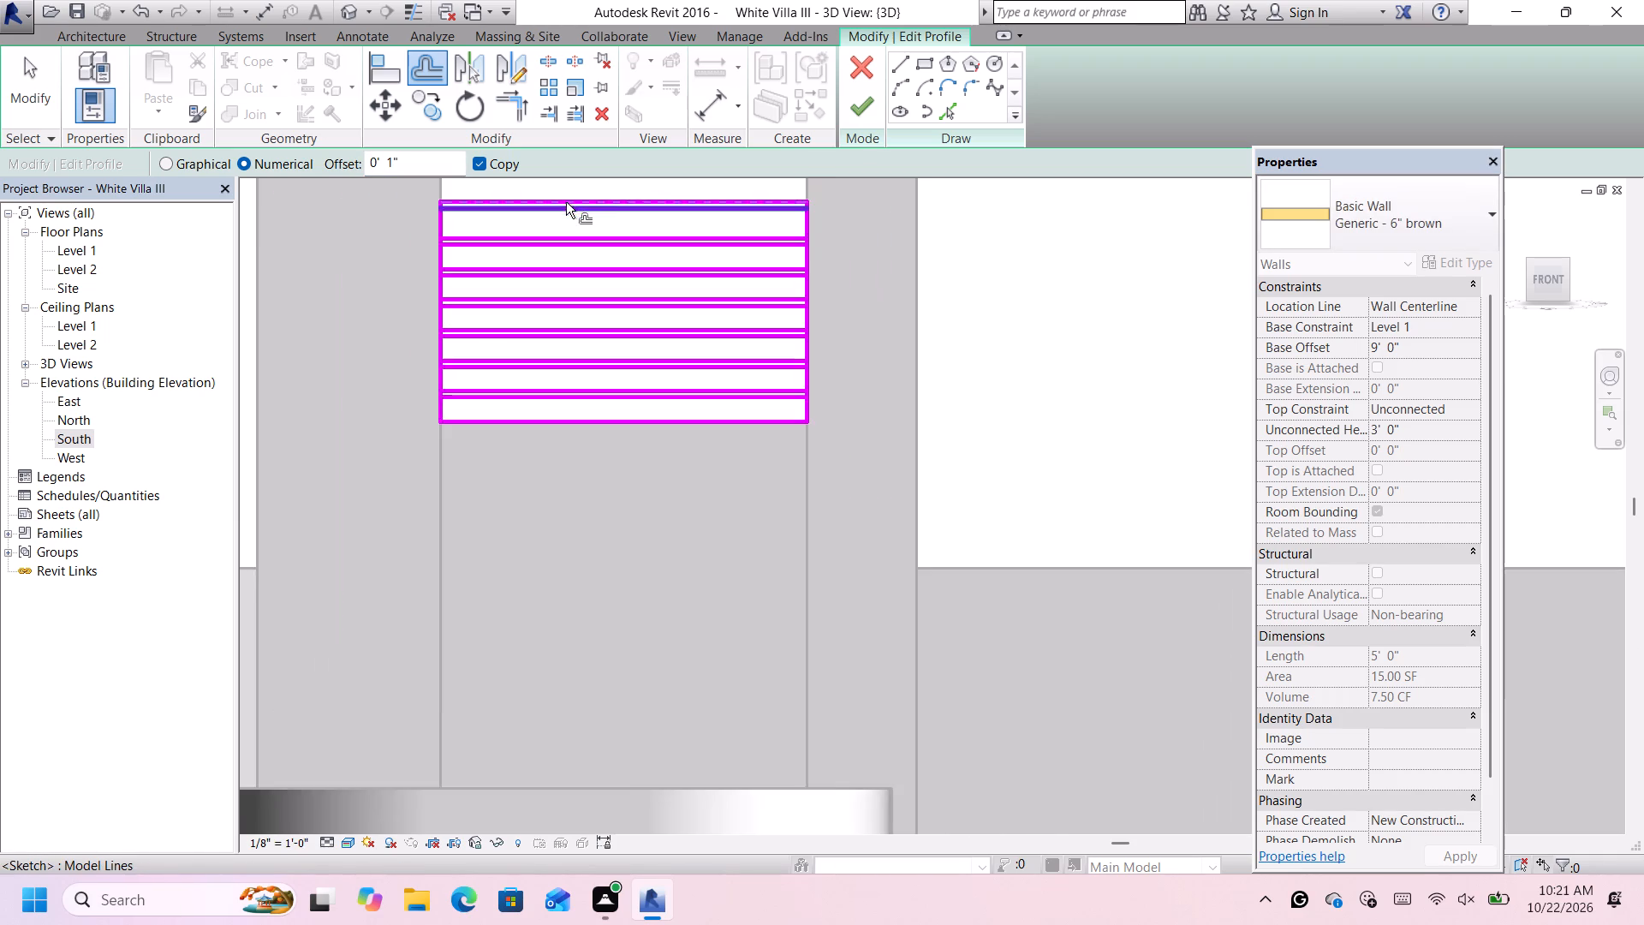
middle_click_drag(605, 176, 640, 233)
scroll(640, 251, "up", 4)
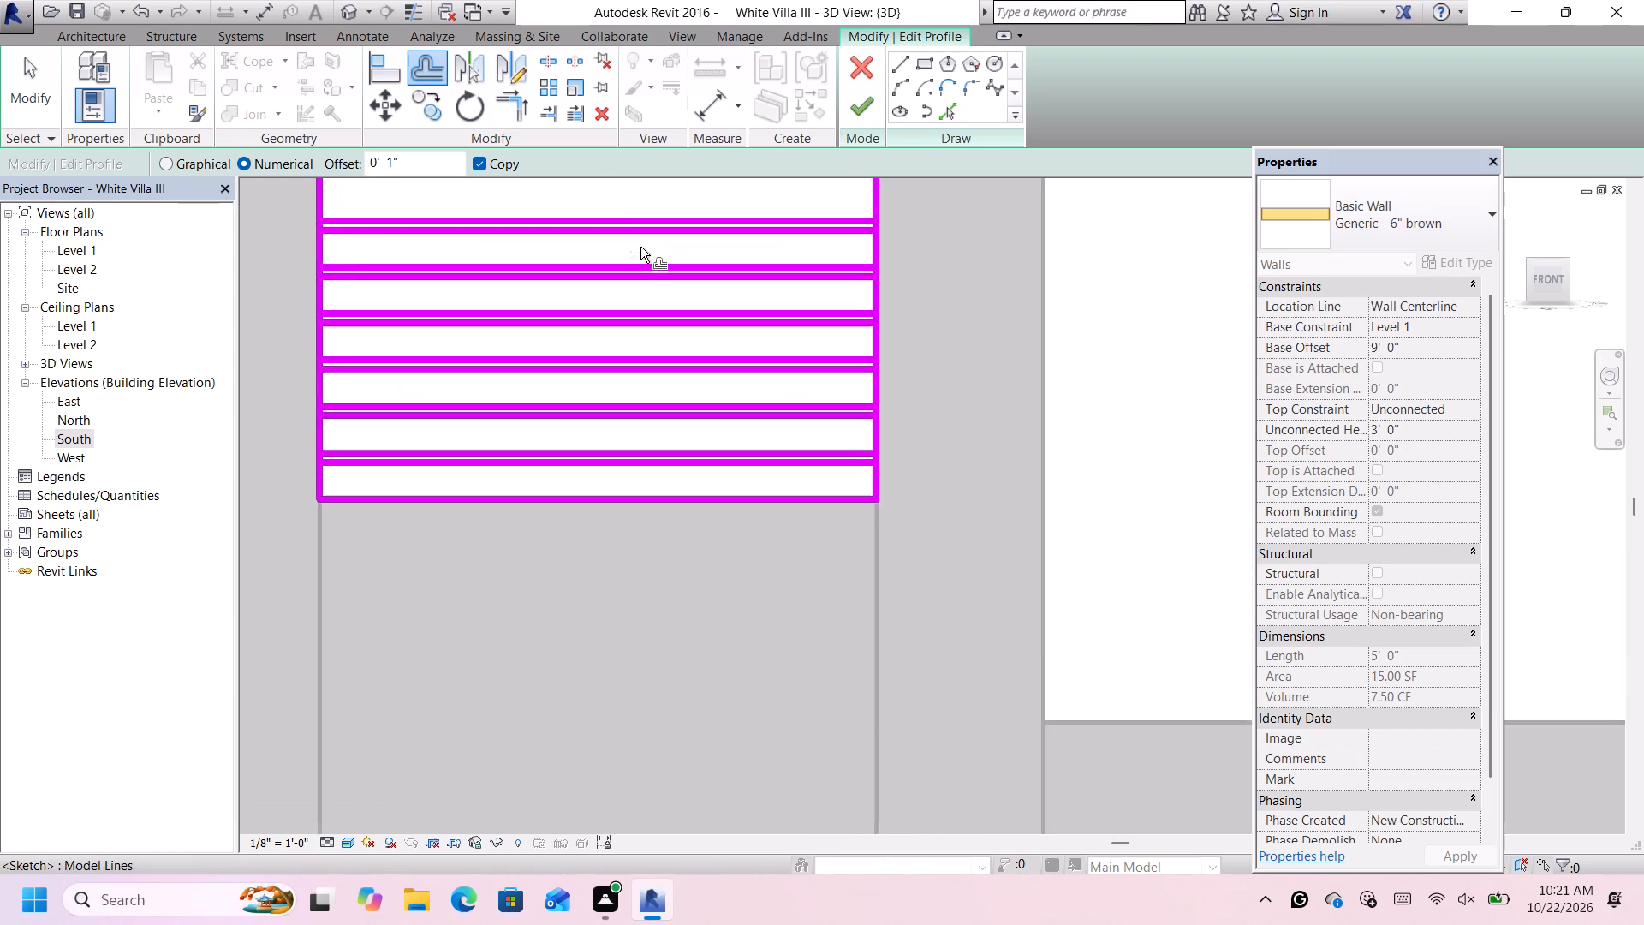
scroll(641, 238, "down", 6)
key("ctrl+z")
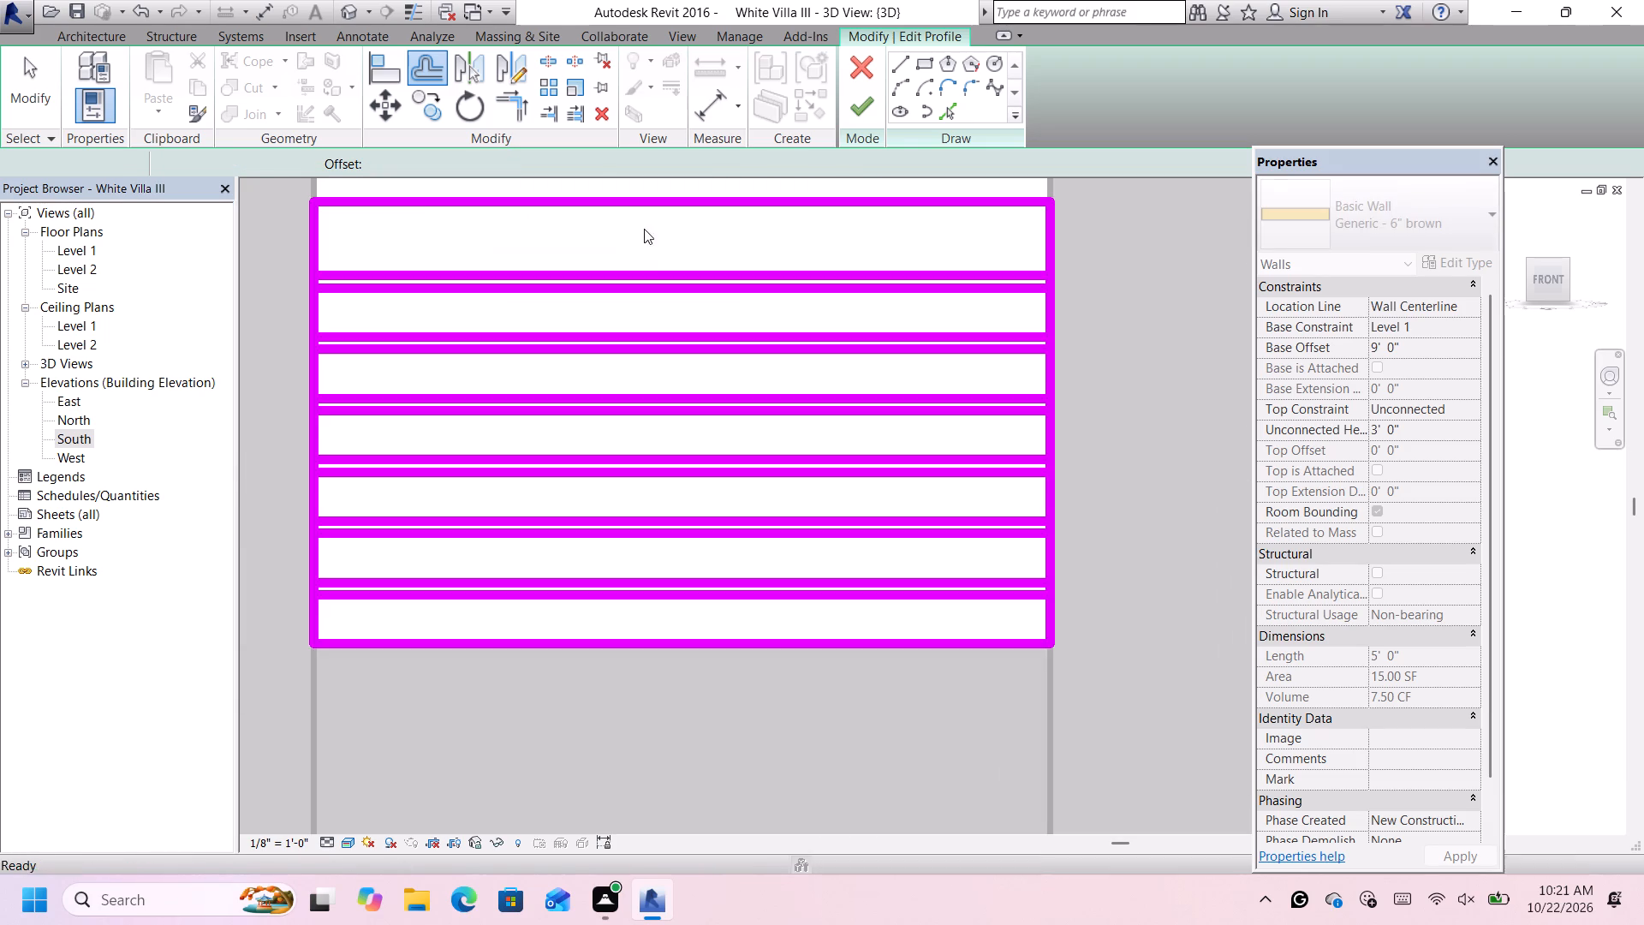
Offset a copy of the sixth groove's upper line 4" upward in the wall profile.
scroll(647, 239, "up", 1)
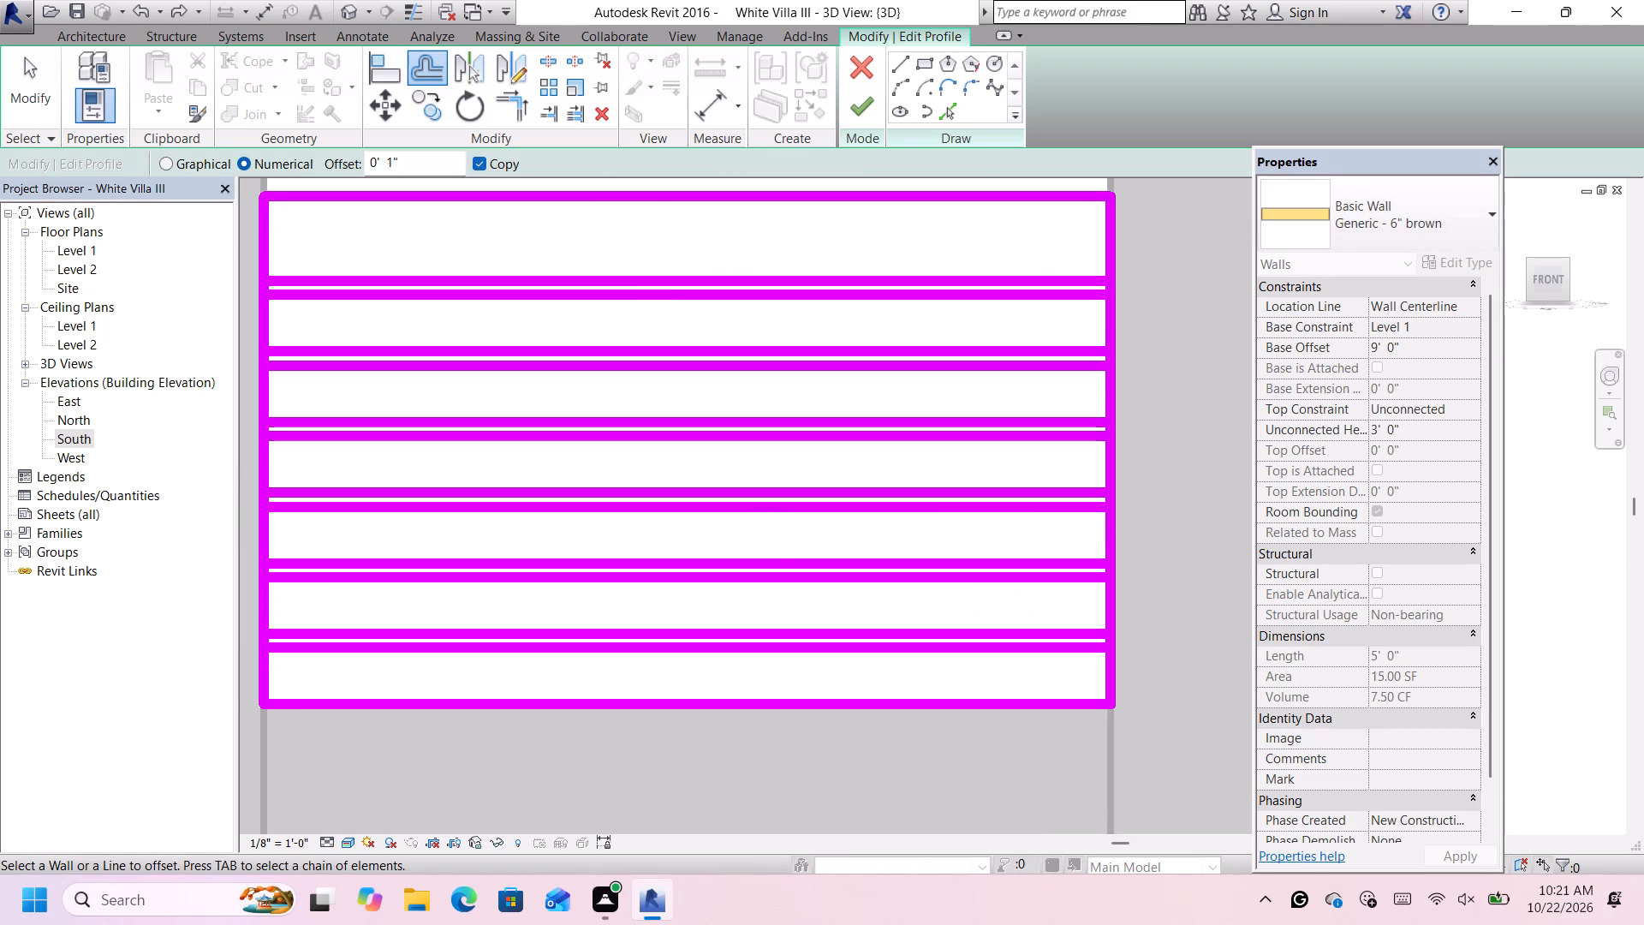
left_click_drag(462, 158, 360, 157)
key("BackSpace")
key("4")
key("shift+quotedbl")
key("Return")
left_click(562, 278)
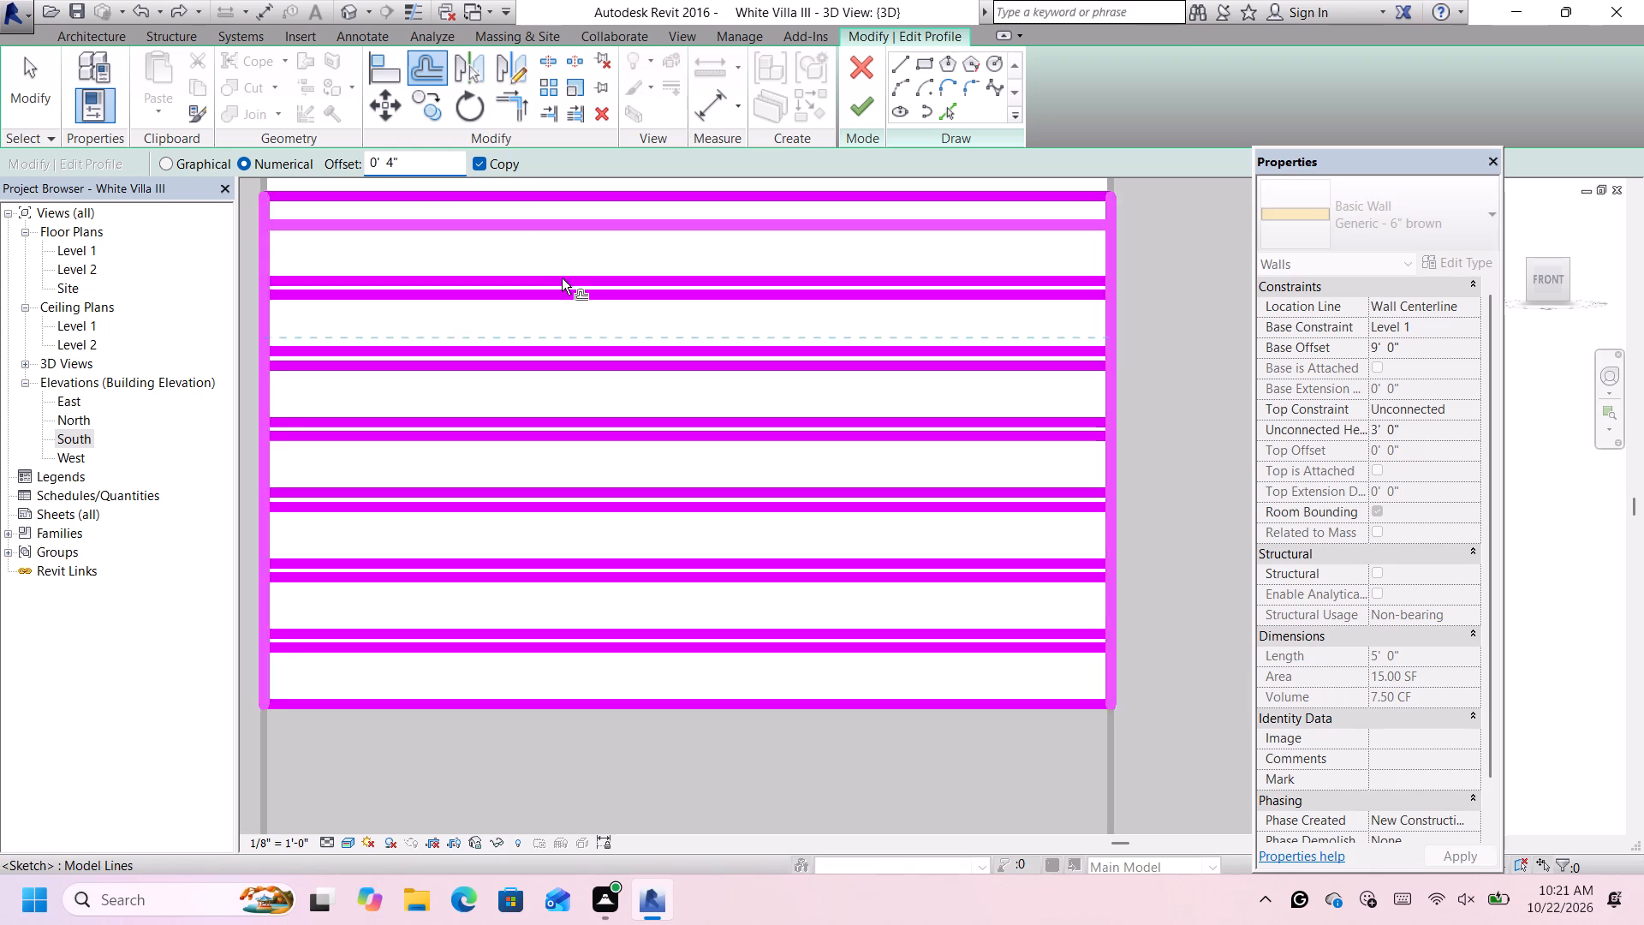
Offset a copy of the topmost inner line 1" upward to form the seventh groove strip, and end the Offset command.
scroll(570, 253, "down", 3)
scroll(596, 194, "up", 6)
scroll(596, 194, "down", 4)
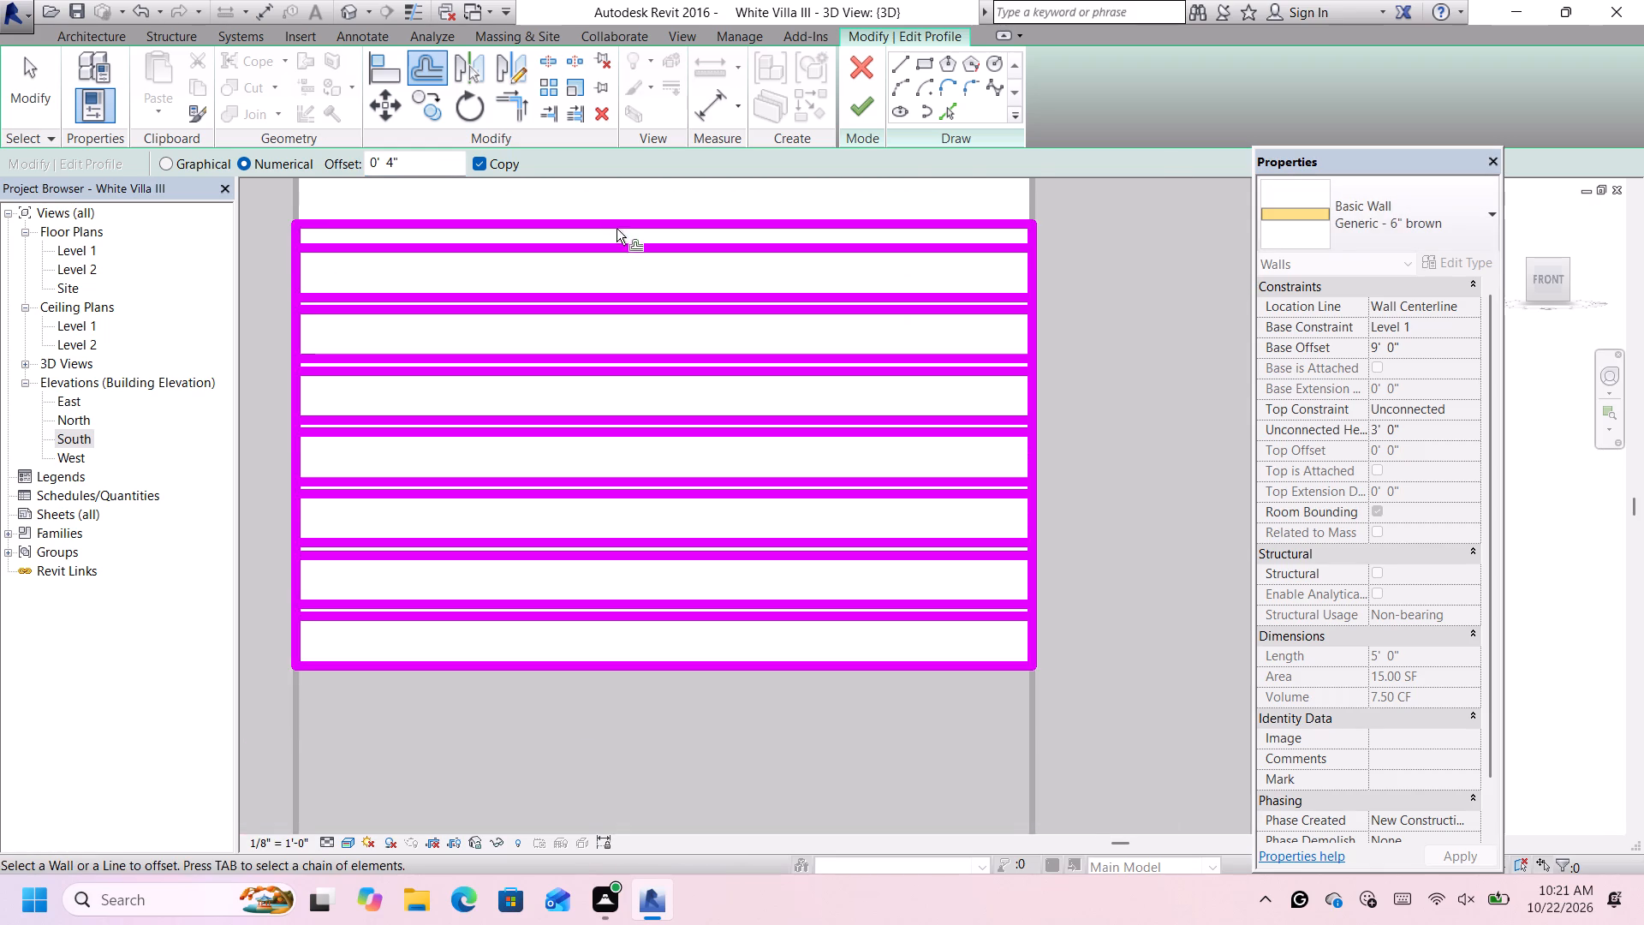
scroll(627, 238, "up", 1)
scroll(627, 239, "down", 2)
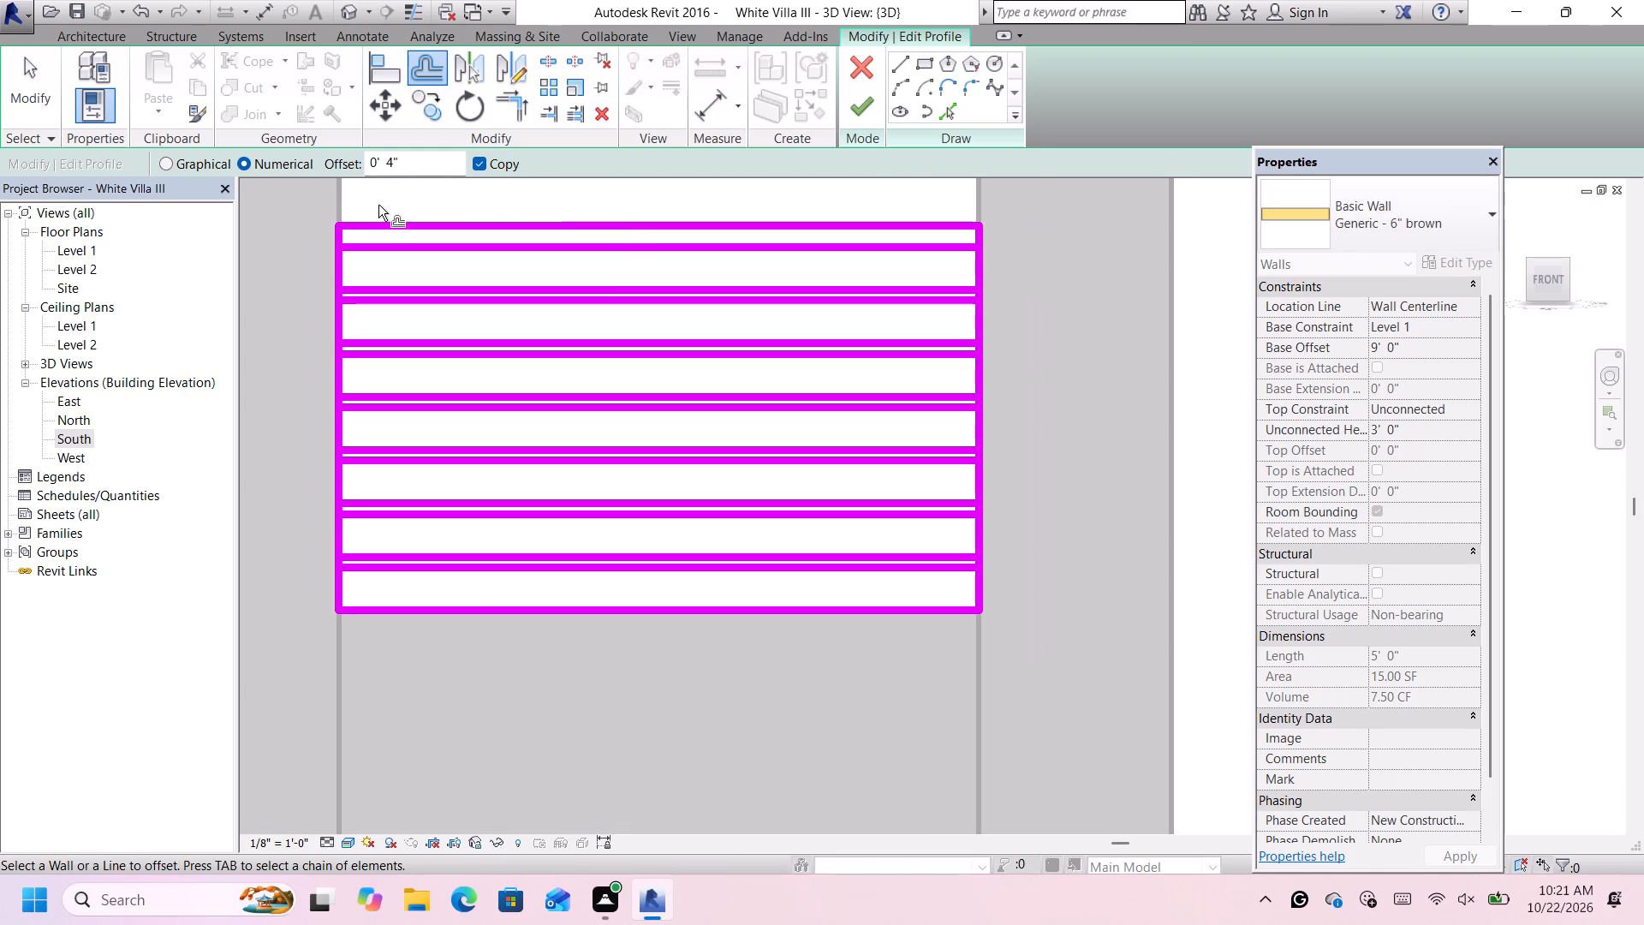
scroll(378, 202, "up", 4)
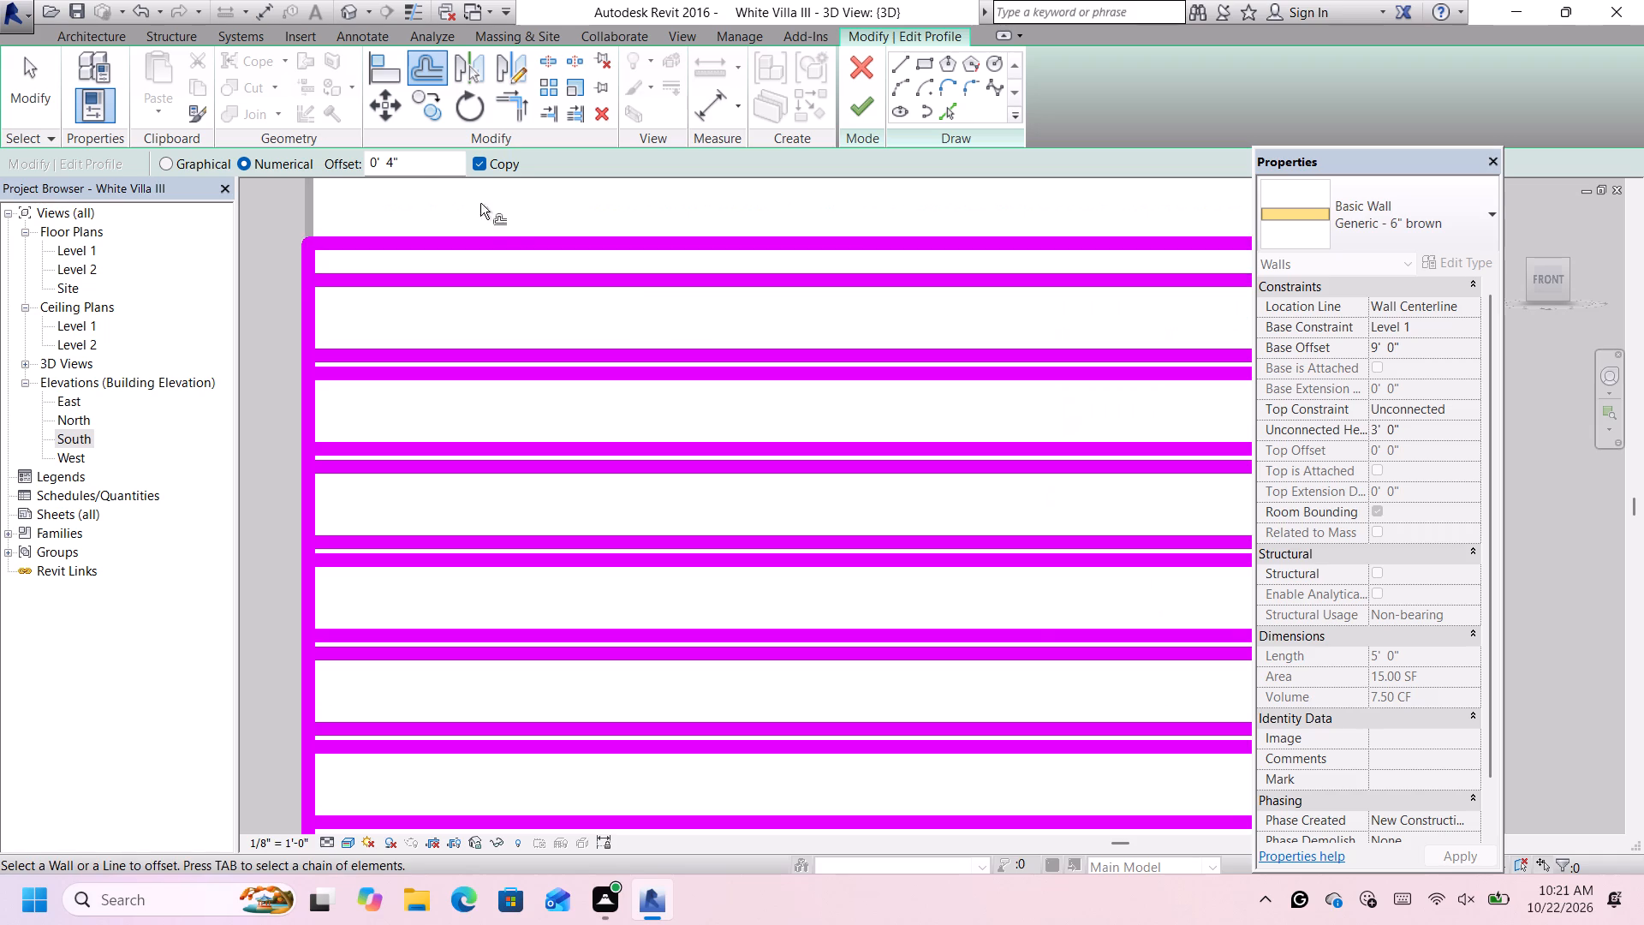
left_click_drag(419, 152, 346, 158)
key("BackSpace")
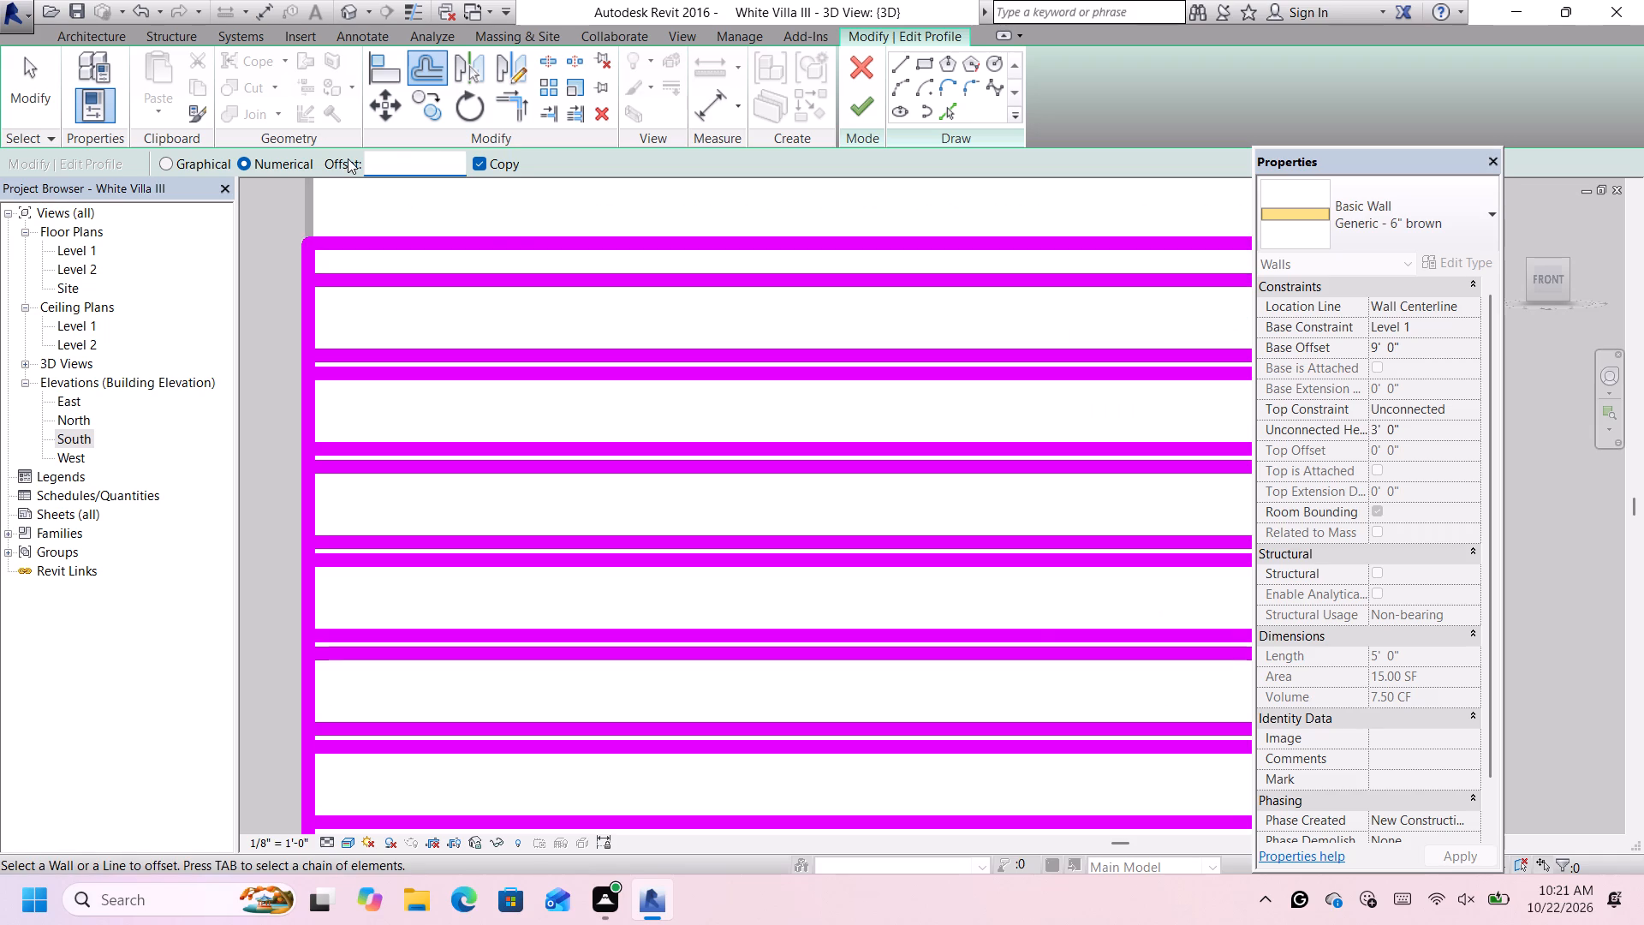
key("1")
key("shift+quotedbl")
key("Return")
left_click(637, 274)
scroll(637, 274, "down", 2)
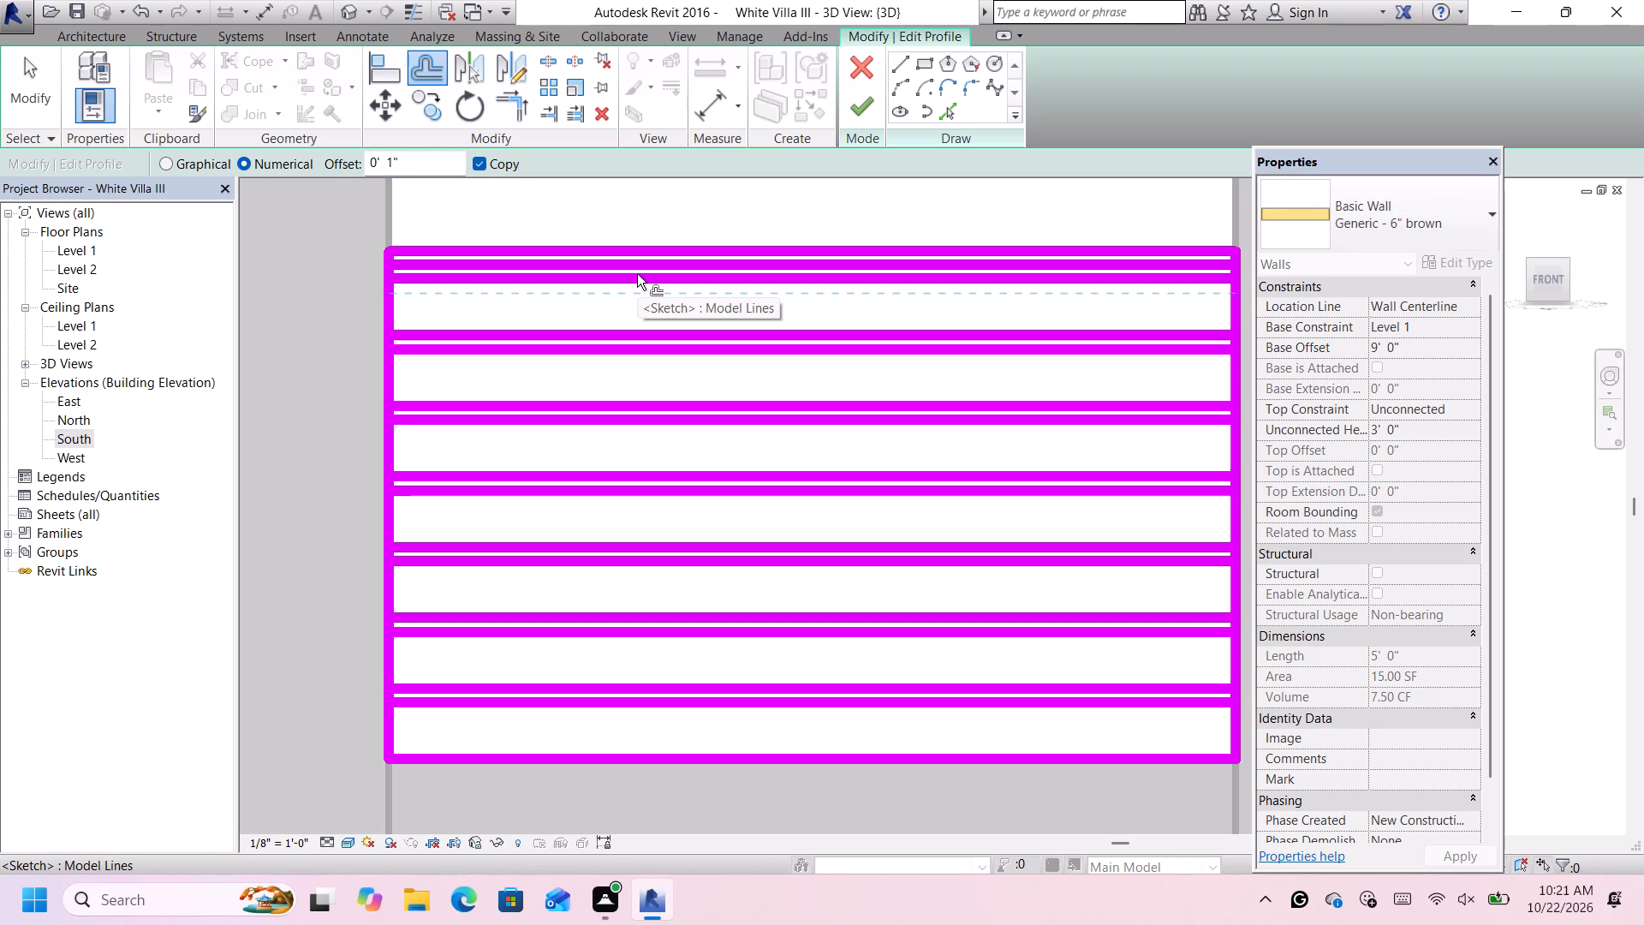
key("Escape")
Delete the profile's original top edge above the seventh groove strip.
scroll(497, 232, "up", 4)
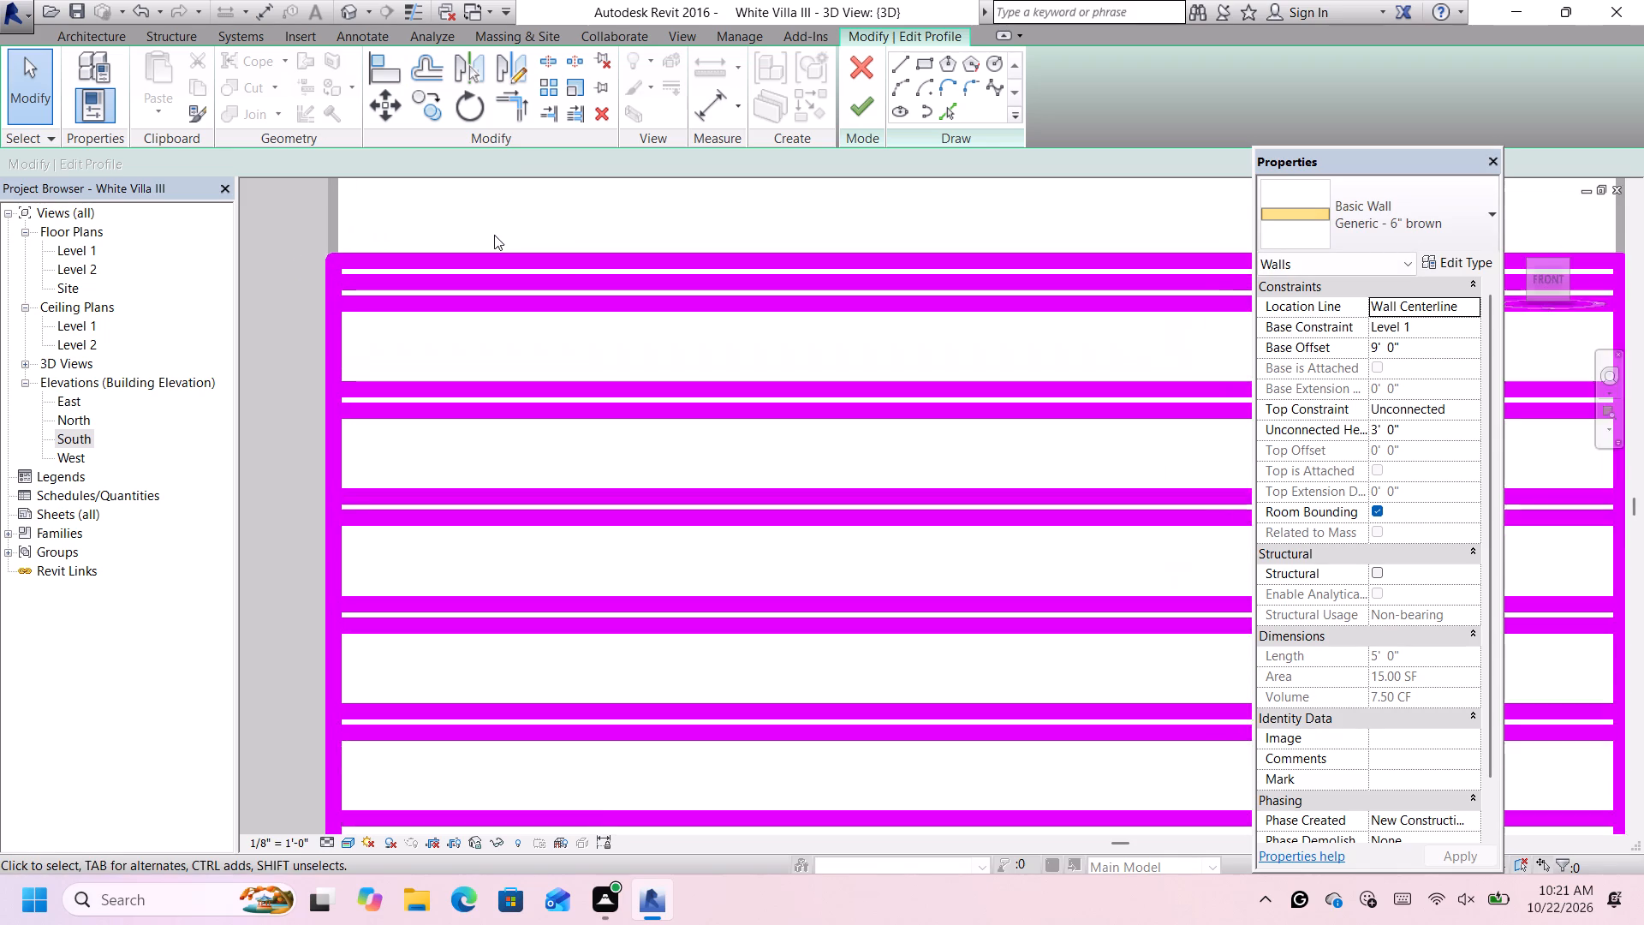
scroll(494, 234, "up", 1)
left_click(480, 265)
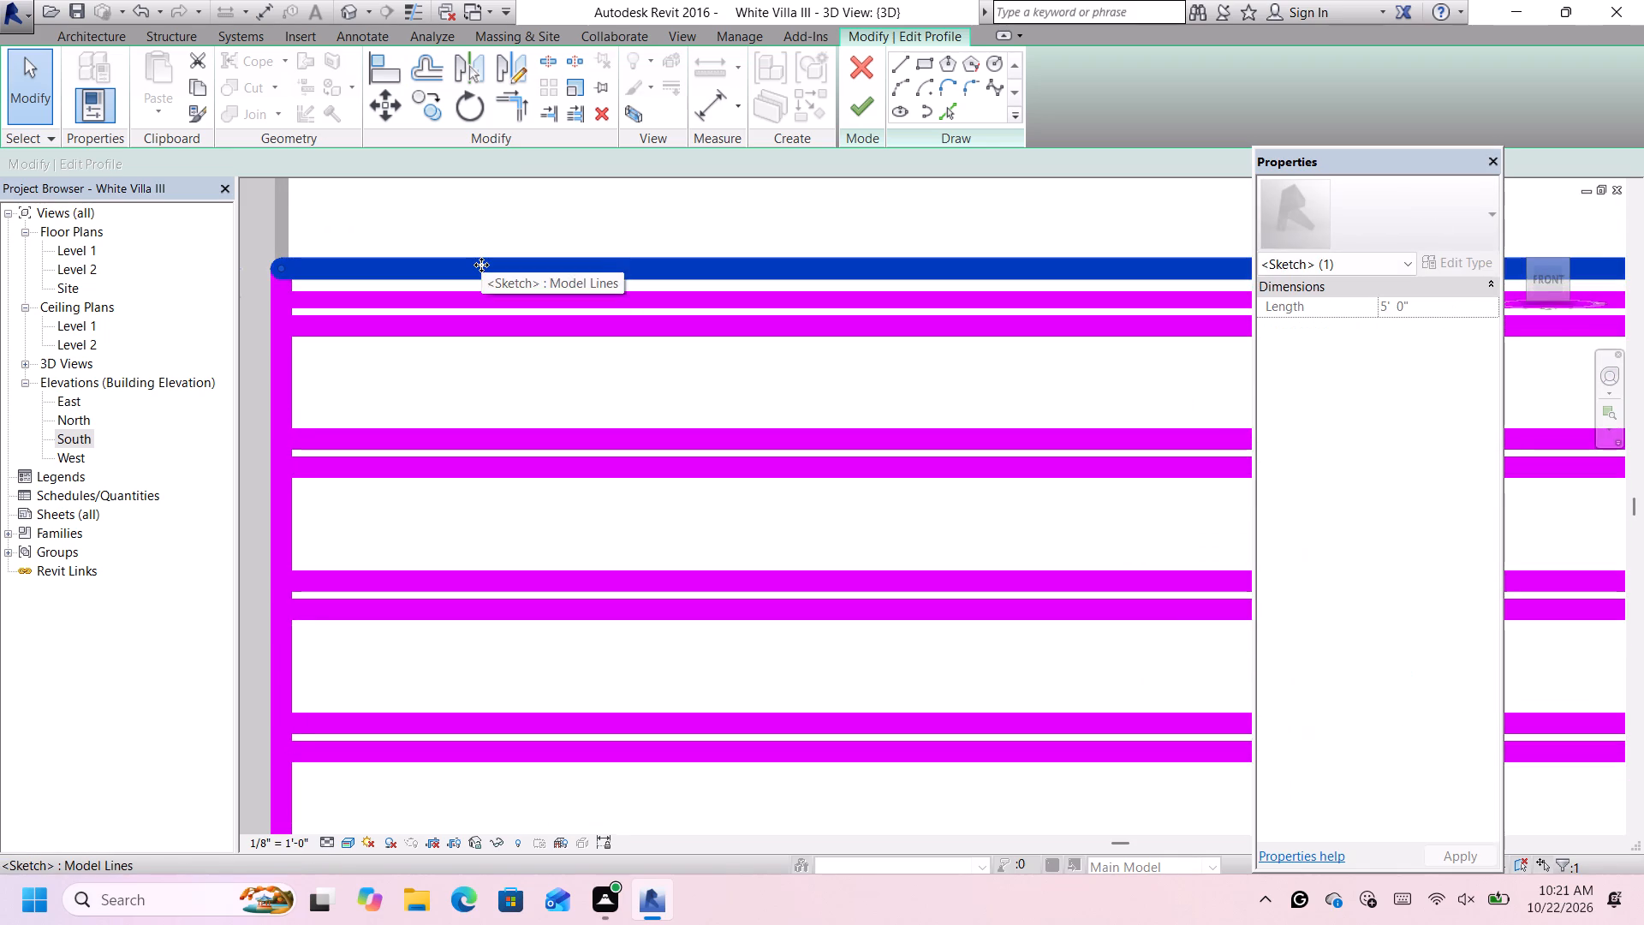
key("Delete")
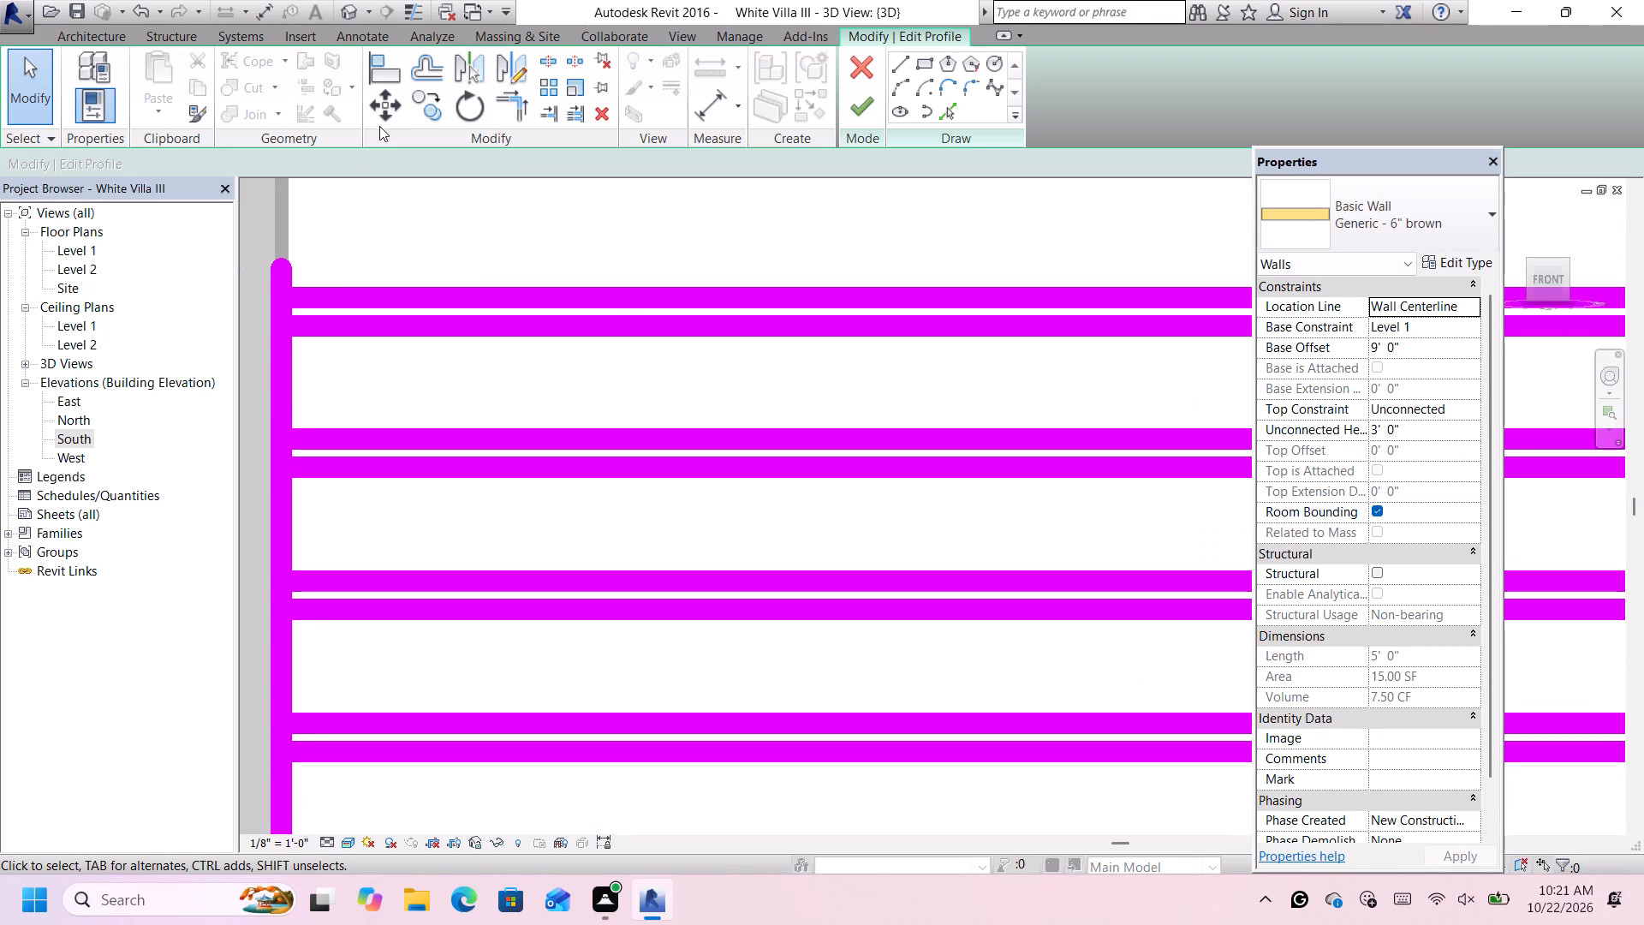
Trim the profile's left edge to a corner with the seventh groove's upper line.
left_click(515, 102)
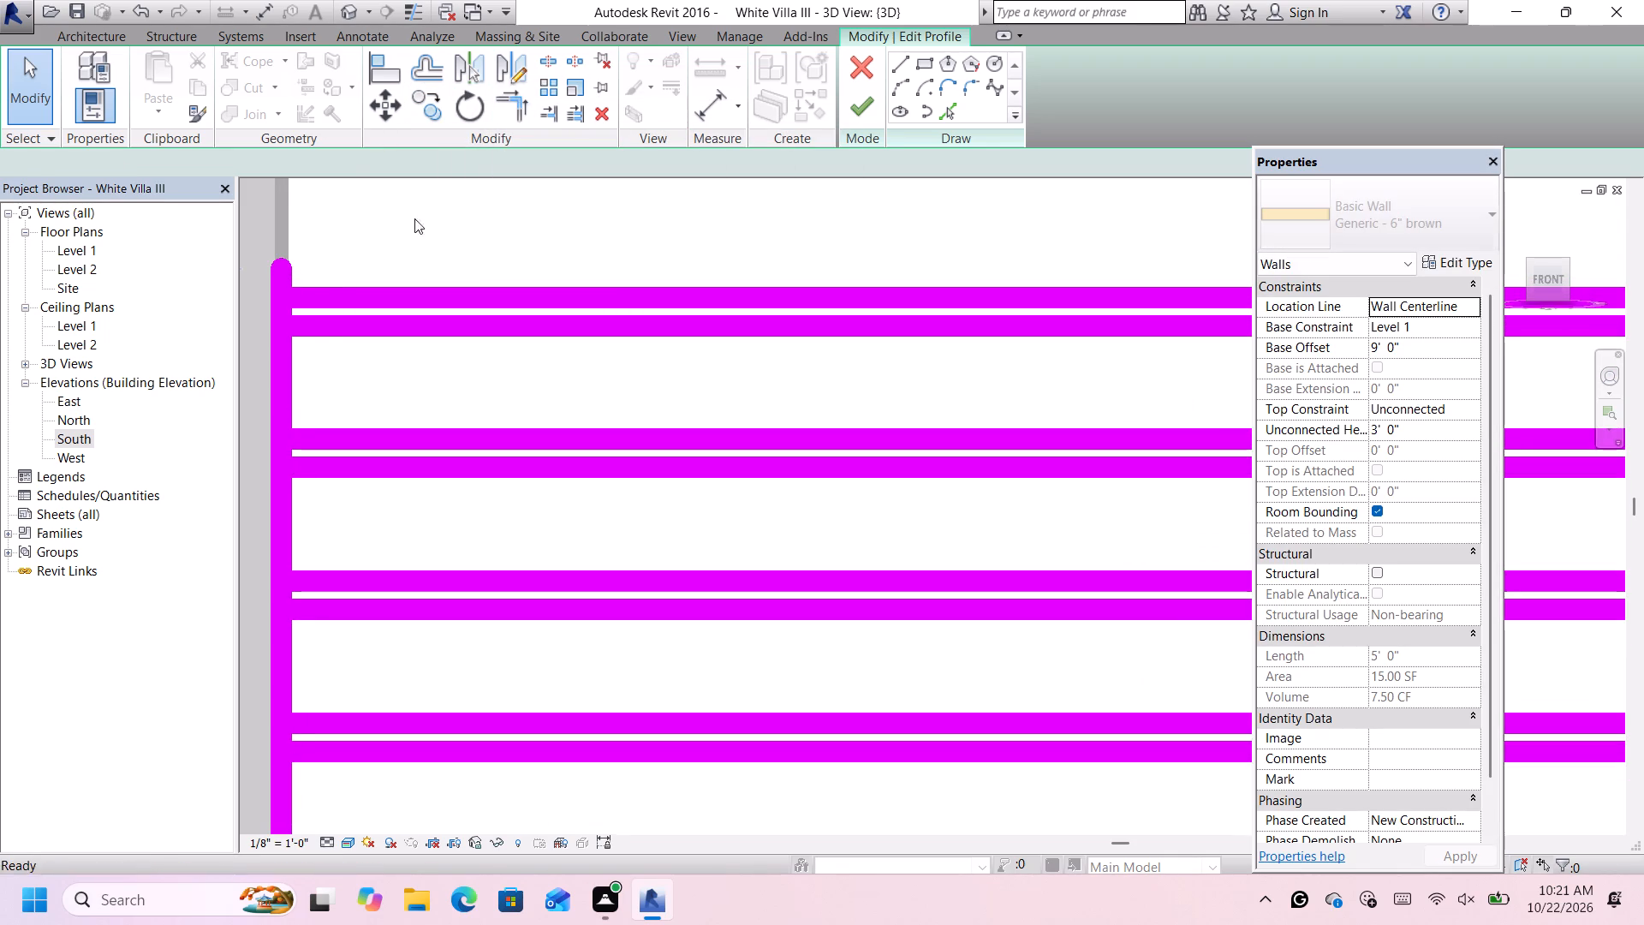
scroll(277, 289, "up", 4)
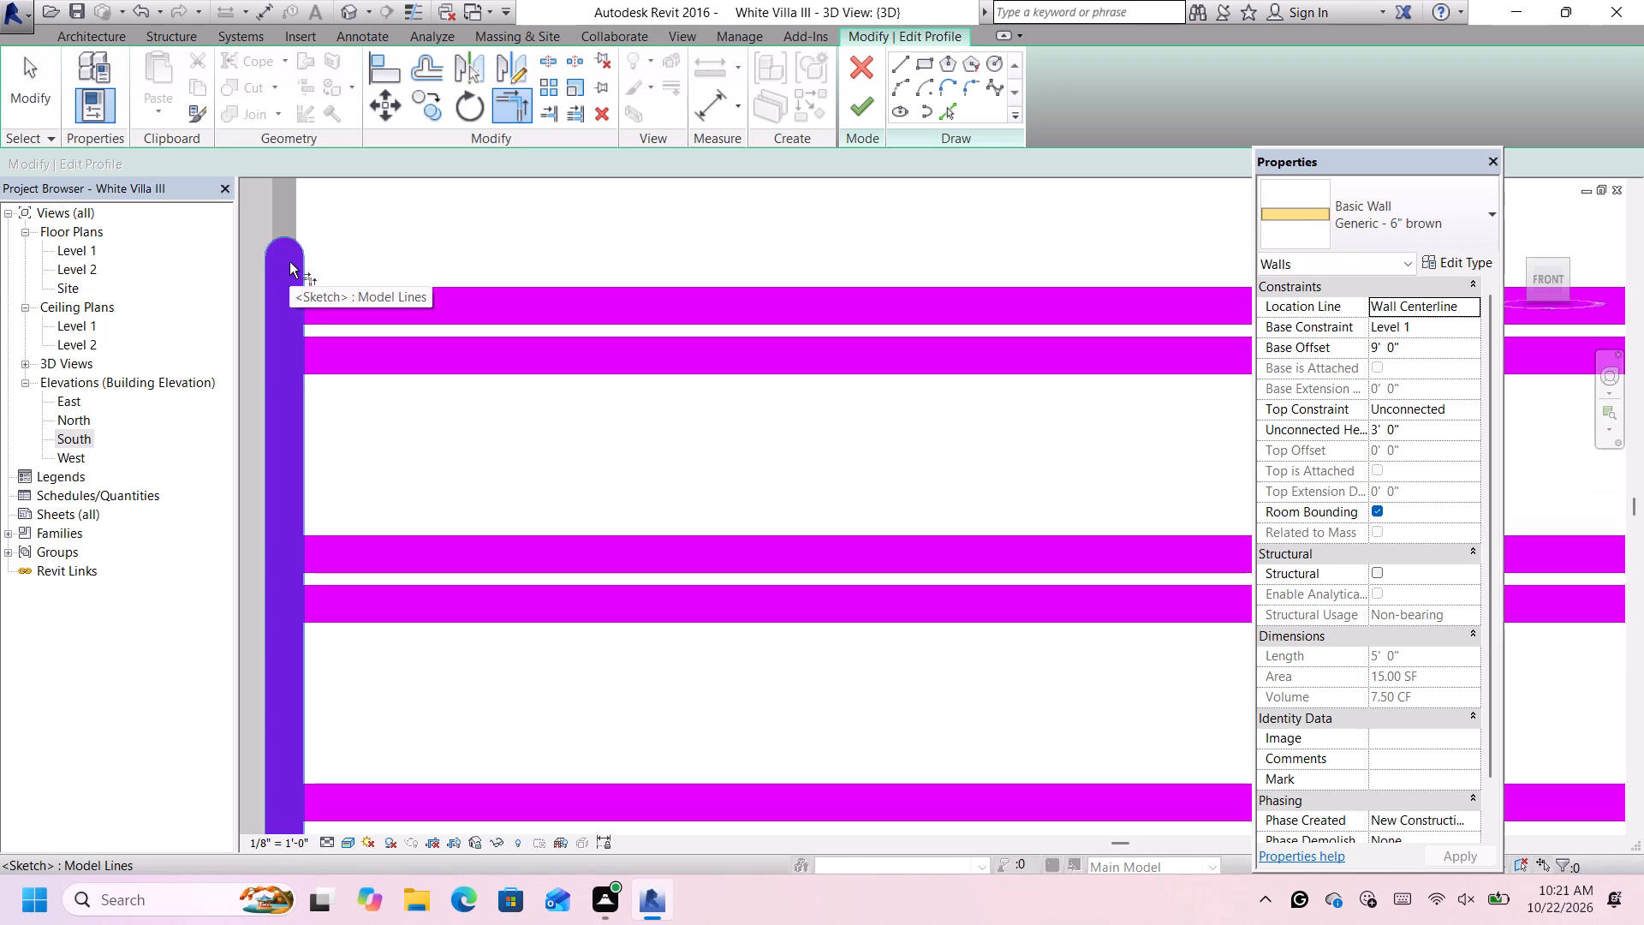
left_click(383, 304)
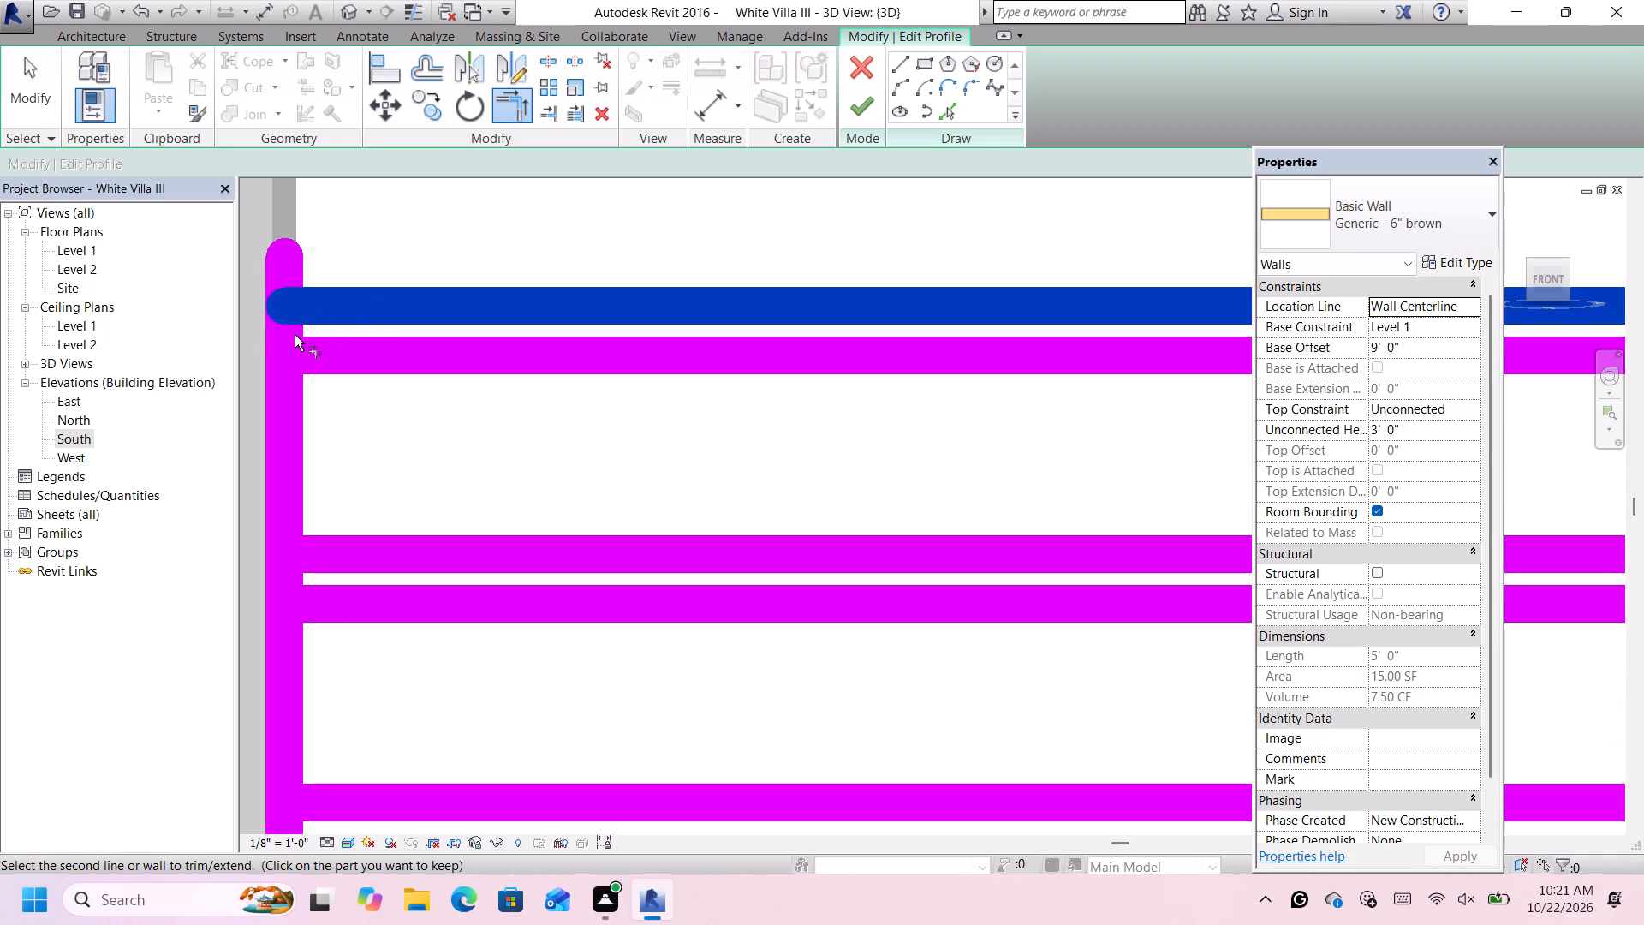
left_click(283, 339)
Examine where the new top line and the groove lines meet the profile's two side edges.
scroll(309, 335, "down", 12)
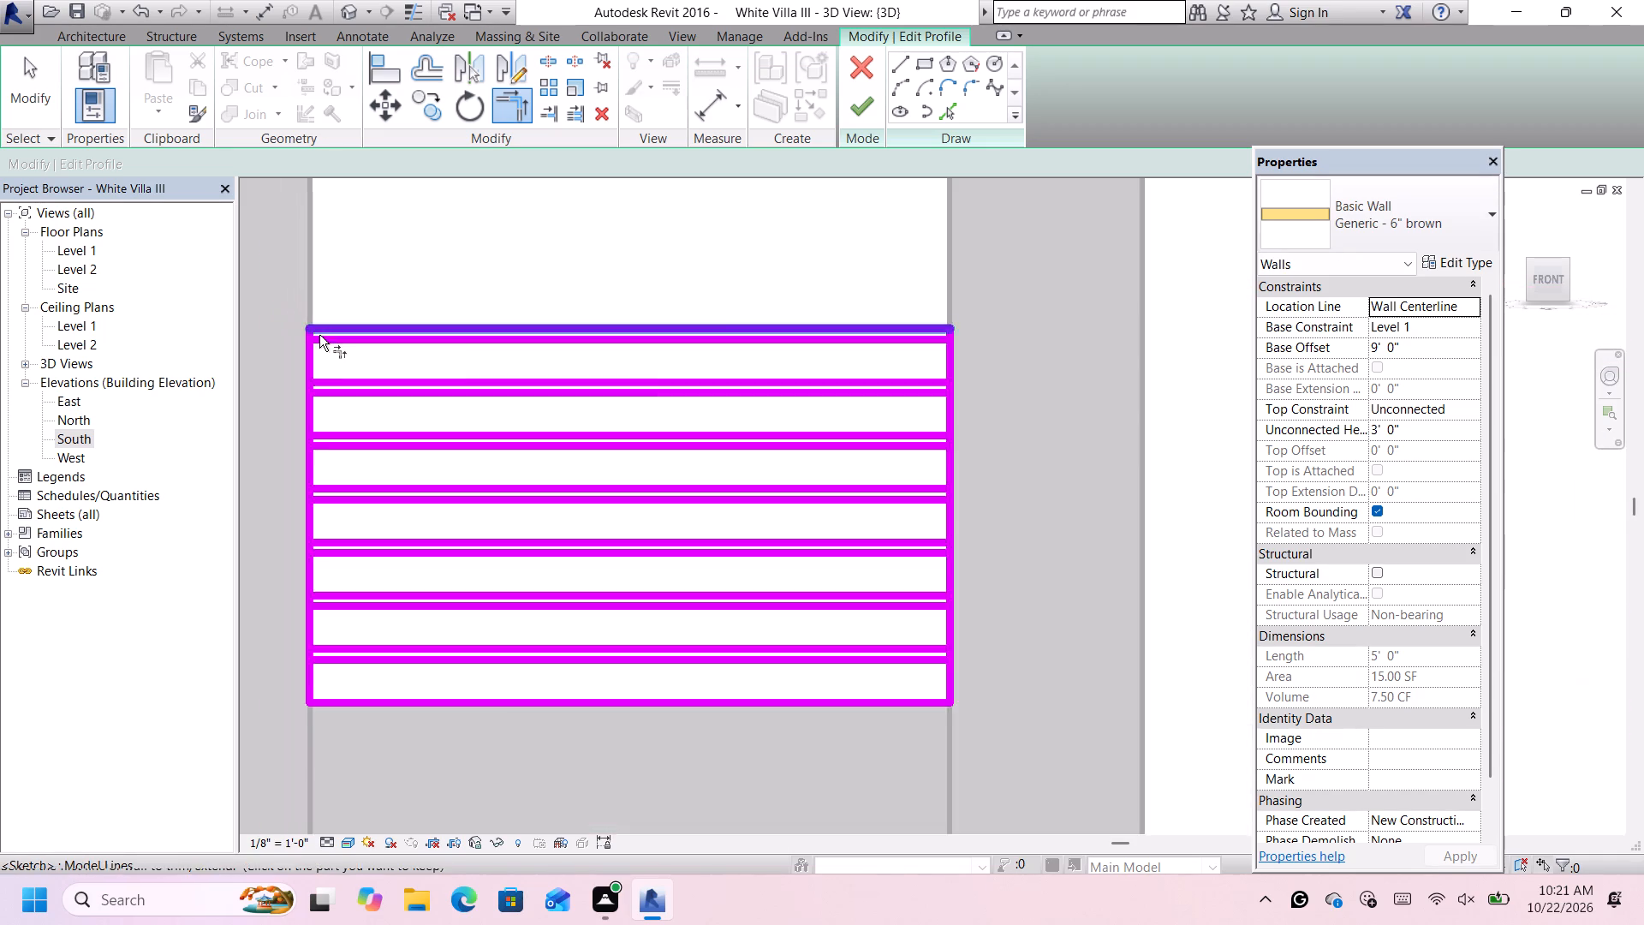
scroll(319, 335, "down", 5)
scroll(619, 320, "up", 11)
scroll(550, 371, "up", 2)
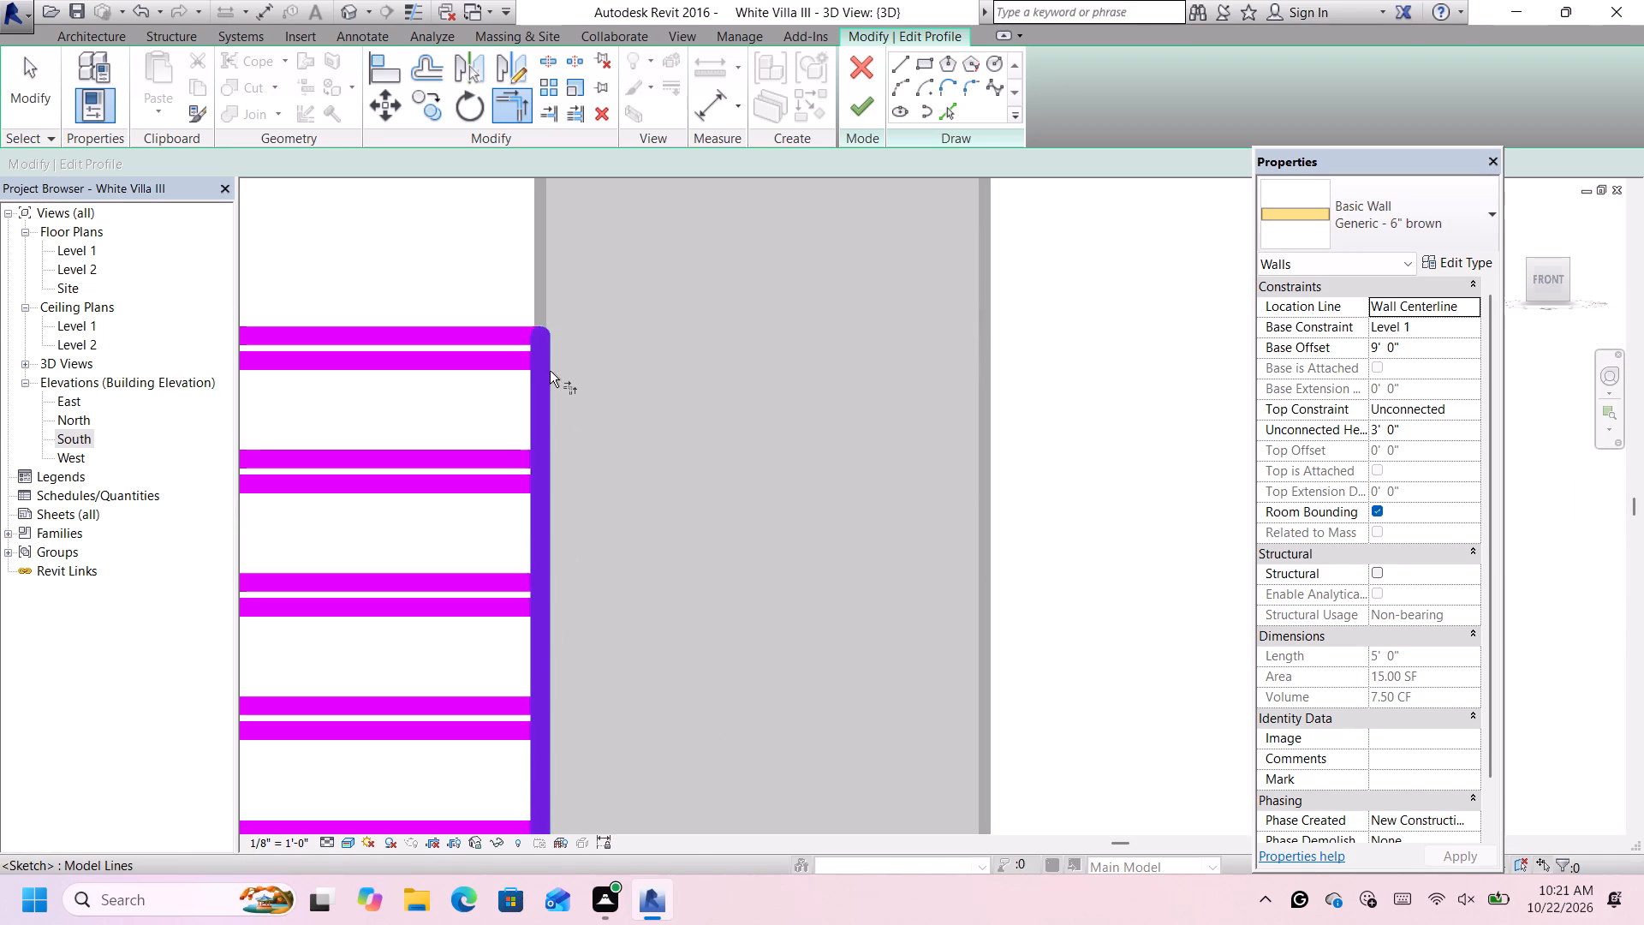
scroll(550, 371, "down", 18)
scroll(393, 374, "up", 6)
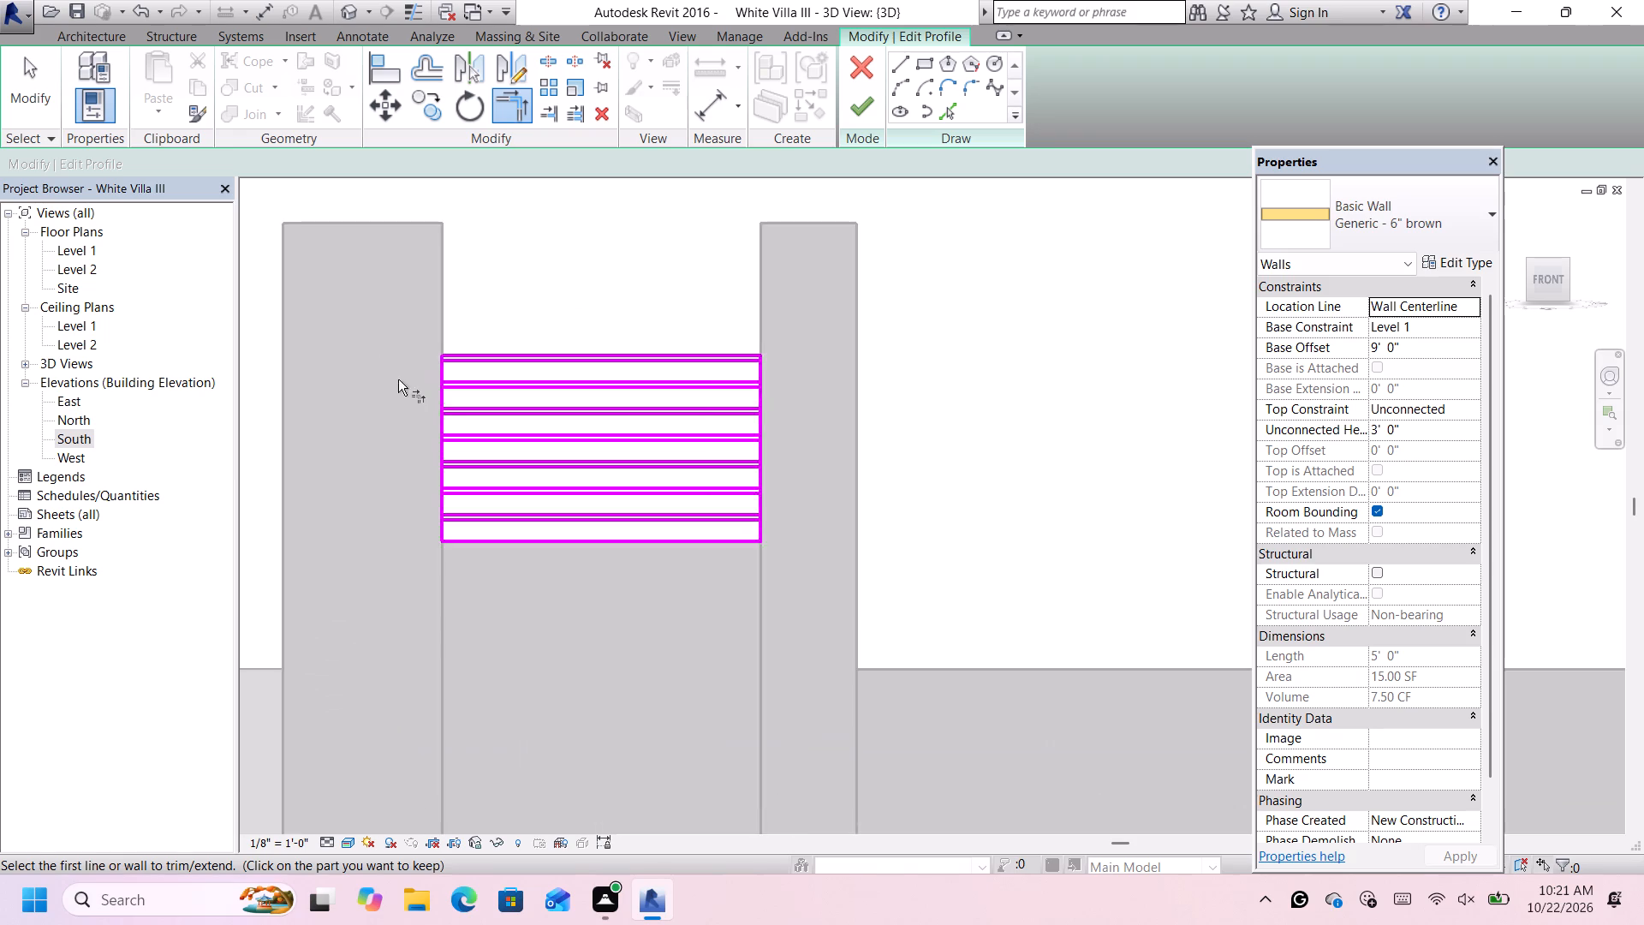
scroll(409, 379, "up", 9)
scroll(481, 354, "up", 2)
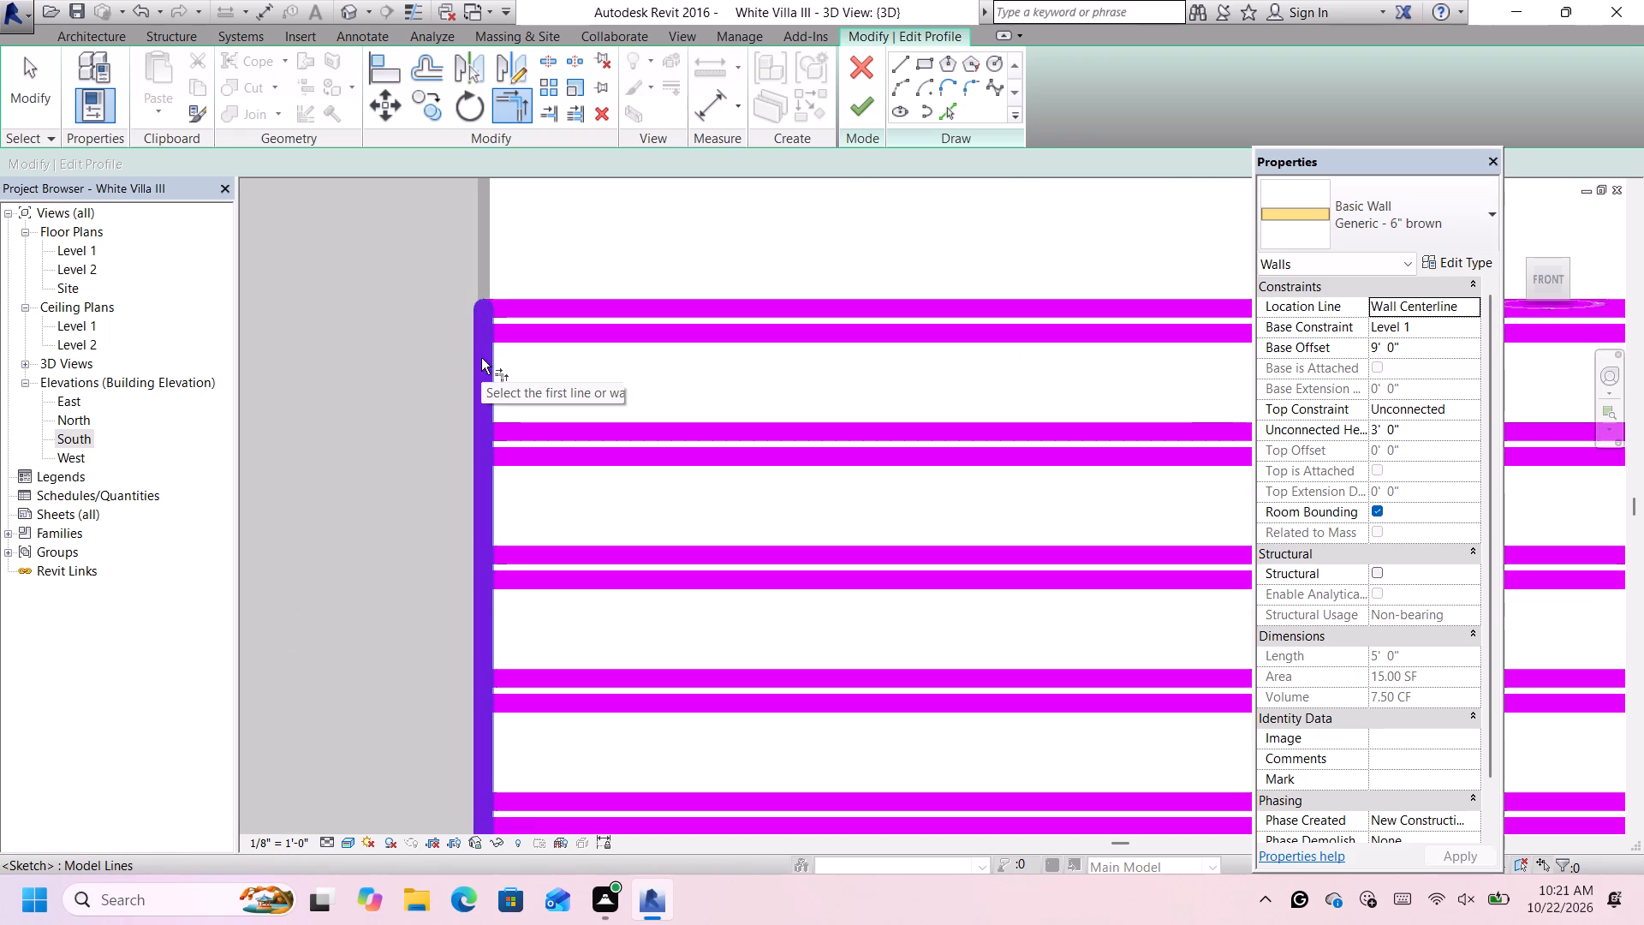
scroll(481, 358, "down", 7)
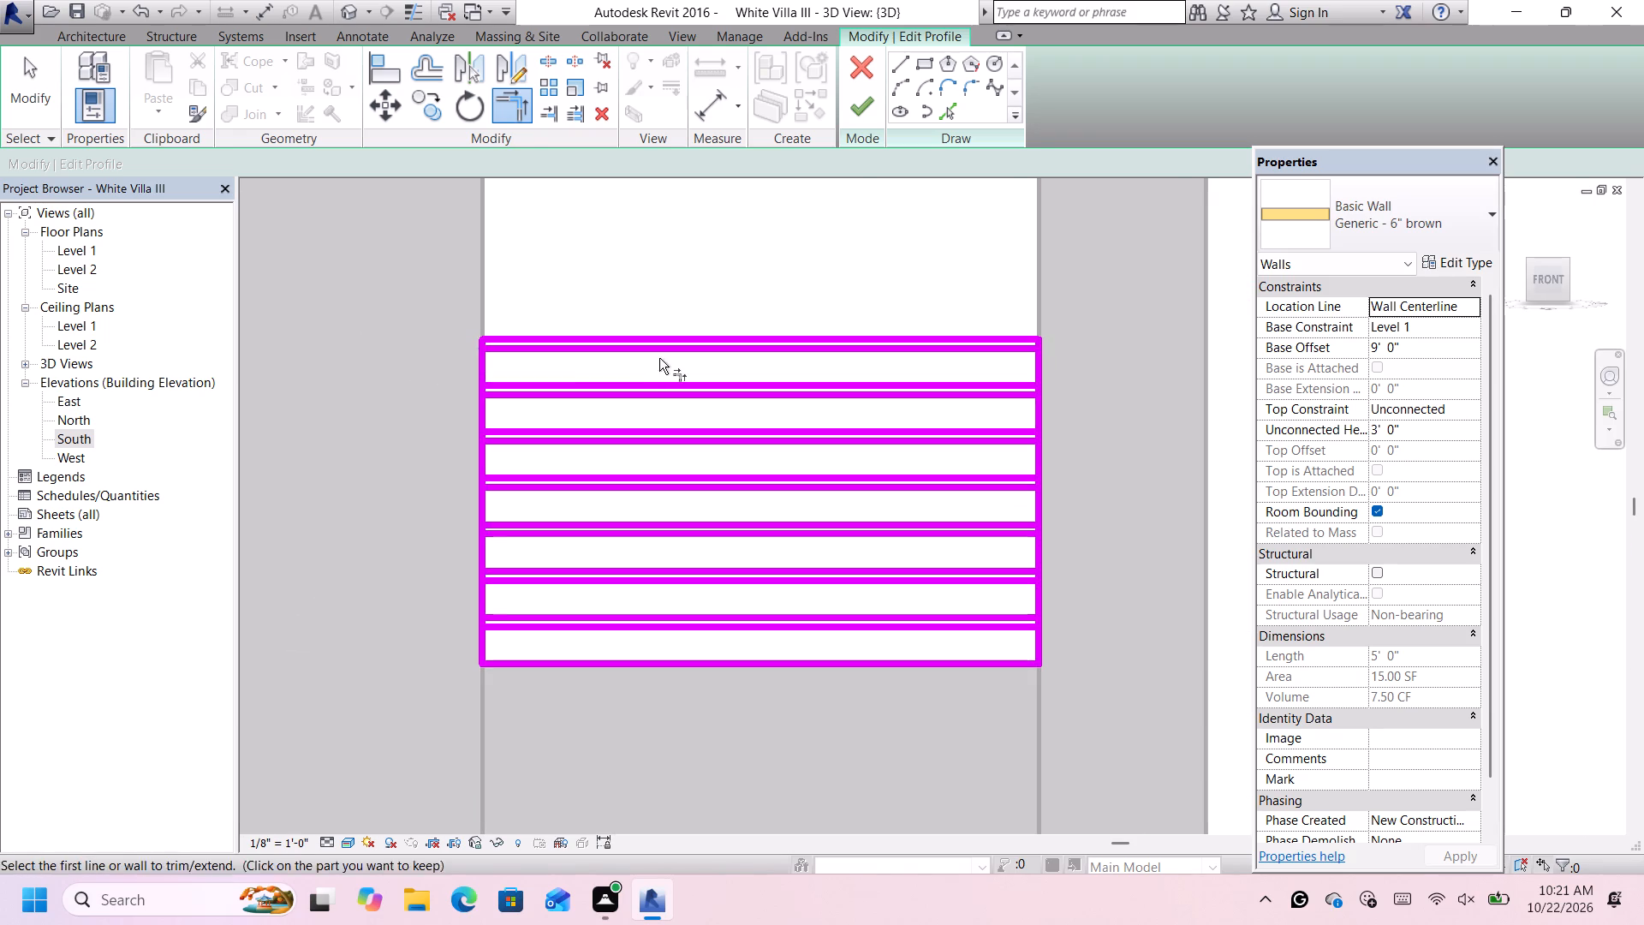
scroll(1004, 379, "up", 3)
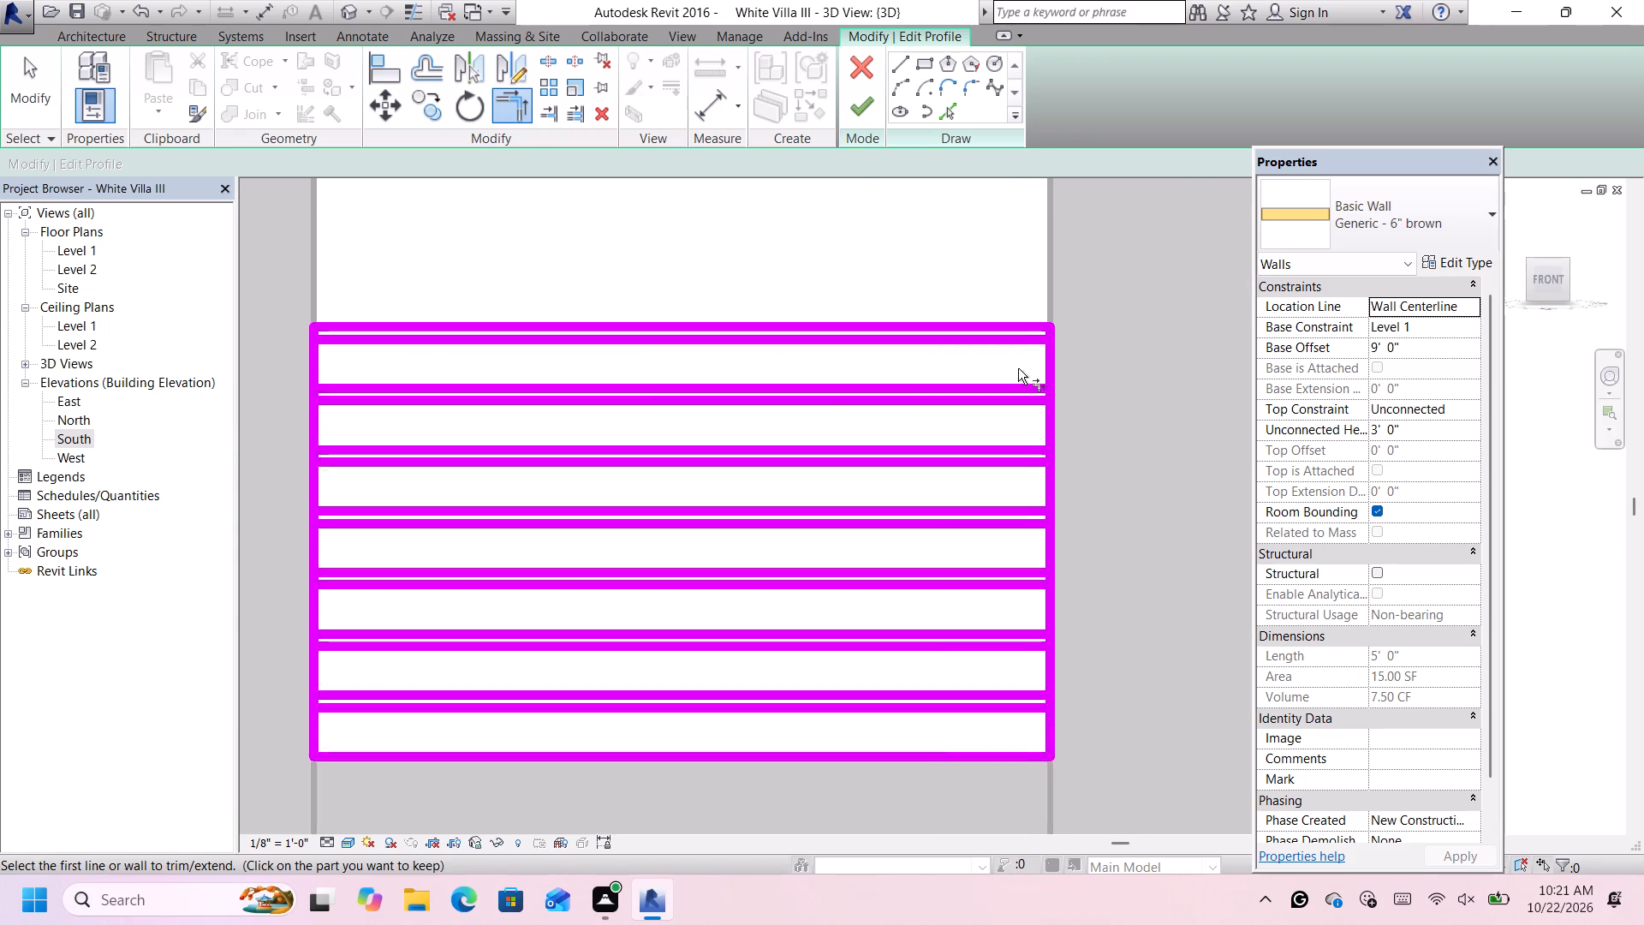
scroll(1032, 370, "down", 1)
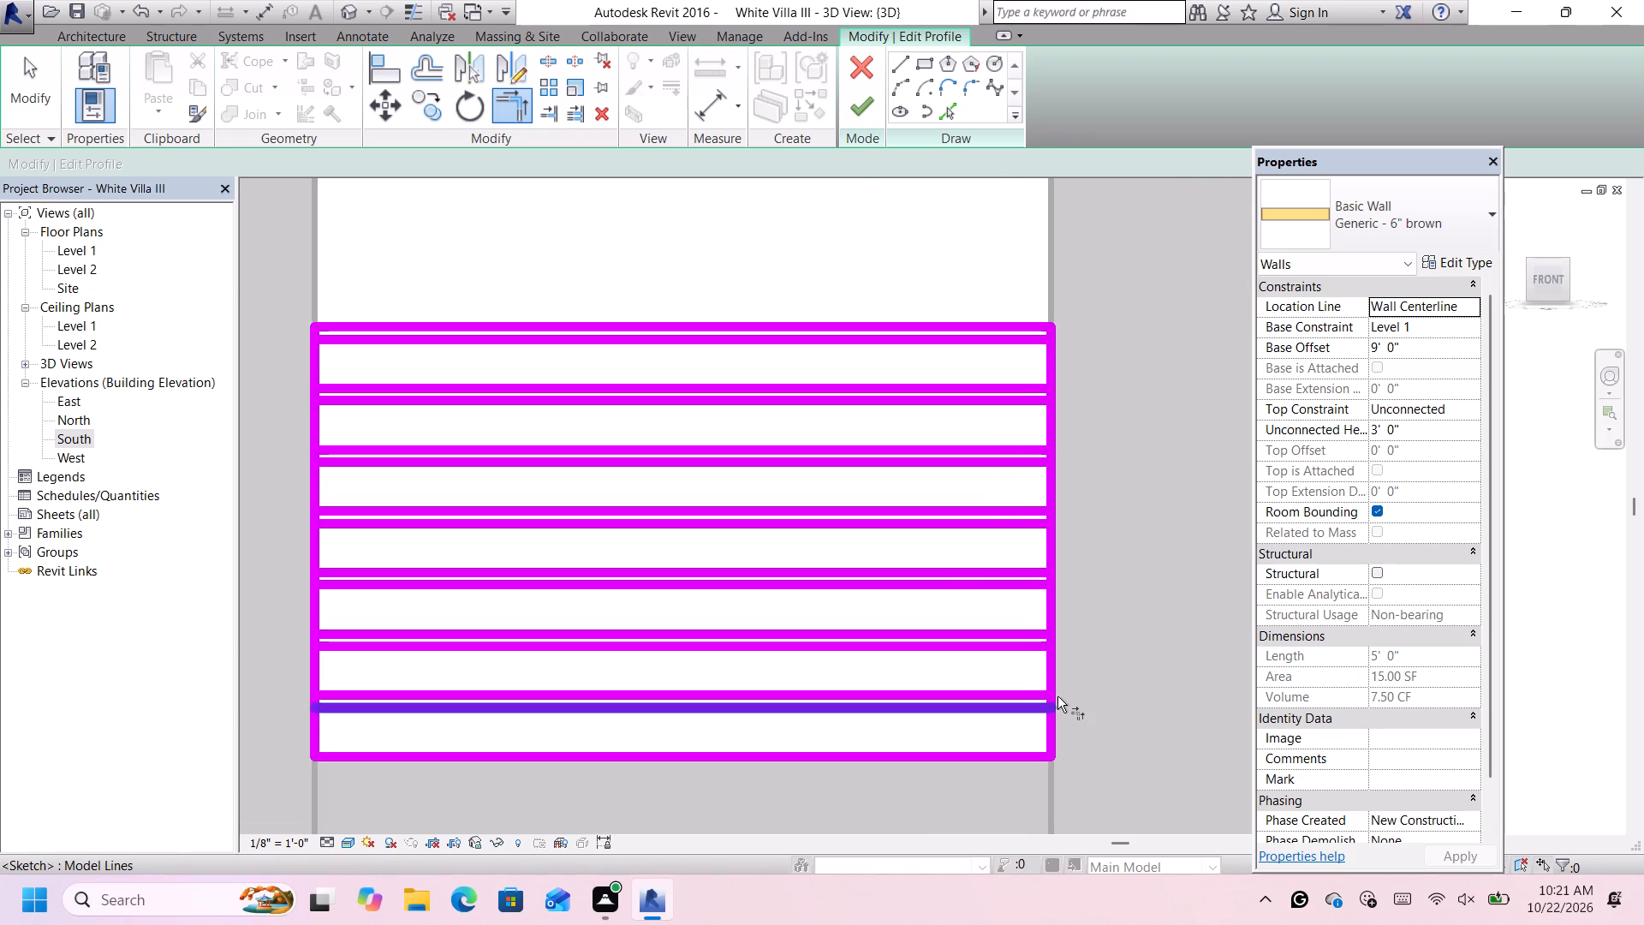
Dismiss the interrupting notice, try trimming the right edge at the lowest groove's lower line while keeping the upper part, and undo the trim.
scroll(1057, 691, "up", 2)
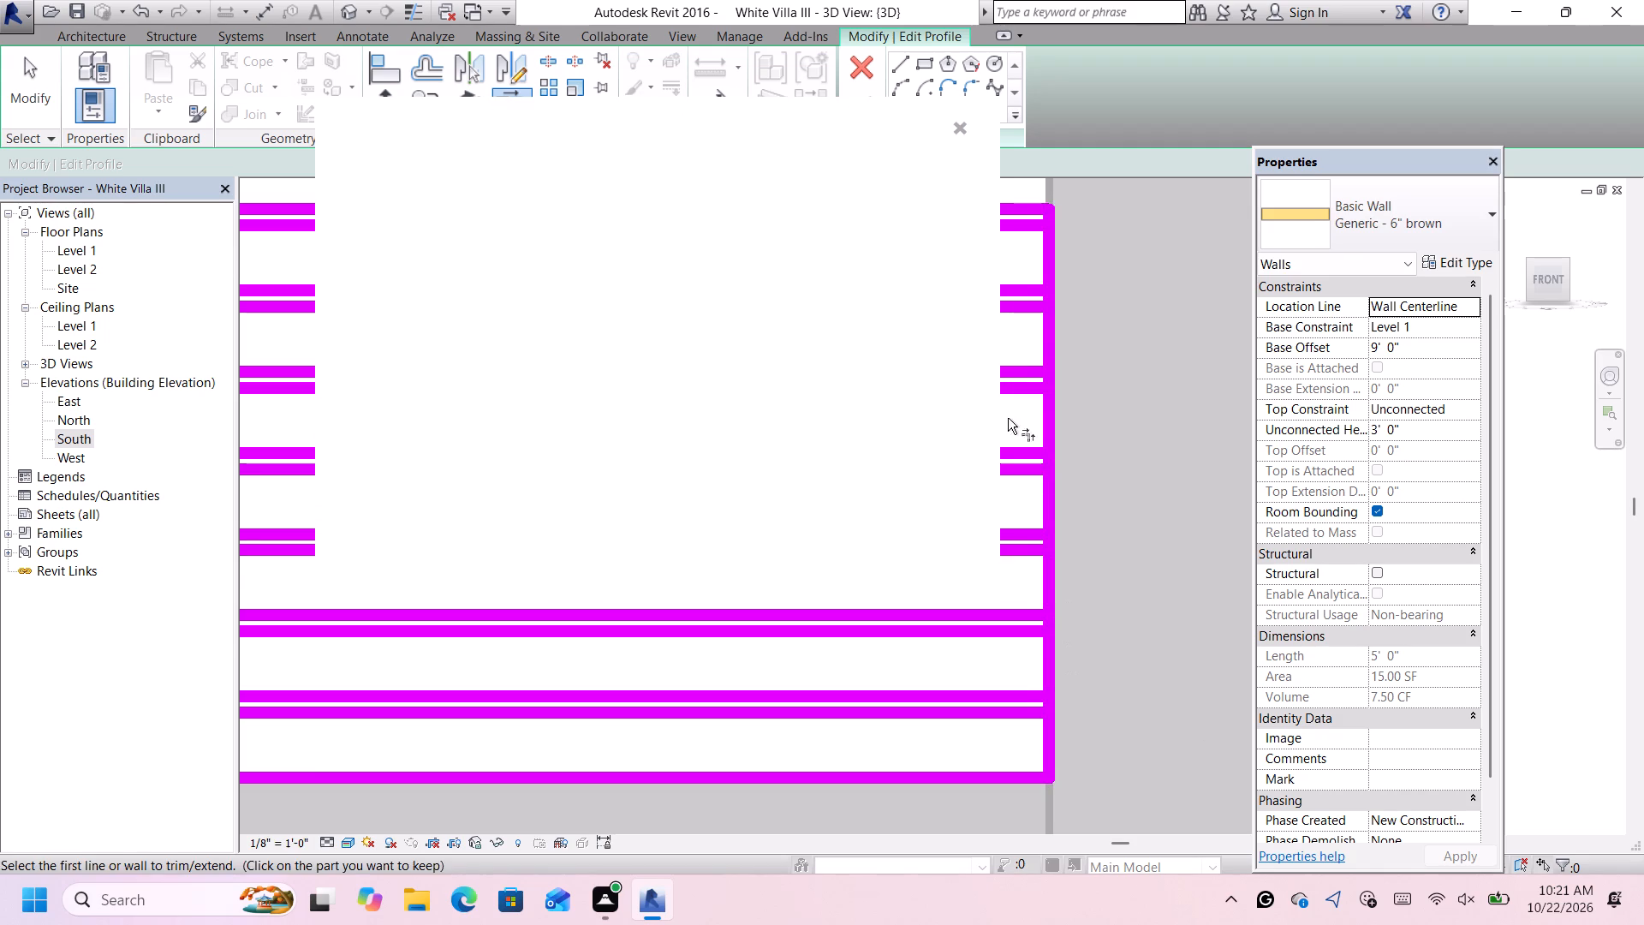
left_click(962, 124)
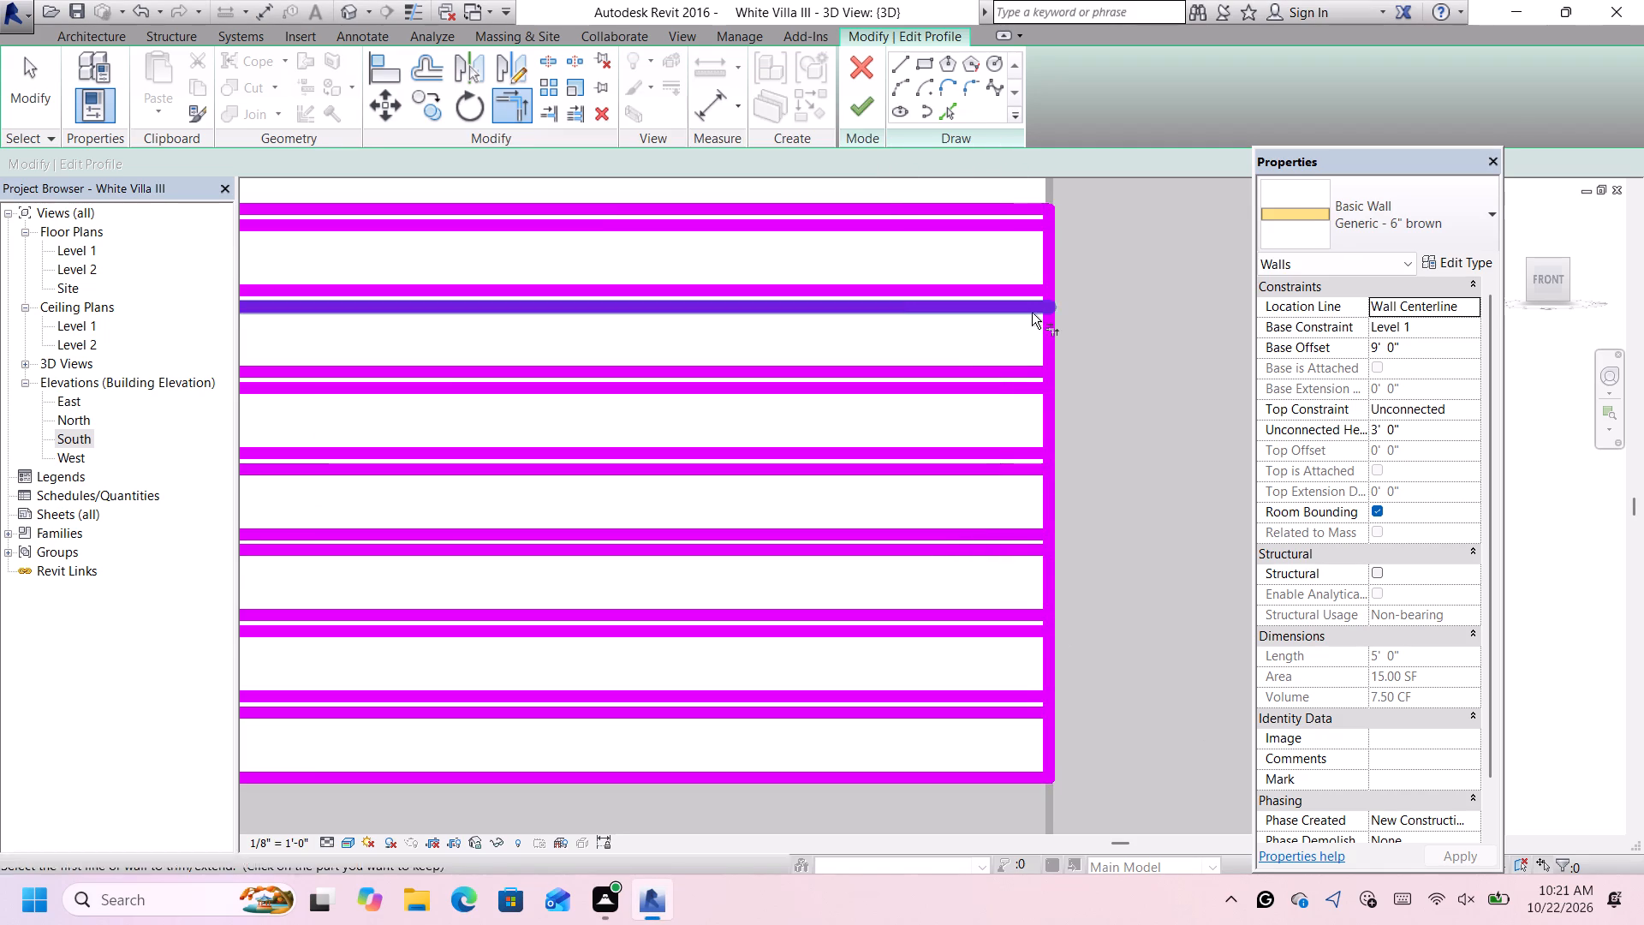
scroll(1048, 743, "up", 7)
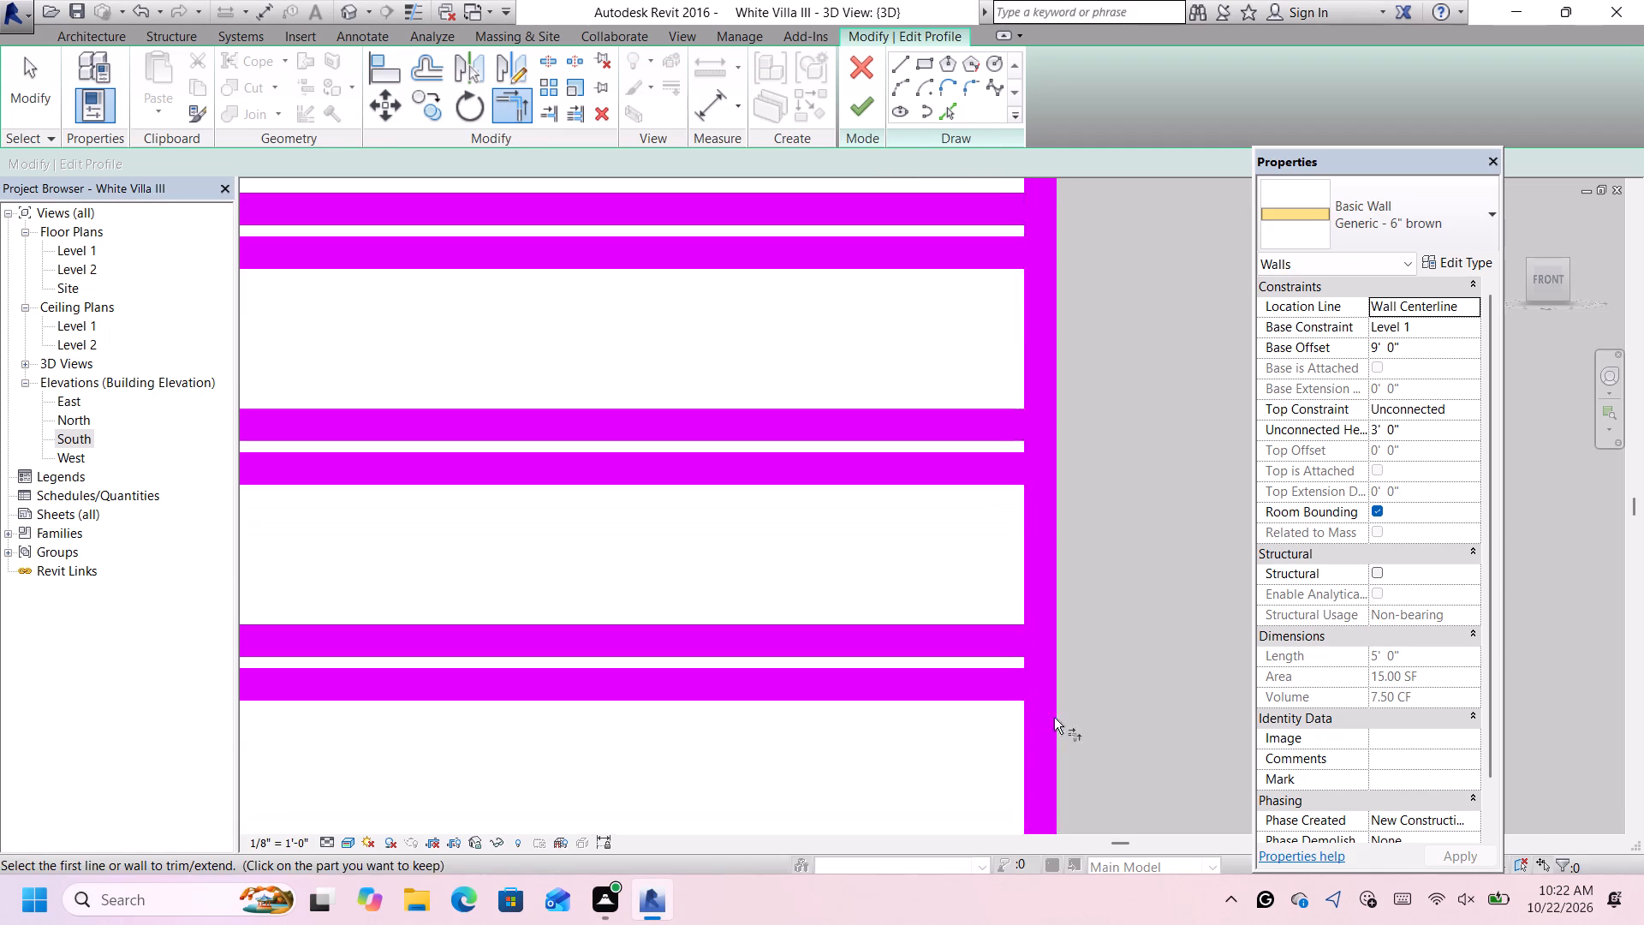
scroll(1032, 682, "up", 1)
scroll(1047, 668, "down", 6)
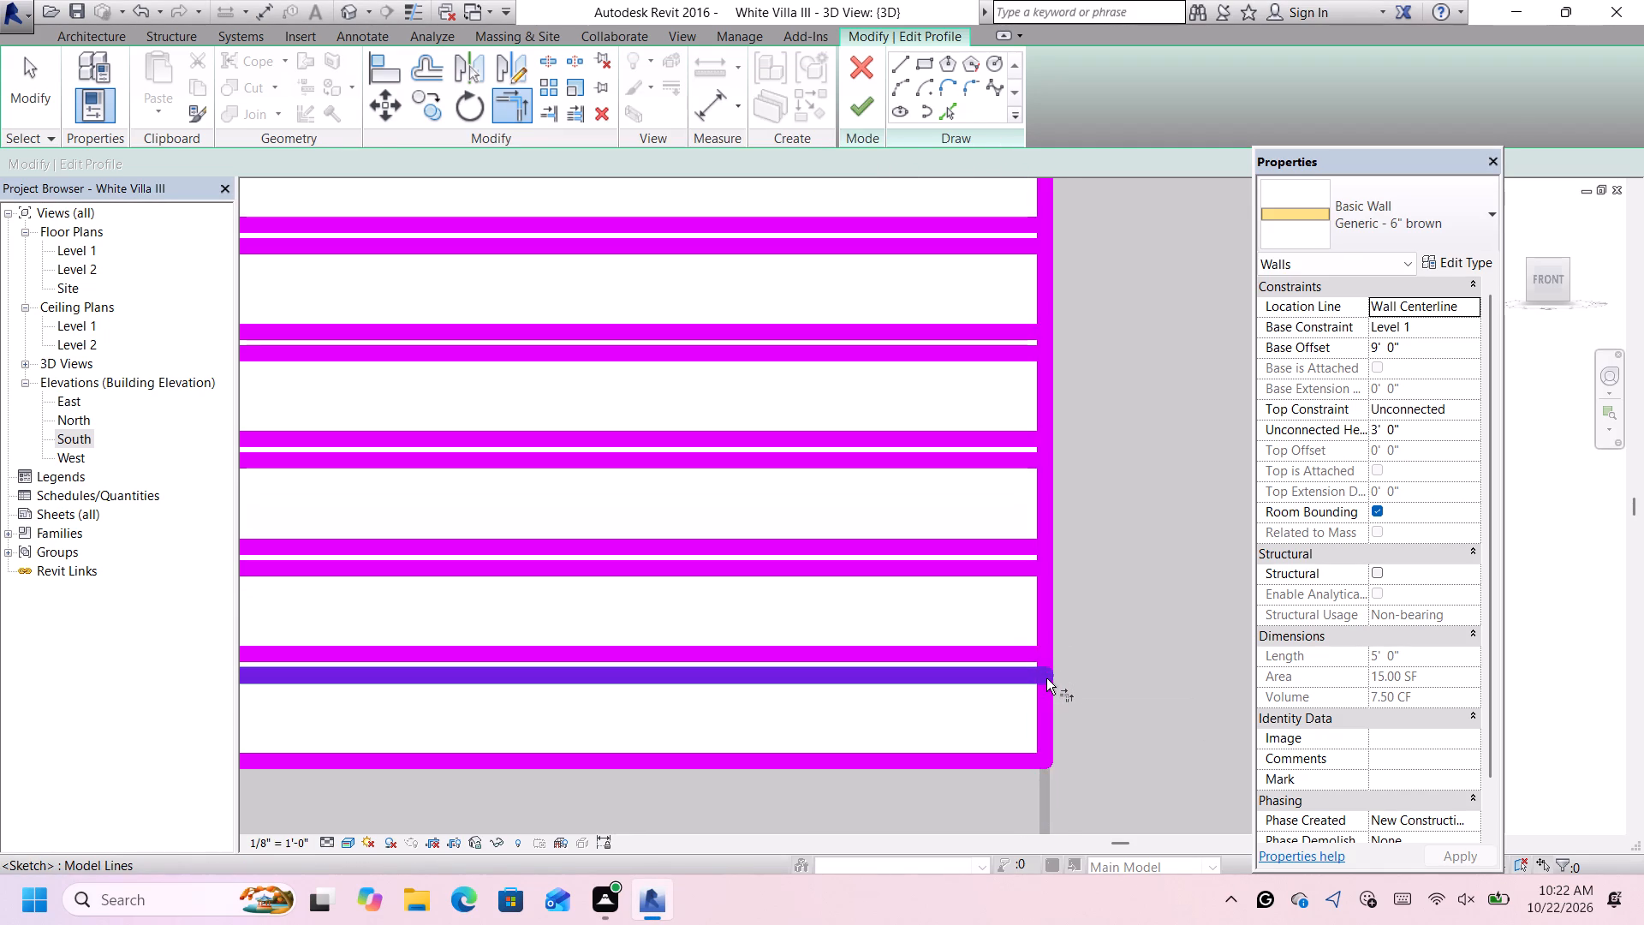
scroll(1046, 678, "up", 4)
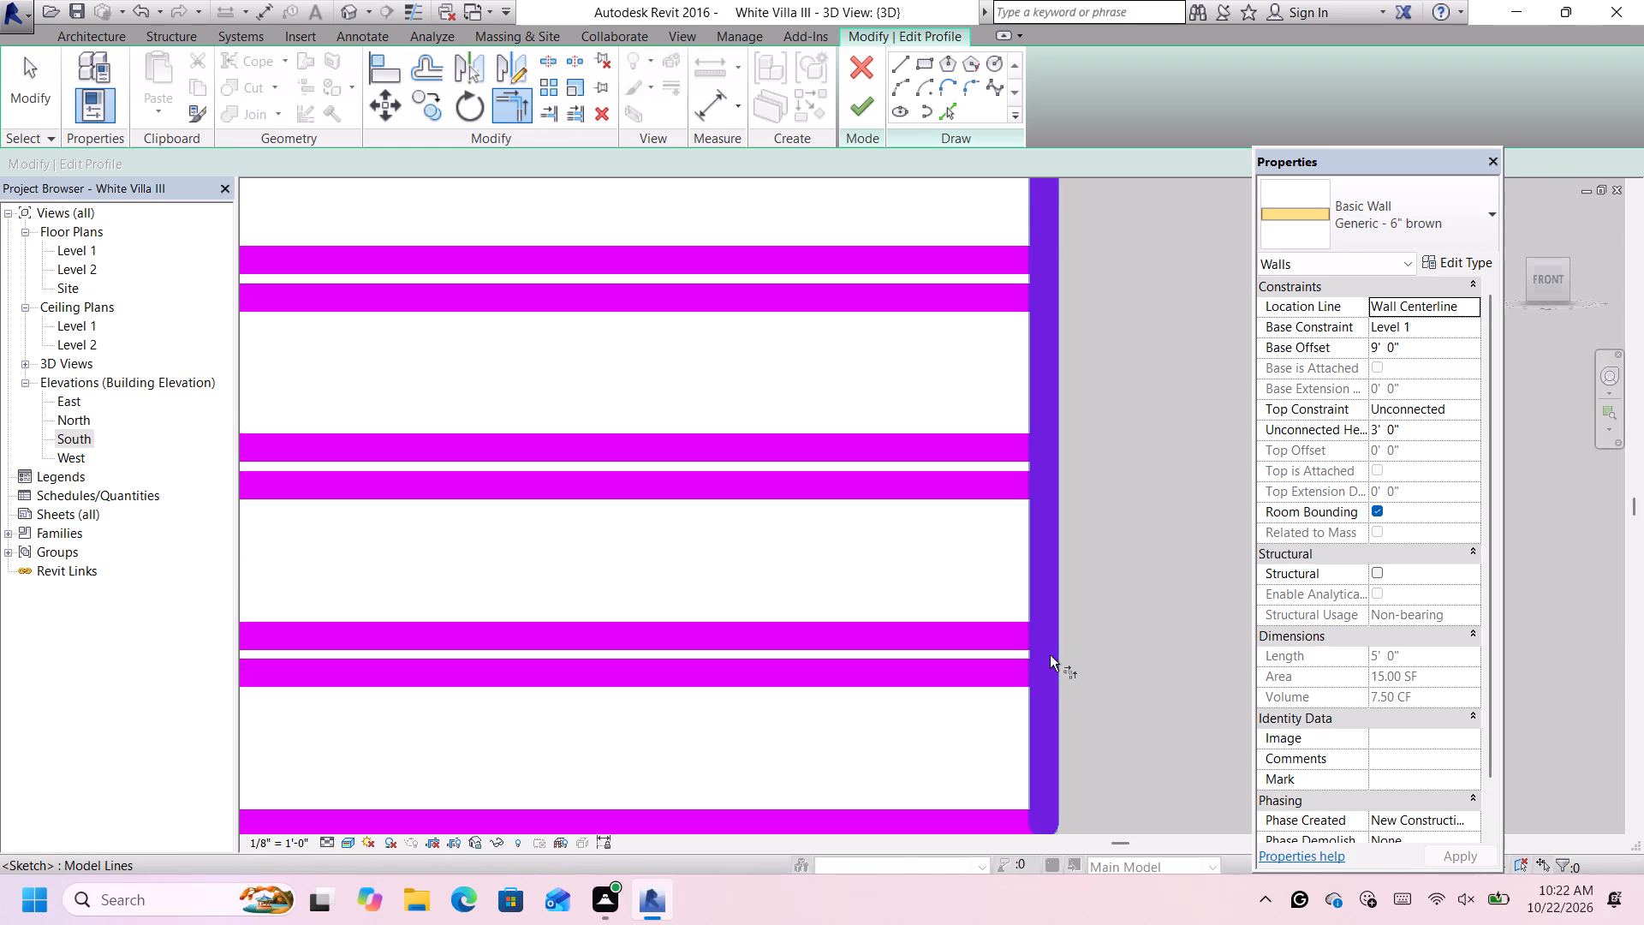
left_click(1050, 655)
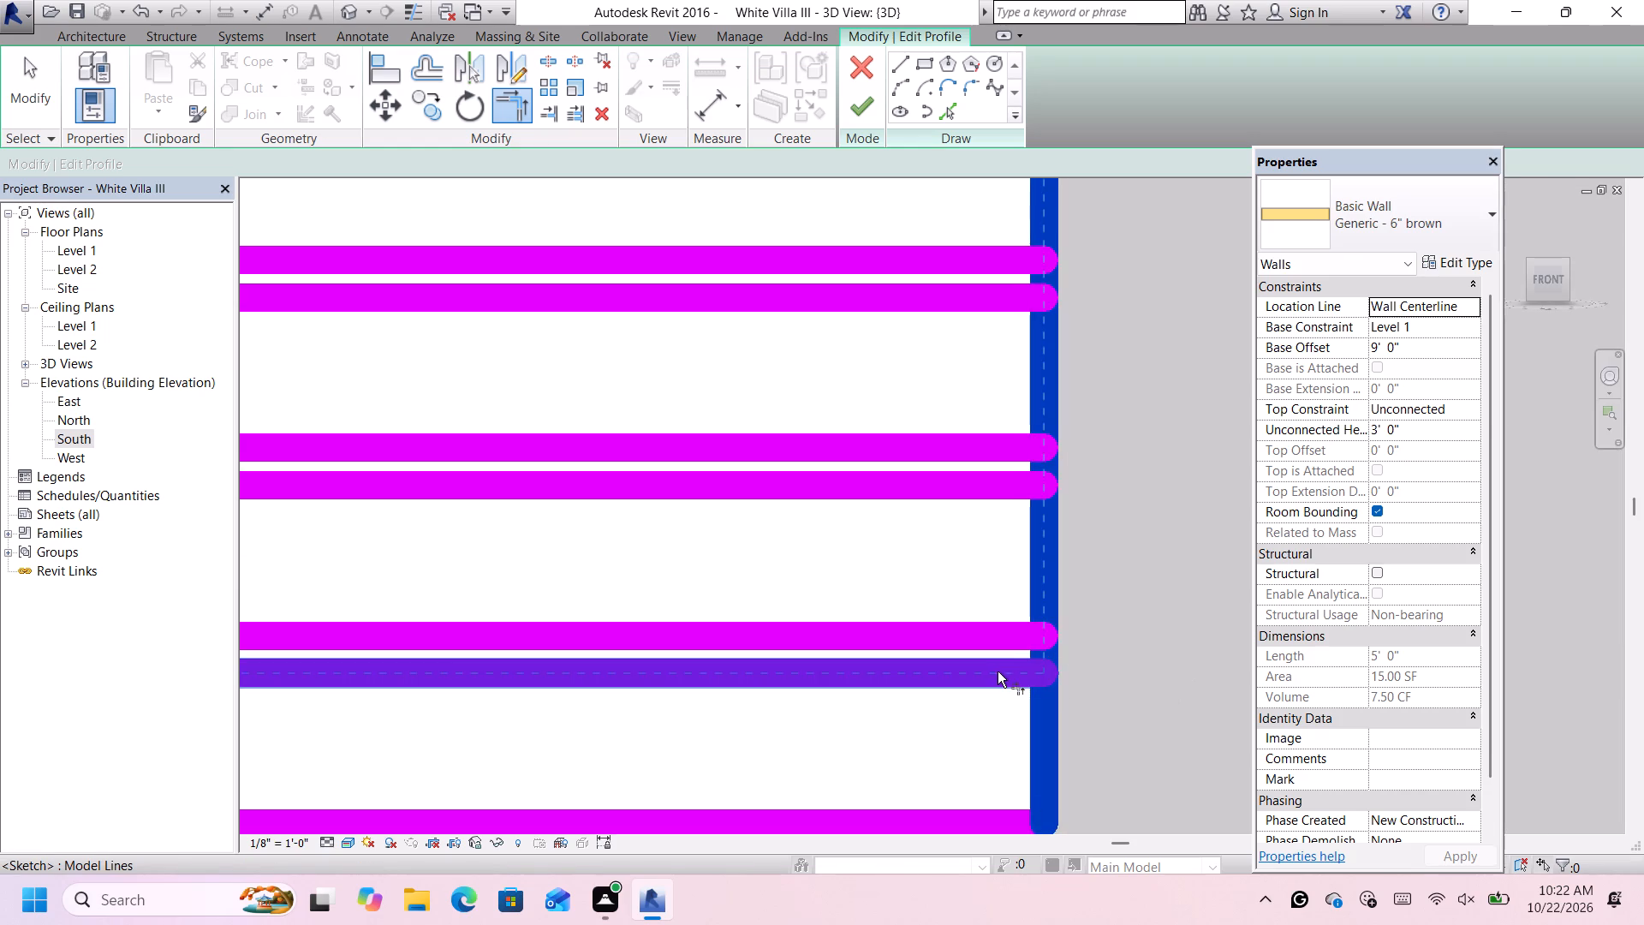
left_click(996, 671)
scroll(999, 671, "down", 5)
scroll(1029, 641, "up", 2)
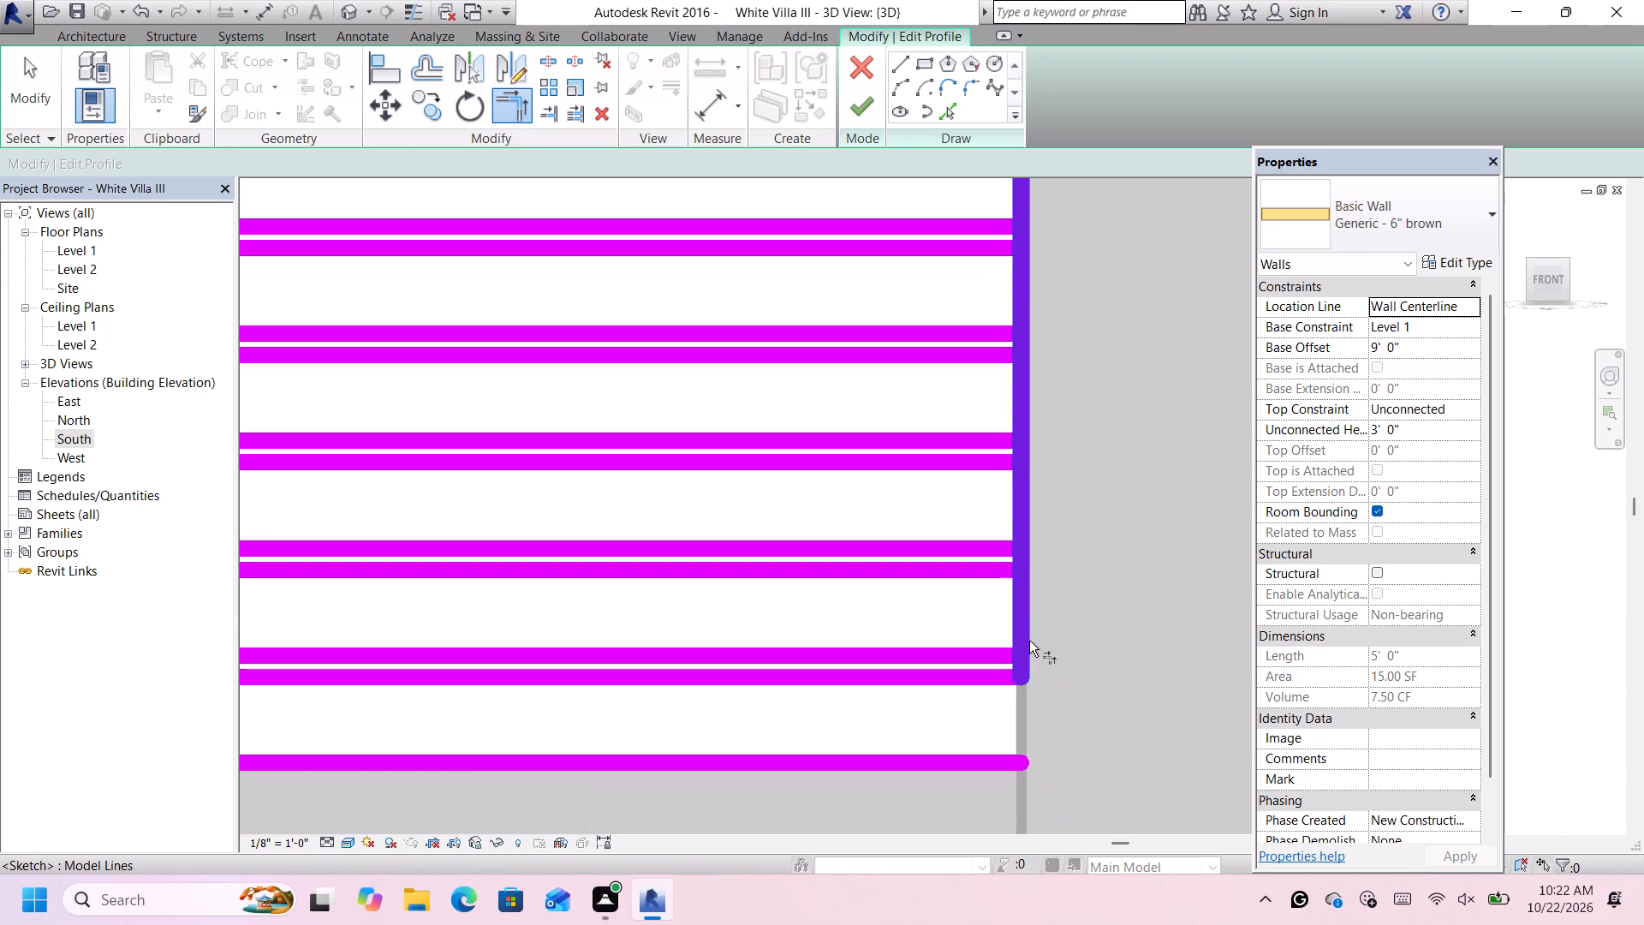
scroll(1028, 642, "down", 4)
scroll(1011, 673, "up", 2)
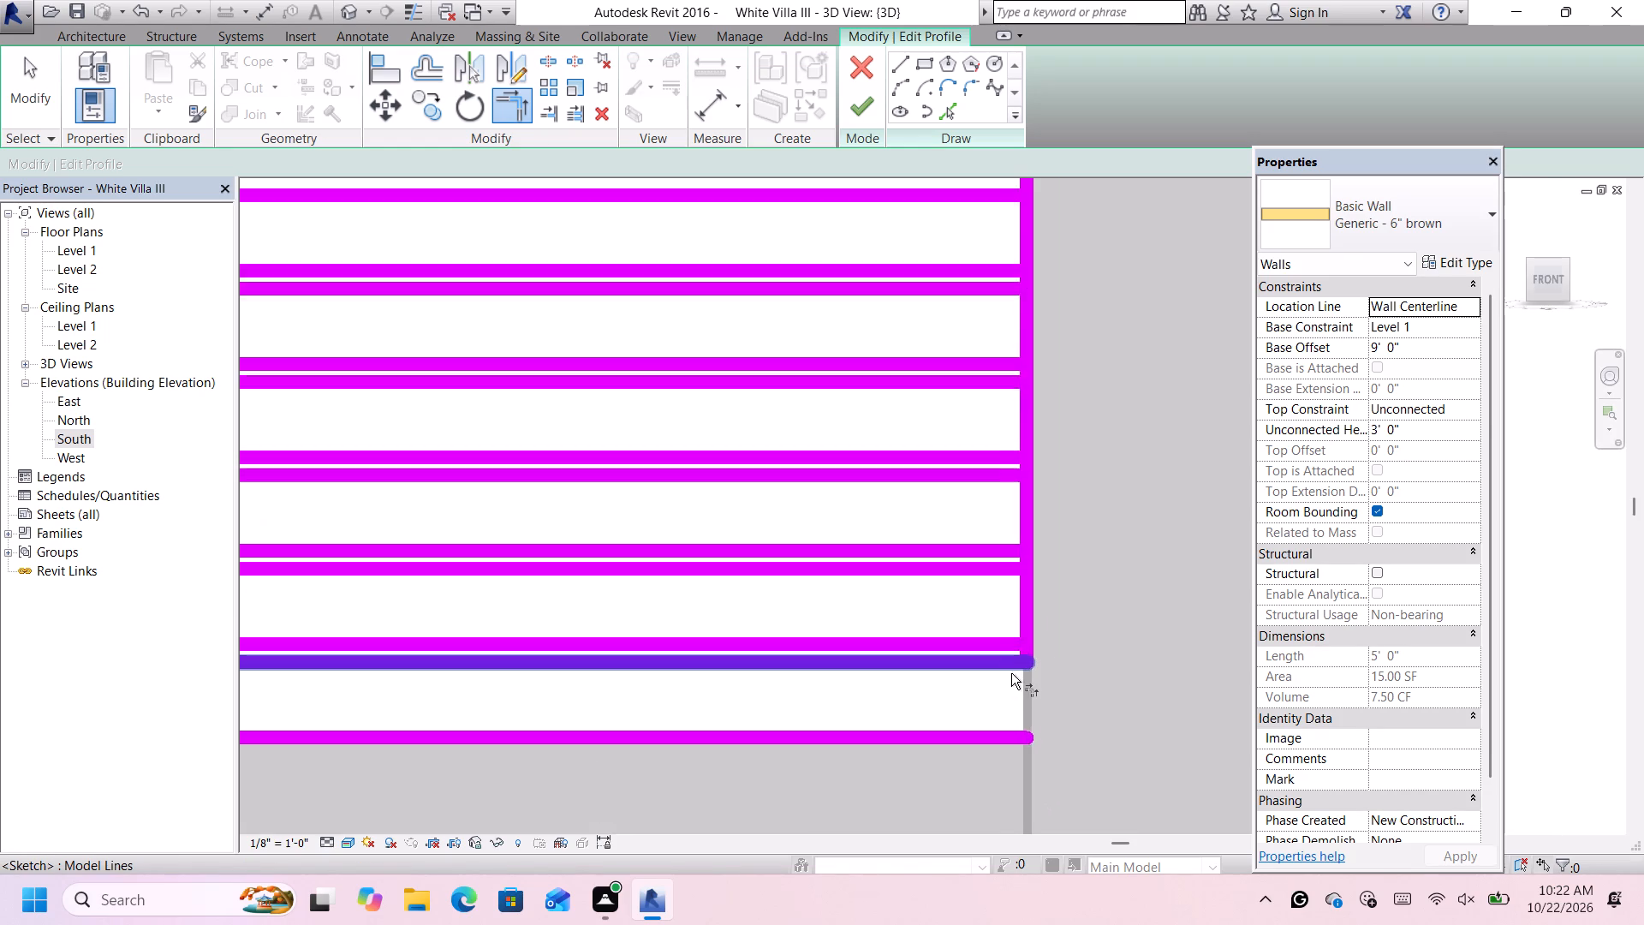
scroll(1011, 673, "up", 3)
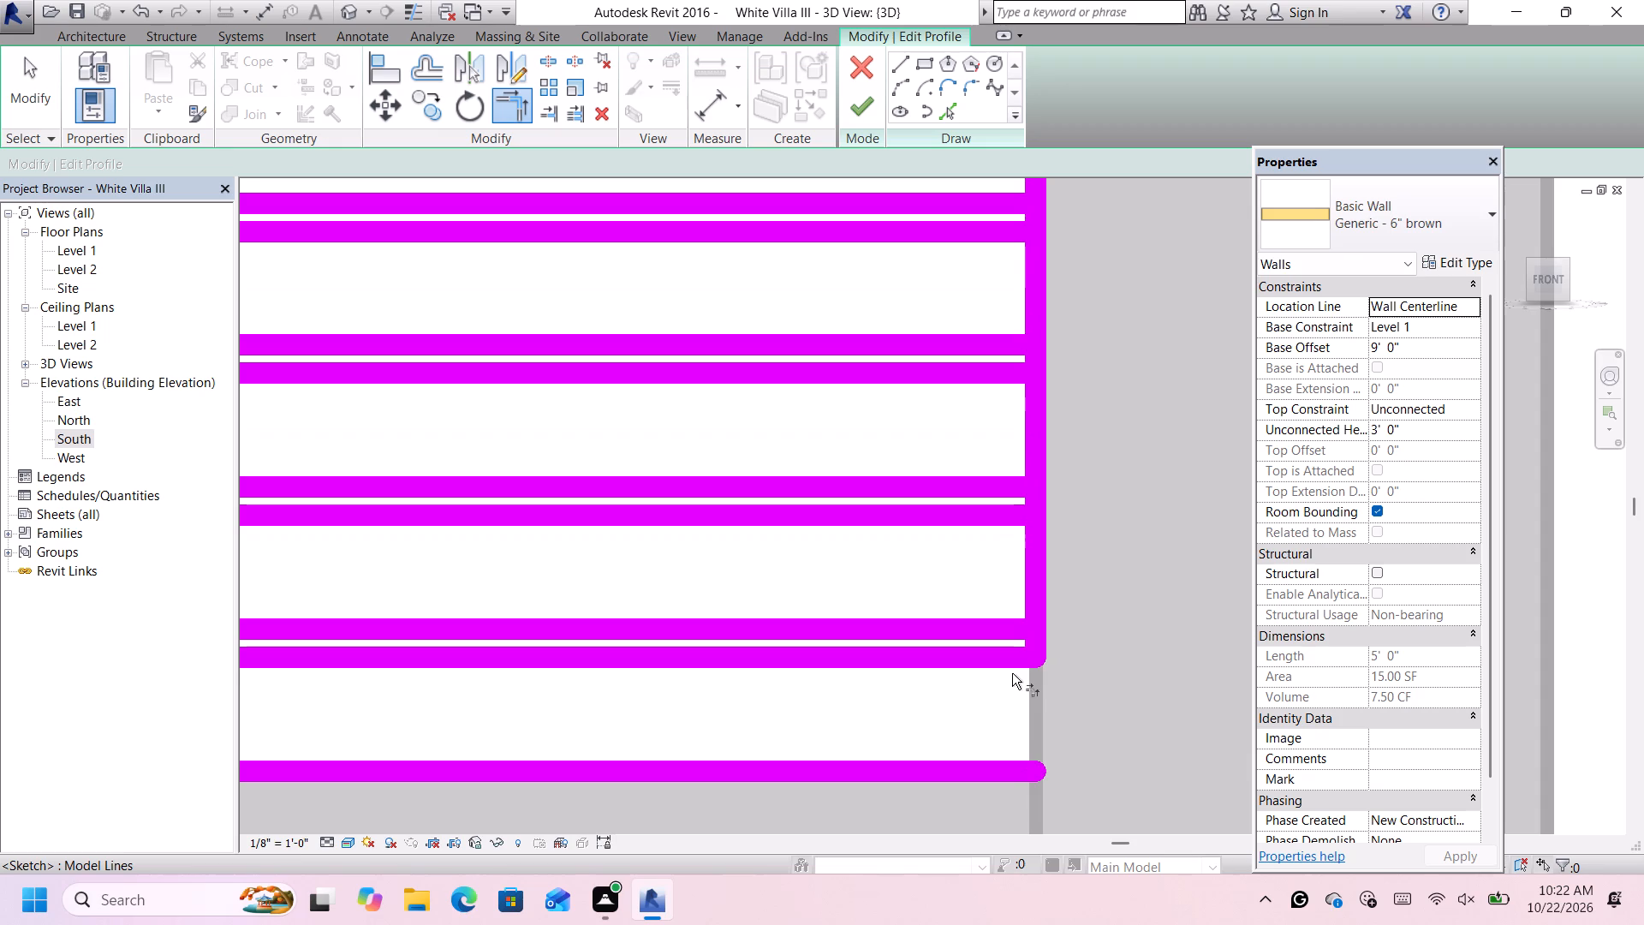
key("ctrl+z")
Trim the right edge to the lowest groove's lower line, keeping the part below, and unjoin the conflicting elements.
scroll(1043, 715, "up", 1)
left_click(1043, 714)
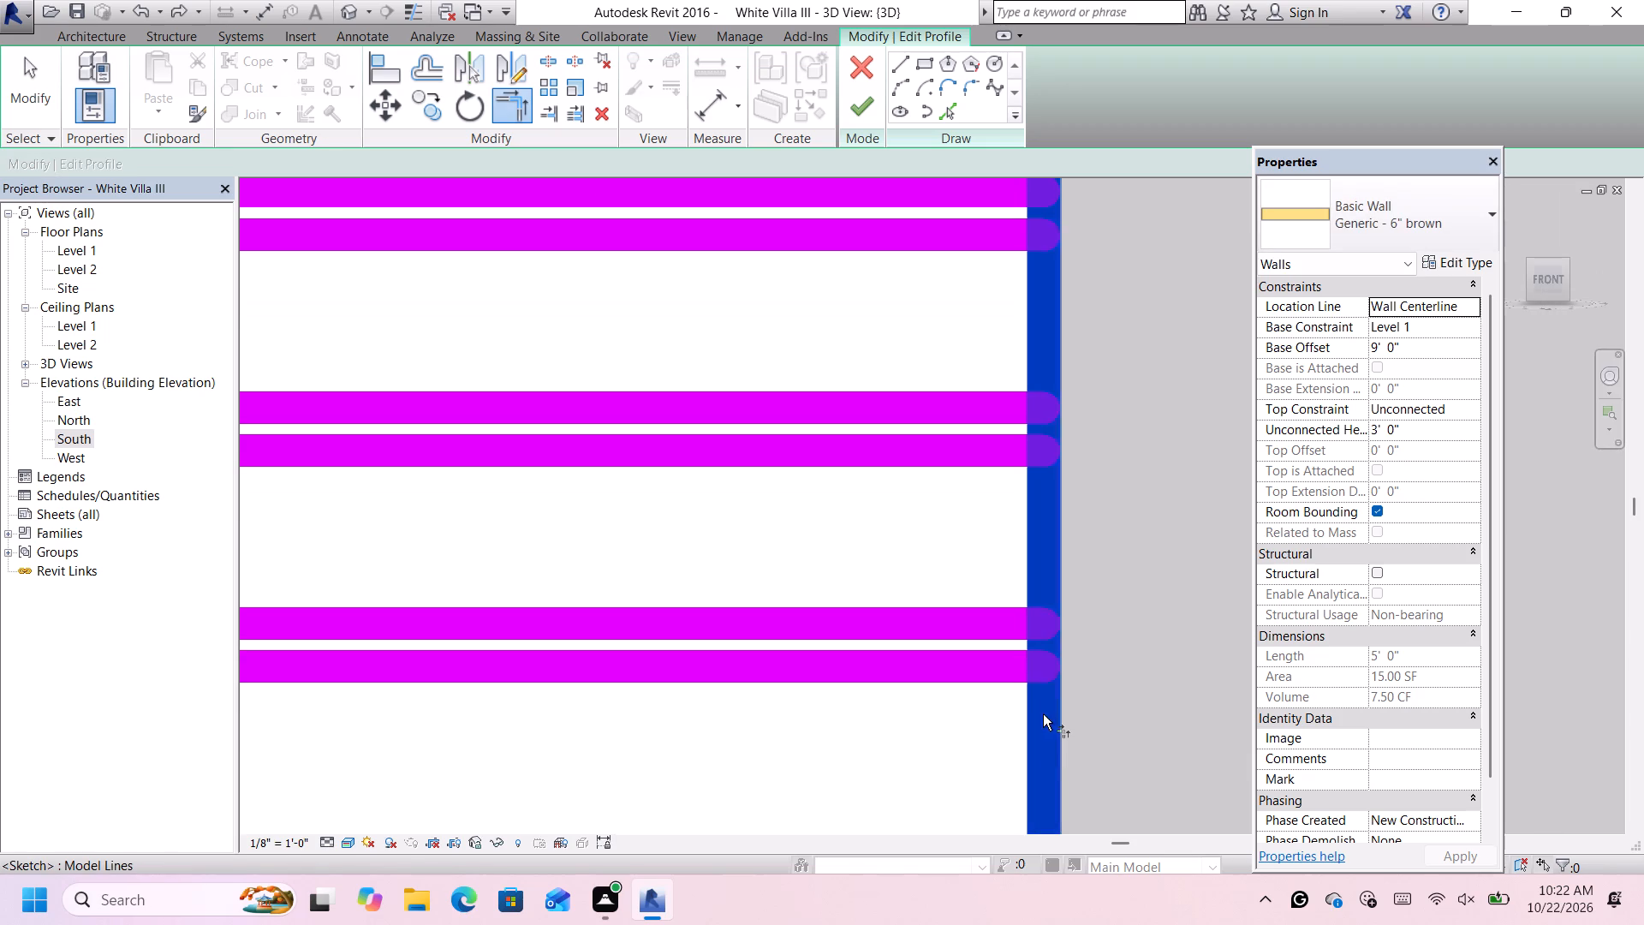
left_click(998, 665)
scroll(998, 665, "down", 9)
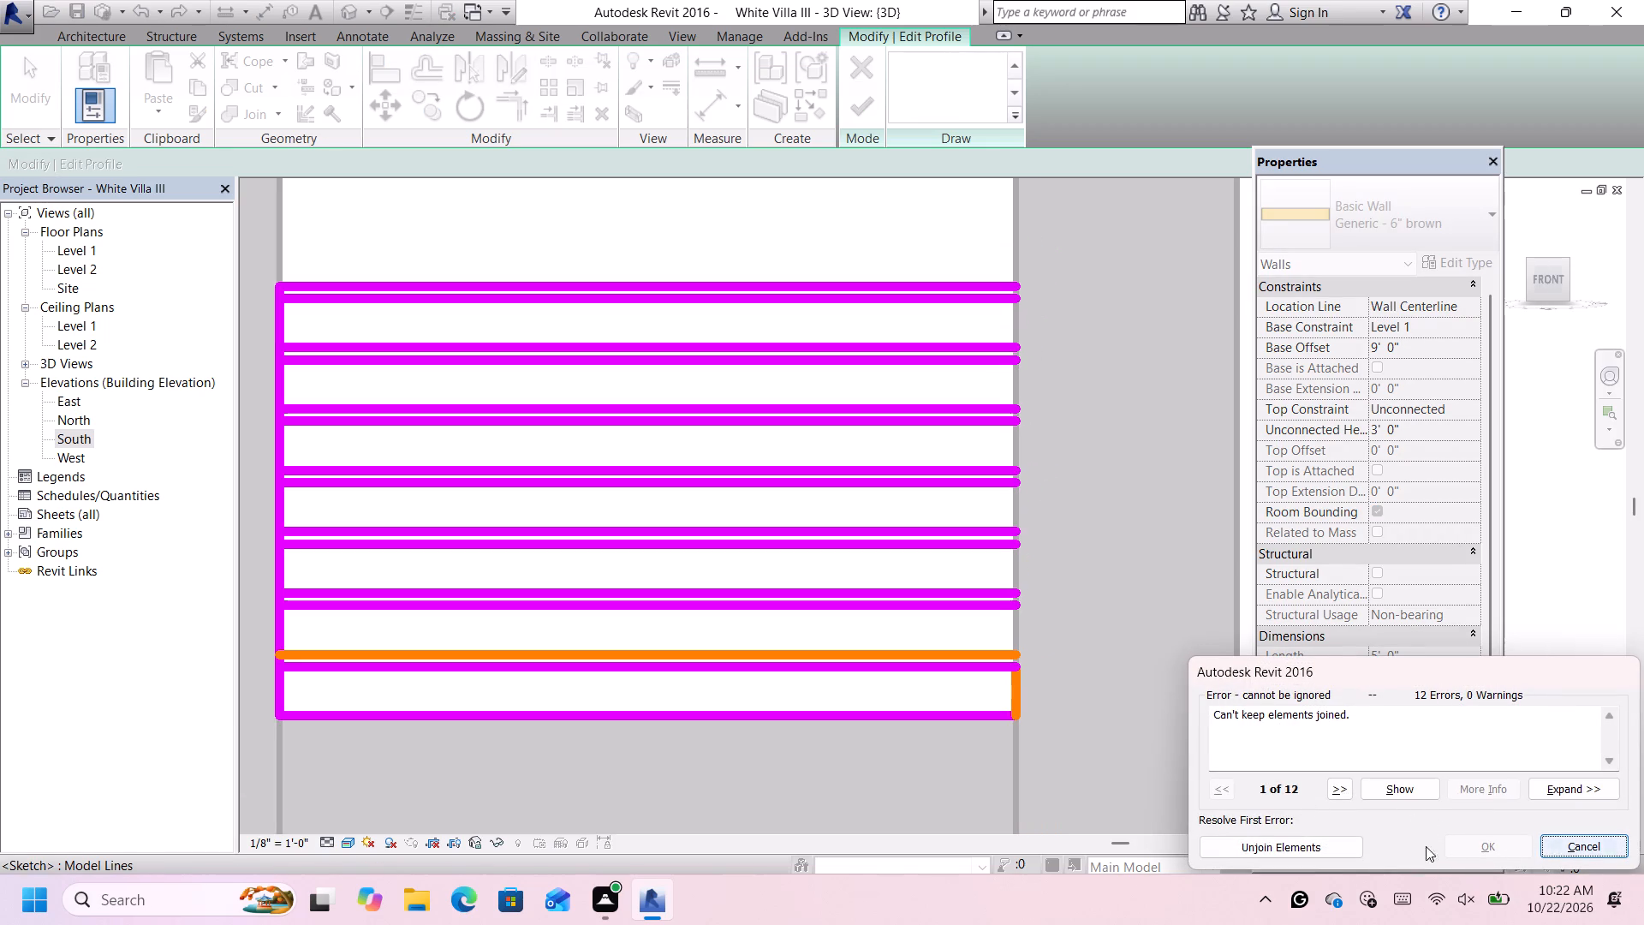
left_click(1331, 842)
scroll(1005, 628, "up", 2)
scroll(1028, 631, "down", 5)
scroll(472, 517, "up", 5)
scroll(622, 642, "down", 8)
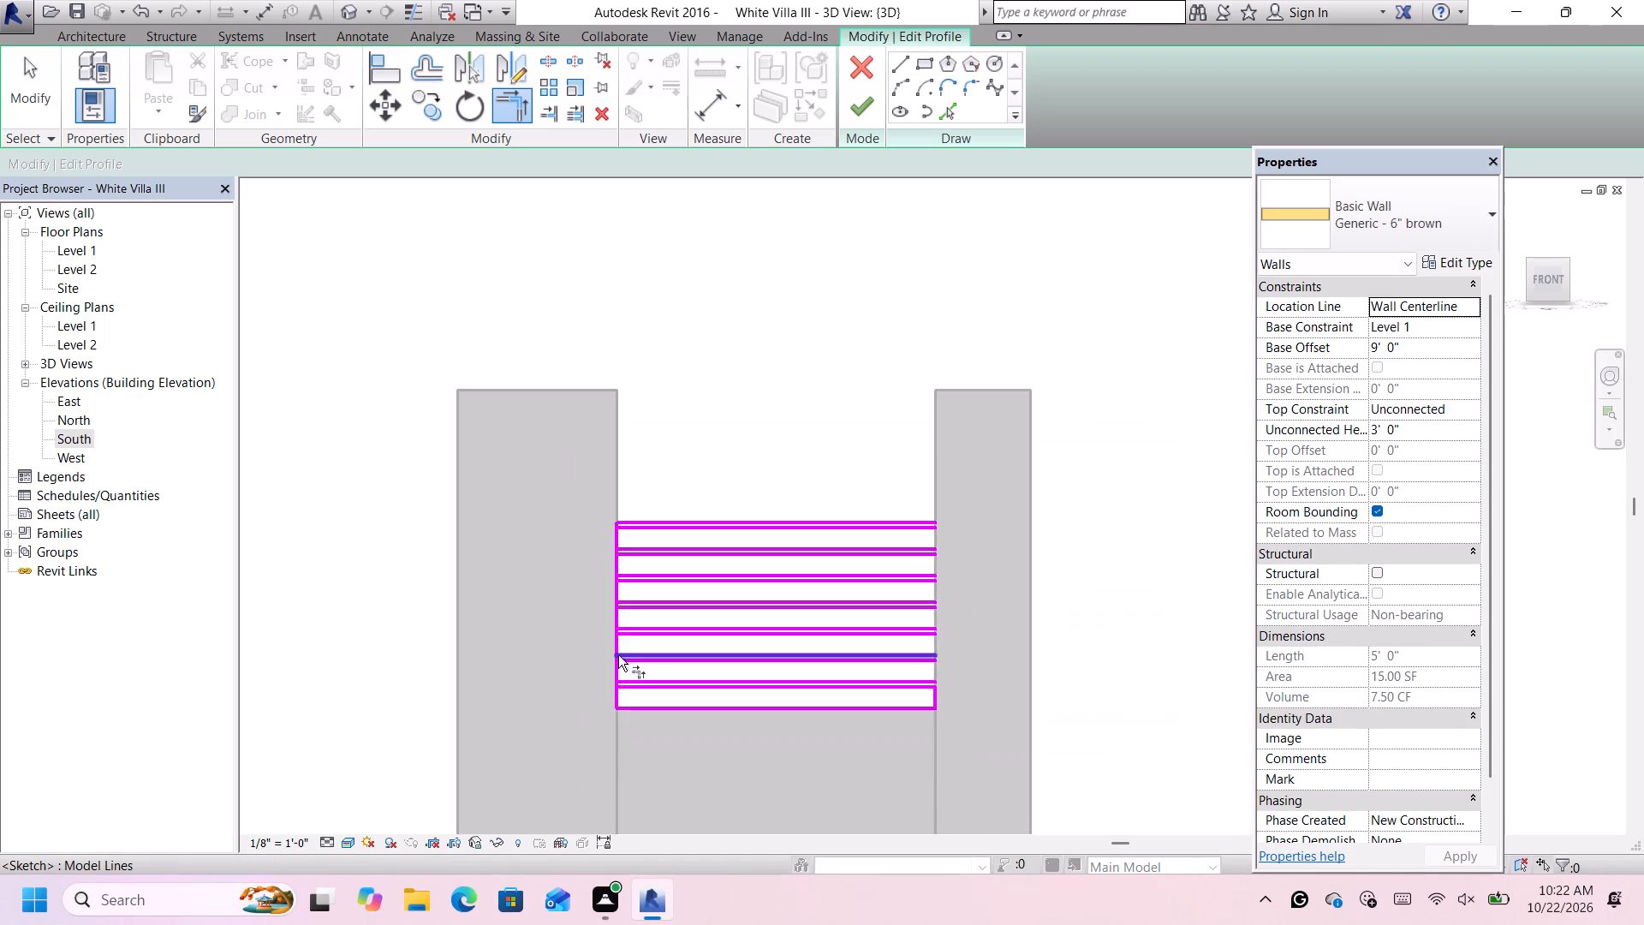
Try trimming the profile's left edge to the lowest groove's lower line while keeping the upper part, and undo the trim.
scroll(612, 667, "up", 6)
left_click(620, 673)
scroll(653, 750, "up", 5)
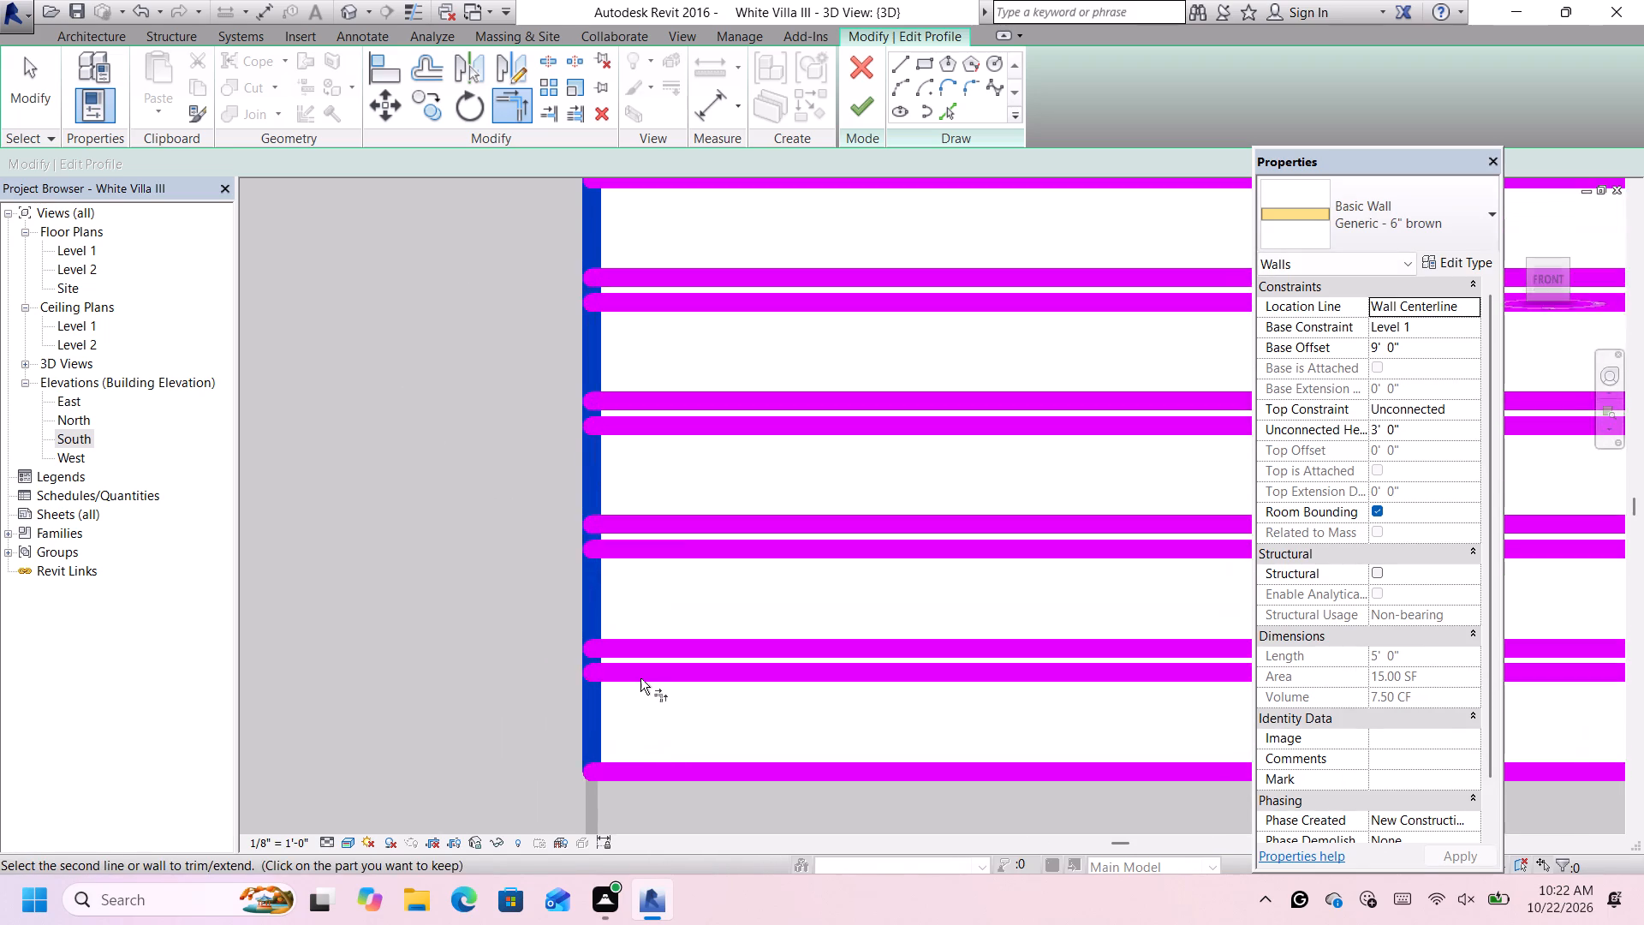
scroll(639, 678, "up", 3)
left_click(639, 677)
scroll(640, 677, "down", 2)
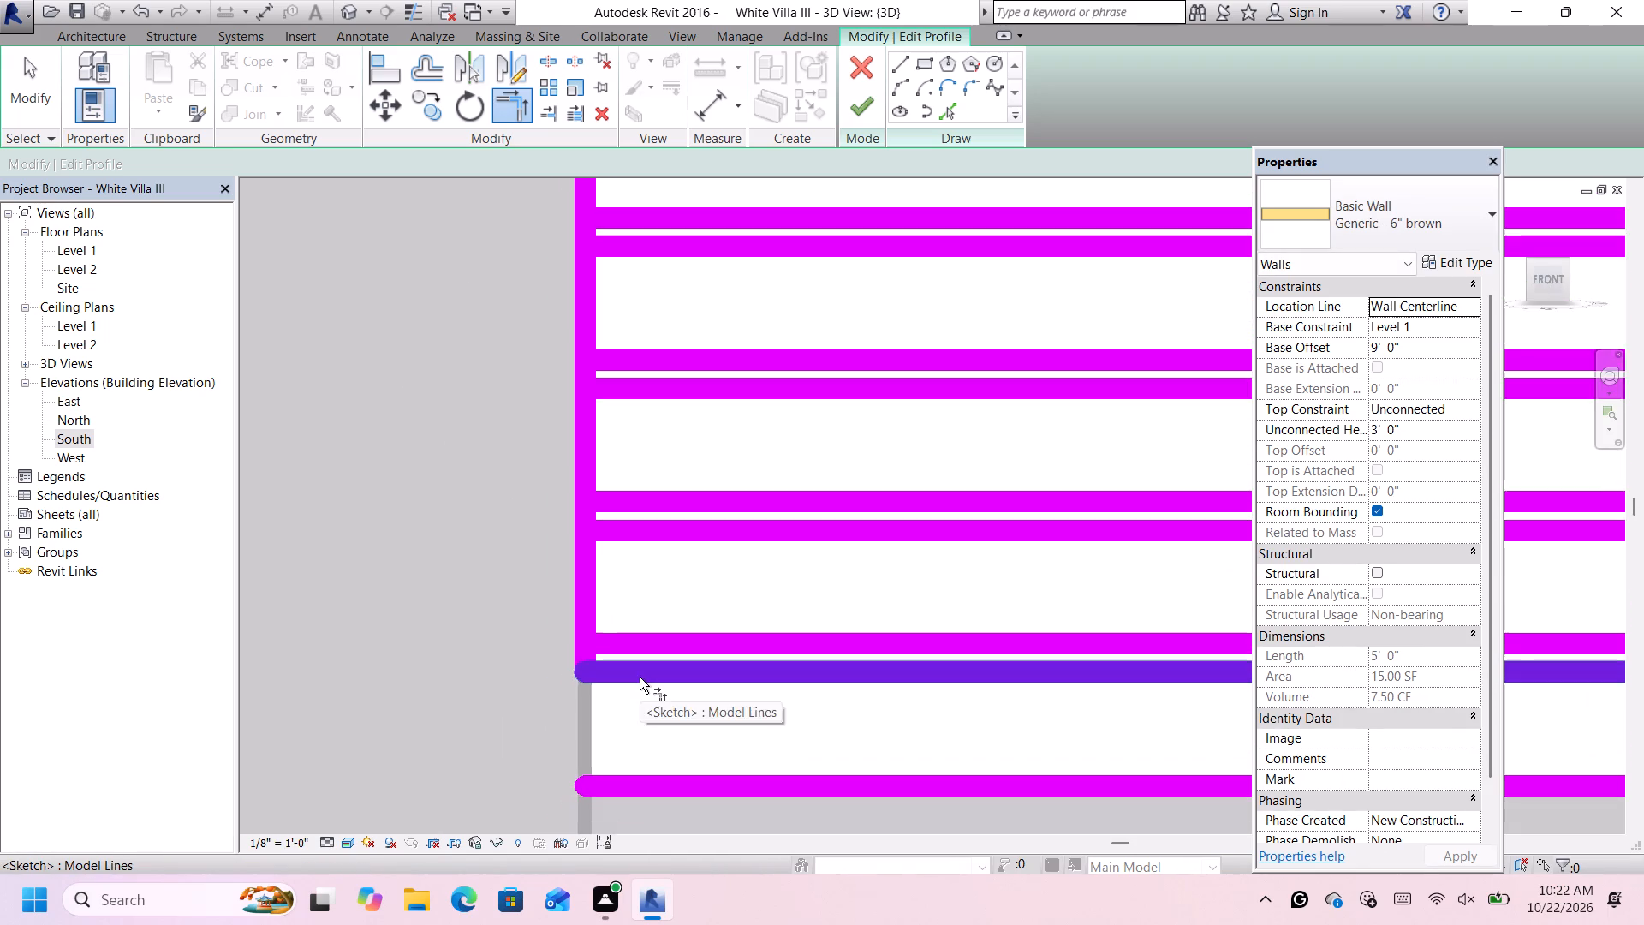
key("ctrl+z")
Trim the profile's left edge to the lowest groove's lower line, keeping the part below, and unjoin the conflicting elements.
left_click(607, 665)
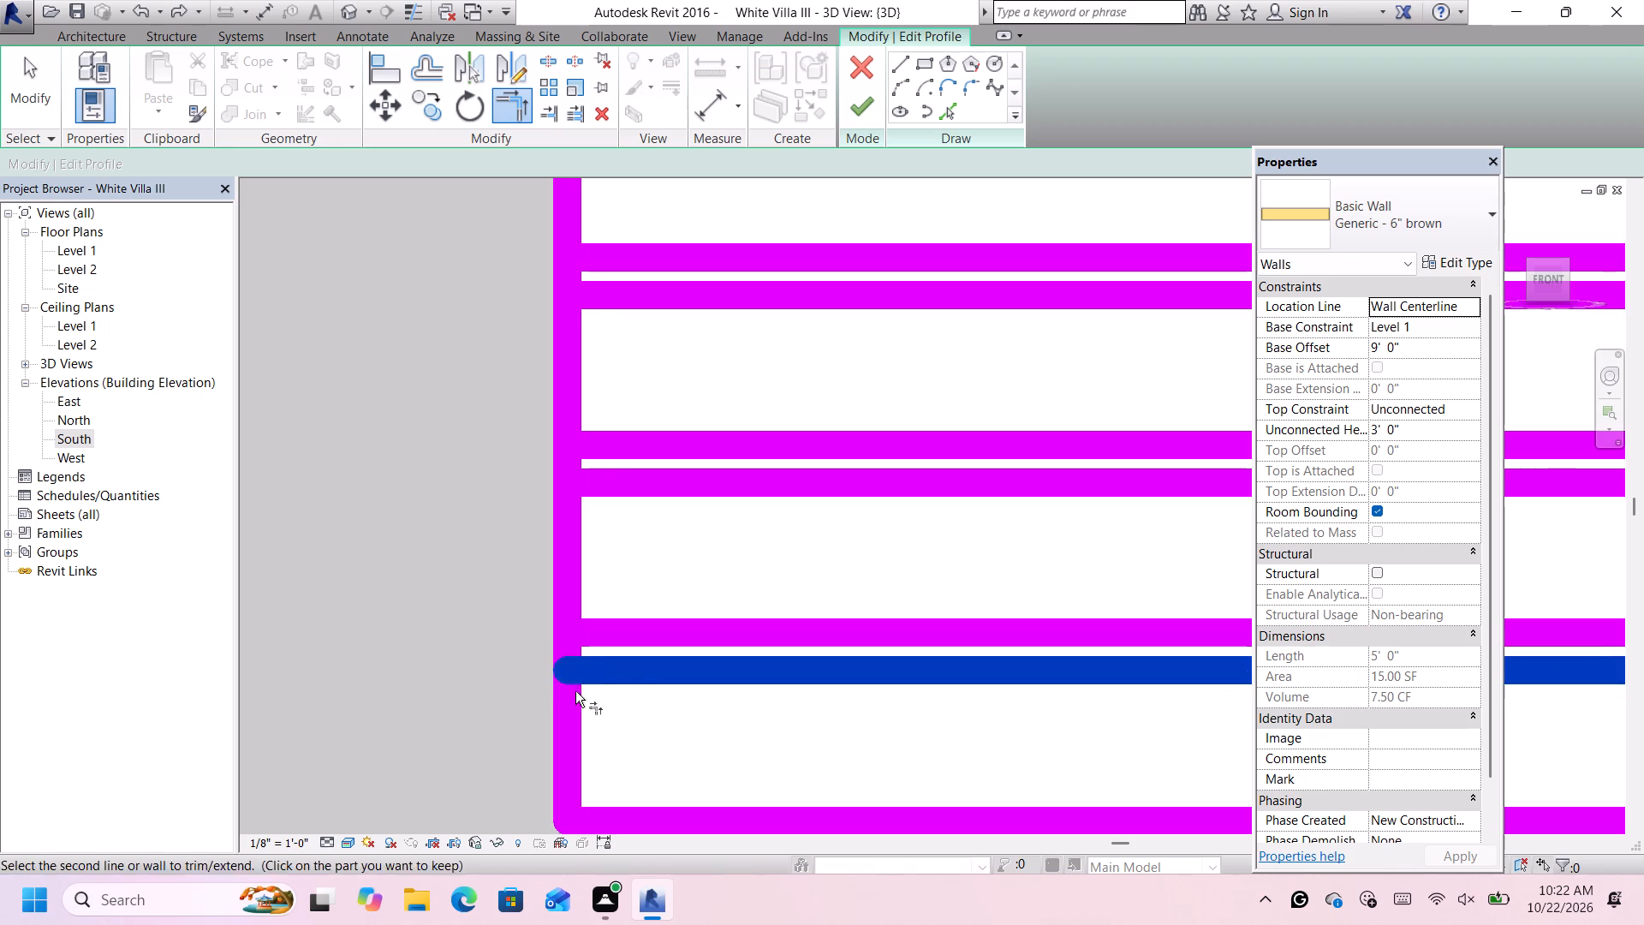
left_click(569, 703)
scroll(570, 701, "down", 5)
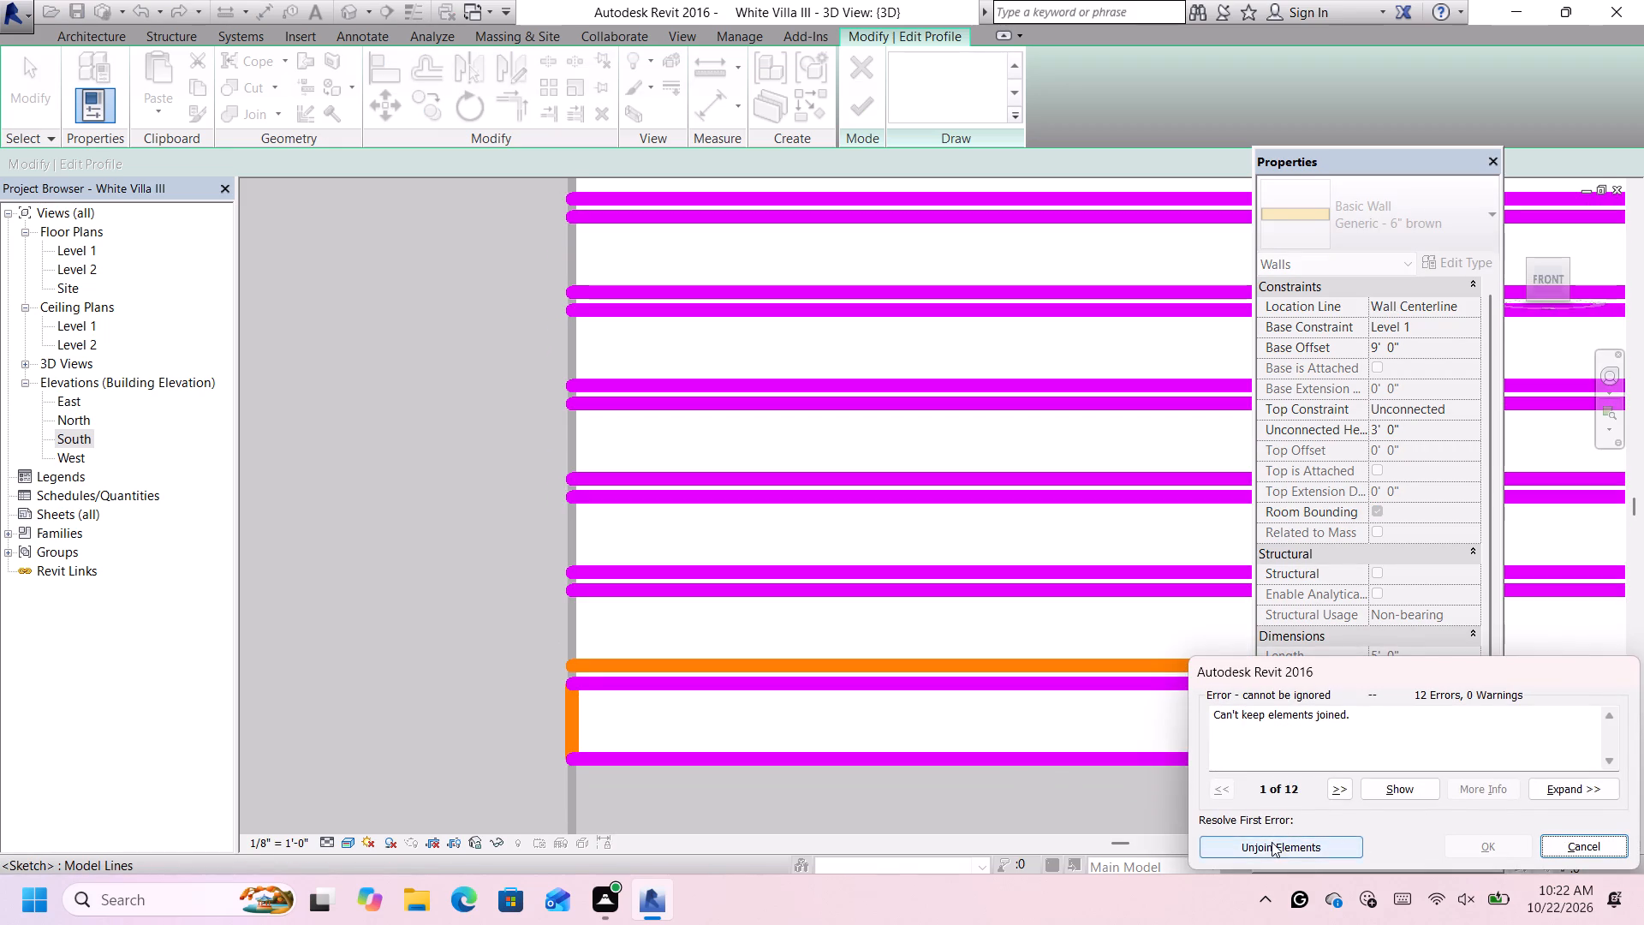
left_click(1272, 842)
scroll(783, 724, "down", 8)
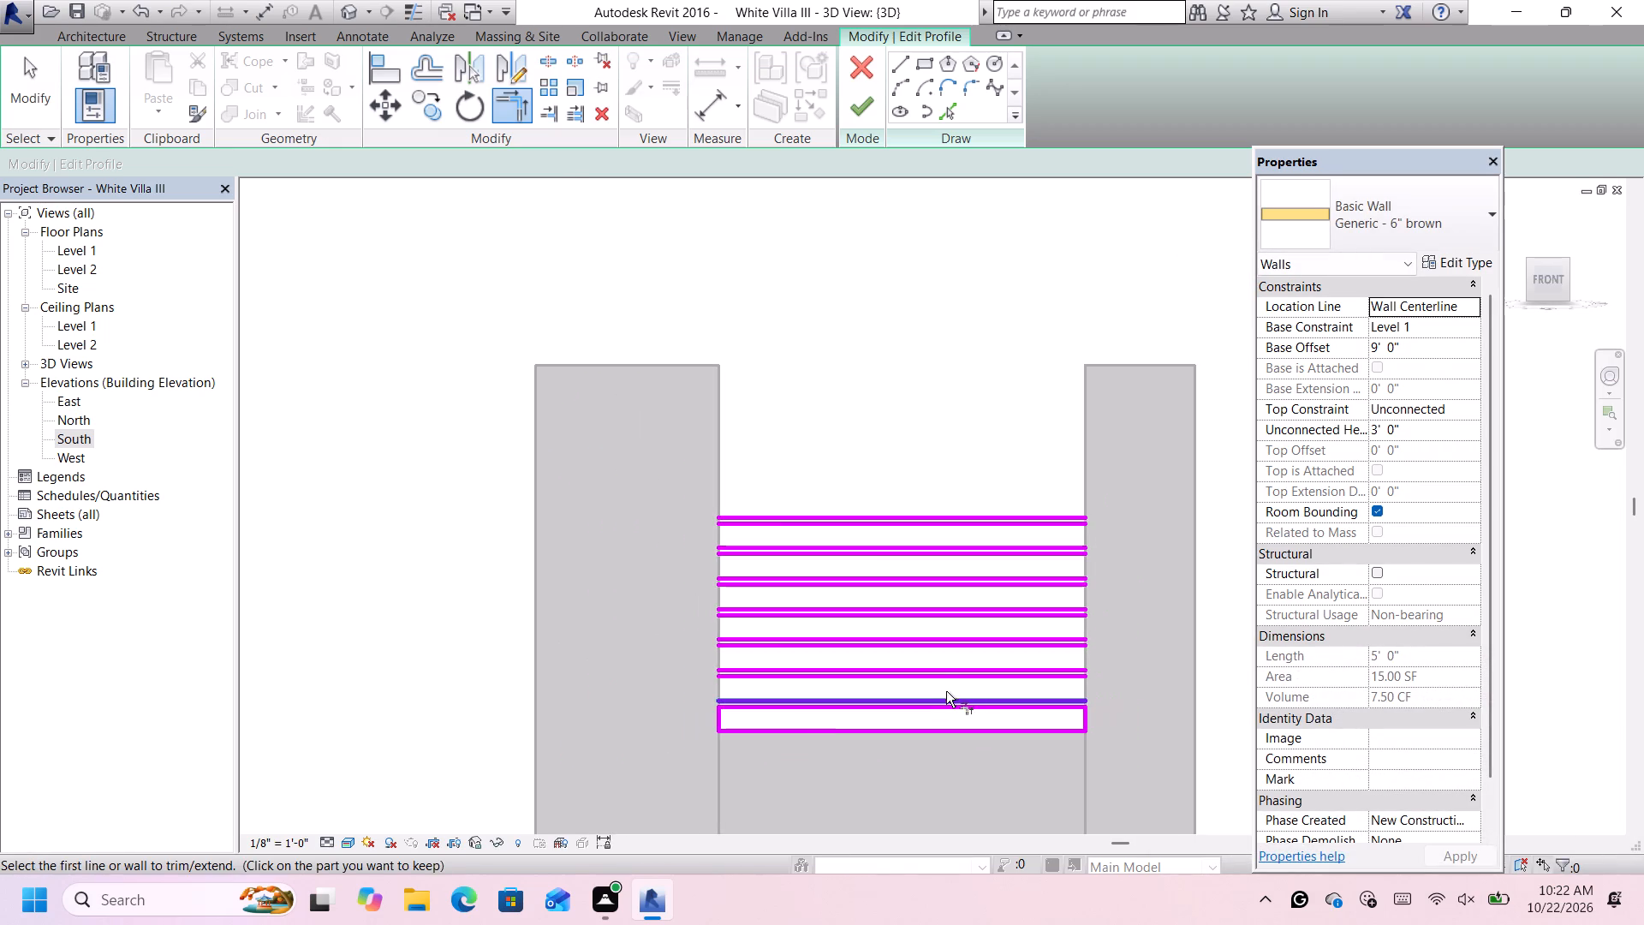
key("space")
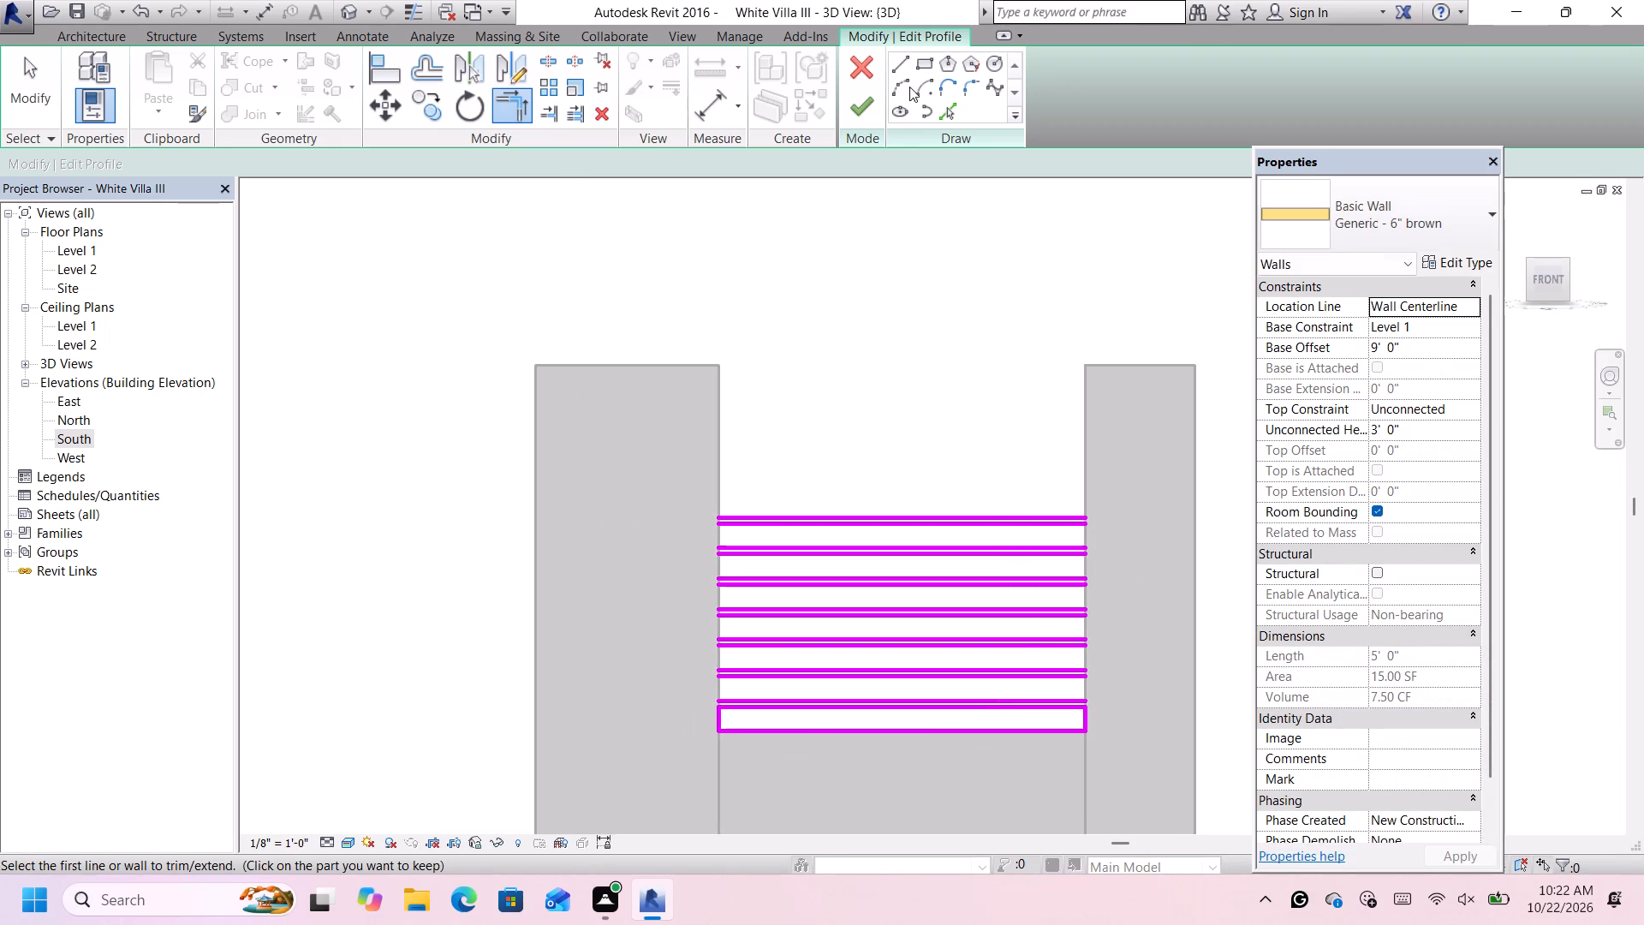
Draw vertical lines that close the right ends of the second and third slats from the bottom.
left_click(910, 70)
scroll(1199, 642, "up", 6)
scroll(1016, 735, "up", 4)
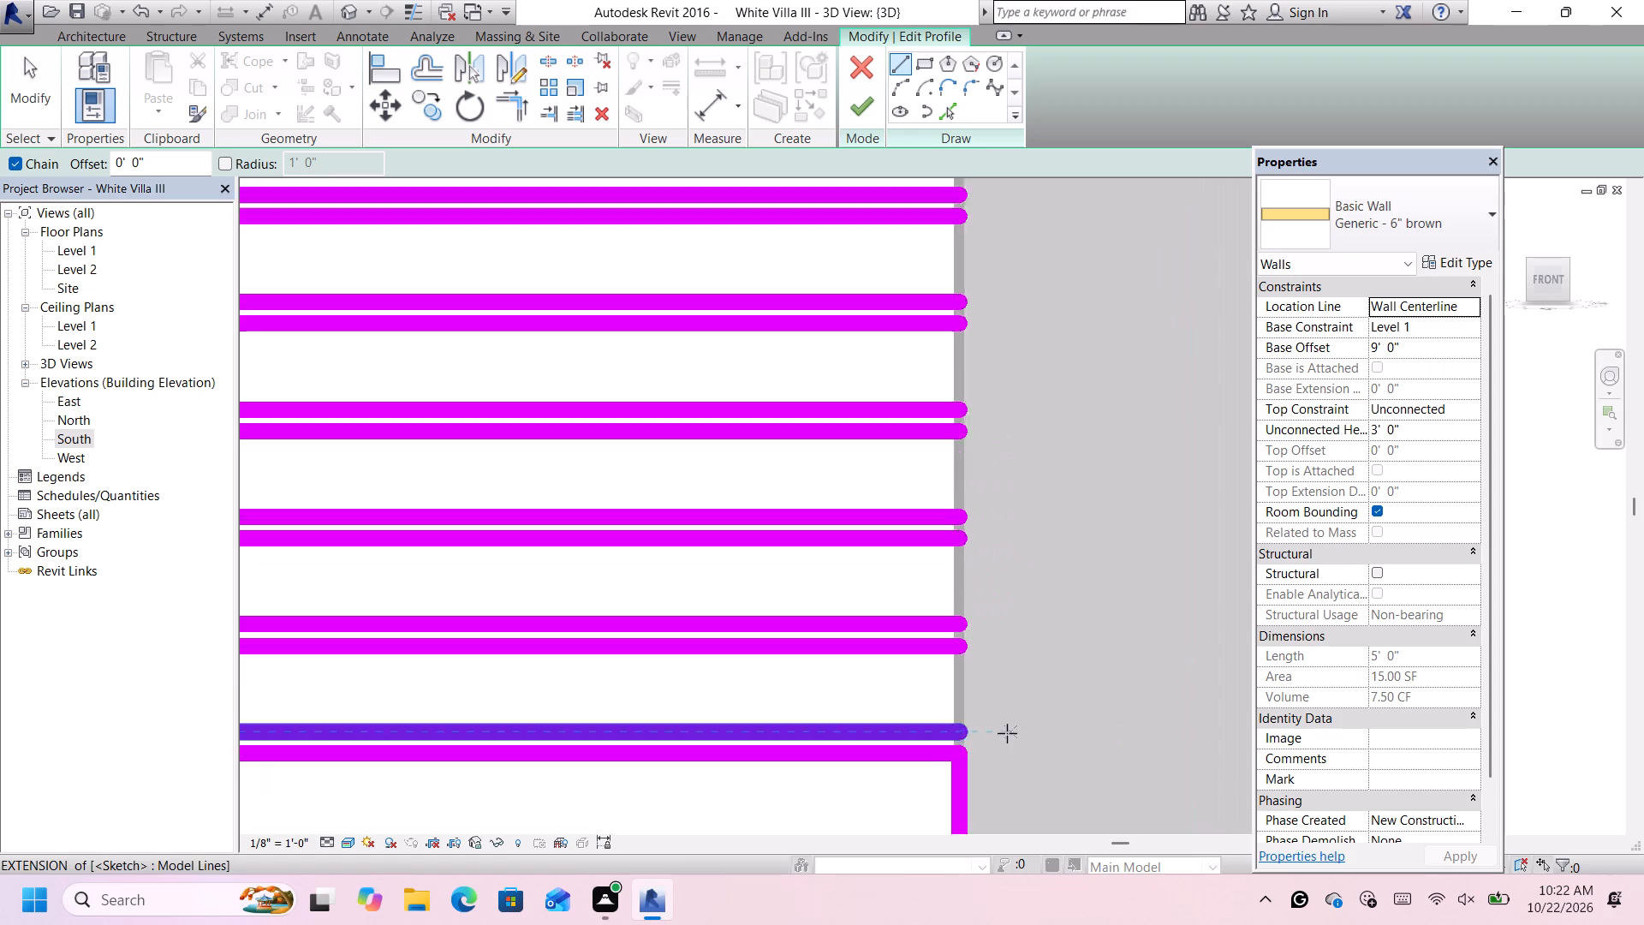
scroll(1007, 733, "up", 1)
left_click(949, 616)
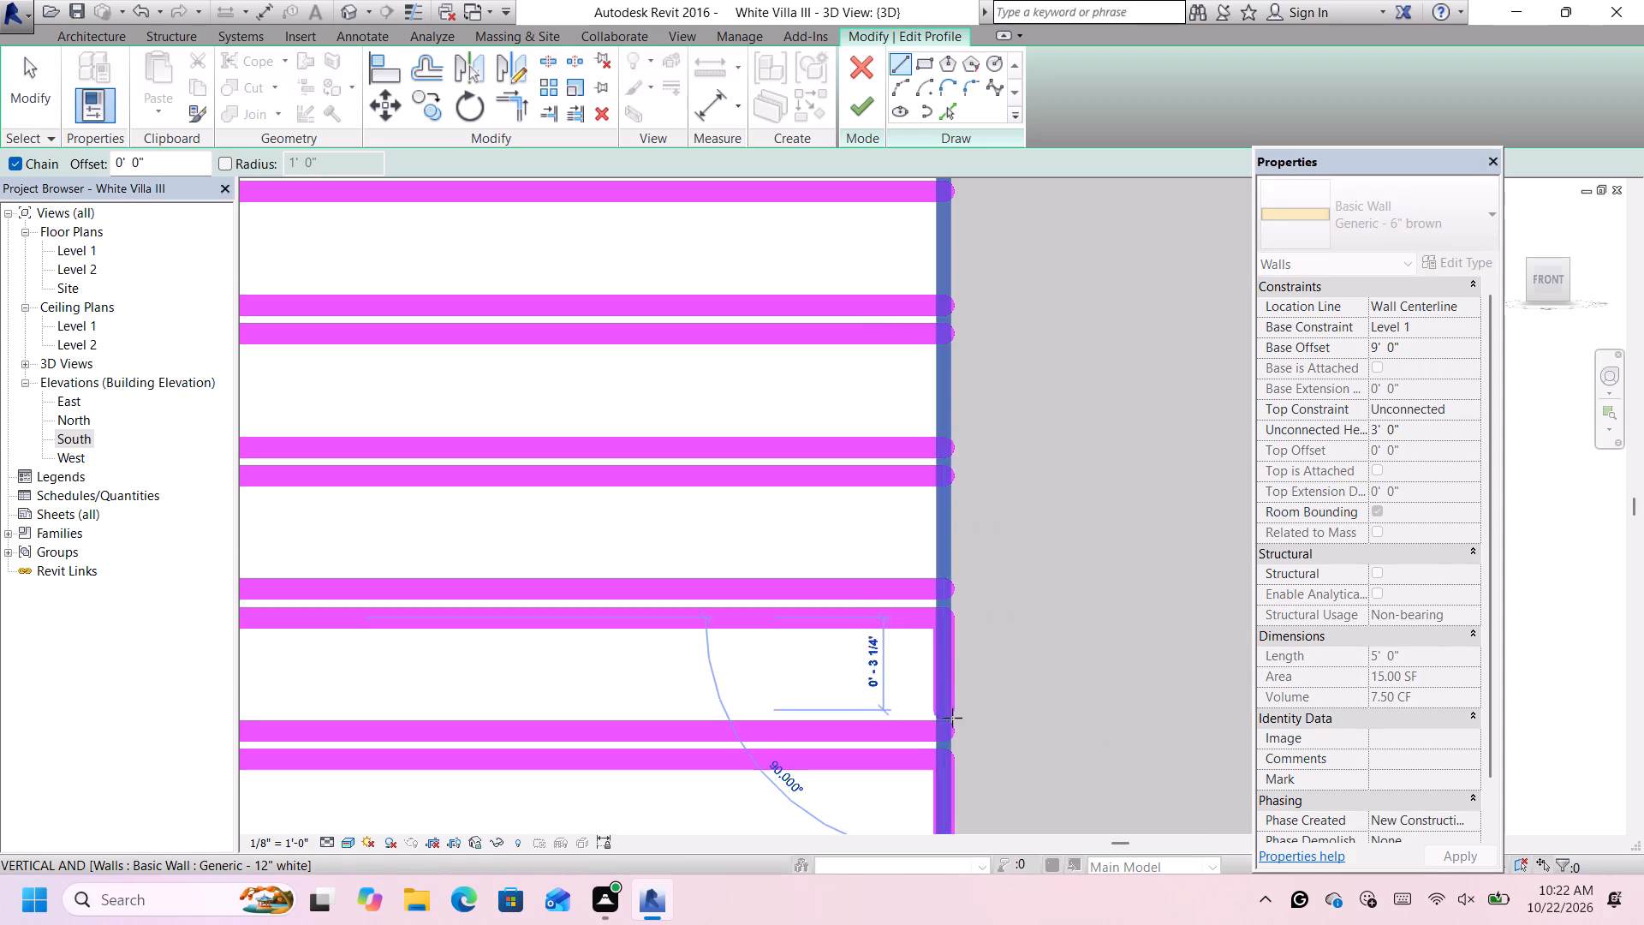
left_click_drag(933, 744, 926, 751)
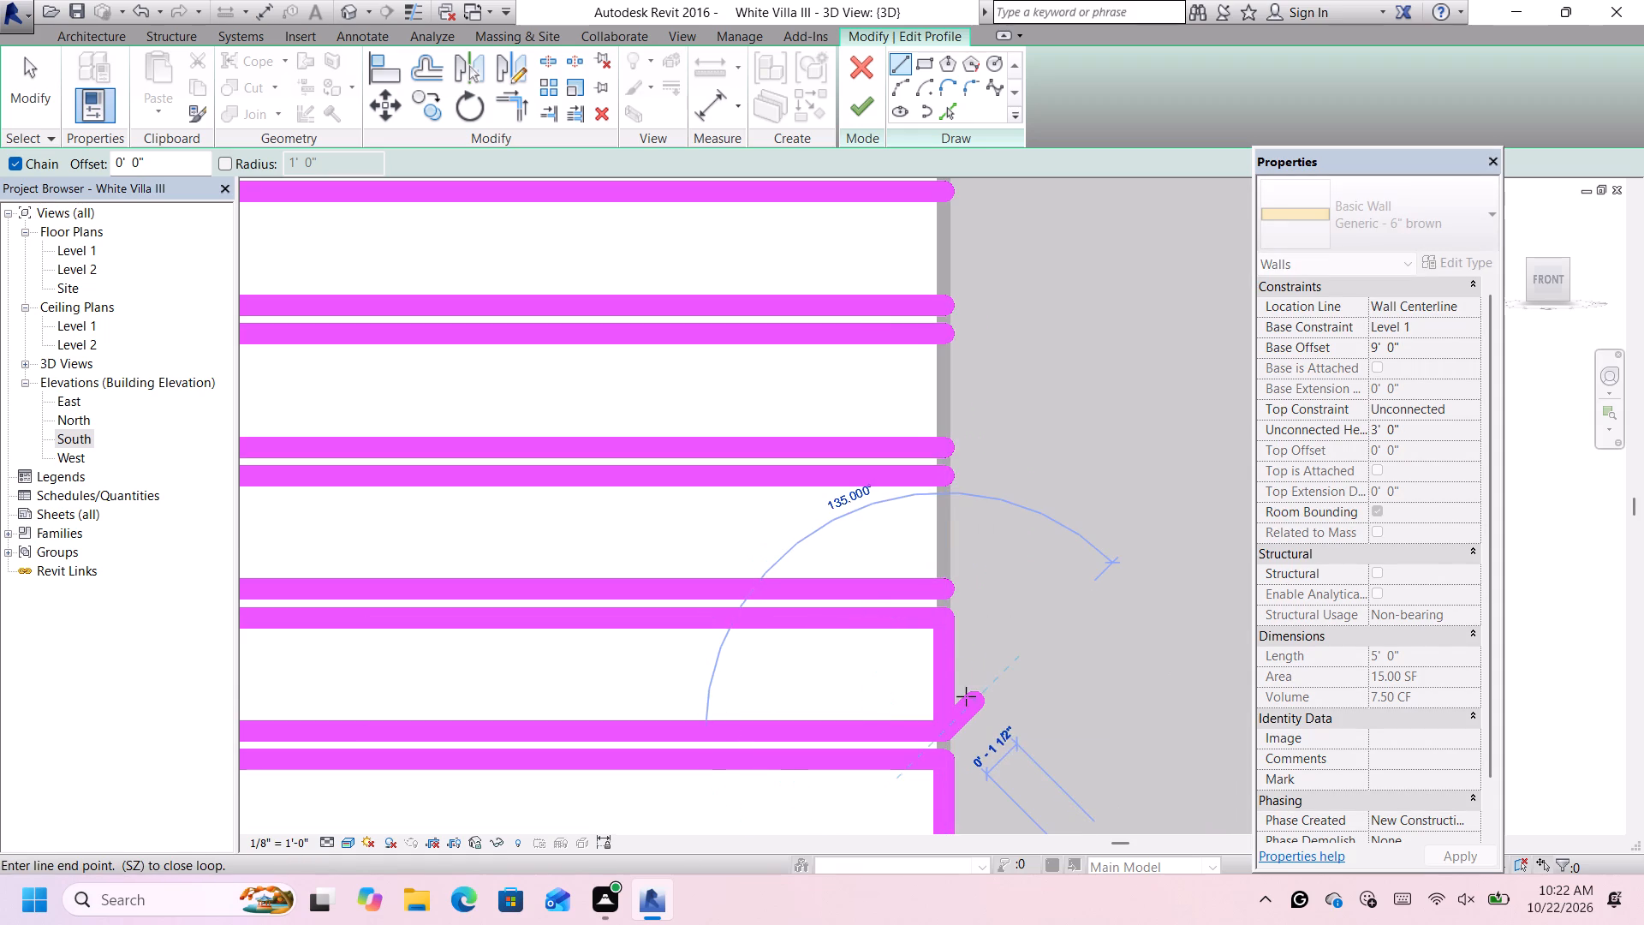
key("Escape")
scroll(965, 522, "down", 2)
scroll(948, 473, "up", 1)
left_click(948, 490)
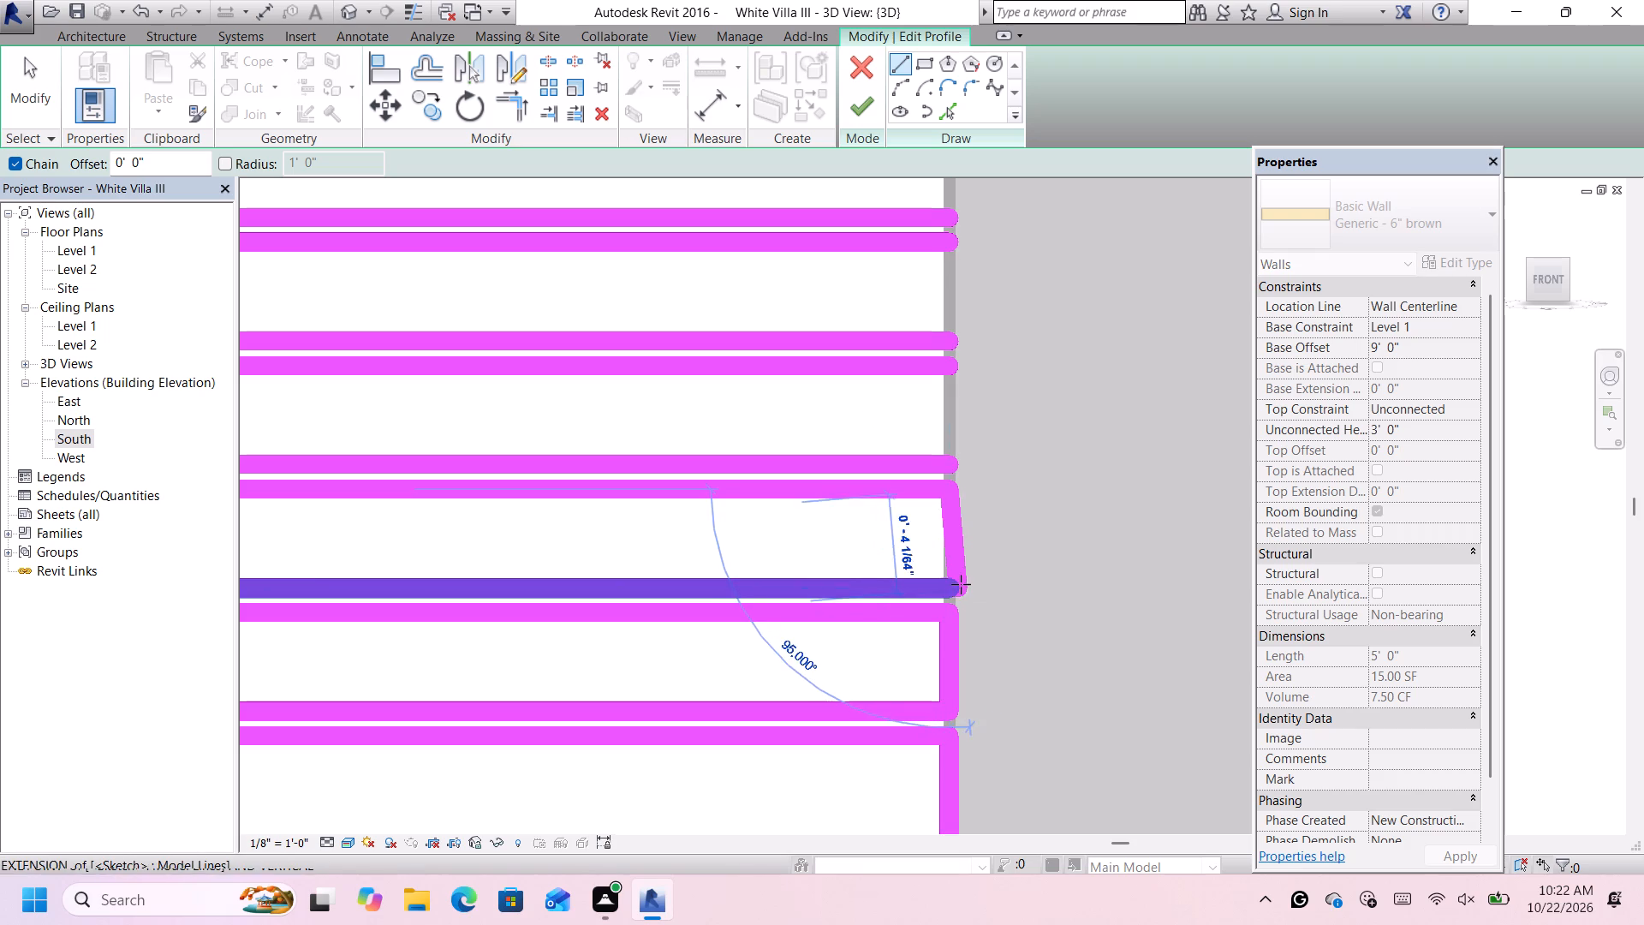
scroll(946, 590, "up", 2)
left_click(946, 590)
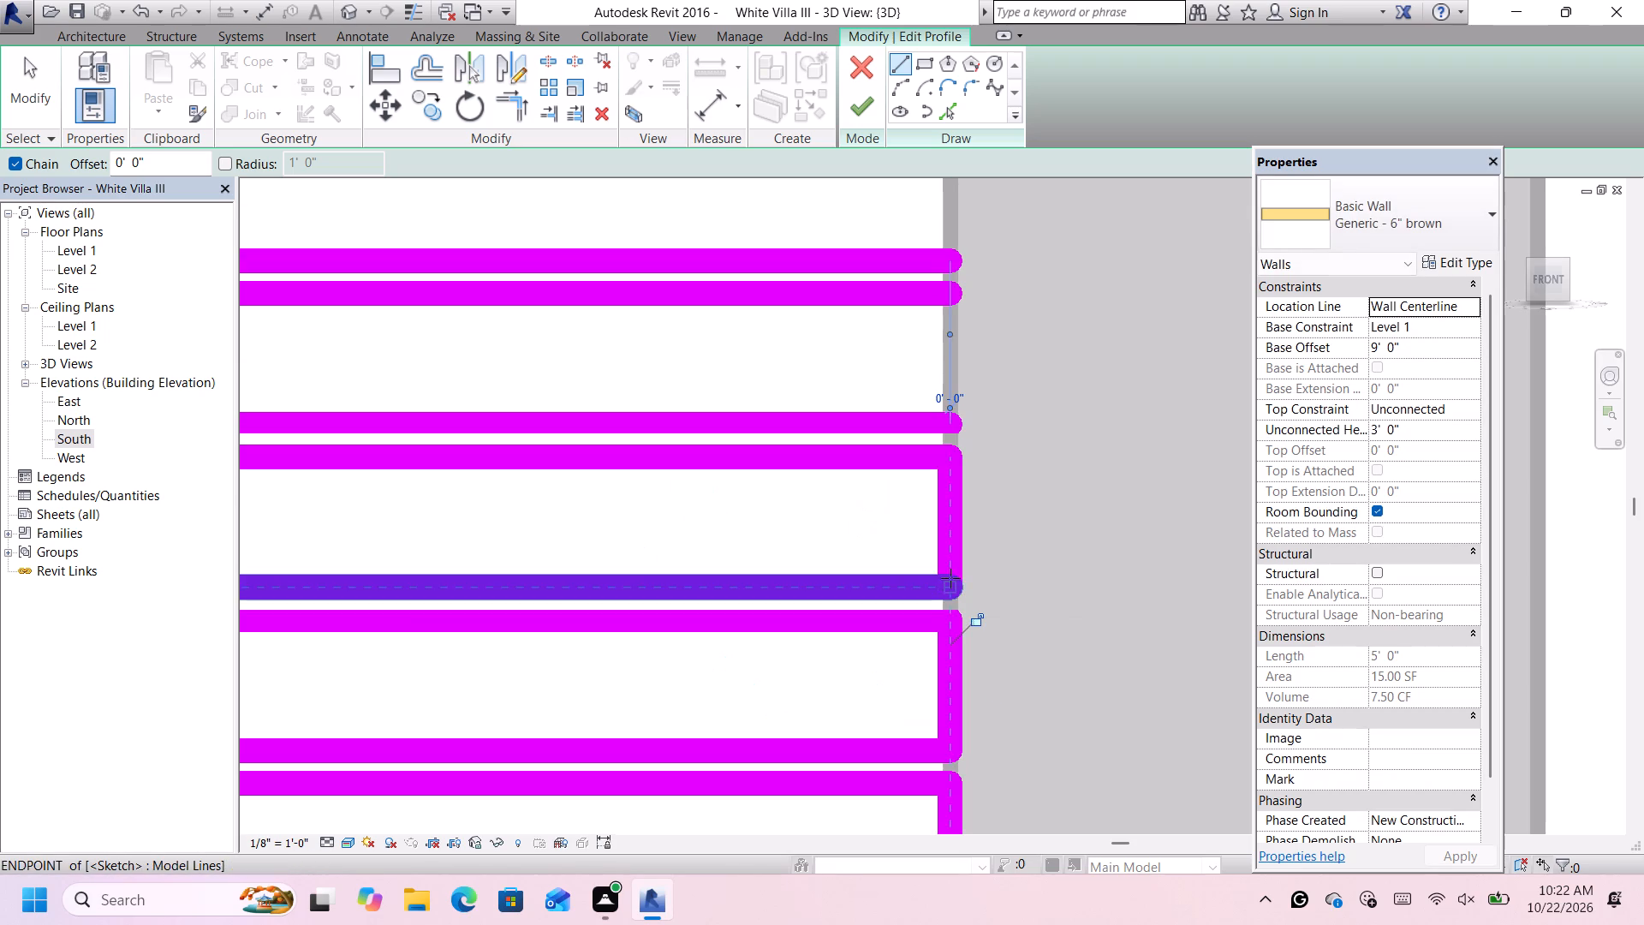
Draw vertical lines that close the right ends of the fourth and fifth slats from the bottom.
scroll(962, 360, "down", 5)
scroll(954, 316, "up", 12)
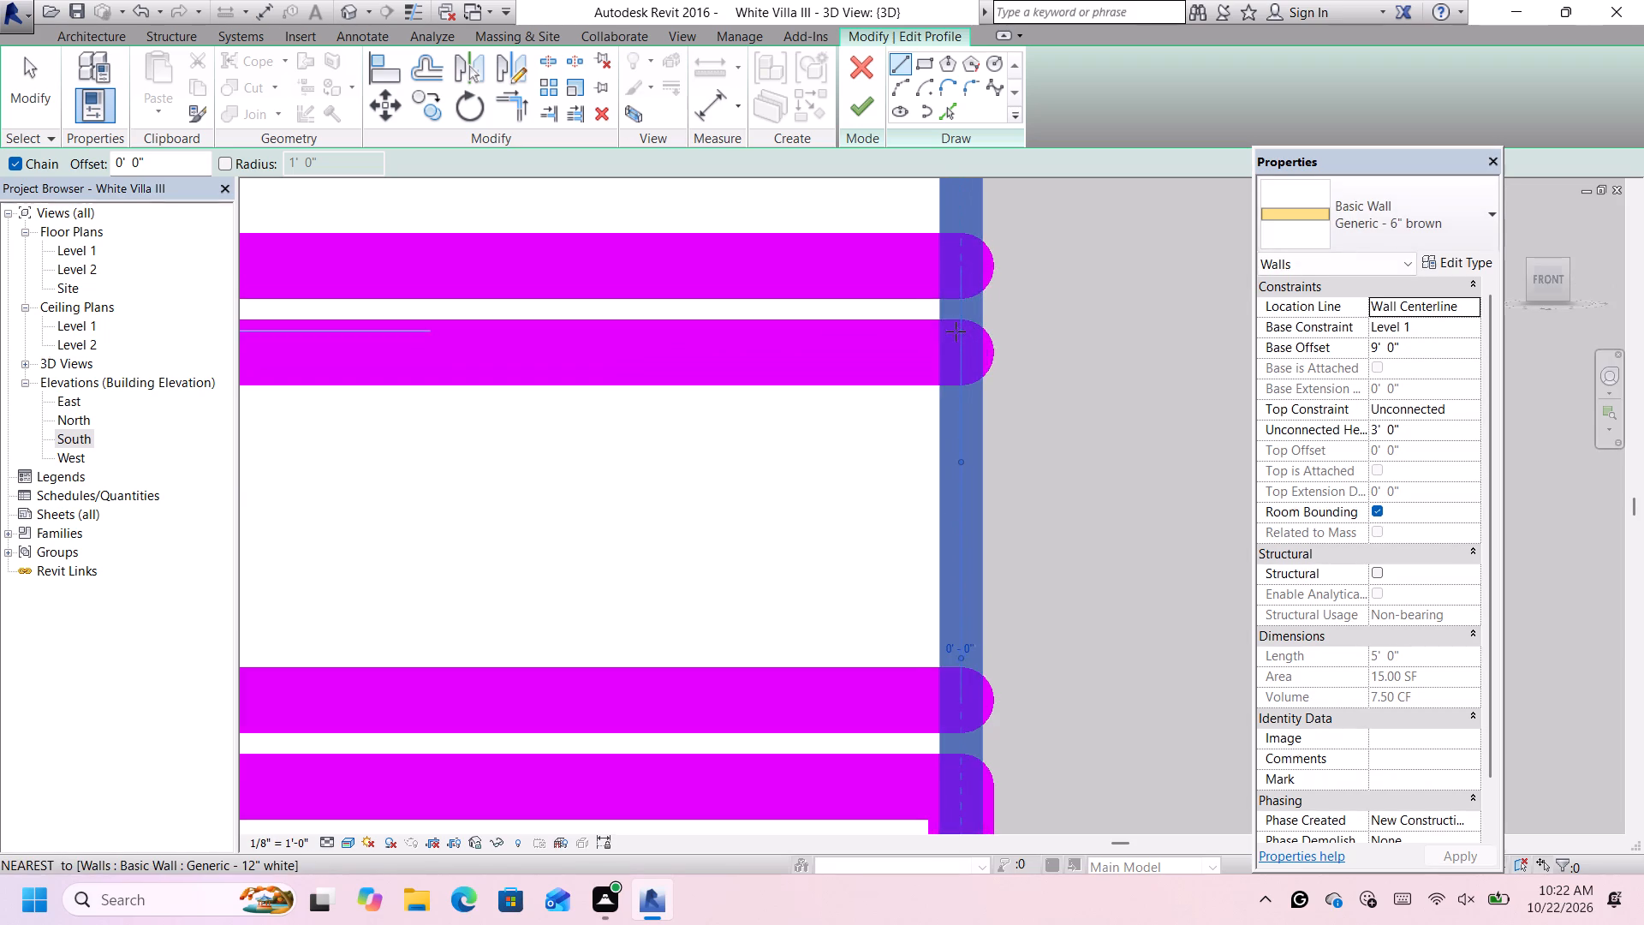
left_click(966, 345)
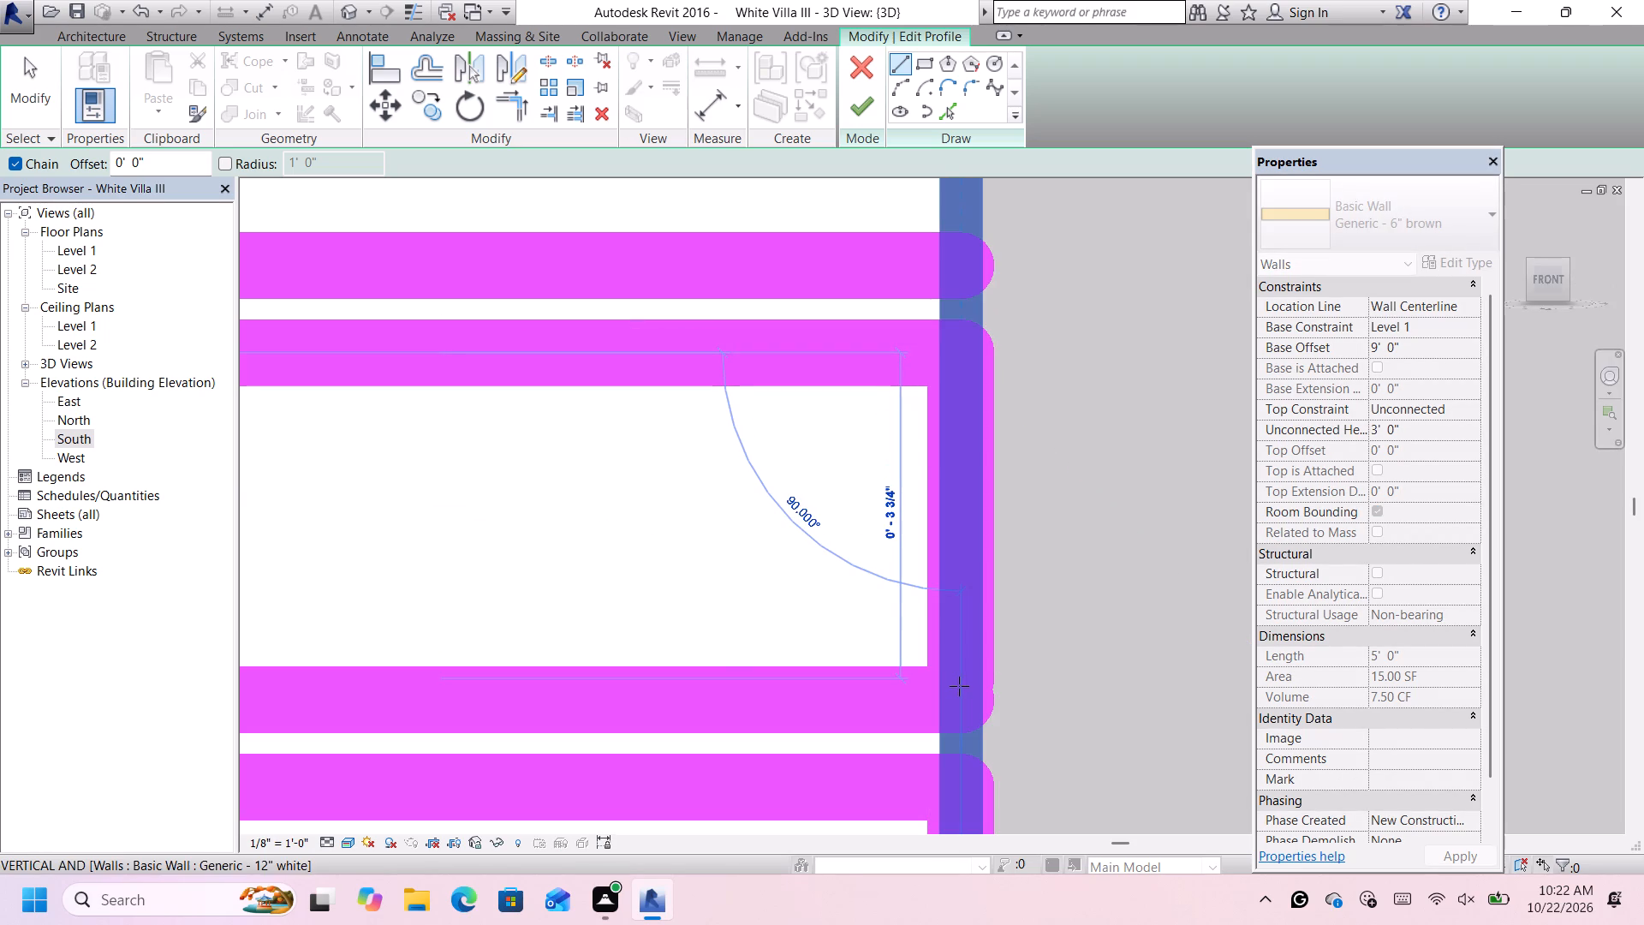
left_click(959, 682)
scroll(957, 680, "down", 13)
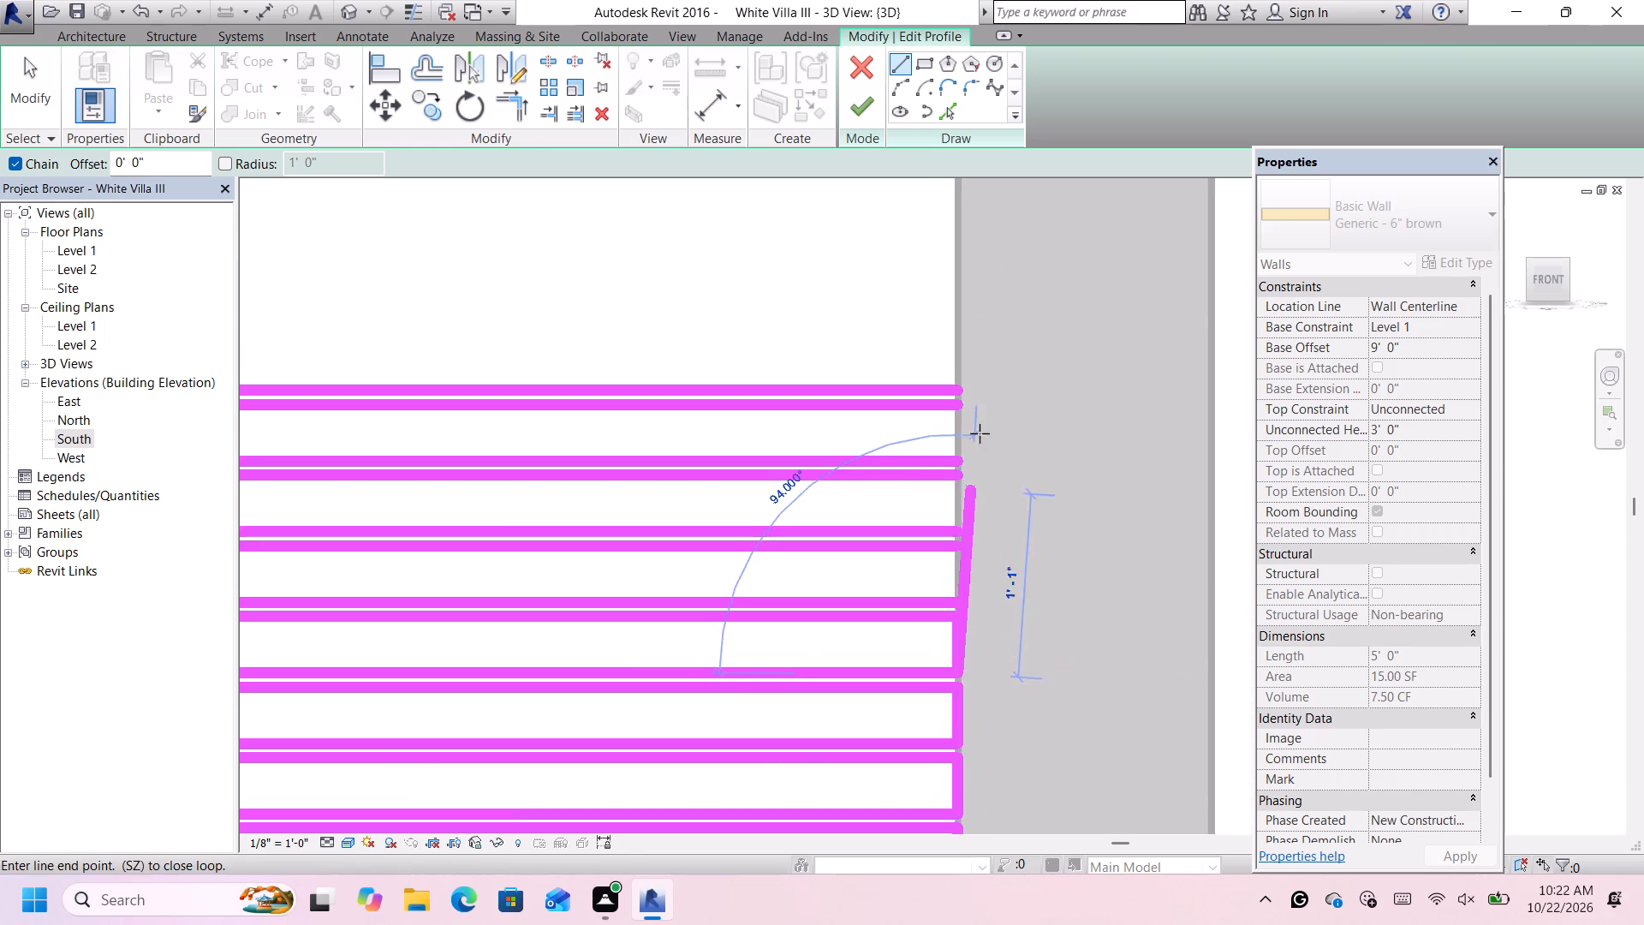
scroll(976, 405, "up", 3)
key("Escape")
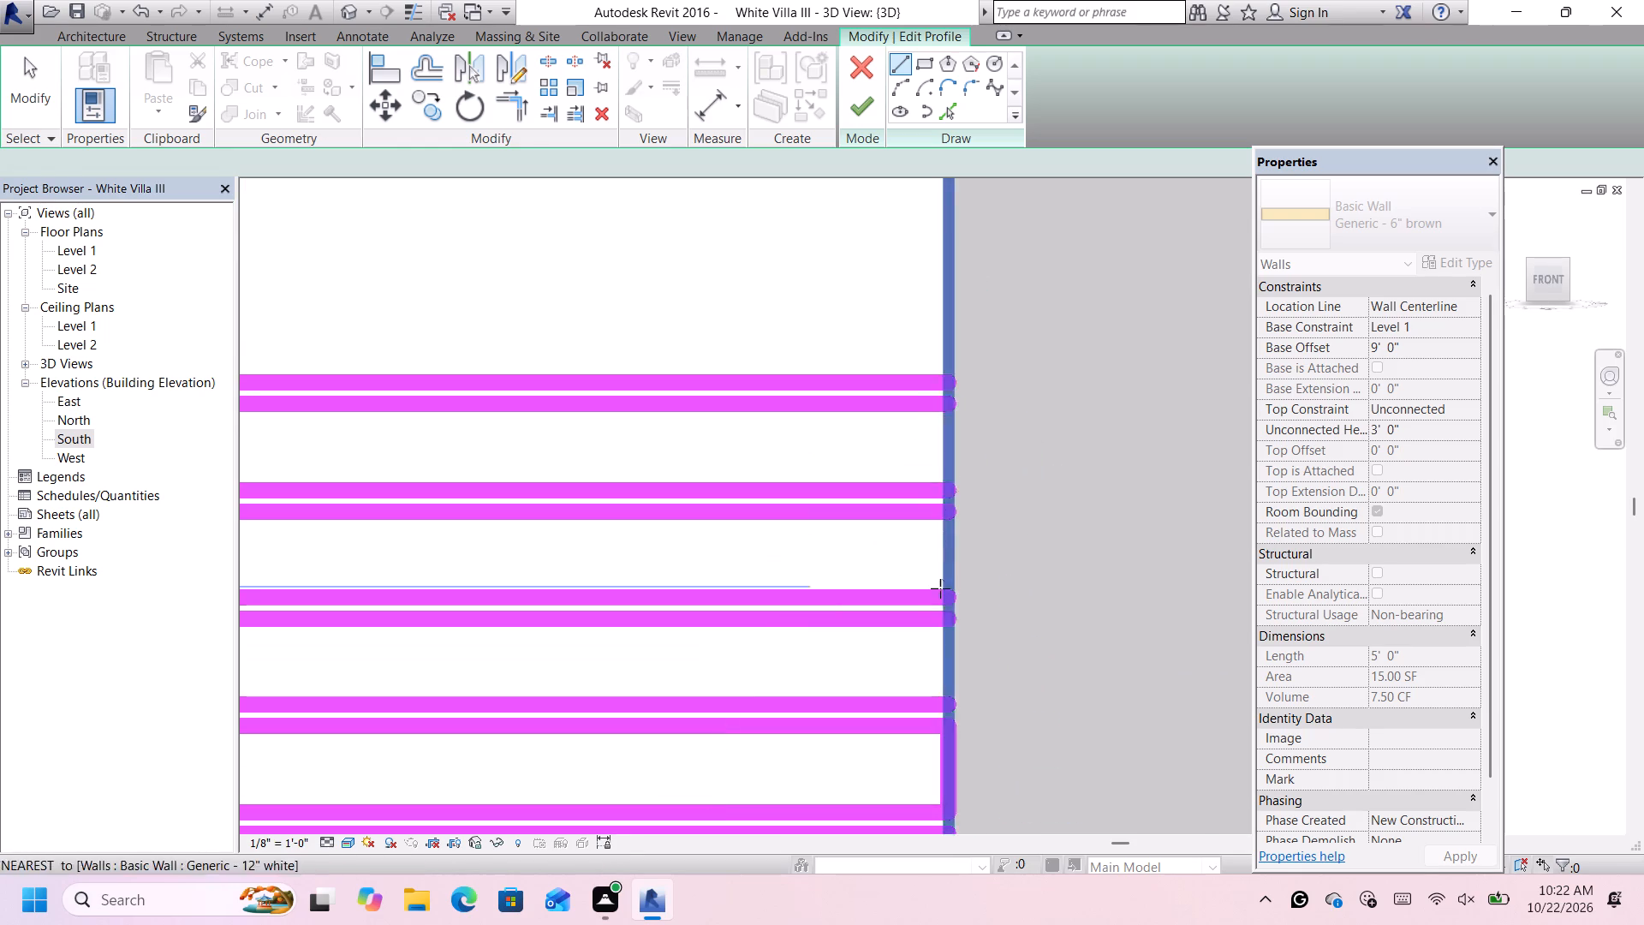
scroll(940, 588, "up", 3)
scroll(957, 629, "down", 3)
scroll(957, 629, "up", 4)
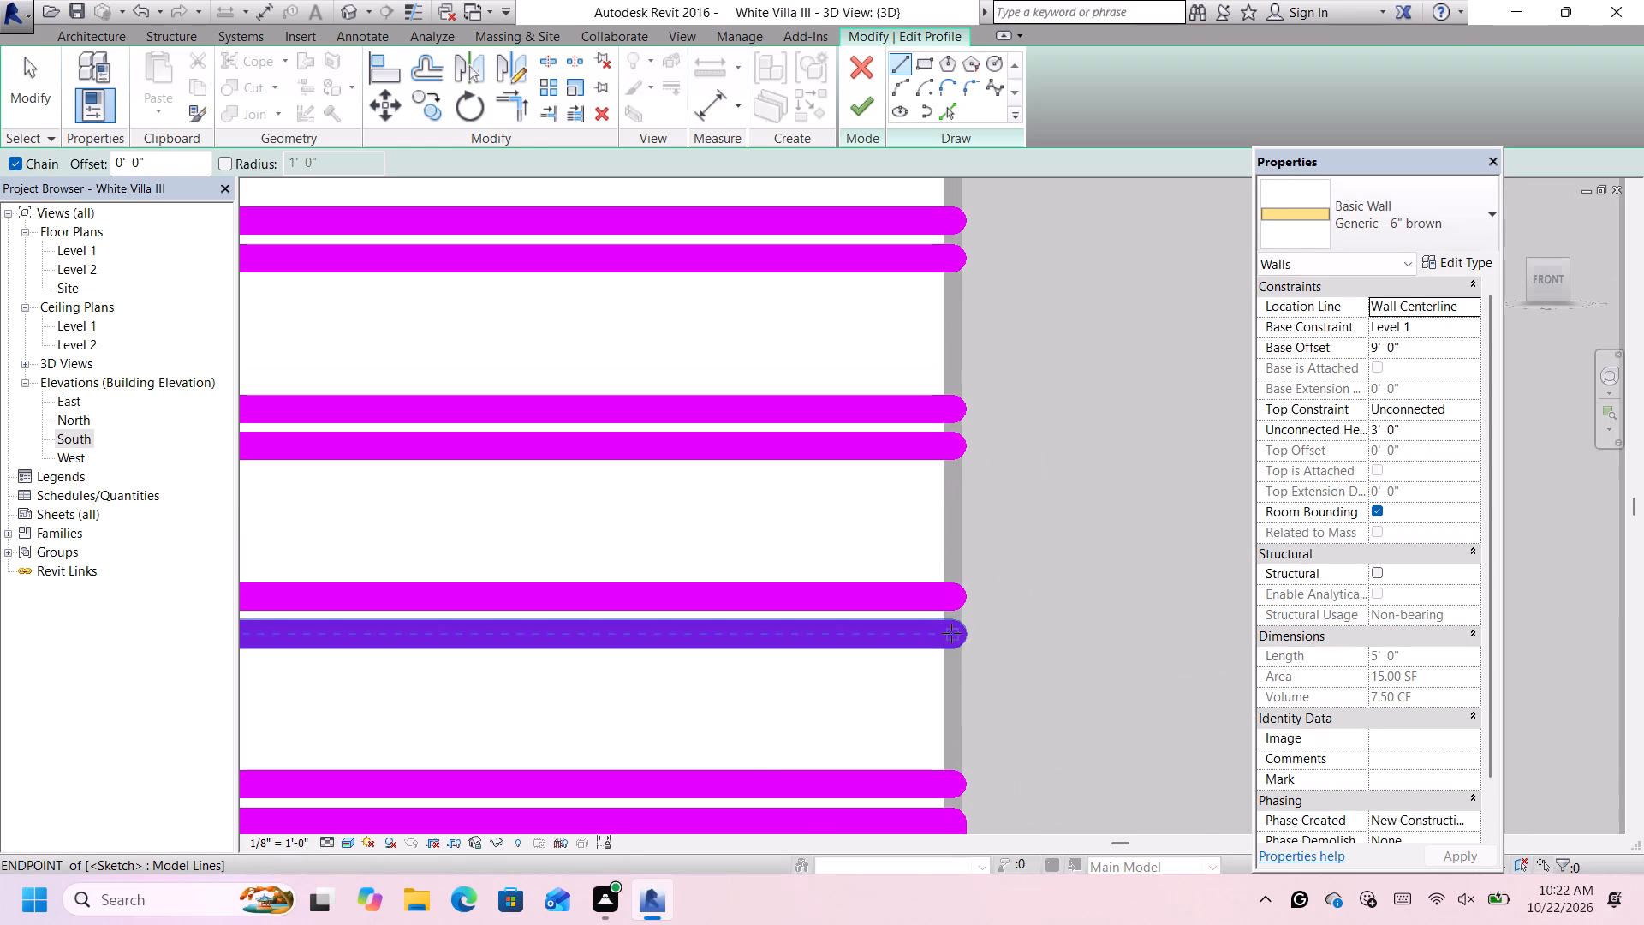
left_click(951, 633)
left_click(948, 778)
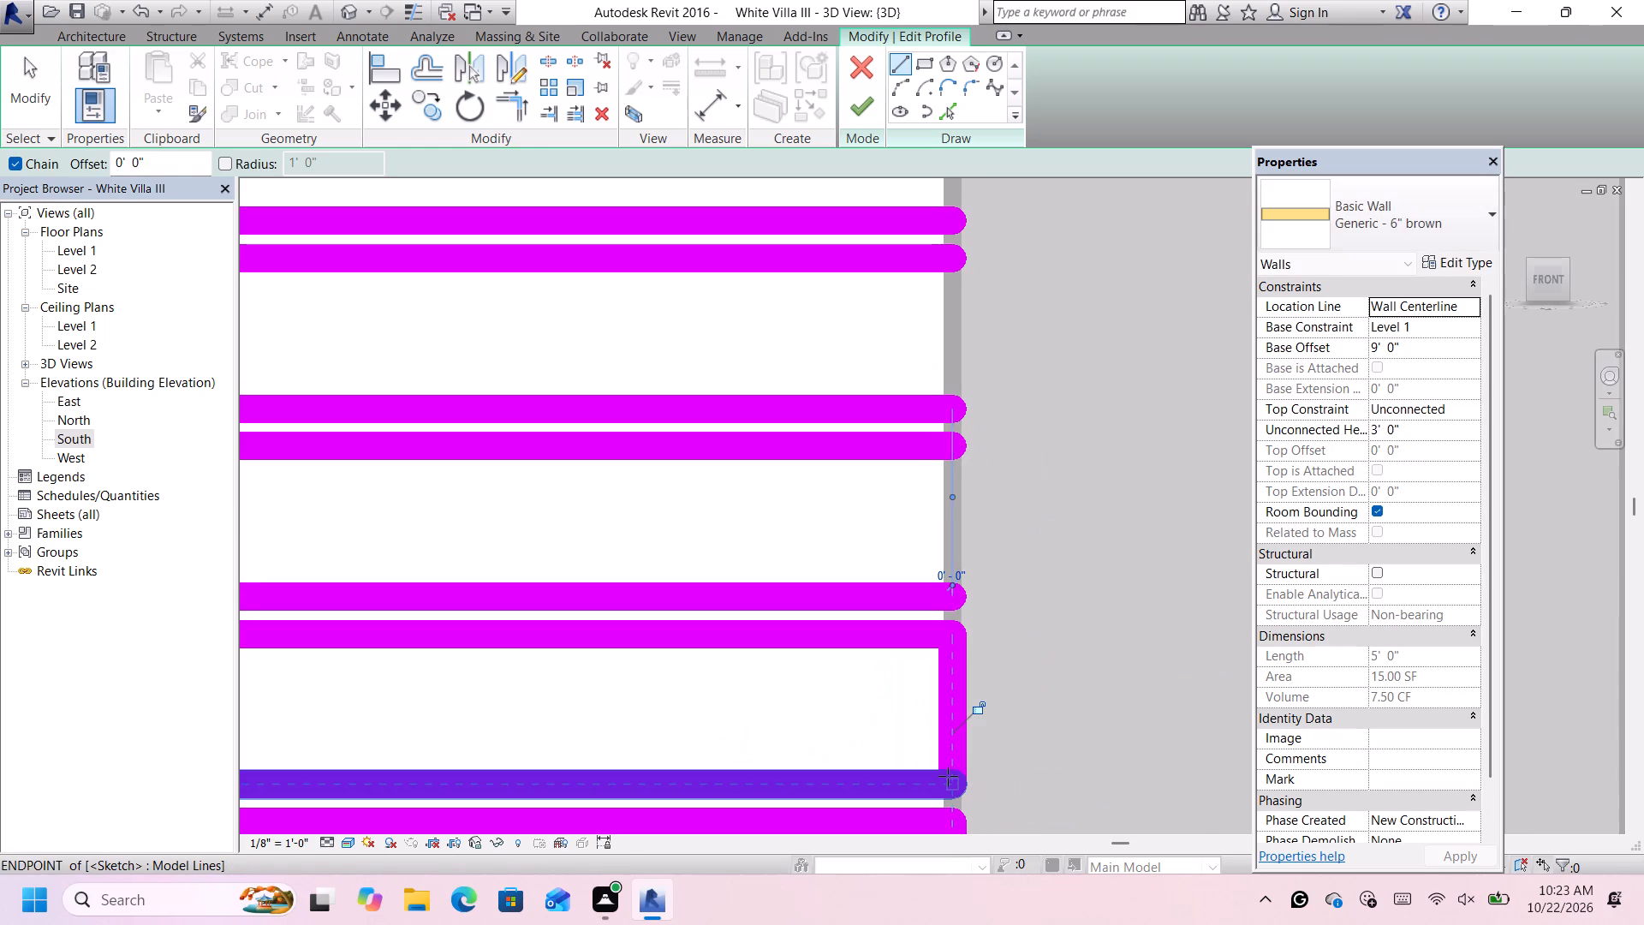
key("Escape")
Dismiss the interrupting notice and draw a vertical line closing the right end of the sixth slat from the bottom.
scroll(952, 516, "down", 4)
scroll(968, 484, "up", 7)
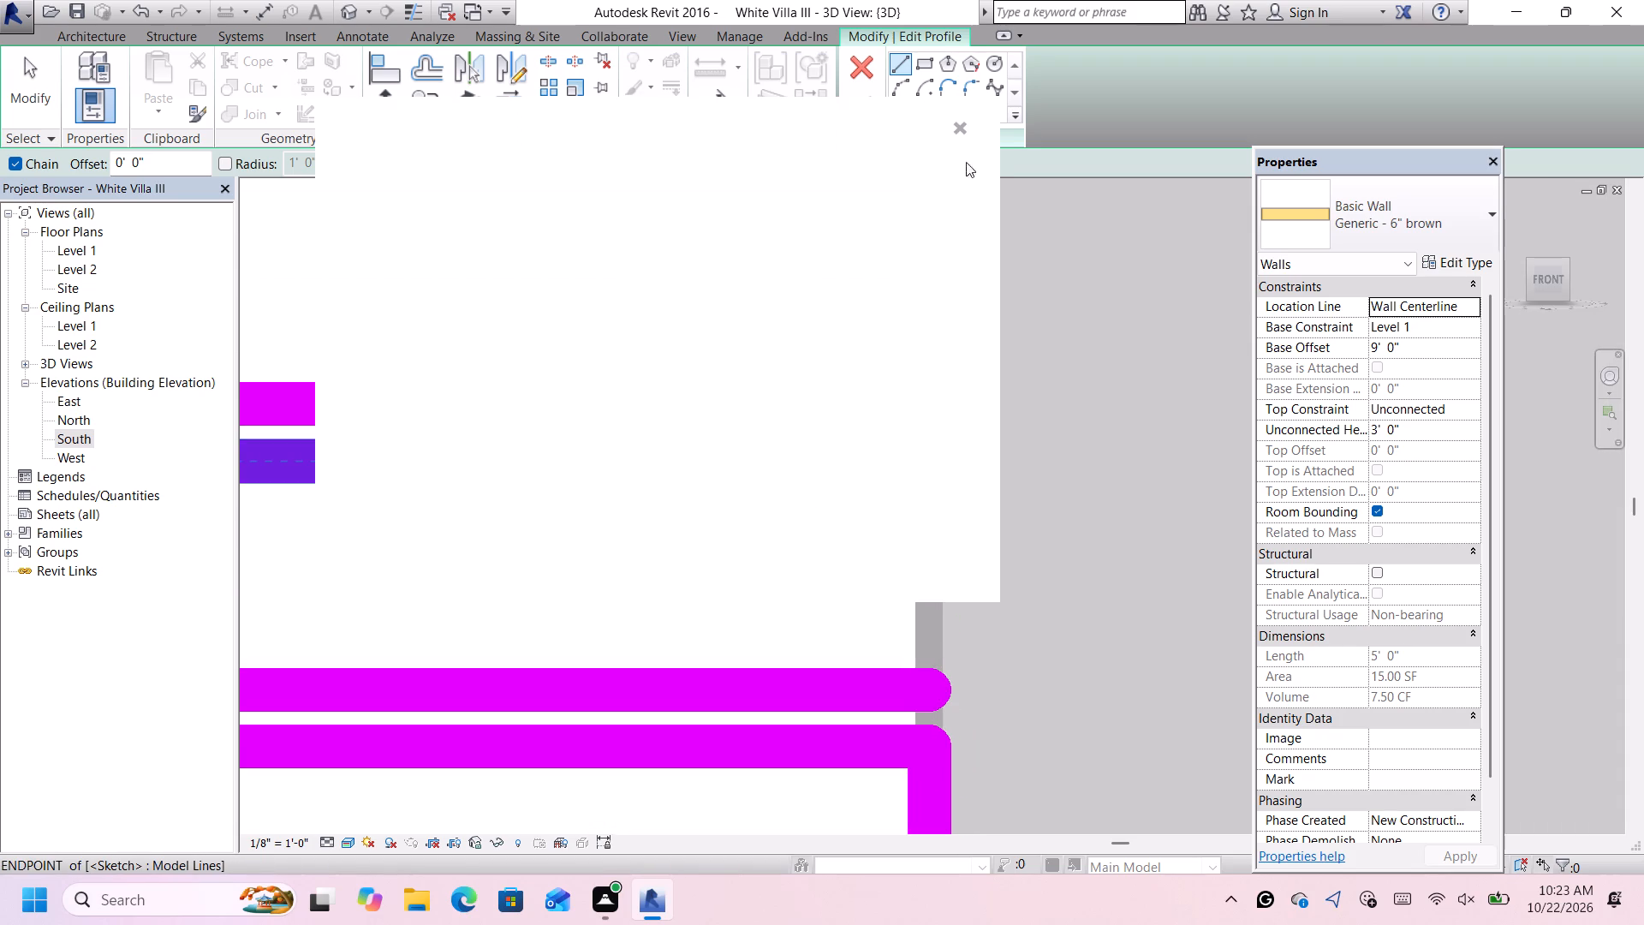
left_click(959, 128)
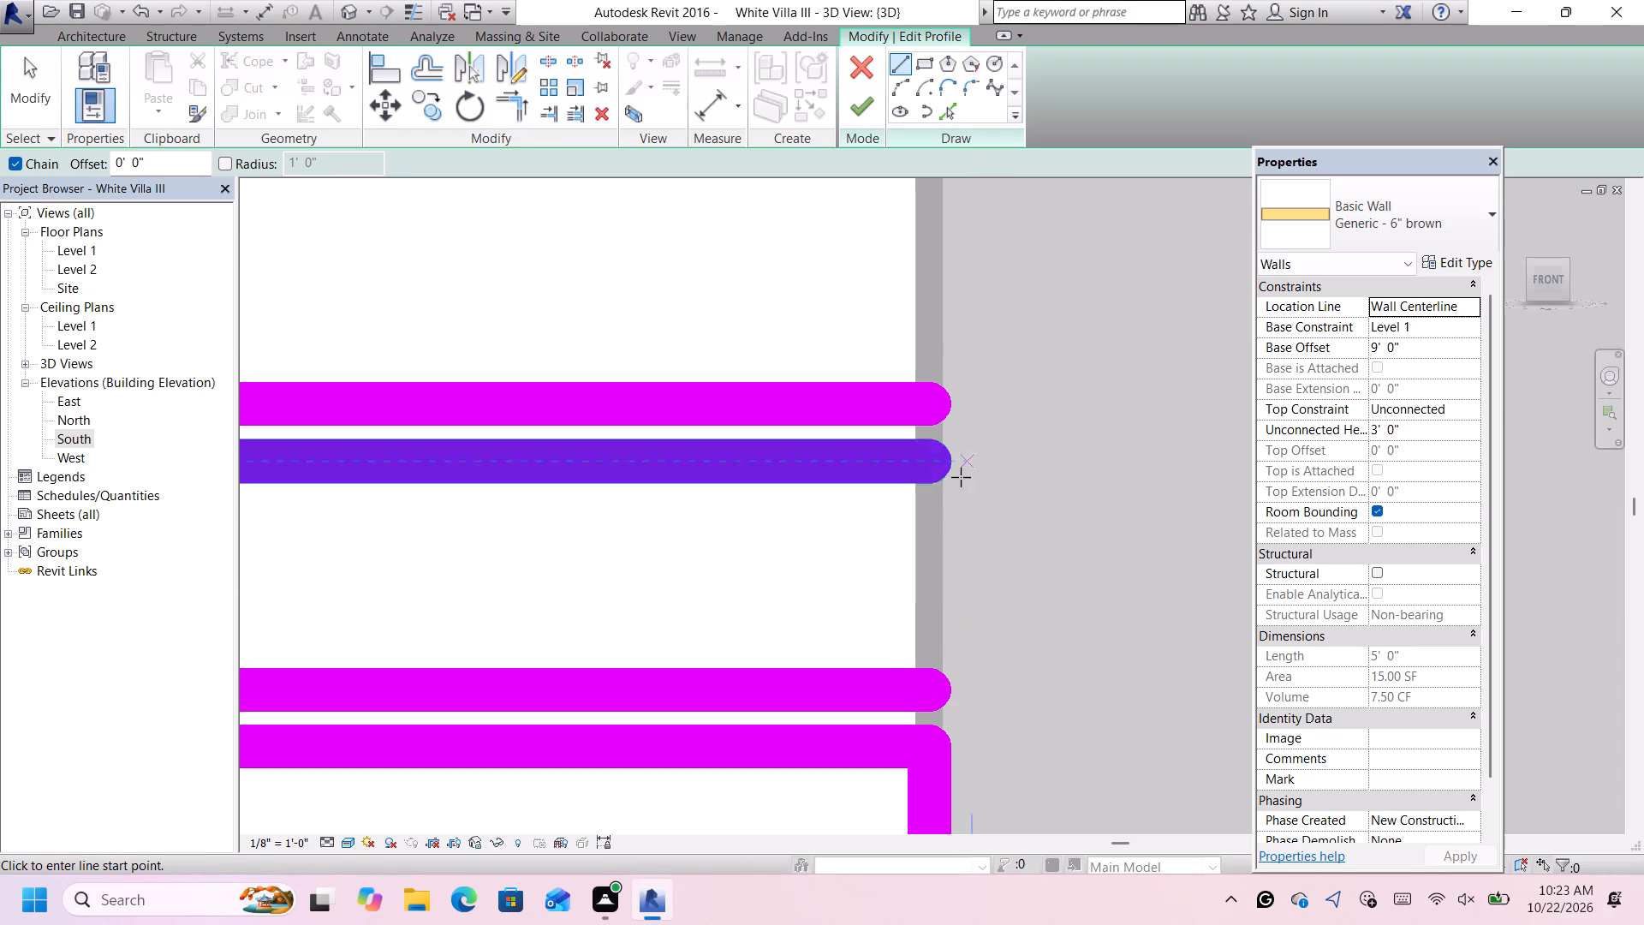
left_click(931, 460)
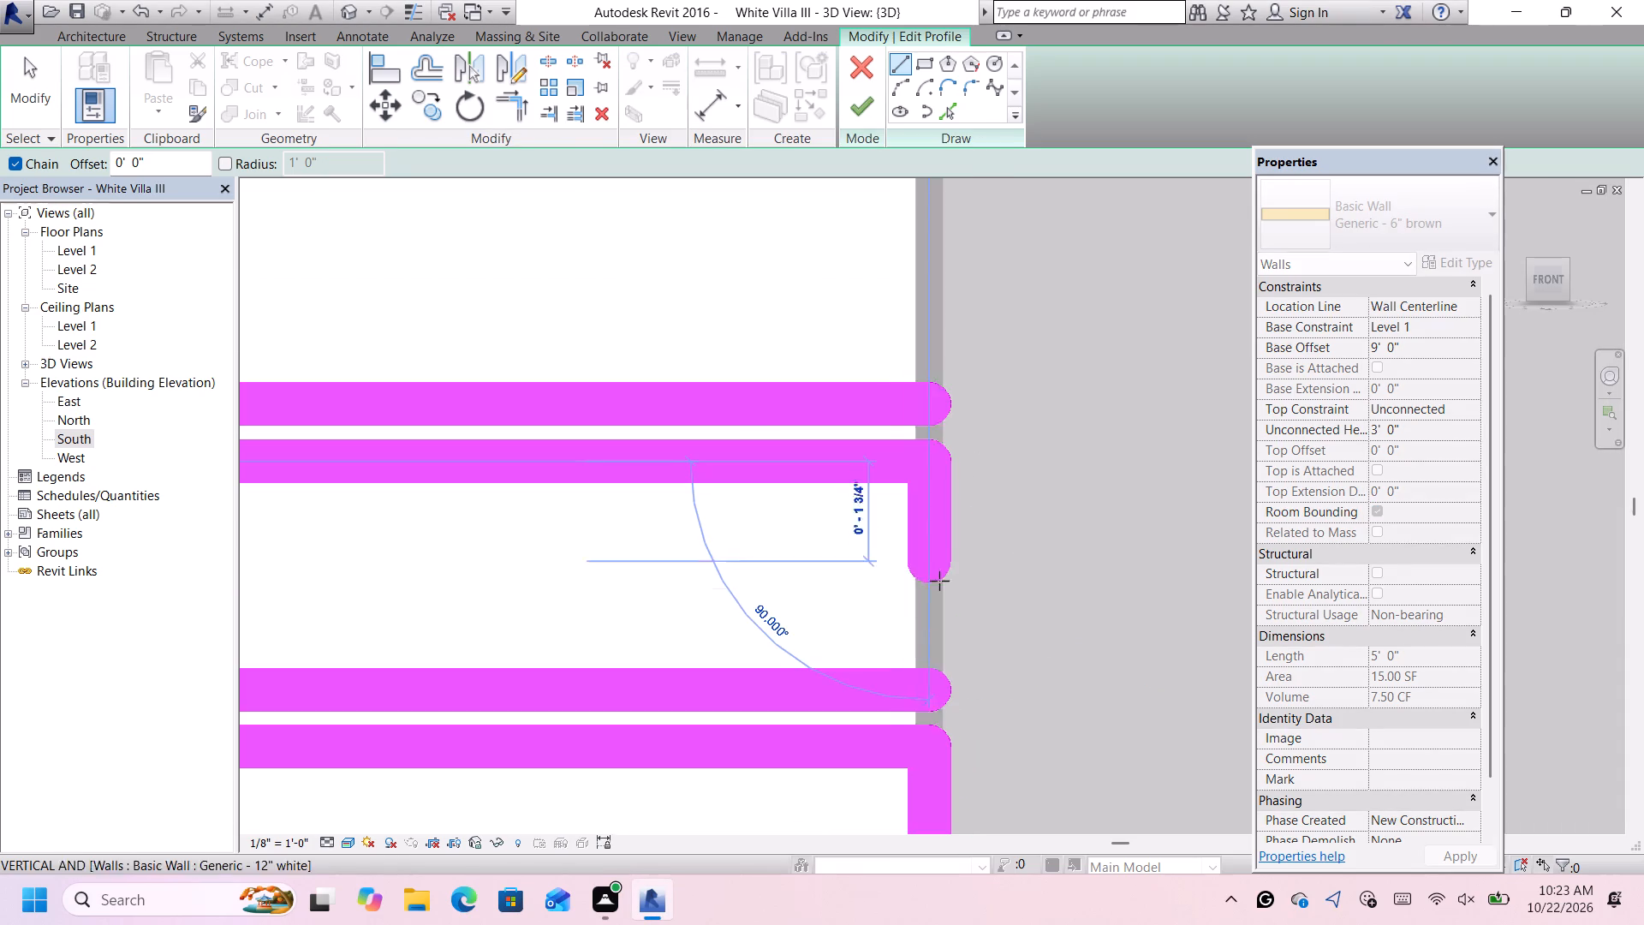
left_click(933, 685)
key("Escape")
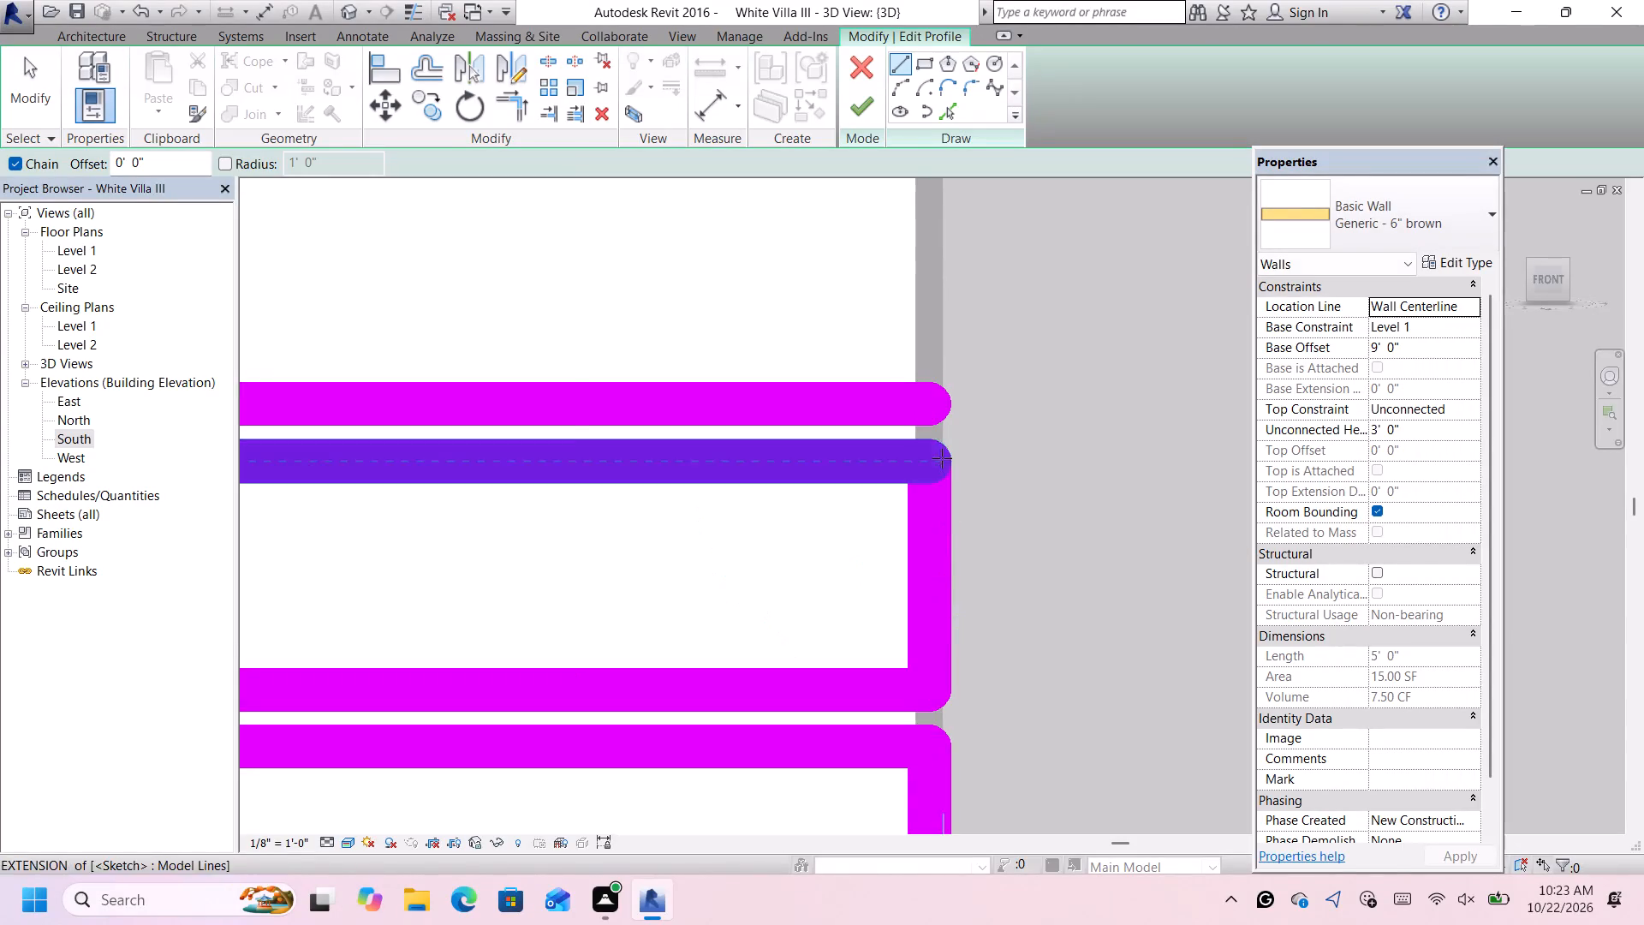
Draw a 4" vertical line closing the right end of the seventh slat from the bottom and finish line drawing.
scroll(937, 421, "down", 7)
scroll(916, 294, "up", 6)
scroll(956, 379, "up", 3)
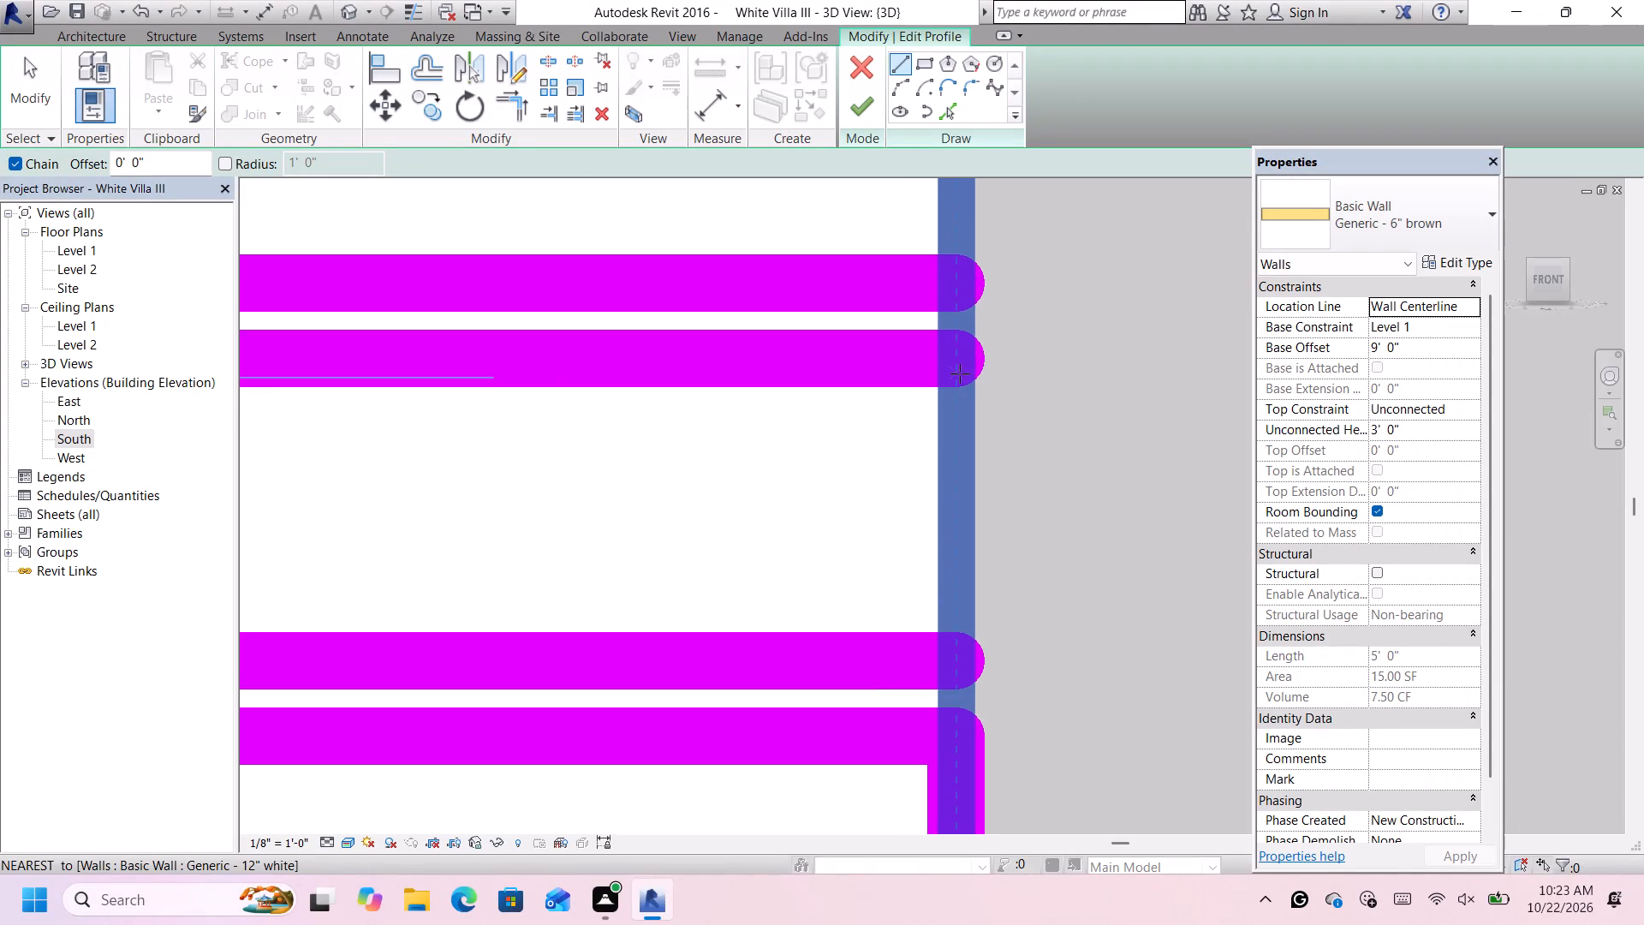
scroll(960, 372, "down", 13)
scroll(960, 372, "up", 4)
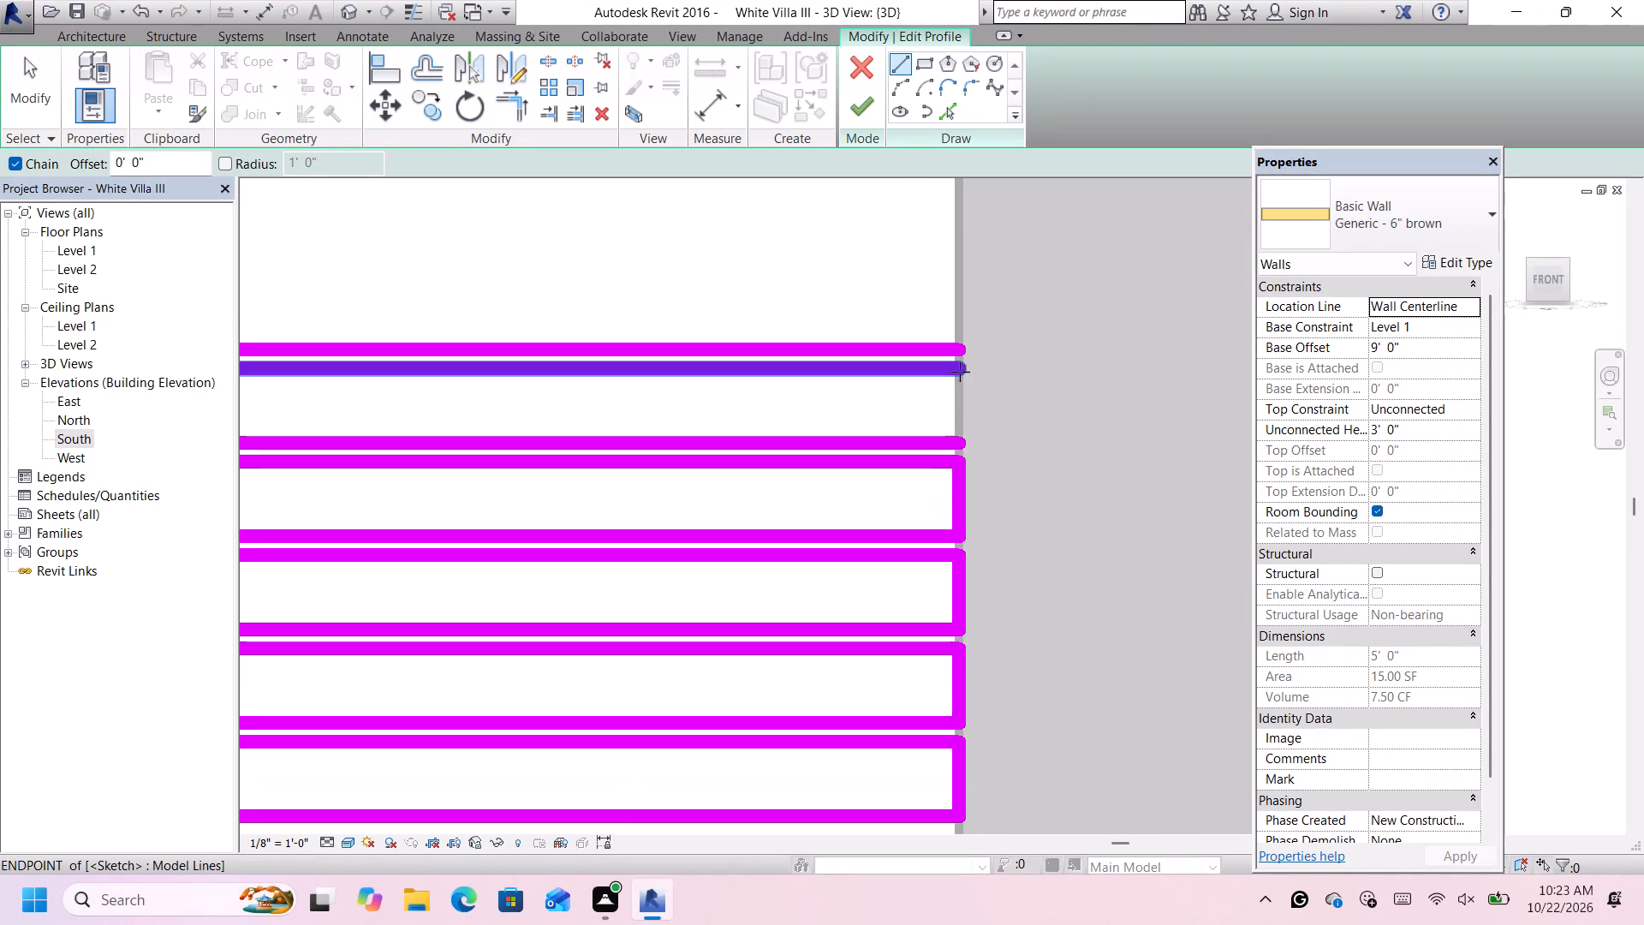
scroll(960, 372, "up", 5)
left_click(956, 367)
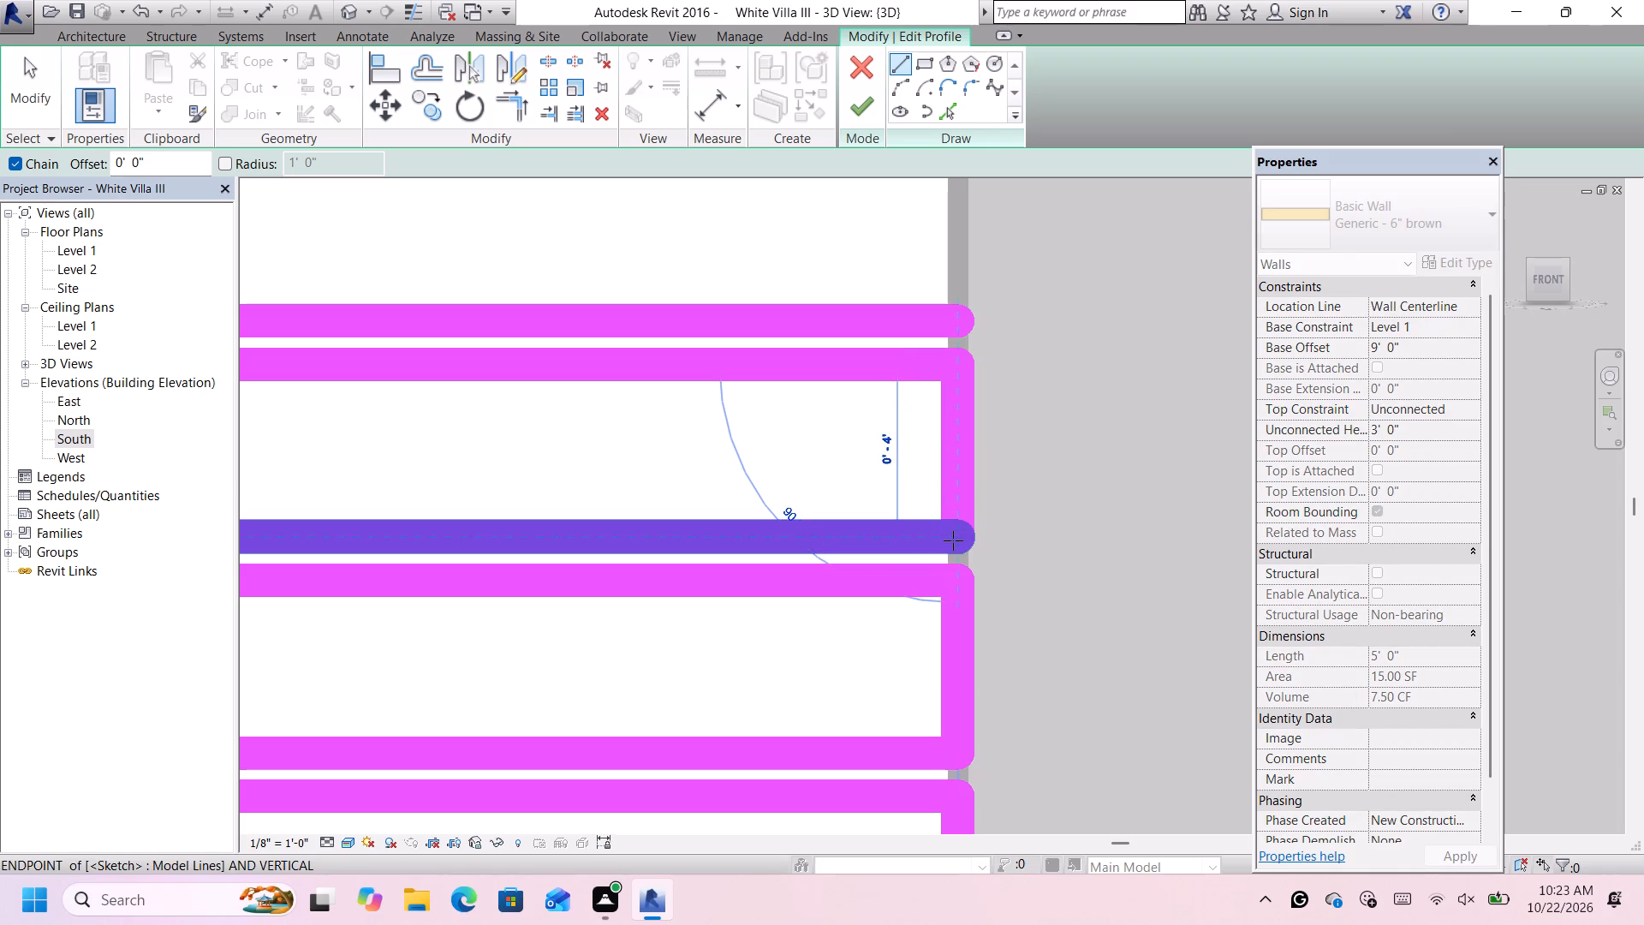
left_click(953, 540)
key("Escape")
scroll(955, 537, "down", 14)
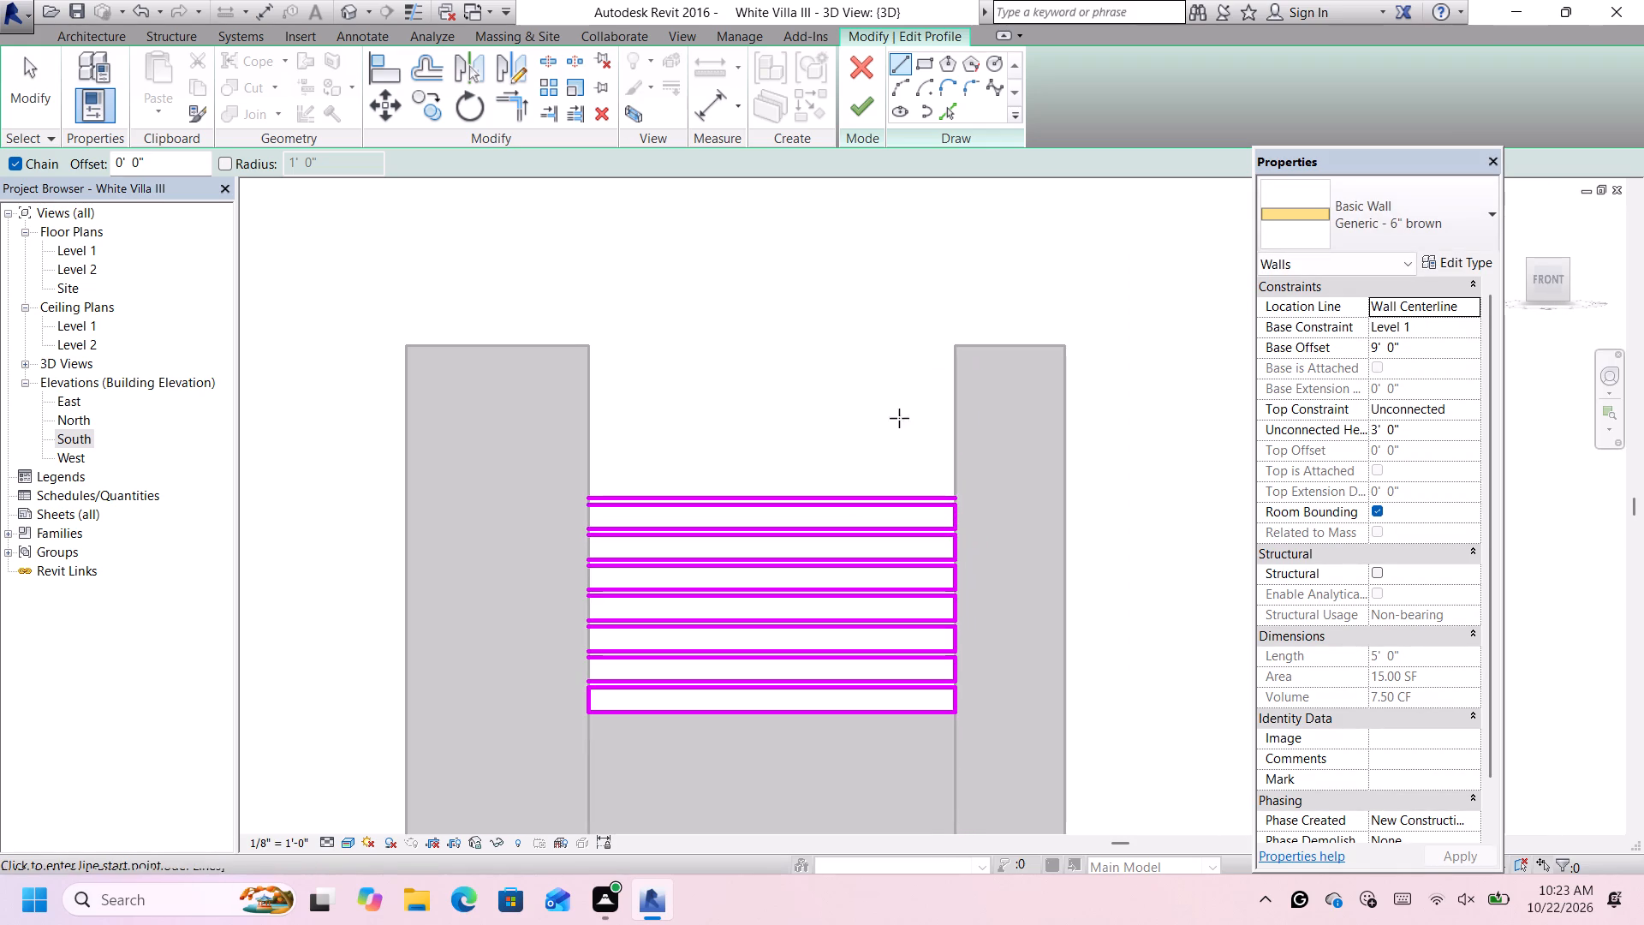
key("Escape")
Delete the loose horizontal line 1" above the top slat.
left_click(902, 493)
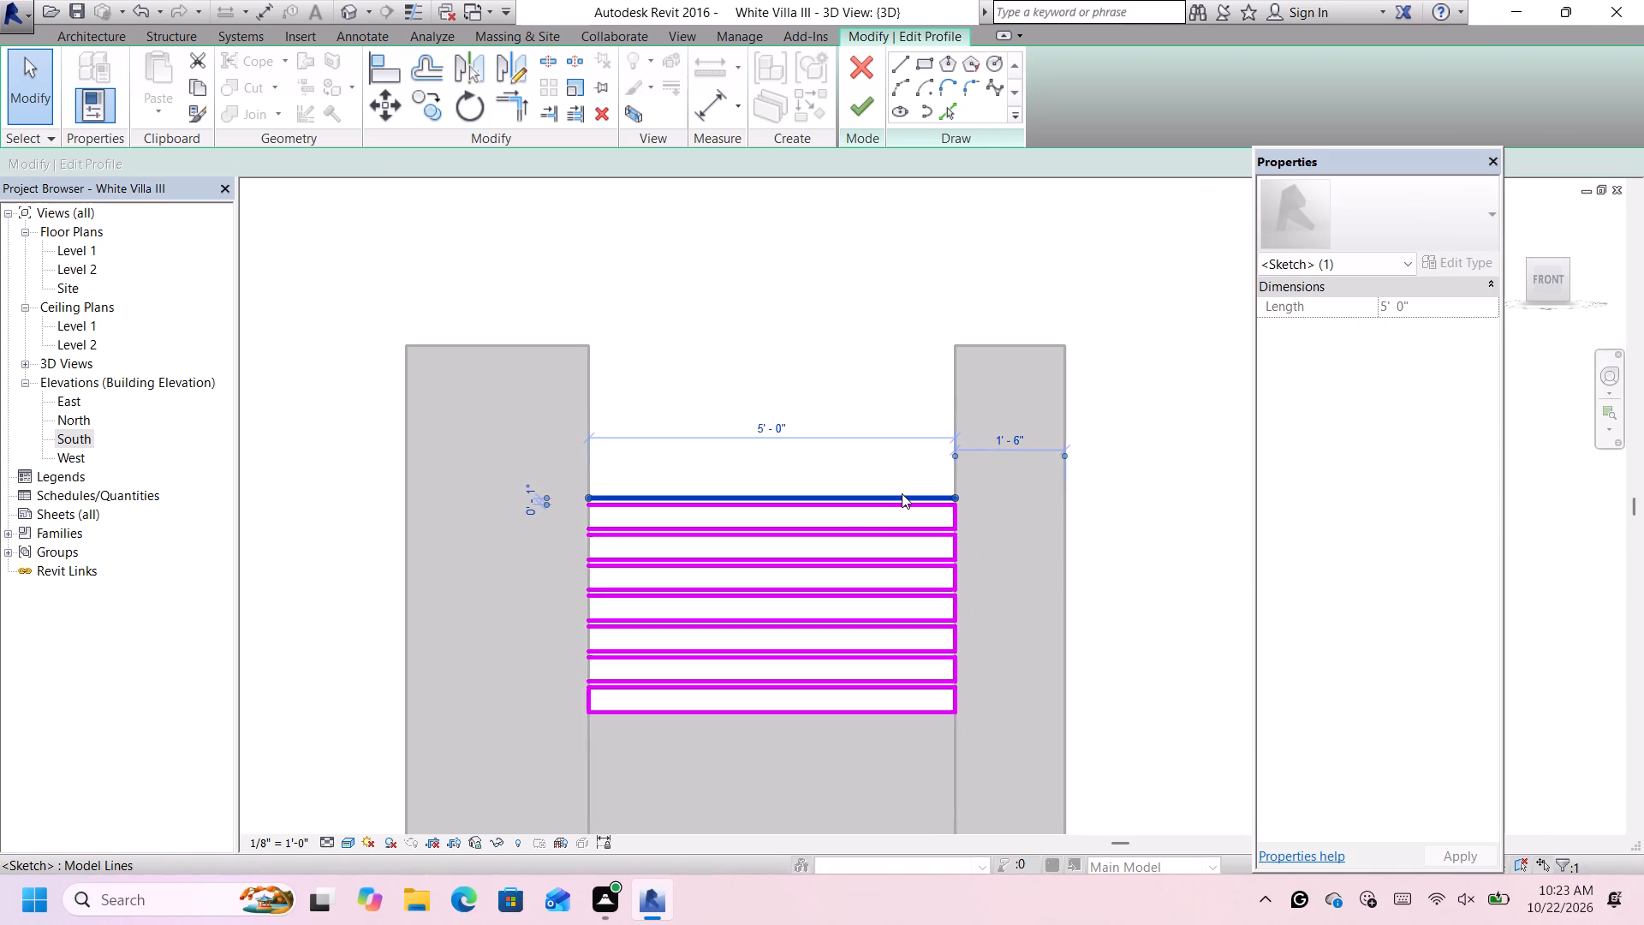
key("Delete")
Draw a vertical line that closes the left end of the top slat.
scroll(623, 551, "up", 1)
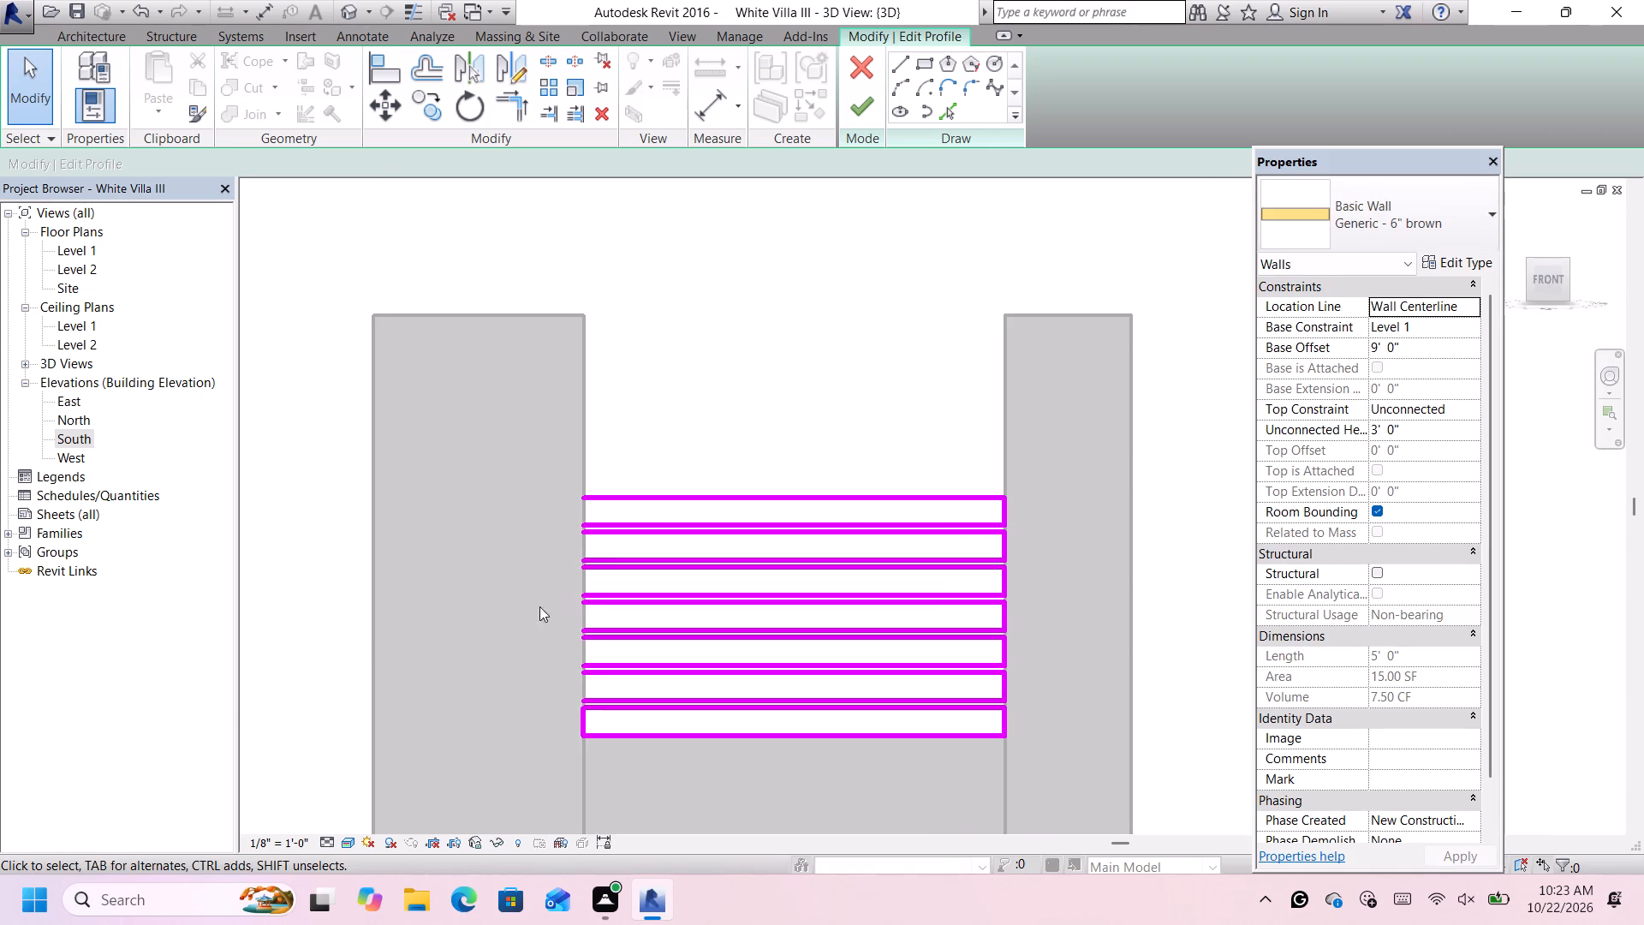
scroll(554, 630, "up", 3)
scroll(593, 505, "up", 3)
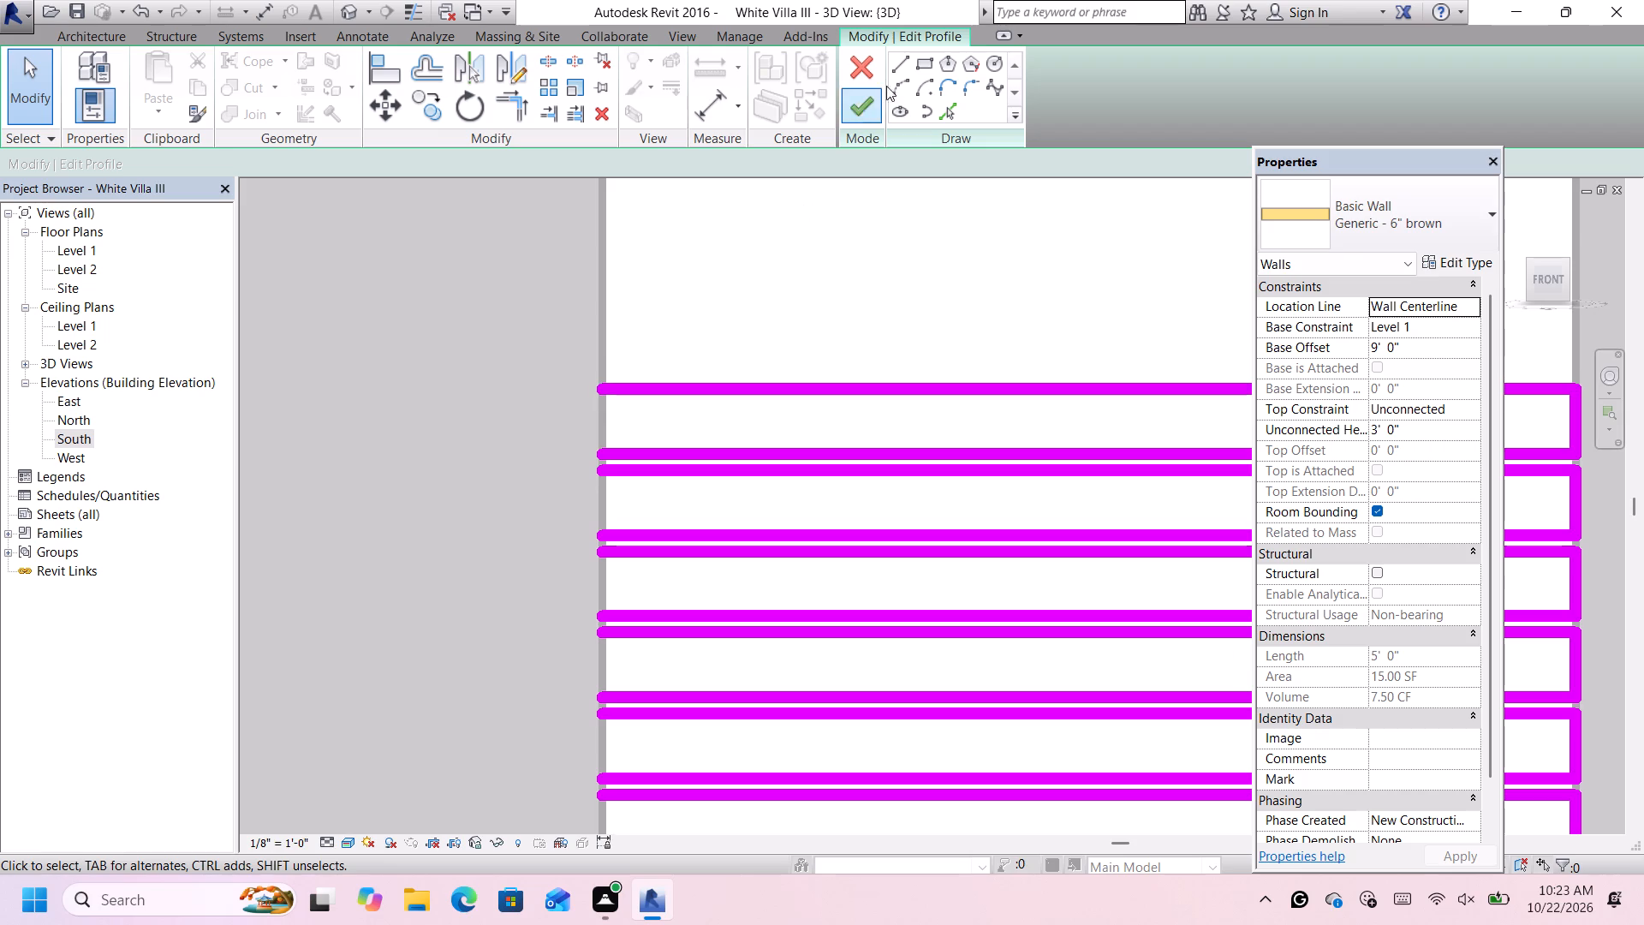
left_click(902, 69)
scroll(611, 413, "up", 5)
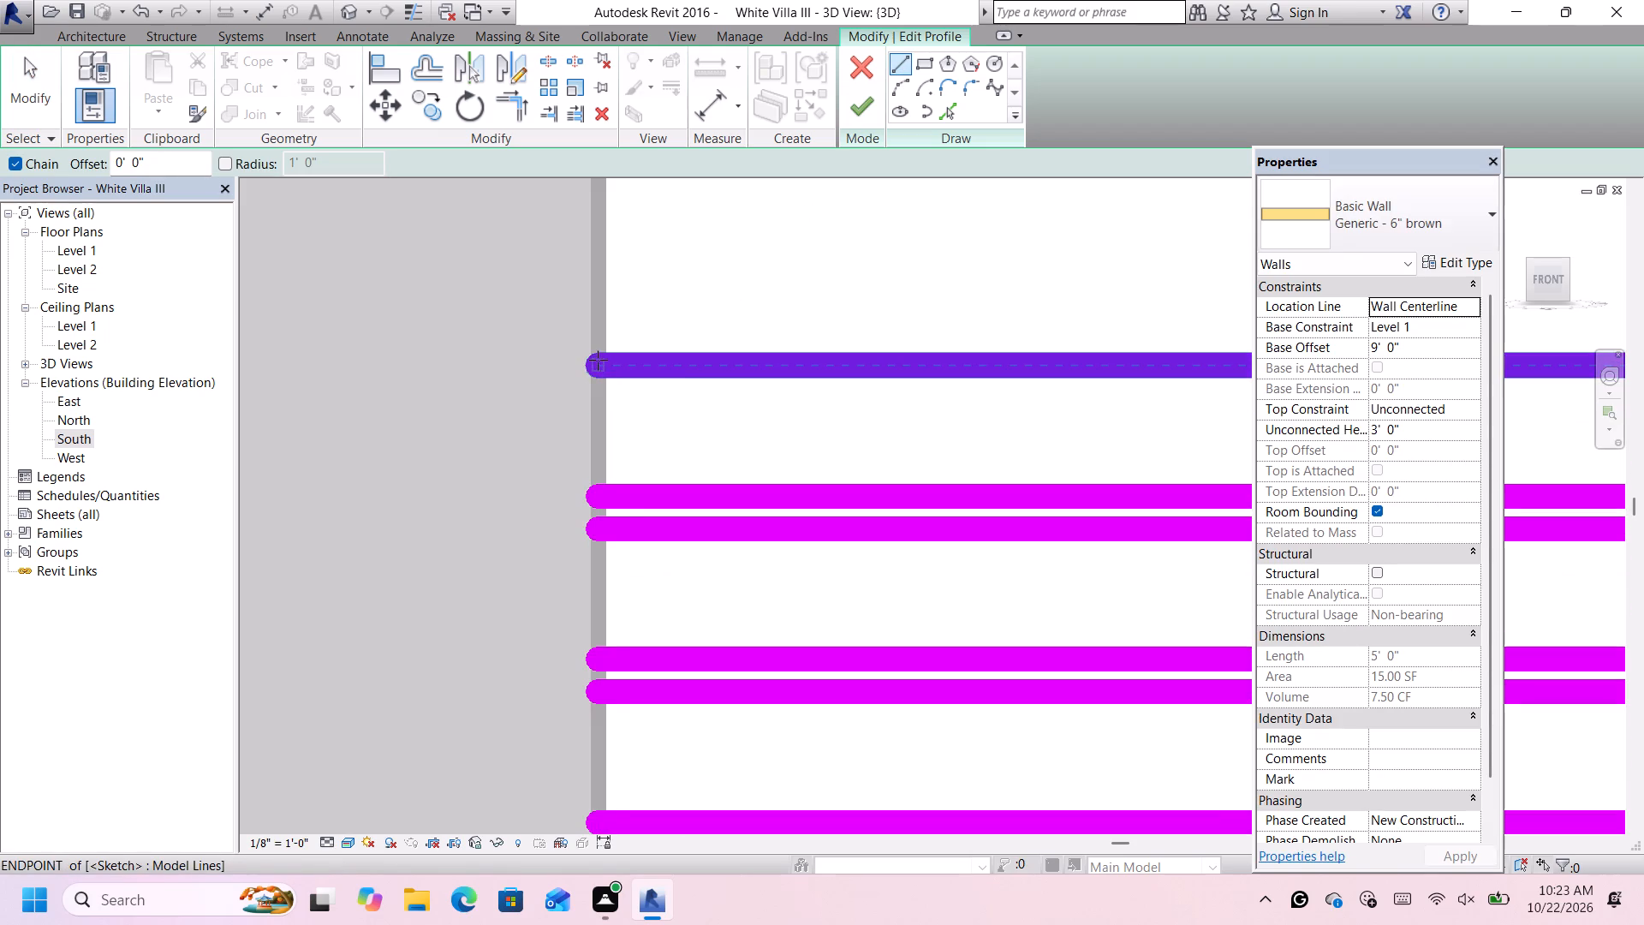
scroll(593, 363, "up", 3)
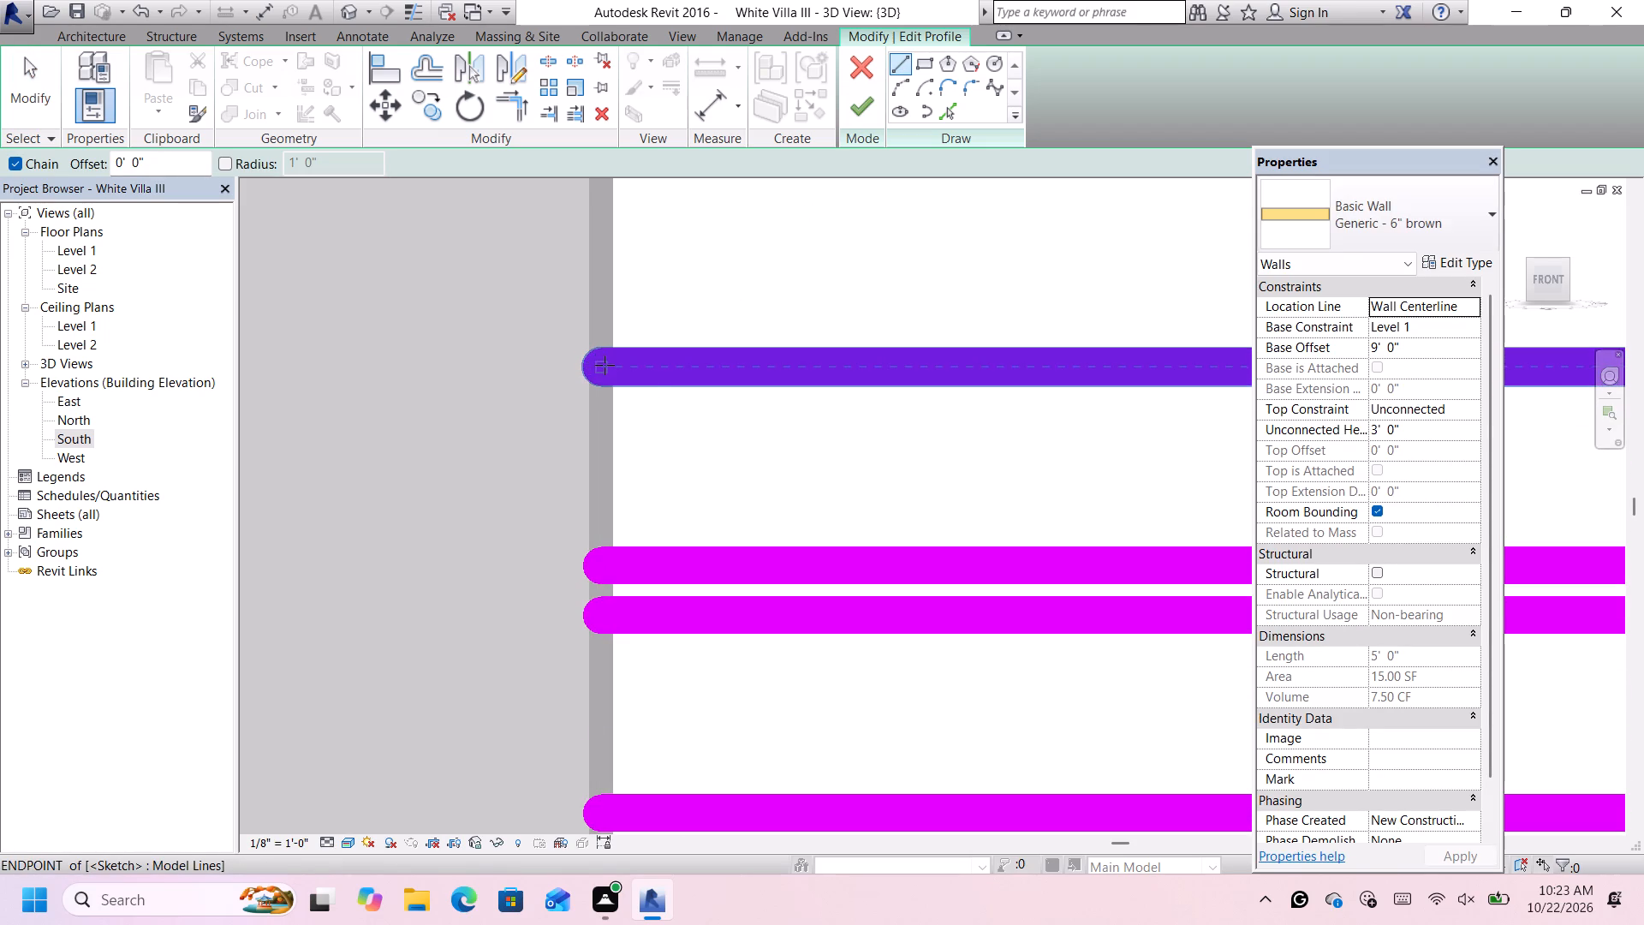
left_click(601, 364)
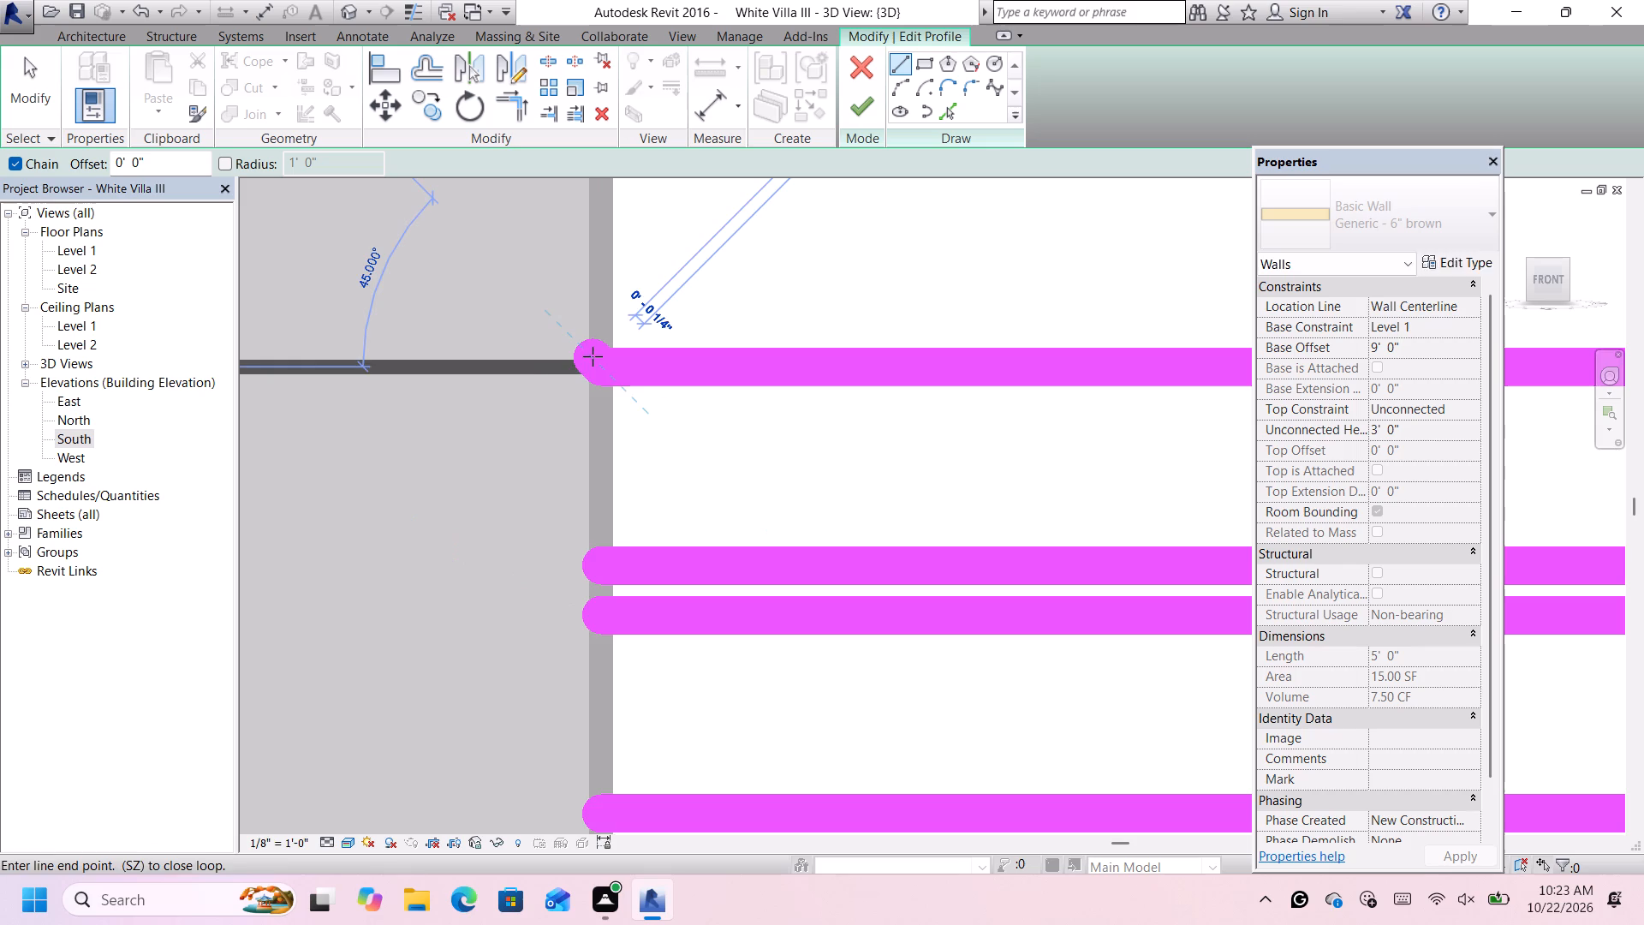
left_click(593, 574)
Draw a 4" vertical line closing the left end of the second slat from the top.
scroll(593, 574, "down", 14)
scroll(556, 615, "up", 10)
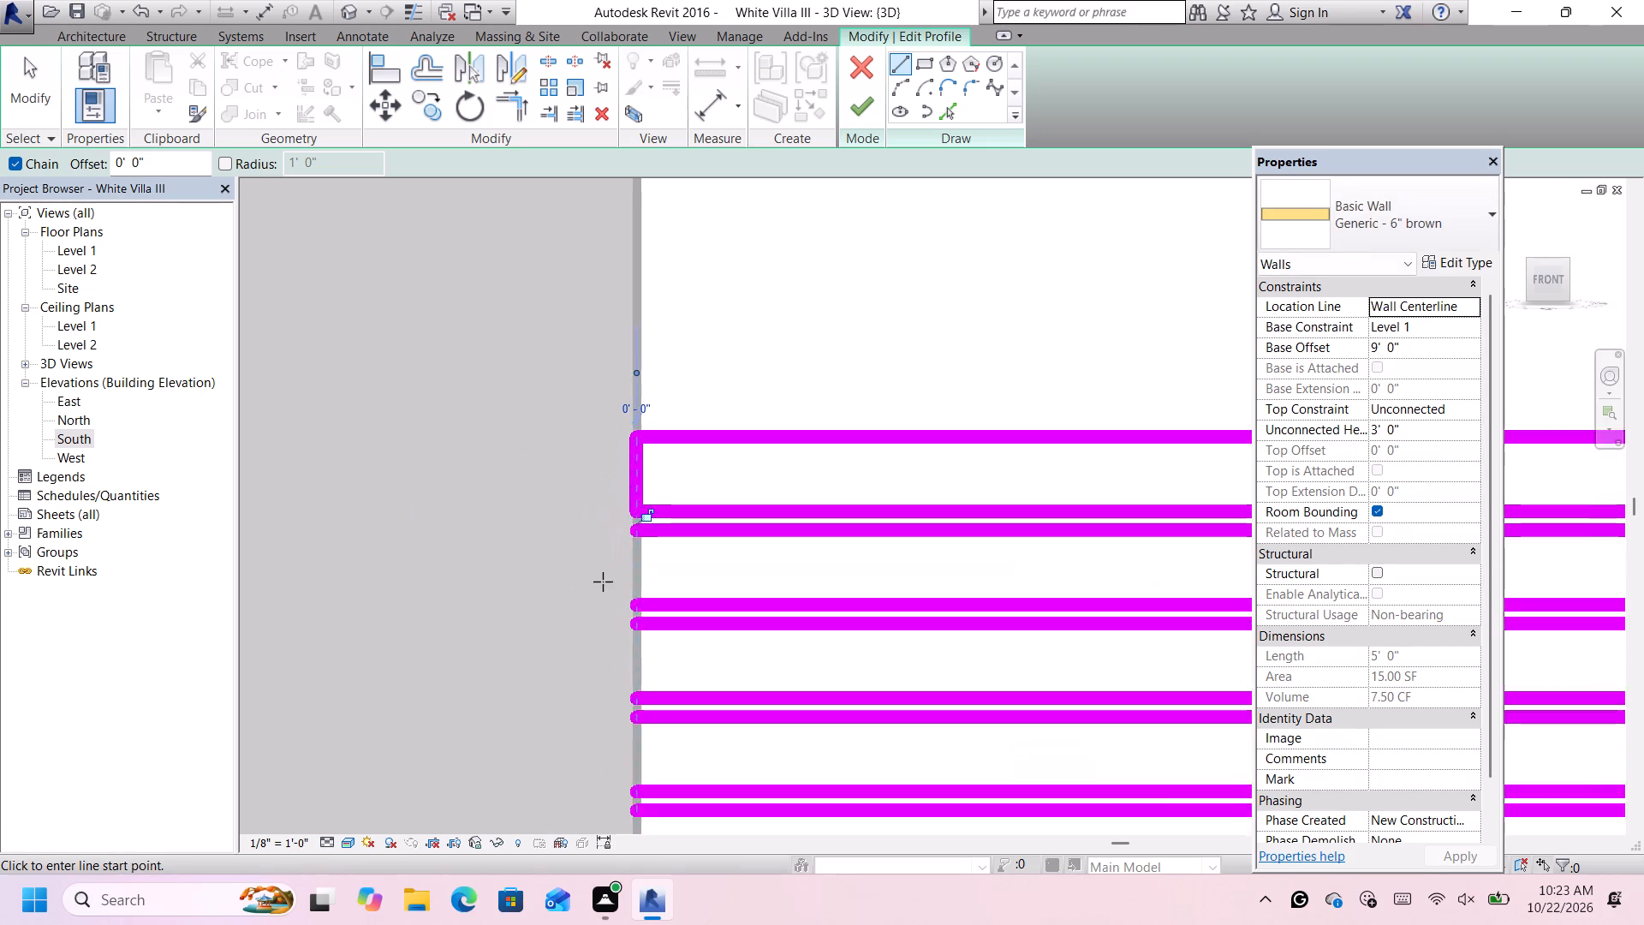
scroll(603, 582, "up", 3)
scroll(674, 463, "up", 1)
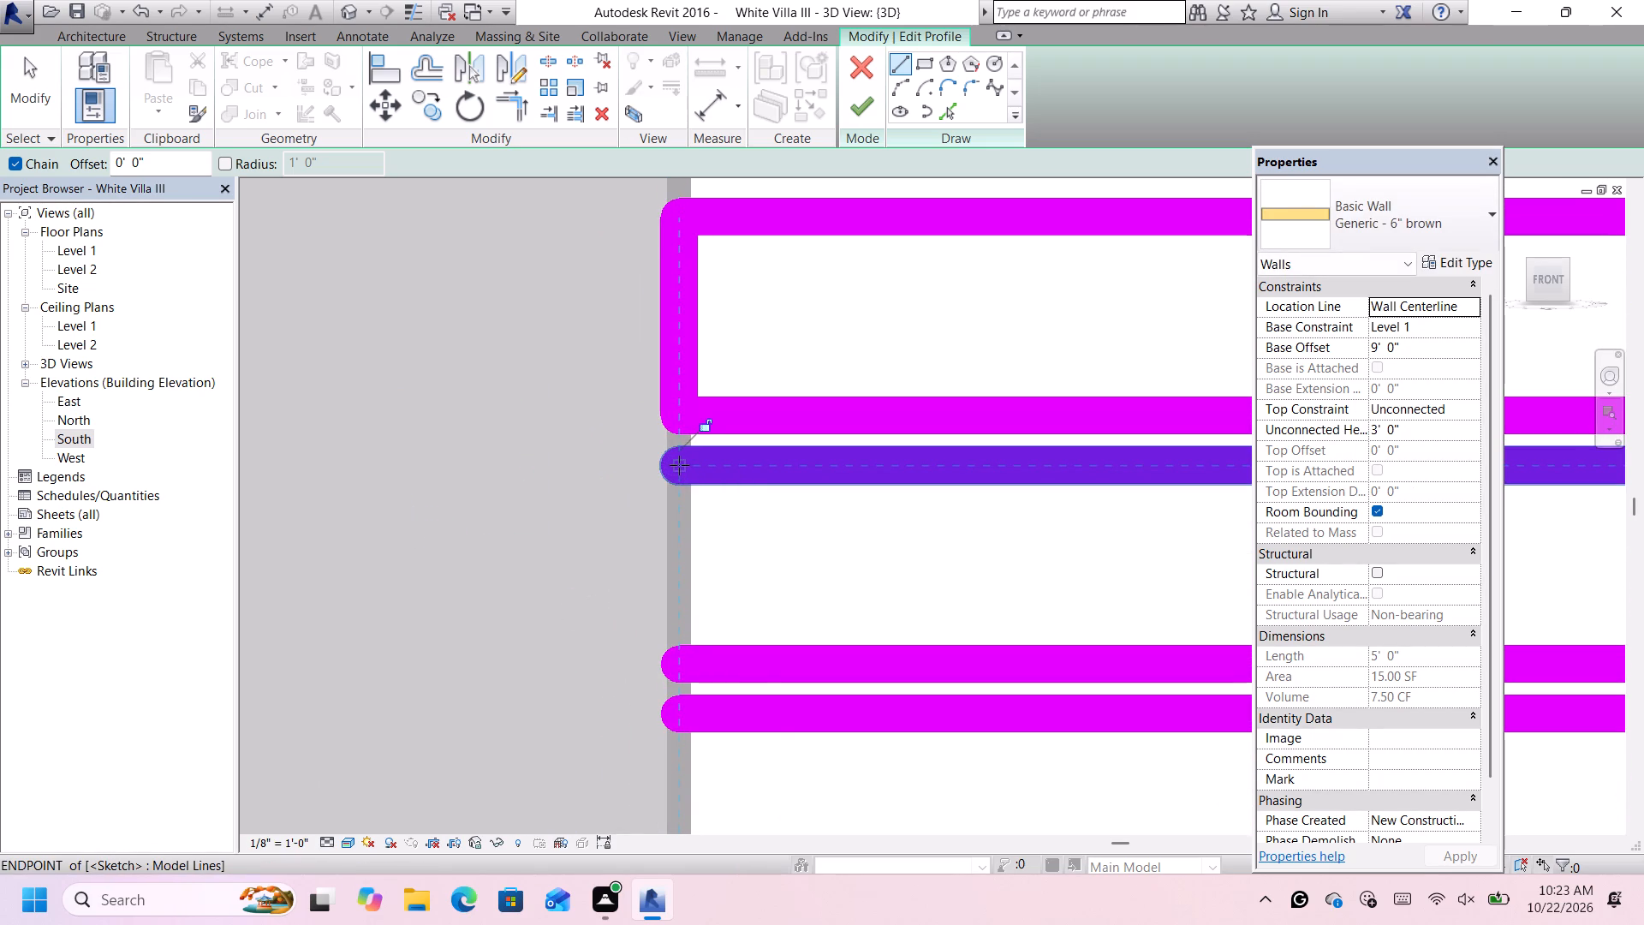
left_click(679, 465)
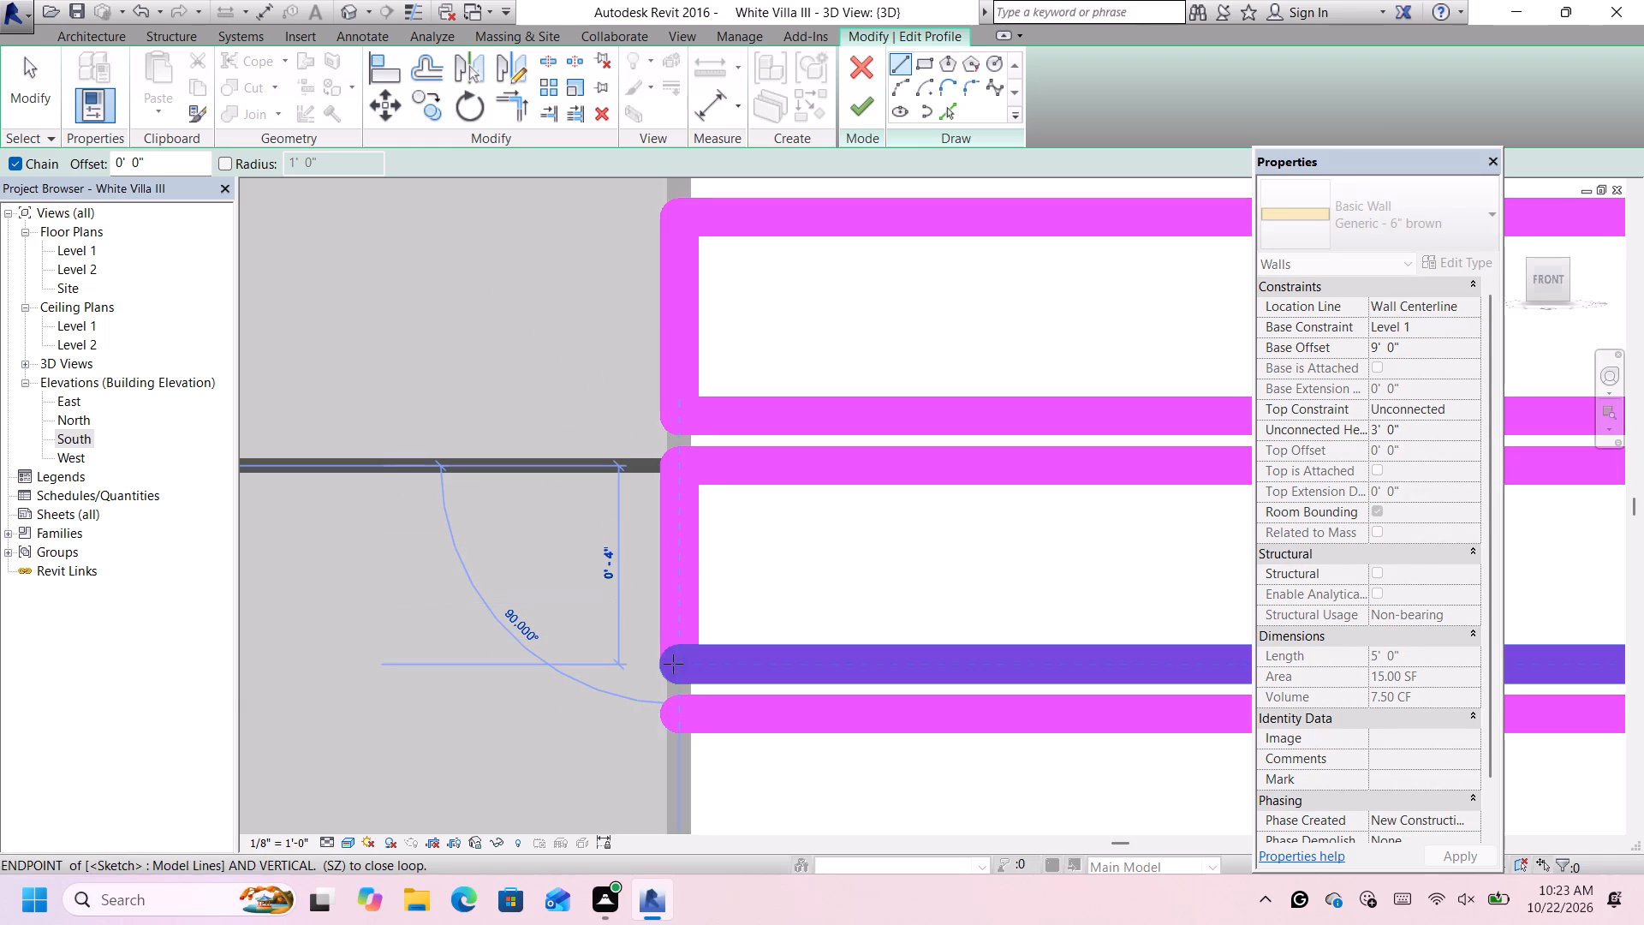
left_click(673, 664)
scroll(673, 664, "down", 16)
scroll(668, 699, "up", 4)
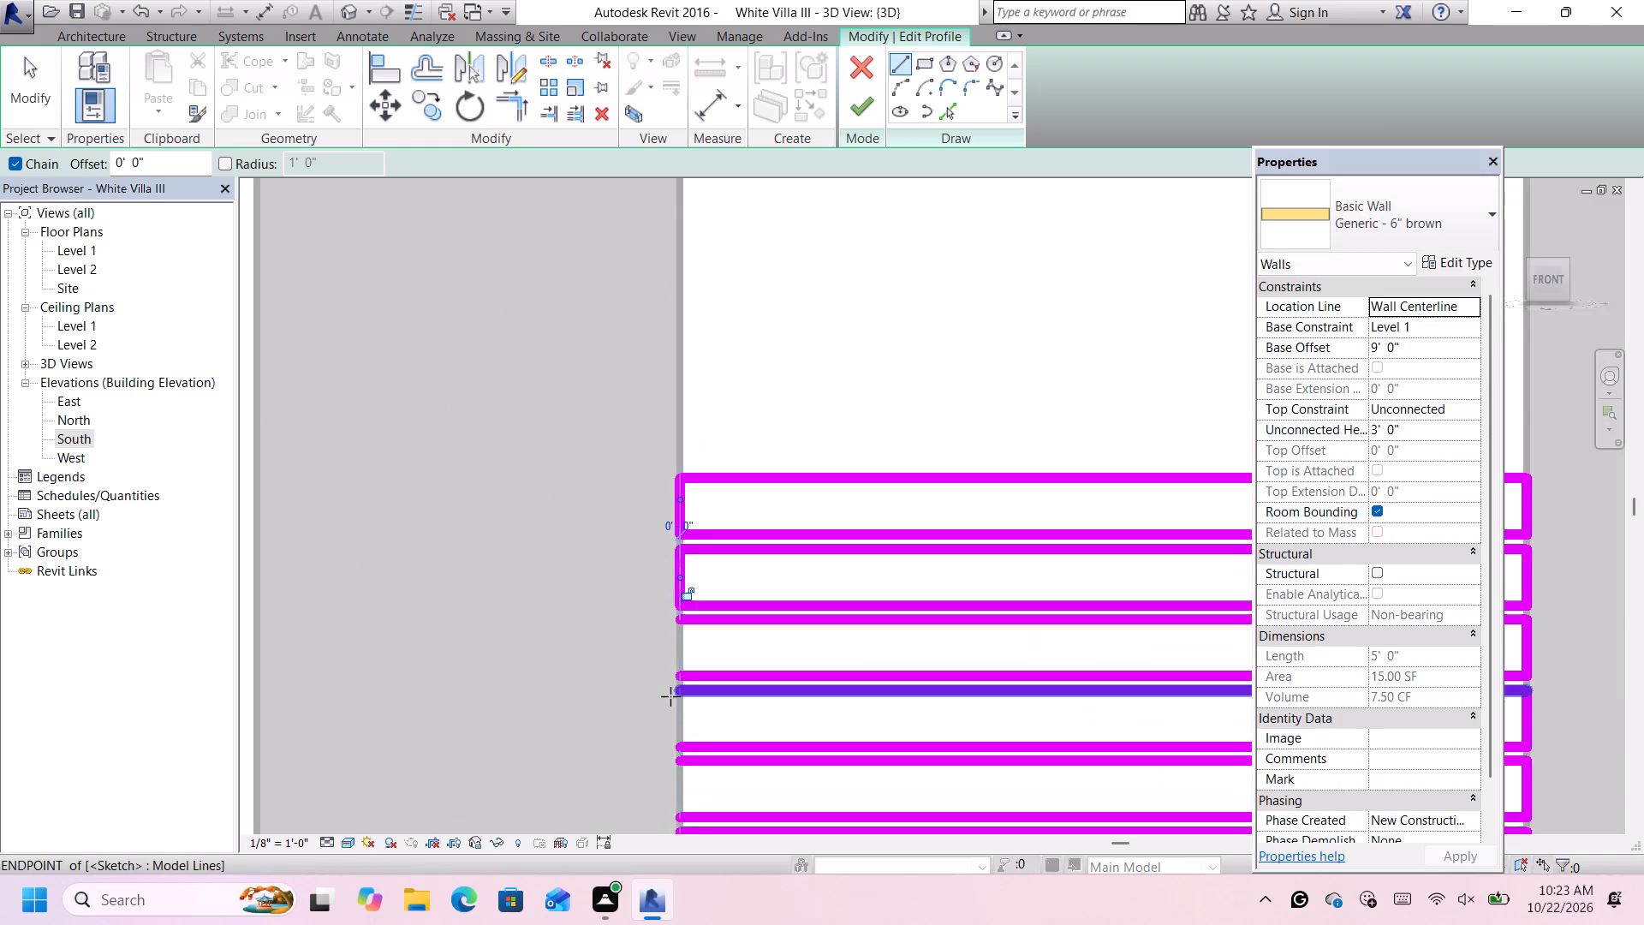
Draw a 4" vertical line closing the left end of the third slat from the top.
scroll(670, 696, "up", 12)
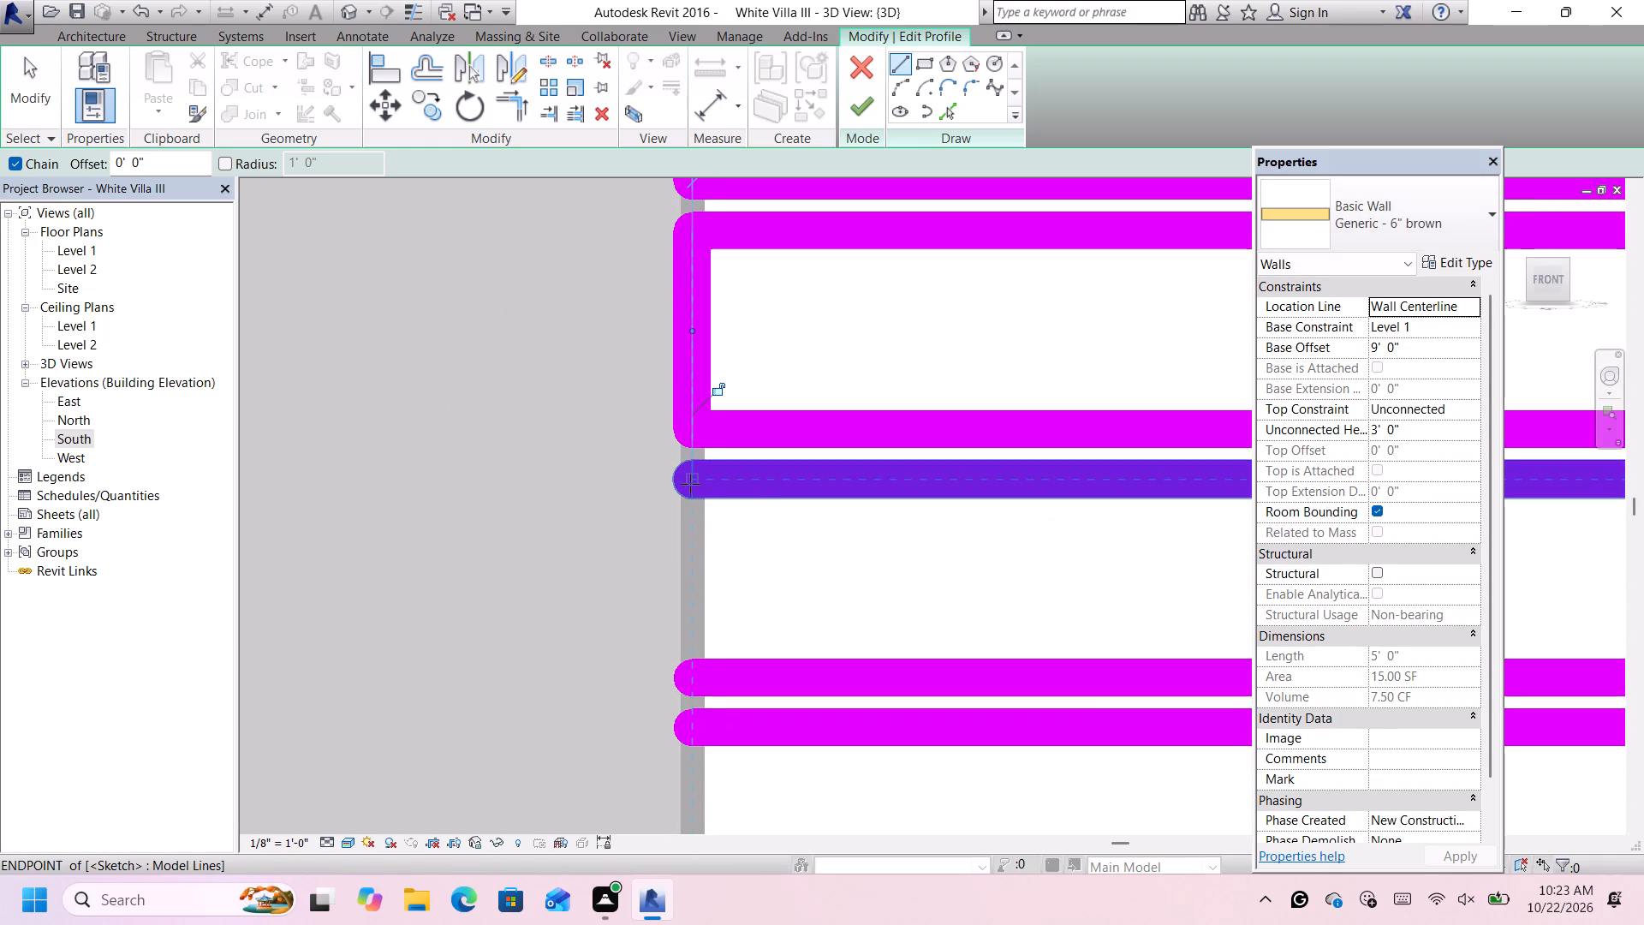
scroll(691, 484, "up", 2)
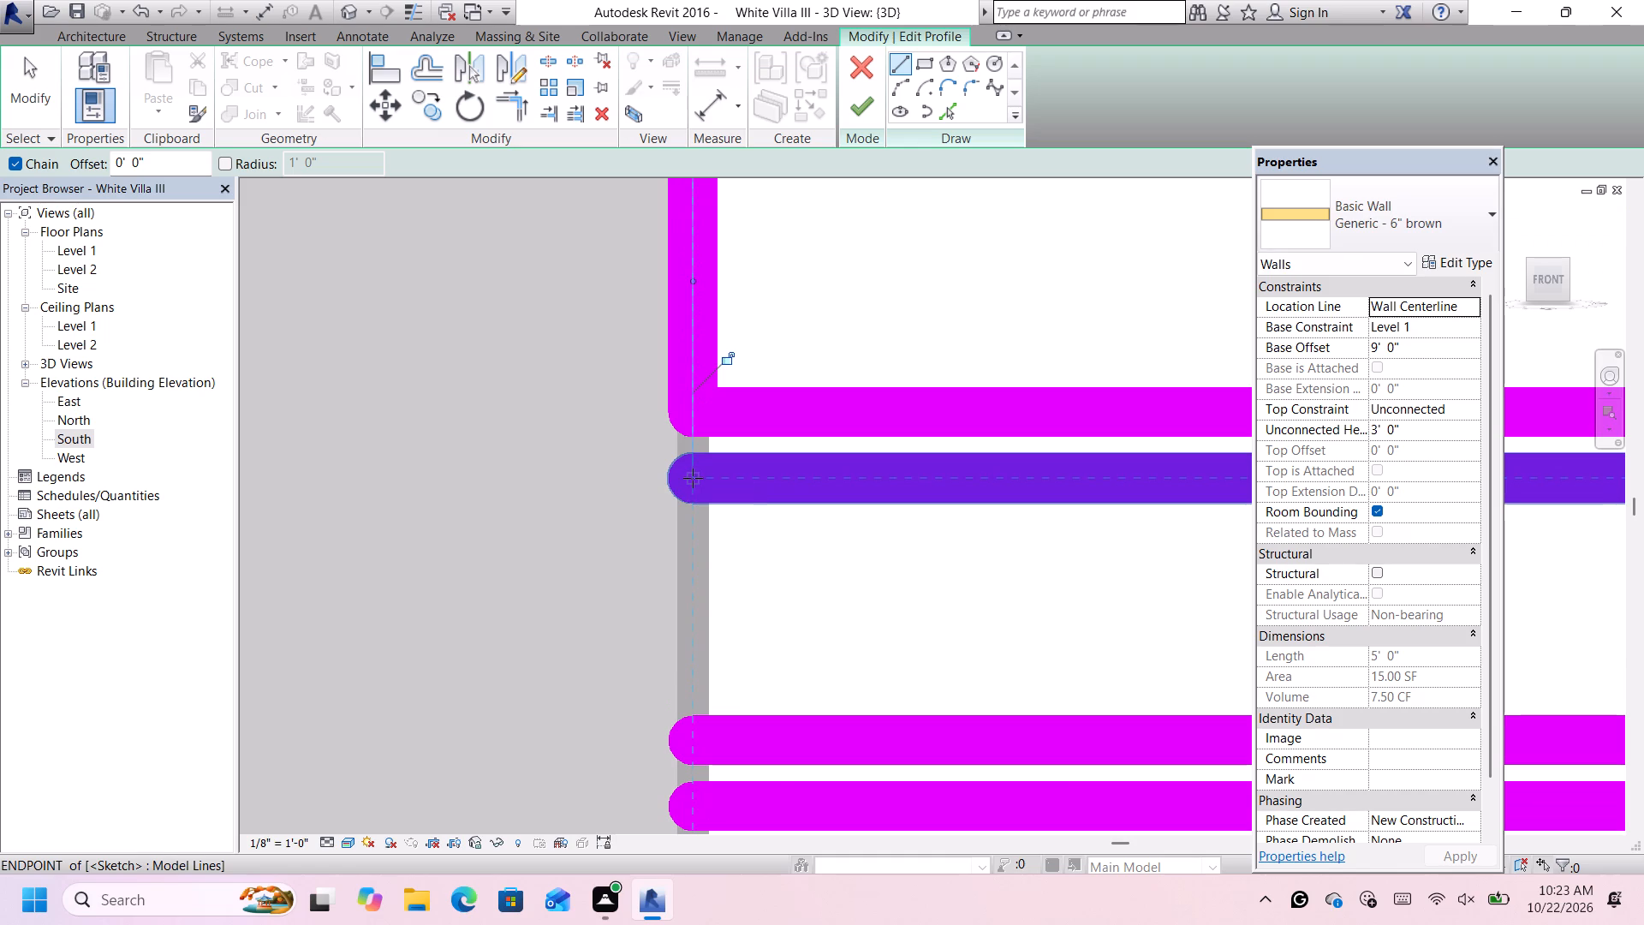
left_click(693, 478)
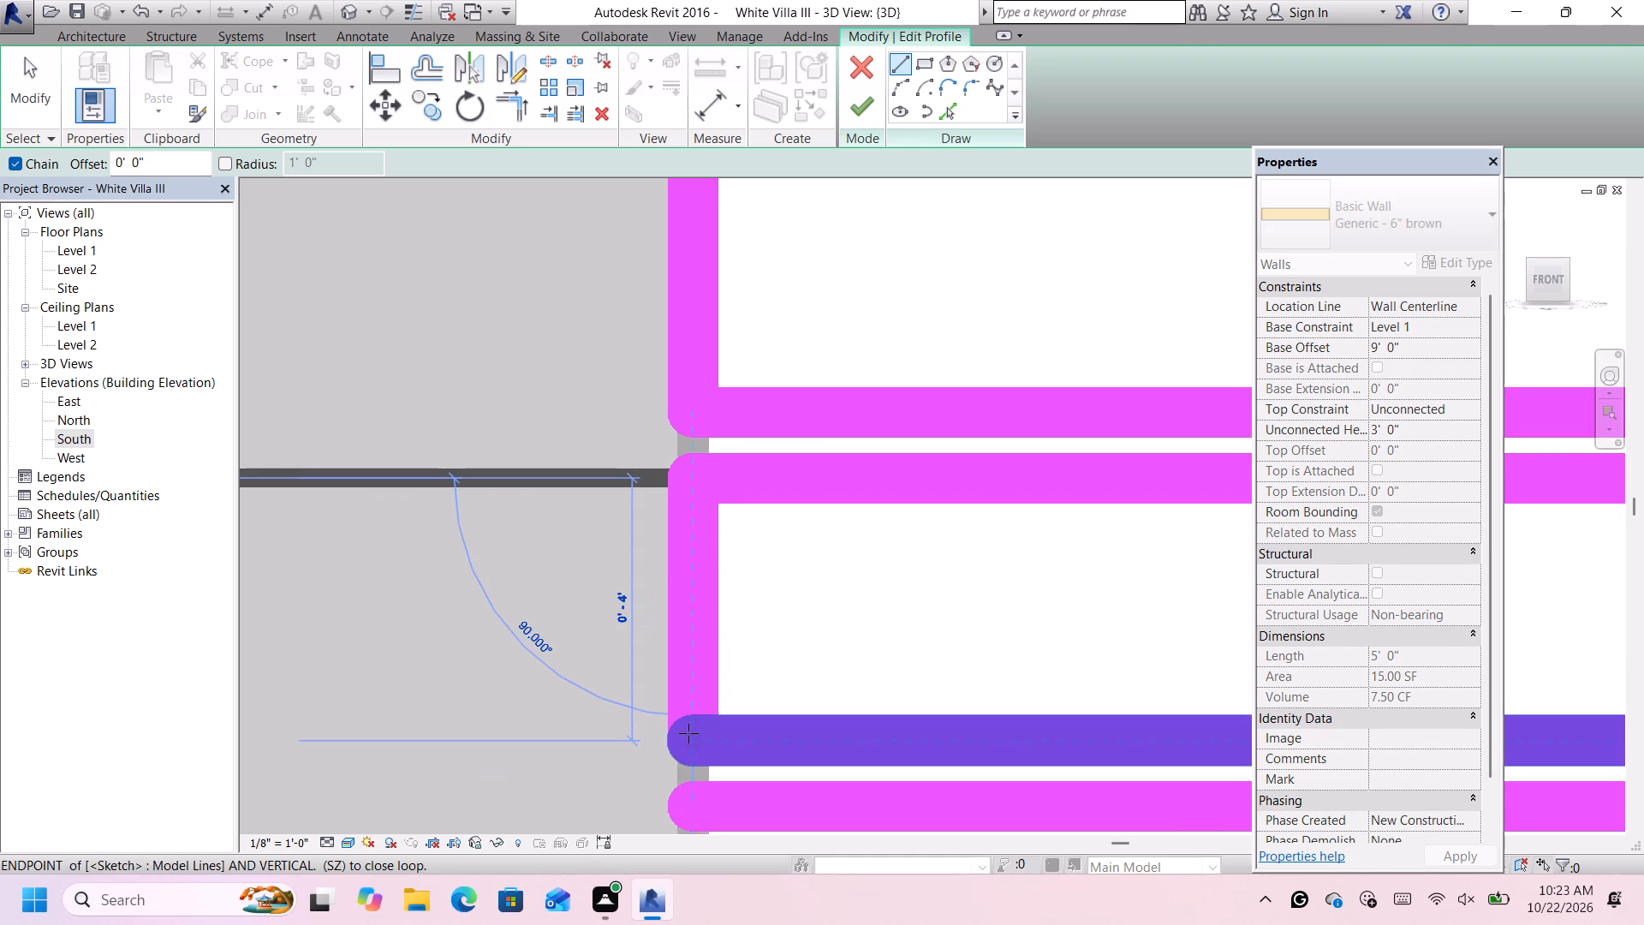
left_click(689, 734)
Draw a 4" vertical line closing the left end of the fourth slat from the top.
scroll(689, 734, "down", 8)
scroll(729, 811, "down", 12)
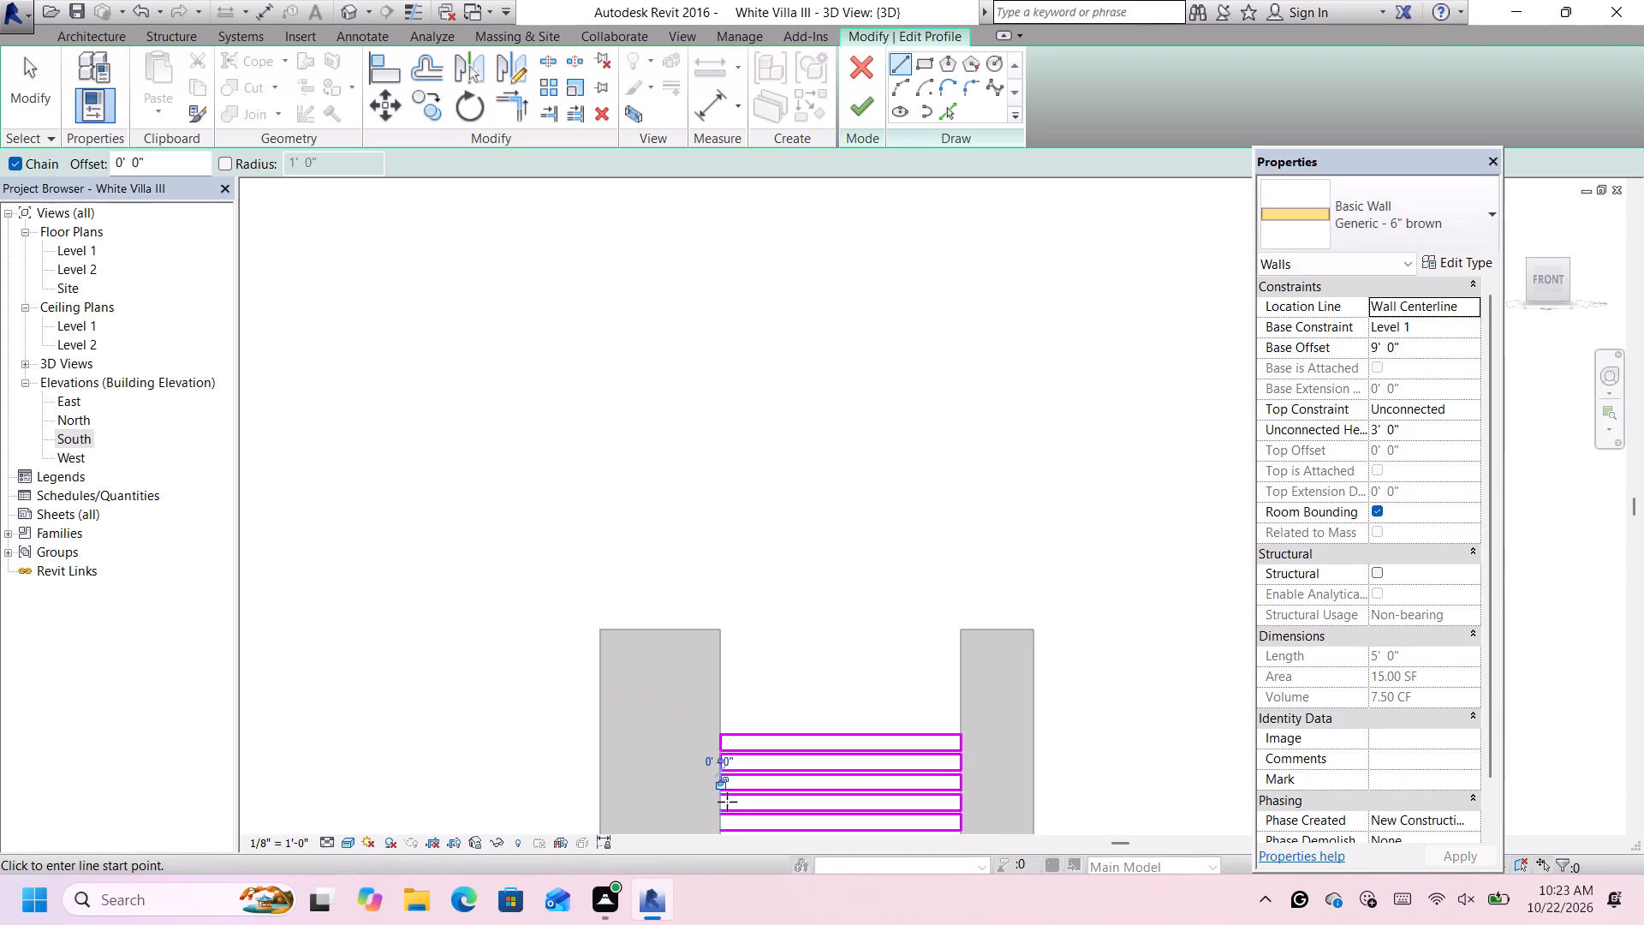
scroll(723, 815, "down", 9)
scroll(706, 795, "up", 8)
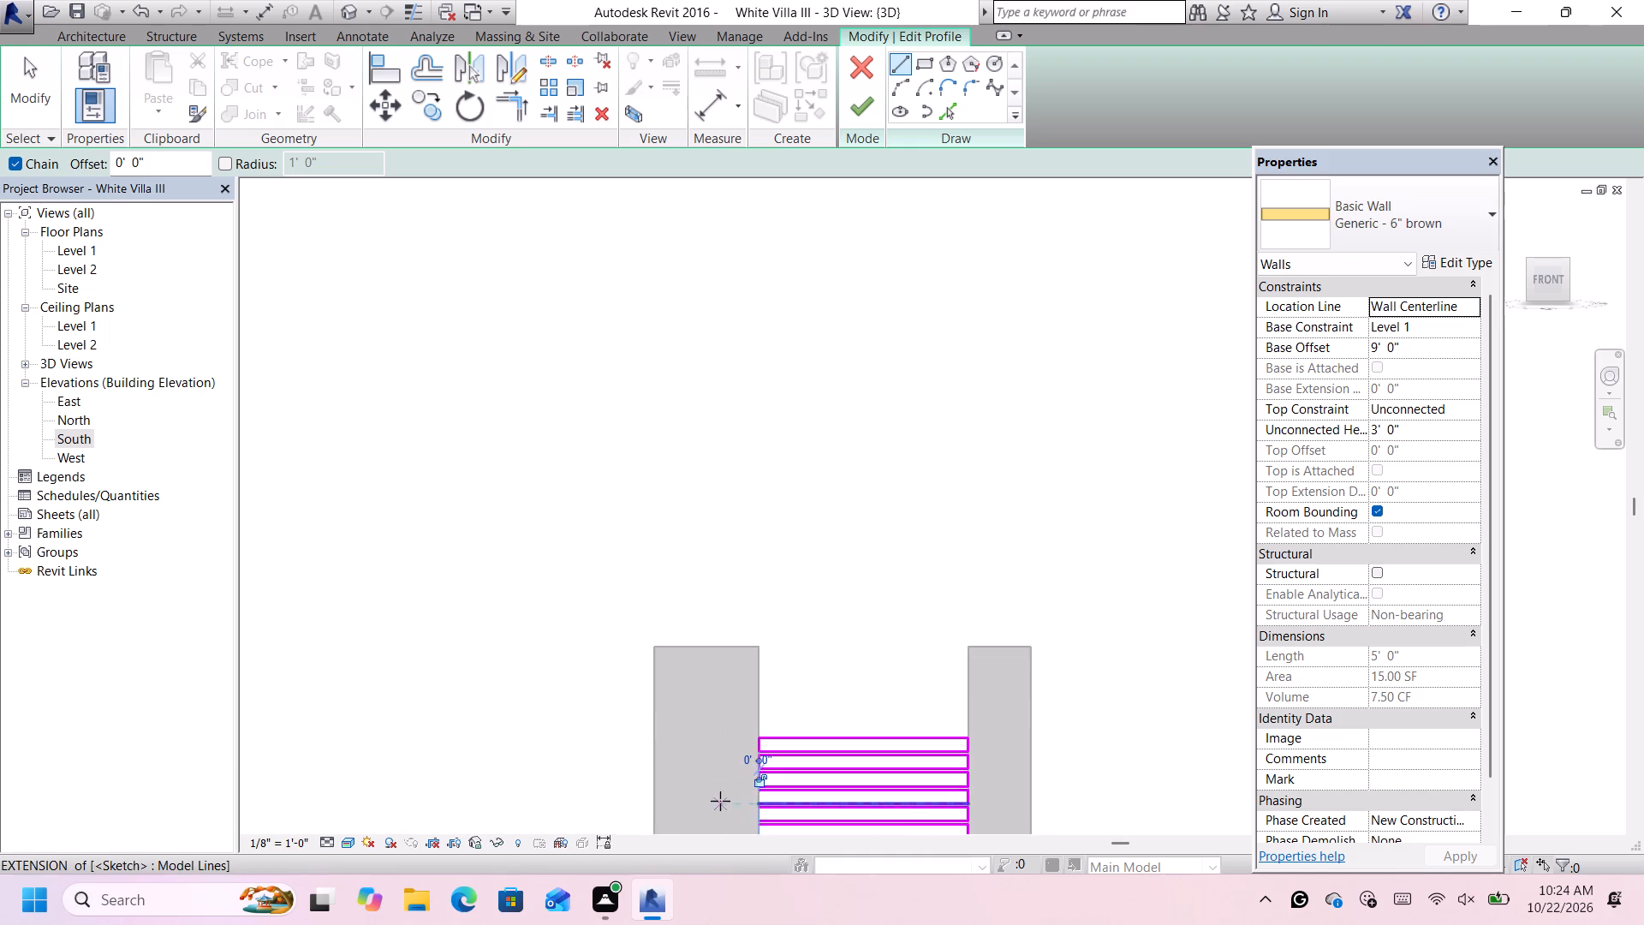
scroll(731, 791, "down", 9)
scroll(753, 792, "up", 14)
scroll(712, 689, "up", 4)
scroll(745, 602, "up", 4)
scroll(688, 530, "up", 3)
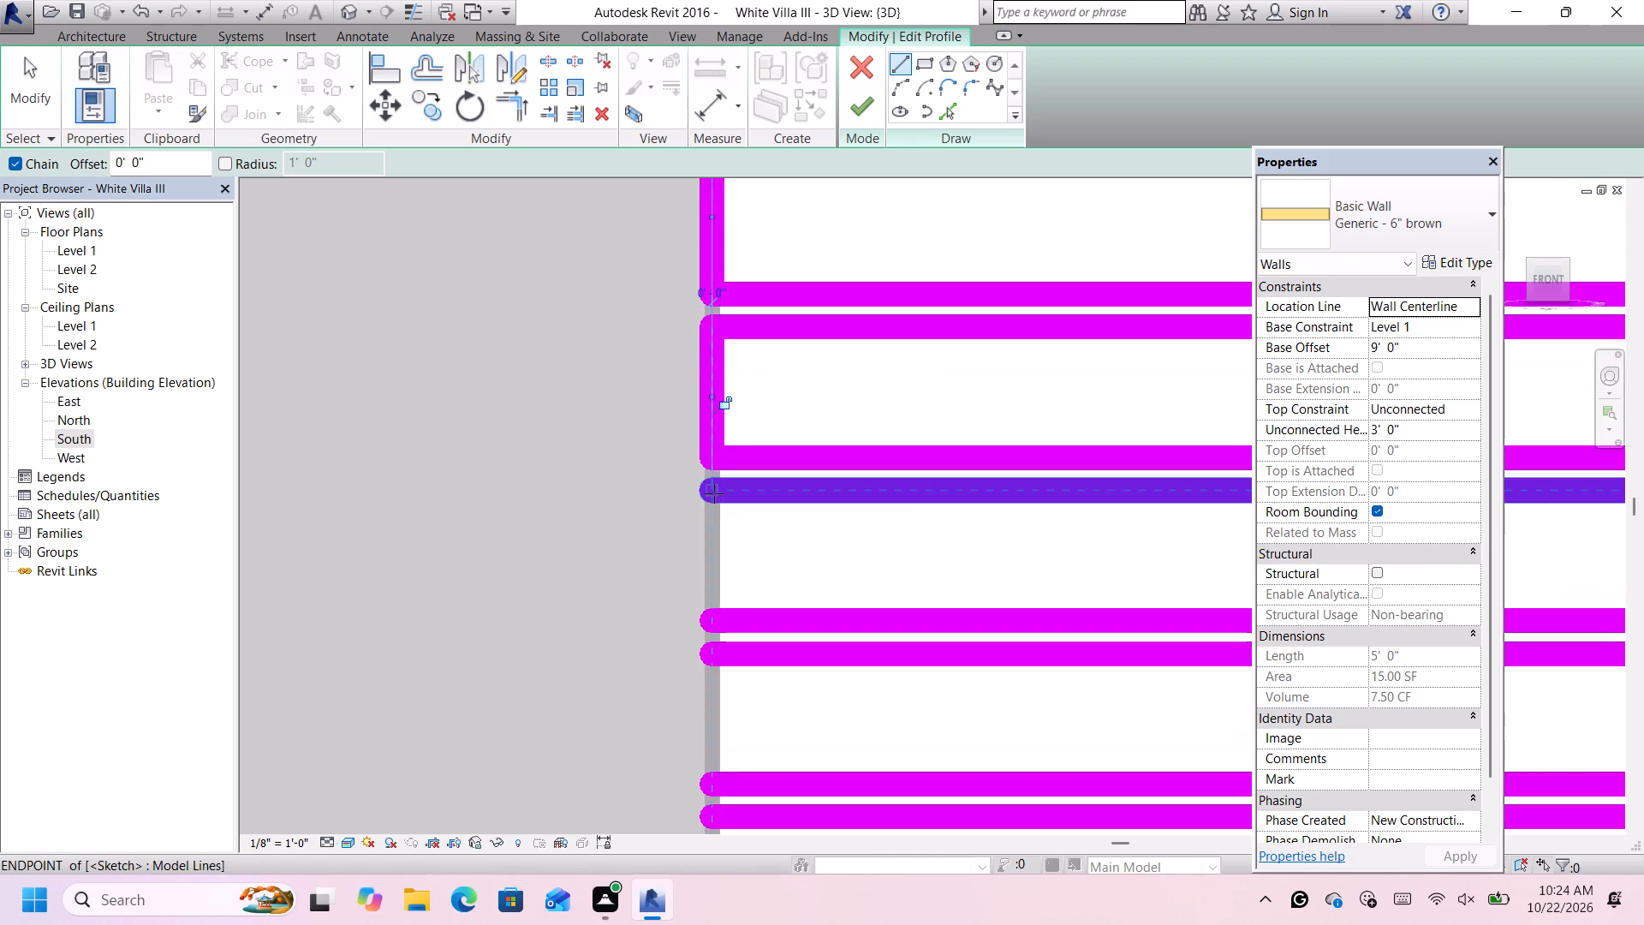
scroll(712, 491, "up", 1)
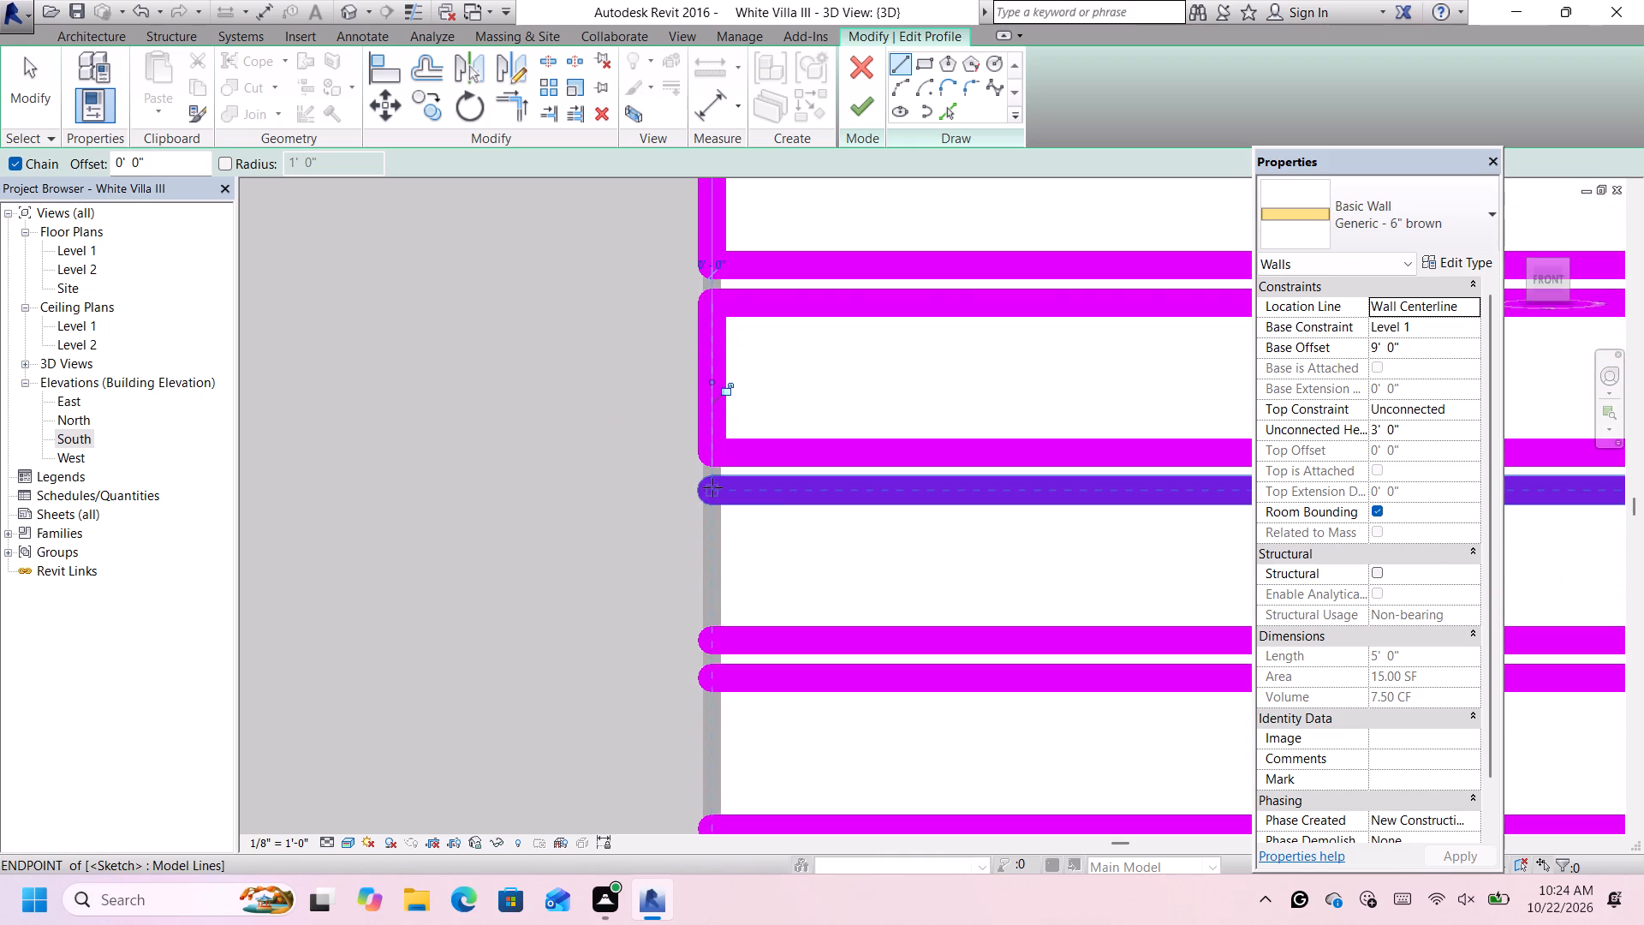
left_click(712, 488)
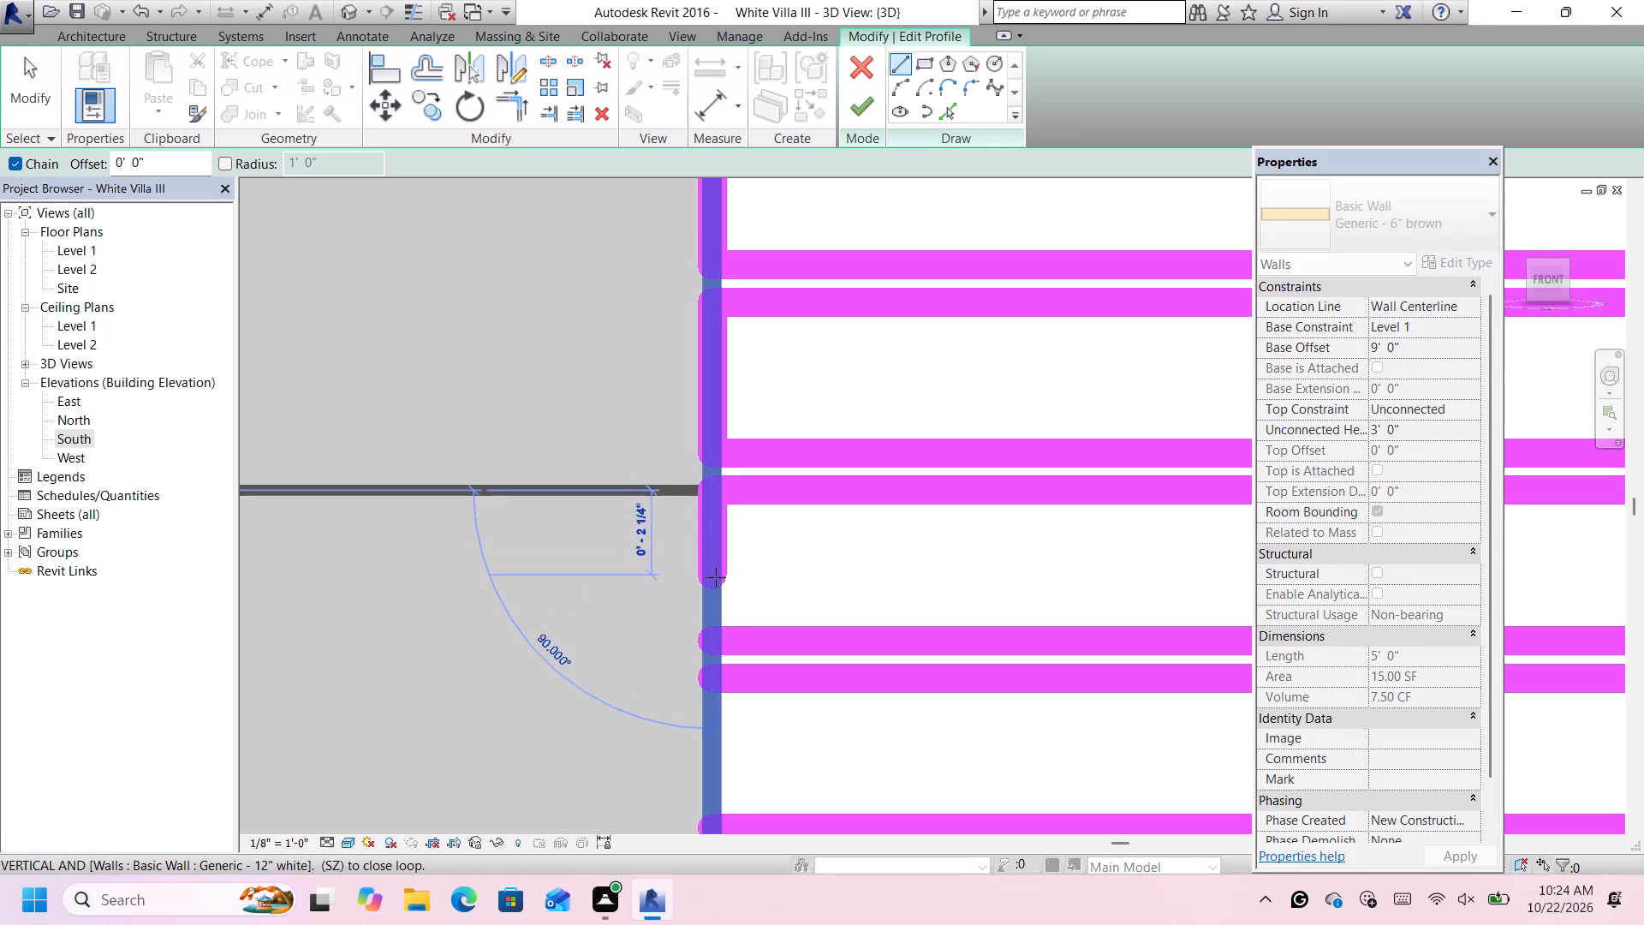
left_click(706, 634)
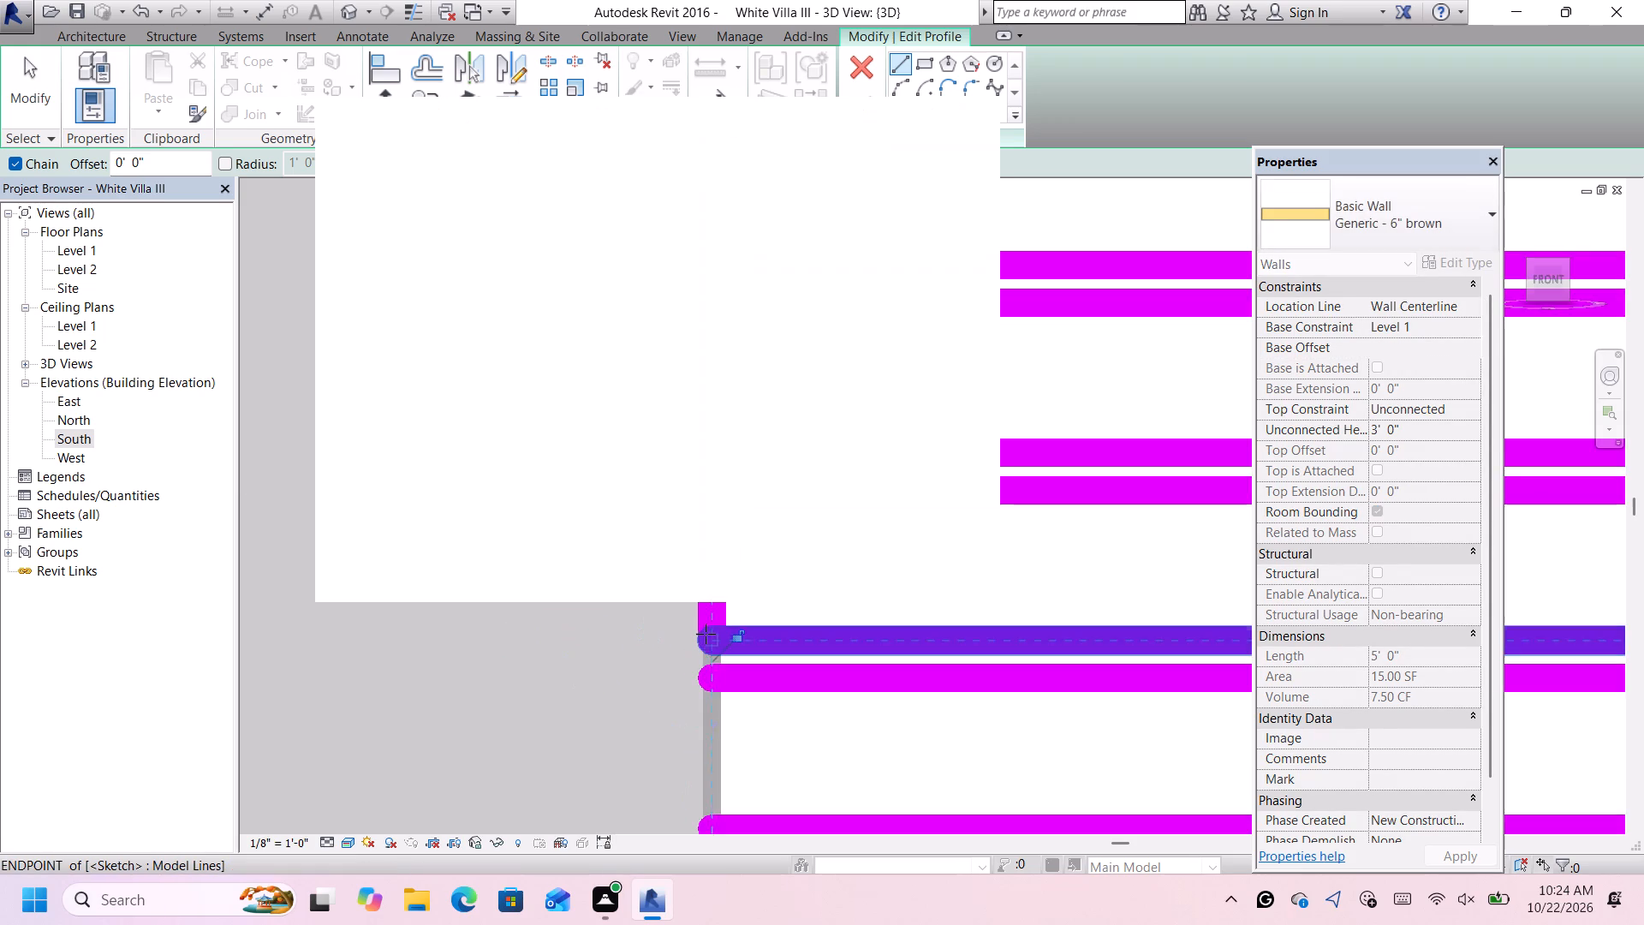
Dismiss the pop-up card and draw a 4" vertical line closing the left end of the fifth slat from the top.
scroll(709, 652, "down", 16)
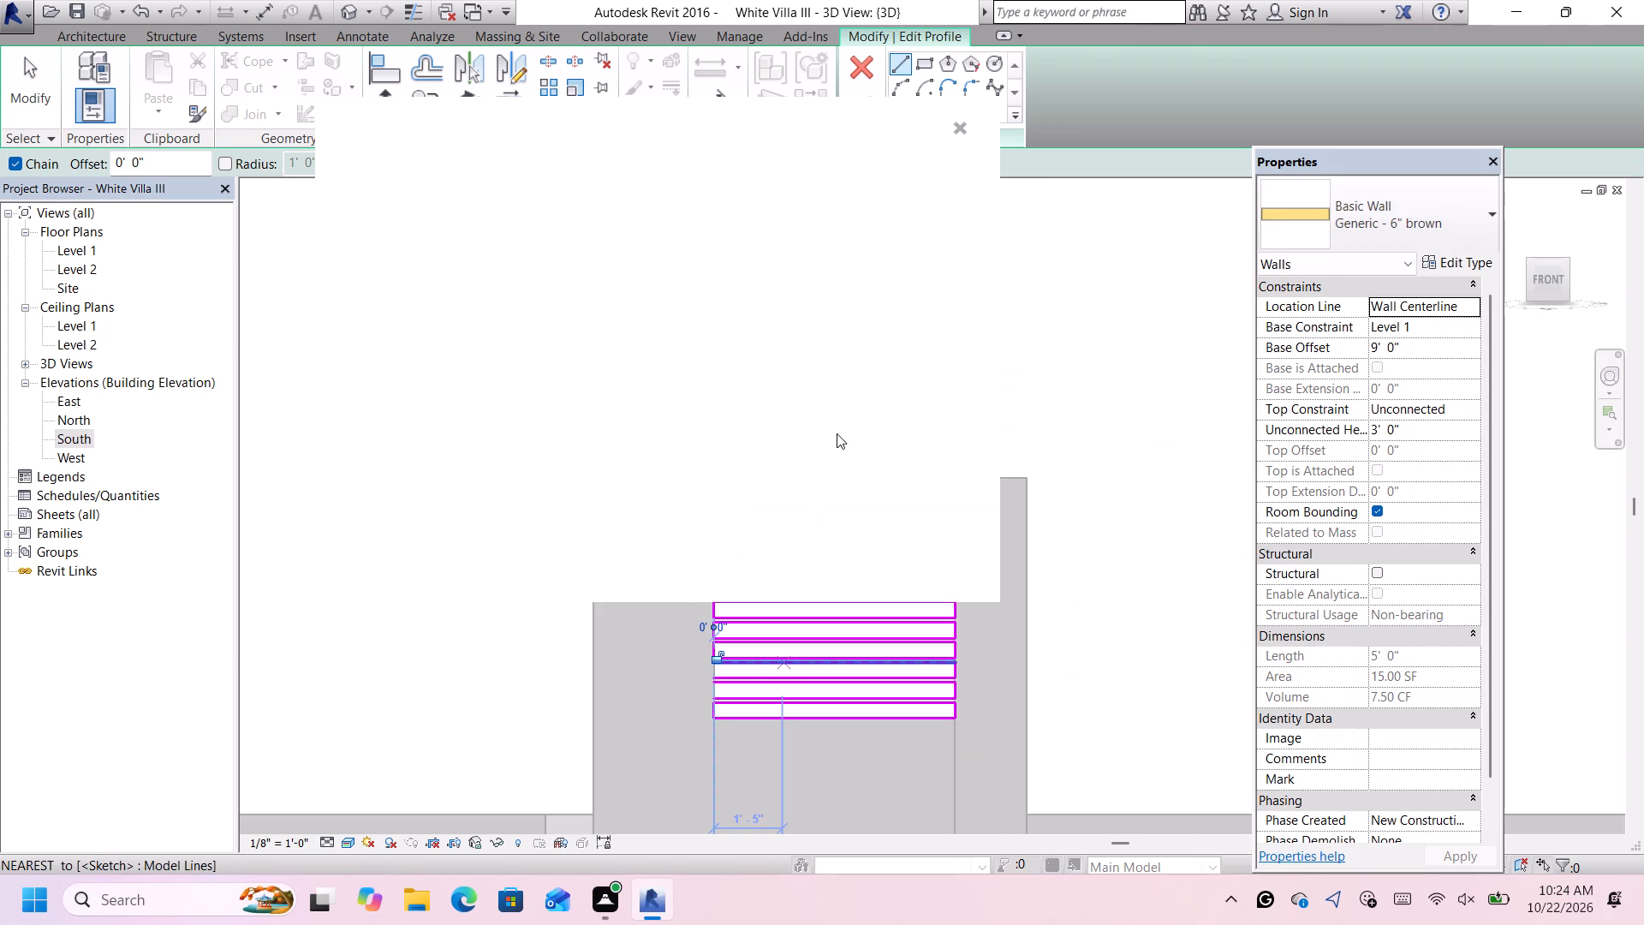
left_click(958, 127)
scroll(742, 736, "up", 1)
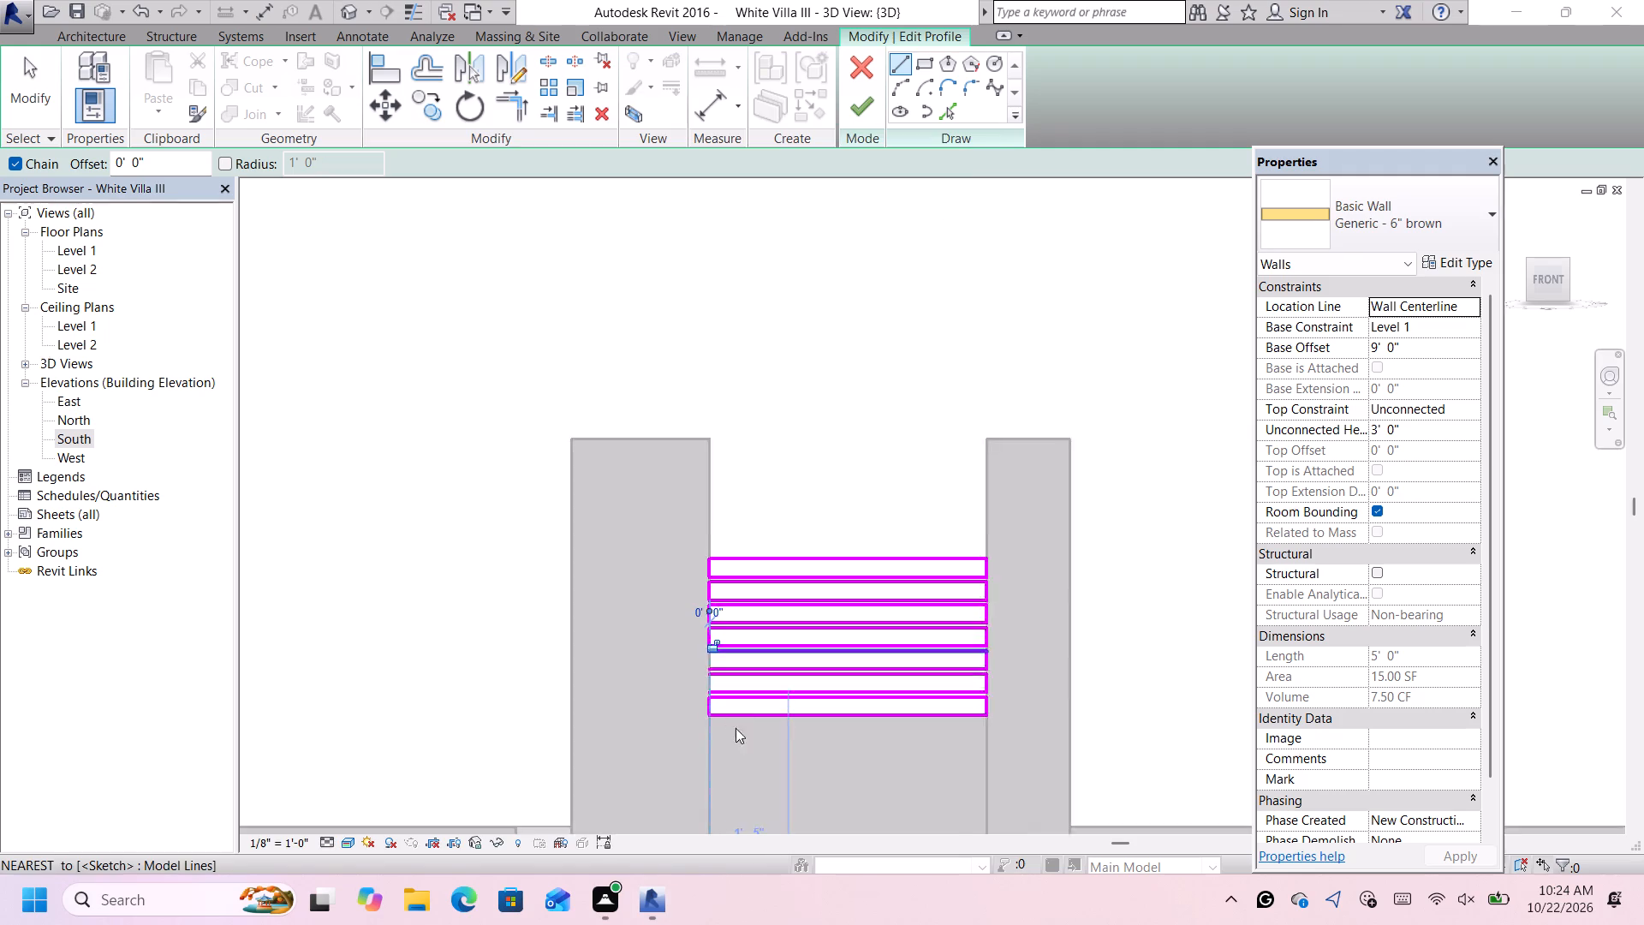
scroll(736, 728, "up", 5)
scroll(646, 594, "up", 5)
scroll(727, 576, "up", 4)
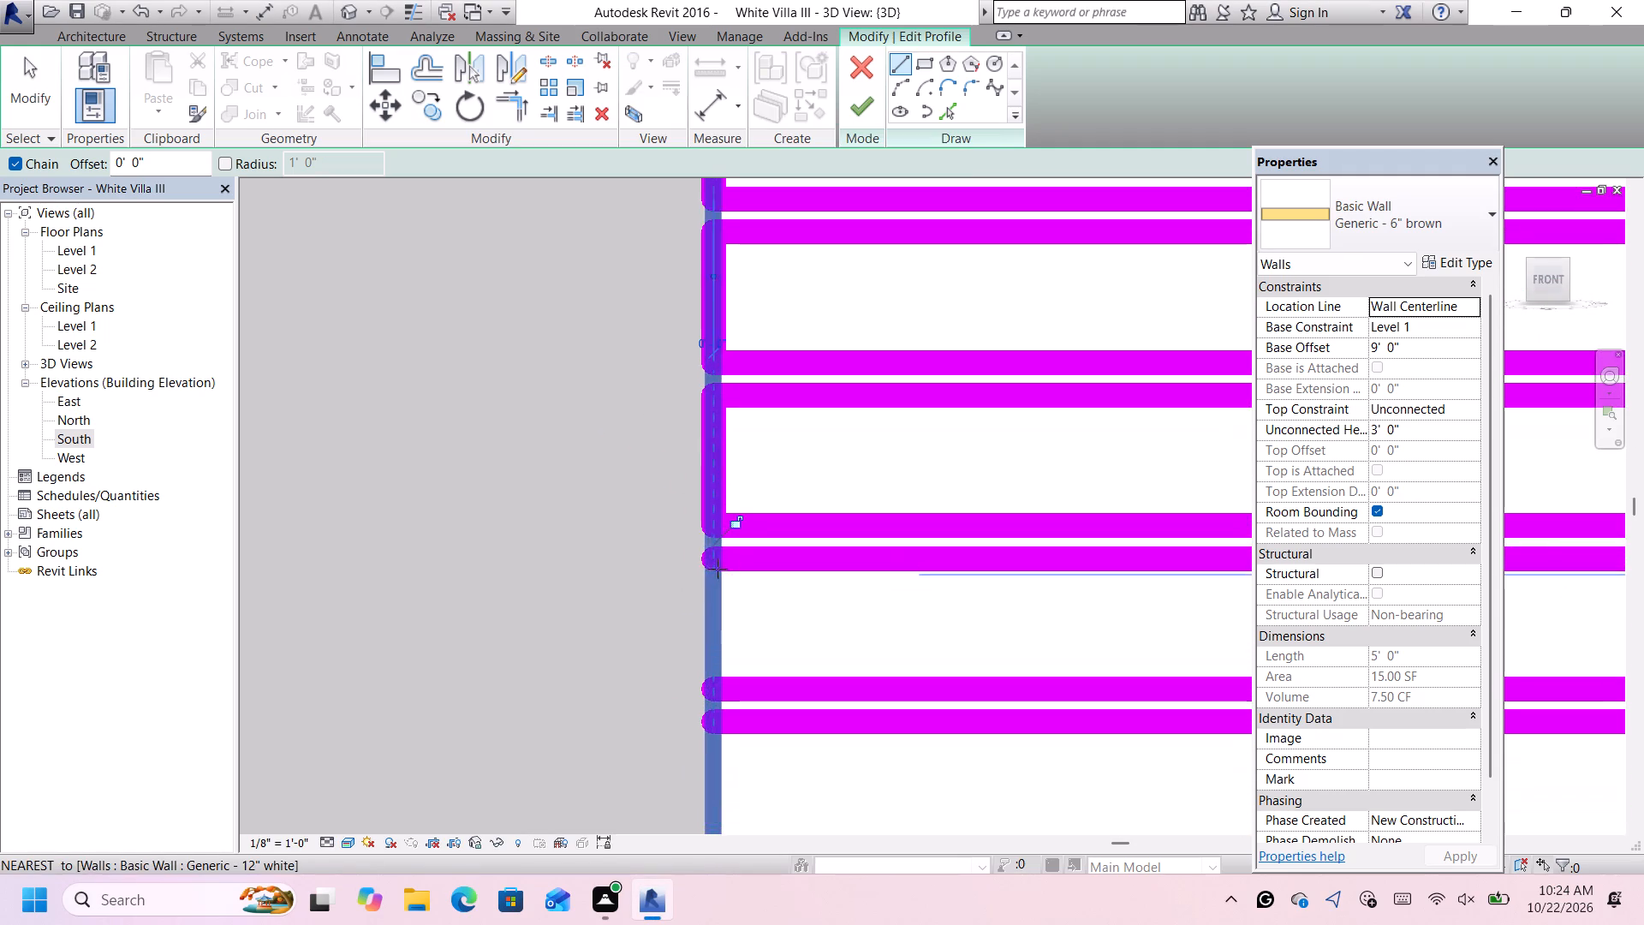
left_click(714, 558)
left_click(716, 691)
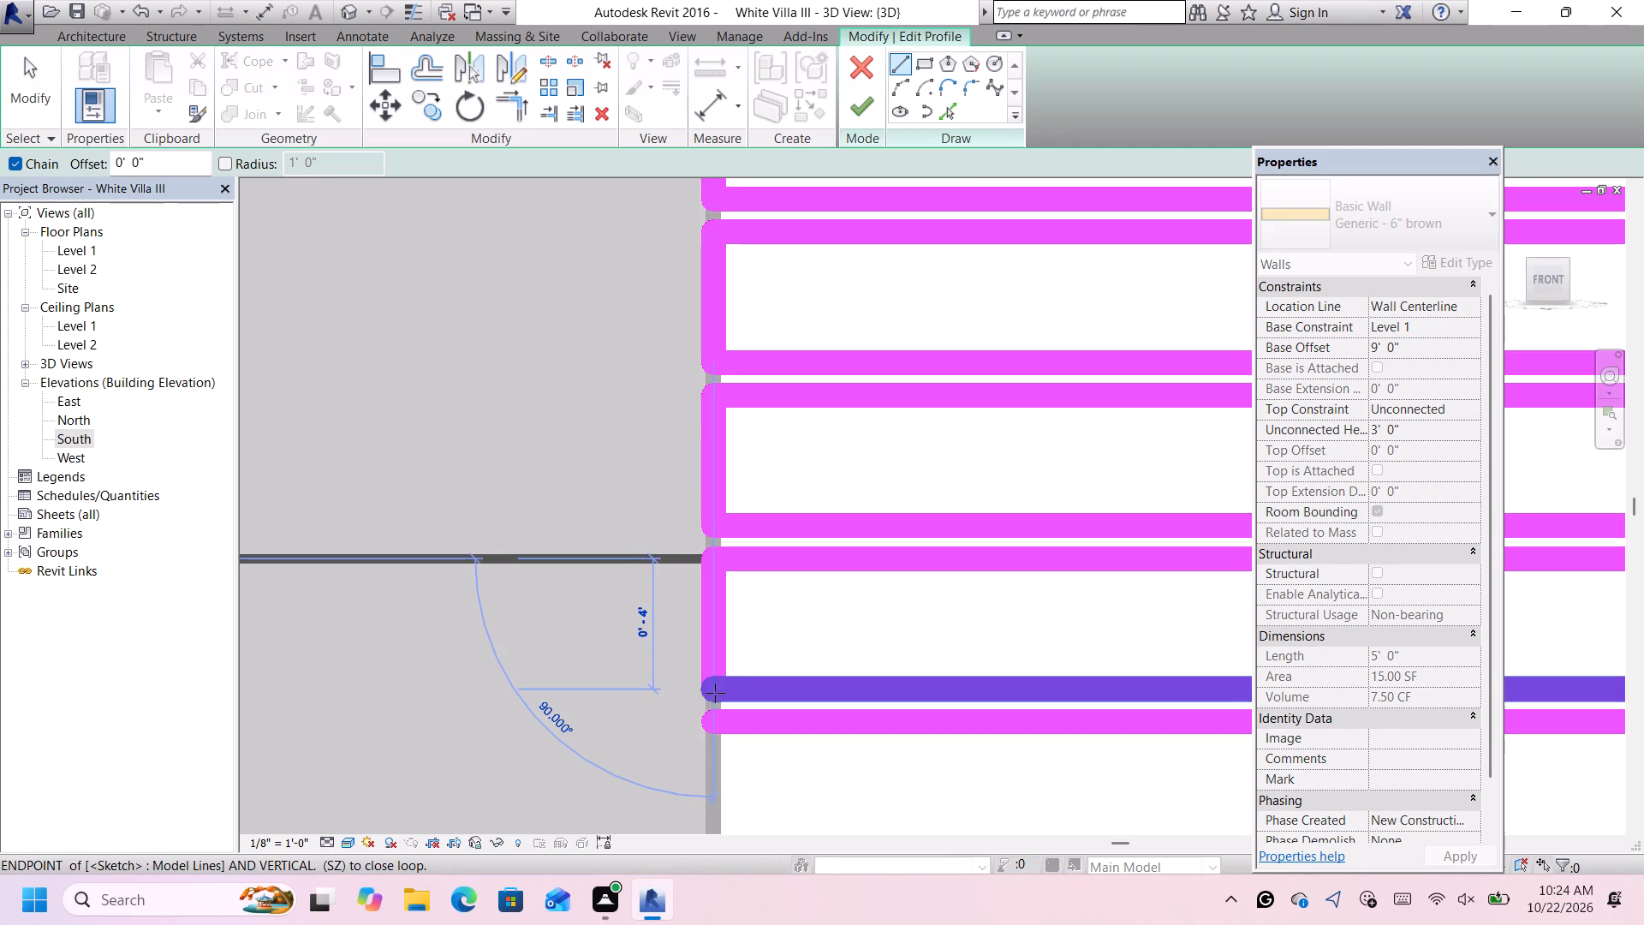
Draw a vertical line closing the left end of the second slat from the bottom and end line drawing.
scroll(741, 709, "down", 11)
scroll(728, 756, "up", 12)
scroll(748, 638, "up", 2)
left_click(745, 478)
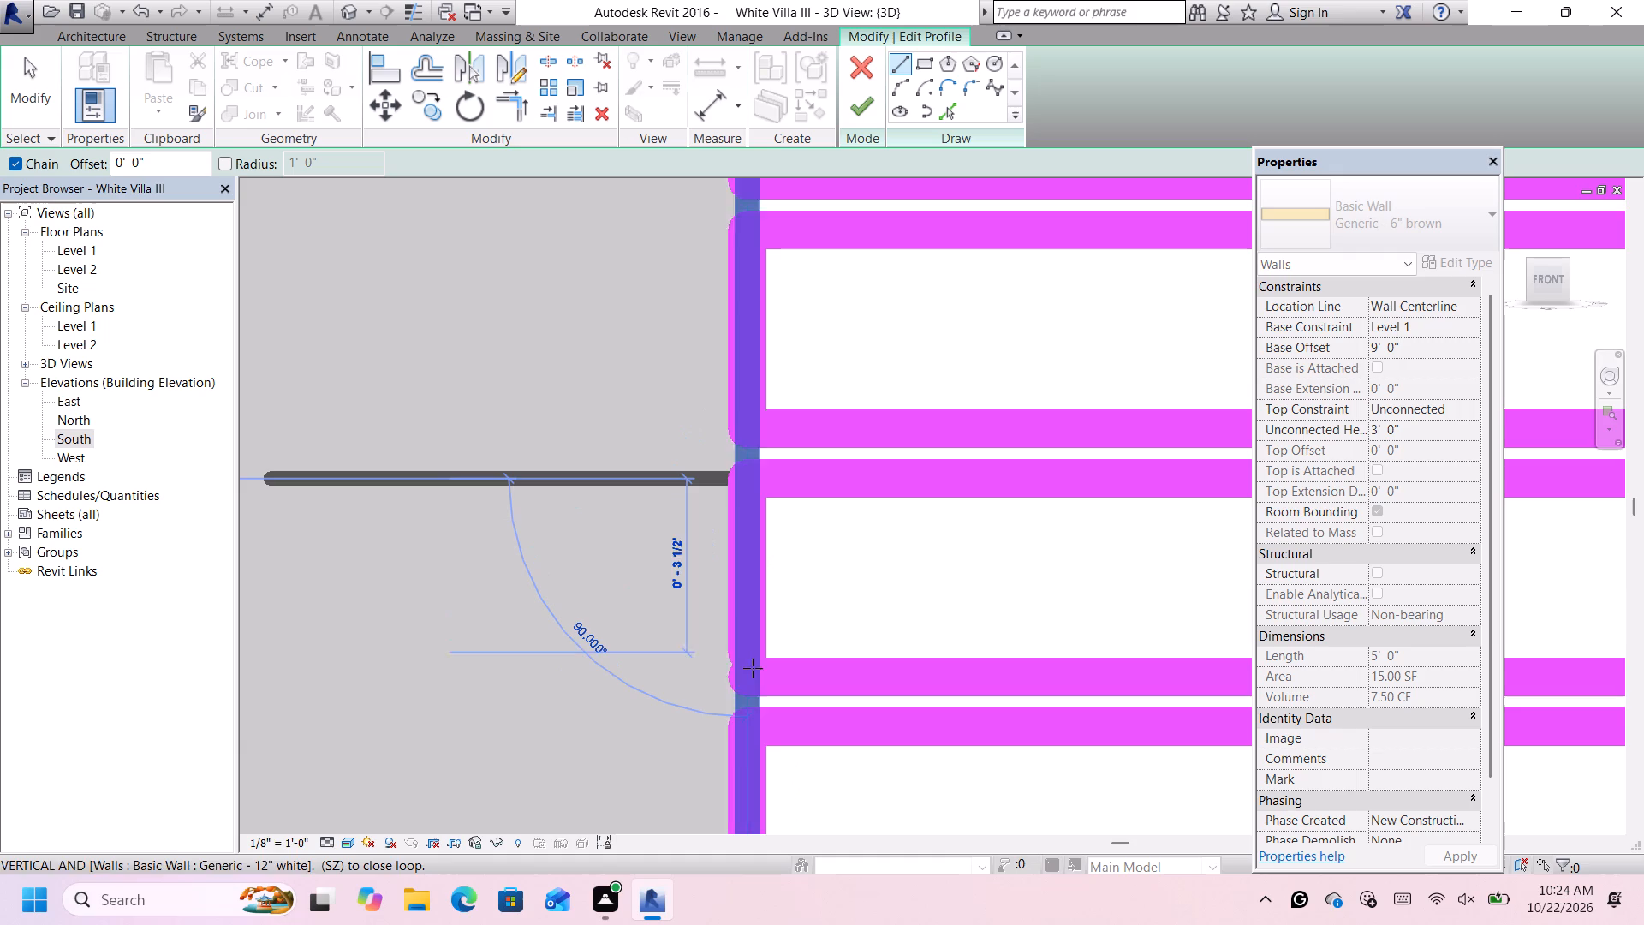
left_click(753, 683)
scroll(753, 683, "down", 20)
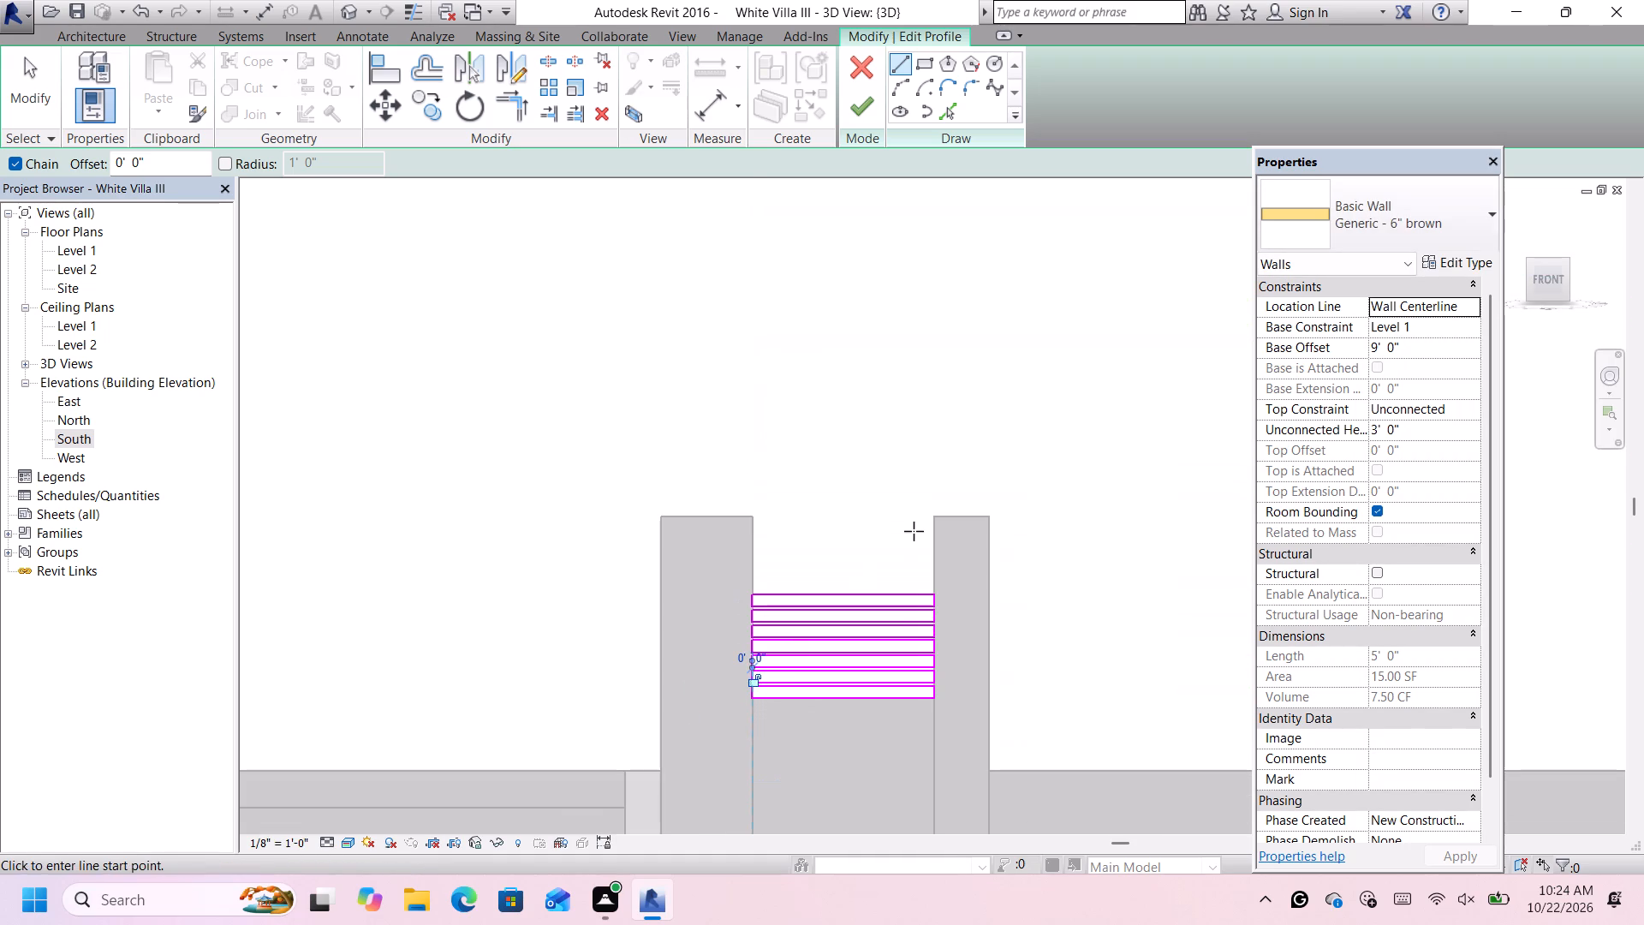
key("Escape")
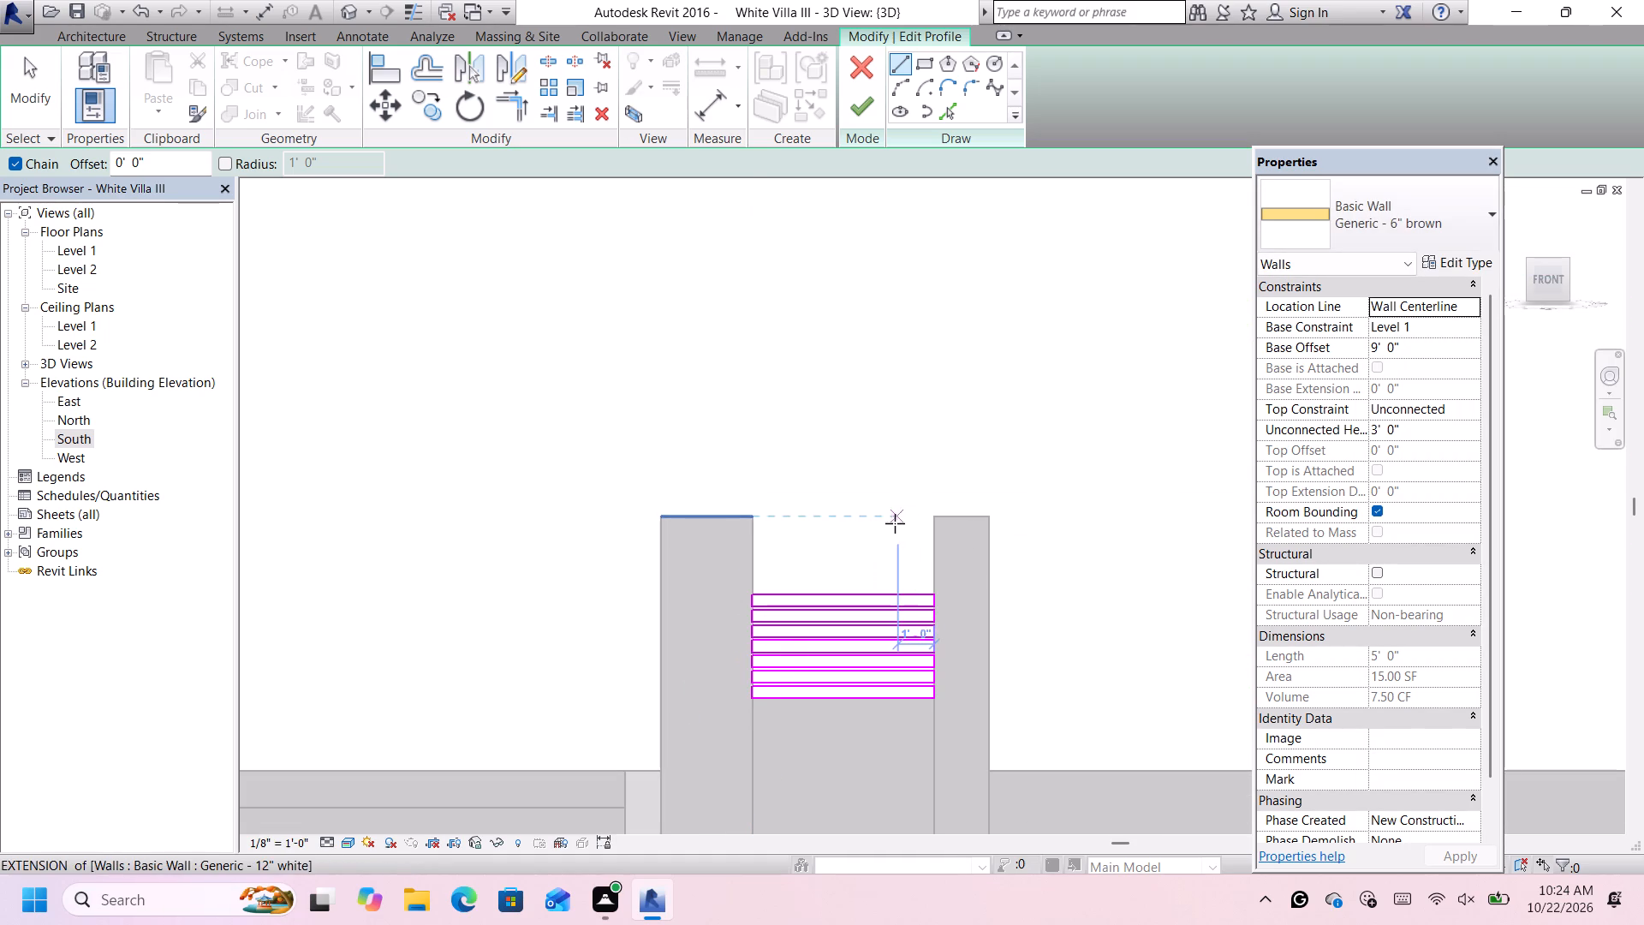
key("Escape")
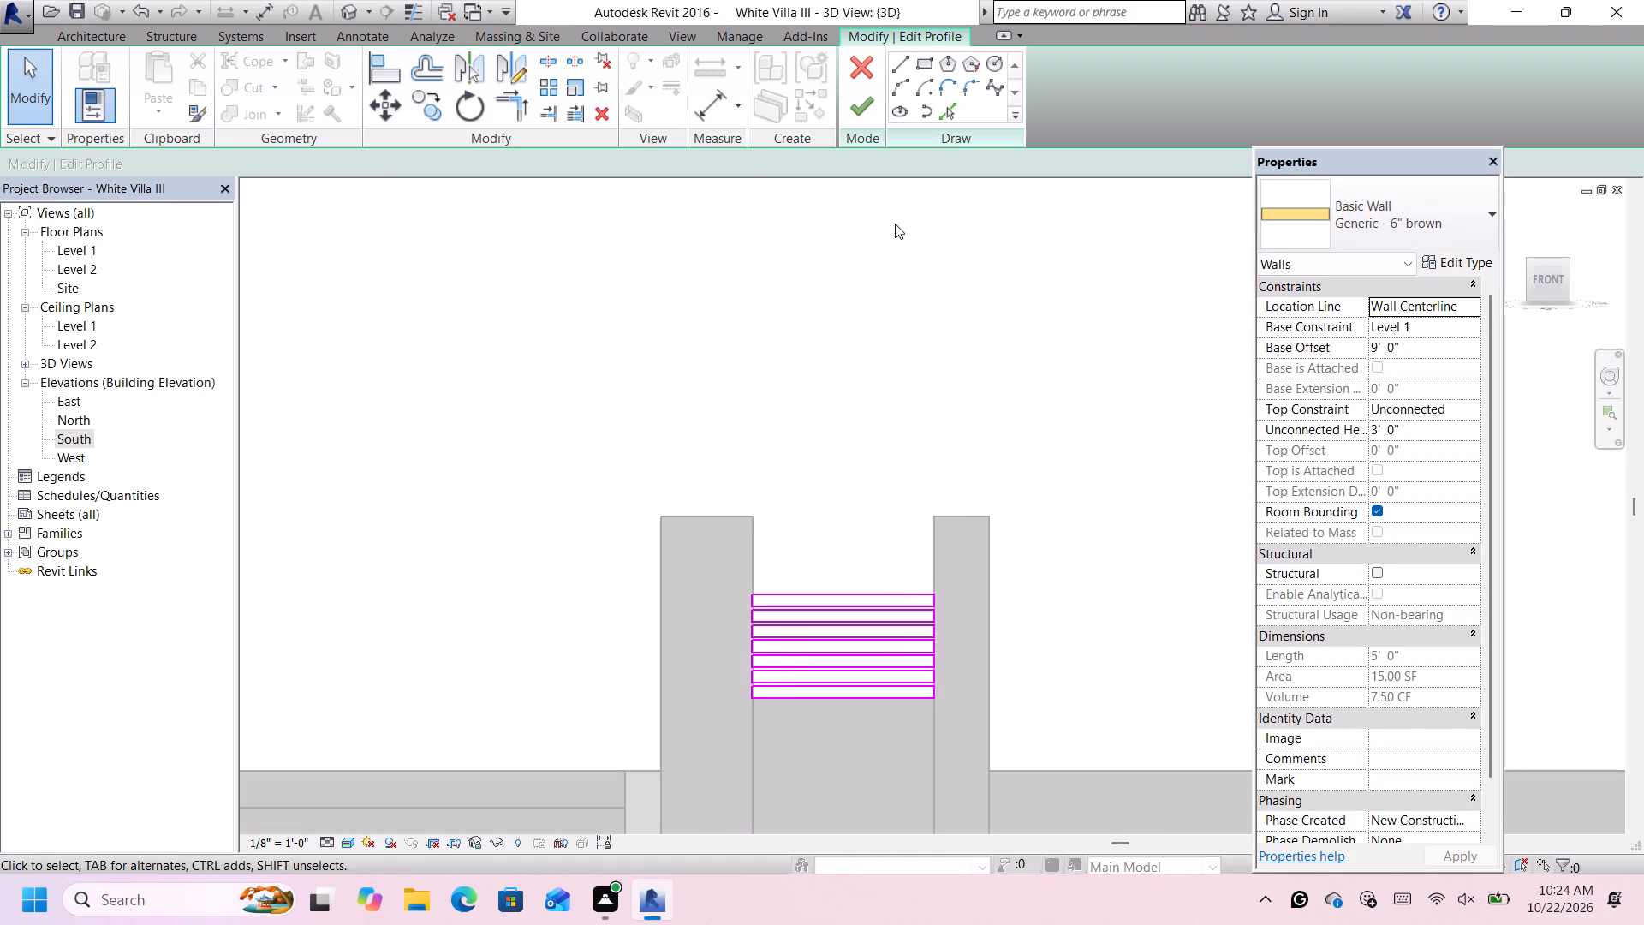
Finish the brown wall's profile edit with its seven closed slats and deselect the wall.
scroll(871, 599, "down", 1)
scroll(910, 727, "up", 1)
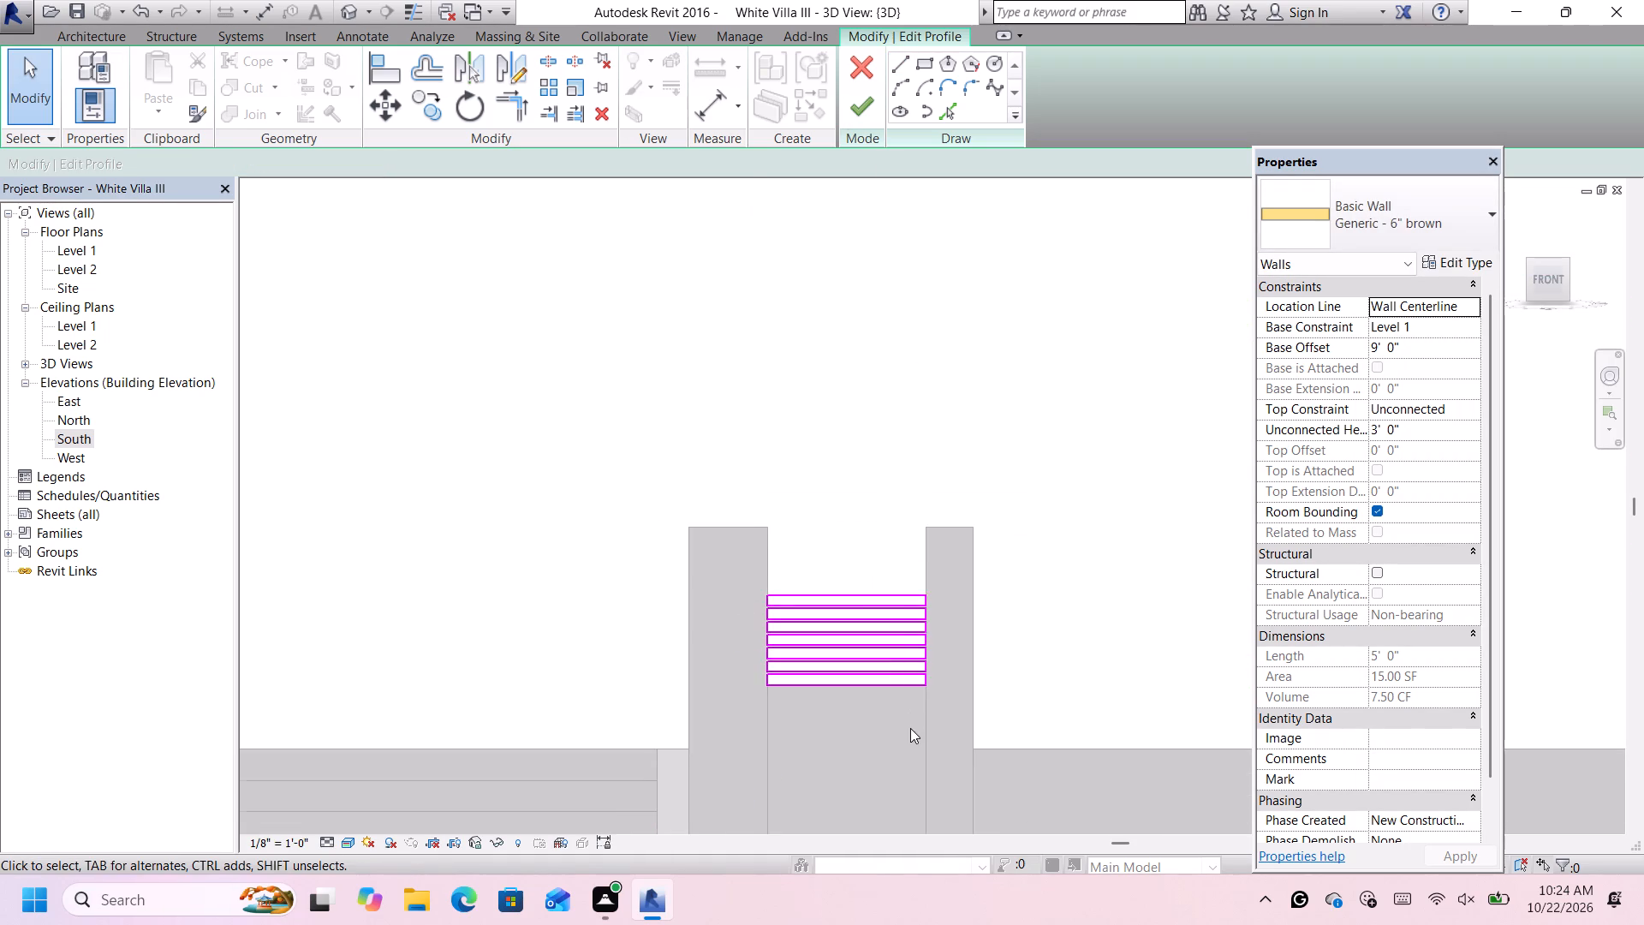
scroll(910, 728, "up", 3)
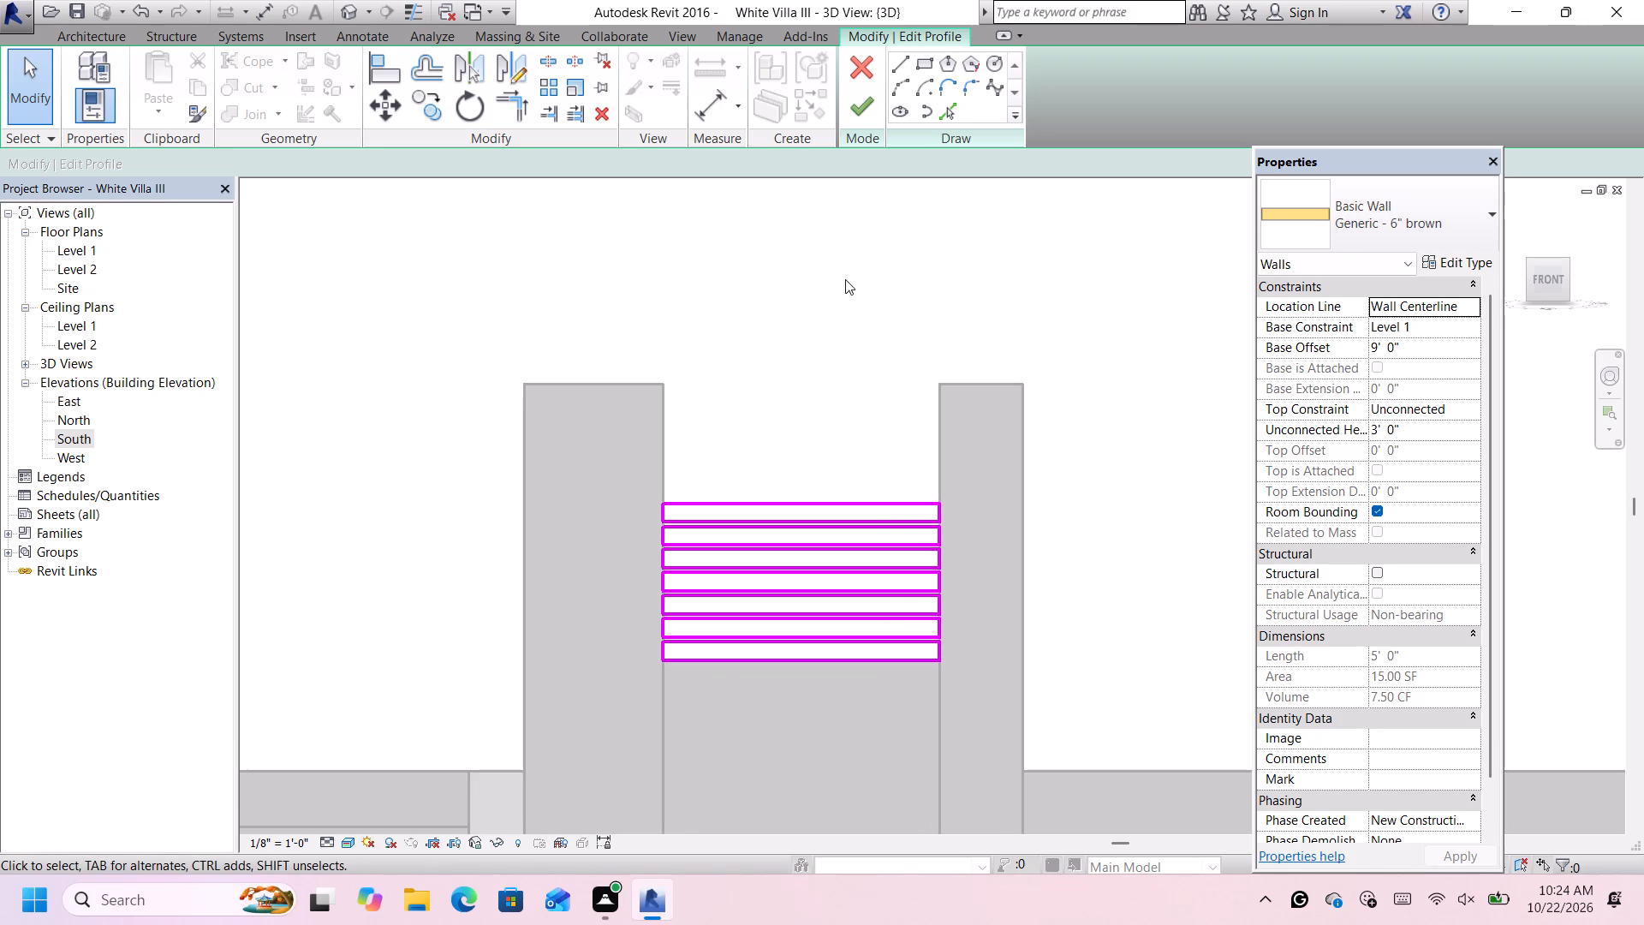
left_click(874, 110)
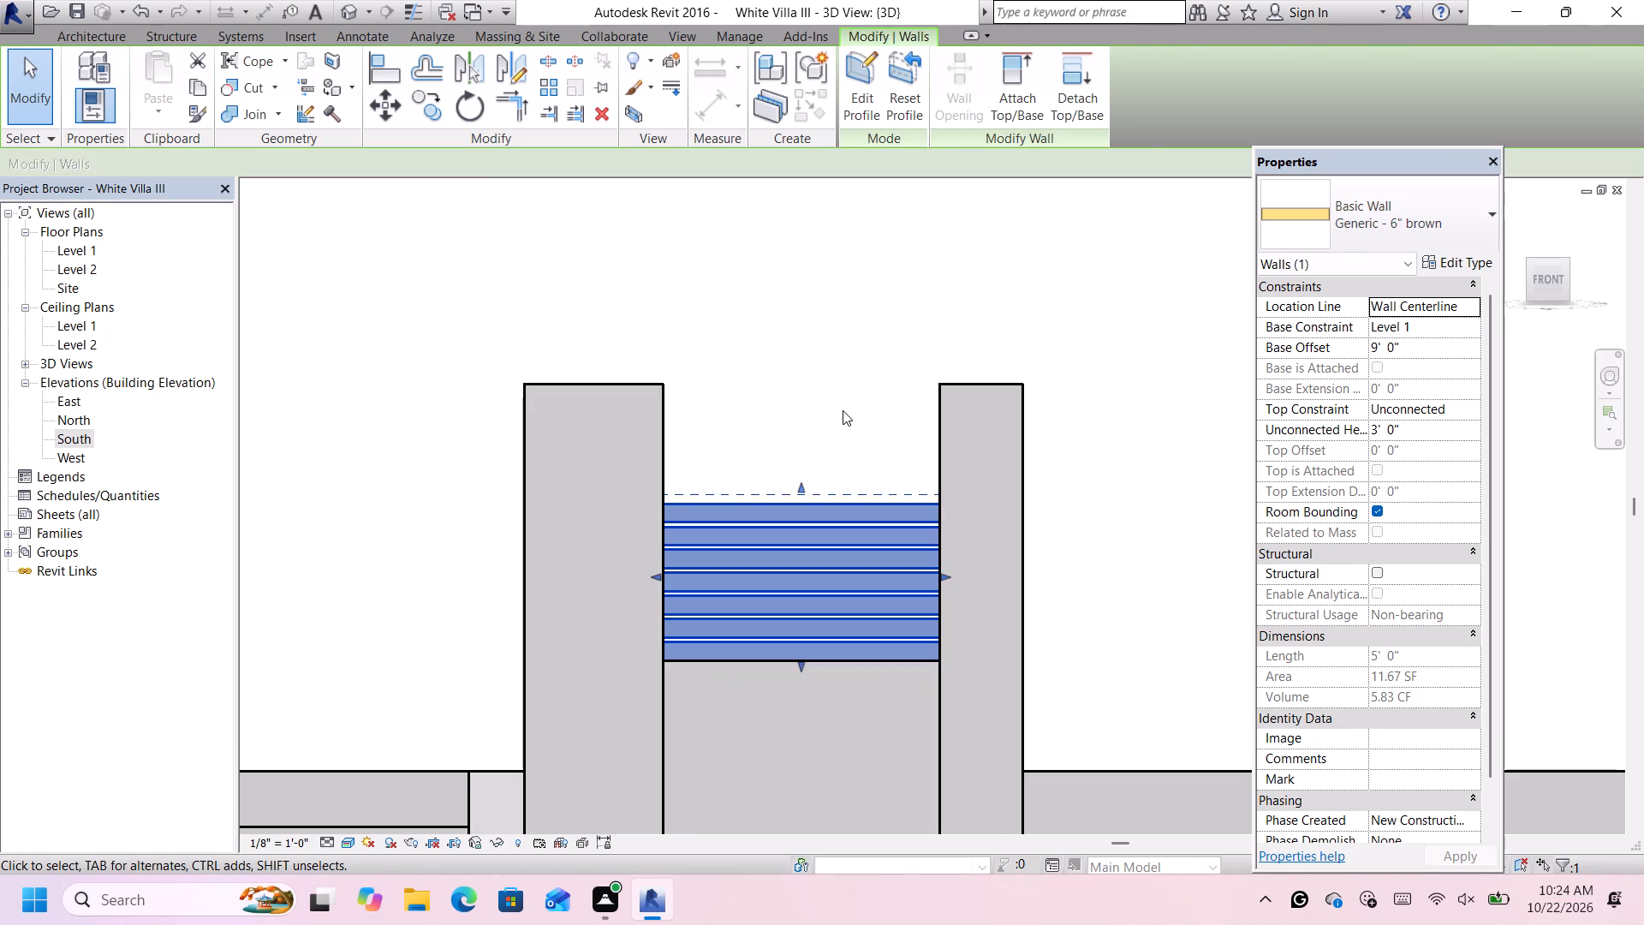
left_click(843, 410)
Examine the slatted brown wall between the two piers, up close and within the whole villa front.
scroll(843, 409, "down", 5)
scroll(888, 350, "down", 1)
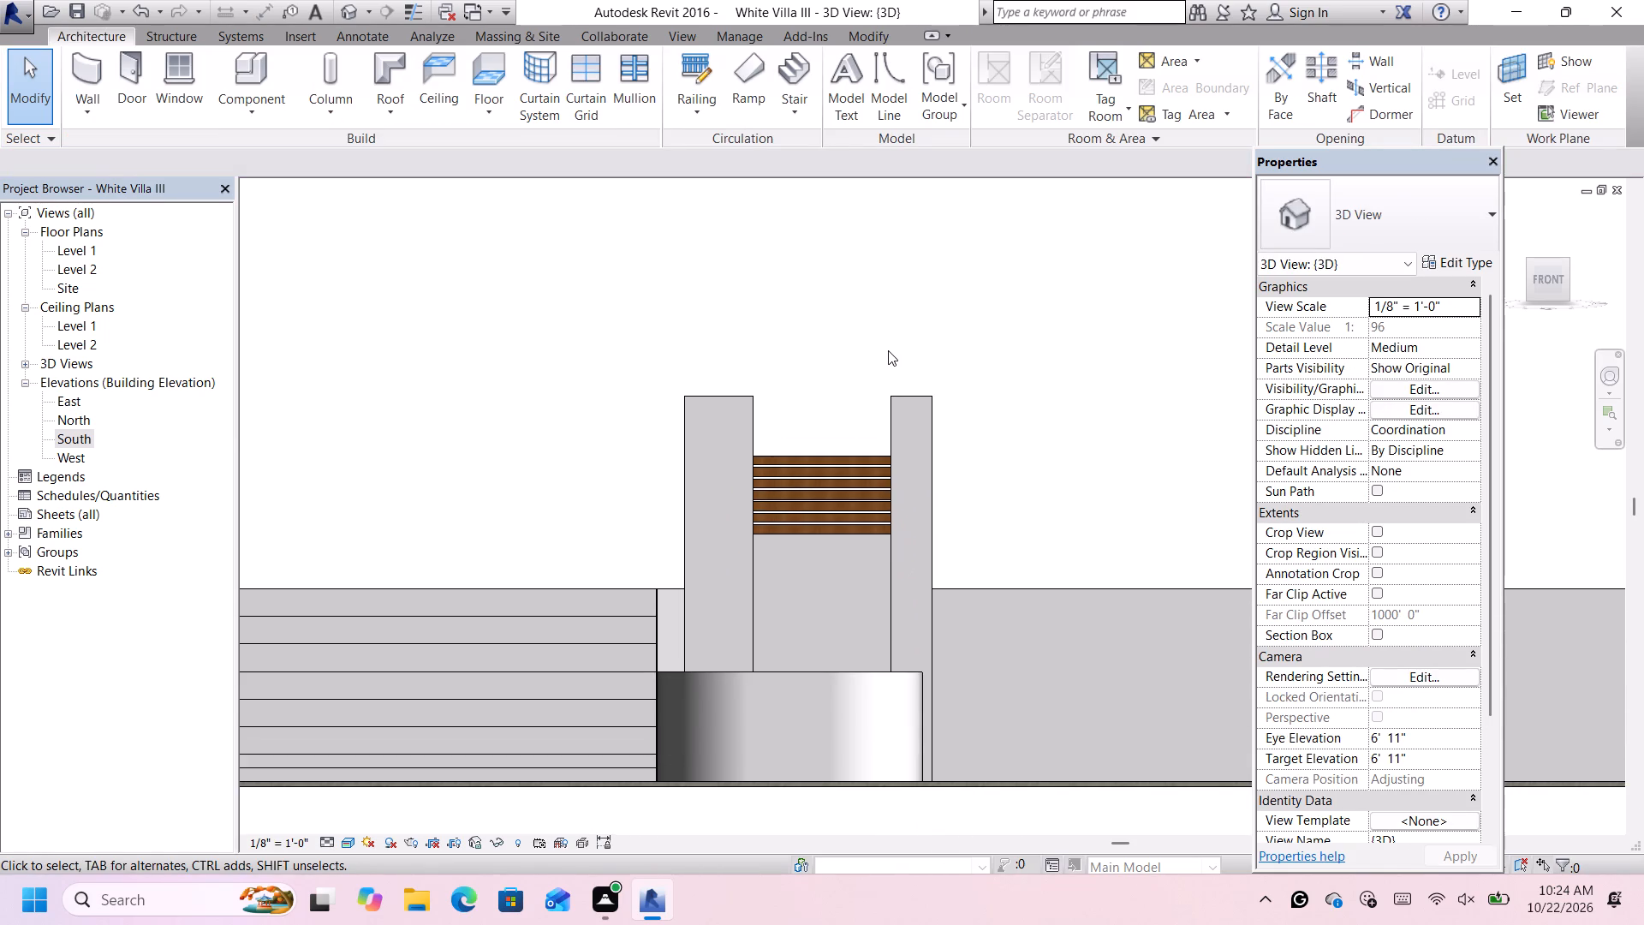
scroll(873, 349, "up", 6)
scroll(863, 525, "up", 2)
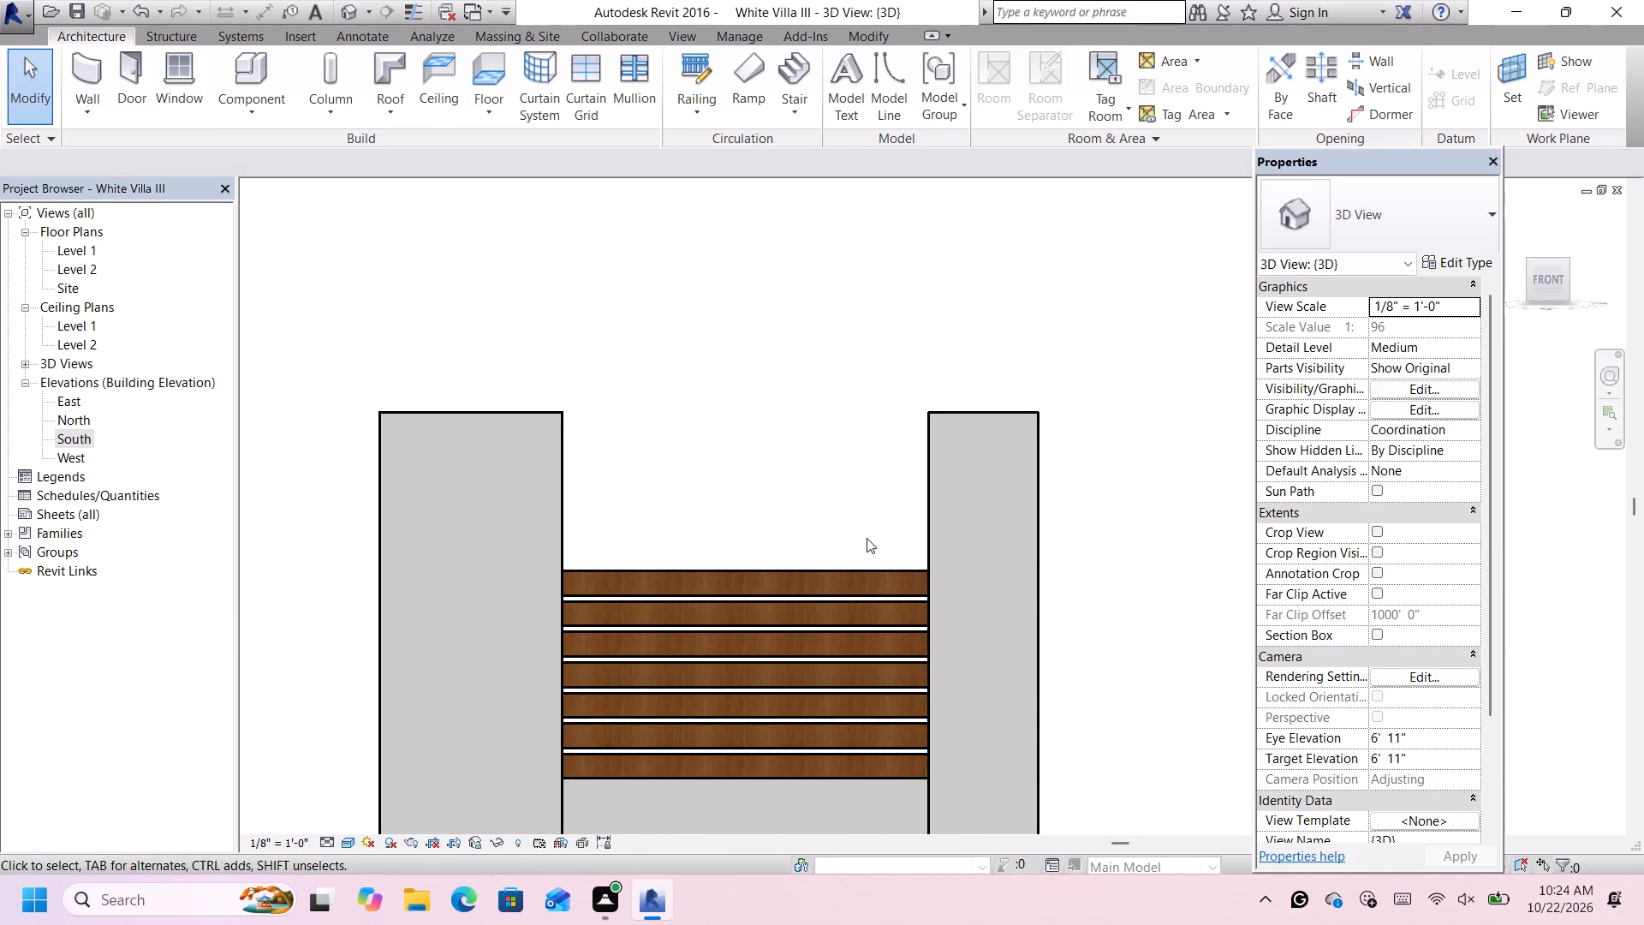
middle_click(896, 477)
middle_click(896, 479)
middle_click_drag(896, 480, 896, 489)
scroll(912, 478, "down", 2)
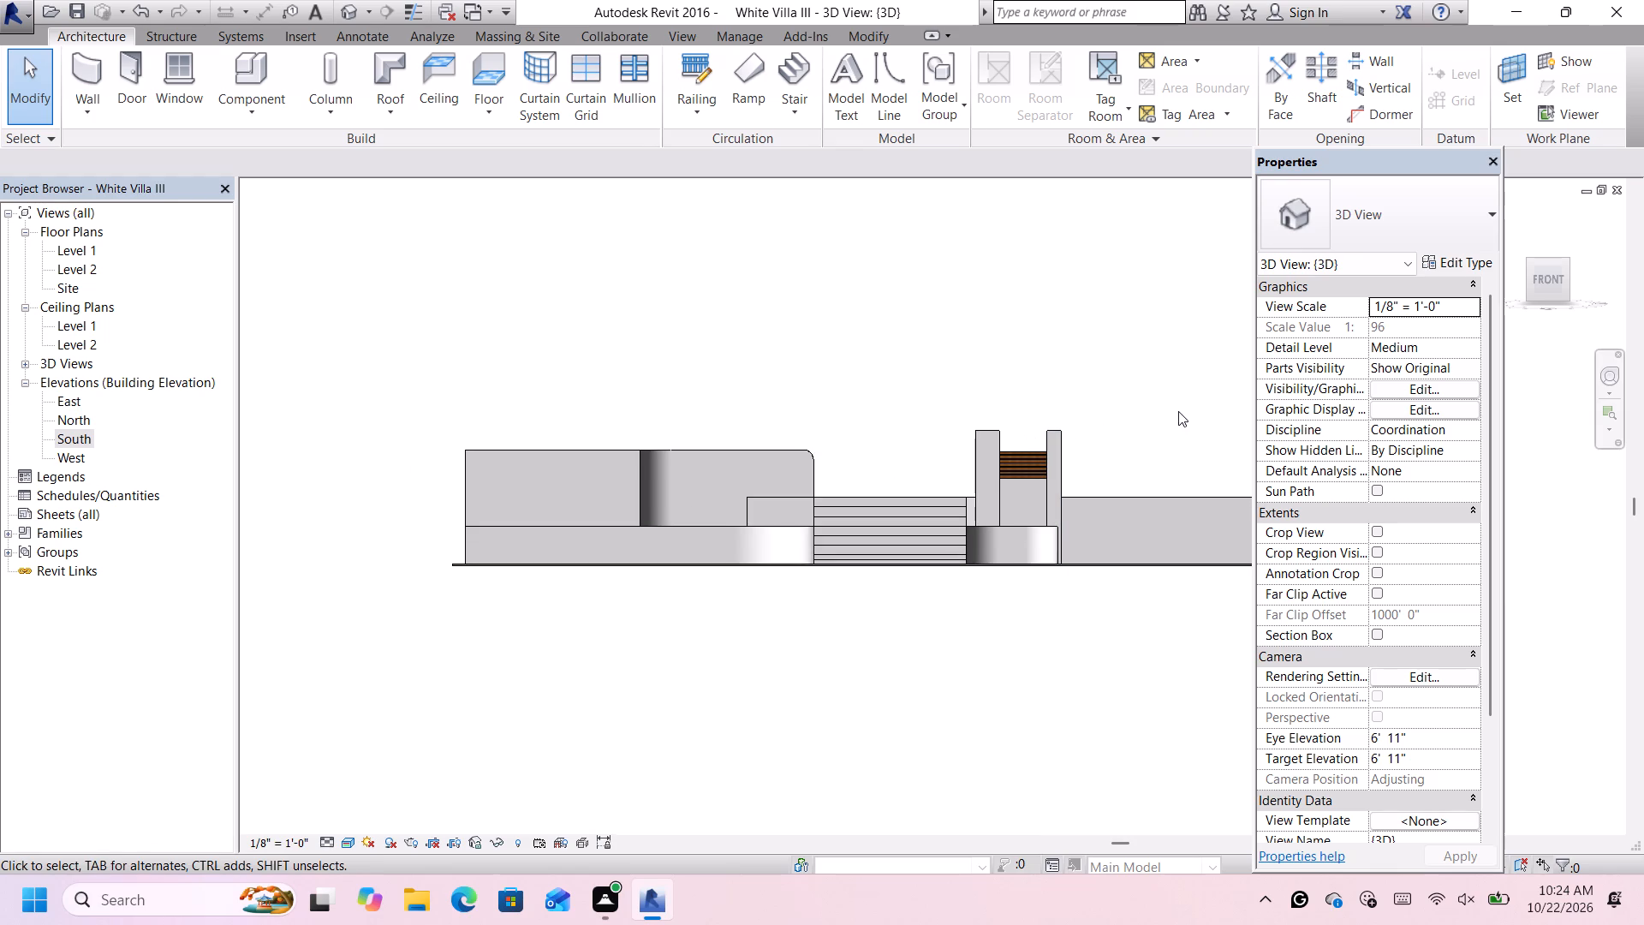
scroll(1099, 382, "down", 2)
middle_click_drag(1113, 356, 1070, 448)
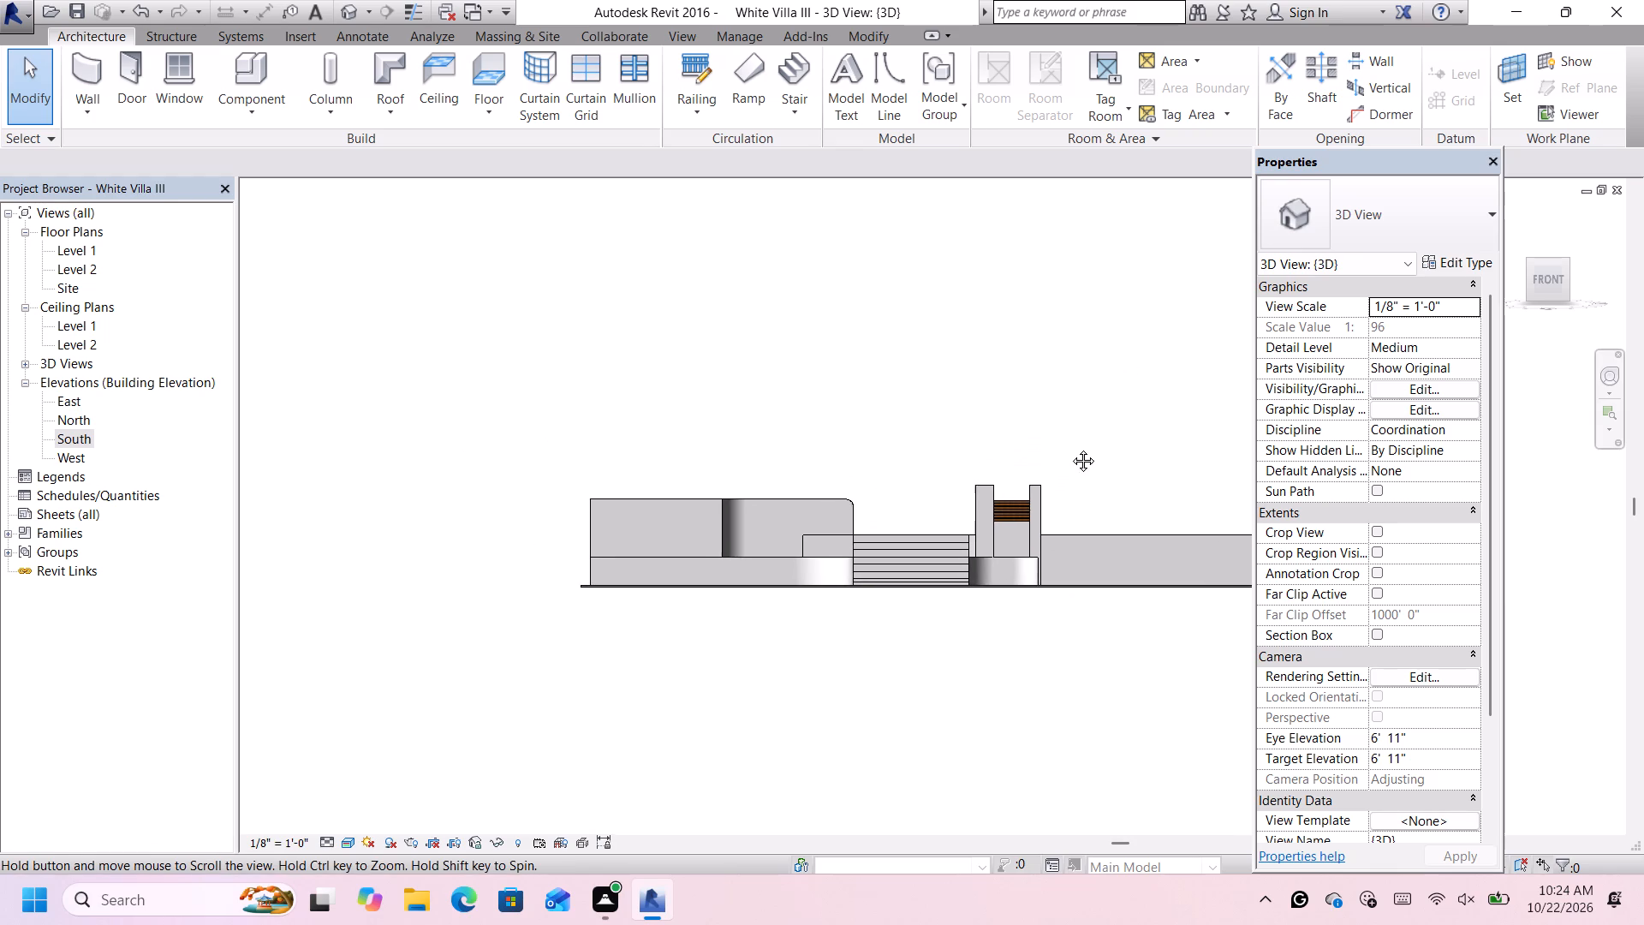
middle_click_drag(1070, 448, 955, 522)
scroll(943, 534, "up", 1)
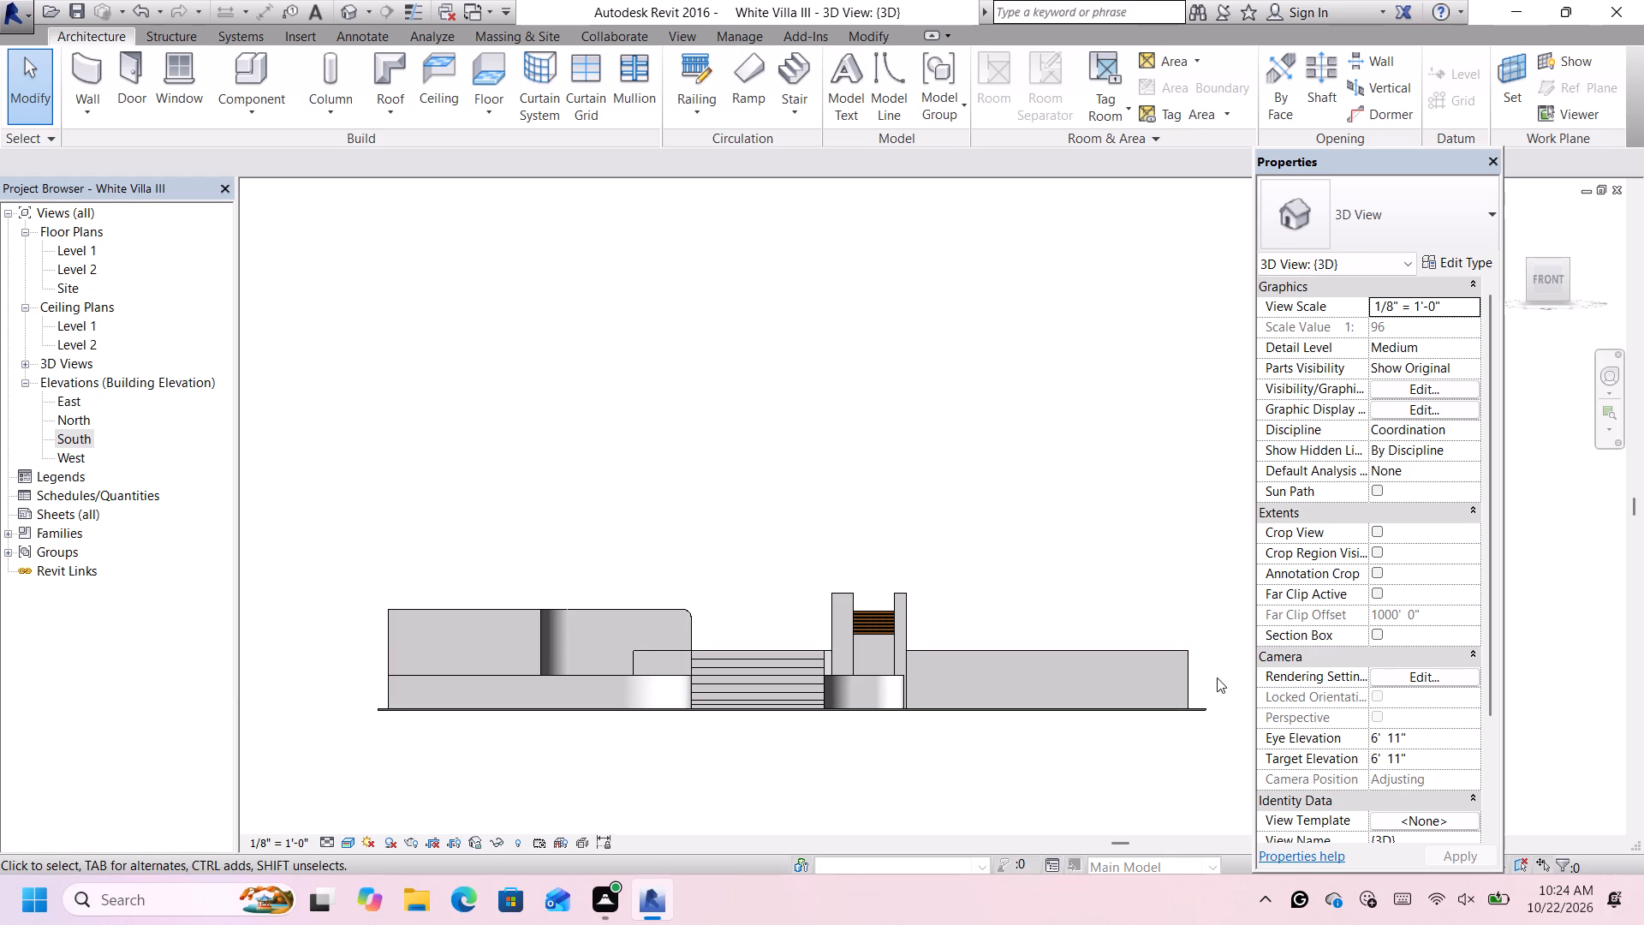
Open the Door - Panel material of the structure layer in the slatted wall's type, Generic - 6" brown.
scroll(878, 631, "up", 4)
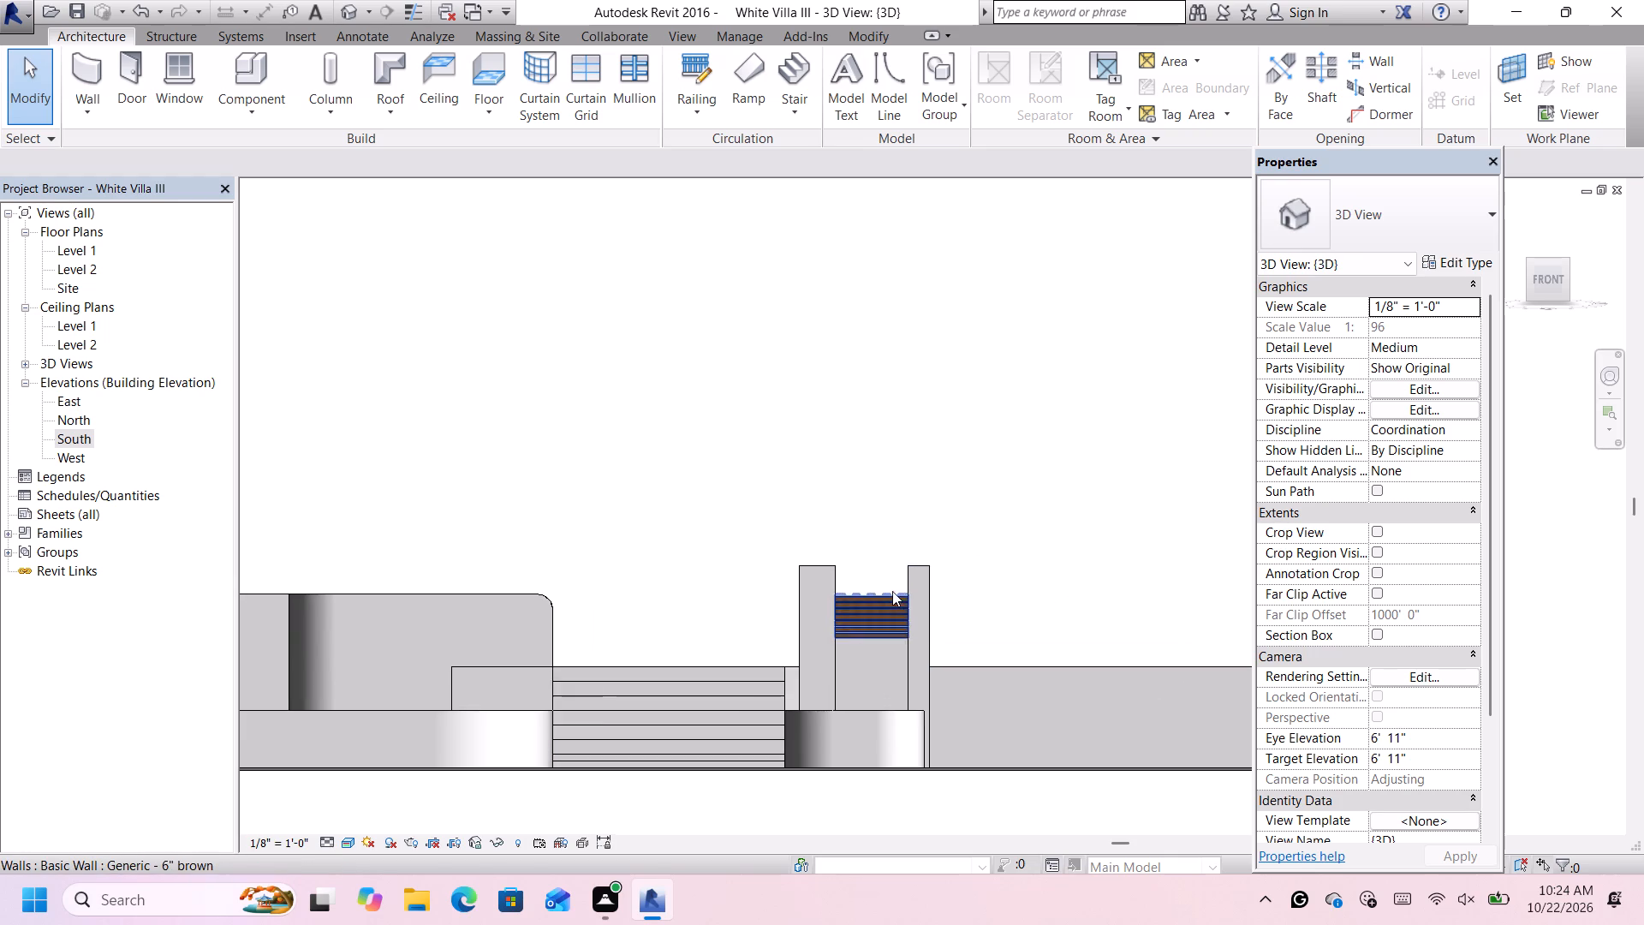
scroll(892, 591, "up", 8)
left_click(887, 603)
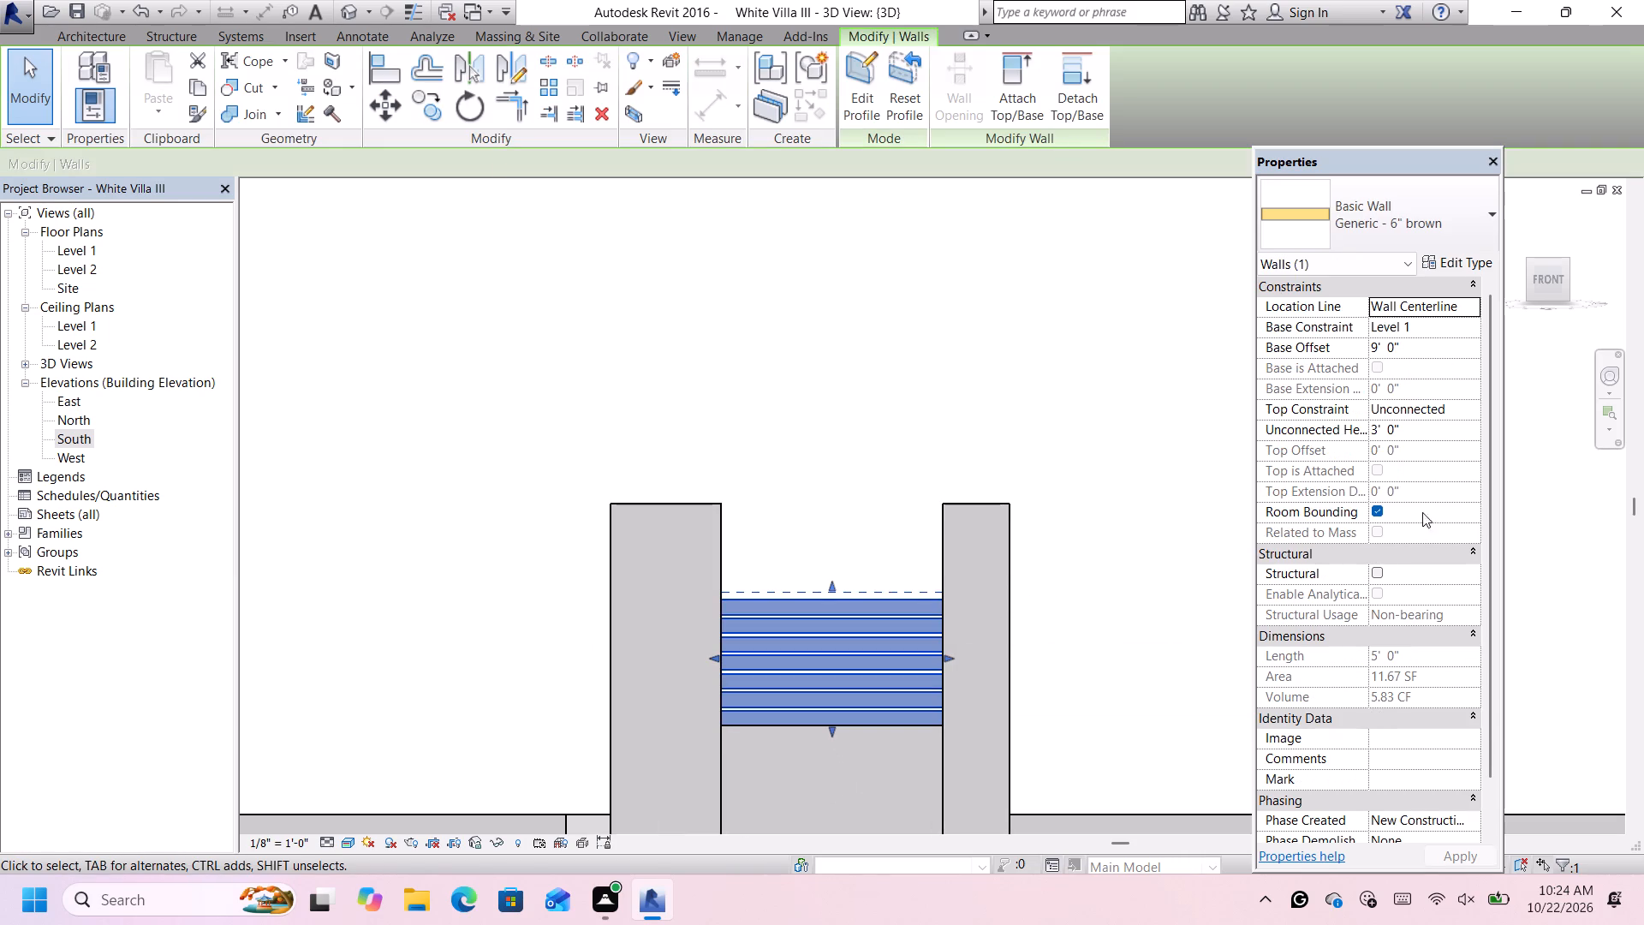
left_click(1435, 262)
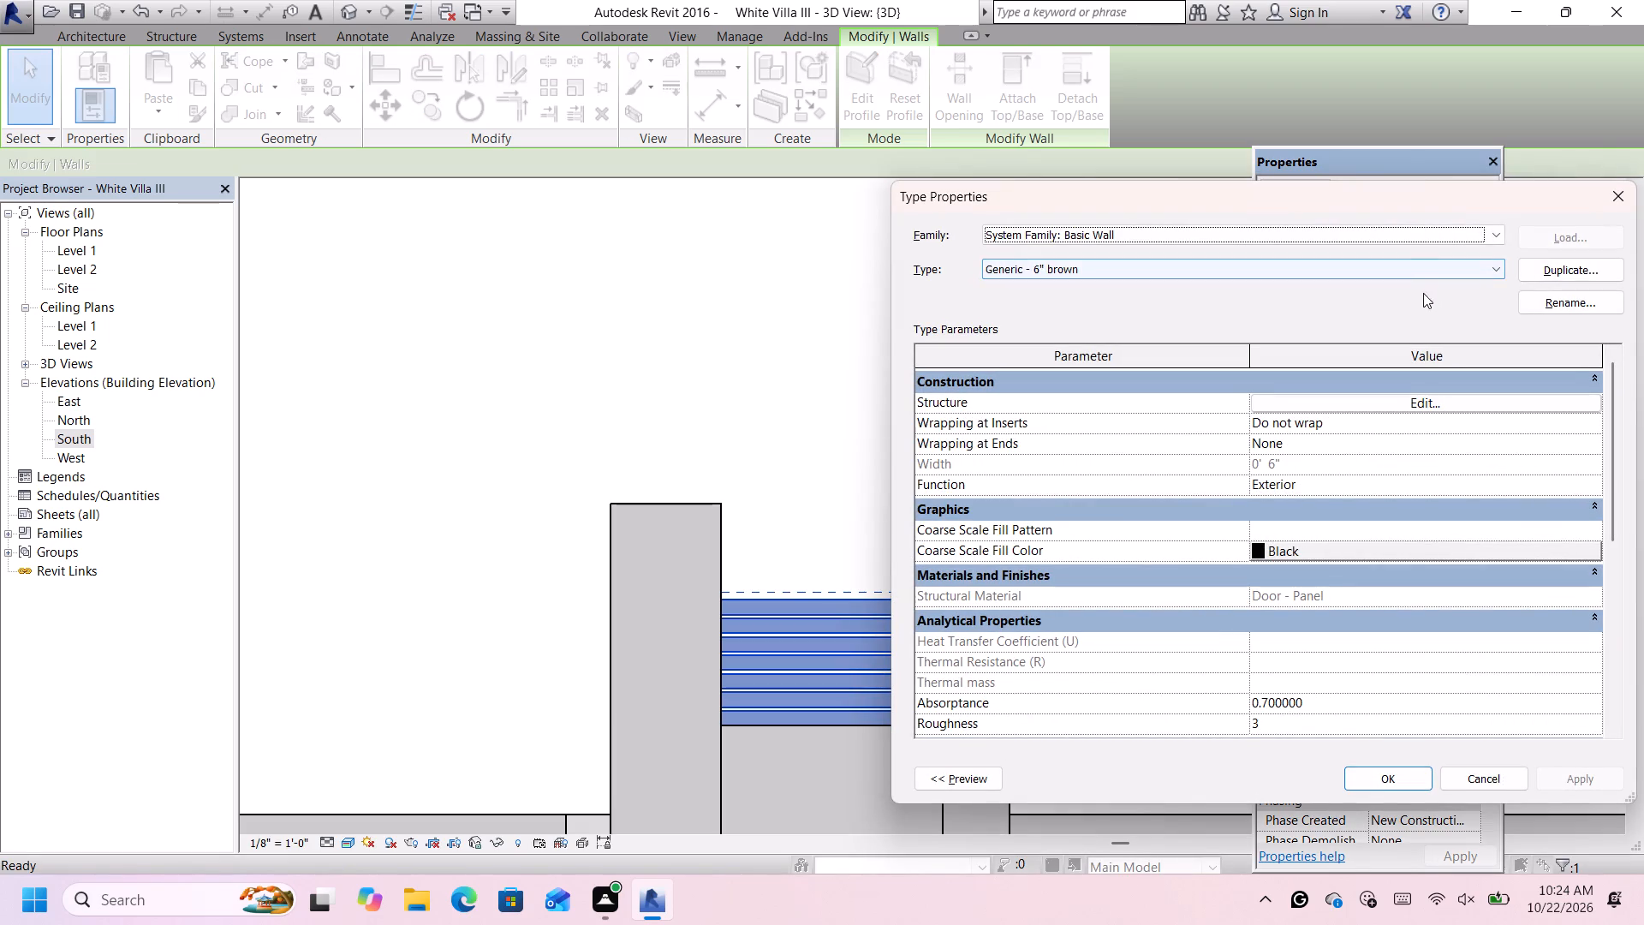
left_click(1443, 412)
left_click(1429, 400)
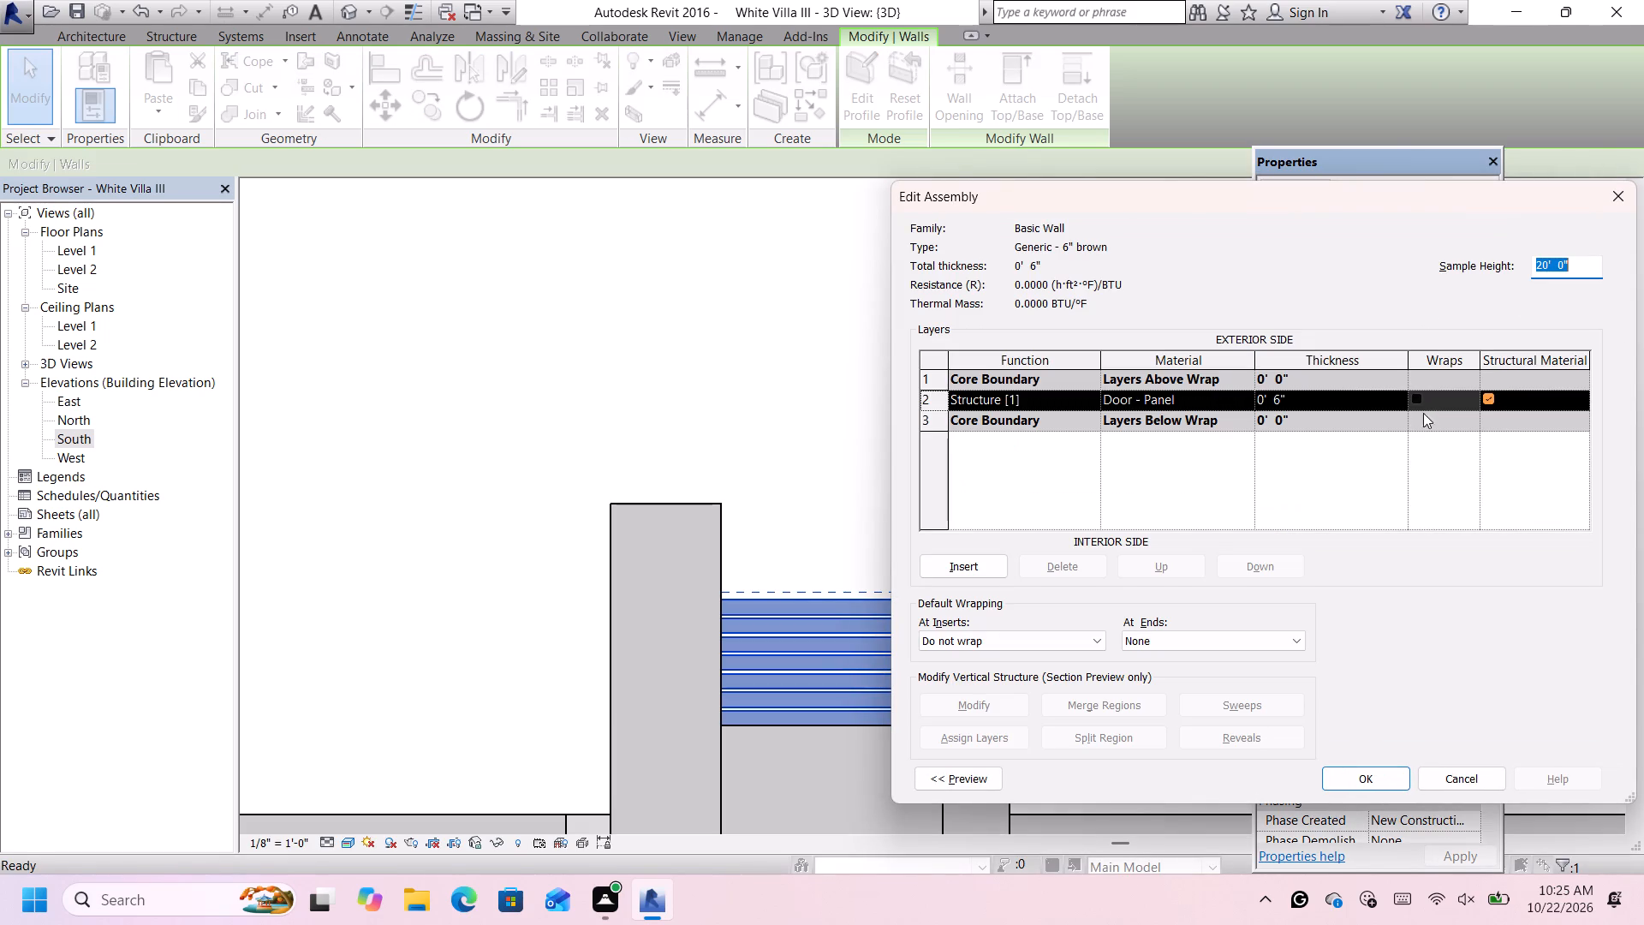
left_click(1236, 400)
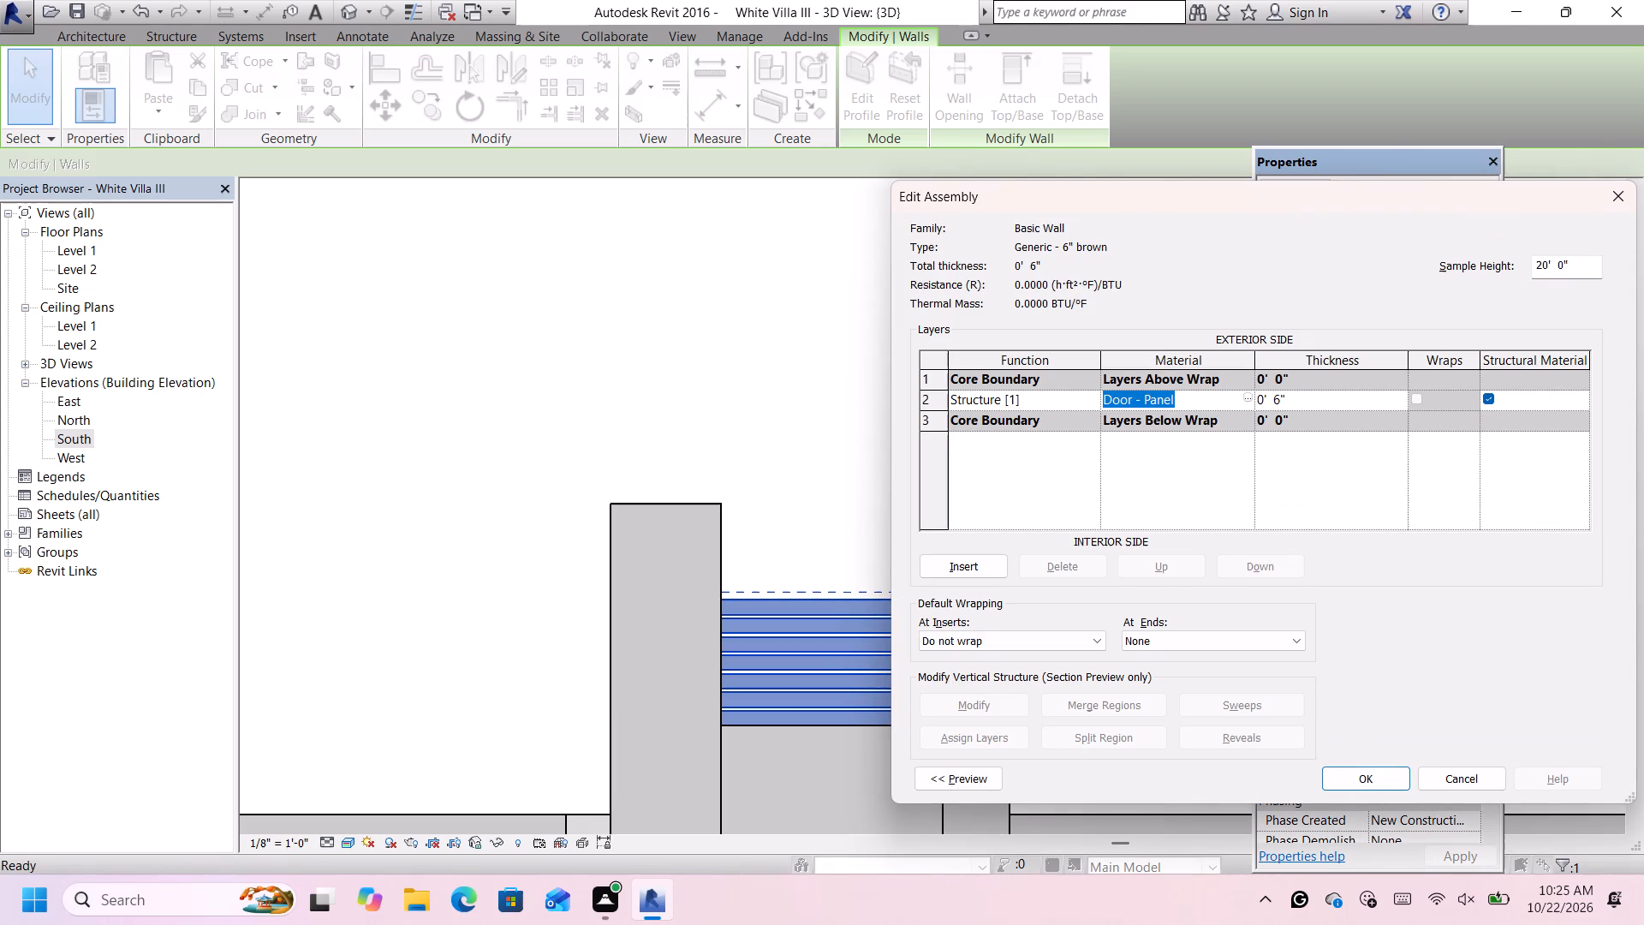
left_click(1248, 395)
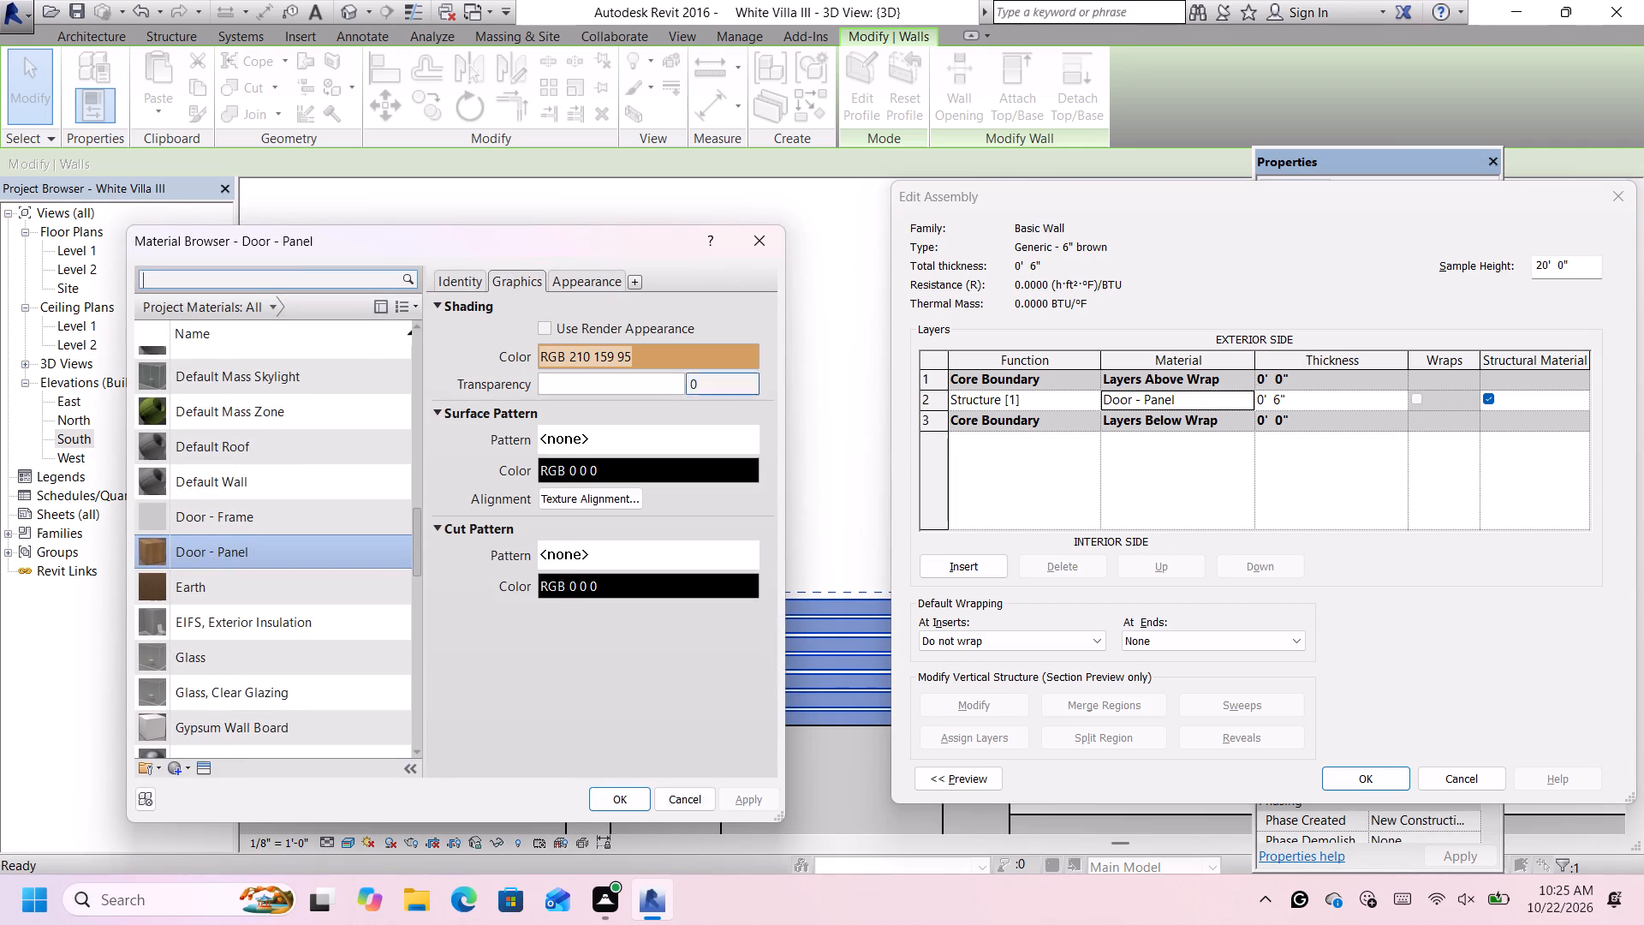
Set the Door - Panel material's appearance stain color to RGB 235 155 35, apply it through the wall type, and deselect the wall.
left_click(574, 283)
left_click(725, 555)
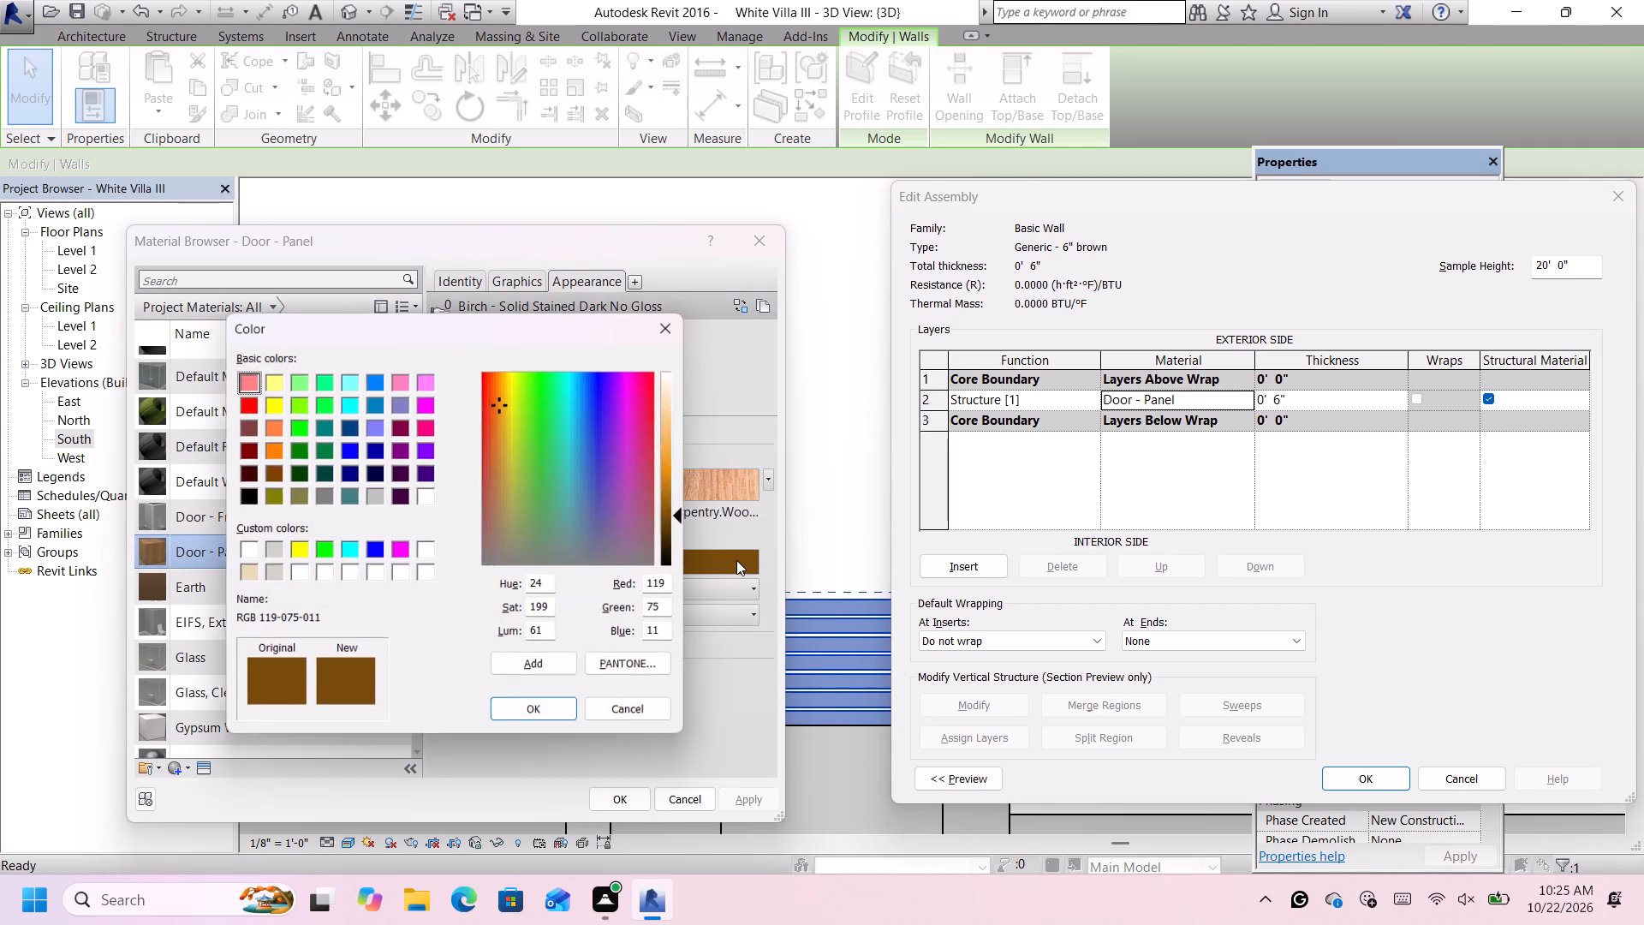
left_click_drag(678, 503, 676, 478)
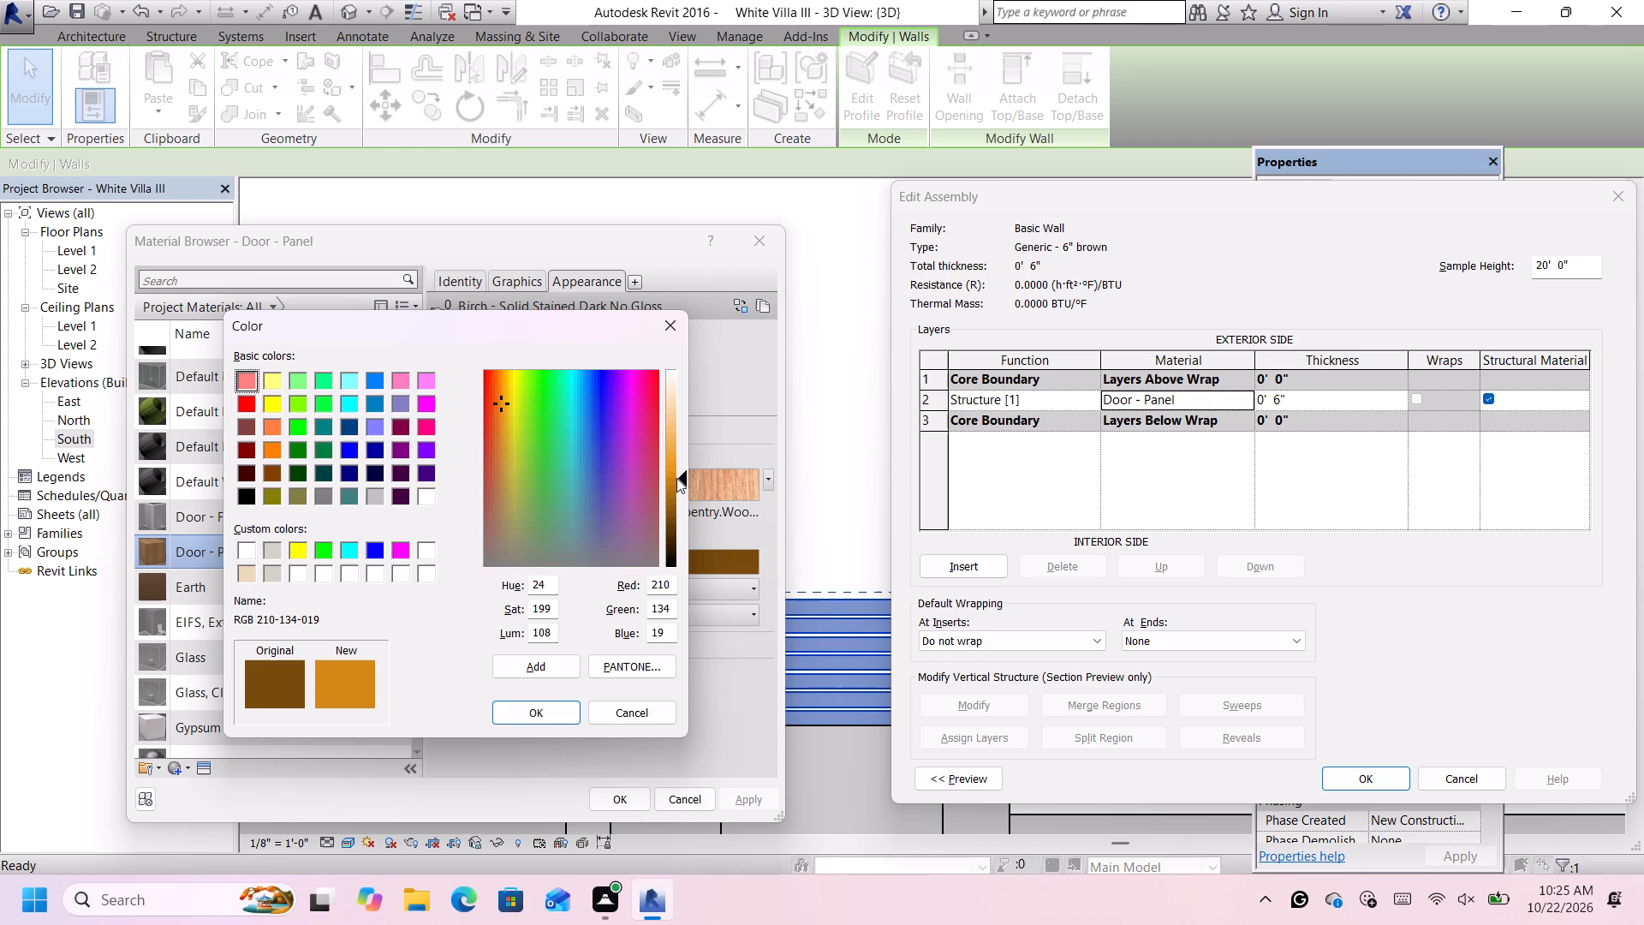
left_click_drag(676, 478, 676, 467)
left_click_drag(676, 467, 676, 462)
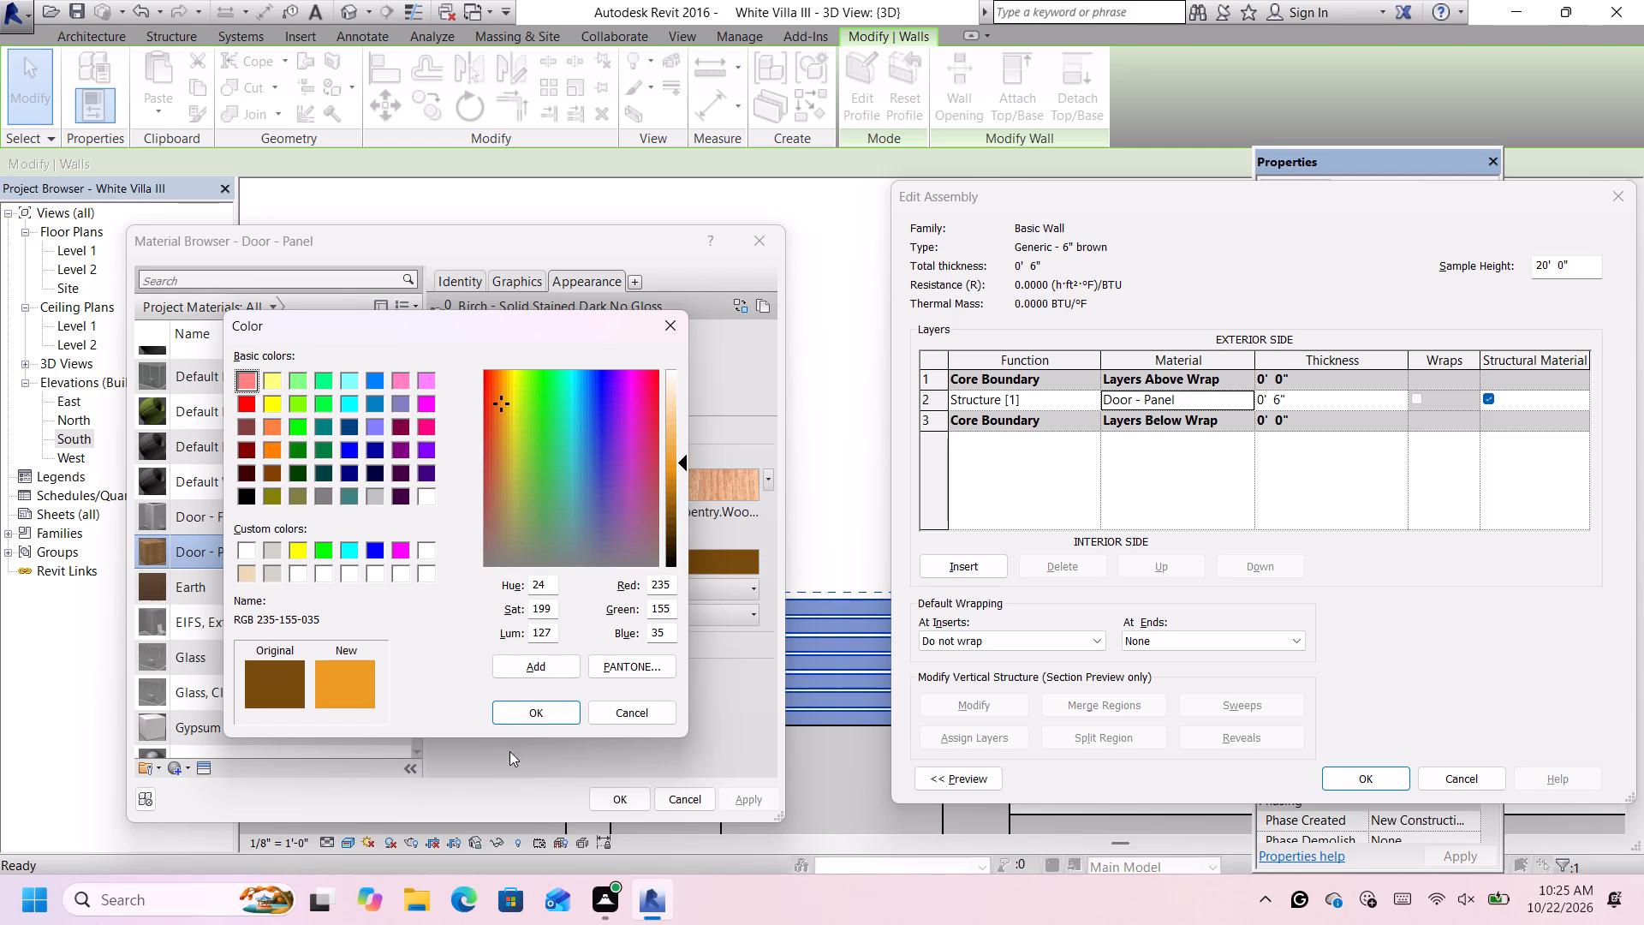
left_click(547, 707)
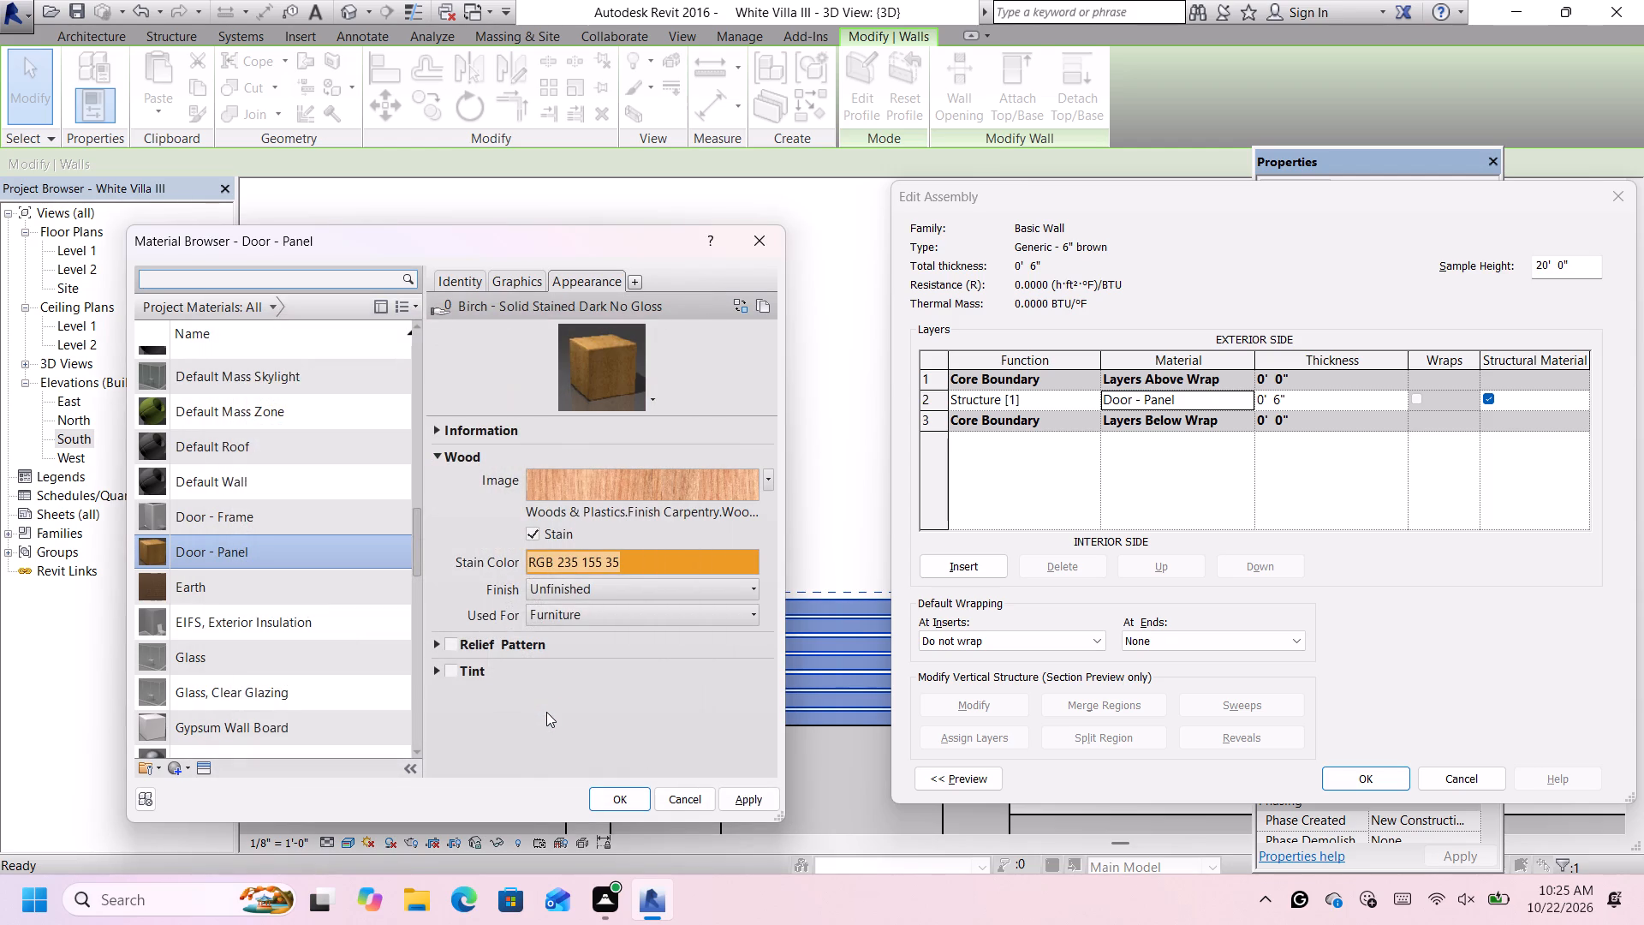
left_click(605, 800)
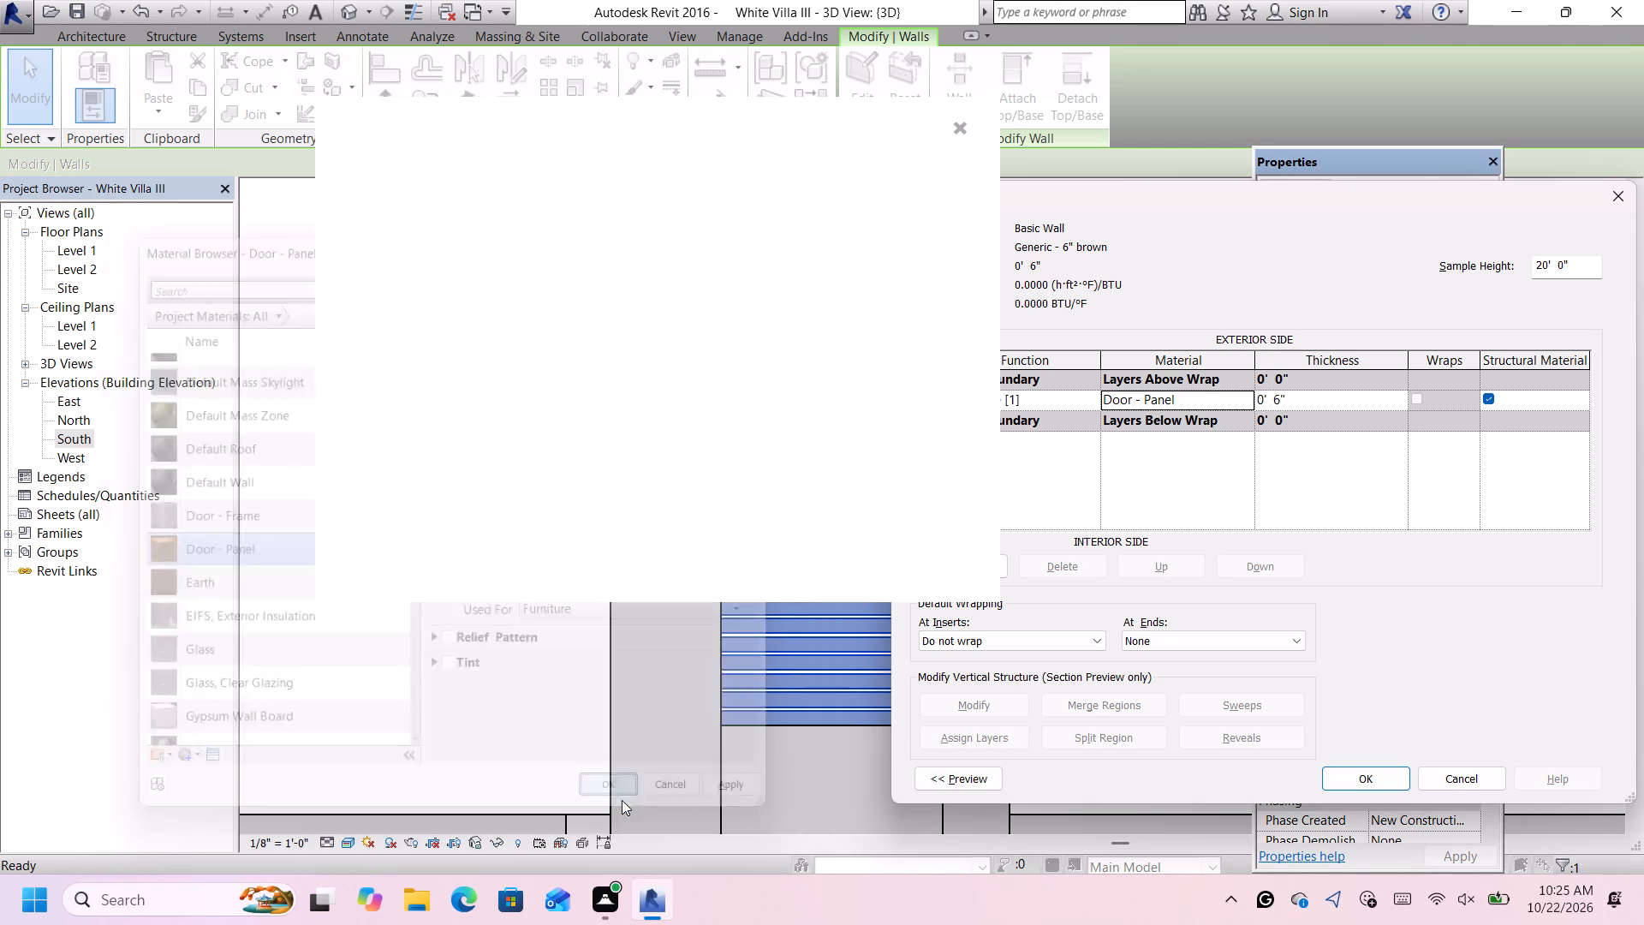
left_click(953, 123)
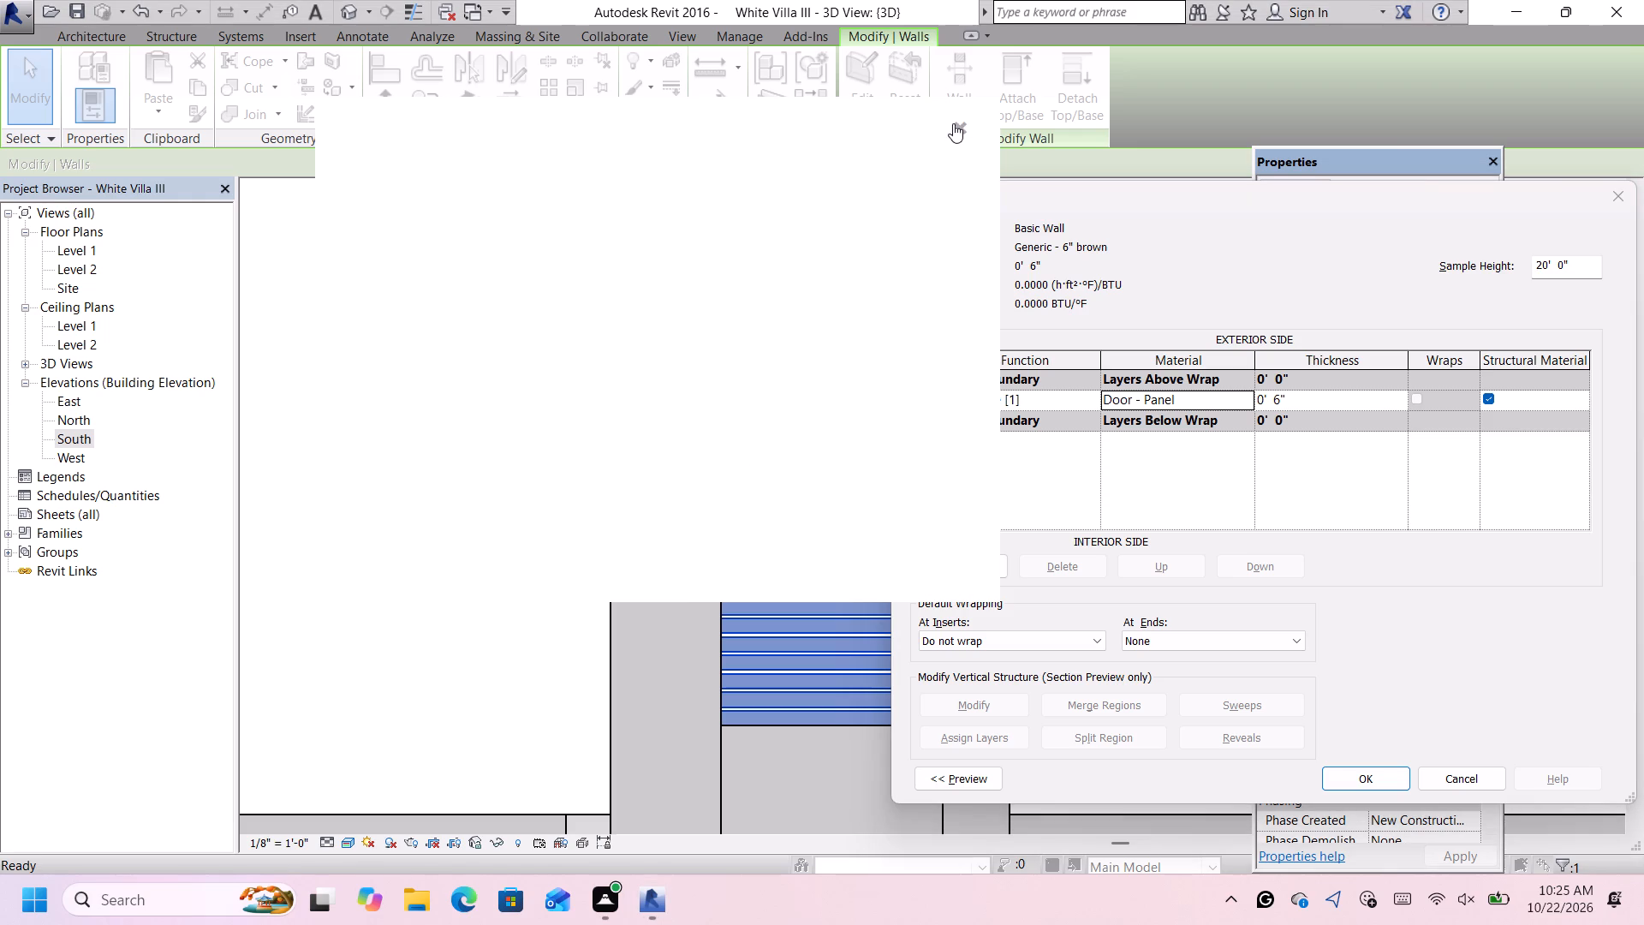
left_click(757, 438)
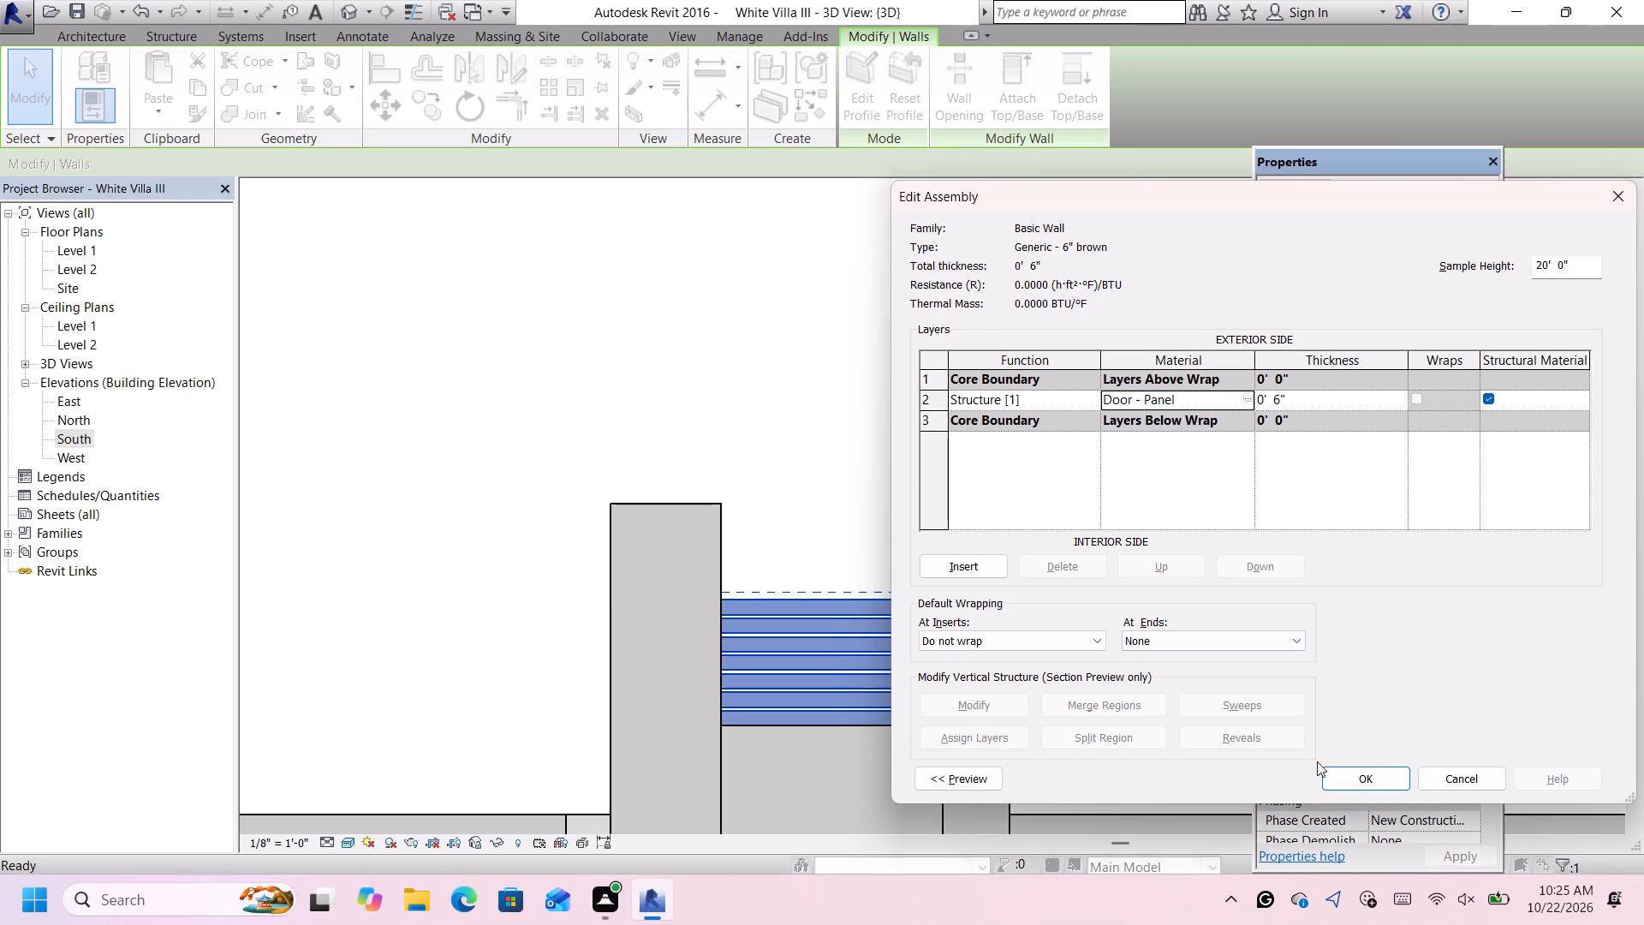
left_click(1360, 780)
left_click(541, 609)
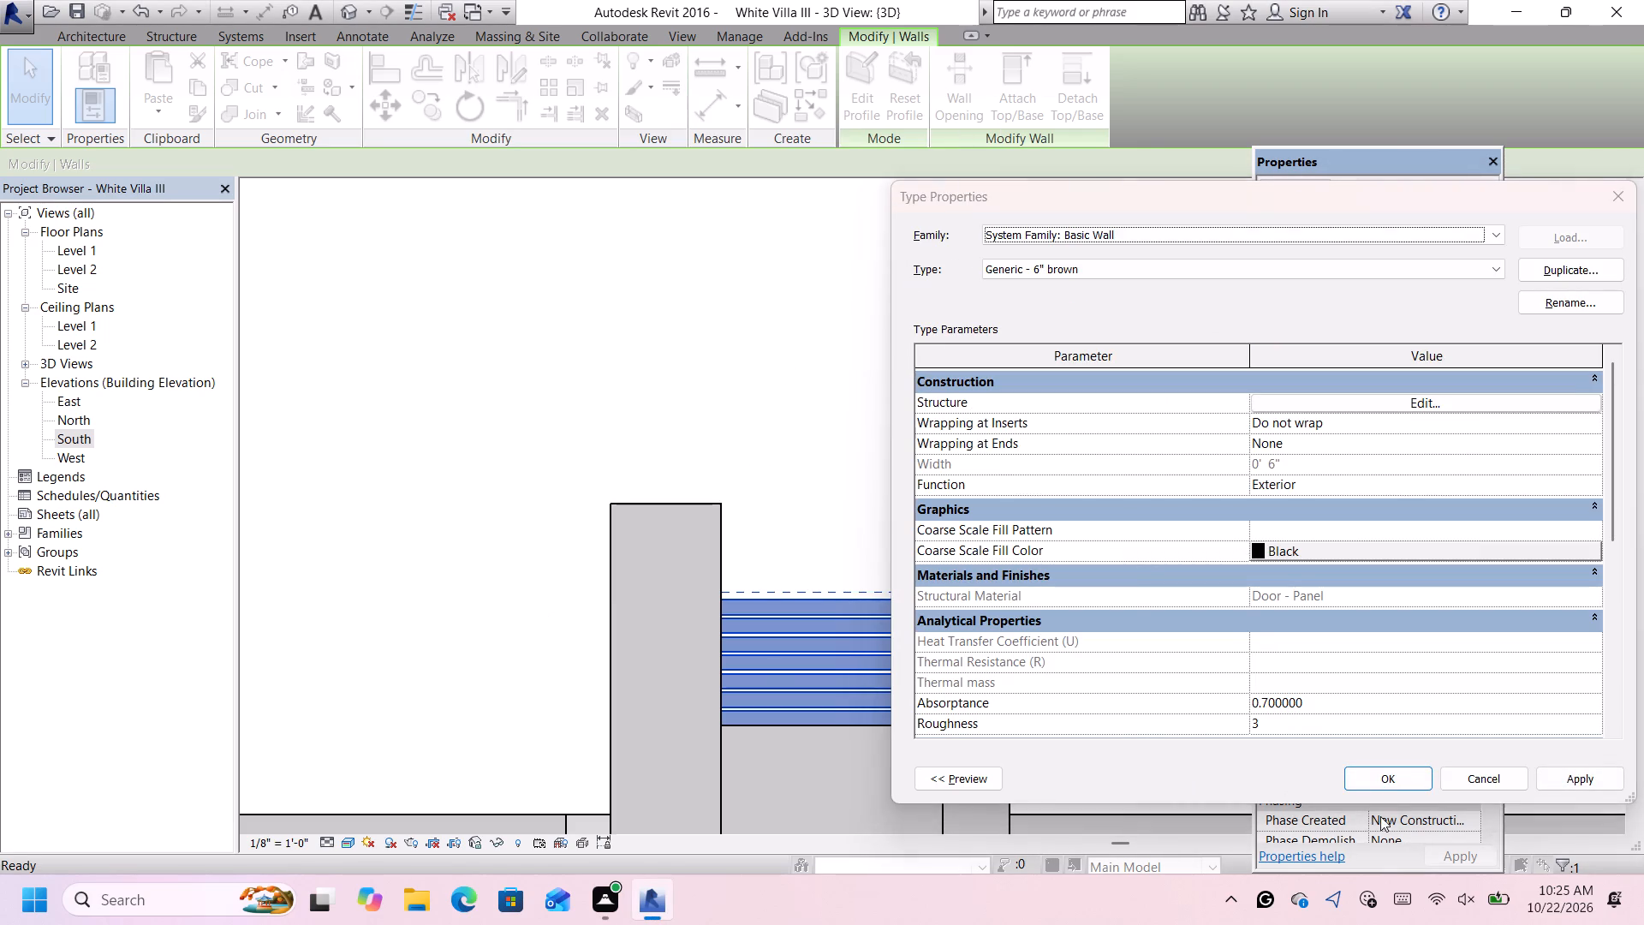
left_click(1390, 778)
left_click(521, 616)
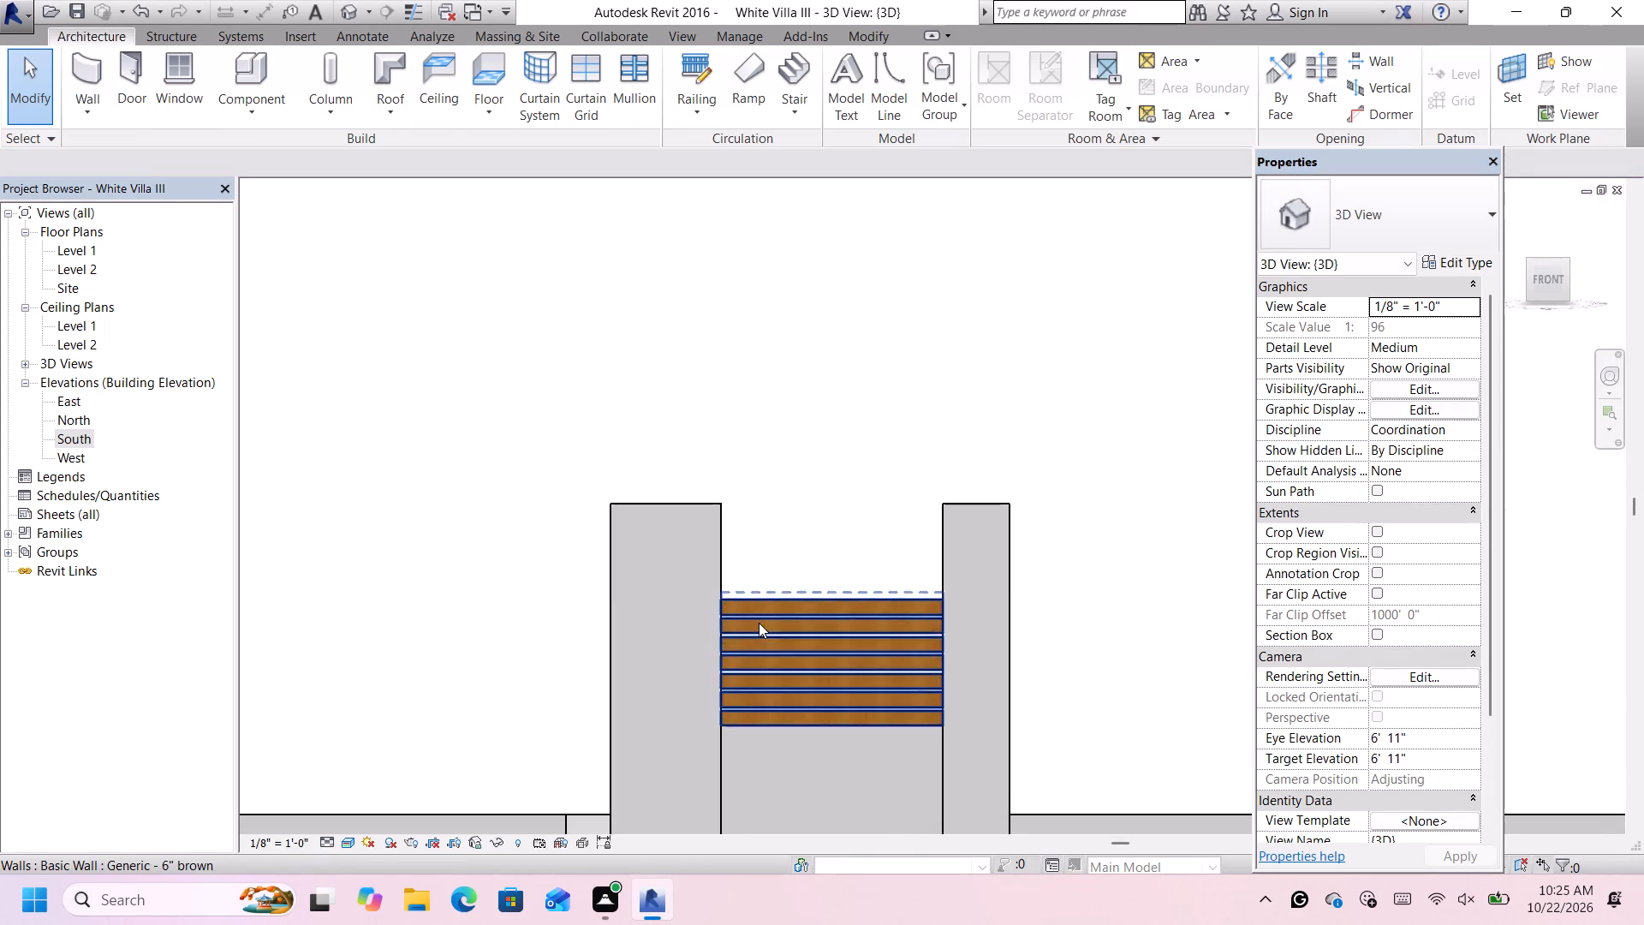
Examine the recolored slats between the two piers, both up close and within the whole villa front.
scroll(759, 623, "down", 6)
scroll(929, 590, "down", 6)
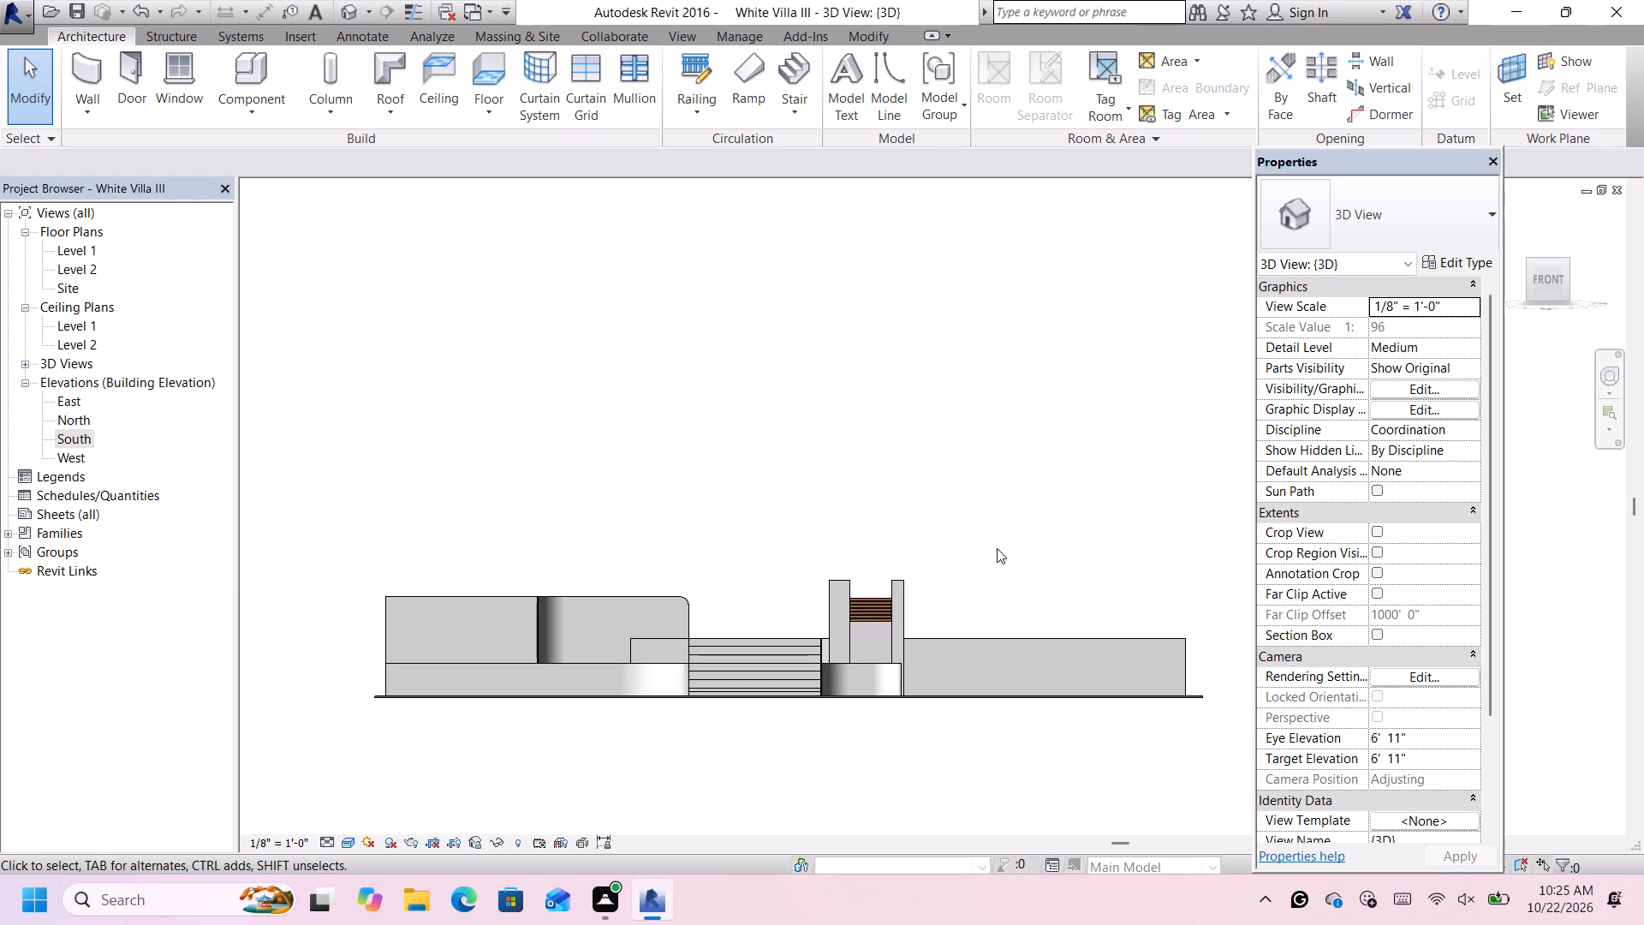
scroll(997, 530, "up", 1)
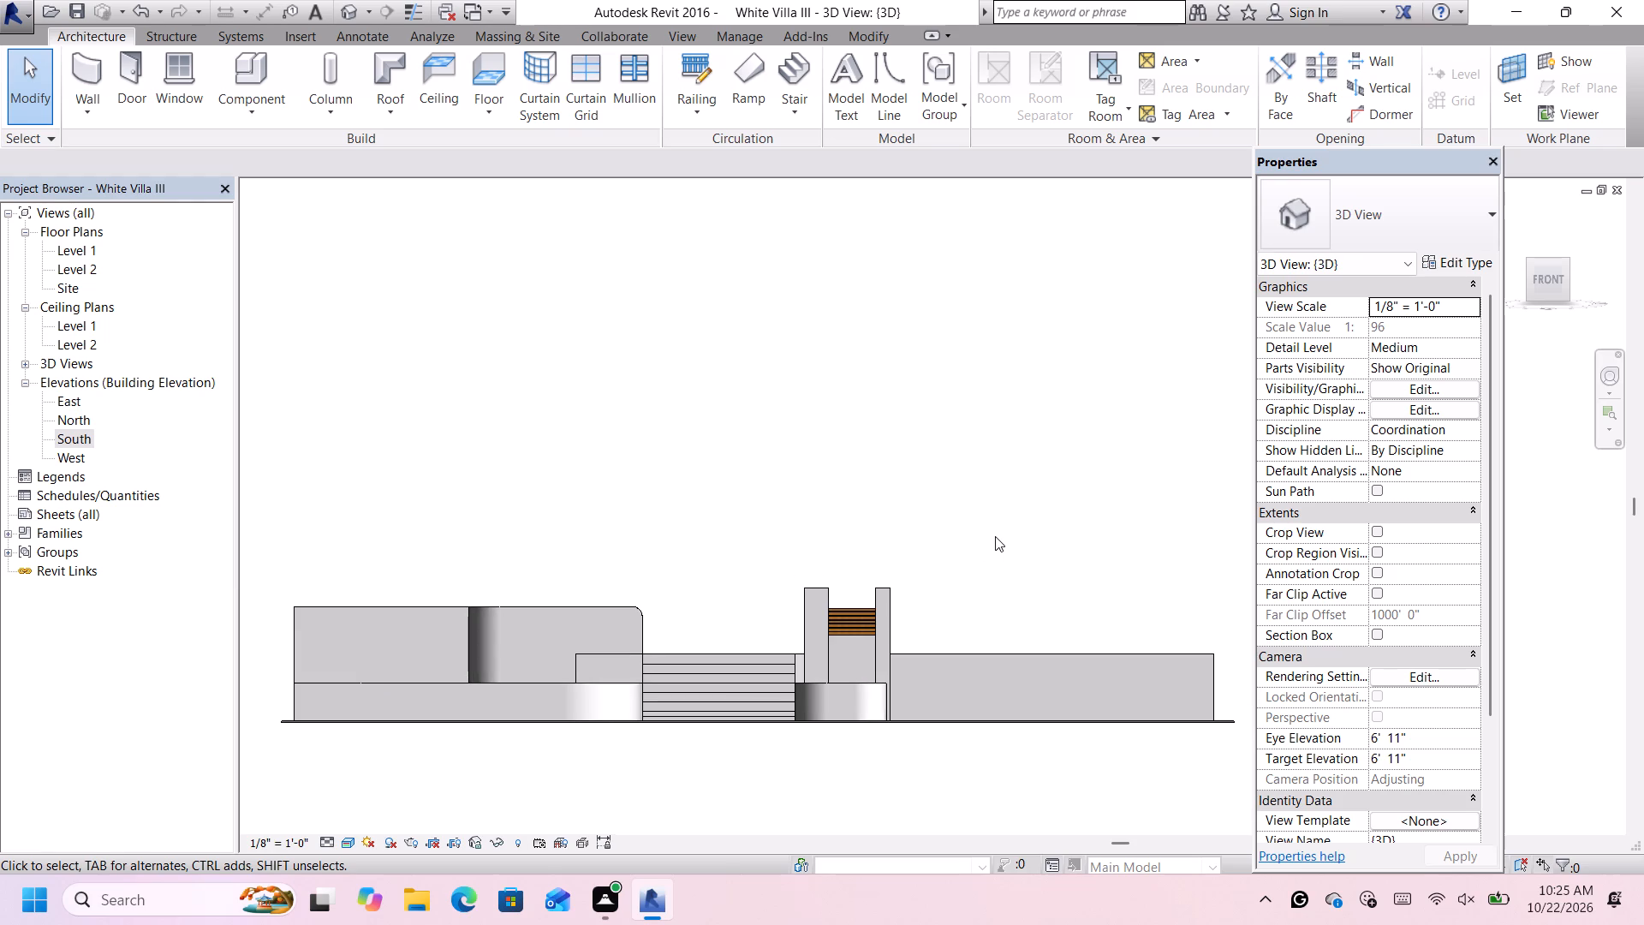
scroll(959, 552, "up", 2)
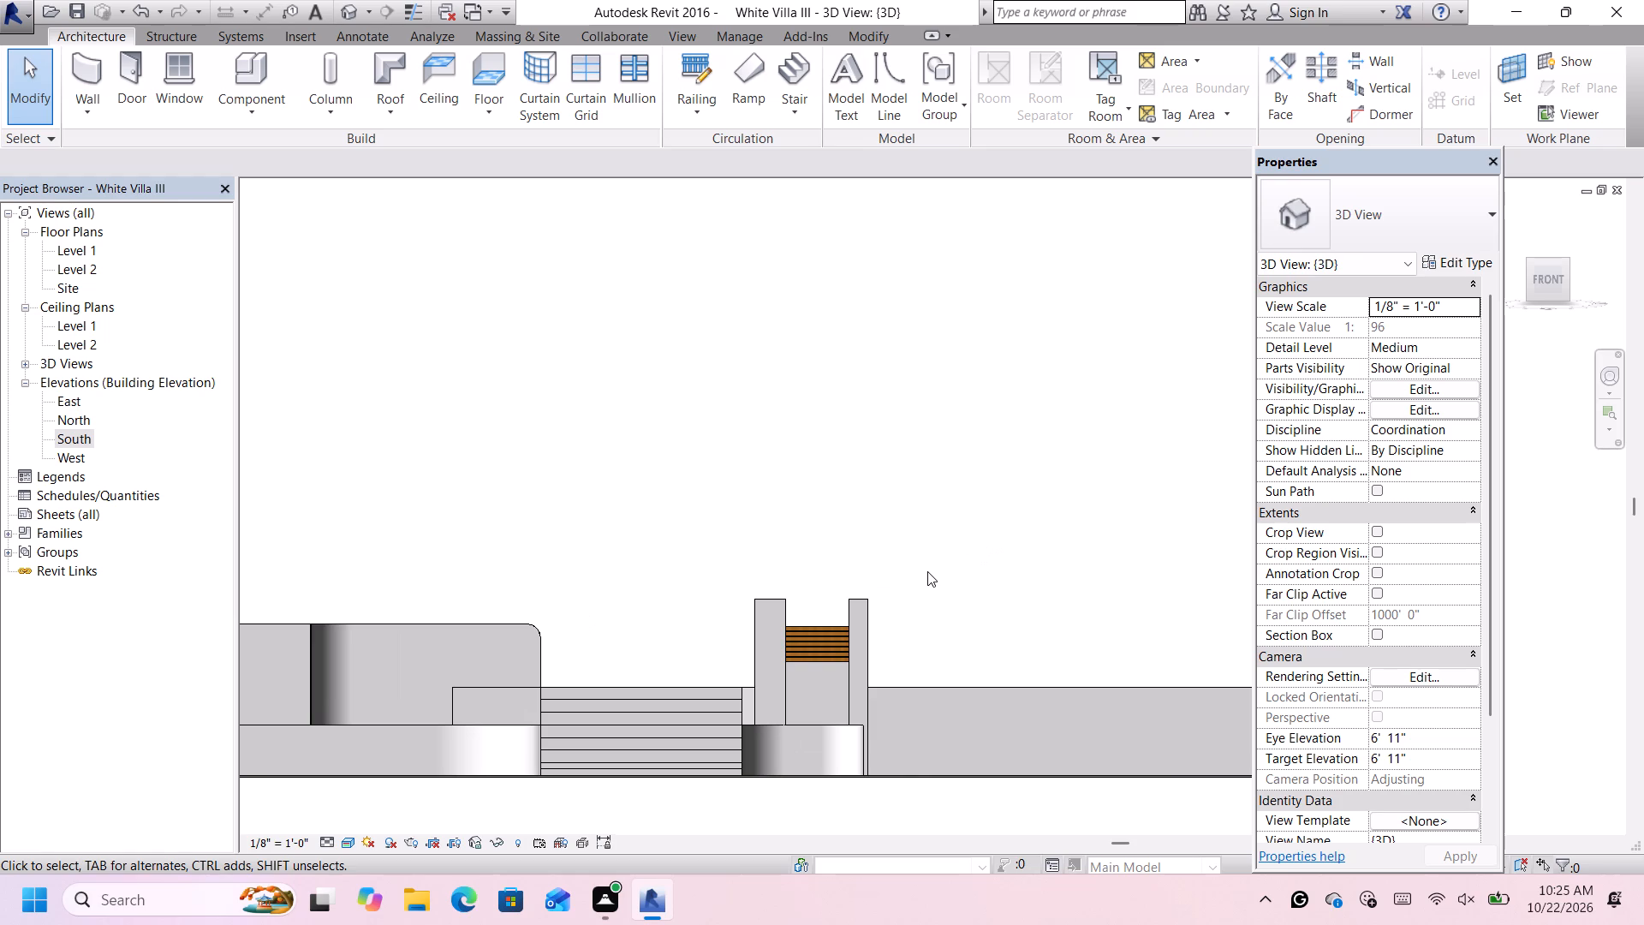
scroll(843, 688, "up", 2)
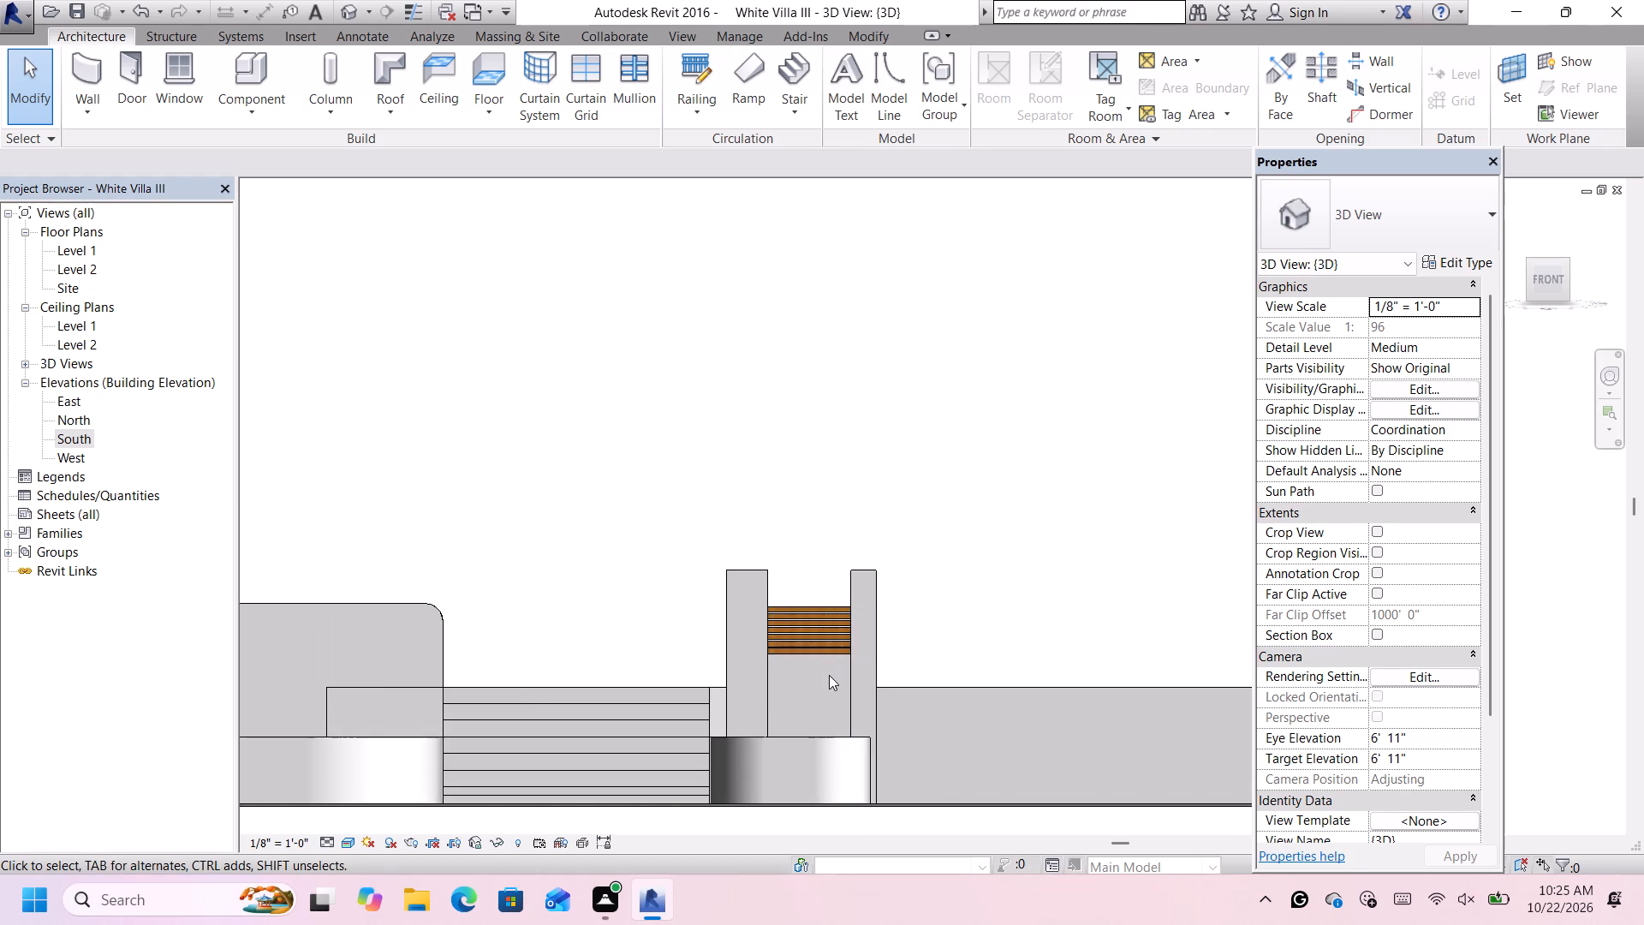
scroll(829, 675, "up", 8)
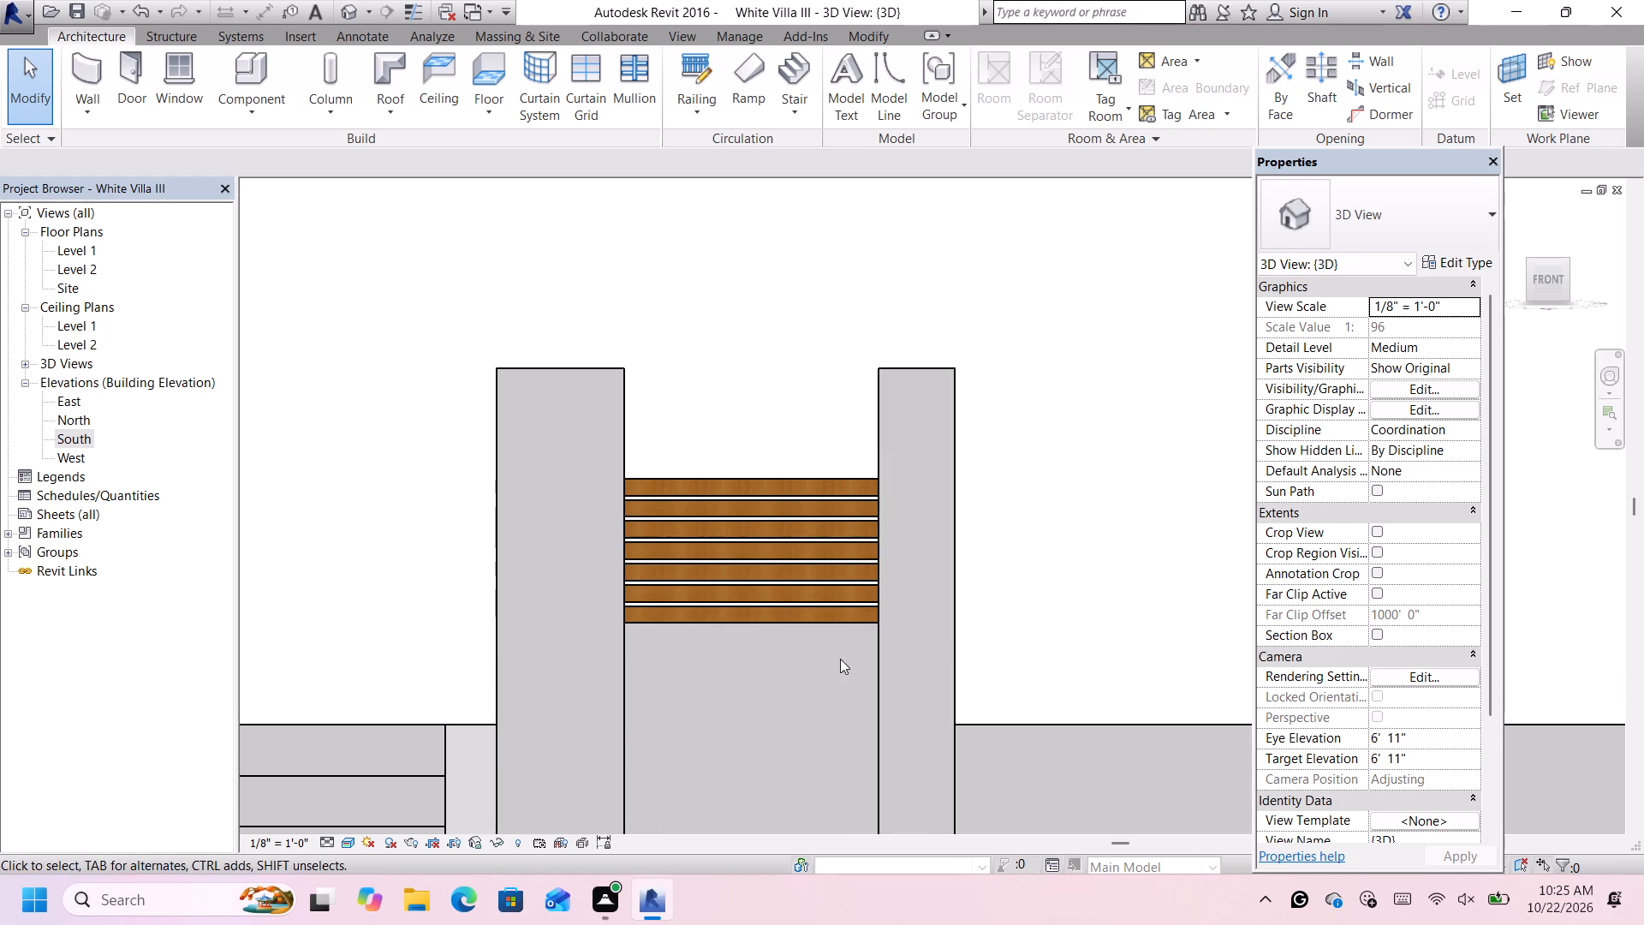
scroll(735, 594, "down", 3)
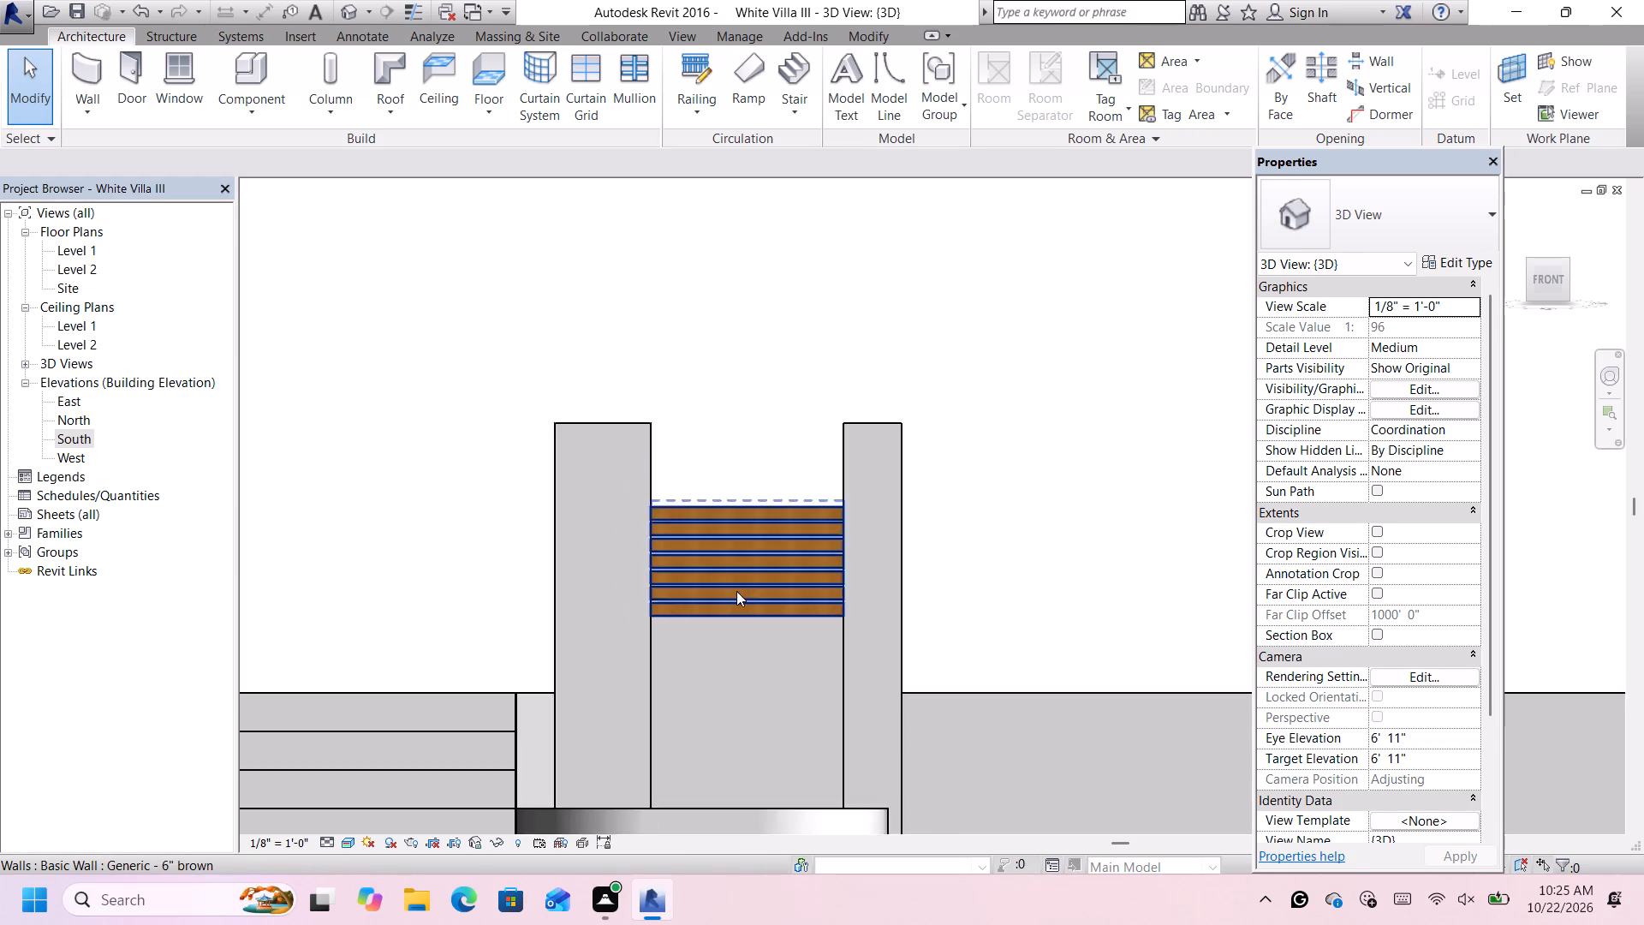
scroll(736, 591, "down", 3)
middle_click(944, 454)
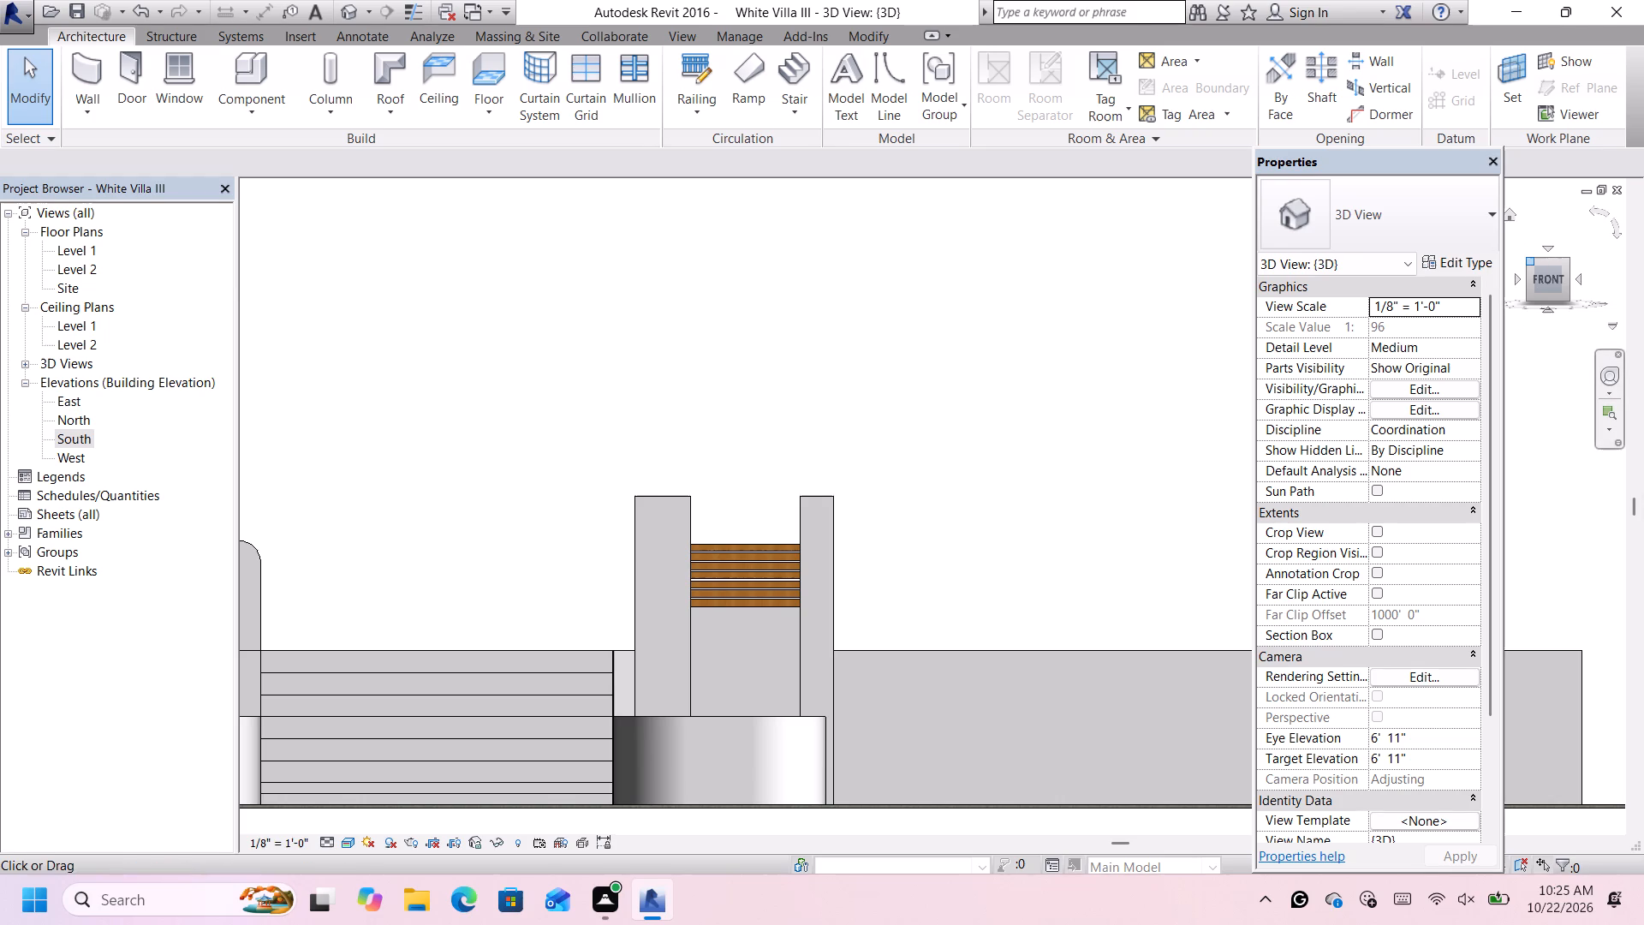
Examine the slatted wall and its two piers from above, selecting the wall to check its properties and deselecting it.
left_click(1534, 264)
left_click(1556, 263)
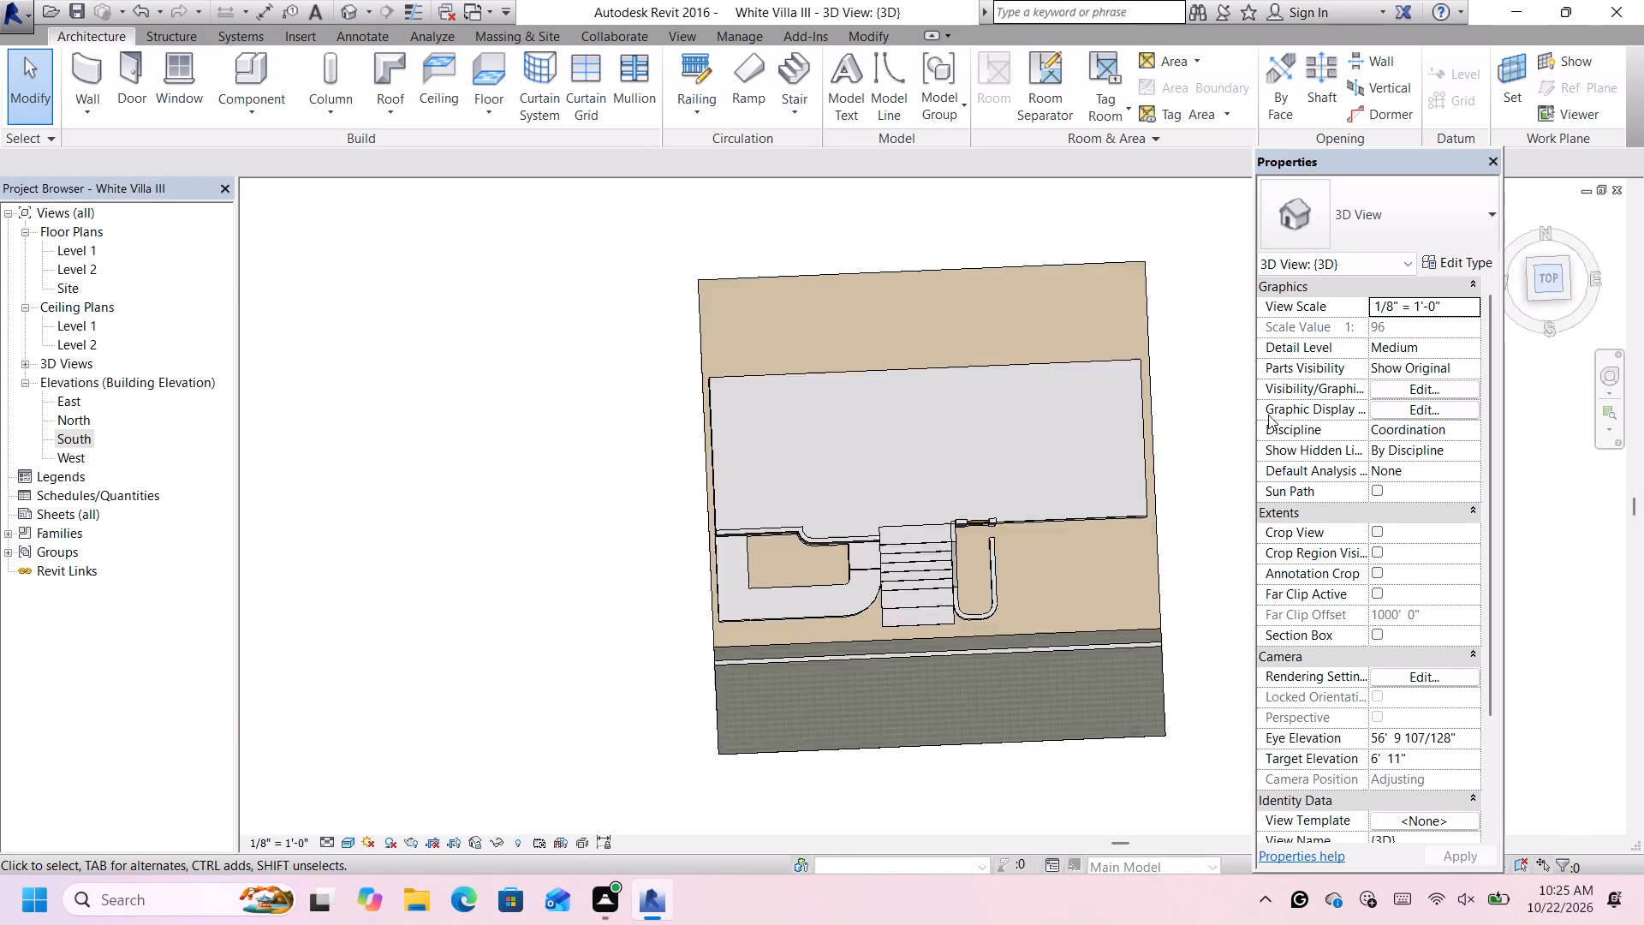
scroll(1009, 521, "up", 9)
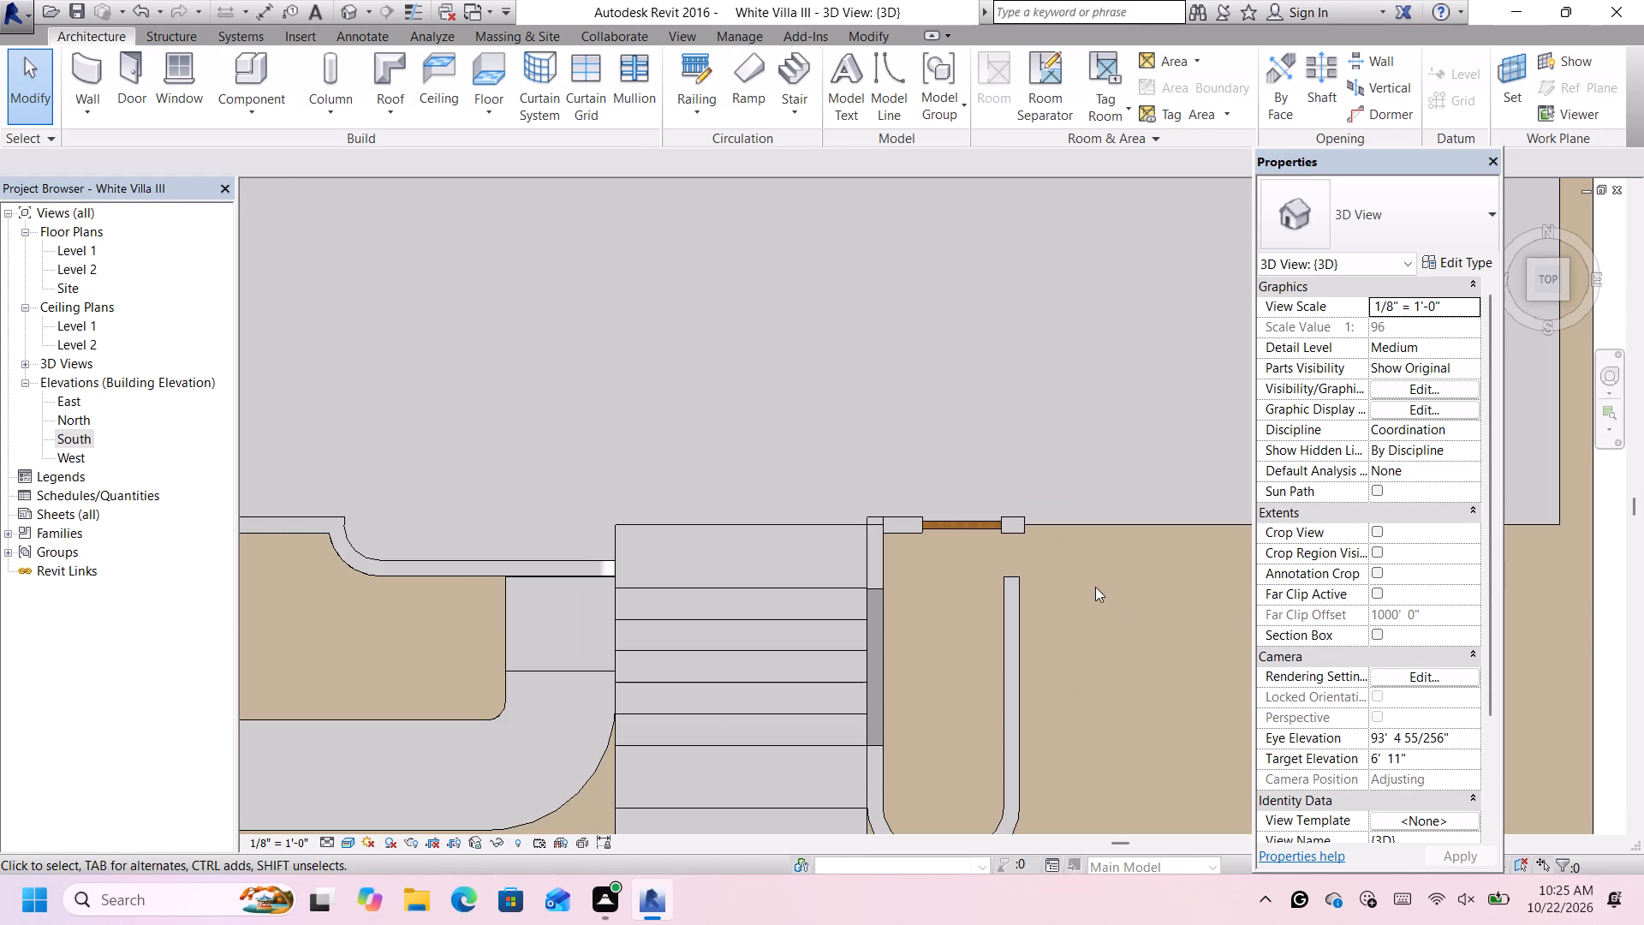
scroll(1095, 587, "up", 3)
left_click(919, 498)
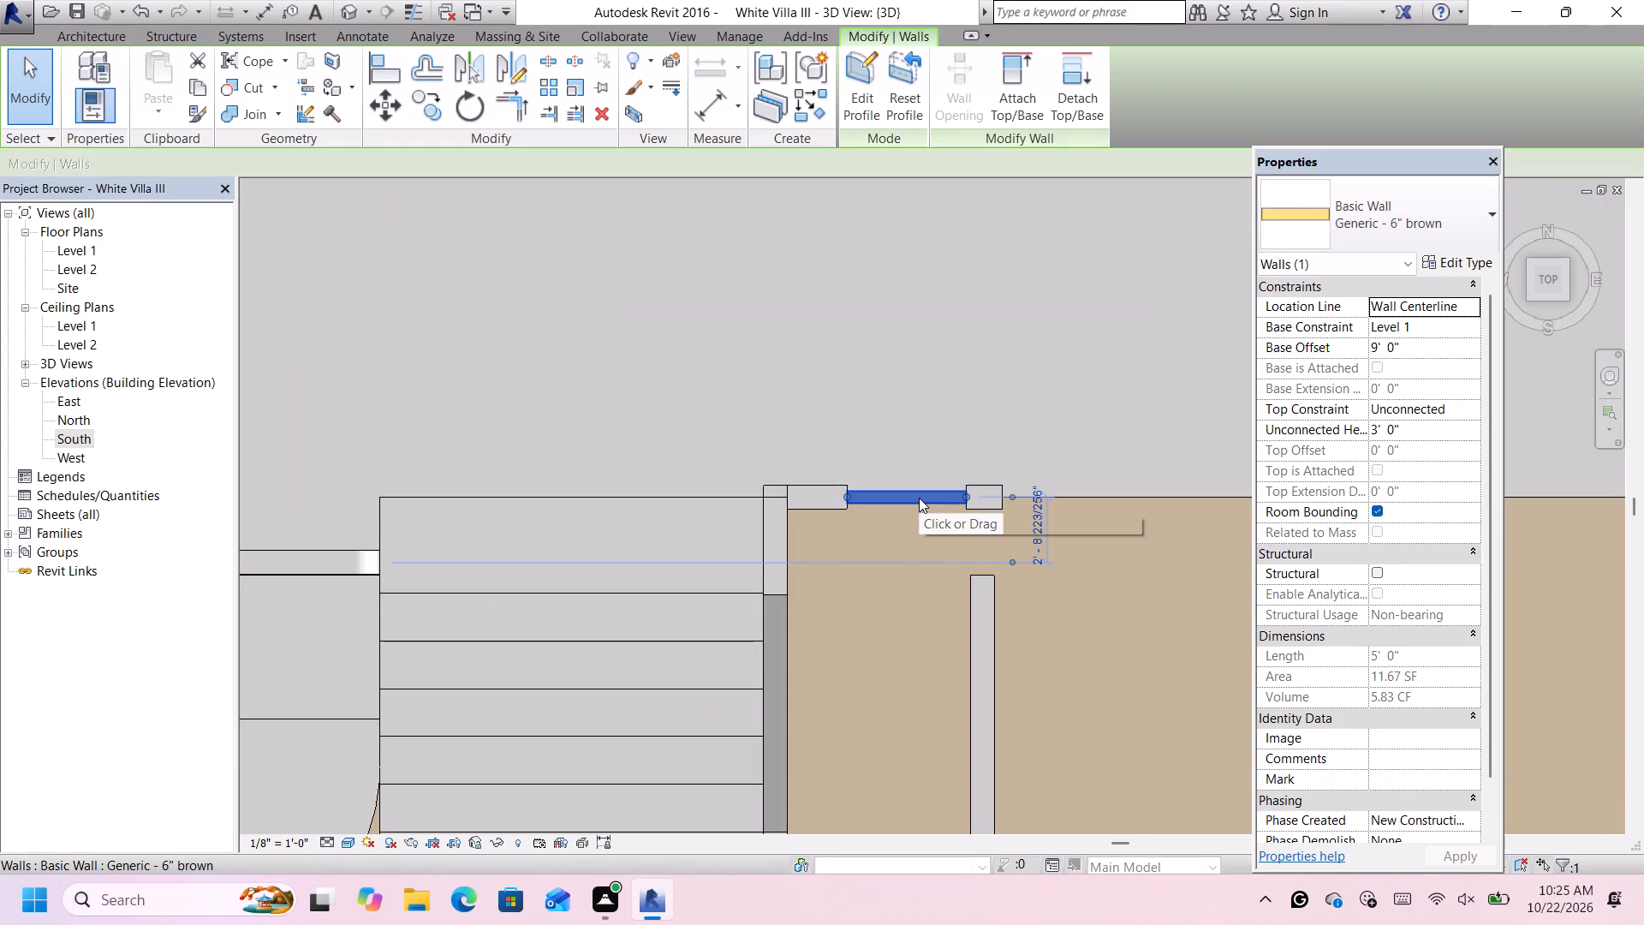
scroll(919, 498, "down", 13)
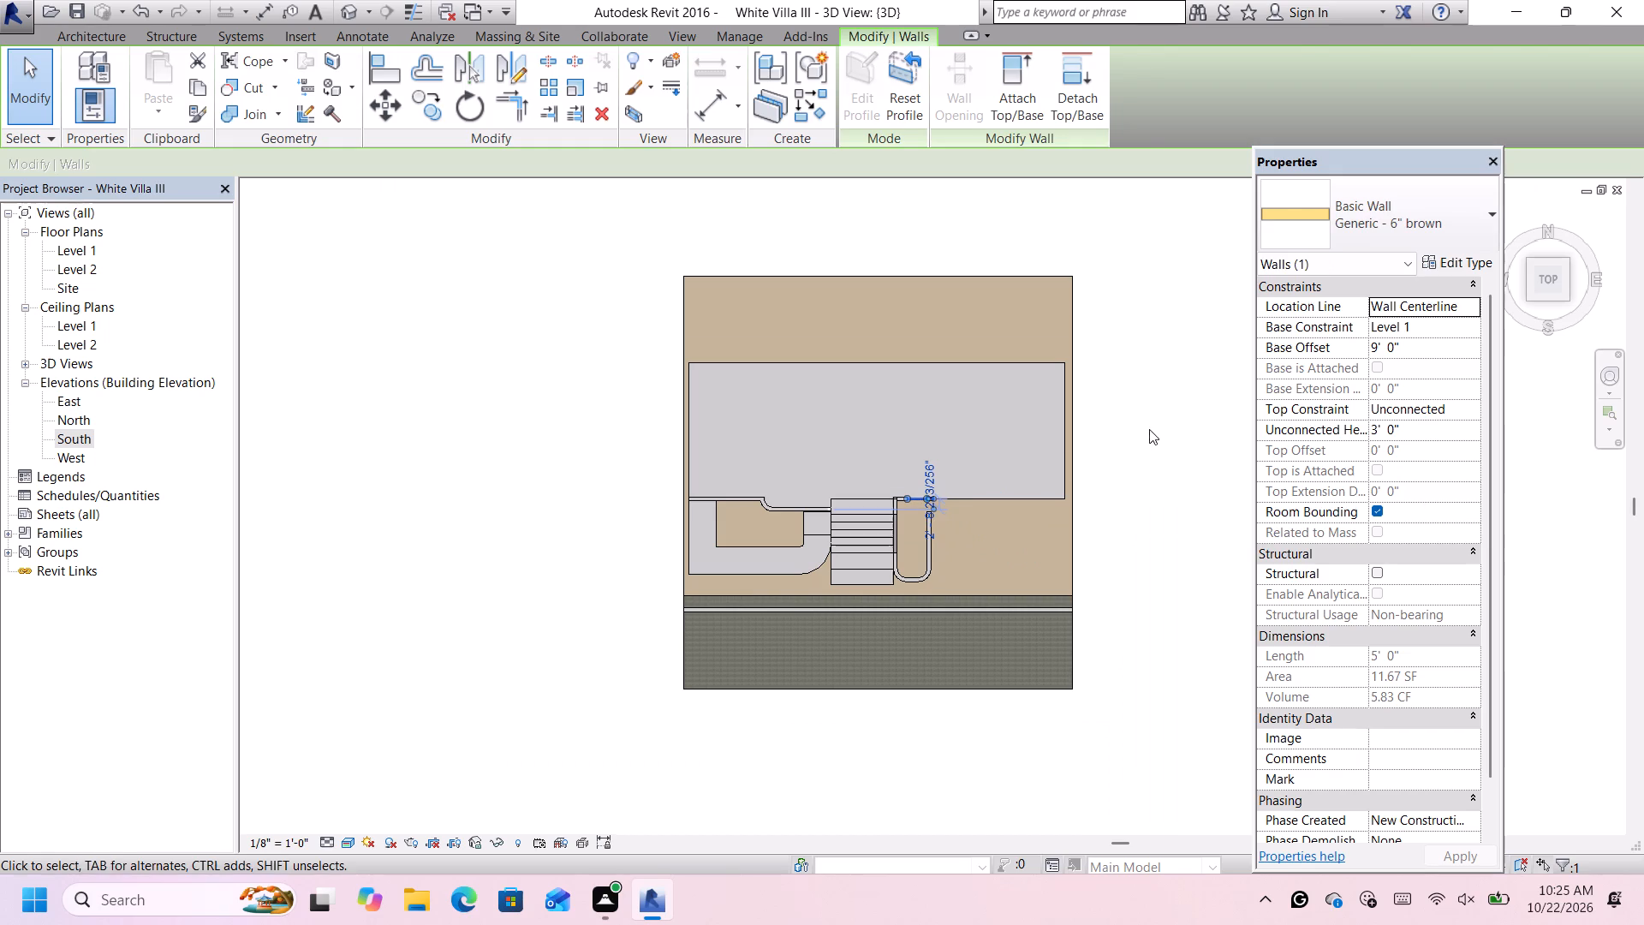
left_click(1153, 431)
scroll(992, 464, "up", 5)
scroll(851, 540, "up", 9)
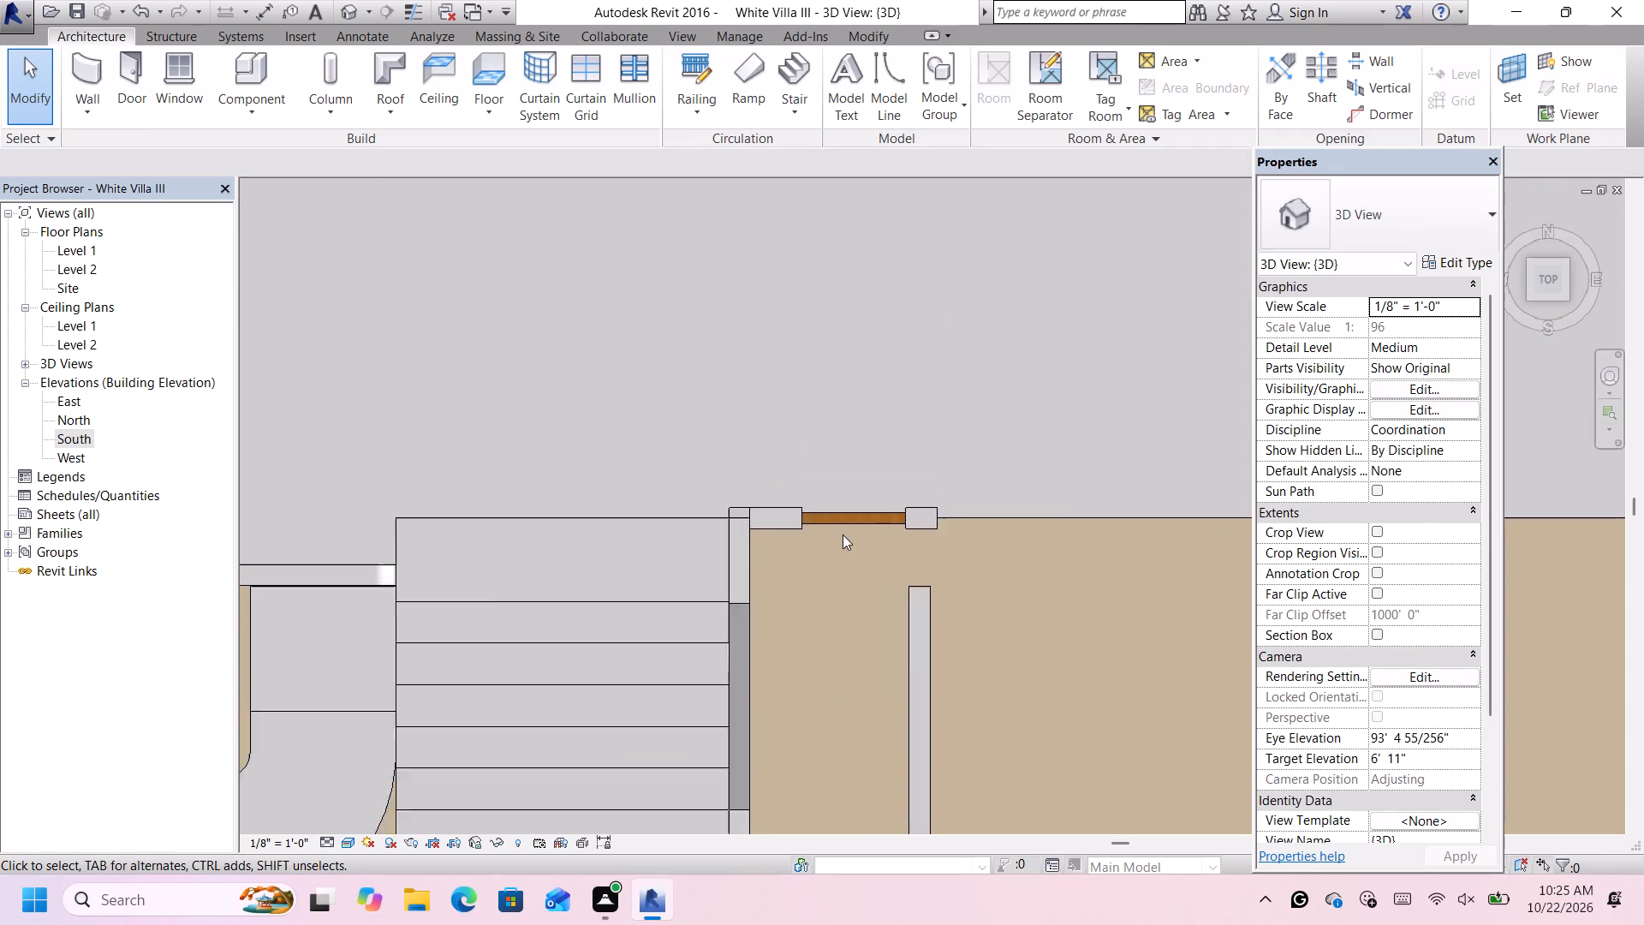
scroll(843, 534, "up", 5)
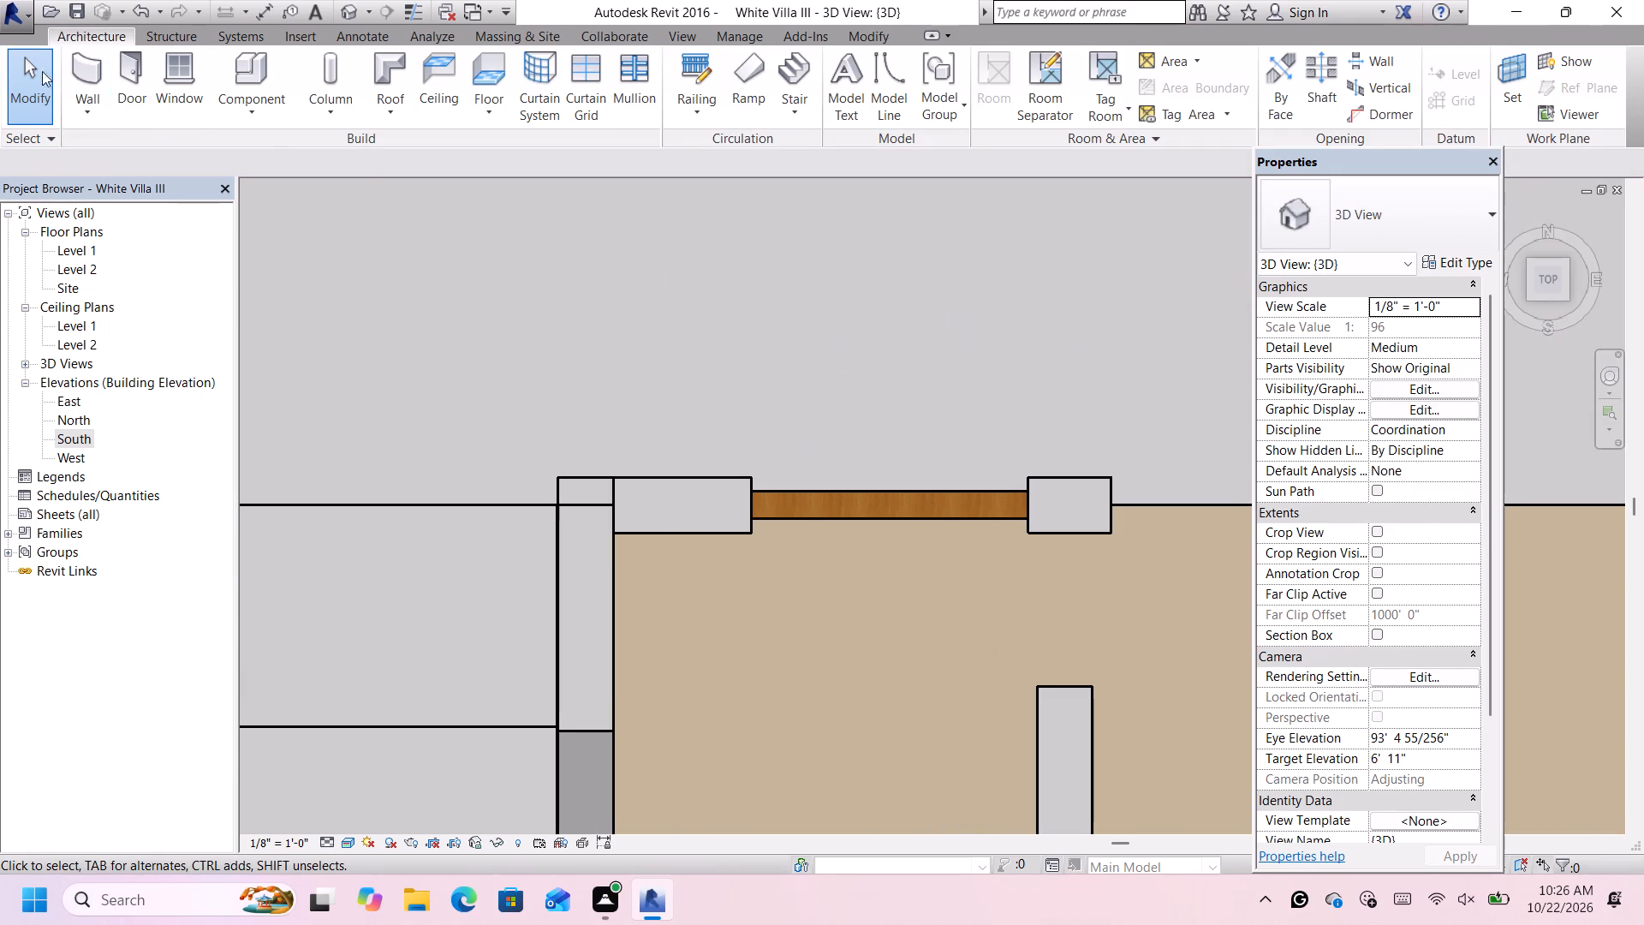
Start a new wall using the basic wall type Generic - 6" white.
left_click(70, 63)
left_click(1366, 225)
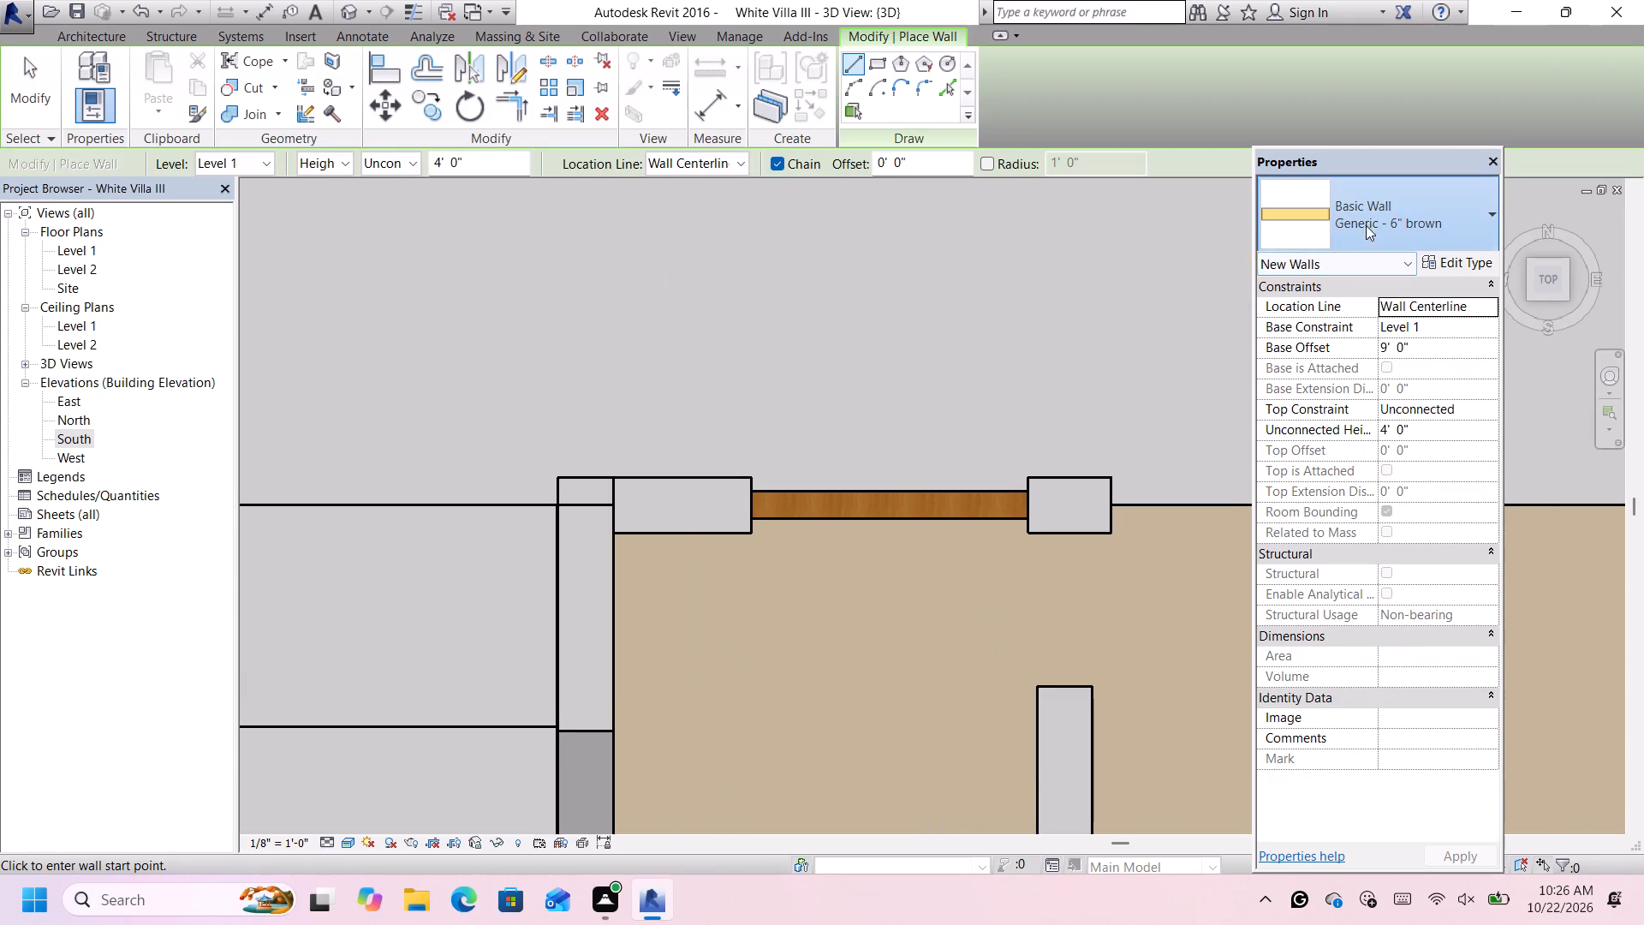
left_click(1368, 409)
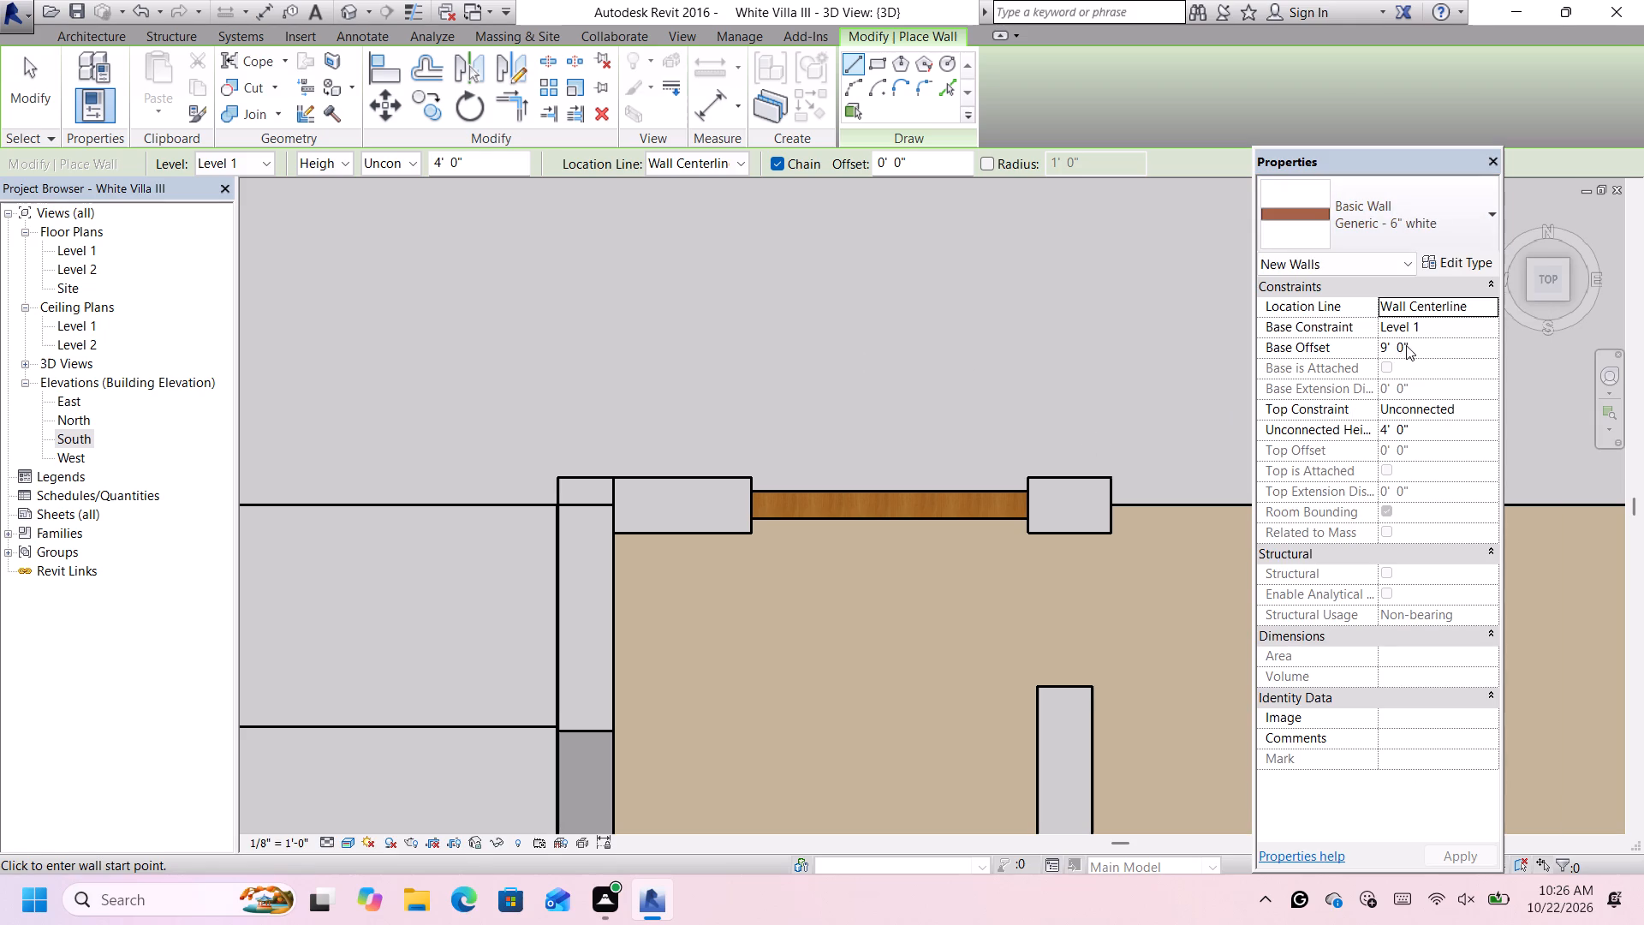
Draw a Generic - 6" white wall 5' long above the wood slats between the two pillars, with a 12' base offset from Level 1.
left_click(1406, 345)
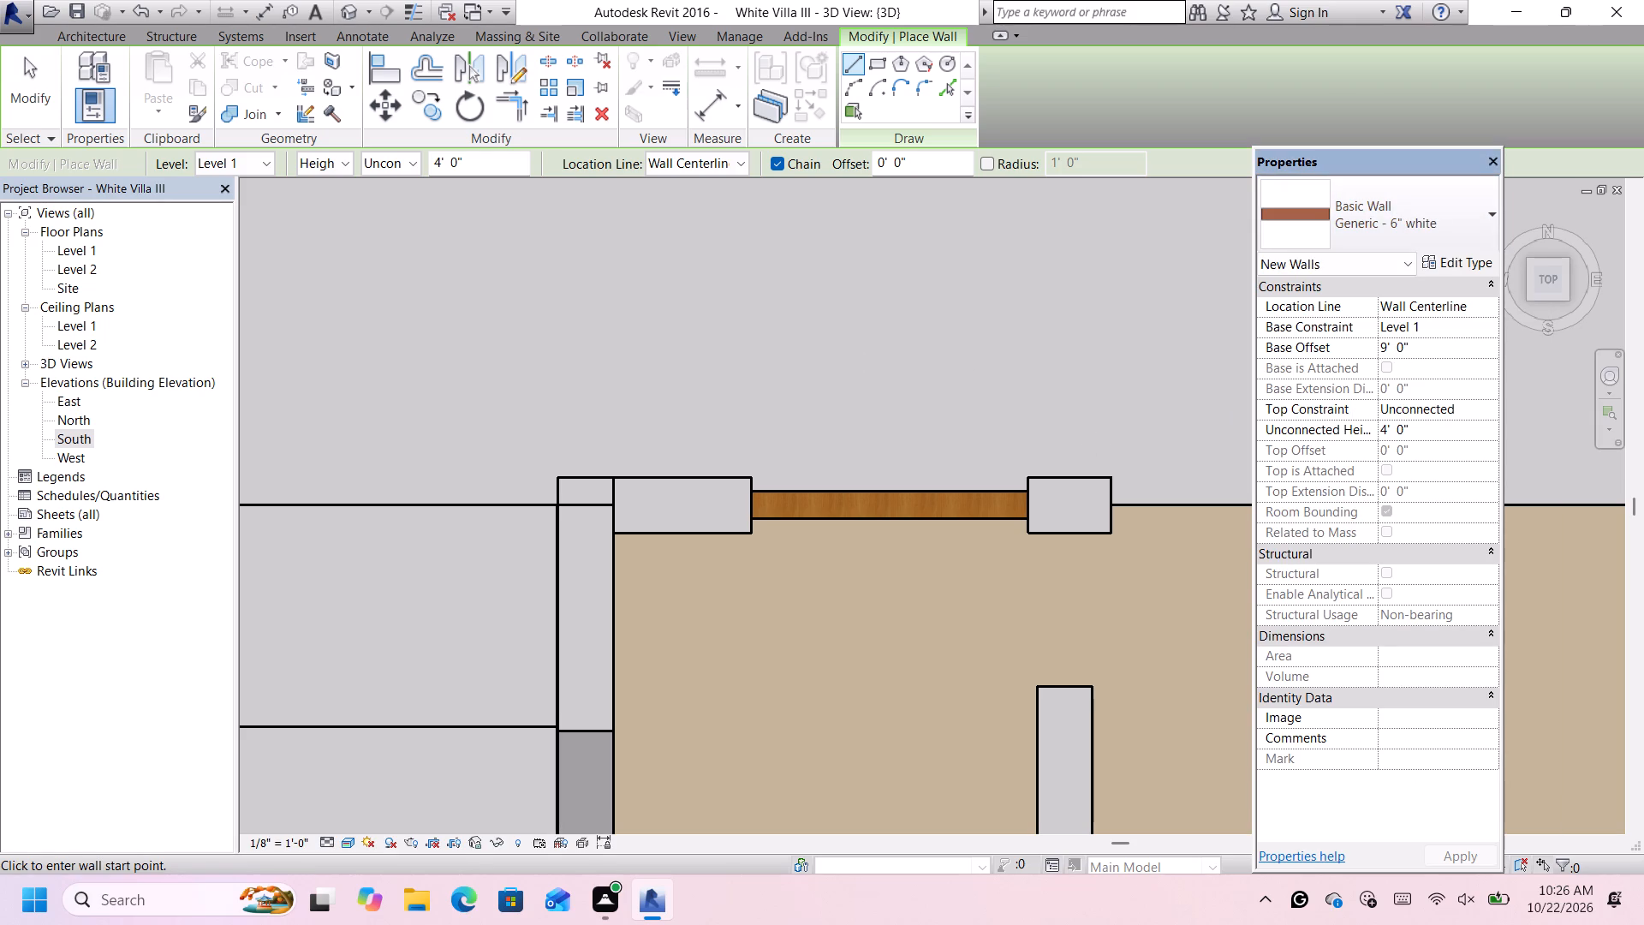
left_click_drag(1411, 348, 1368, 339)
key("BackSpace")
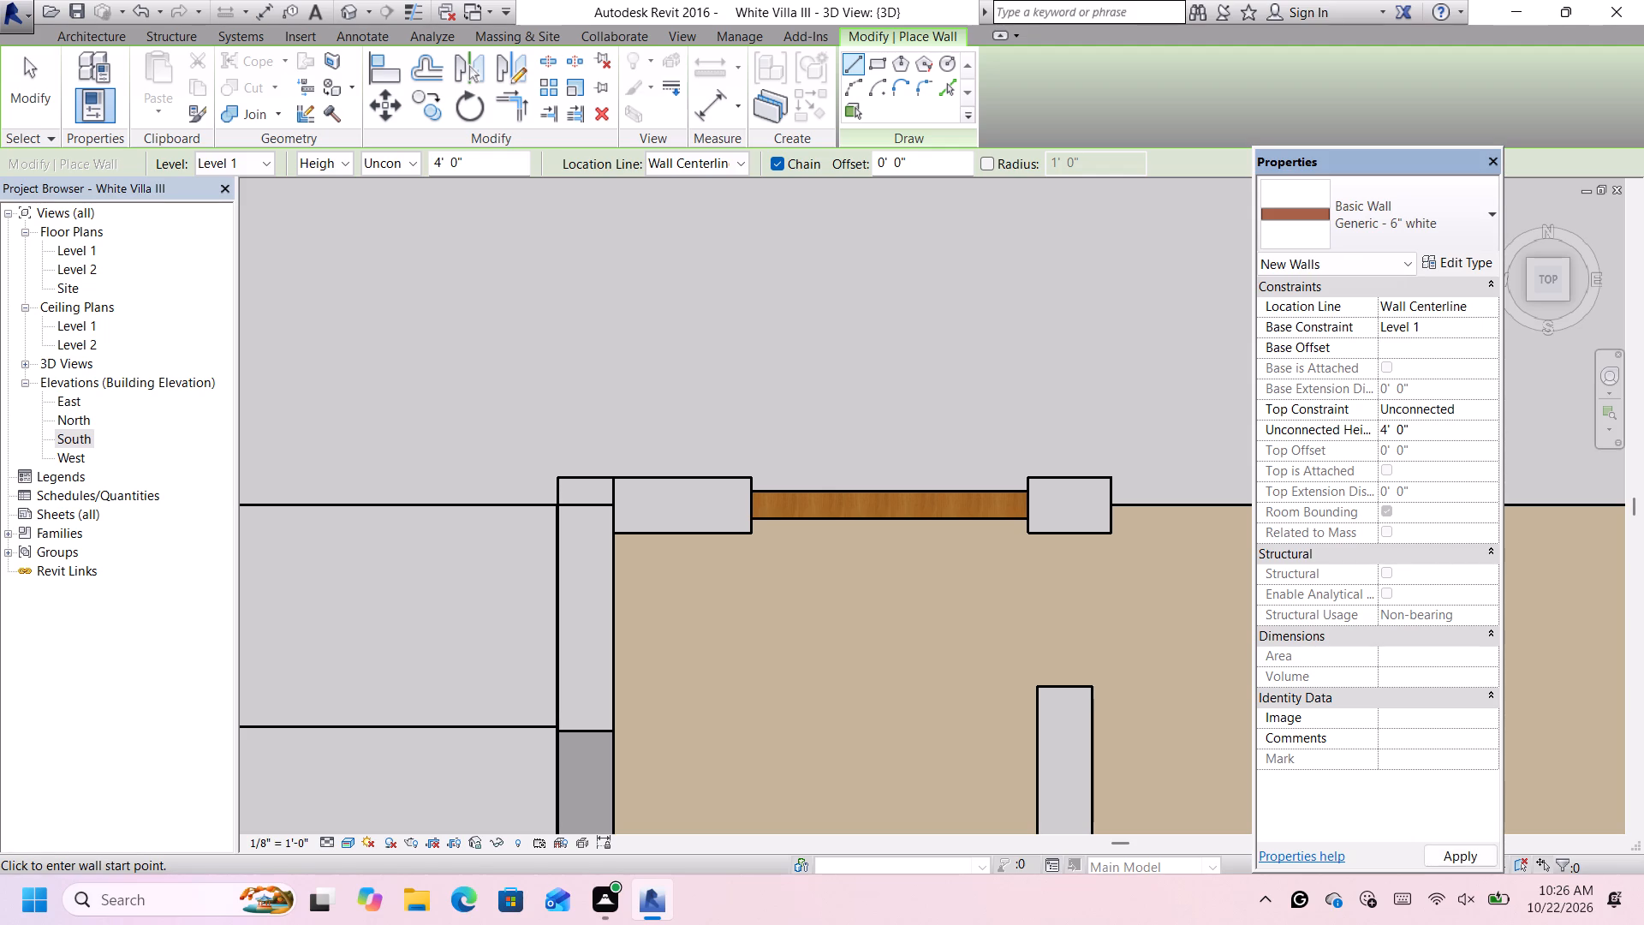
left_click(982, 349)
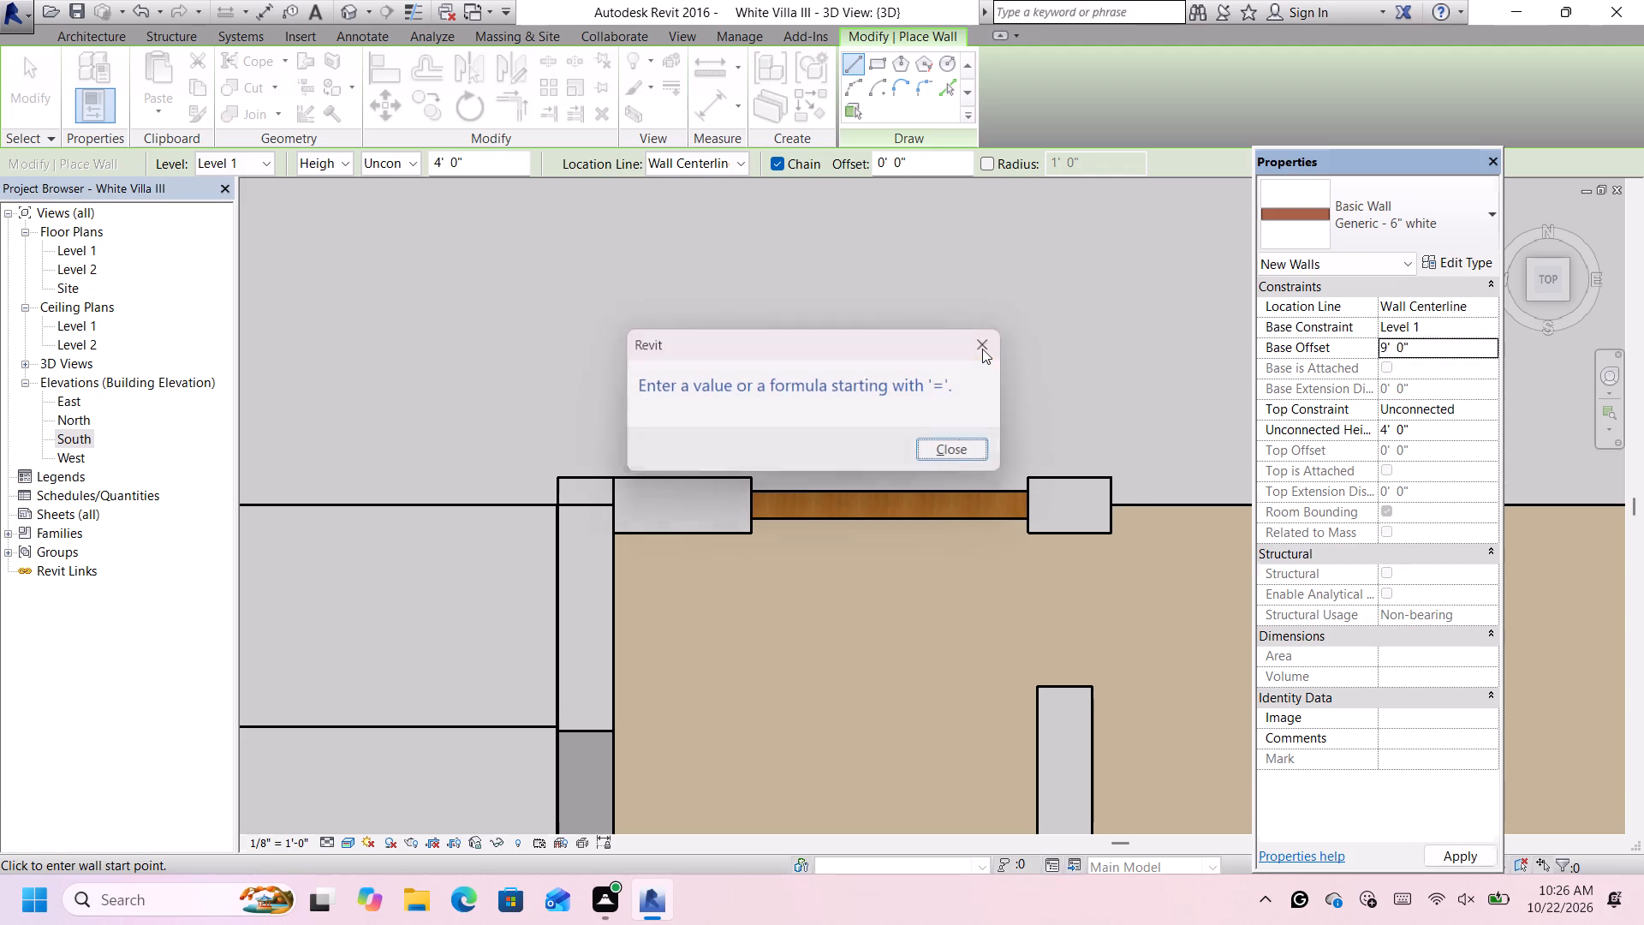
left_click(1447, 347)
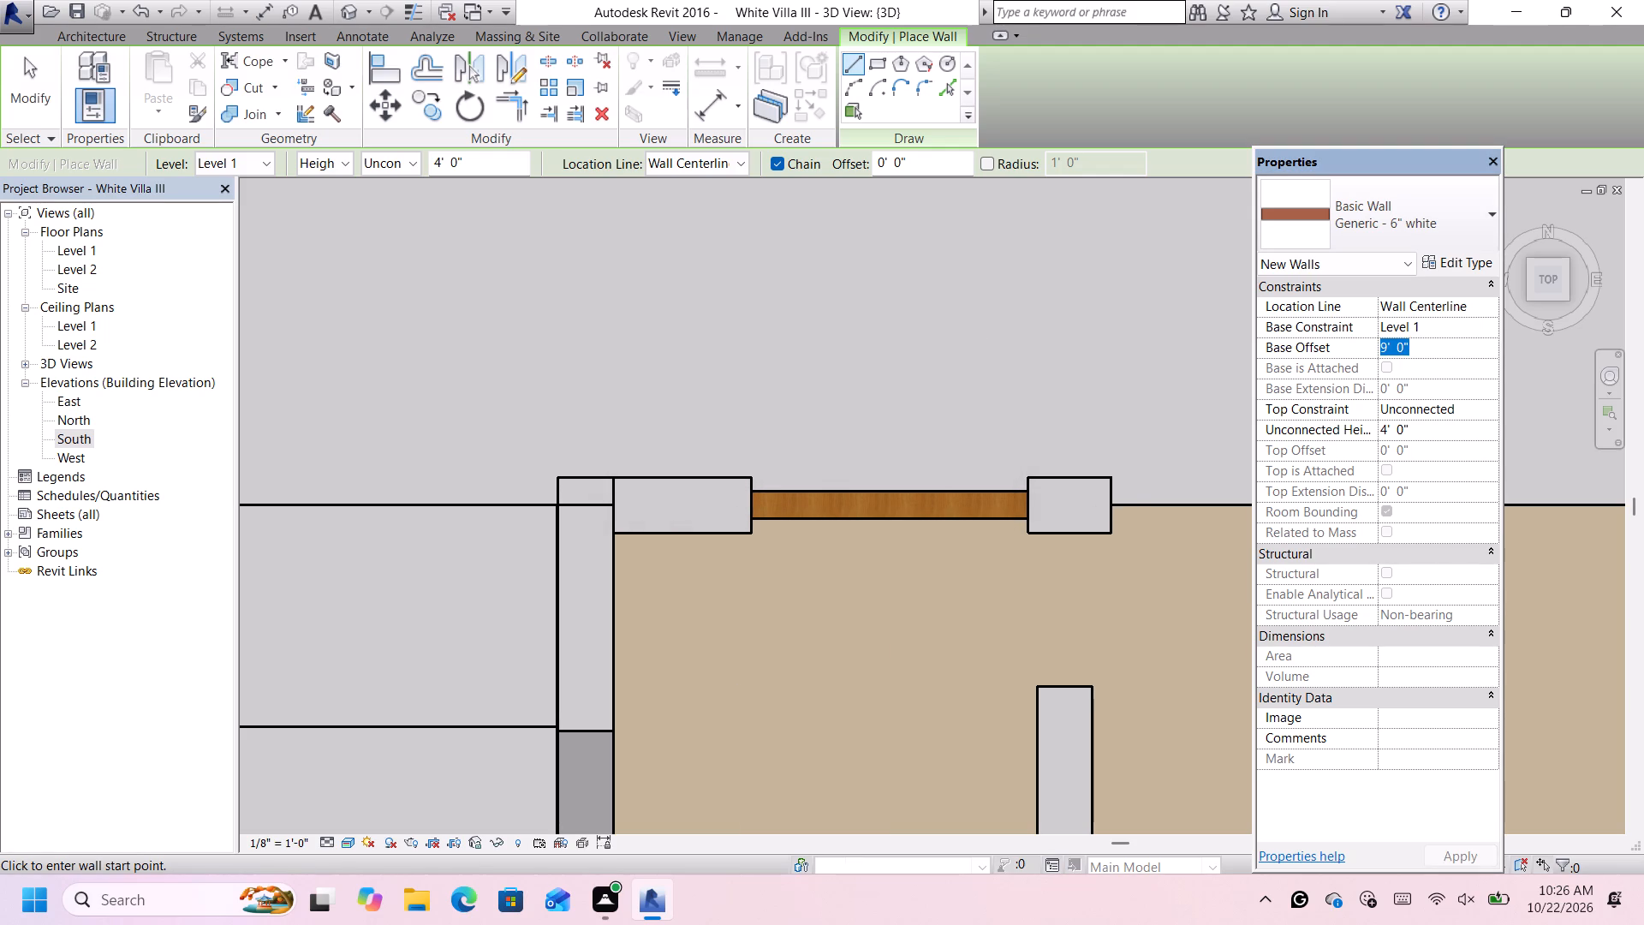
key("BackSpace")
type("12")
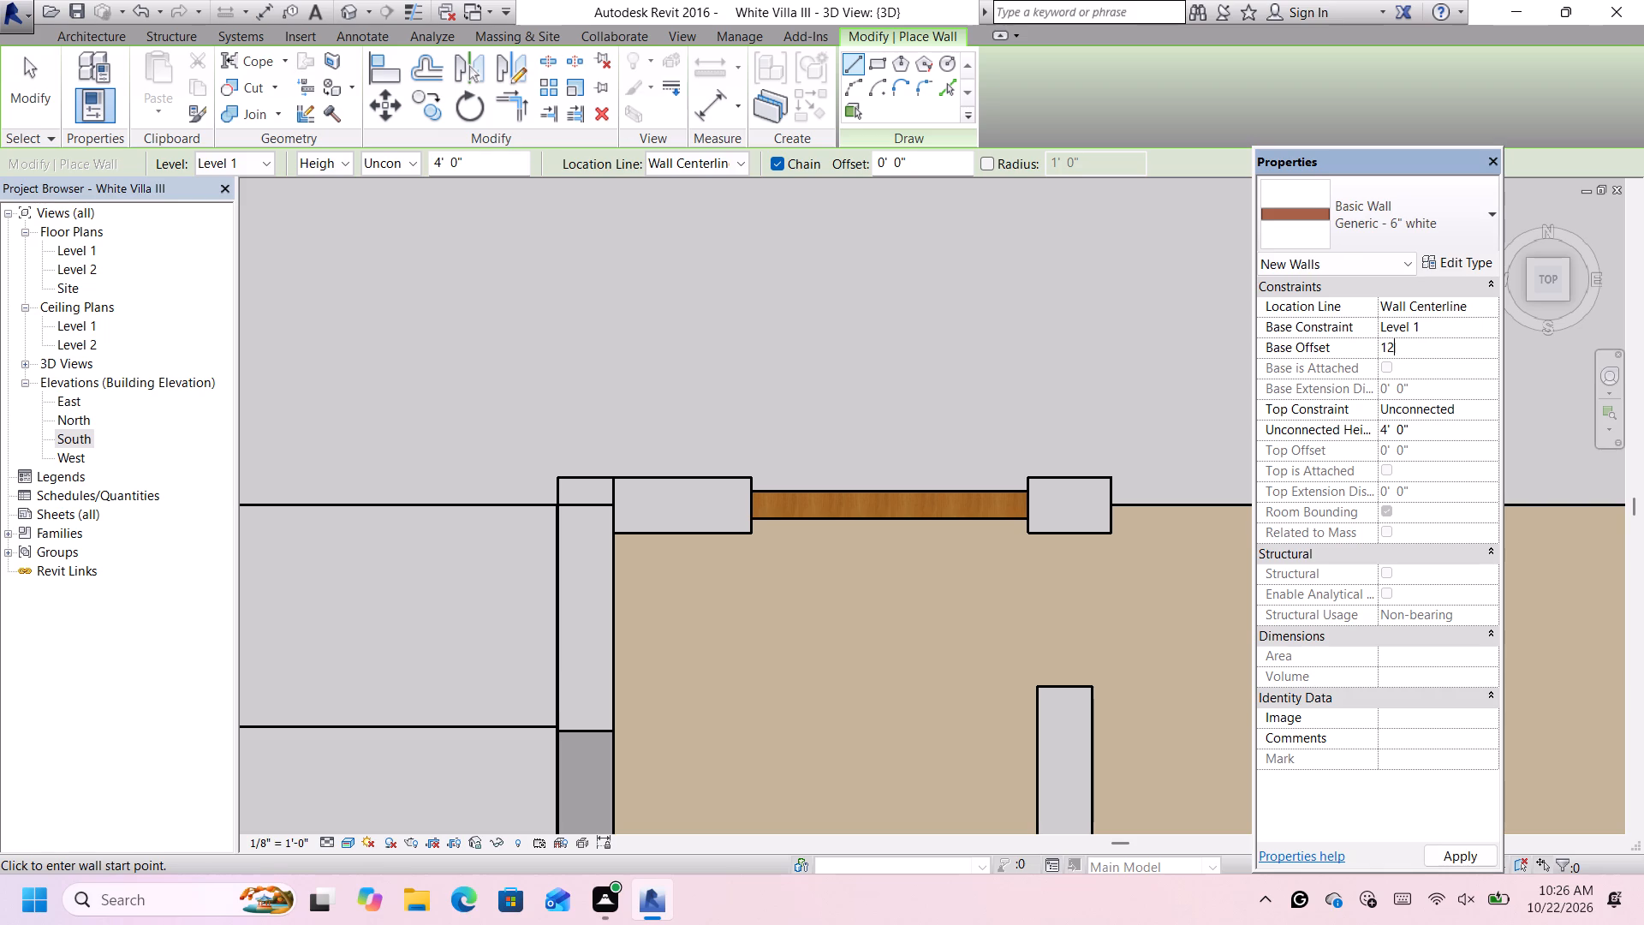
key("apostrophe")
key("Return")
scroll(778, 513, "up", 1)
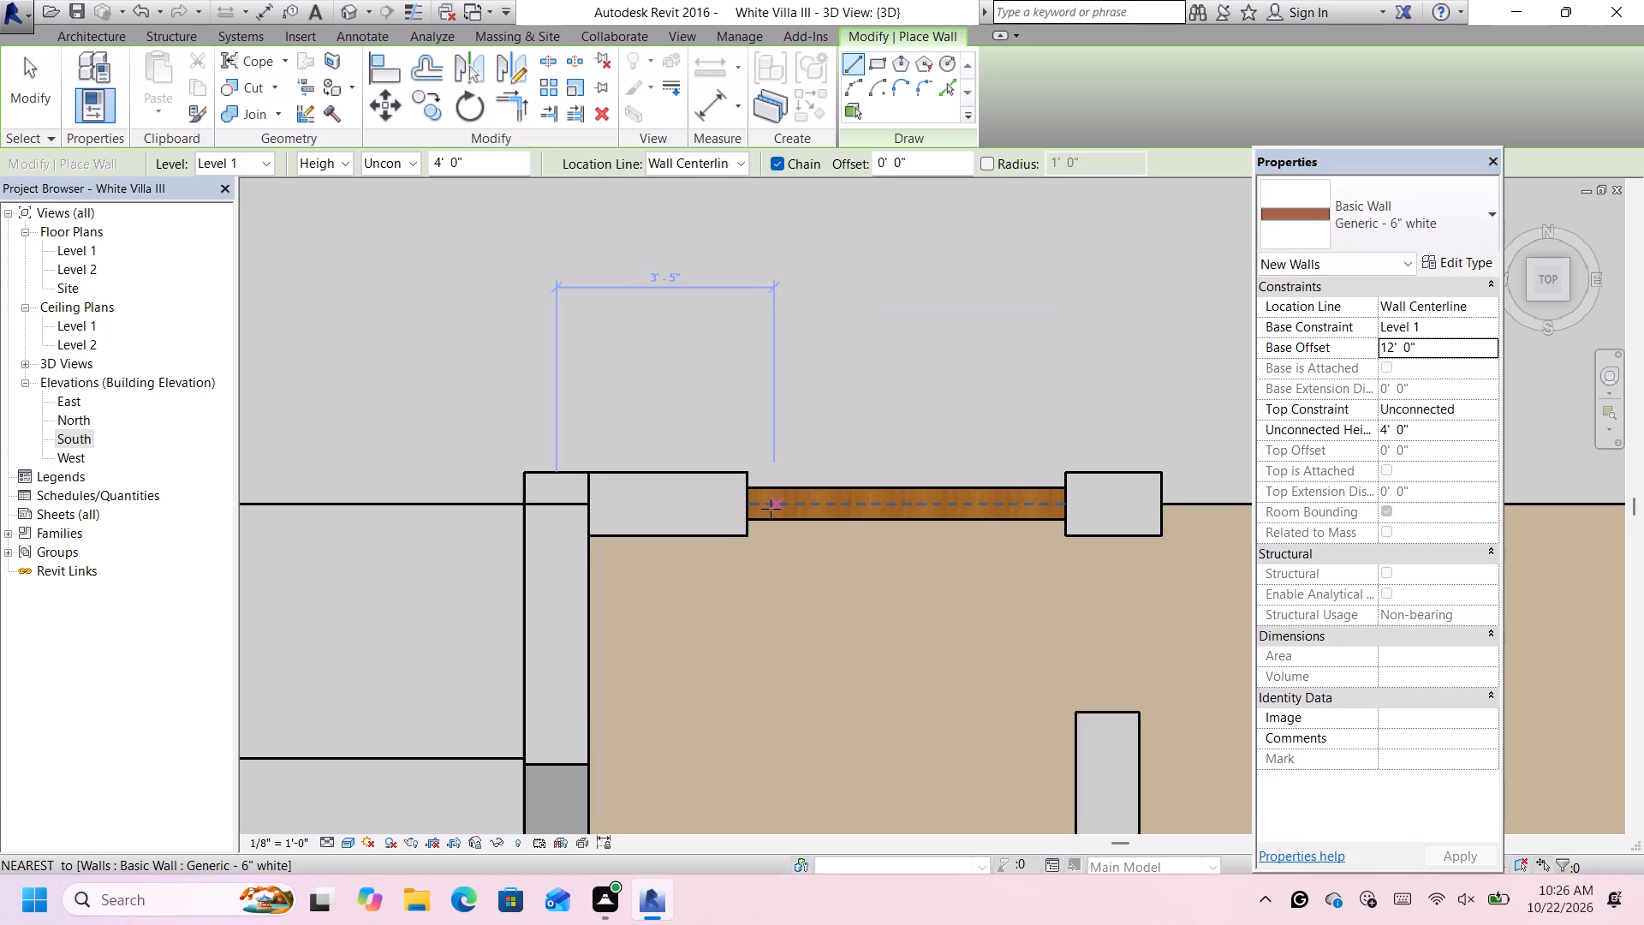
left_click(748, 502)
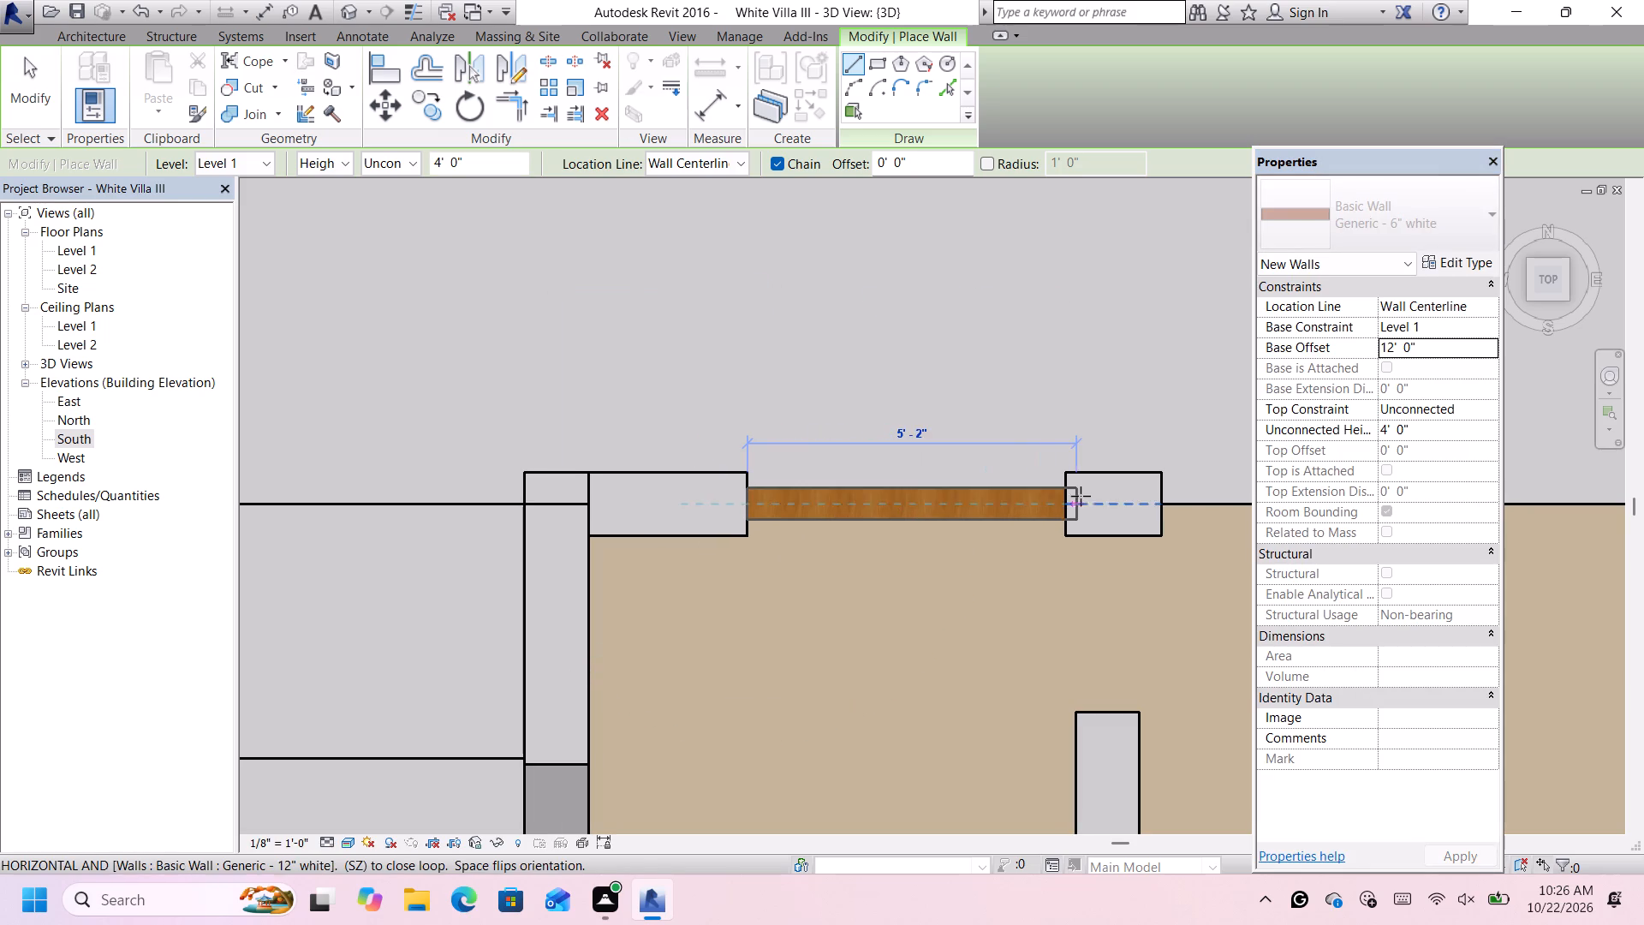
left_click(1067, 501)
scroll(916, 501, "down", 1)
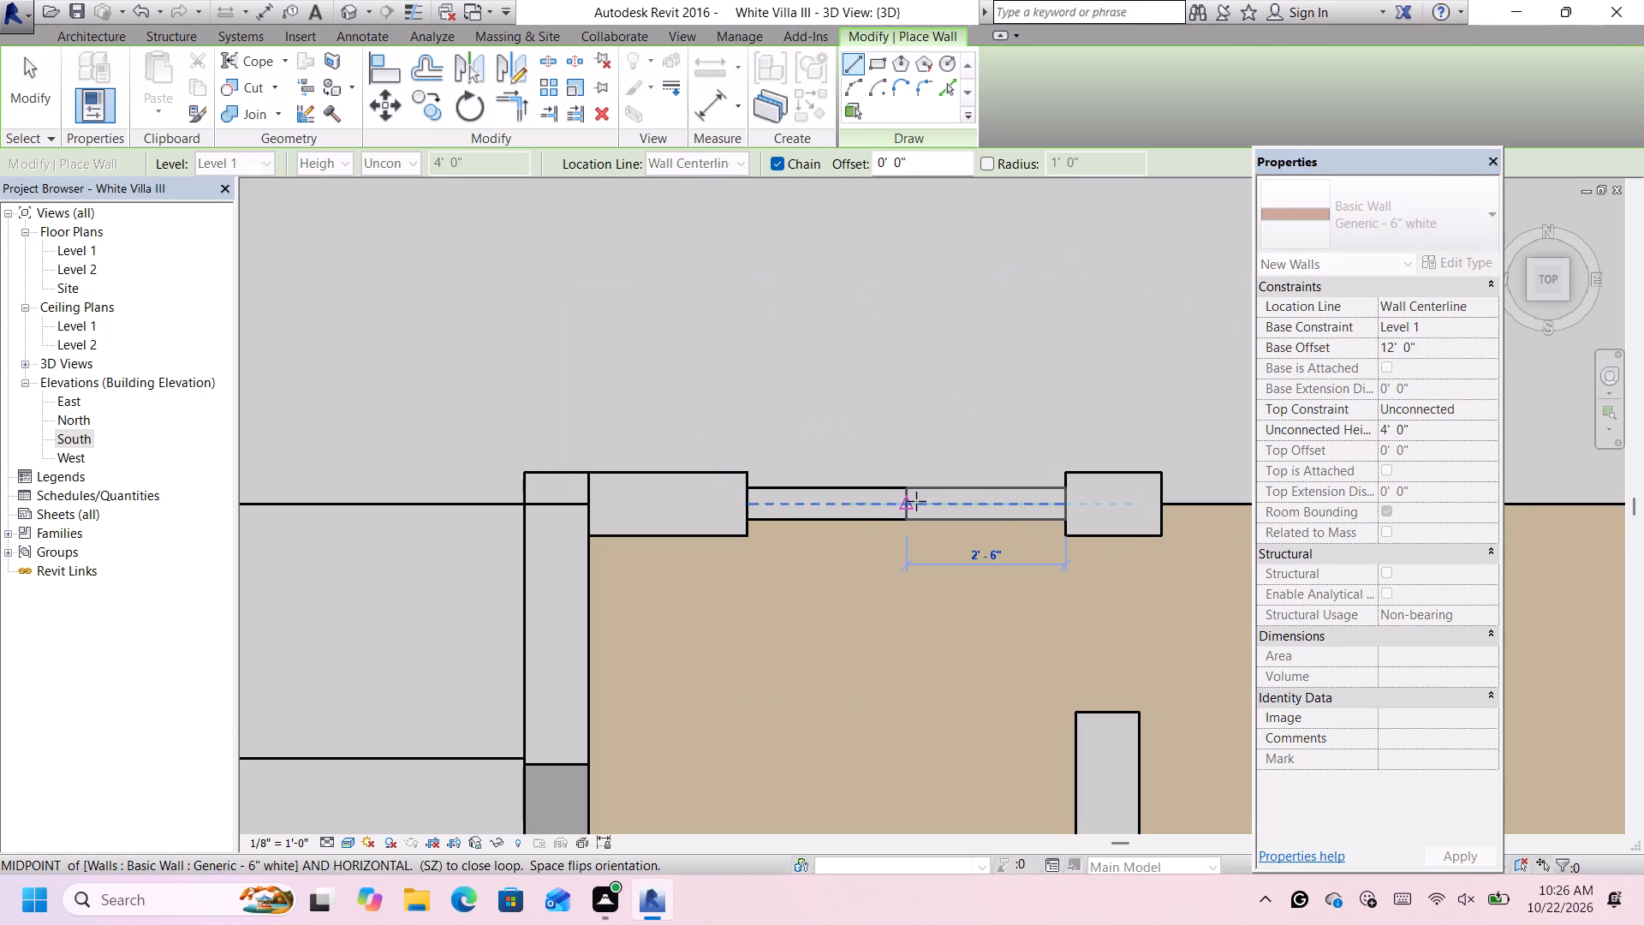
key("Escape")
scroll(916, 501, "down", 6)
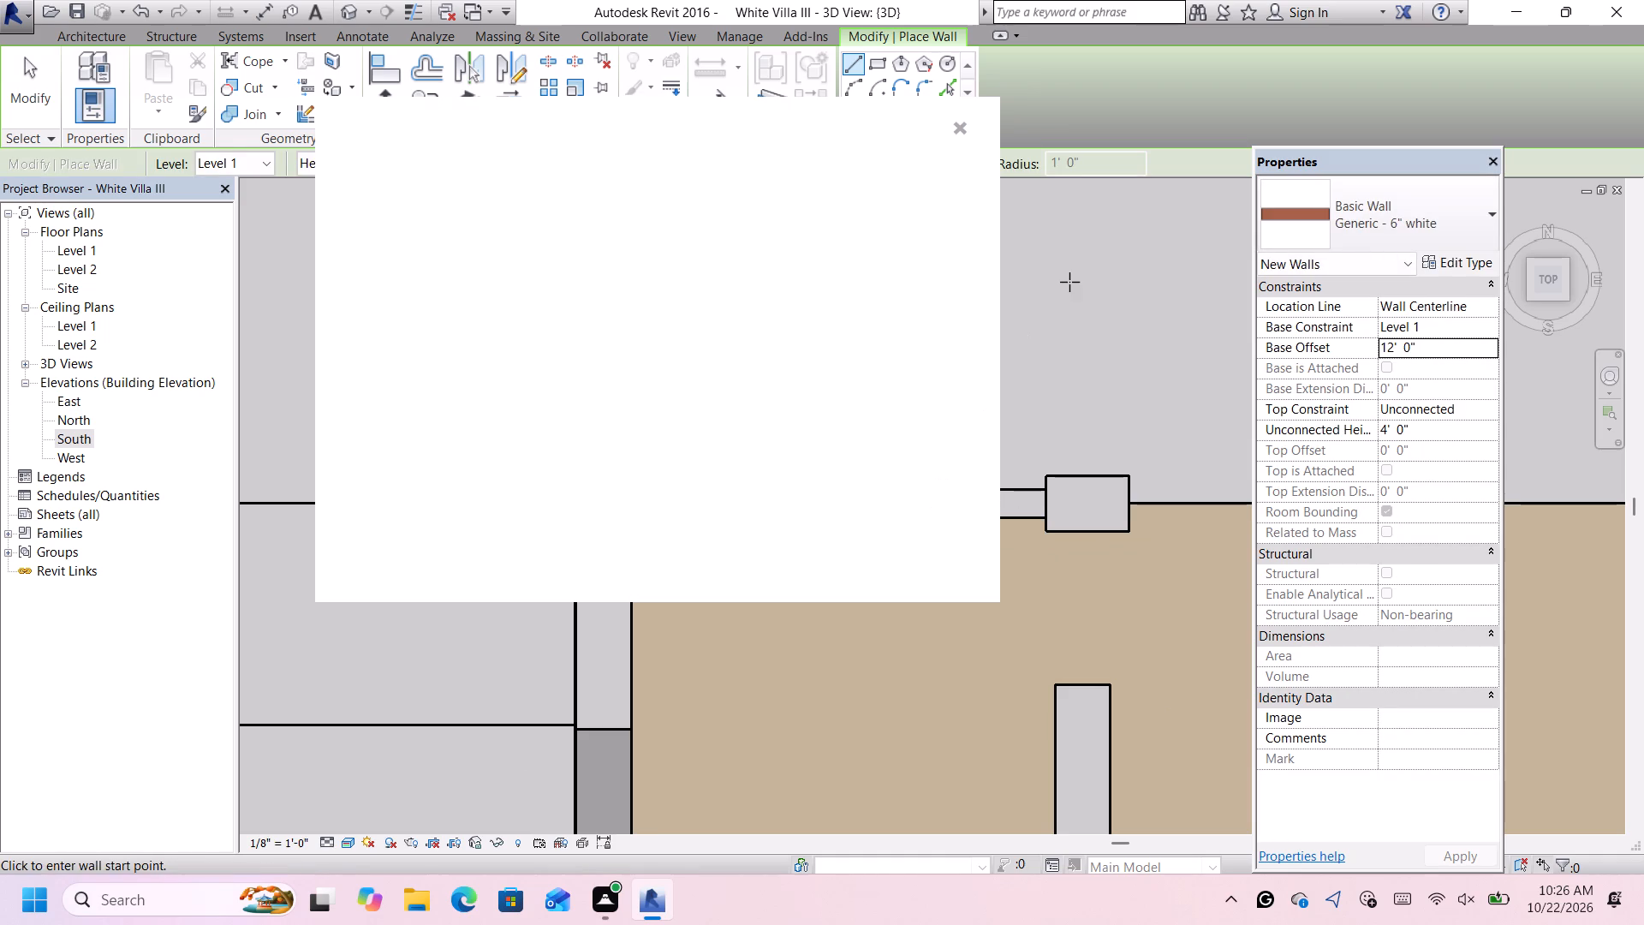
left_click(961, 130)
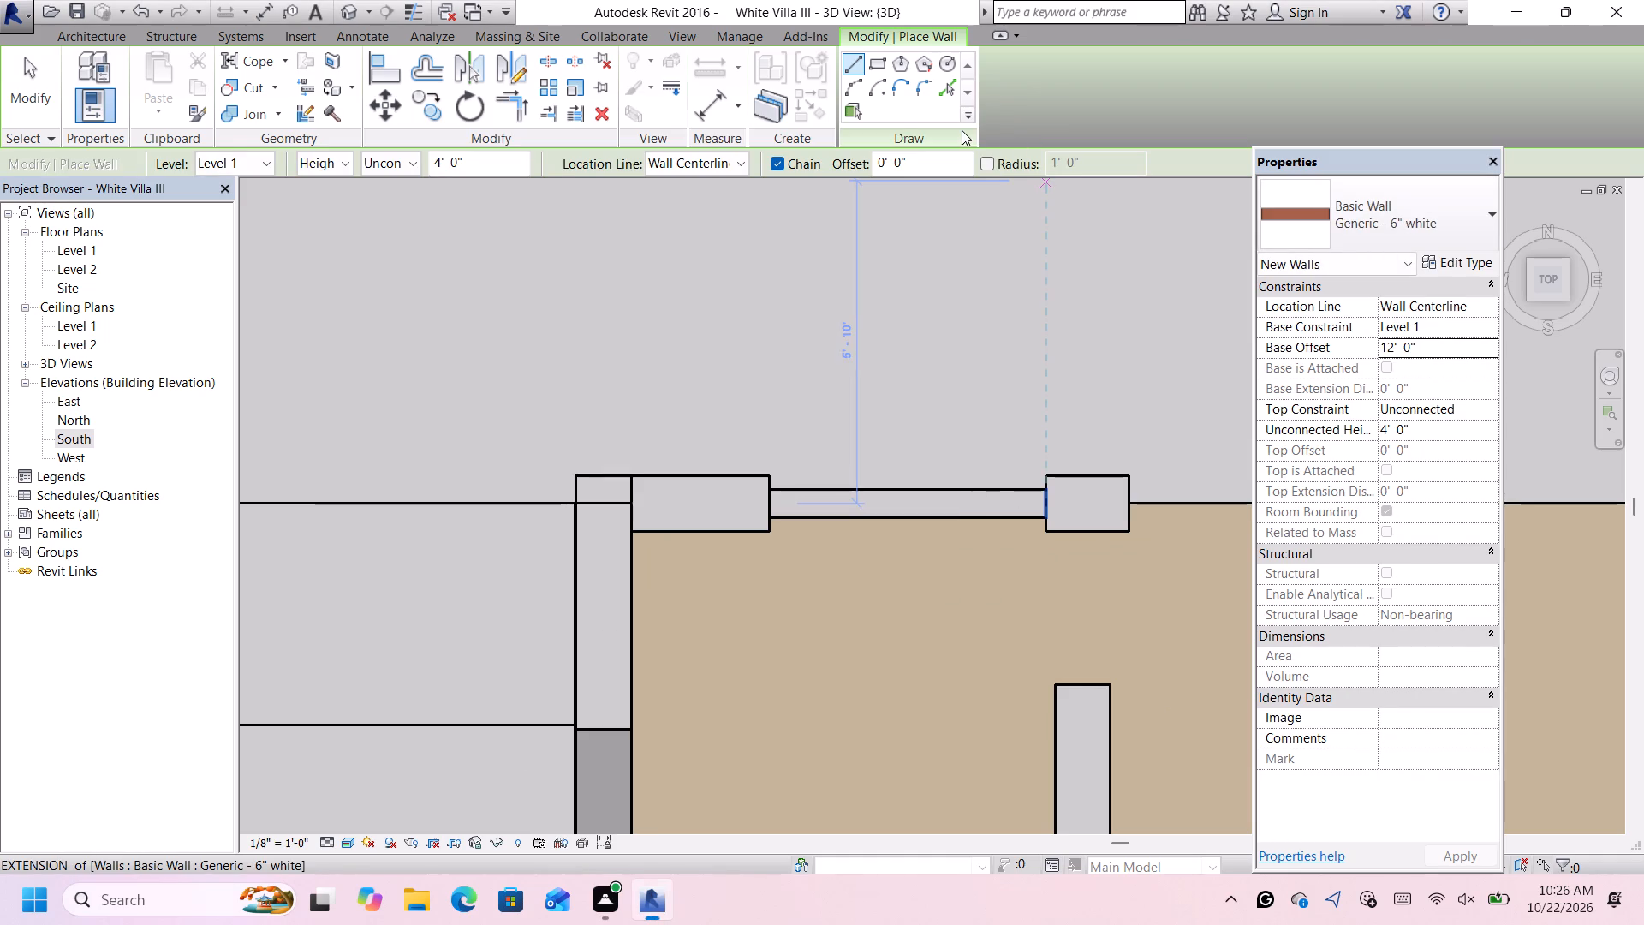
left_click(1530, 297)
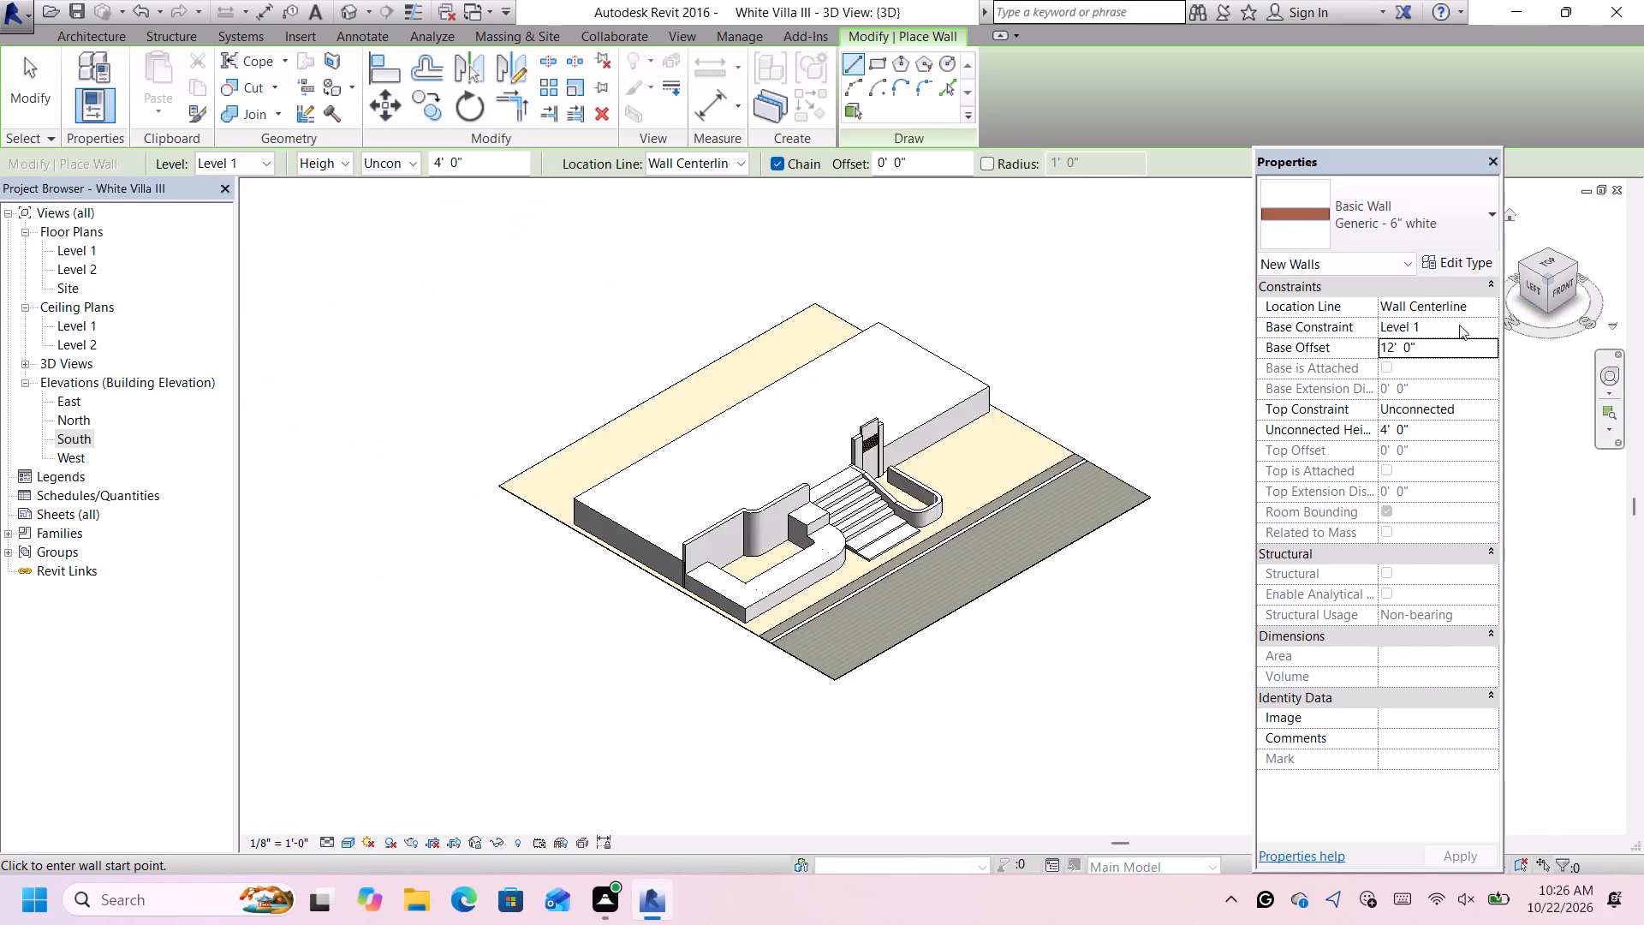
scroll(1177, 394, "up", 4)
key("Escape")
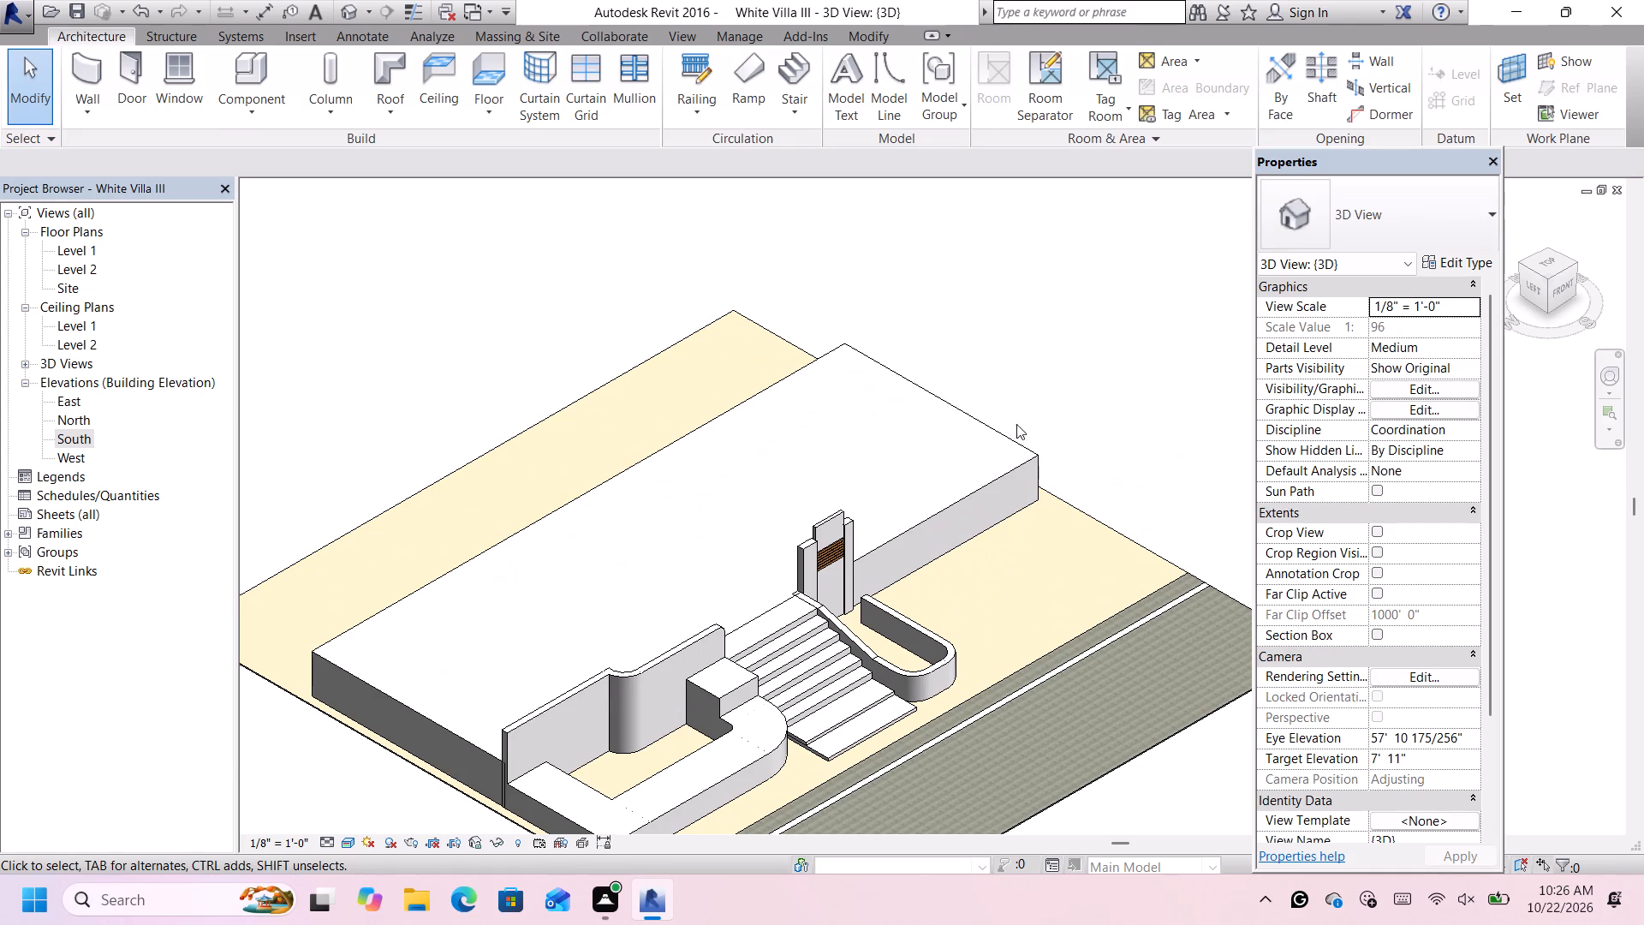
Set the base offset of the white wall above the wood slats to 11' 10".
scroll(1005, 441, "up", 6)
scroll(739, 595, "up", 6)
scroll(773, 522, "up", 3)
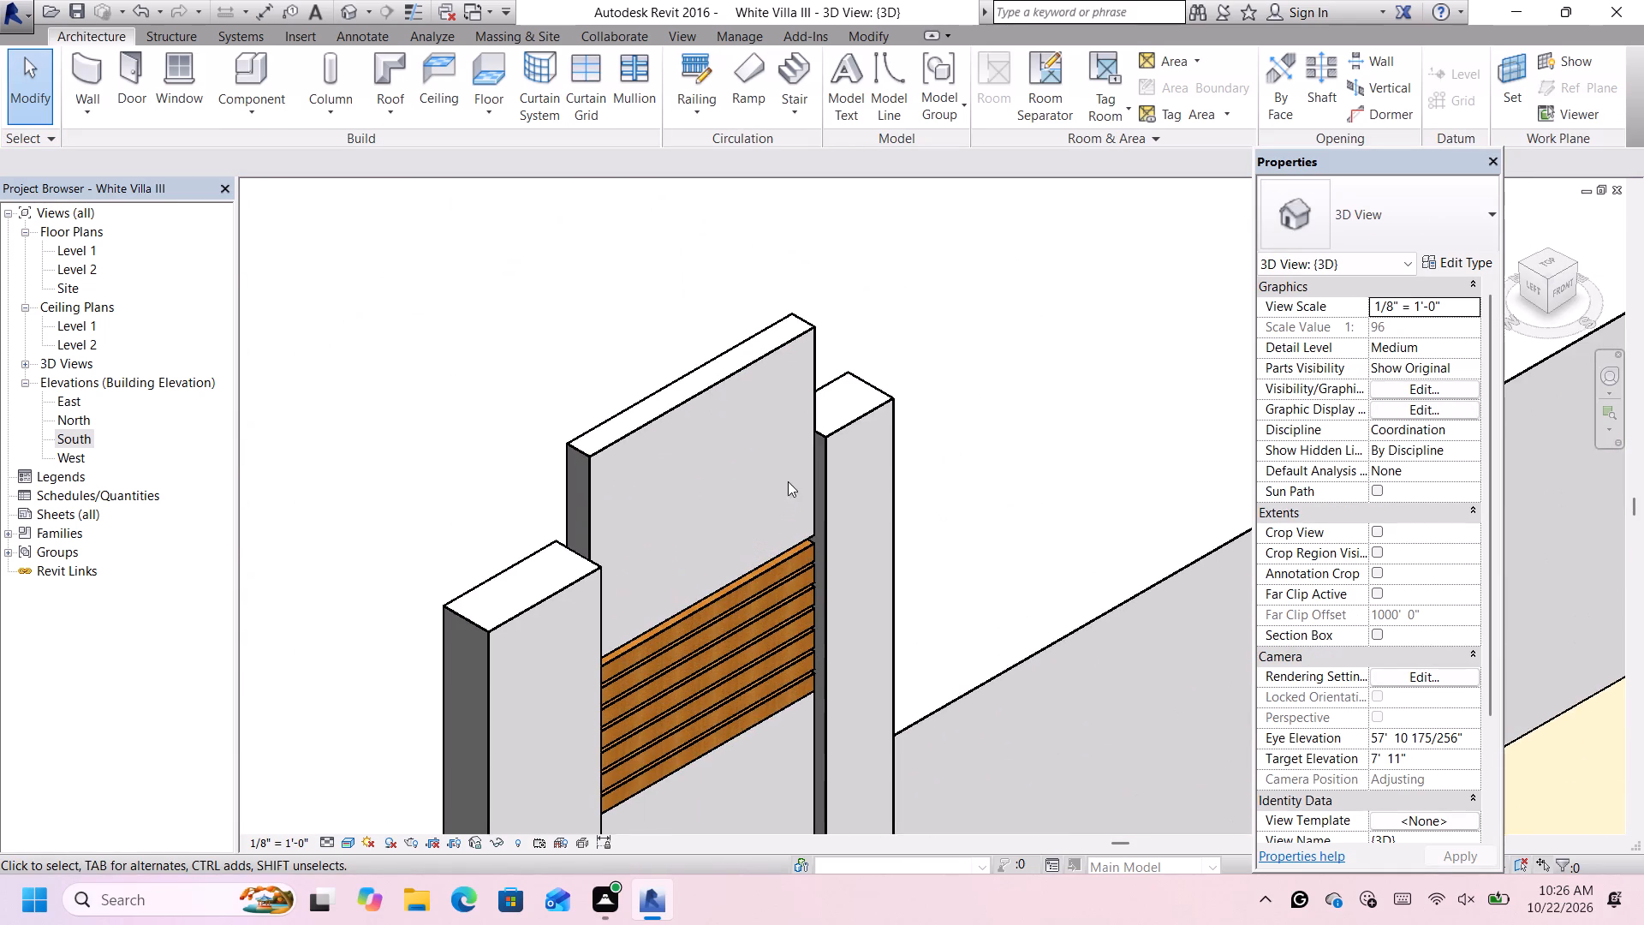
scroll(742, 367, "down", 5)
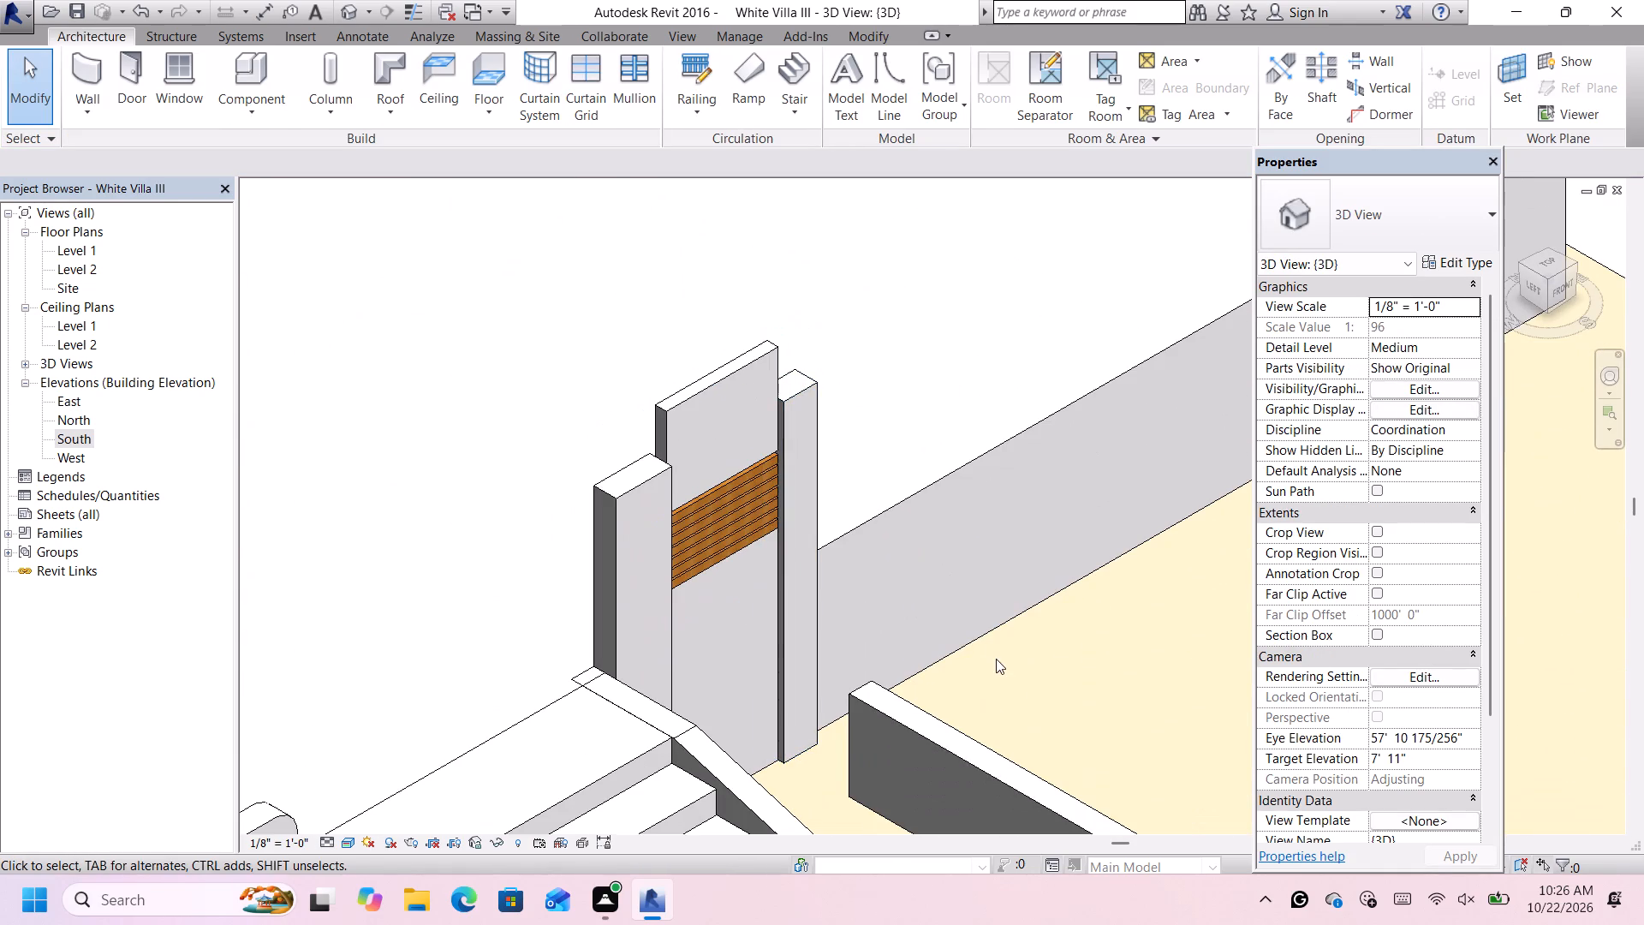
left_click(1563, 277)
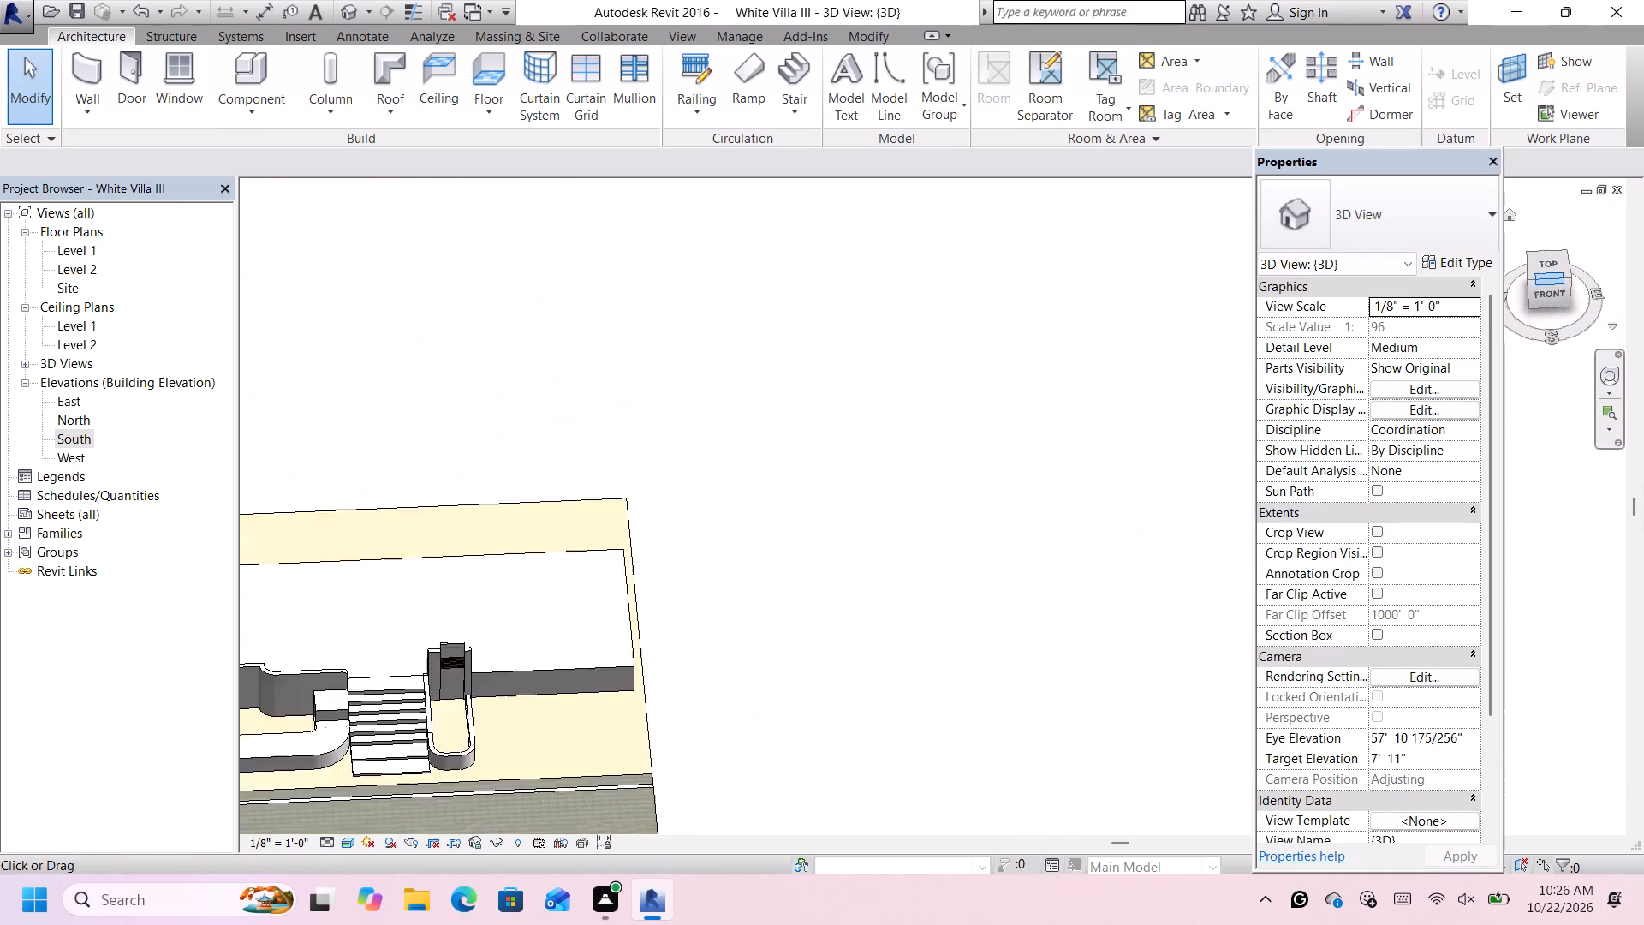
left_click(1550, 296)
scroll(1027, 477, "up", 5)
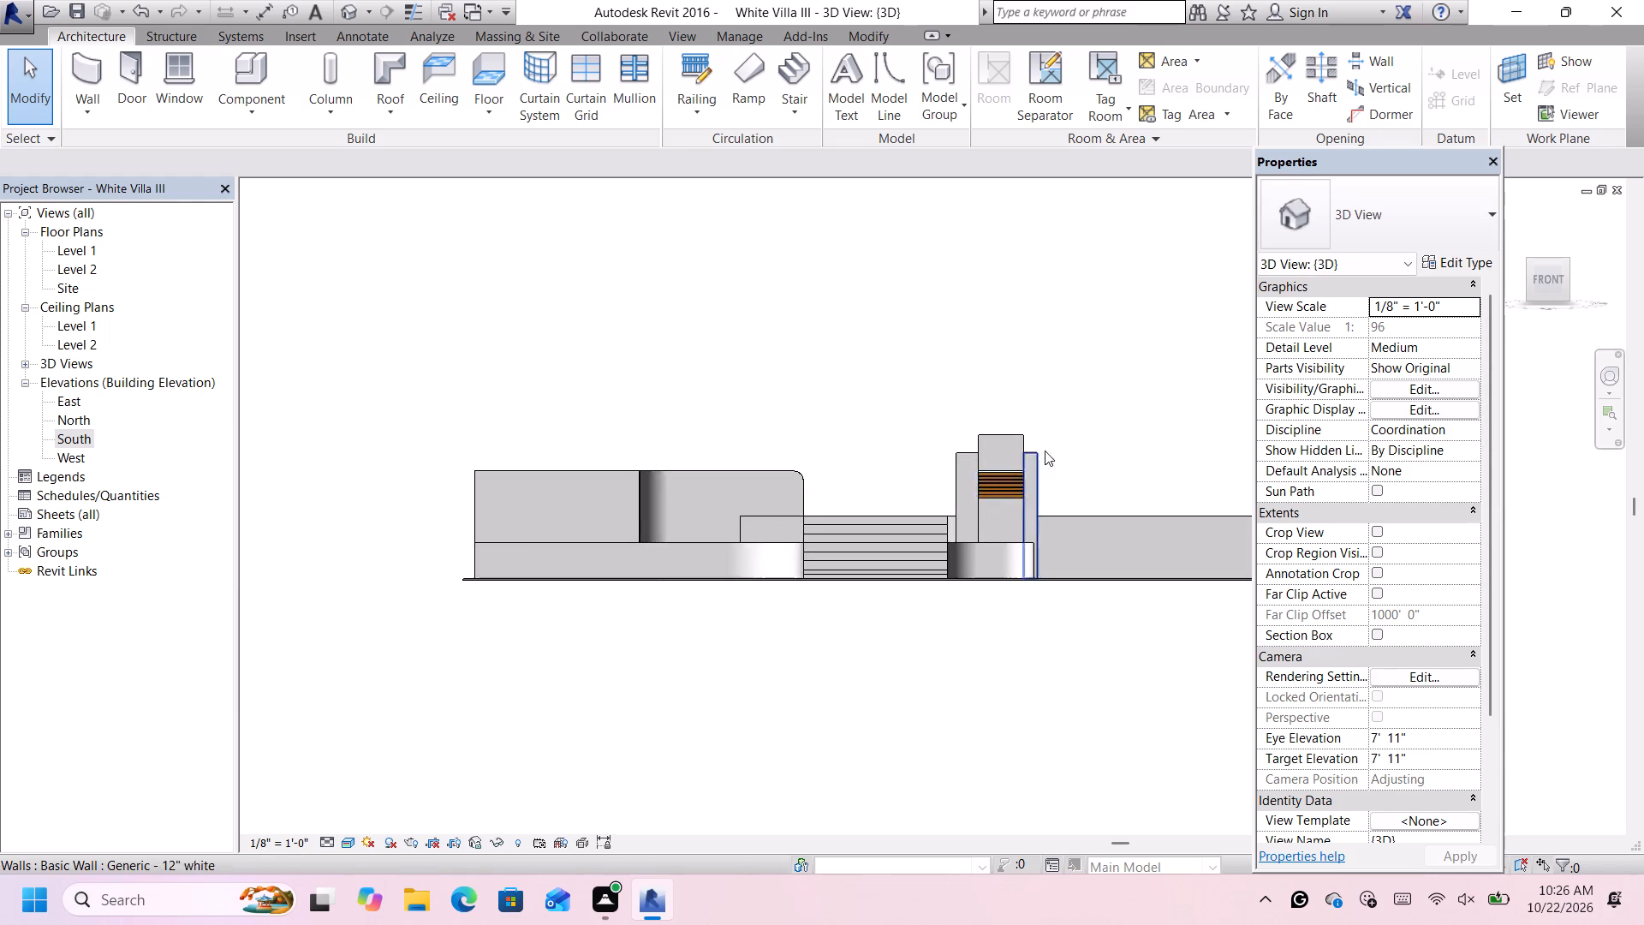
scroll(1045, 451, "up", 9)
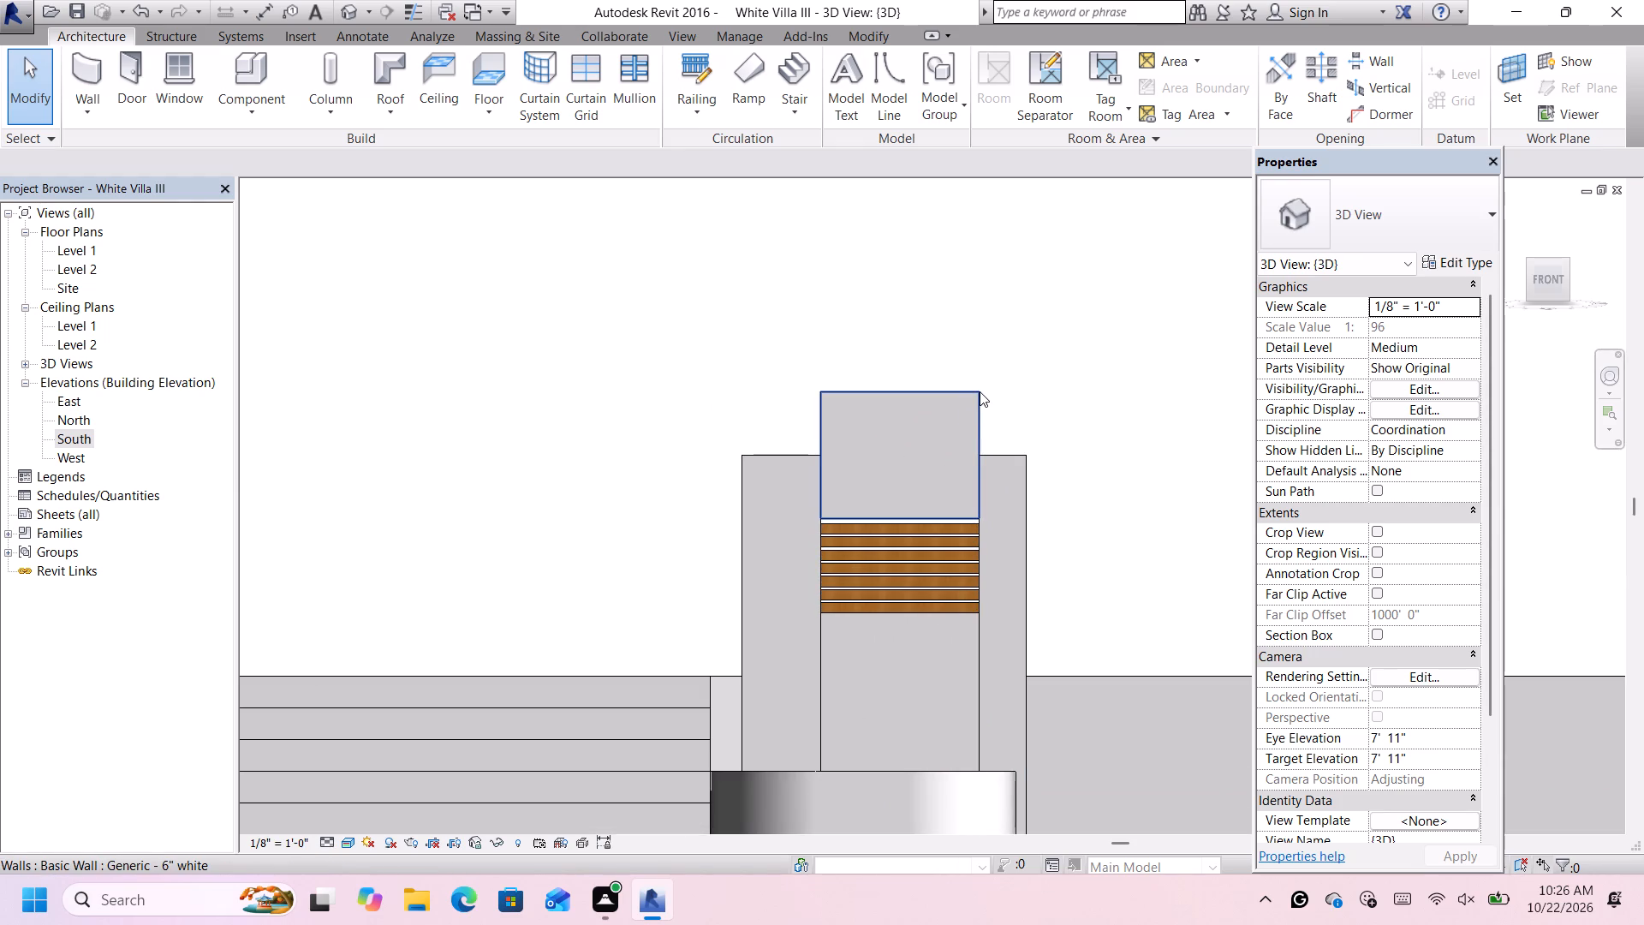
left_click(980, 393)
scroll(983, 395, "up", 3)
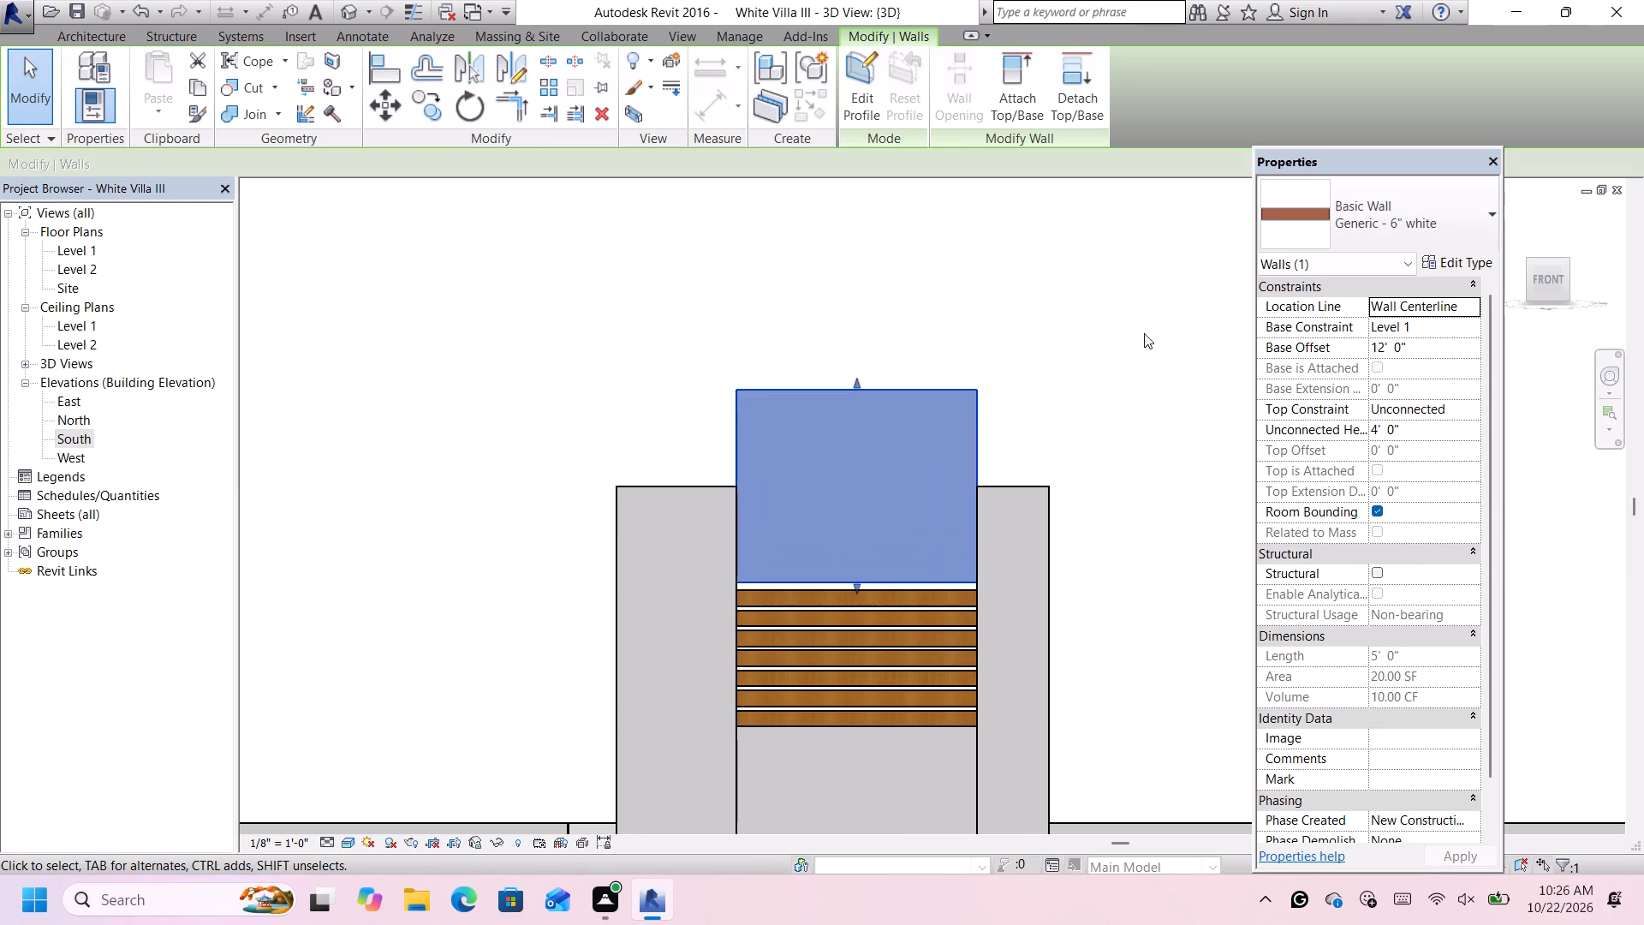
scroll(1393, 358, "up", 3)
scroll(934, 588, "up", 1)
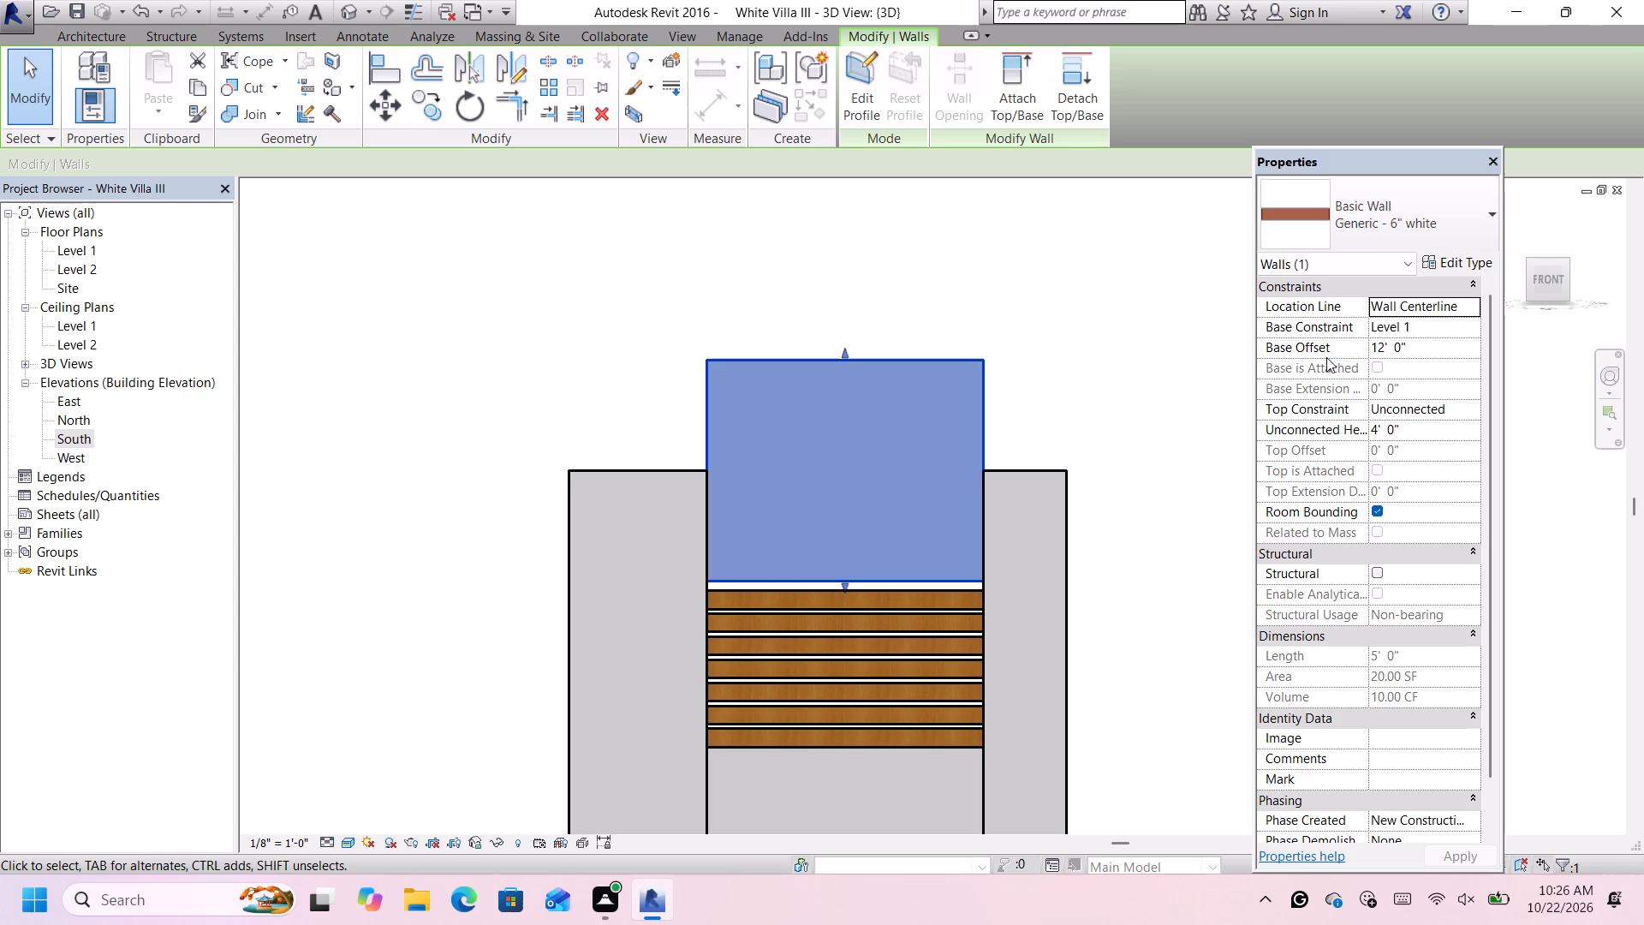
left_click(1399, 344)
left_click(1403, 346)
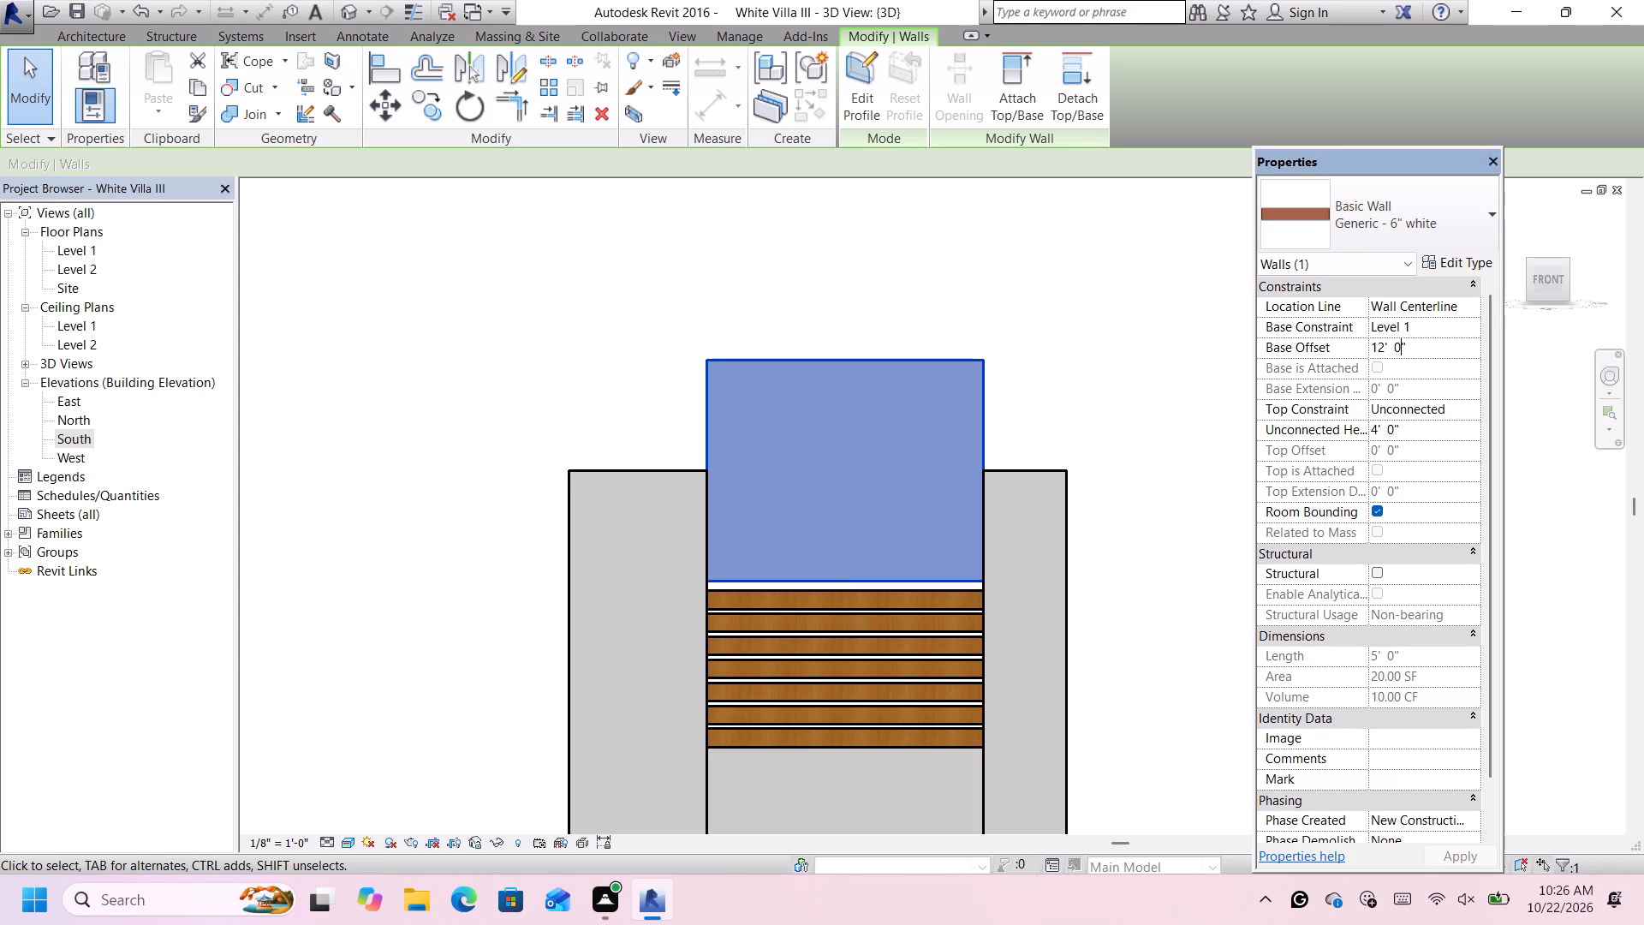
key("BackSpace")
key("1")
key("0")
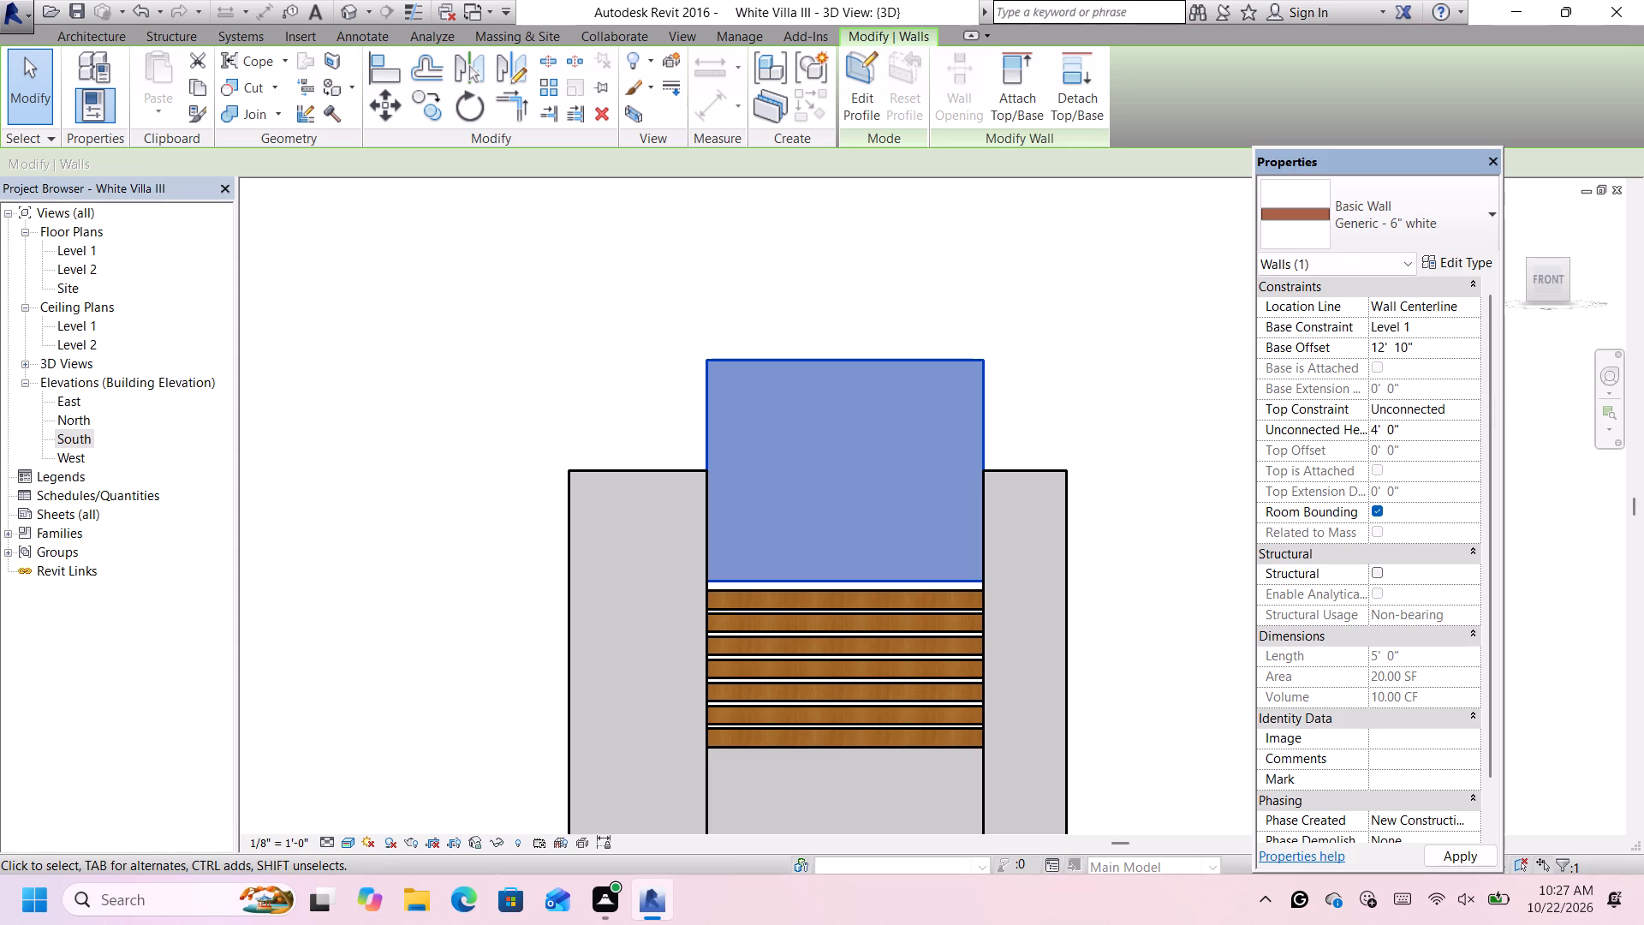
left_click(1386, 349)
left_click(1385, 349)
key("BackSpace")
key("1")
key("Return")
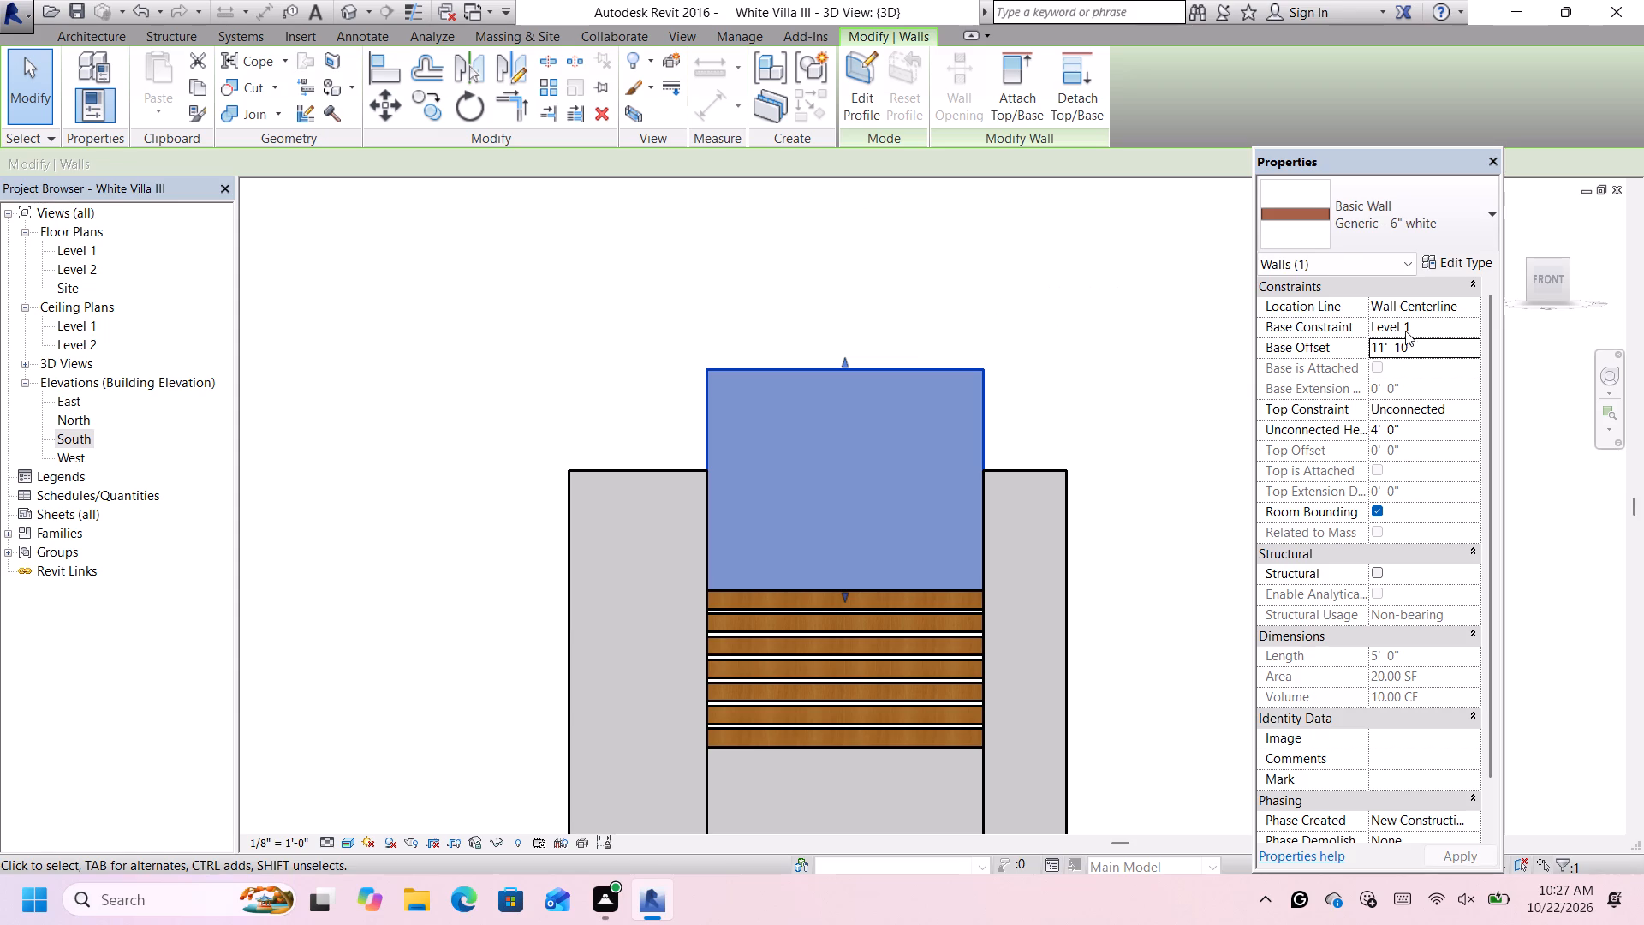
Set the unconnected height of the white wall above the slats to 2' 2".
left_click(1416, 423)
key("BackSpace")
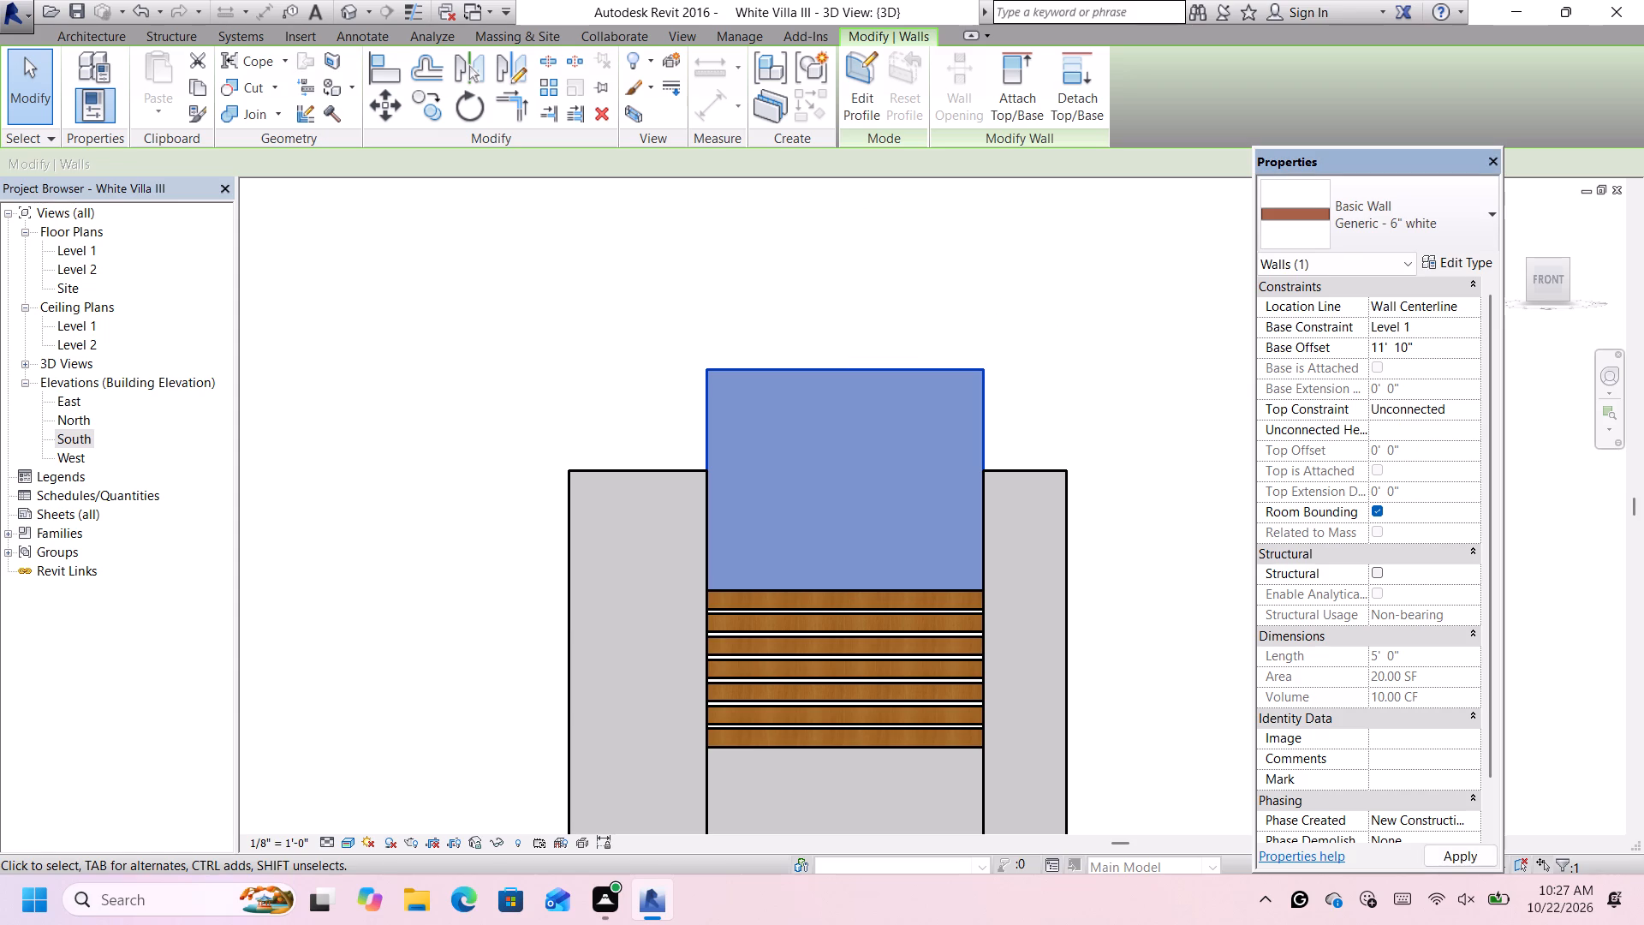
key("2")
key("apostrophe")
key("Return")
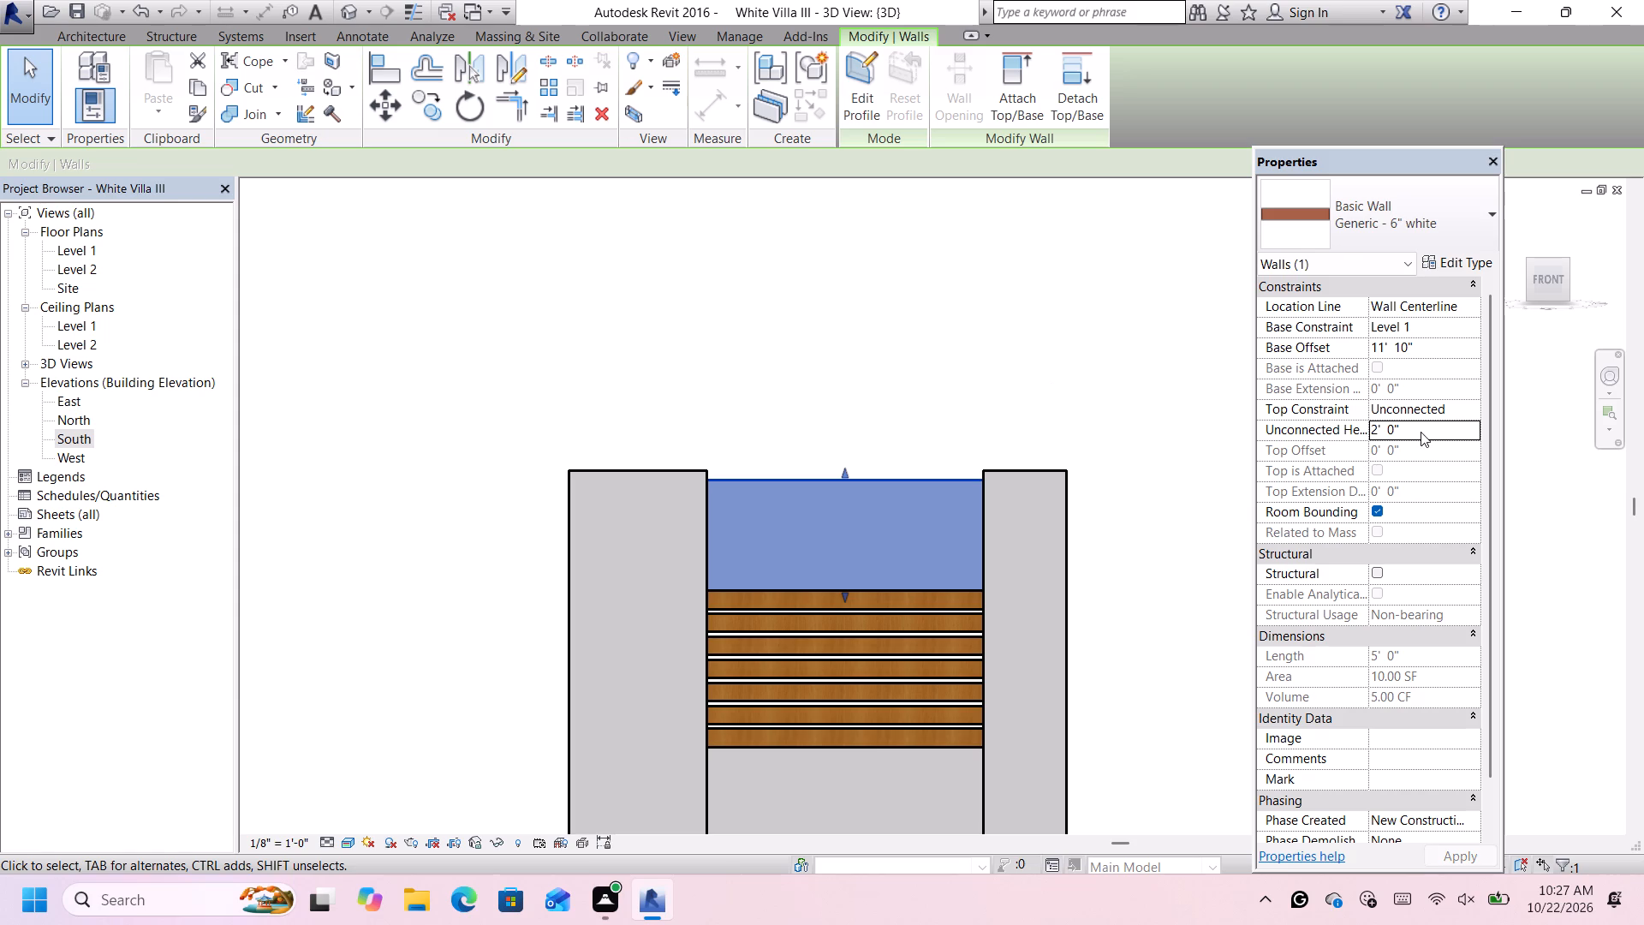
scroll(998, 500, "up", 5)
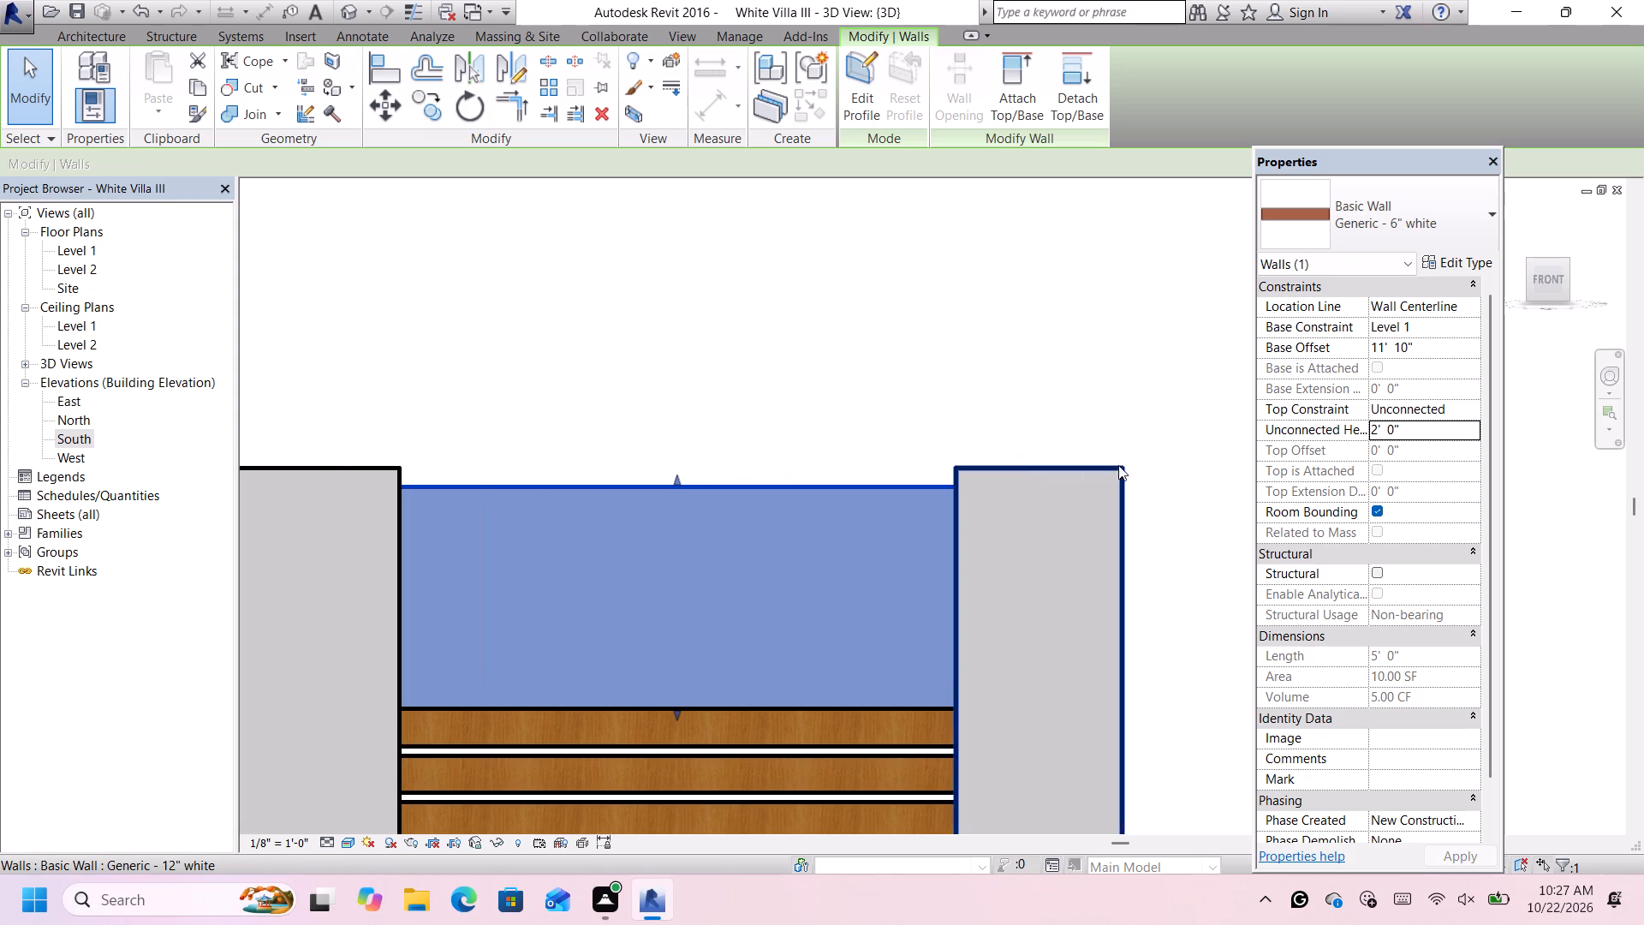
left_click(1395, 432)
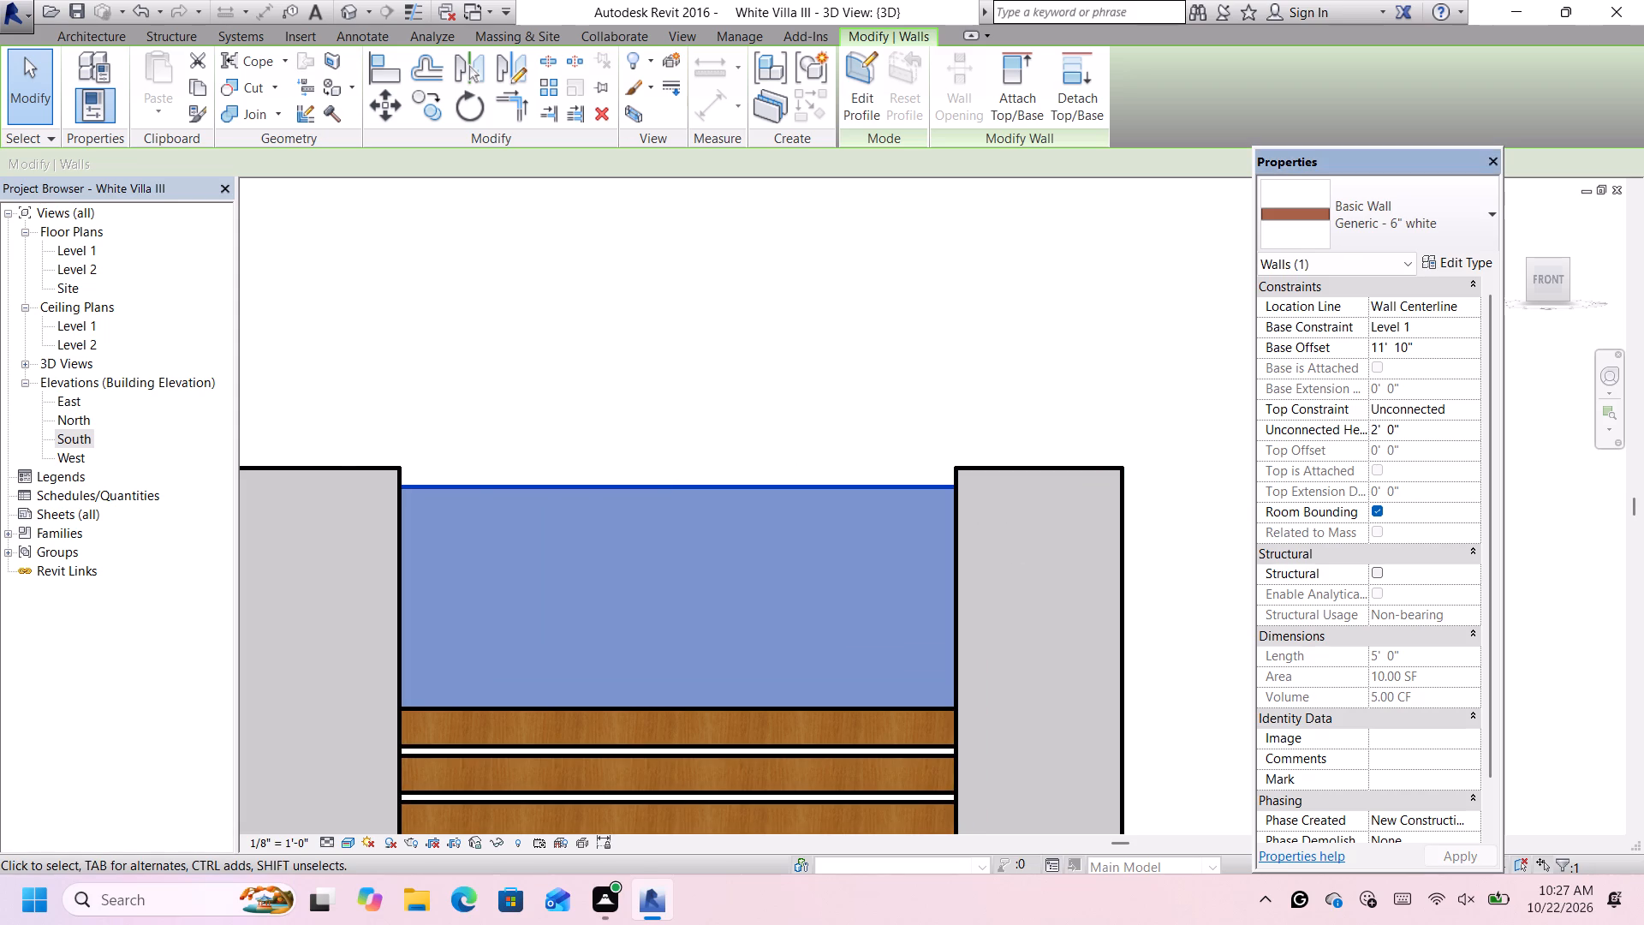
key("BackSpace")
key("2")
key("Return")
scroll(950, 428, "down", 5)
left_click(985, 398)
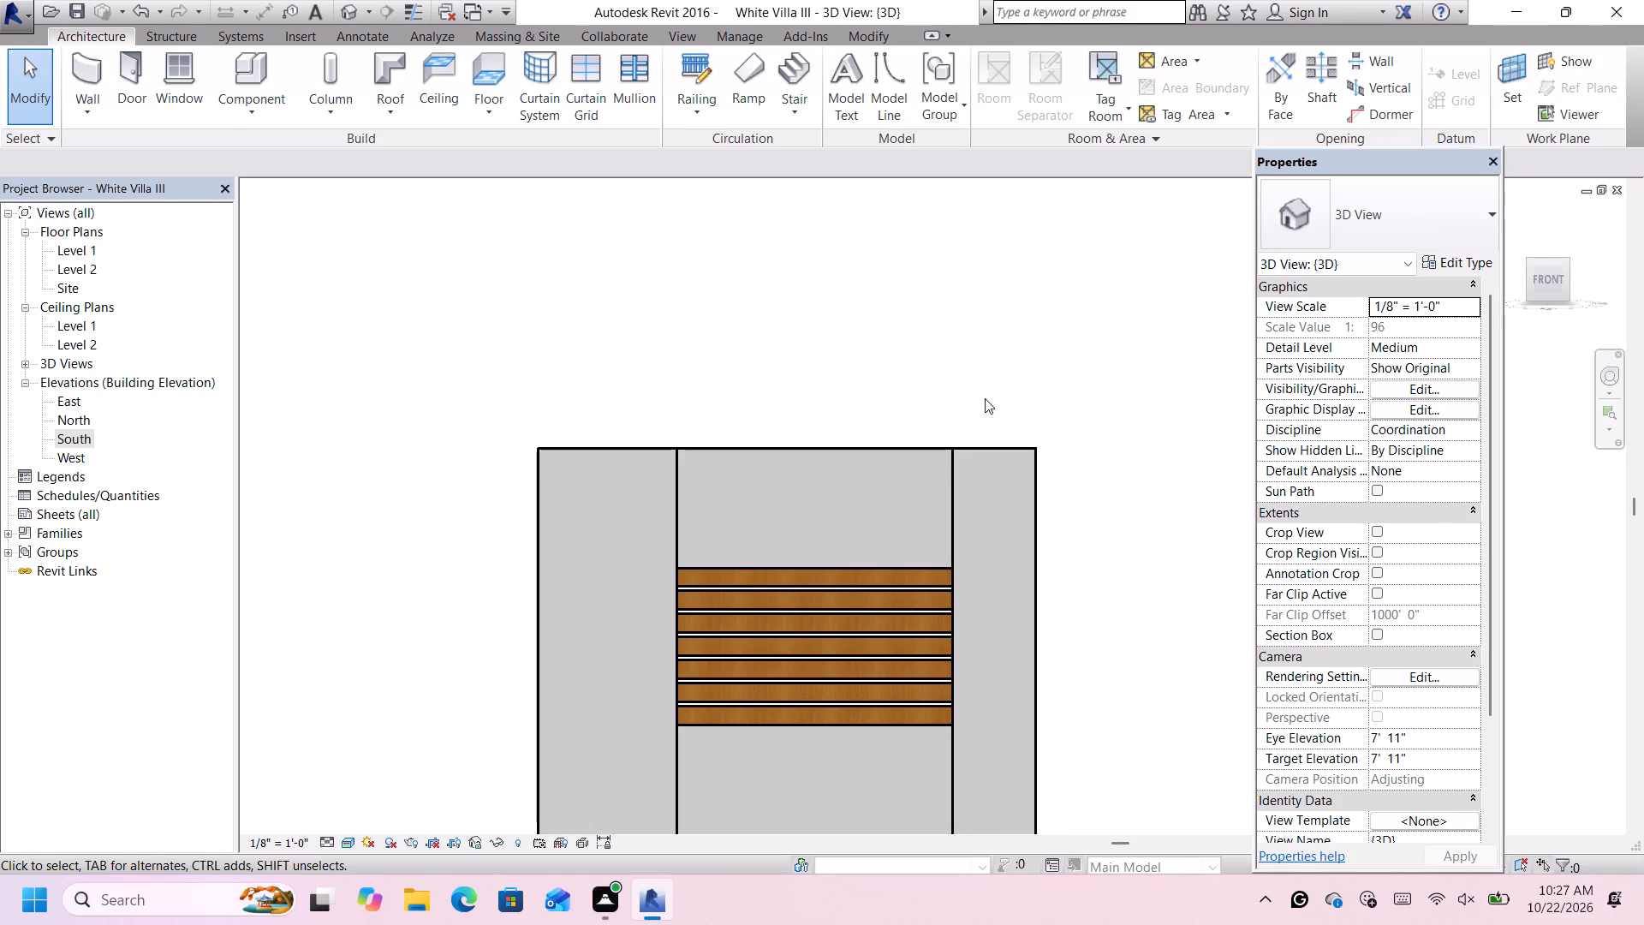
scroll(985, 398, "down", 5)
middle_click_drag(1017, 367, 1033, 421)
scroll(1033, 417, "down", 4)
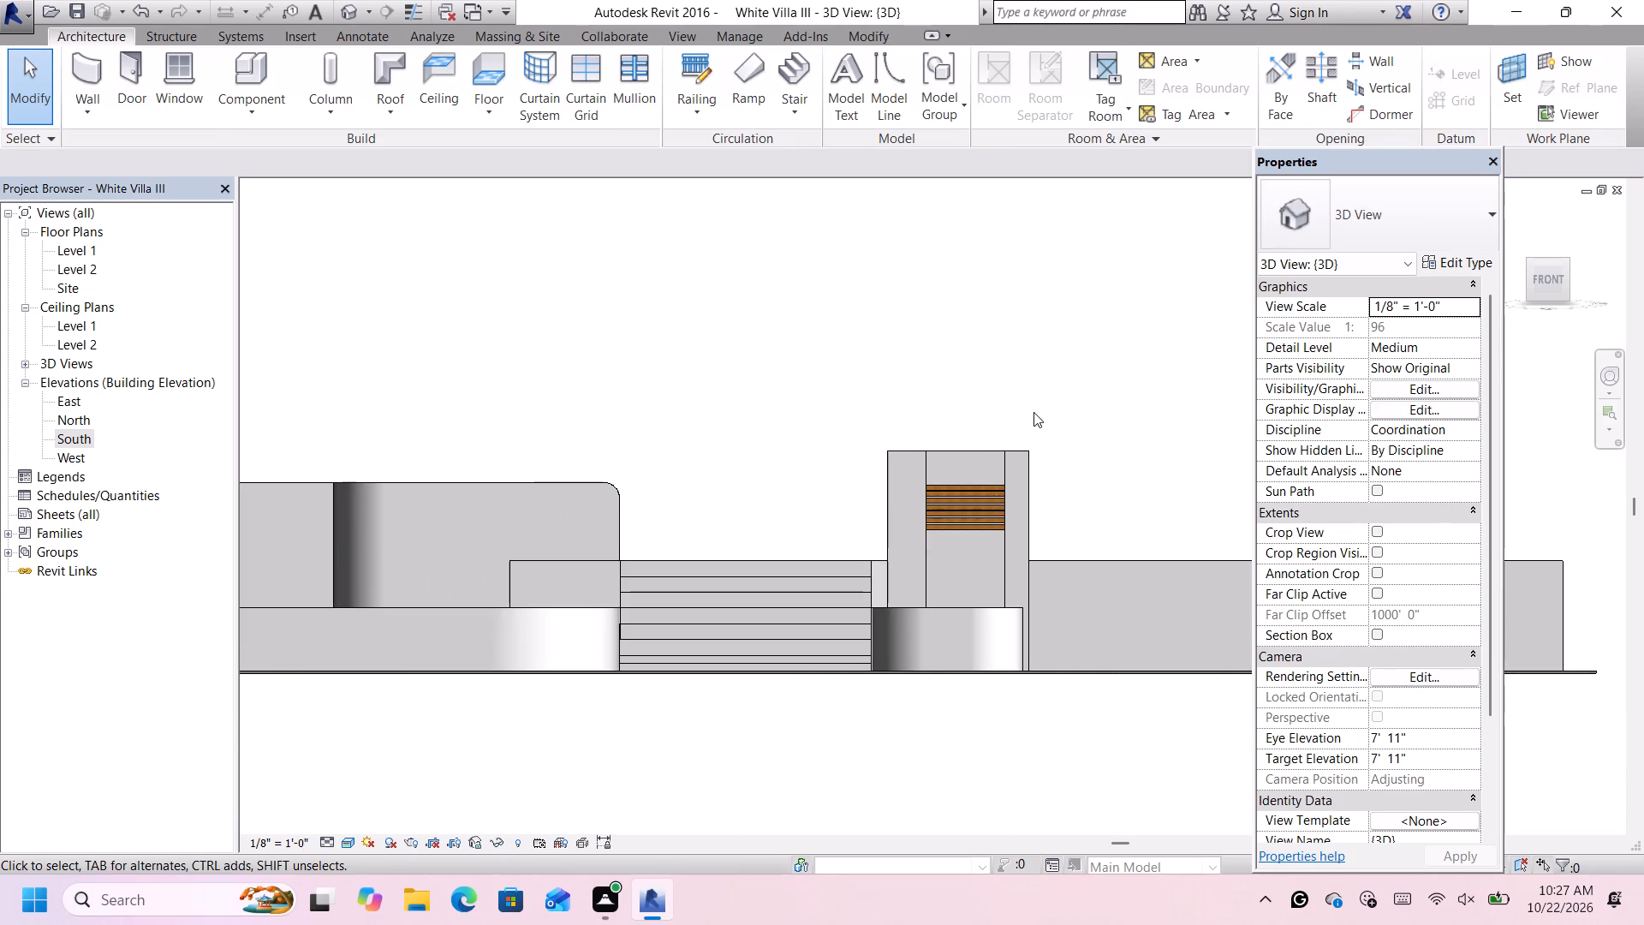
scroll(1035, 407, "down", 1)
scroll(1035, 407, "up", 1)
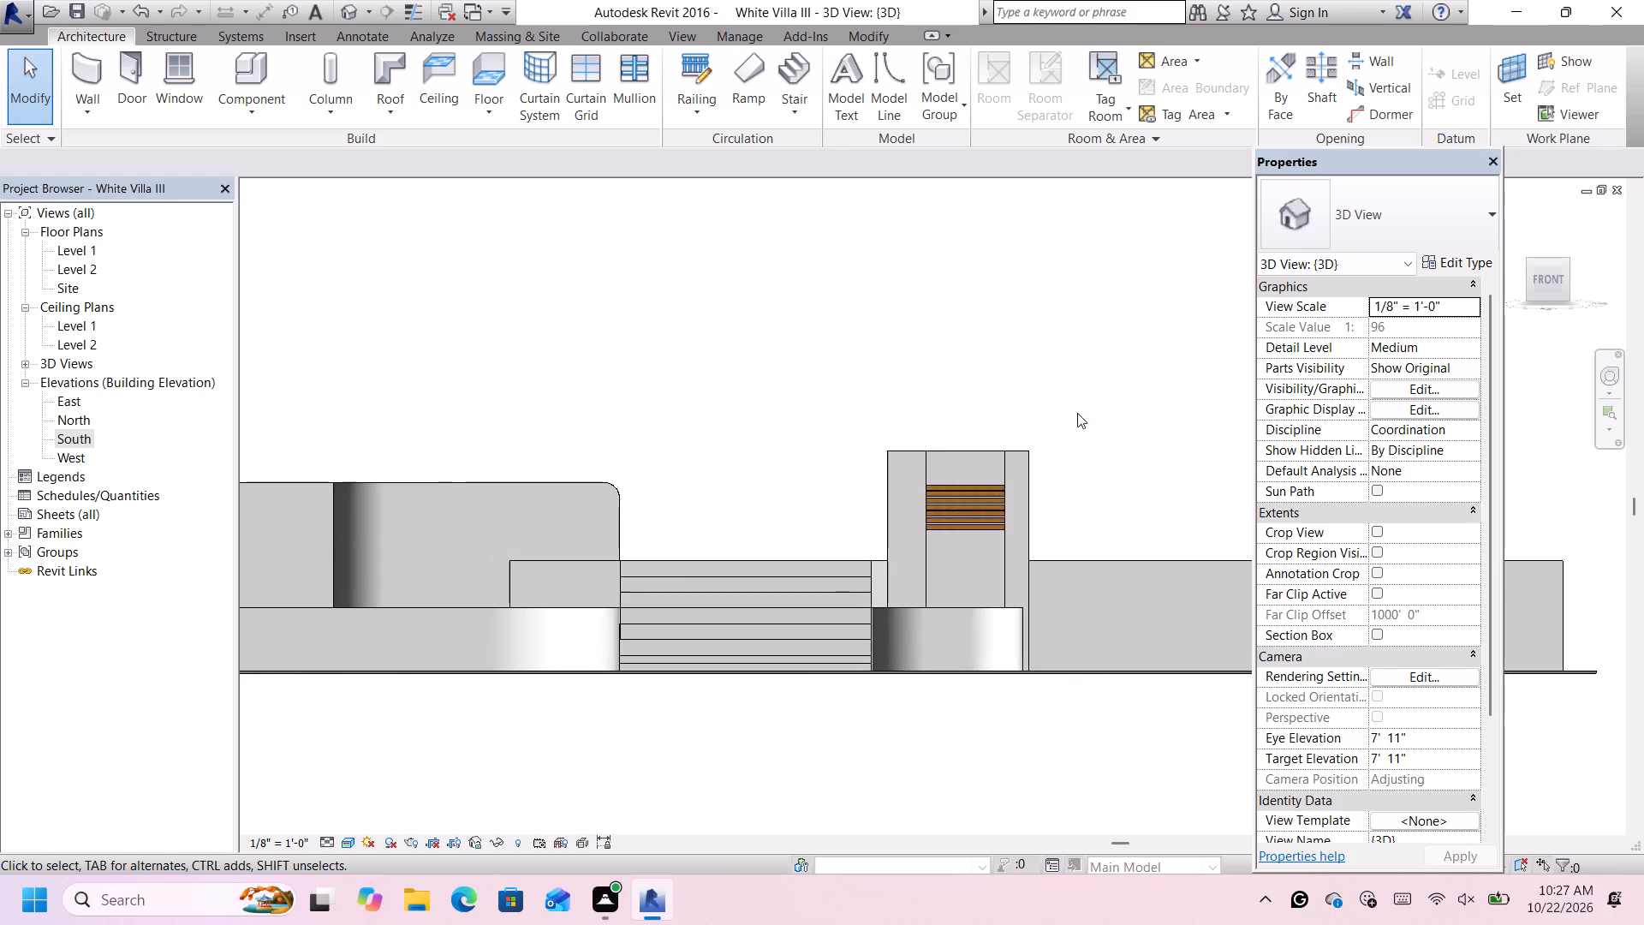
Undo the last height change to the white wall above the wood slats.
key("ctrl+z")
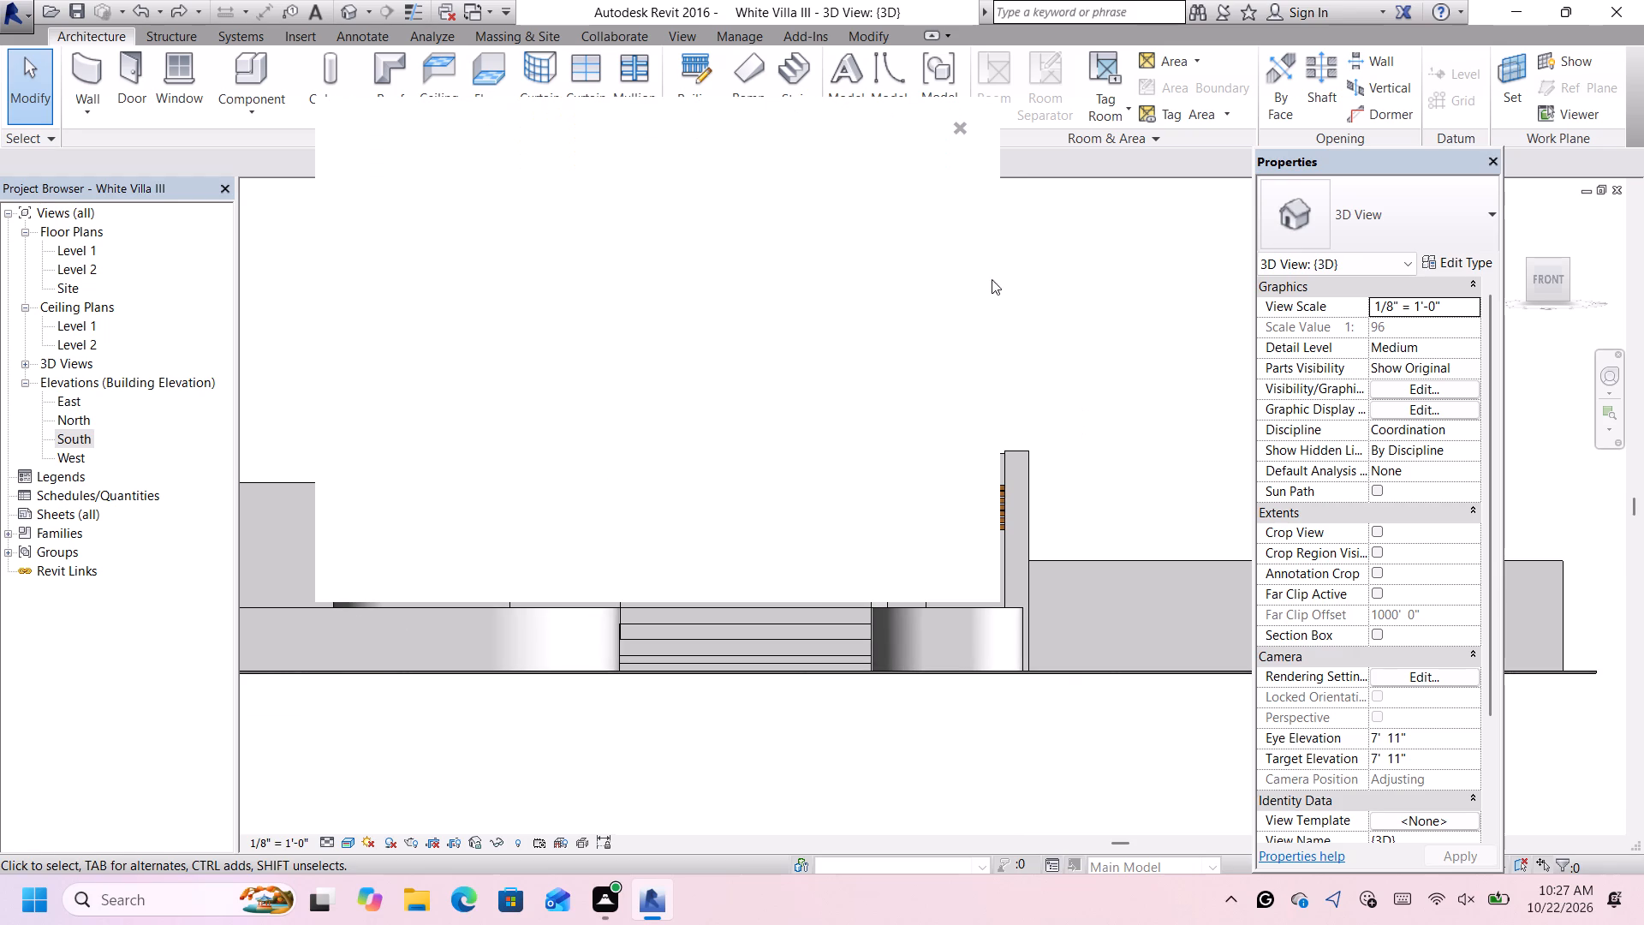
left_click(962, 131)
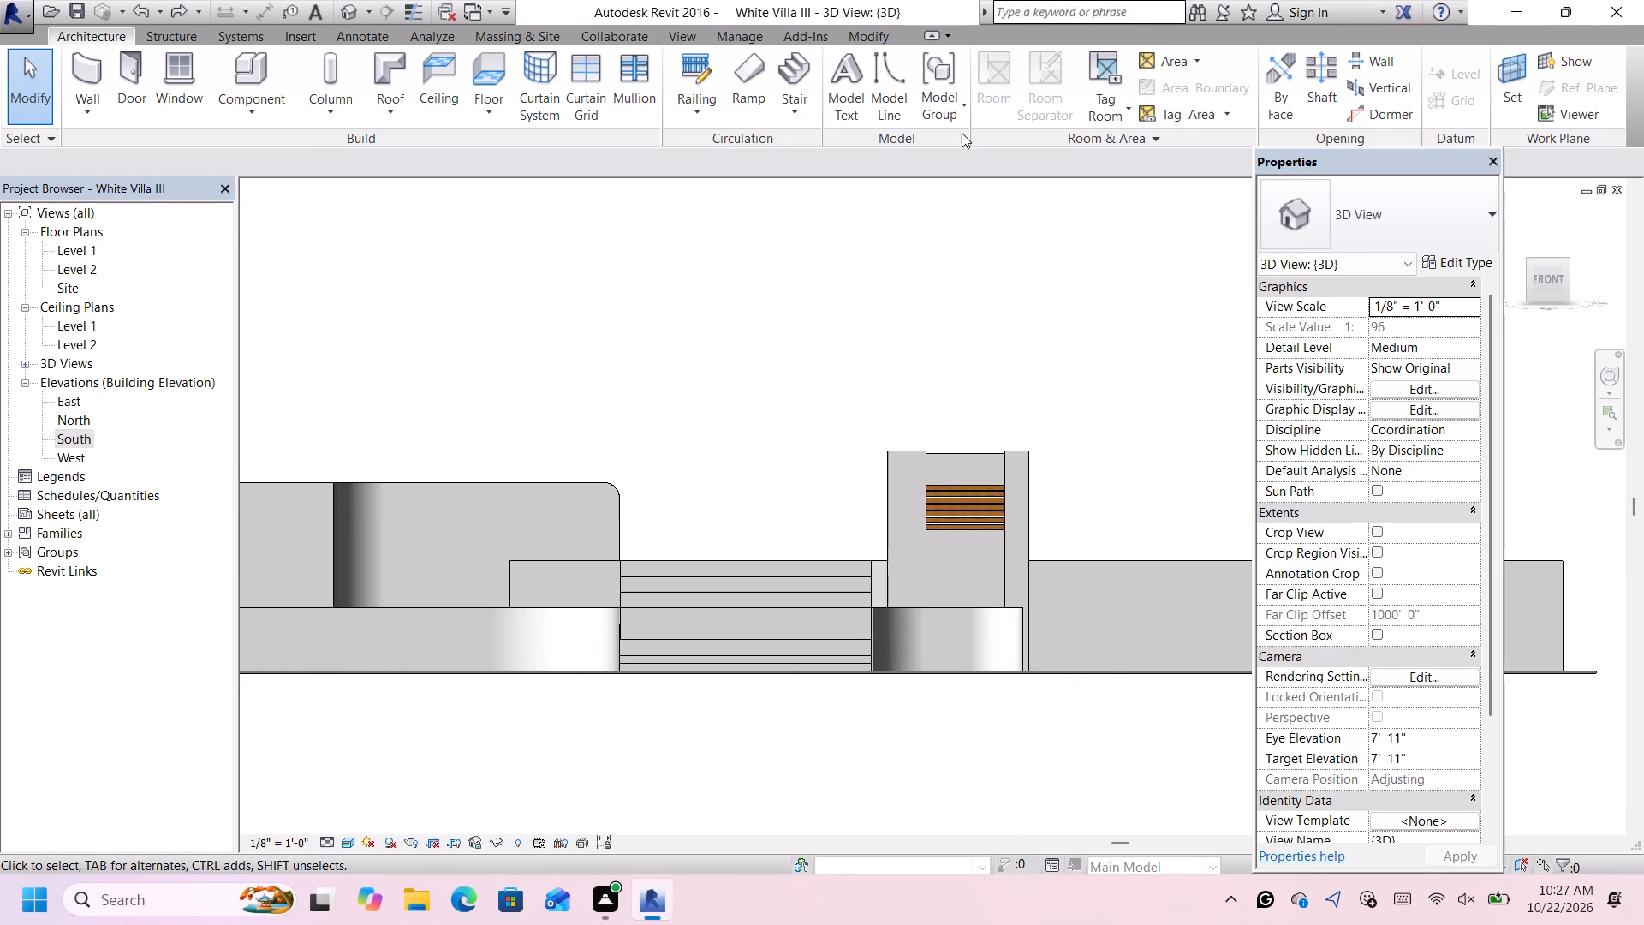
left_click(1002, 373)
Examine the pillars, wood slats and overall villa massing from the front.
scroll(1019, 363, "down", 4)
scroll(1015, 421, "up", 15)
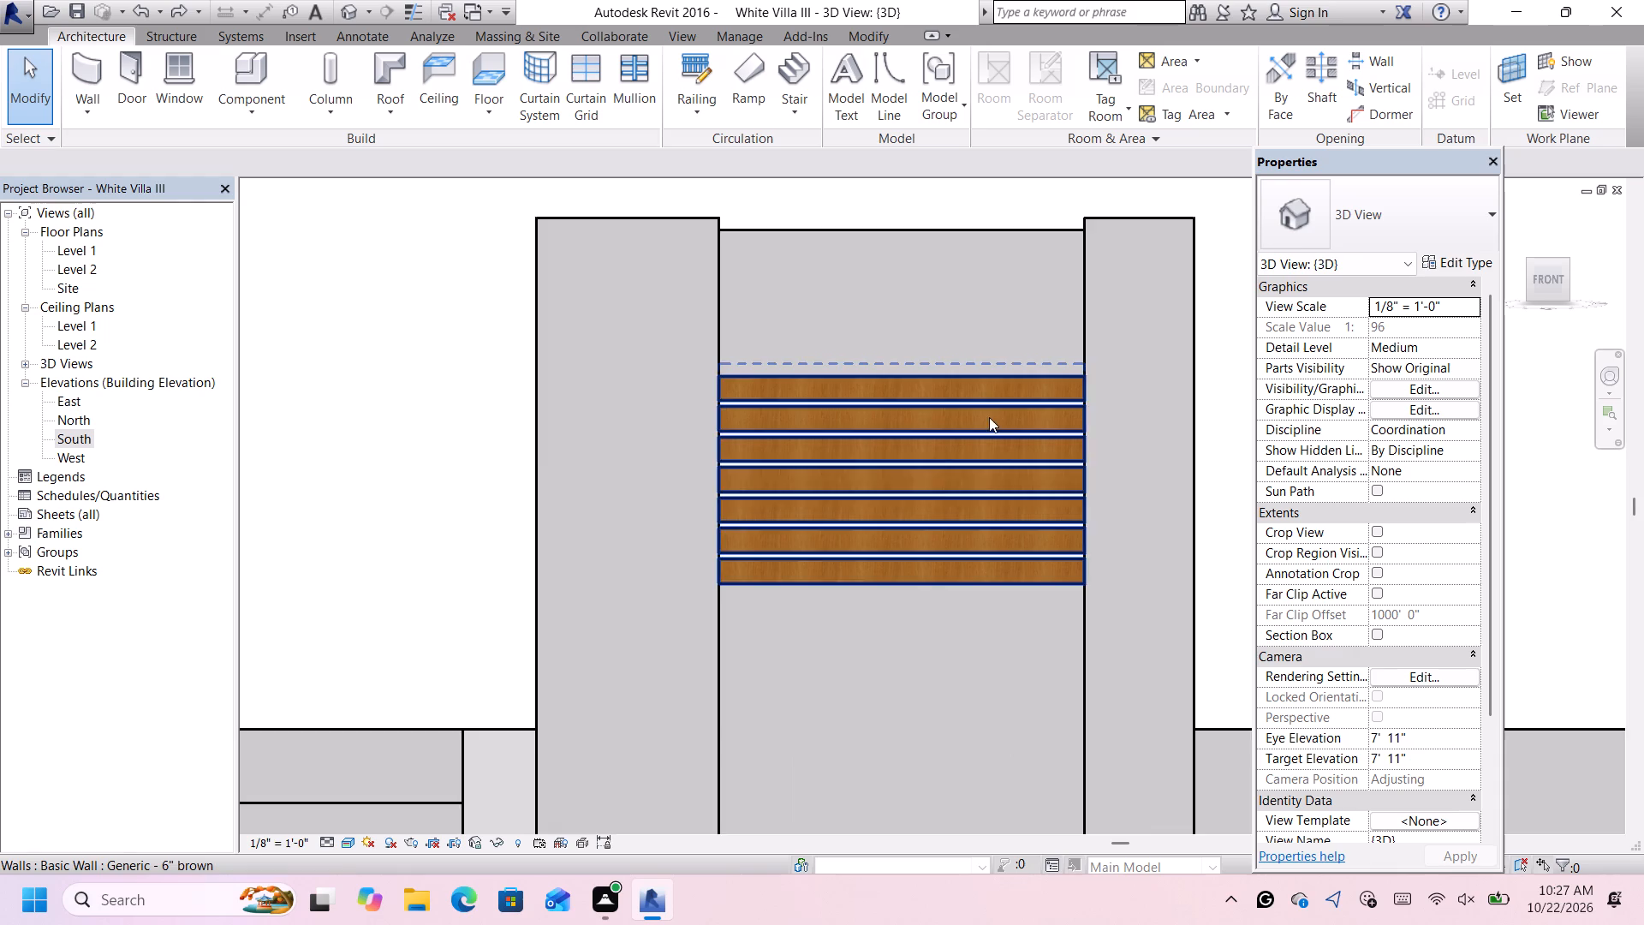
scroll(994, 409, "down", 7)
left_click(1079, 271)
scroll(1079, 272, "down", 6)
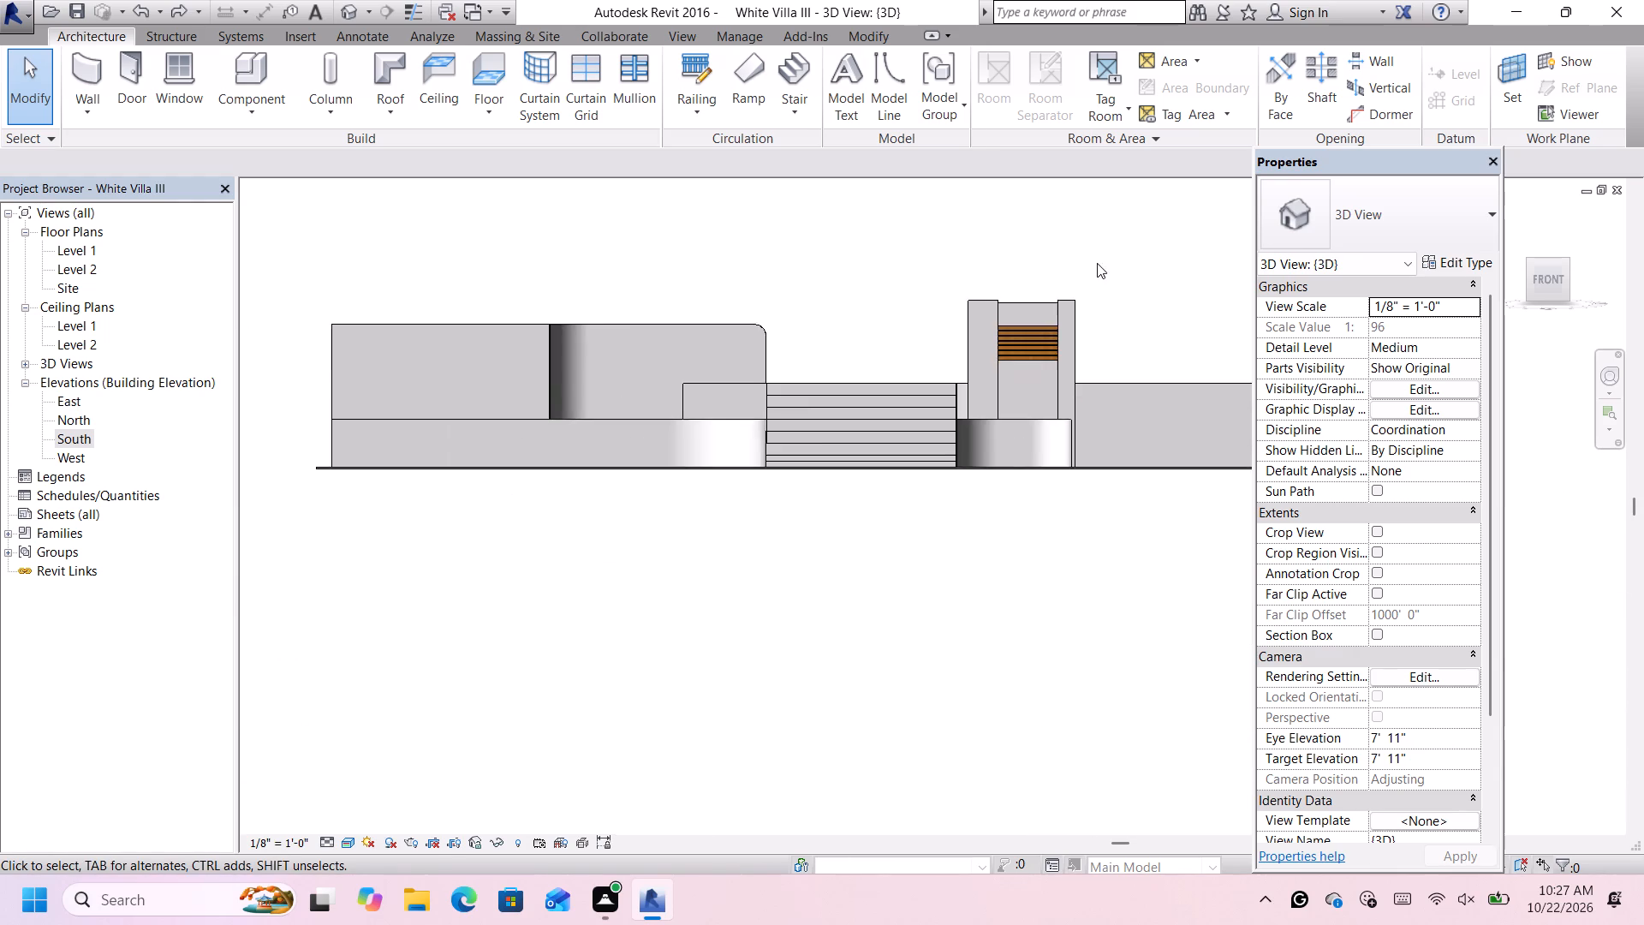
scroll(1097, 261, "down", 1)
middle_click_drag(1101, 268, 1041, 498)
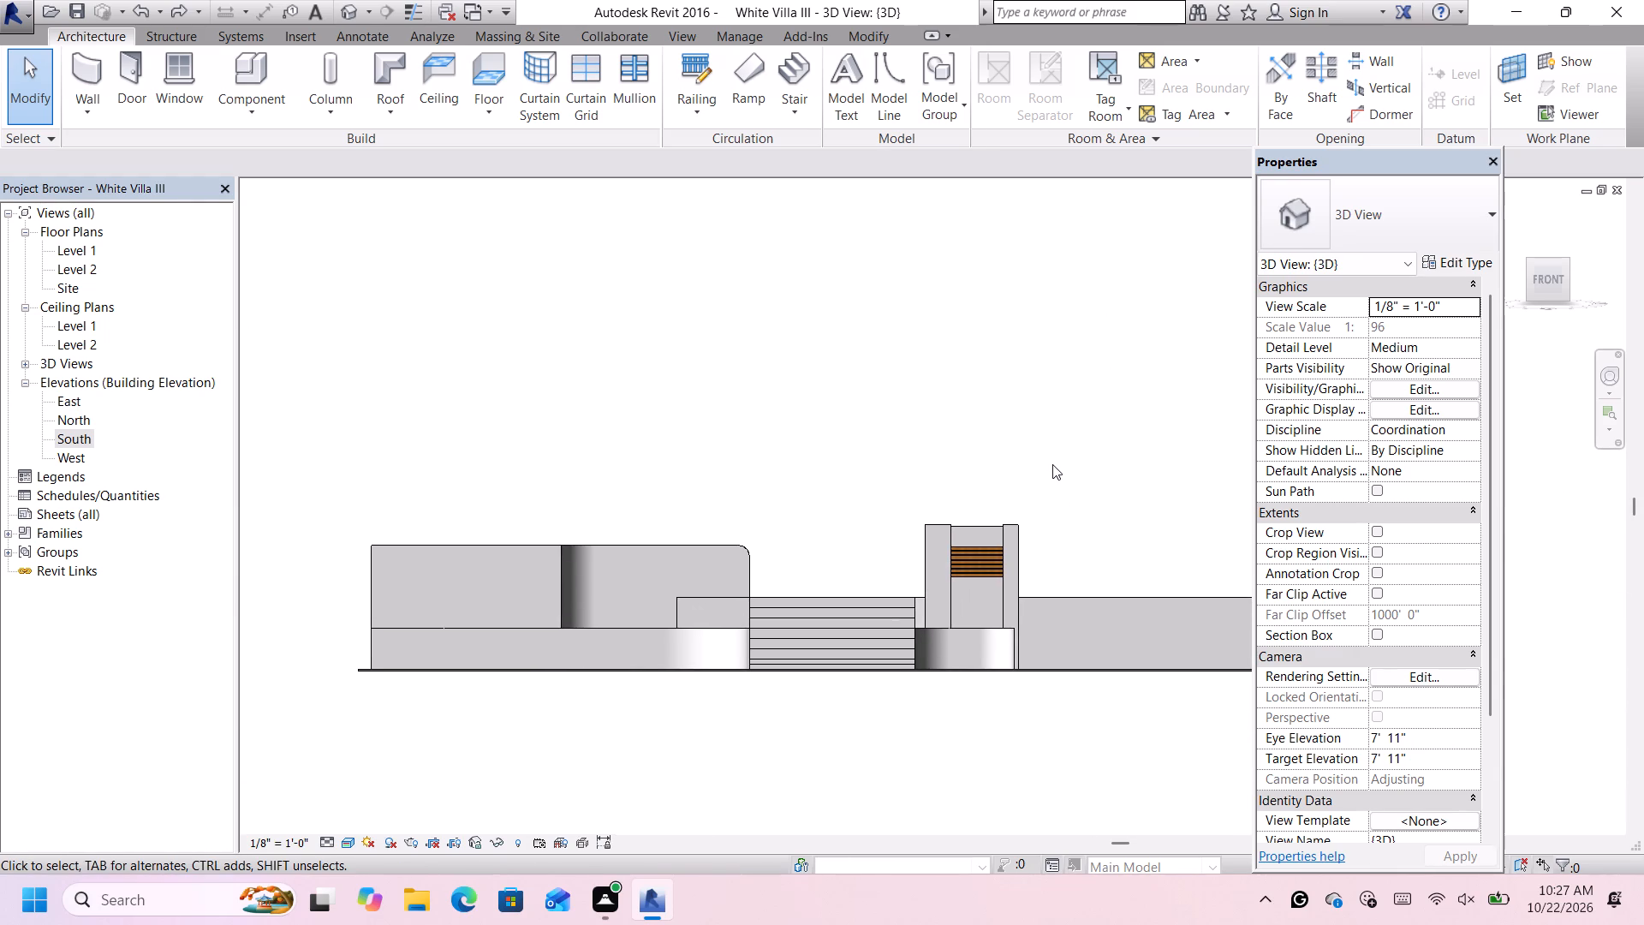
scroll(1039, 486, "up", 1)
scroll(1039, 486, "down", 11)
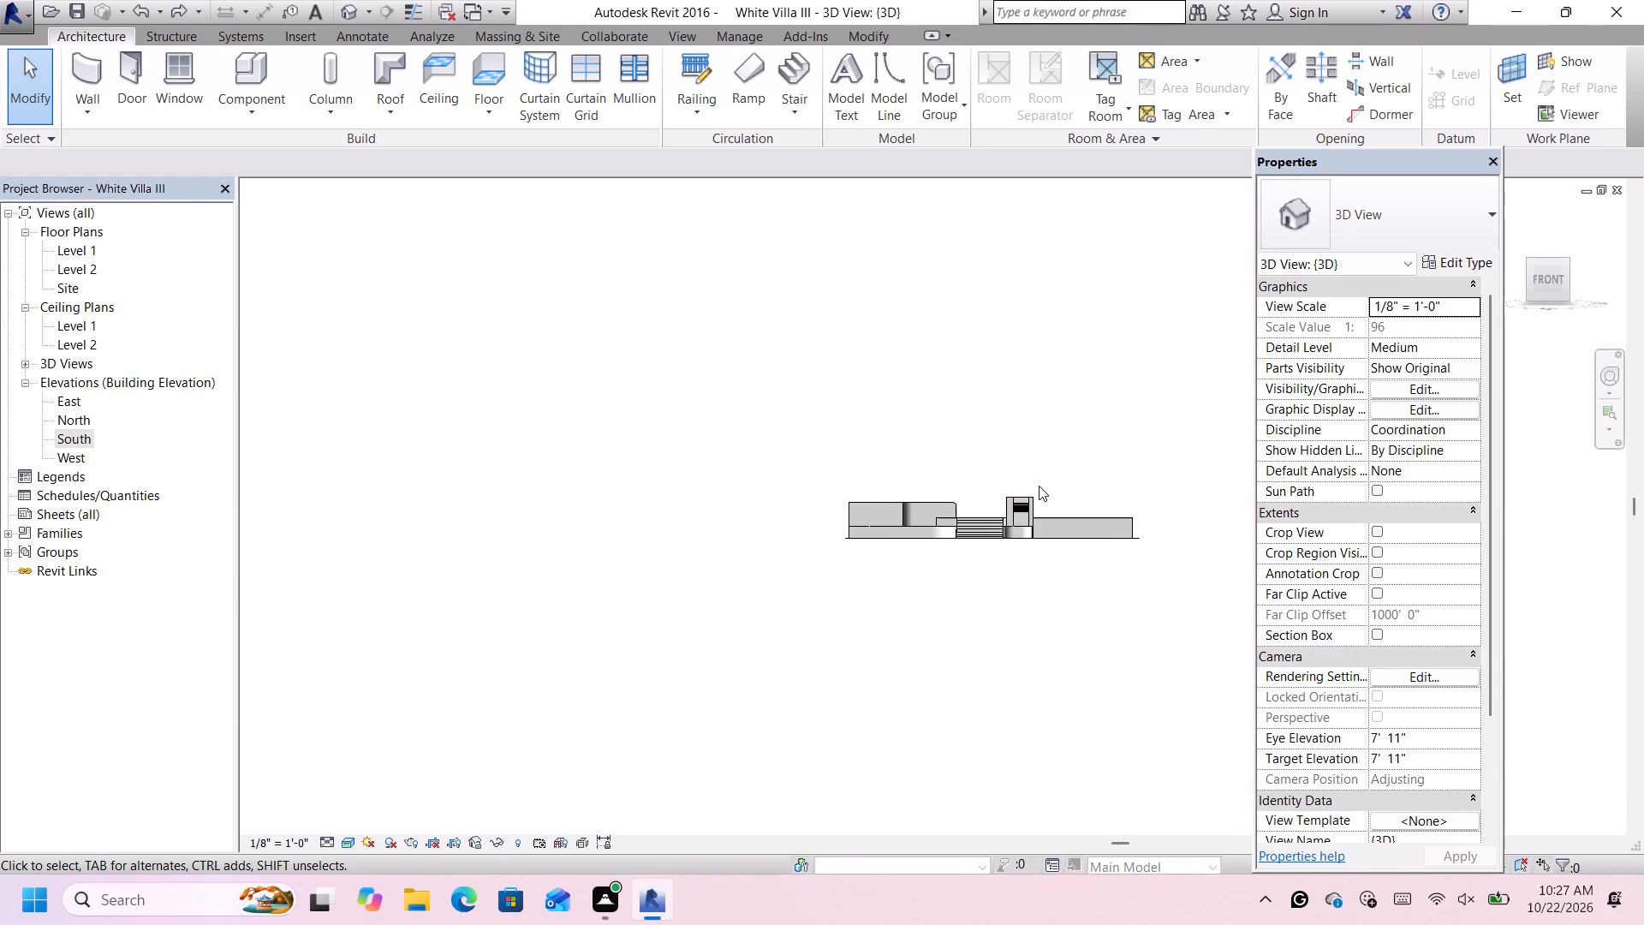
scroll(1038, 486, "down", 1)
scroll(1039, 489, "up", 5)
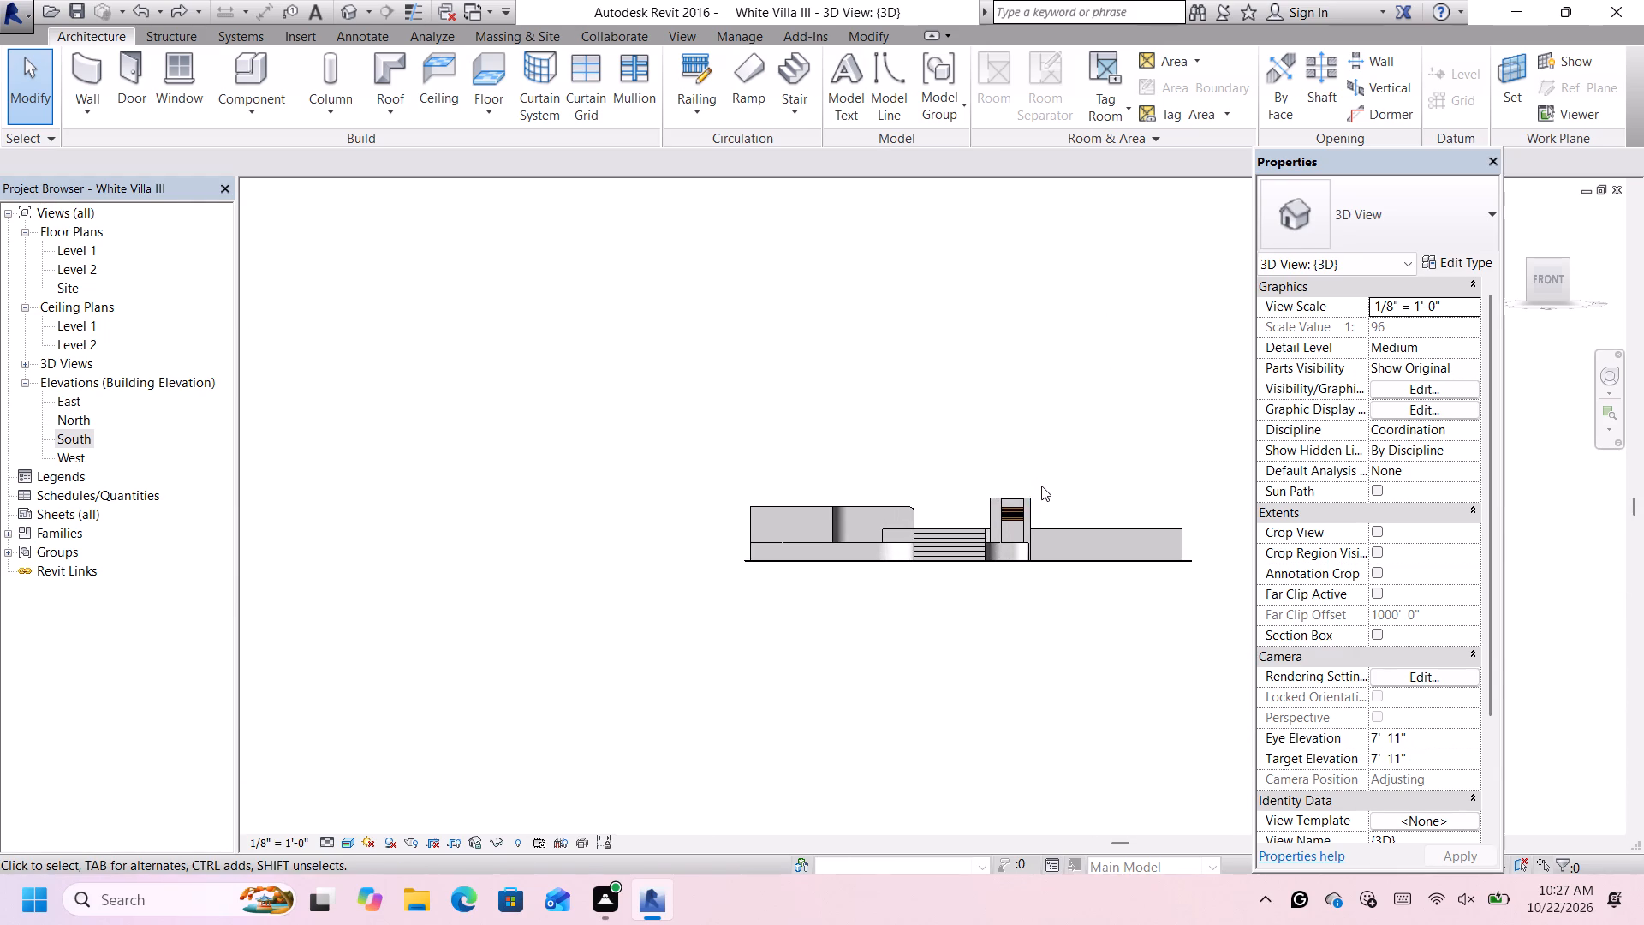
scroll(1043, 485, "down", 2)
scroll(1059, 458, "up", 2)
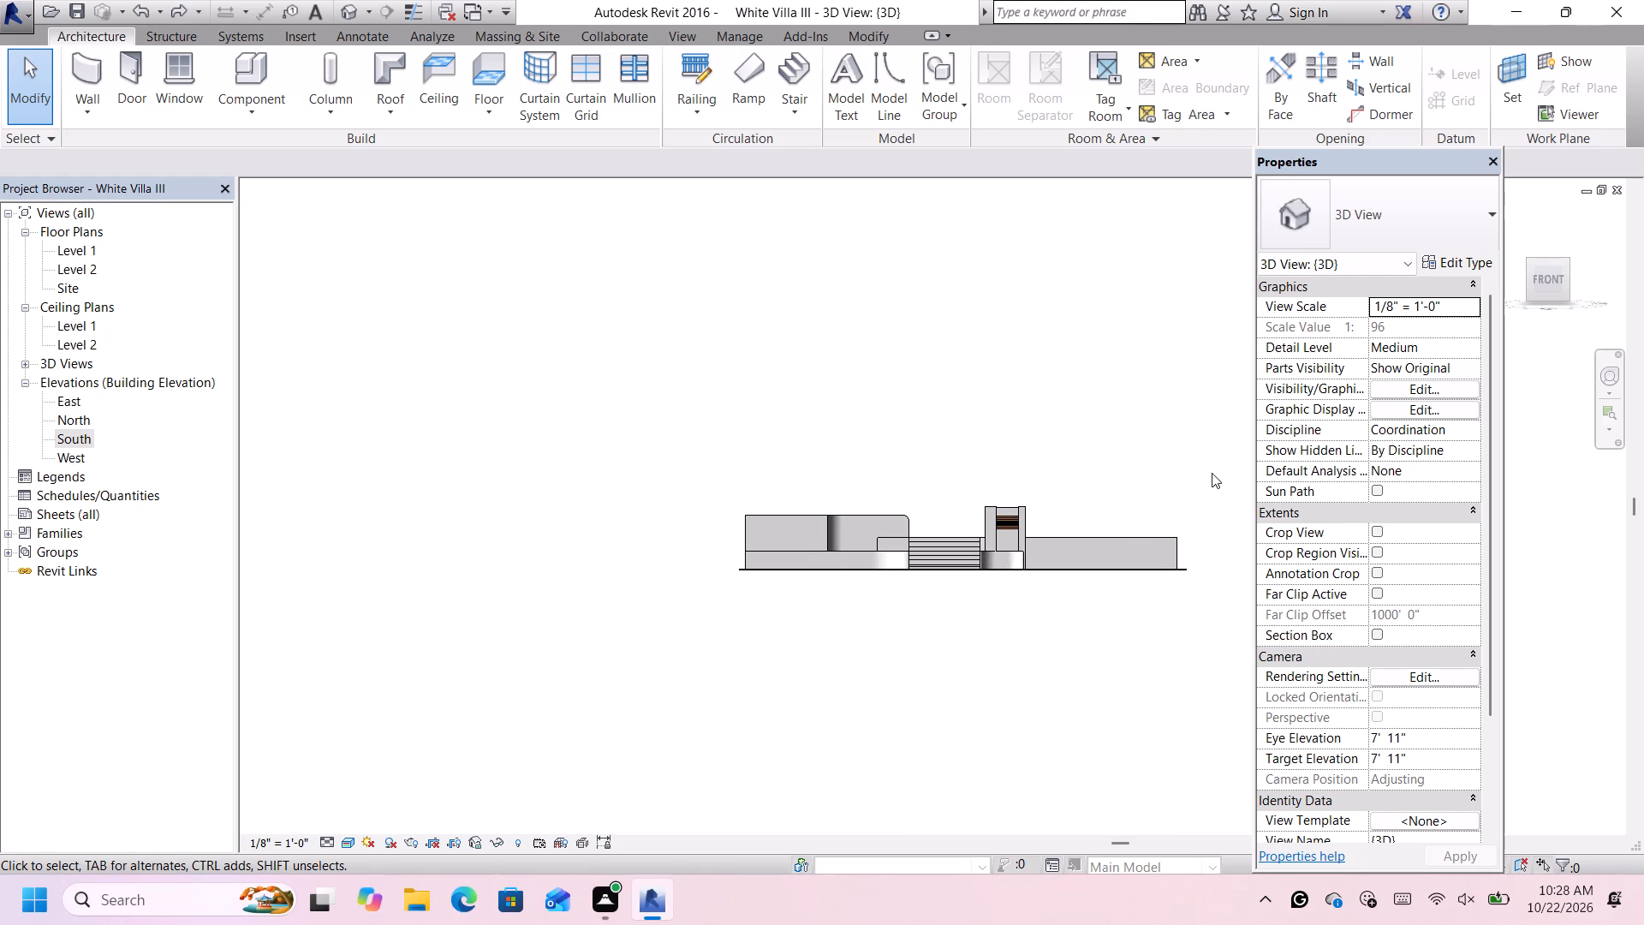
scroll(1219, 480, "down", 3)
scroll(1219, 480, "up", 2)
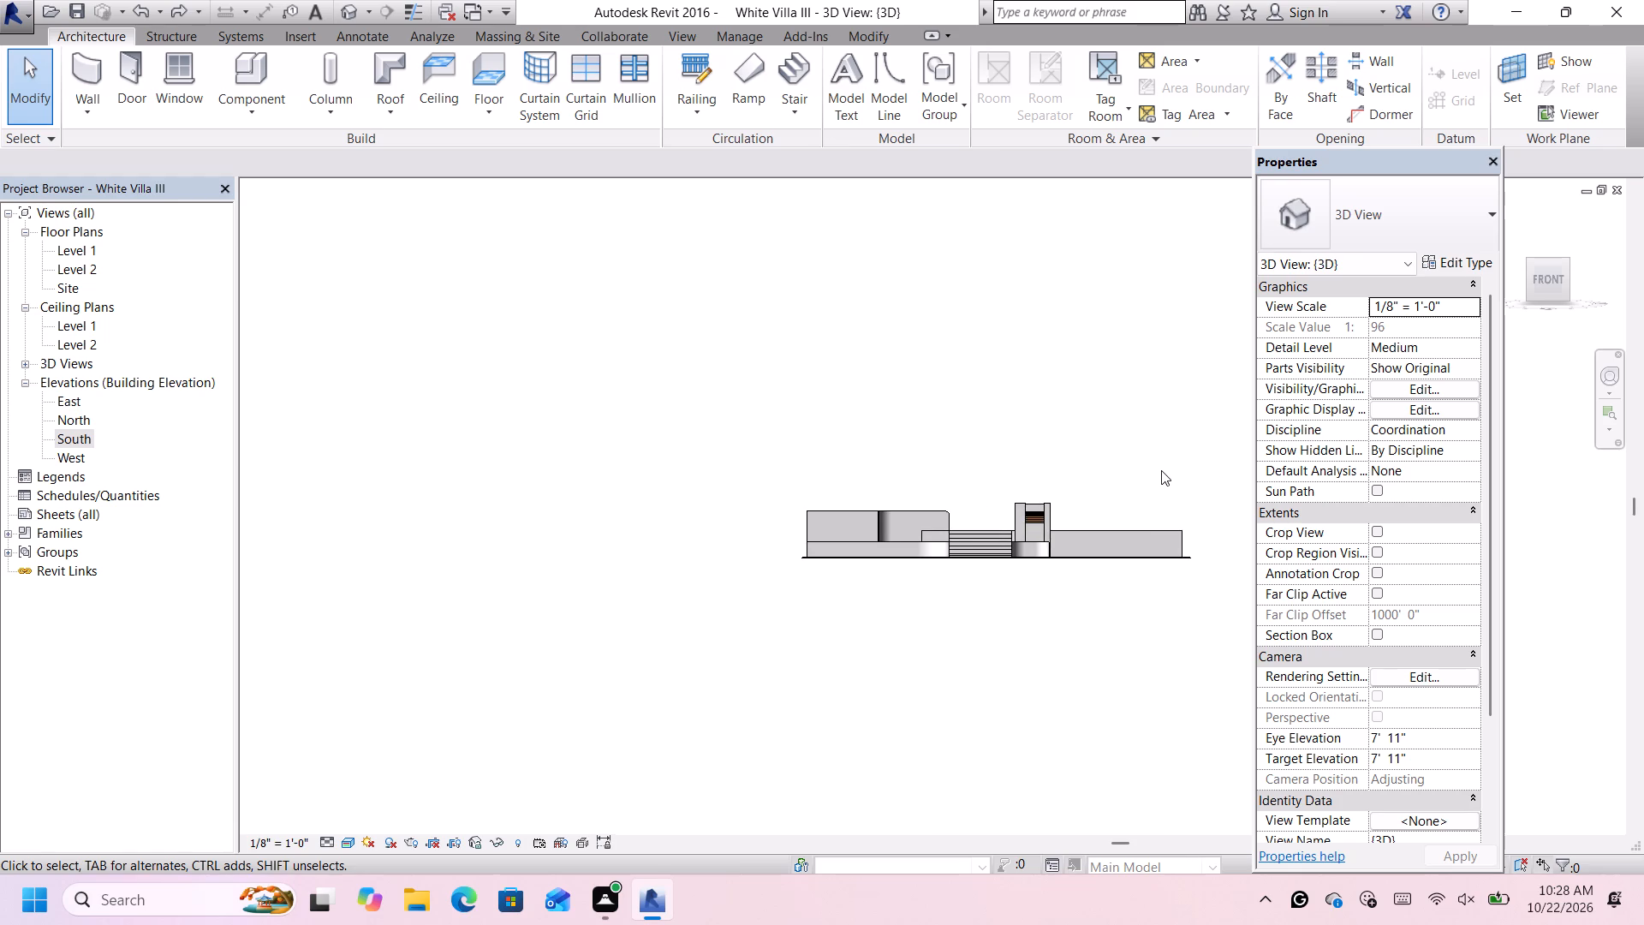
scroll(1158, 470, "up", 4)
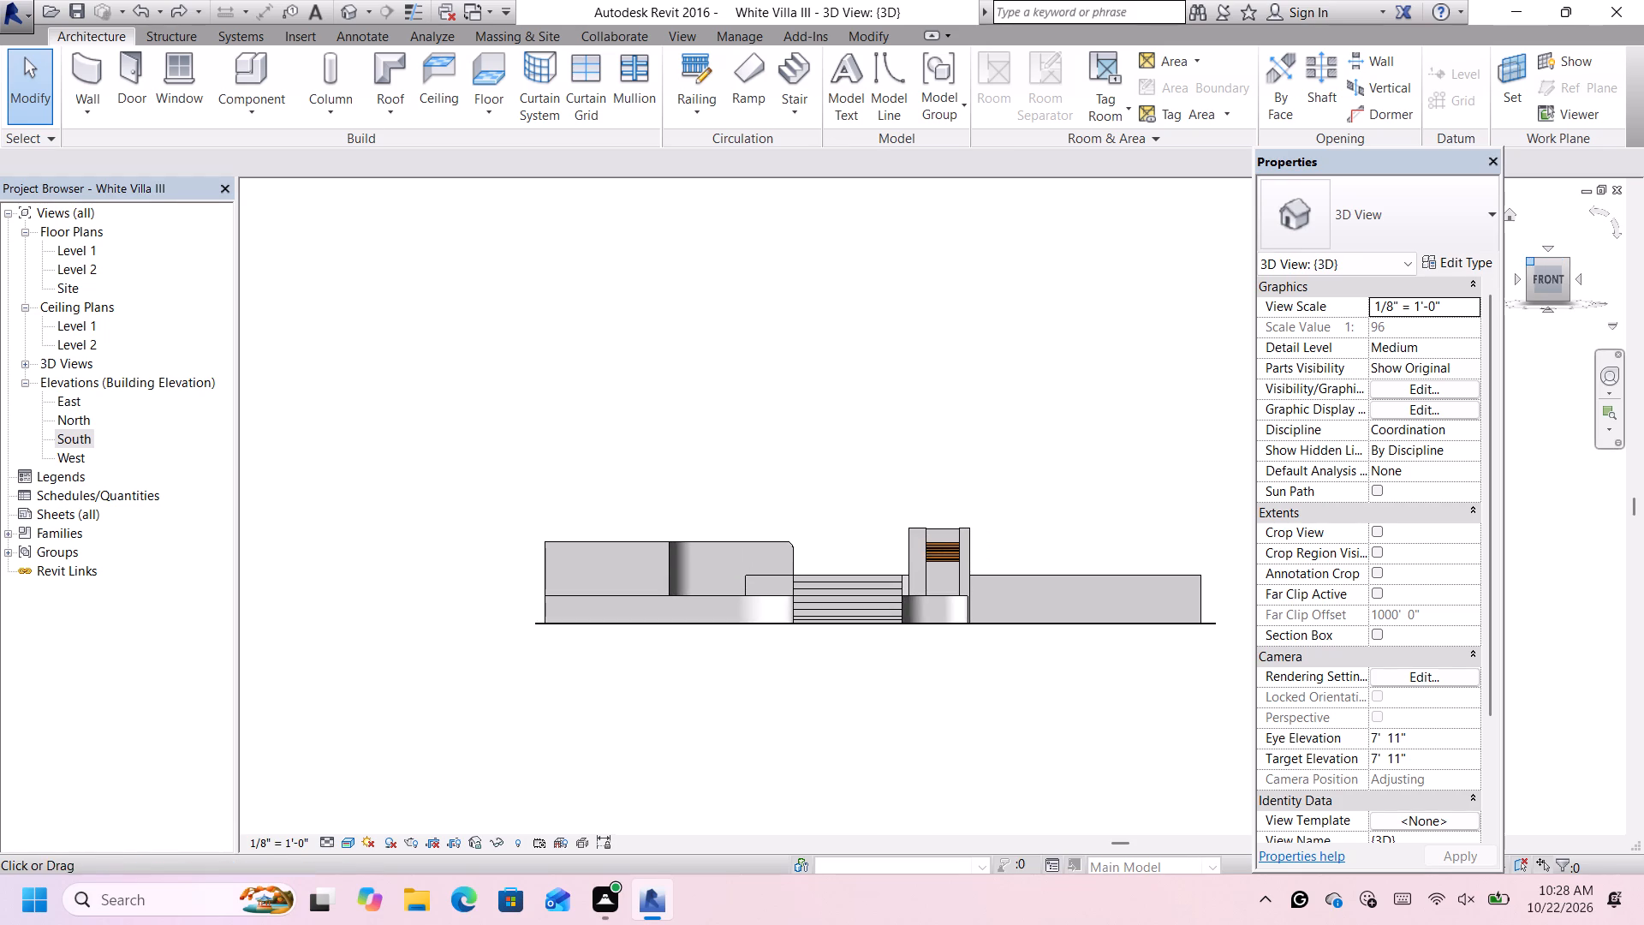
Examine the villa and its entrance feature from raised front and front-left corner 3D views.
left_click(1534, 265)
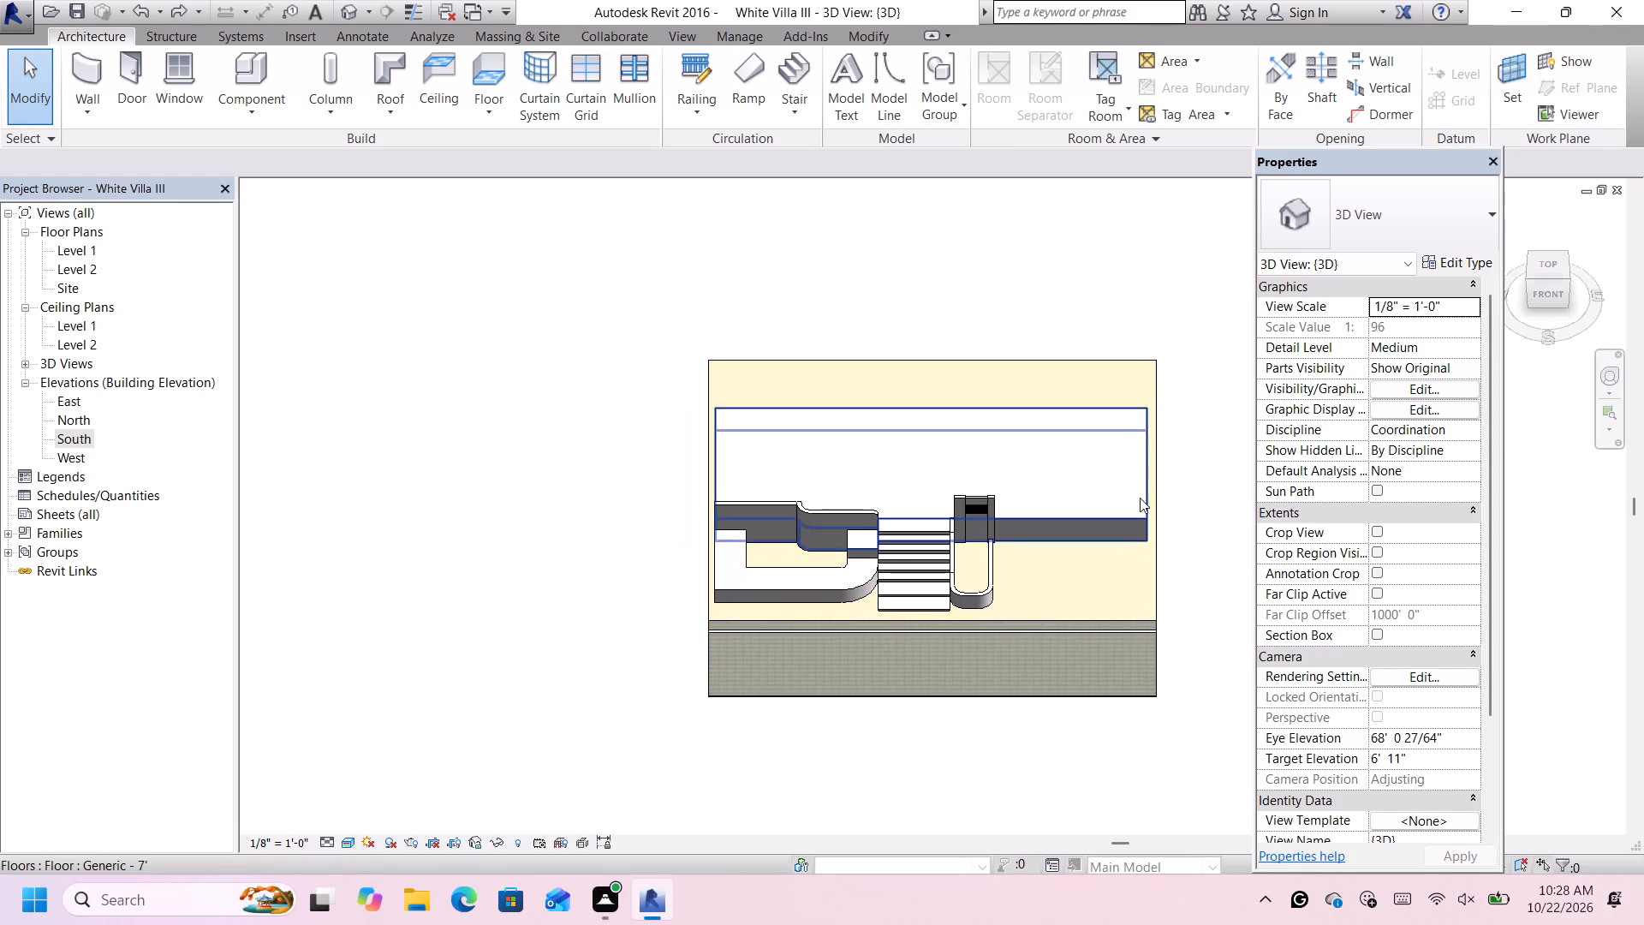
scroll(1044, 636, "up", 1)
scroll(1225, 457, "down", 1)
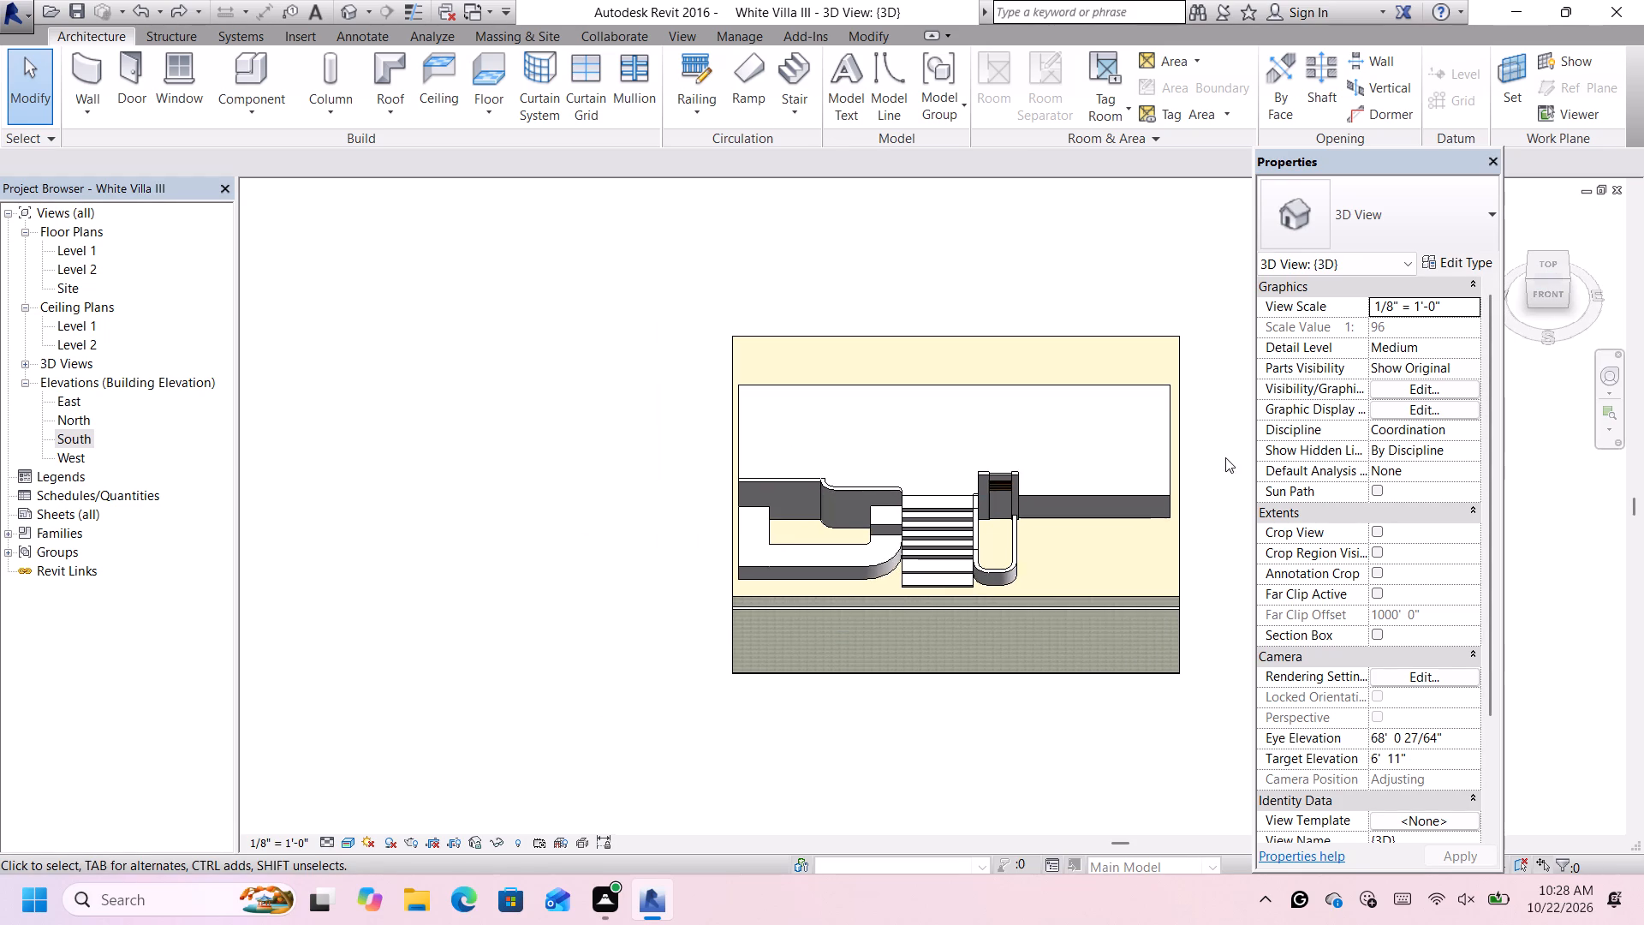
scroll(1212, 458, "up", 4)
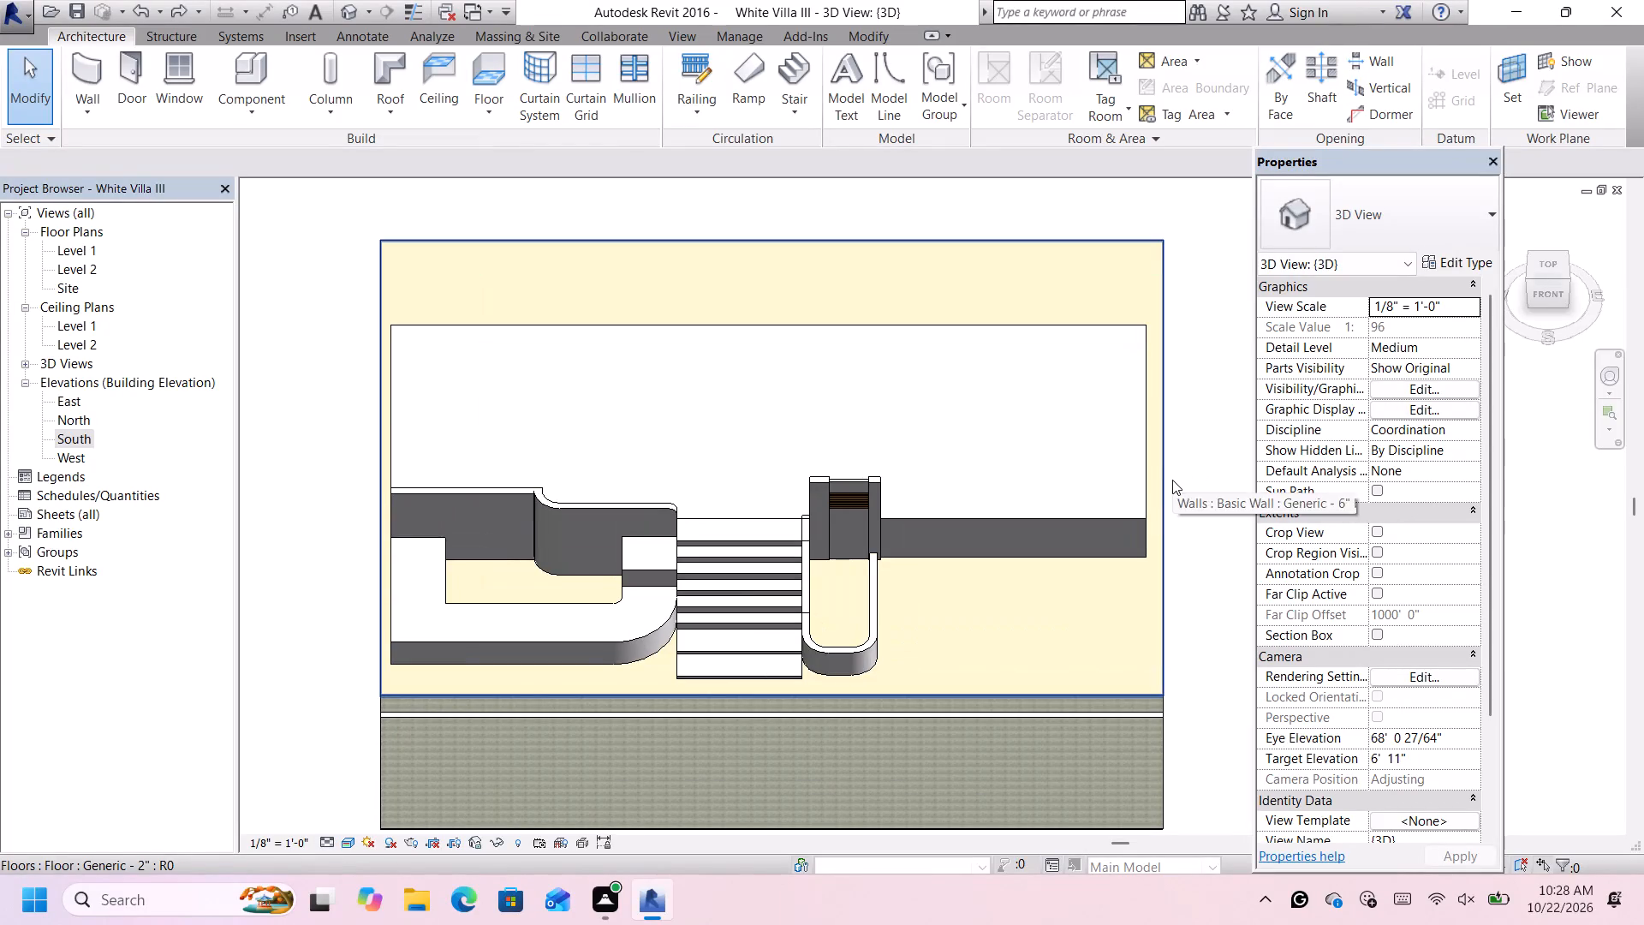
scroll(1177, 470, "down", 1)
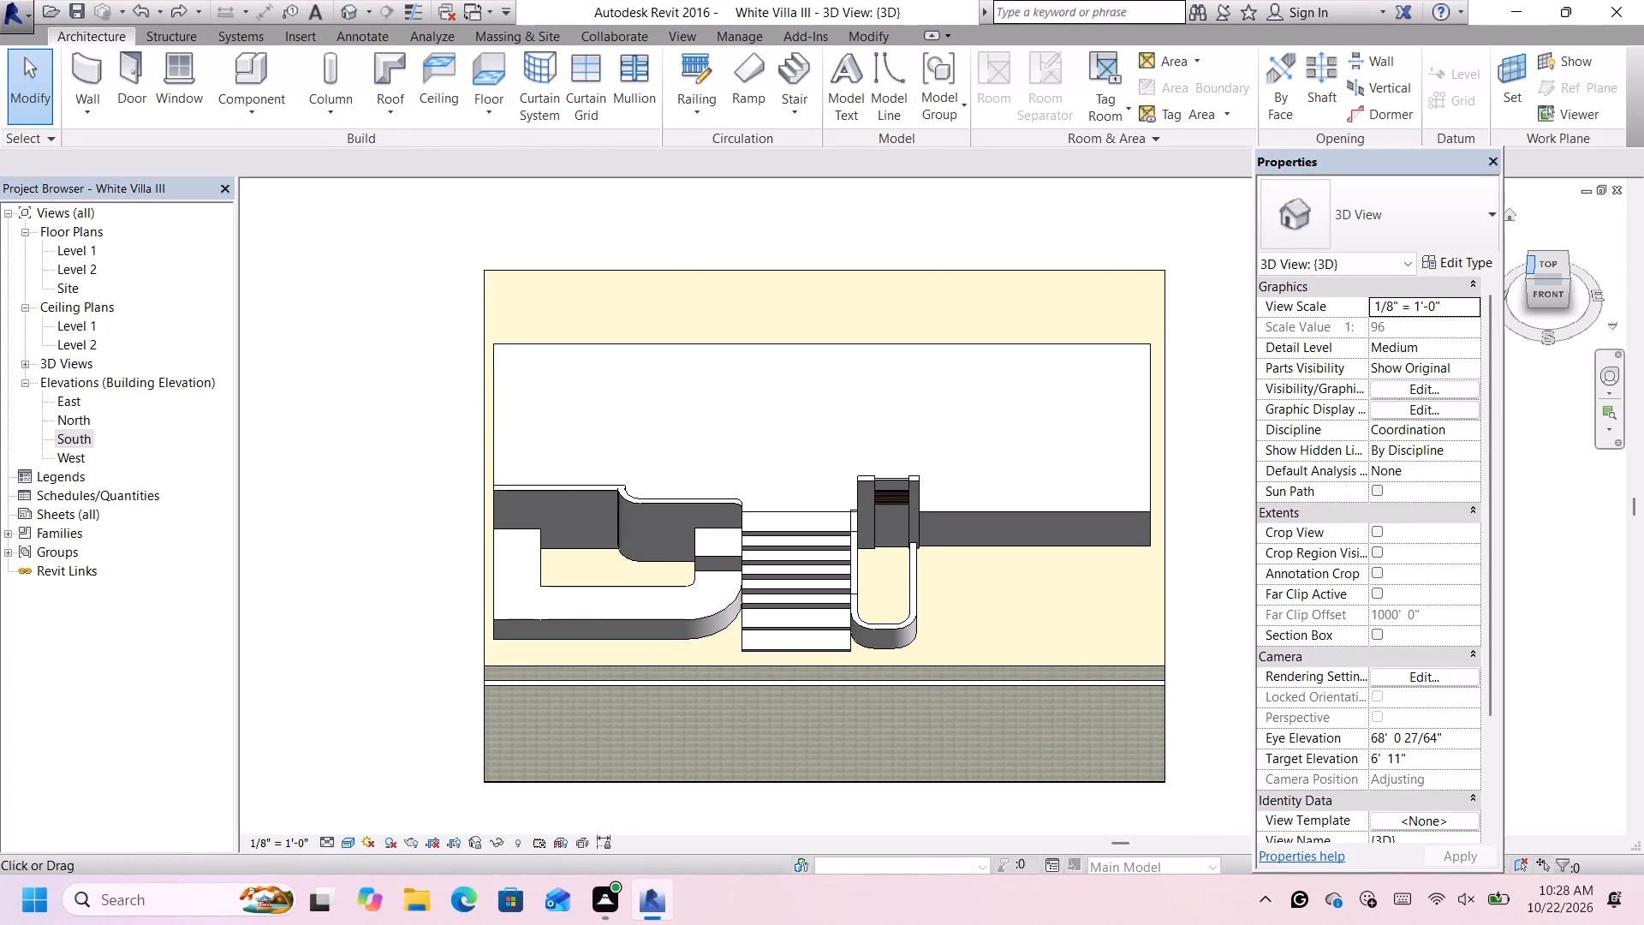
left_click(1530, 278)
scroll(1528, 278, "up", 1)
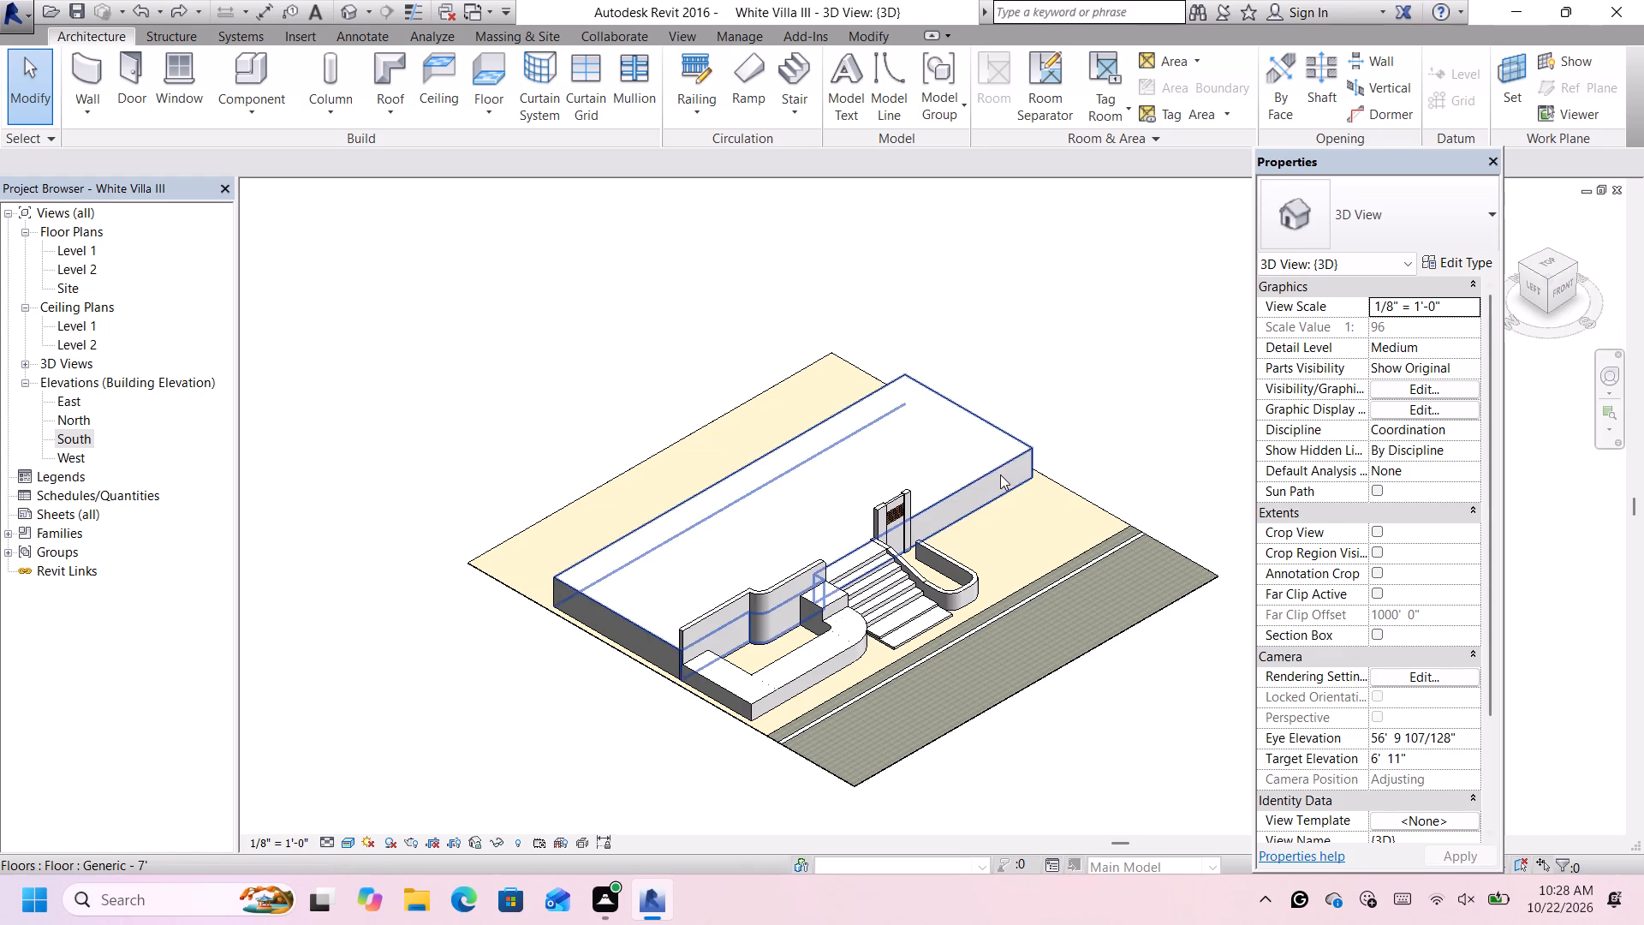
scroll(1000, 475, "up", 3)
scroll(1076, 337, "up", 2)
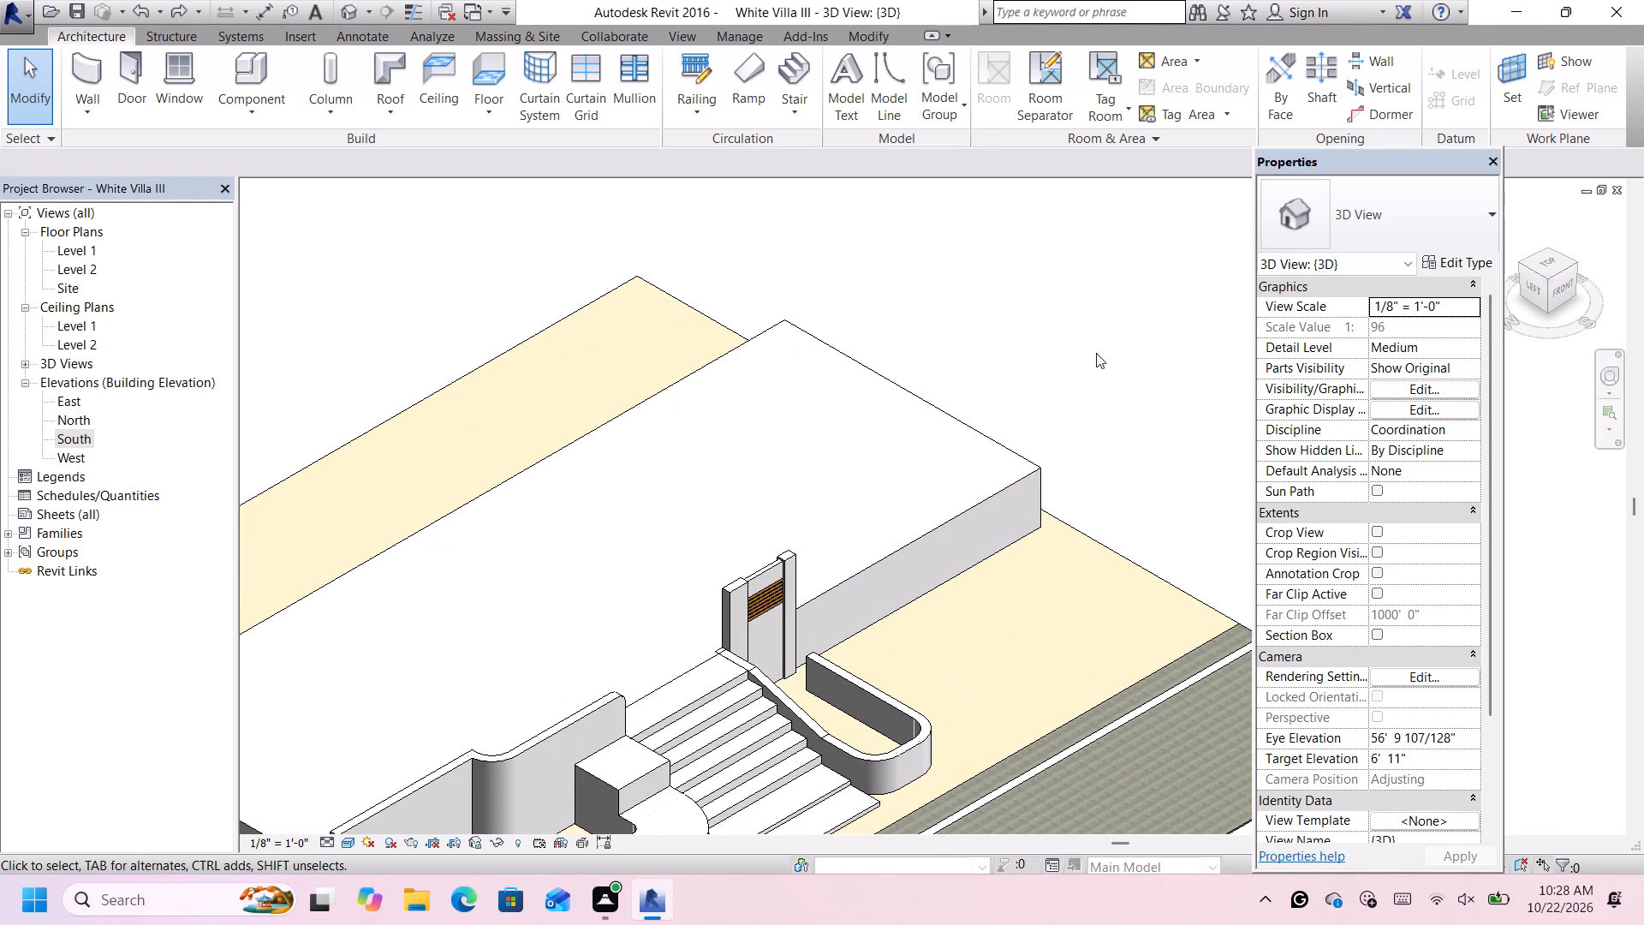
scroll(1096, 367, "up", 1)
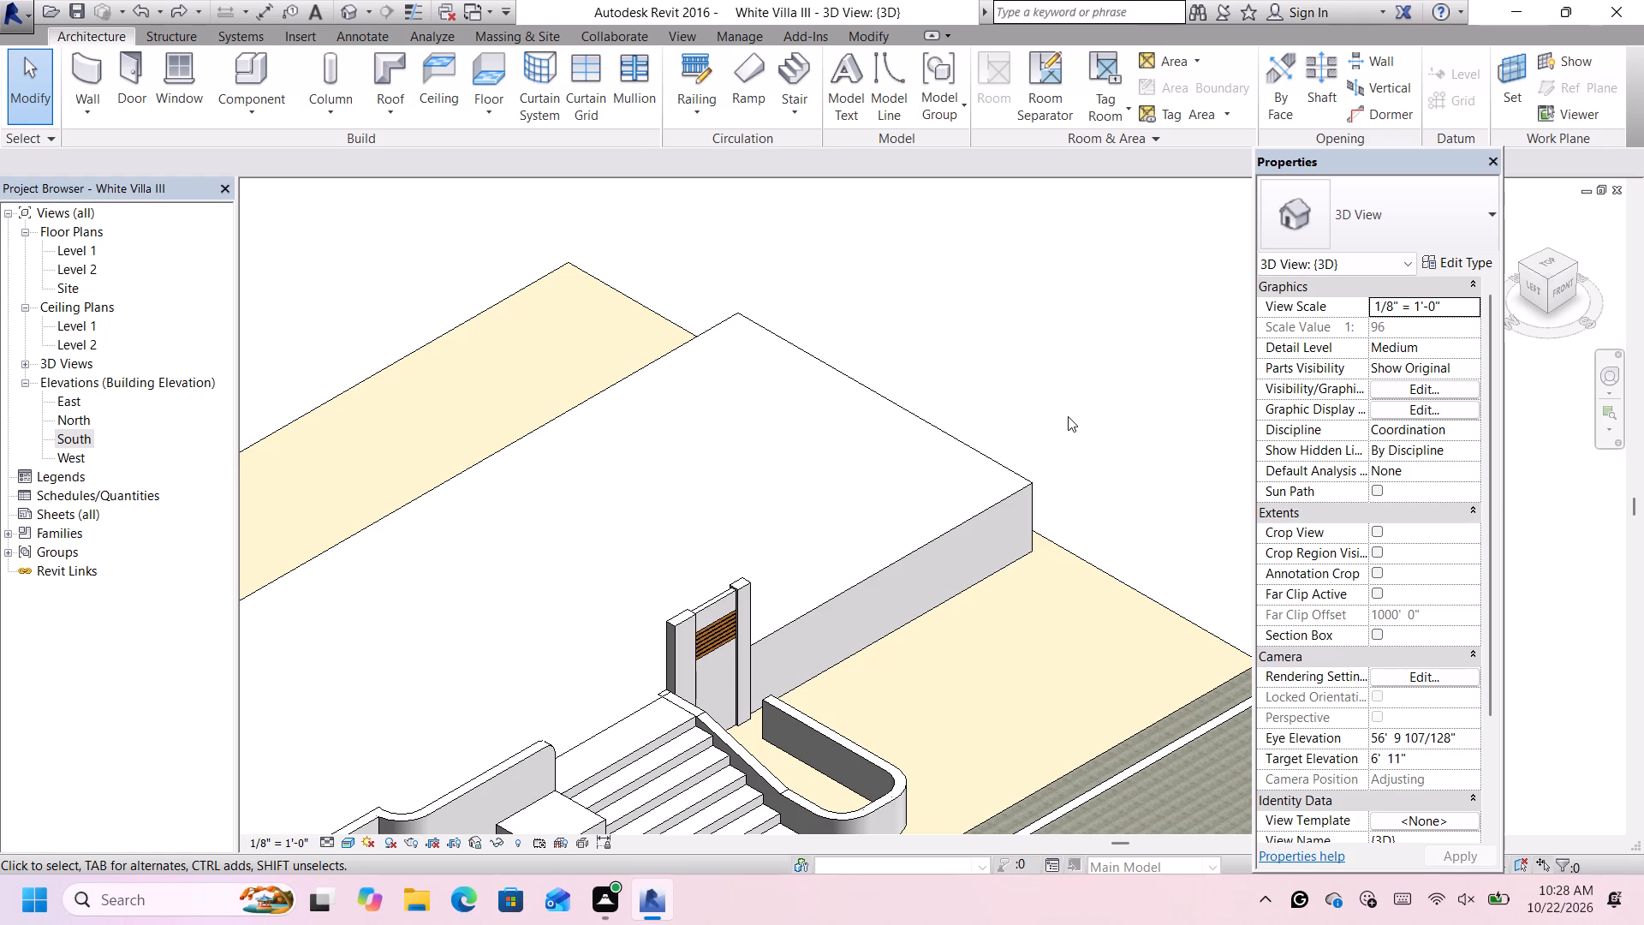
scroll(752, 714, "up", 3)
scroll(1199, 407, "down", 3)
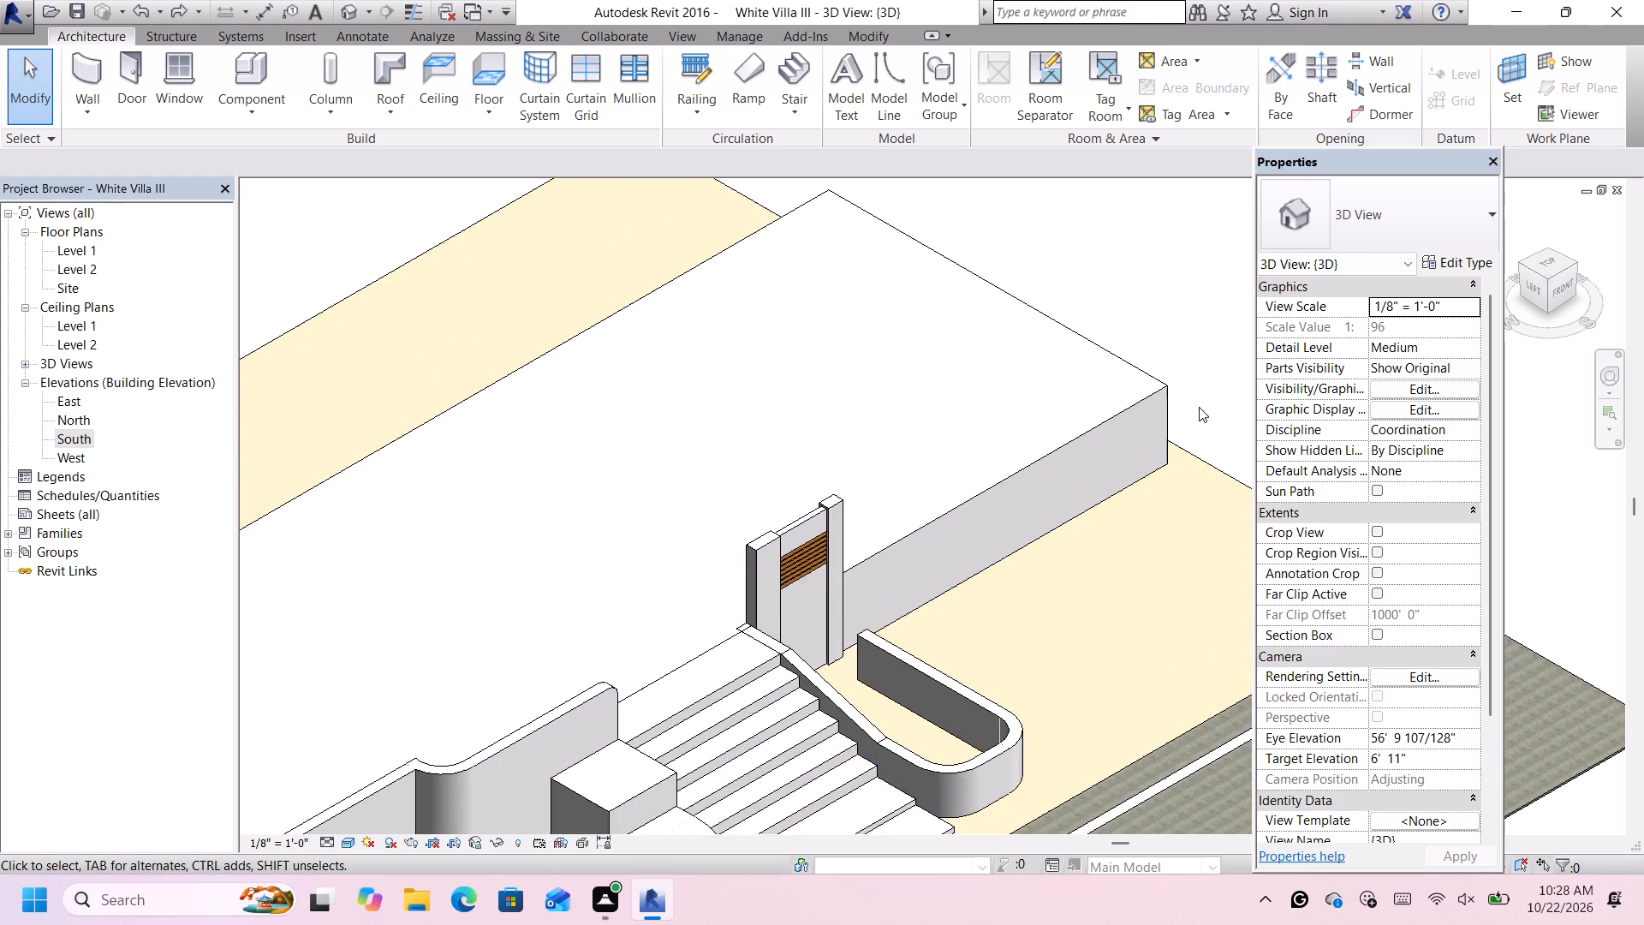
middle_click_drag(1198, 409, 1089, 429)
scroll(1085, 439, "up", 2)
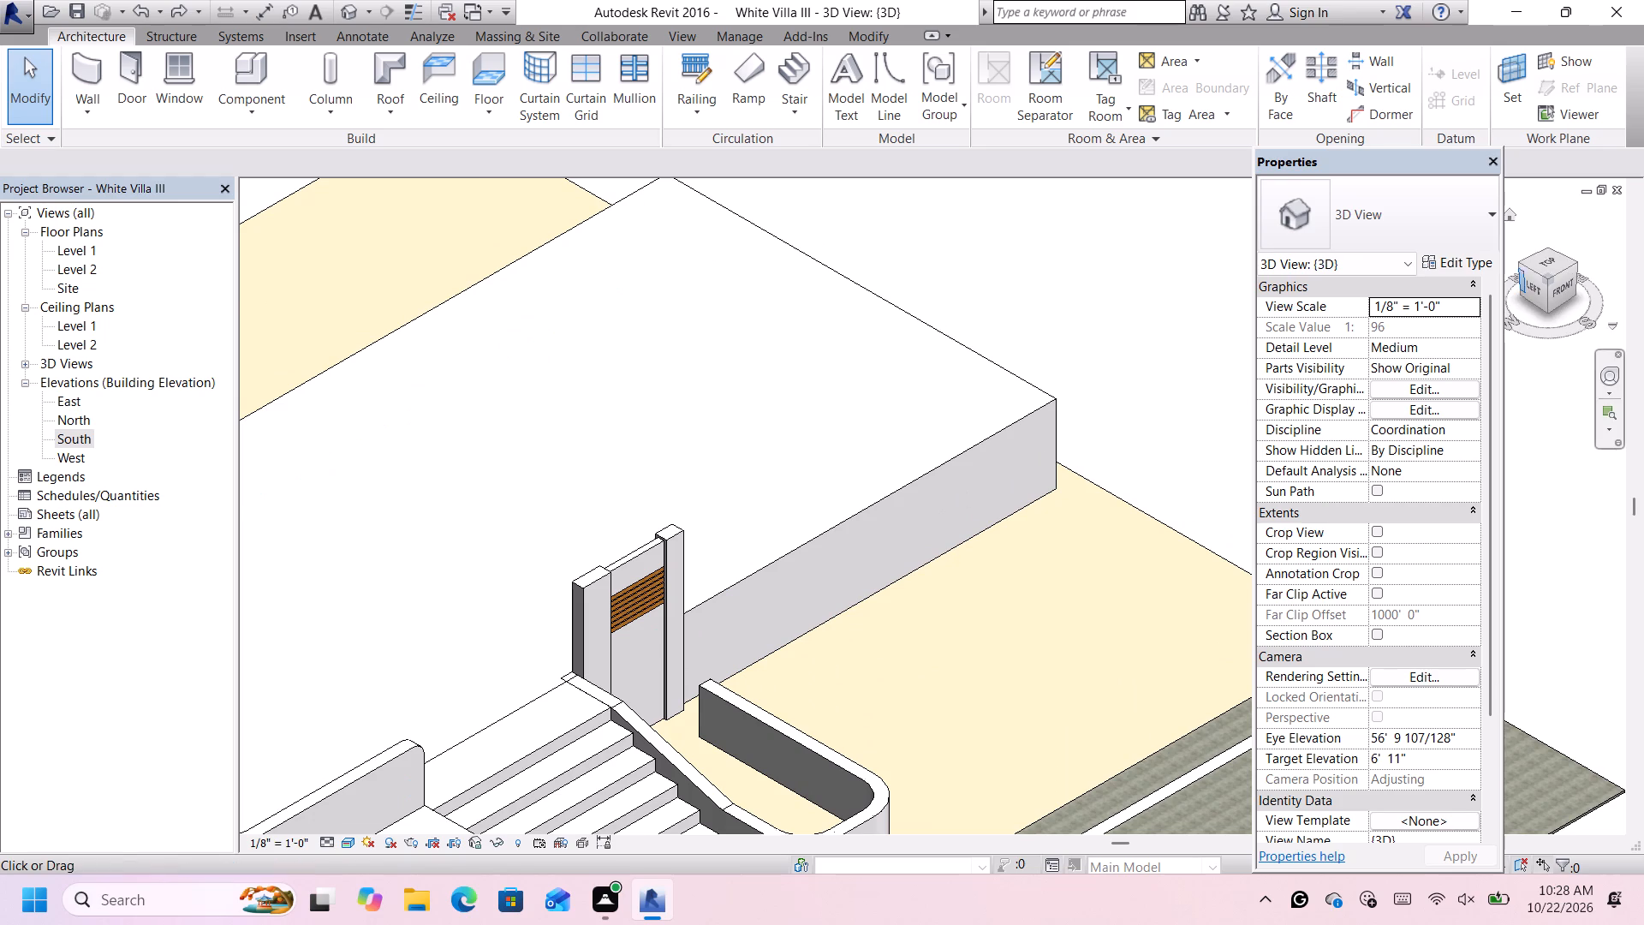
From the top view, draw a 1' 0" long Generic - 6" white wall from the outer pillar along the front floor edge.
left_click(1545, 260)
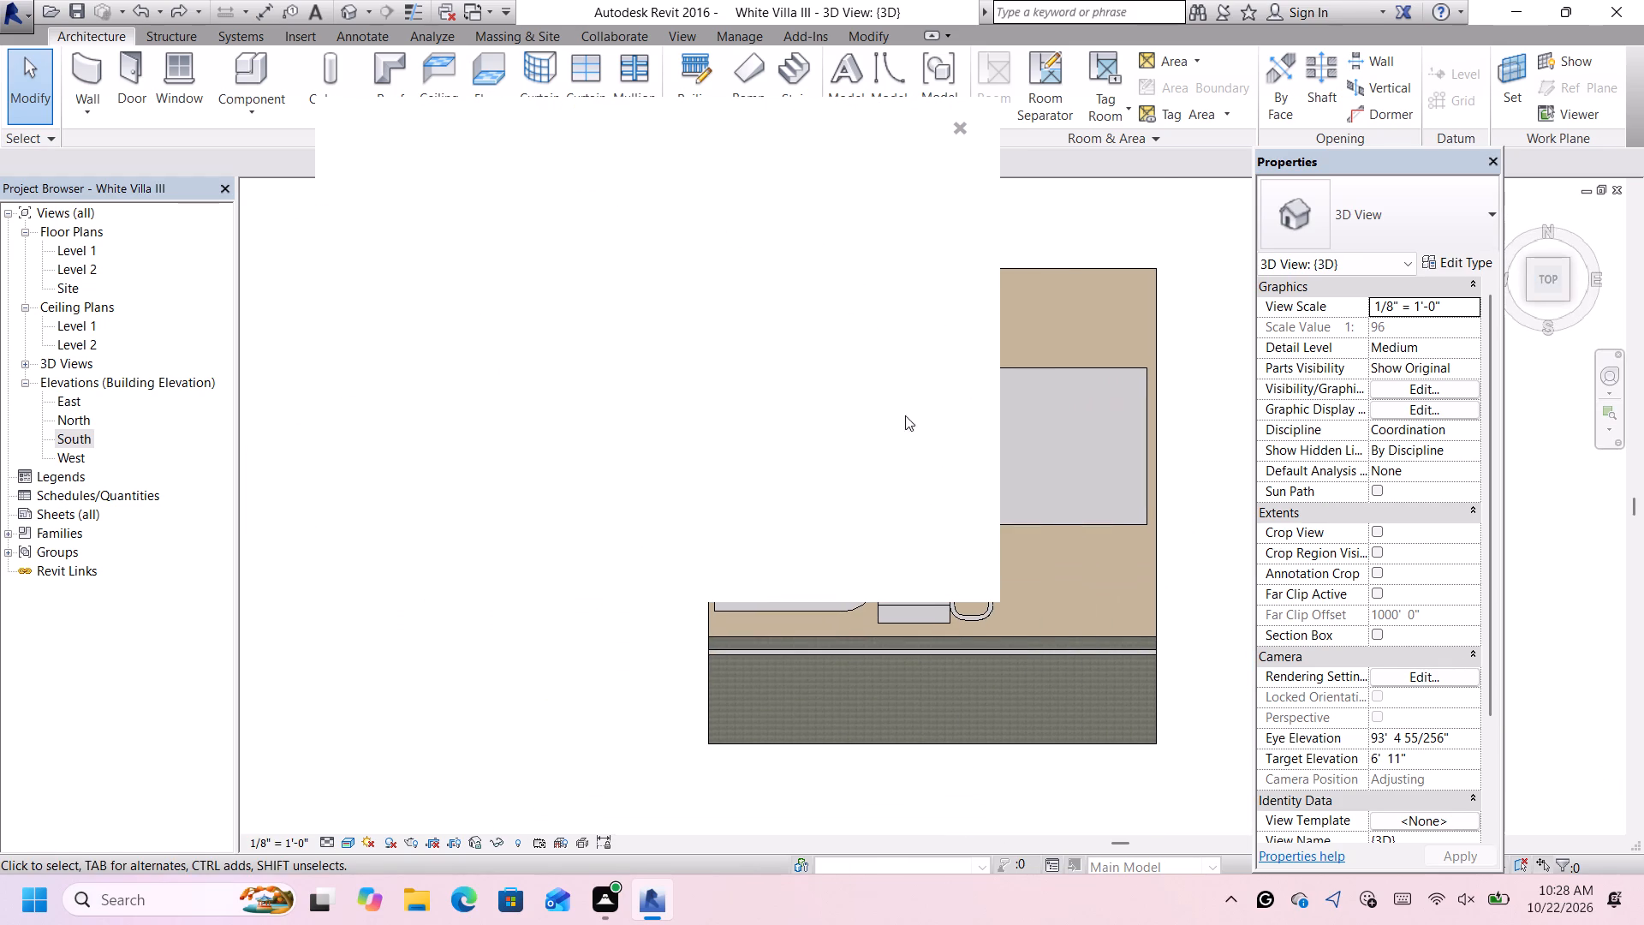
left_click(965, 128)
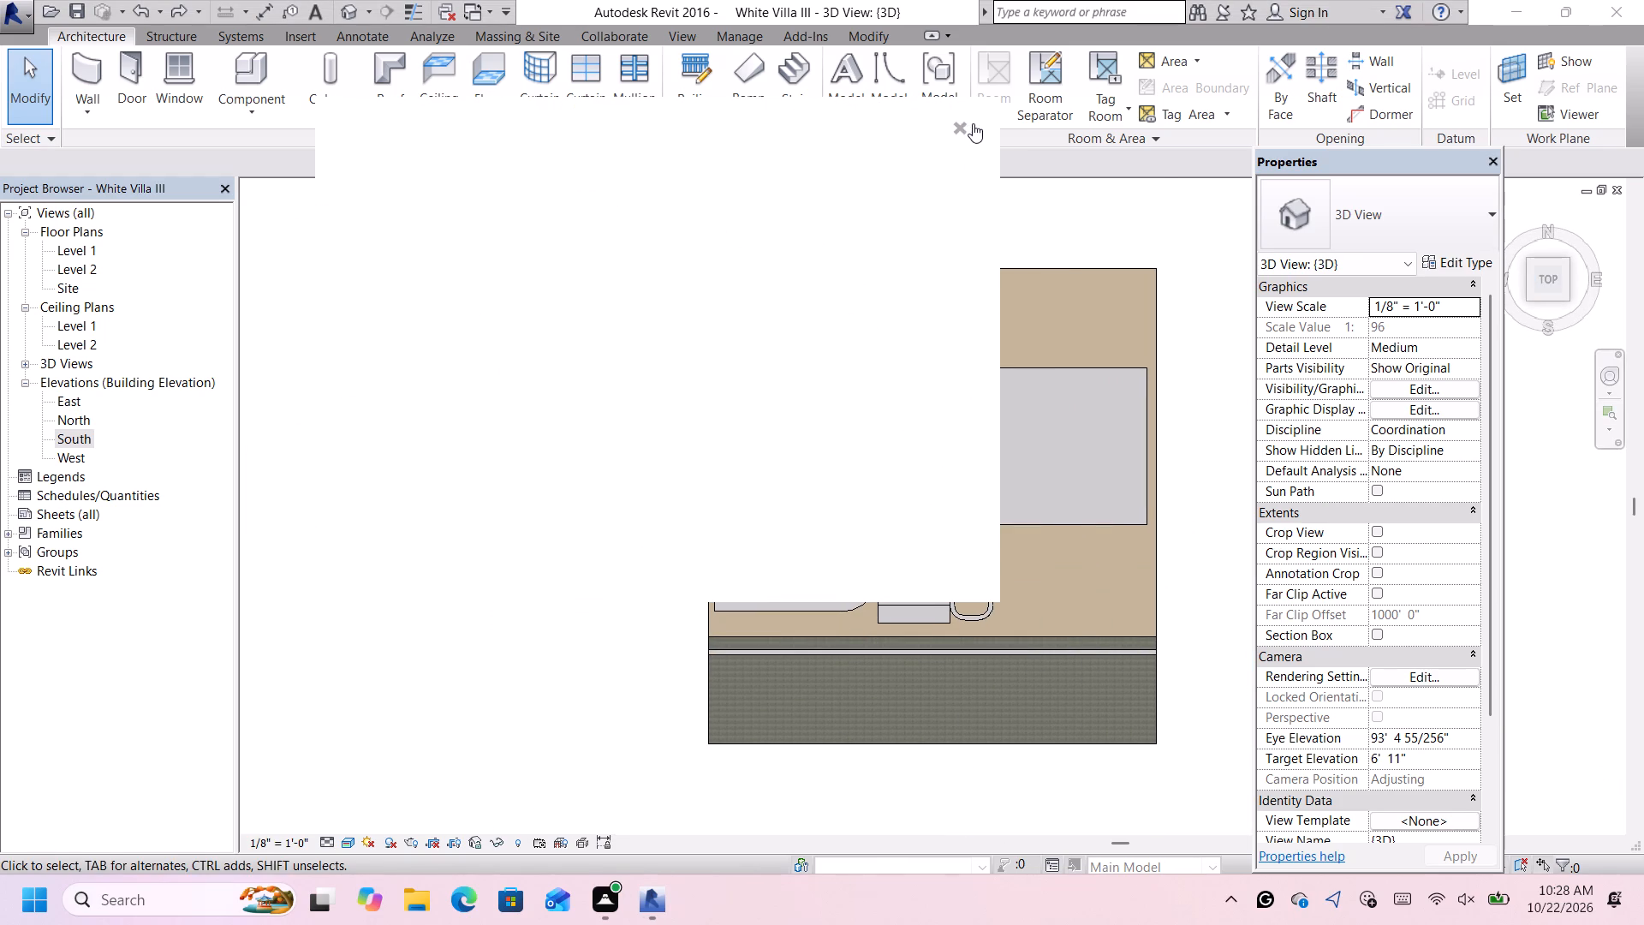
scroll(1159, 514, "up", 4)
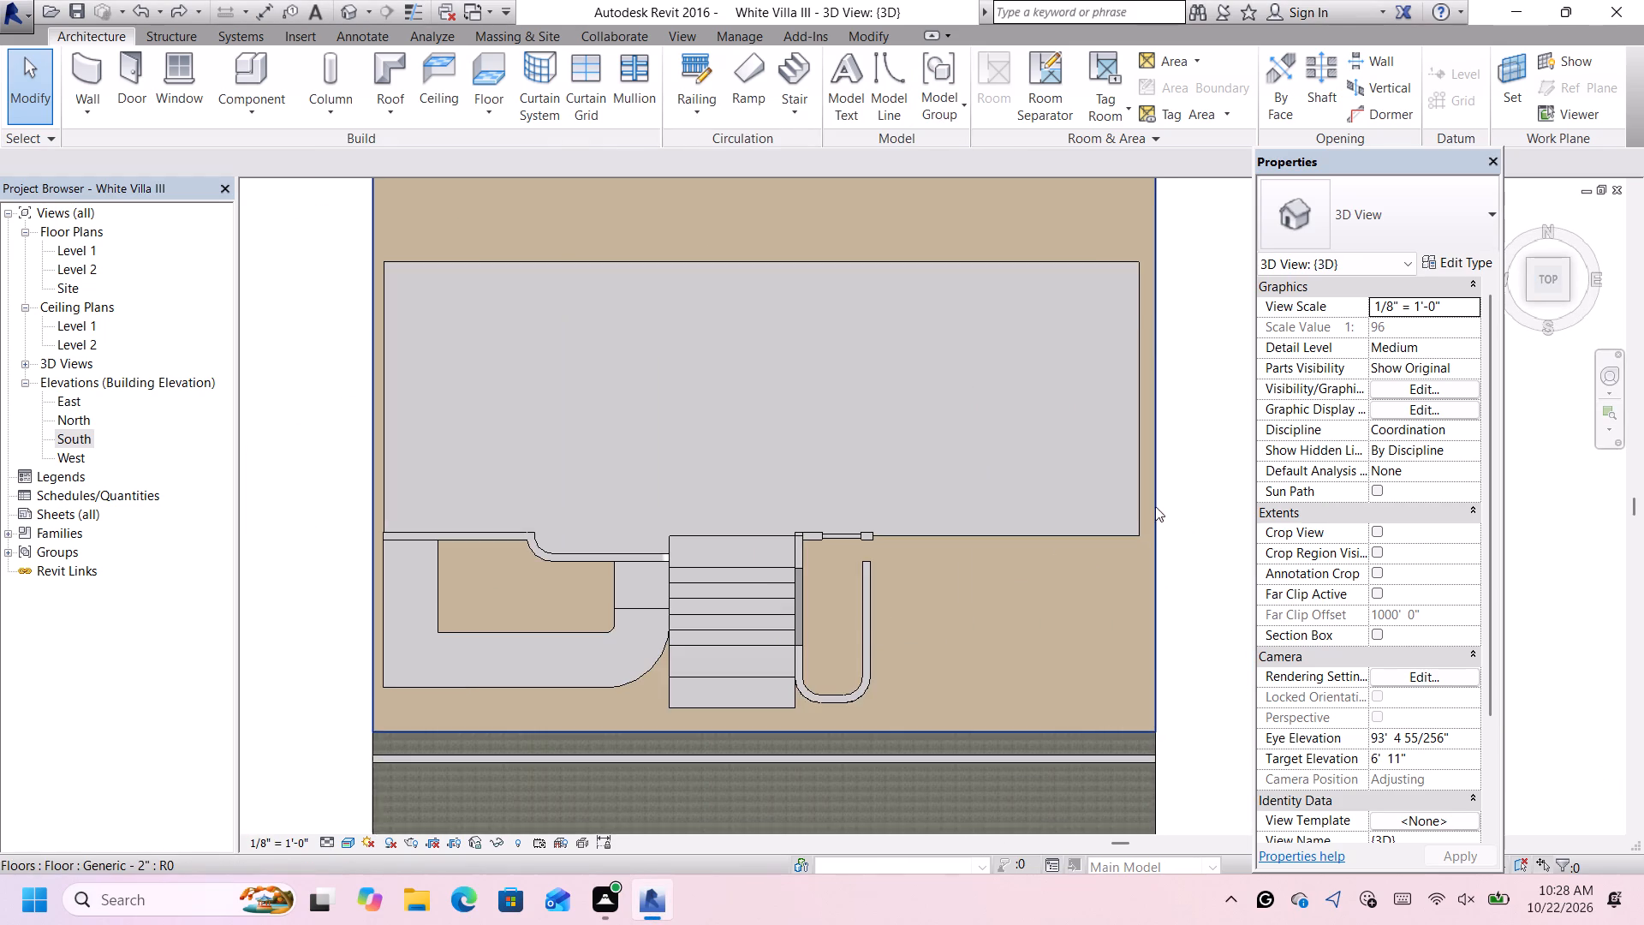
scroll(1175, 545, "up", 2)
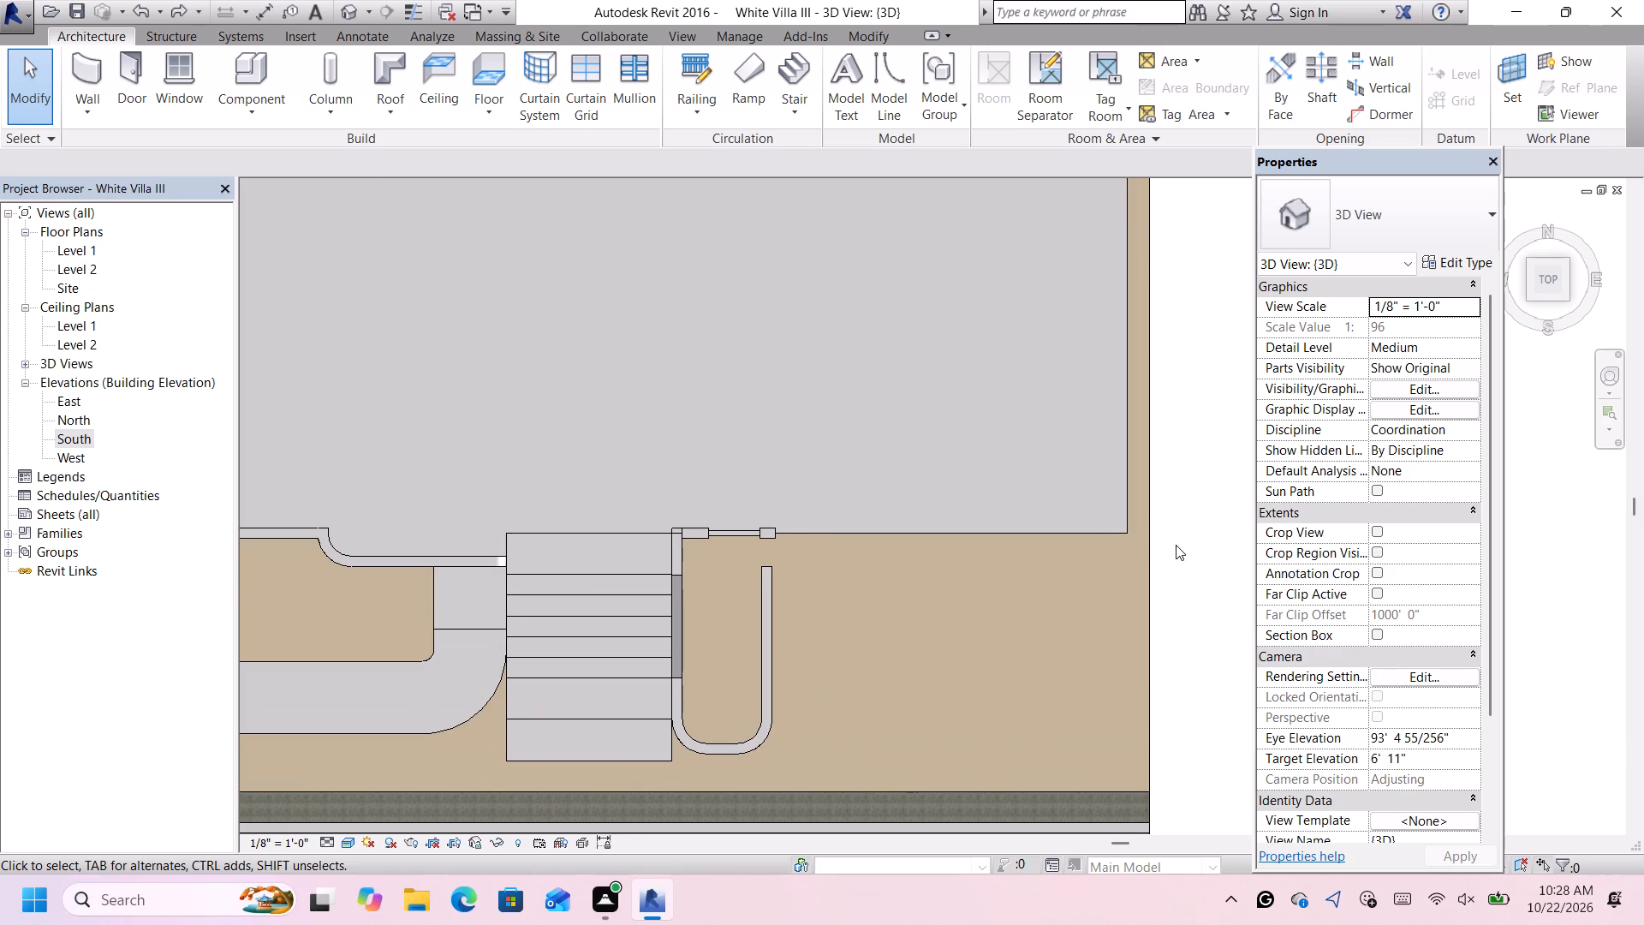
scroll(1176, 545, "up", 1)
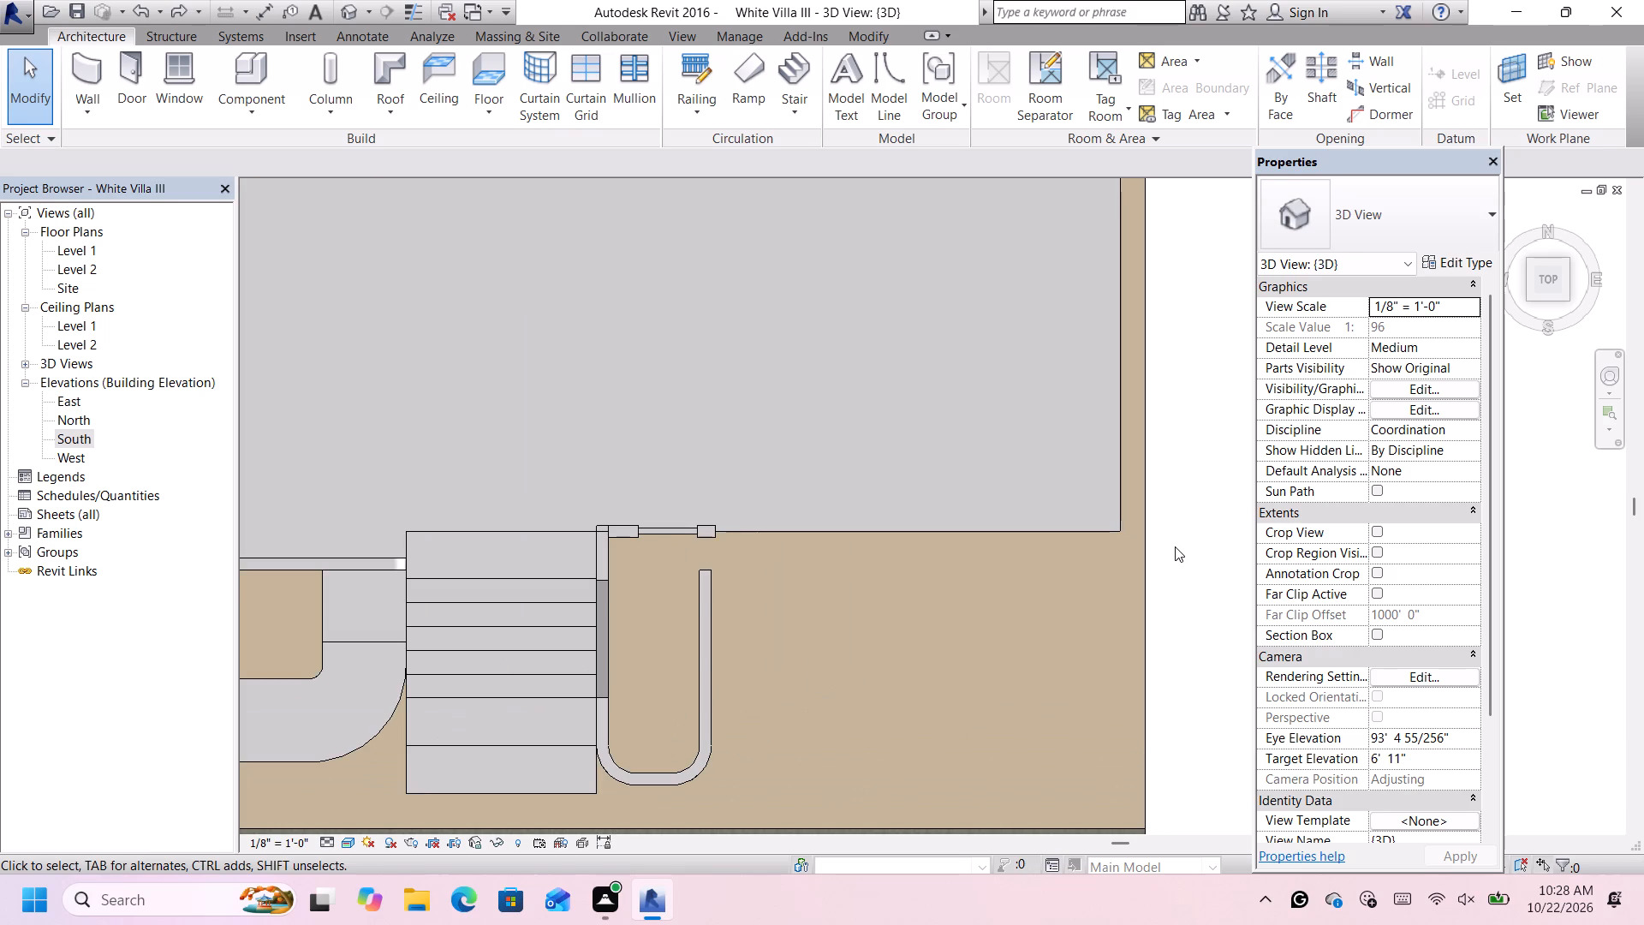
scroll(1177, 546, "up", 2)
scroll(759, 534, "up", 2)
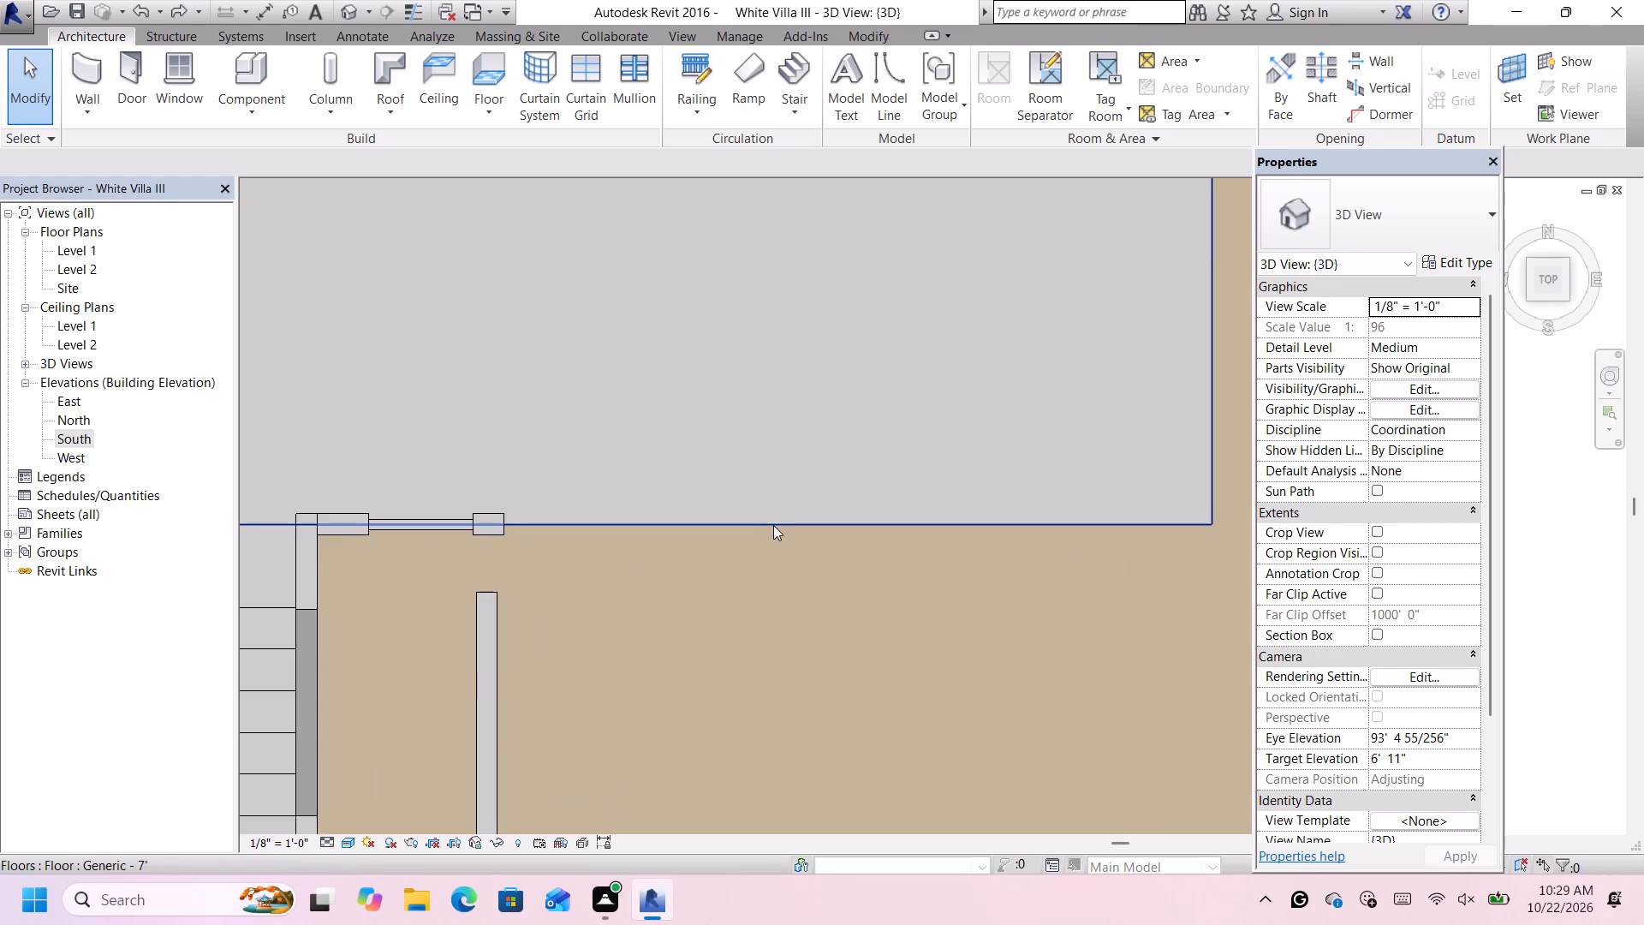
scroll(773, 525, "down", 7)
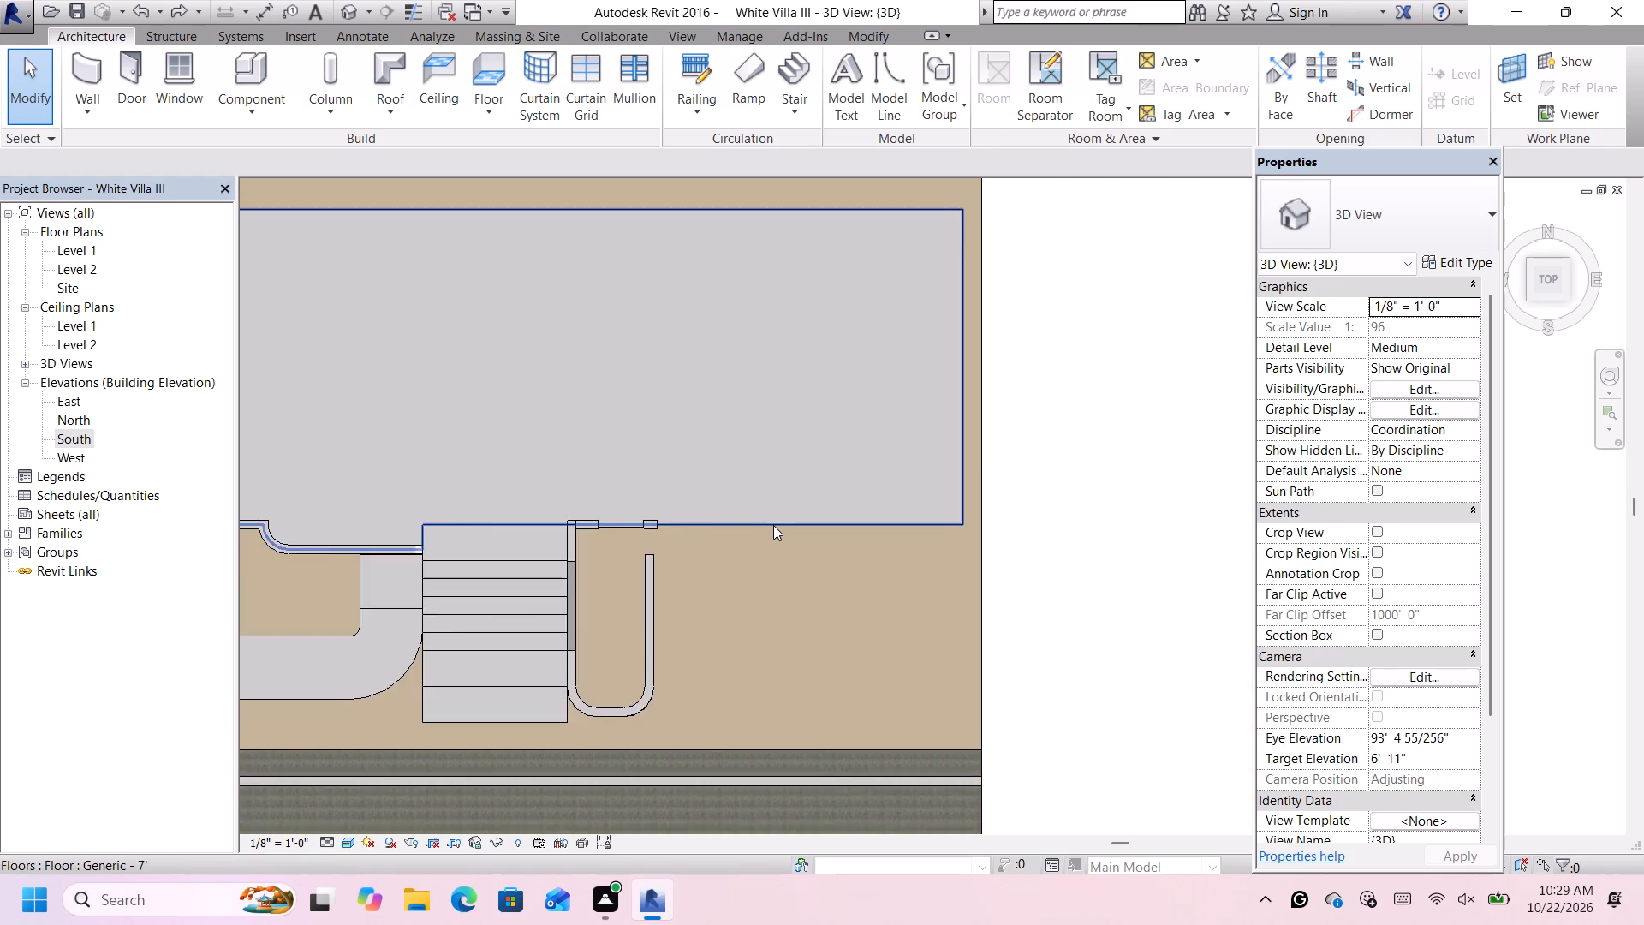
scroll(773, 525, "down", 1)
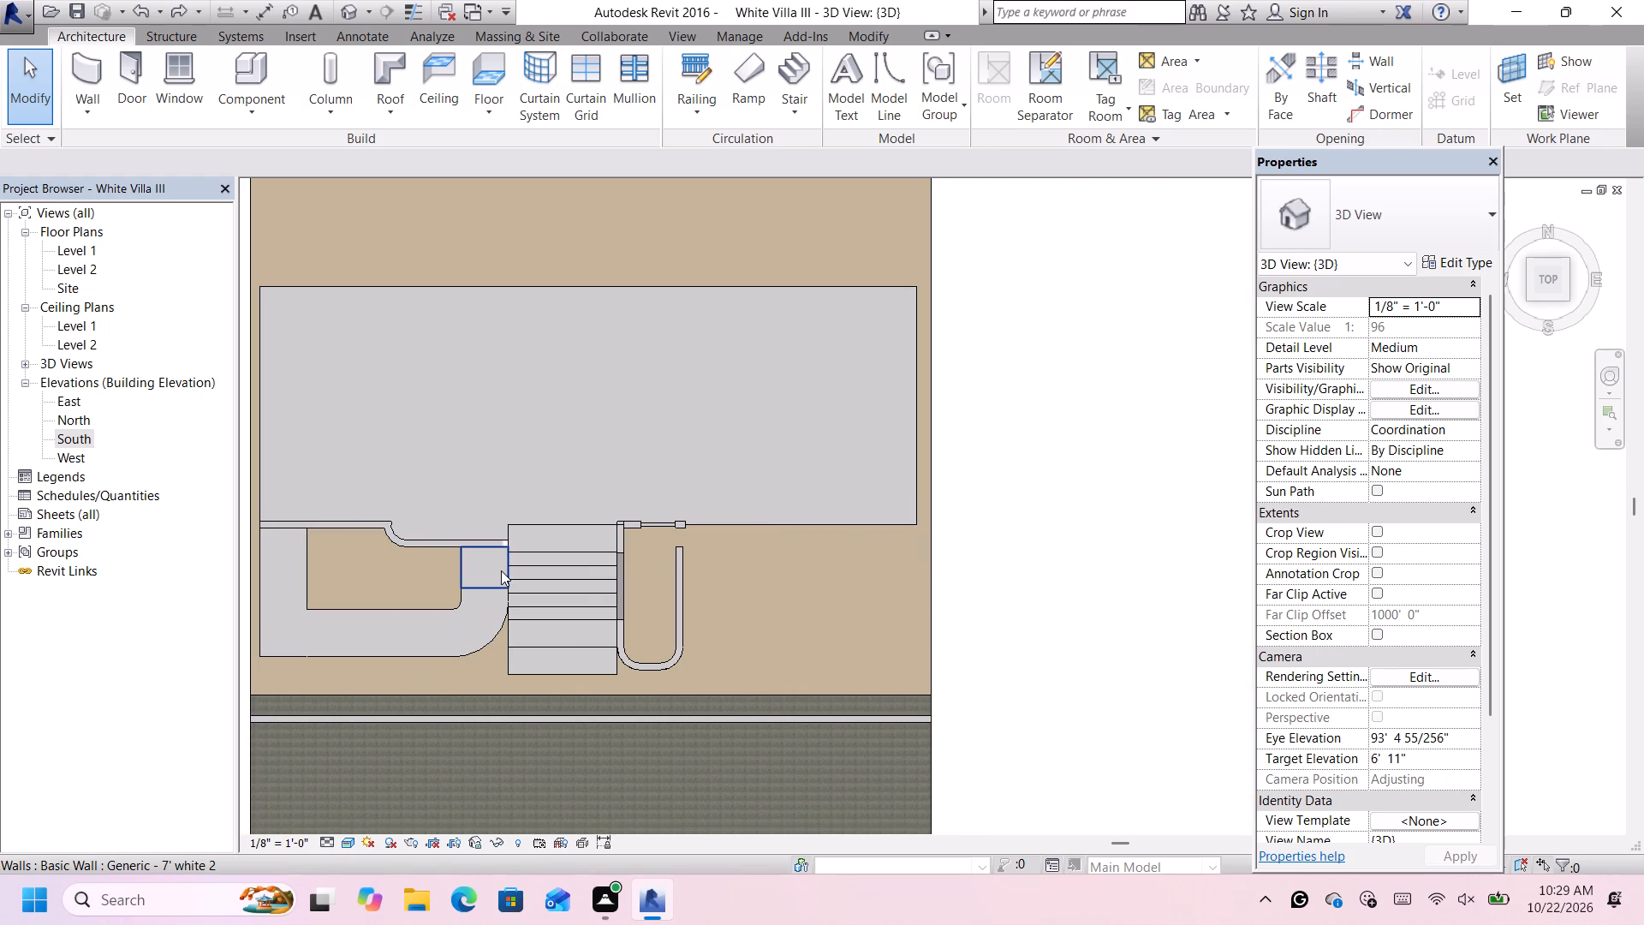
scroll(501, 570, "down", 1)
scroll(494, 557, "up", 2)
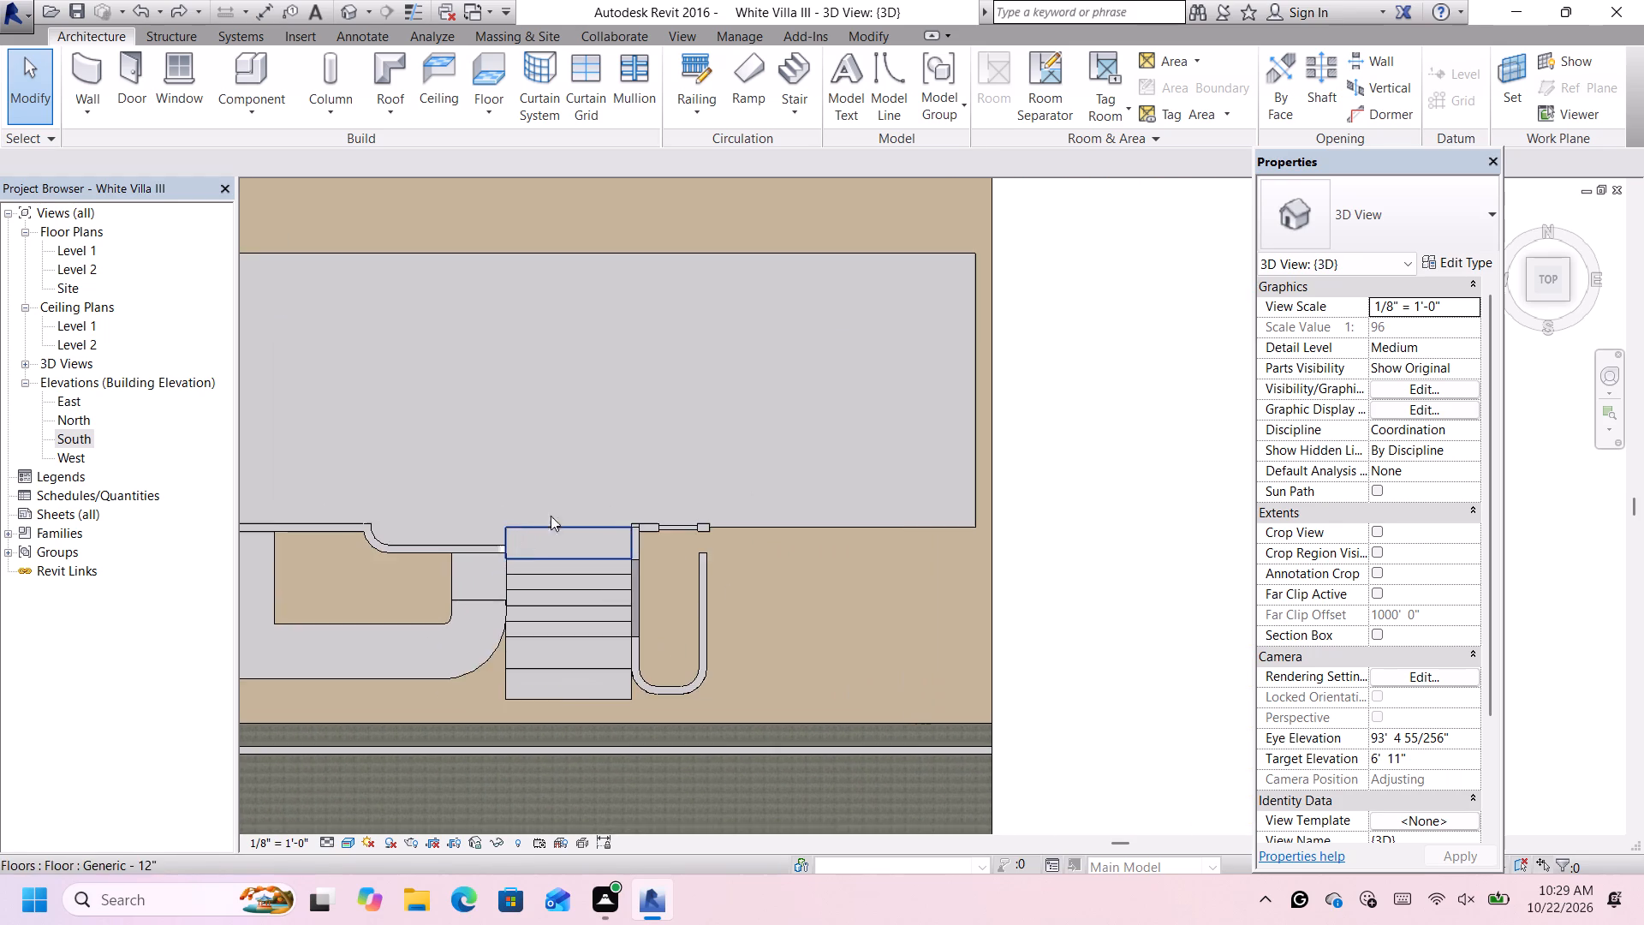
scroll(696, 495, "up", 4)
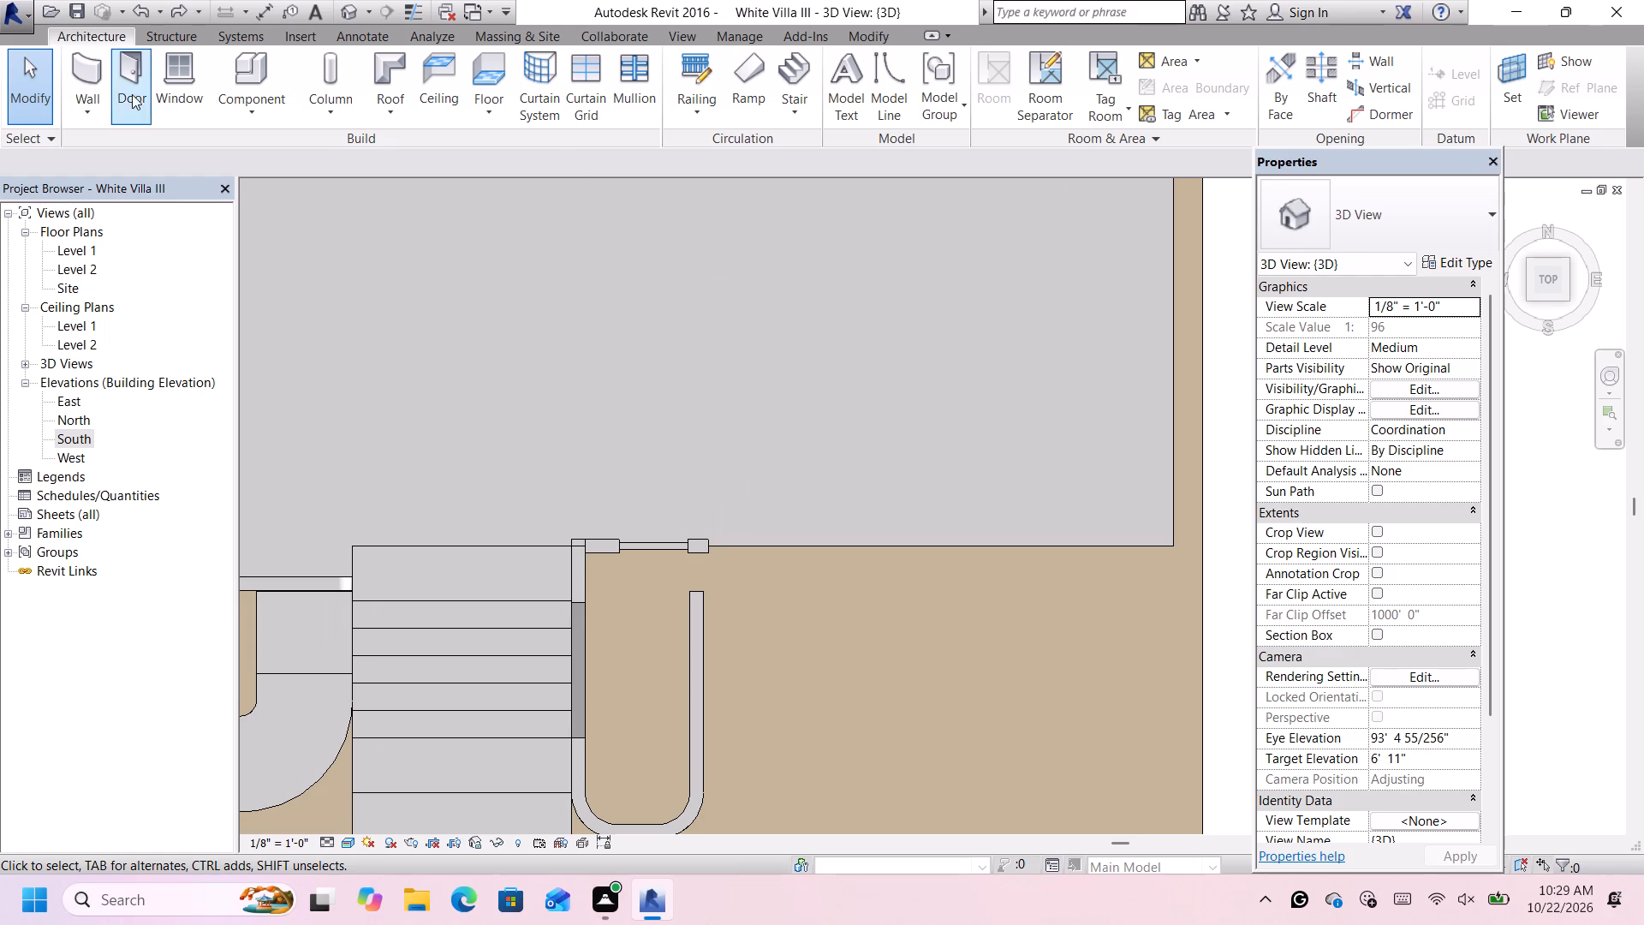
left_click(90, 75)
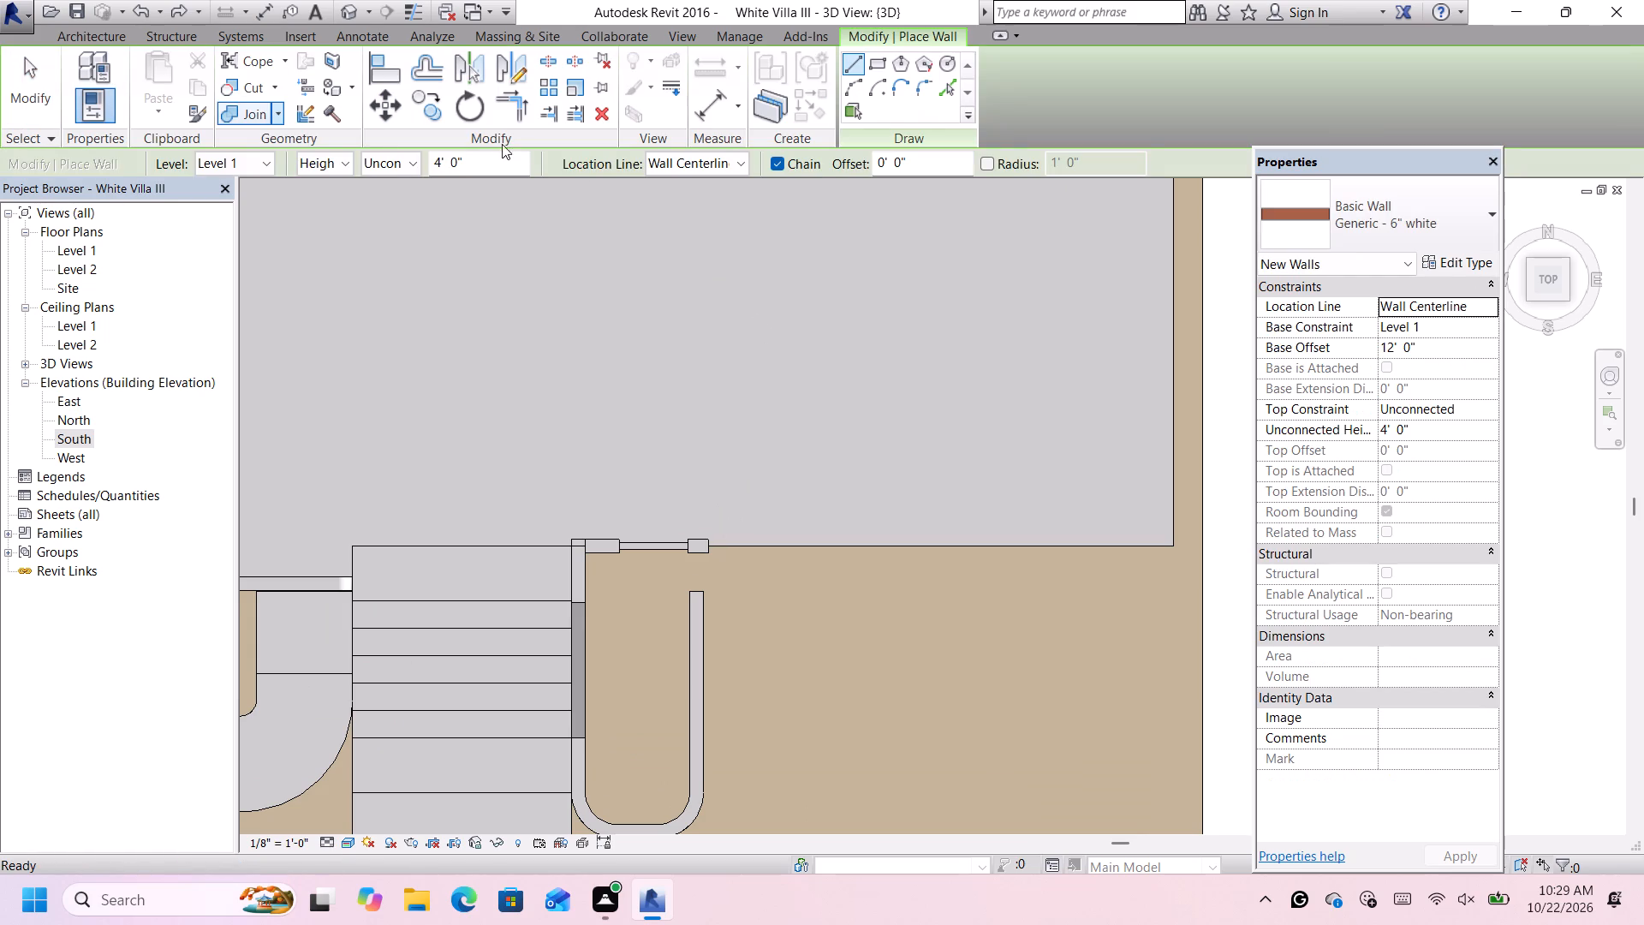
left_click(1396, 208)
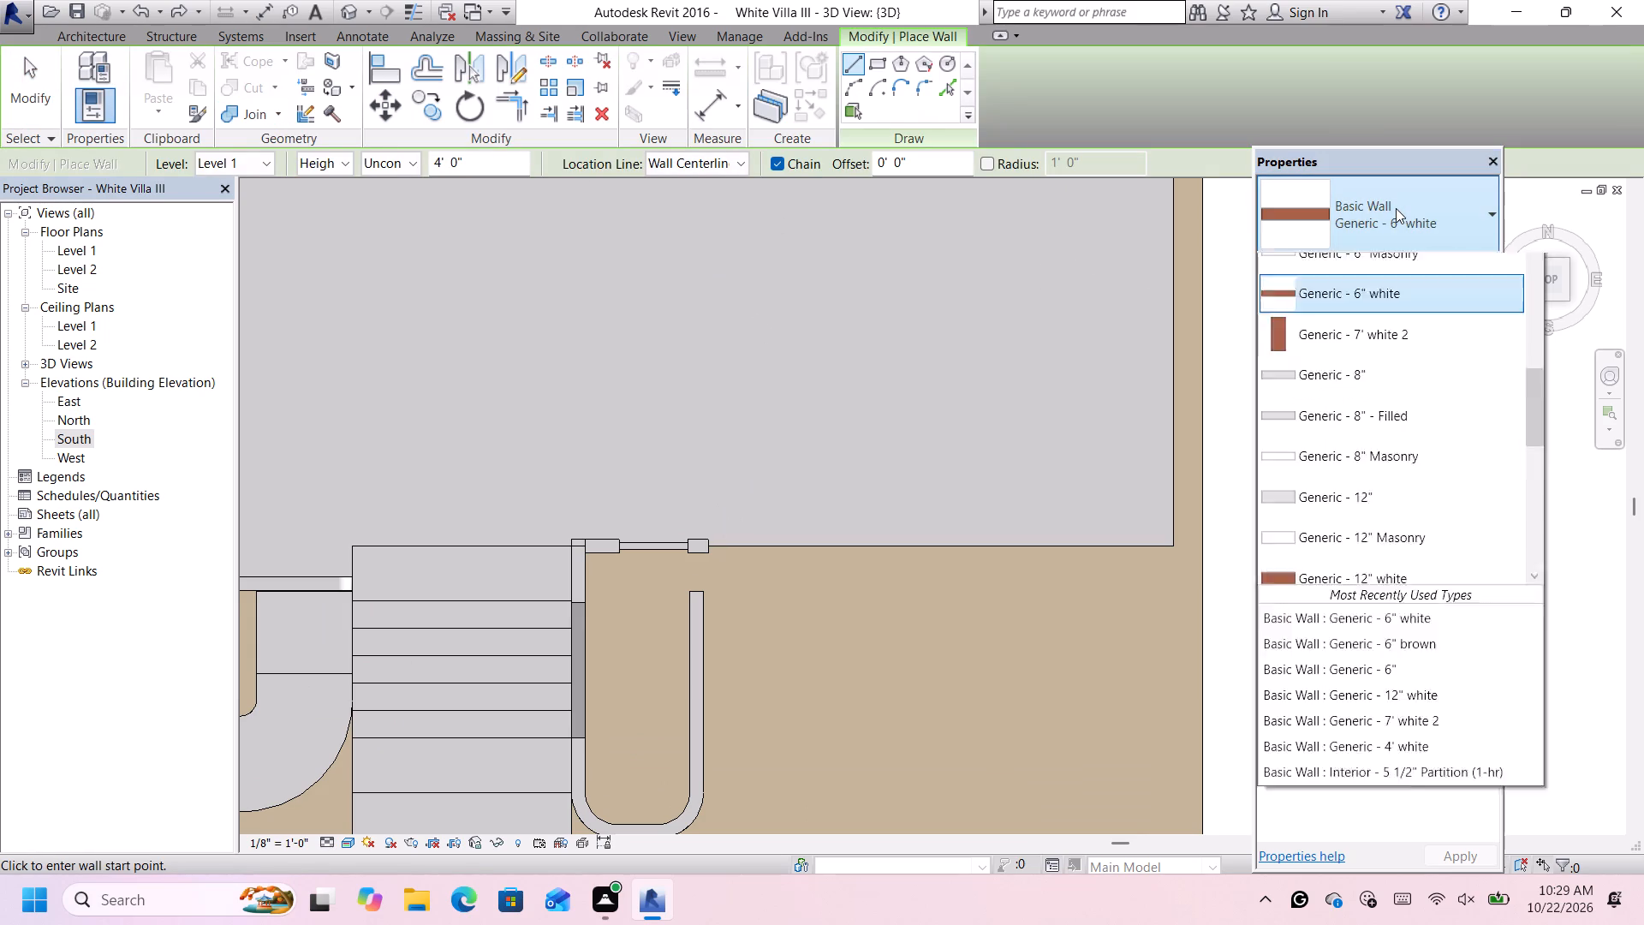
left_click(1396, 208)
scroll(655, 516, "up", 5)
scroll(736, 558, "up", 1)
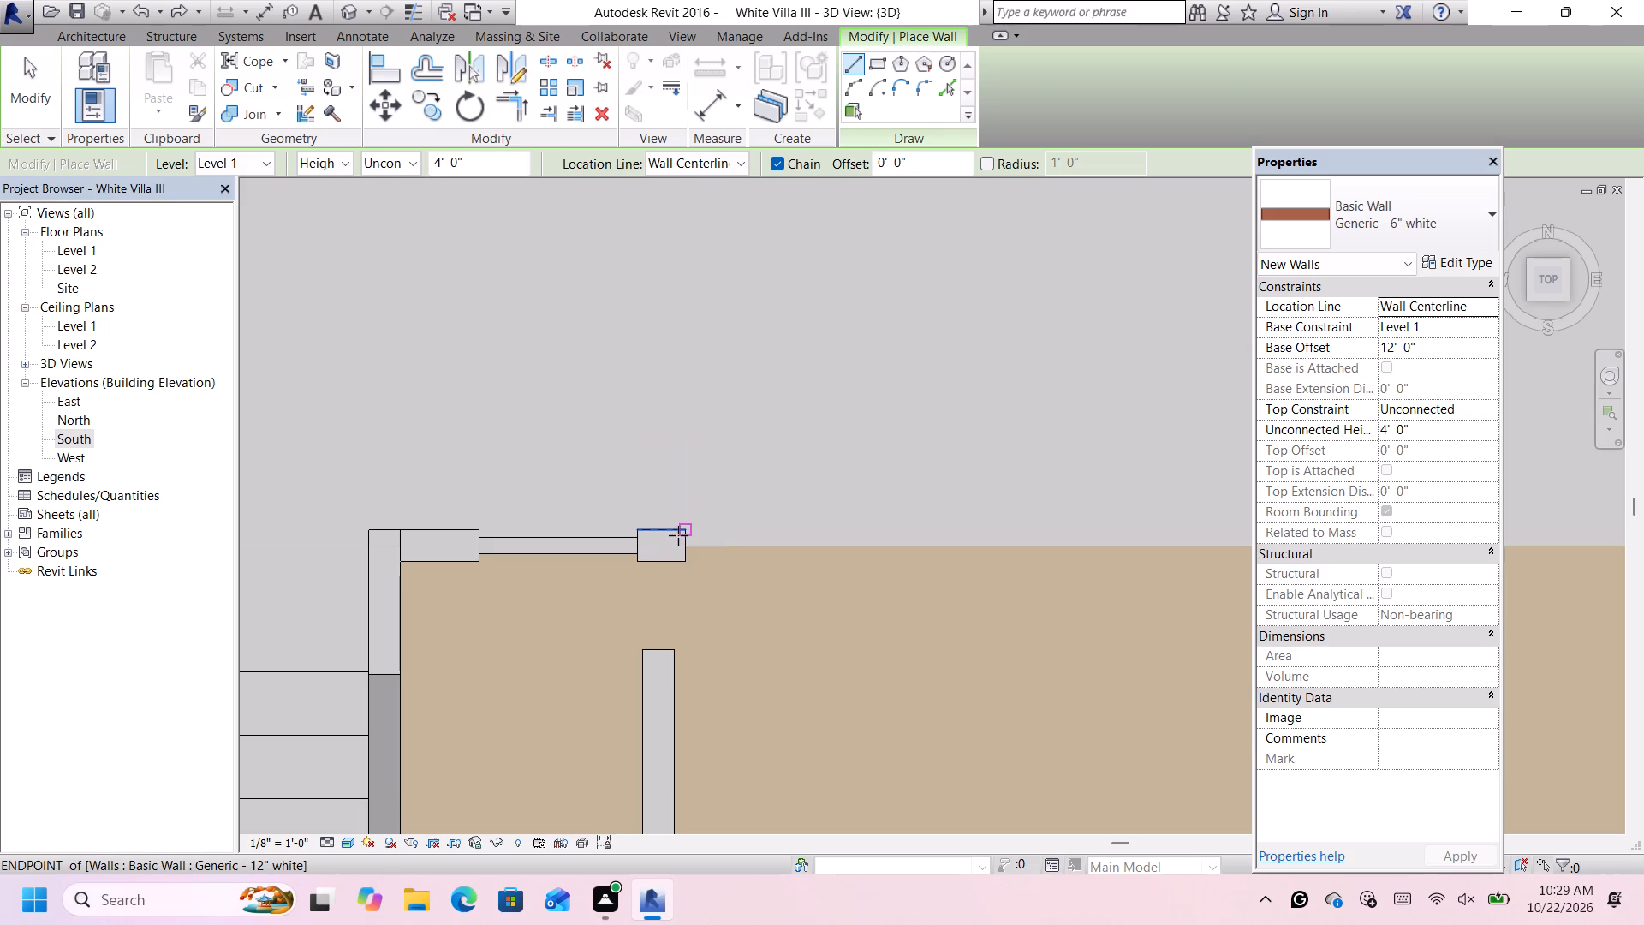
left_click(689, 542)
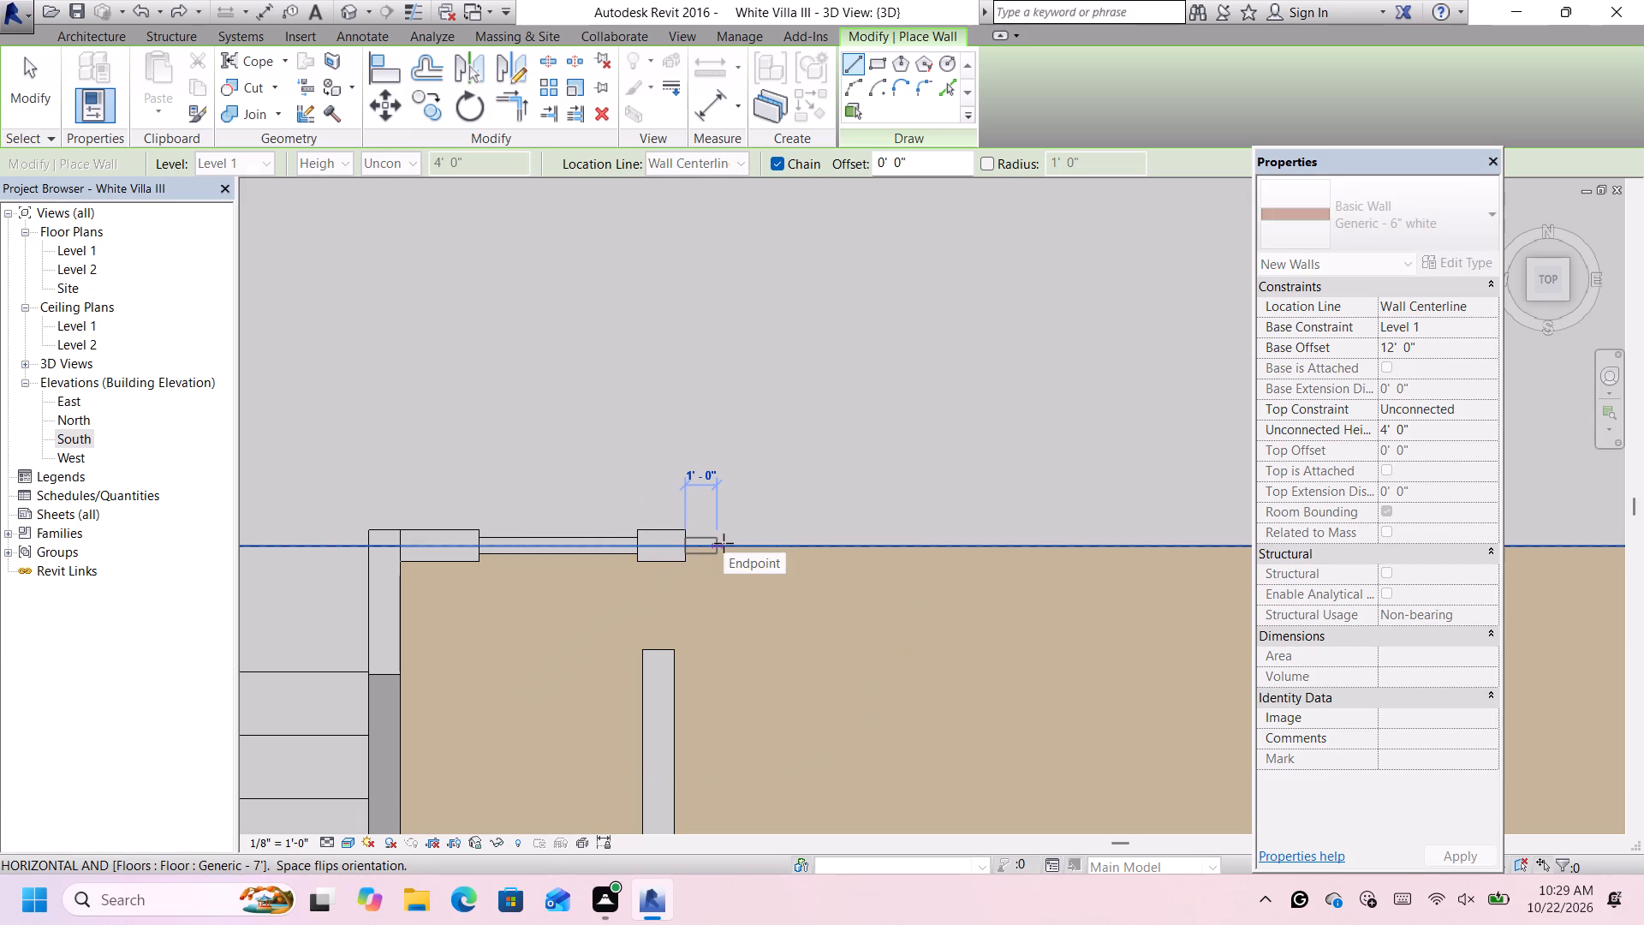
left_click(724, 543)
scroll(804, 566, "down", 6)
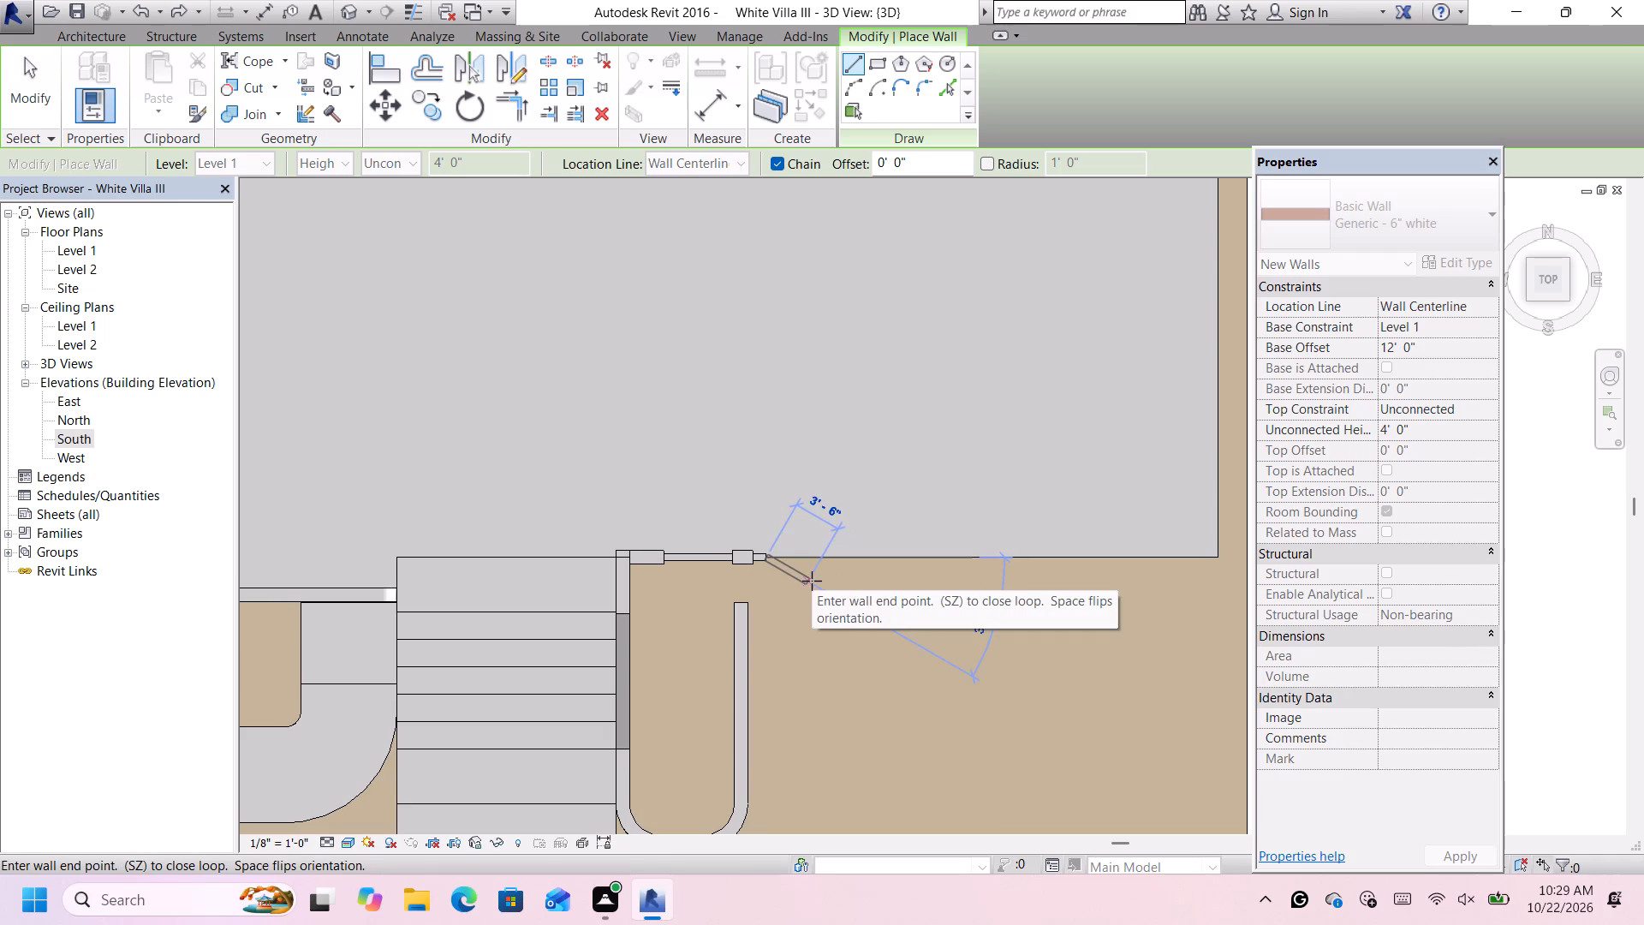
key("Escape")
Duplicate the Generic - 6" white wall type under the name Generic - 3" white 2.
scroll(837, 534, "up", 3)
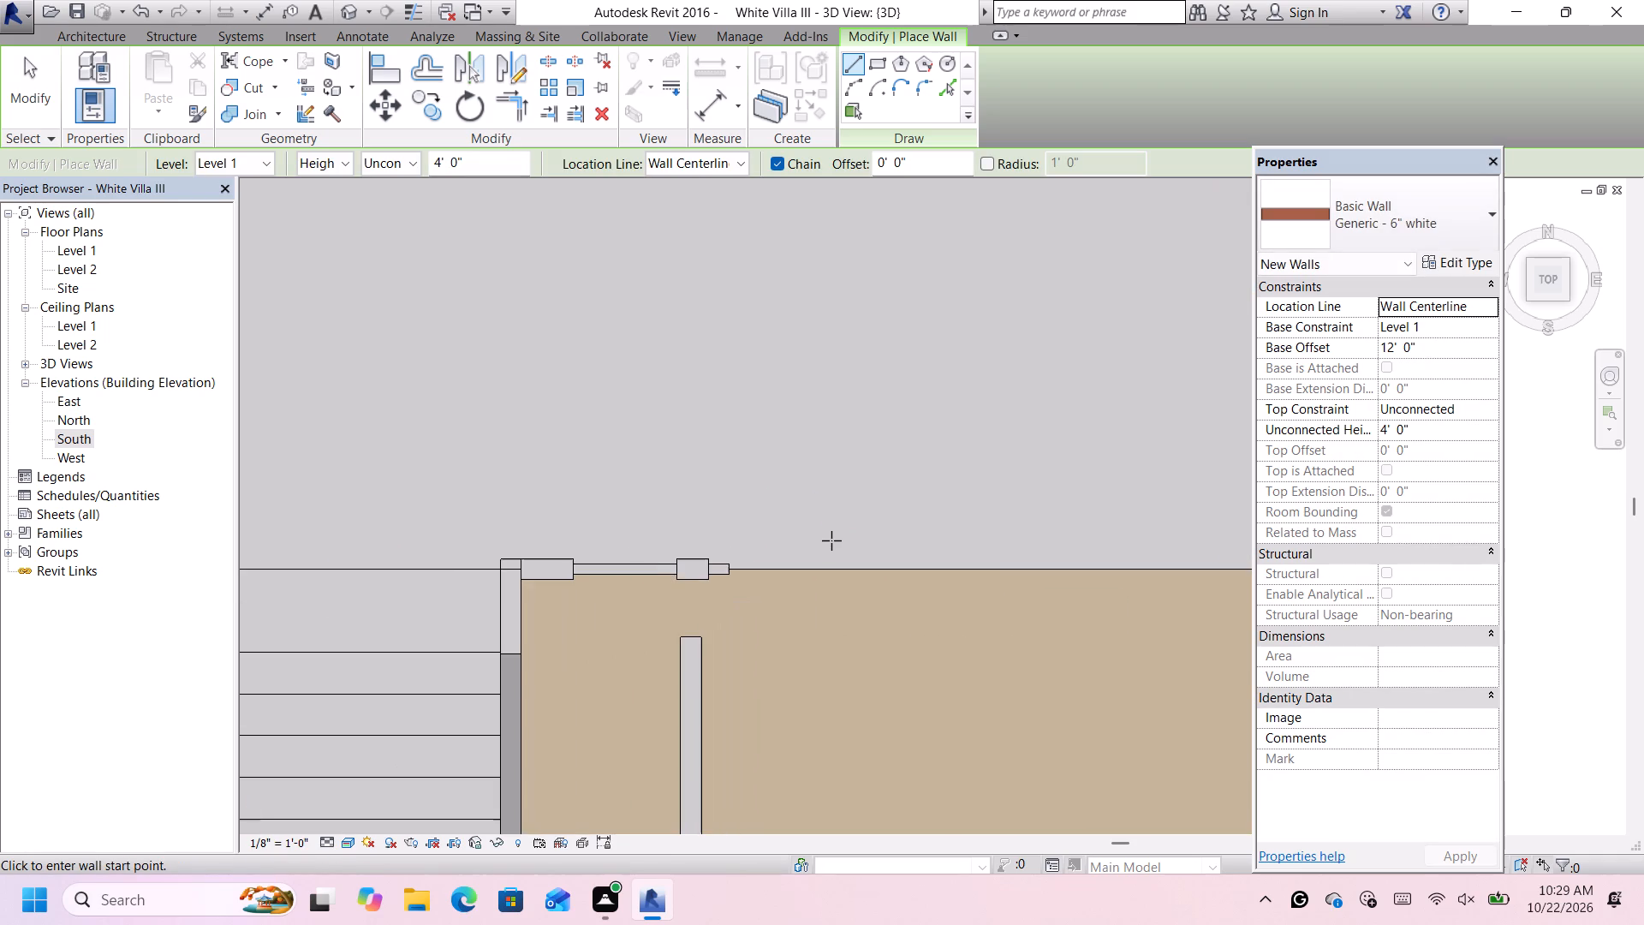
scroll(826, 546, "up", 3)
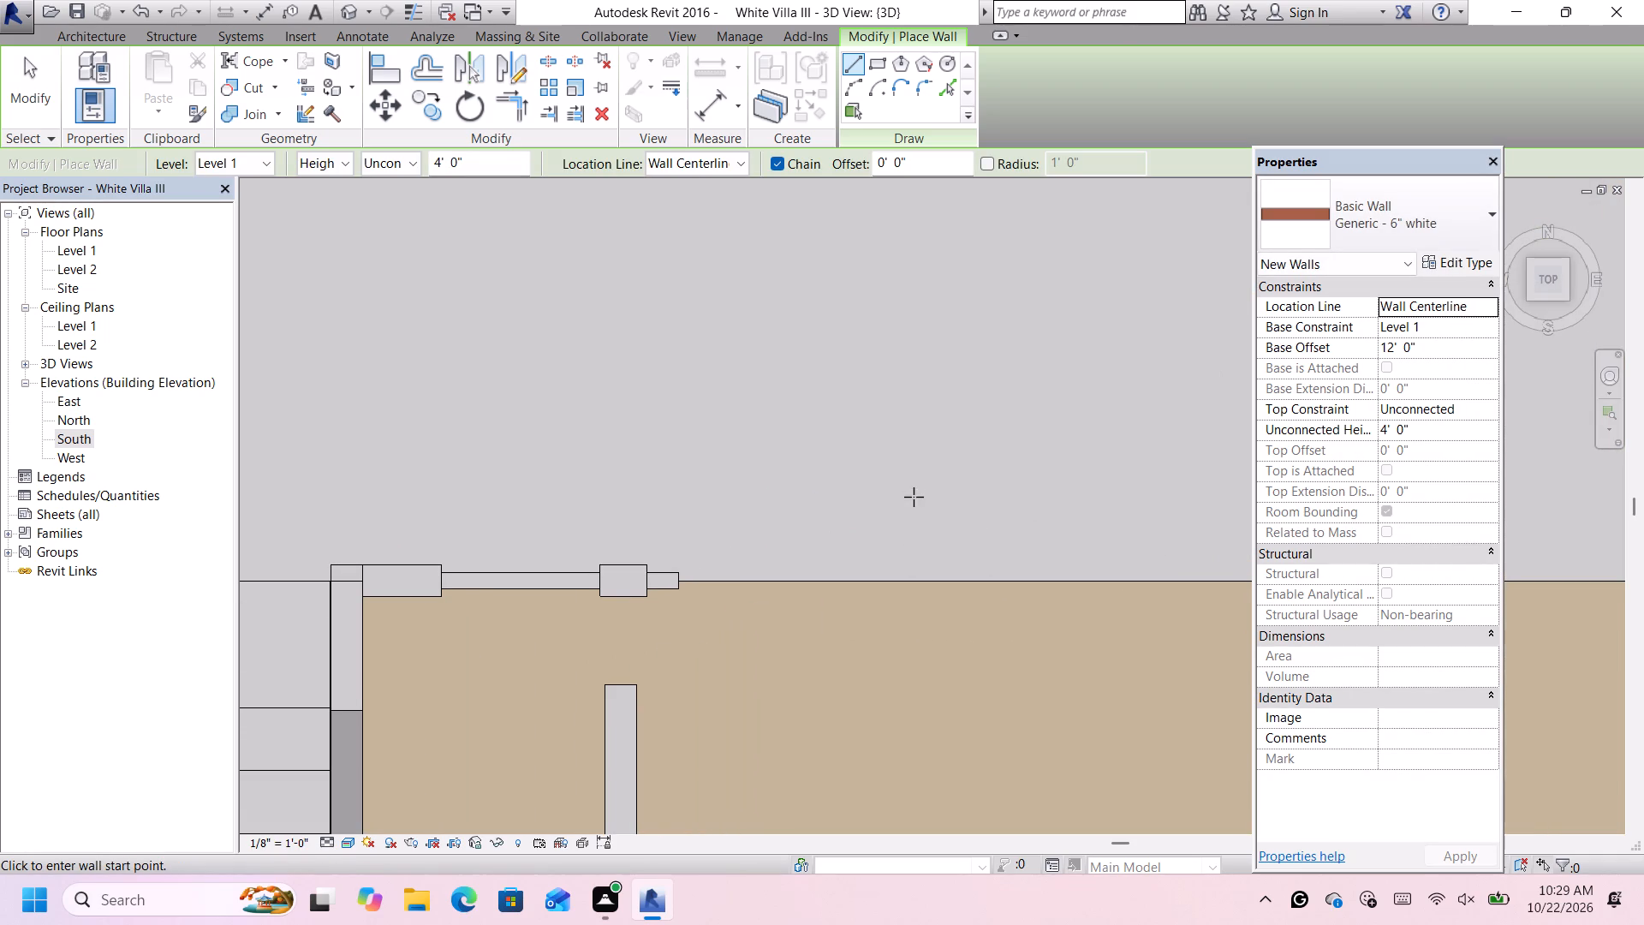
scroll(914, 497, "up", 1)
left_click(1441, 260)
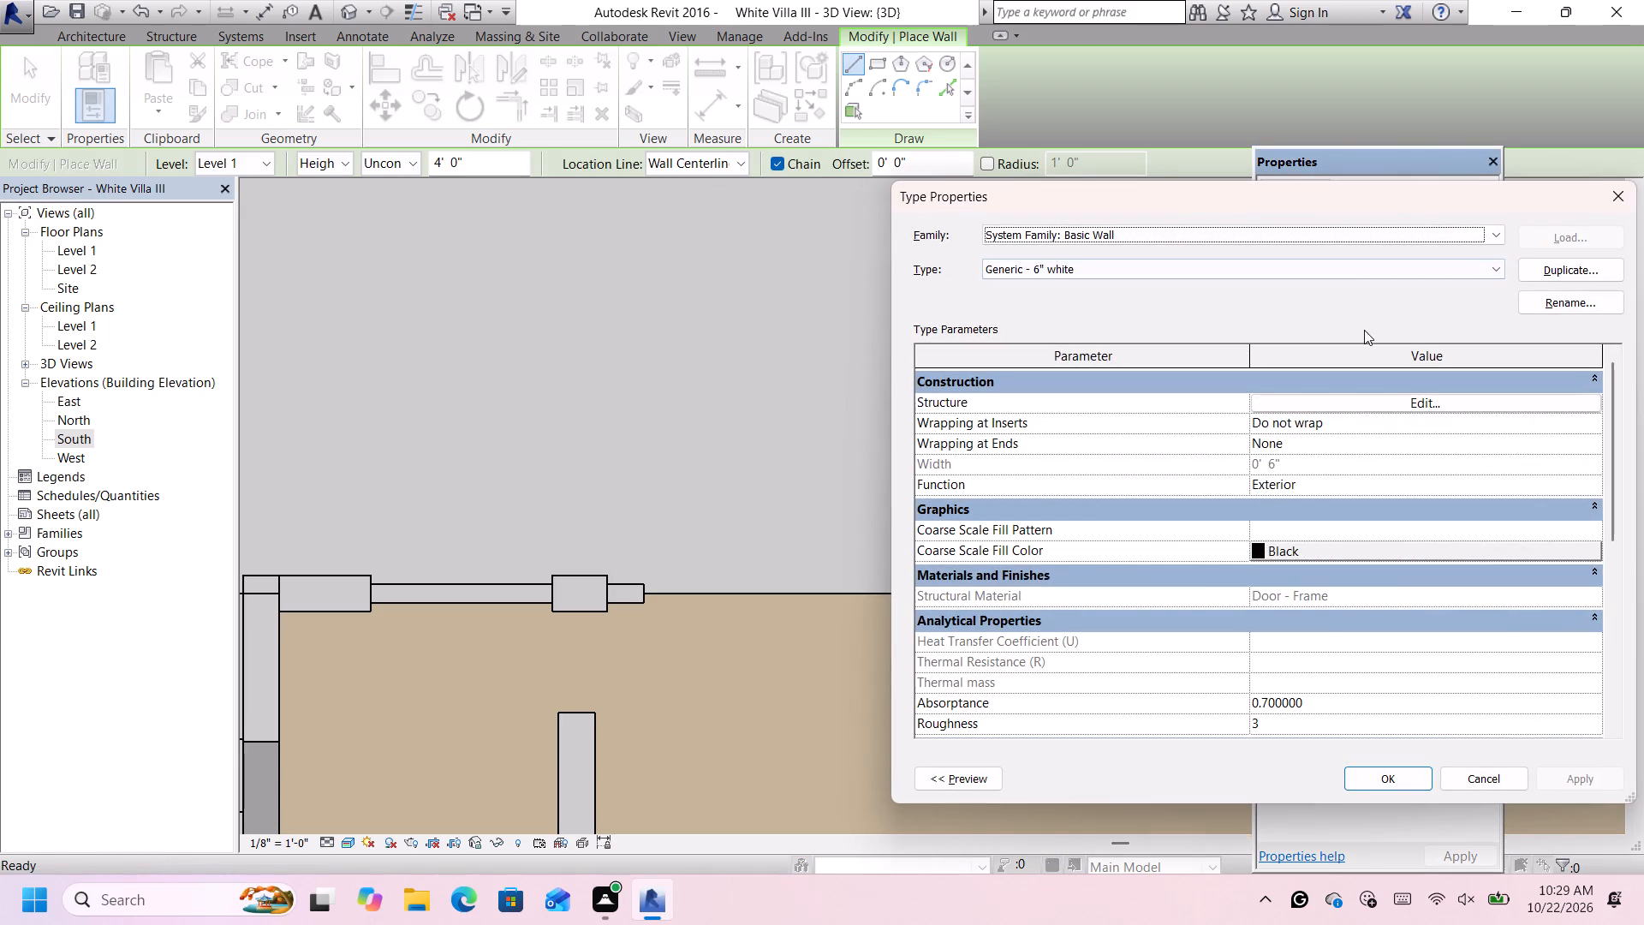
left_click(1546, 275)
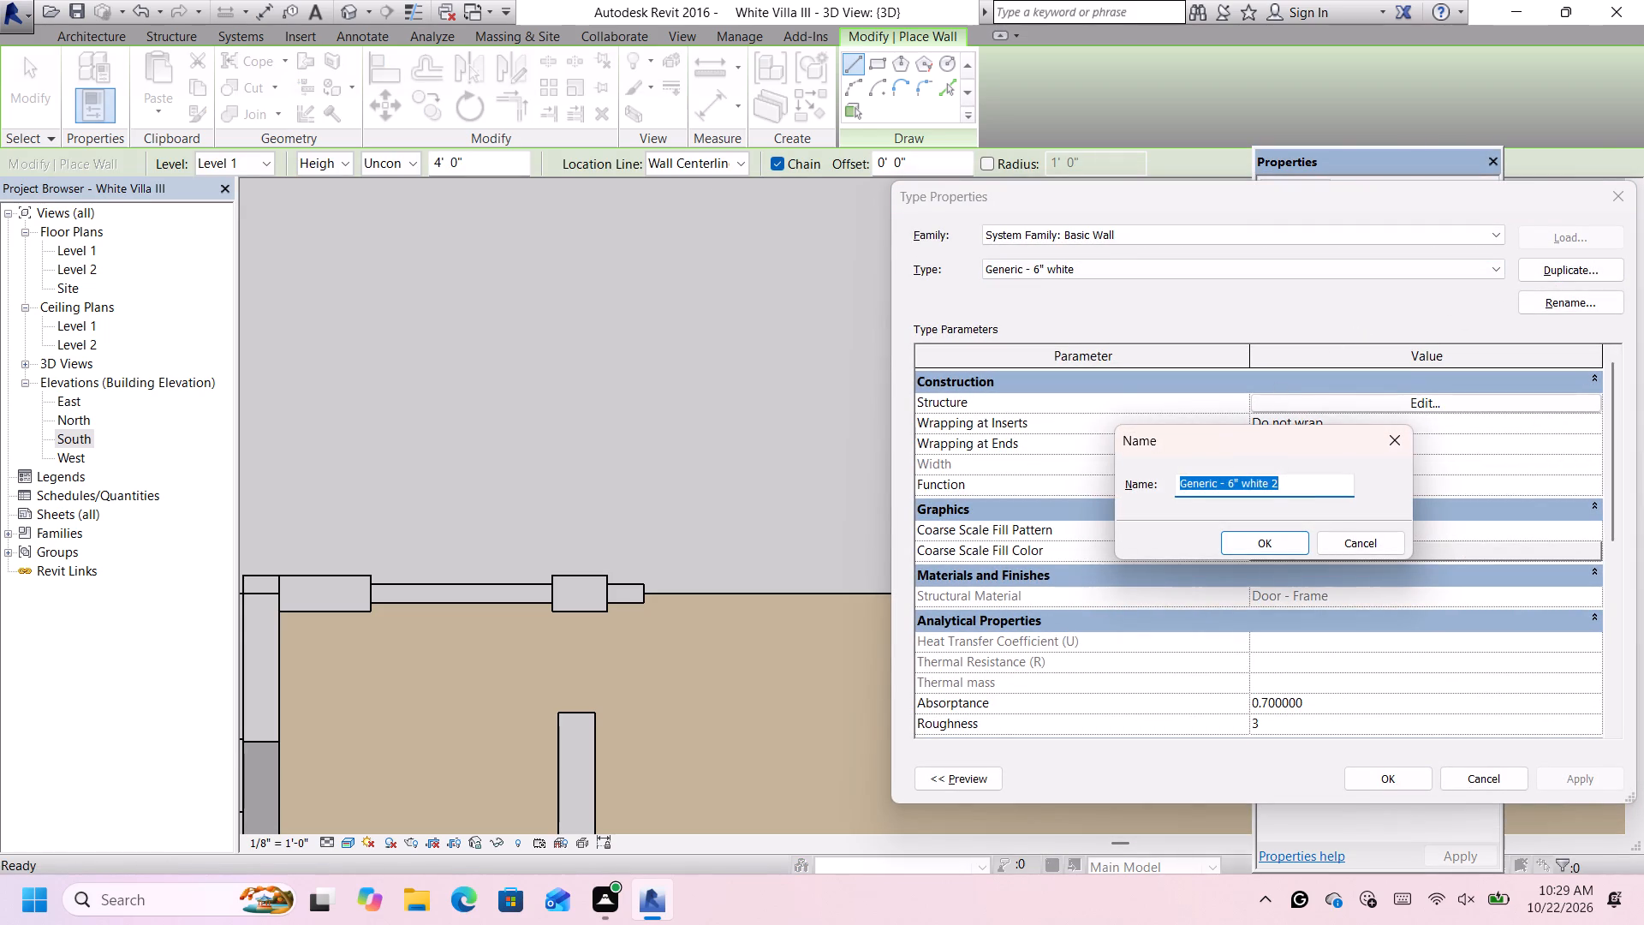
left_click(1232, 478)
key("BackSpace")
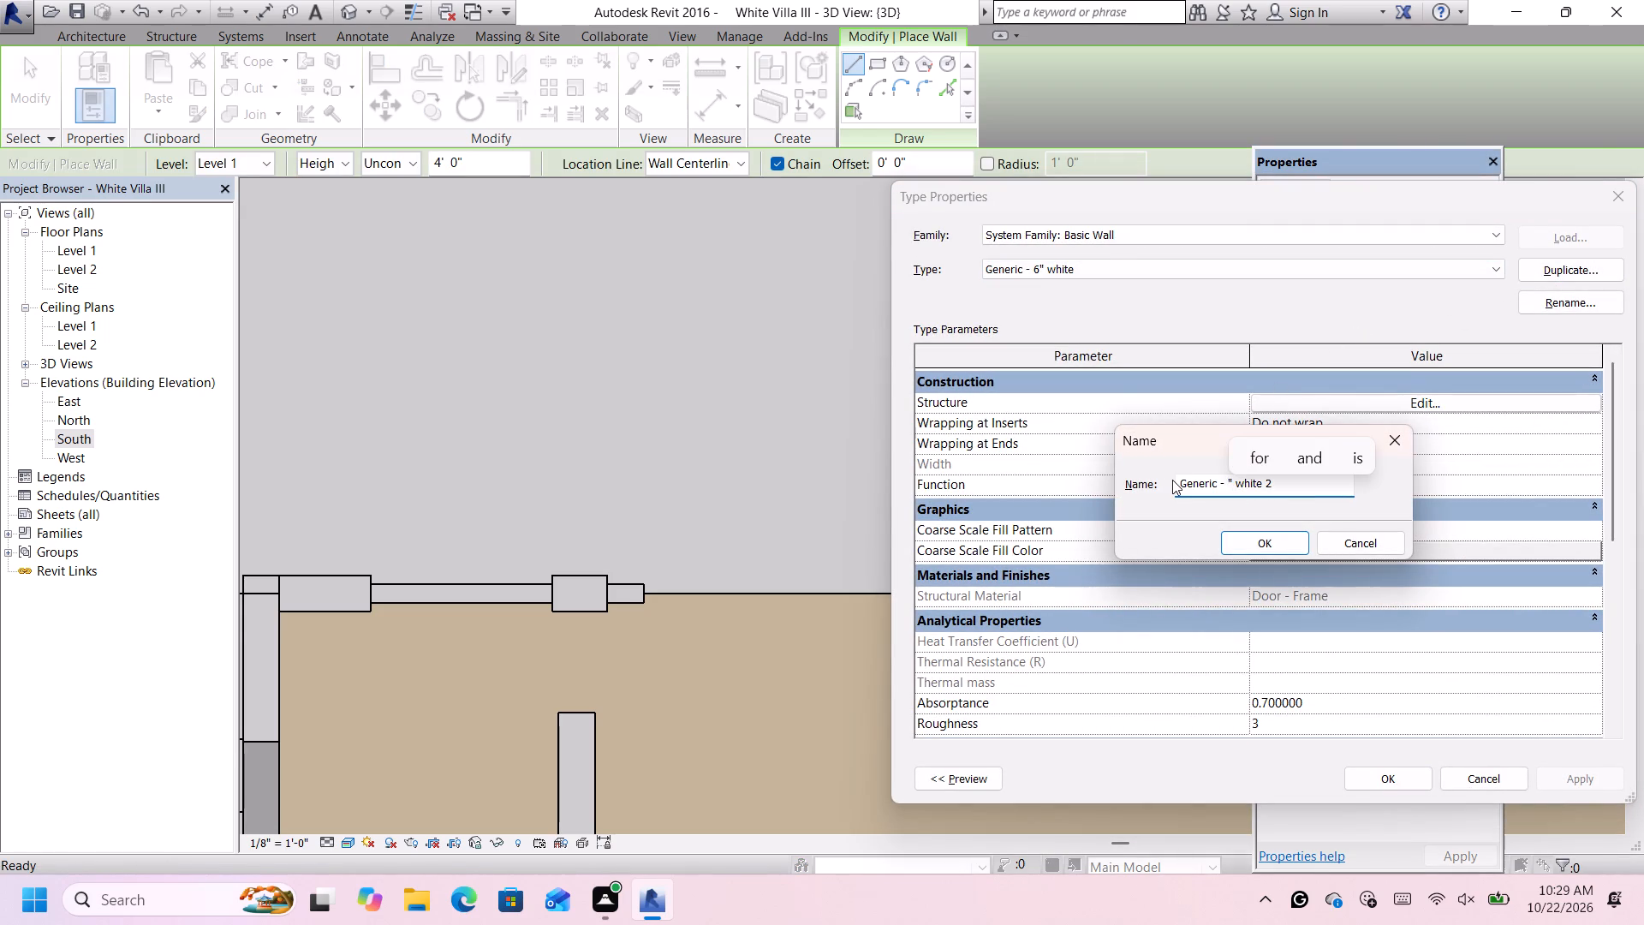
key("3")
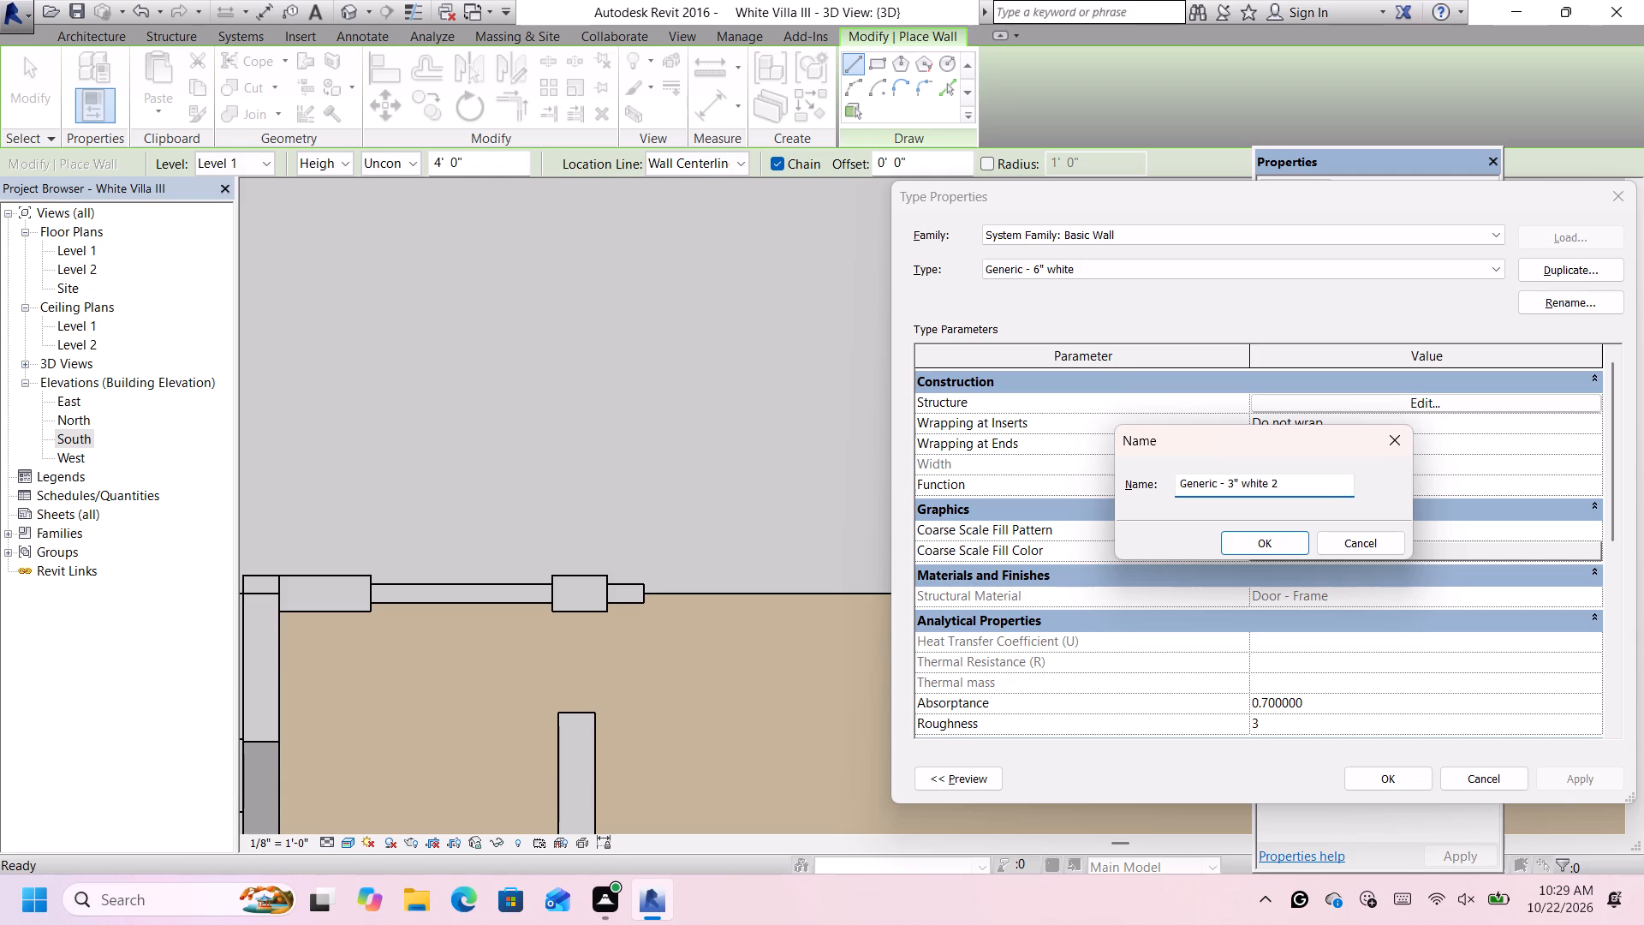
left_click(1273, 550)
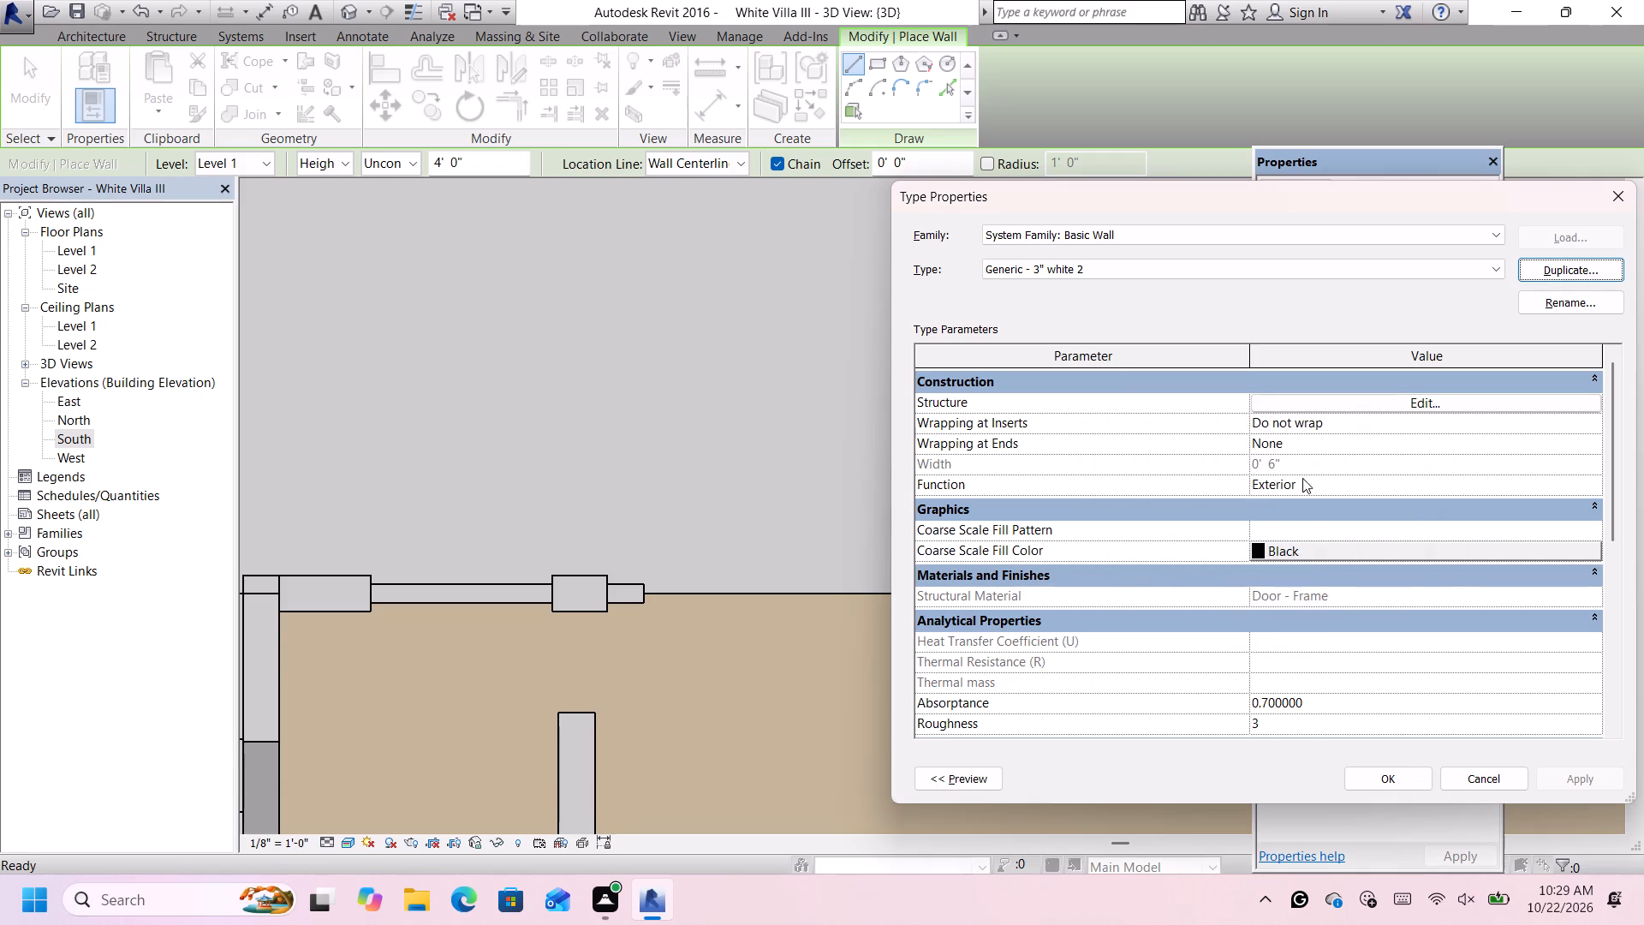
Set the structure layer thickness of the Generic - 3" white 2 wall type to 3".
left_click(1349, 409)
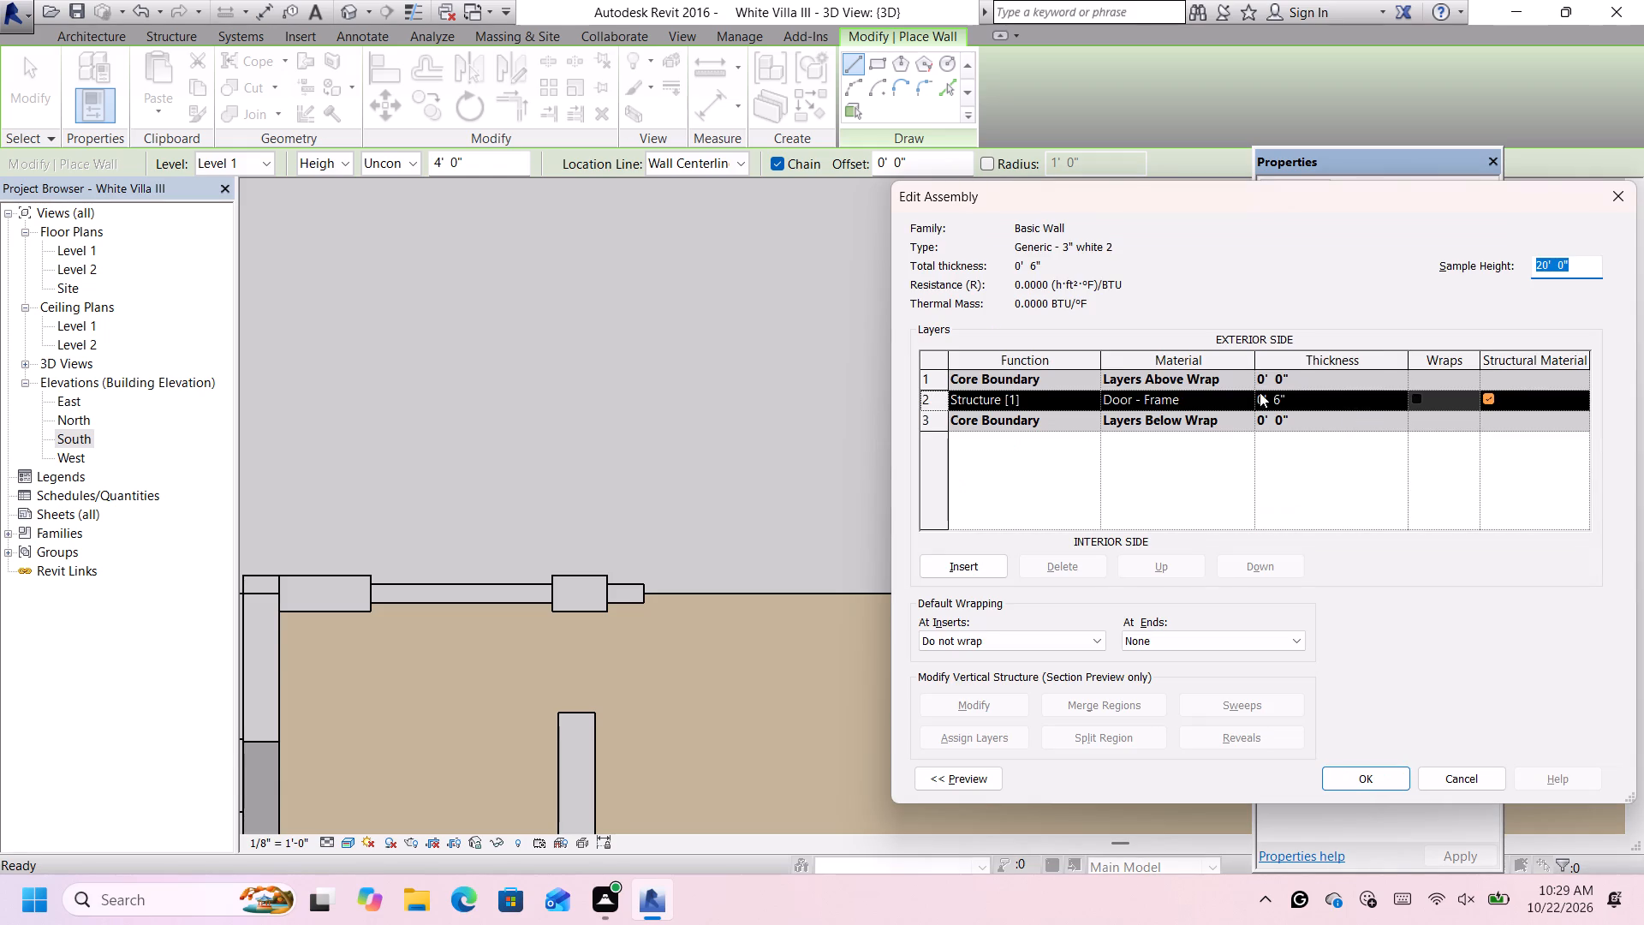
left_click(1373, 401)
key("BackSpace")
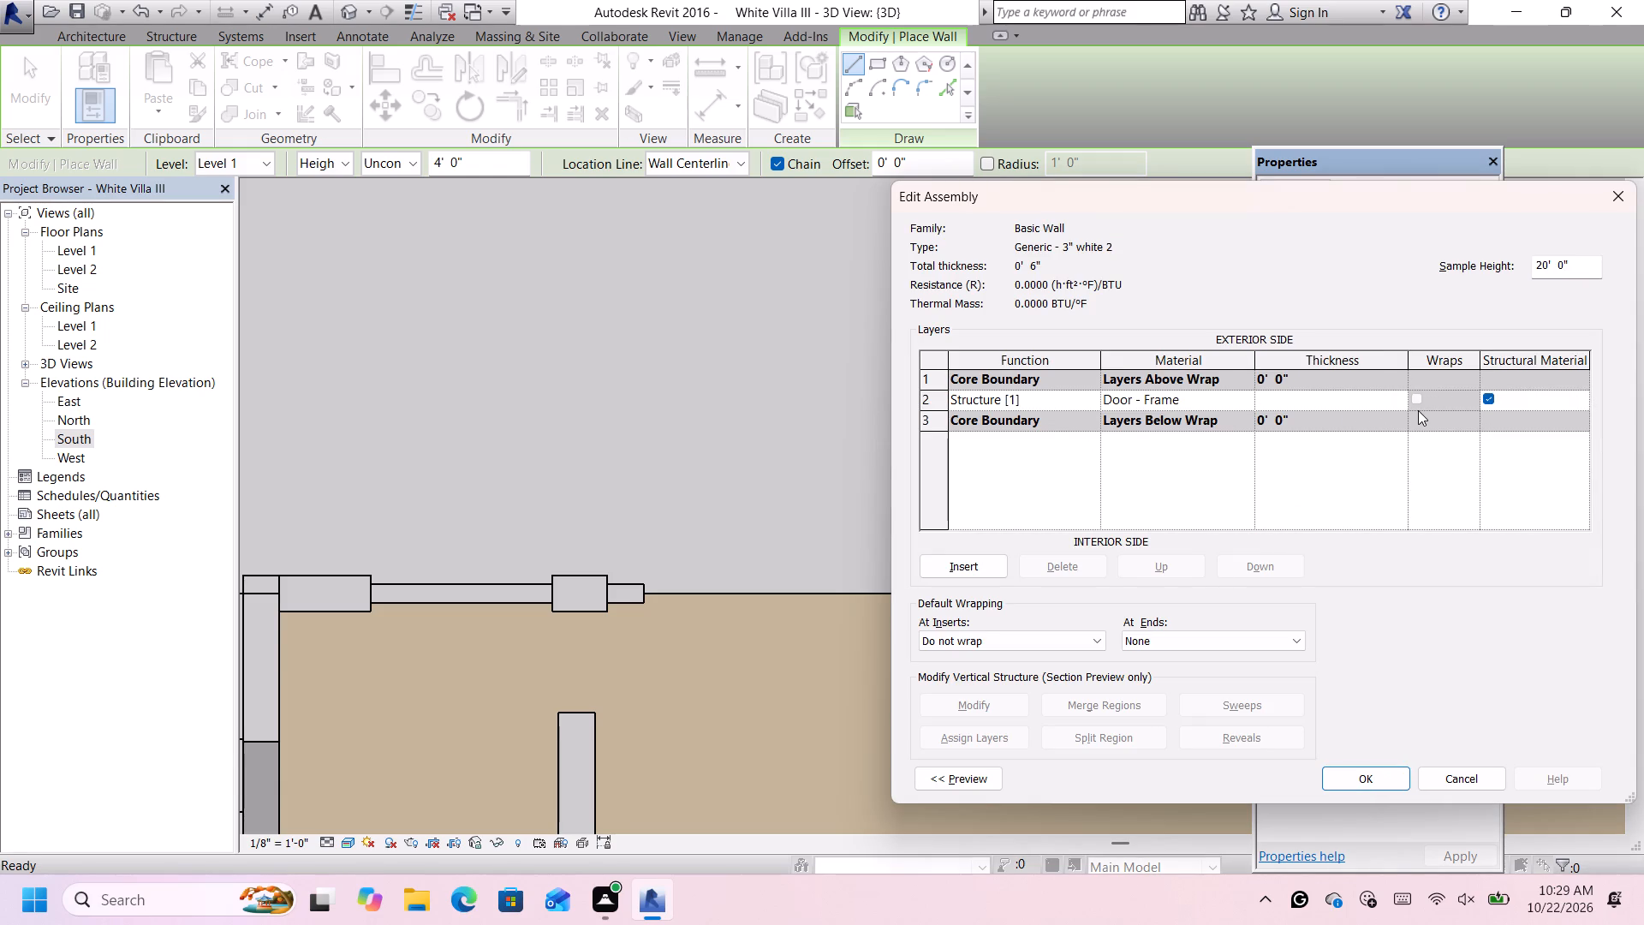
key("3")
key("shift+quotedbl")
key("Return")
left_click(1355, 777)
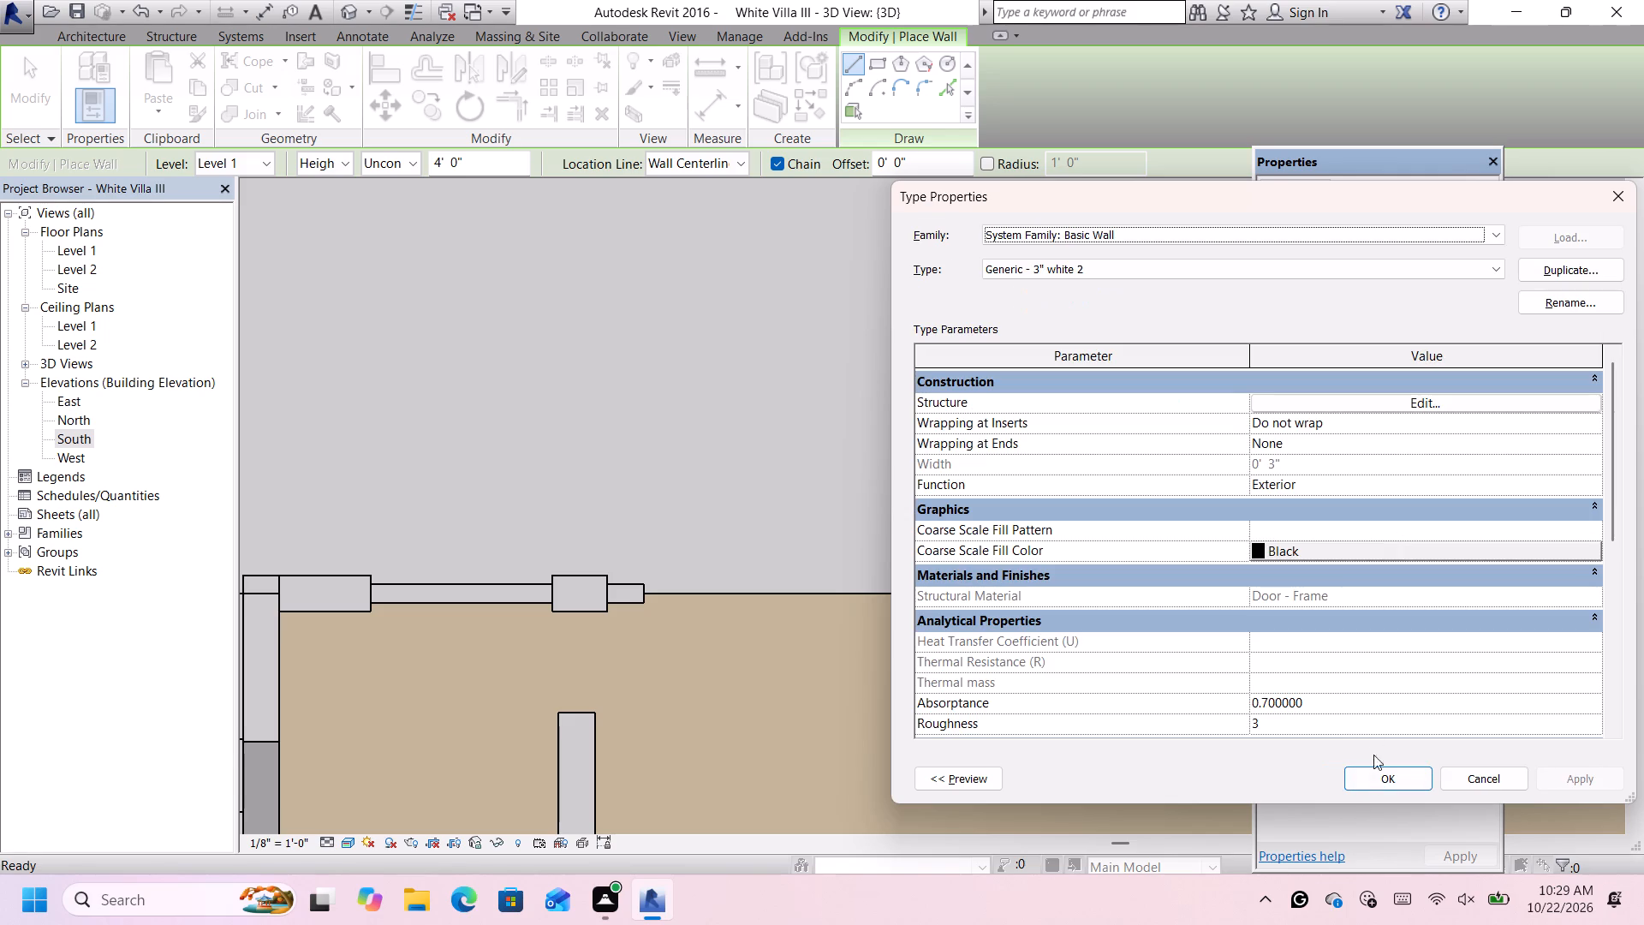
left_click(1375, 778)
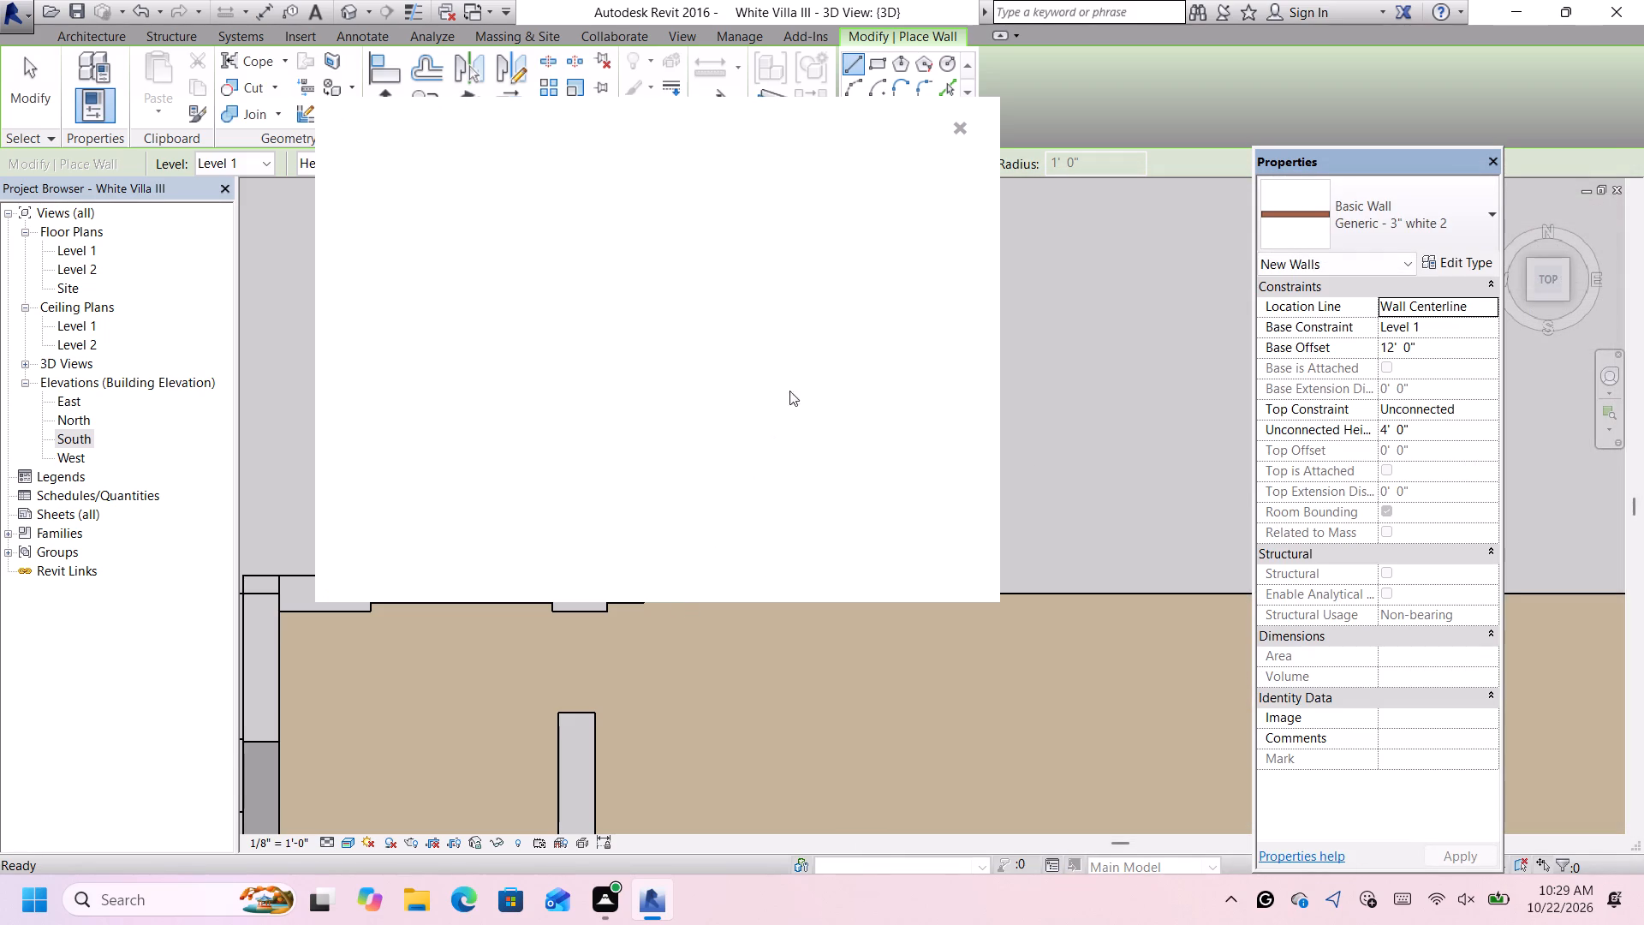
left_click(965, 128)
Draw a 16' 0" long Generic - 3" white 2 wall from the end of the short 6" wall along the front floor edge.
scroll(668, 619, "up", 5)
scroll(695, 589, "down", 1)
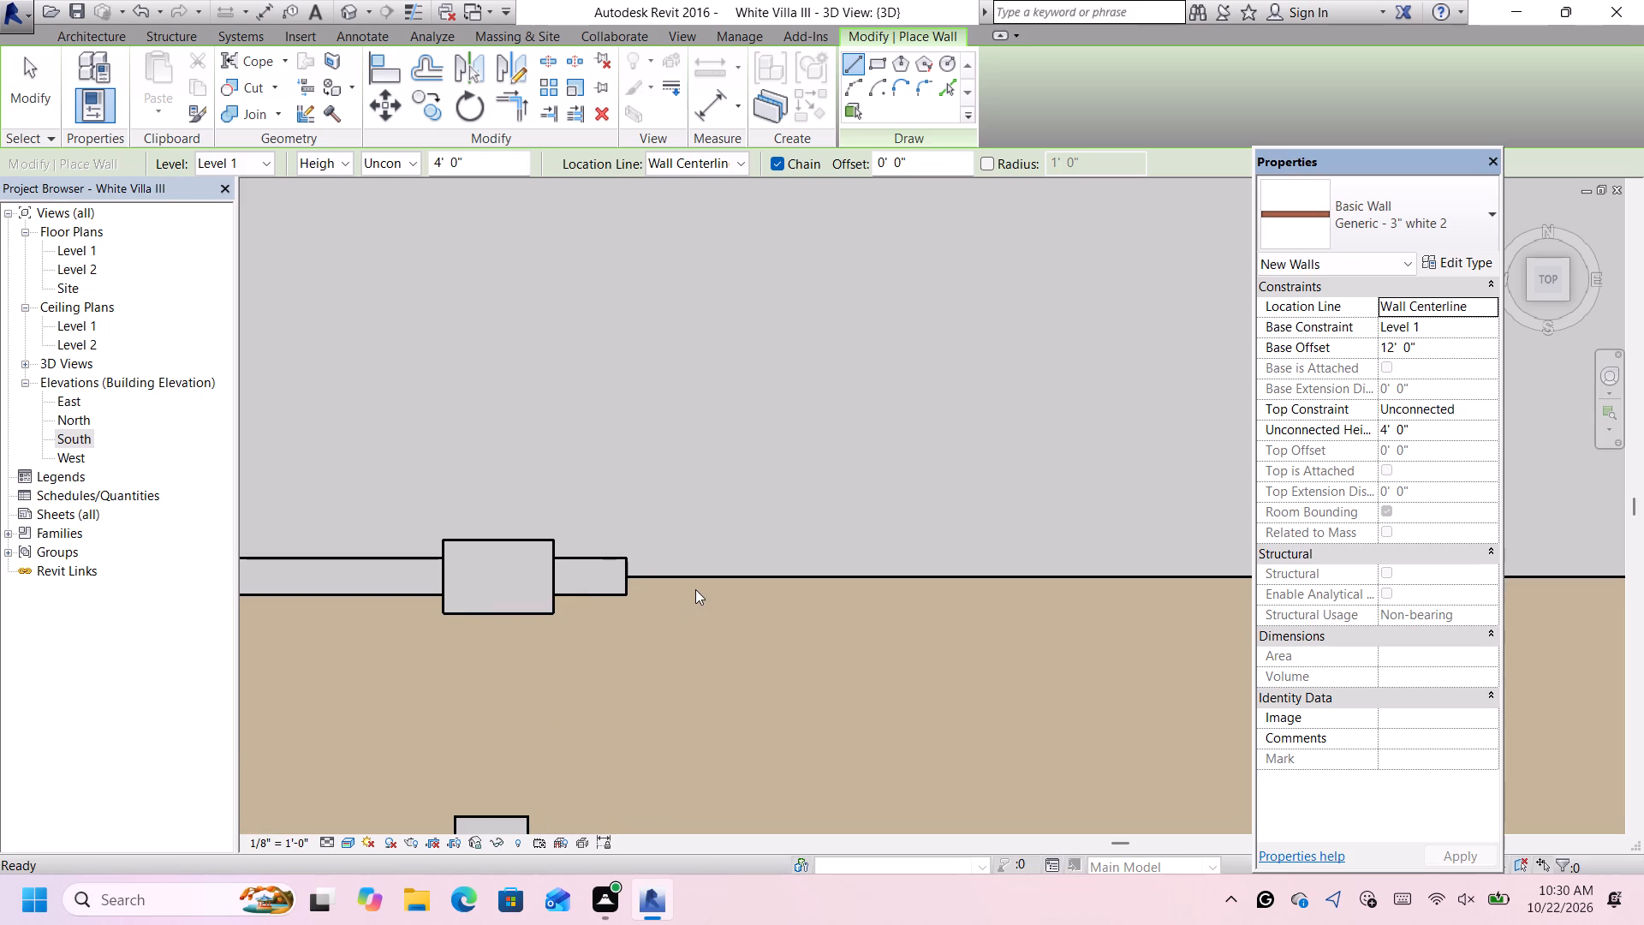
scroll(695, 589, "down", 2)
scroll(668, 602, "up", 2)
left_click(634, 573)
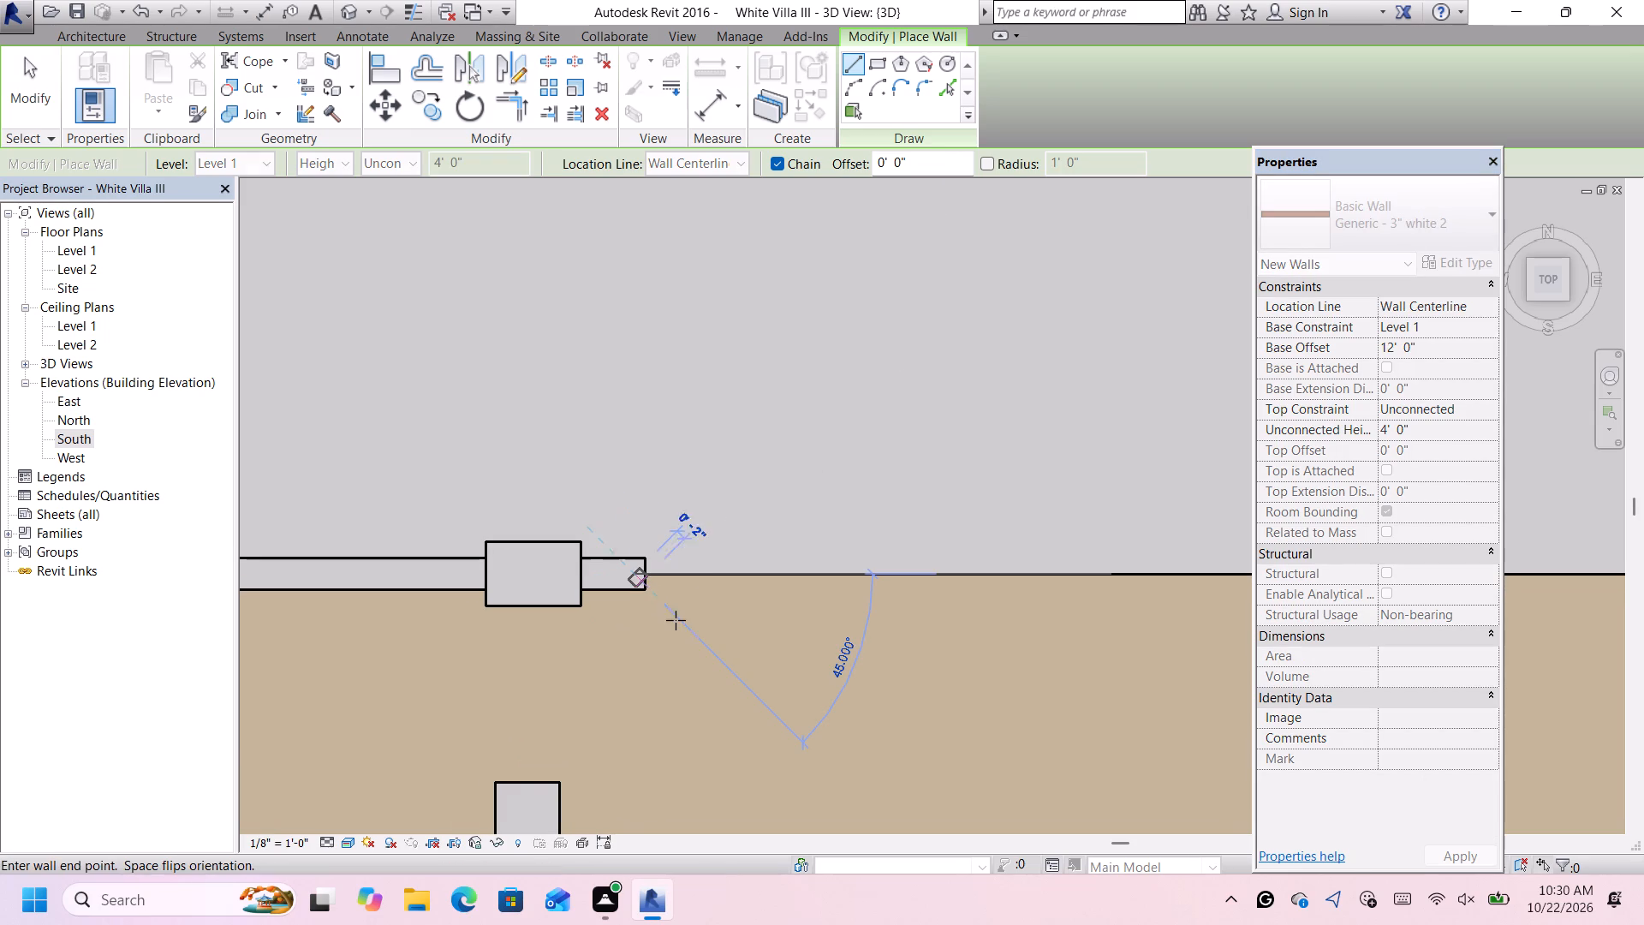
key("Escape")
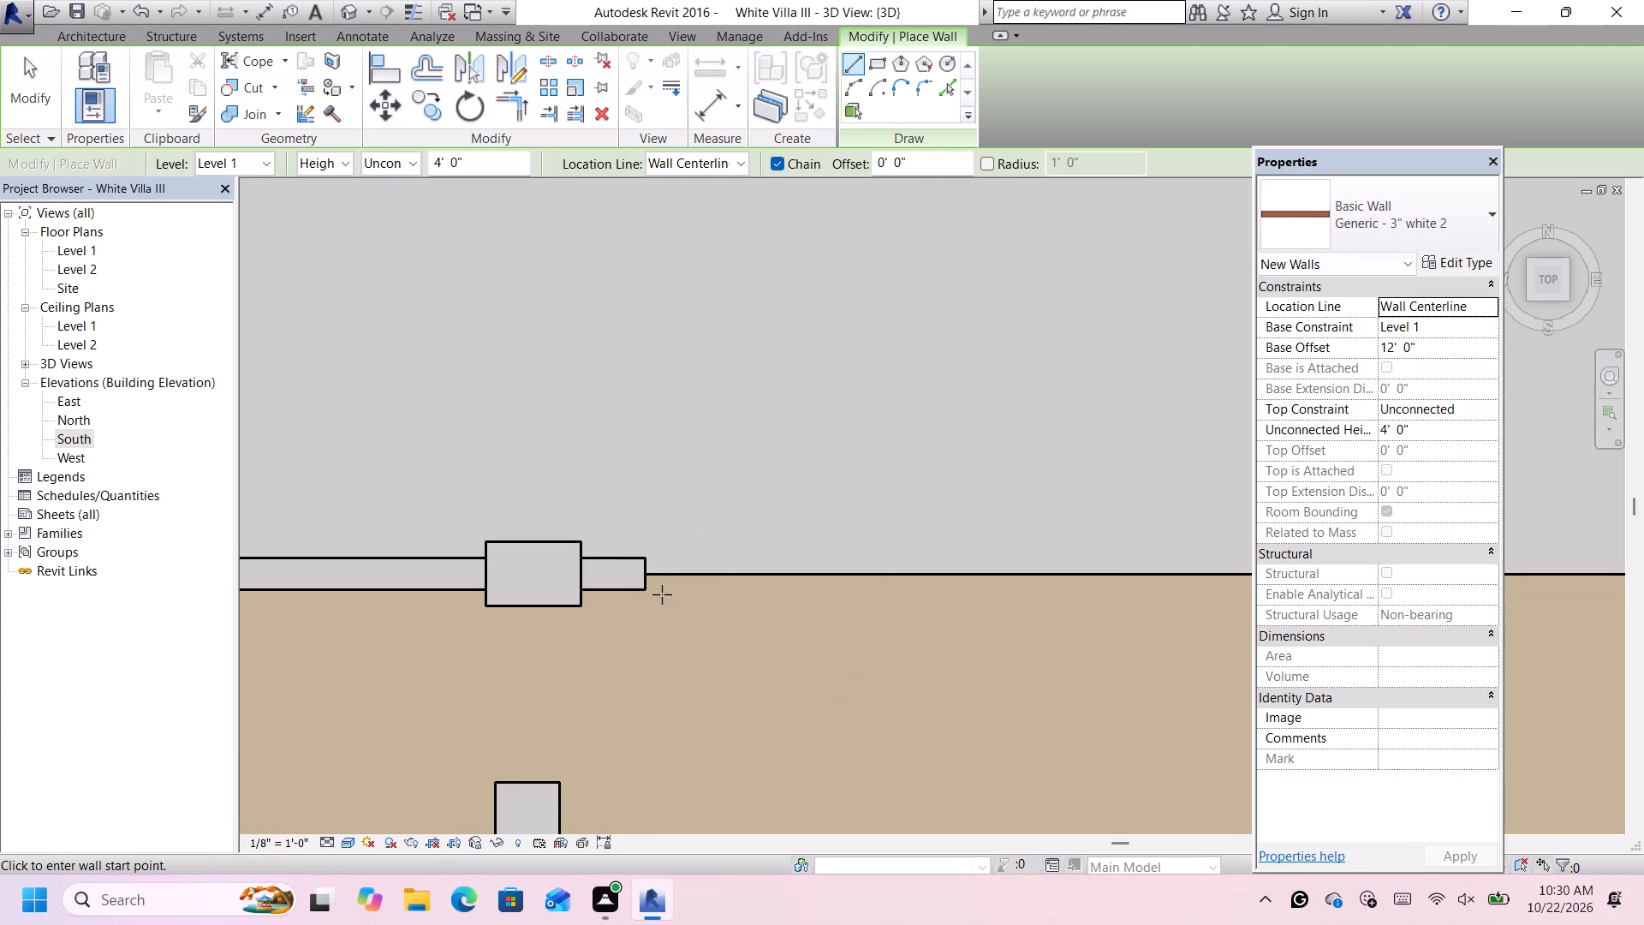
left_click(646, 577)
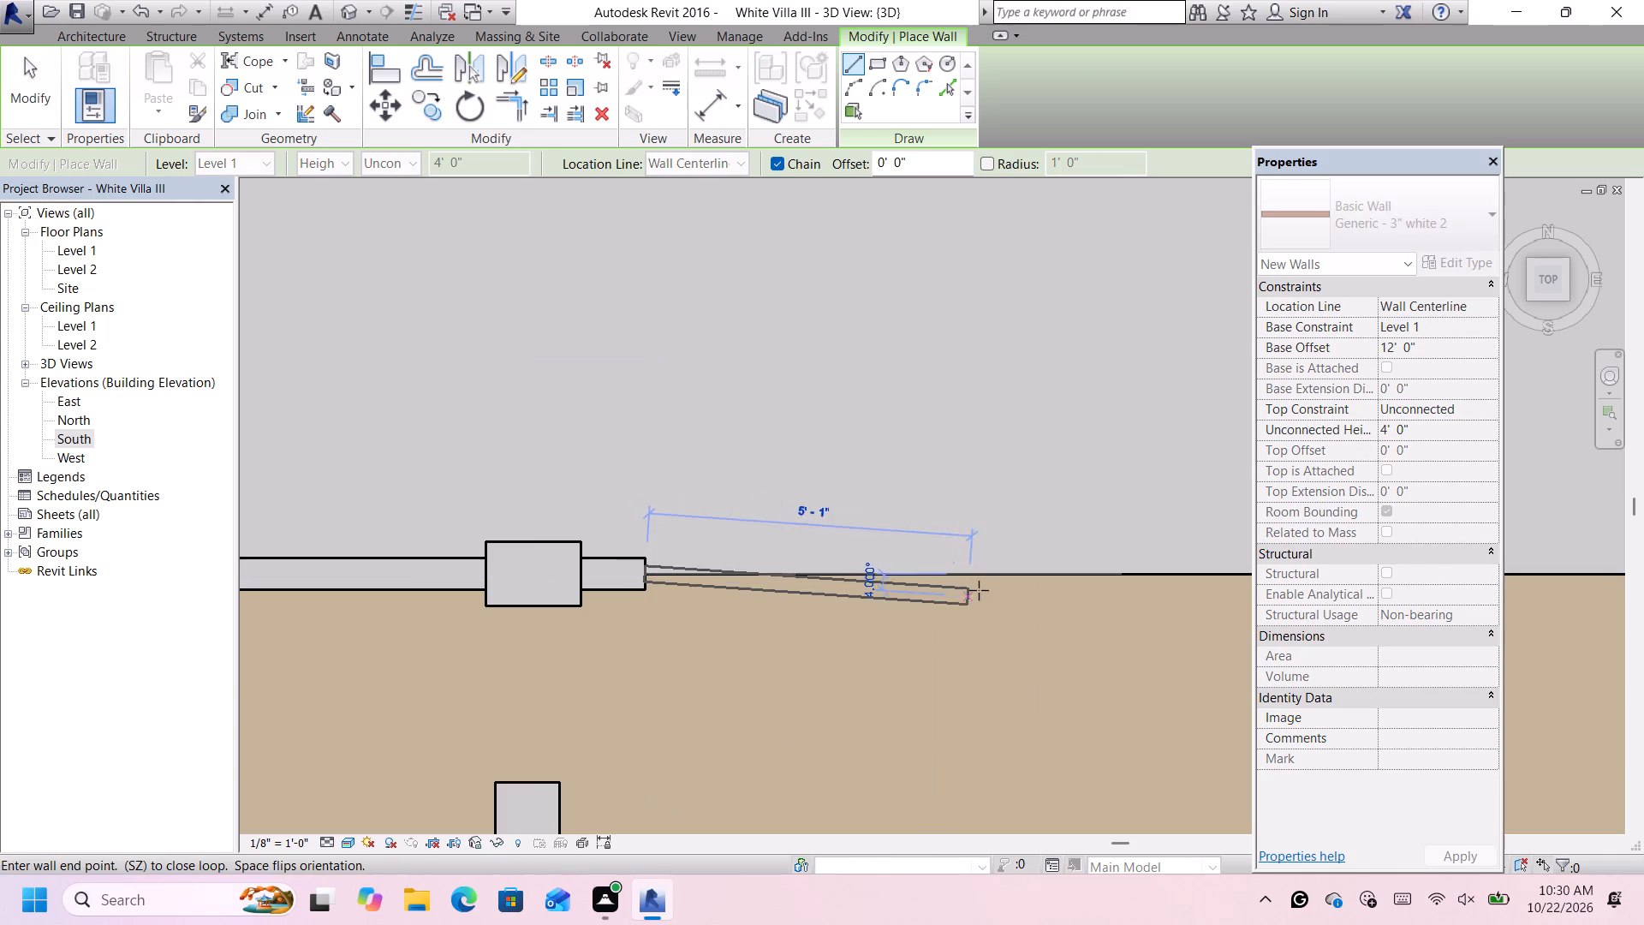
scroll(1015, 576, "down", 9)
scroll(1016, 577, "up", 1)
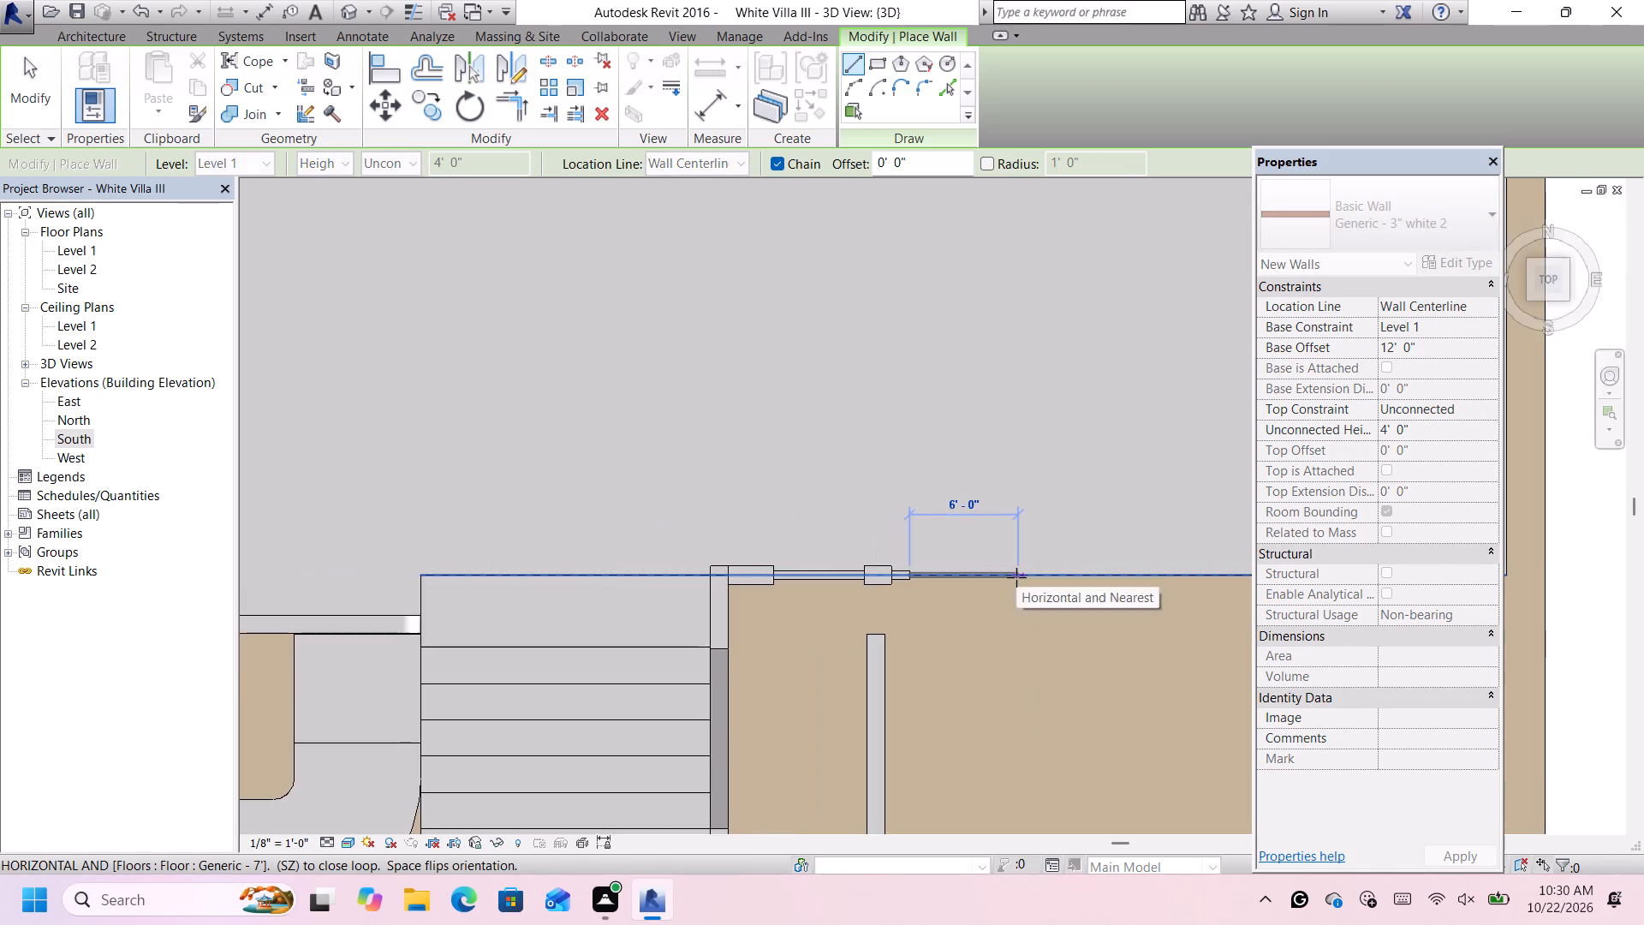
scroll(1016, 577, "down", 5)
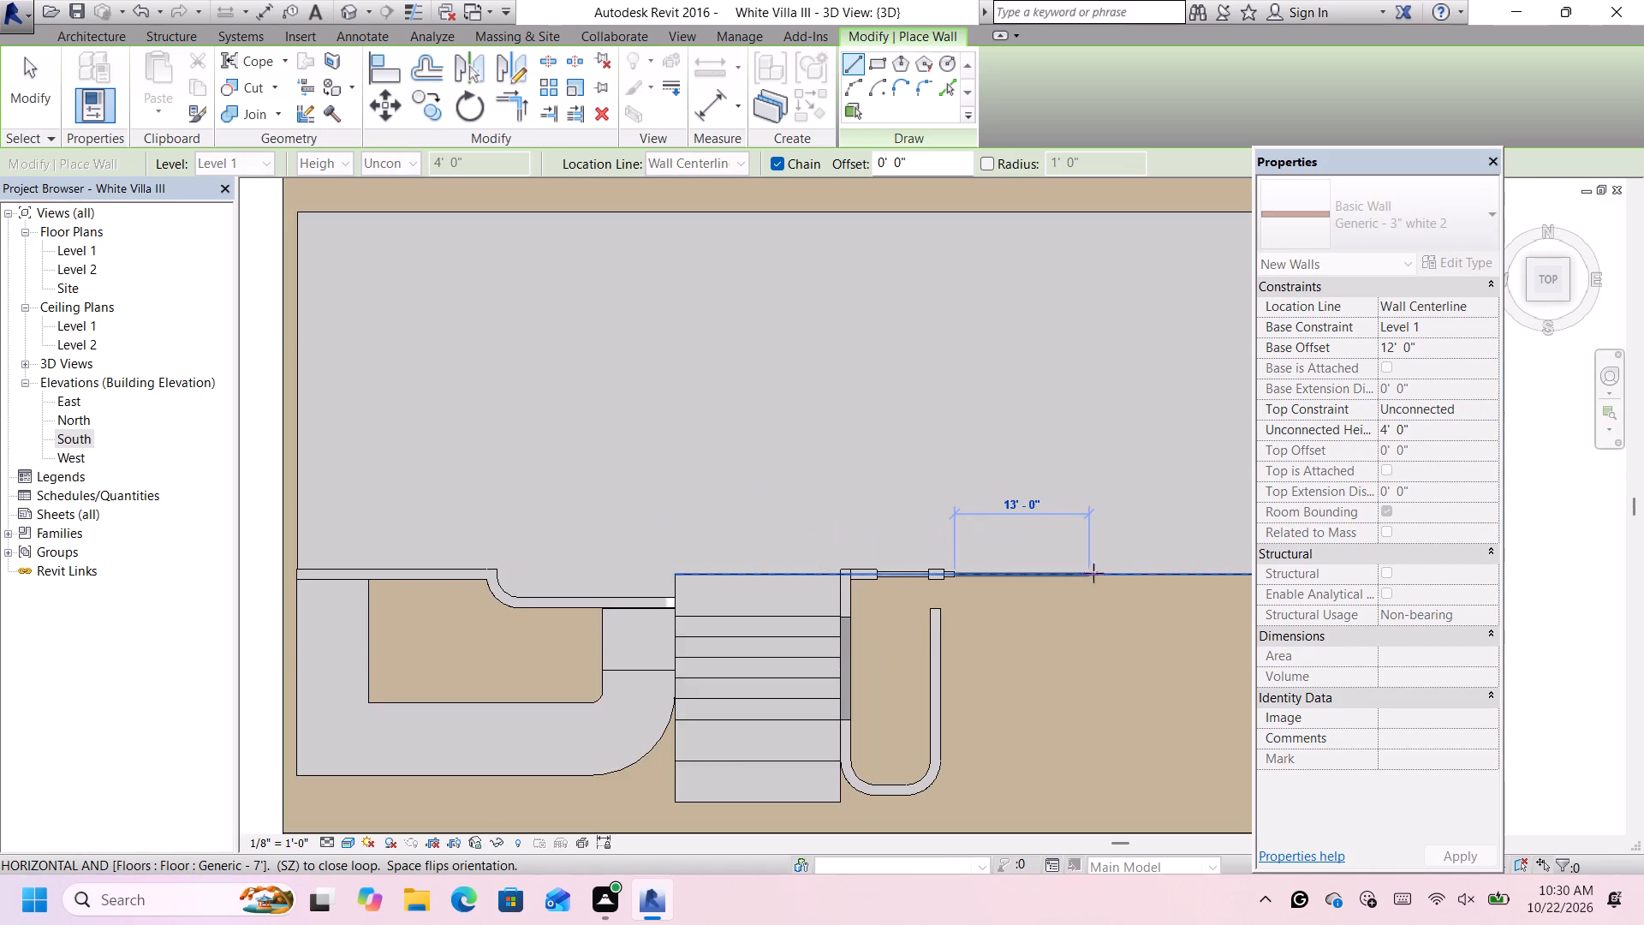
scroll(1101, 573, "up", 1)
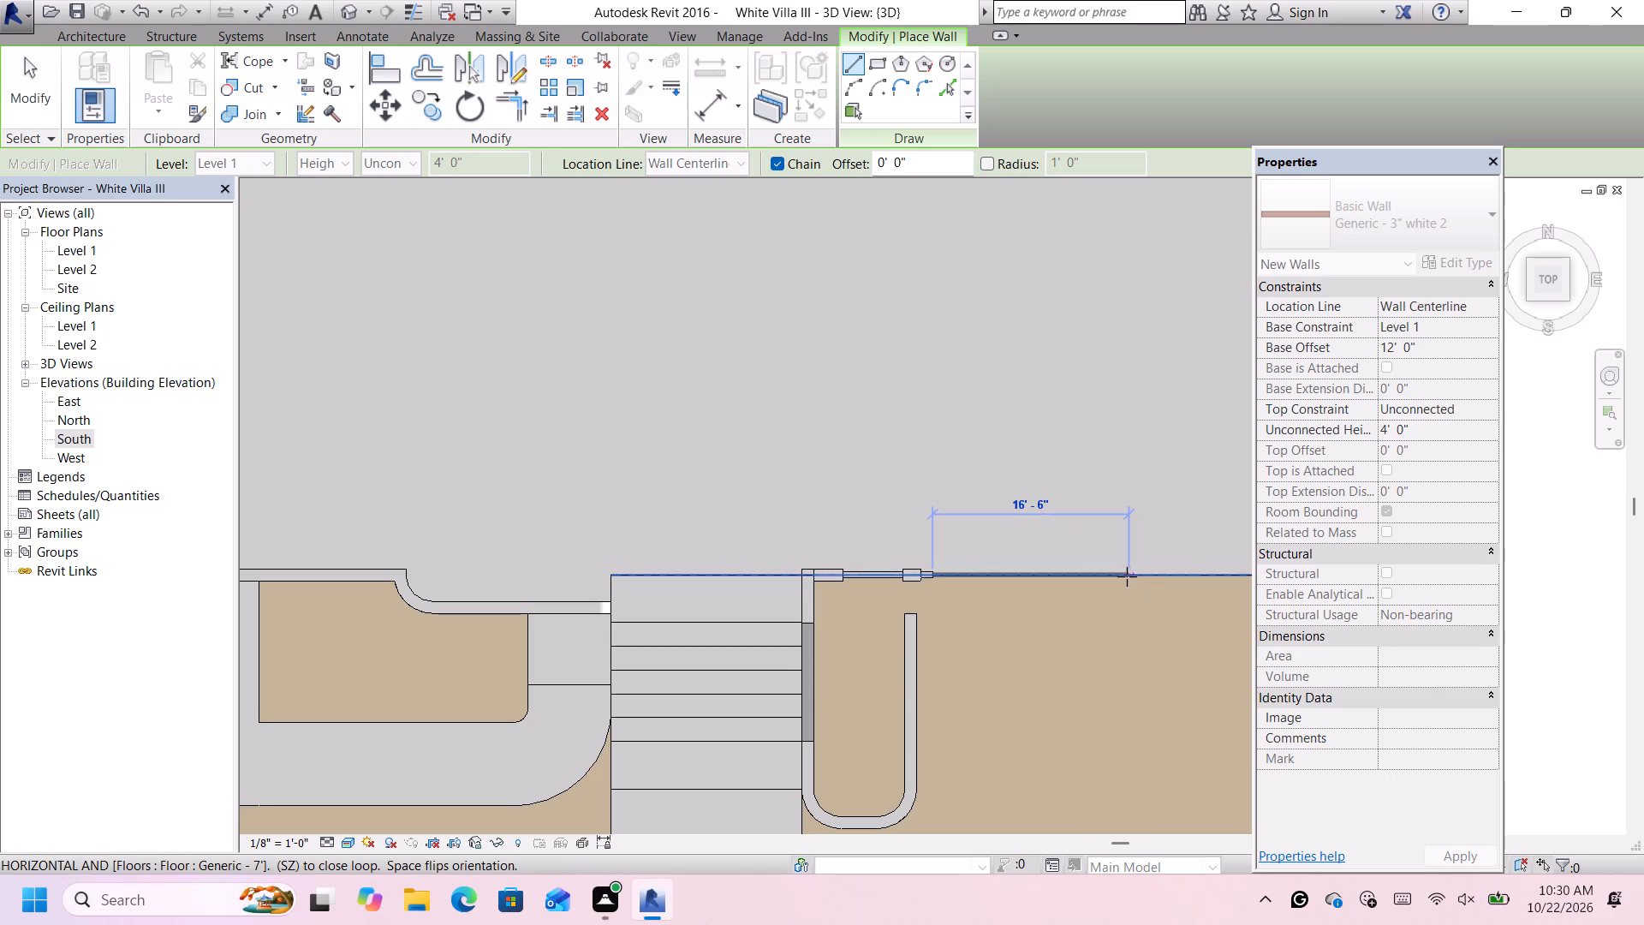
scroll(1117, 602, "up", 1)
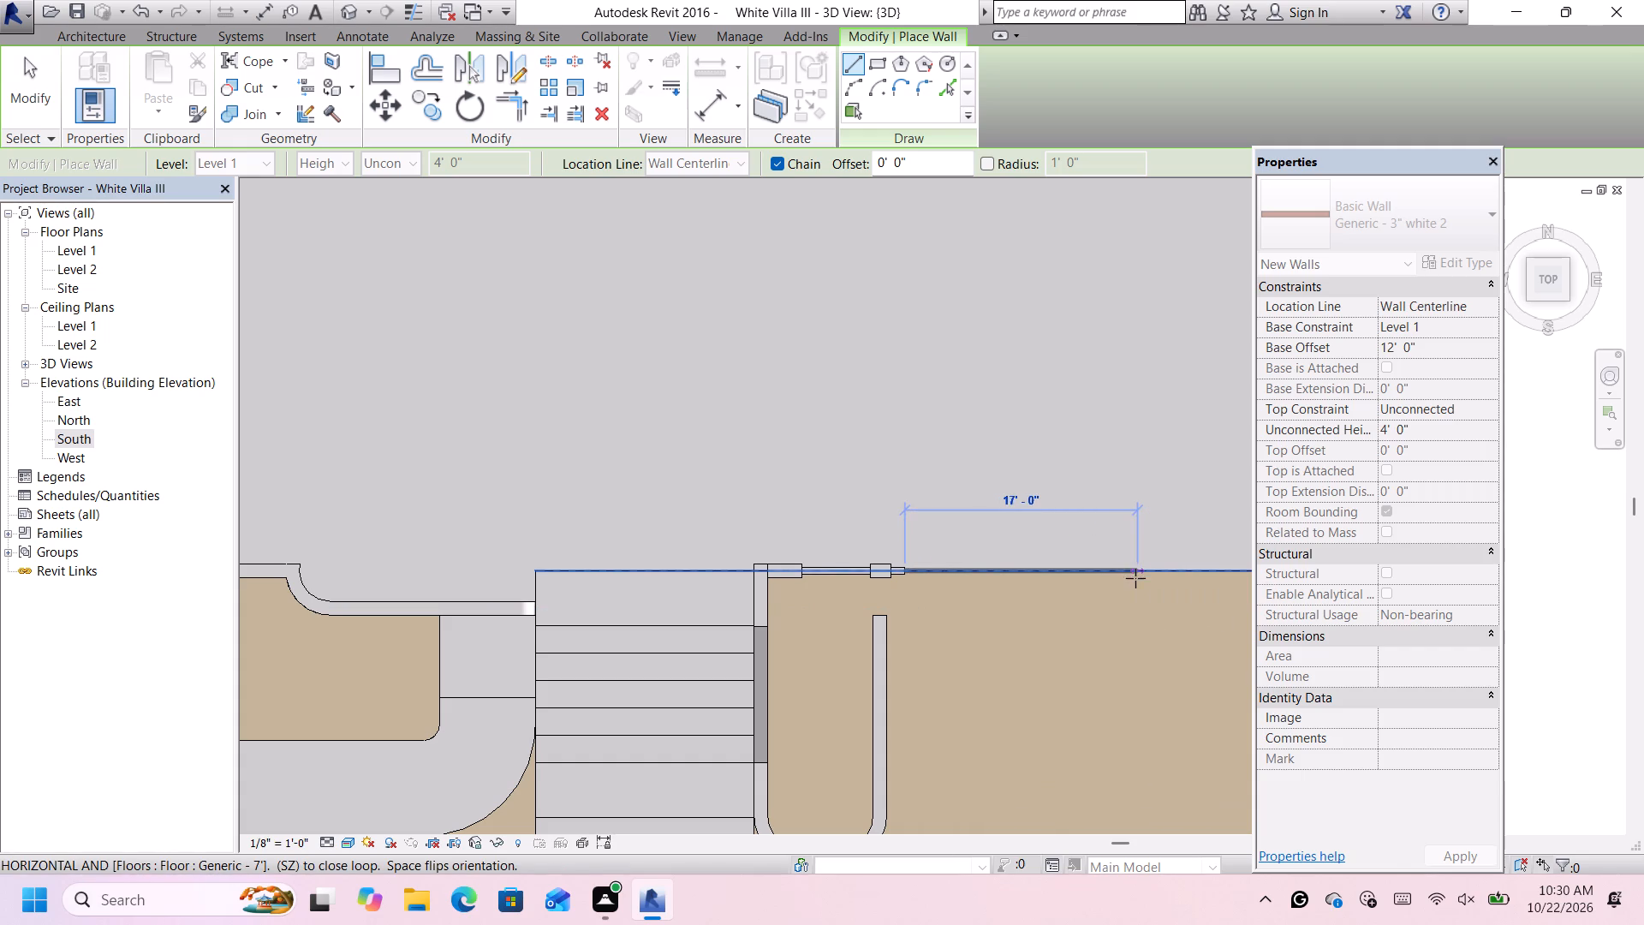
scroll(1120, 578, "up", 6)
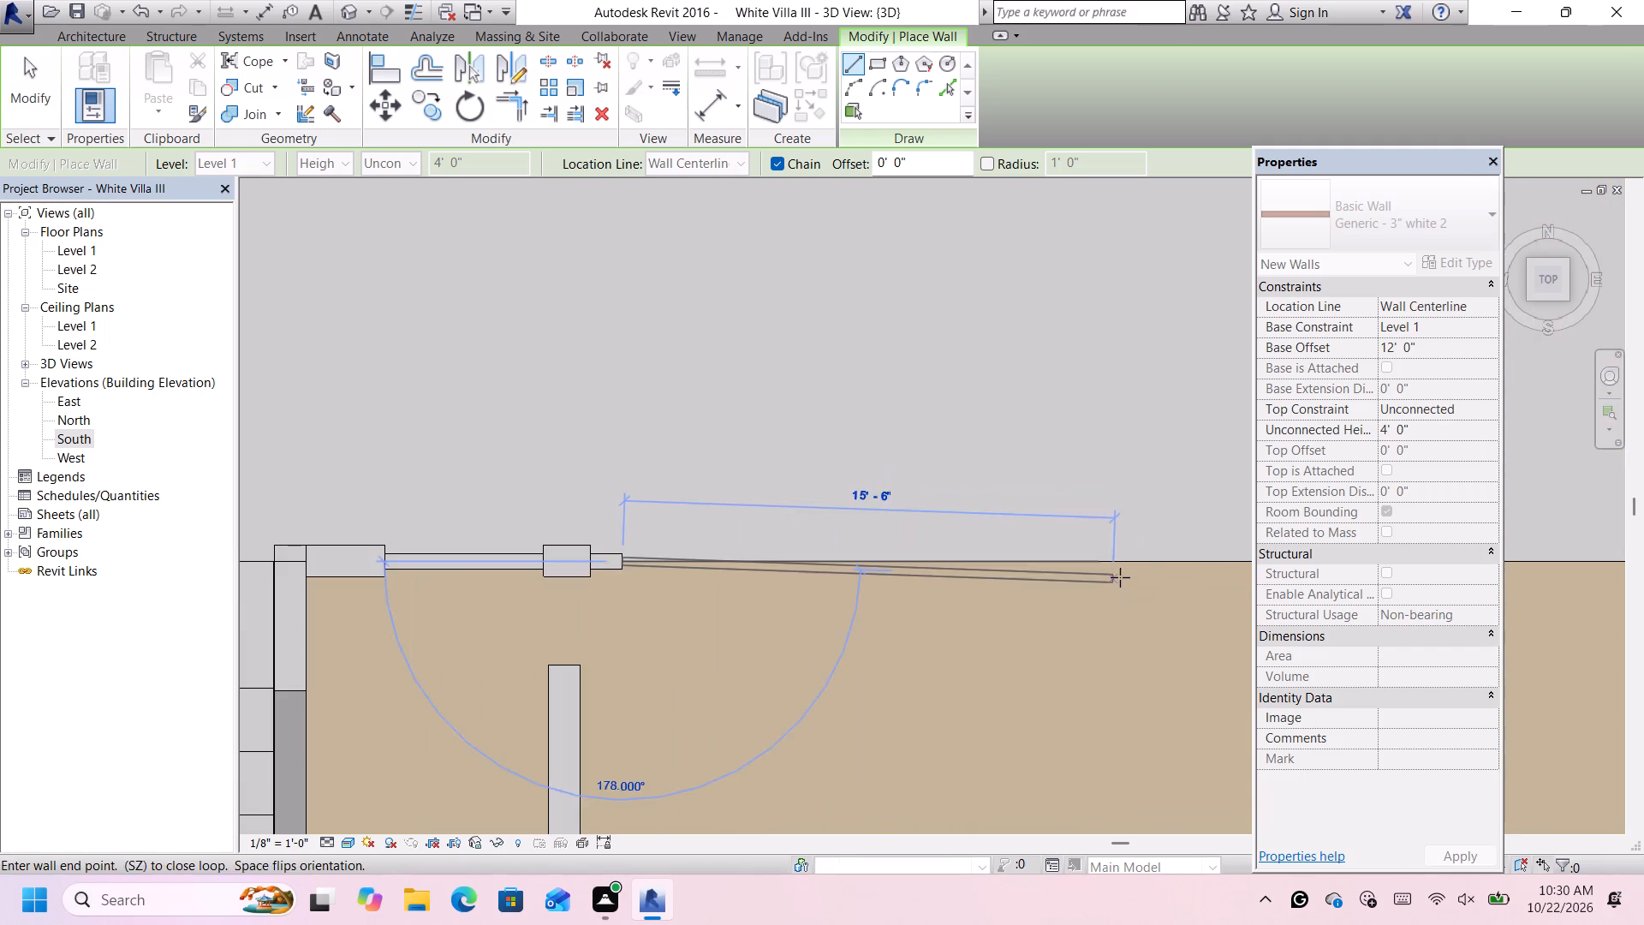
left_click(1123, 550)
scroll(1123, 550, "down", 4)
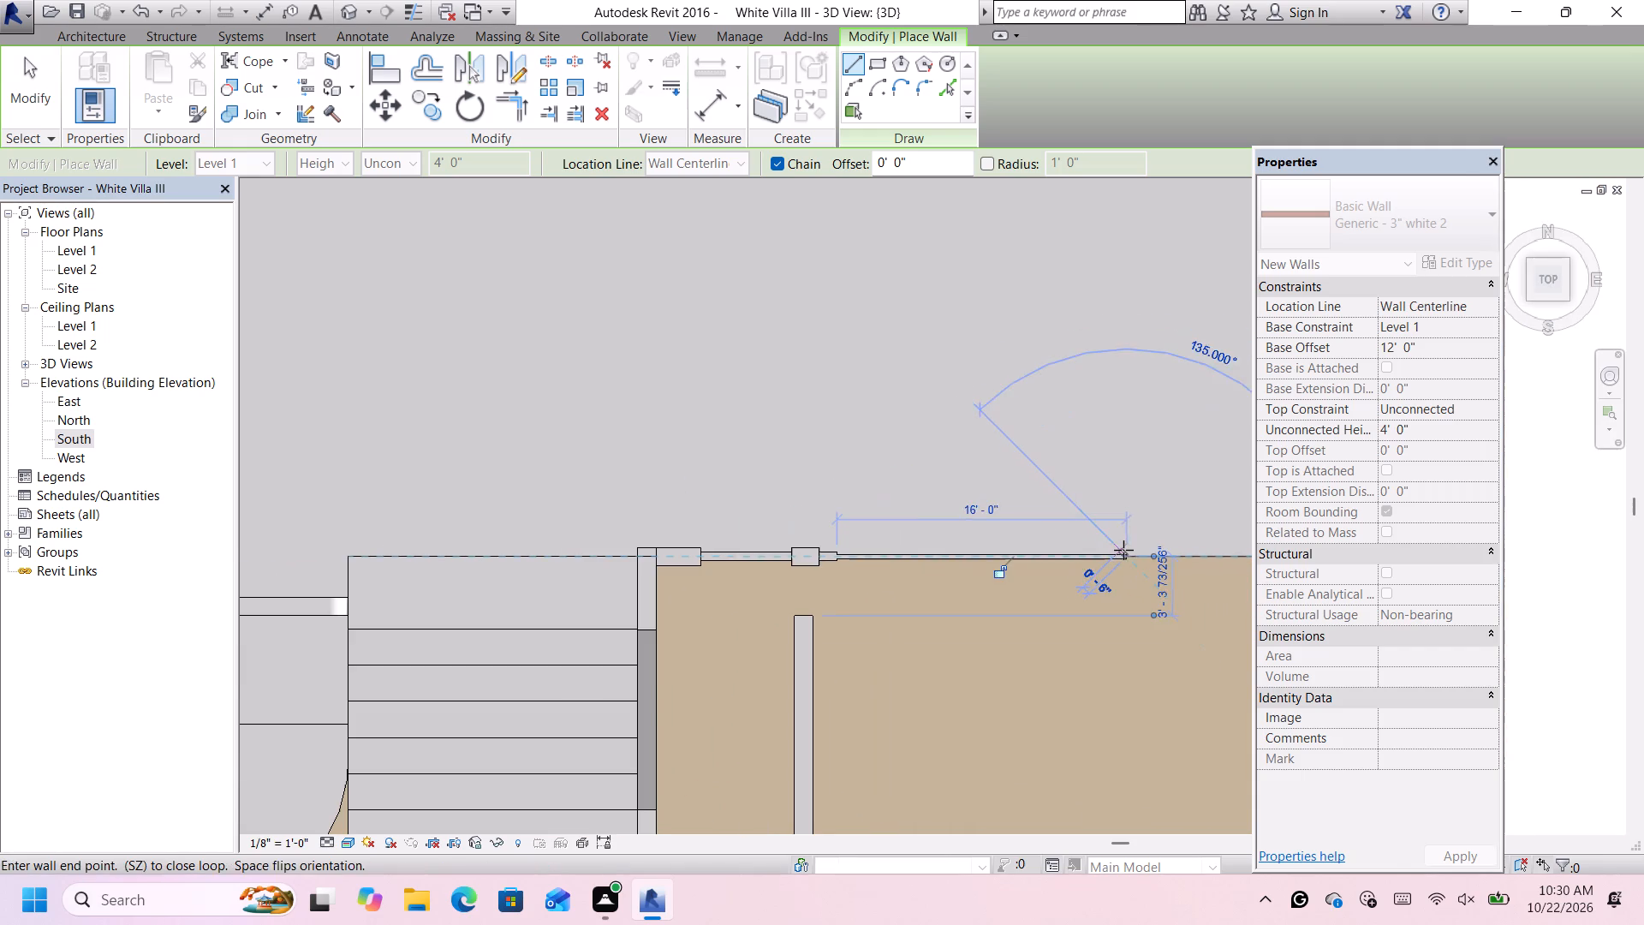
key("Escape")
scroll(1159, 568, "down", 5)
scroll(1246, 619, "up", 3)
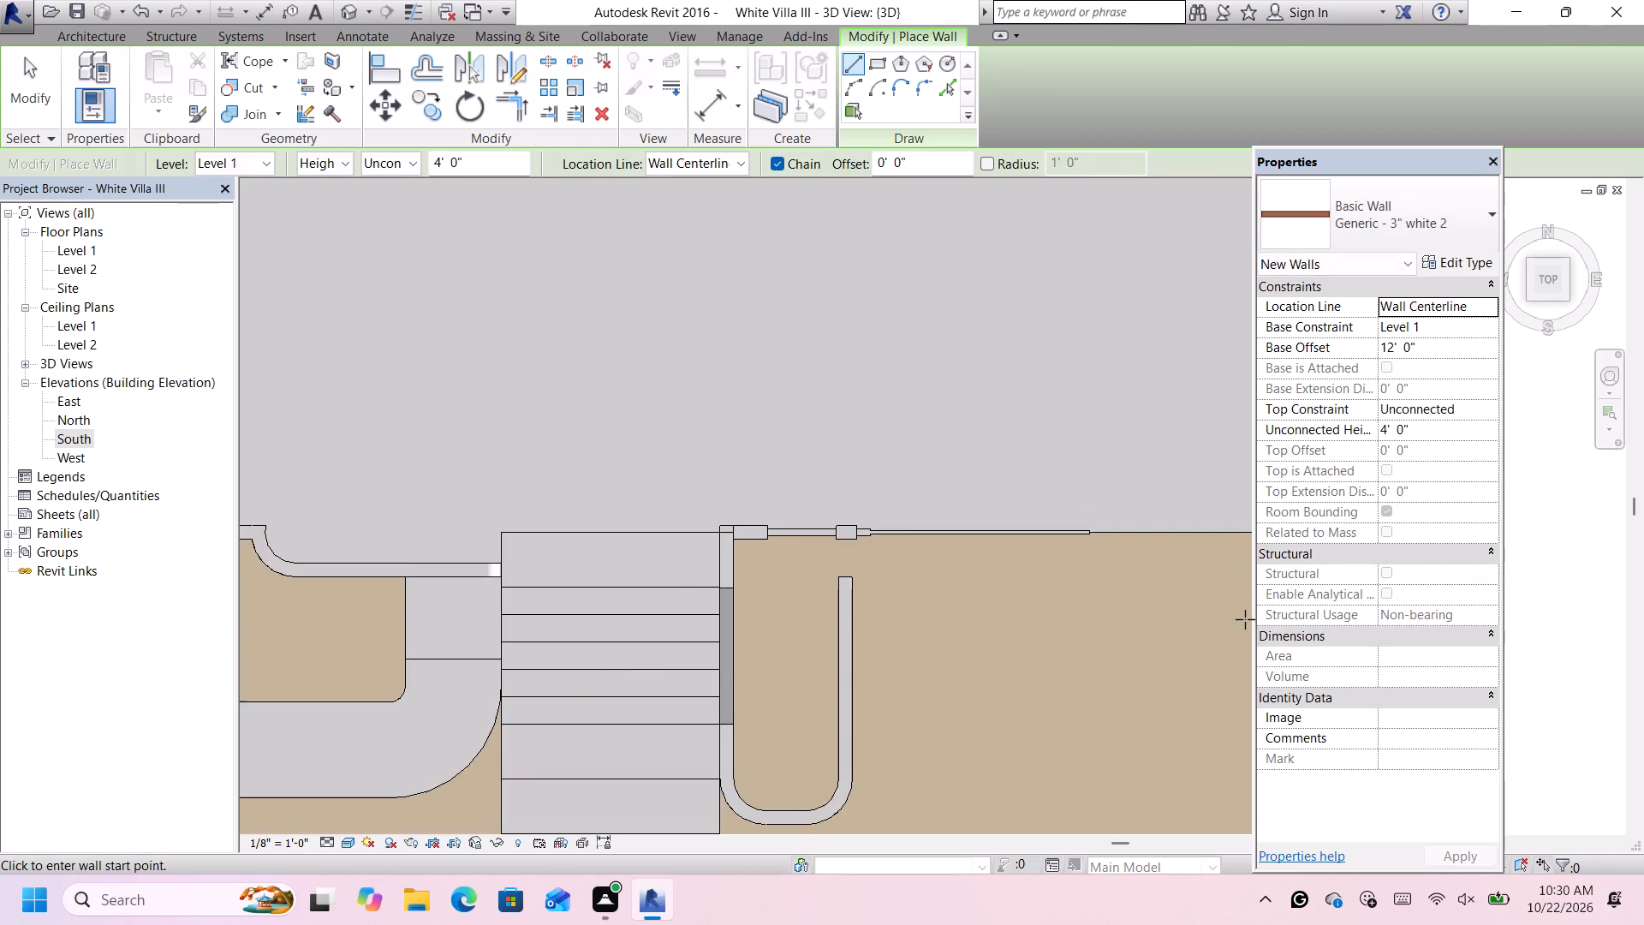
scroll(1238, 623, "down", 9)
middle_click_drag(1211, 626, 1090, 608)
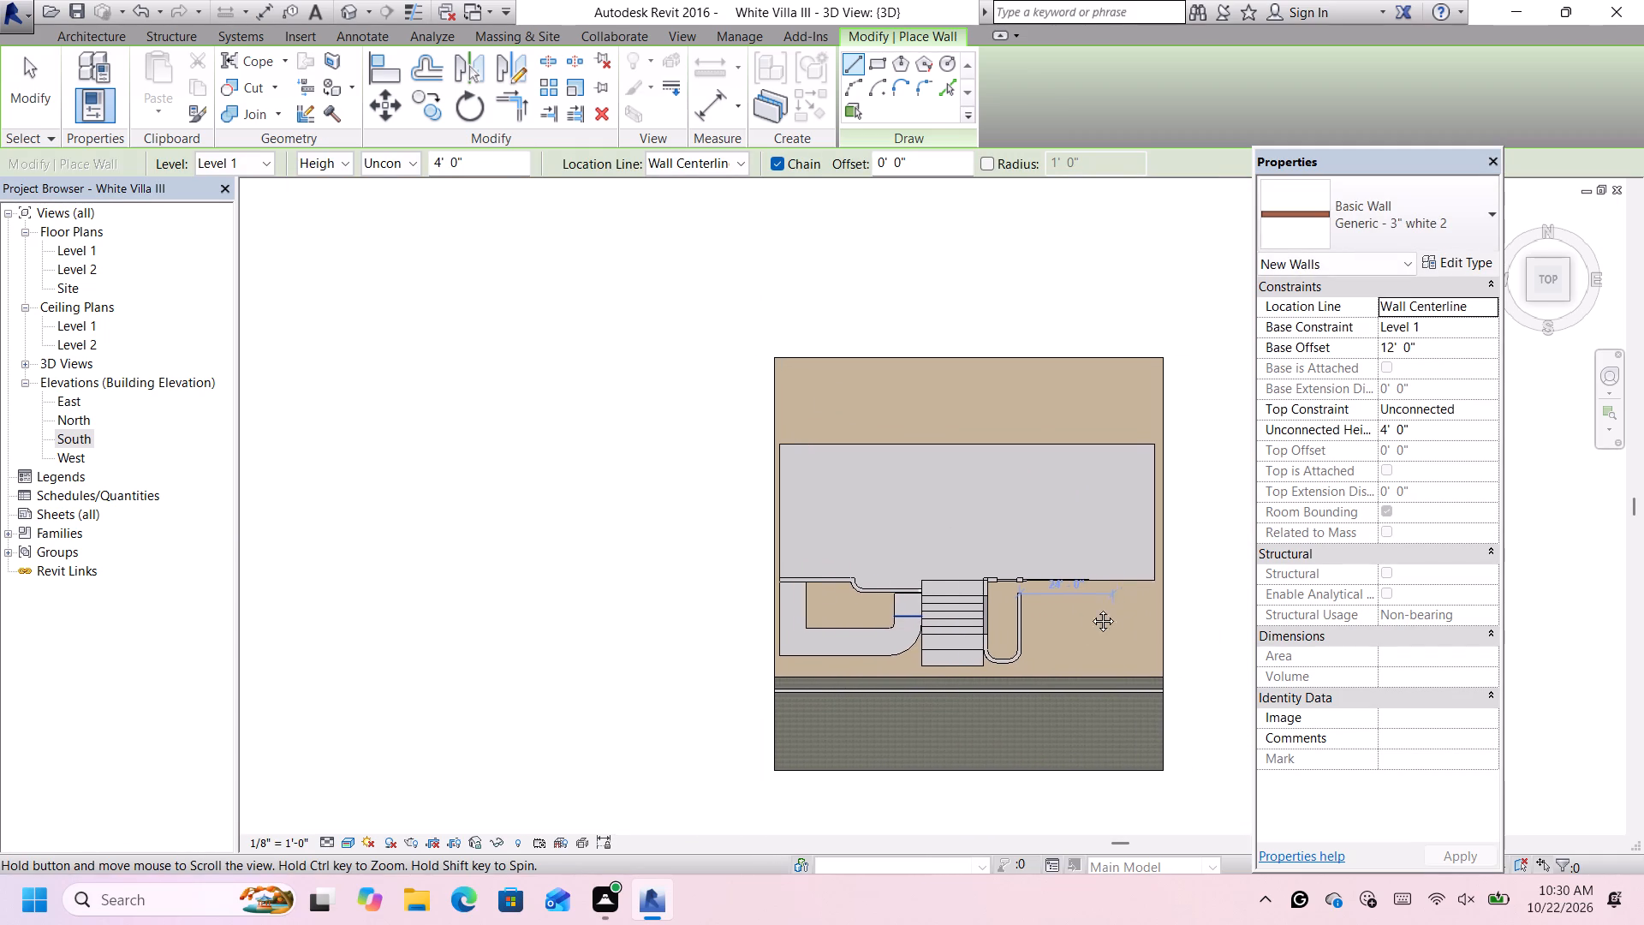
middle_click_drag(1090, 608, 1062, 607)
scroll(1052, 564, "up", 4)
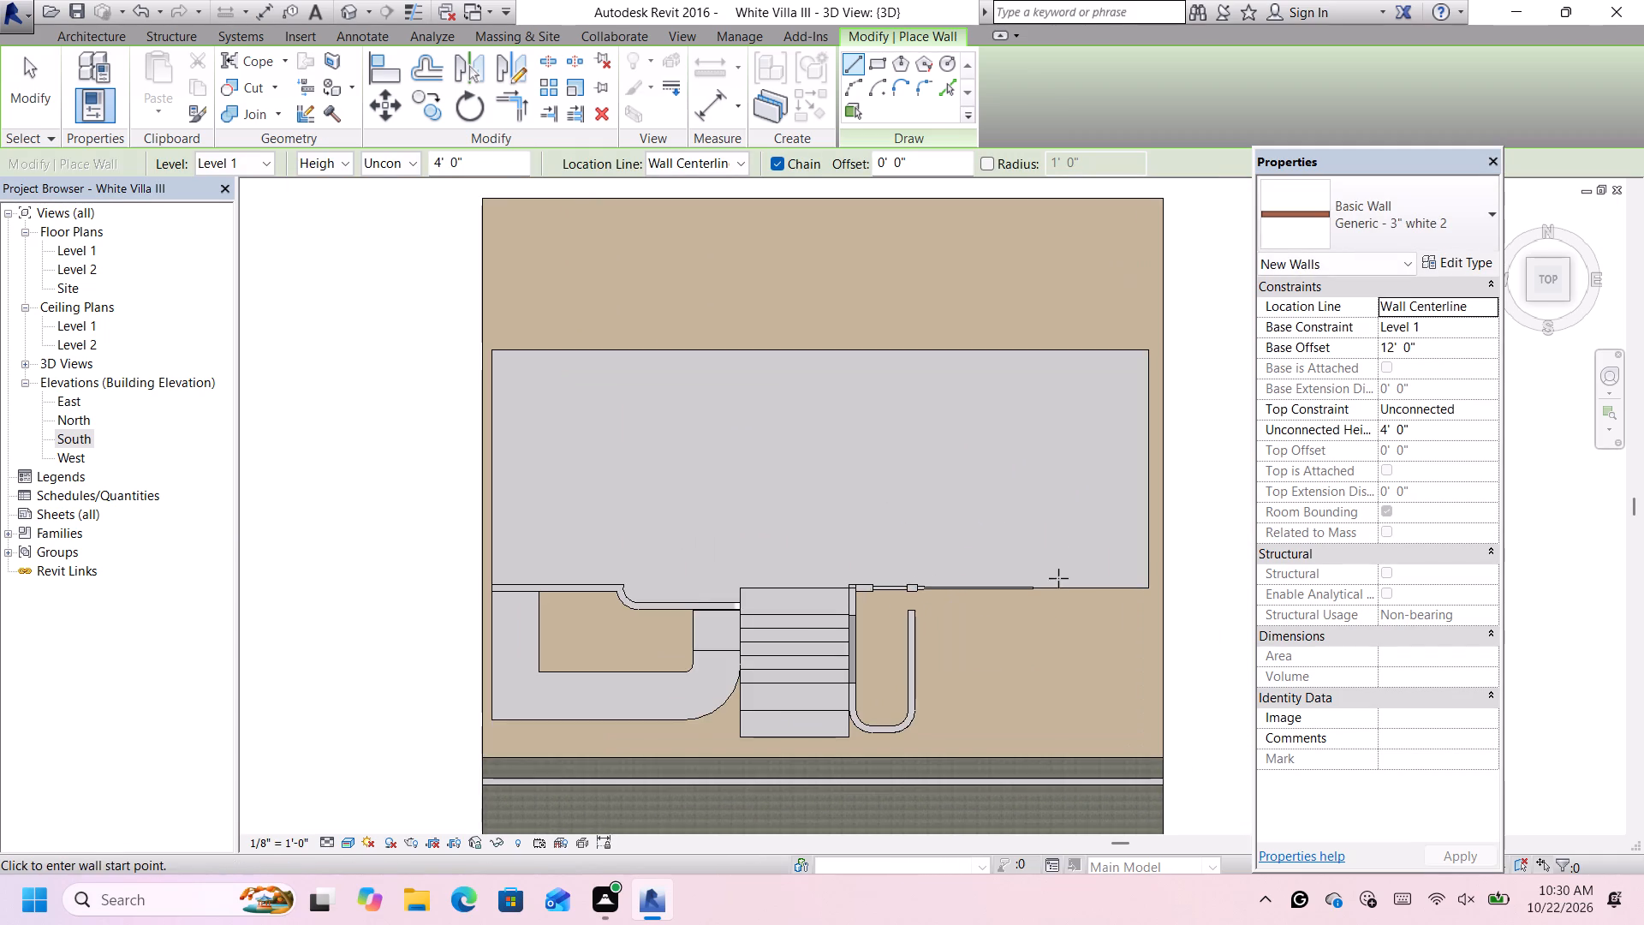
scroll(1075, 594, "up", 2)
key("Escape")
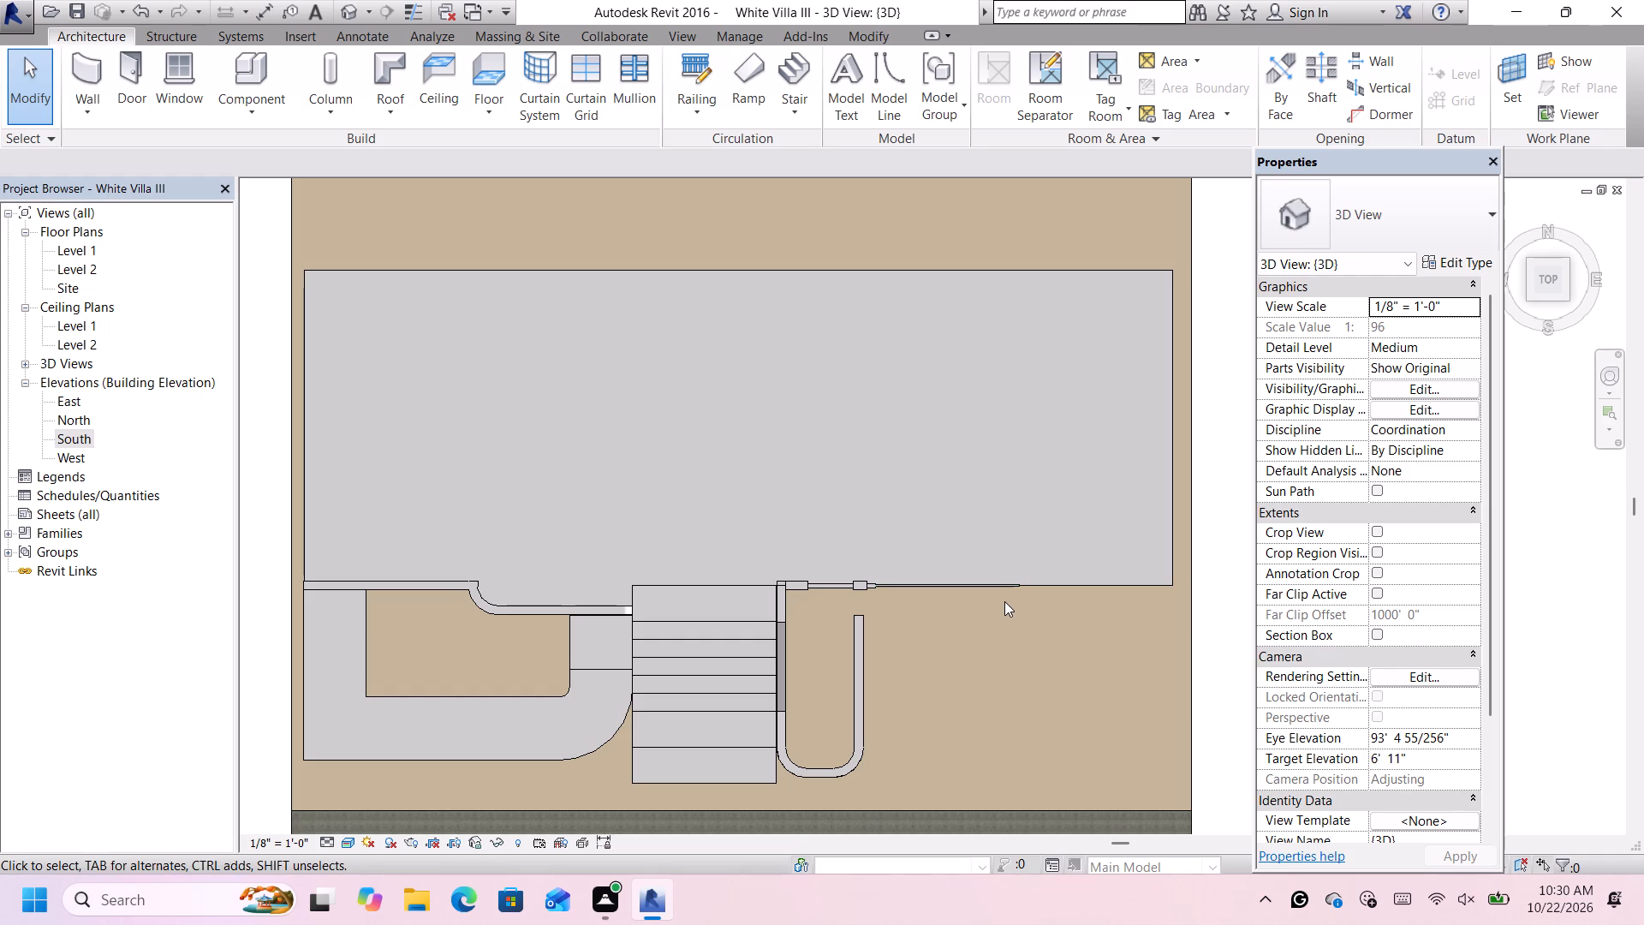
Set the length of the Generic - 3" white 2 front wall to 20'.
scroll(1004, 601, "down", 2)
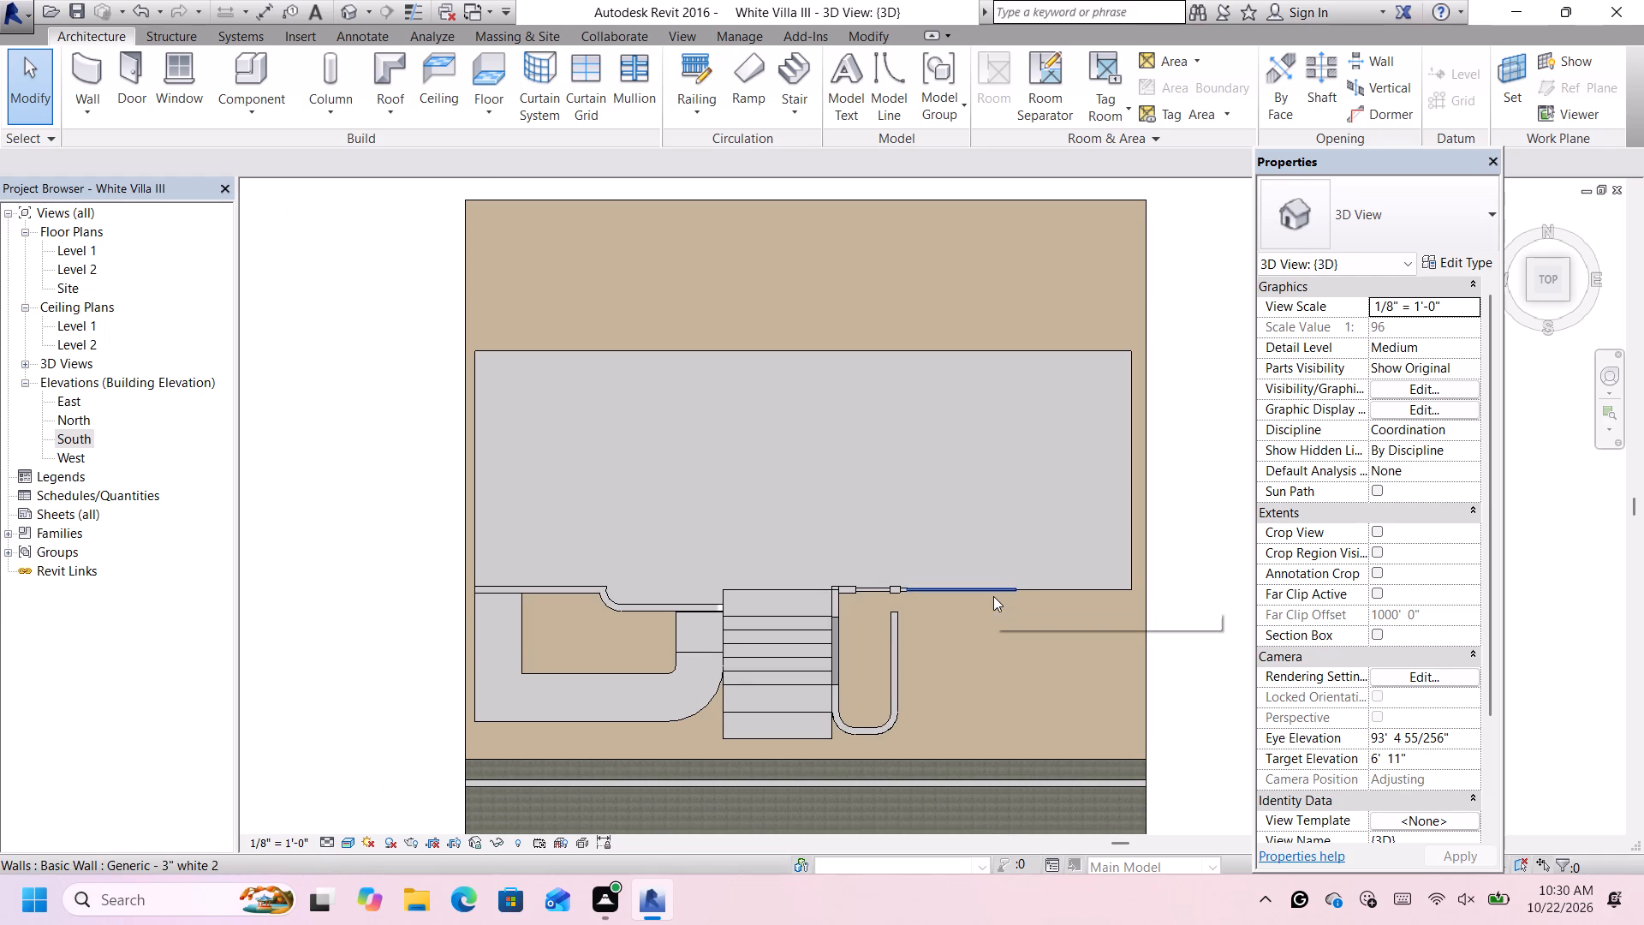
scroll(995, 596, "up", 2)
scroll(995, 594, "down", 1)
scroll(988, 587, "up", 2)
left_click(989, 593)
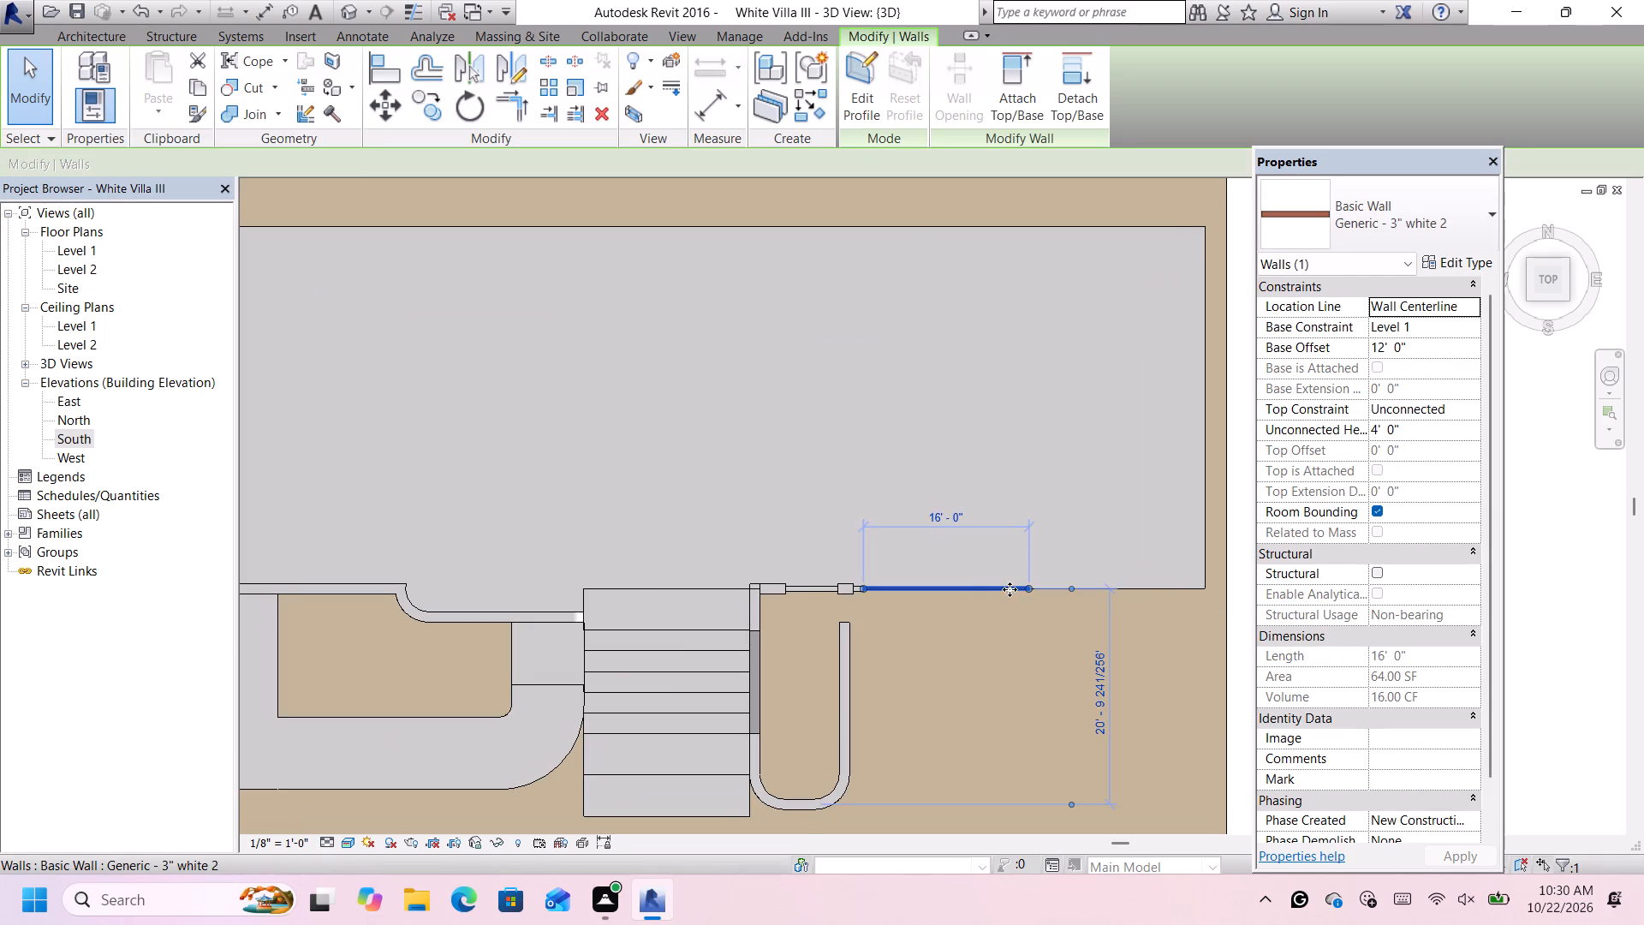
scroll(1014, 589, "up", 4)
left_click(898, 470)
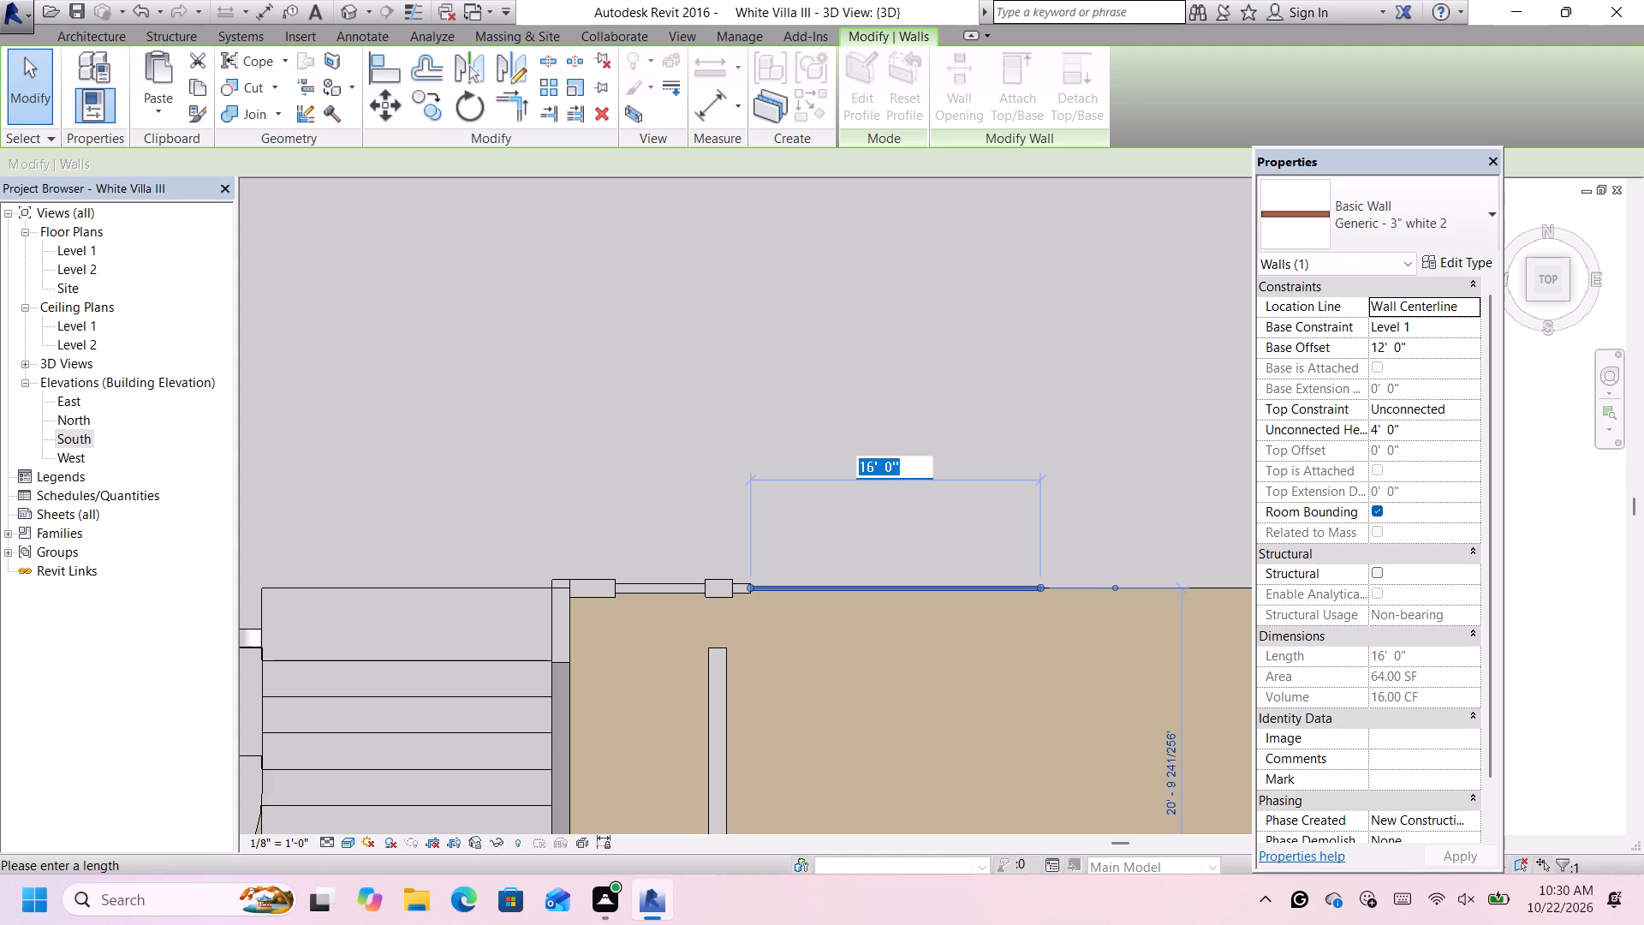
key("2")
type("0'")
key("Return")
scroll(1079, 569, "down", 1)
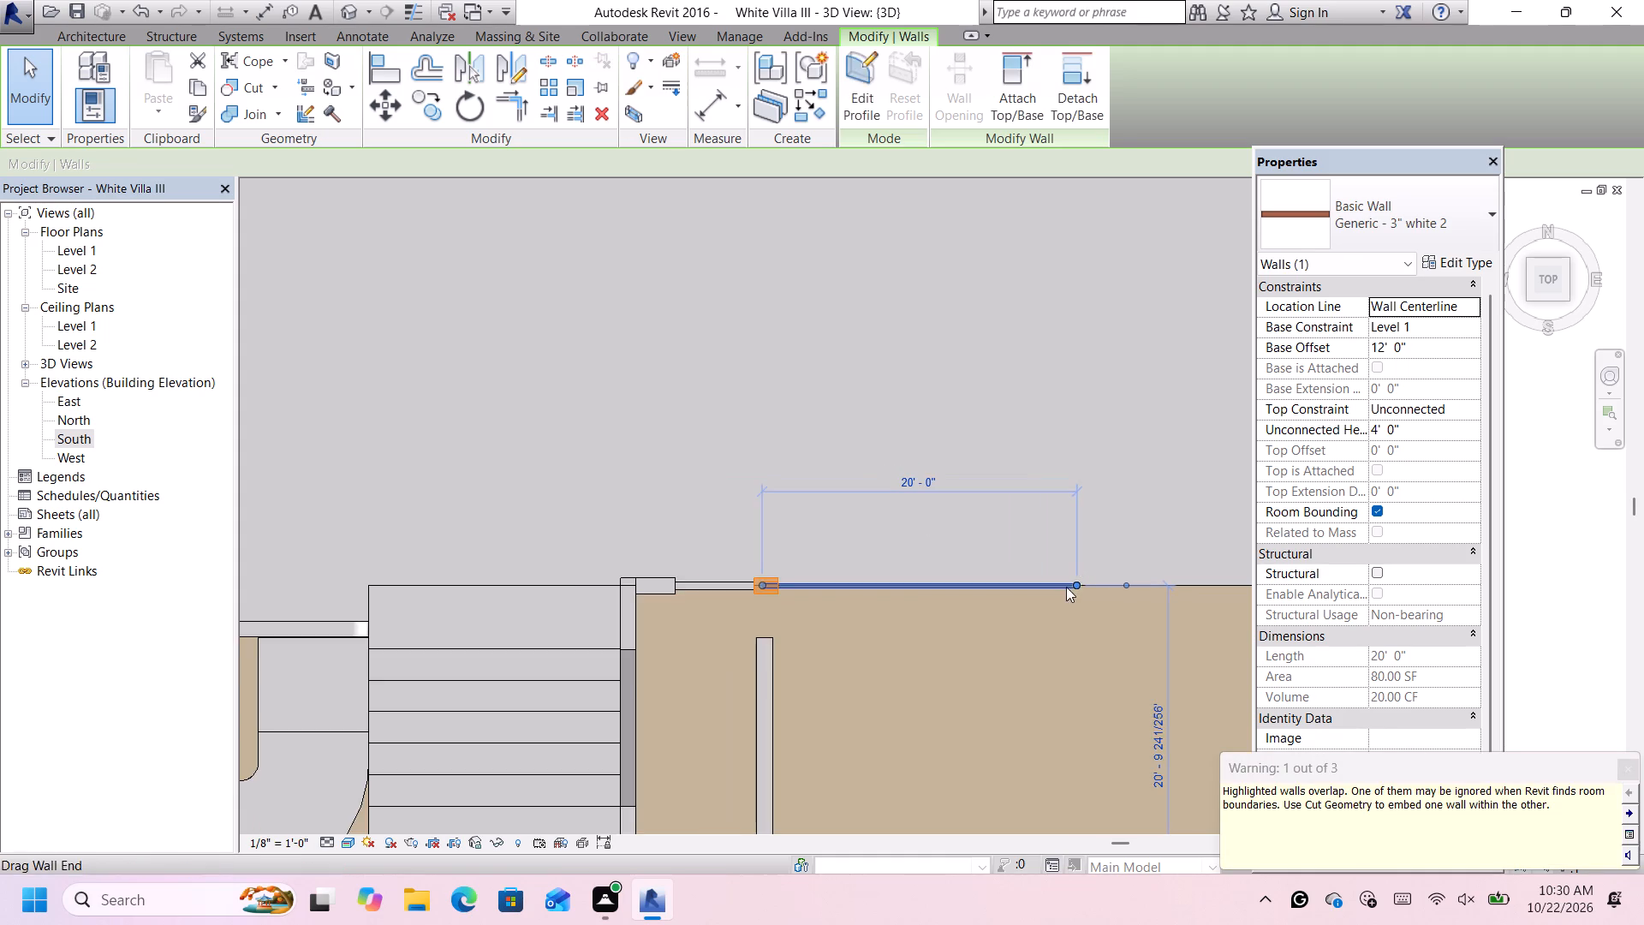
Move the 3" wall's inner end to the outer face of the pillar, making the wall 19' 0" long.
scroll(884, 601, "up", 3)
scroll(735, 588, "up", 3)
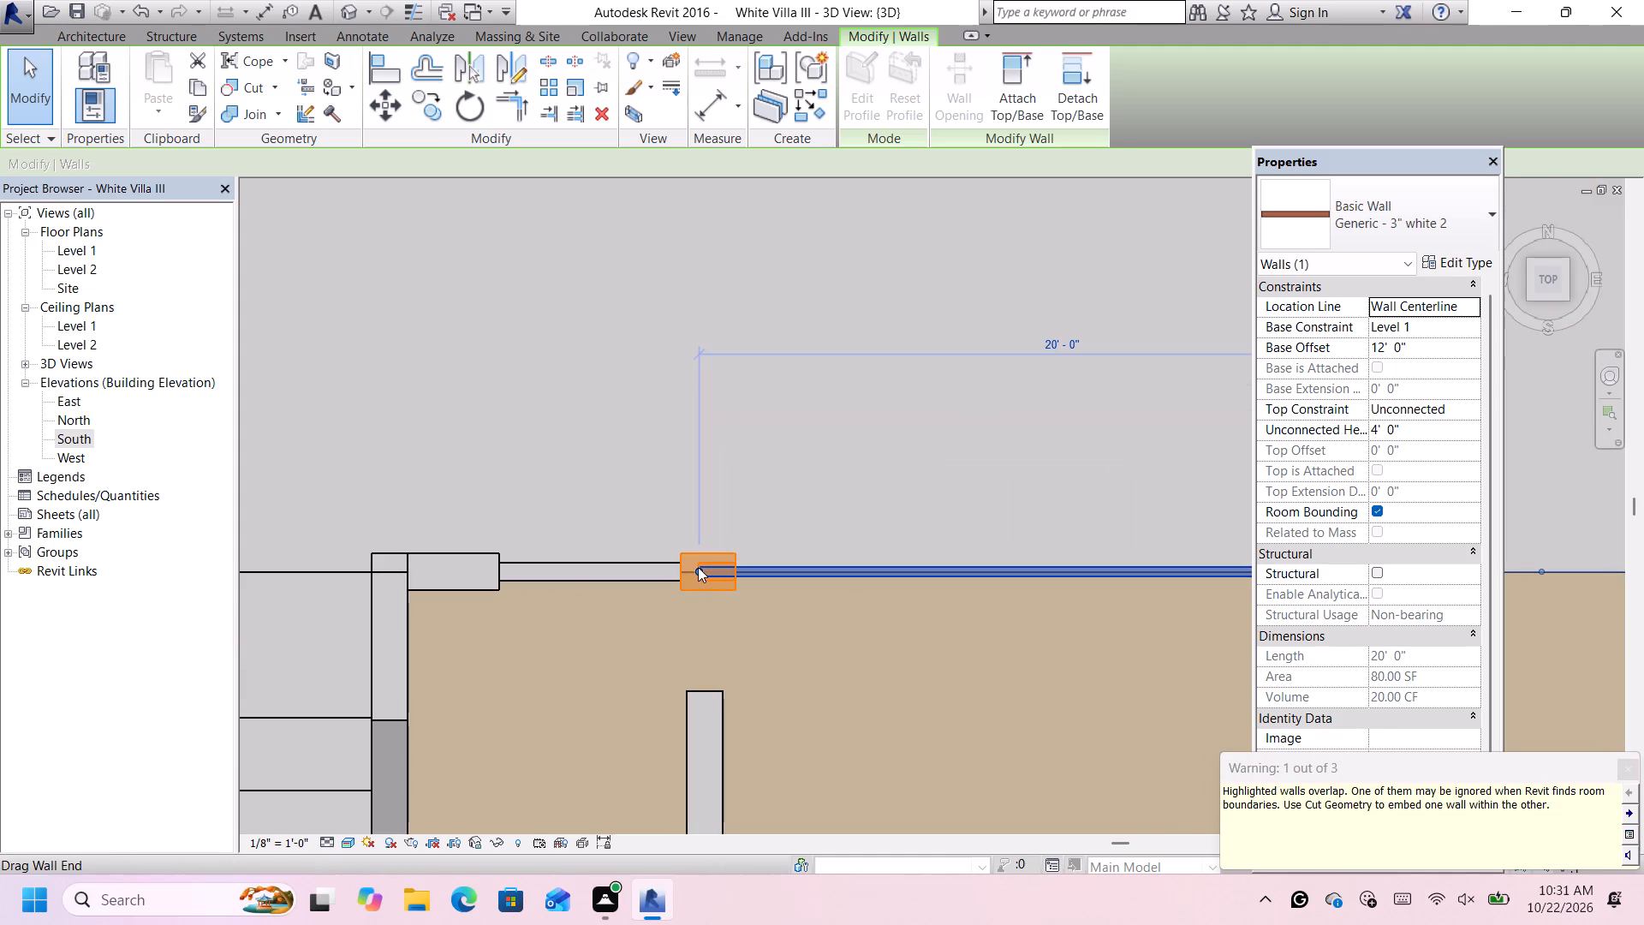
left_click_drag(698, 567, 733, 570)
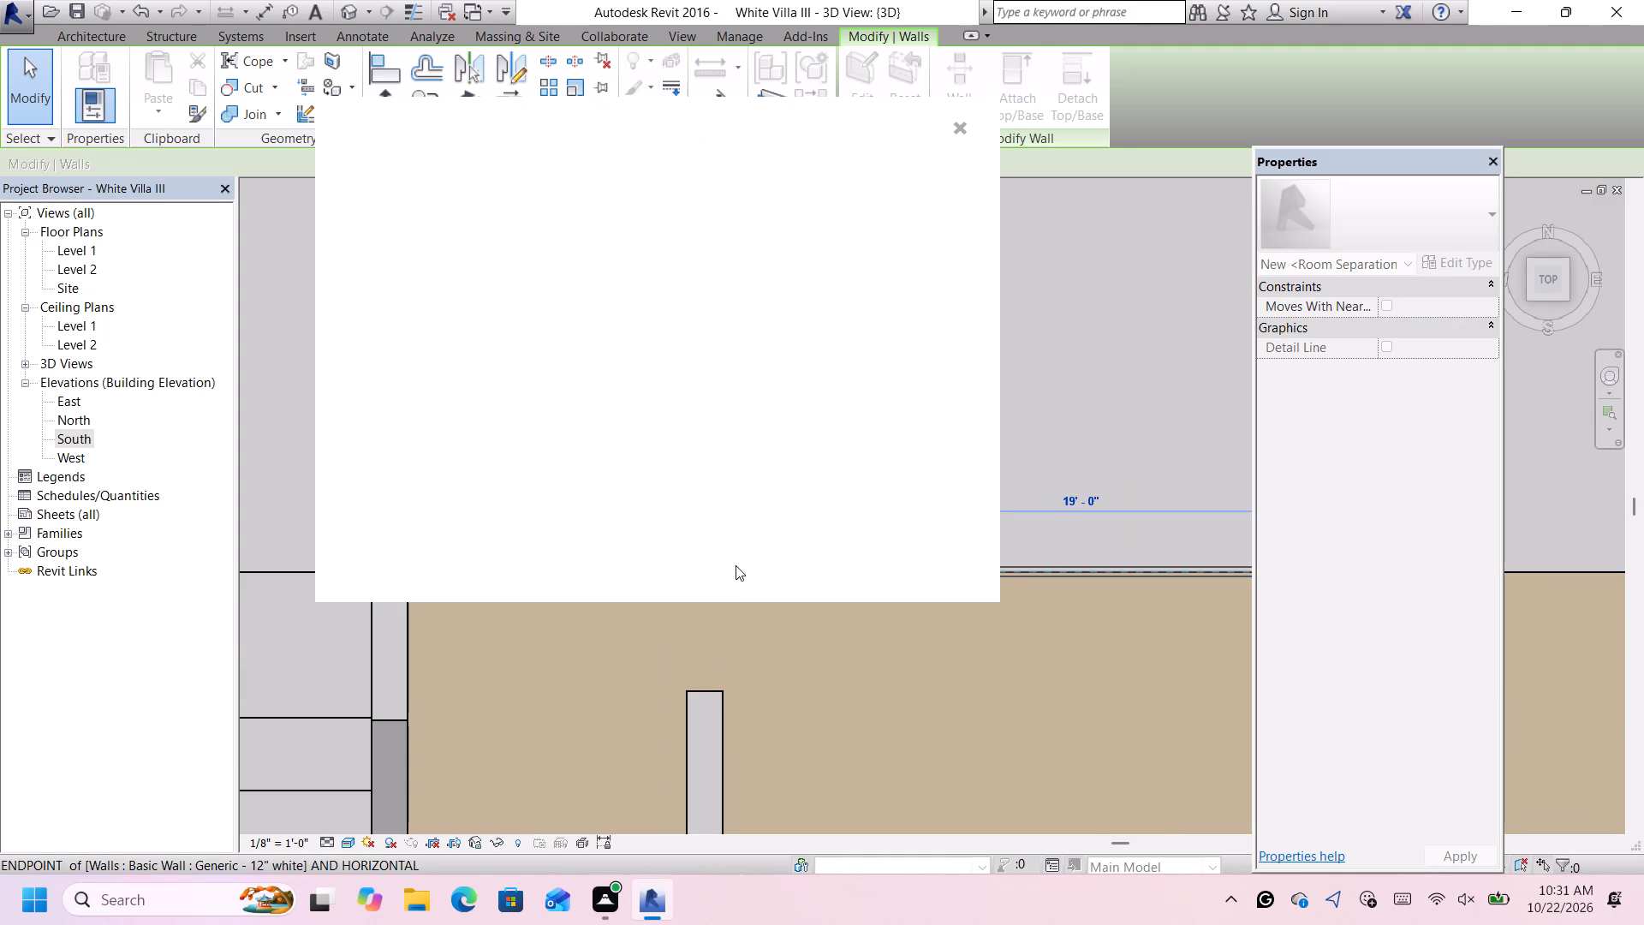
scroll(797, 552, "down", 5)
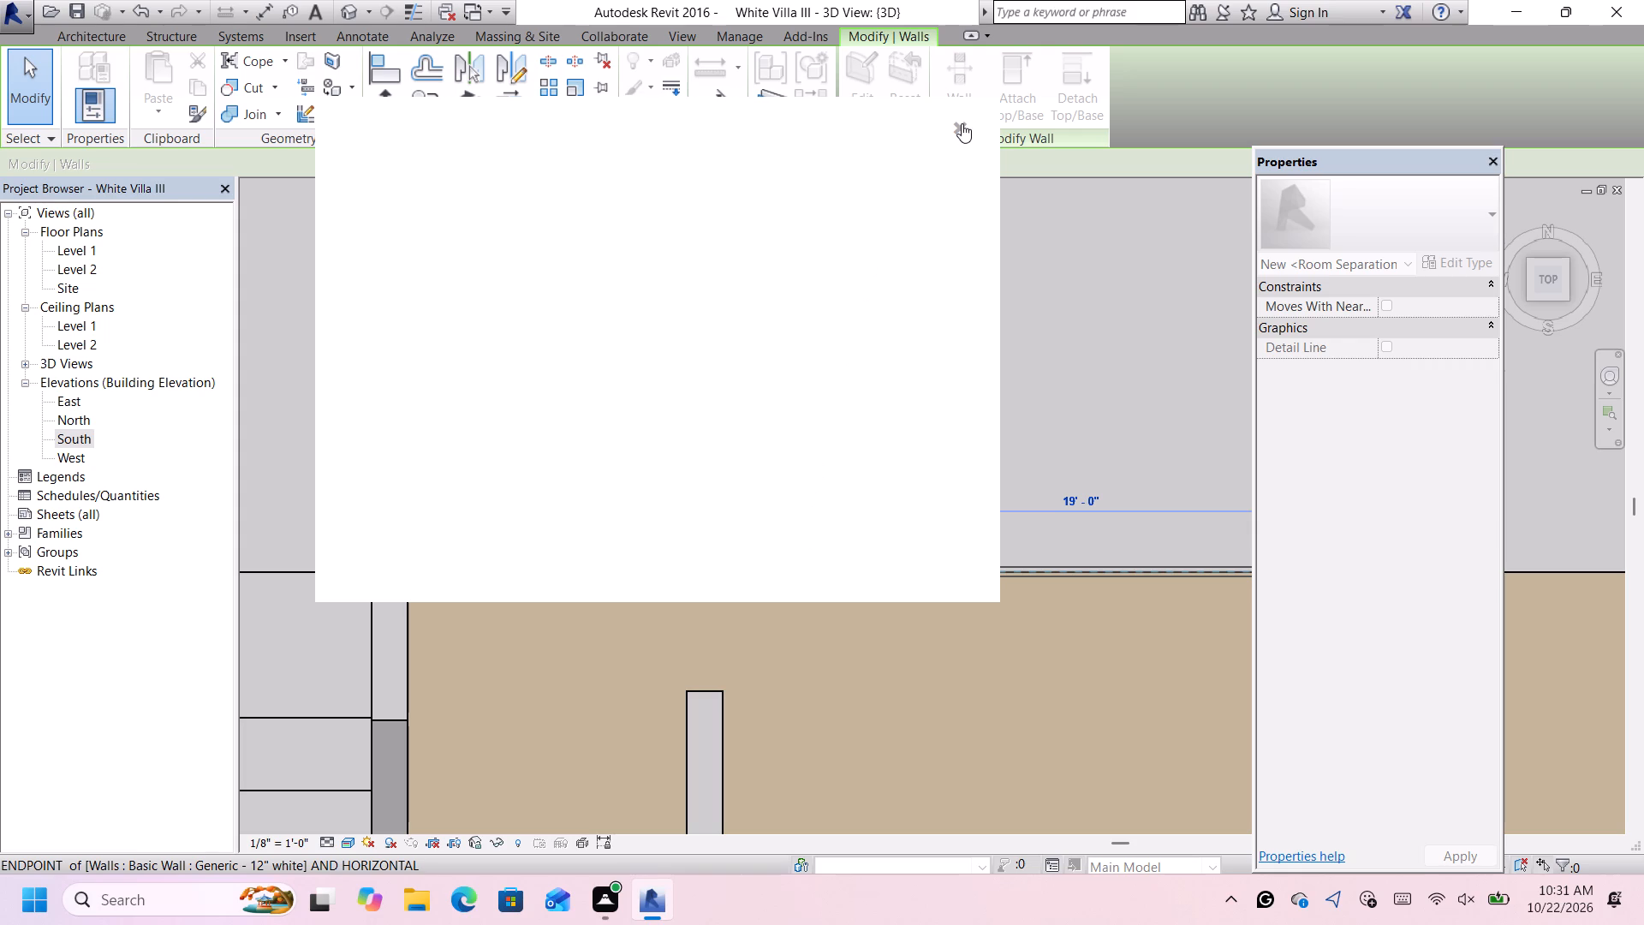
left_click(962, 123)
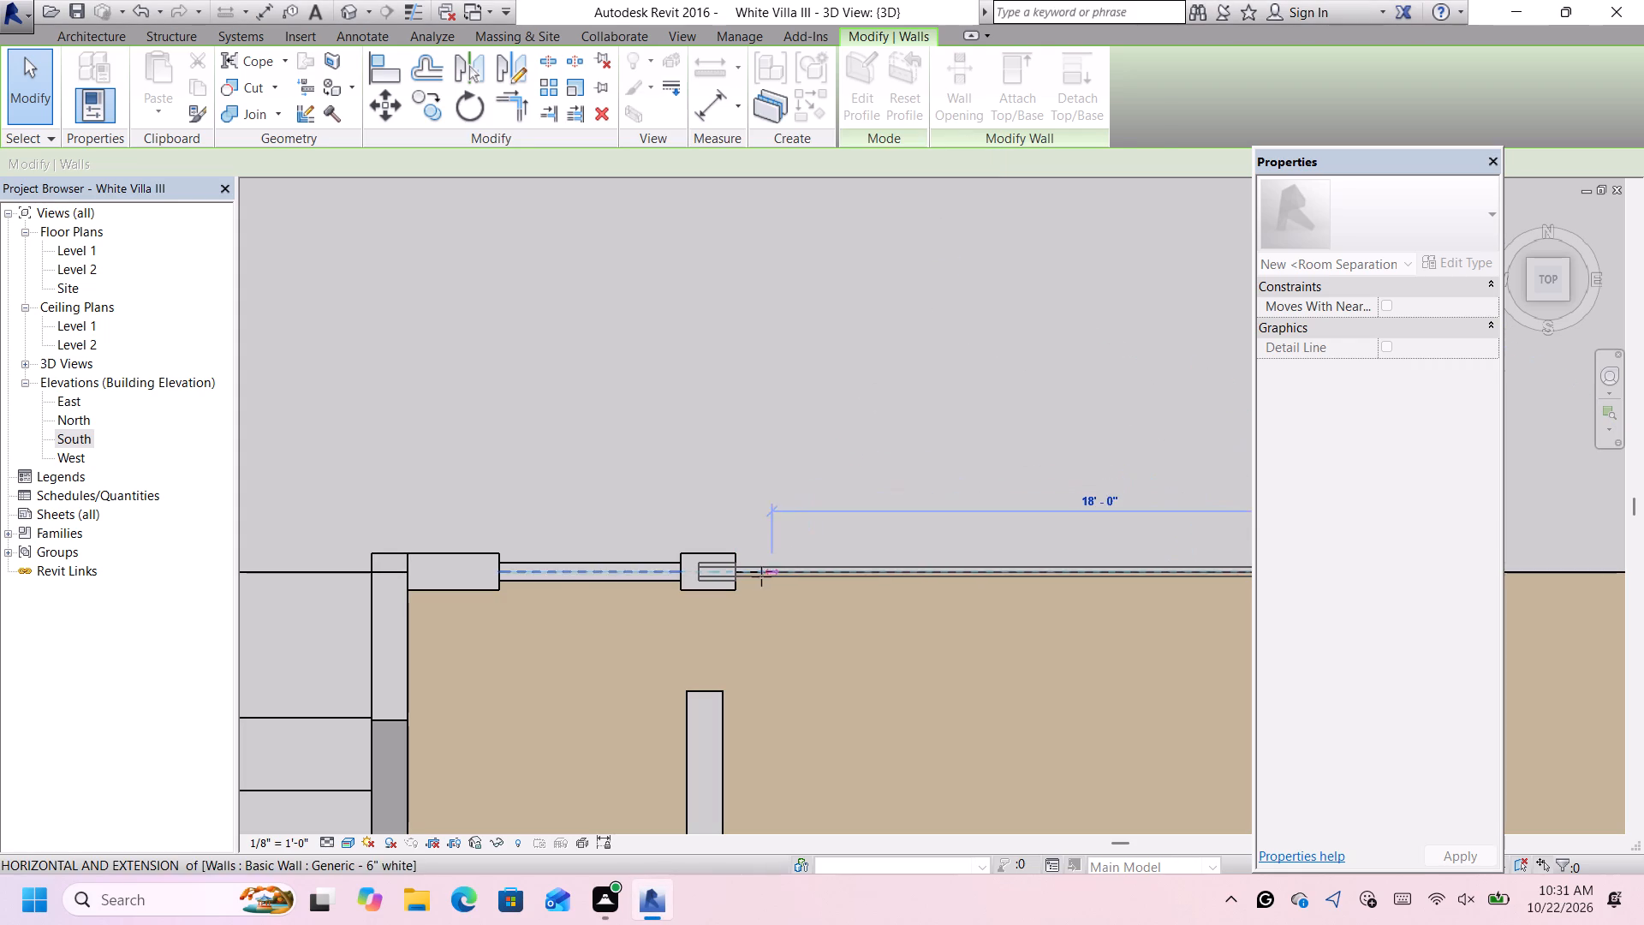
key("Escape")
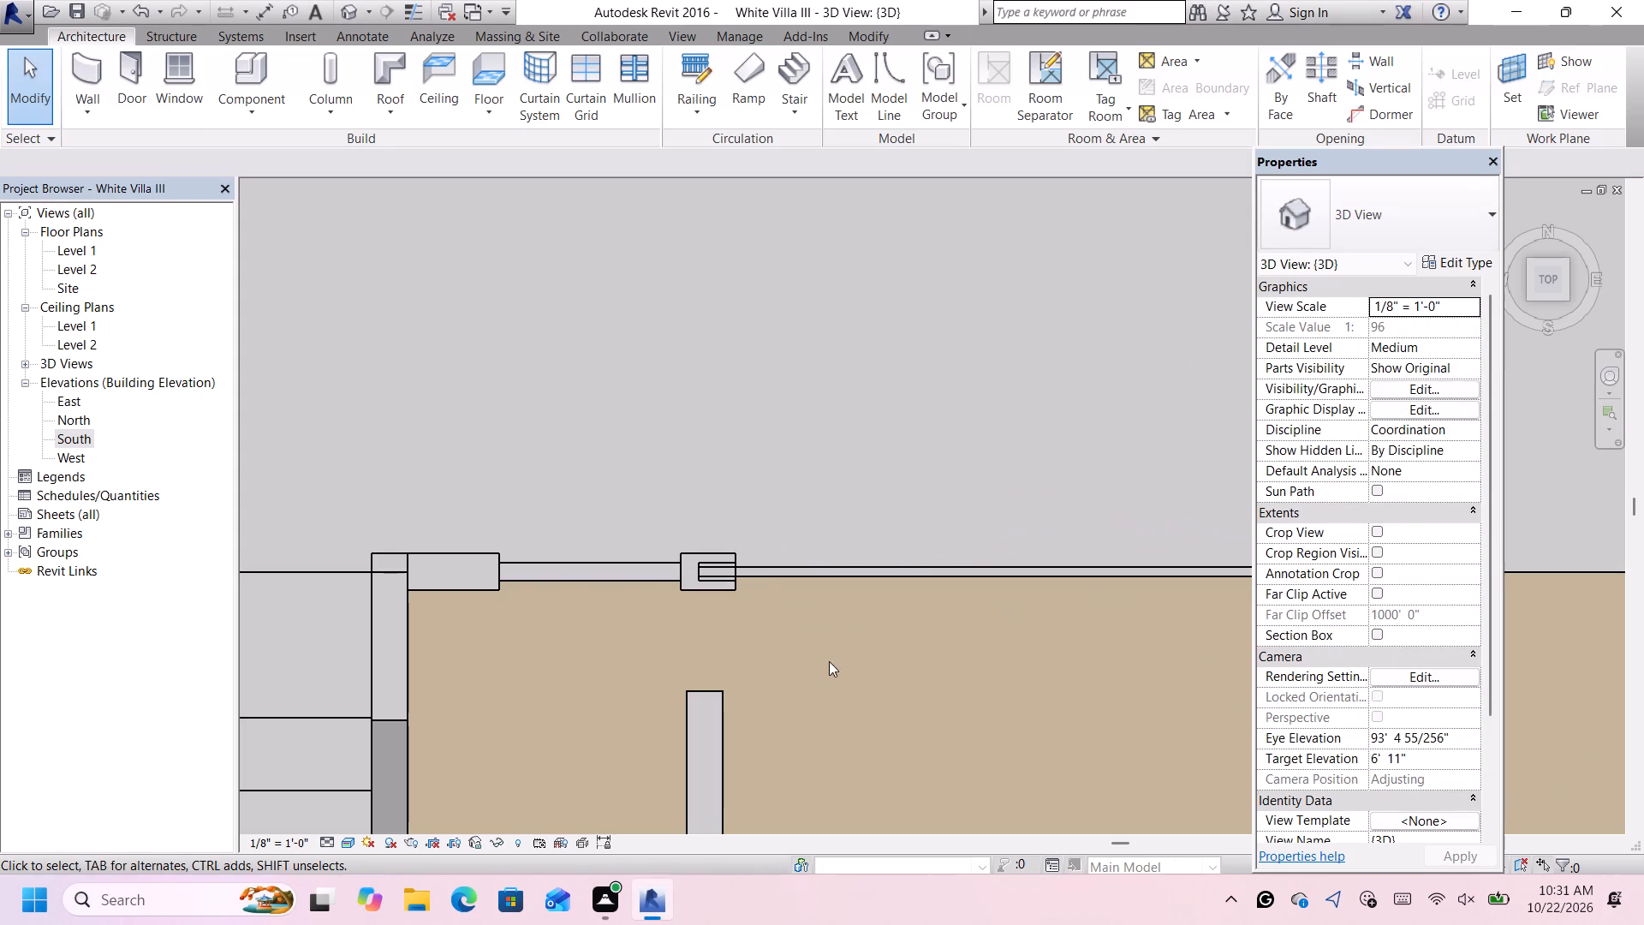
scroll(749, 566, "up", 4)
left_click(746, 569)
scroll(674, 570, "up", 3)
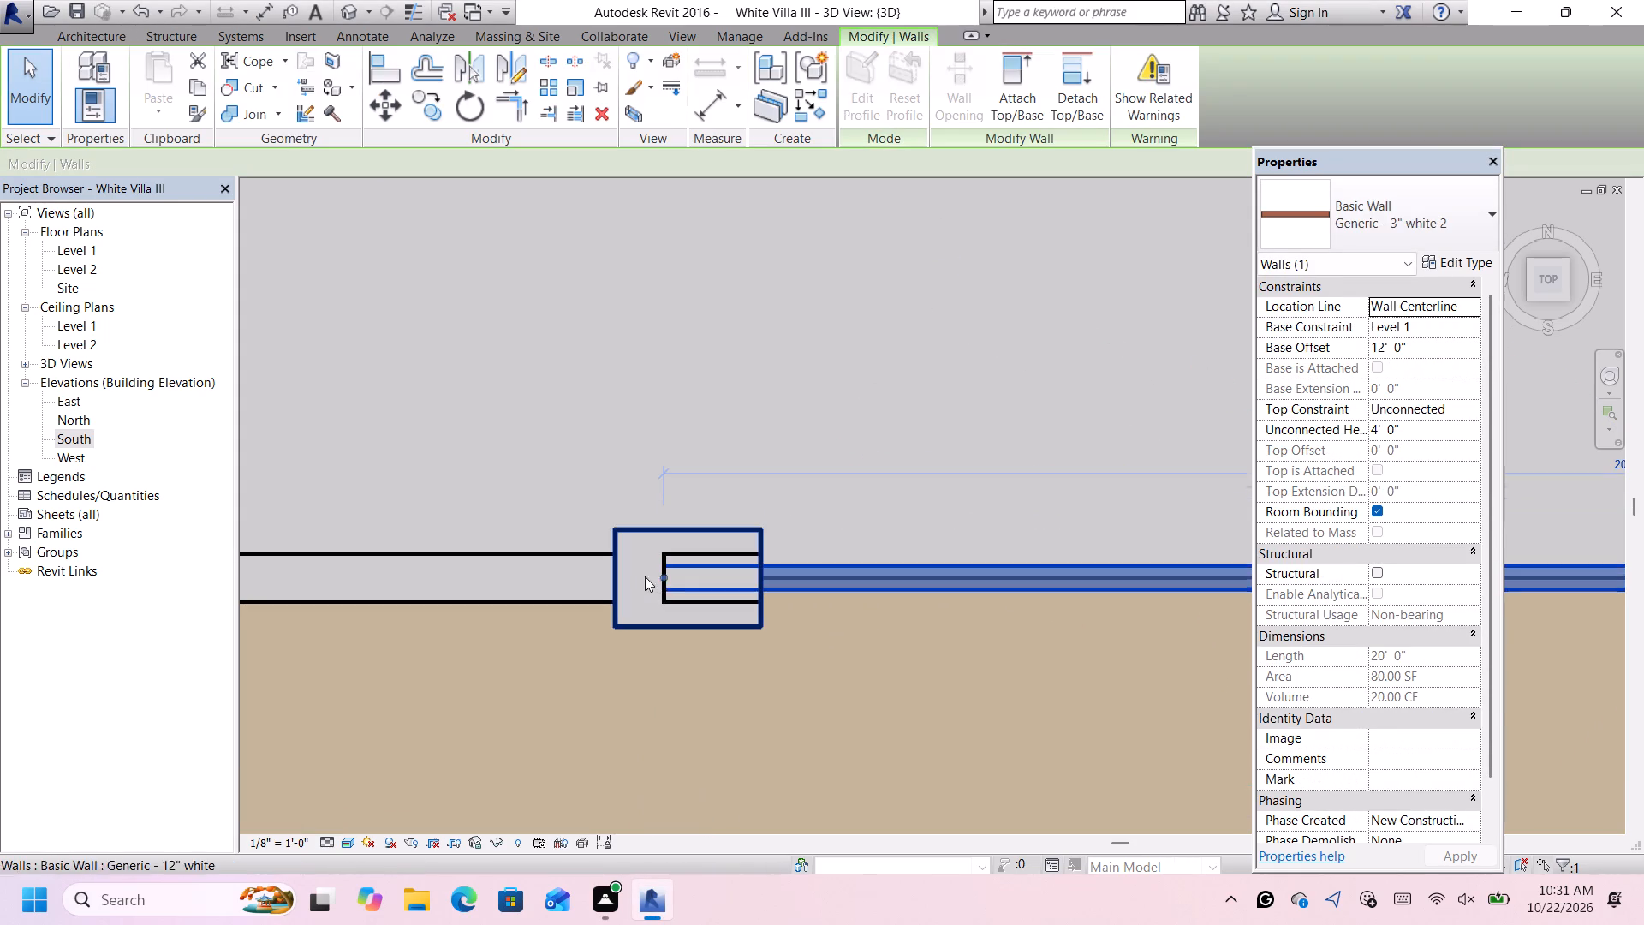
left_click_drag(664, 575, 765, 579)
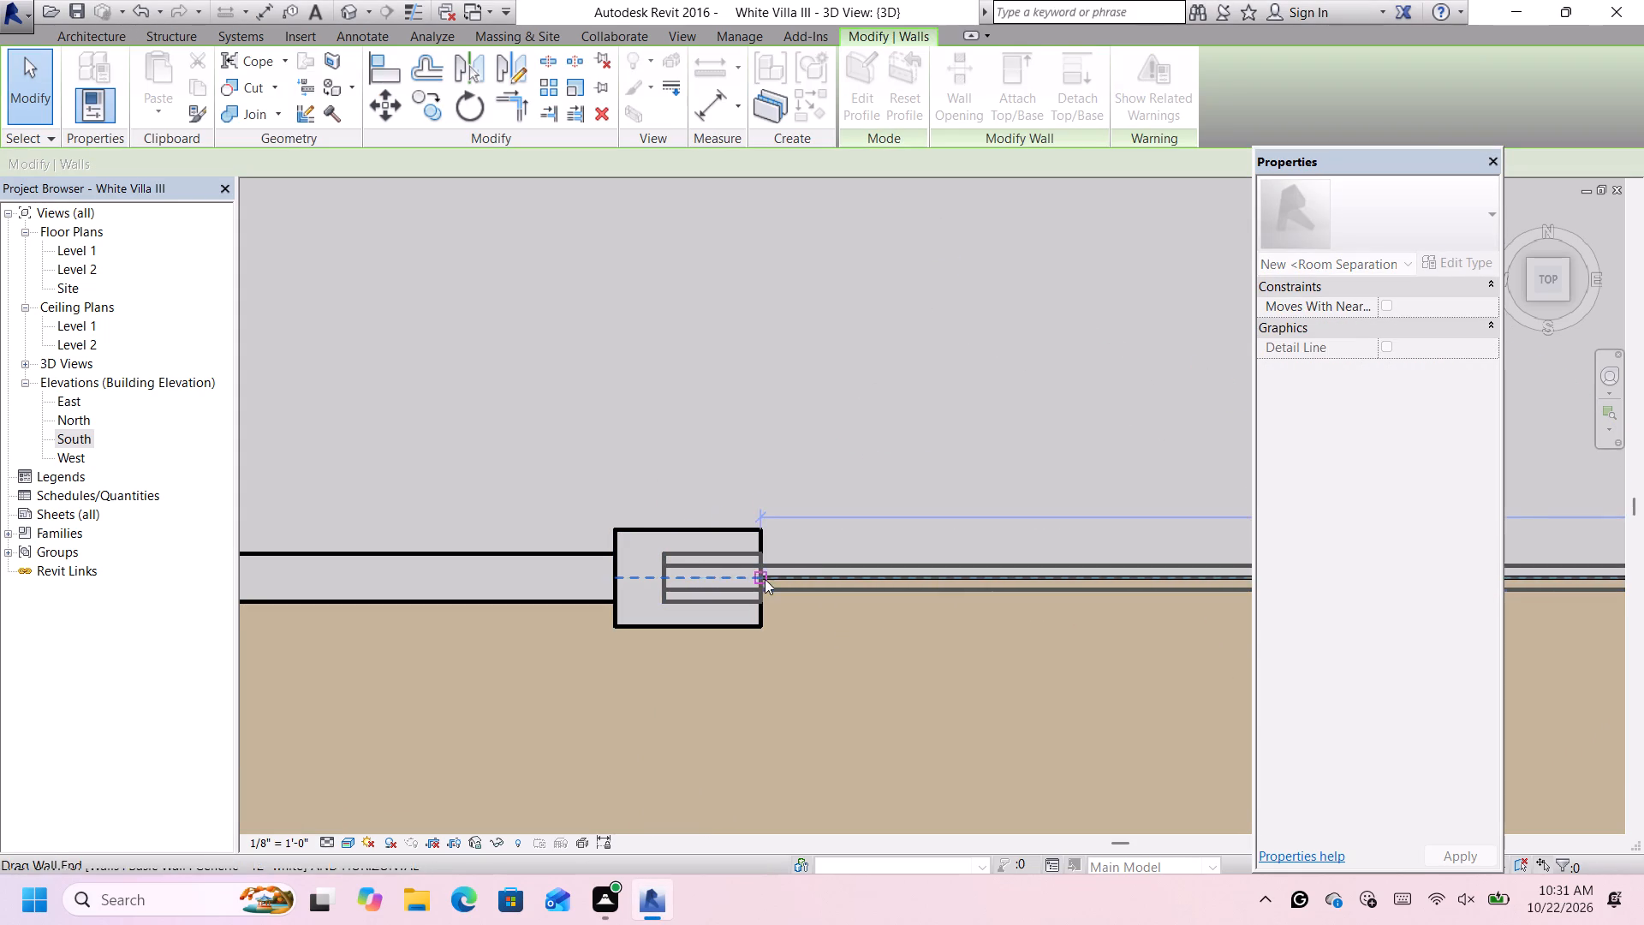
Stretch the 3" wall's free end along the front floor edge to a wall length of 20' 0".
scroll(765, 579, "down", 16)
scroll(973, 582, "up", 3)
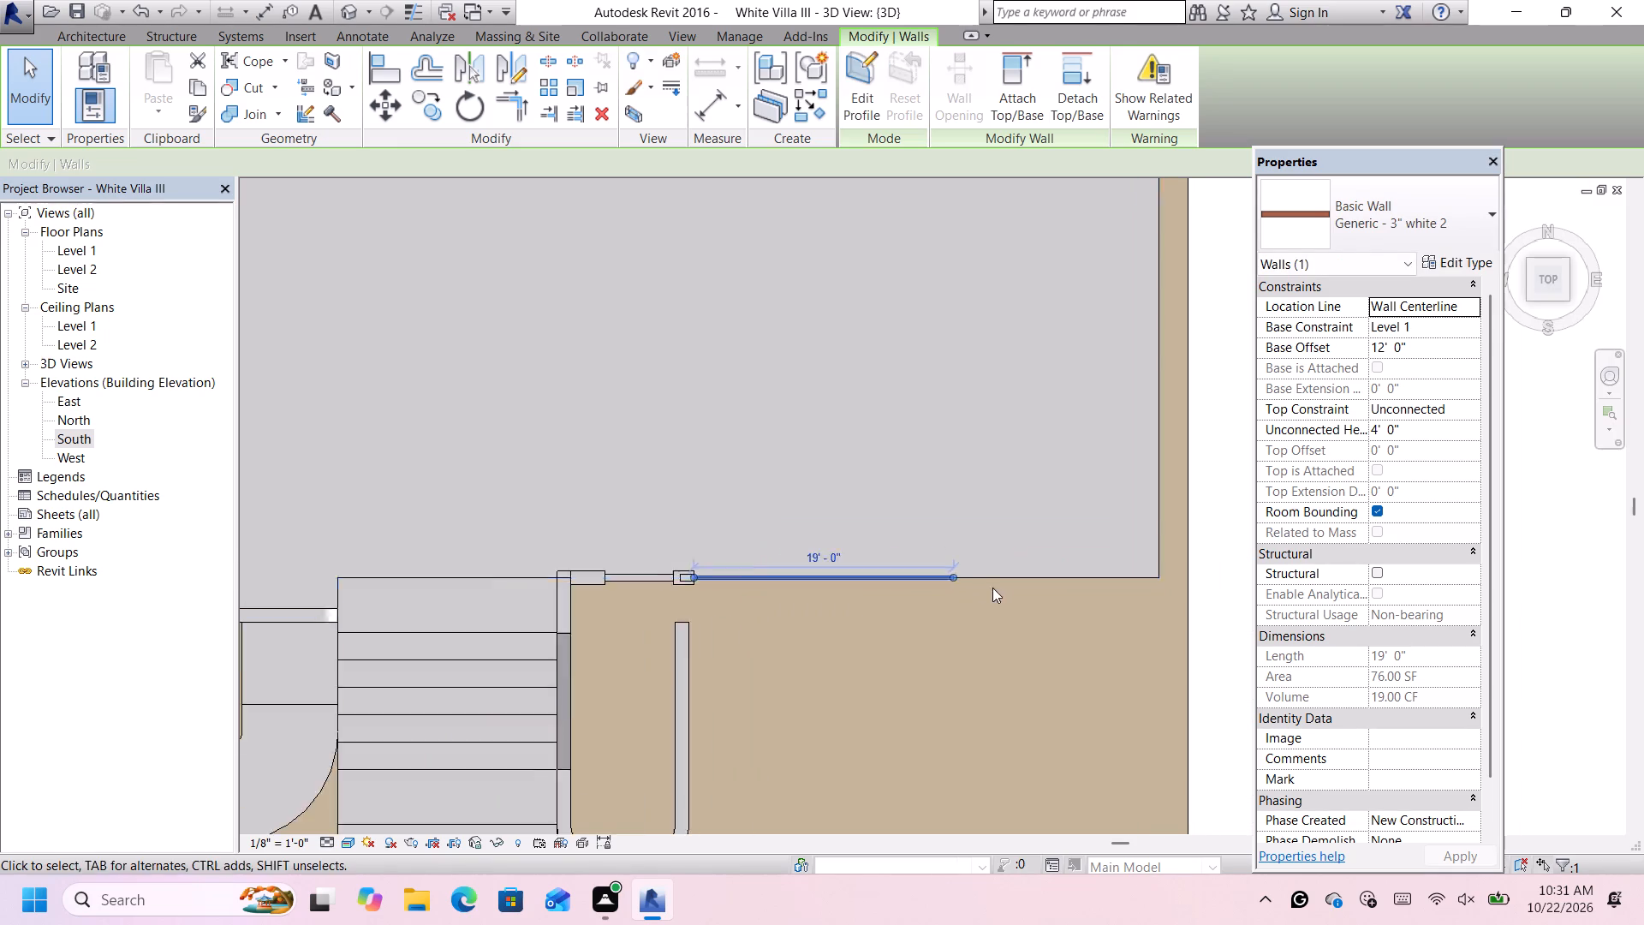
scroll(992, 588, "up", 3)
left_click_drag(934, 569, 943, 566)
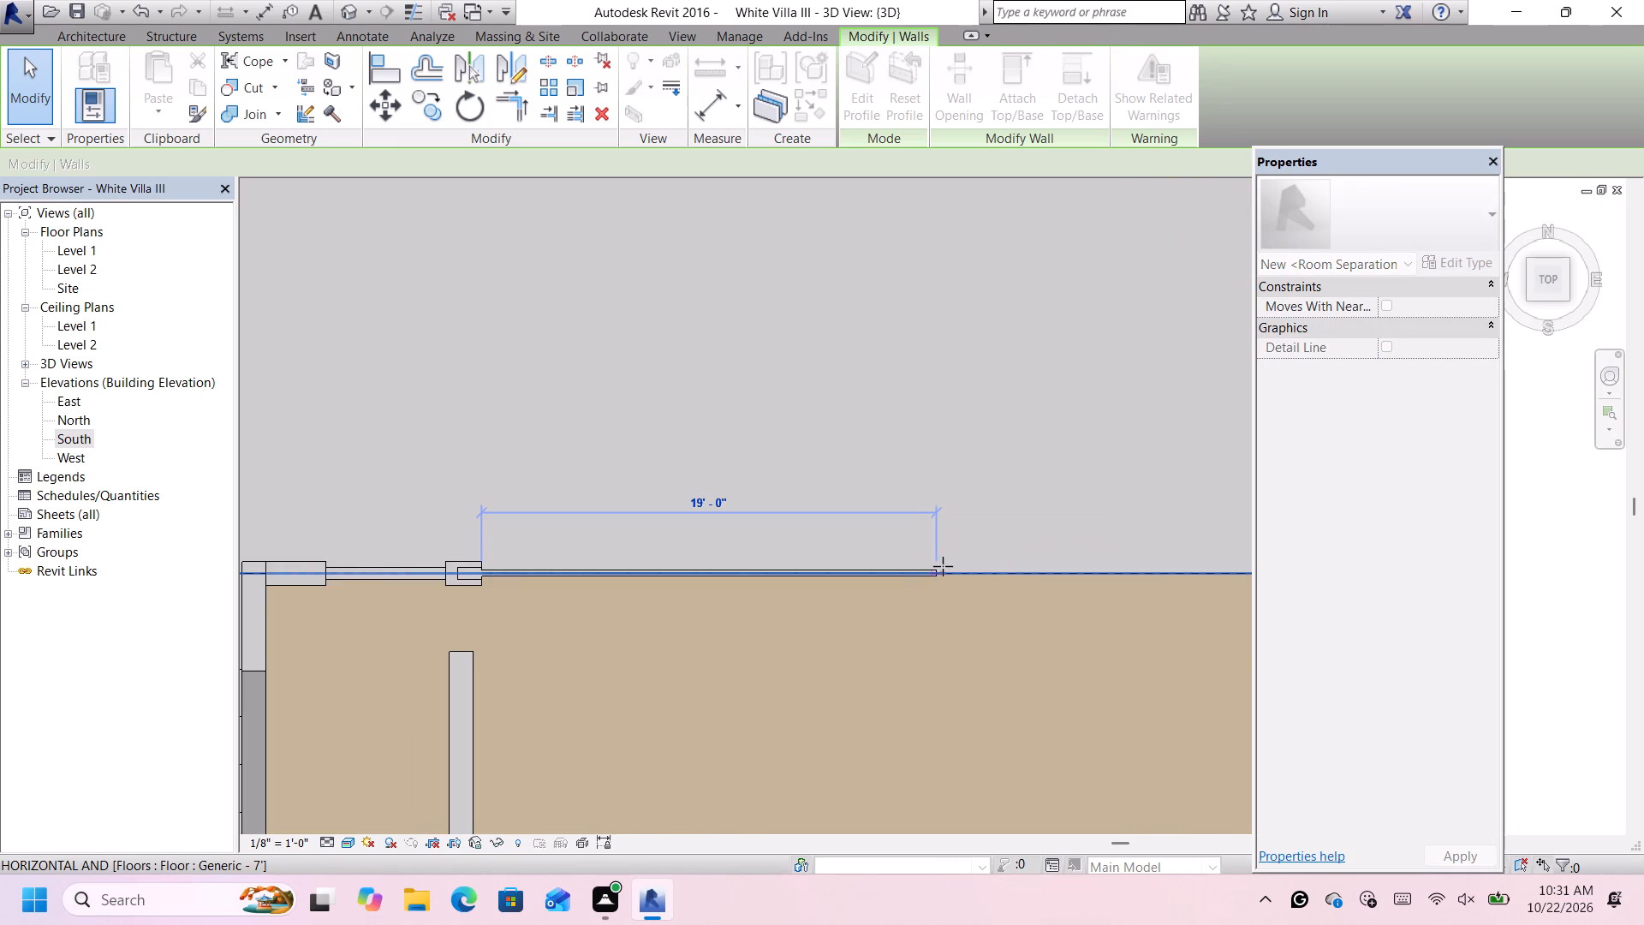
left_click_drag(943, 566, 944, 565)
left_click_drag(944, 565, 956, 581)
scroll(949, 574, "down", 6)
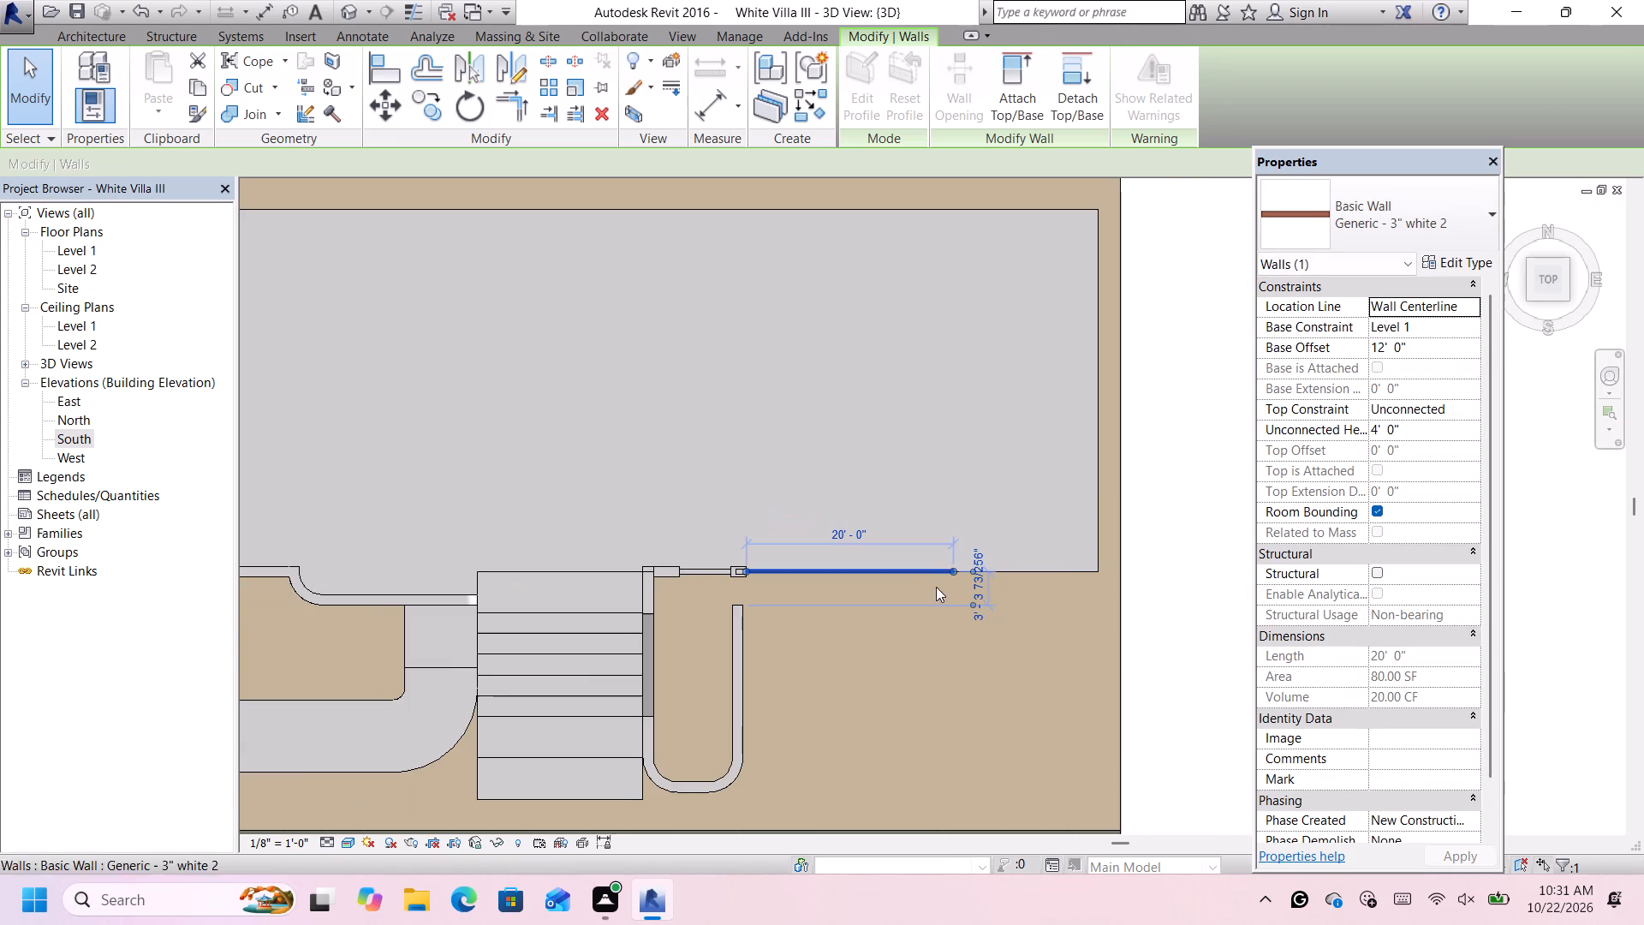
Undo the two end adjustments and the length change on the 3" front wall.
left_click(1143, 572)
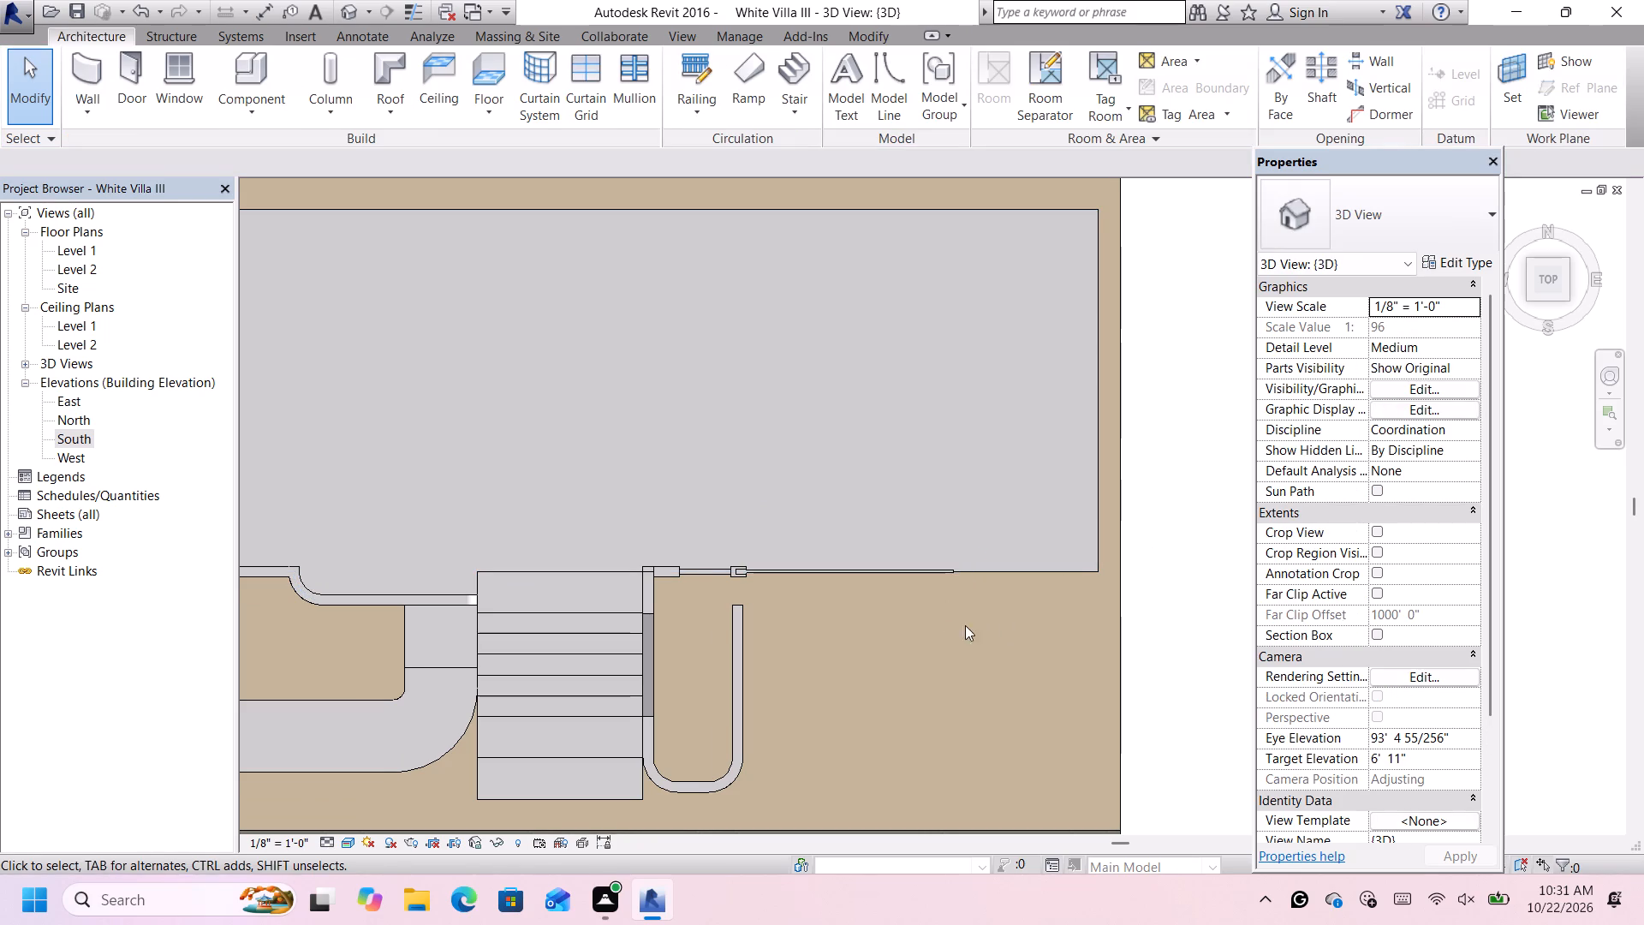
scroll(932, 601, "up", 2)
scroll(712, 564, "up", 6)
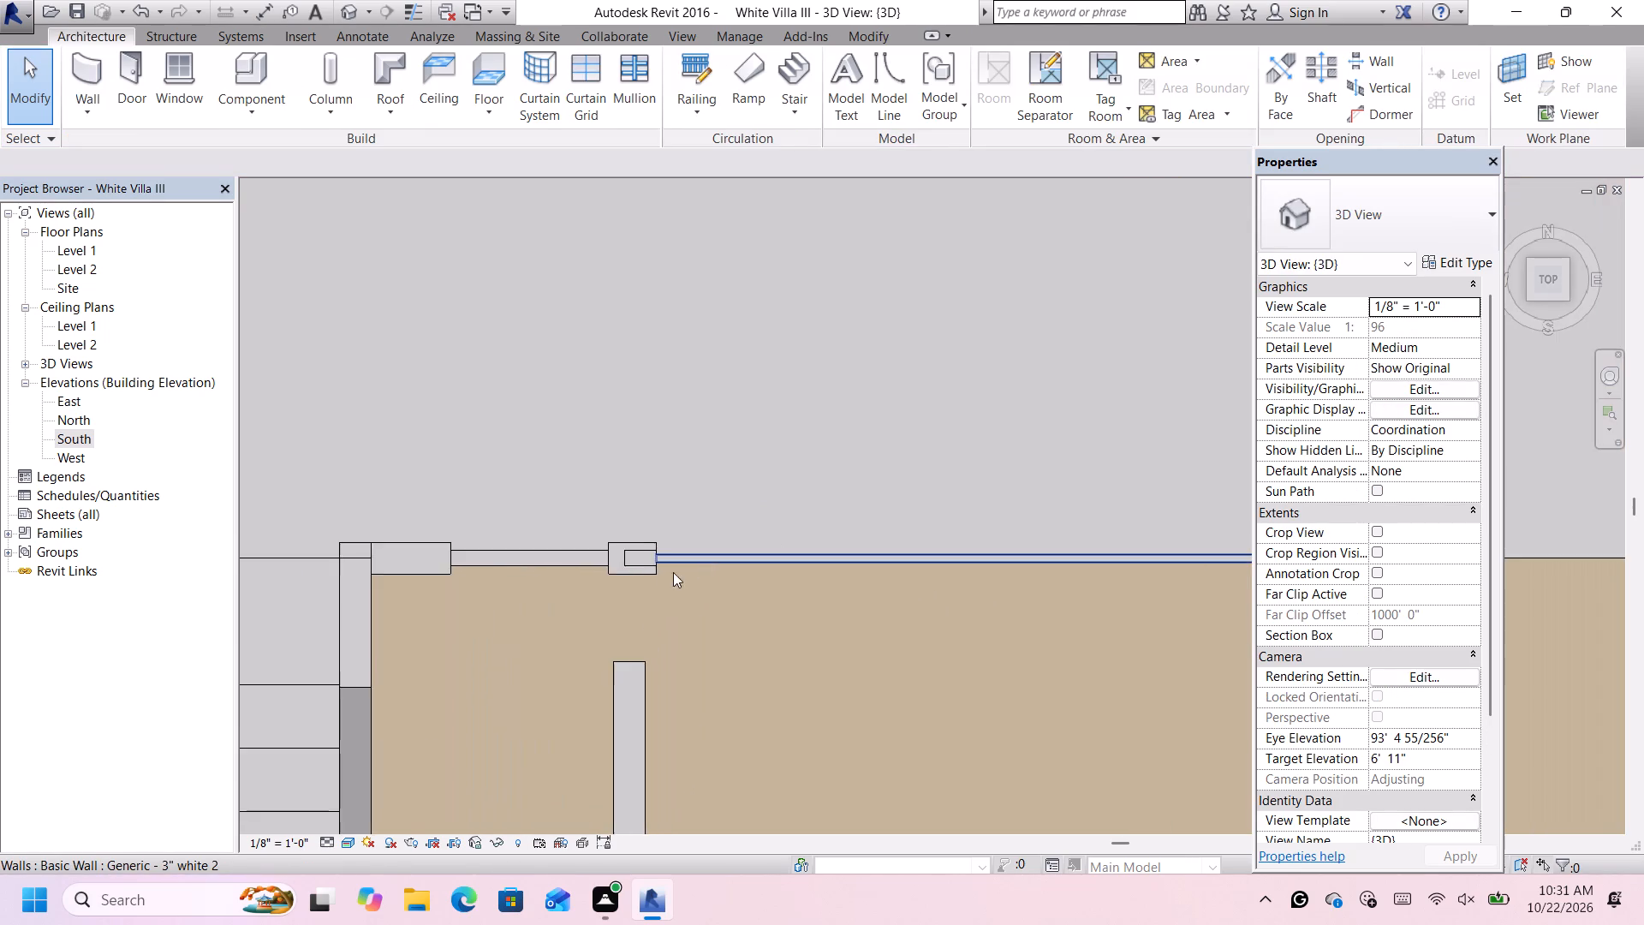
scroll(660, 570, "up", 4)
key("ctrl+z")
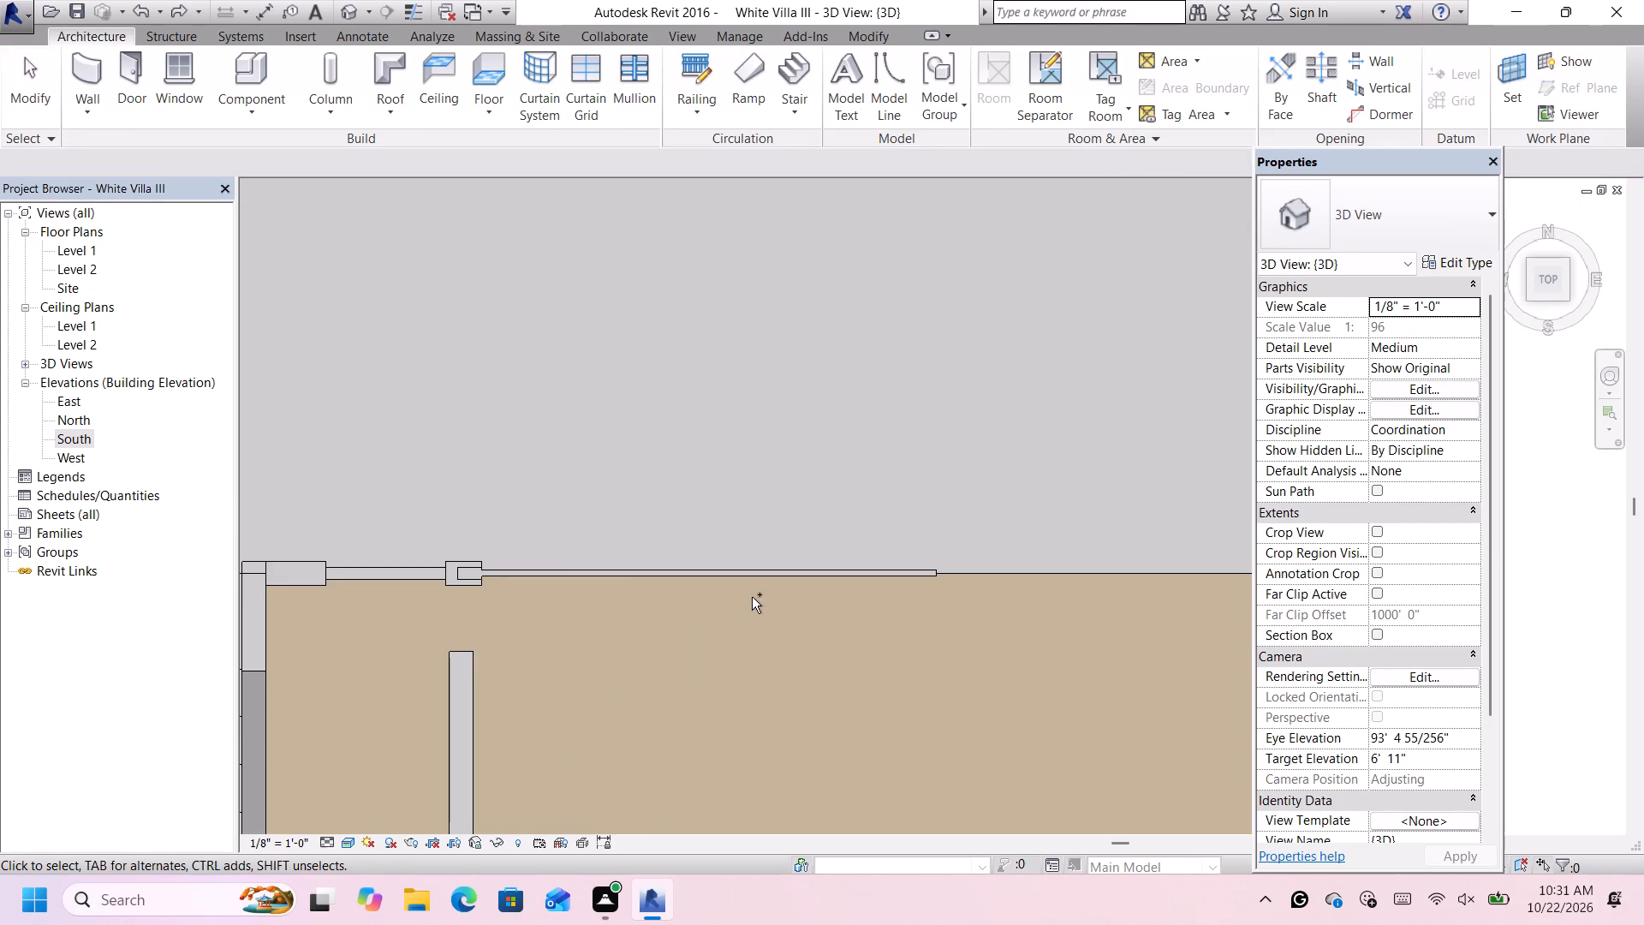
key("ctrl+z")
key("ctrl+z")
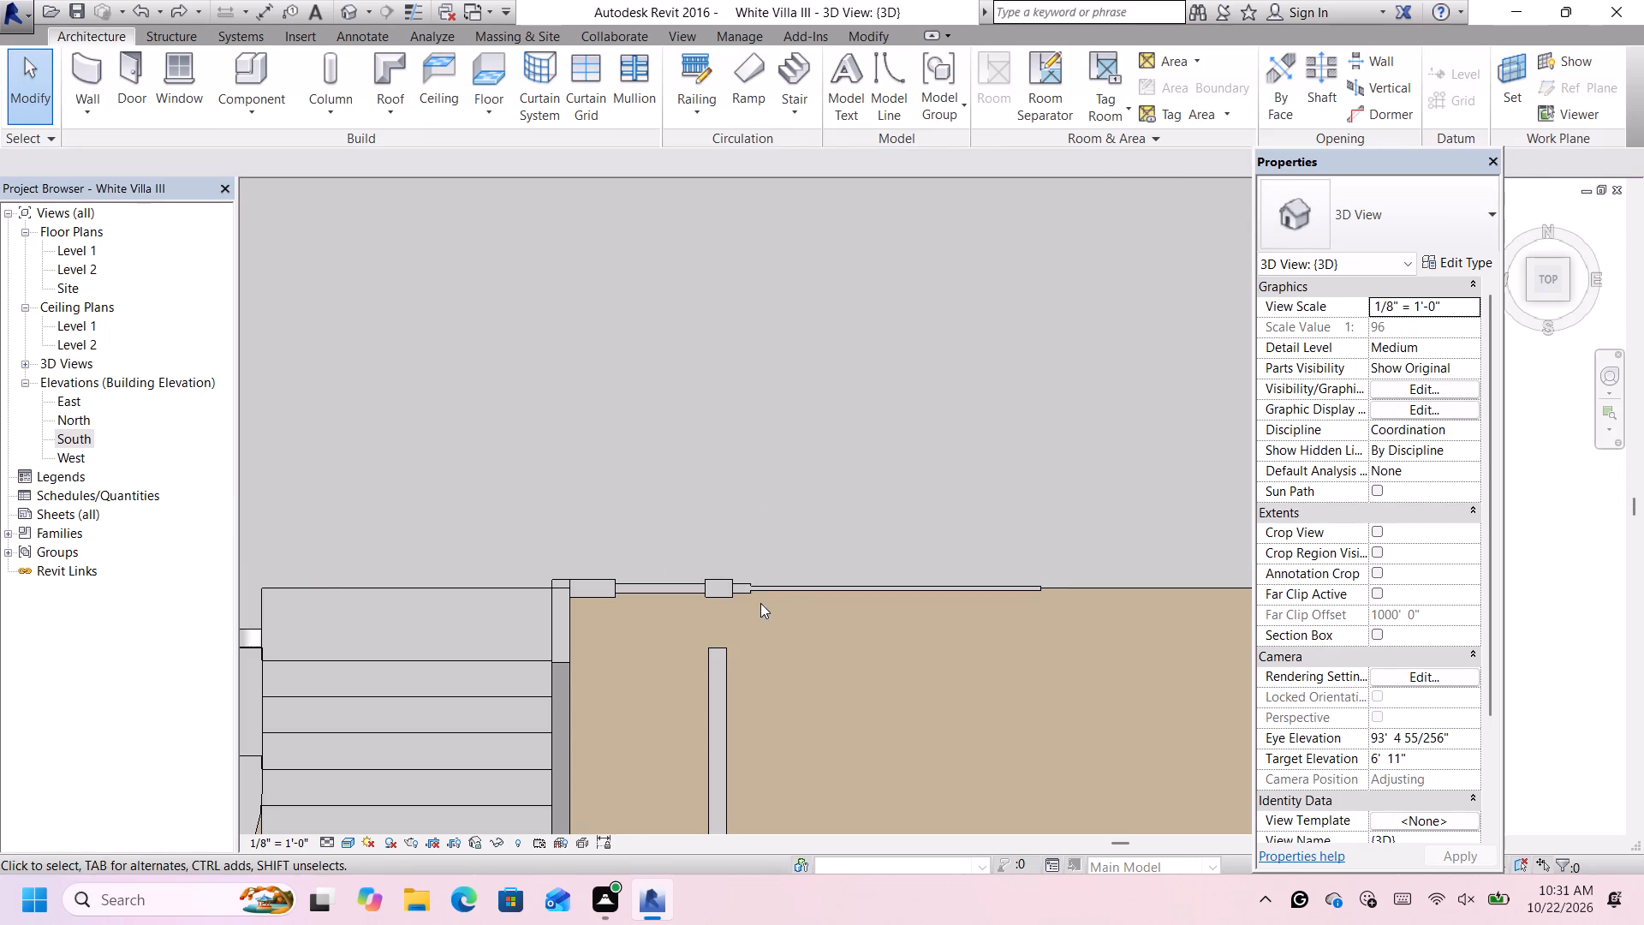
Stretch the Generic - 3" white 2 front wall's free end along the floor edge to a wall length of 20' 0".
scroll(799, 593, "down", 1)
scroll(890, 598, "down", 3)
left_click(901, 590)
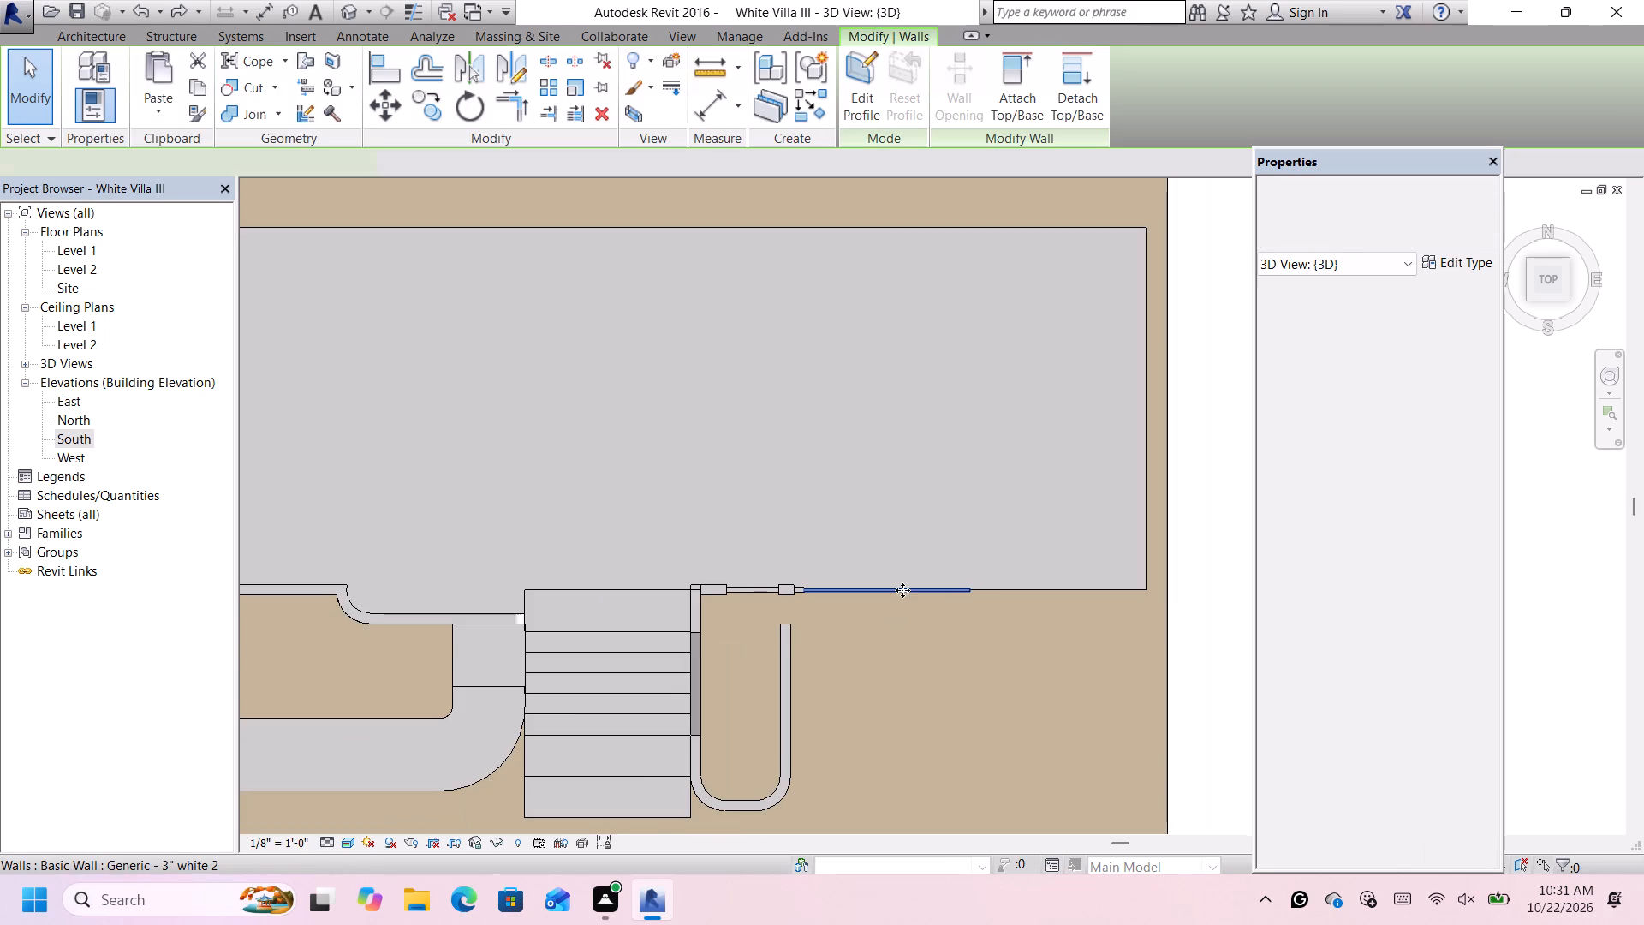
scroll(1024, 606, "up", 4)
scroll(945, 576, "up", 4)
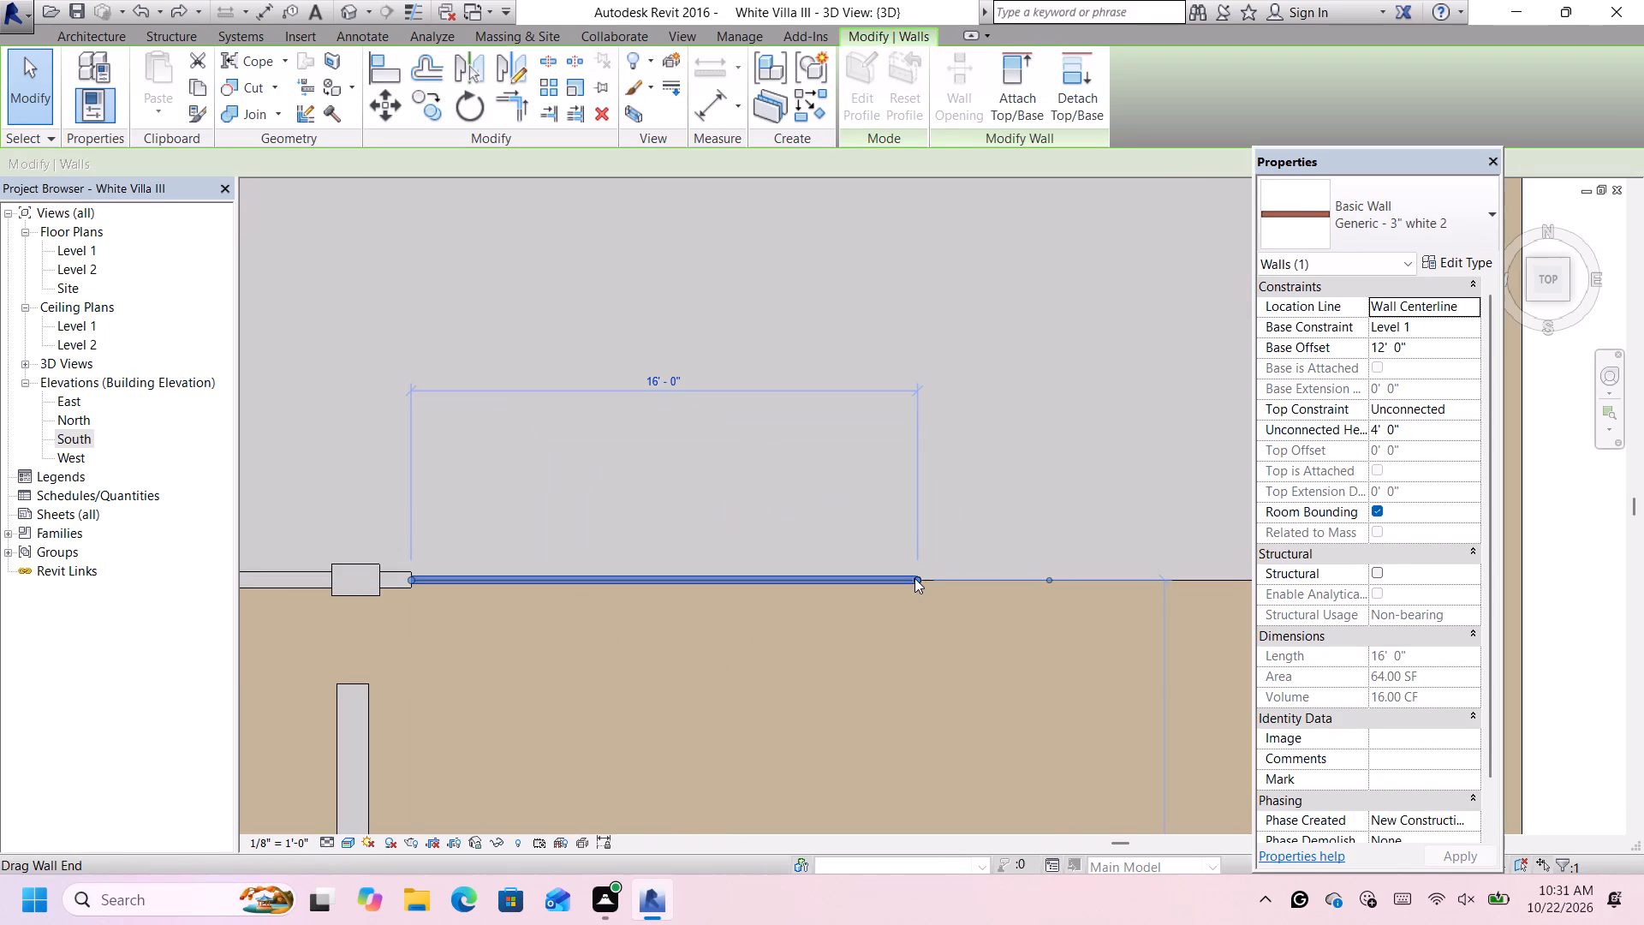
left_click_drag(914, 580, 977, 575)
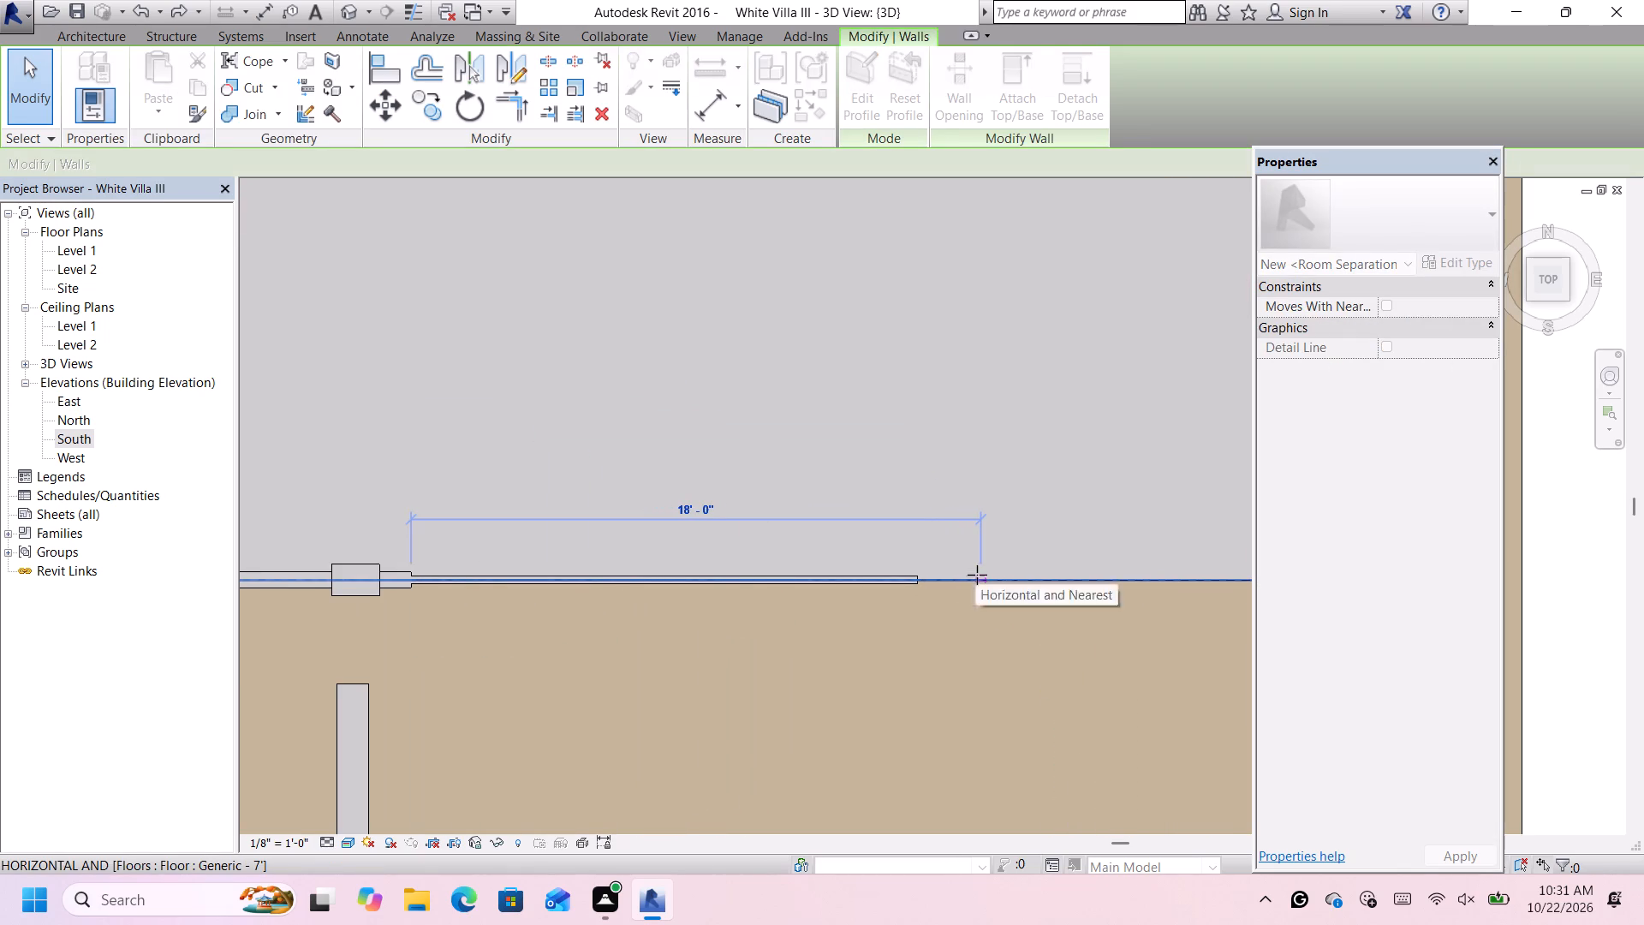
left_click_drag(977, 575, 1034, 570)
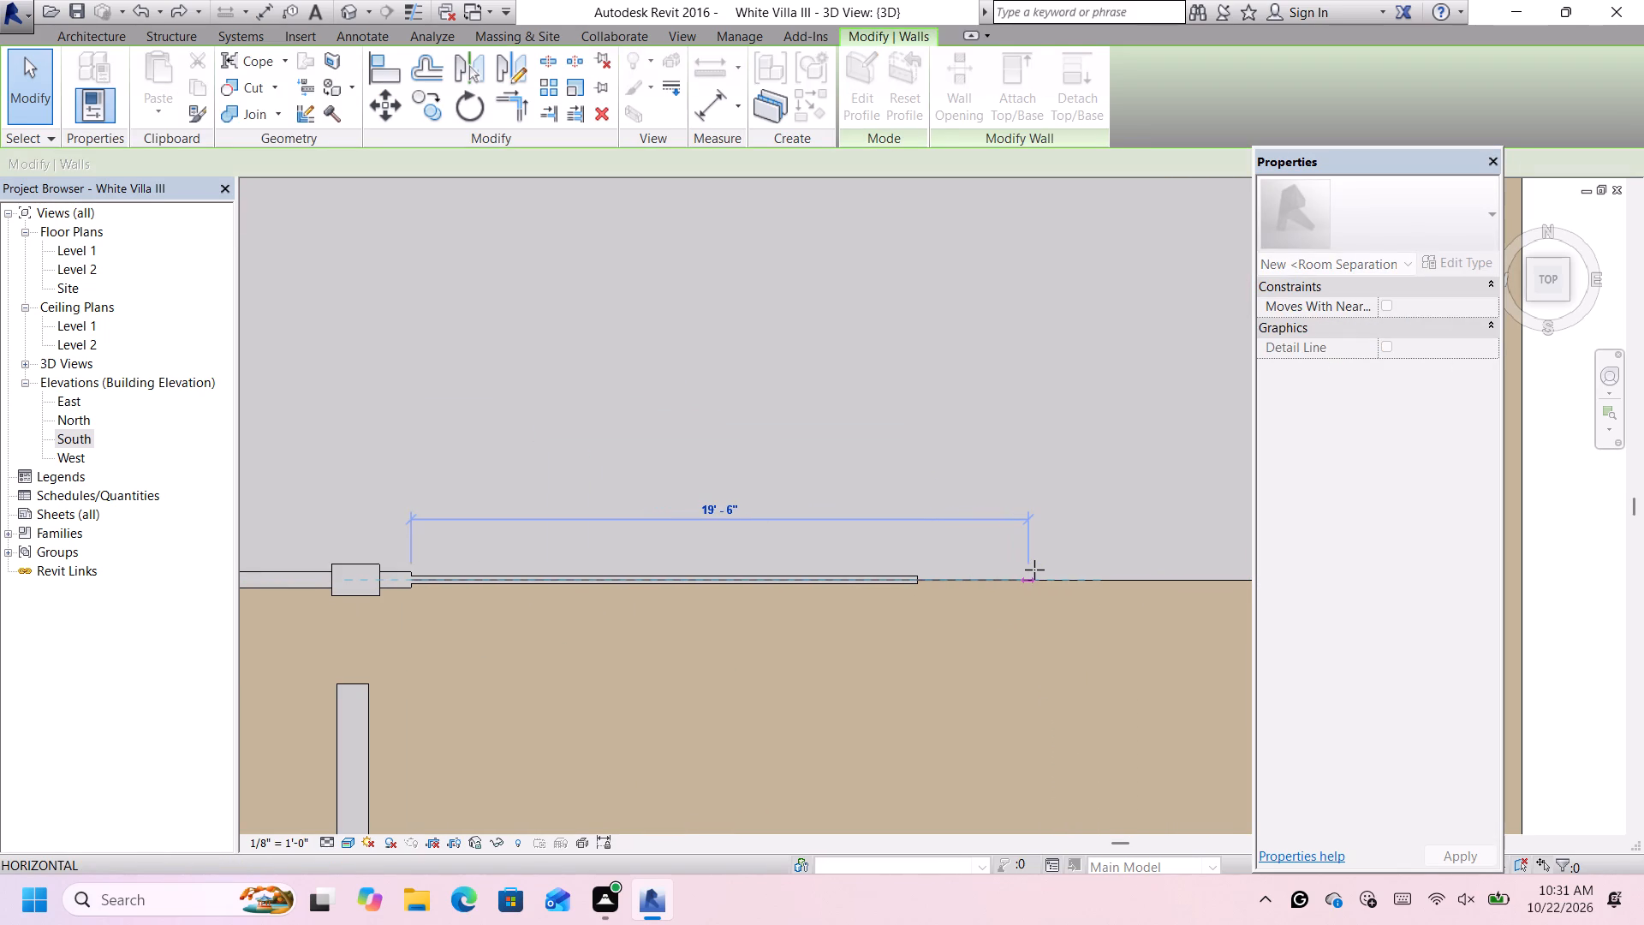
left_click_drag(1034, 570, 1042, 571)
scroll(1044, 571, "down", 6)
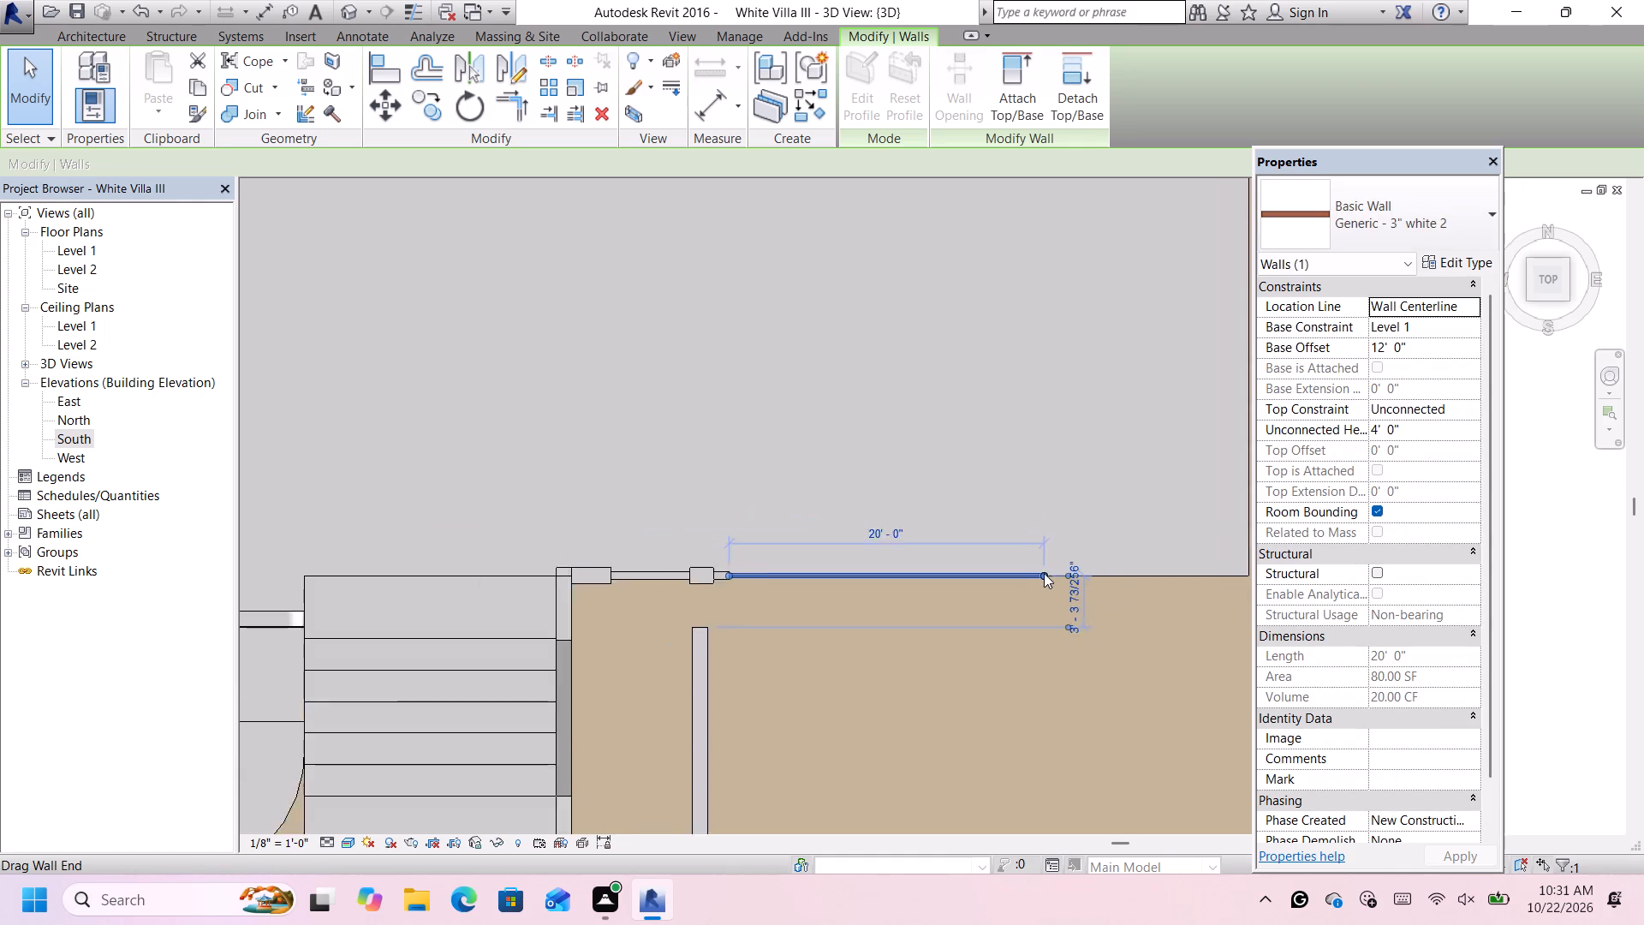
scroll(1044, 573, "down", 5)
scroll(1188, 601, "up", 2)
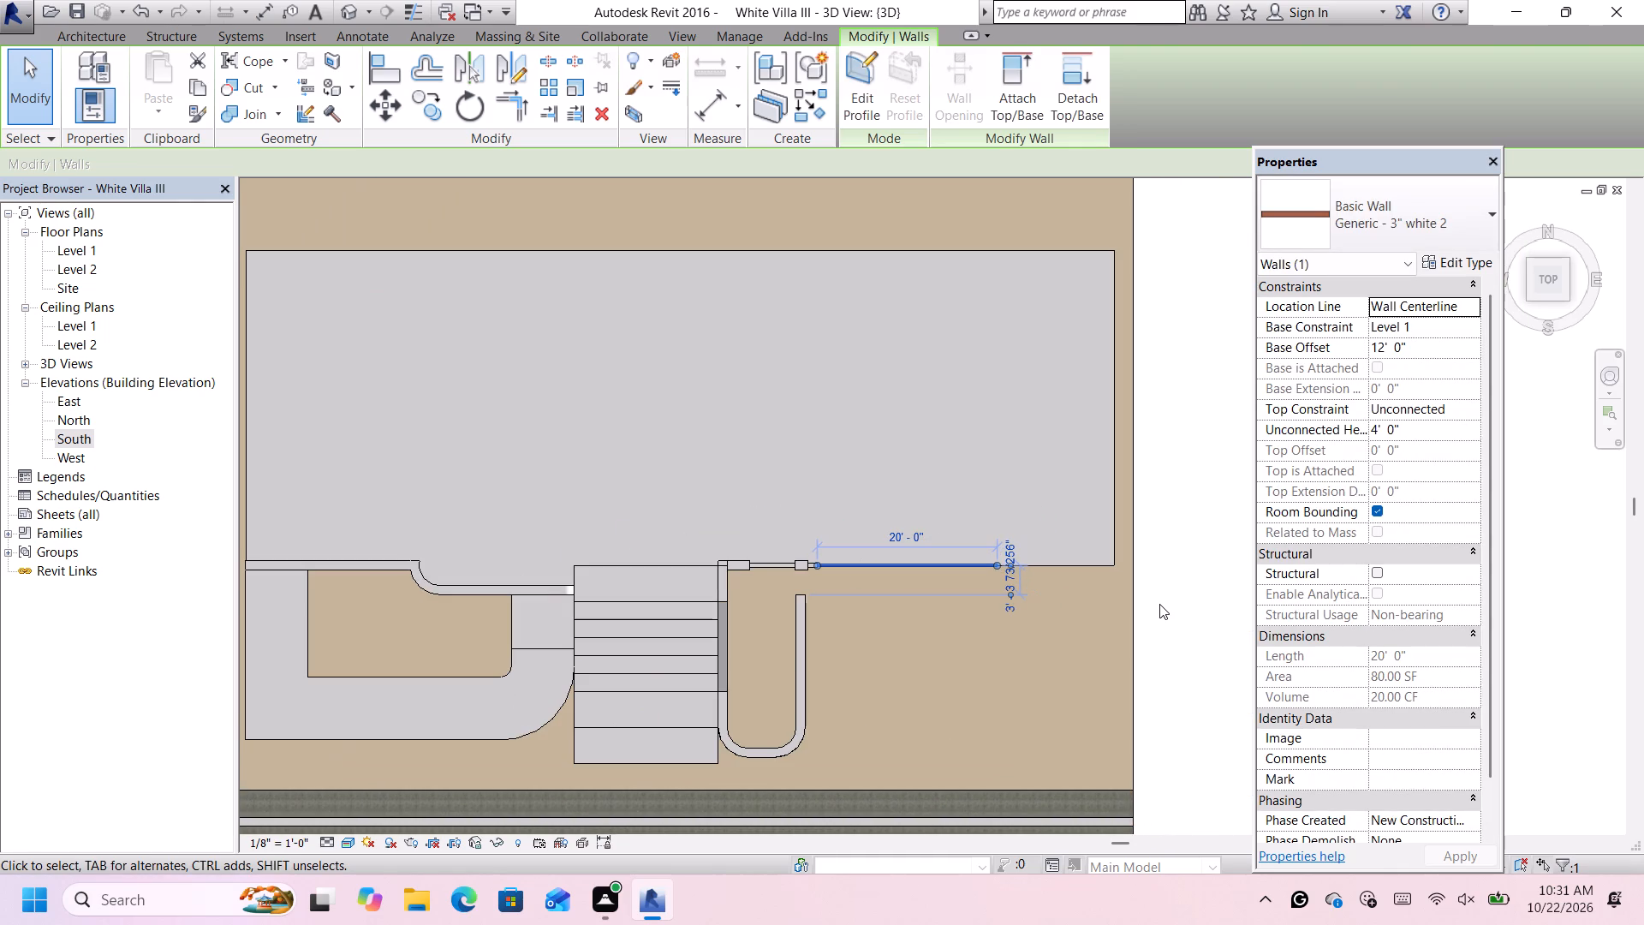
left_click(1159, 604)
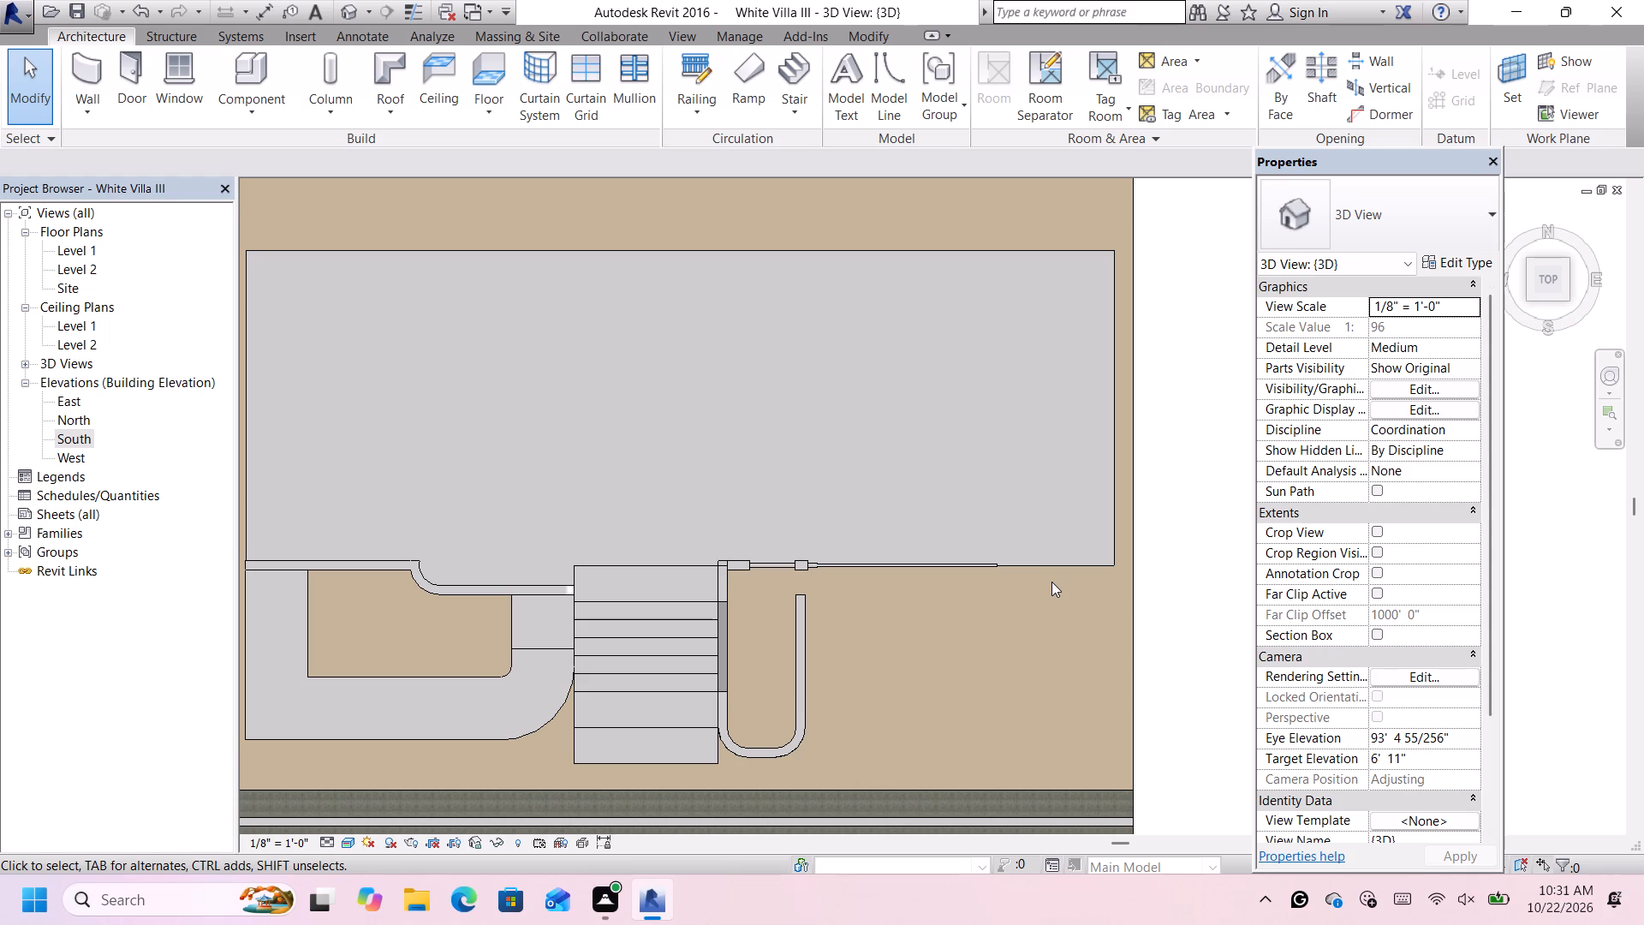
Save the project and draw a 1' 6" Generic - 6" white wall from the 3" wall's free end along the front floor edge.
scroll(1058, 577, "up", 3)
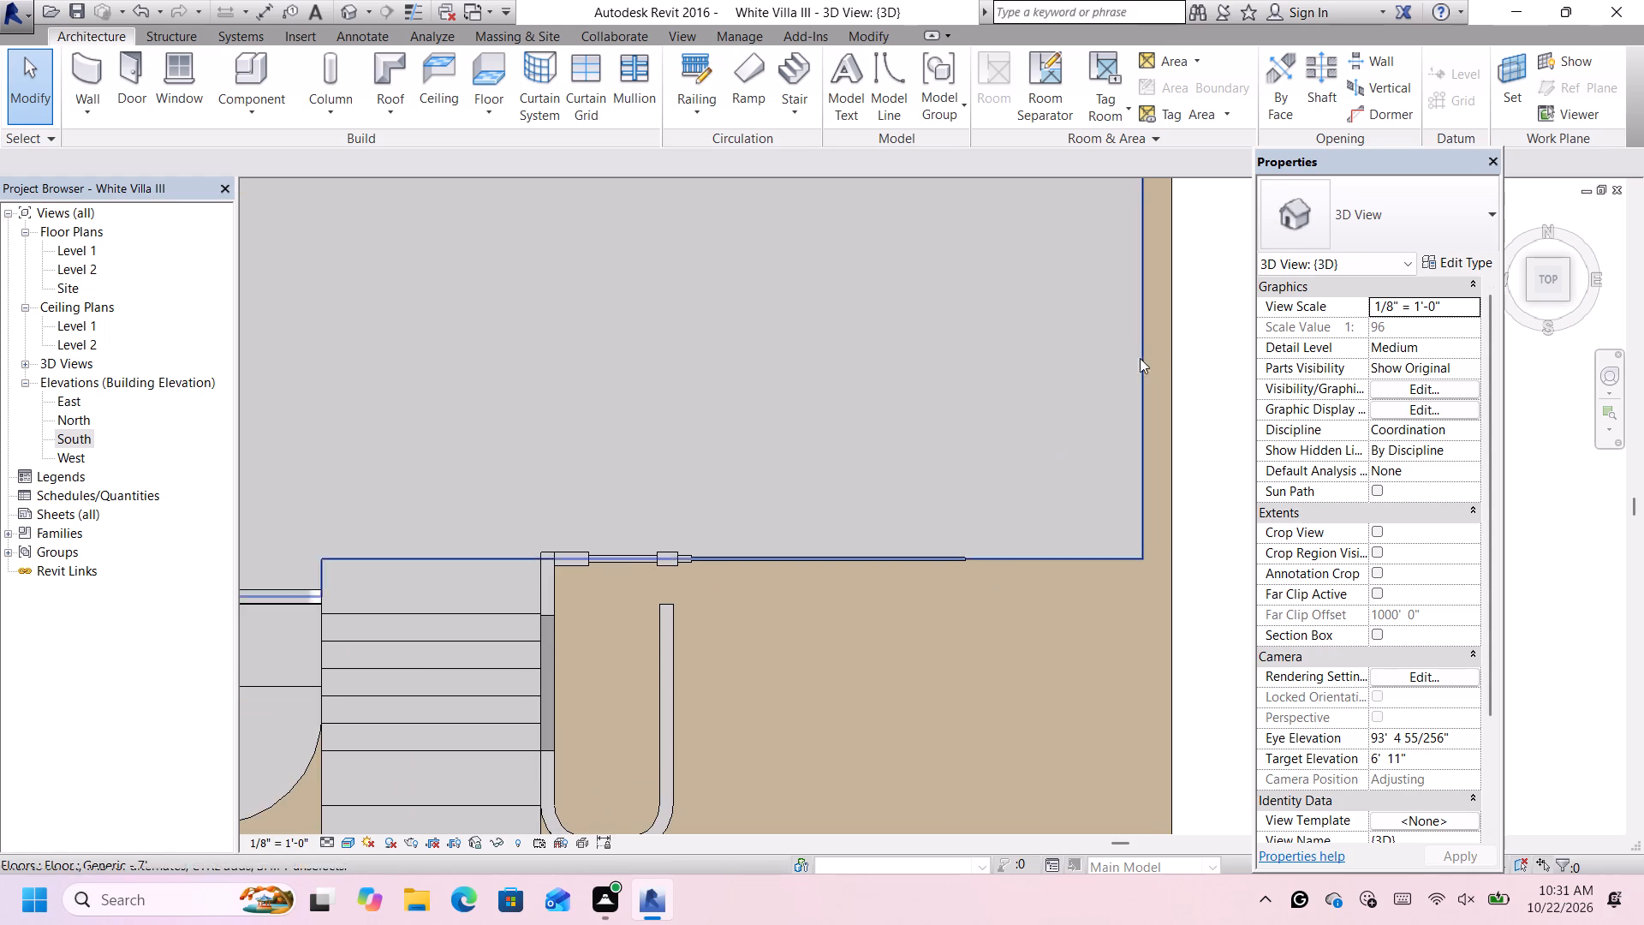
scroll(1171, 336, "up", 1)
scroll(825, 540, "up", 2)
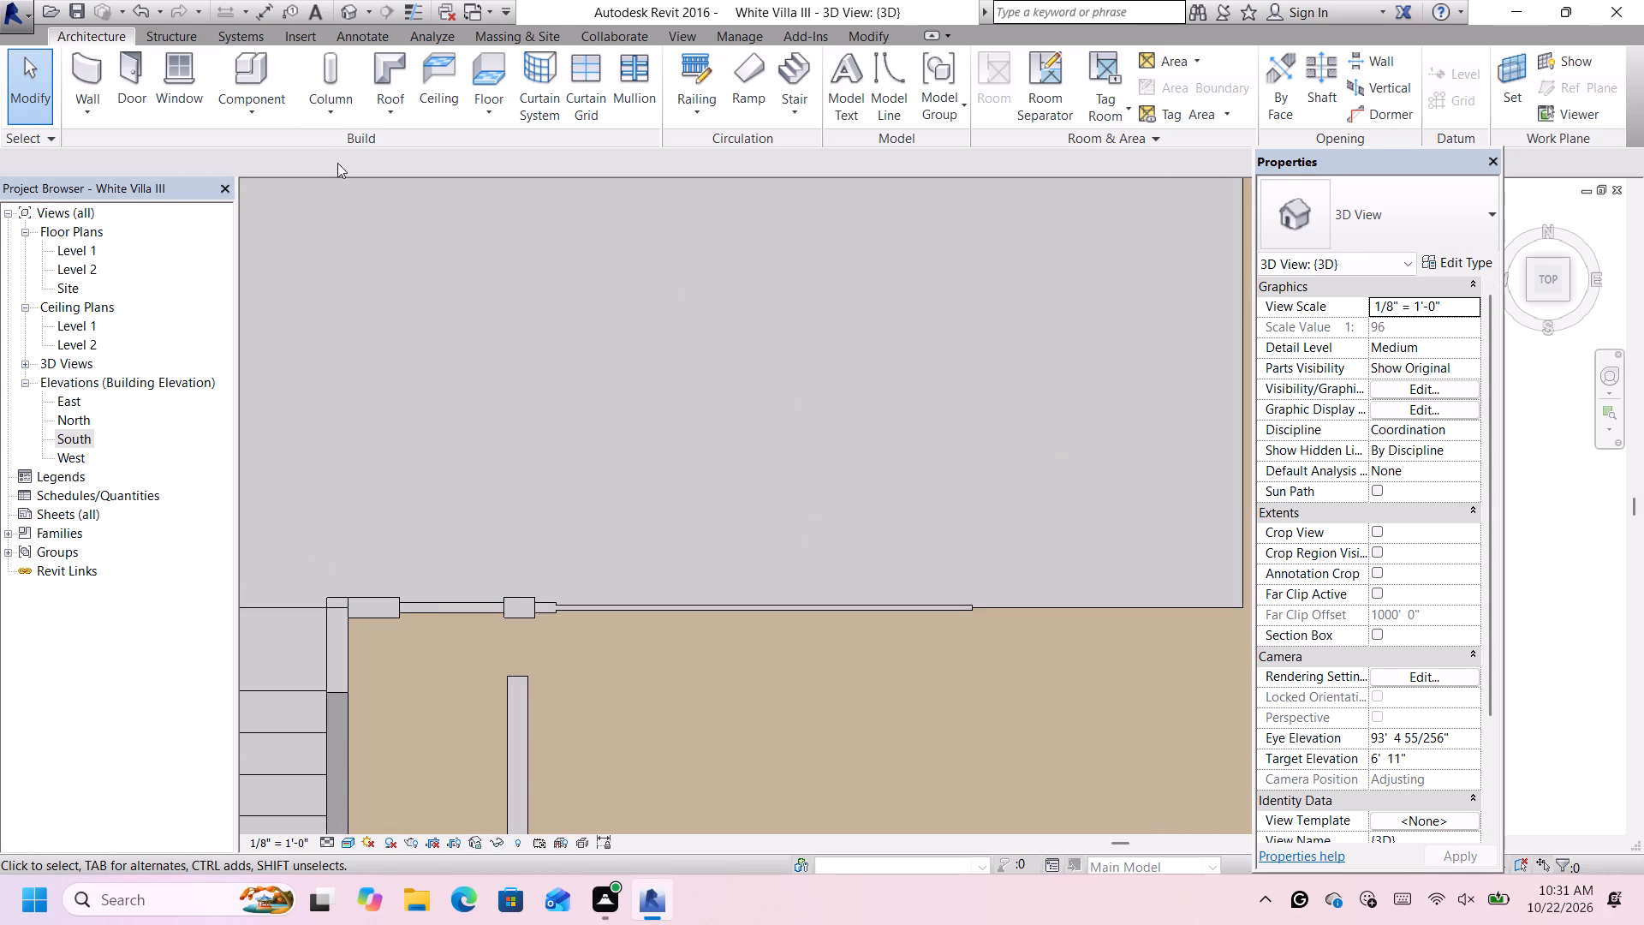
left_click(89, 76)
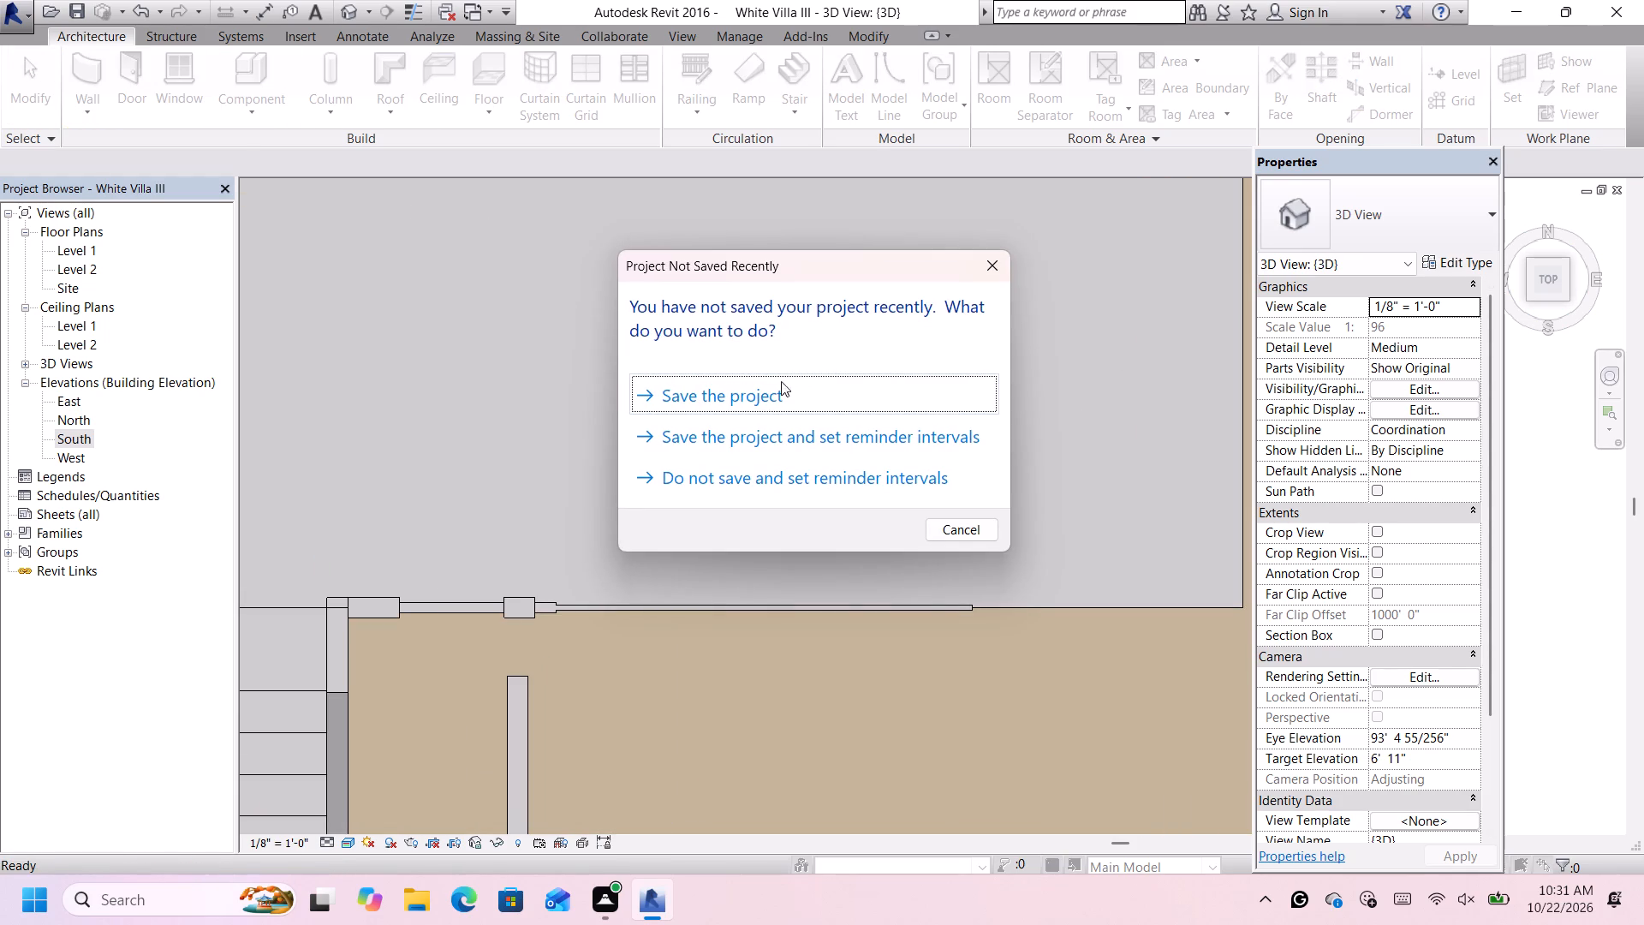
left_click(788, 404)
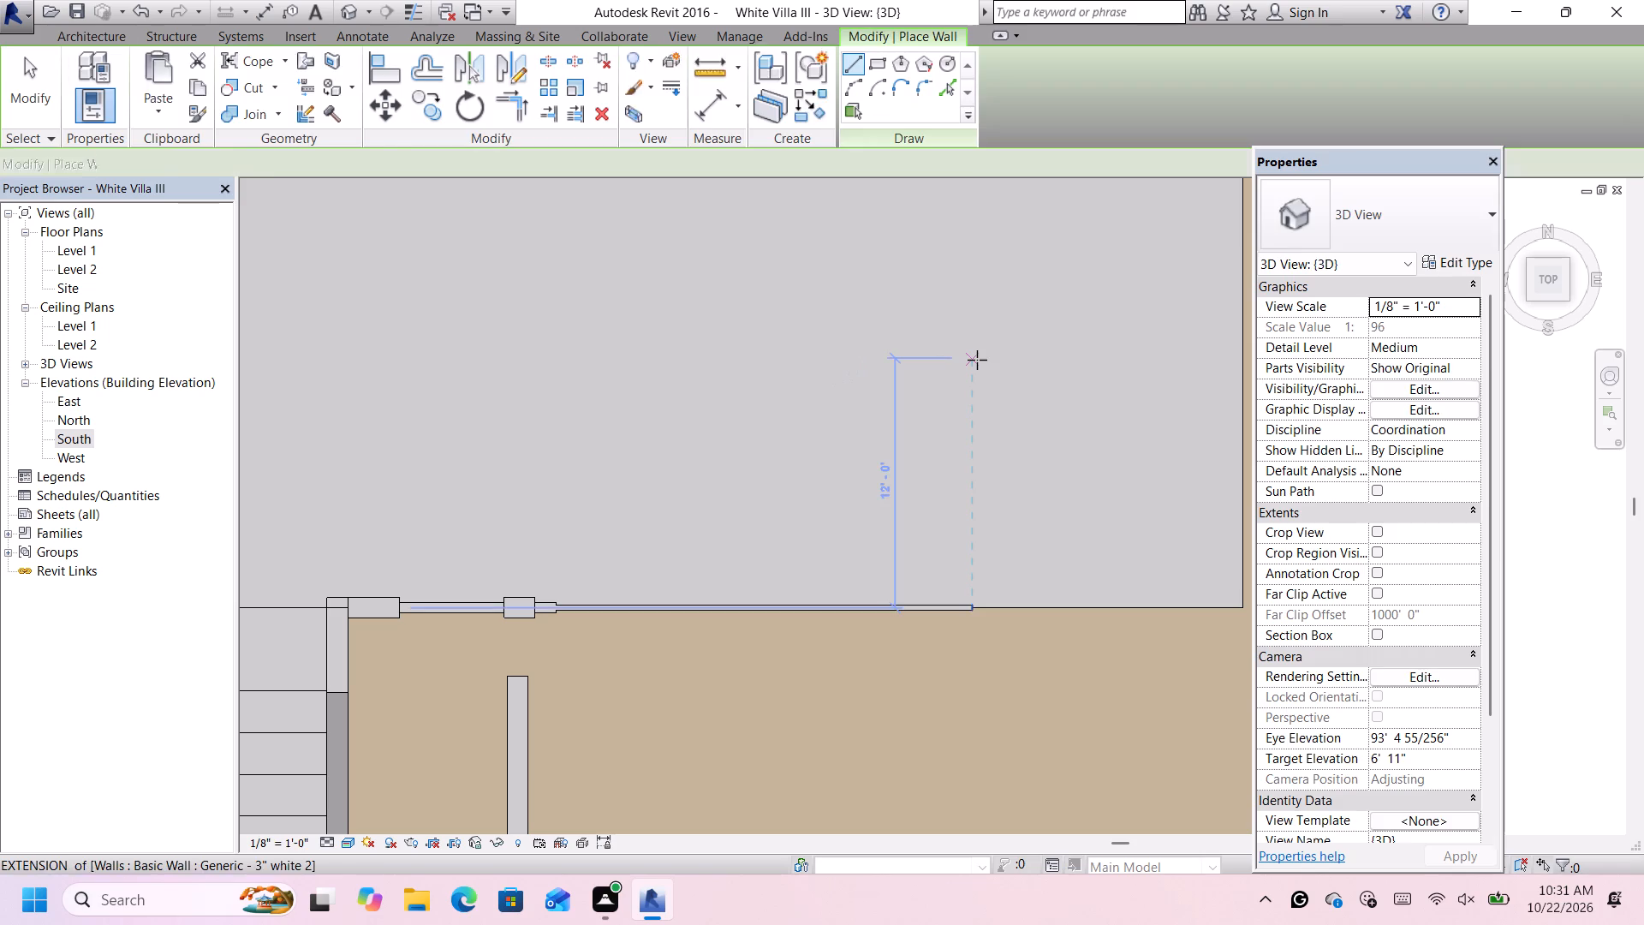
left_click(1355, 221)
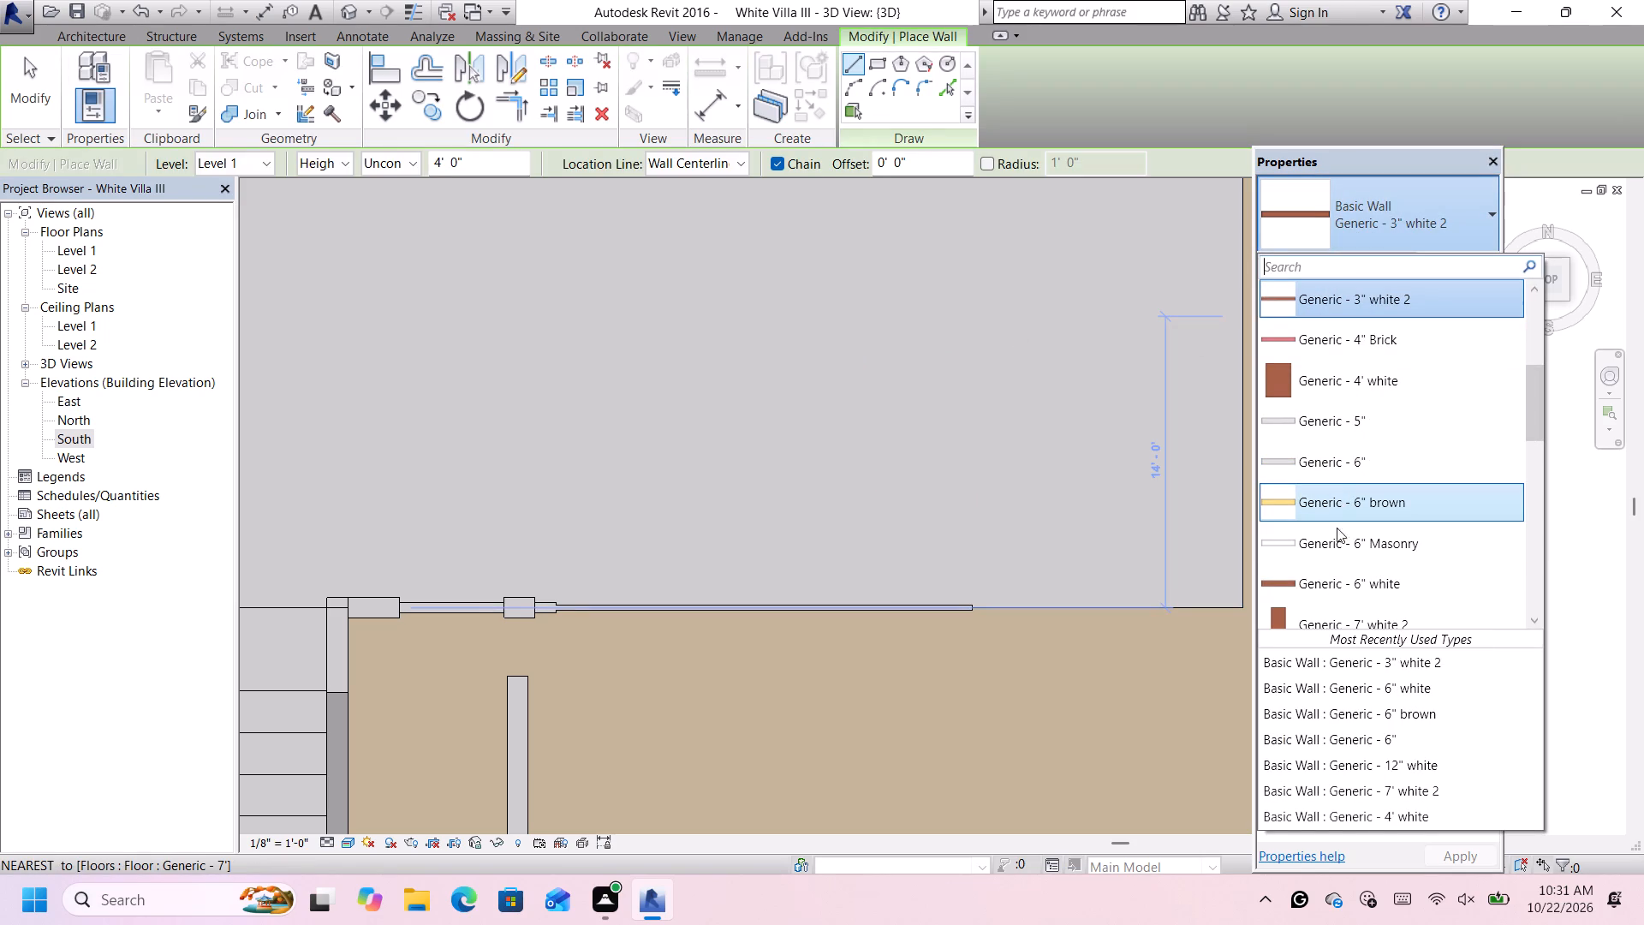
left_click(1364, 588)
scroll(995, 629, "up", 5)
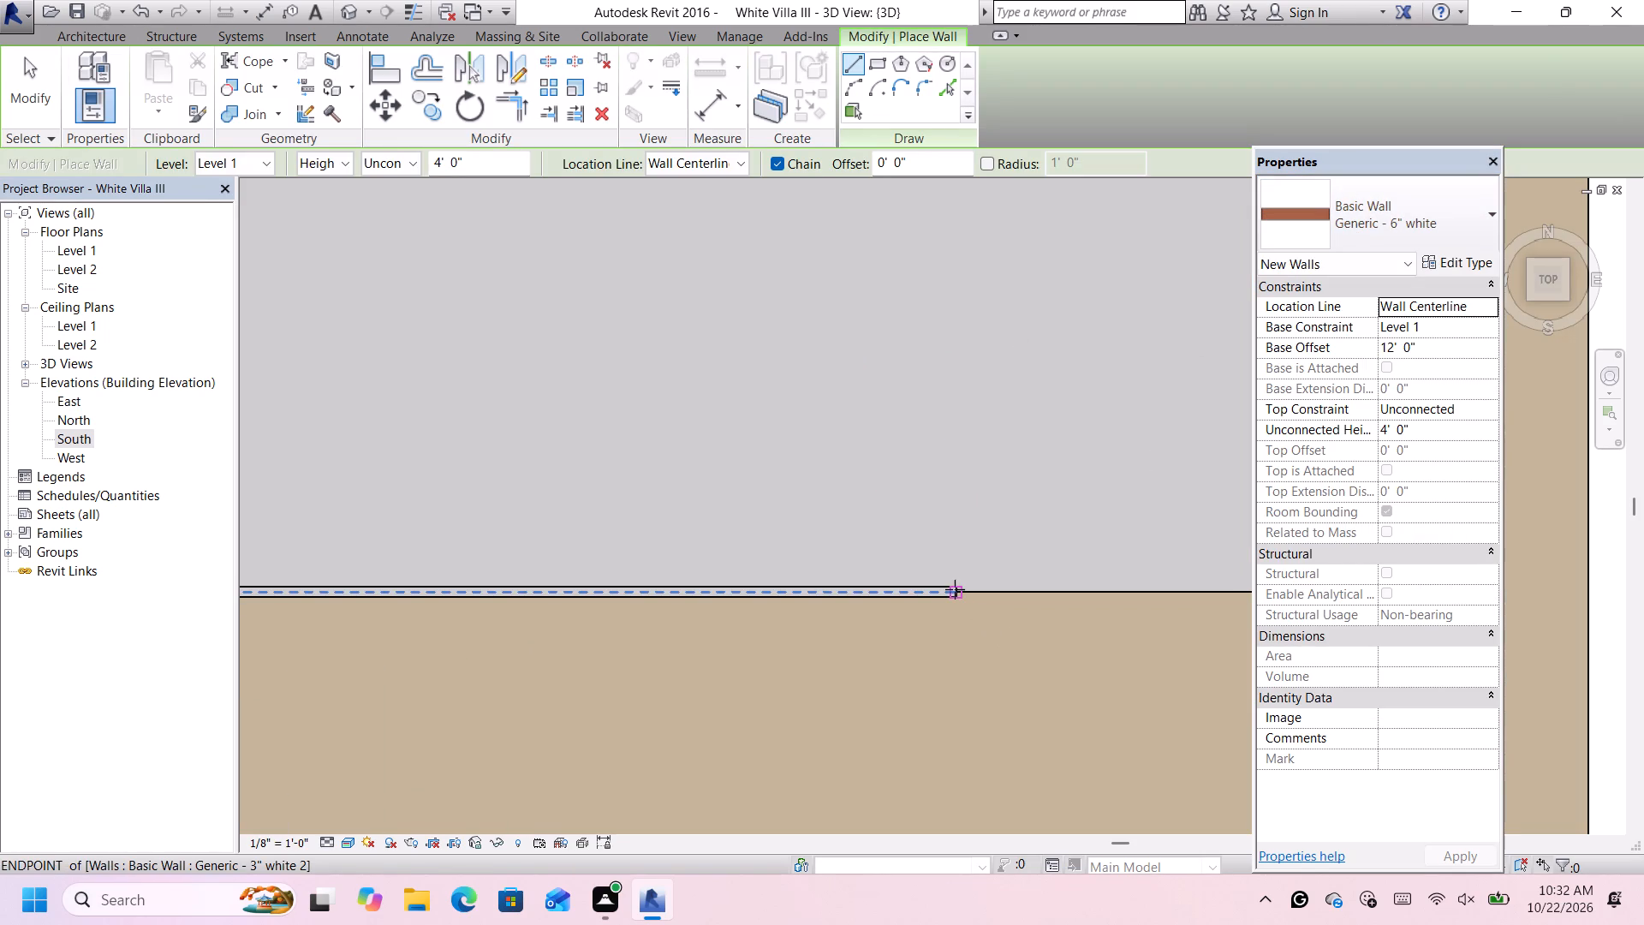
left_click(958, 593)
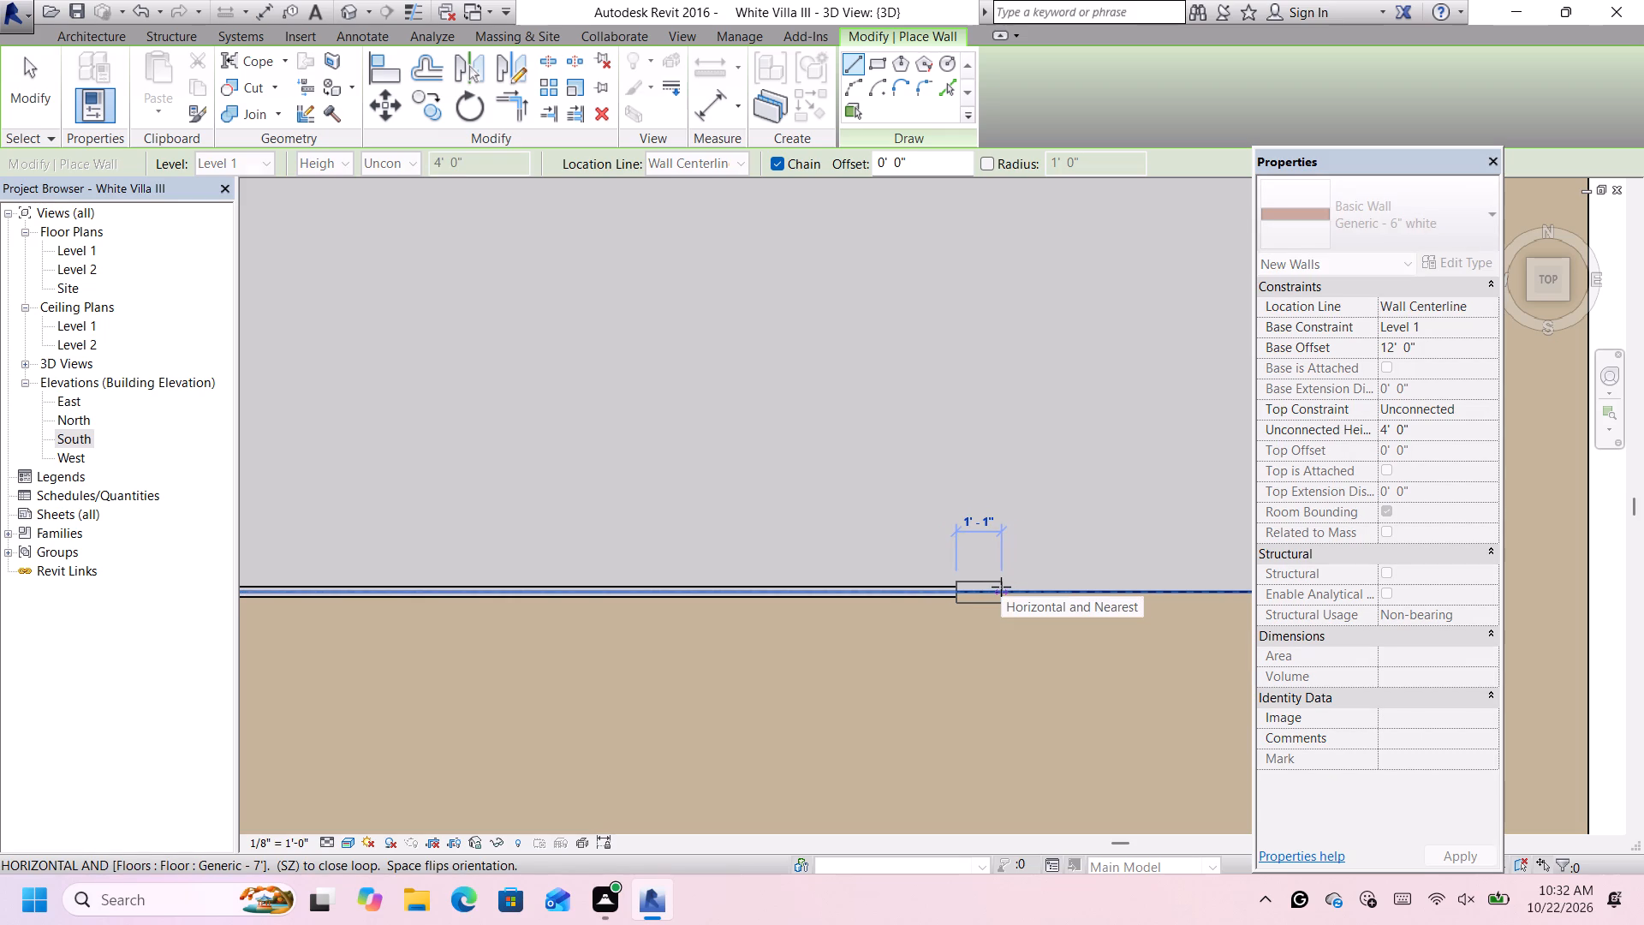
scroll(1001, 587, "down", 4)
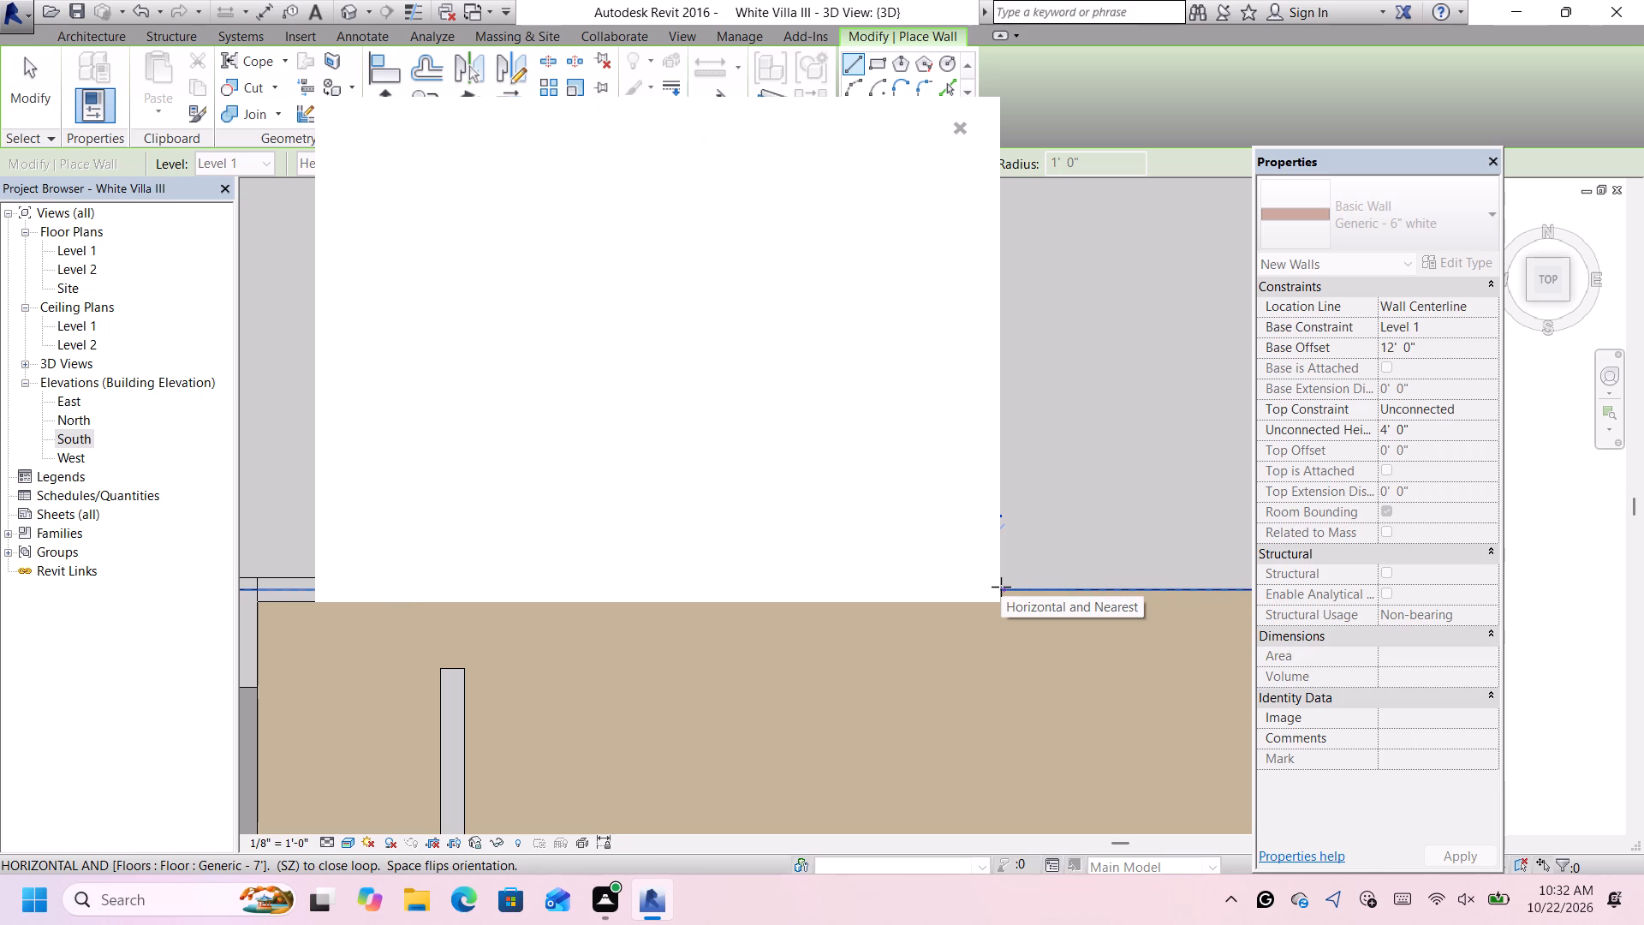
left_click(959, 124)
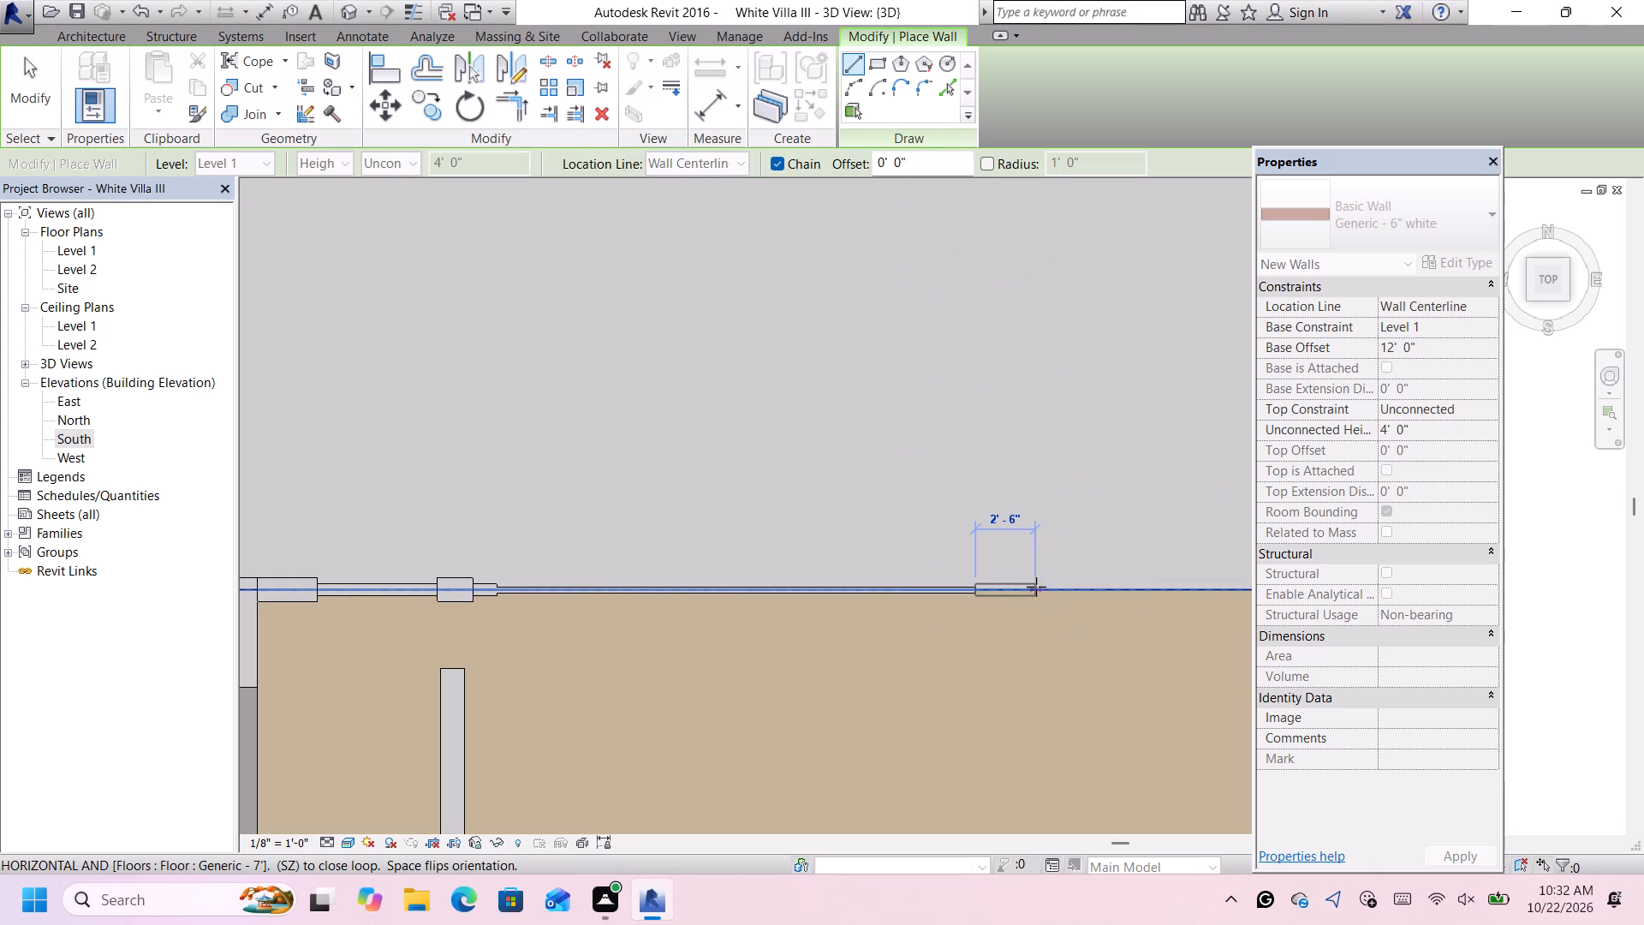
scroll(1009, 586, "up", 5)
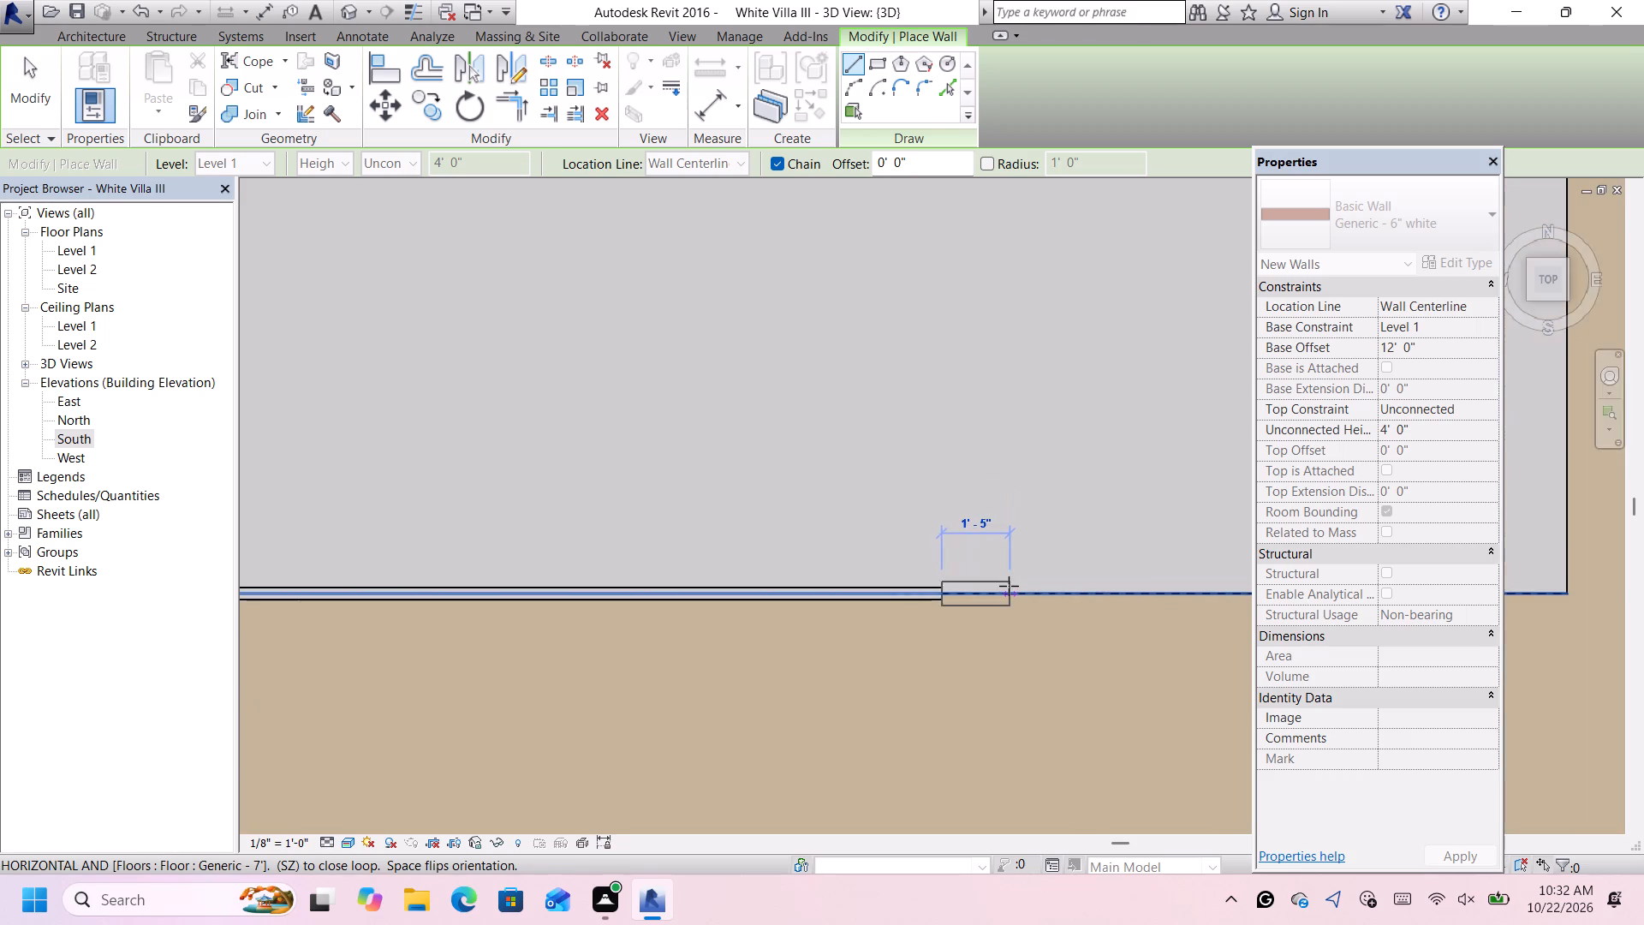
scroll(1009, 586, "down", 4)
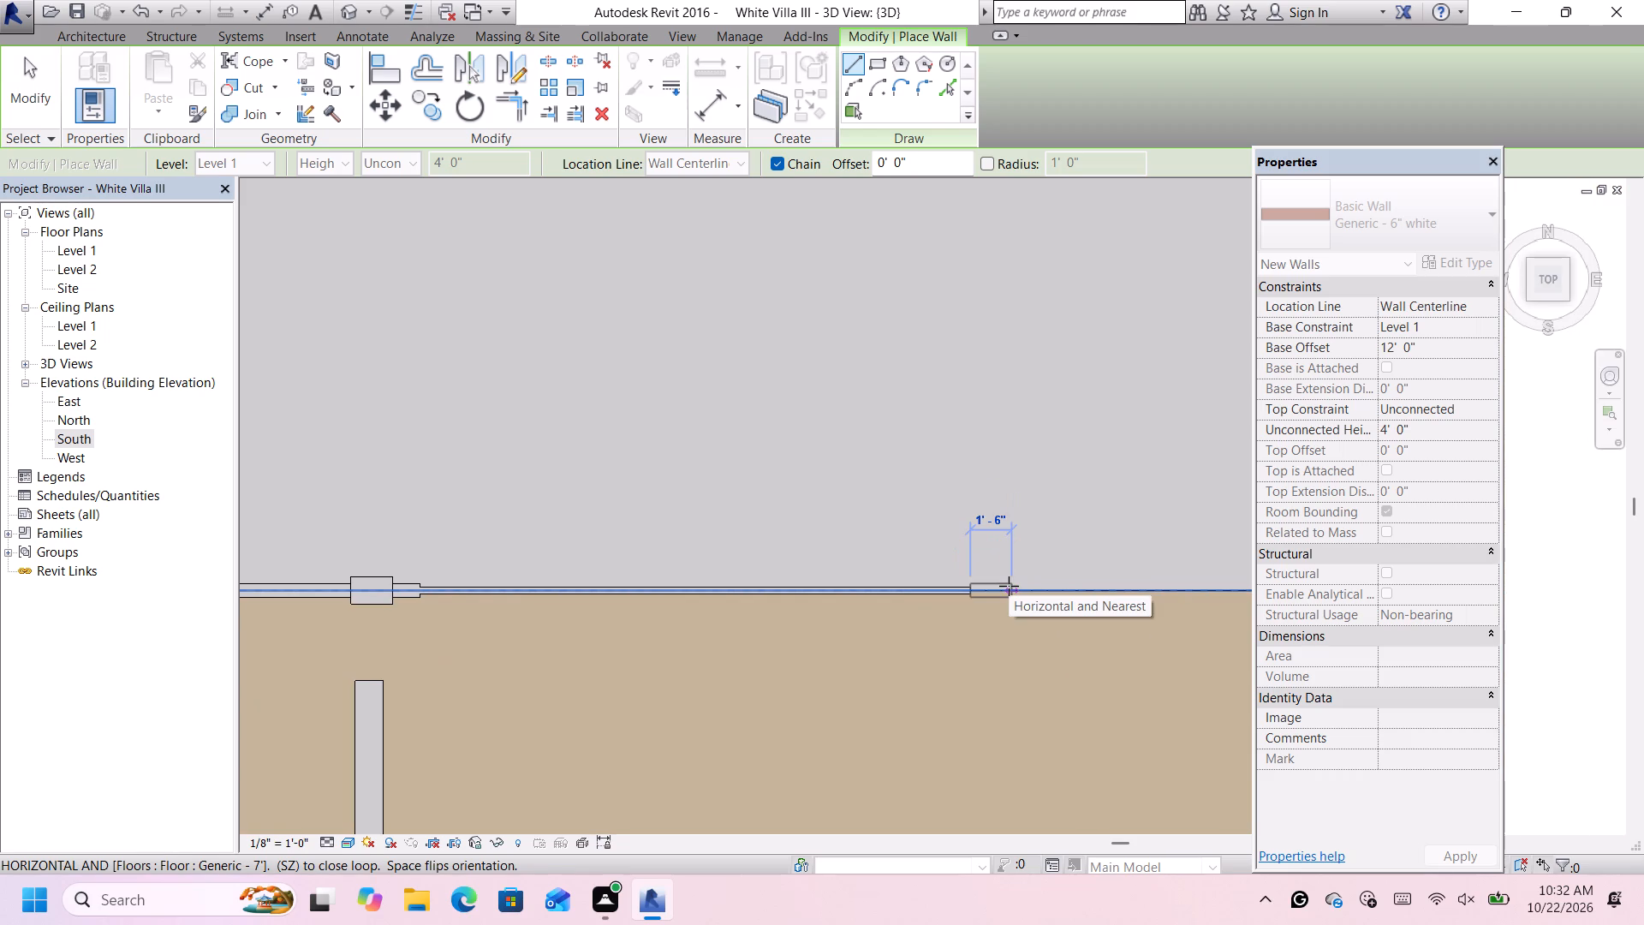
left_click(1009, 586)
key("Escape")
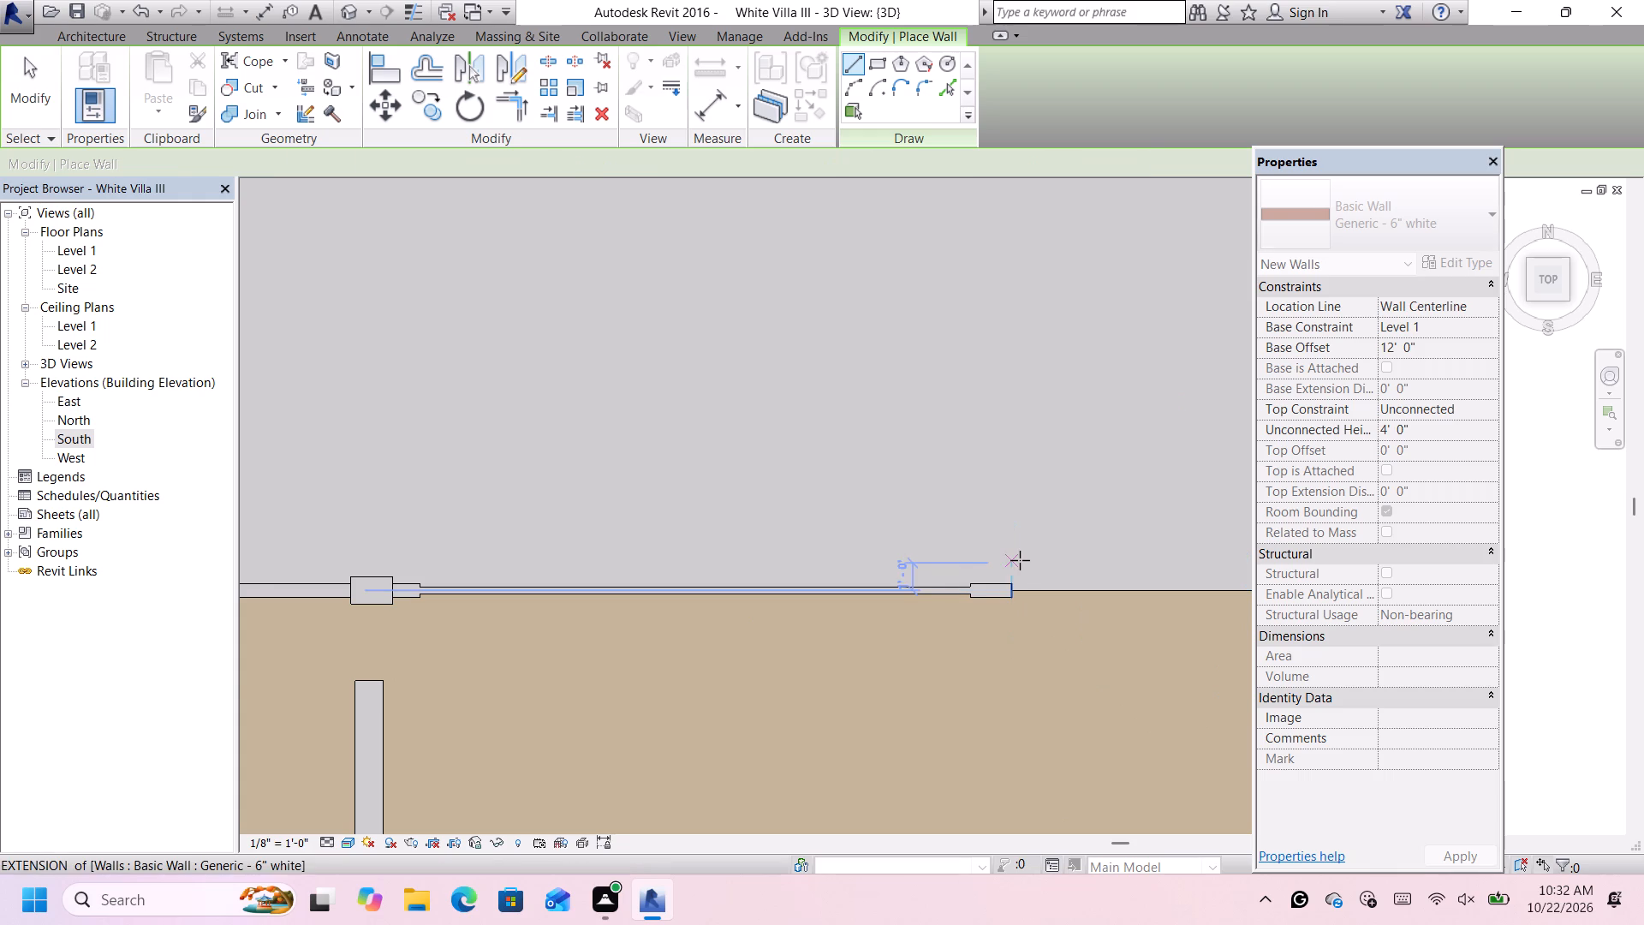
scroll(1020, 561, "down", 4)
key("Escape")
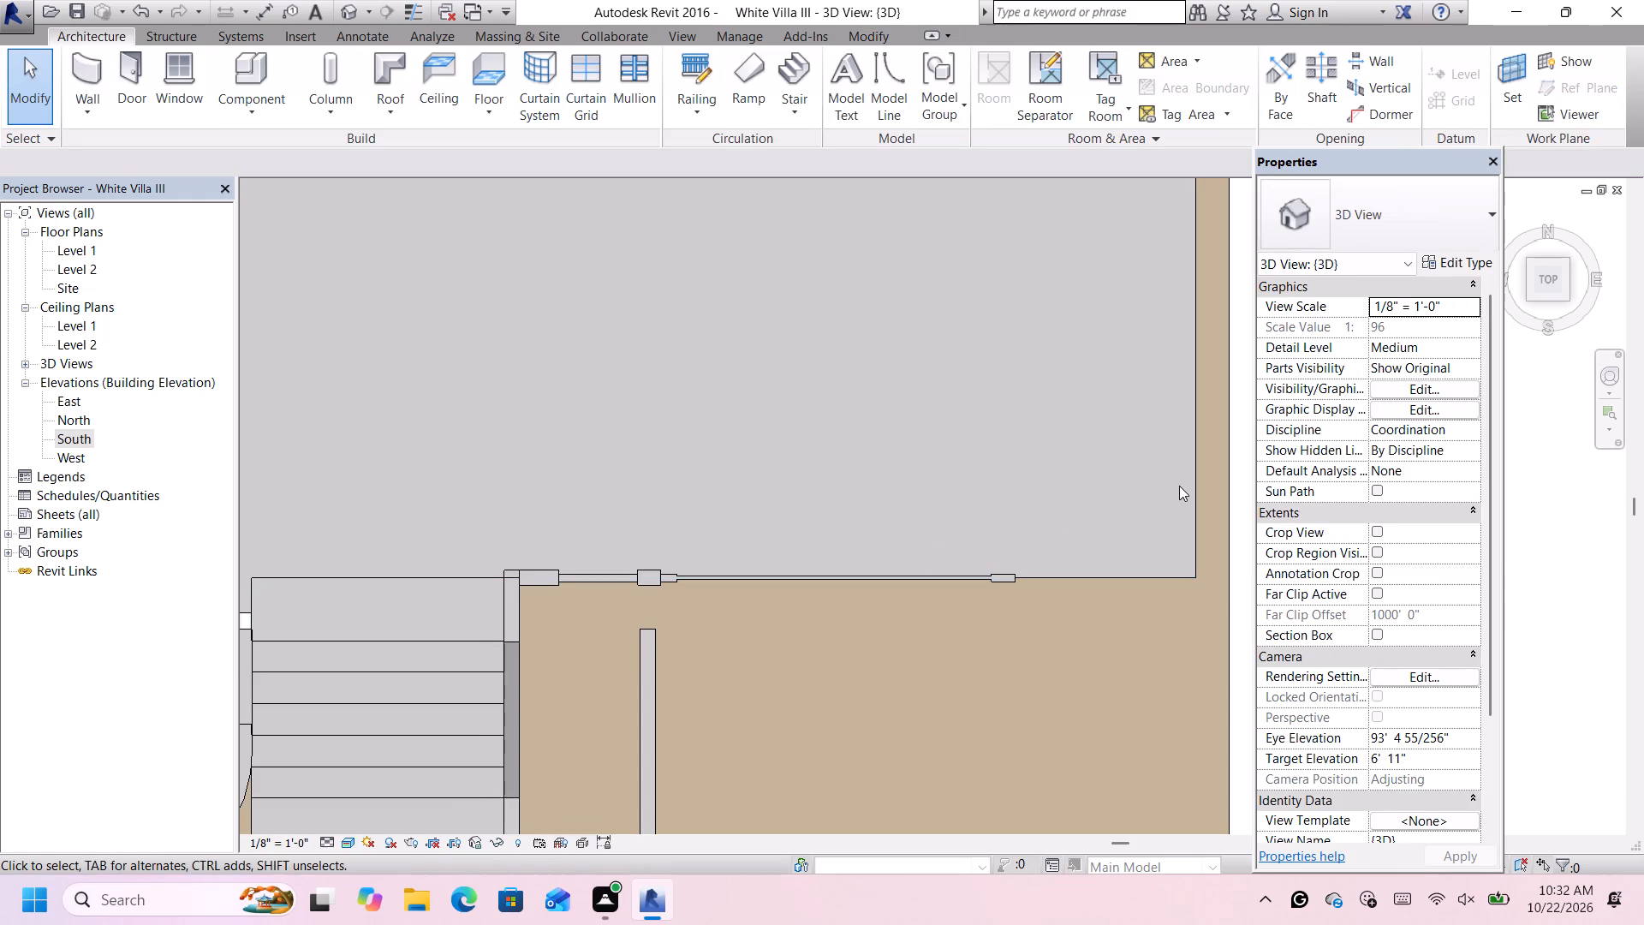
Edit the Generic - 7' floor's boundary, moving its east edge inward to align with the outer end of the short 6" white wall.
scroll(1179, 486, "down", 3)
middle_click_drag(1226, 450, 1211, 504)
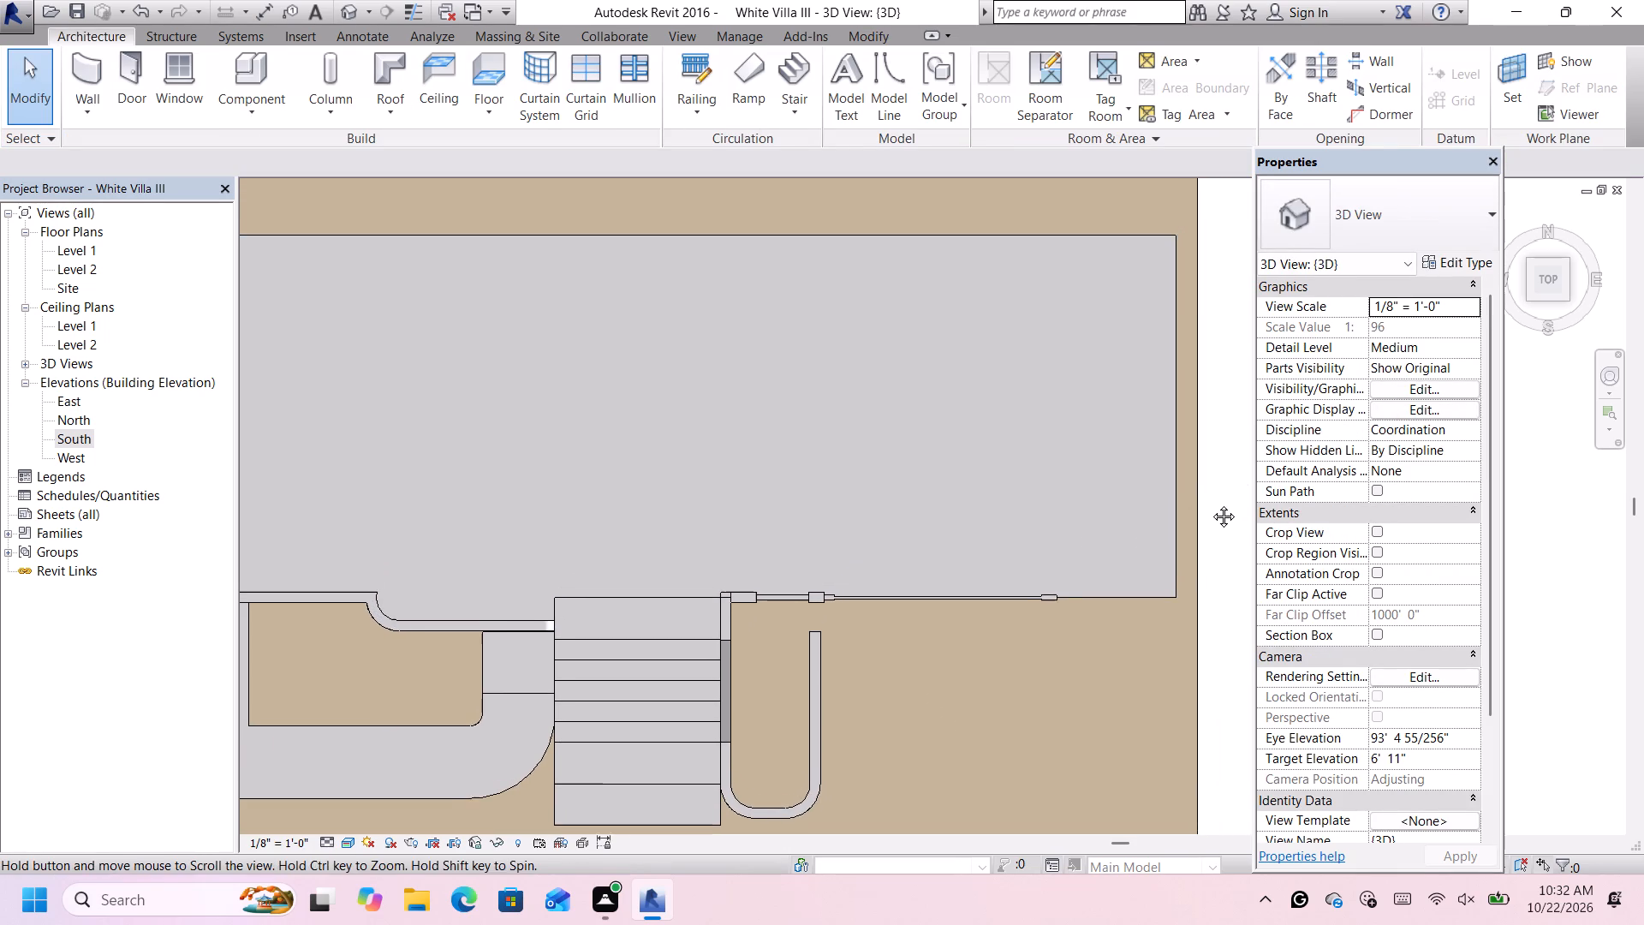
middle_click_drag(1211, 504, 1209, 505)
double_click(1168, 524)
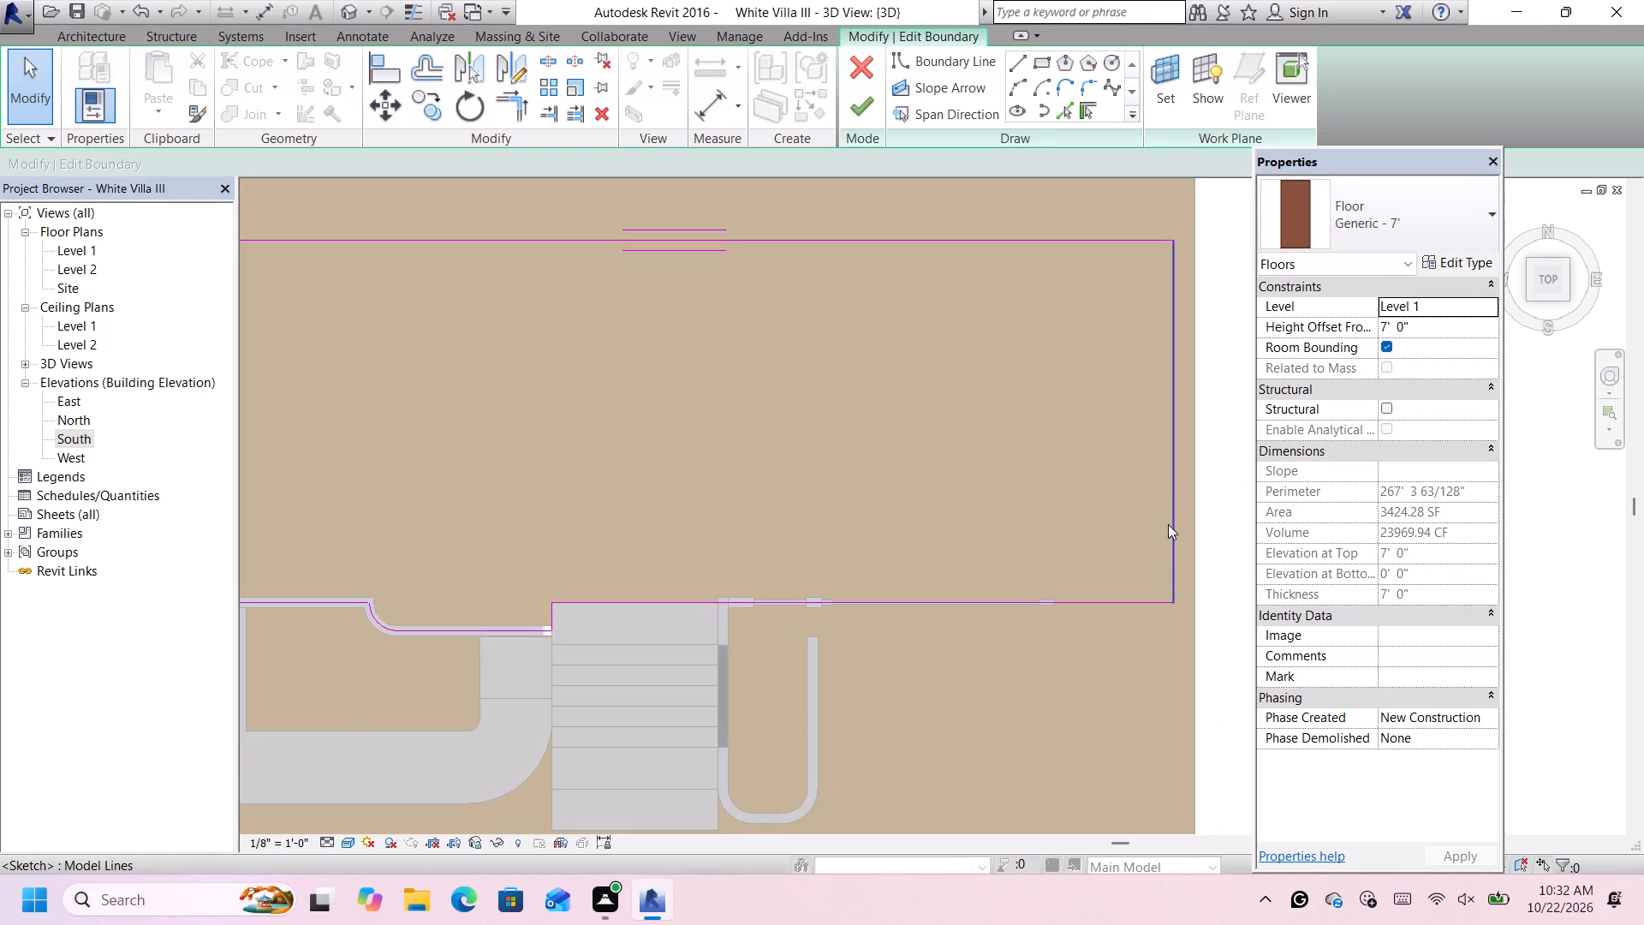
left_click(1170, 490)
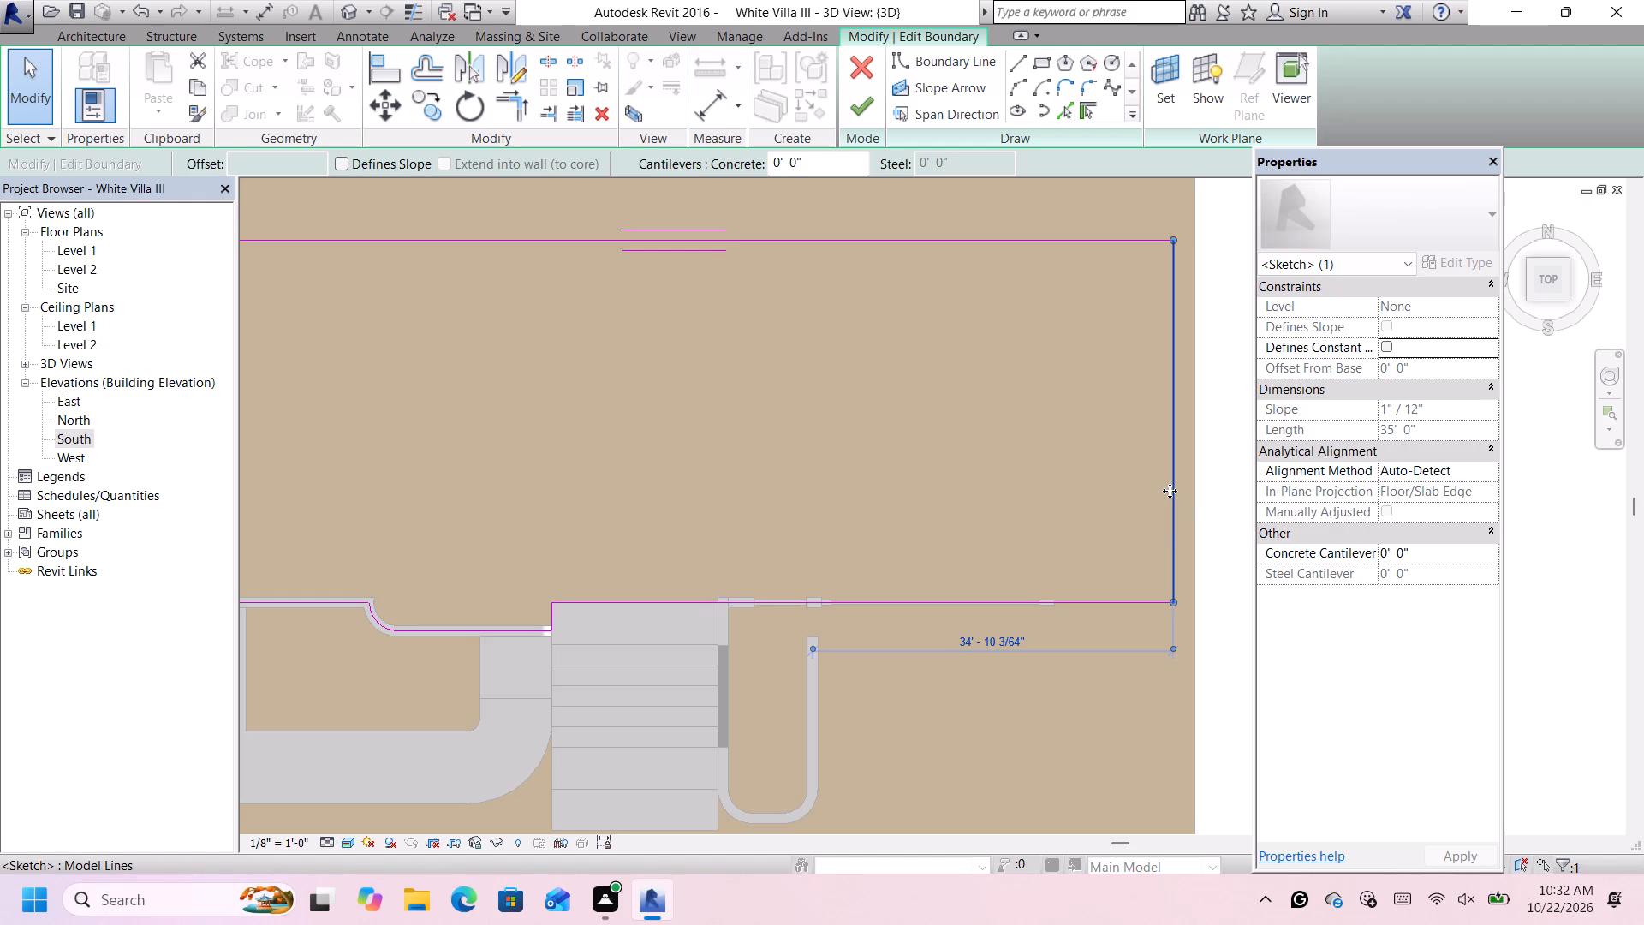
key("Left")
key("Left")
key("Left")
key("Left")
key("Left")
key("Left")
key("Left")
key("Left")
key("Left")
key("Left")
key("Left")
key("Left")
key("Left")
key("Left")
key("Left")
key("Left")
key("Left")
key("Left")
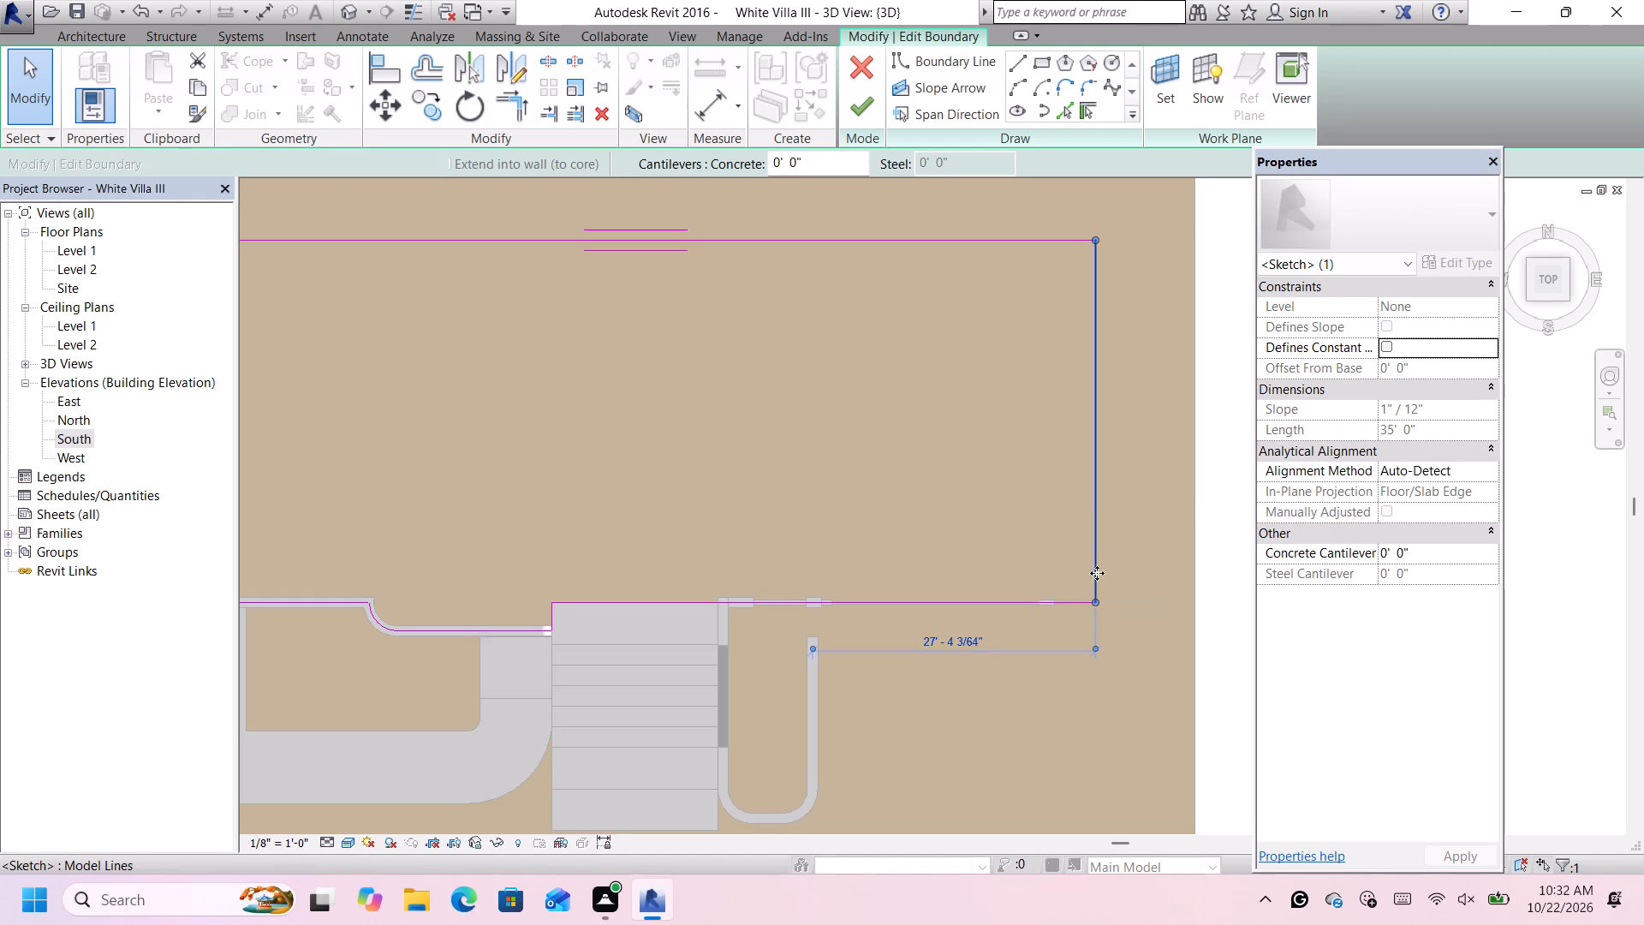
key("Left")
key("Left")
key("Left")
key("Left")
key("Left")
key("Left")
key("Left")
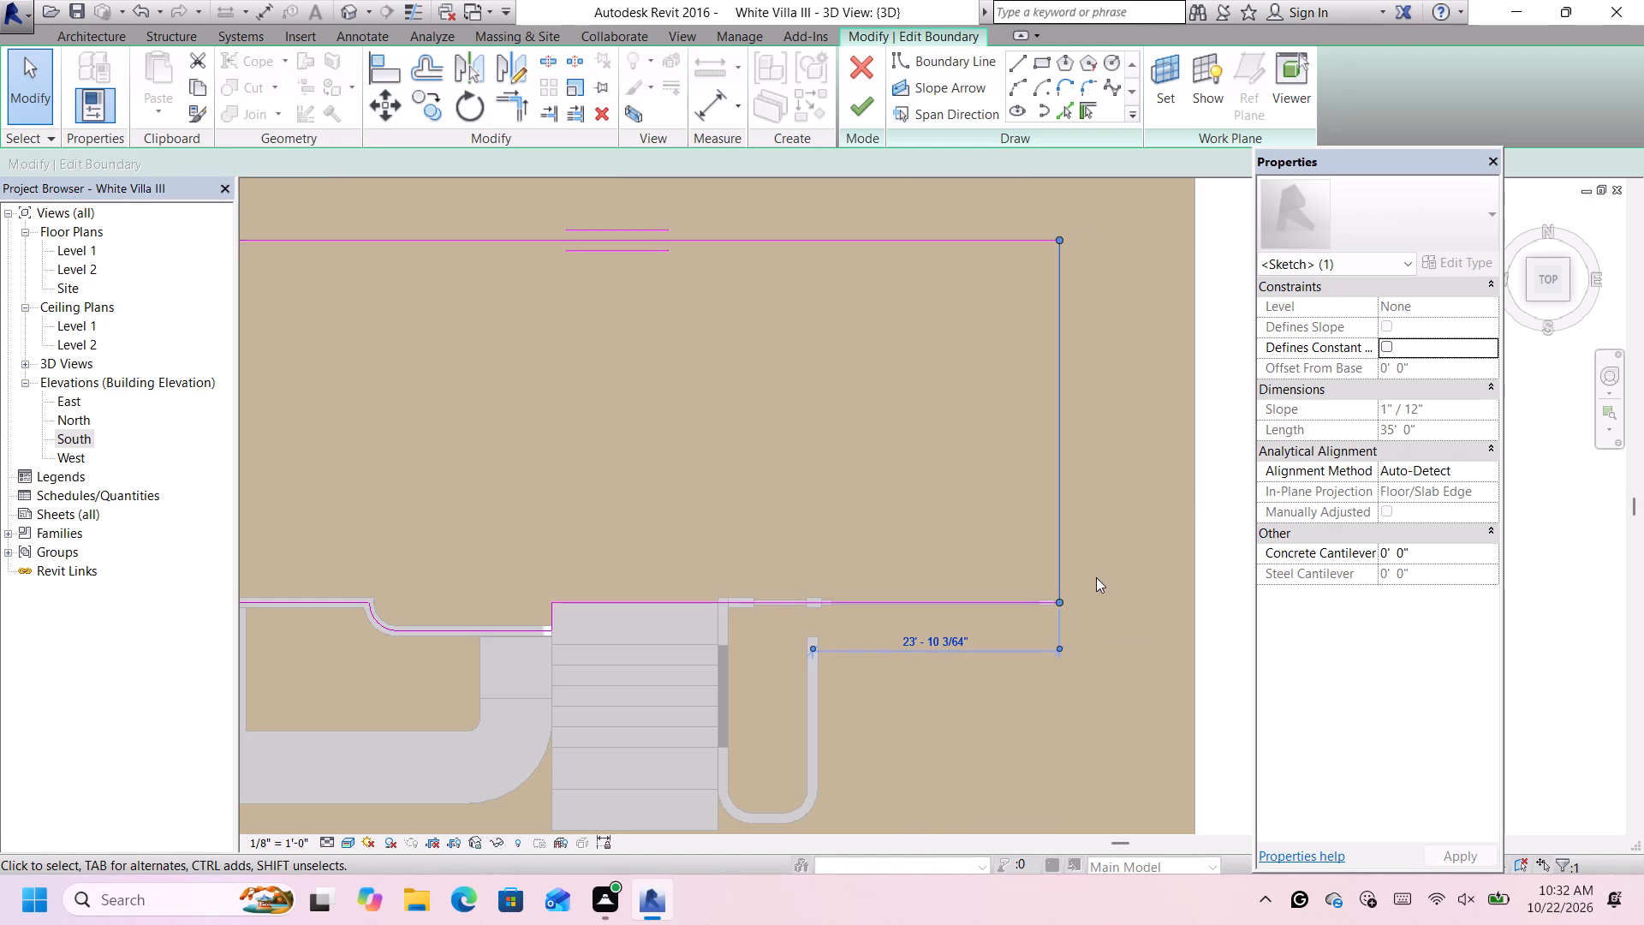
scroll(1093, 575, "up", 5)
key("Left")
scroll(1059, 567, "up", 1)
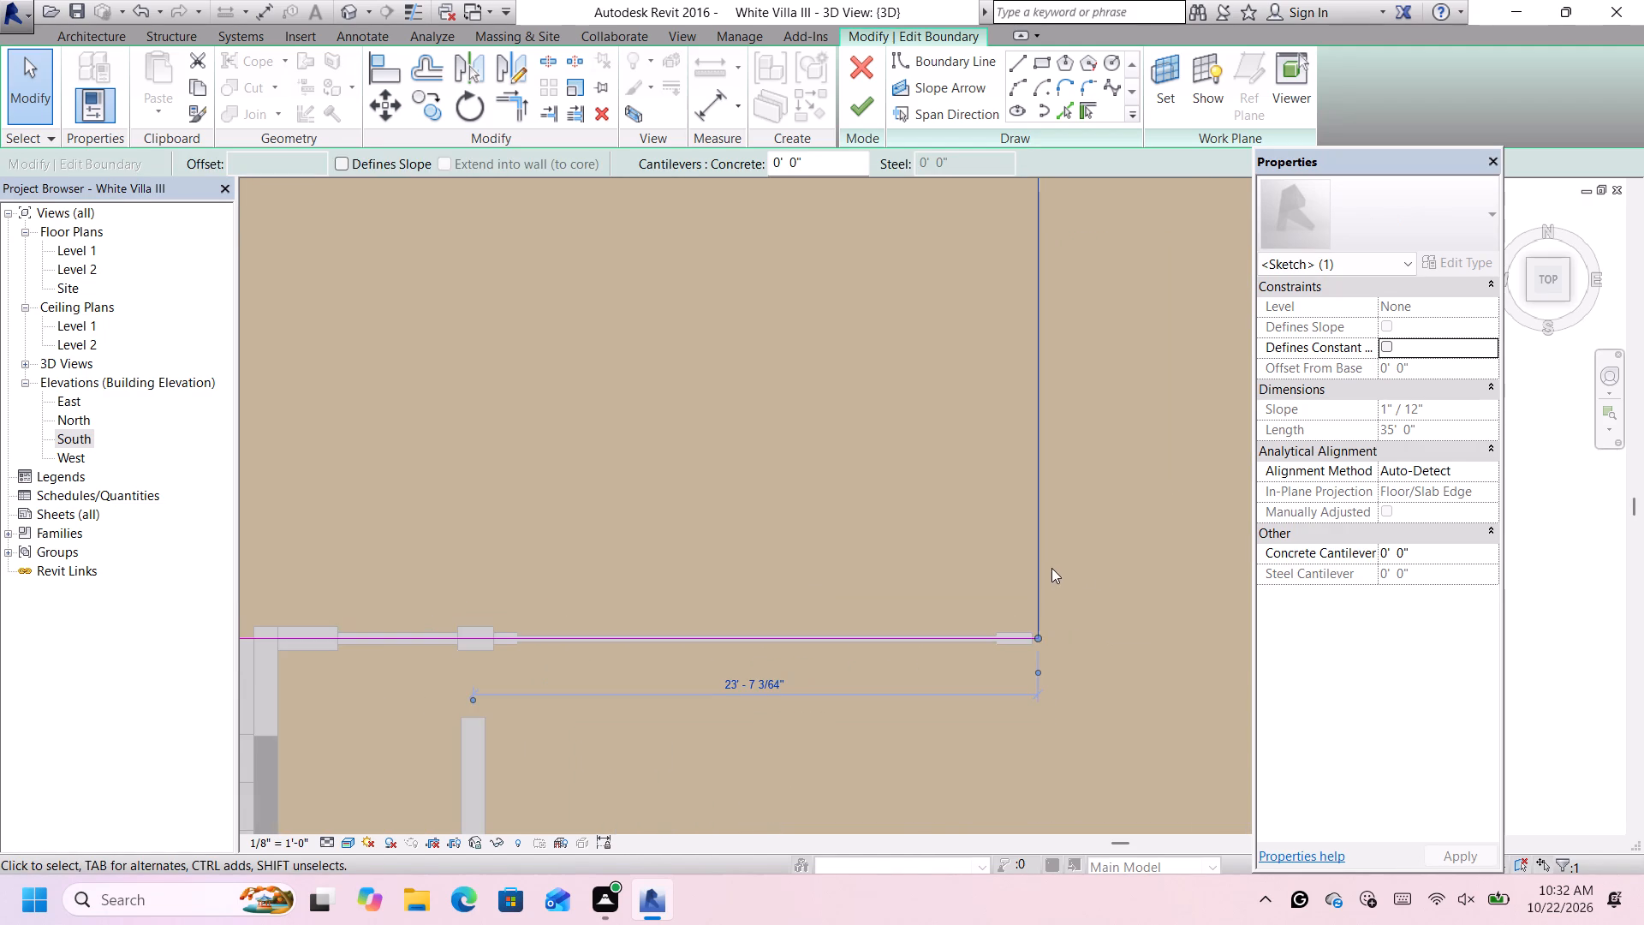
key("Left")
scroll(1039, 571, "up", 6)
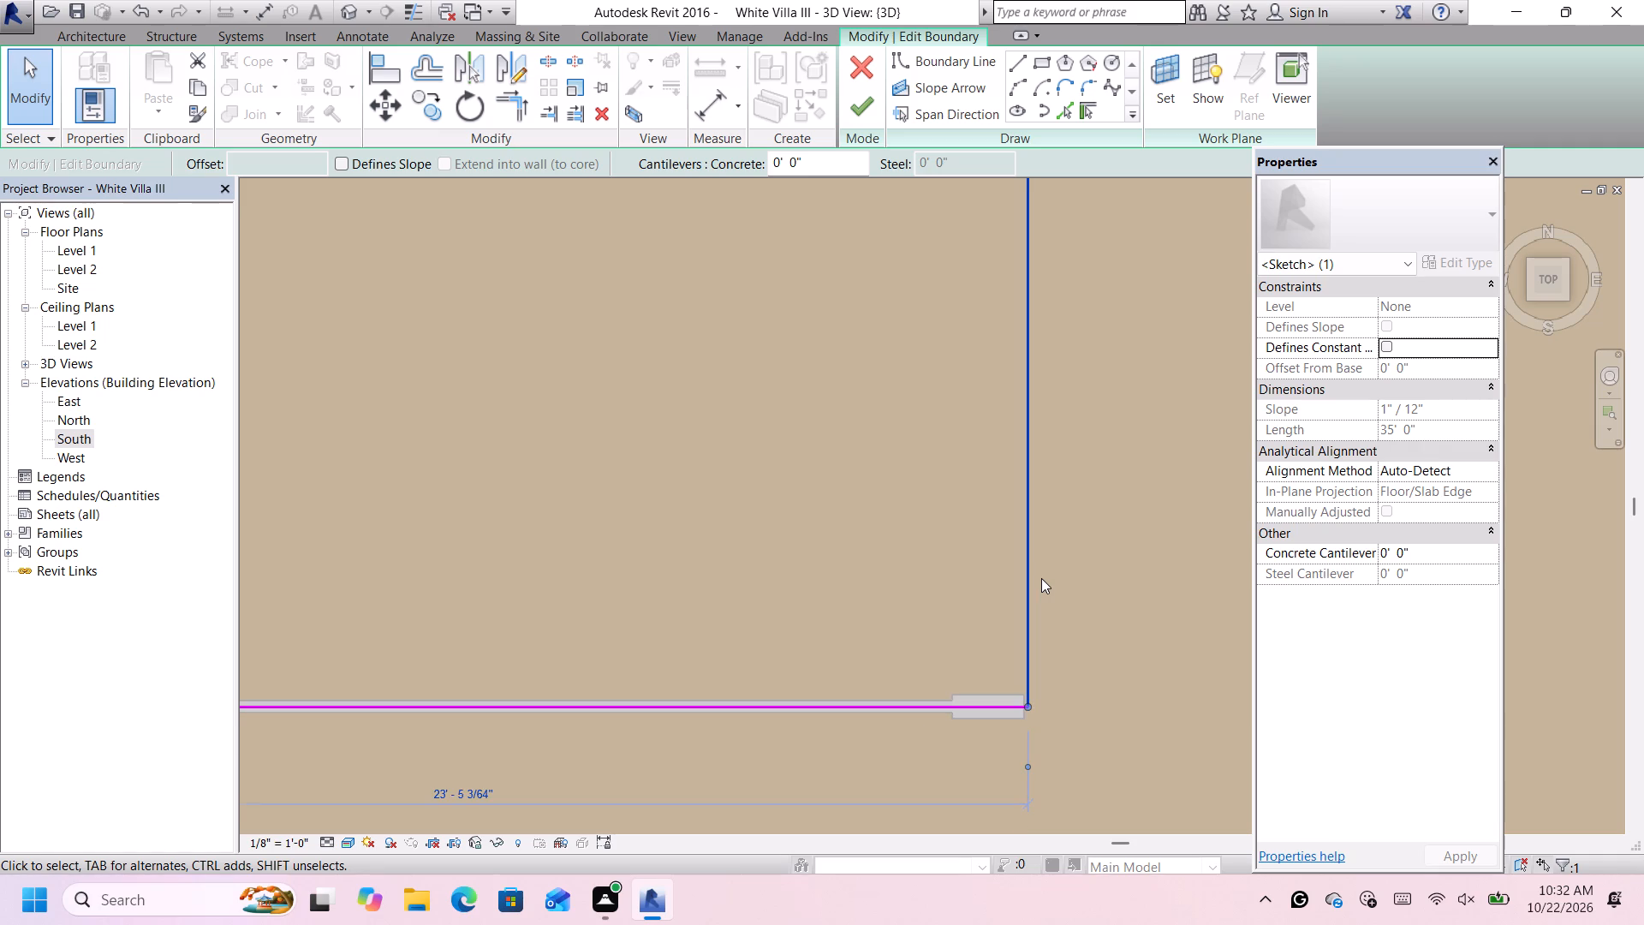
scroll(1041, 578, "up", 1)
key("Left")
scroll(1044, 575, "down", 12)
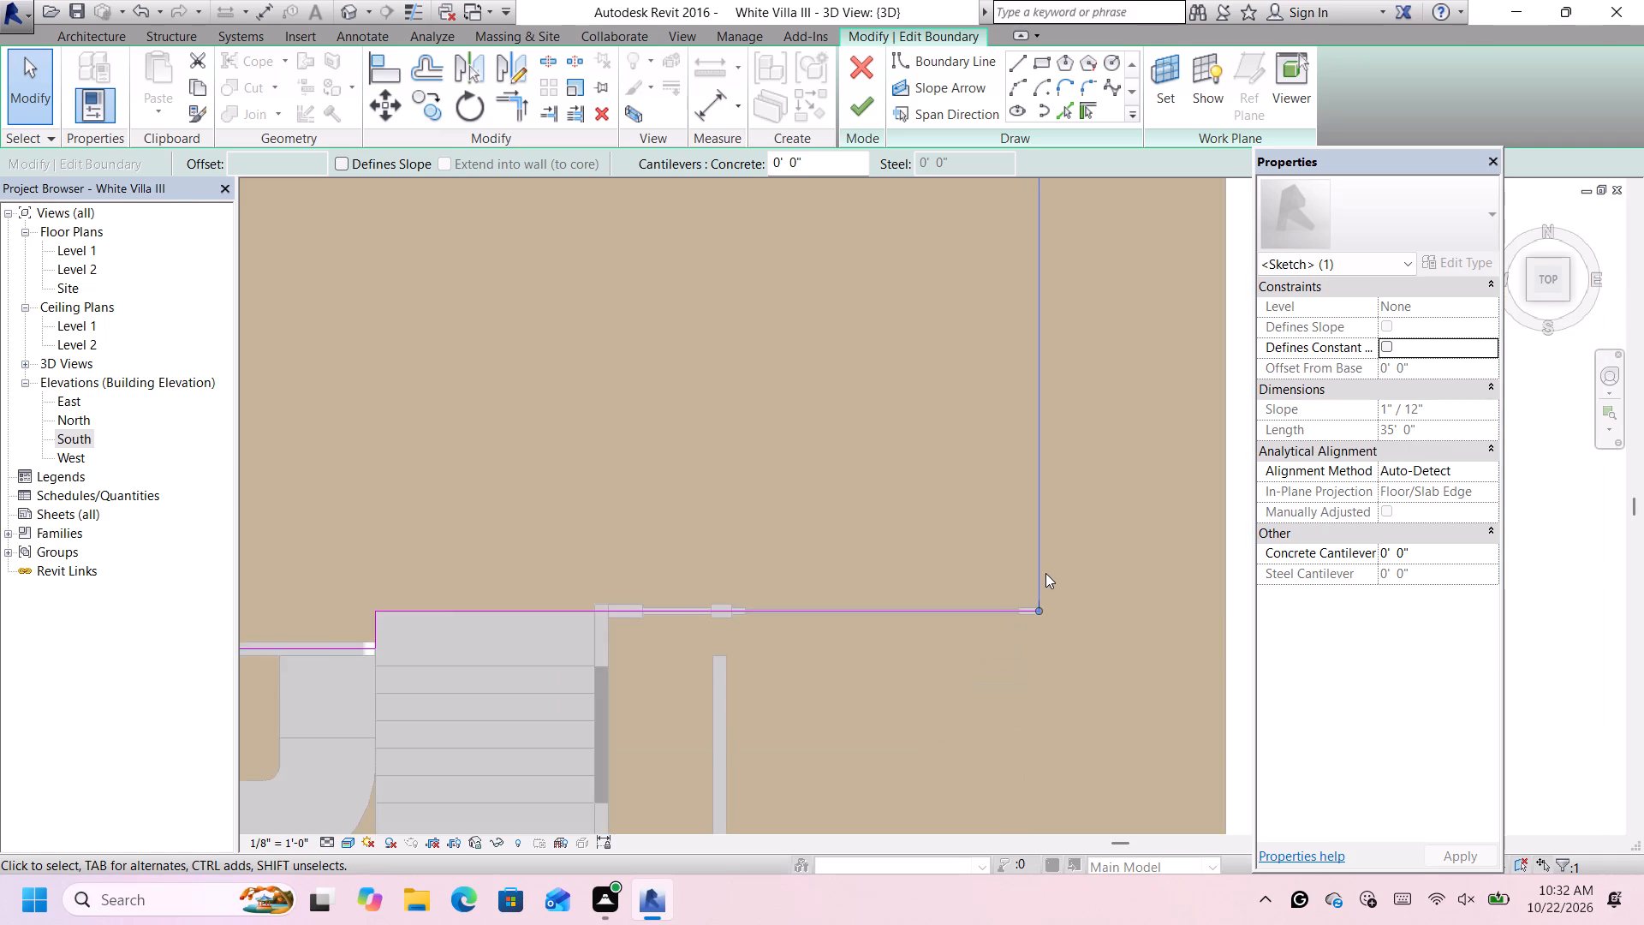
scroll(1045, 573, "down", 4)
left_click(1222, 486)
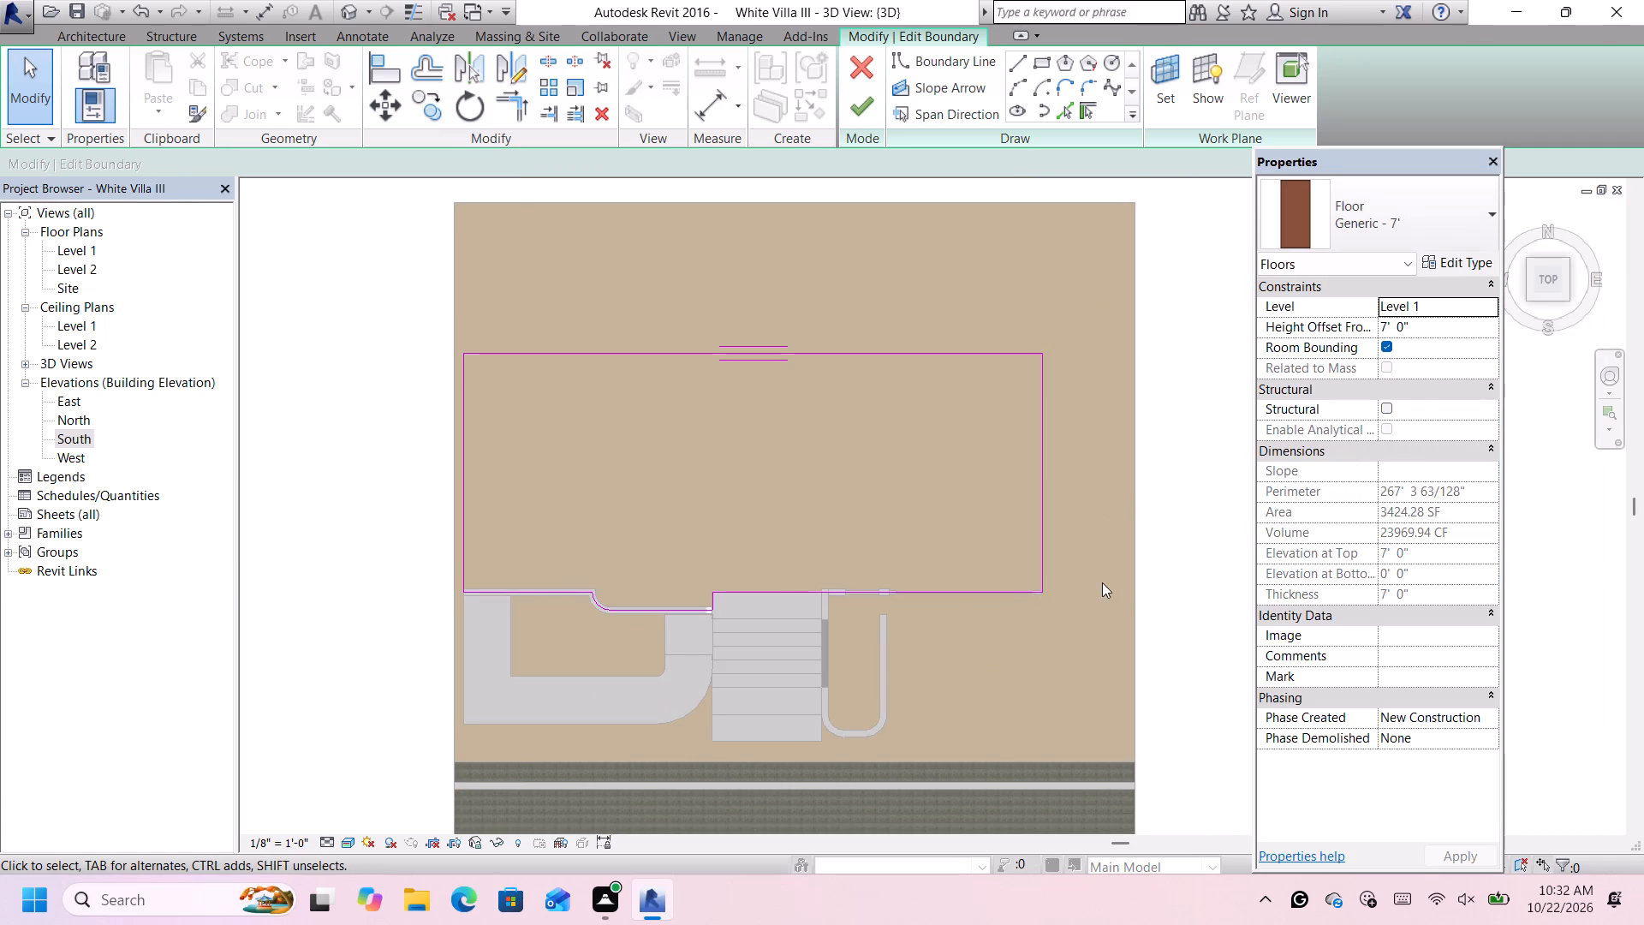
scroll(935, 693, "up", 3)
left_click(988, 624)
scroll(1038, 656, "down", 5)
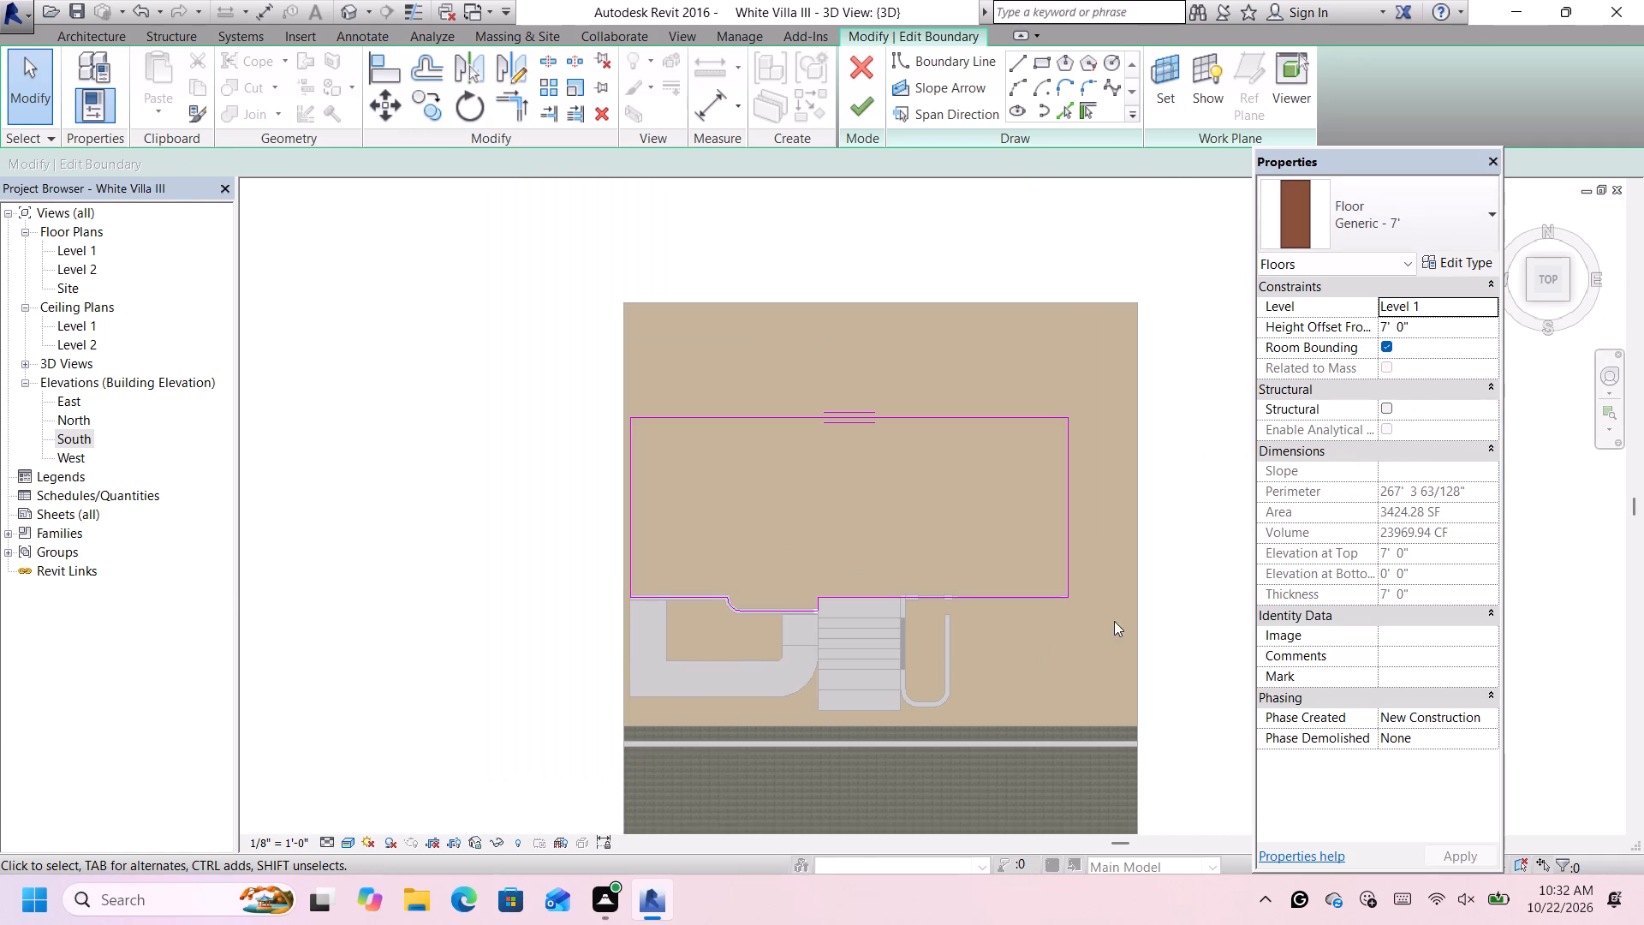
left_click(1230, 584)
left_click(873, 104)
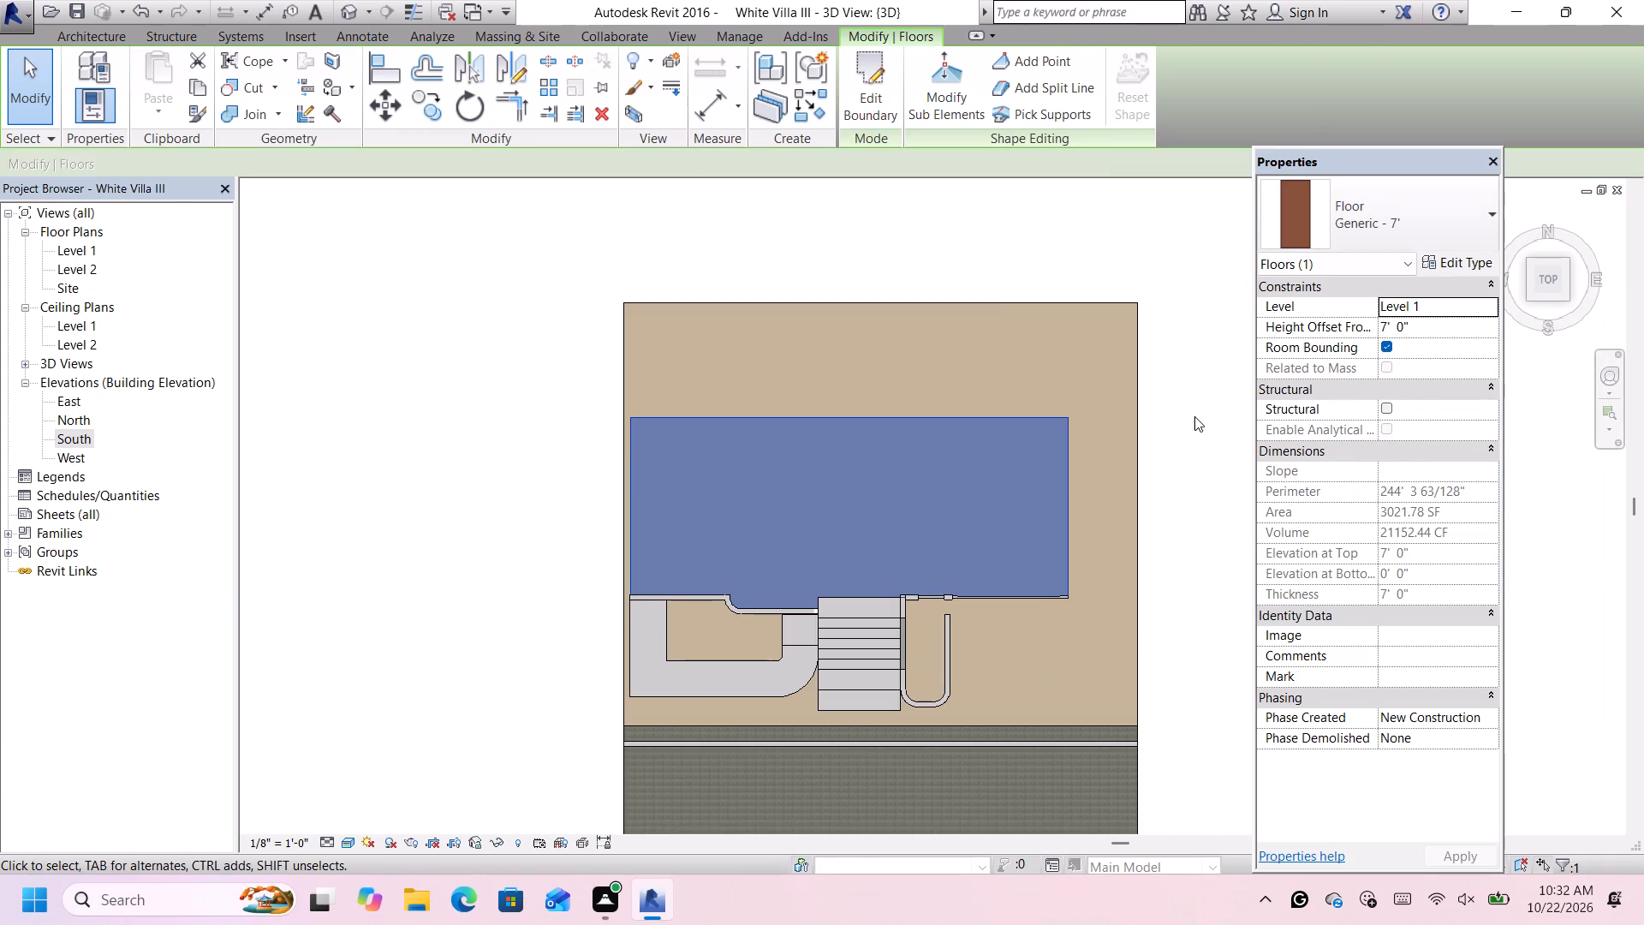
left_click(1216, 464)
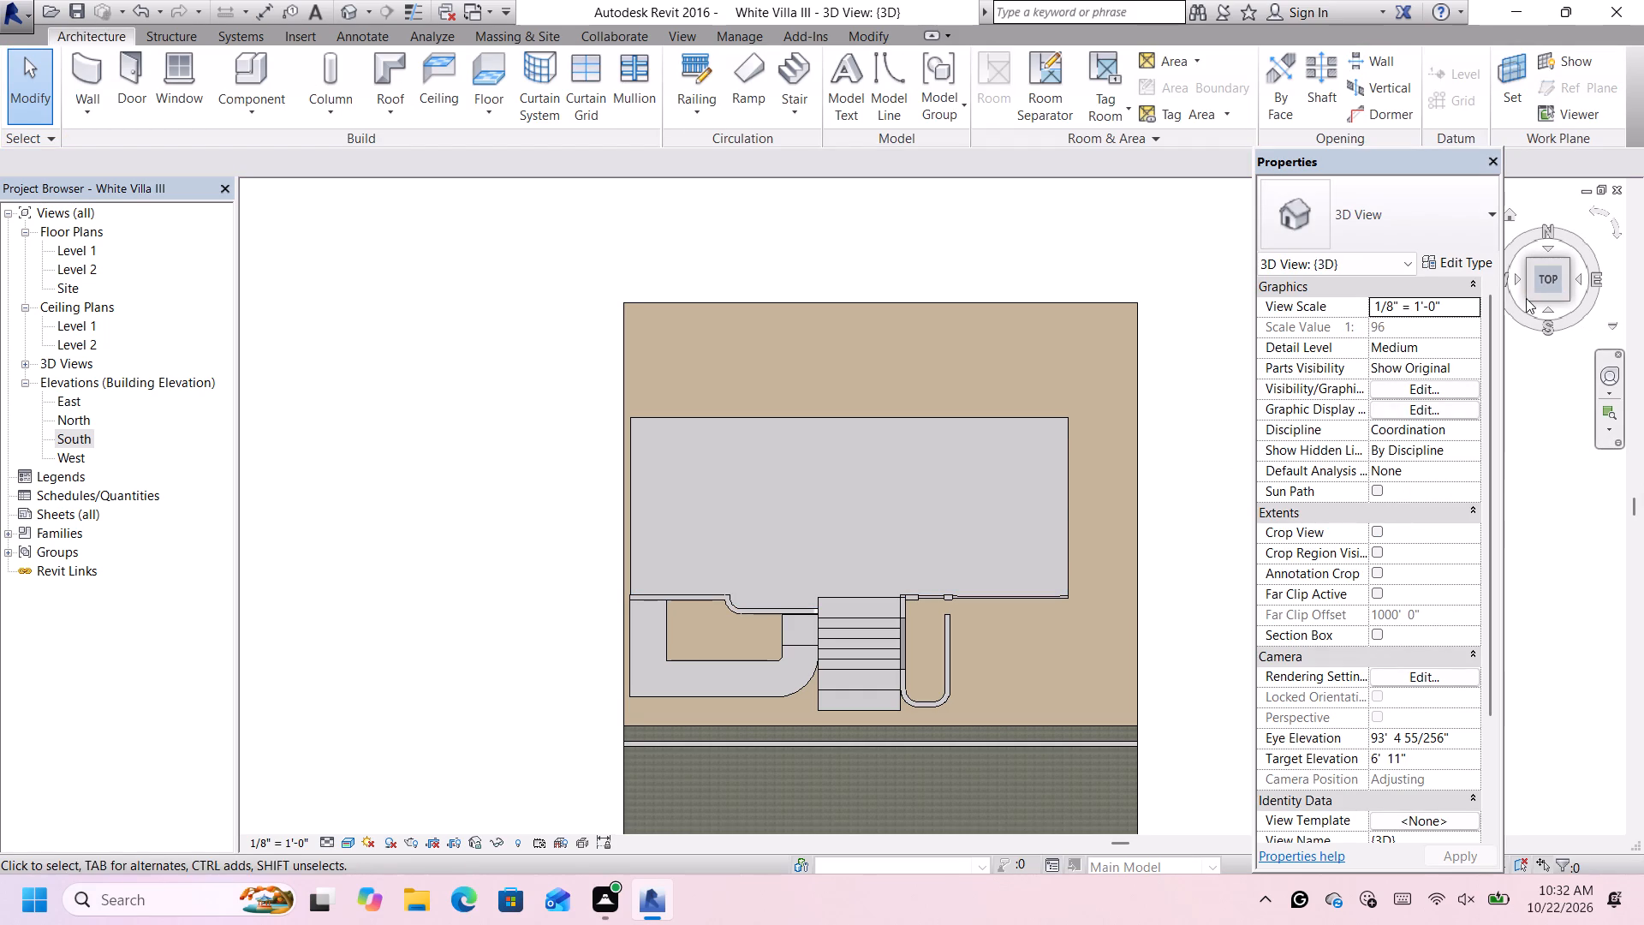
Examine the shortened floor and the raised front walls beside the entrance pillar from the front.
left_click(1528, 295)
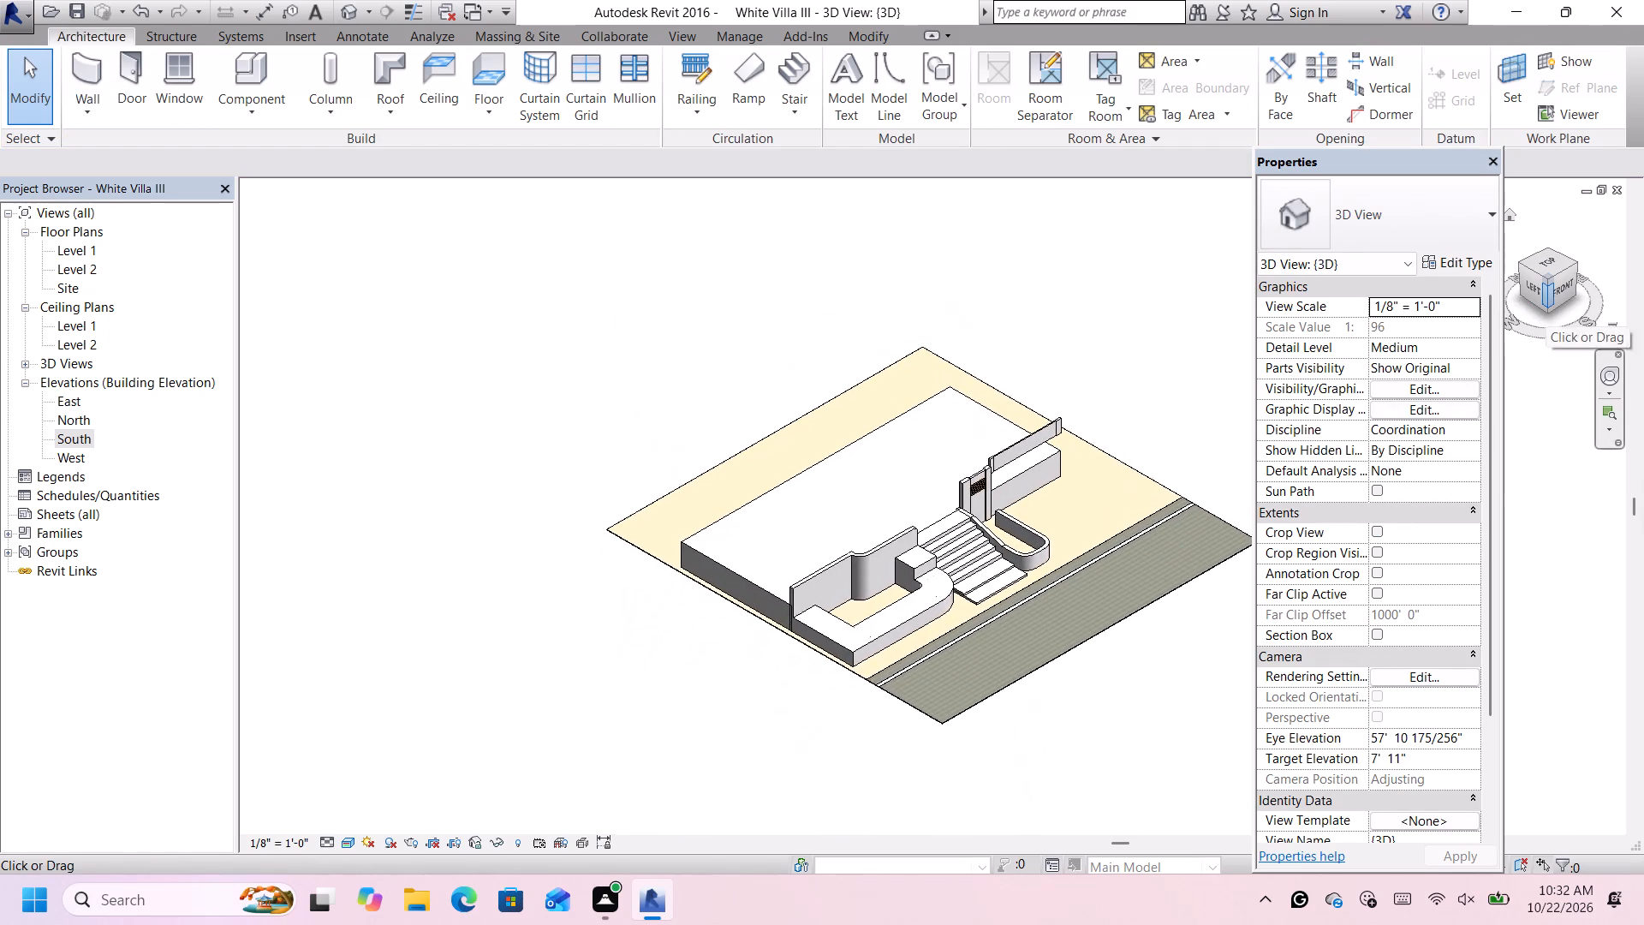
scroll(1561, 290, "up", 2)
left_click(1564, 288)
scroll(1153, 377, "up", 1)
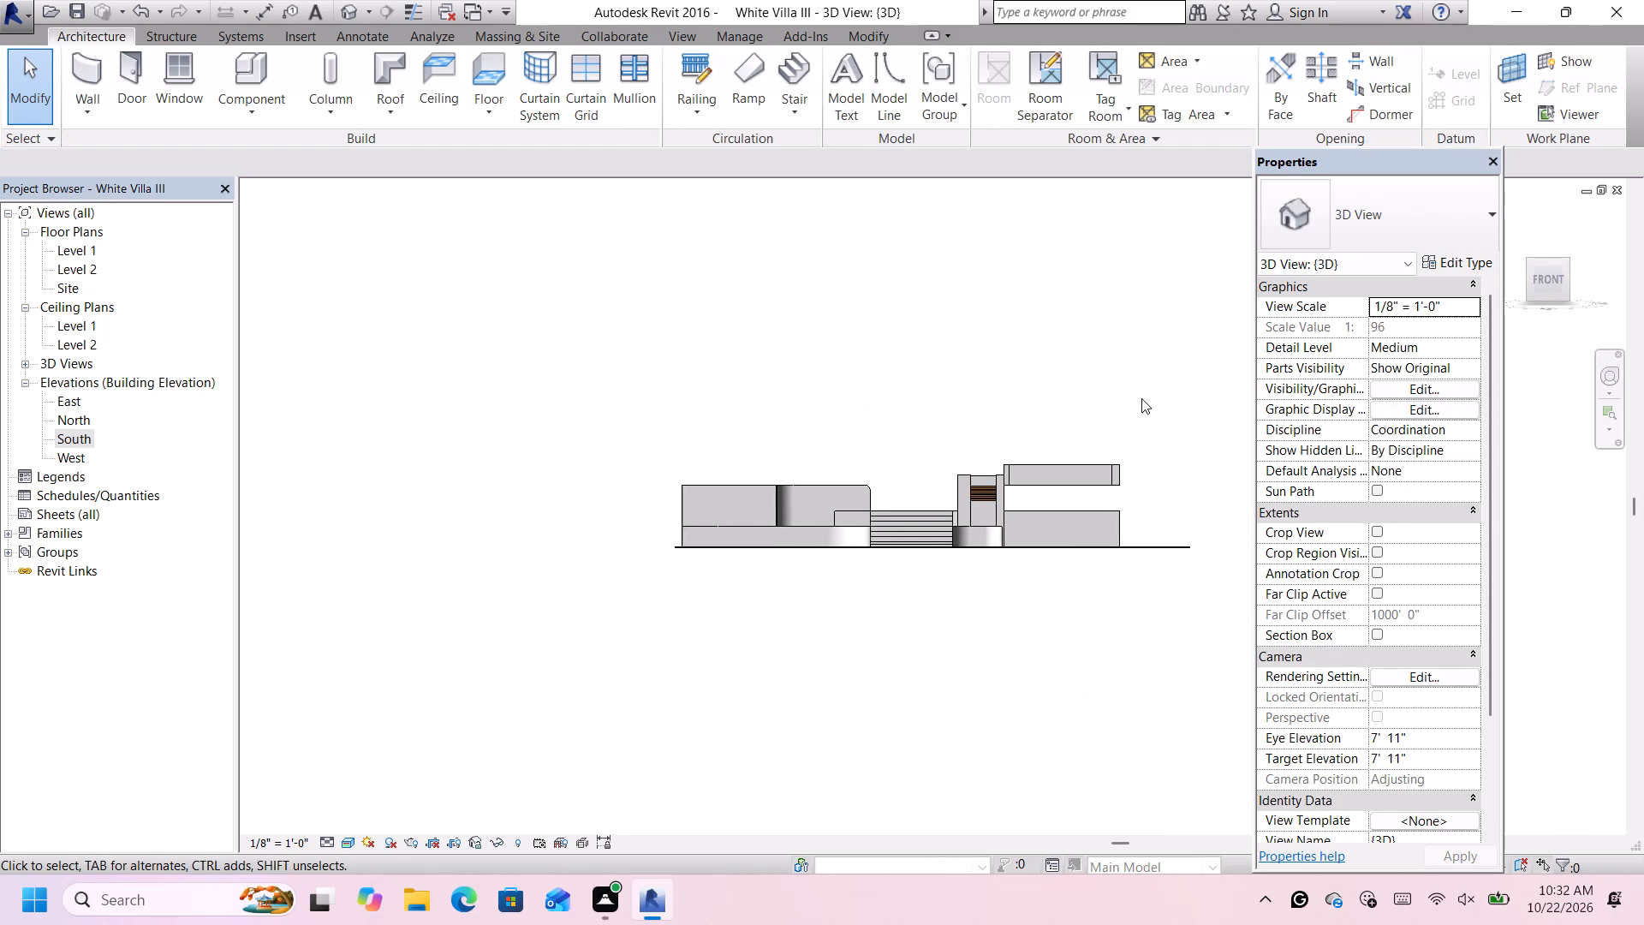
scroll(1237, 402, "up", 4)
scroll(1079, 437, "up", 3)
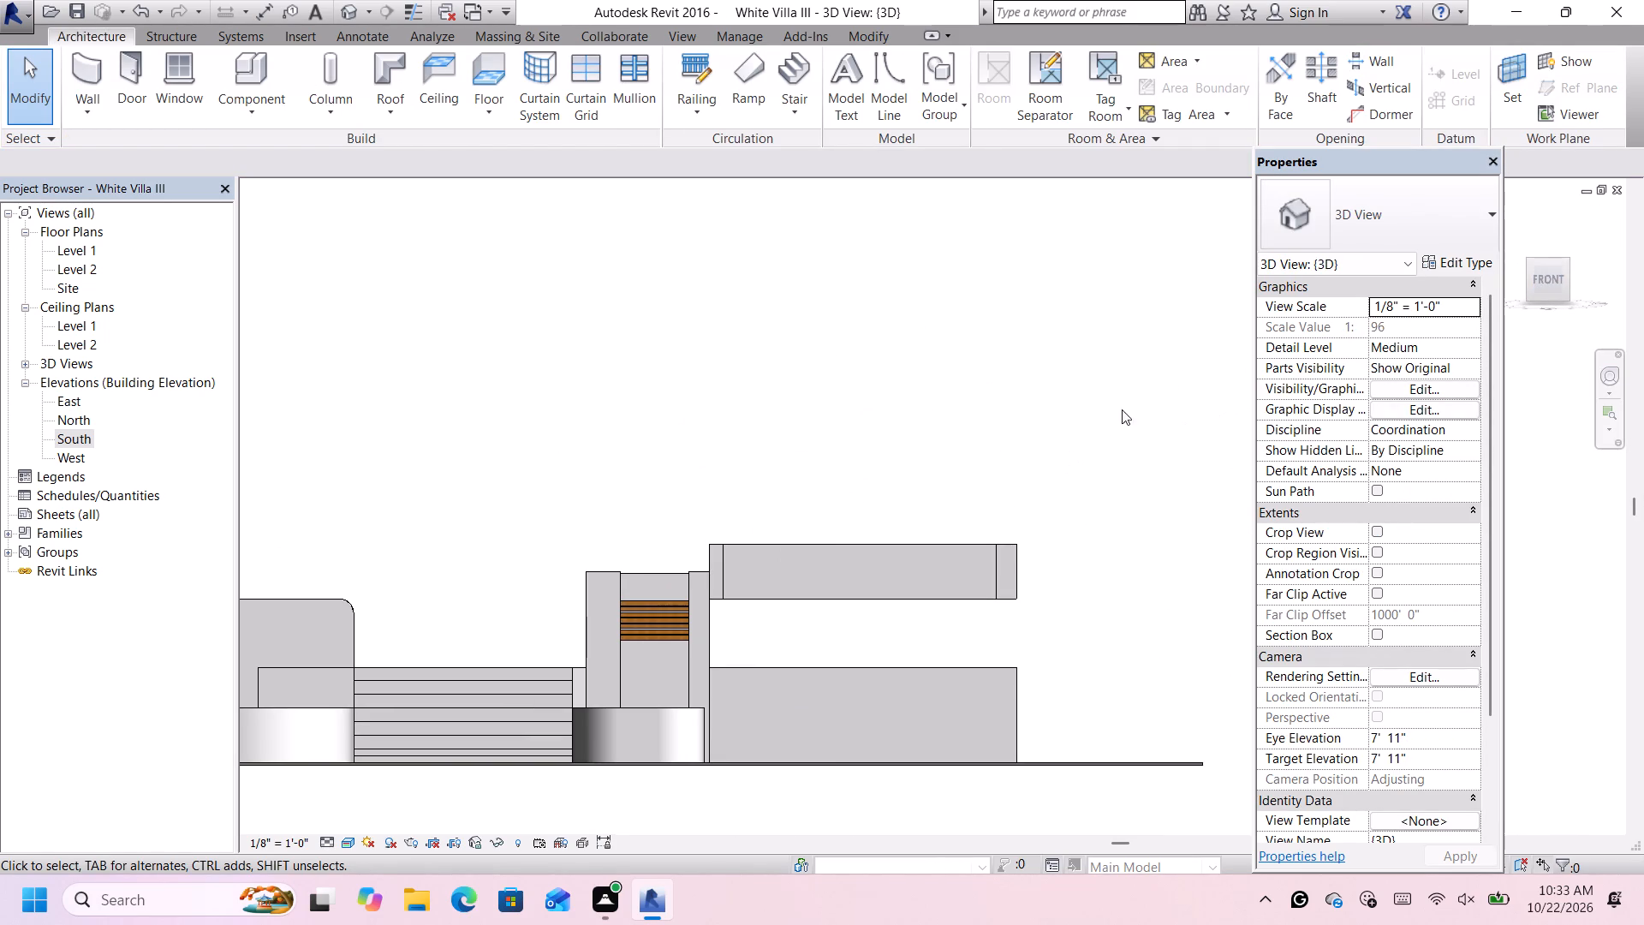
Stretch the short Generic - 6" white wall beside the entrance pillar to a length of about 1' 8".
scroll(775, 575, "up", 1)
left_click(709, 561)
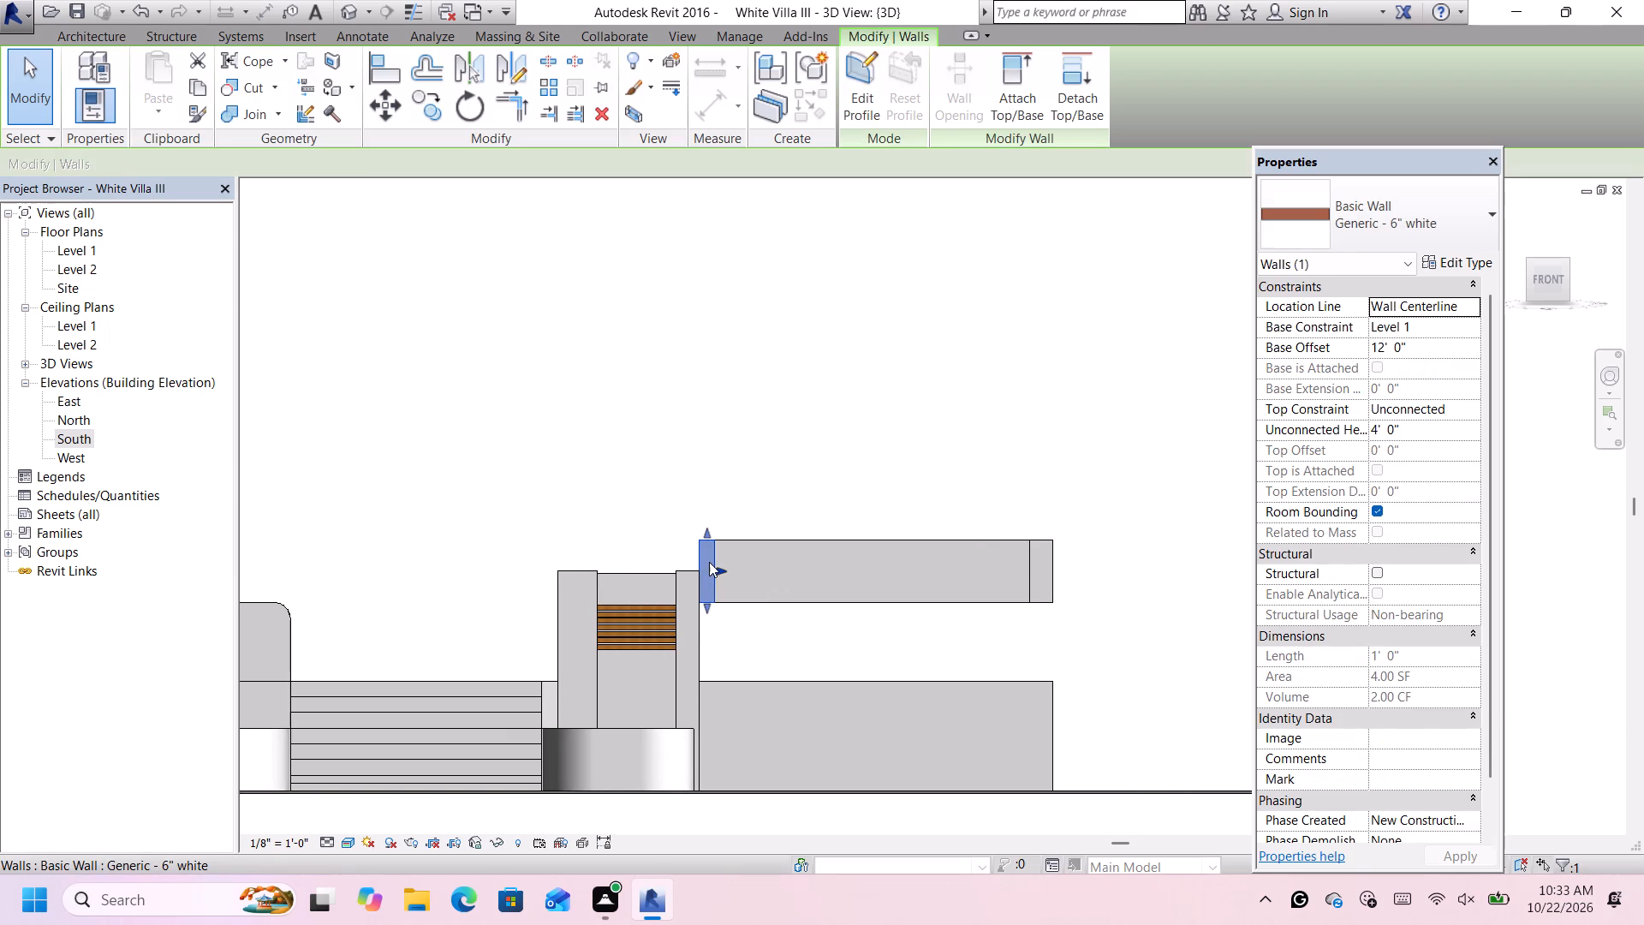
scroll(712, 562, "up", 3)
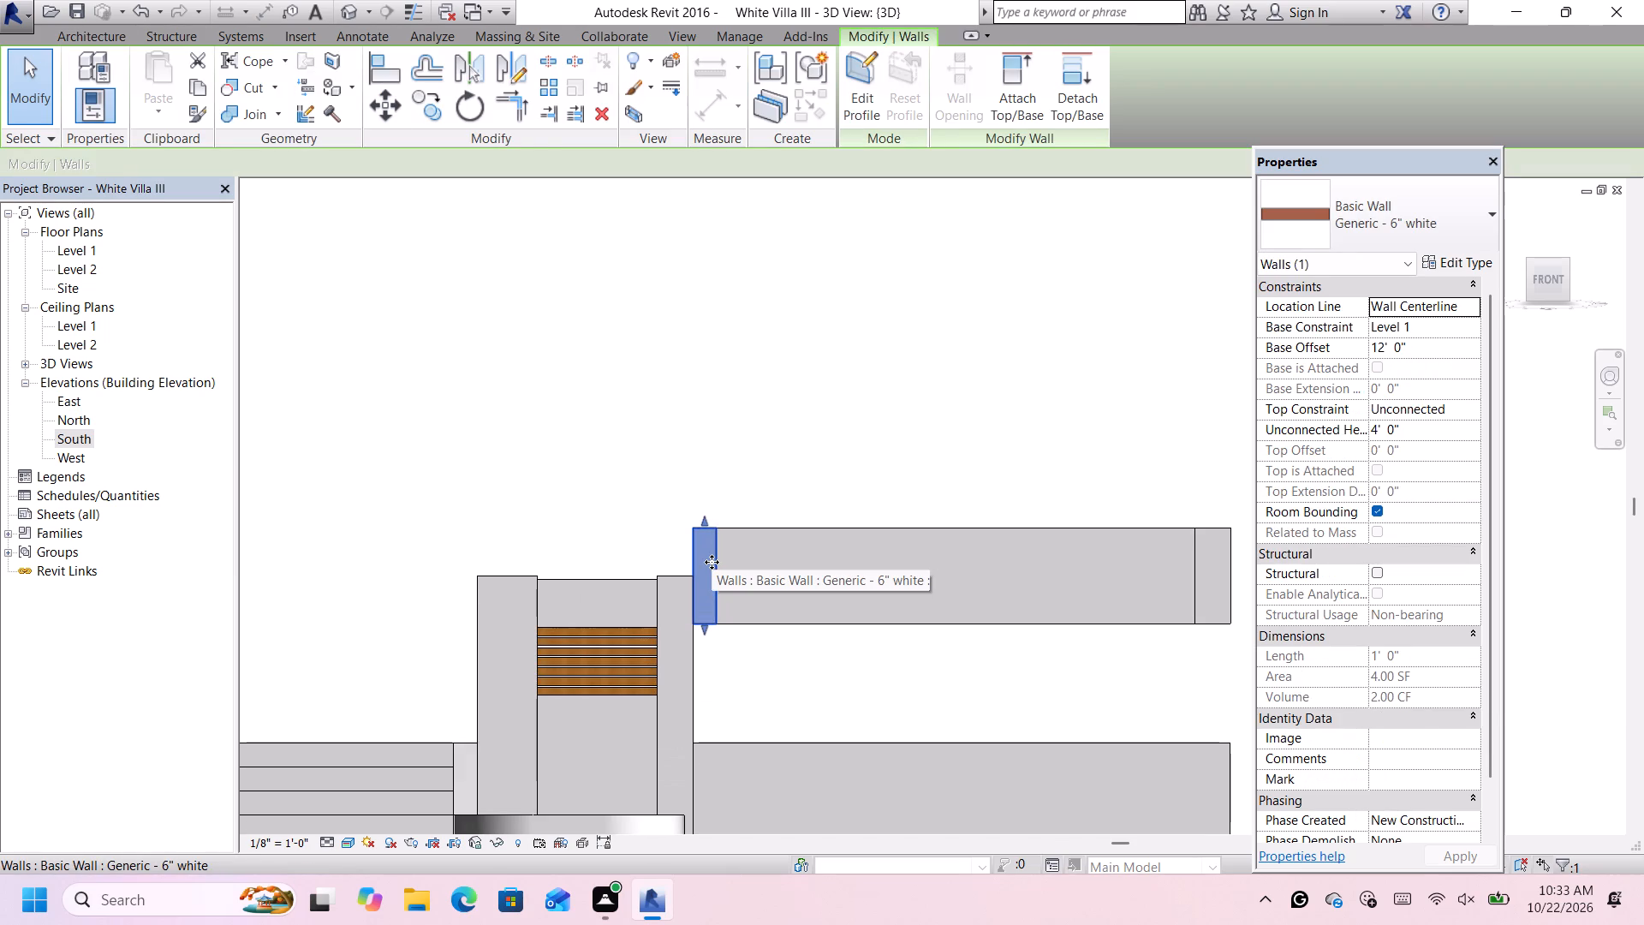
left_click(719, 575)
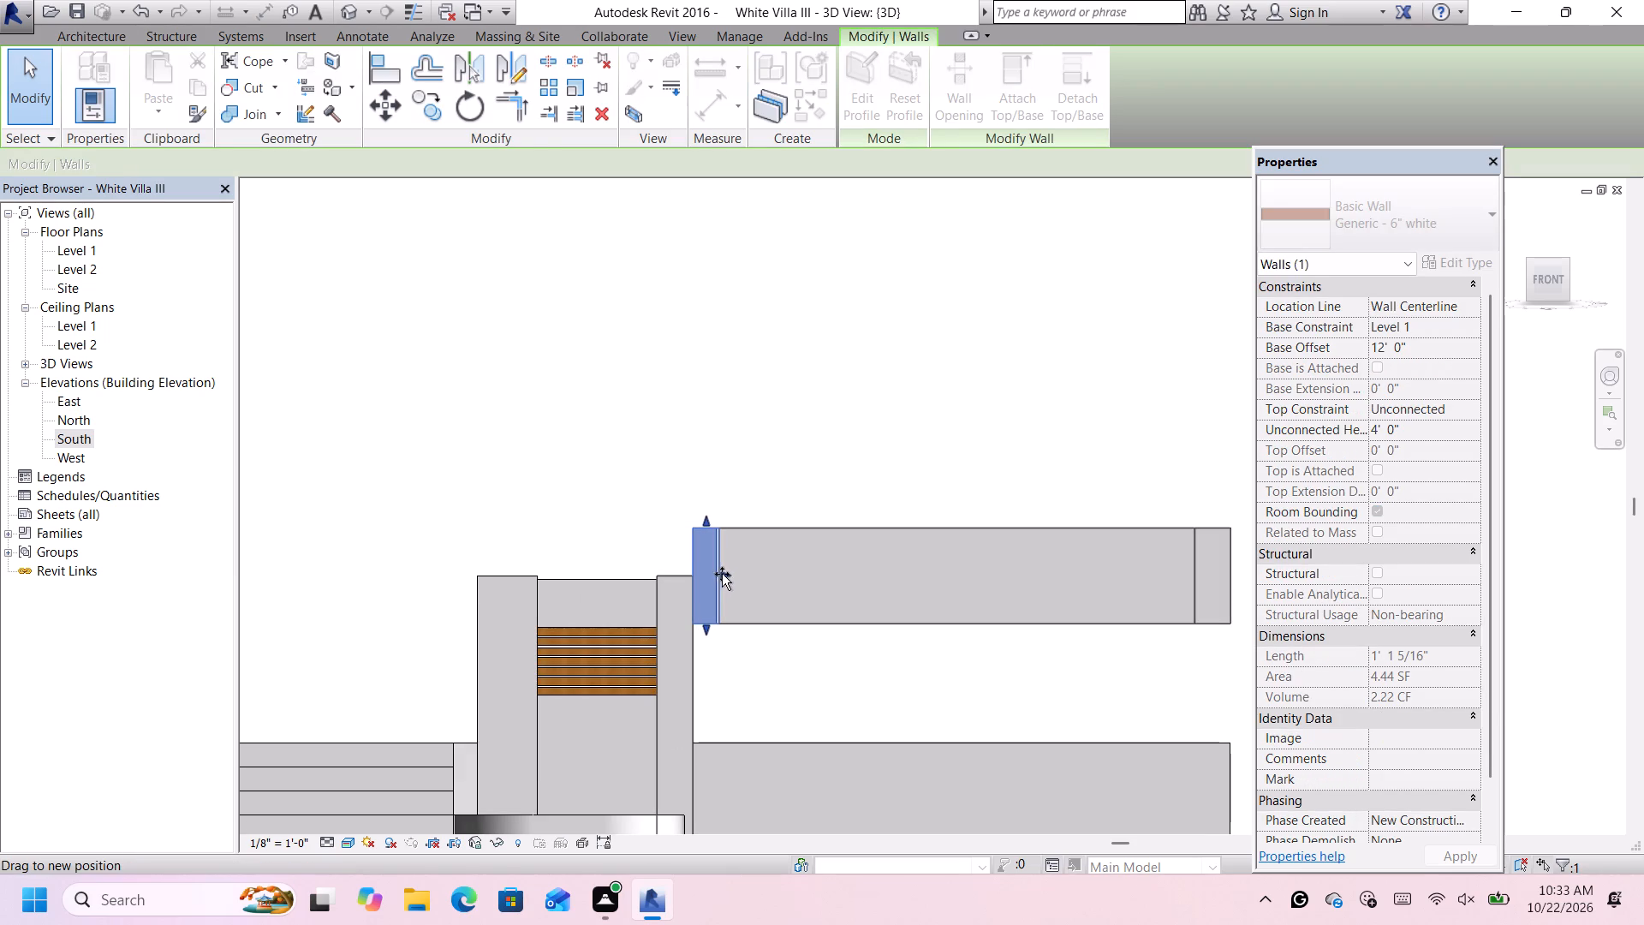
scroll(741, 552, "down", 1)
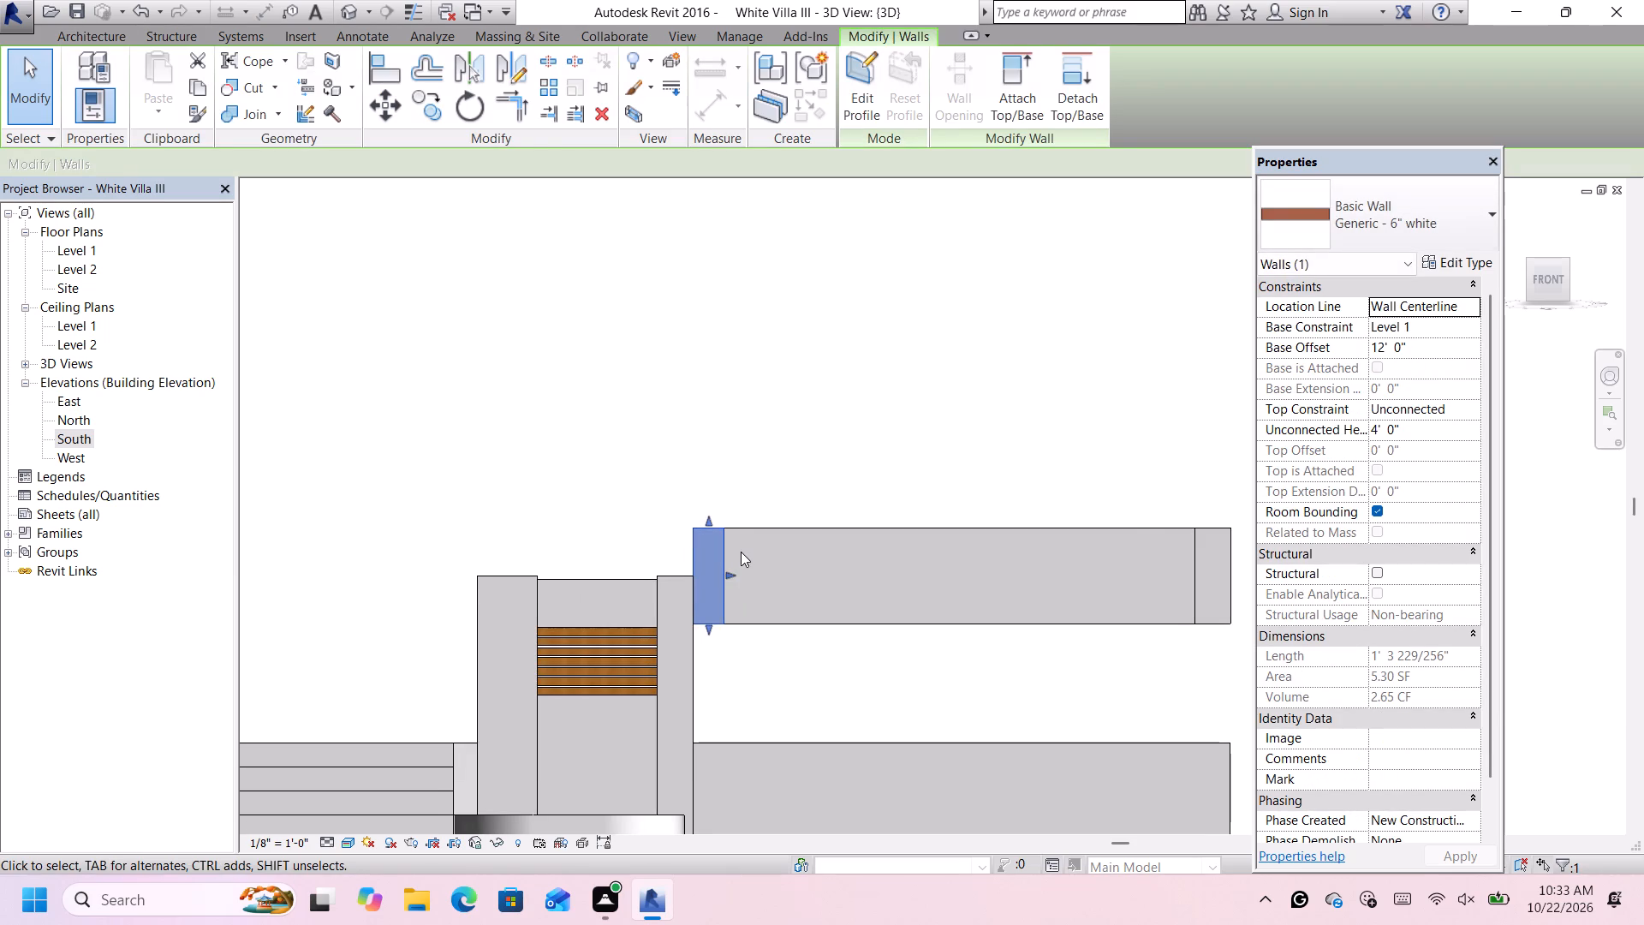
scroll(741, 552, "down", 2)
scroll(729, 567, "up", 2)
left_click(733, 567)
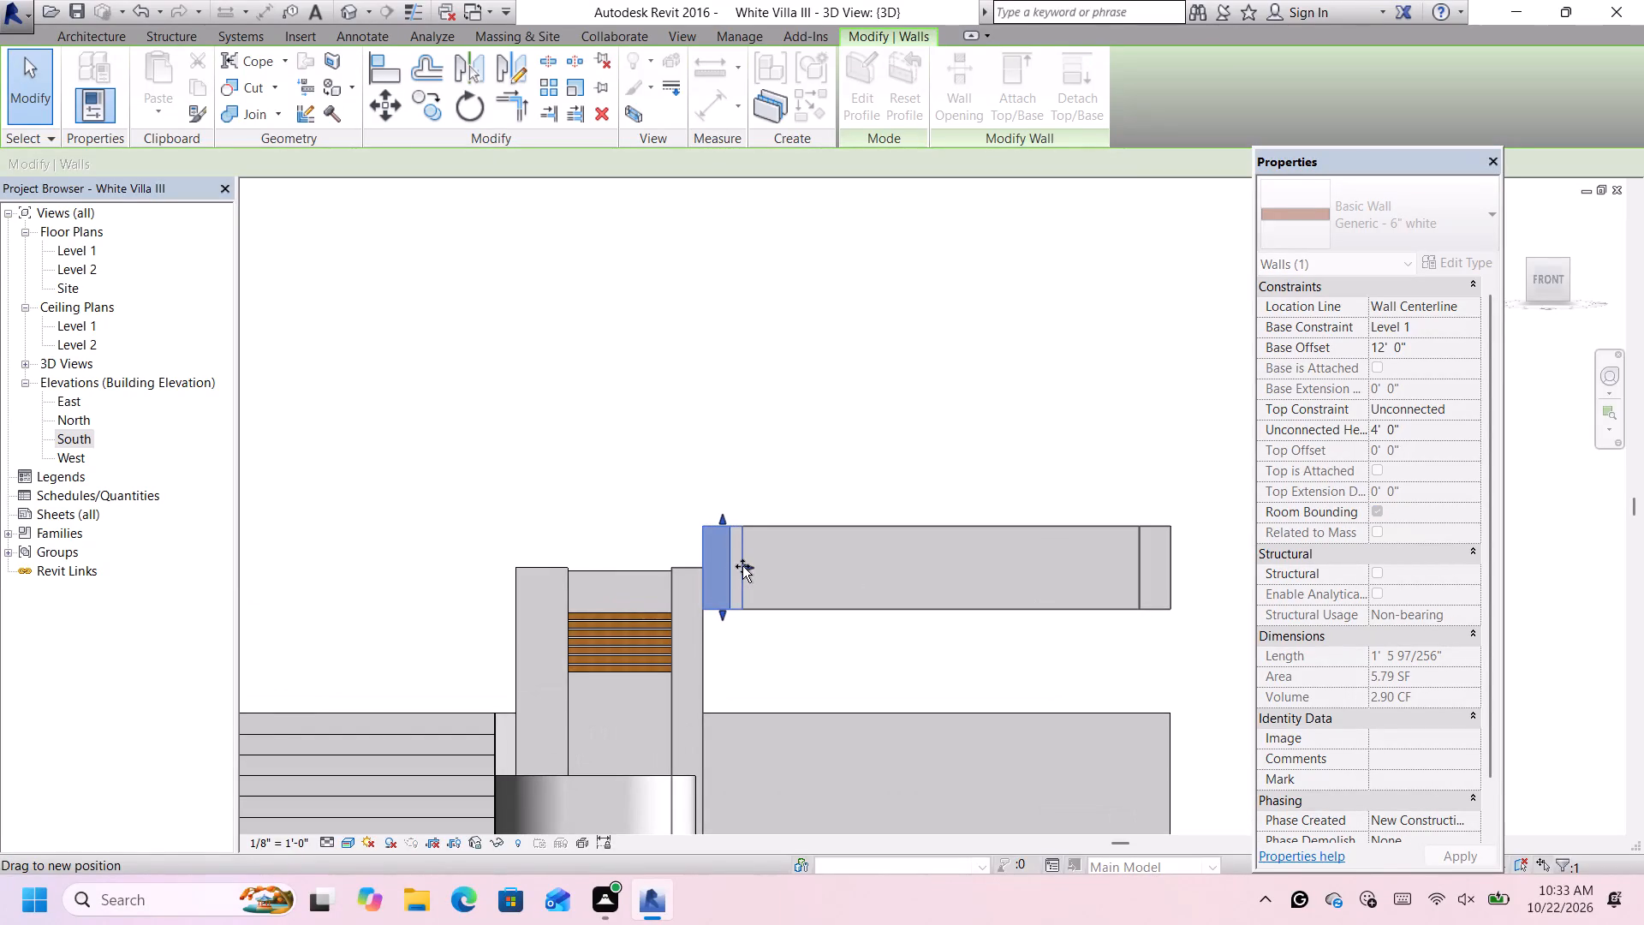
scroll(767, 528, "down", 3)
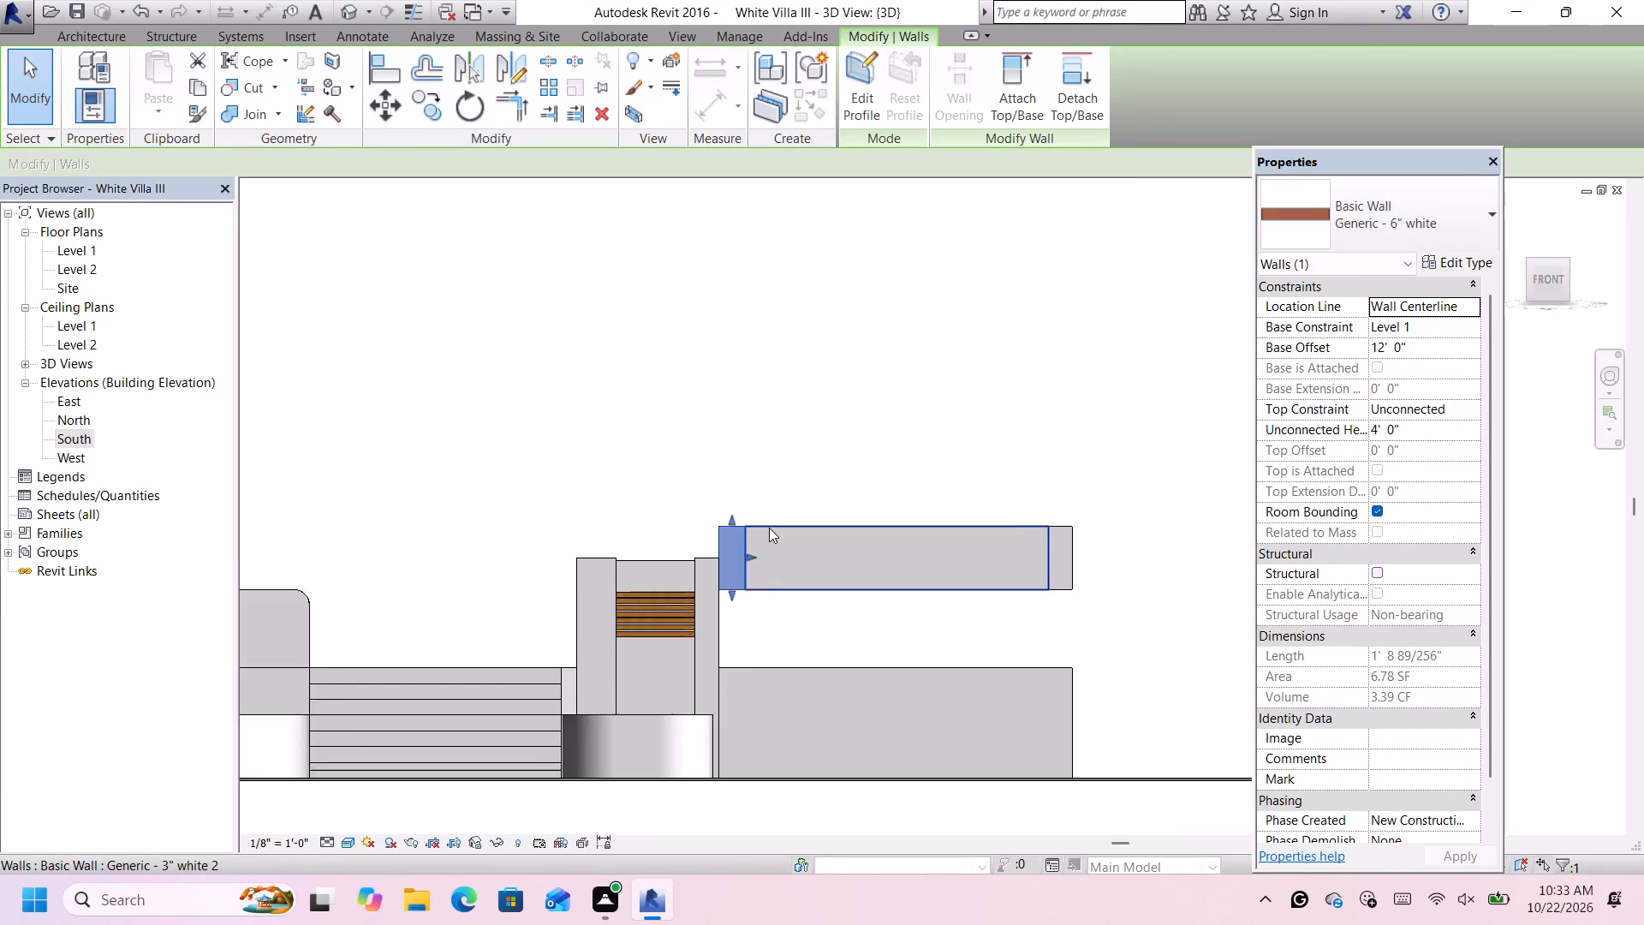
scroll(769, 528, "down", 1)
left_click(870, 470)
Set the base offset of the short Generic - 6" white wall beside the pillar to 0.
scroll(866, 486, "up", 1)
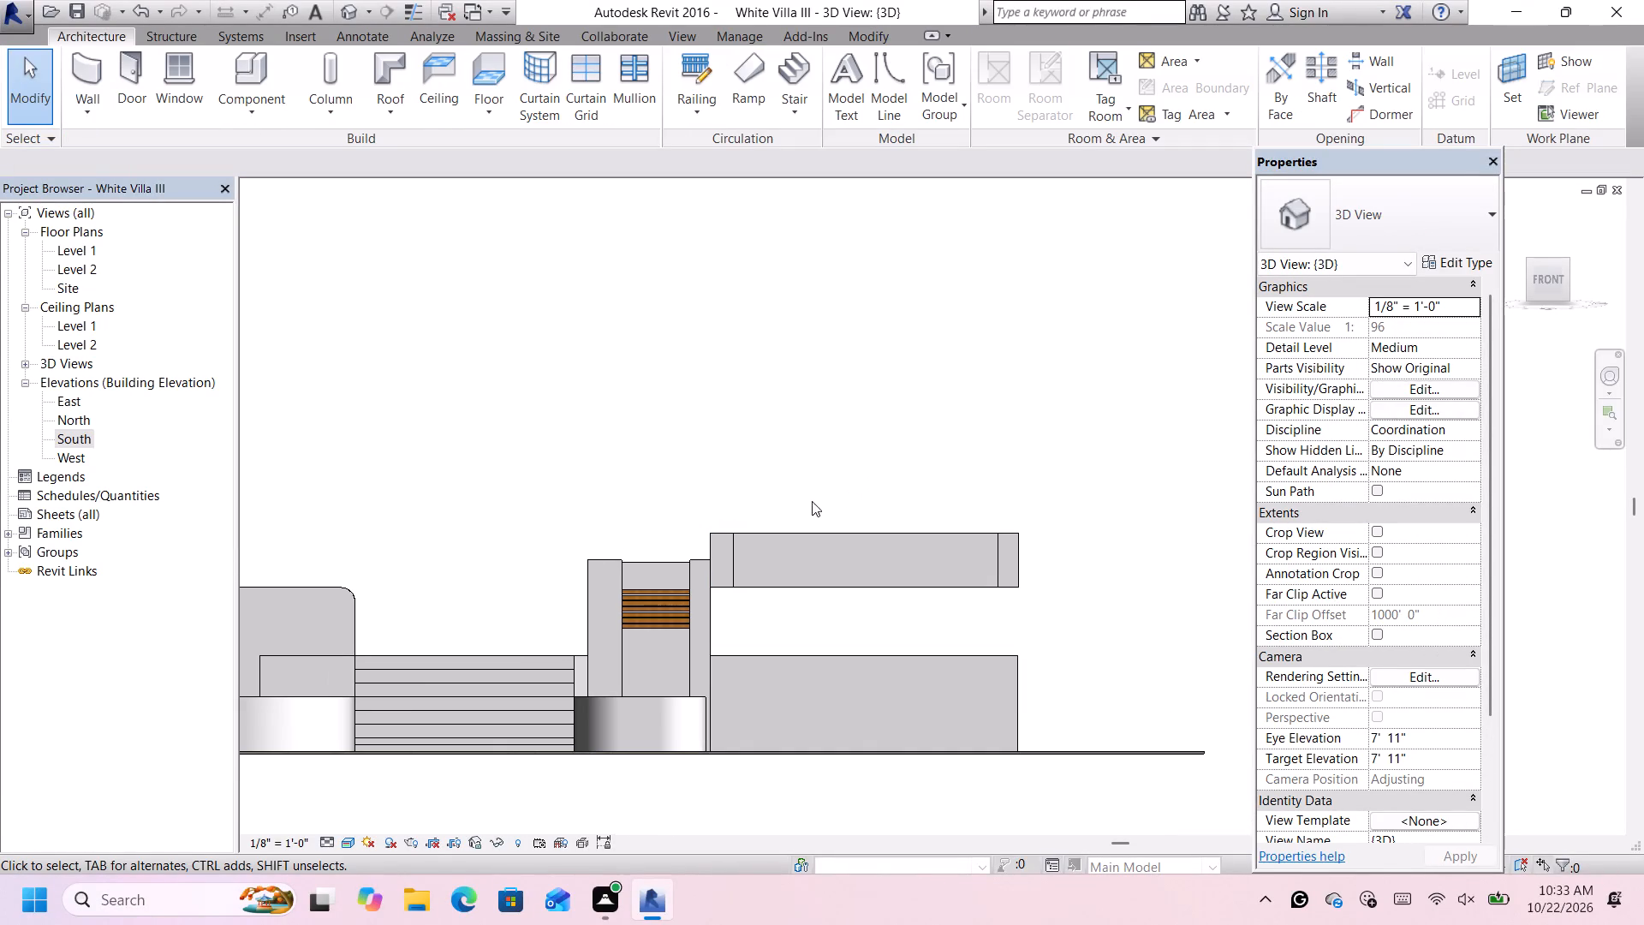
scroll(793, 462, "up", 4)
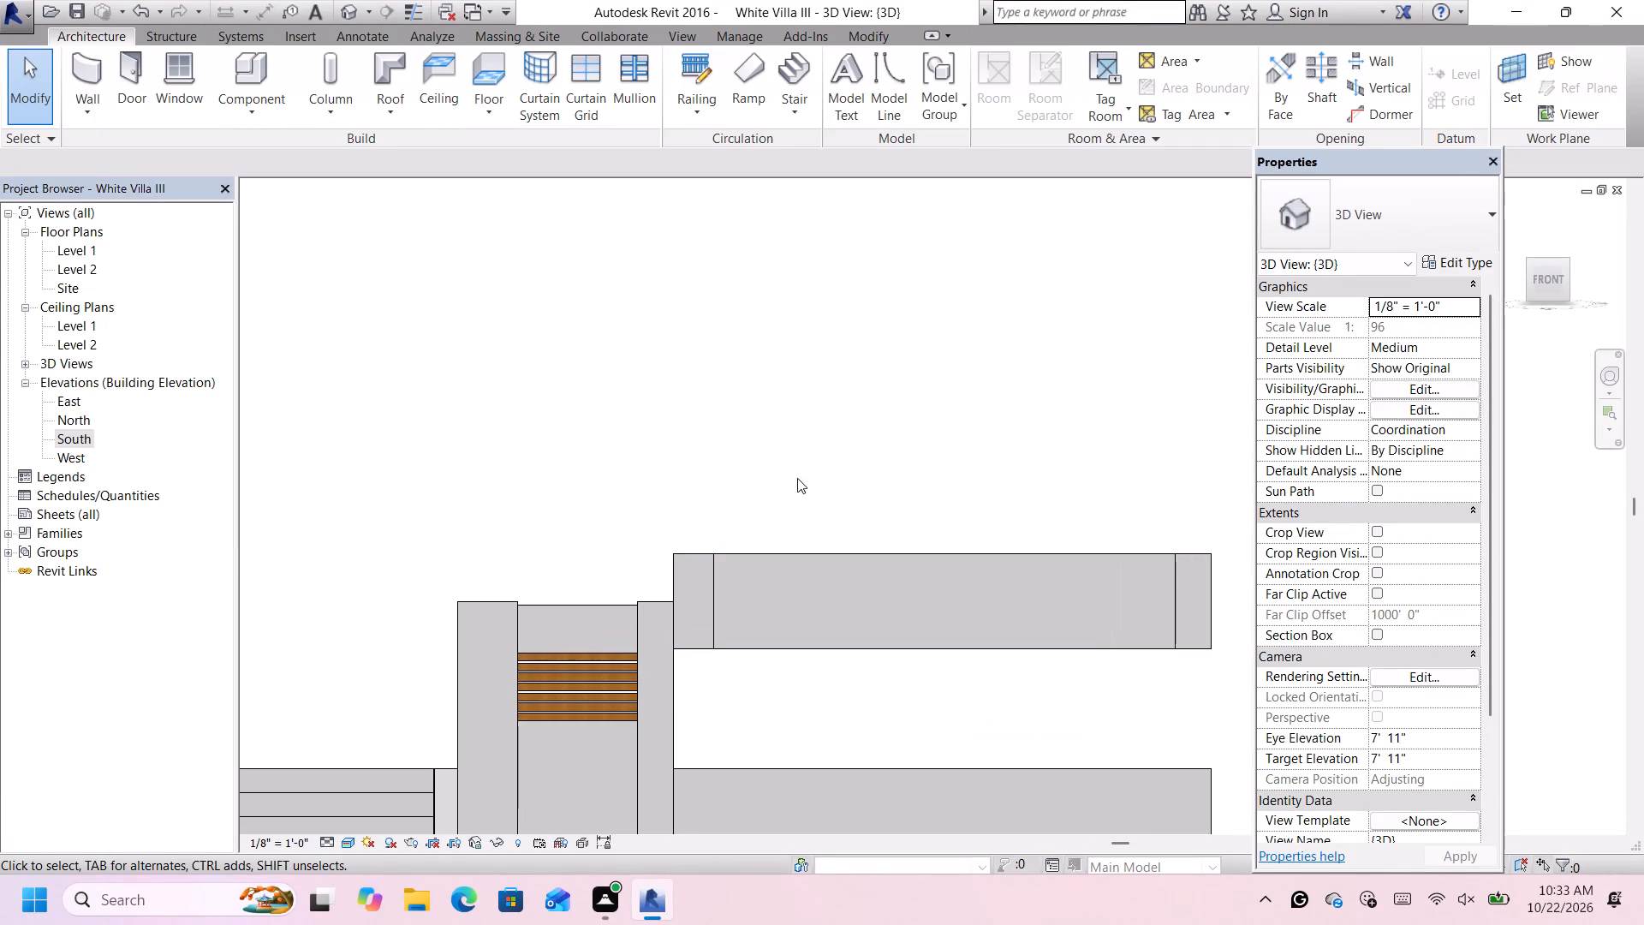
scroll(789, 495, "down", 1)
left_click(694, 560)
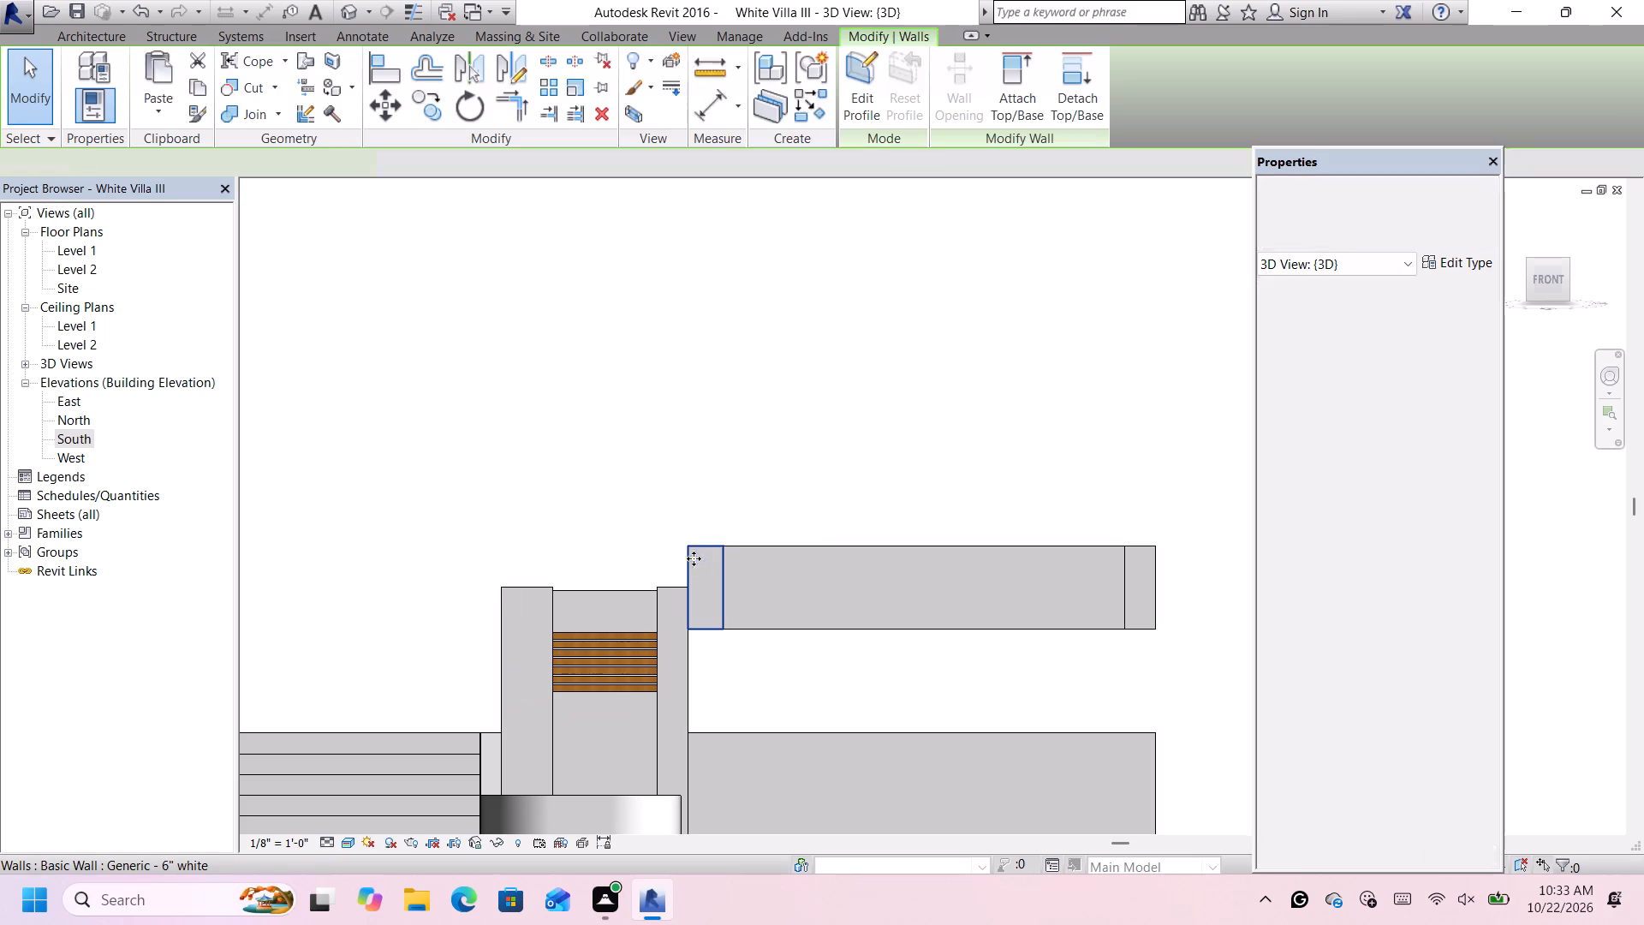
scroll(1395, 492, "down", 2)
scroll(1069, 623, "down", 2)
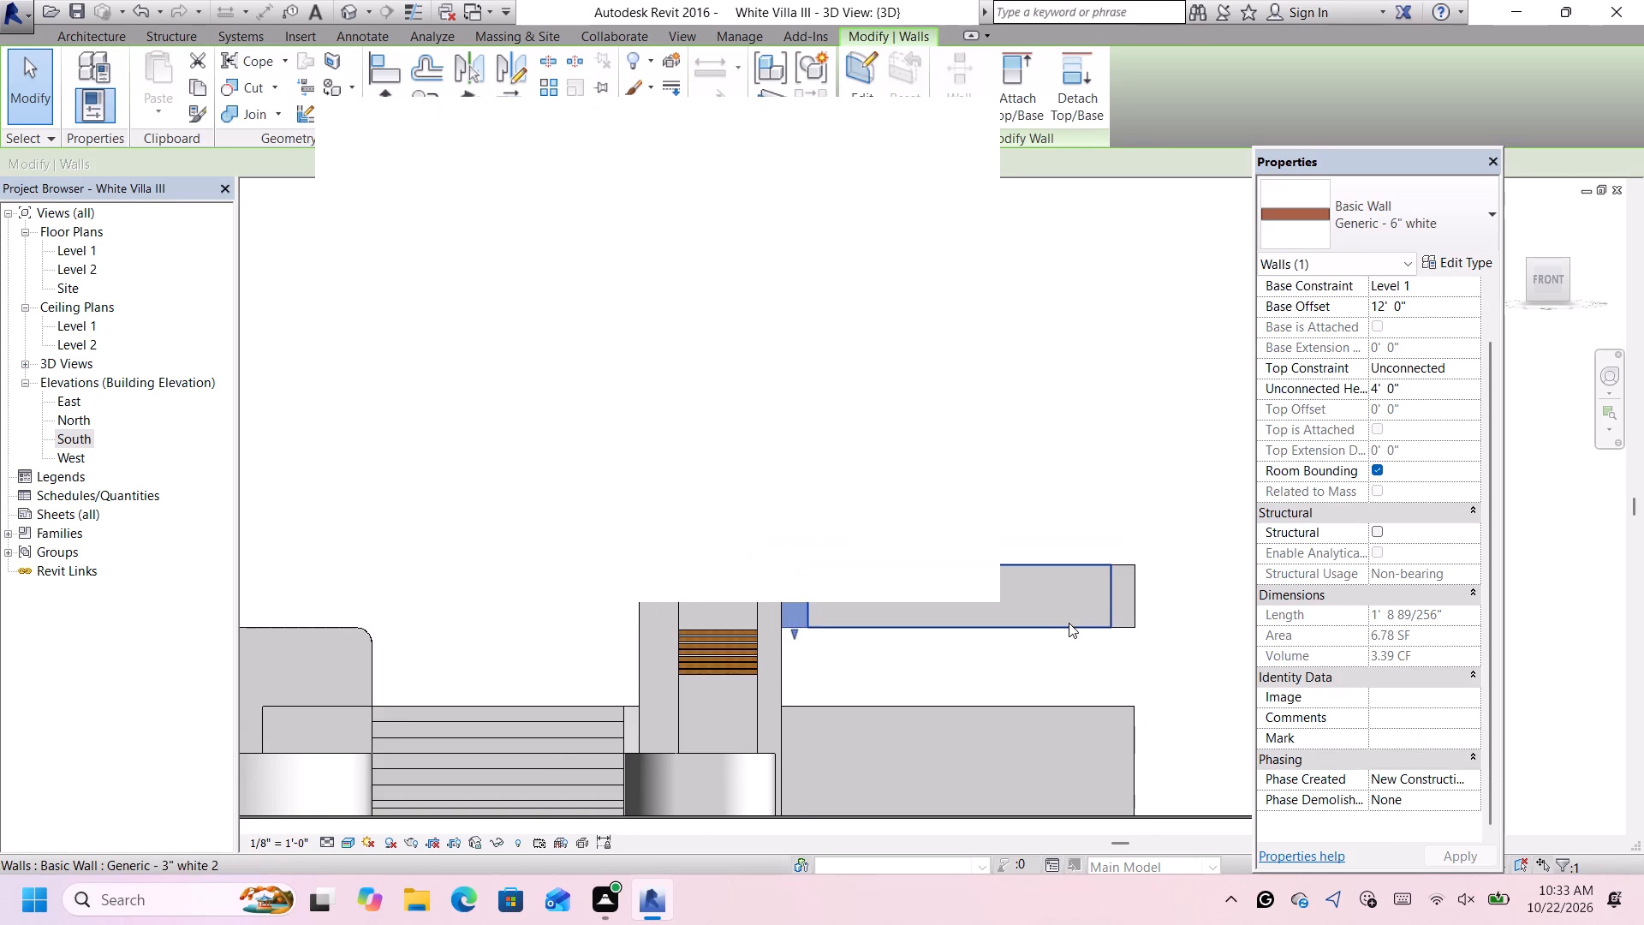
scroll(1091, 642, "down", 3)
left_click(958, 122)
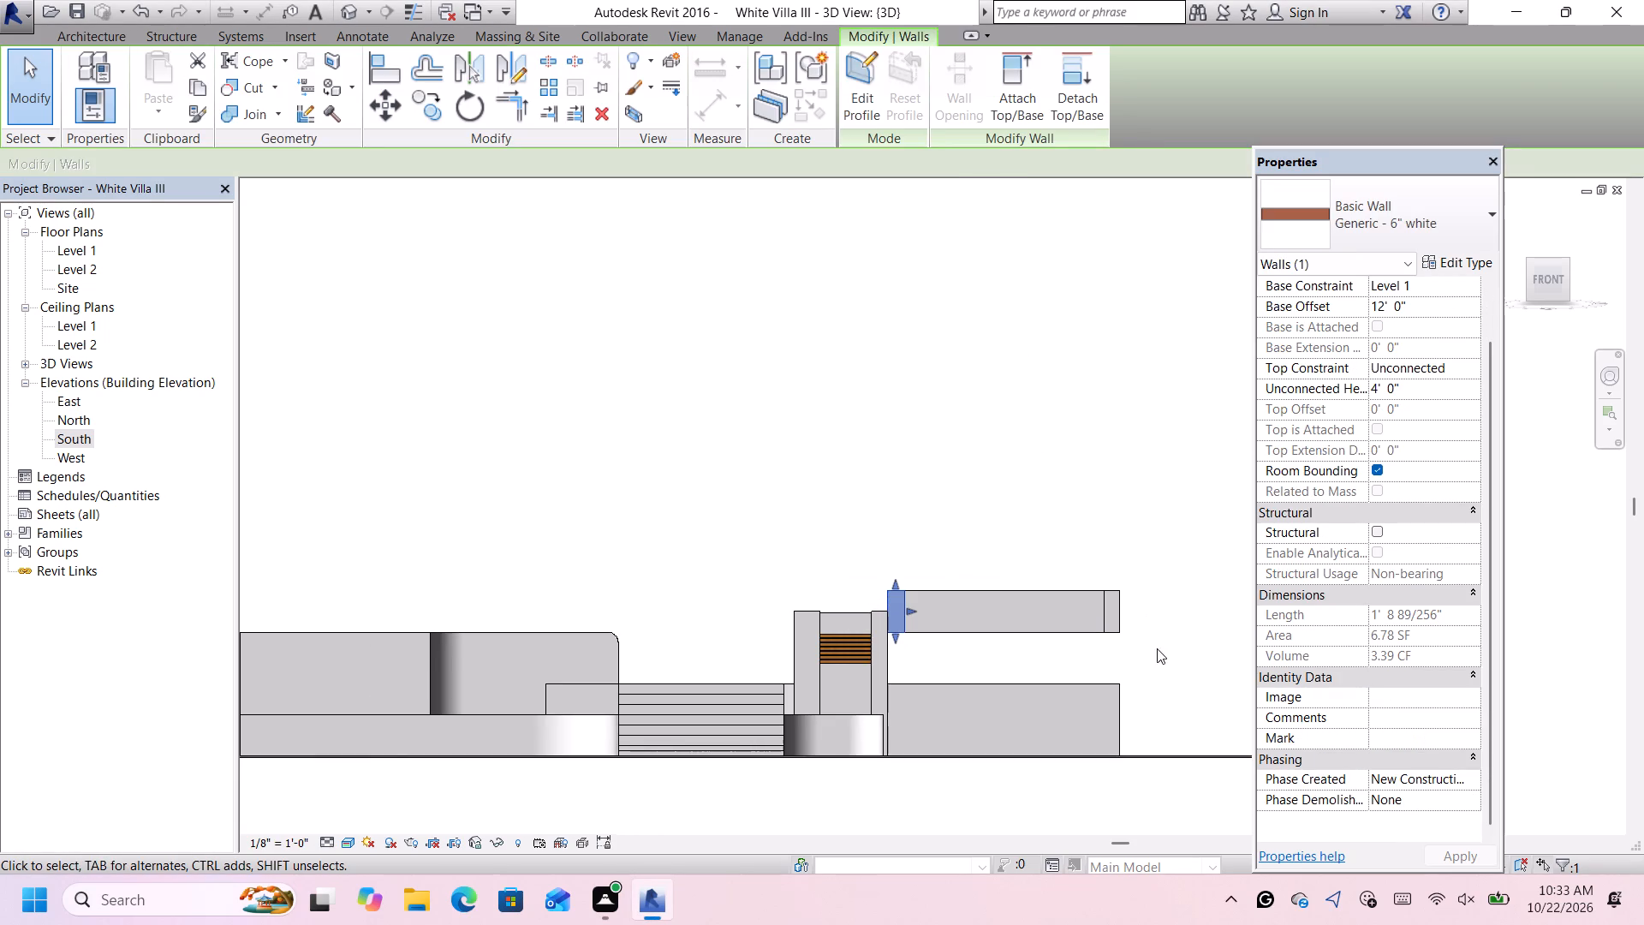
scroll(1168, 642, "up", 1)
scroll(1162, 689, "down", 1)
scroll(1173, 722, "up", 1)
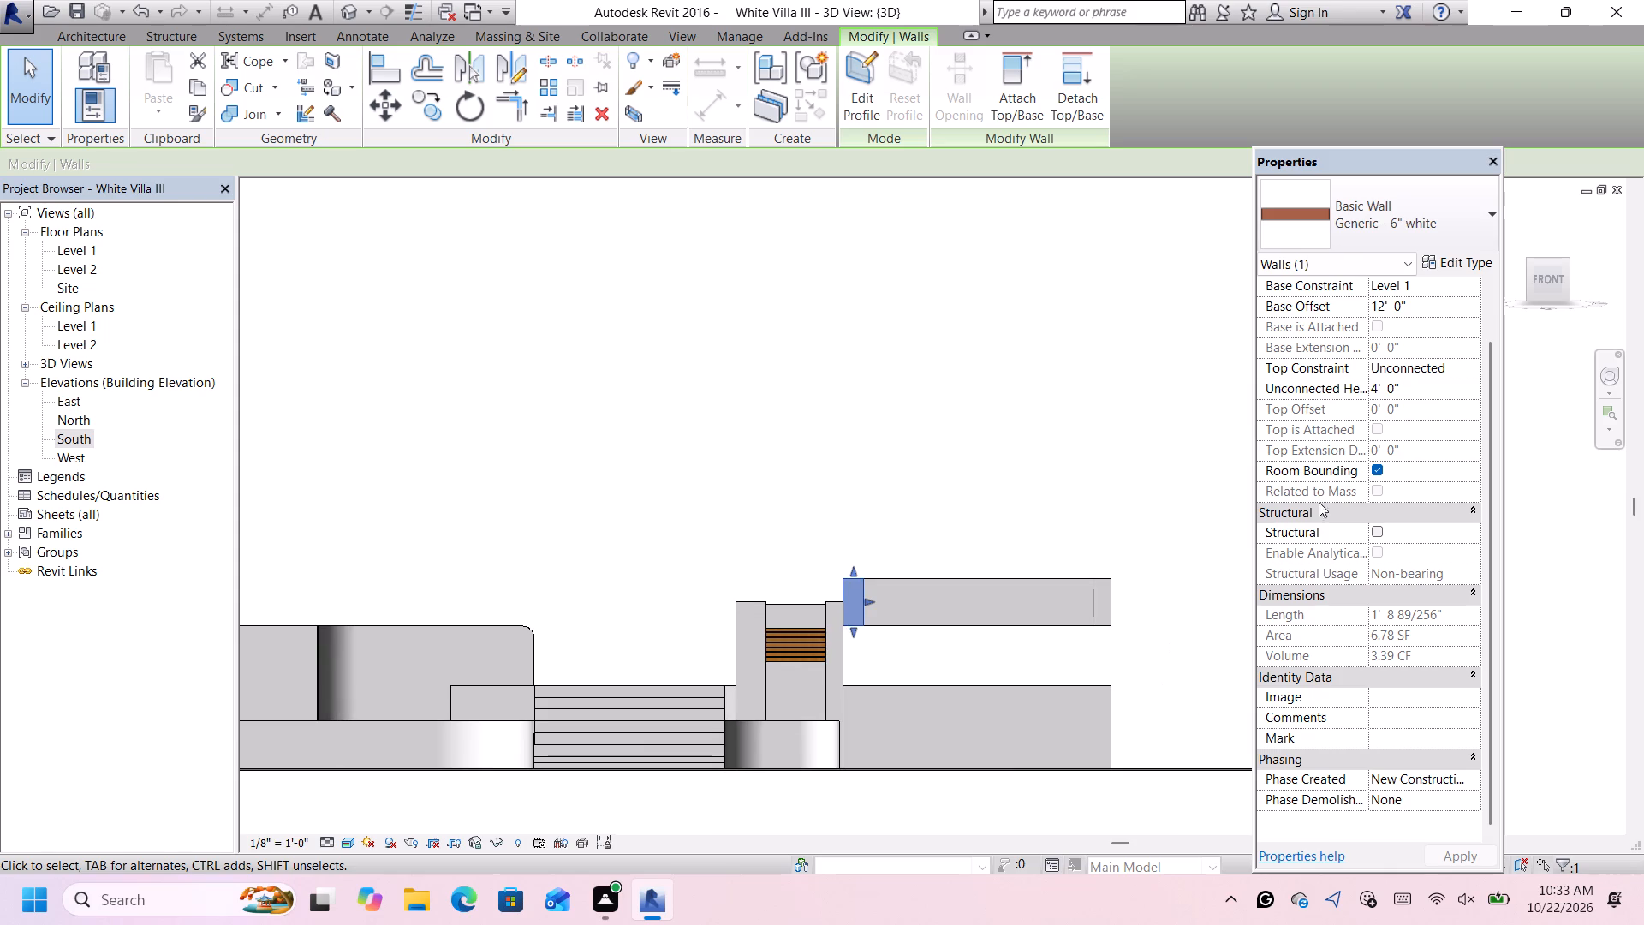
left_click_drag(1438, 308, 1430, 307)
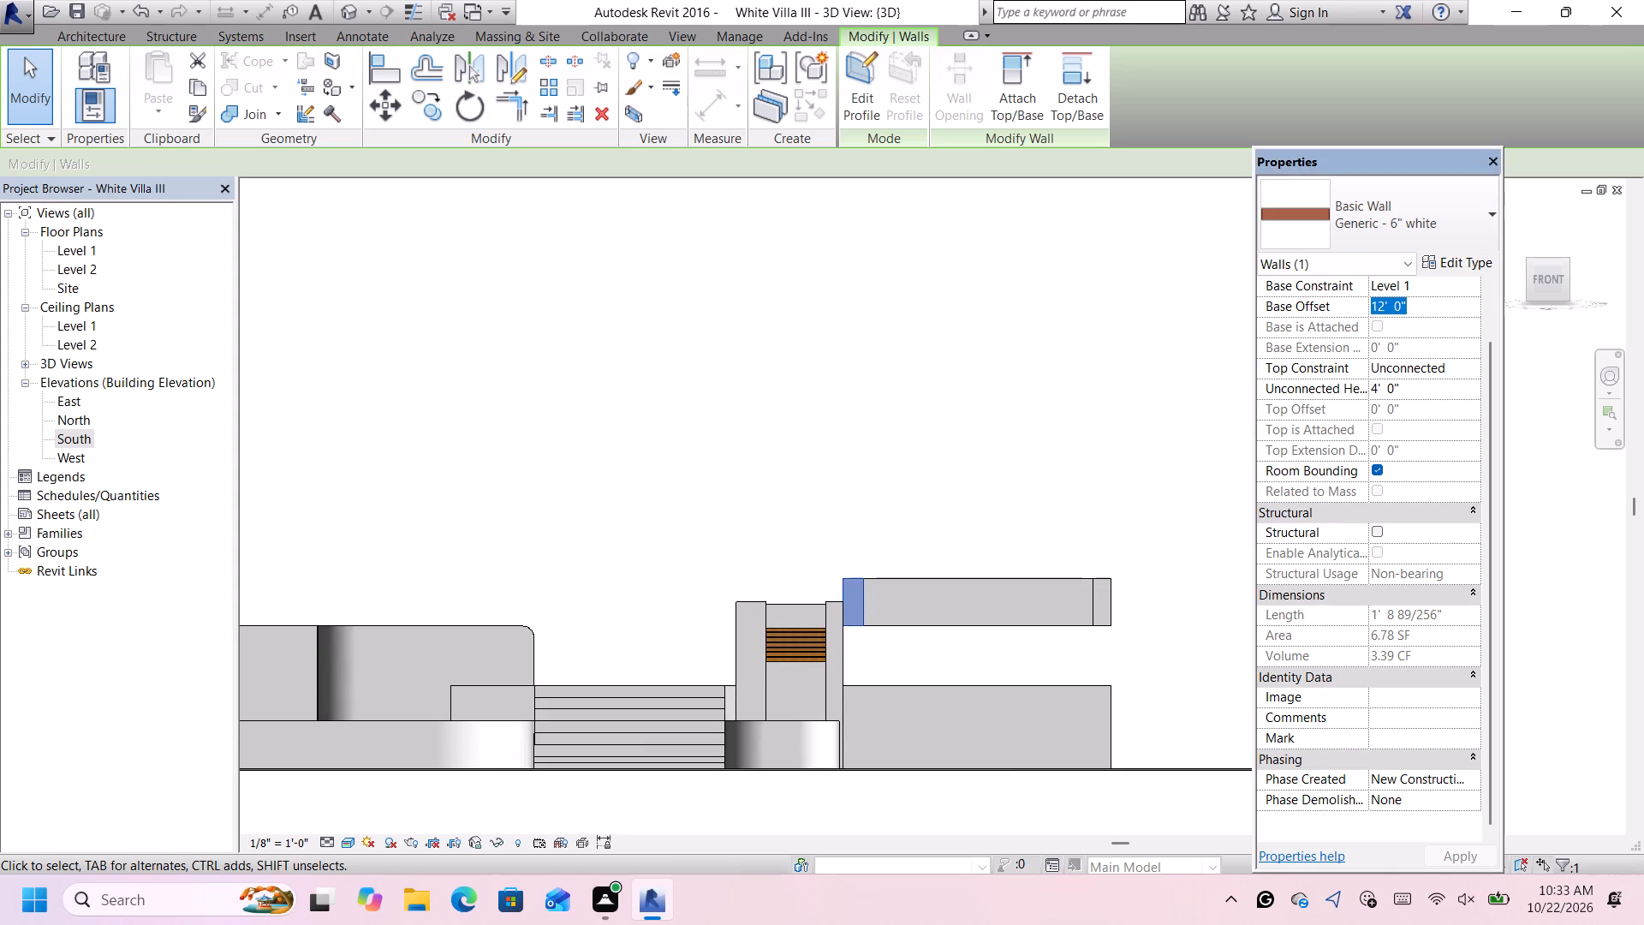
key("BackSpace")
key("0")
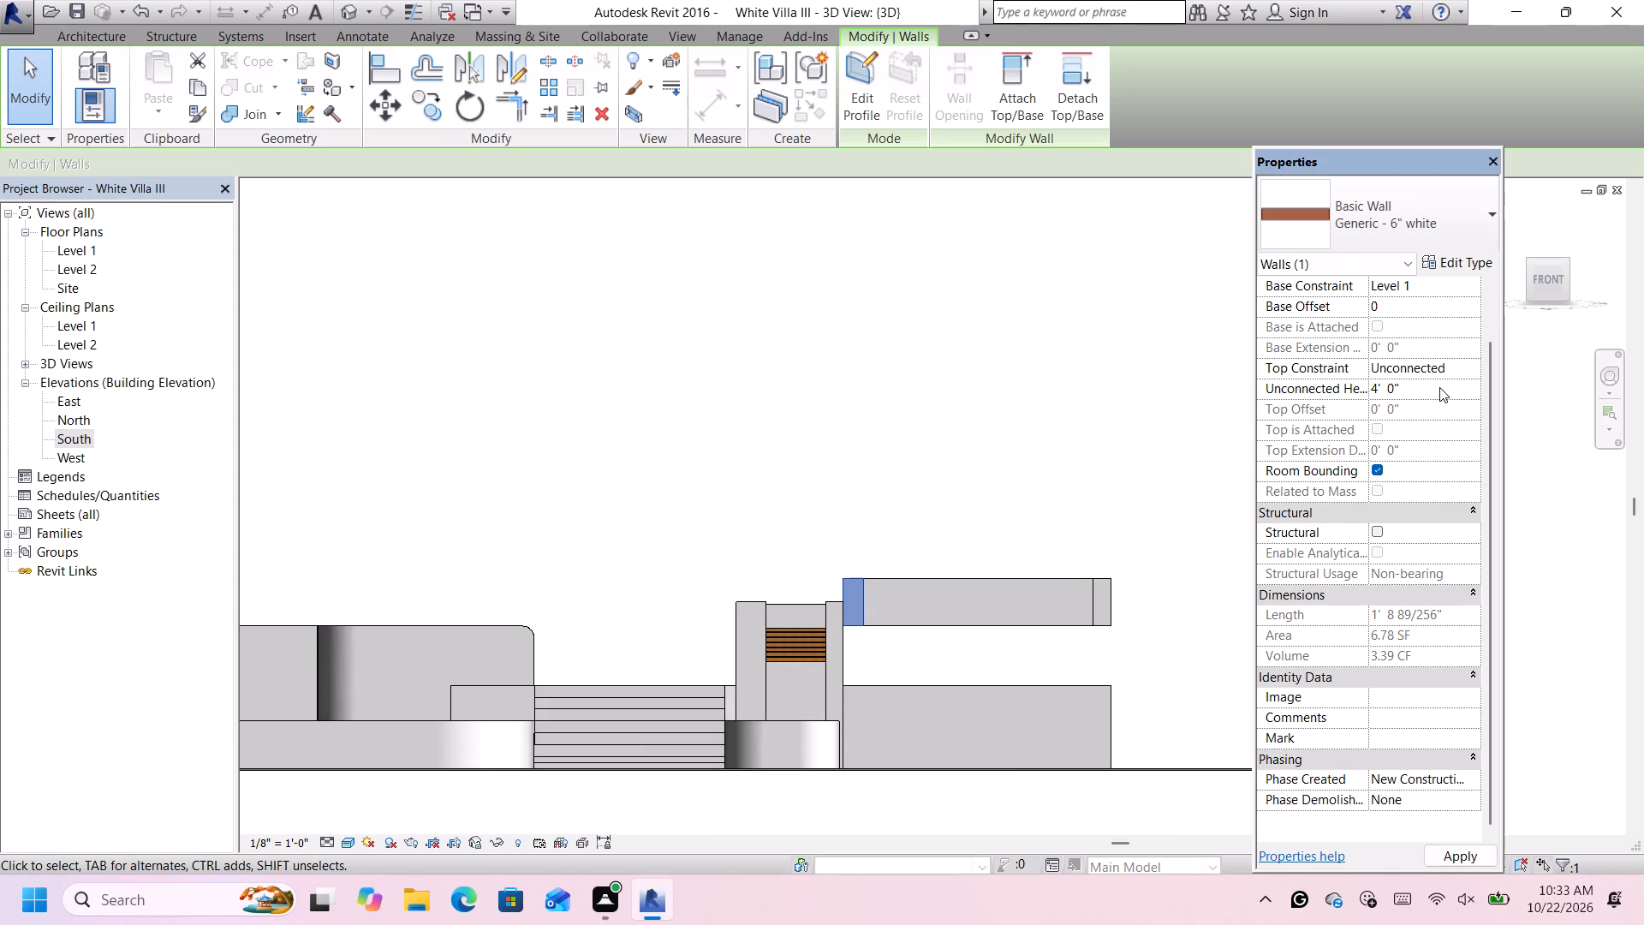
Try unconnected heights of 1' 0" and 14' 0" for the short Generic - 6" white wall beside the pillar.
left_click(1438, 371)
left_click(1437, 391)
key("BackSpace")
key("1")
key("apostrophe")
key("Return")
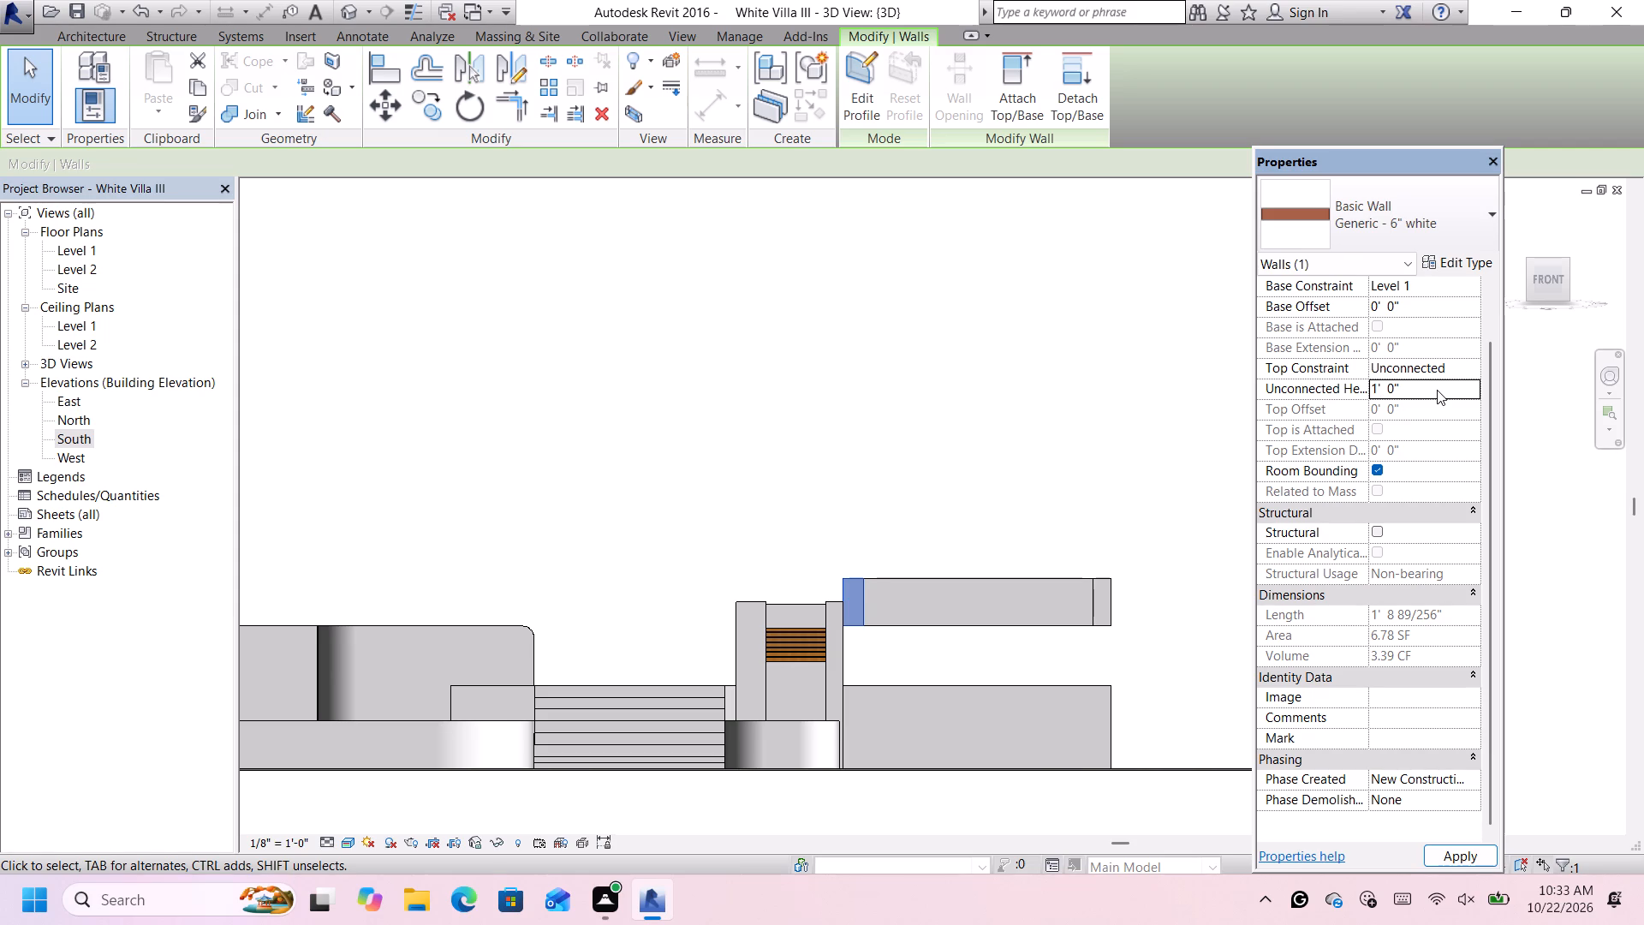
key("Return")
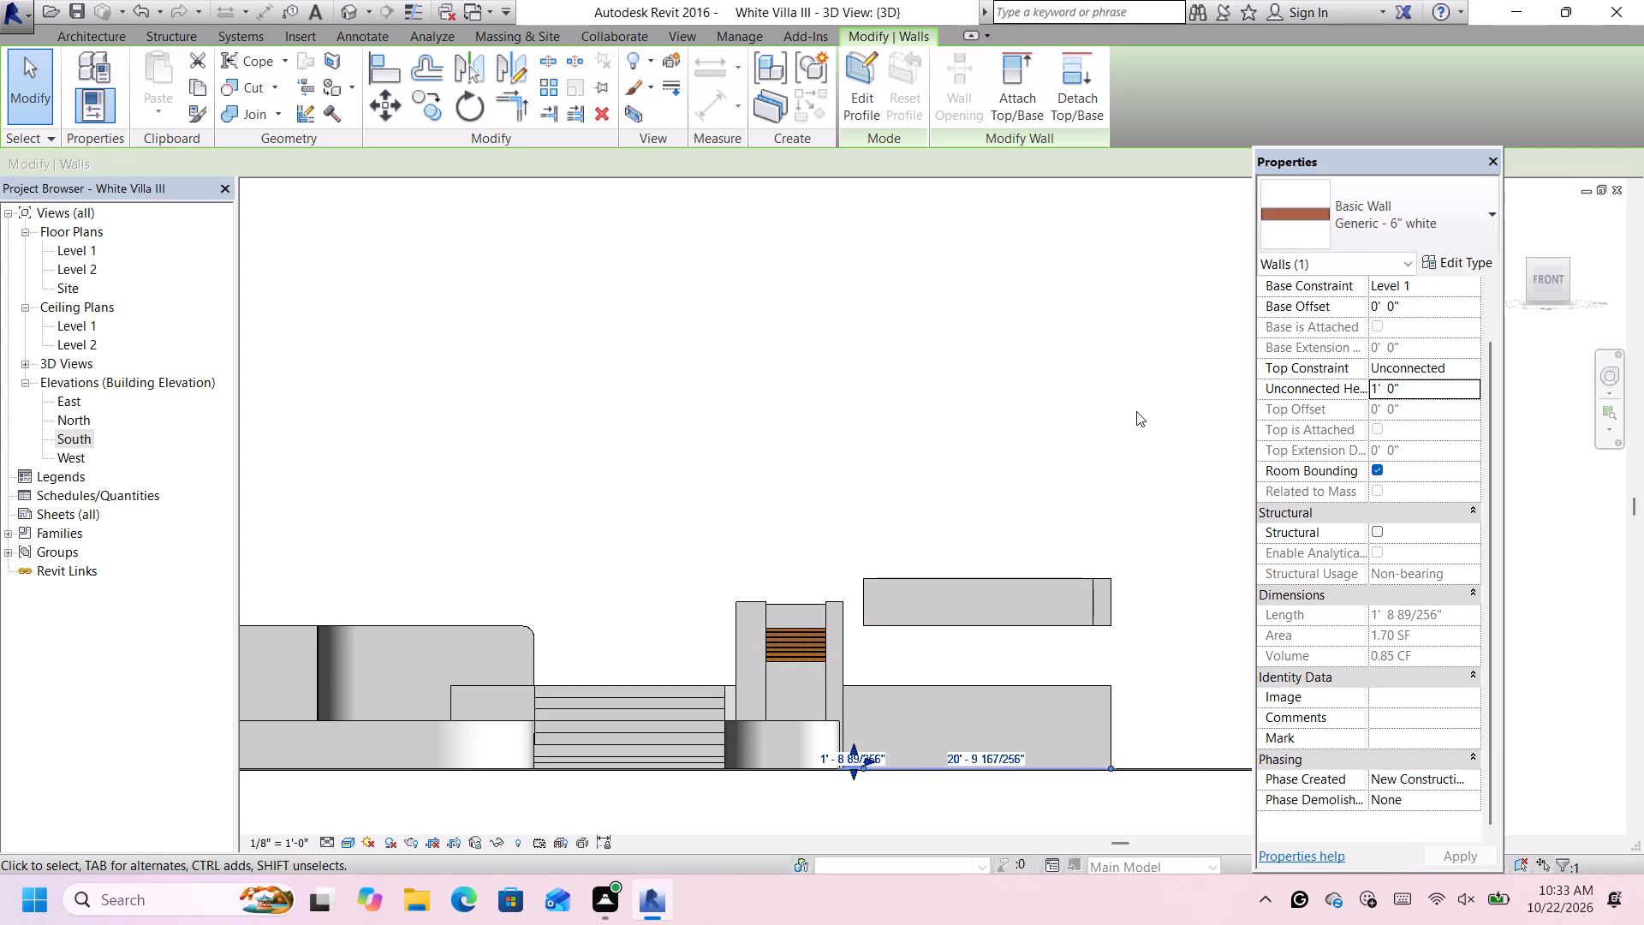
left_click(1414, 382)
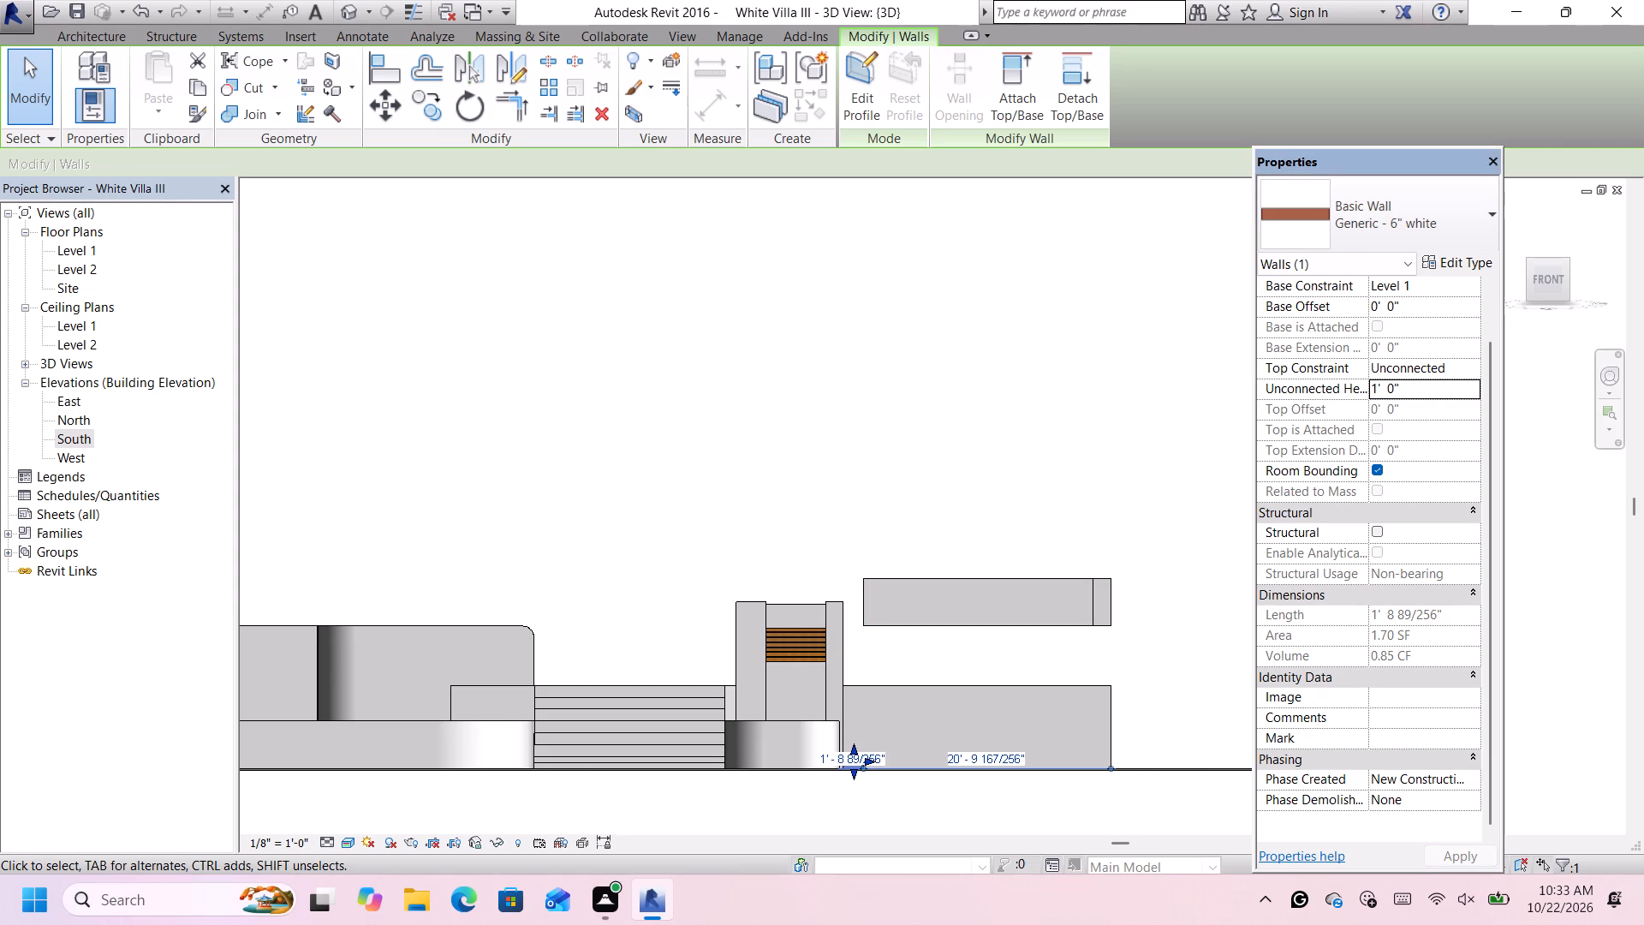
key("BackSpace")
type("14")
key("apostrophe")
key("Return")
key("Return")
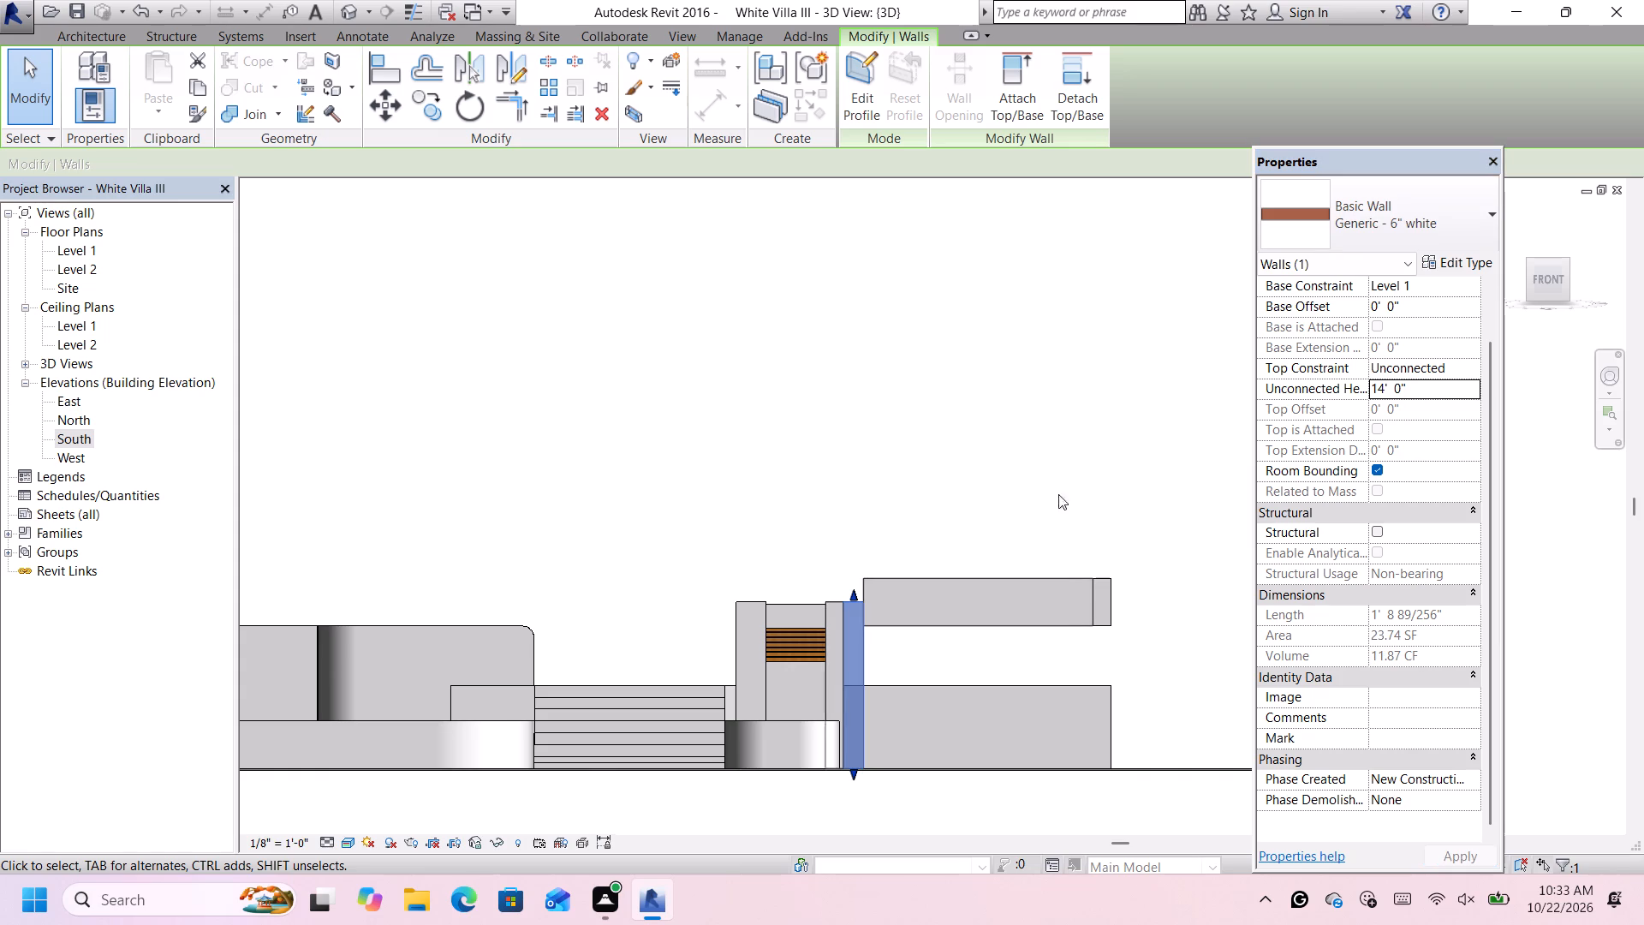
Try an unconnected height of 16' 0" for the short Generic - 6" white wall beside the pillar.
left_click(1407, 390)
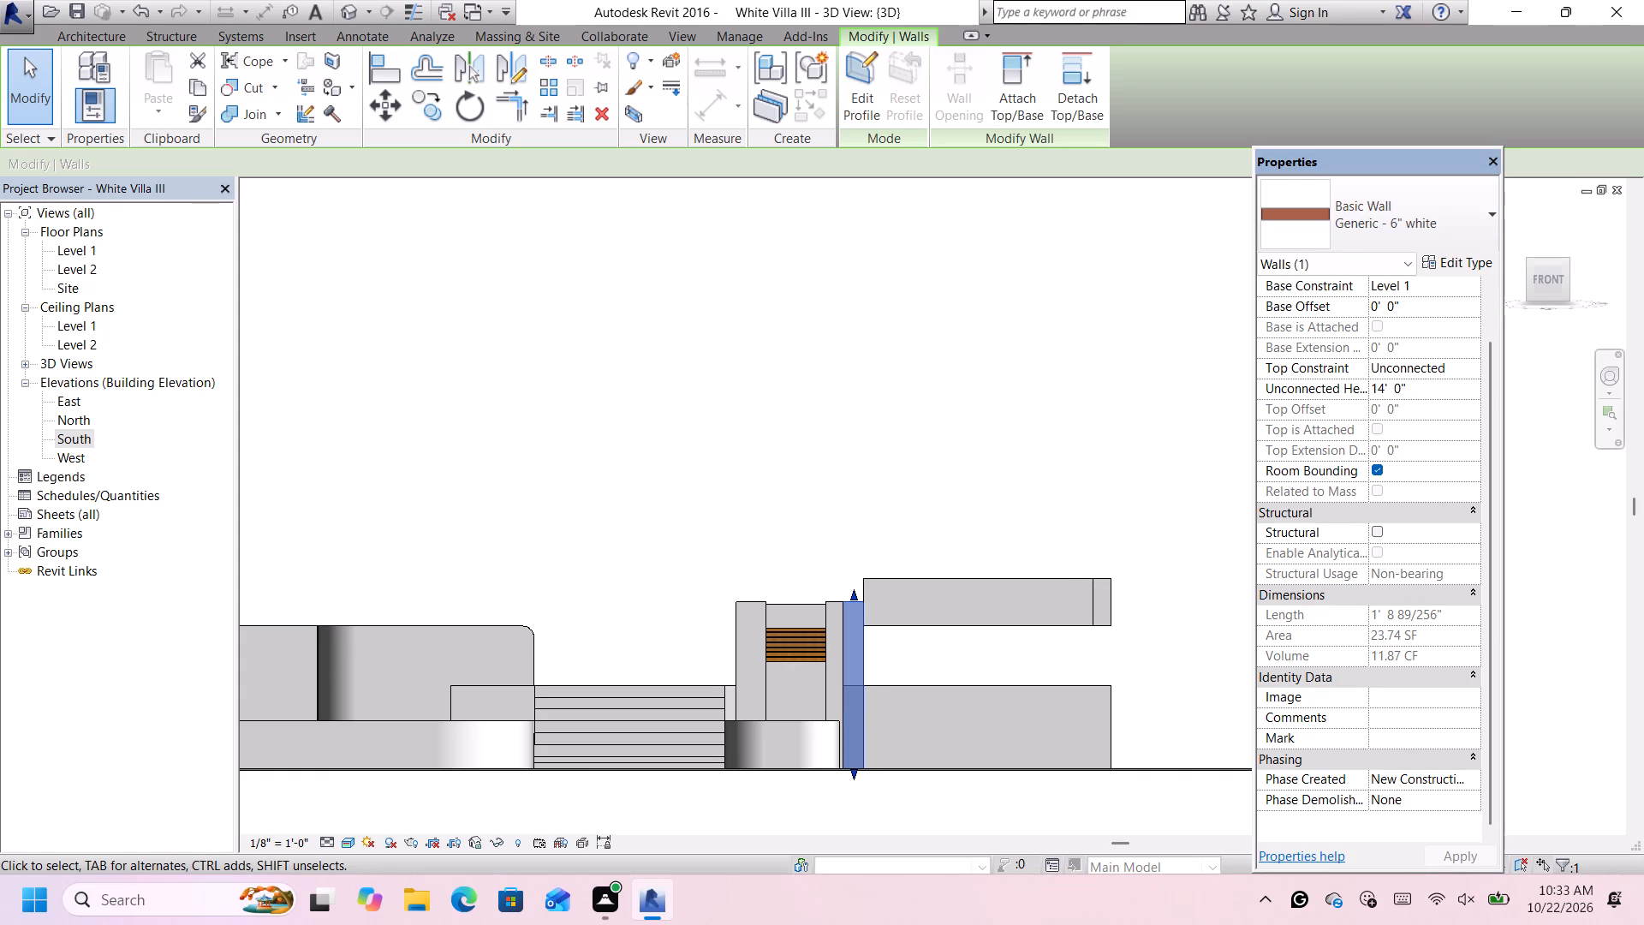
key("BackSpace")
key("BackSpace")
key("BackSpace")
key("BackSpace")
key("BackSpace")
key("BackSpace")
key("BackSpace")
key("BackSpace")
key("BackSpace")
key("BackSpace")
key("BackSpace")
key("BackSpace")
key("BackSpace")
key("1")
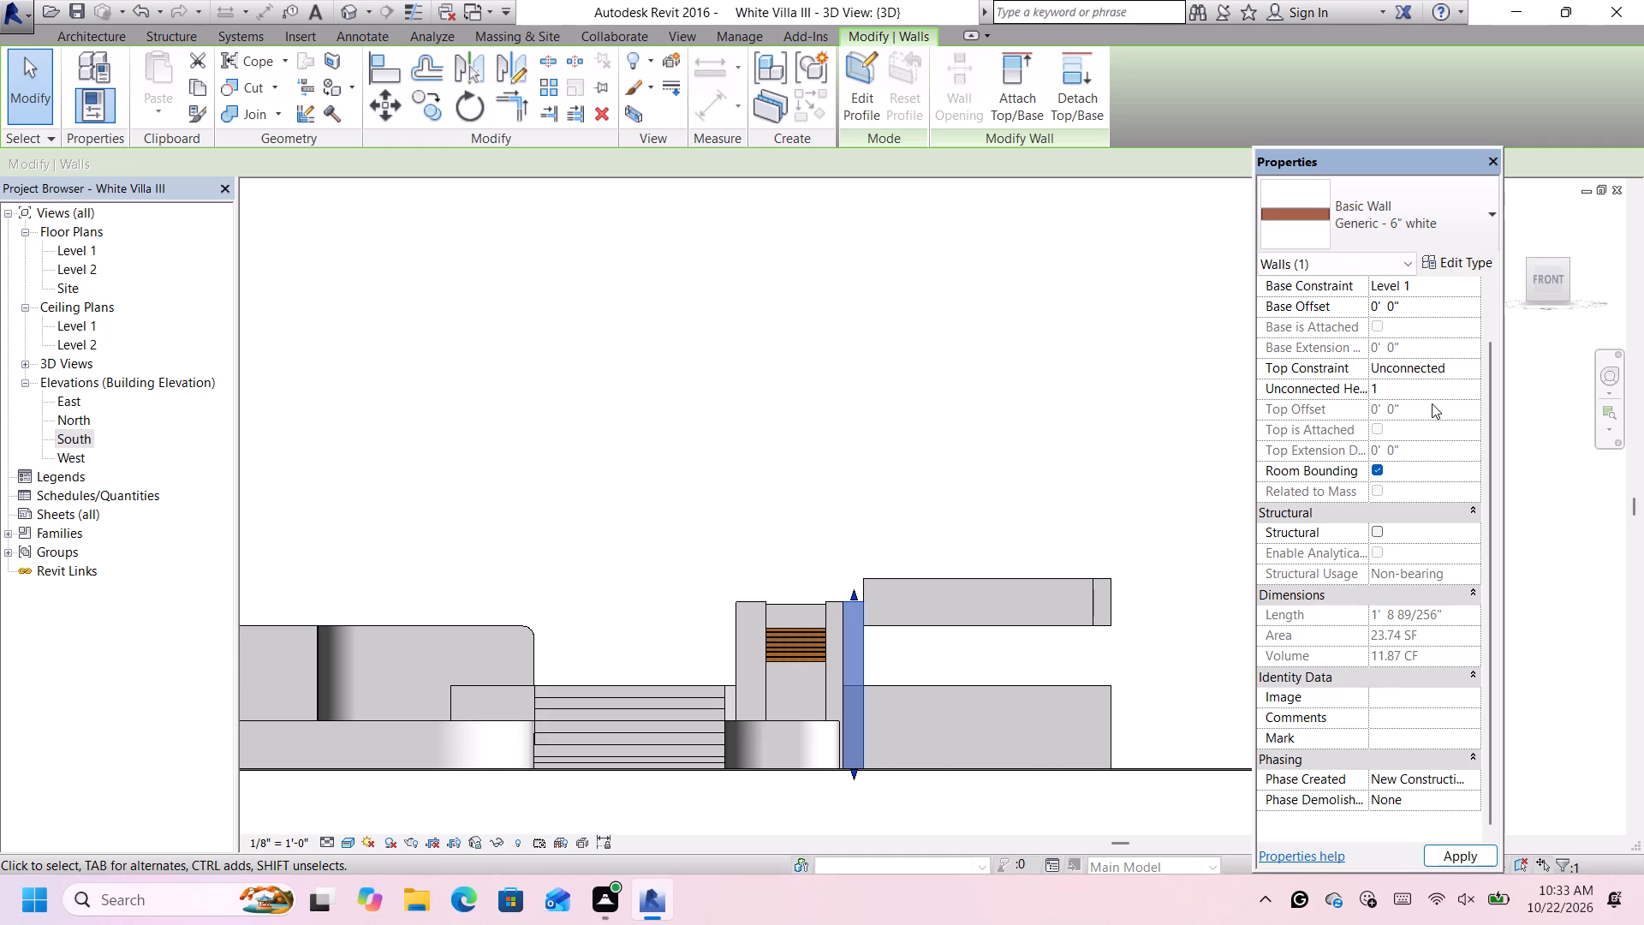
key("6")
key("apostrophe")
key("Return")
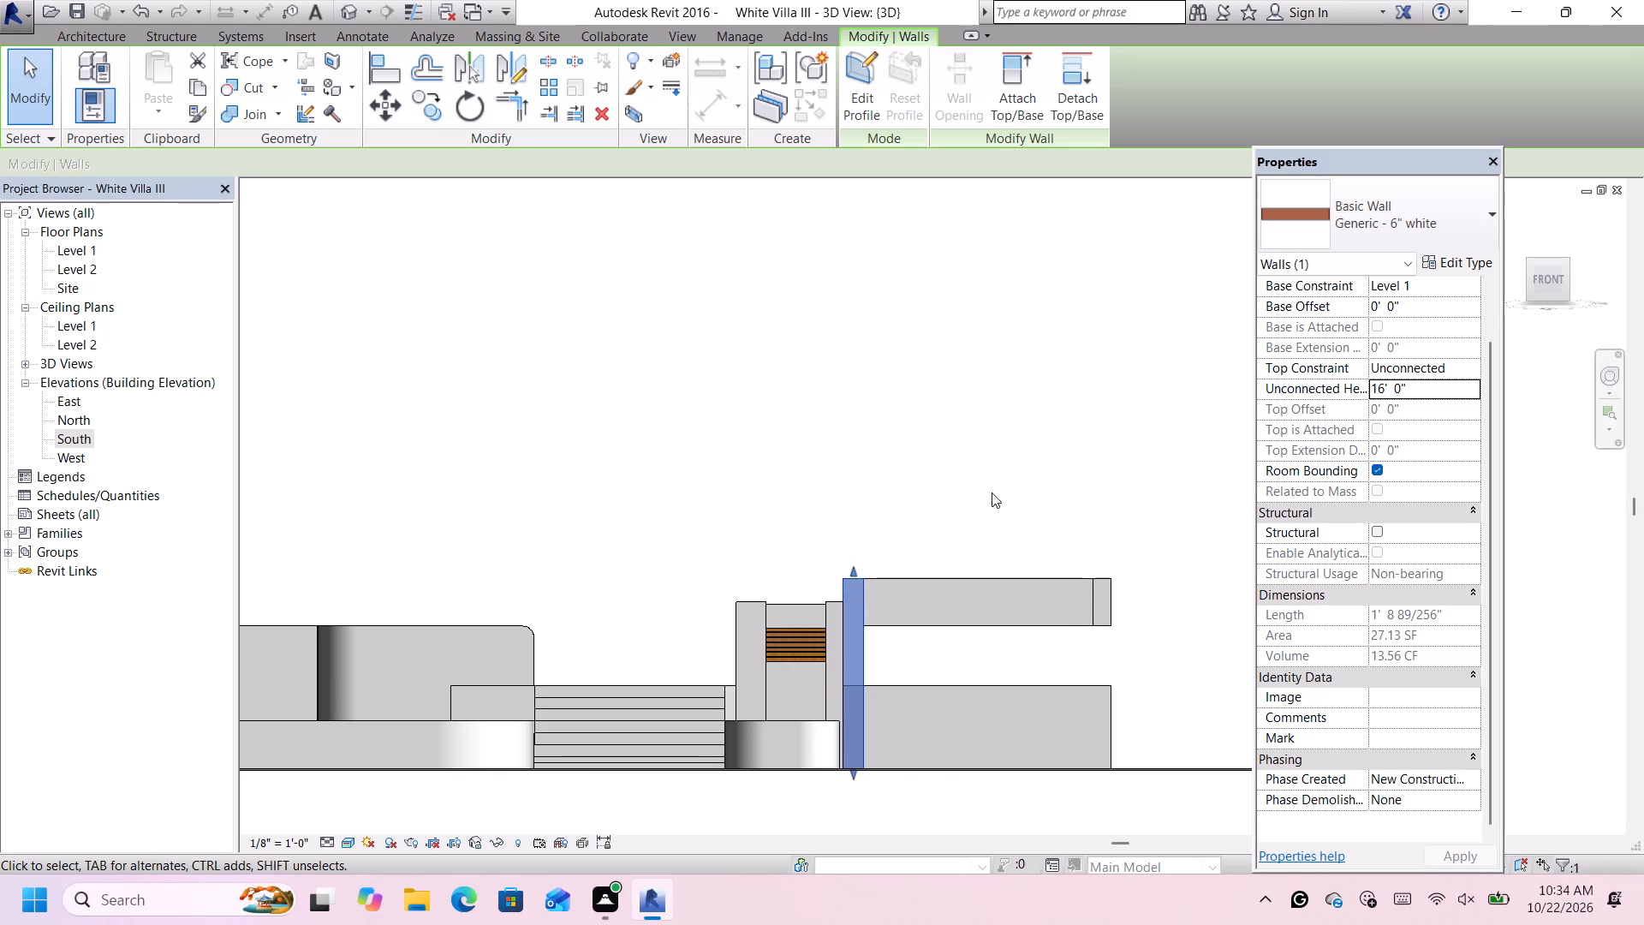
Set the unconnected height of the short Generic - 6" white wall beside the pillar to 18' 0".
left_click(1421, 389)
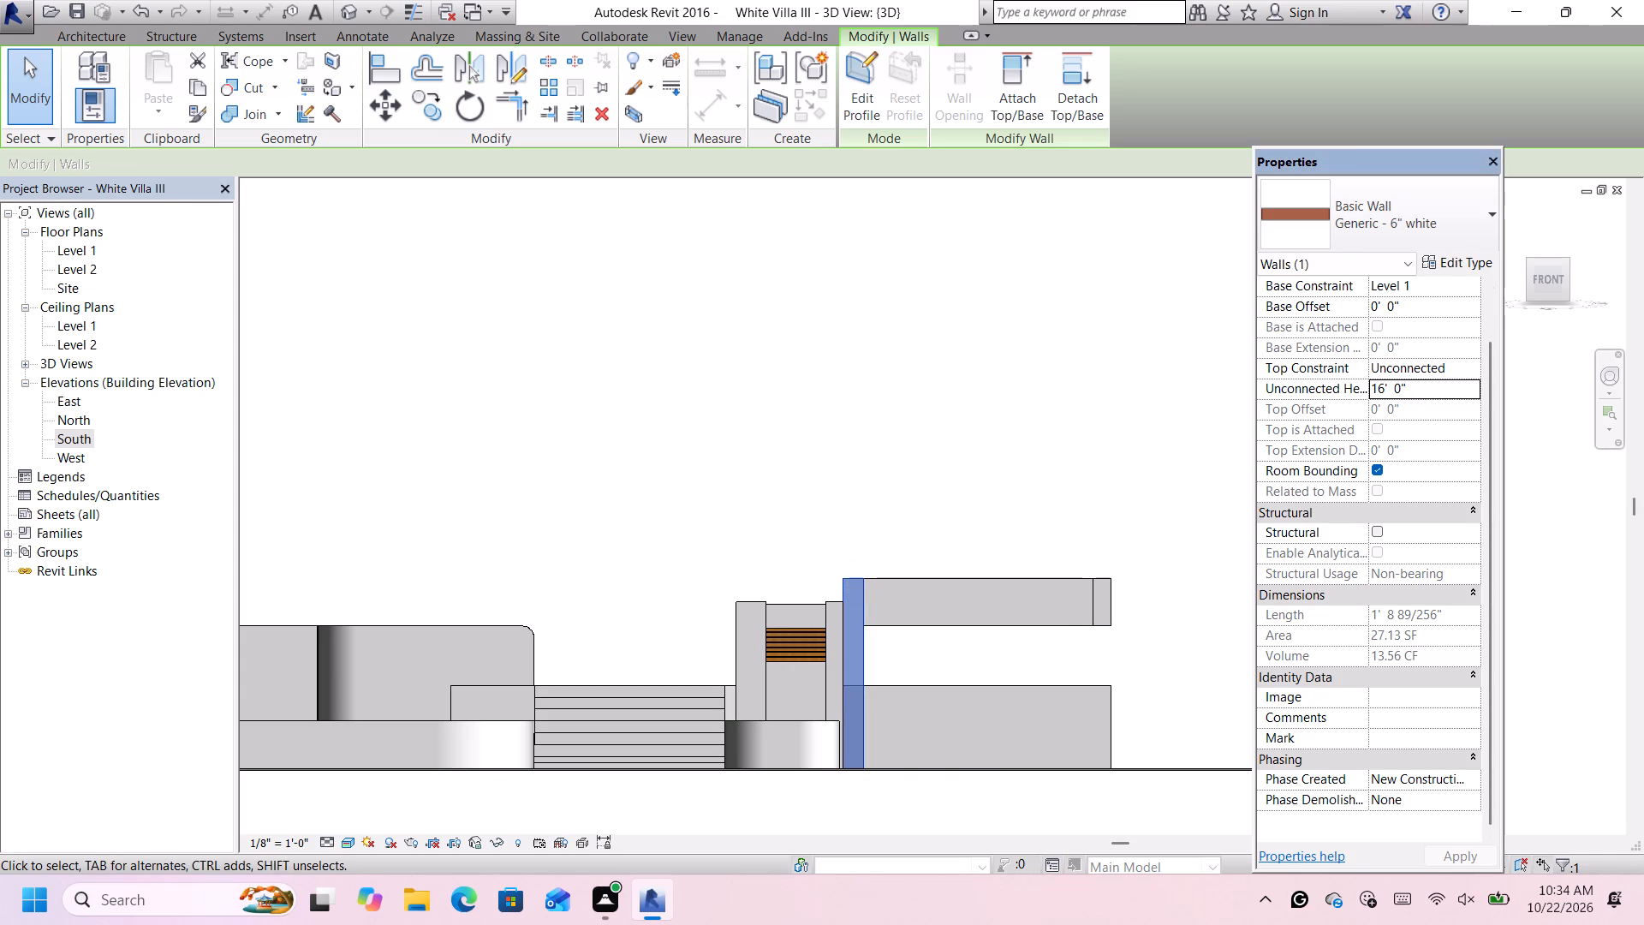
key("BackSpace")
type("18'")
key("Return")
key("Return")
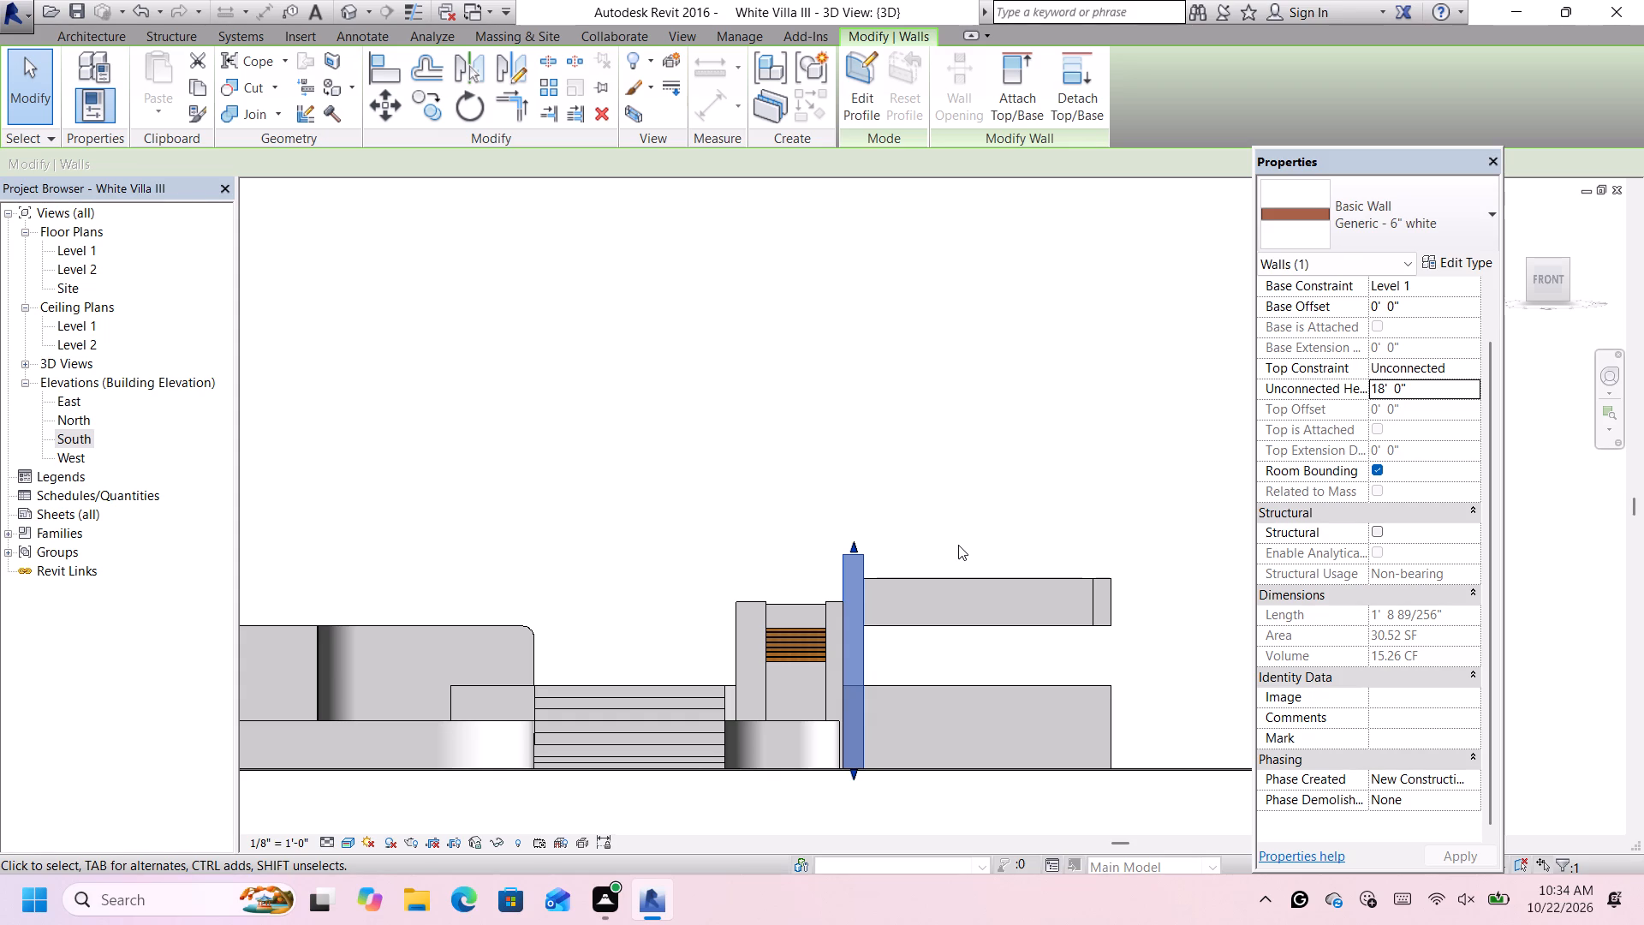
left_click(958, 545)
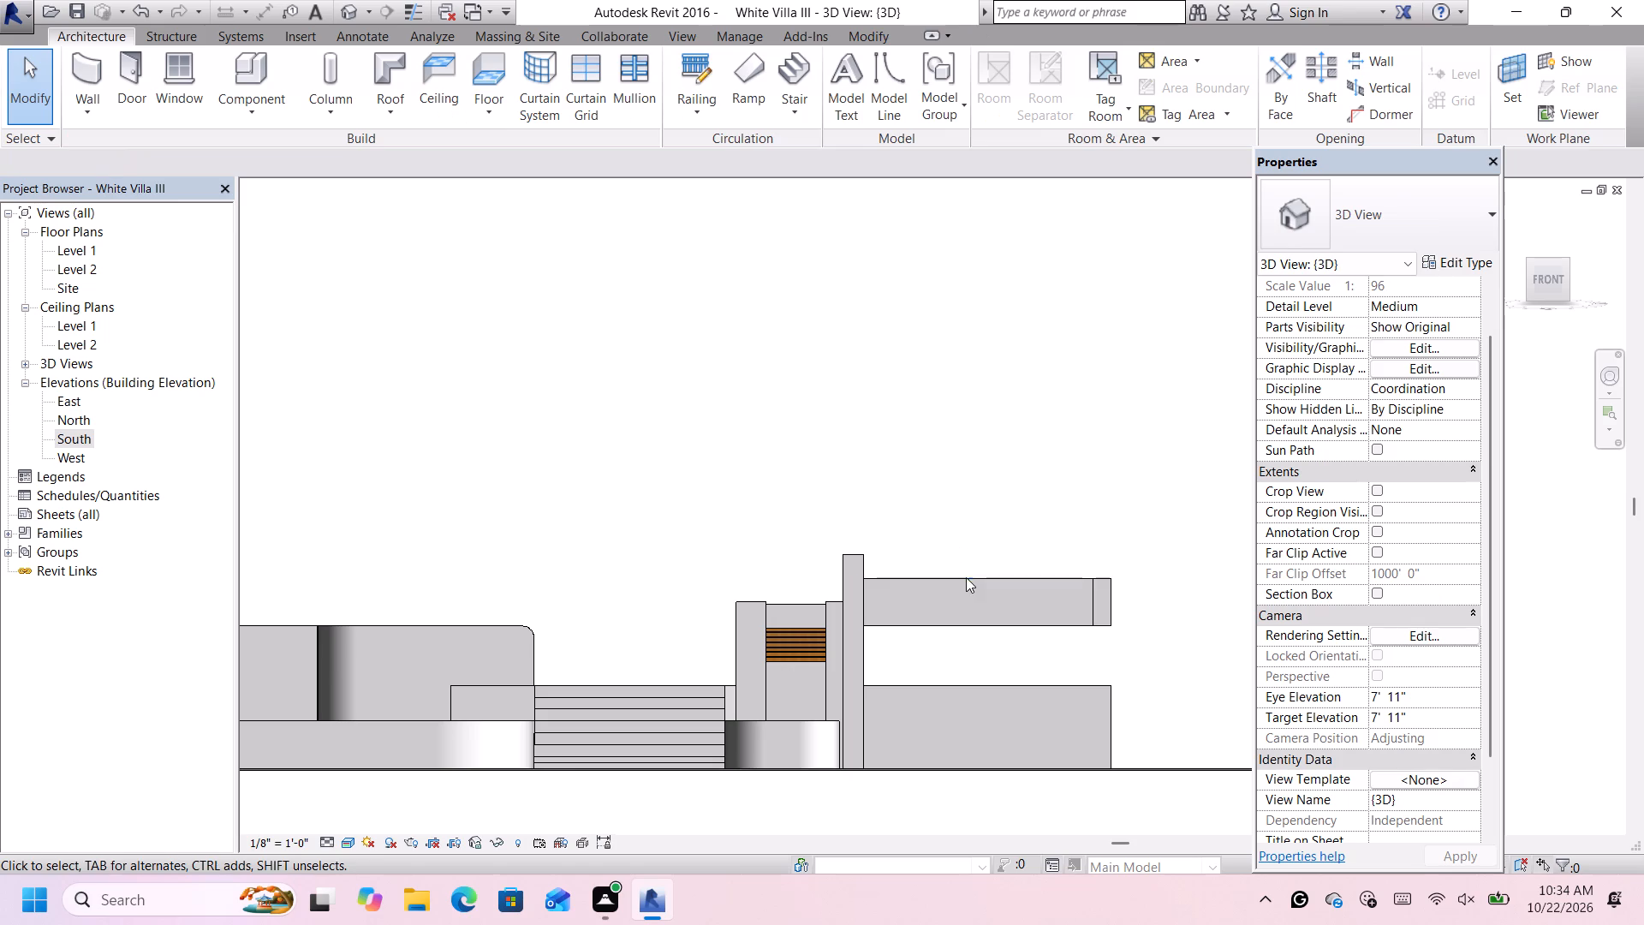
Set the long Generic - 3" white 2 front wall's base offset to 0 and its unconnected height to 18' 0".
left_click(966, 577)
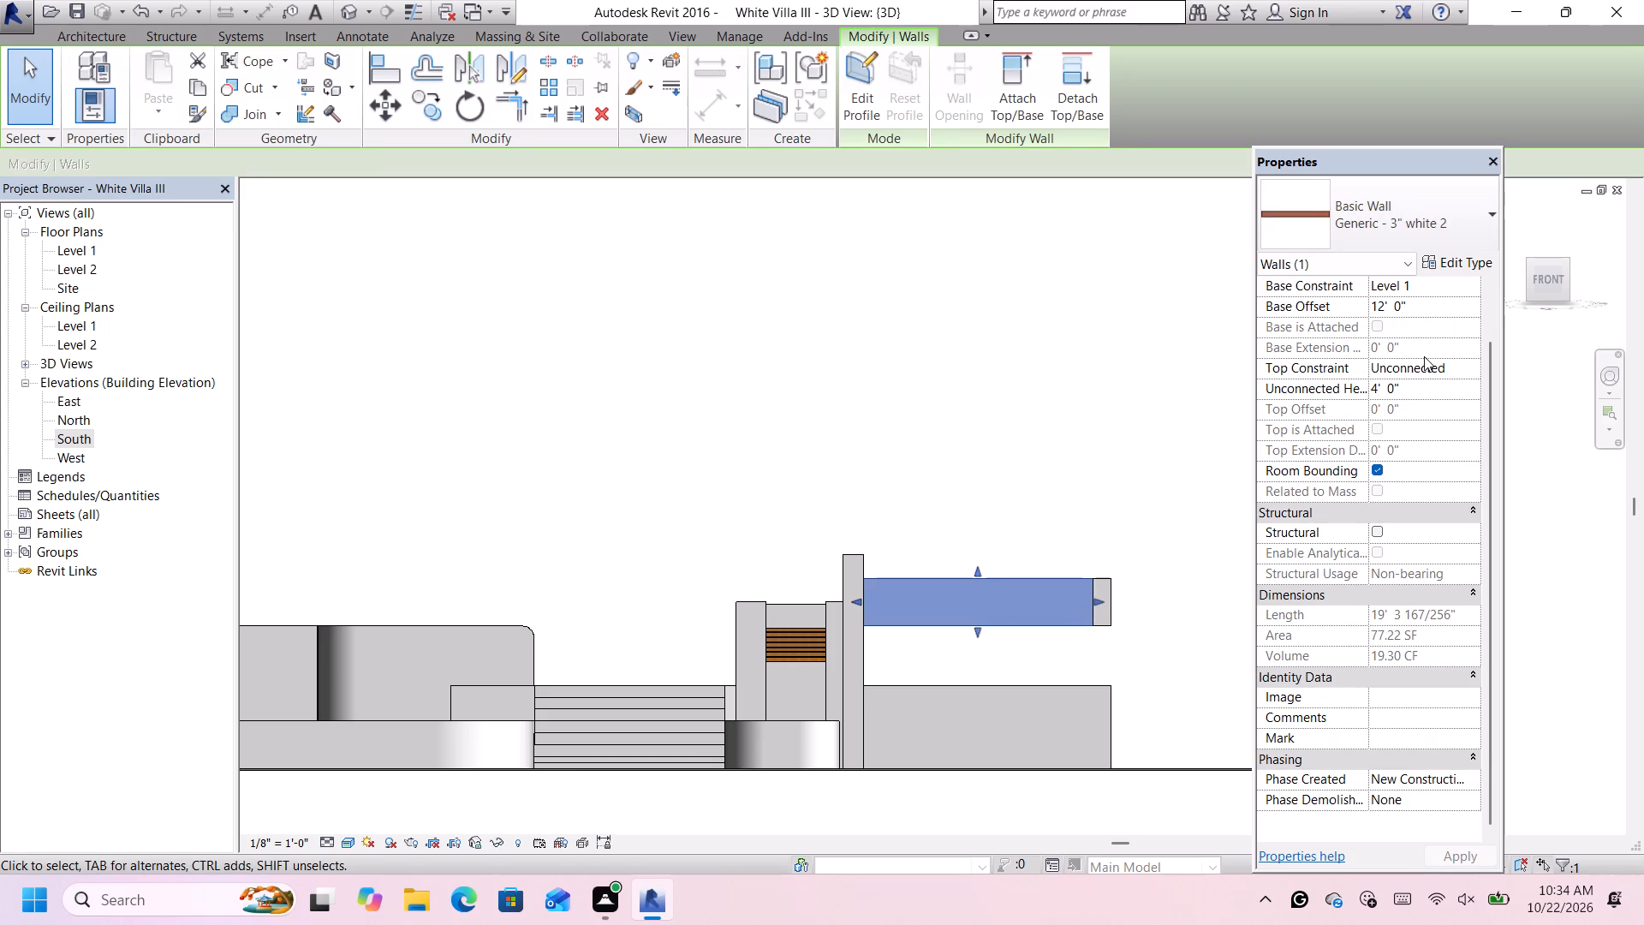
left_click(1430, 307)
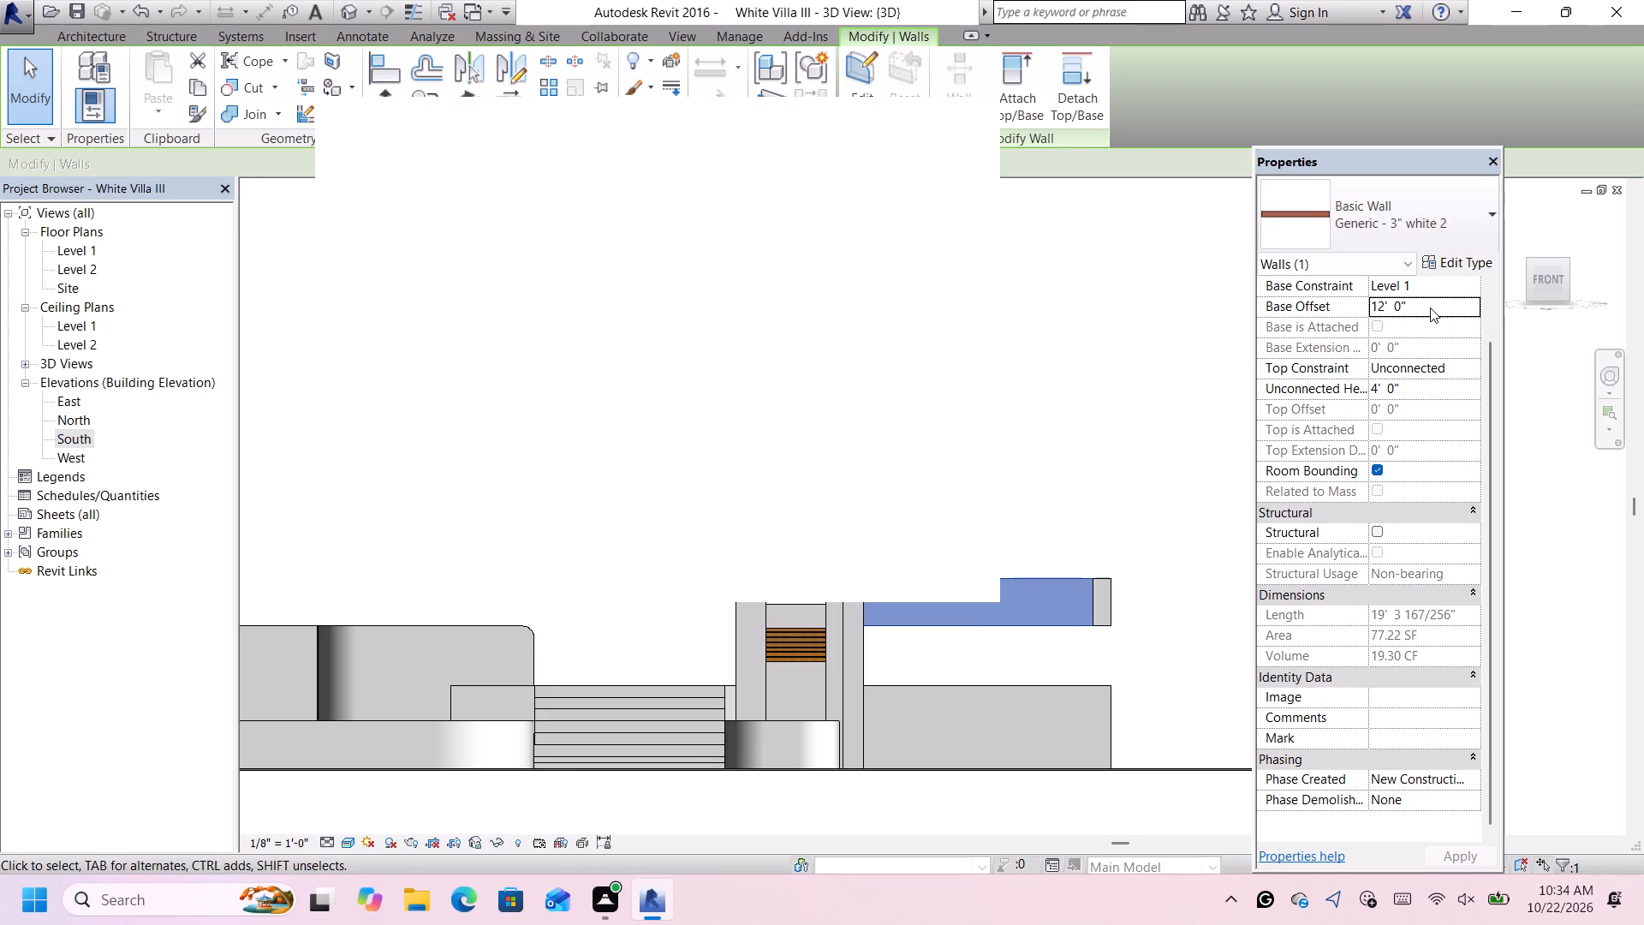
left_click(954, 124)
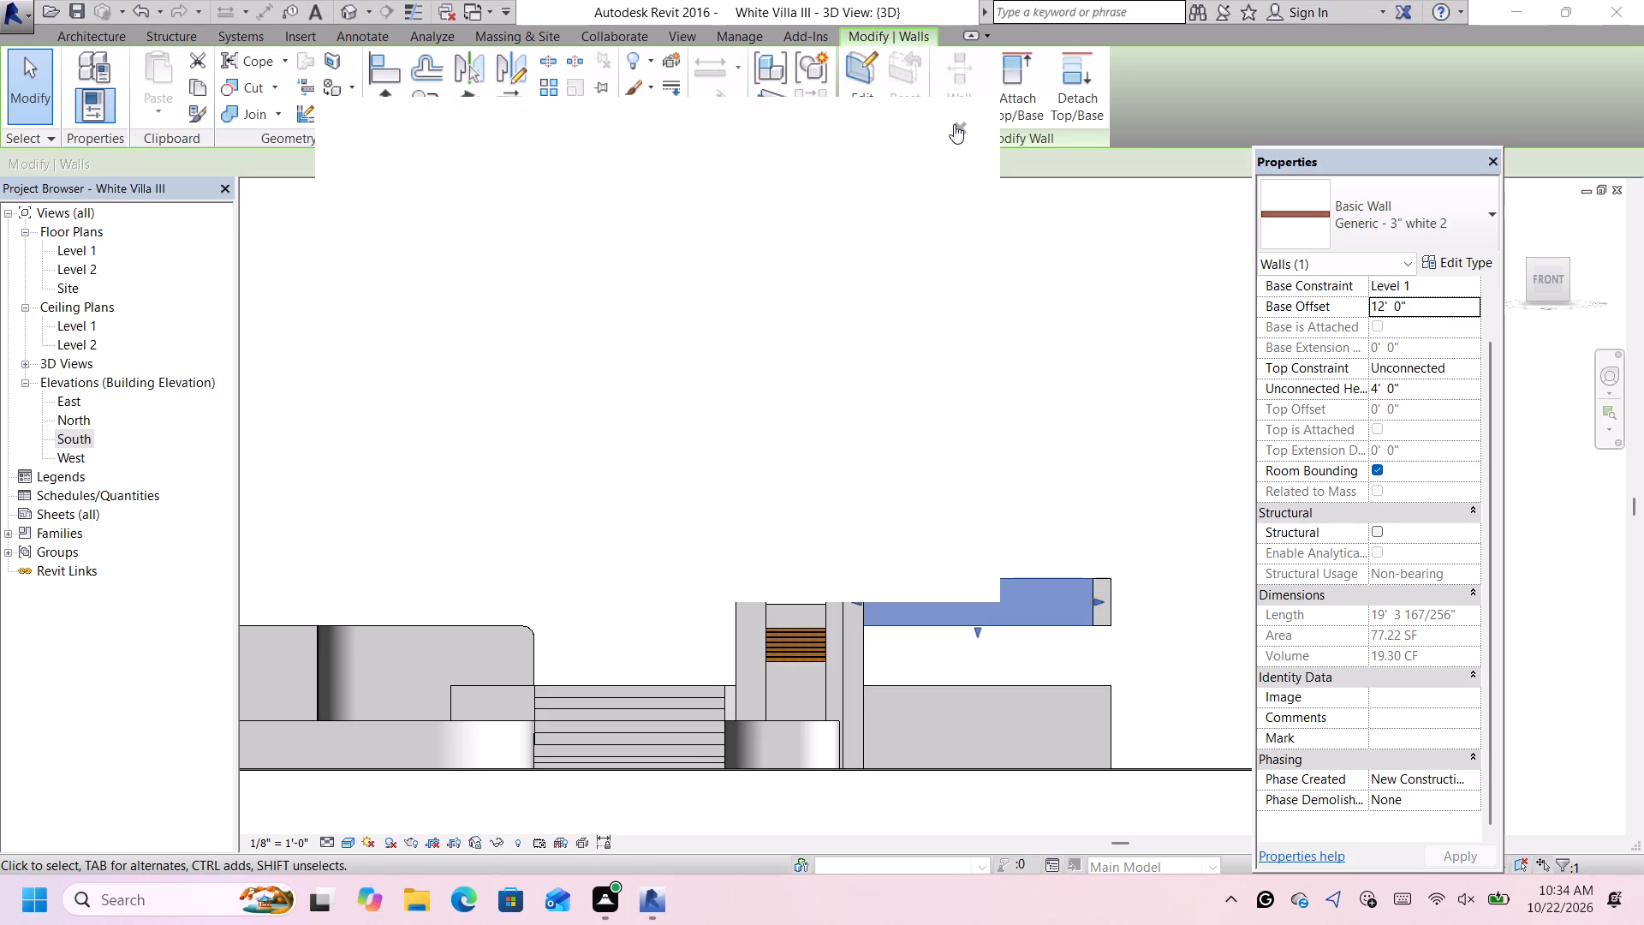
left_click(1421, 307)
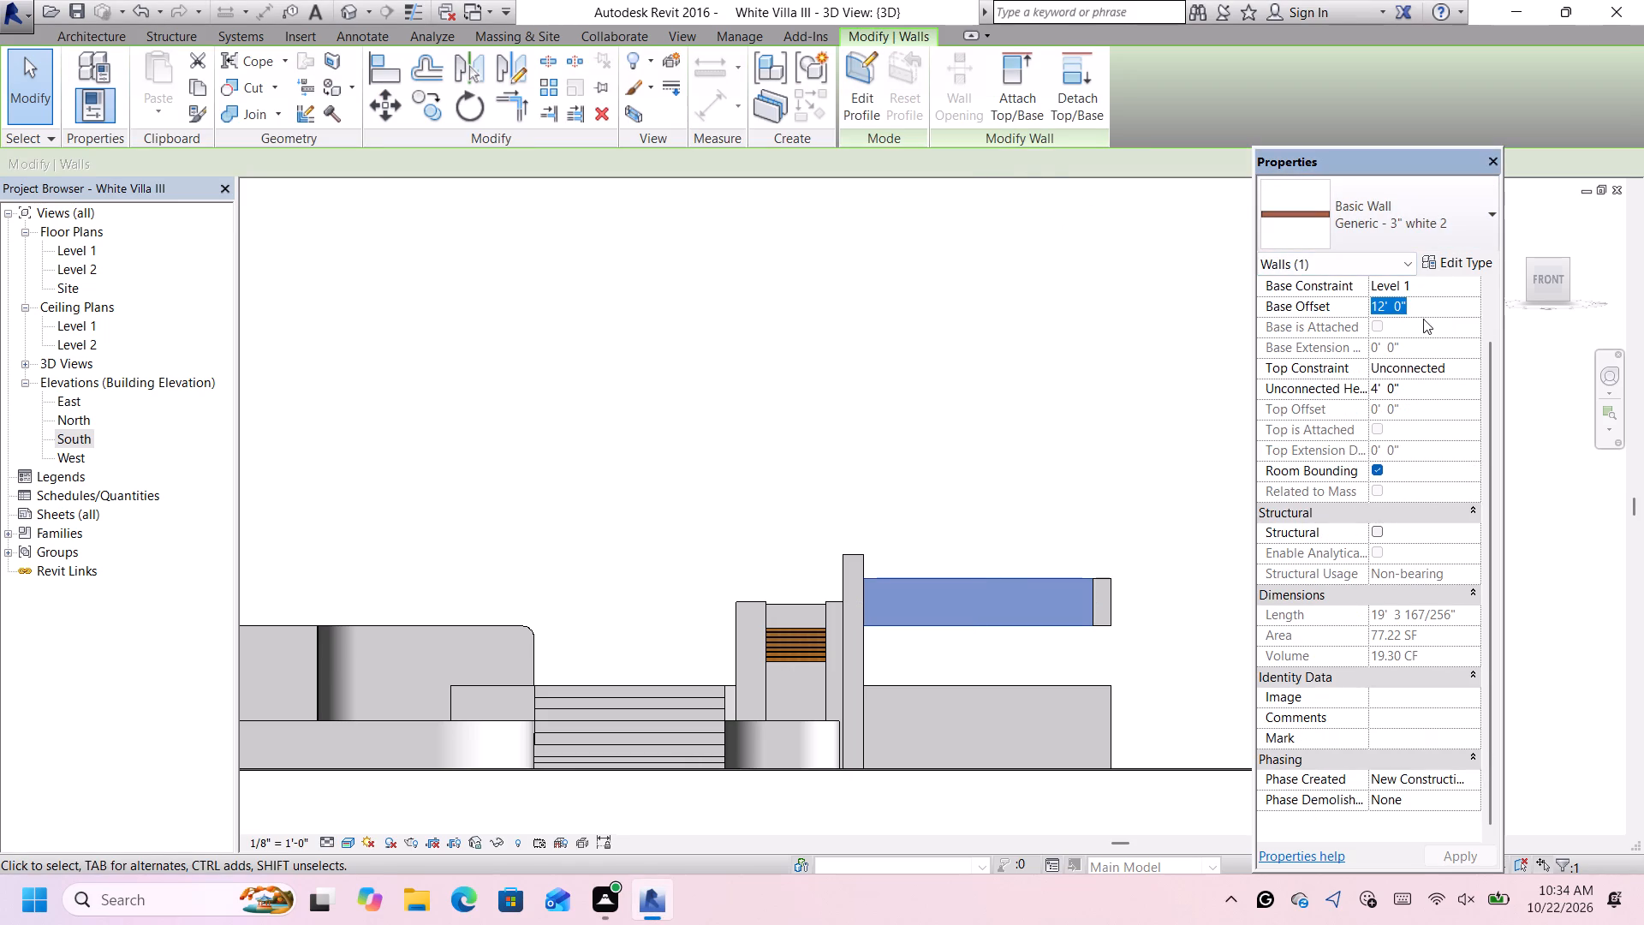
key("BackSpace")
key("0")
left_click(1416, 381)
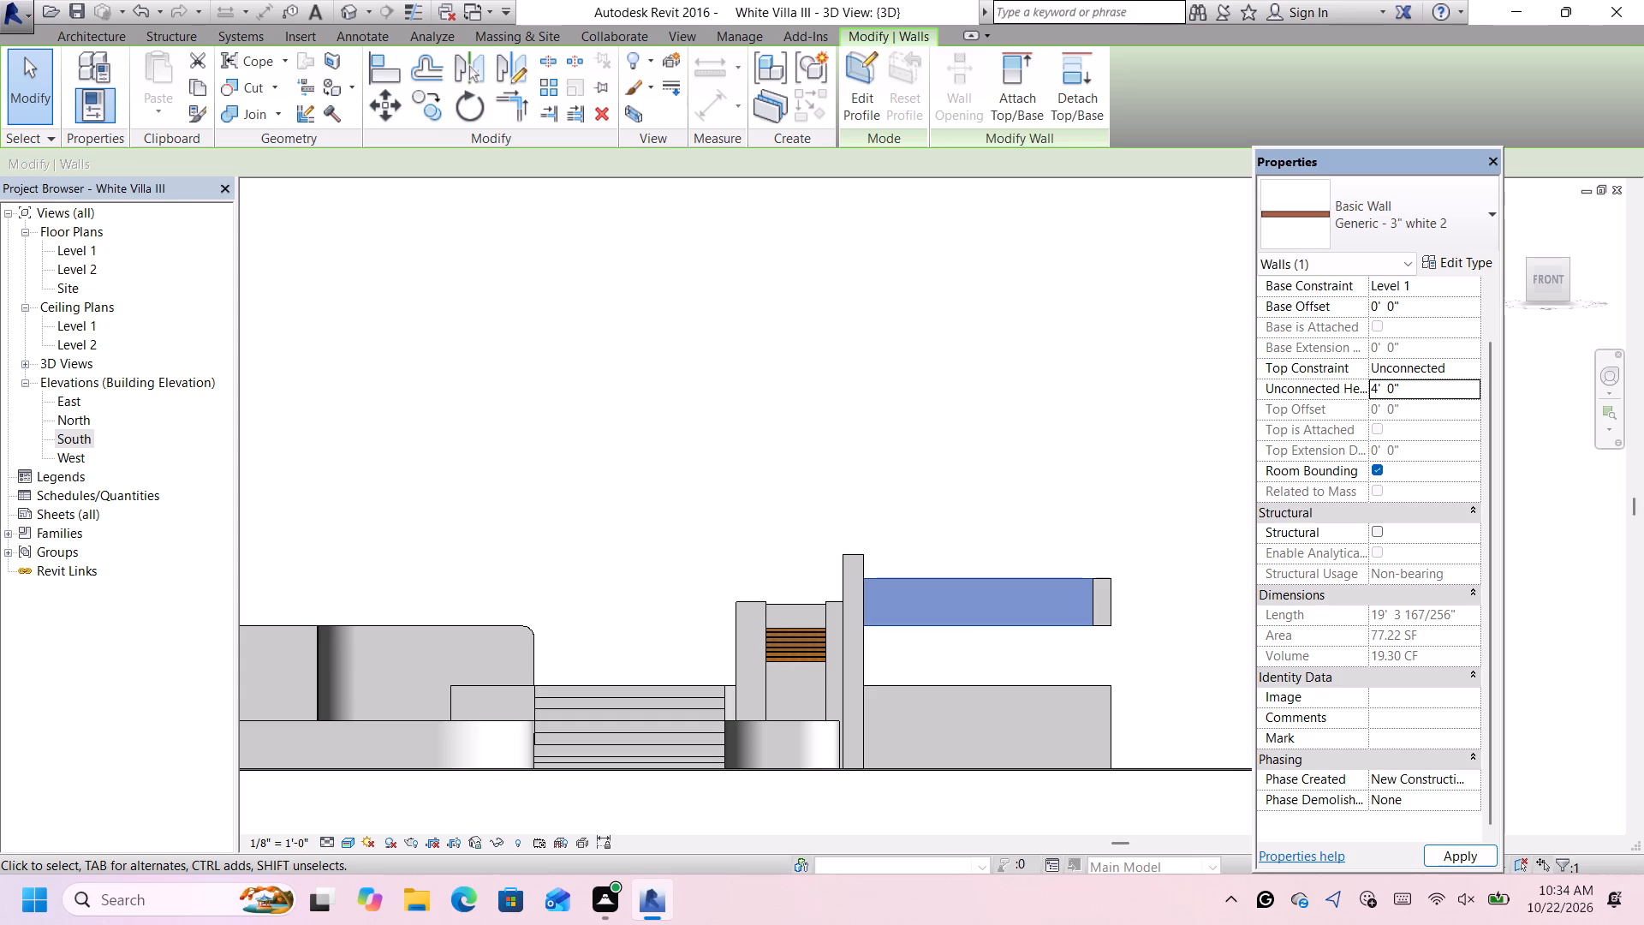
key("BackSpace")
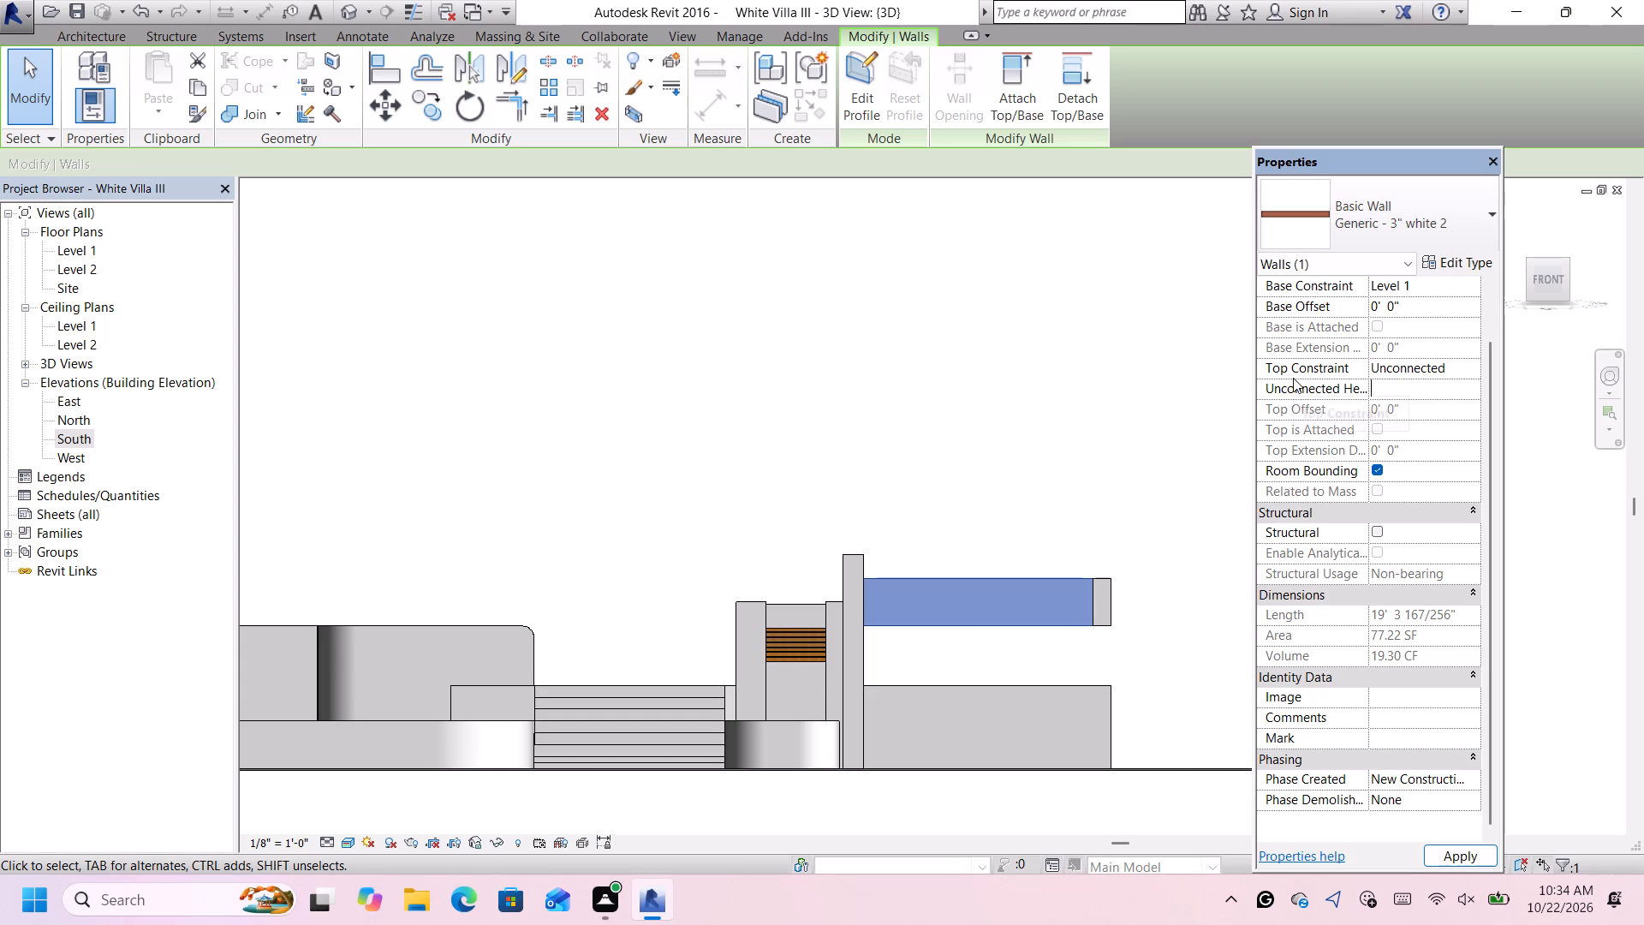
key("1")
type("8'")
key("Return")
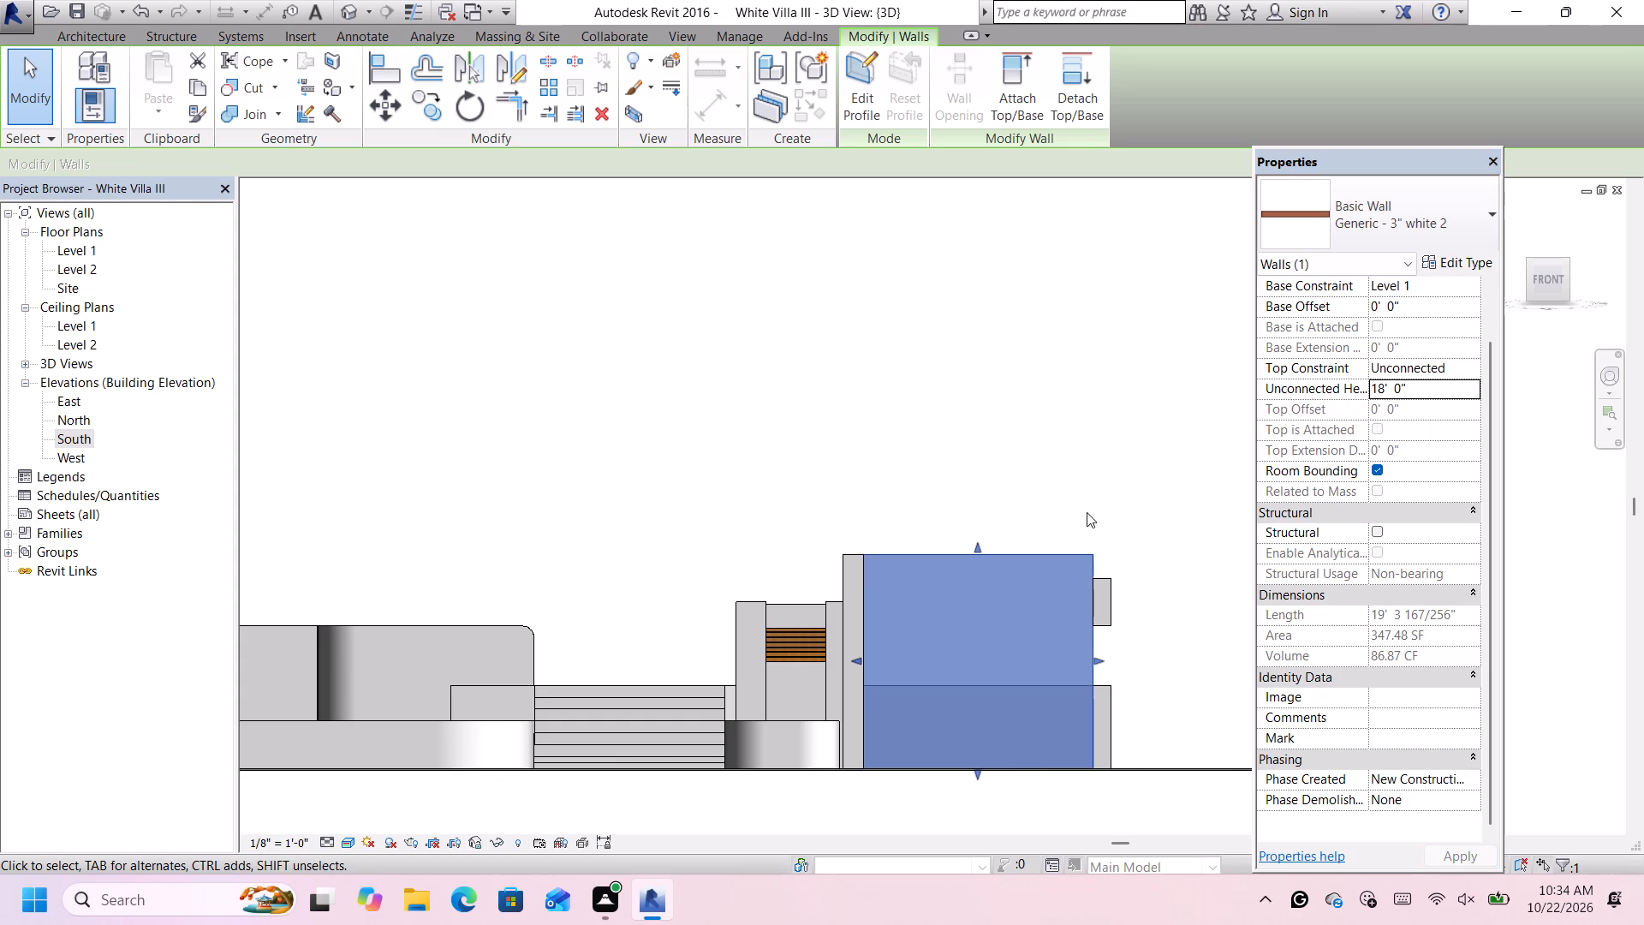
Set the far-end short Generic - 6" white wall's base offset to 0' and its unconnected height to 18'.
left_click(1101, 504)
left_click(1110, 613)
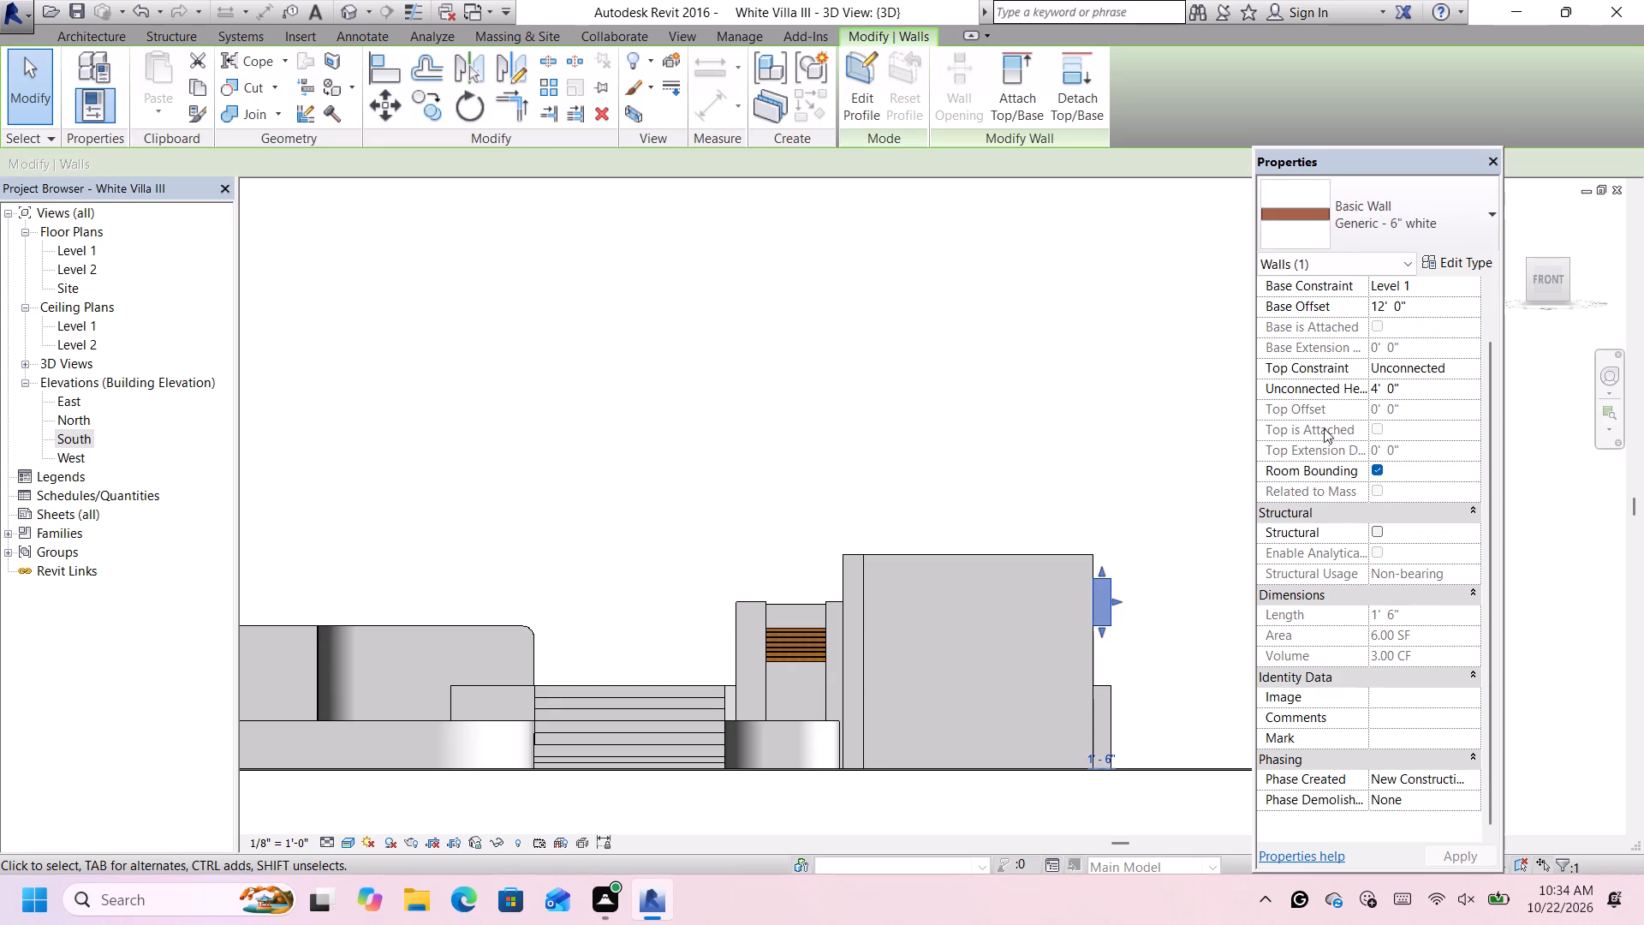
left_click(1429, 307)
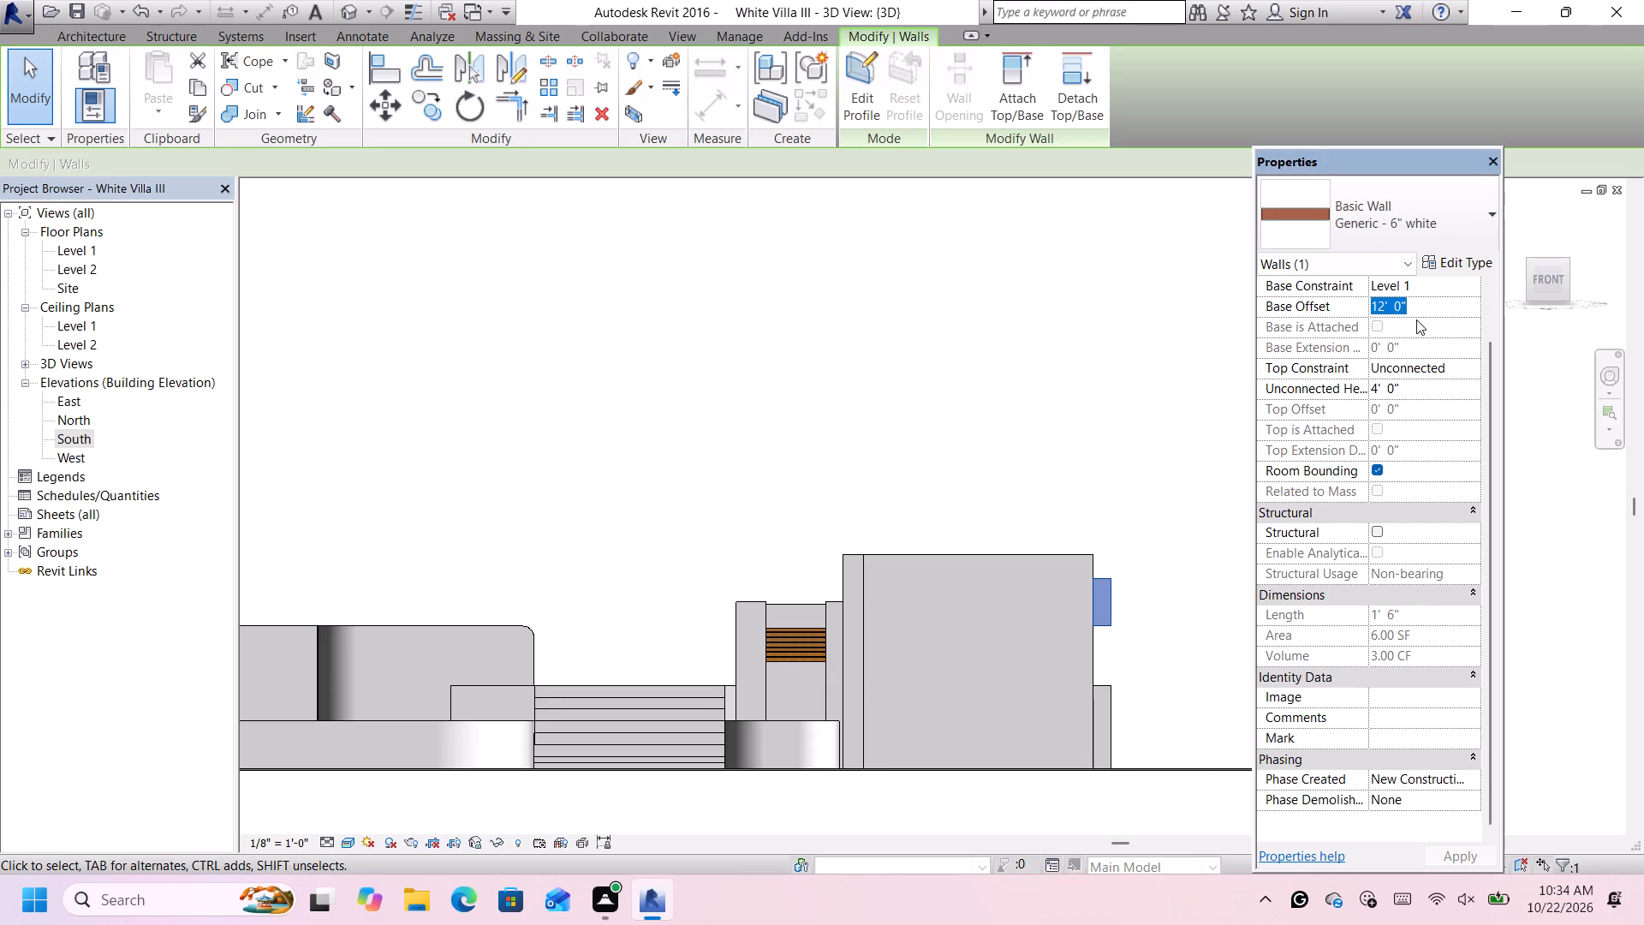
key("BackSpace")
key("0")
key("apostrophe")
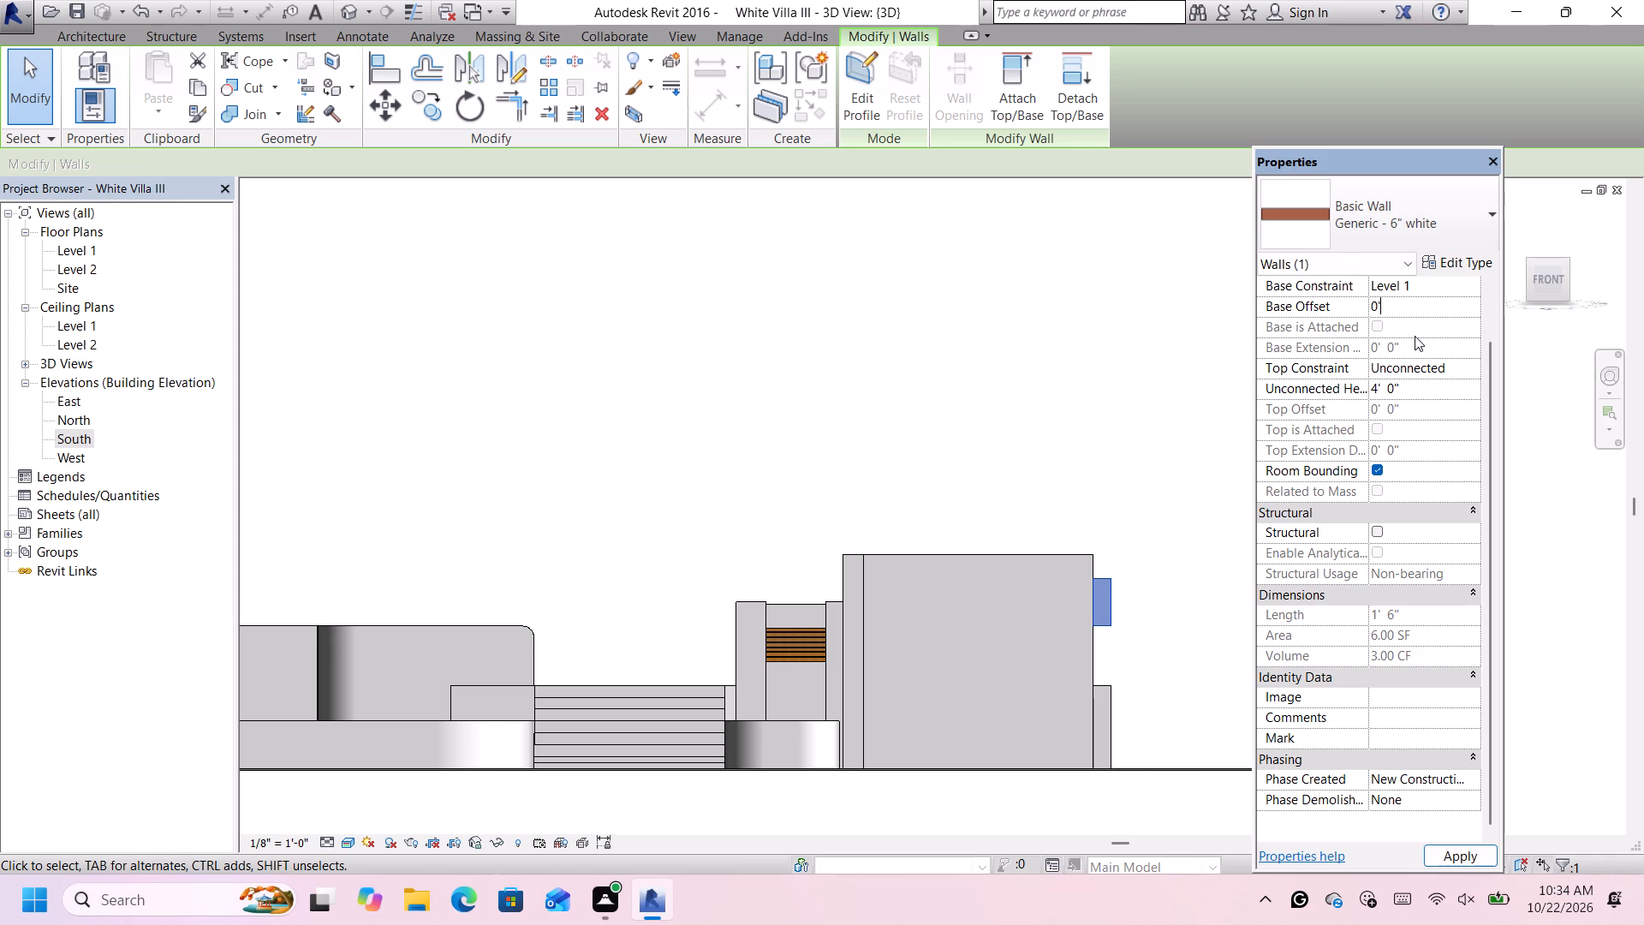
key("Return")
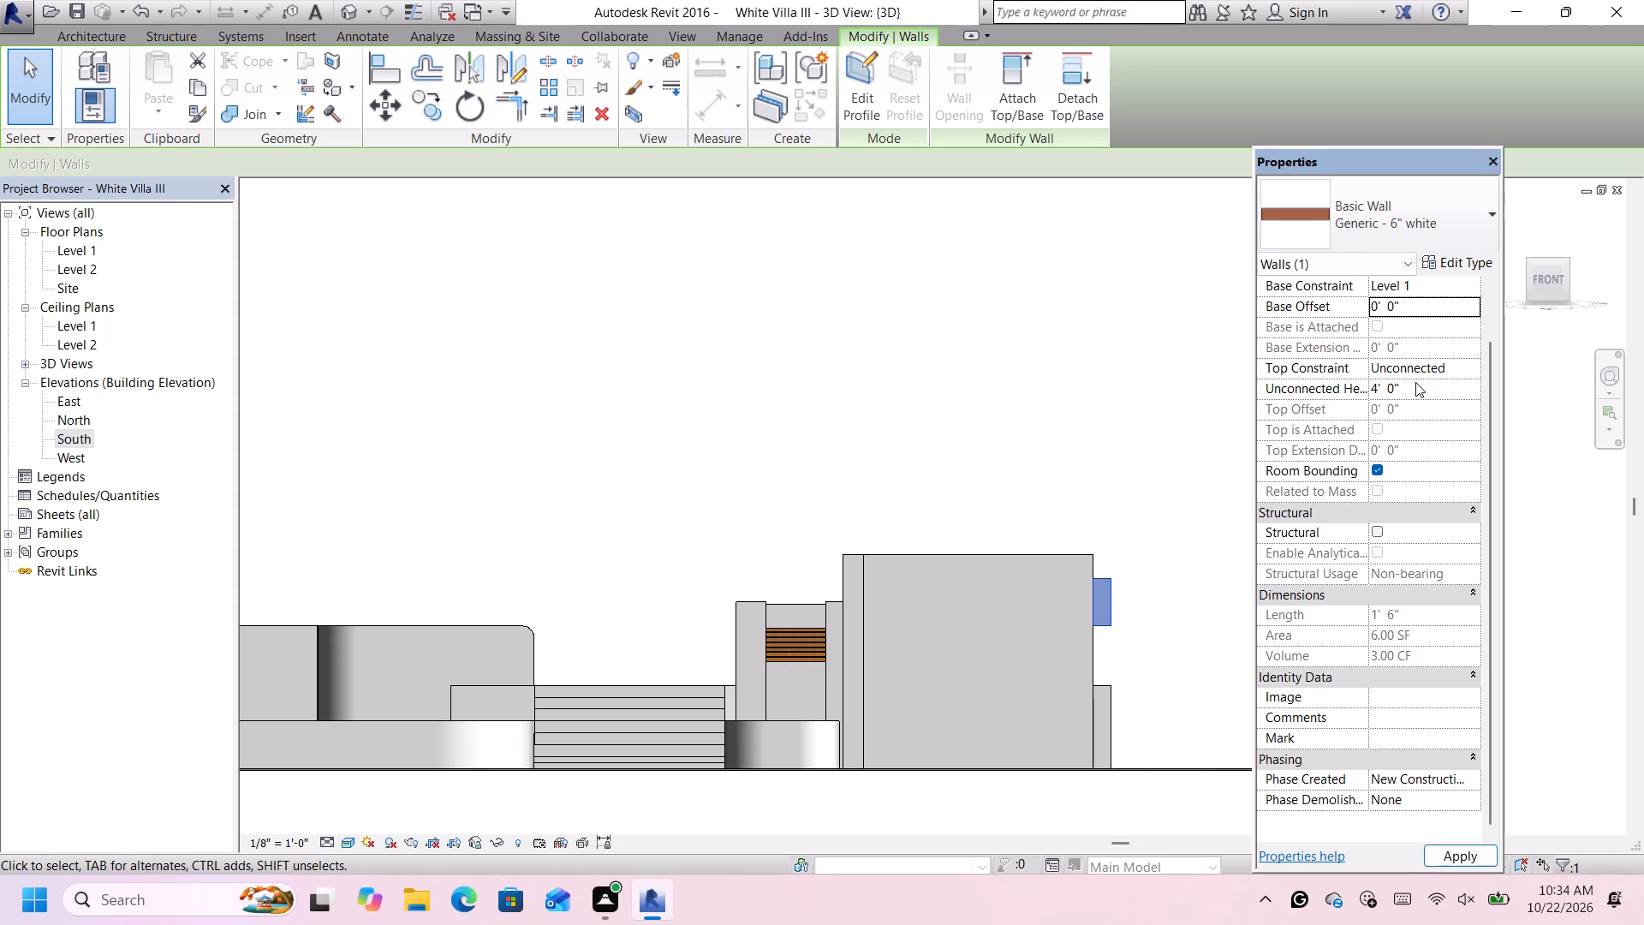
left_click(1415, 382)
key("BackSpace")
type("18'")
key("Return")
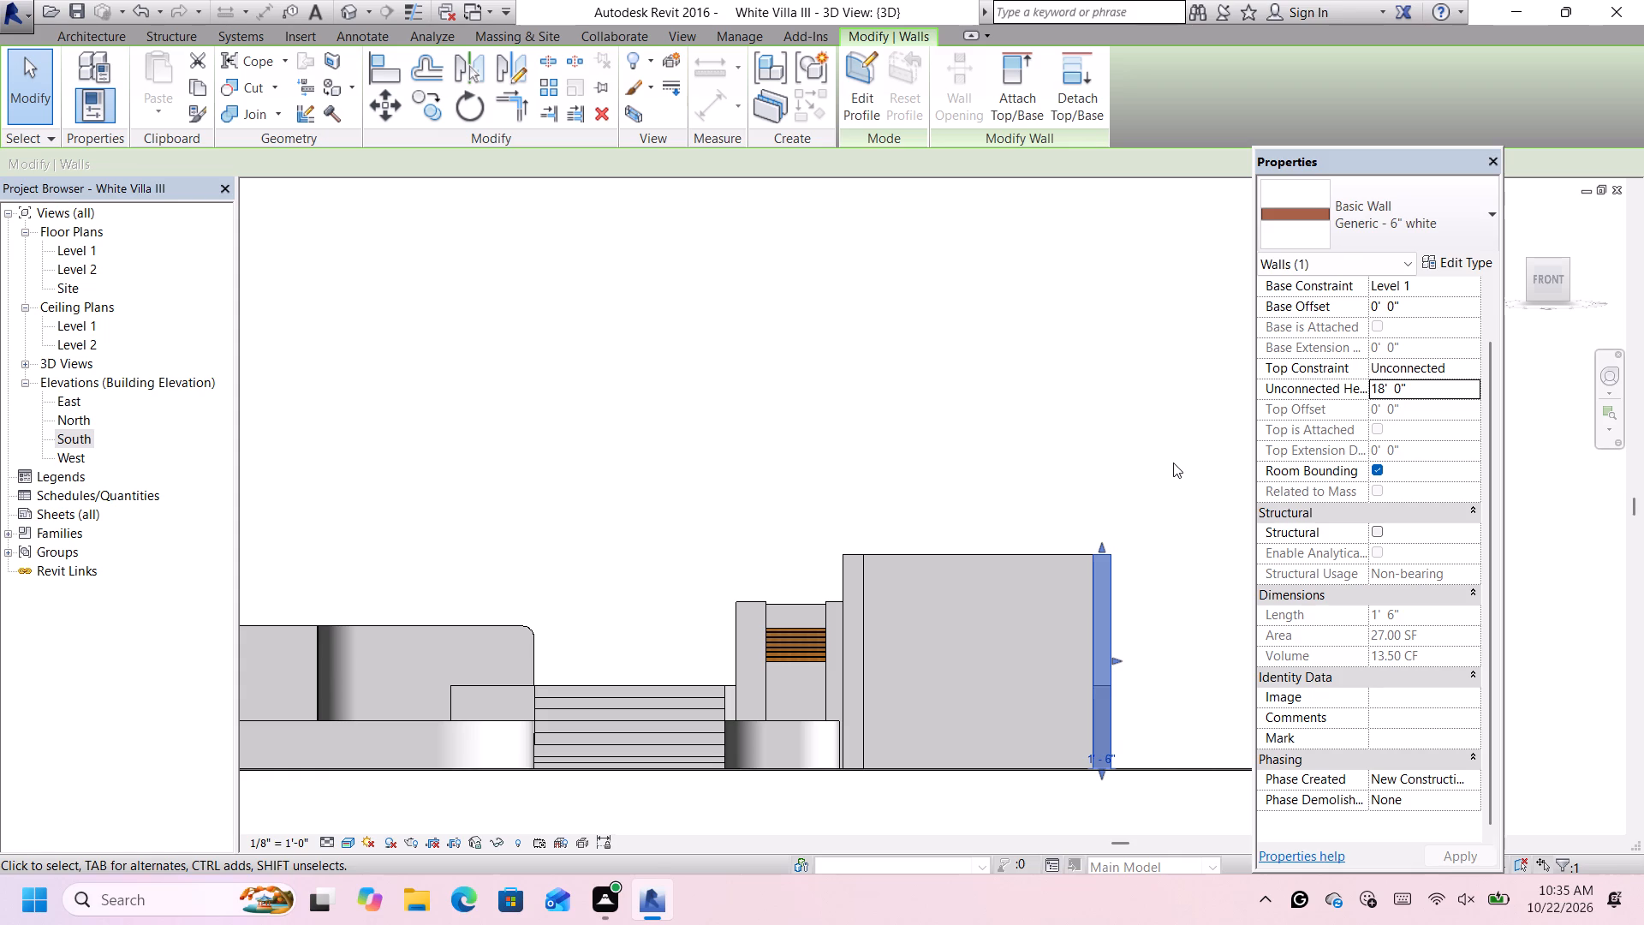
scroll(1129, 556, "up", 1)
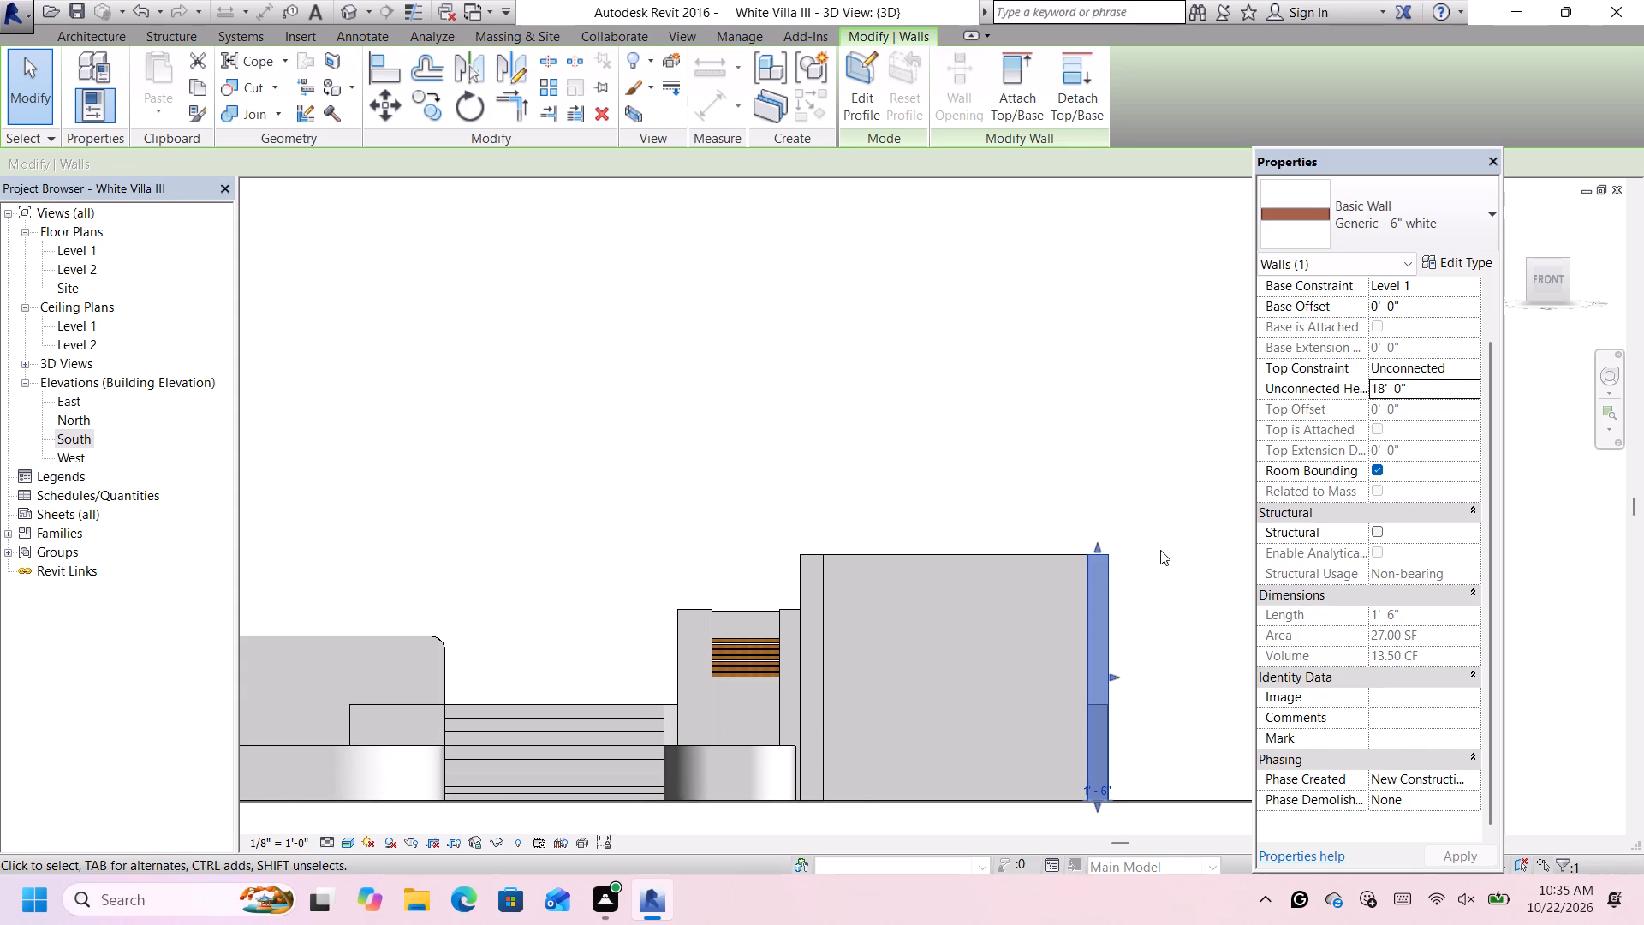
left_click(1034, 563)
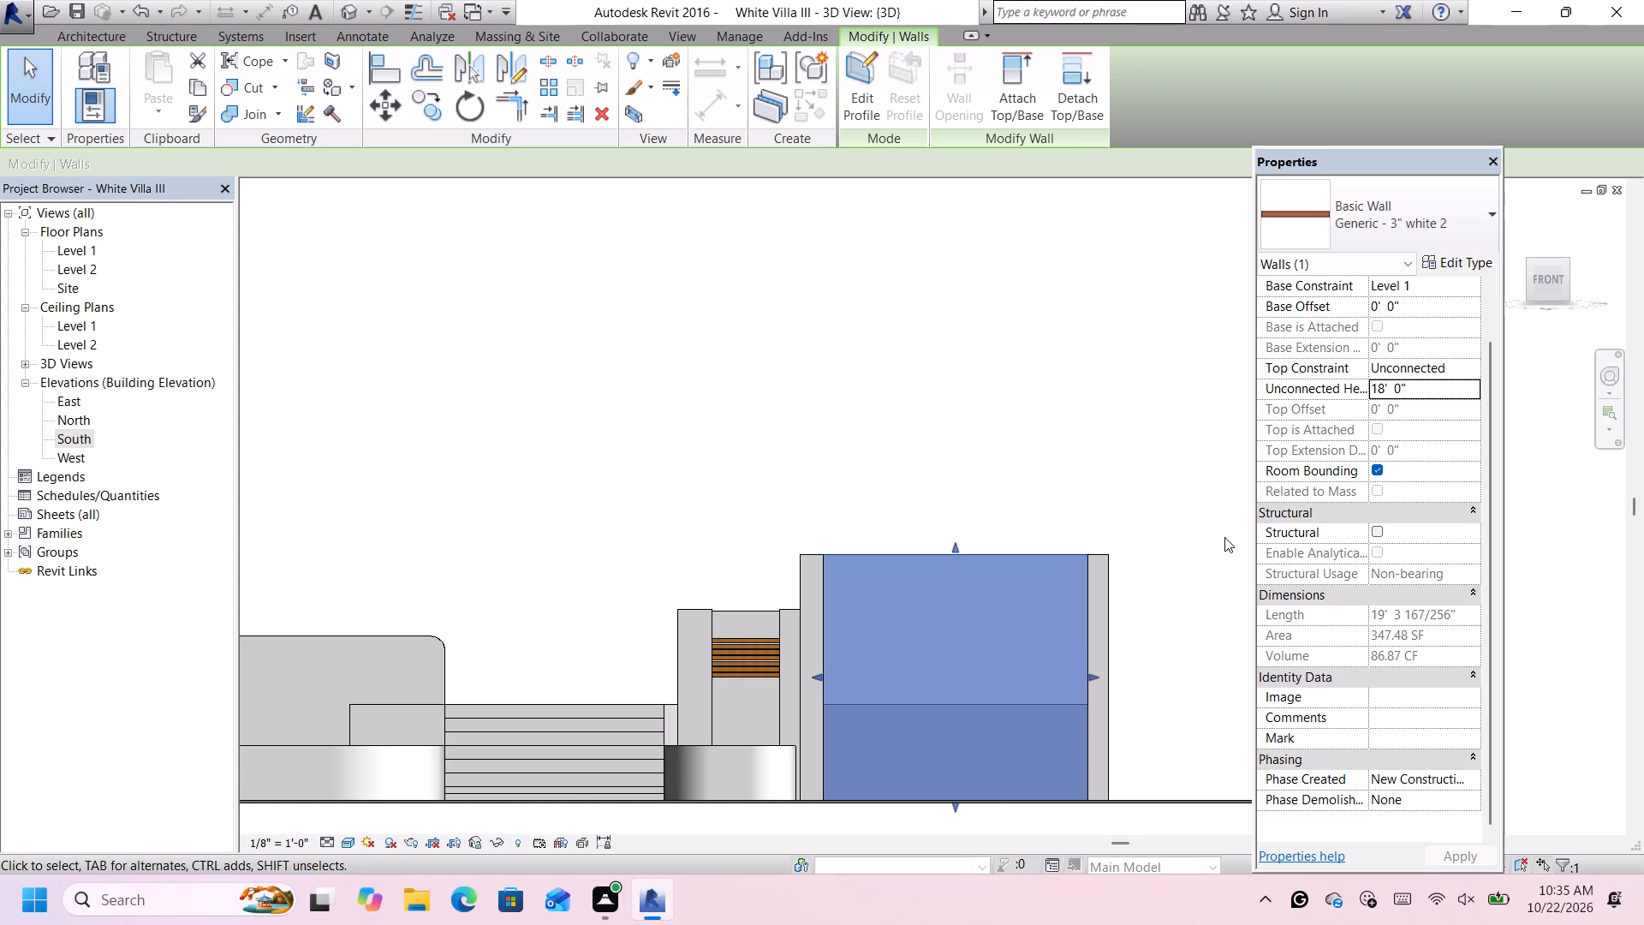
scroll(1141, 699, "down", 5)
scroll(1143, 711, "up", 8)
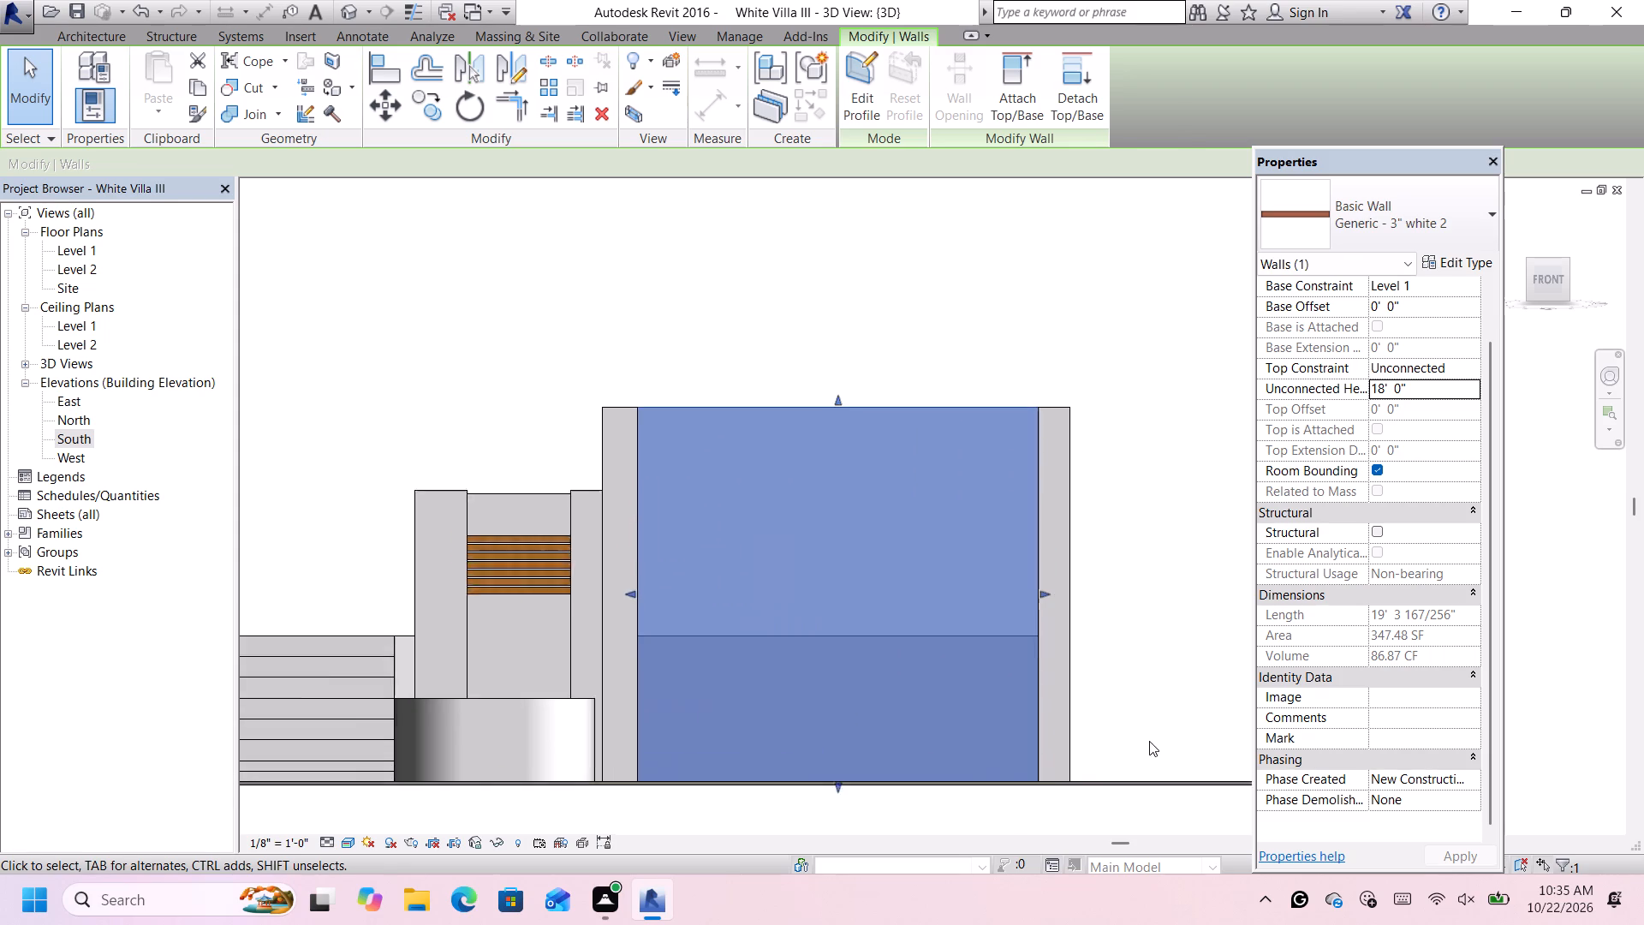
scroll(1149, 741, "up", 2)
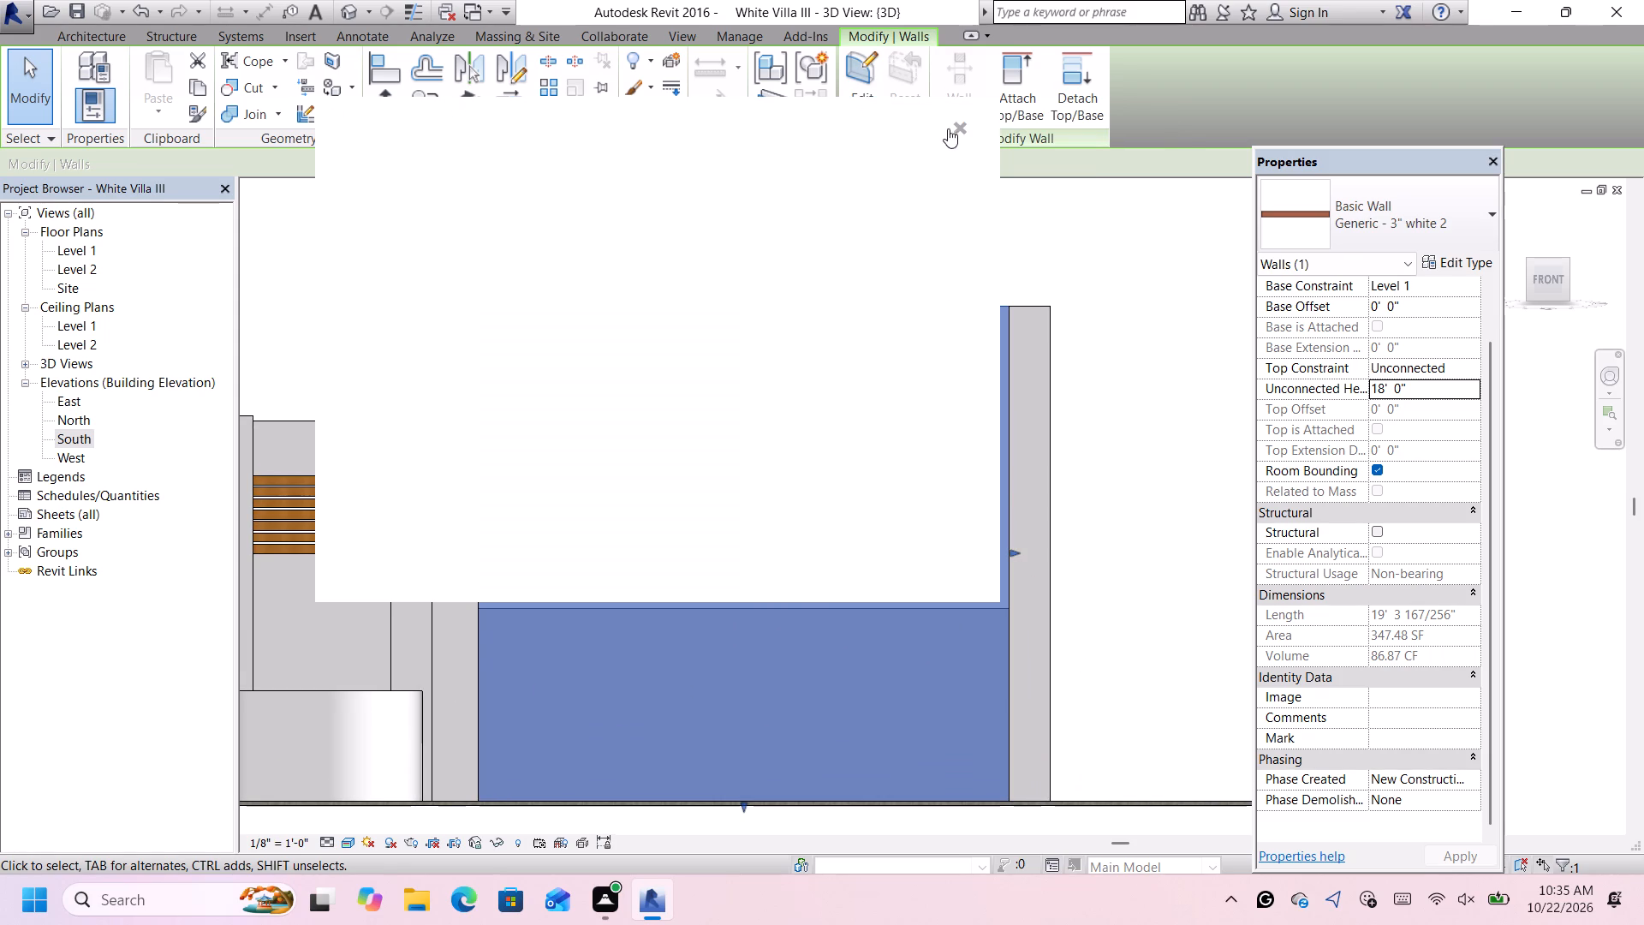
Dismiss the Autodesk notification card covering the model view.
left_click(966, 128)
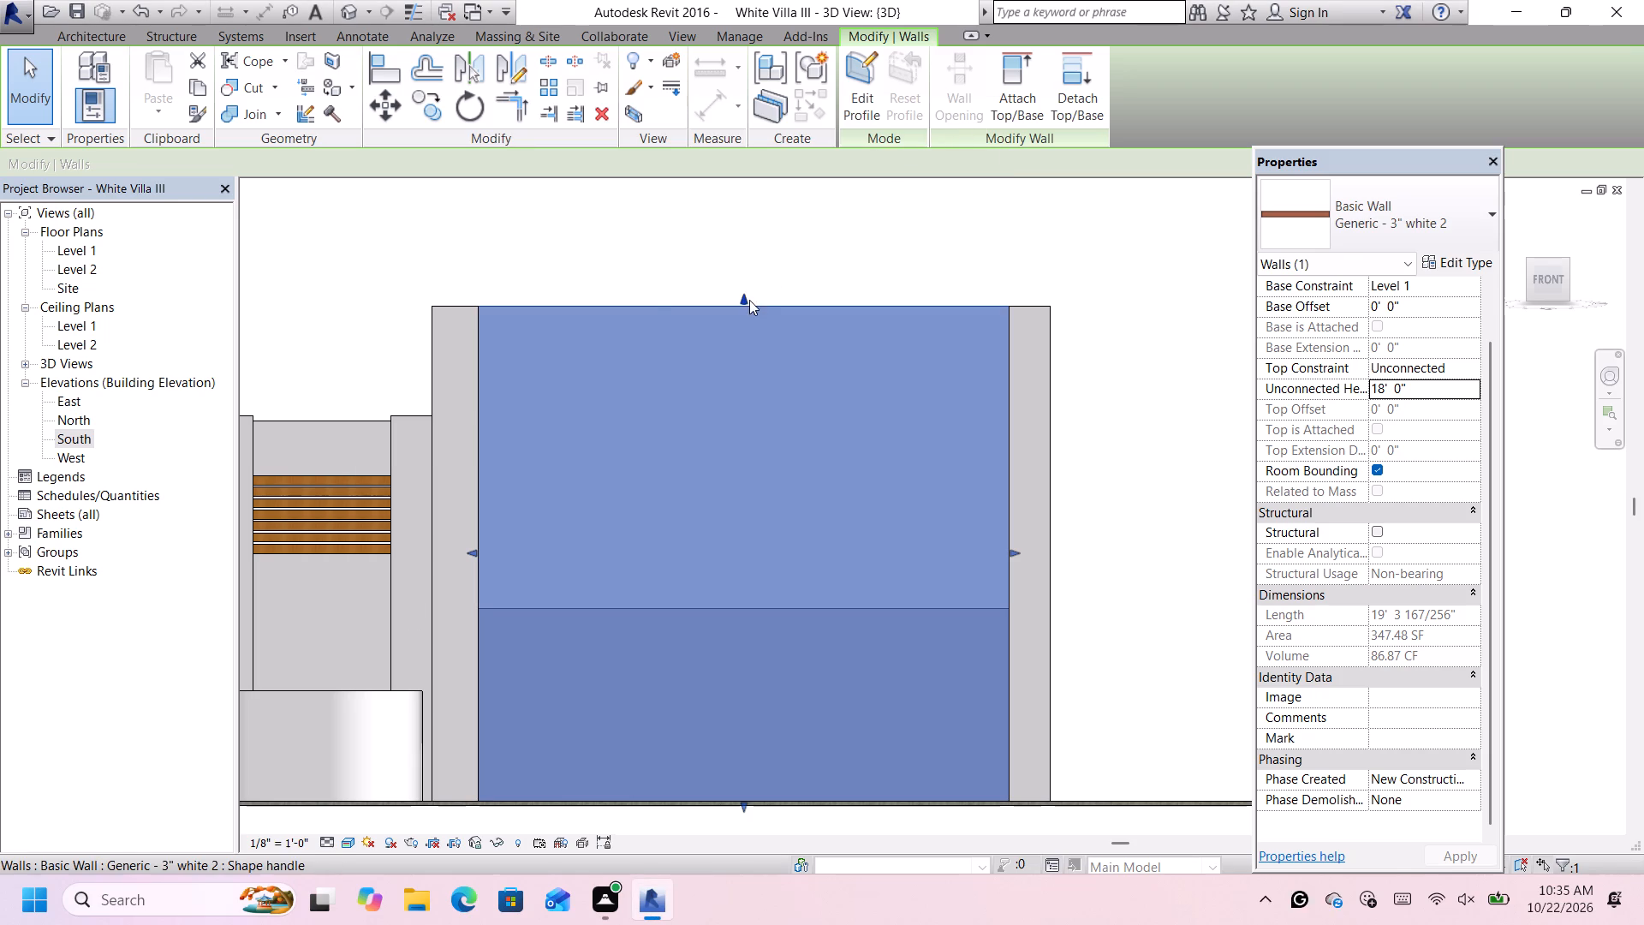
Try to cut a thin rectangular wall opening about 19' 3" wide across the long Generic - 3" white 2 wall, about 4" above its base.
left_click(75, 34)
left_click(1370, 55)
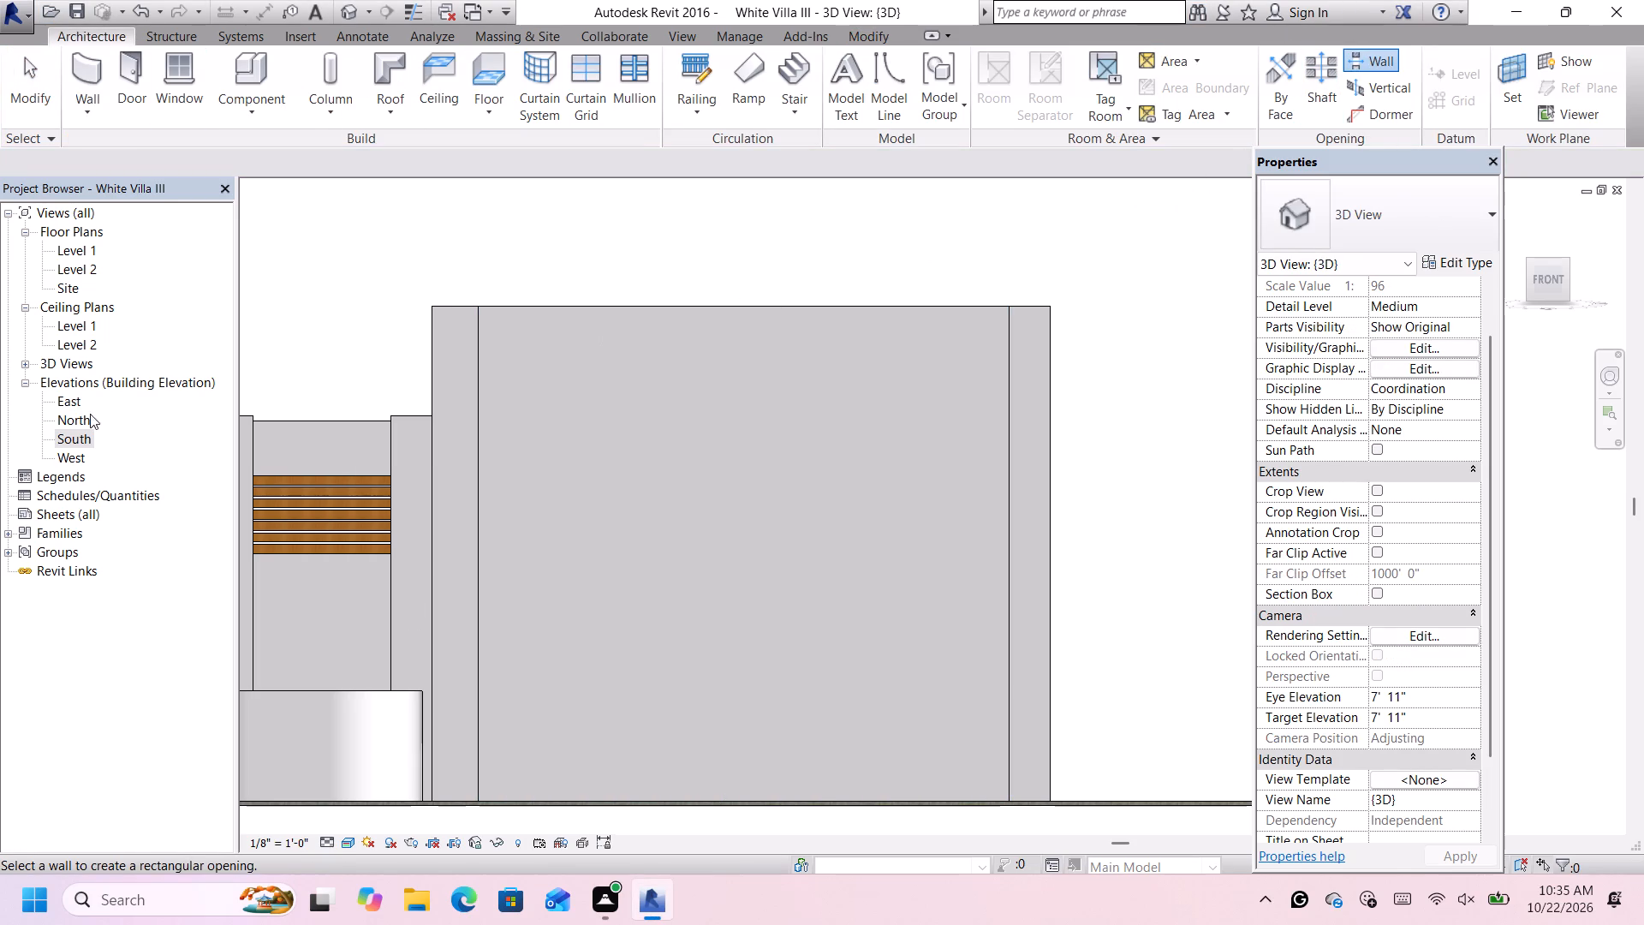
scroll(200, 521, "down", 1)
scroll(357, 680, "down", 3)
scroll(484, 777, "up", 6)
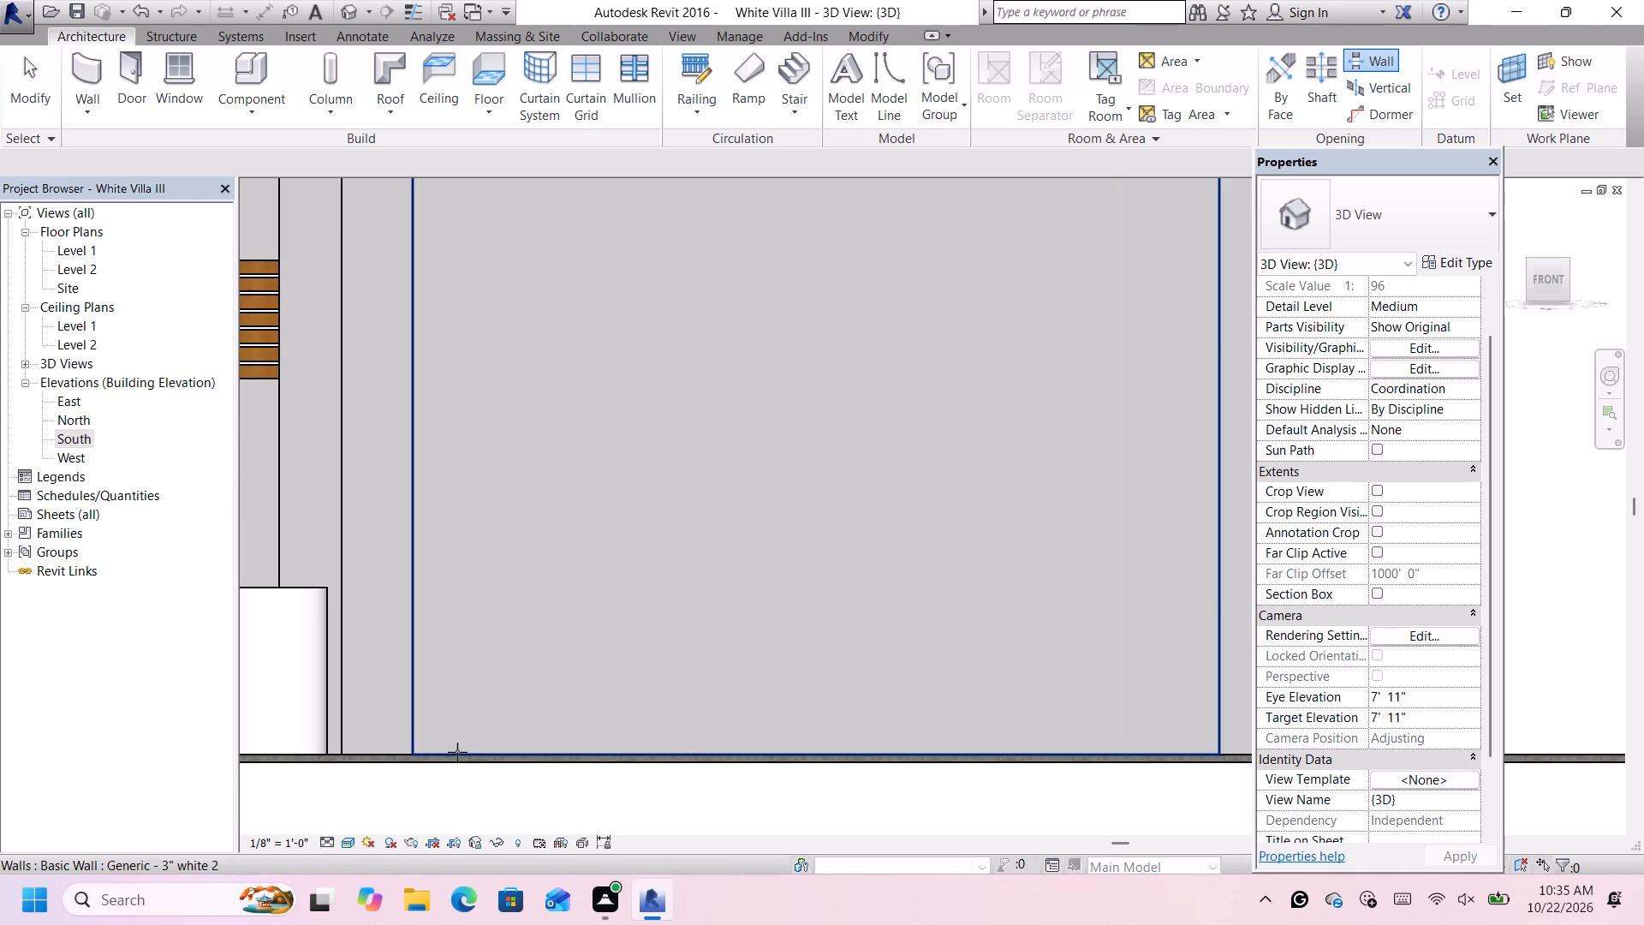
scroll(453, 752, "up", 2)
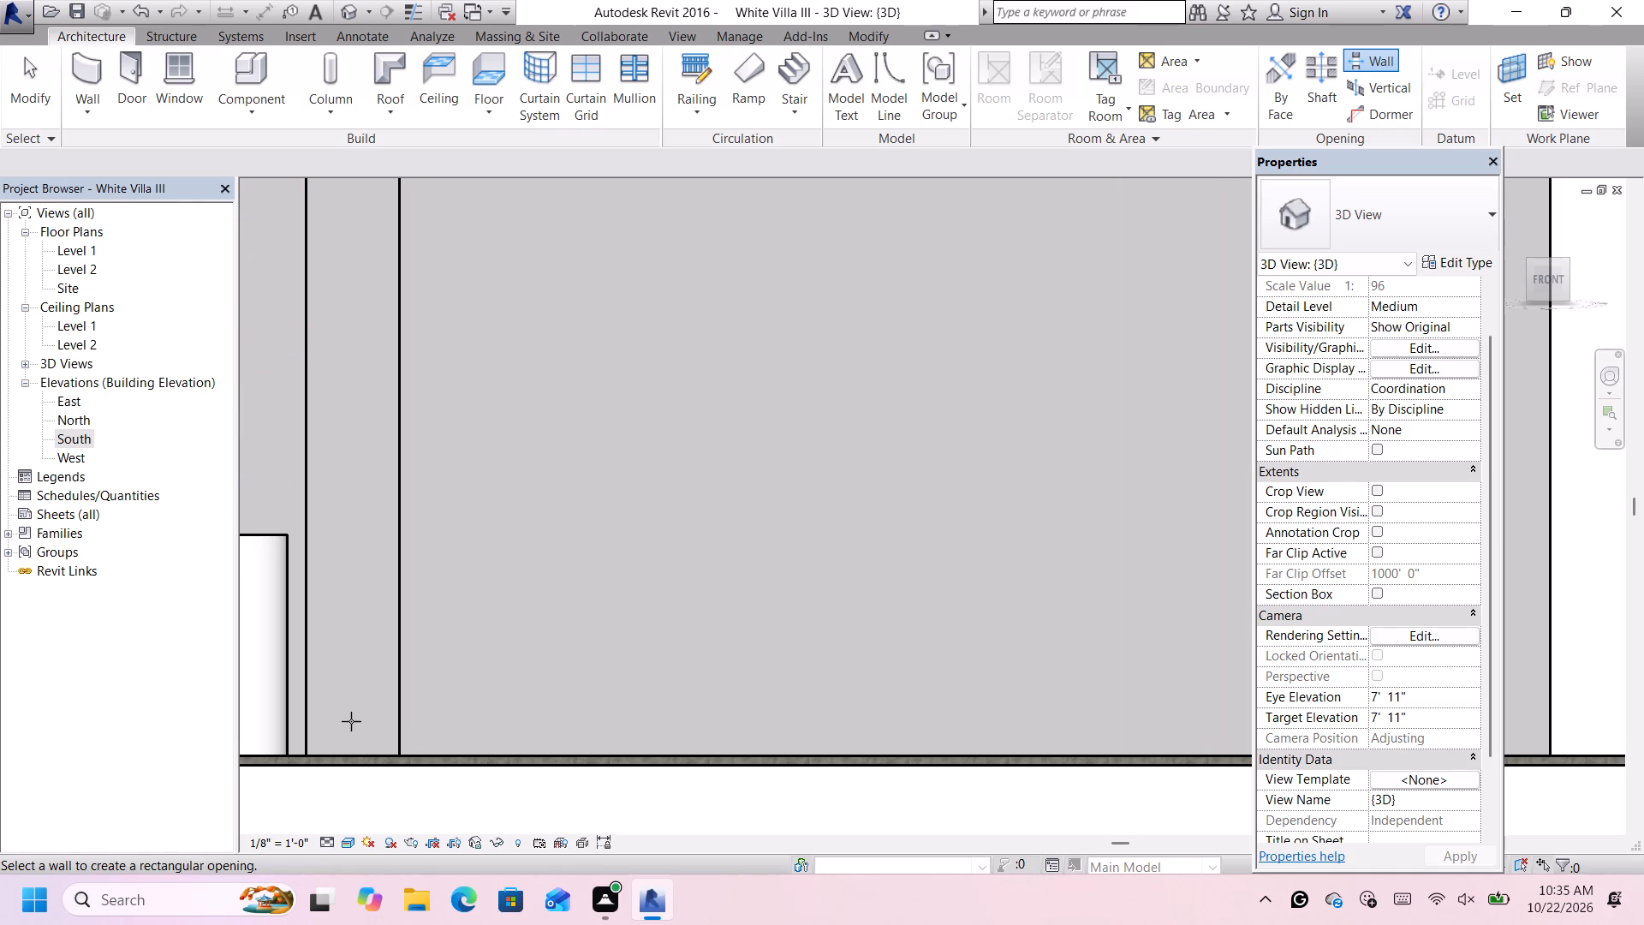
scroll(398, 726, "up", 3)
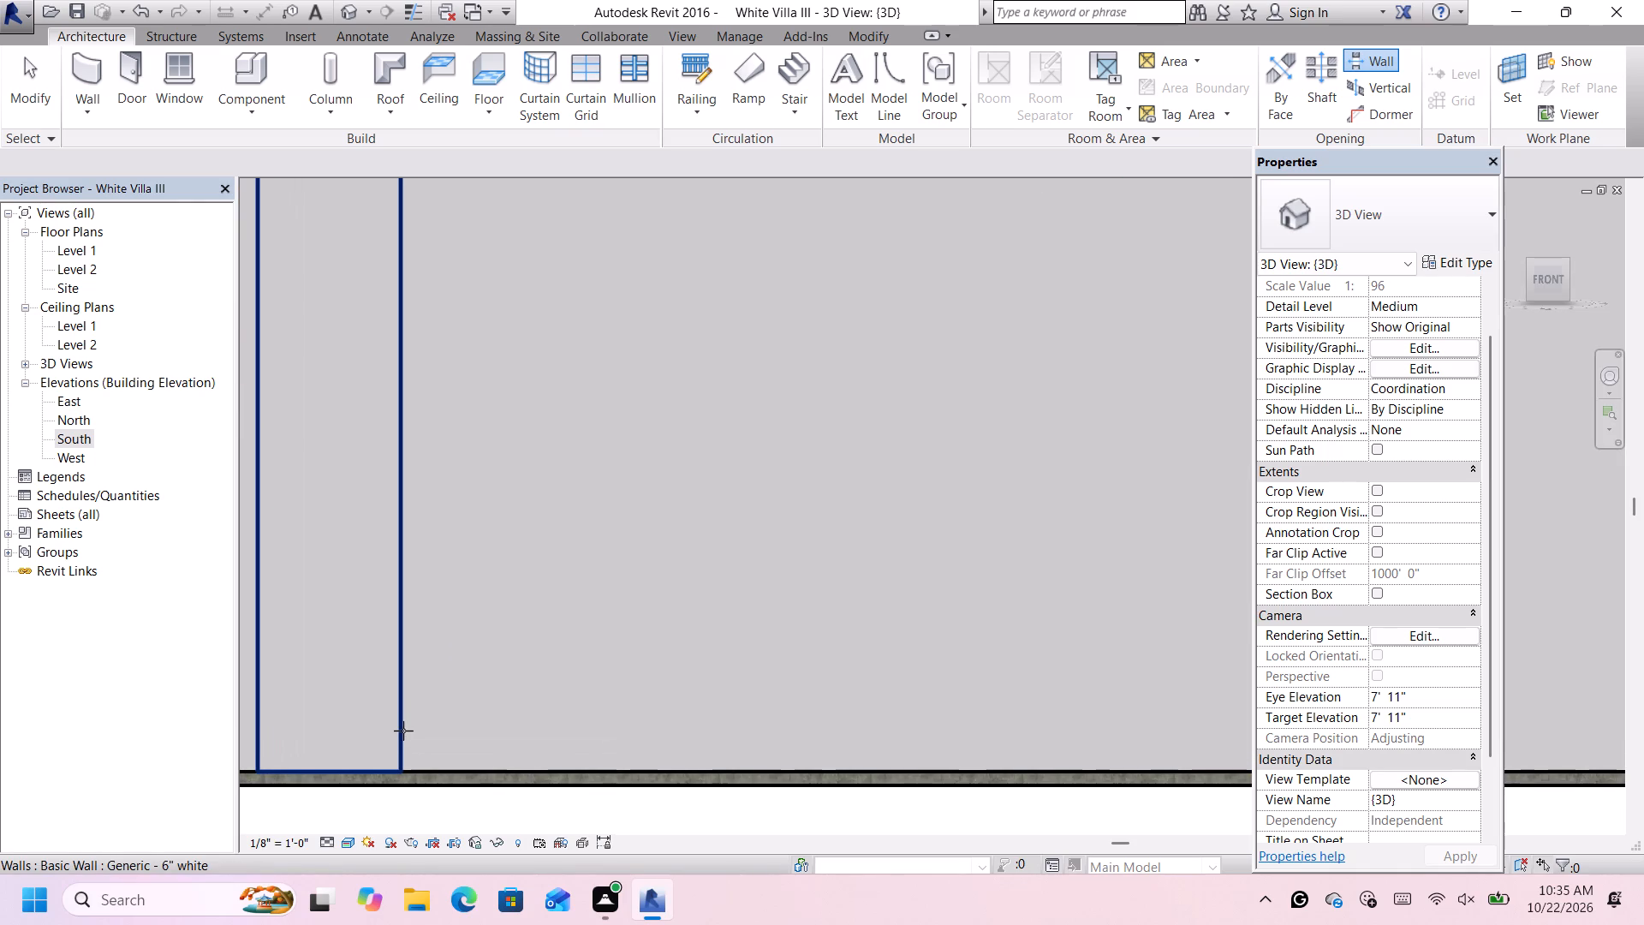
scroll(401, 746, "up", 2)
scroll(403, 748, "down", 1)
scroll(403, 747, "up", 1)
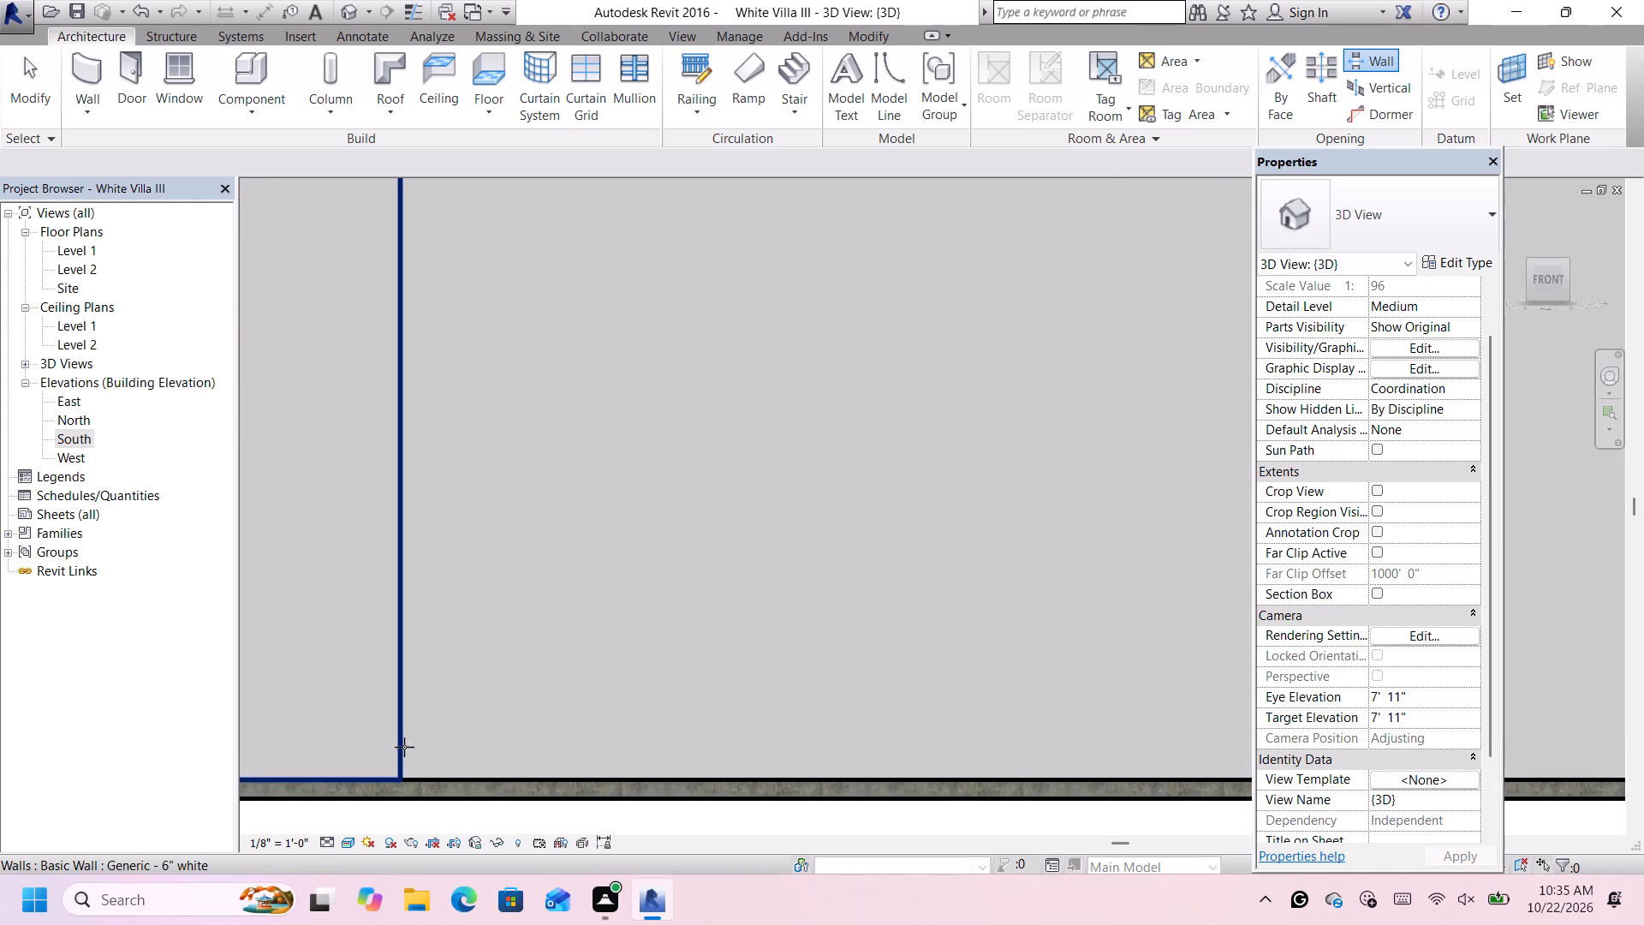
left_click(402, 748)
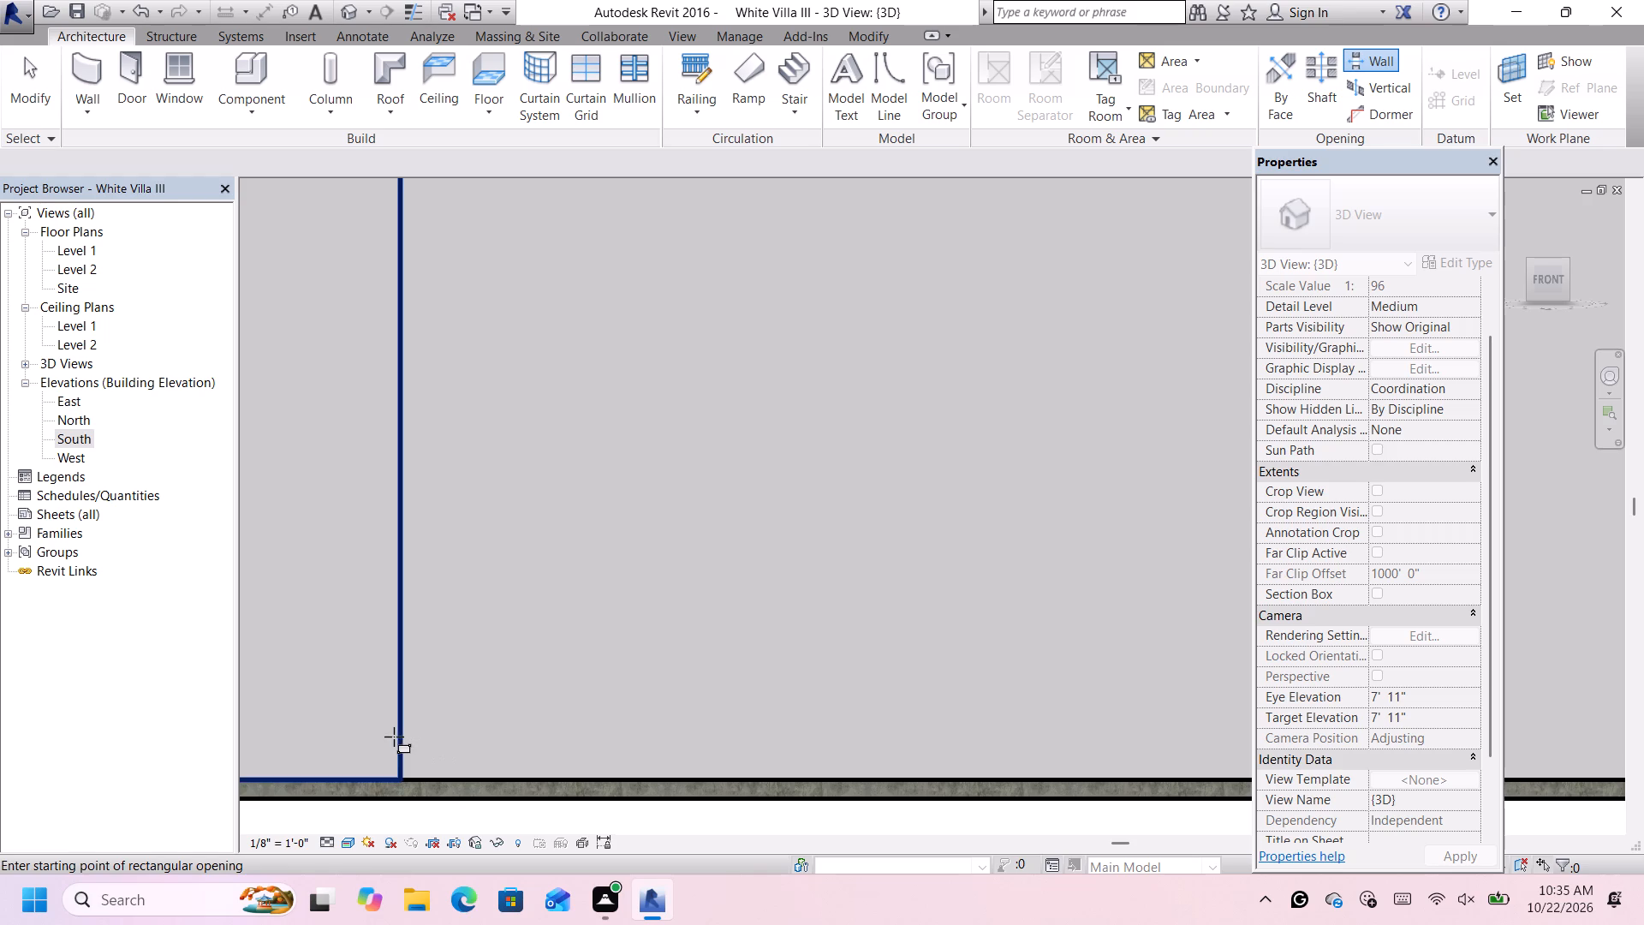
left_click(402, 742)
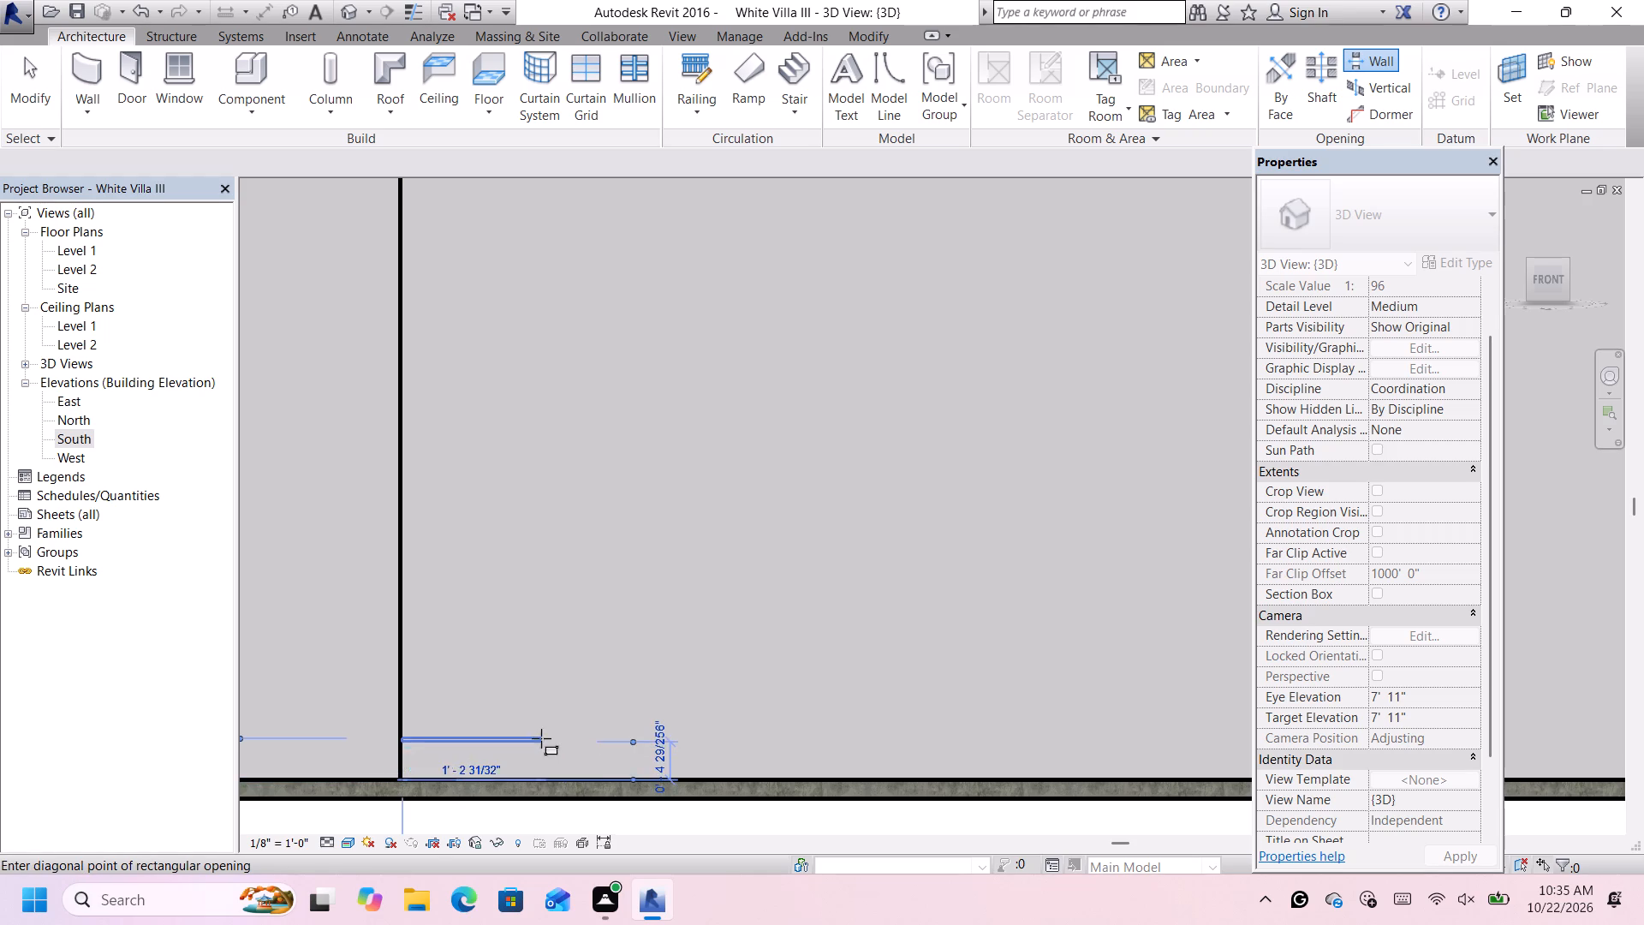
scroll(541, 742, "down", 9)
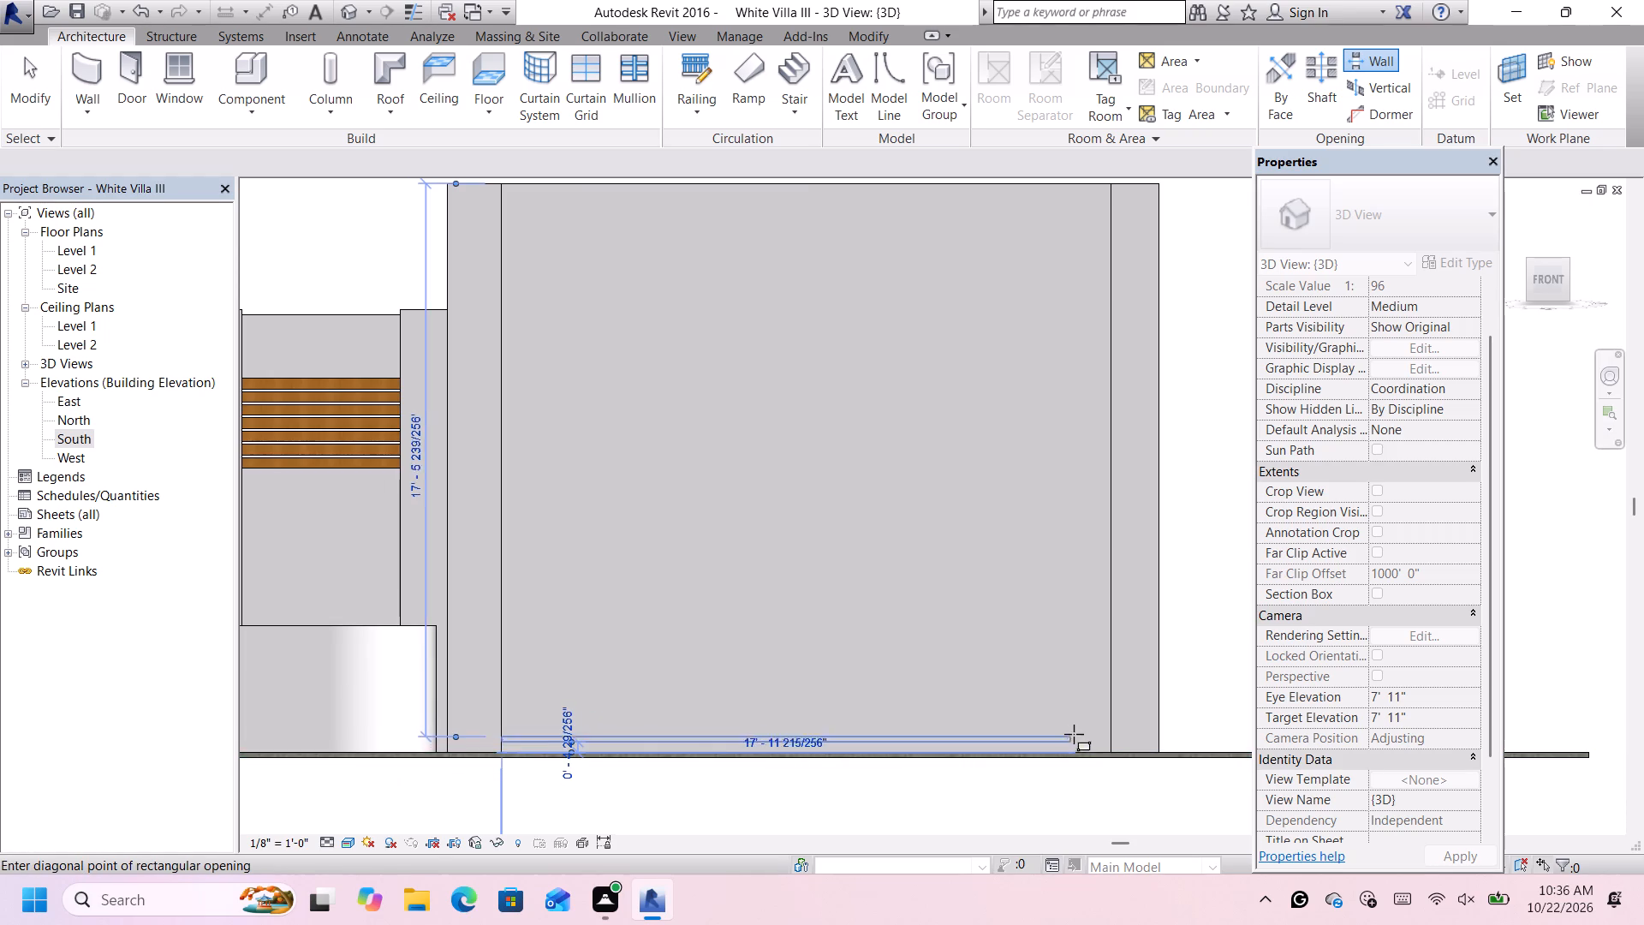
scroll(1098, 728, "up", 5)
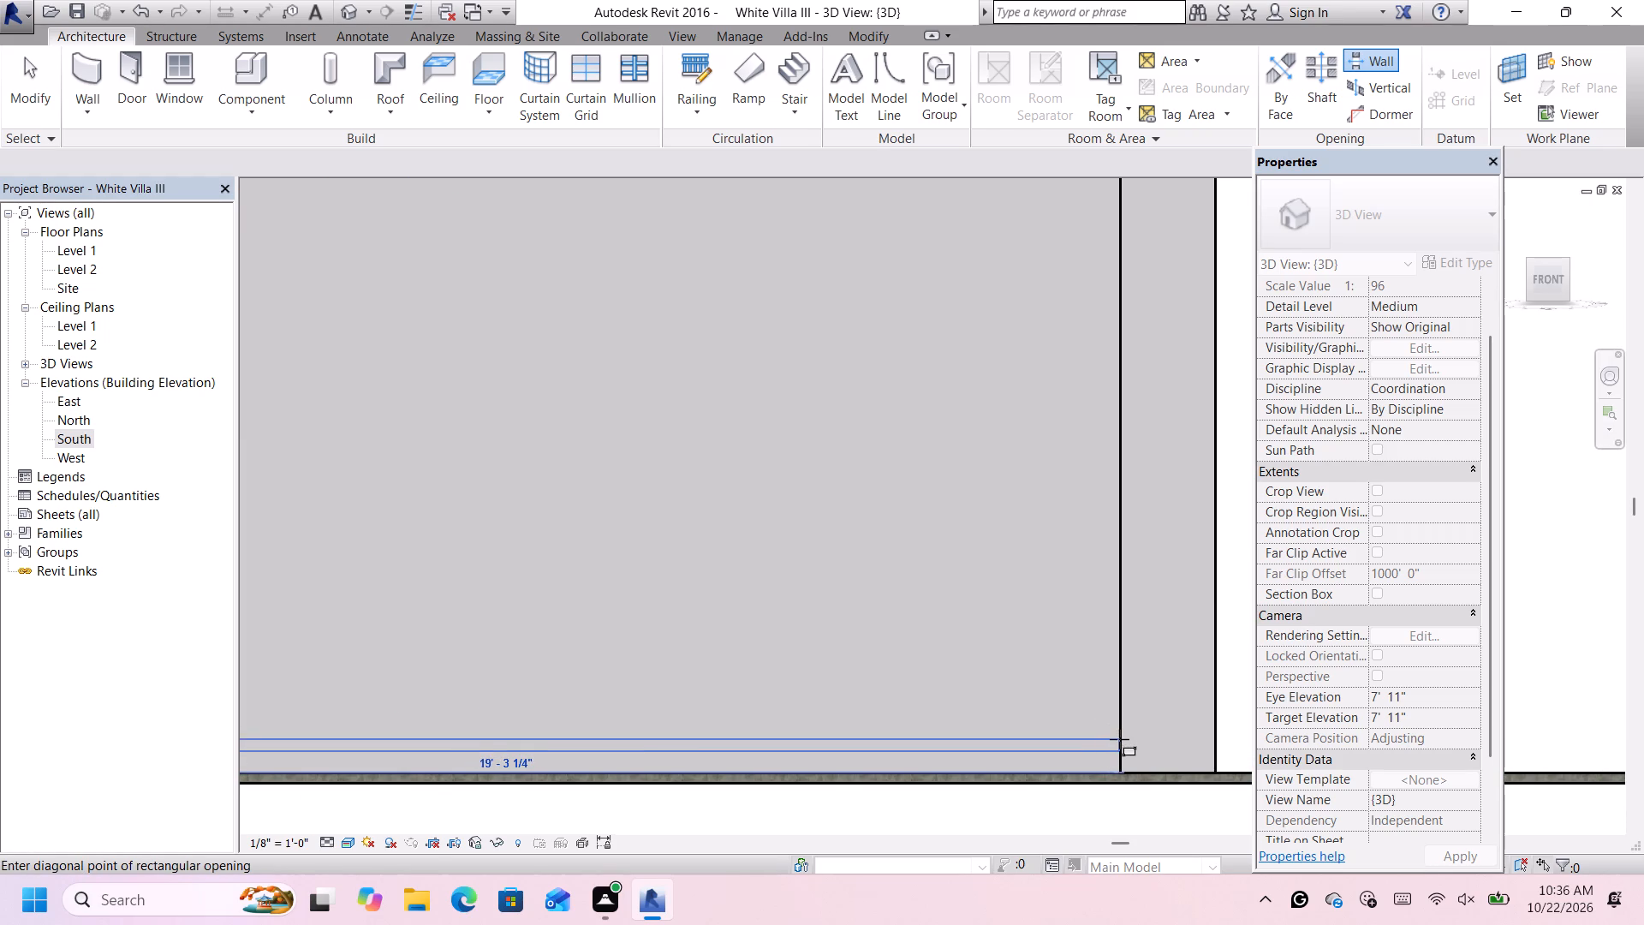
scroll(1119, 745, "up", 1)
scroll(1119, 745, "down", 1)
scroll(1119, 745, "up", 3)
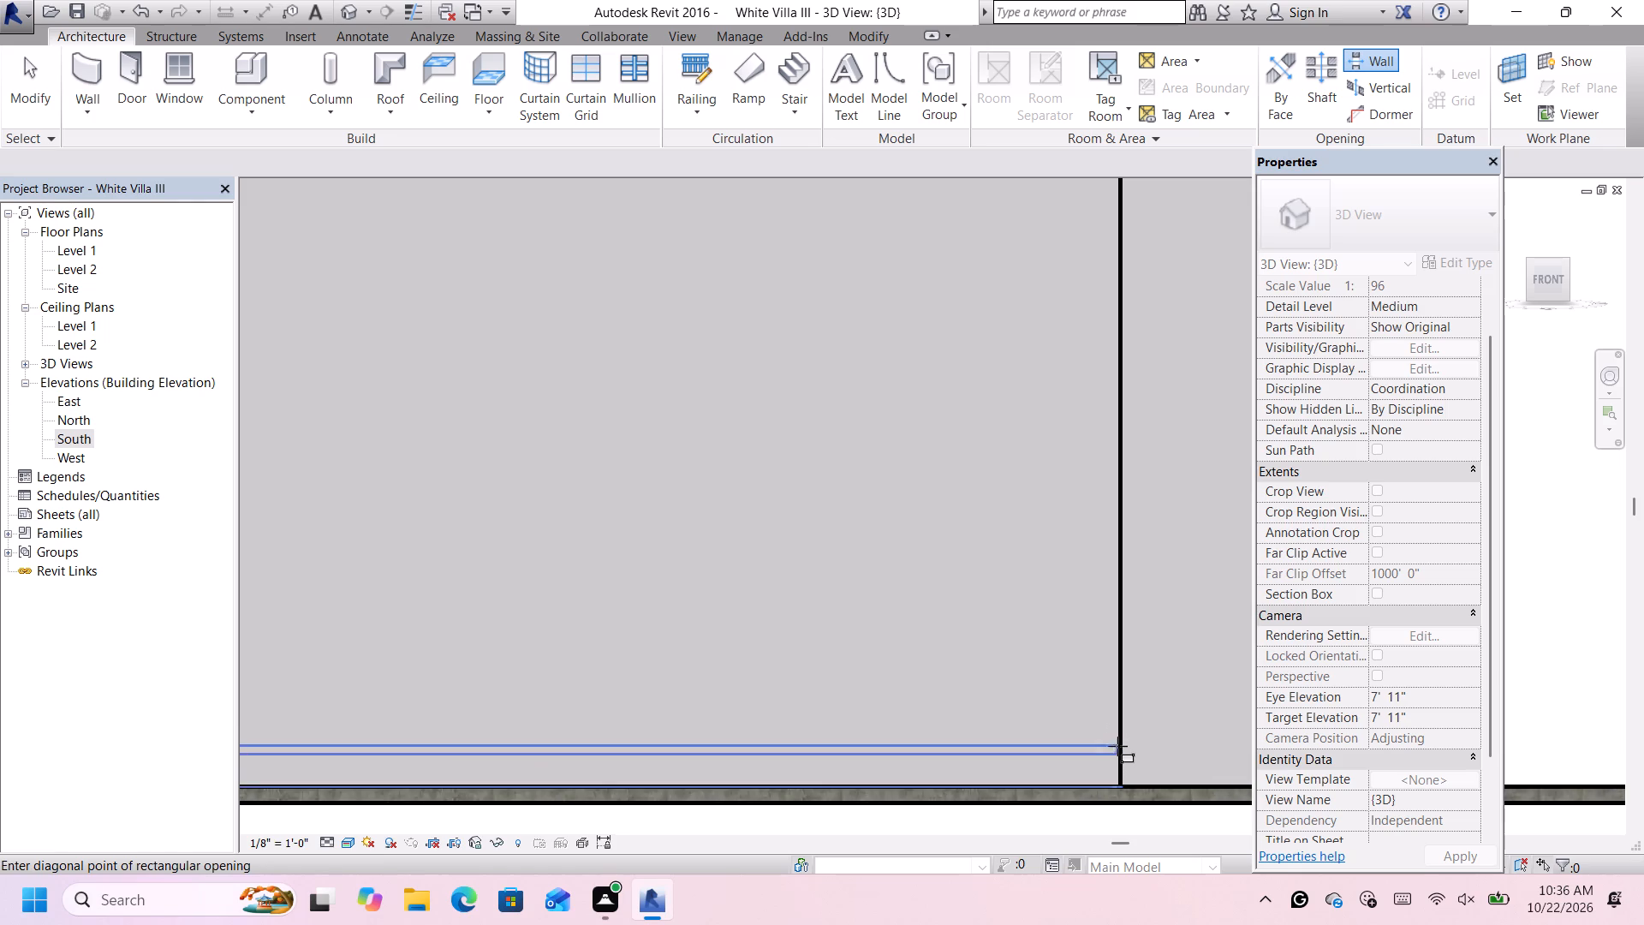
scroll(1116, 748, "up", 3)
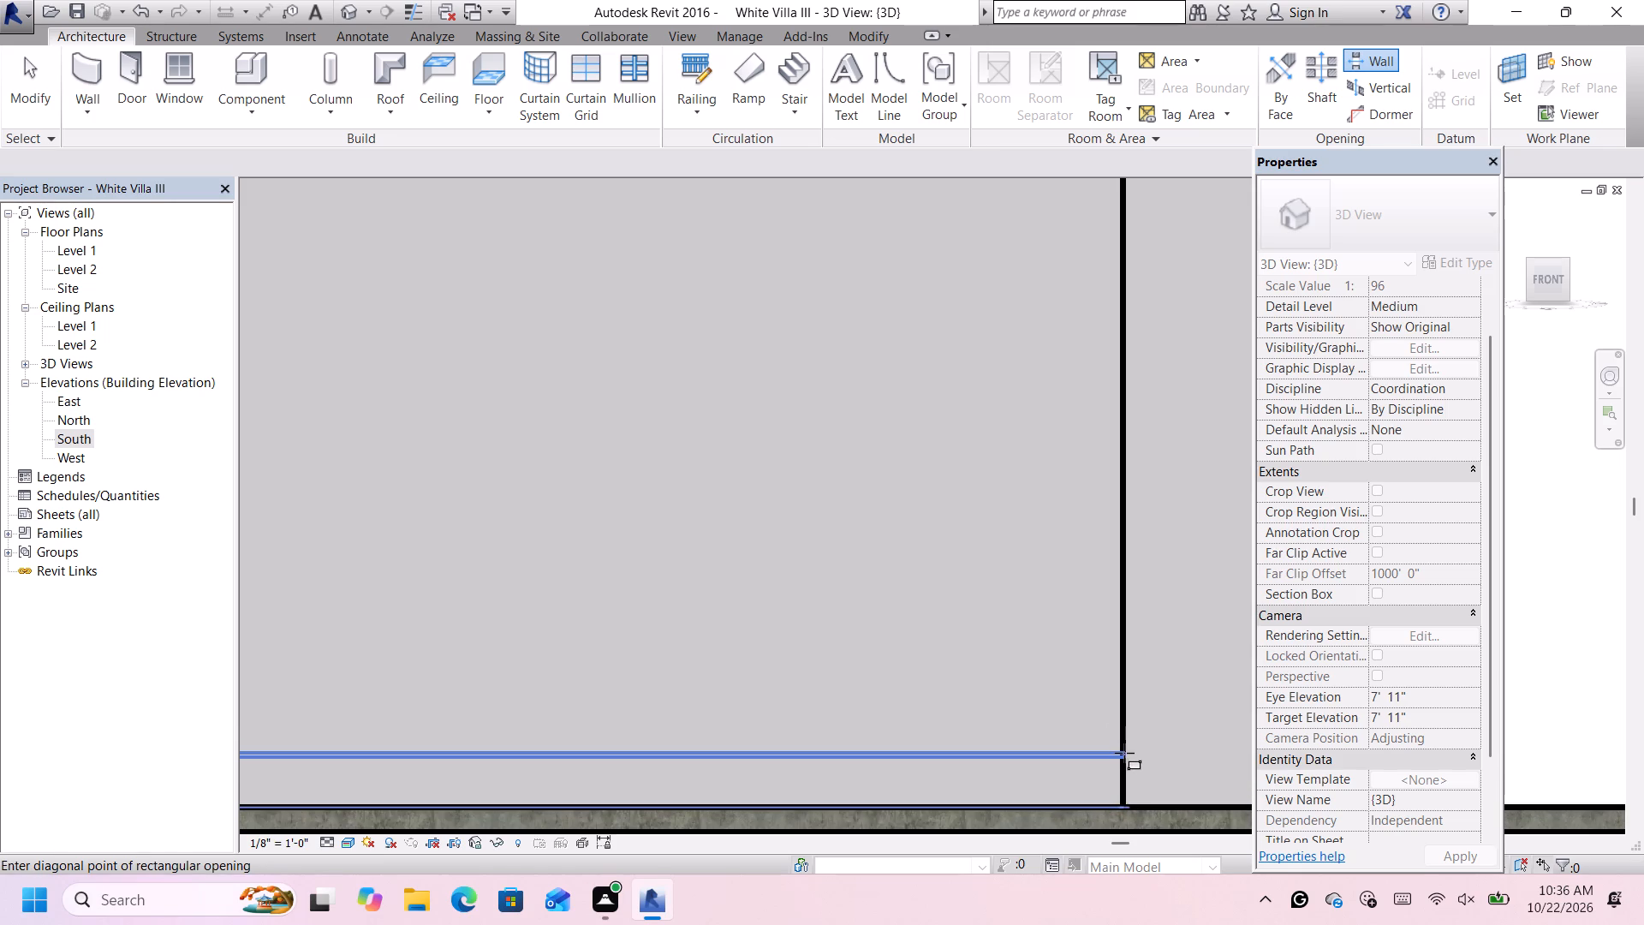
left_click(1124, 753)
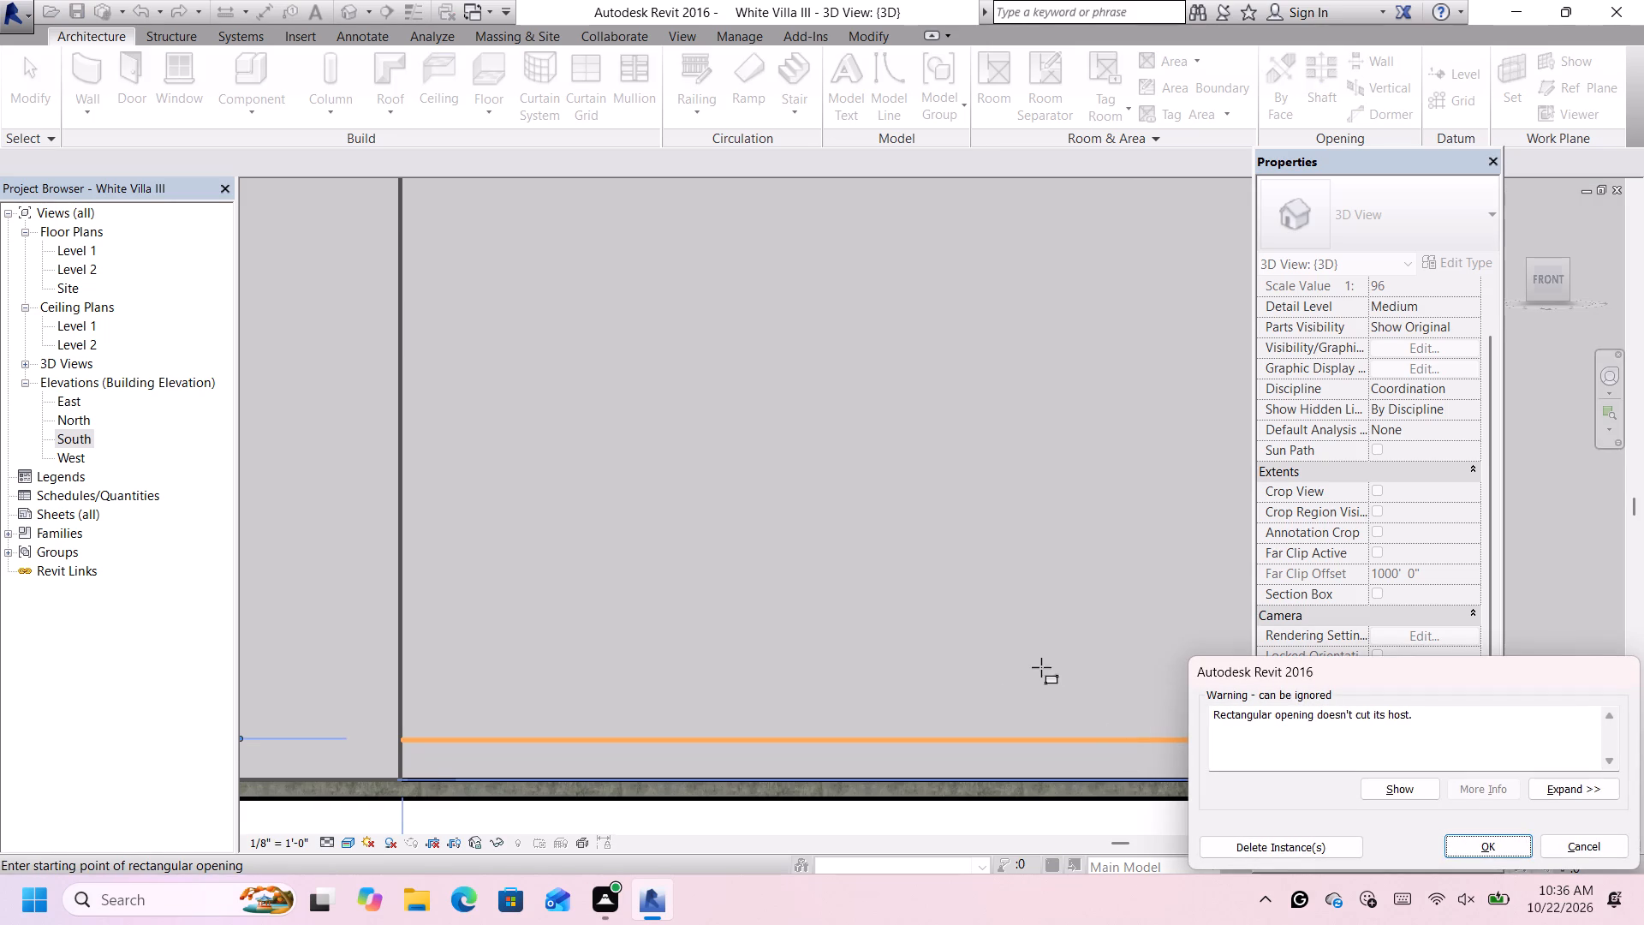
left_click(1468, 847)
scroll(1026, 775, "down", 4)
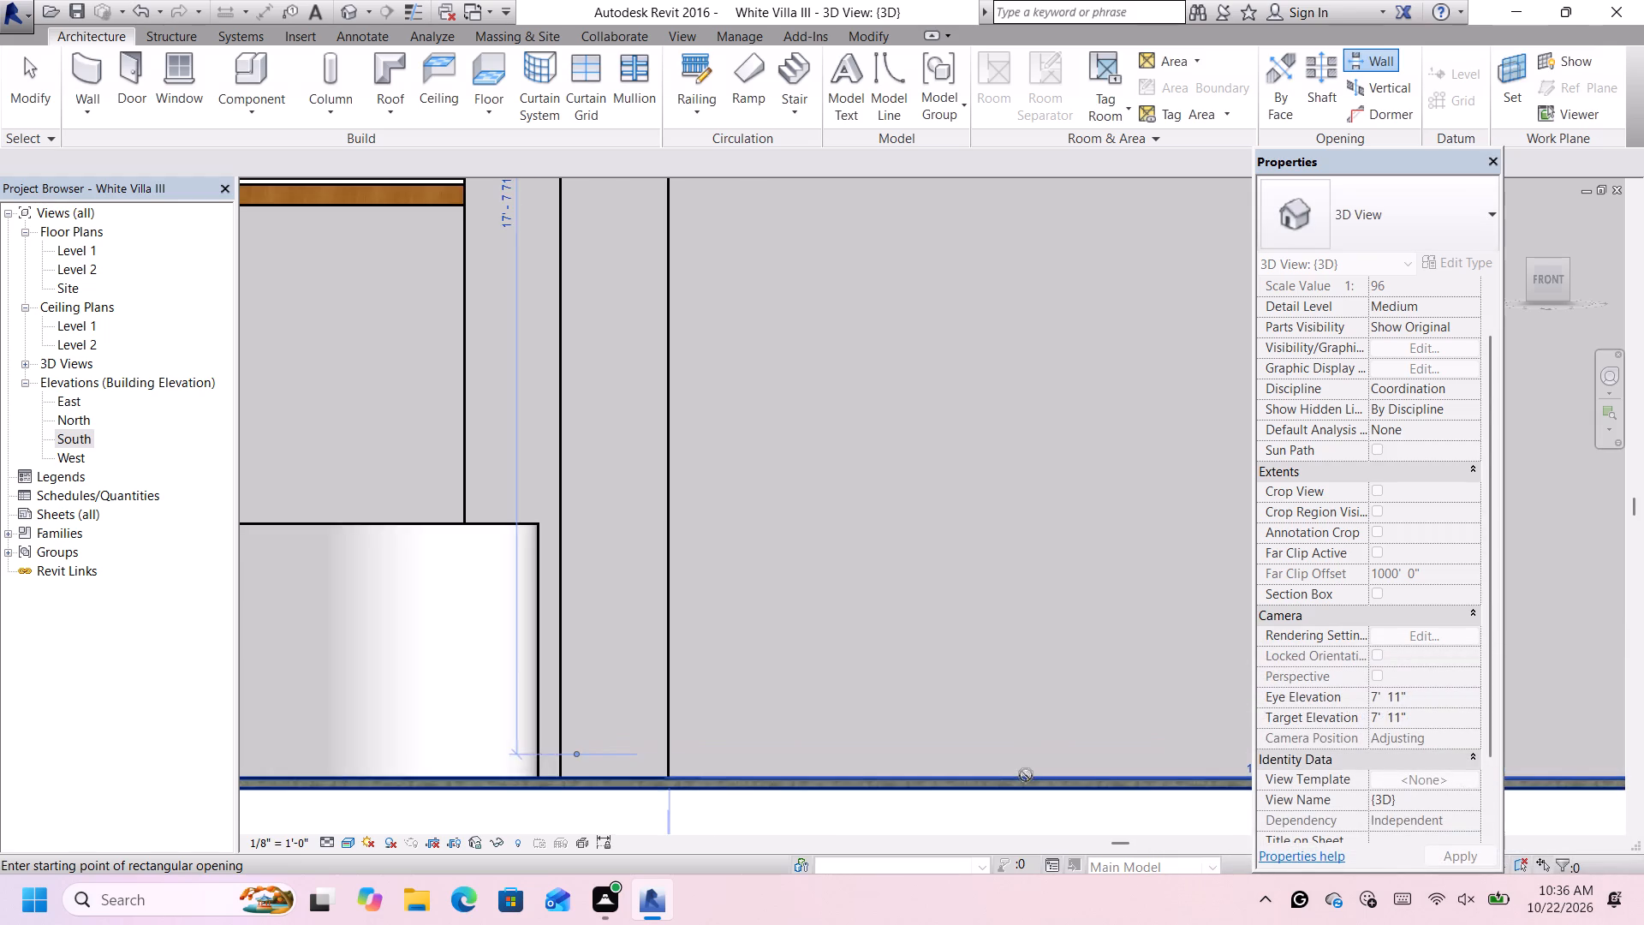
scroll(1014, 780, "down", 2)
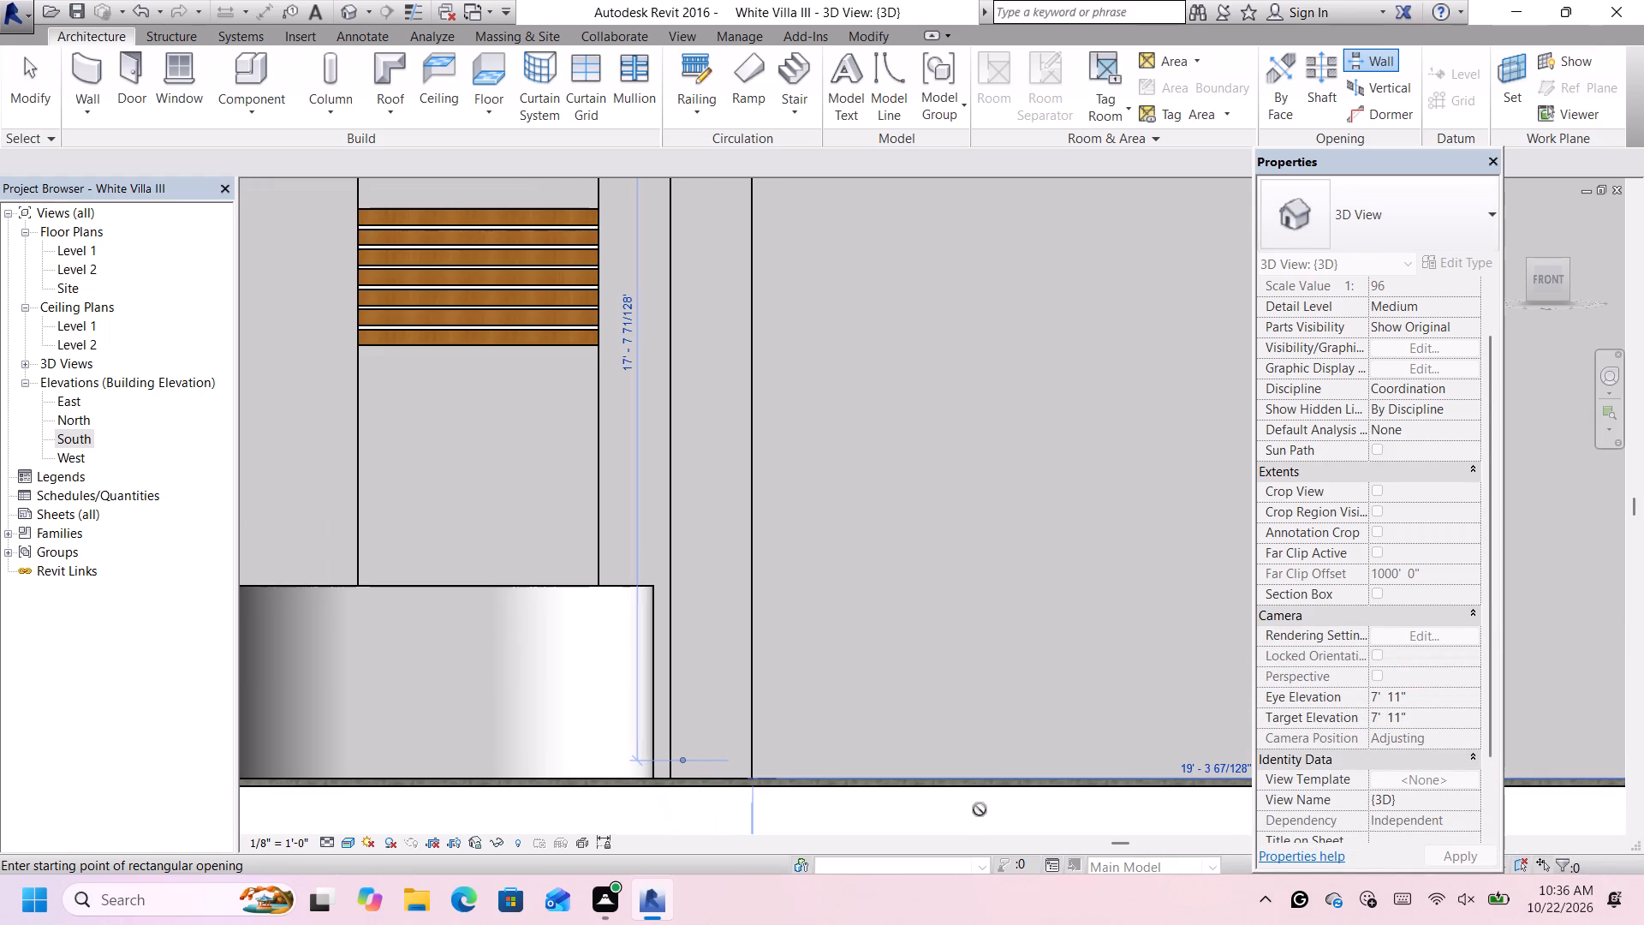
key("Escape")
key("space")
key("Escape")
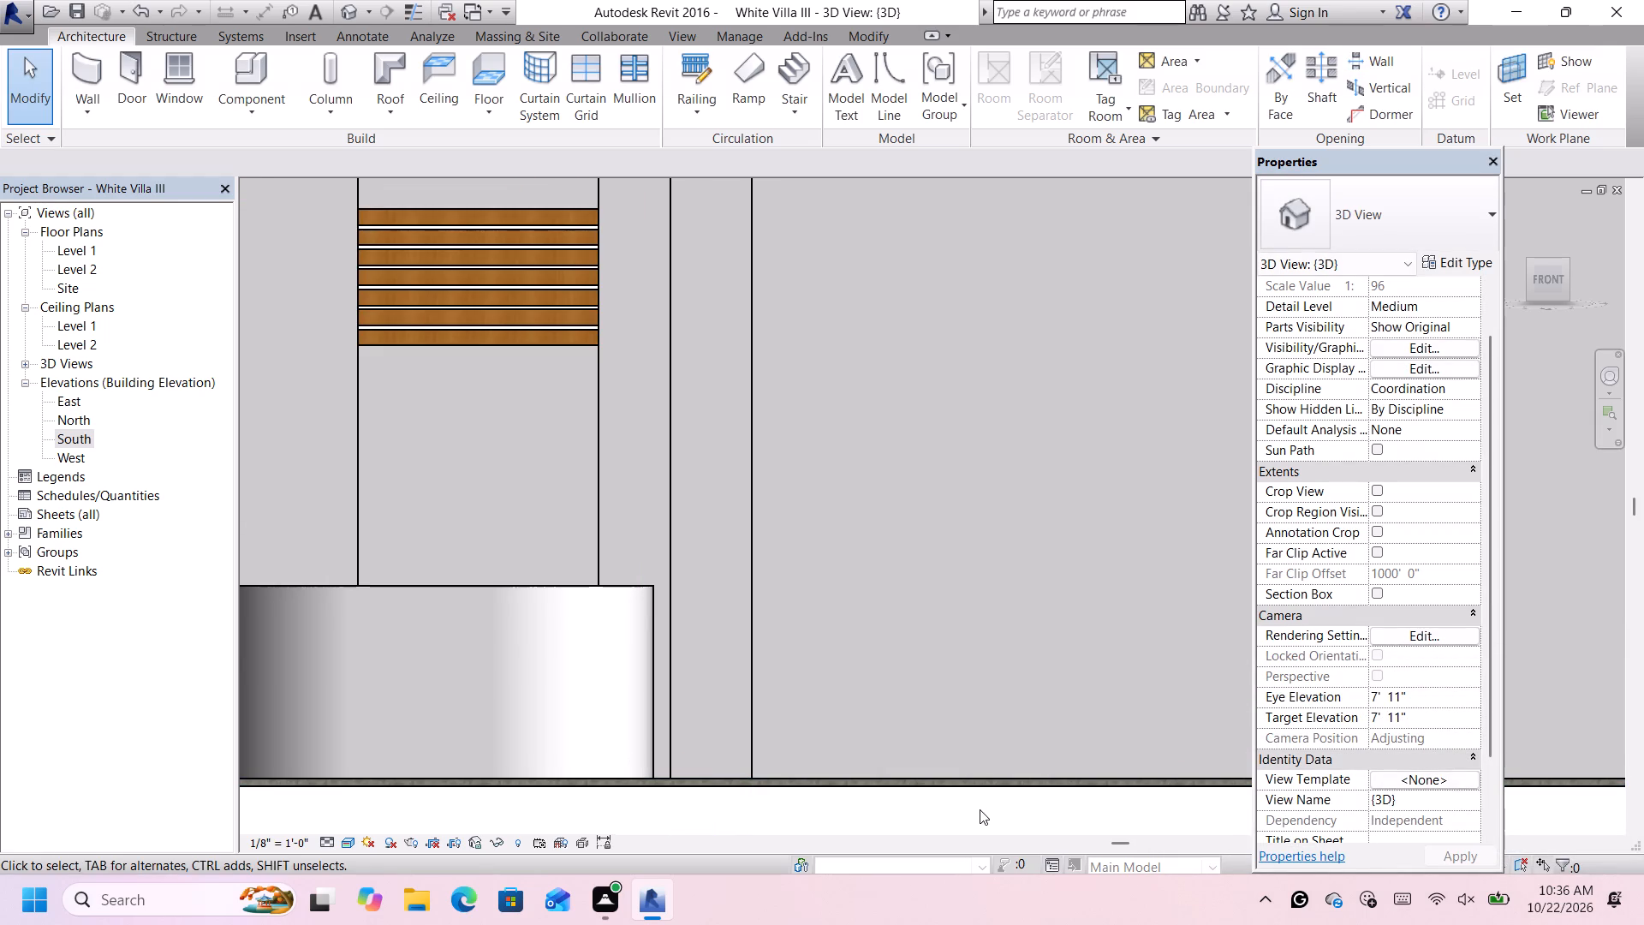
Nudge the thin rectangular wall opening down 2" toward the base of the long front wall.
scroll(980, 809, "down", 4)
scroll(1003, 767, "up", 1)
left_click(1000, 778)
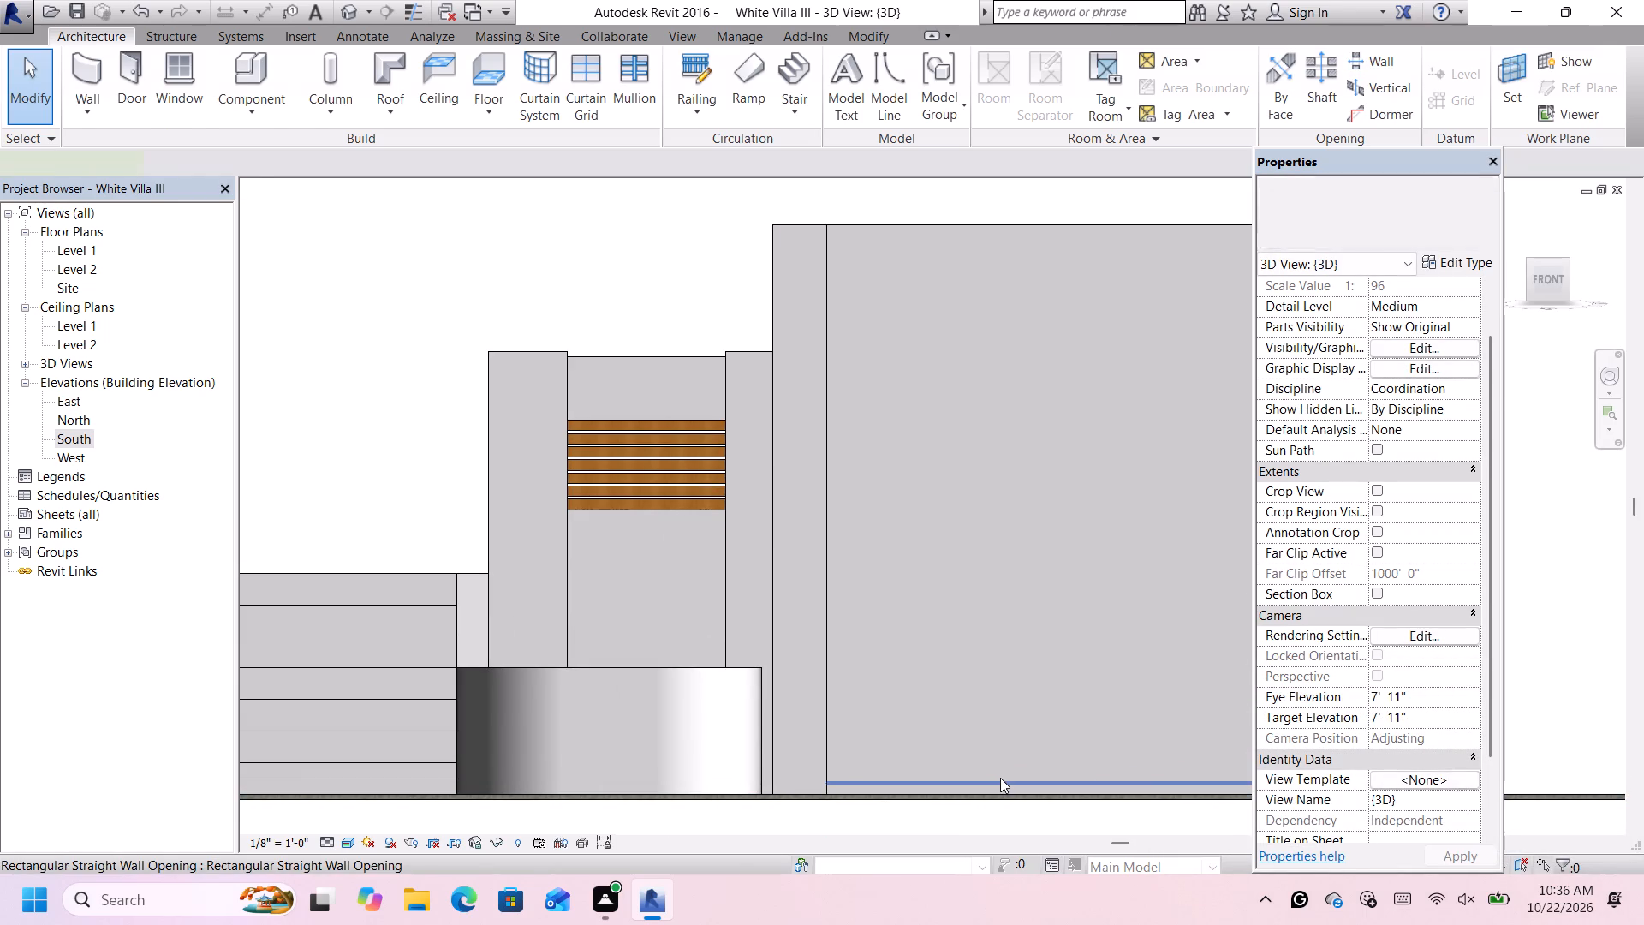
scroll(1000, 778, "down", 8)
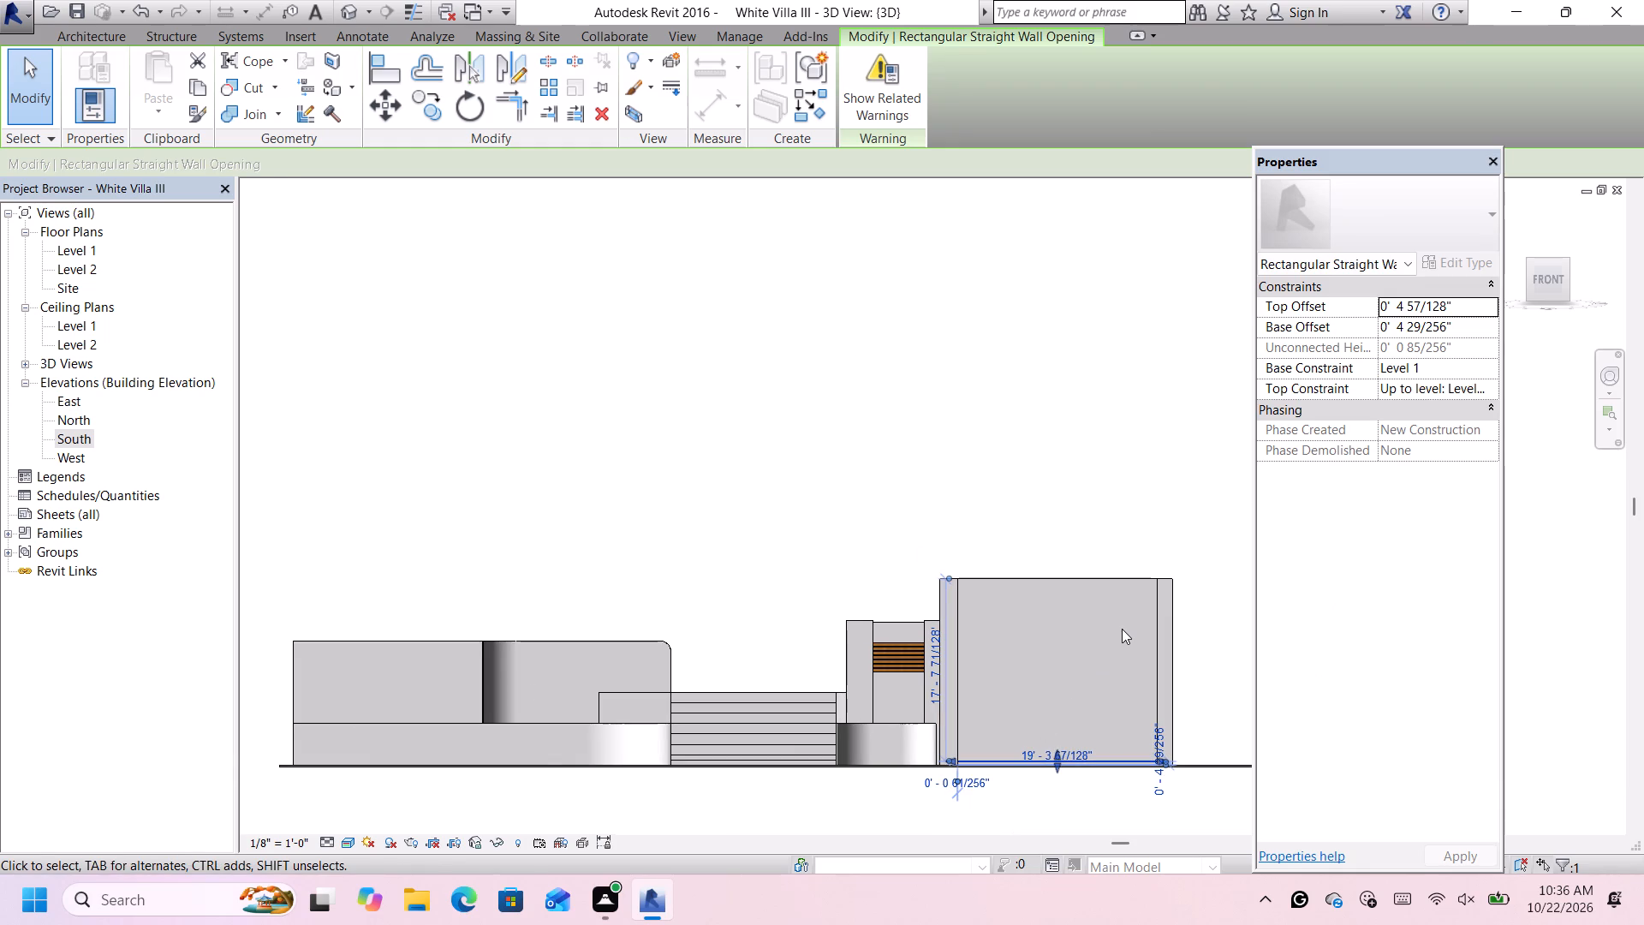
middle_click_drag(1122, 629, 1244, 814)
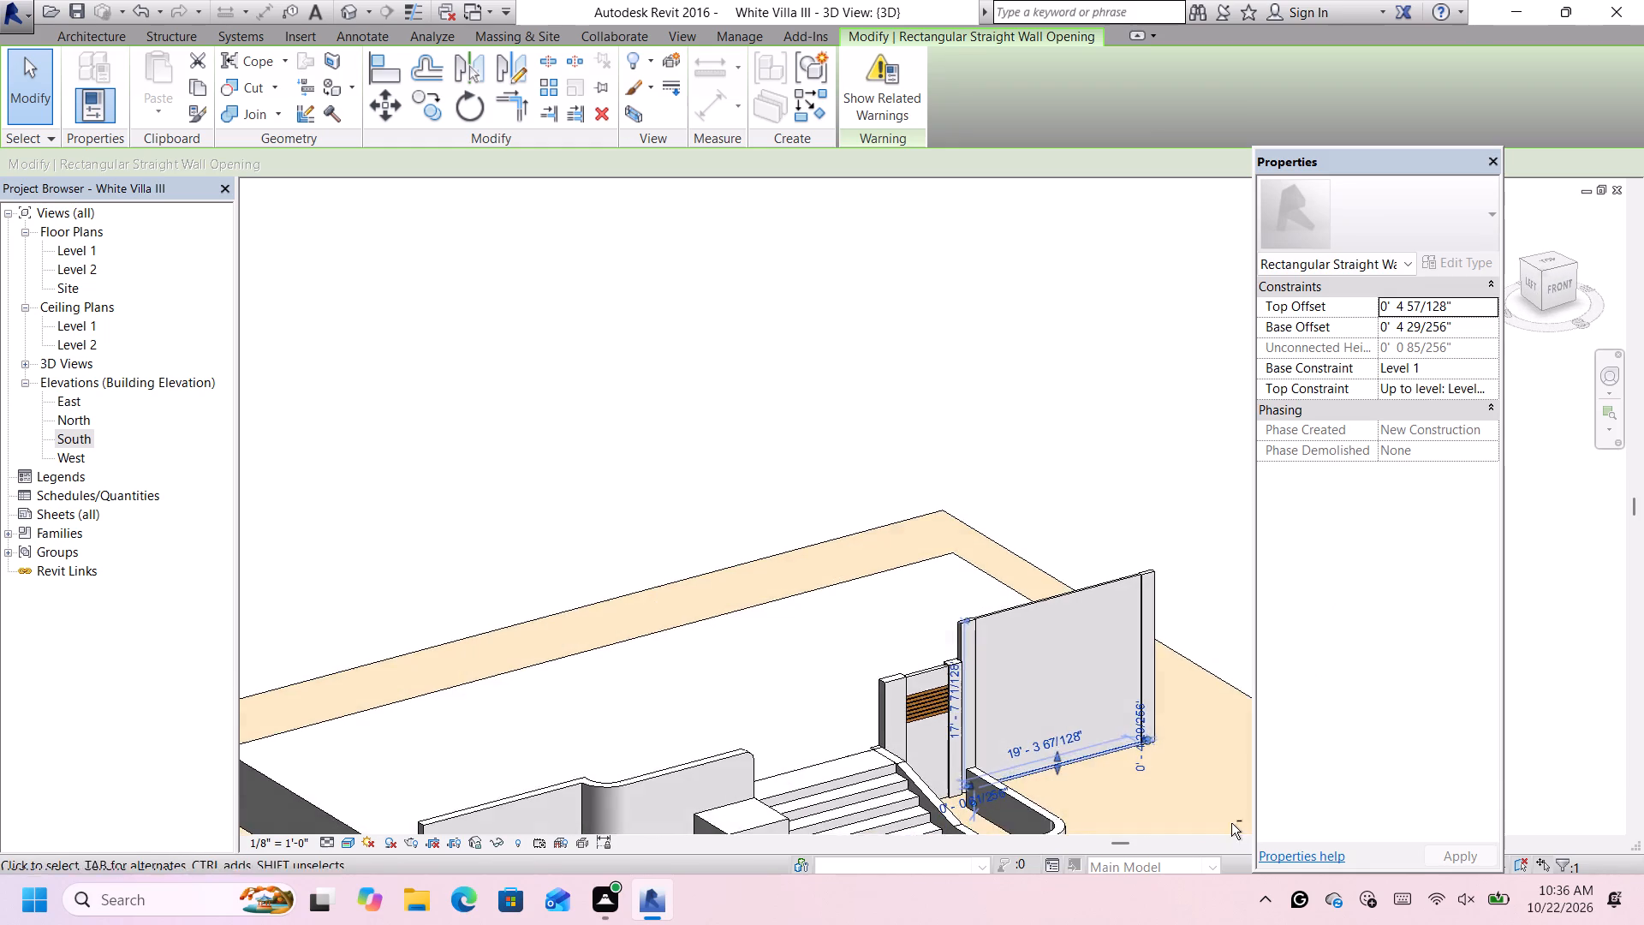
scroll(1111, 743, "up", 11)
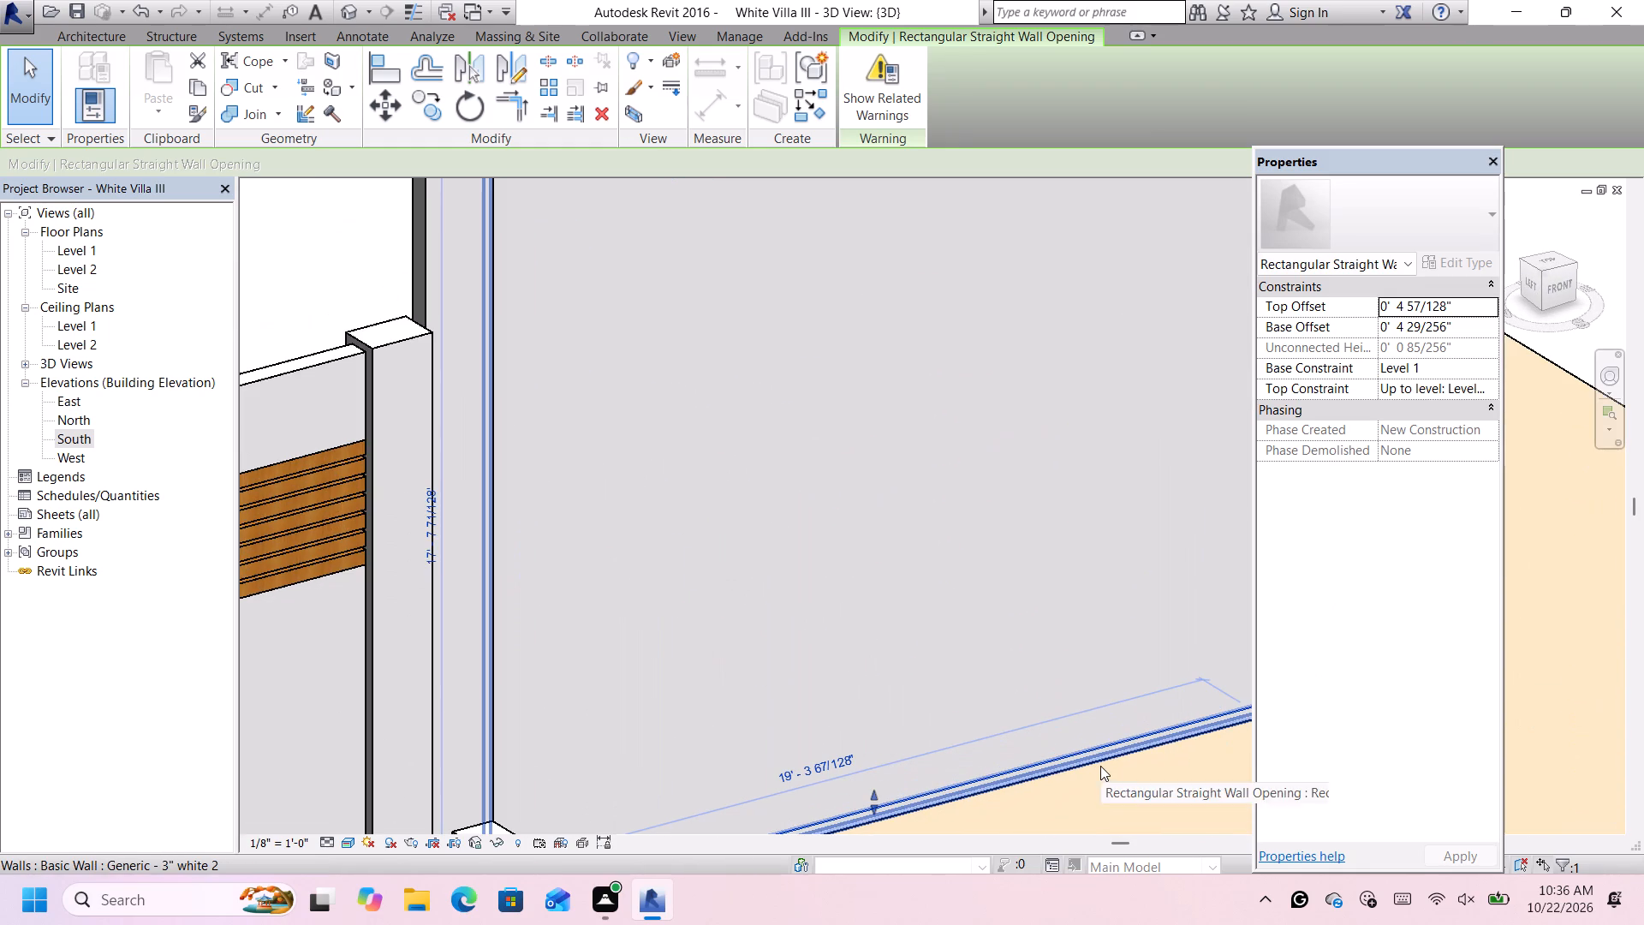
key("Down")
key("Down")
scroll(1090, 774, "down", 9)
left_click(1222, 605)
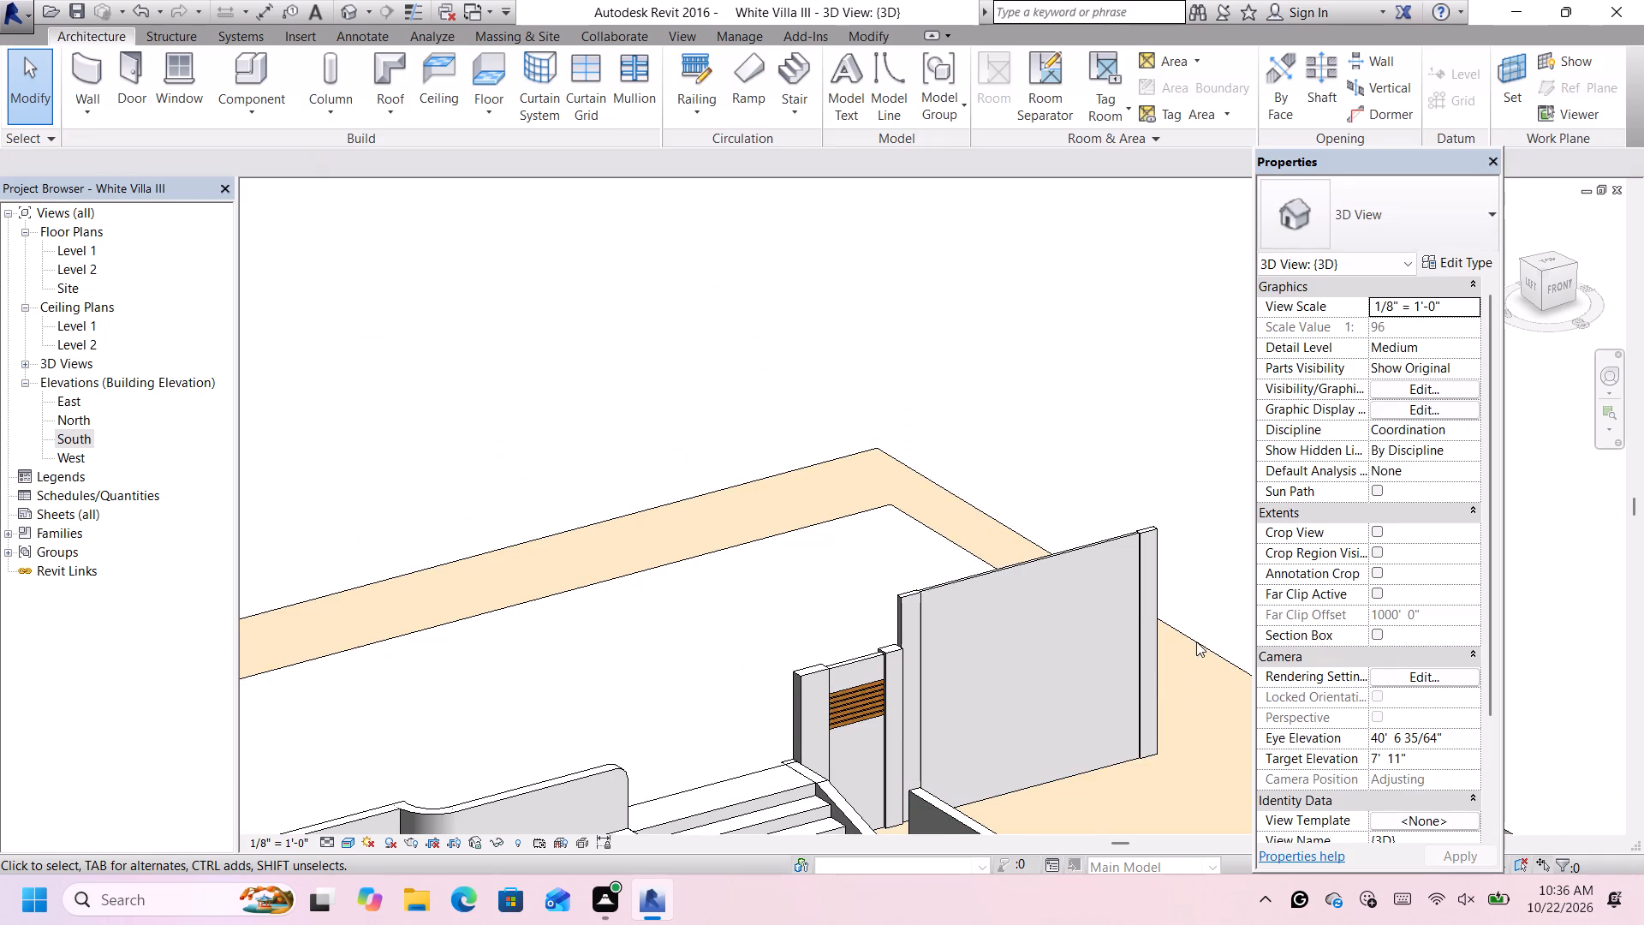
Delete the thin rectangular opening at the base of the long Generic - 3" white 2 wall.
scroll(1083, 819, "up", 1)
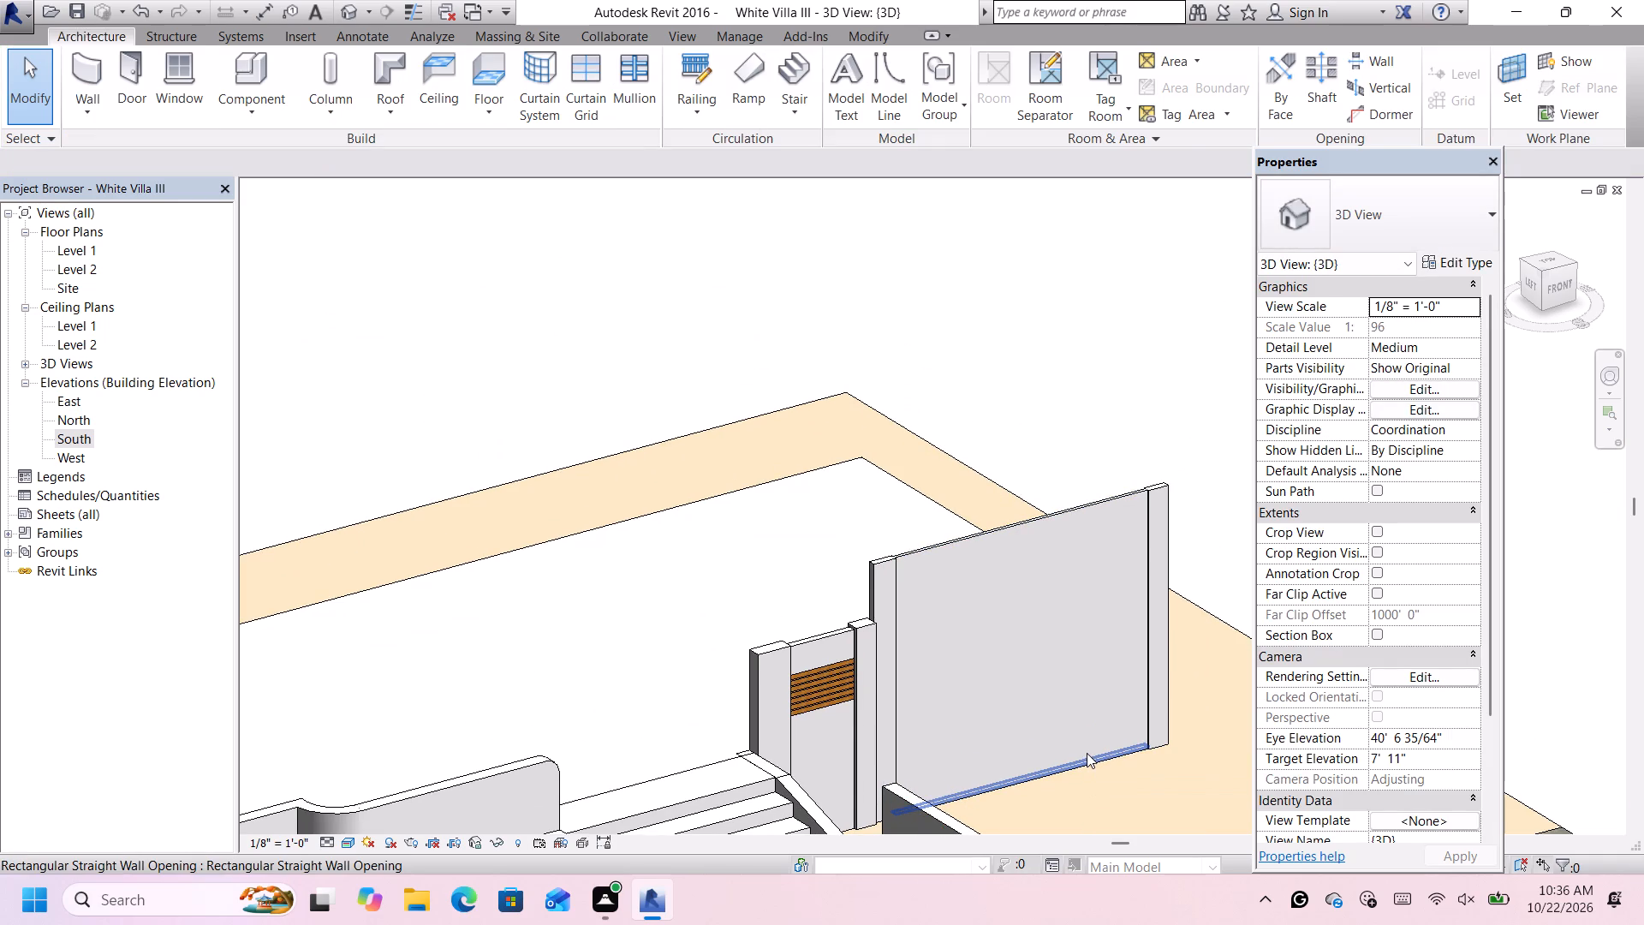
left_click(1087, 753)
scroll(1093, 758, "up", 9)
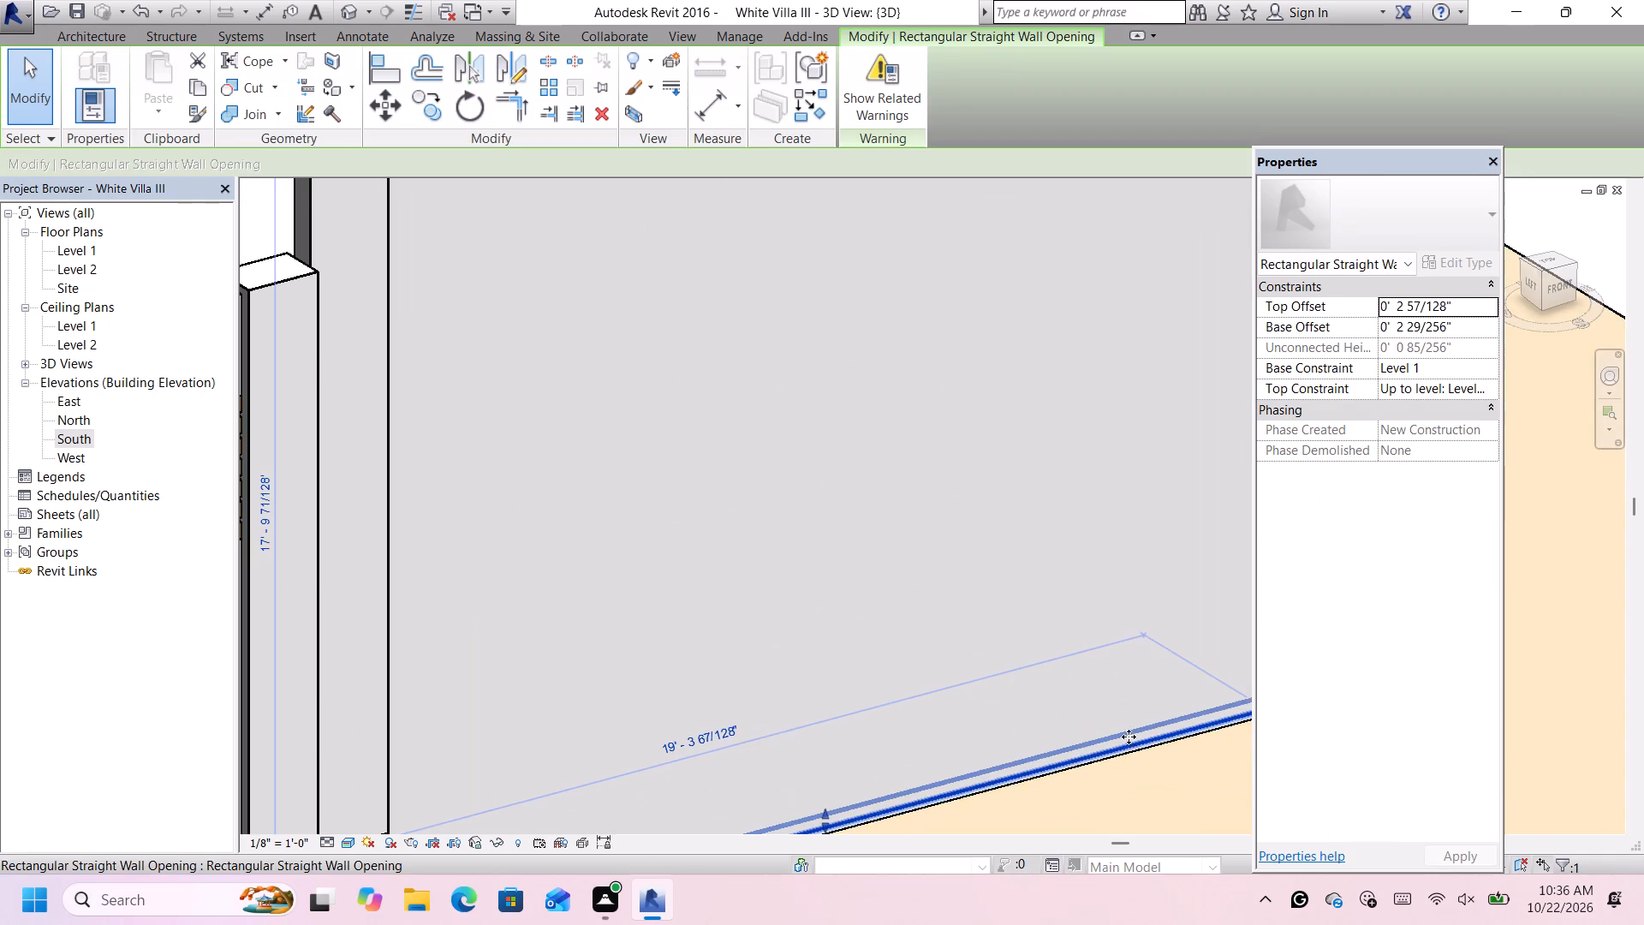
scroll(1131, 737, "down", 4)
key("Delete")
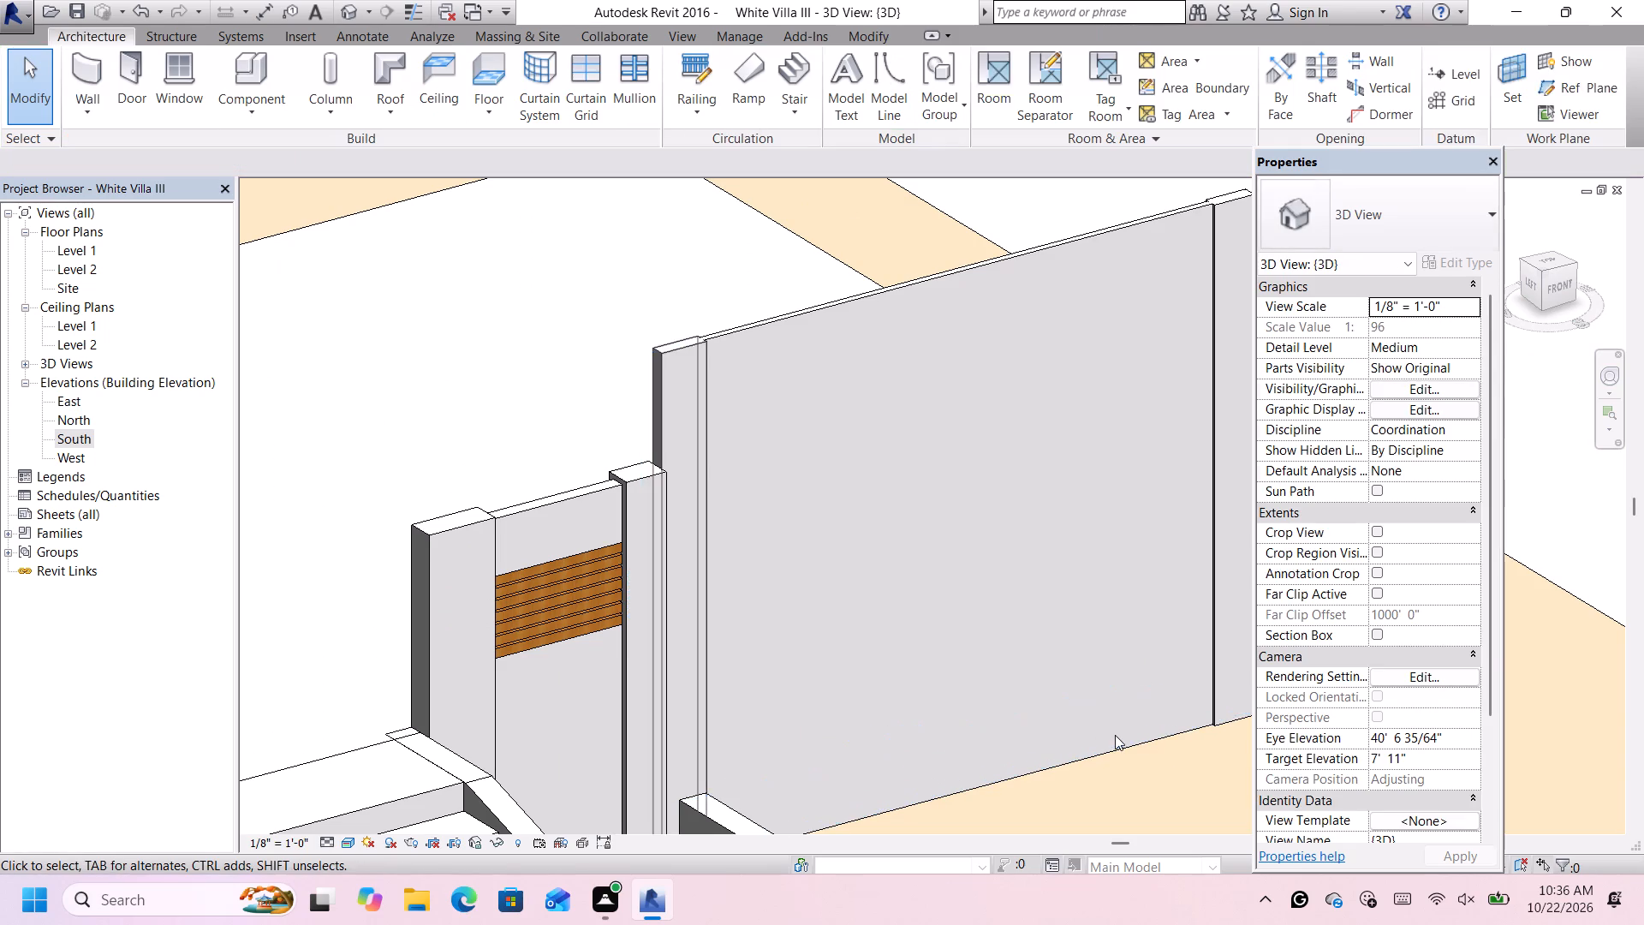
Open the profile of the long Generic - 3" white 2 front wall for editing, with the 3D view facing Front.
scroll(1117, 734, "down", 5)
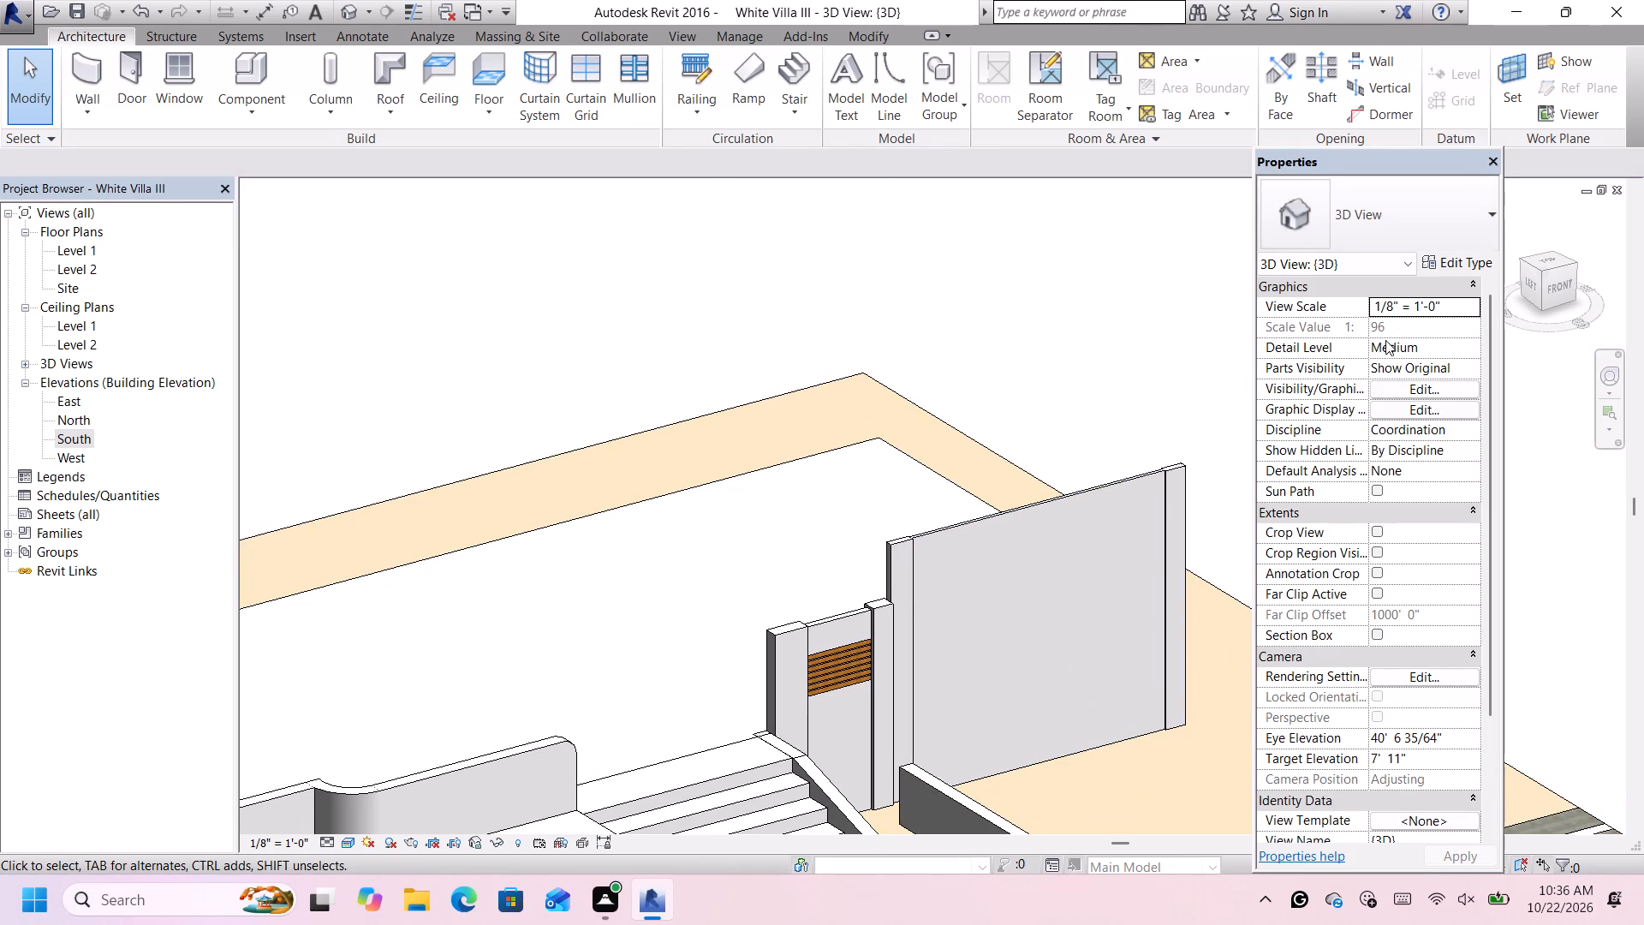
left_click(1564, 283)
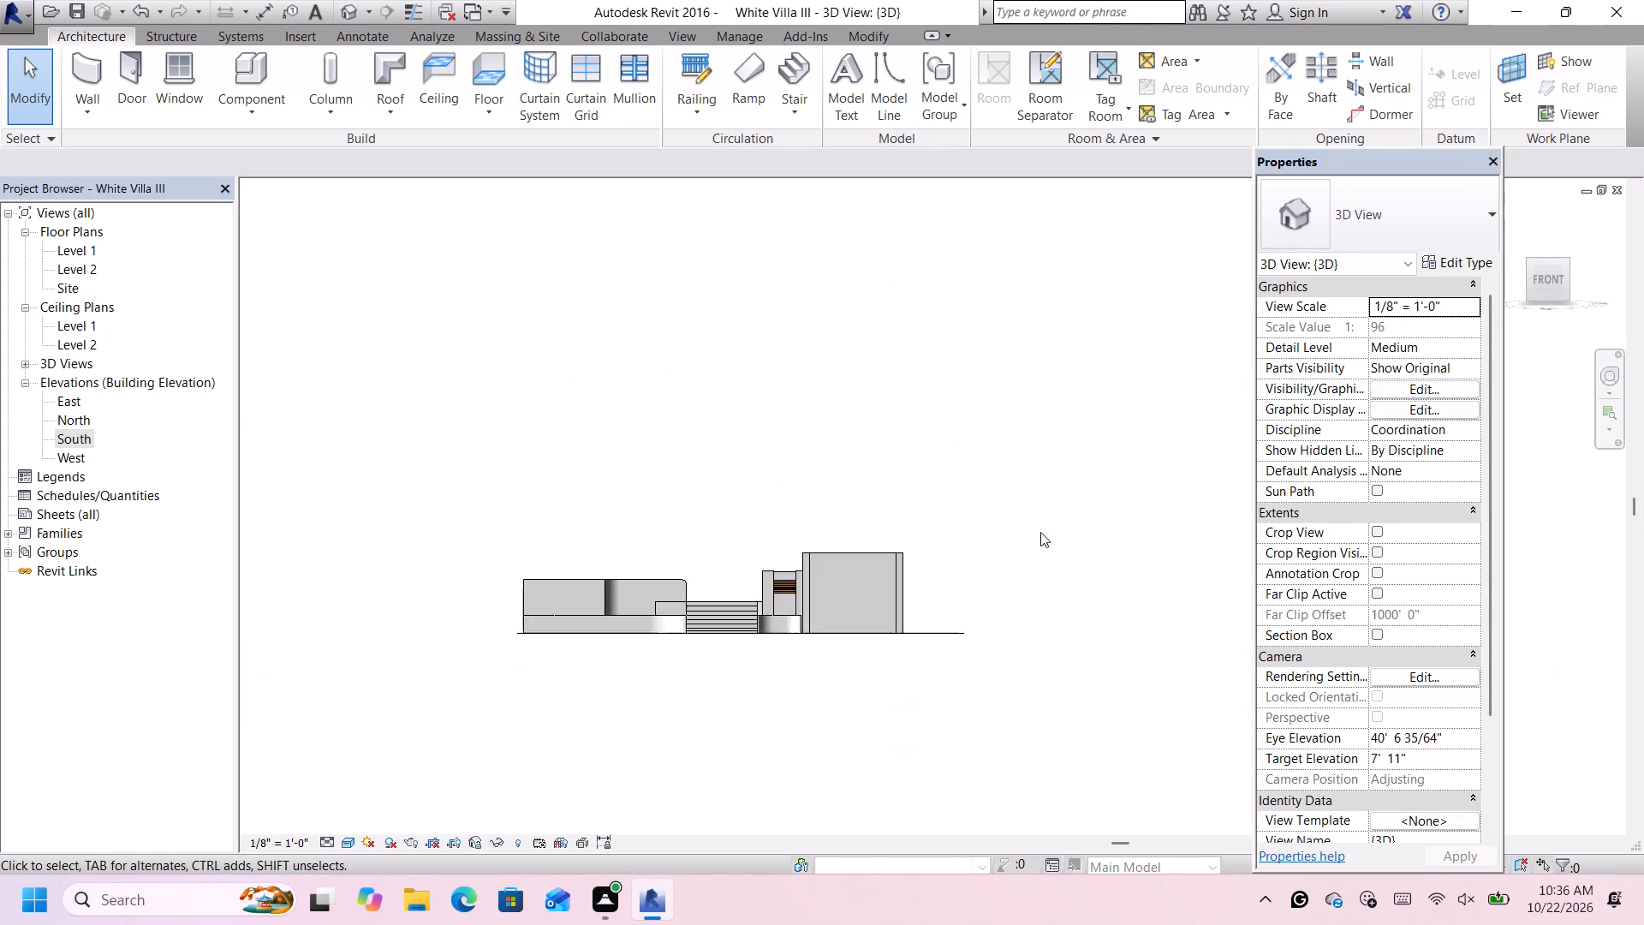
scroll(1033, 549, "up", 4)
scroll(1192, 382, "up", 3)
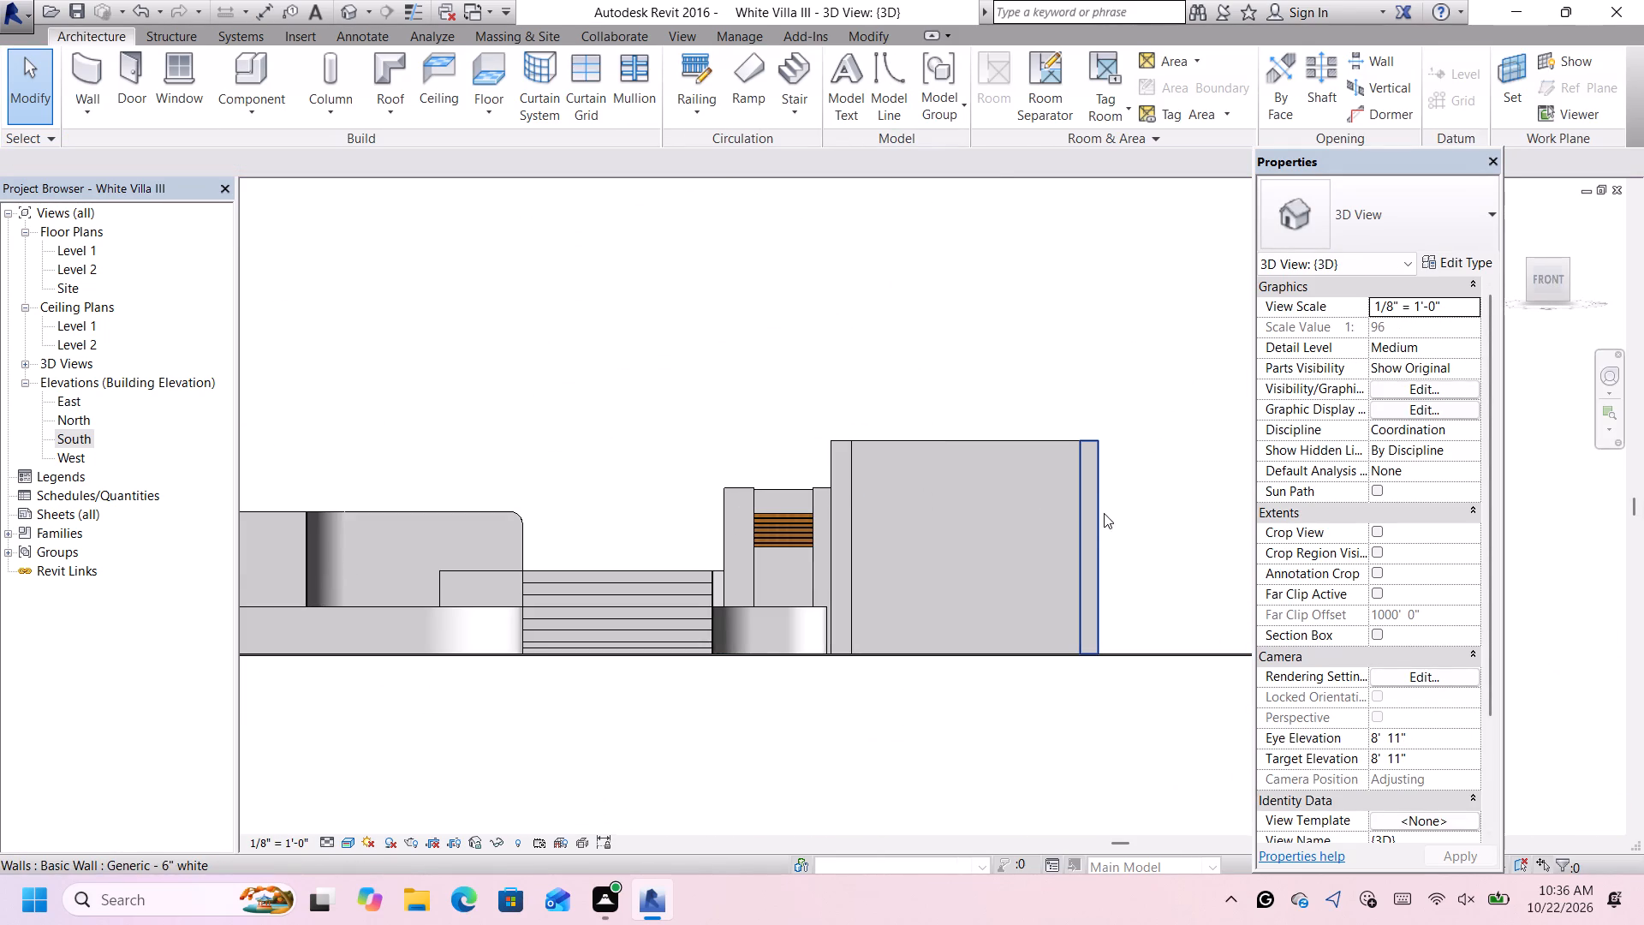
middle_click(1095, 530)
scroll(1092, 534, "up", 2)
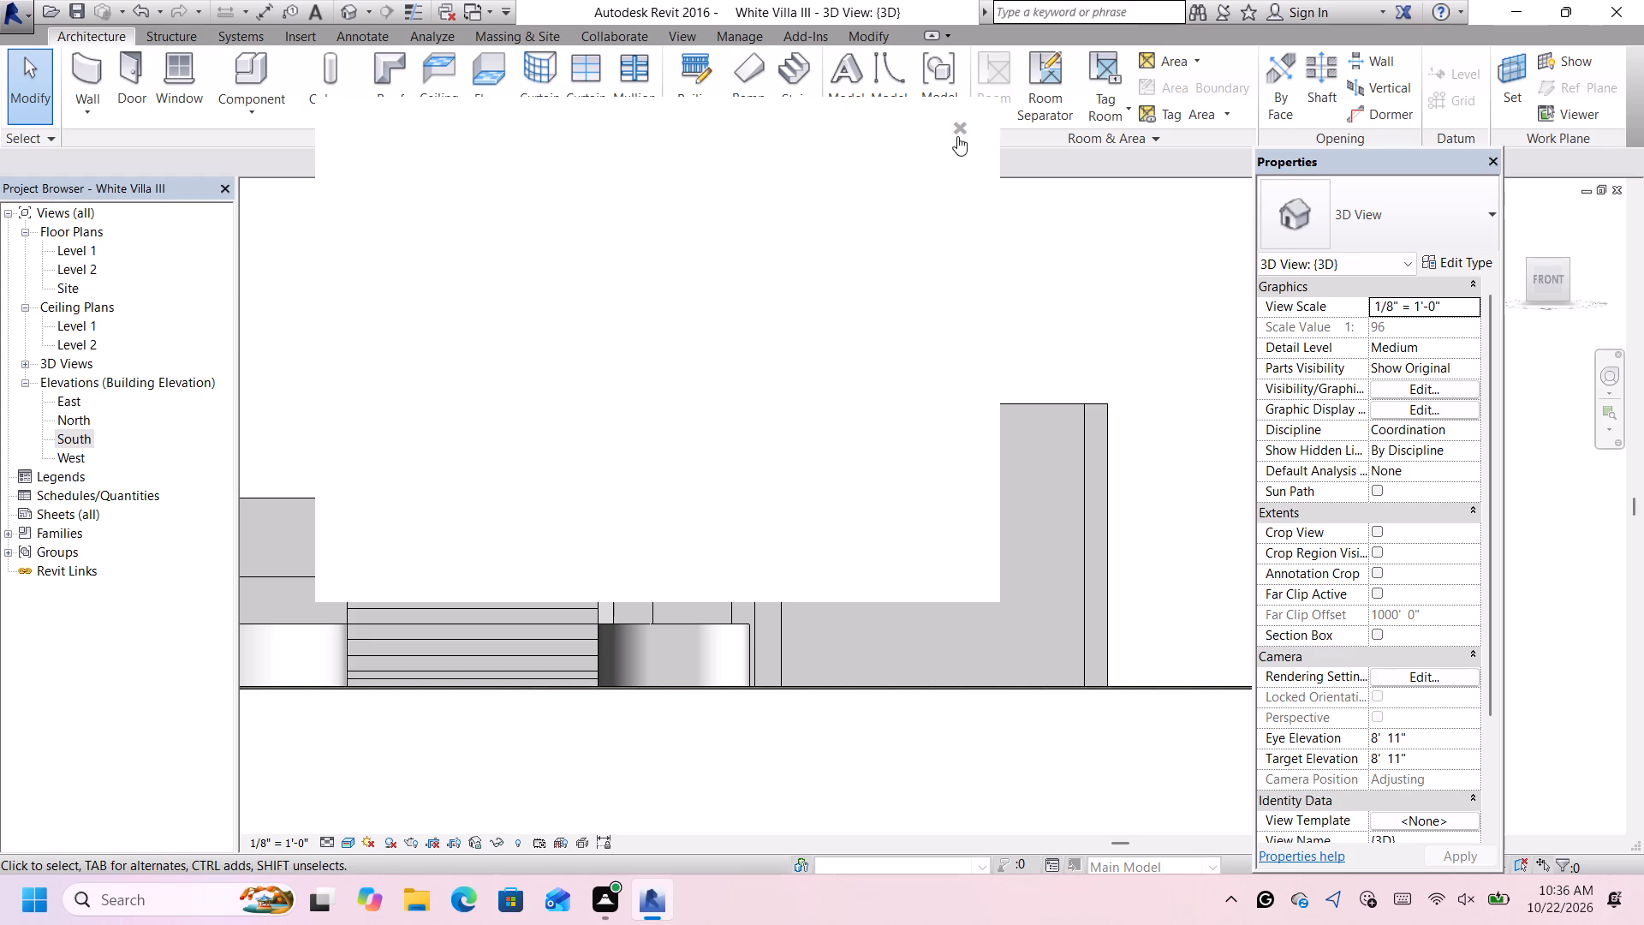
left_click(957, 128)
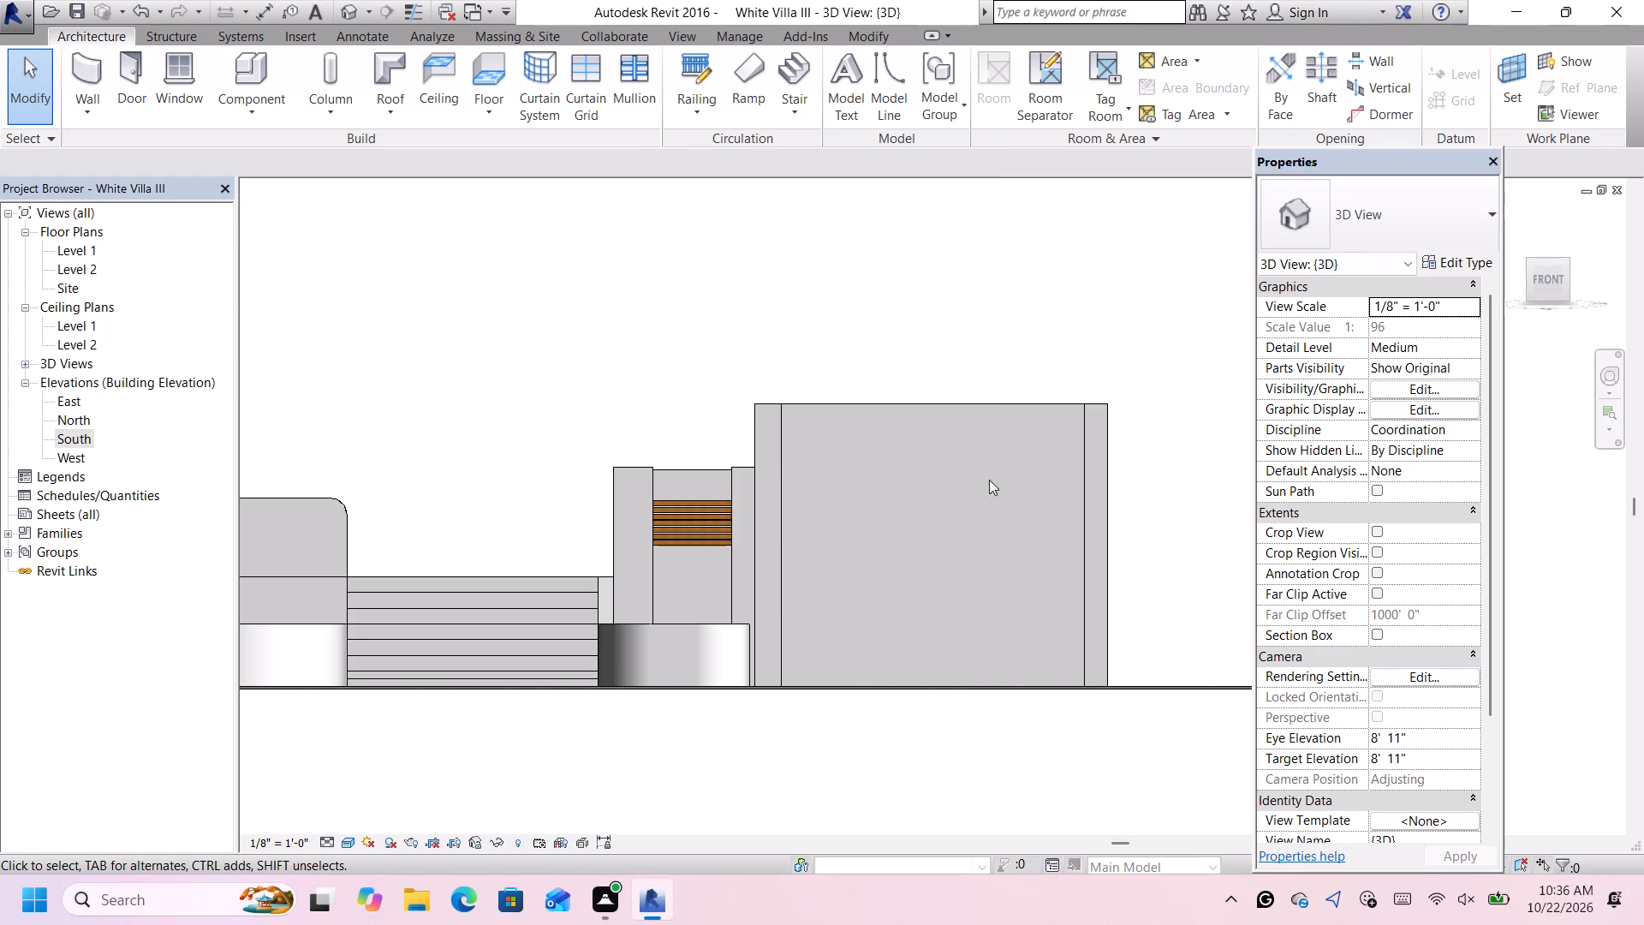
left_click(1014, 403)
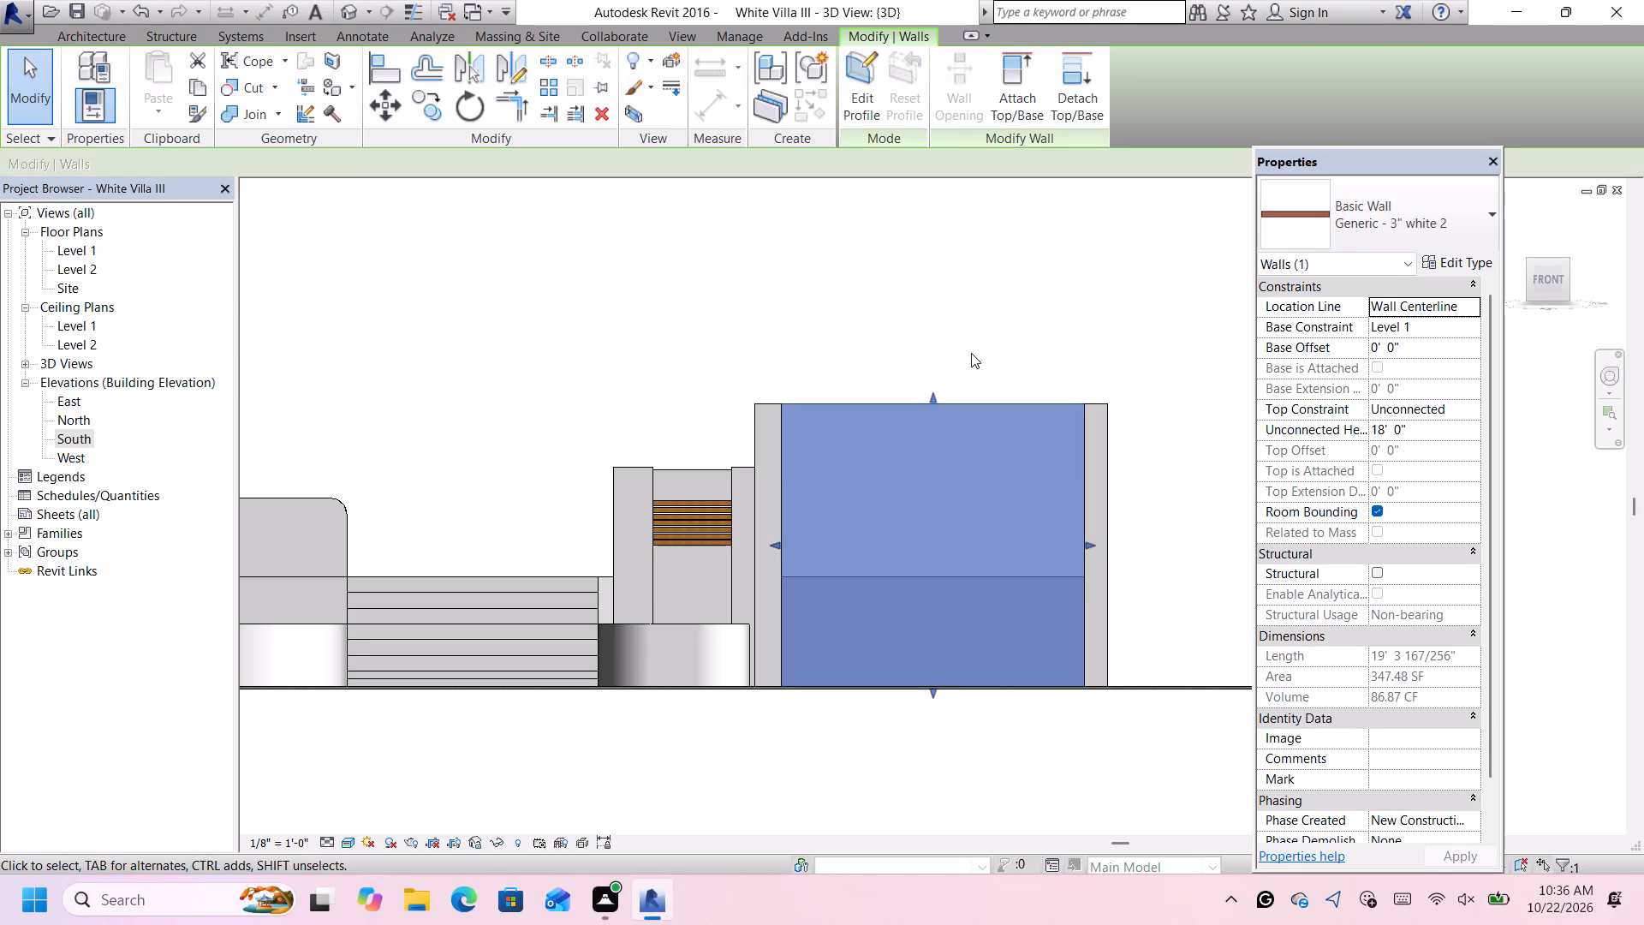
scroll(1011, 313, "up", 1)
scroll(1147, 552, "up", 1)
scroll(1197, 658, "up", 1)
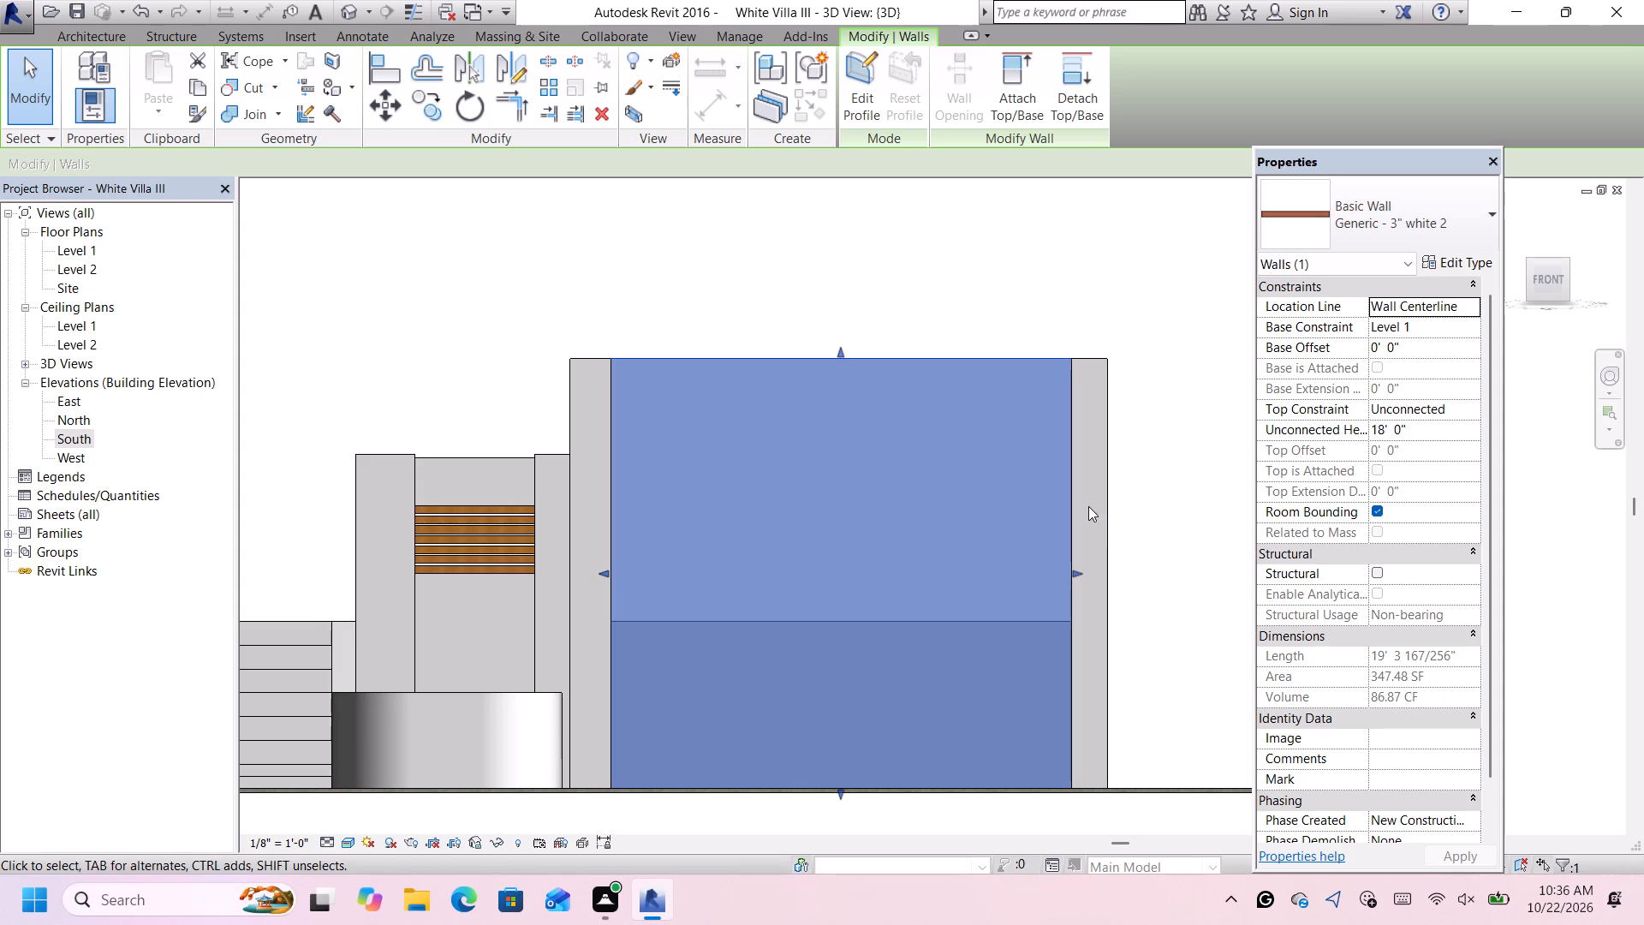
left_click(868, 84)
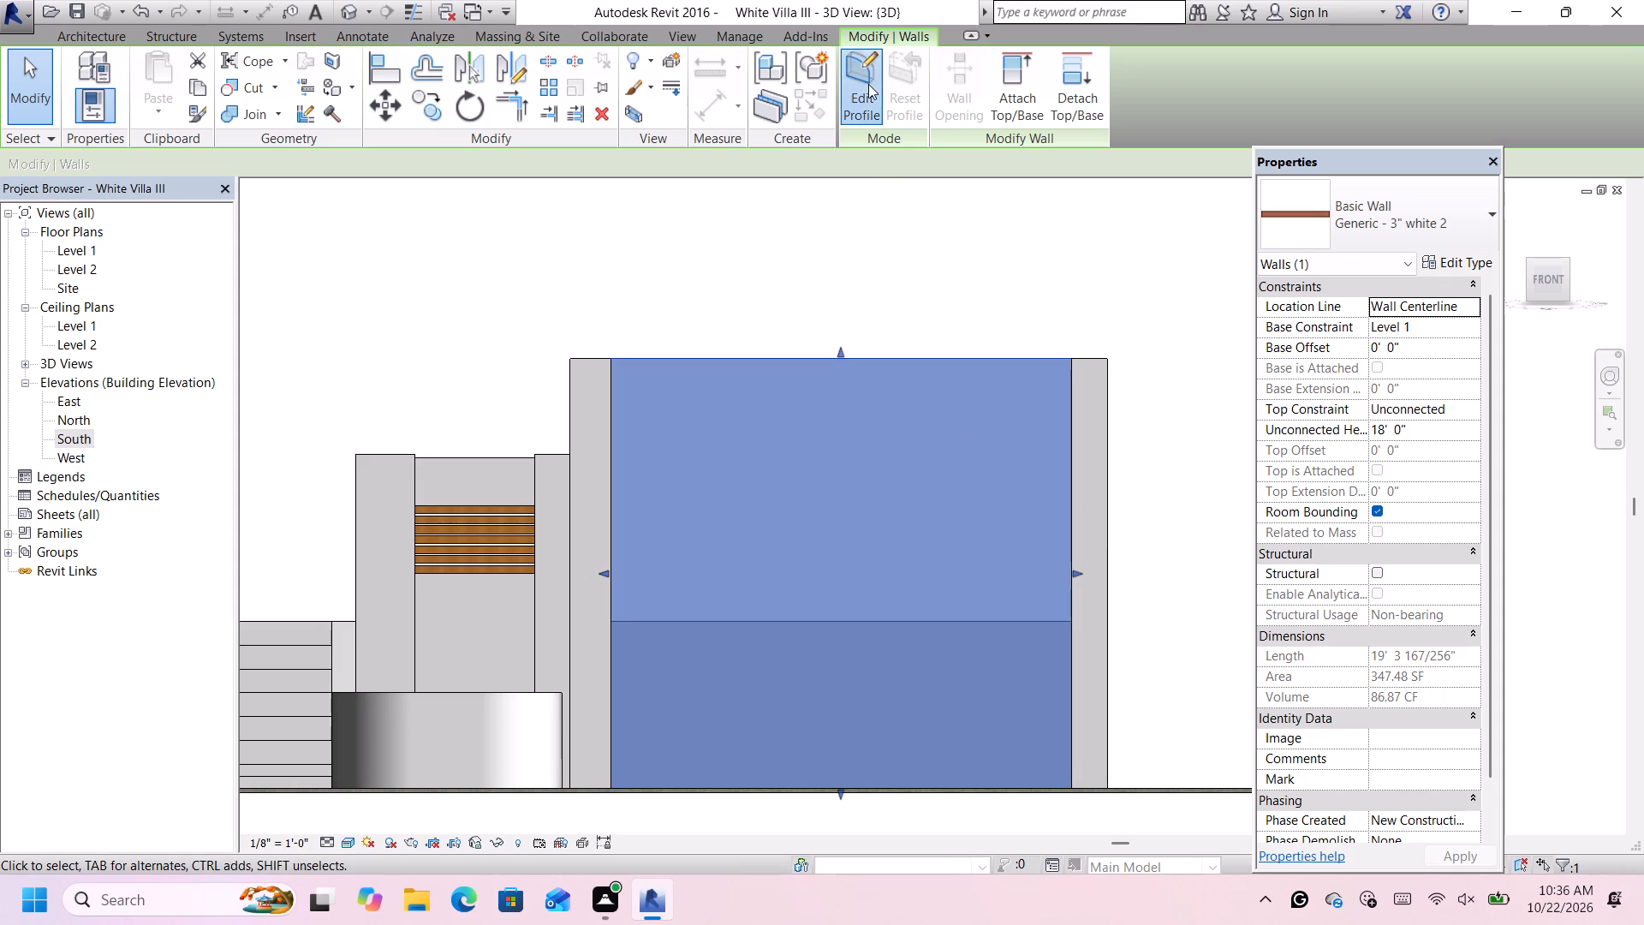
Offset a copy of the wall profile's bottom line 3" upward.
scroll(887, 484, "down", 1)
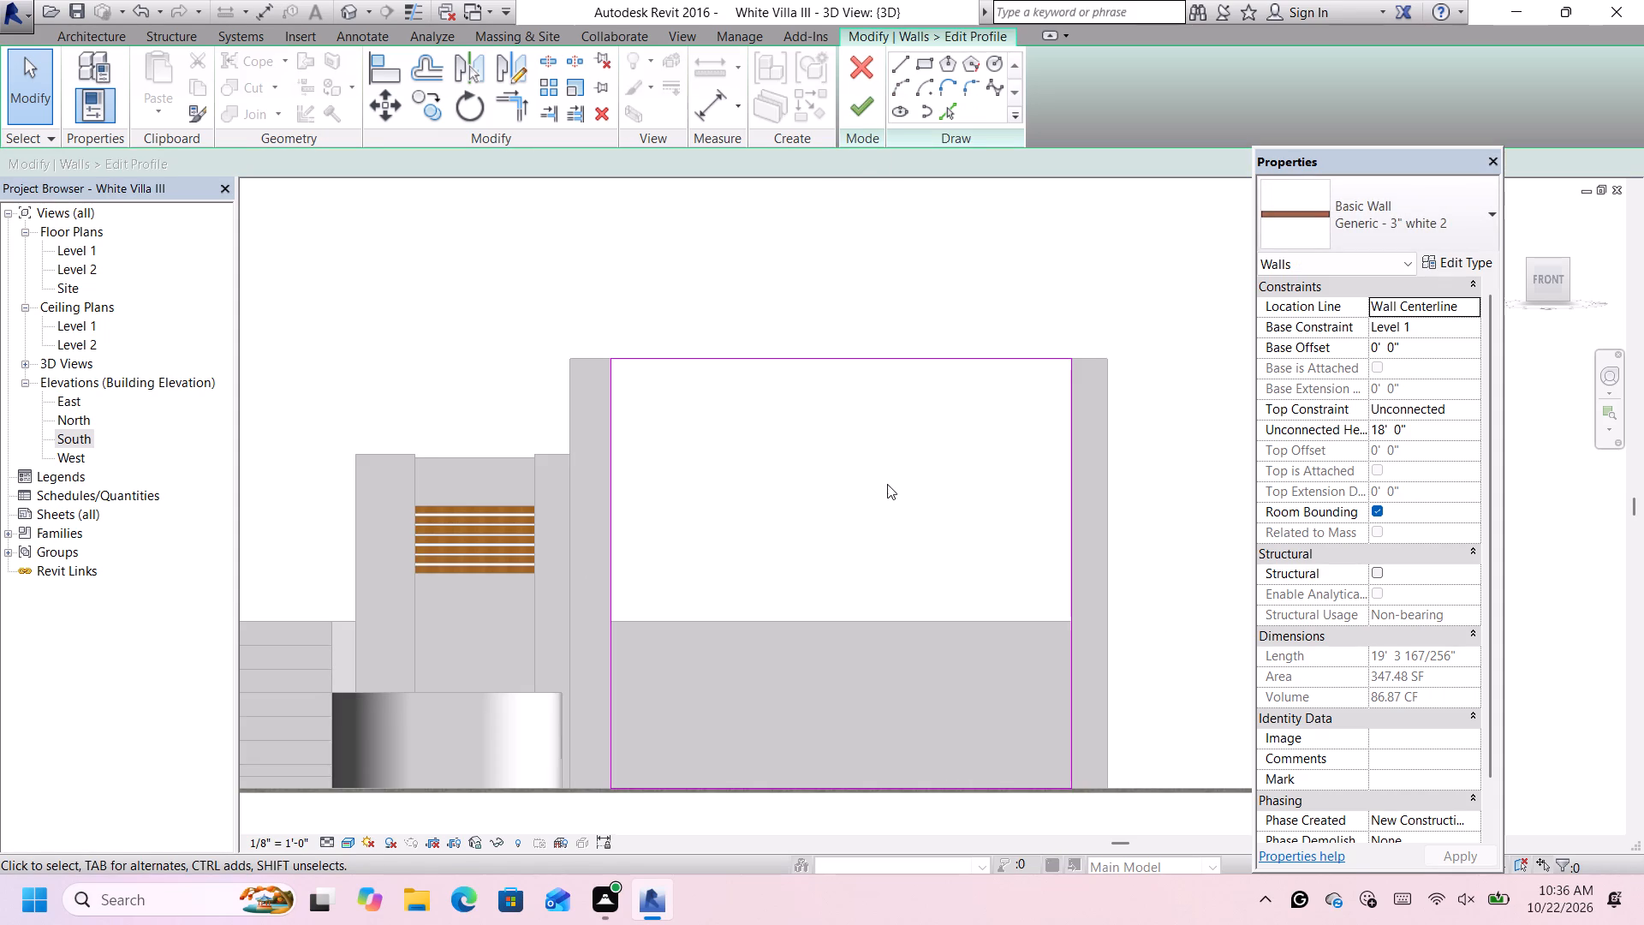
scroll(1239, 615, "up", 1)
scroll(1111, 693, "up", 1)
scroll(943, 771, "up", 1)
scroll(850, 783, "up", 2)
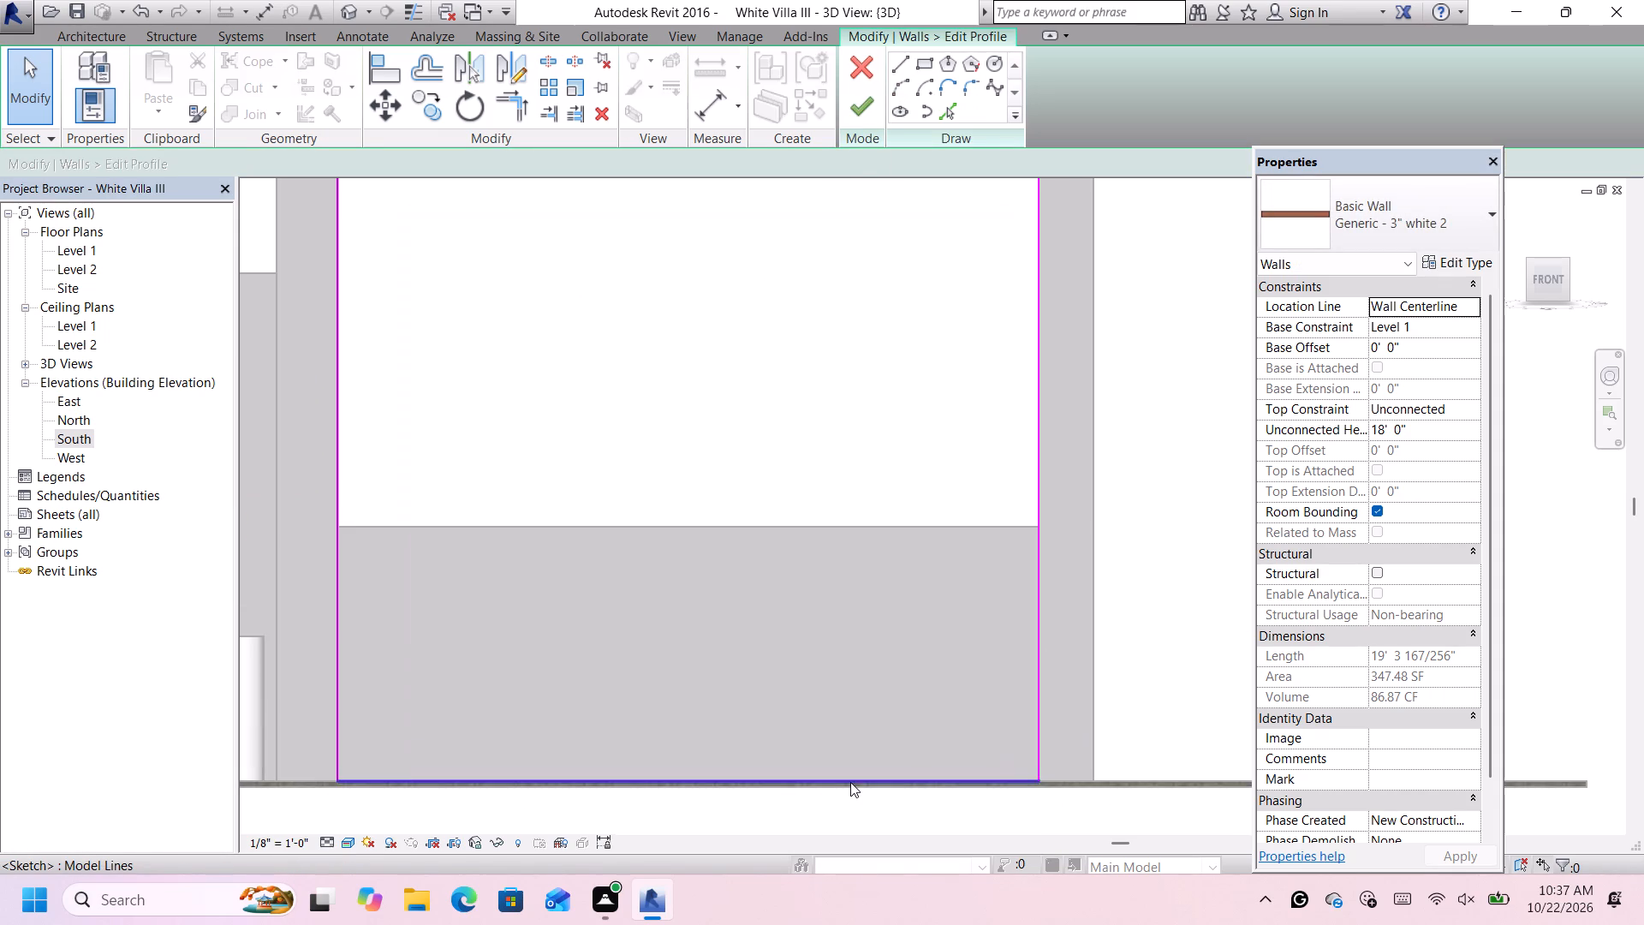
scroll(850, 779, "up", 2)
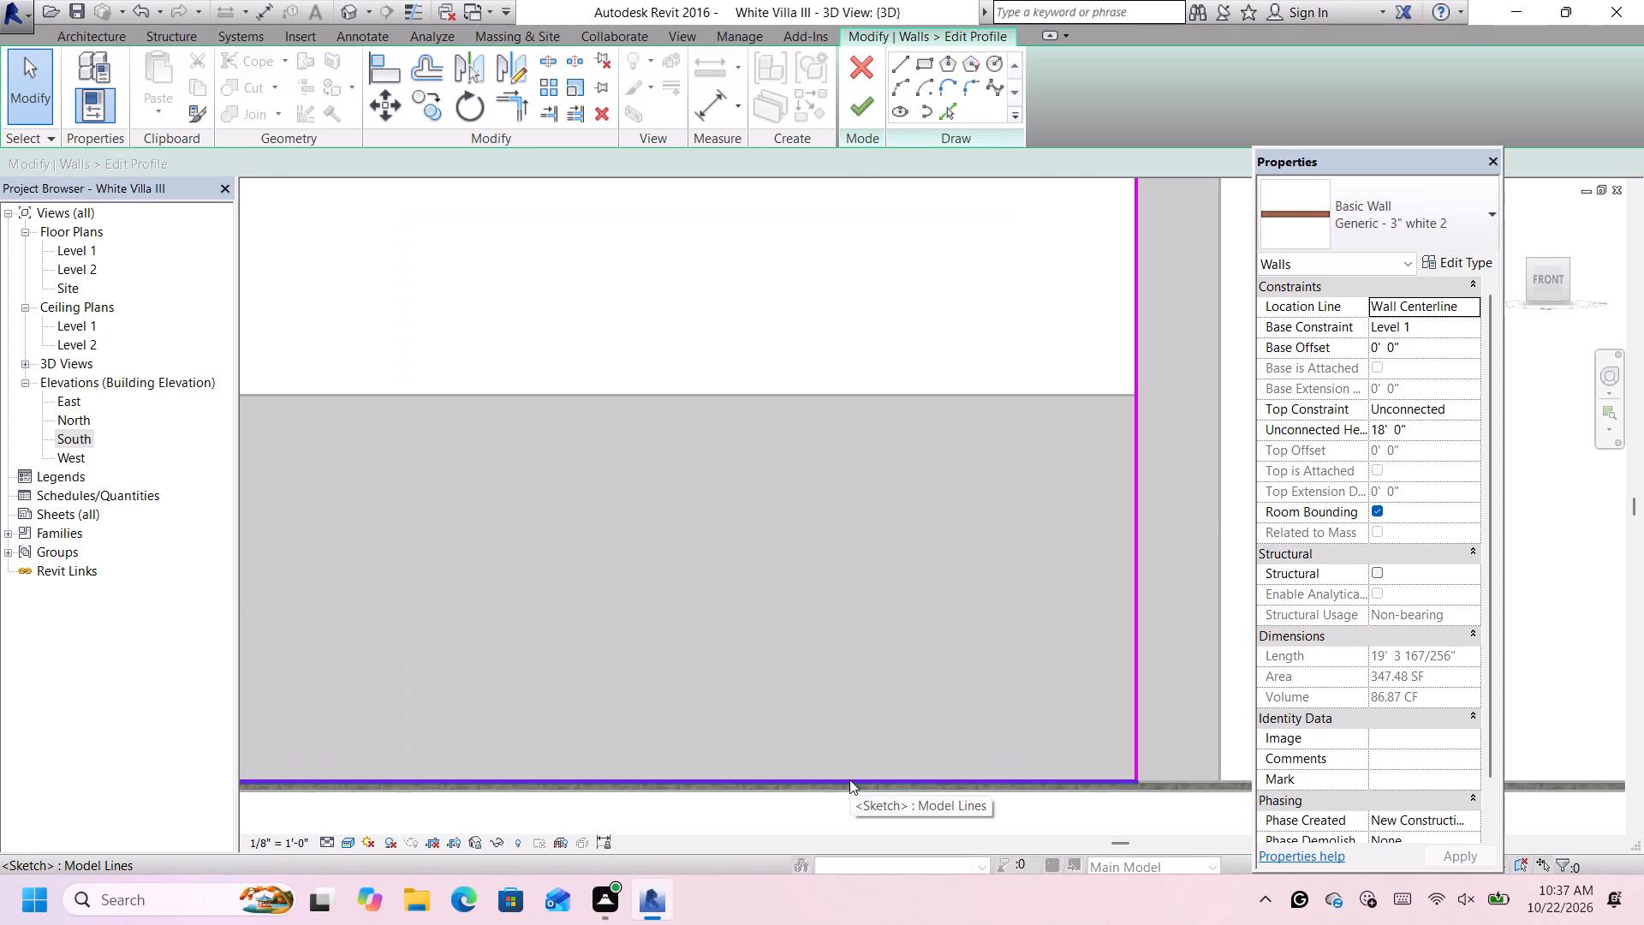
scroll(849, 779, "up", 2)
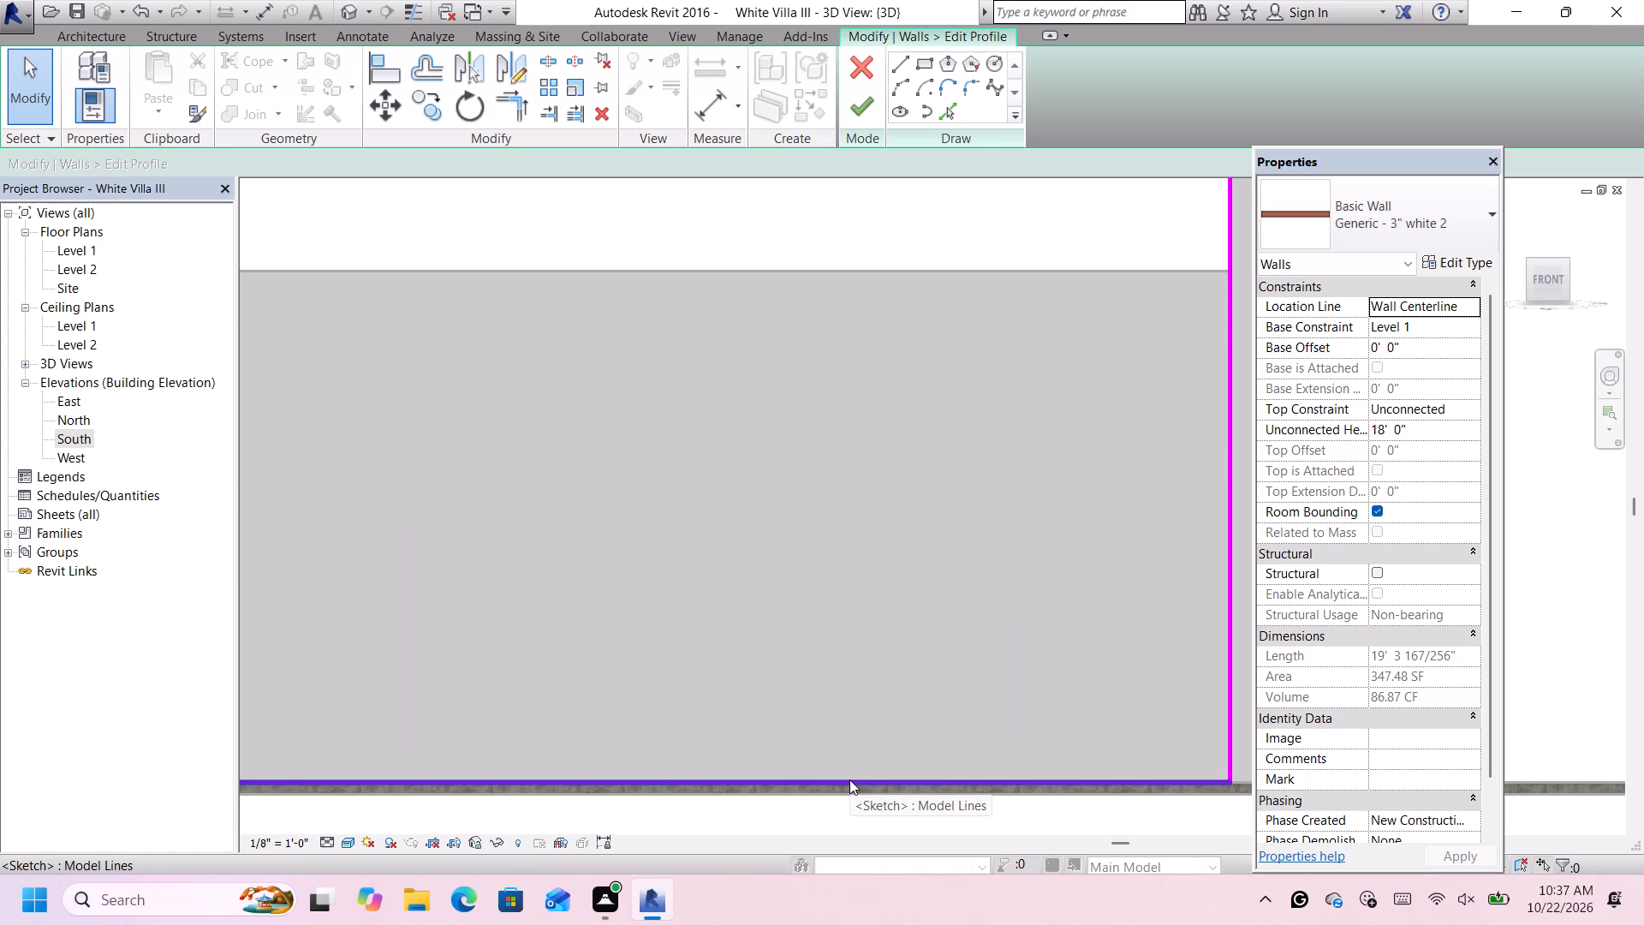
left_click(849, 779)
scroll(849, 779, "down", 6)
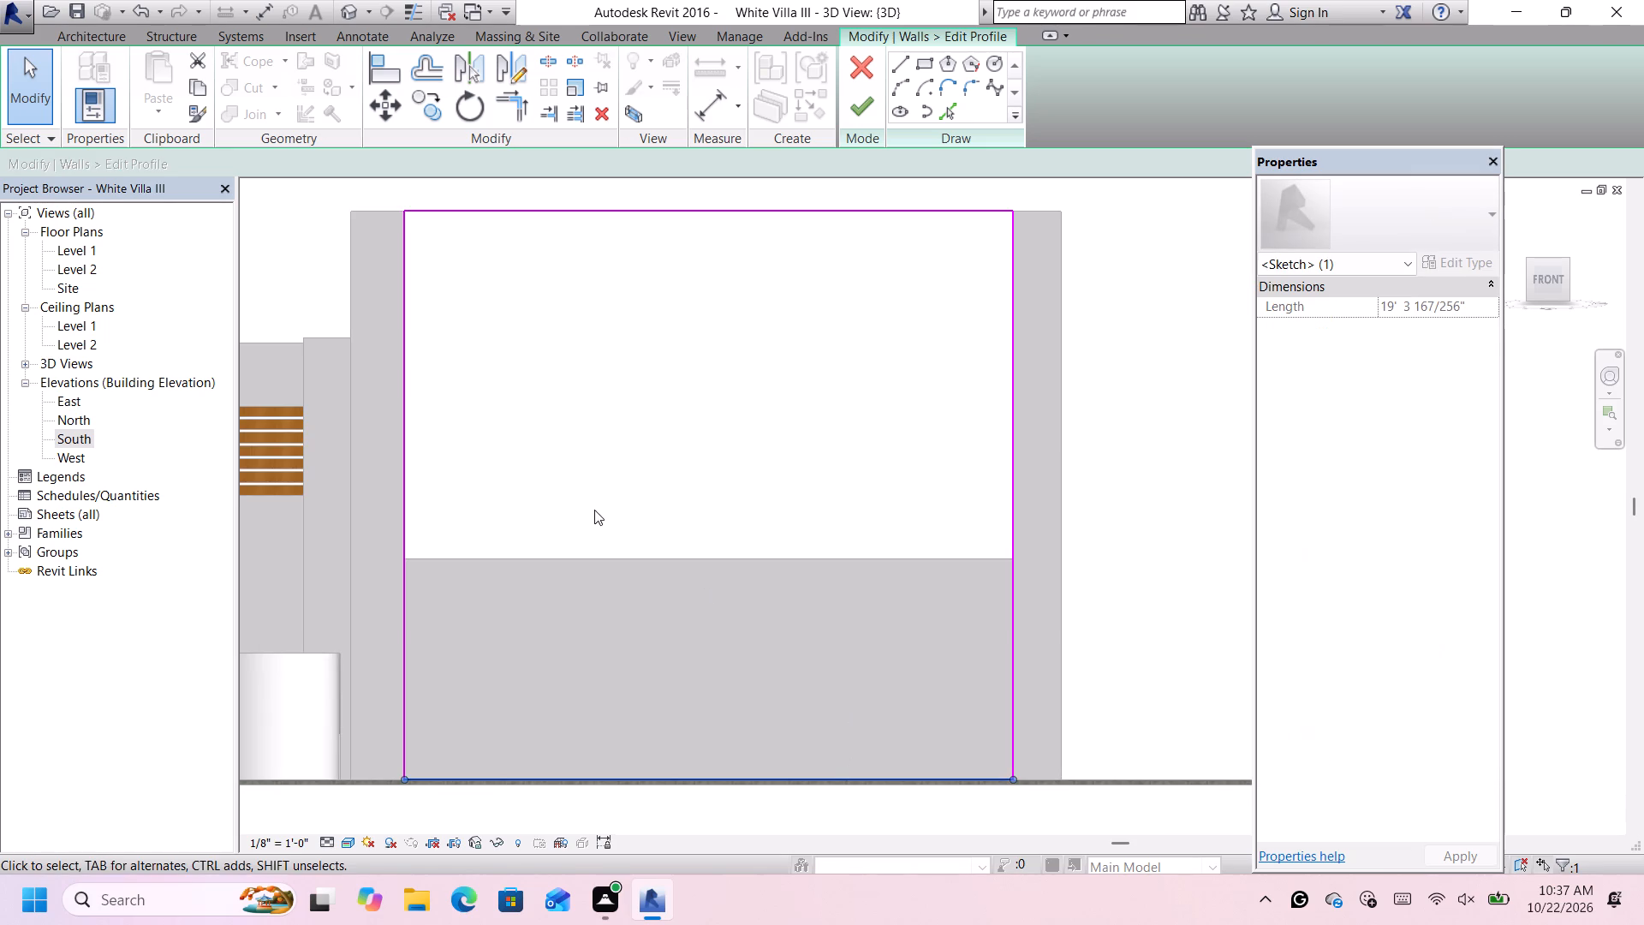
left_click(432, 76)
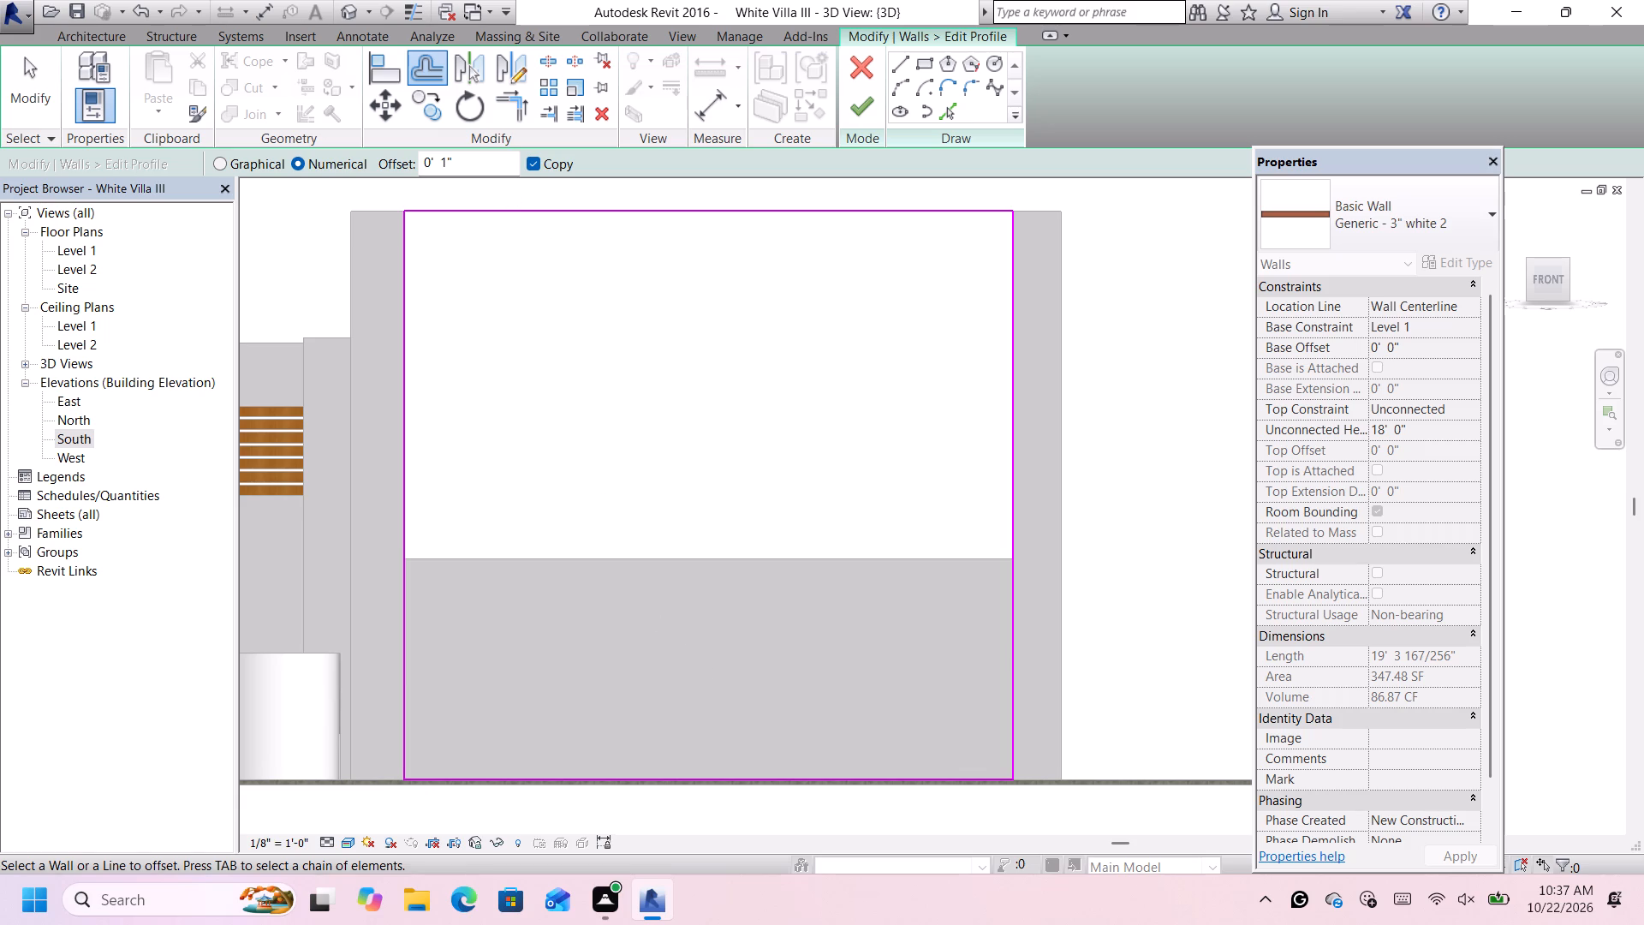
left_click_drag(483, 168, 414, 164)
key("BackSpace")
key("3")
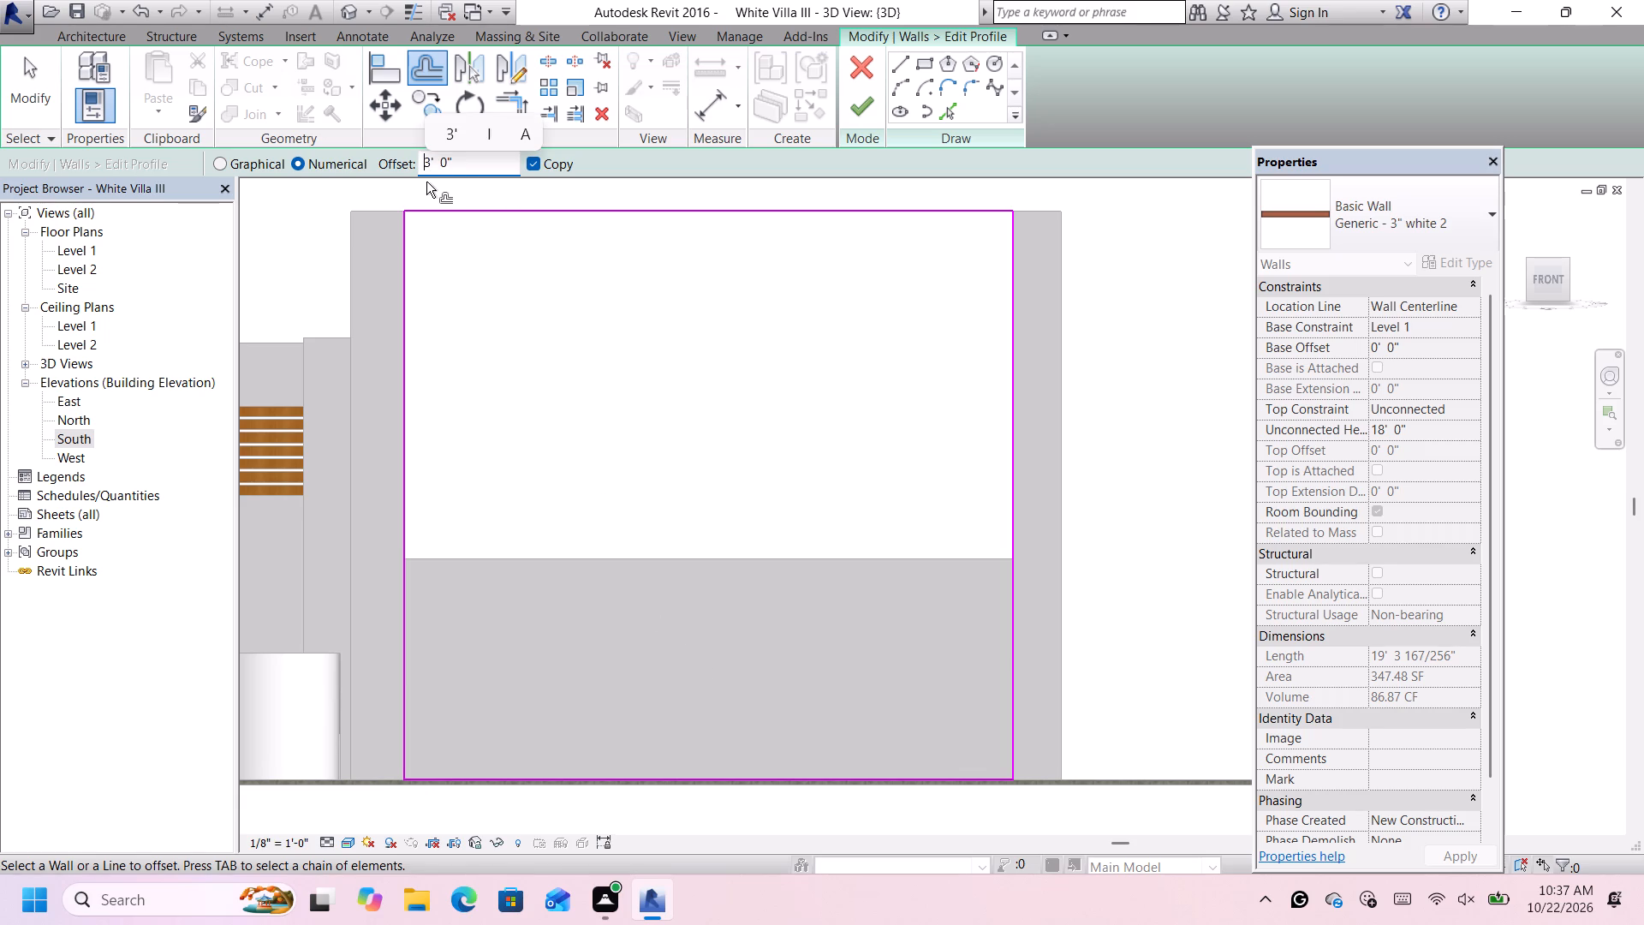
key("apostrophe")
key("Return")
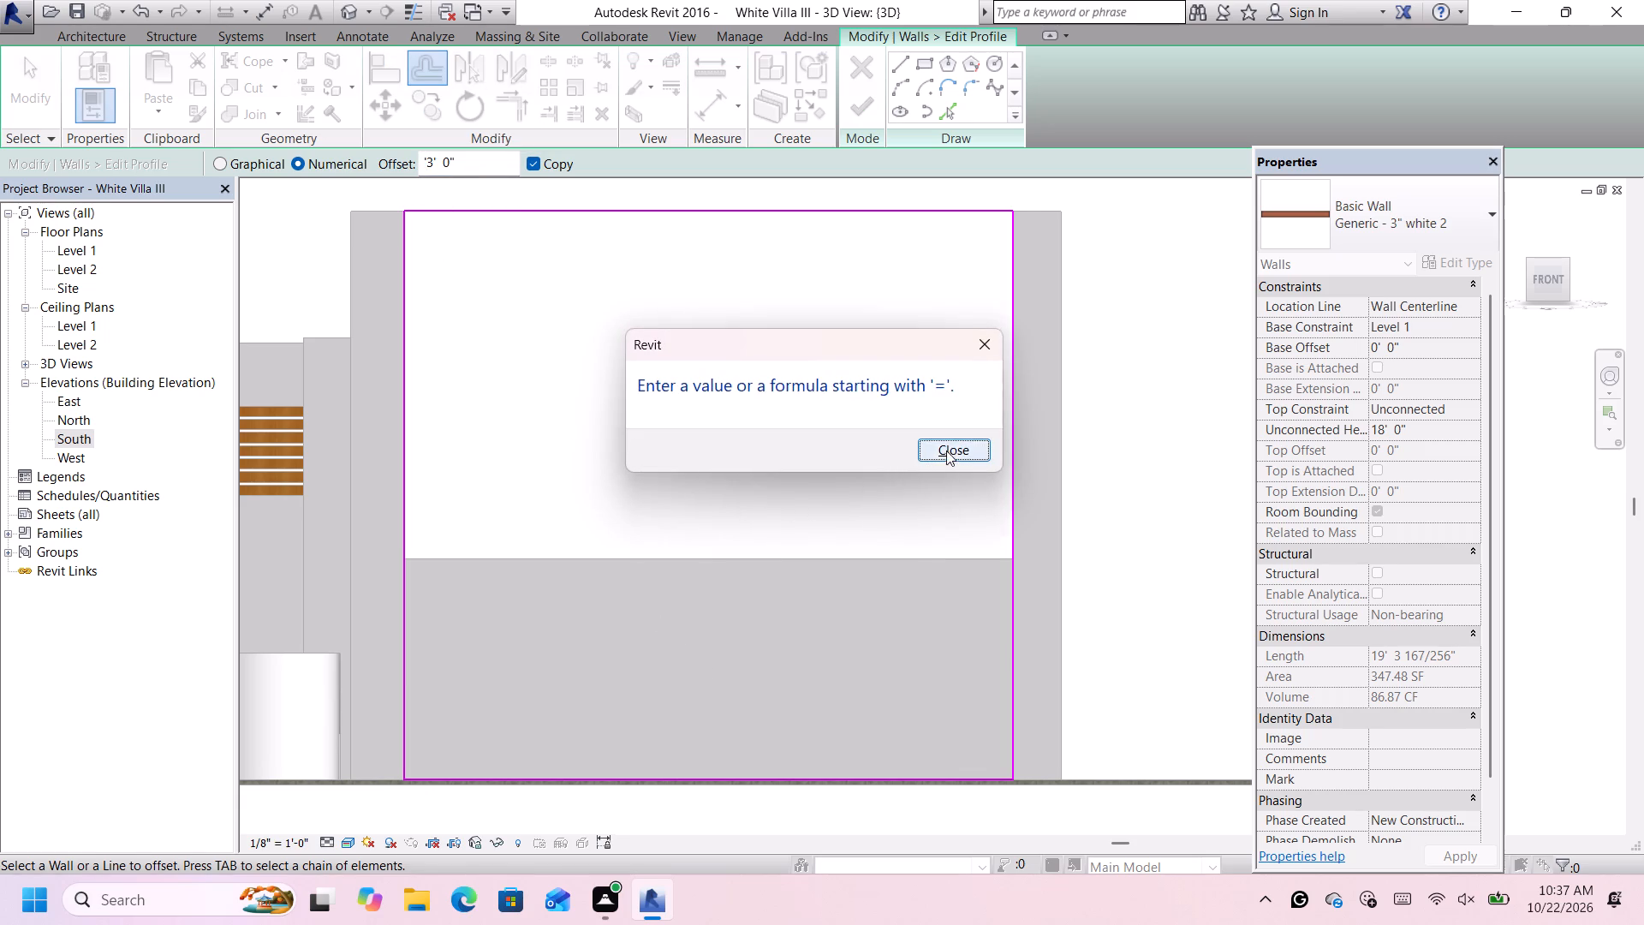
left_click(944, 451)
key("BackSpace")
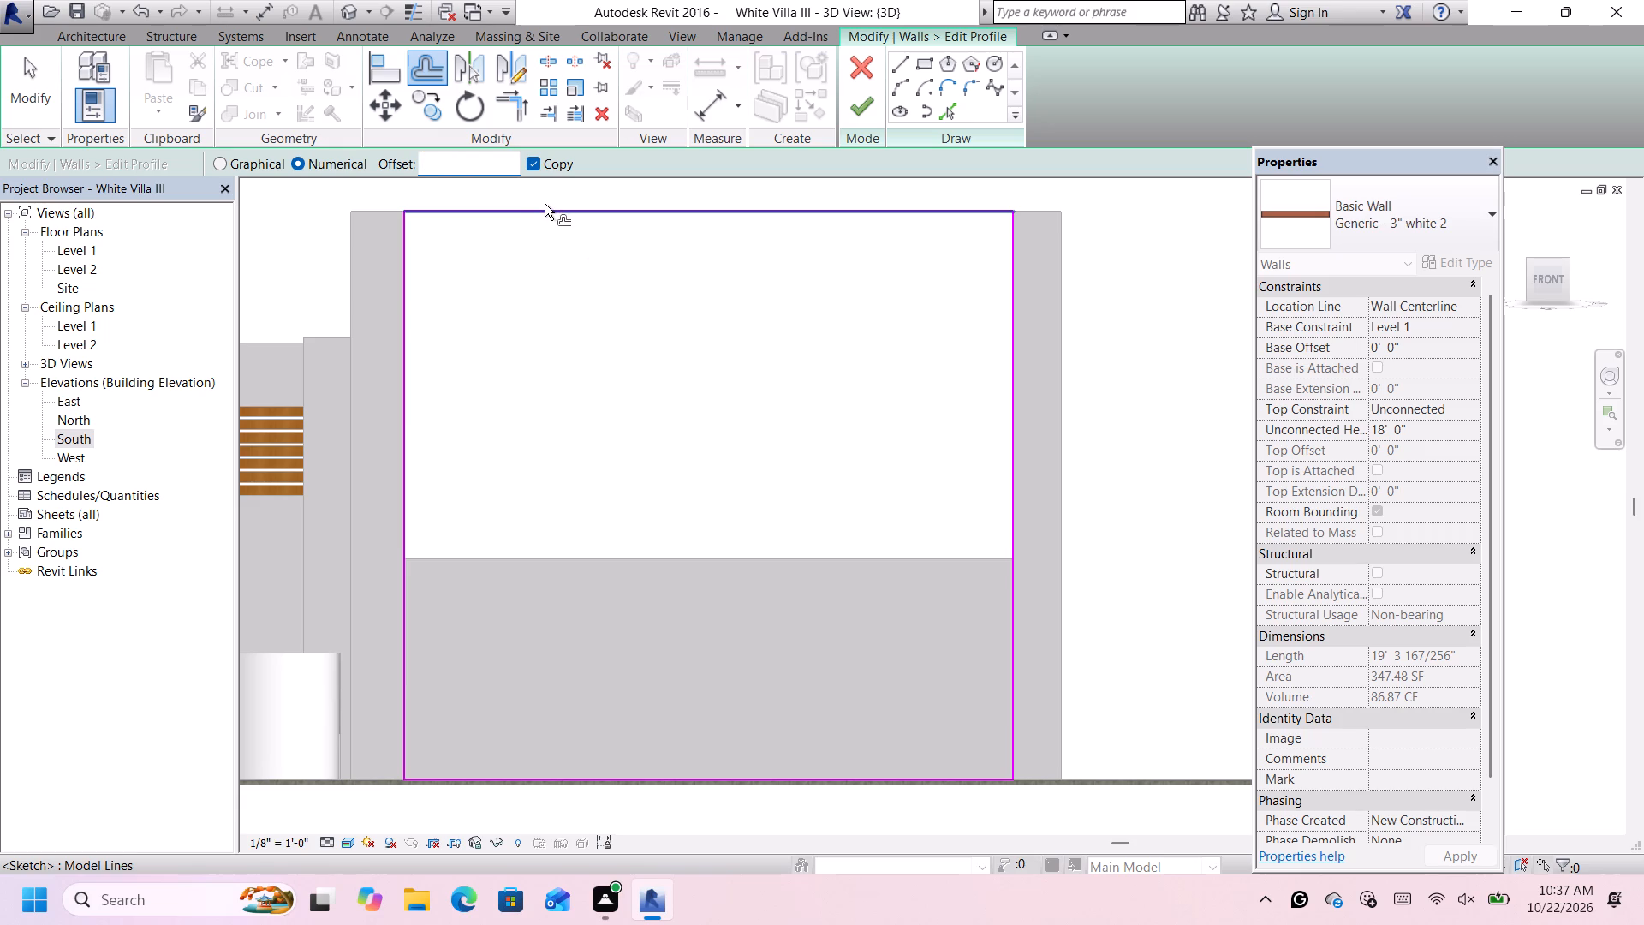
type("3\"")
key("Return")
scroll(600, 690, "up", 1)
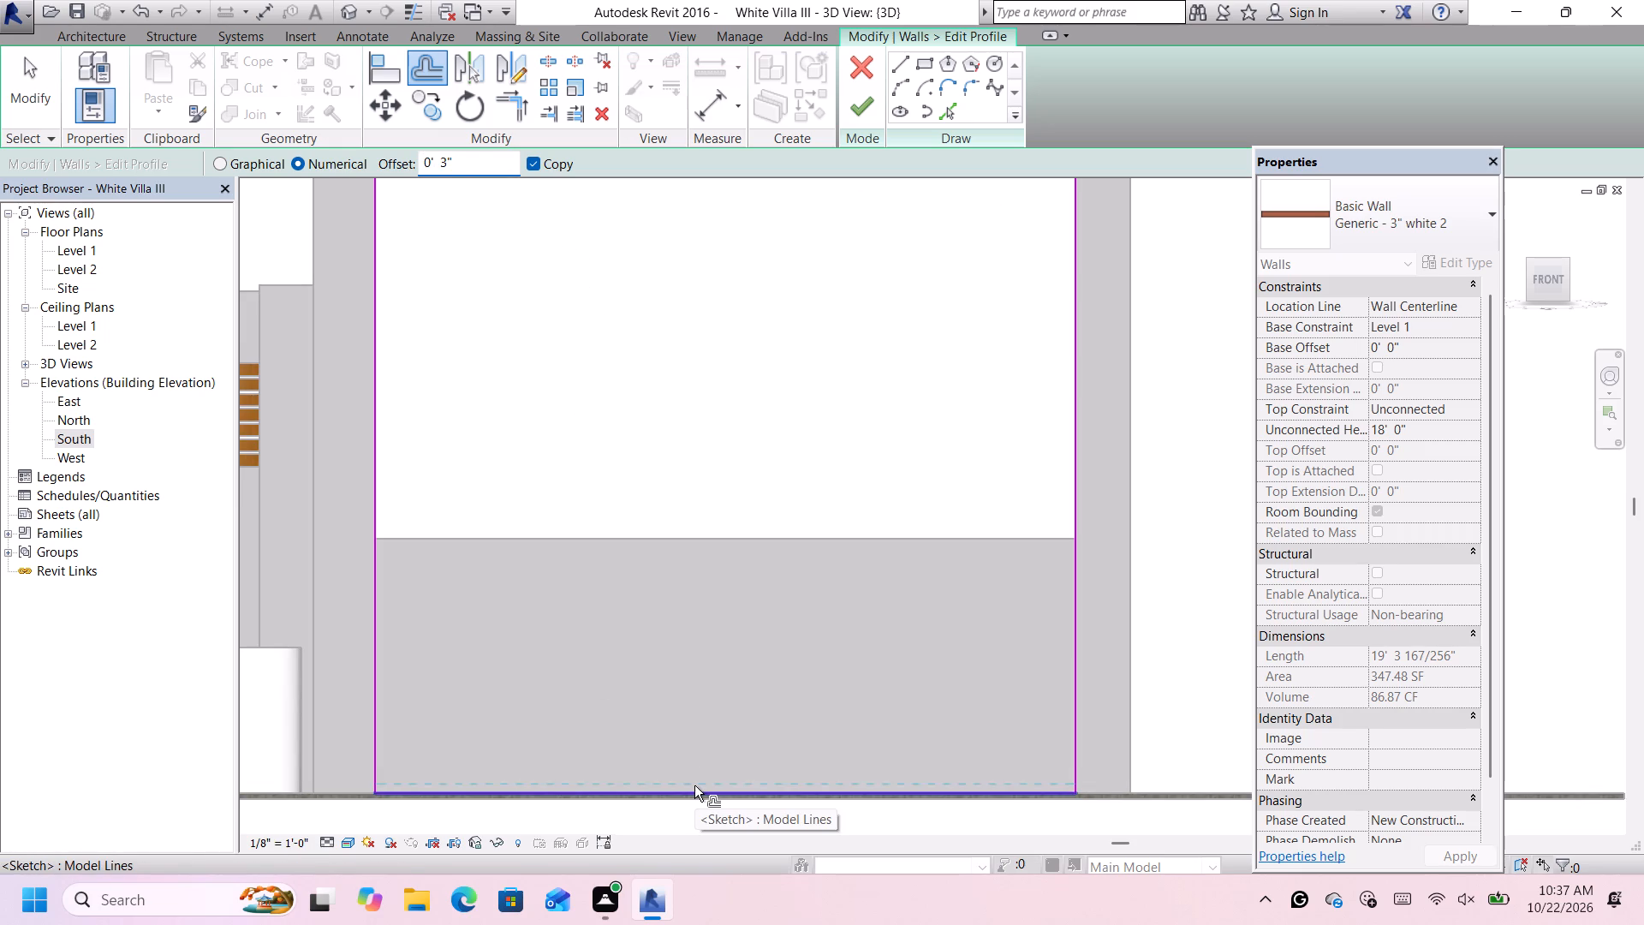
left_click(694, 785)
scroll(694, 757, "up", 4)
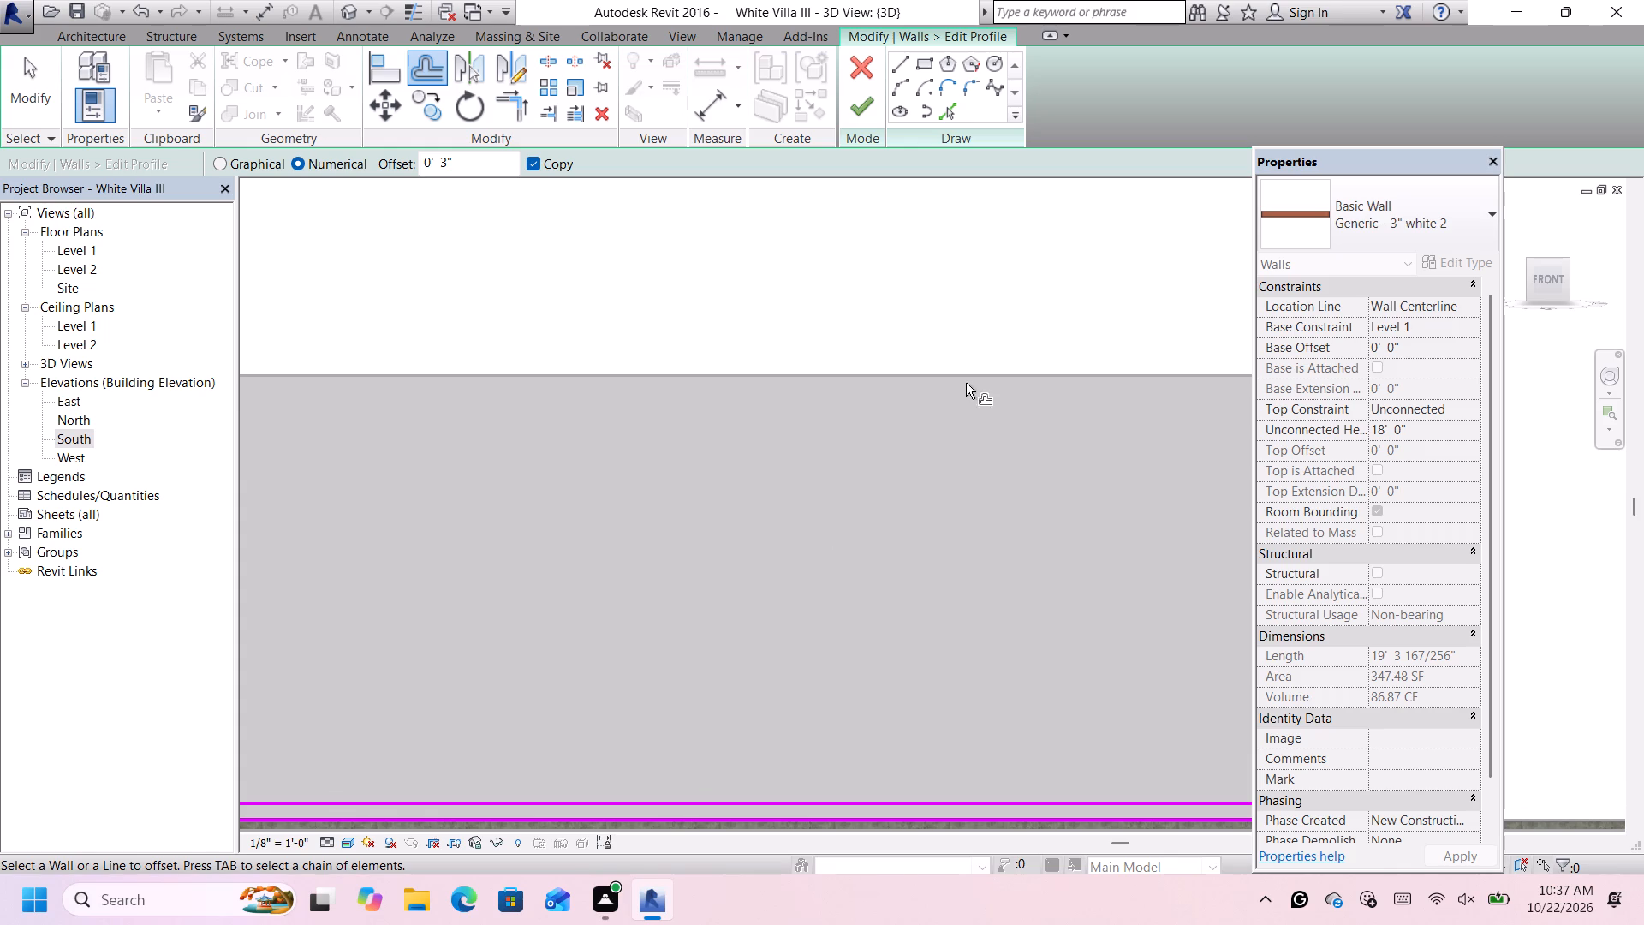
Offset a copy of the line 3" above the wall base upward by 0.5", and dismiss the notification card.
left_click_drag(467, 164, 462, 164)
left_click_drag(462, 164, 402, 160)
key("BackSpace")
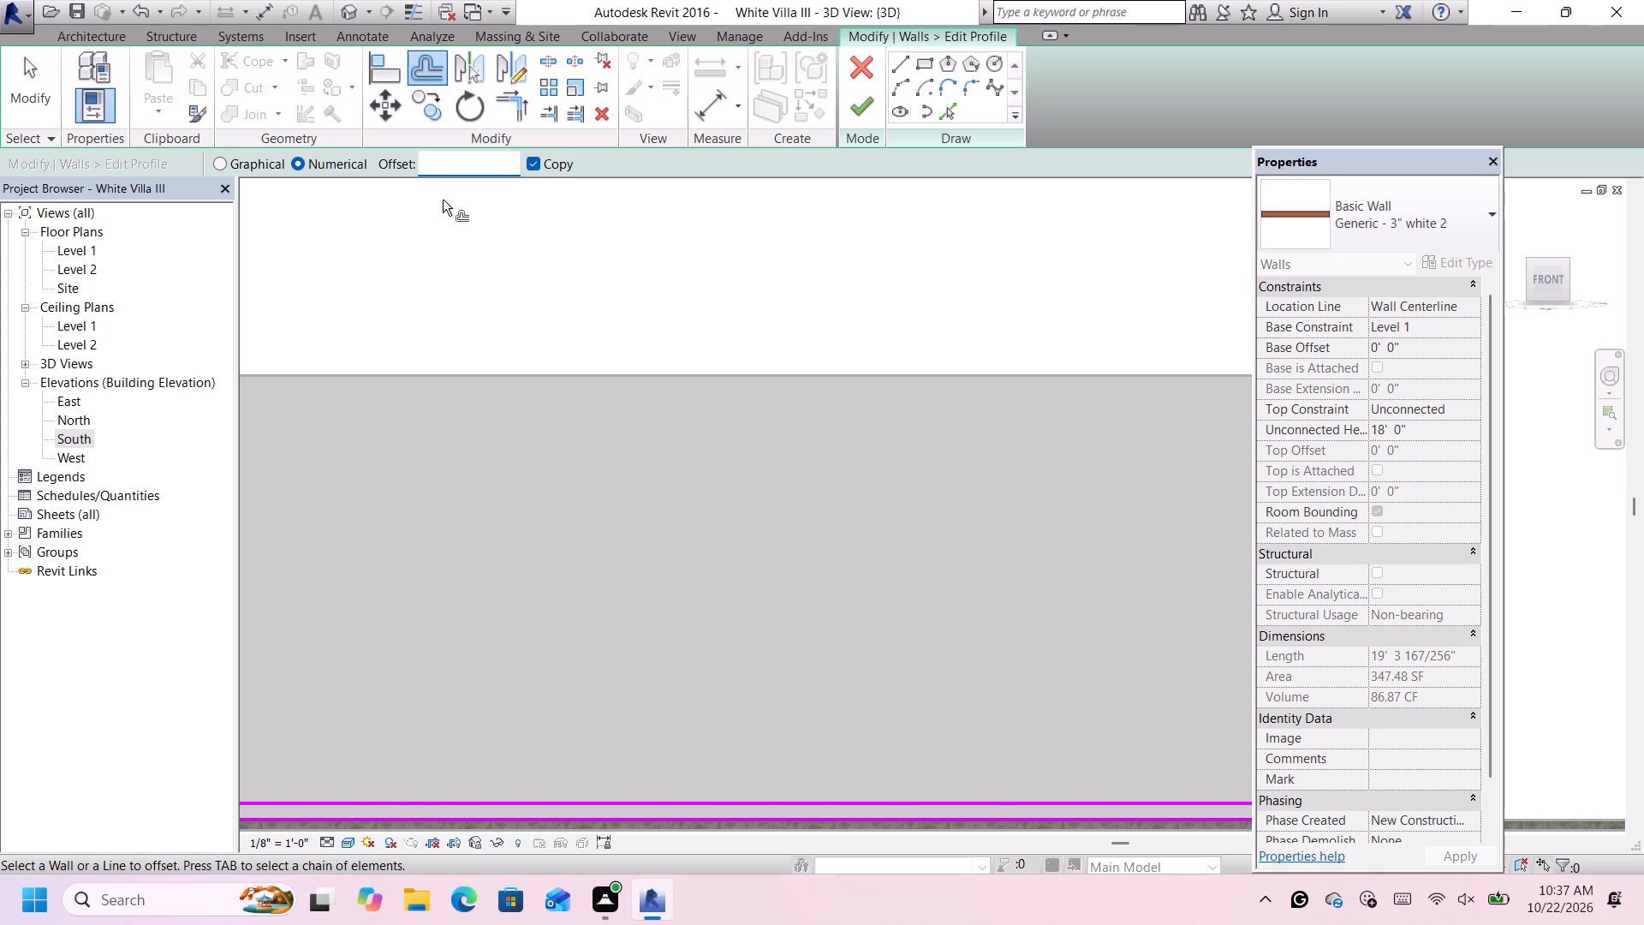
key("Insert")
key("Delete")
type("0.5\"")
key("Return")
scroll(669, 579, "down", 3)
scroll(718, 719, "up", 2)
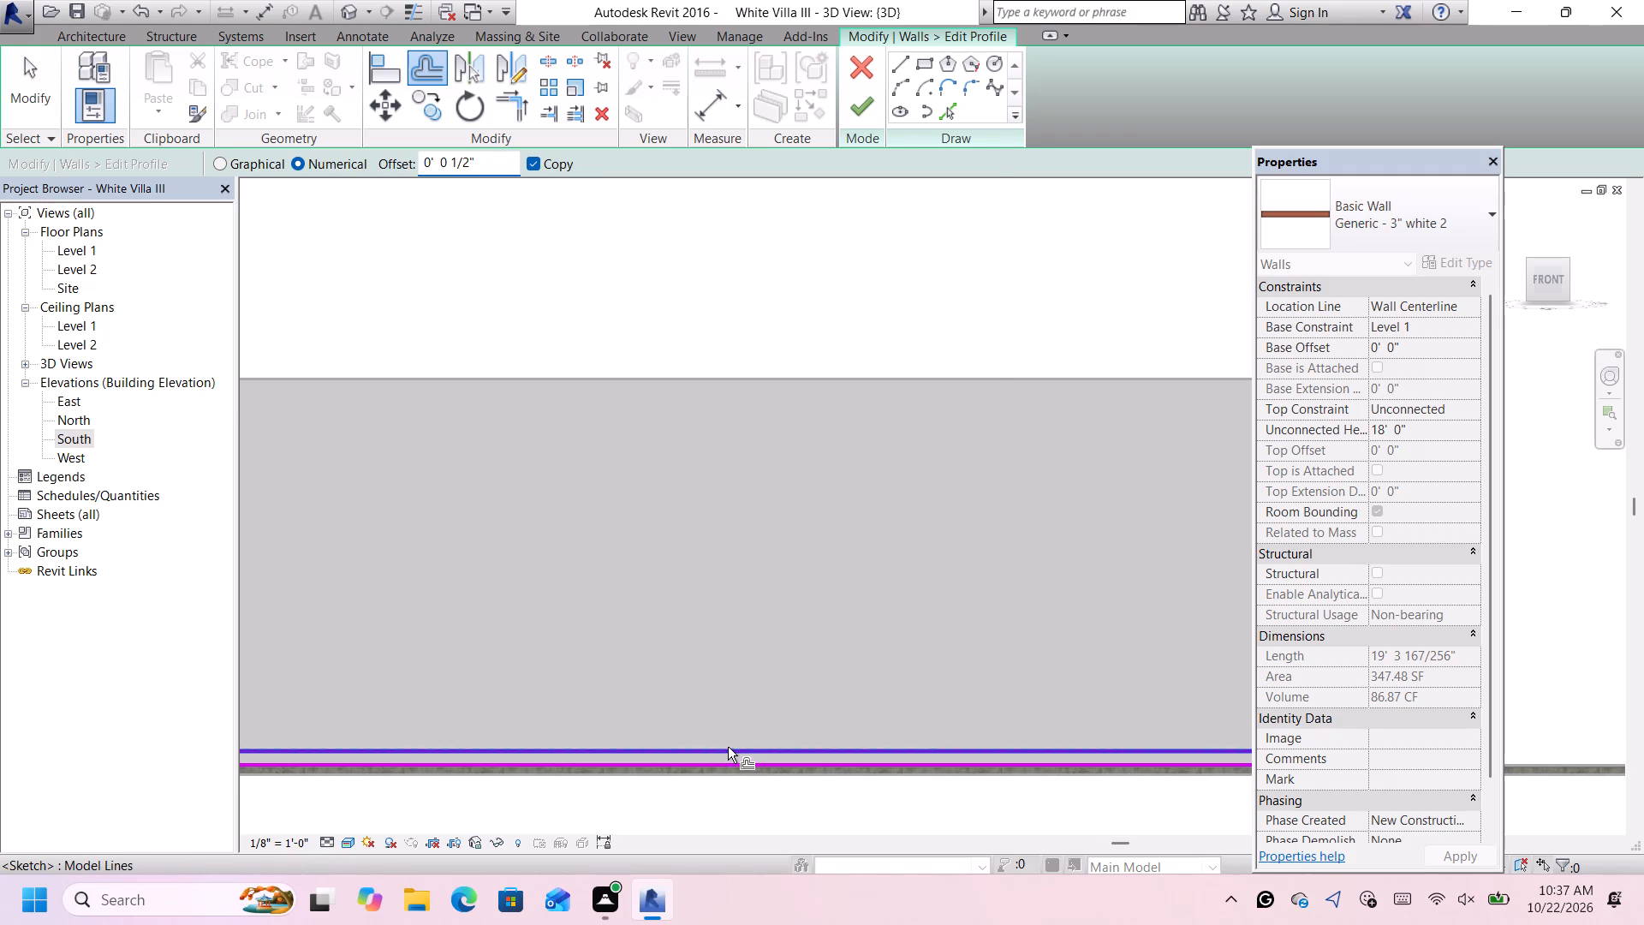
scroll(730, 749, "up", 4)
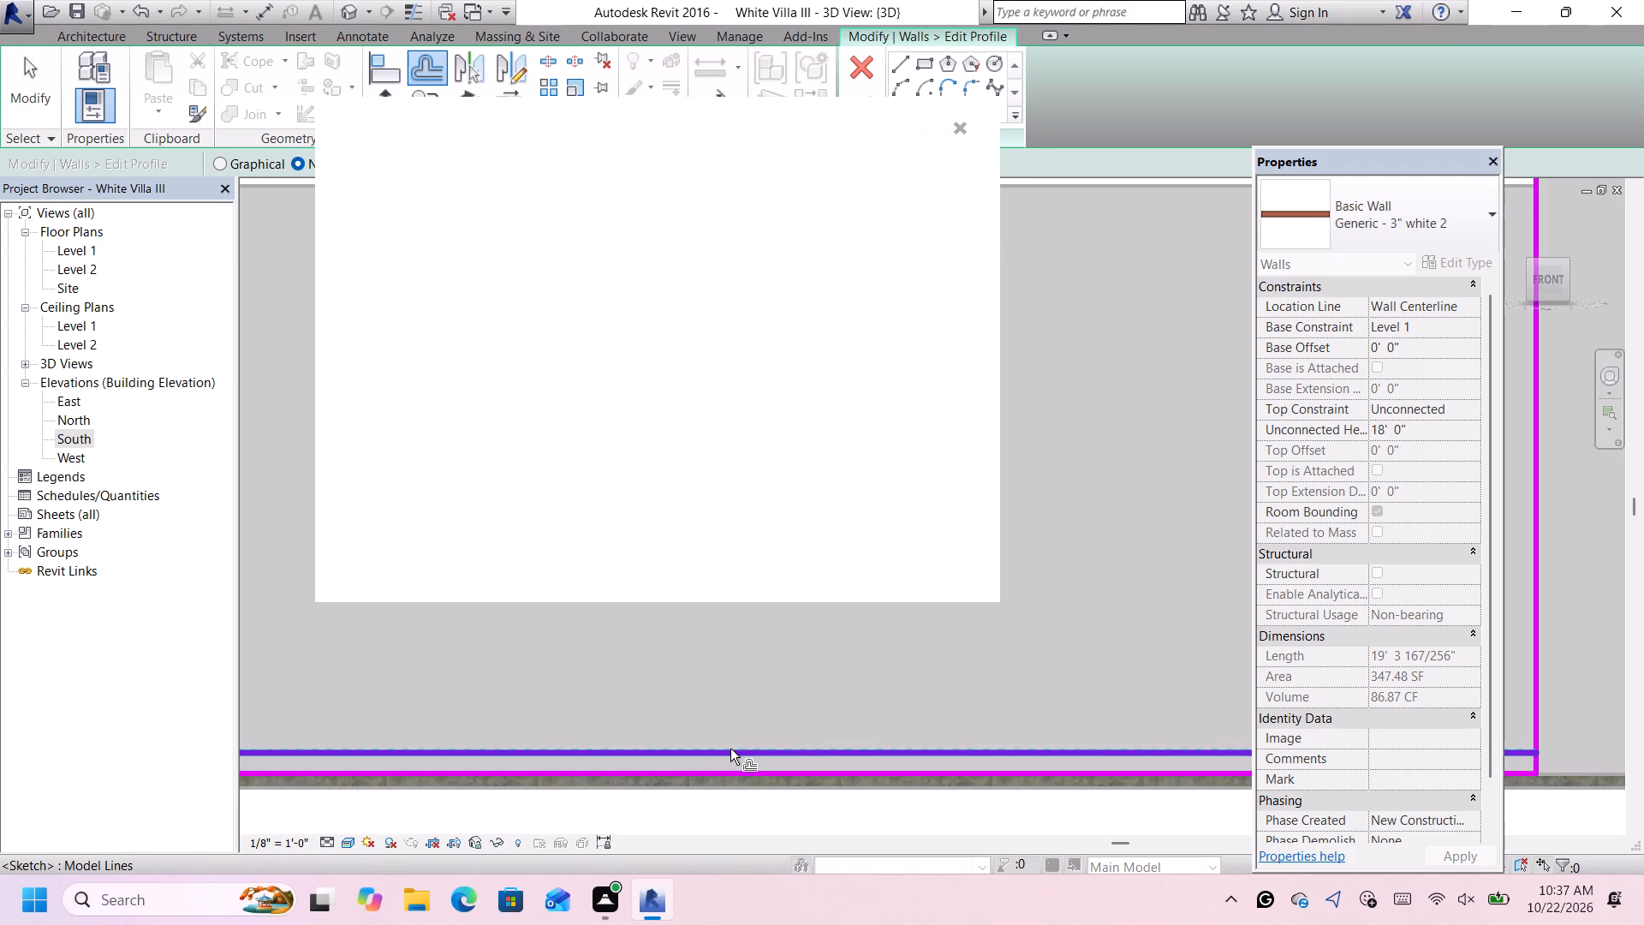
left_click(730, 749)
scroll(761, 639, "down", 6)
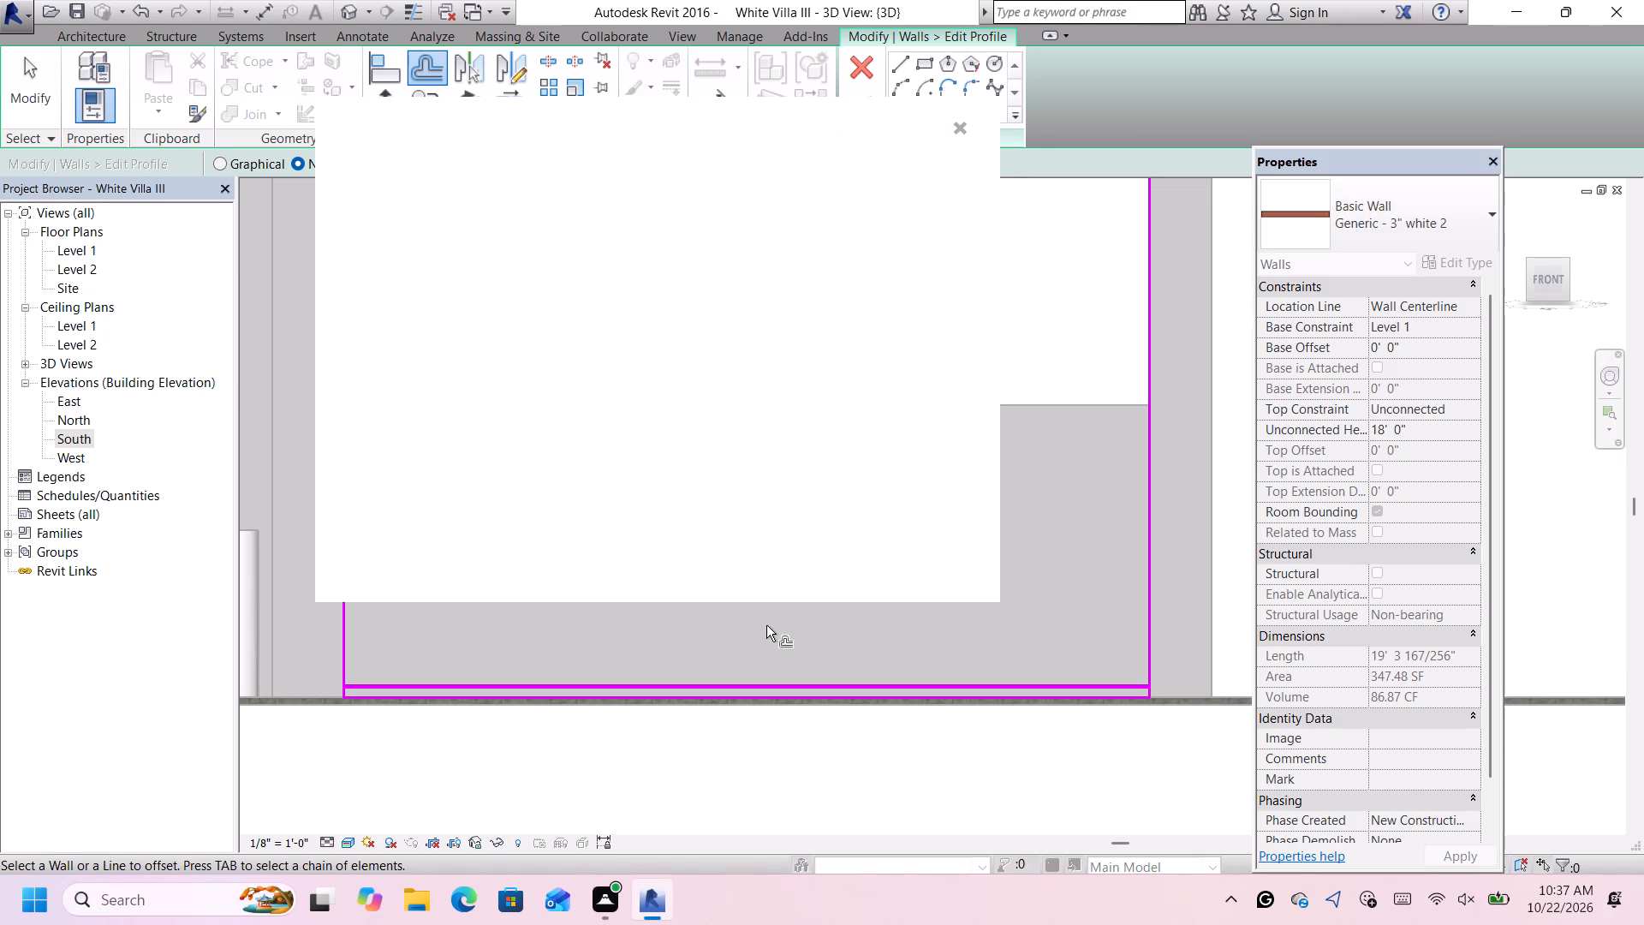
left_click(962, 128)
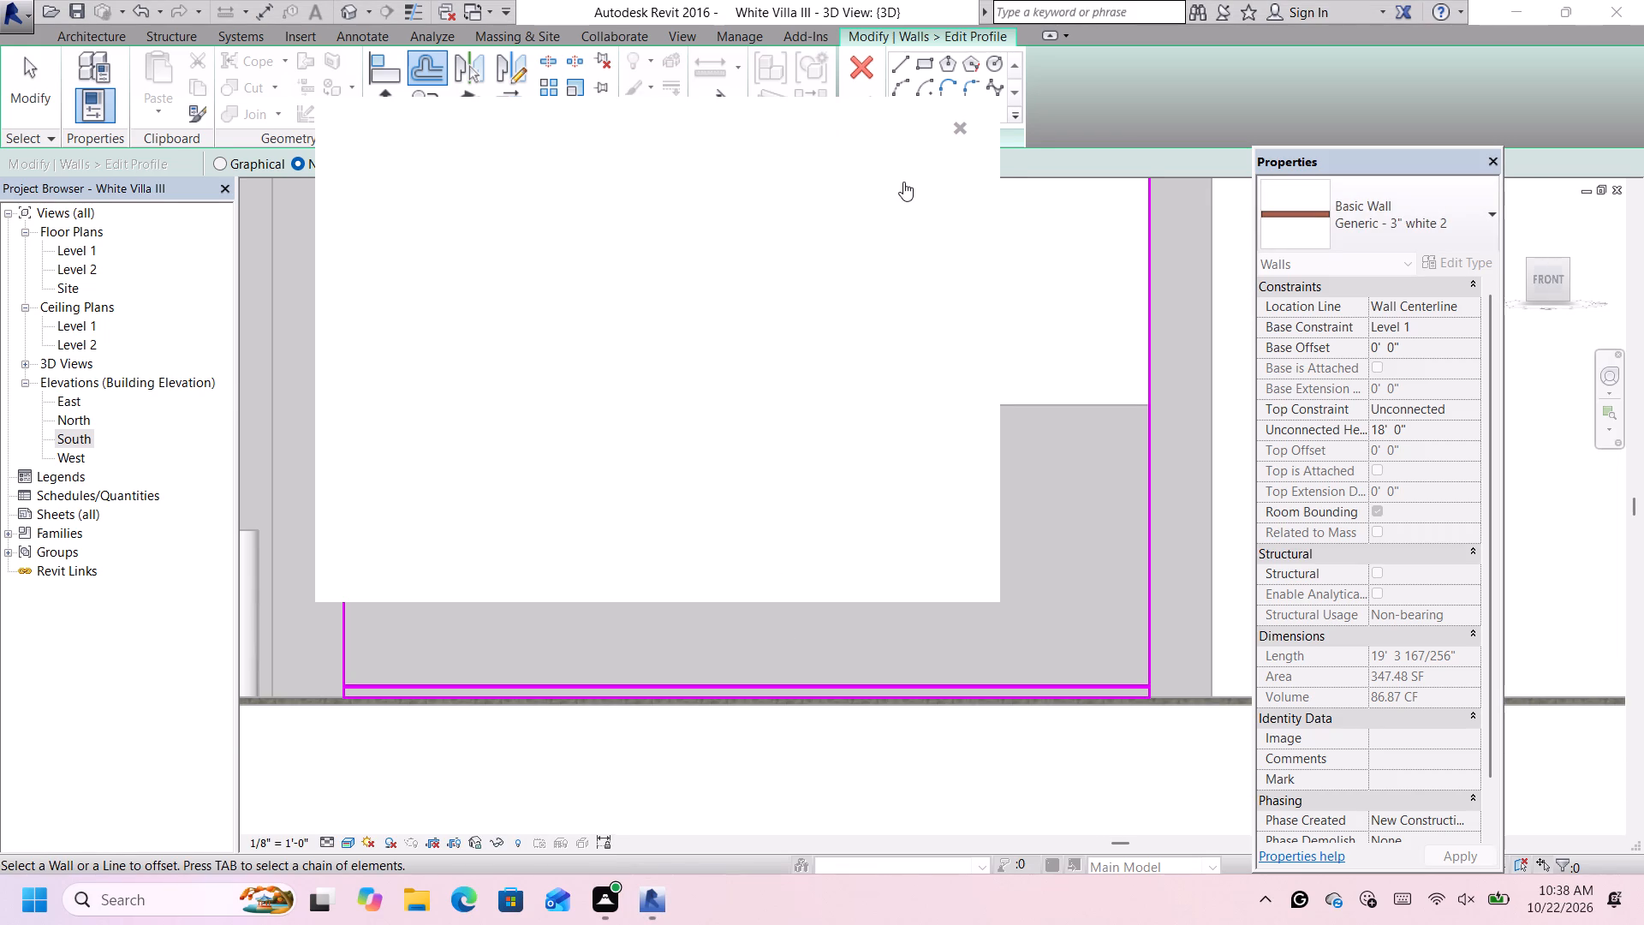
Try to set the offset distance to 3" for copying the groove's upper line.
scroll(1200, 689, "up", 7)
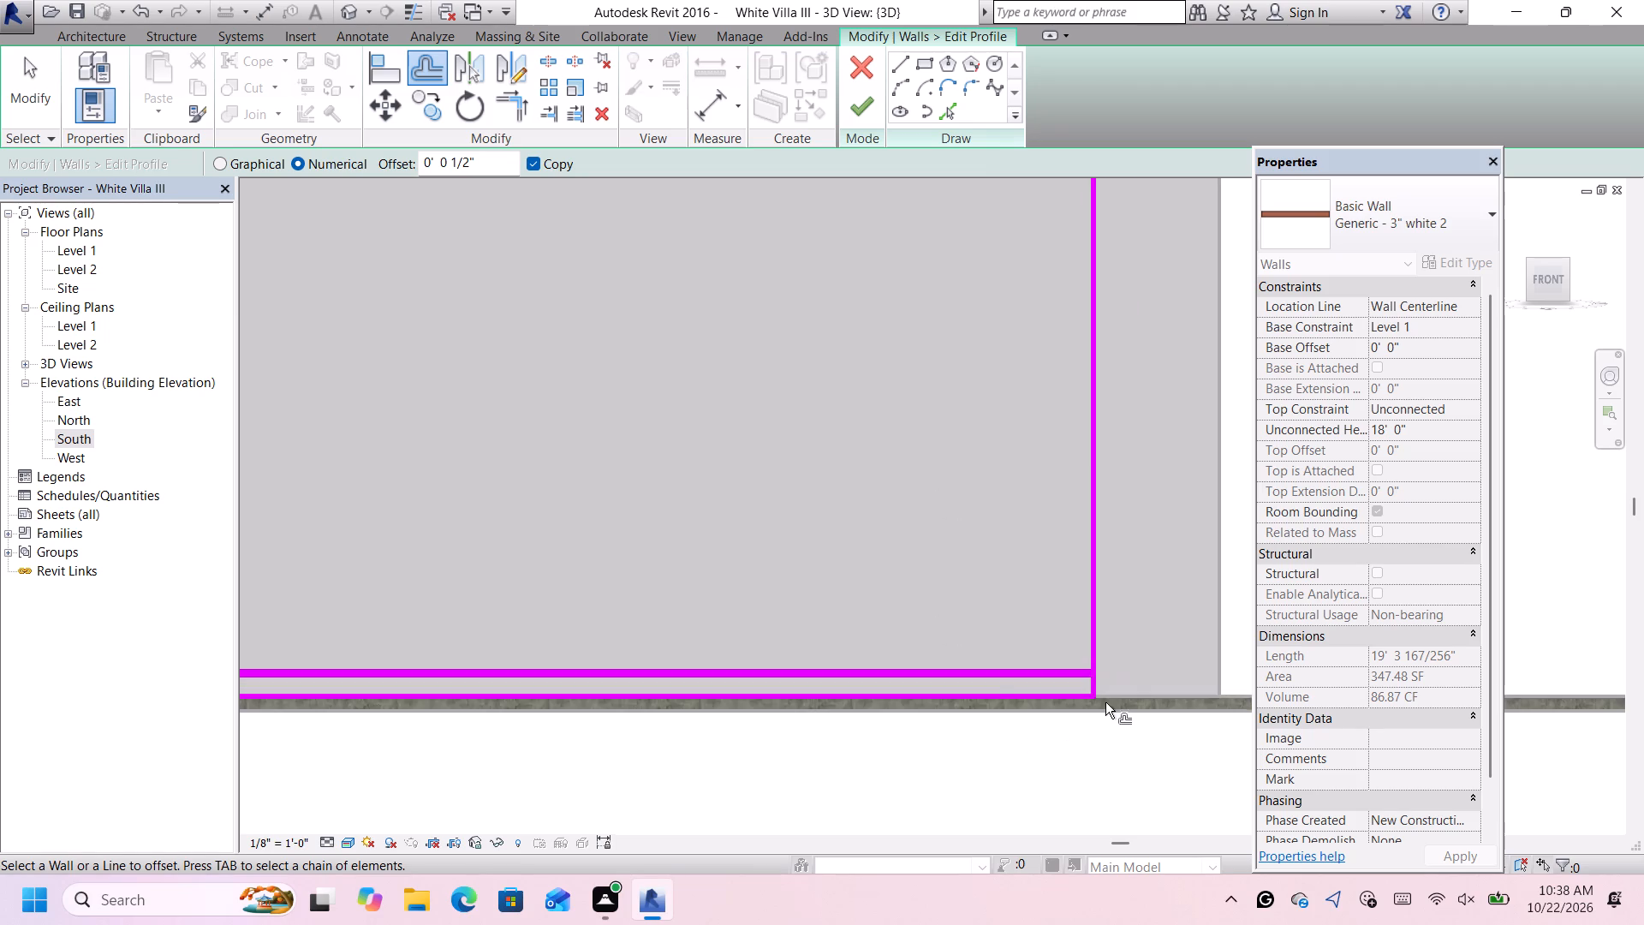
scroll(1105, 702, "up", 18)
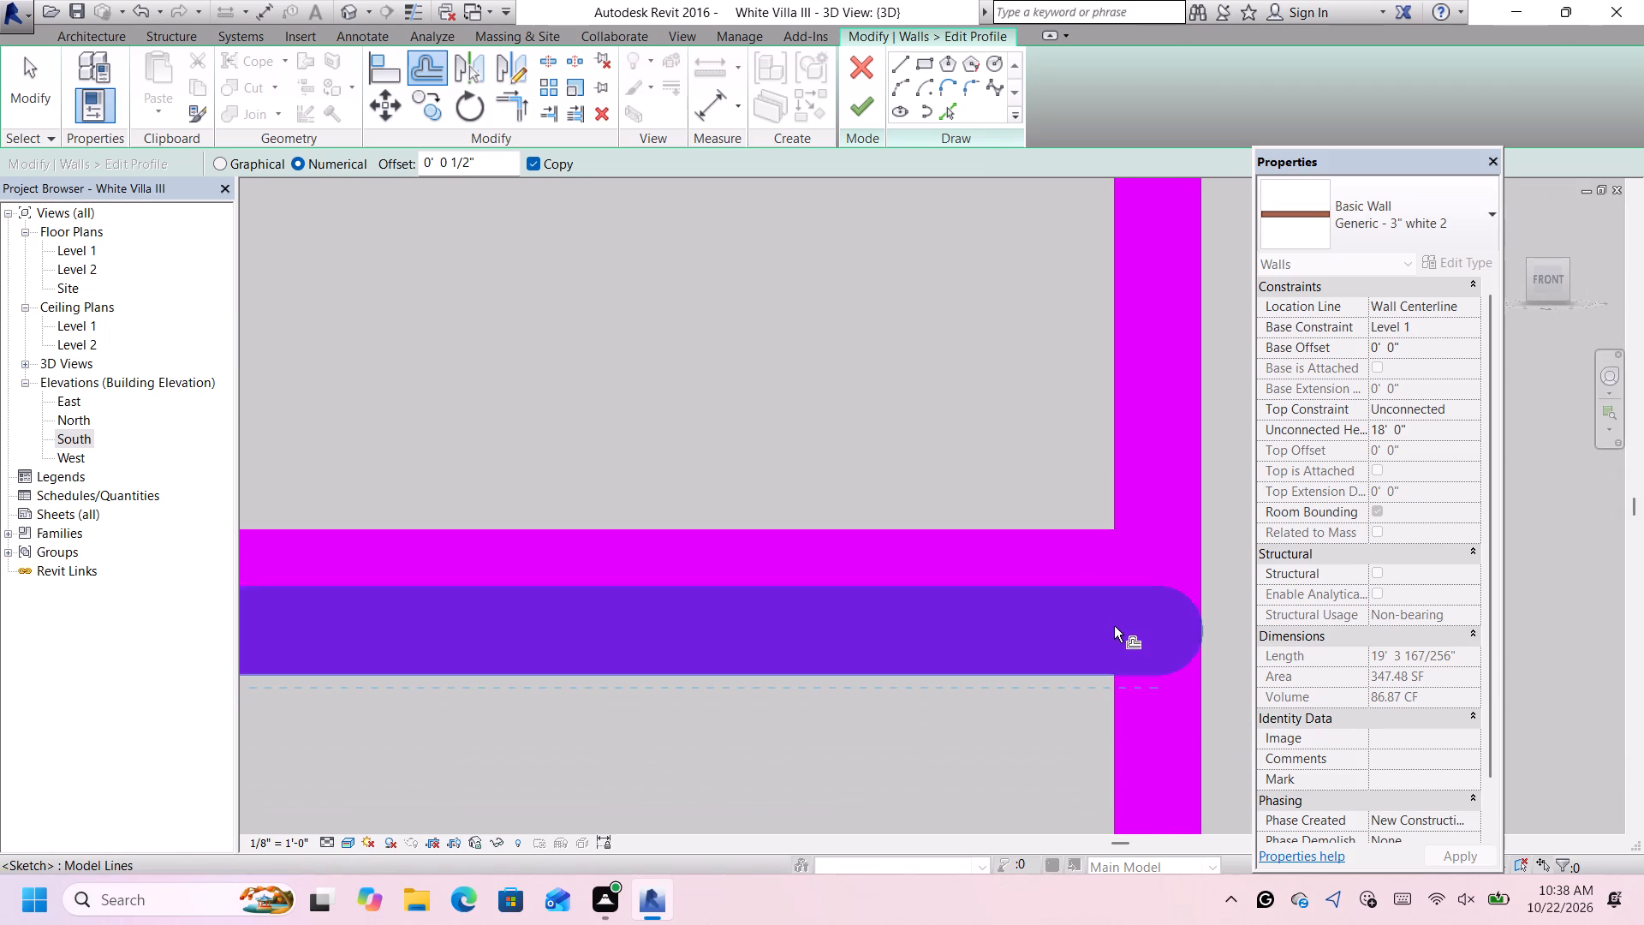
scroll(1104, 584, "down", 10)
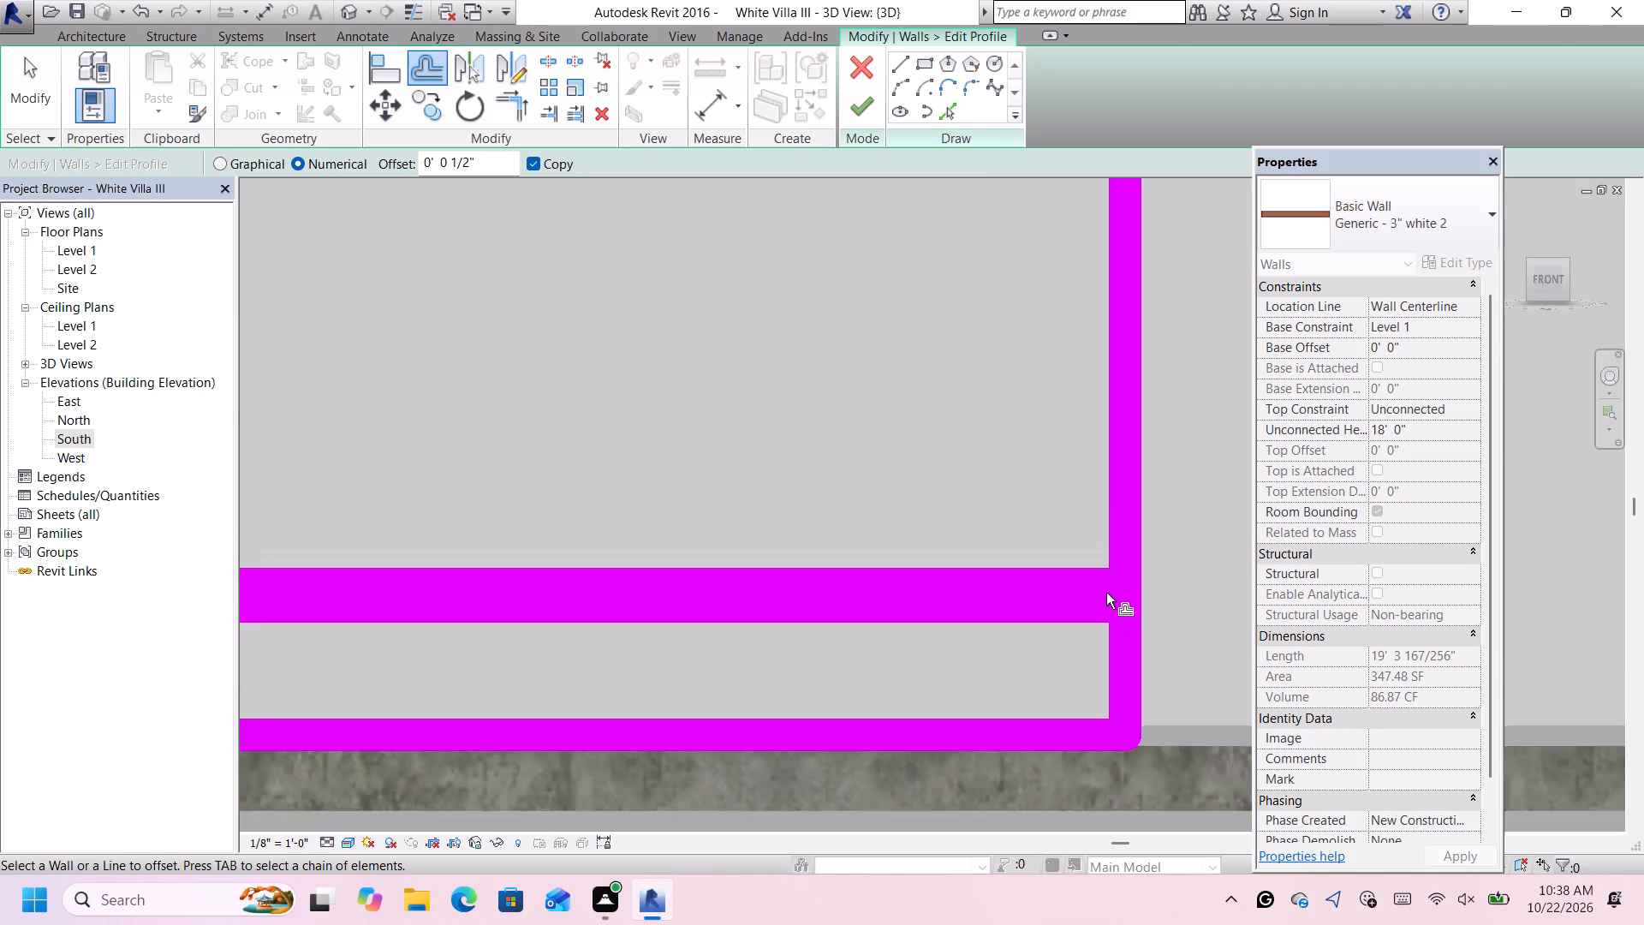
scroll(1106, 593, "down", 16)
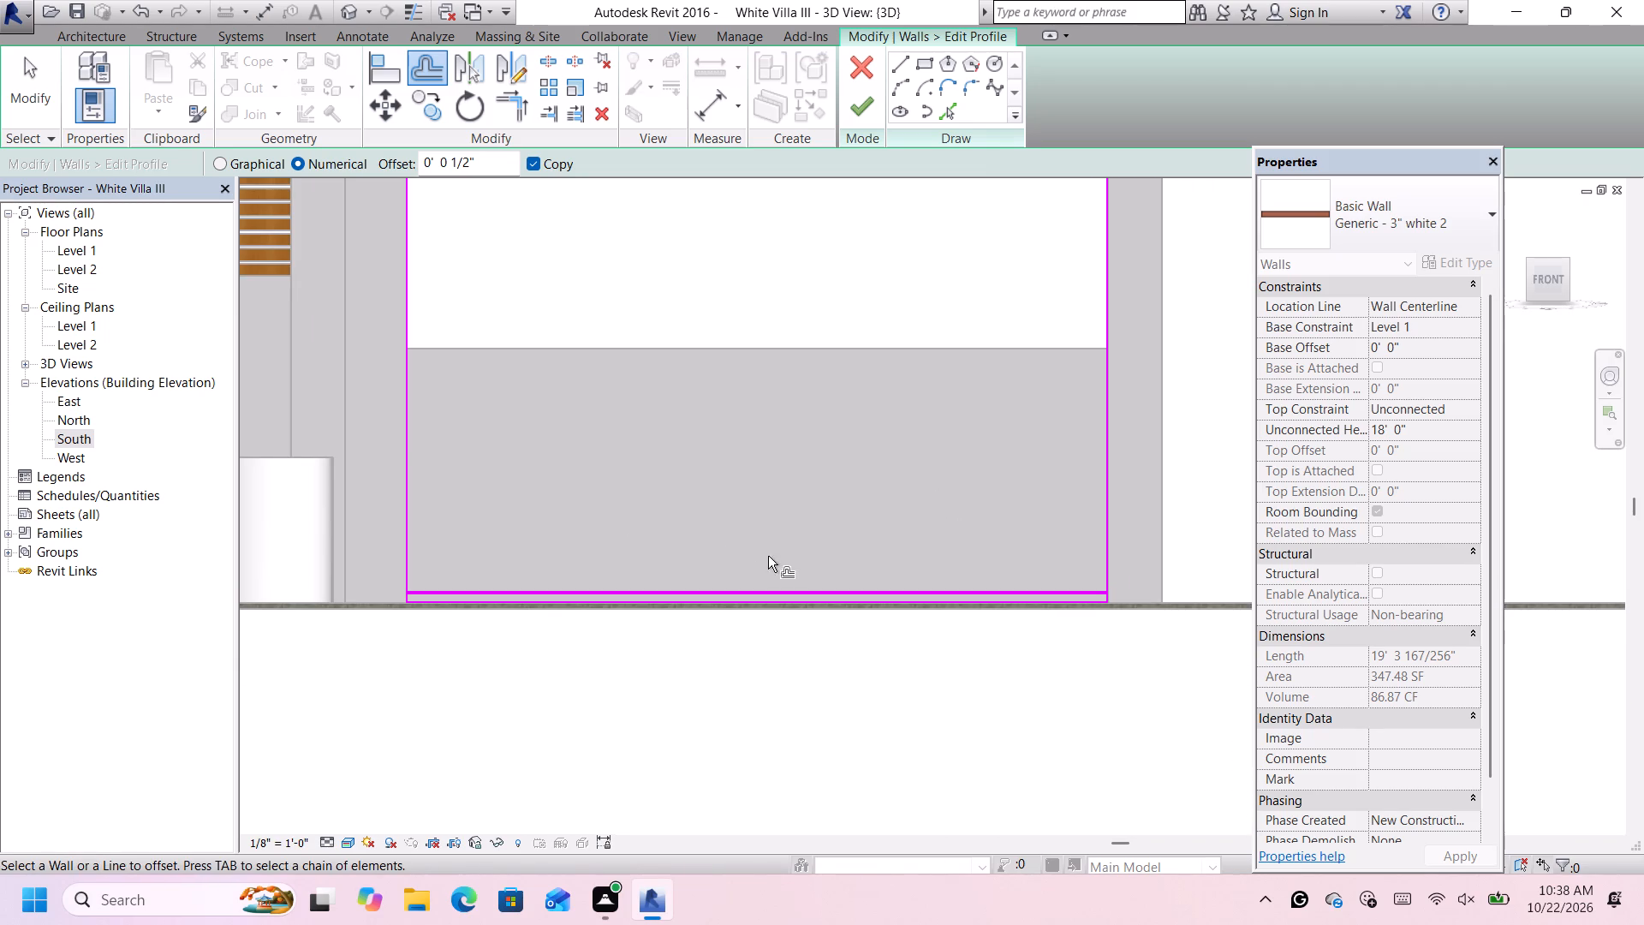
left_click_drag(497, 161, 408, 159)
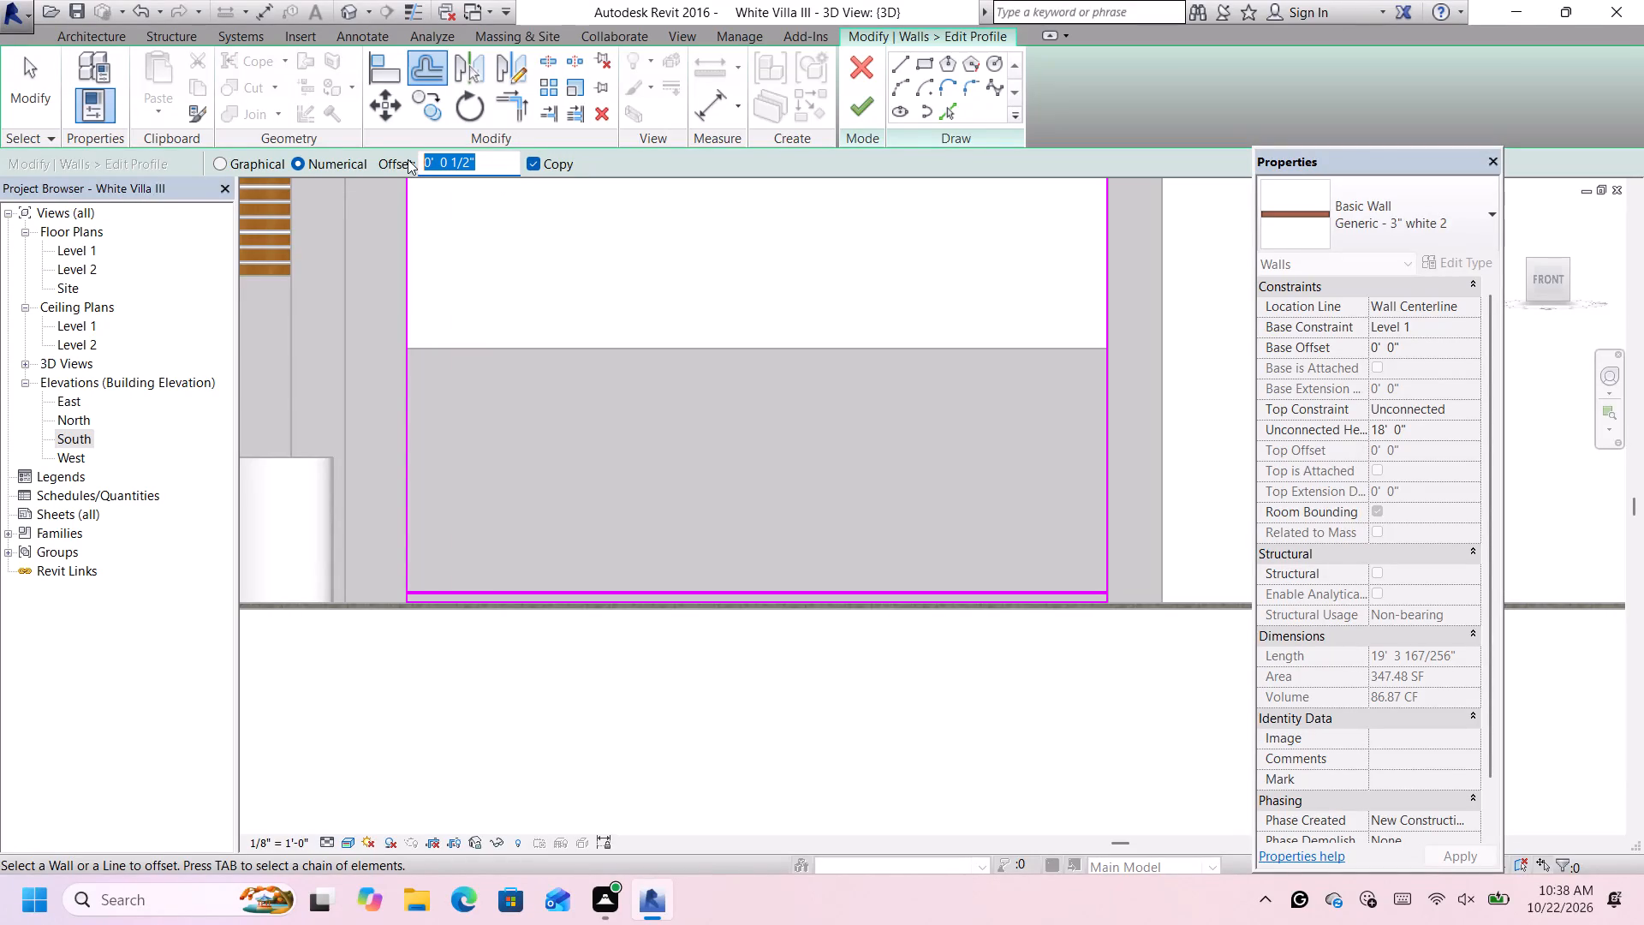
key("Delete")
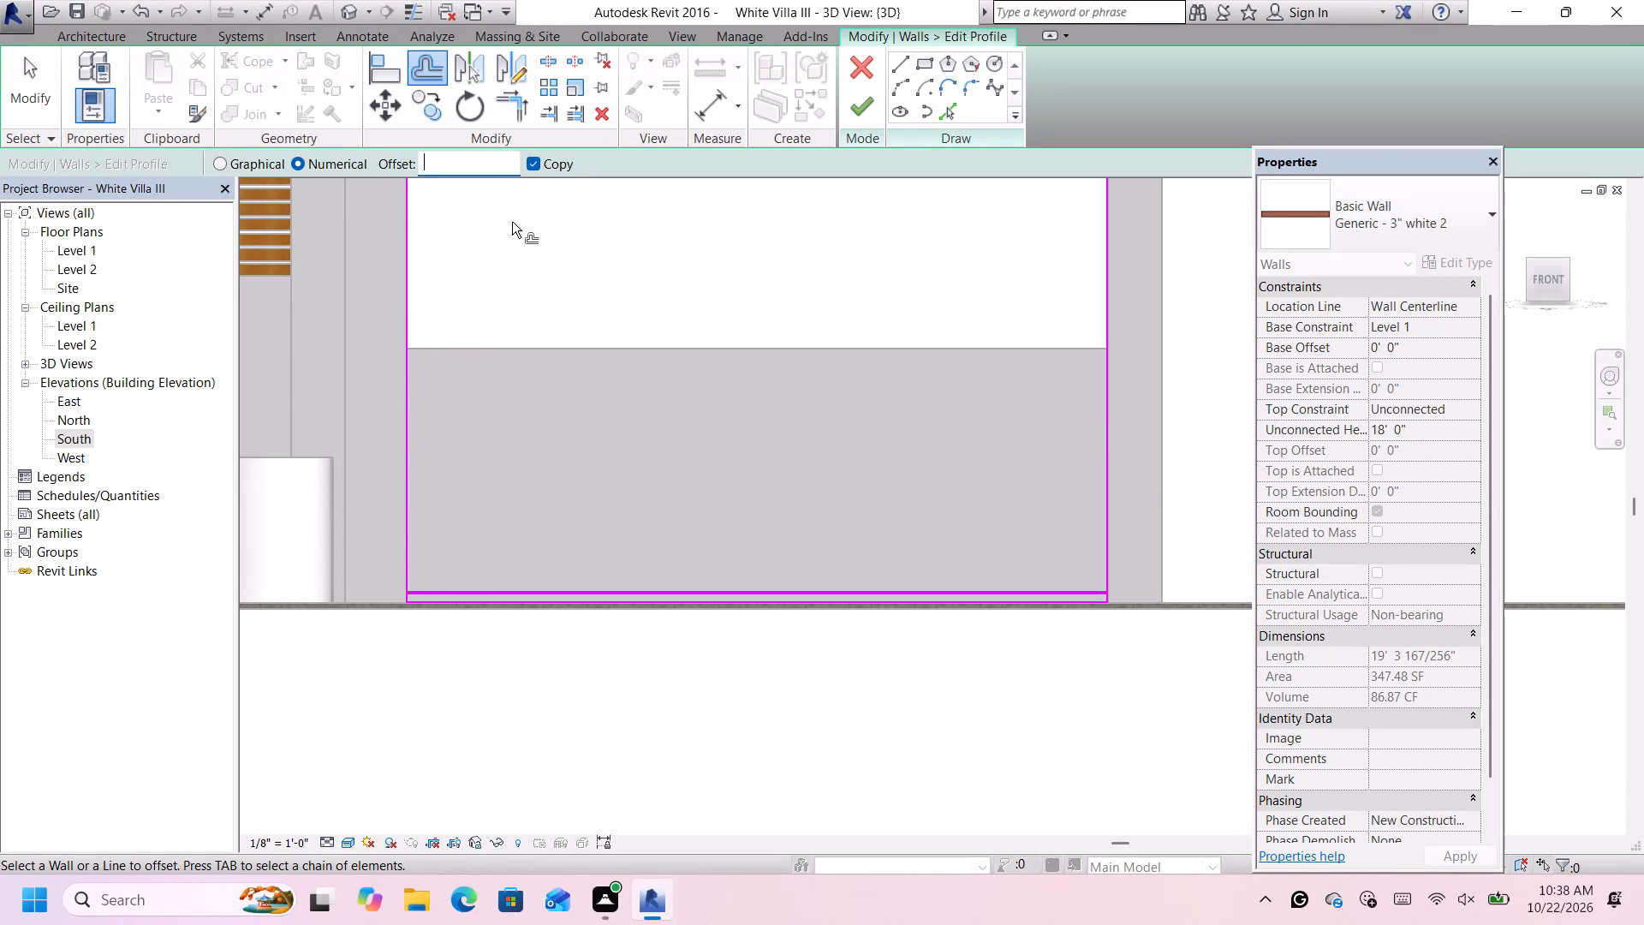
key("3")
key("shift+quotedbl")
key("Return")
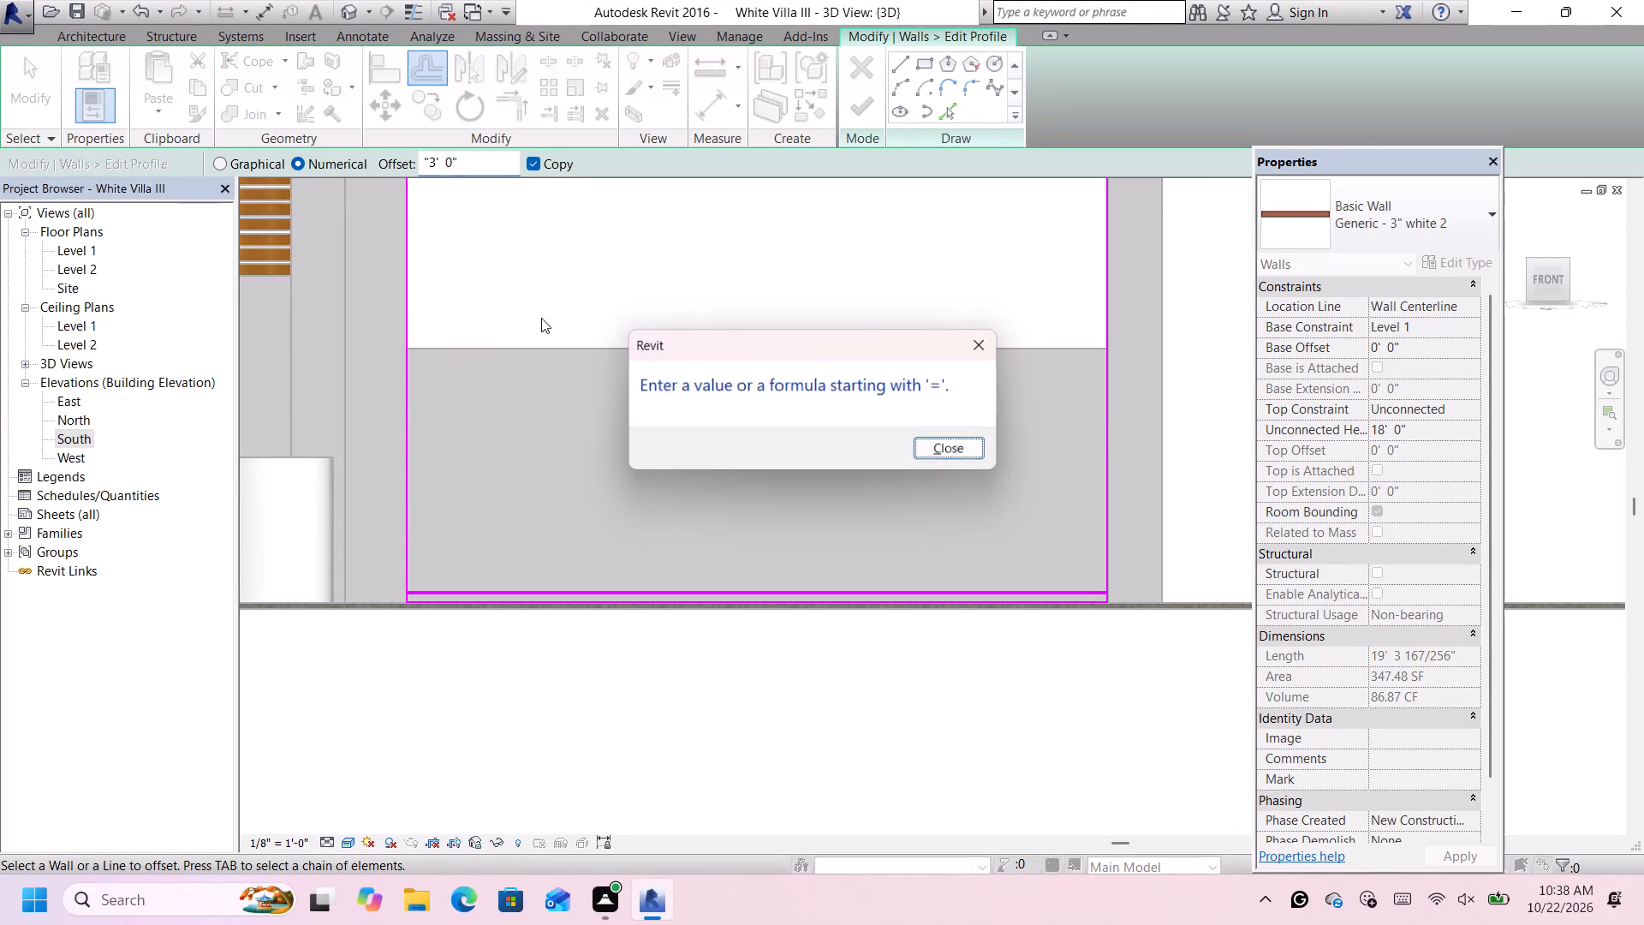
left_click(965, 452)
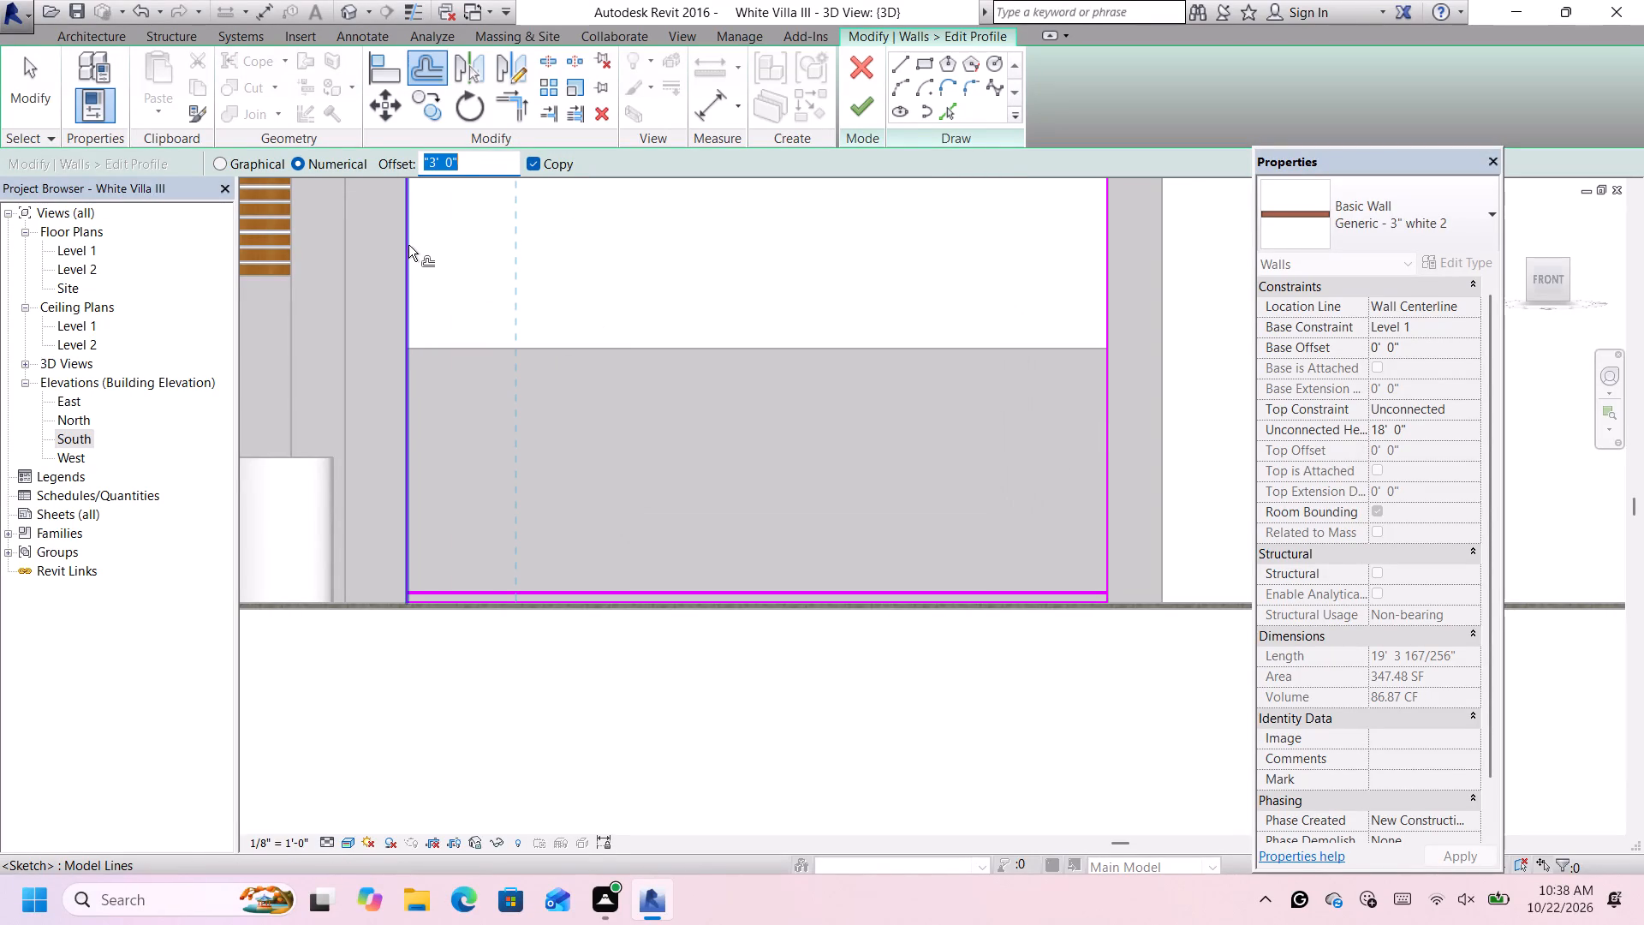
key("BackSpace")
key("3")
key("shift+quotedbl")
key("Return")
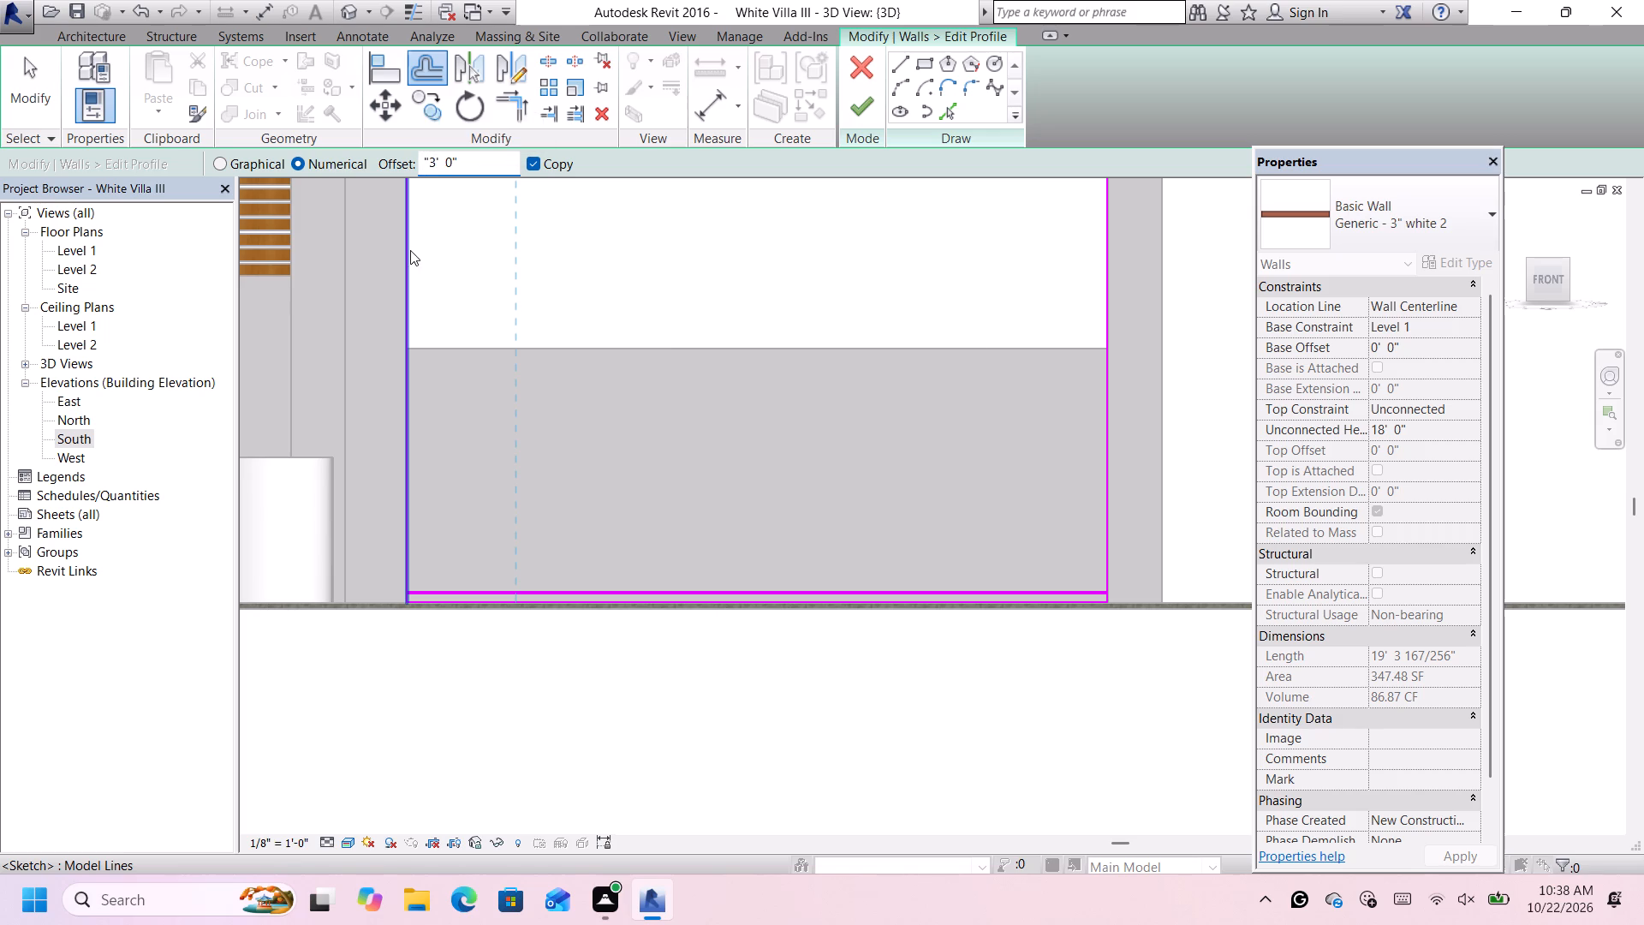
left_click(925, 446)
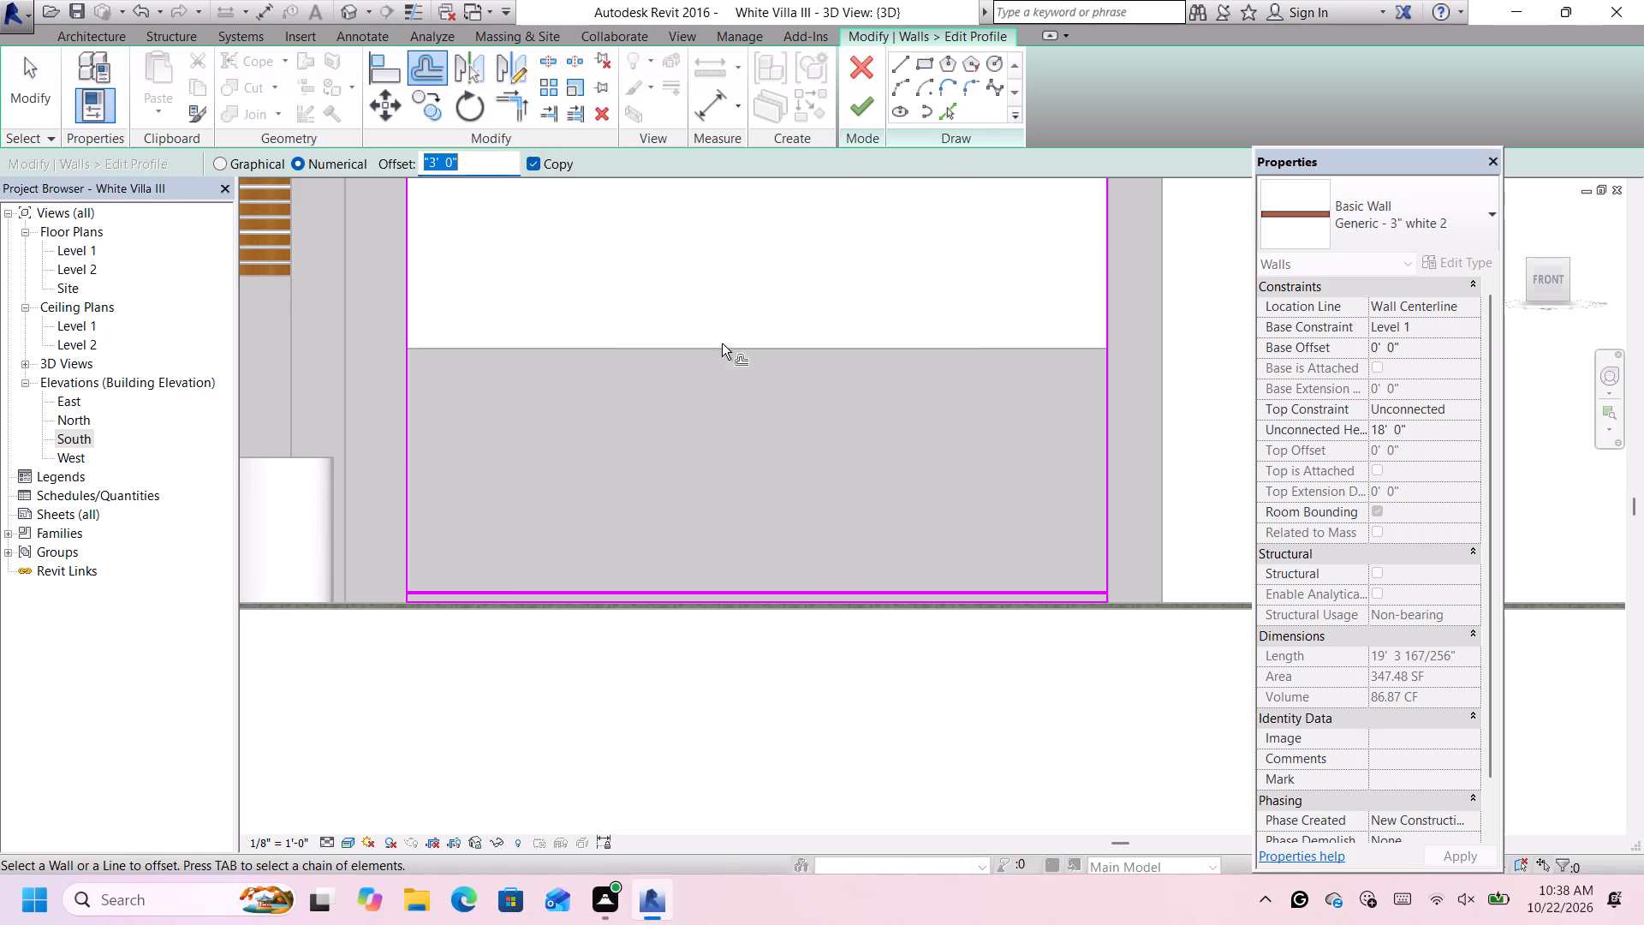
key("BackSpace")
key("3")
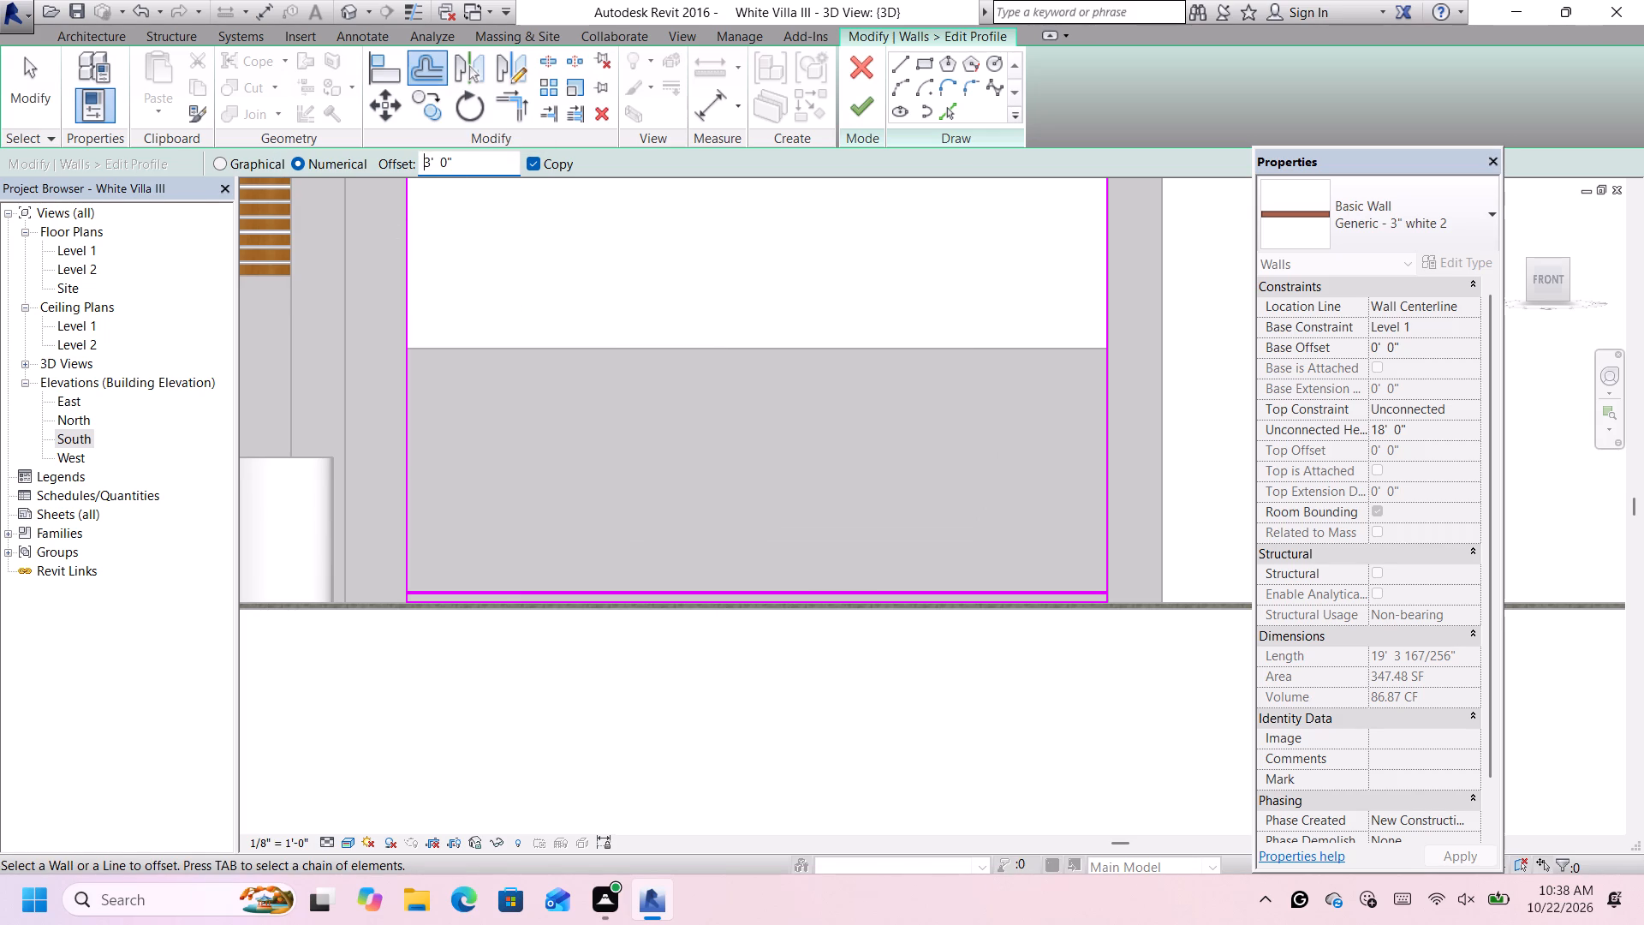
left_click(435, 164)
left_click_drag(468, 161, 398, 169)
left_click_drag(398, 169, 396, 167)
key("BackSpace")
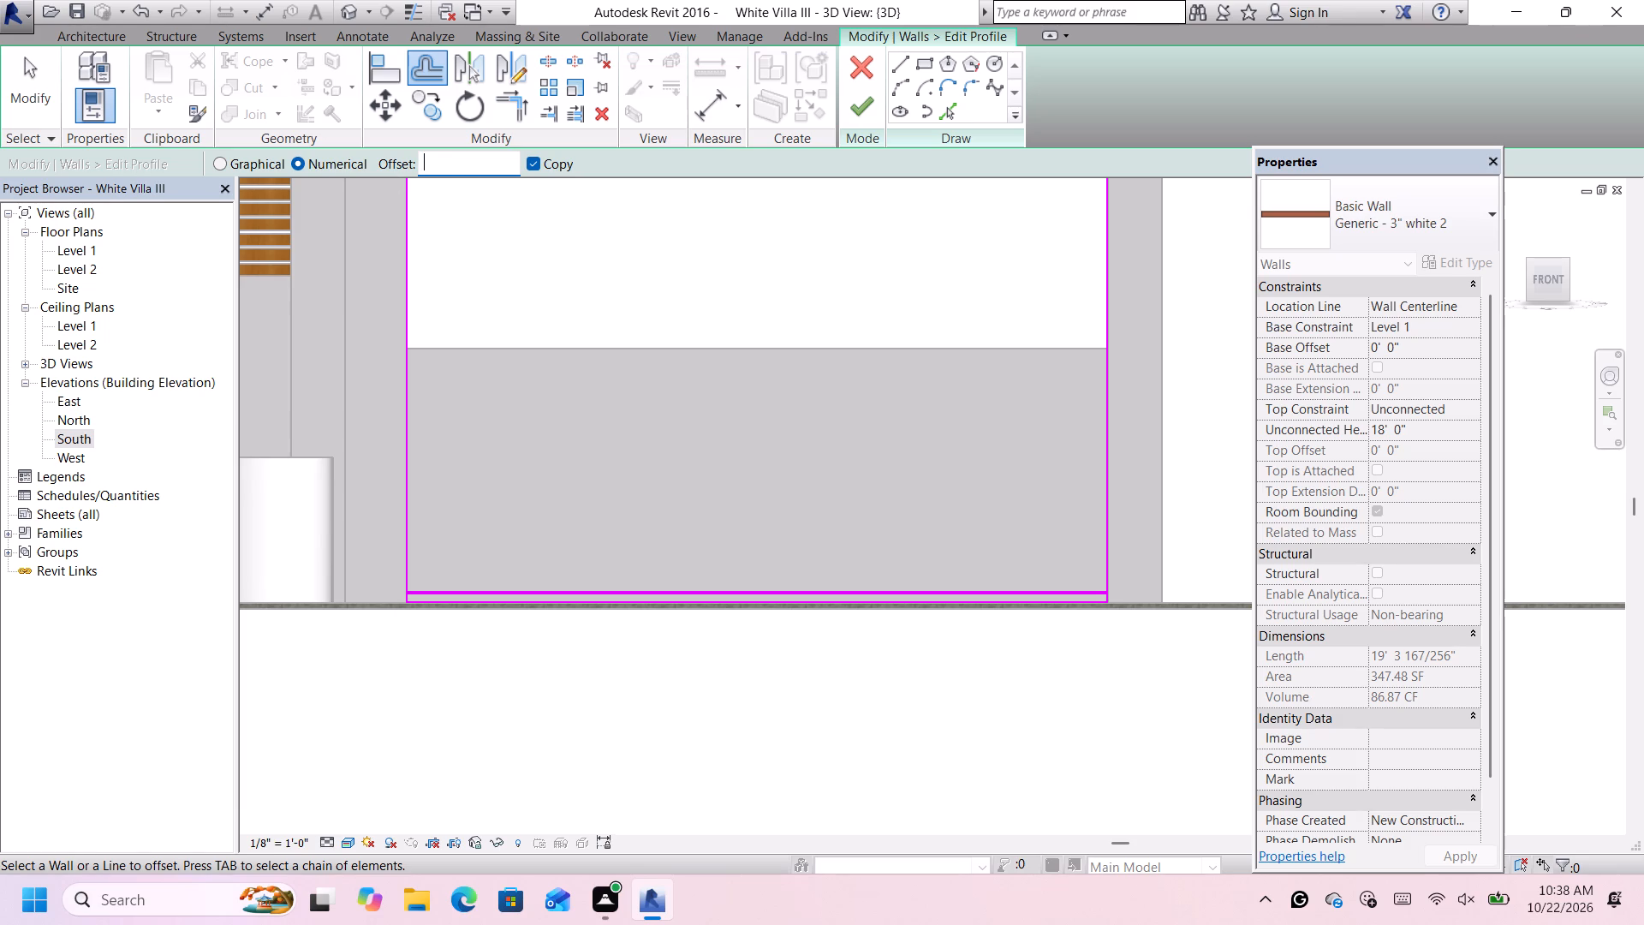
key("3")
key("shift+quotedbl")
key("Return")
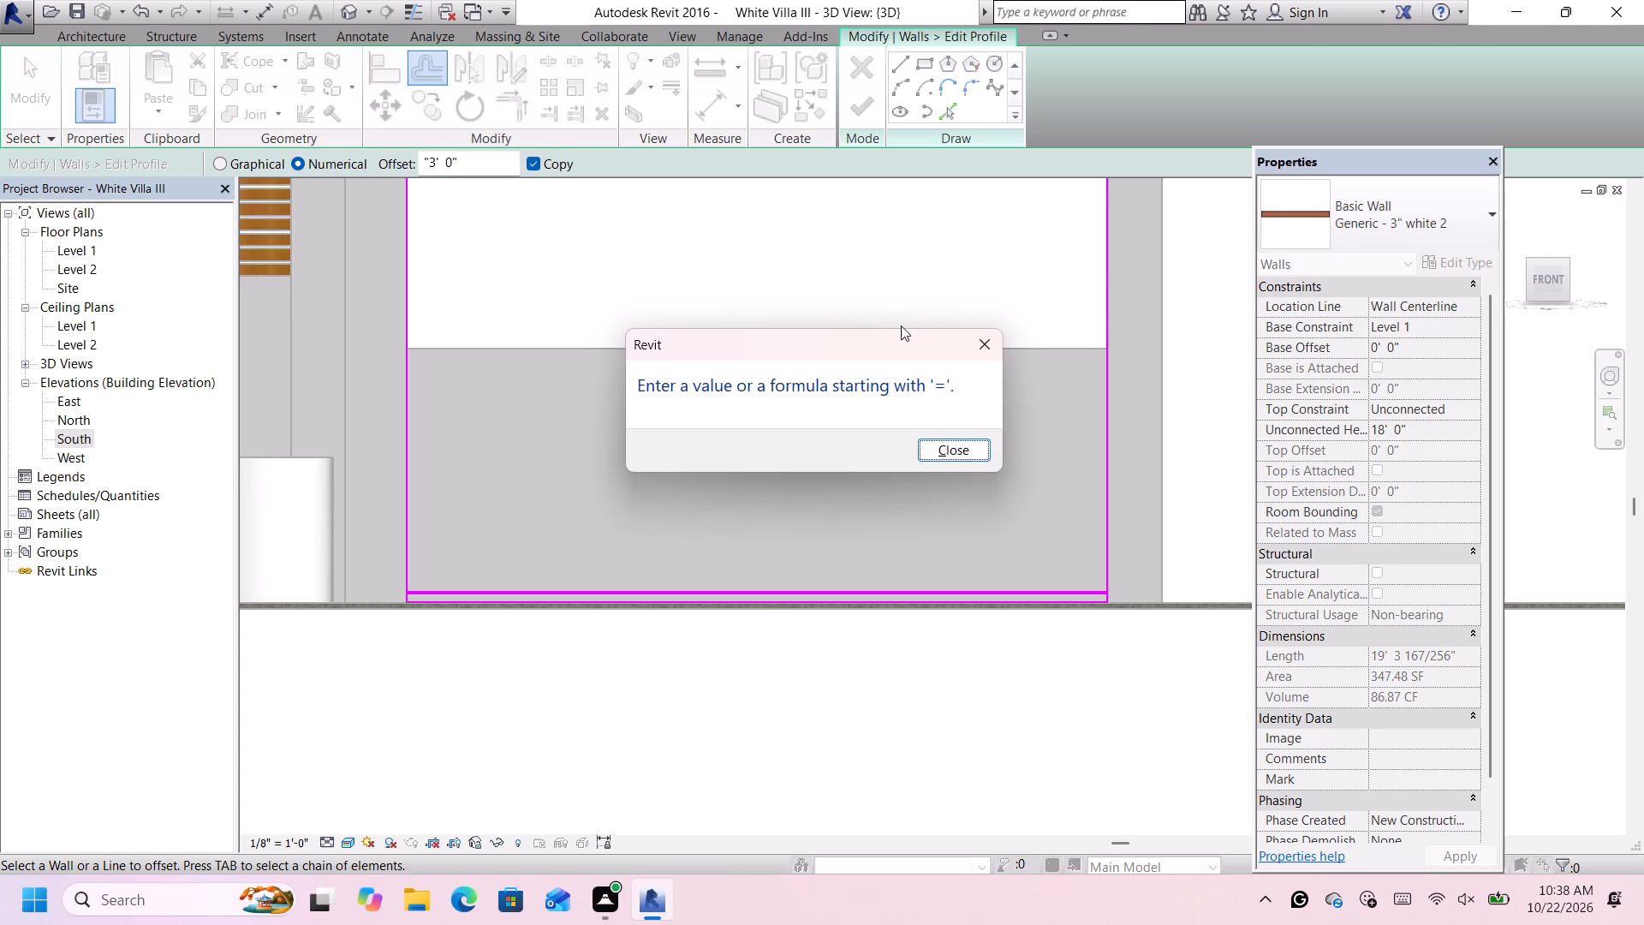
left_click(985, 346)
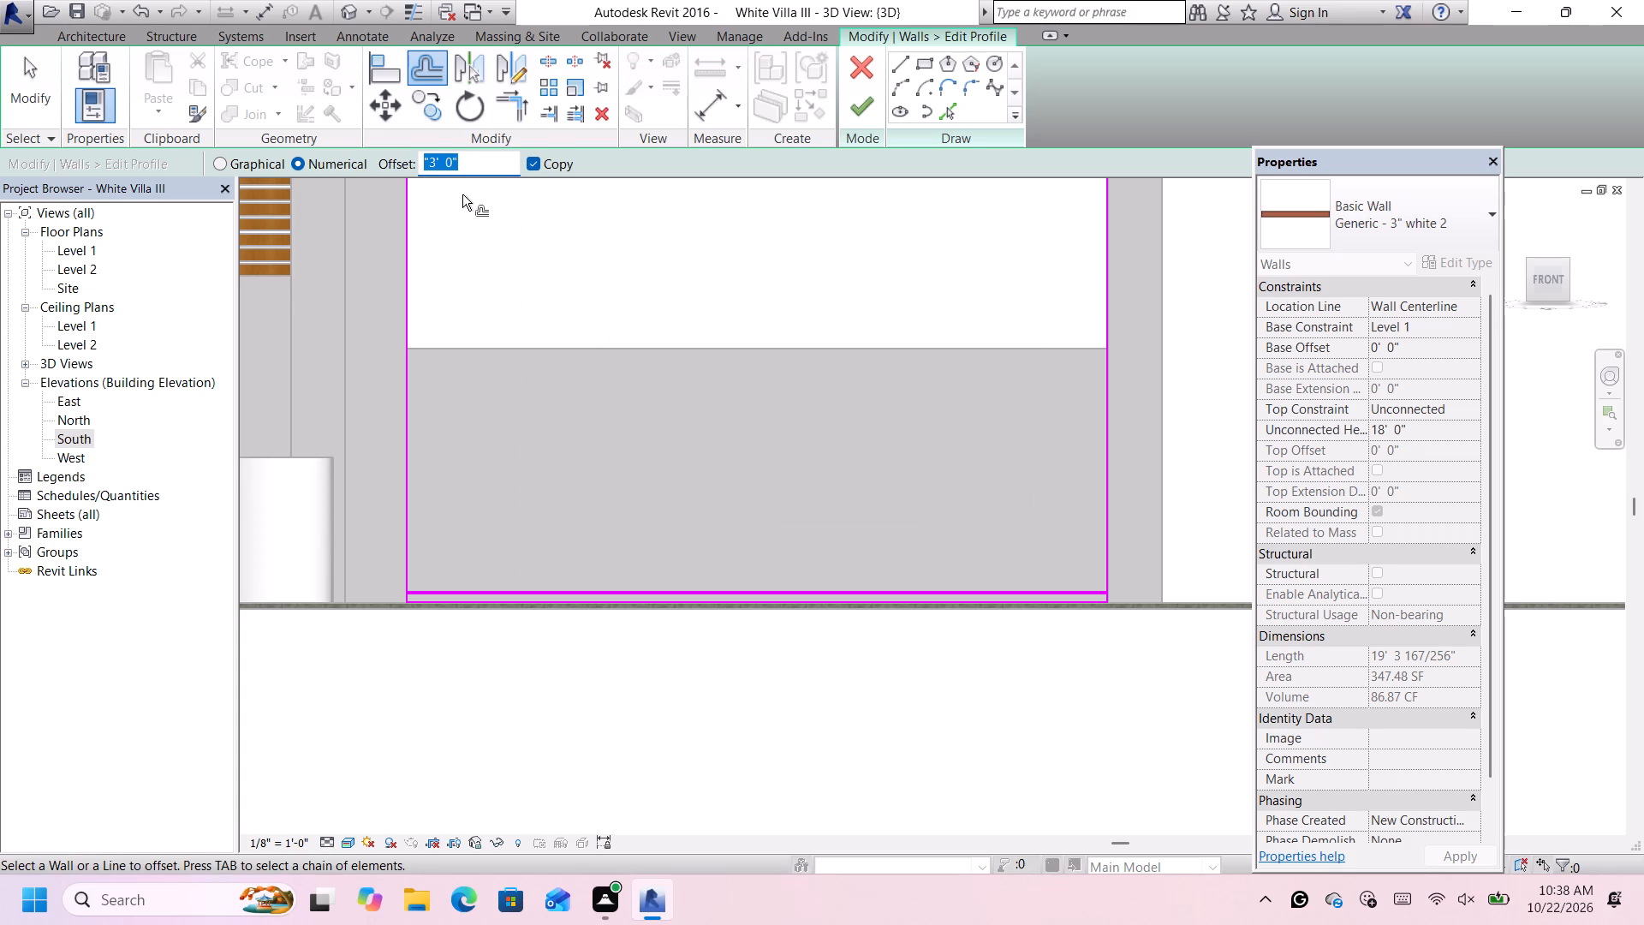
Offset a copy of the first groove's upper line 3" upward in the wall profile.
key("BackSpace")
key("0")
key("apostrophe")
key("3")
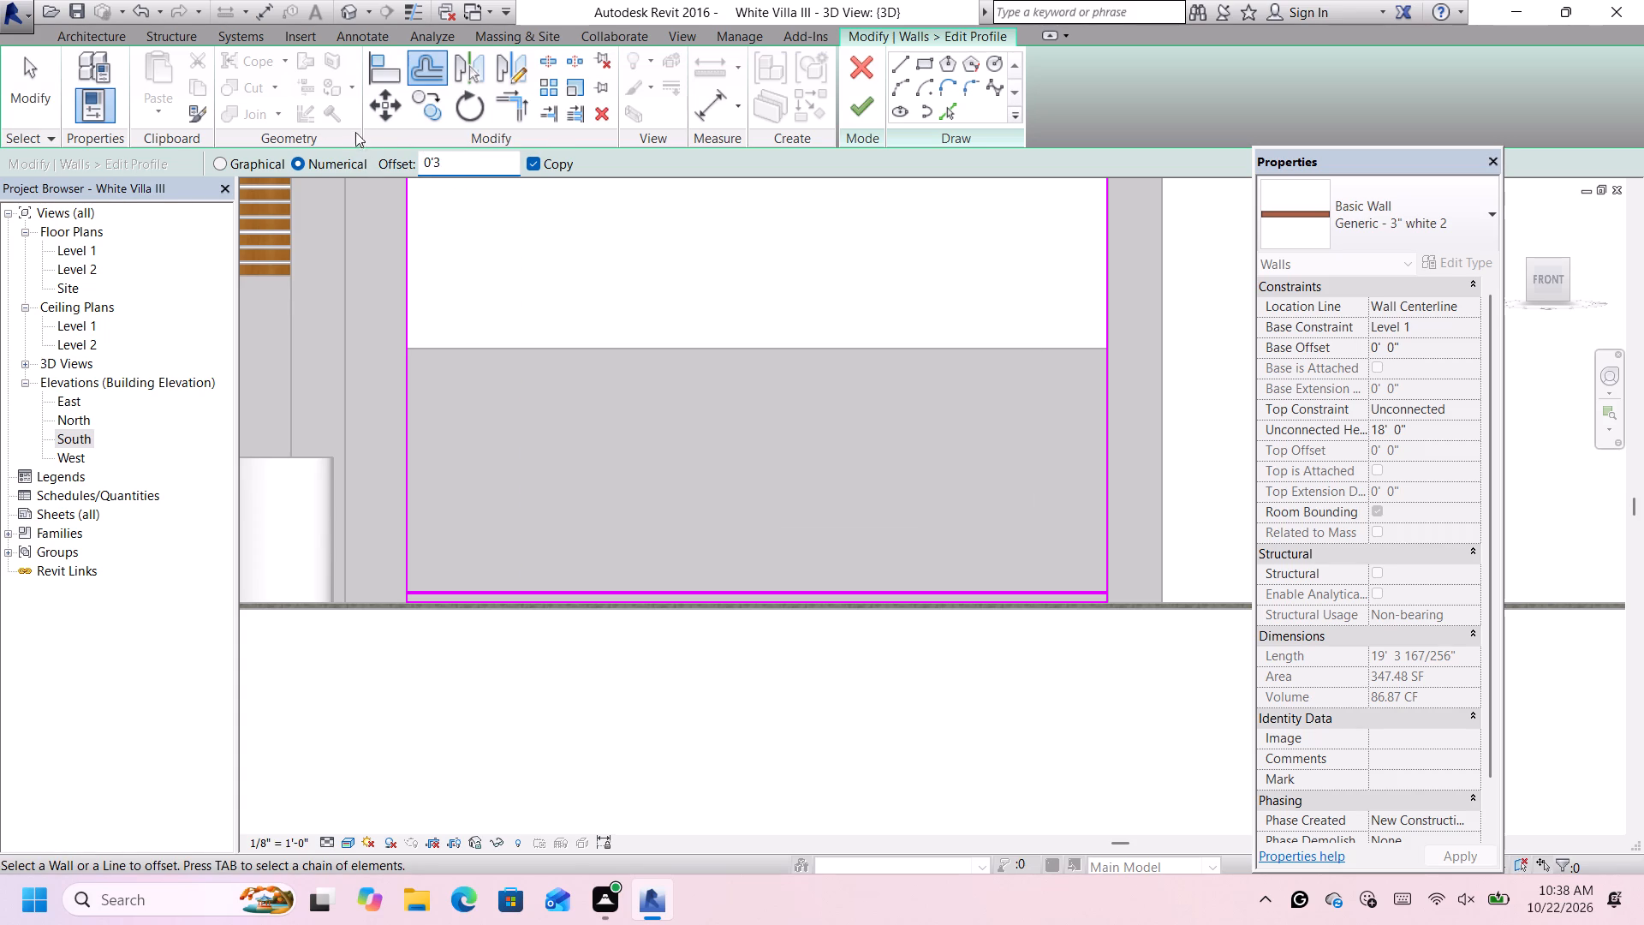
key("shift+quotedbl")
key("Return")
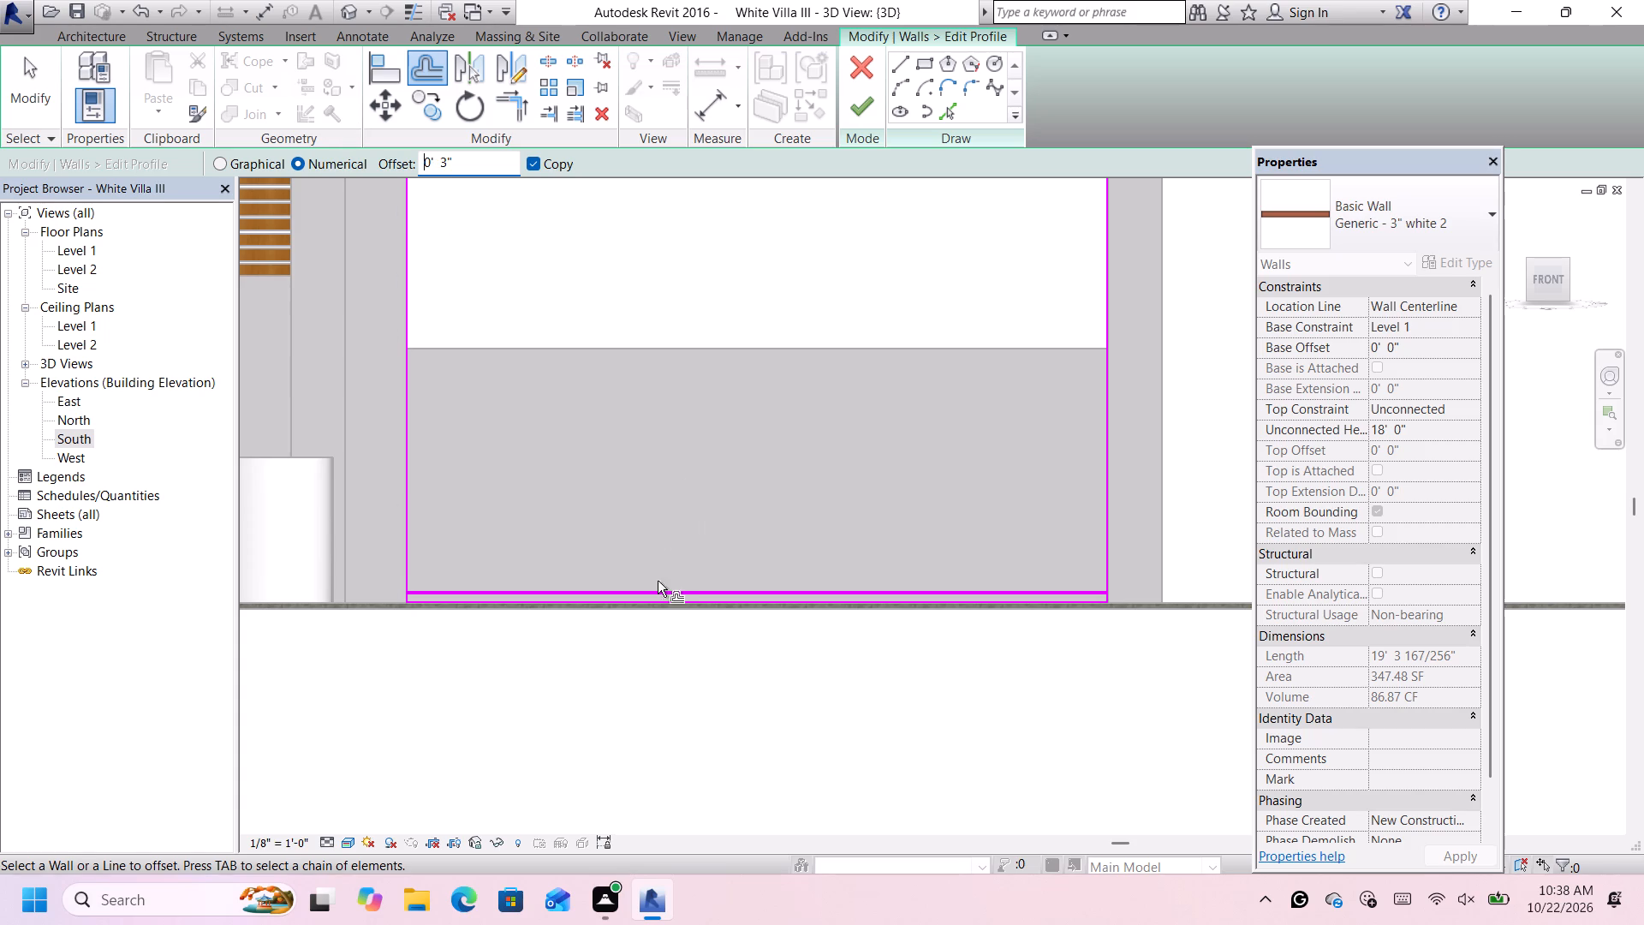
scroll(652, 607, "up", 2)
left_click(662, 584)
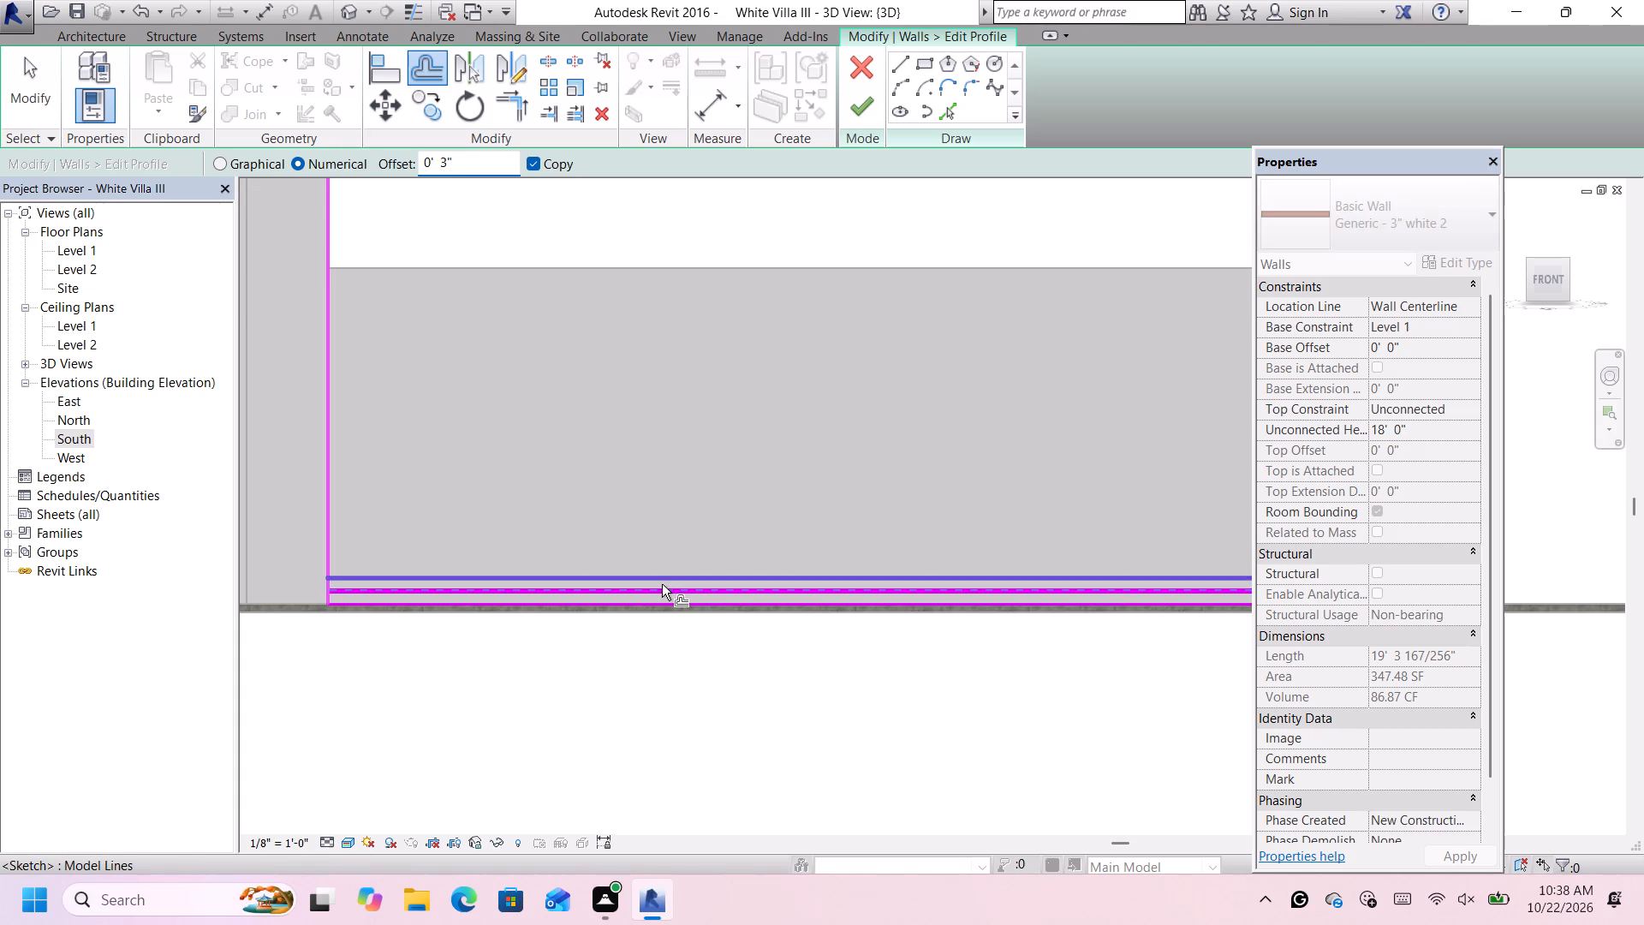
scroll(662, 582, "up", 5)
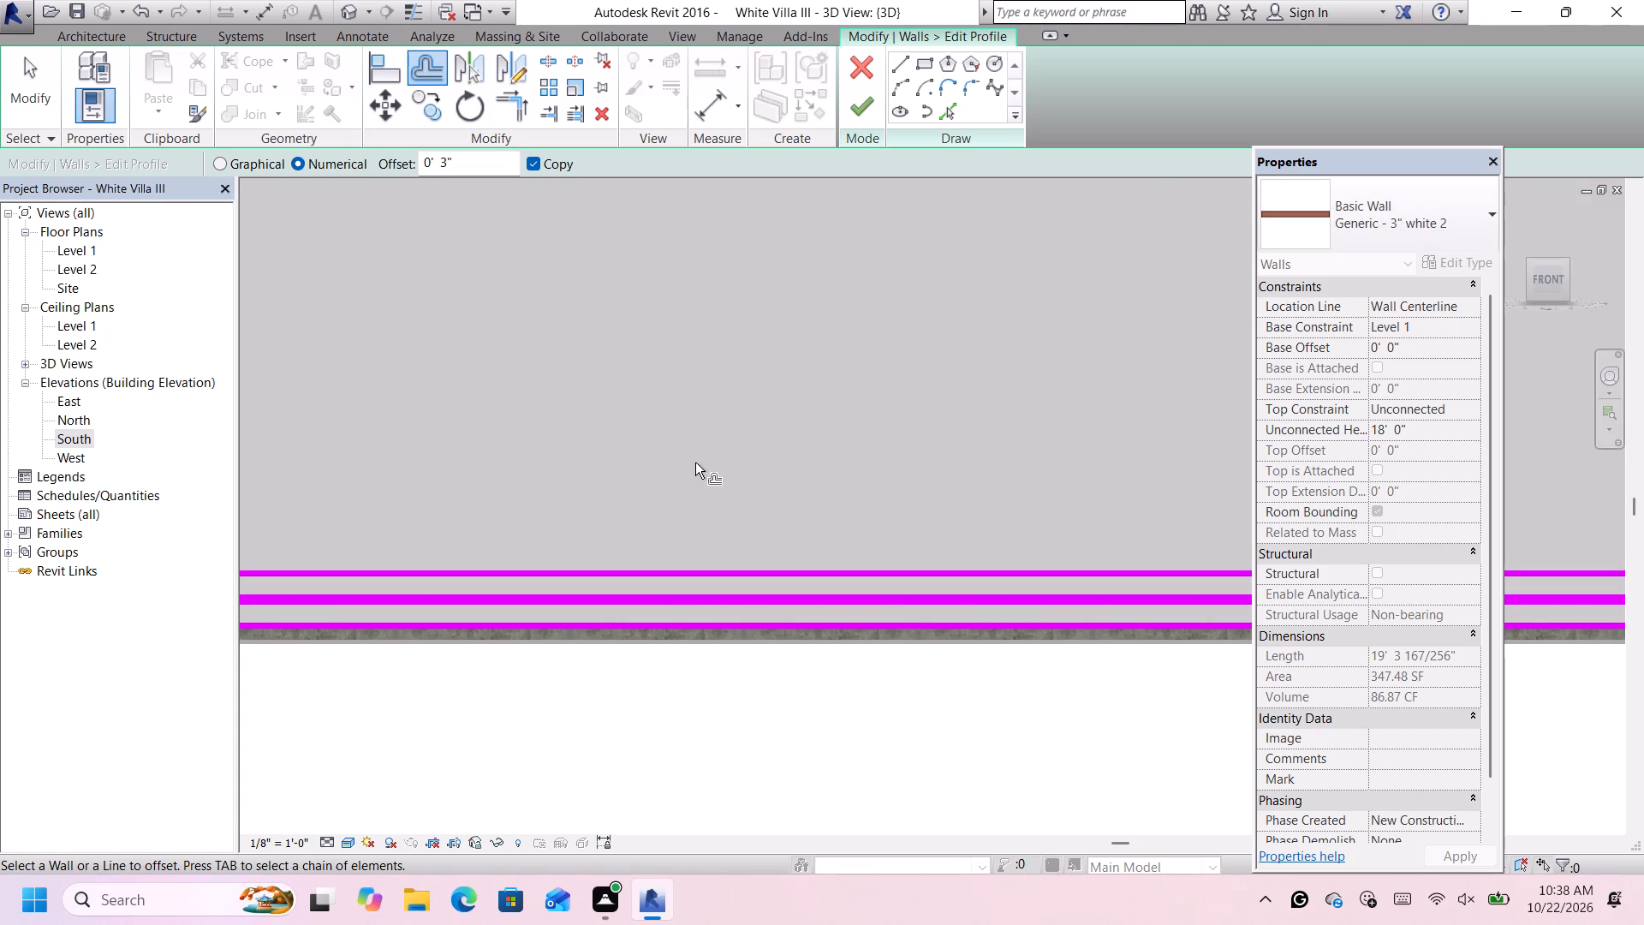
Examine the full front wall profile from the groove lines at its base to its top edge.
scroll(485, 176, "down", 16)
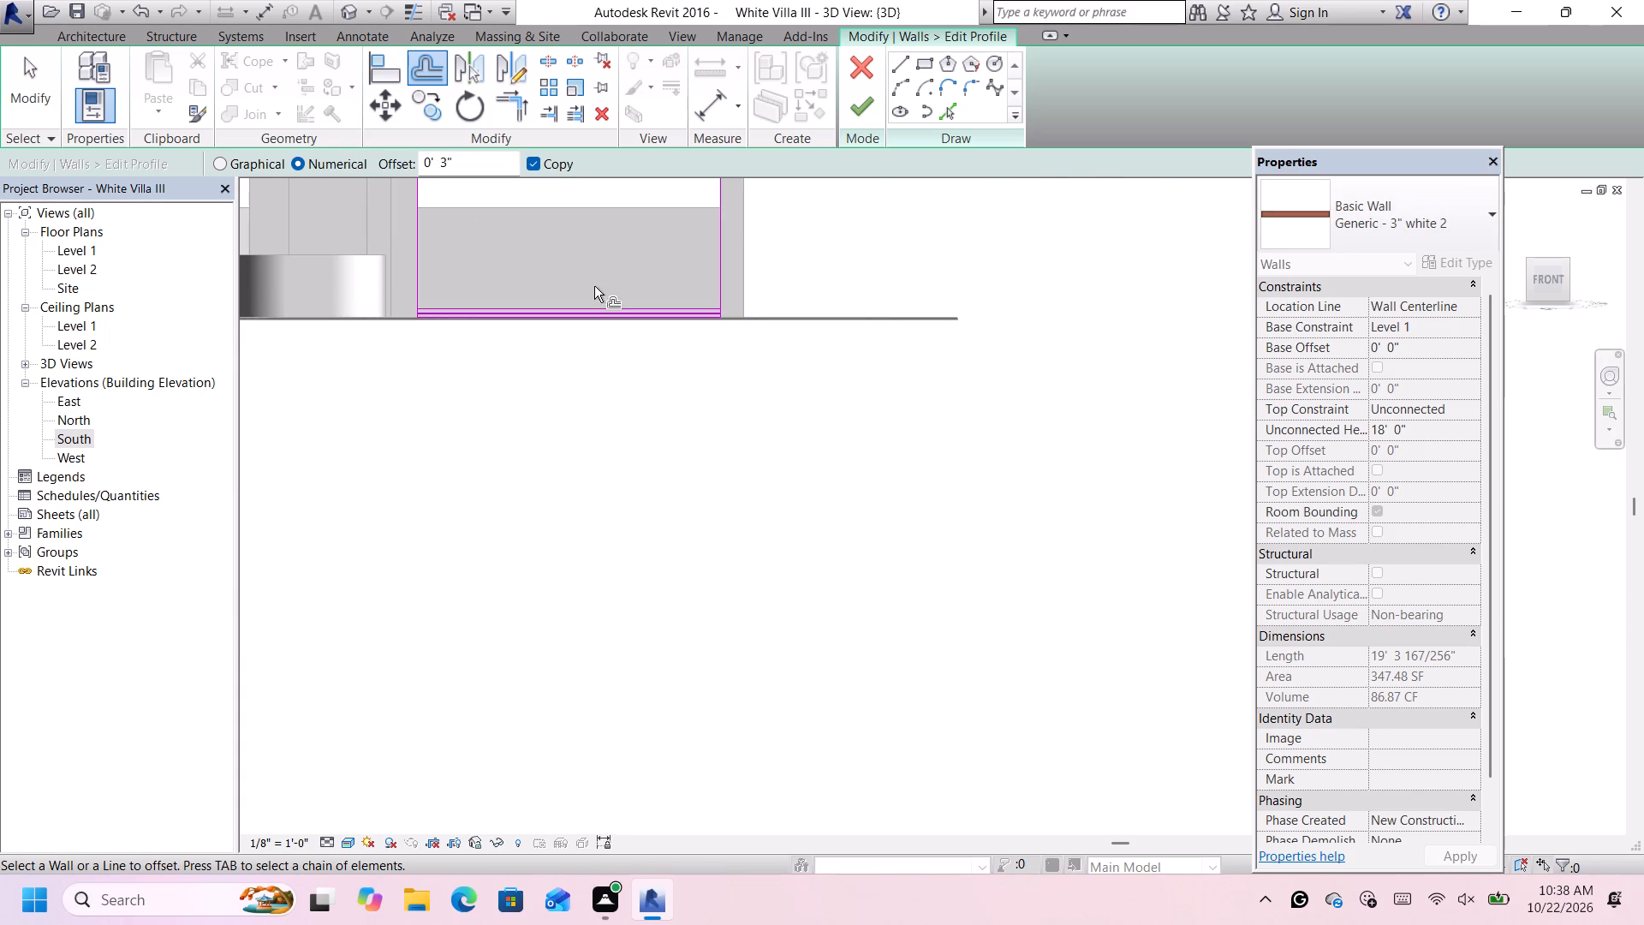
scroll(772, 194, "down", 4)
middle_click_drag(777, 203, 792, 447)
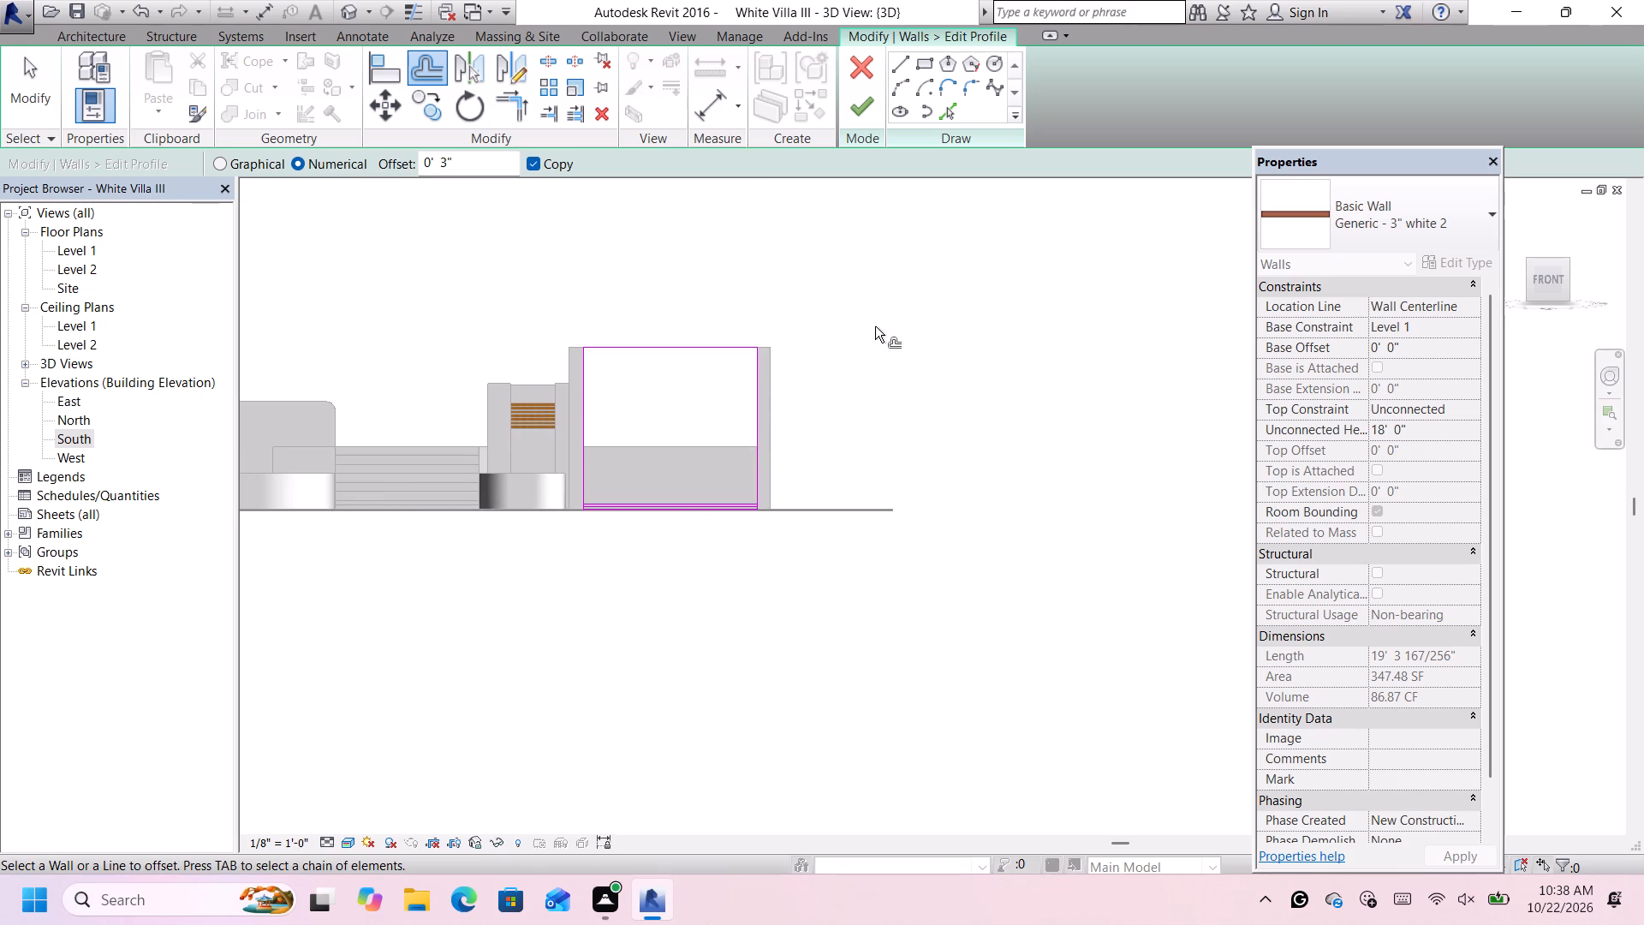
scroll(672, 562, "up", 2)
scroll(813, 262, "up", 2)
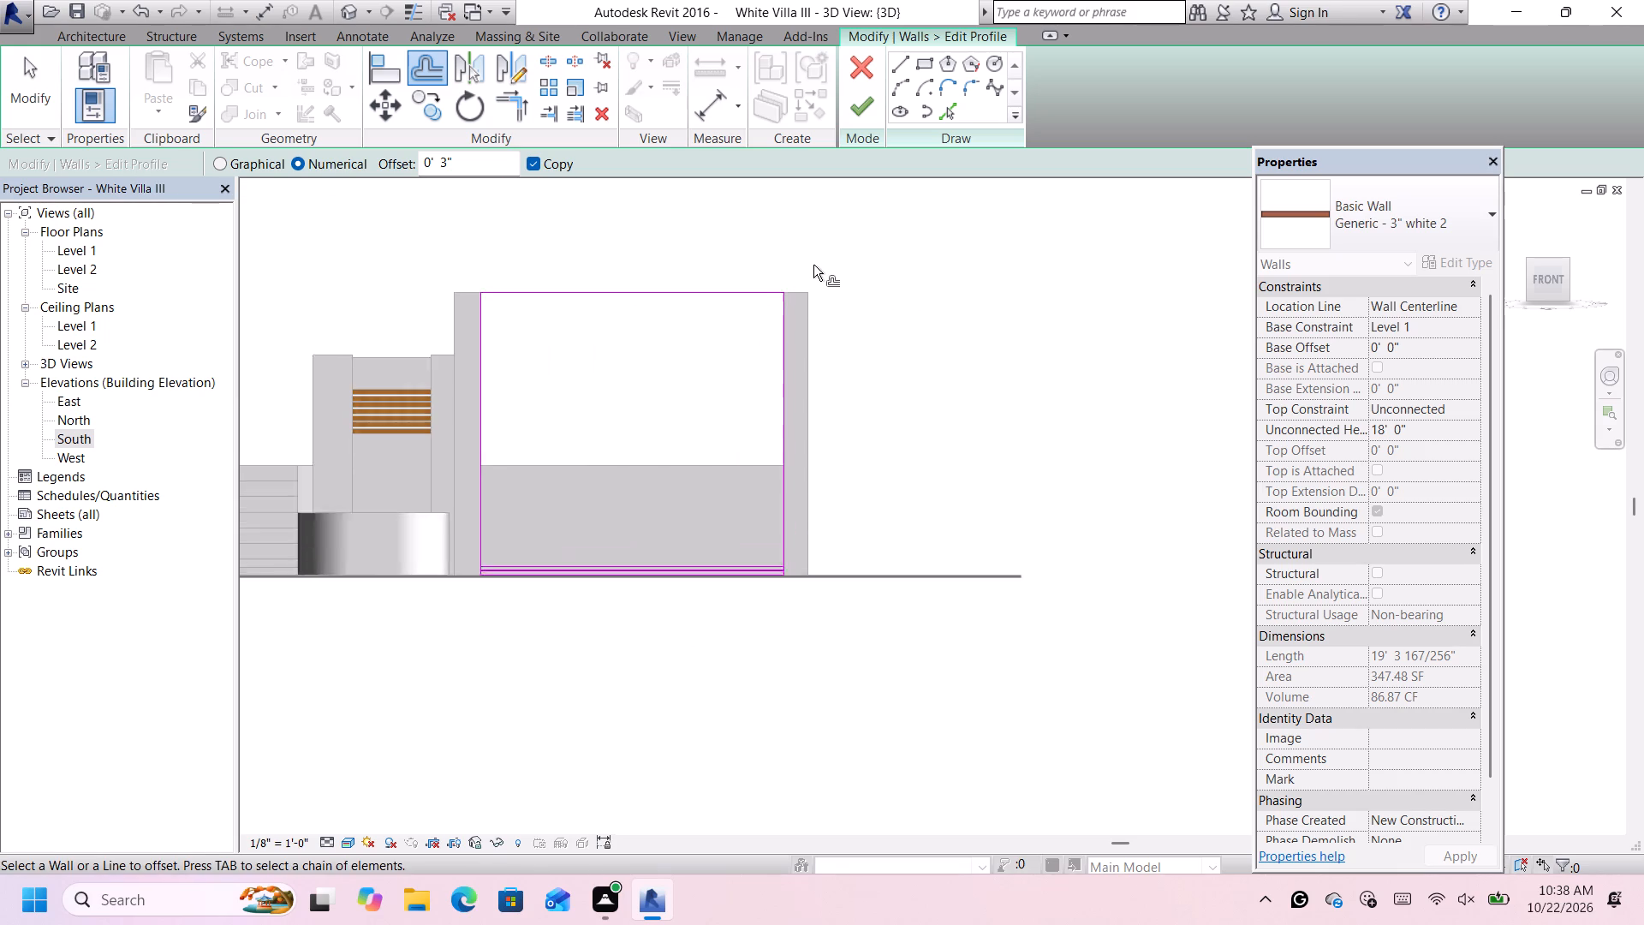
scroll(813, 265, "up", 1)
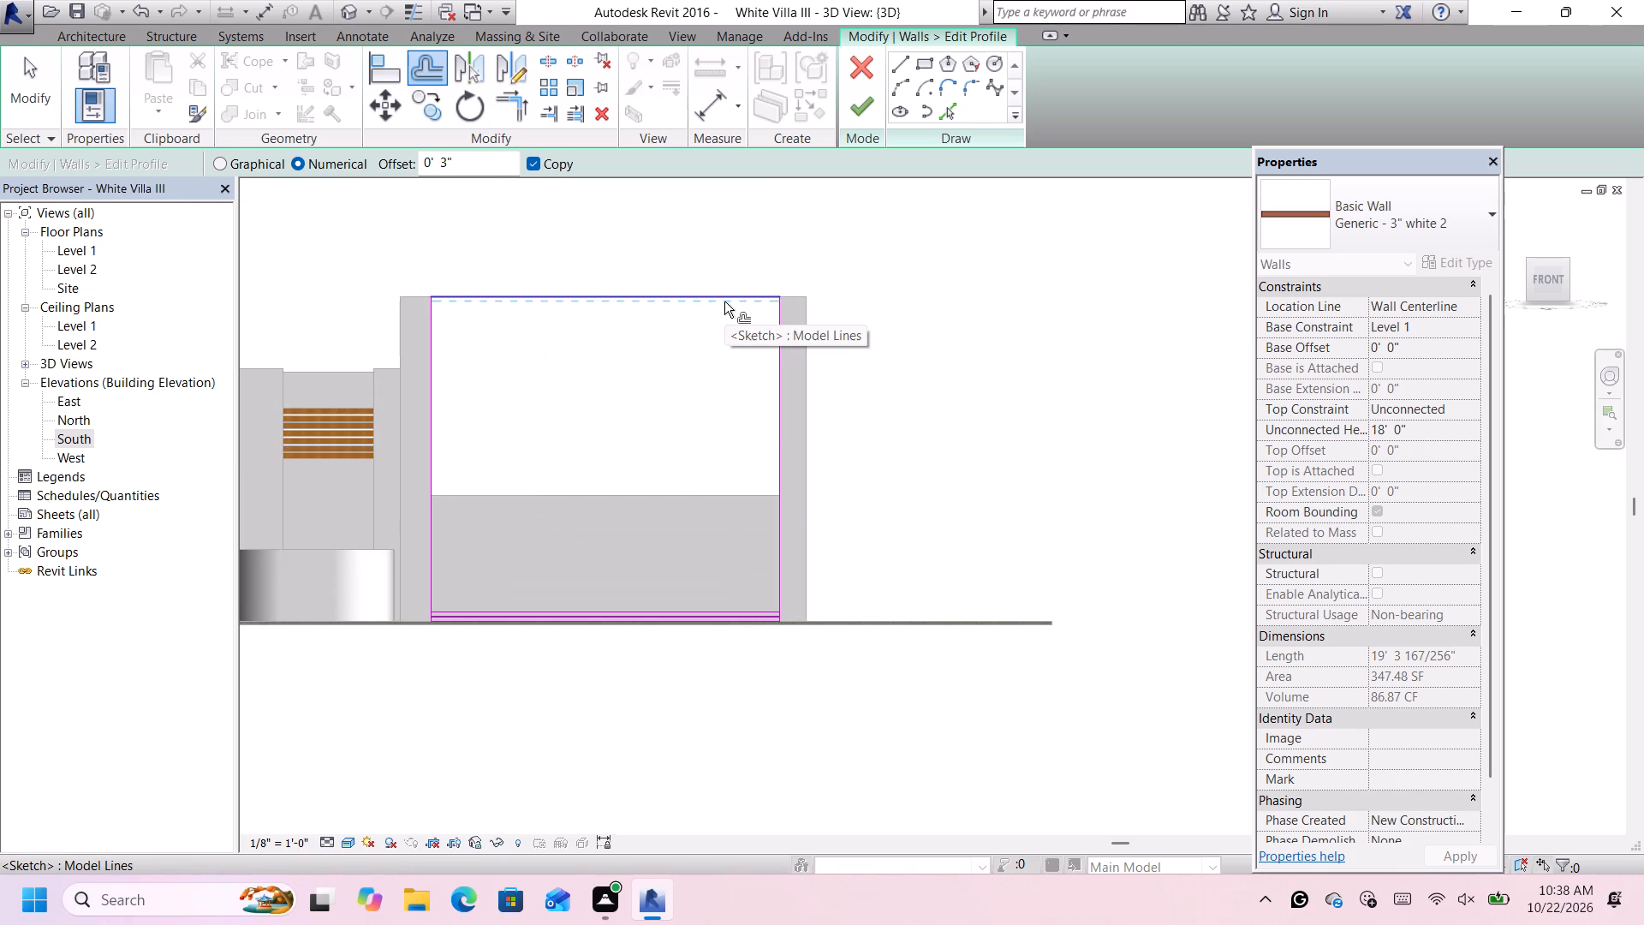
scroll(724, 301, "up", 4)
scroll(724, 301, "down", 5)
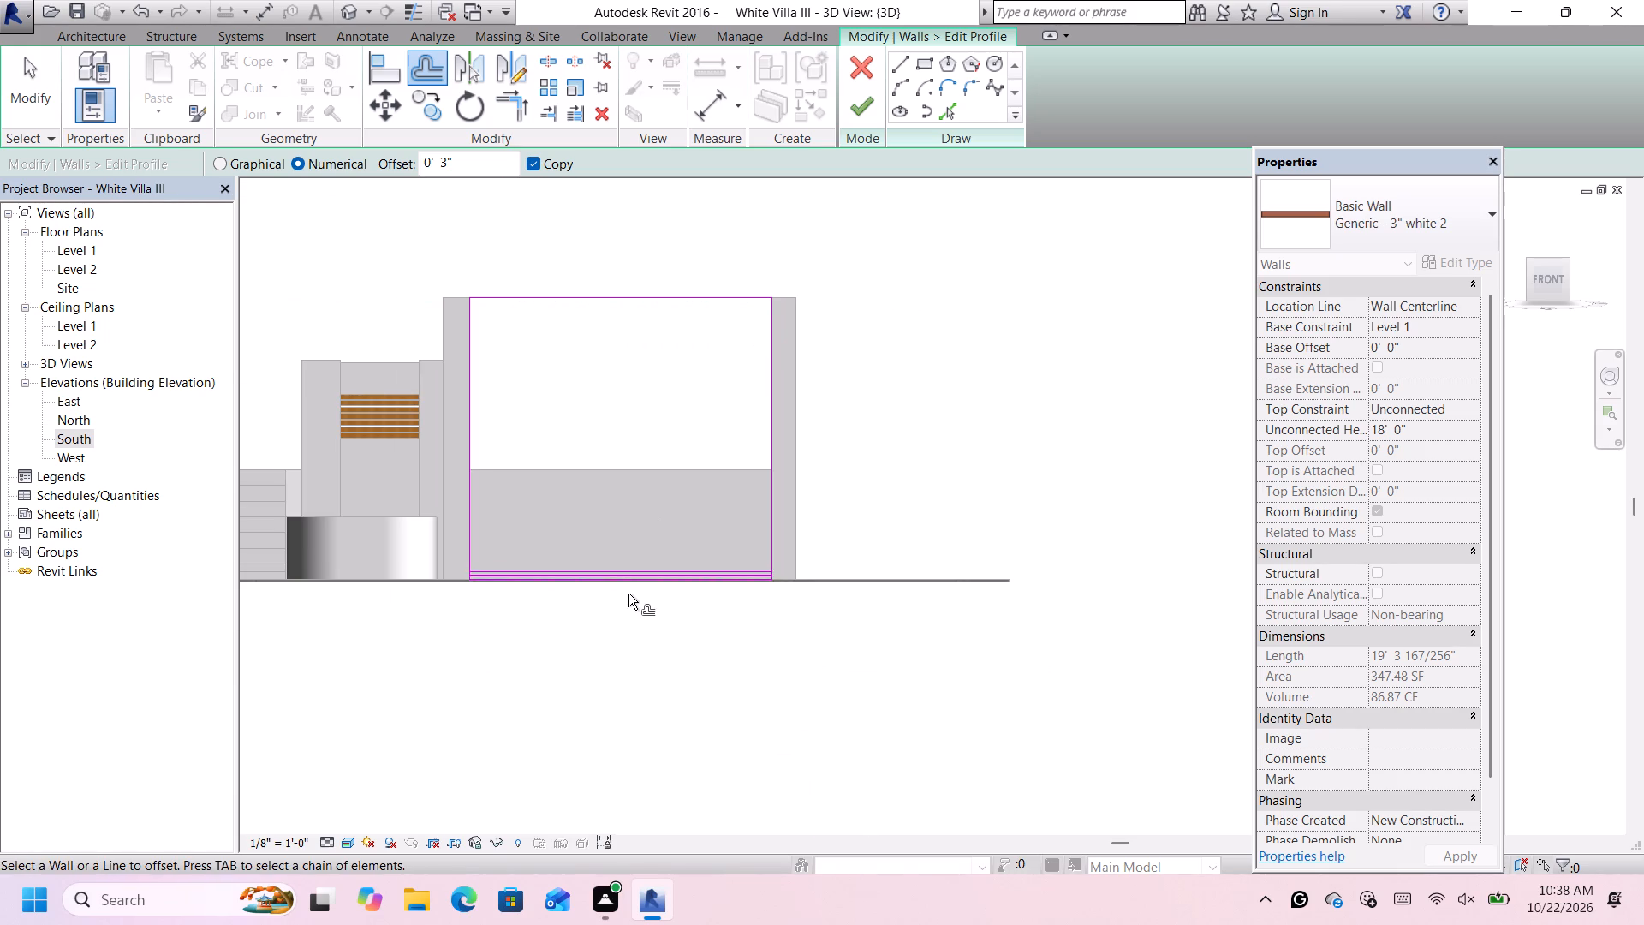
Offset a copy of the topmost groove line near the wall base 0.5" upward, and dismiss the notification card.
scroll(628, 594, "up", 9)
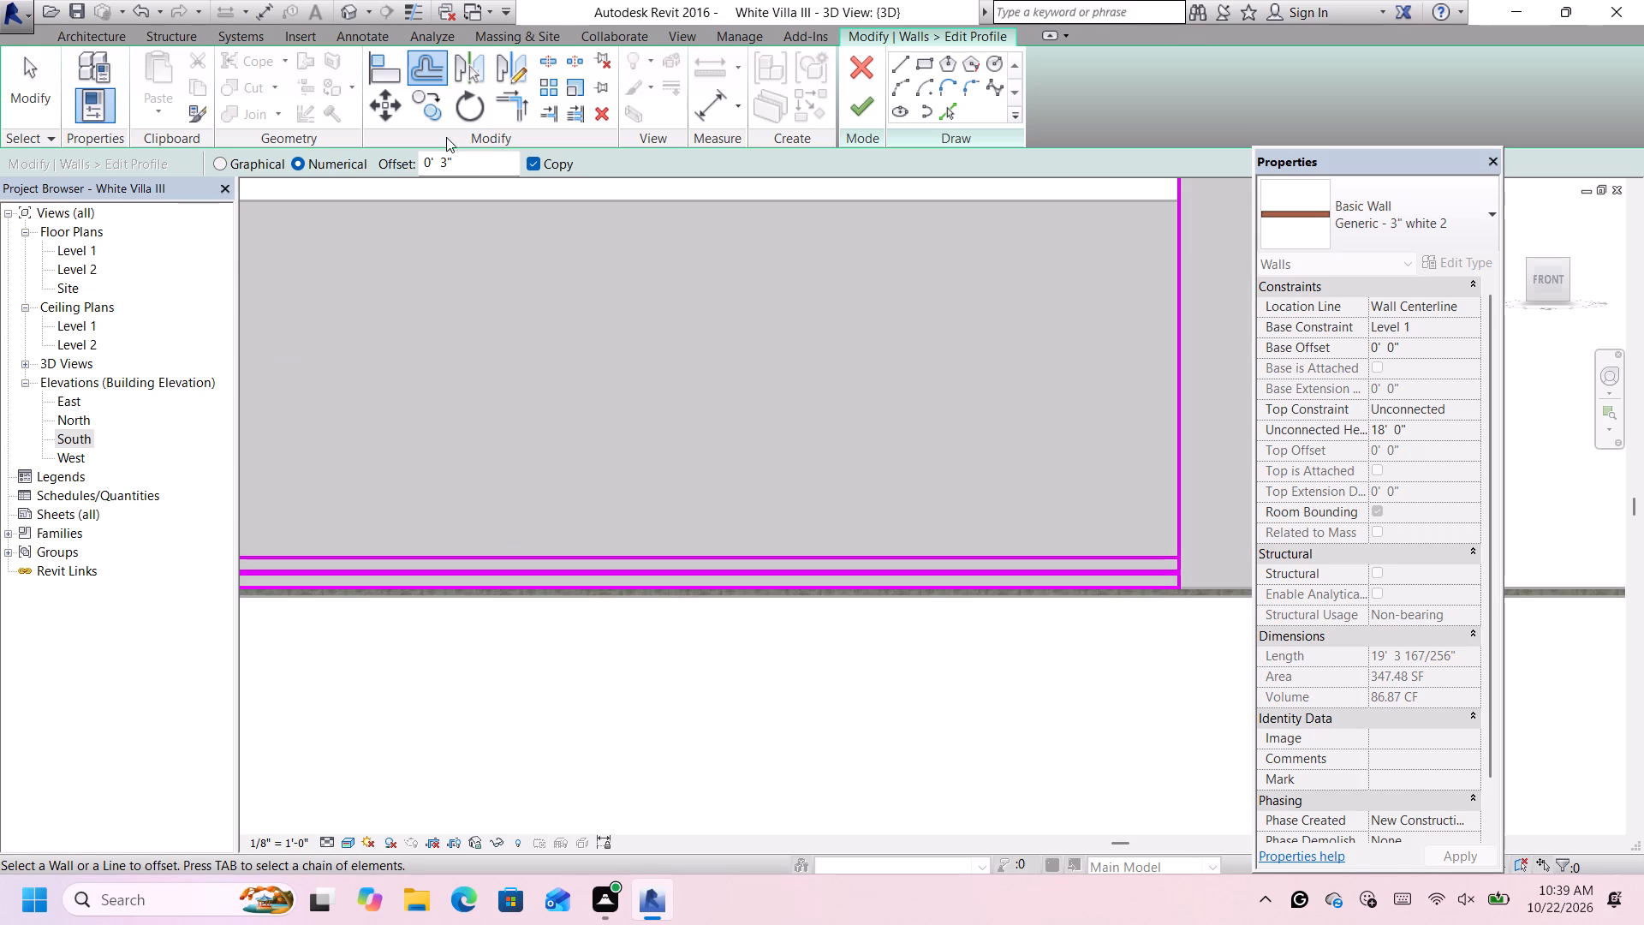
left_click_drag(478, 164, 406, 159)
key("BackSpace")
key("0")
key("period")
type("5\"")
key("Return")
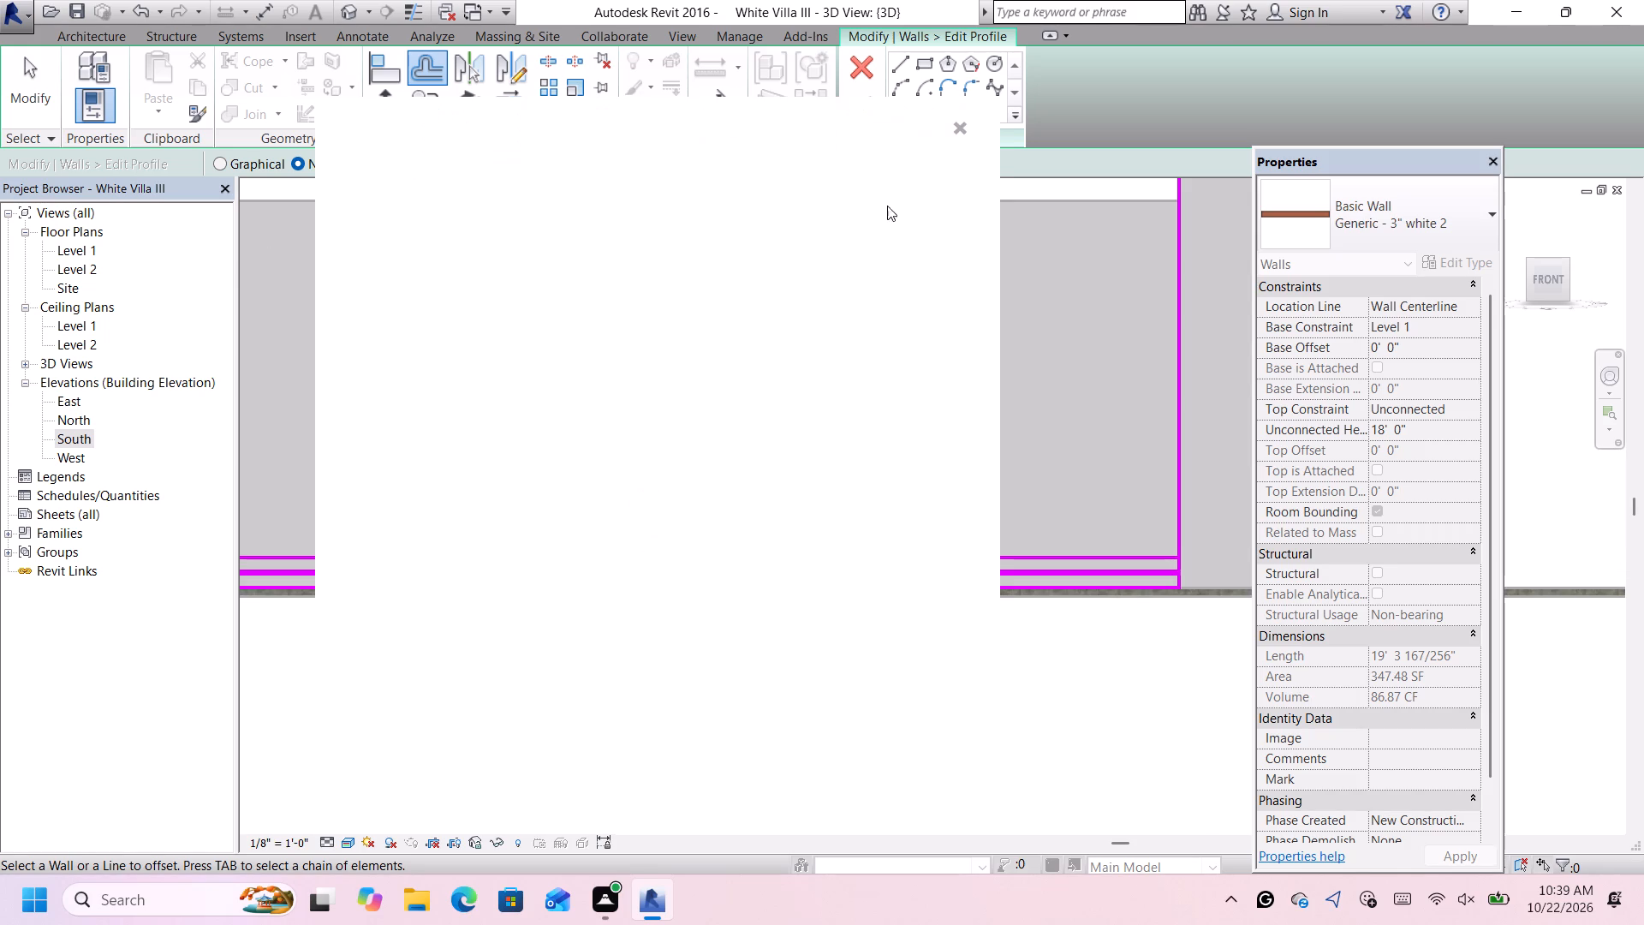
left_click(959, 128)
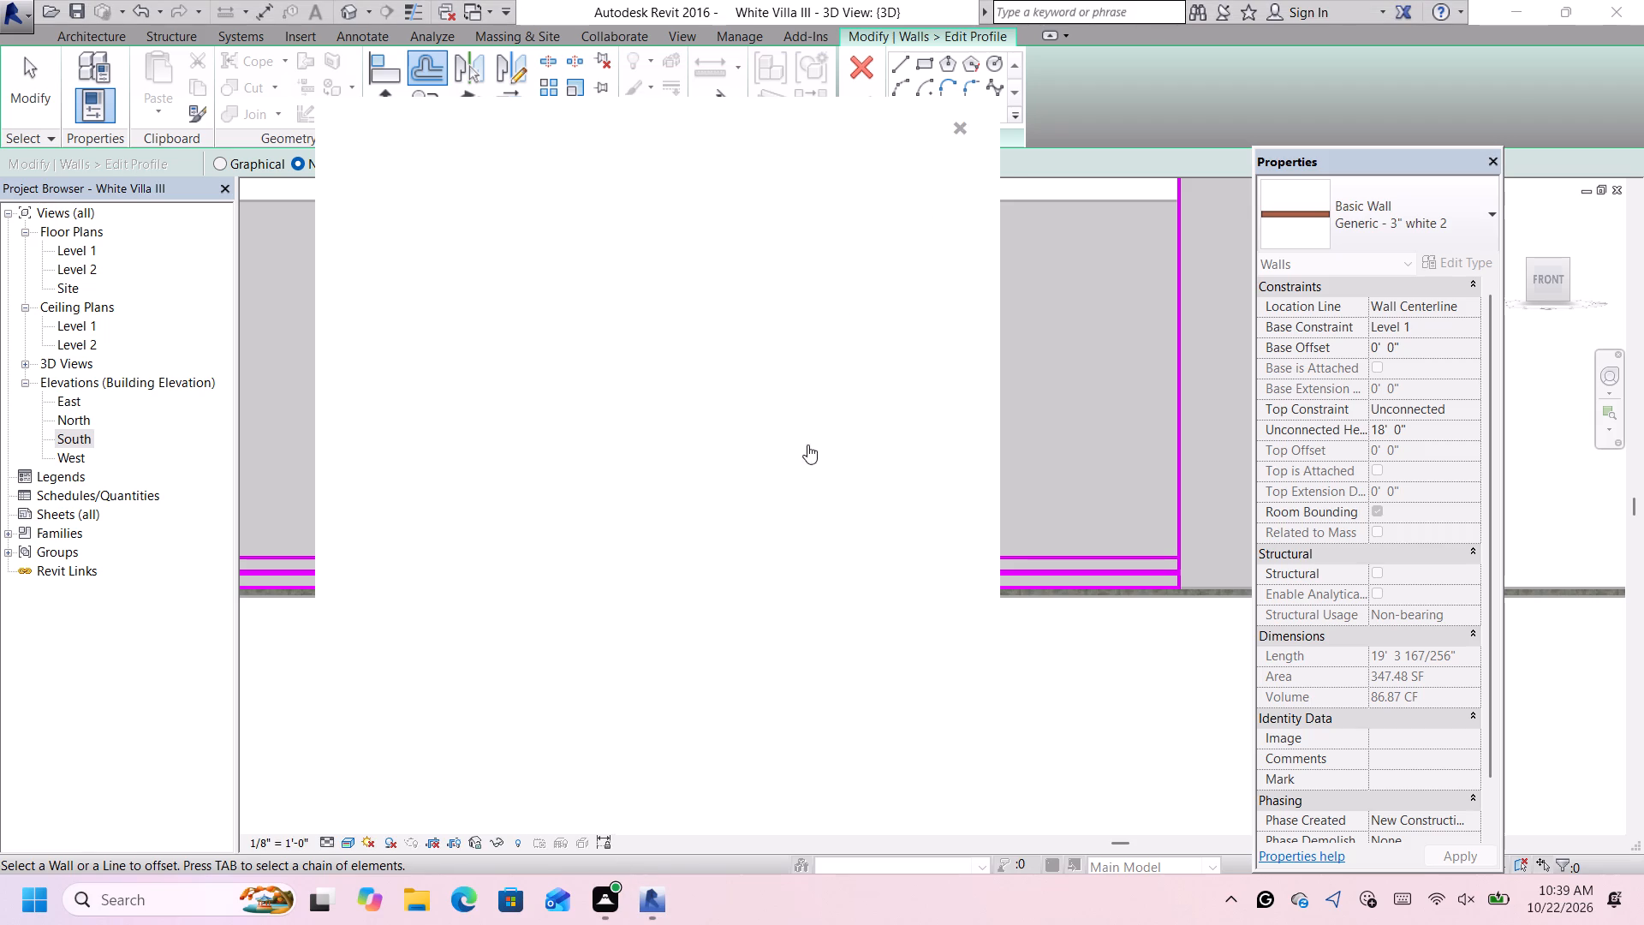
scroll(668, 581, "up", 1)
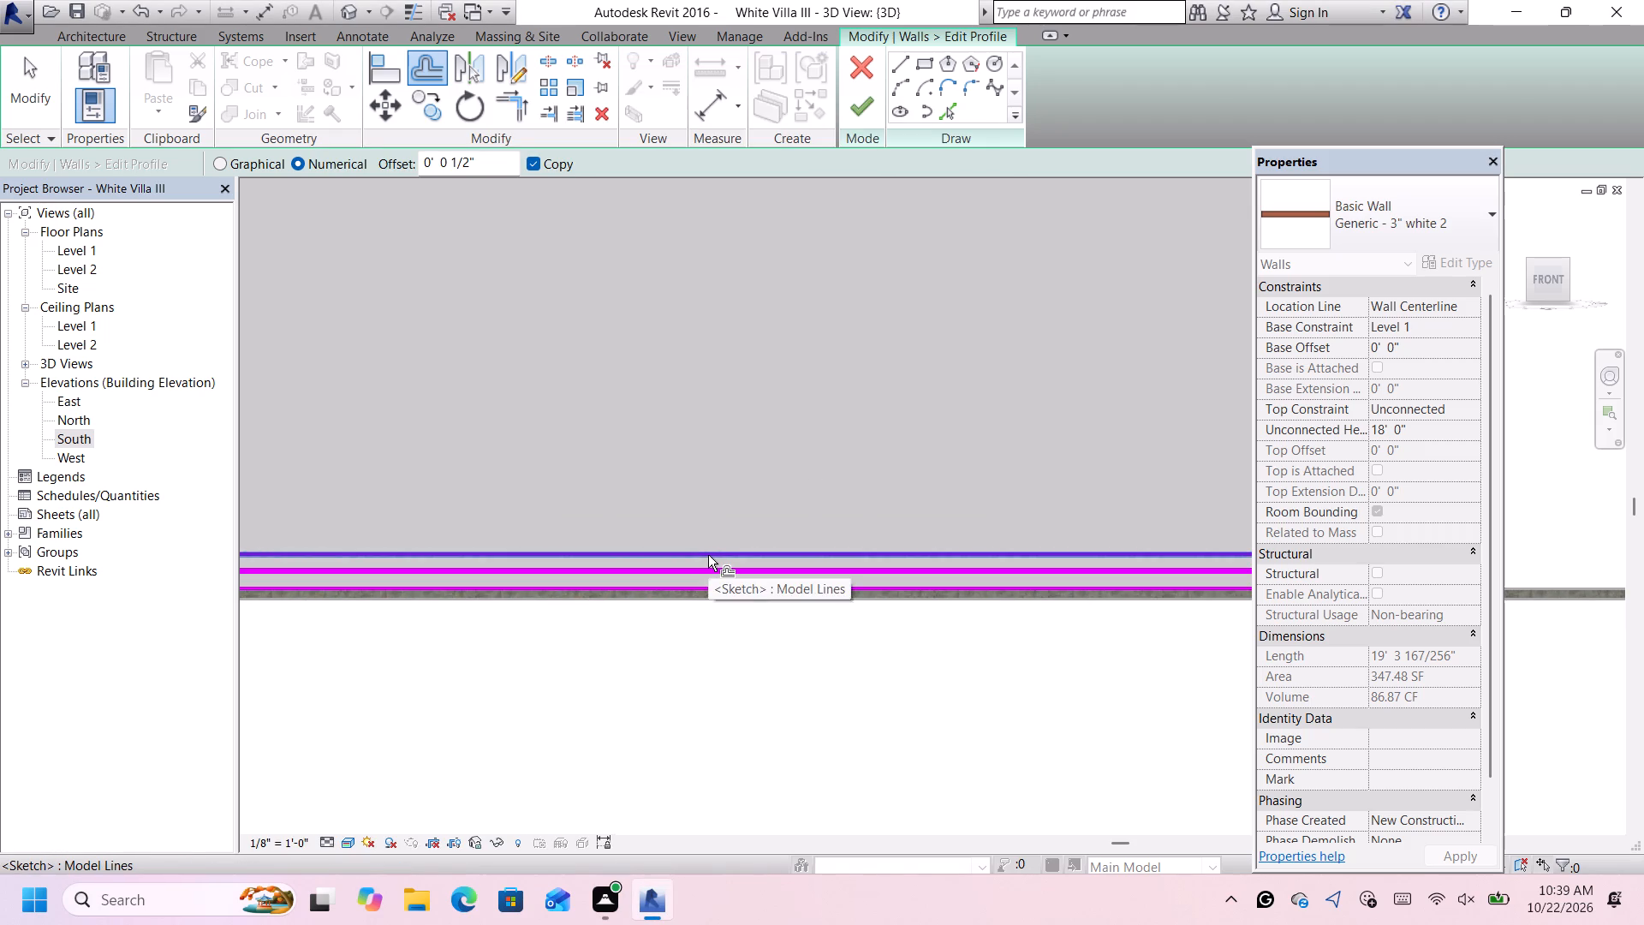
scroll(708, 555, "up", 14)
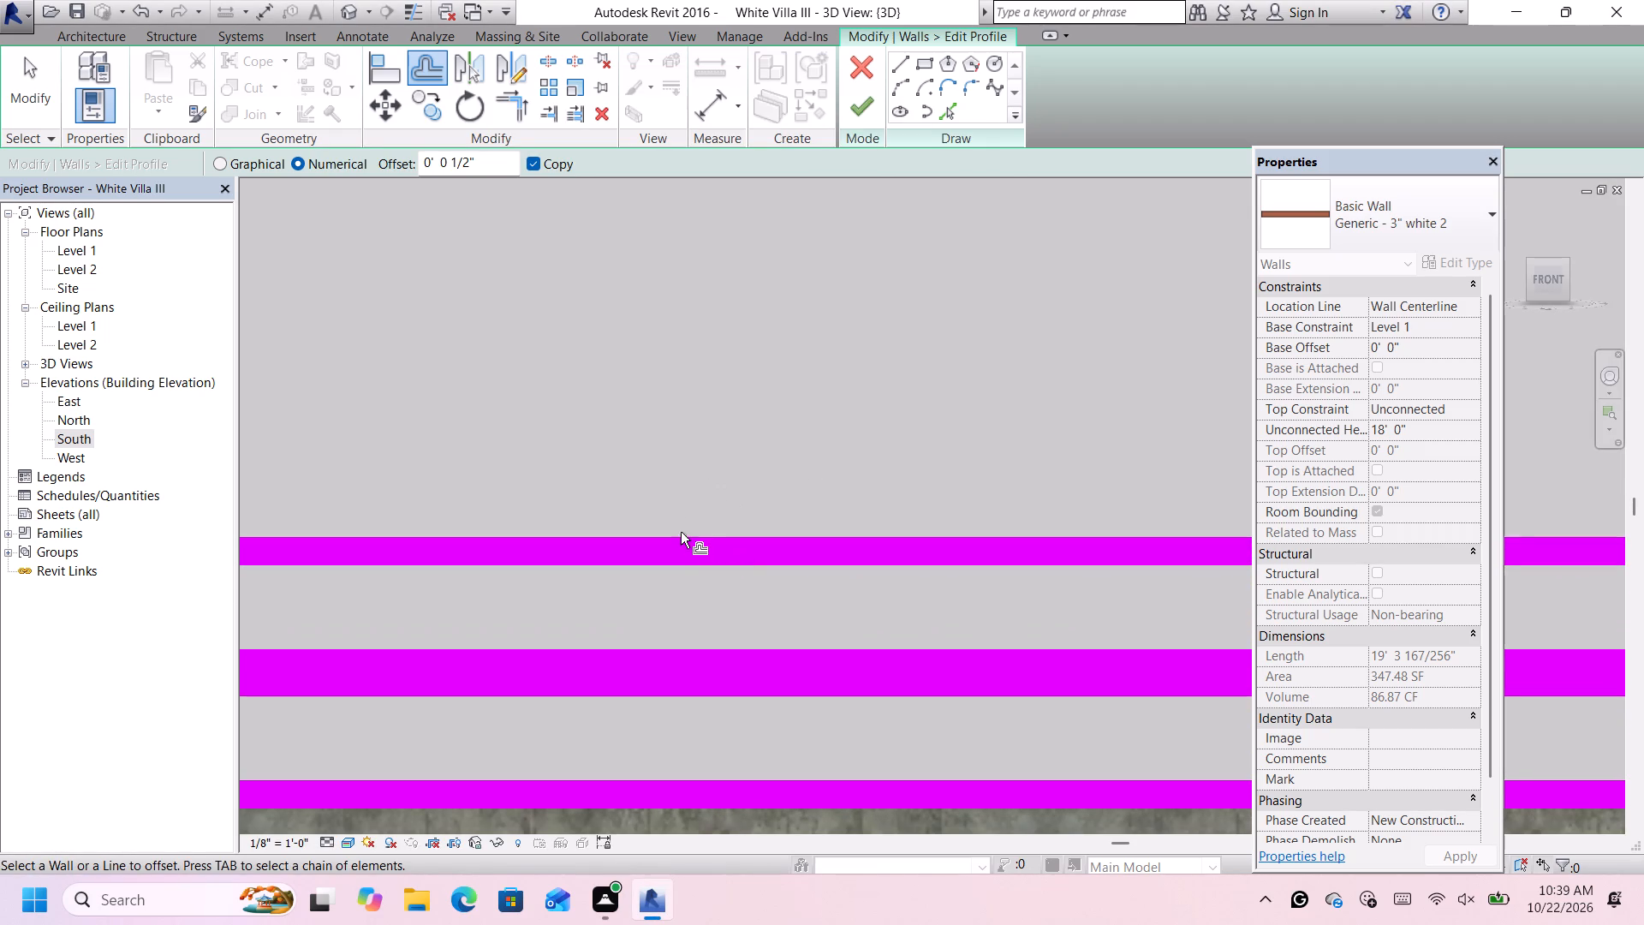
left_click(679, 548)
scroll(679, 548, "down", 6)
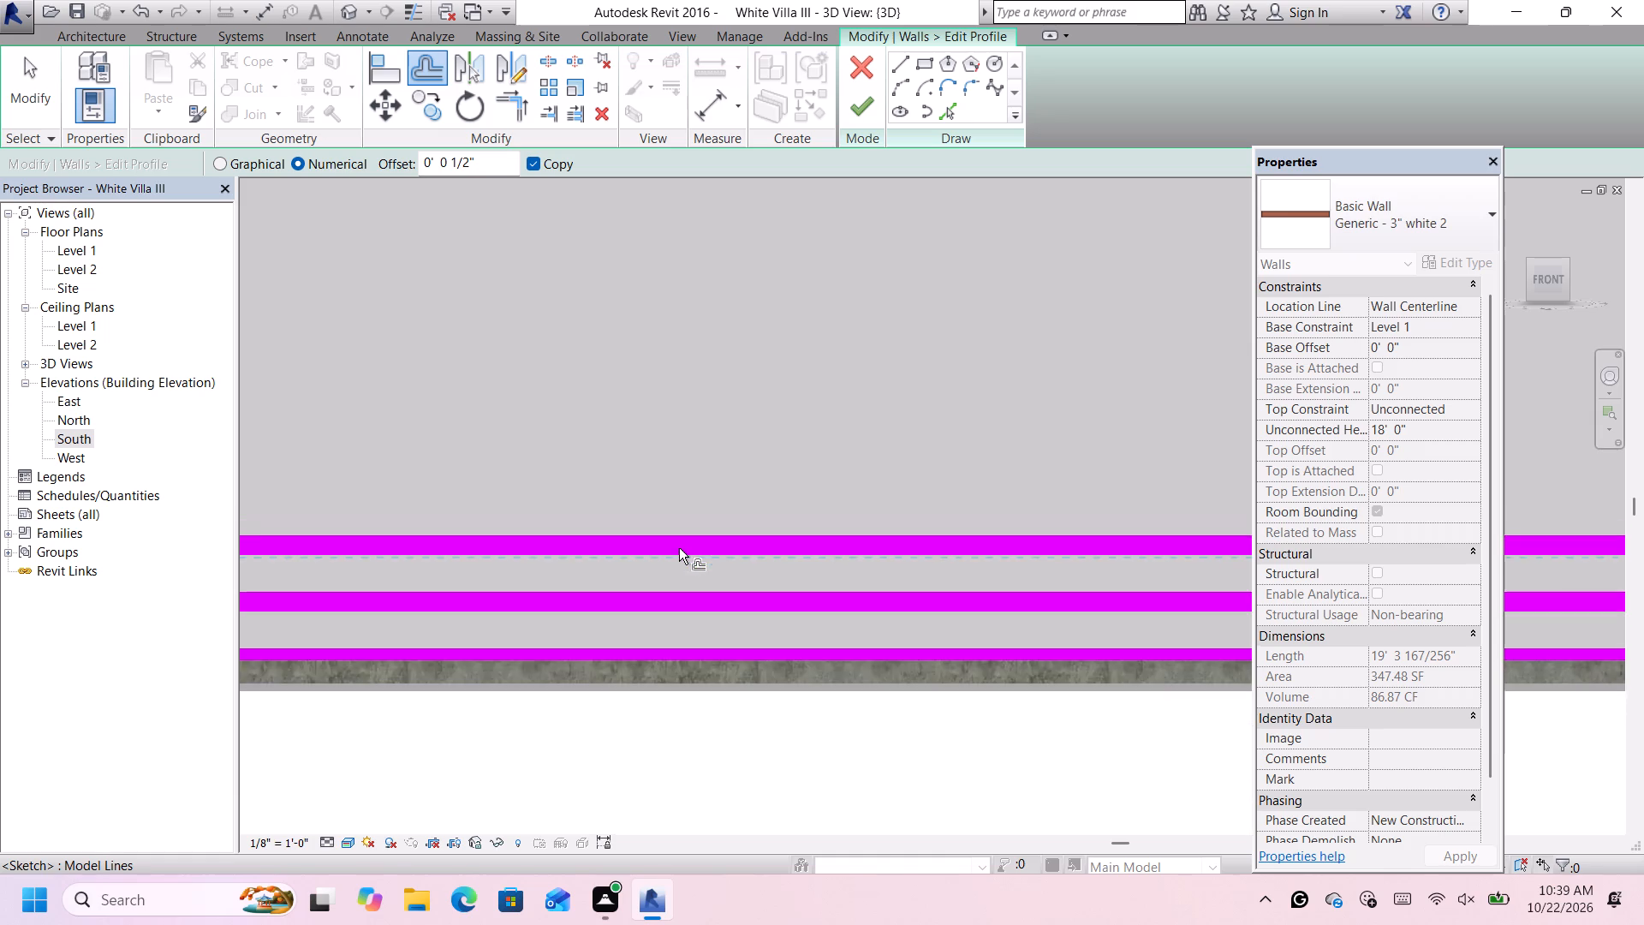
Offset a copy of the topmost groove's upper line 3" upward in the front wall profile.
scroll(679, 548, "down", 16)
scroll(689, 279, "down", 2)
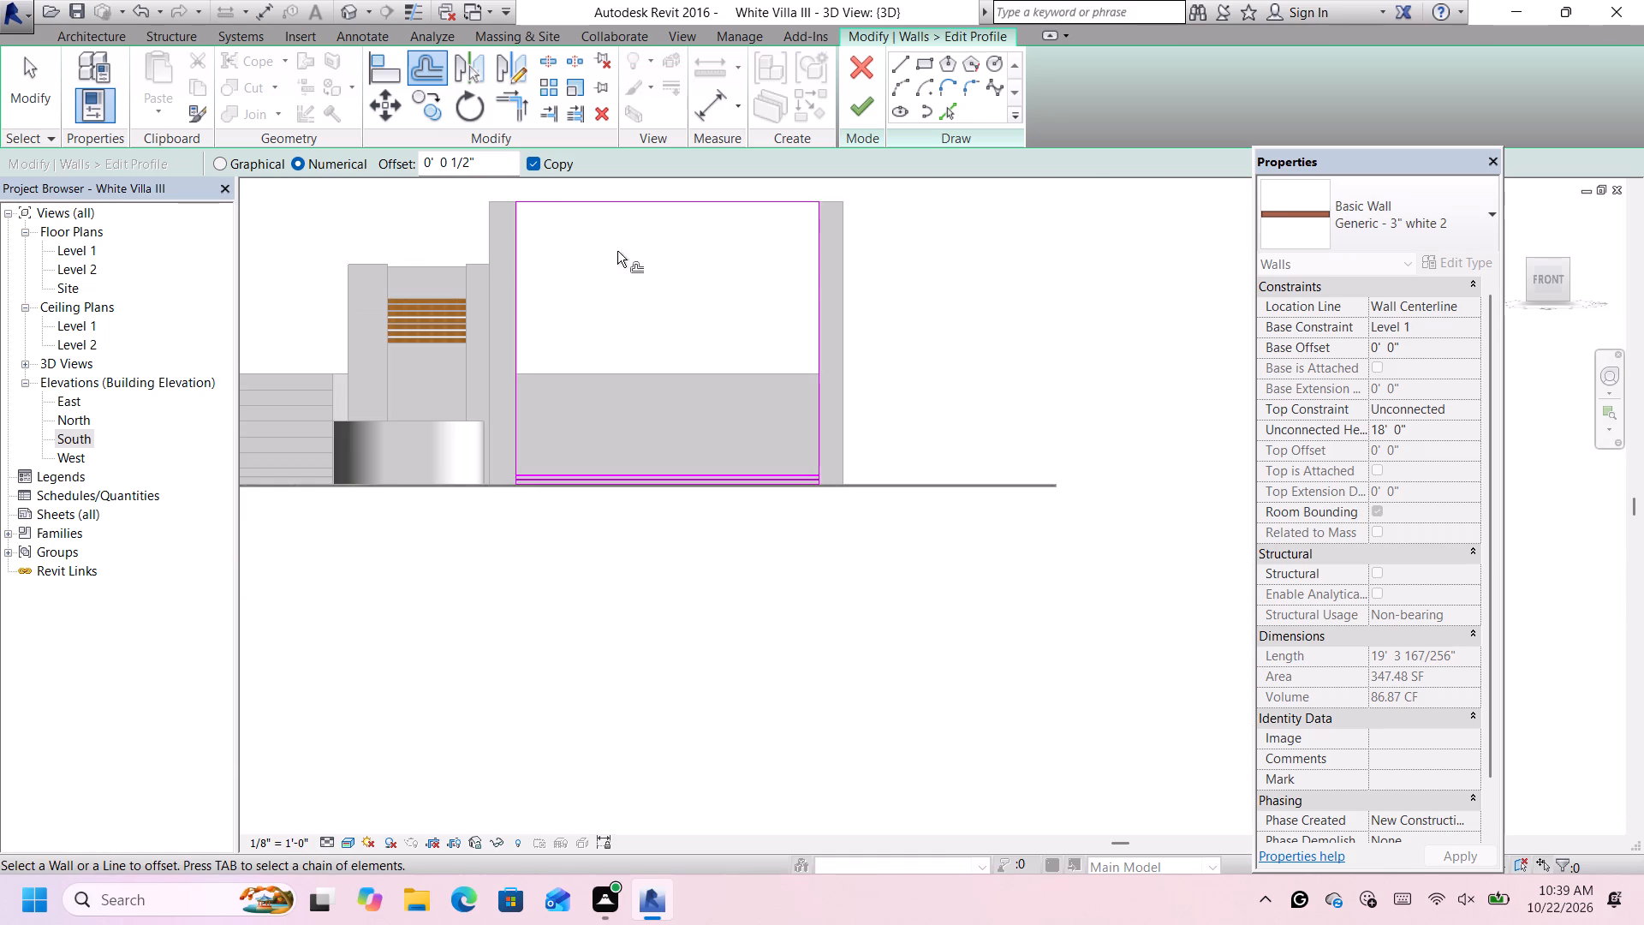
scroll(530, 187, "up", 3)
left_click_drag(503, 158, 409, 182)
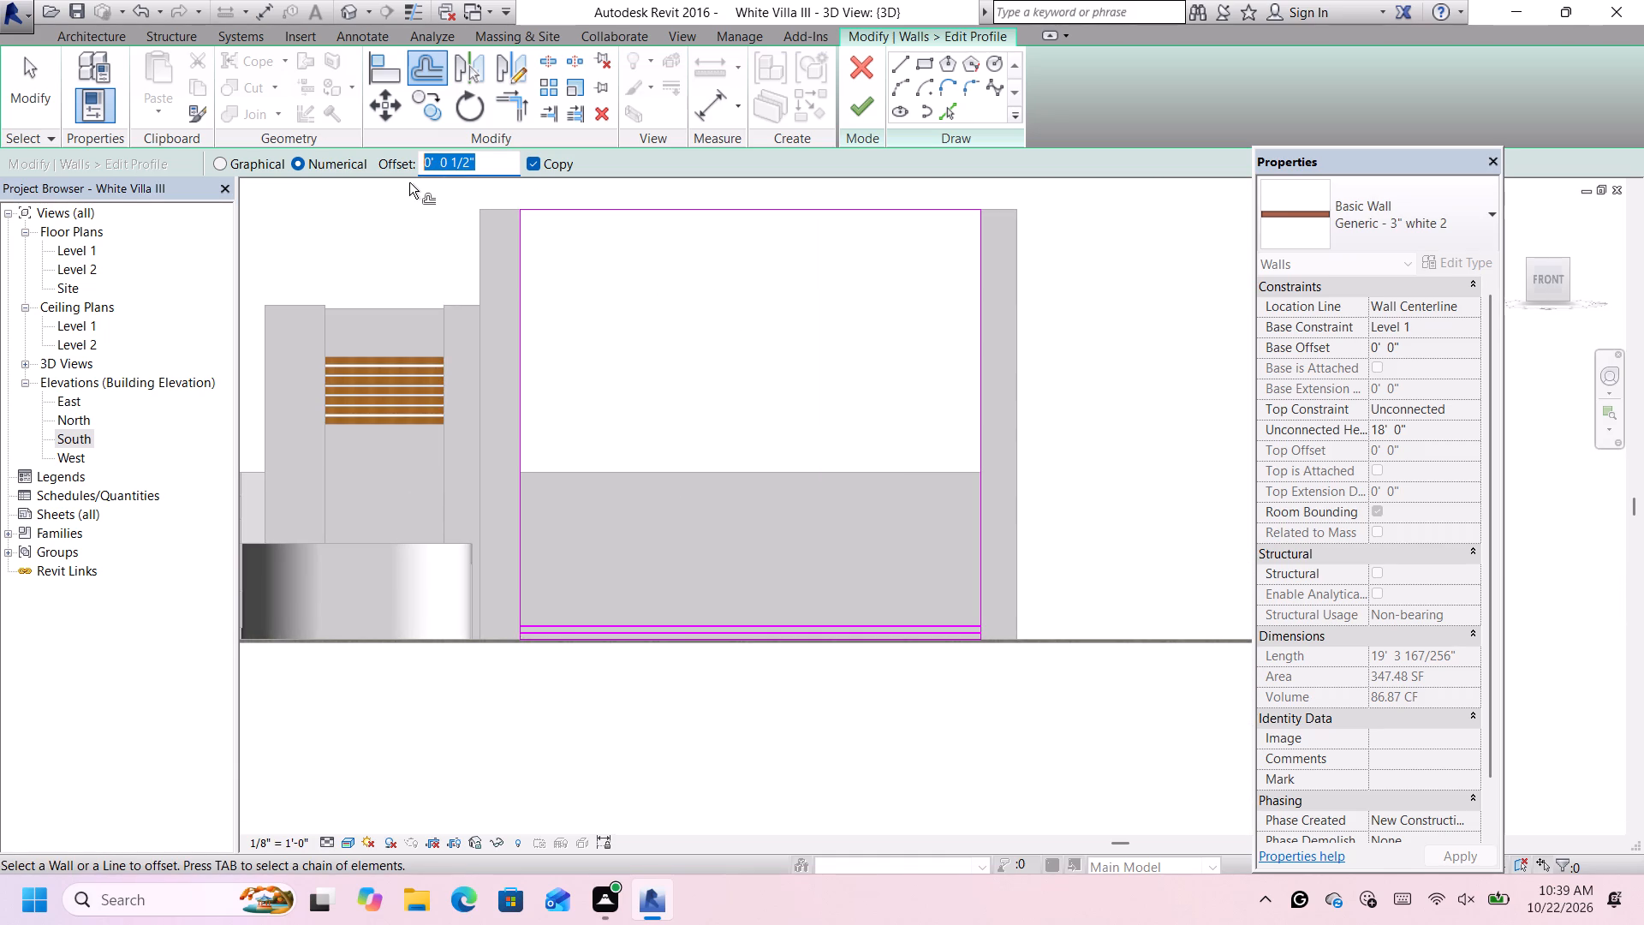
key("BackSpace")
type("3\"")
key("Return")
scroll(735, 610, "up", 5)
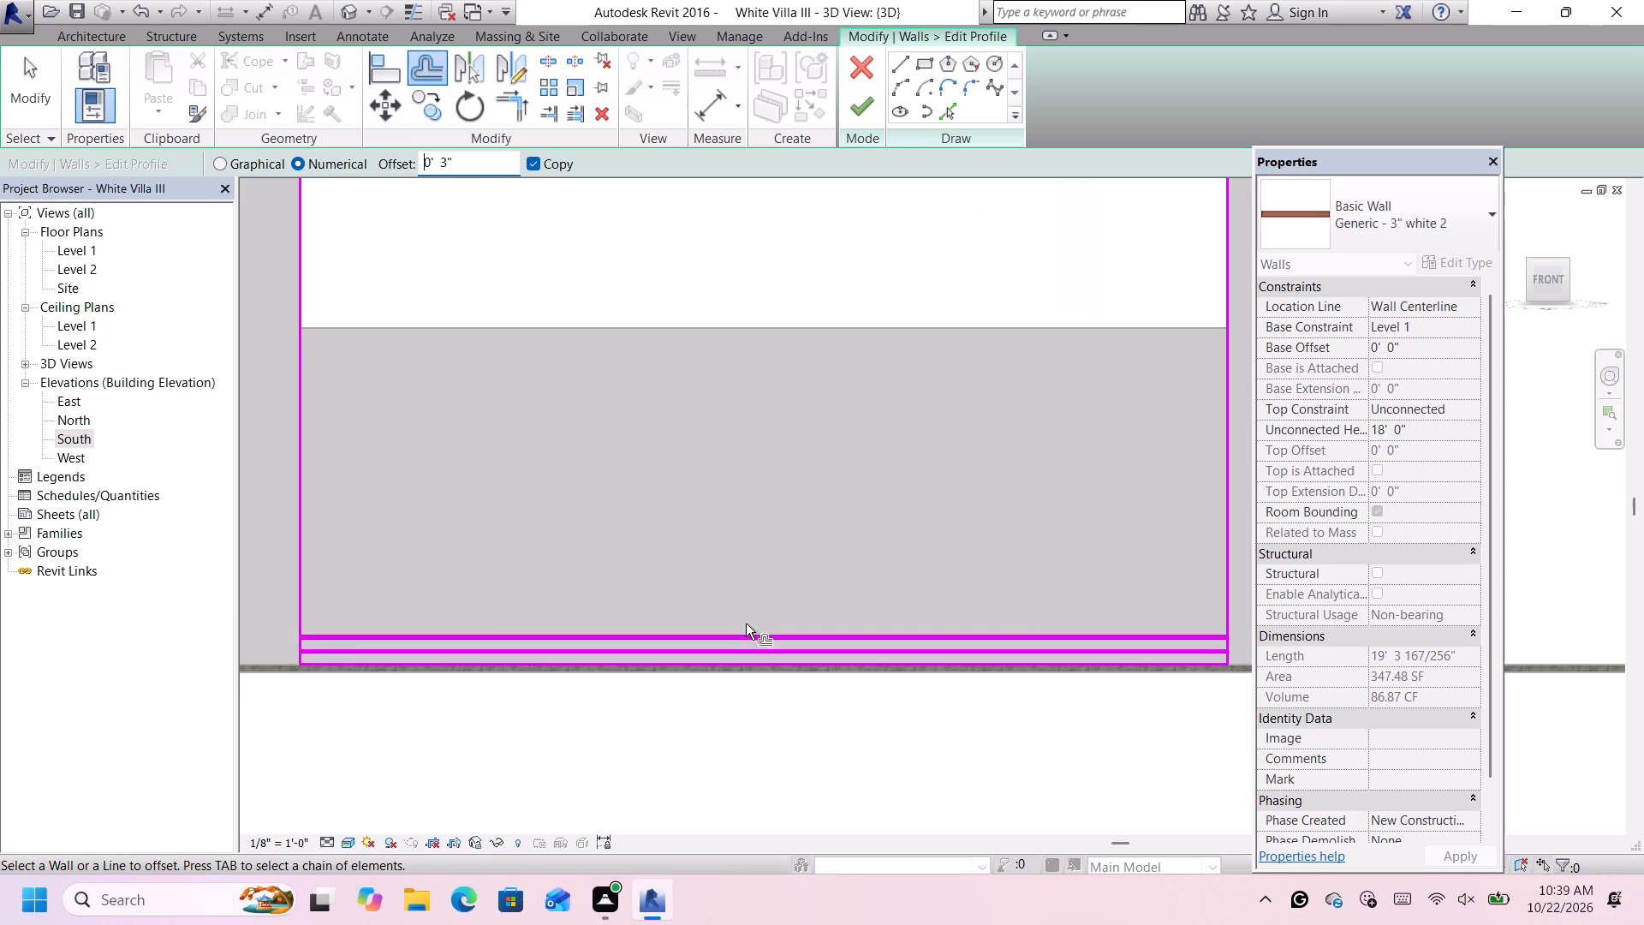
scroll(759, 636, "up", 5)
left_click(759, 630)
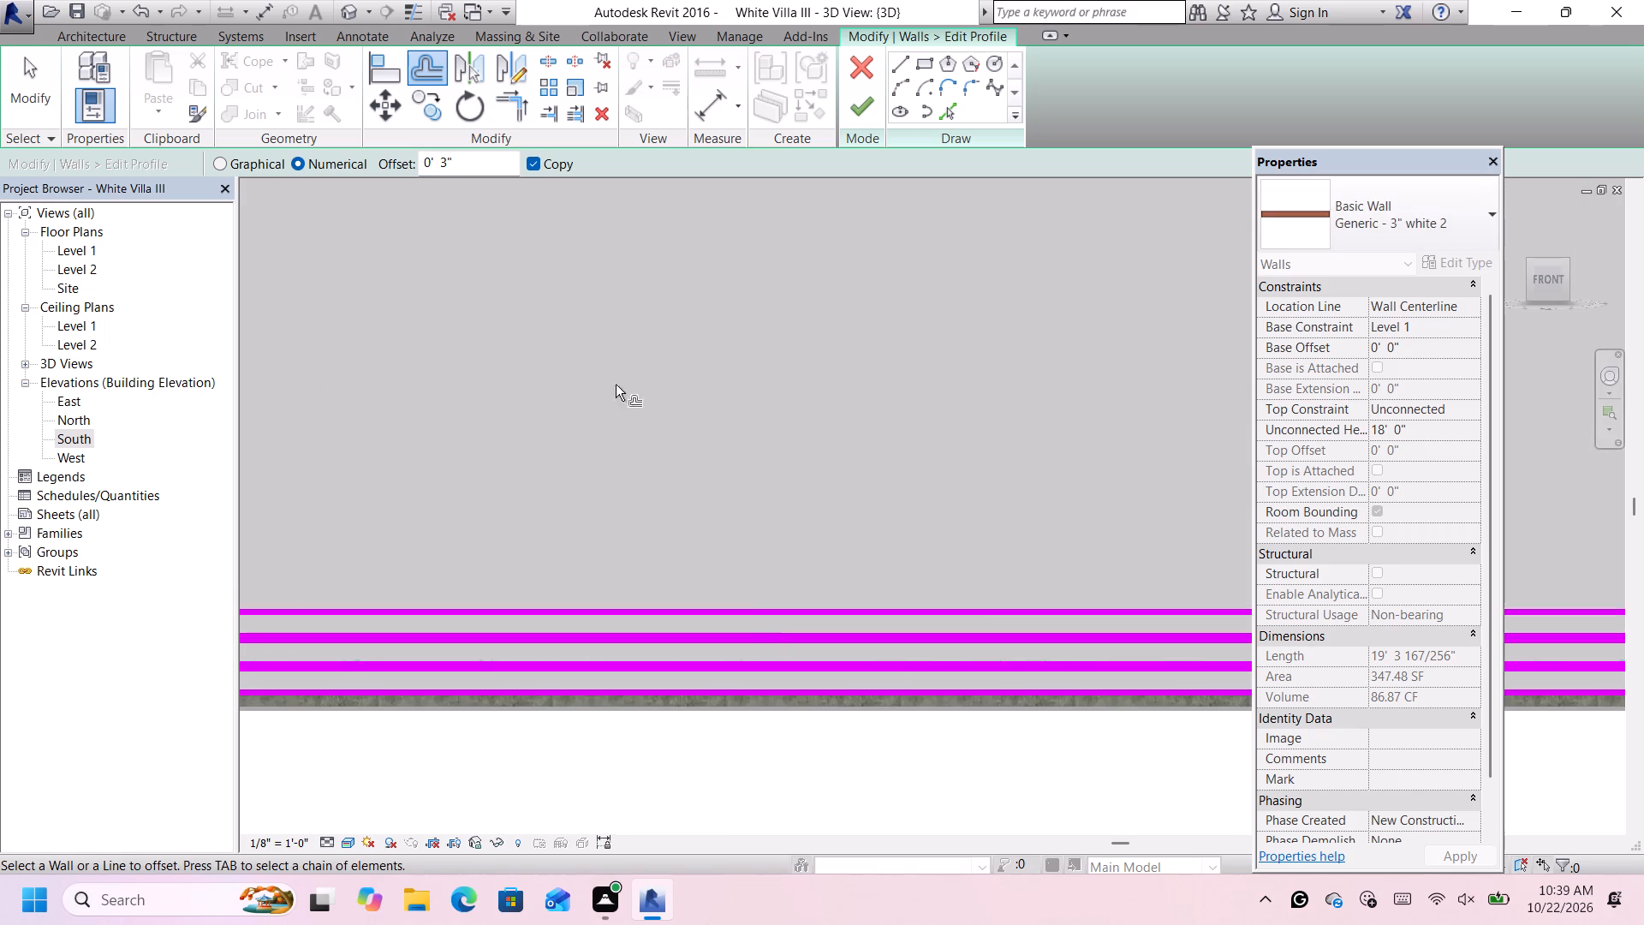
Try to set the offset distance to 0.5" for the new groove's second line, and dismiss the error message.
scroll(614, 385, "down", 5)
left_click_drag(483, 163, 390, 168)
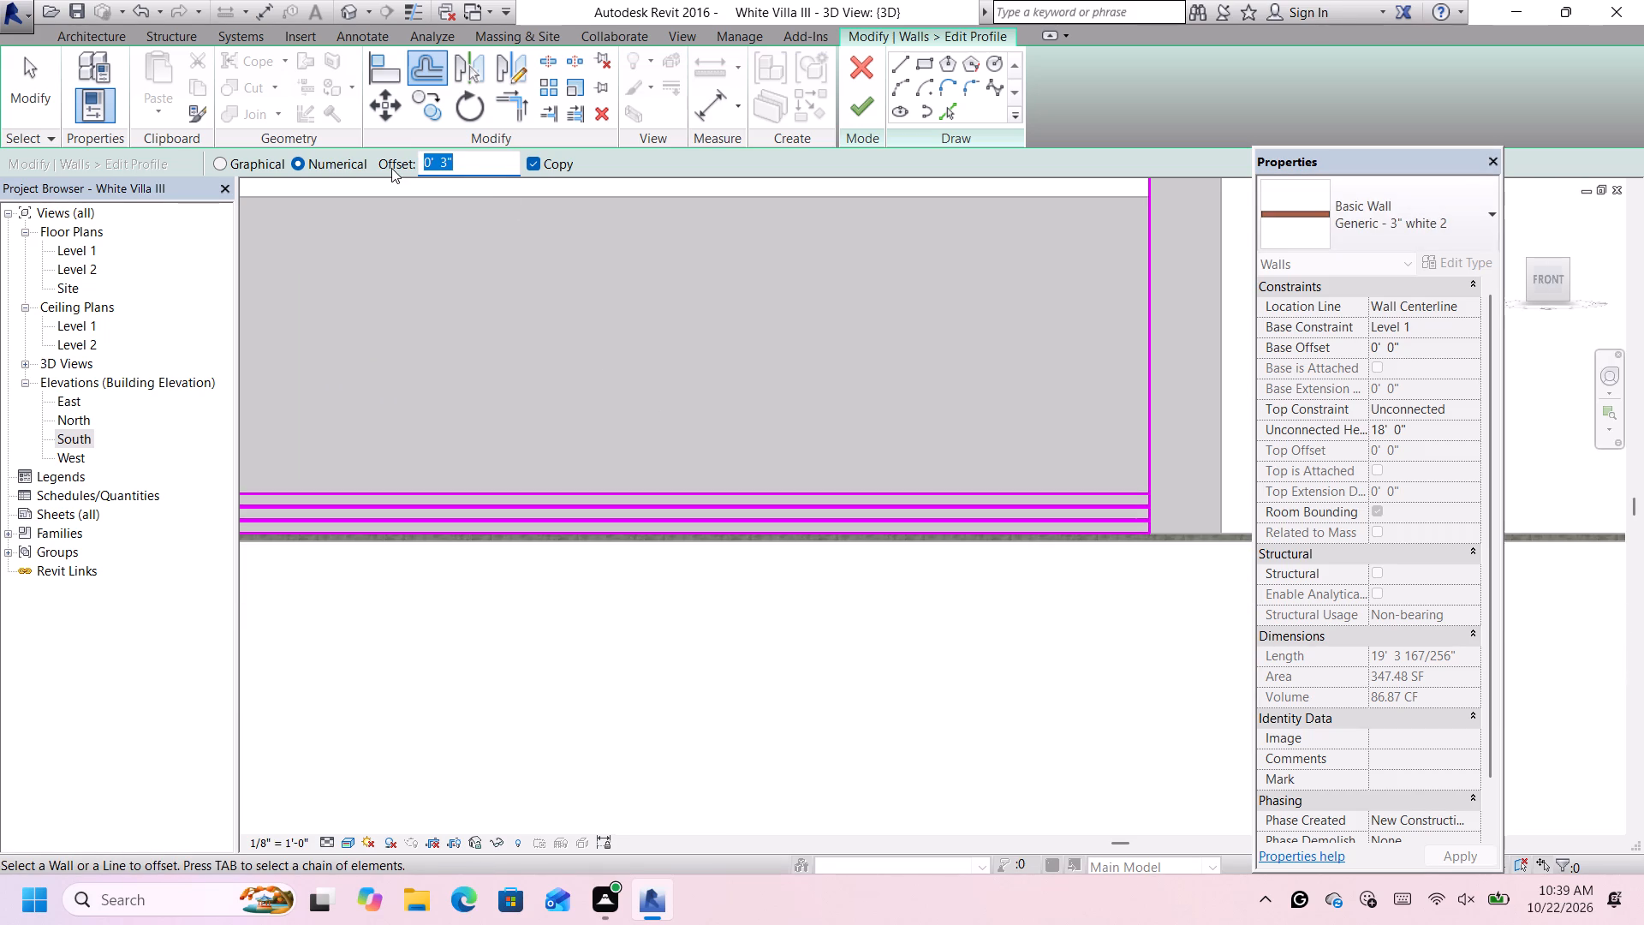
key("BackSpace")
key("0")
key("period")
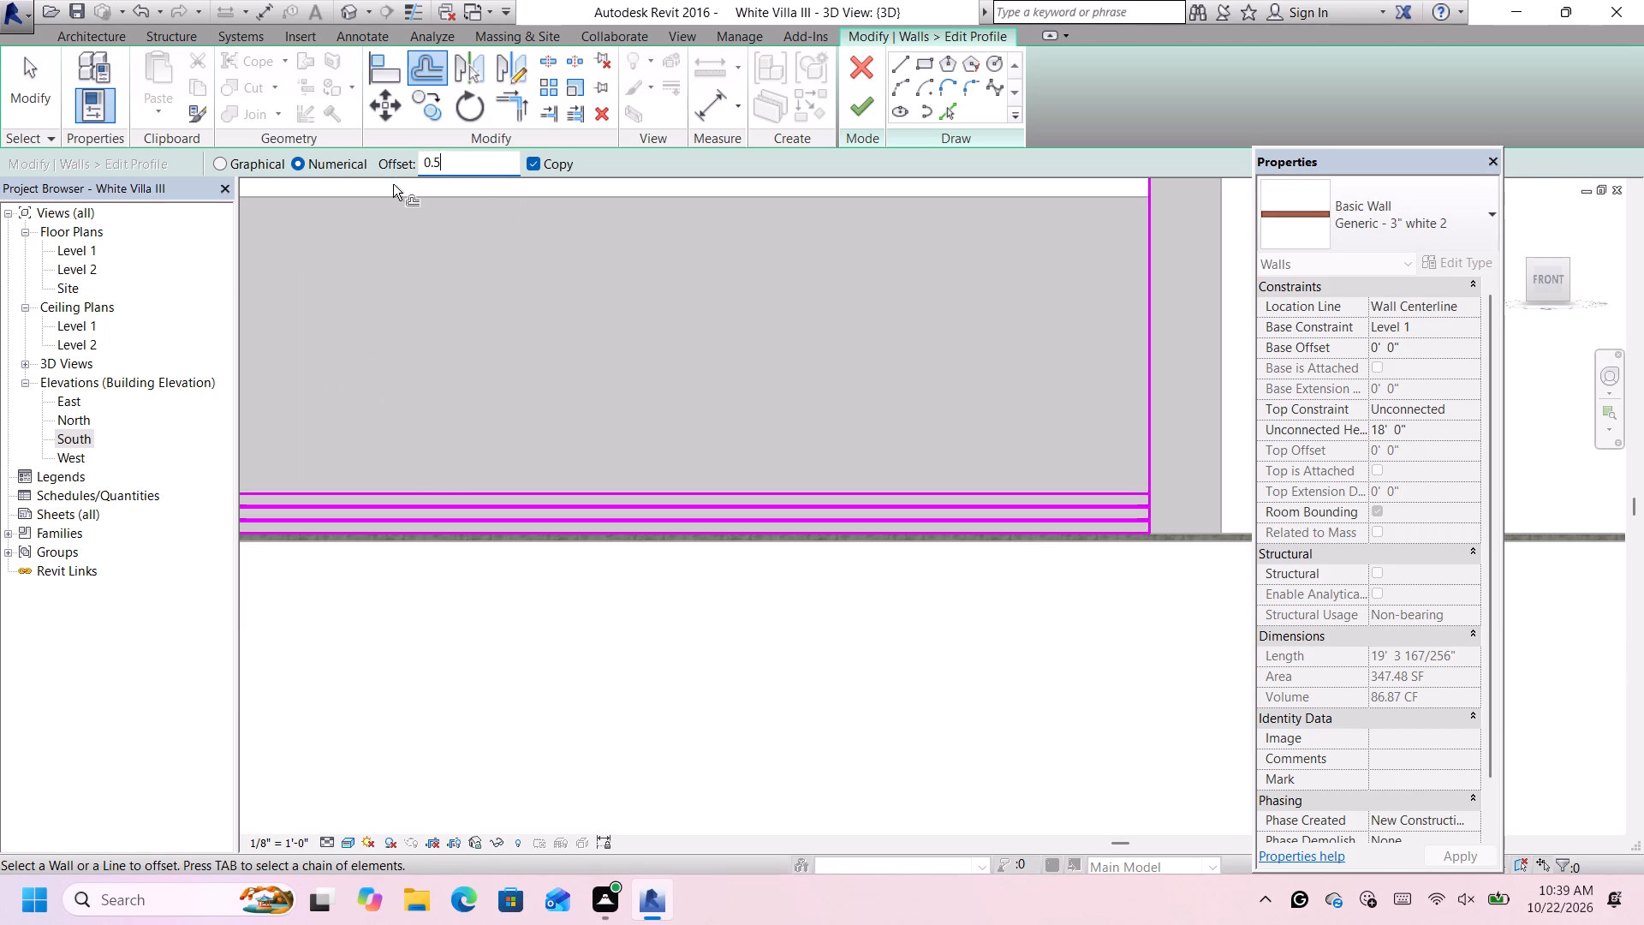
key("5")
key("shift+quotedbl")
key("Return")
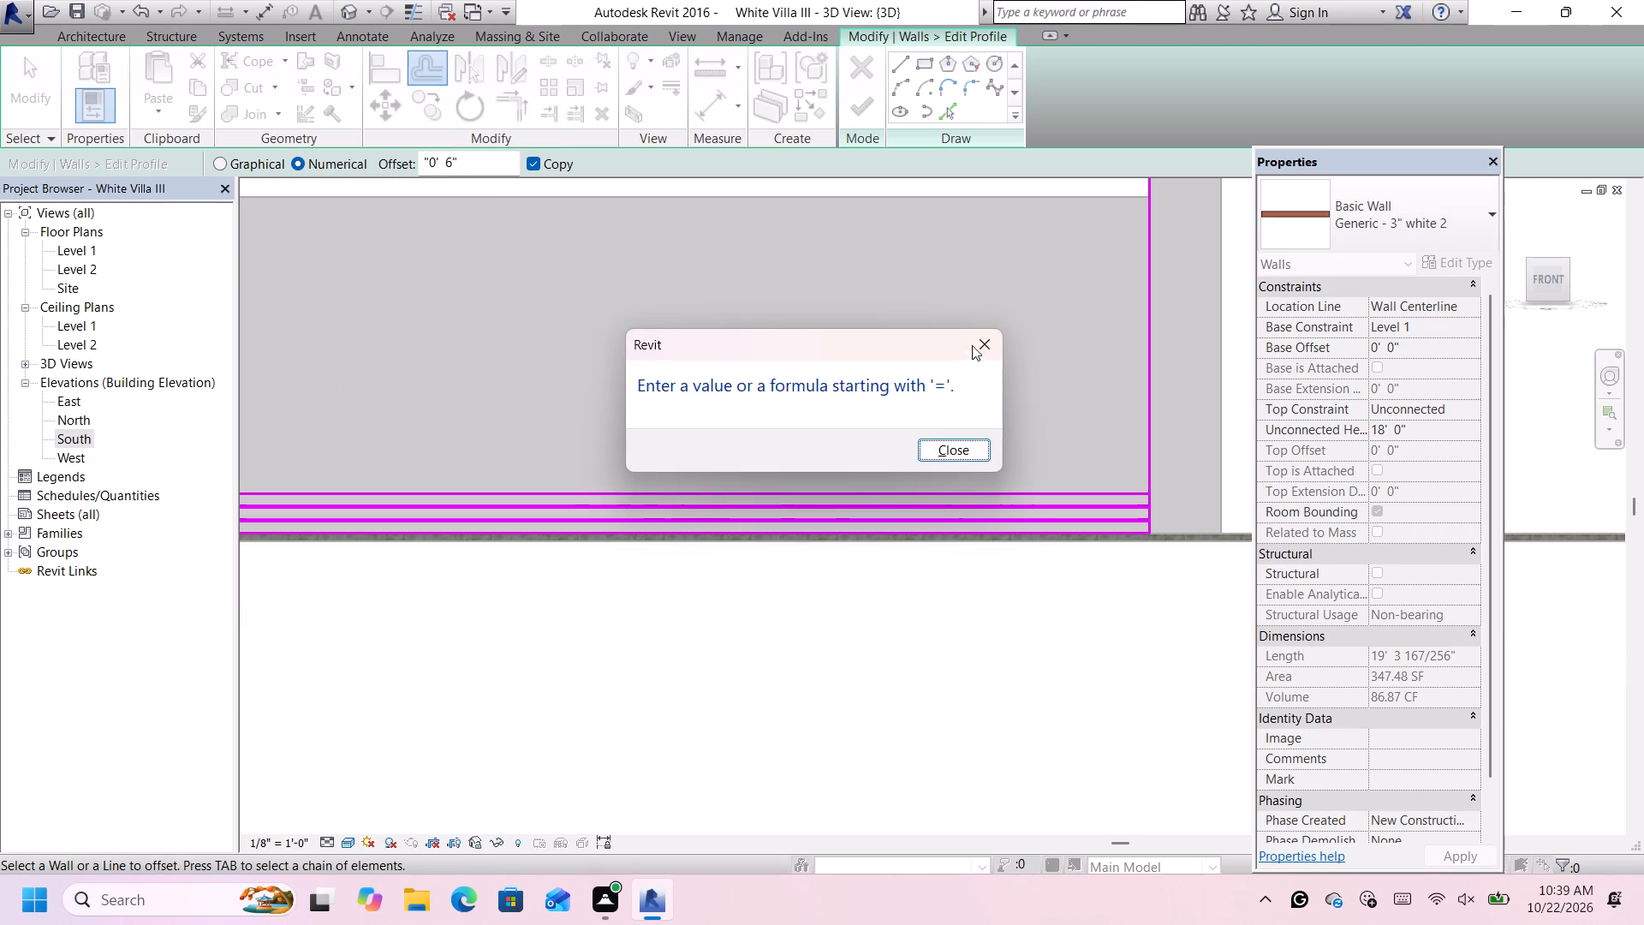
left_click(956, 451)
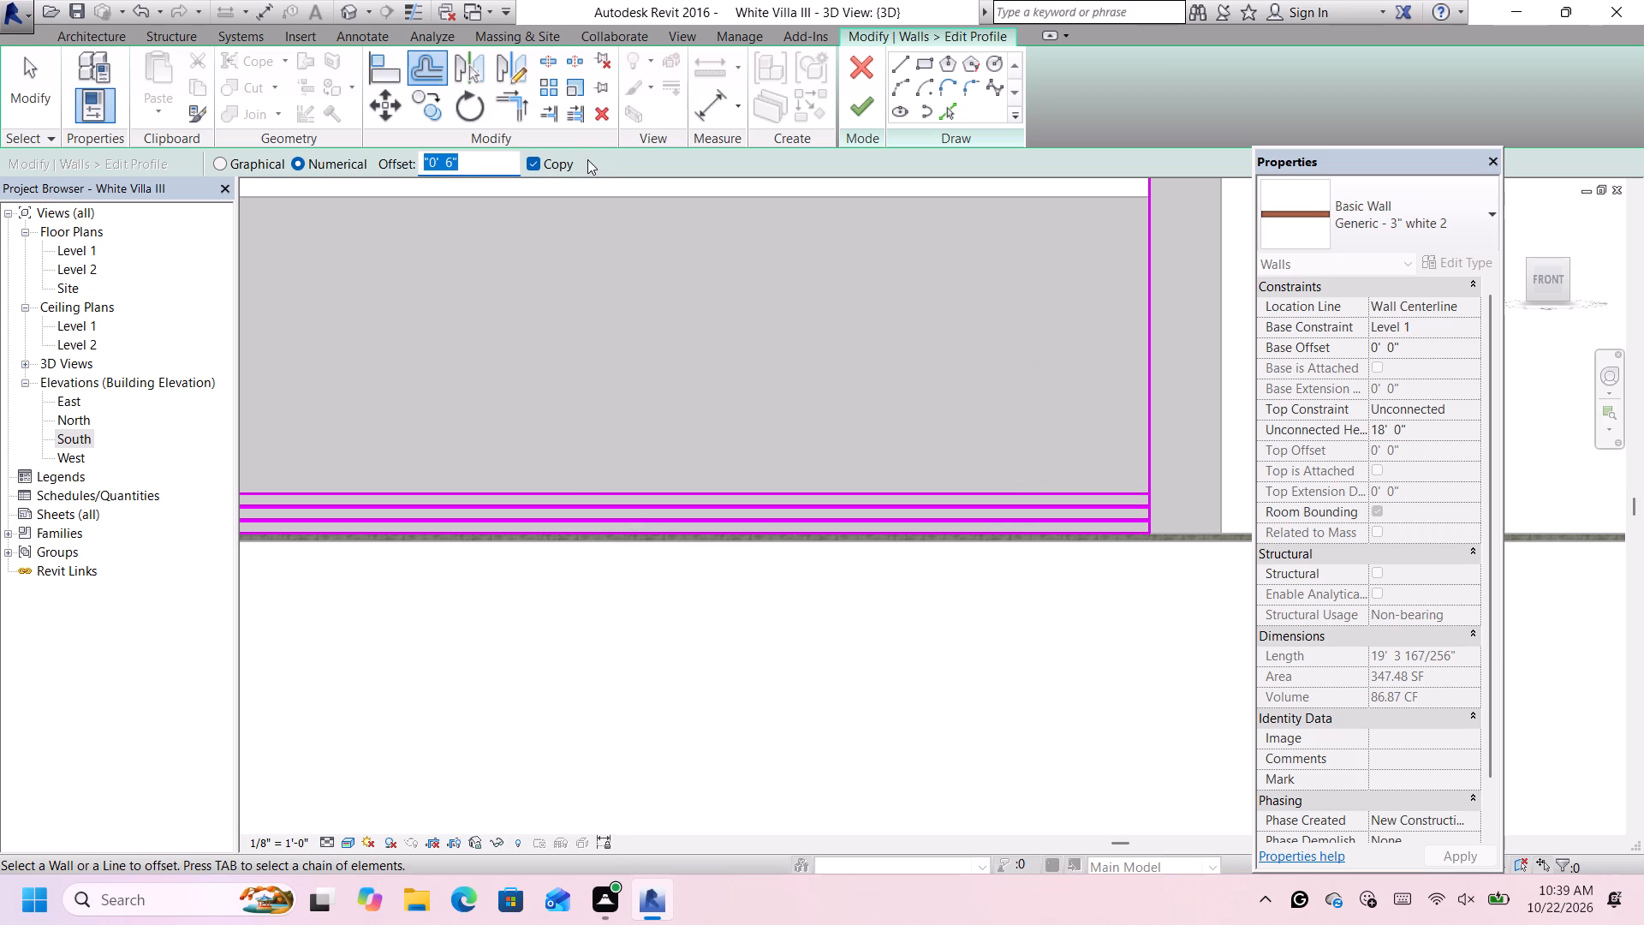
Offset a copy of the topmost profile line 0.5" upward to complete the third groove above the wall base.
key("BackSpace")
key("0")
key("period")
key("5")
key("shift+quotedbl")
key("Return")
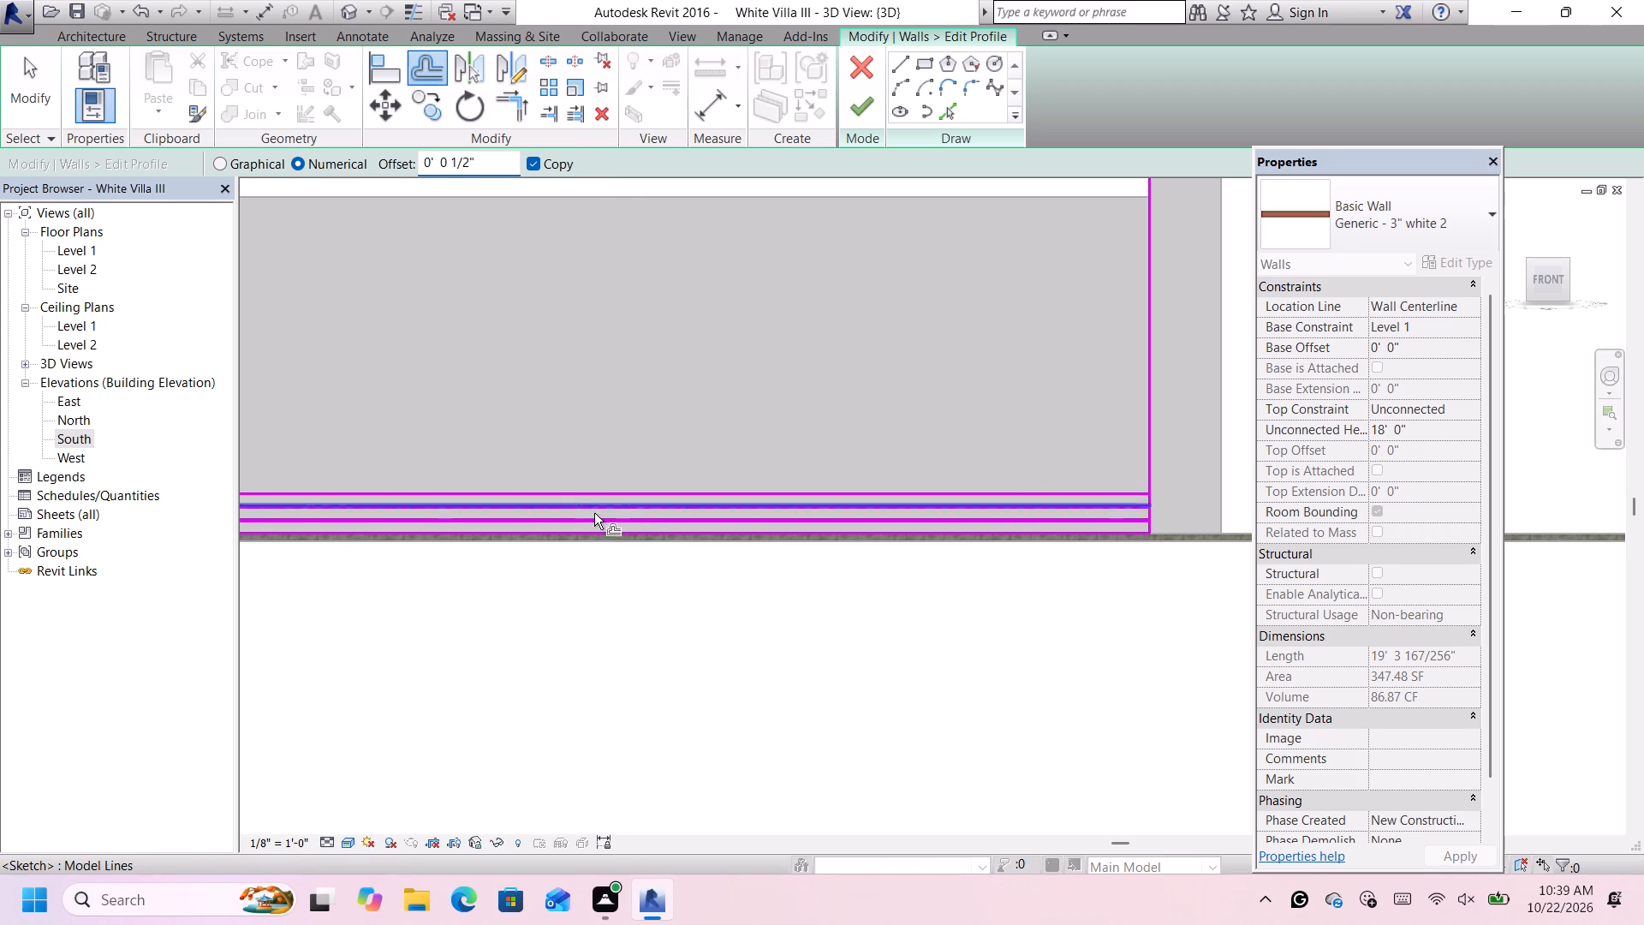
scroll(597, 513, "up", 11)
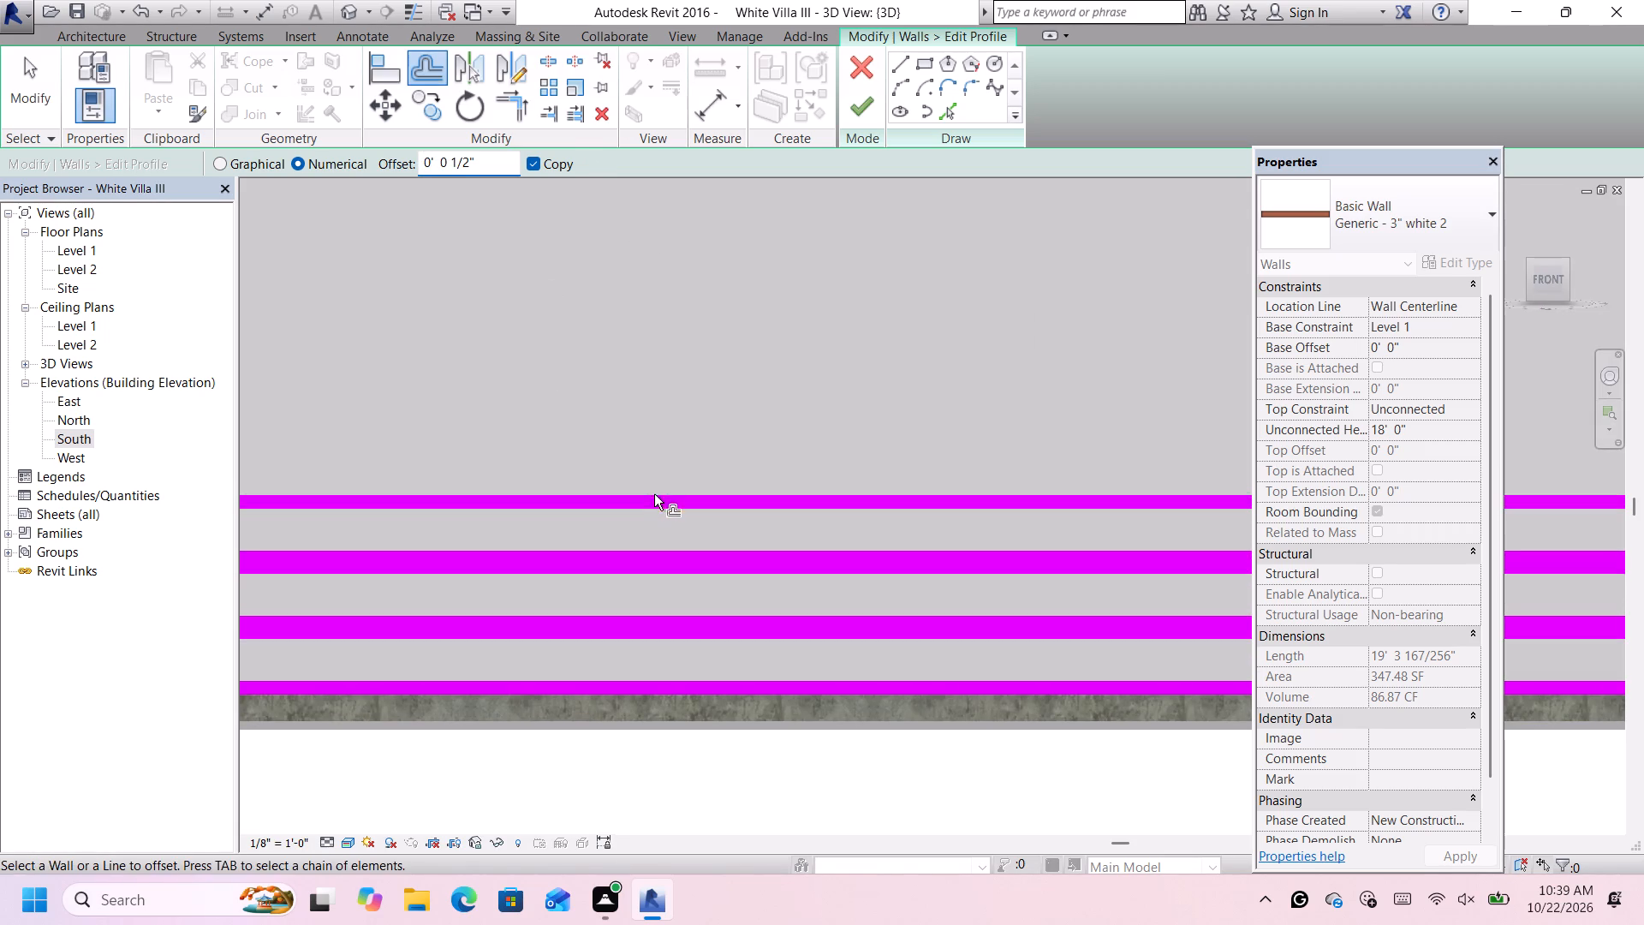
left_click(654, 495)
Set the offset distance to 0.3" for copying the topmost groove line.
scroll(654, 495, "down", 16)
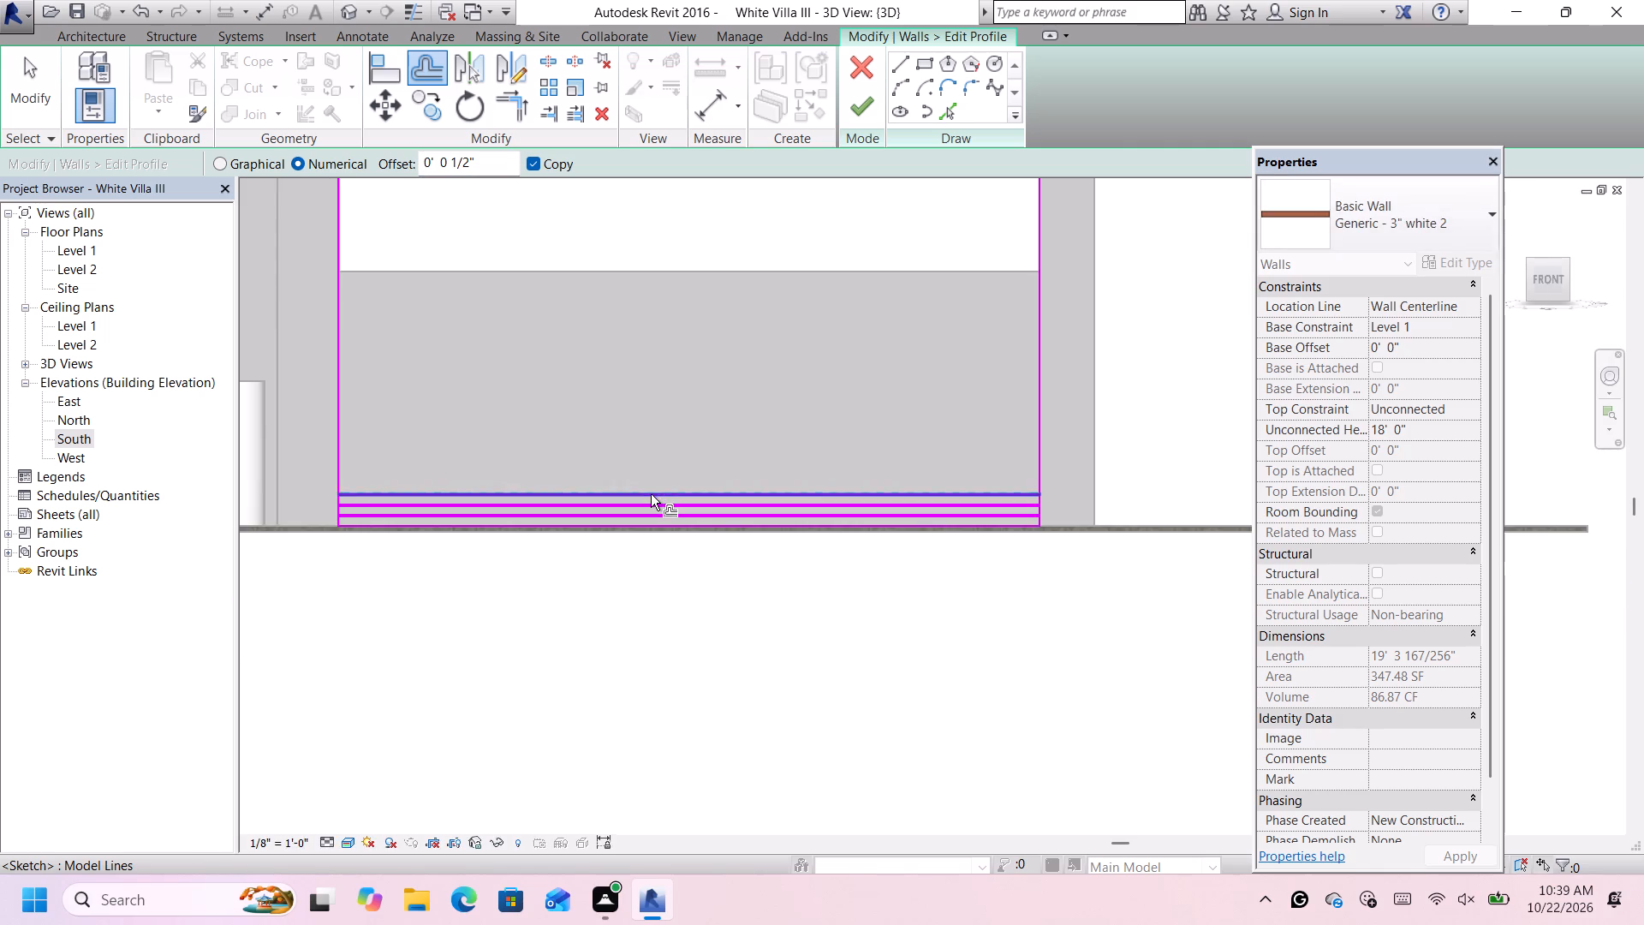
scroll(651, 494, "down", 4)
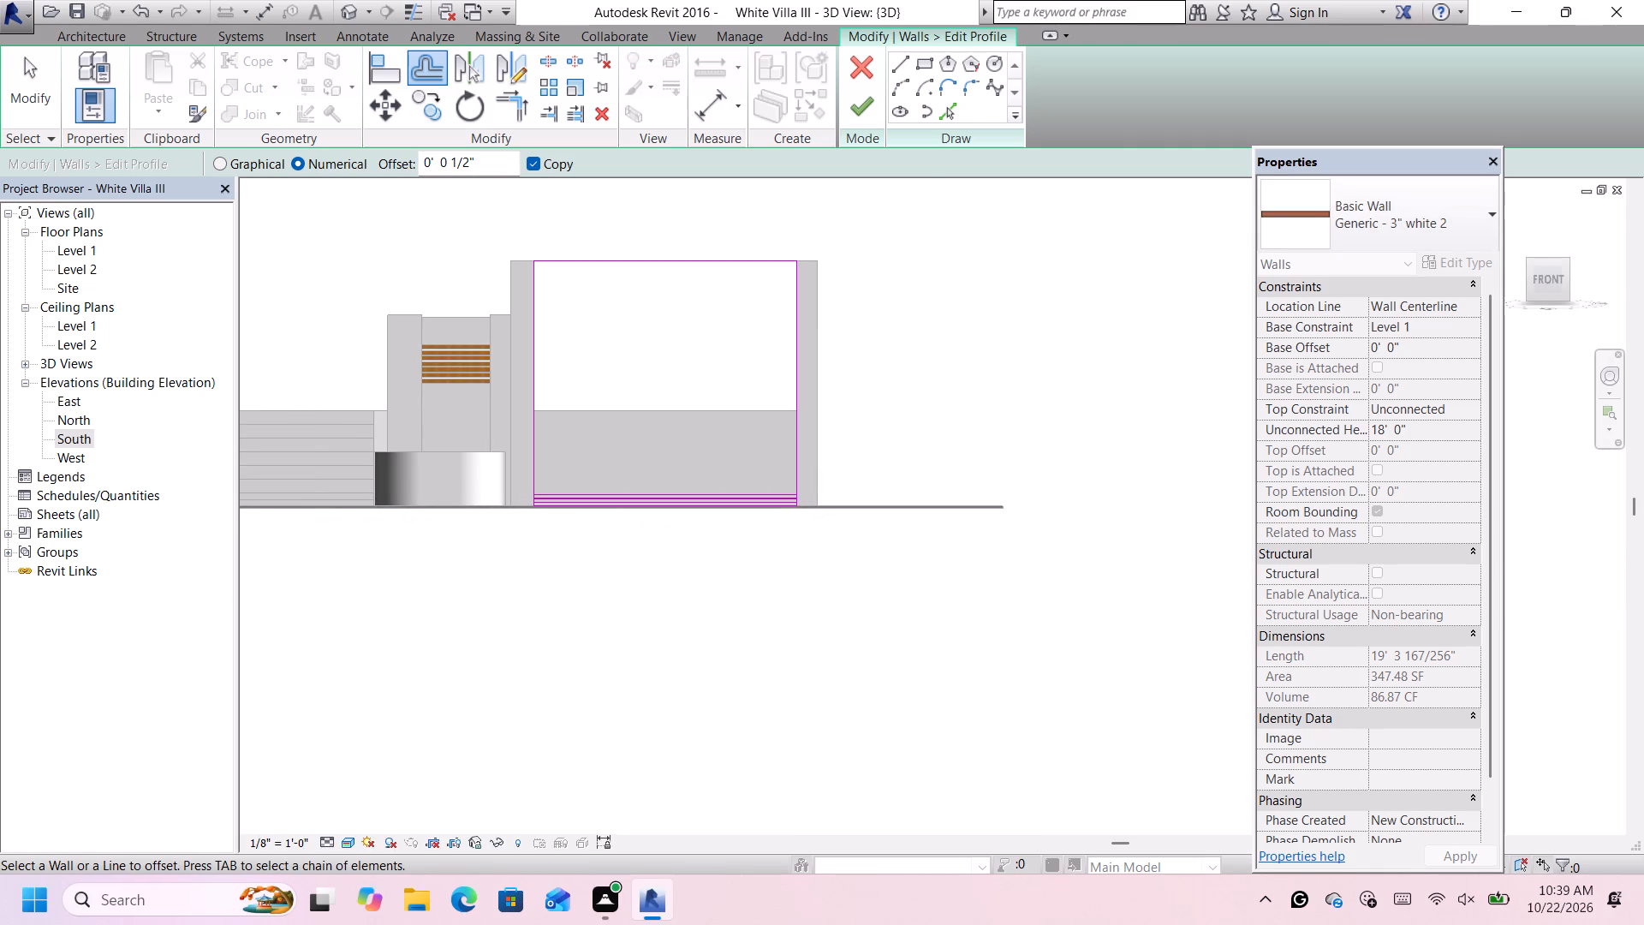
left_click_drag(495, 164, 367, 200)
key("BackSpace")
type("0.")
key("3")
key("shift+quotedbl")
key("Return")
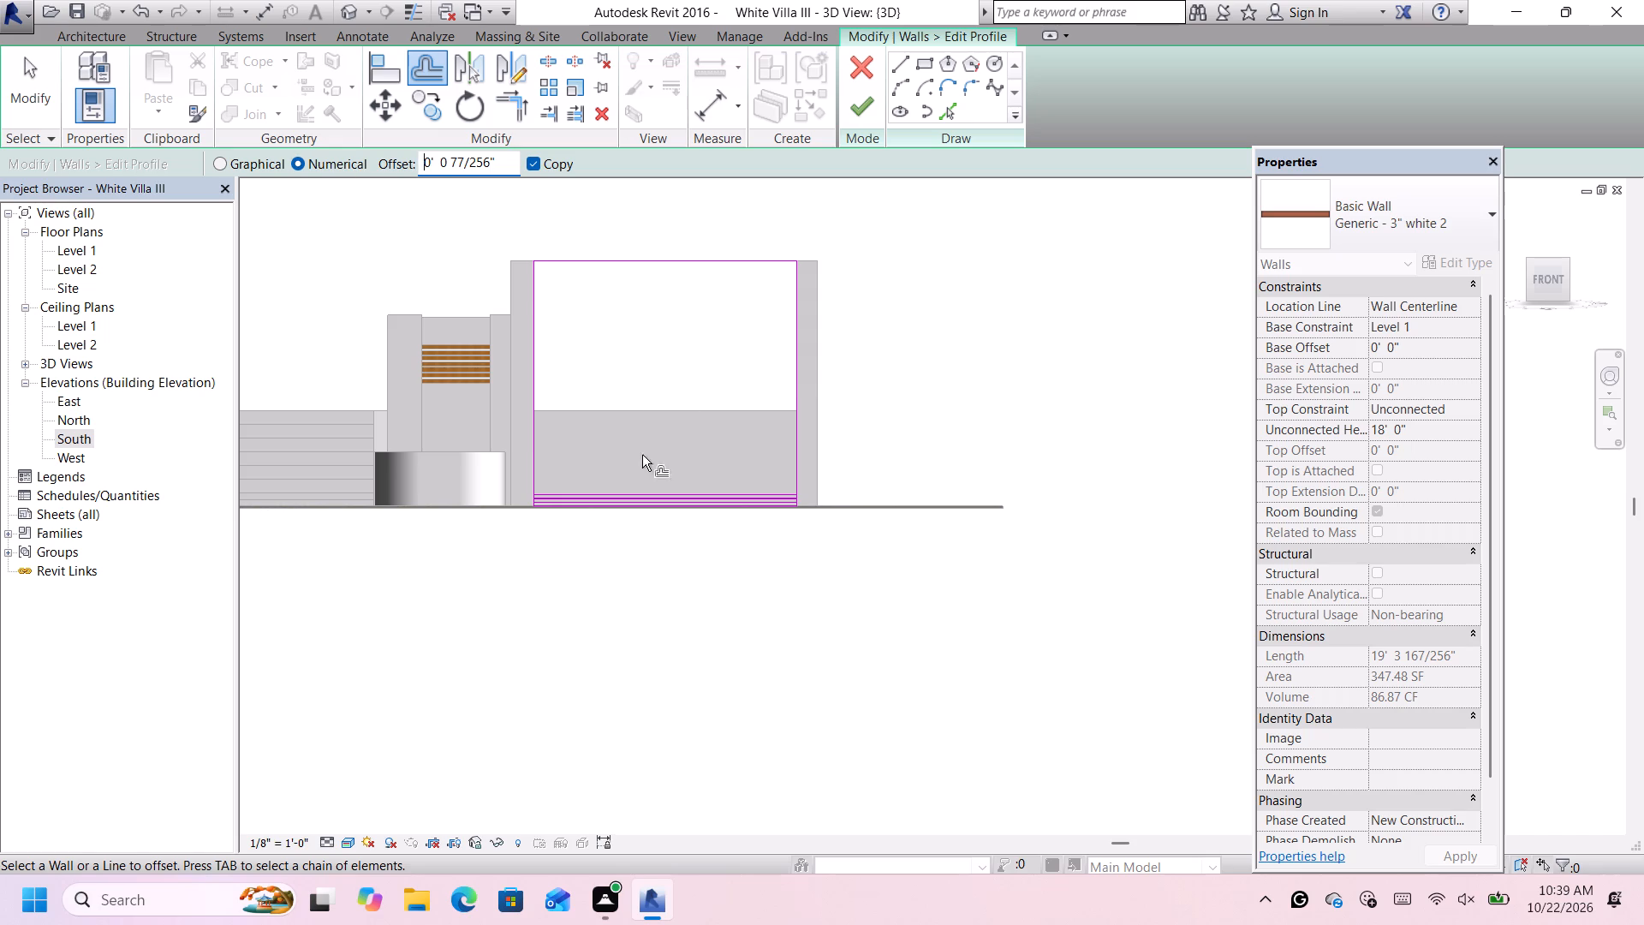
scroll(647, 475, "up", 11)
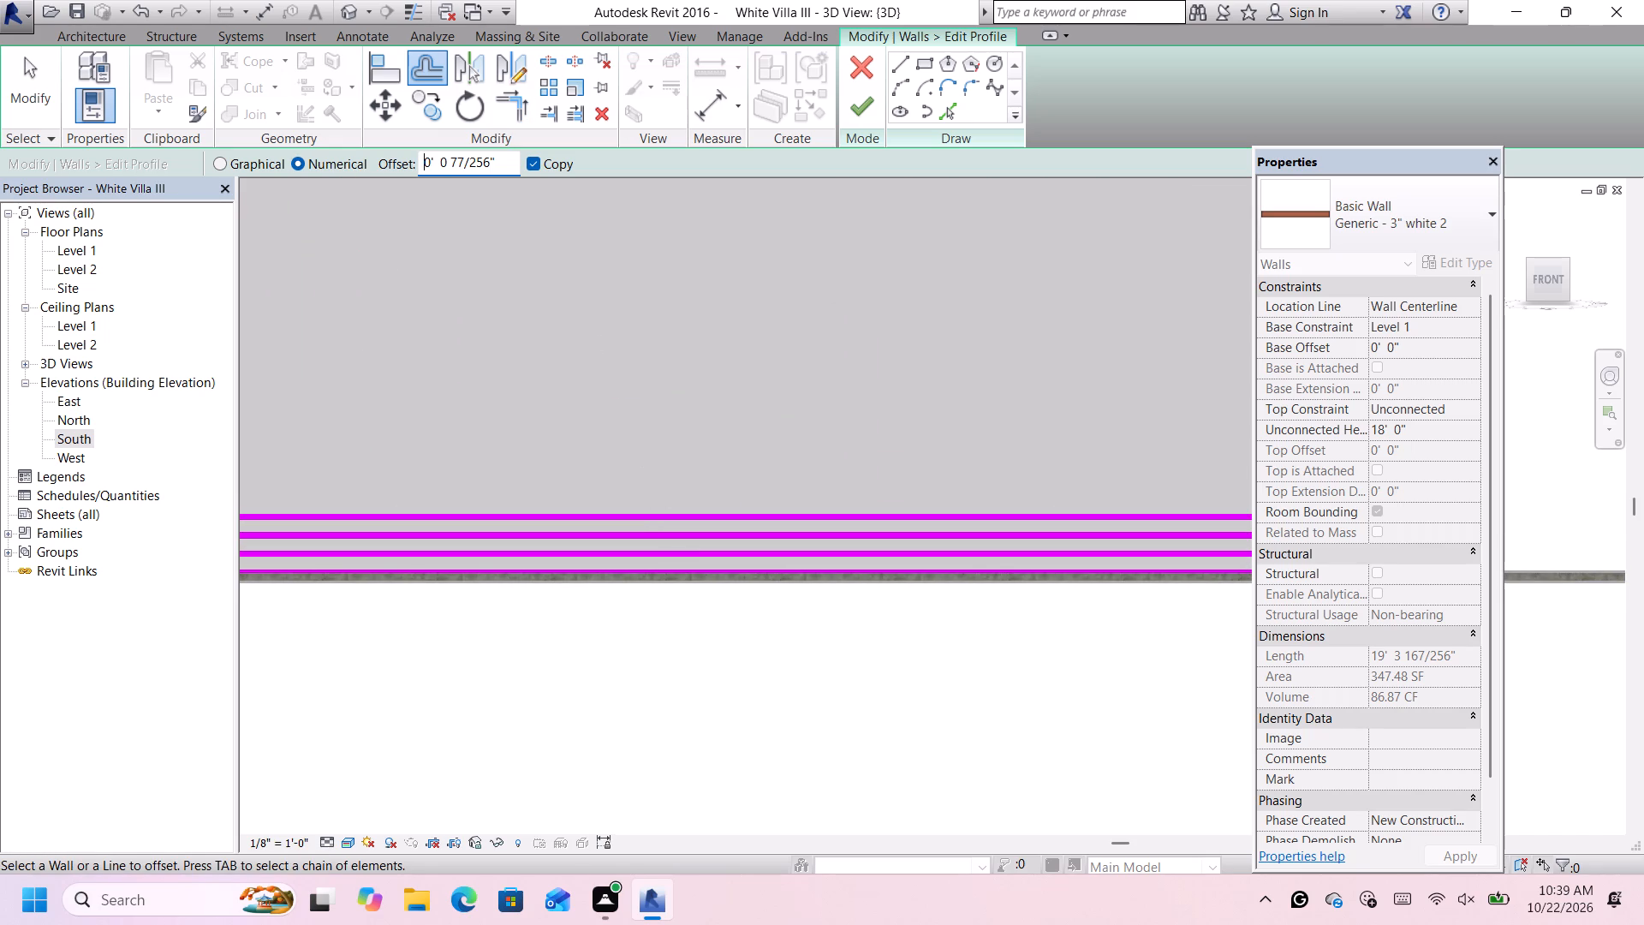
Offset a copy of the topmost groove's upper line 3" upward in the front wall profile.
left_click_drag(504, 158, 414, 163)
key("BackSpace")
key("3")
key("shift+quotedbl")
key("Return")
scroll(538, 420, "up", 2)
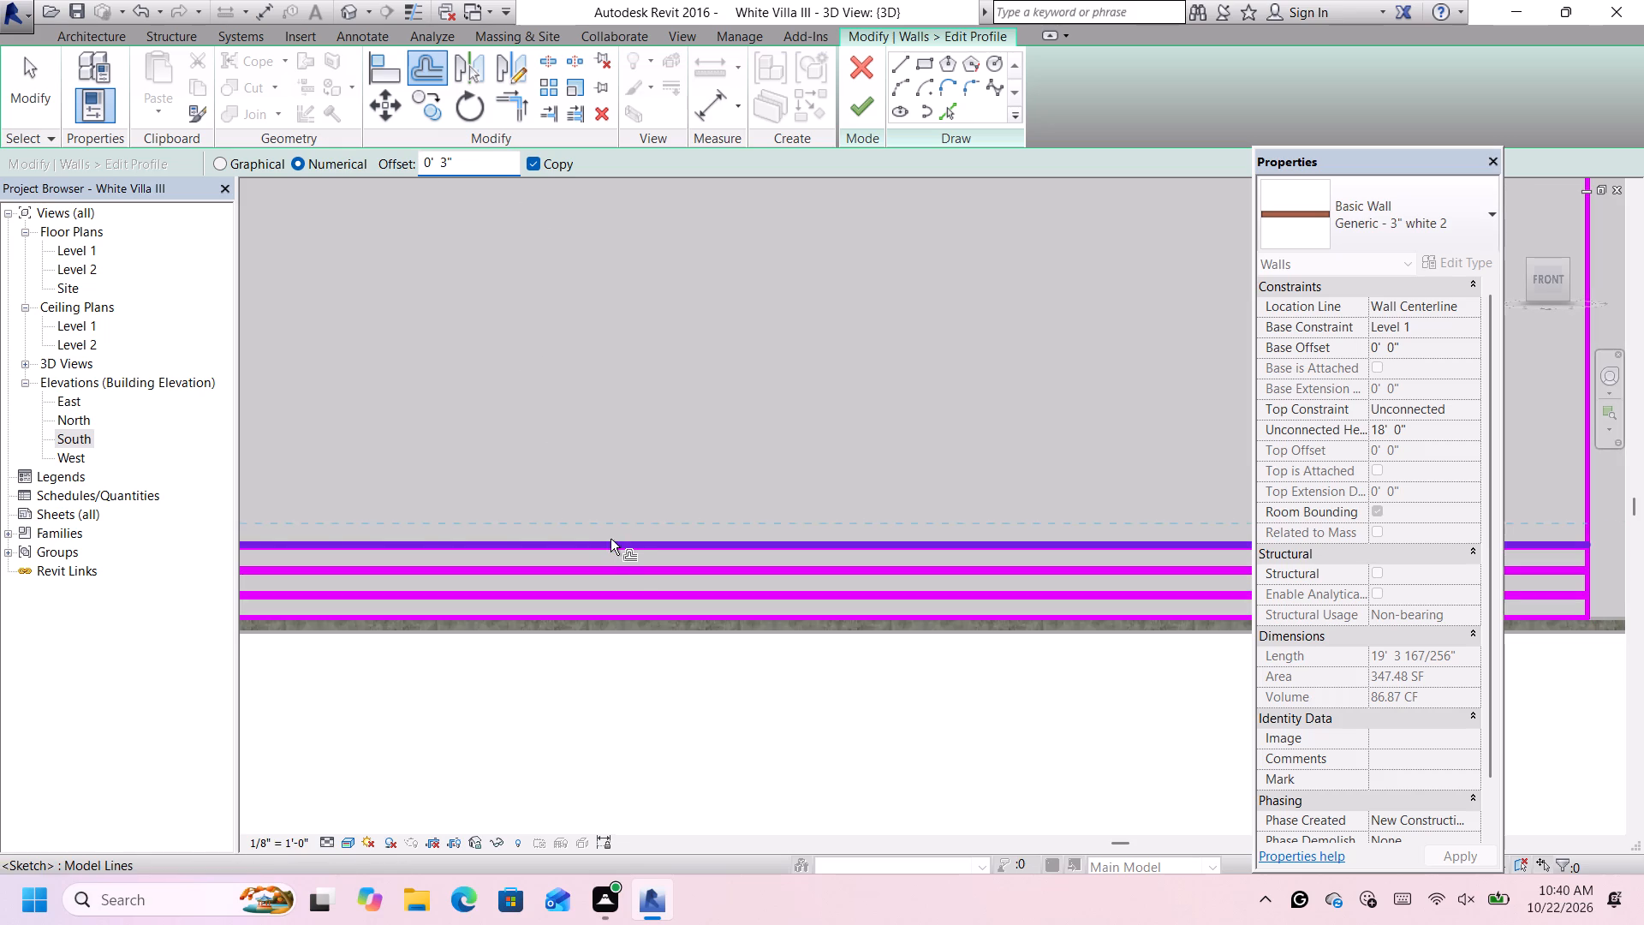
scroll(609, 539, "up", 5)
left_click(605, 546)
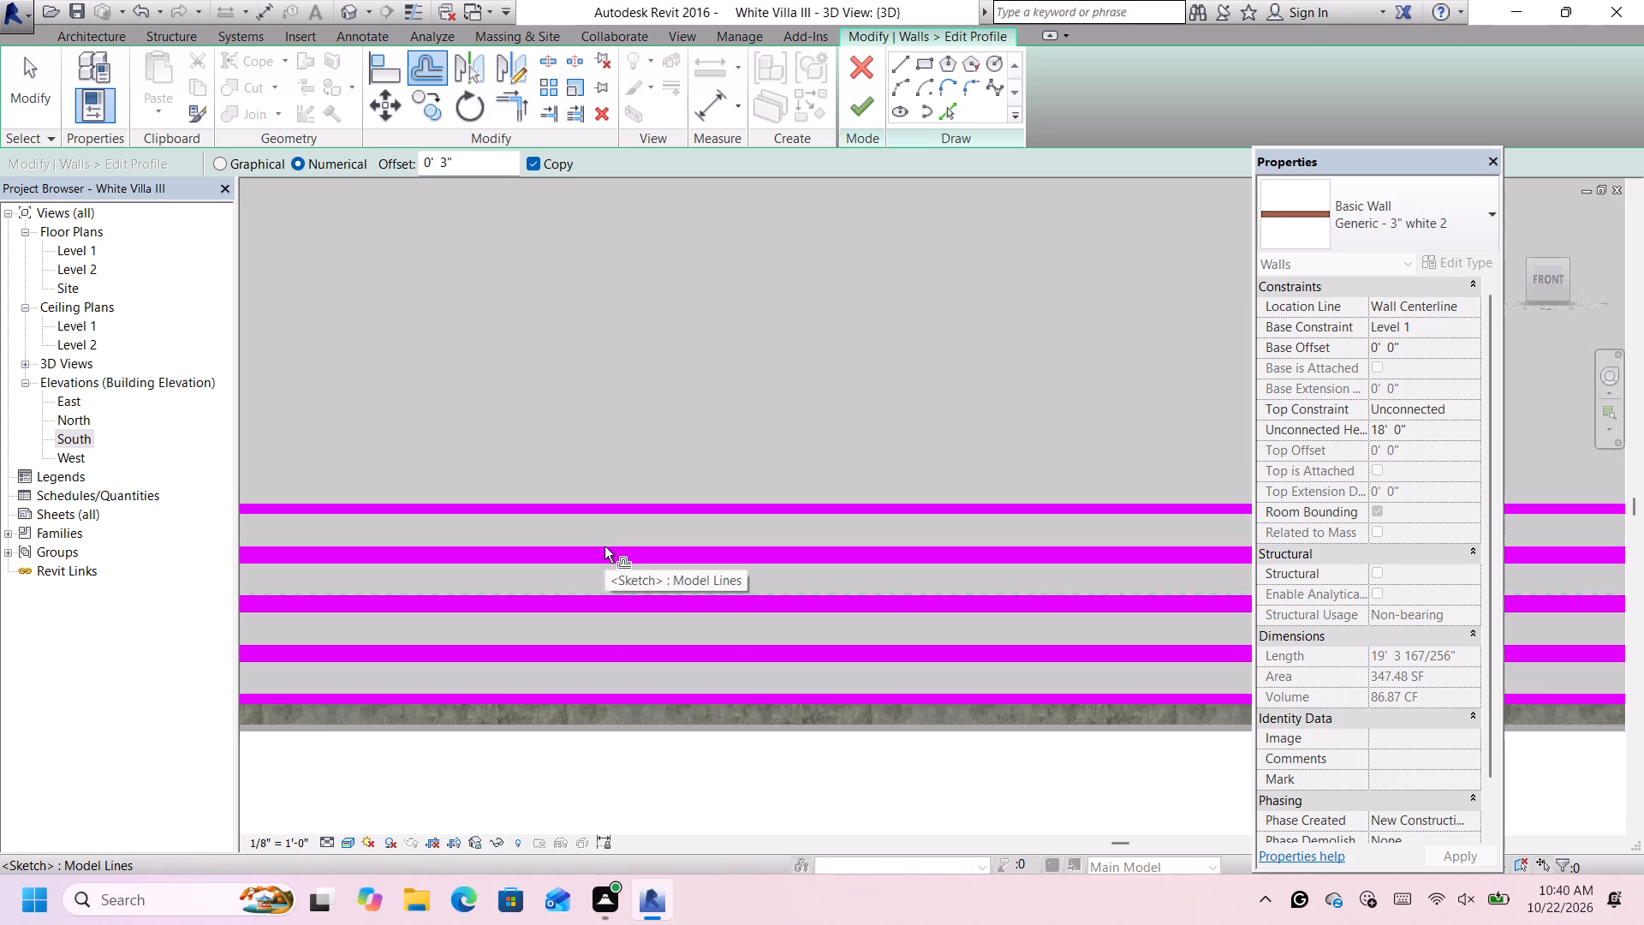
Offset a copy of the new topmost profile line 0.5" upward, dismissing the notification card.
scroll(605, 546, "down", 14)
scroll(433, 296, "up", 1)
scroll(494, 167, "up", 2)
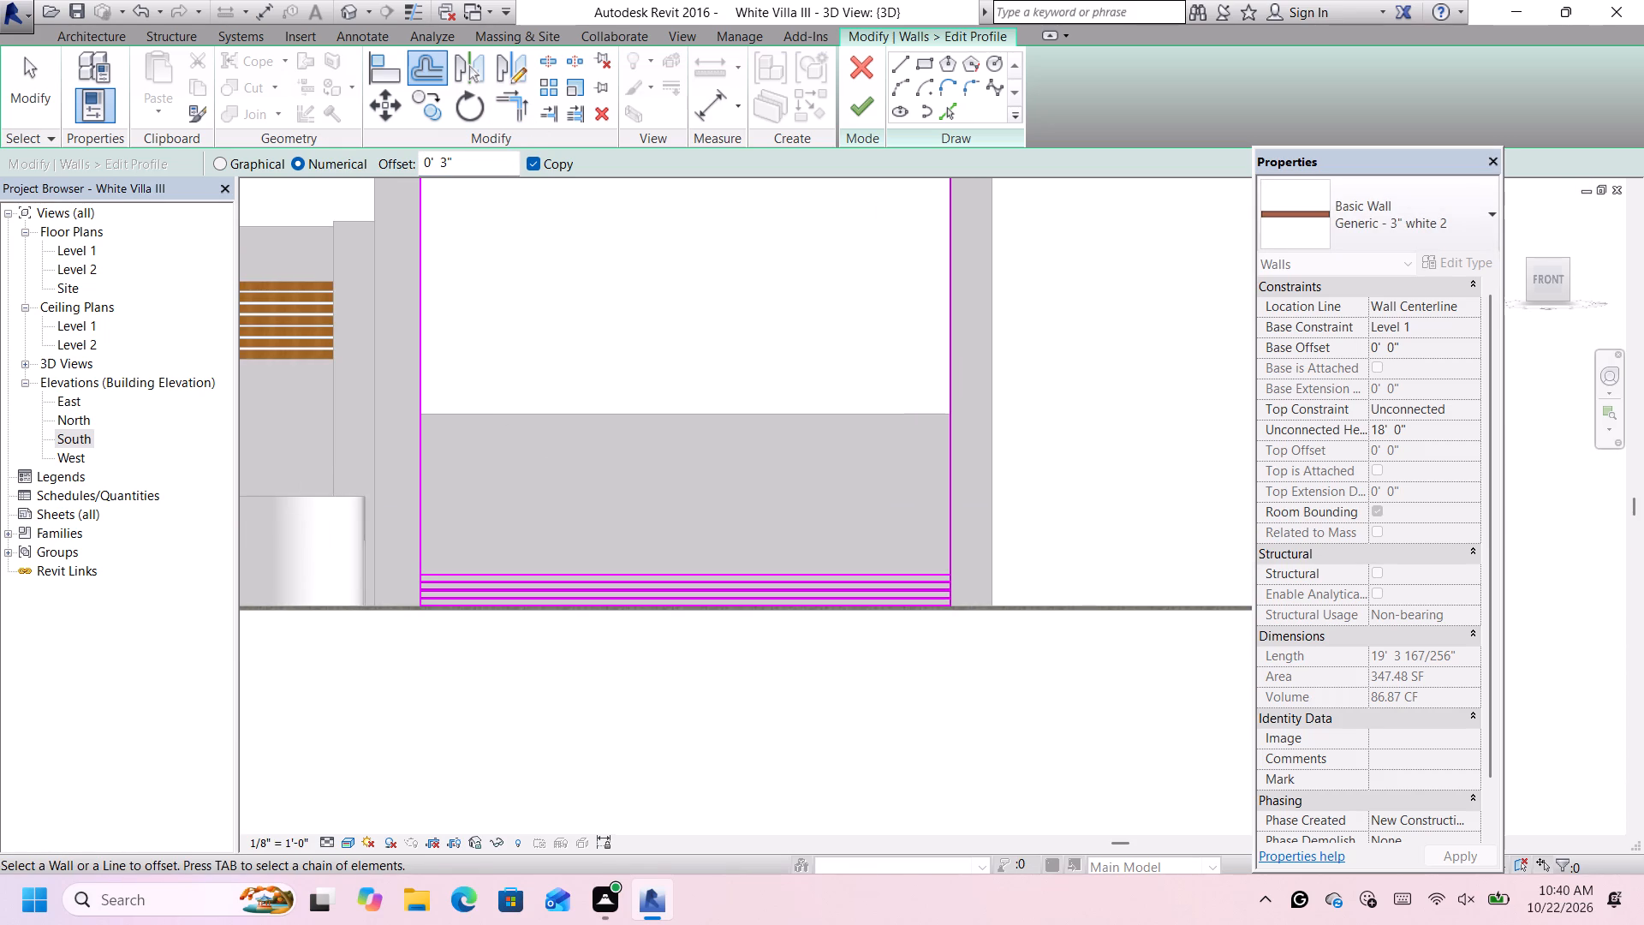
scroll(489, 172, "up", 2)
left_click_drag(476, 170, 415, 164)
key("BackSpace")
type("0.")
type("5\"")
key("Return")
scroll(660, 624, "up", 4)
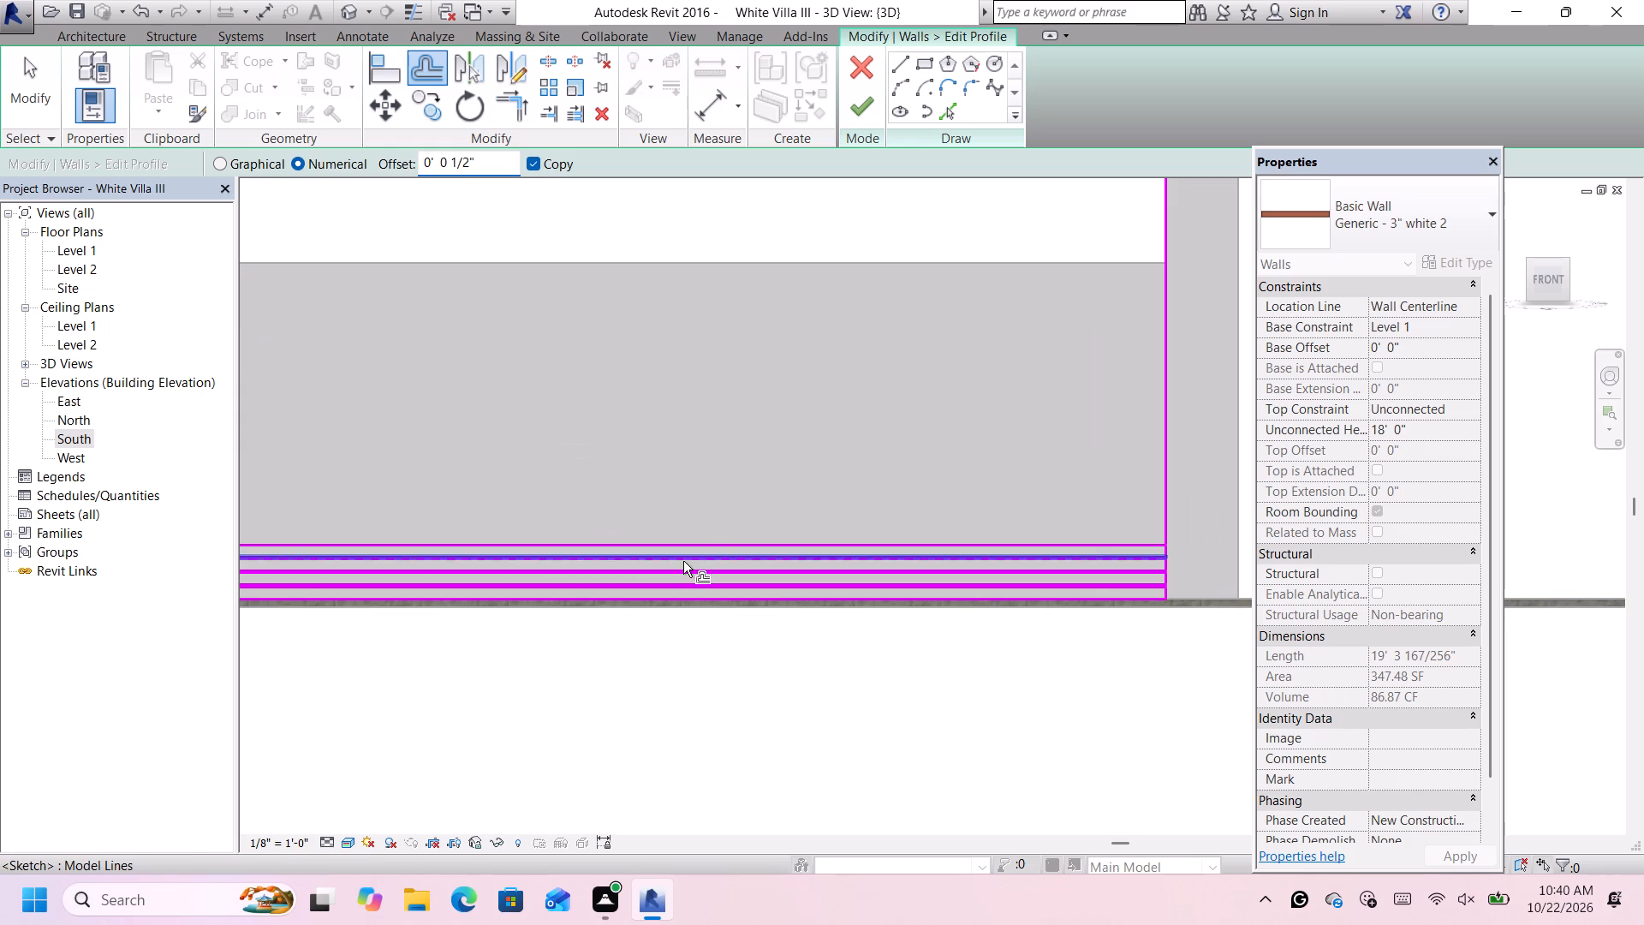
scroll(690, 545, "up", 11)
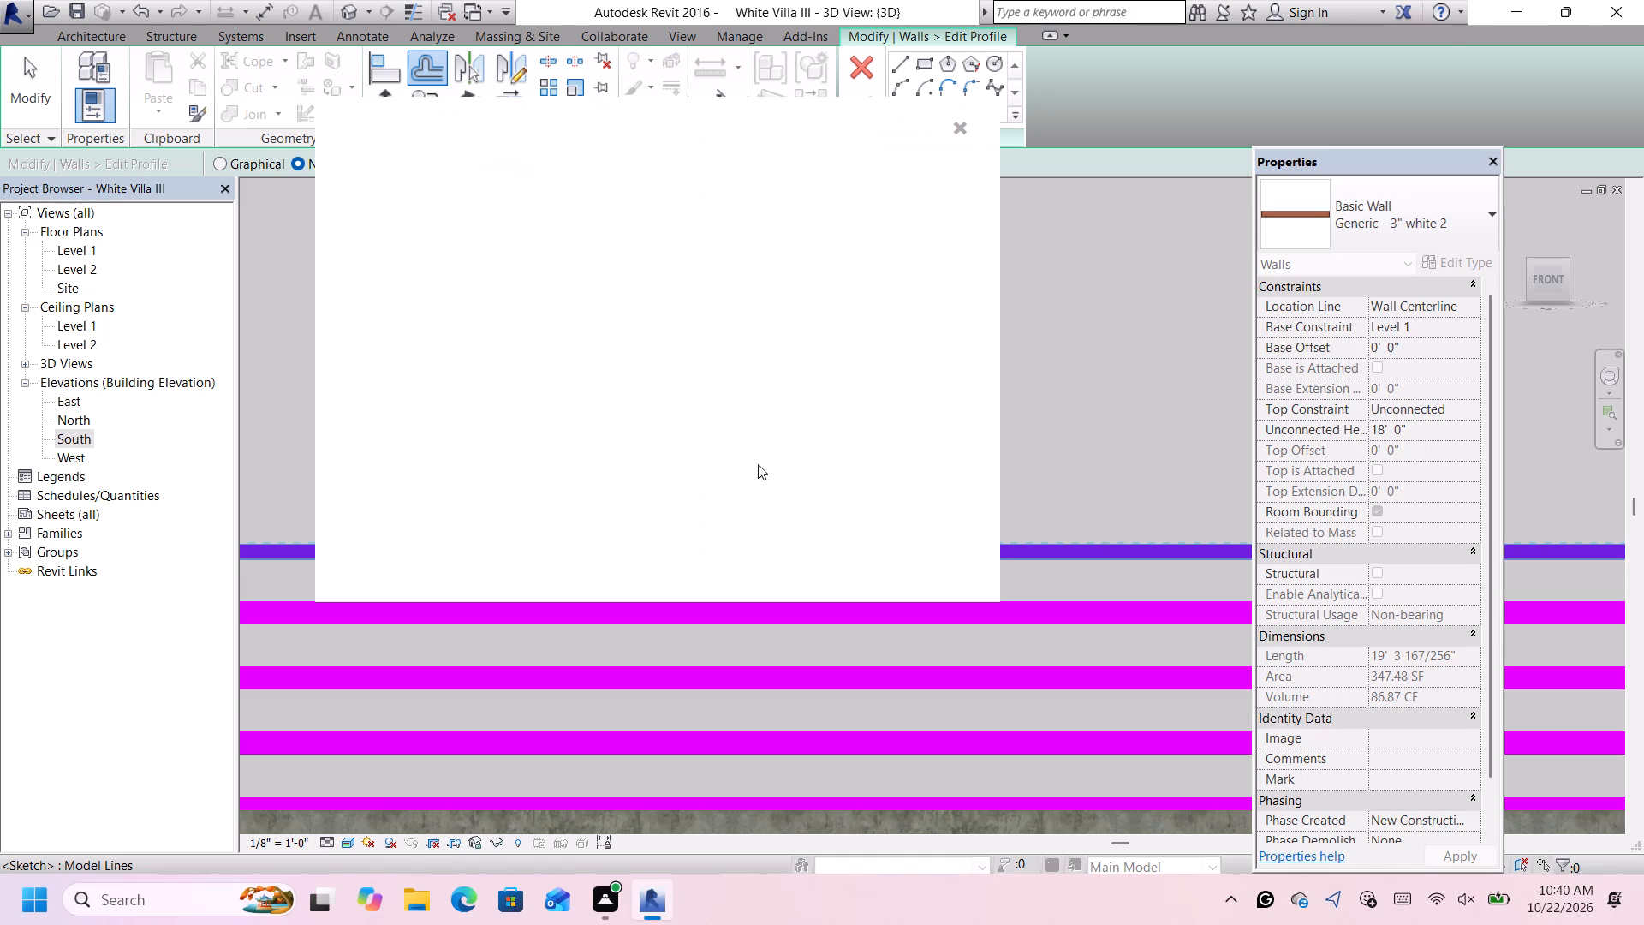
left_click(964, 123)
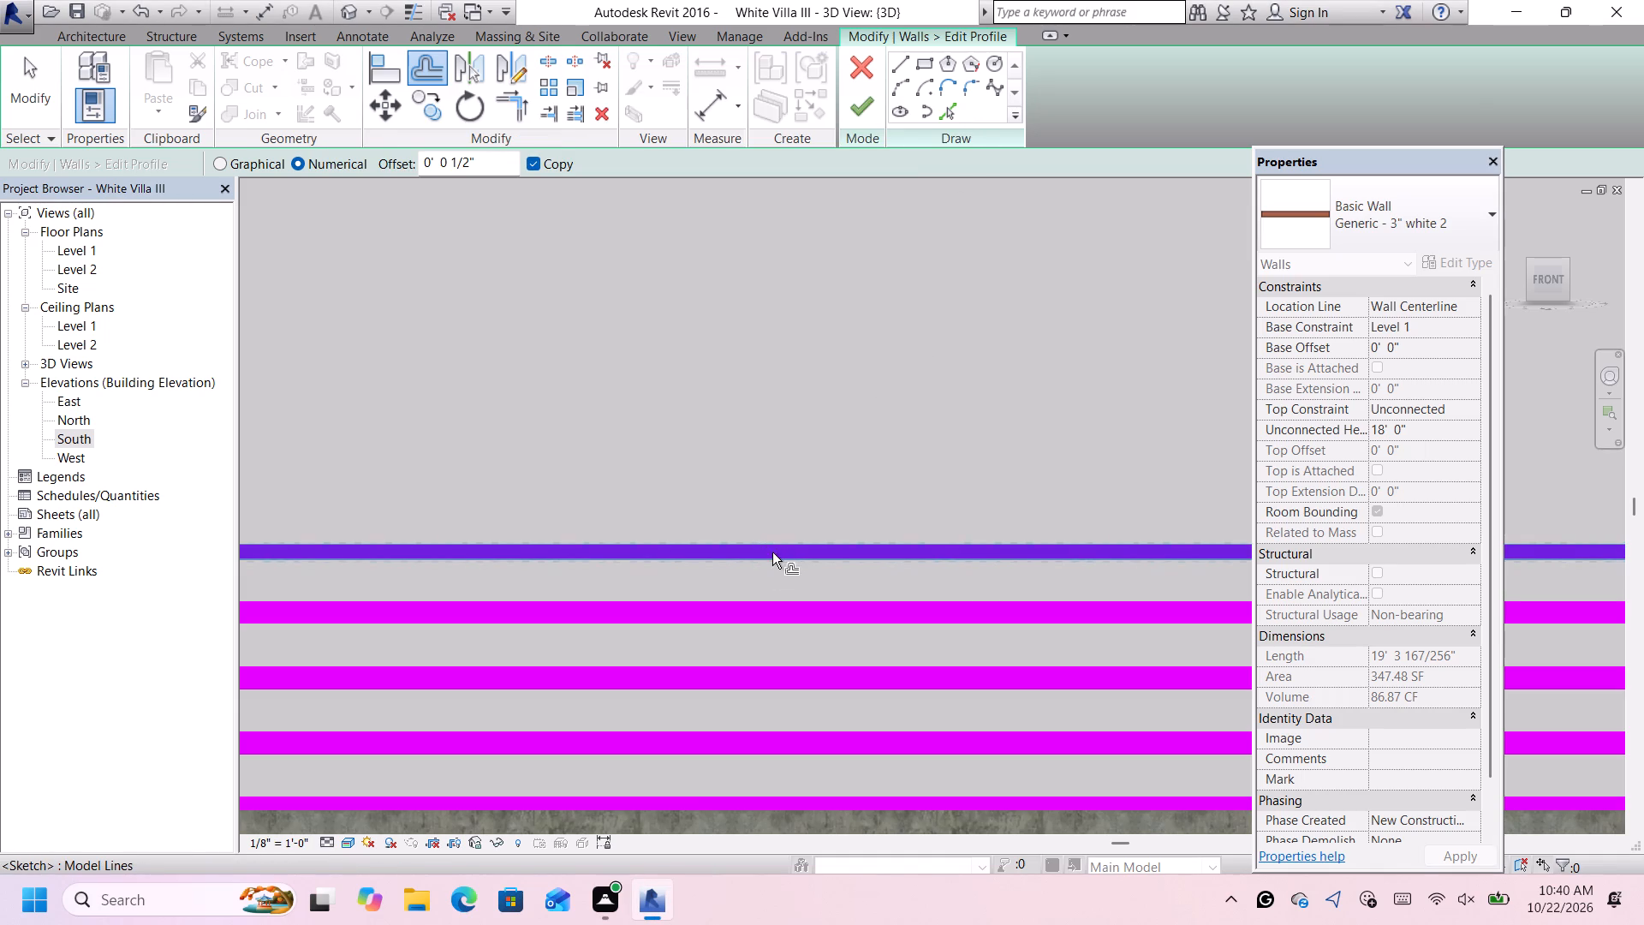
scroll(772, 552, "up", 5)
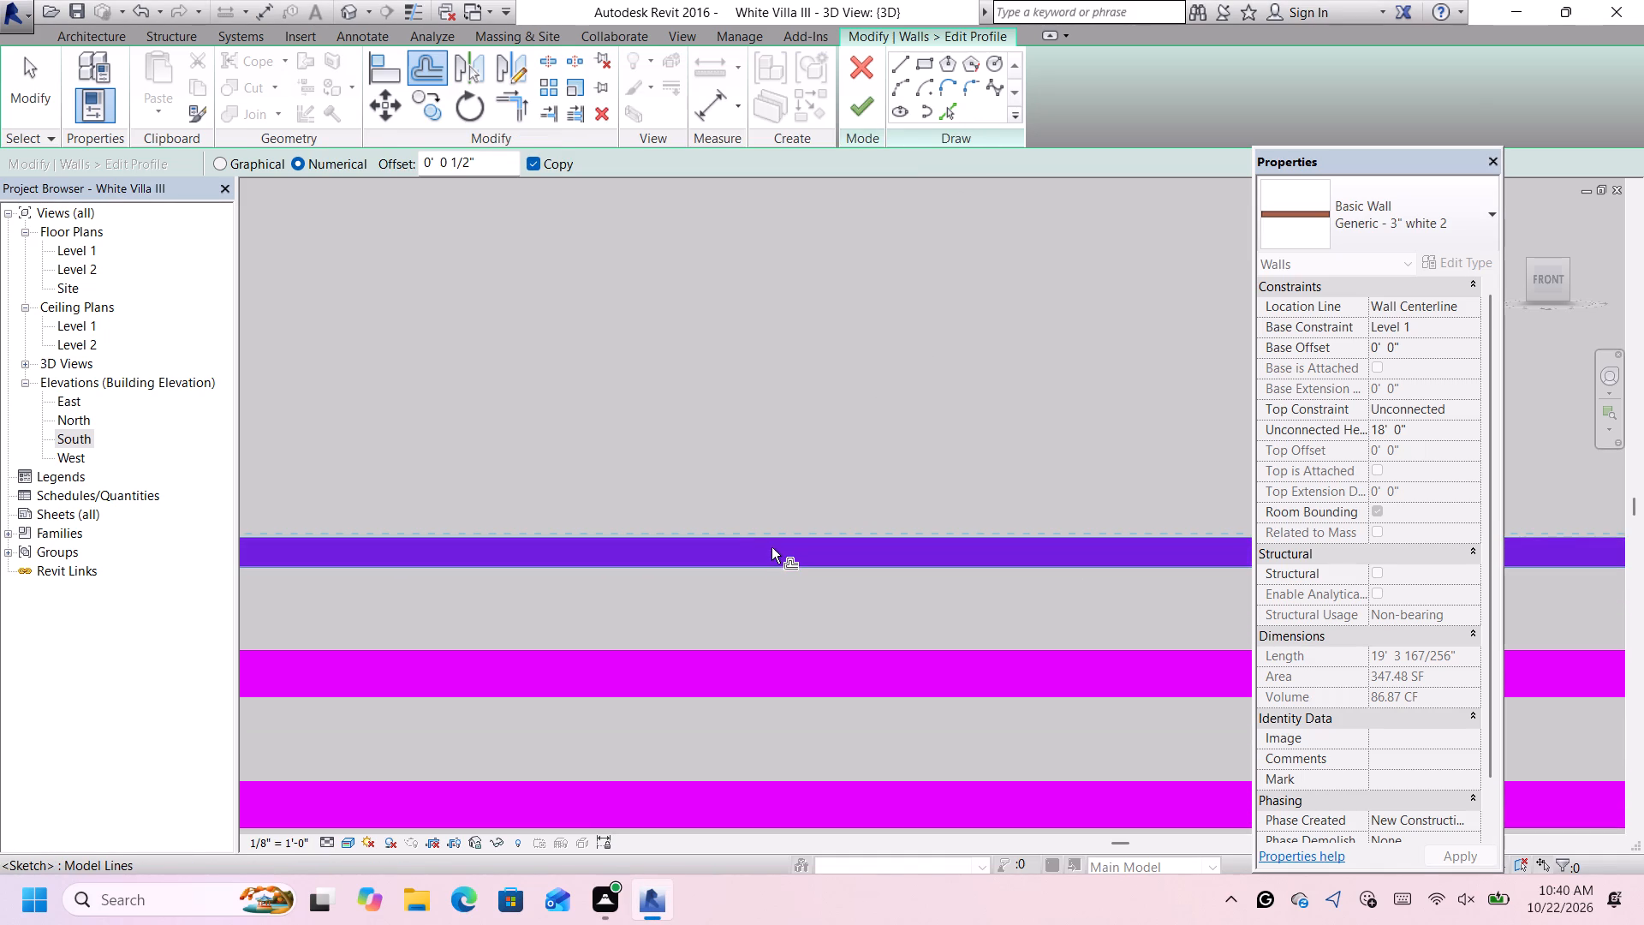
left_click(771, 546)
Offset a copy of the fourth groove's upper line 3" upward in the front wall profile.
scroll(772, 546, "down", 20)
scroll(772, 546, "down", 1)
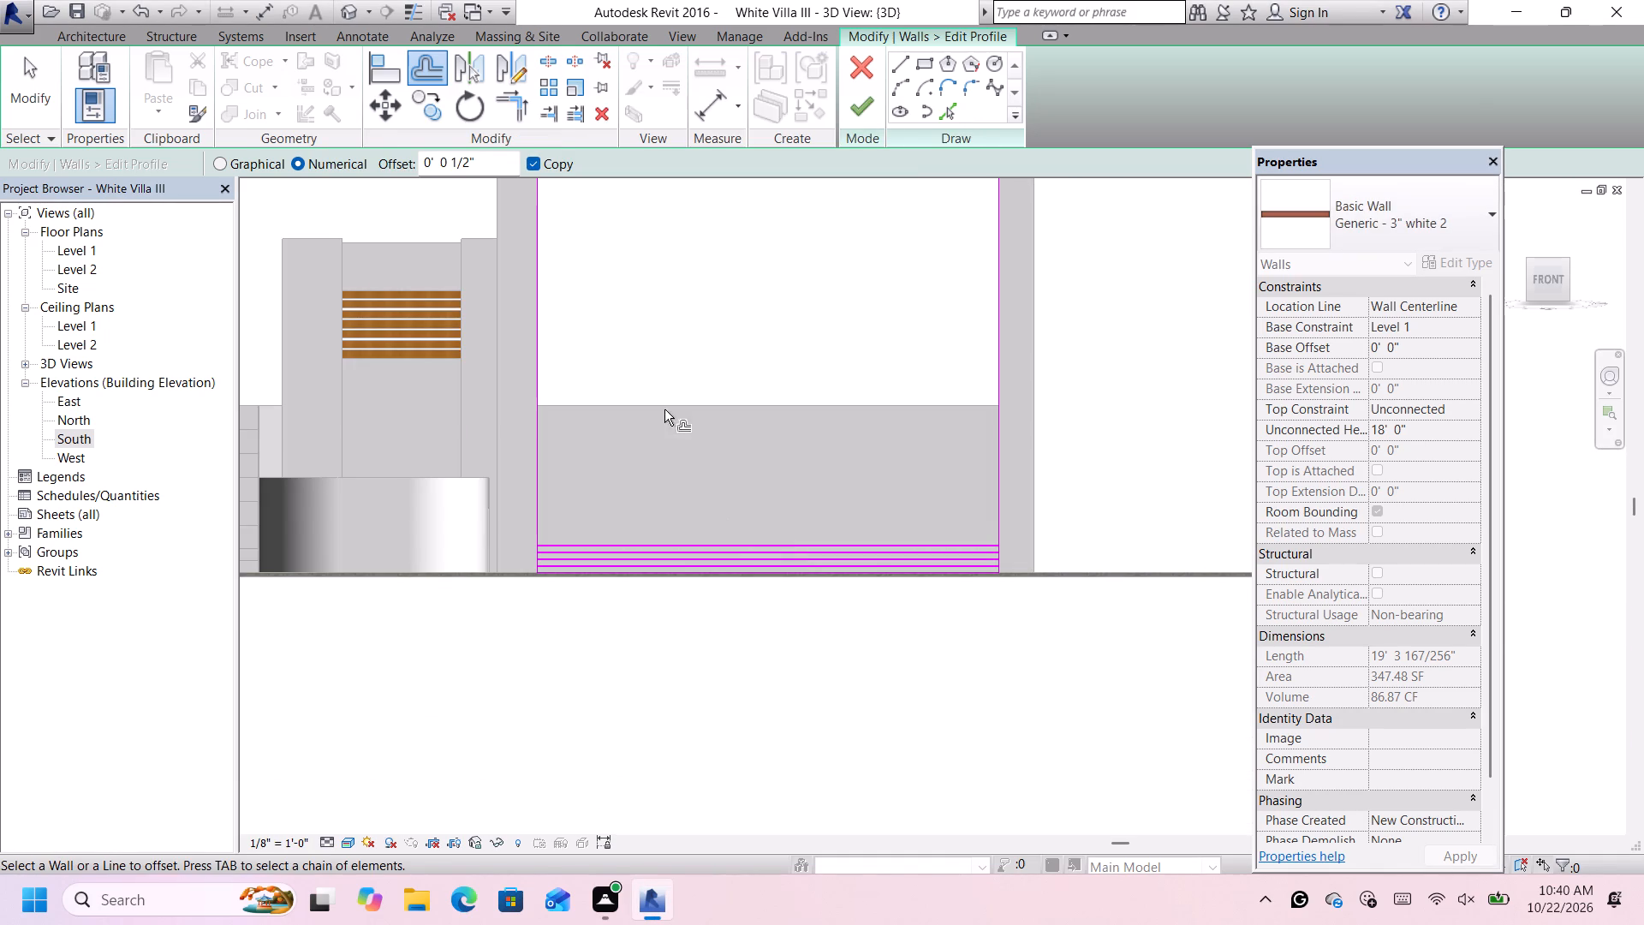
left_click_drag(485, 160, 408, 158)
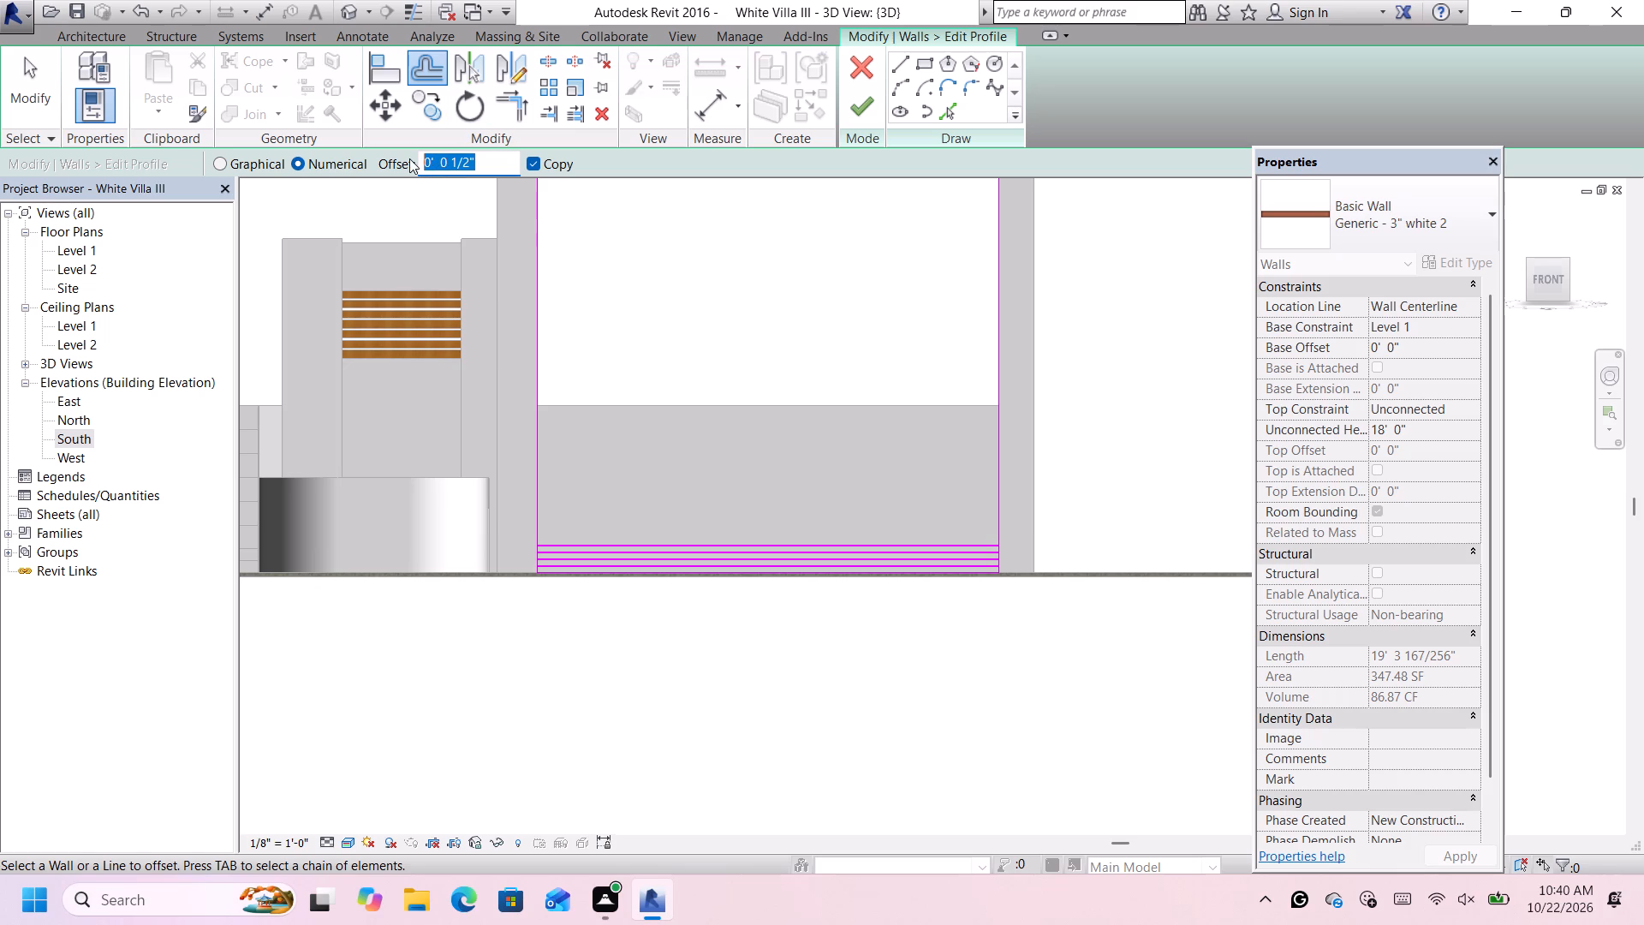
key("BackSpace")
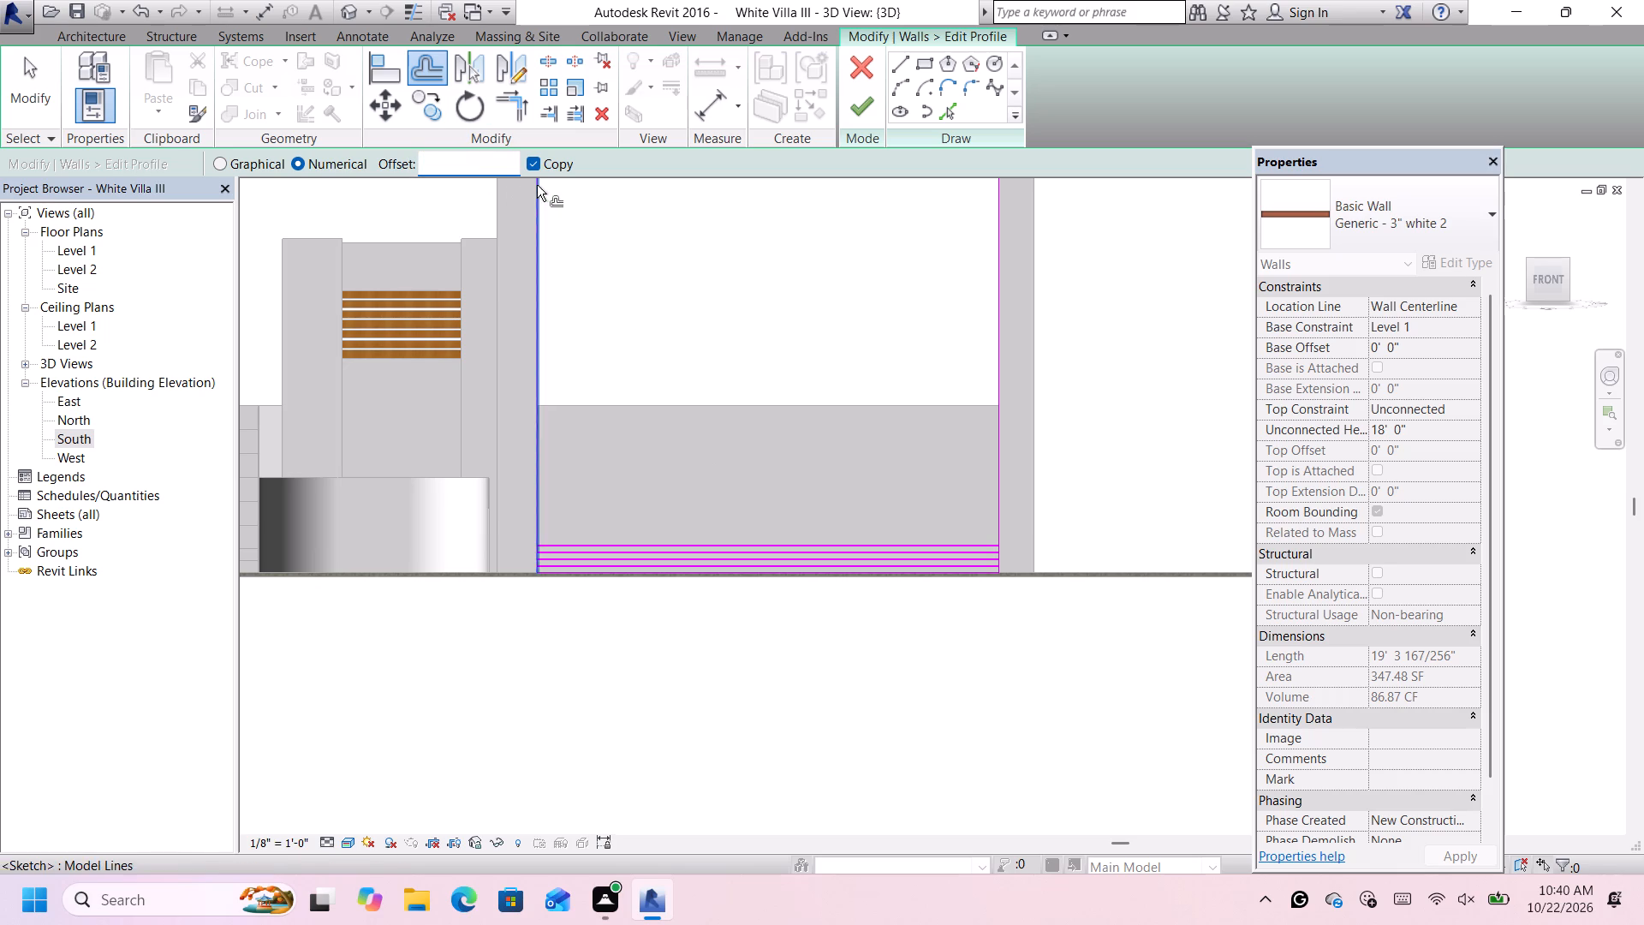
scroll(486, 198, "up", 1)
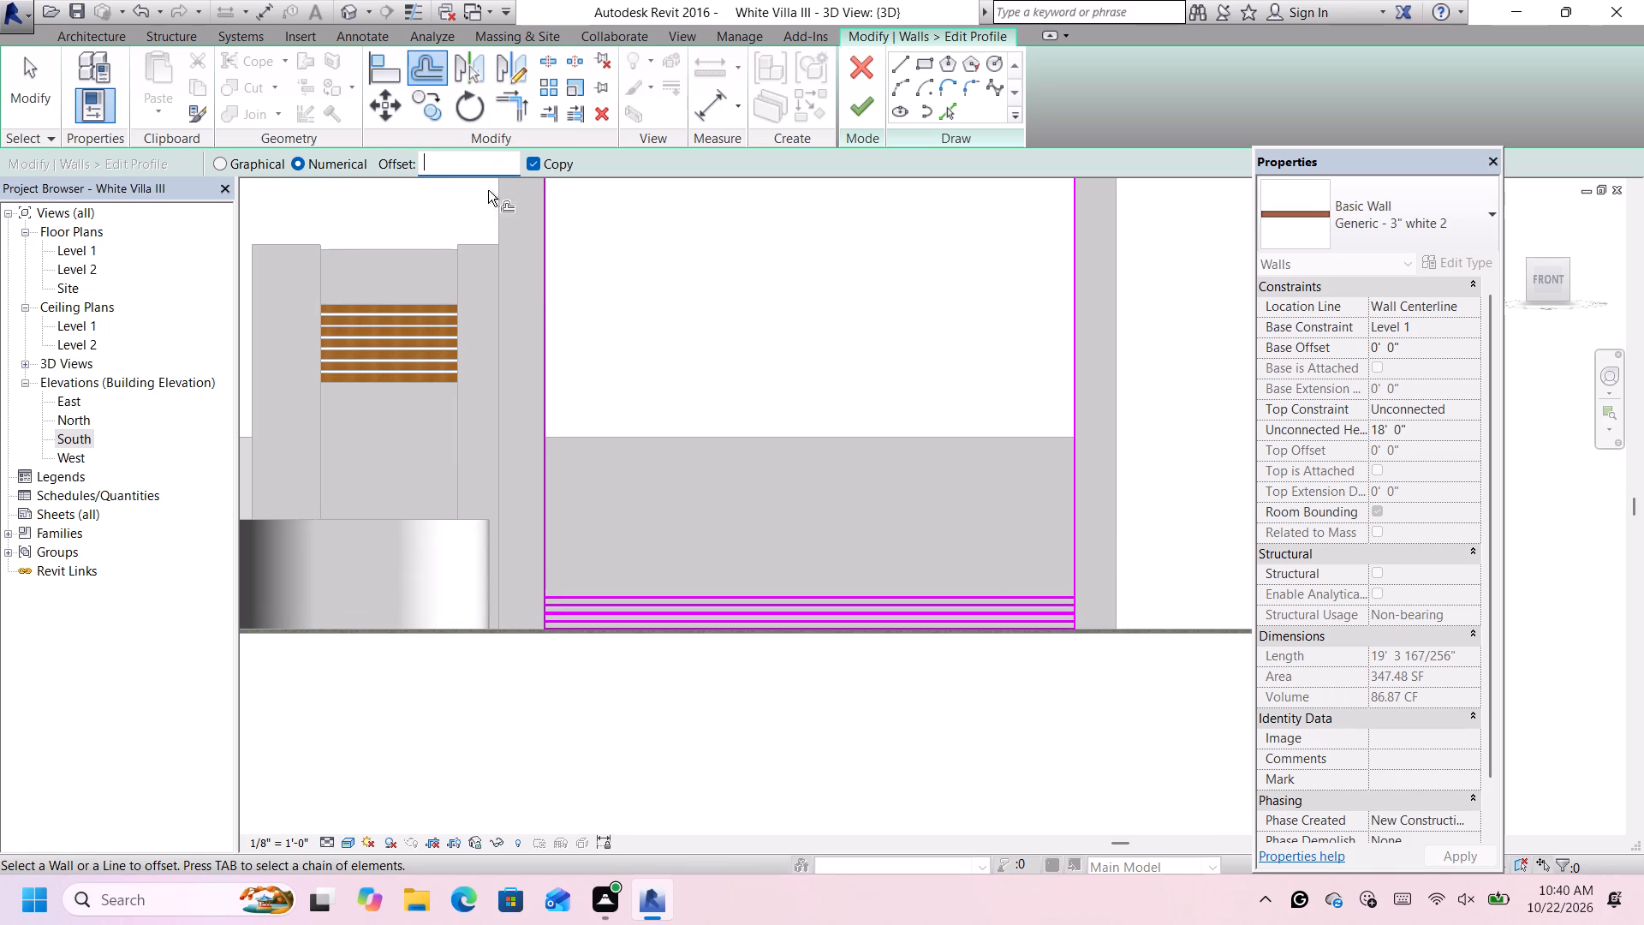
scroll(469, 170, "up", 2)
scroll(830, 546, "up", 2)
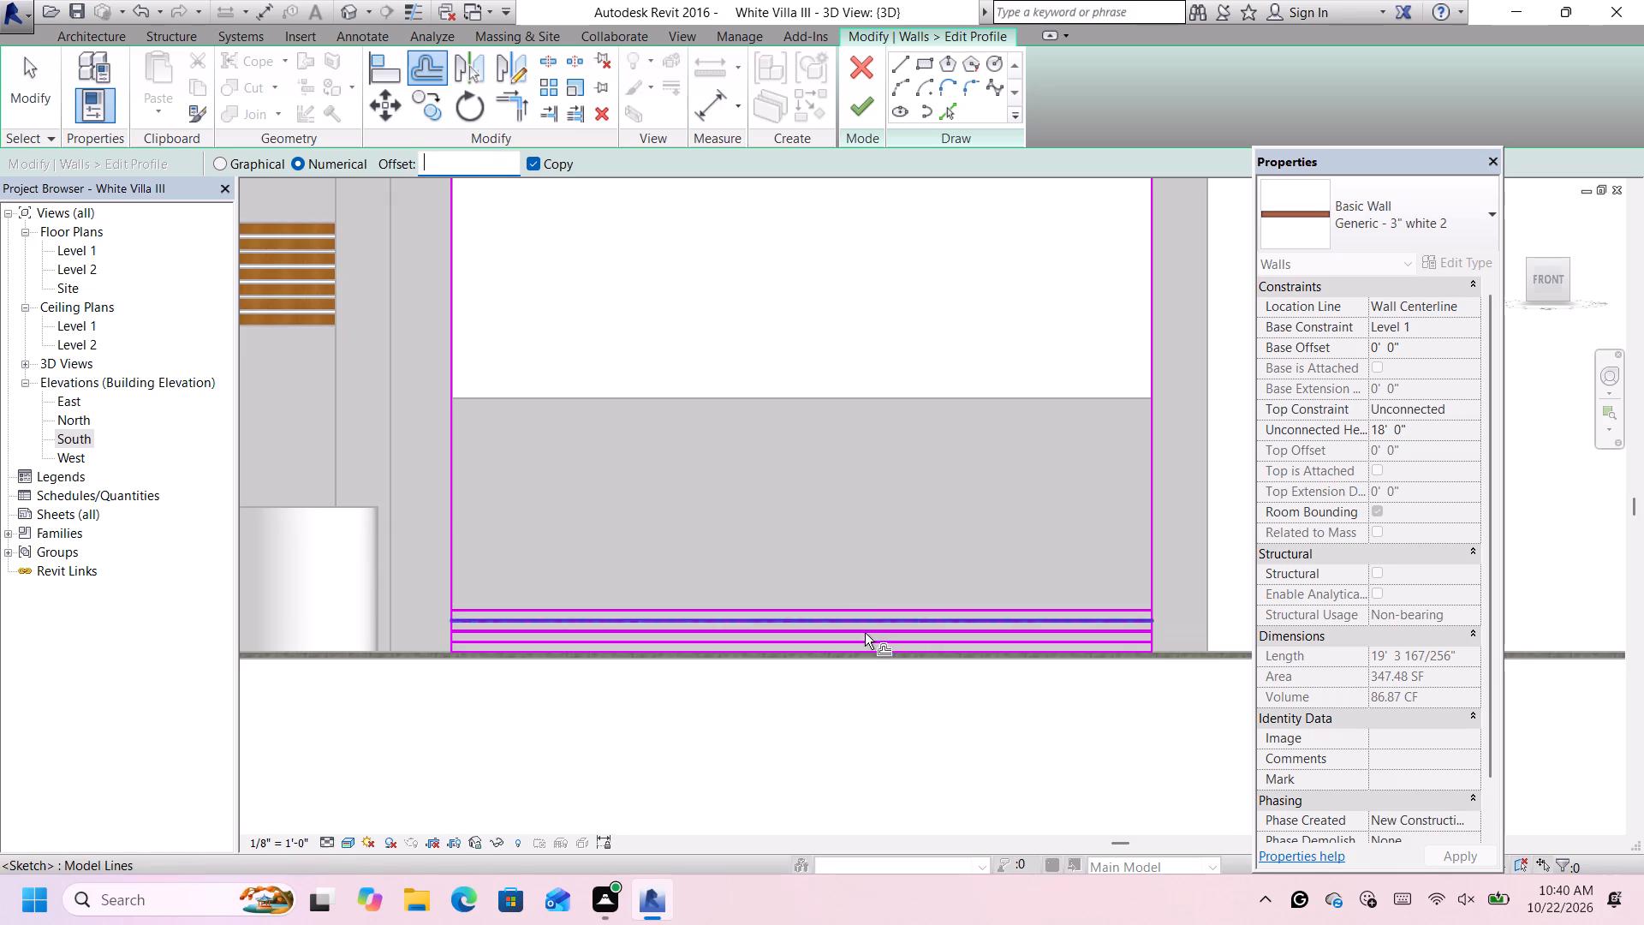
scroll(877, 657, "up", 2)
scroll(895, 569, "up", 4)
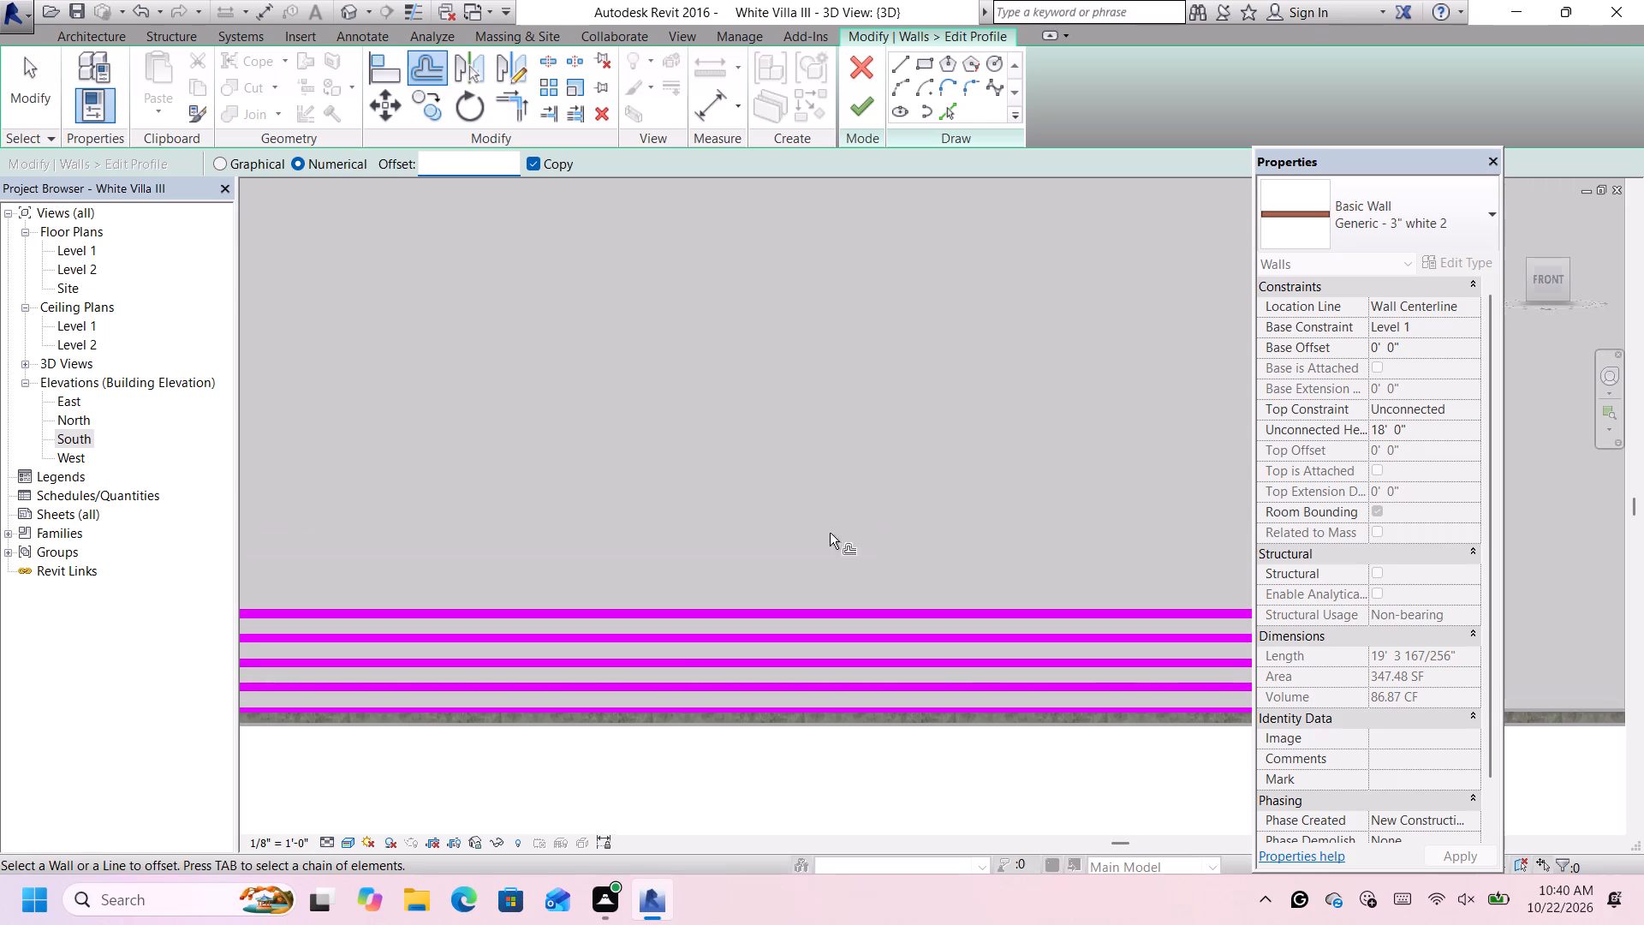
scroll(513, 255, "down", 10)
scroll(247, 257, "up", 3)
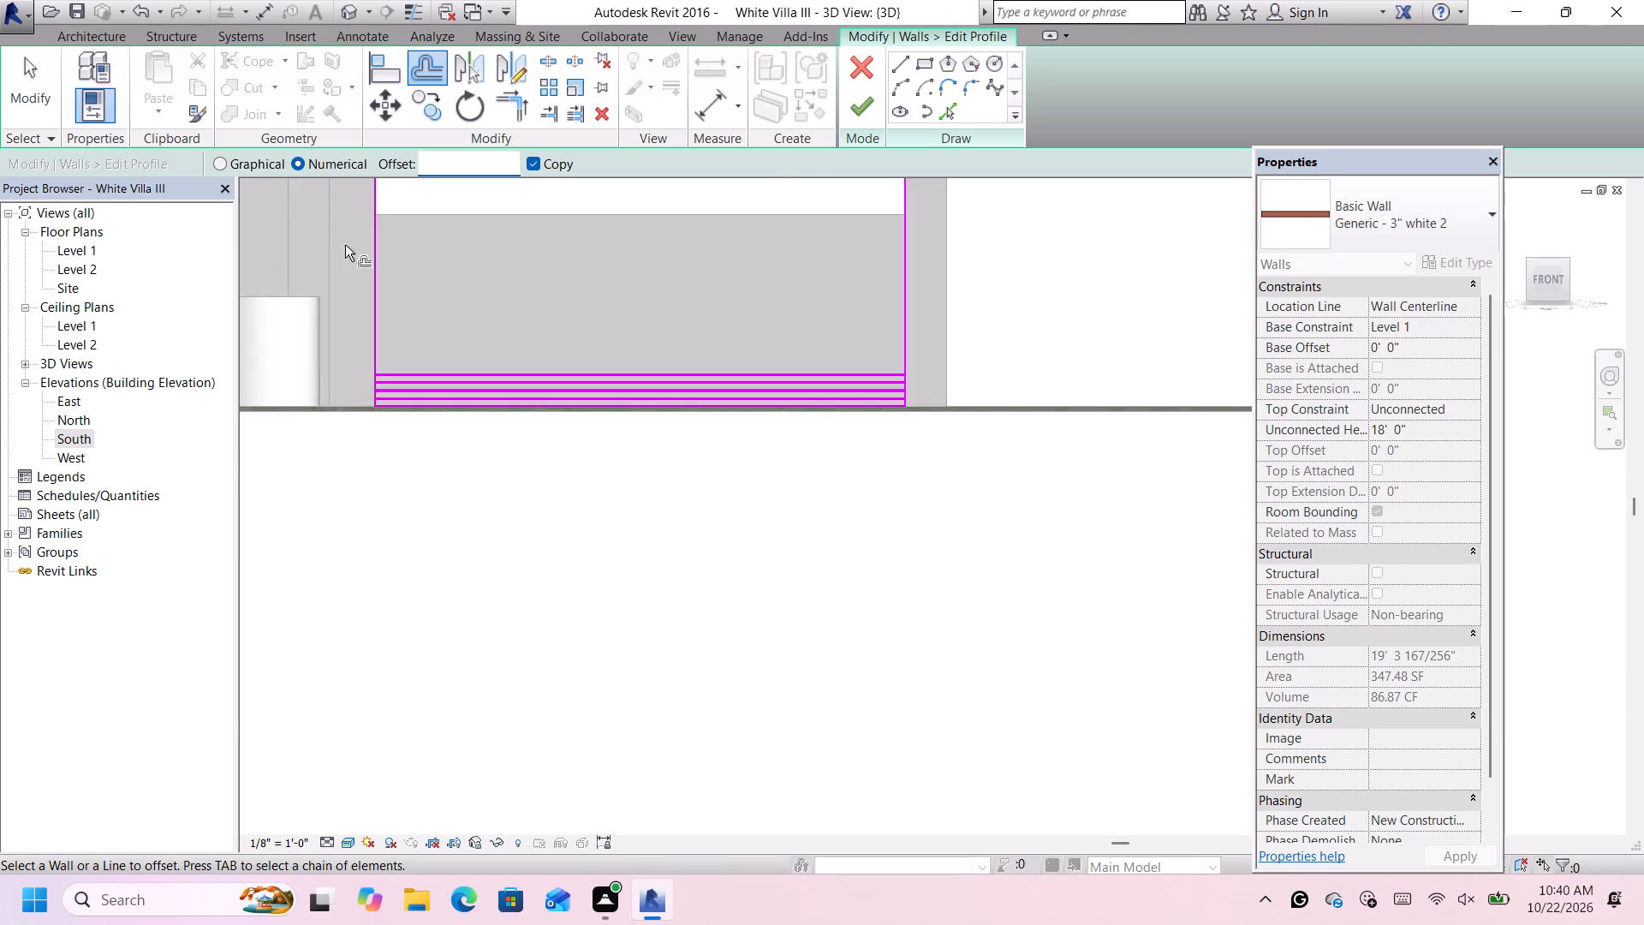
scroll(345, 245, "up", 1)
scroll(410, 164, "up", 2)
scroll(413, 164, "down", 1)
scroll(419, 162, "up", 4)
scroll(509, 366, "up", 1)
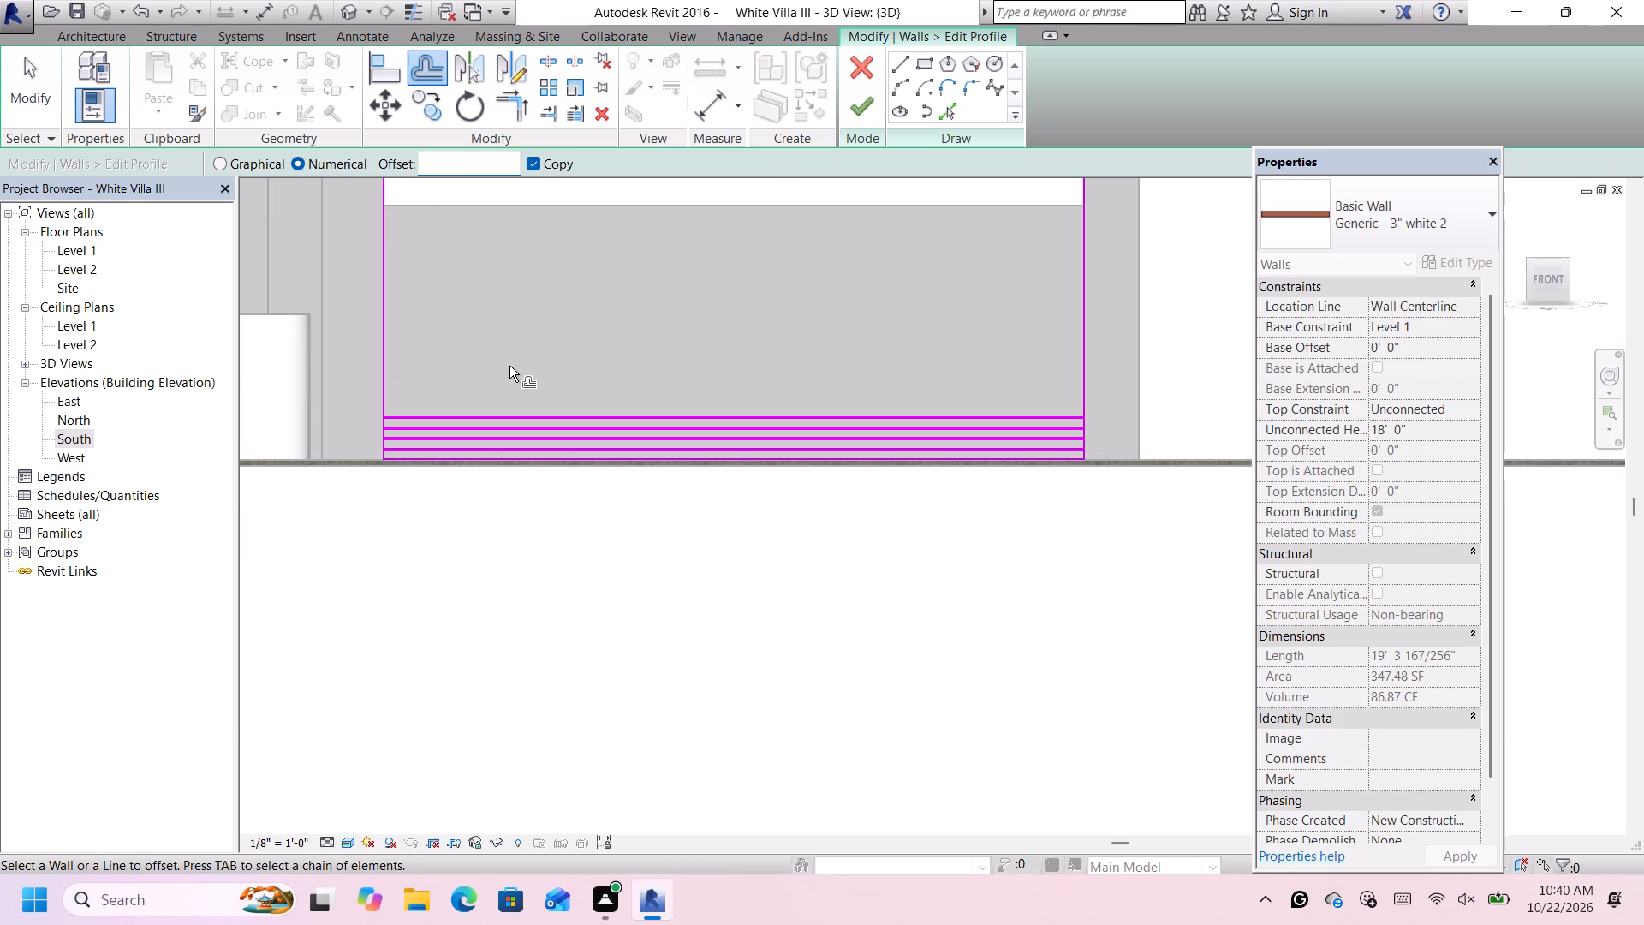
scroll(509, 366, "up", 3)
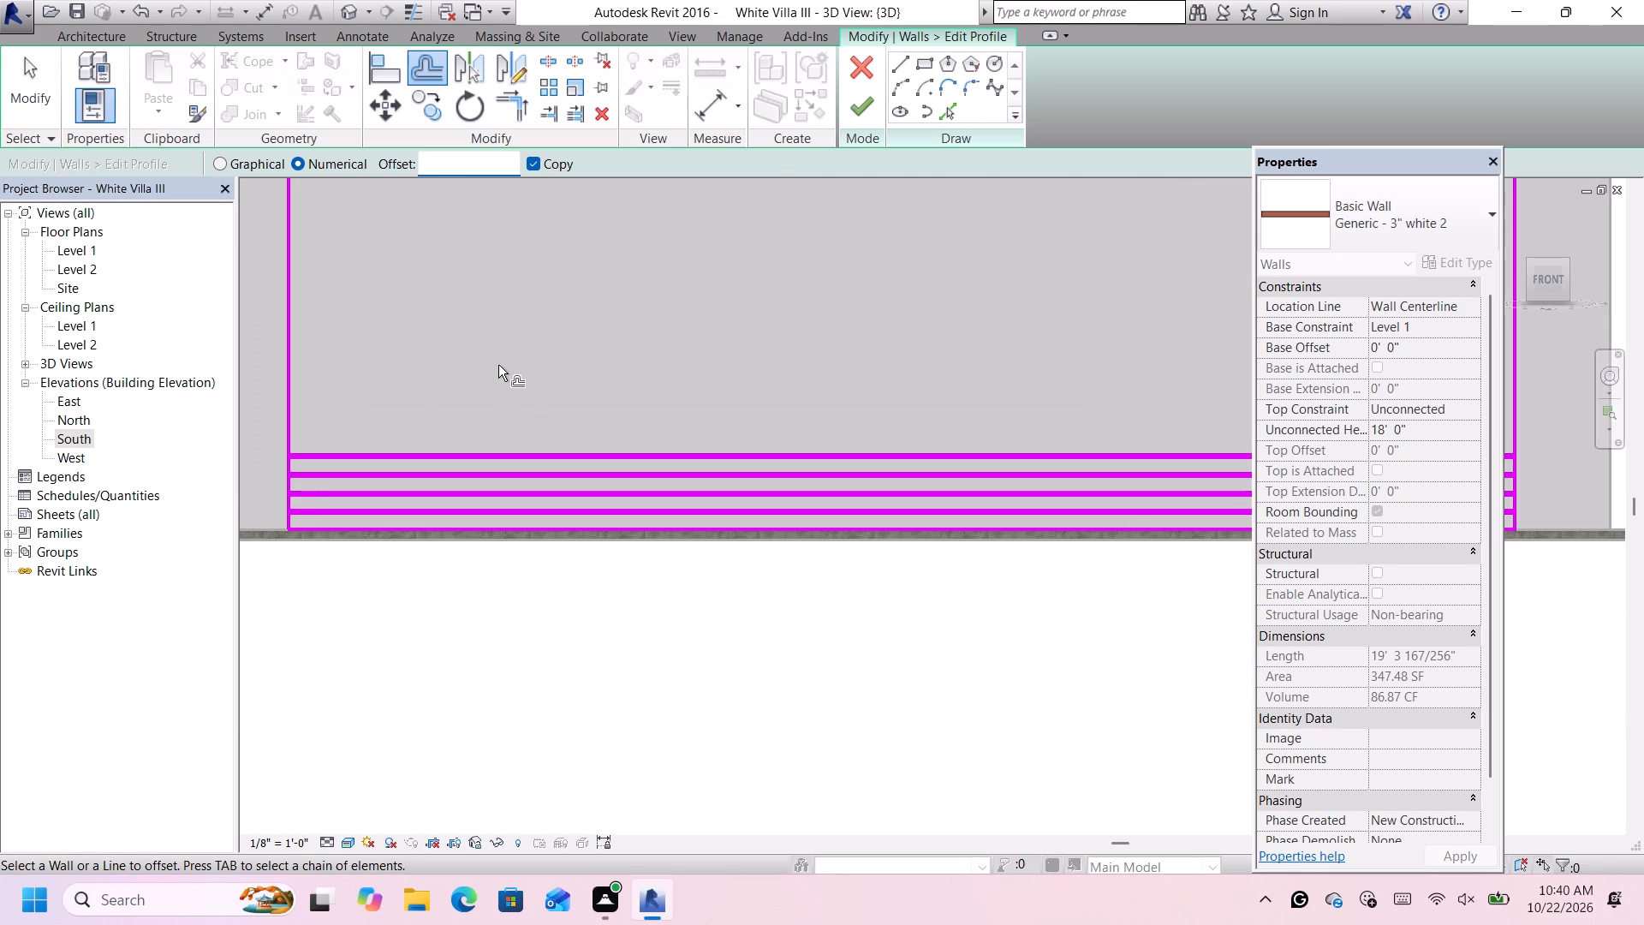
key("3")
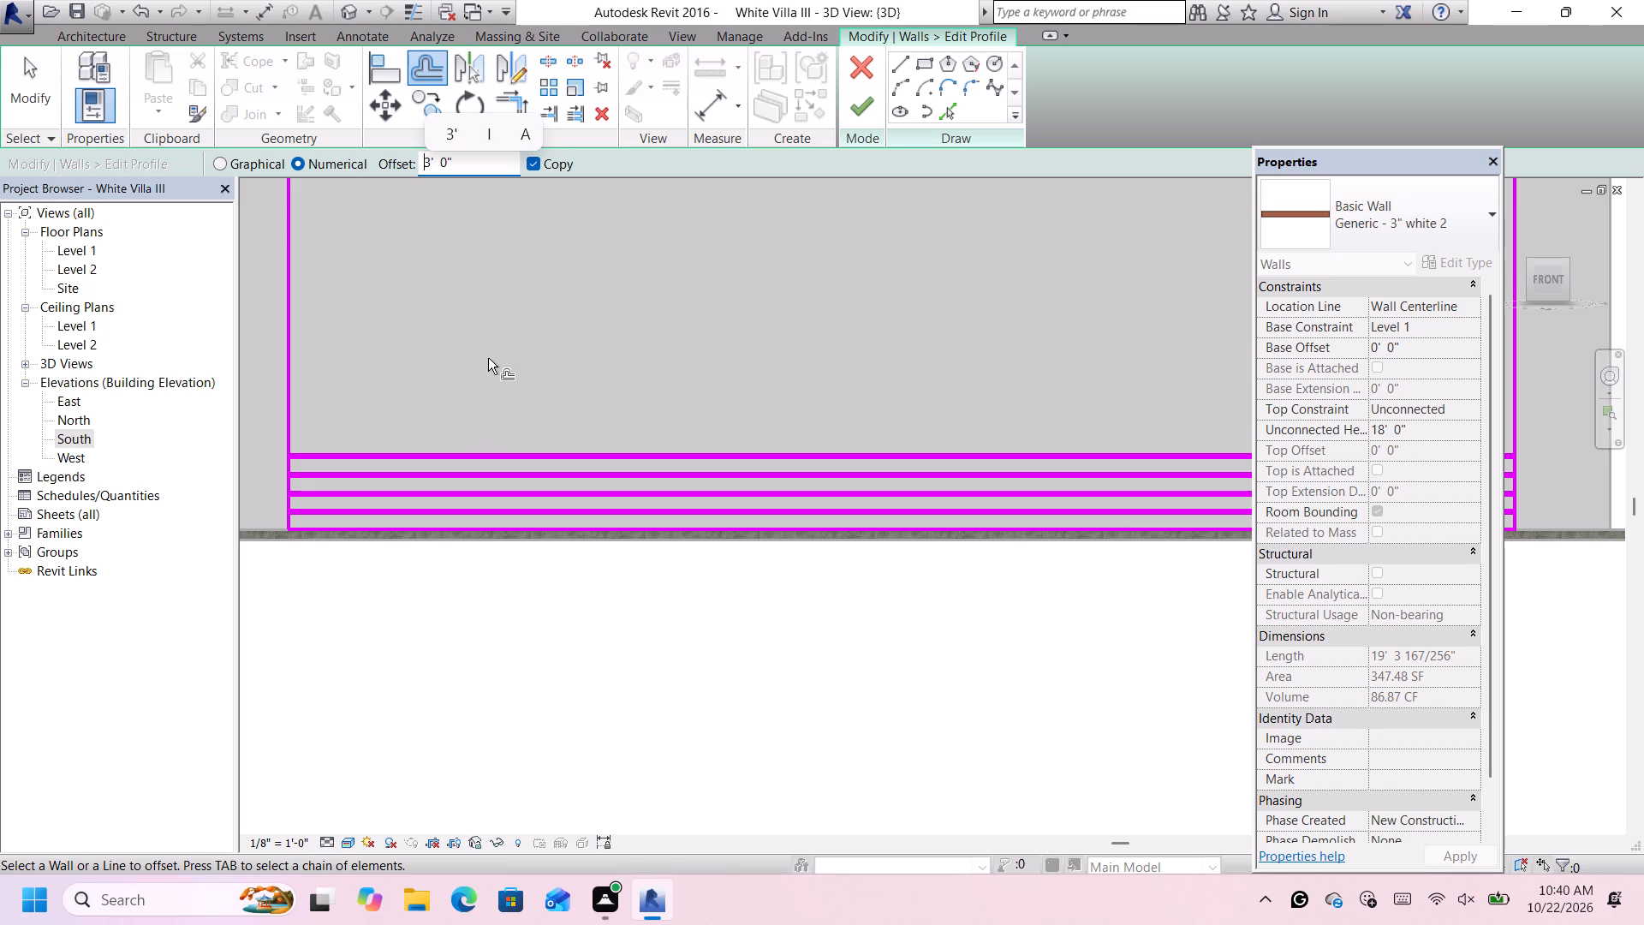
left_click_drag(472, 162, 441, 158)
left_click(469, 164)
left_click(461, 163)
key("Right")
key("Right")
key("Right")
key("Right")
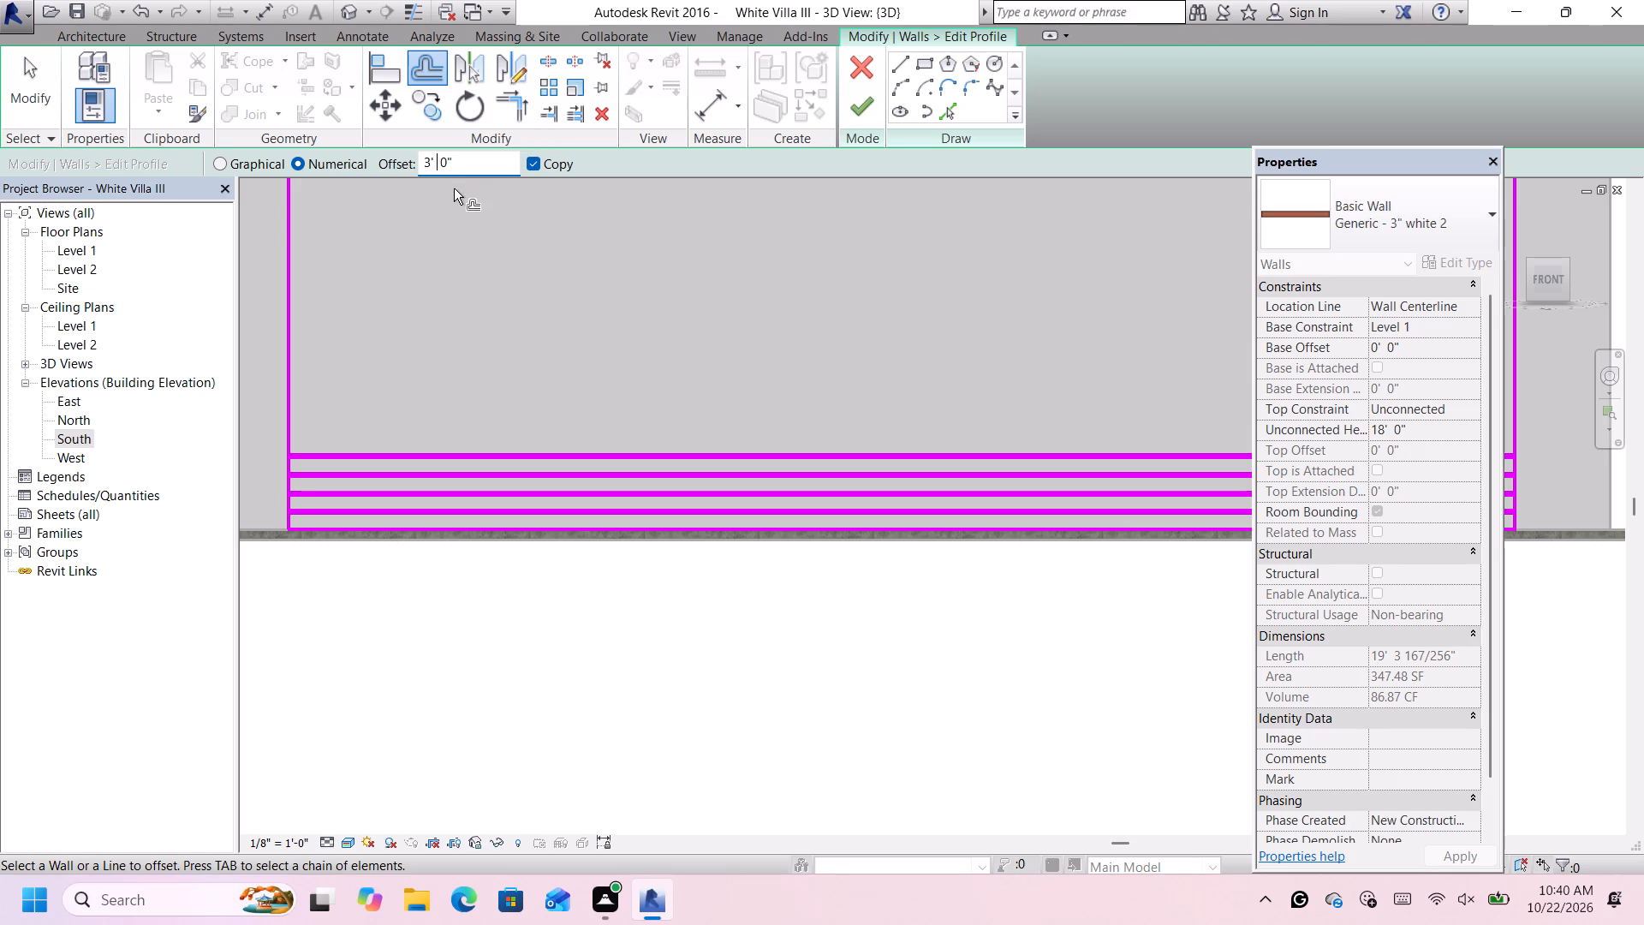
key("Right")
key("BackSpace")
key("3")
key("Left")
key("Left")
key("Left")
key("Left")
key("BackSpace")
key("0")
key("Return")
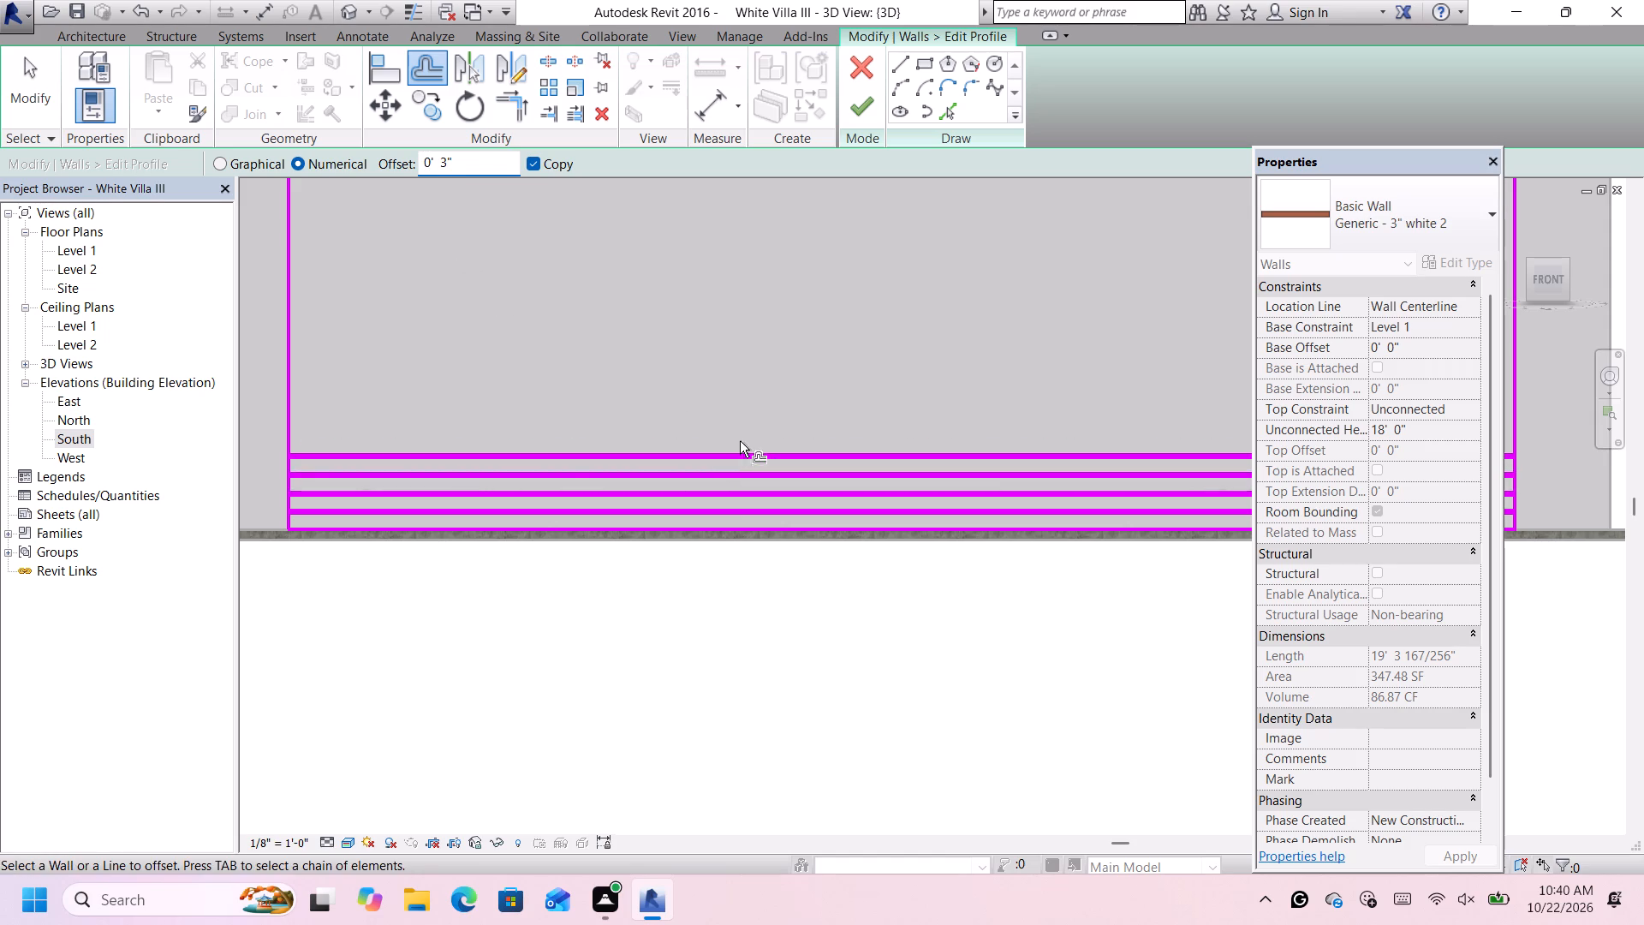
scroll(740, 444, "up", 7)
left_click(739, 456)
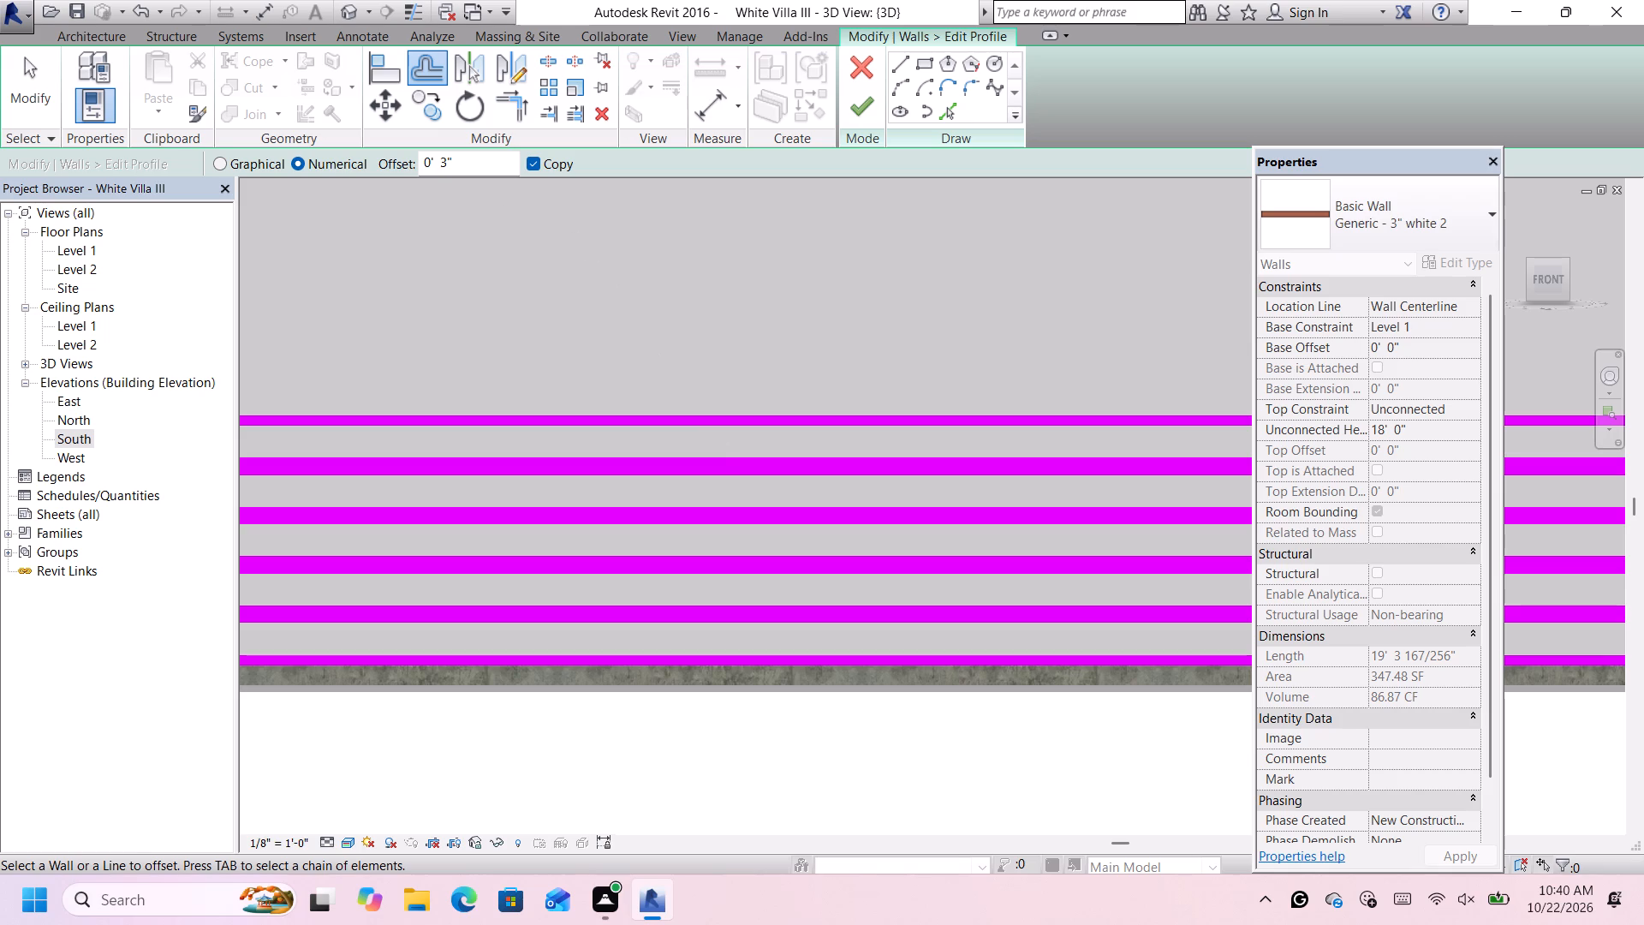
Offset a copy of the new topmost profile line 0.5" upward to complete the fifth groove above the wall base.
left_click_drag(468, 164, 424, 158)
key("BackSpace")
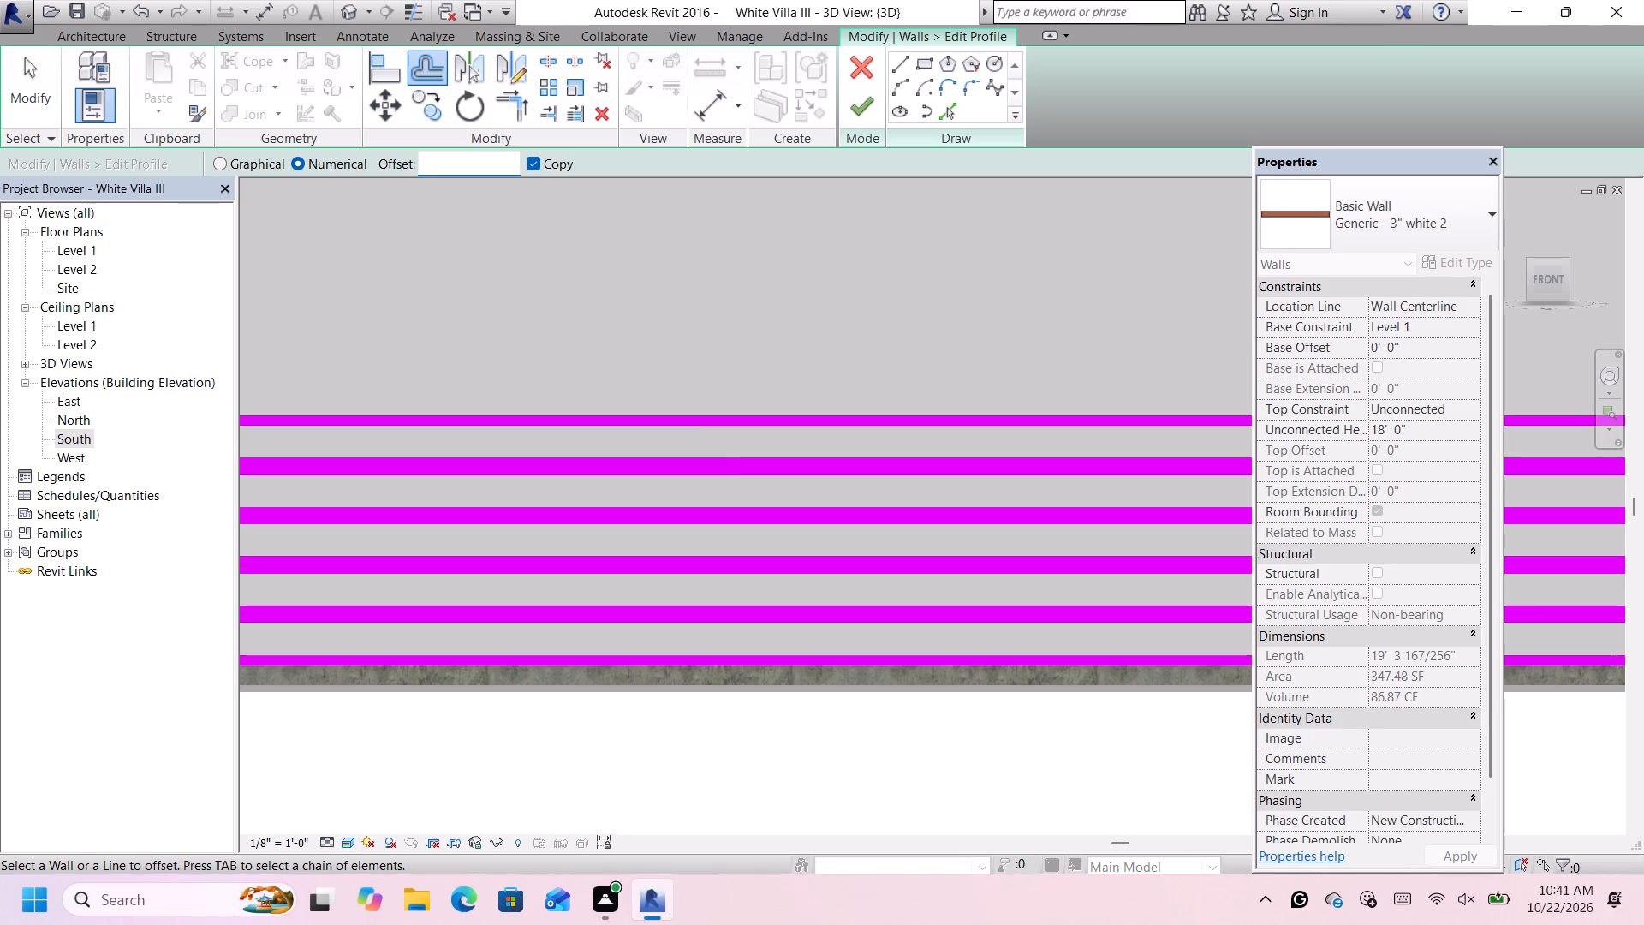
type("0.5")
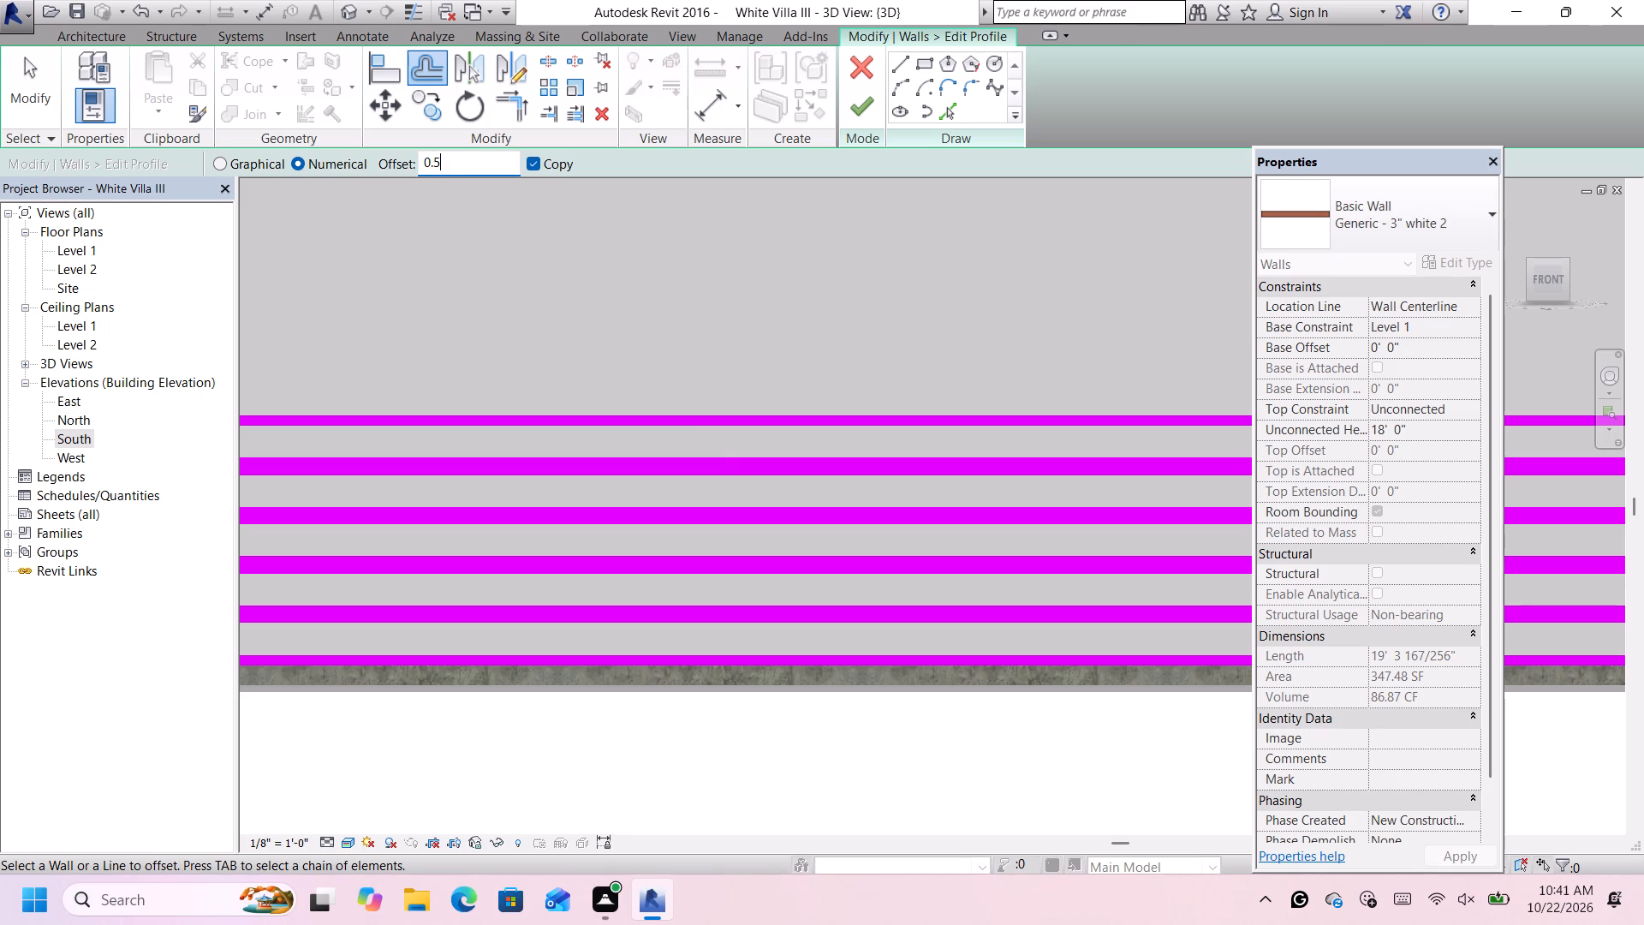
key("shift+quotedbl")
key("Return")
scroll(781, 422, "up", 1)
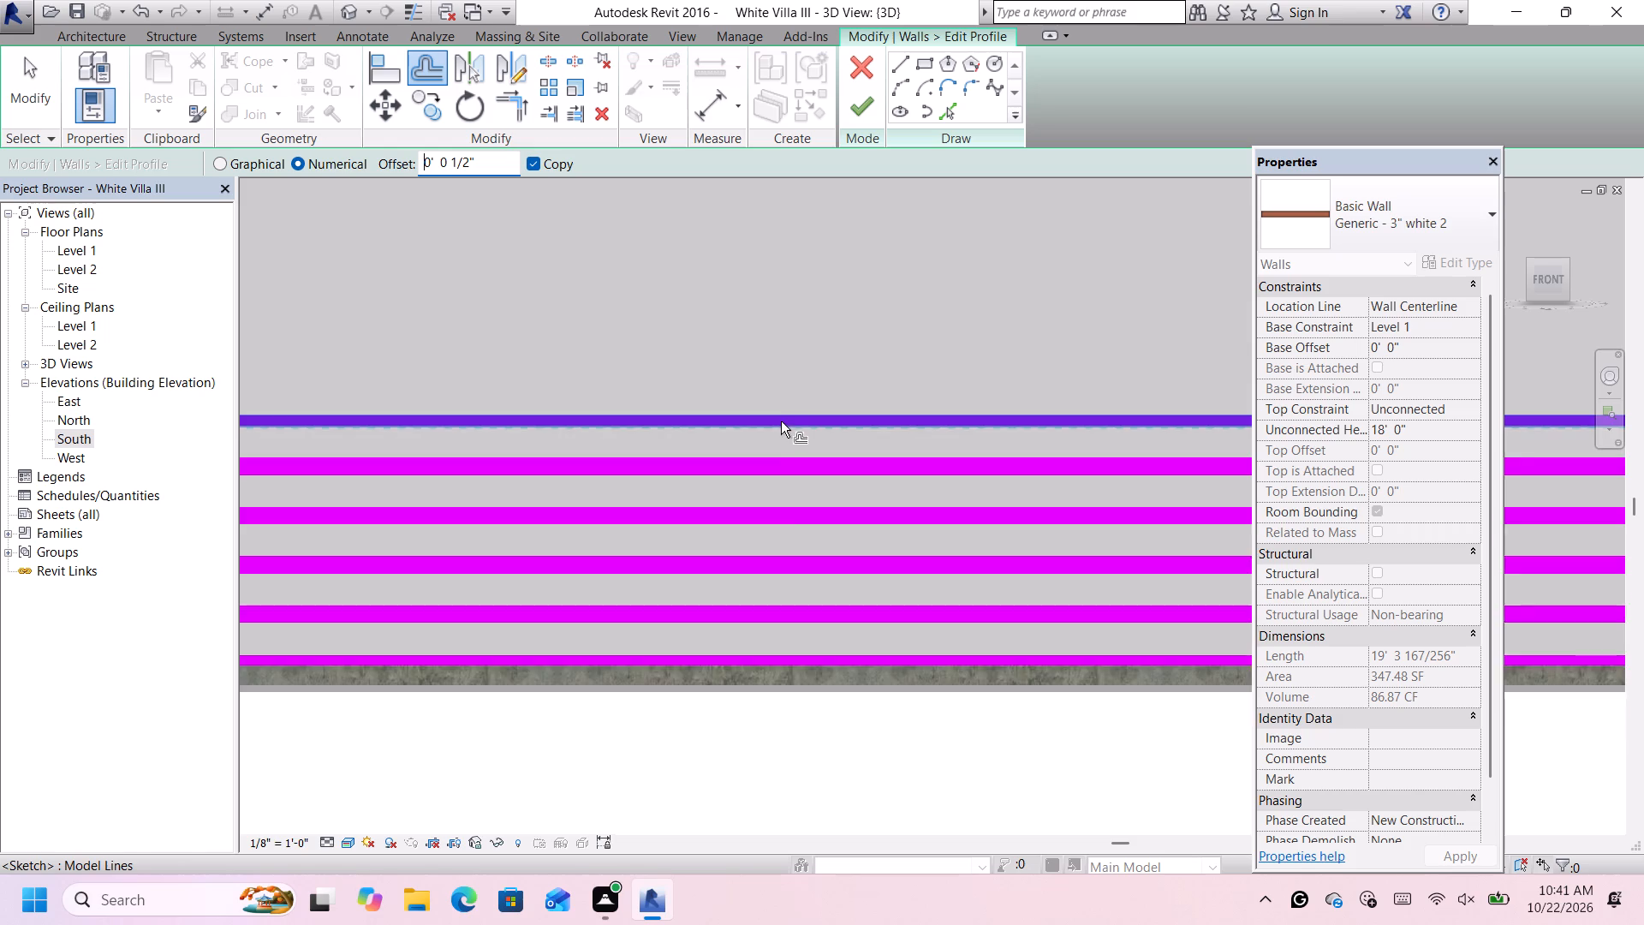
scroll(781, 421, "up", 2)
left_click(788, 415)
Offset a copy of the fifth groove's upper line 3" upward in the wall profile, dismissing the error message and notification card.
scroll(785, 416, "down", 12)
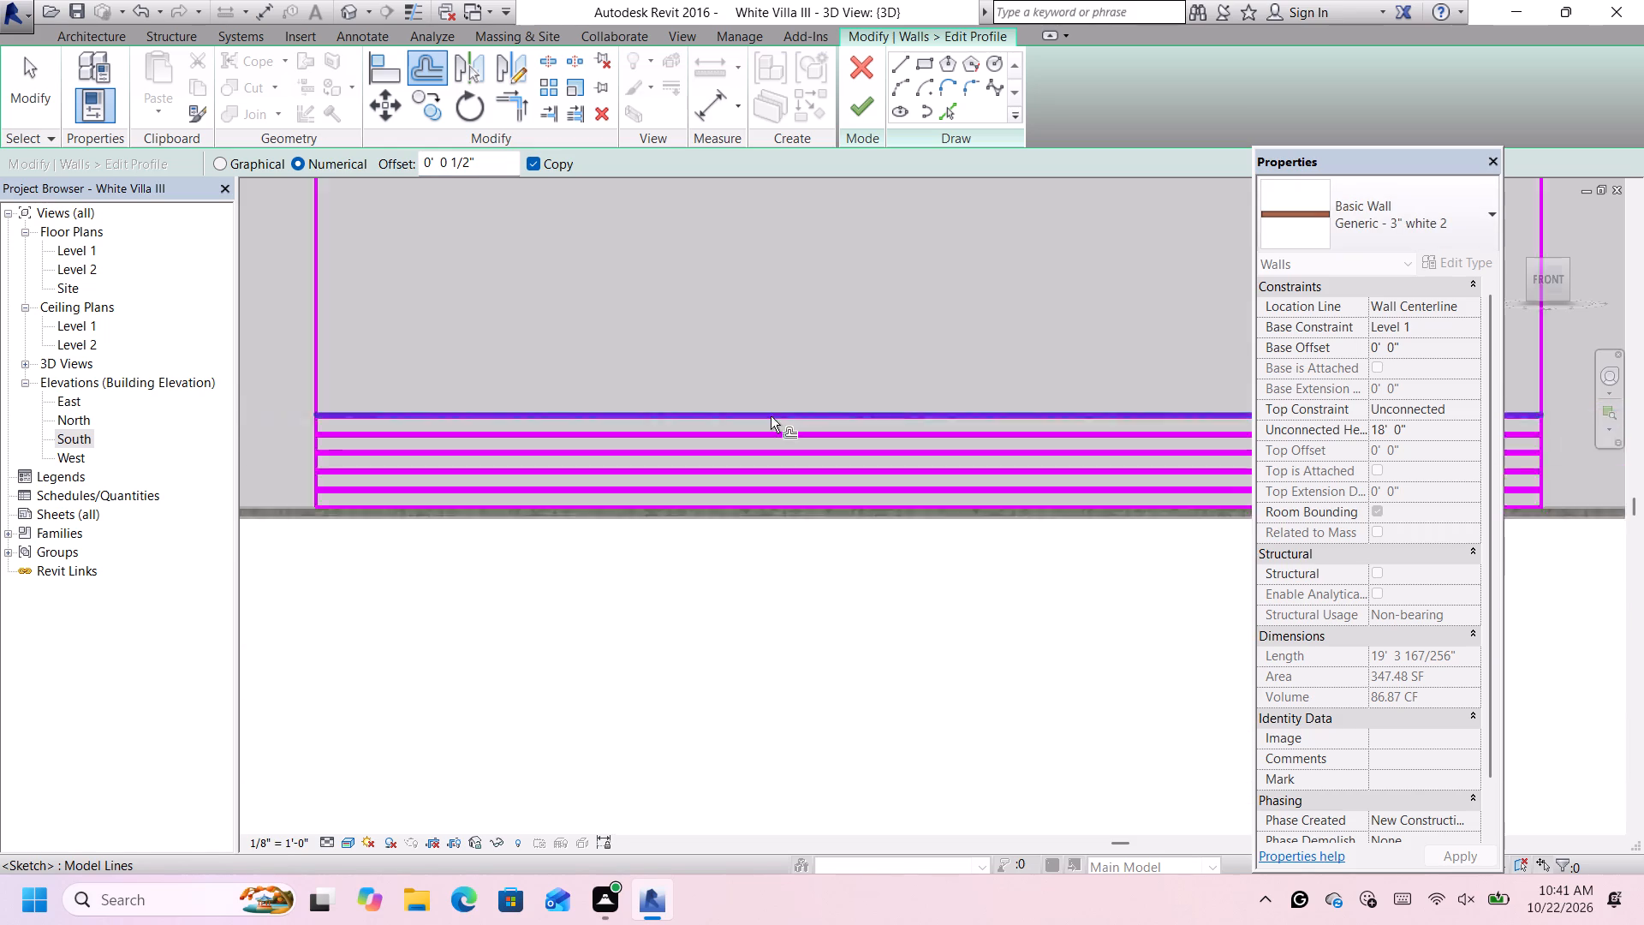
scroll(485, 142, "up", 5)
left_click_drag(497, 149, 497, 150)
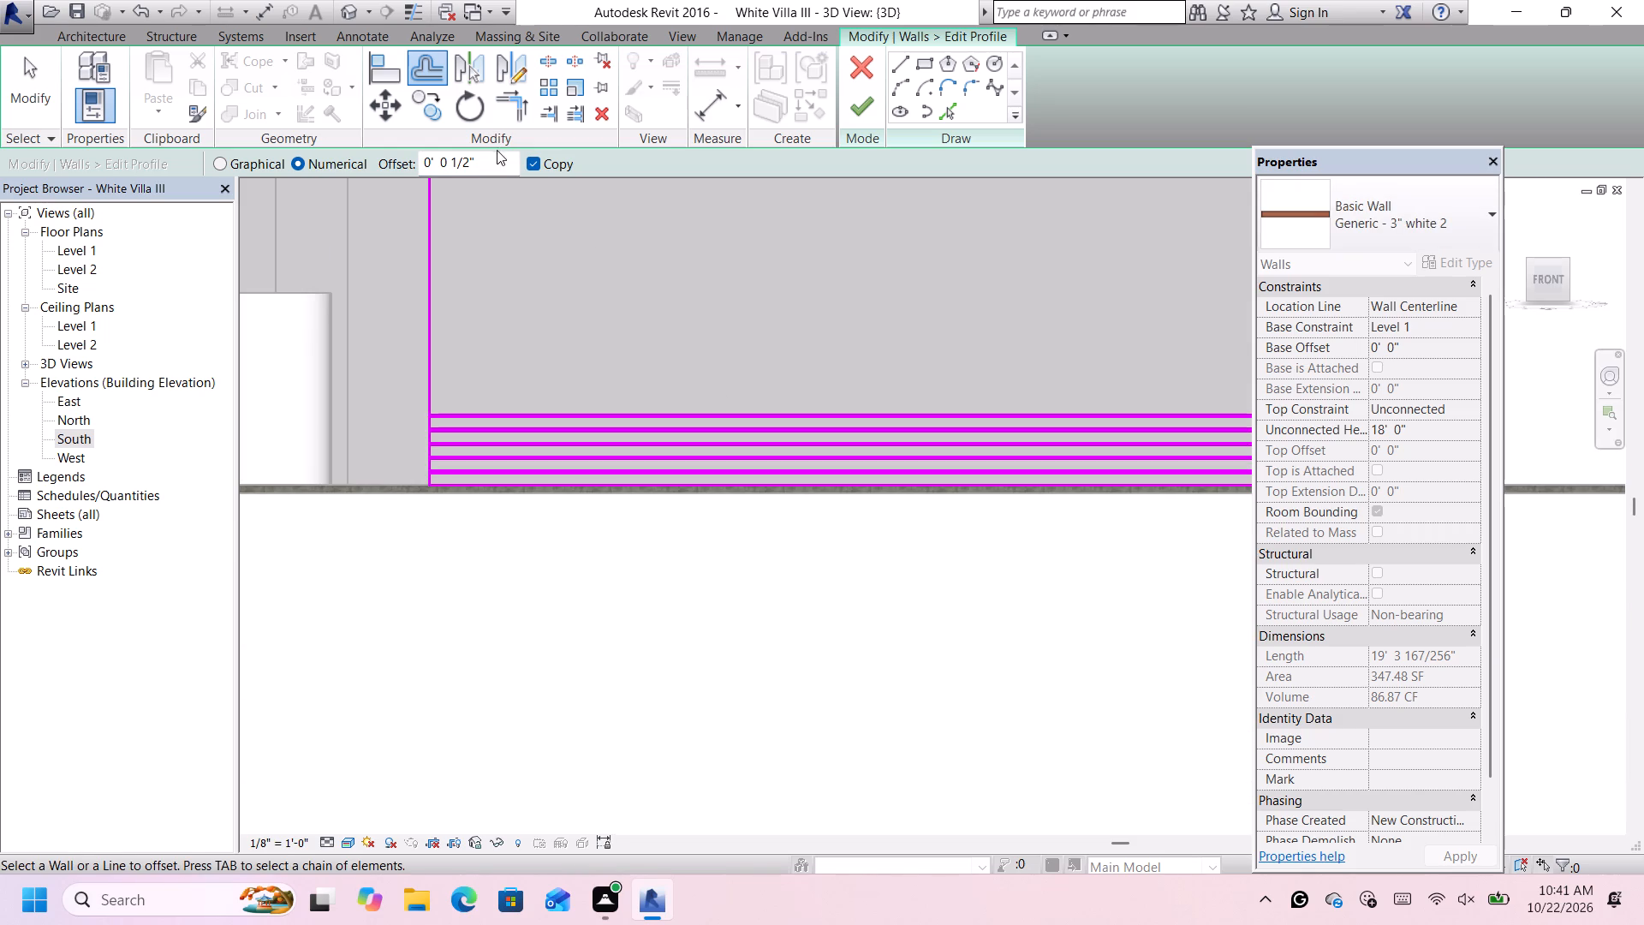
left_click_drag(497, 150, 489, 158)
left_click_drag(485, 164, 391, 167)
key("BackSpace")
key("3")
key("shift+quotedbl")
key("Return")
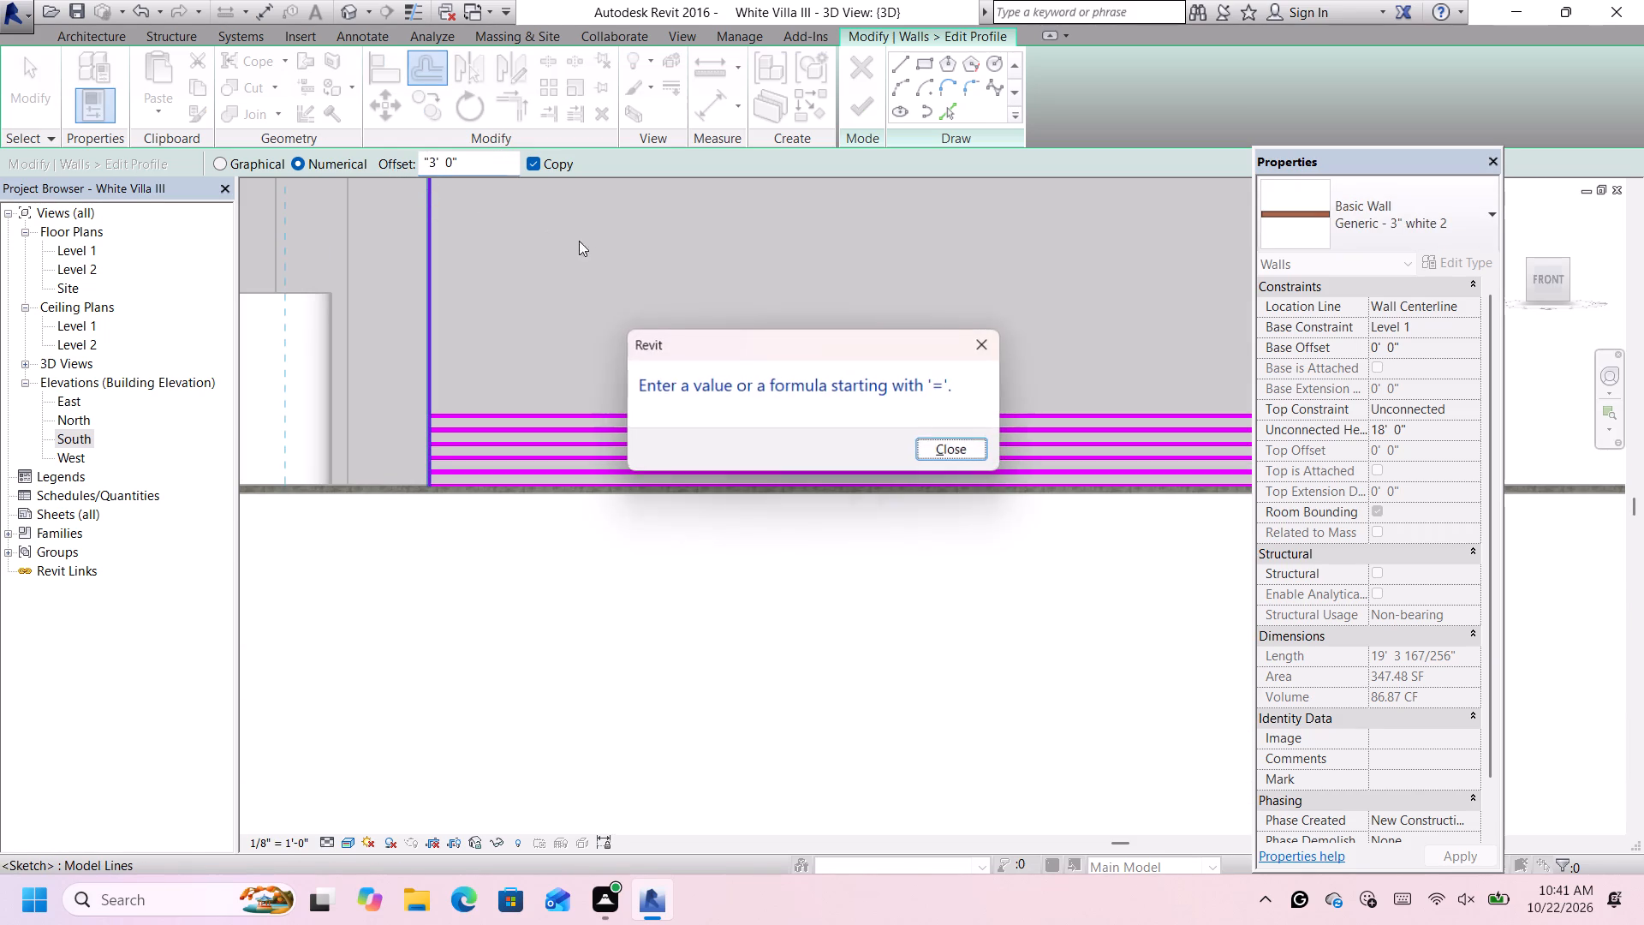
left_click(985, 331)
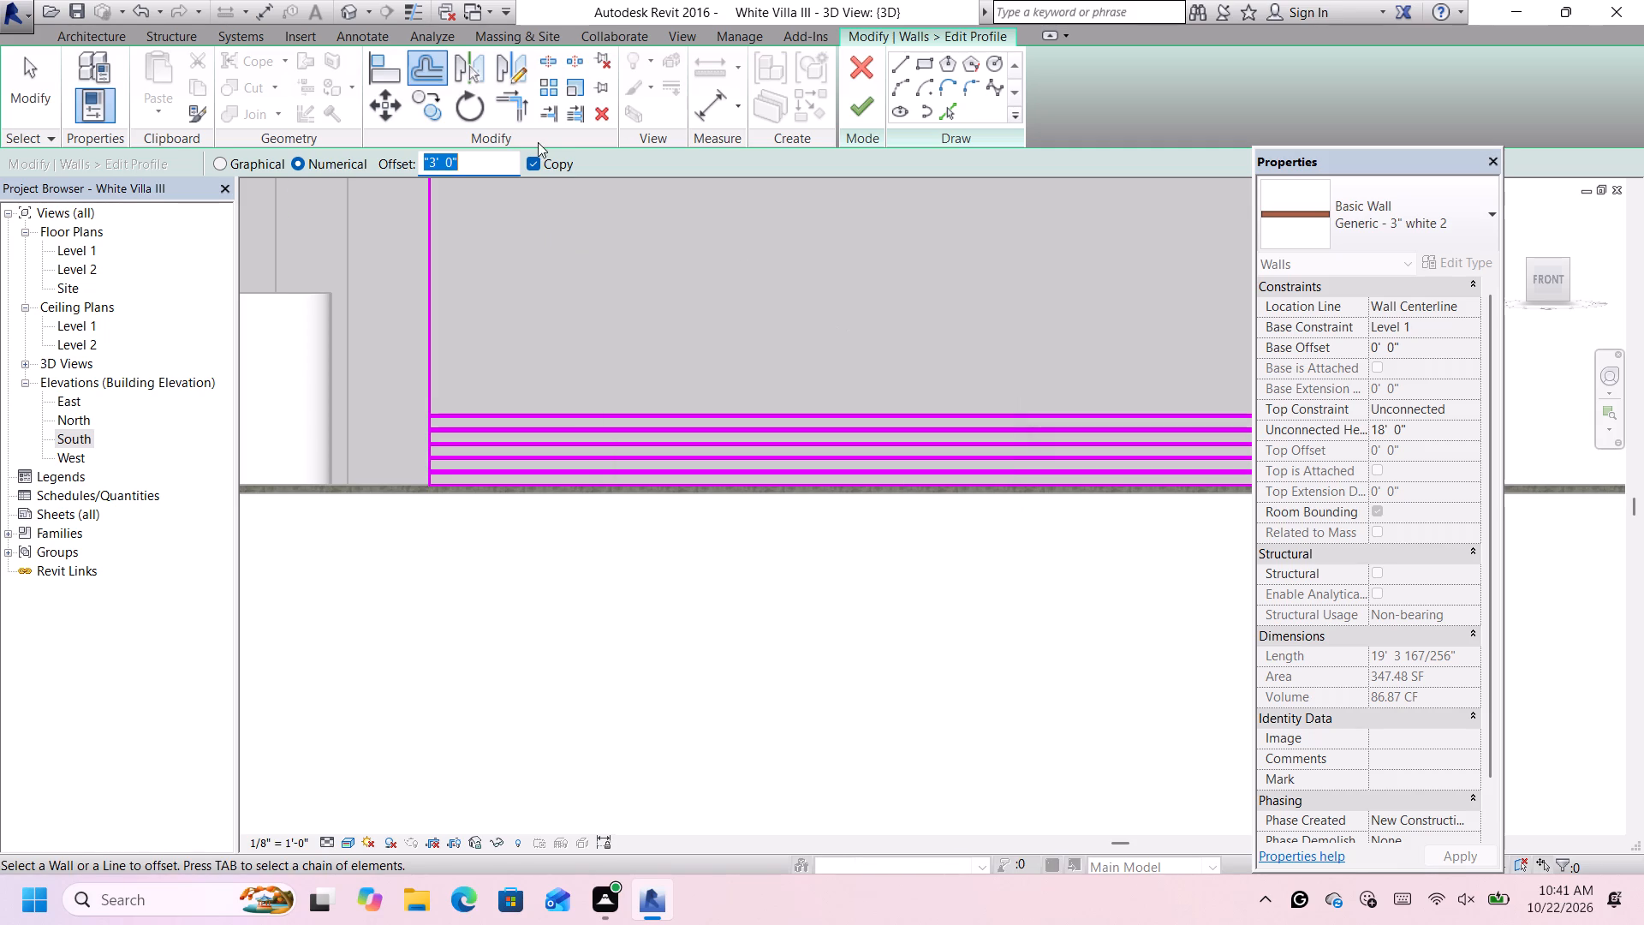
key("BackSpace")
scroll(500, 168, "up", 3)
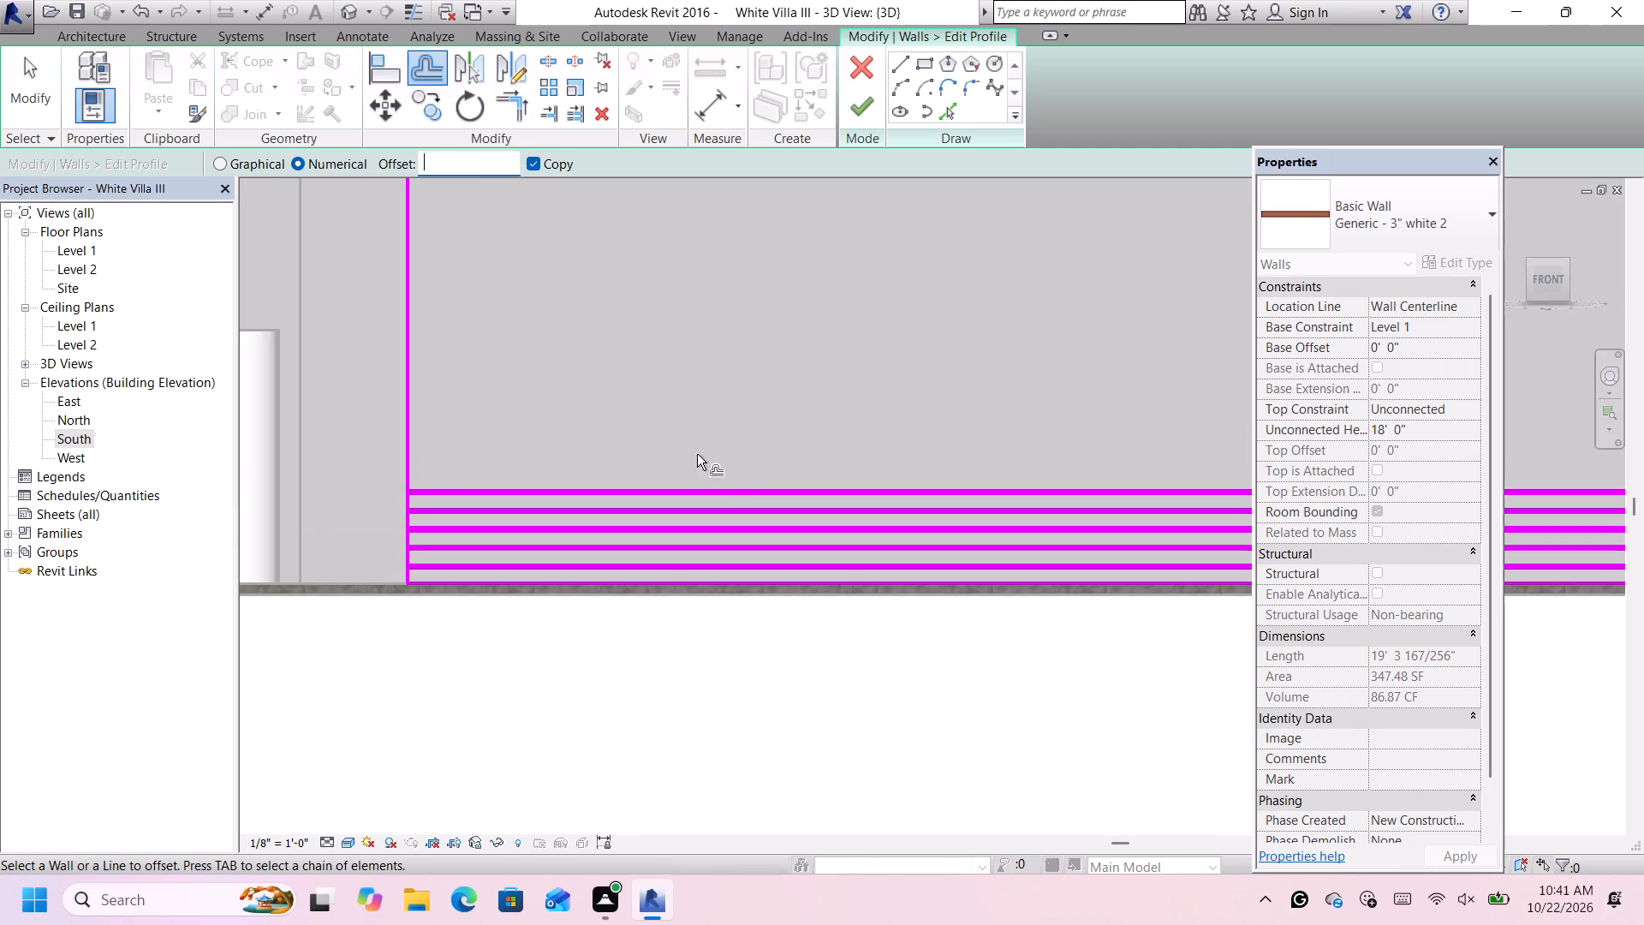
scroll(719, 481, "up", 3)
scroll(639, 391, "up", 1)
type("3\"")
key("Return")
scroll(714, 496, "up", 5)
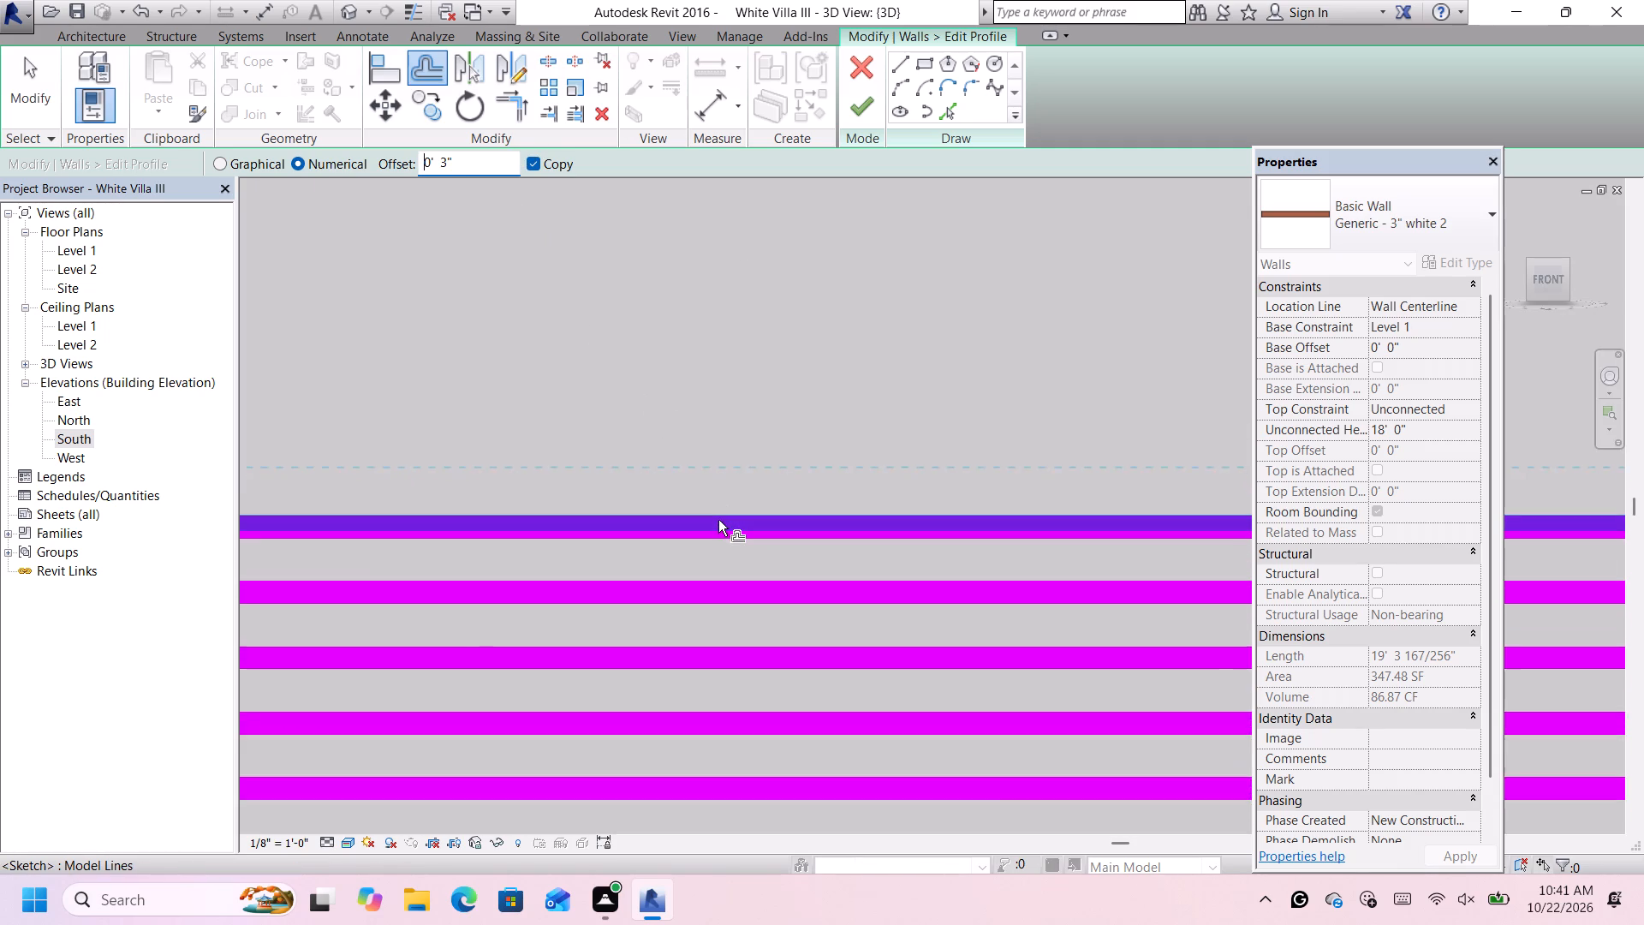
scroll(718, 520, "up", 2)
left_click(718, 520)
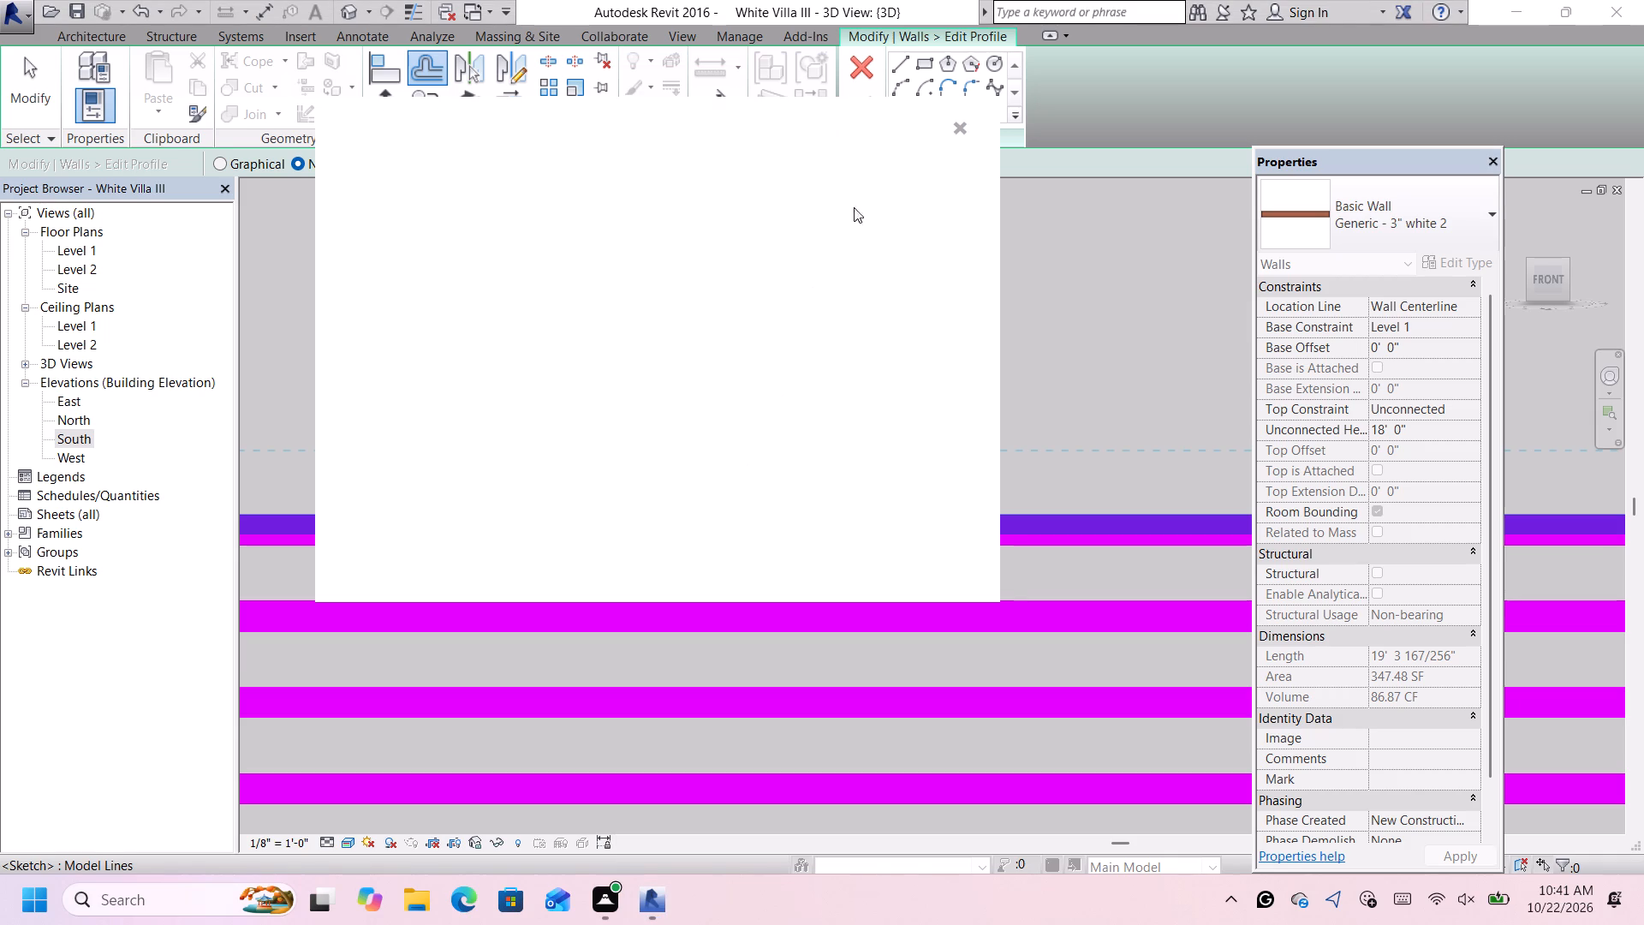
left_click(961, 133)
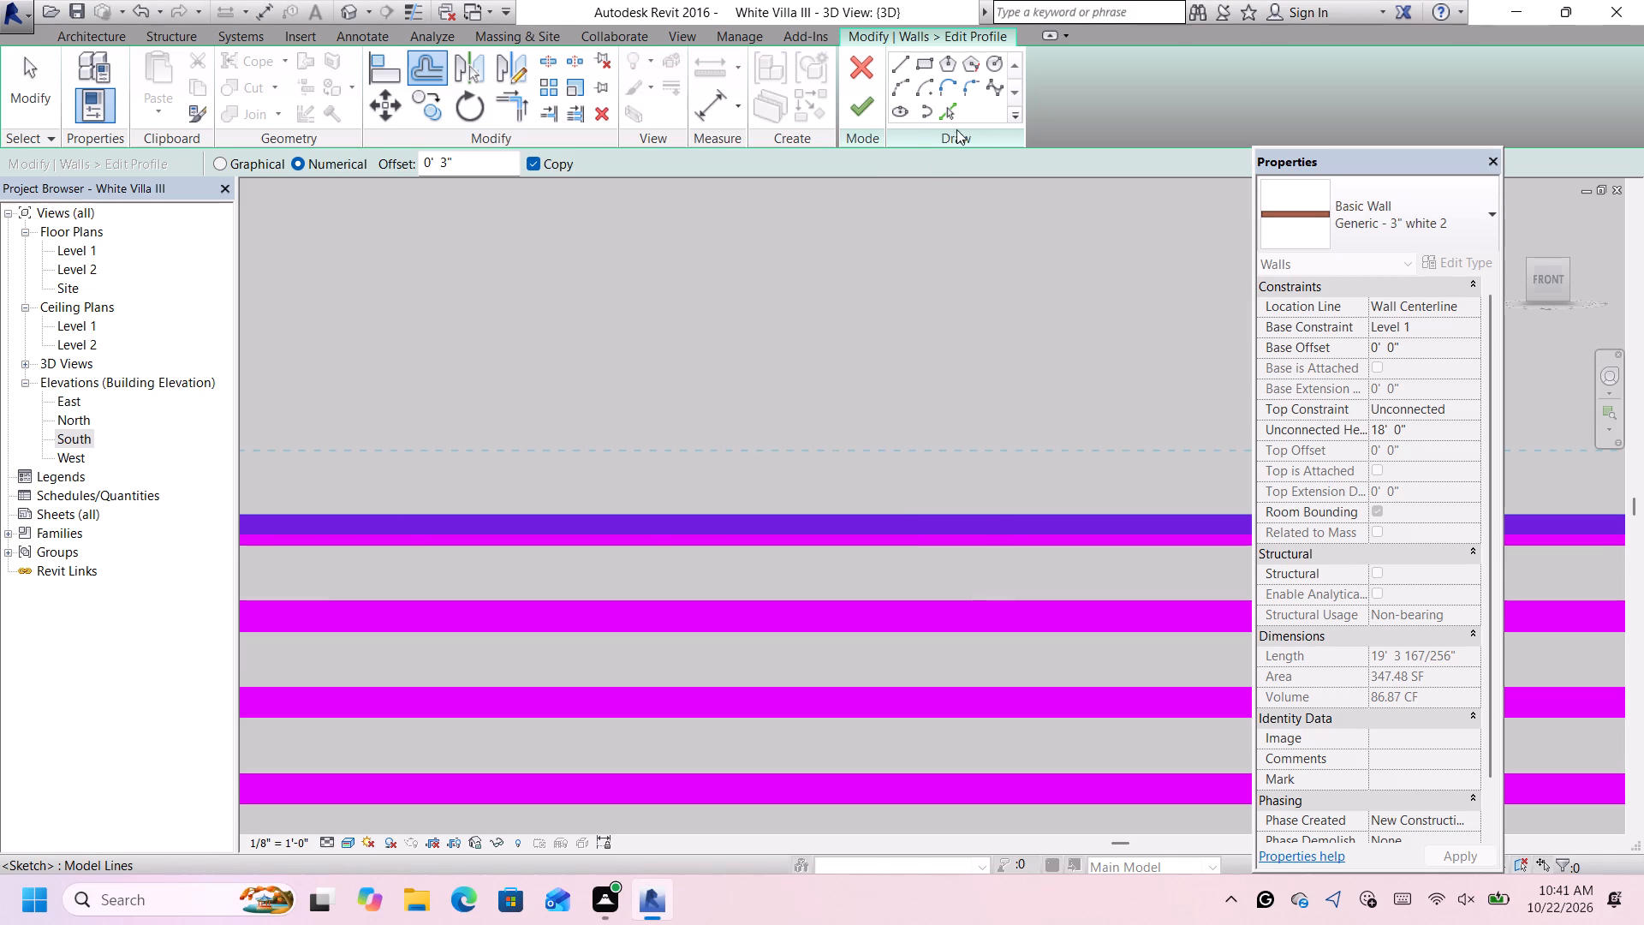
left_click(816, 522)
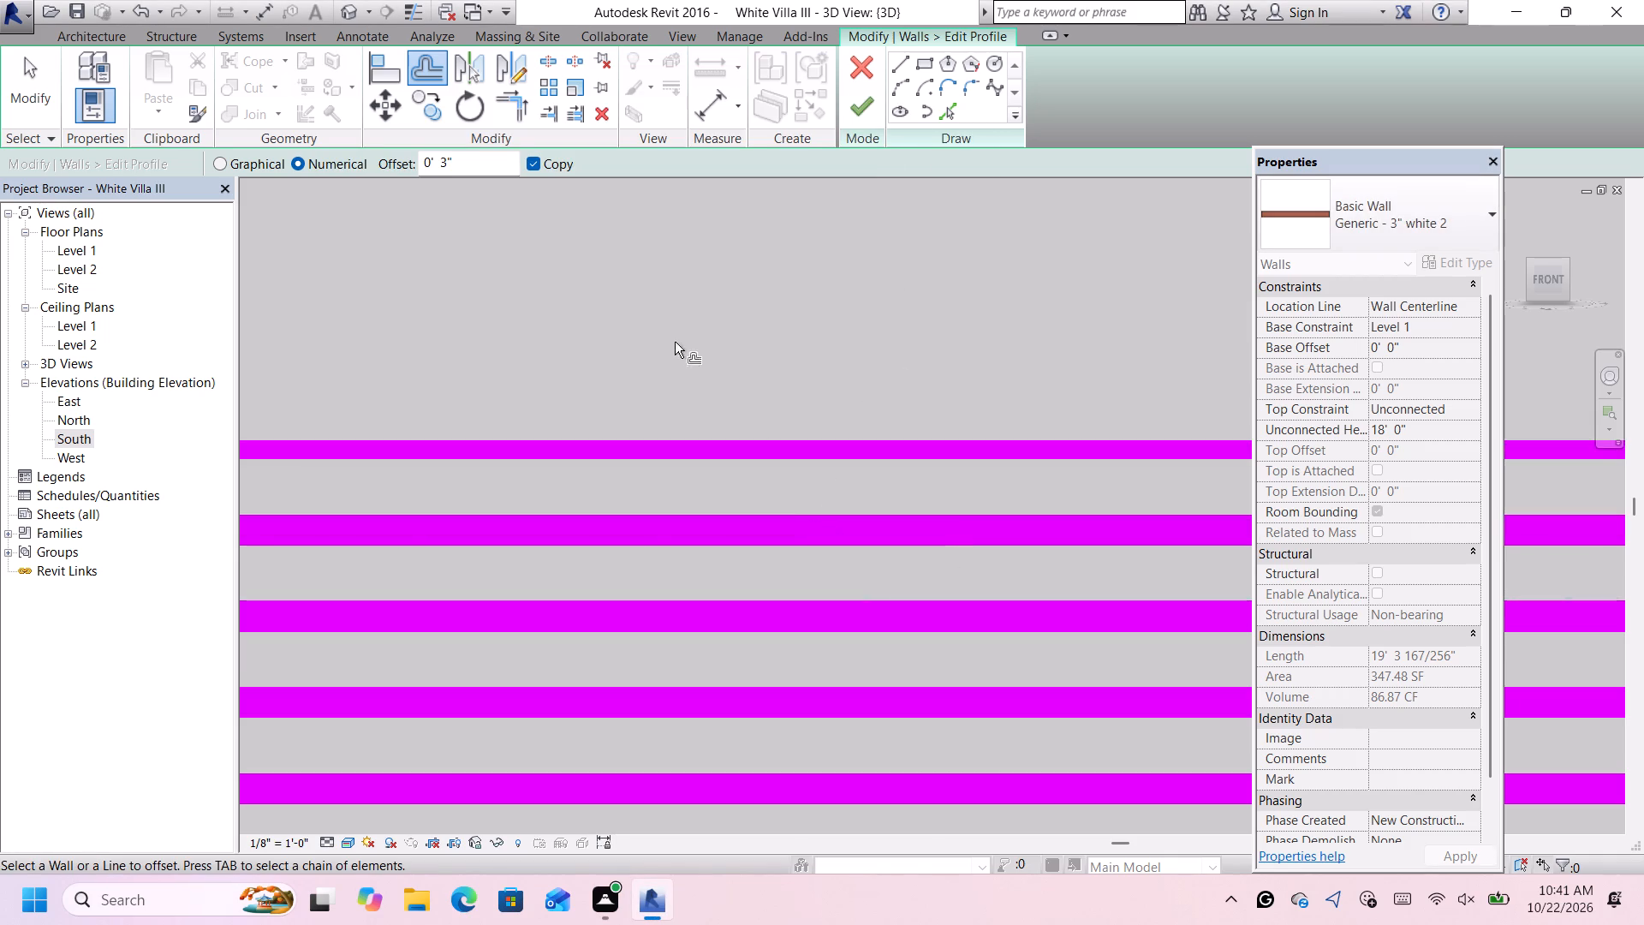
Offset a copy of the new topmost profile line 0.5" upward to complete the sixth groove above the wall base.
left_click_drag(487, 170, 419, 144)
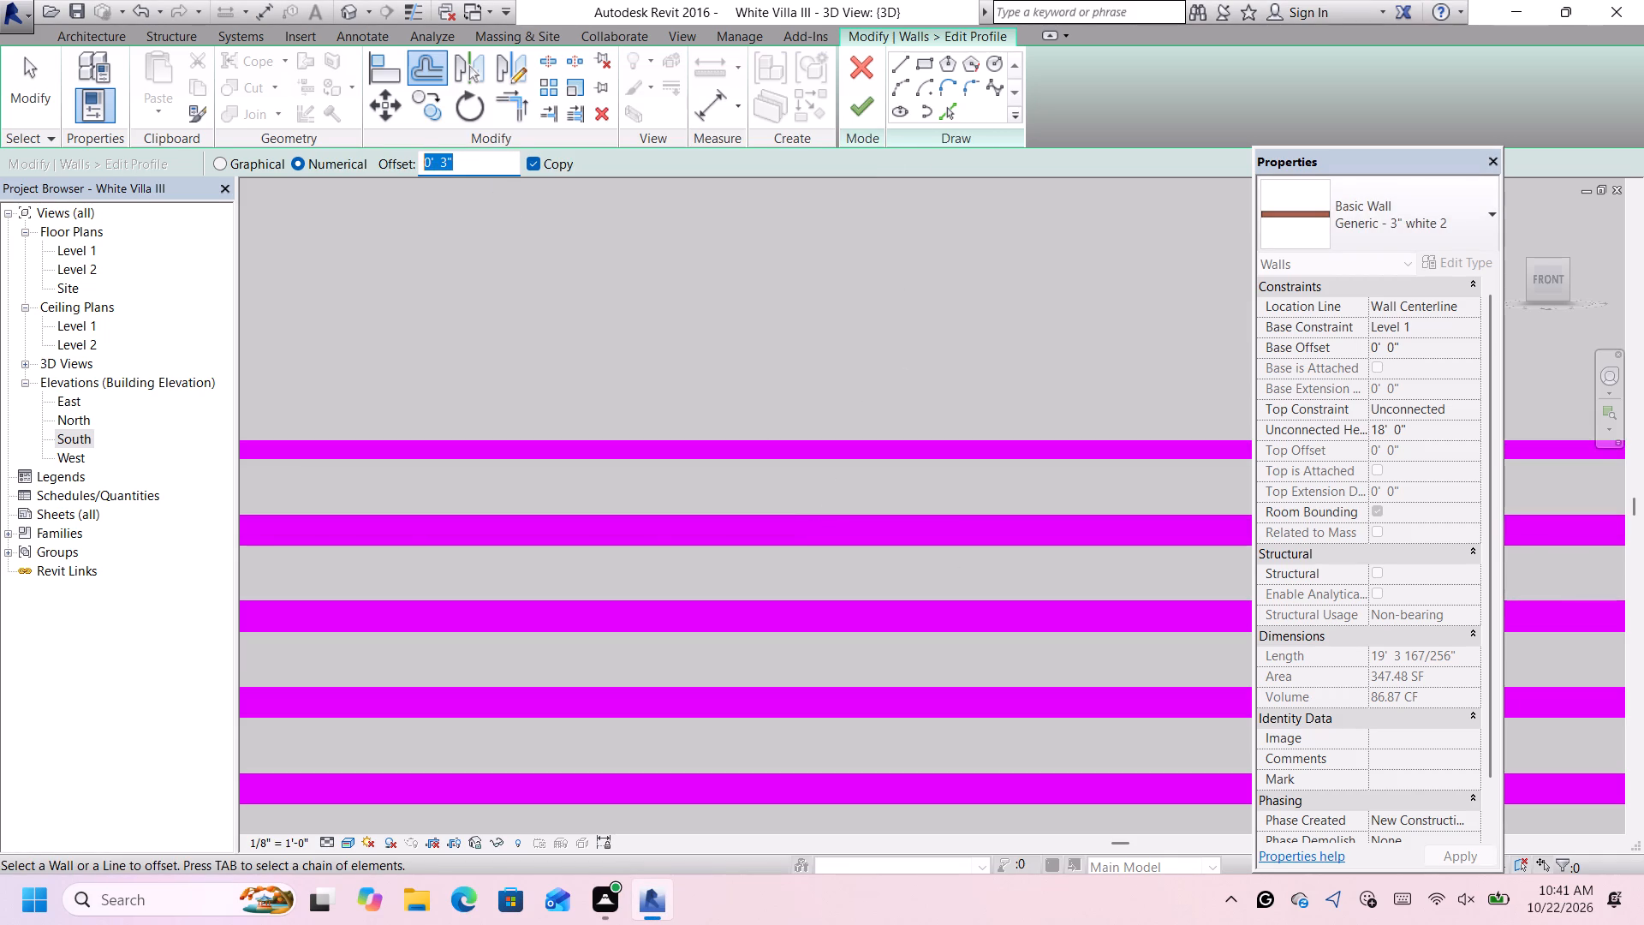
left_click_drag(419, 144, 418, 144)
key("BackSpace")
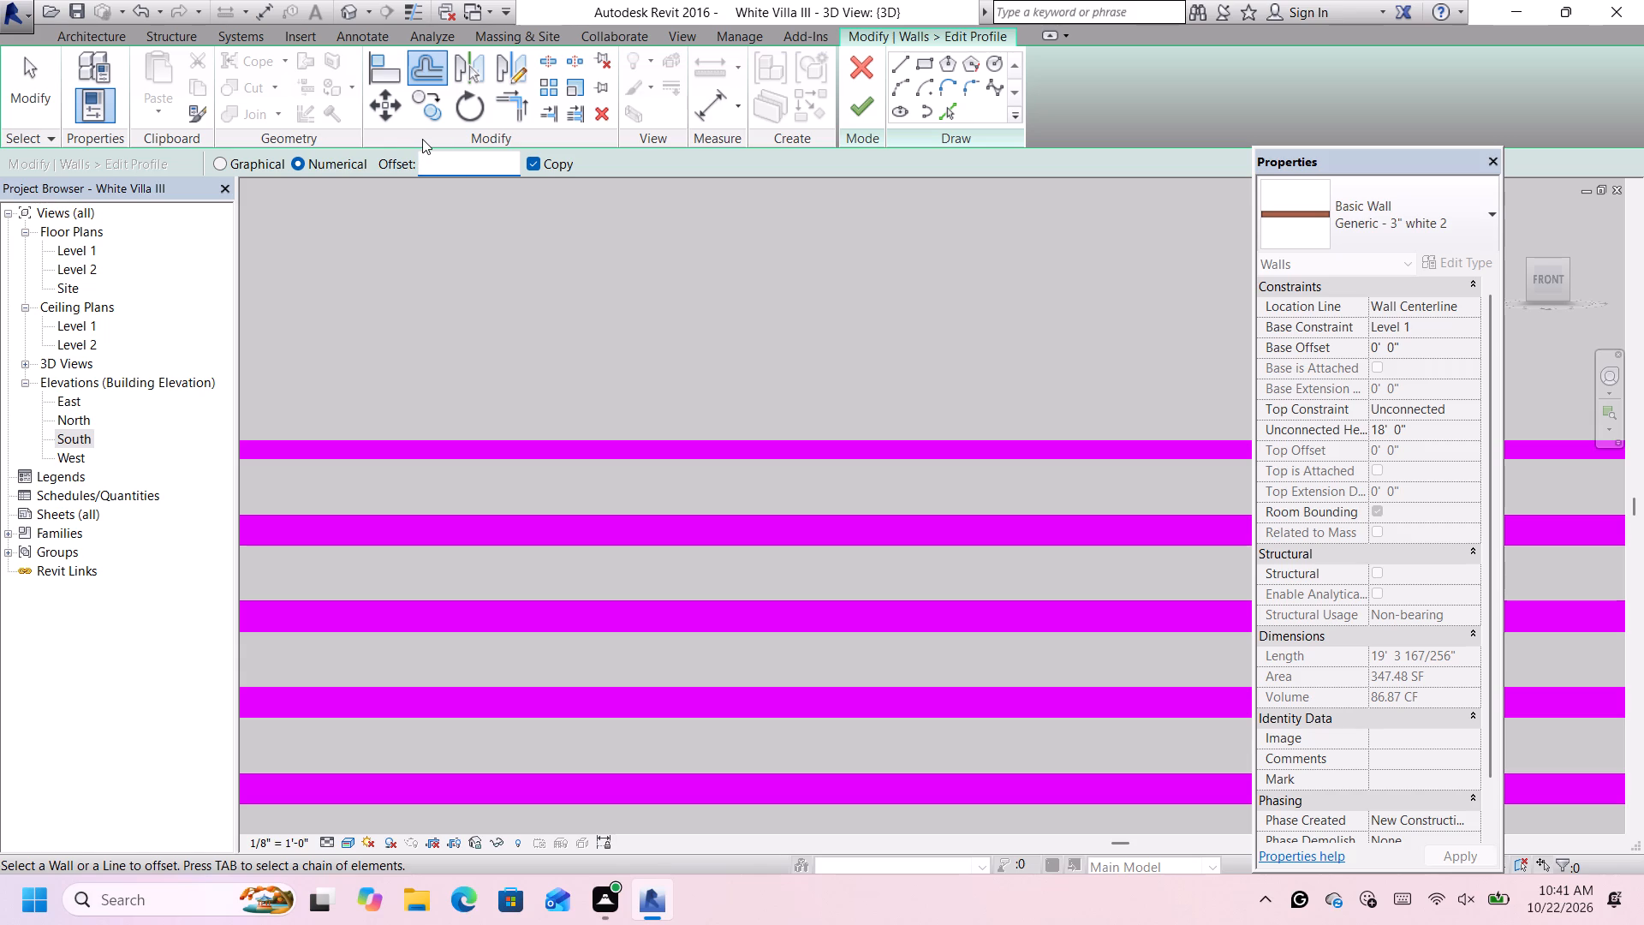
key("0")
key("period")
key("5")
key("shift+quotedbl")
key("Return")
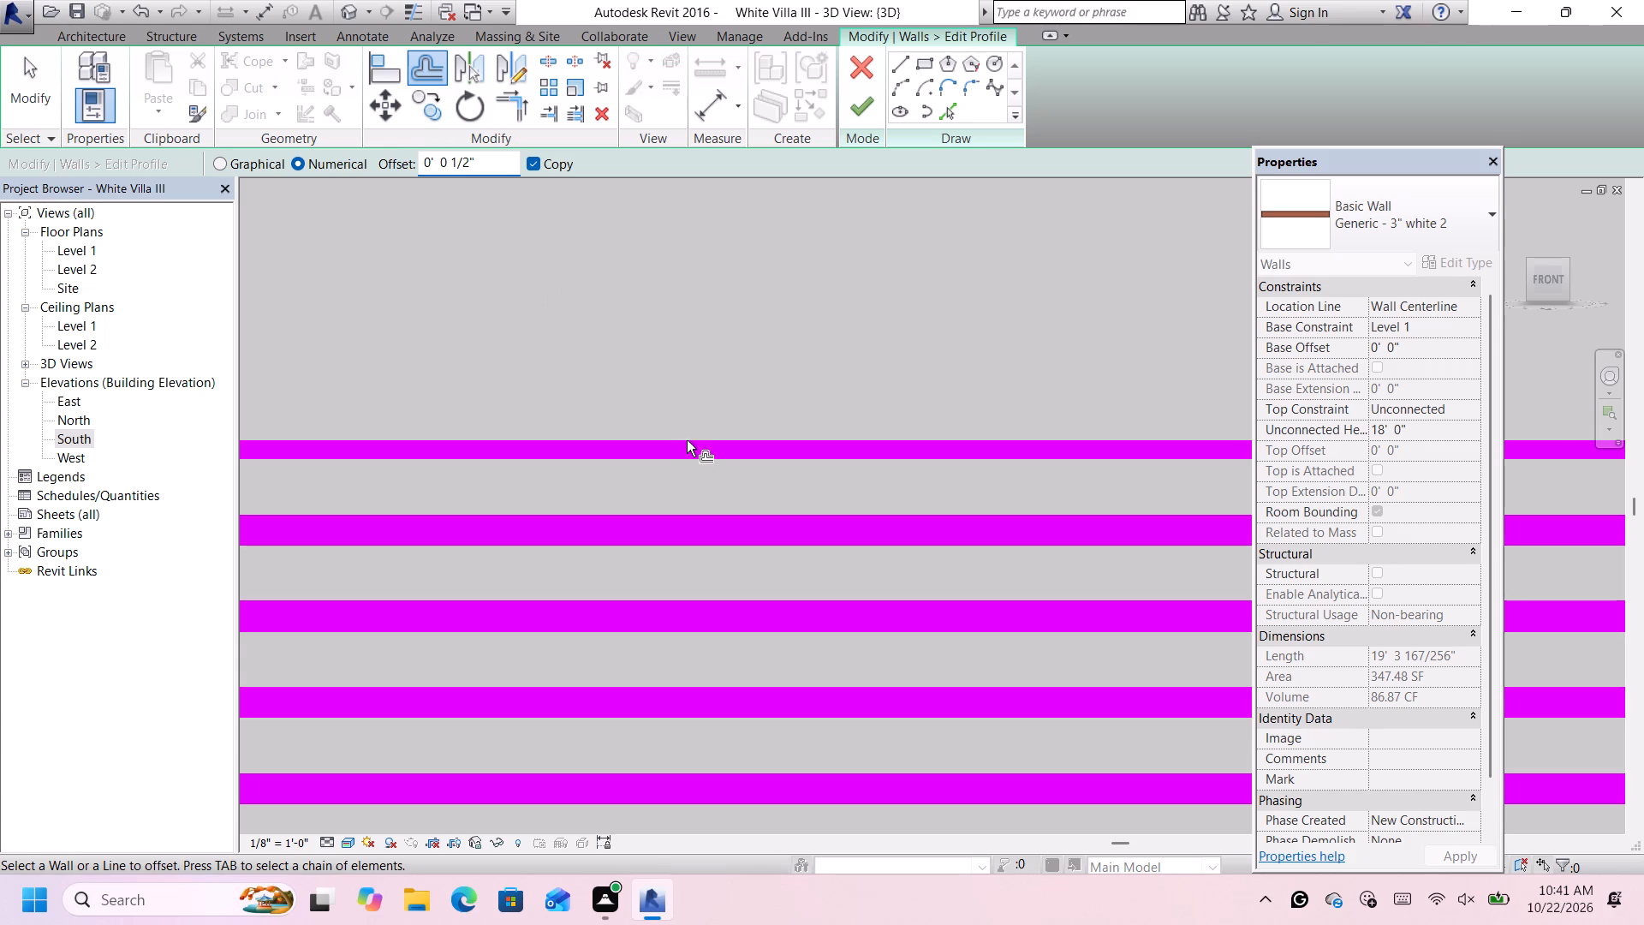
left_click(689, 443)
scroll(581, 325, "down", 2)
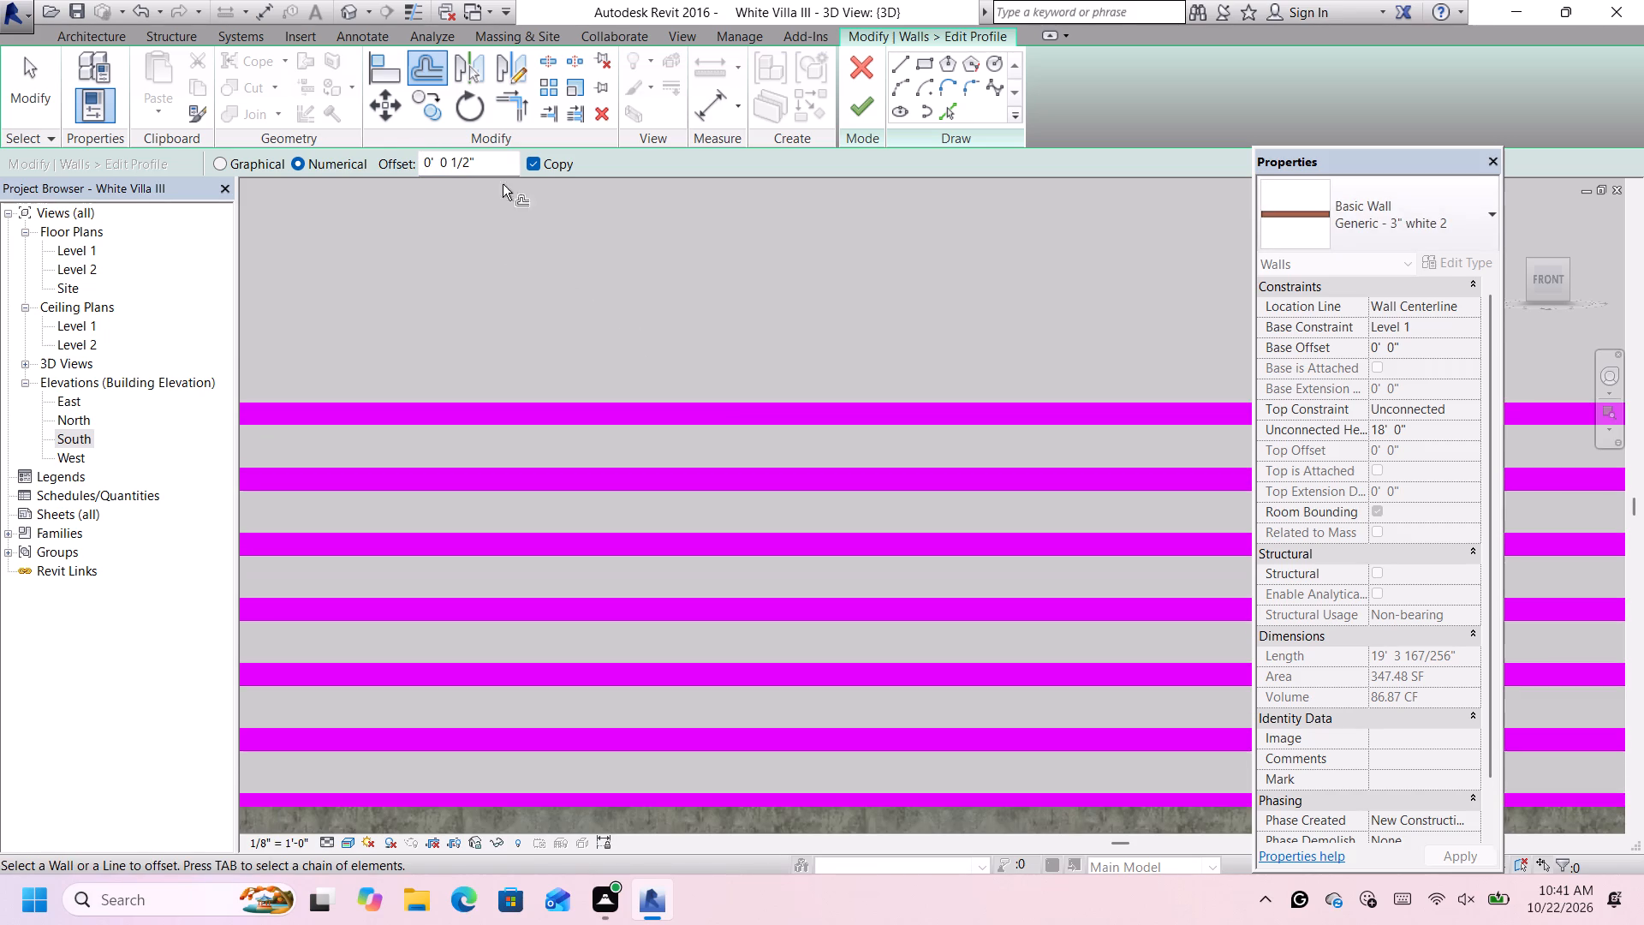
Offset a copy of the sixth groove's upper line 3" upward in the front wall profile.
scroll(479, 158, "up", 2)
left_click_drag(483, 160, 411, 163)
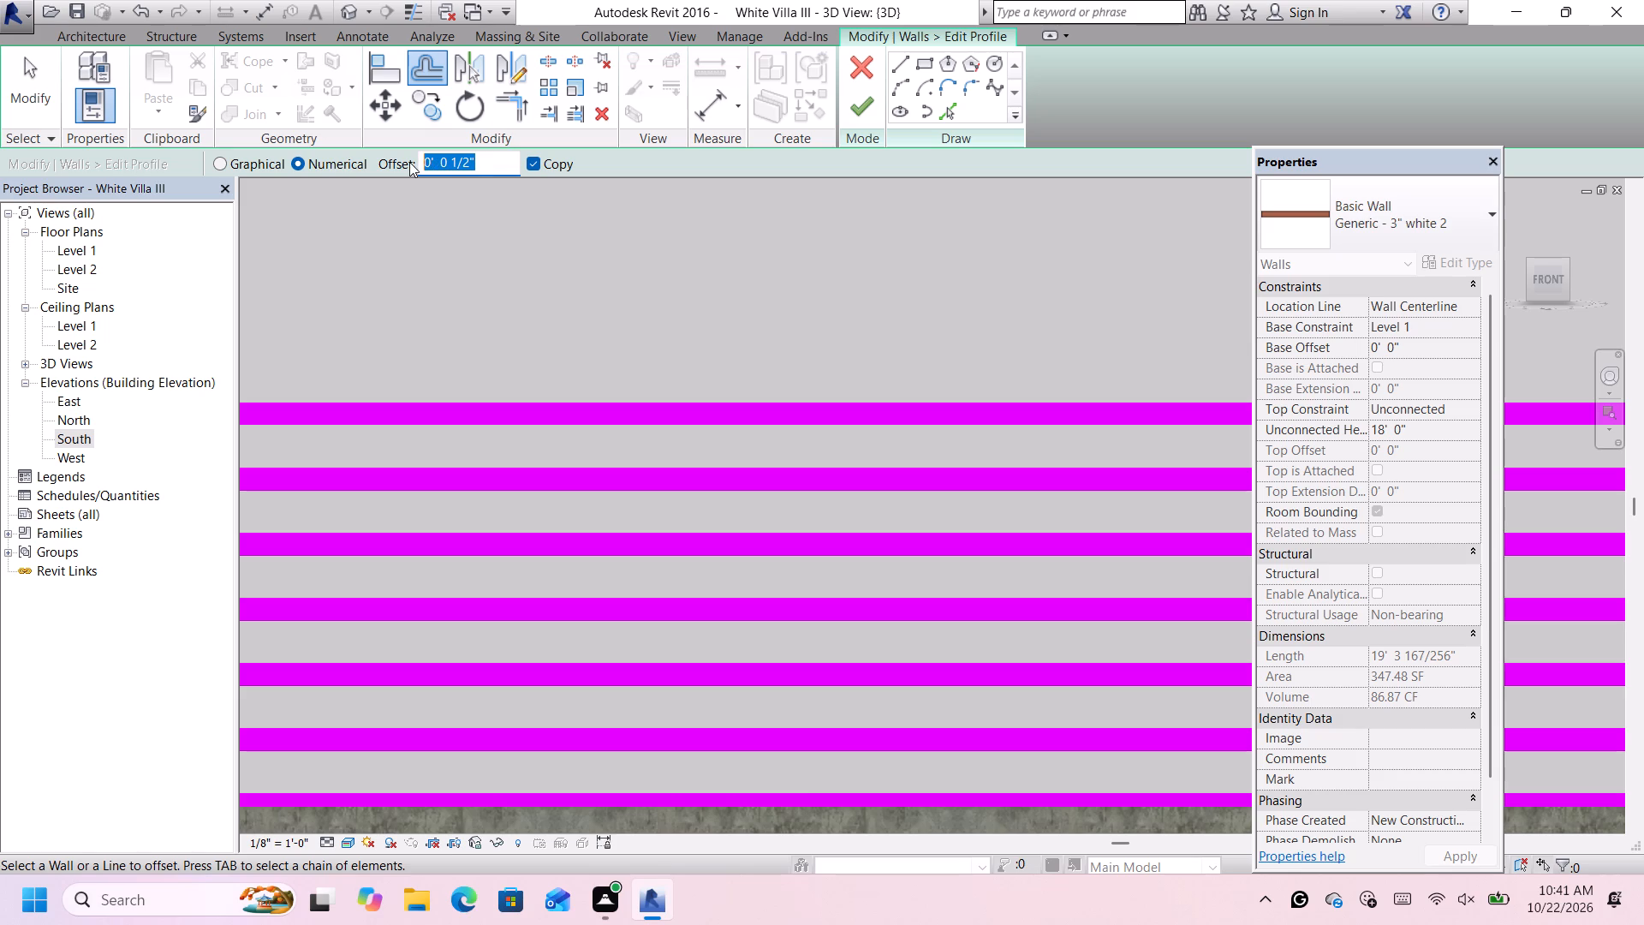
key("BackSpace")
scroll(480, 210, "up", 3)
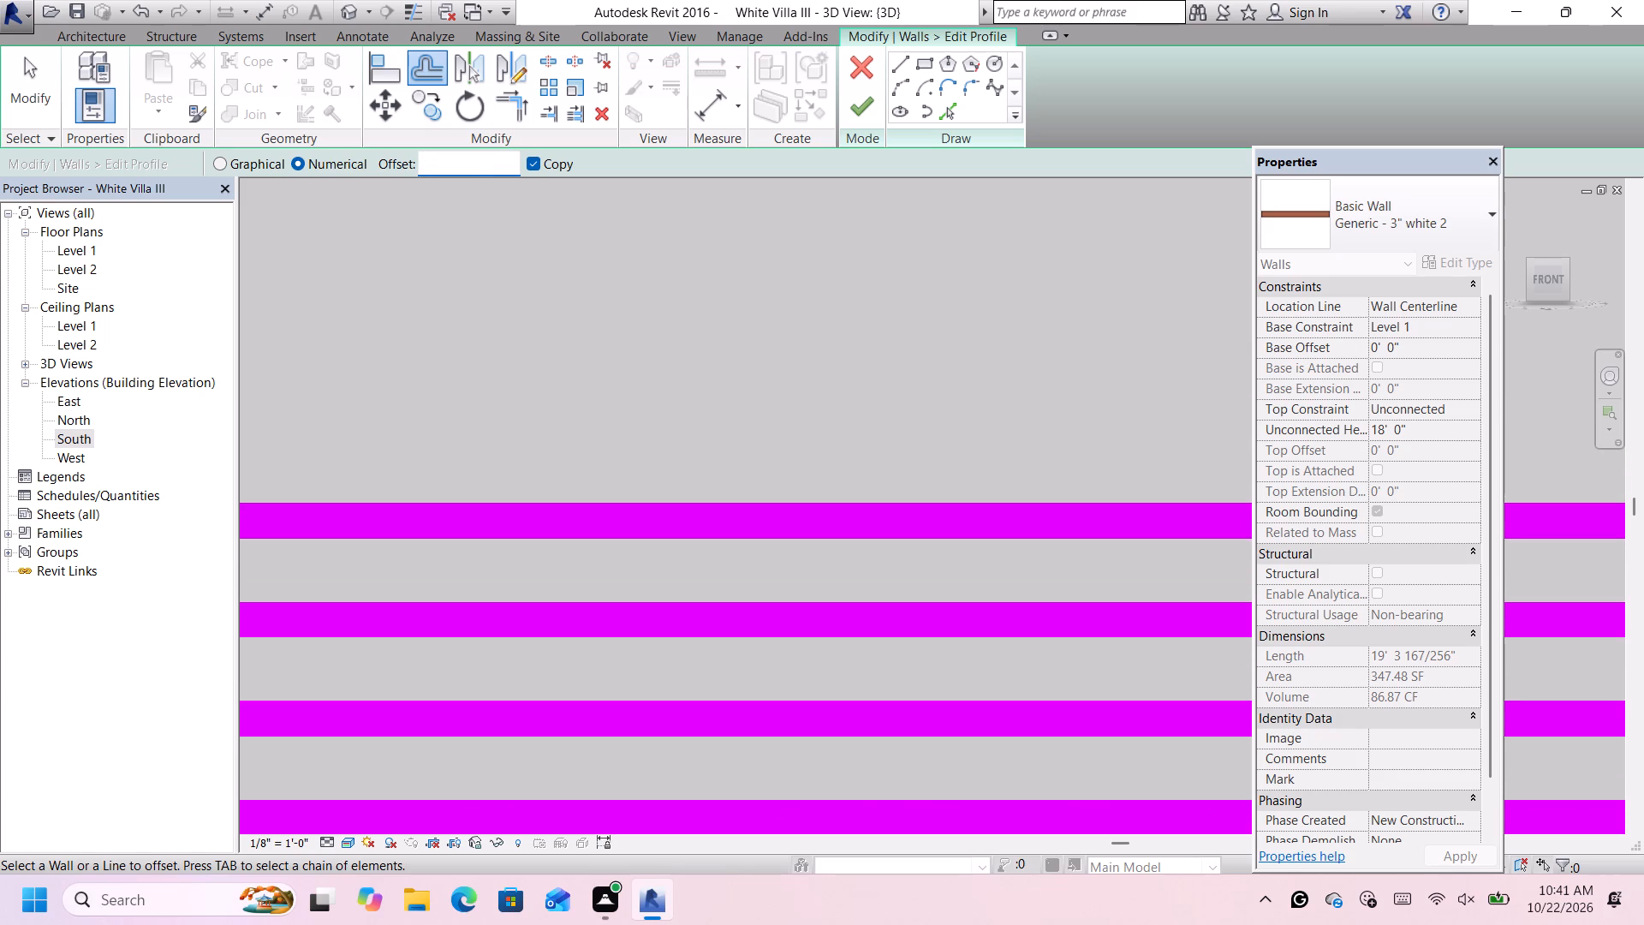
key("3")
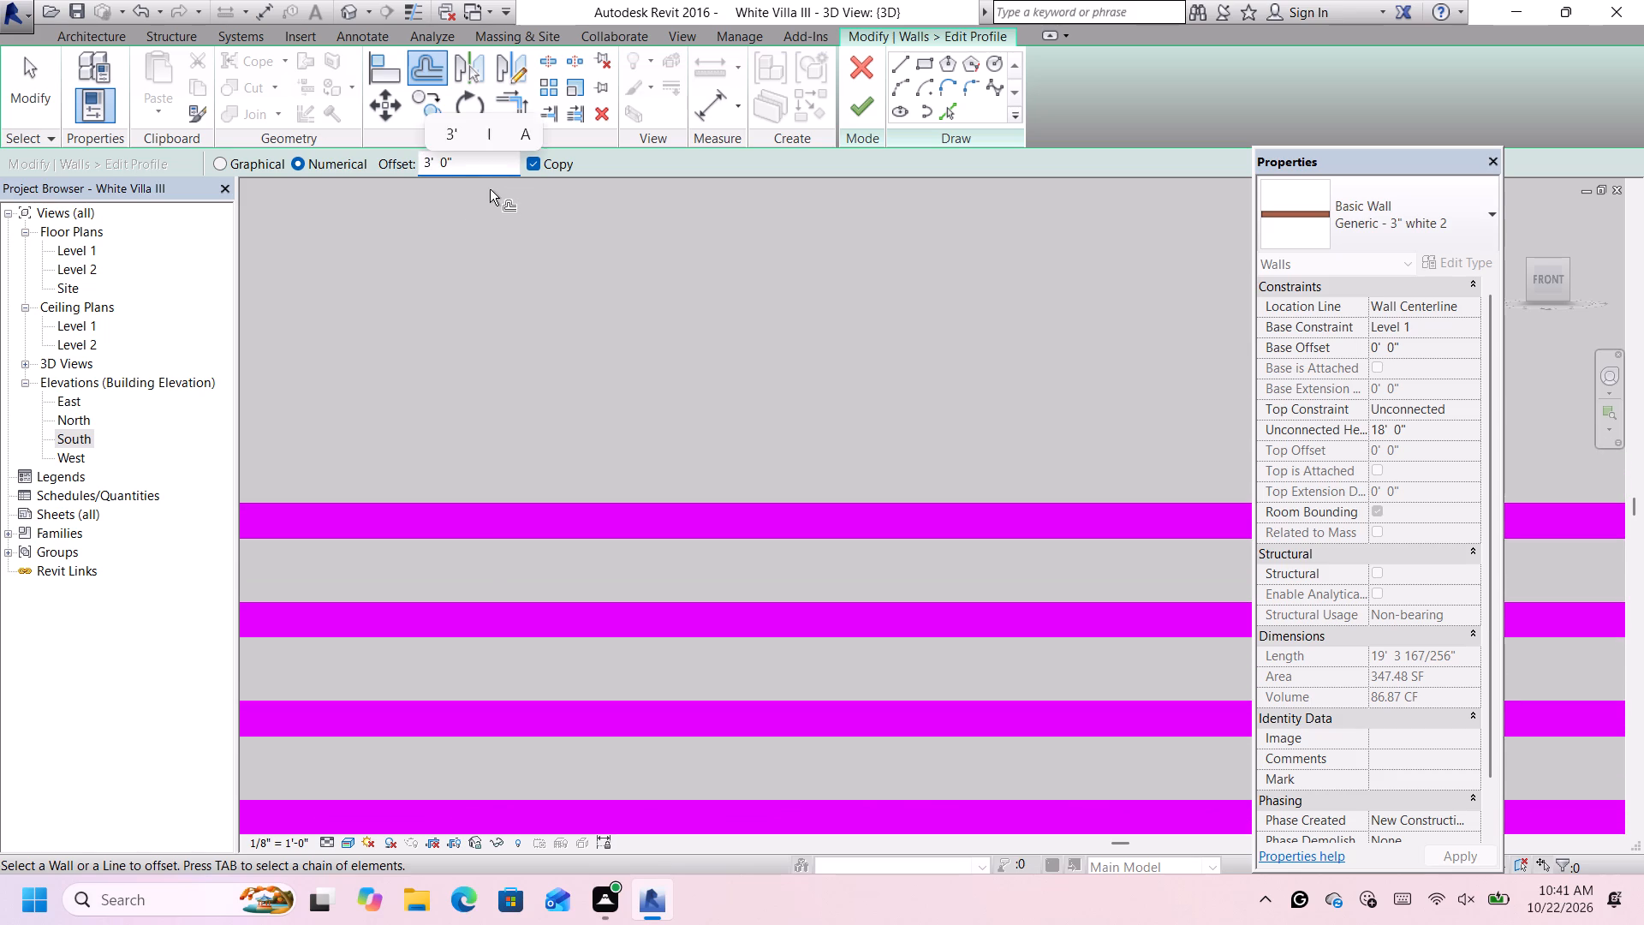
key("shift+quotedbl")
key("Return")
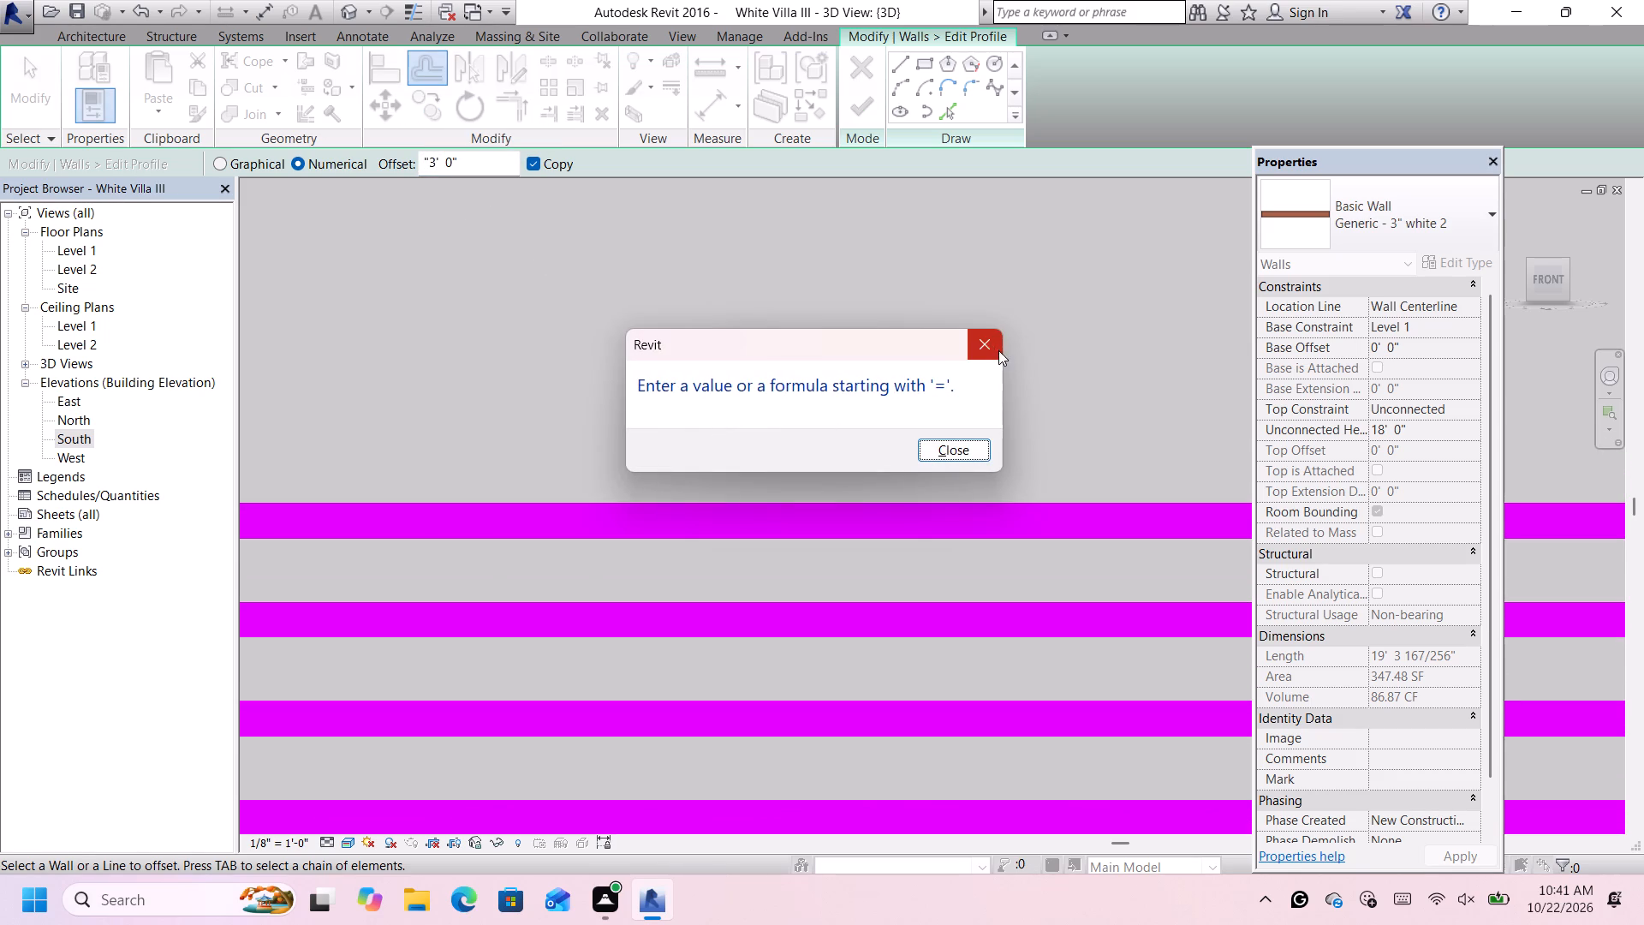
left_click(990, 351)
key("BackSpace")
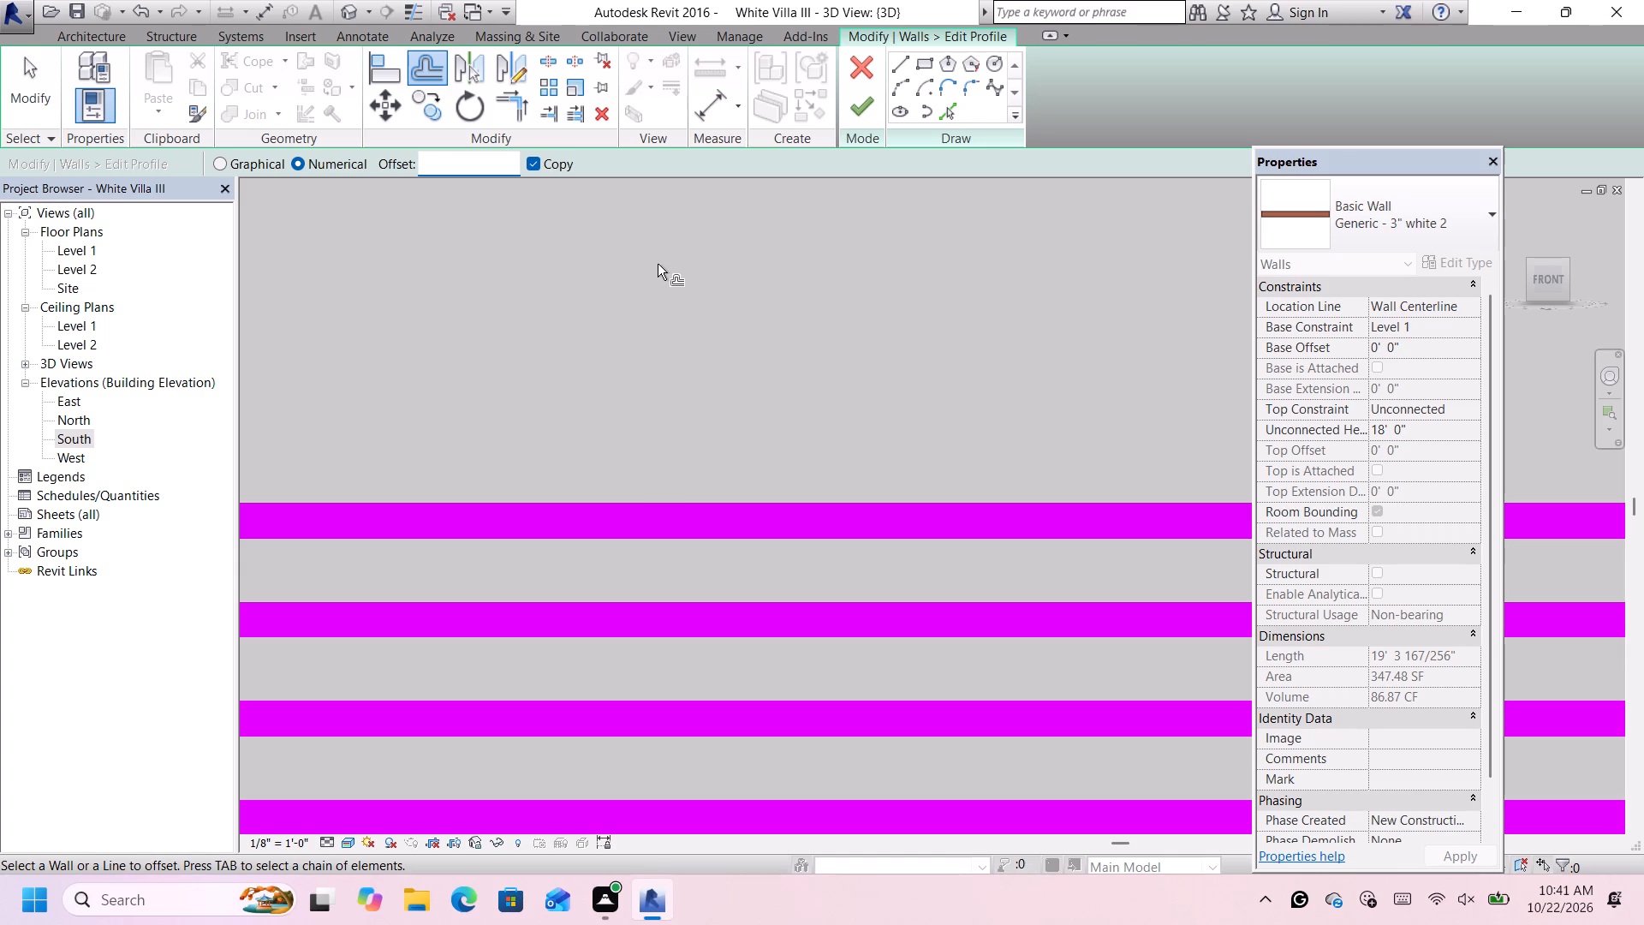
key("3")
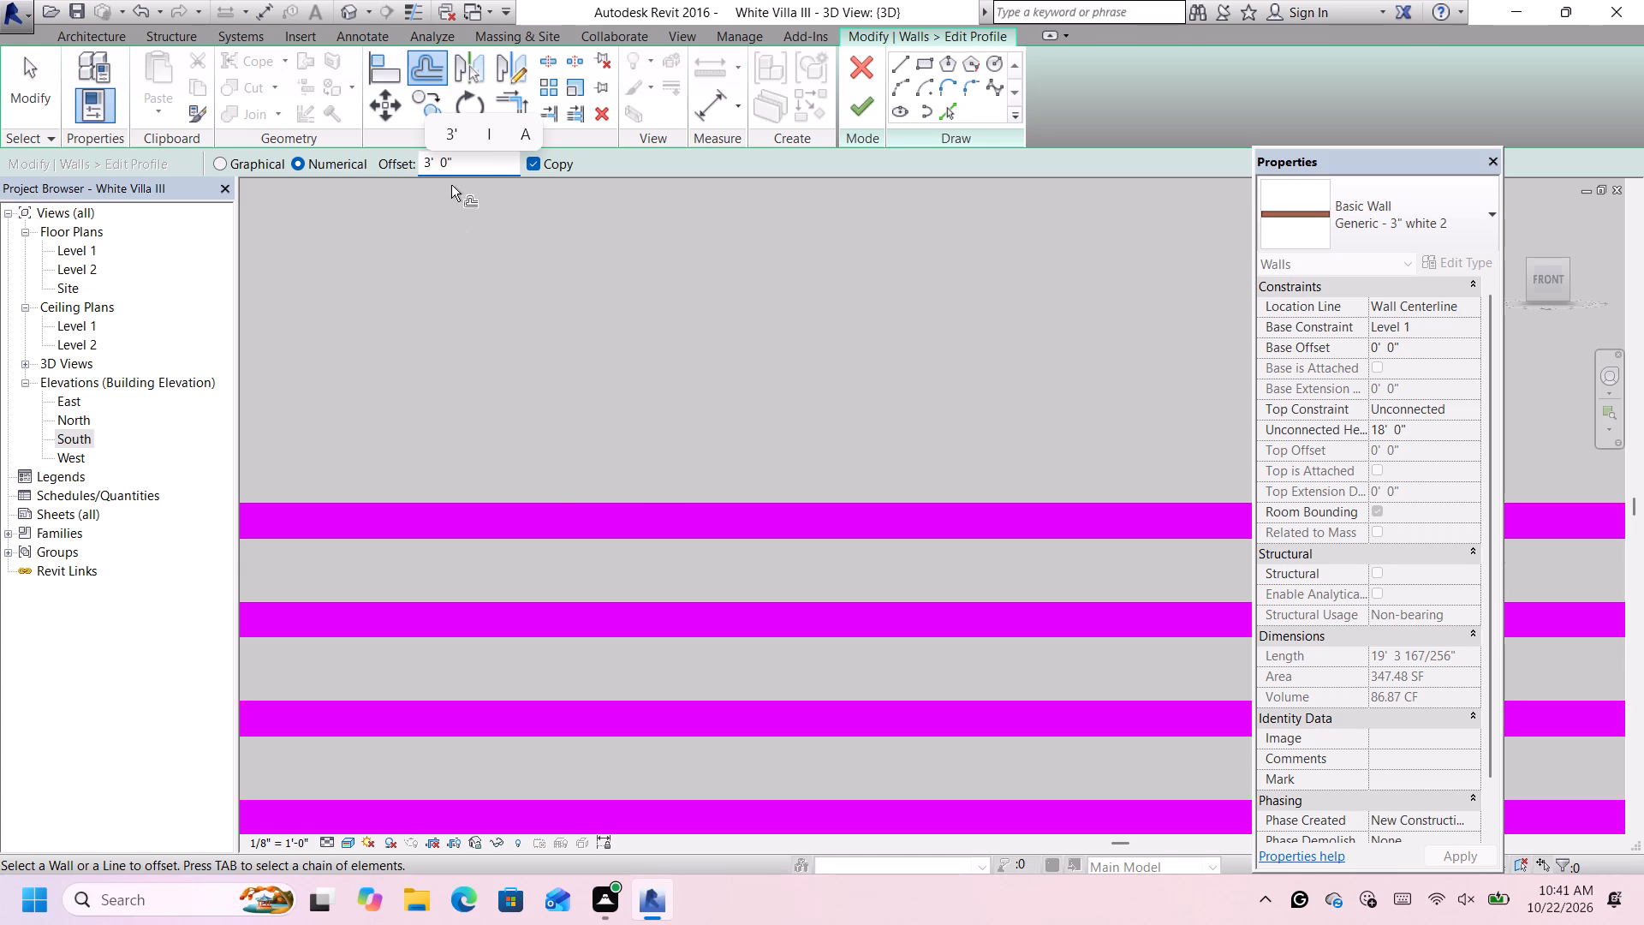
left_click_drag(474, 161, 447, 166)
left_click(454, 163)
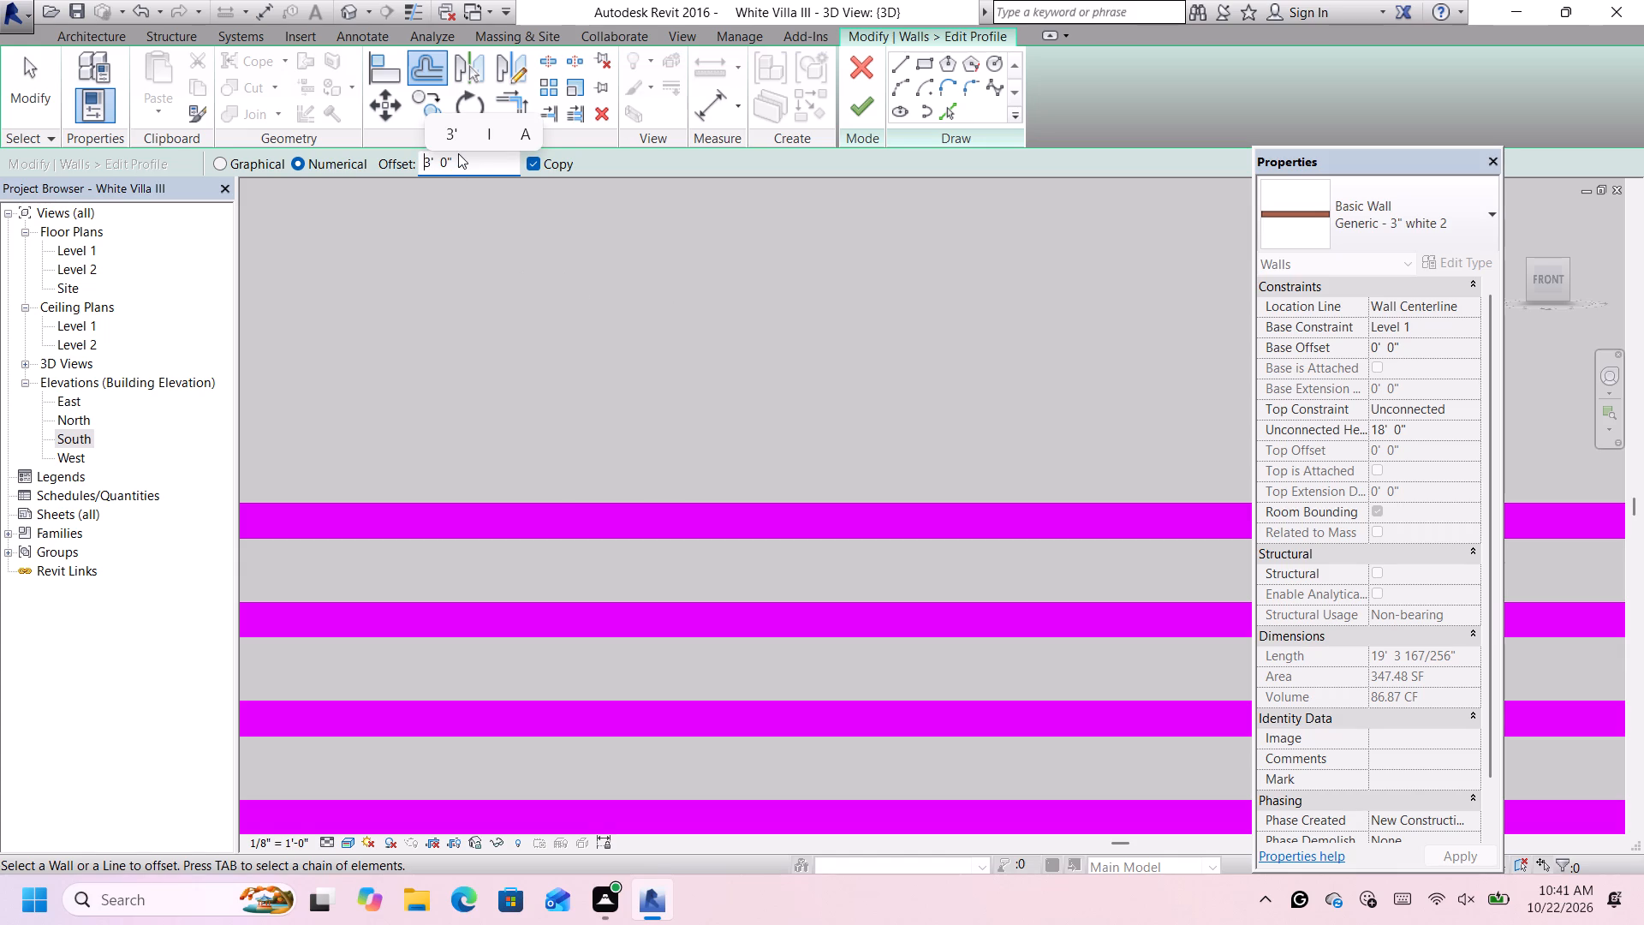
left_click(458, 153)
key("Right")
key("Right")
key("Right")
key("Right")
key("Right")
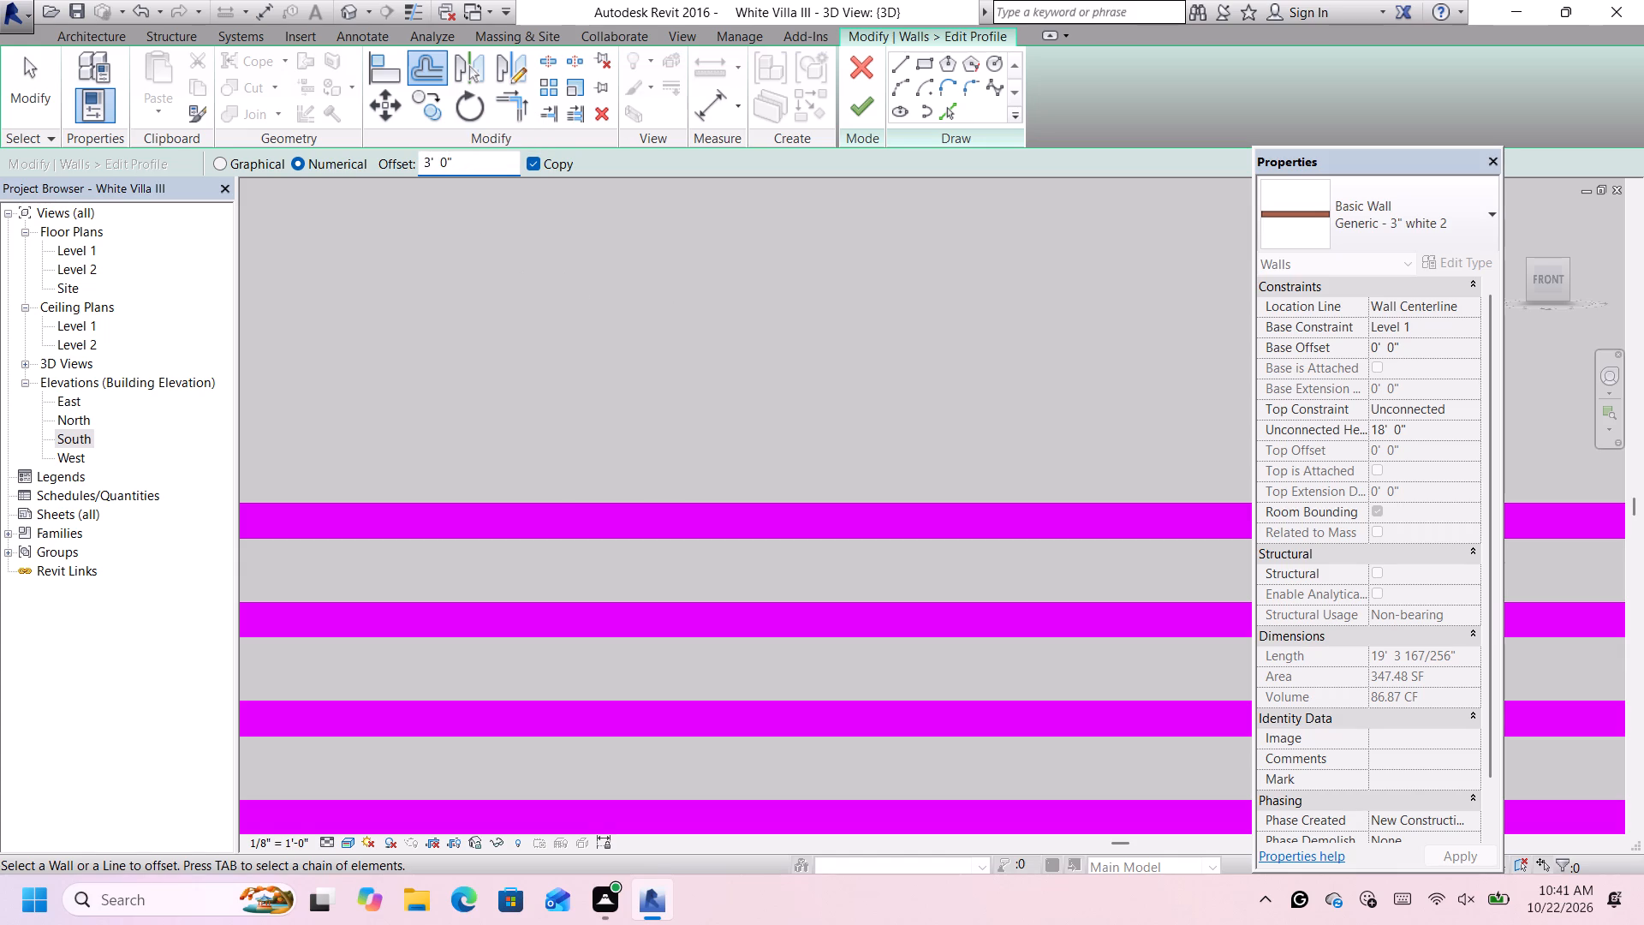
key("BackSpace")
key("3")
key("Left")
key("Left")
key("Left")
key("Left")
key("Left")
key("Right")
key("BackSpace")
key("0")
key("Return")
left_click(648, 510)
Offset a copy of the new topmost profile line 0.5" upward to complete the seventh groove above the wall base.
left_click_drag(467, 166, 408, 161)
key("BackSpace")
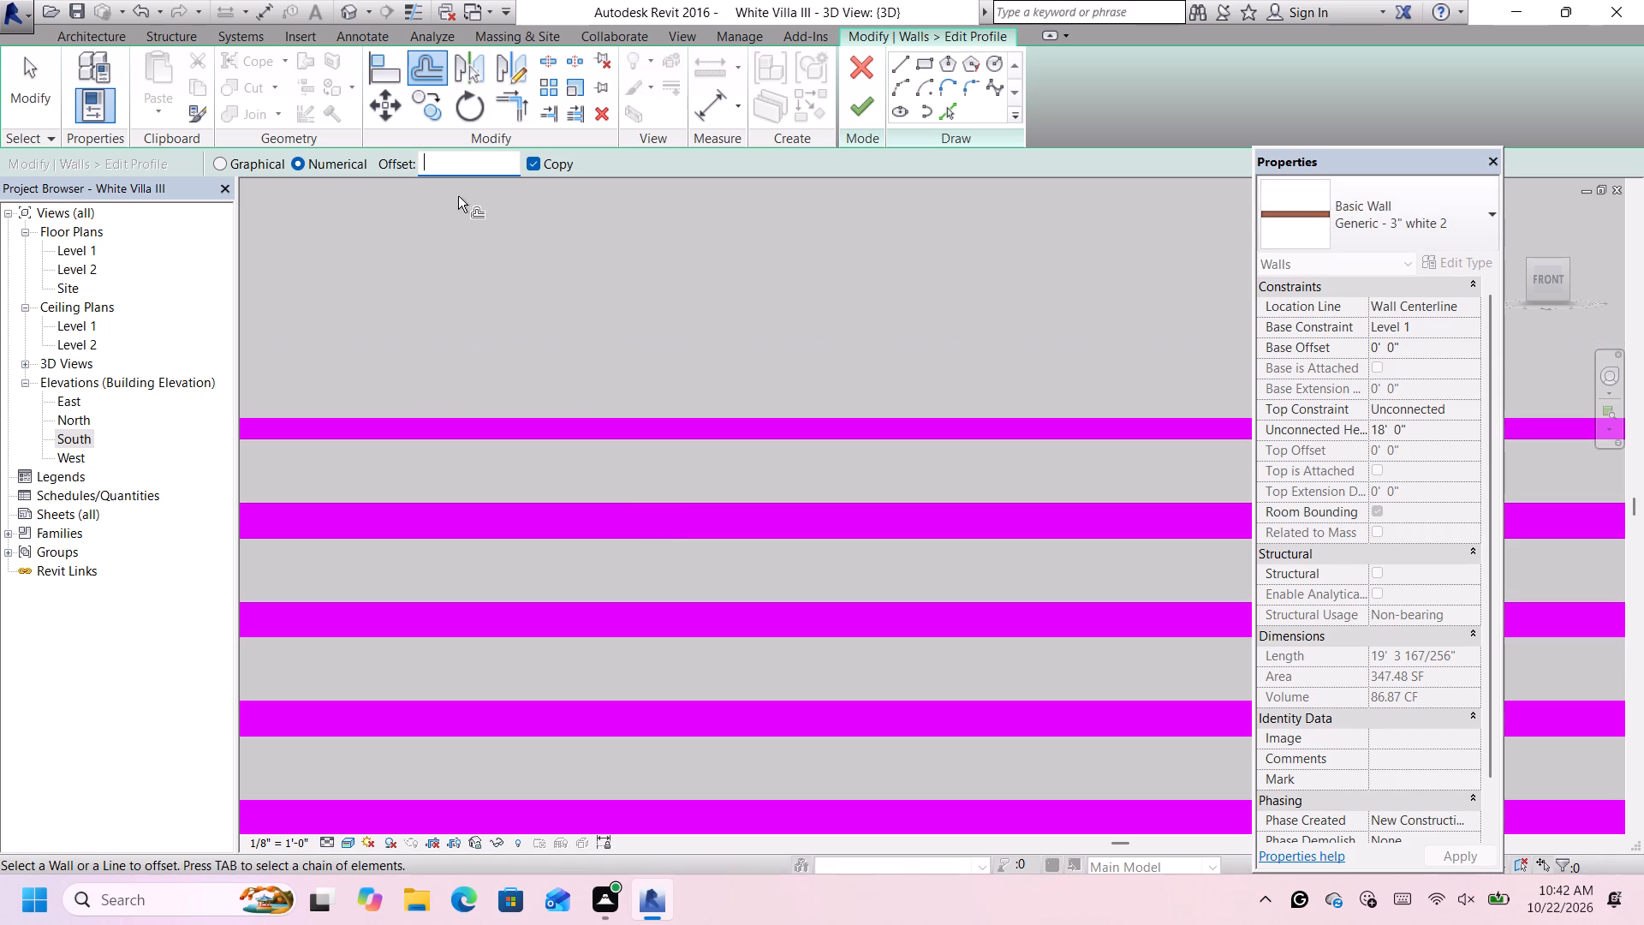
key("0")
type(".5\"")
key("Return")
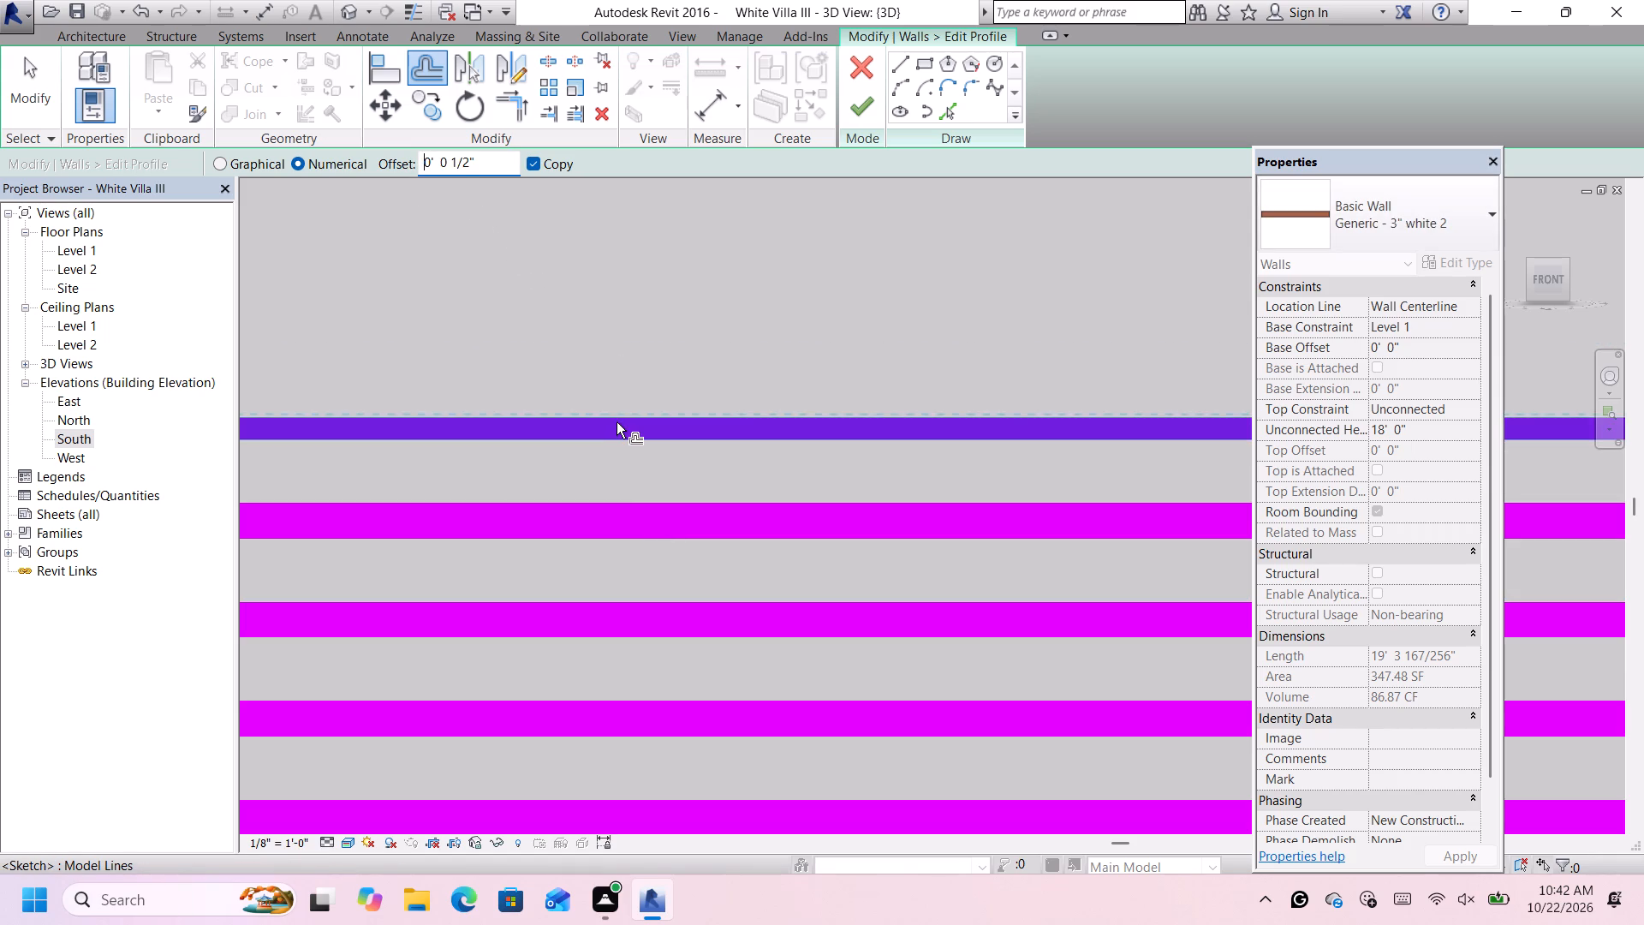
left_click(616, 422)
Offset a copy of the seventh groove's upper line 3" upward in the front wall profile.
scroll(611, 391, "down", 6)
scroll(542, 280, "up", 3)
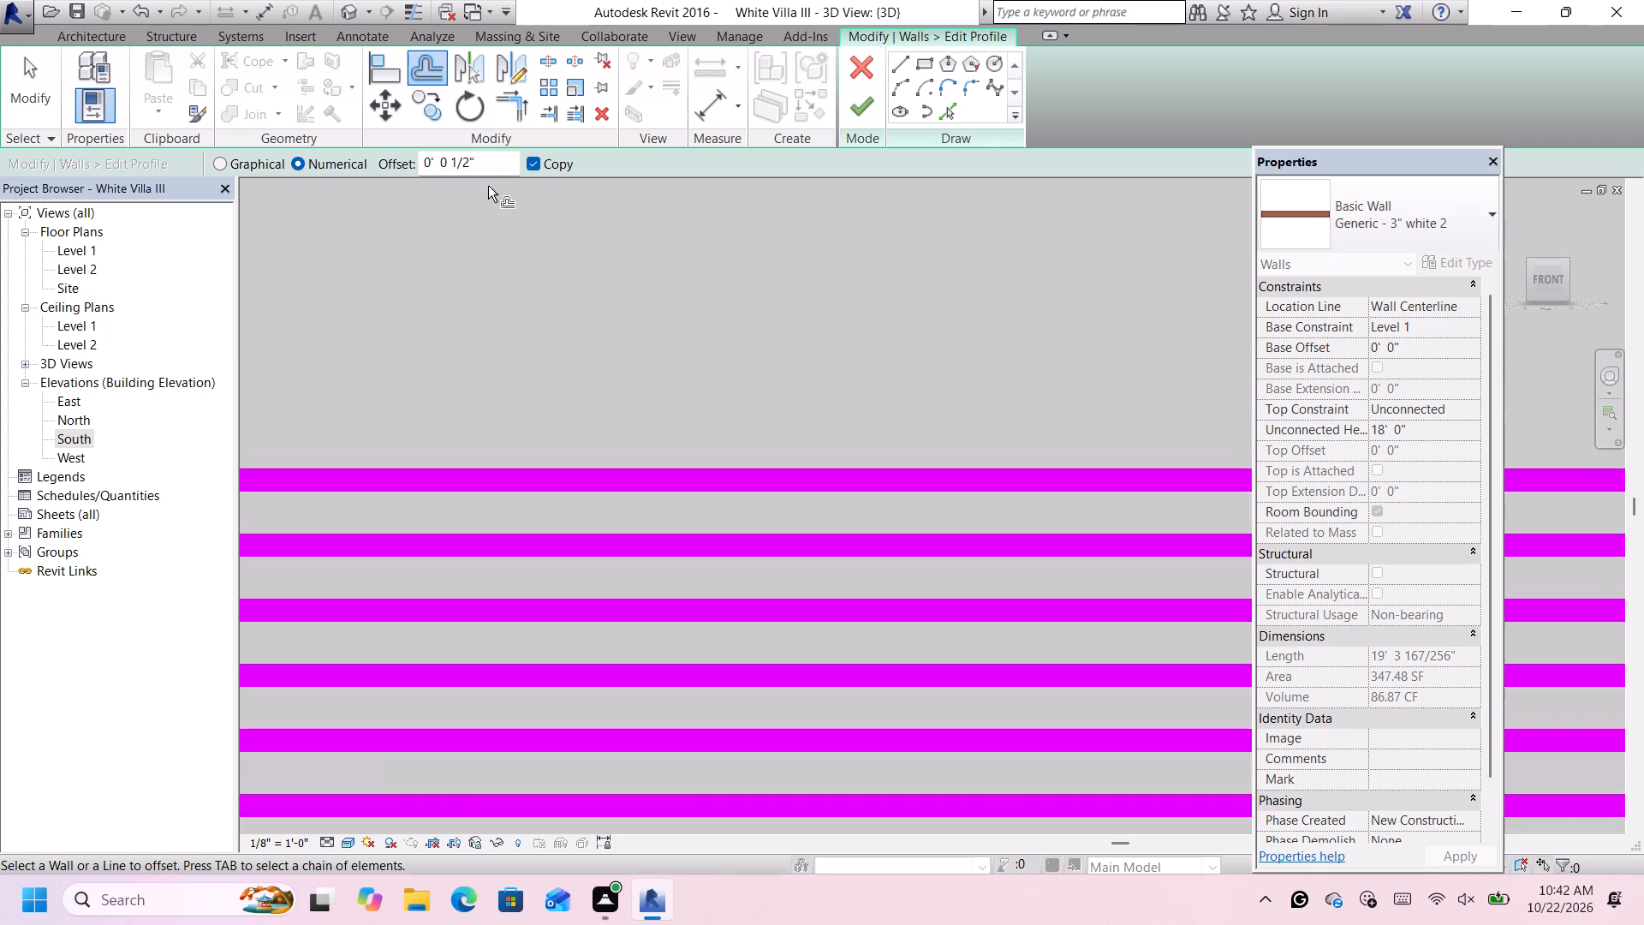
scroll(488, 186, "up", 2)
left_click_drag(496, 164, 421, 163)
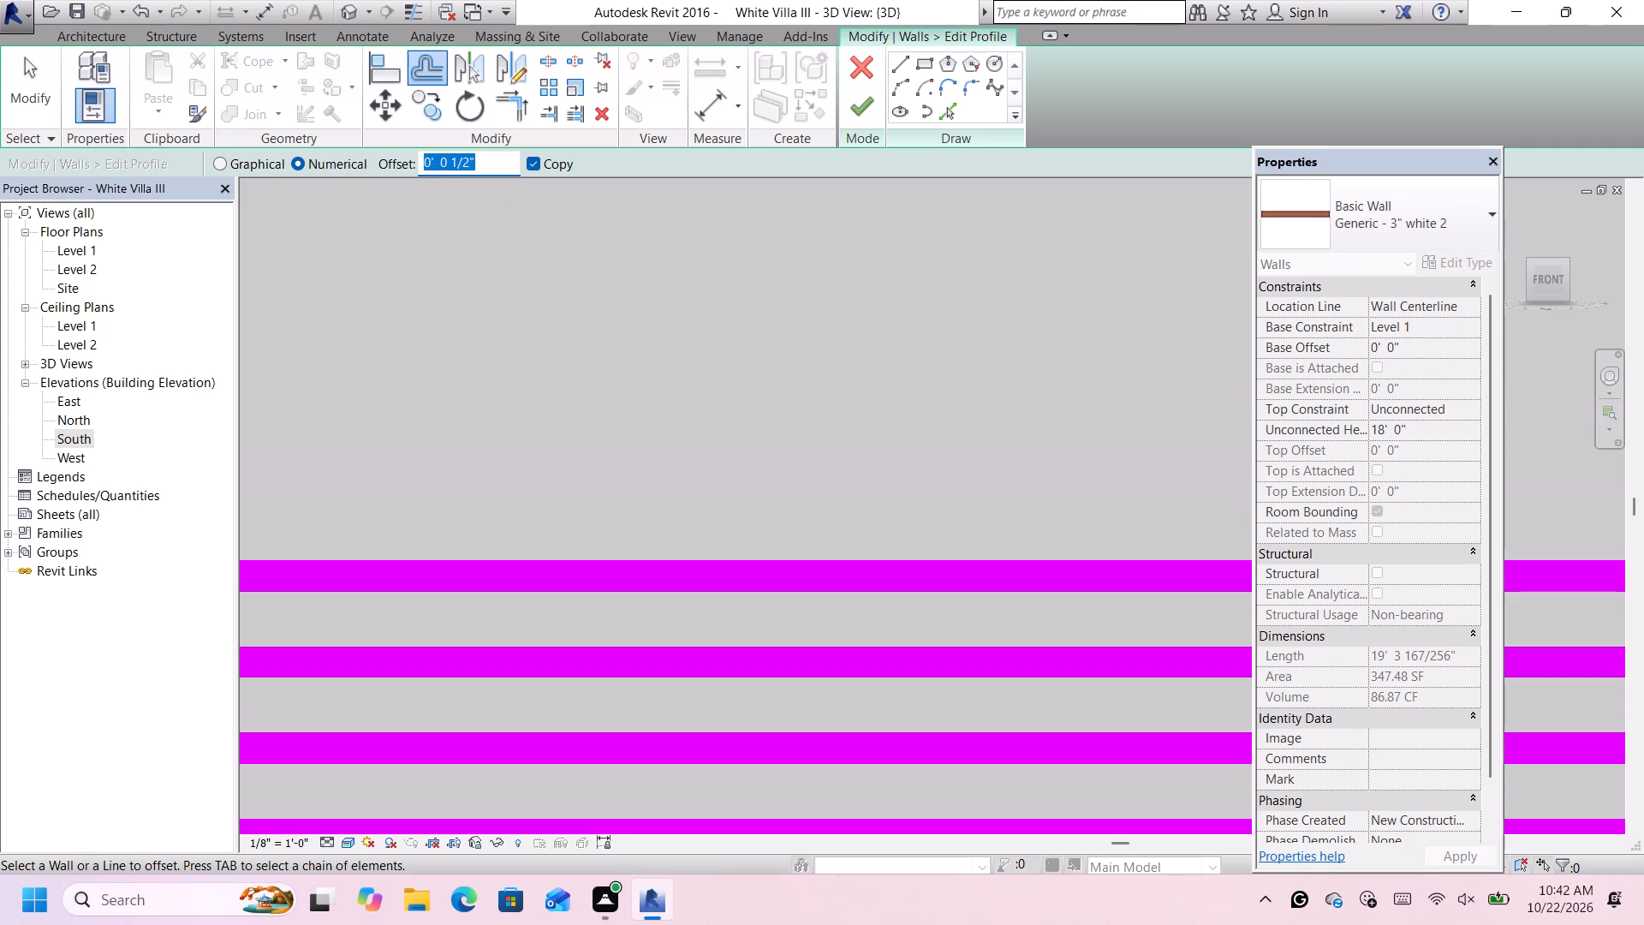
key("BackSpace")
key("3")
key("shift+quotedbl")
key("Return")
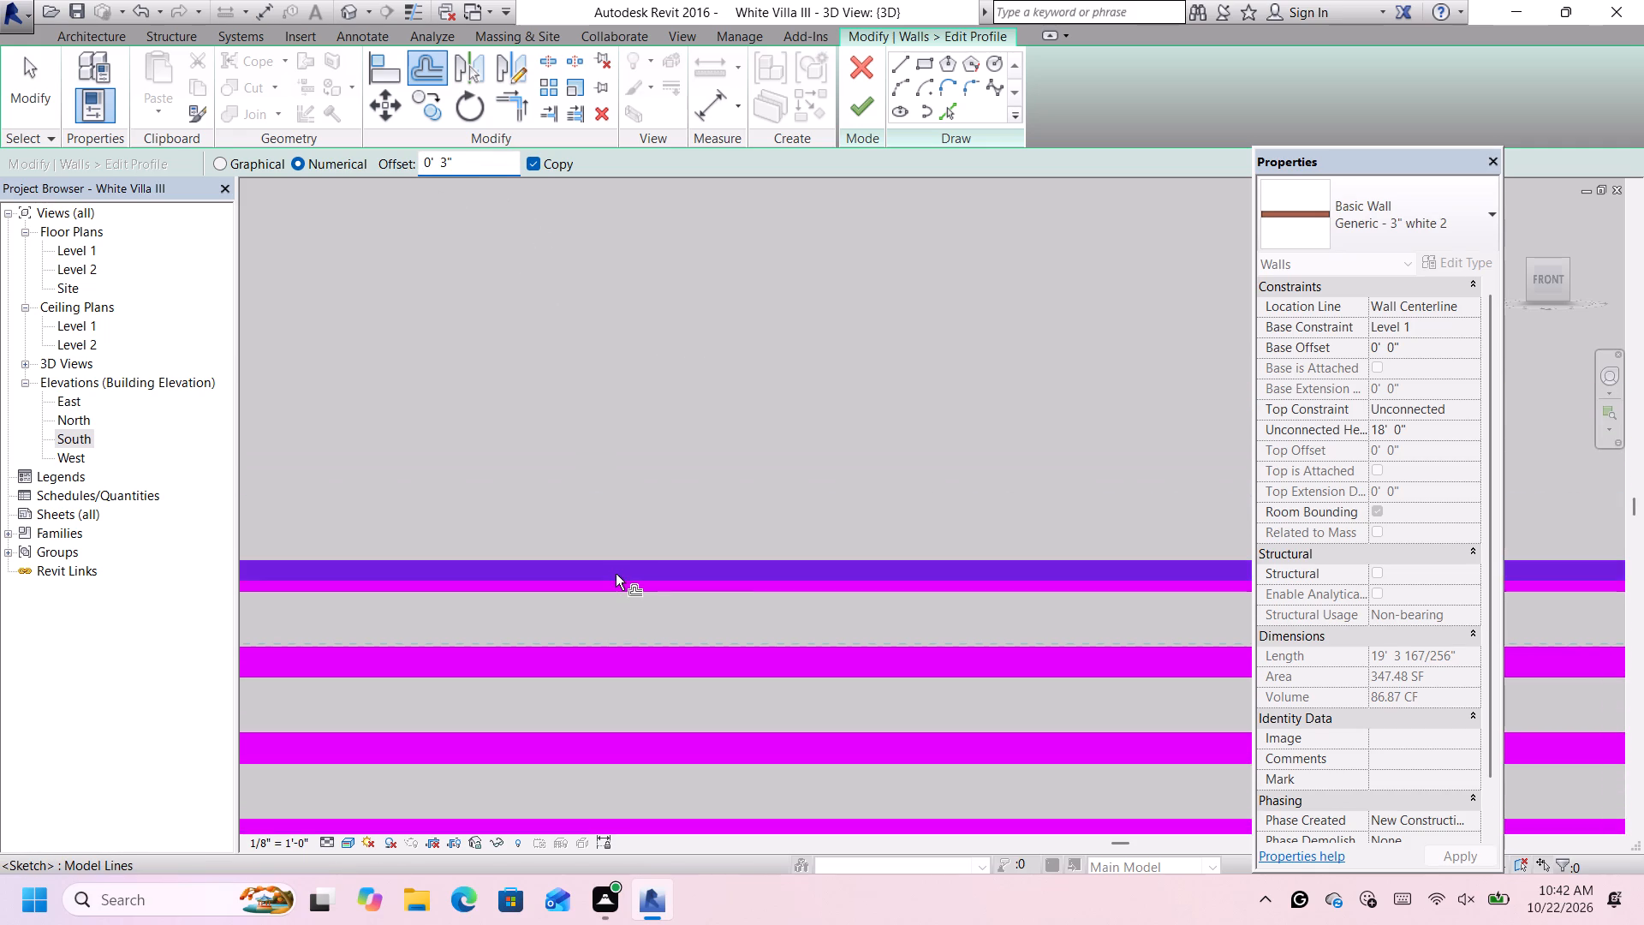
left_click(624, 561)
Offset a copy of the new topmost profile line 0.5" upward to complete the eighth groove, closing the notification card.
scroll(653, 455, "down", 4)
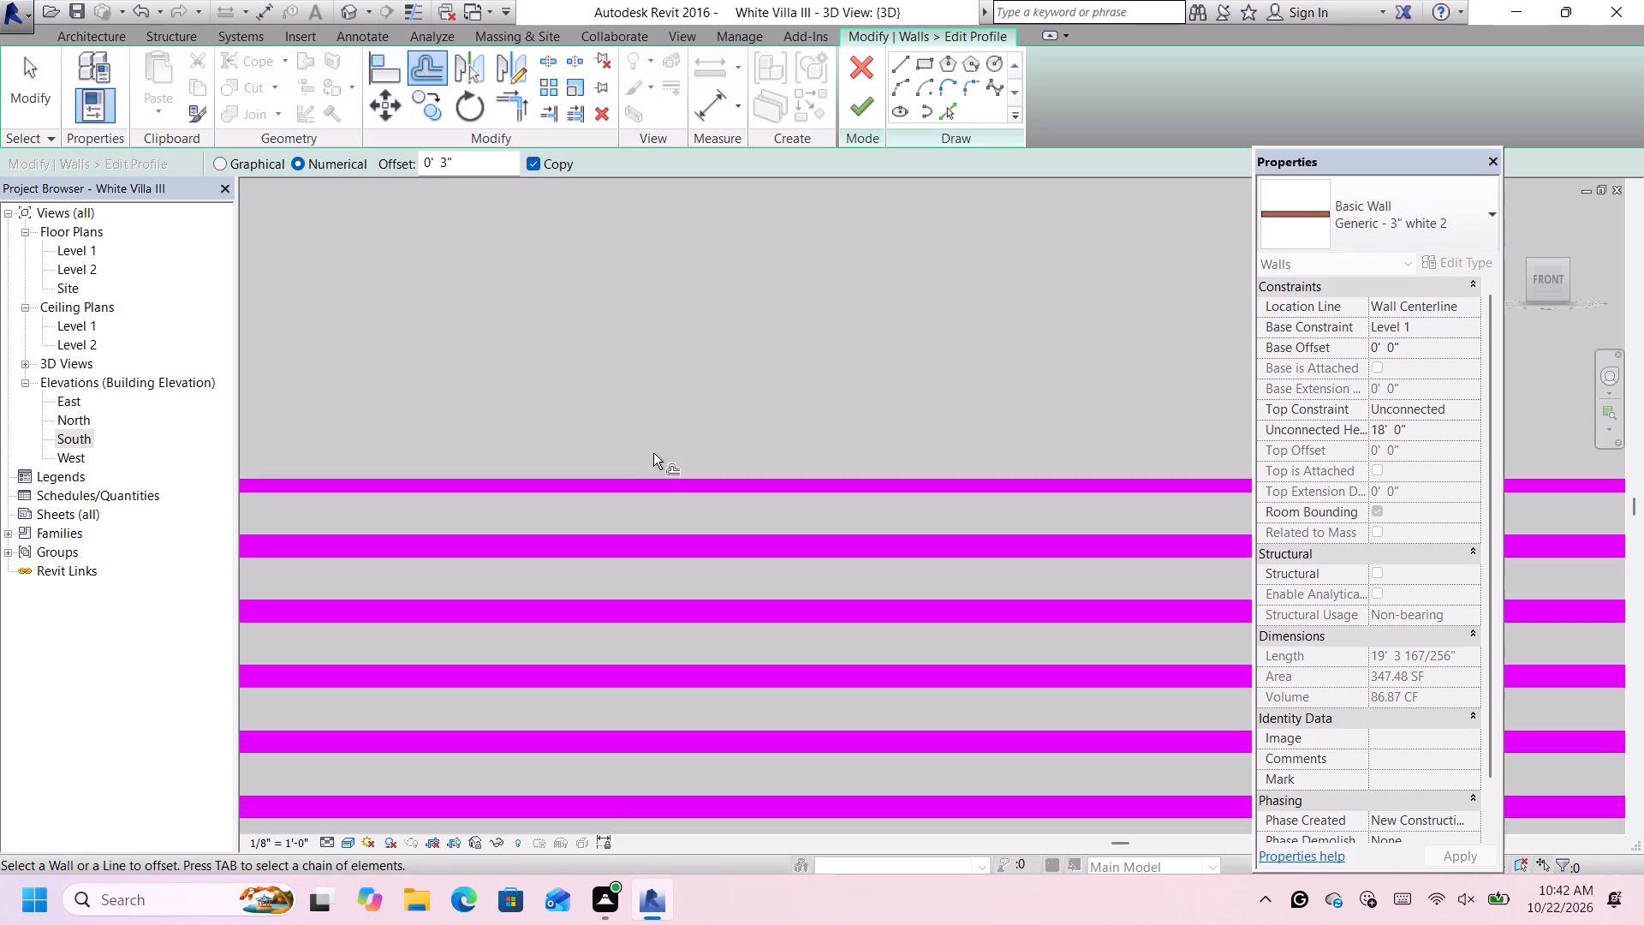
scroll(653, 453, "down", 2)
scroll(693, 433, "up", 6)
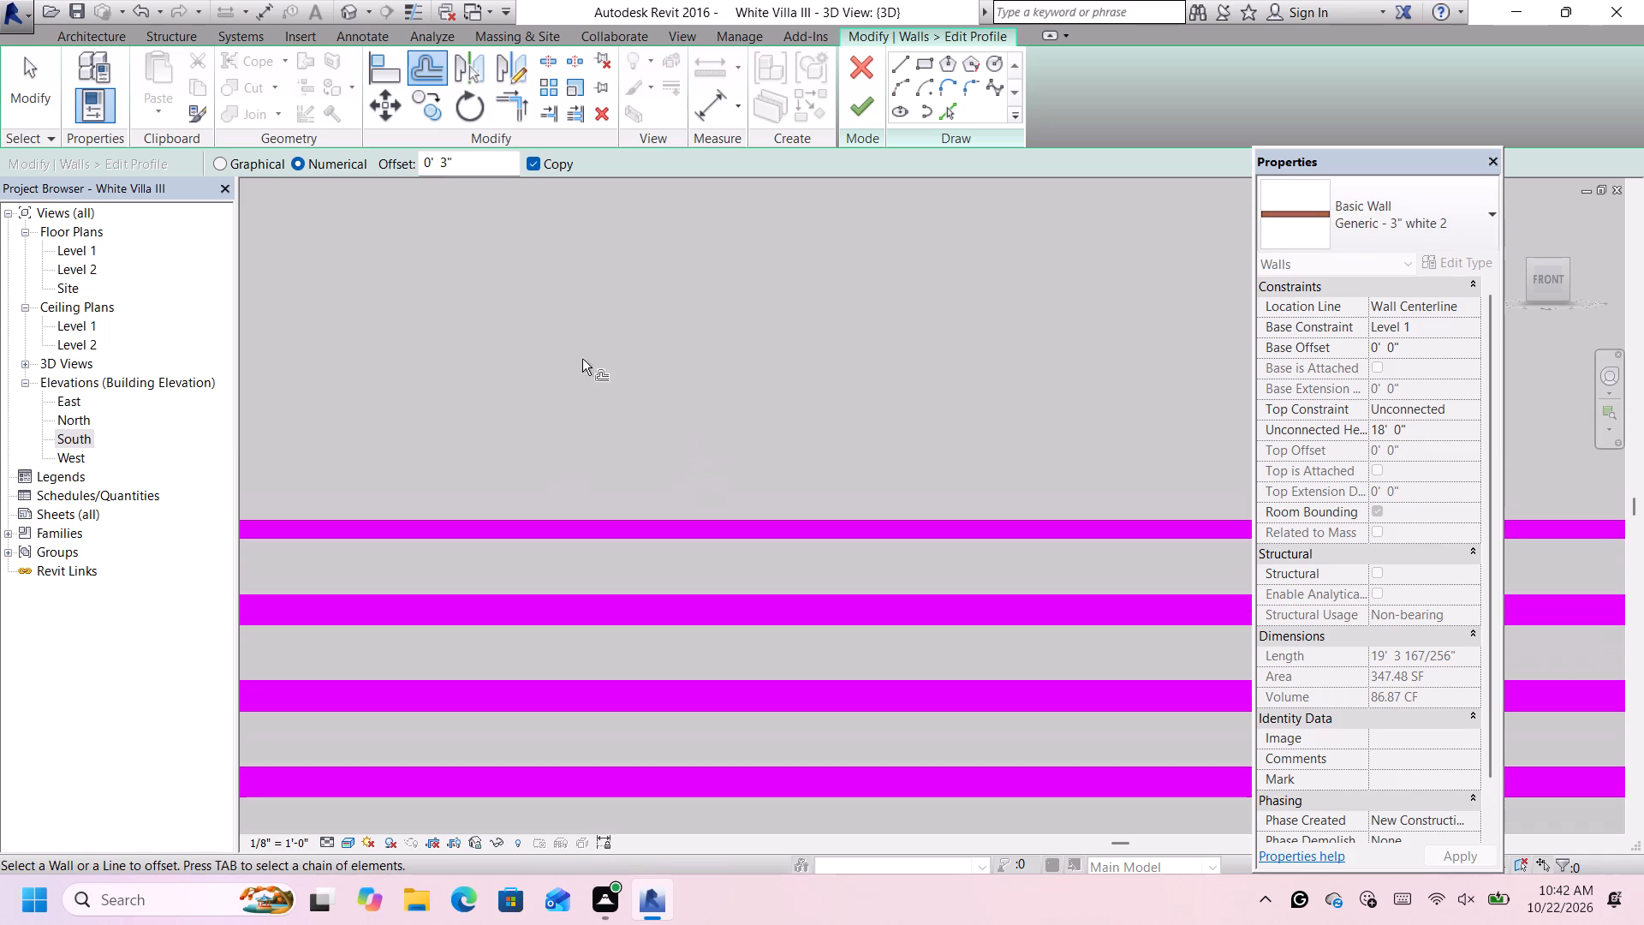
left_click_drag(486, 169, 404, 158)
key("BackSpace")
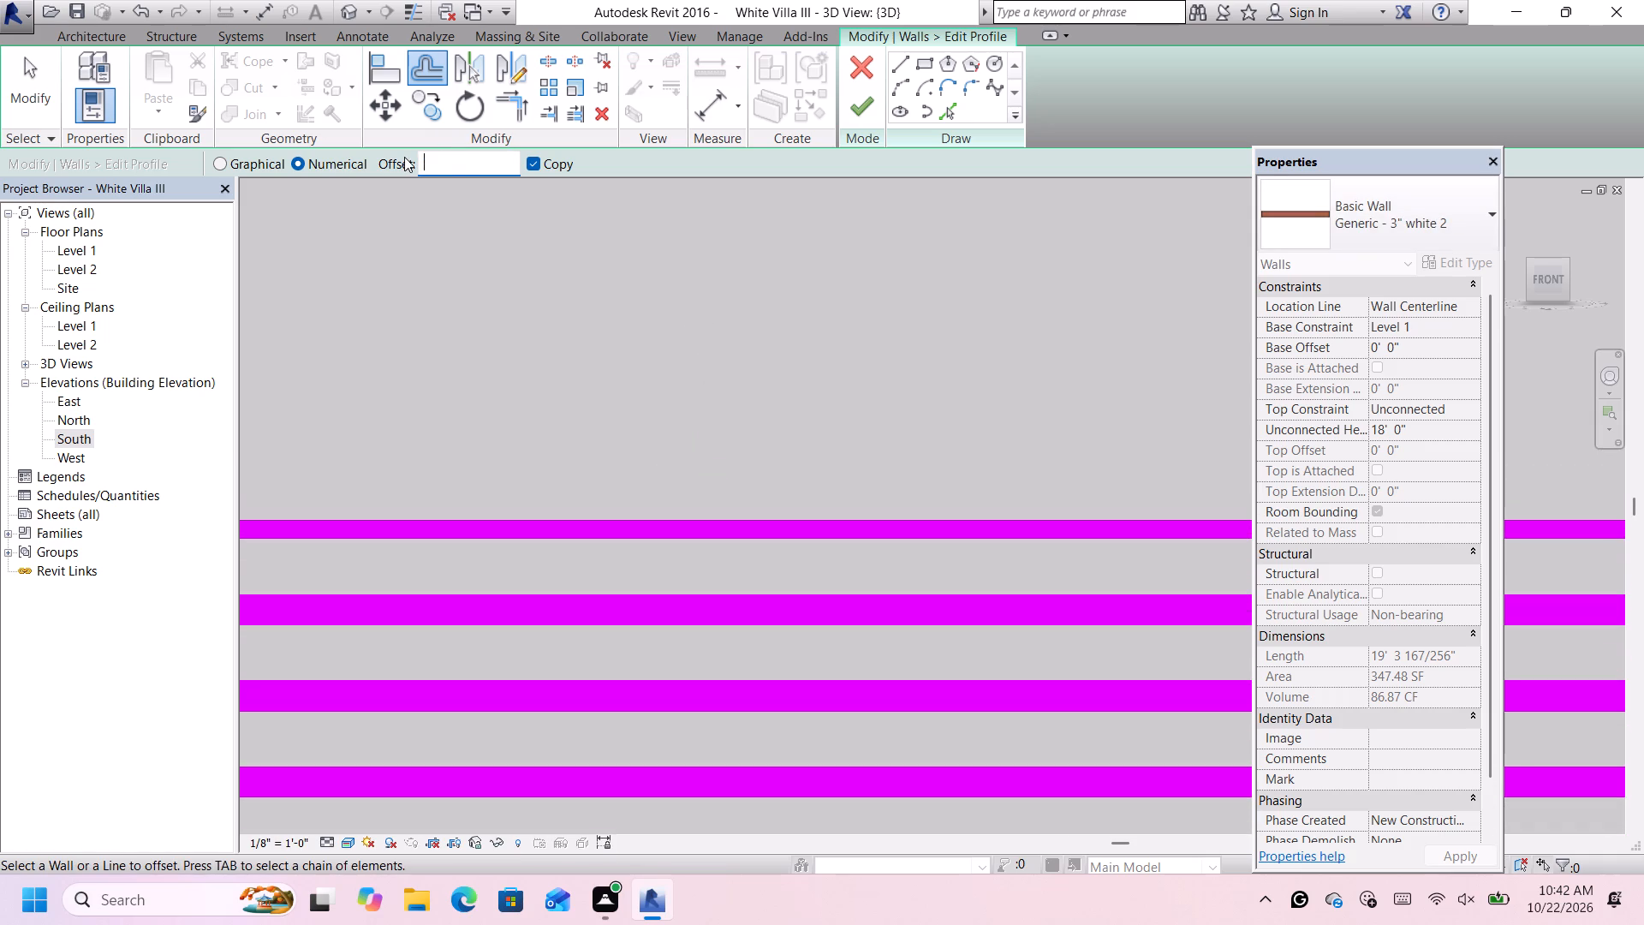
type("0.")
key("5")
key("shift+quotedbl")
key("Return")
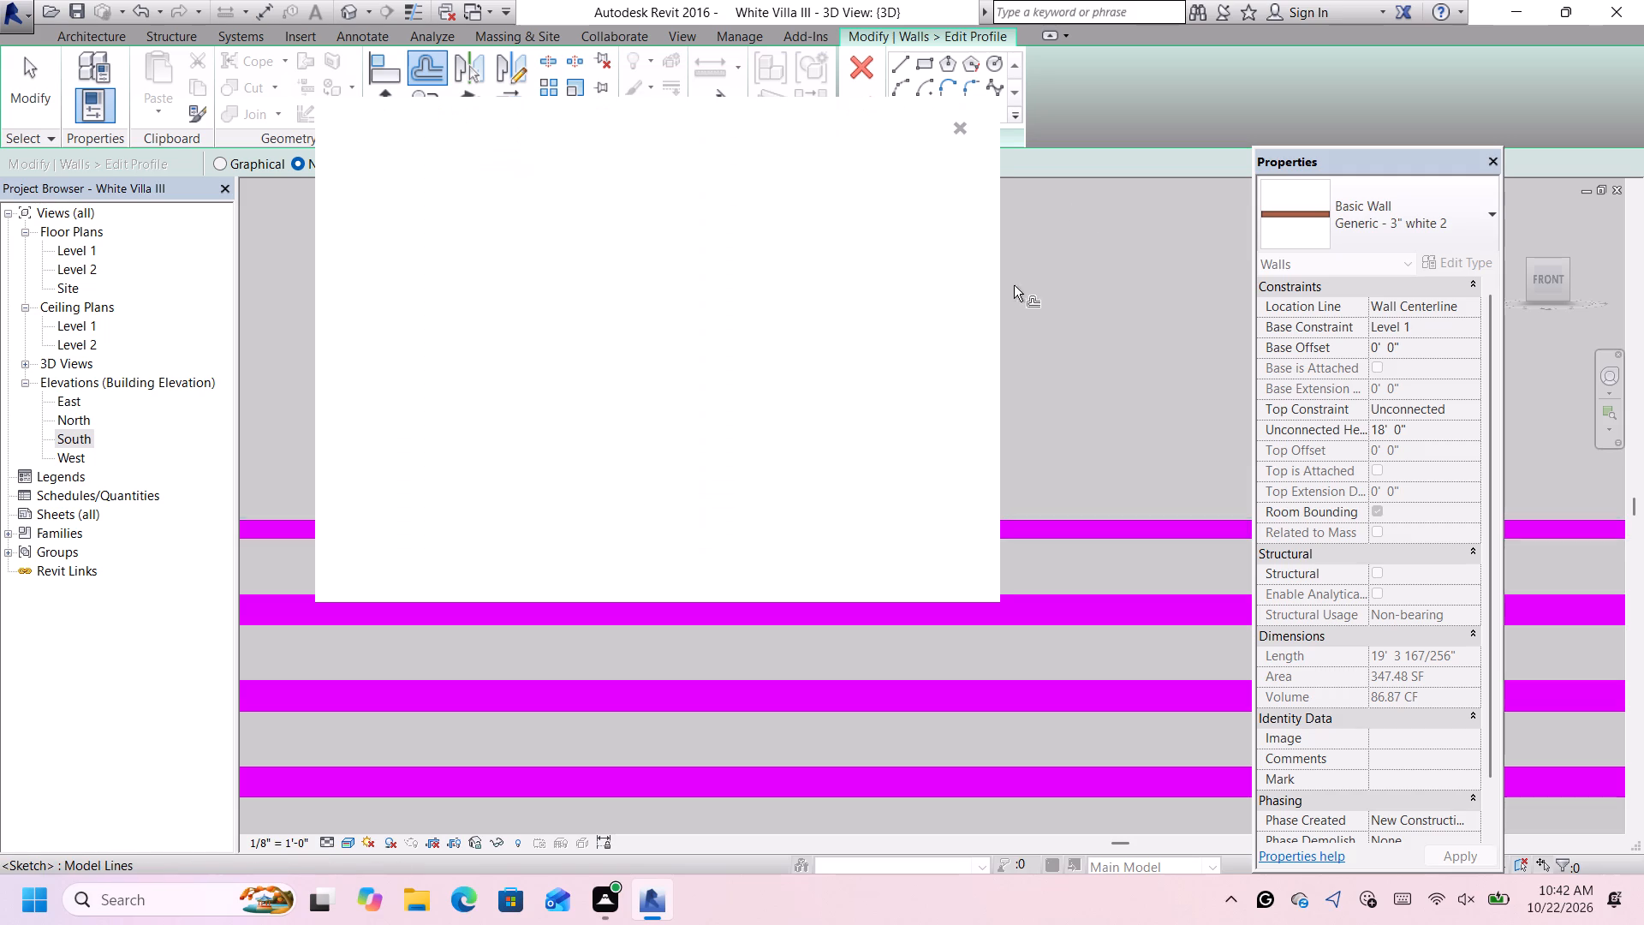
left_click(957, 120)
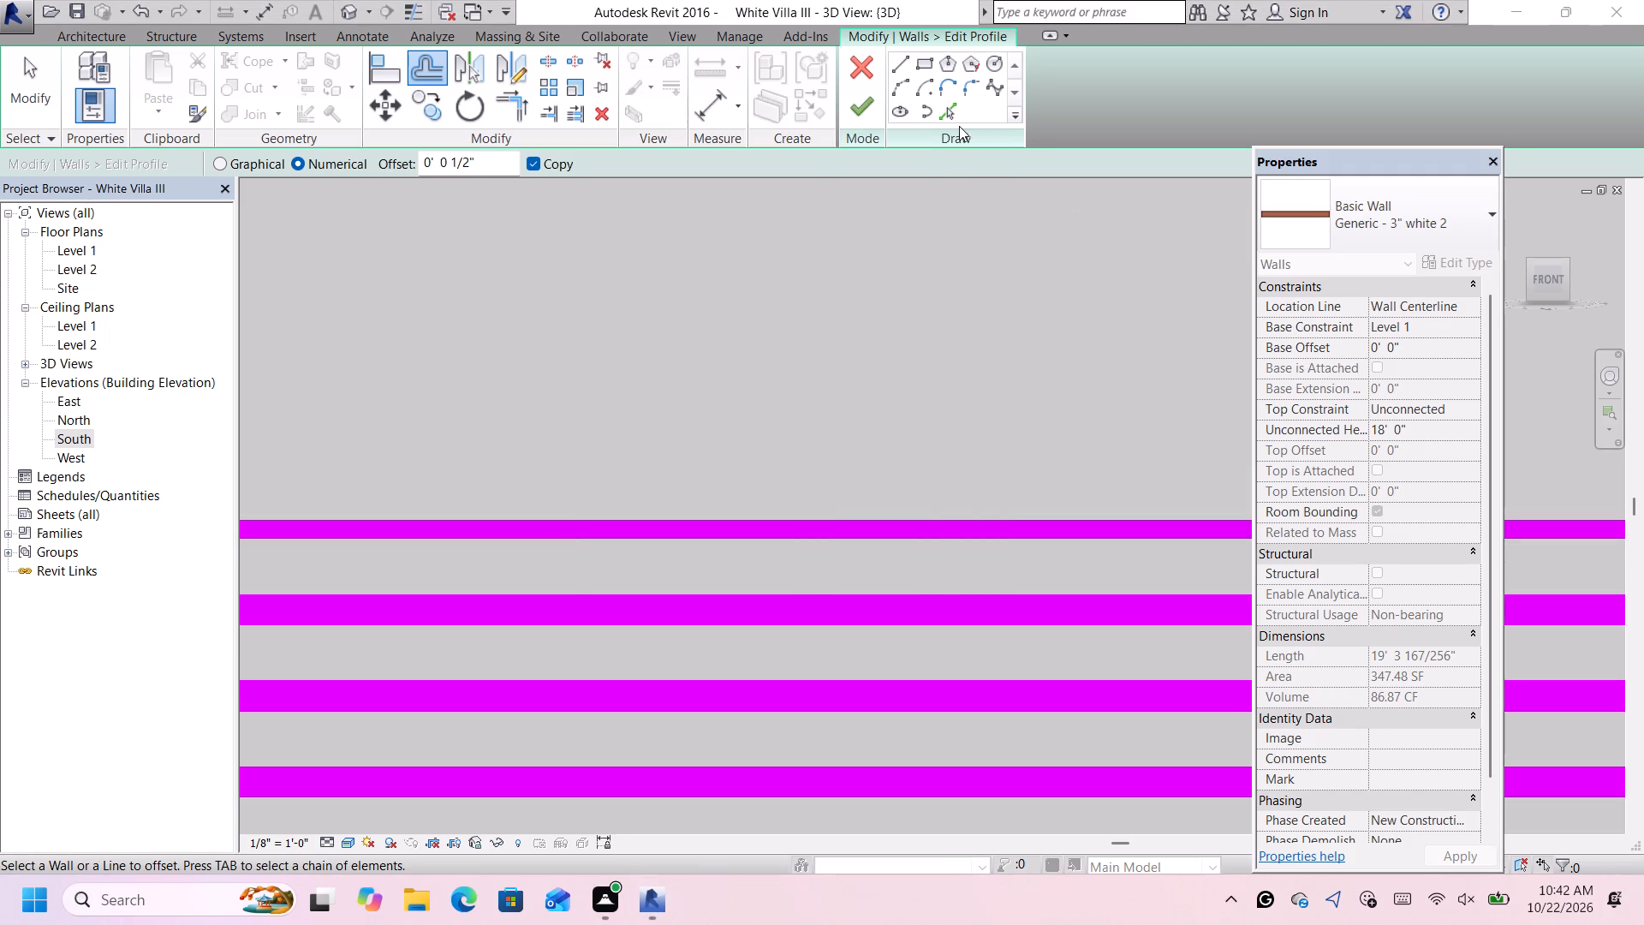
left_click(819, 525)
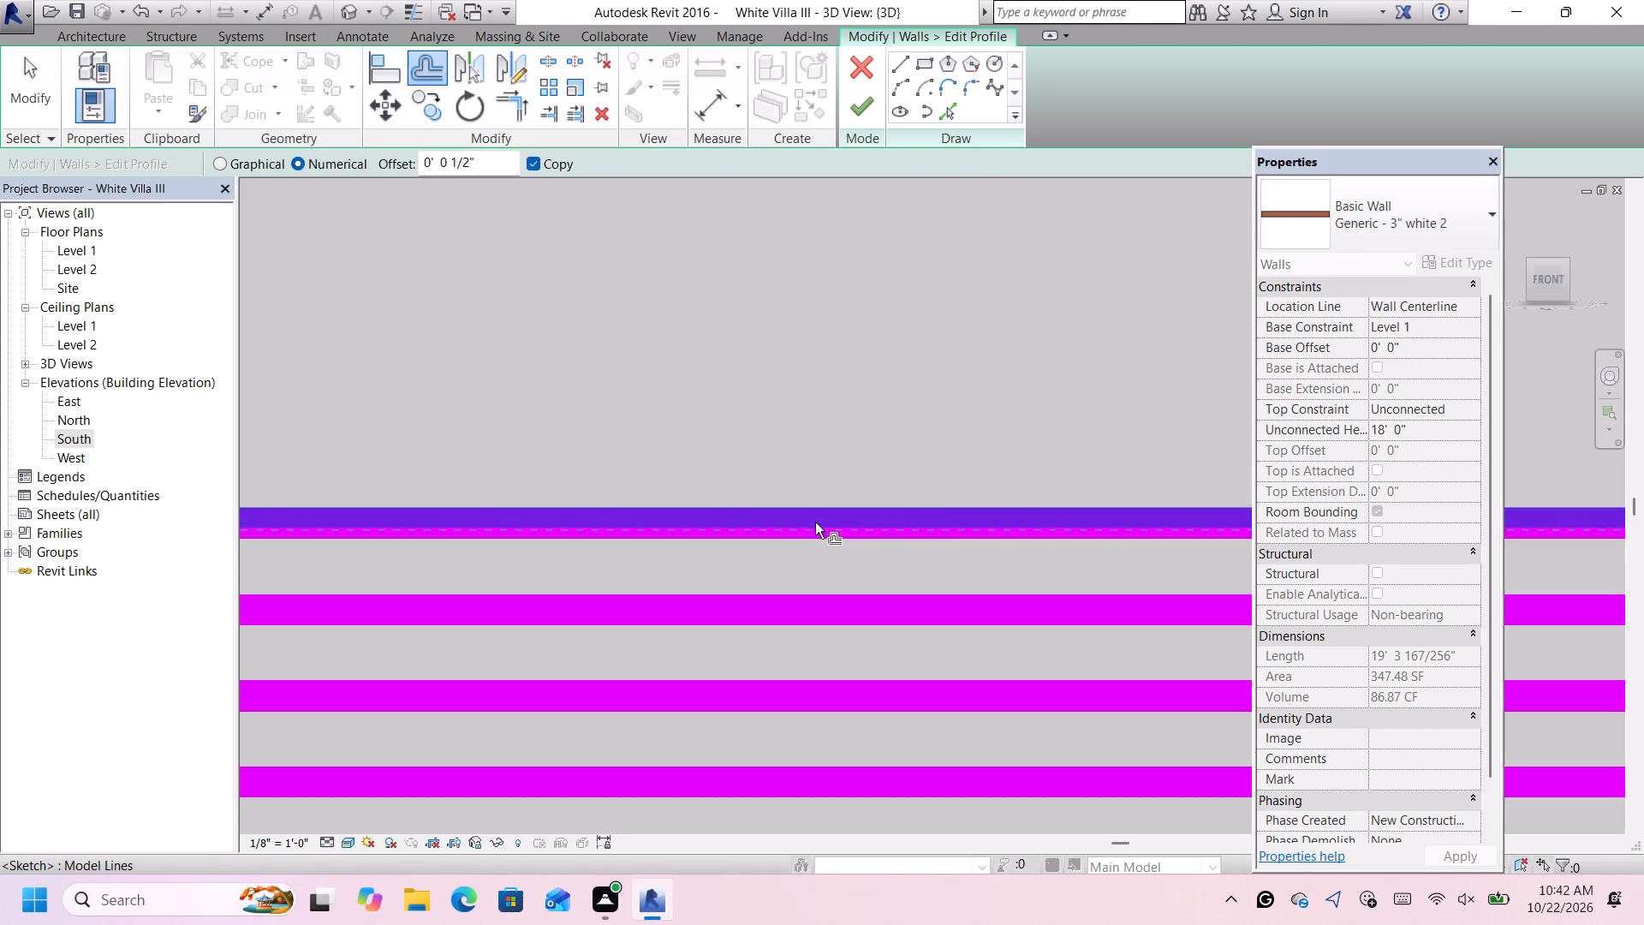
Offset a copy of the eighth groove's upper line 3" upward in the front wall profile.
left_click_drag(507, 164, 374, 165)
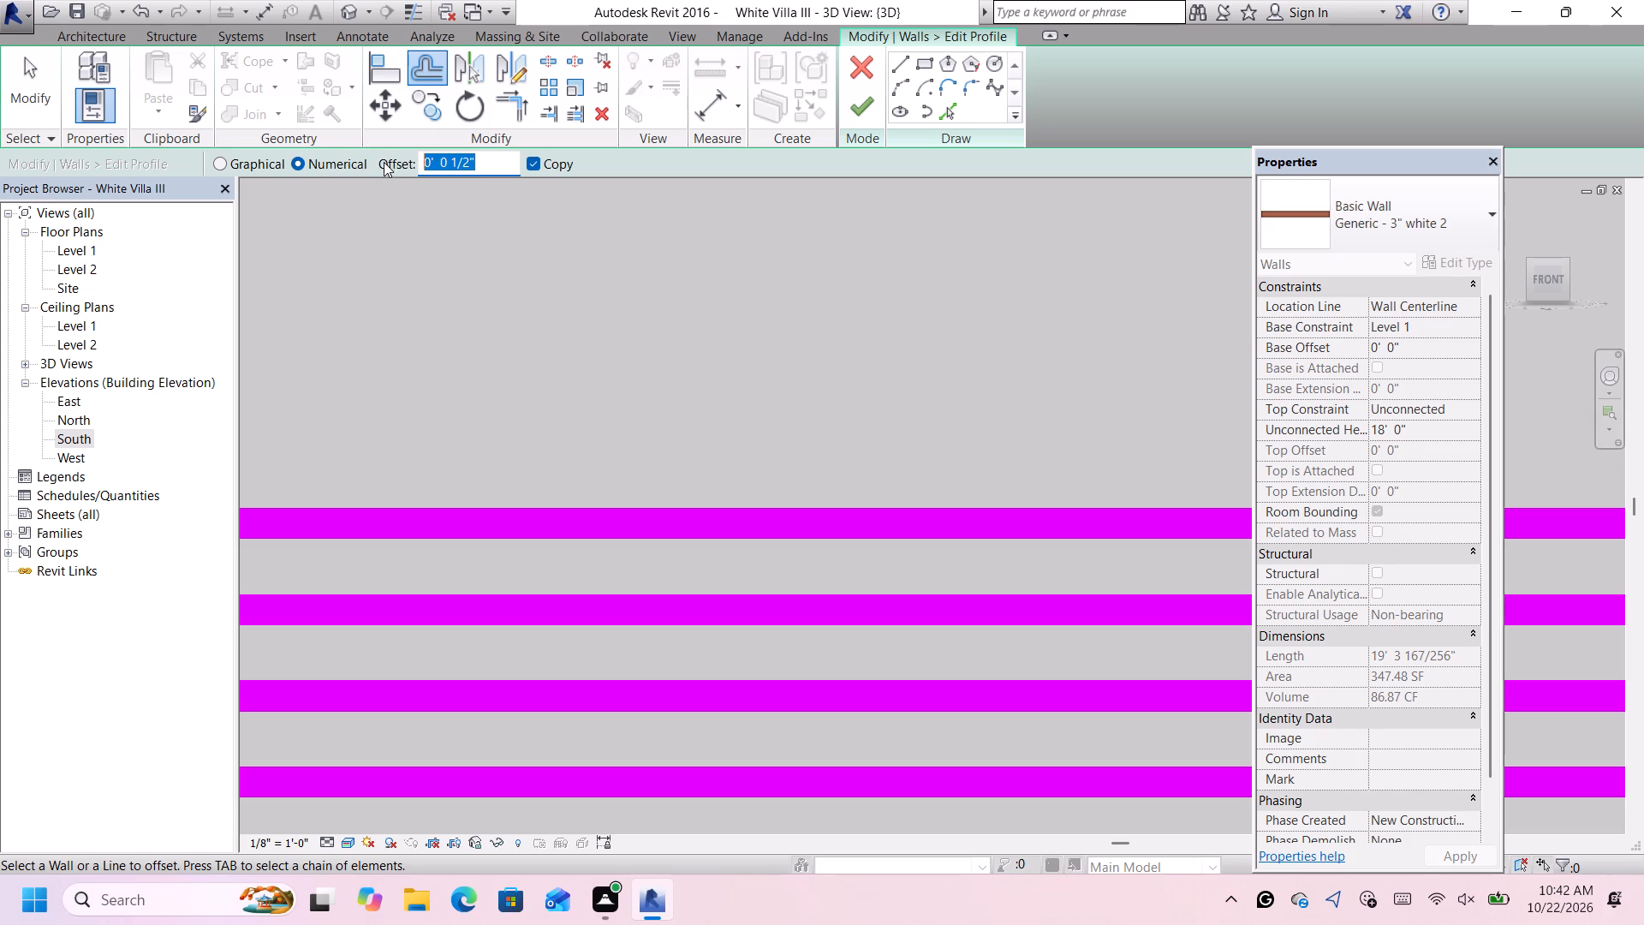
key("BackSpace")
key("3")
key("shift+quotedbl")
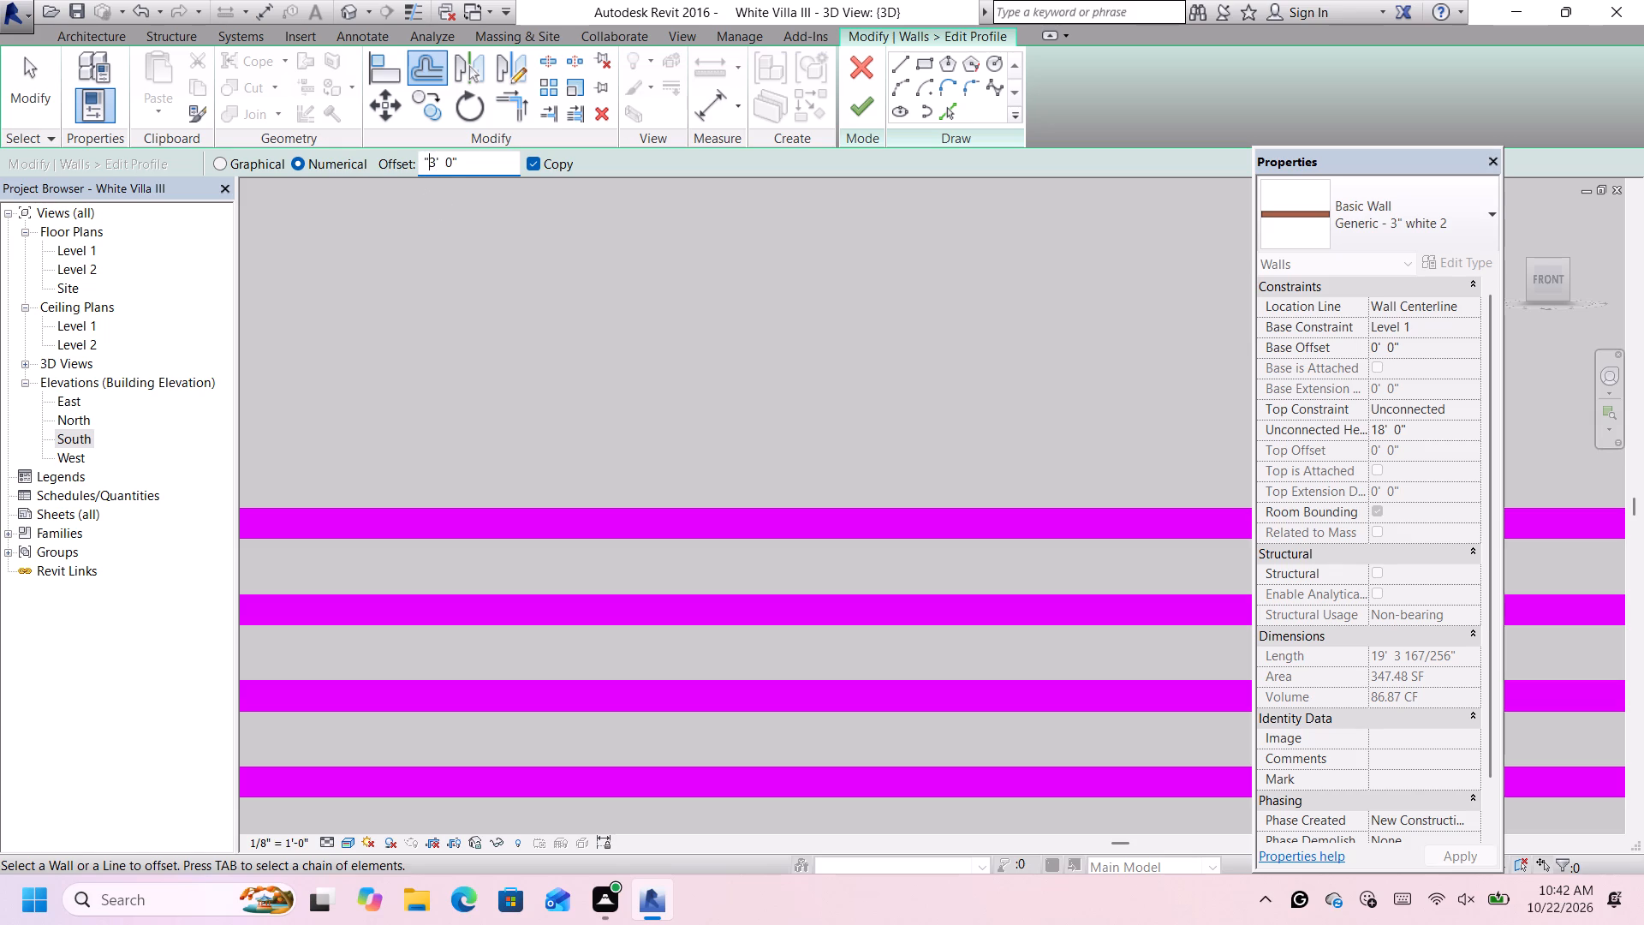
key("Return")
left_click(980, 345)
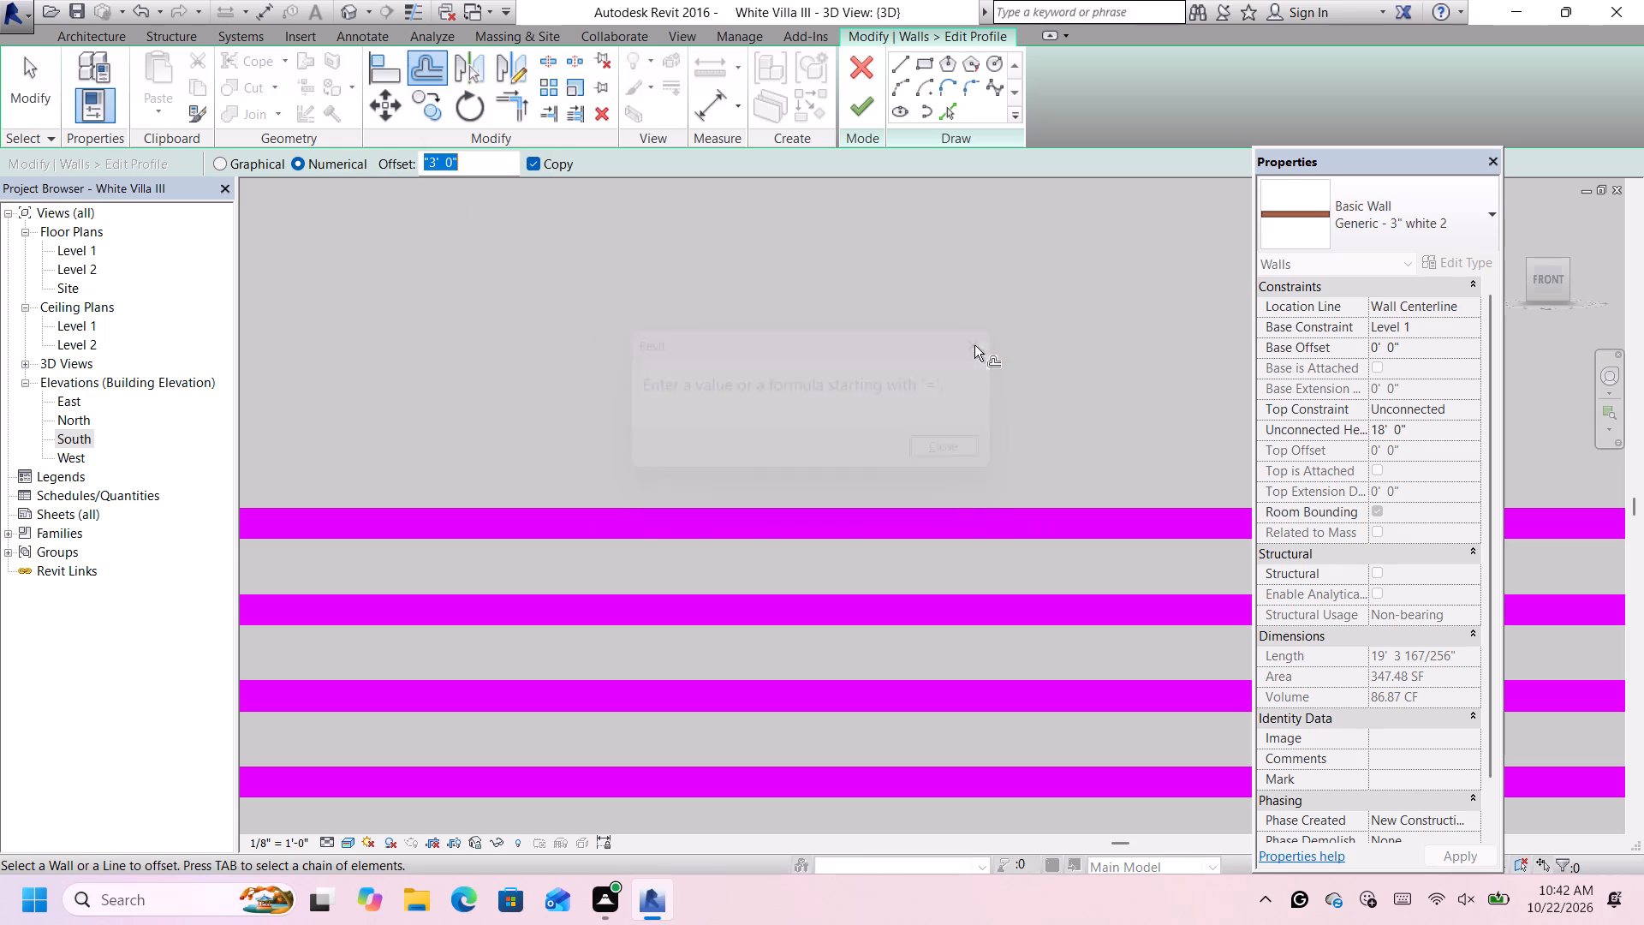
key("BackSpace")
type("3\"")
key("Return")
scroll(740, 548, "up", 1)
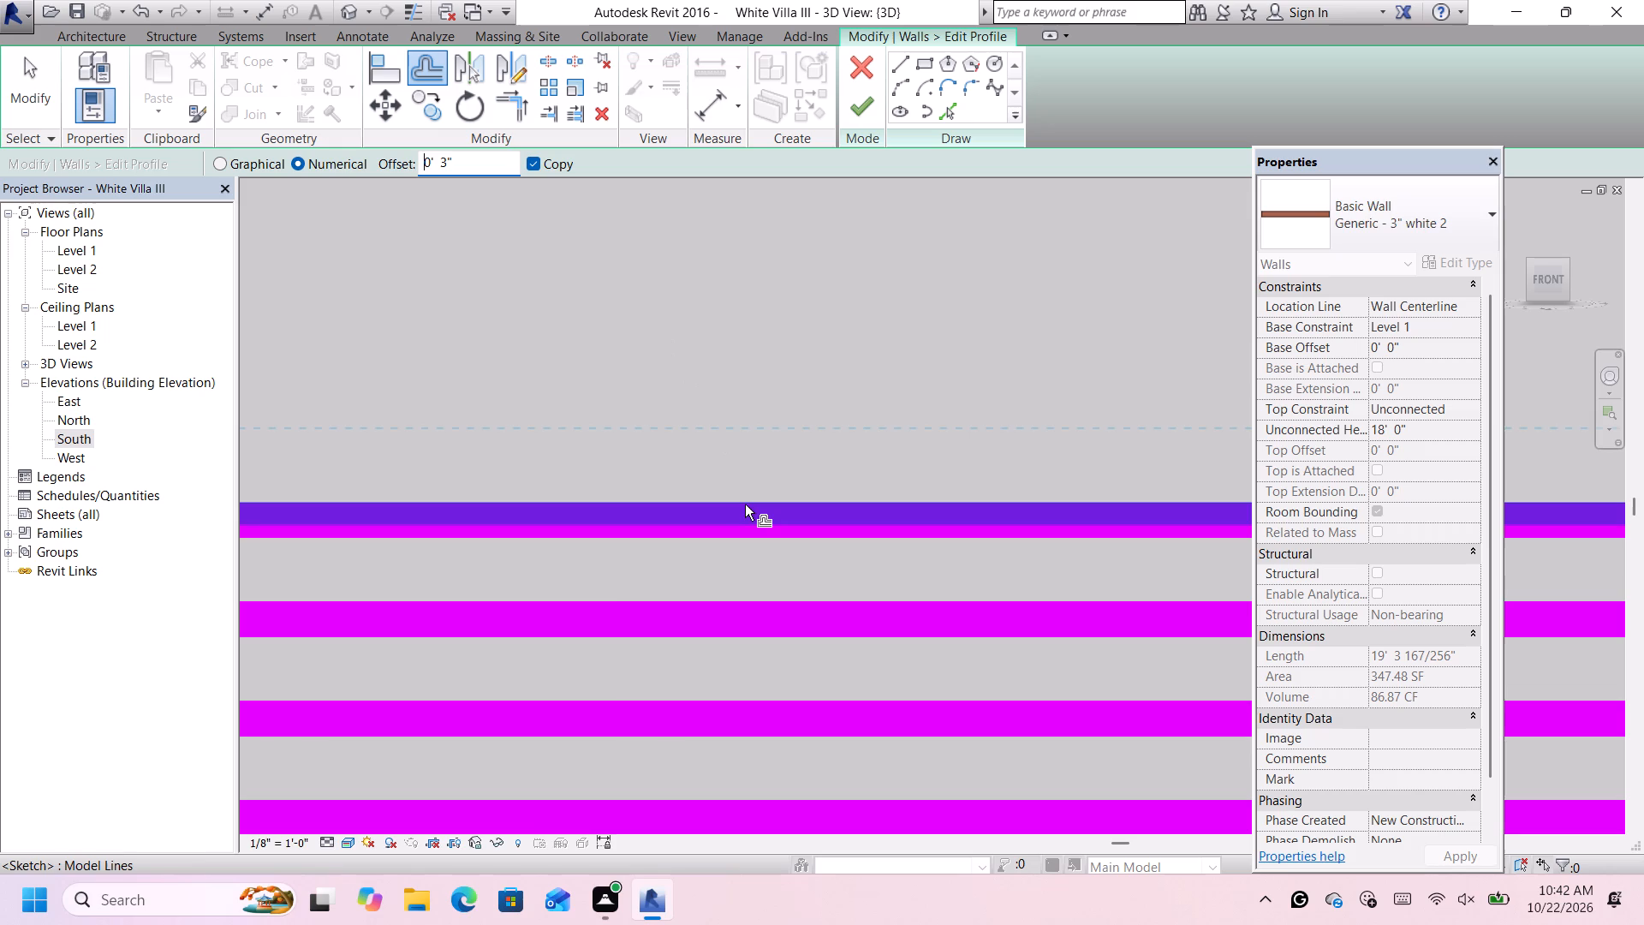
left_click(745, 504)
Offset a copy of the new topmost profile line 0.5" upward to complete the ninth groove above the wall base.
left_click_drag(484, 161, 459, 161)
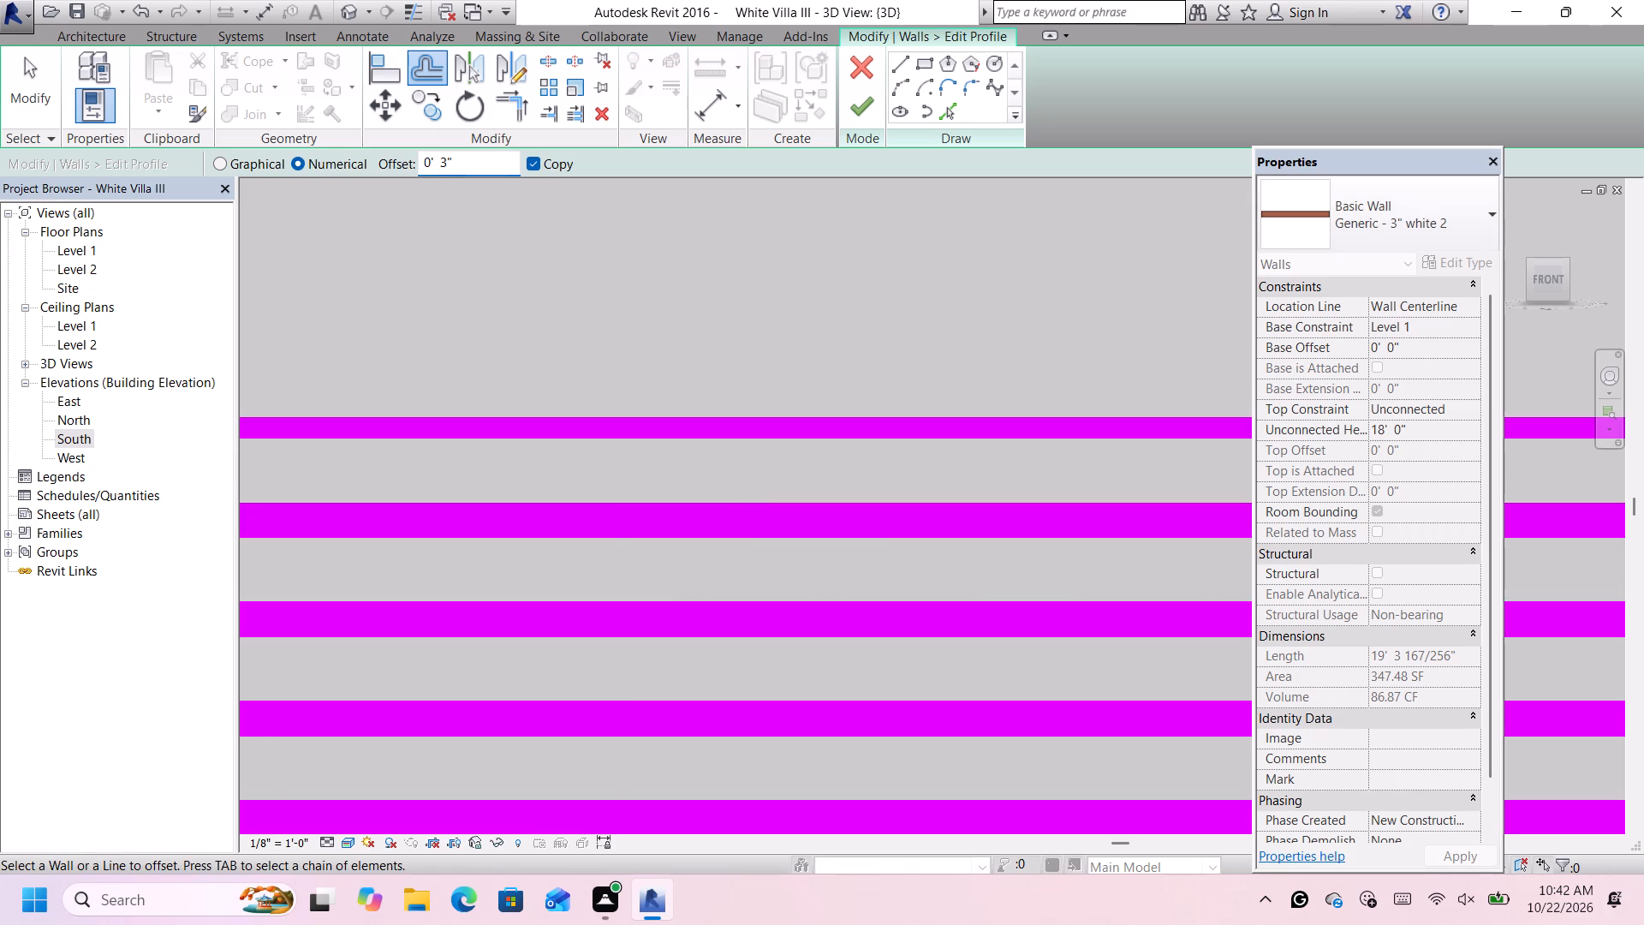
left_click_drag(459, 161, 412, 162)
key("BackSpace")
key("0")
key("period")
key("5")
key("shift+quotedbl")
key("Return")
scroll(628, 434, "up", 1)
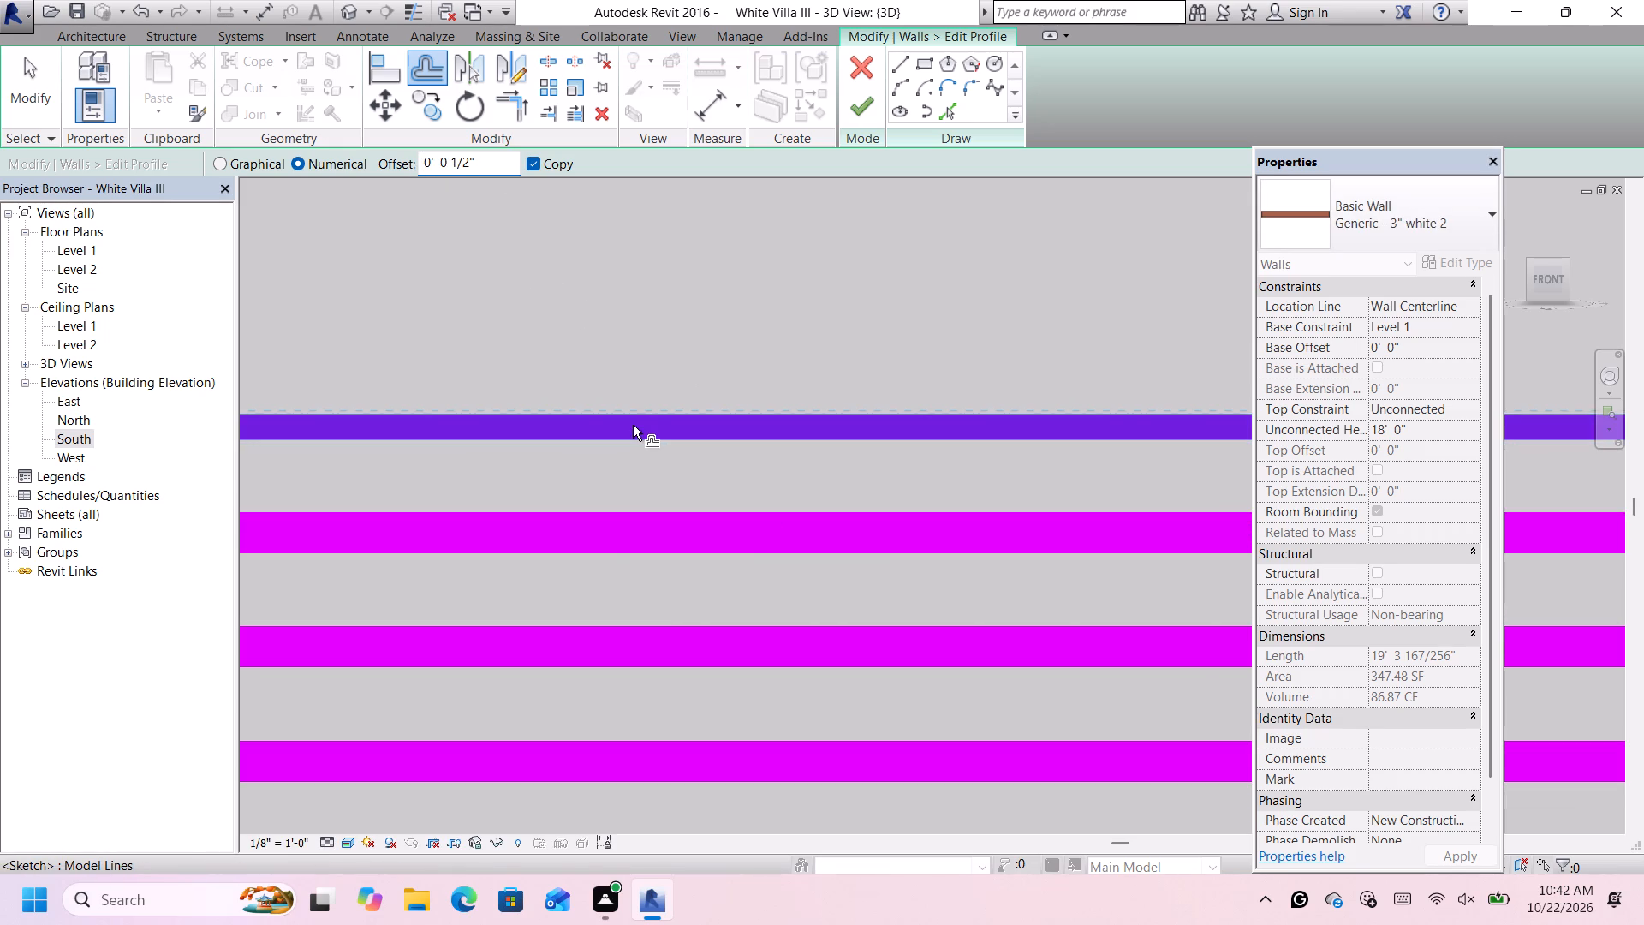
left_click(633, 425)
Offset a copy of the ninth groove's upper line 3" upward in the front wall profile.
scroll(629, 419, "down", 6)
left_click_drag(500, 168, 485, 163)
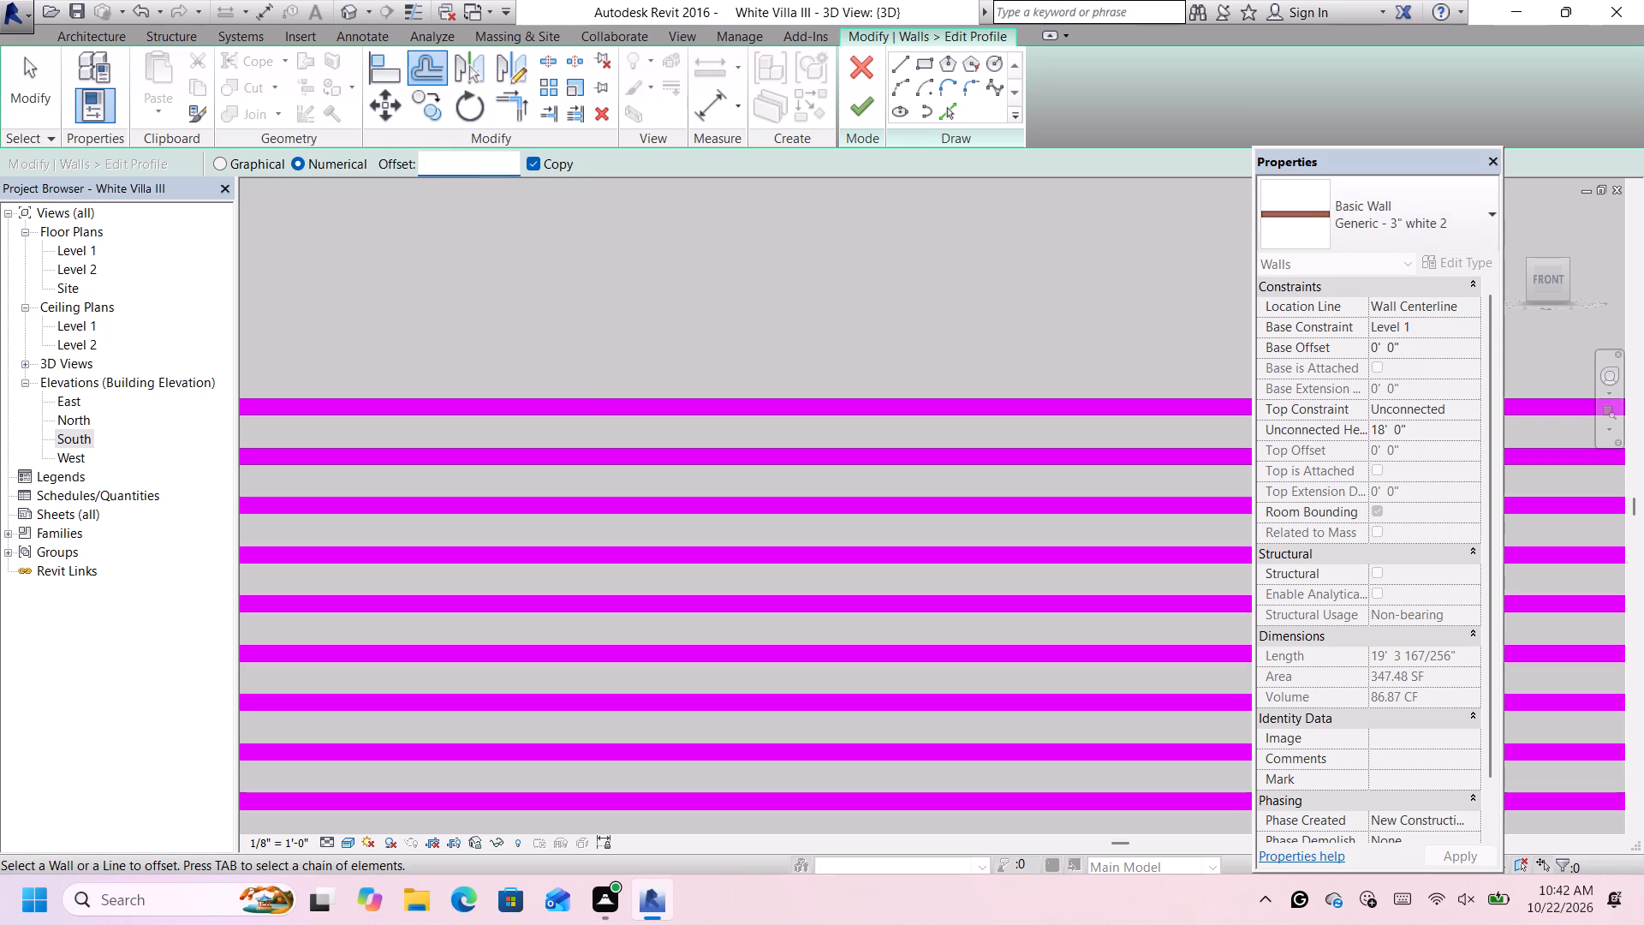
left_click_drag(485, 163, 414, 146)
key("BackSpace")
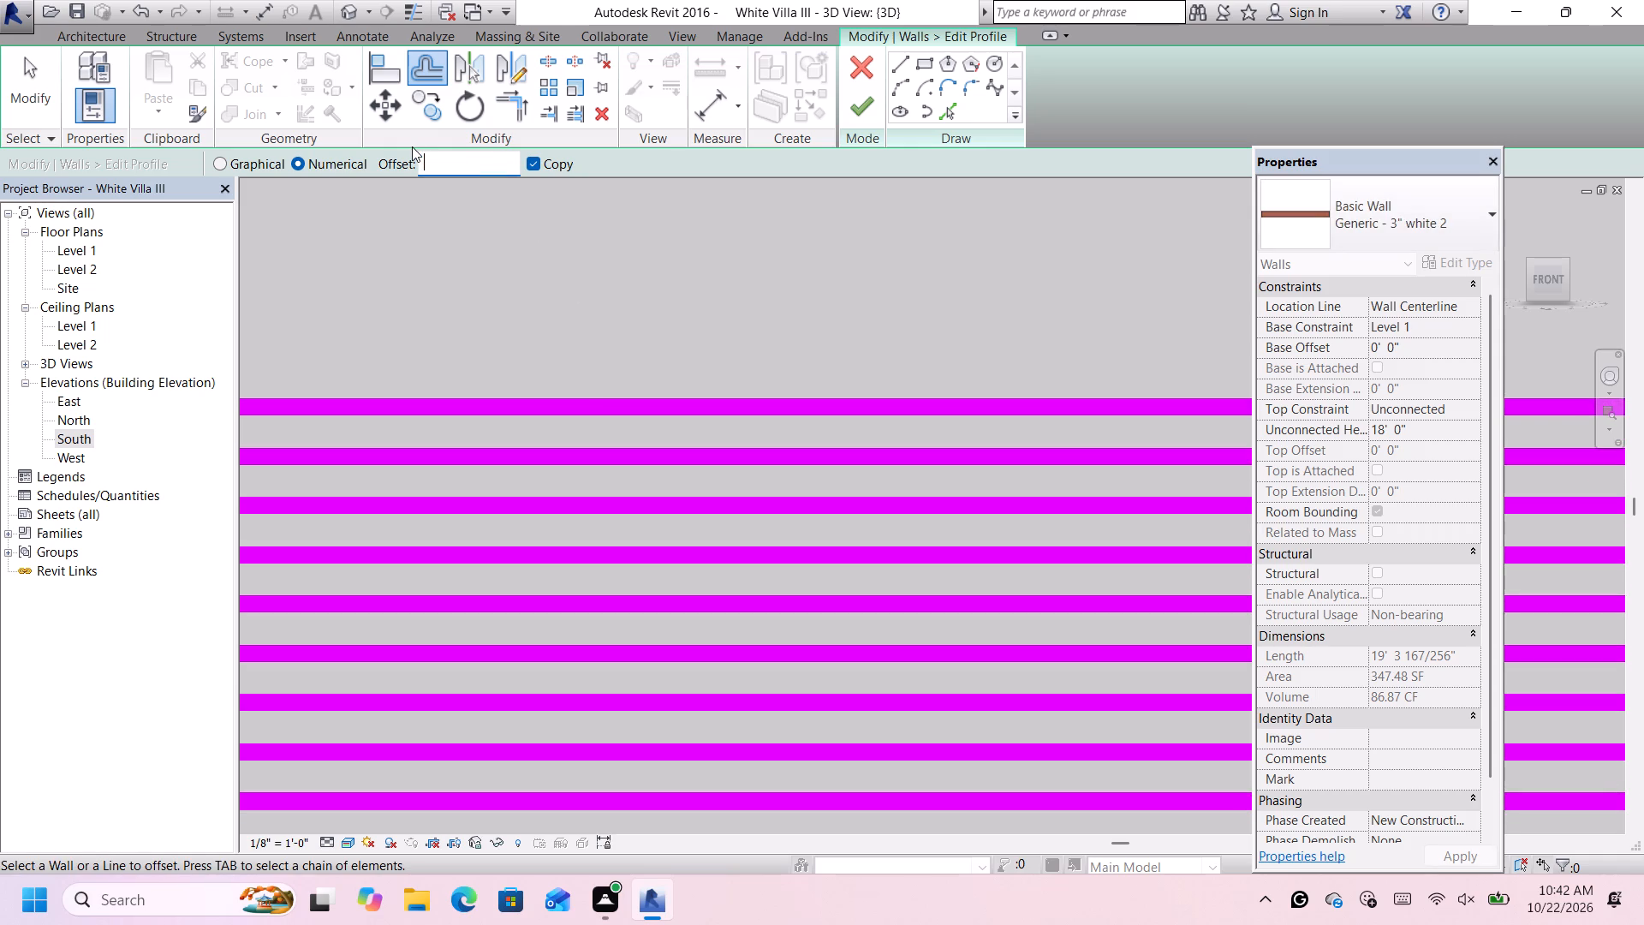
type("3\"")
key("Return")
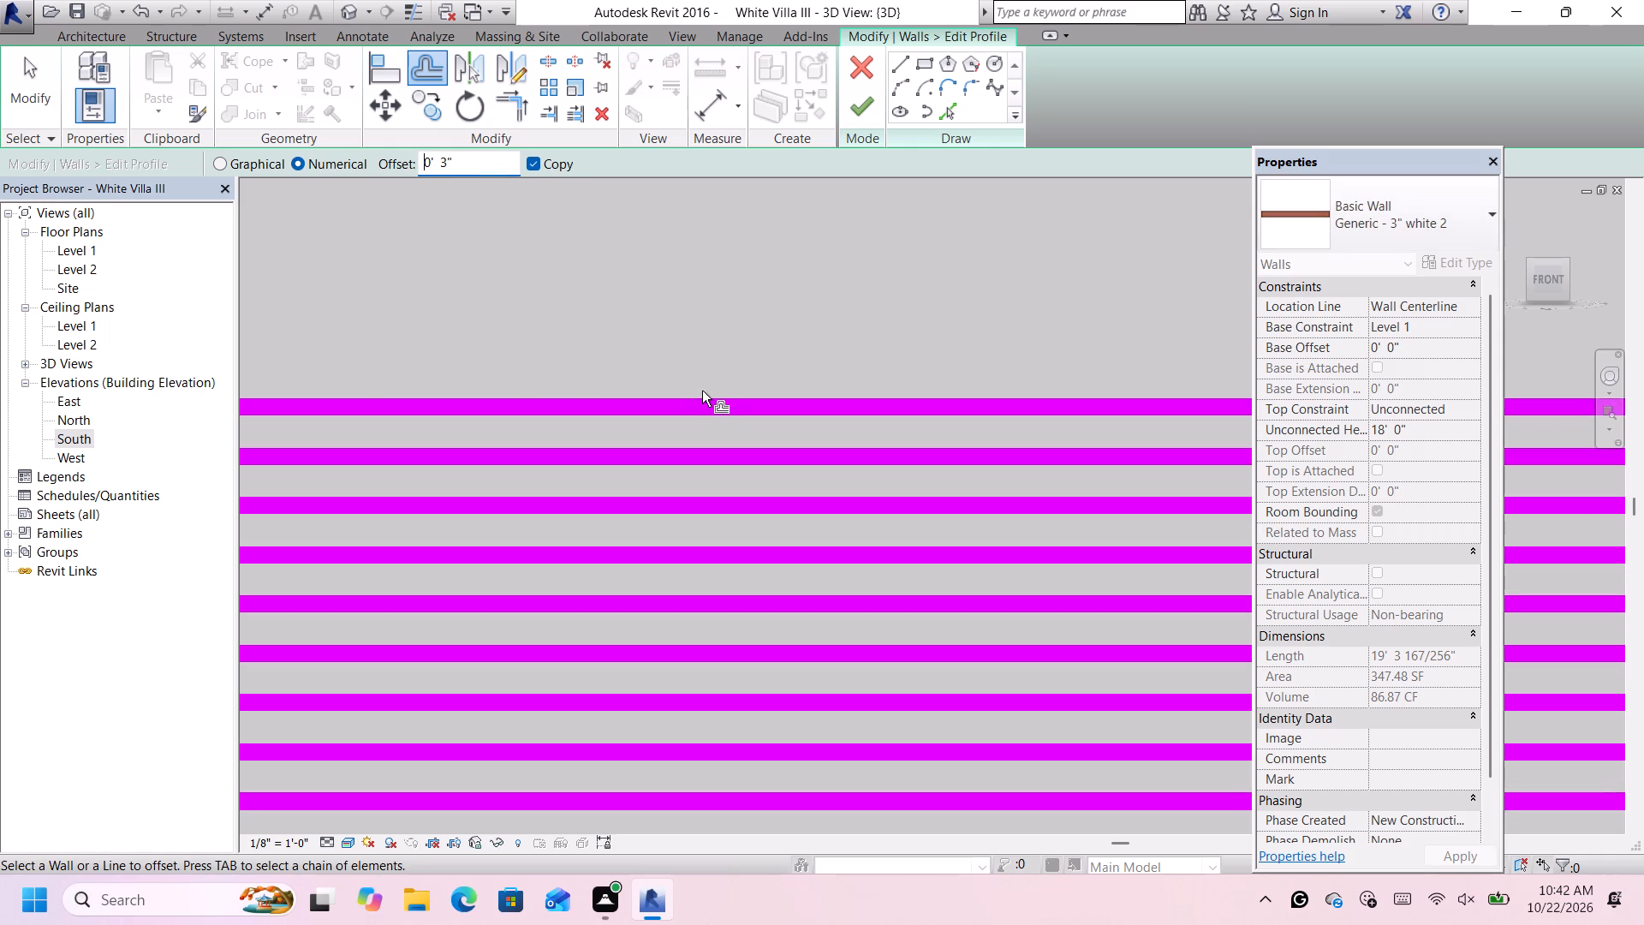
scroll(702, 391, "up", 8)
left_click(708, 410)
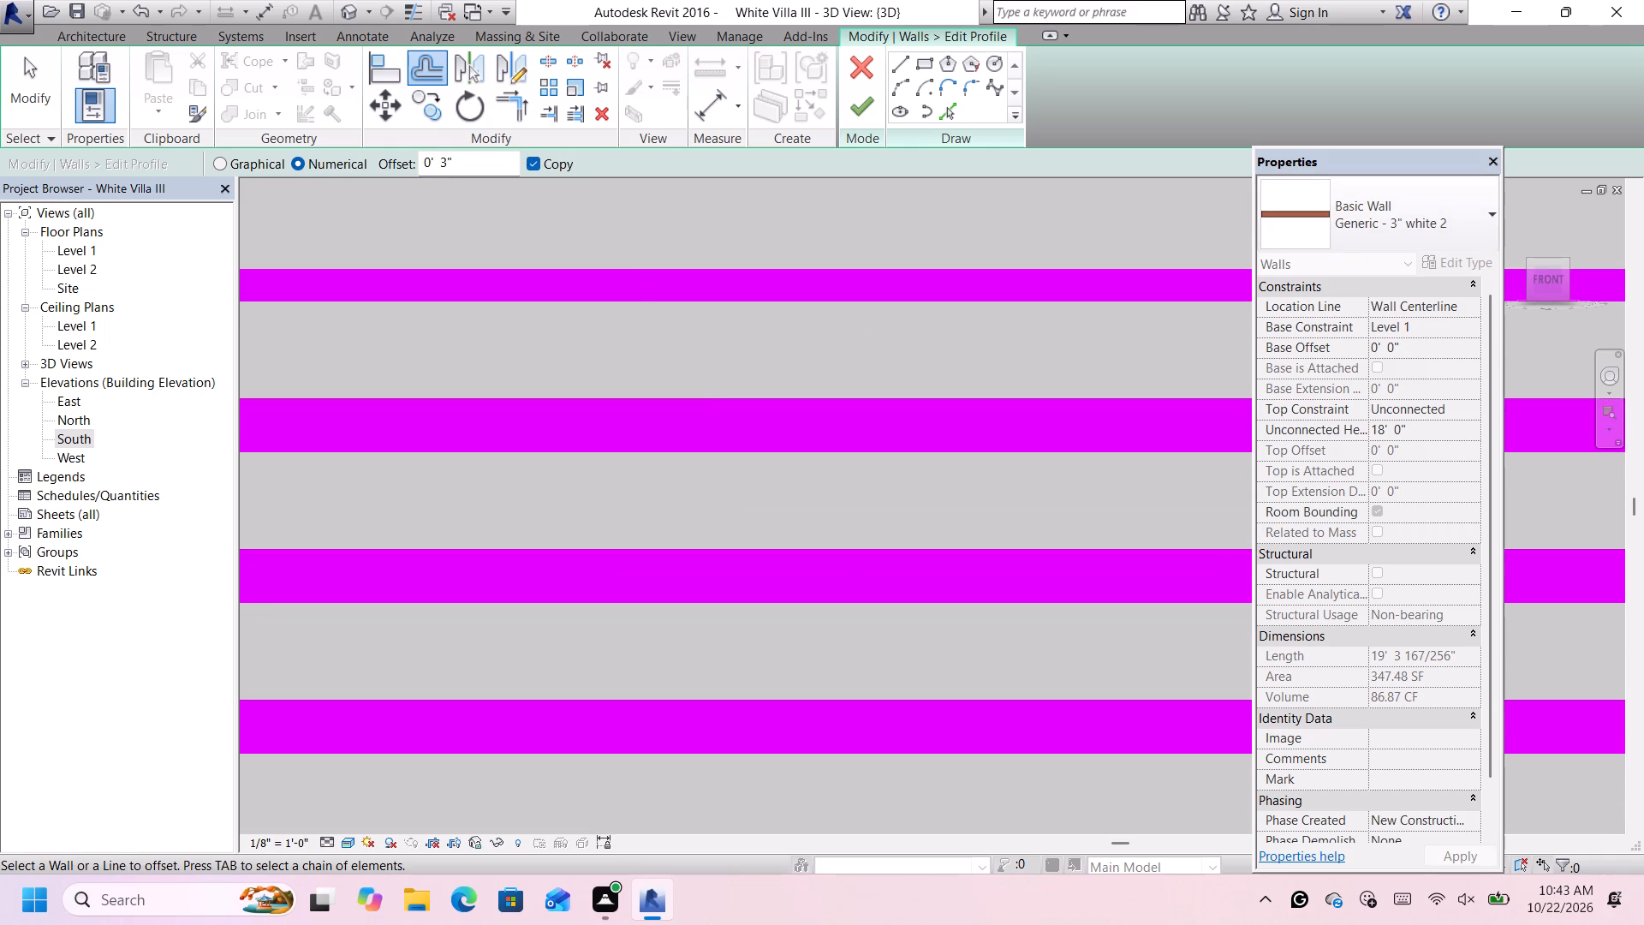
Offset a copy of the new topmost profile line 0.5" upward to complete the tenth groove, undoing the wrongly directed copy.
left_click_drag(492, 166, 410, 158)
key("BackSpace")
key("0")
key("period")
key("5")
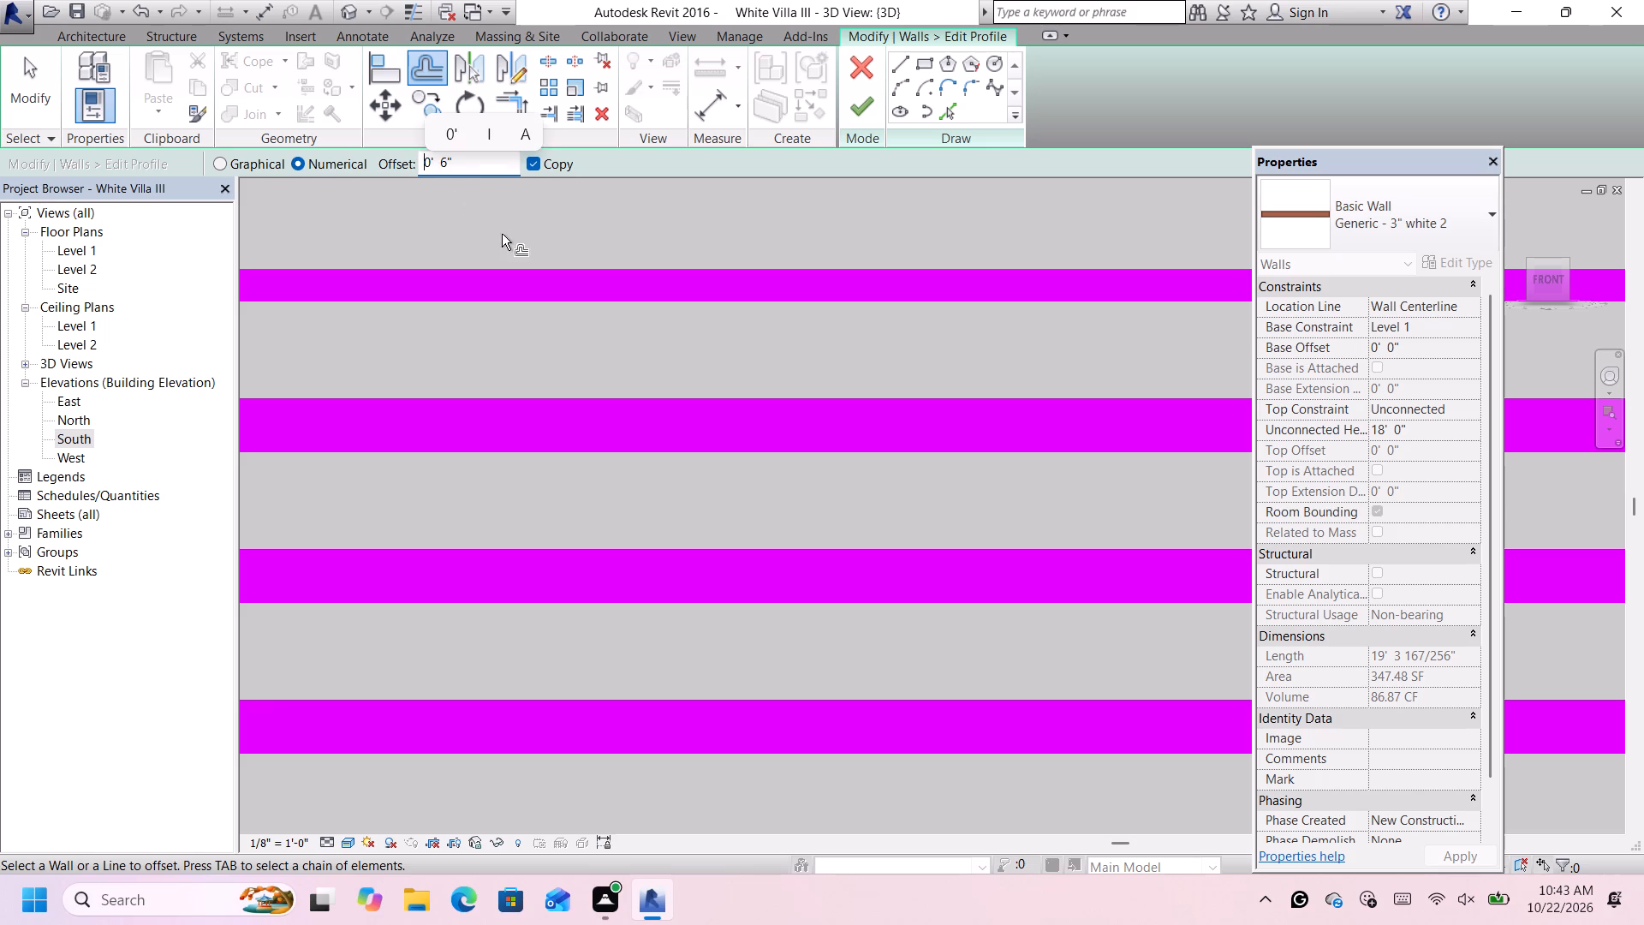
key("shift+quotedbl")
key("Return")
left_click(955, 450)
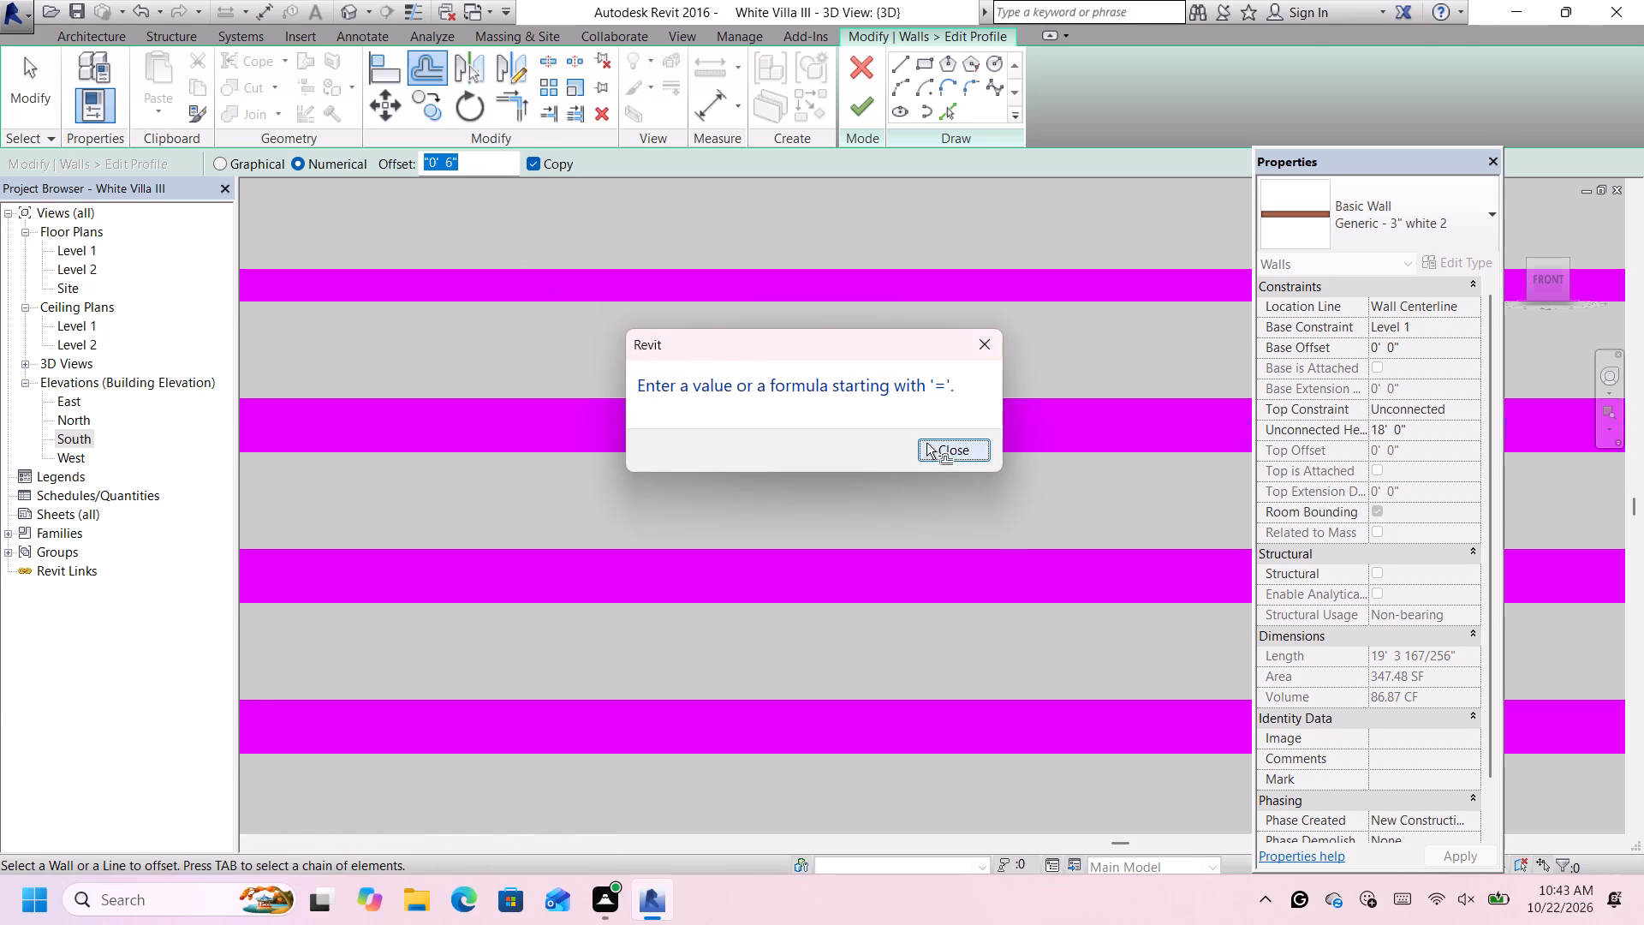
key("BackSpace")
key("0")
key("period")
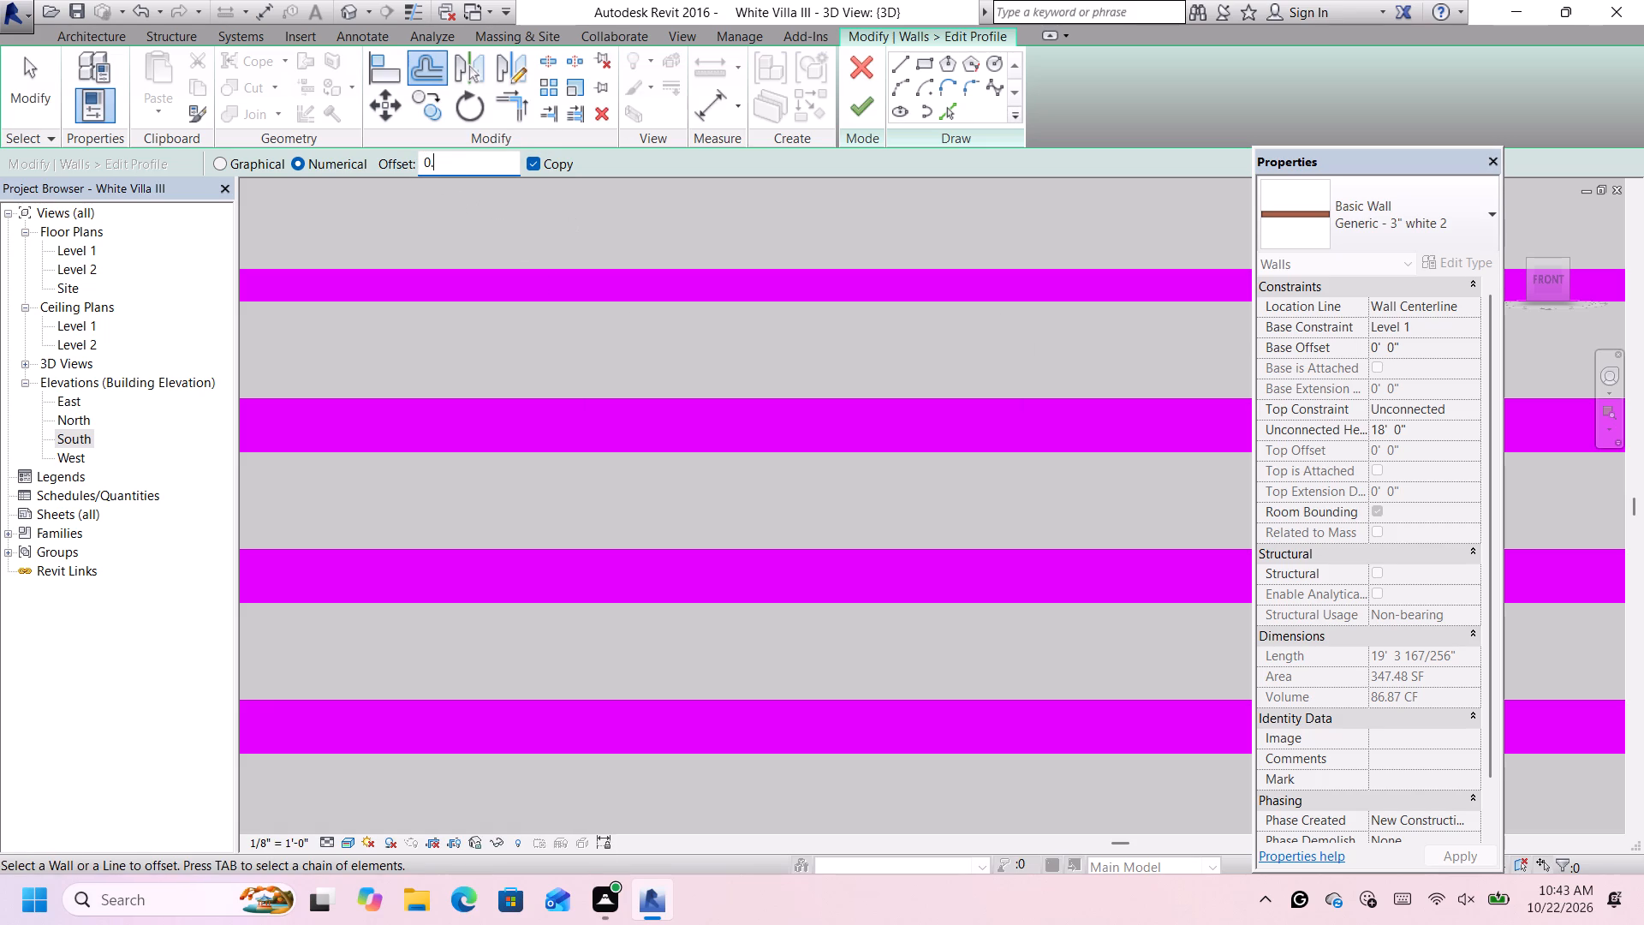
type("5\"")
key("Return")
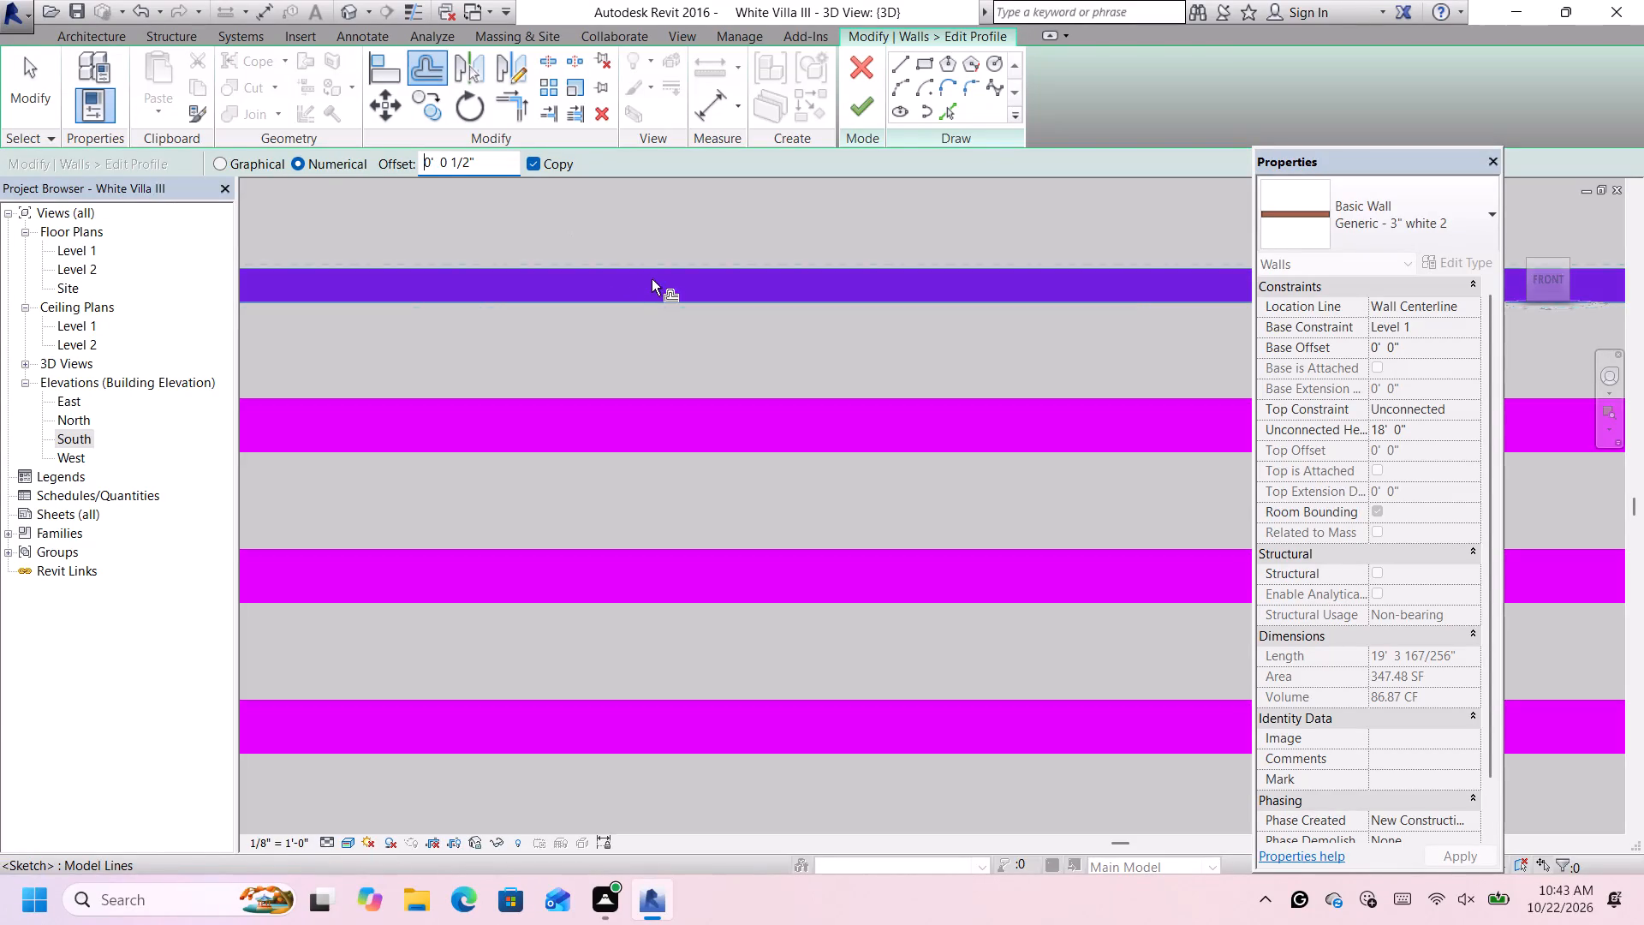
left_click(647, 275)
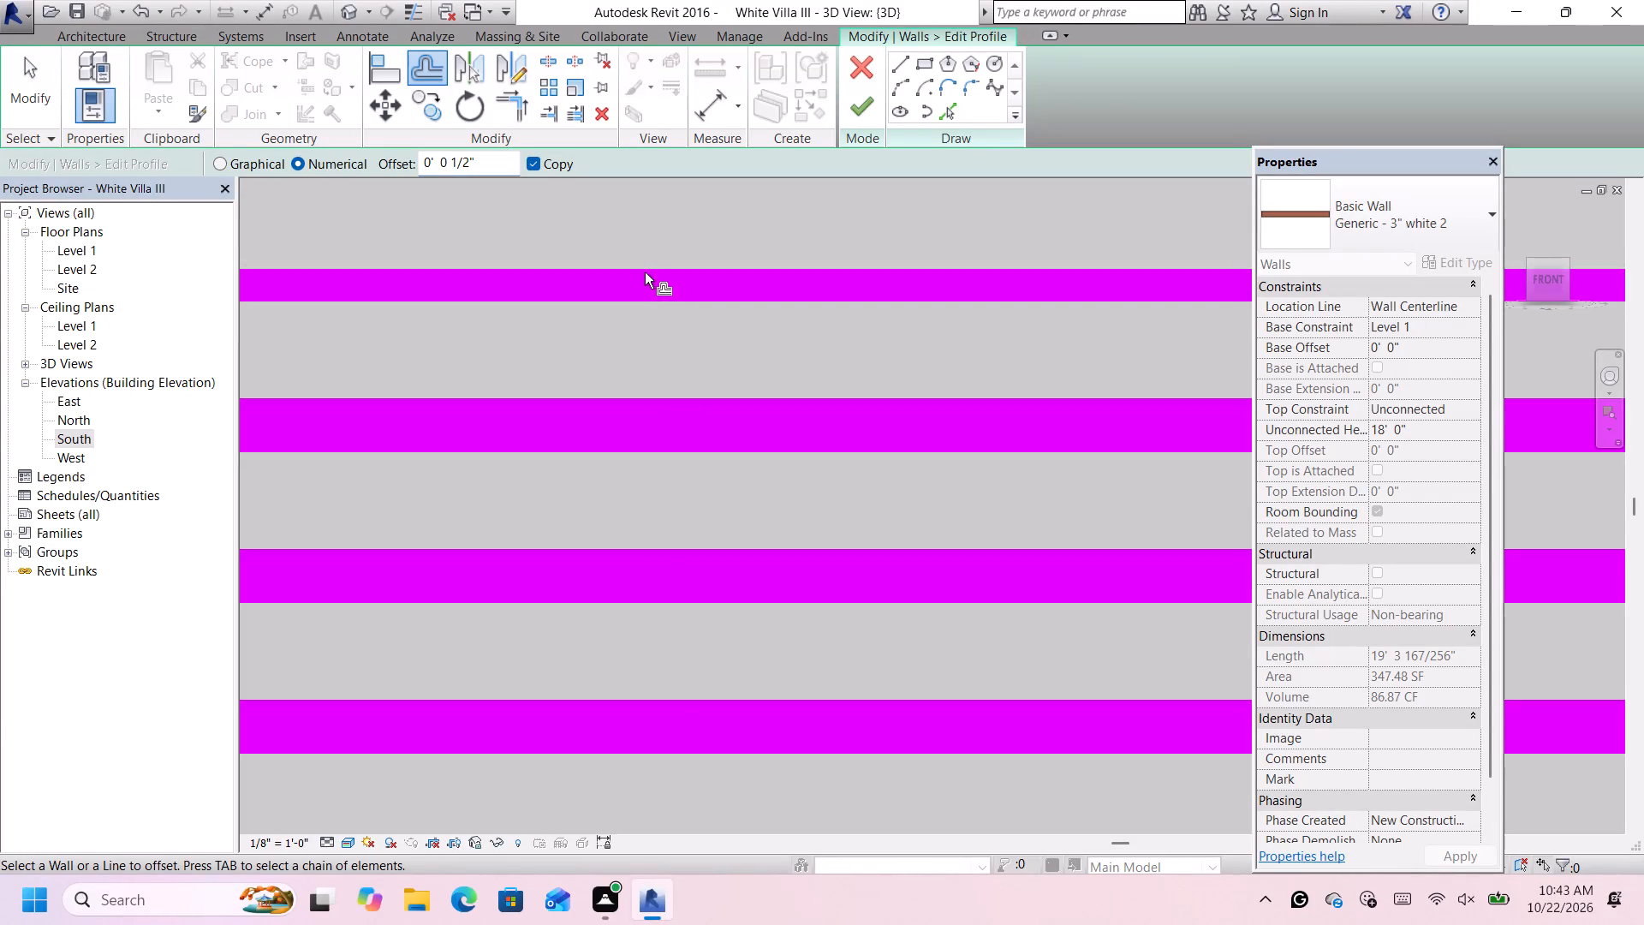
left_click(660, 295)
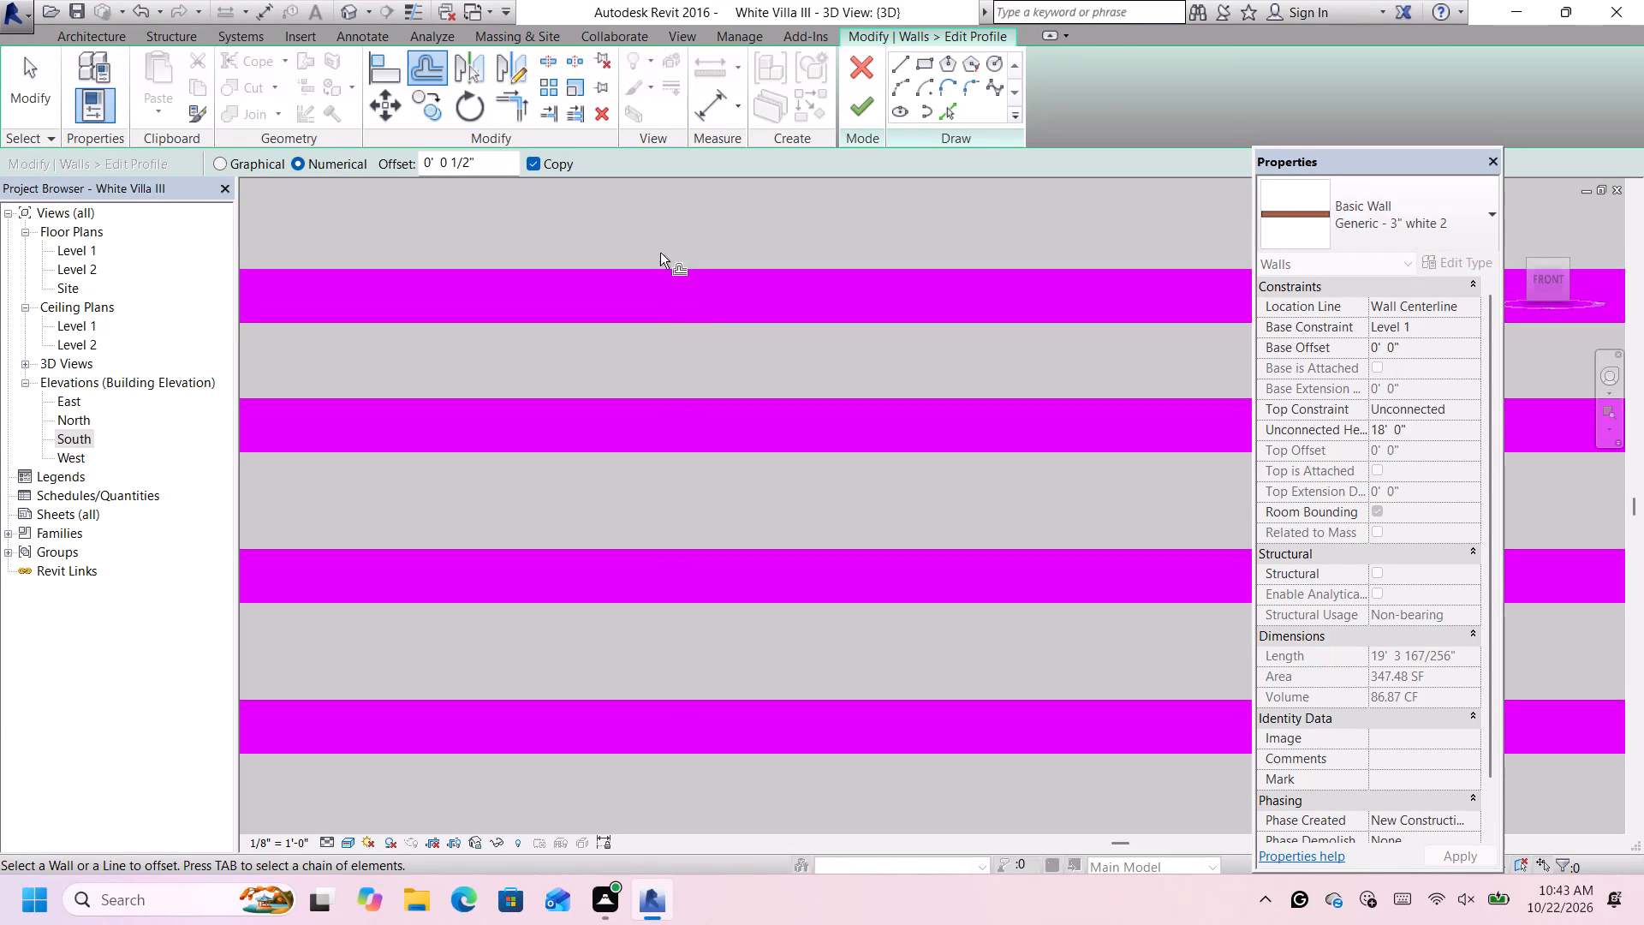
key("ctrl+z")
scroll(664, 259, "up", 5)
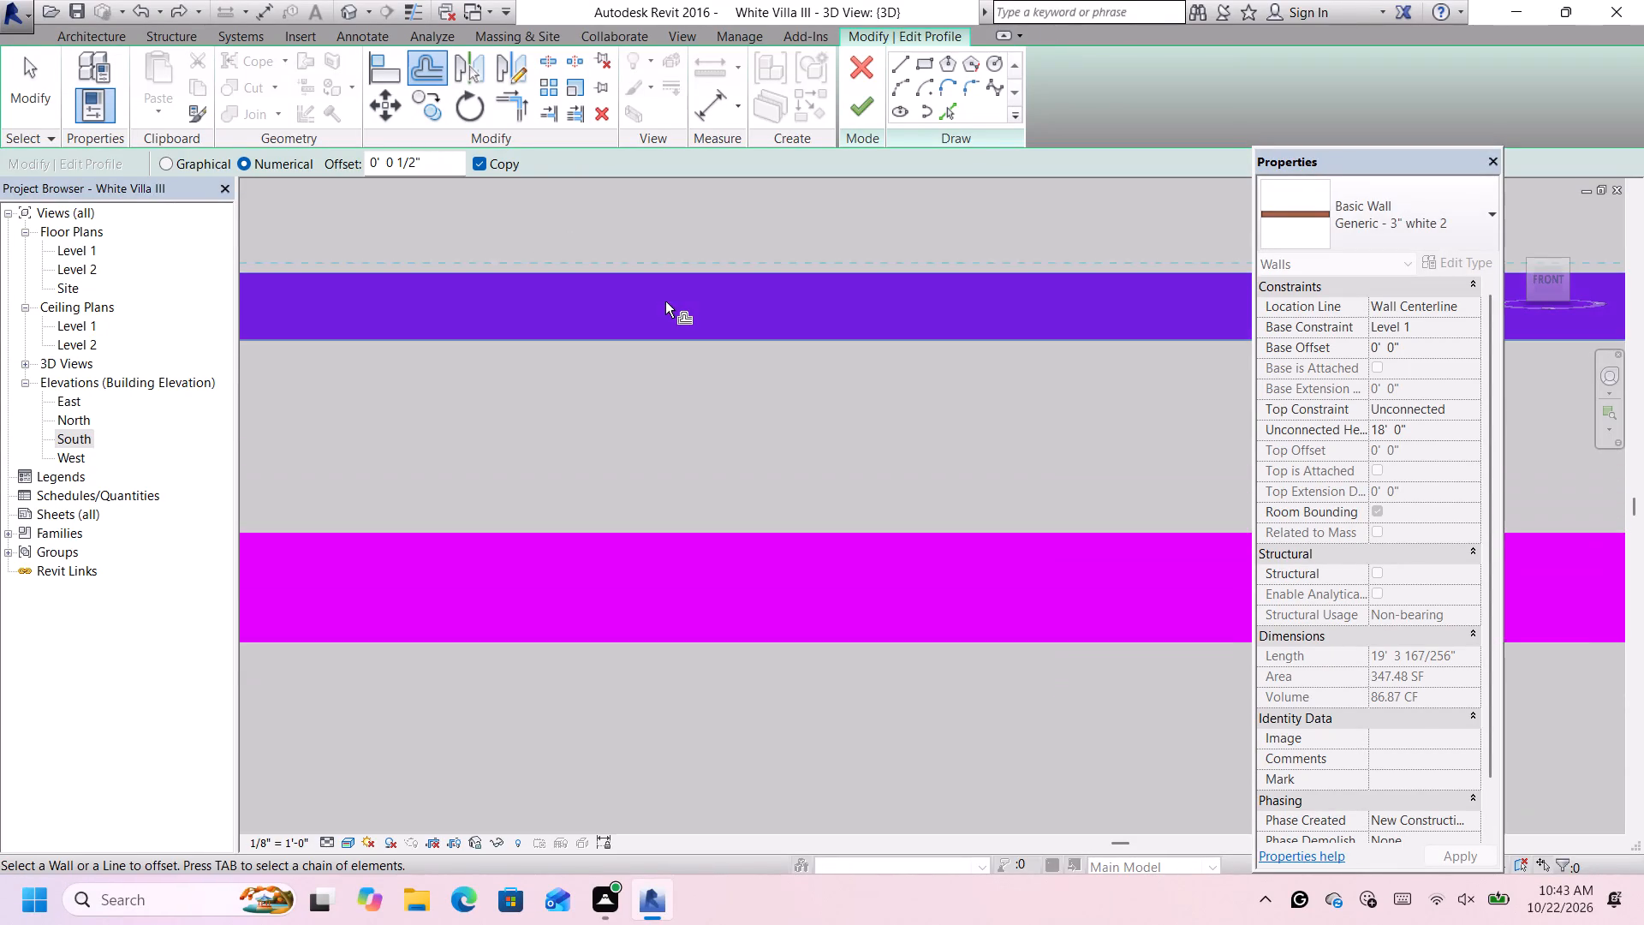
scroll(665, 304, "down", 3)
left_click(665, 304)
Examine how far the groove pattern extends up the full height of the front wall profile.
scroll(665, 304, "down", 8)
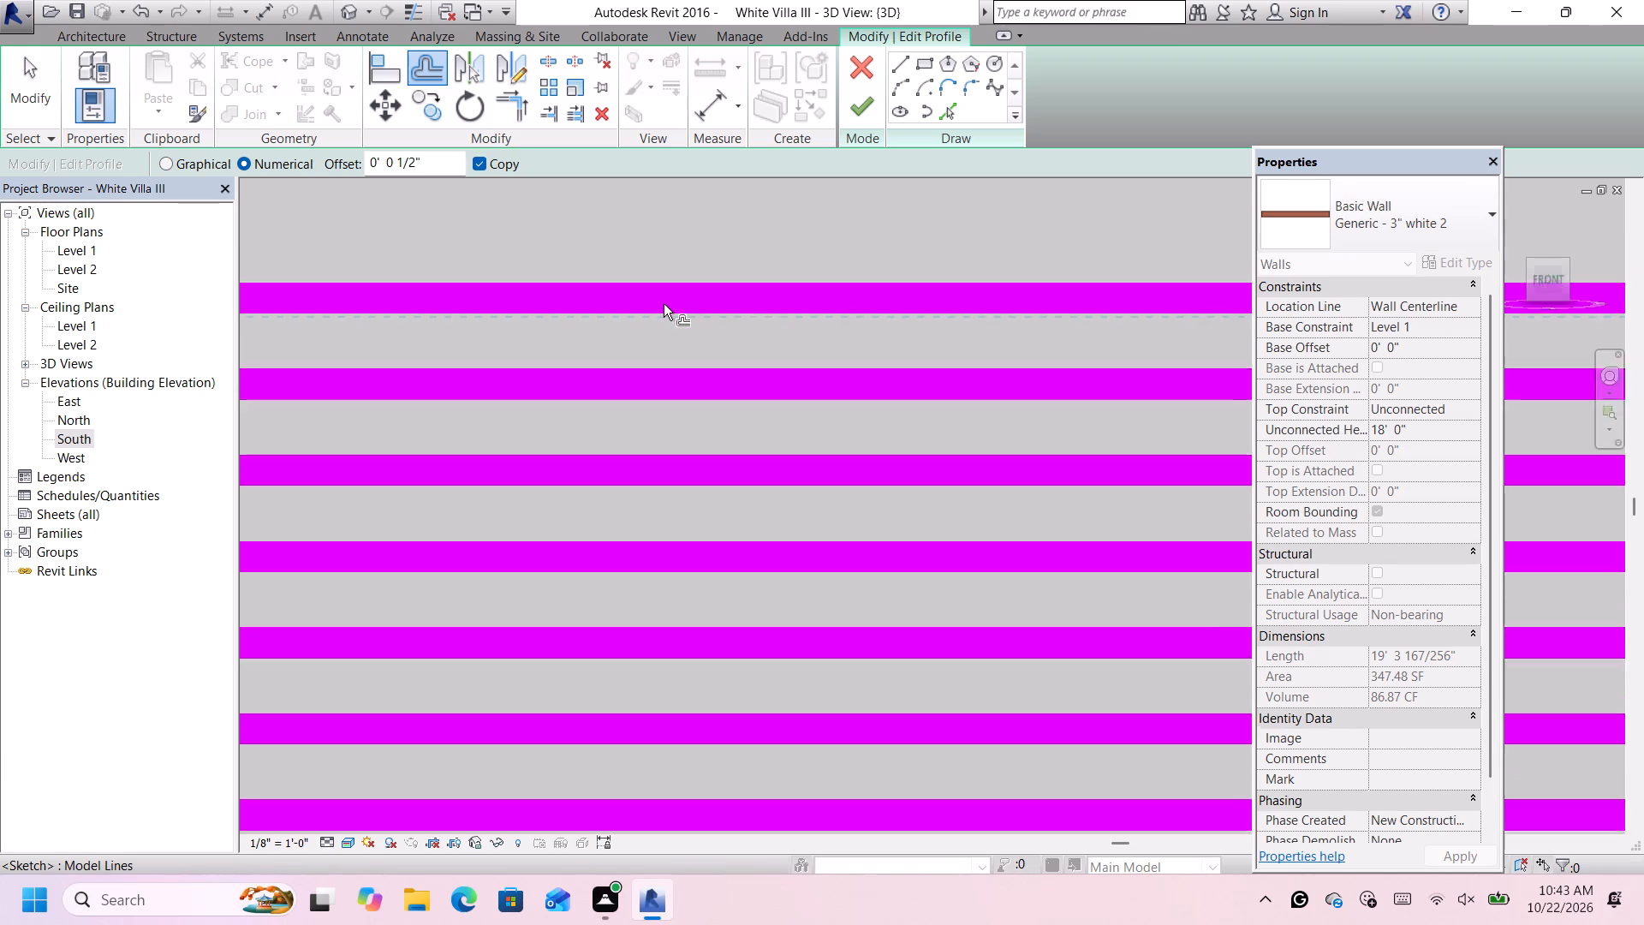
scroll(664, 304, "down", 14)
scroll(754, 245, "down", 6)
scroll(837, 237, "up", 6)
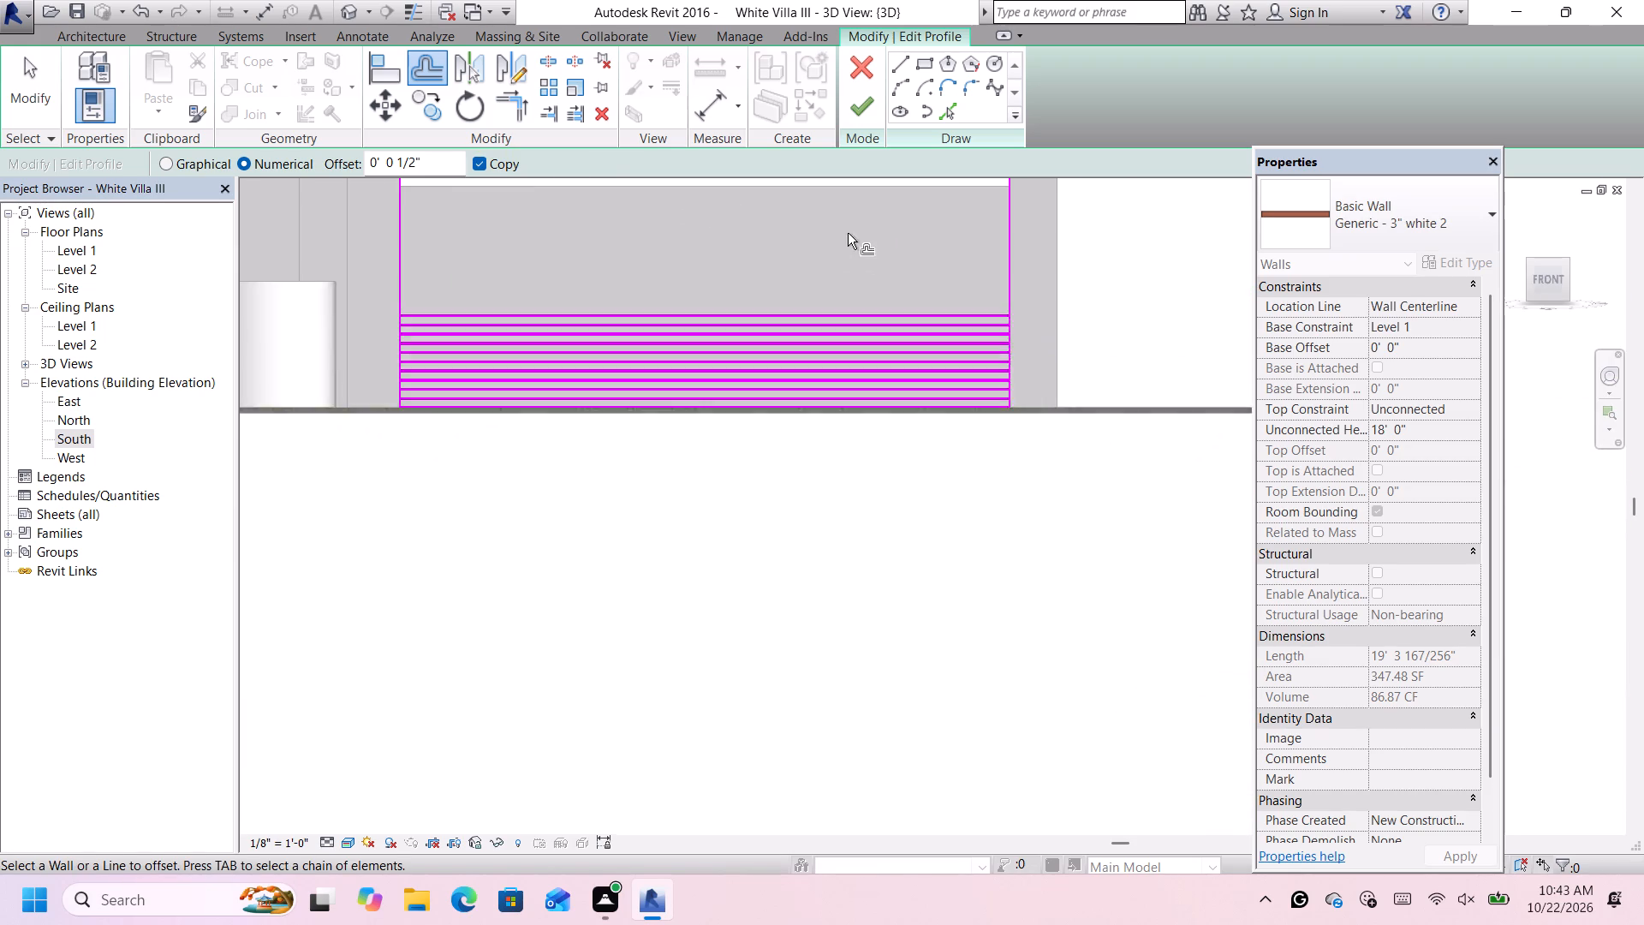
scroll(848, 233, "down", 18)
scroll(843, 190, "up", 9)
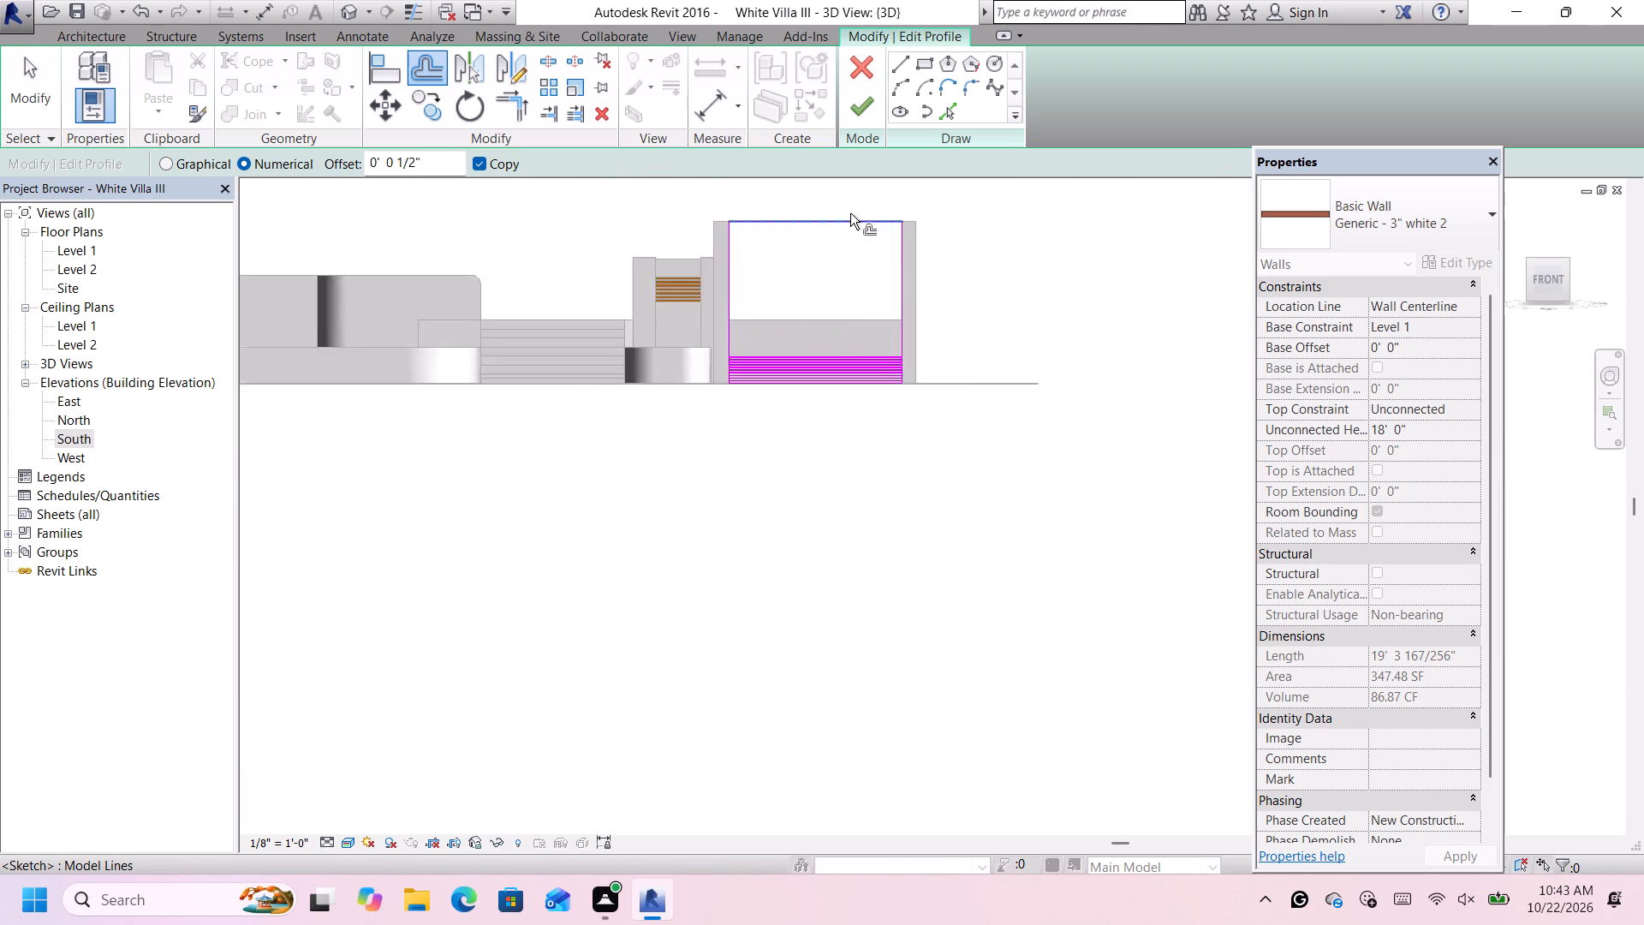
scroll(850, 213, "up", 2)
scroll(855, 421, "up", 5)
scroll(870, 312, "up", 2)
scroll(870, 313, "down", 5)
scroll(805, 224, "up", 1)
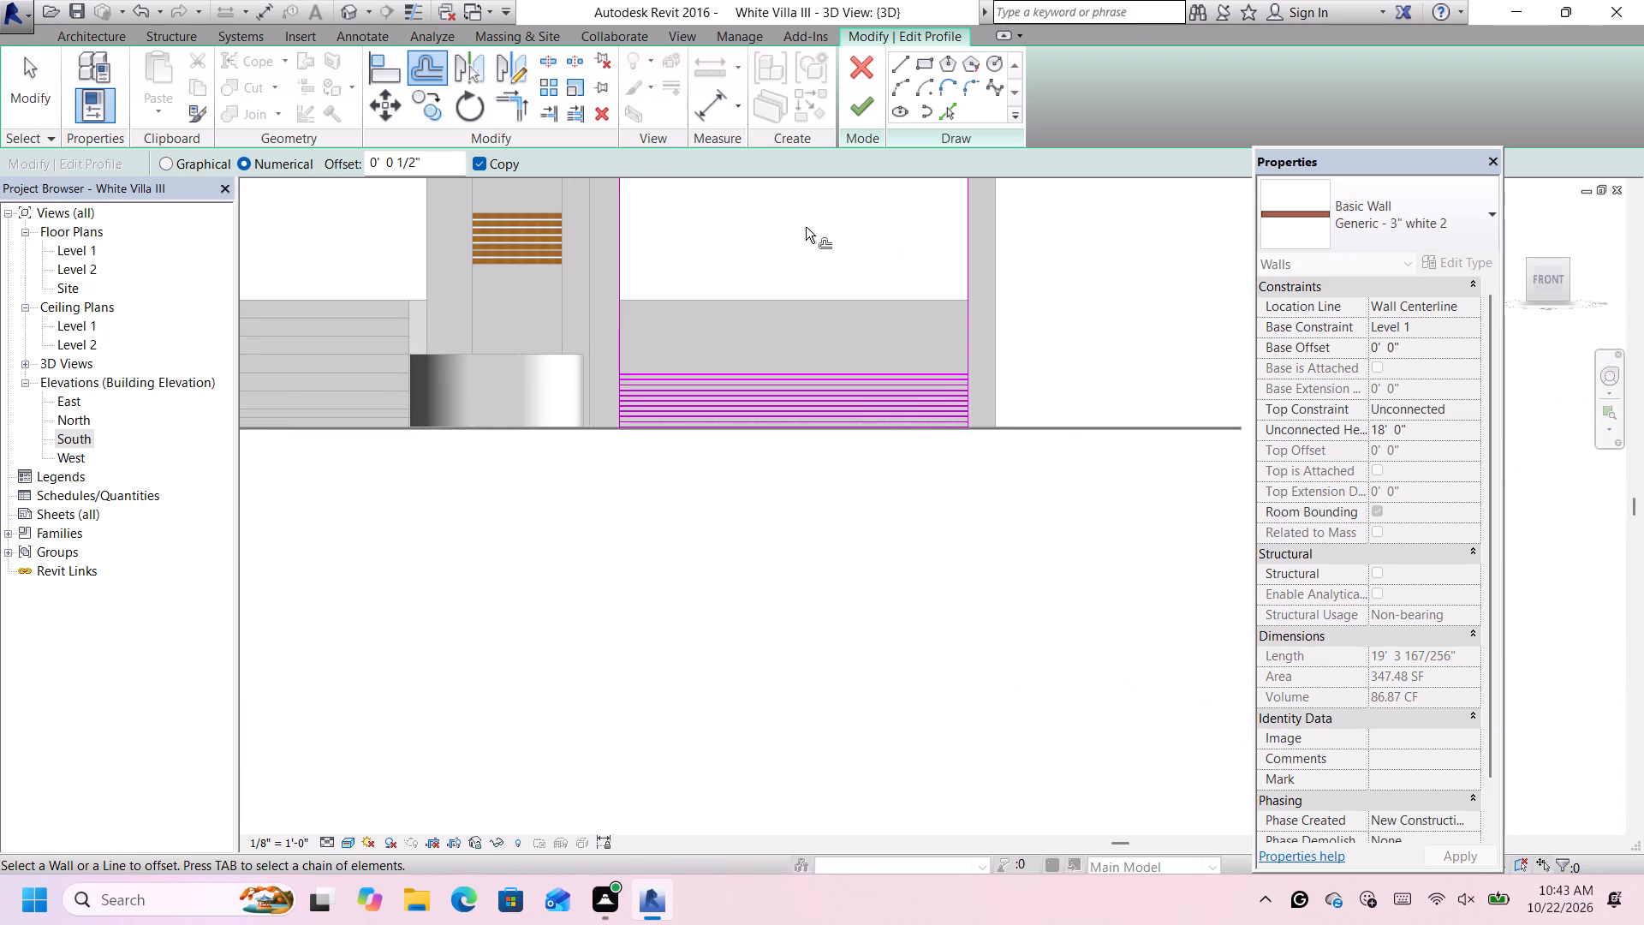
Offset a copy of the tenth groove's upper line 3" upward in the front wall profile.
scroll(813, 295, "up", 8)
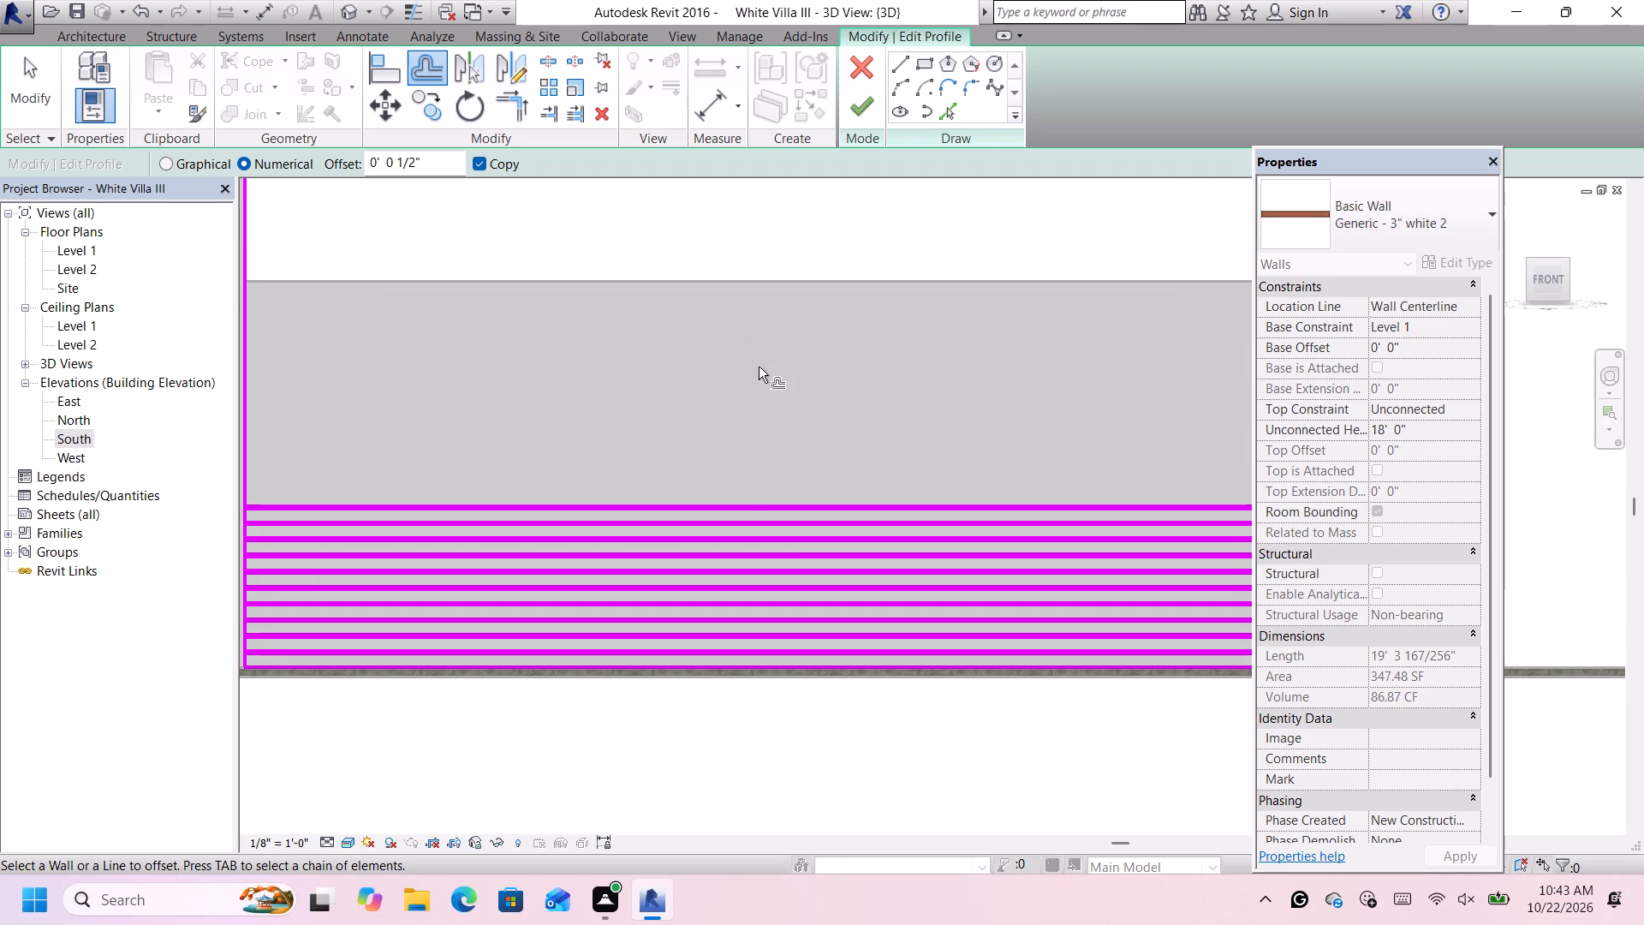
scroll(769, 537, "up", 9)
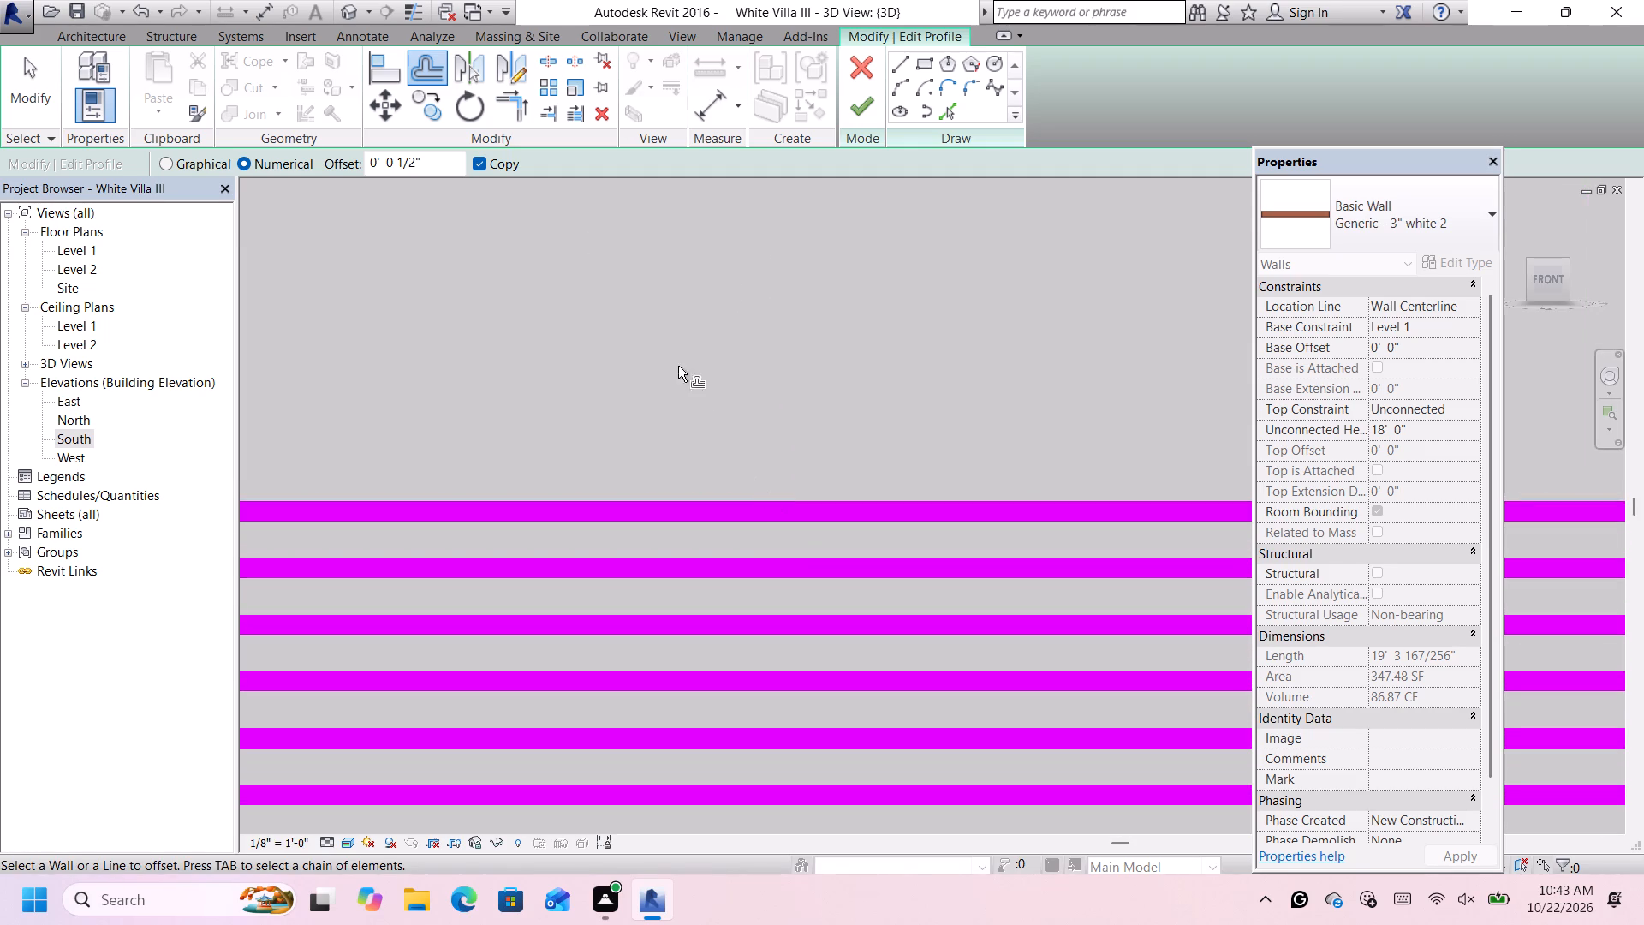
left_click_drag(434, 156, 355, 164)
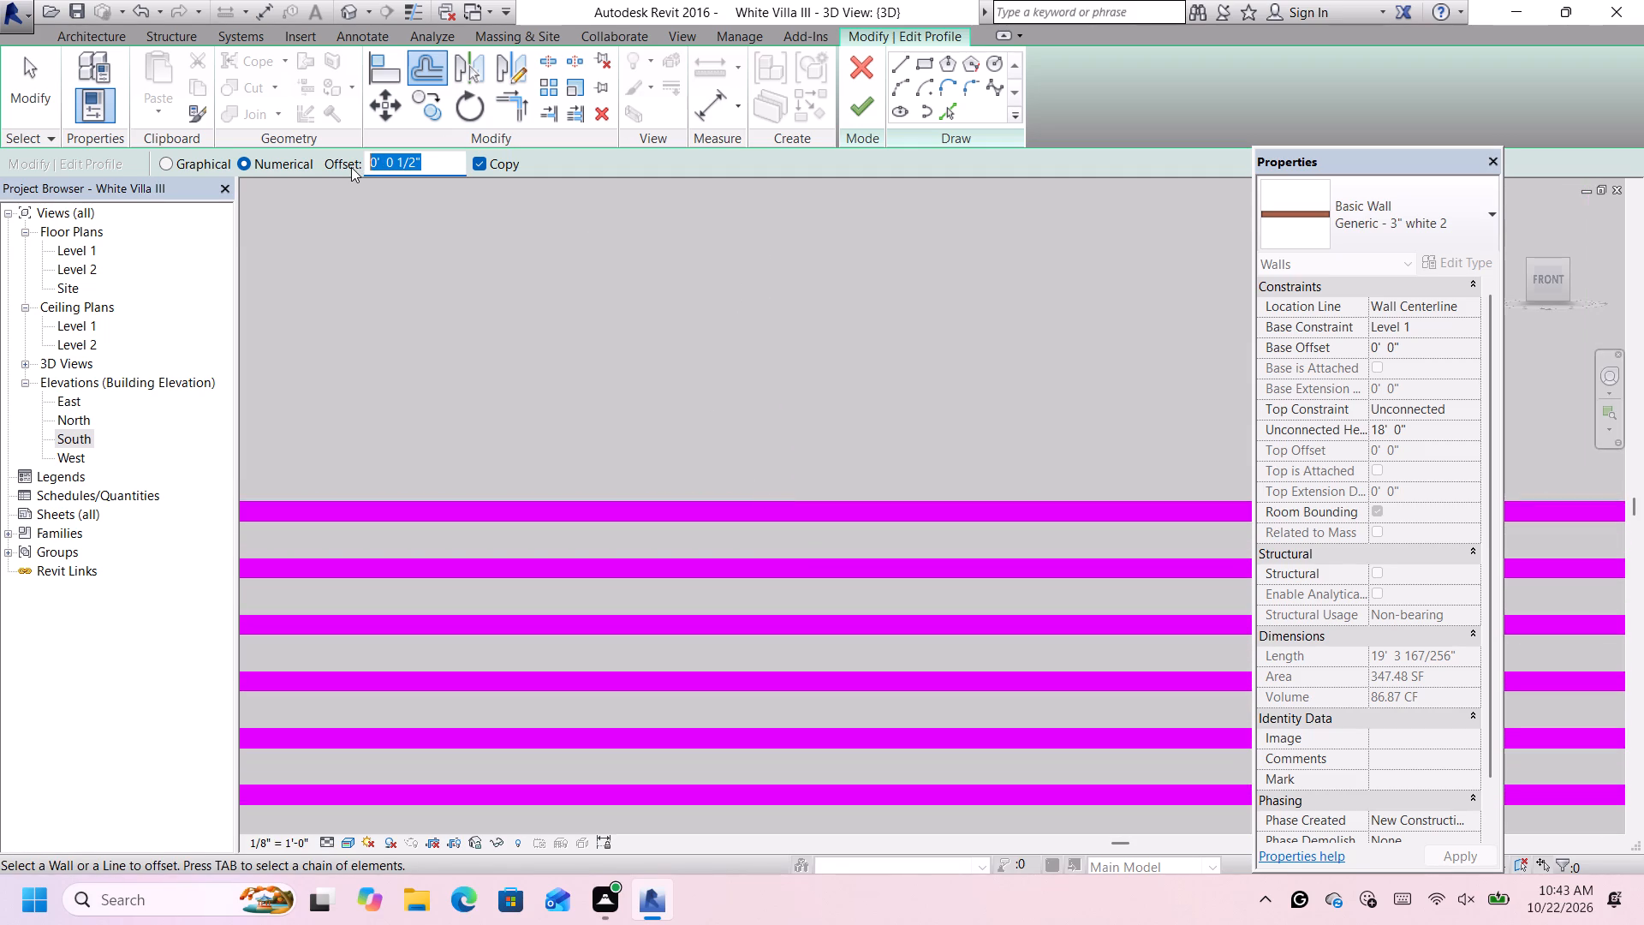
key("BackSpace")
key("3")
key("shift+quotedbl")
key("Return")
left_click(849, 504)
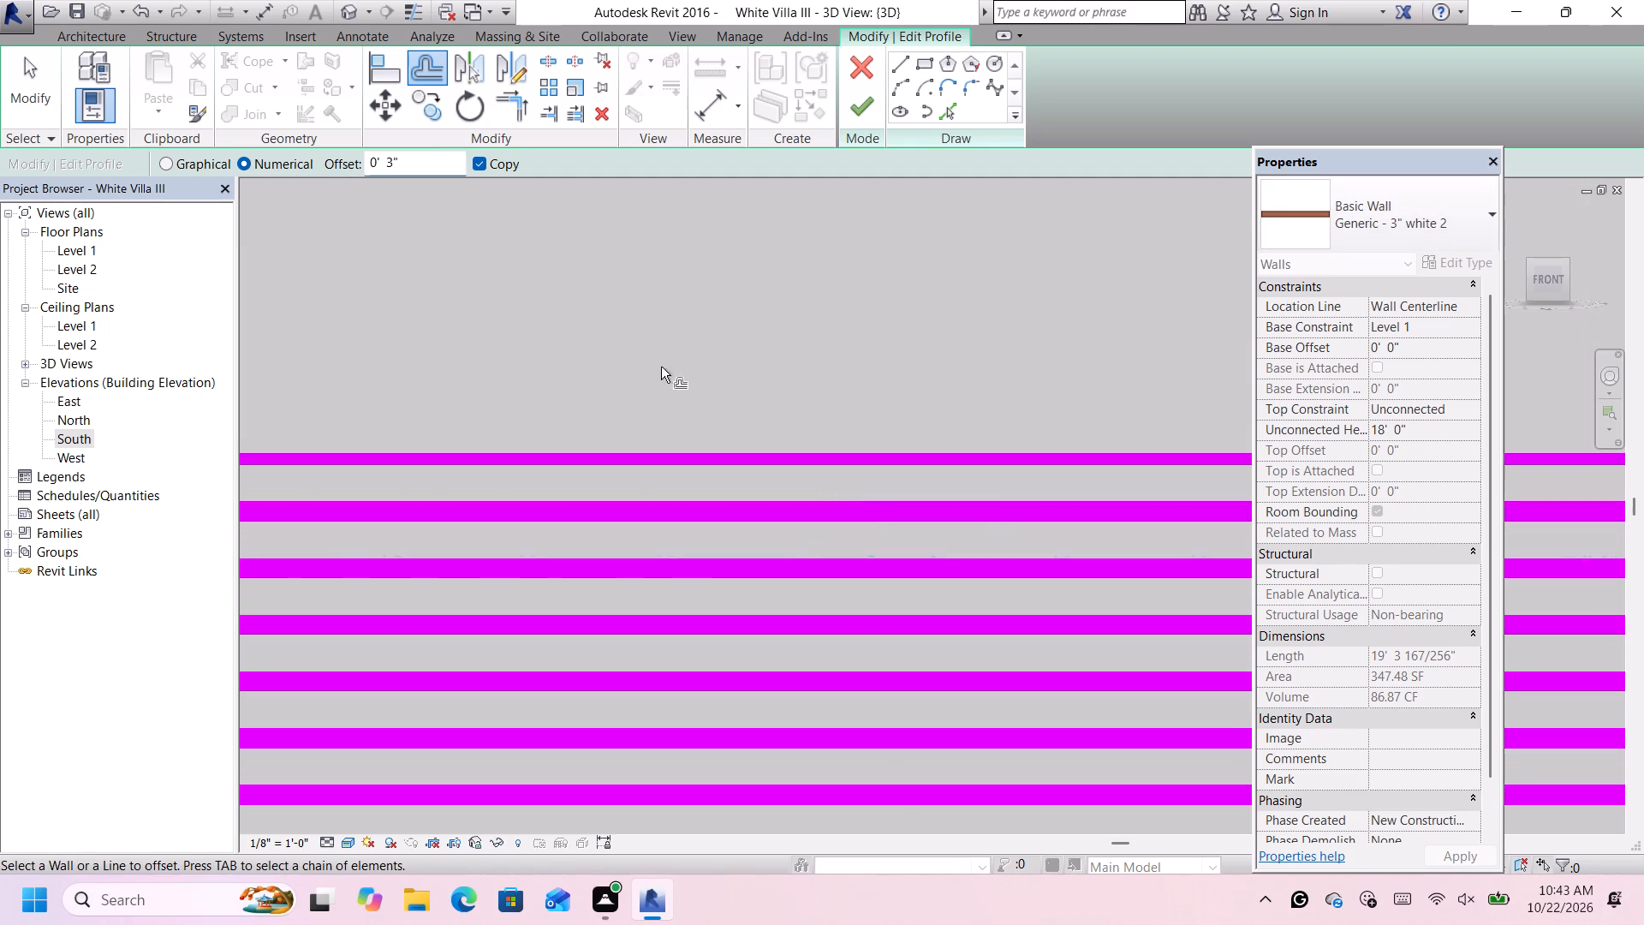
Offset a copy of the new topmost profile line 0.5" upward to complete the eleventh groove, closing the notification card.
left_click_drag(450, 164, 337, 146)
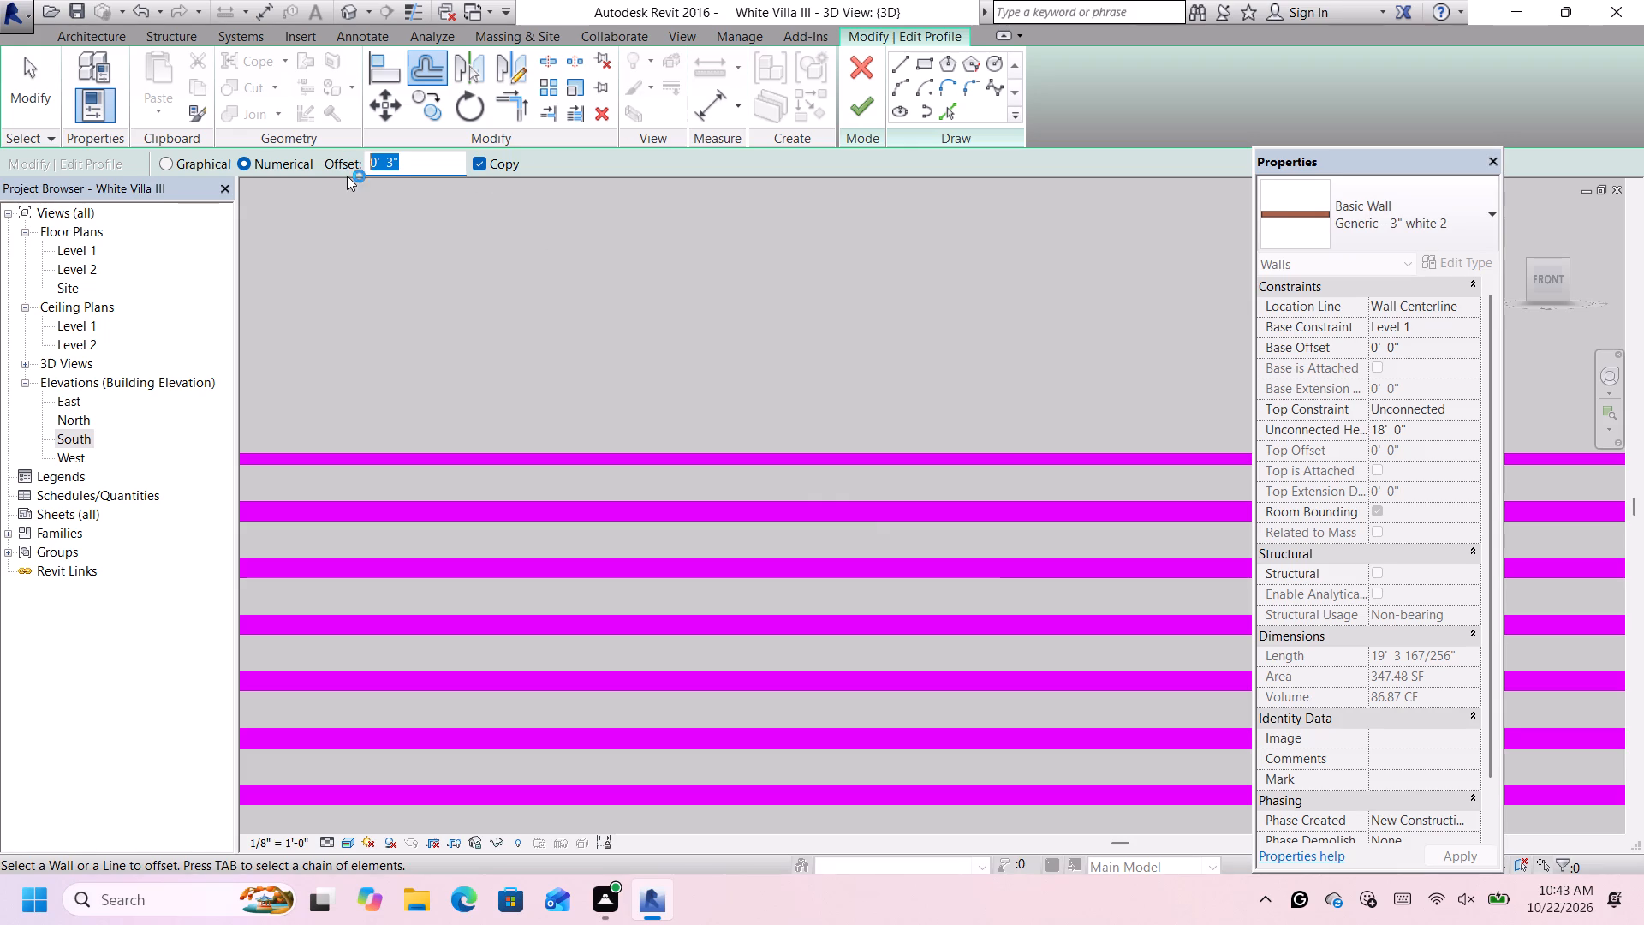
key("BackSpace")
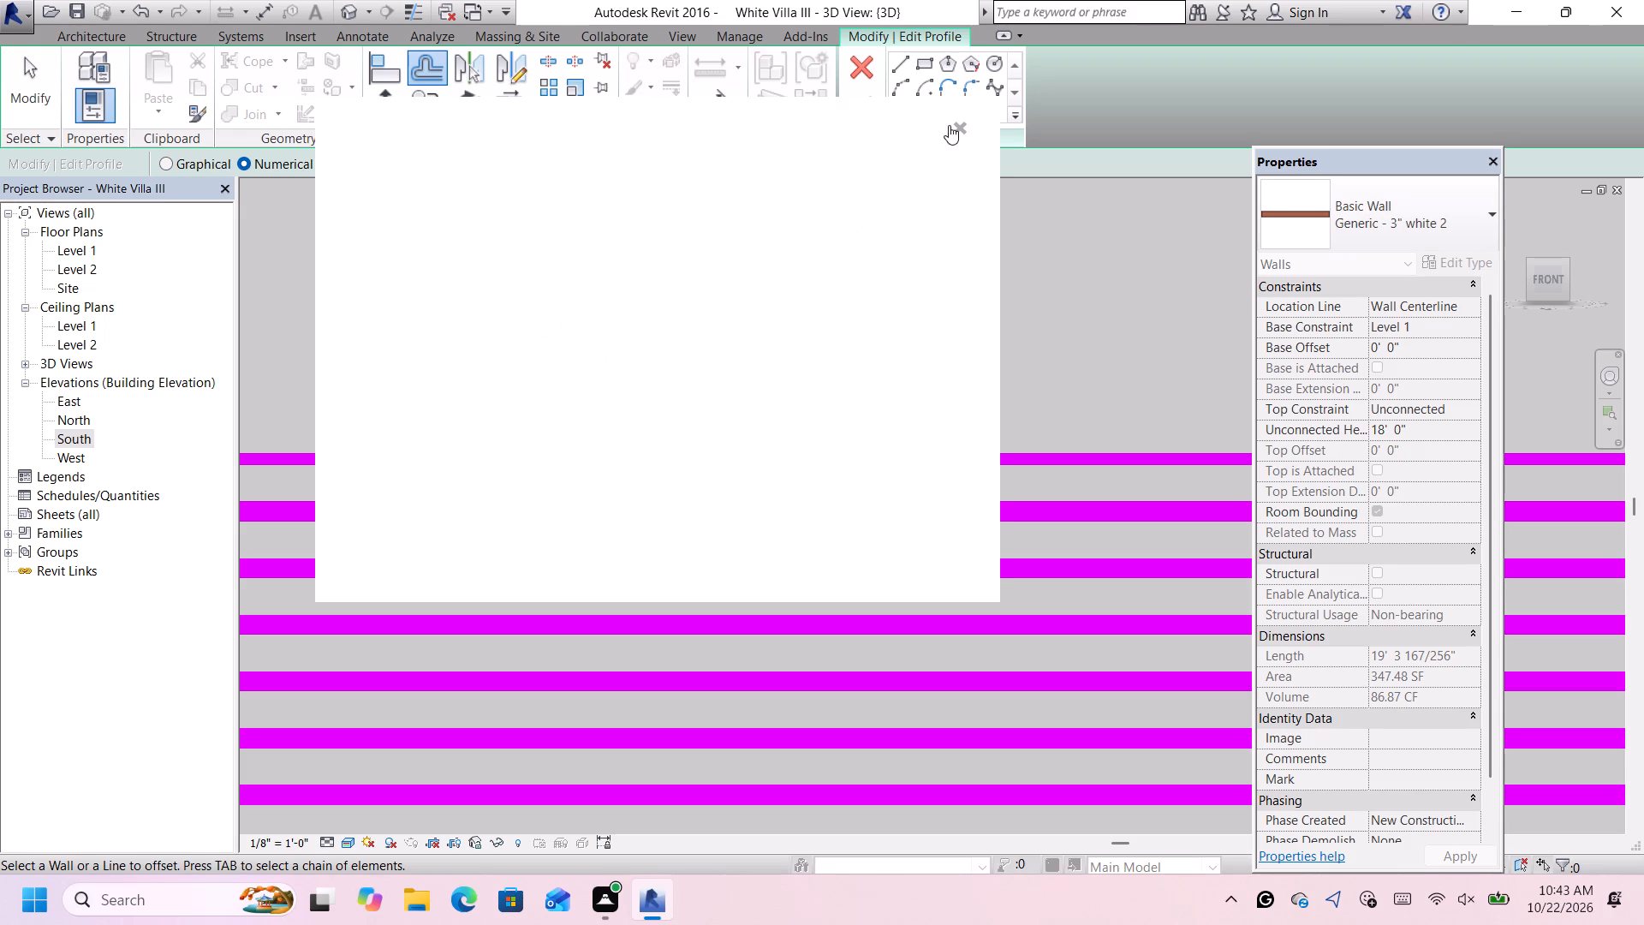
left_click_drag(975, 135, 962, 124)
left_click(960, 130)
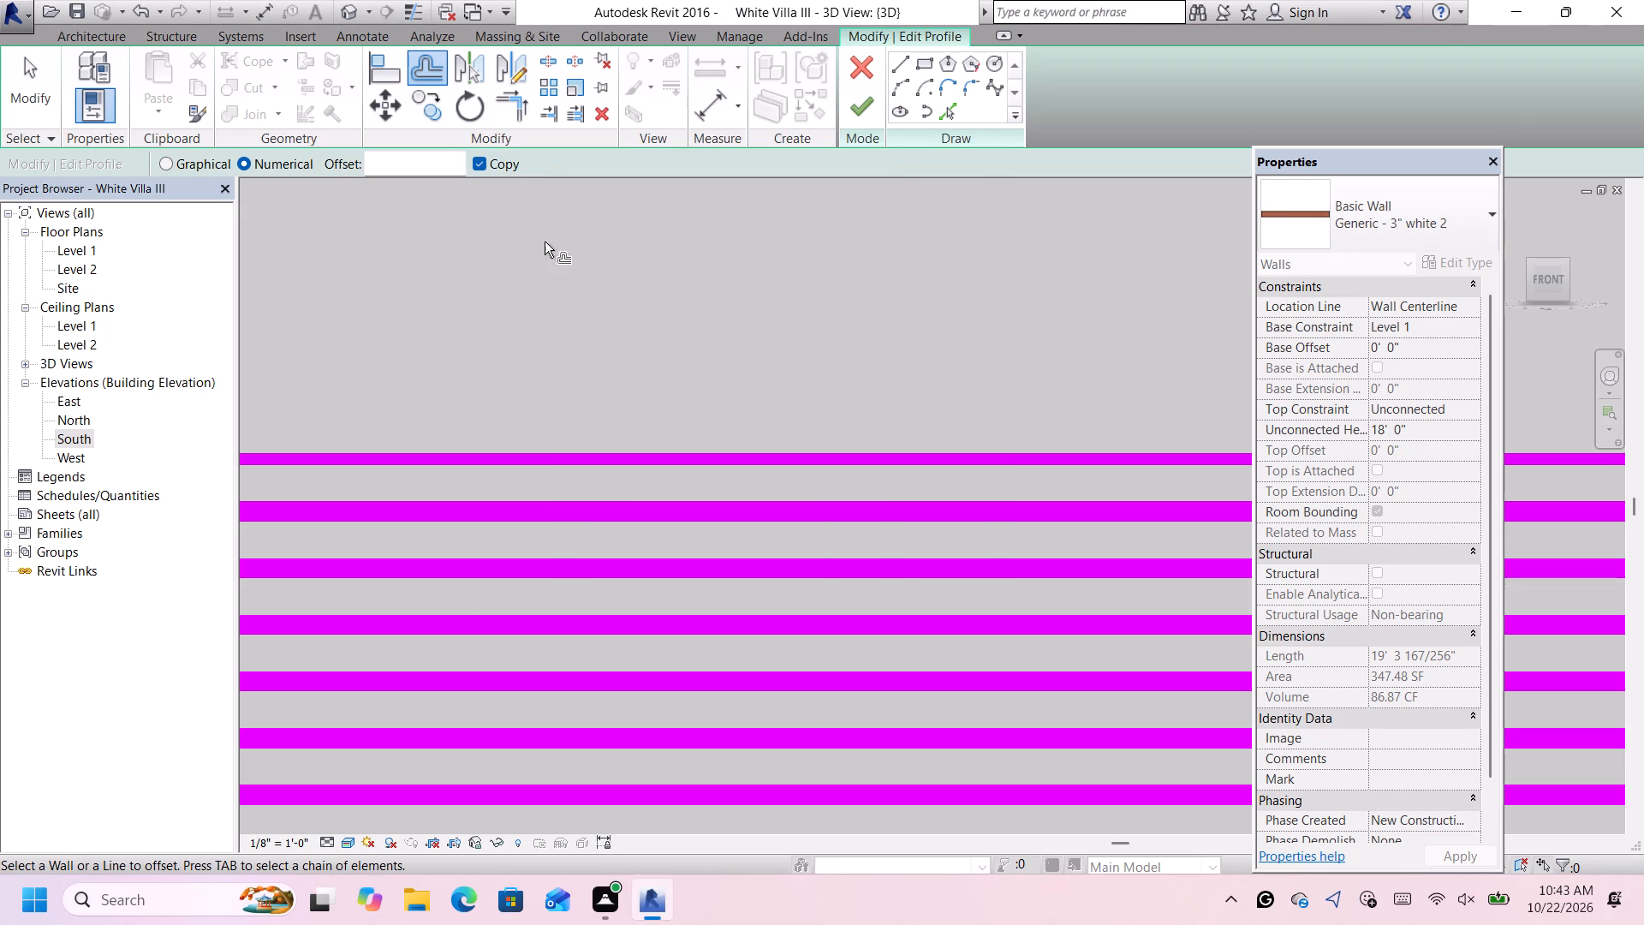
left_click(427, 166)
key("0")
key("period")
key("5")
key("shift+quotedbl")
key("Return")
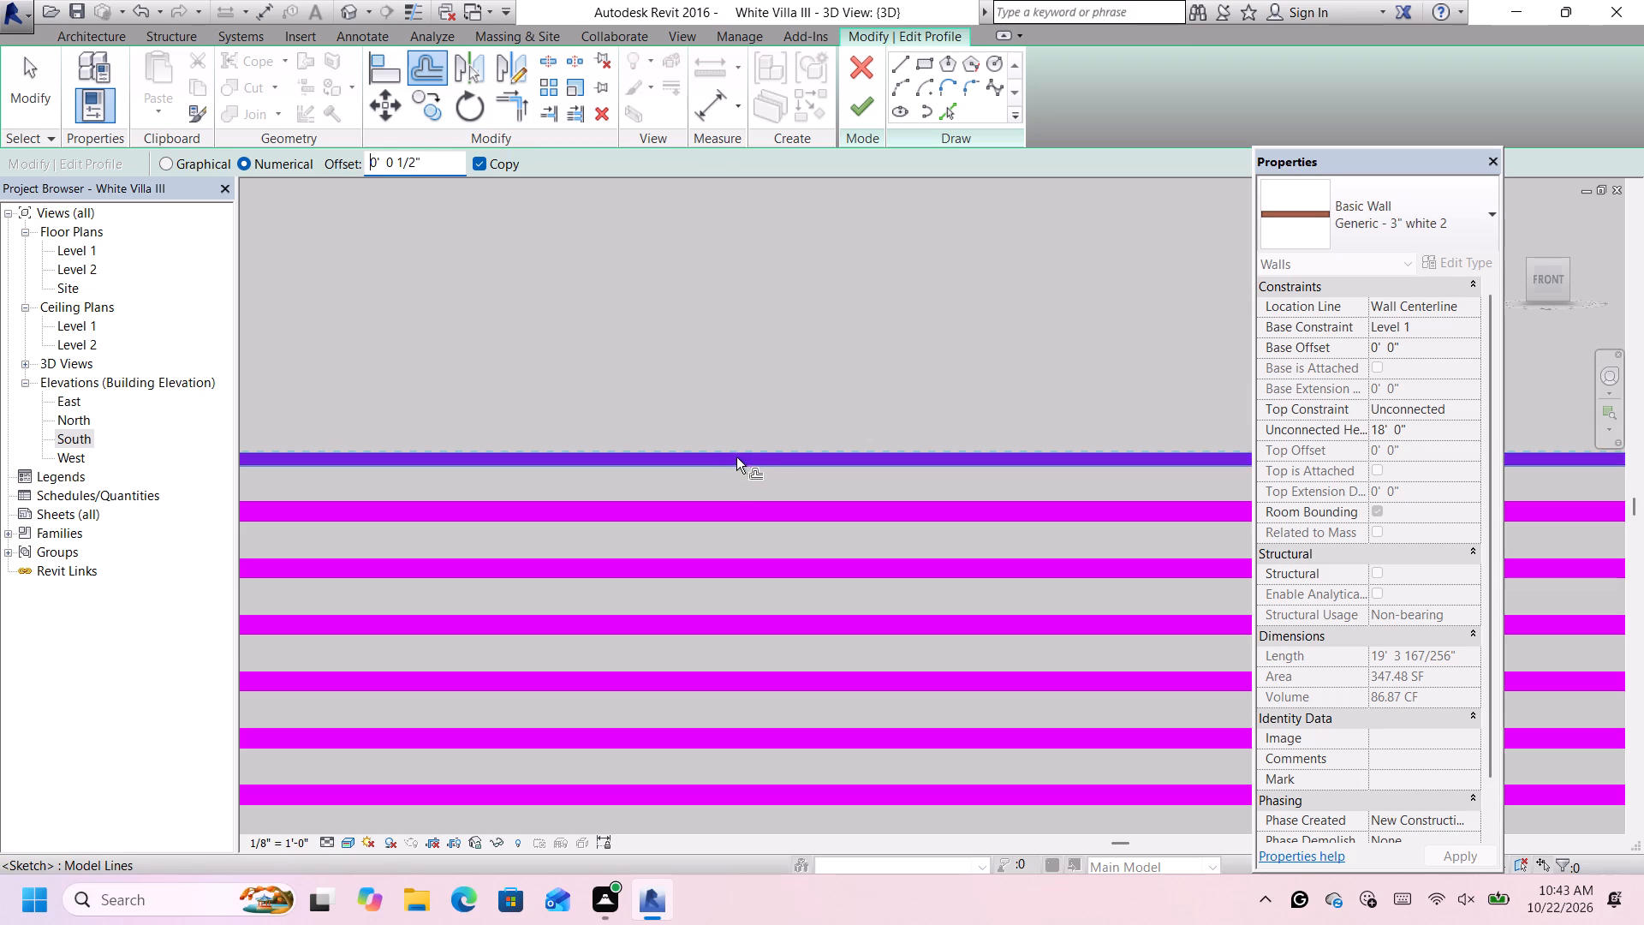
left_click(745, 456)
Examine the eleventh groove up close and the whole groove pattern within the front wall profile, leaving the Offset command.
scroll(748, 453, "up", 4)
scroll(759, 460, "down", 1)
scroll(763, 461, "up", 7)
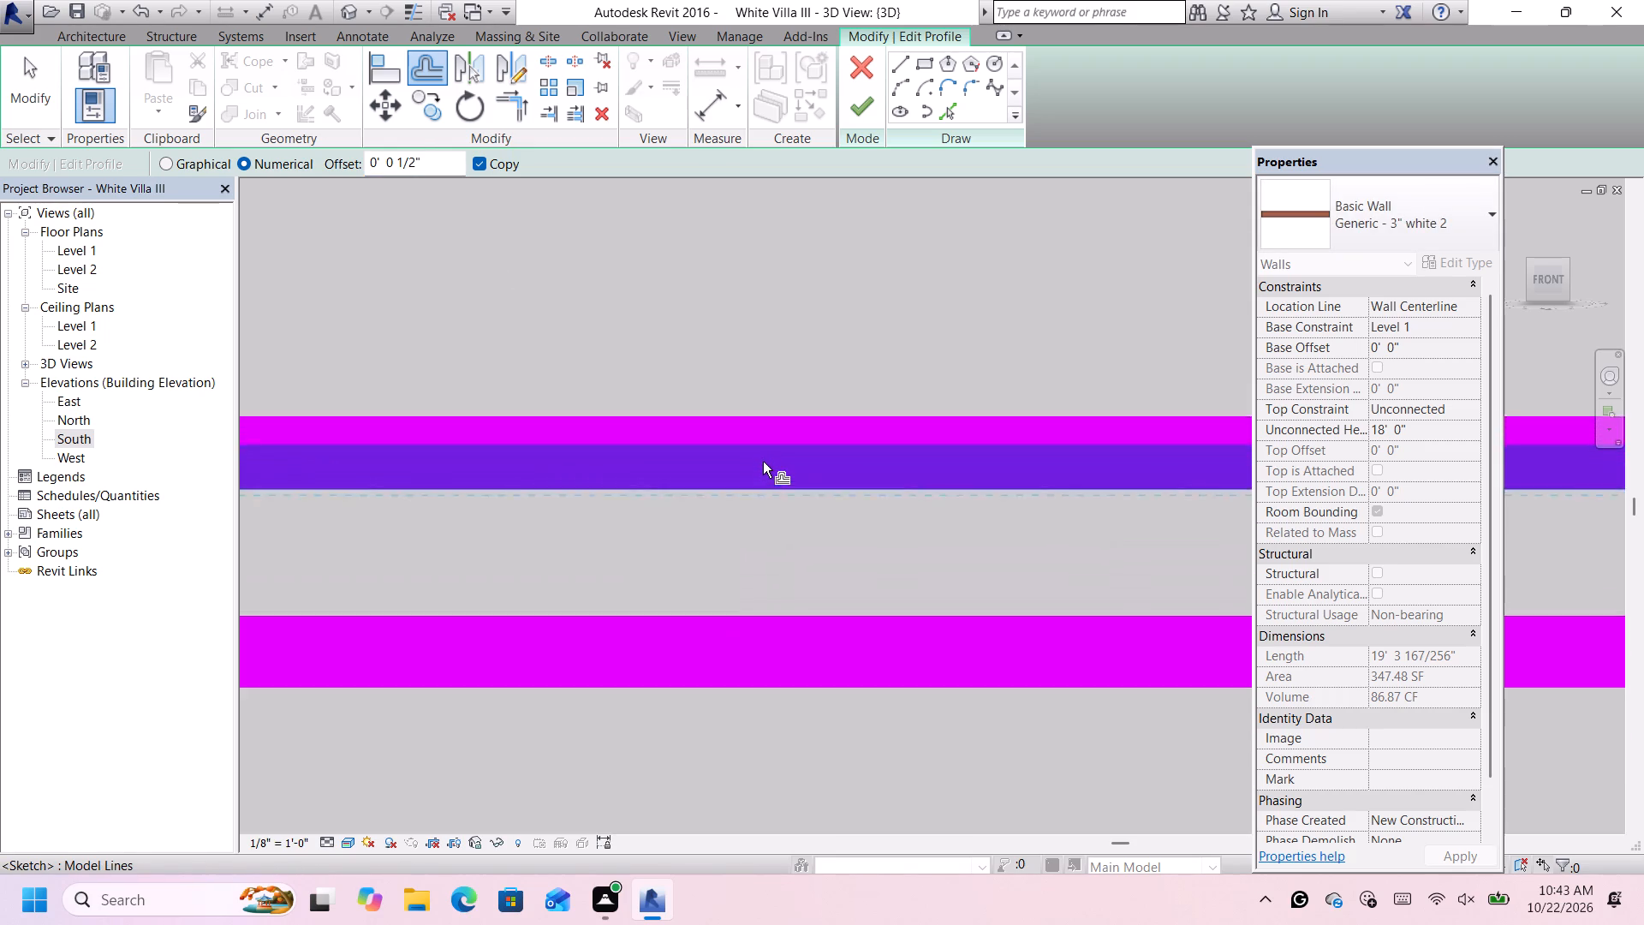
scroll(763, 462, "up", 3)
scroll(762, 463, "down", 1)
scroll(779, 475, "up", 12)
scroll(779, 478, "down", 5)
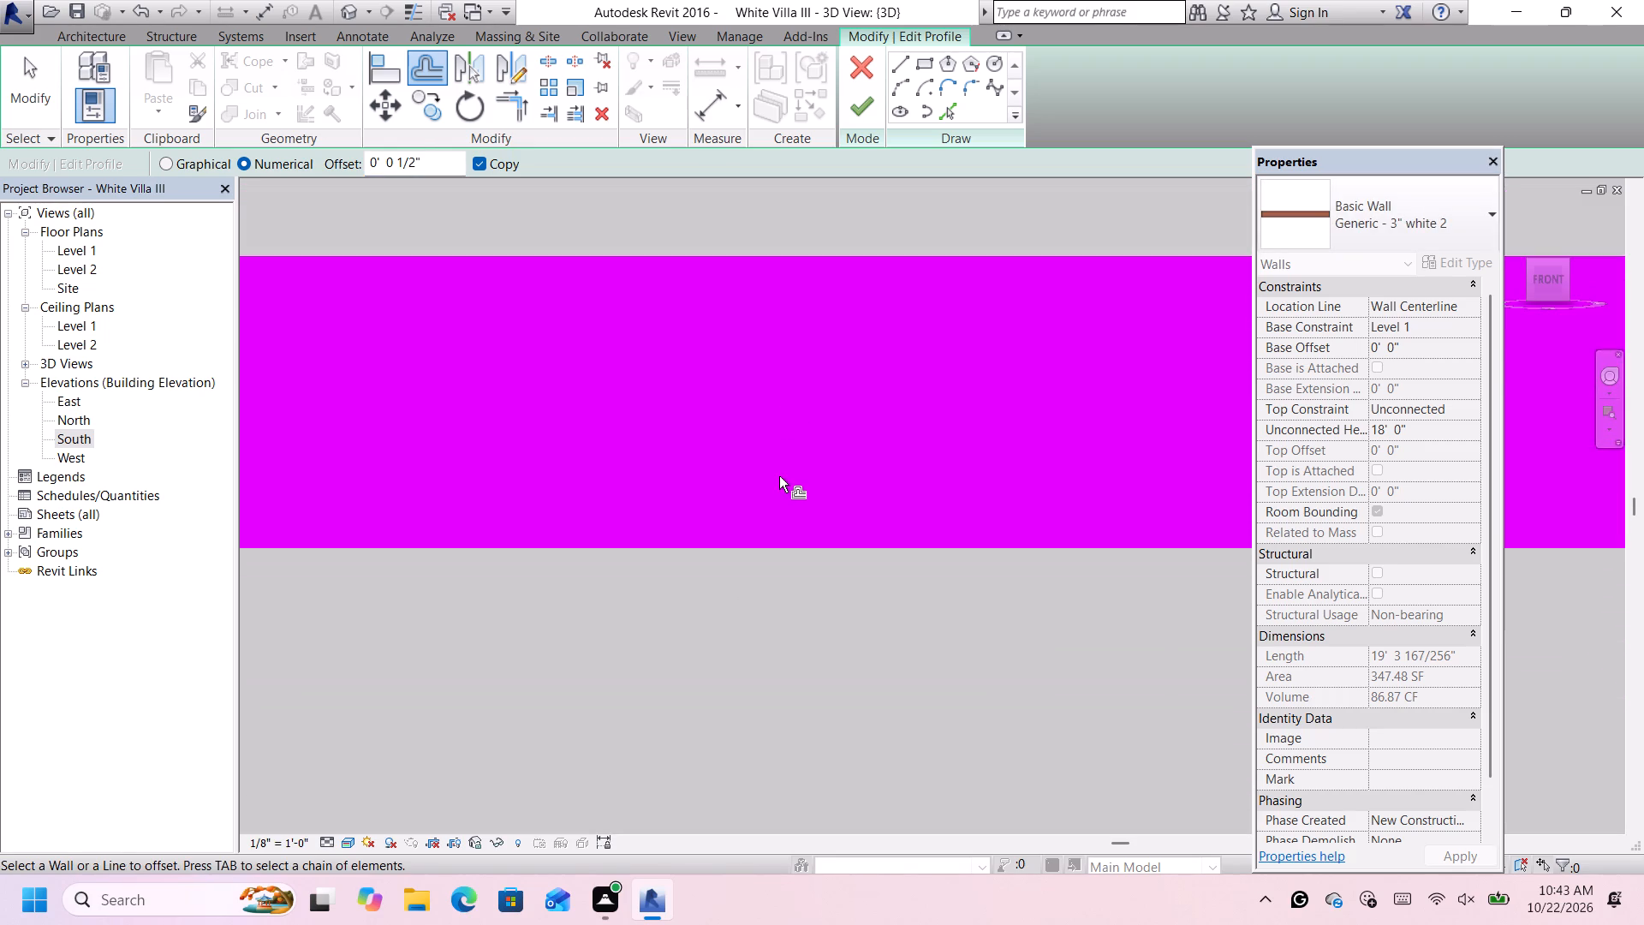
scroll(779, 476, "down", 20)
scroll(779, 476, "down", 11)
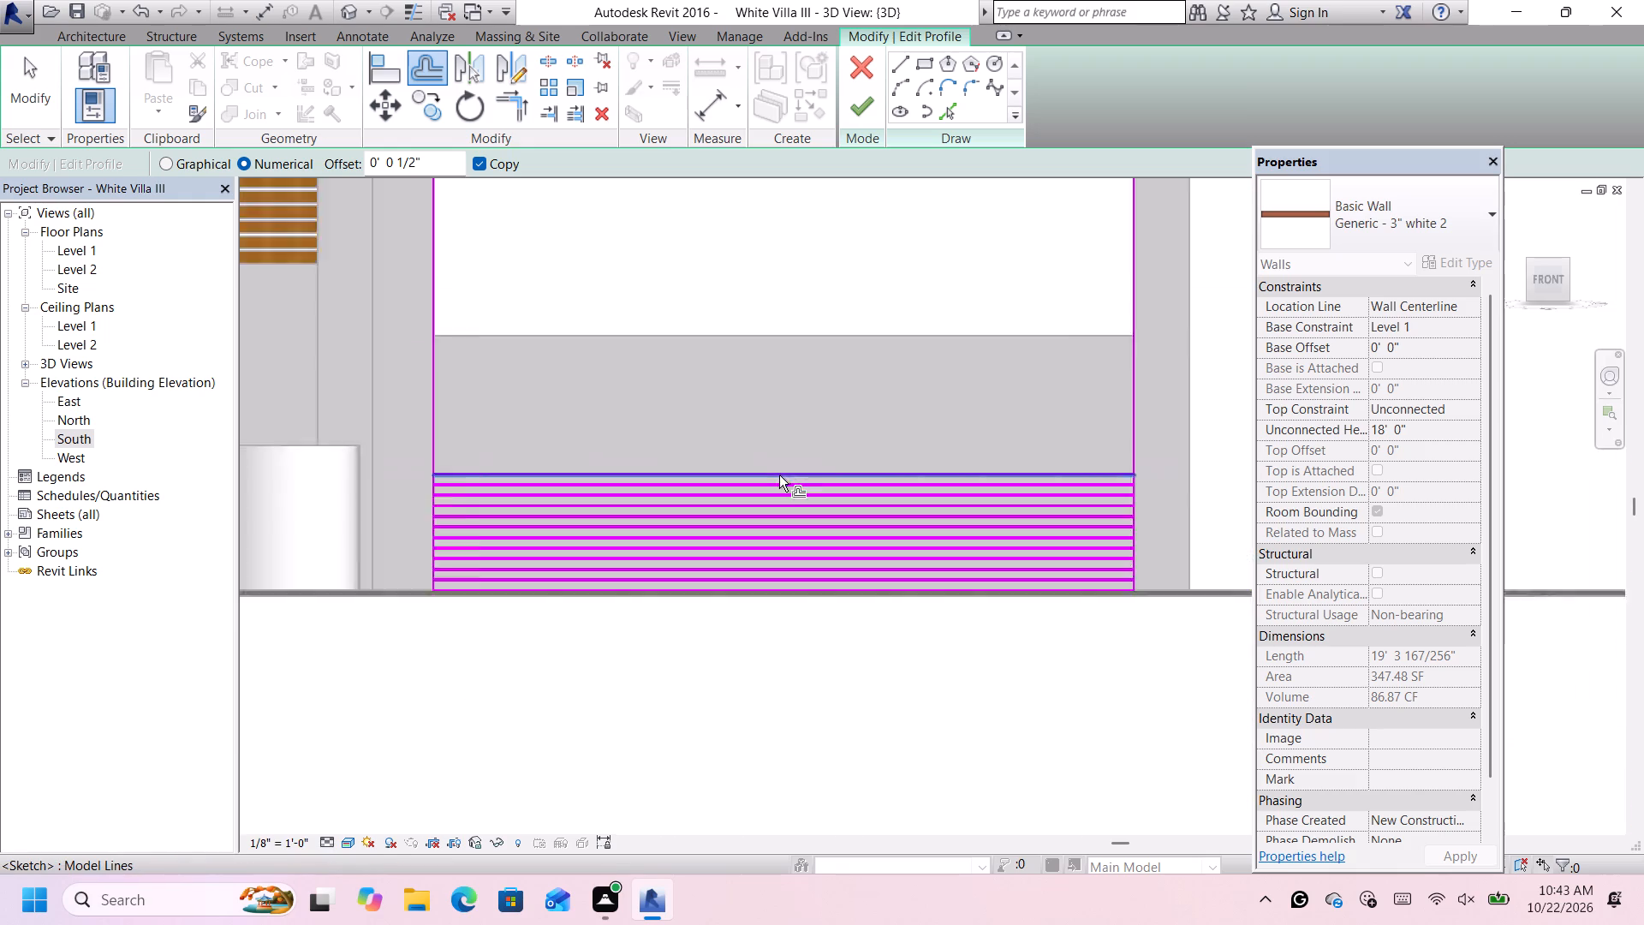
scroll(779, 475, "down", 6)
key("Escape")
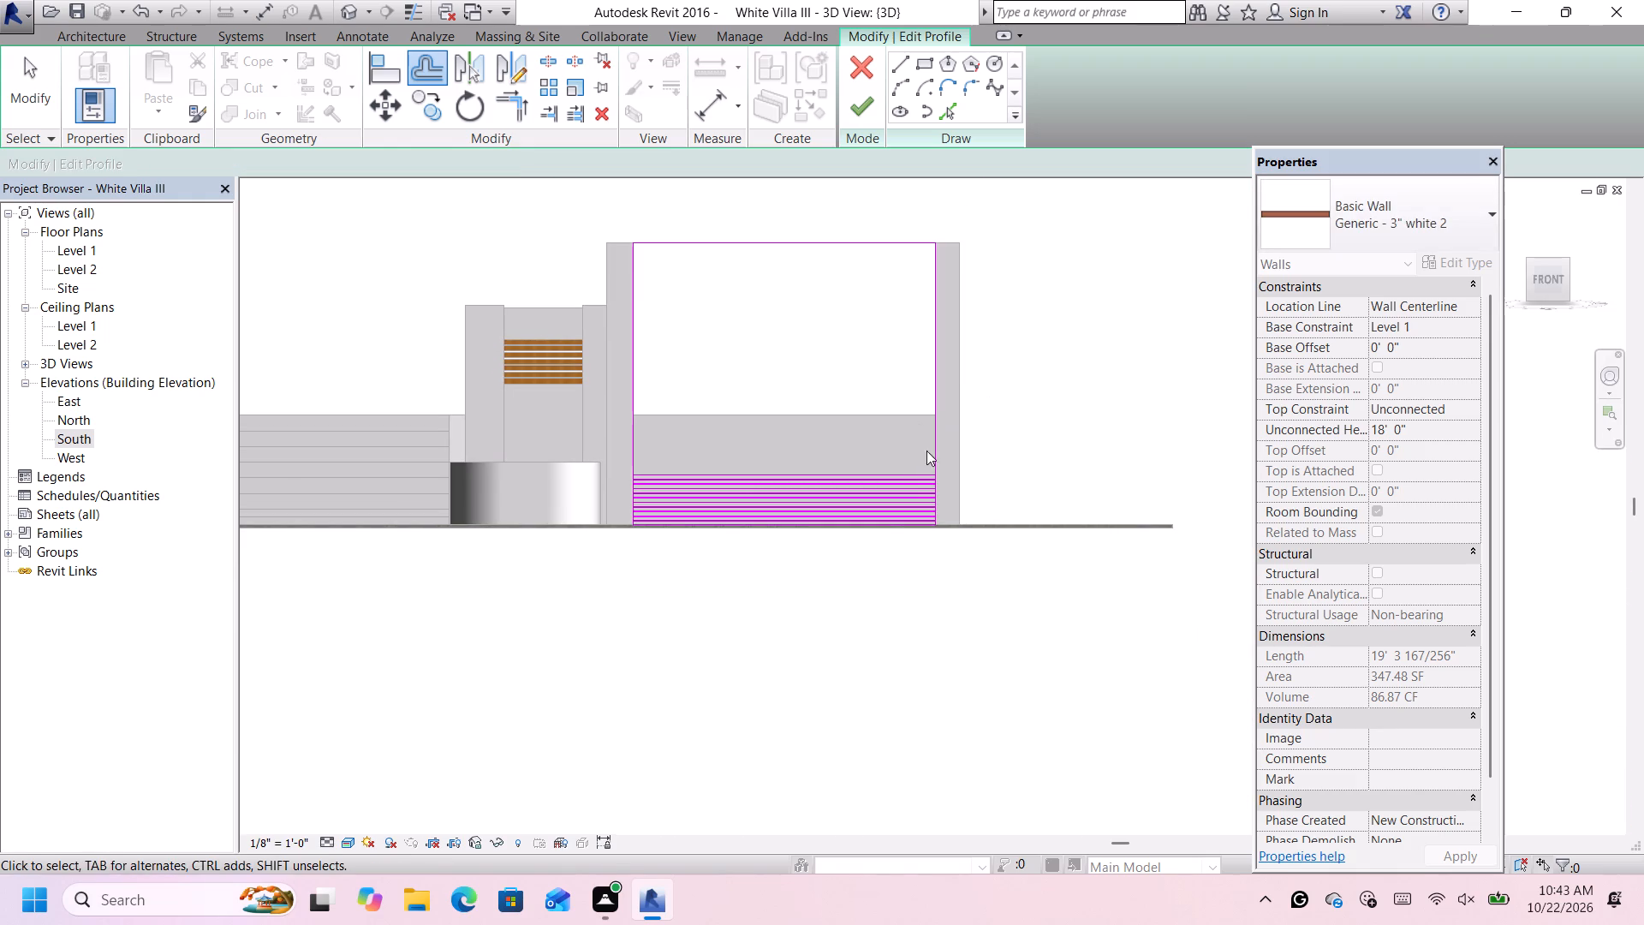
Examine where the grooves meet the profile's right vertical edge line and the ungrooved area above them.
scroll(924, 462, "up", 20)
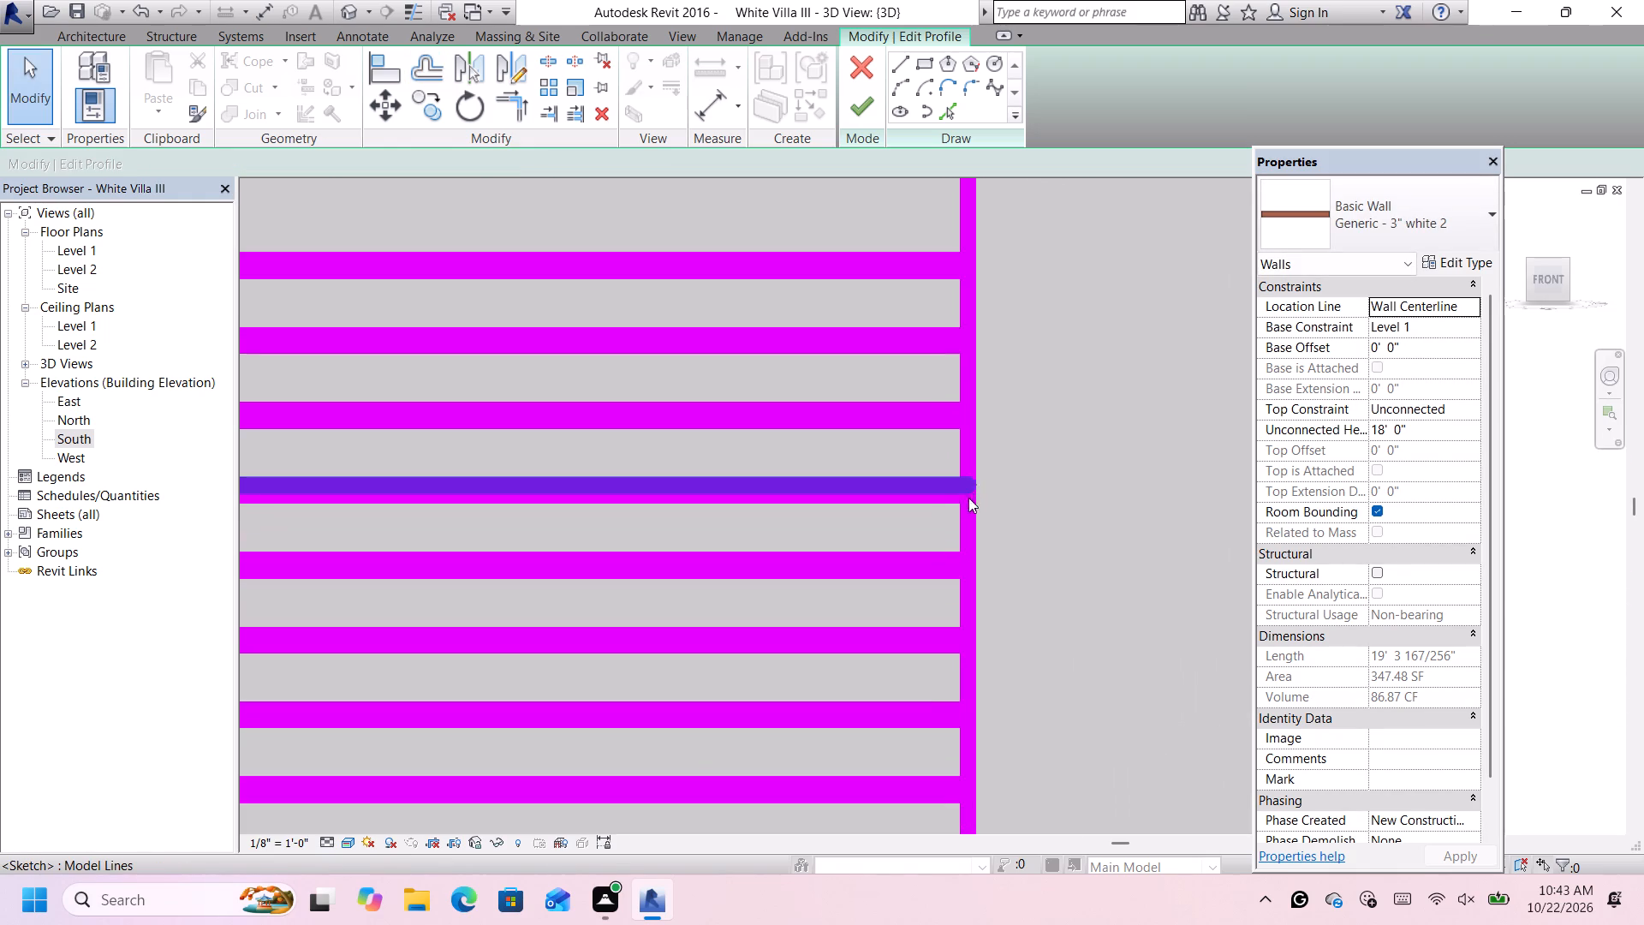
left_click(959, 531)
scroll(960, 526, "down", 13)
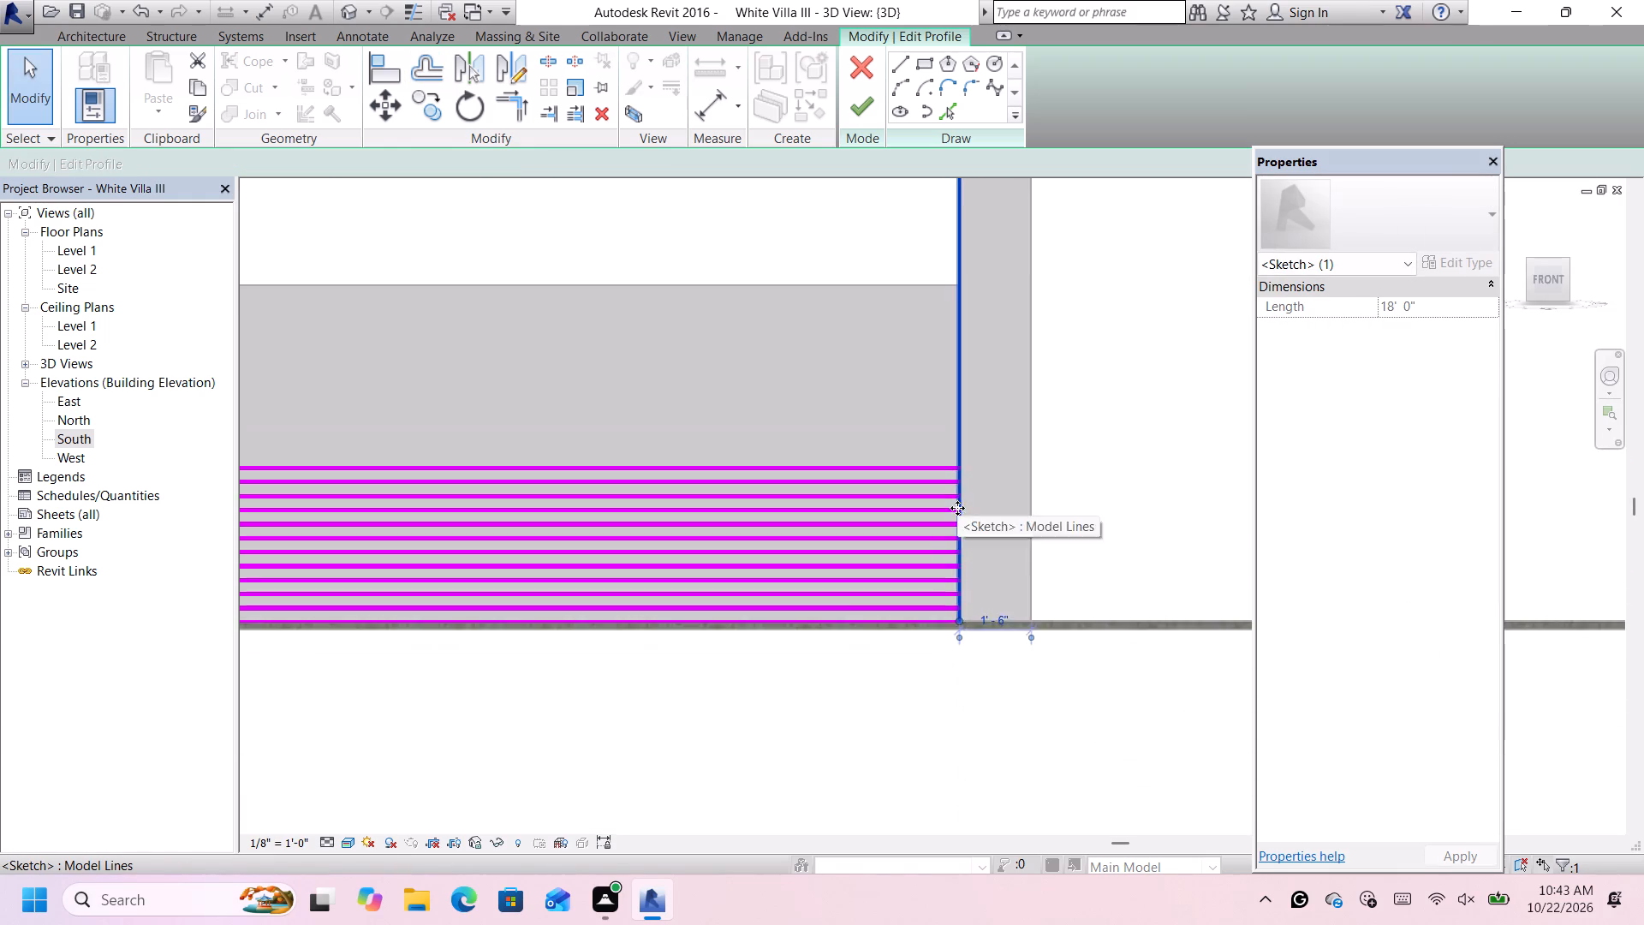
scroll(957, 508, "down", 5)
scroll(962, 211, "up", 1)
scroll(962, 211, "down", 4)
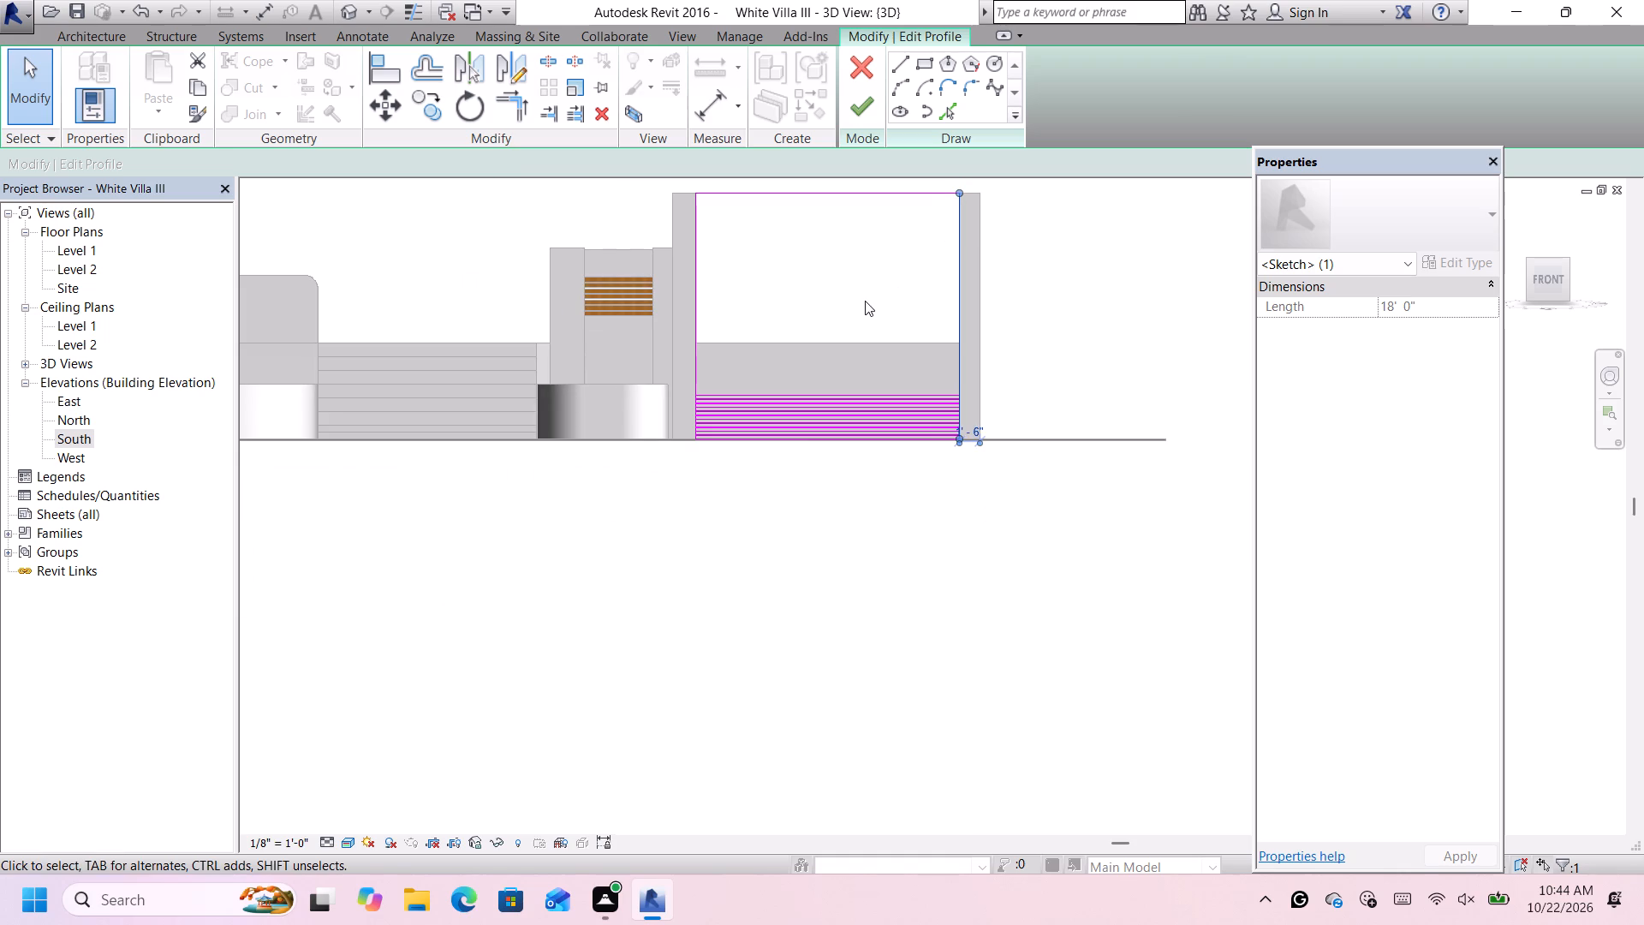
middle_click_drag(883, 260, 882, 280)
scroll(882, 283, "up", 1)
left_click_drag(893, 184, 867, 249)
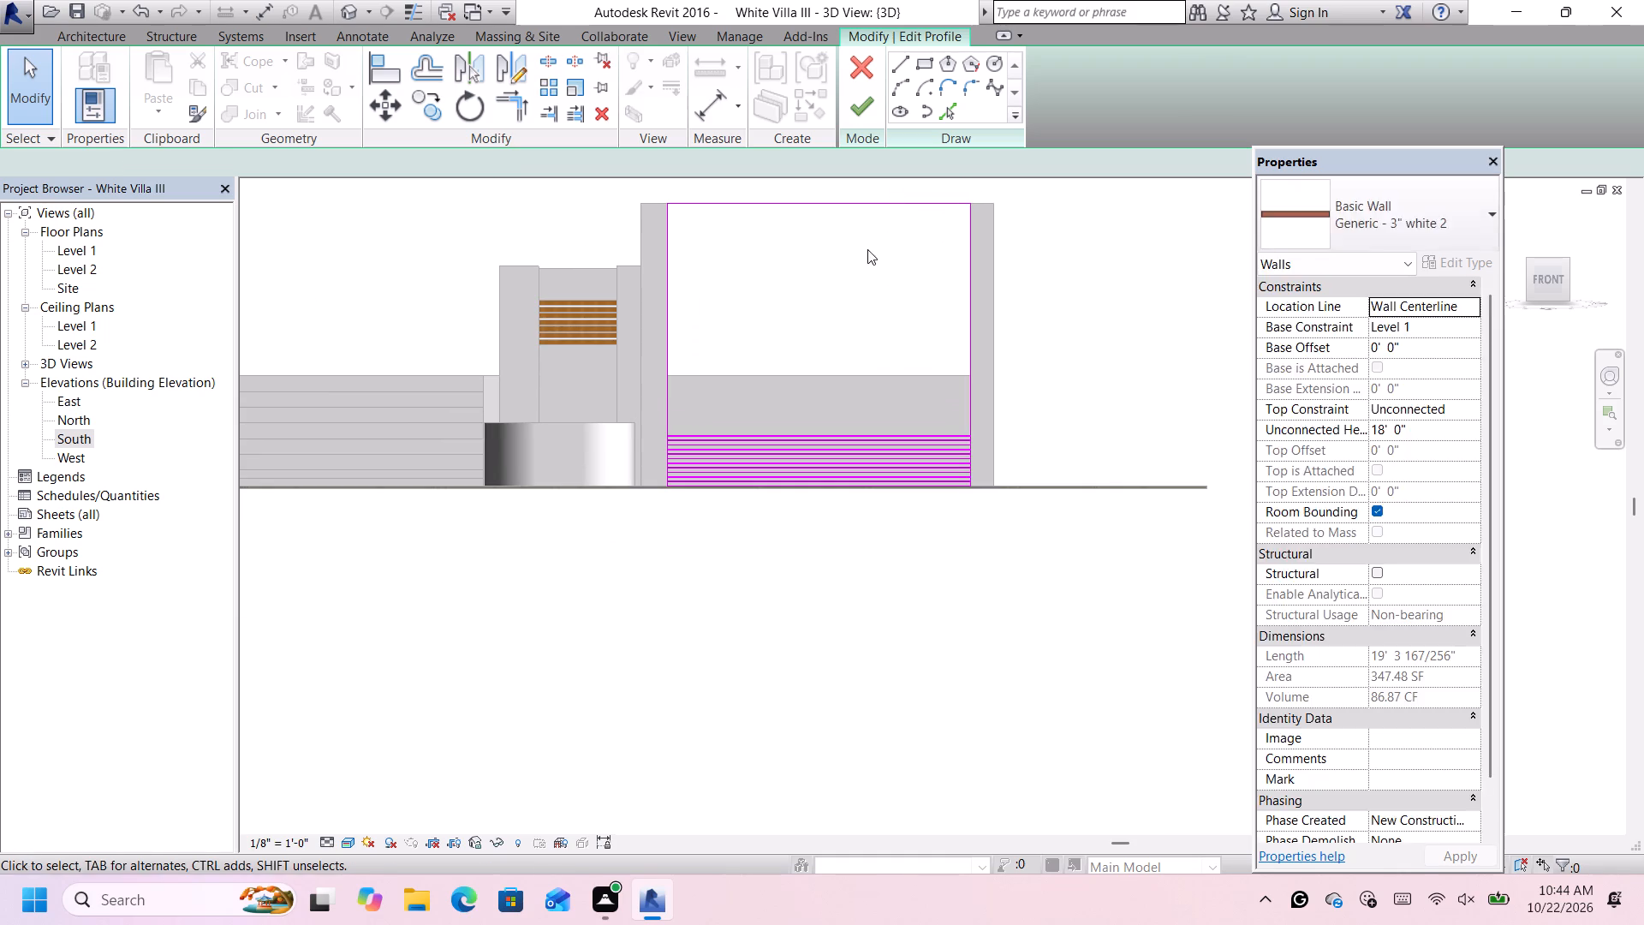
Delete the top horizontal line of the front wall profile.
left_click_drag(867, 249, 858, 256)
key("Delete")
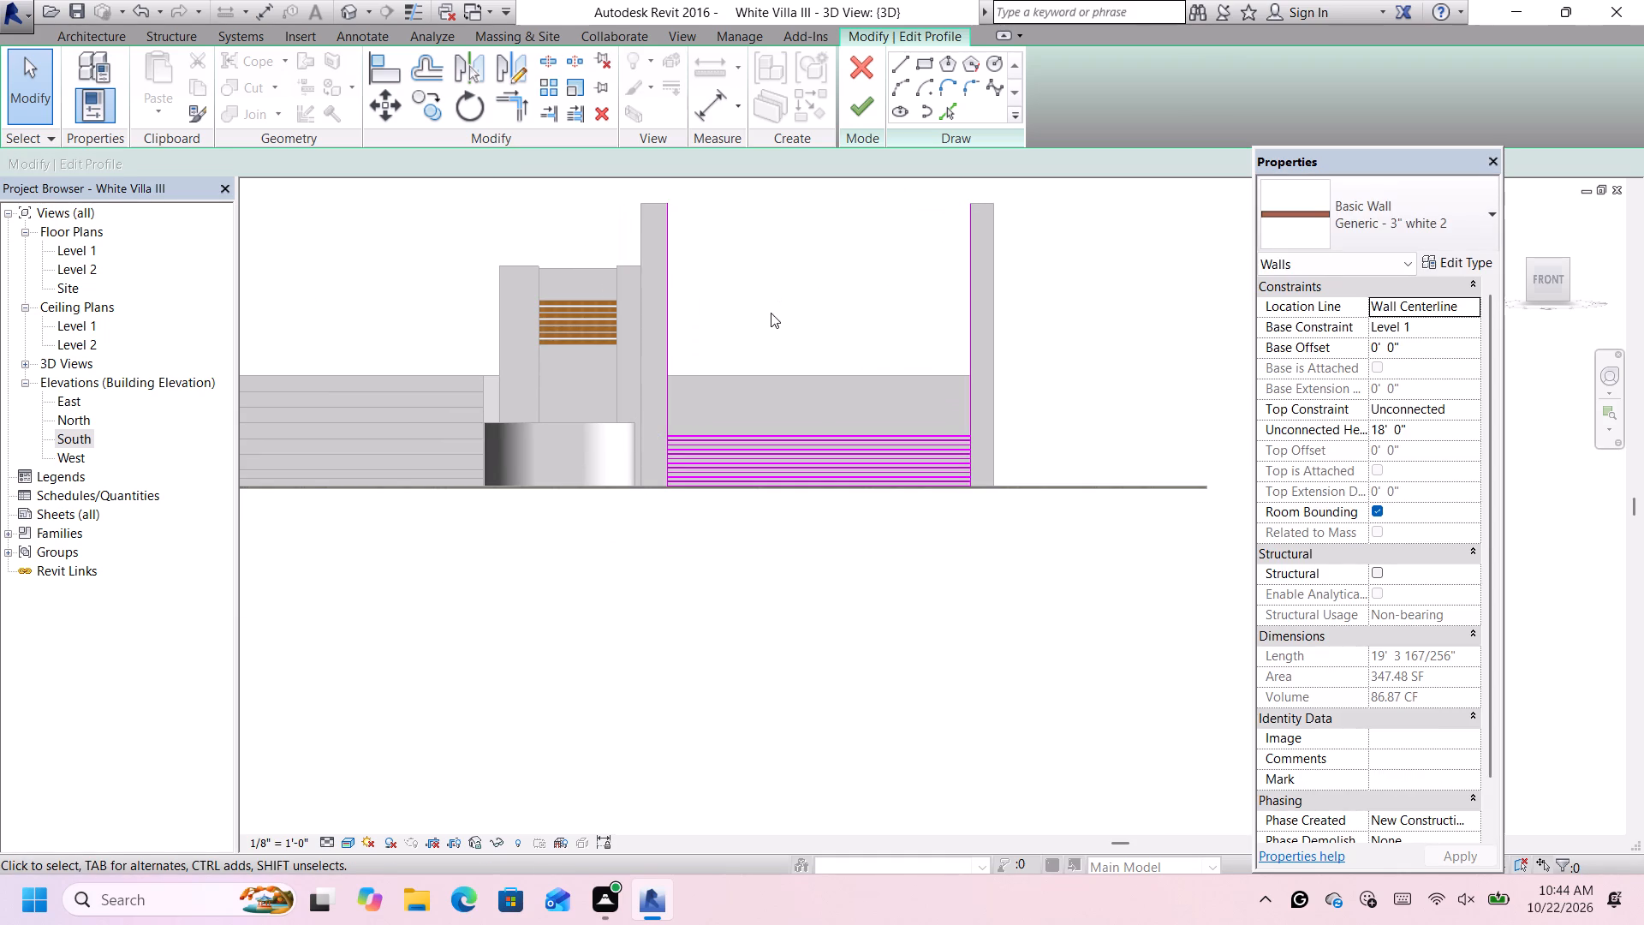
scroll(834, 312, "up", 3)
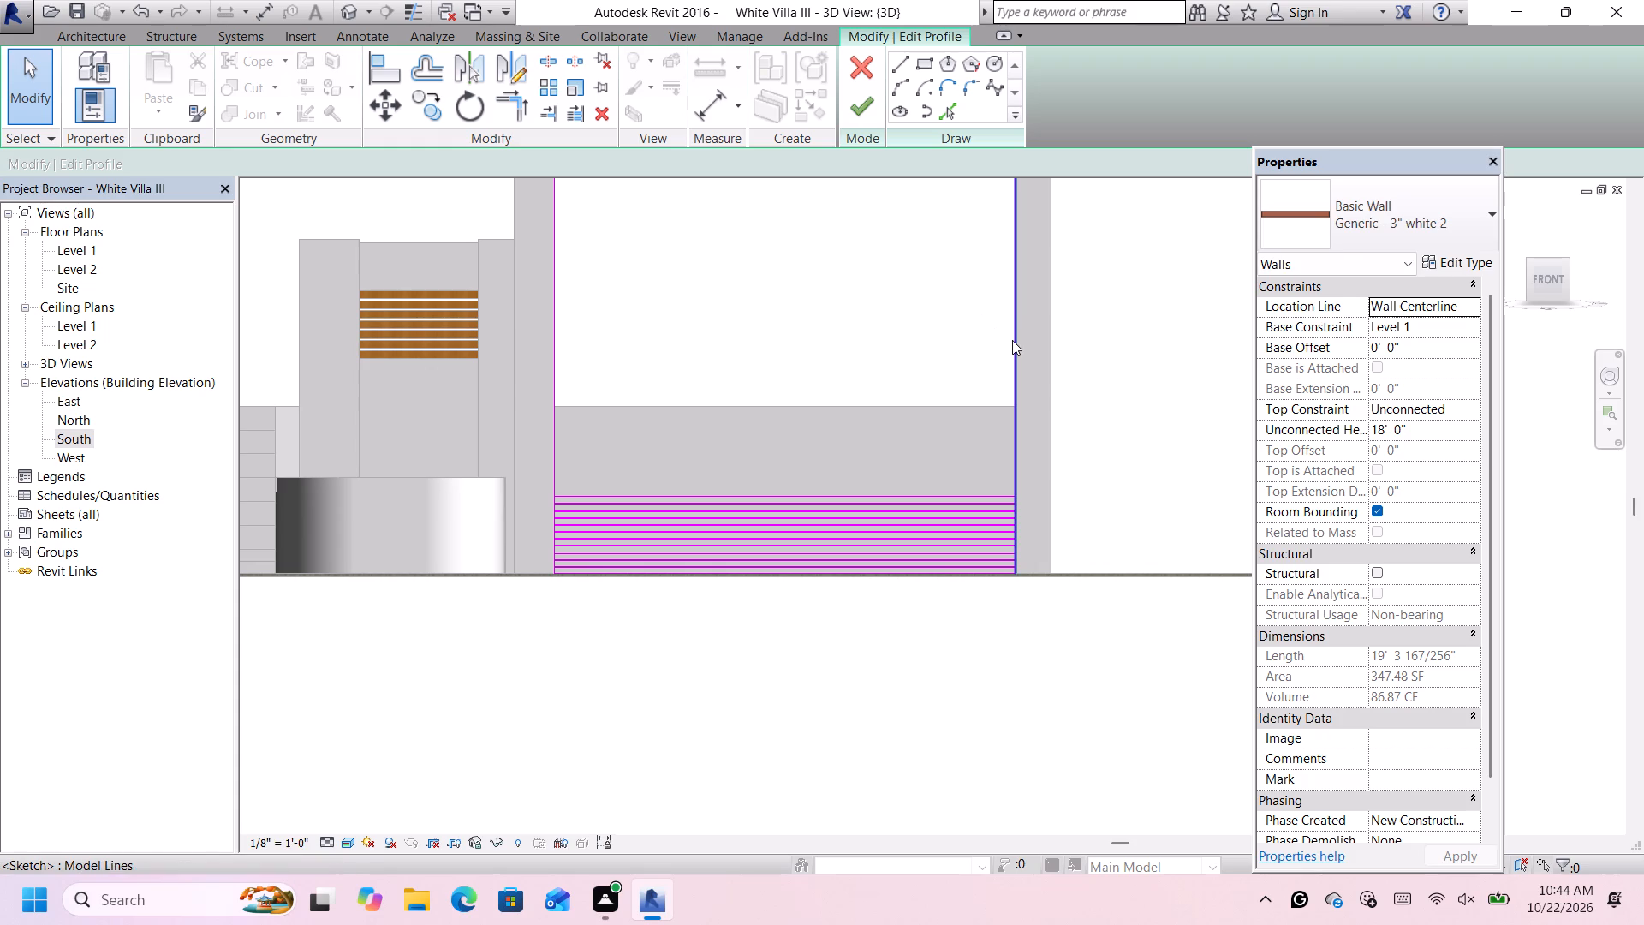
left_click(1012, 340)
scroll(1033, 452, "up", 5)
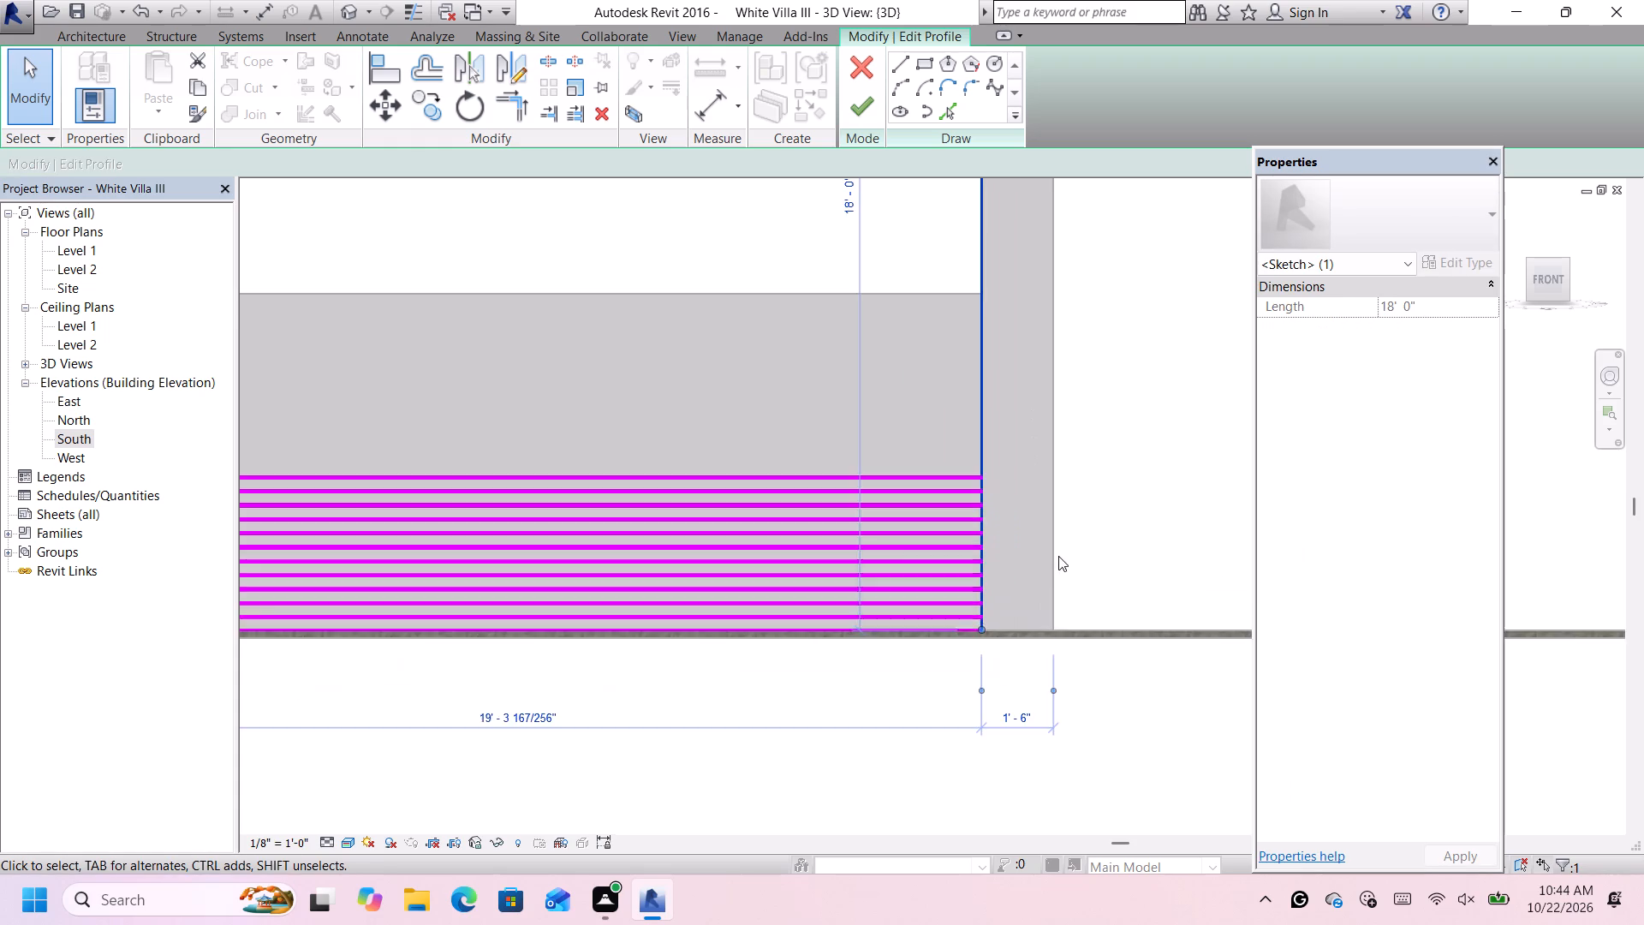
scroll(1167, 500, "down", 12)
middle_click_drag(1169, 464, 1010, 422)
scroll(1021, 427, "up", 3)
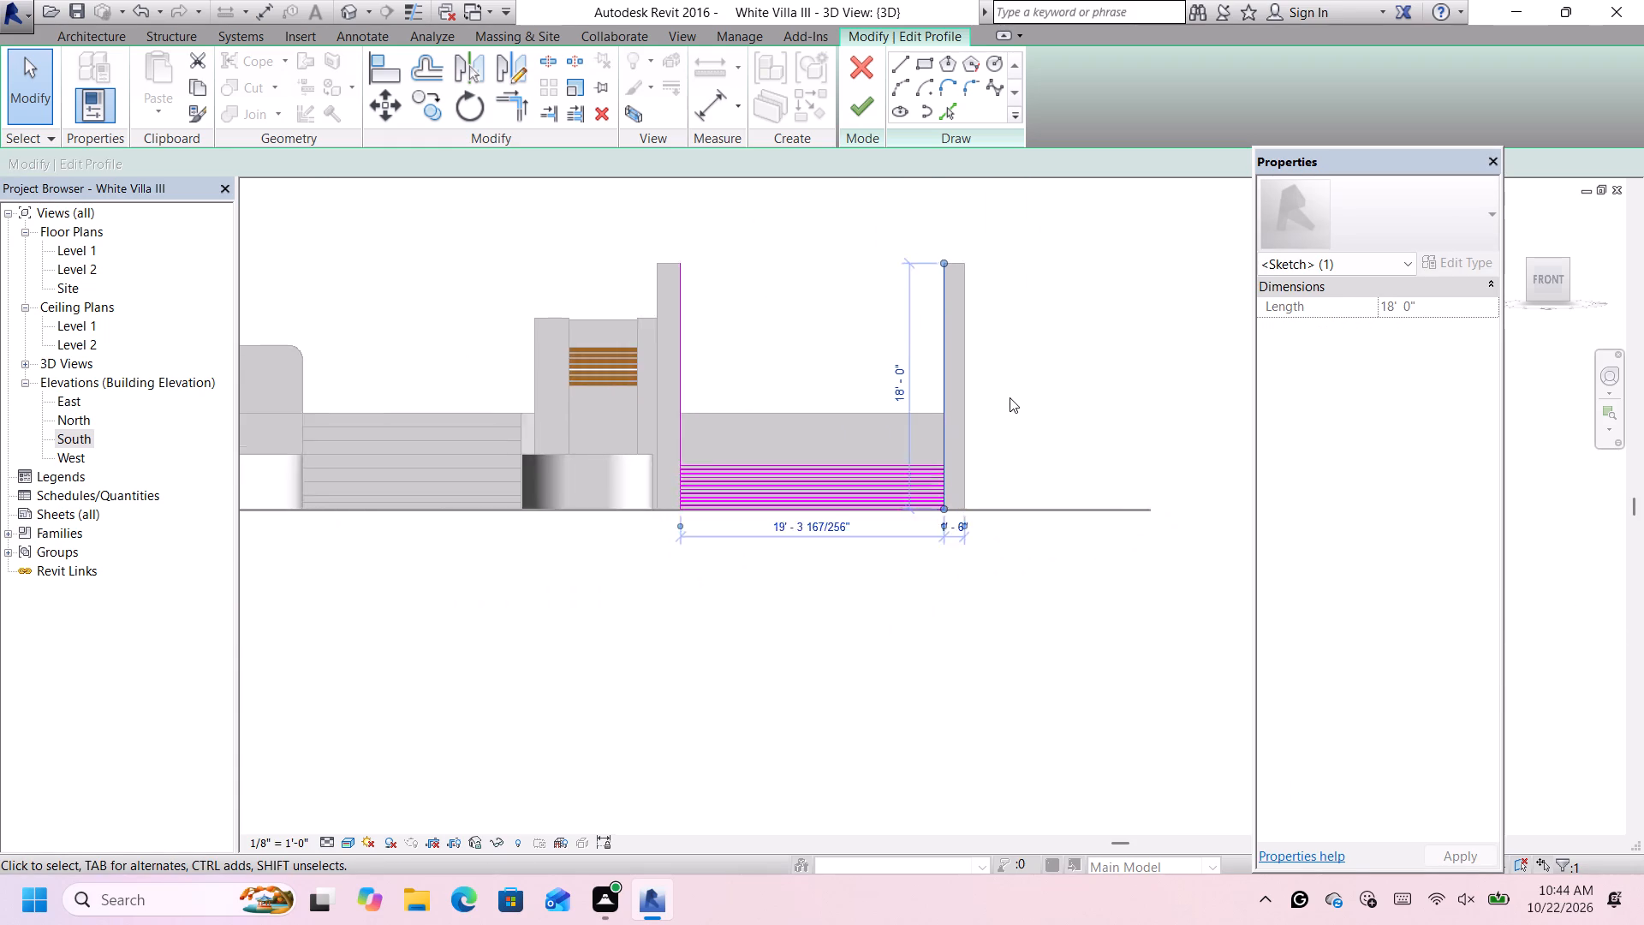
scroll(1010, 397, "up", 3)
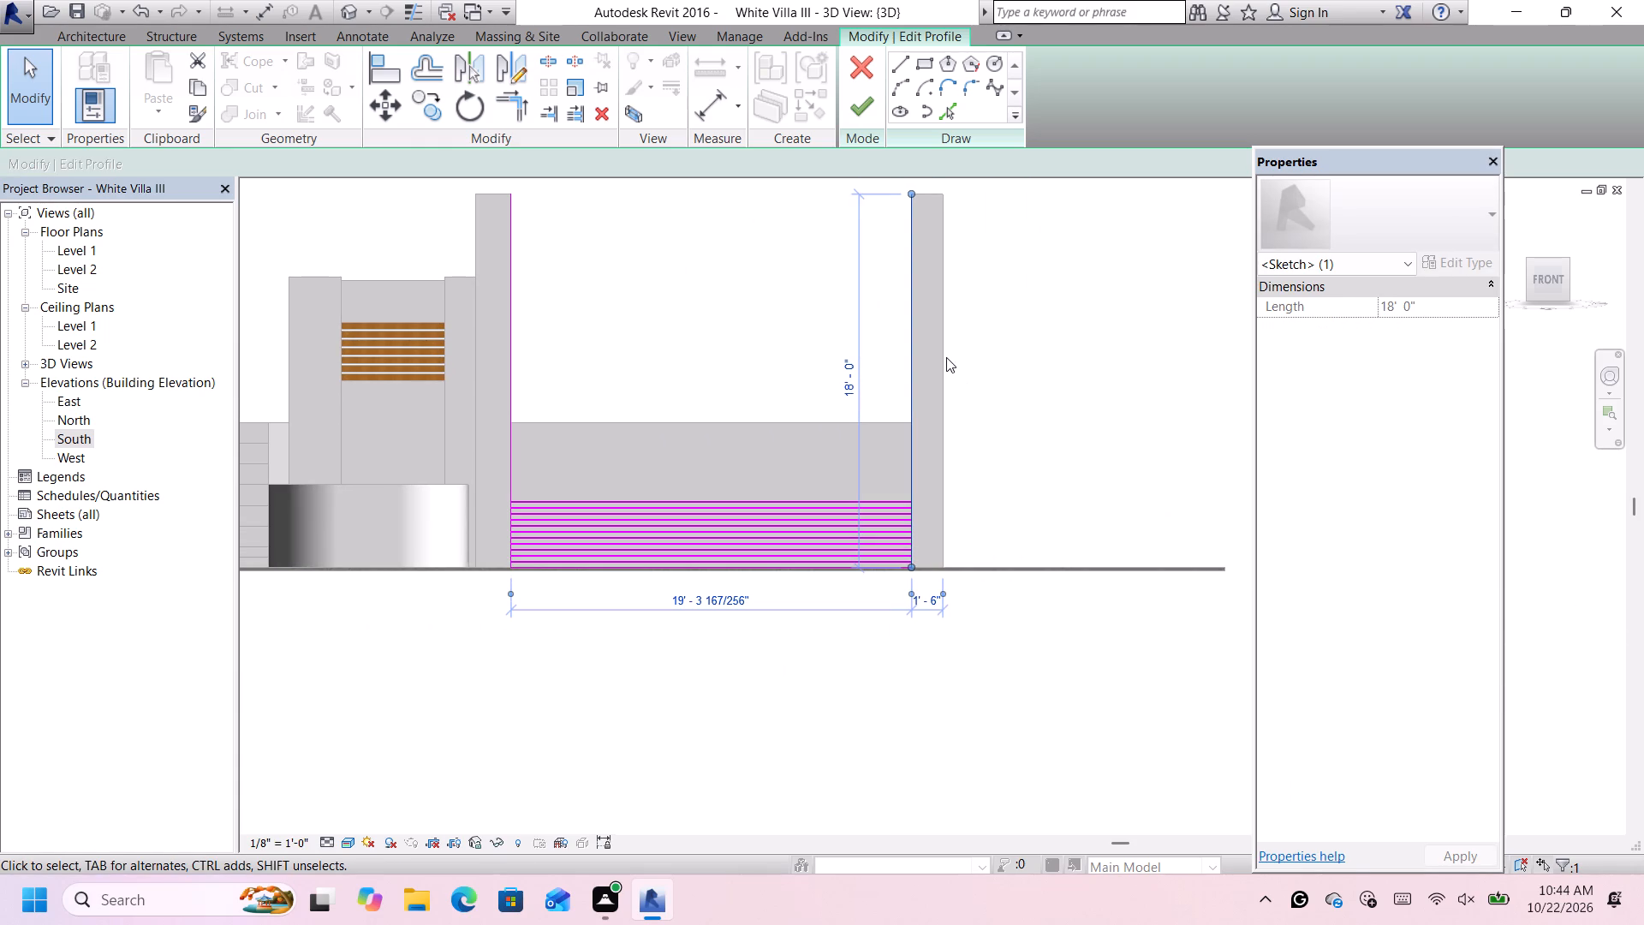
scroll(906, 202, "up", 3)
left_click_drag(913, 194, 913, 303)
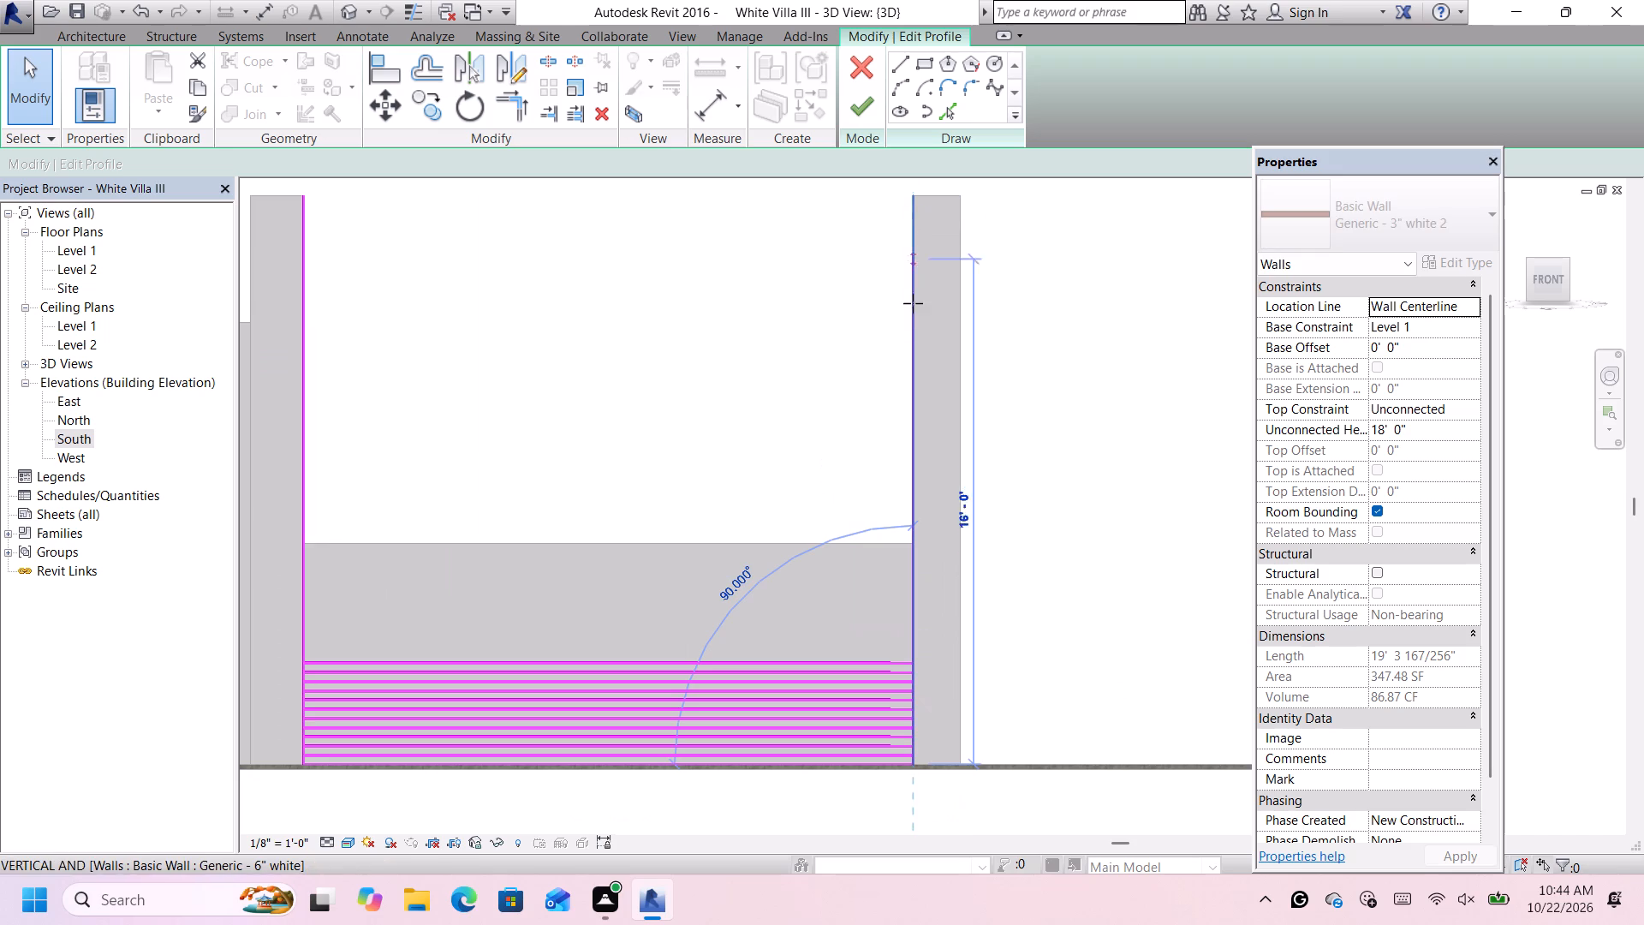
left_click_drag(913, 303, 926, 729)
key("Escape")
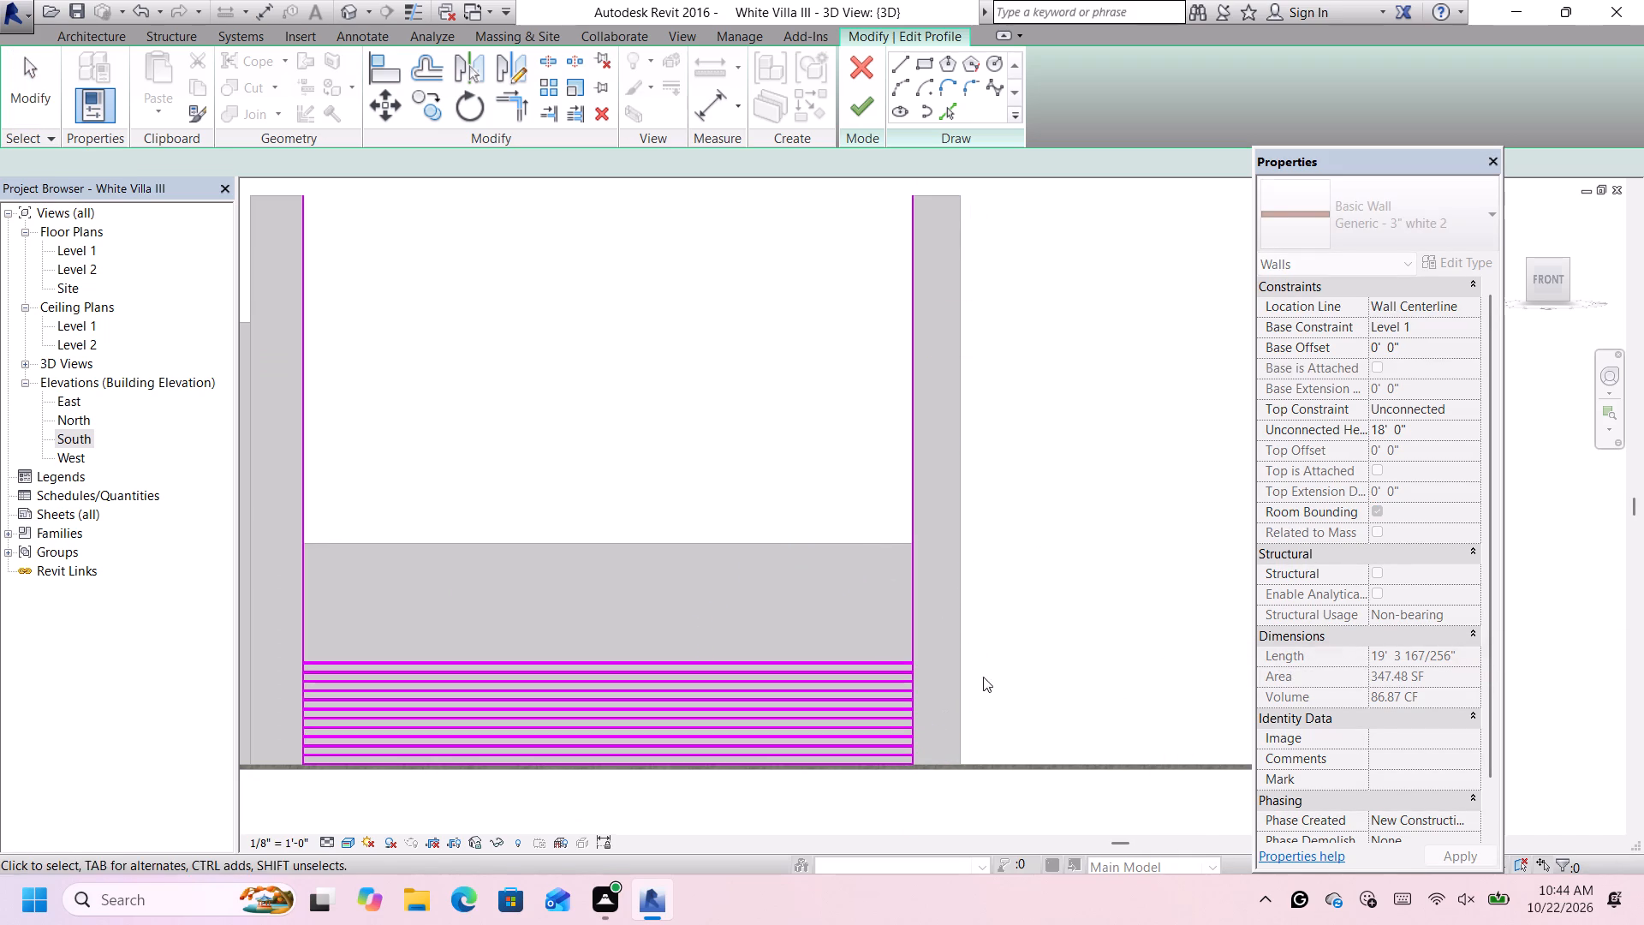
Delete the full-height right and left vertical edge lines of the front wall profile.
scroll(908, 689, "up", 5)
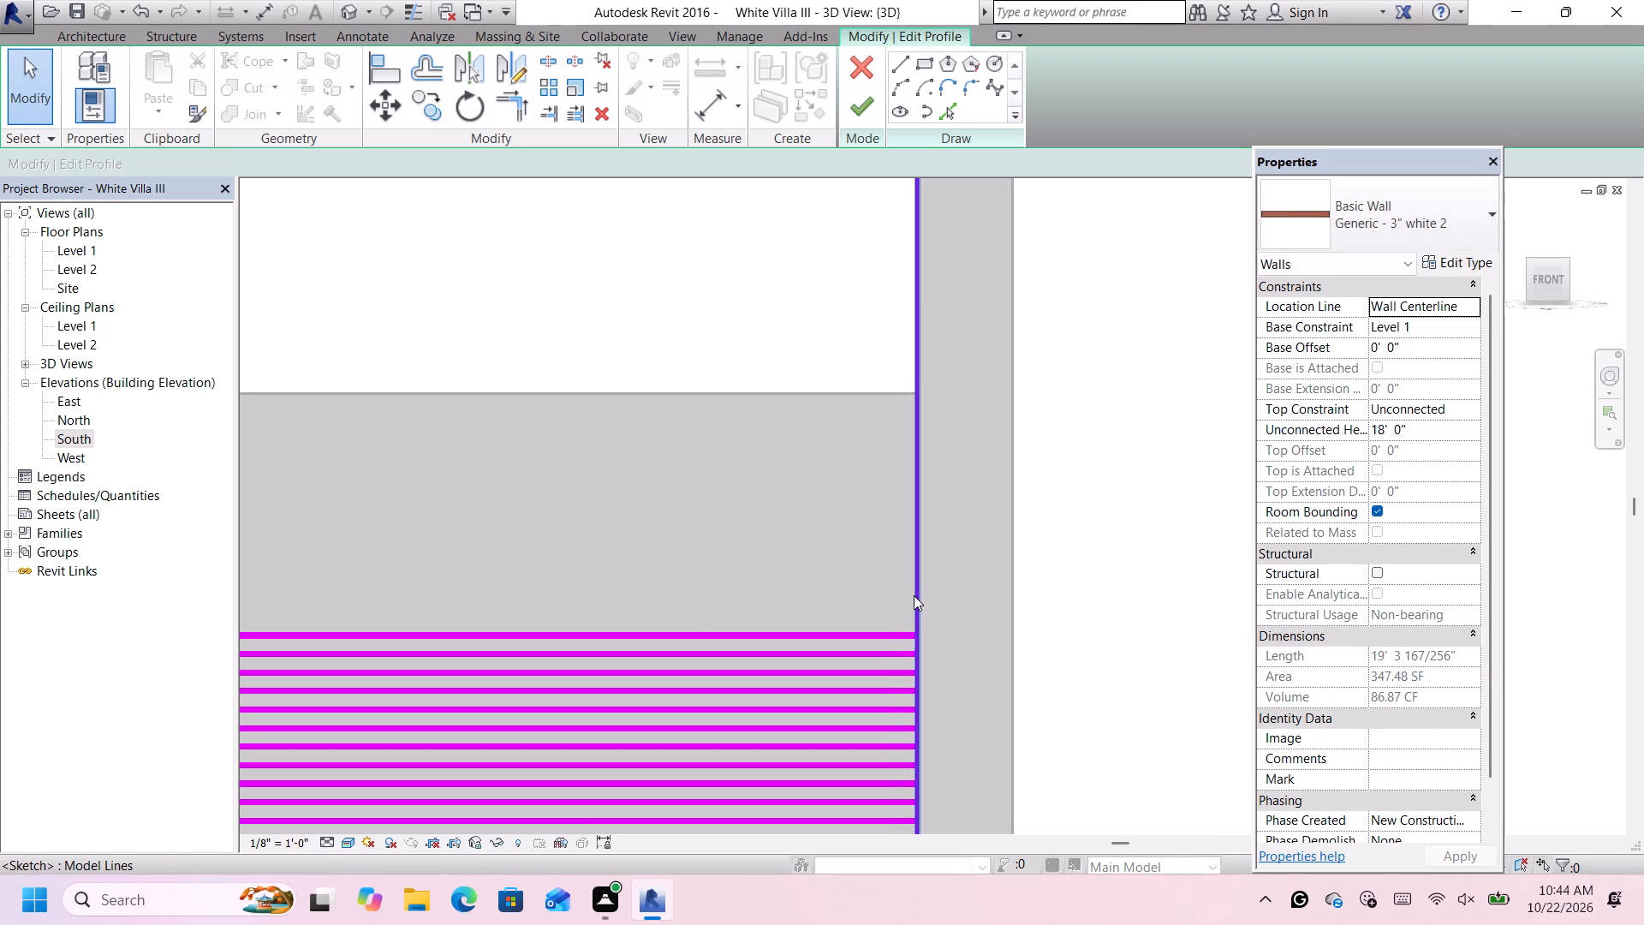
left_click(914, 595)
key("Delete")
scroll(908, 605, "down", 6)
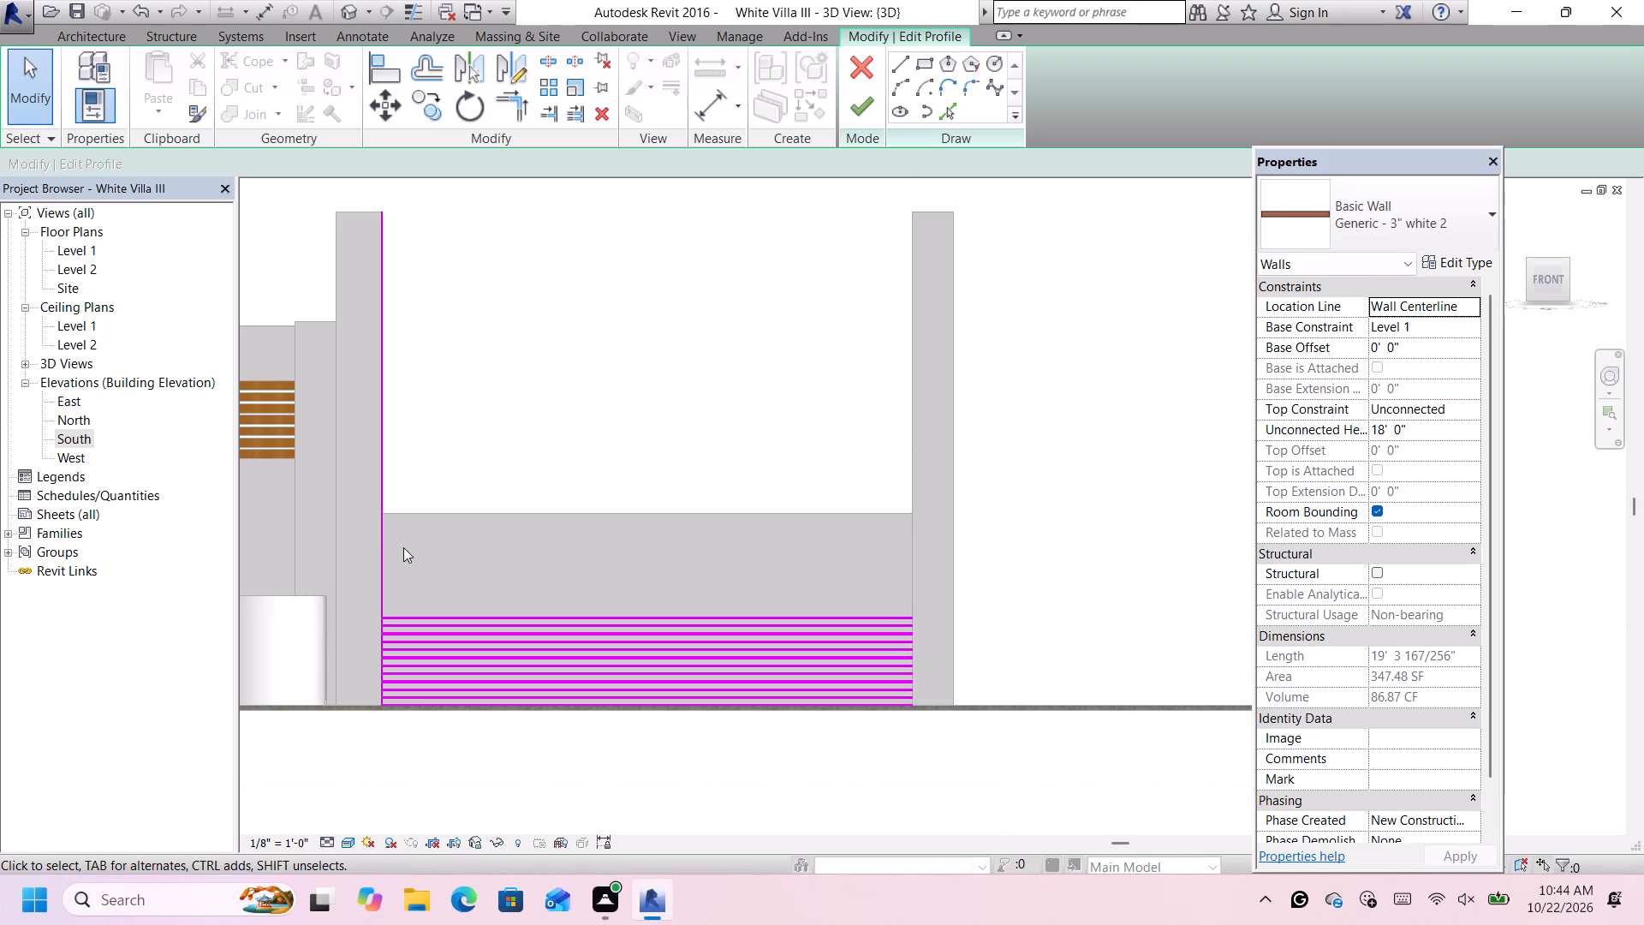
left_click(379, 499)
key("Delete")
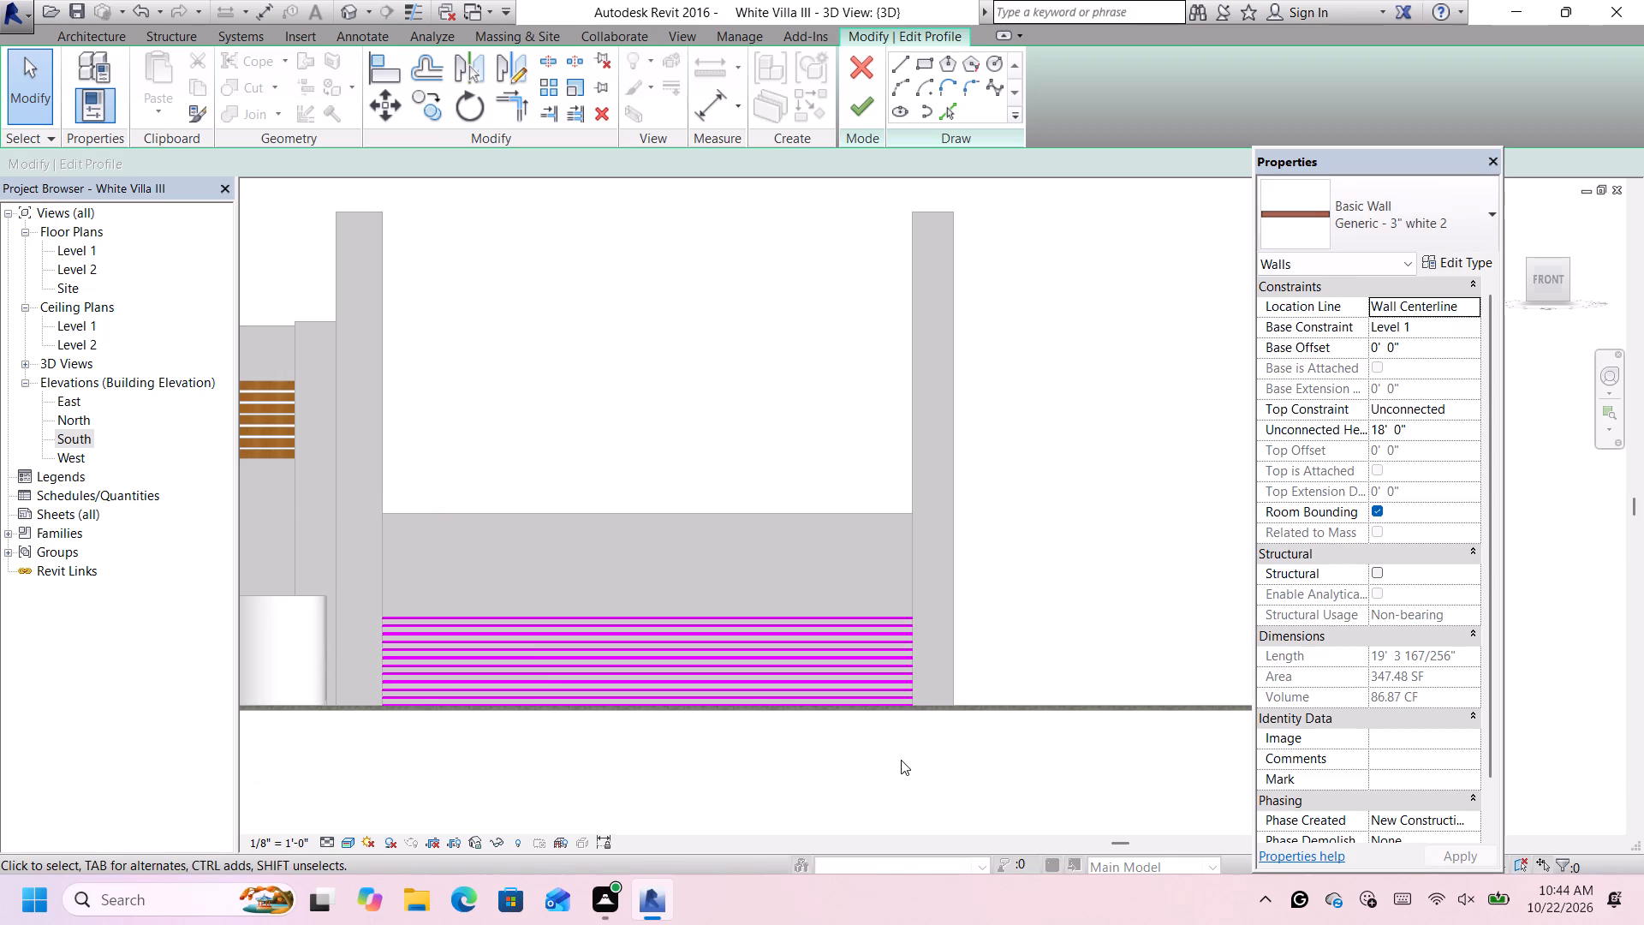
Draw a vertical line at the profile's right end from the first groove's lower line down to the base line.
scroll(914, 744, "up", 20)
scroll(914, 744, "up", 4)
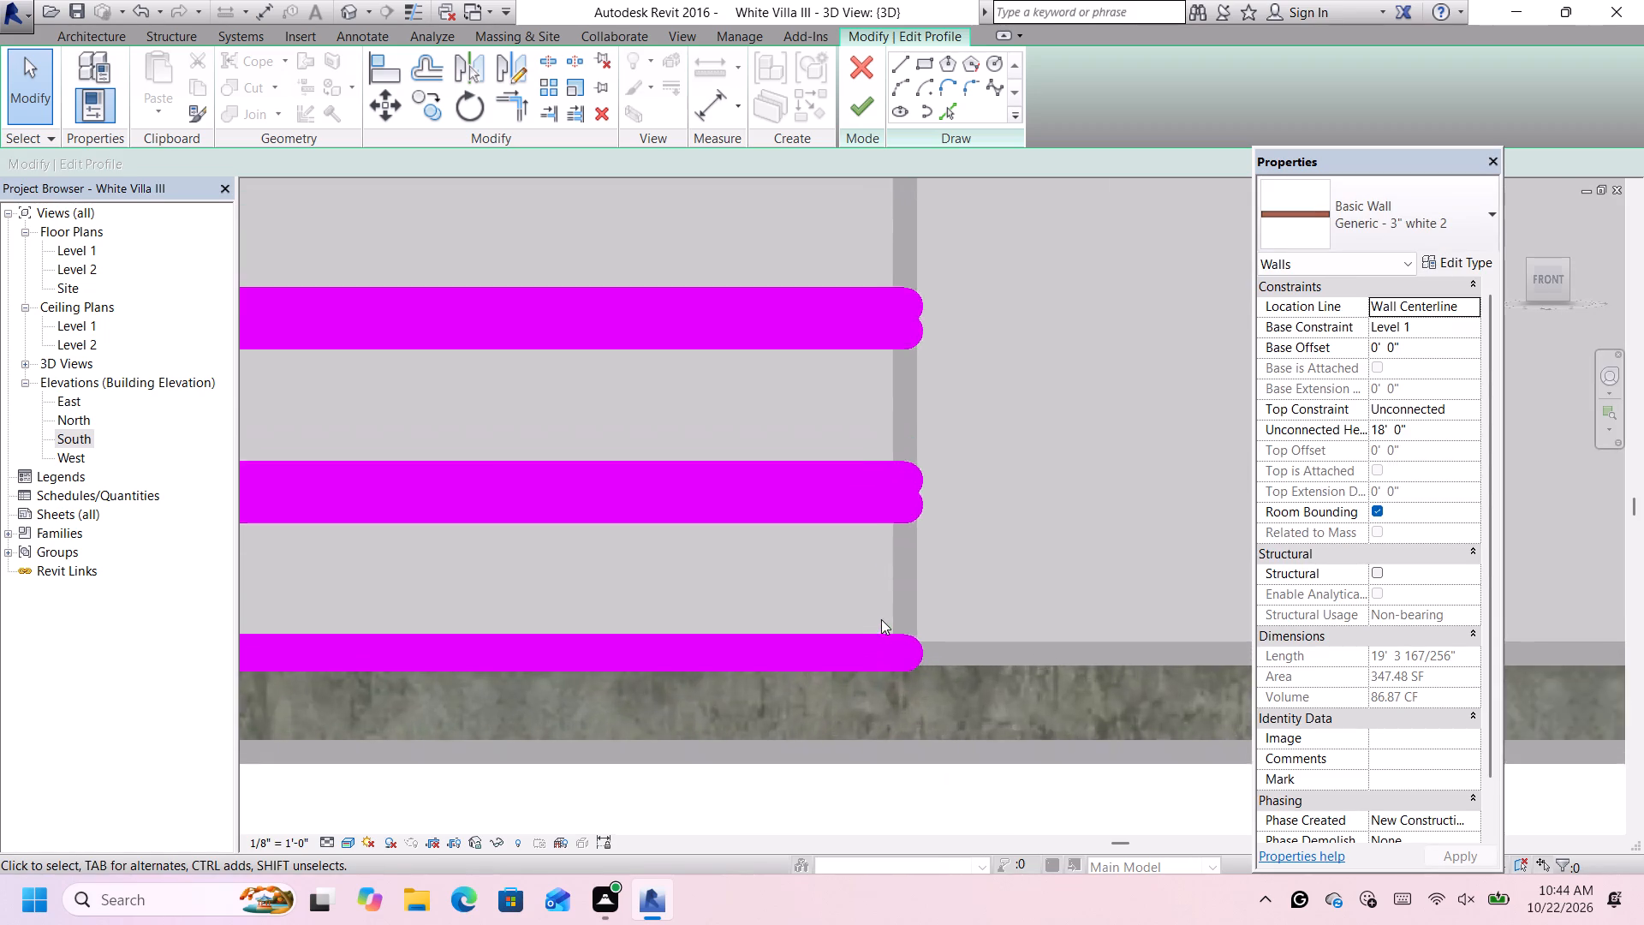
scroll(881, 619, "up", 10)
scroll(922, 677, "down", 12)
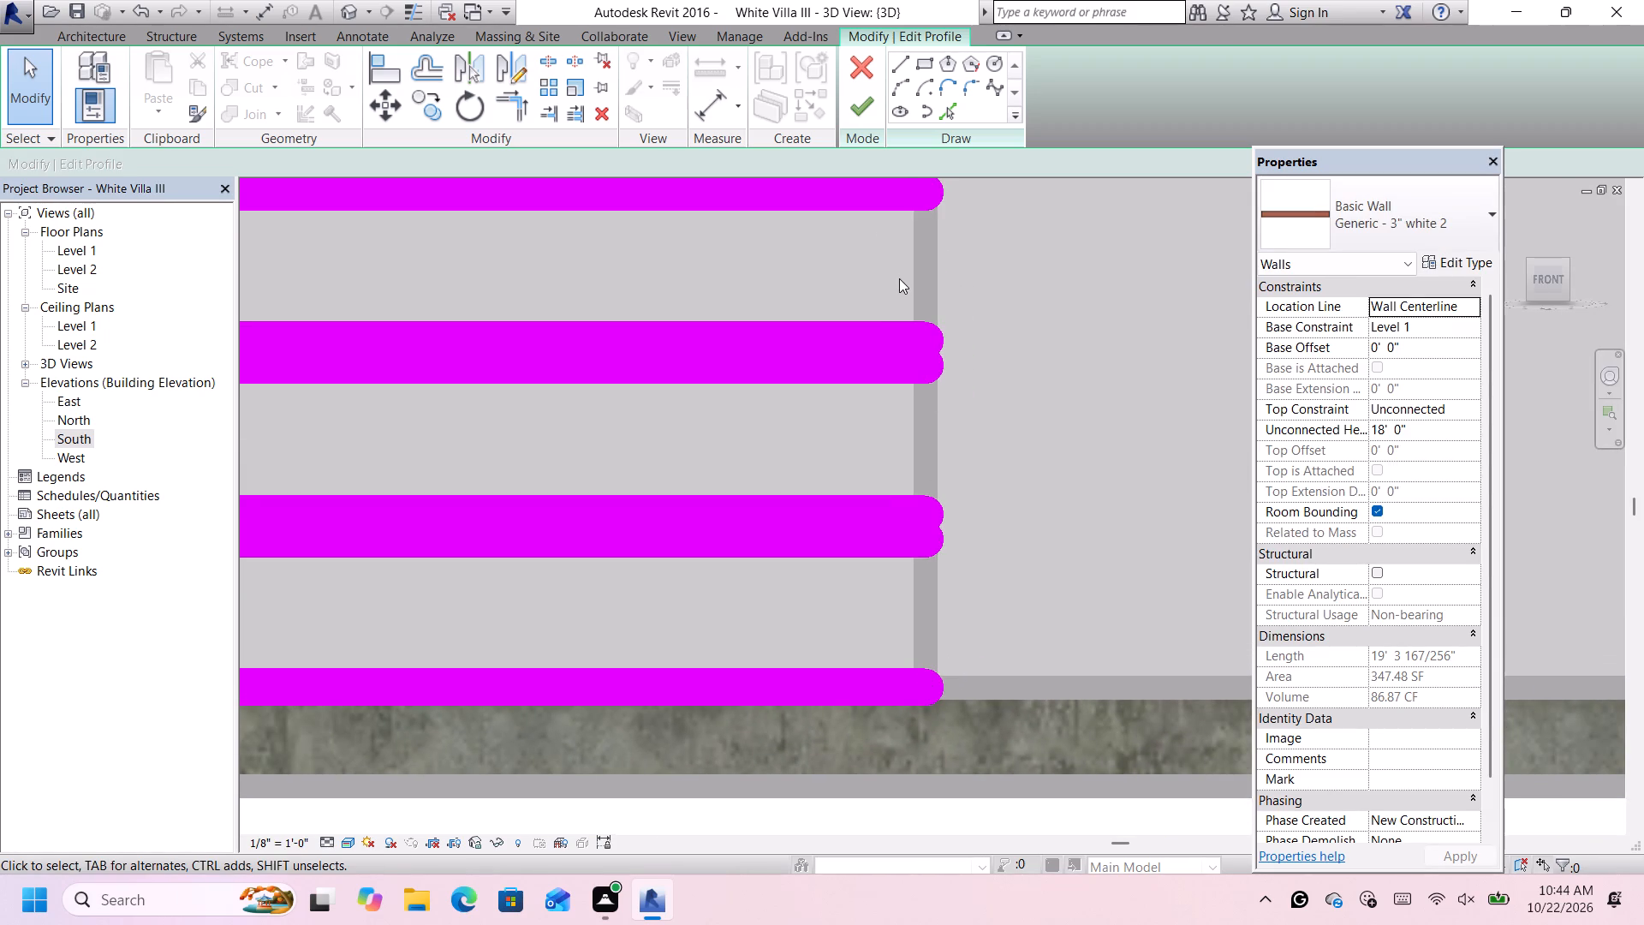
left_click(902, 61)
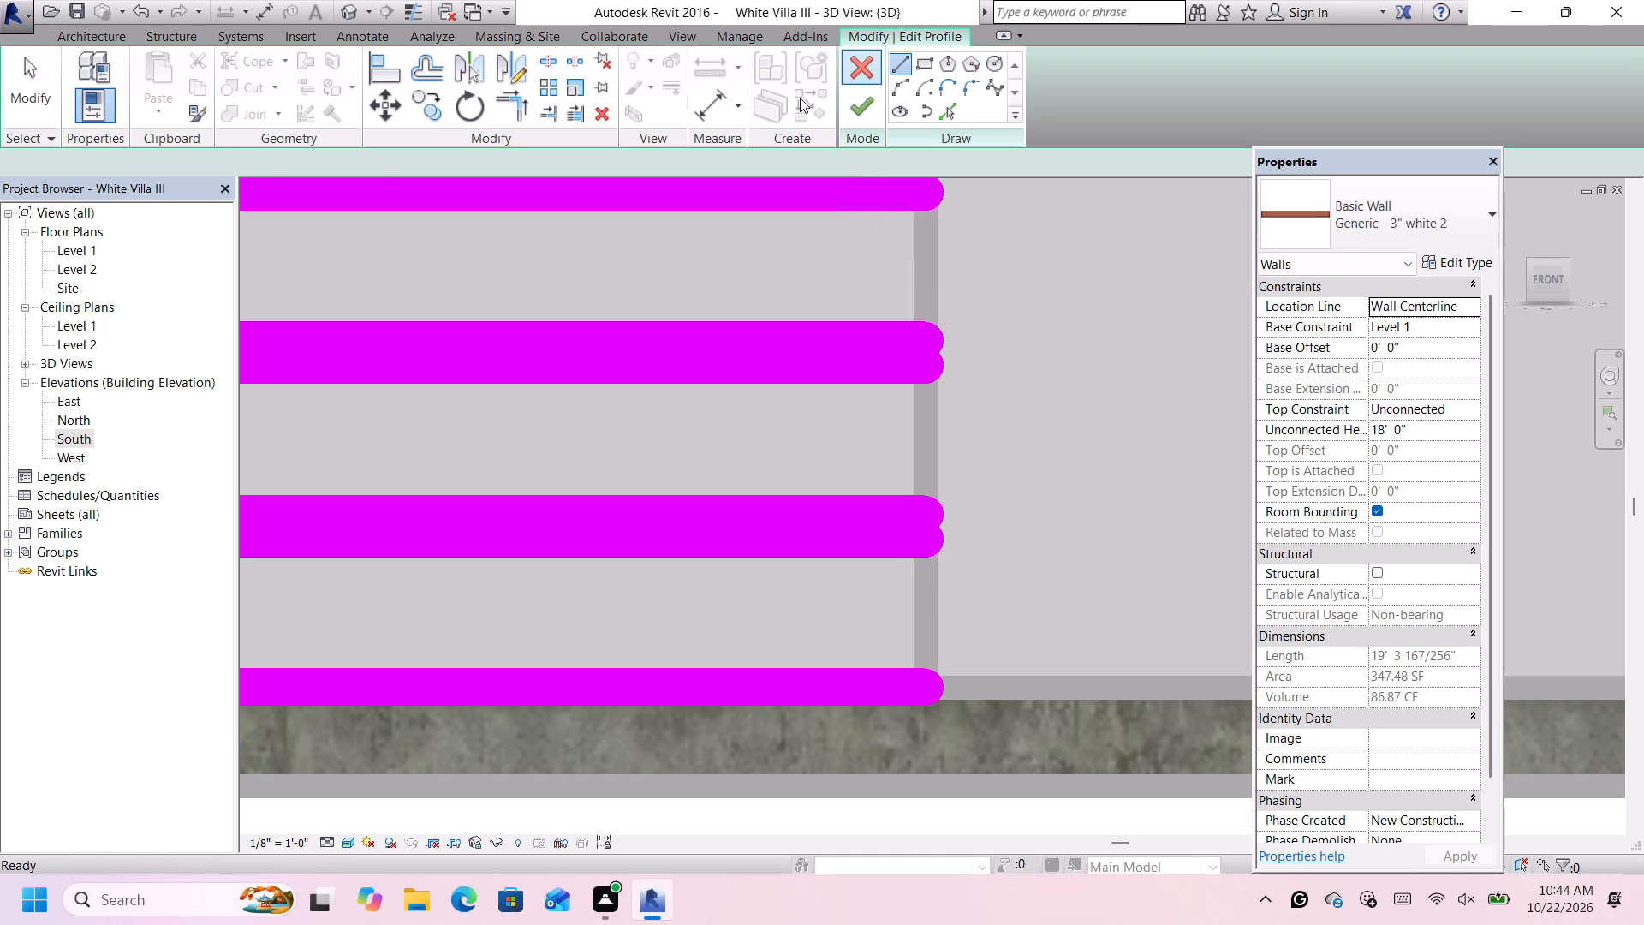
scroll(932, 540, "up", 3)
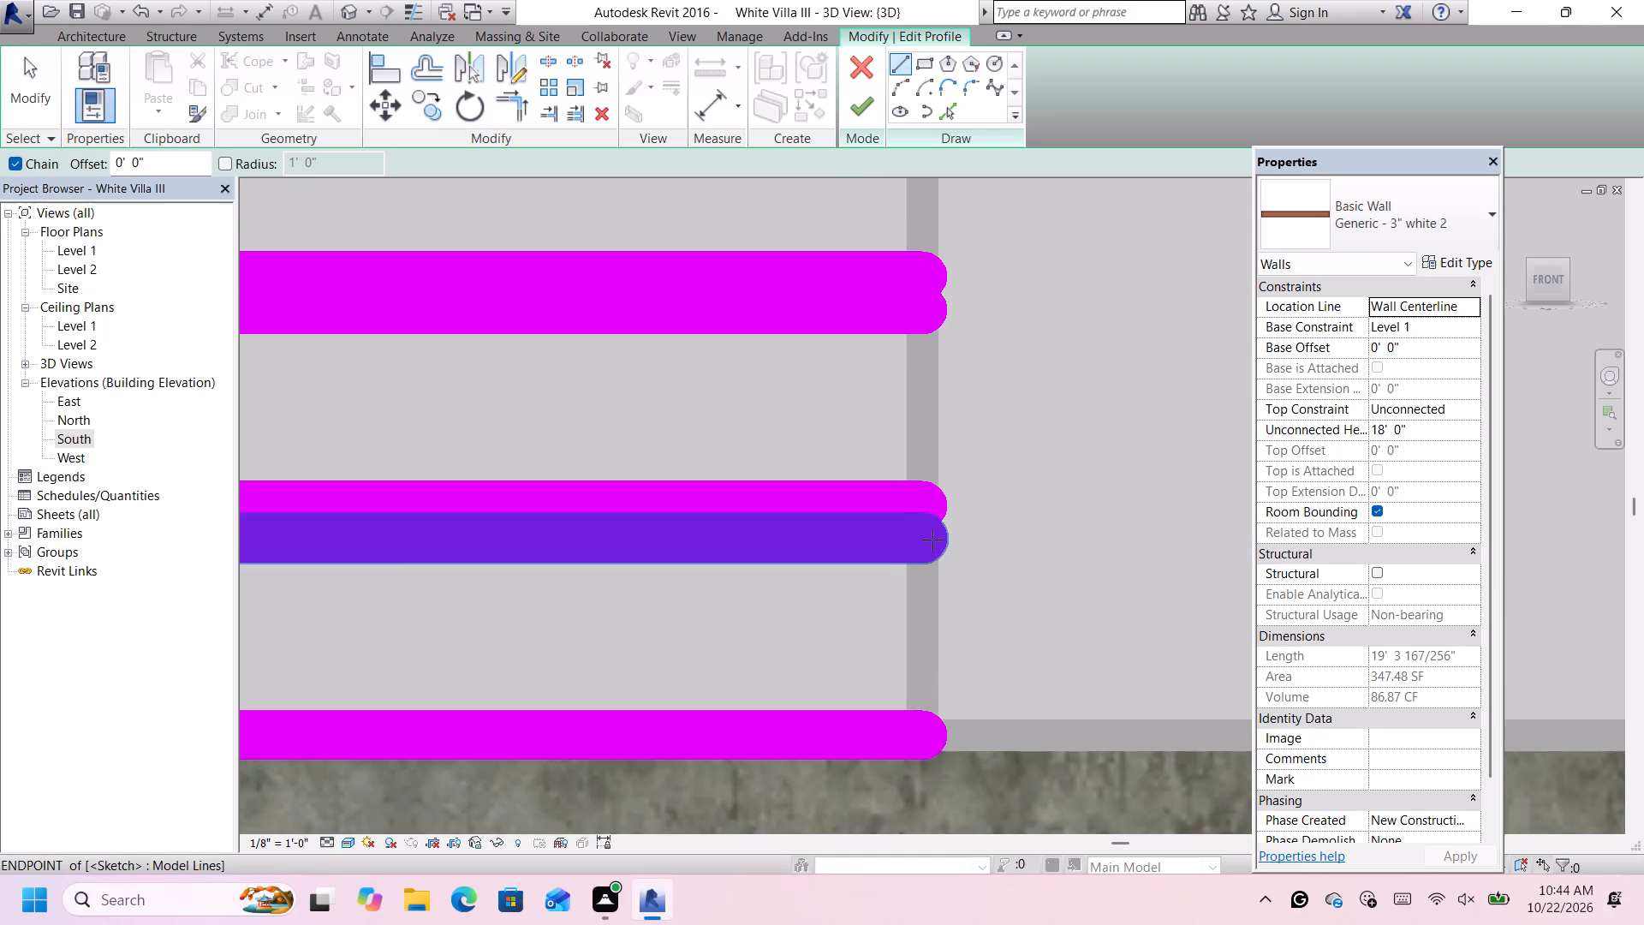
left_click(924, 541)
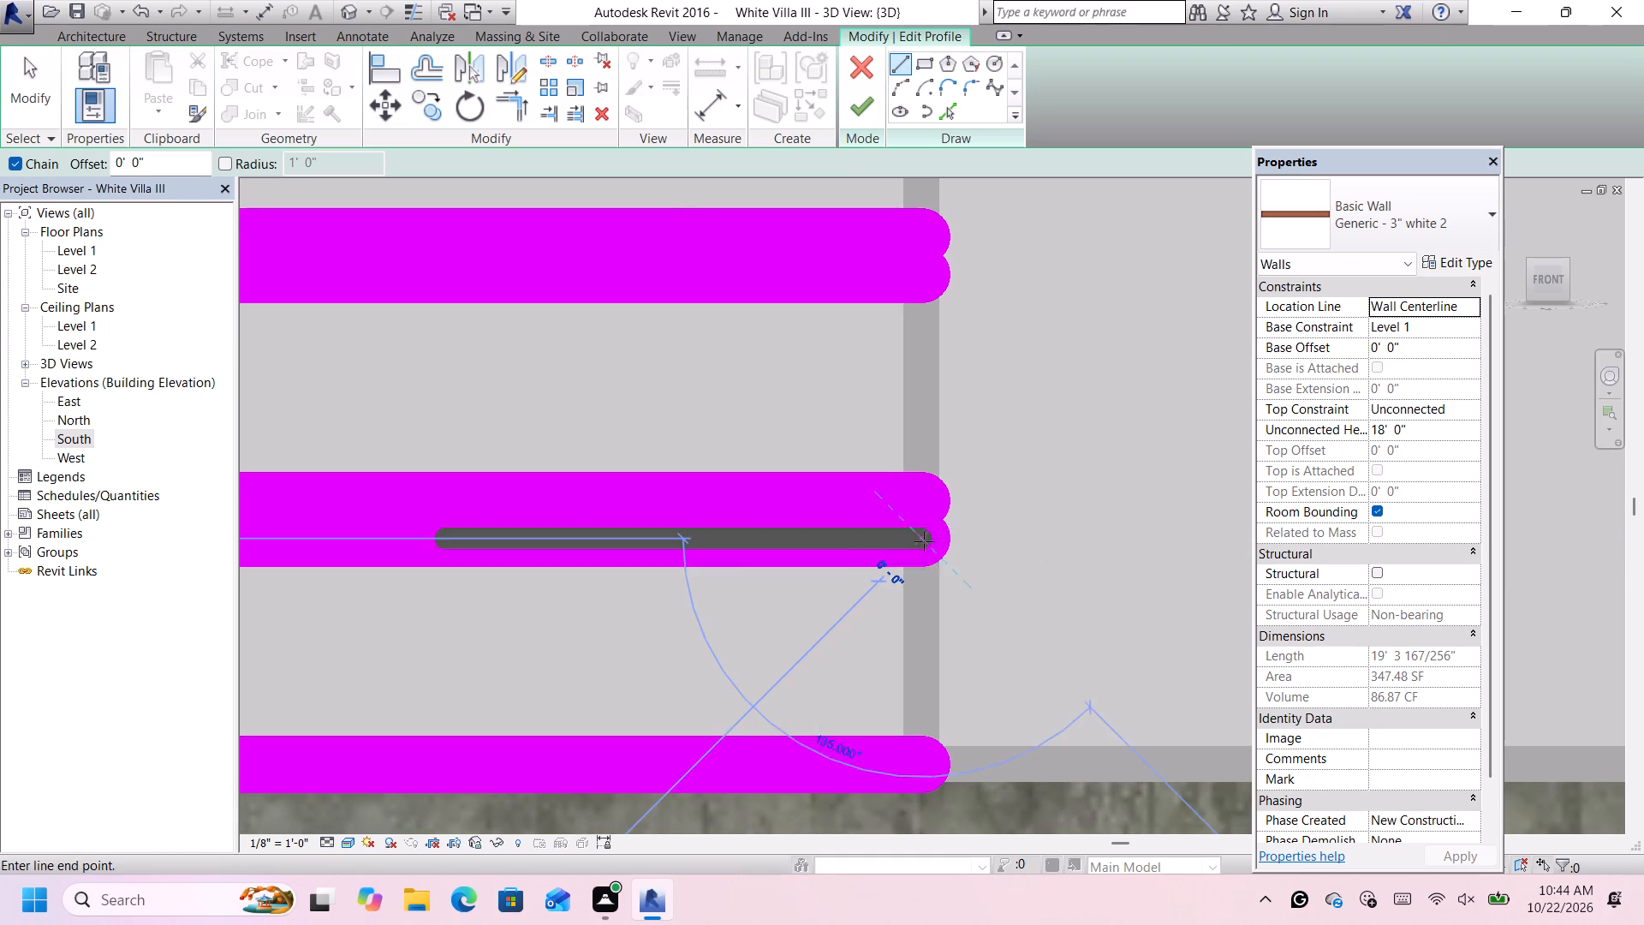
left_click(927, 773)
Draw a vertical line joining the right ends of the second groove's lower line and first groove's upper line, closing the notification card.
scroll(904, 546, "down", 3)
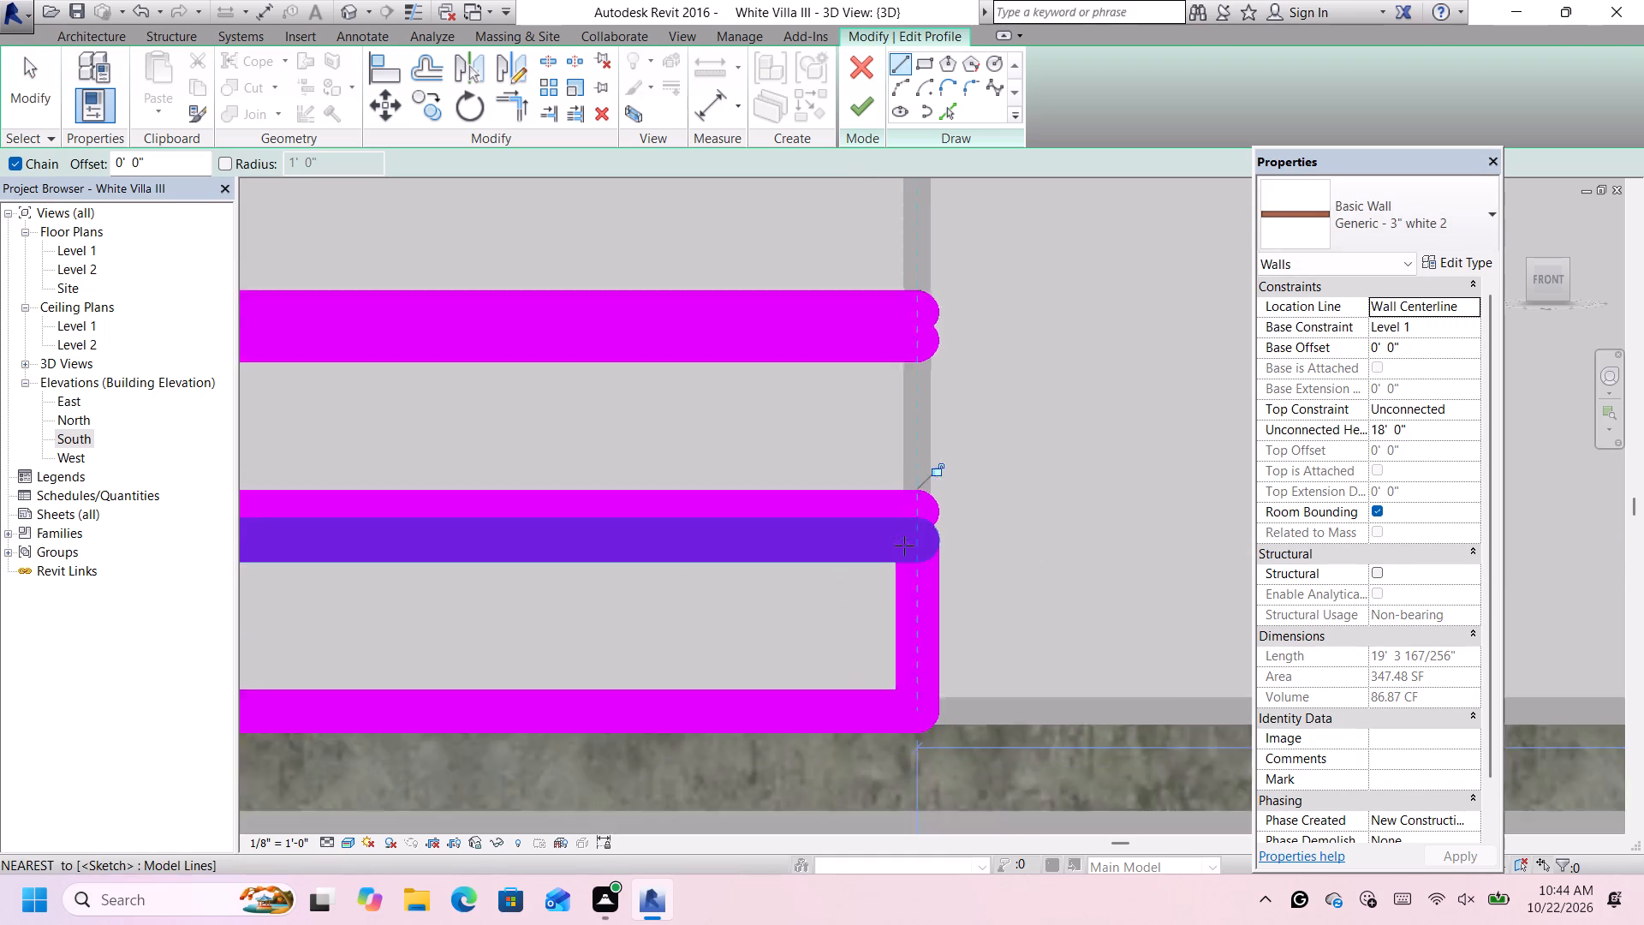
scroll(904, 546, "down", 4)
scroll(921, 418, "up", 4)
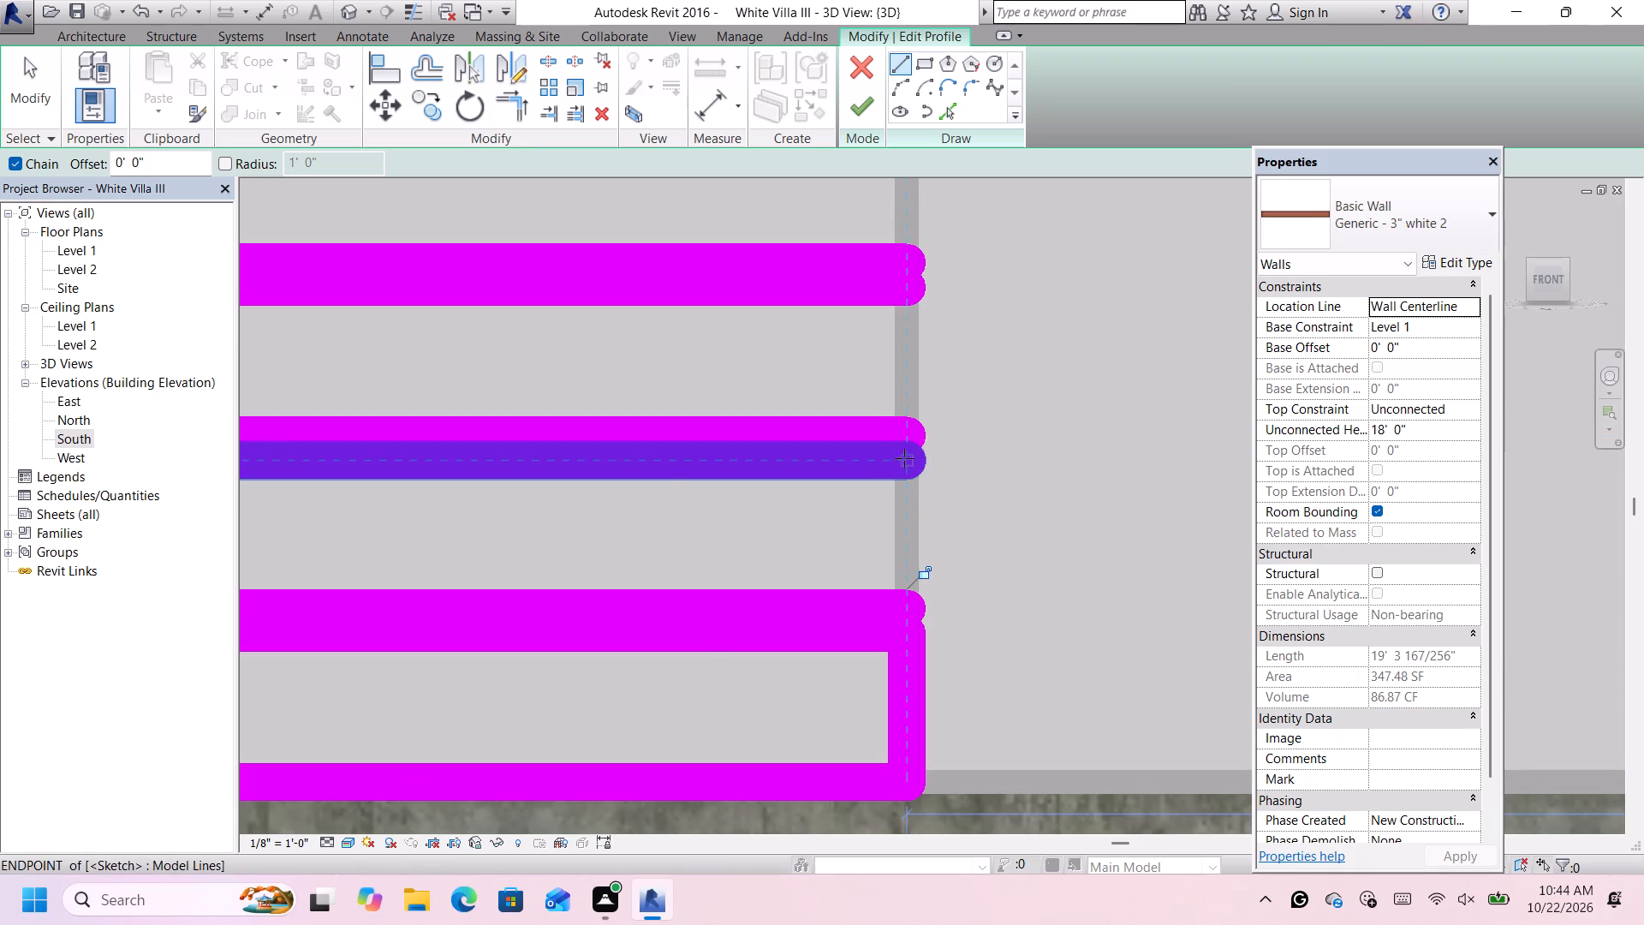
left_click(908, 457)
left_click(914, 610)
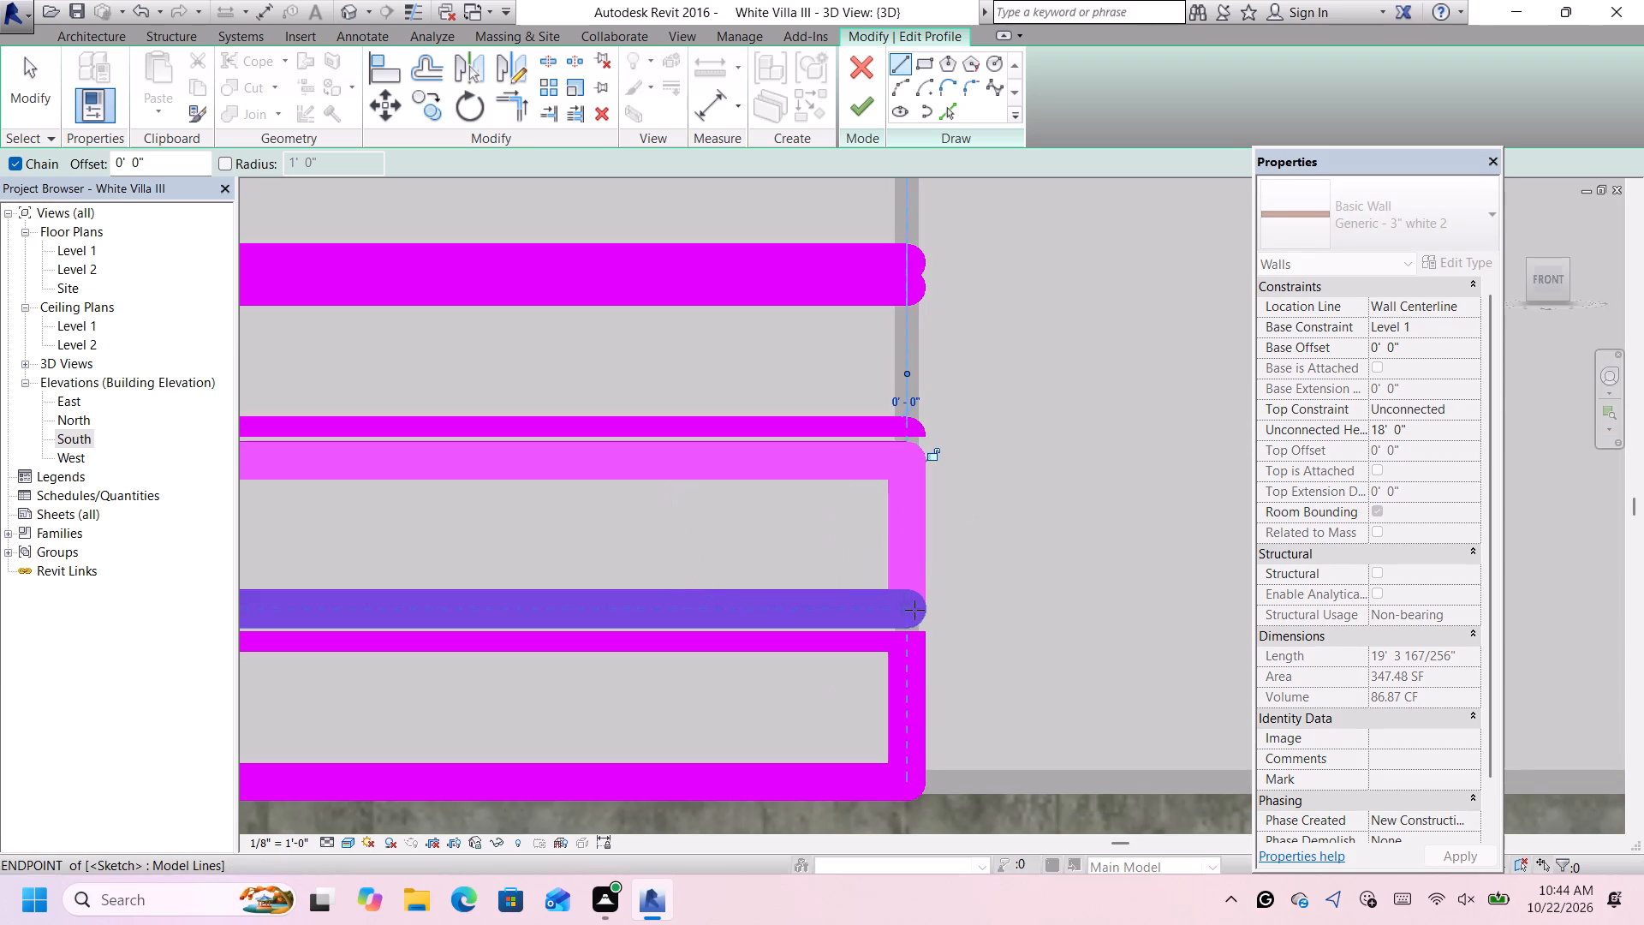
scroll(914, 419, "up", 3)
scroll(914, 419, "down", 1)
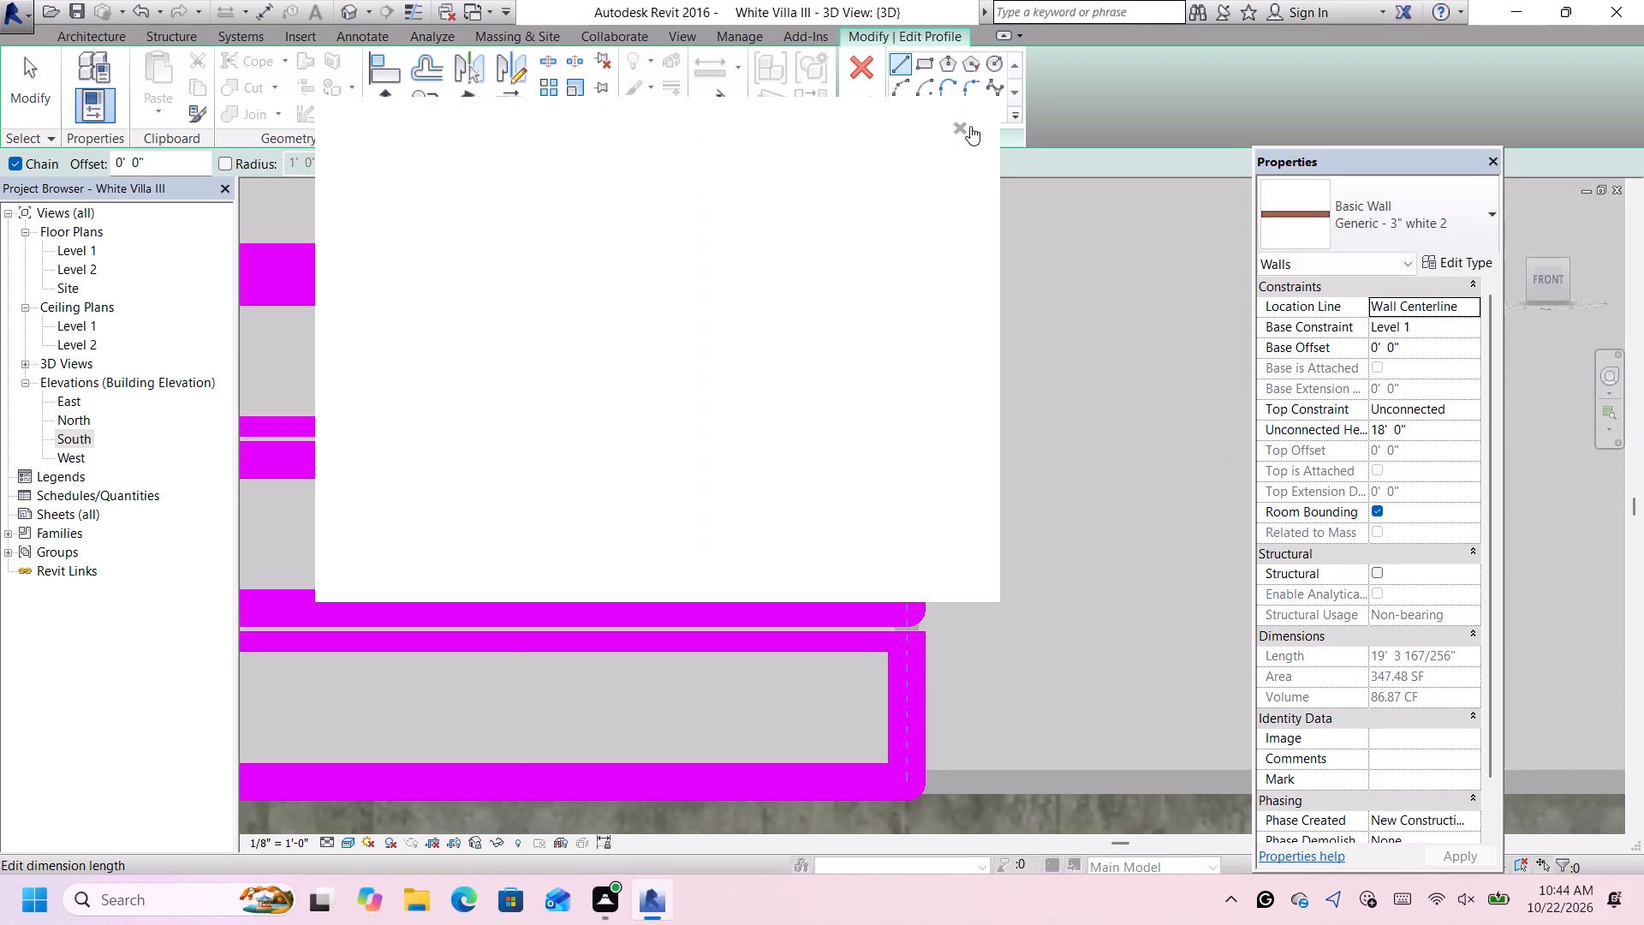
left_click(959, 125)
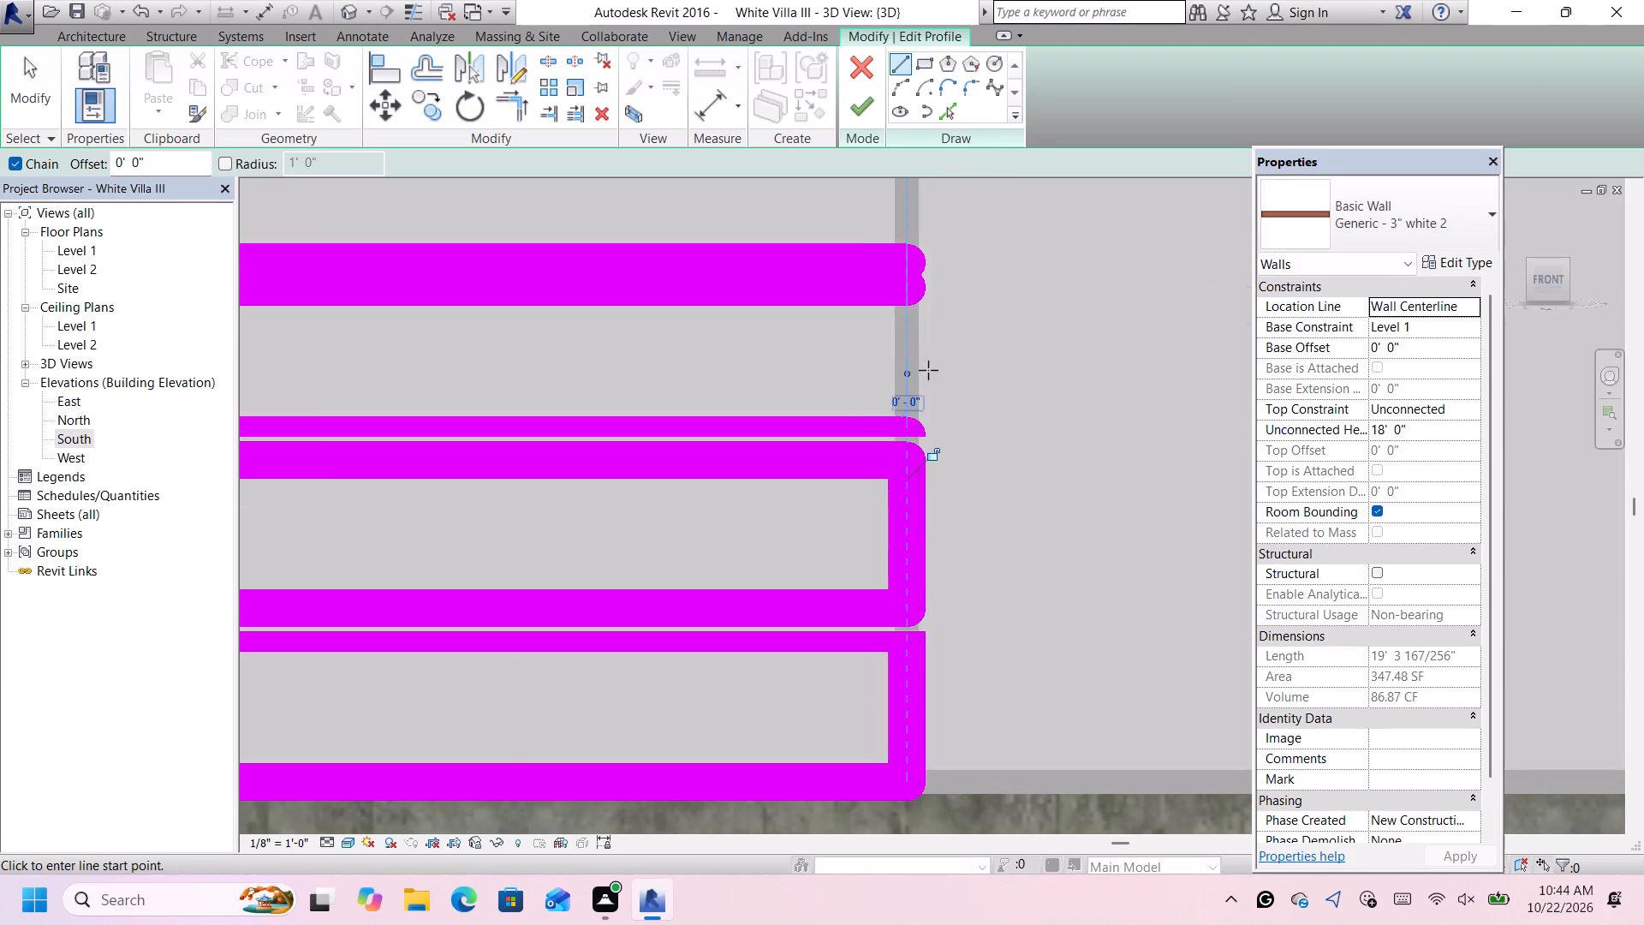
Draw a vertical line at the right end from the third groove's lower line to the second groove's upper line, ending the line chain.
scroll(932, 359, "down", 7)
scroll(920, 349, "up", 12)
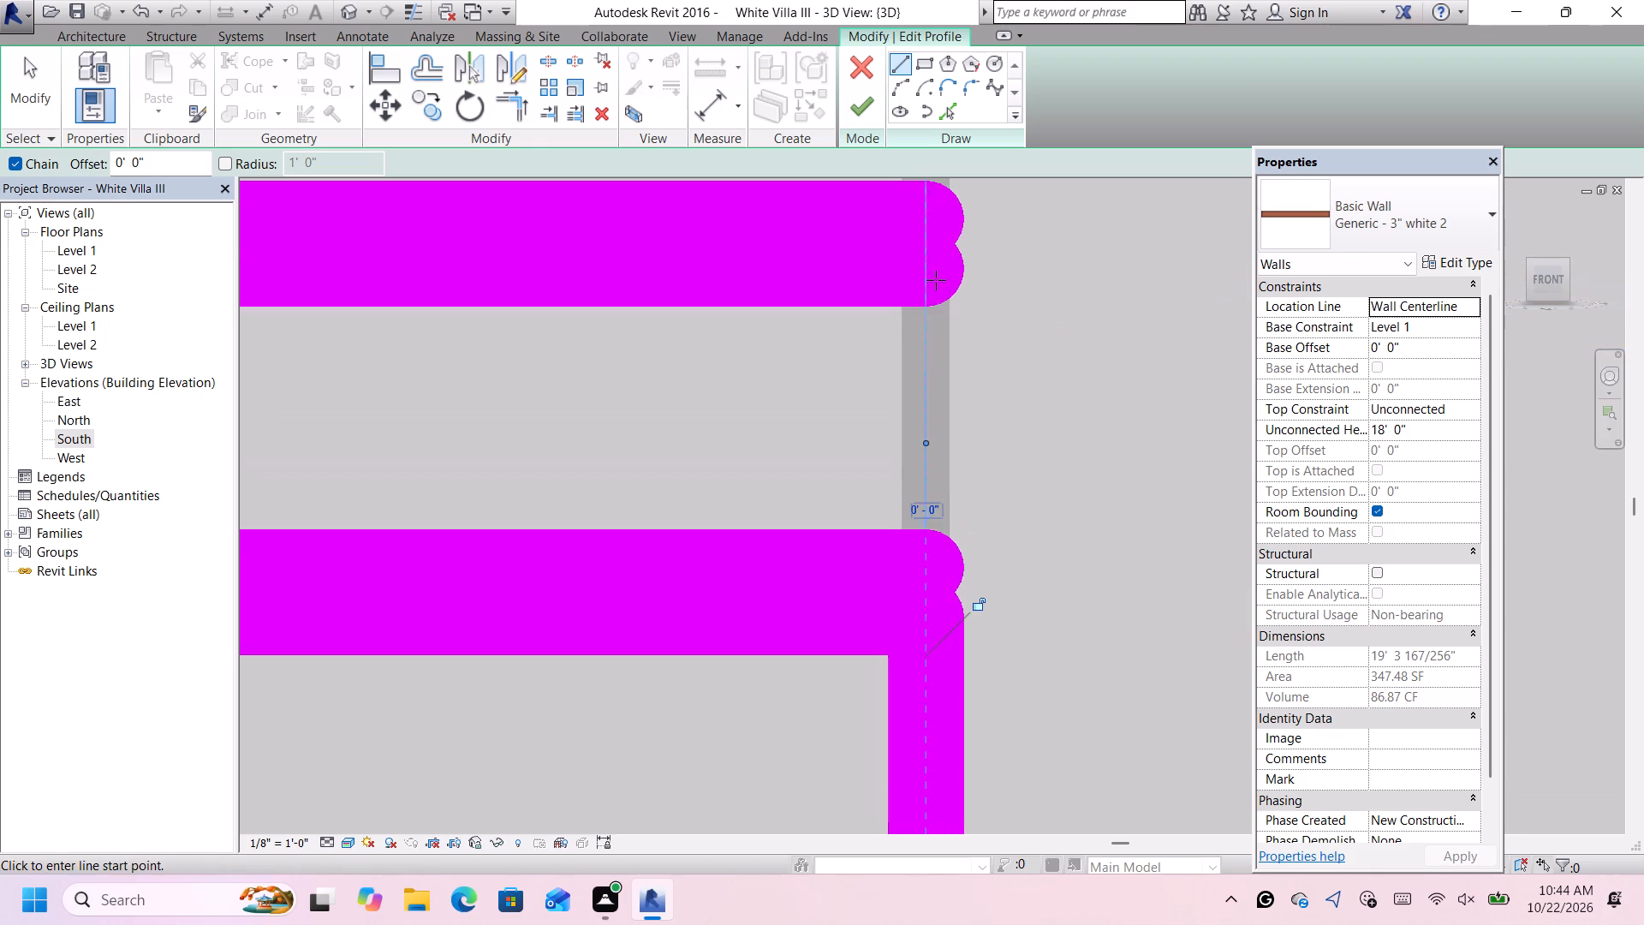
left_click(928, 276)
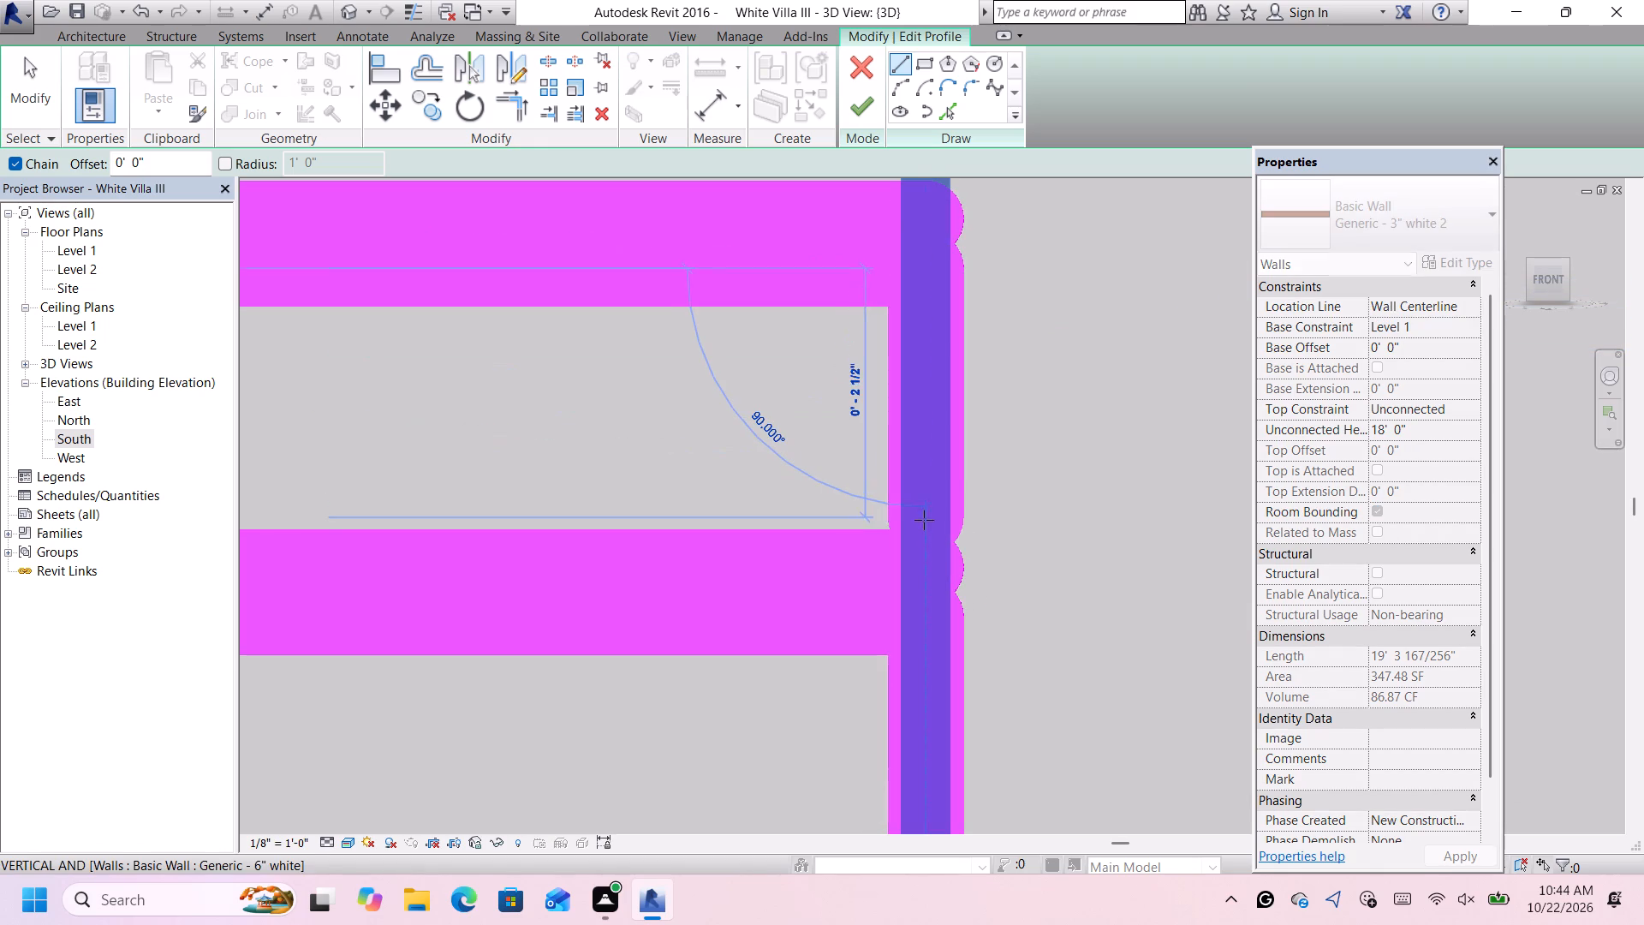
left_click(928, 550)
scroll(926, 537, "down", 10)
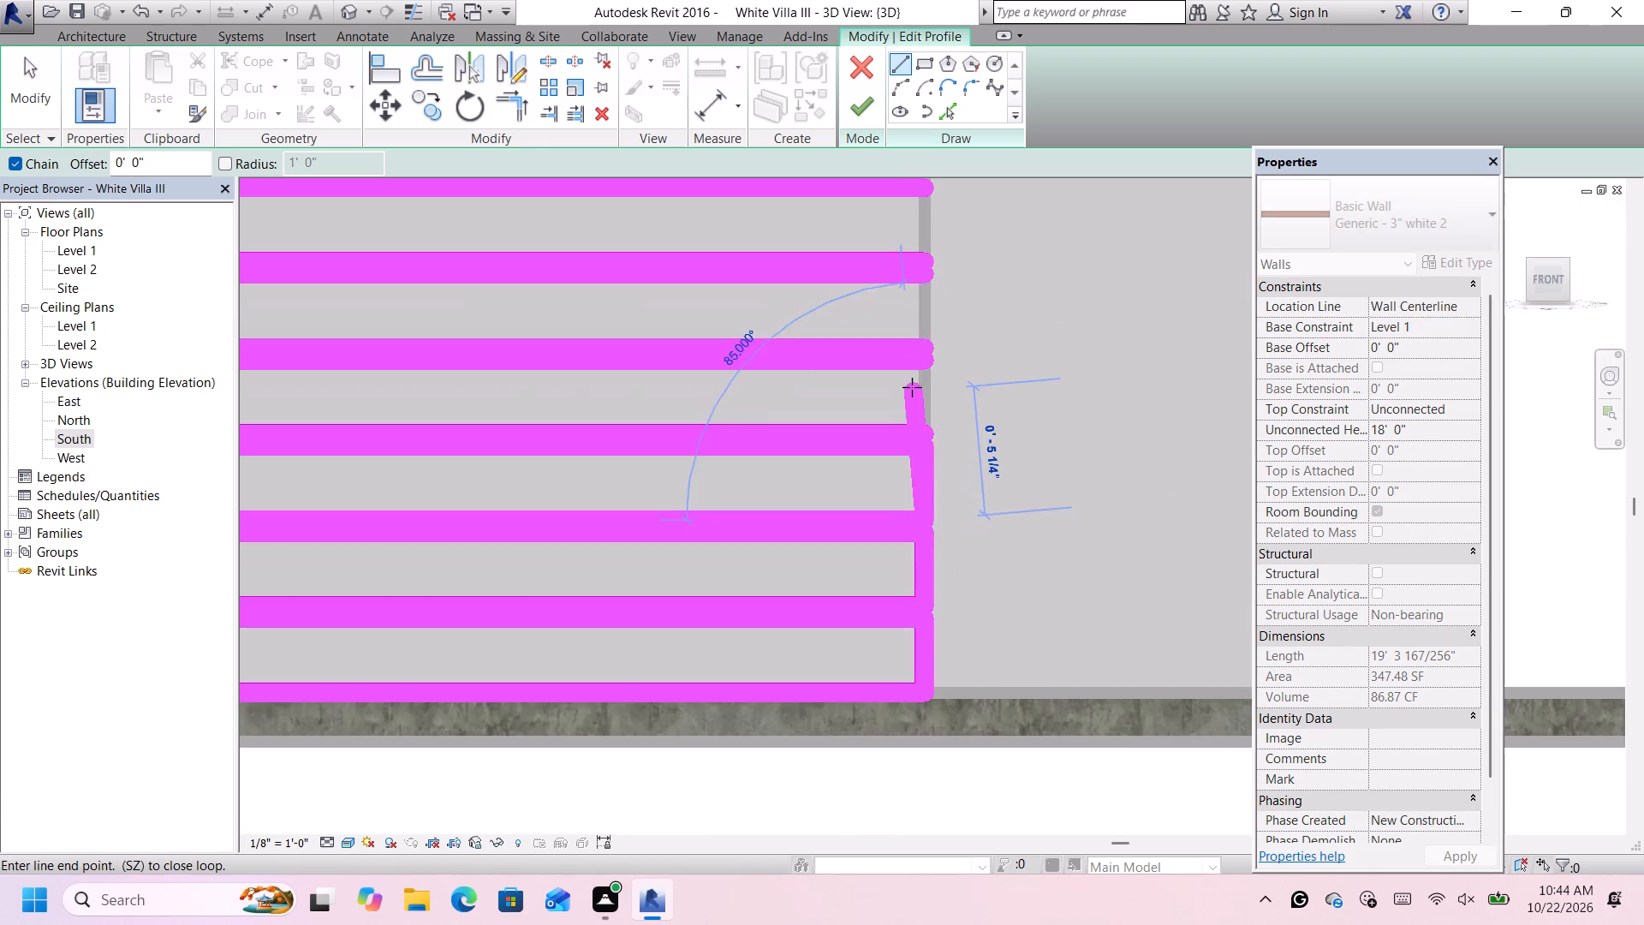
scroll(911, 380, "up", 5)
key("Escape")
Draw a 3" vertical line at the right end from the fourth groove's lower line to the third groove's upper line.
scroll(946, 358, "up", 3)
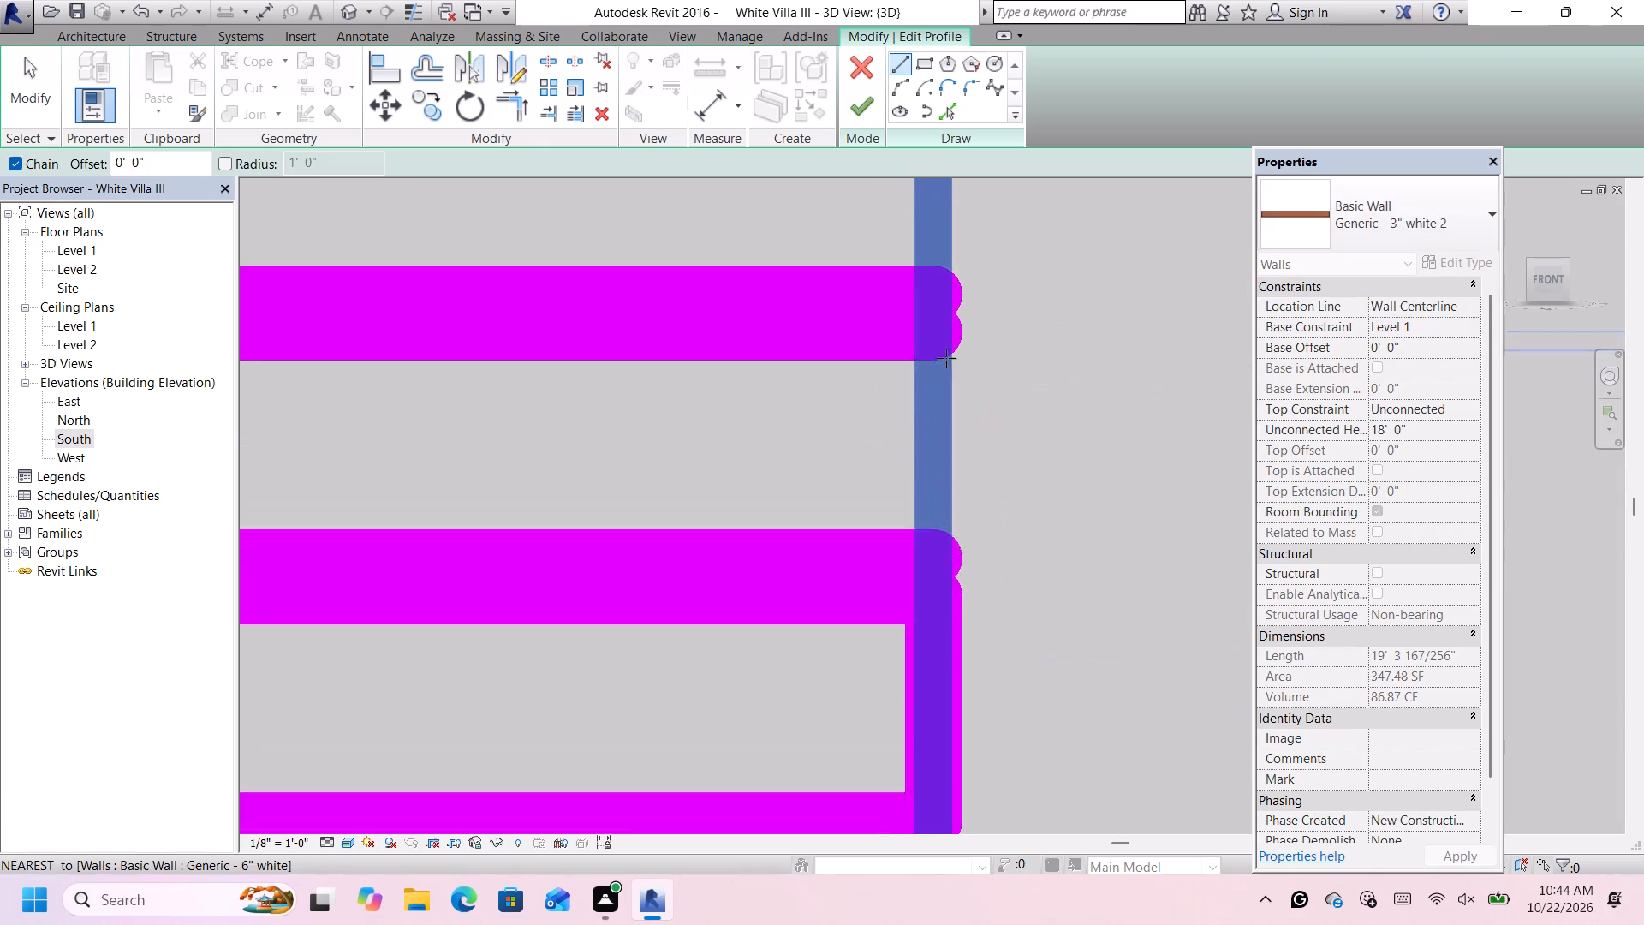
scroll(946, 358, "up", 2)
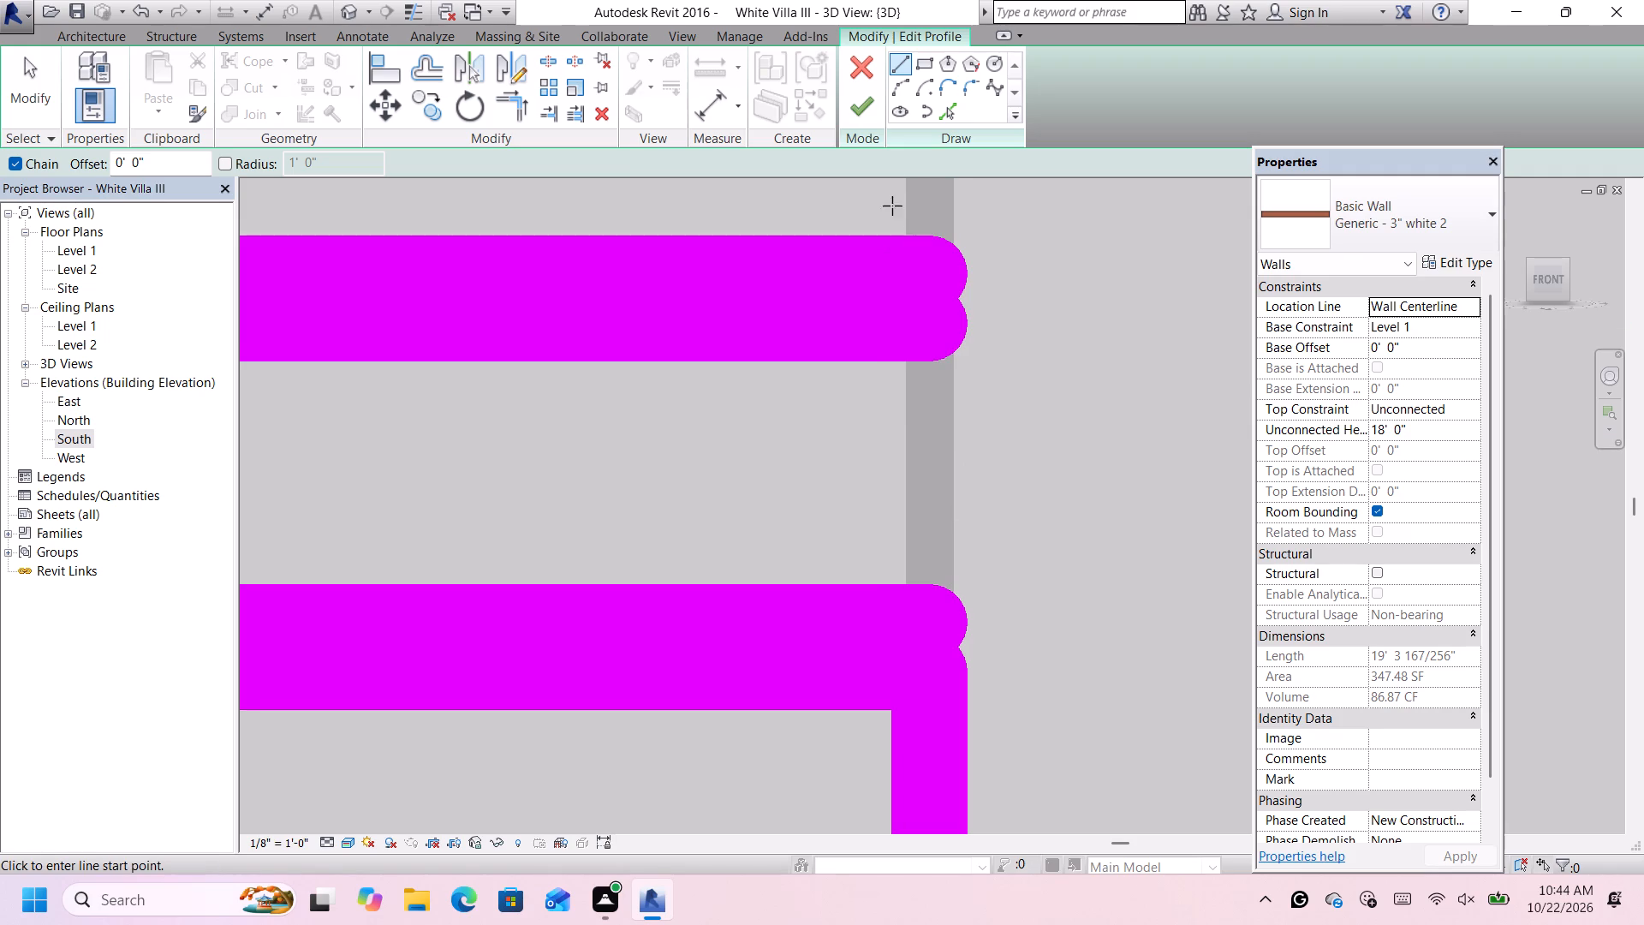
scroll(926, 340, "up", 2)
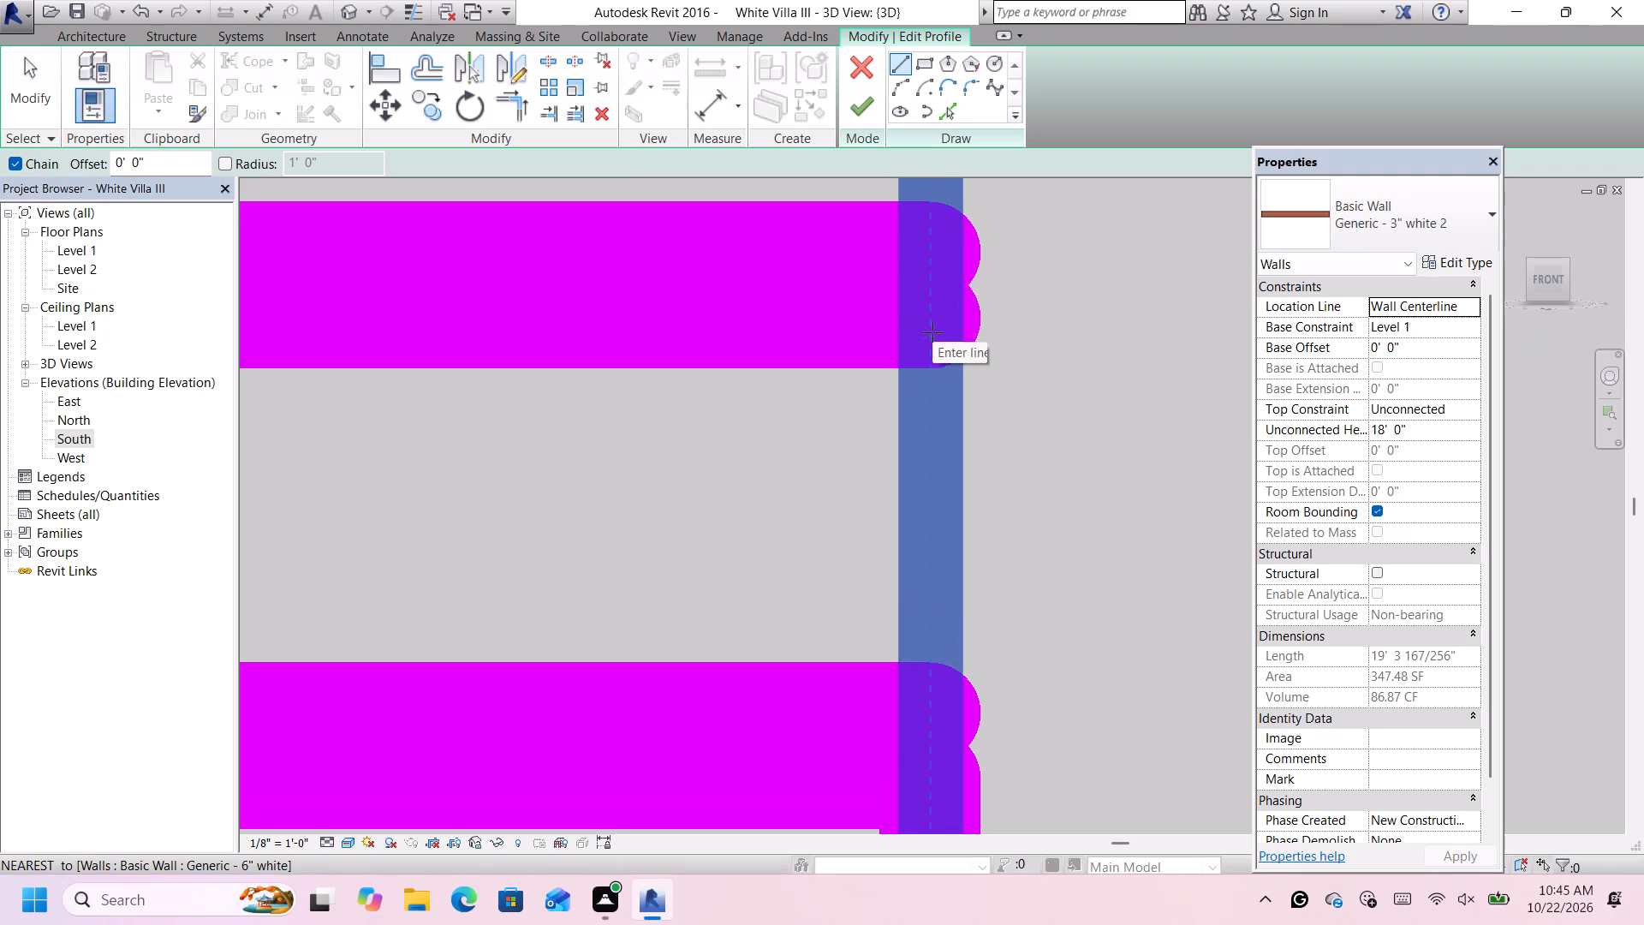
left_click(936, 313)
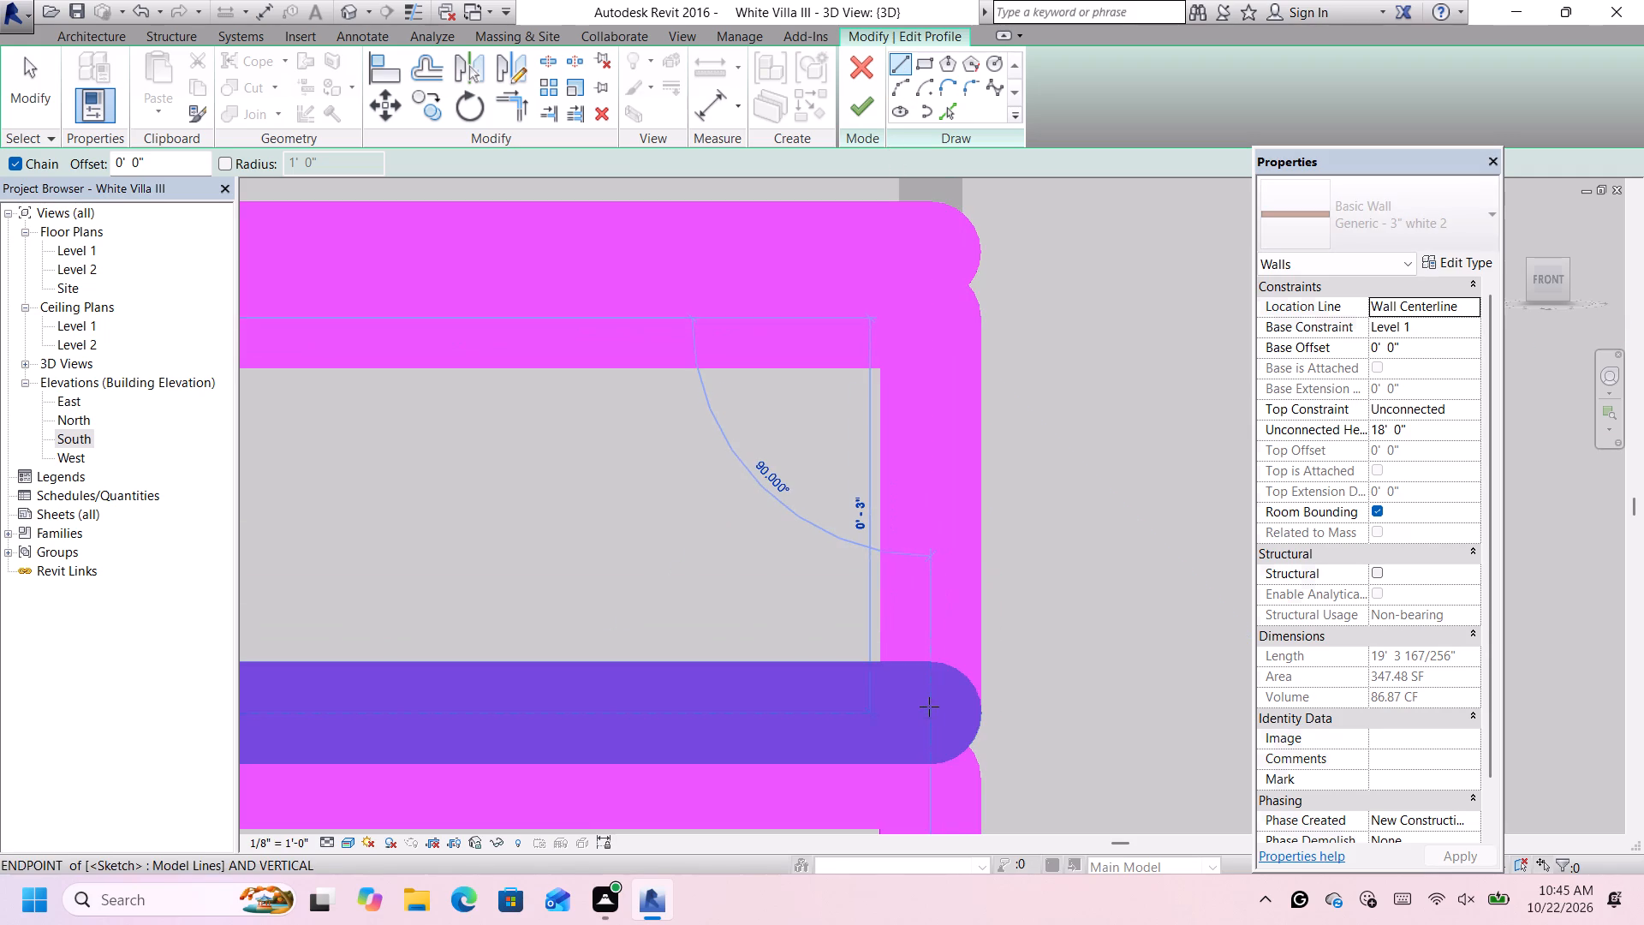
left_click(929, 707)
Draw a vertical line at the right end from the fifth groove's lower line to the fourth groove's upper line.
scroll(929, 707, "down", 11)
scroll(908, 465, "up", 4)
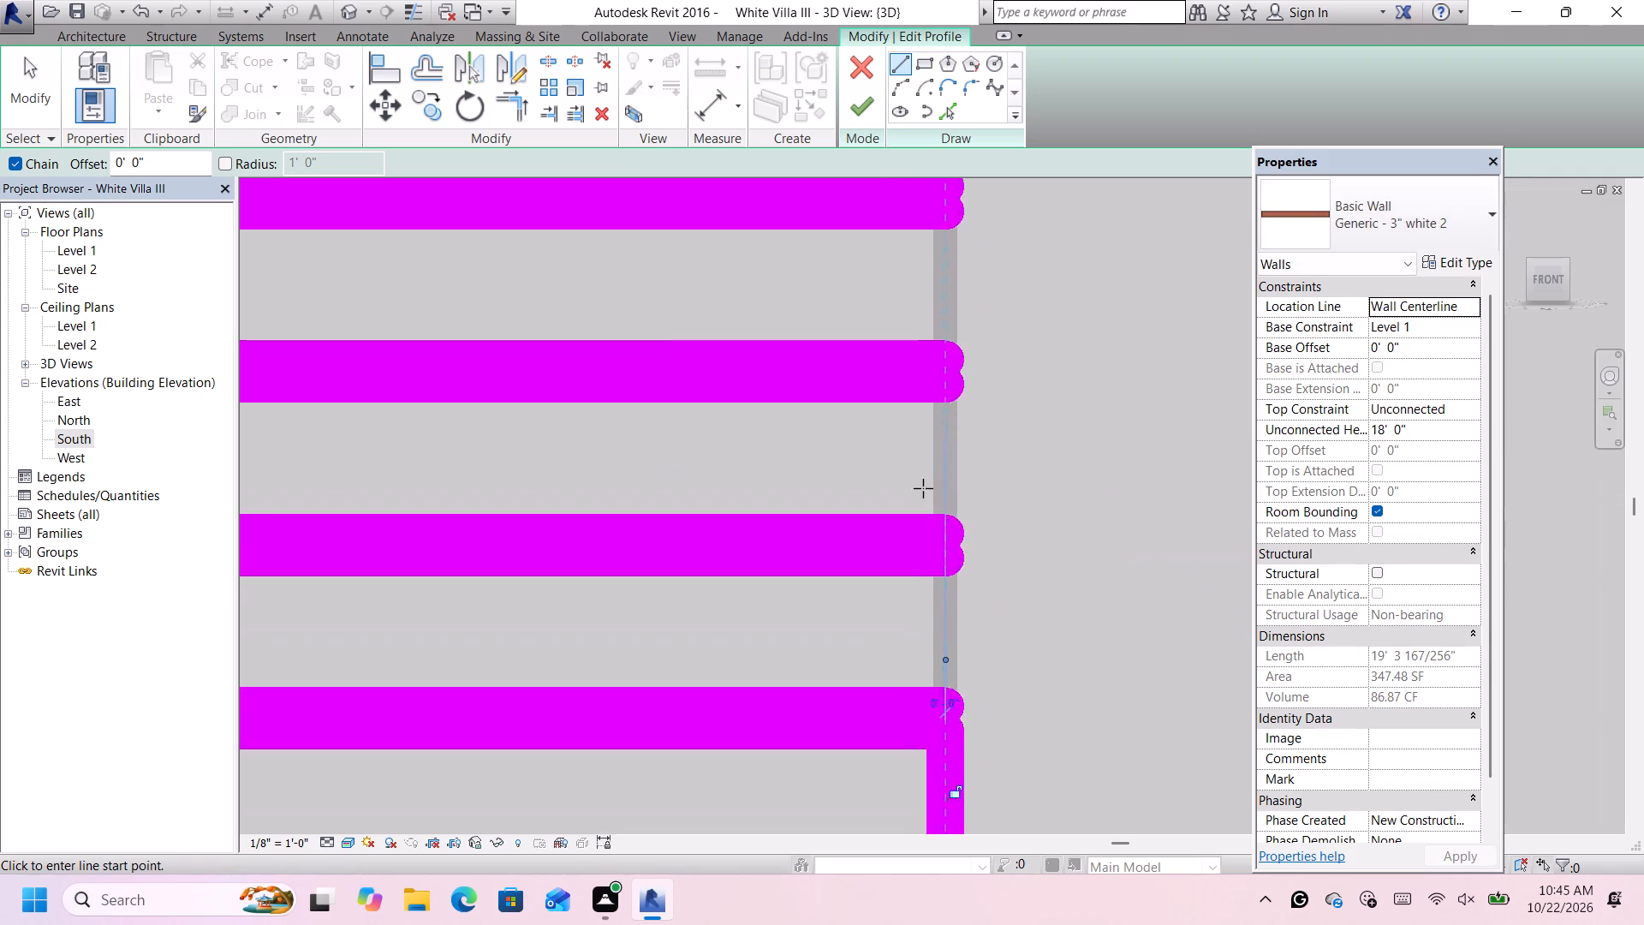
scroll(923, 488, "up", 1)
scroll(953, 570, "up", 4)
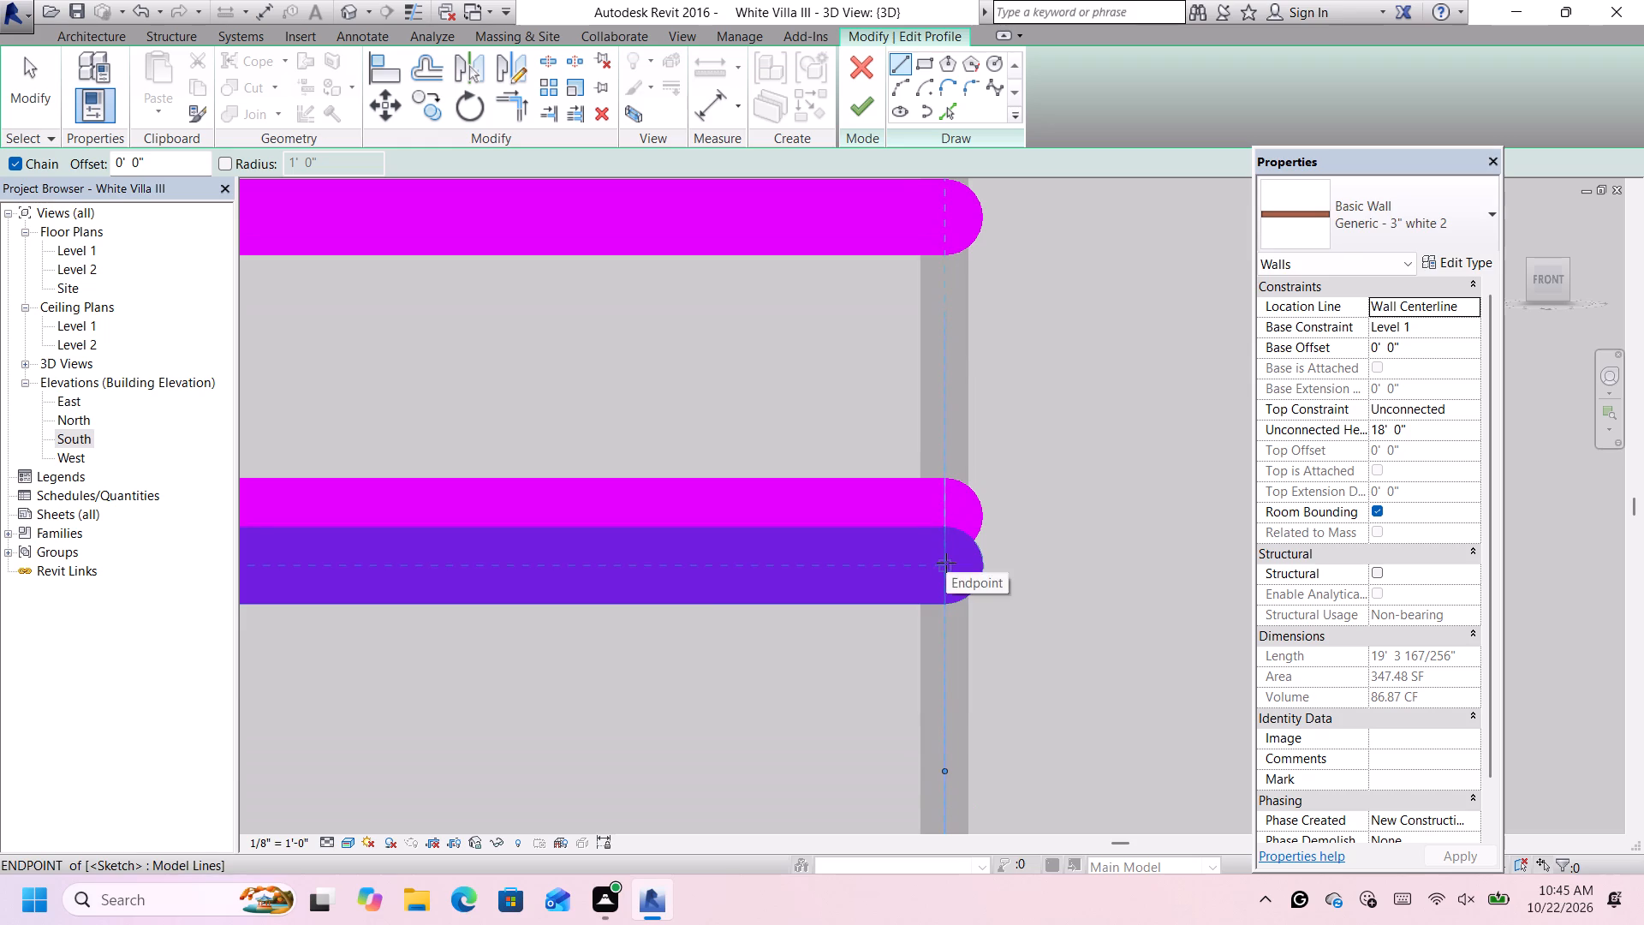
left_click(946, 563)
scroll(946, 563, "down", 5)
scroll(946, 685, "up", 1)
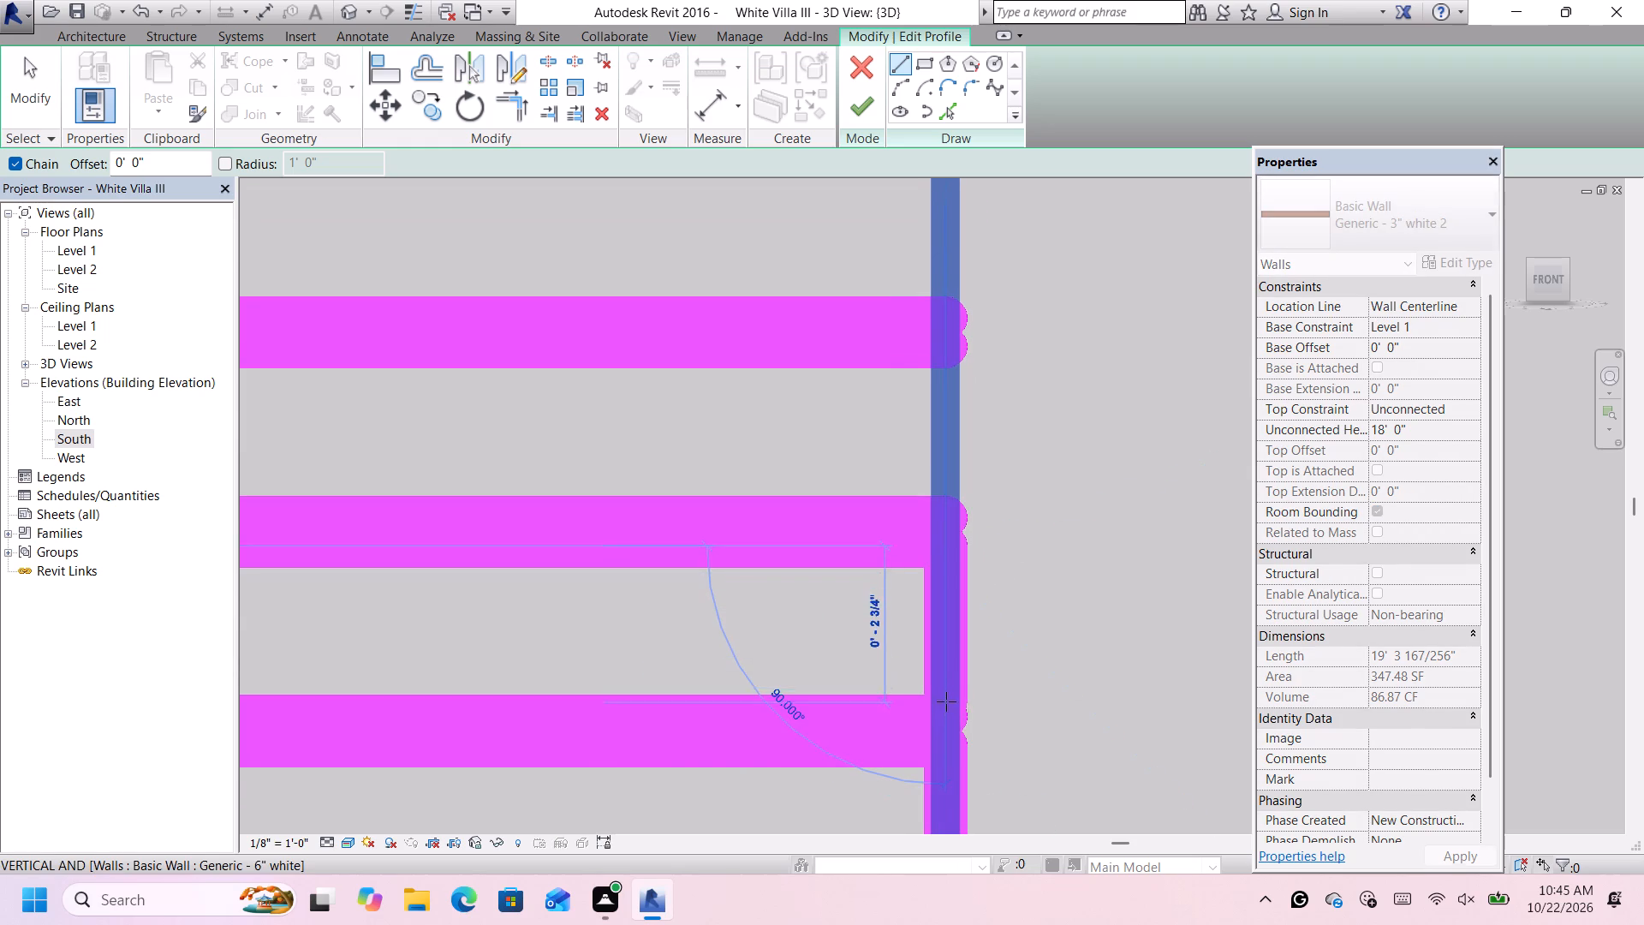
left_click(943, 713)
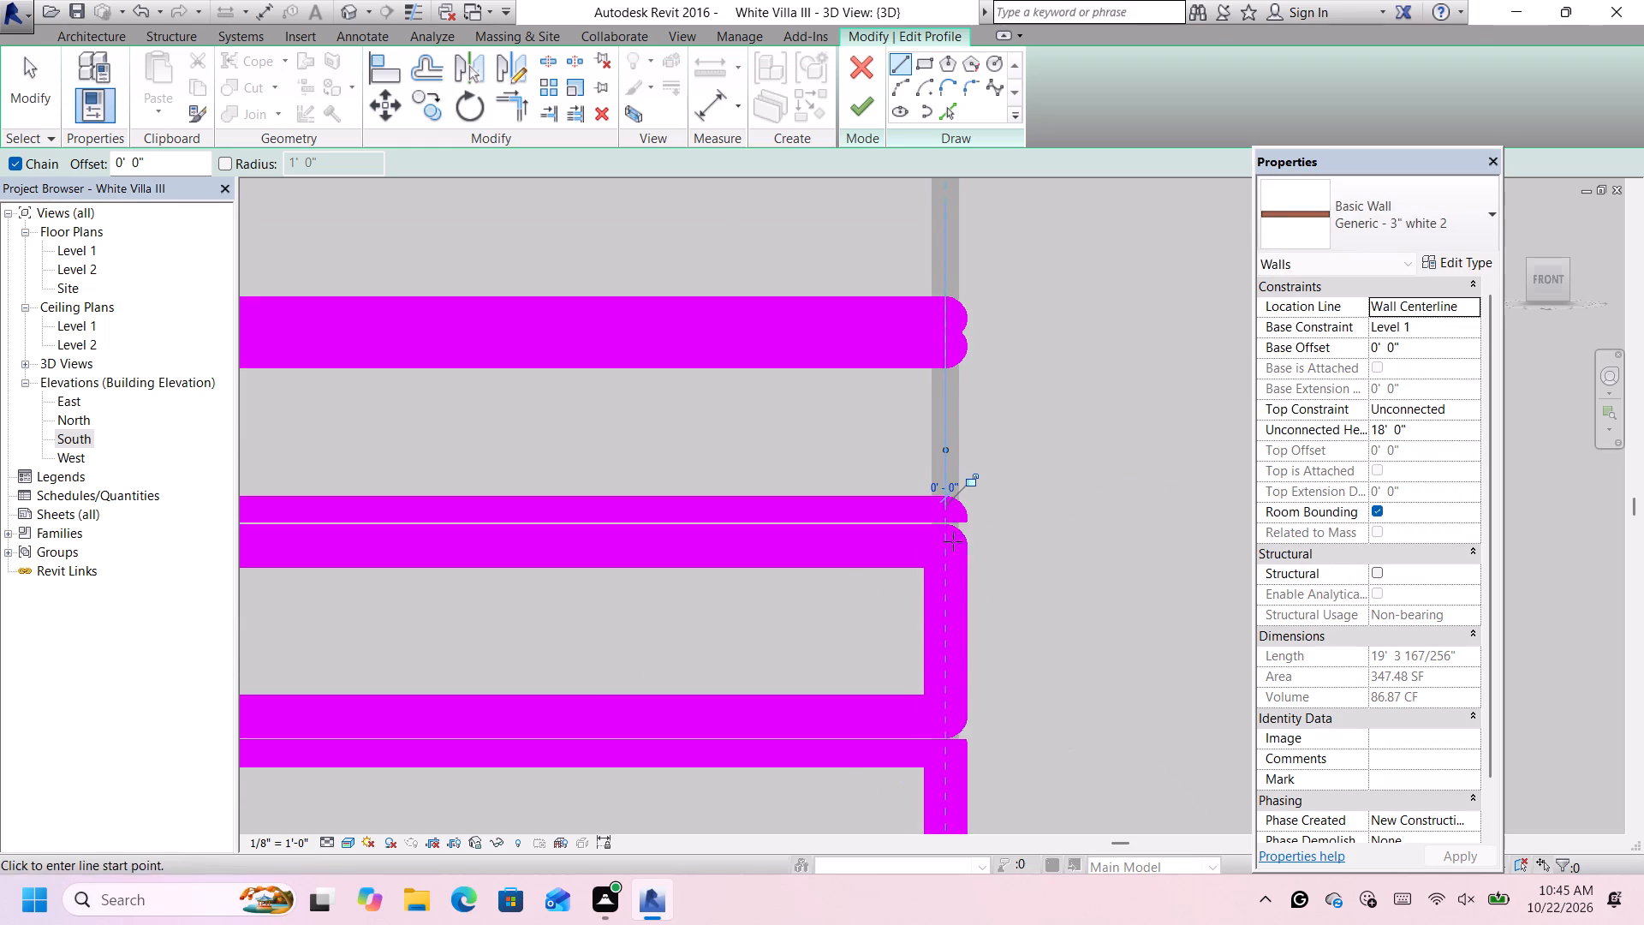
Draw a 3" vertical line at the right end from the sixth groove's lower line to the fifth groove's upper line.
scroll(944, 499, "up", 3)
scroll(944, 500, "down", 6)
scroll(962, 385, "up", 7)
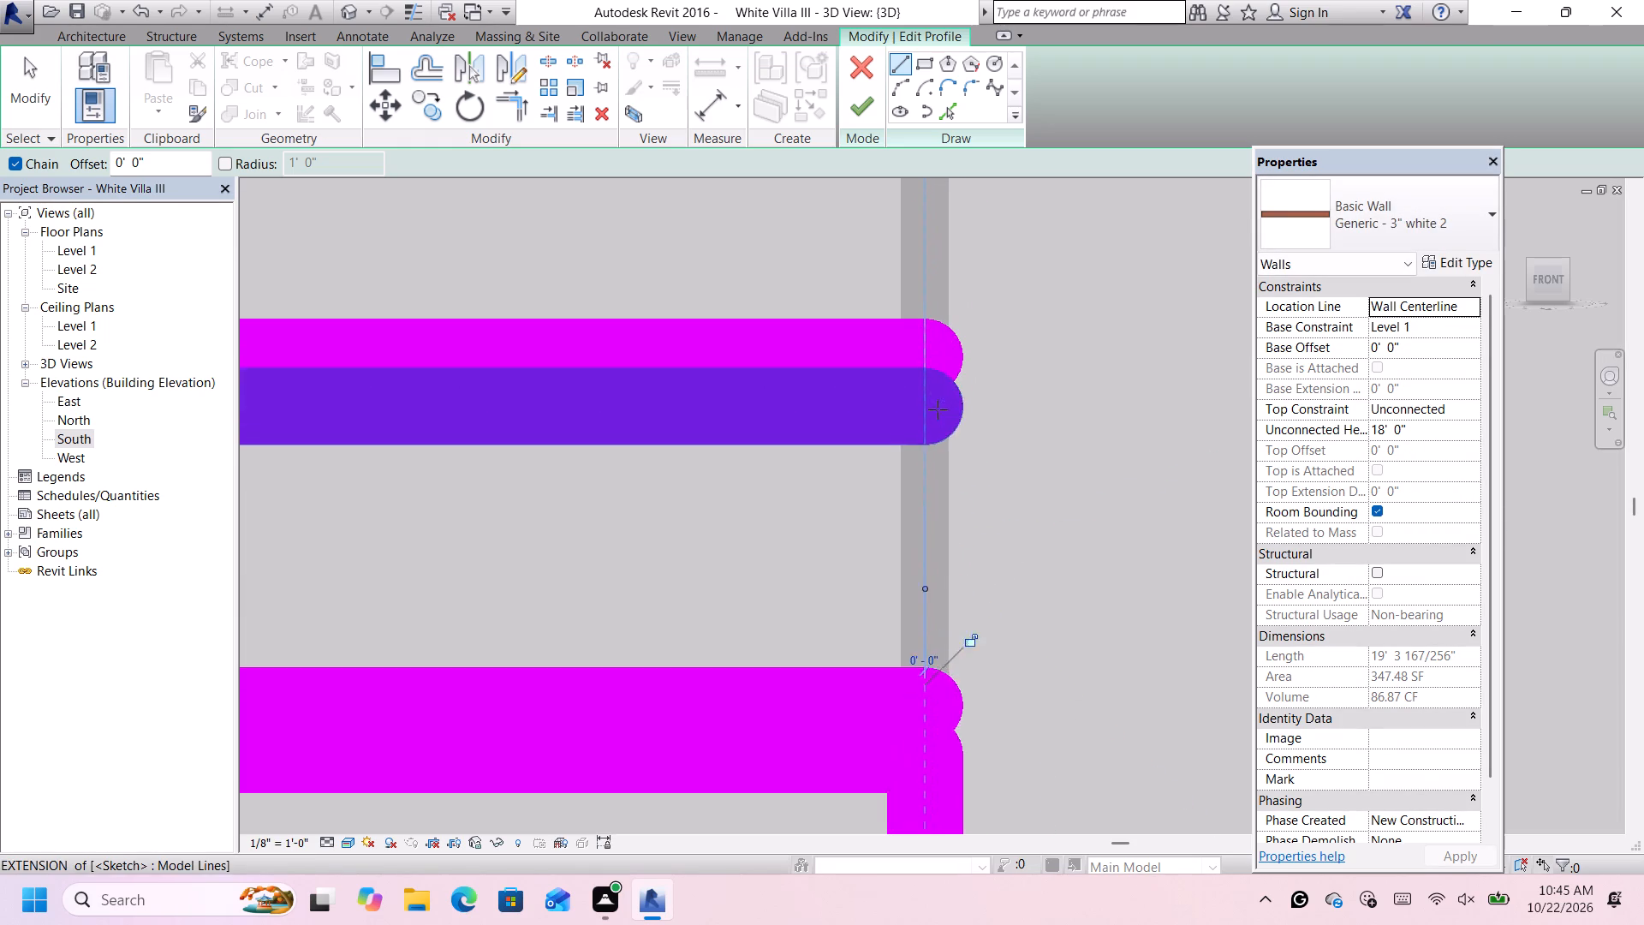
scroll(938, 409, "up", 2)
left_click(921, 403)
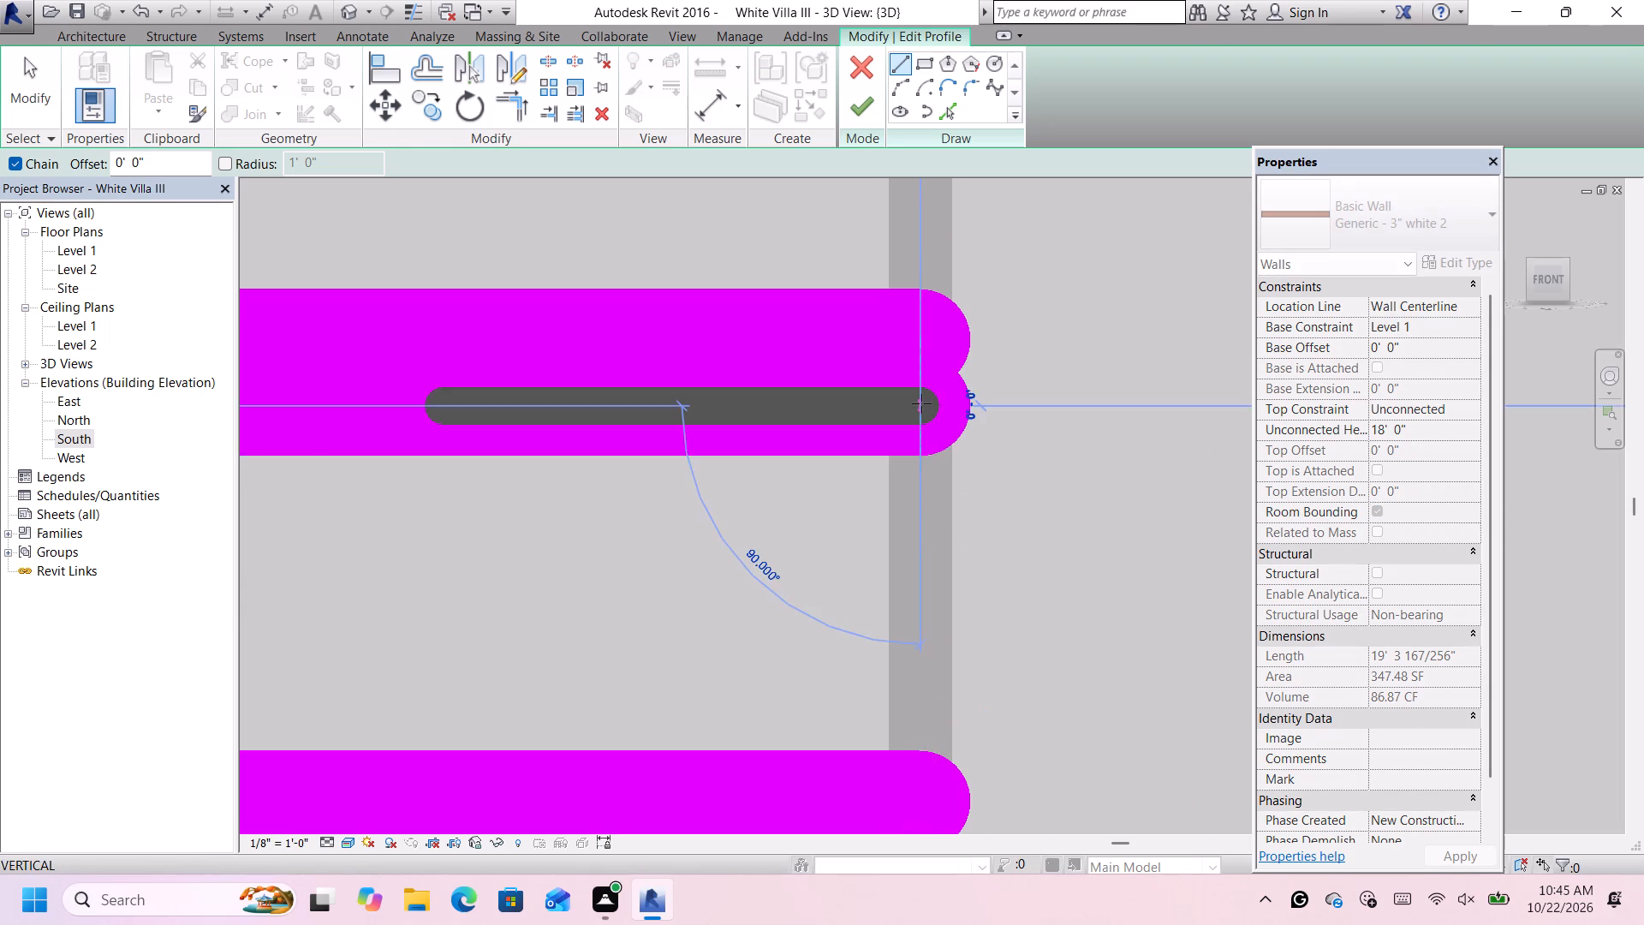
scroll(921, 405, "down", 6)
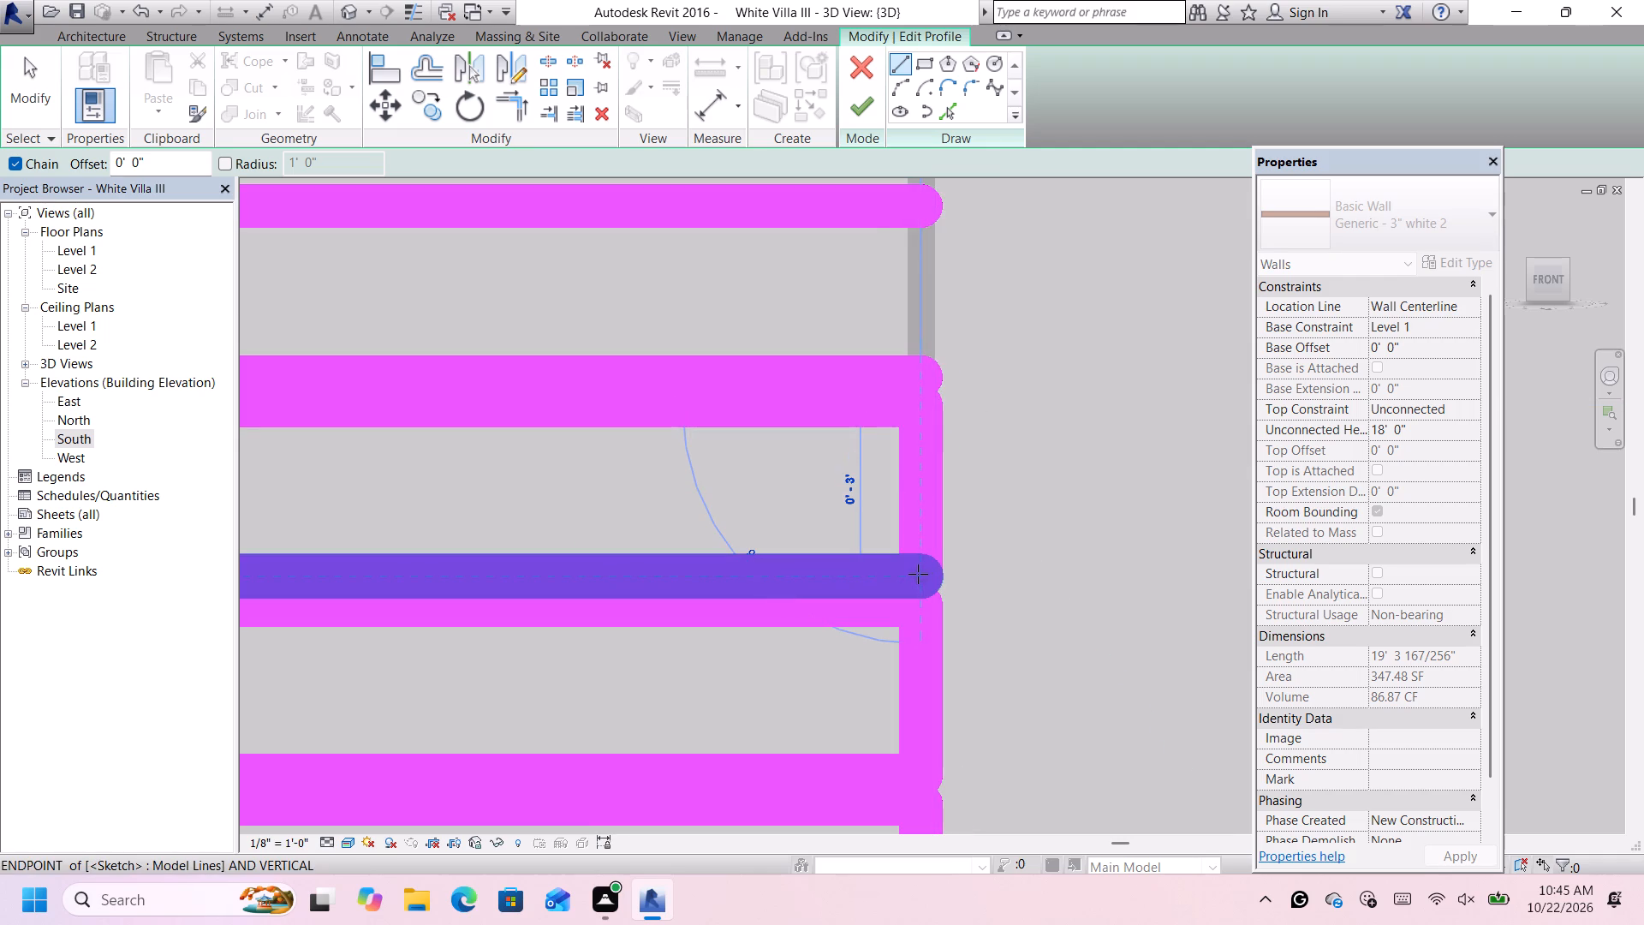
left_click(920, 575)
scroll(928, 357, "up", 3)
scroll(928, 359, "down", 3)
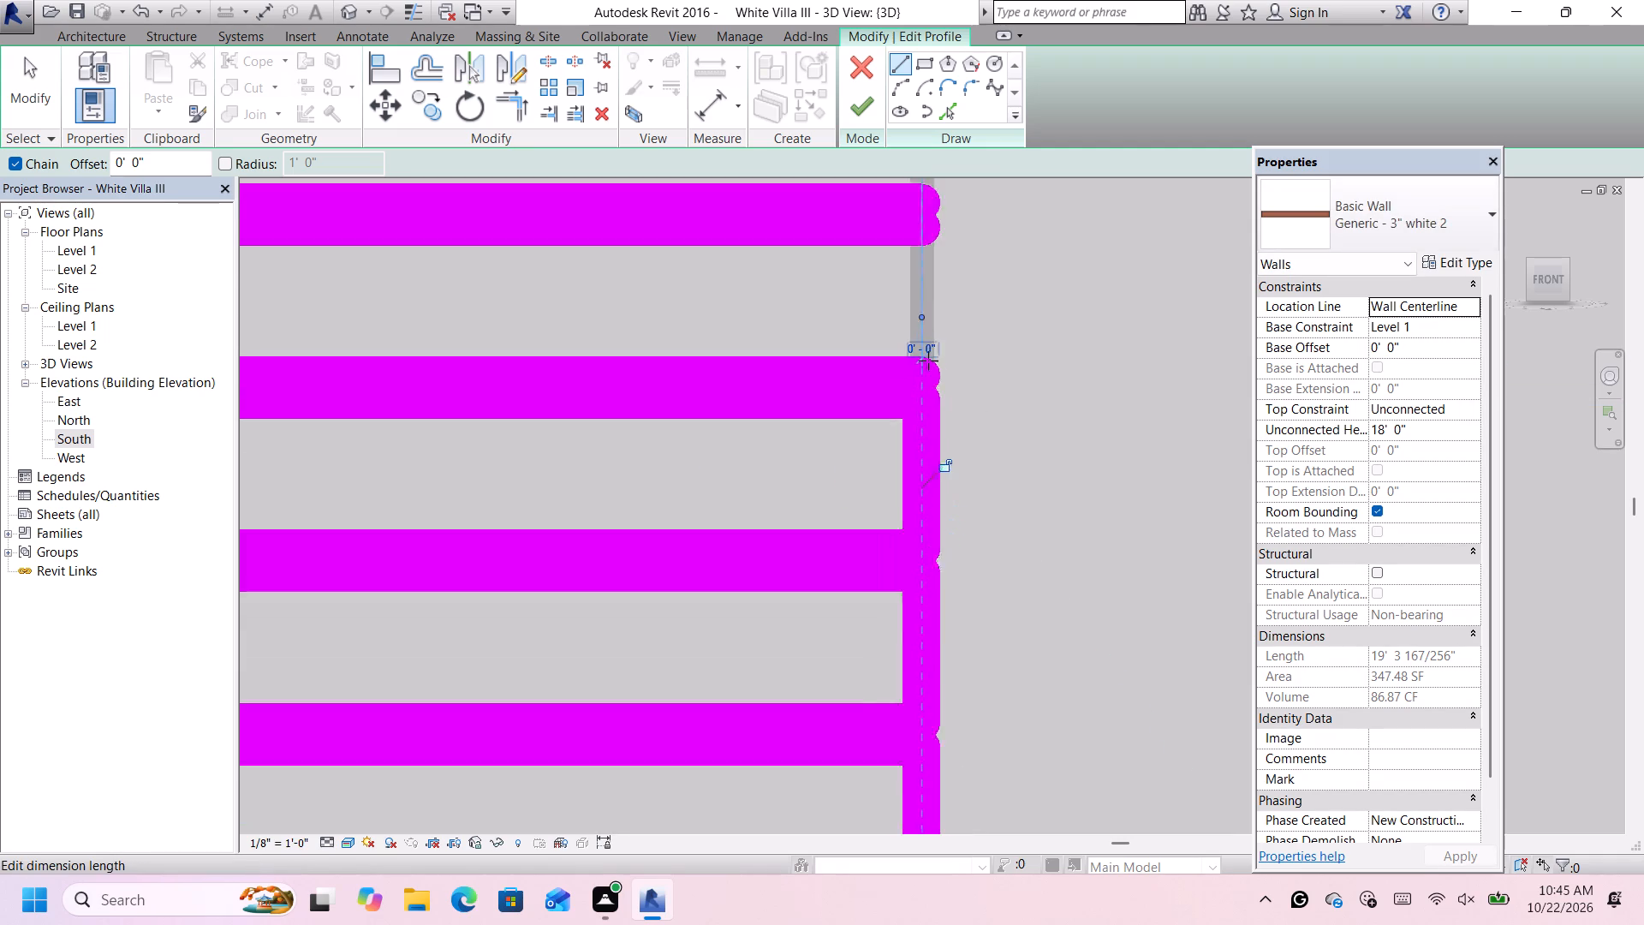
Draw a vertical line at the right end from the seventh groove's lower line to the sixth groove's upper line.
scroll(928, 361, "down", 8)
scroll(918, 303, "up", 12)
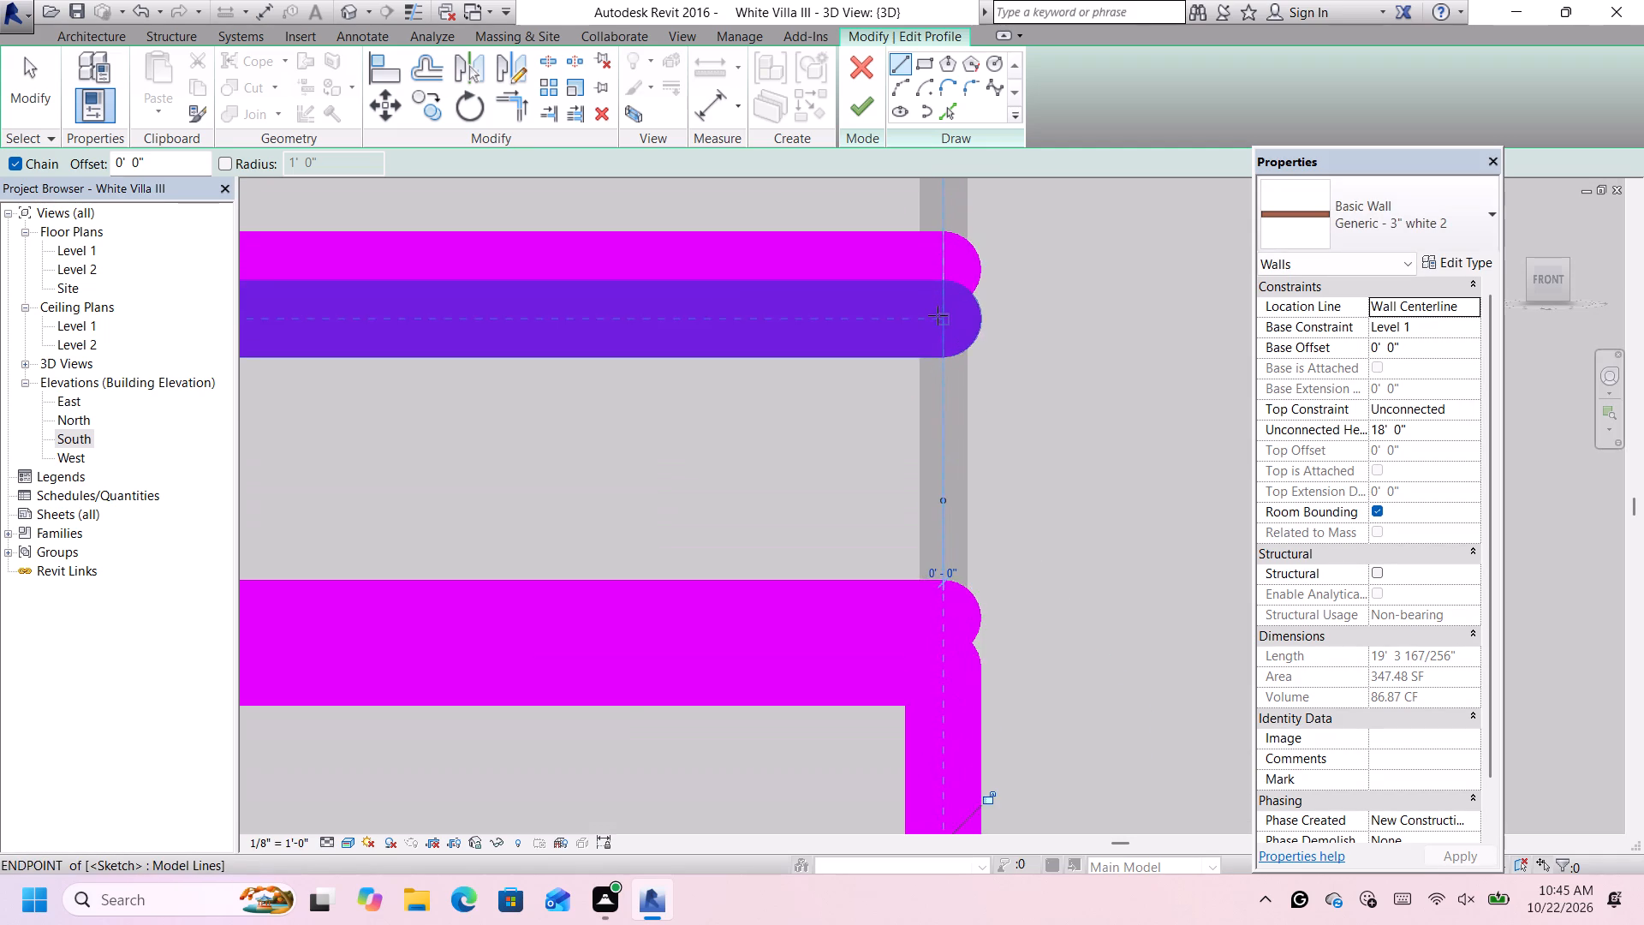
scroll(938, 315, "up", 6)
left_click(950, 308)
scroll(950, 308, "down", 6)
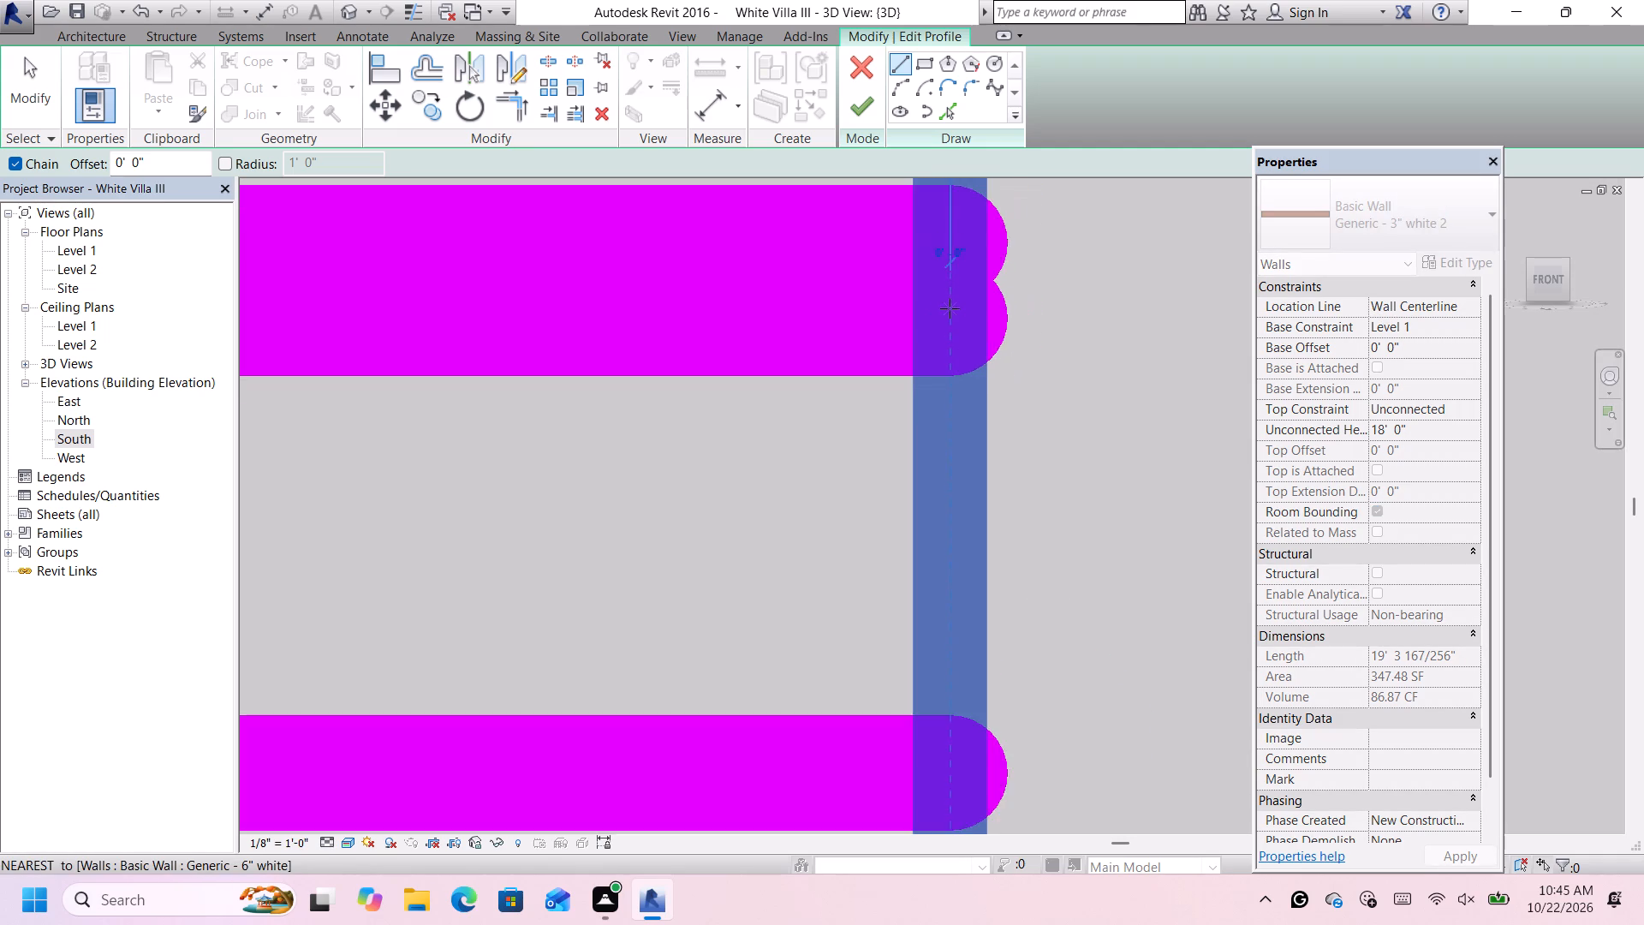
scroll(950, 308, "down", 4)
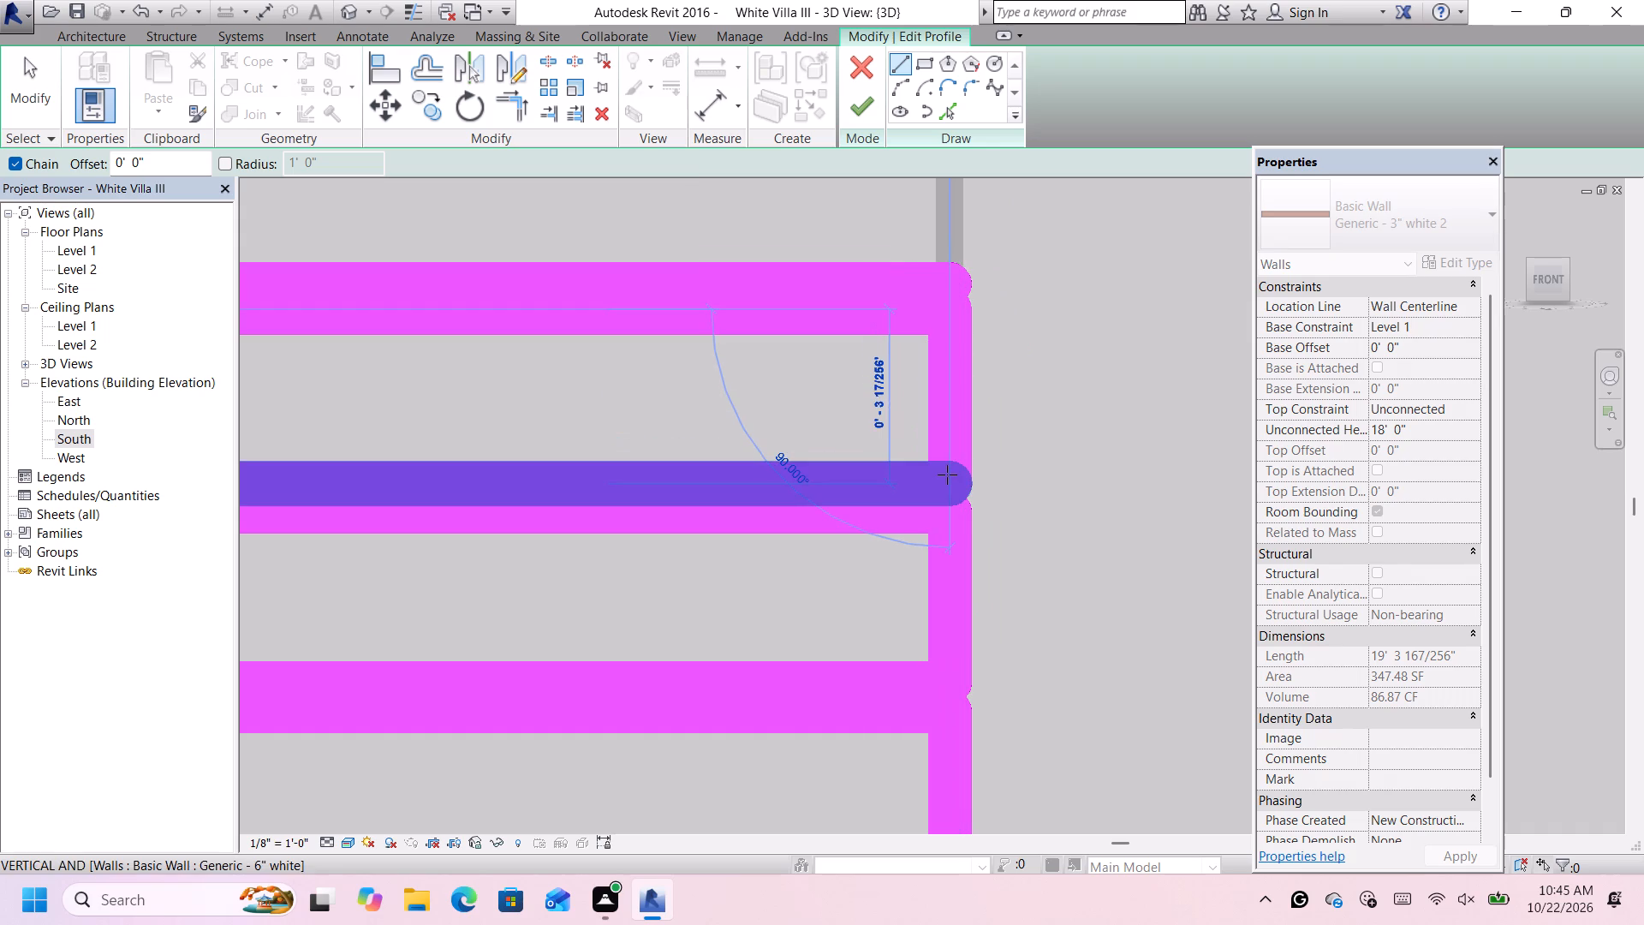
left_click(947, 474)
Draw a vertical line at the right end from the eighth groove's lower line to the seventh groove's upper line.
scroll(968, 224, "down", 12)
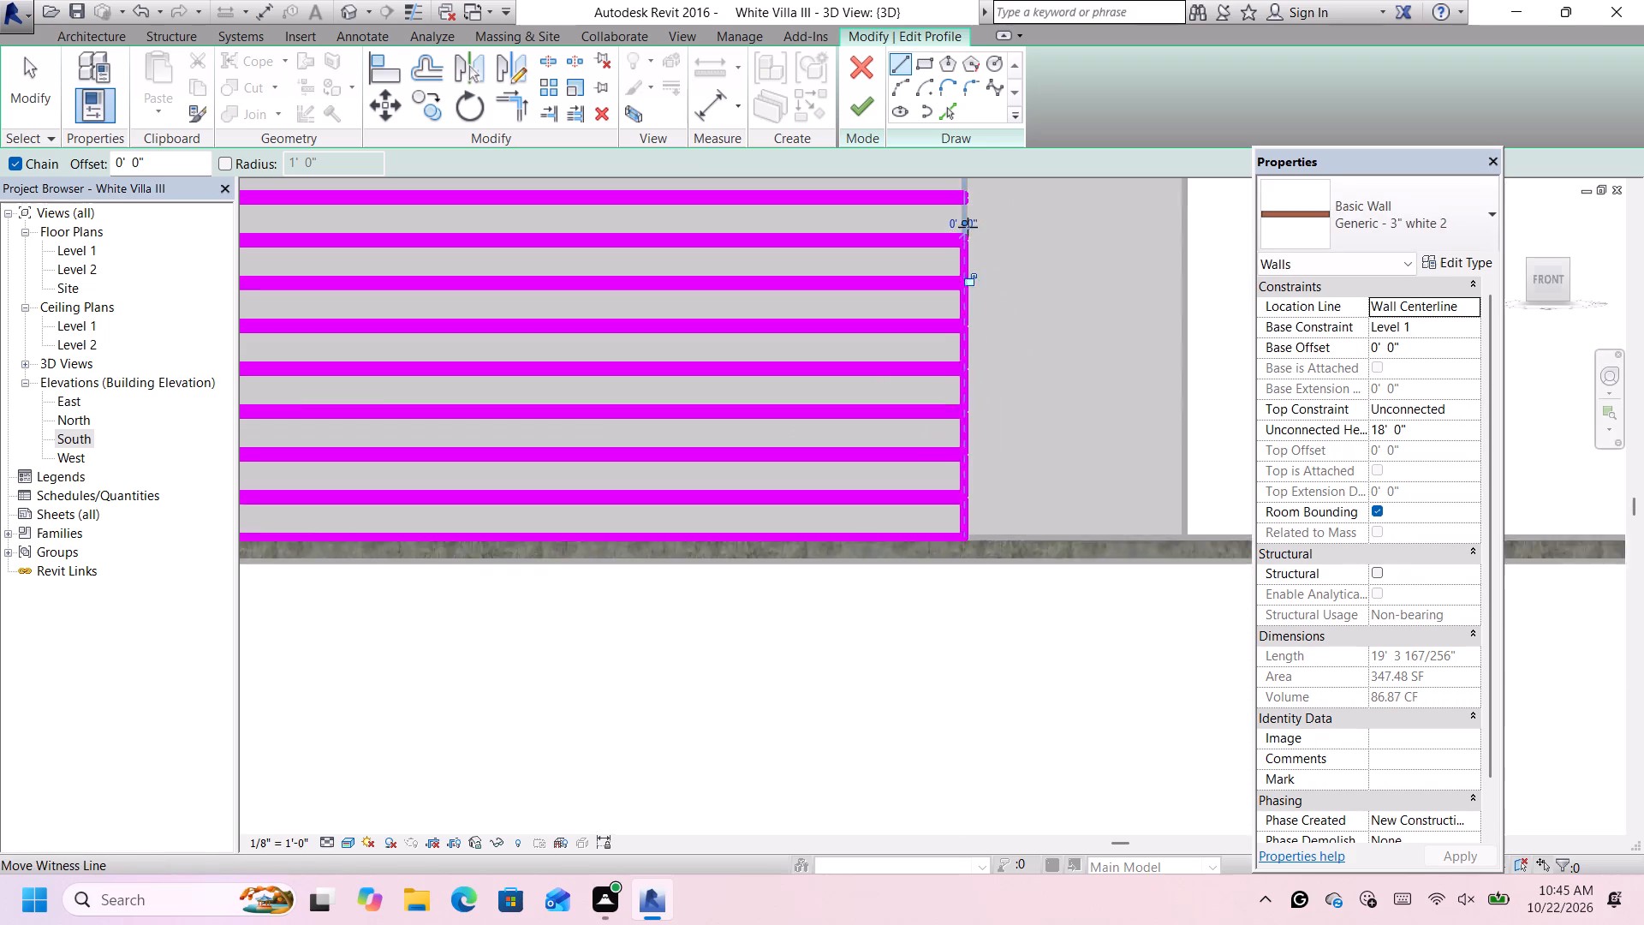
scroll(974, 214, "down", 3)
scroll(974, 191, "up", 16)
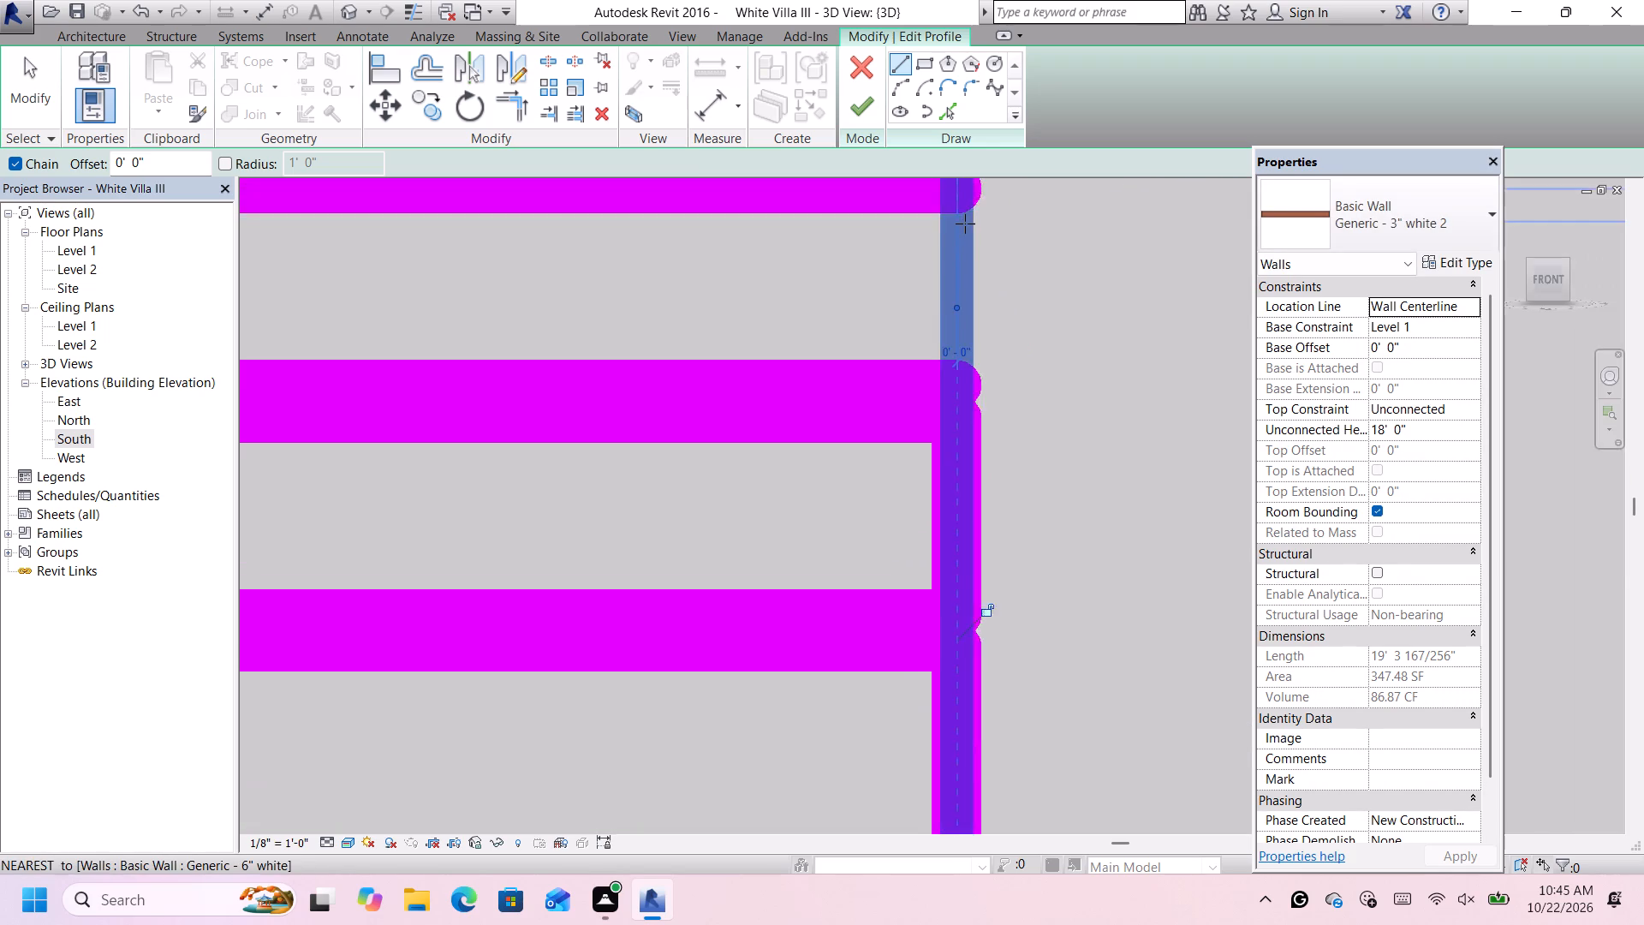
scroll(965, 224, "down", 20)
scroll(965, 224, "down", 6)
scroll(961, 201, "up", 5)
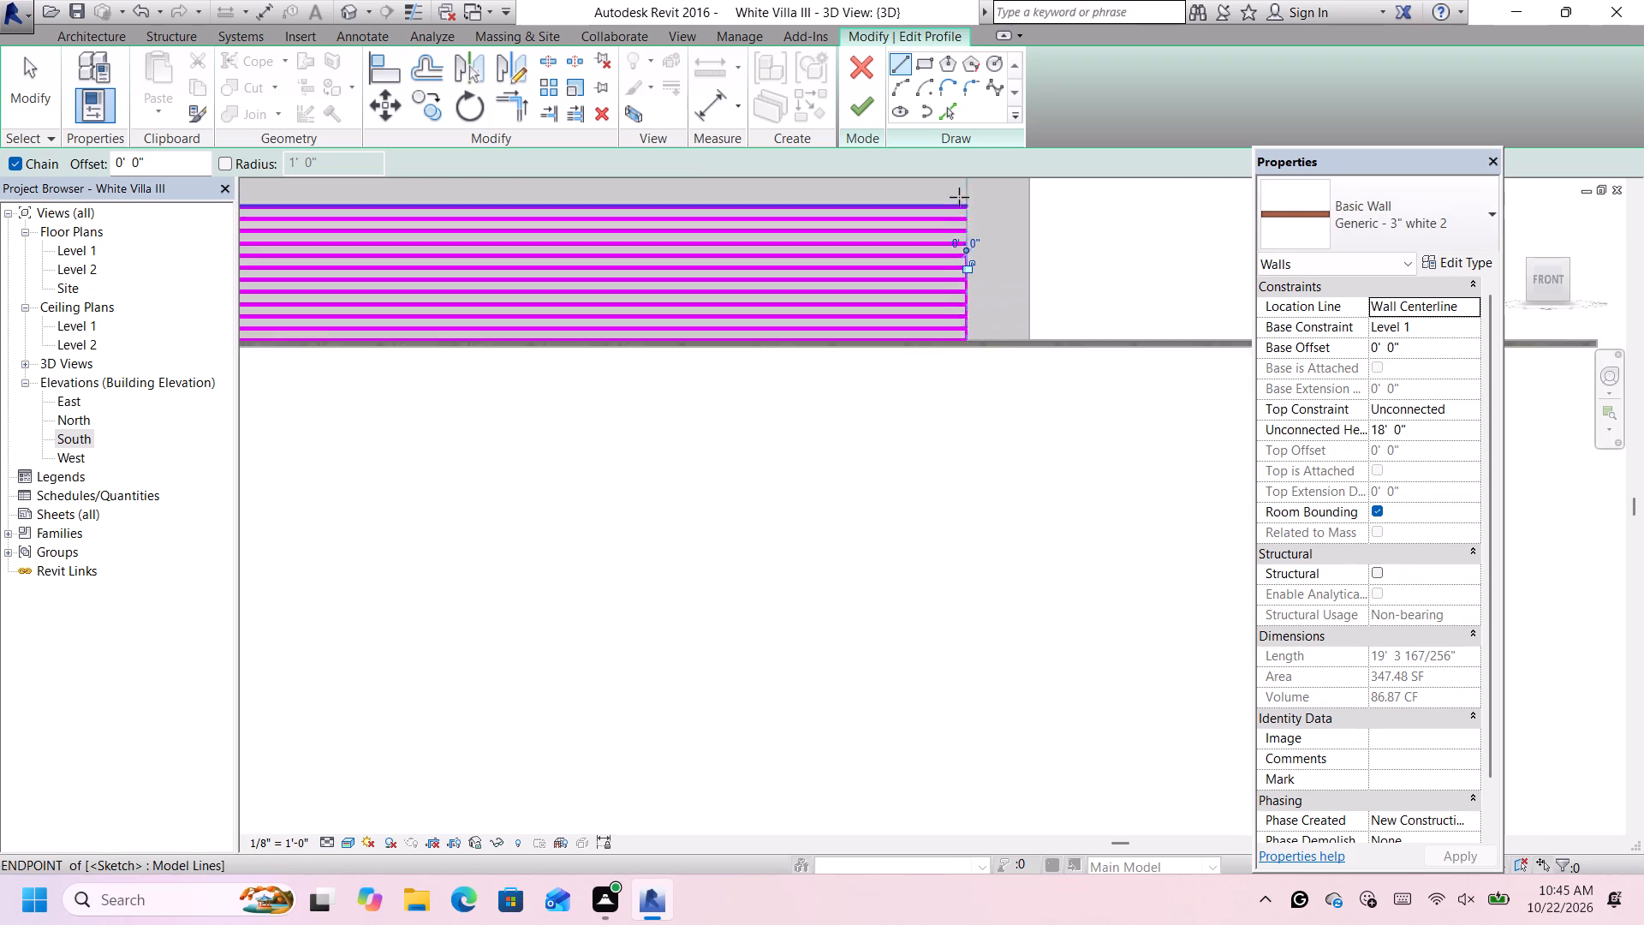
scroll(959, 197, "up", 13)
scroll(987, 334, "down", 7)
scroll(962, 224, "up", 3)
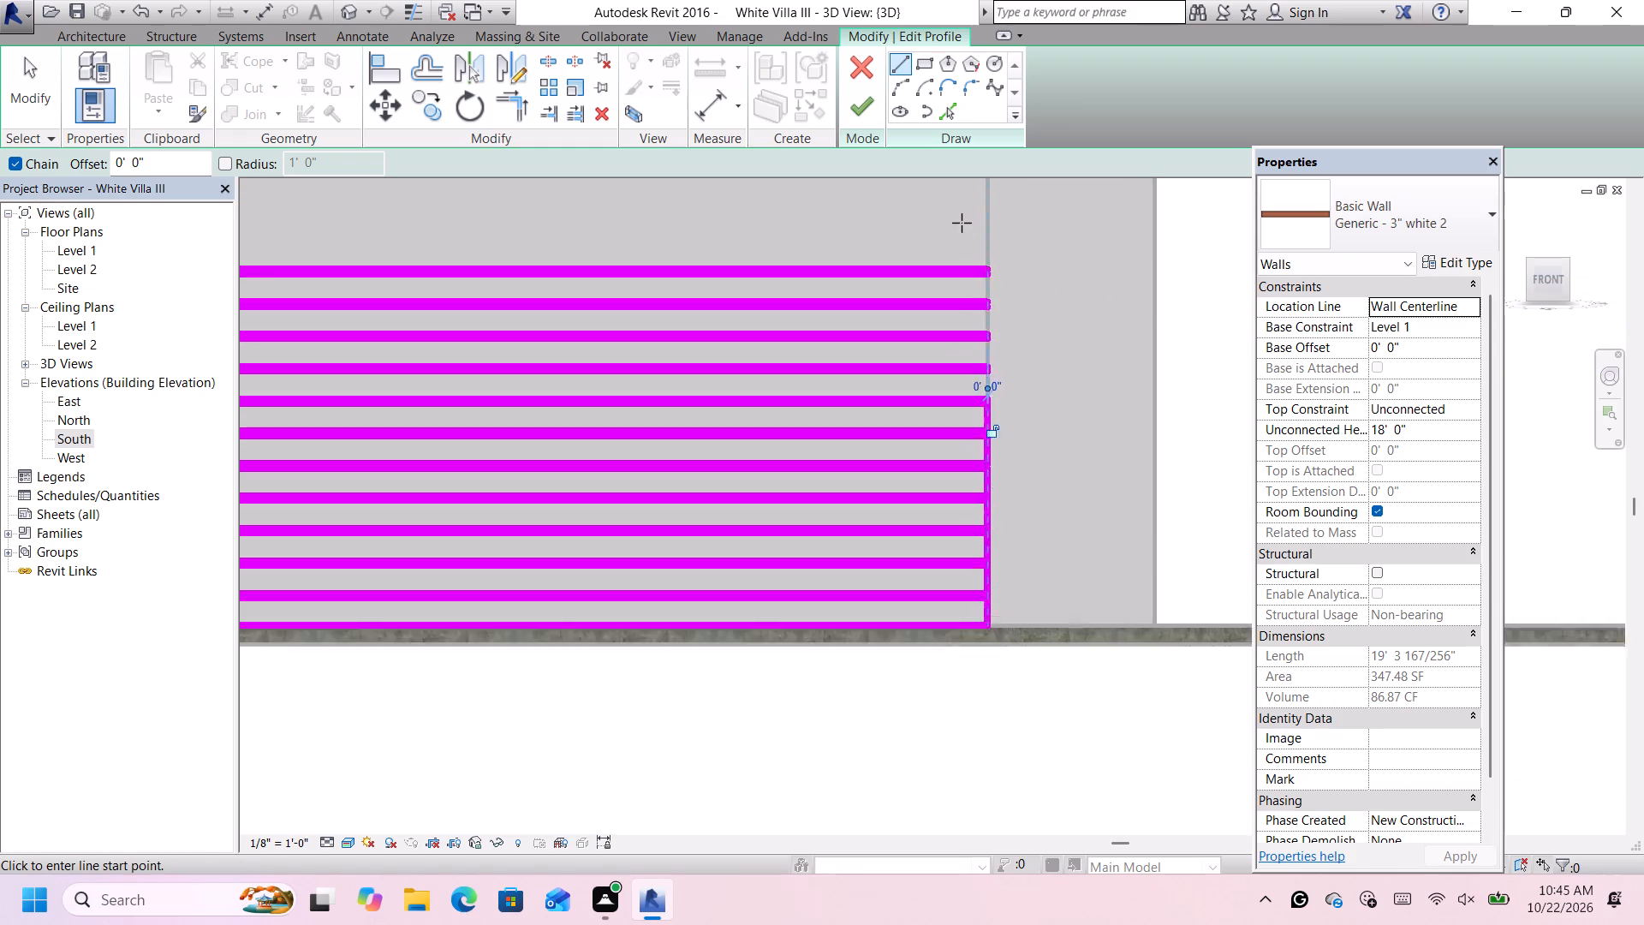
scroll(962, 223, "up", 3)
scroll(1022, 506, "up", 1)
scroll(1027, 612, "up", 5)
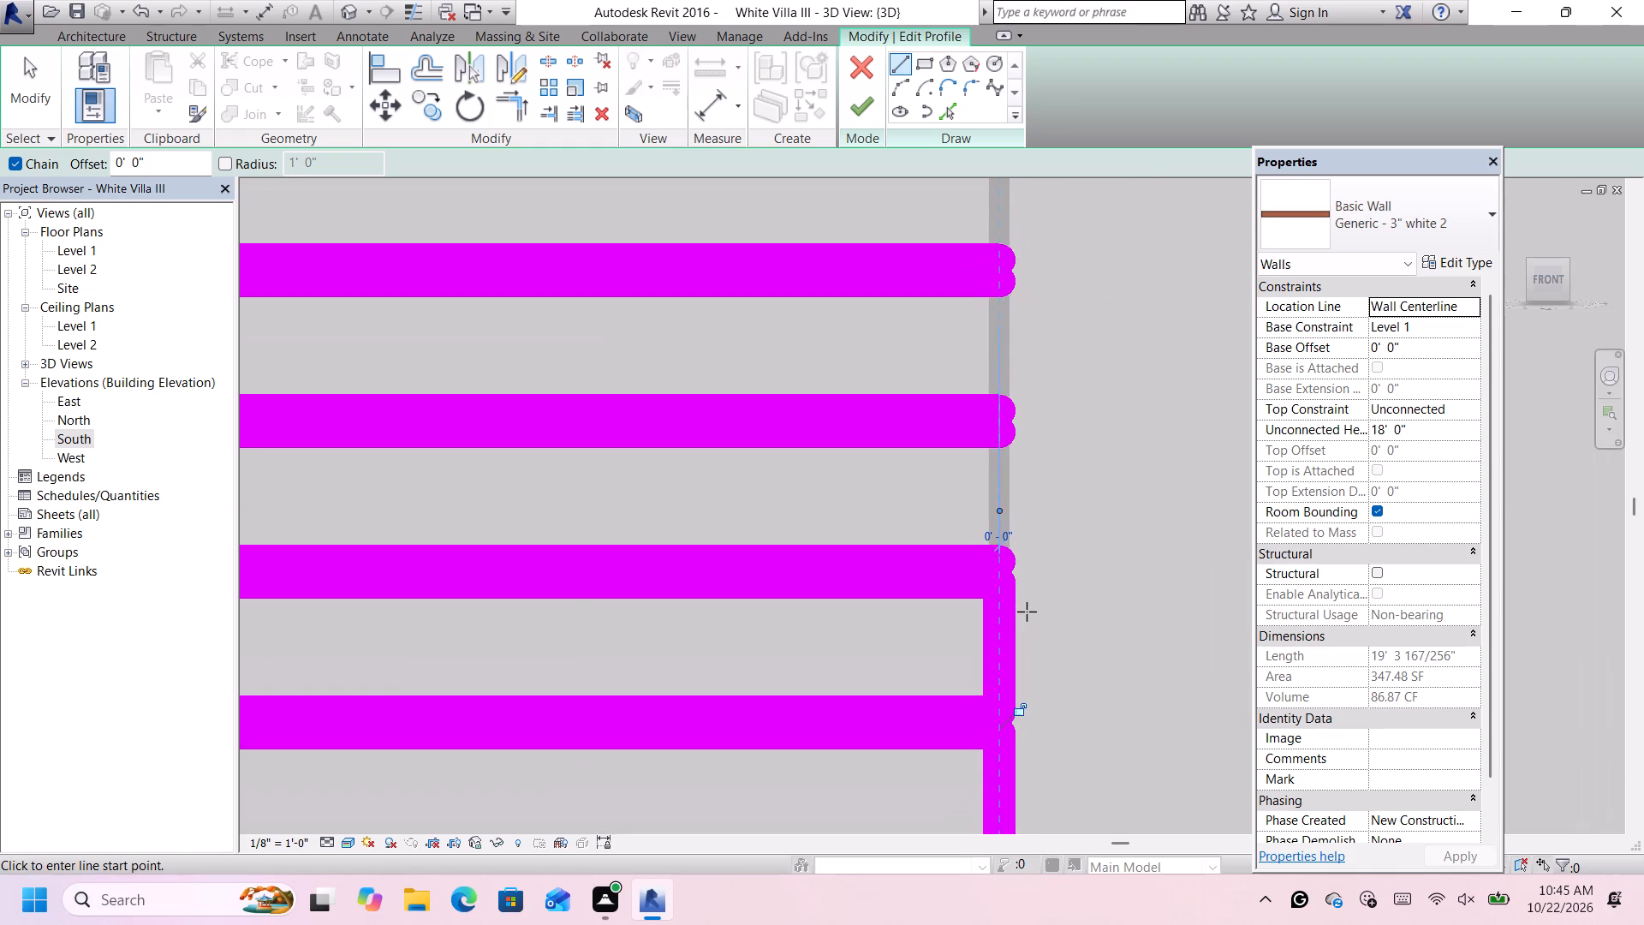
scroll(1005, 549, "up", 8)
scroll(1004, 427, "down", 2)
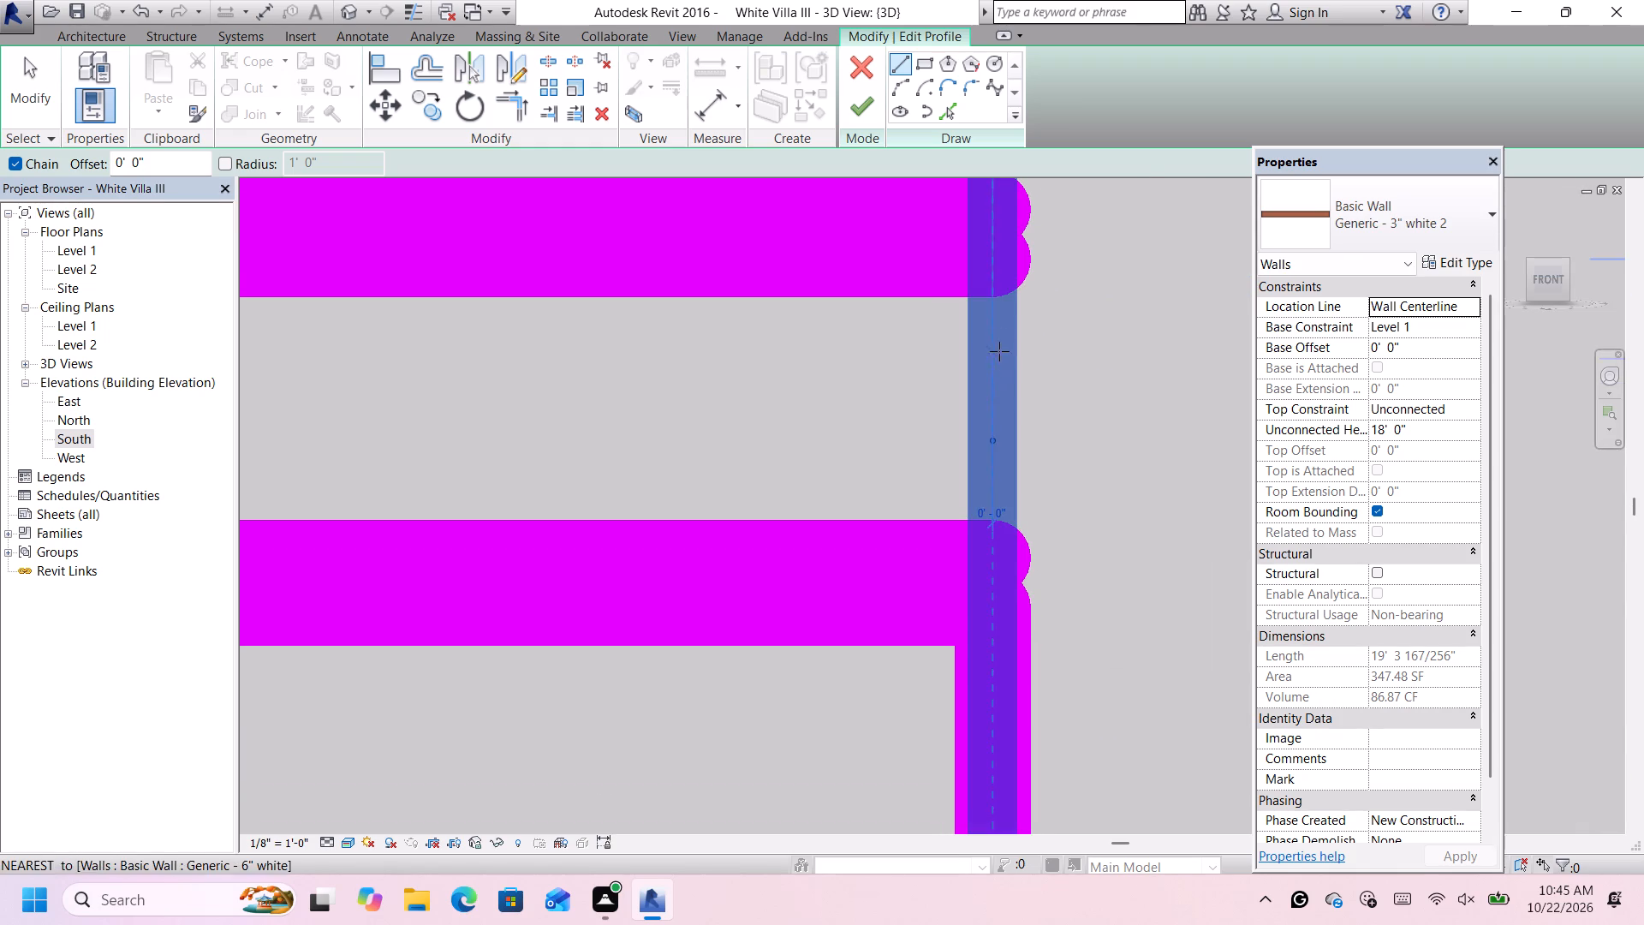
left_click(994, 256)
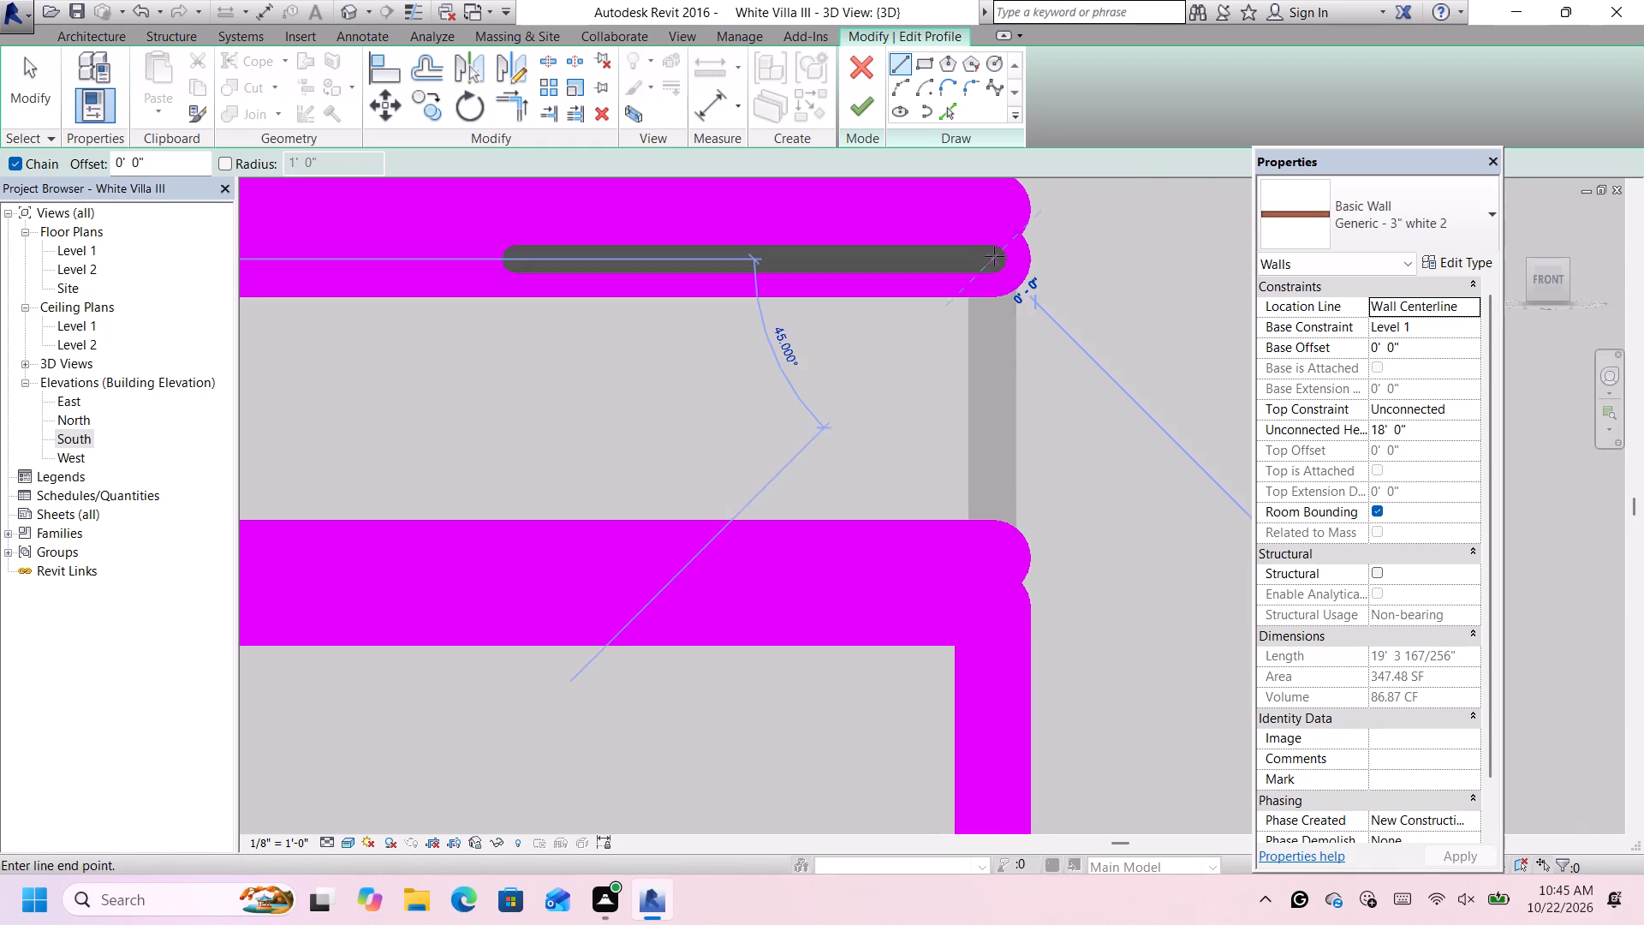
left_click(998, 550)
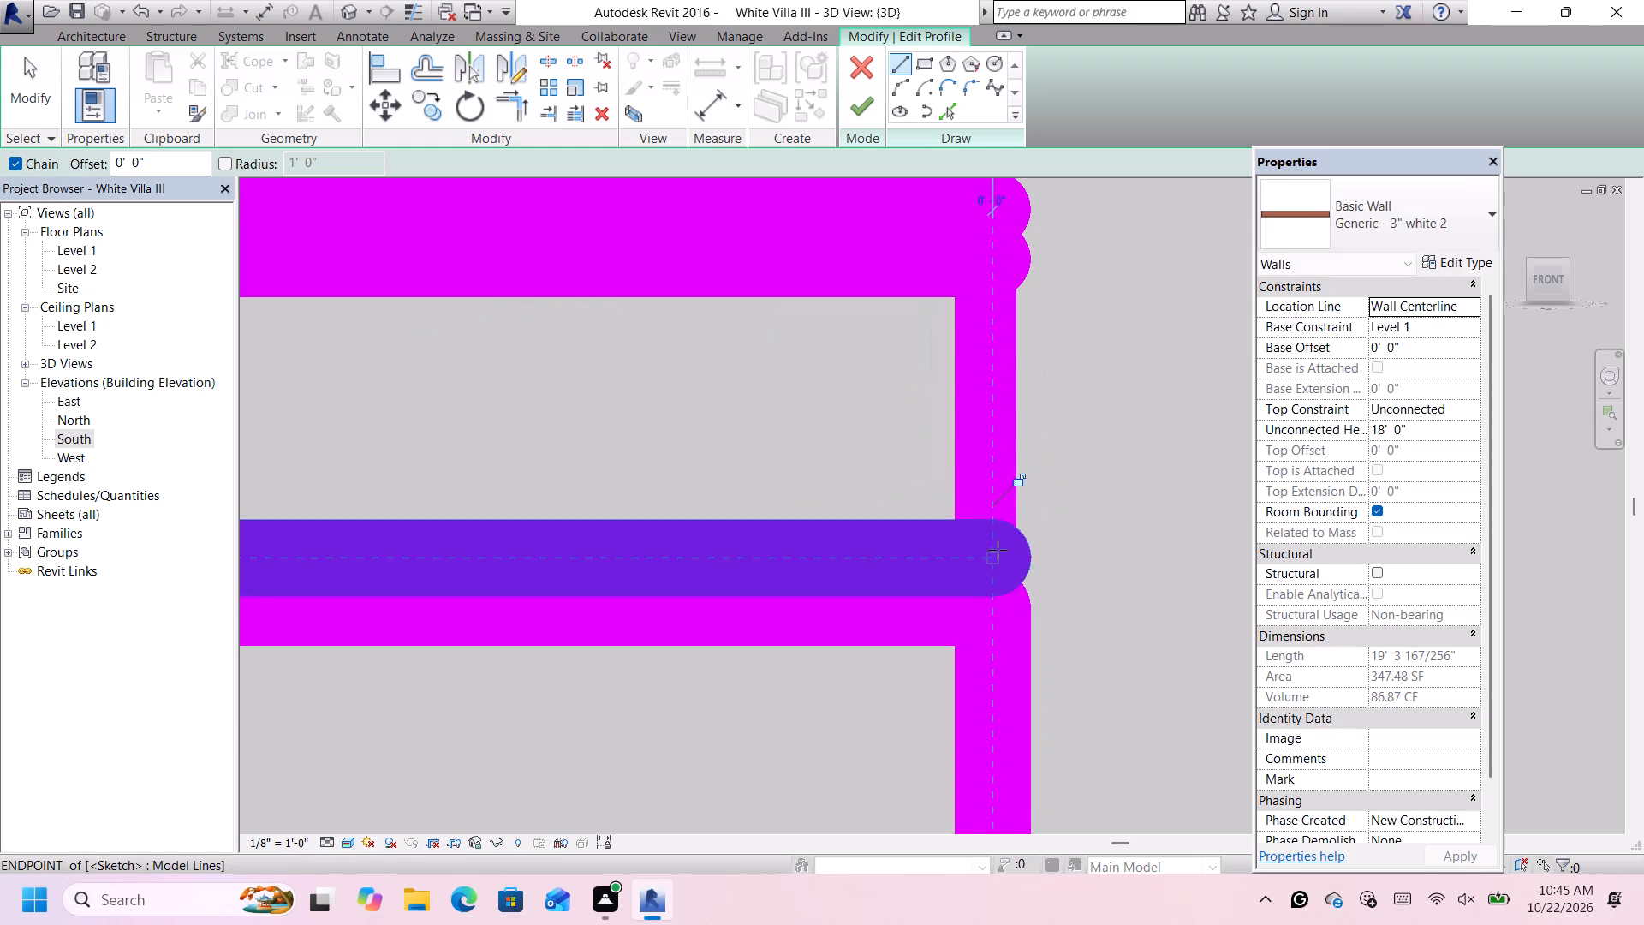
Draw a 3" vertical line at the right end from the ninth groove's lower line to the eighth groove's upper line.
scroll(998, 550, "down", 11)
scroll(992, 387, "up", 9)
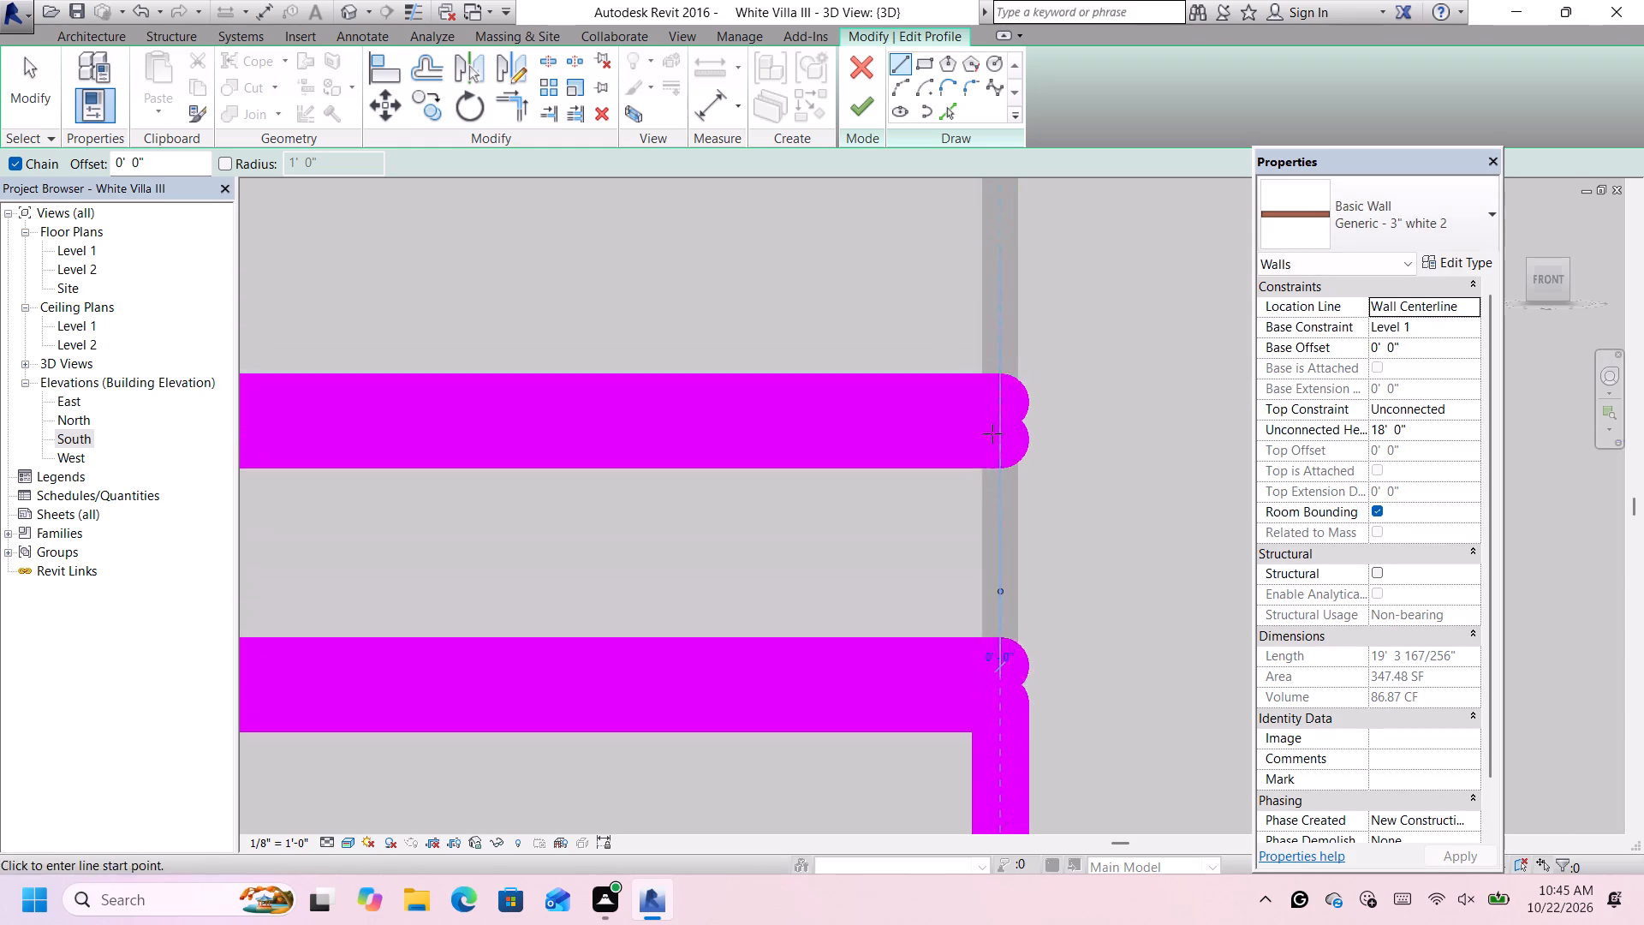
scroll(992, 433, "up", 4)
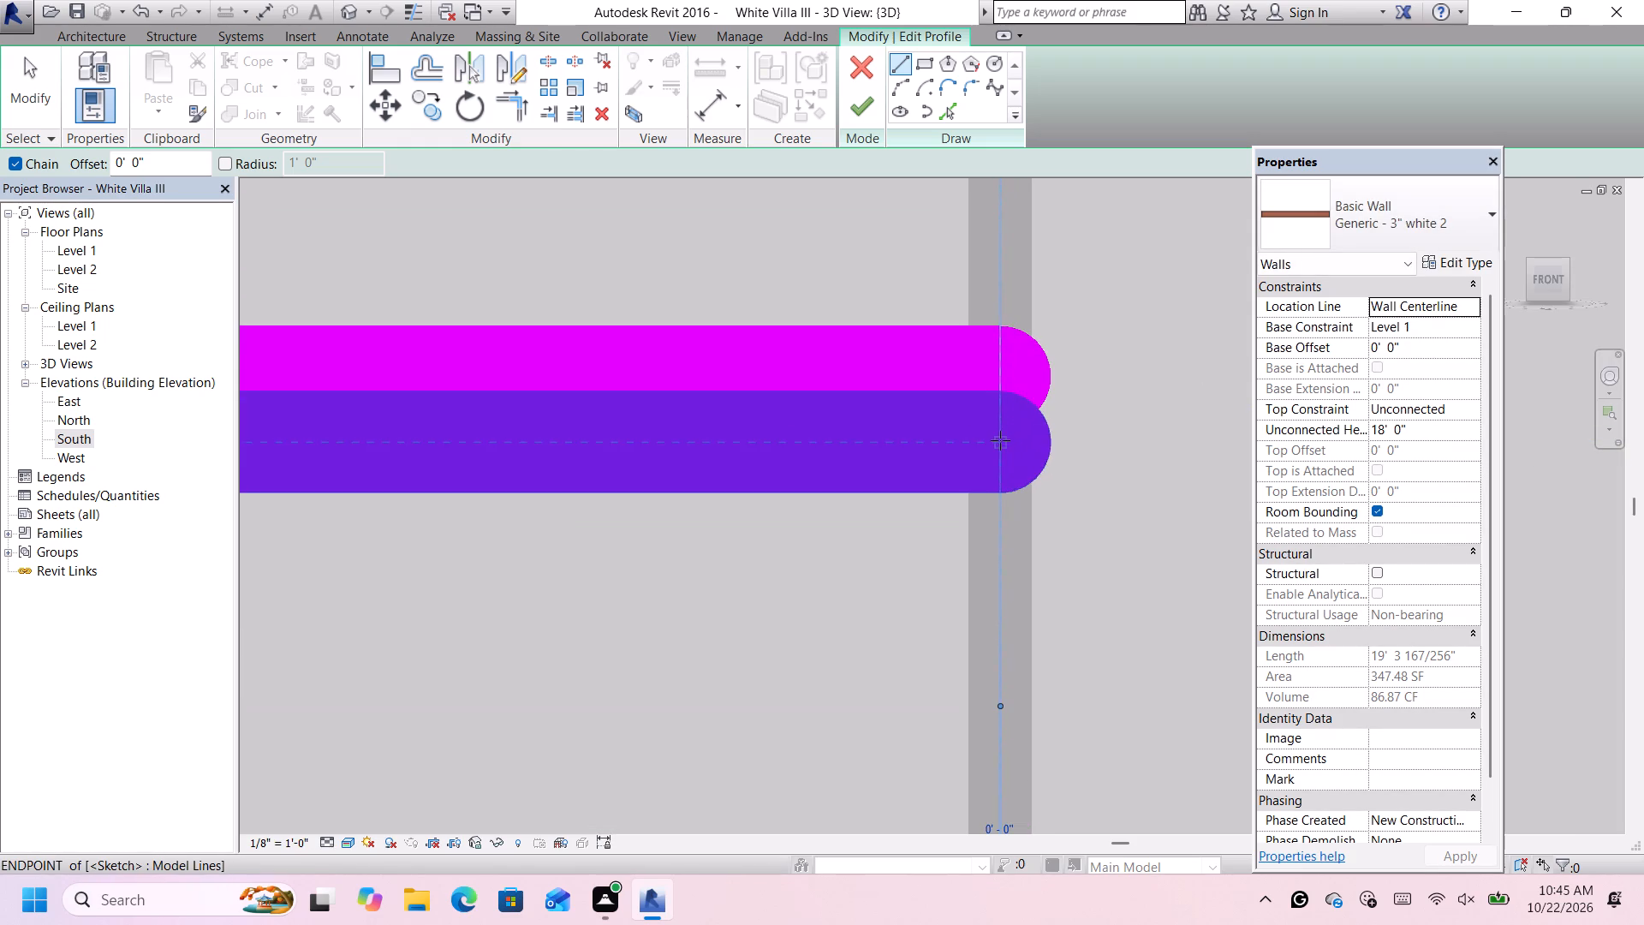
left_click(1000, 440)
scroll(1000, 440, "down", 6)
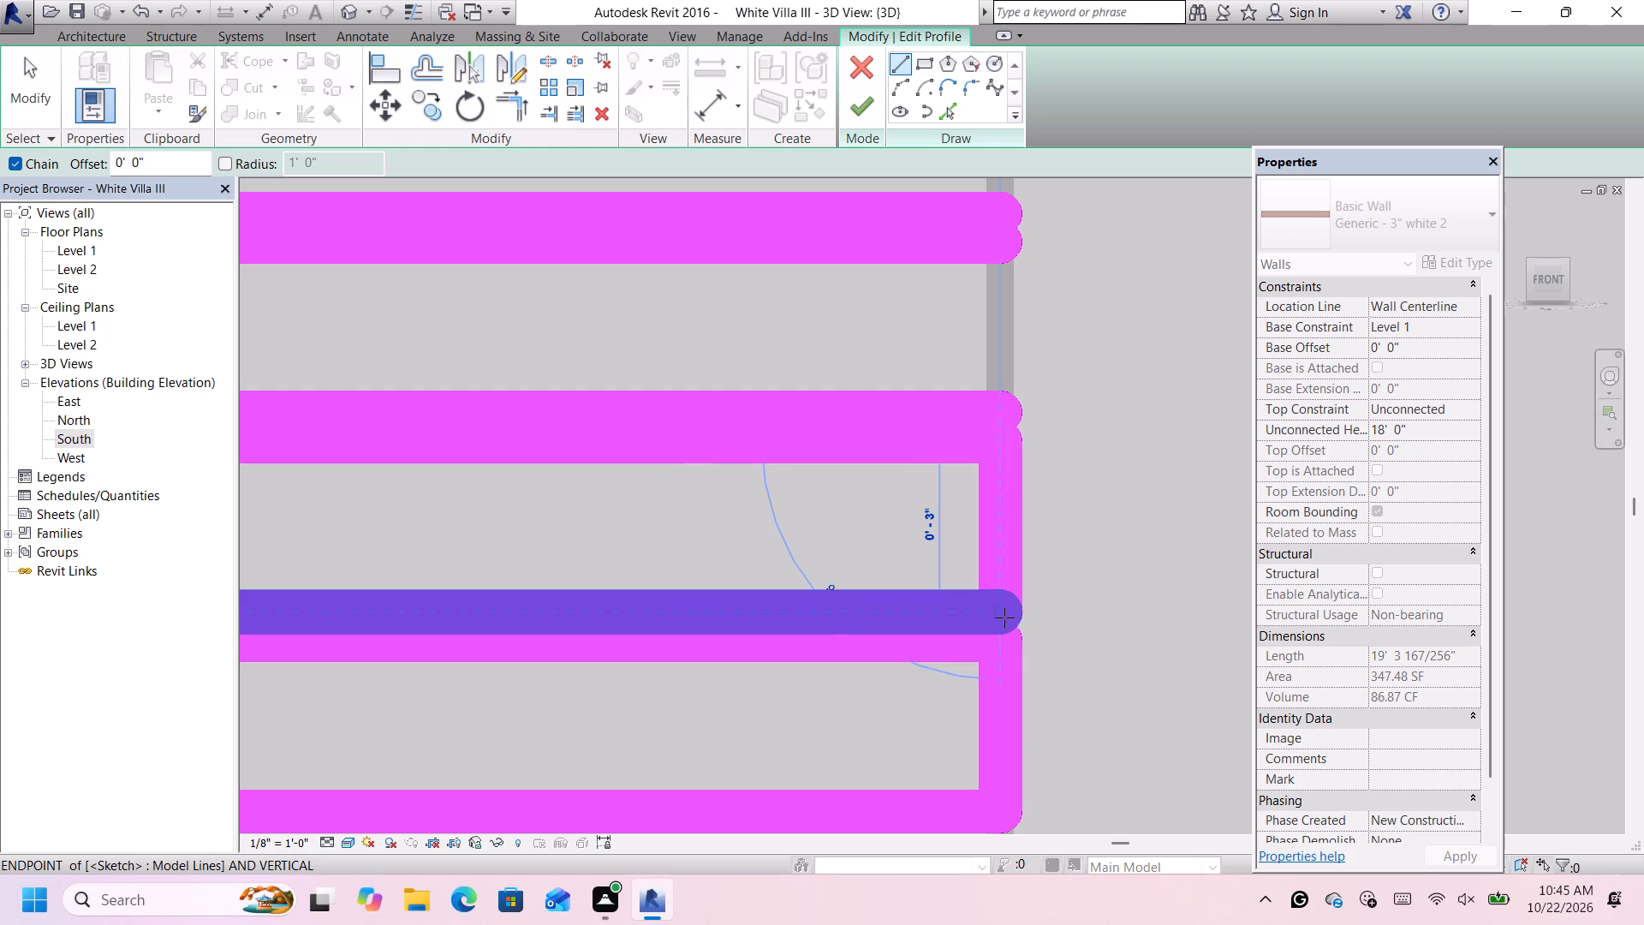
left_click(1004, 618)
Draw a vertical line at the right end from the tenth groove's lower line to the ninth groove's upper line.
scroll(1022, 423, "down", 7)
scroll(1010, 375, "up", 4)
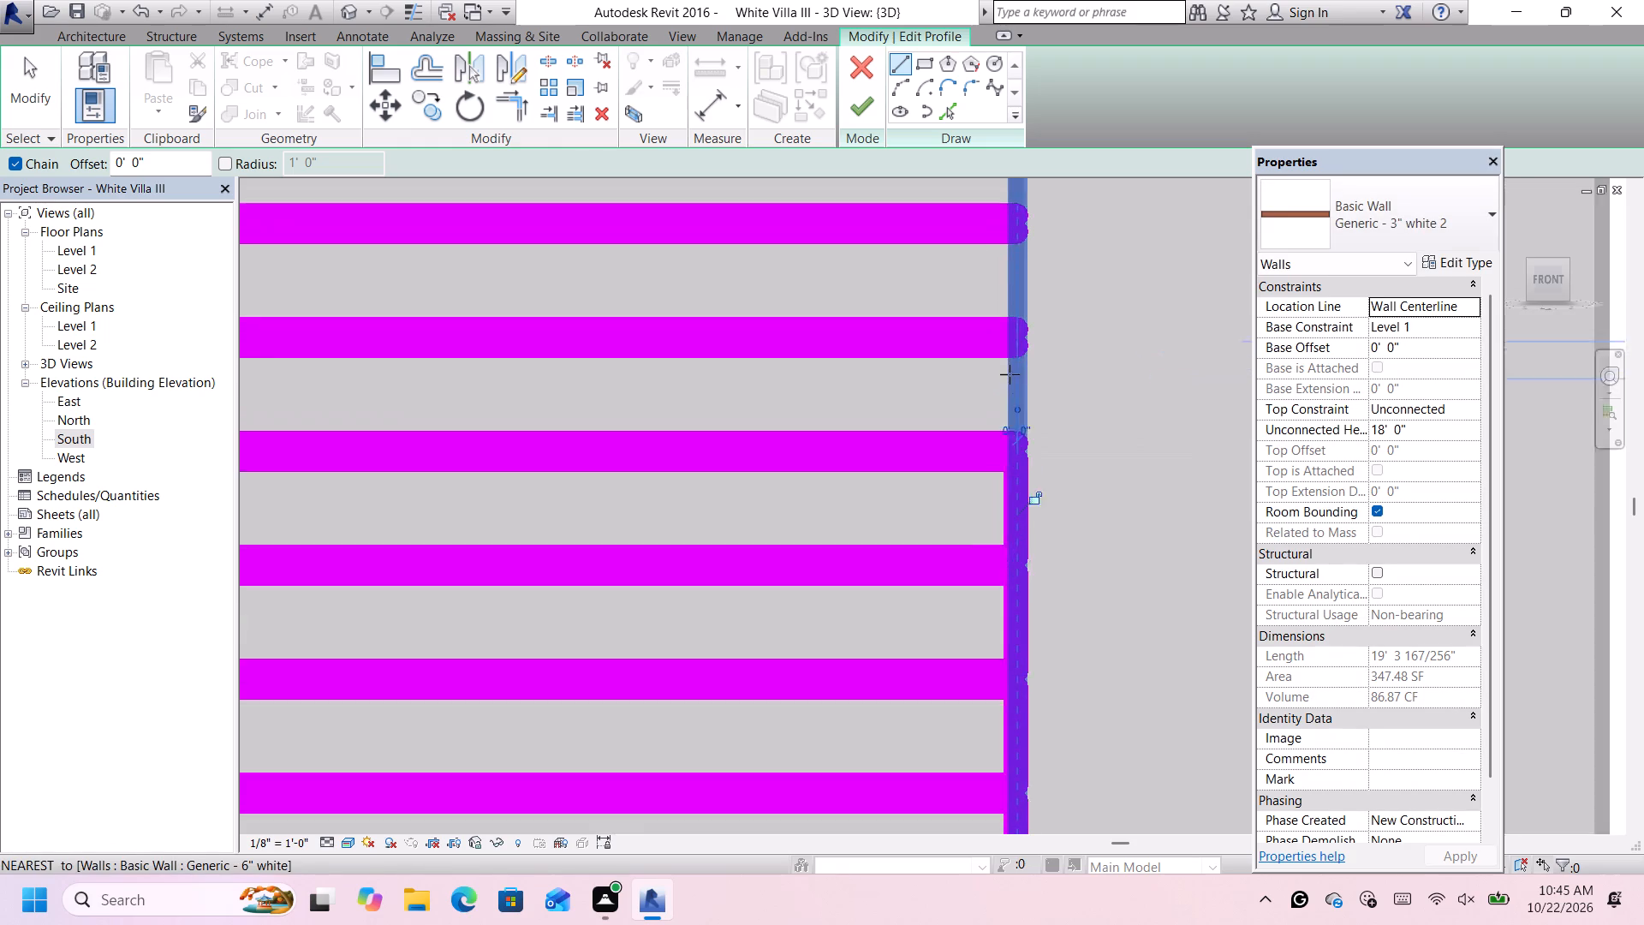
scroll(1010, 374, "up", 1)
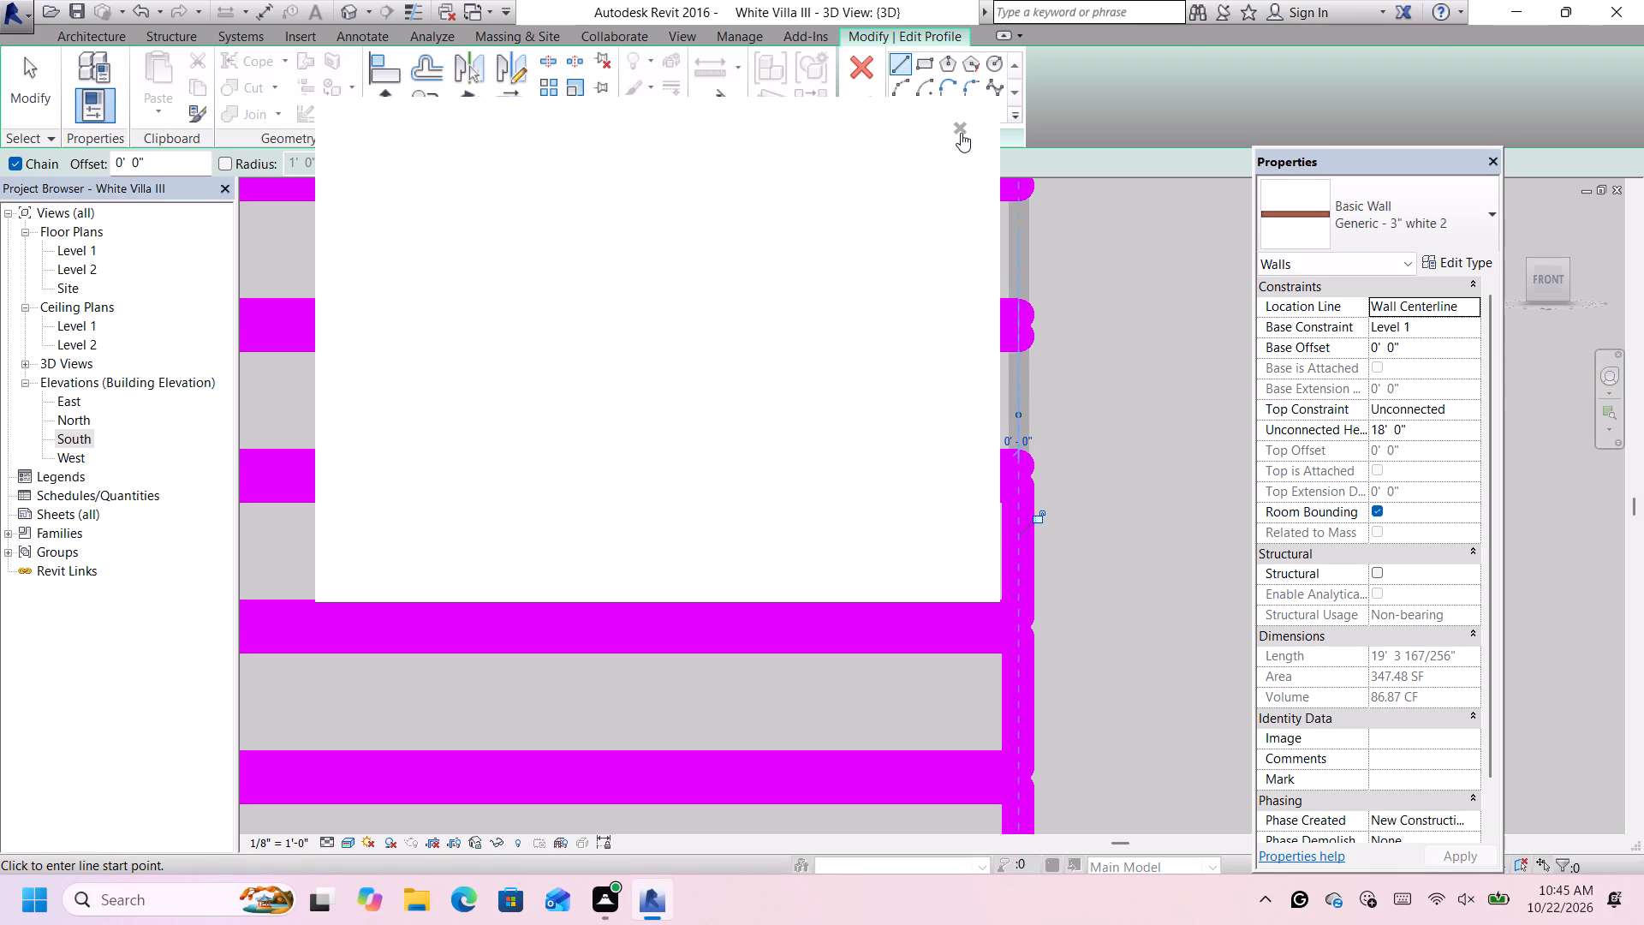
left_click(956, 126)
scroll(1019, 374, "up", 2)
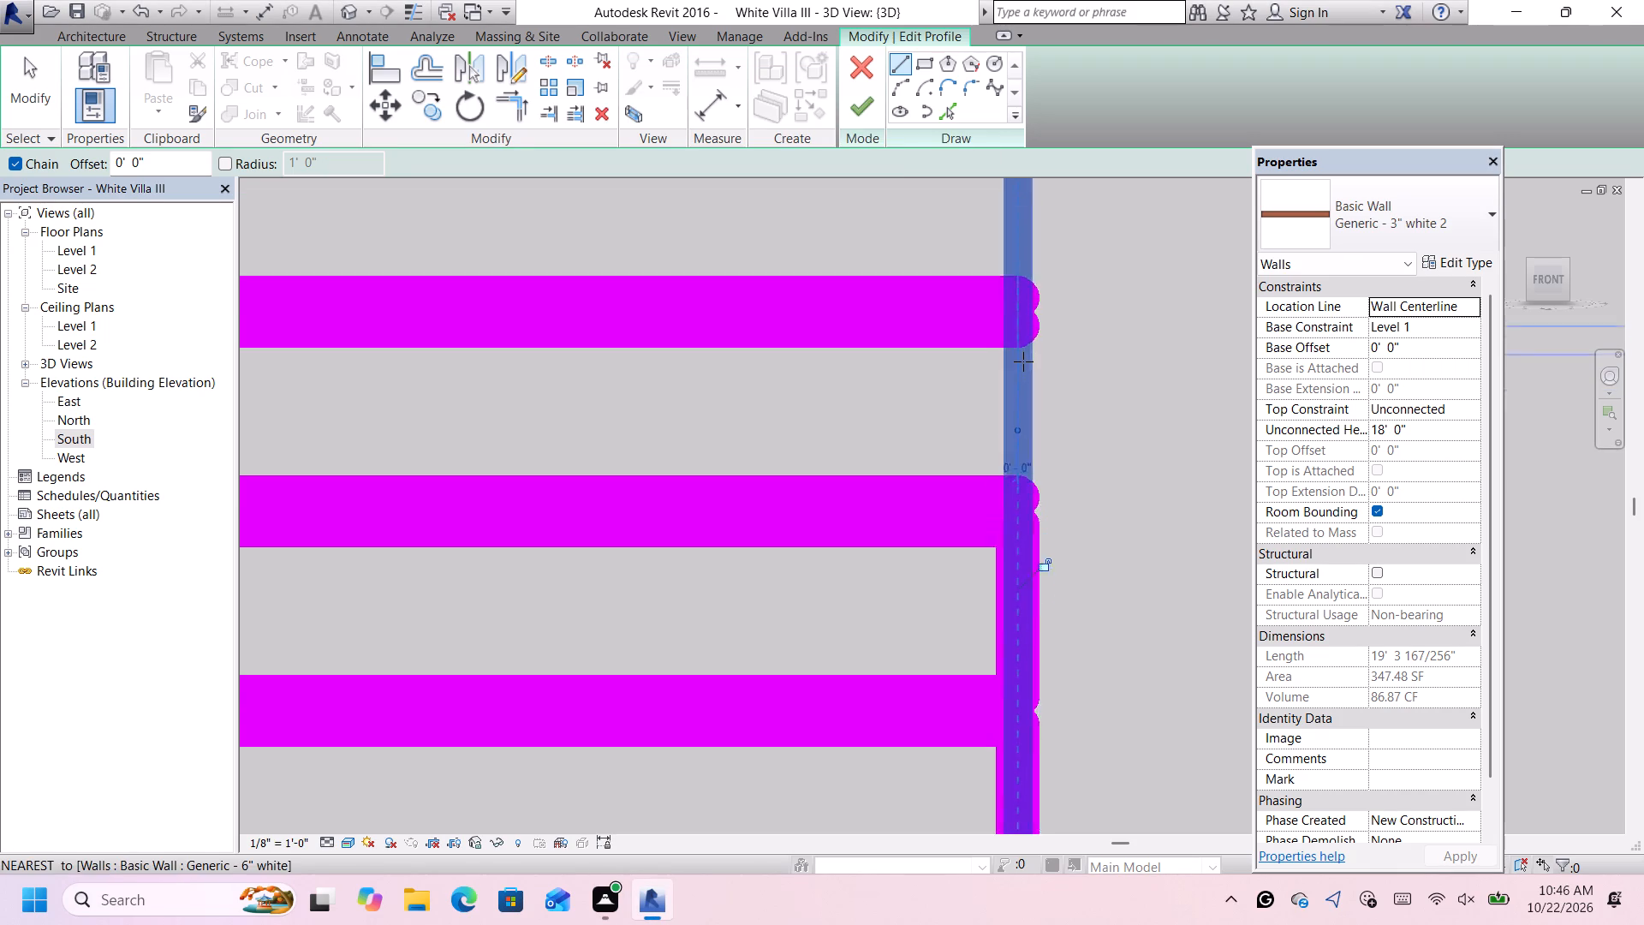
scroll(1023, 361, "up", 6)
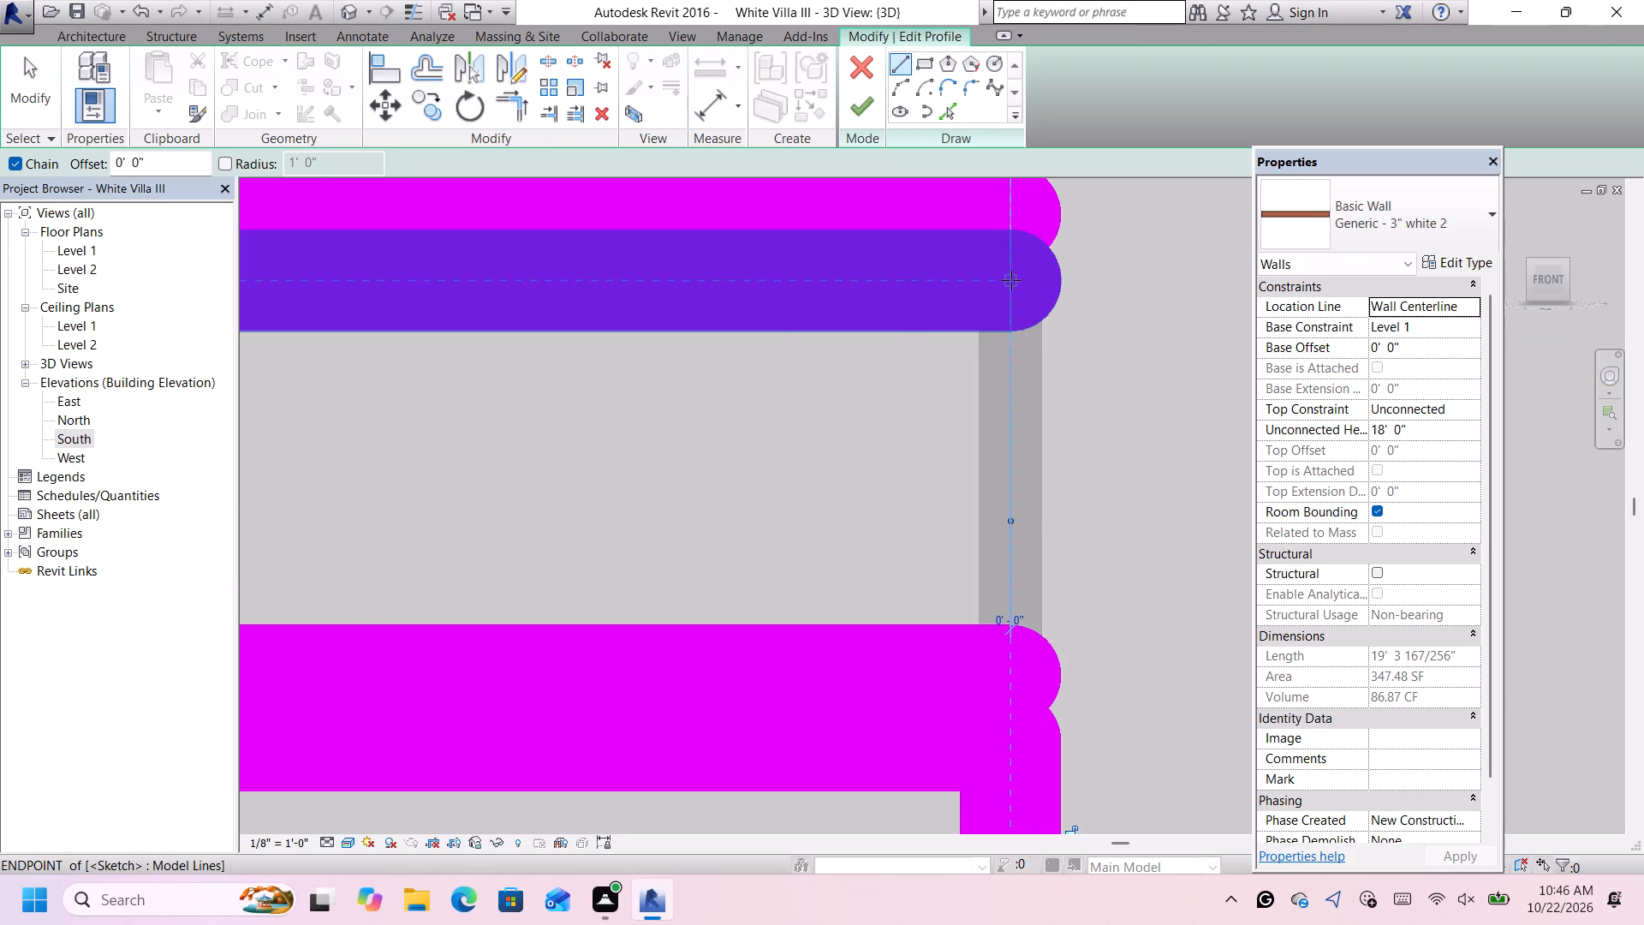
left_click(1011, 282)
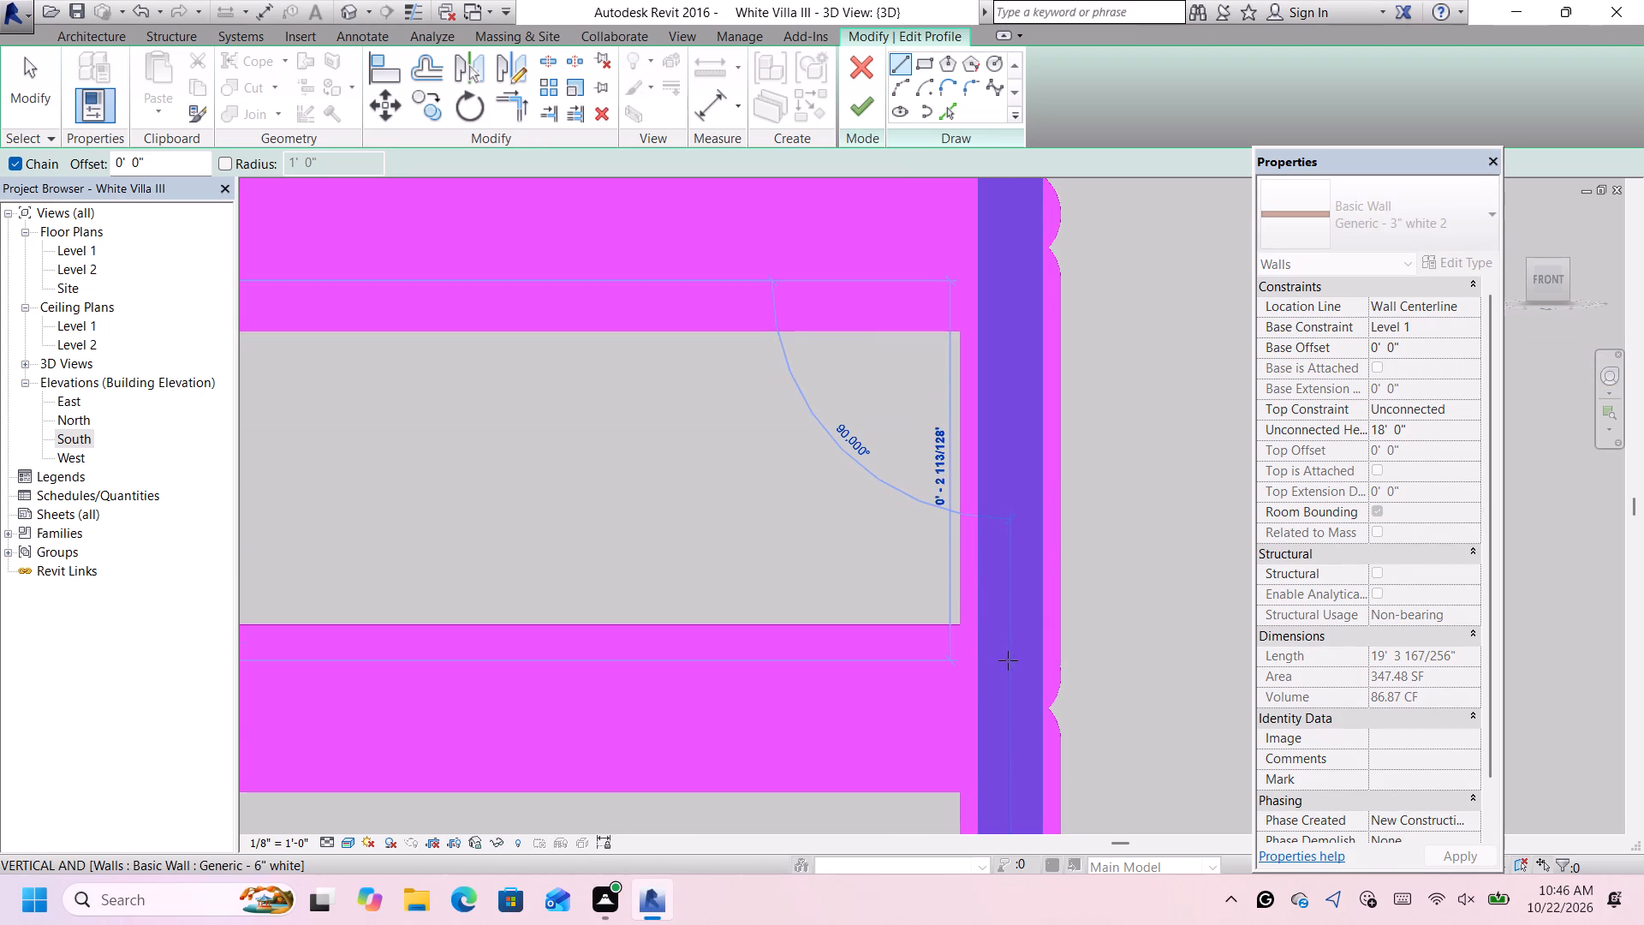
left_click(1010, 669)
Draw a 3" vertical line at the right end from the topmost groove's lower line to the tenth groove's upper line, ending the Line command.
scroll(1001, 665, "down", 8)
scroll(1015, 439, "up", 4)
scroll(1005, 391, "down", 12)
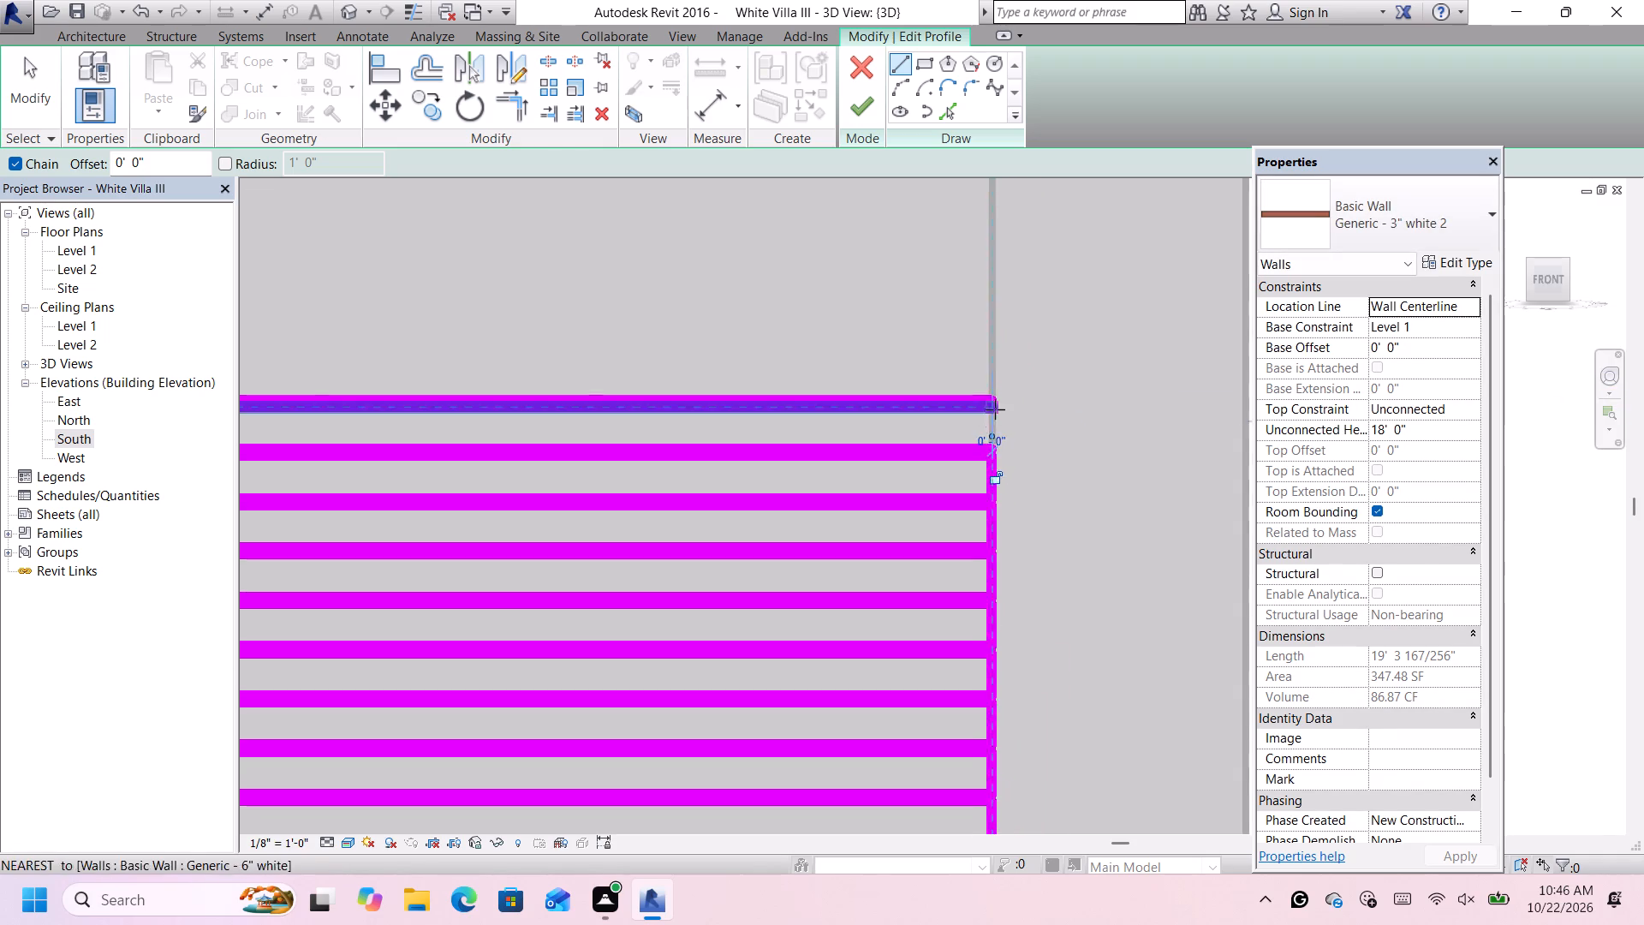
scroll(995, 409, "up", 11)
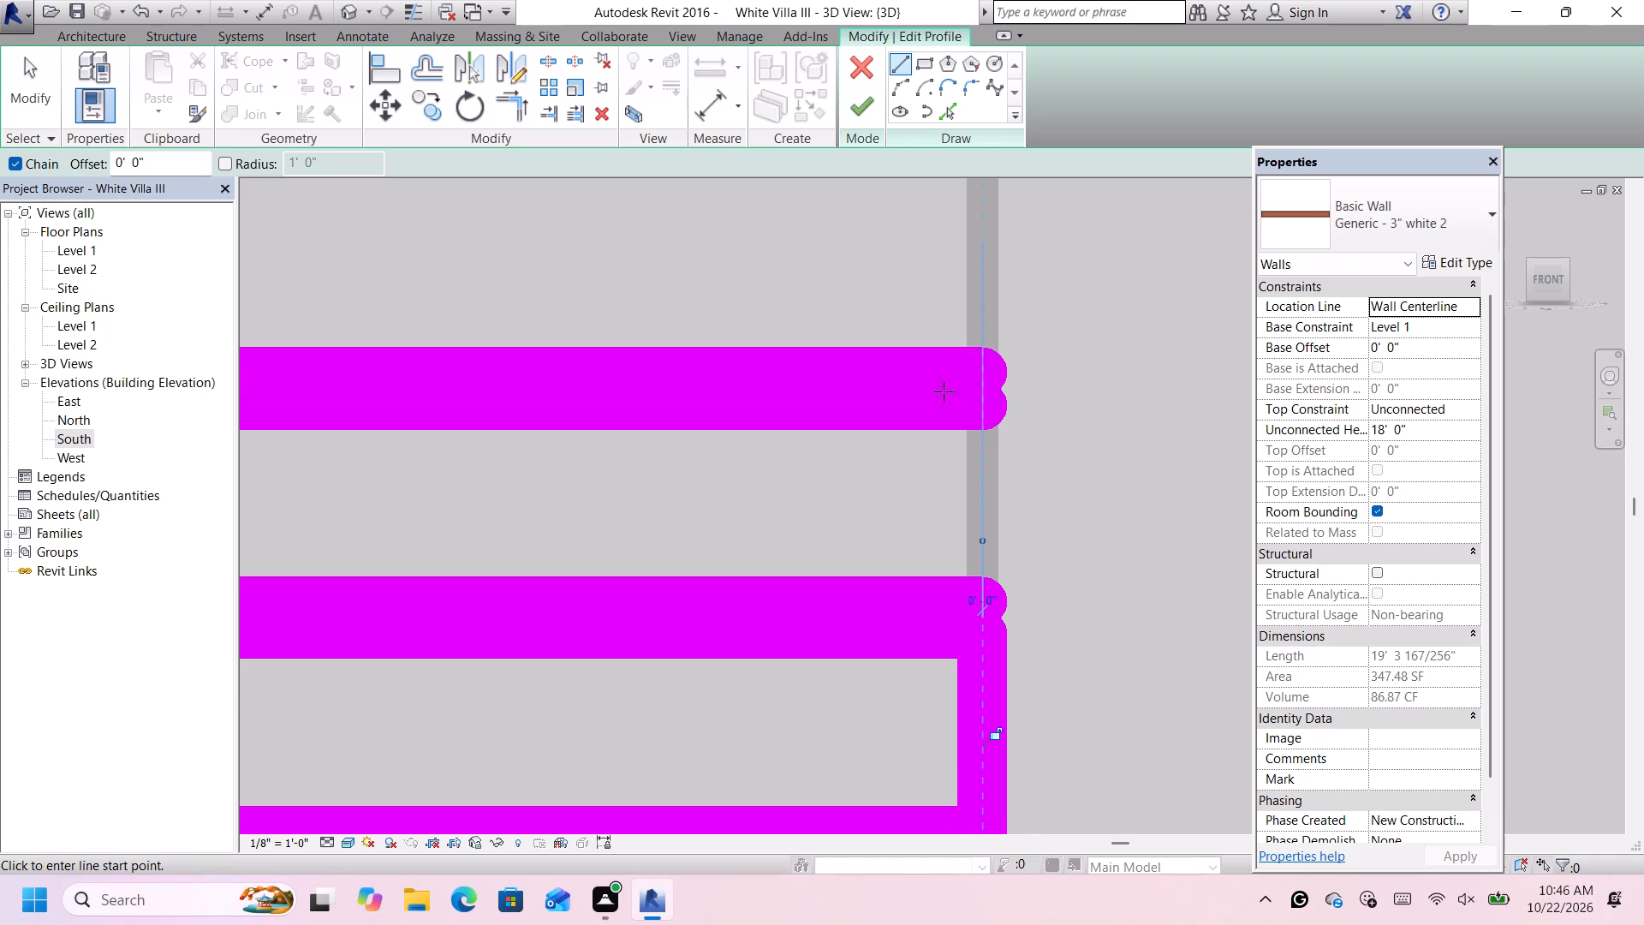
scroll(942, 397, "up", 6)
left_click(1002, 400)
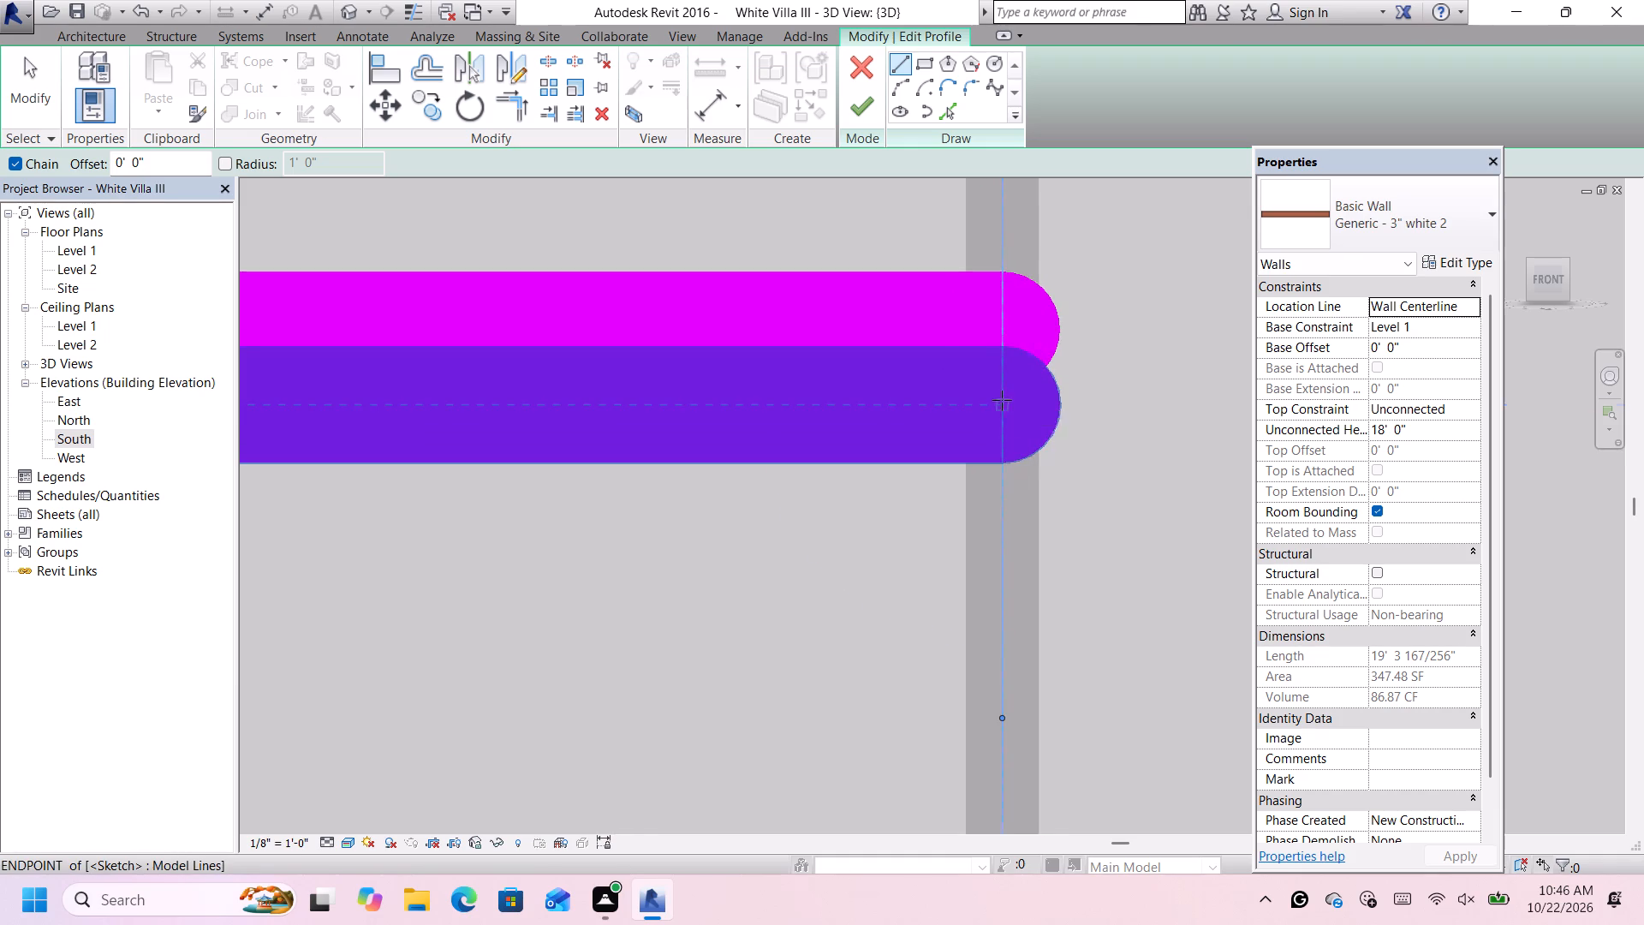
scroll(1002, 400, "down", 6)
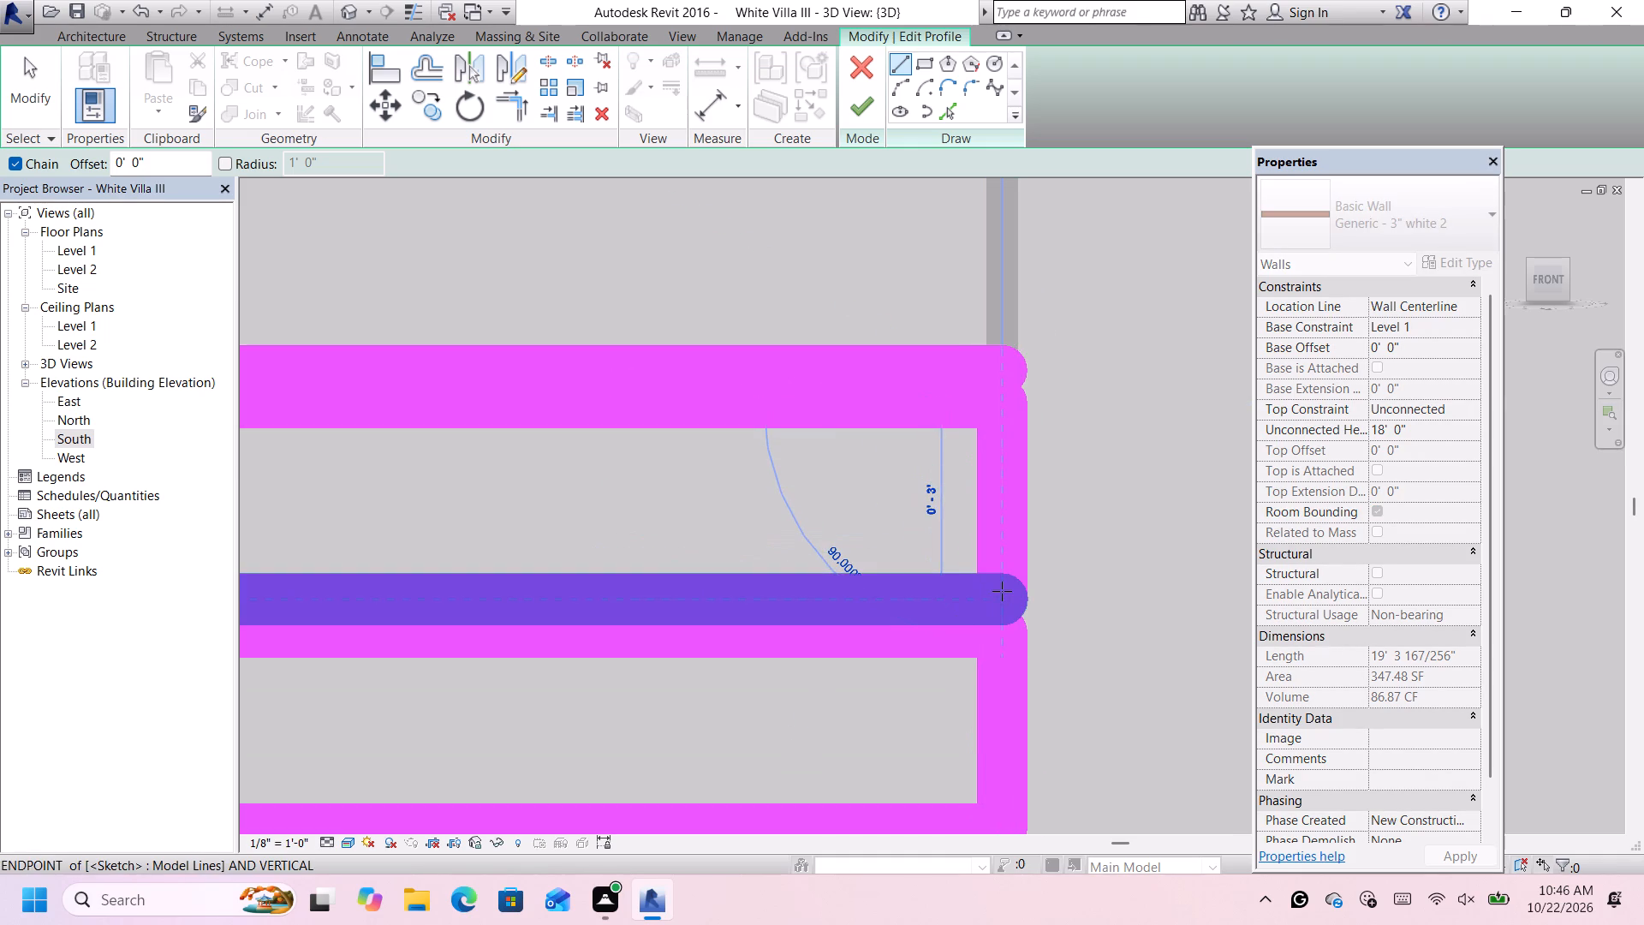
left_click(1002, 591)
key("Escape")
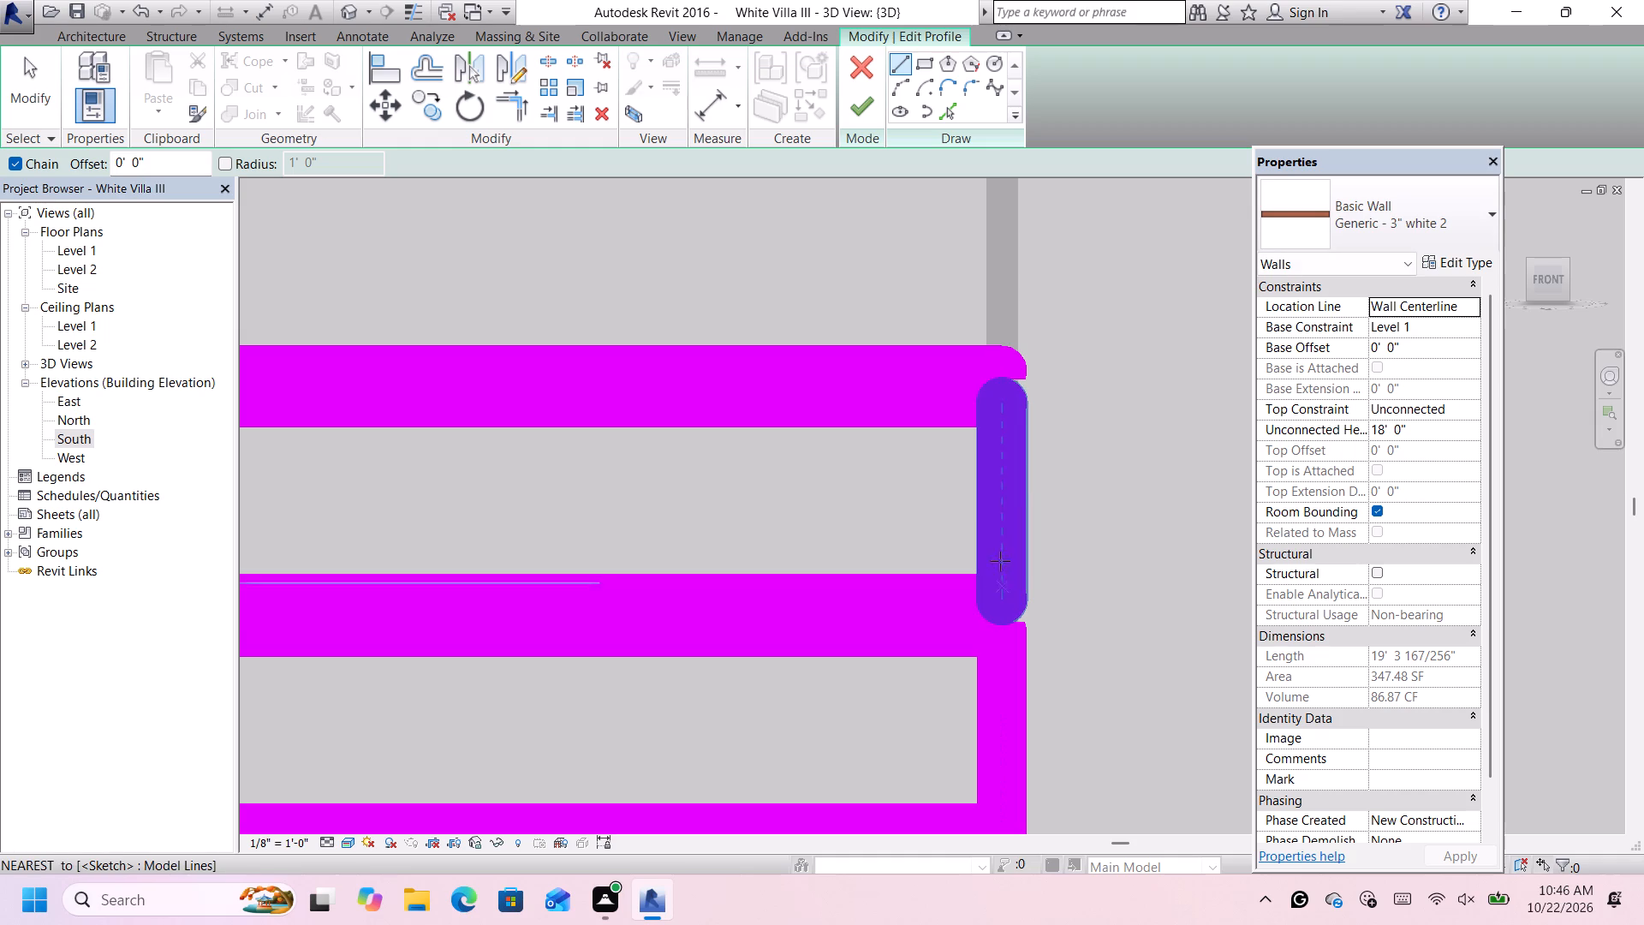
key("Escape")
Delete the upper horizontal line of the topmost groove, above the last closed strip.
left_click(999, 367)
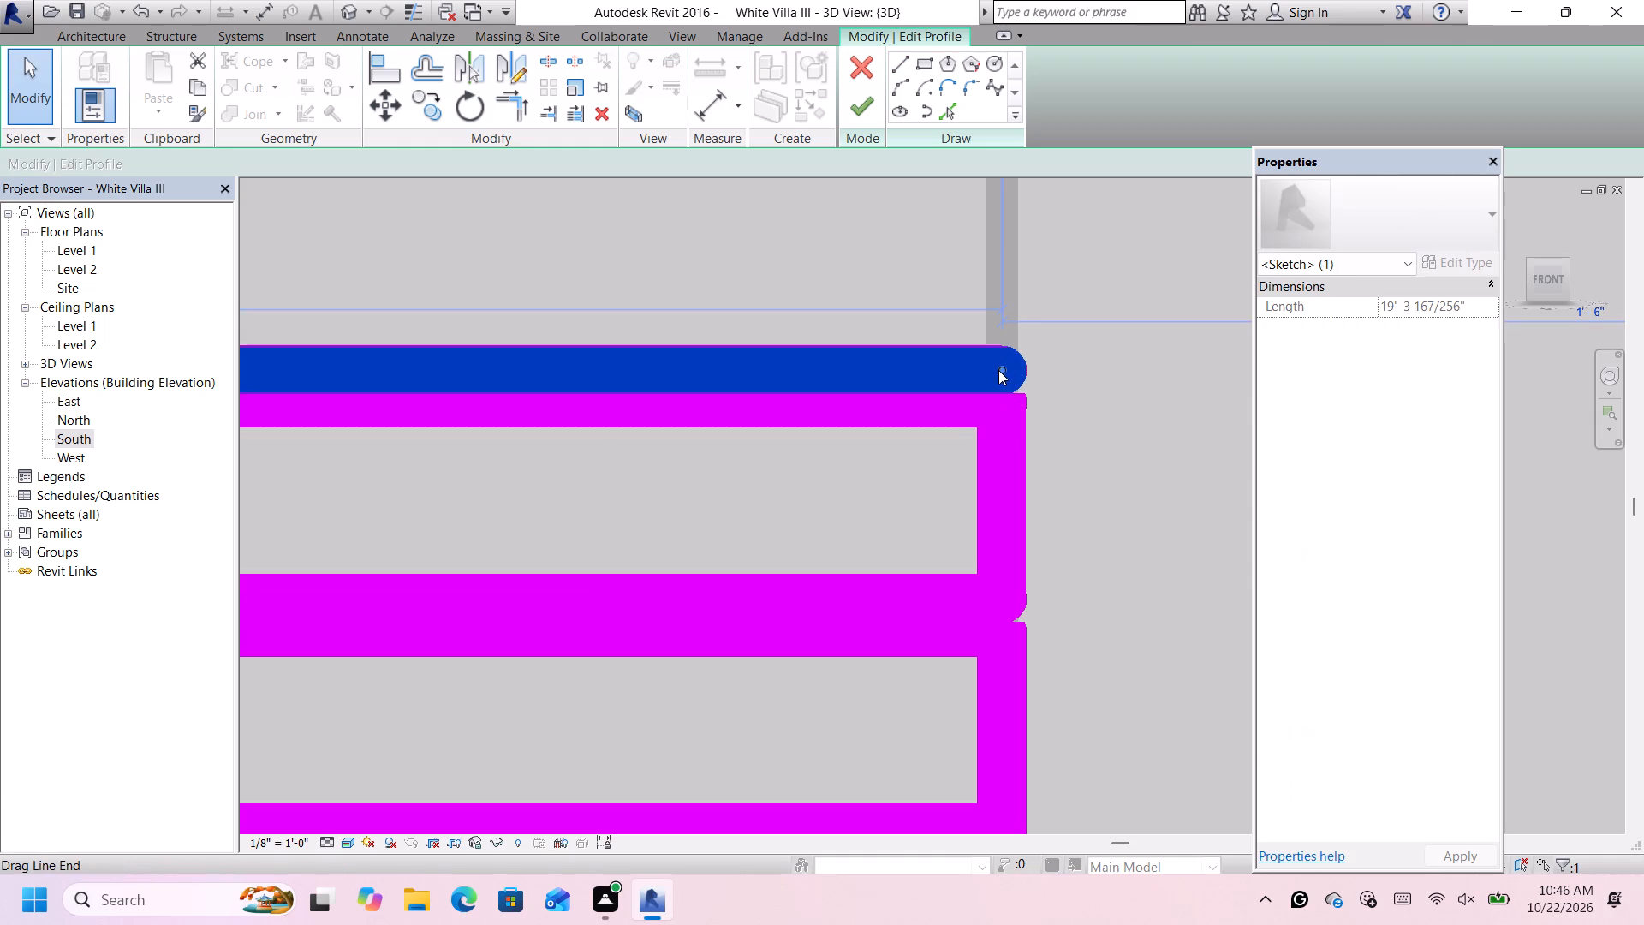
key("Delete")
Draw a vertical line at the wall's left end from the first groove's lower line to the profile's bottom line.
scroll(994, 385, "down", 18)
scroll(1004, 366, "down", 10)
scroll(691, 409, "up", 15)
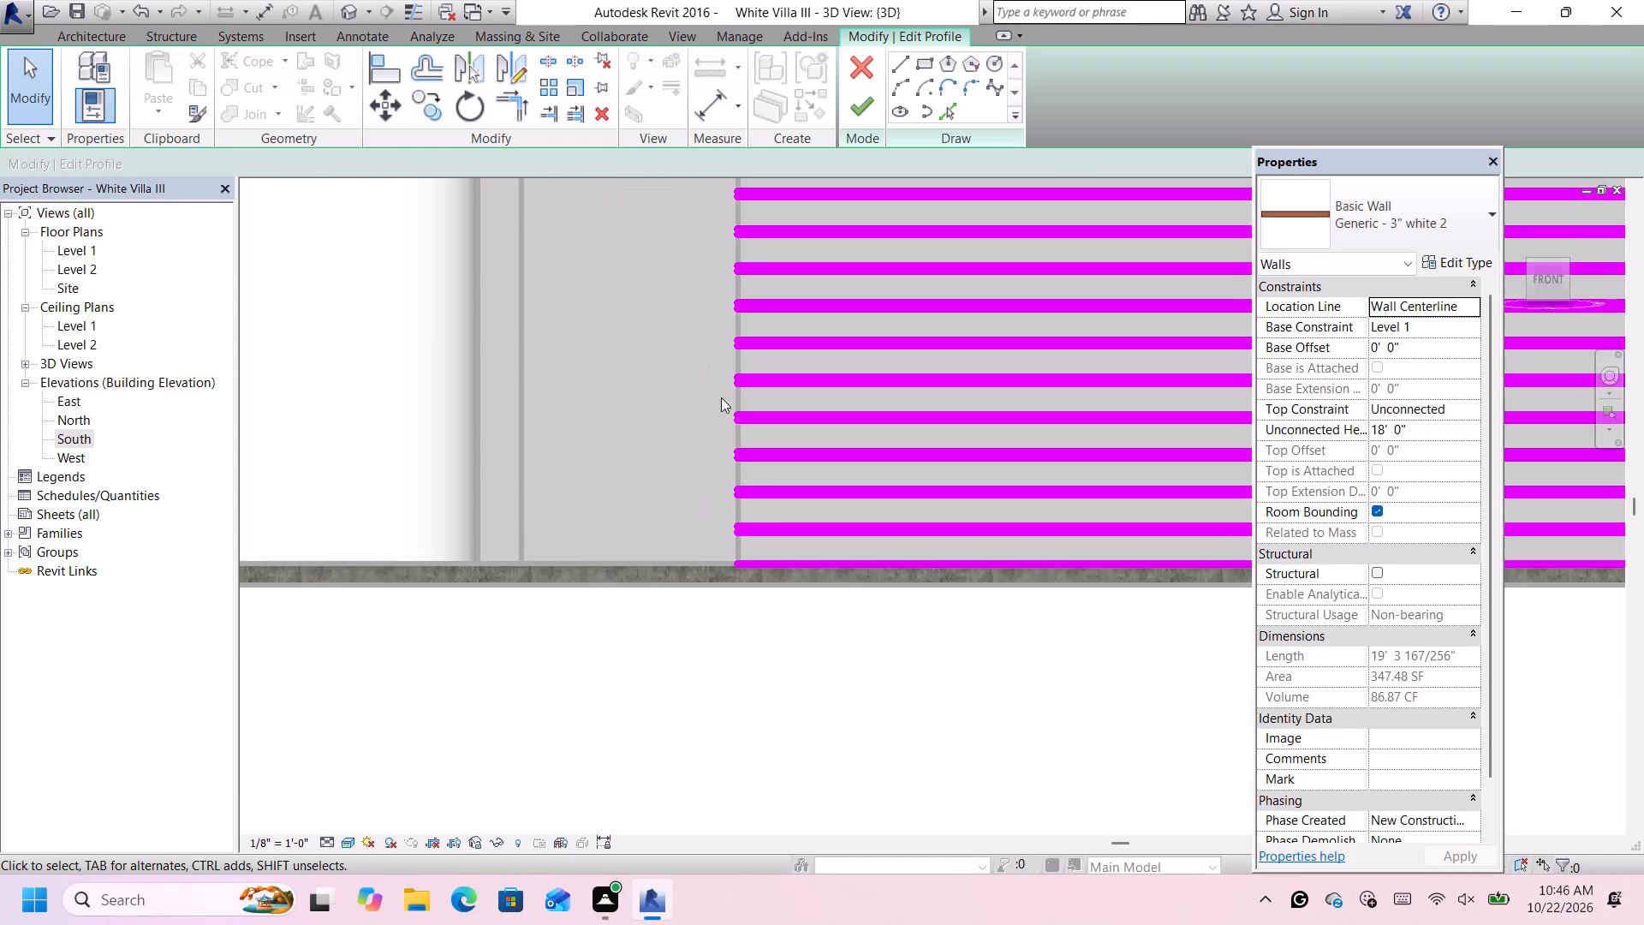
scroll(741, 584, "up", 12)
scroll(758, 458, "up", 3)
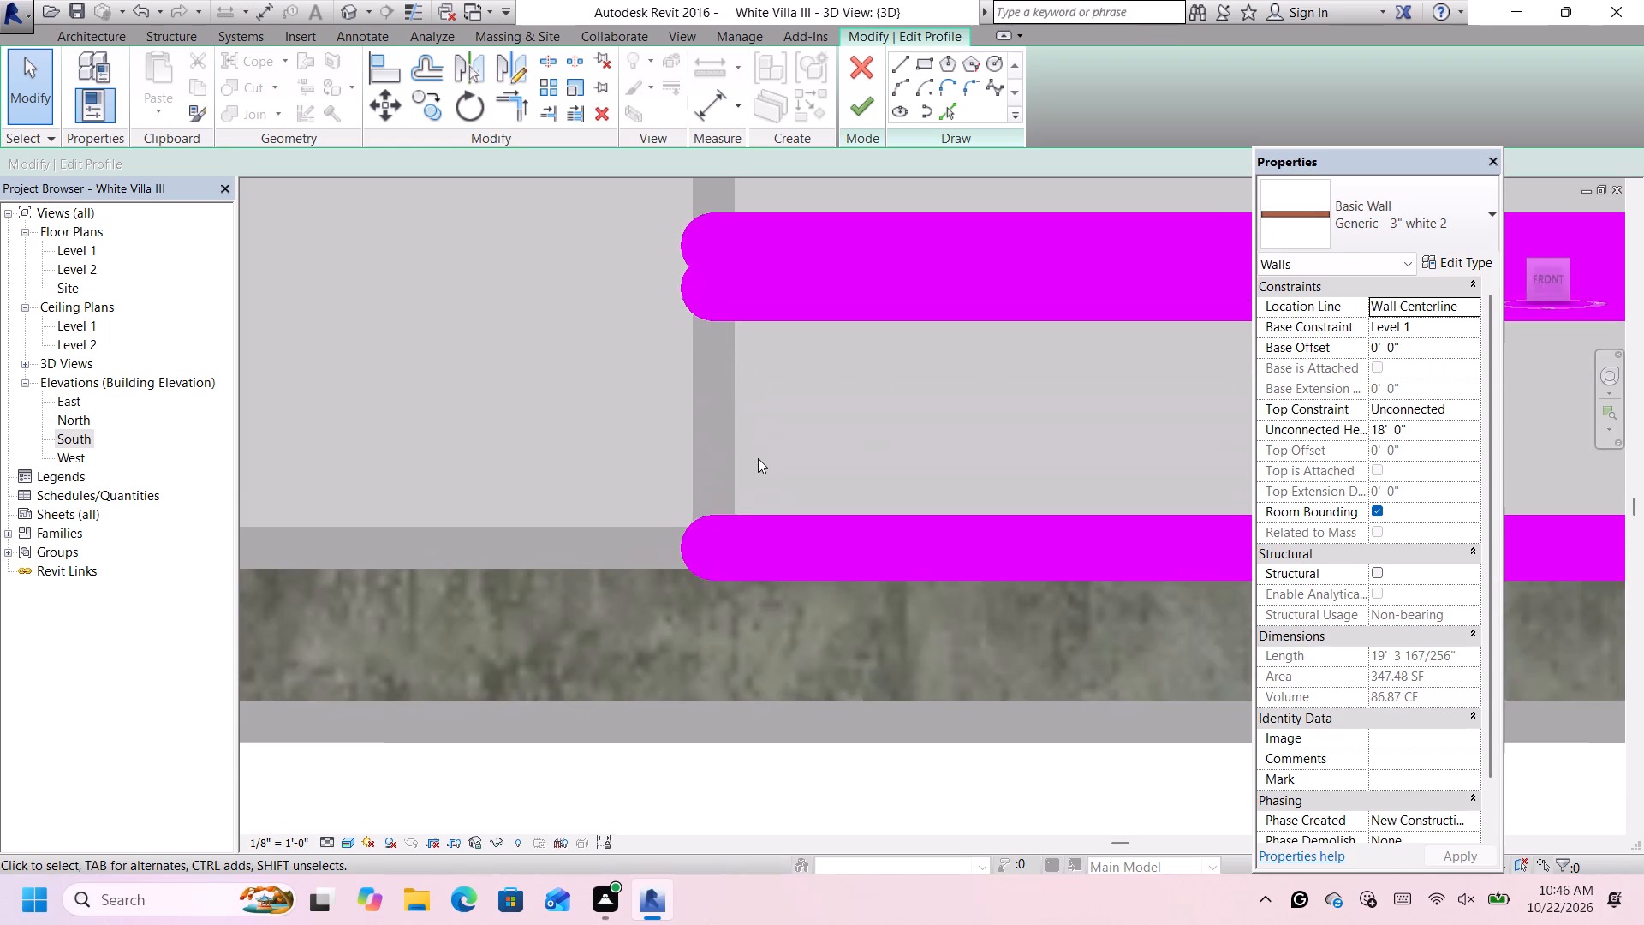
scroll(758, 458, "up", 2)
left_click(896, 64)
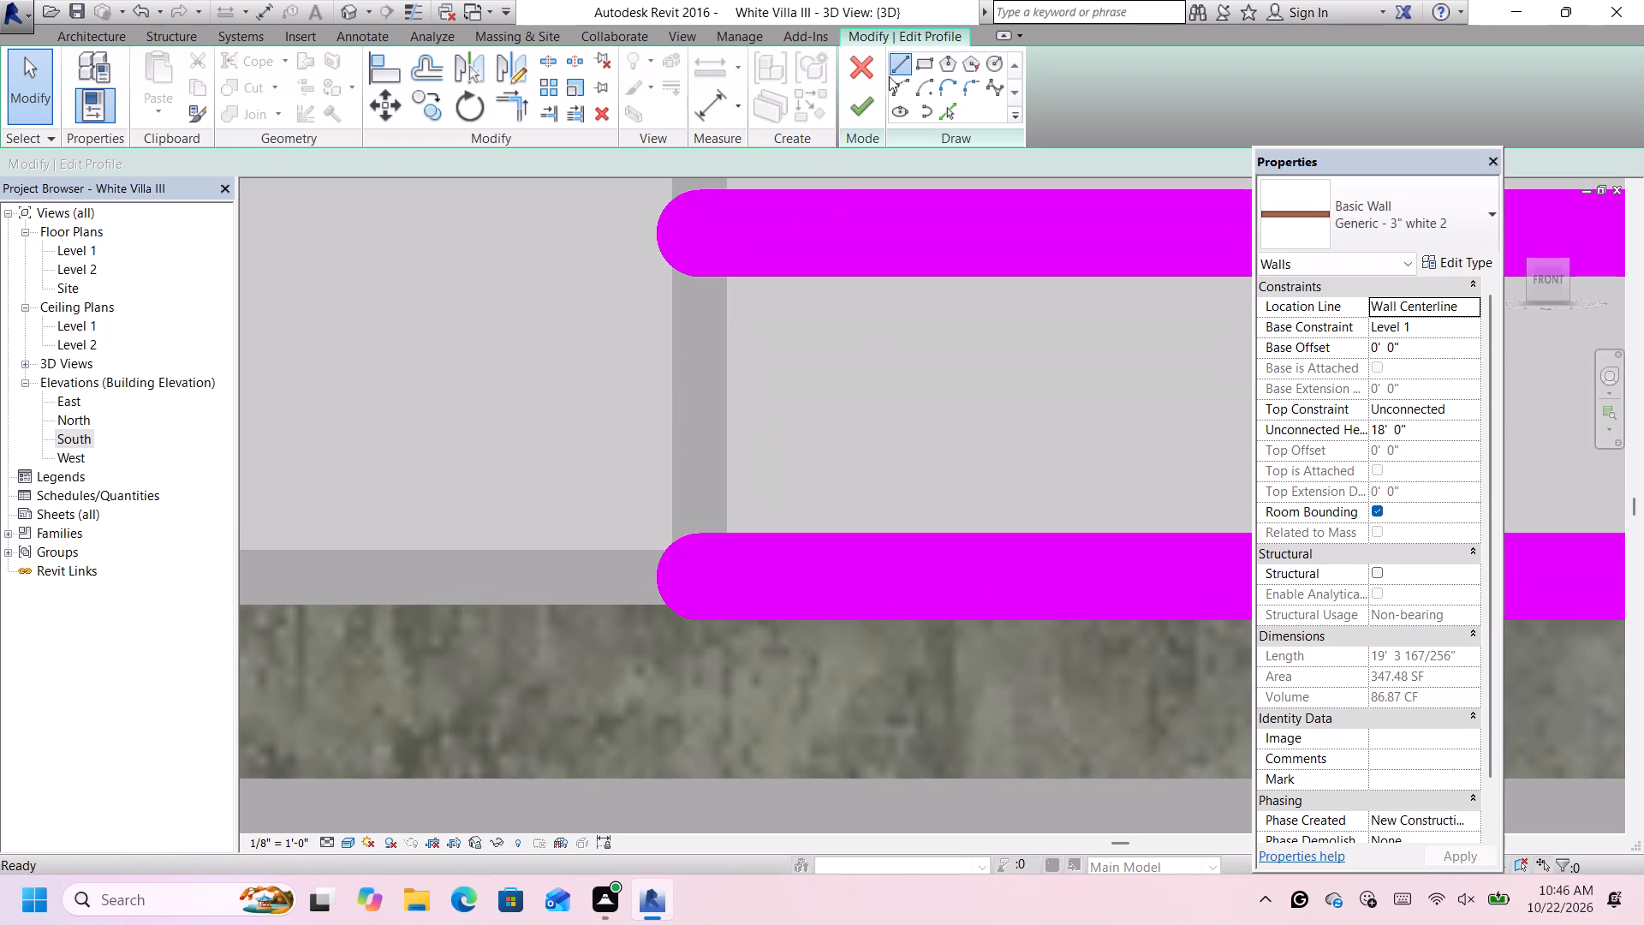
left_click(698, 230)
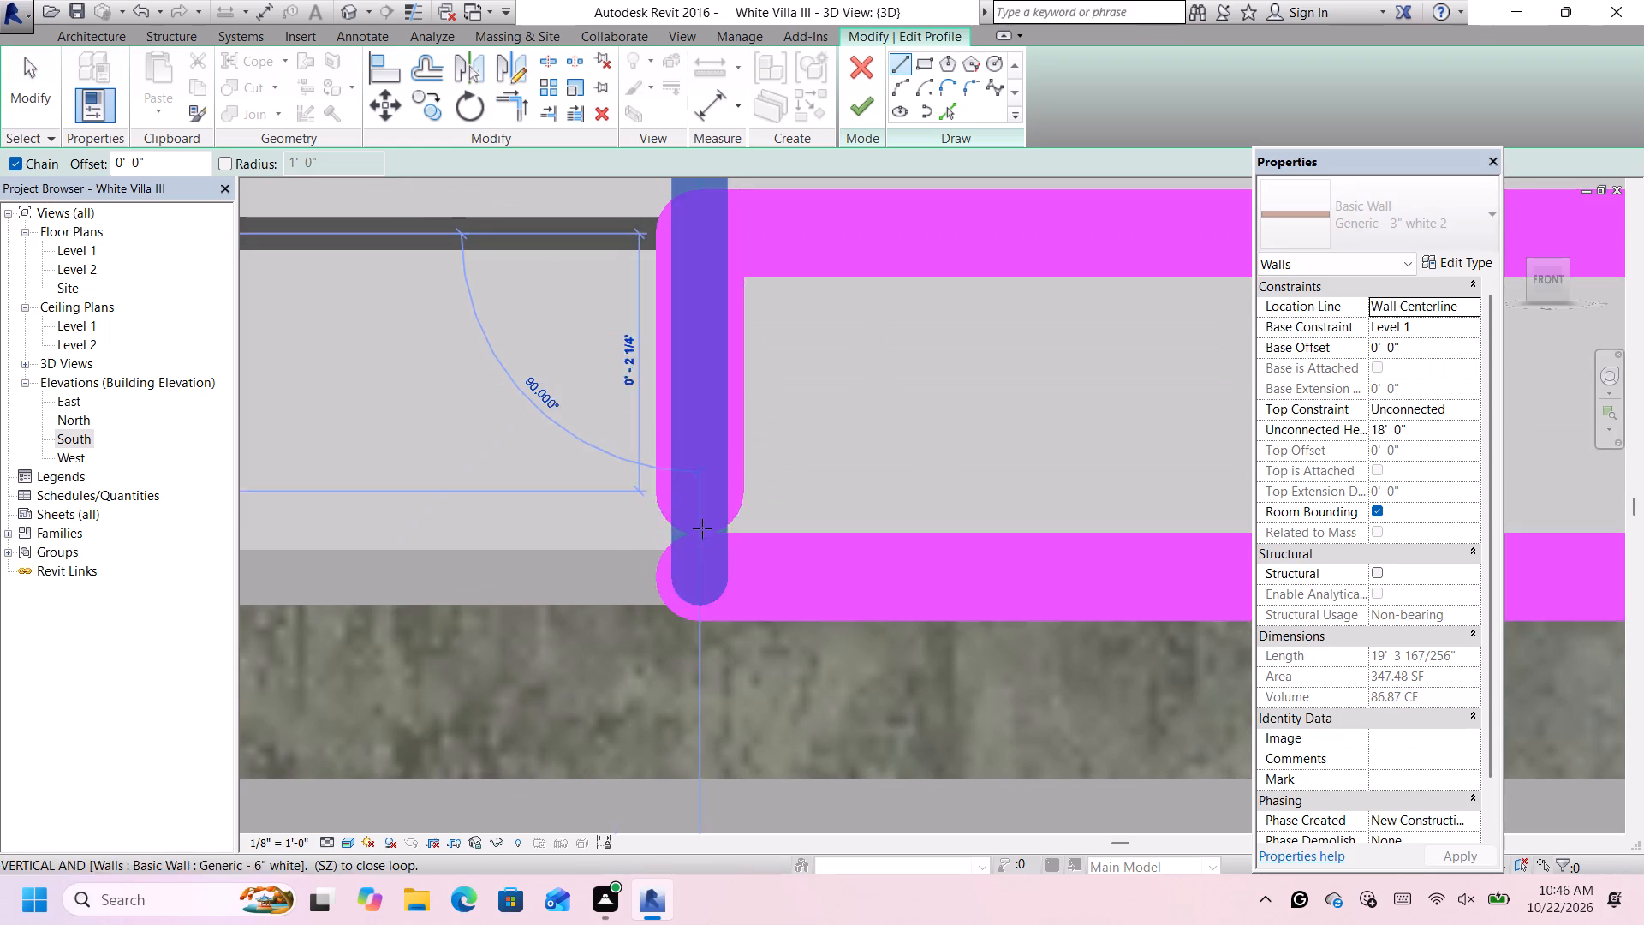
left_click(711, 581)
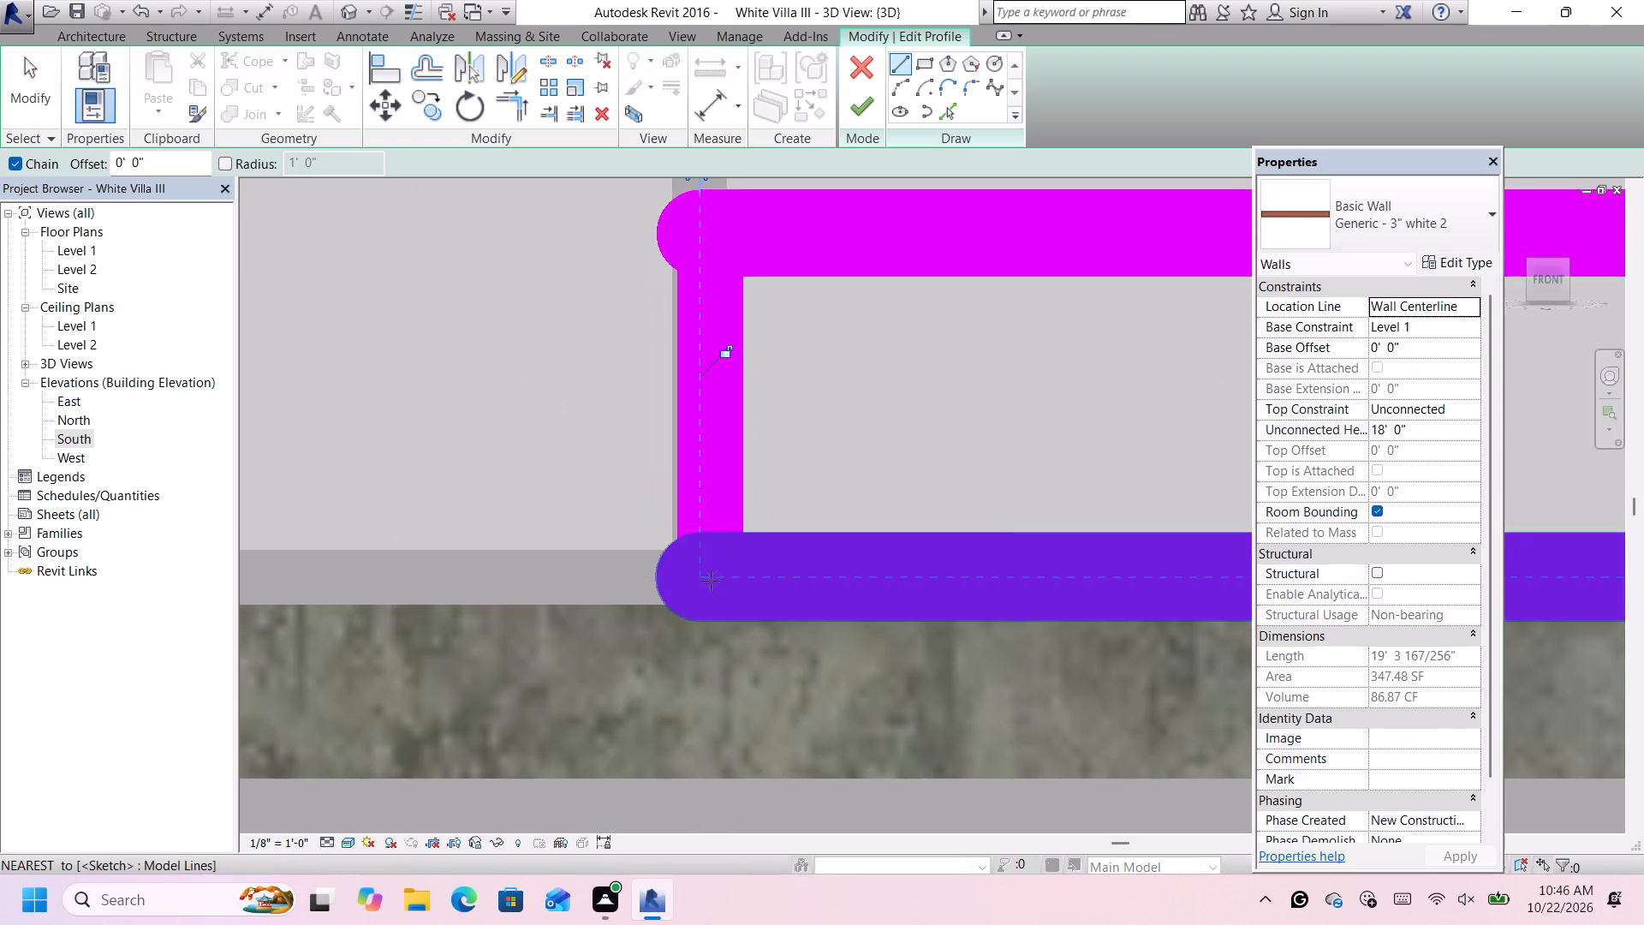
Draw a vertical line at the left end from the second groove's lower line to the first groove's upper line.
scroll(711, 581, "down", 7)
scroll(719, 364, "up", 3)
scroll(719, 364, "down", 6)
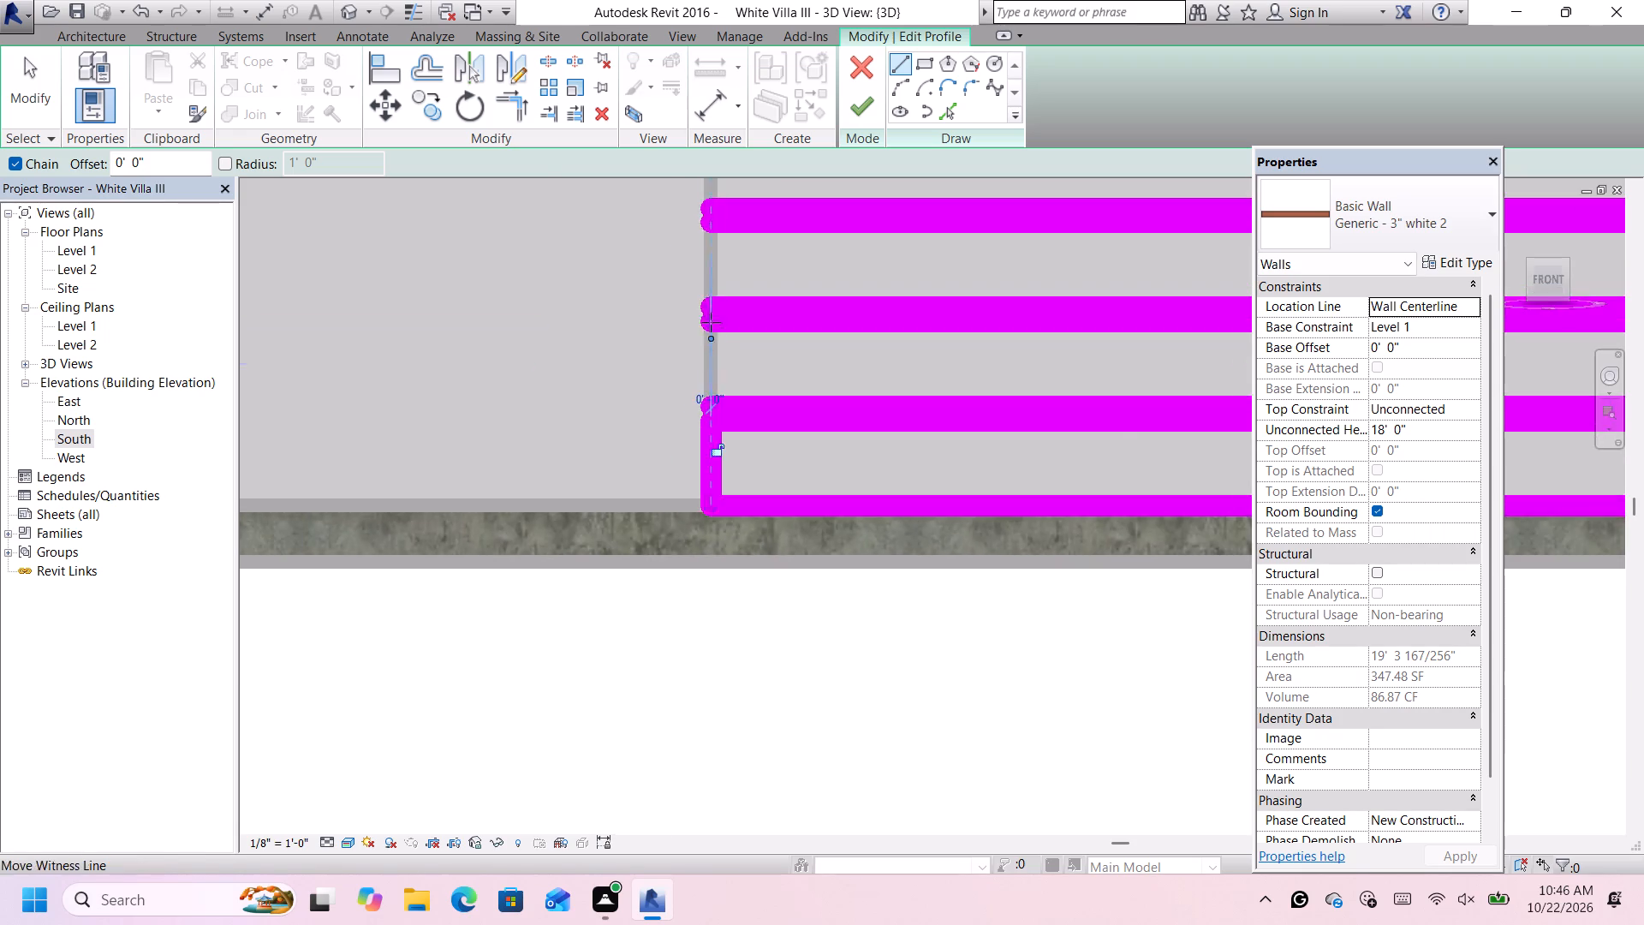
scroll(704, 313, "up", 10)
scroll(710, 325, "down", 2)
scroll(710, 324, "up", 1)
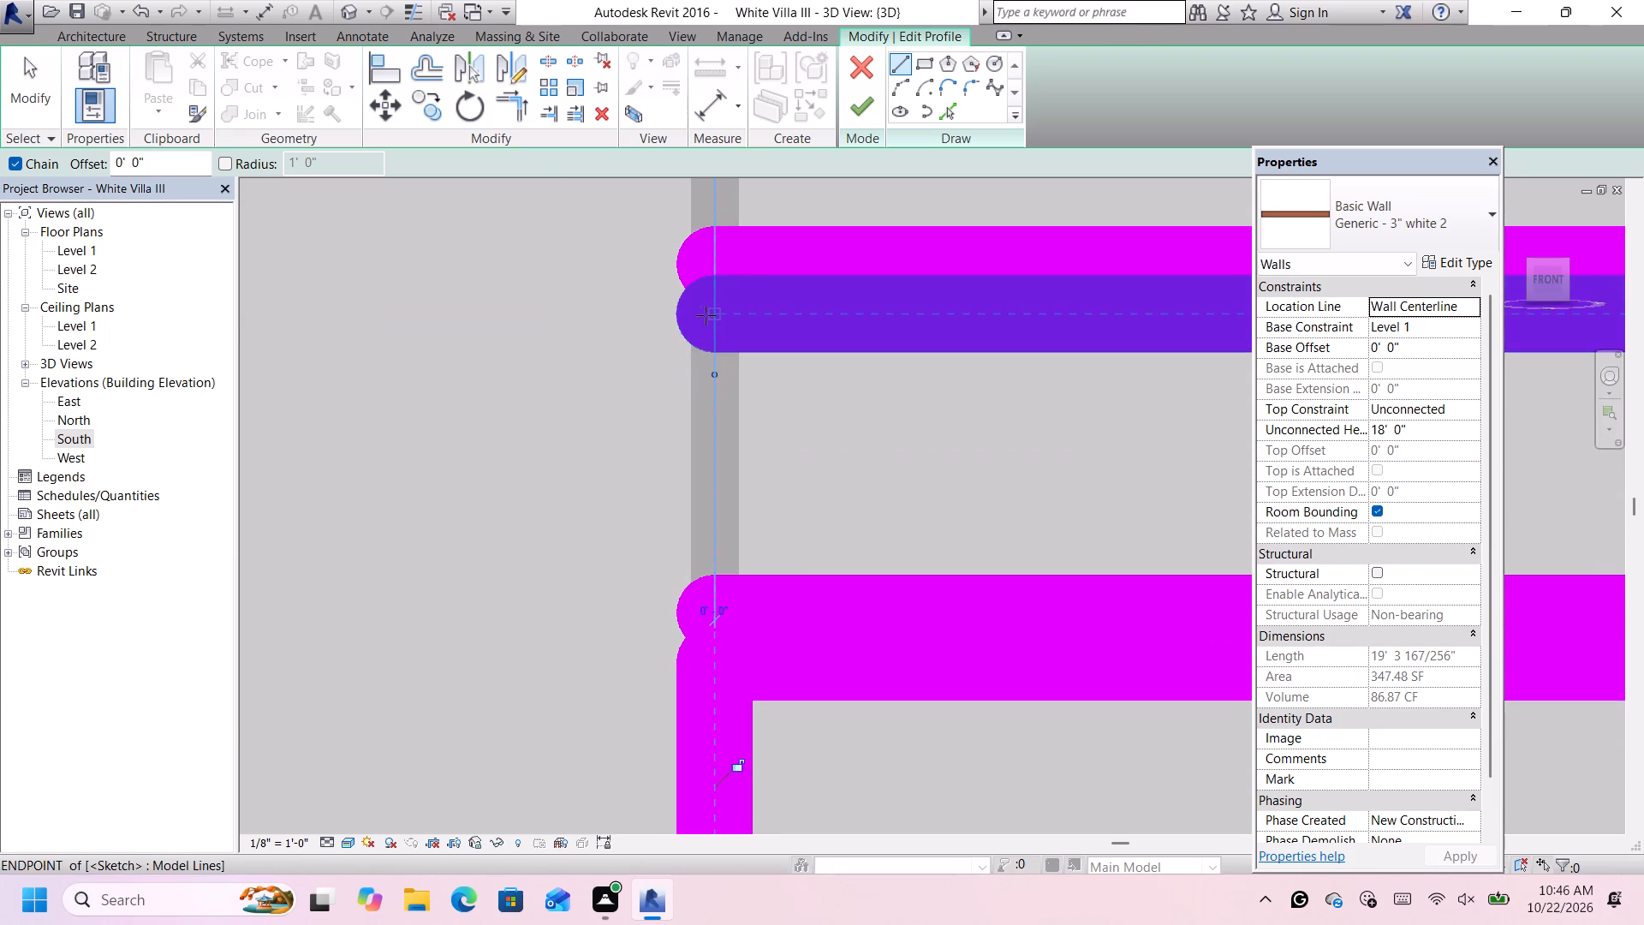
left_click(706, 315)
left_click(713, 605)
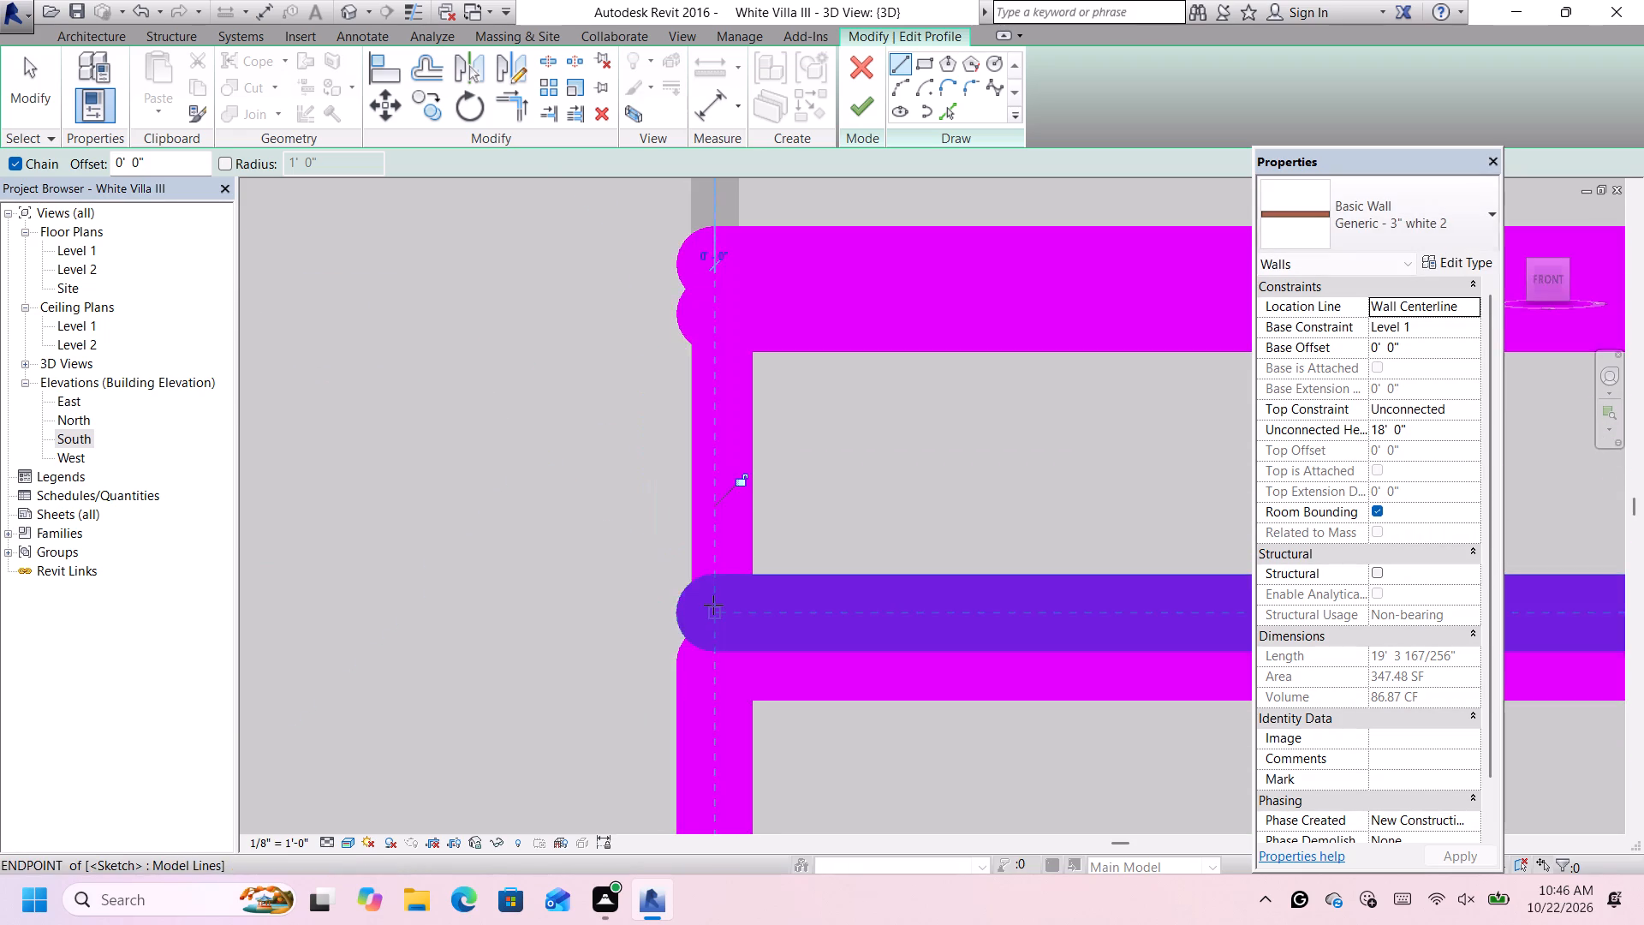
Draw a 3" vertical line at the wall's left end from the third groove's lower line to the second groove's upper line.
scroll(713, 605, "down", 7)
scroll(703, 361, "up", 8)
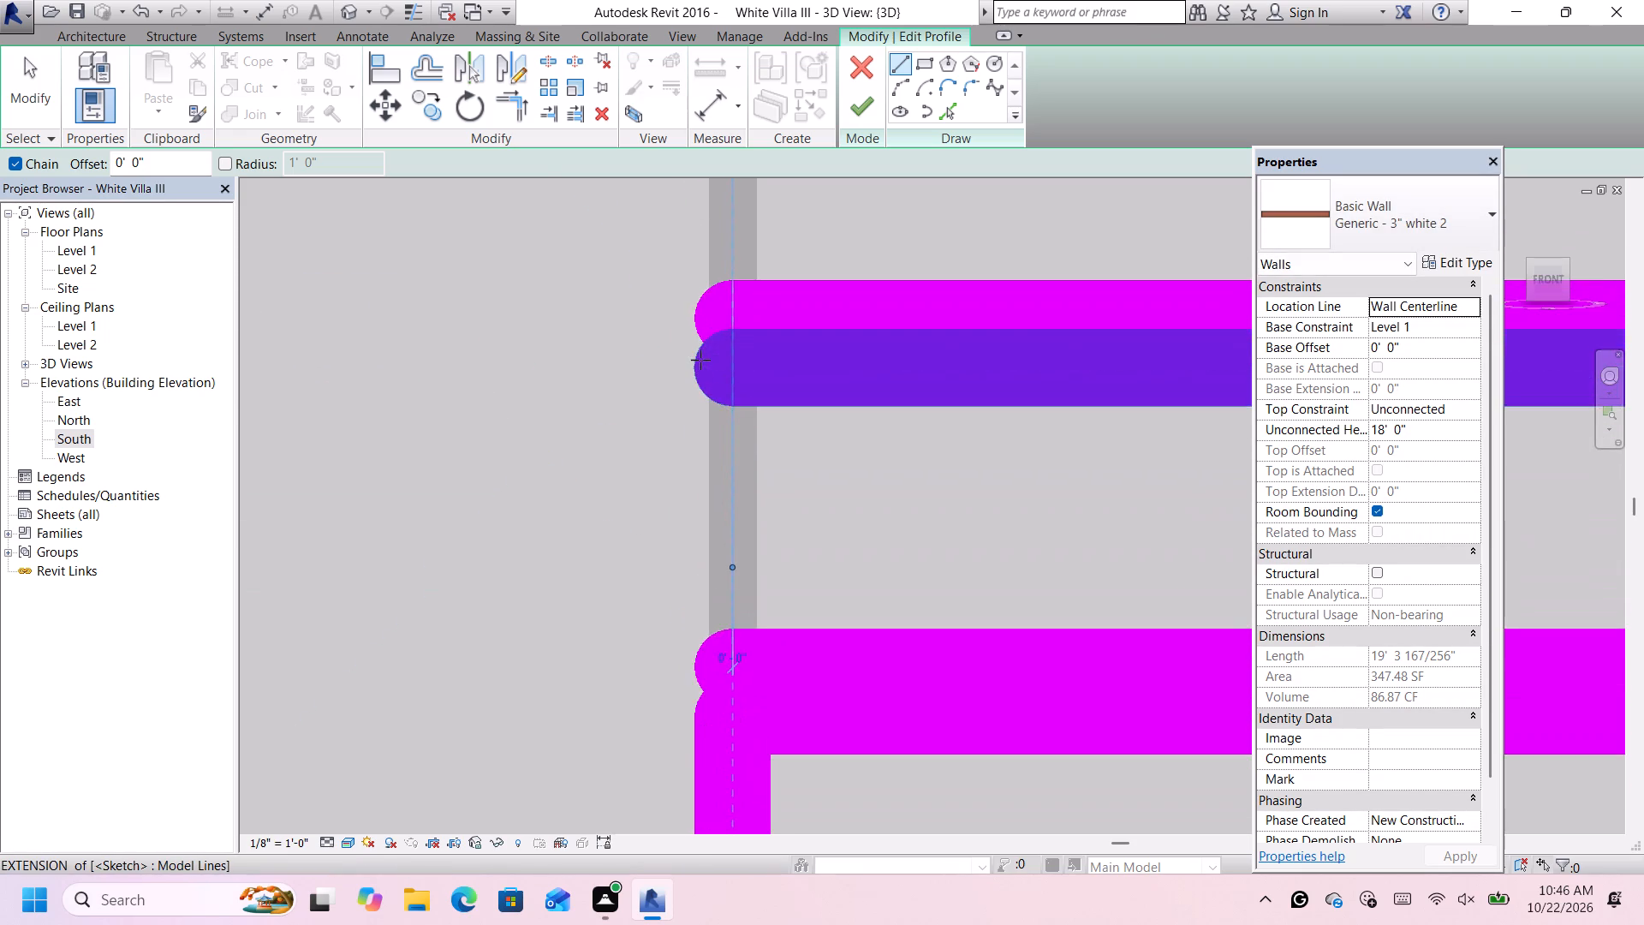
left_click(733, 367)
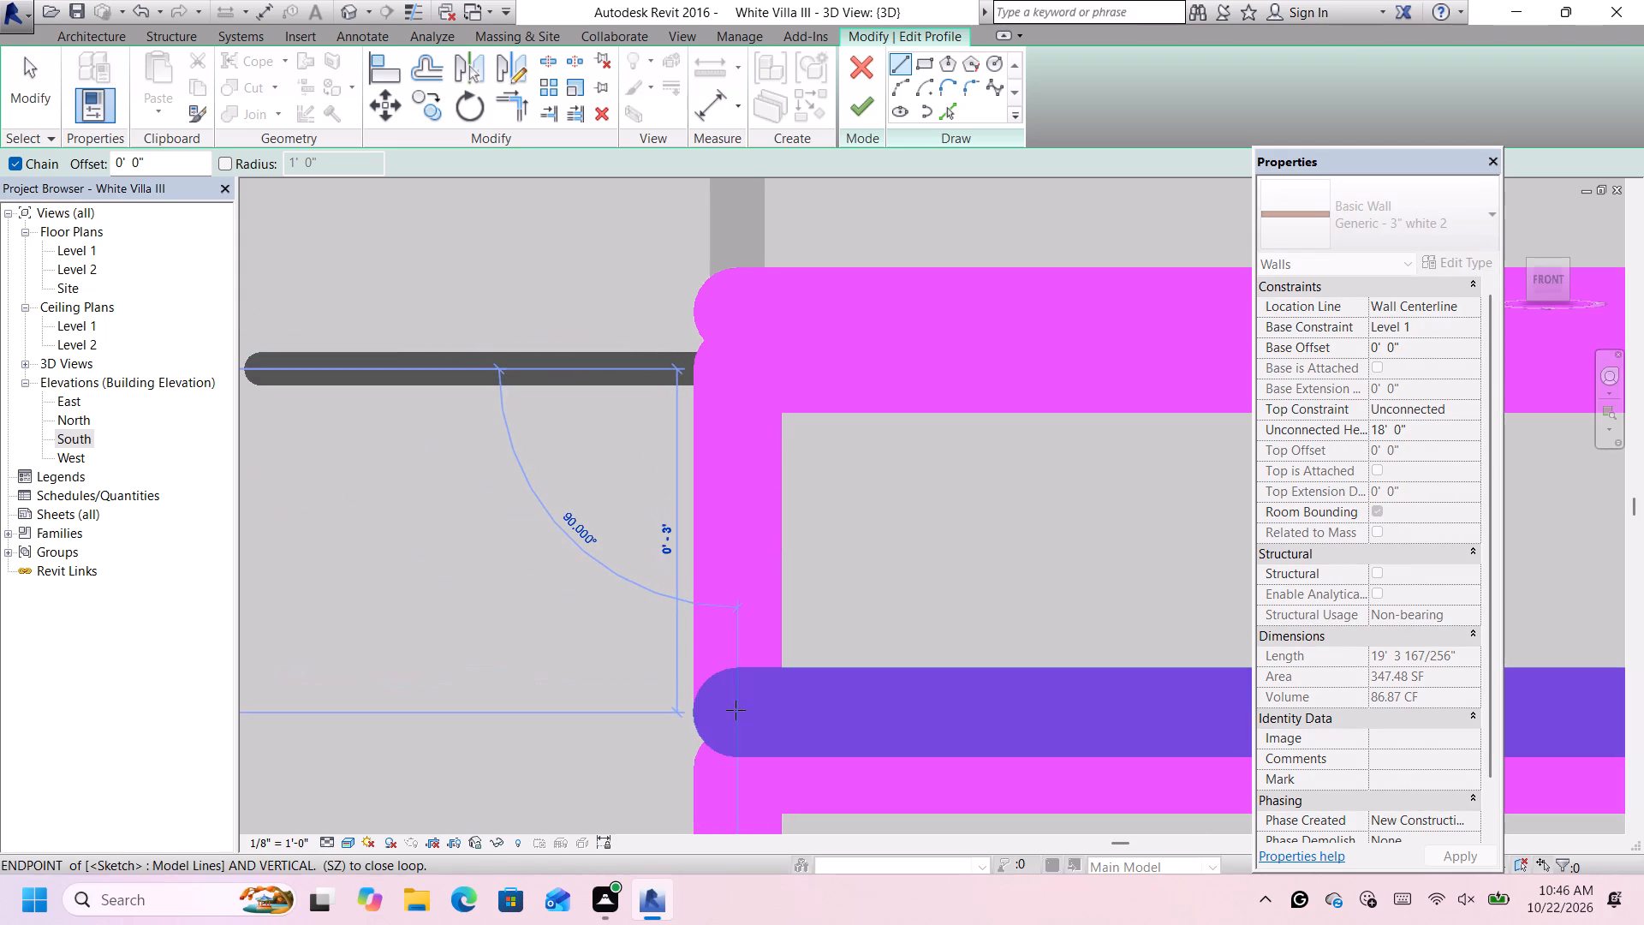
left_click(739, 724)
scroll(758, 642, "down", 7)
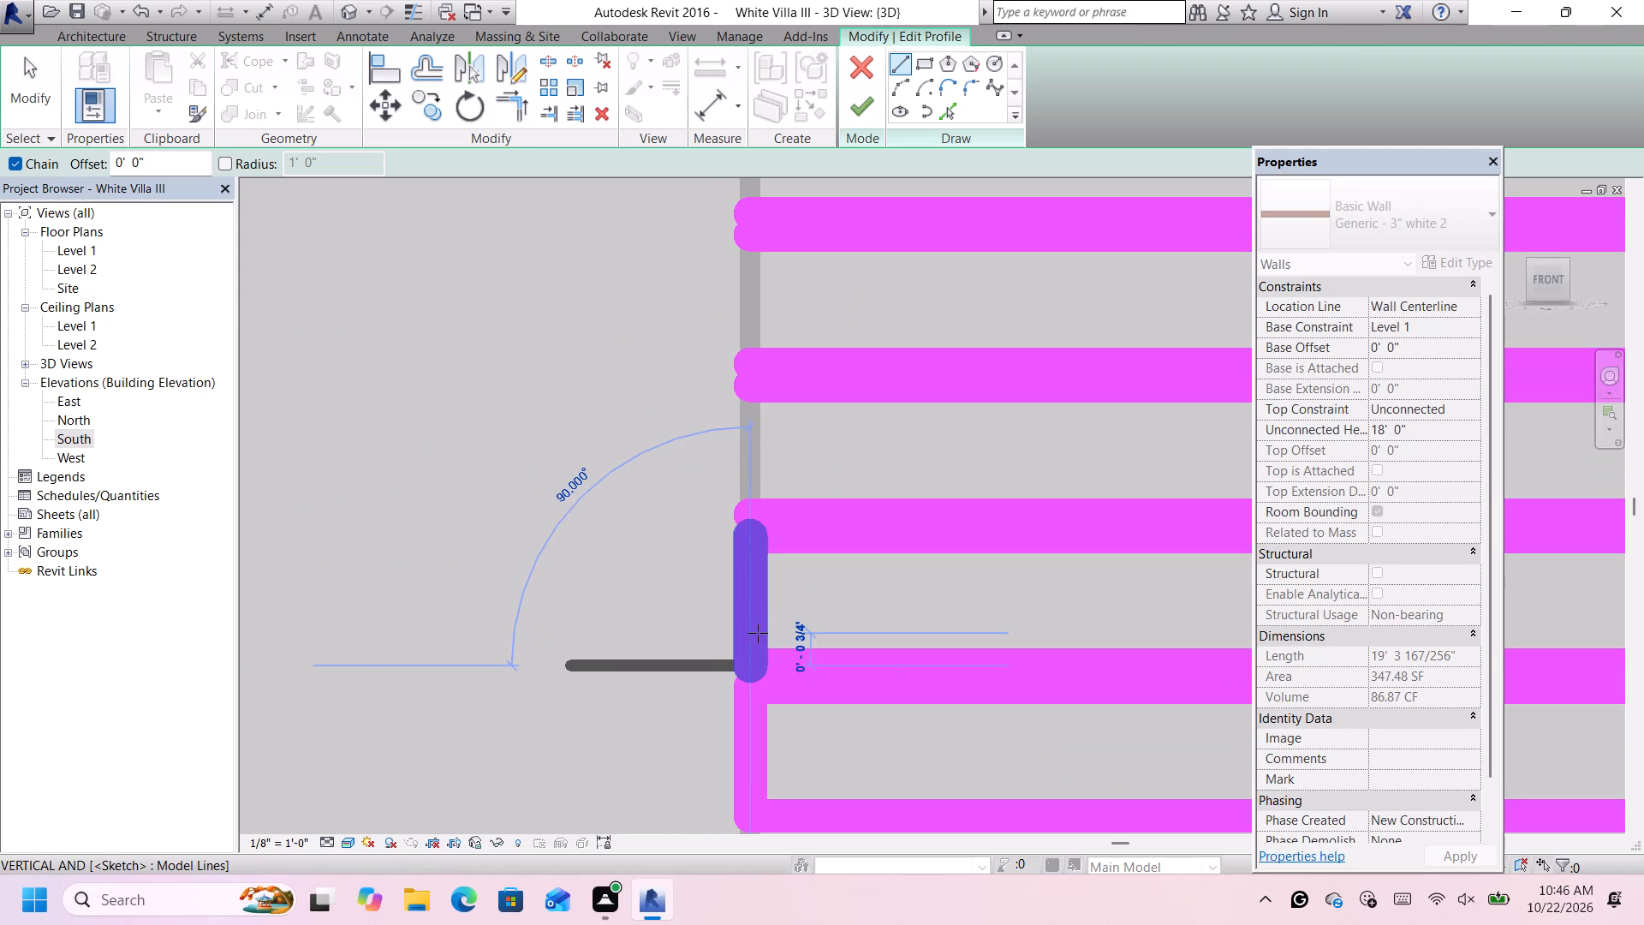
scroll(761, 627, "down", 1)
key("Escape")
Draw a 3" vertical line at the left end from the fourth groove's lower line to the third groove's upper line, dismissing the interrupting pop-up.
scroll(774, 648, "up", 5)
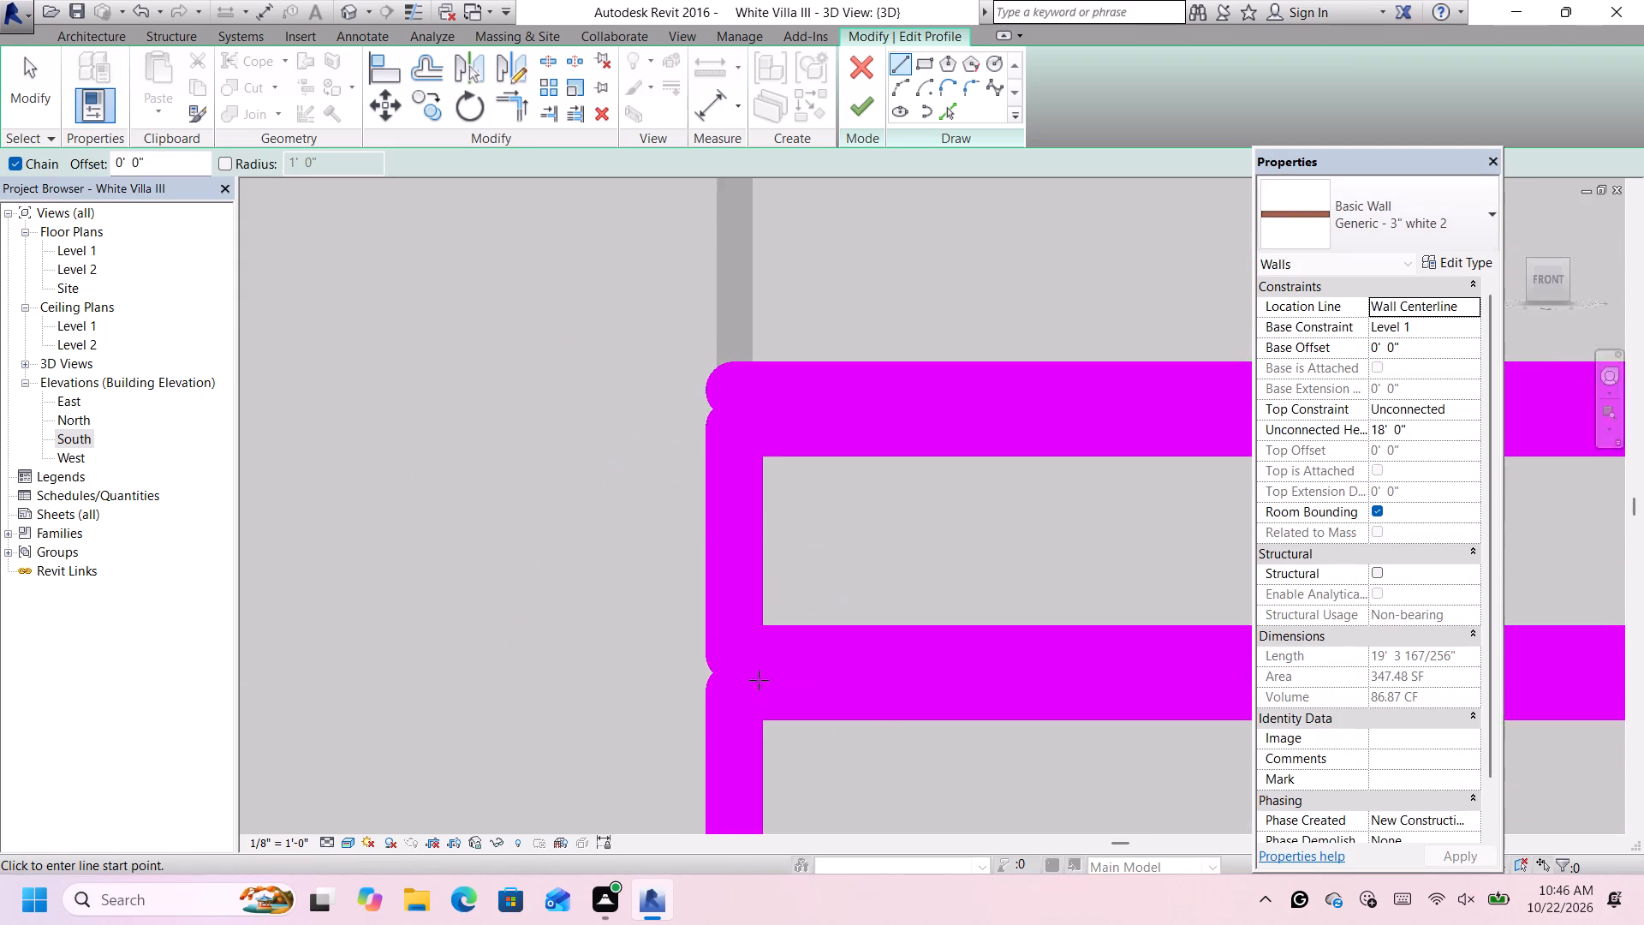
scroll(759, 680, "up", 8)
scroll(772, 649, "down", 15)
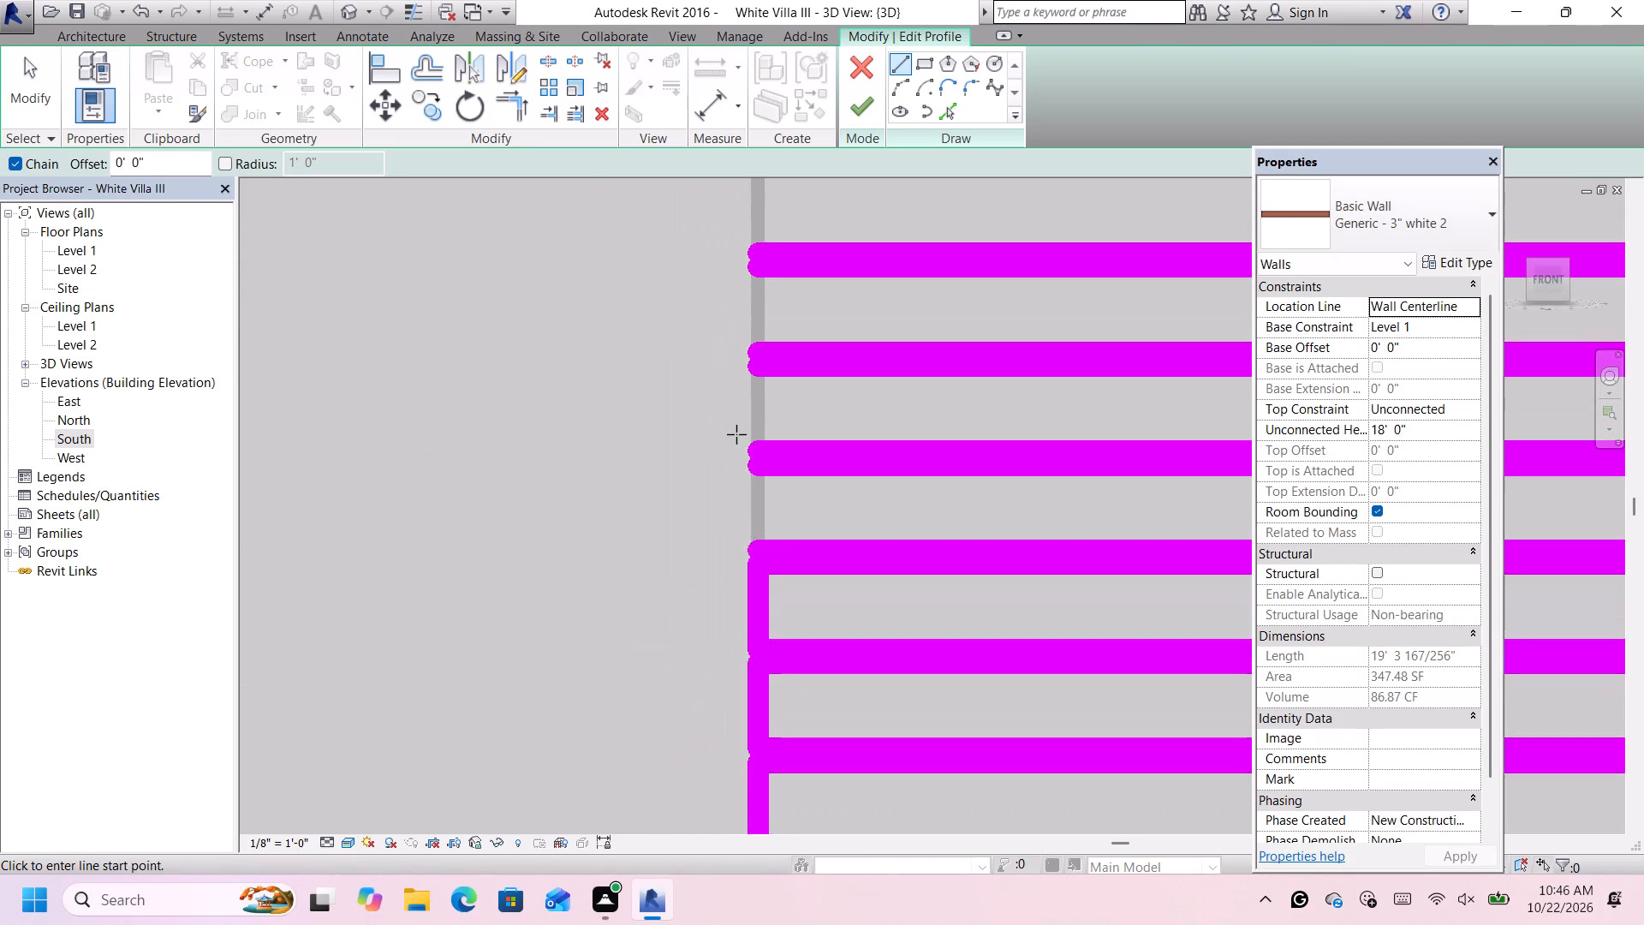
scroll(736, 434, "up", 6)
scroll(783, 547, "up", 3)
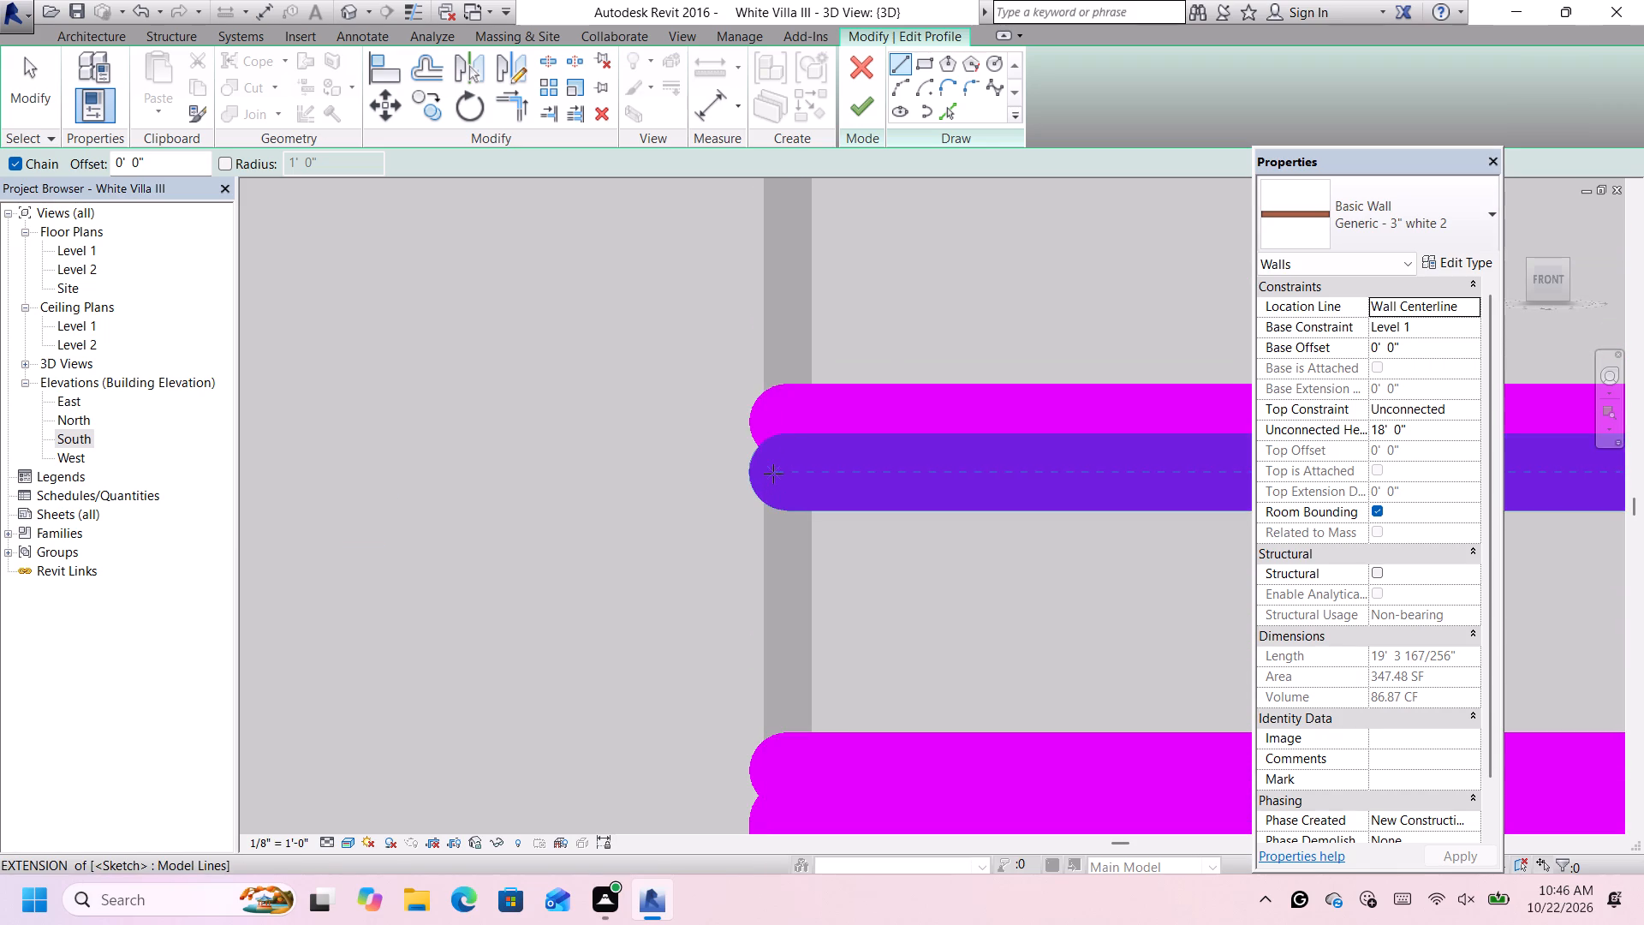
left_click(773, 473)
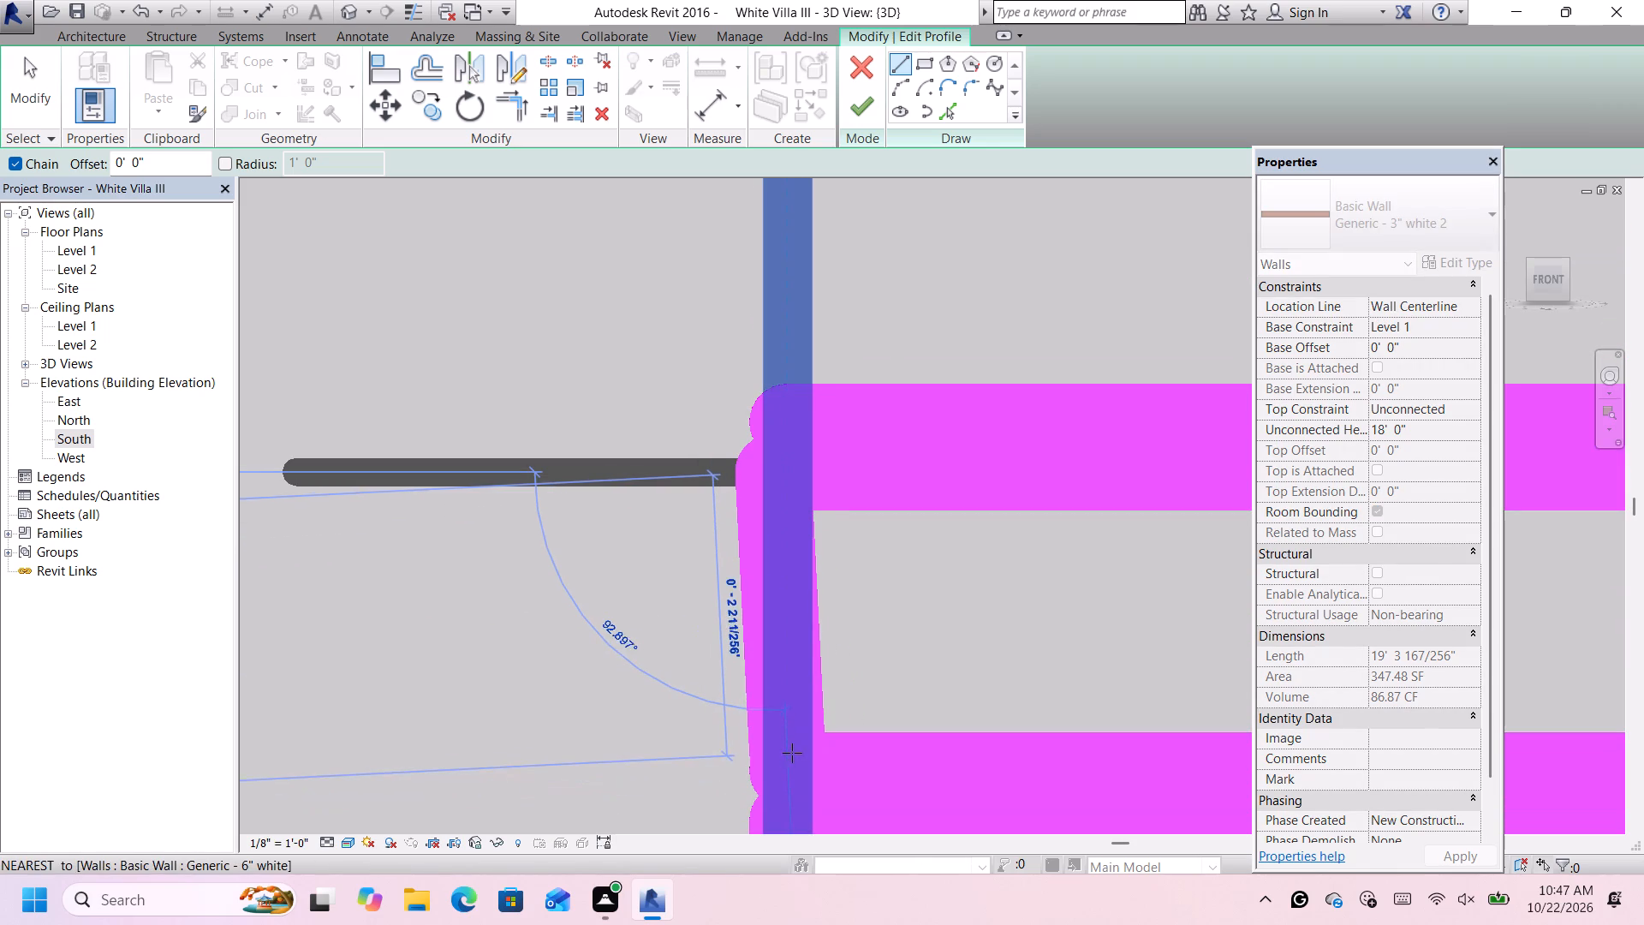
key("Escape")
scroll(800, 666, "down", 9)
scroll(802, 704, "up", 11)
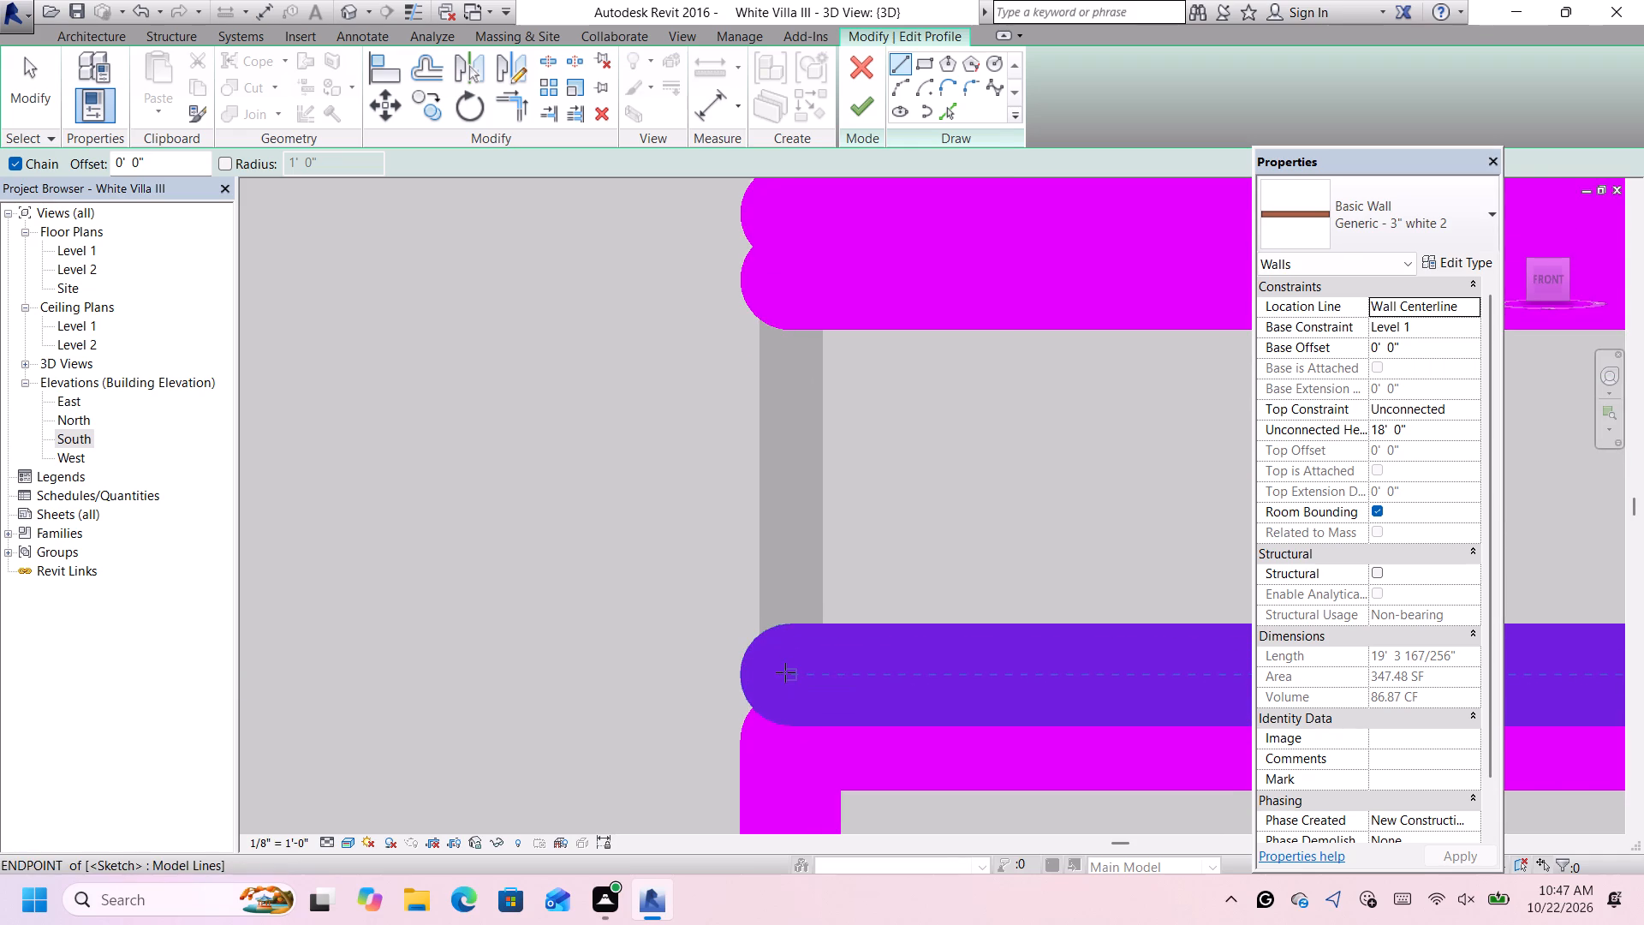
left_click(789, 674)
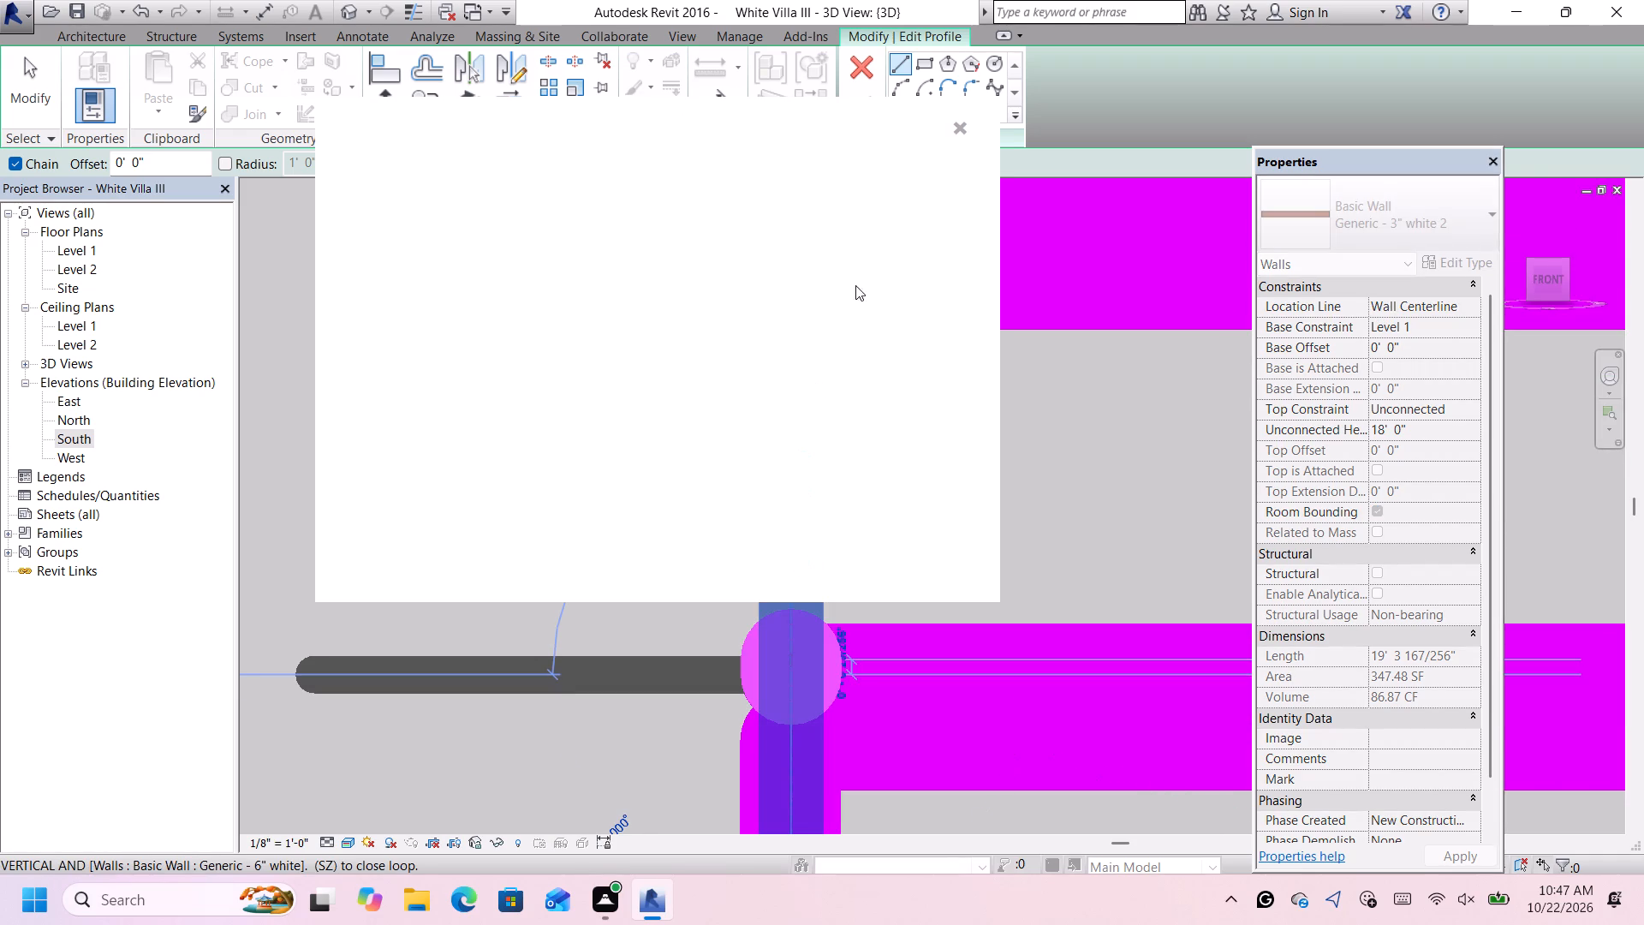
left_click(959, 122)
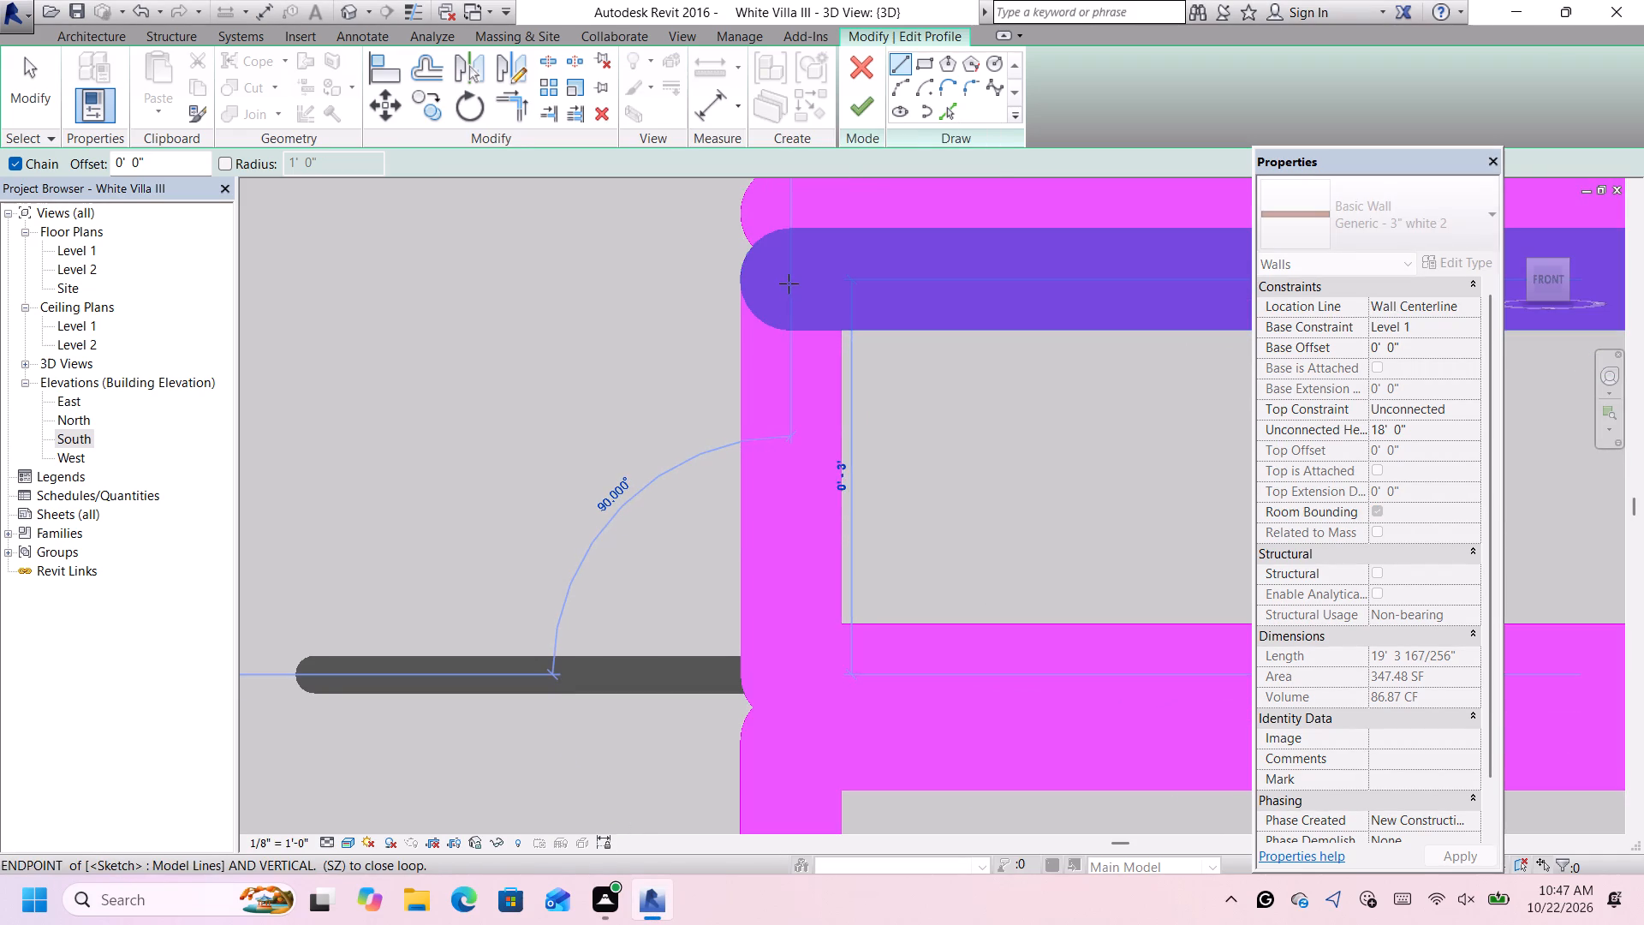
left_click(789, 283)
Draw a vertical line at the left end from the fifth groove's lower line to the fourth groove's upper line.
scroll(789, 283, "down", 6)
scroll(858, 172, "down", 11)
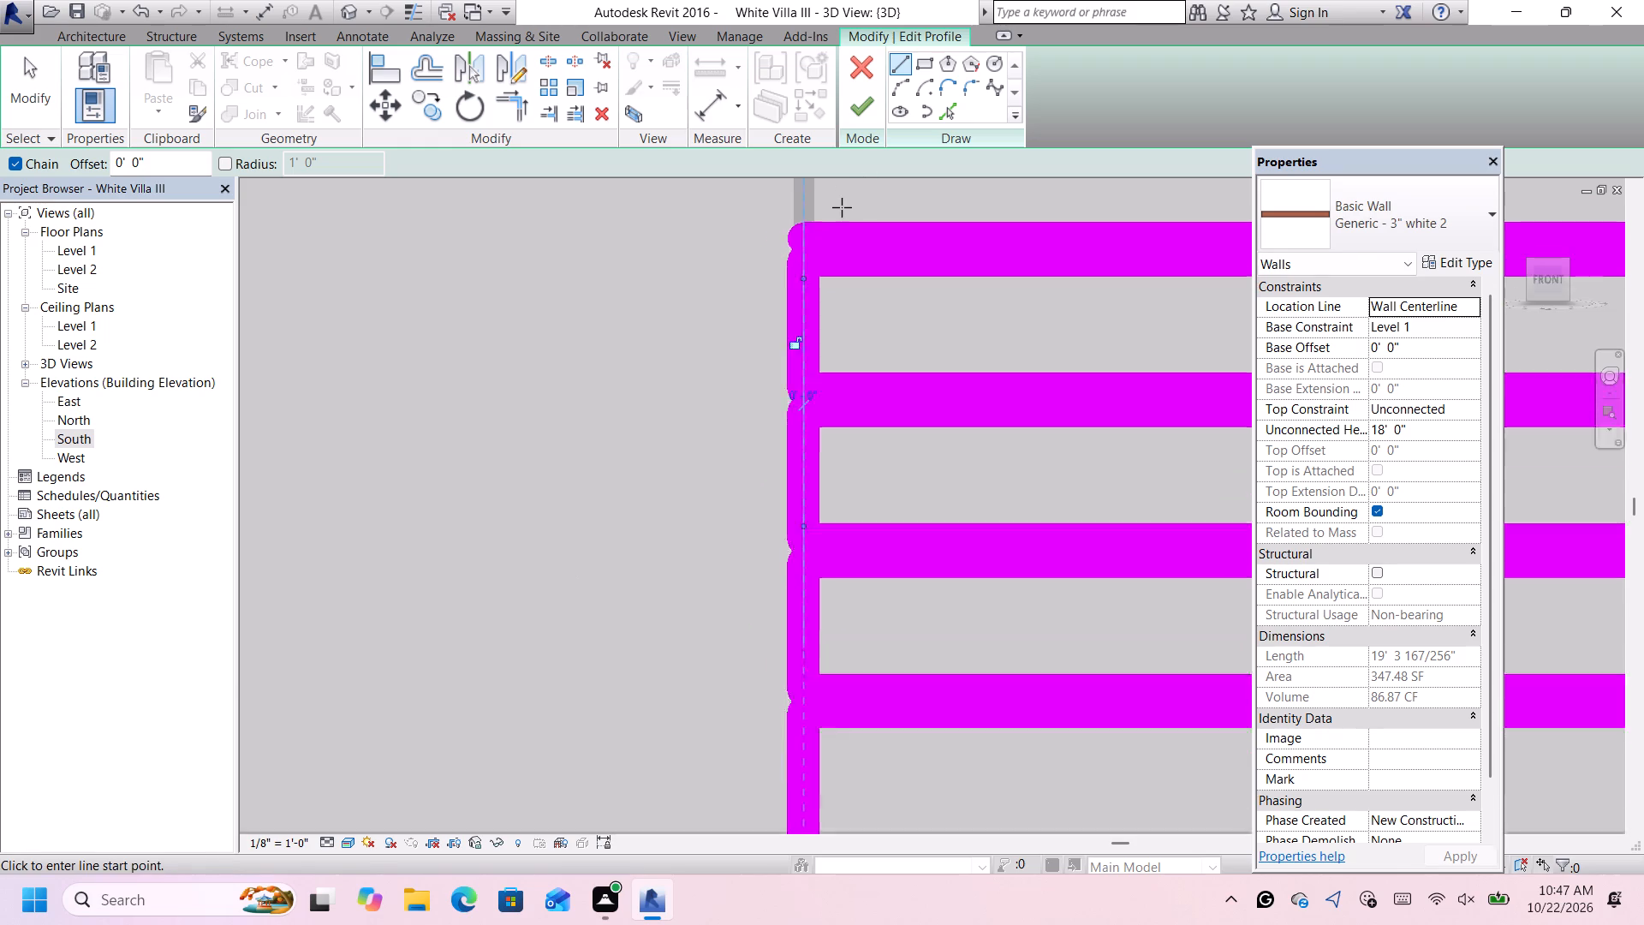
scroll(842, 207, "down", 13)
scroll(778, 256, "down", 8)
scroll(810, 206, "up", 4)
scroll(812, 190, "down", 9)
scroll(795, 173, "up", 6)
scroll(795, 176, "down", 10)
scroll(807, 179, "up", 9)
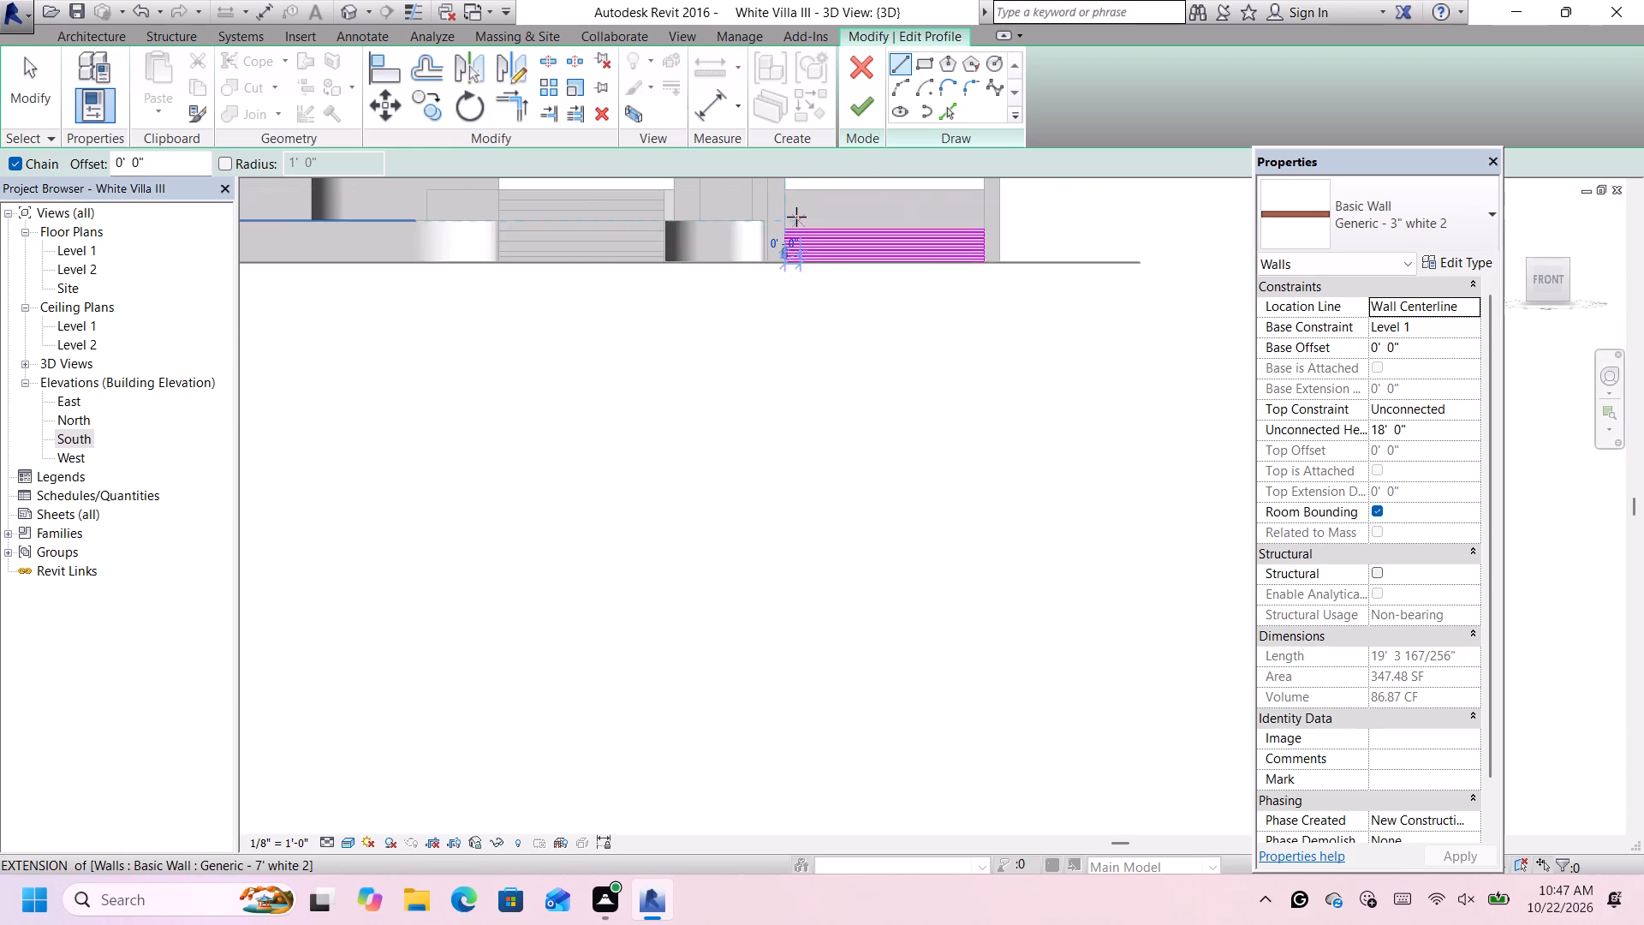
scroll(796, 217, "up", 9)
scroll(750, 398, "up", 16)
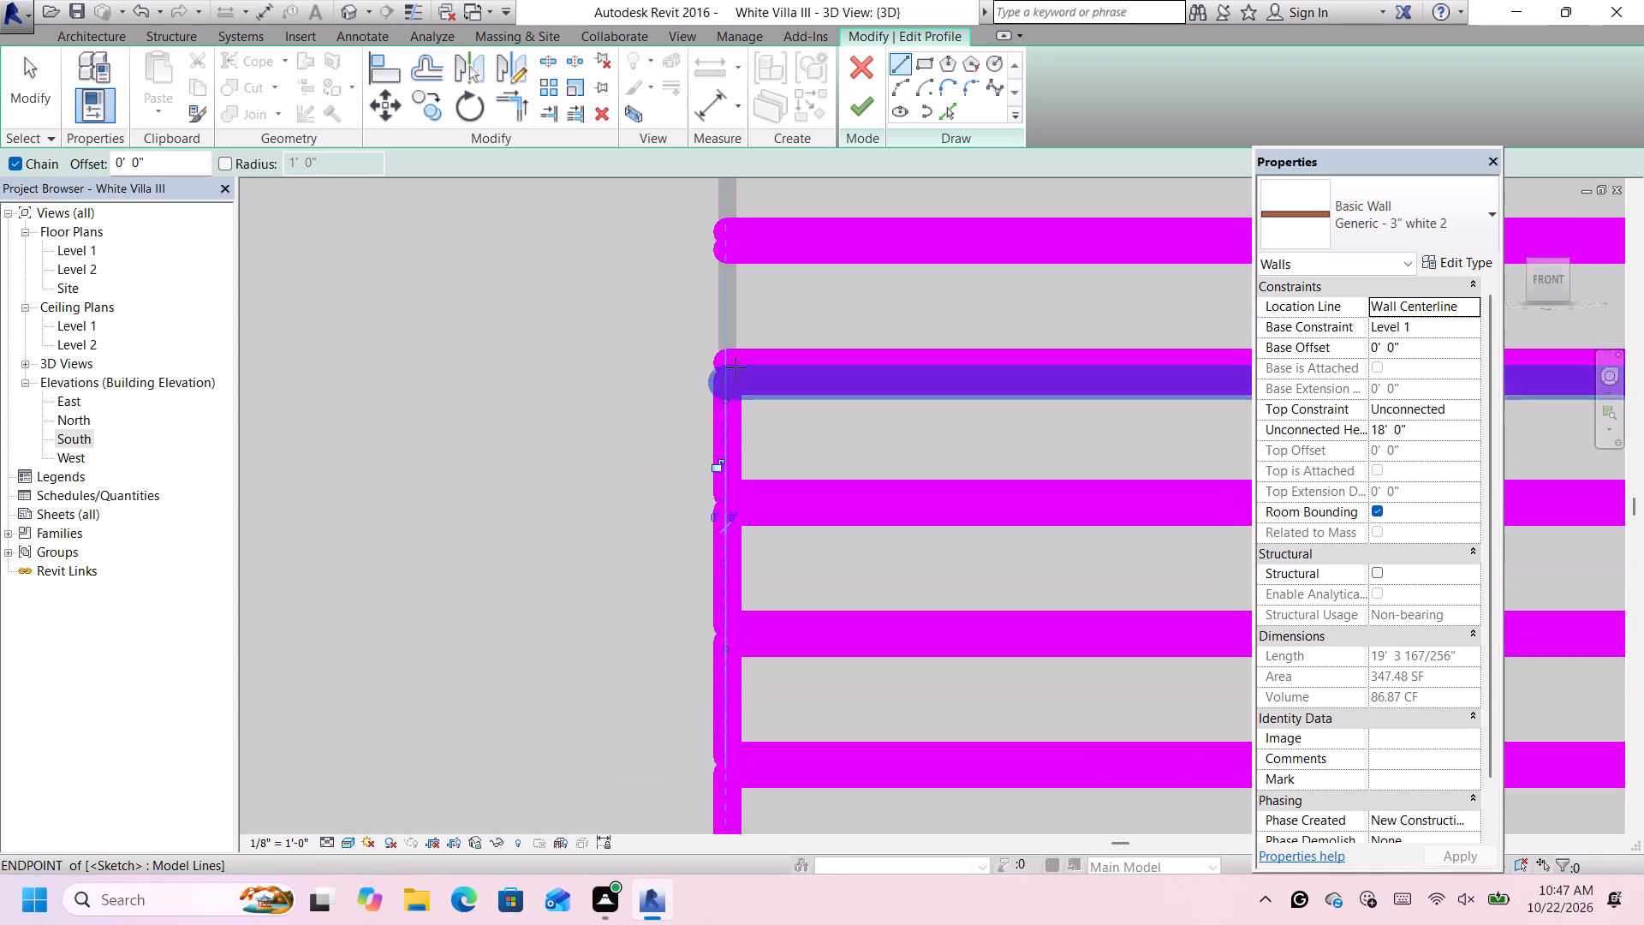
scroll(732, 358, "up", 2)
scroll(732, 358, "down", 12)
scroll(722, 264, "up", 6)
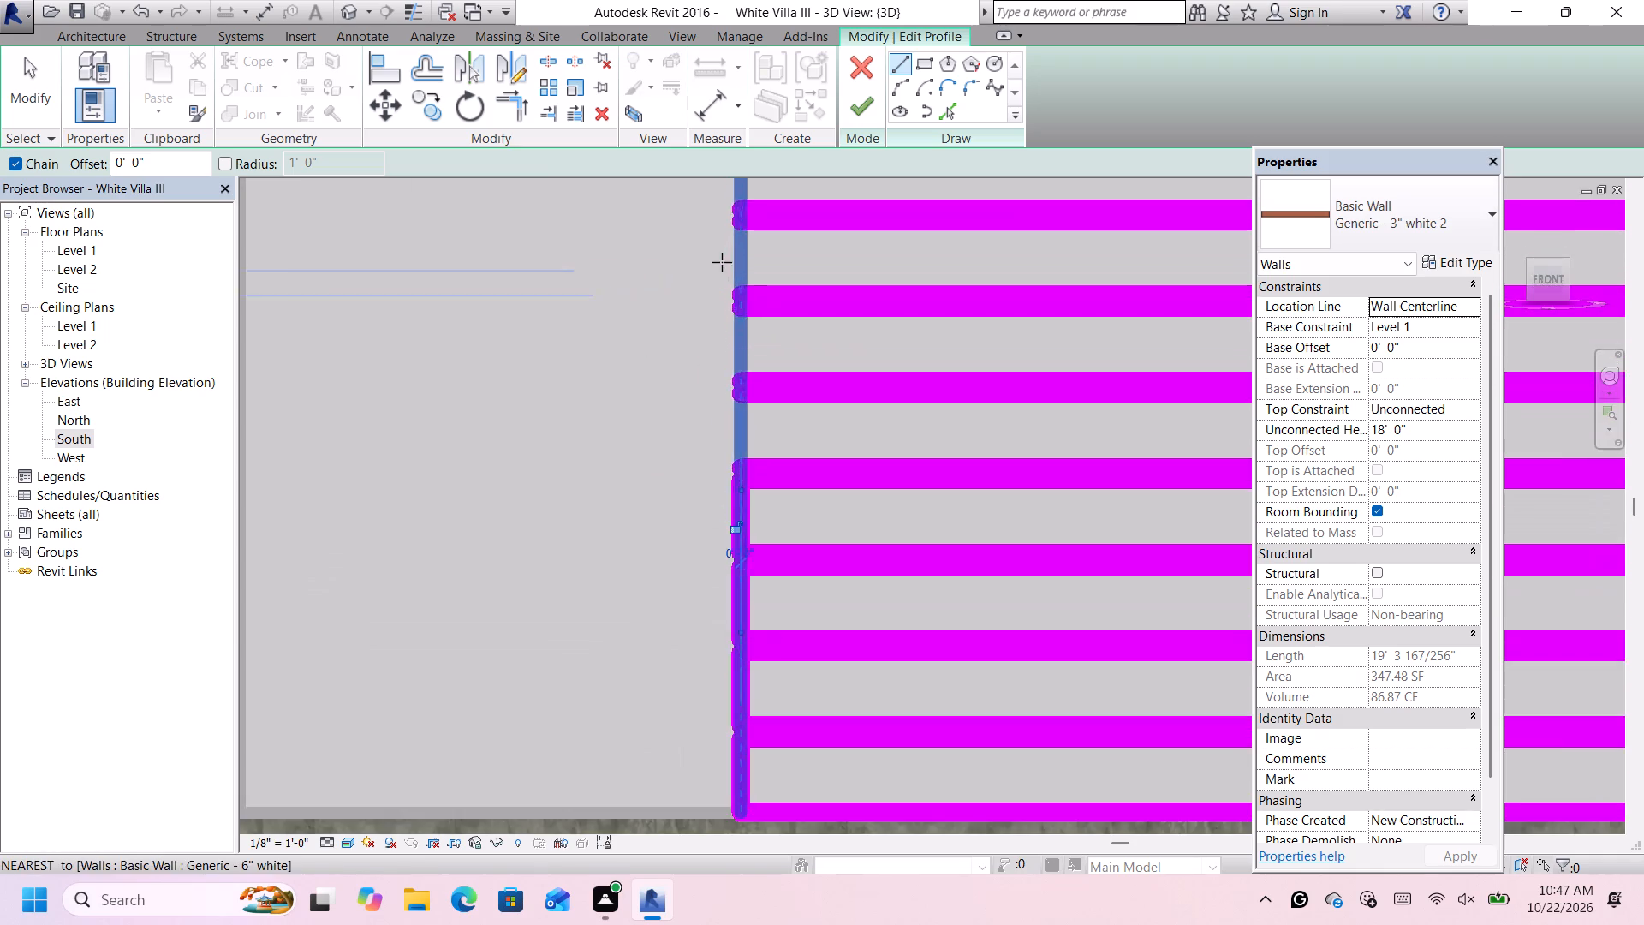
scroll(738, 303, "up", 4)
scroll(712, 467, "up", 4)
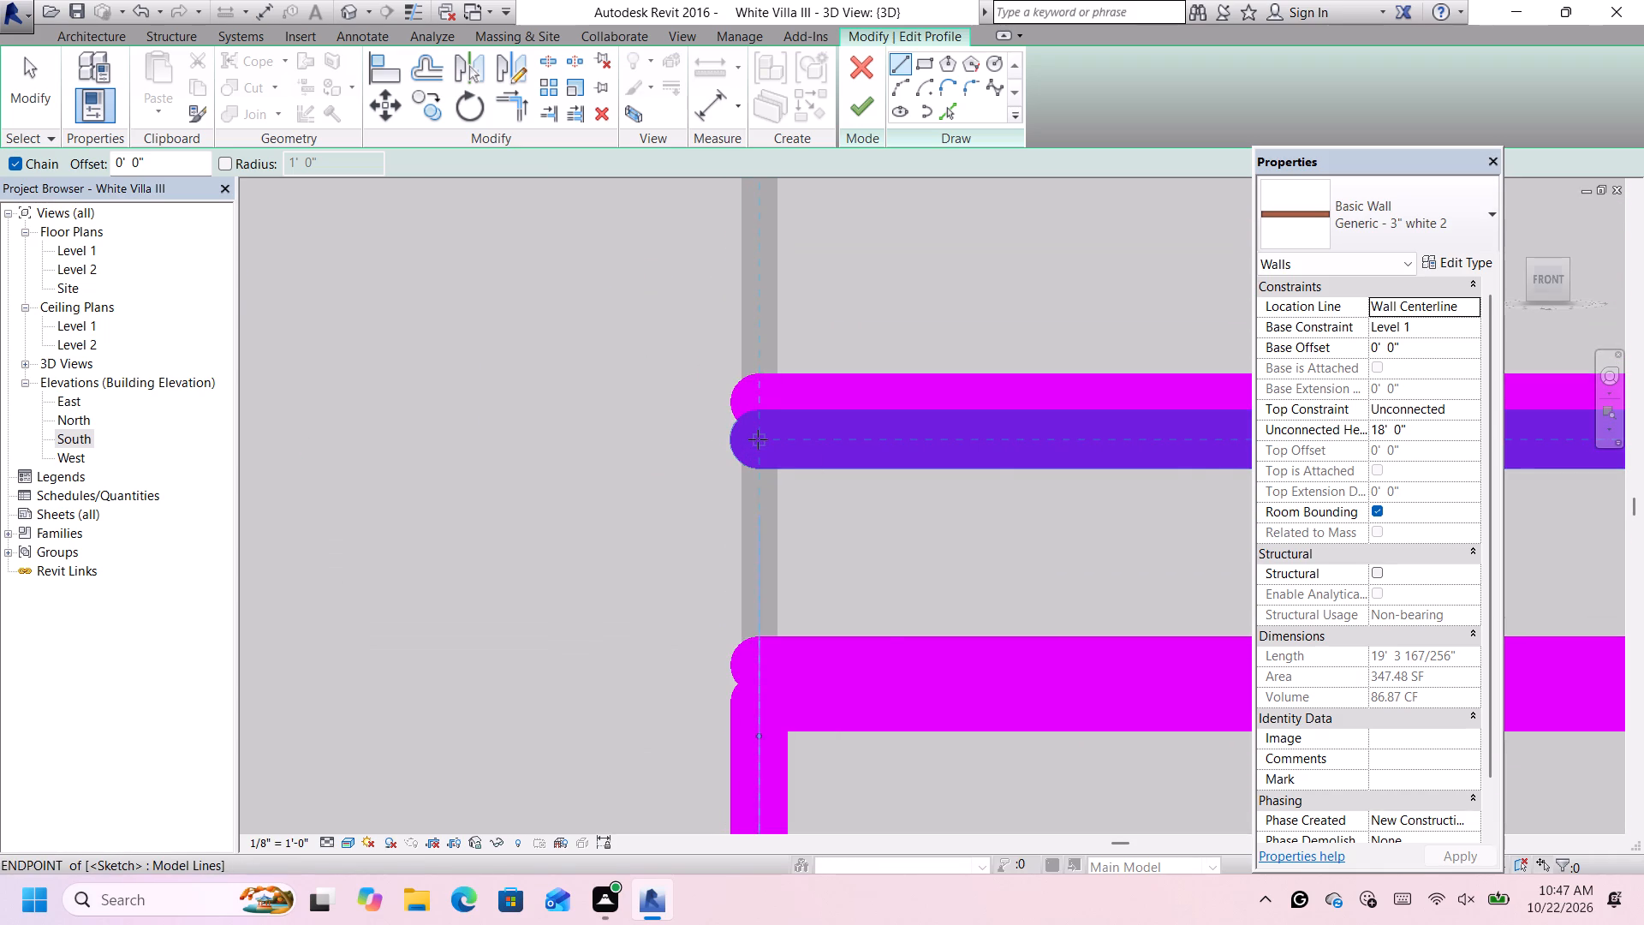
left_click(758, 439)
left_click(750, 662)
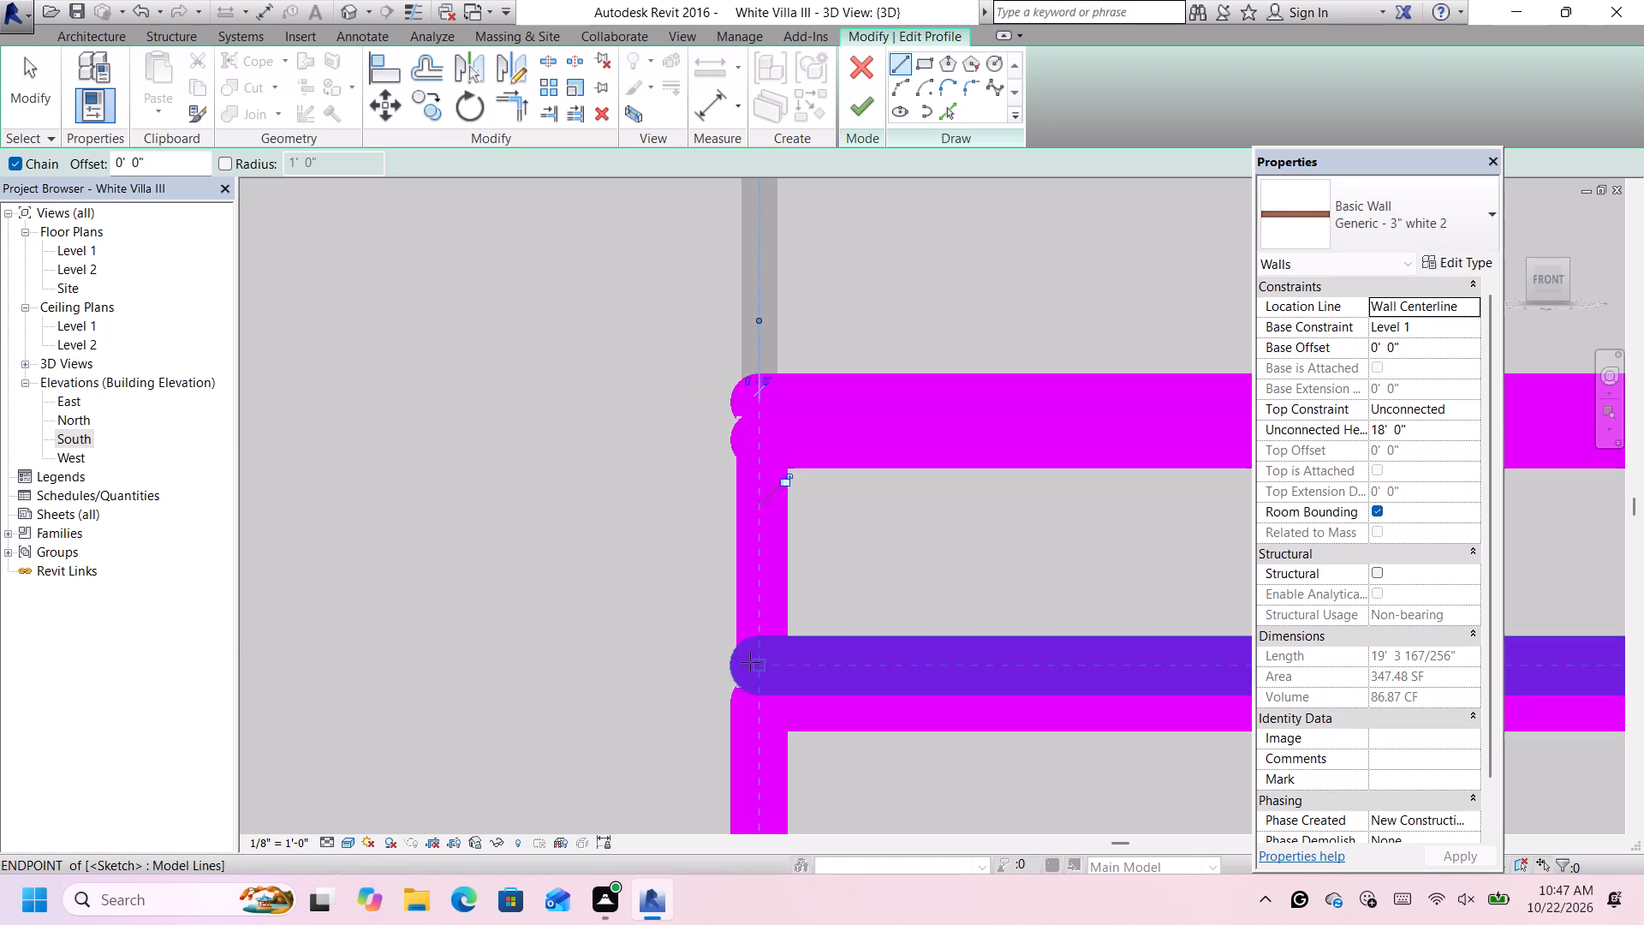
Draw a vertical line at the left end from the sixth groove's lower line to the fifth groove's upper line.
scroll(759, 611, "down", 6)
scroll(757, 474, "up", 6)
scroll(753, 335, "up", 3)
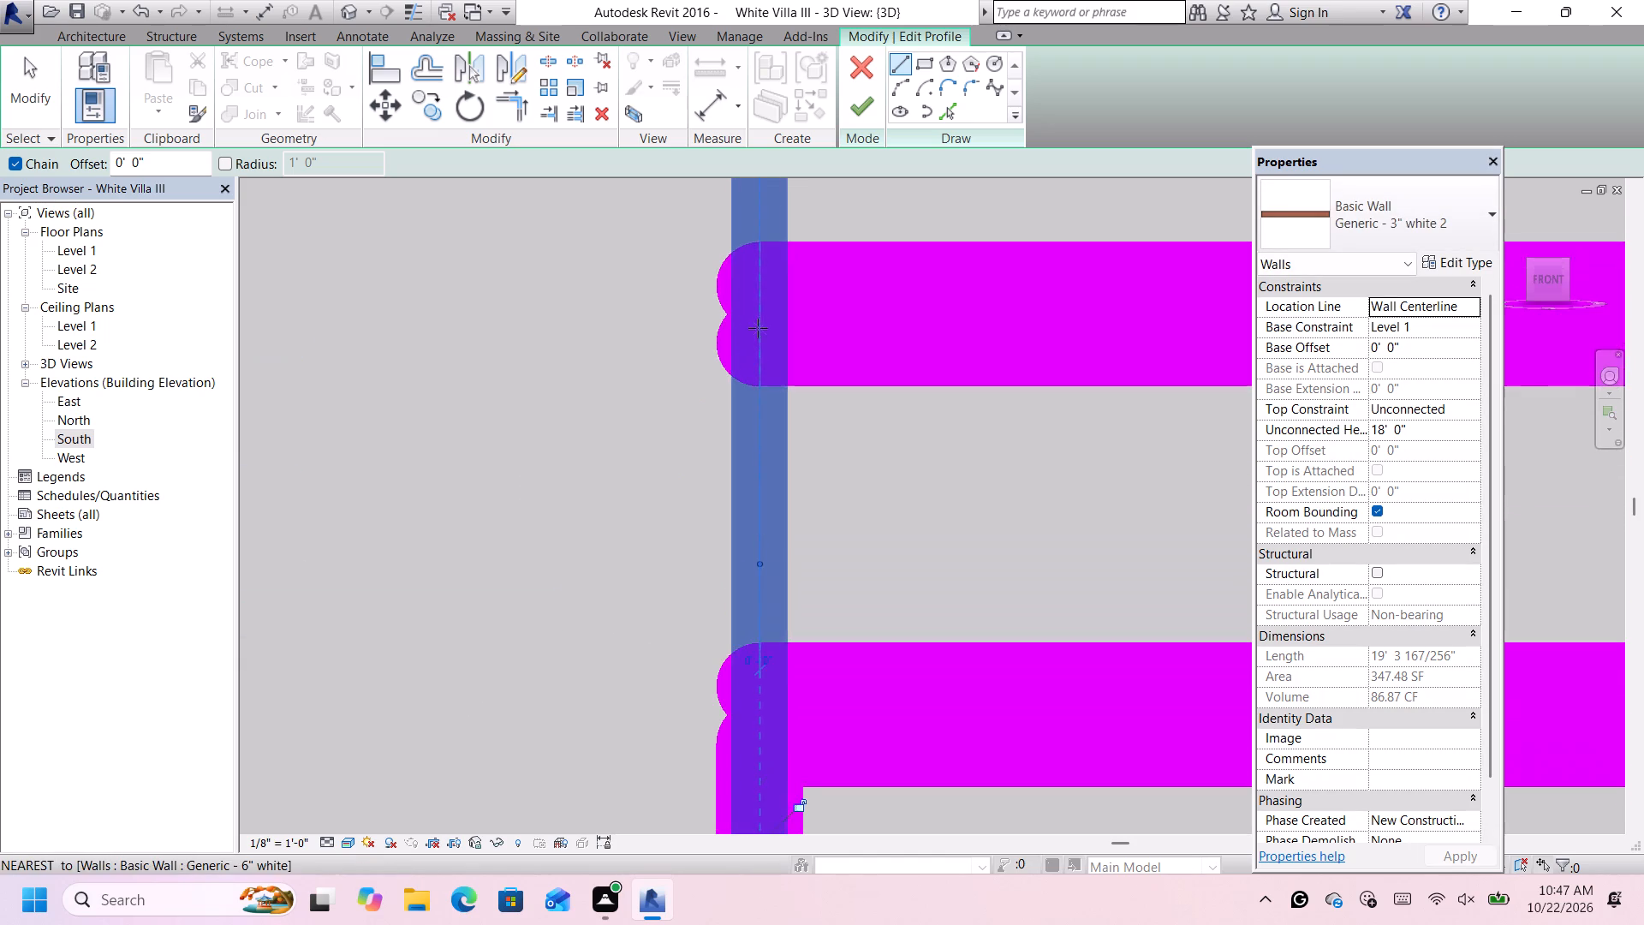
left_click(746, 336)
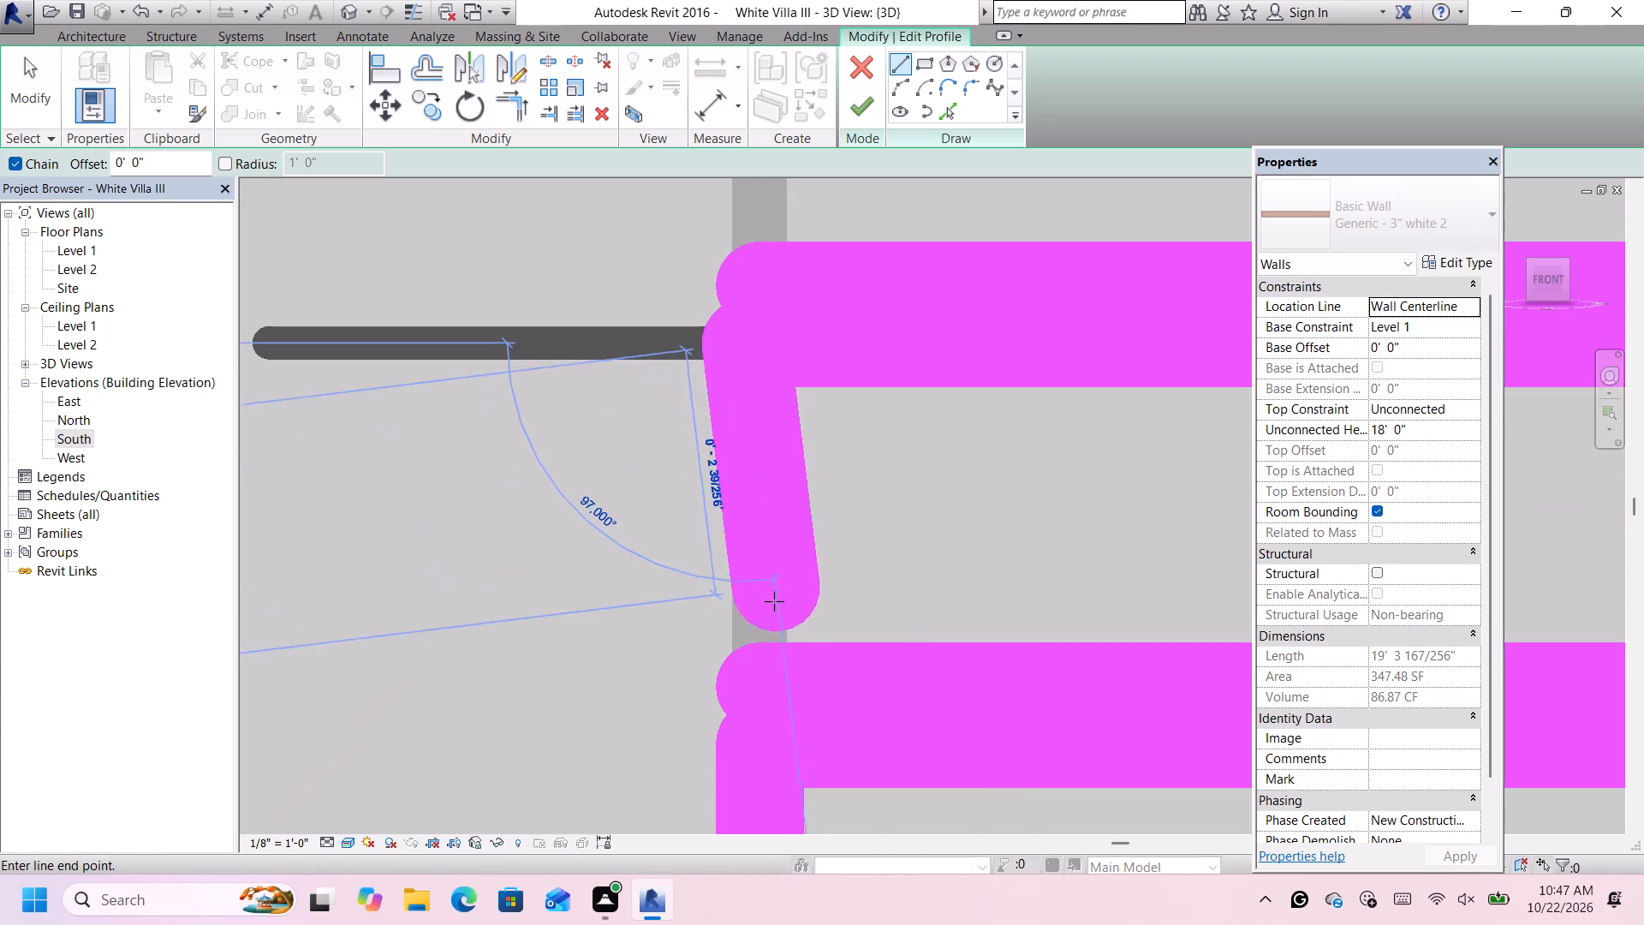
key("Escape")
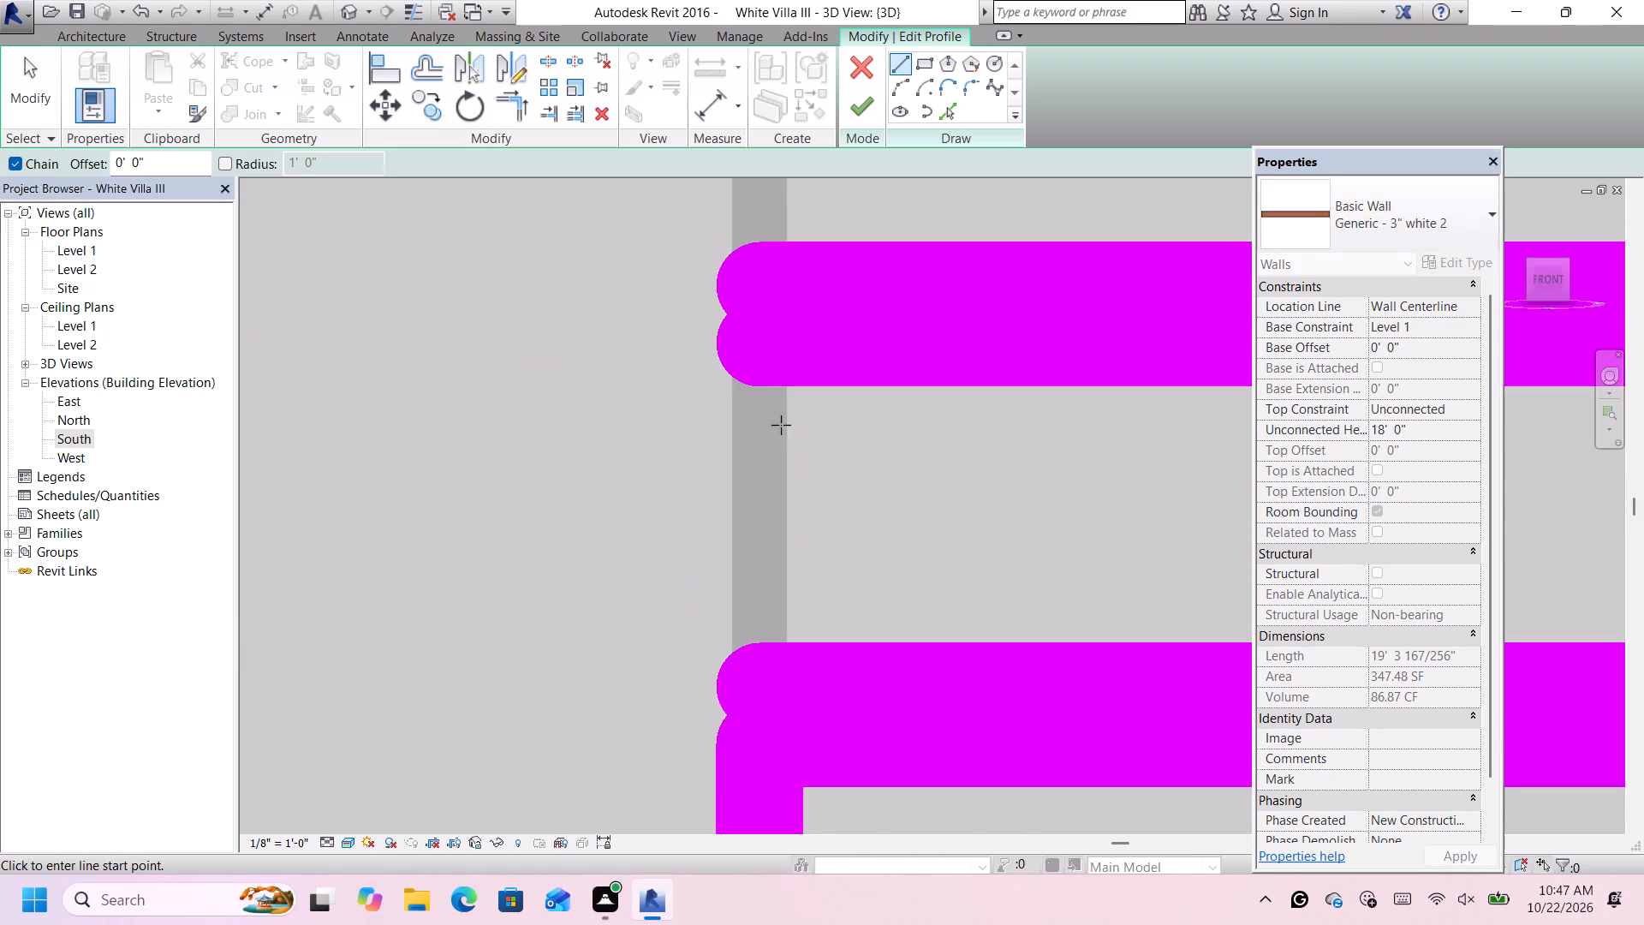
left_click(763, 338)
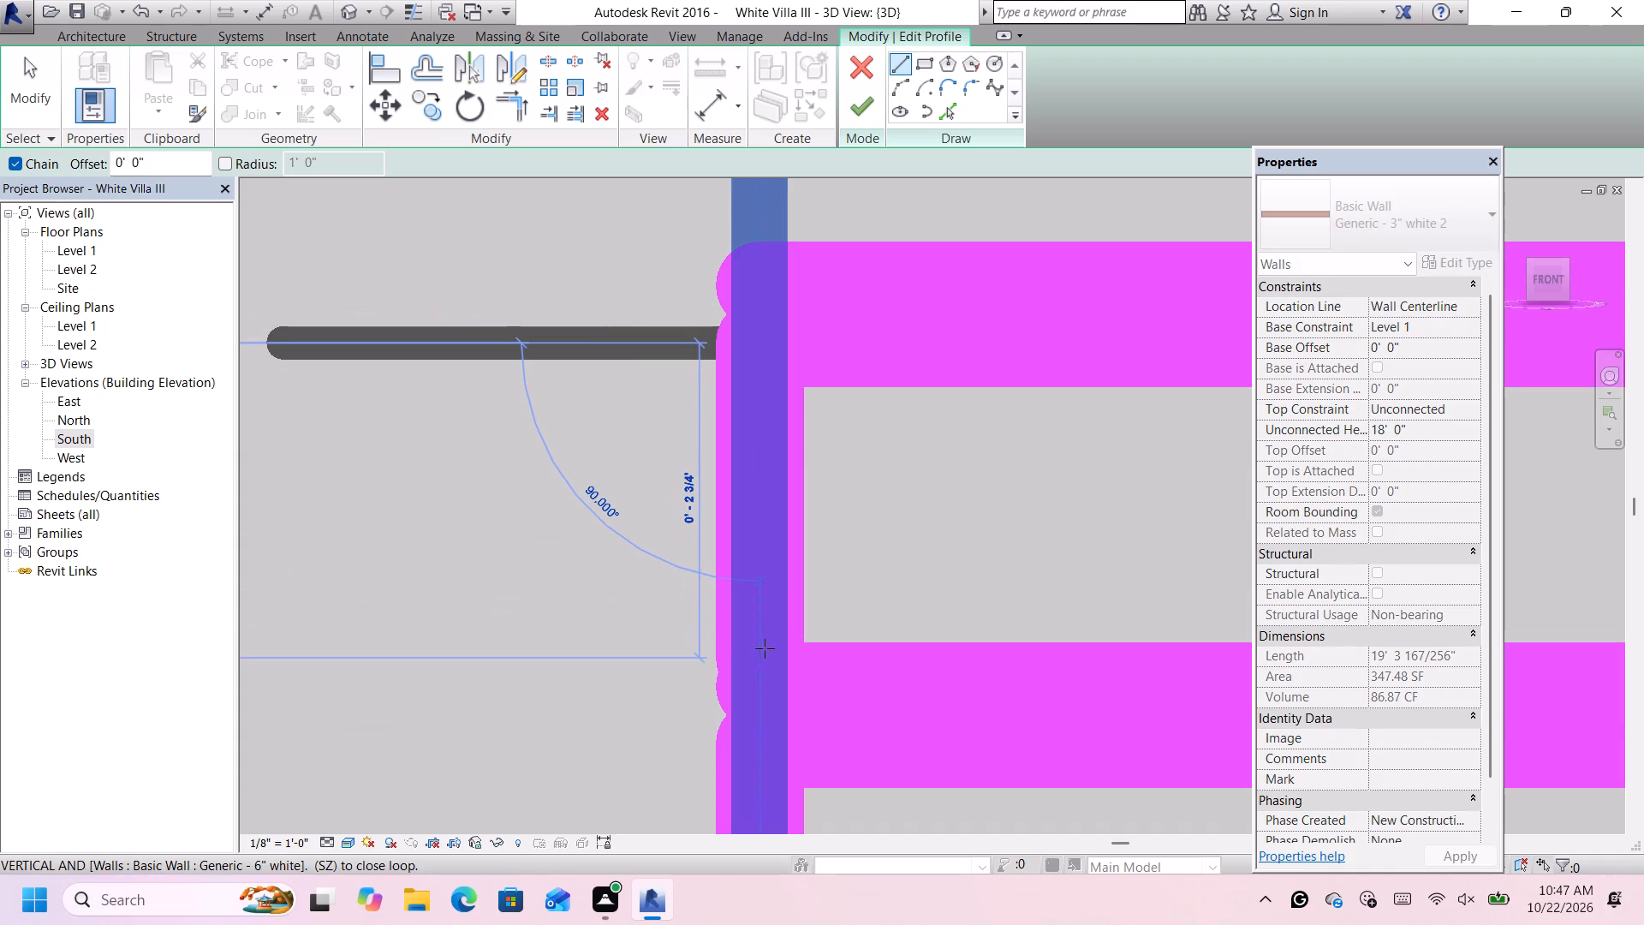
left_click(757, 687)
Draw a vertical line at the left end from the seventh groove's lower line to the sixth groove's upper line.
scroll(779, 684, "down", 8)
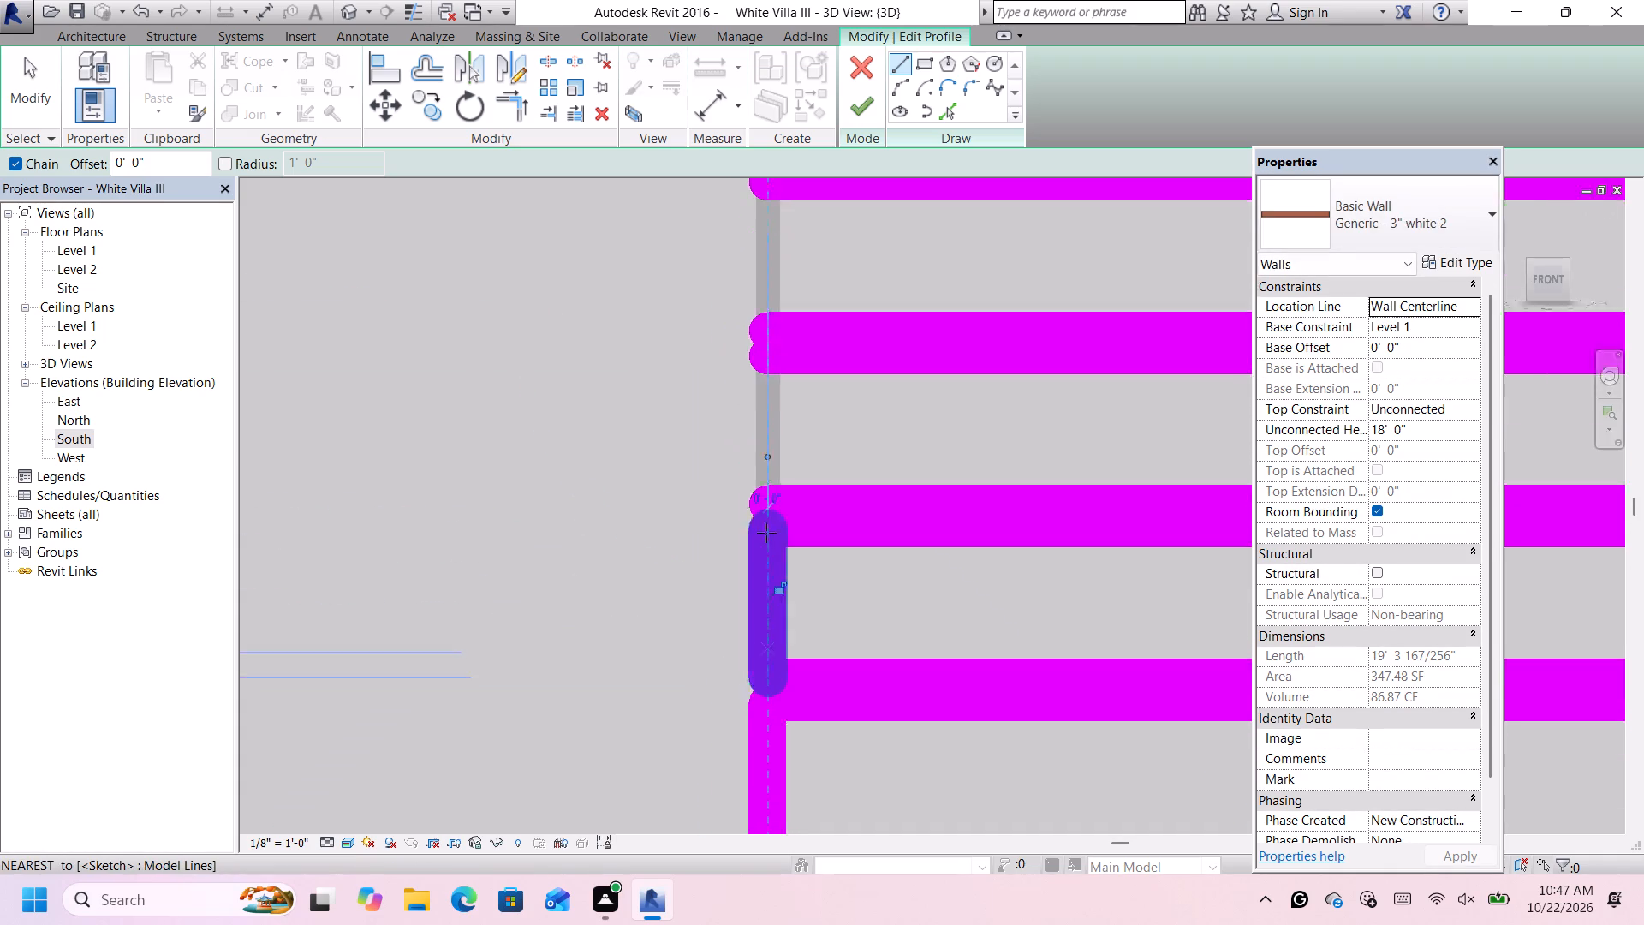
scroll(778, 432, "up", 7)
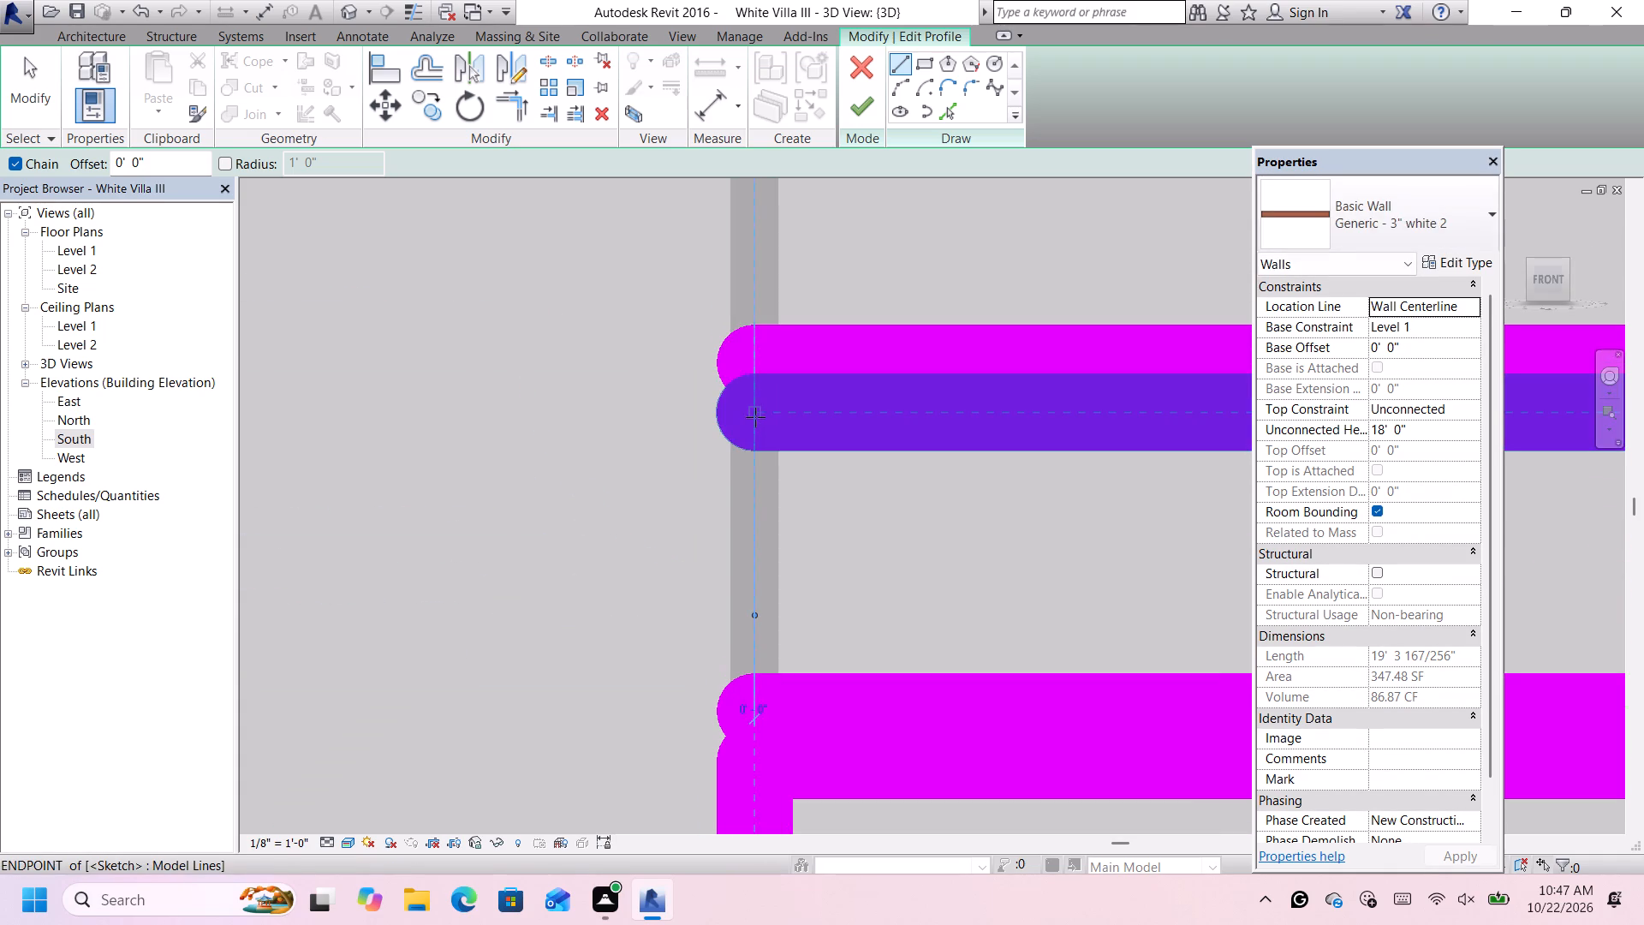
left_click(756, 409)
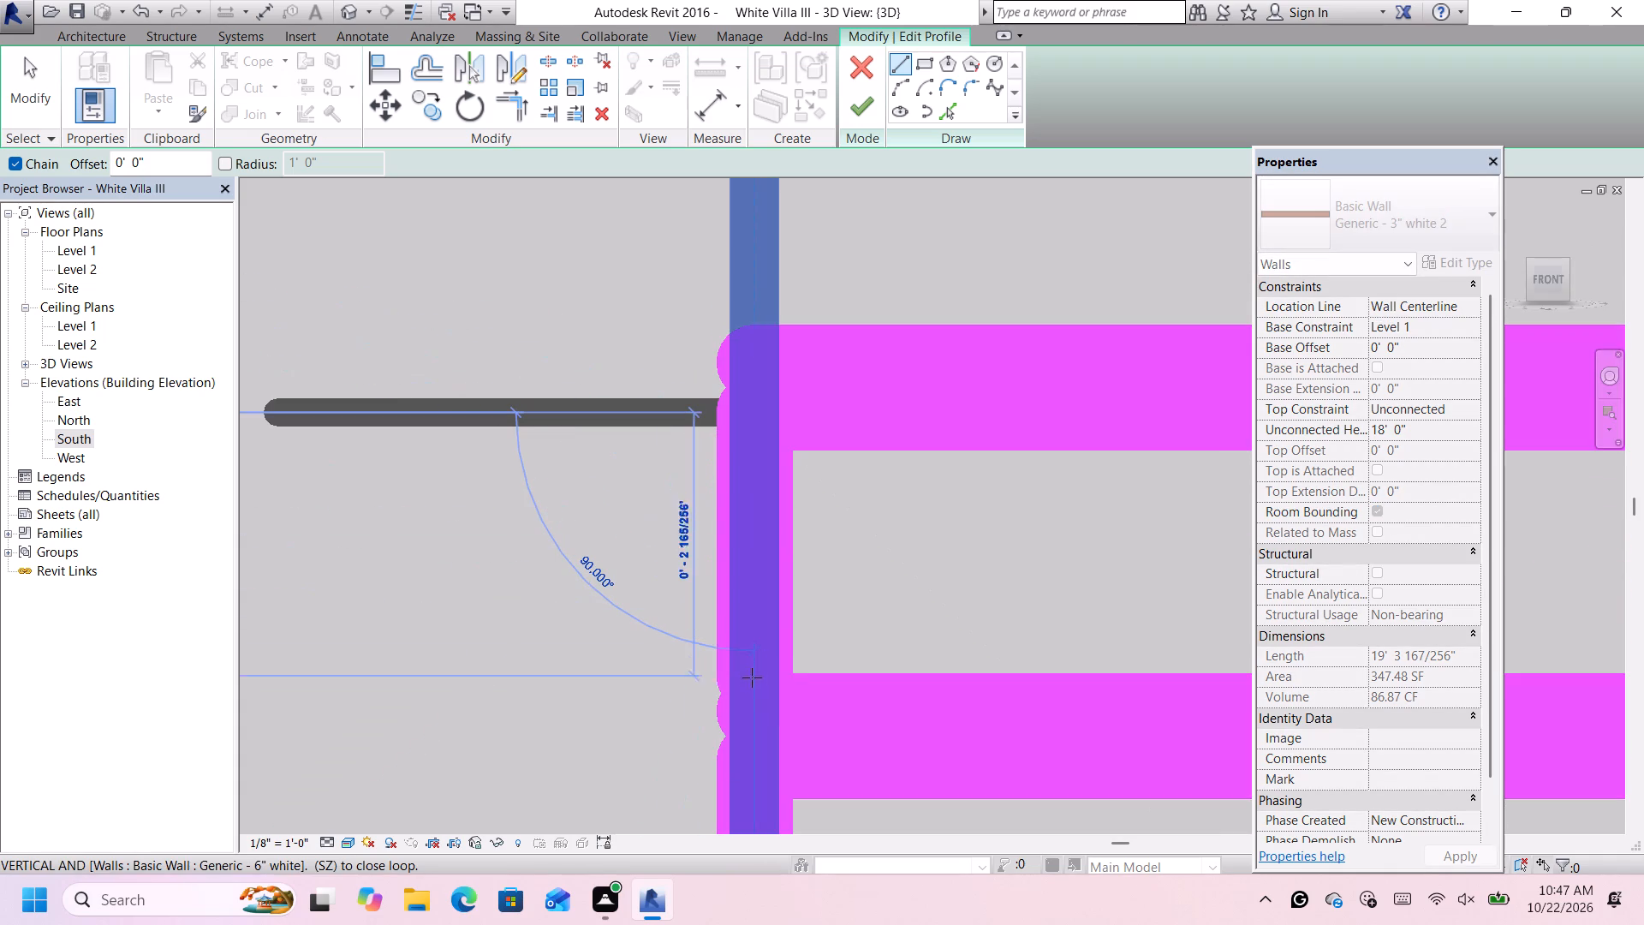
left_click(743, 713)
scroll(741, 704, "down", 7)
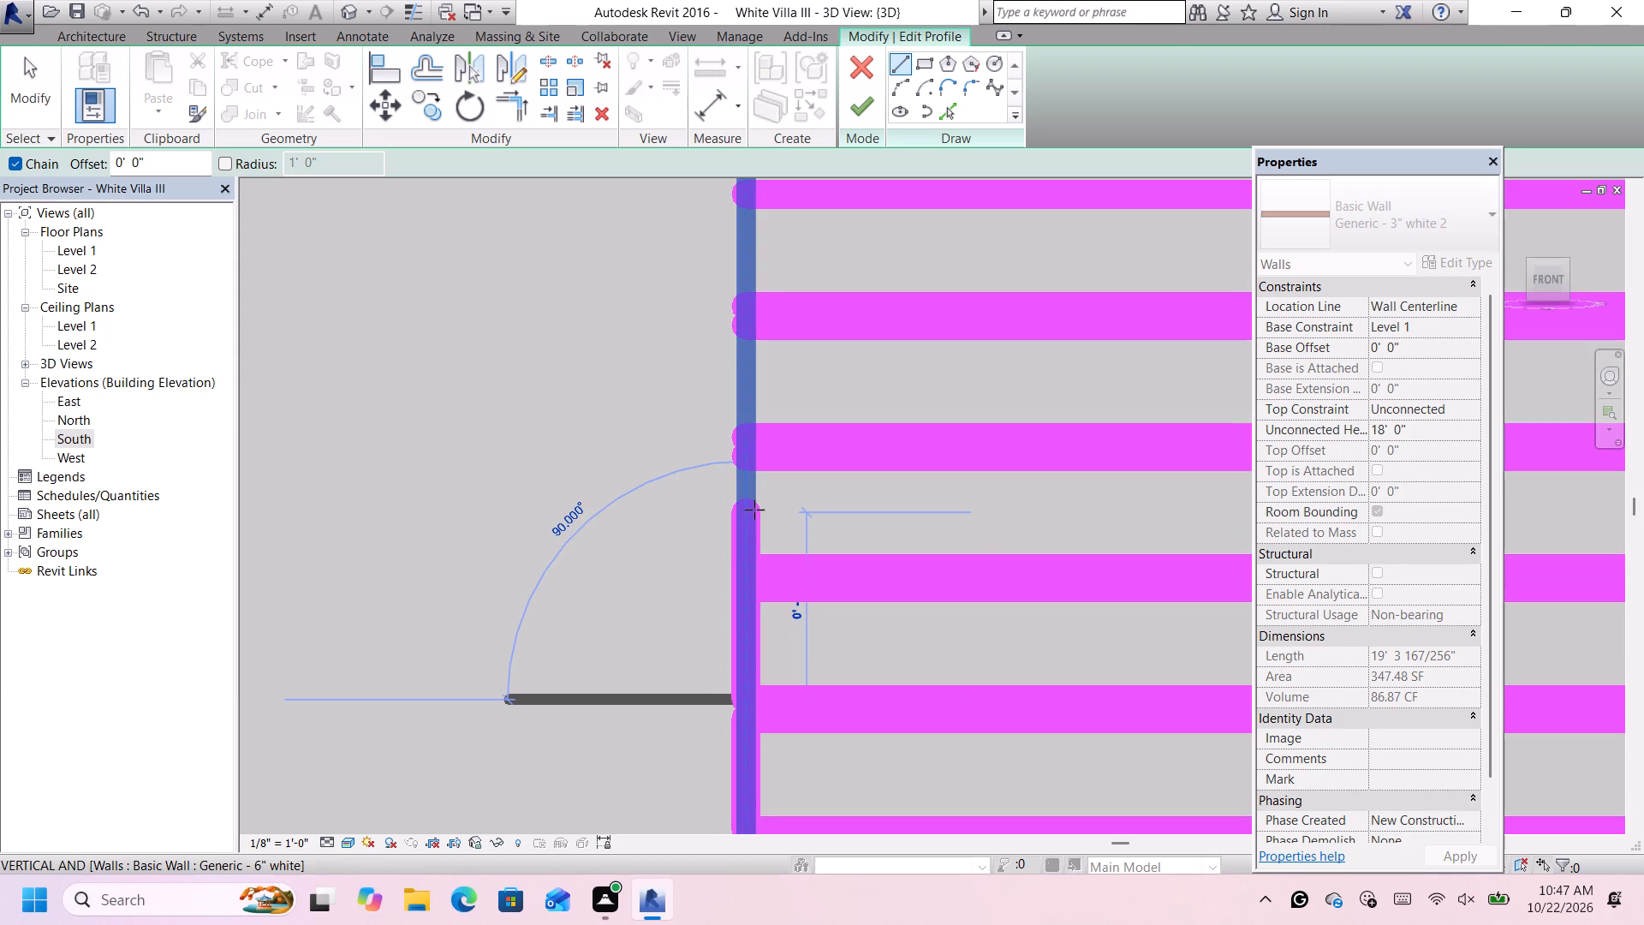
key("Escape")
Draw a 3" vertical line at the left end from the eighth groove's lower line to the seventh groove's upper line.
scroll(754, 486, "up", 6)
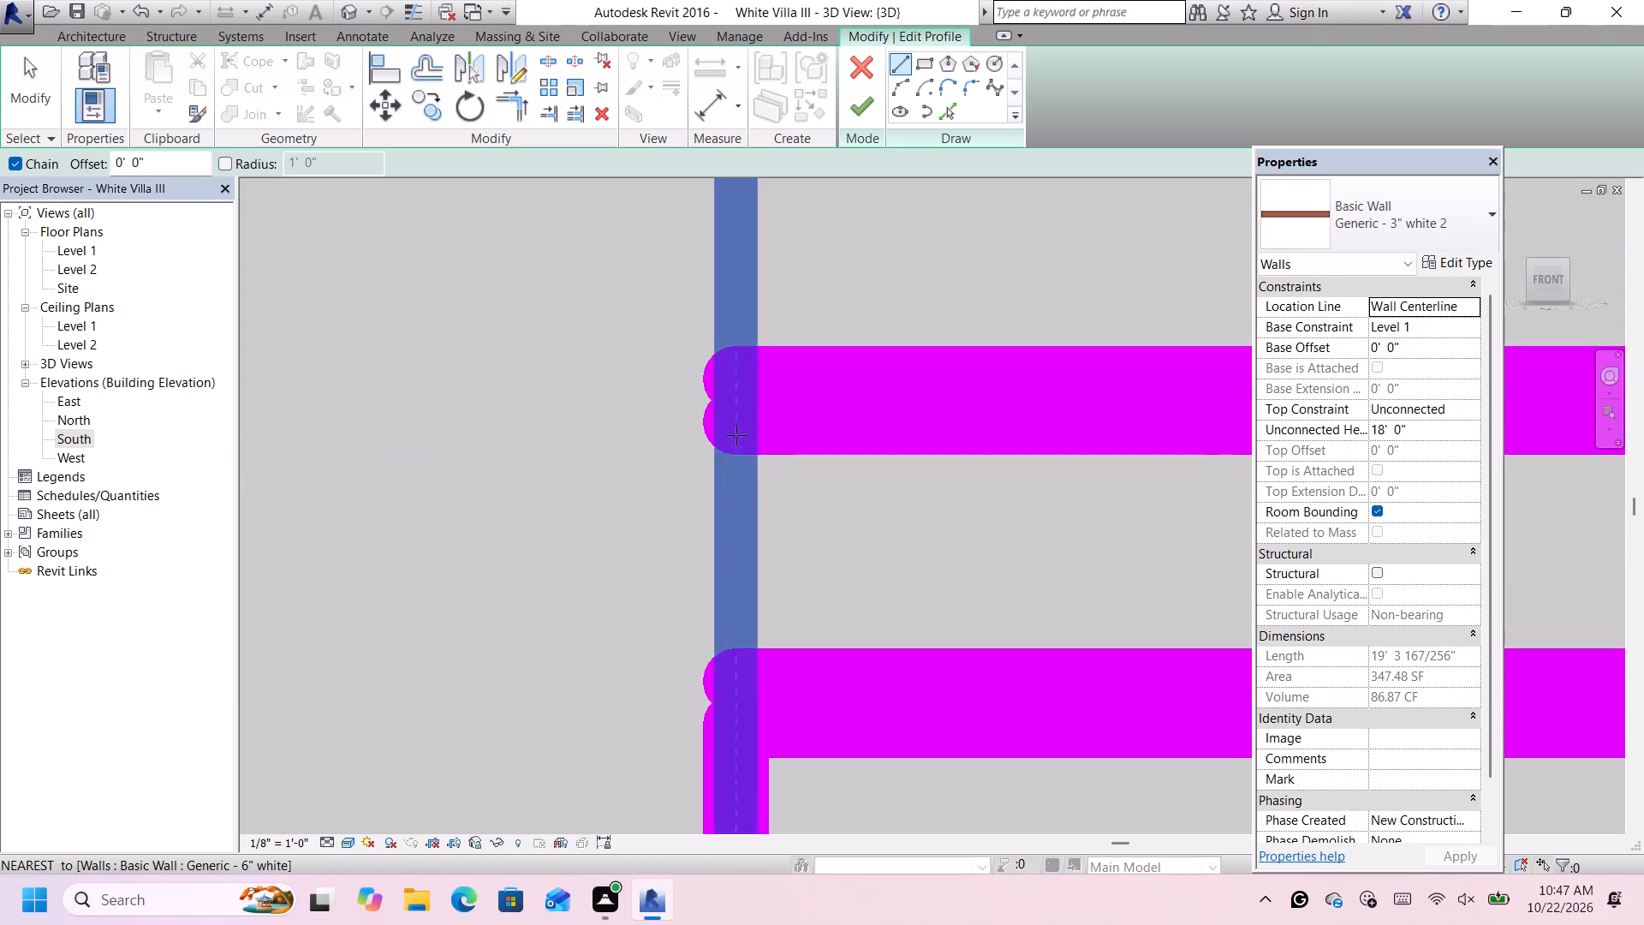
scroll(722, 426, "up", 3)
left_click(741, 424)
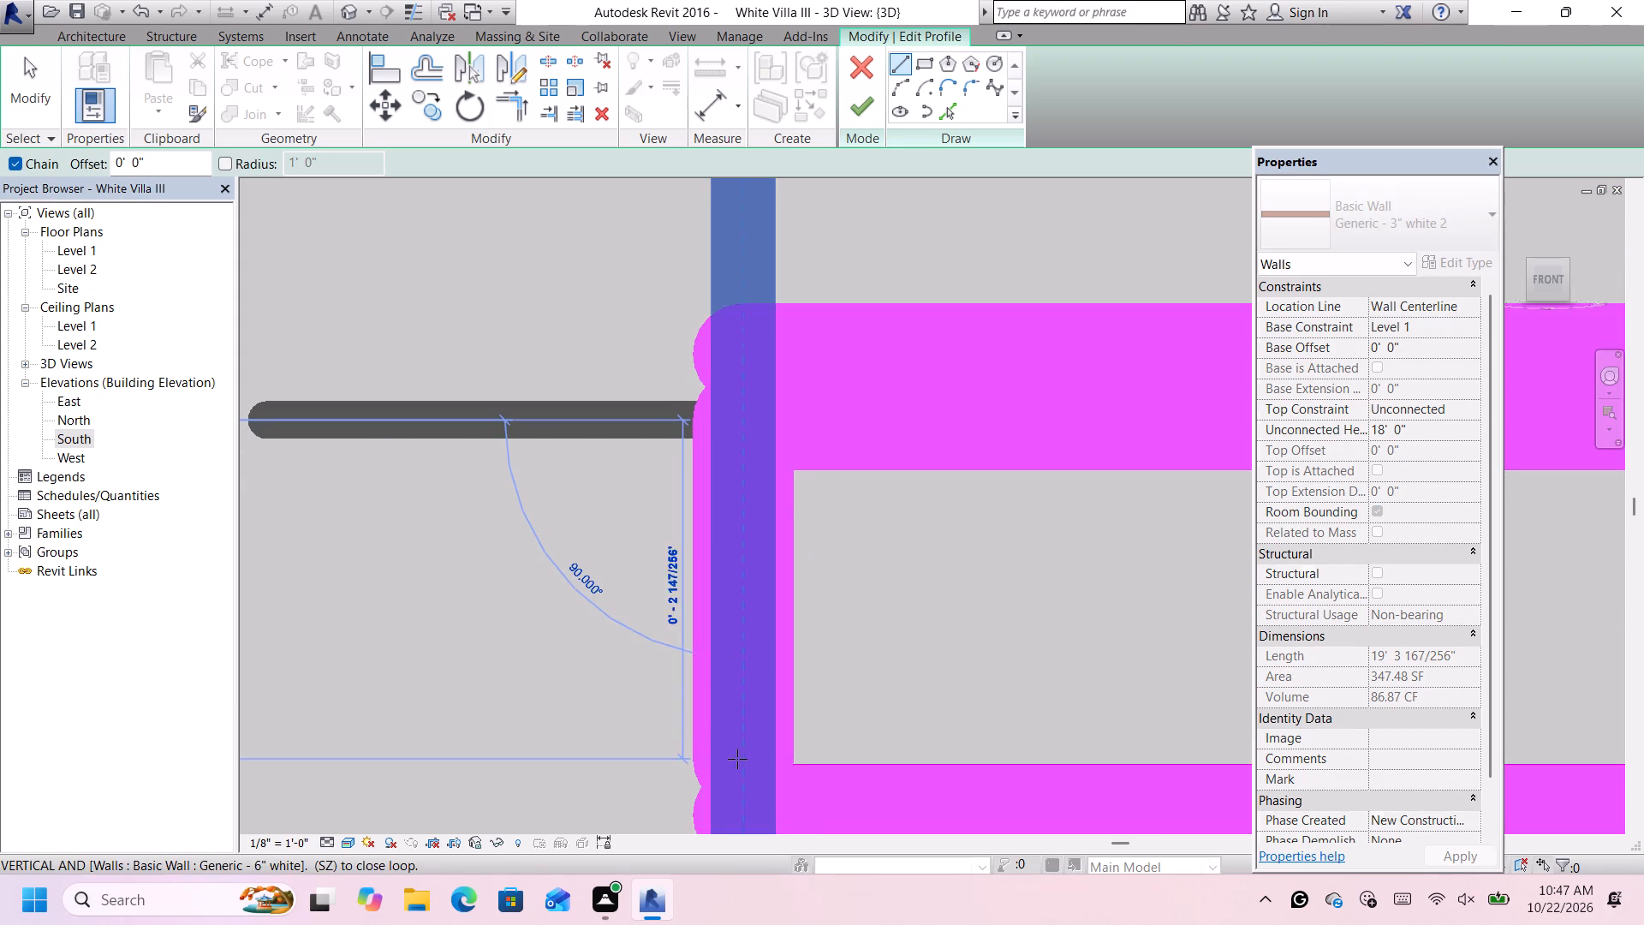
scroll(736, 752, "down", 7)
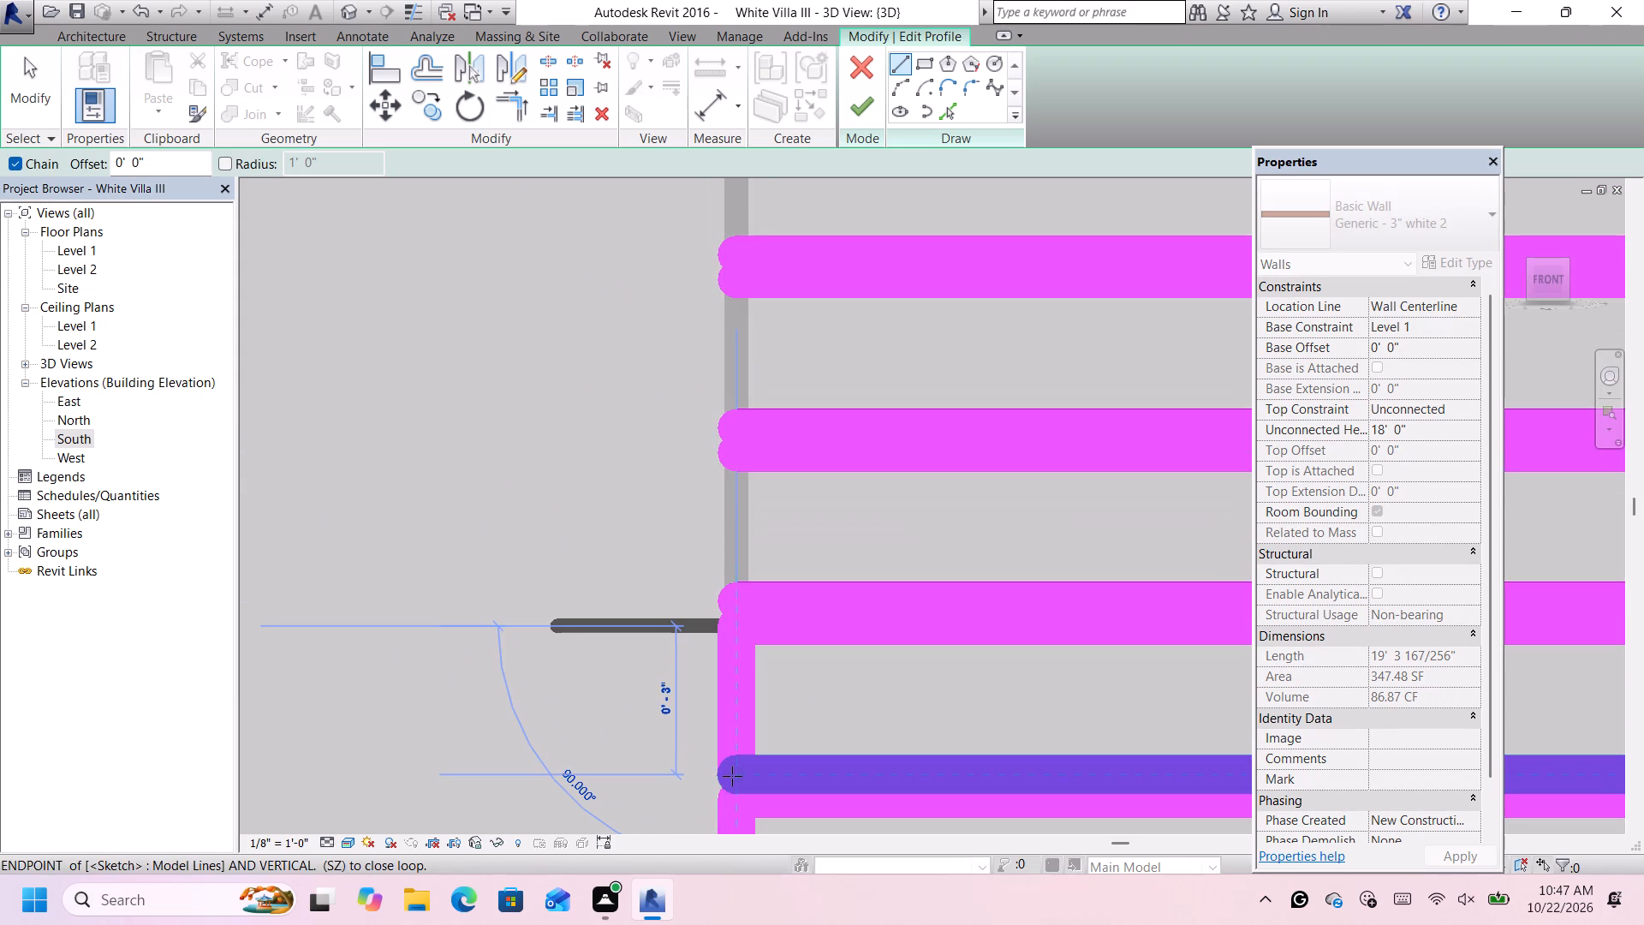
left_click(732, 776)
Draw a vertical line at the left end from the ninth groove's lower line to the eighth groove's upper line.
scroll(737, 761, "down", 6)
scroll(733, 592, "up", 10)
scroll(738, 627, "down", 4)
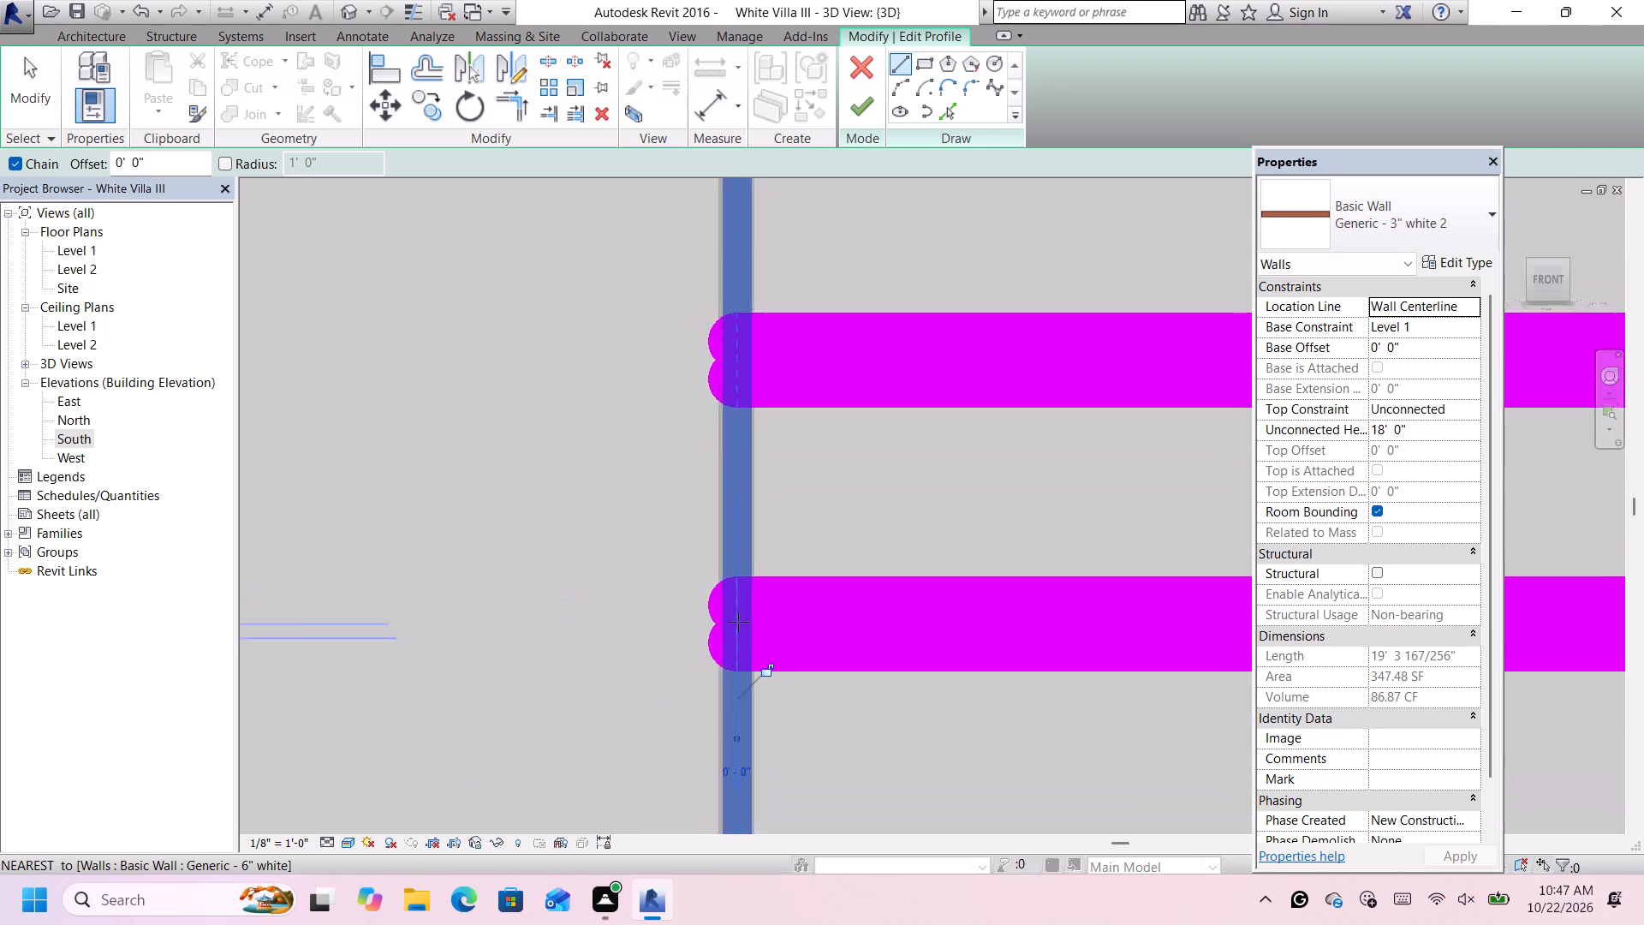
scroll(738, 622, "down", 7)
scroll(742, 667, "up", 6)
scroll(742, 660, "down", 1)
scroll(742, 660, "up", 6)
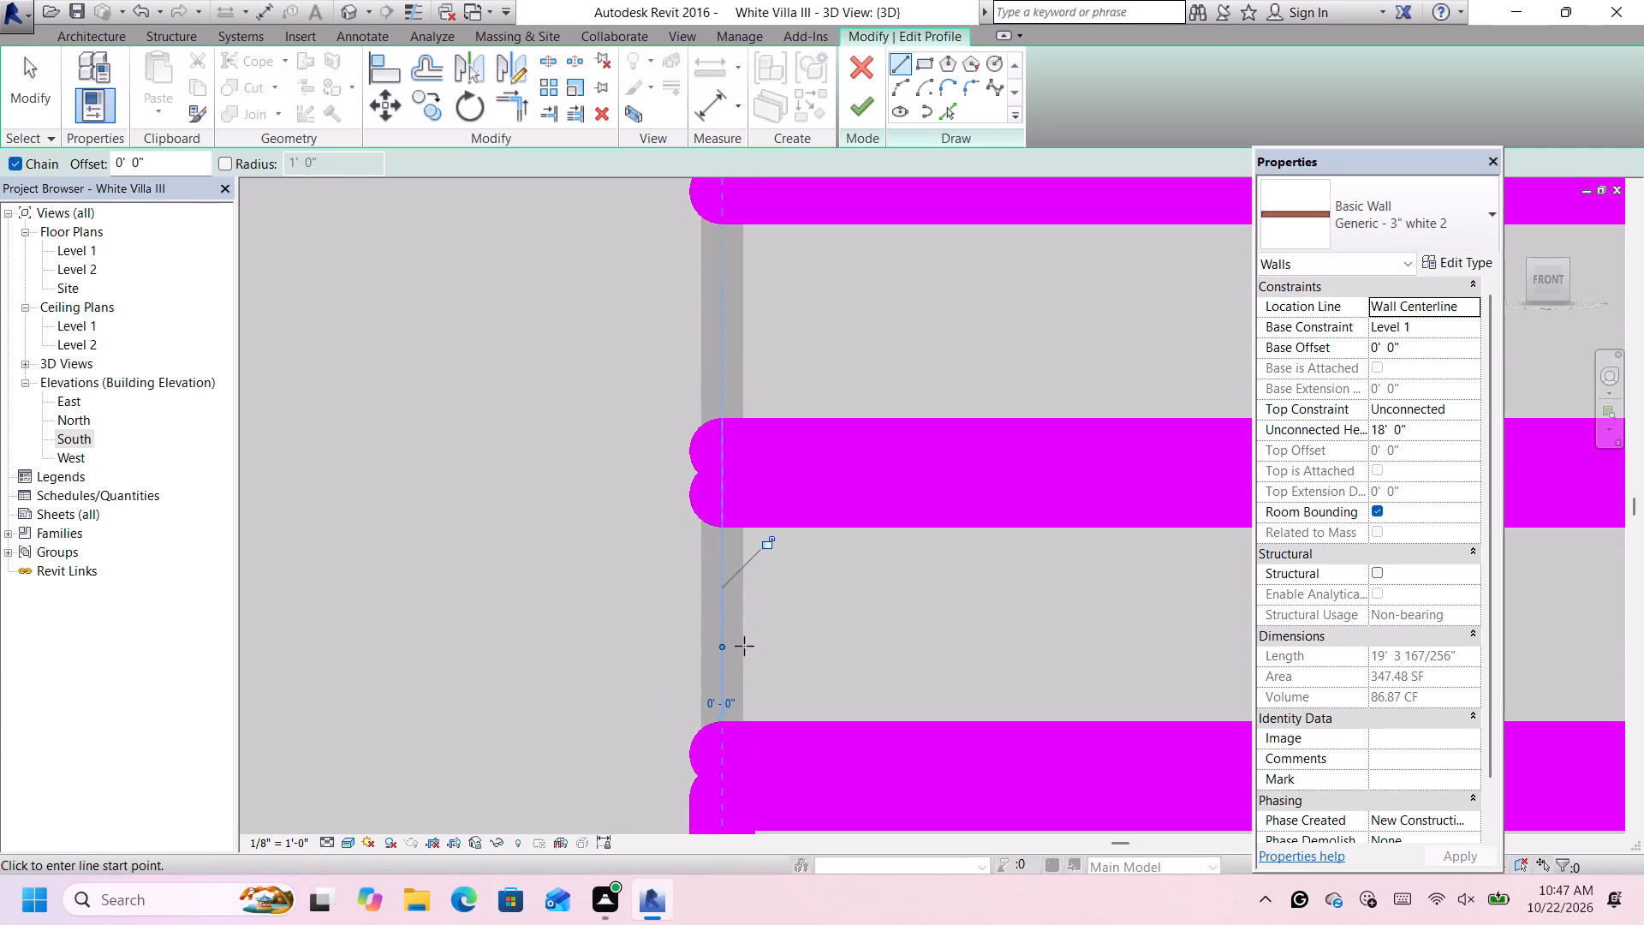
scroll(744, 646, "down", 8)
scroll(744, 666, "up", 9)
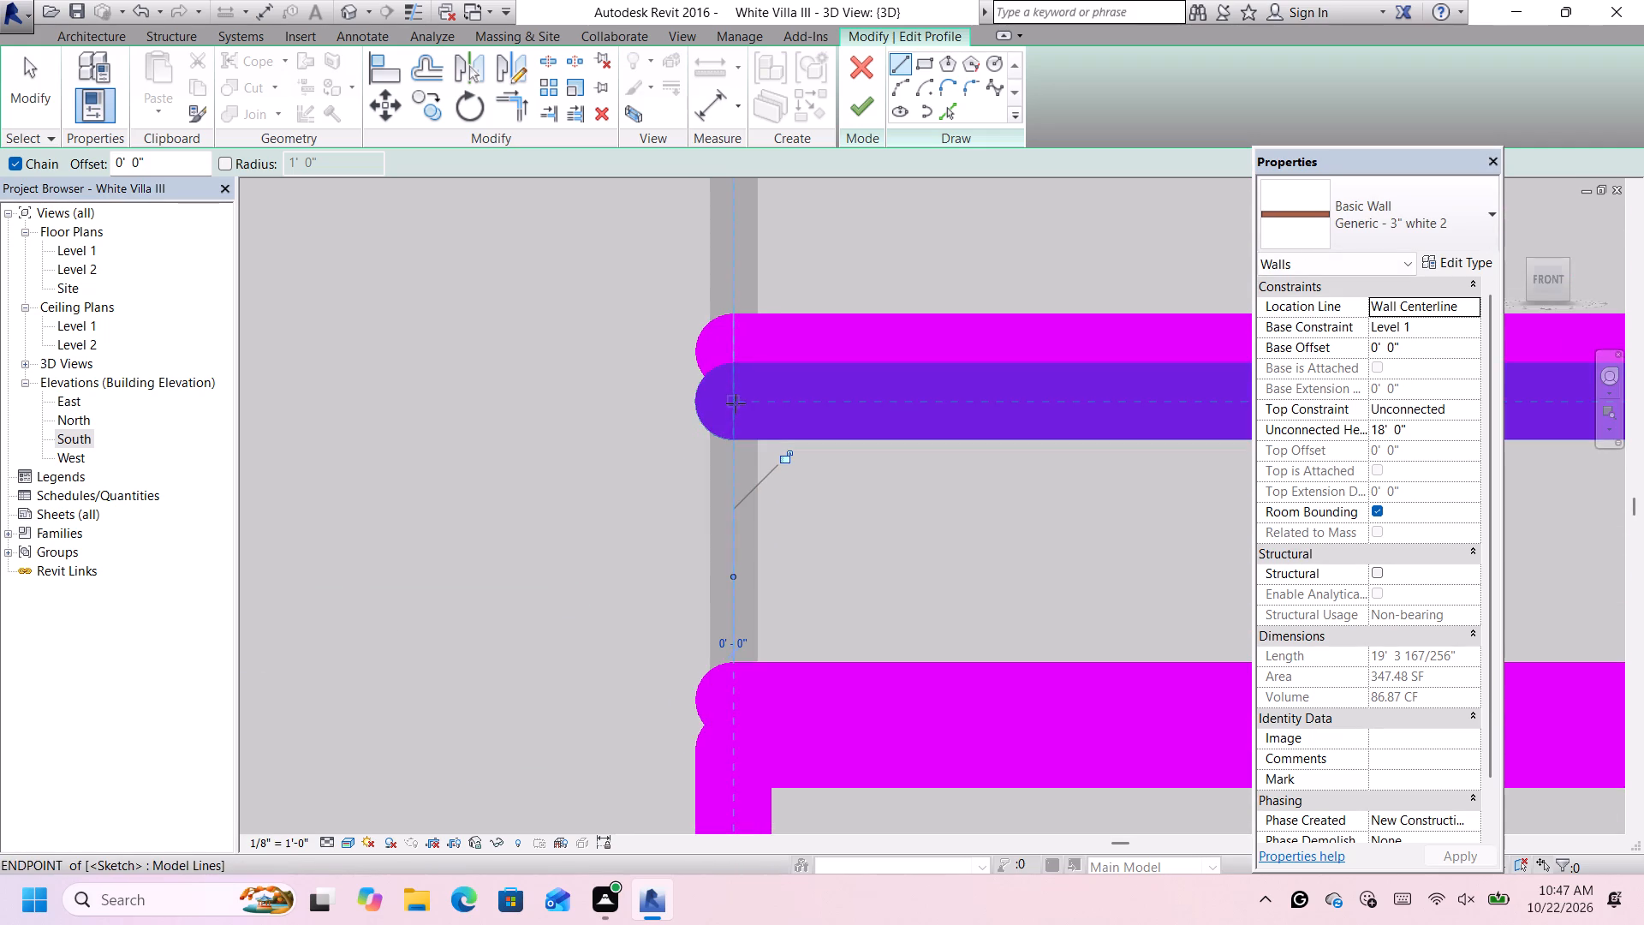
left_click(731, 401)
left_click(740, 698)
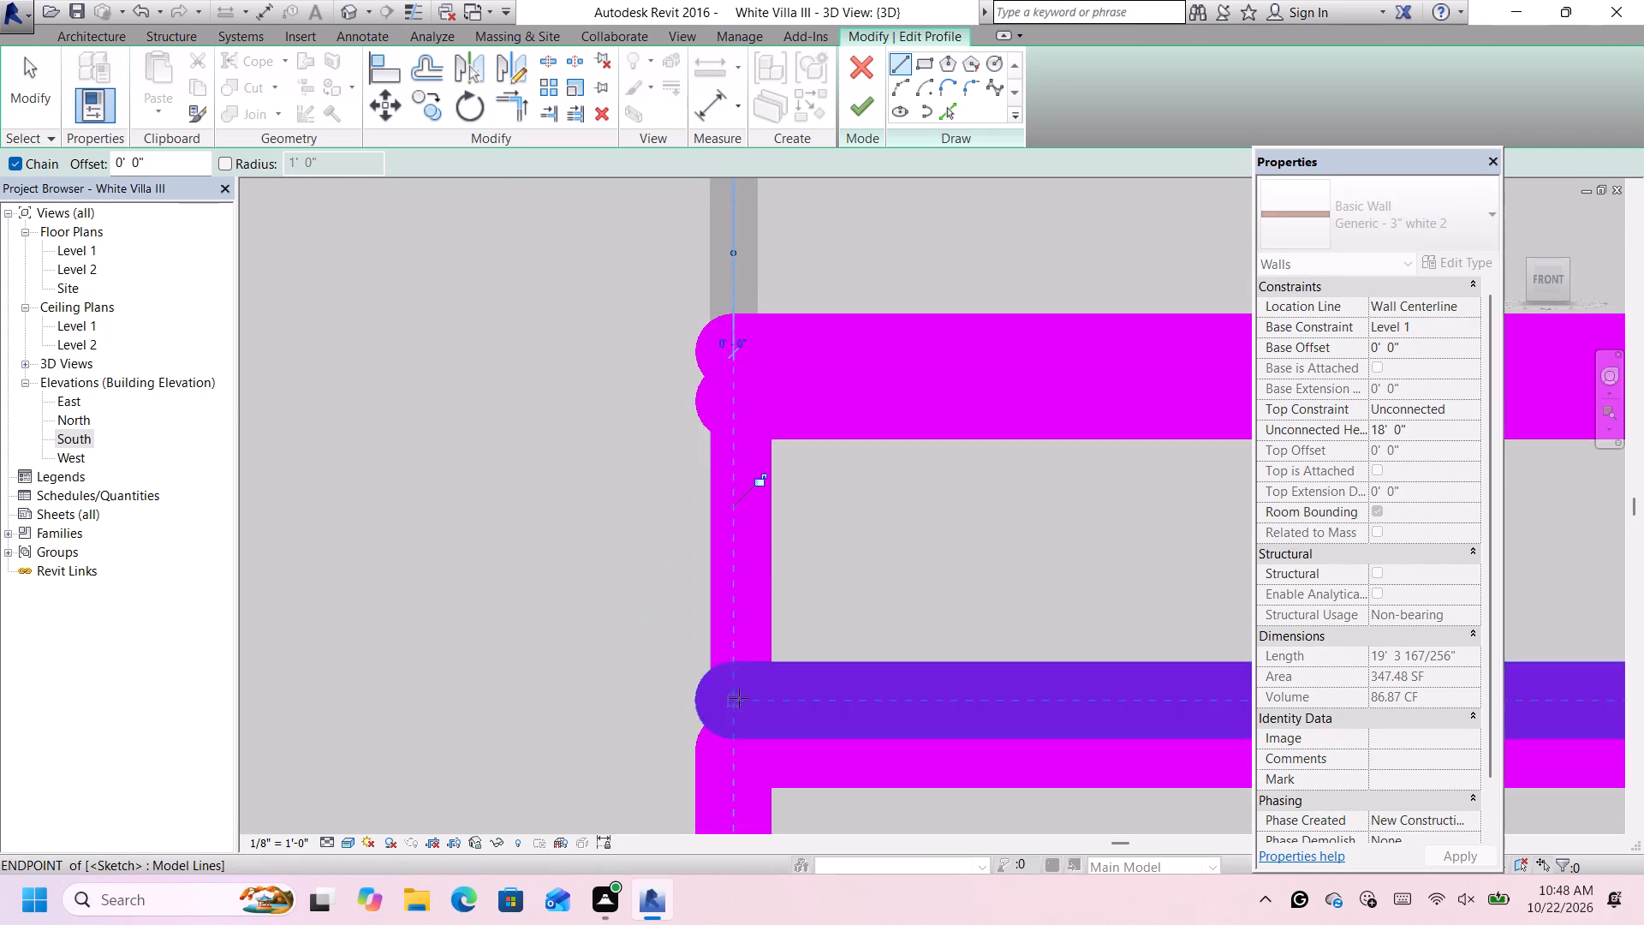
Draw a vertical line at the left end from the tenth groove's lower line to the ninth groove's upper line.
scroll(736, 683, "down", 8)
scroll(747, 495, "up", 6)
scroll(736, 489, "down", 3)
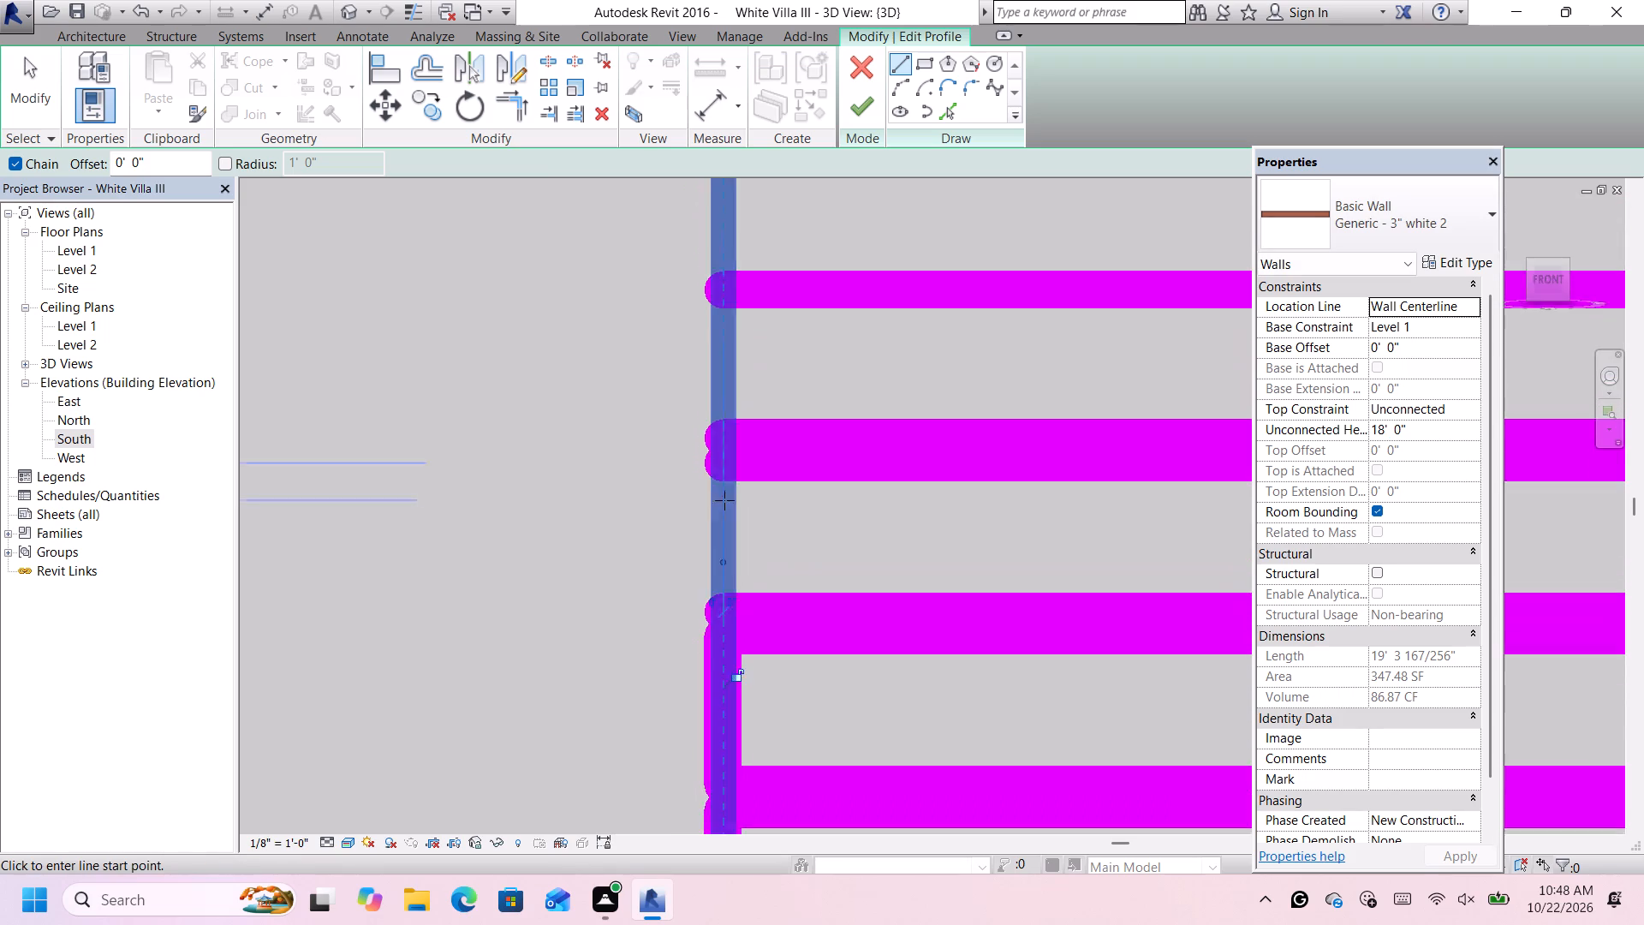
scroll(718, 498, "up", 7)
scroll(738, 437, "down", 6)
scroll(718, 517, "up", 6)
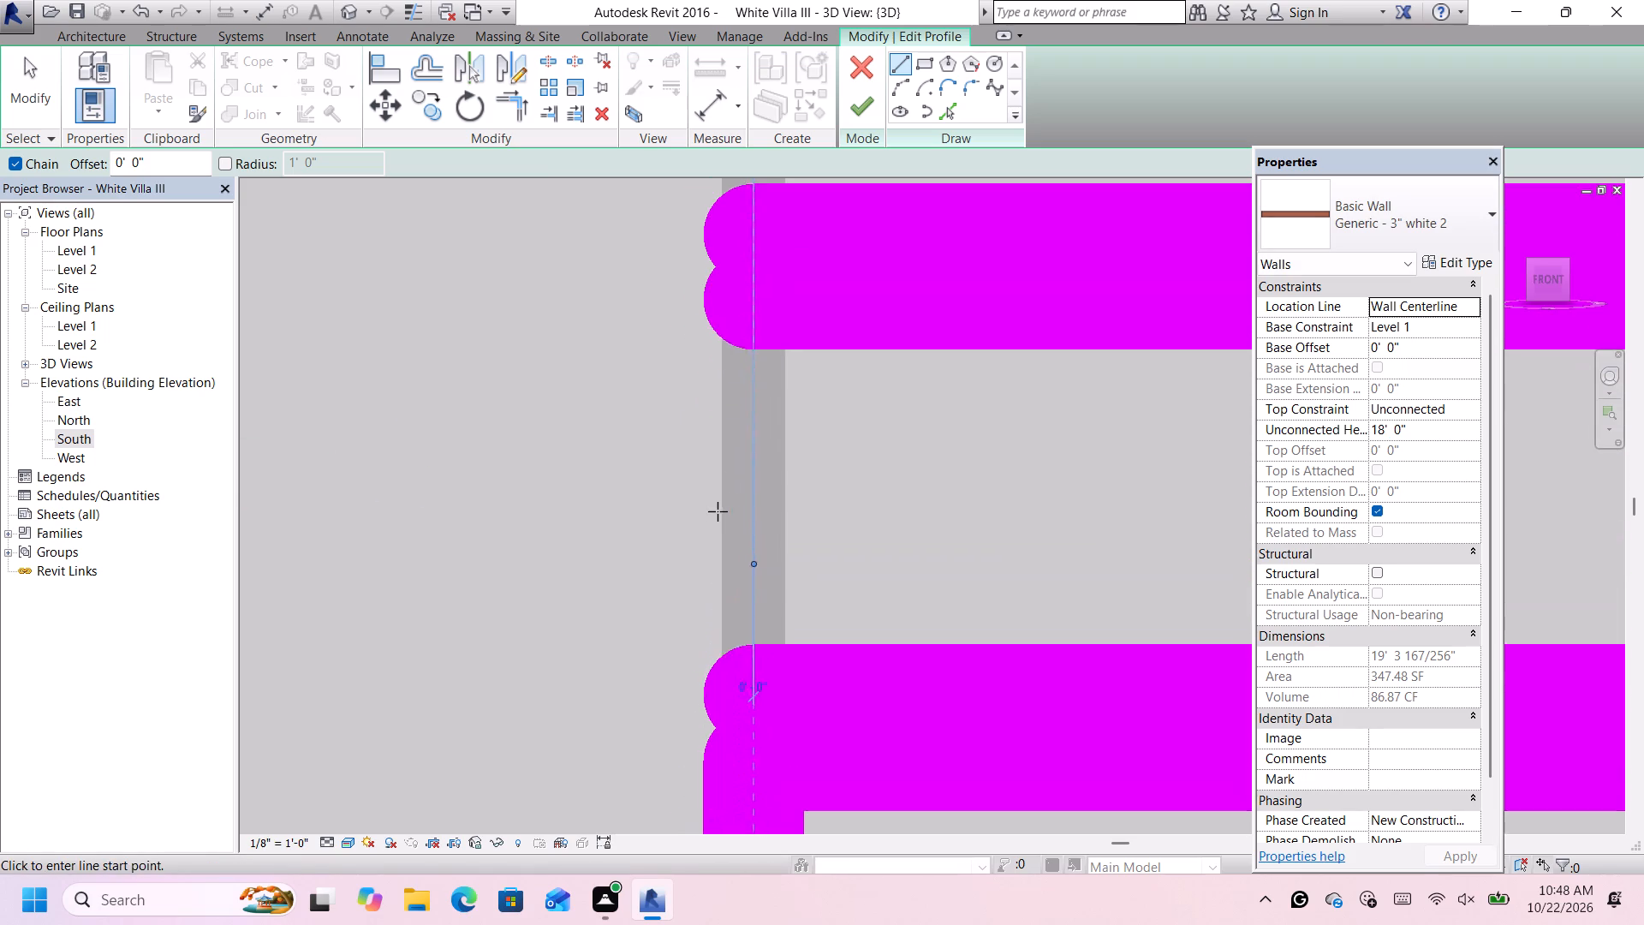
left_click(751, 299)
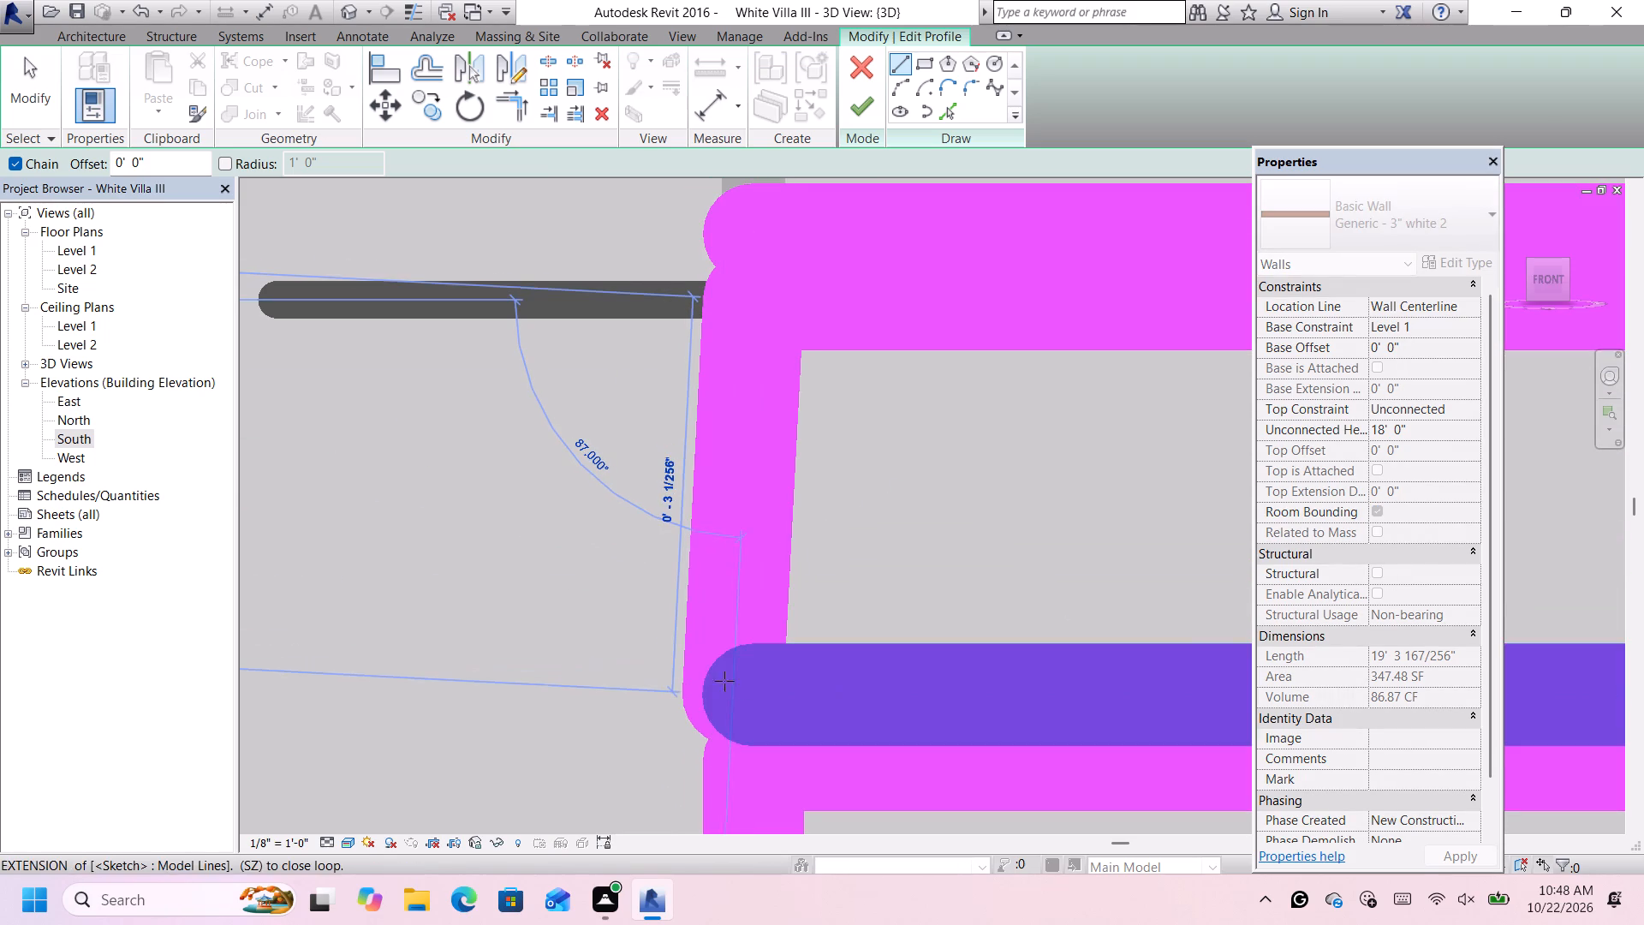
left_click(753, 692)
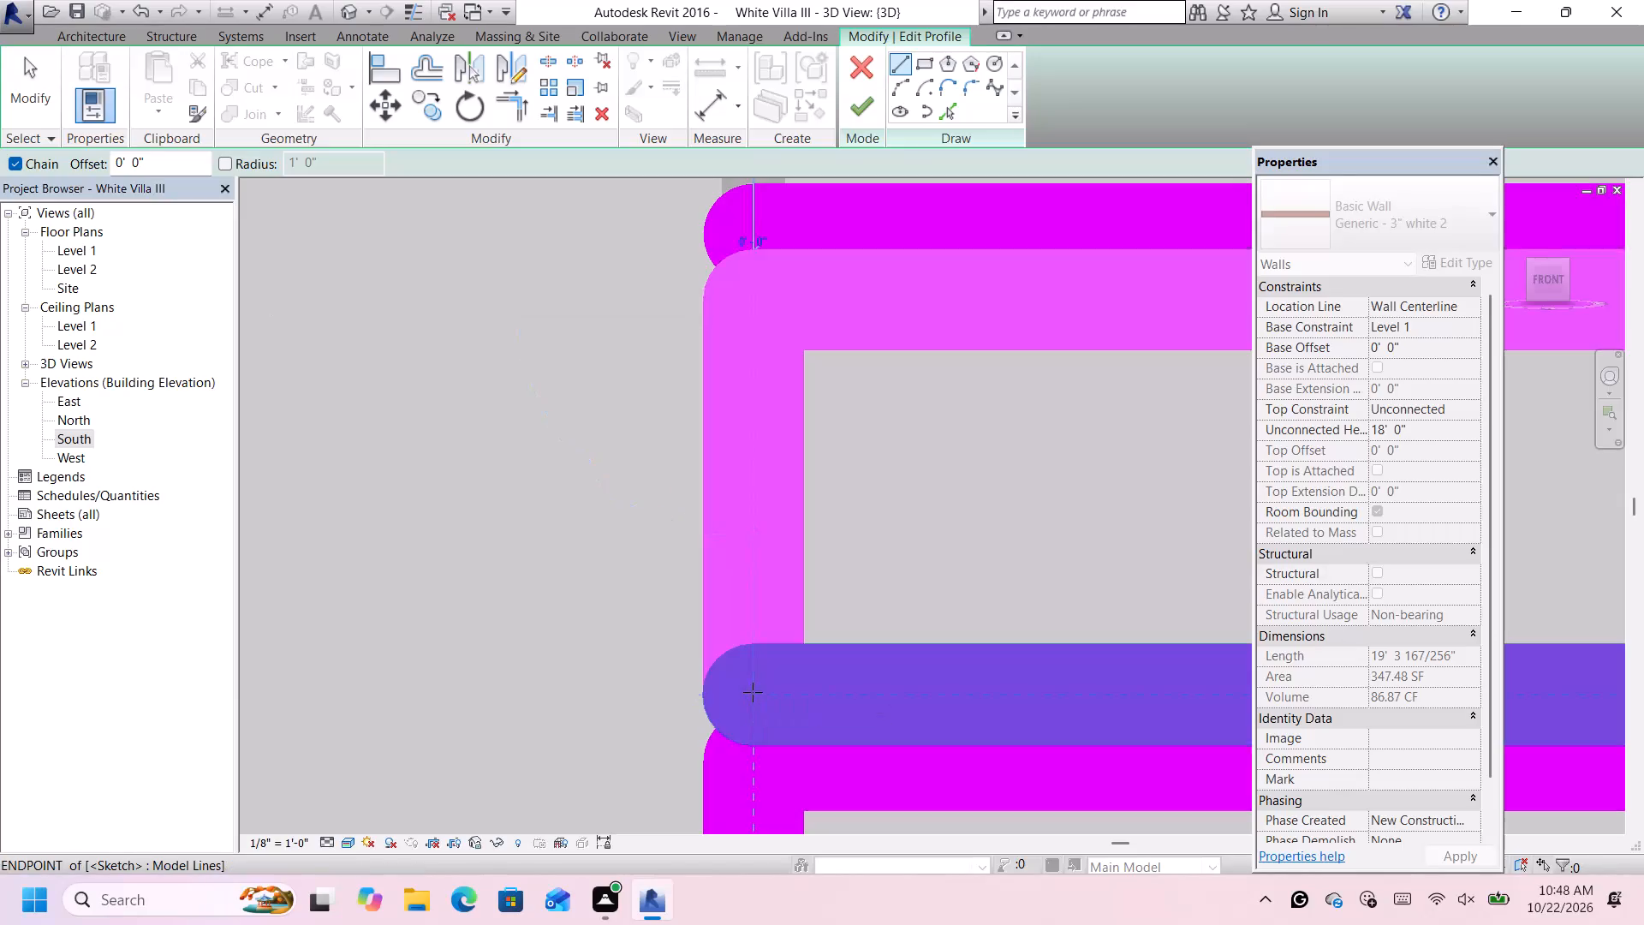
Draw a vertical line at the left end from the profile's top line to the tenth groove's upper line.
scroll(753, 692, "down", 7)
scroll(747, 374, "up", 5)
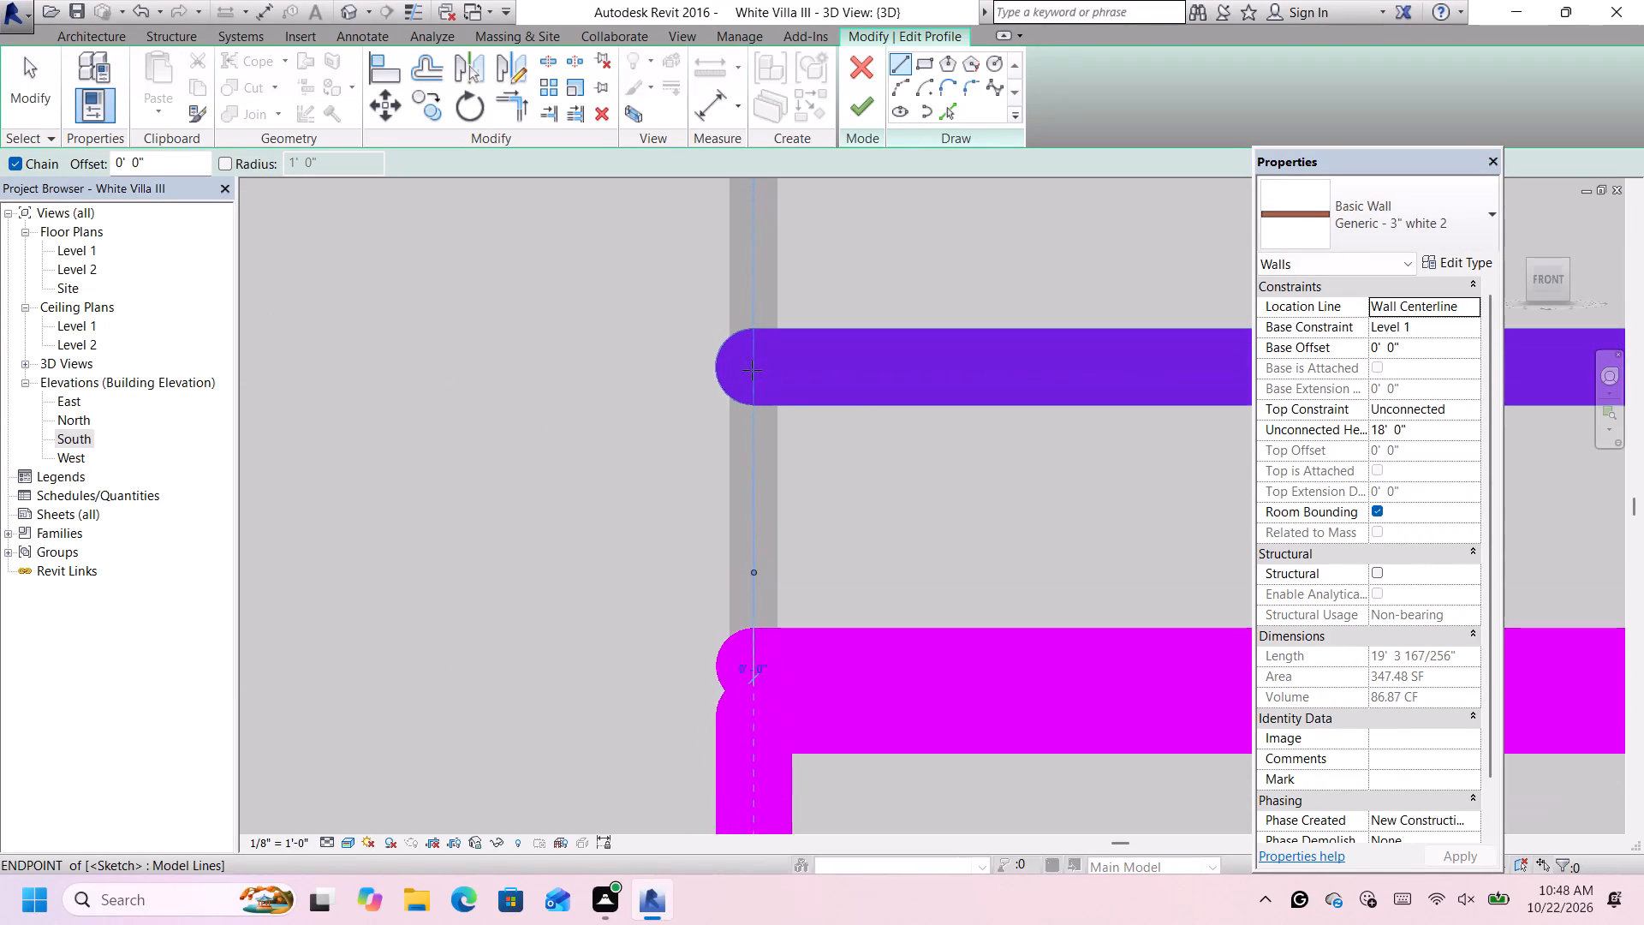
scroll(752, 370, "up", 1)
left_click(753, 360)
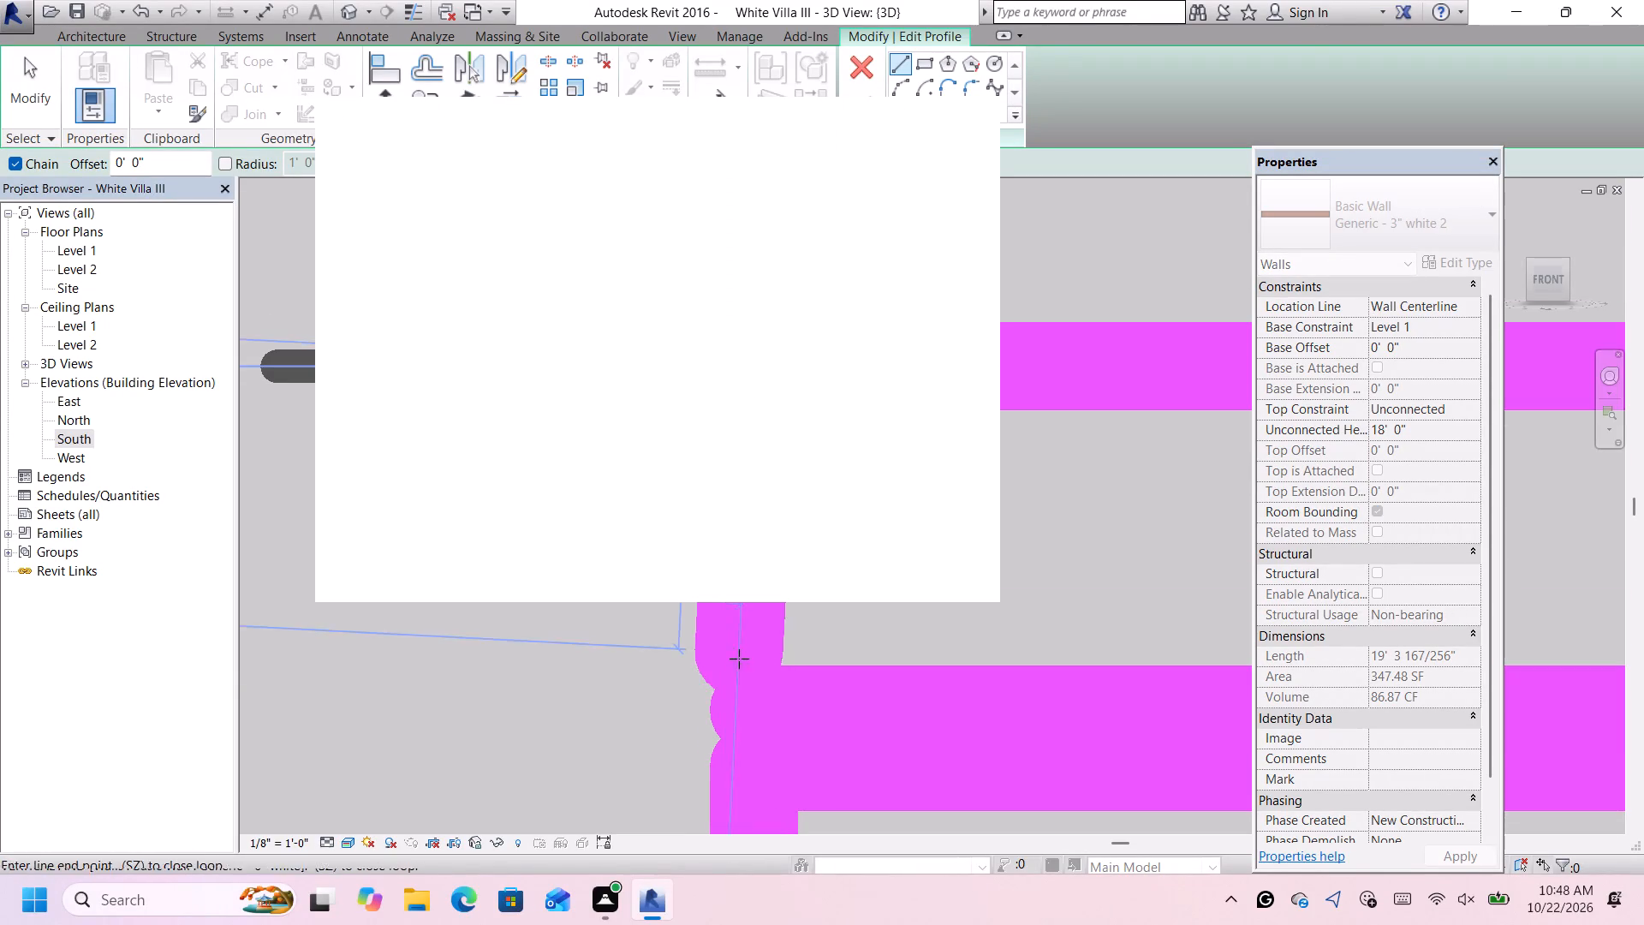
left_click(753, 715)
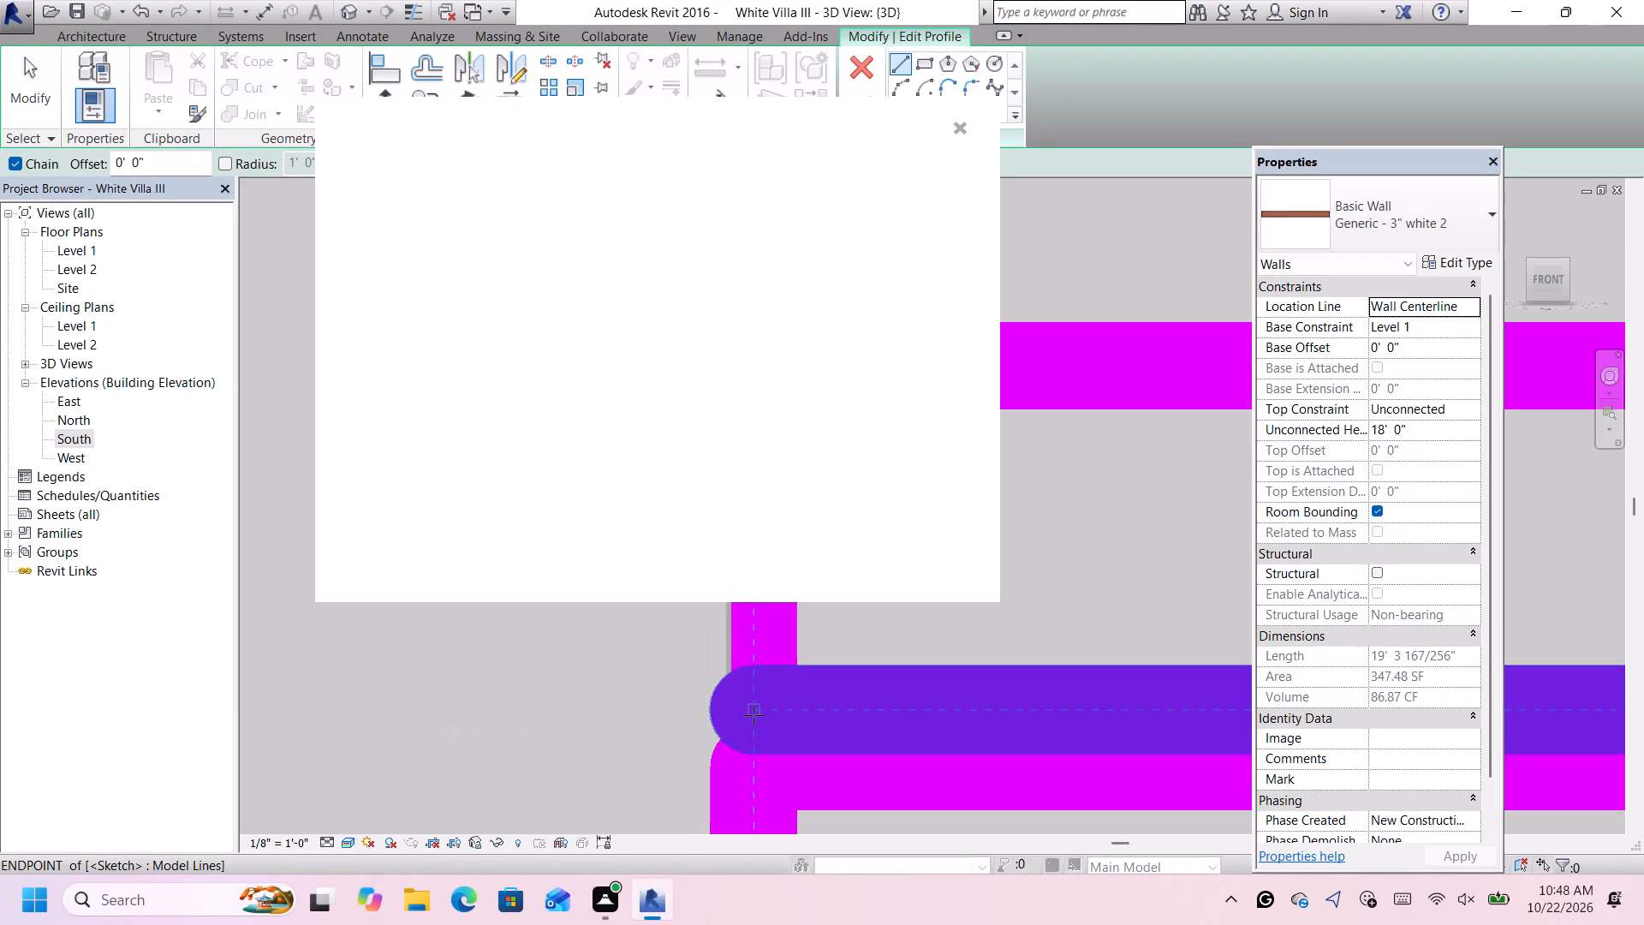
left_click(968, 126)
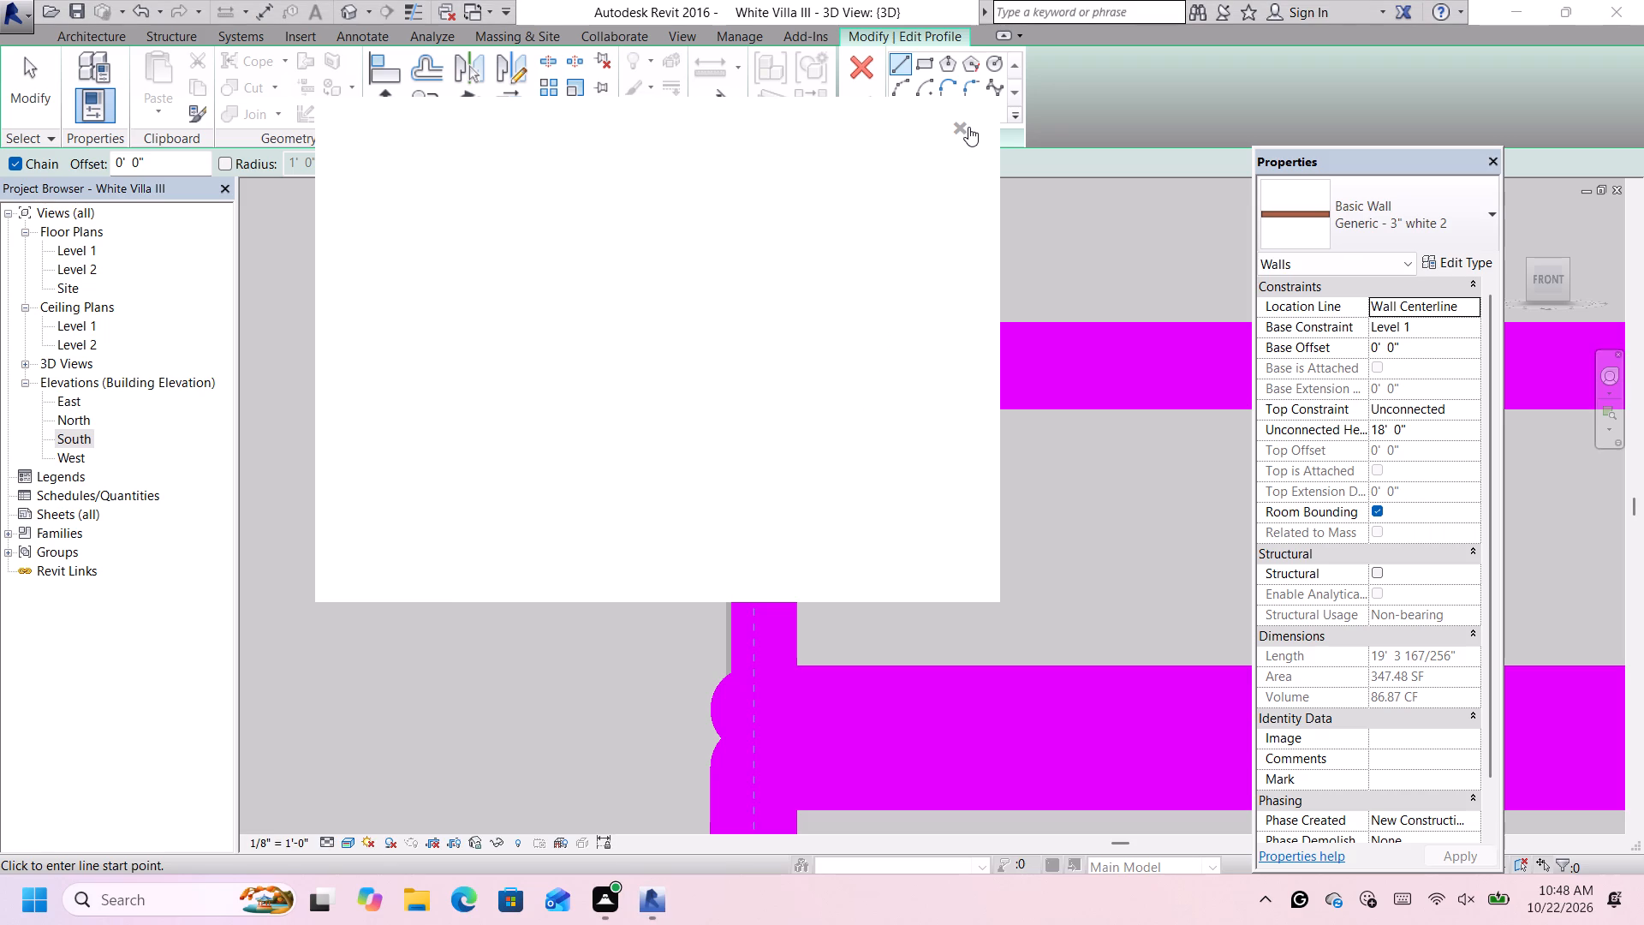
Finish the front wall's profile edit and clear the selection.
scroll(819, 386, "down", 5)
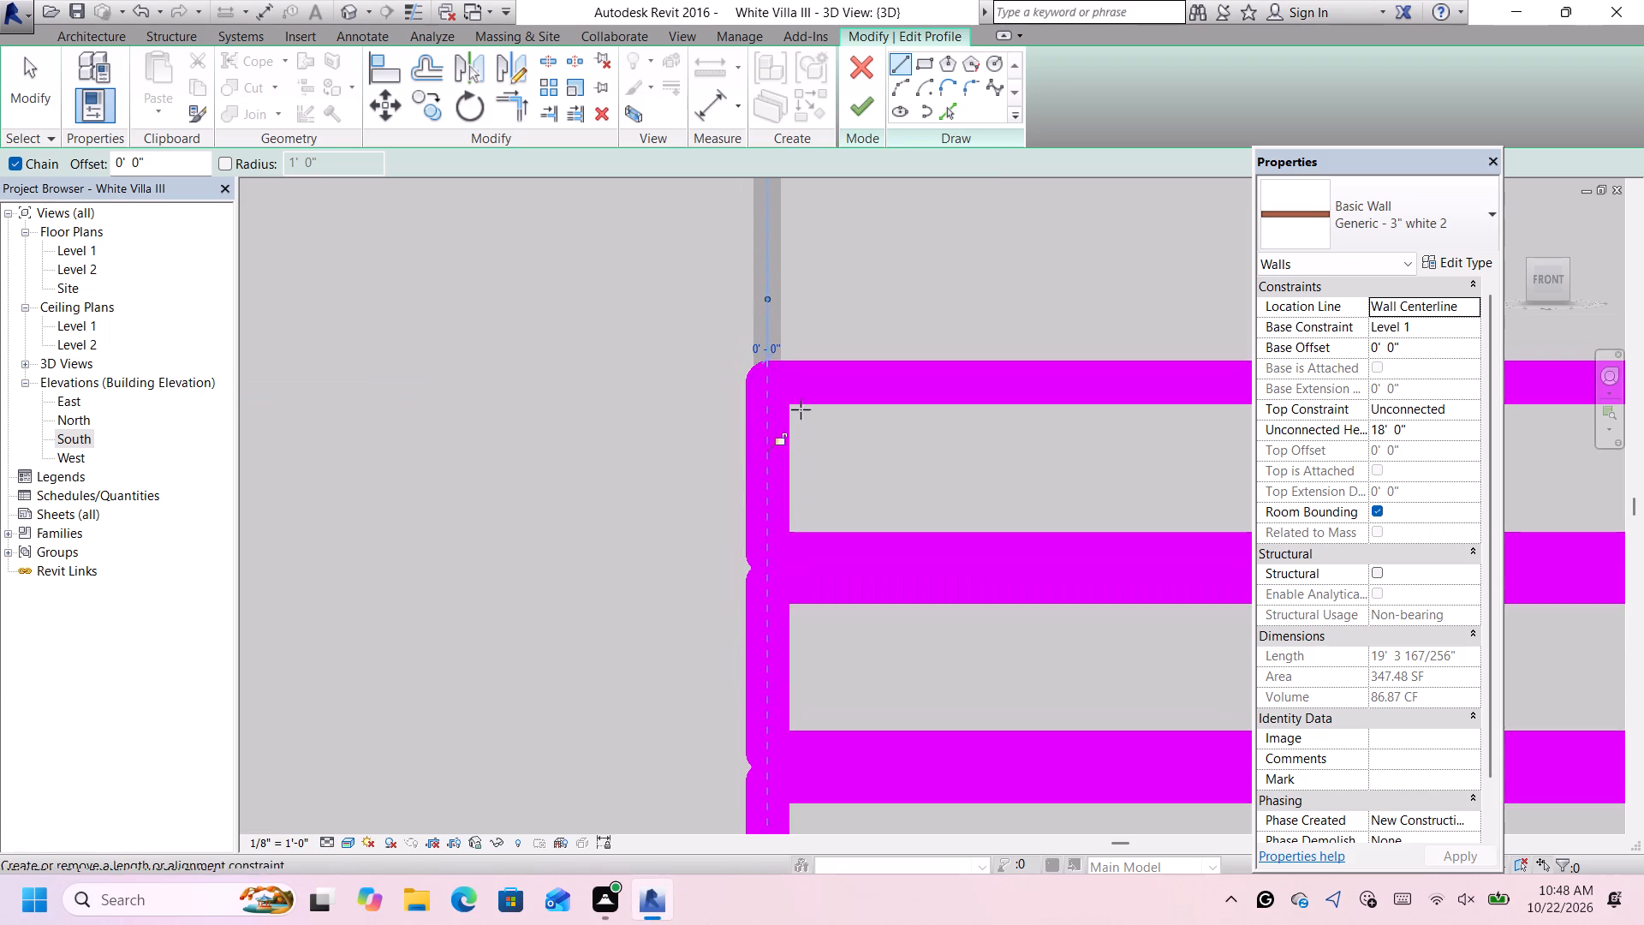
scroll(840, 332, "down", 19)
scroll(876, 358, "down", 8)
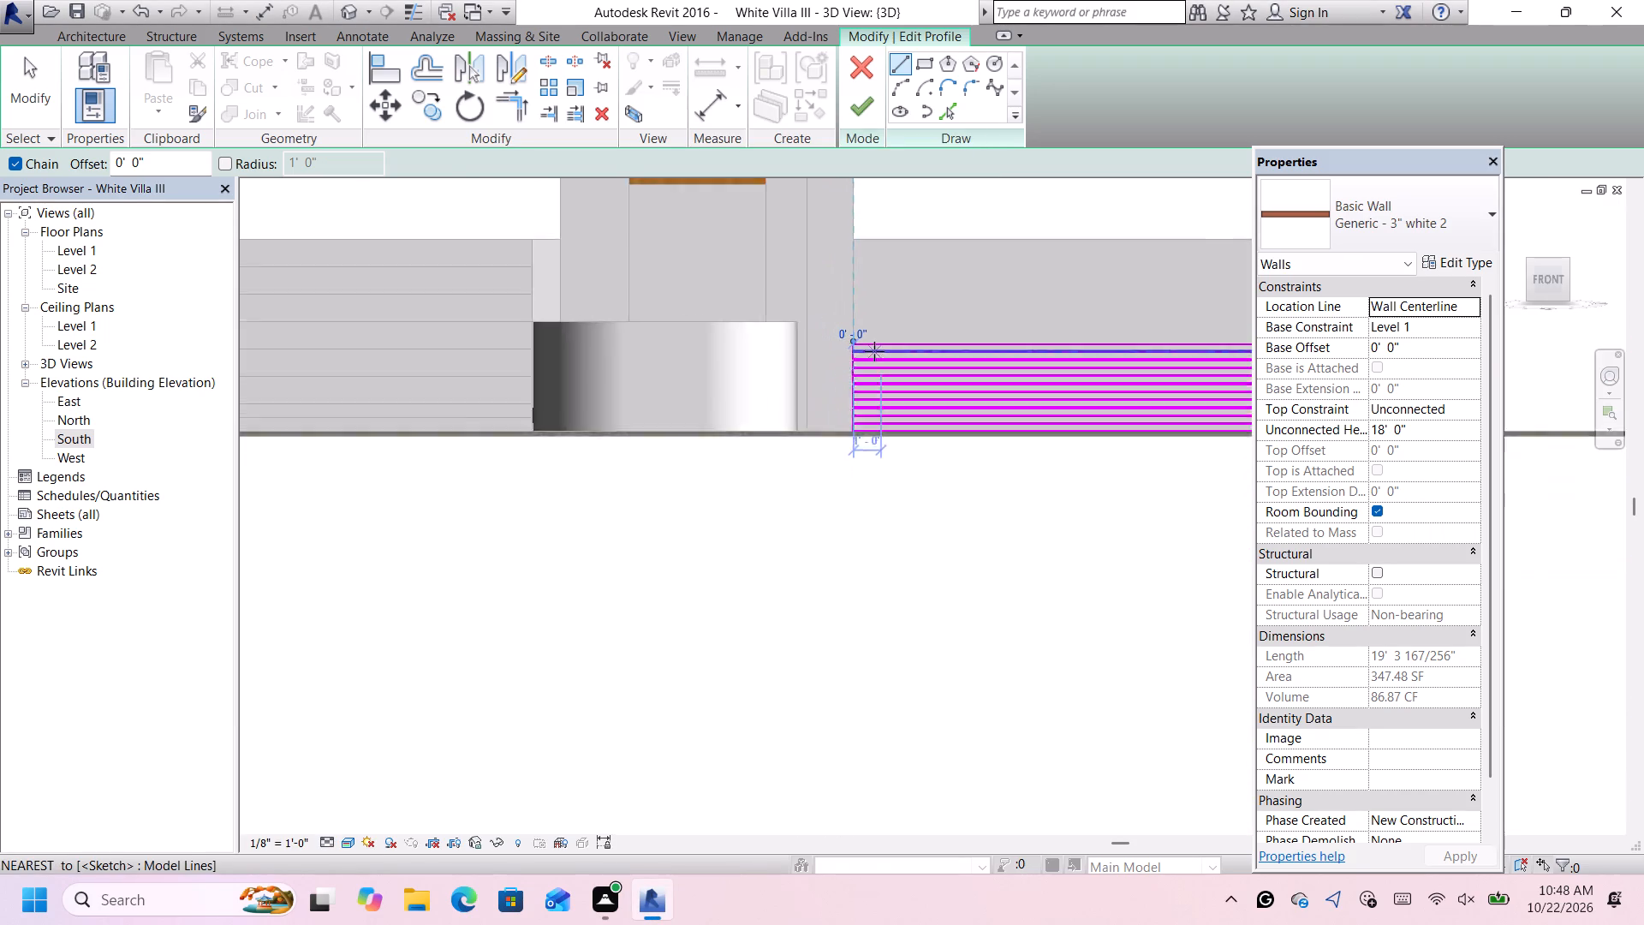
scroll(874, 351, "down", 2)
scroll(1179, 318, "up", 4)
left_click(866, 115)
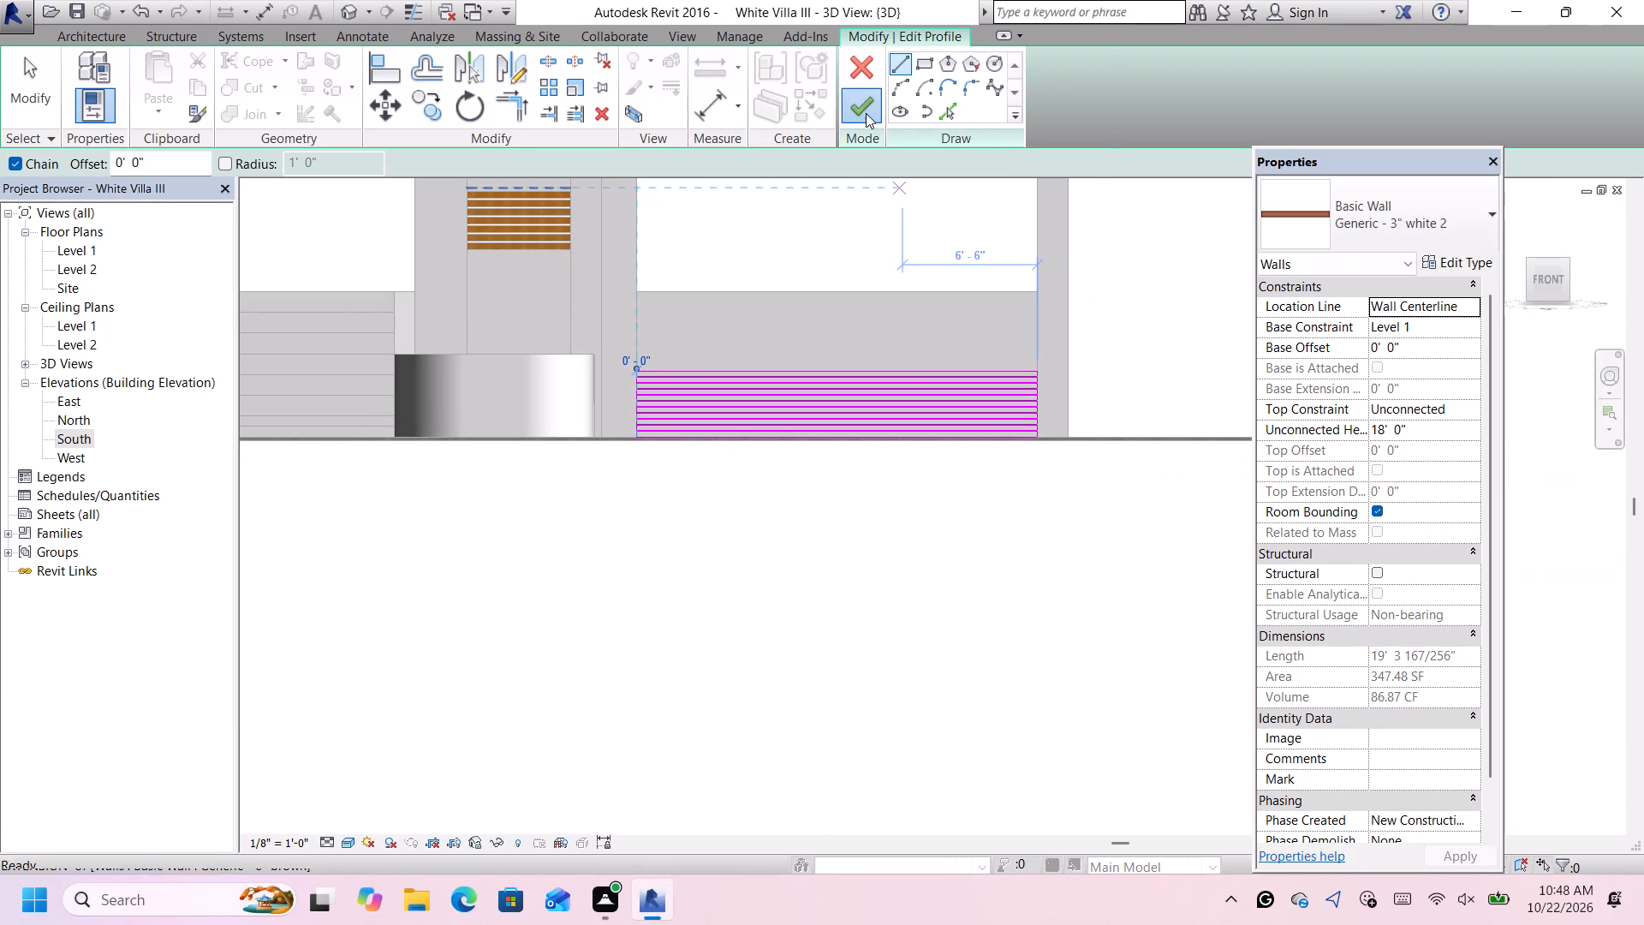
scroll(1061, 312, "up", 3)
left_click(1170, 376)
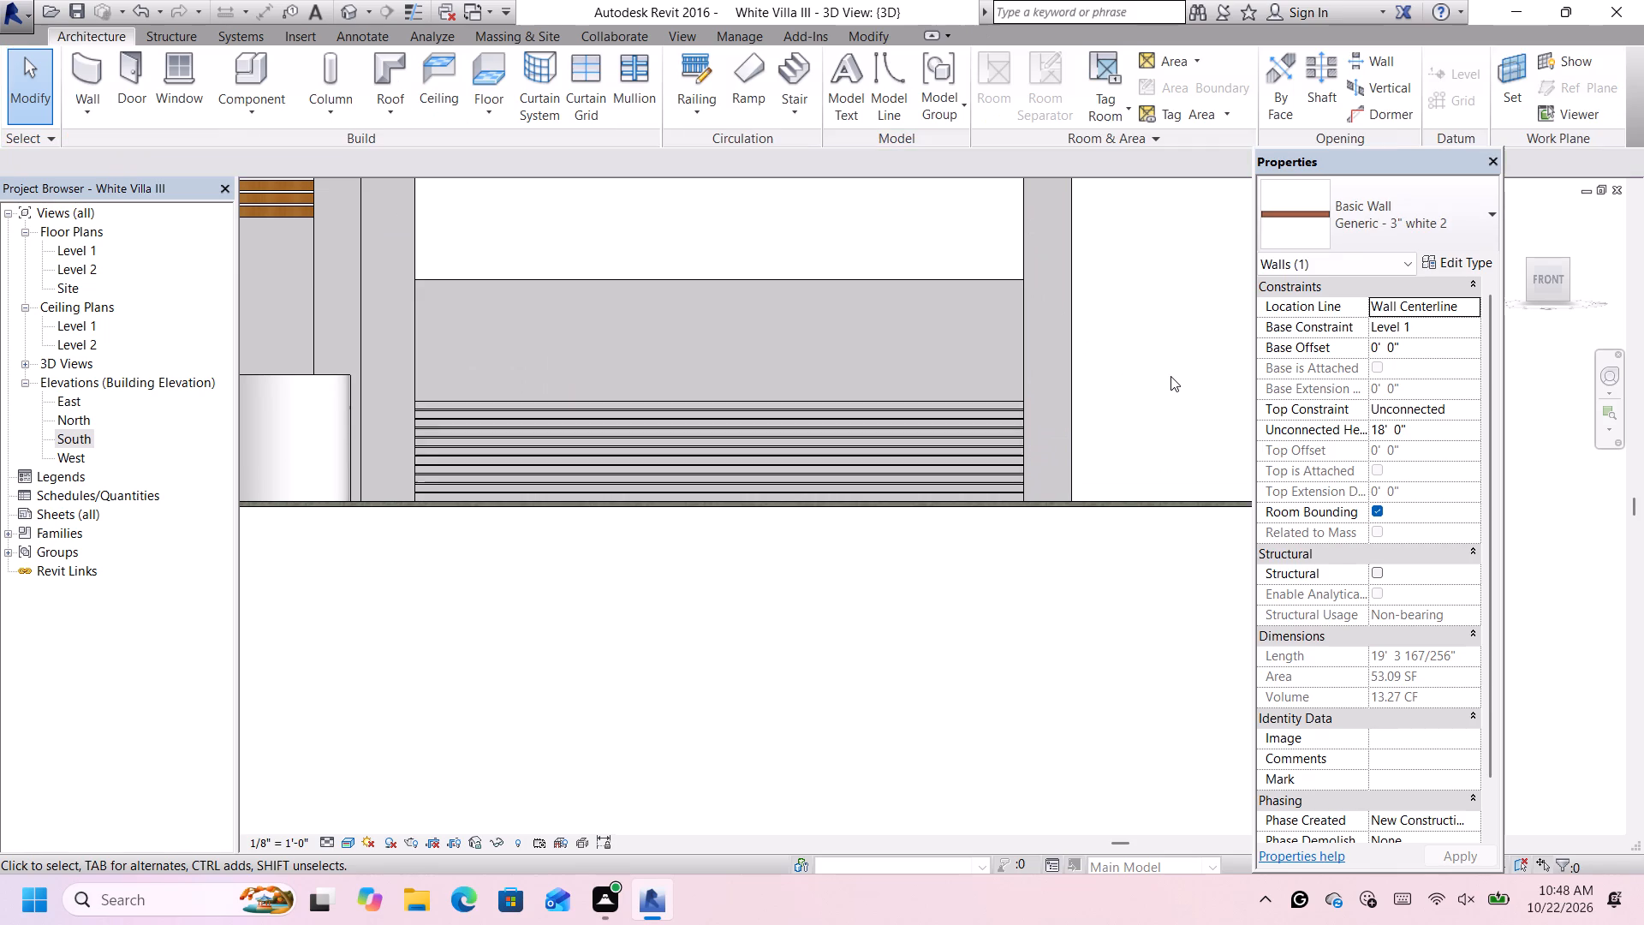
Lower the top of the grooved front wall to the top strip, an unconnected height of about 3' 2 1/4".
scroll(1095, 400, "up", 5)
scroll(953, 439, "down", 10)
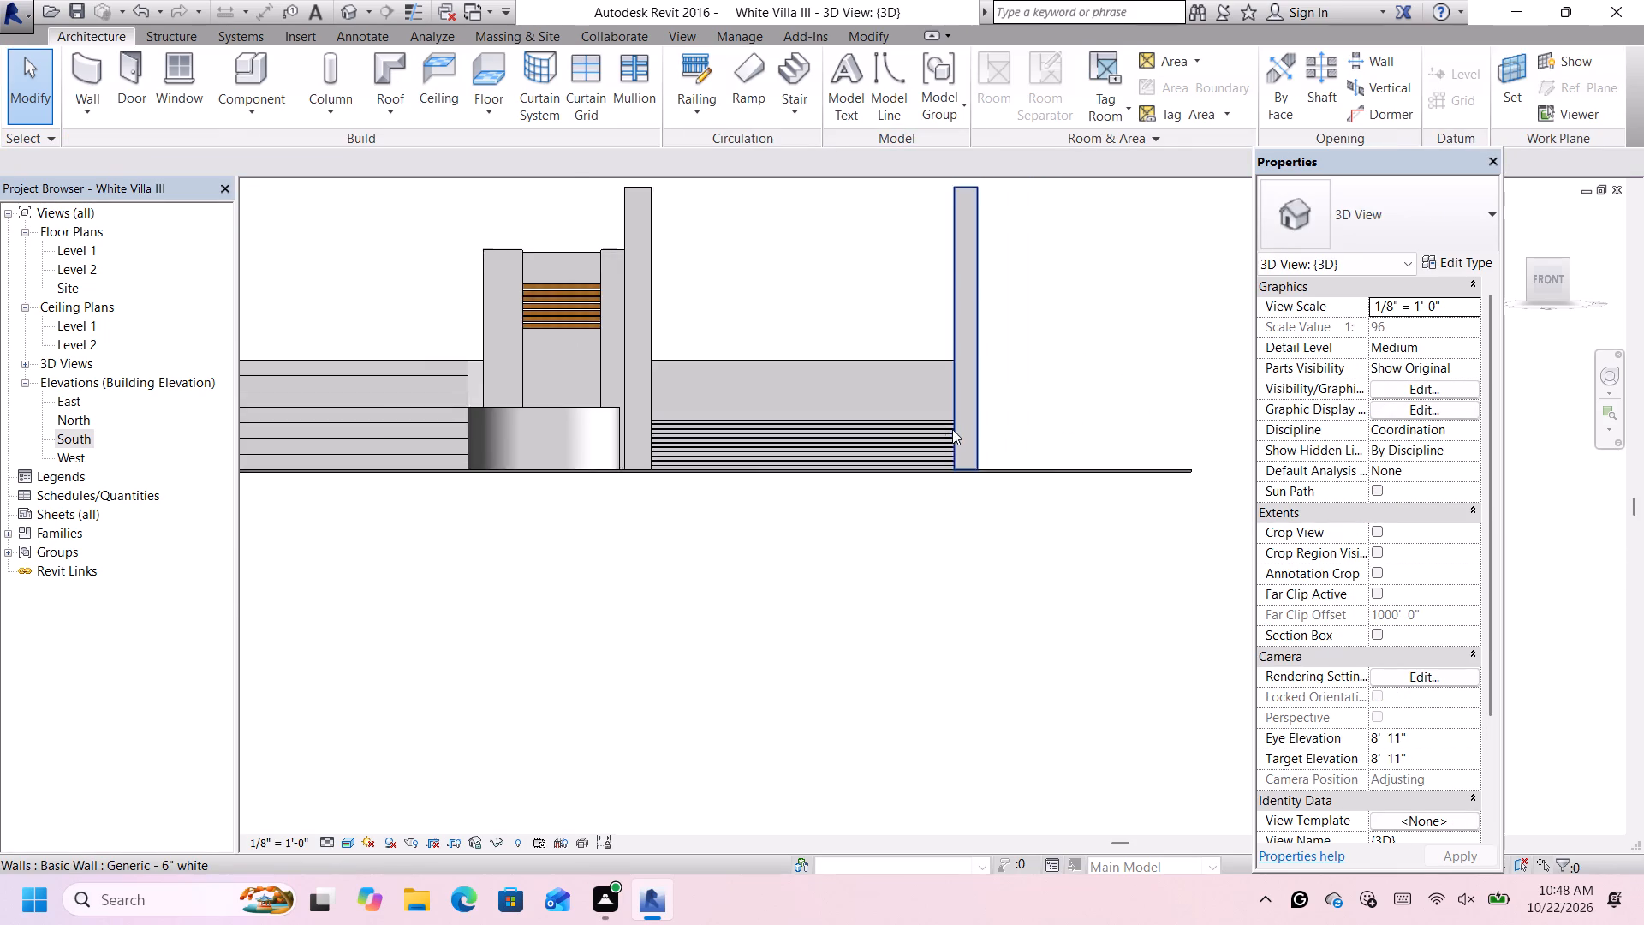
scroll(820, 392, "up", 6)
scroll(1055, 425, "down", 1)
left_click(1067, 436)
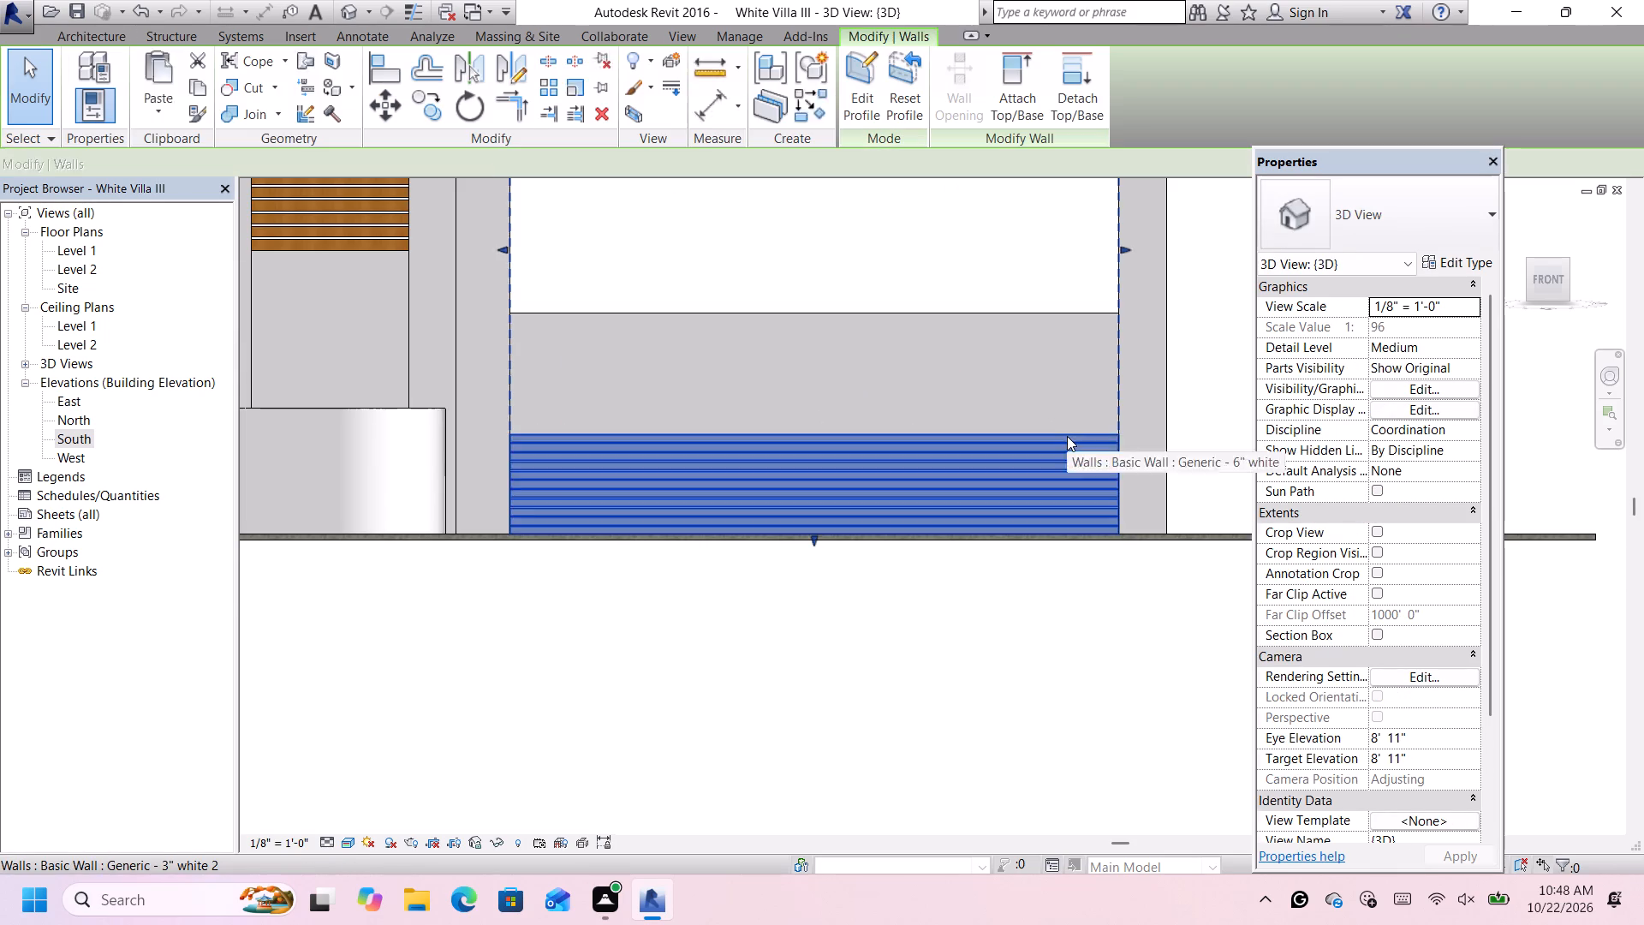
scroll(1067, 436, "down", 7)
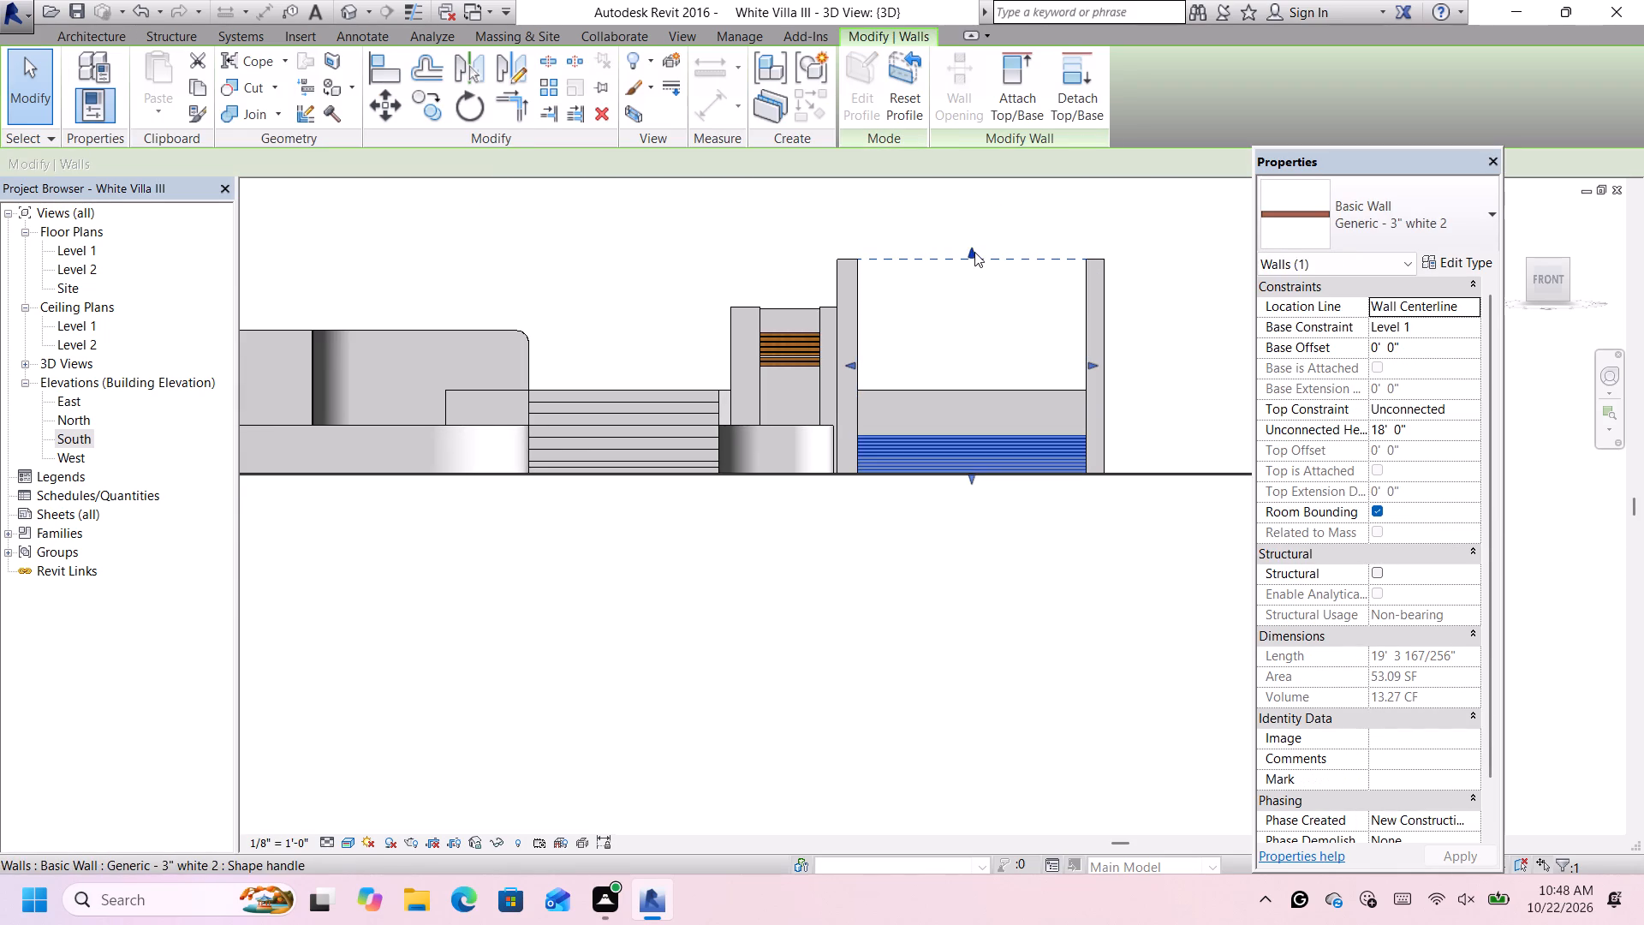
left_click_drag(973, 252, 968, 424)
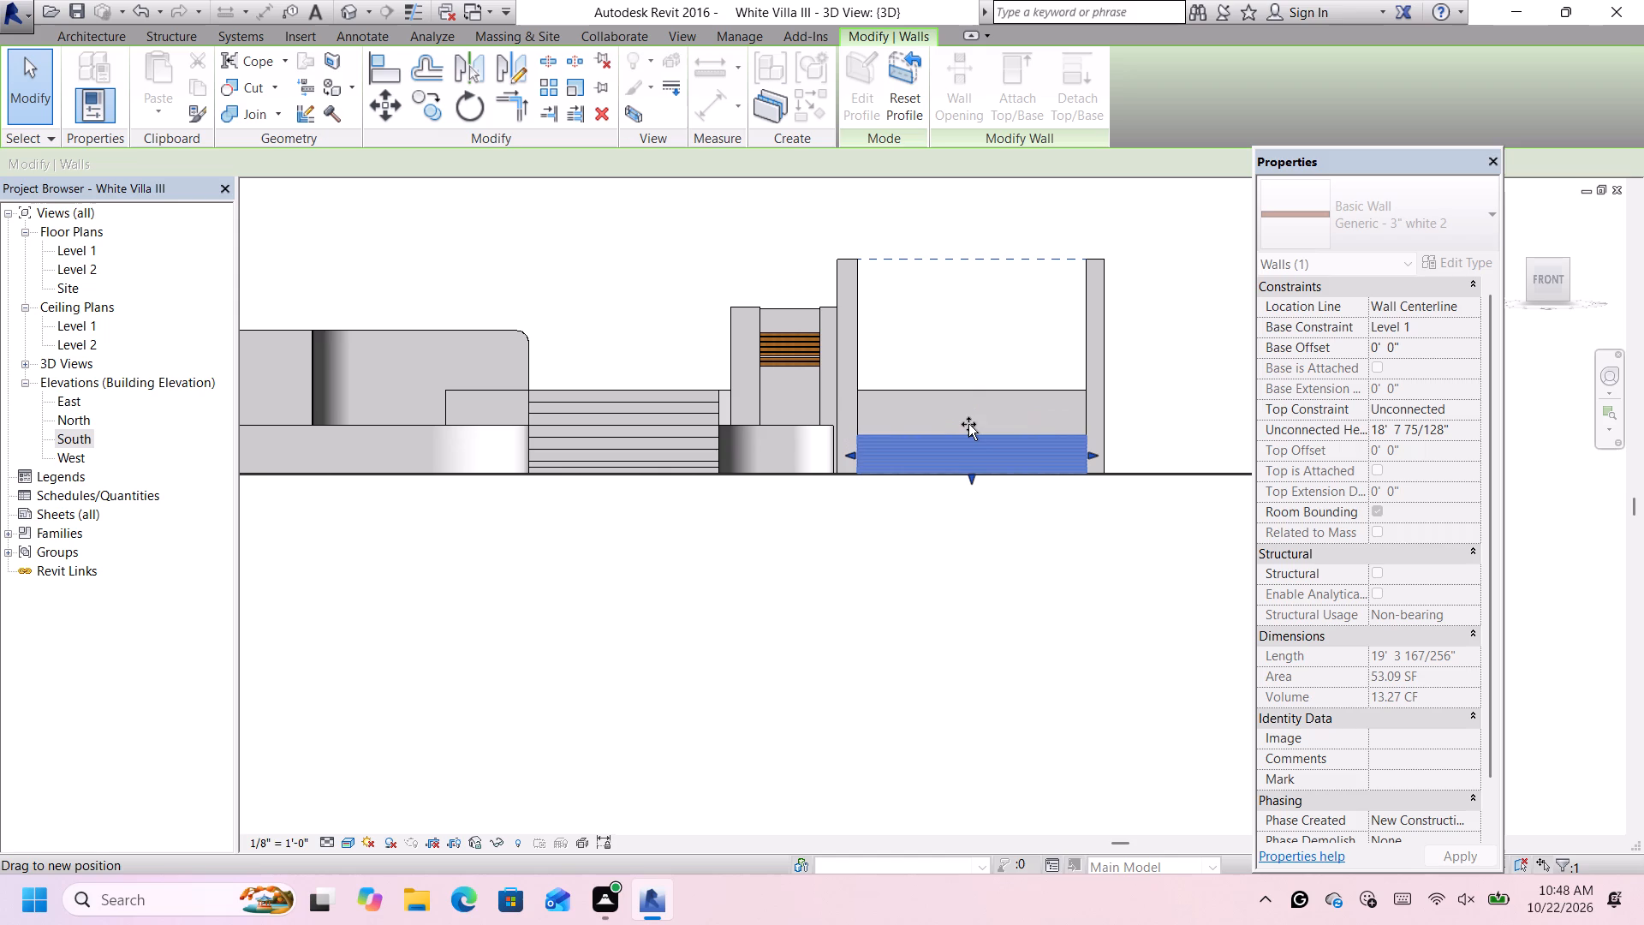
left_click_drag(968, 424, 971, 436)
scroll(1009, 403, "up", 6)
scroll(1106, 393, "up", 2)
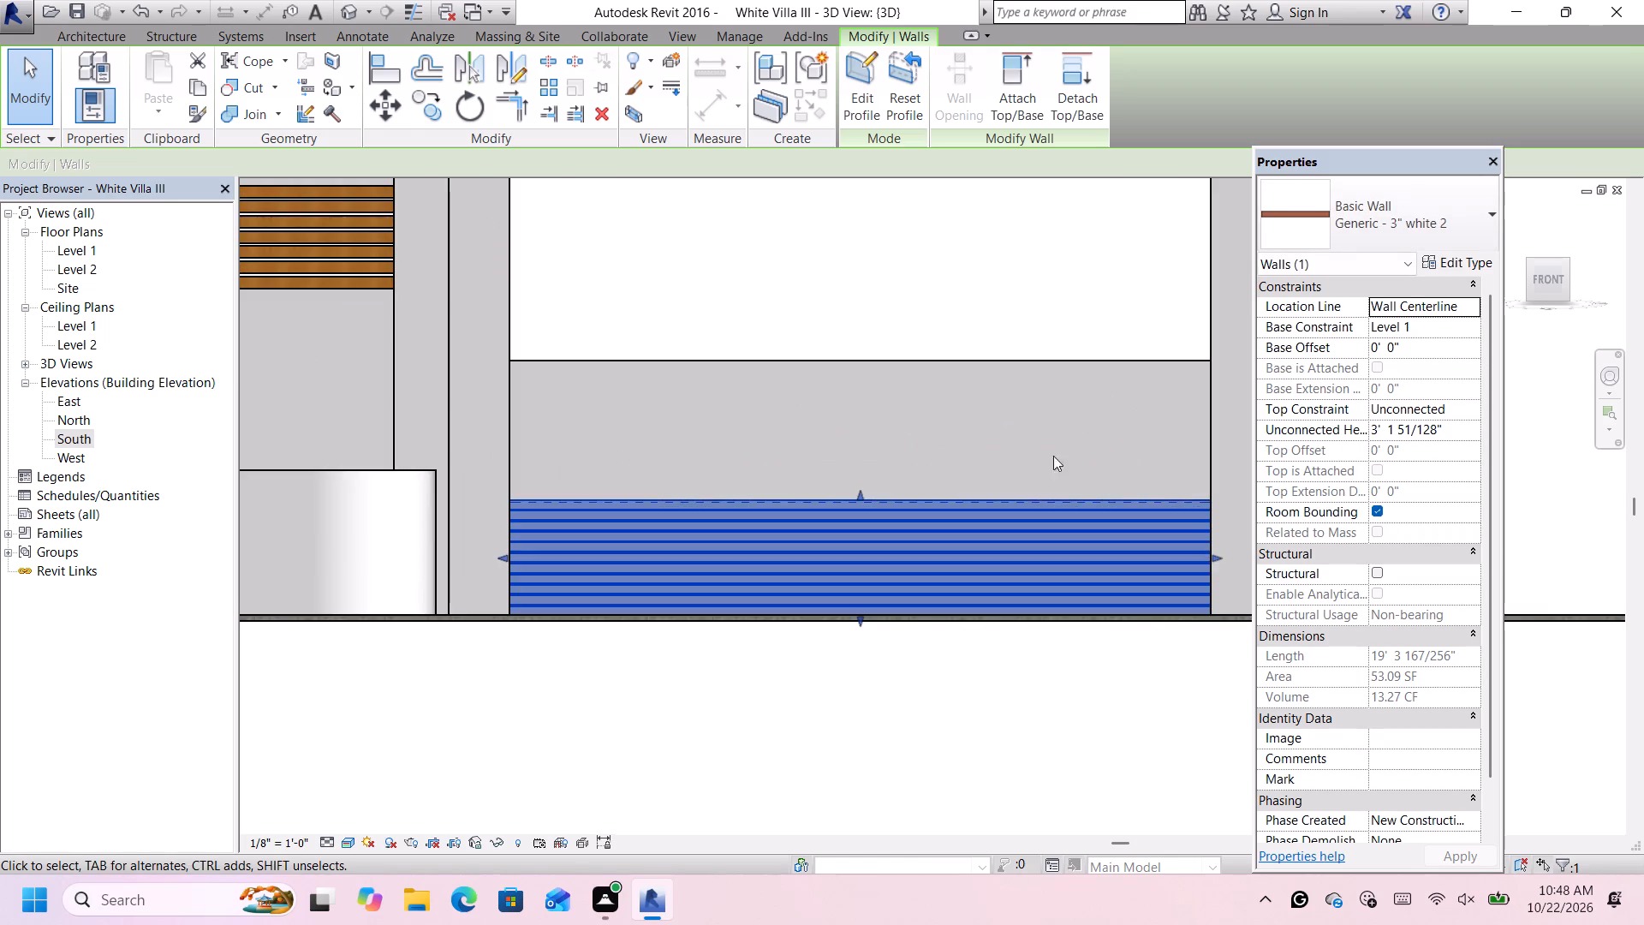
scroll(907, 503, "up", 4)
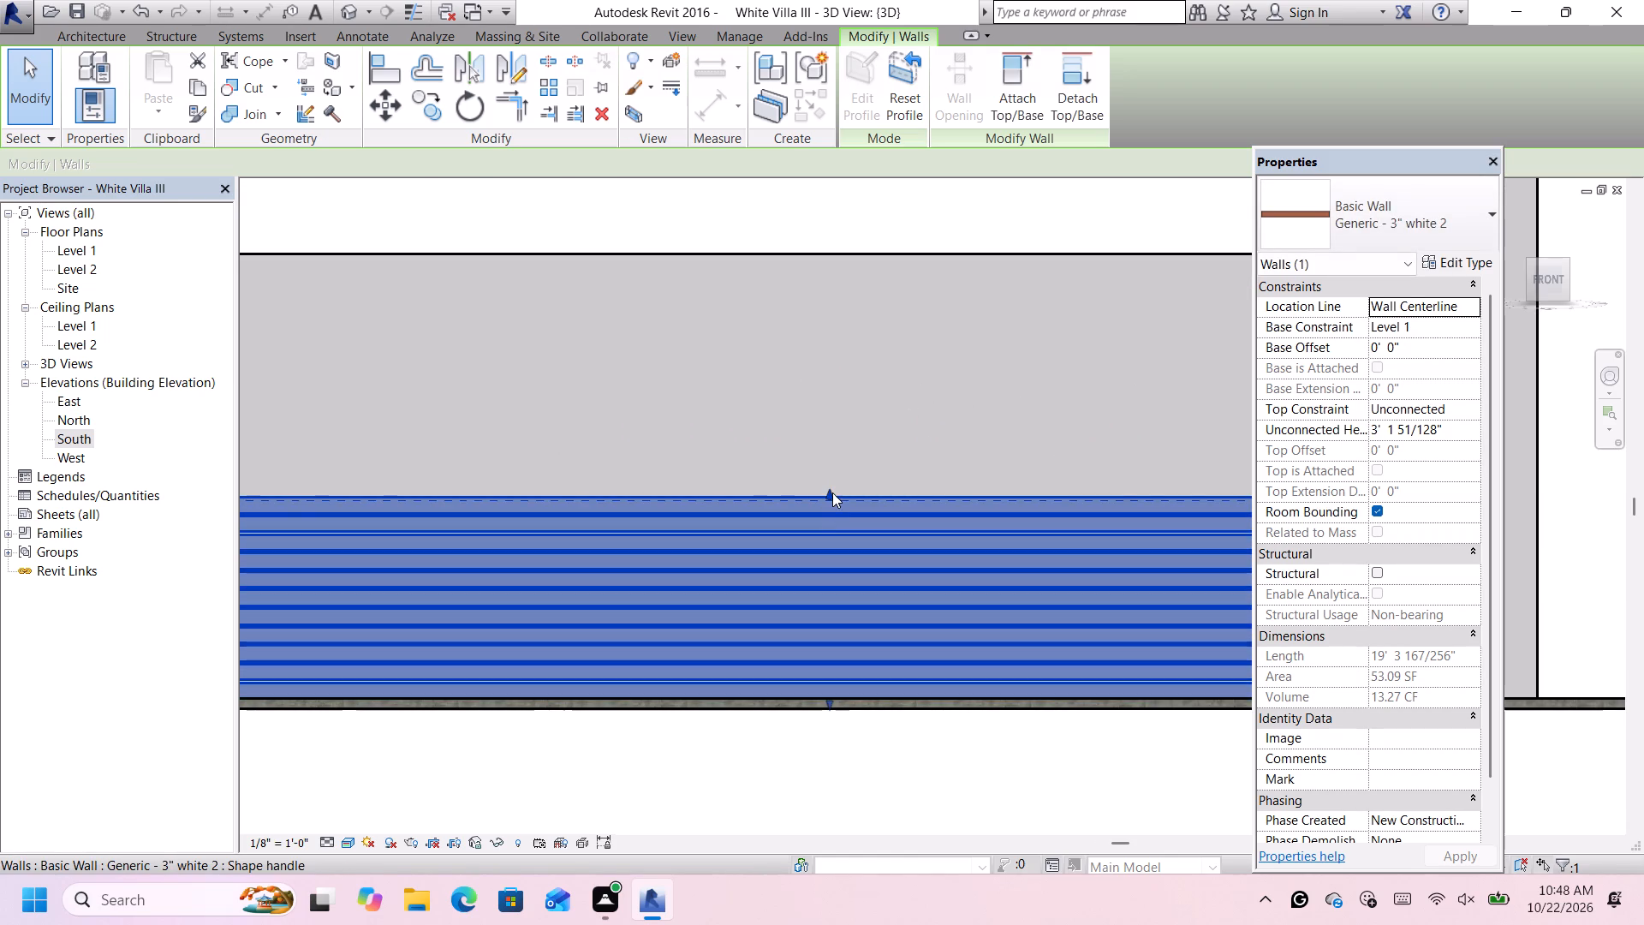
left_click_drag(825, 493, 812, 495)
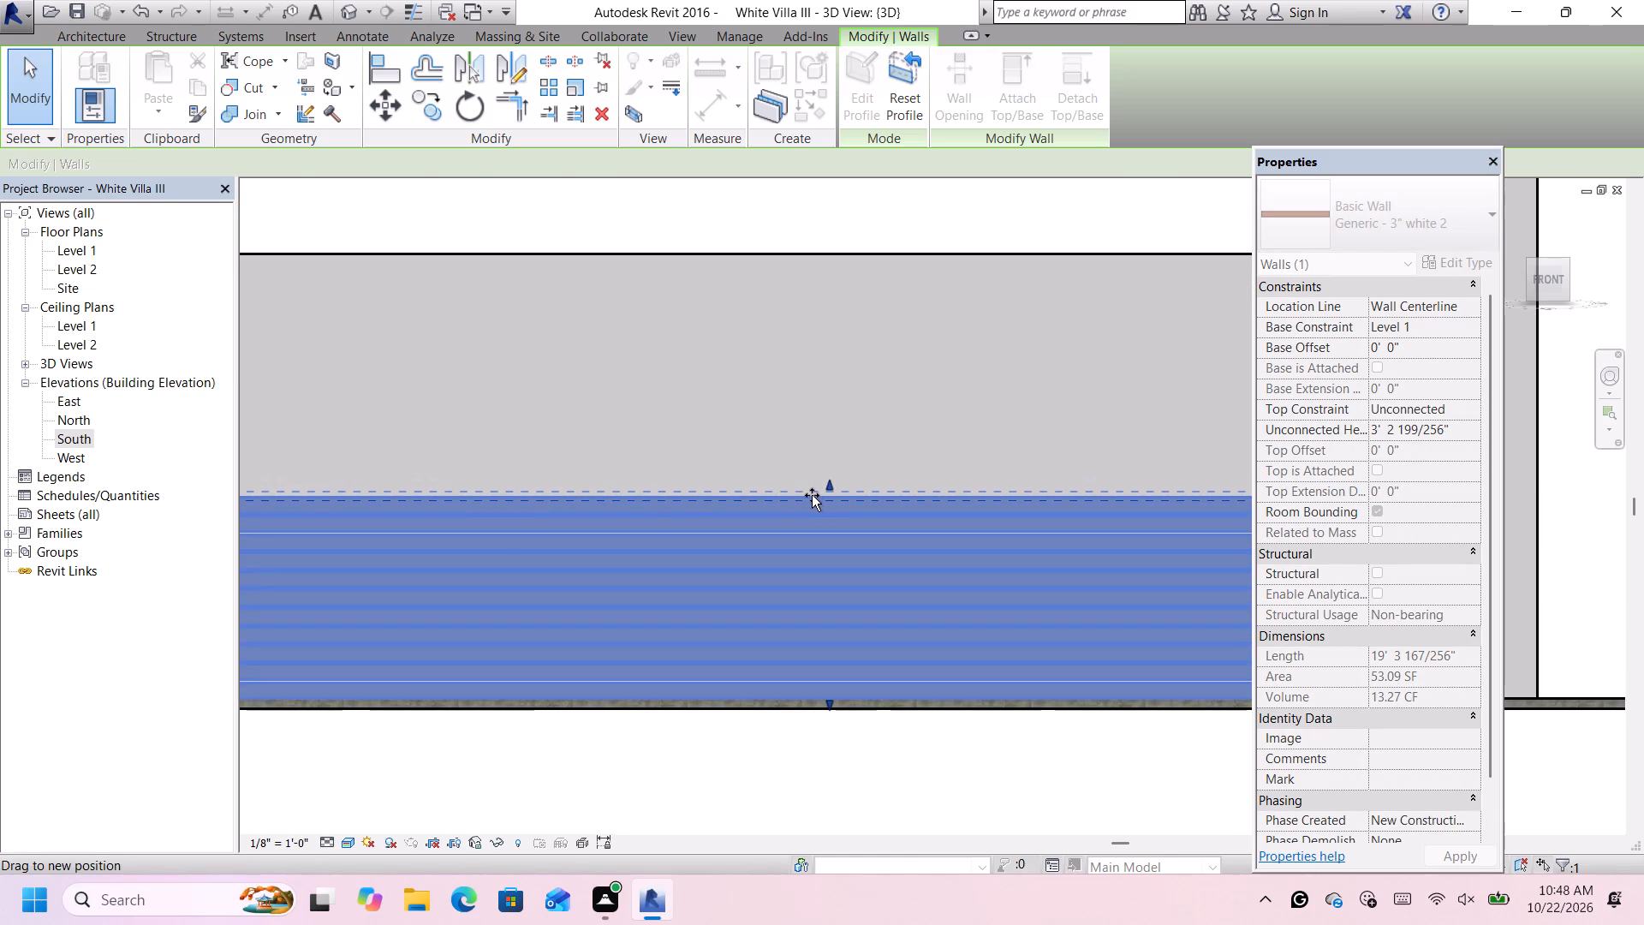
left_click_drag(812, 495, 810, 496)
scroll(813, 492, "down", 8)
scroll(1075, 415, "up", 2)
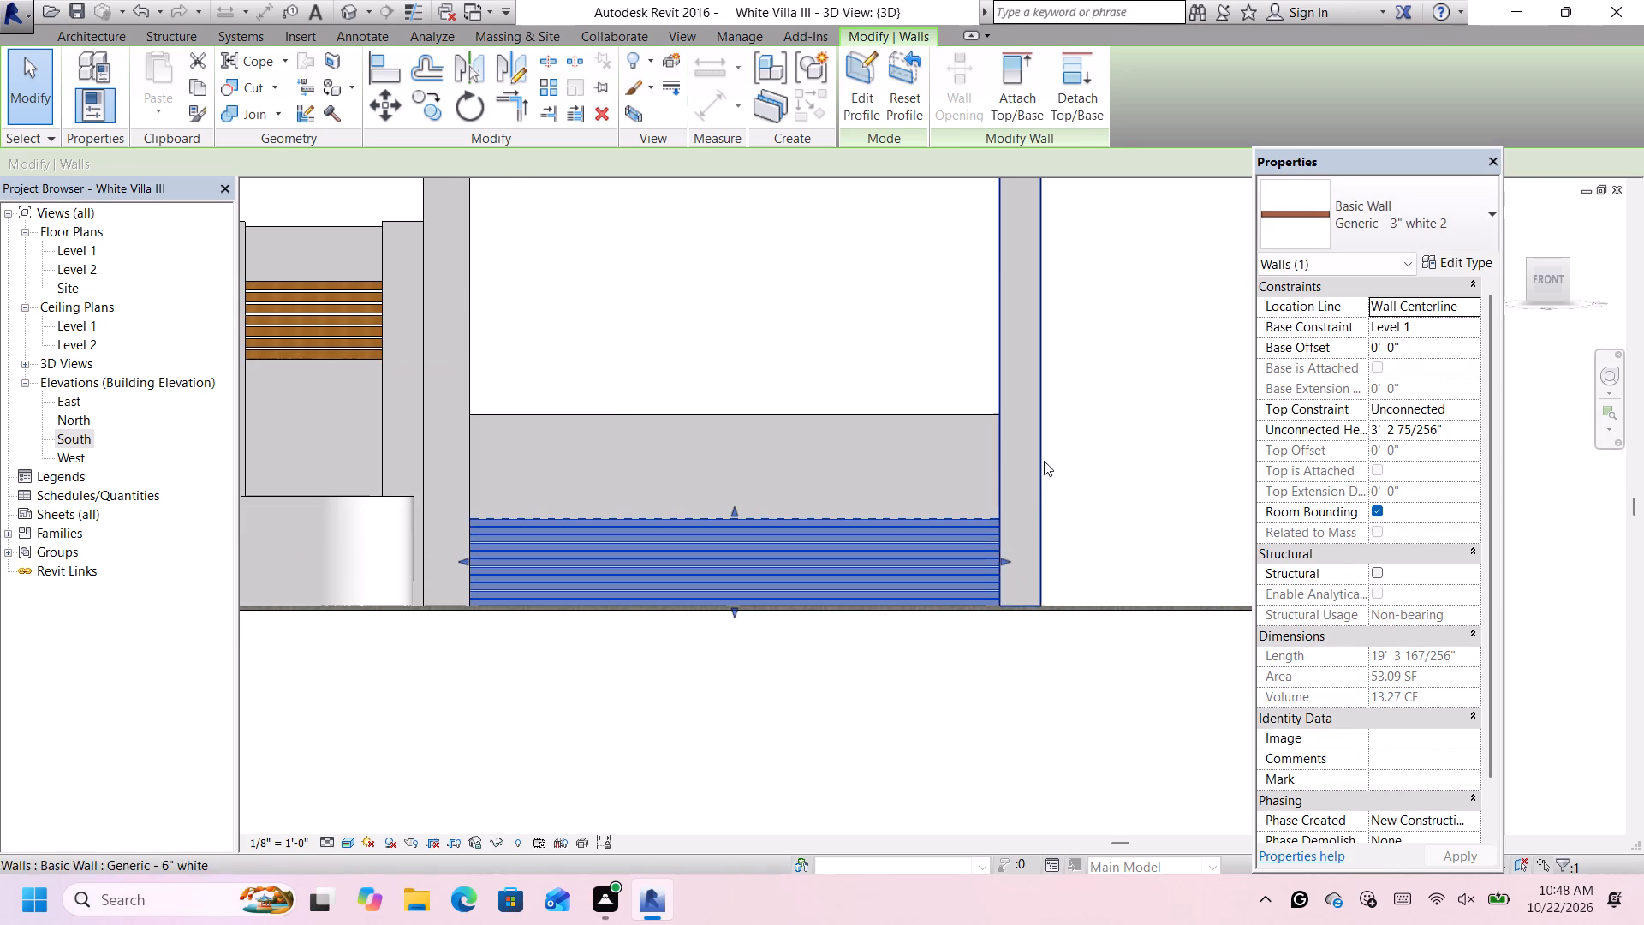
left_click(1114, 486)
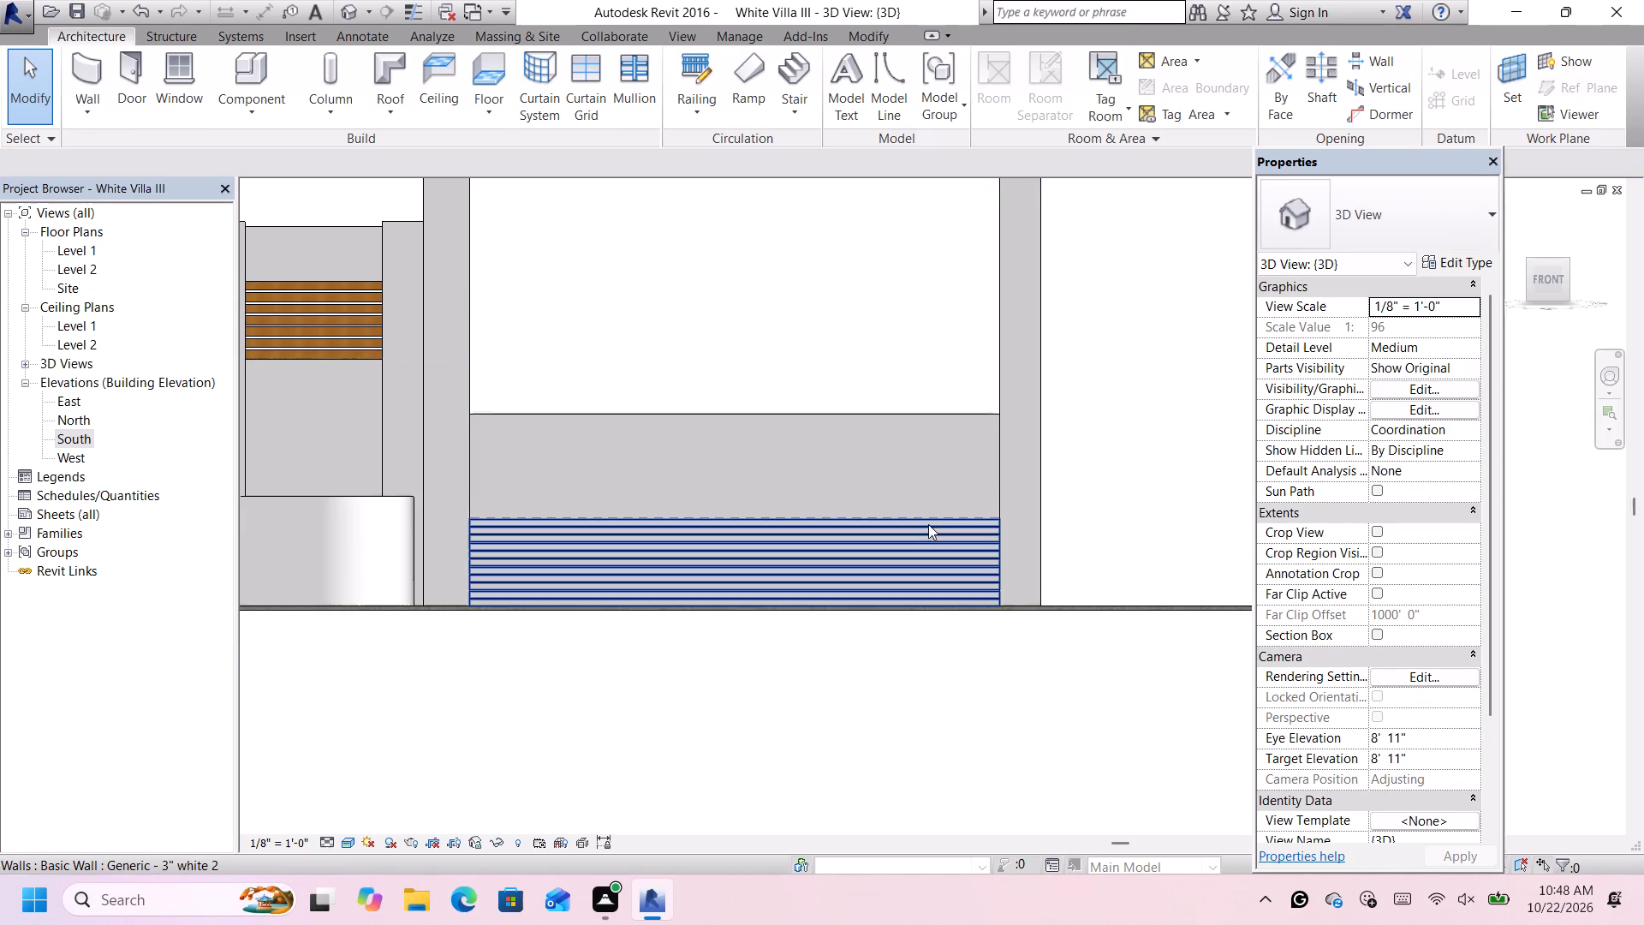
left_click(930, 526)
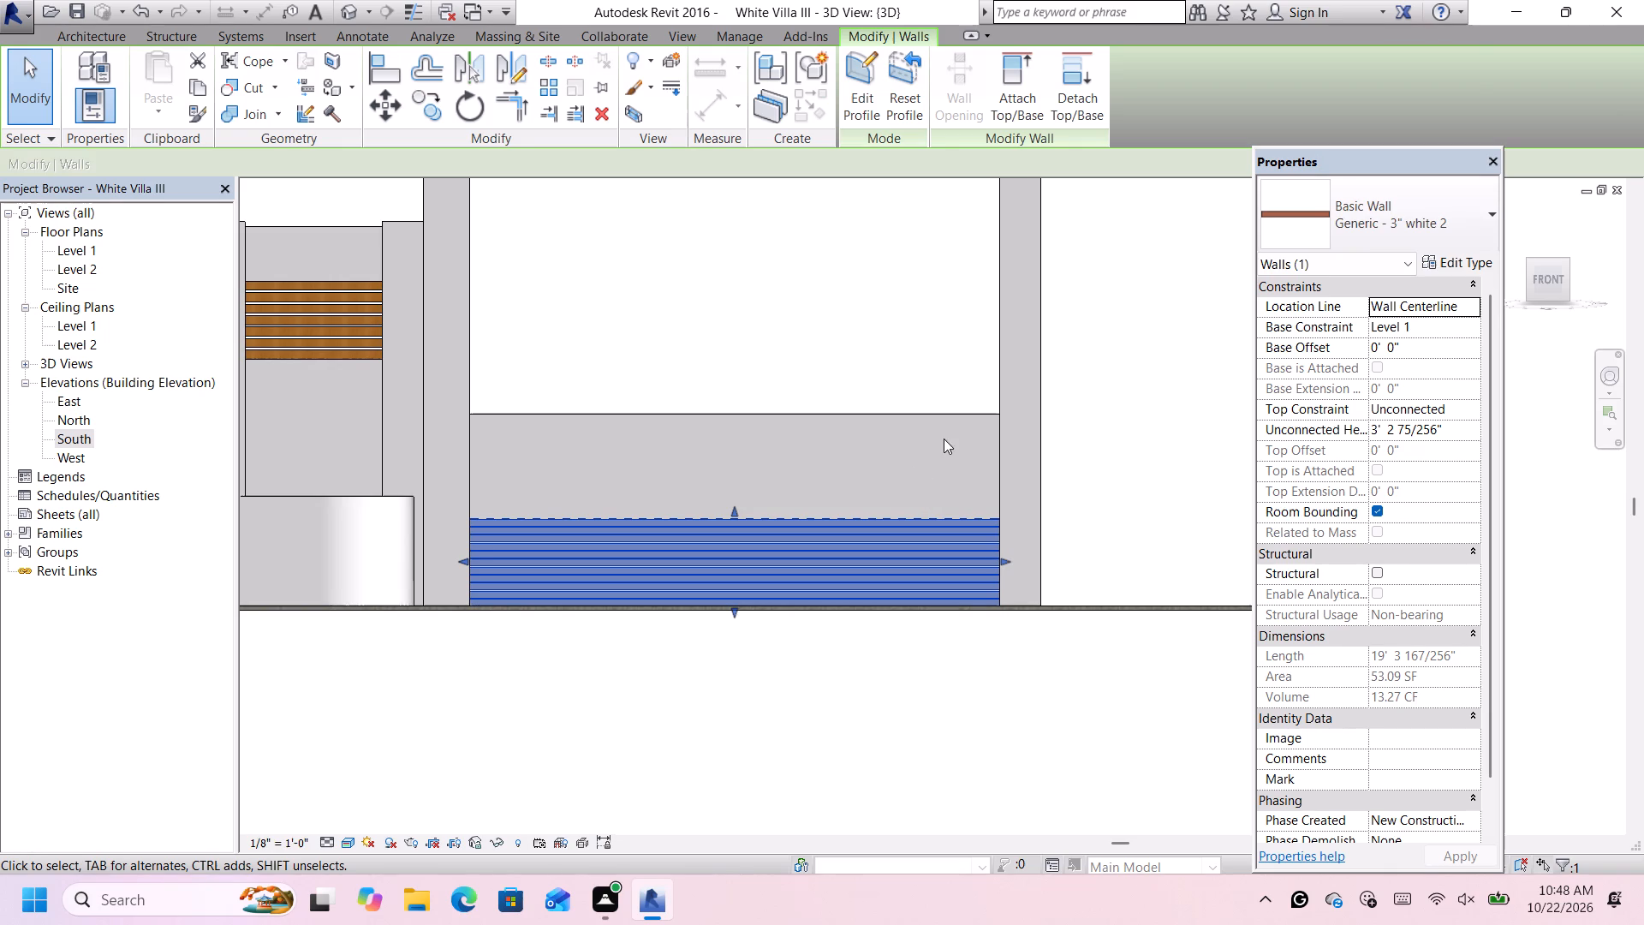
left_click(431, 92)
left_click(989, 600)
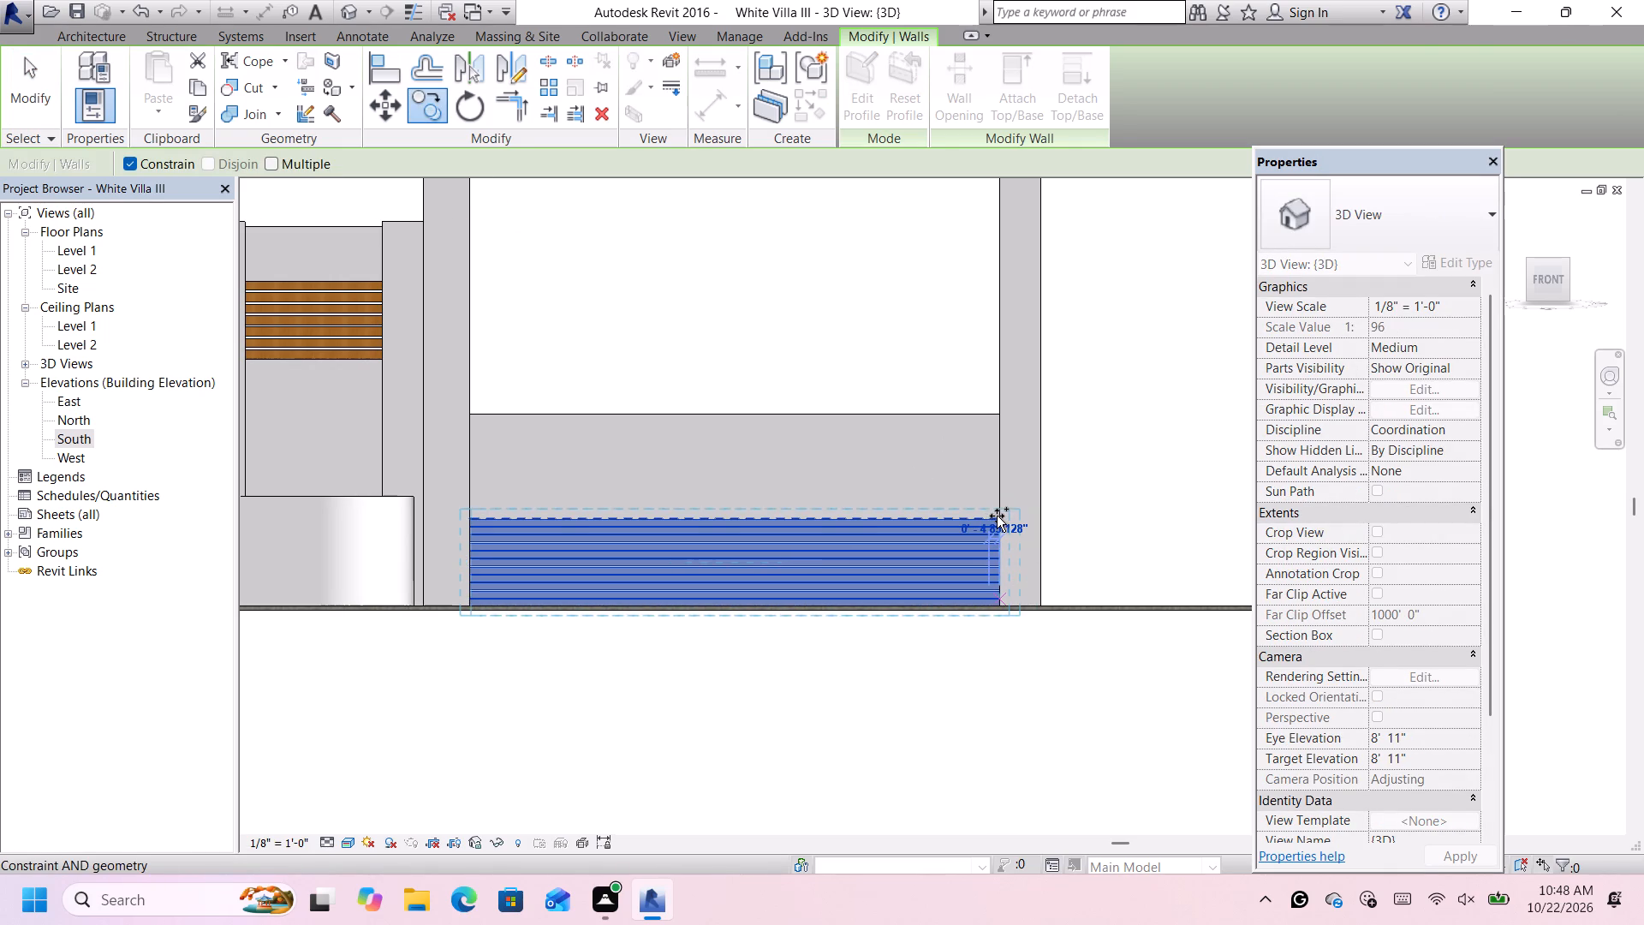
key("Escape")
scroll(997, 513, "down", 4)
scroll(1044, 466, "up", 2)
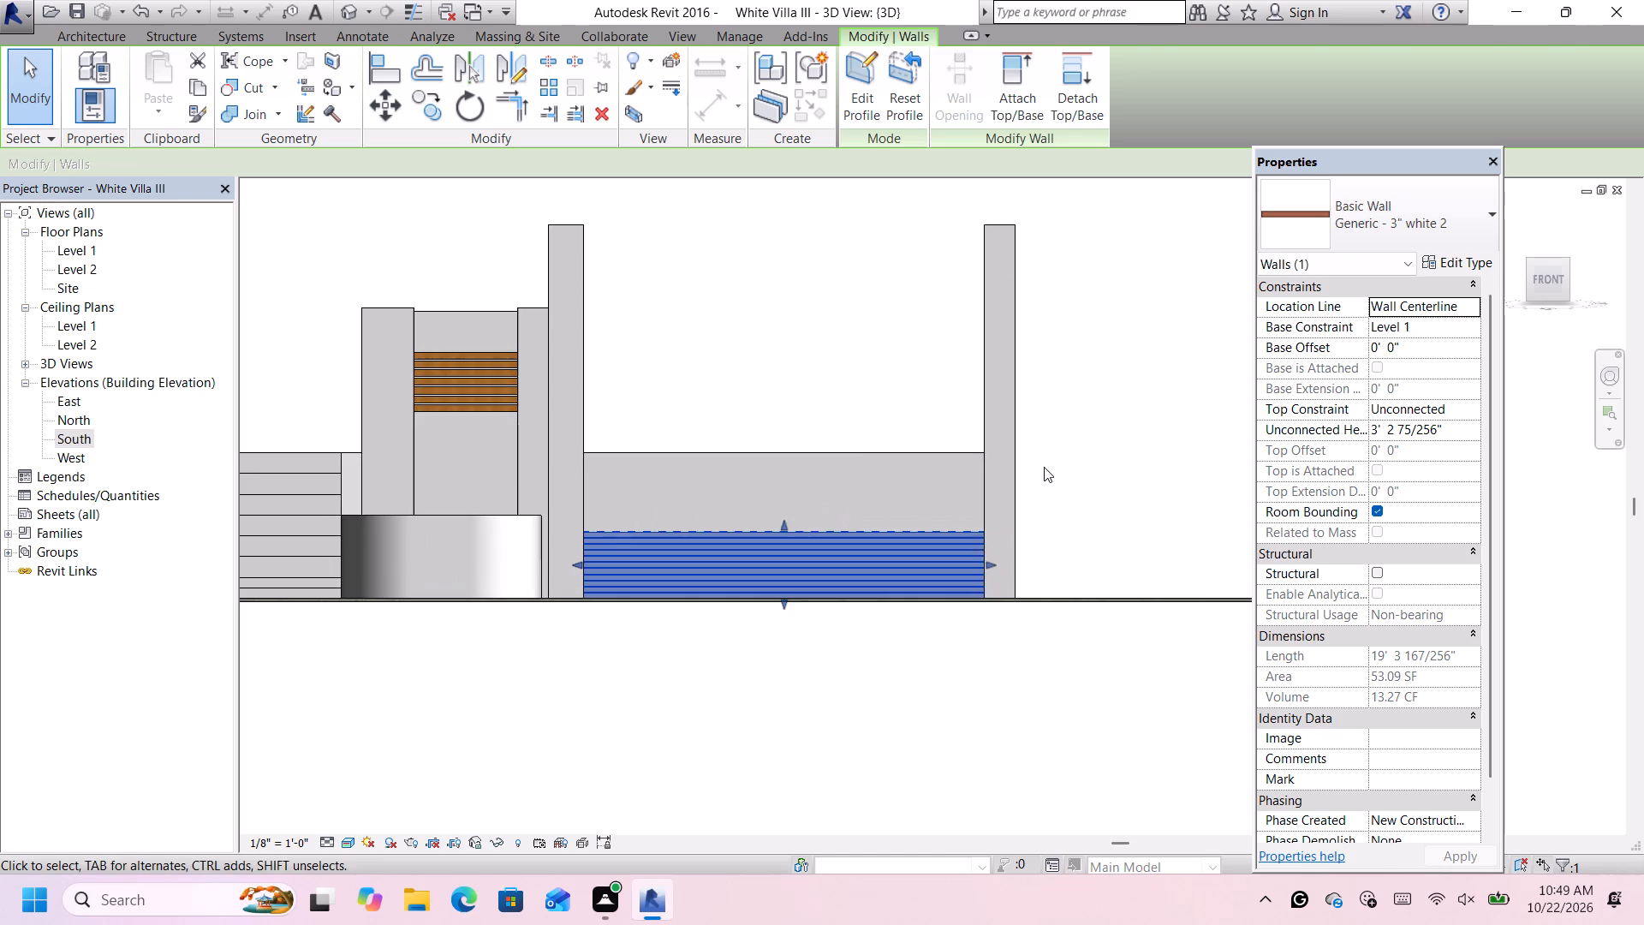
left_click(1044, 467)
Create a model group from the grooved front wall.
scroll(877, 520, "up", 2)
left_click(895, 549)
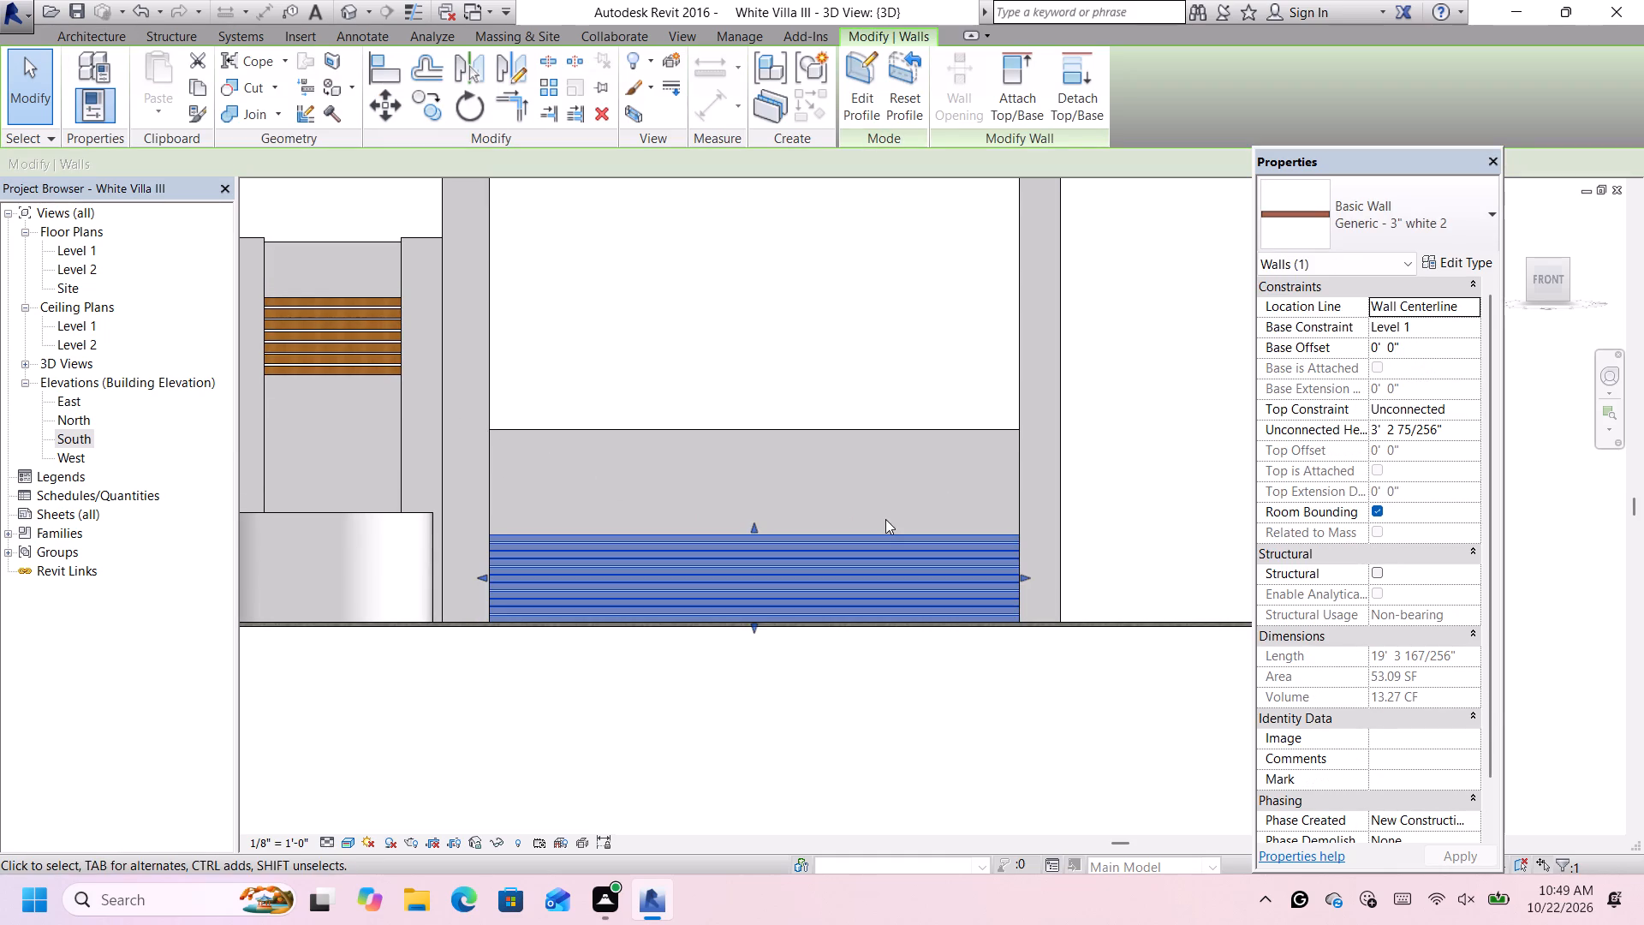
left_click(811, 63)
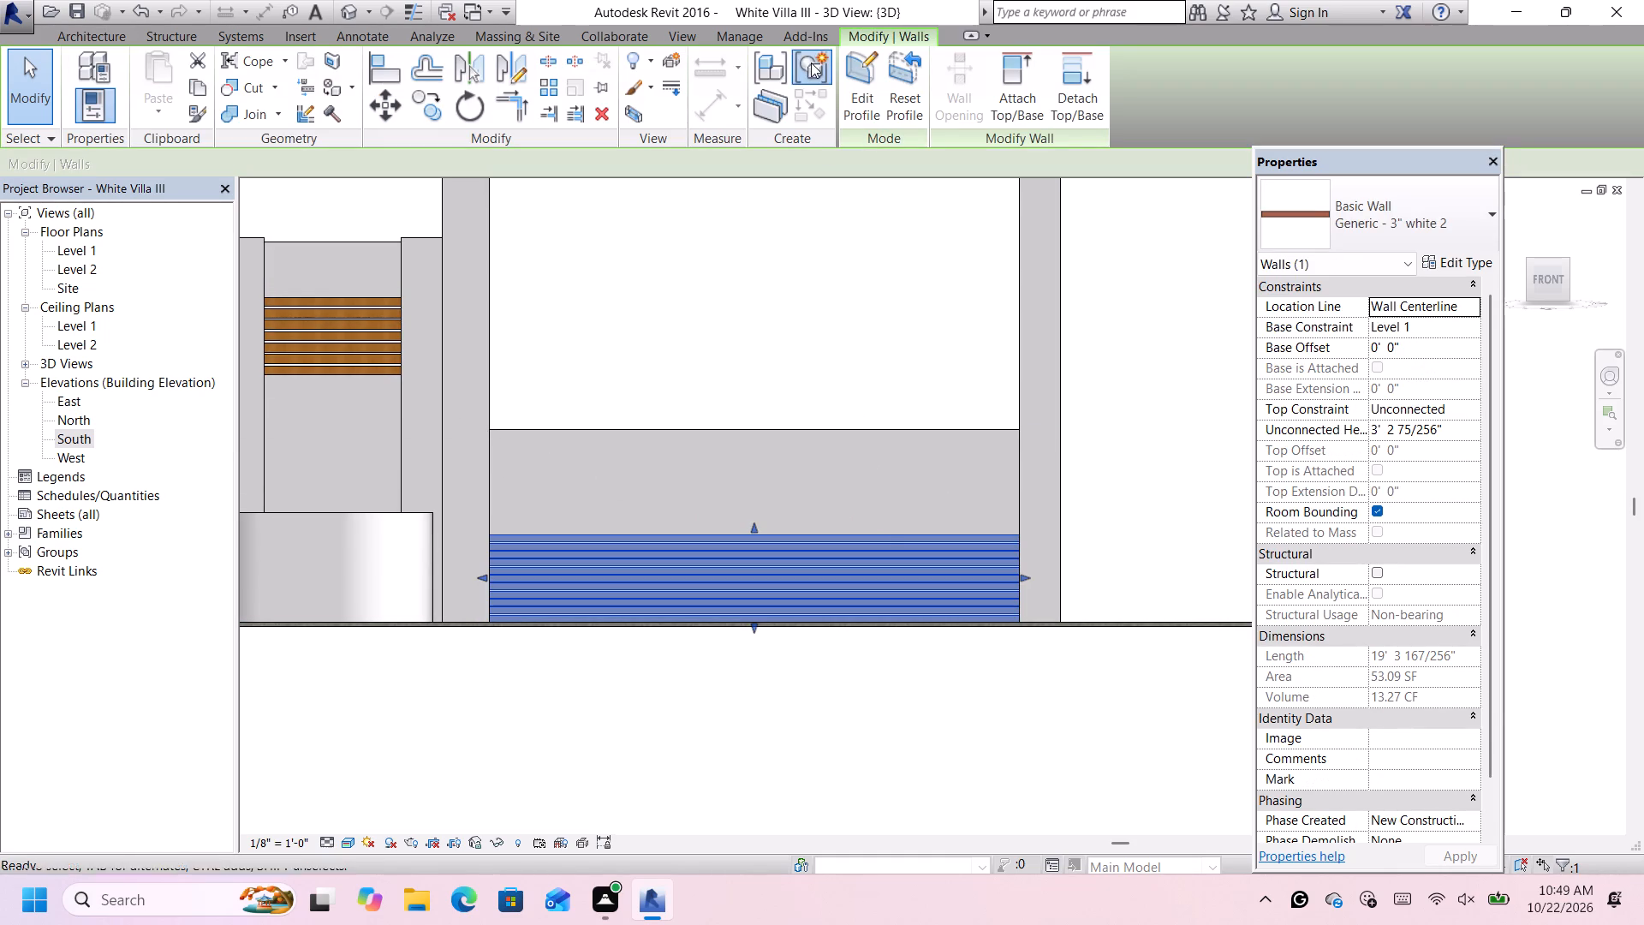
left_click(770, 493)
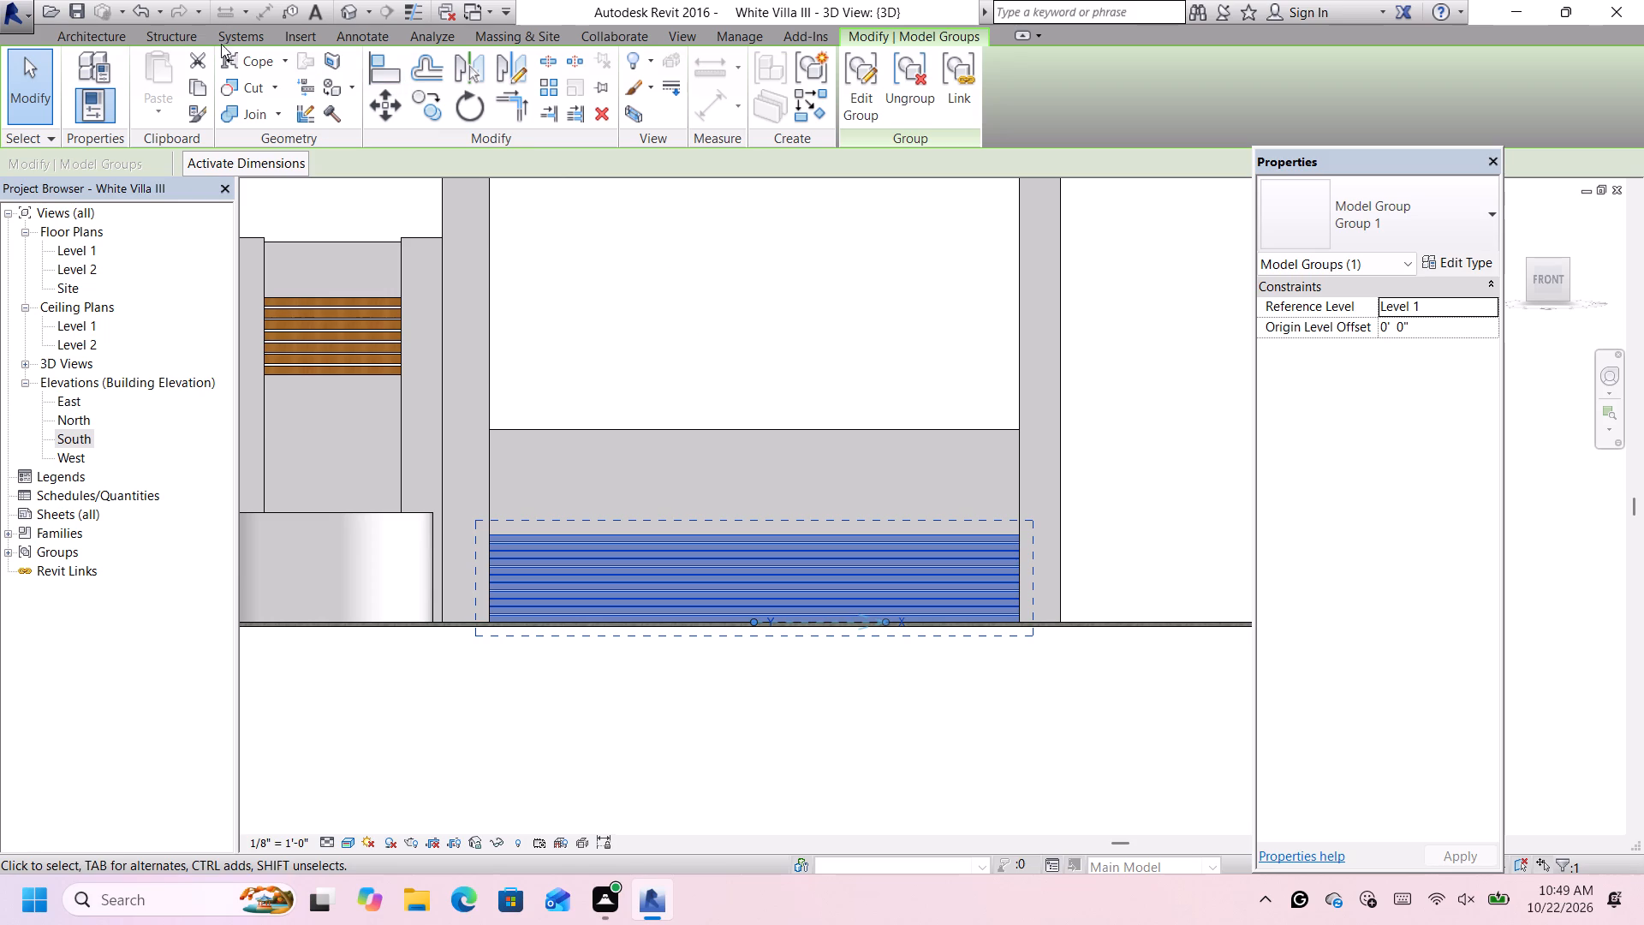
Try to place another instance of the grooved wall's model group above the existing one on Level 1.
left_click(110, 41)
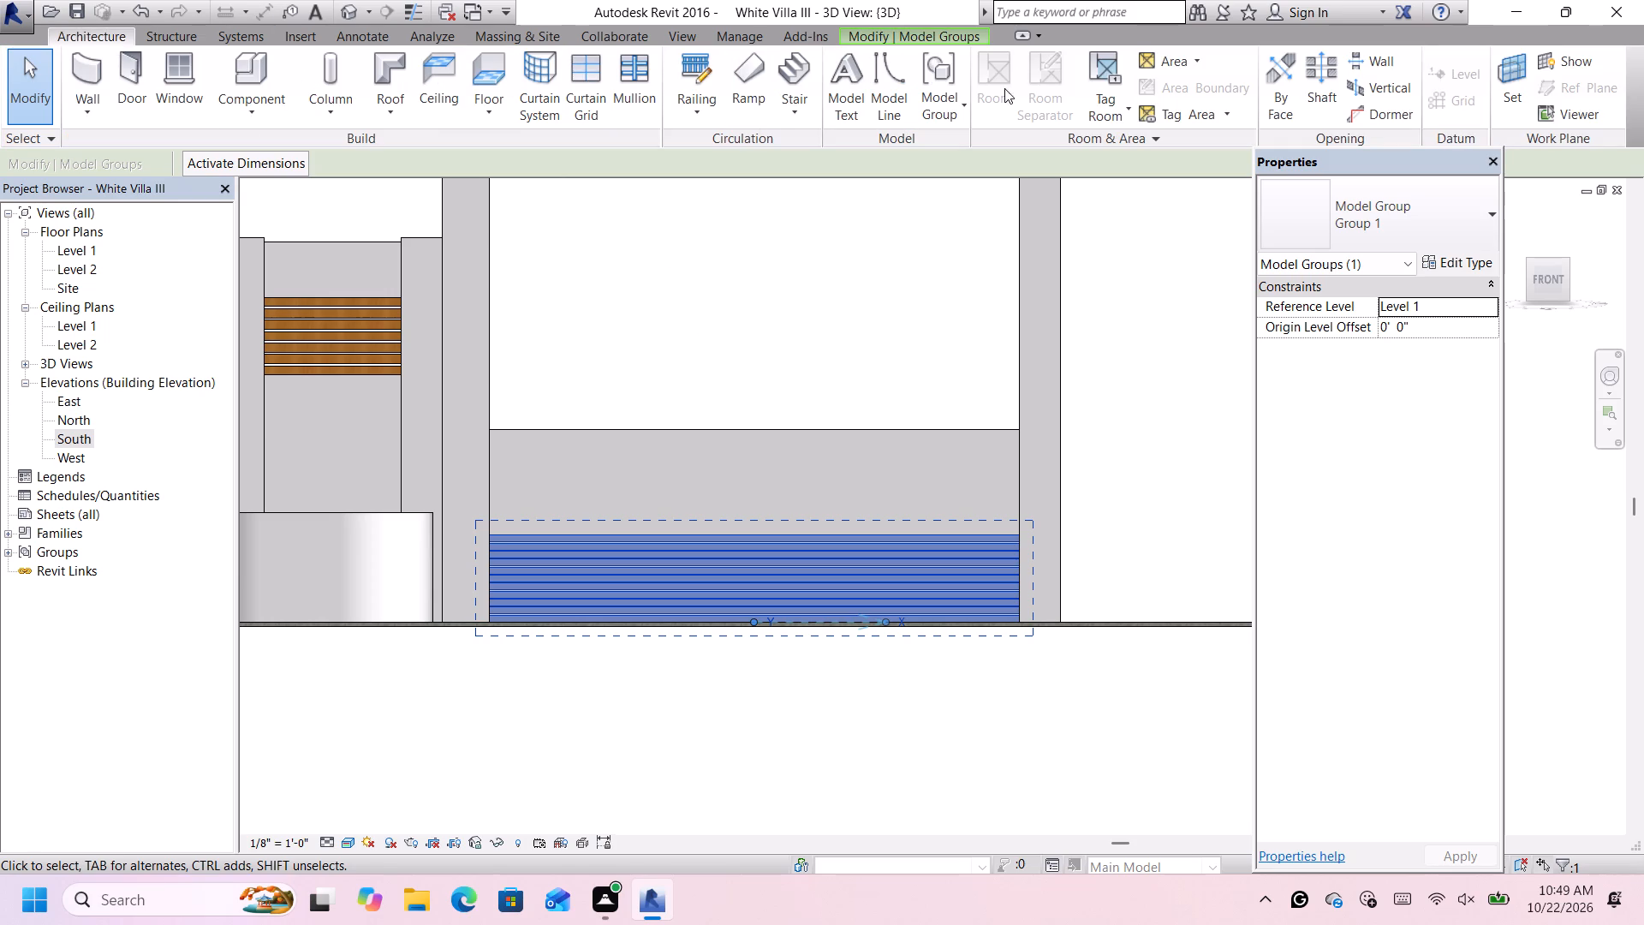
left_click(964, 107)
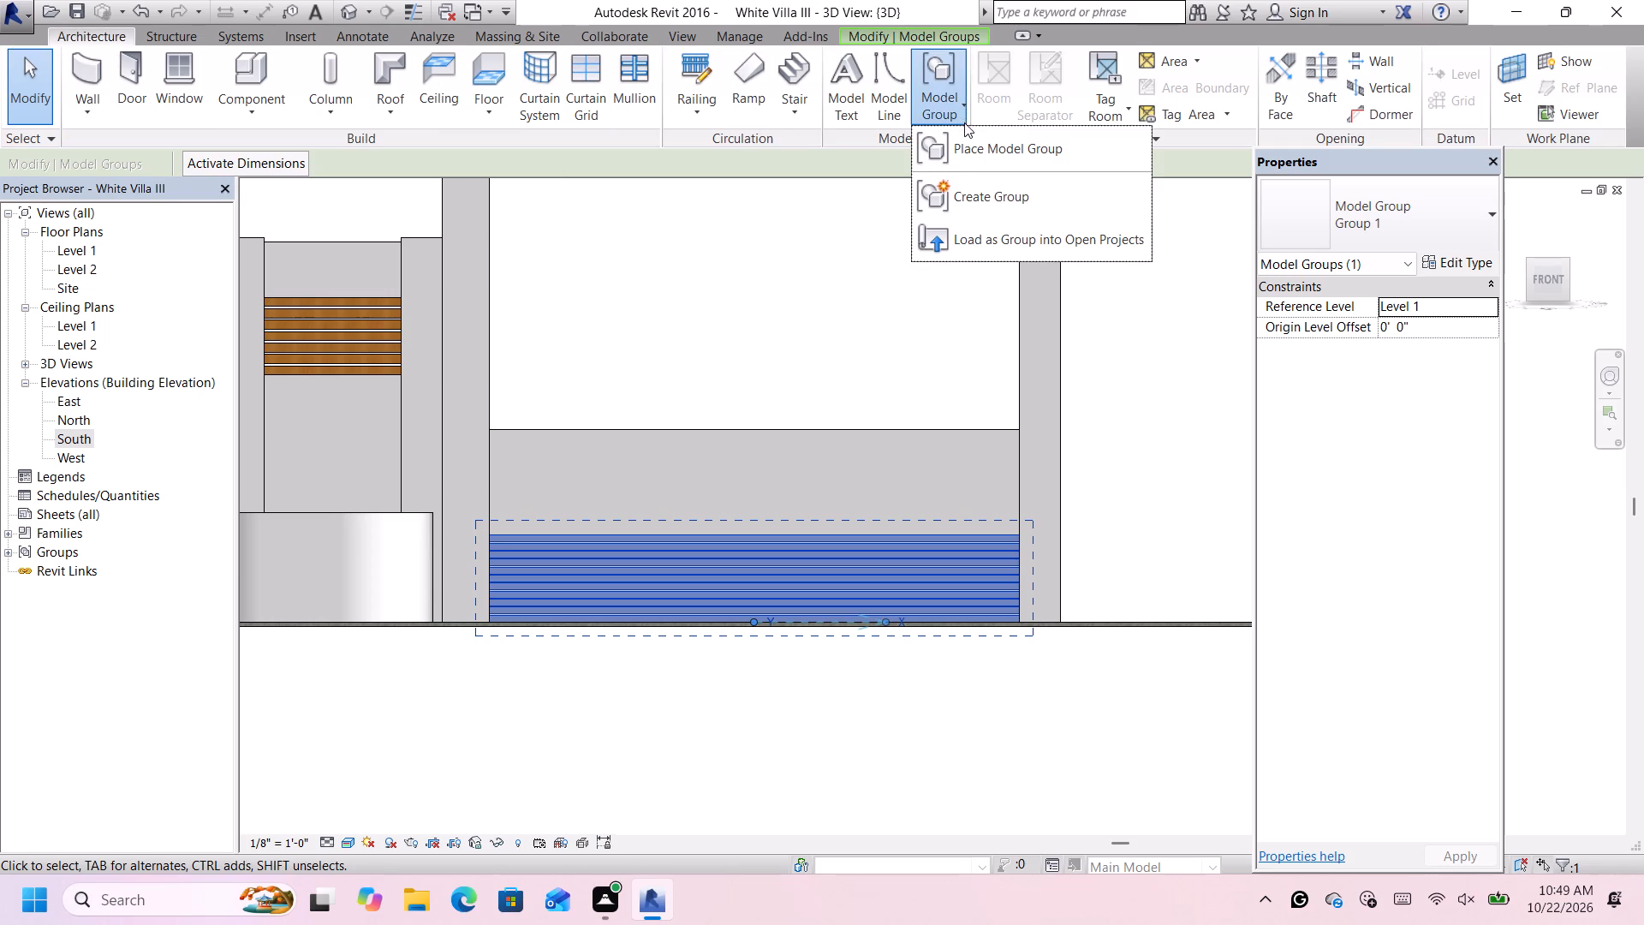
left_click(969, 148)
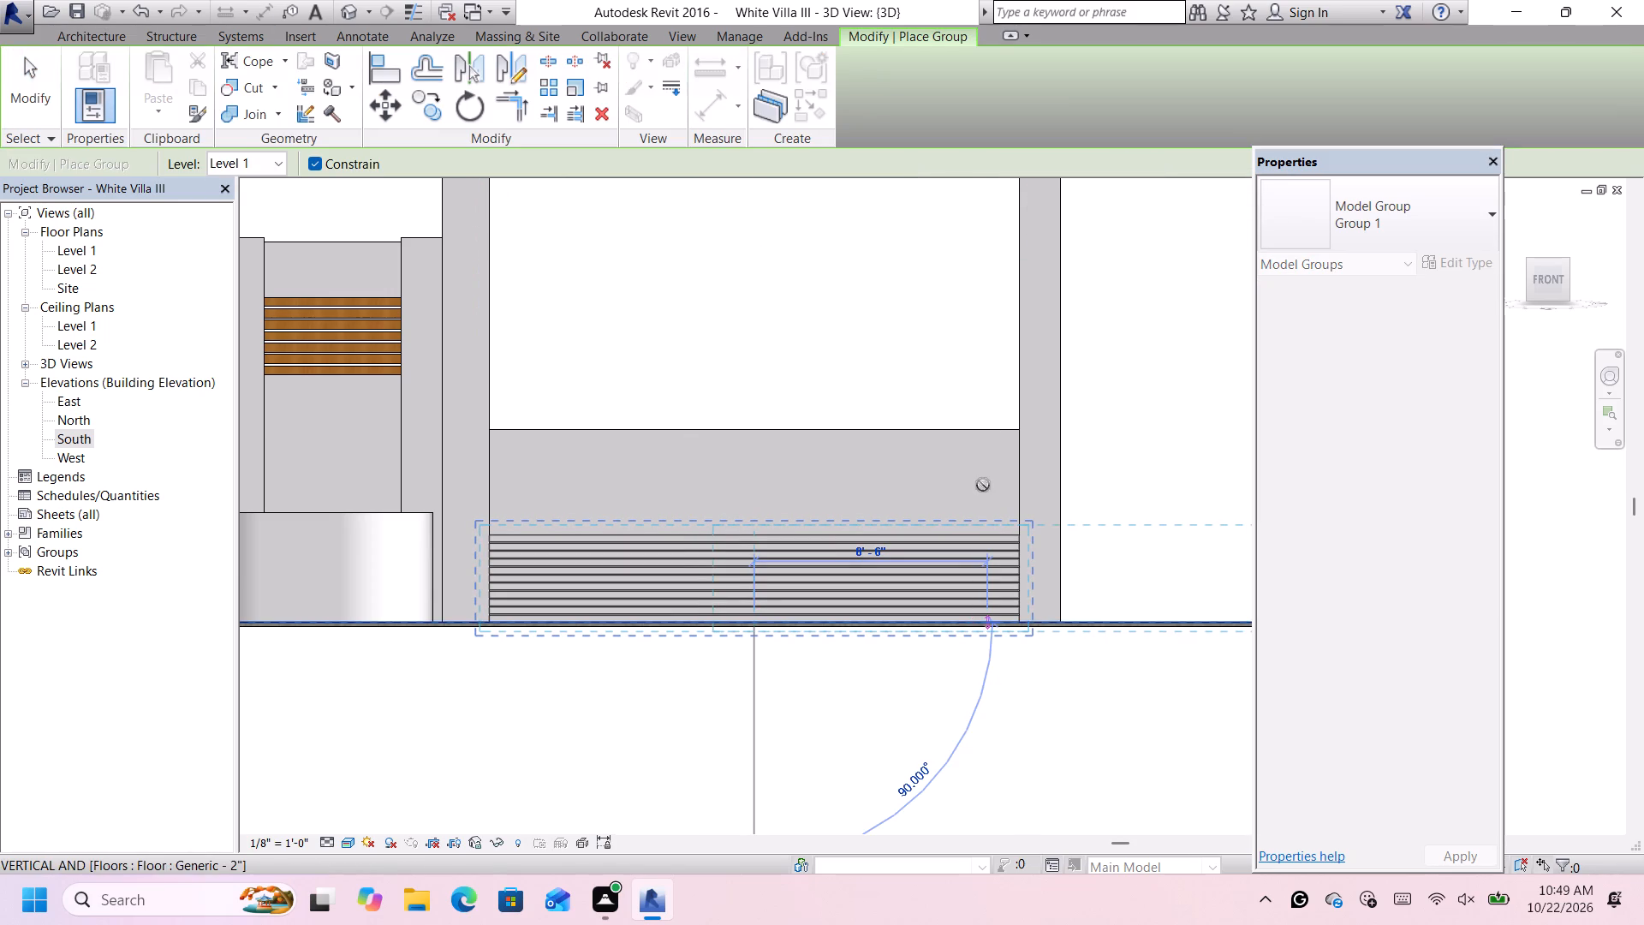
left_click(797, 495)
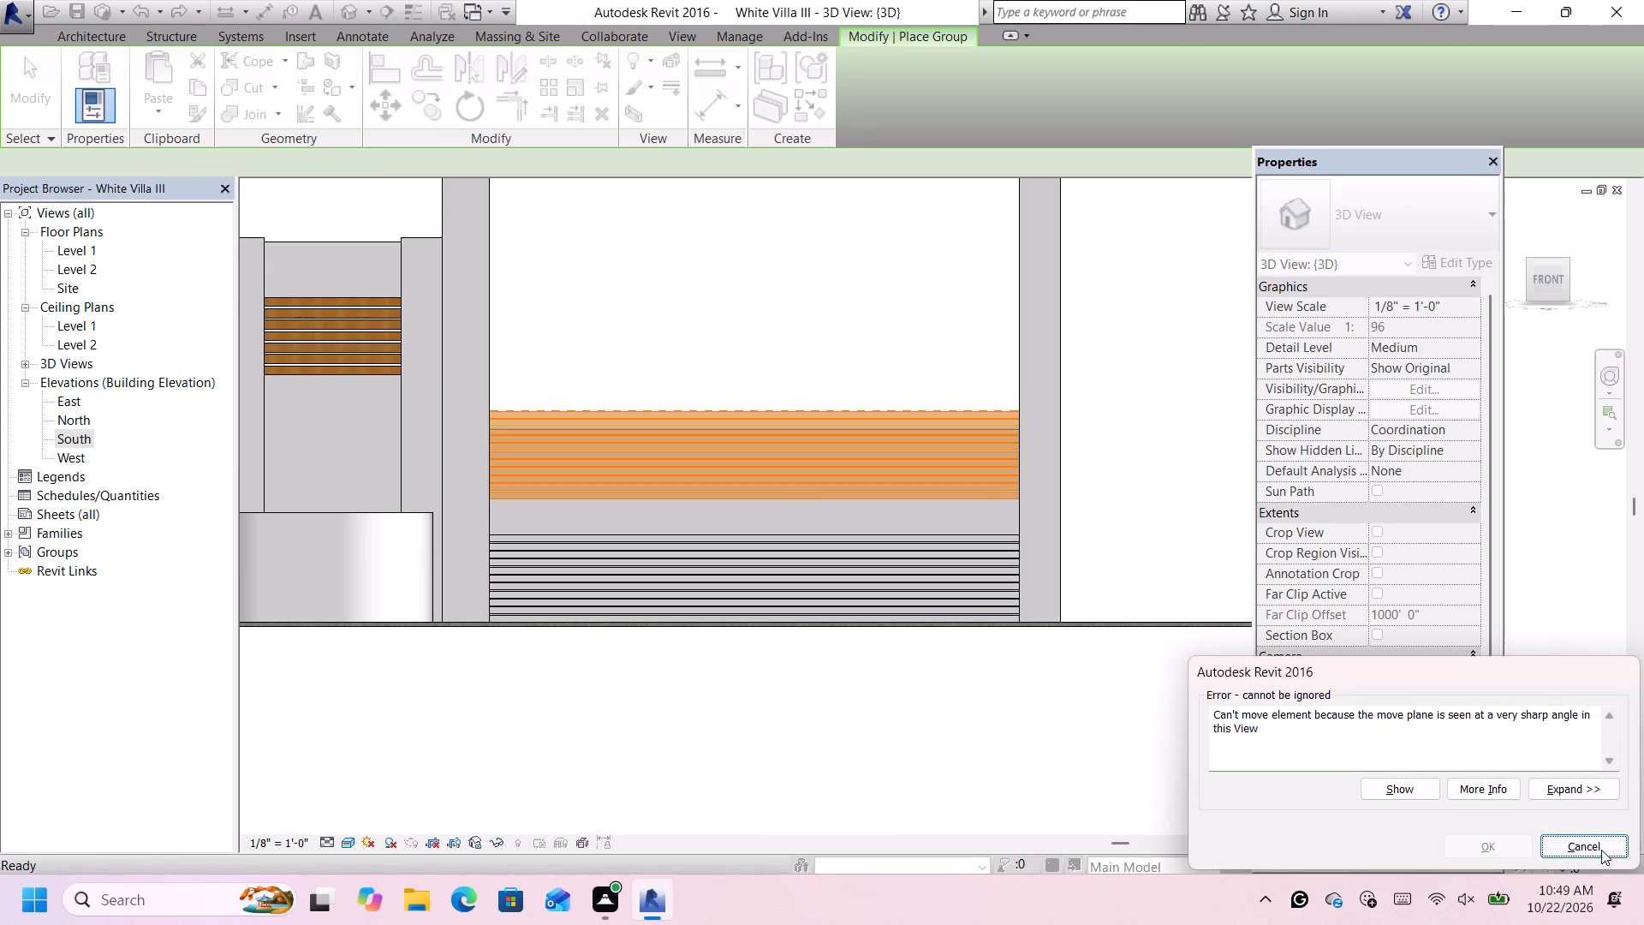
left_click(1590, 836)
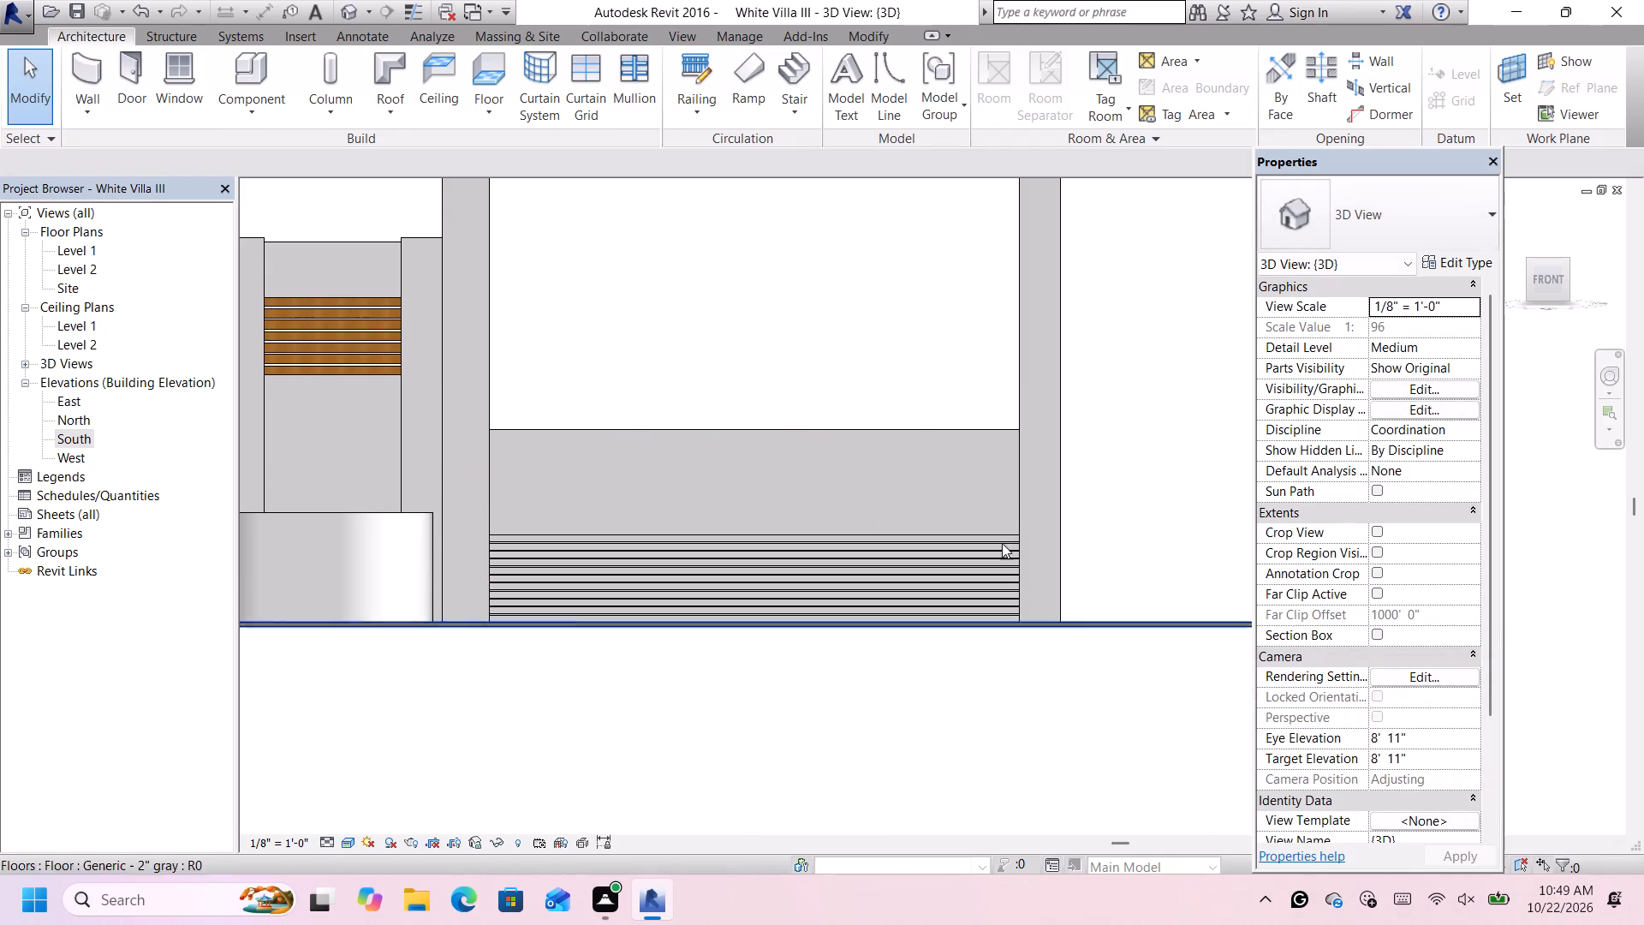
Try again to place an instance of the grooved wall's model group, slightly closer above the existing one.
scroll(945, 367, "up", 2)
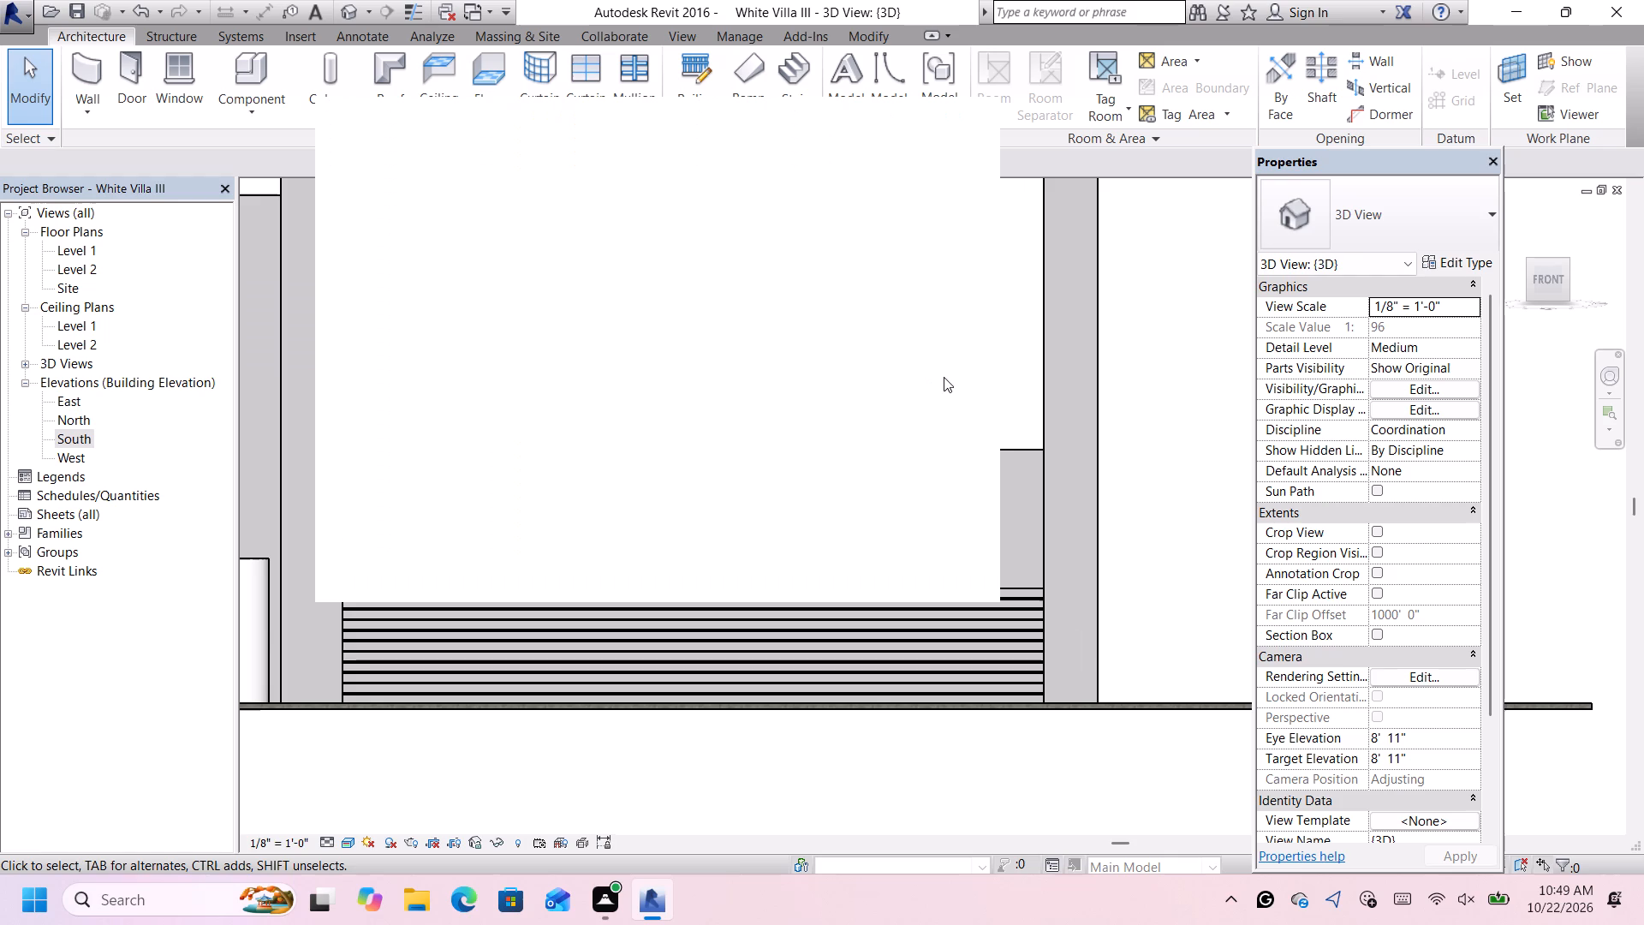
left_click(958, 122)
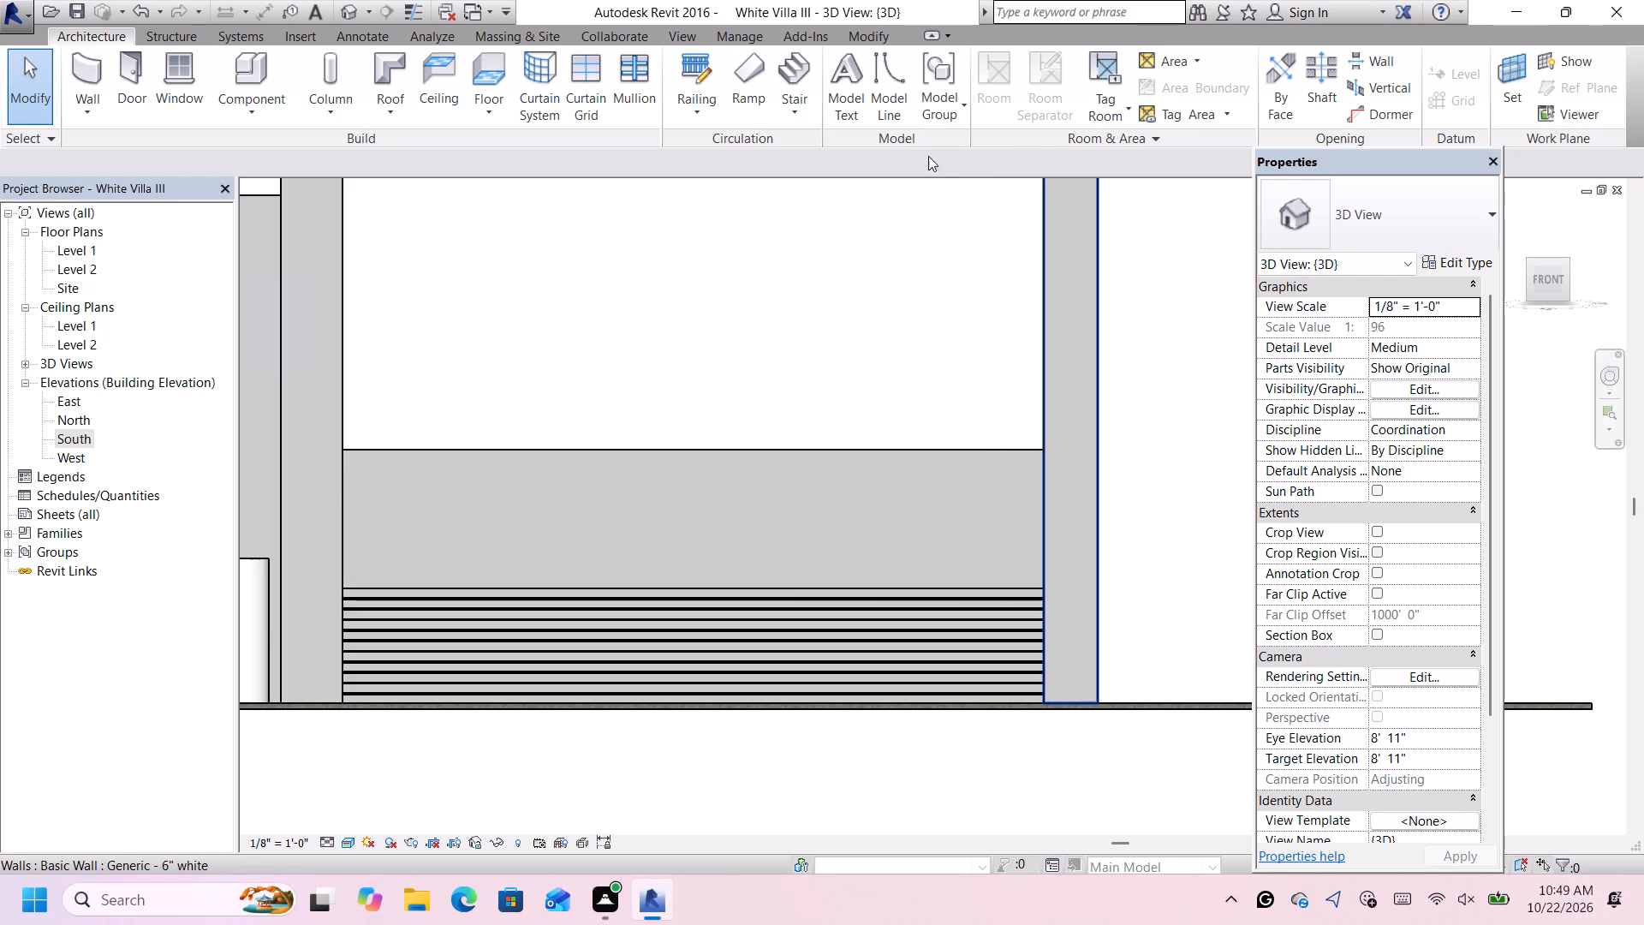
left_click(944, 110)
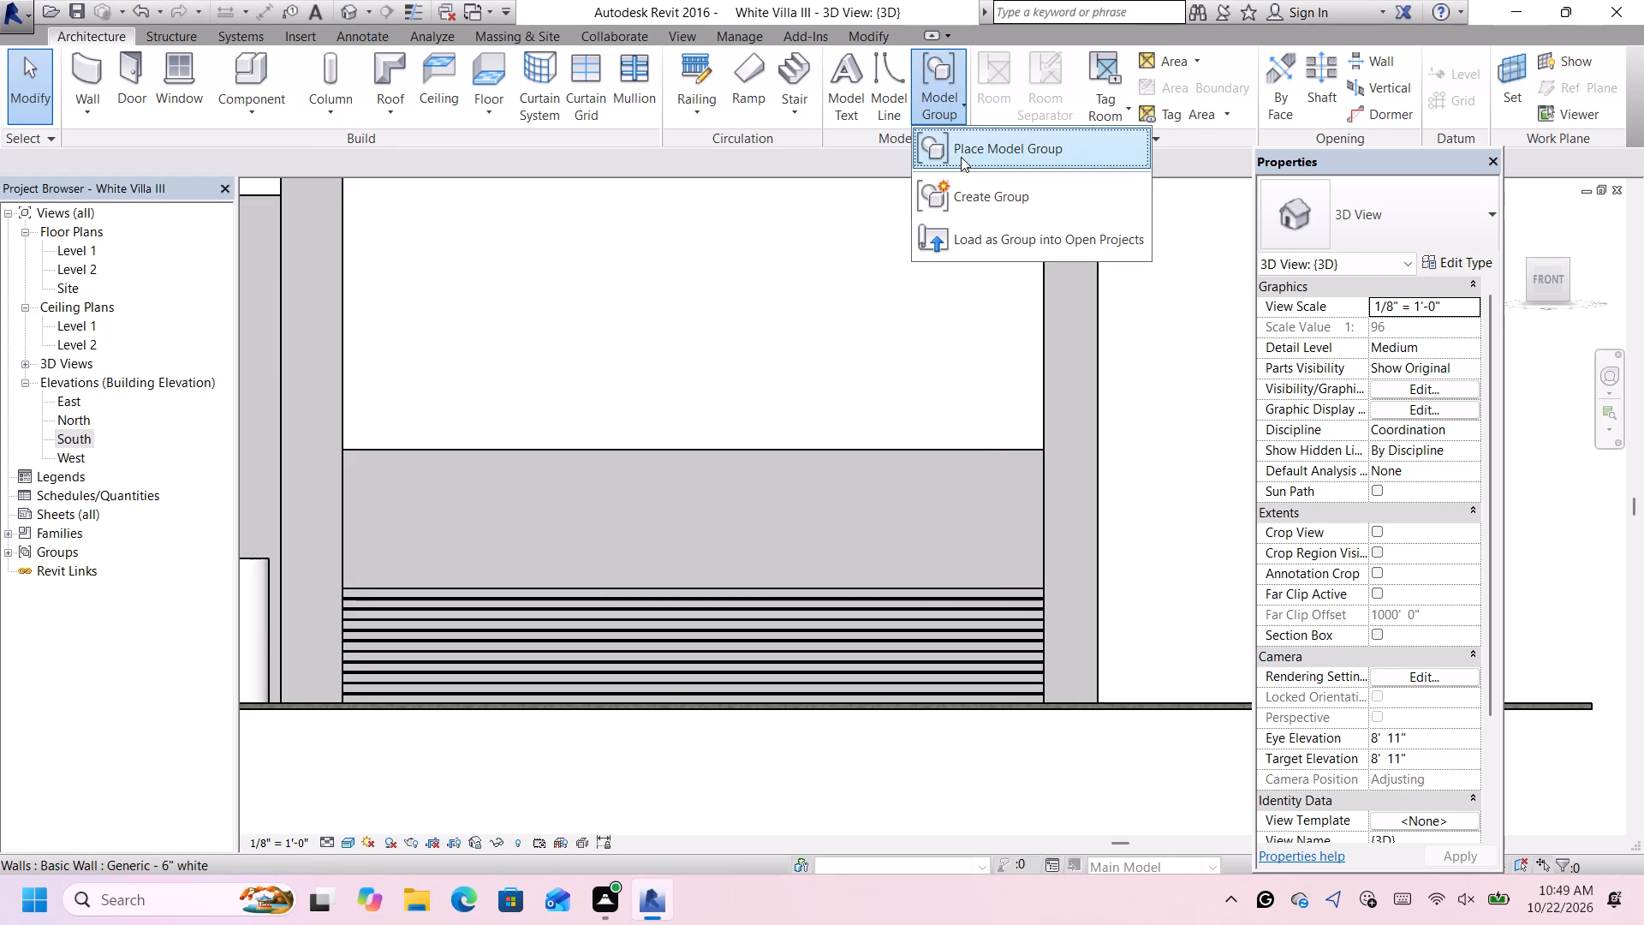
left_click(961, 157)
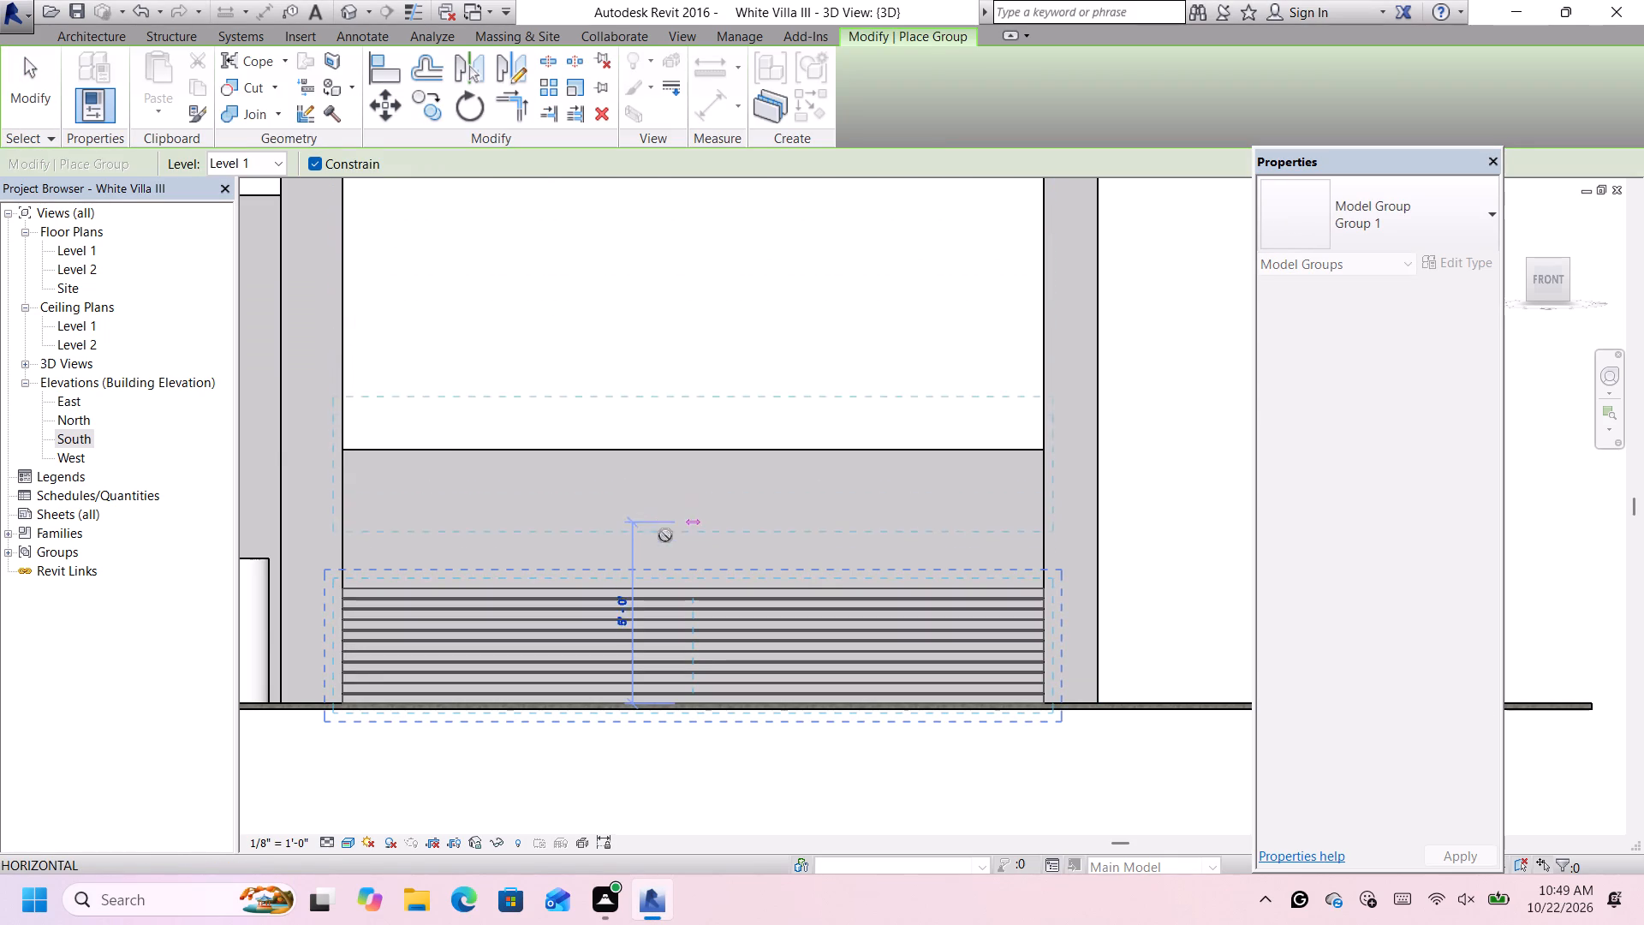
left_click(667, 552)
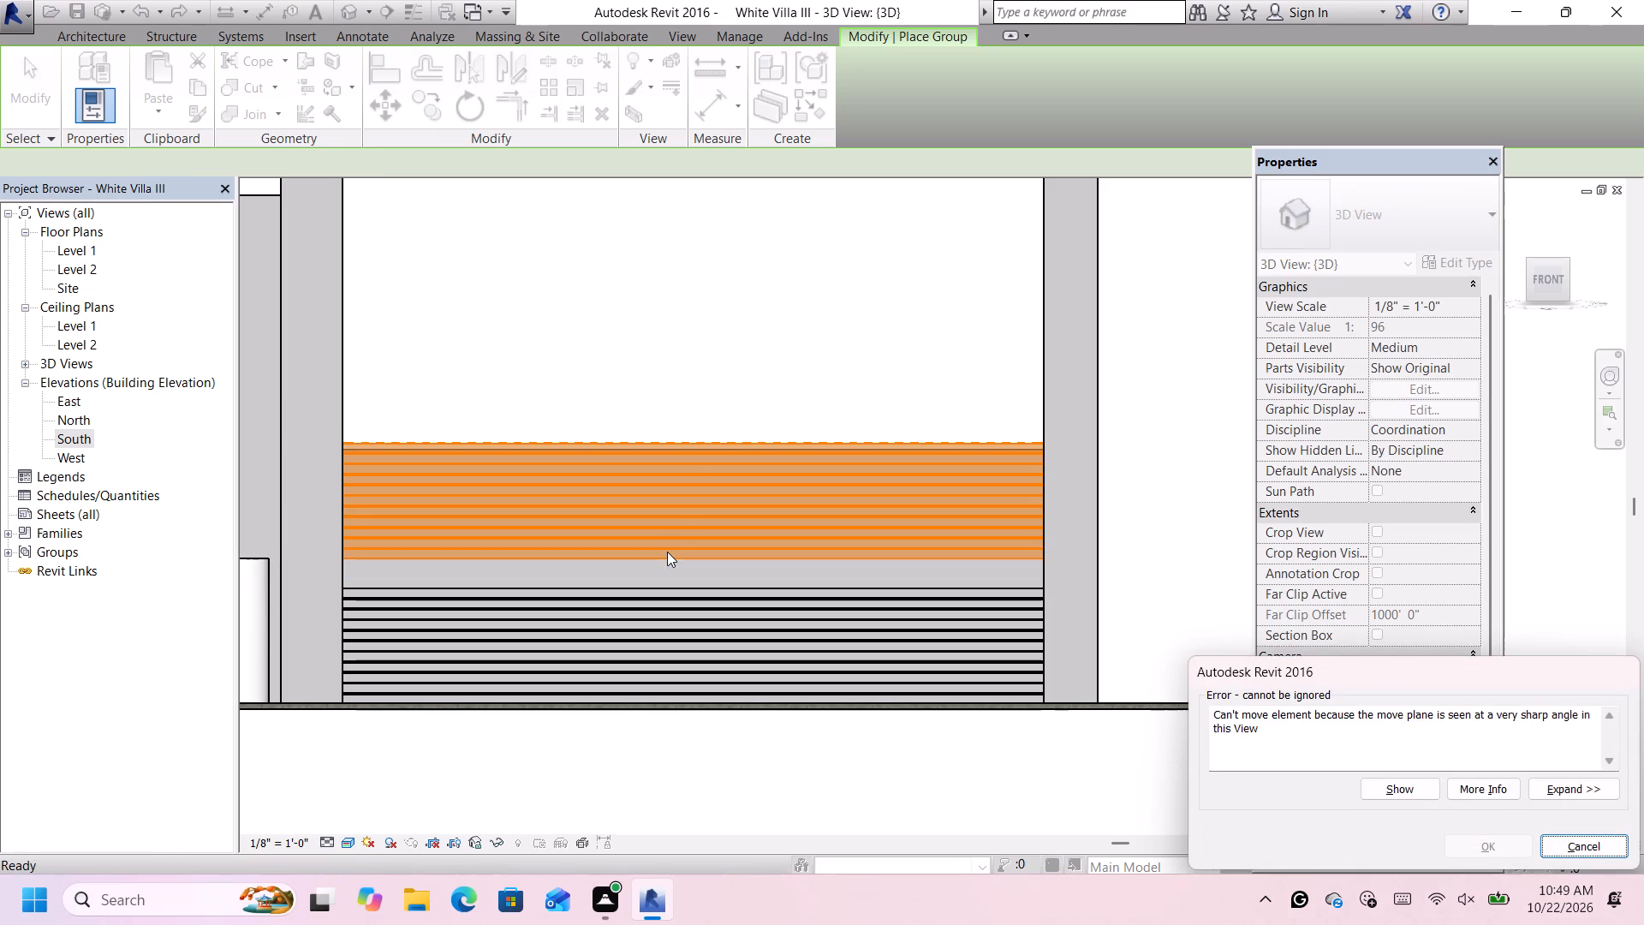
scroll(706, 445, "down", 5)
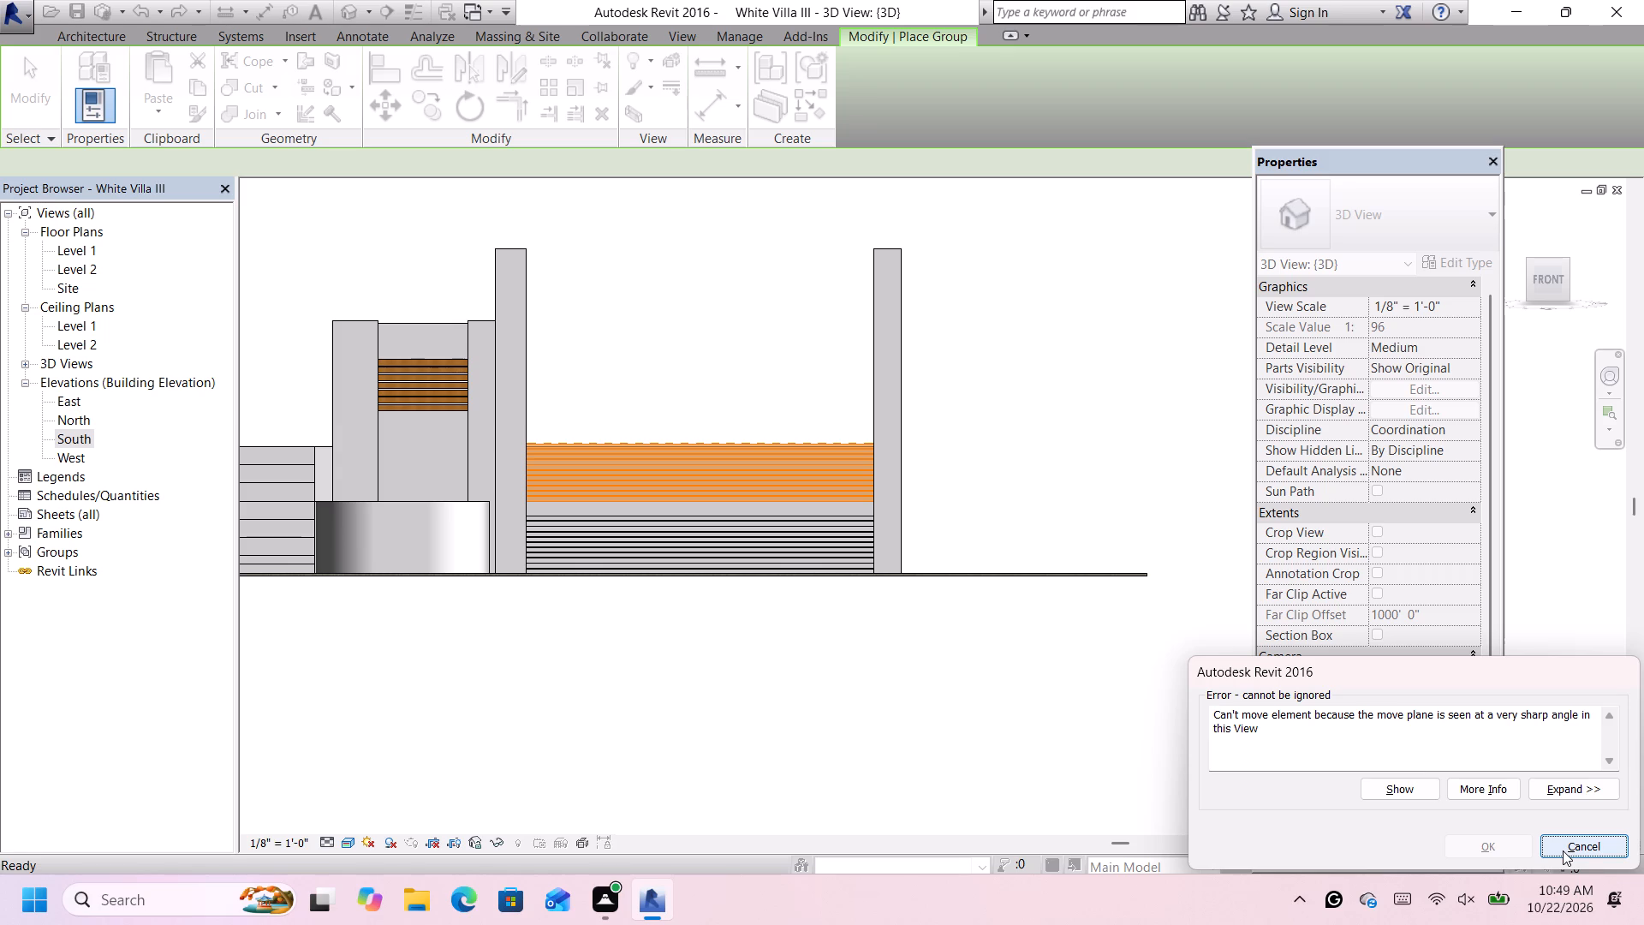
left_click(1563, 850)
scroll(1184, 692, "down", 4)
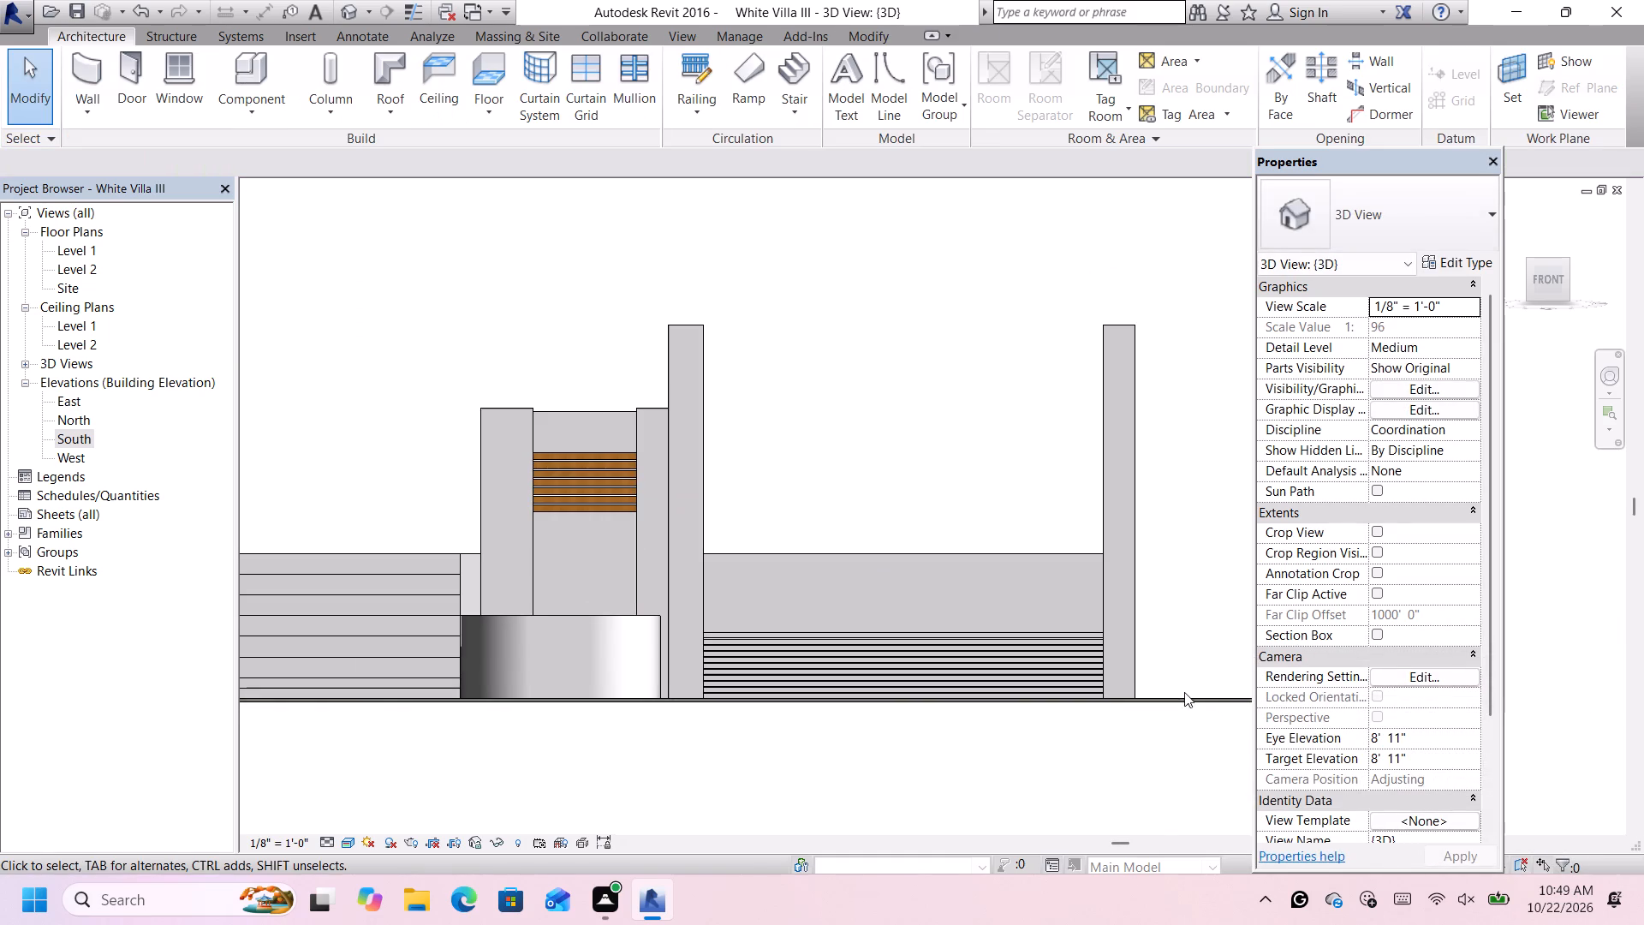
In the South elevation, place another instance of the grooved wall's model group directly above the original, about 4' 0" above Level 1.
scroll(1016, 639, "up", 3)
left_click(1014, 638)
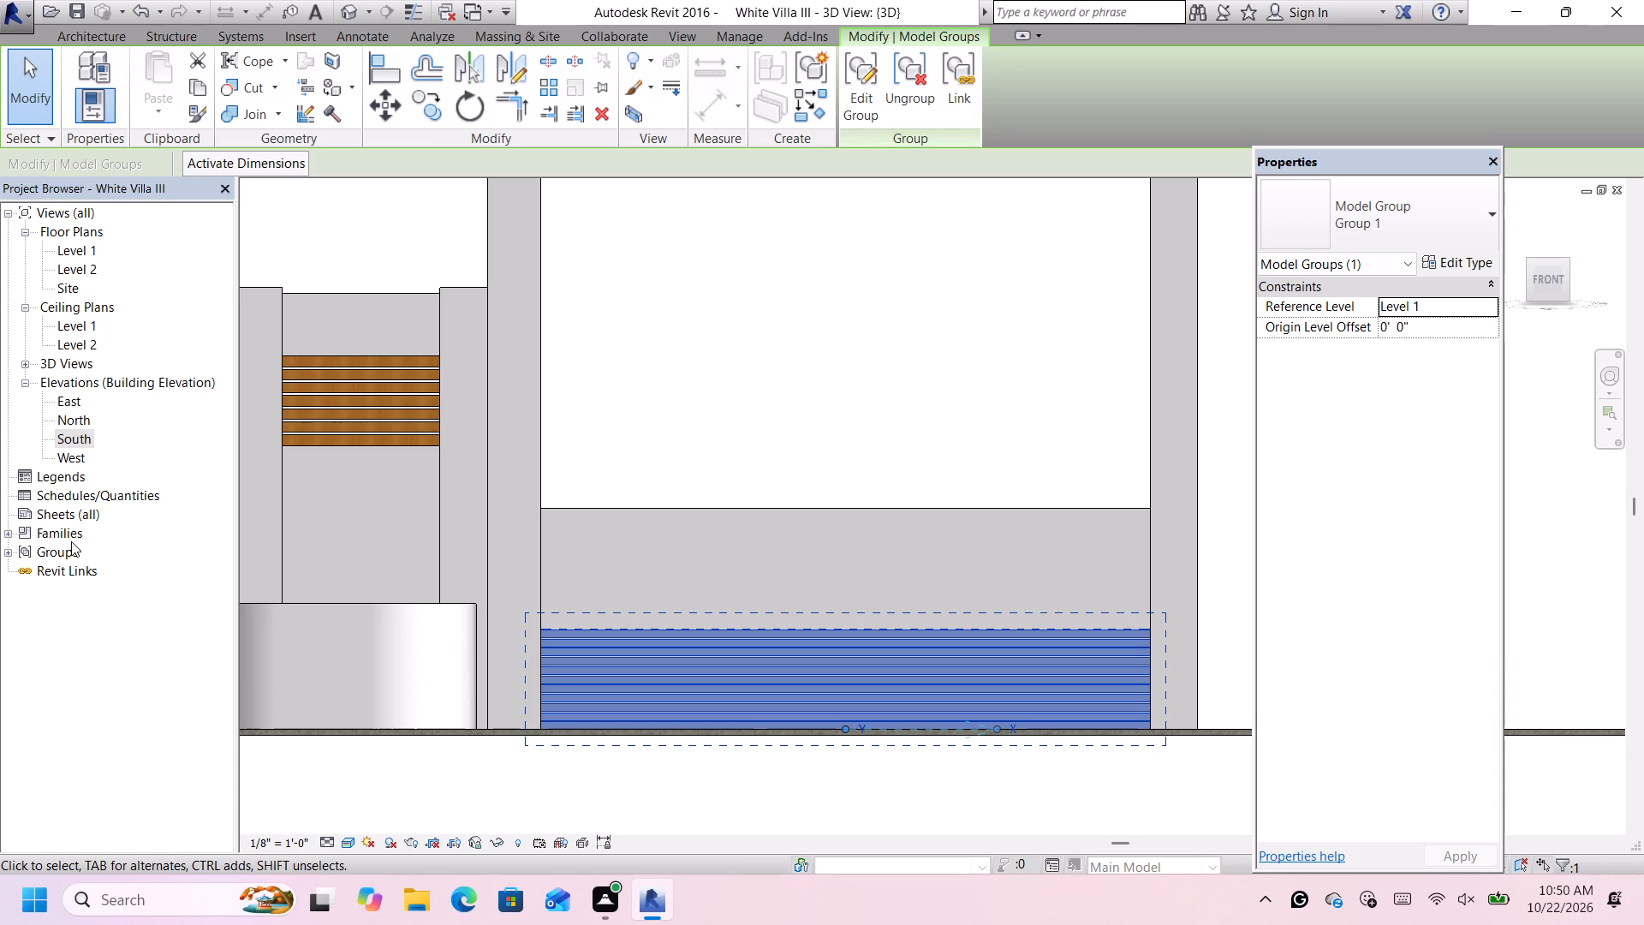
double_click(76, 434)
scroll(995, 637, "down", 6)
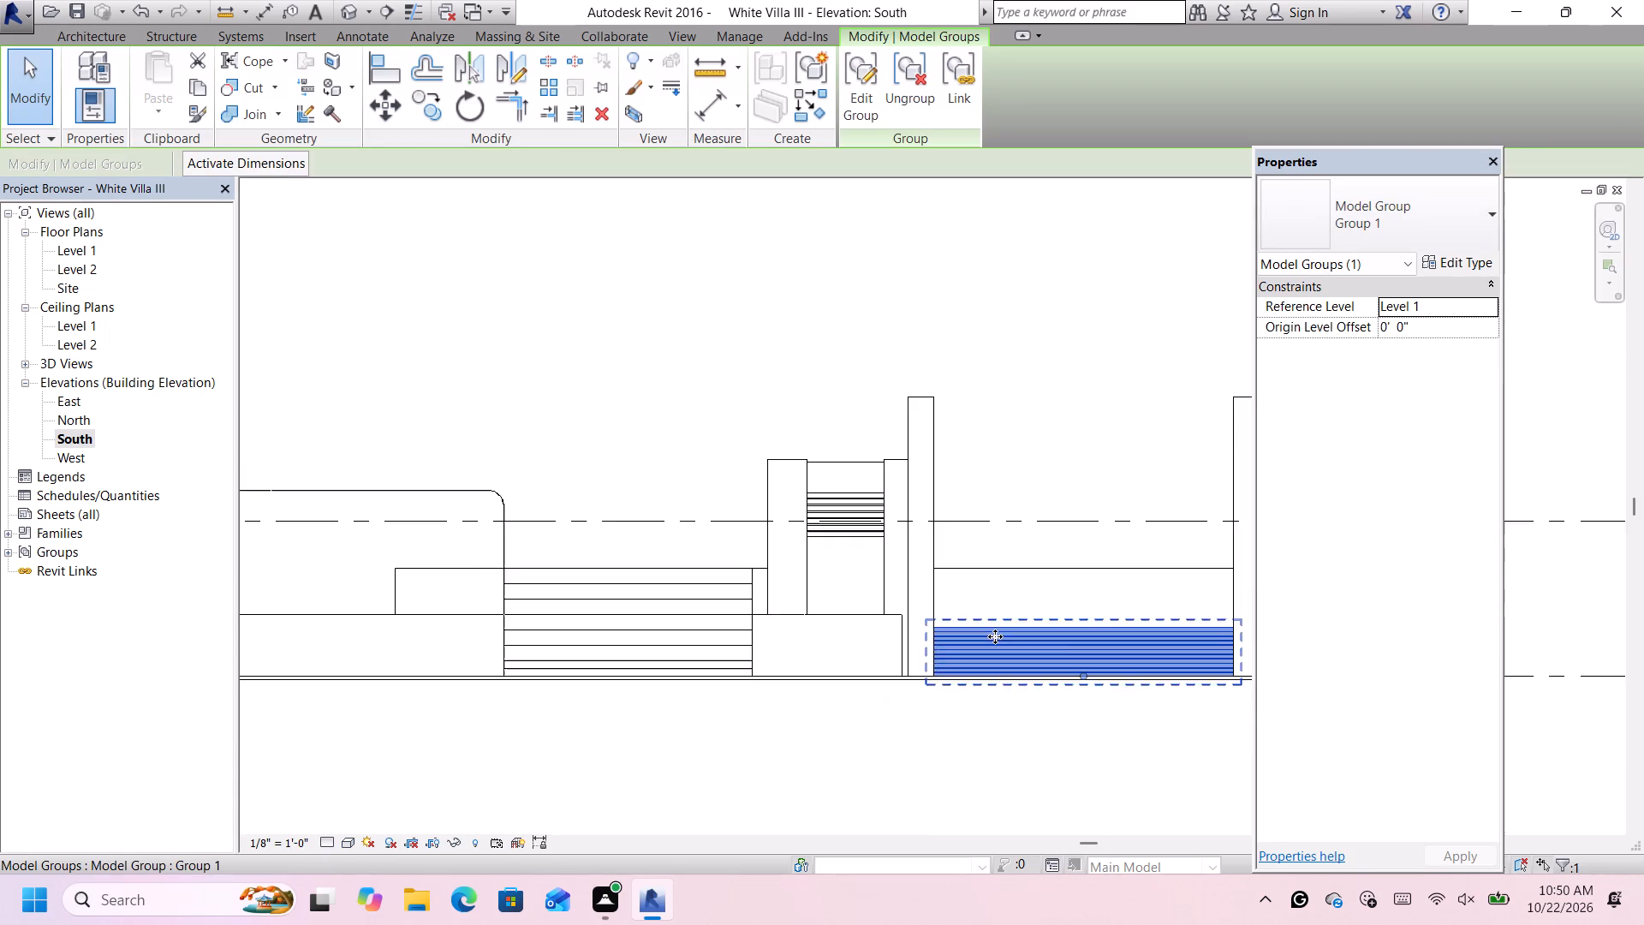
scroll(995, 636, "down", 6)
scroll(1045, 540, "up", 4)
scroll(1185, 719, "up", 8)
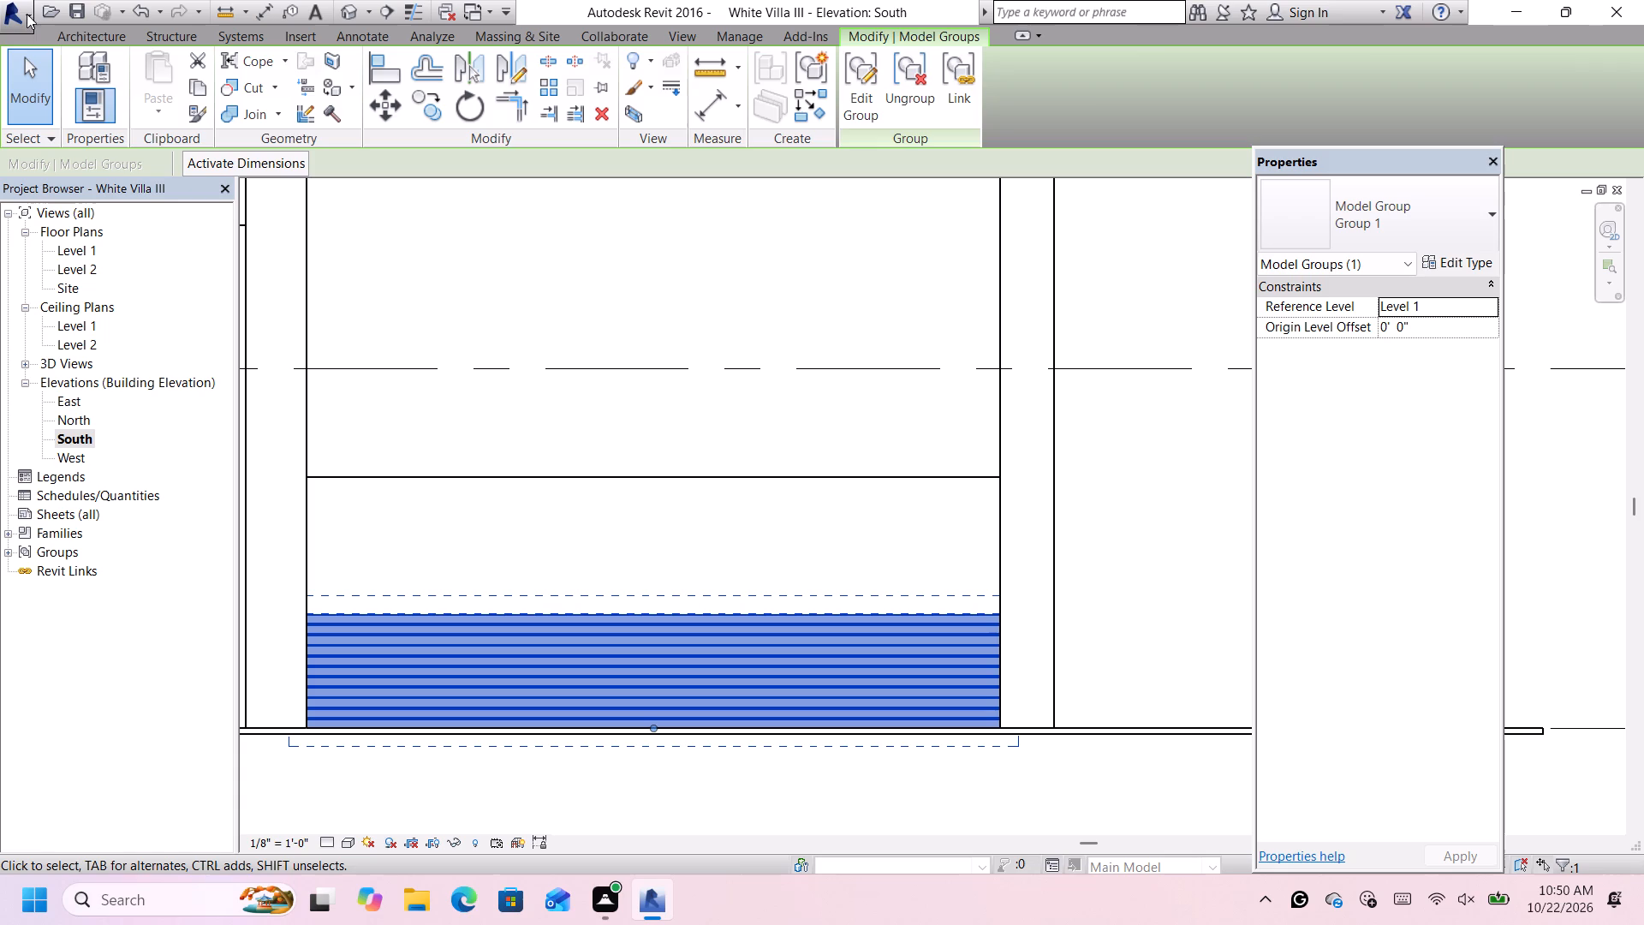
left_click(99, 37)
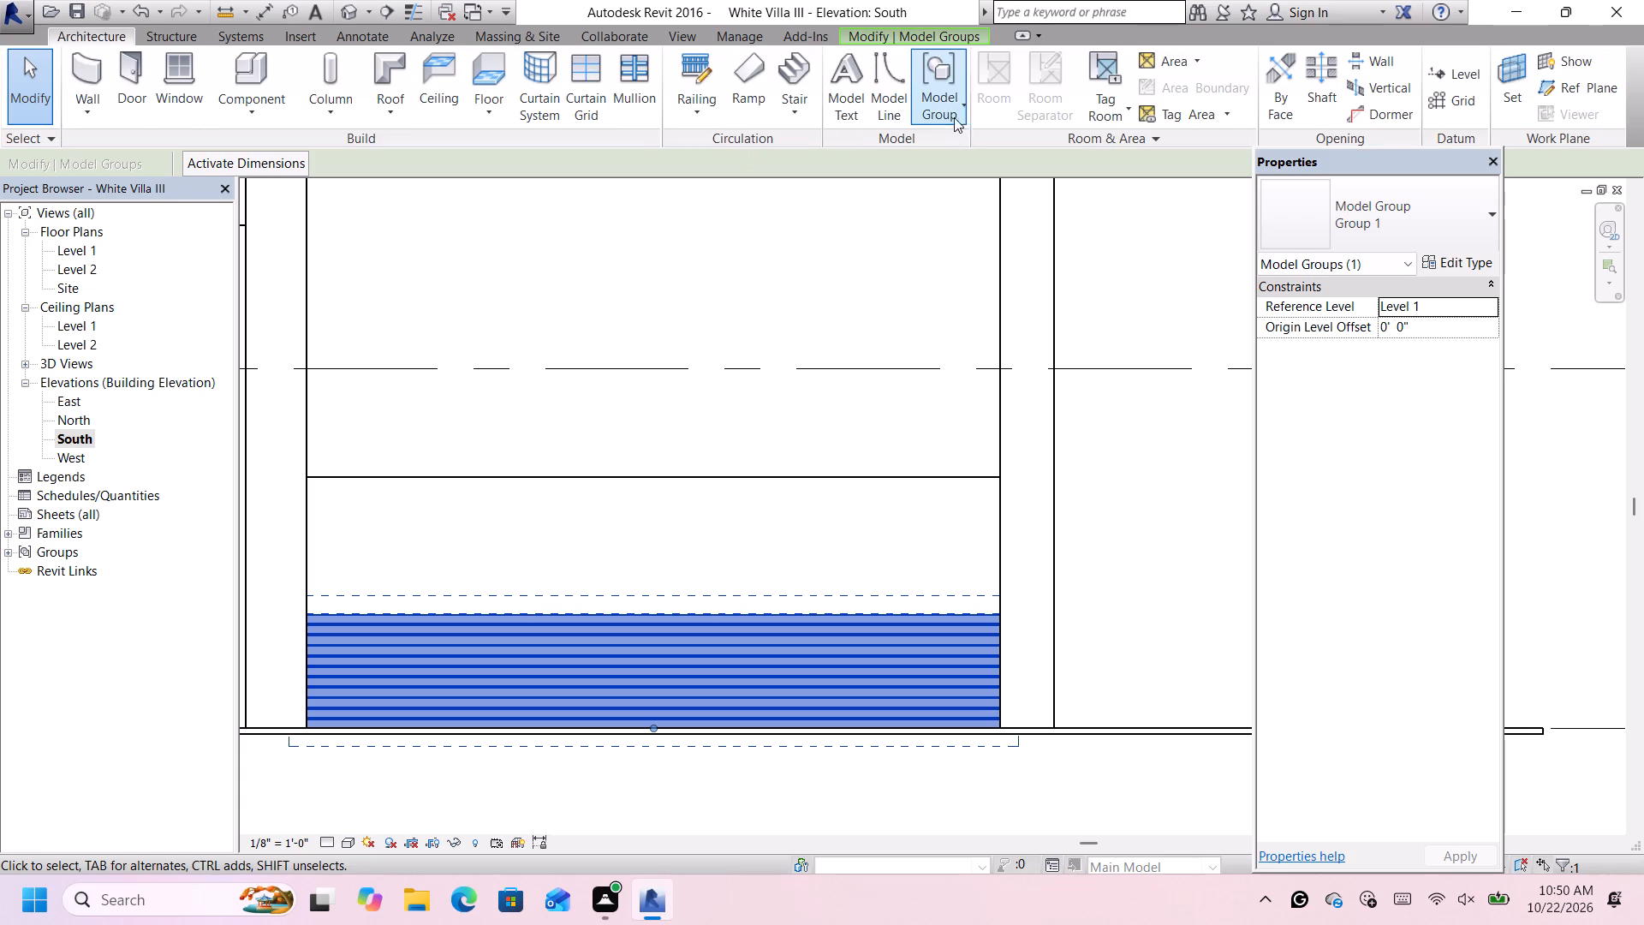
left_click(967, 116)
left_click(966, 168)
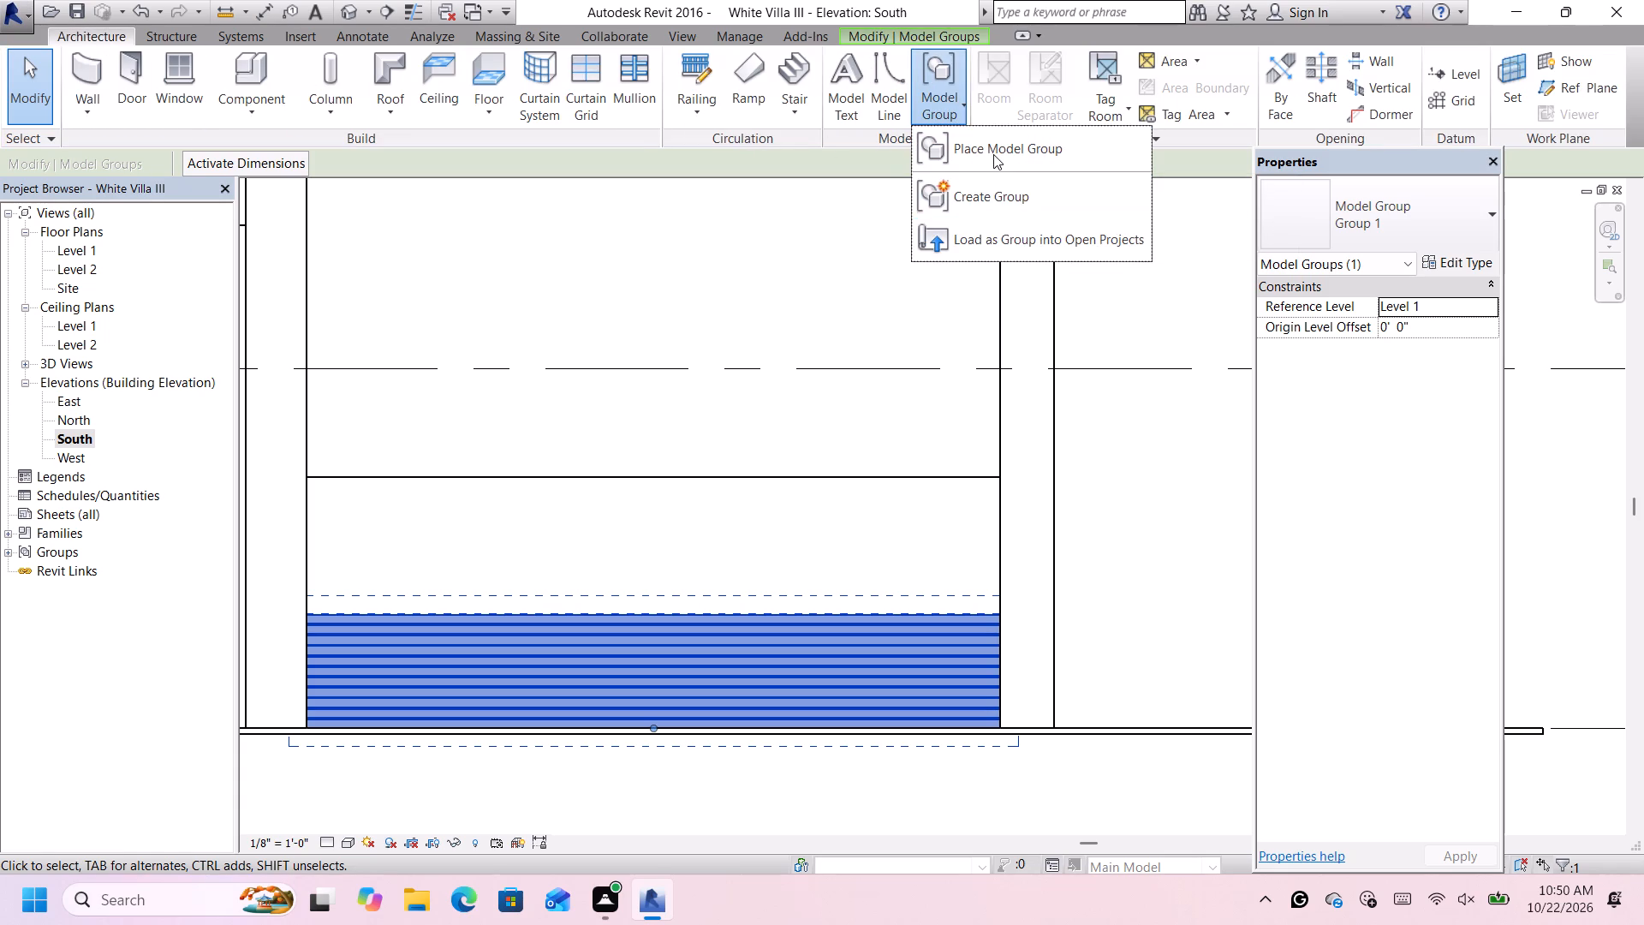
left_click(993, 149)
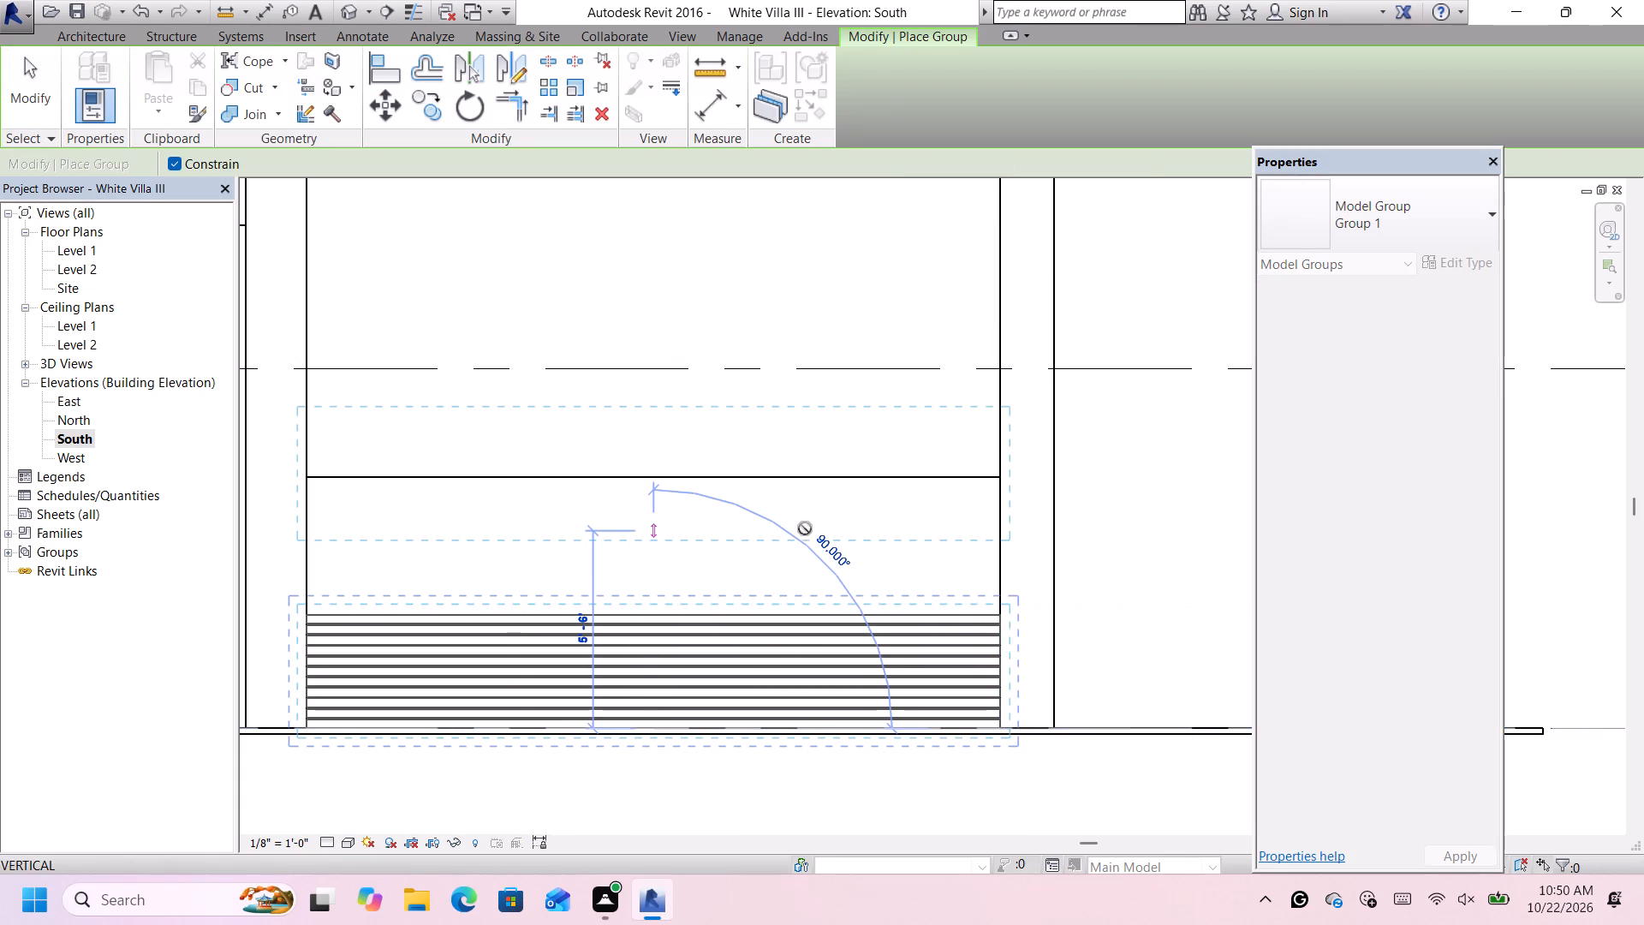
left_click(692, 592)
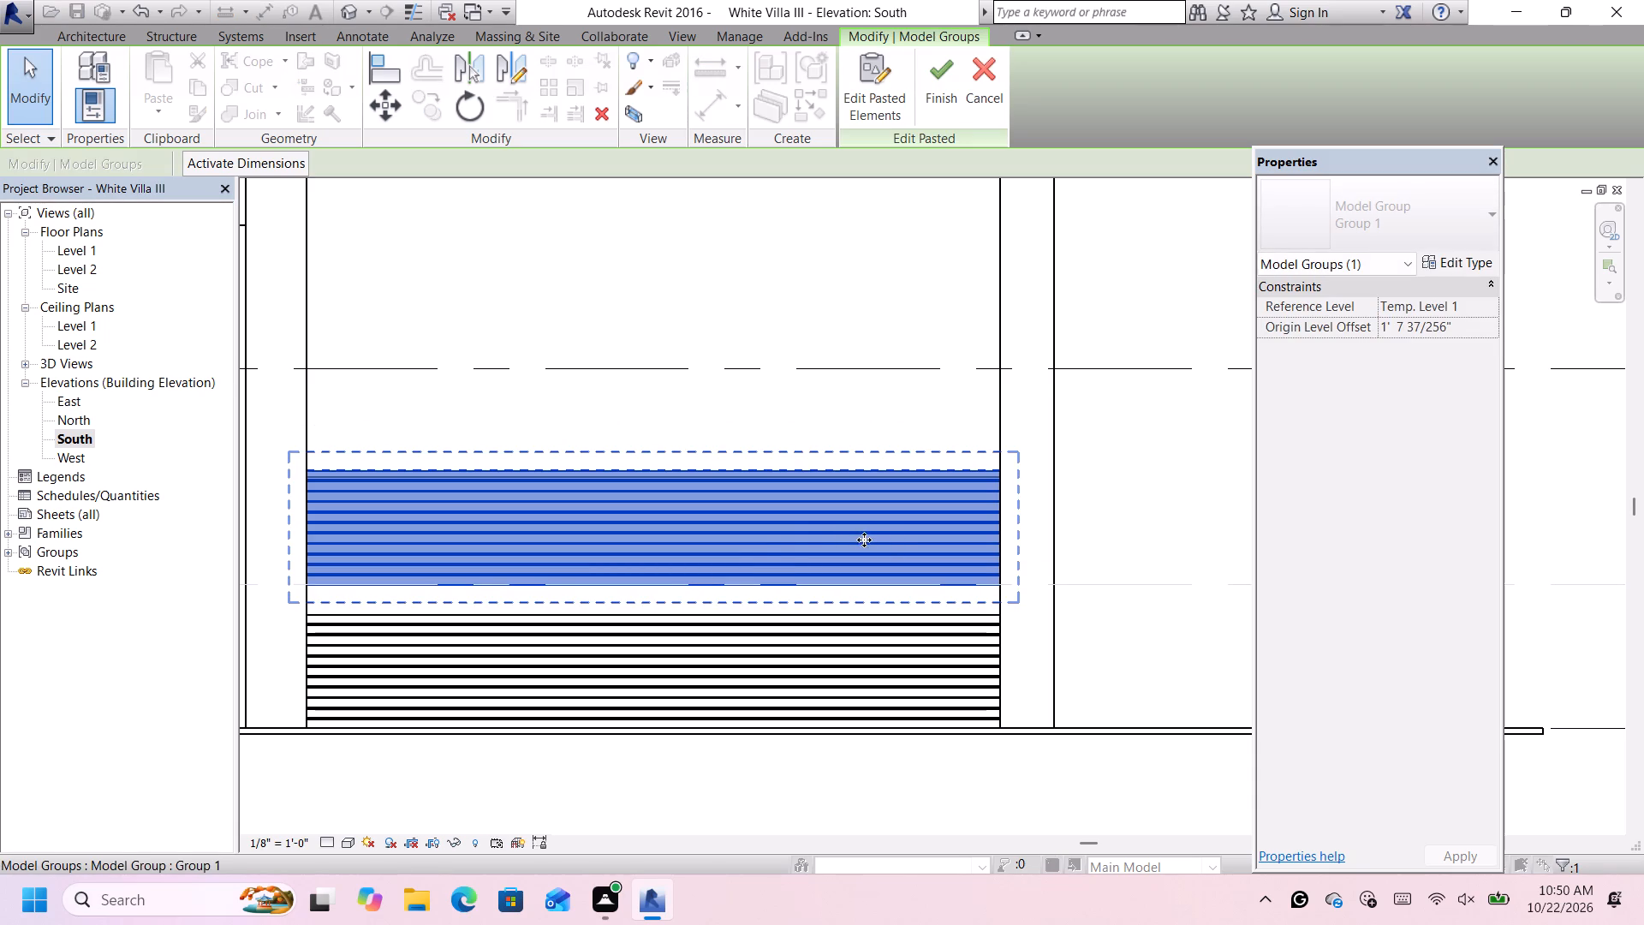
Nudge the new group instance down until its base meets the top of the original grooved wall.
key("Down")
key("Down")
key("Down")
key("Down")
key("Down")
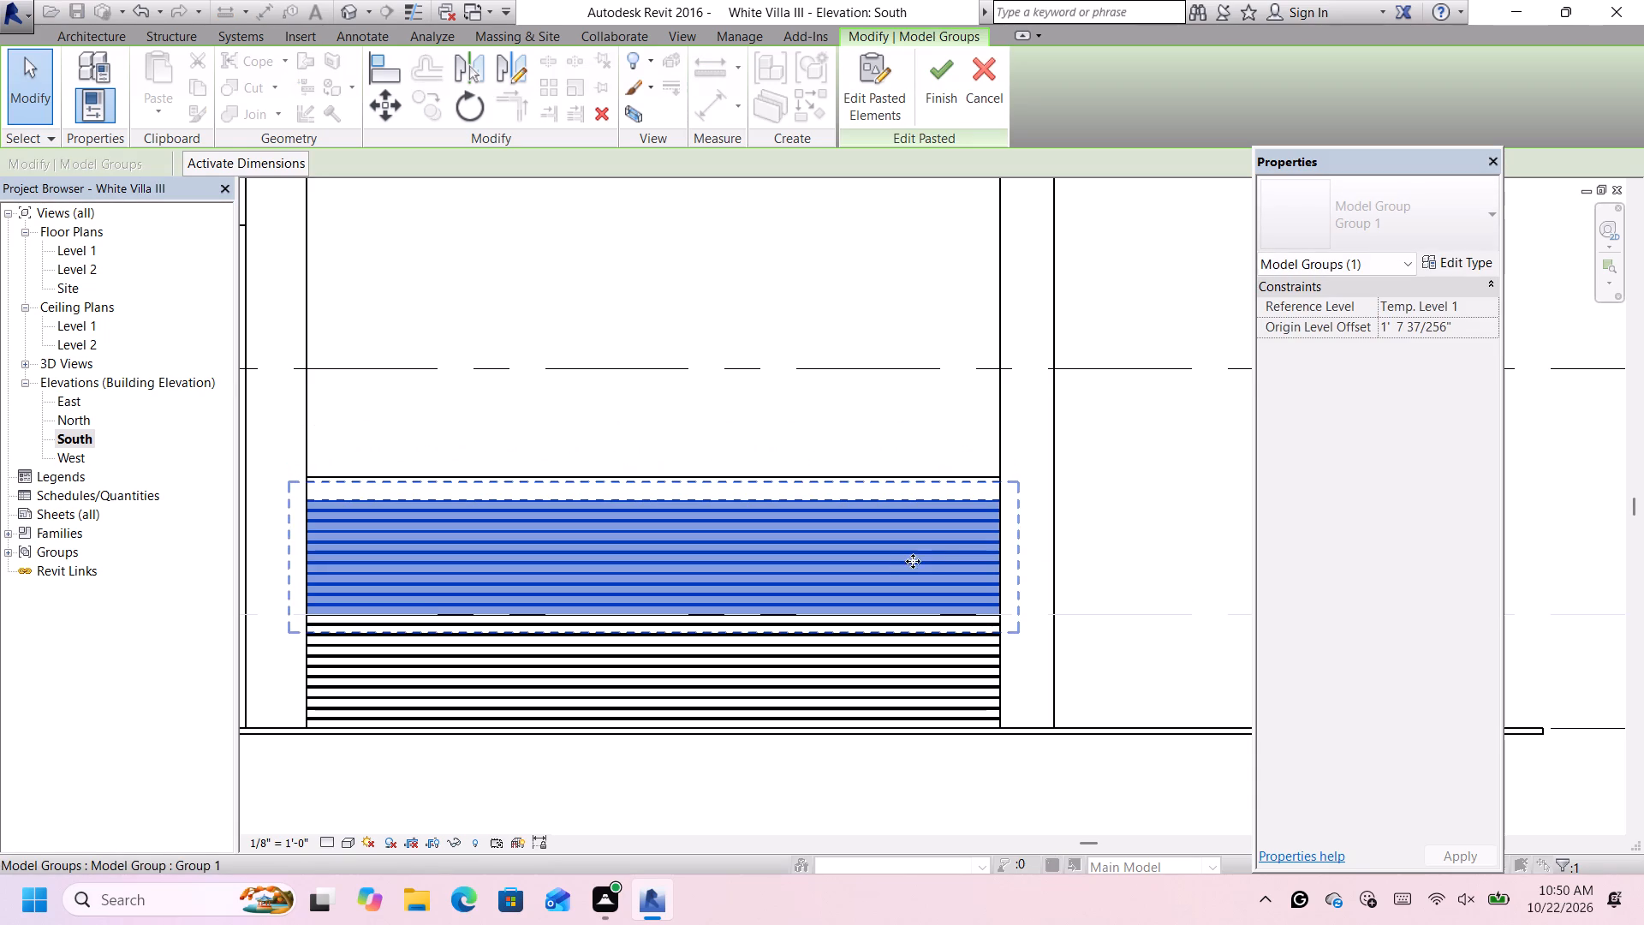
scroll(1007, 612, "up", 7)
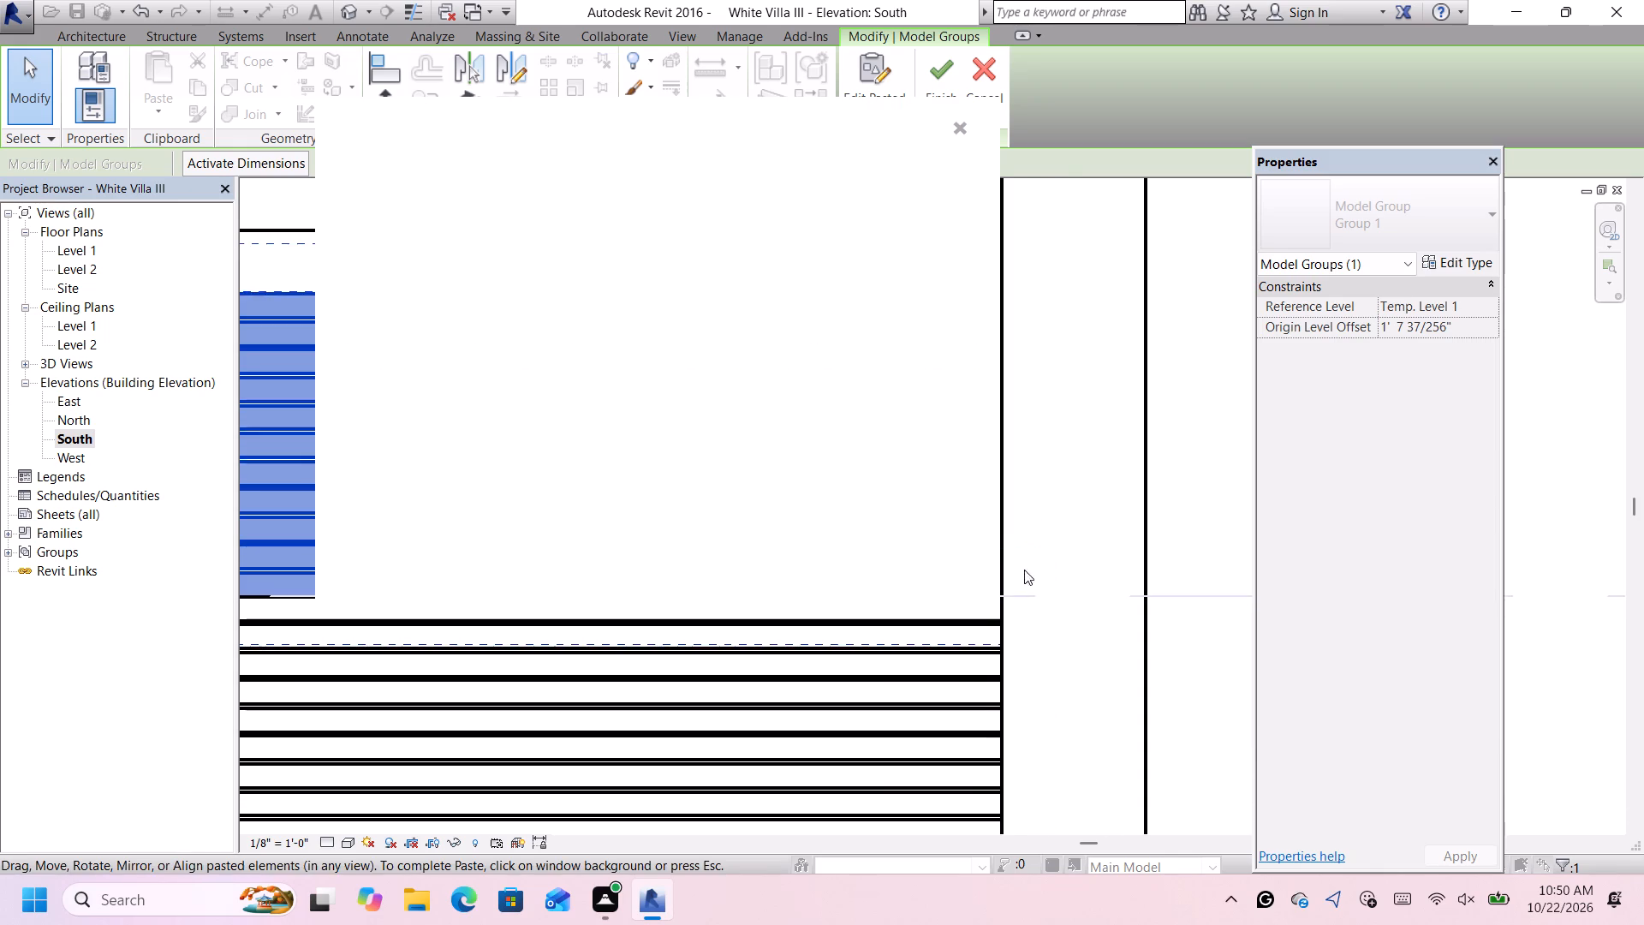
scroll(1034, 558, "down", 4)
left_click(968, 121)
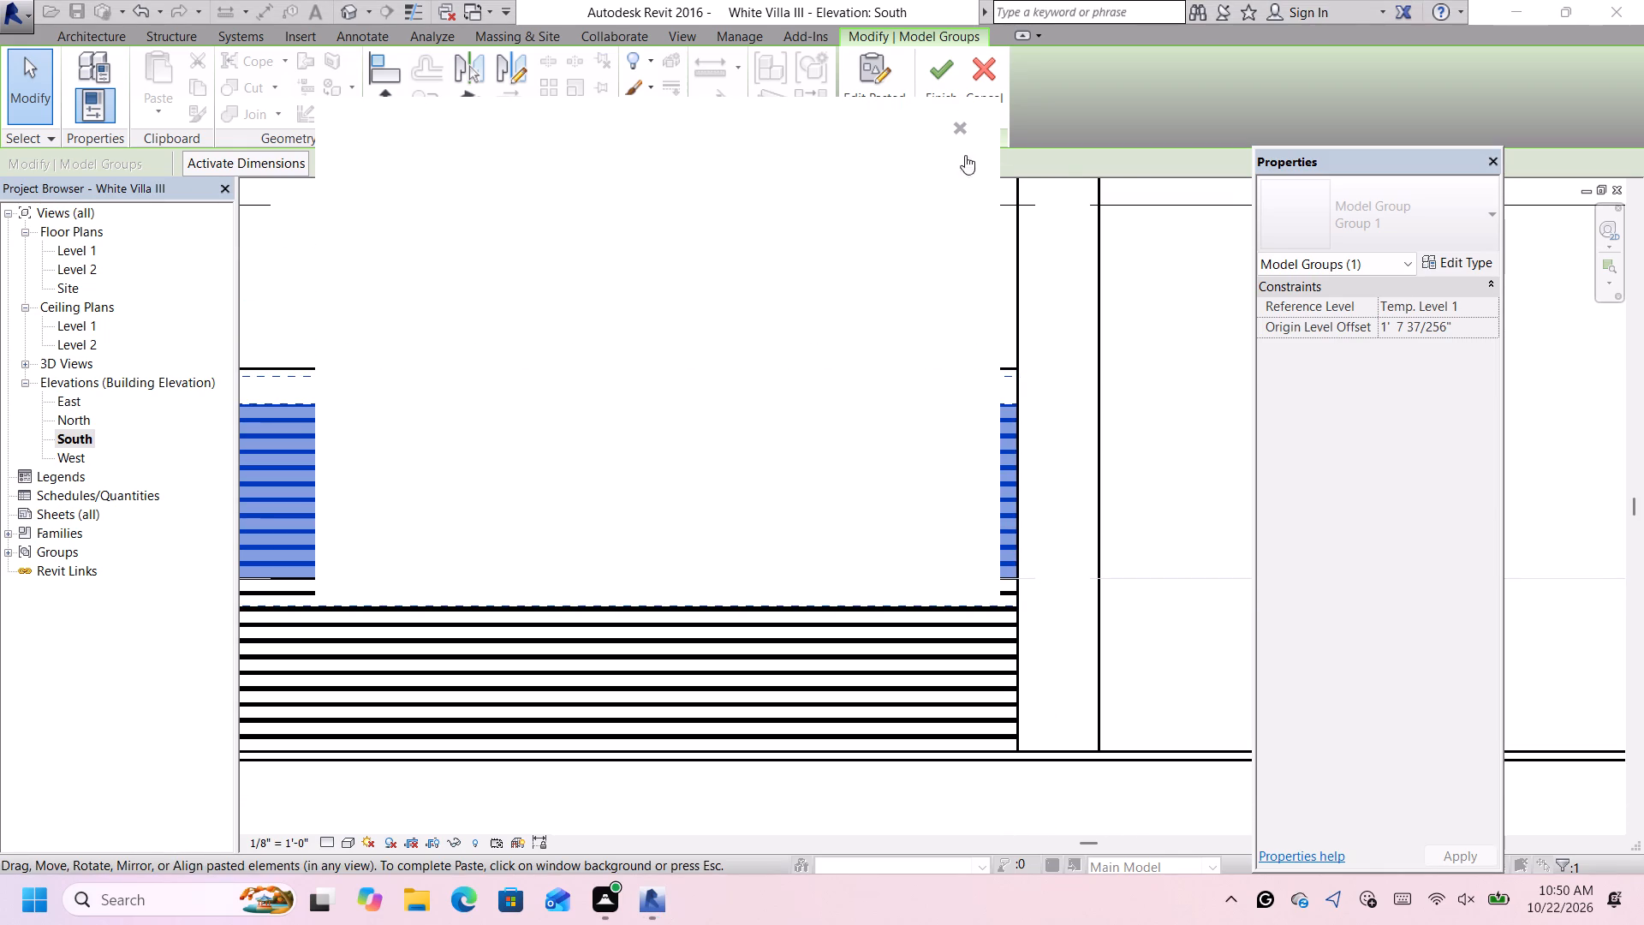
scroll(1011, 616, "up", 9)
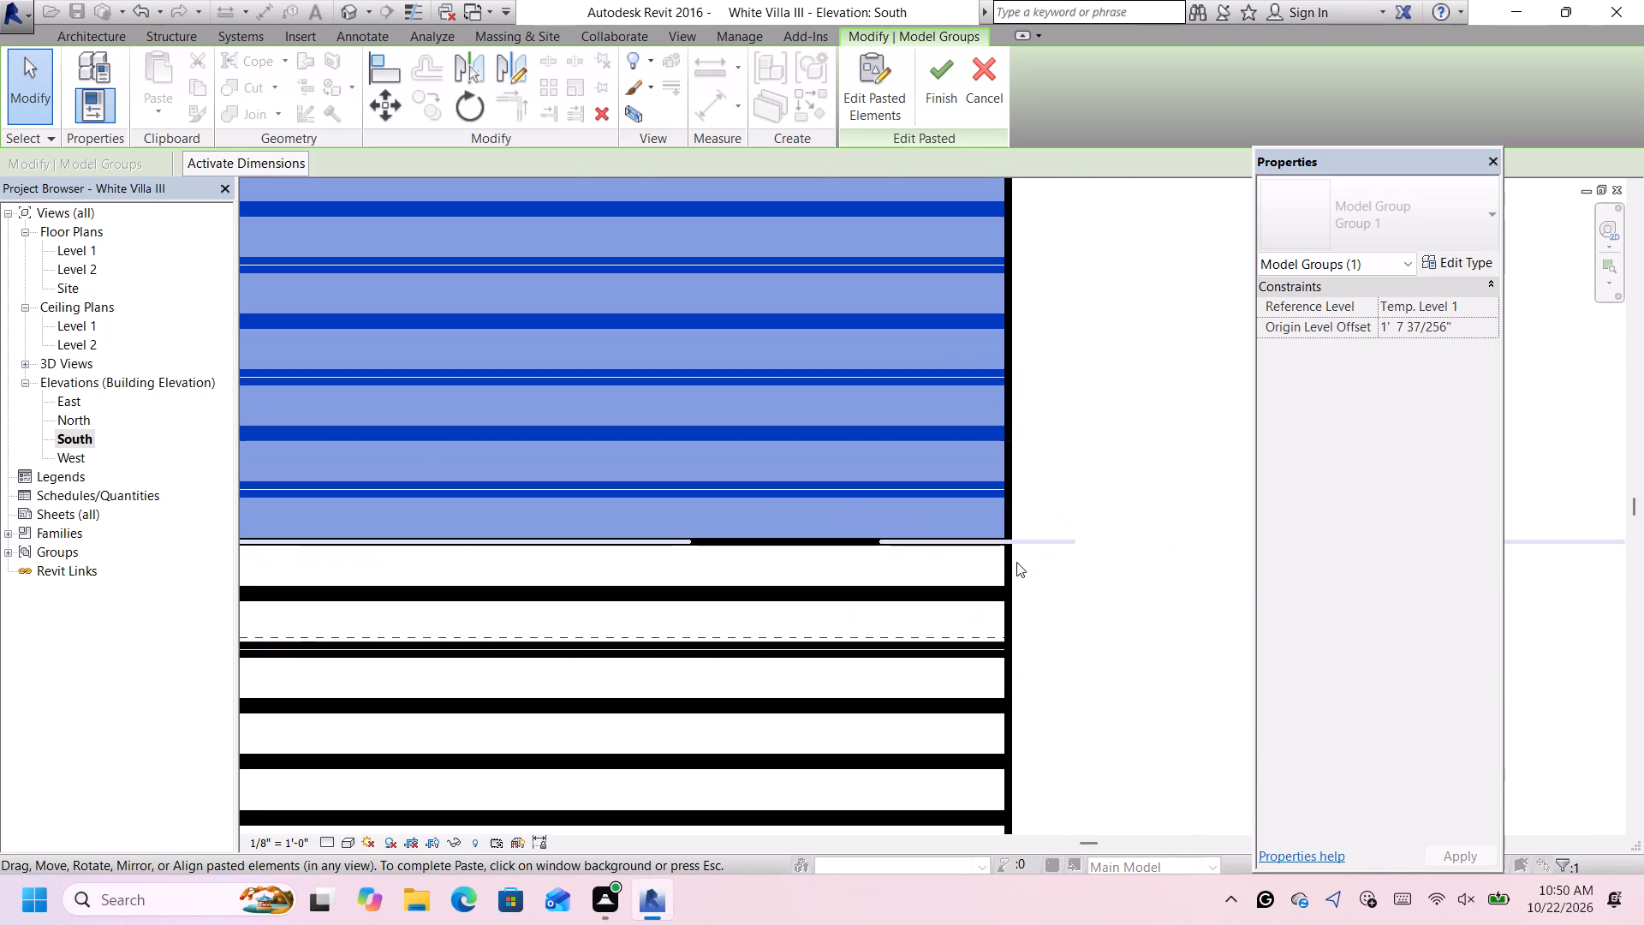
scroll(1008, 557, "down", 15)
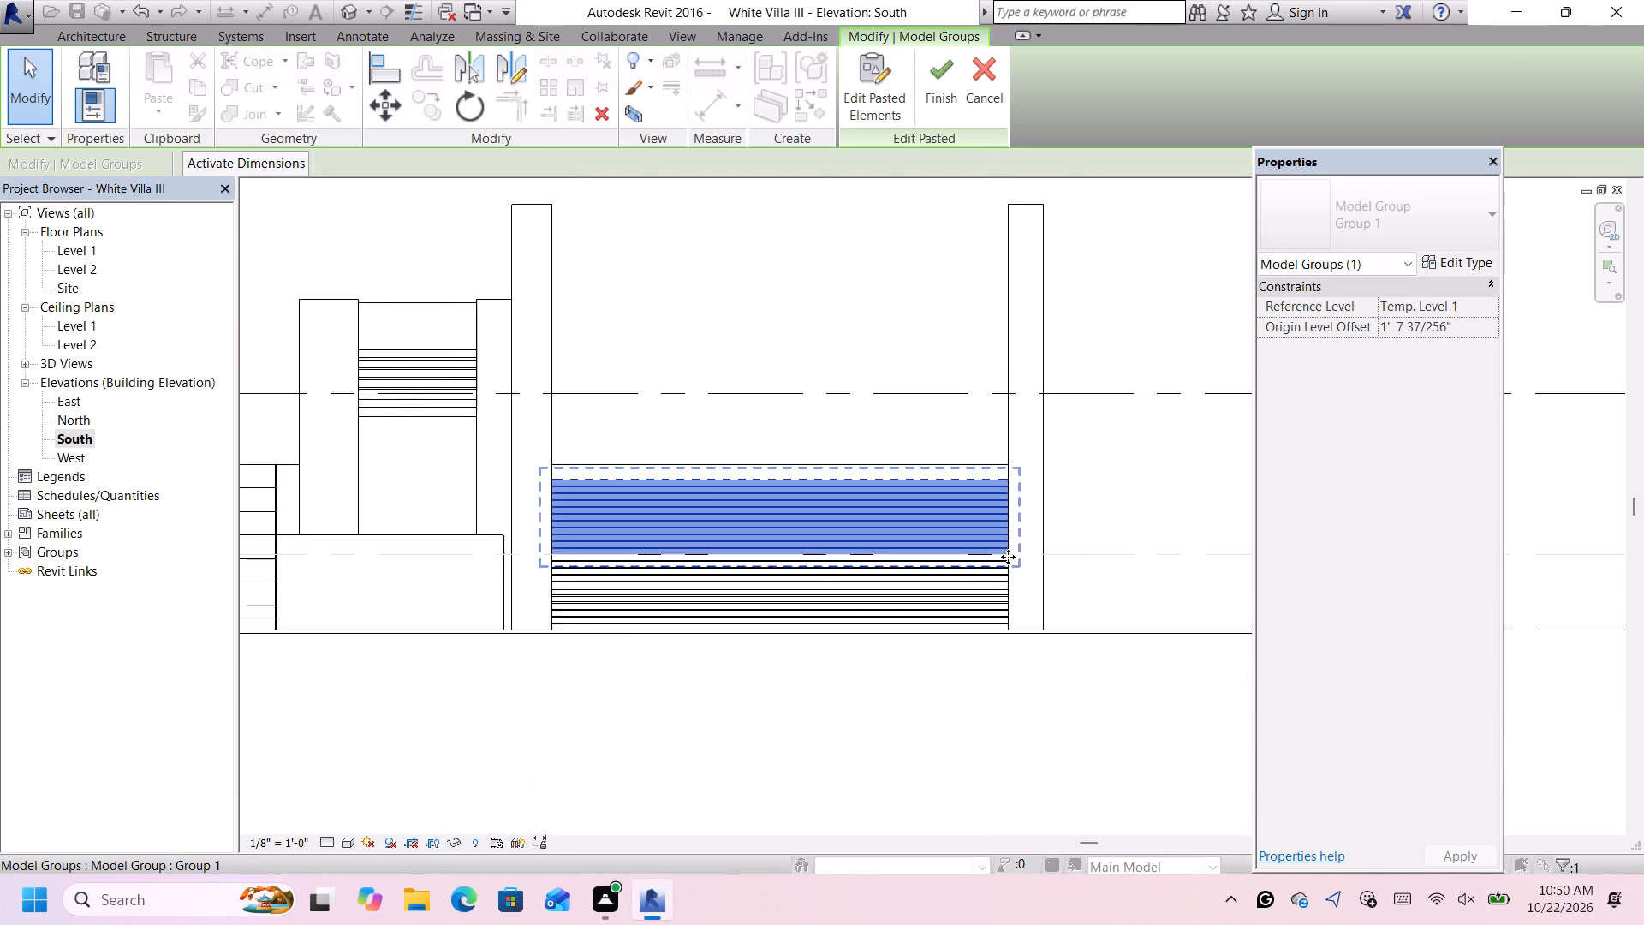
scroll(1008, 557, "down", 1)
scroll(895, 711, "up", 3)
scroll(1051, 477, "up", 6)
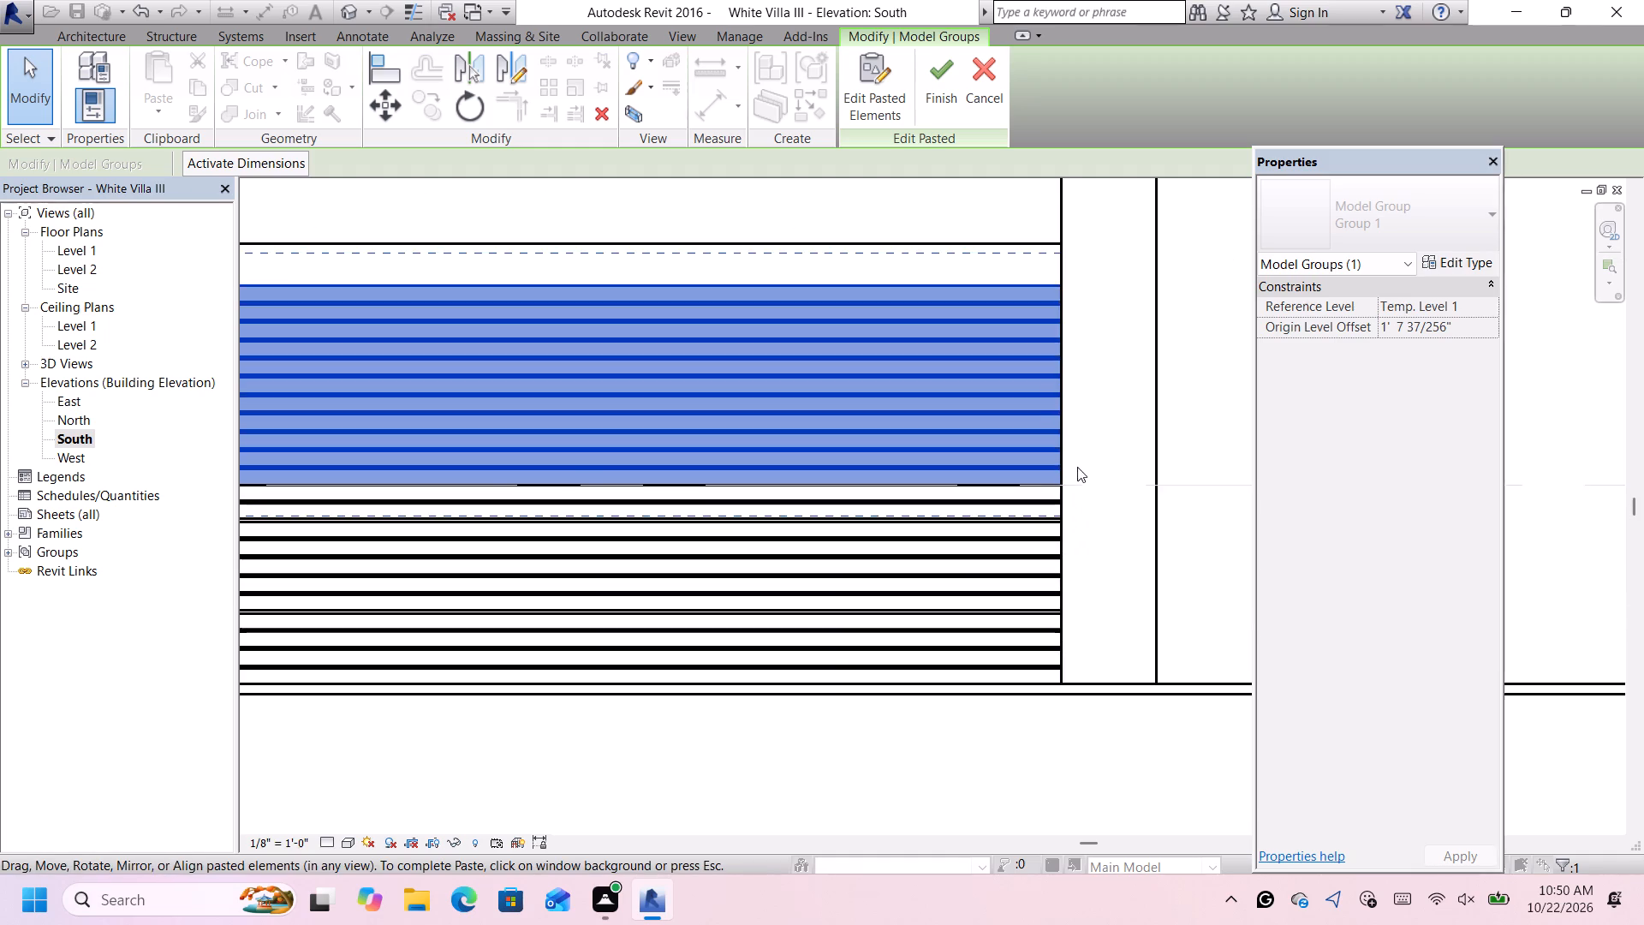
scroll(1077, 467, "up", 12)
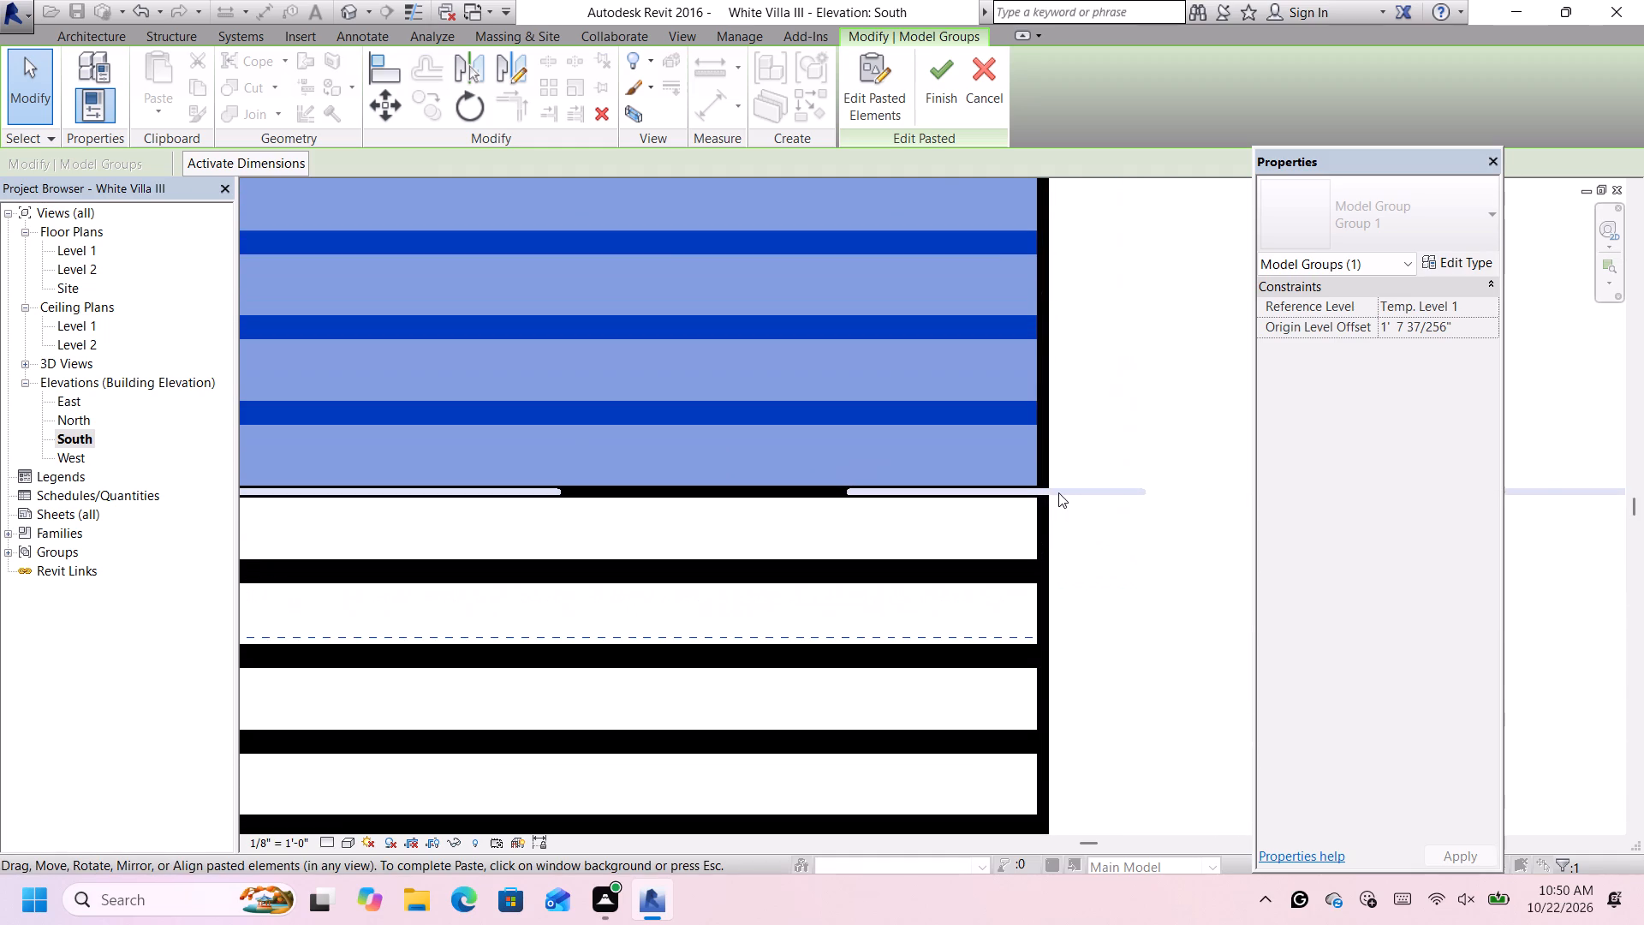
Fine-tune the second group instance slightly upward against the original wall's top edge and finish placing it.
key("Up")
key("Up")
key("Up")
key("Up")
key("Up")
key("Up")
key("Up")
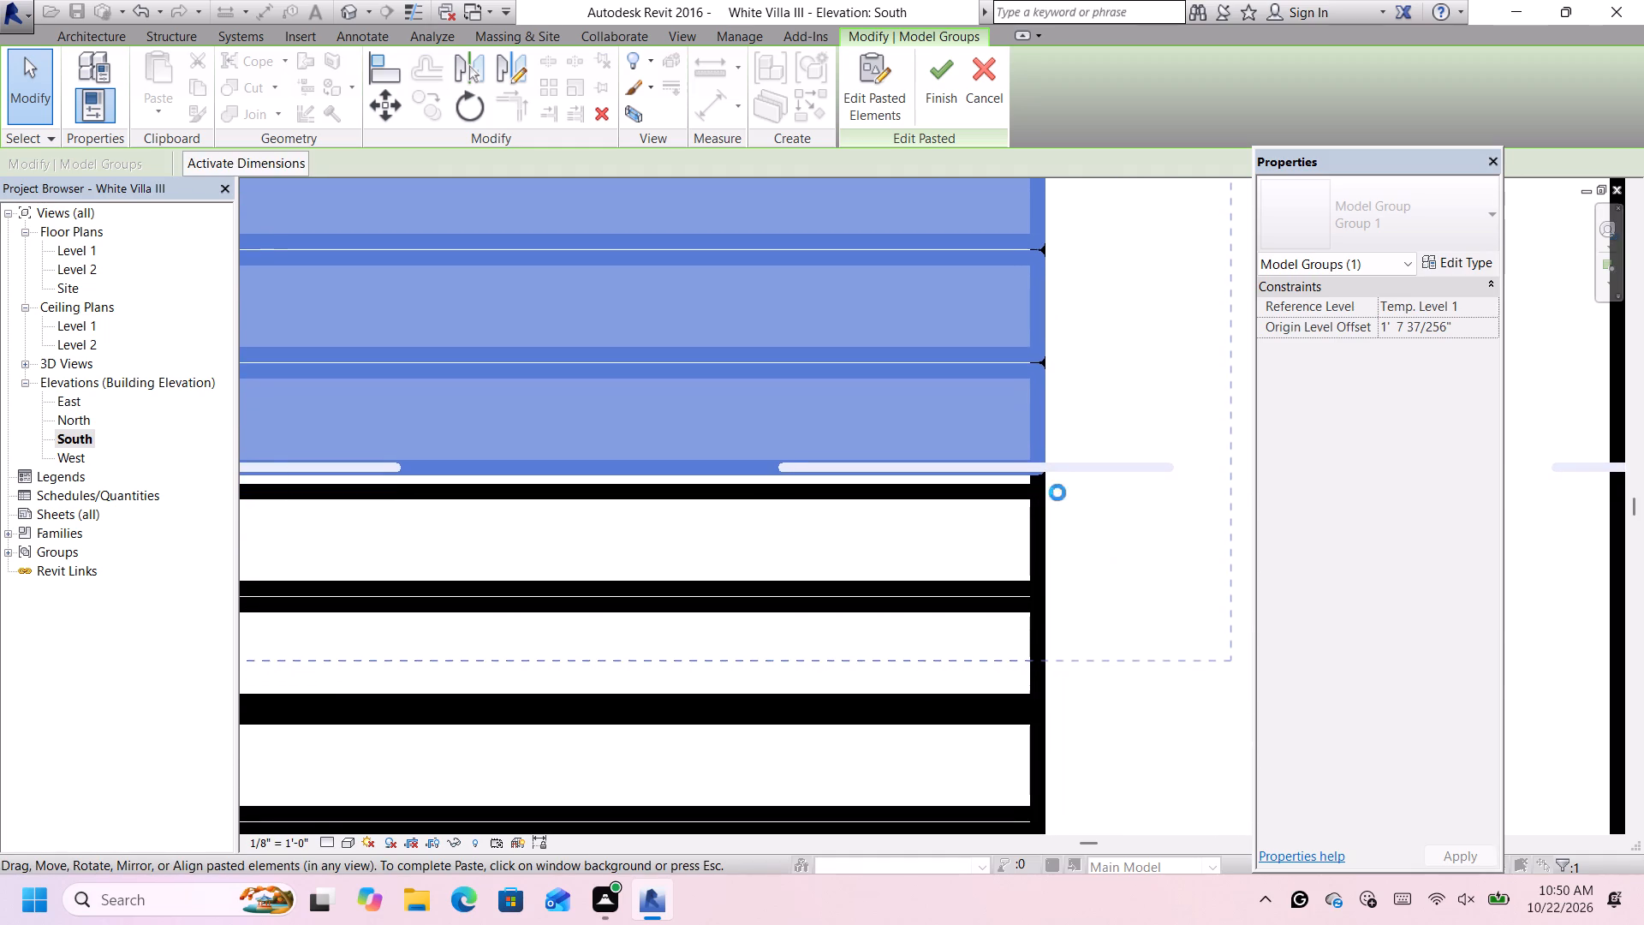
scroll(1057, 492, "down", 16)
left_click(959, 698)
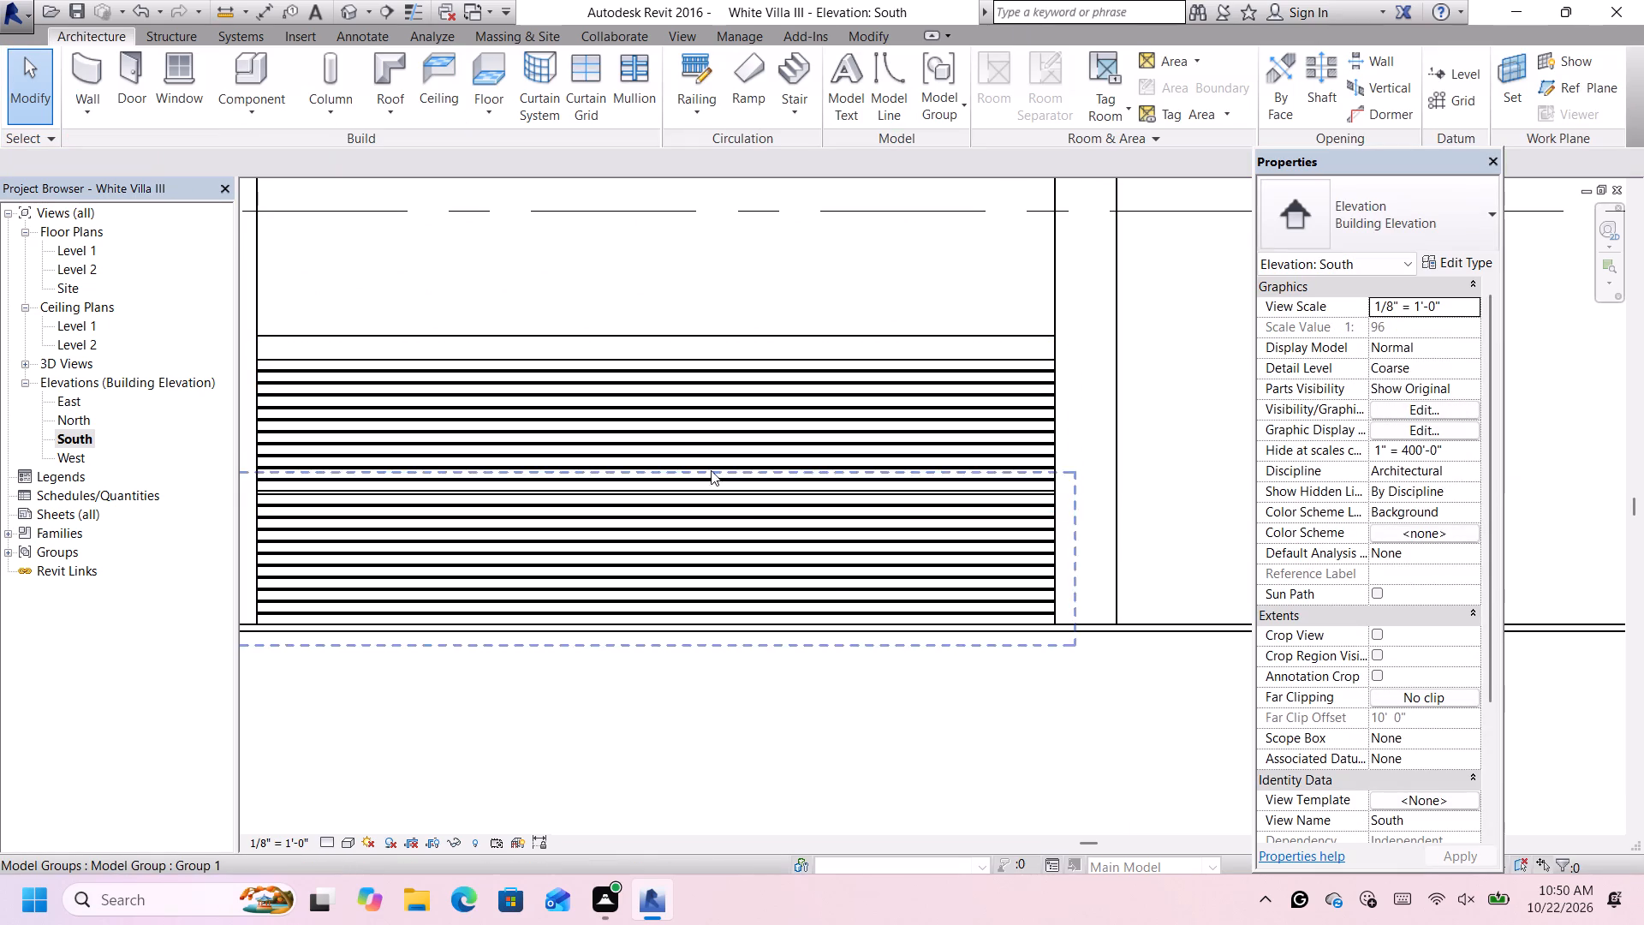
Place a third instance of the grooved wall's model group above the second, with its base on the floor edge line about 7' above Level 1.
scroll(694, 427, "down", 4)
scroll(735, 357, "up", 1)
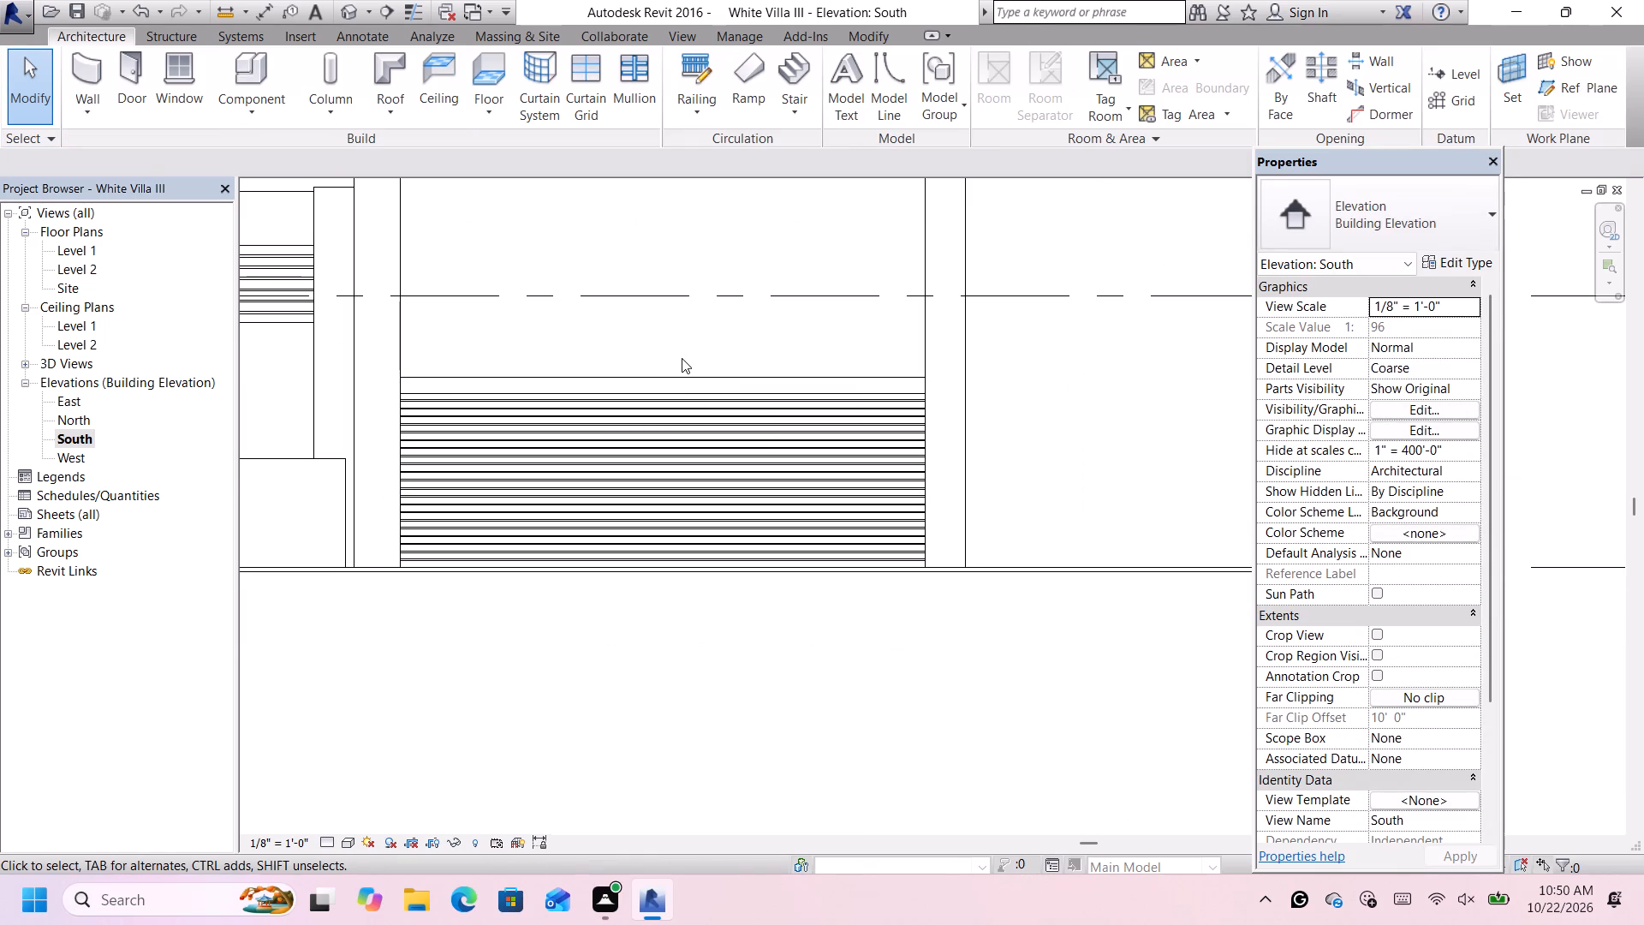
left_click(959, 105)
left_click(959, 140)
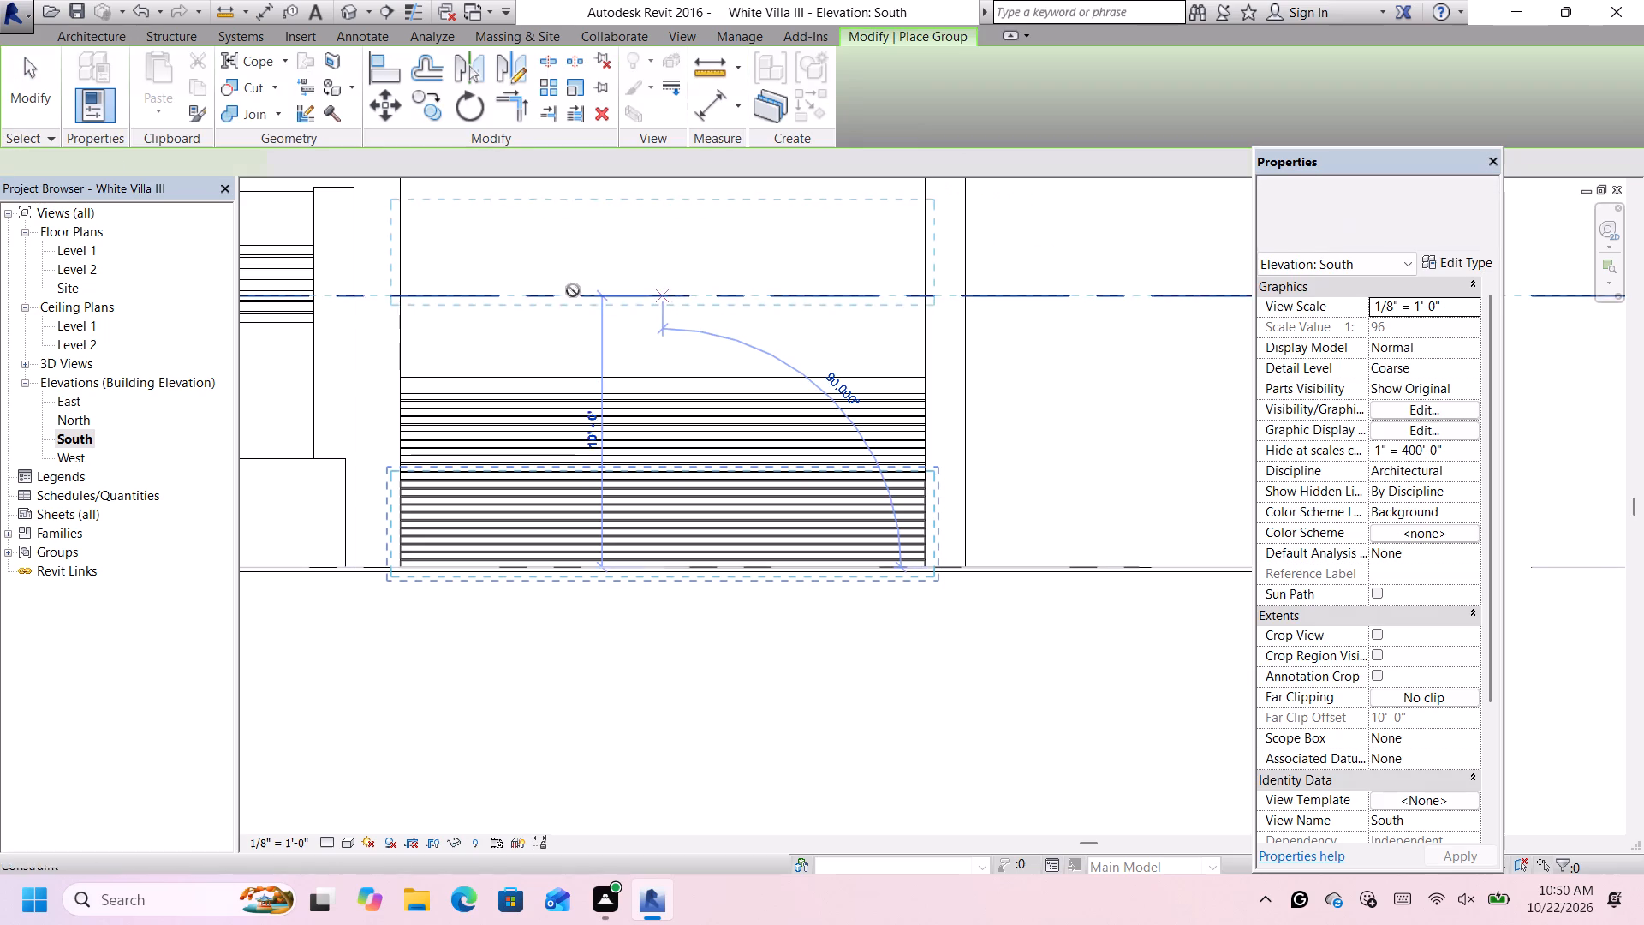
scroll(579, 368, "up", 2)
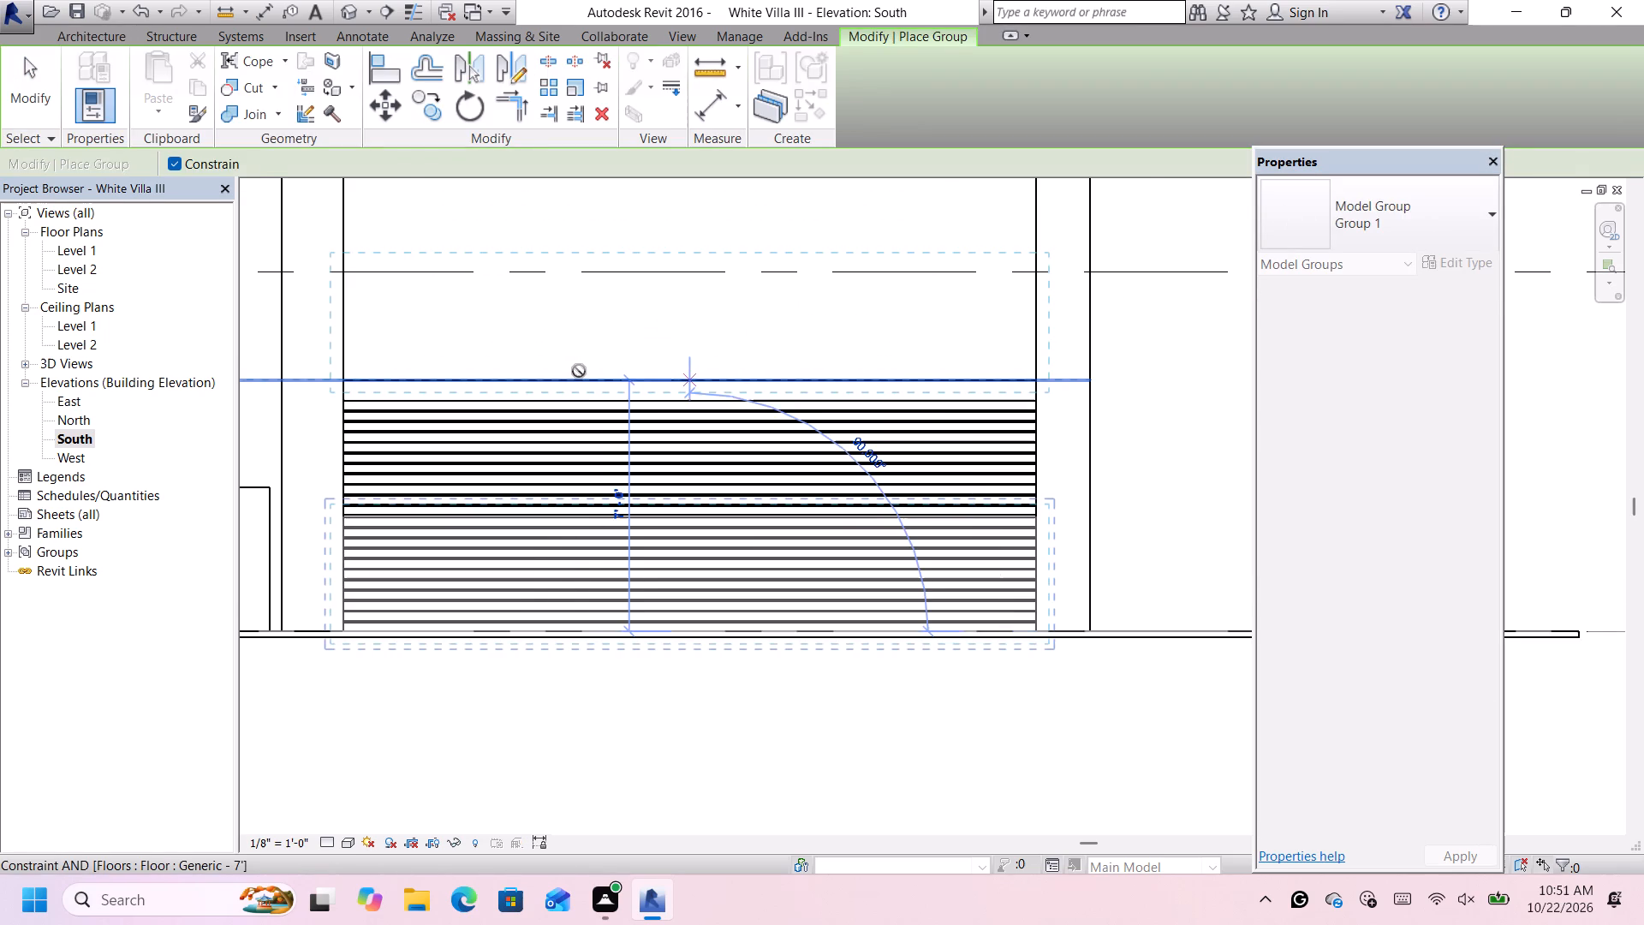
scroll(579, 371, "up", 1)
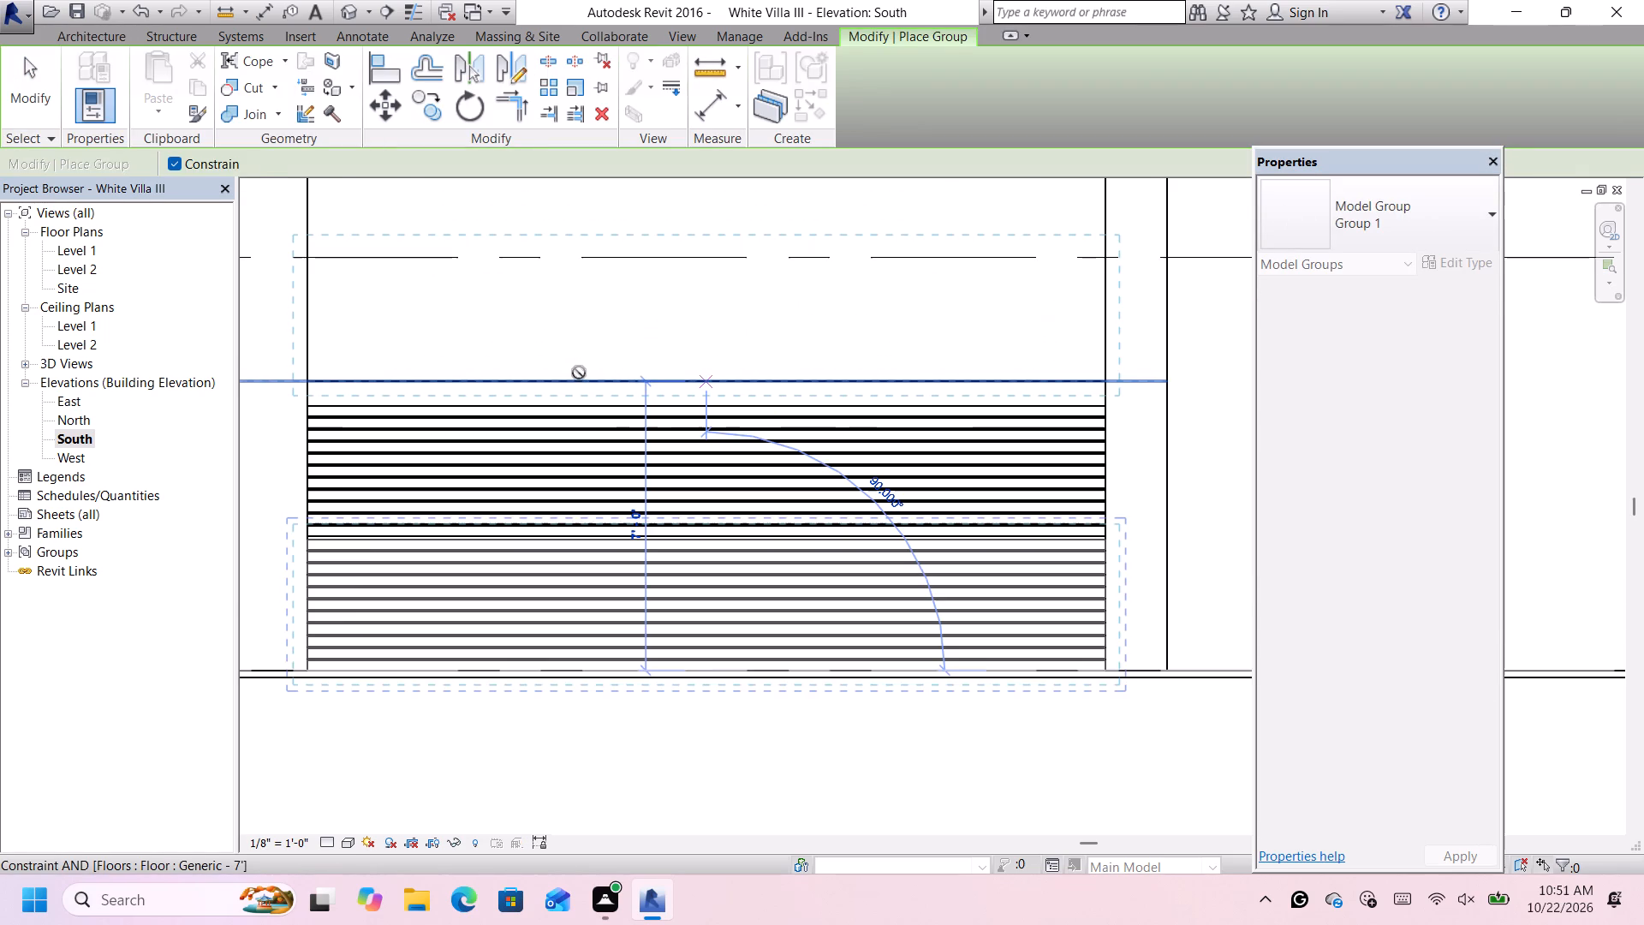
left_click(577, 375)
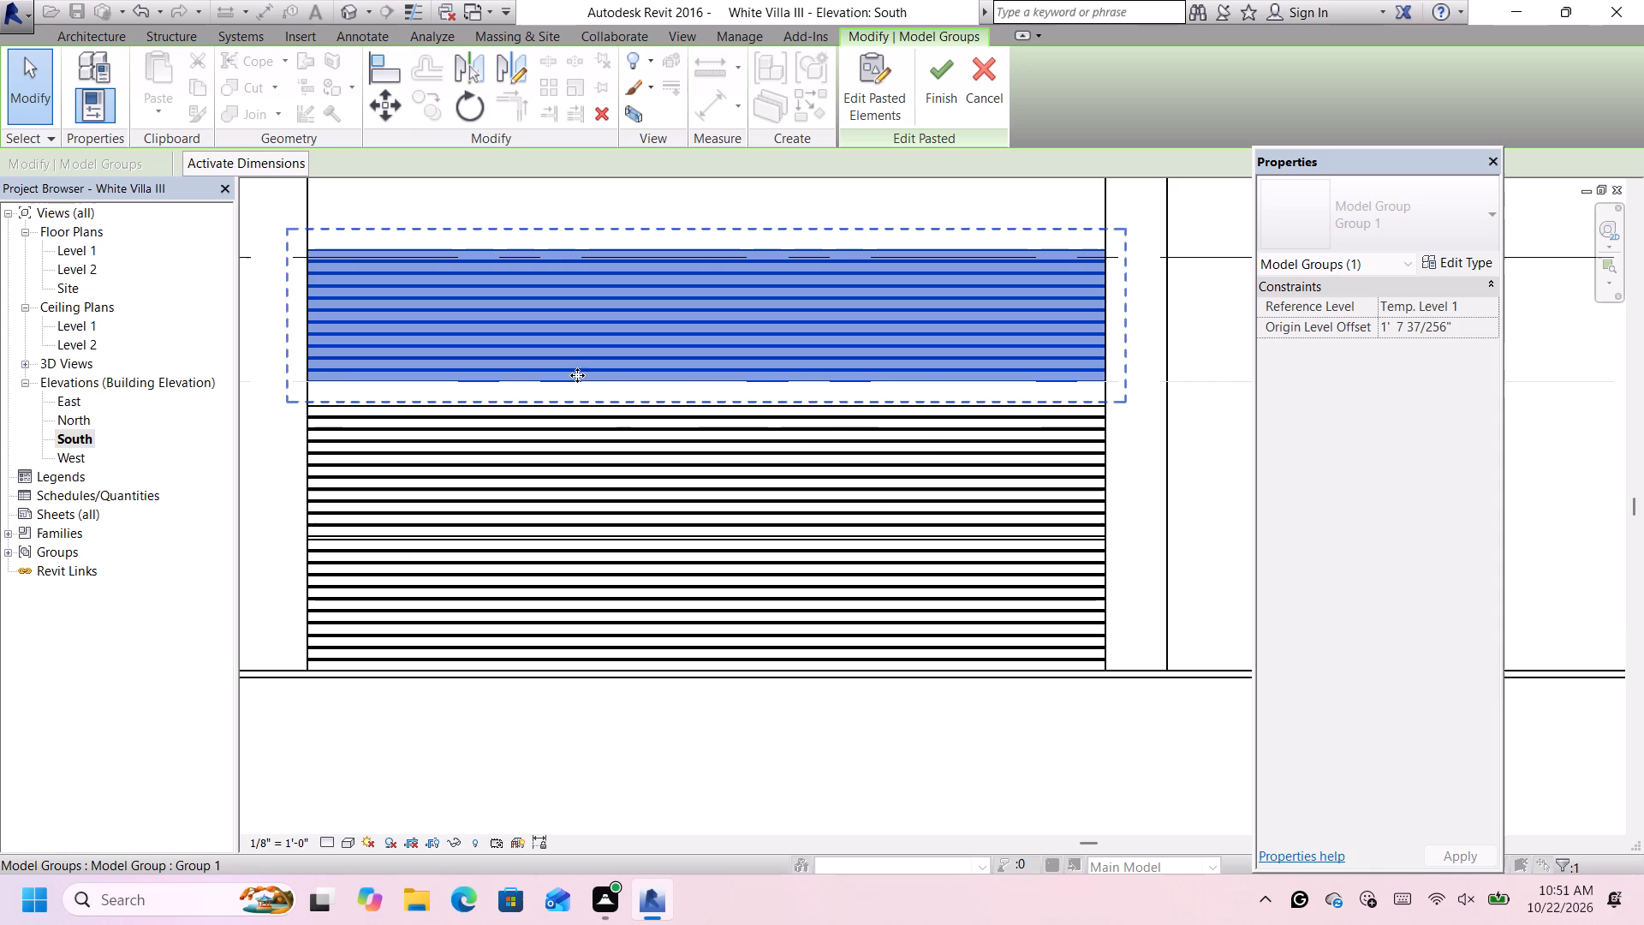
Nudge the third group instance down until its base is close to the top of the second instance.
key("Down")
key("Down")
scroll(1143, 356, "up", 1)
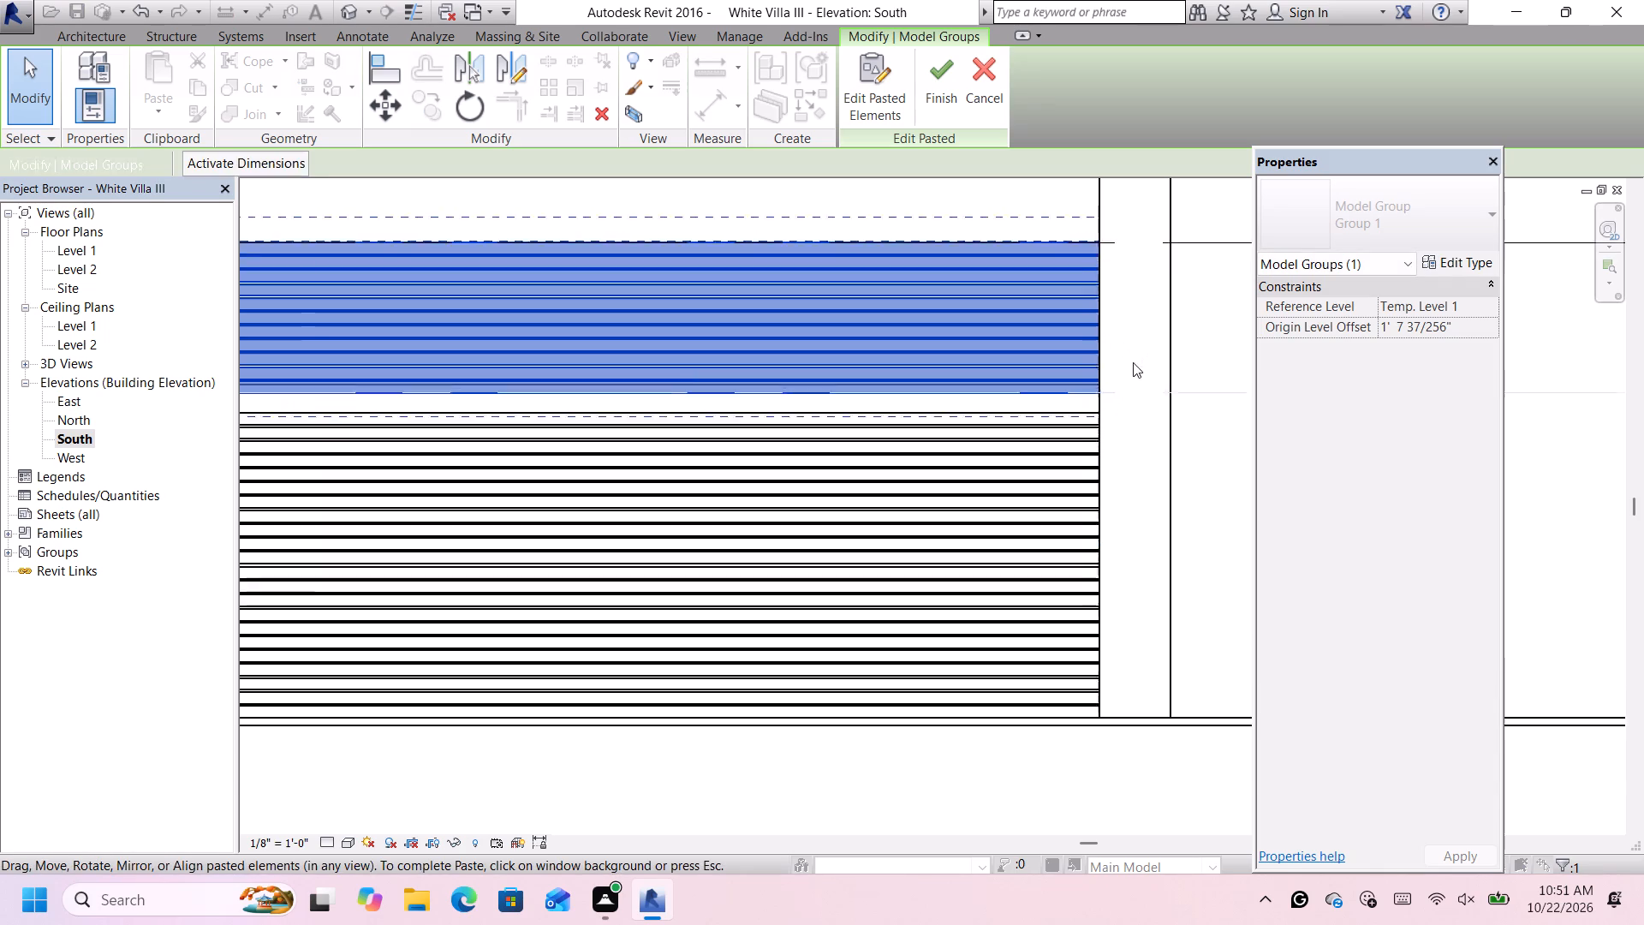
scroll(1133, 362, "up", 2)
key("Down")
key("Down")
scroll(1099, 397, "up", 2)
key("Down")
scroll(1099, 398, "up", 2)
key("Down")
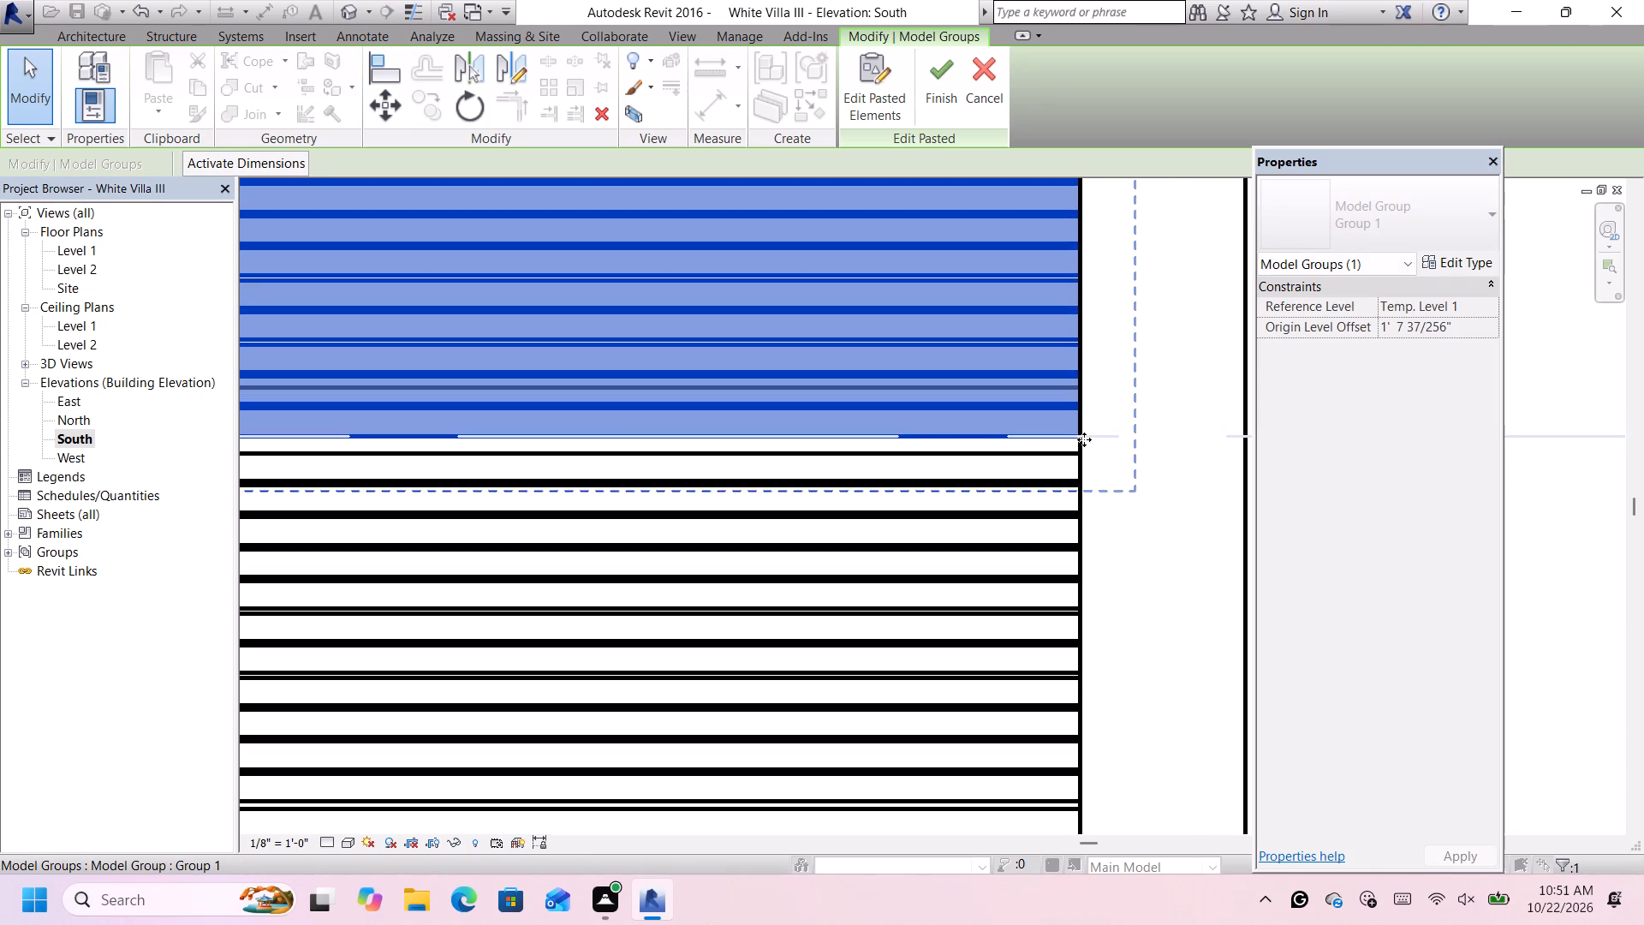
scroll(1084, 439, "up", 7)
key("Down")
key("Down")
key("Down")
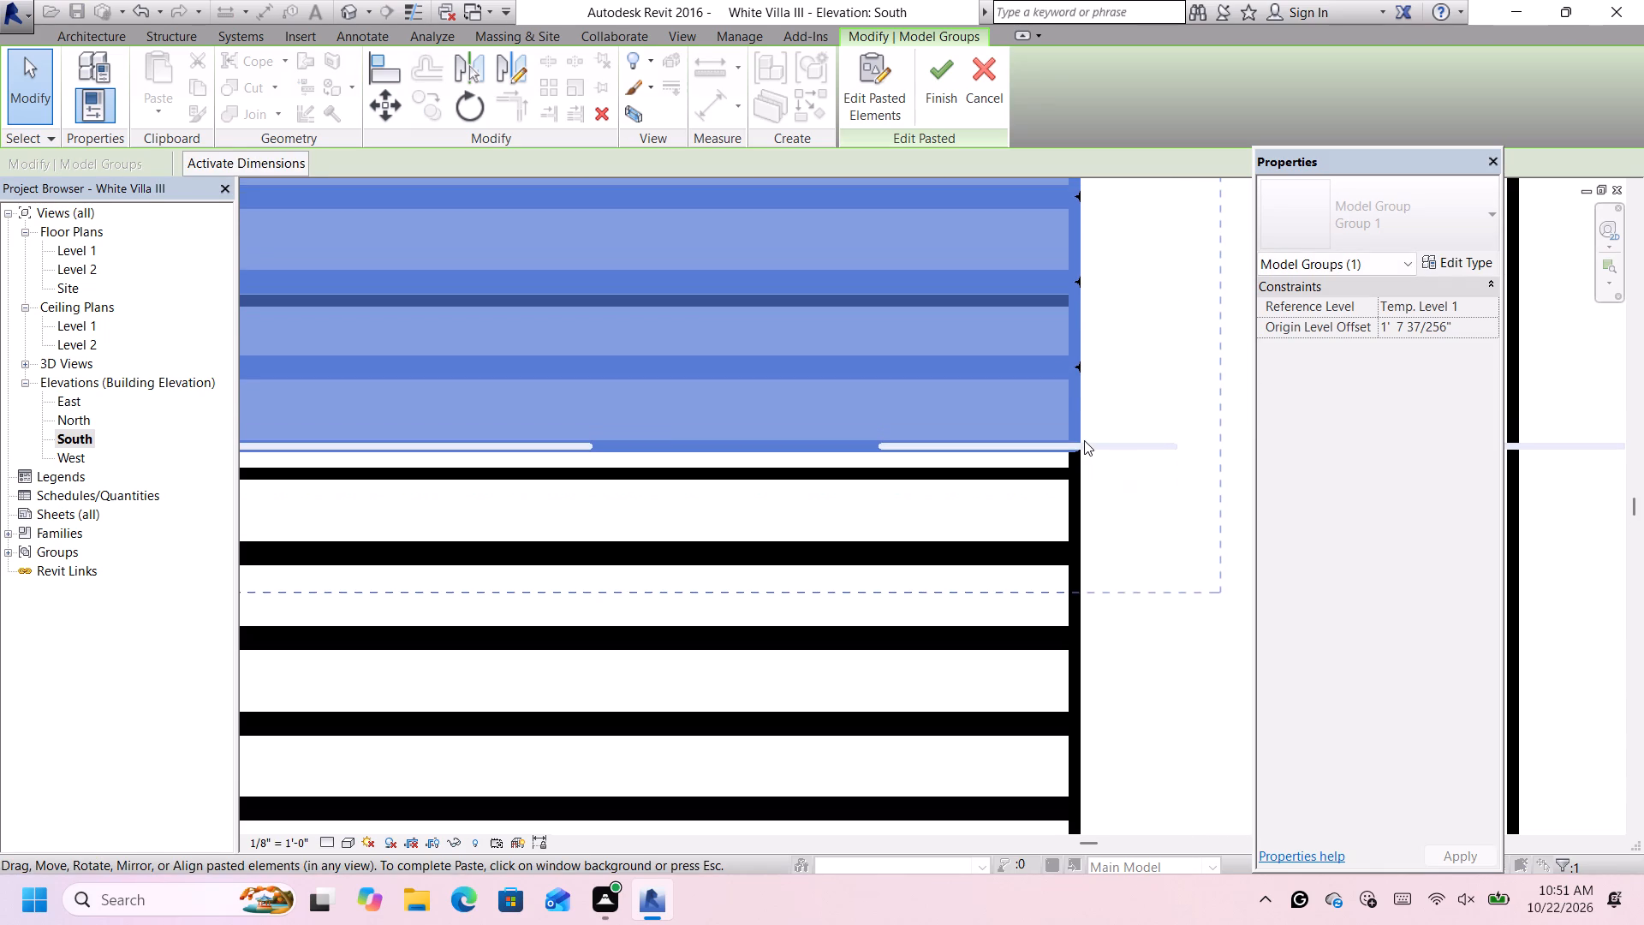
key("Down")
scroll(1084, 440, "down", 5)
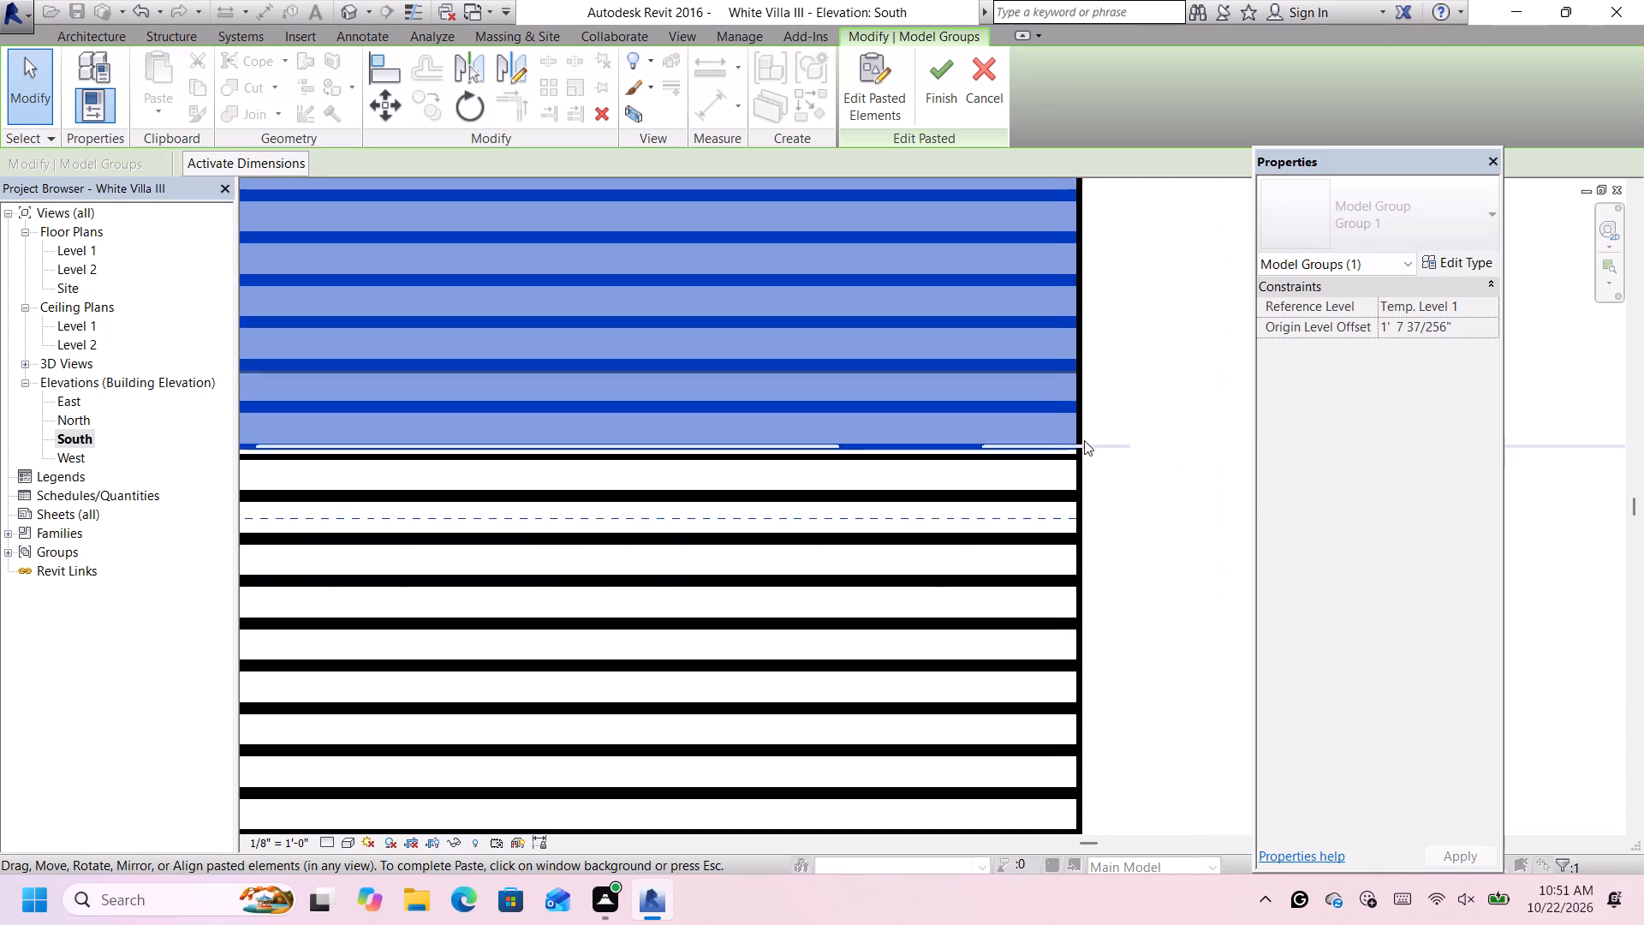
scroll(1084, 440, "down", 9)
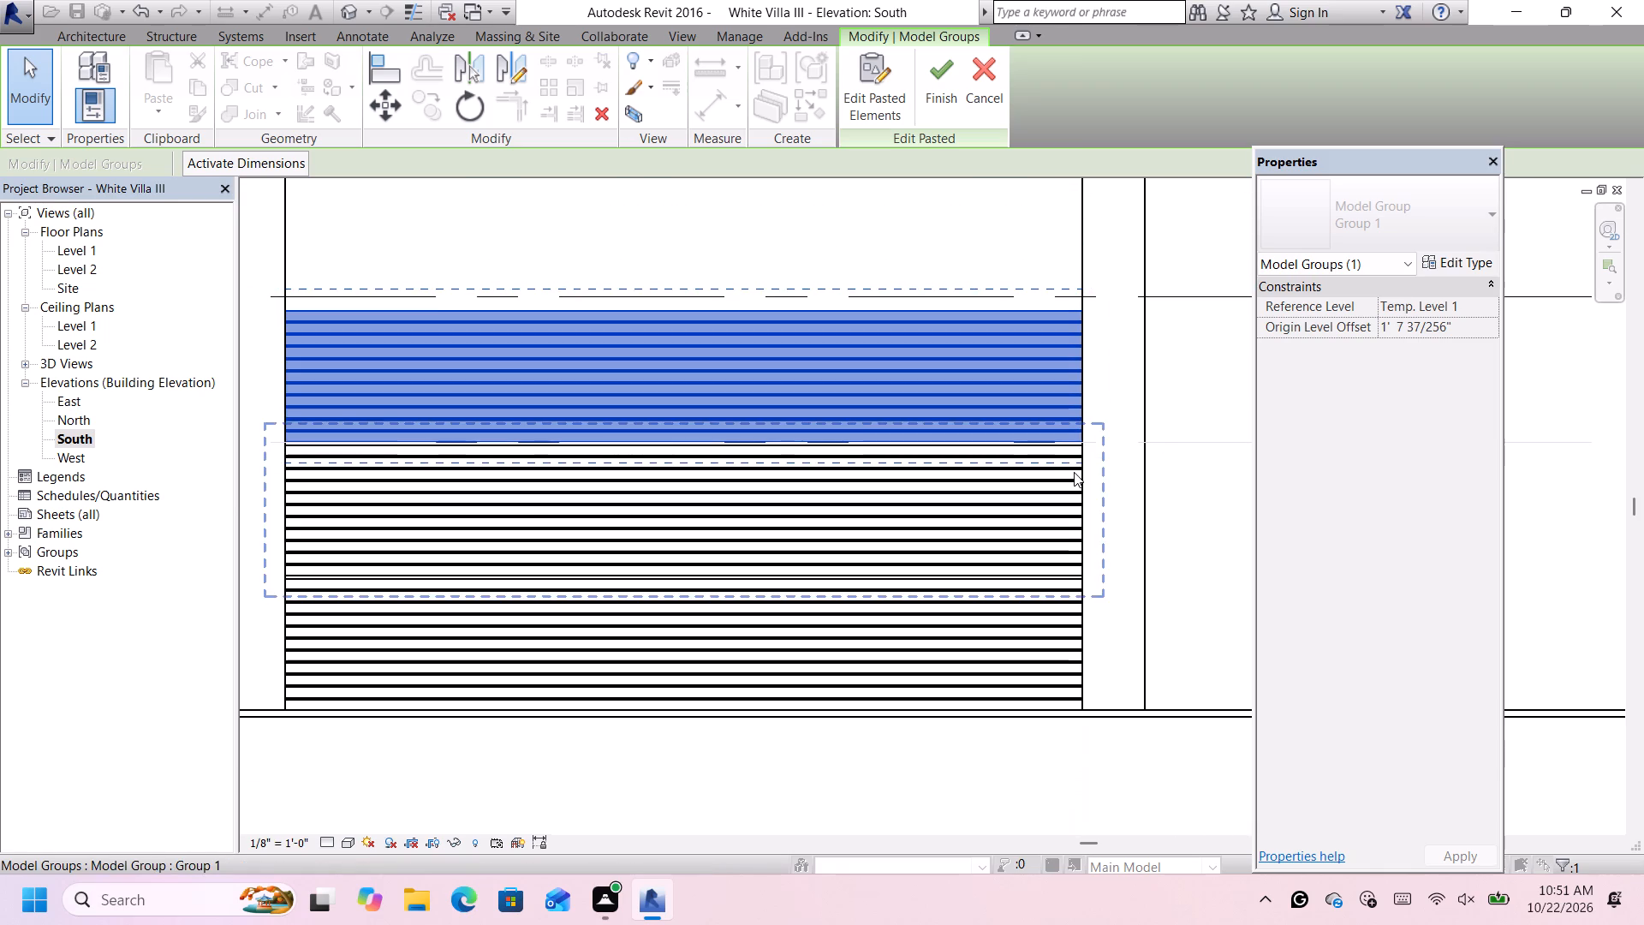
Fine-tune the third group instance up and down until its base meets the second instance's top edge, and finish placing it.
scroll(1094, 427, "up", 4)
key("Down")
scroll(1089, 434, "up", 2)
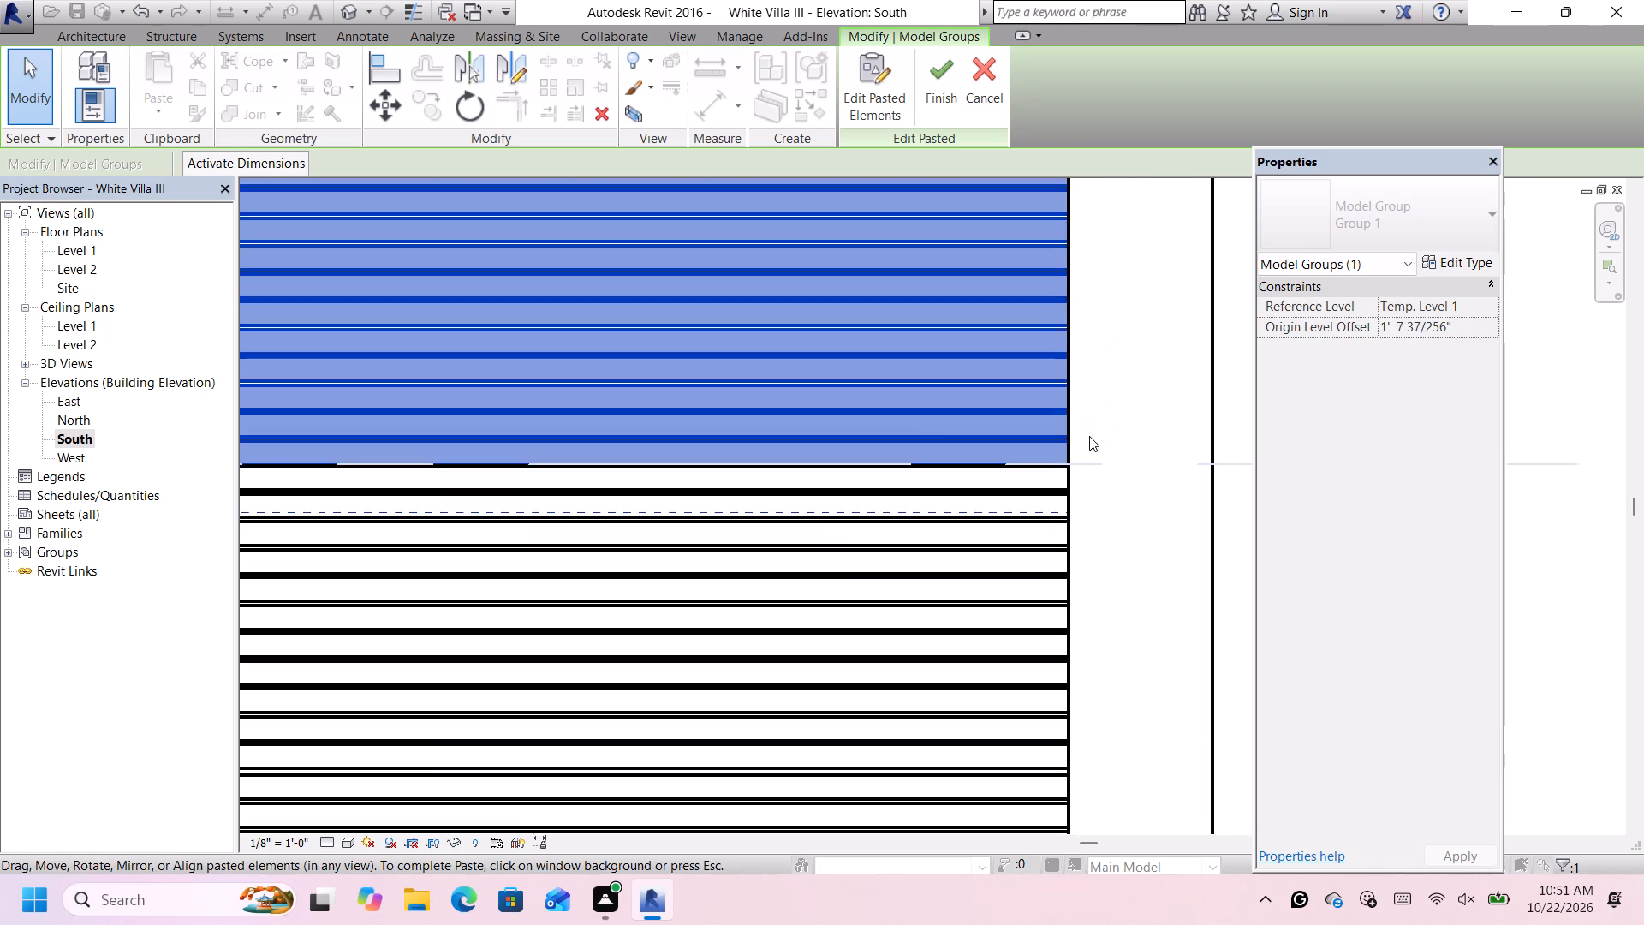
scroll(1089, 436, "up", 5)
key("Up")
scroll(1064, 457, "down", 6)
scroll(1062, 462, "up", 4)
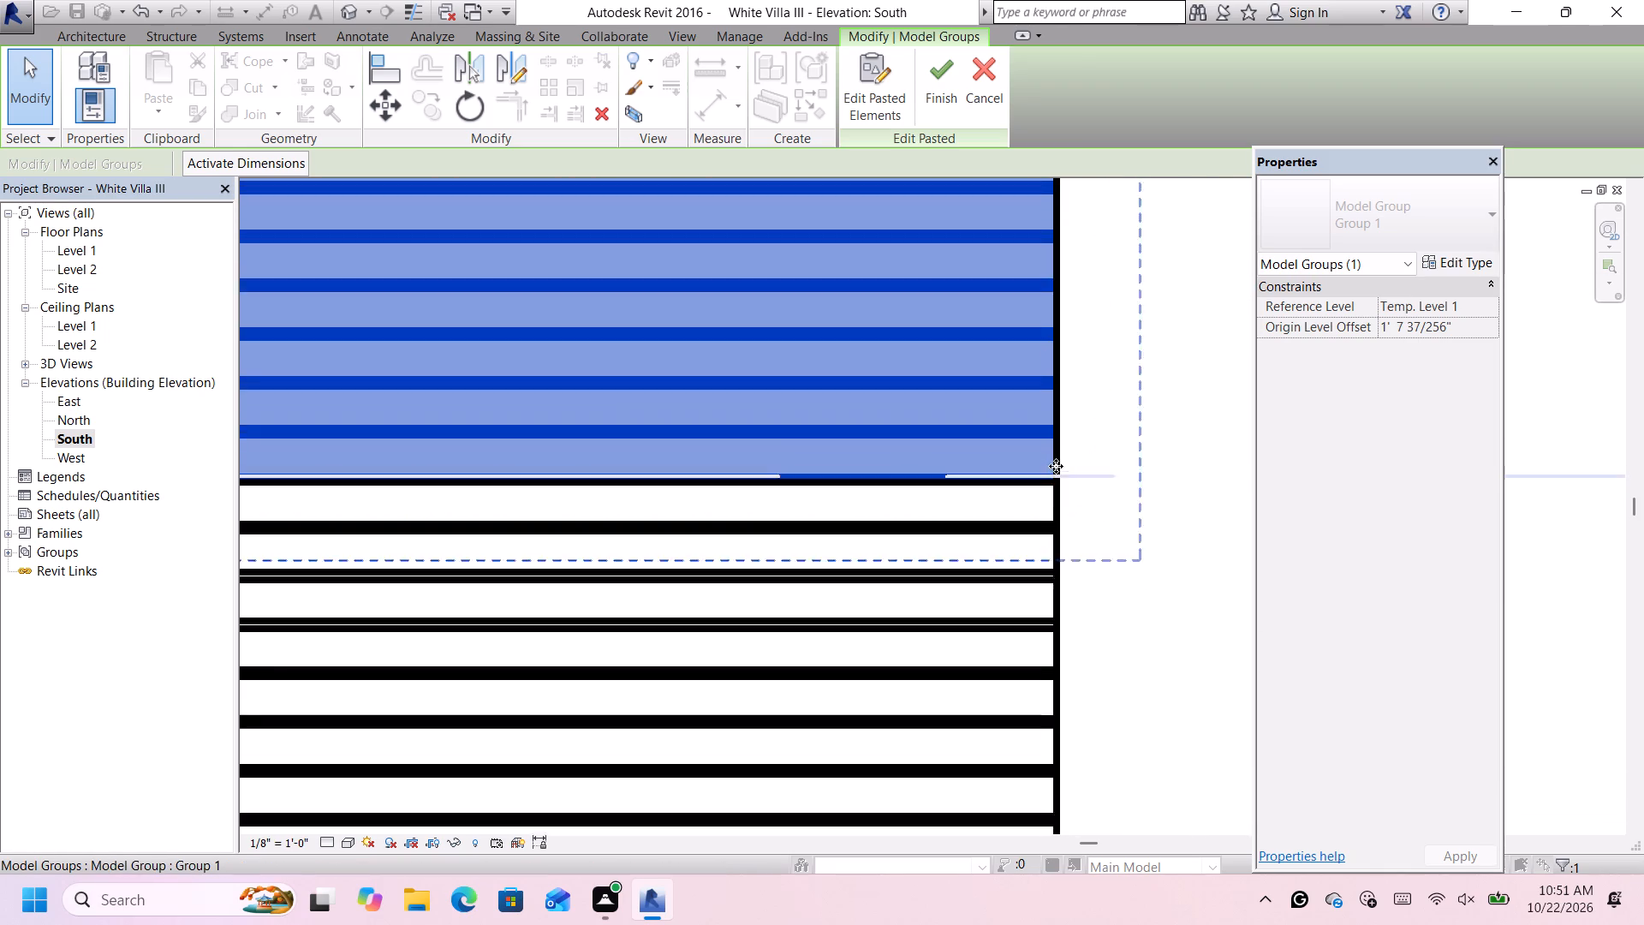
scroll(1056, 466, "up", 13)
key("Up")
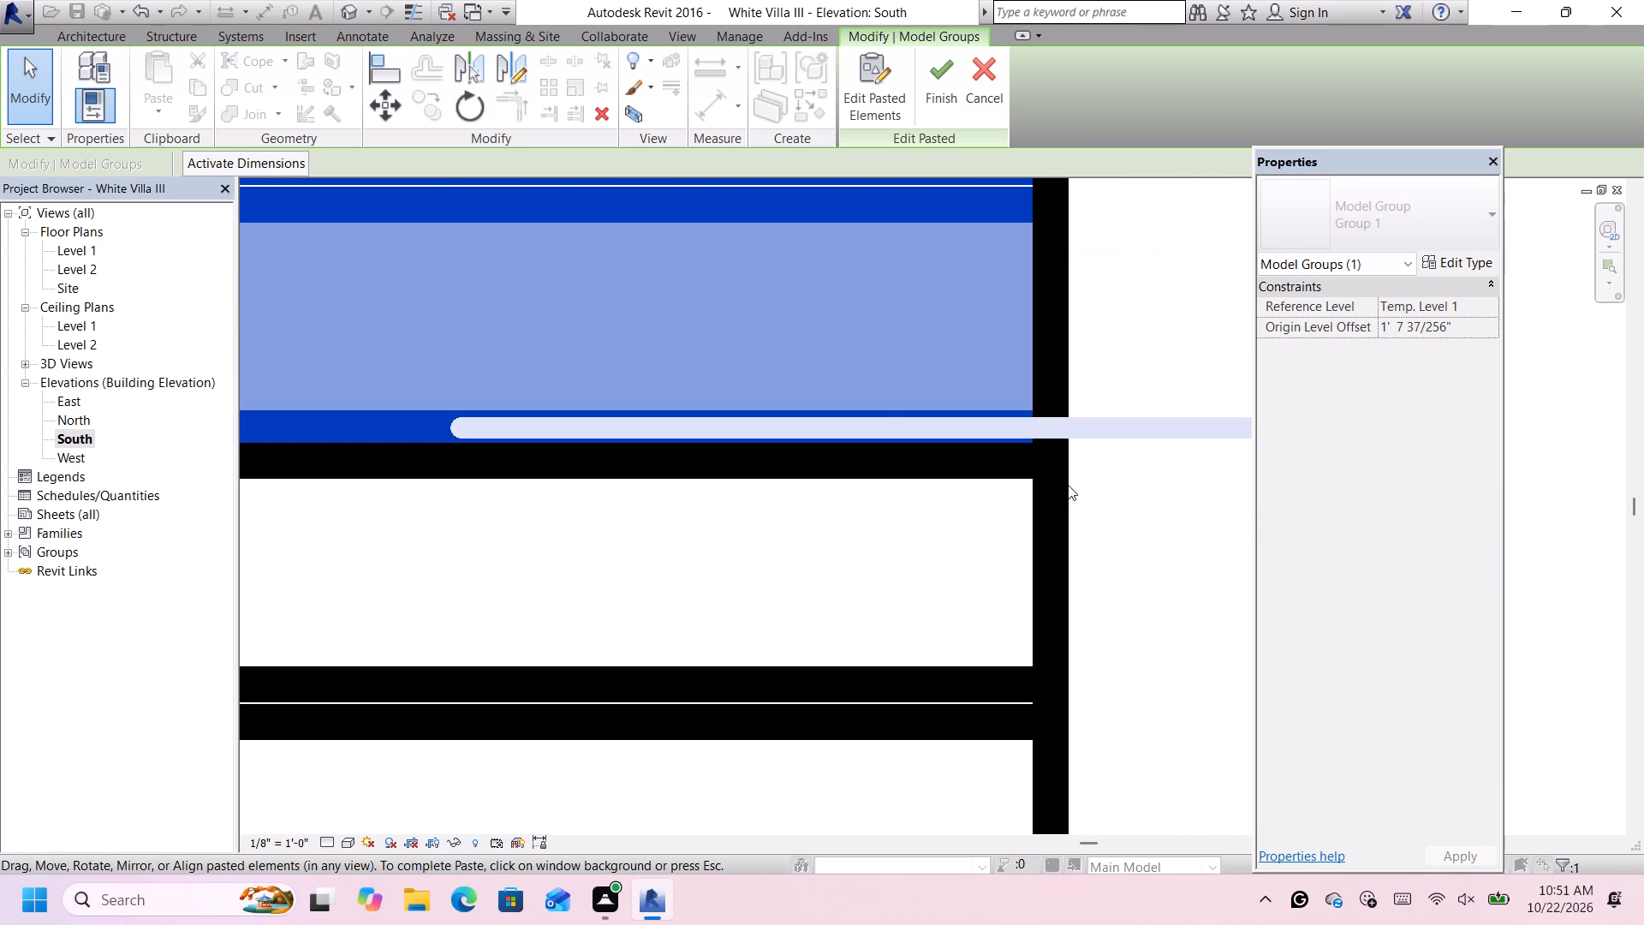
key("Up")
scroll(1068, 485, "down", 1)
key("Up")
key("Up")
scroll(1068, 485, "down", 2)
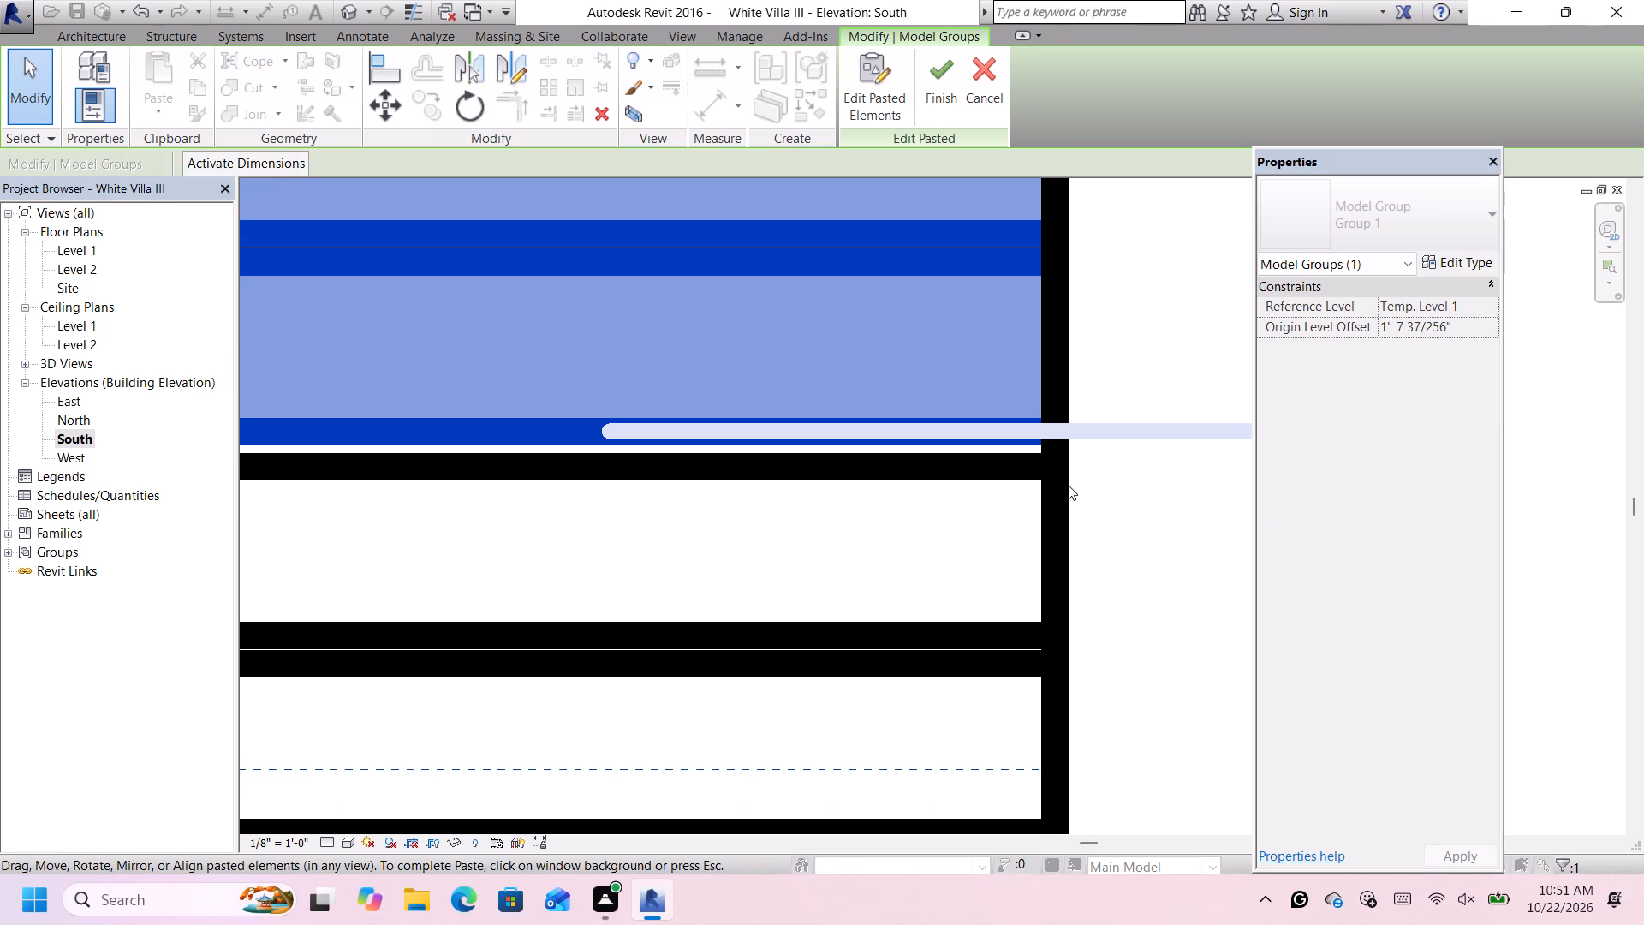
key("Down")
key("Up")
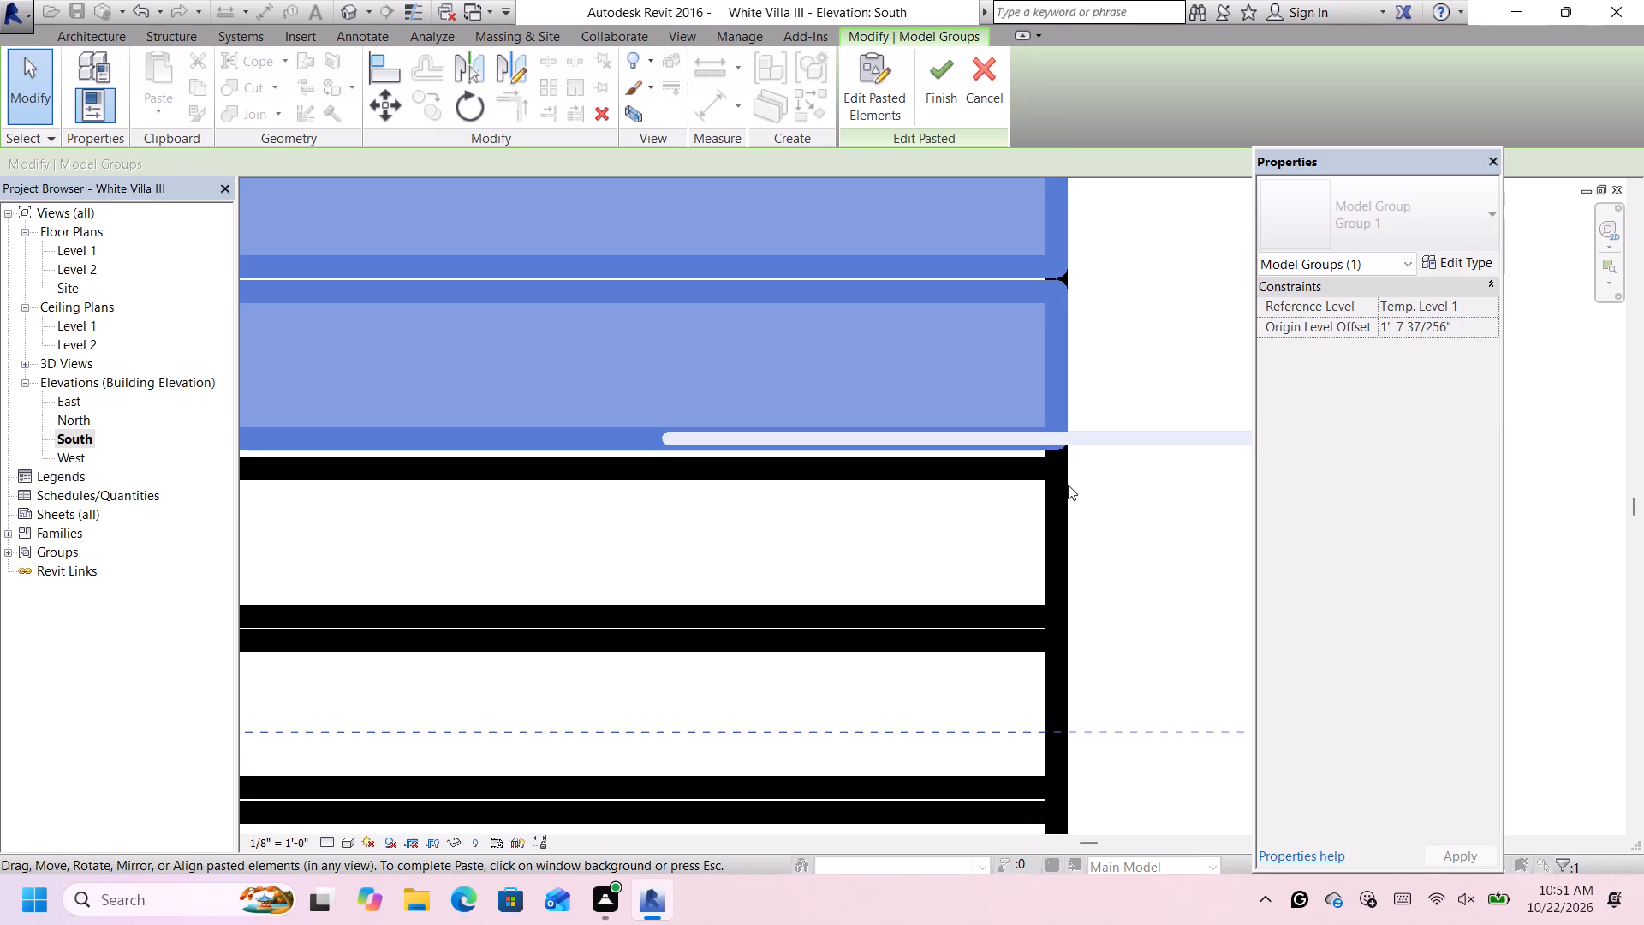
key("Up")
key("Down")
key("Down")
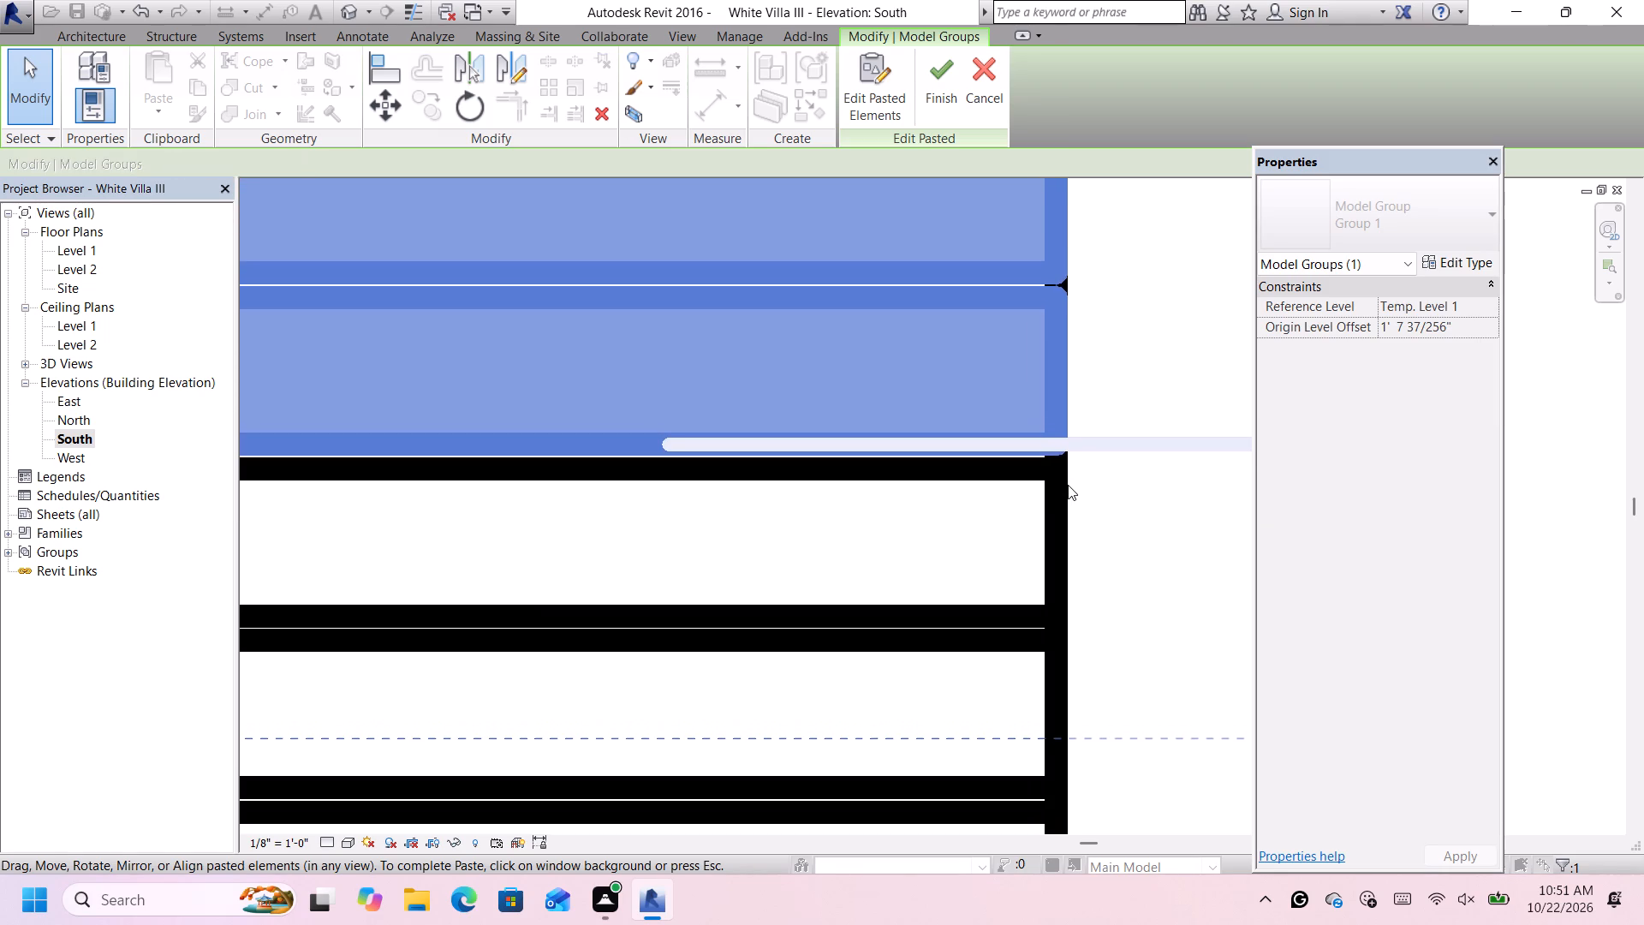
scroll(1068, 485, "down", 18)
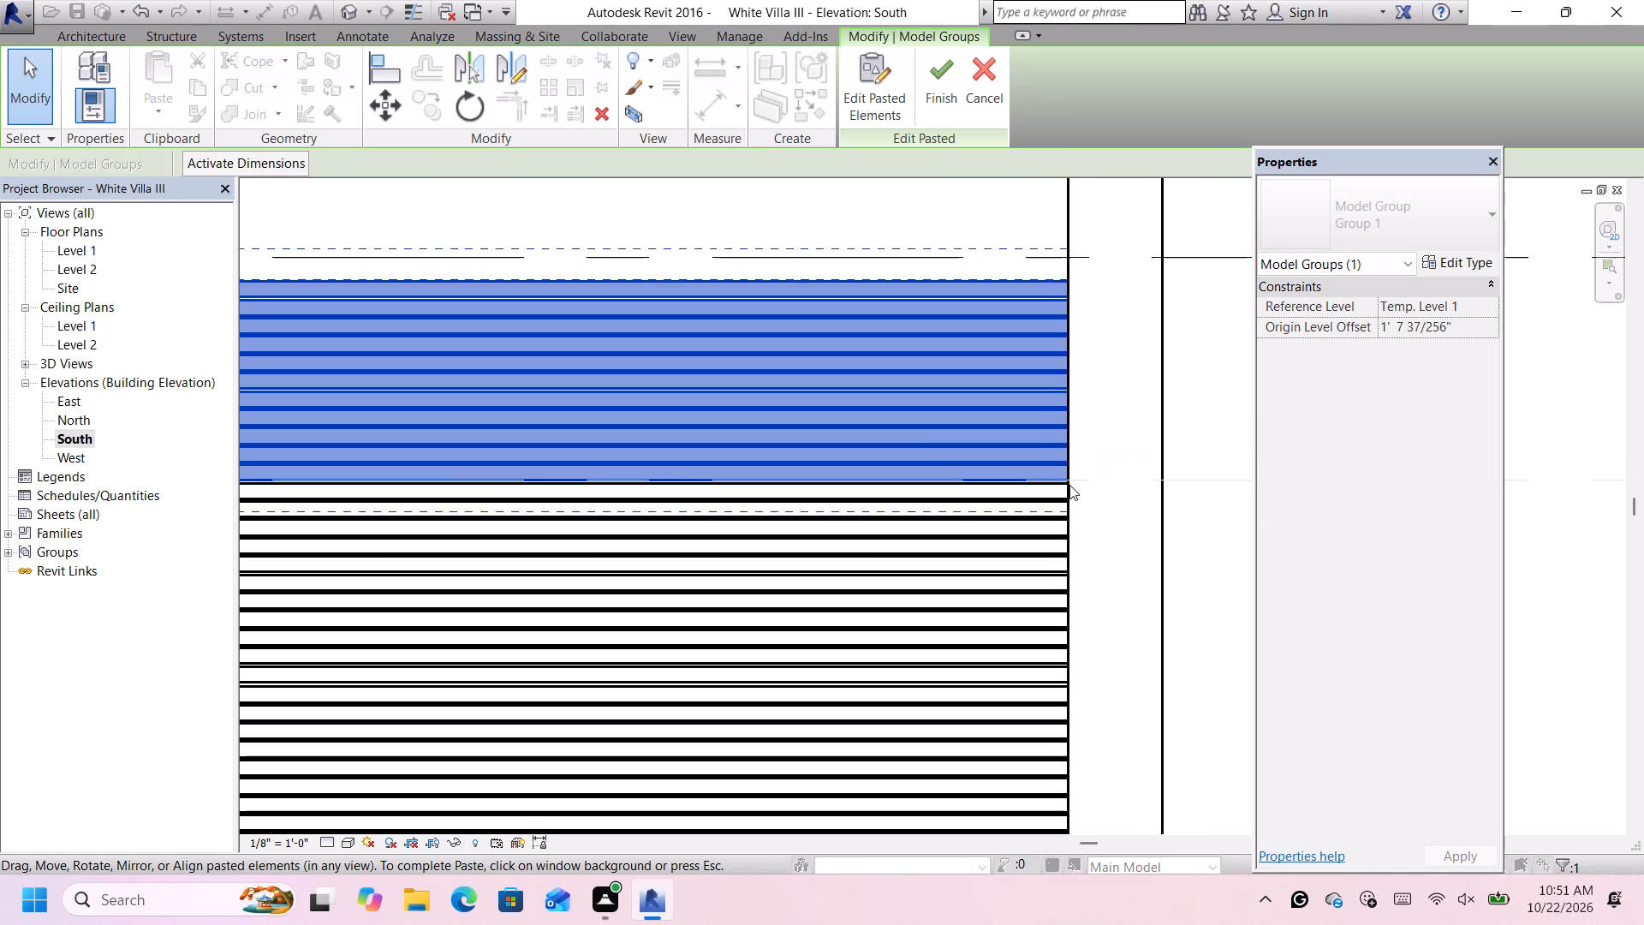
scroll(1069, 485, "up", 9)
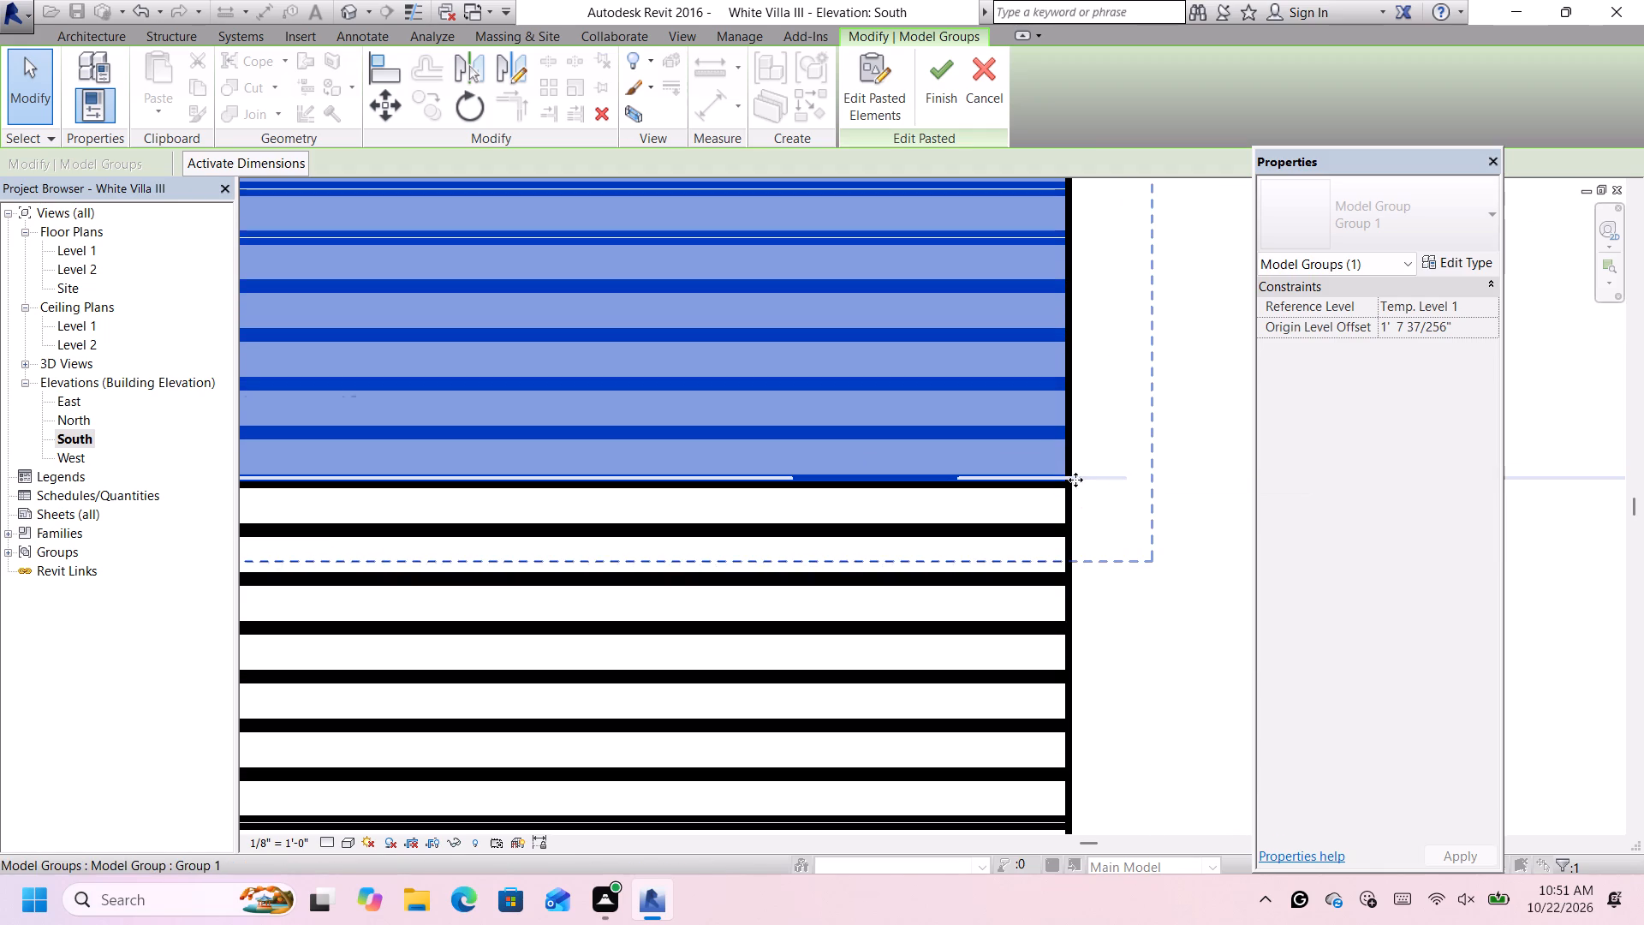
key("Up")
scroll(1070, 482, "down", 12)
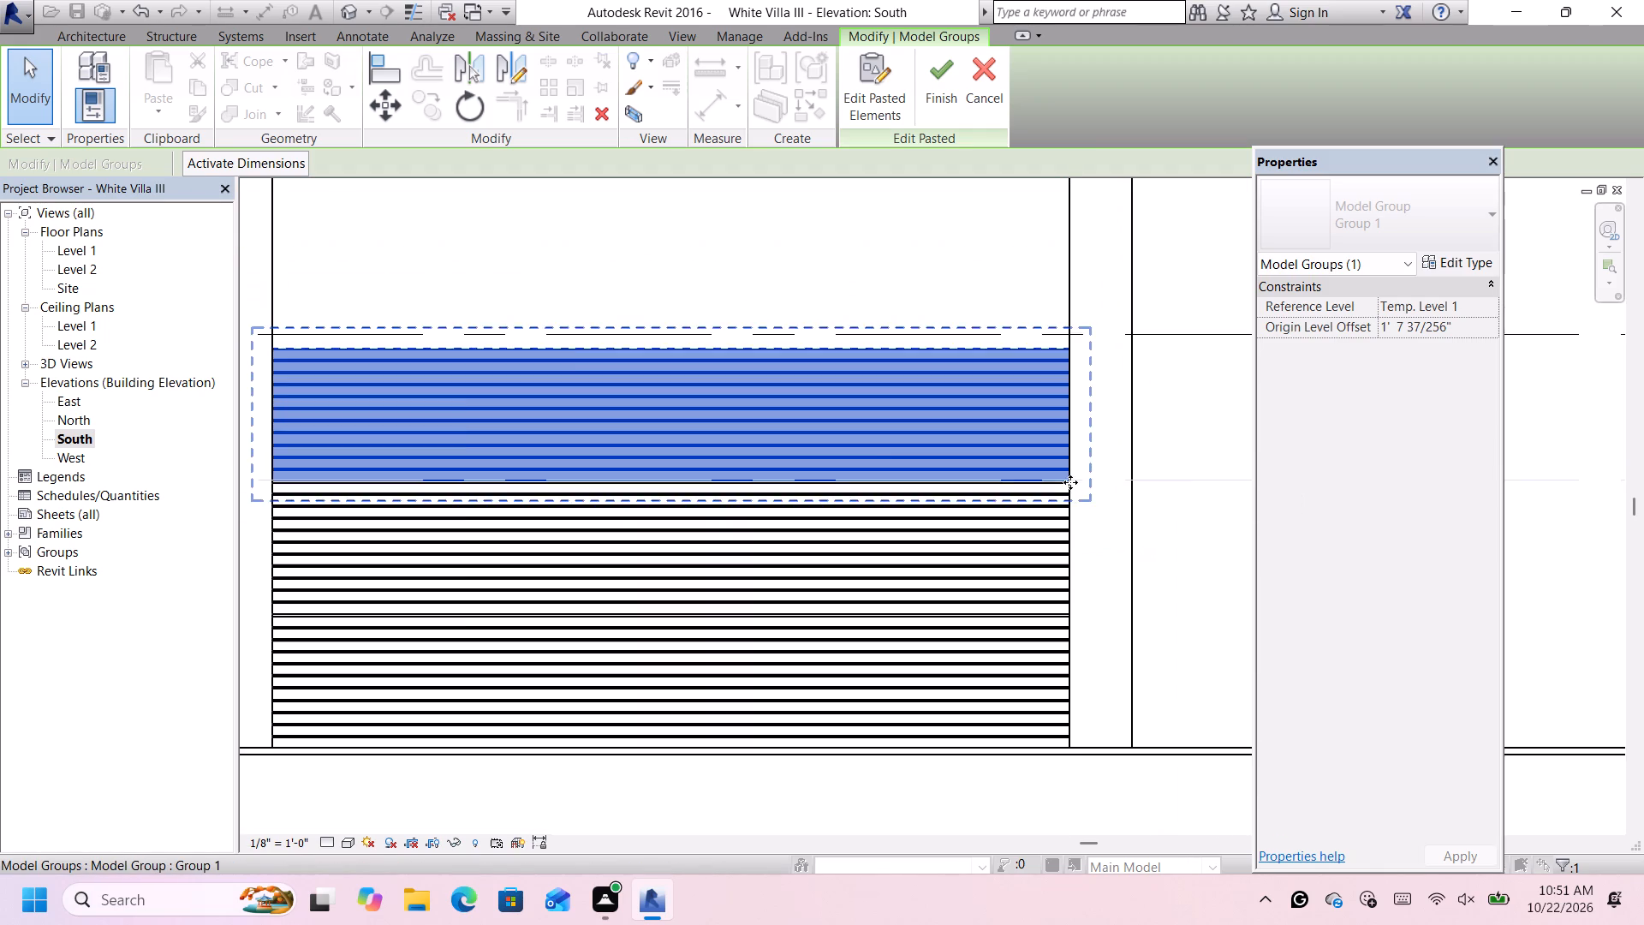
left_click(978, 748)
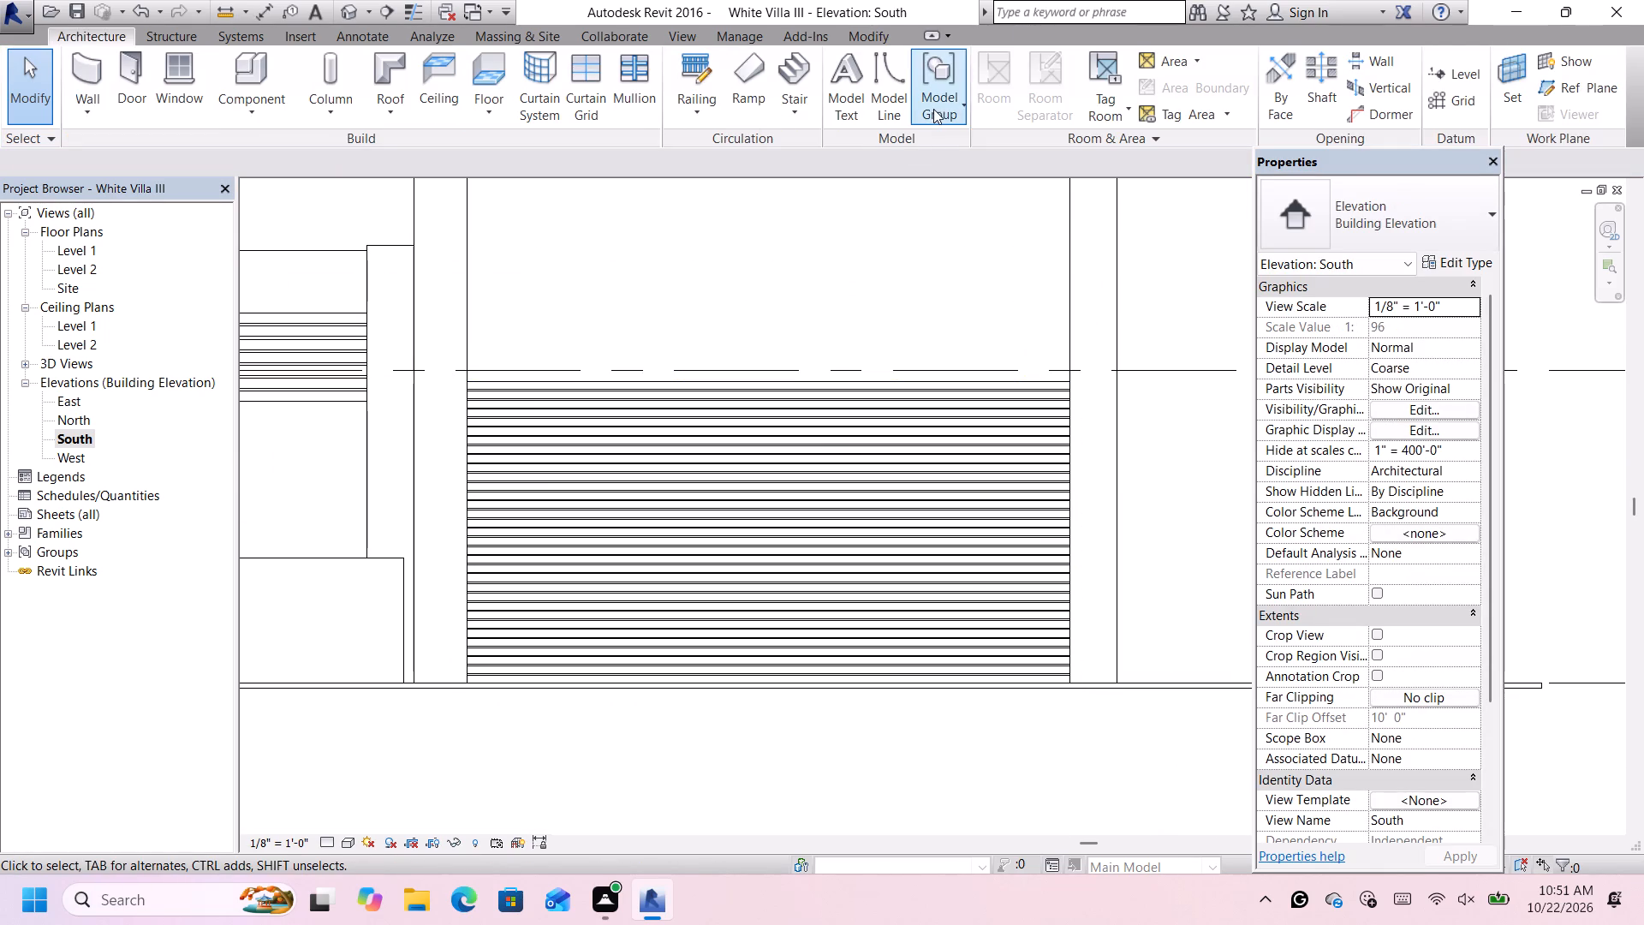
Place a fourth instance of the grooved wall's model group above the third, with its base on the Level 2 line.
left_click(968, 111)
left_click(955, 111)
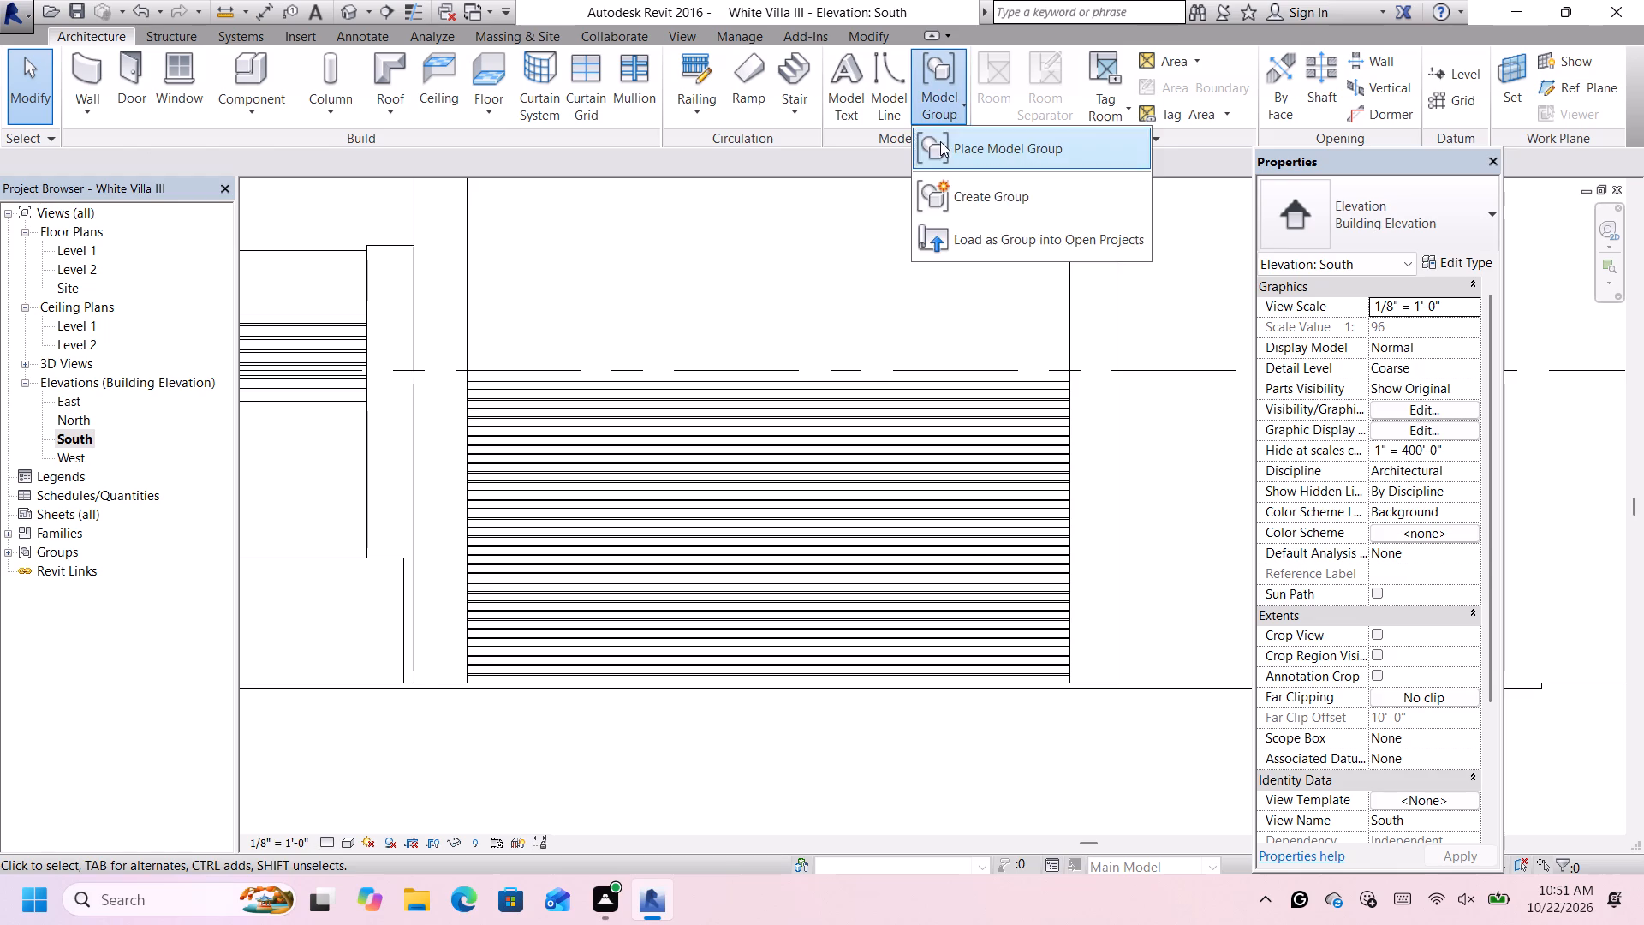
left_click(940, 141)
scroll(848, 304, "down", 7)
scroll(837, 316, "up", 3)
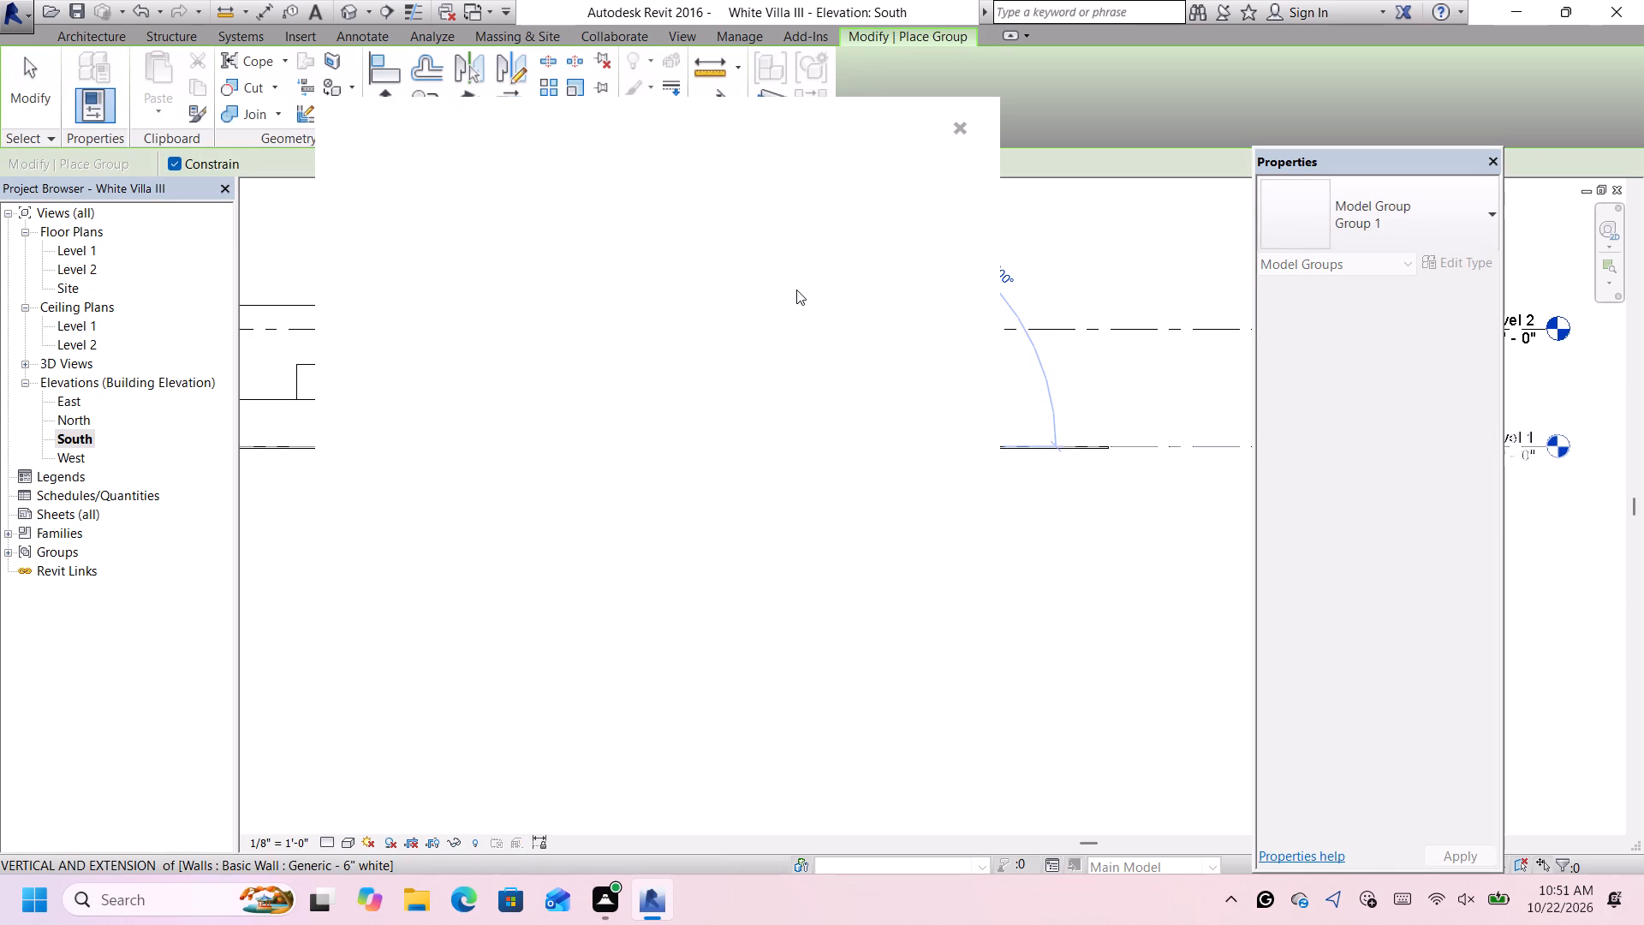
left_click(963, 125)
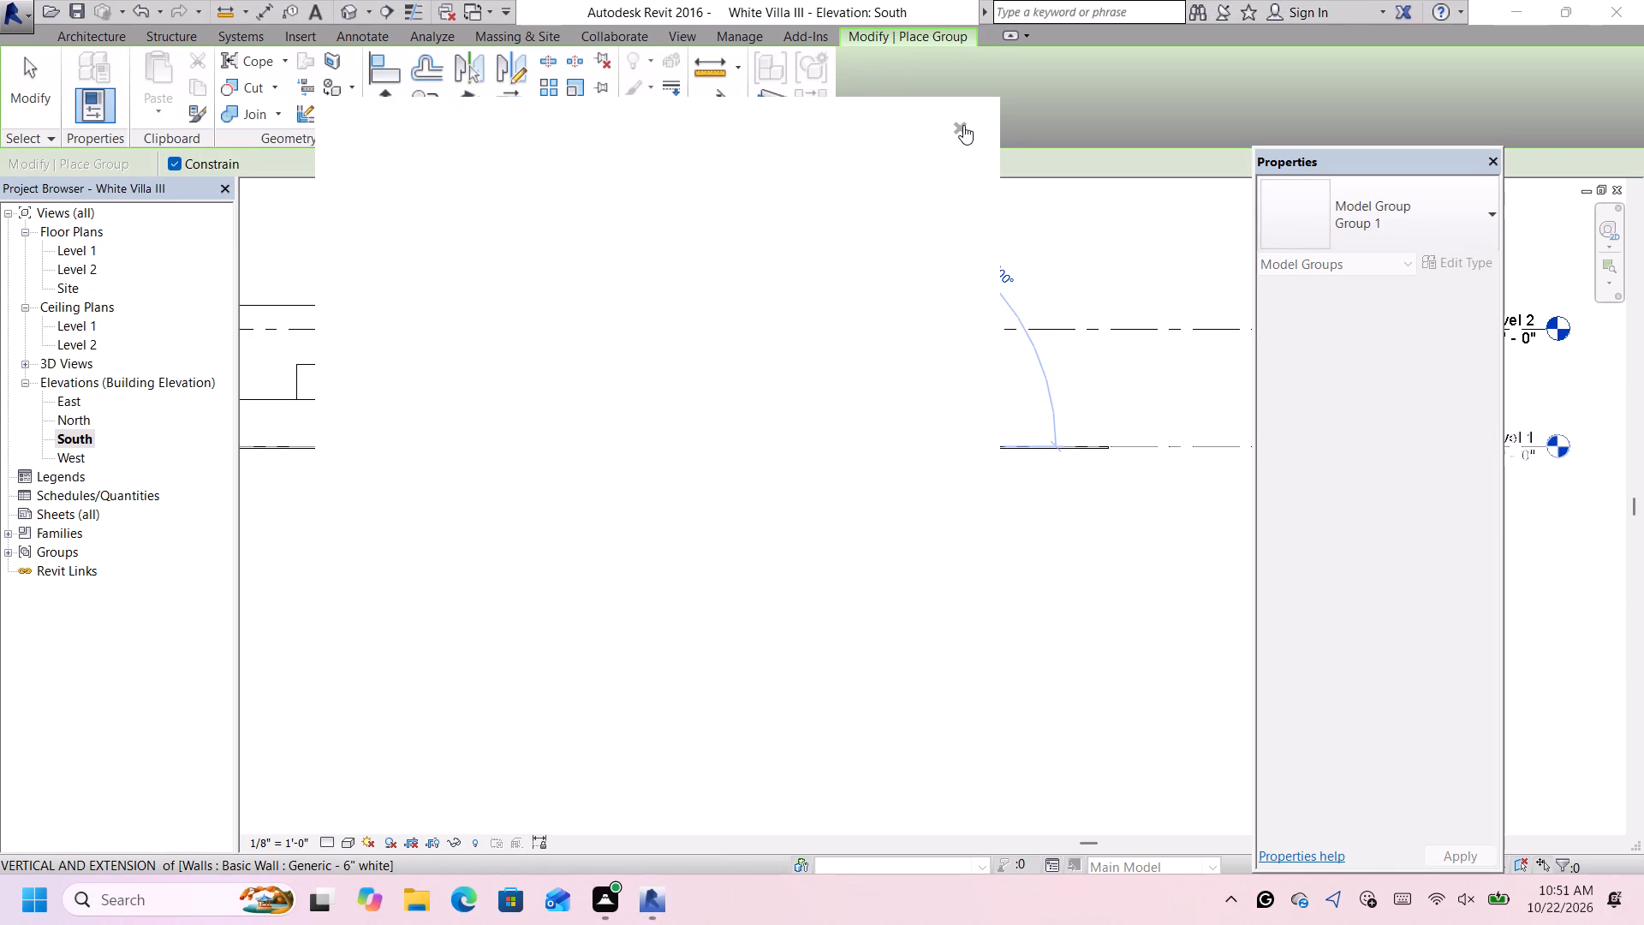
scroll(849, 245, "up", 5)
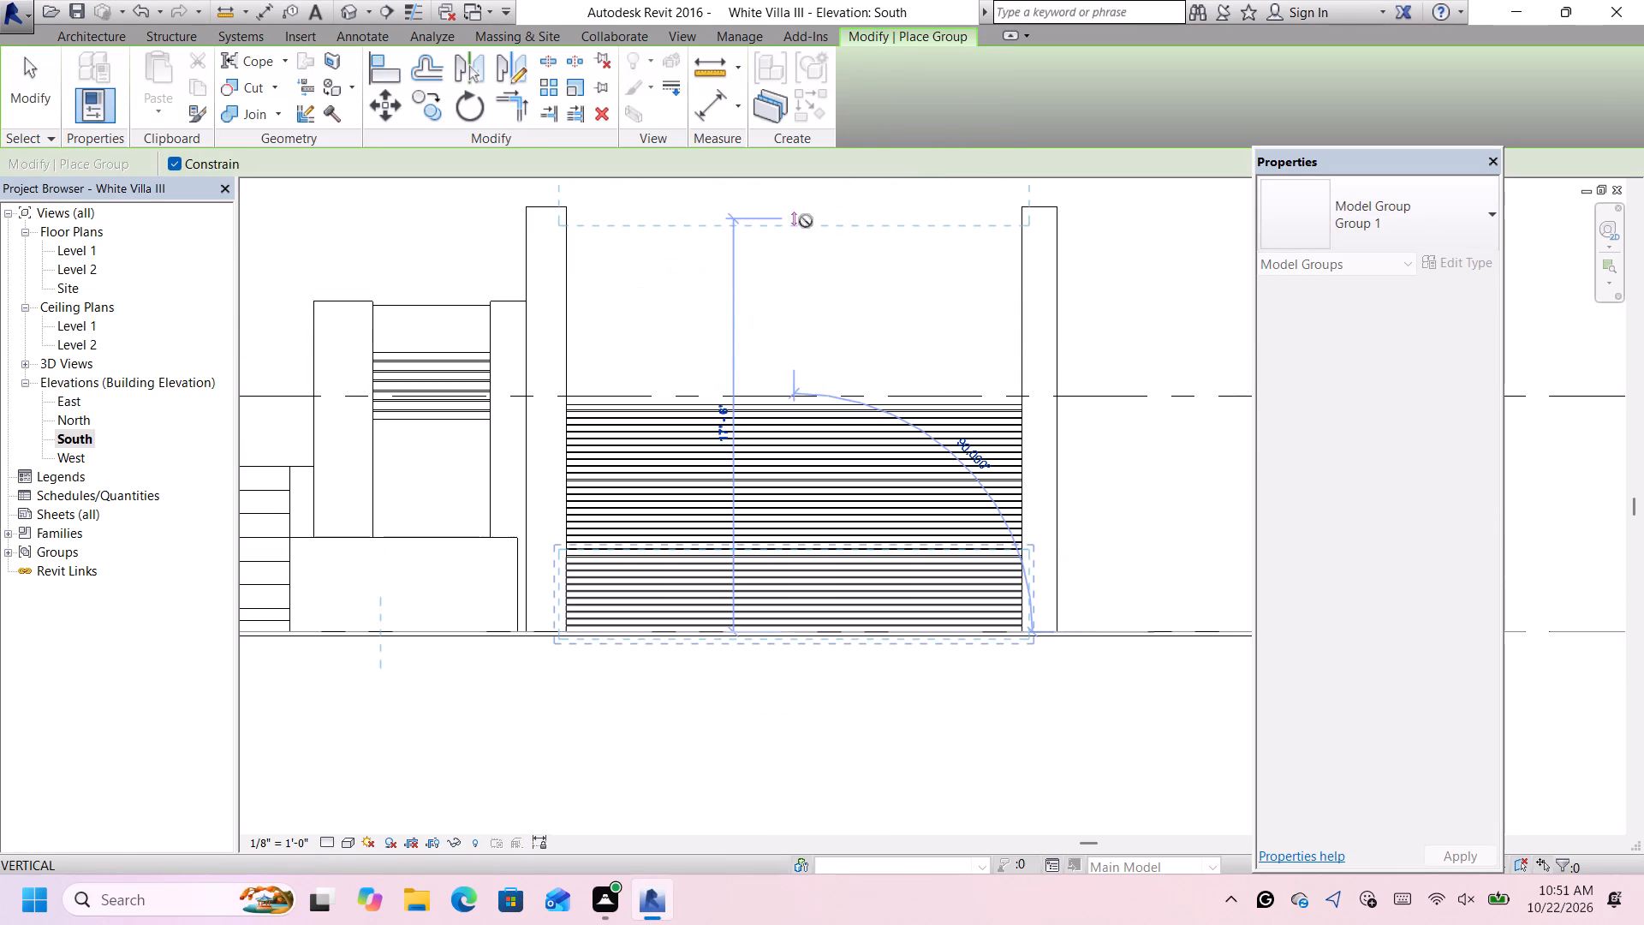
scroll(751, 385, "up", 1)
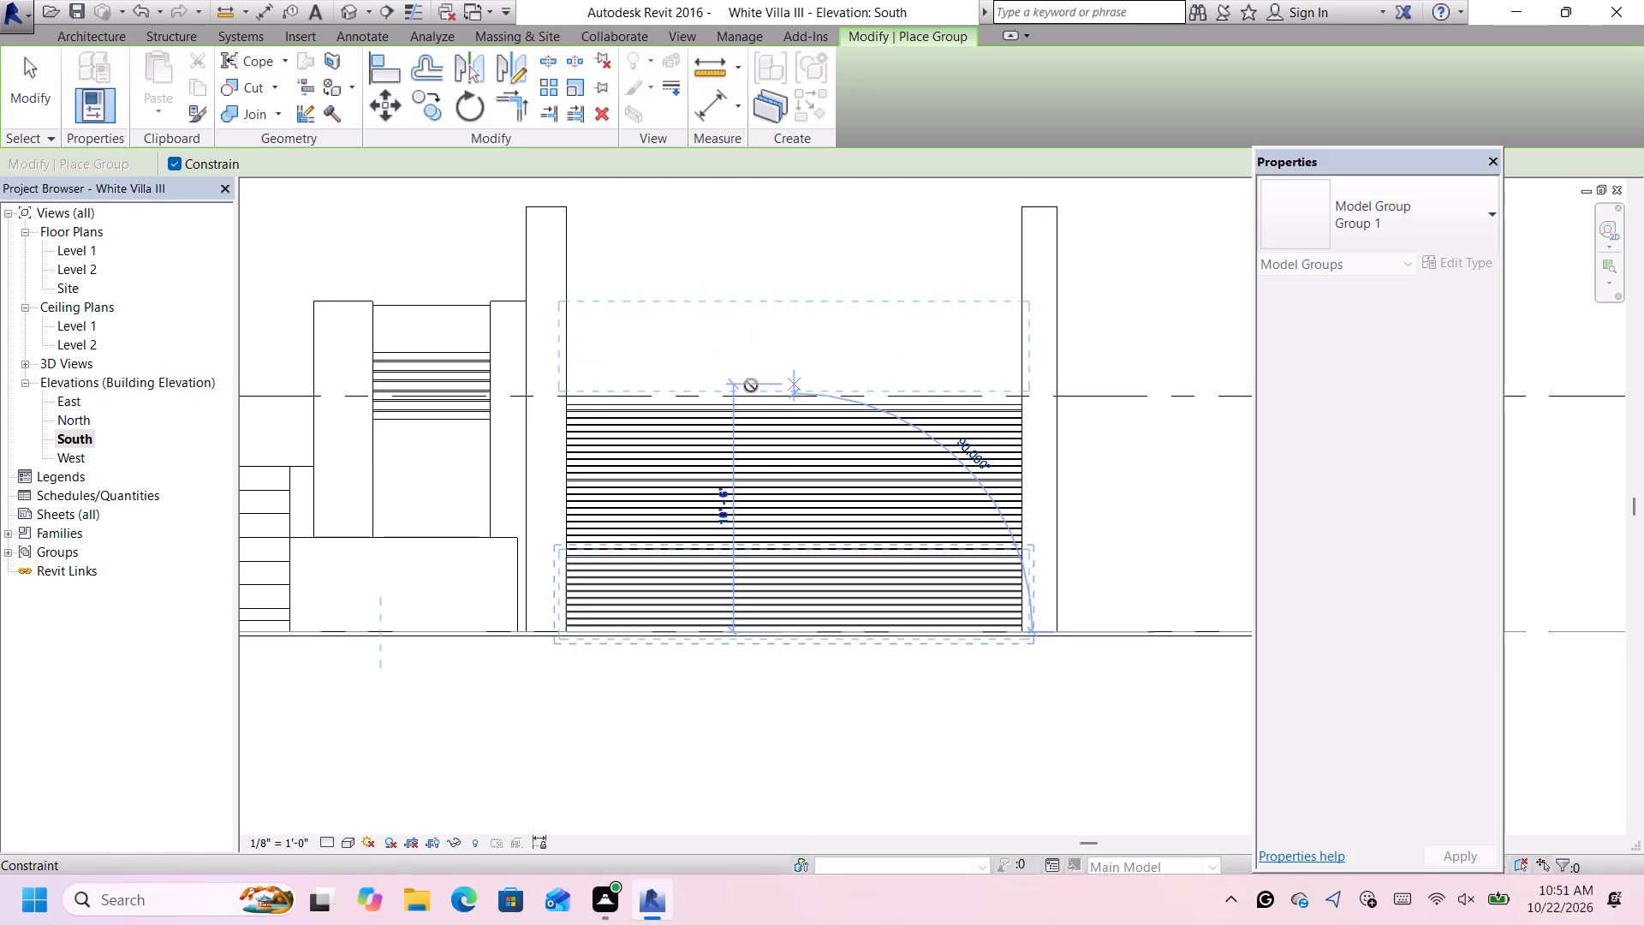
left_click(749, 391)
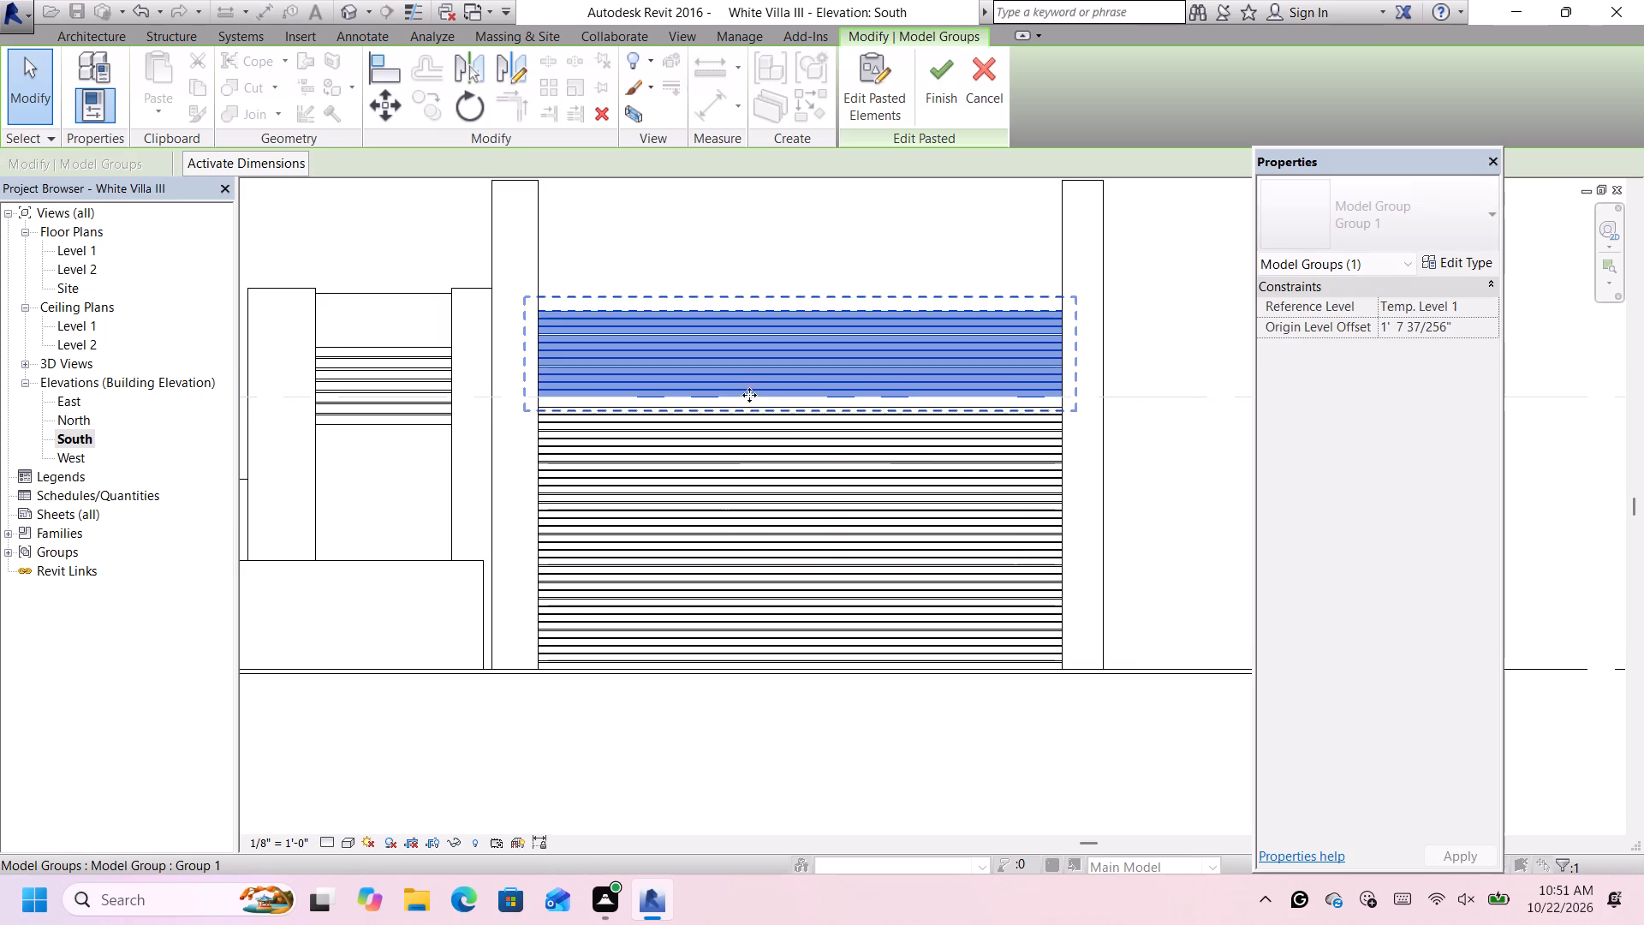
Nudge the fourth group instance down until its base meets the top of the third instance, and finish placing it.
scroll(1051, 393, "up", 8)
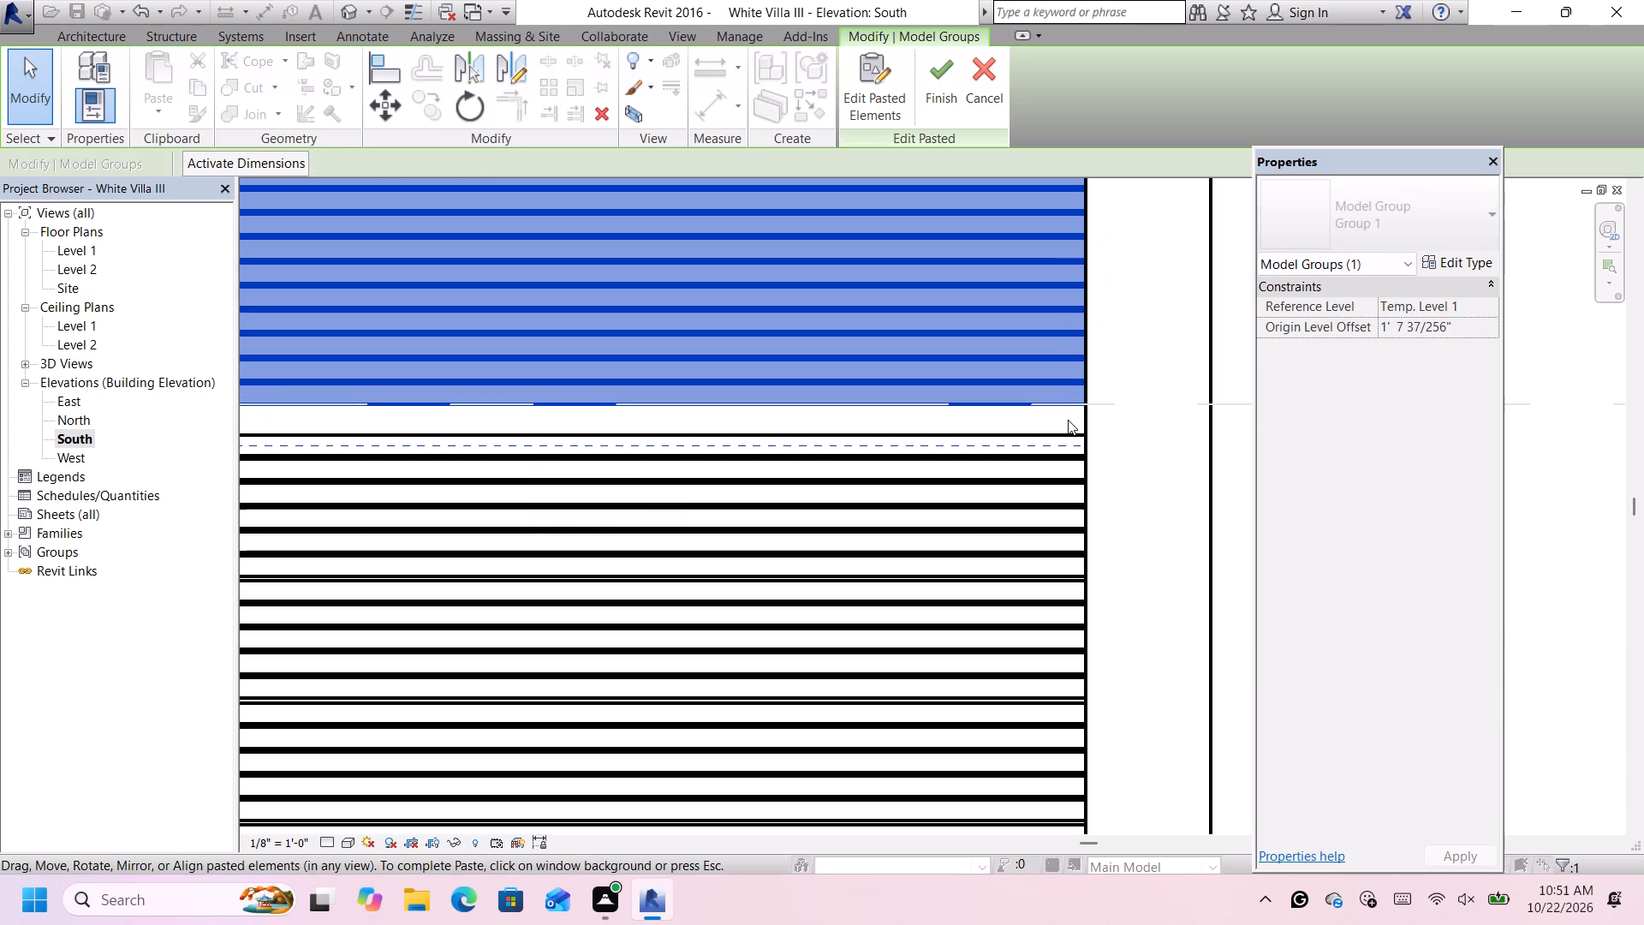
key("Down")
key("Down")
scroll(1114, 409, "up", 5)
key("Down")
key("Down")
scroll(1066, 445, "down", 1)
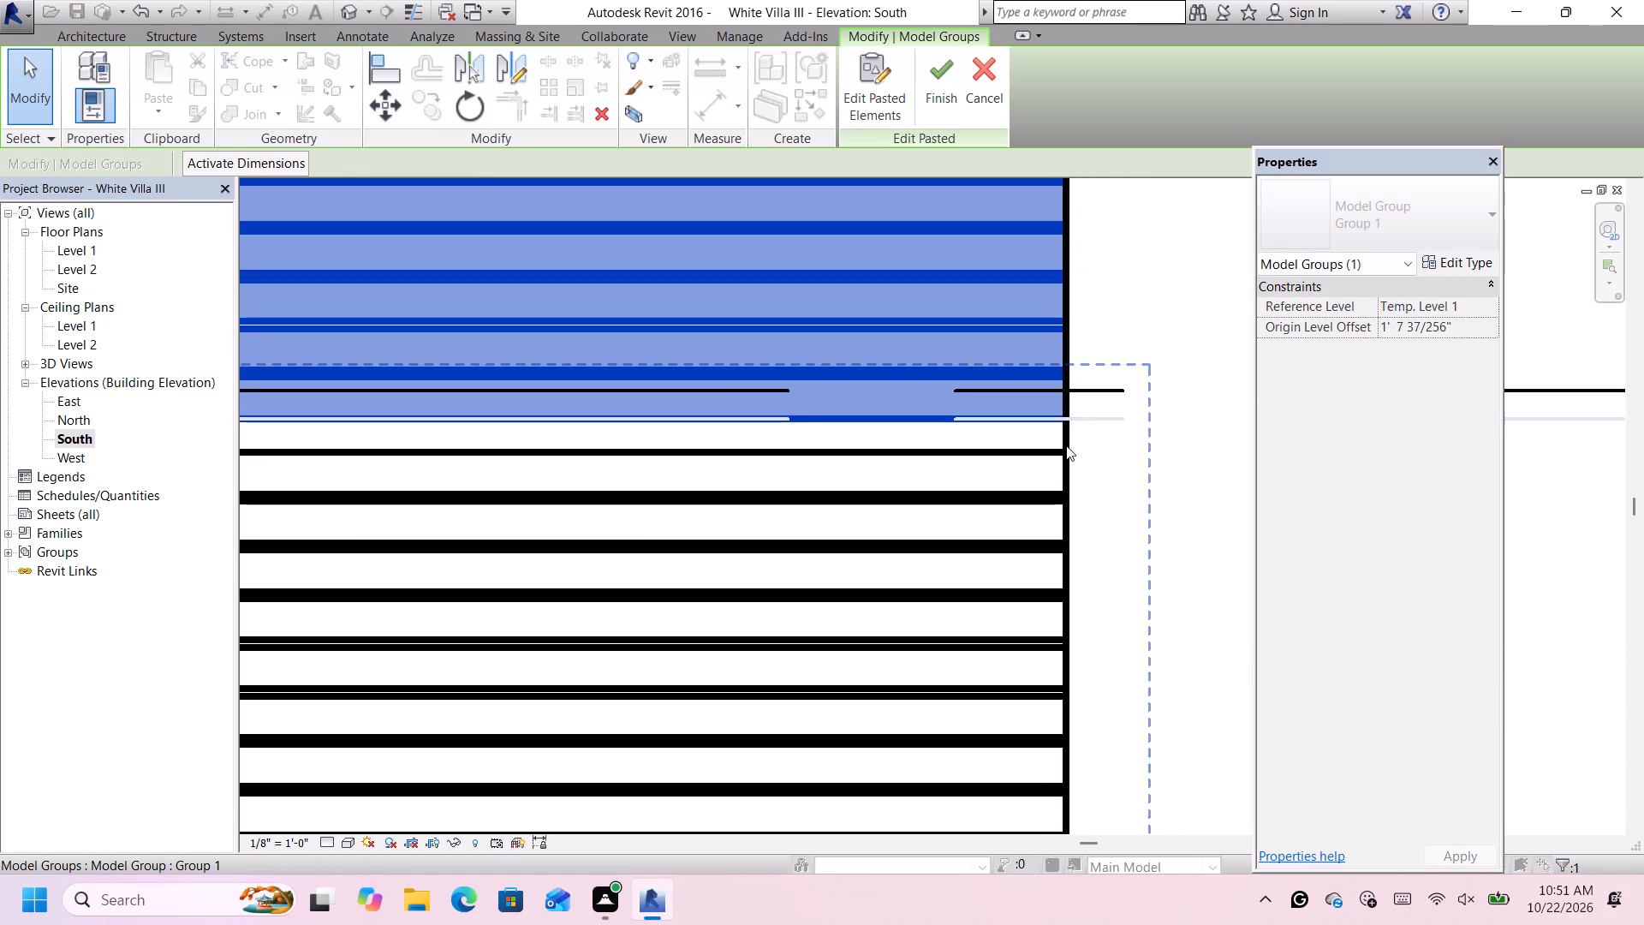
key("Down")
key("Down")
scroll(1067, 445, "up", 2)
key("Down")
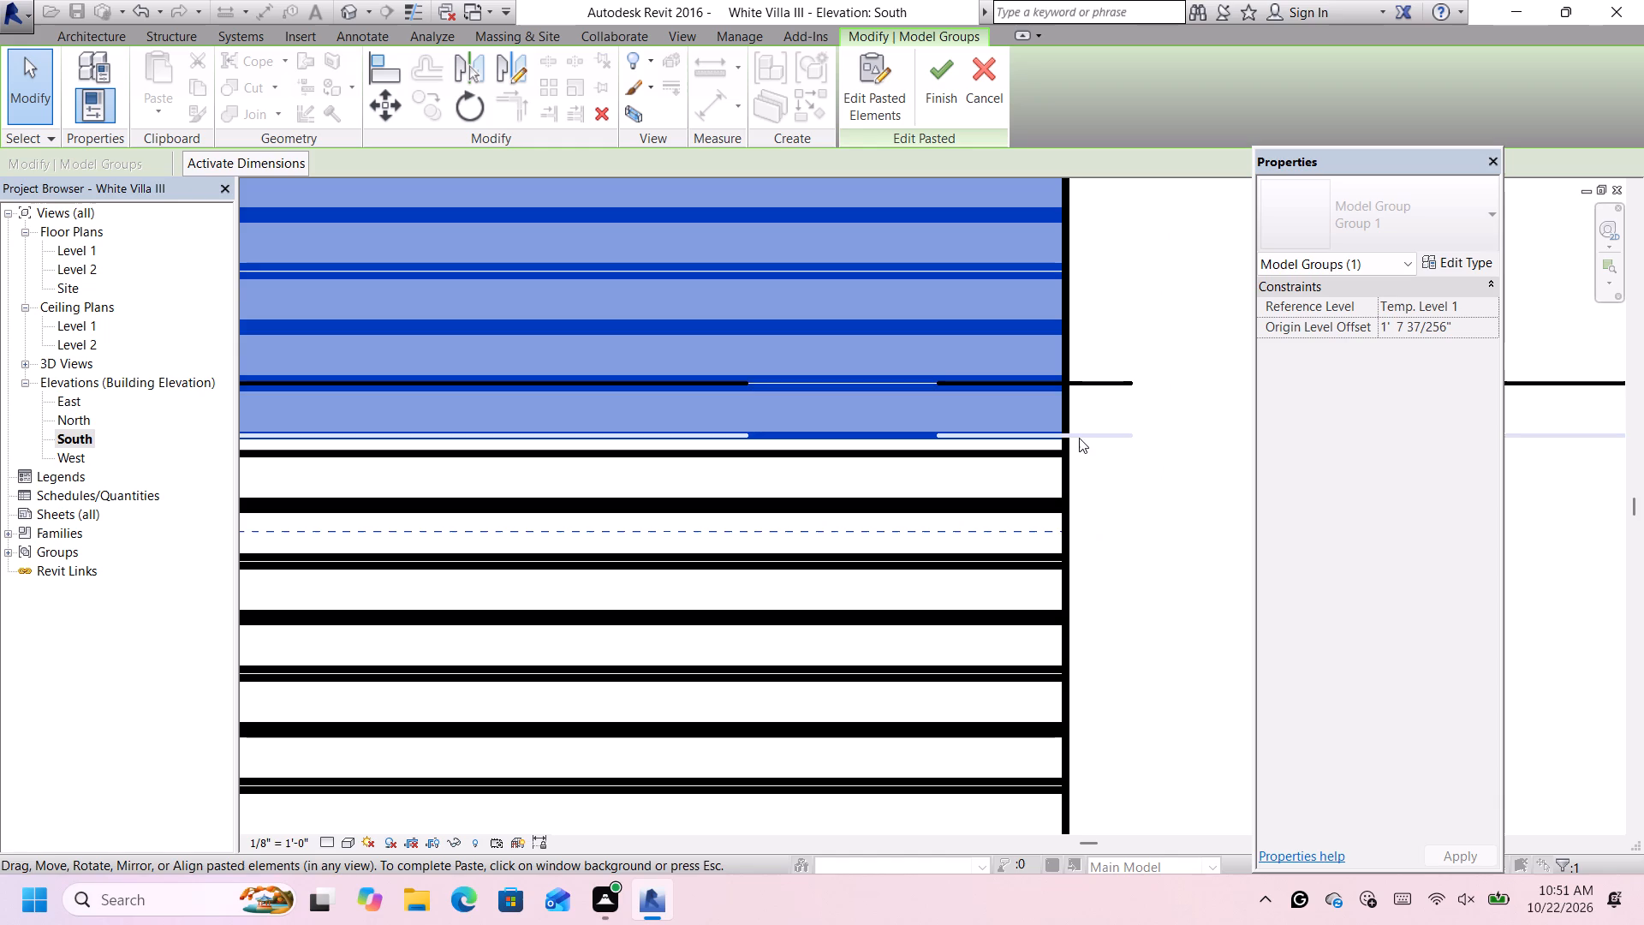
key("Down")
scroll(1077, 433, "down", 12)
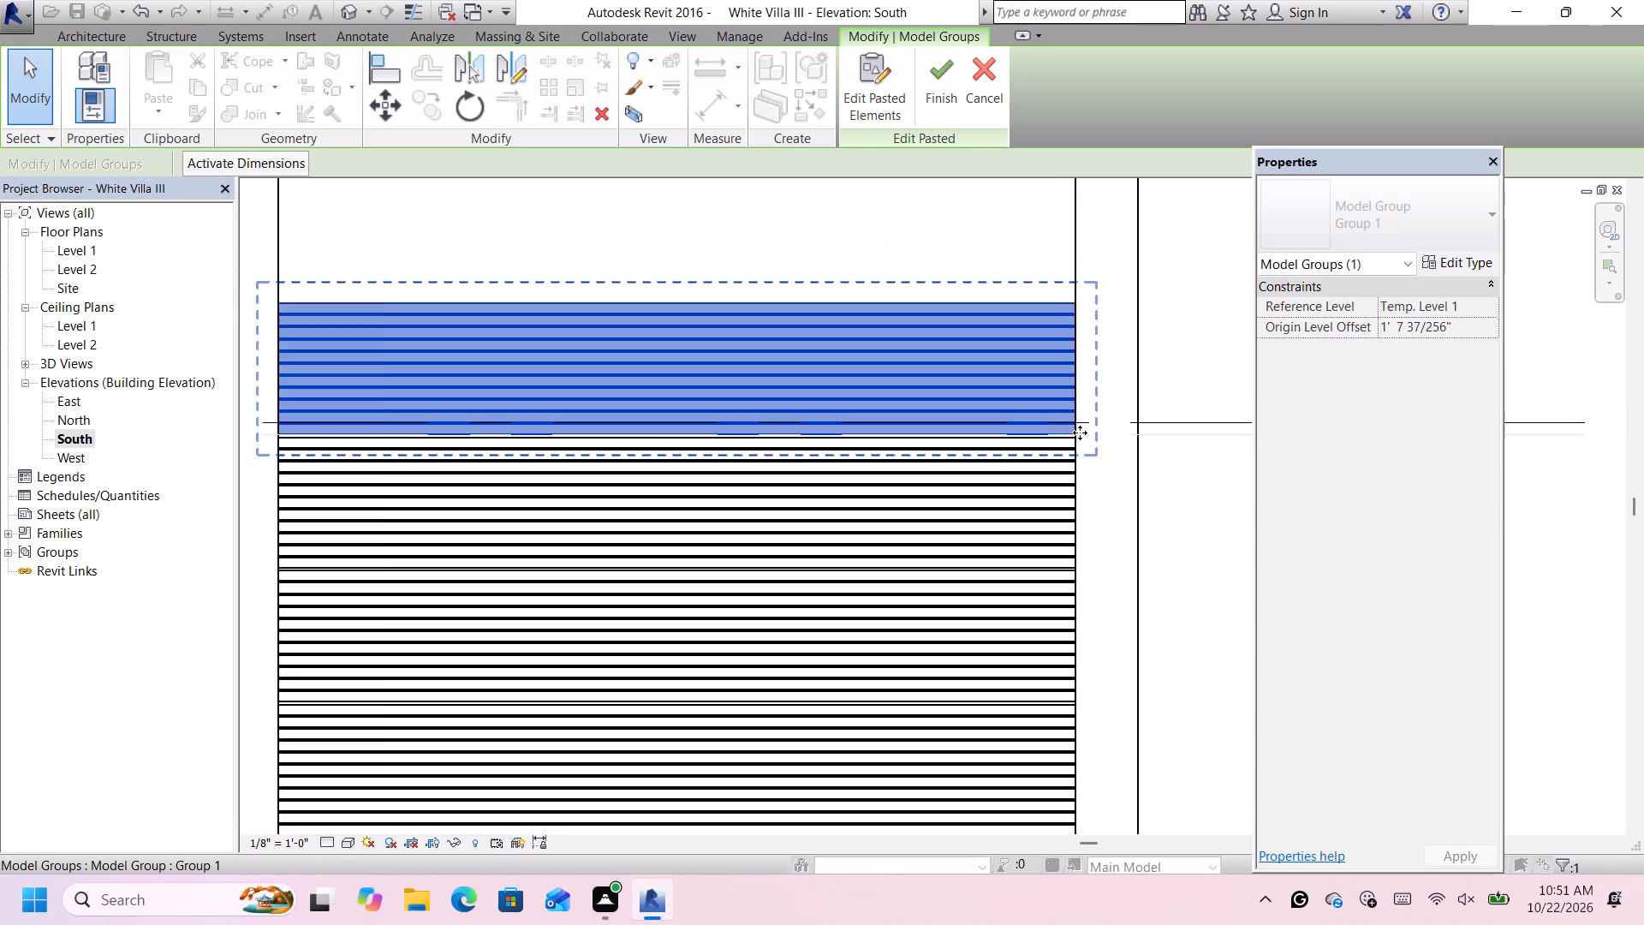
left_click(969, 255)
Place a fifth instance of the grooved wall's model group with its base at the top edge of the fourth.
scroll(962, 267, "down", 3)
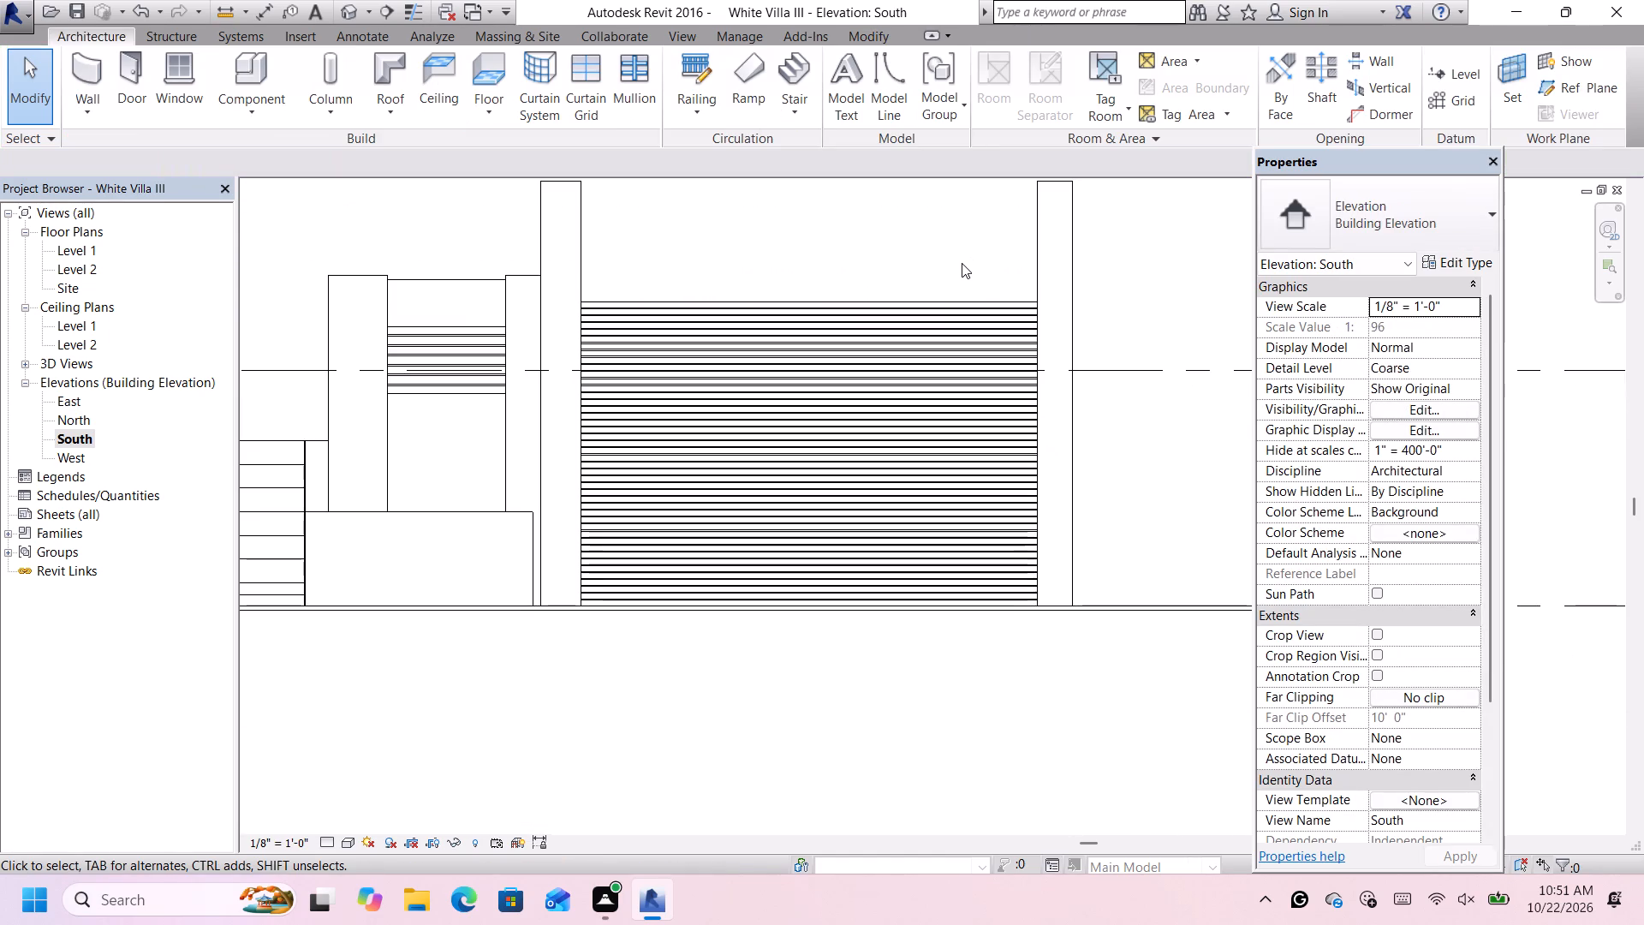
scroll(979, 236, "down", 3)
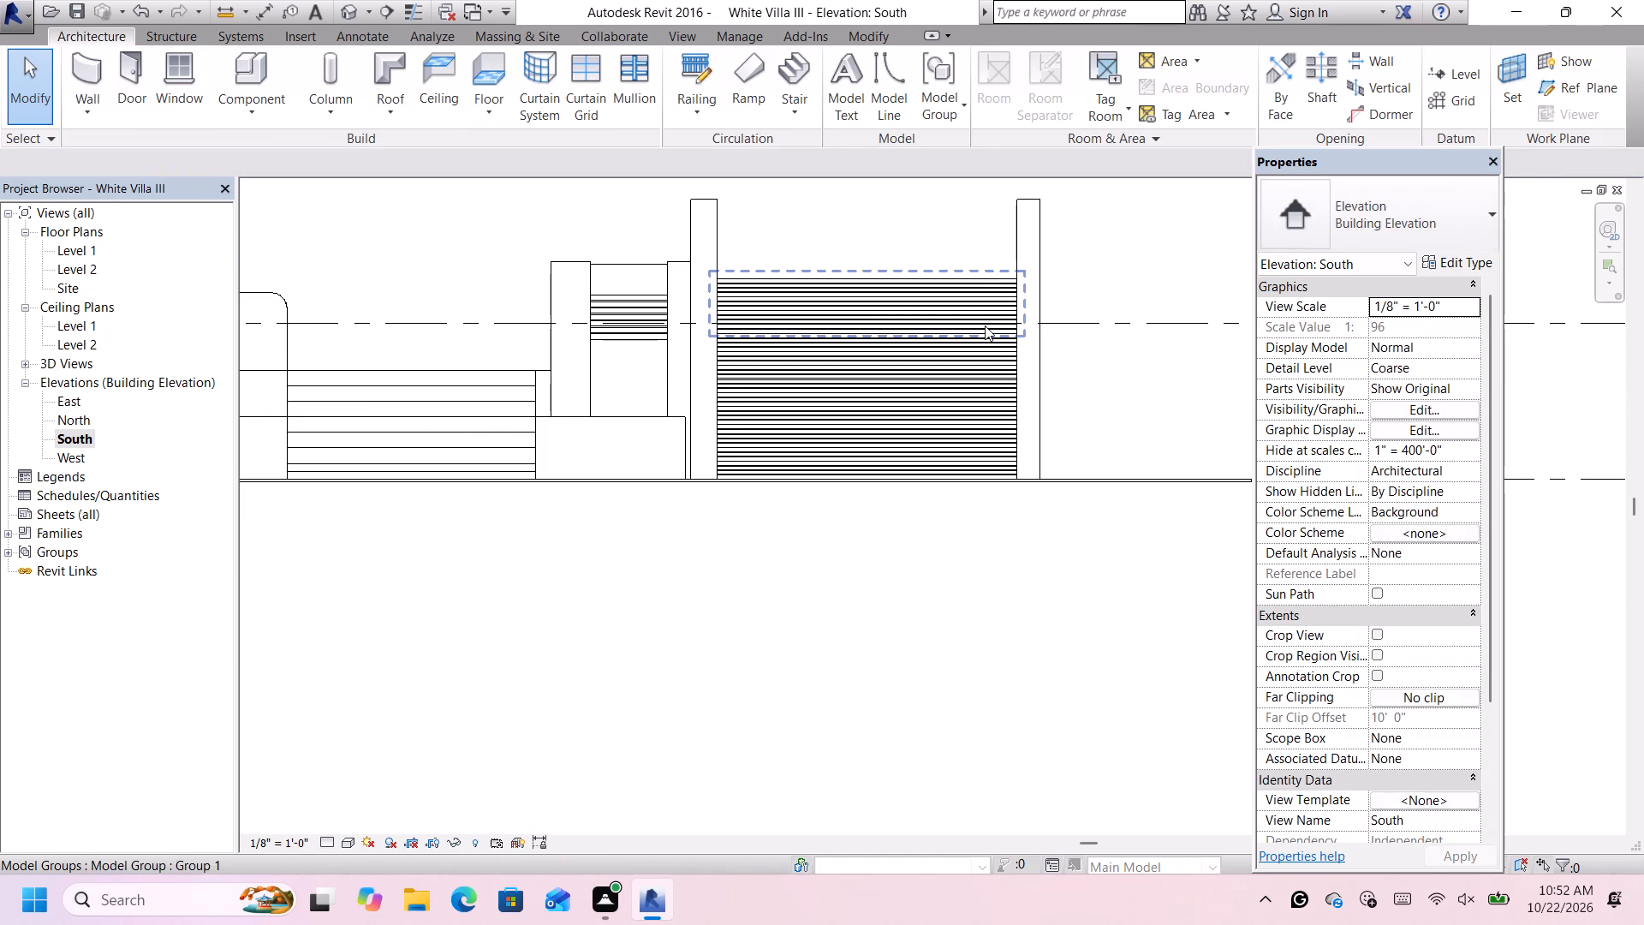
scroll(941, 191, "up", 3)
left_click(961, 108)
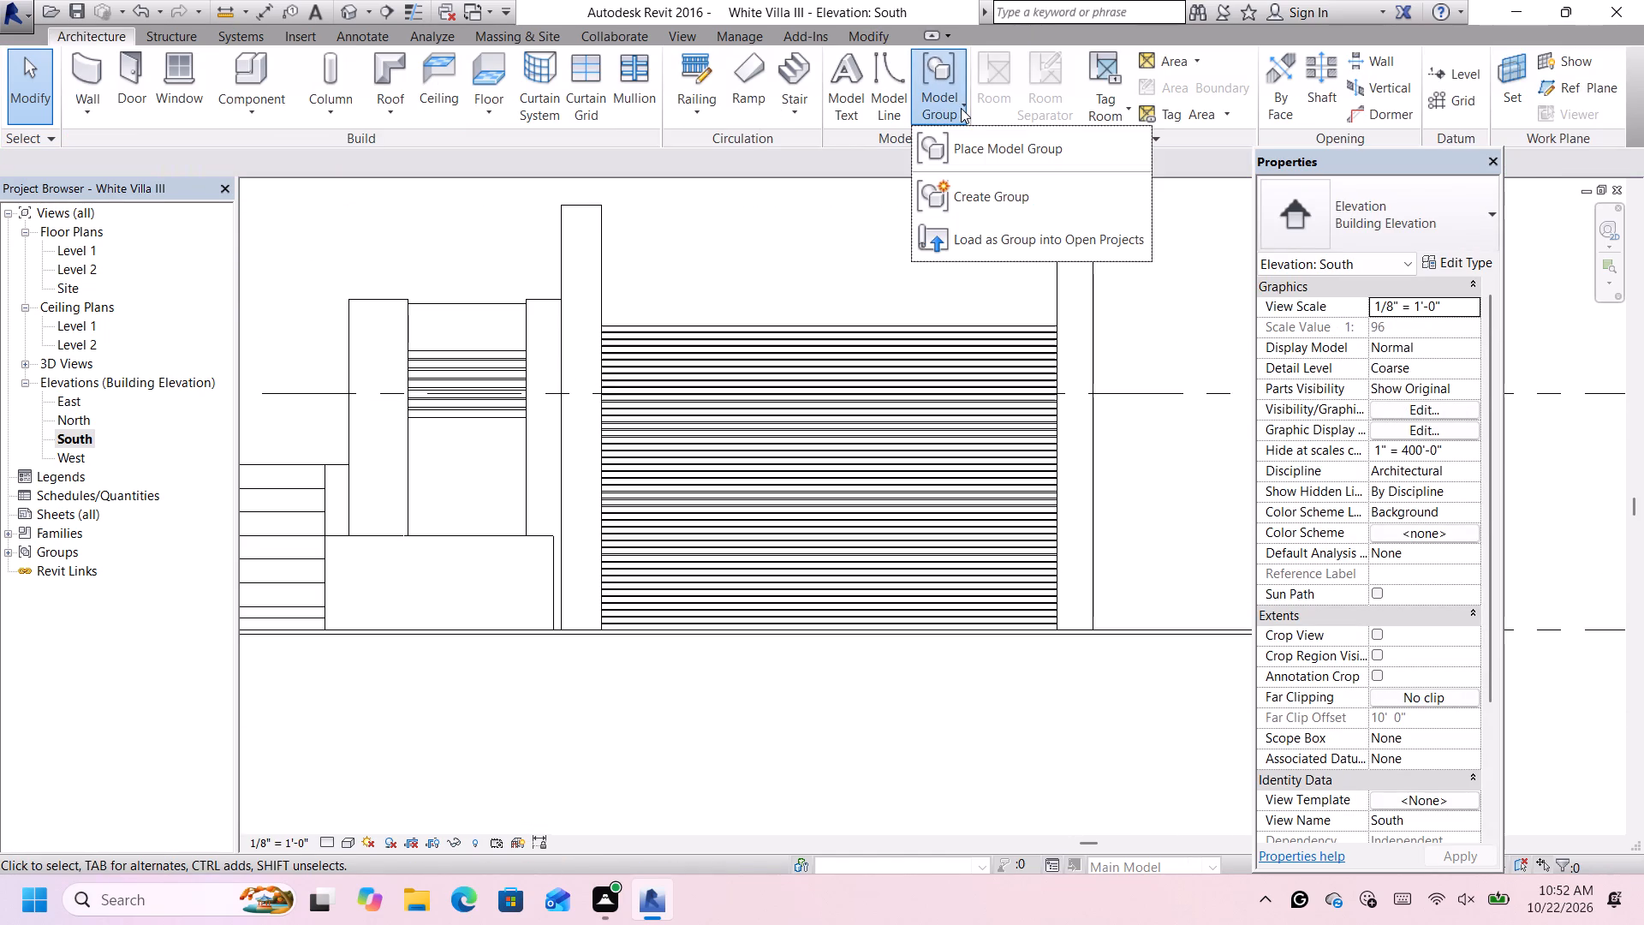
left_click(968, 146)
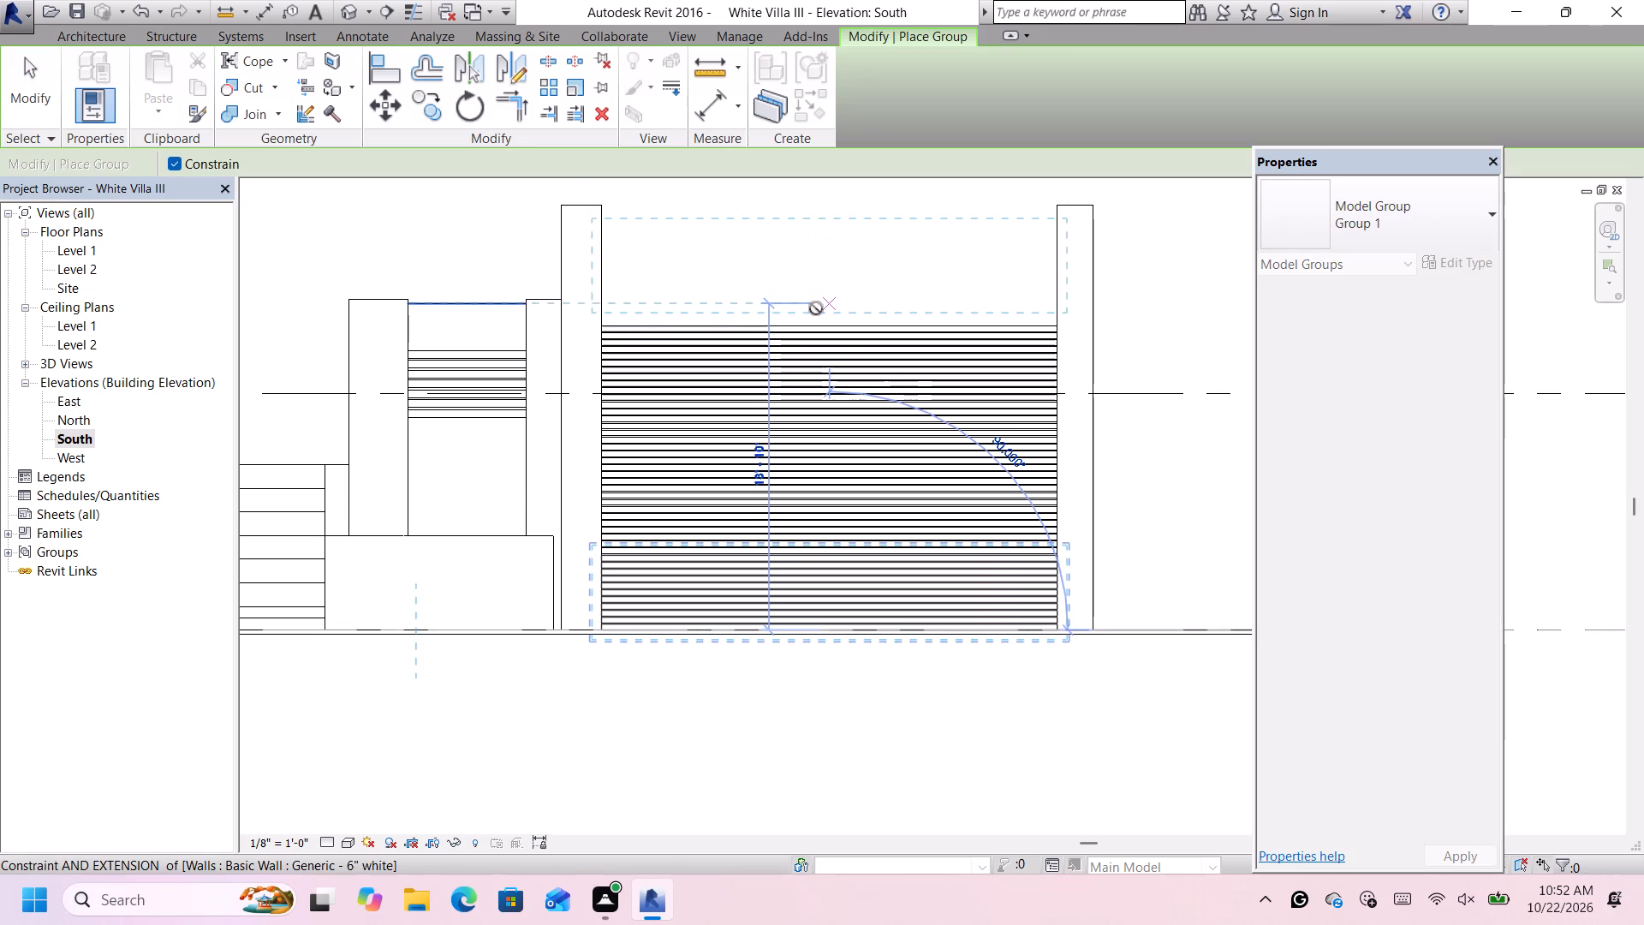
left_click(815, 321)
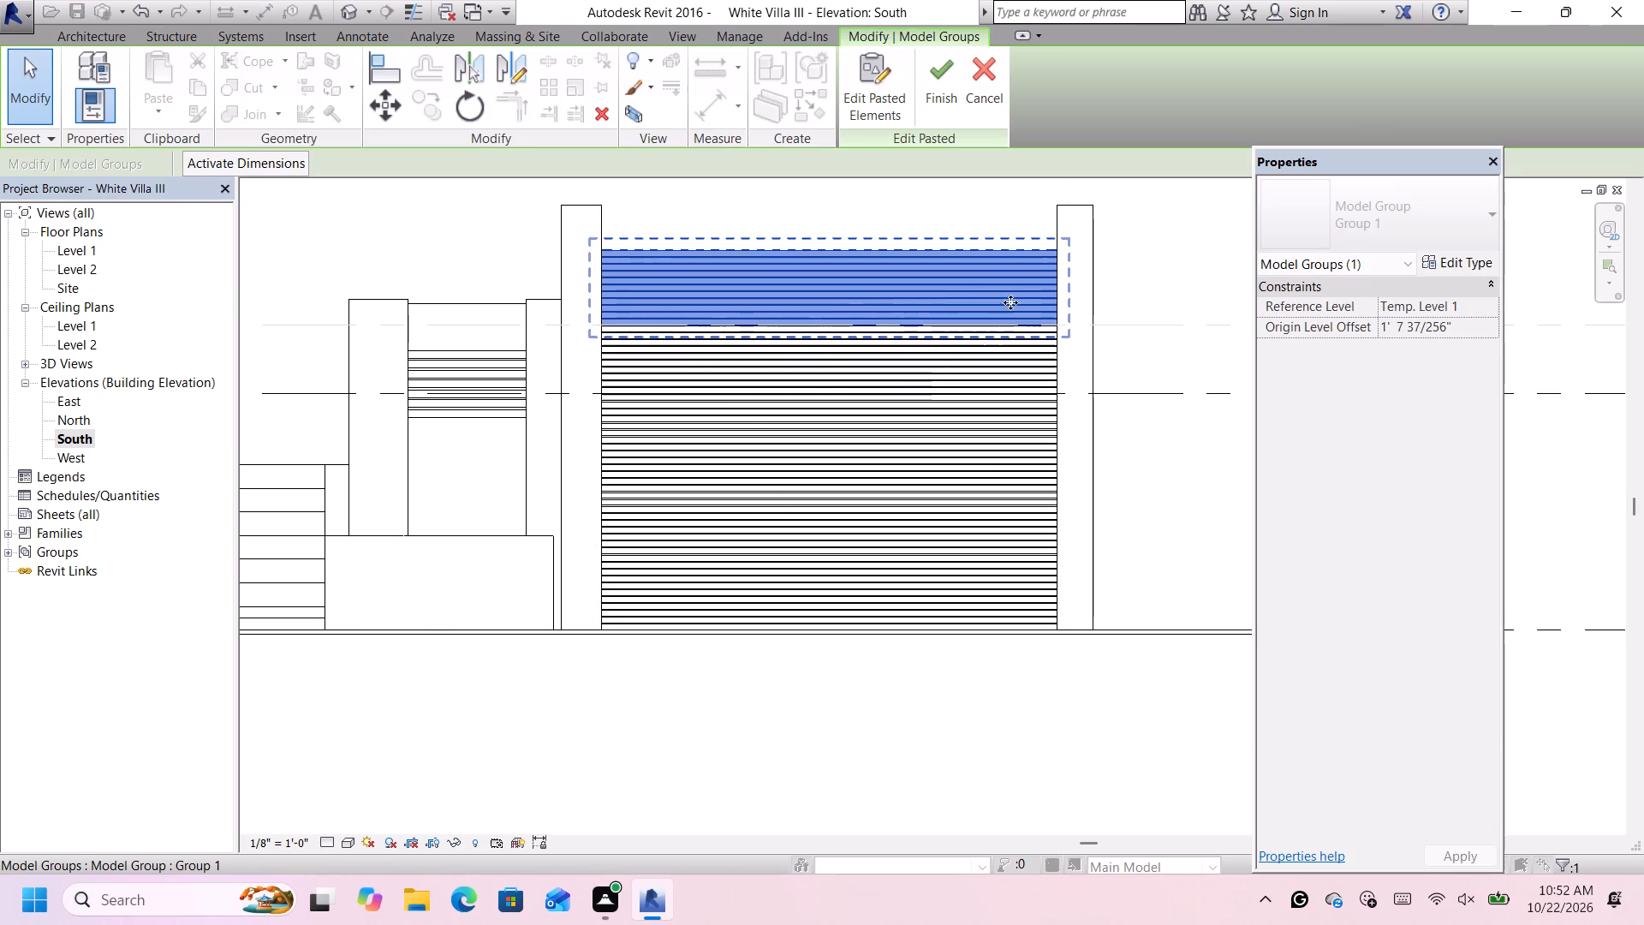
Fine-tune the fifth group instance slightly upward against the fourth instance's top edge and finish placing it.
scroll(1015, 306, "up", 5)
scroll(1107, 353, "up", 6)
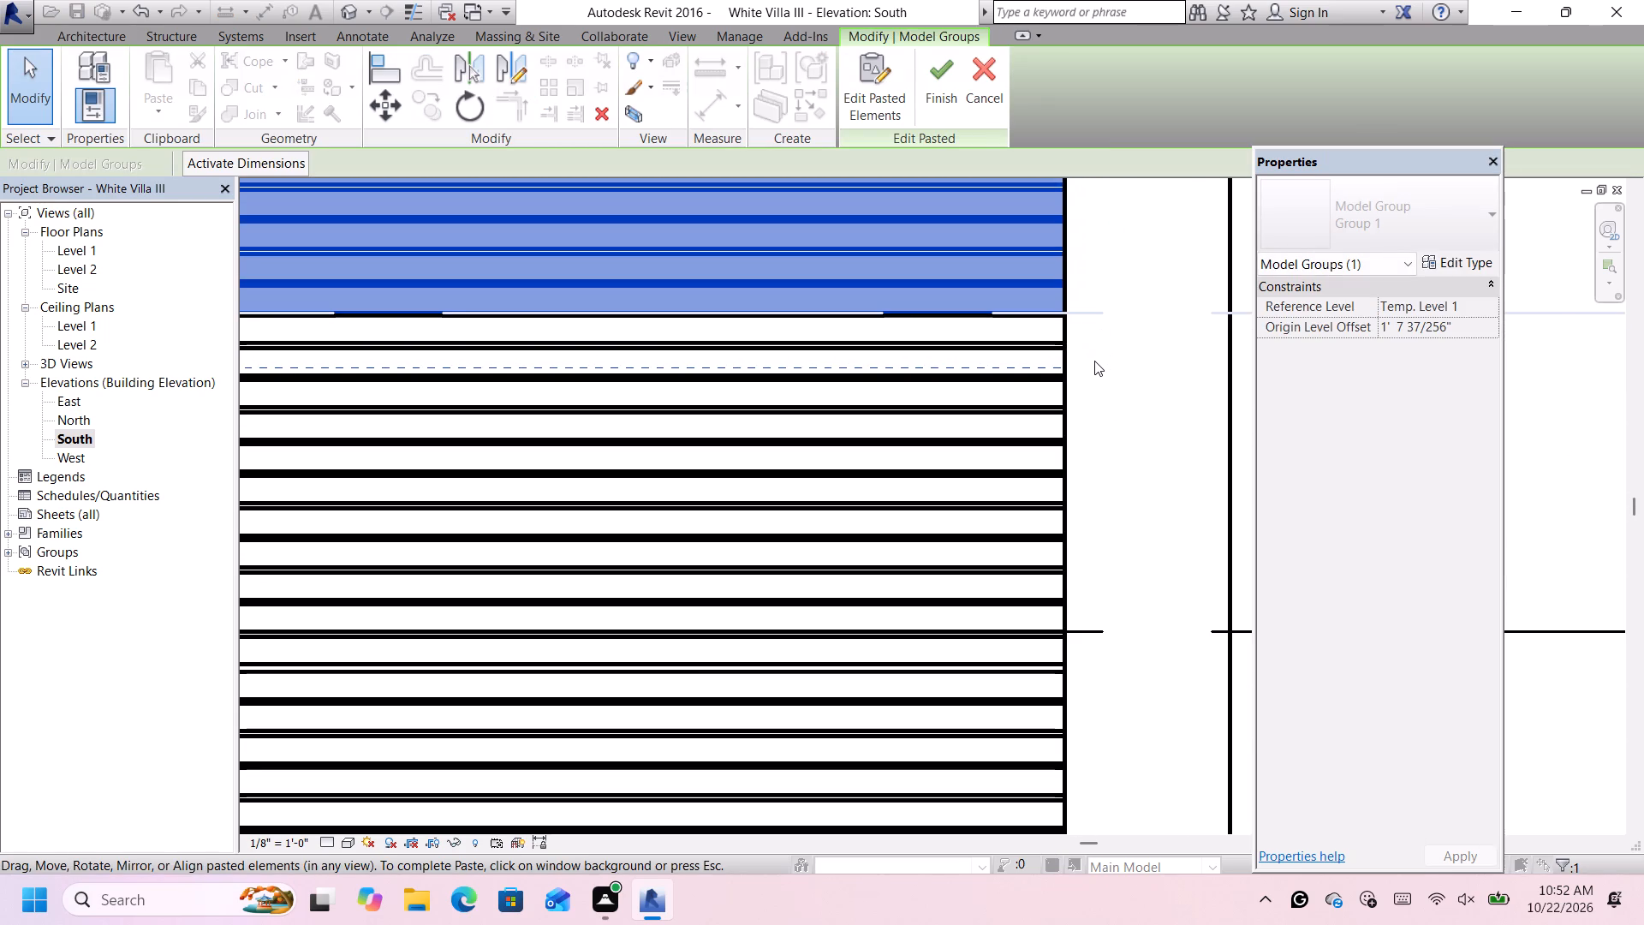
key("Up")
key("Up")
scroll(1084, 340, "down", 2)
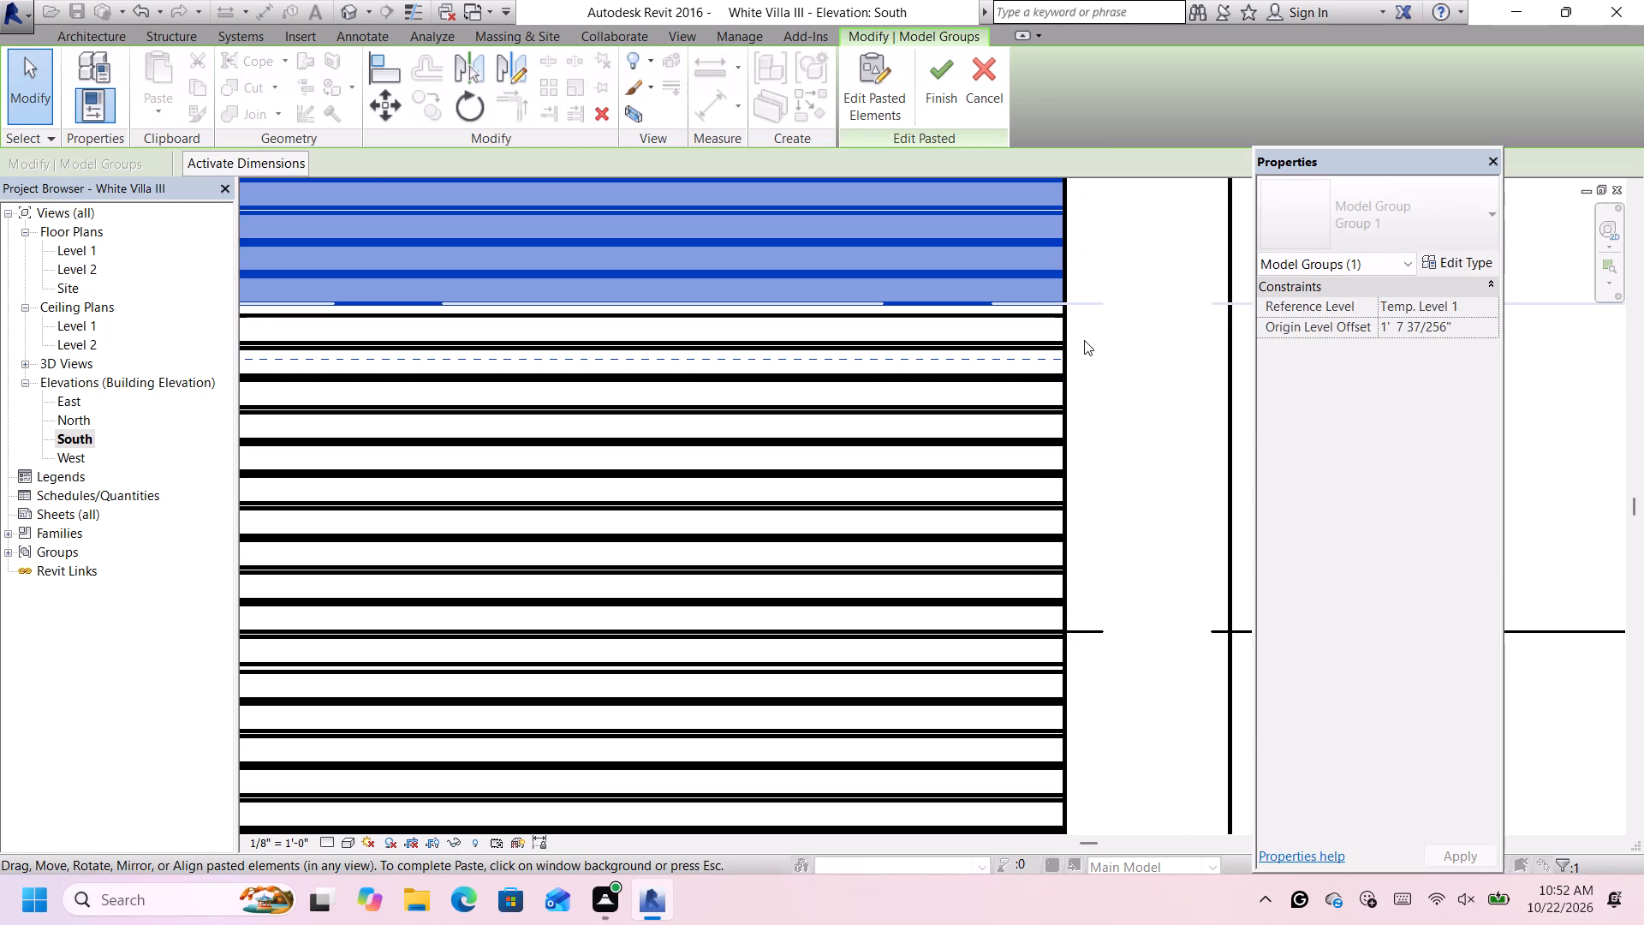
key("Down")
scroll(1071, 331, "up", 2)
key("Up")
scroll(1071, 331, "down", 4)
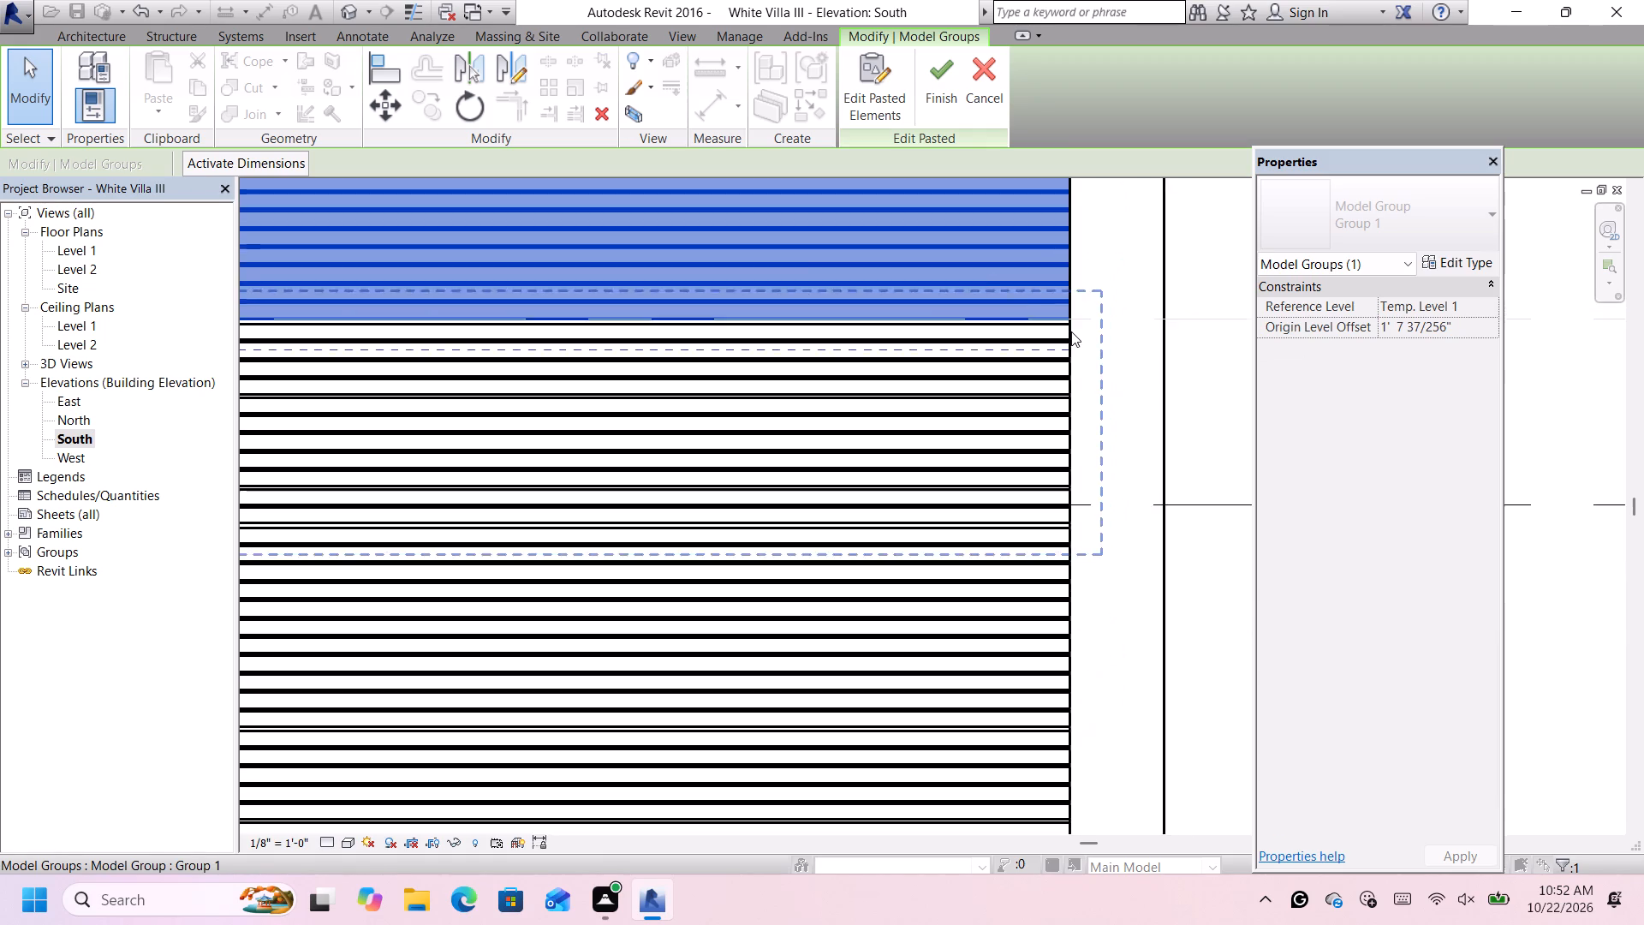
scroll(1071, 331, "down", 7)
left_click(1020, 216)
Examine the stacked grooved wall between the tall front walls in the south elevation and in front and isometric 3D views.
scroll(1020, 221, "down", 2)
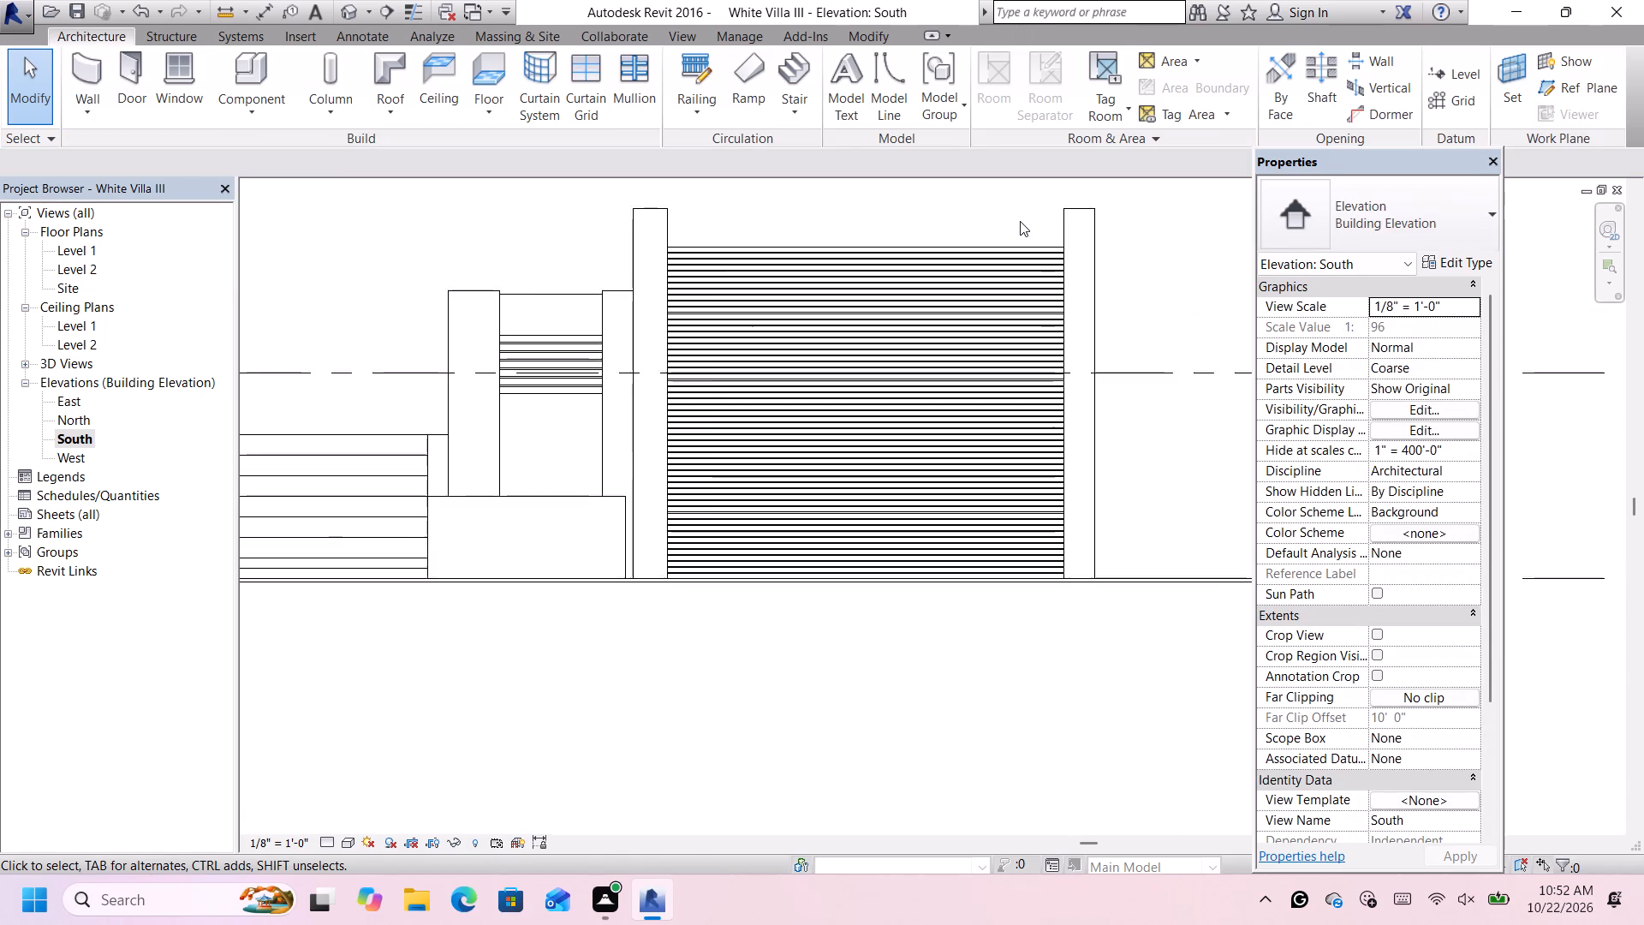
scroll(1020, 221, "down", 3)
scroll(1005, 229, "up", 5)
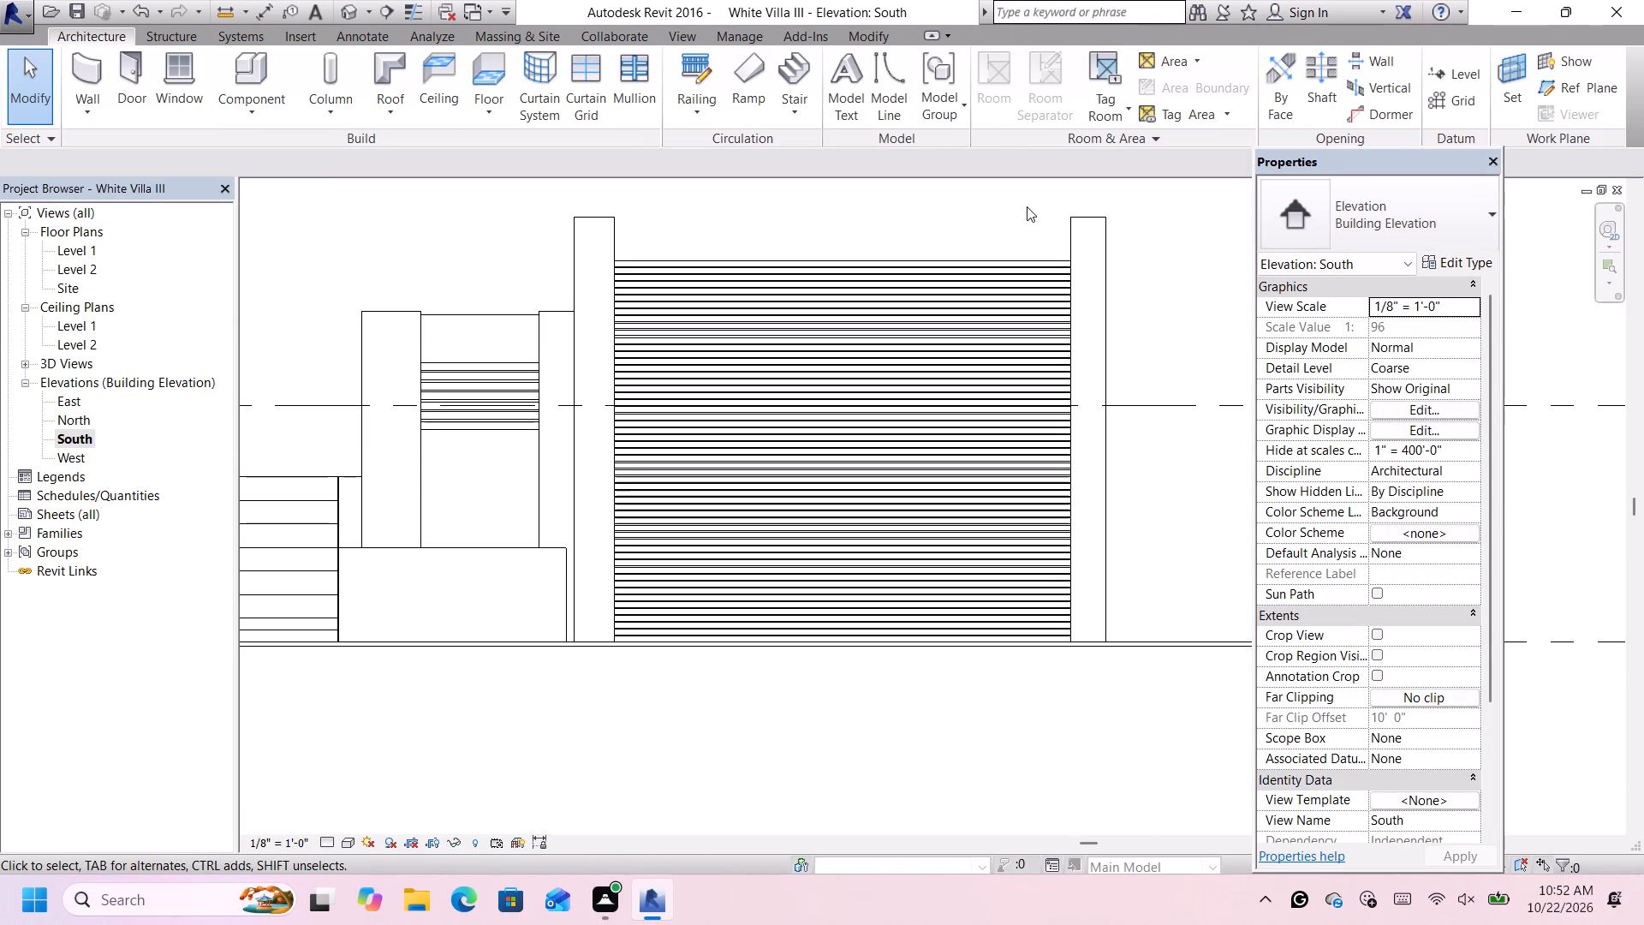
scroll(1025, 205, "up", 1)
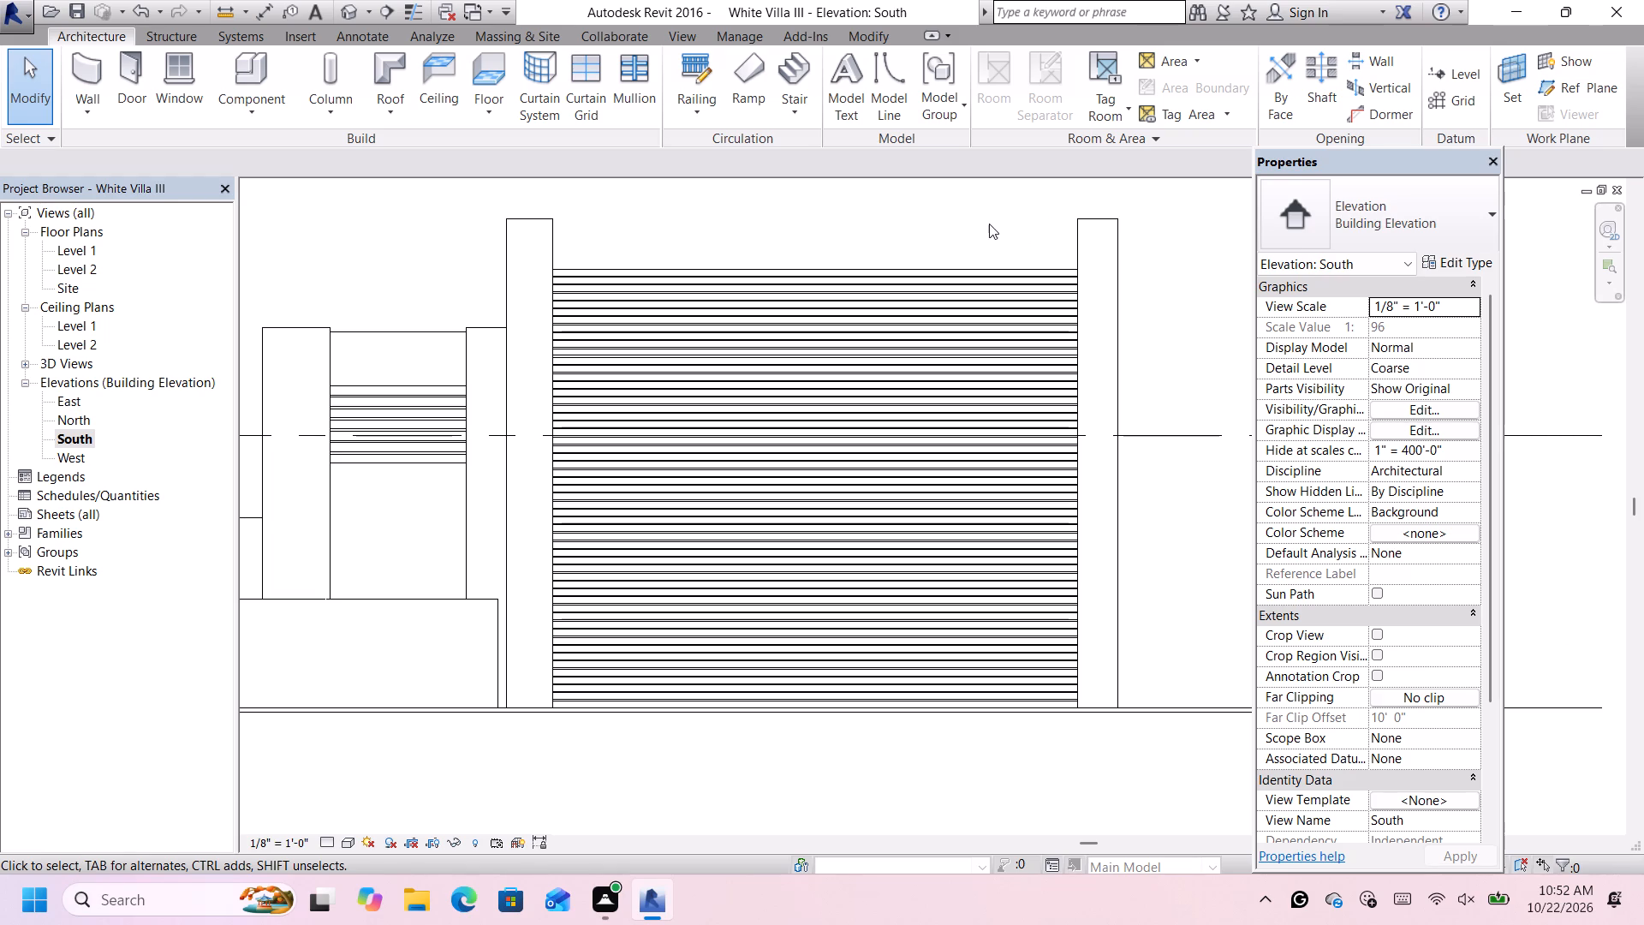
left_click(1145, 337)
left_click(346, 7)
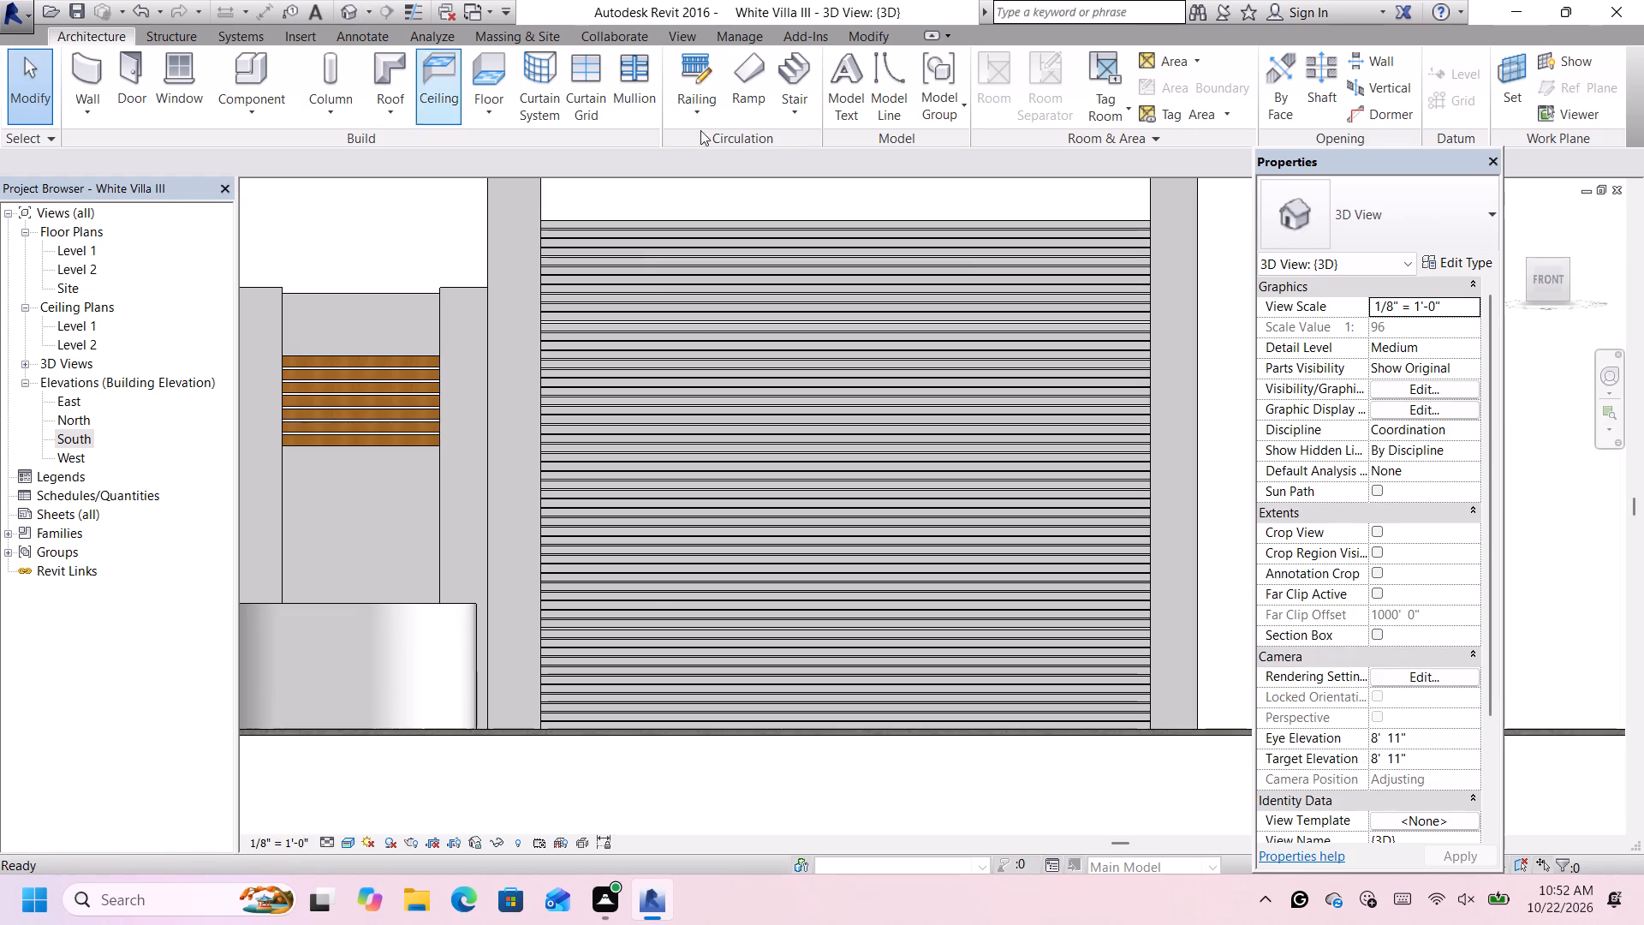
scroll(1026, 295, "down", 6)
left_click(1180, 238)
scroll(1168, 243, "down", 6)
scroll(1153, 223, "up", 3)
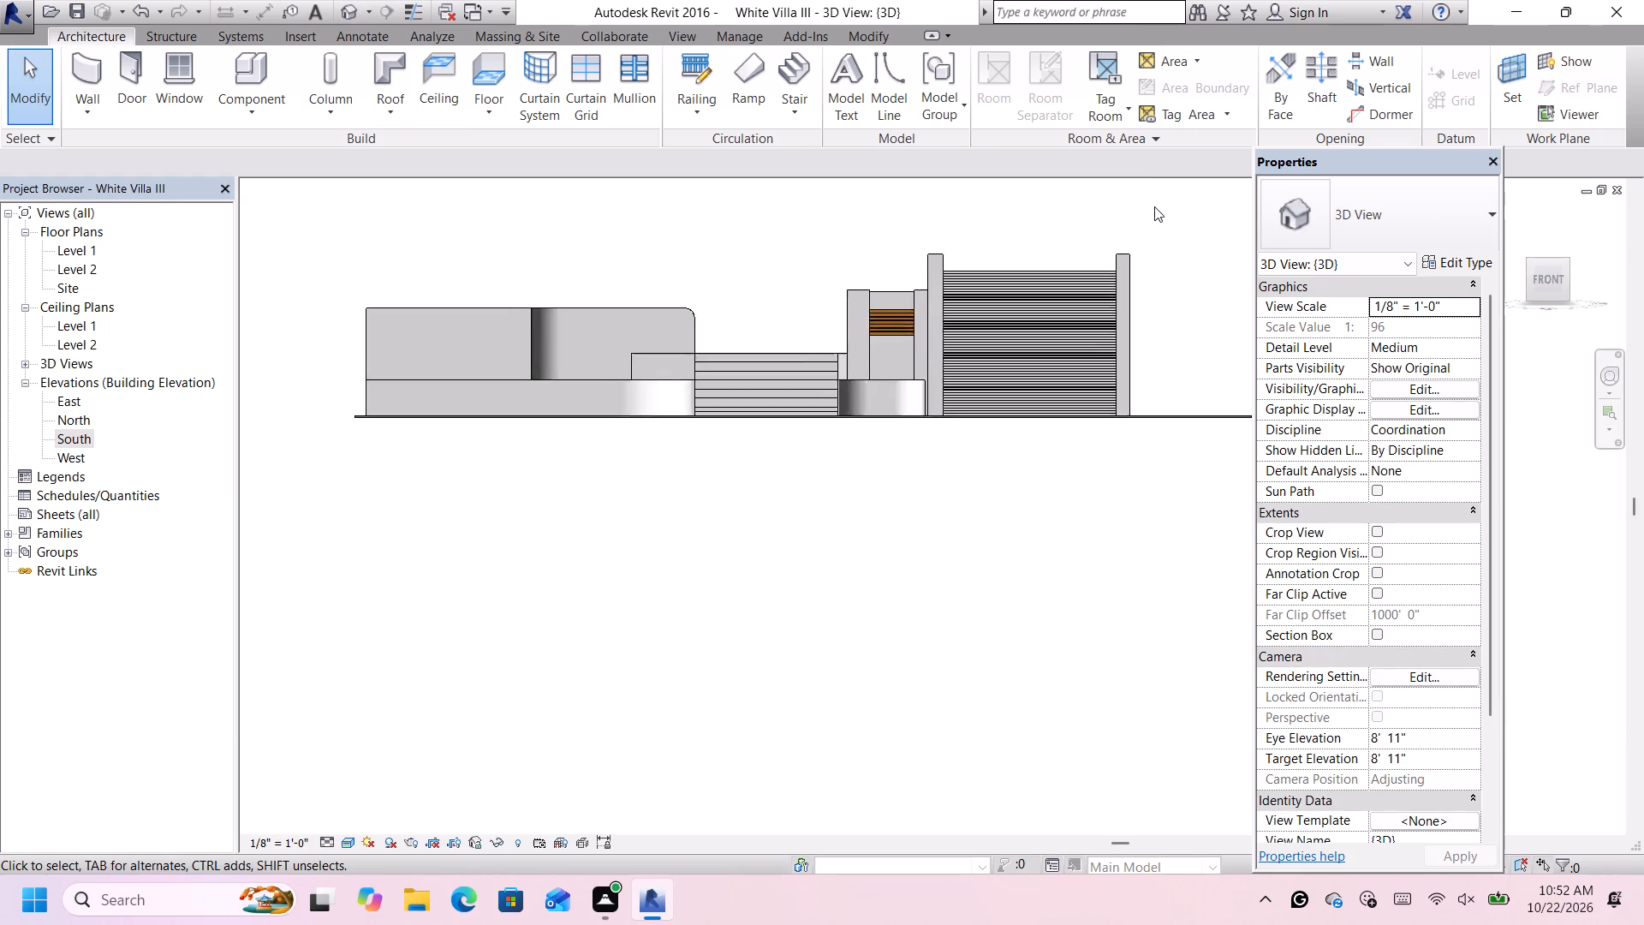
scroll(1154, 206, "up", 3)
scroll(1150, 242, "down", 1)
scroll(1150, 242, "up", 4)
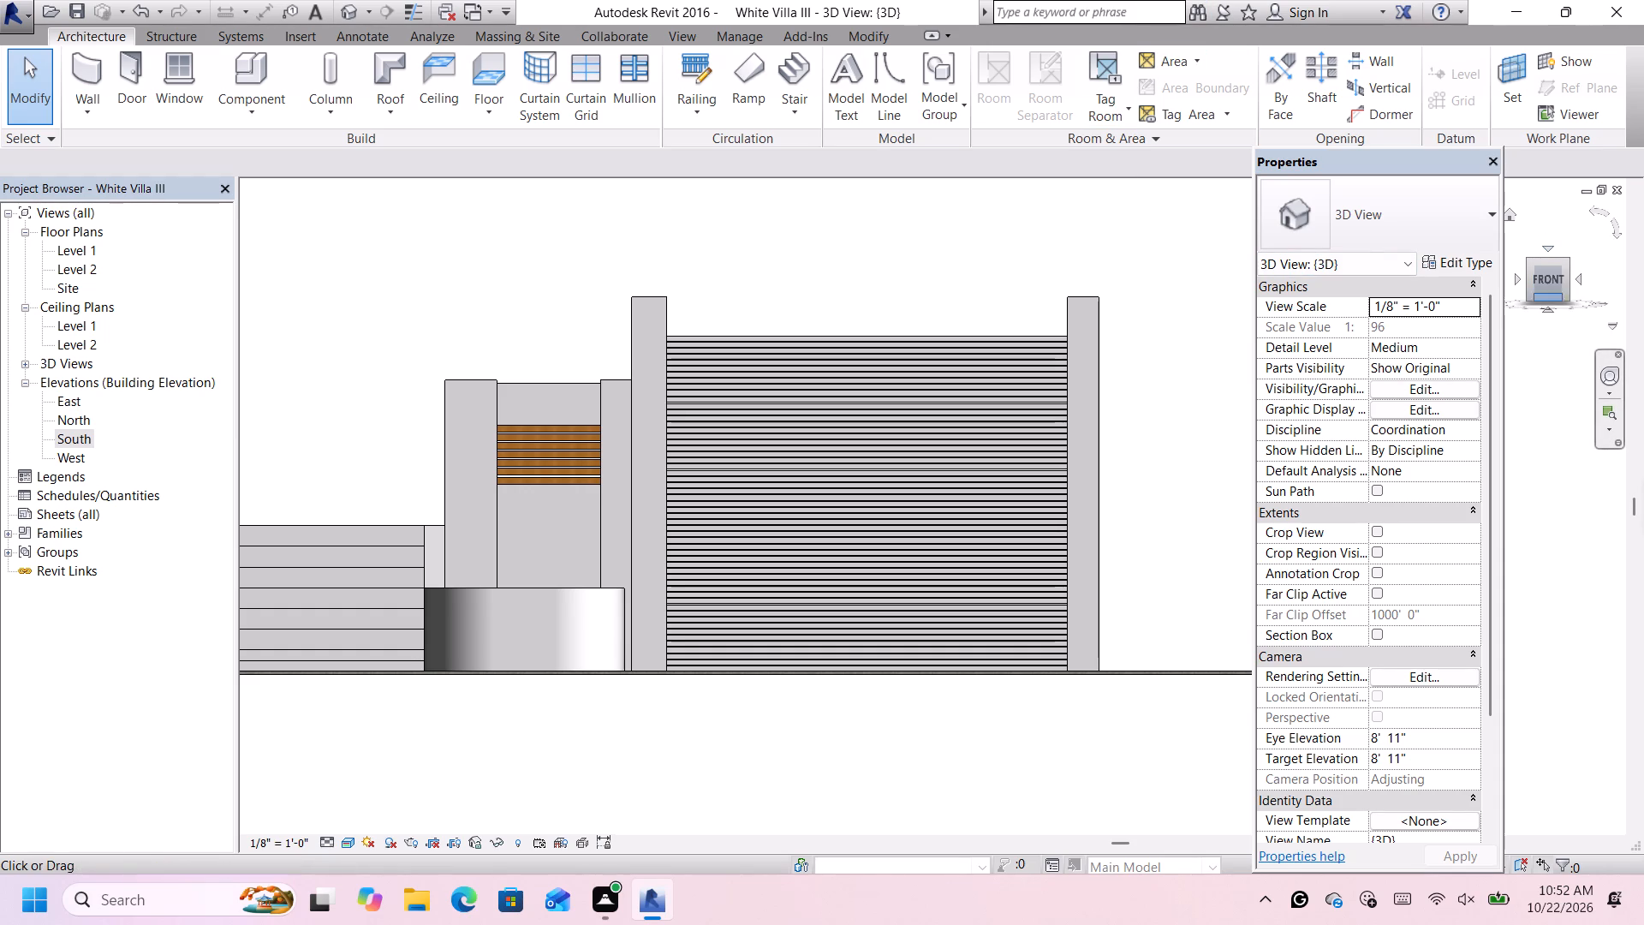
left_click(1528, 260)
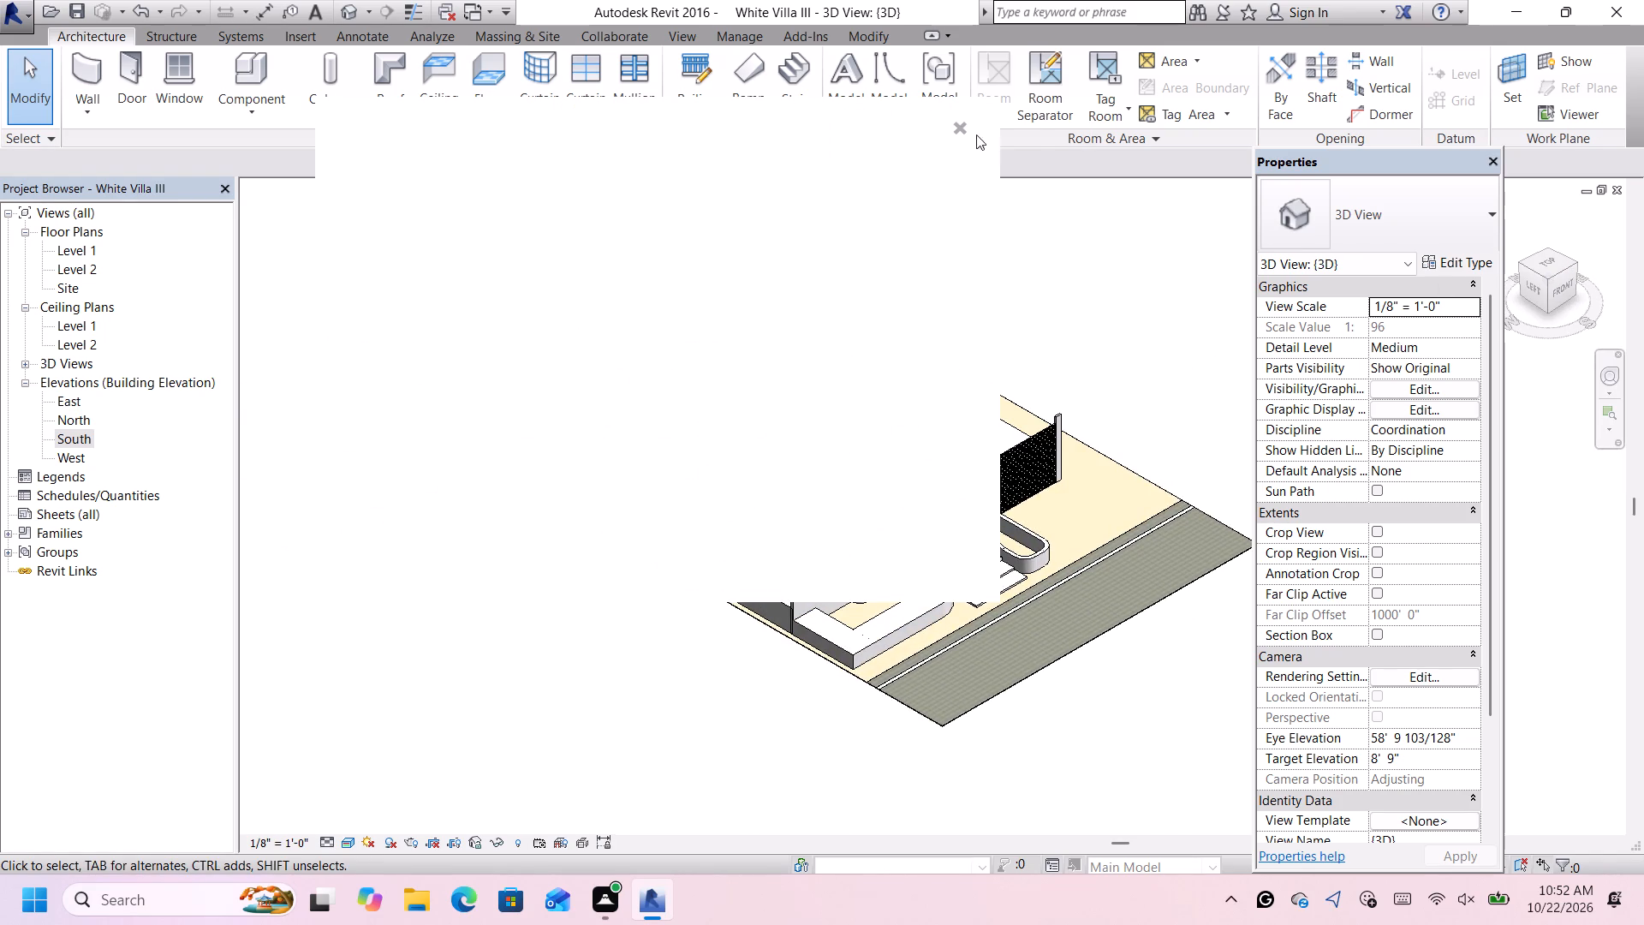
left_click(960, 130)
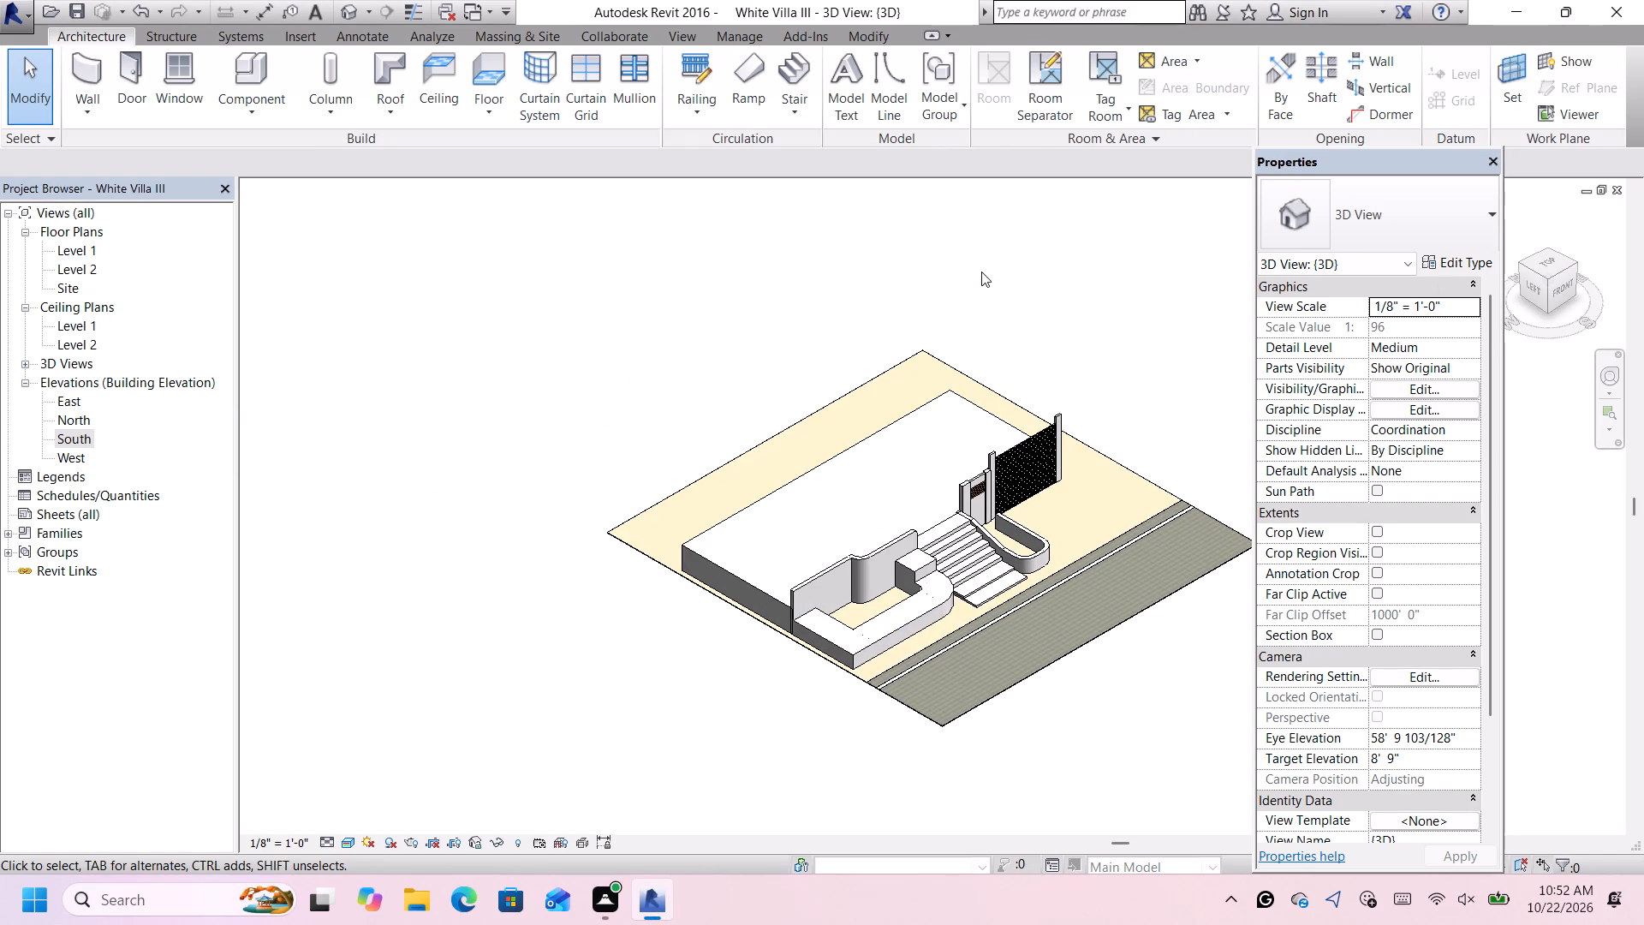
scroll(959, 289, "down", 3)
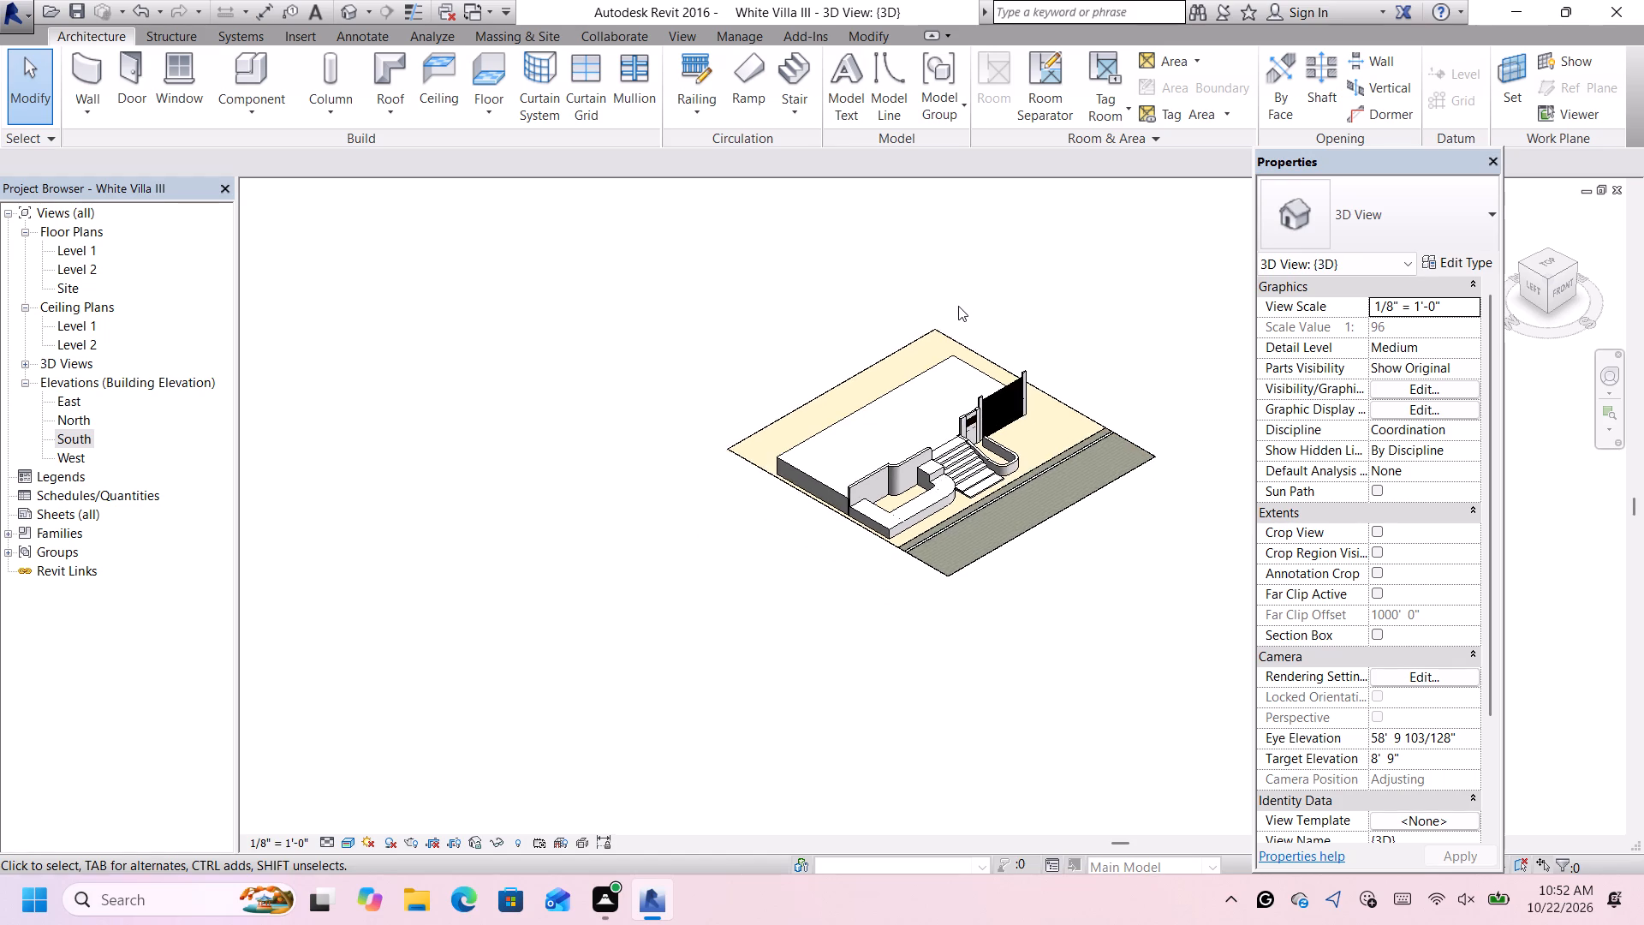
scroll(992, 348, "up", 3)
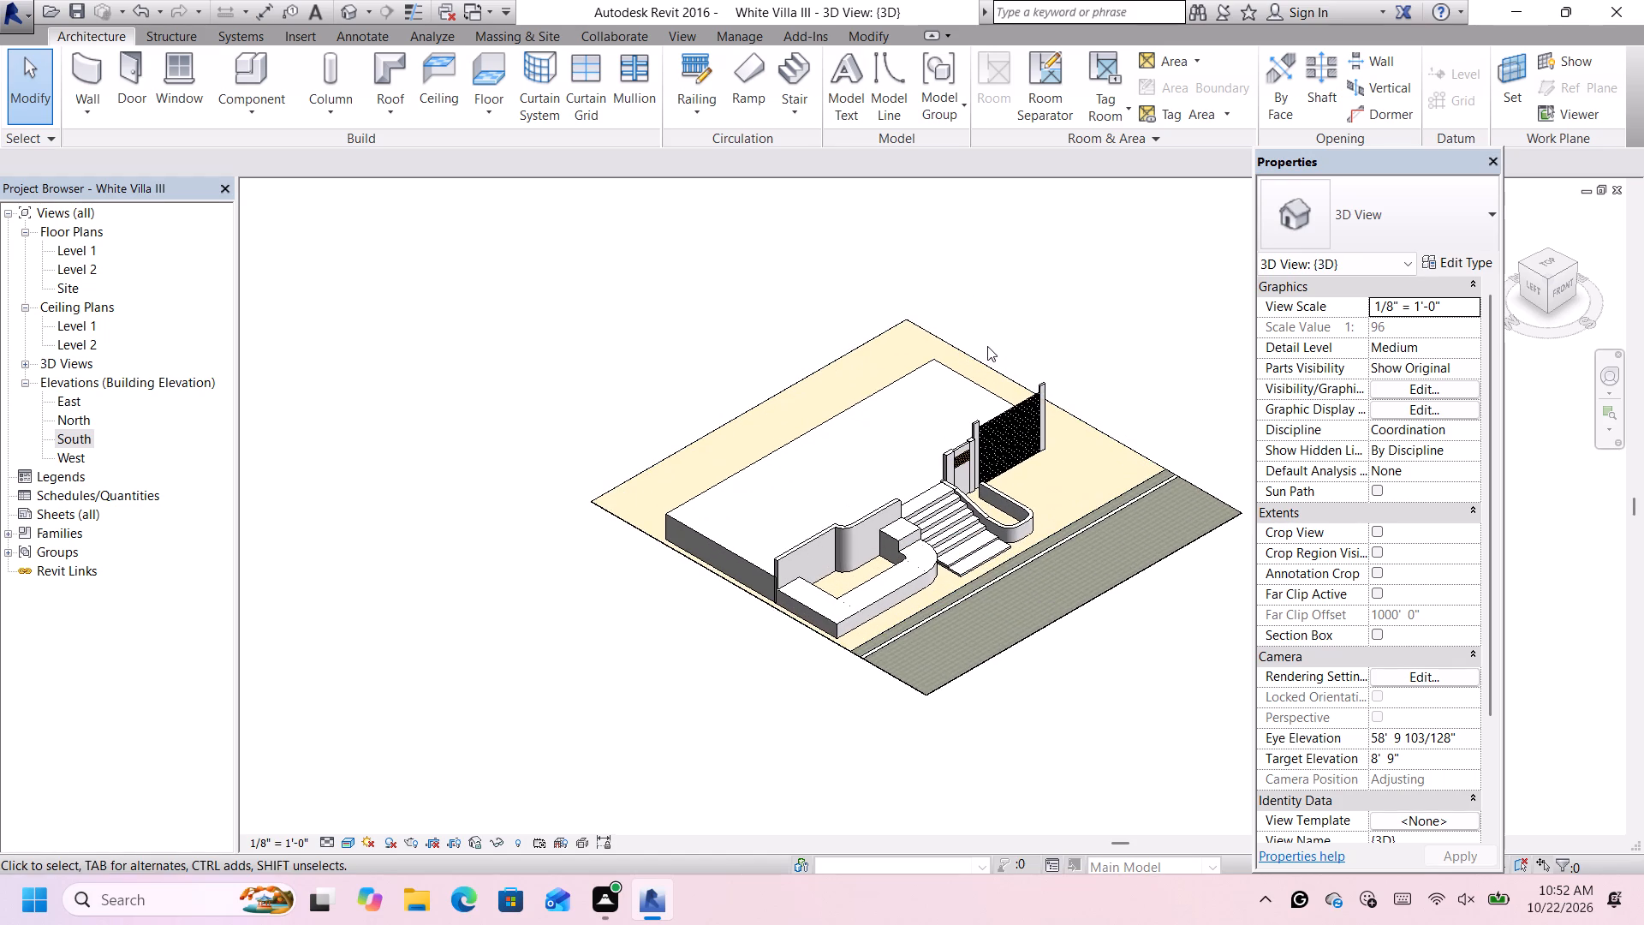
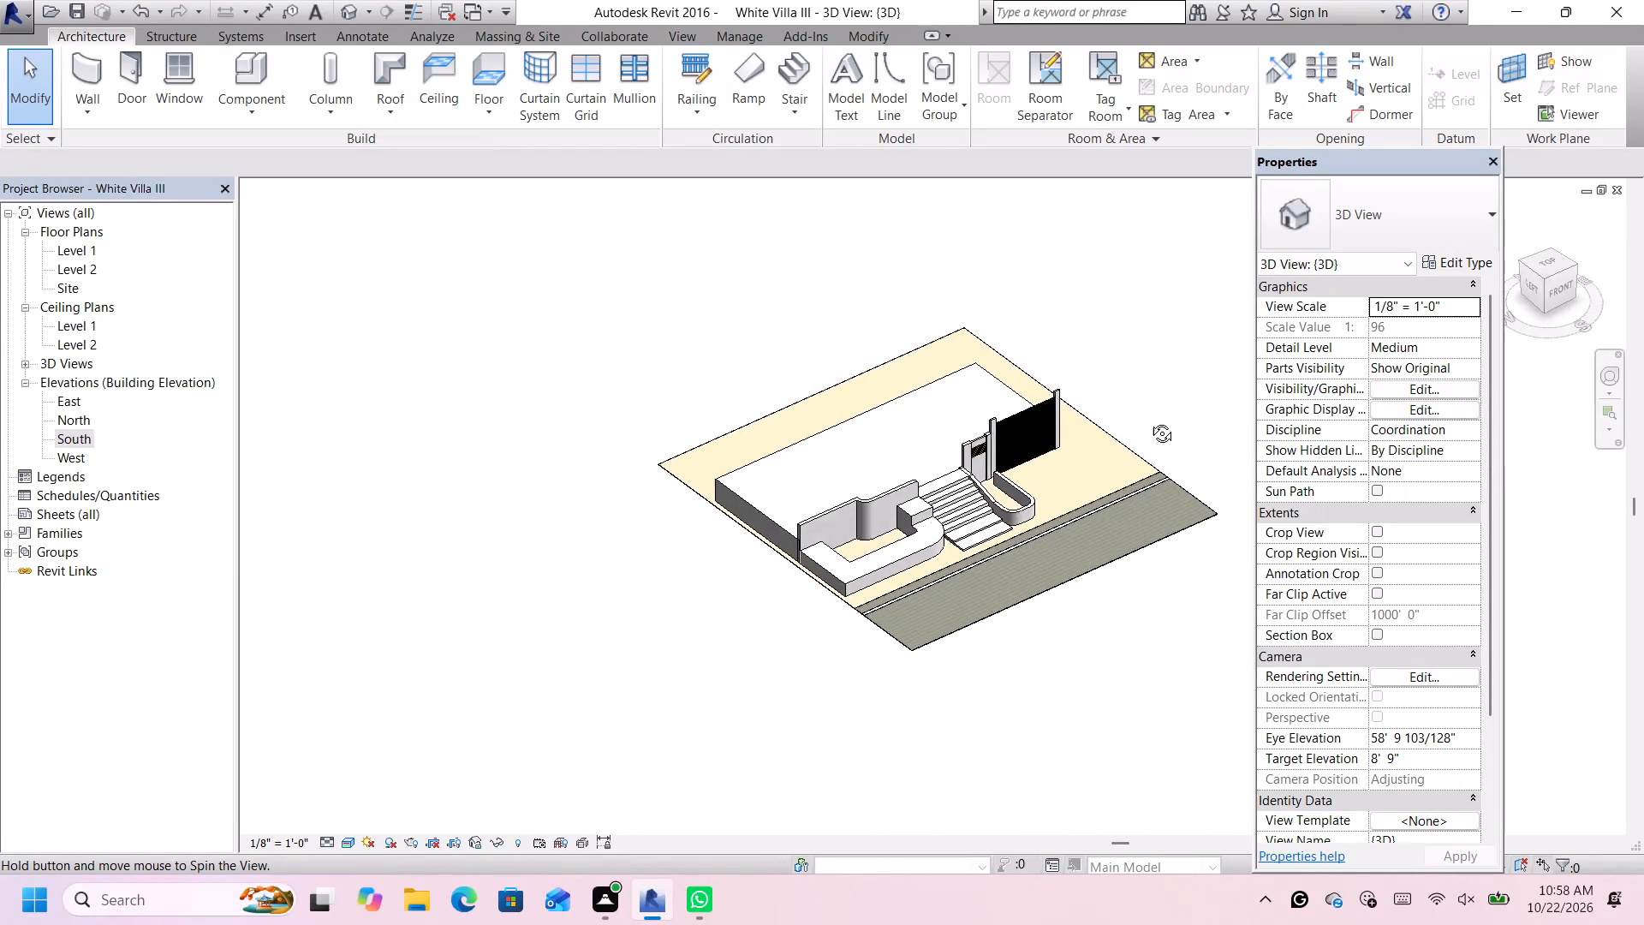
Examine the entrance, stairs and grooved facade wall in 3D from the front corner and from above.
scroll(915, 413, "up", 1)
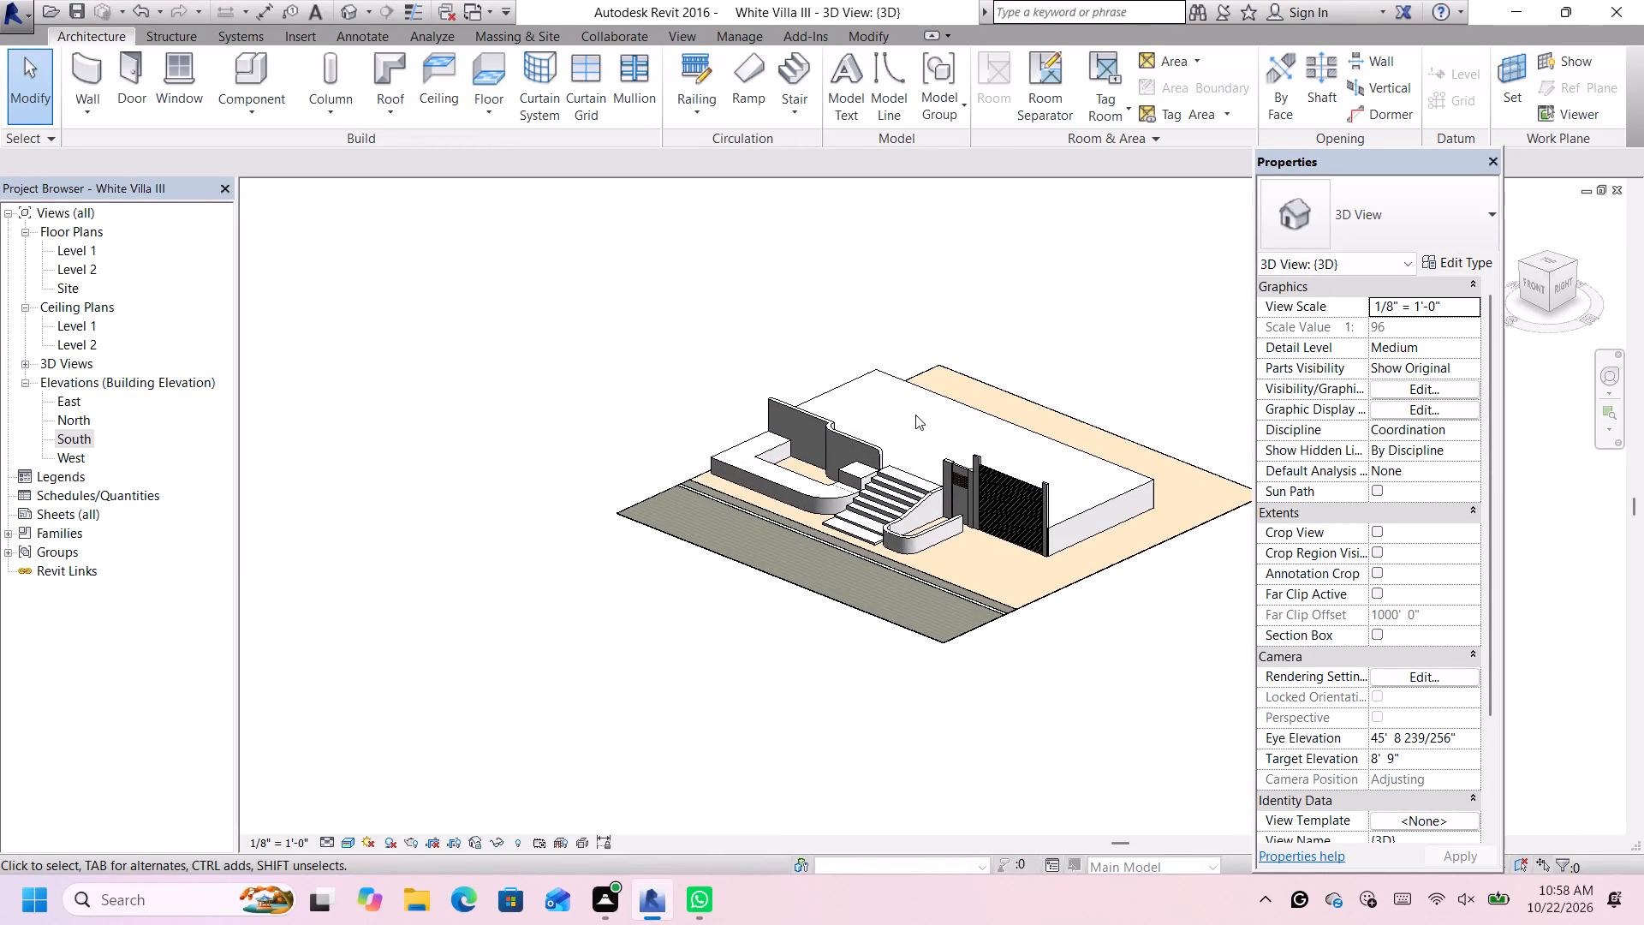
scroll(878, 402, "up", 4)
scroll(937, 367, "down", 5)
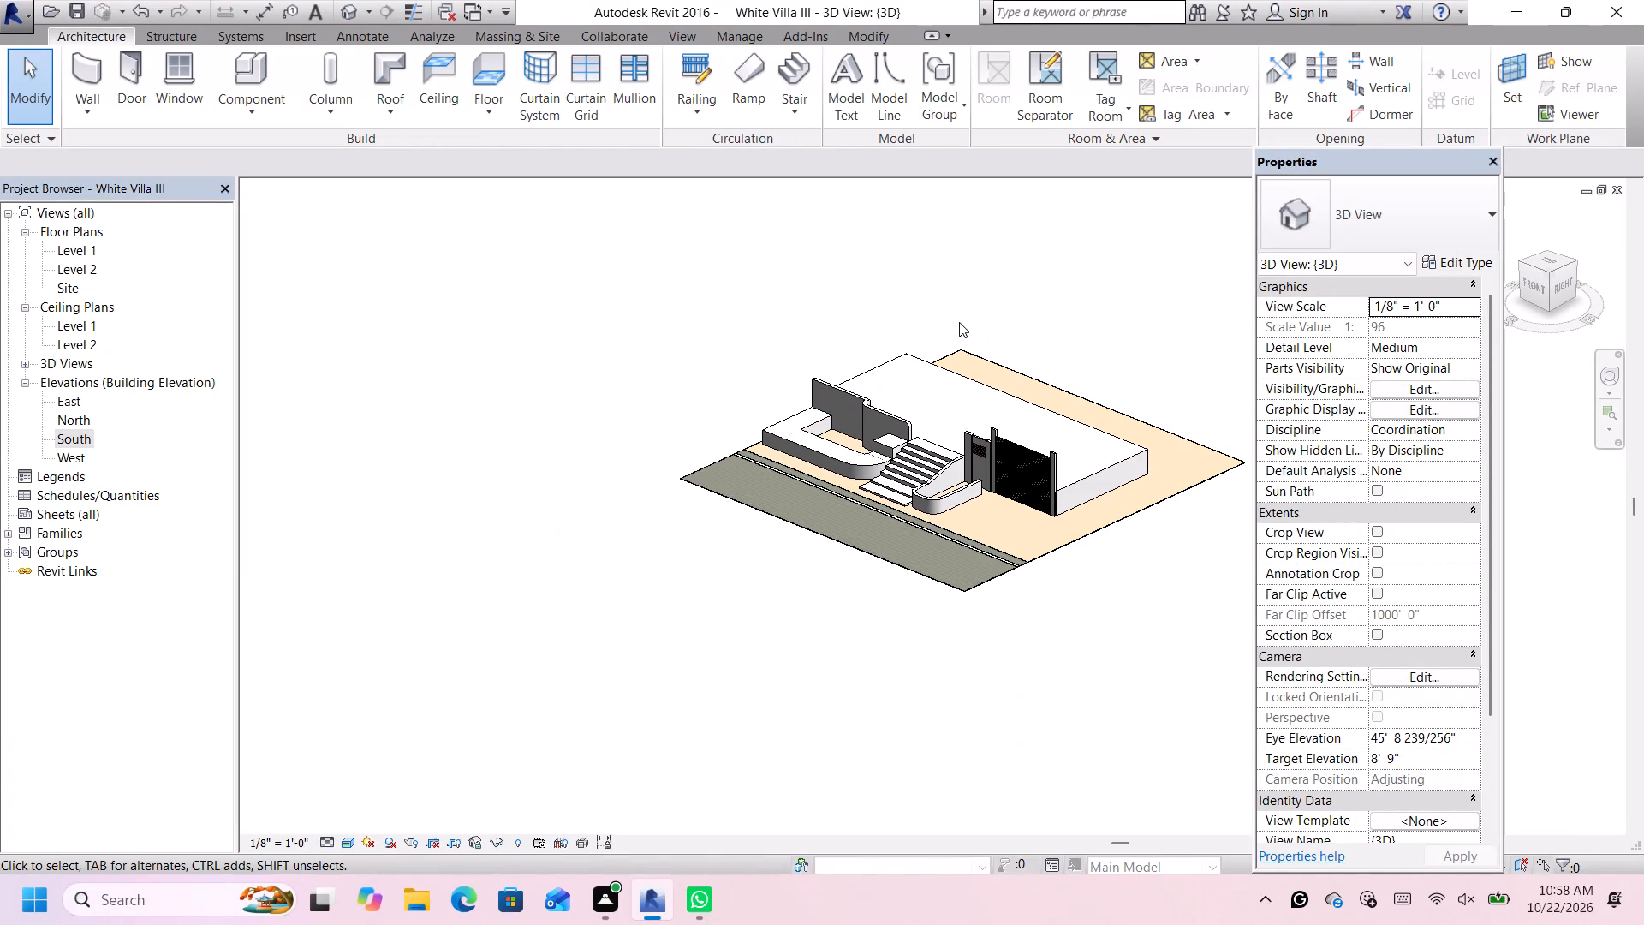
scroll(957, 331, "up", 3)
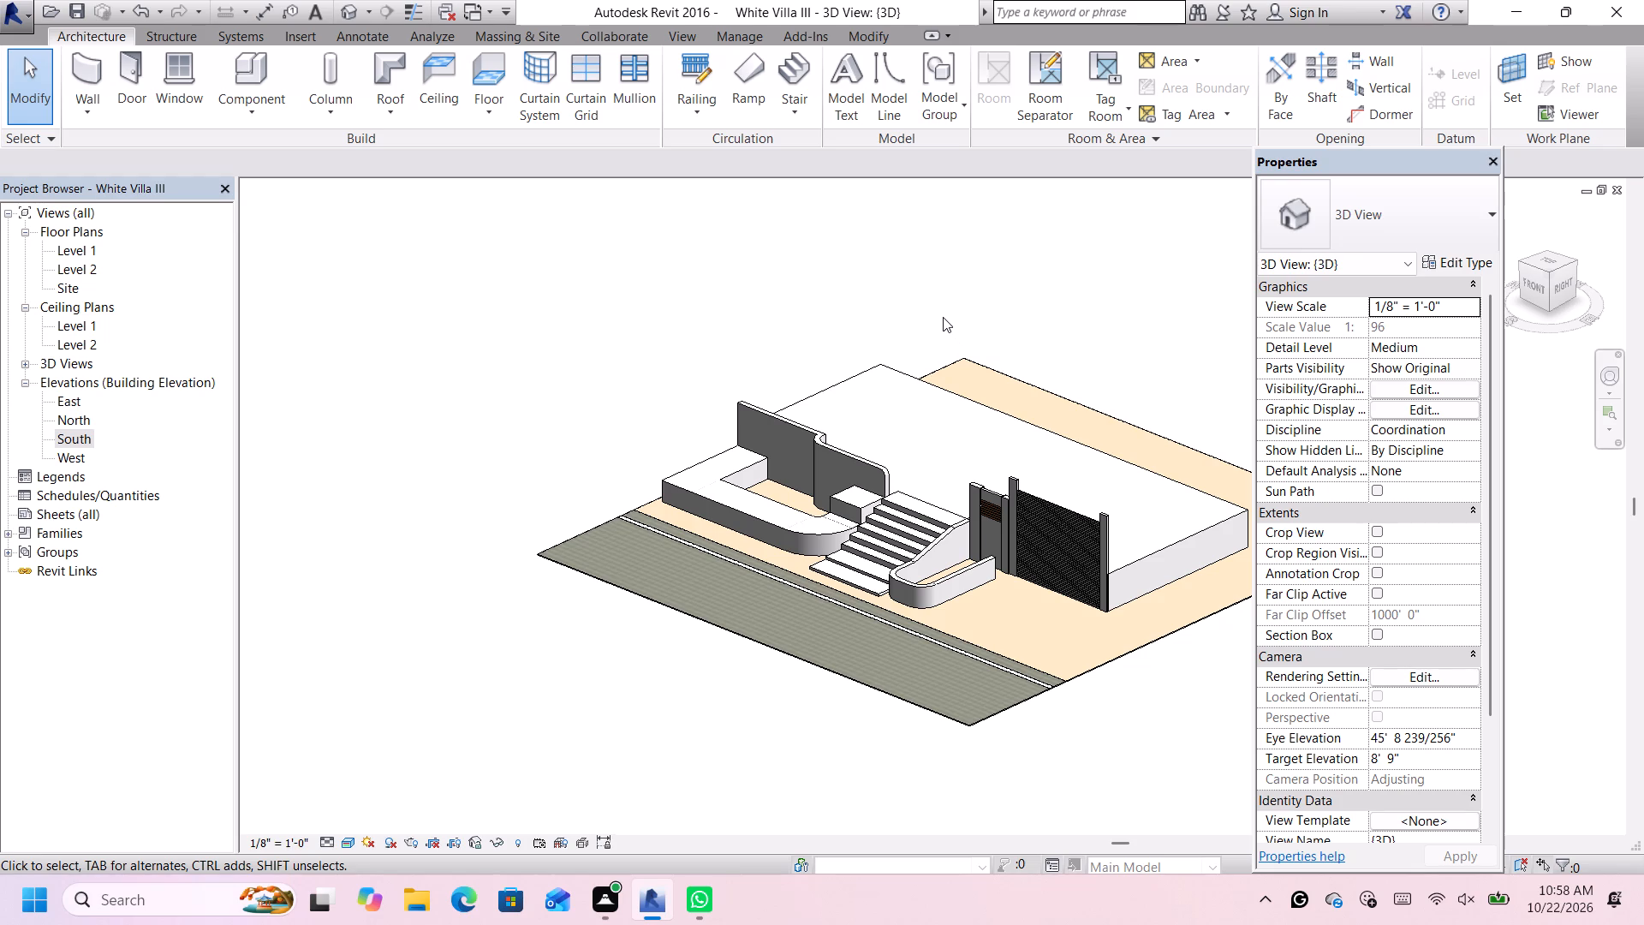
scroll(1070, 355, "up", 1)
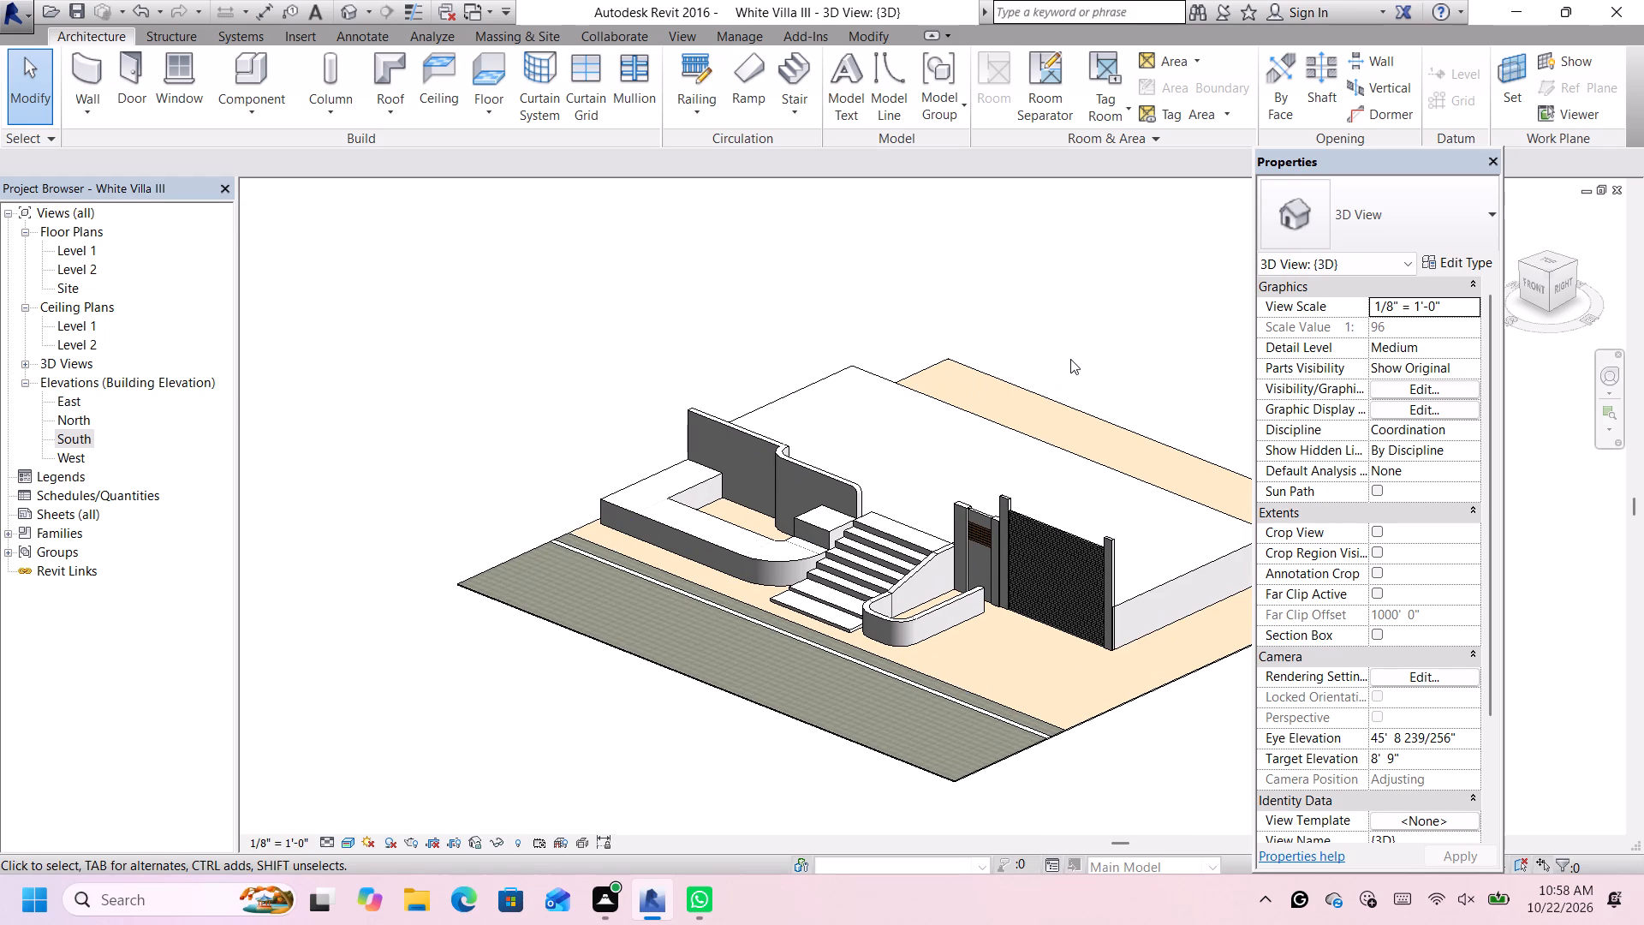
middle_click(1069, 359)
scroll(1075, 396, "down", 4)
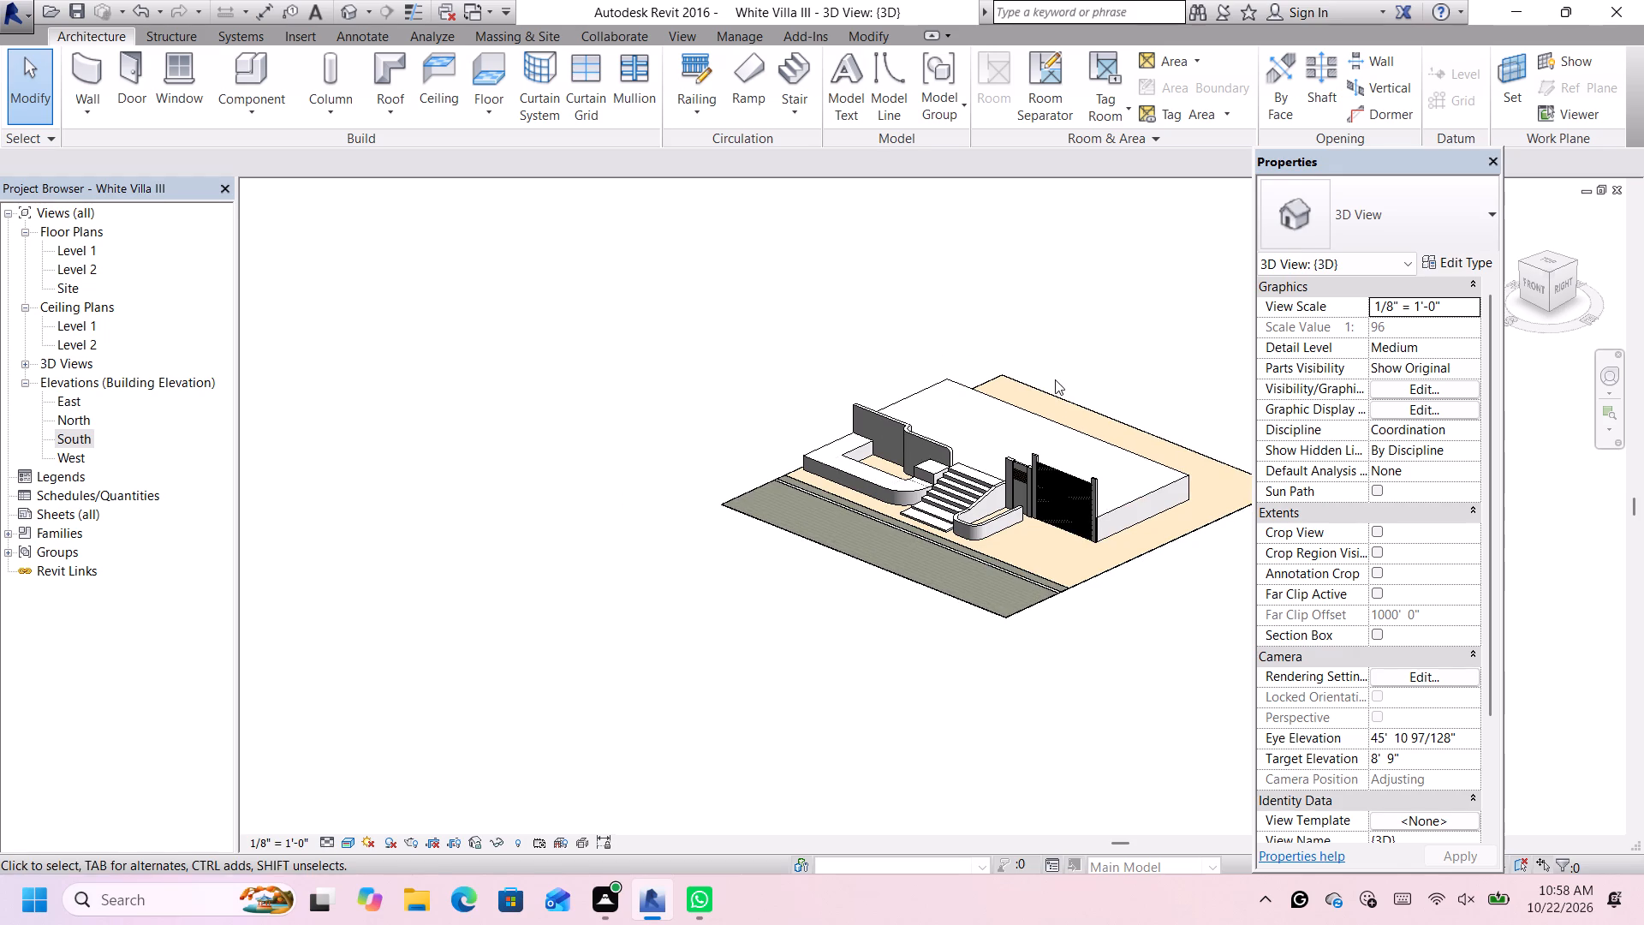
middle_click_drag(1055, 379, 1168, 699)
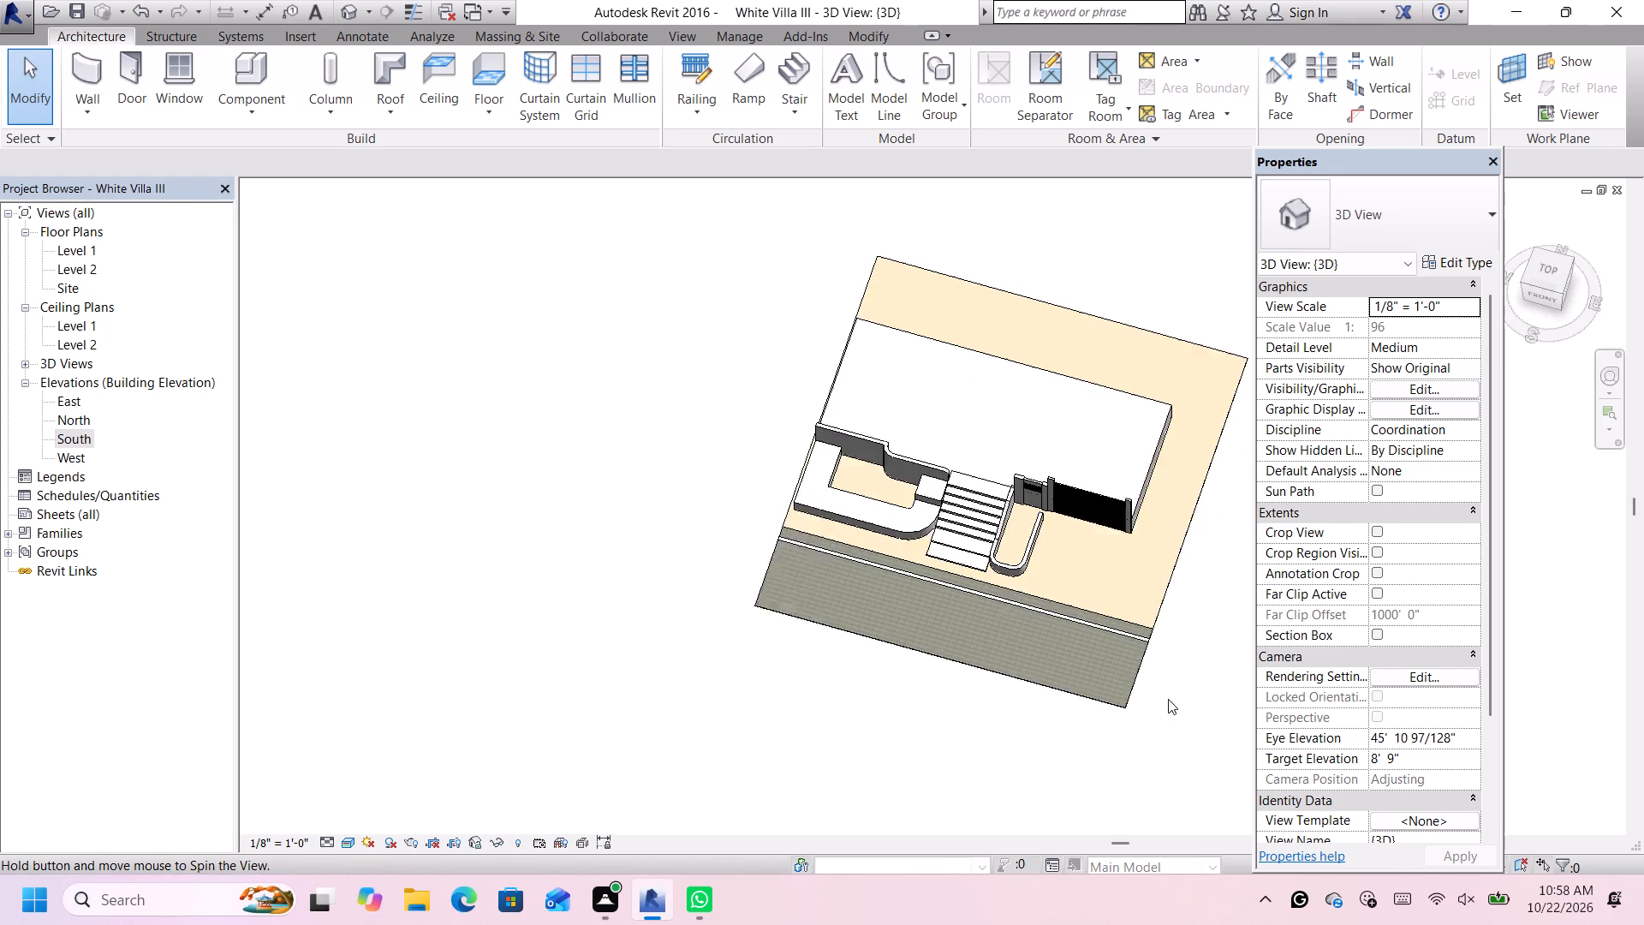
middle_click_drag(1168, 699, 1164, 693)
Start a wall in the top 3D view using the Basic Wall type Generic - 12" white.
left_click(1532, 280)
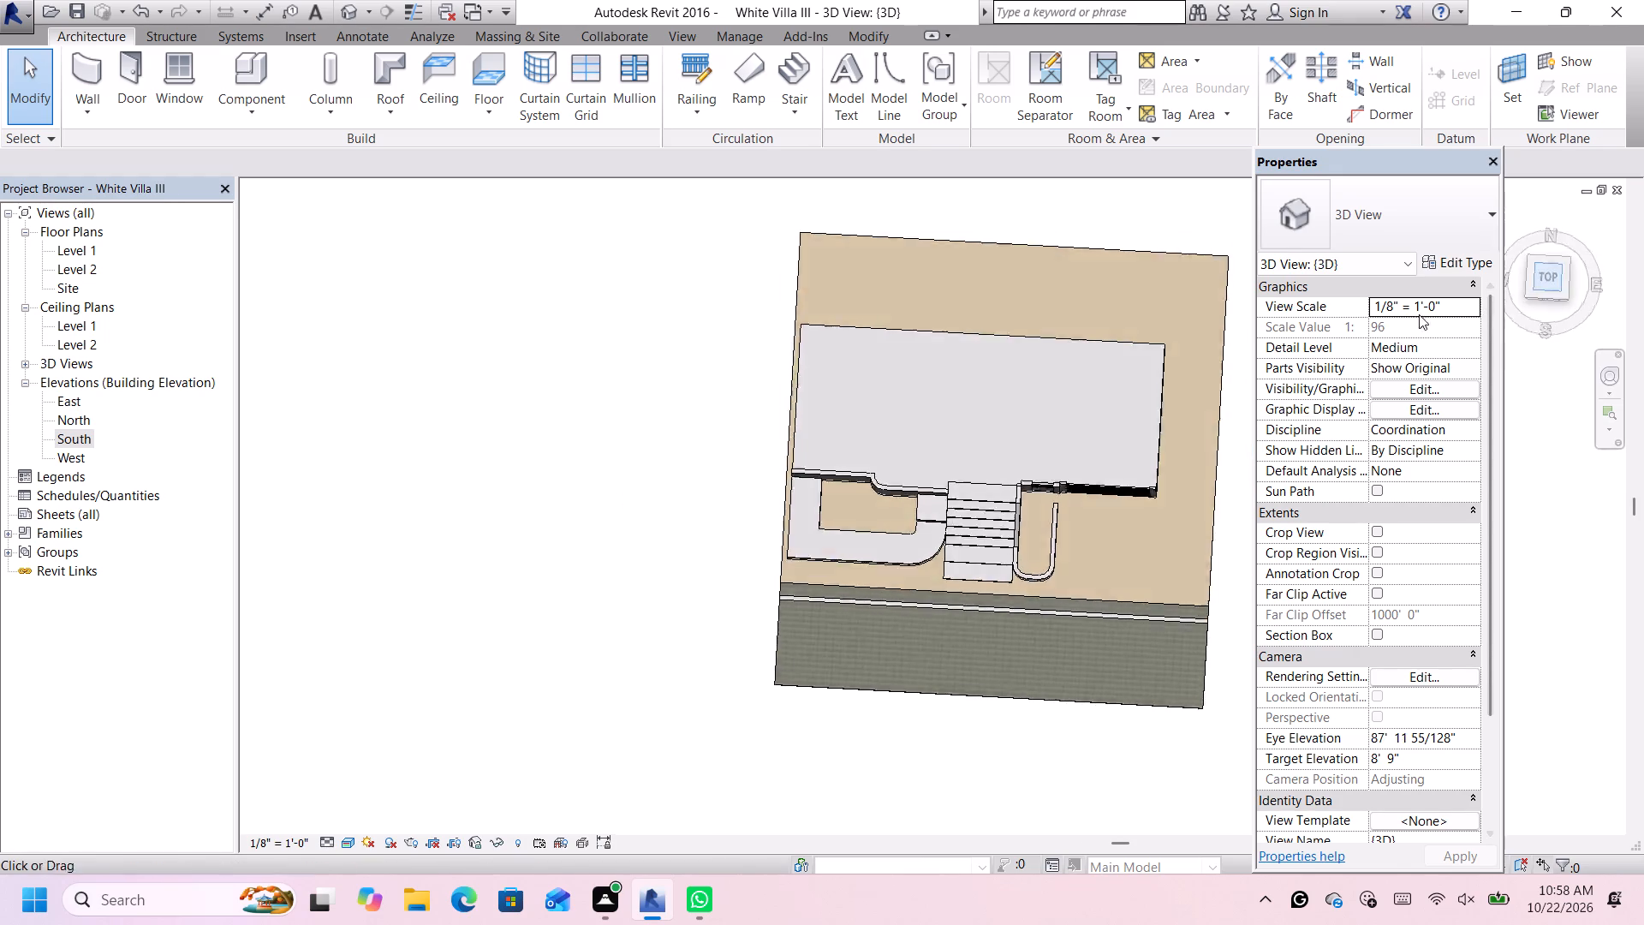
scroll(1096, 439, "up", 4)
scroll(1189, 417, "up", 2)
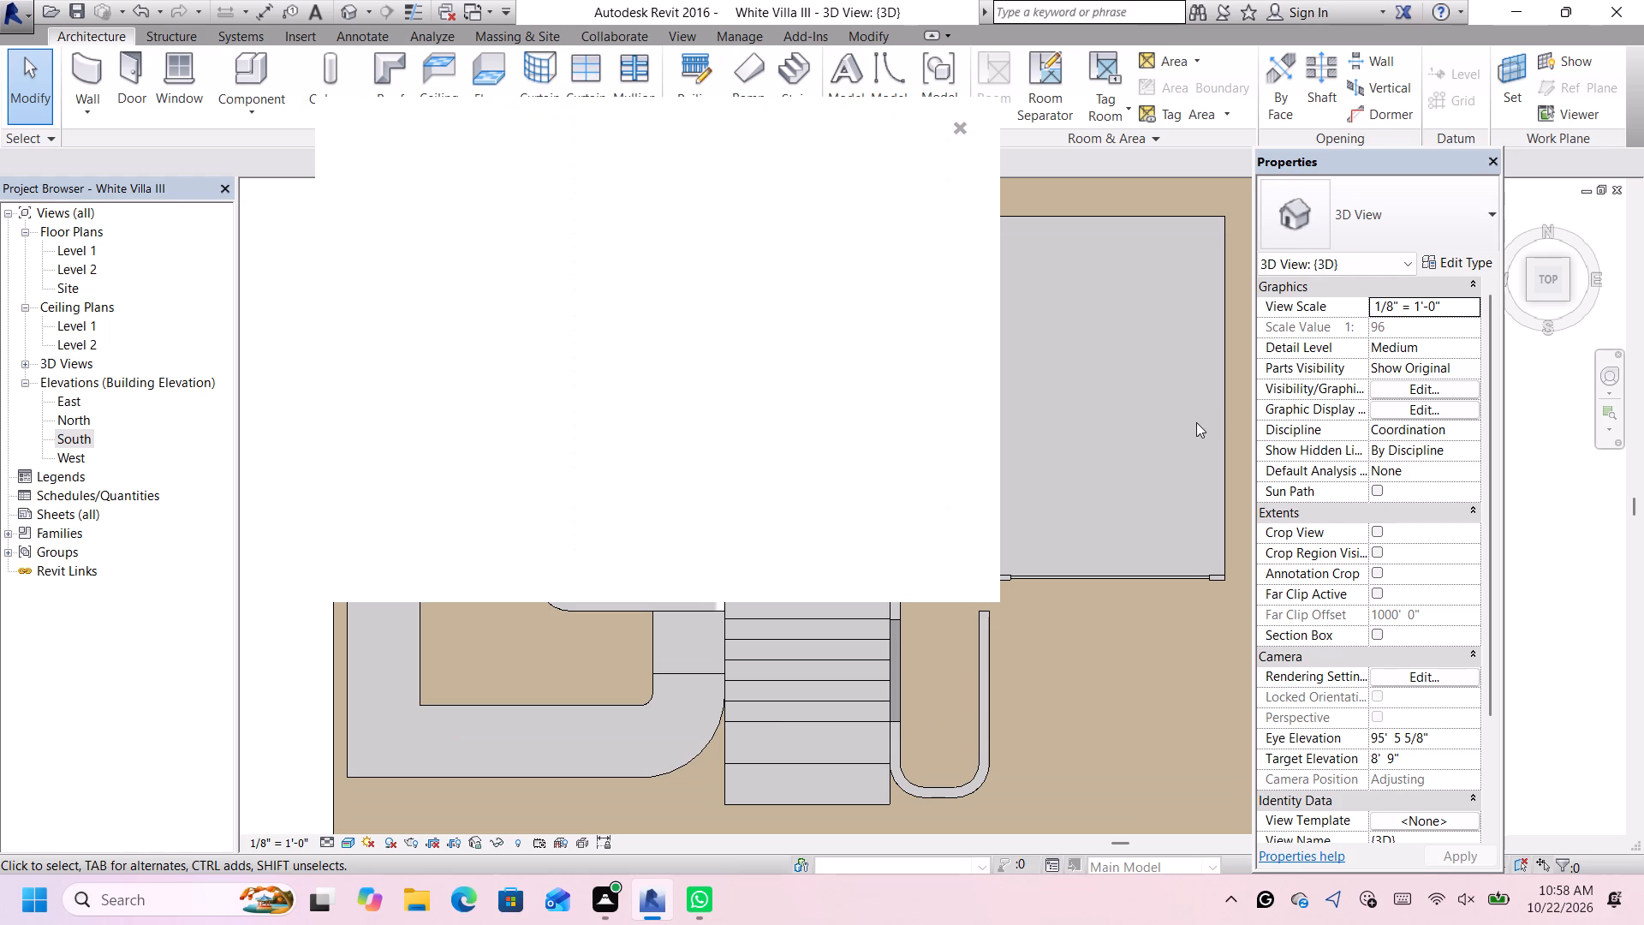
left_click(955, 121)
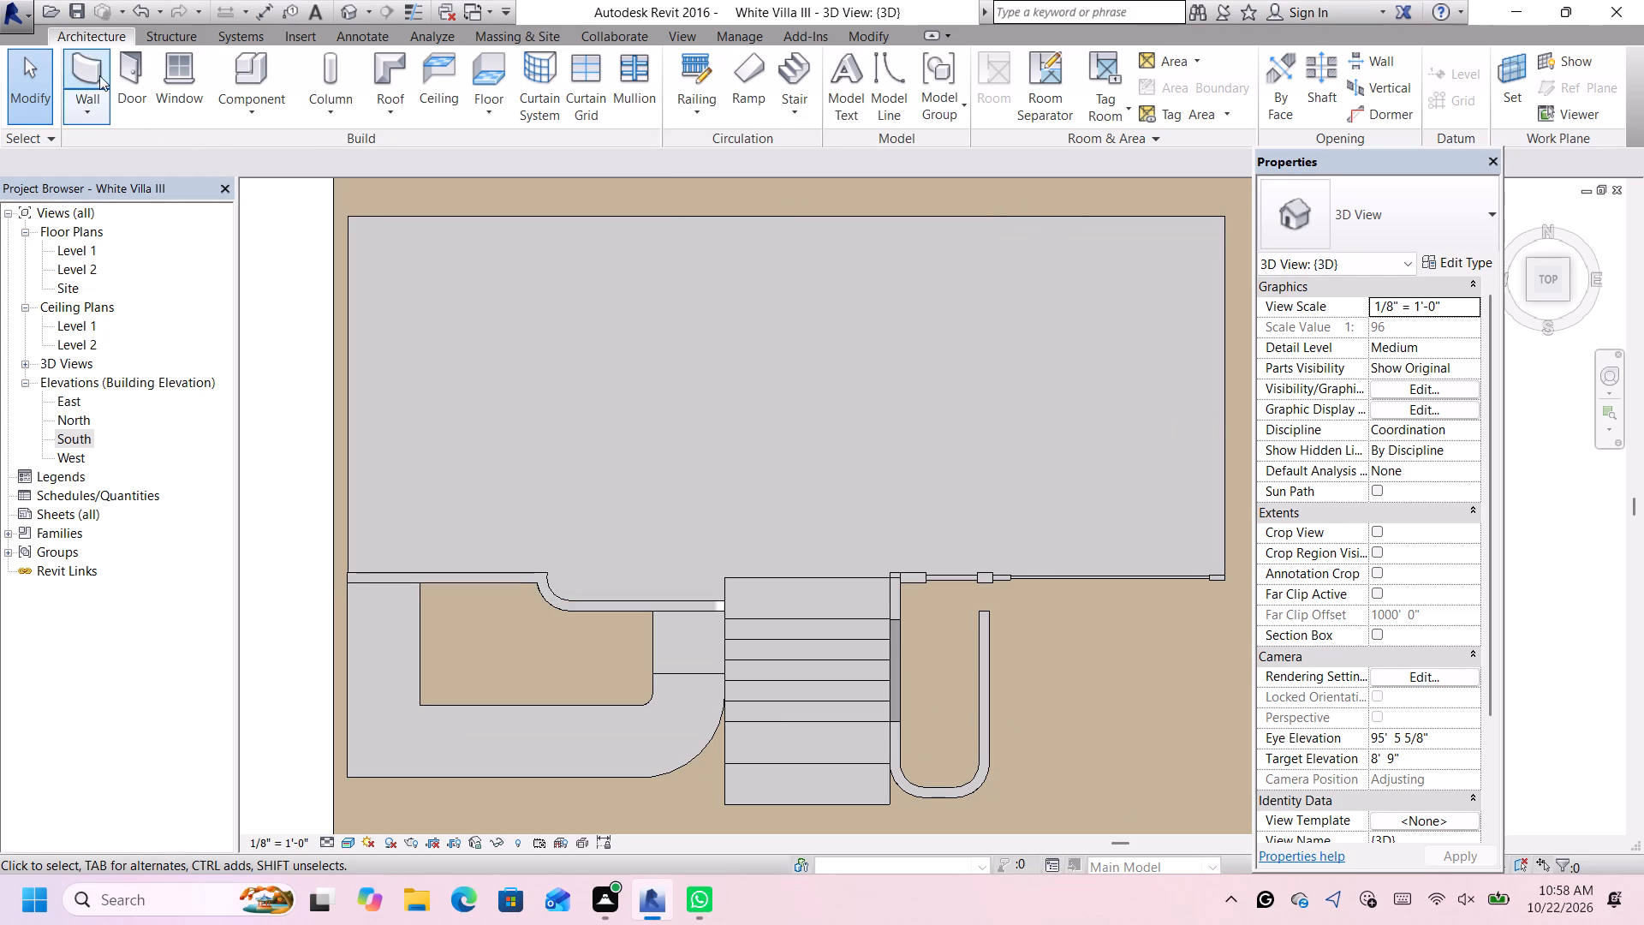
left_click(99, 75)
left_click(1425, 225)
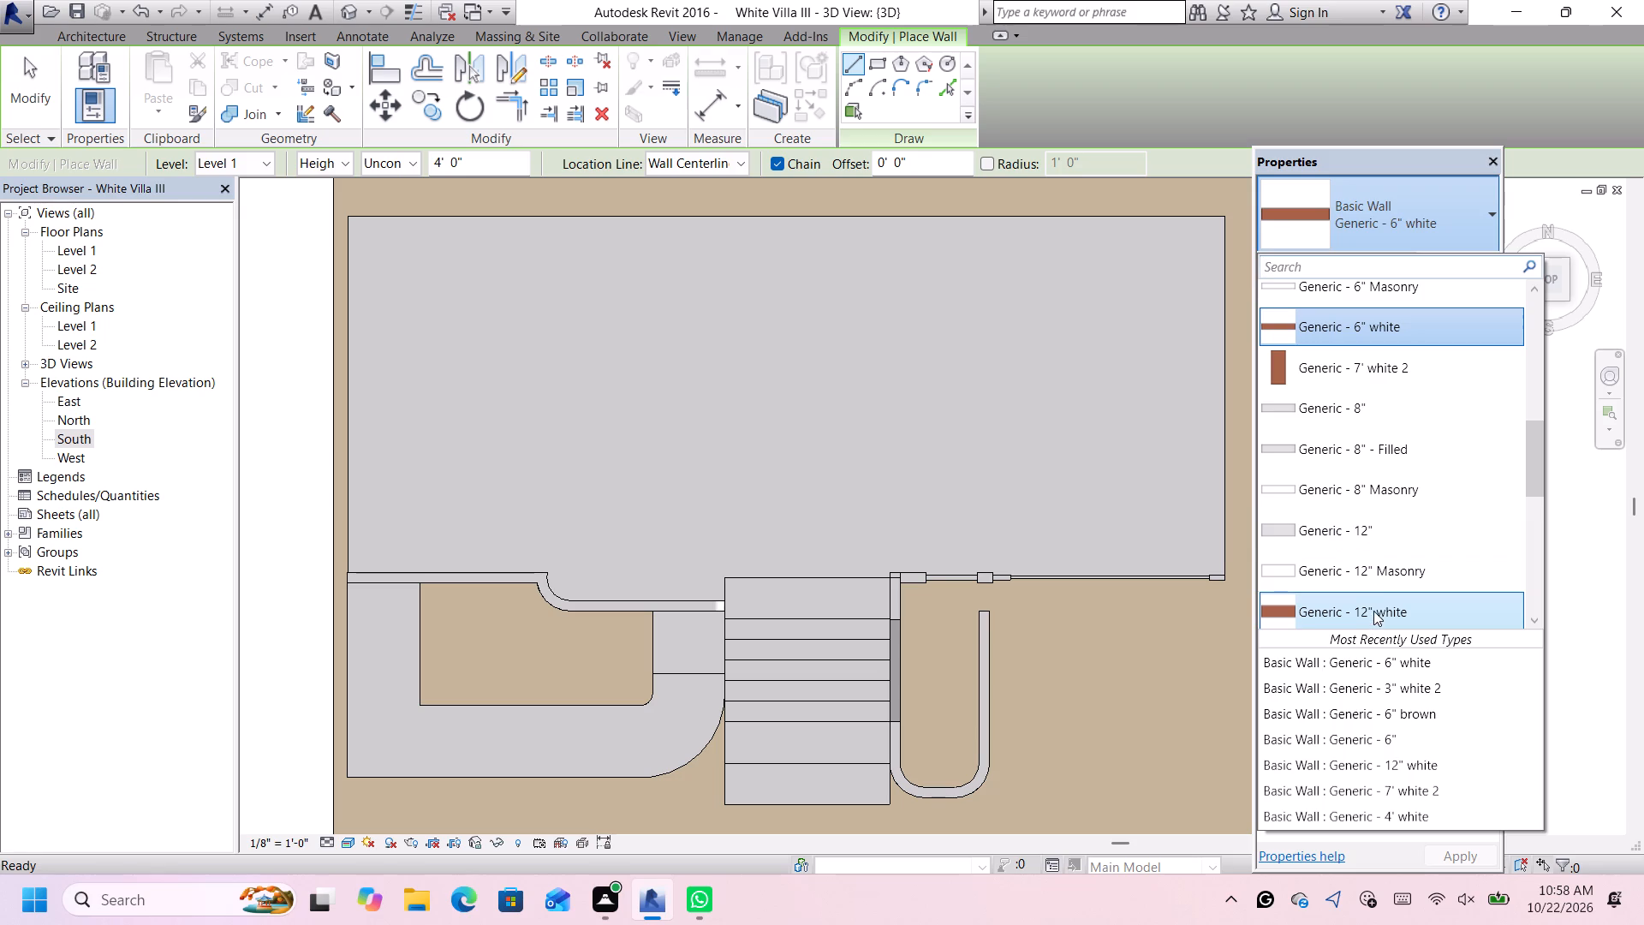
left_click(1375, 611)
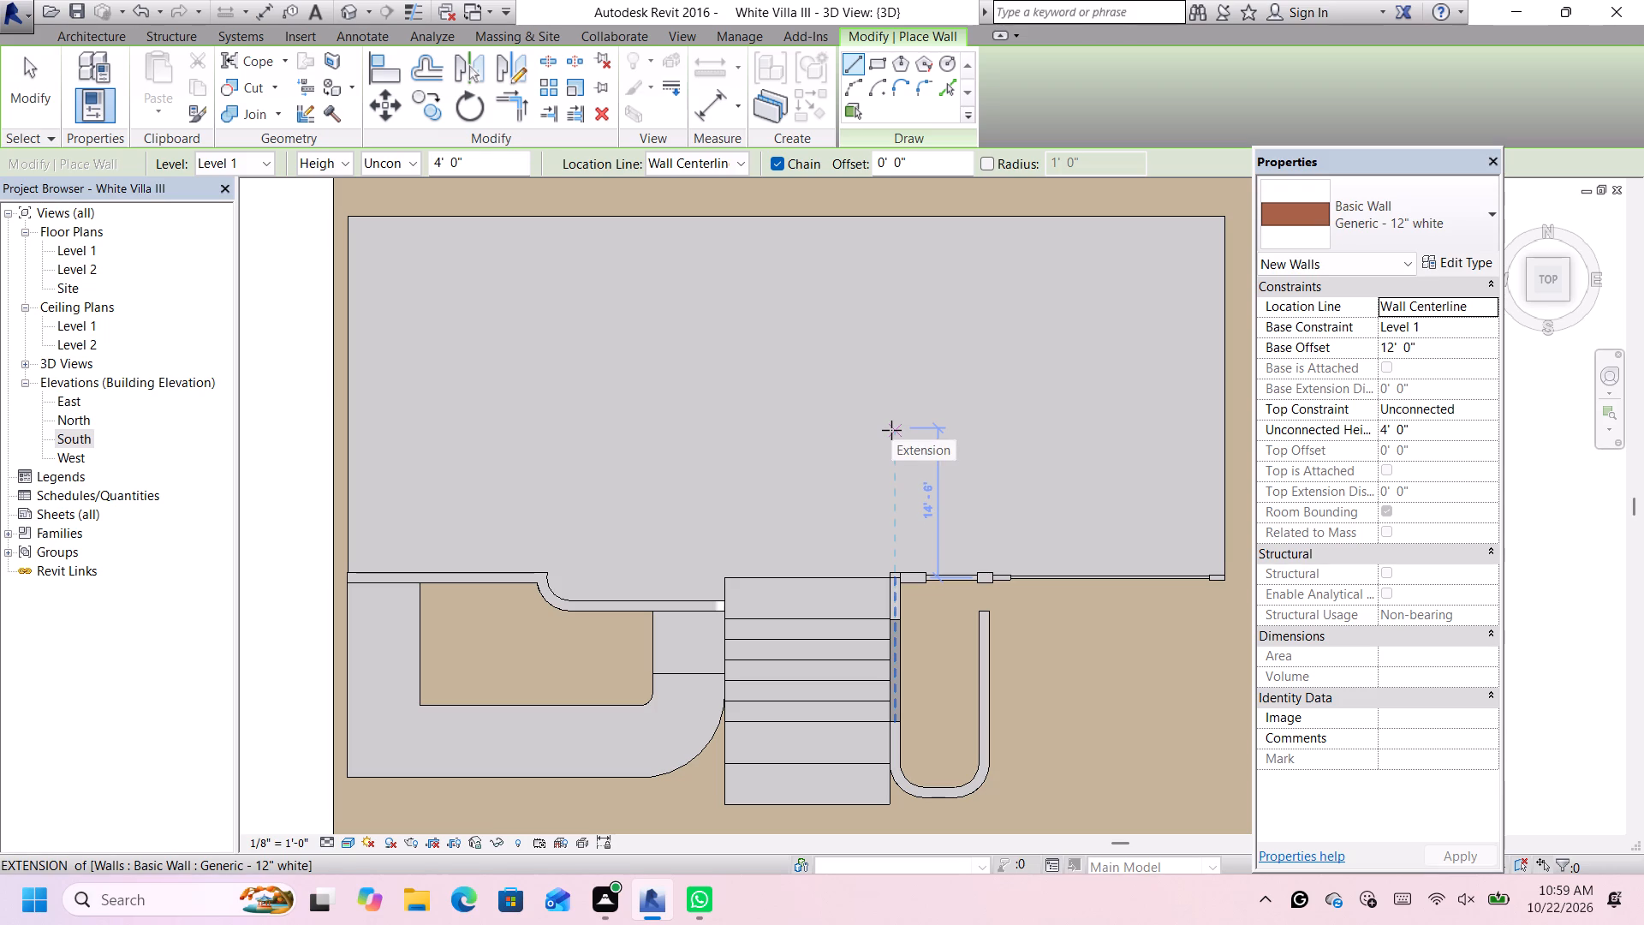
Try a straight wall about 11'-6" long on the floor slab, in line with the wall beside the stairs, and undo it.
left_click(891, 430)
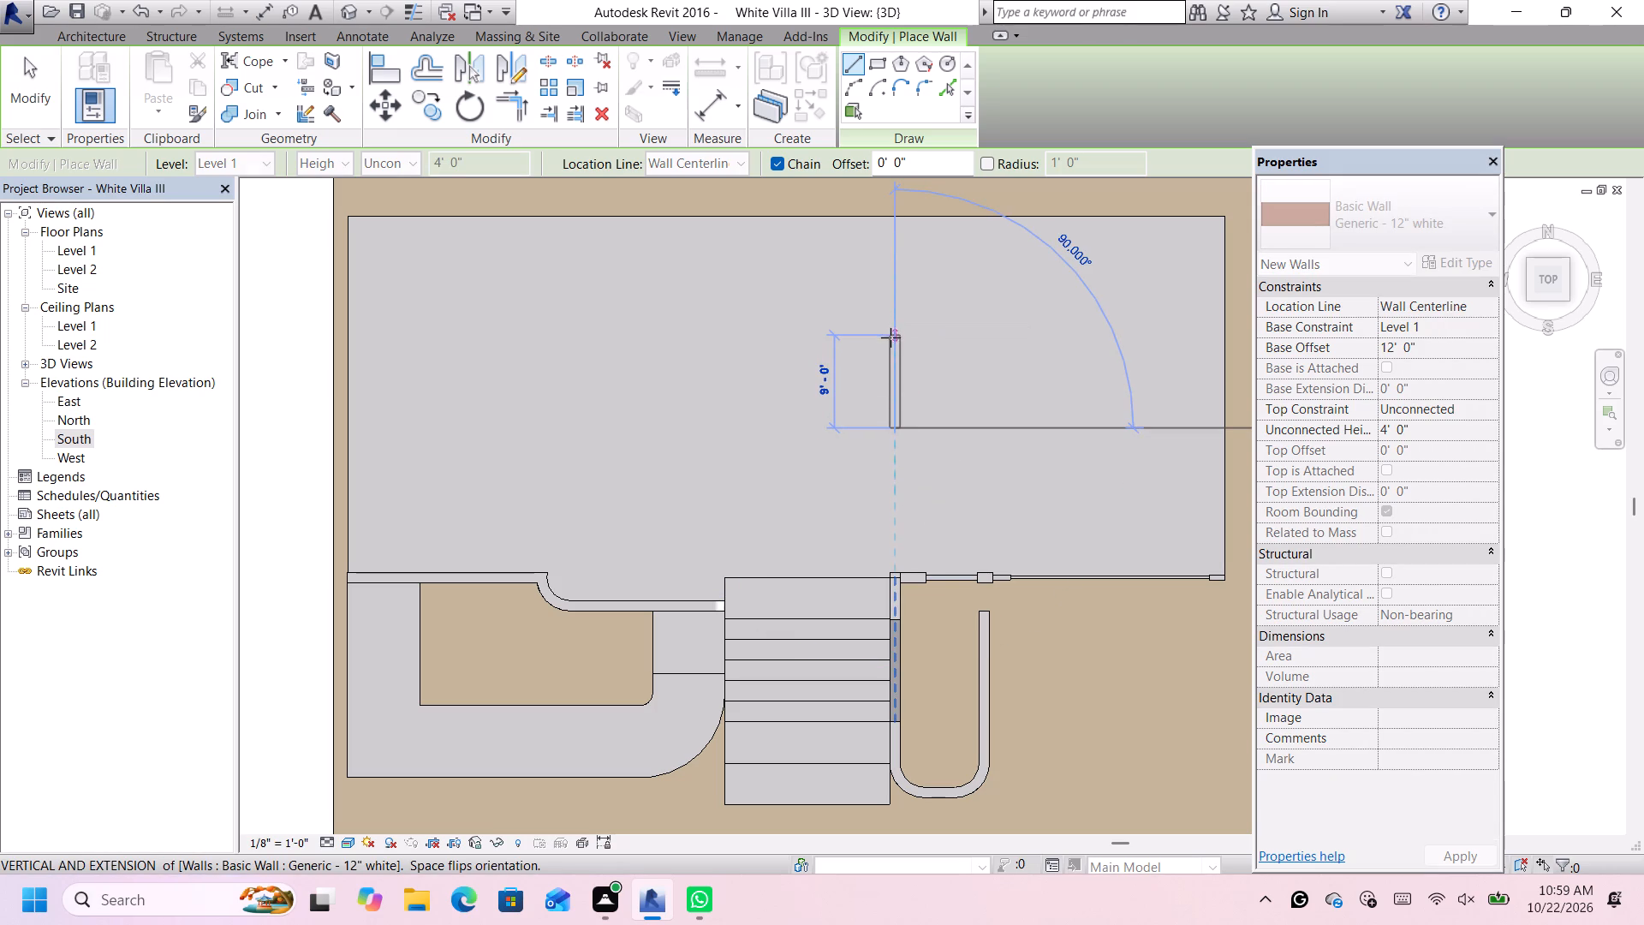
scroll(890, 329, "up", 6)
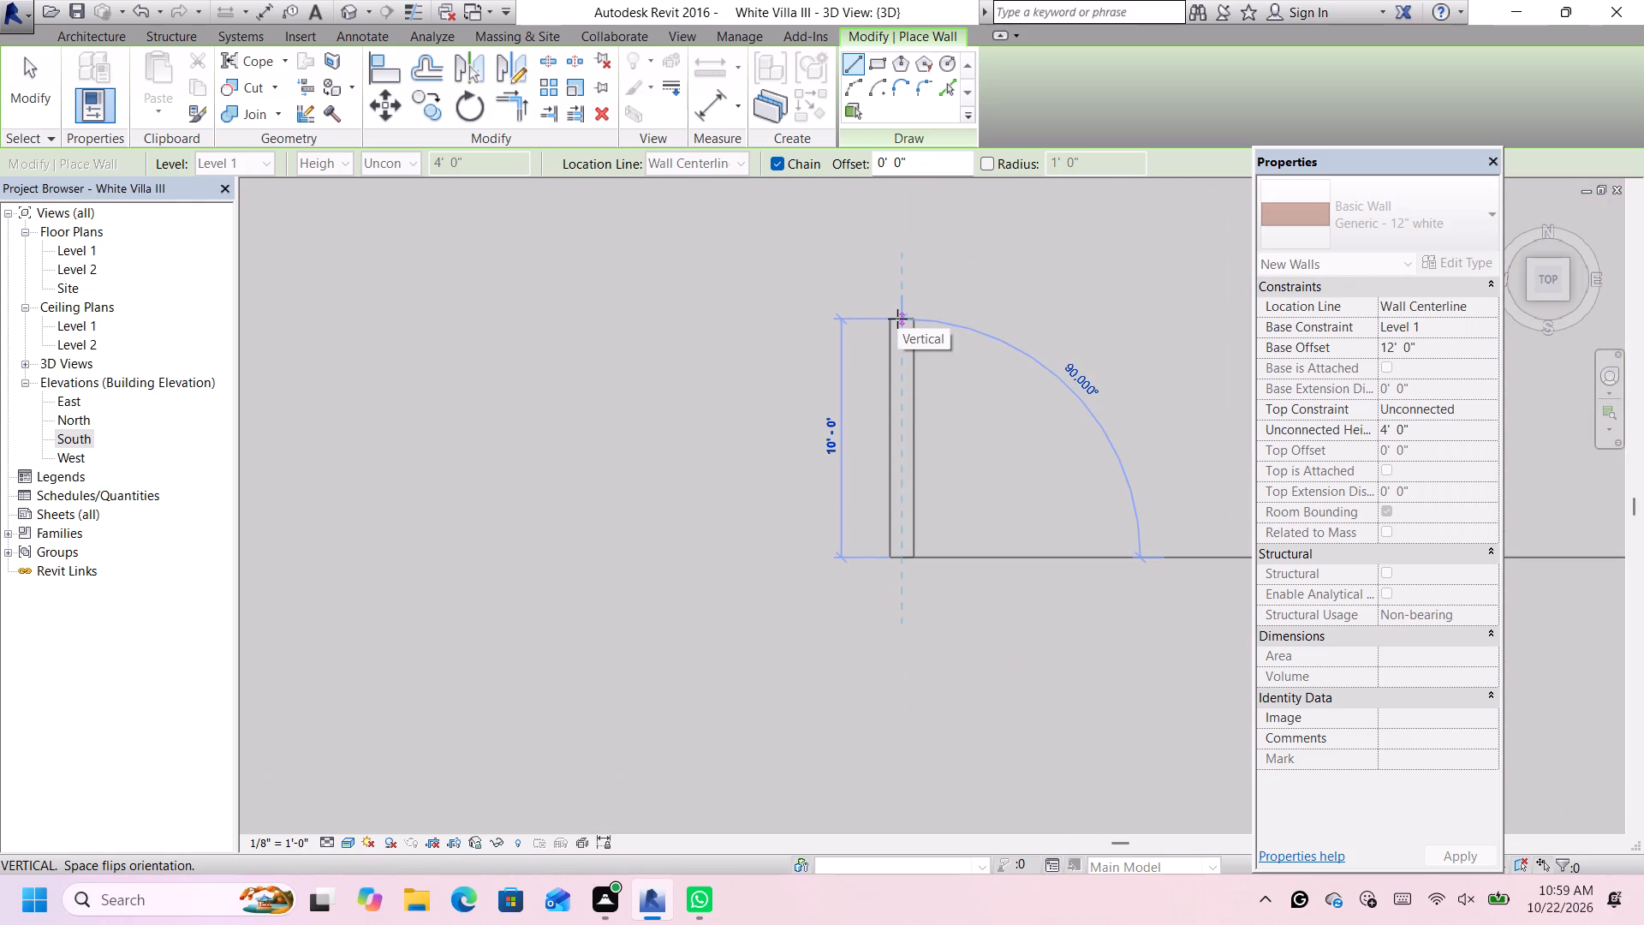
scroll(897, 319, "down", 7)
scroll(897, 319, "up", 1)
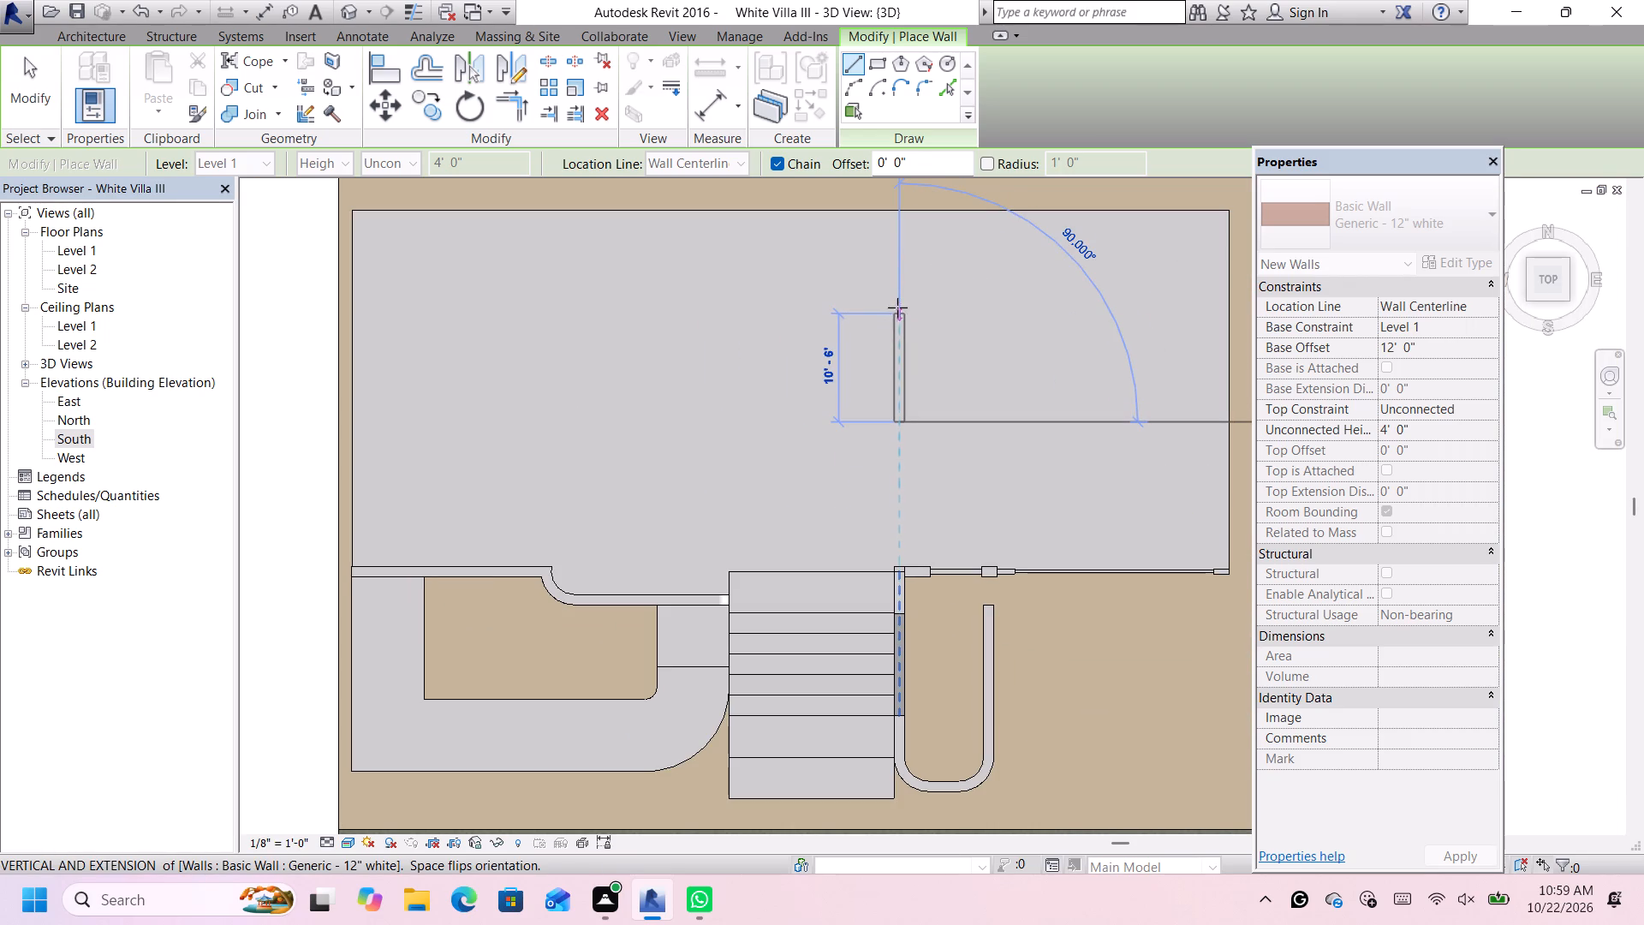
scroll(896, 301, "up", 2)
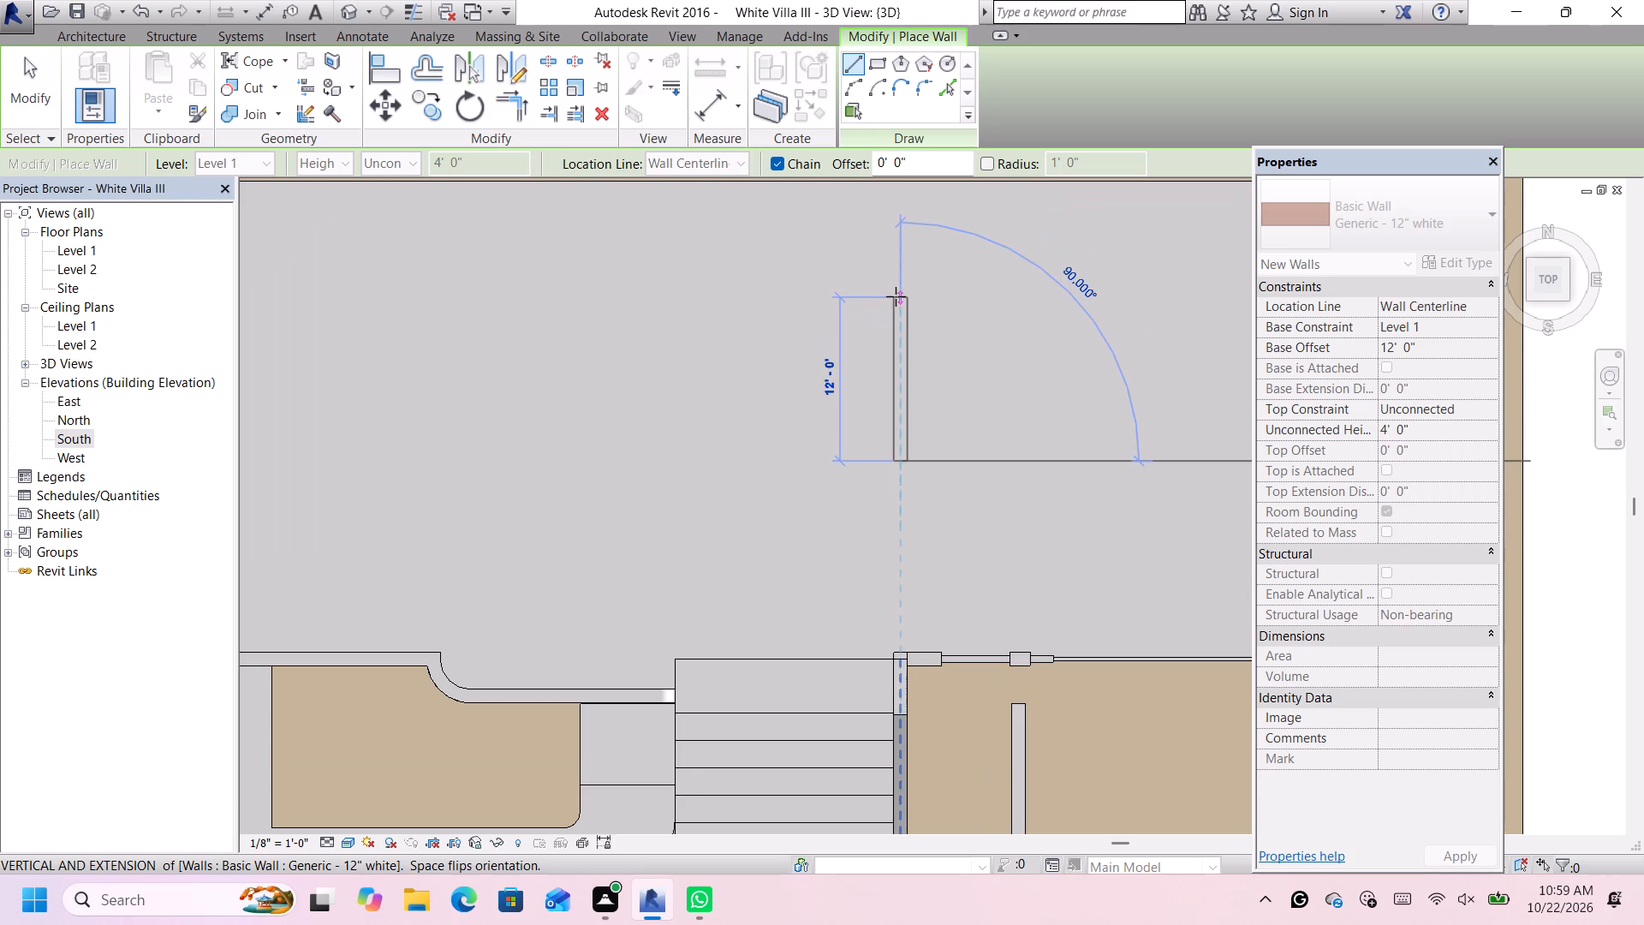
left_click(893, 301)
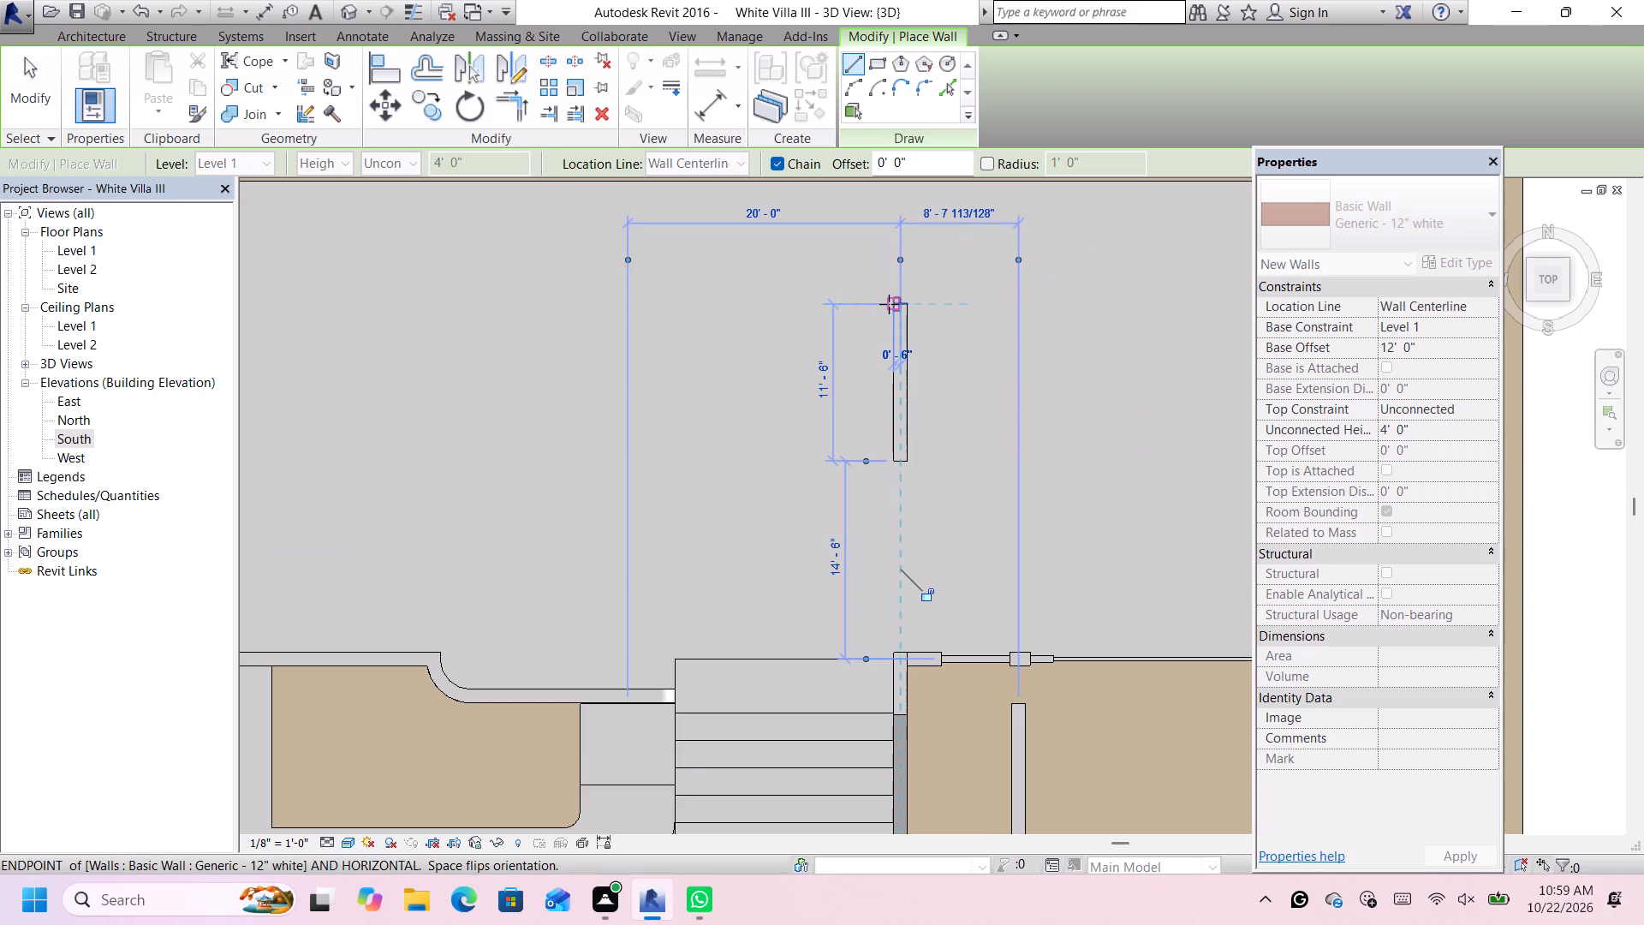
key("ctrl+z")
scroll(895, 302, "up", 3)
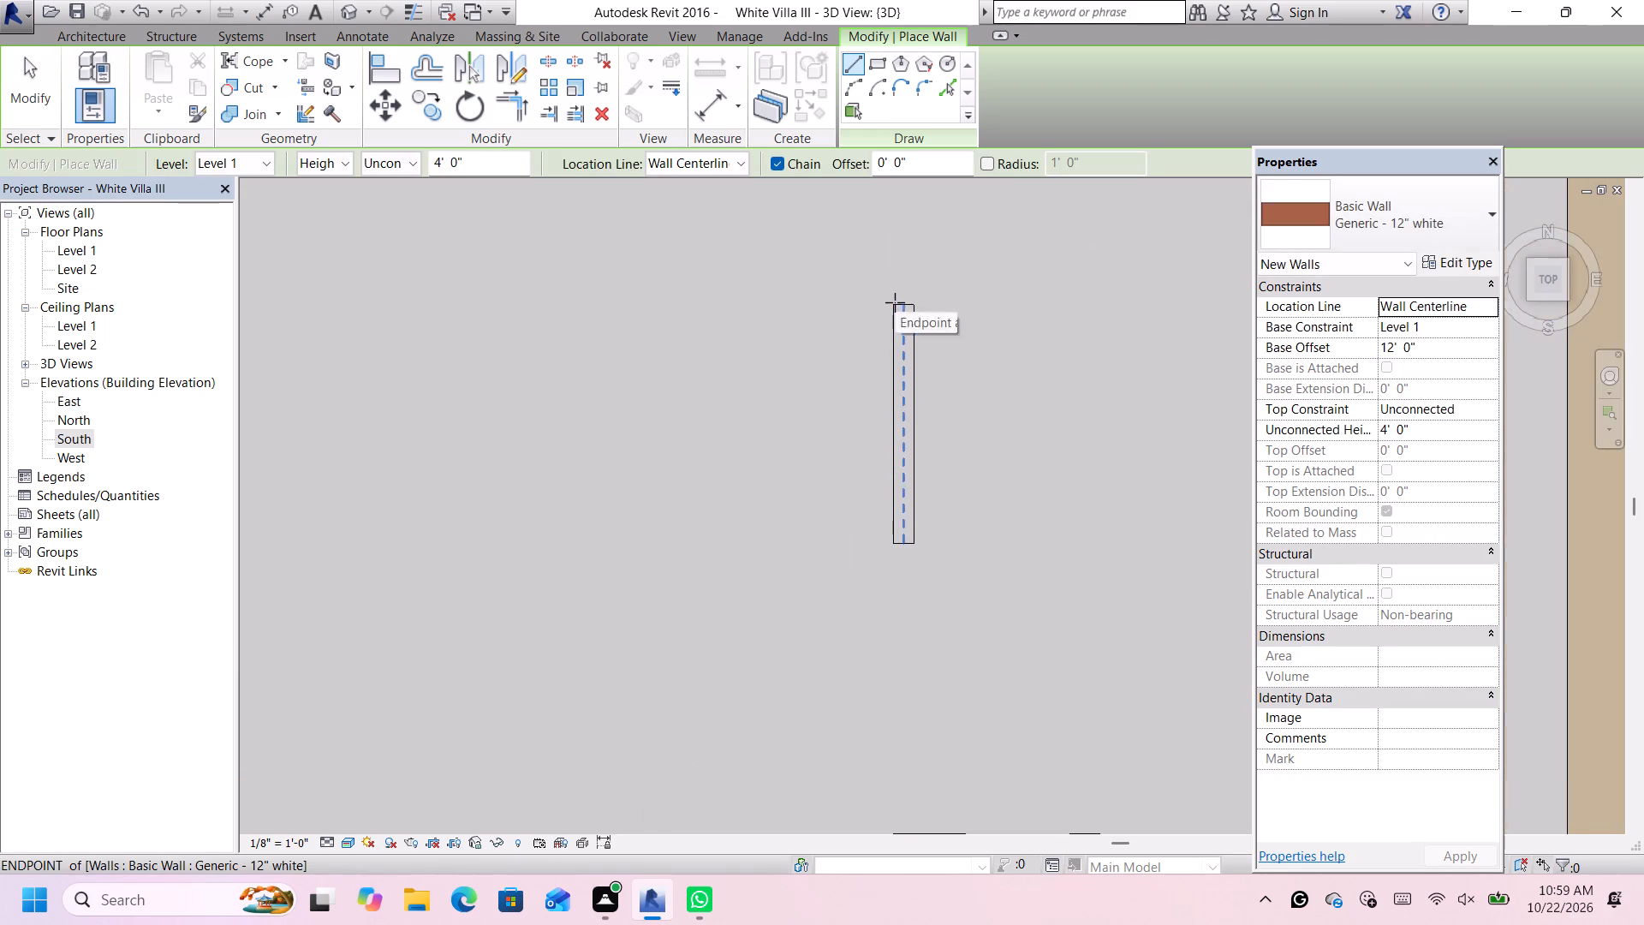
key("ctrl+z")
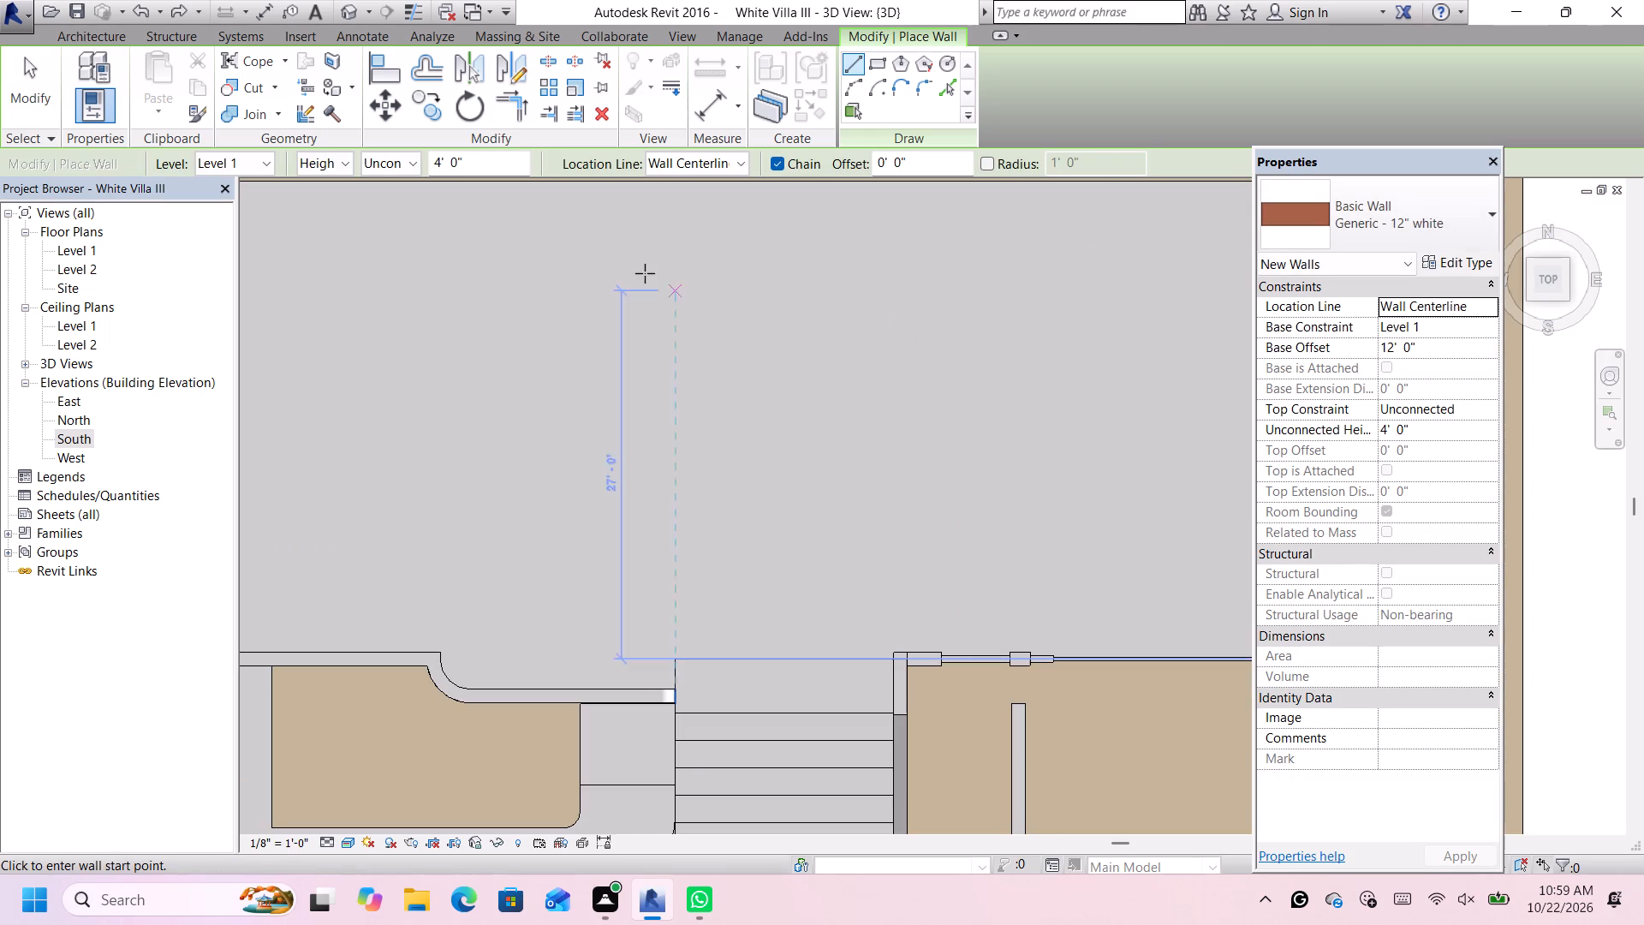
Set the unconnected height for new Generic - 12" white walls to 12'.
left_click_drag(505, 164, 423, 164)
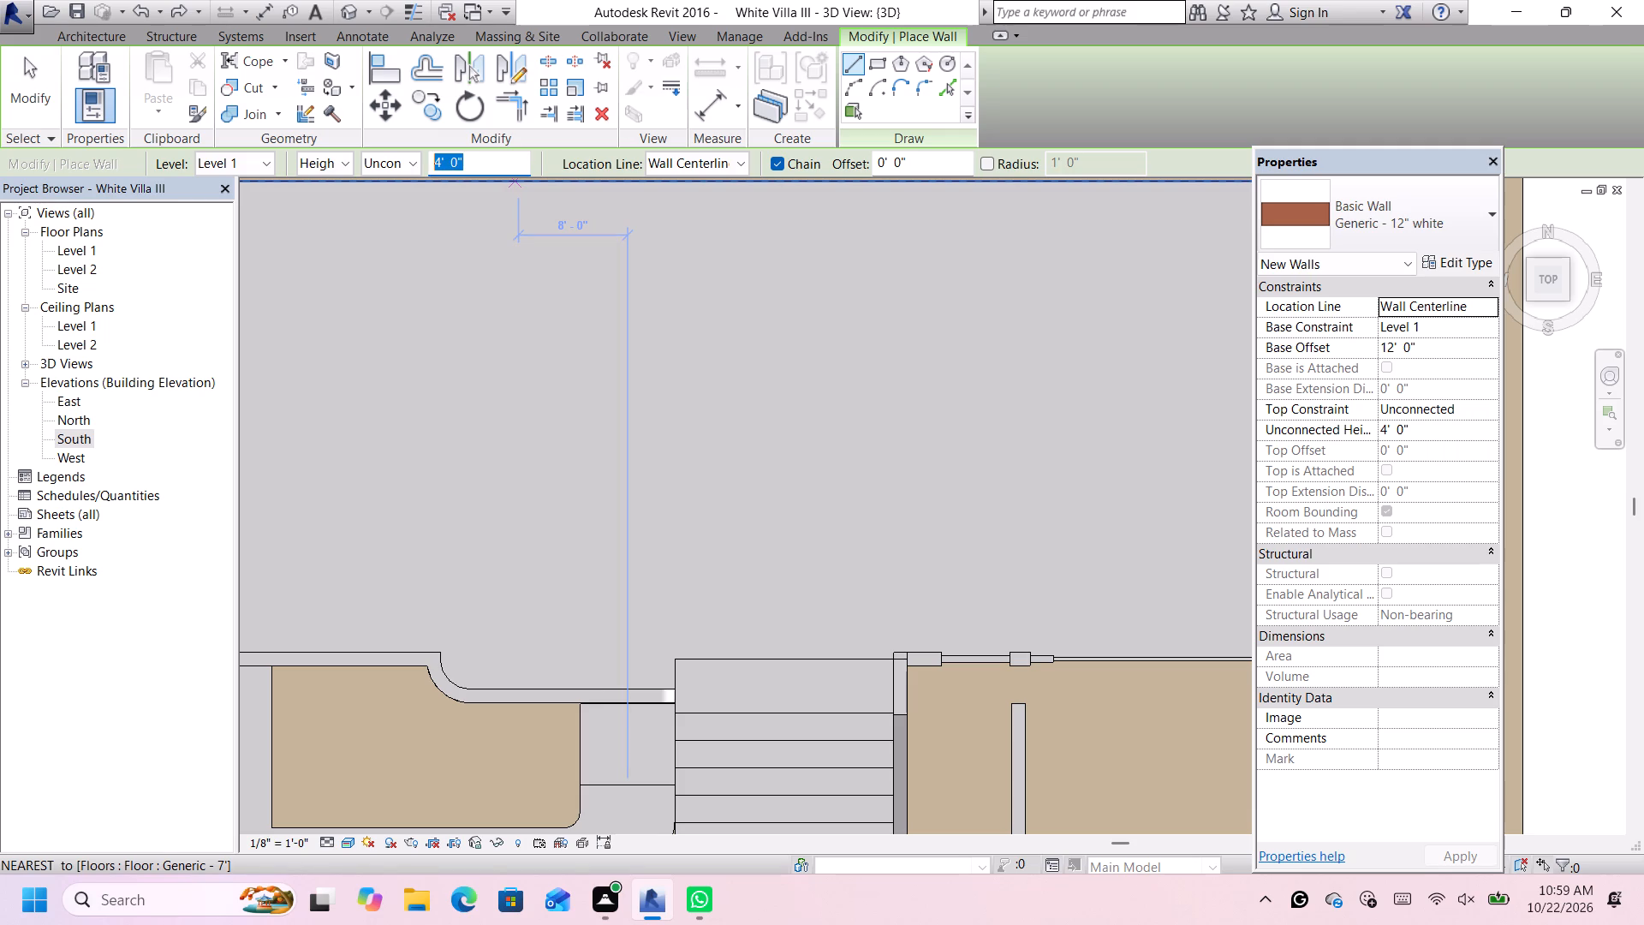
left_click_drag(423, 164, 416, 161)
key("BackSpace")
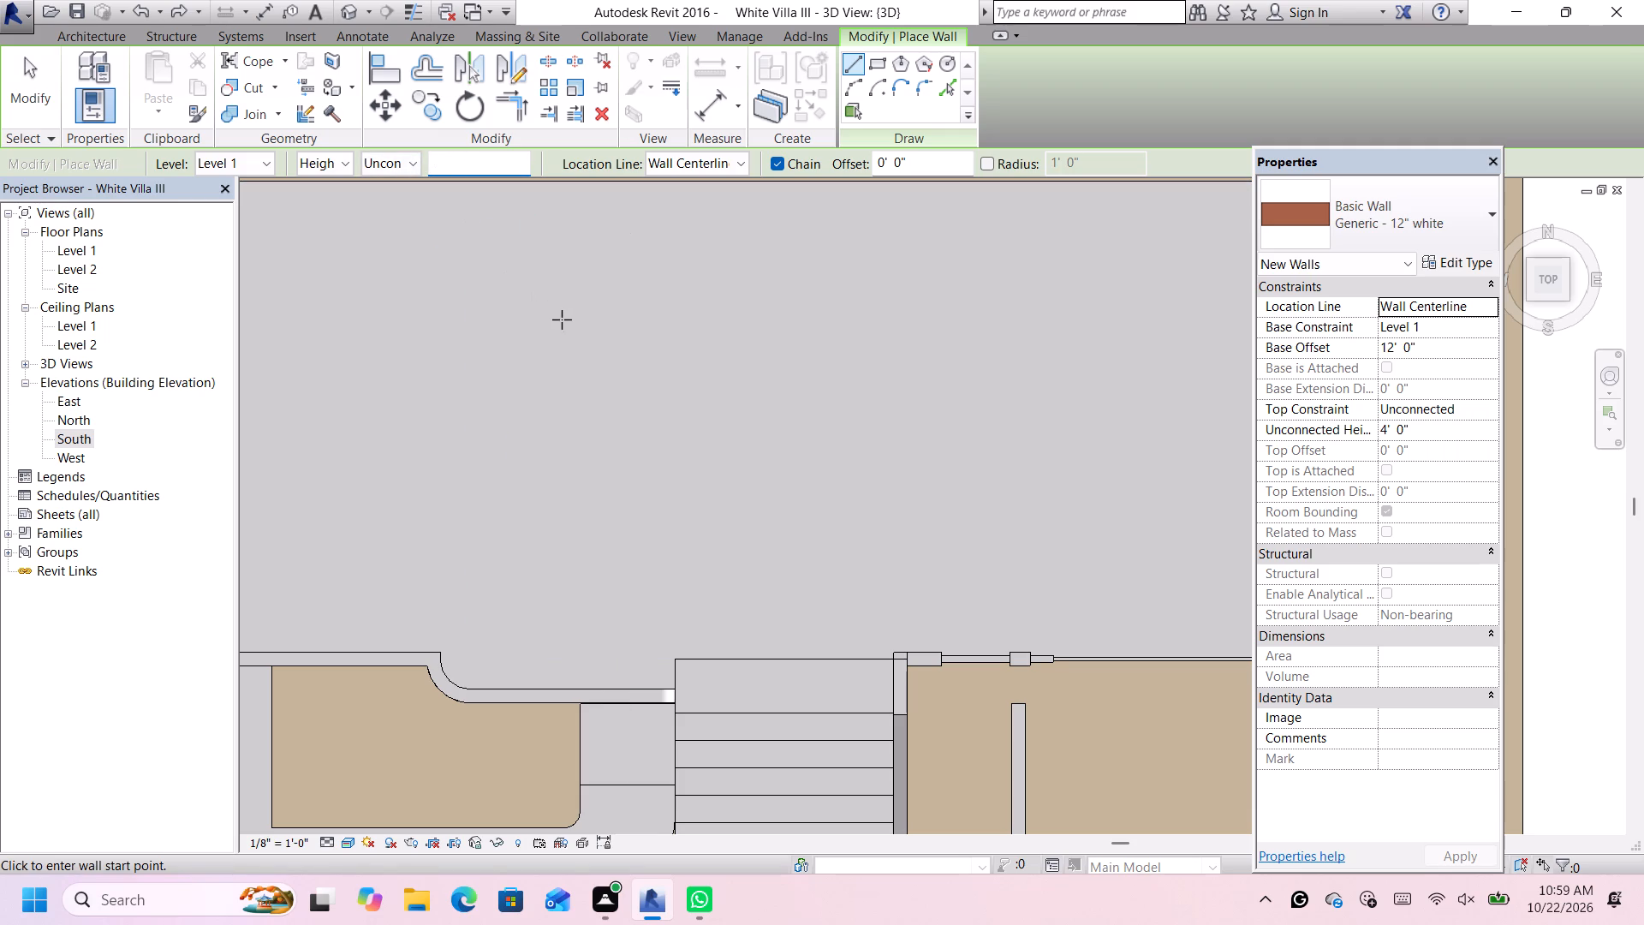
key("1")
type("2'")
key("Return")
scroll(887, 403, "down", 5)
scroll(912, 386, "up", 2)
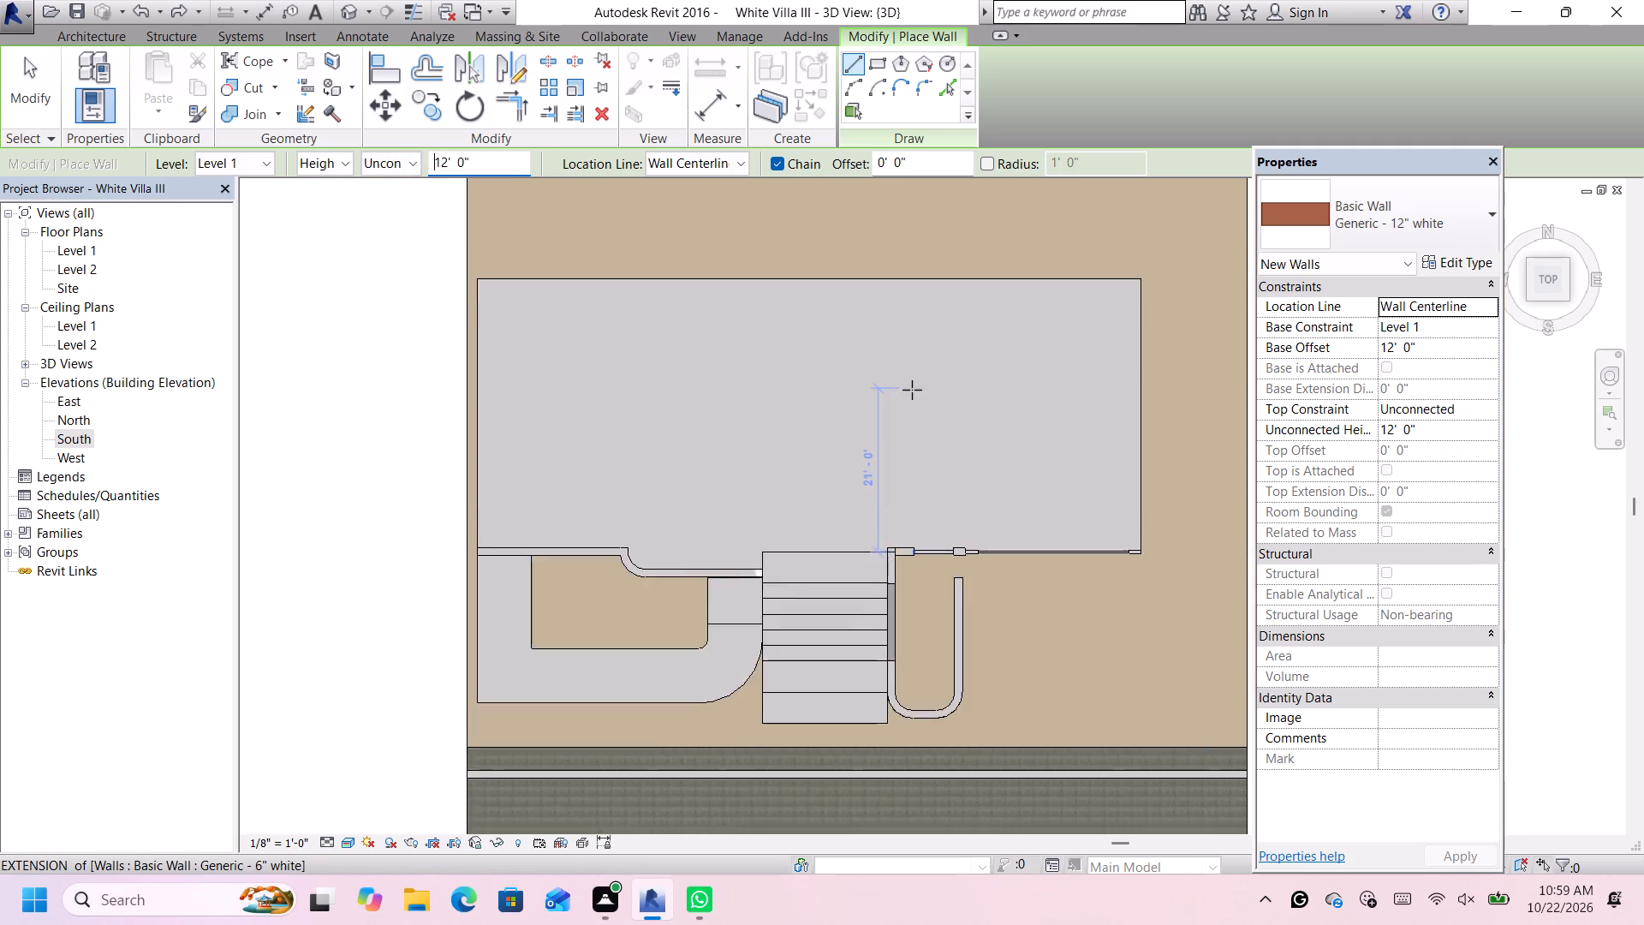
scroll(912, 390, "up", 2)
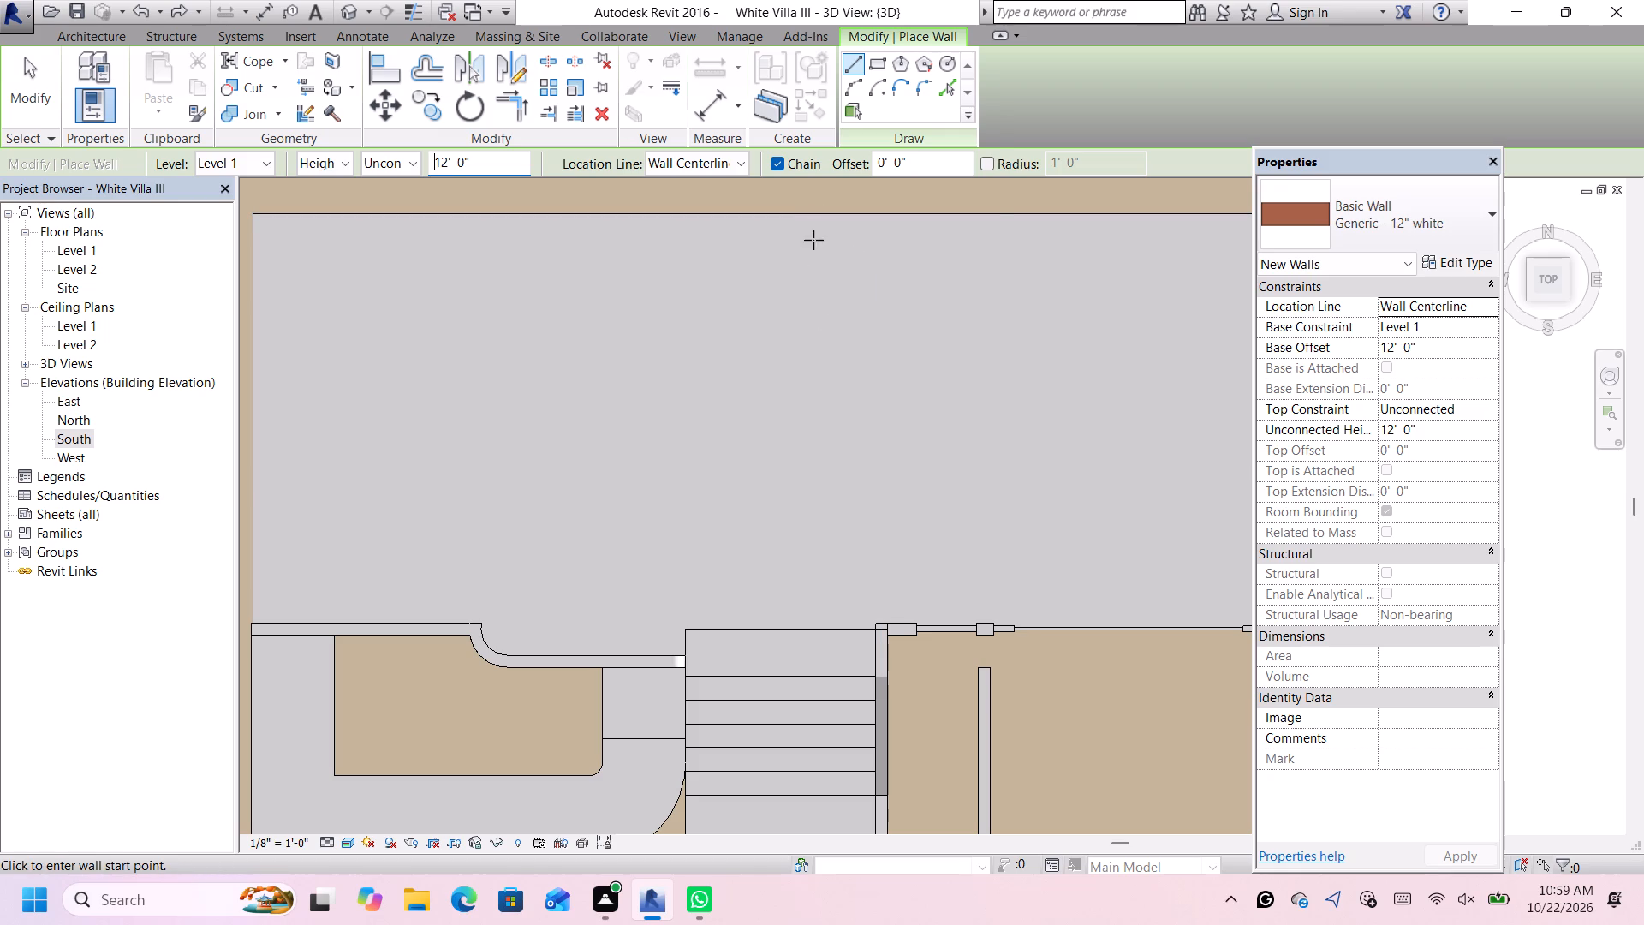
left_click(966, 124)
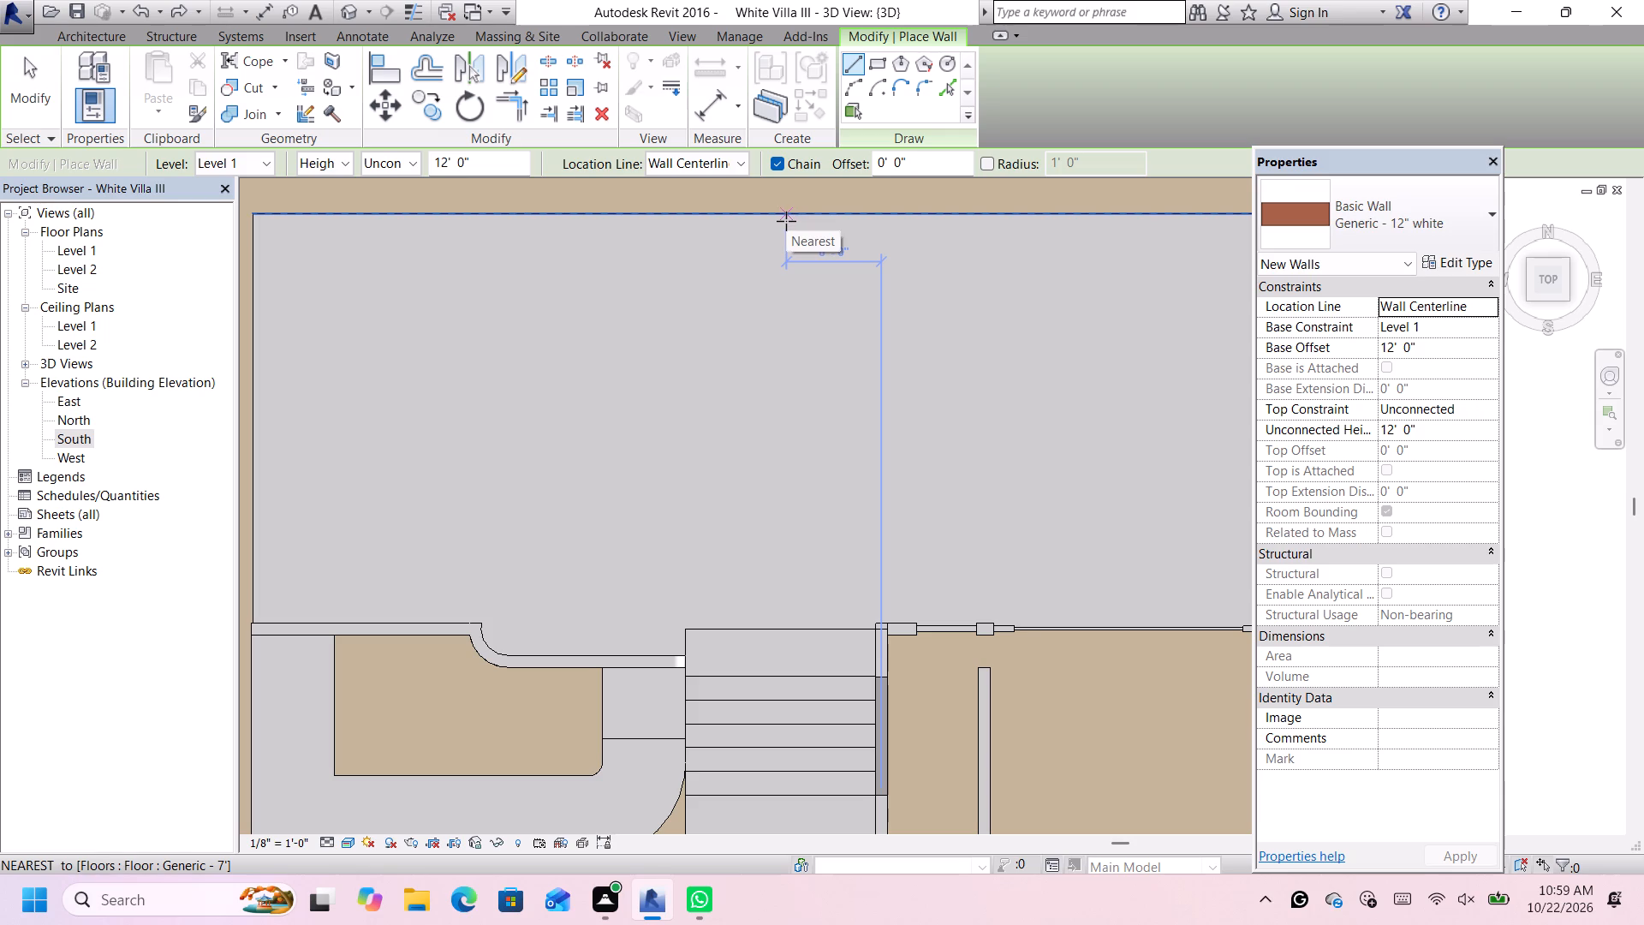
key("Escape")
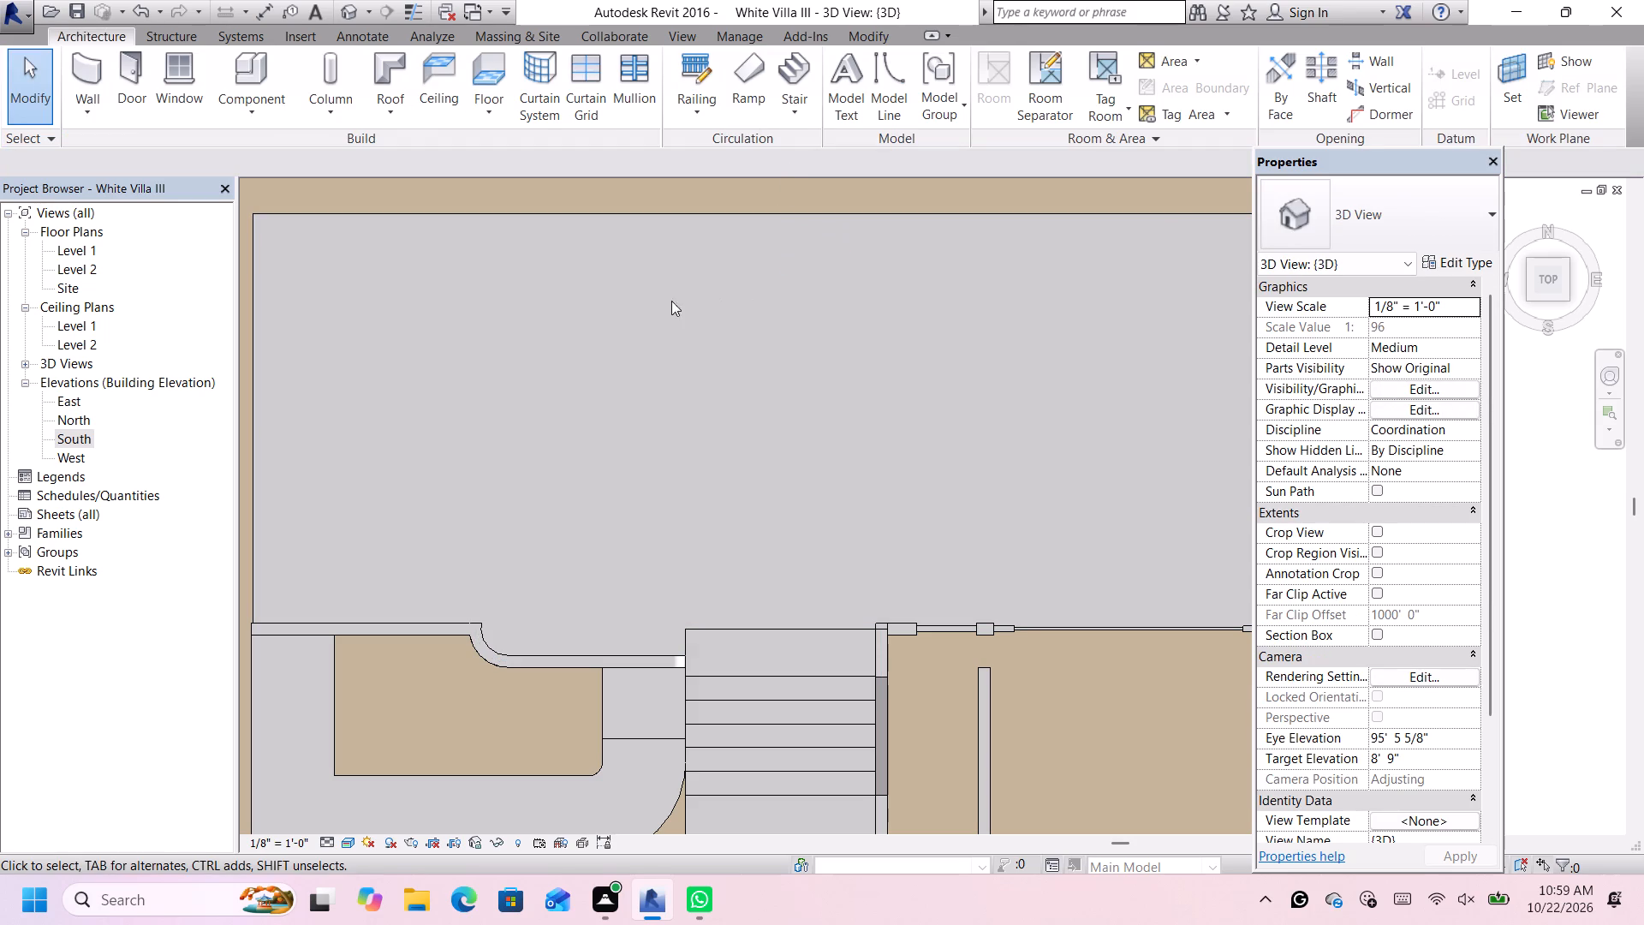
Draw a rectangle of Generic - 12" white walls about 28' wide by 25' deep, starting on the floor slab's rear edge.
left_click(91, 75)
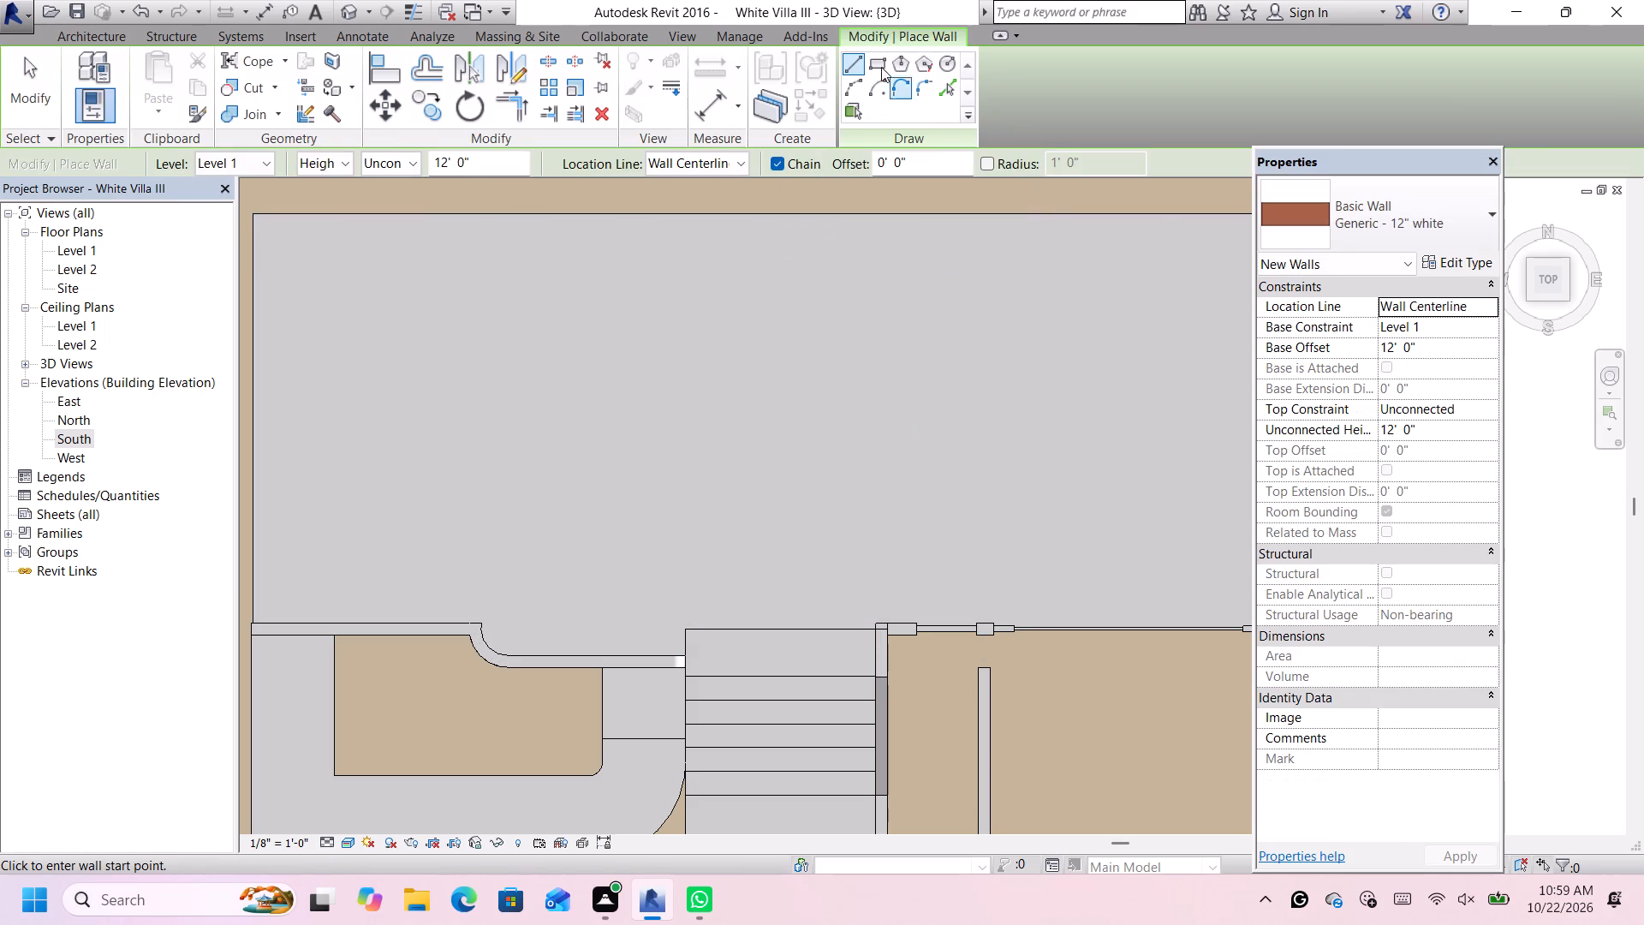
left_click(872, 60)
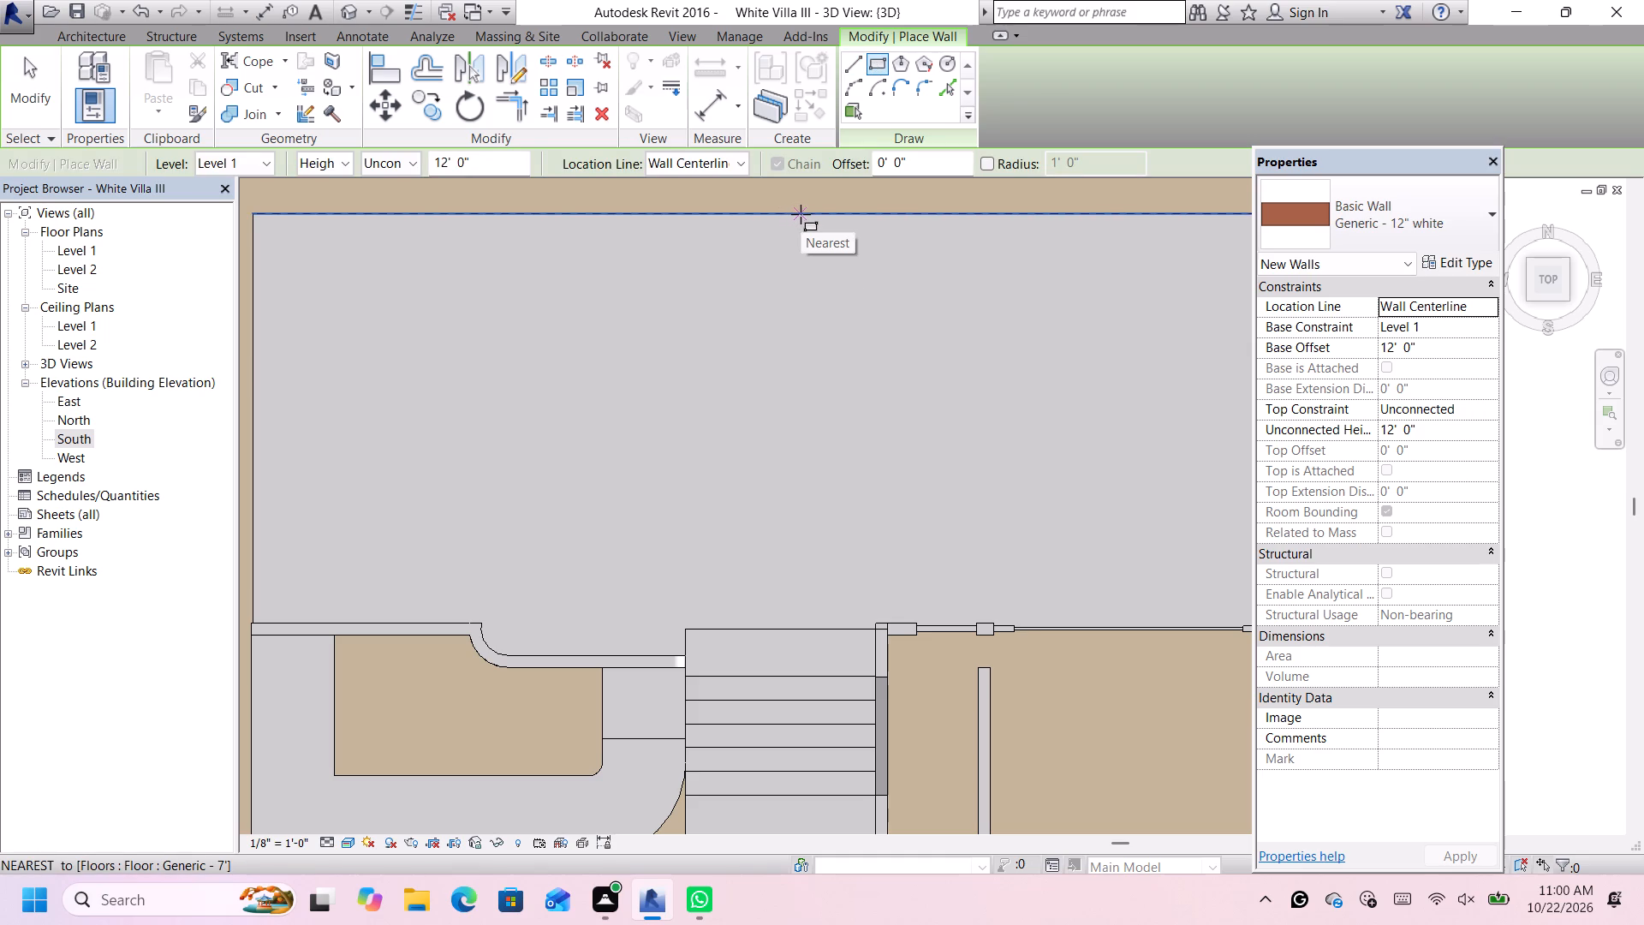
left_click(800, 214)
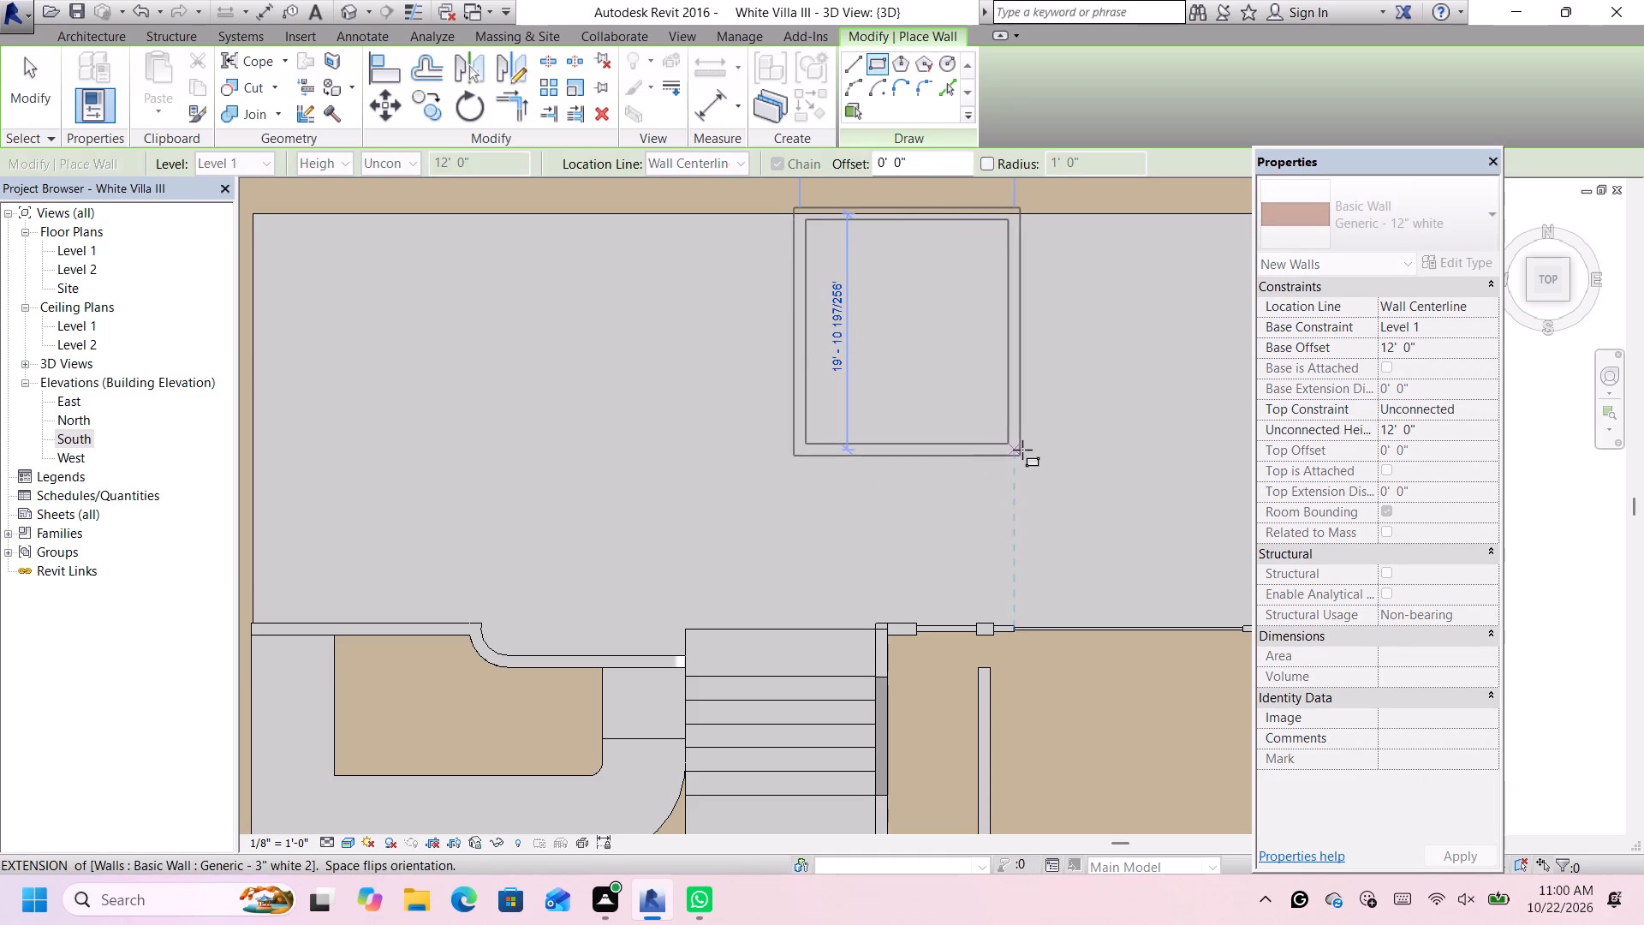
scroll(1080, 481, "down", 4)
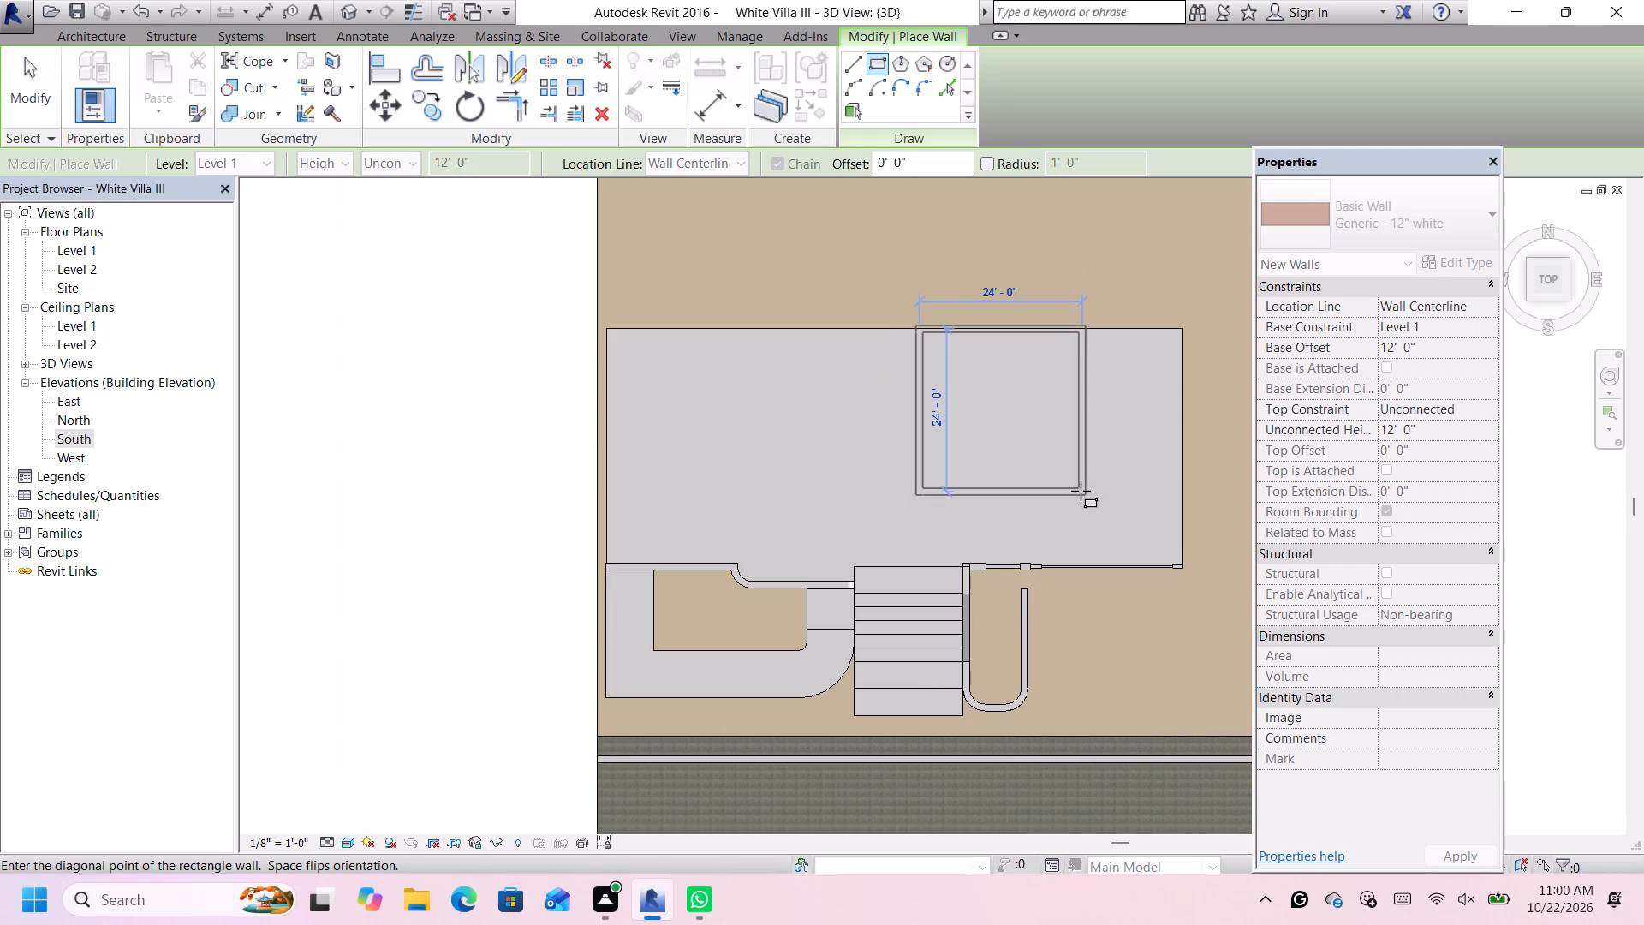
scroll(1084, 486, "up", 1)
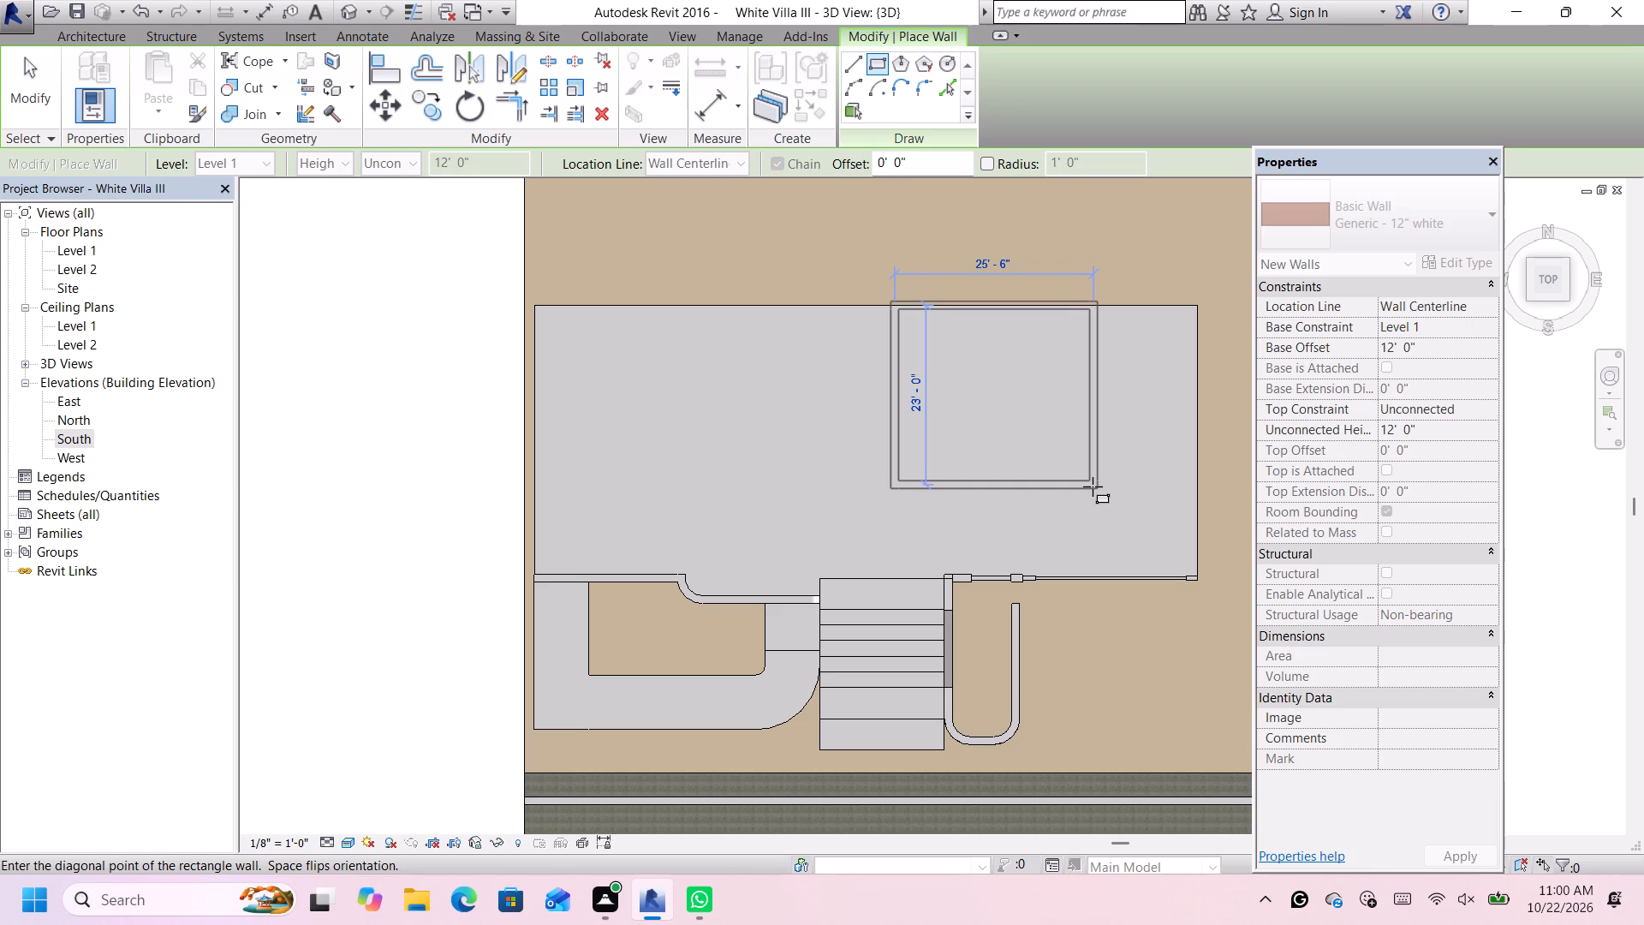
scroll(1093, 486, "down", 1)
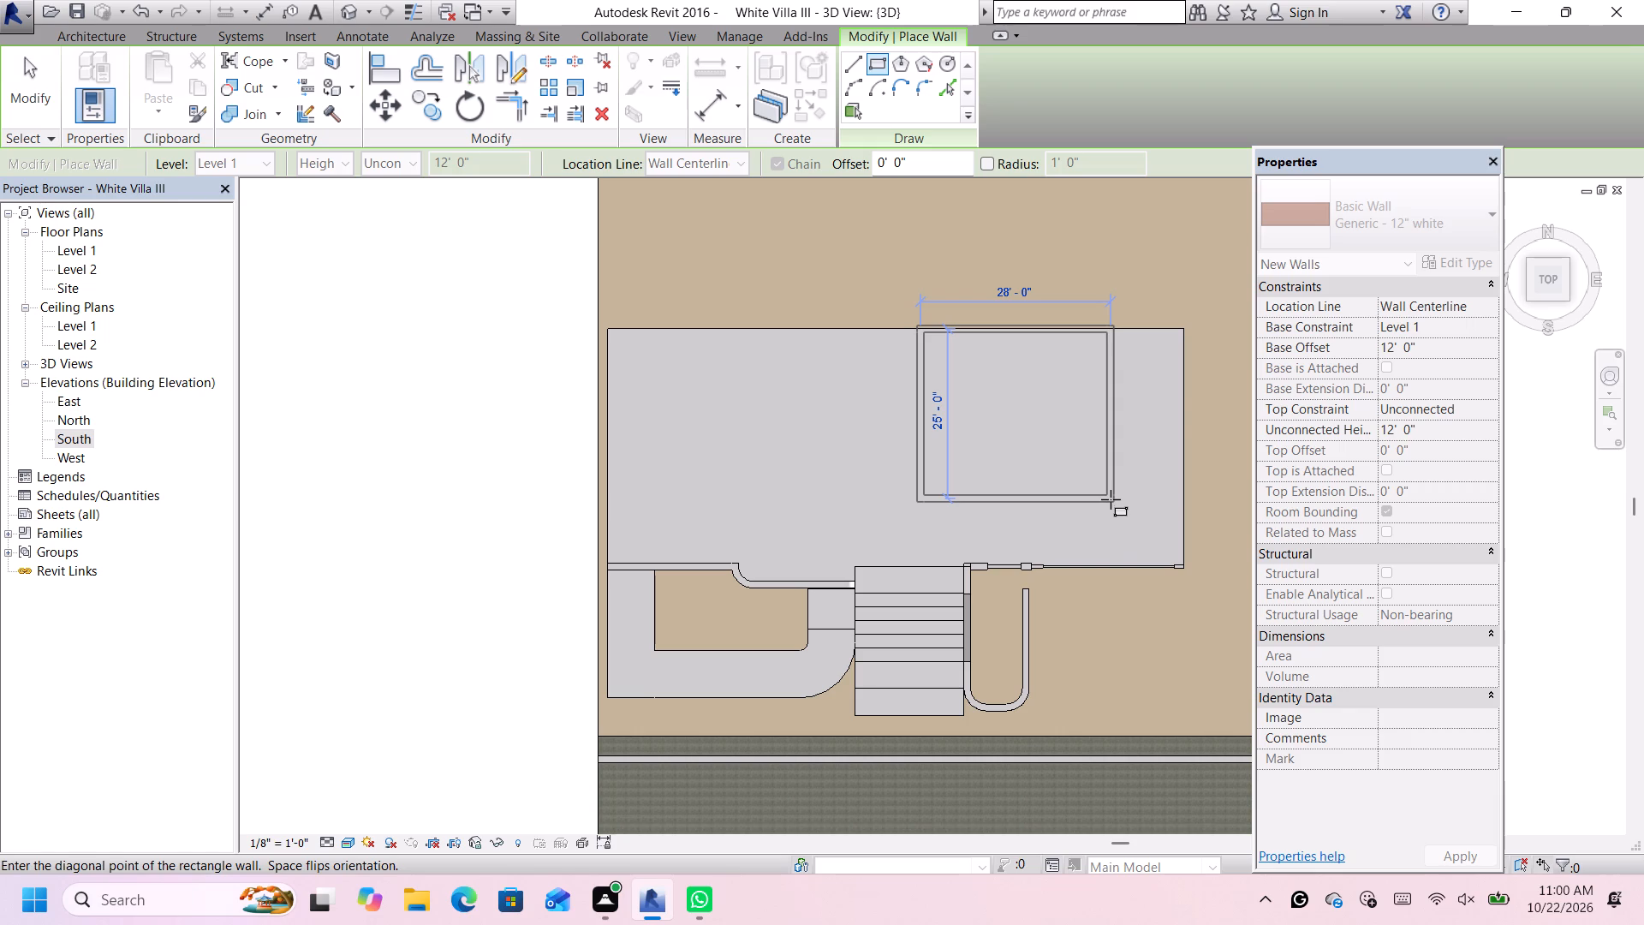
left_click(1111, 499)
key("Escape")
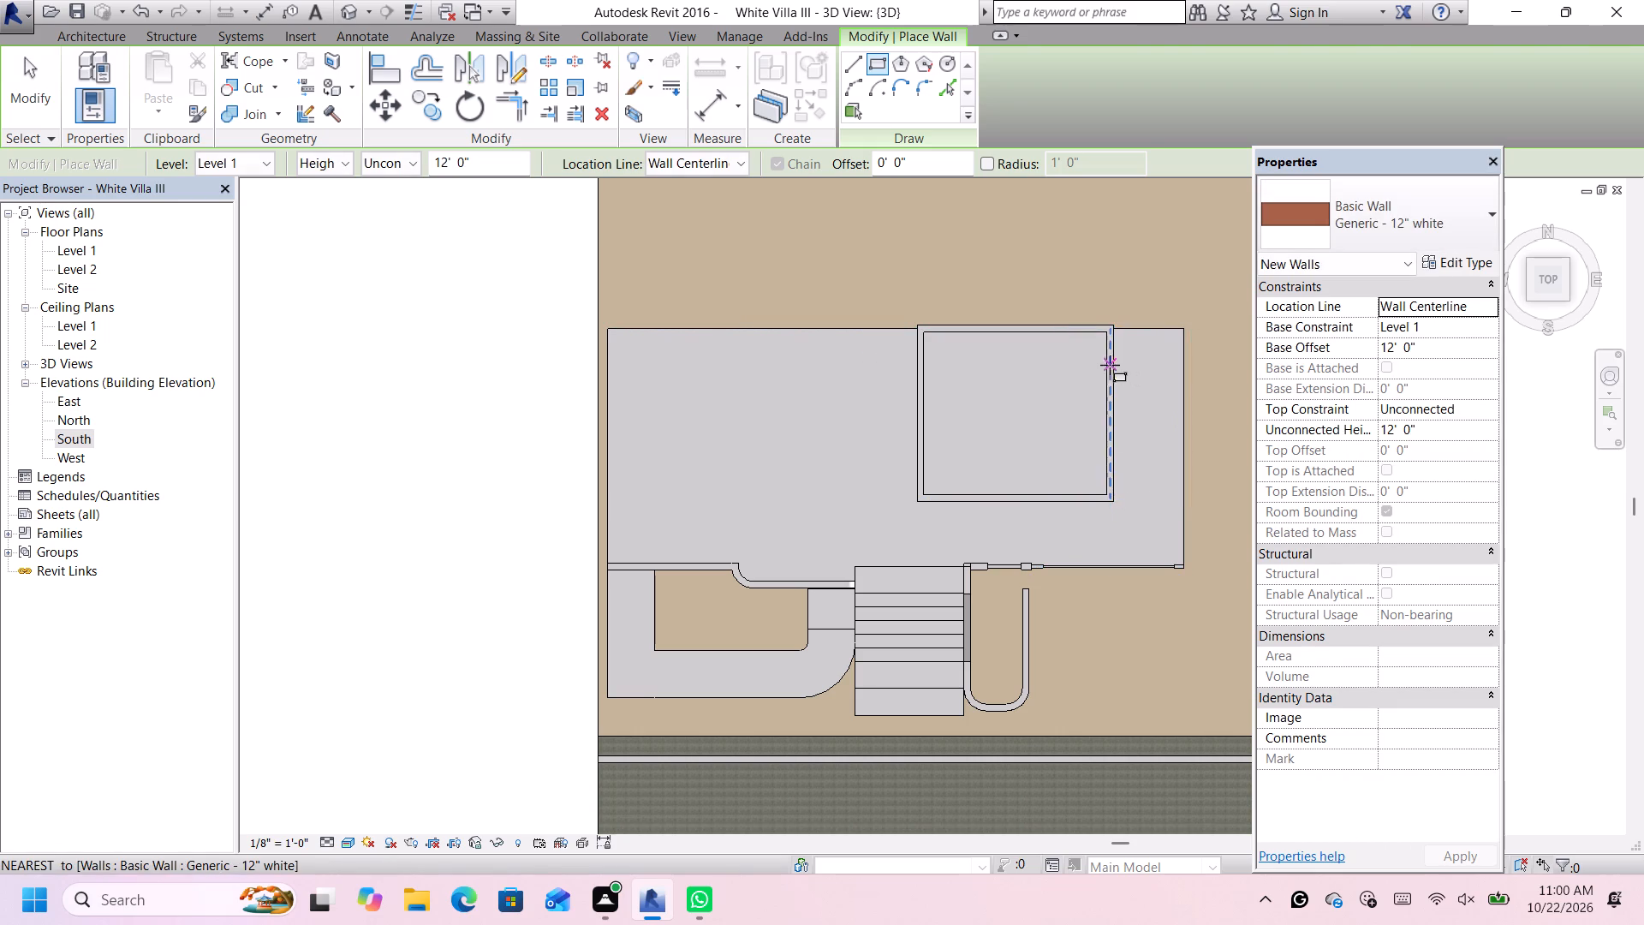
key("Escape")
Delete the 28' rear wall of the rectangular enclosure, along the floor slab's rear edge.
scroll(905, 308, "up", 4)
scroll(1004, 334, "down", 4)
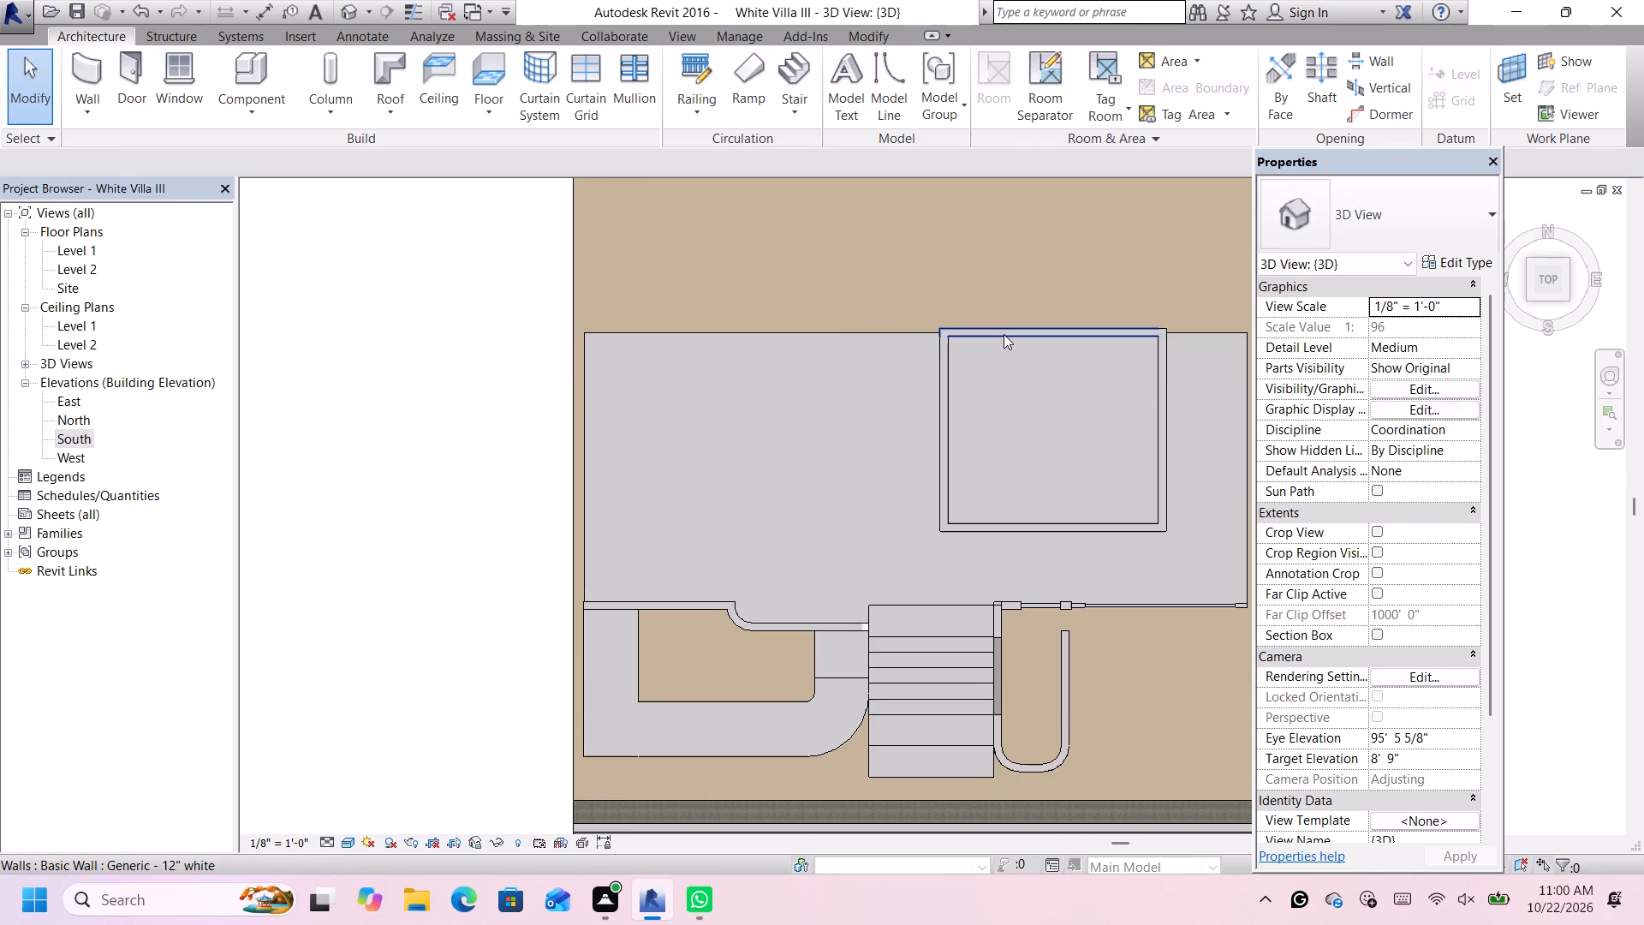
scroll(1004, 334, "up", 3)
left_click(1004, 334)
scroll(1004, 334, "down", 5)
scroll(1189, 353, "up", 1)
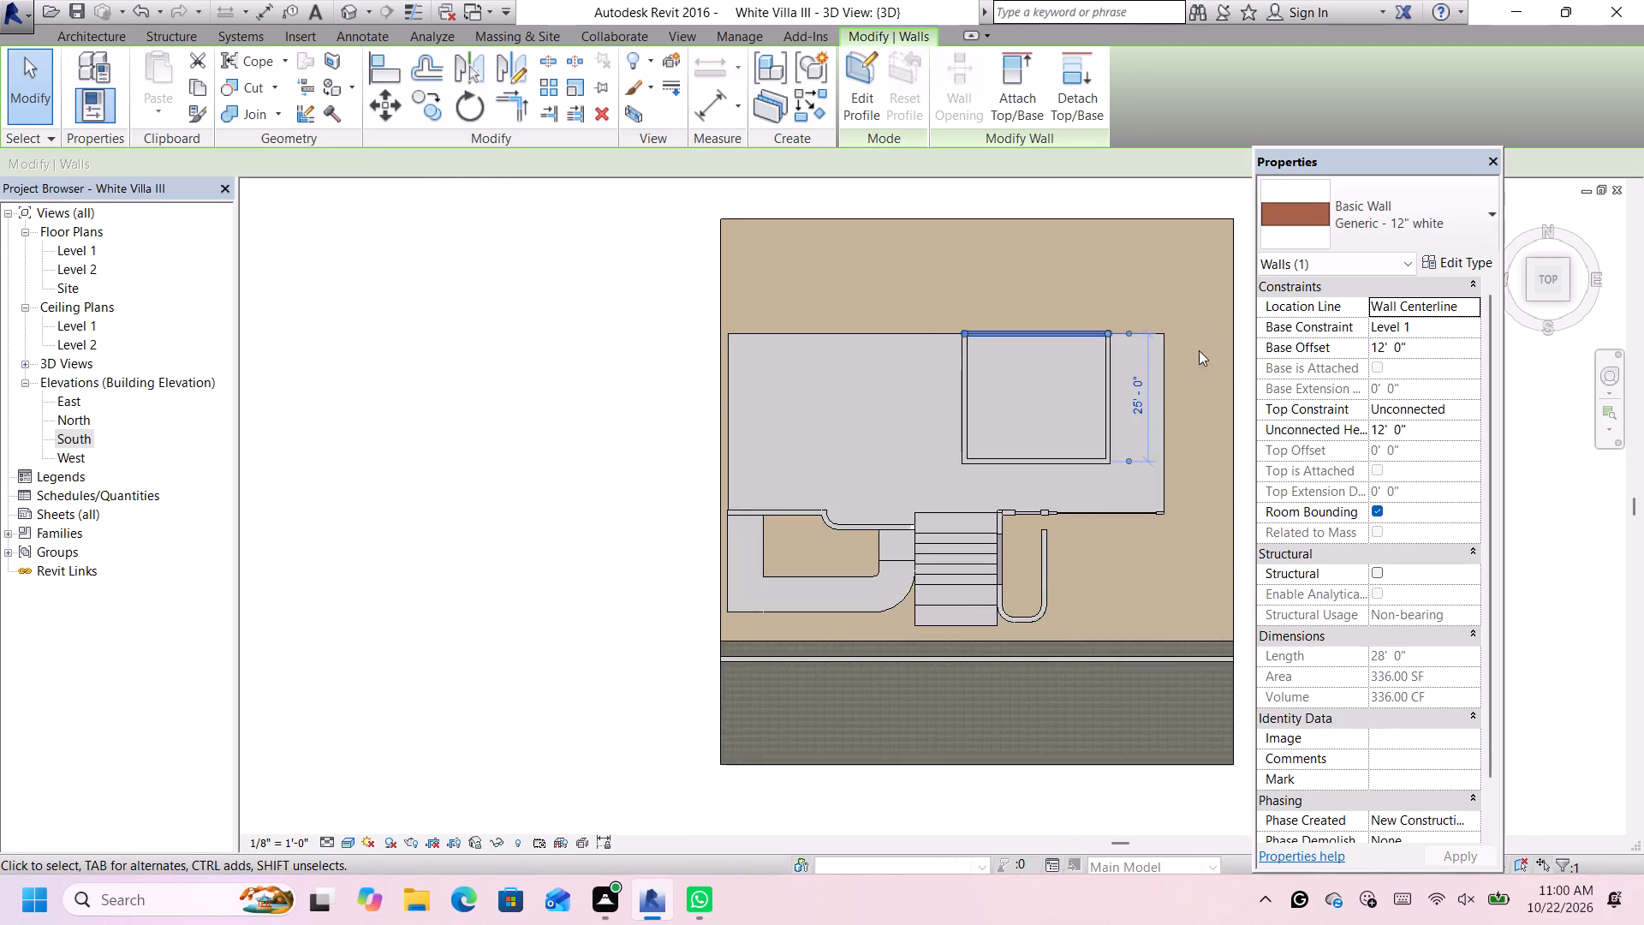
scroll(1199, 350, "up", 5)
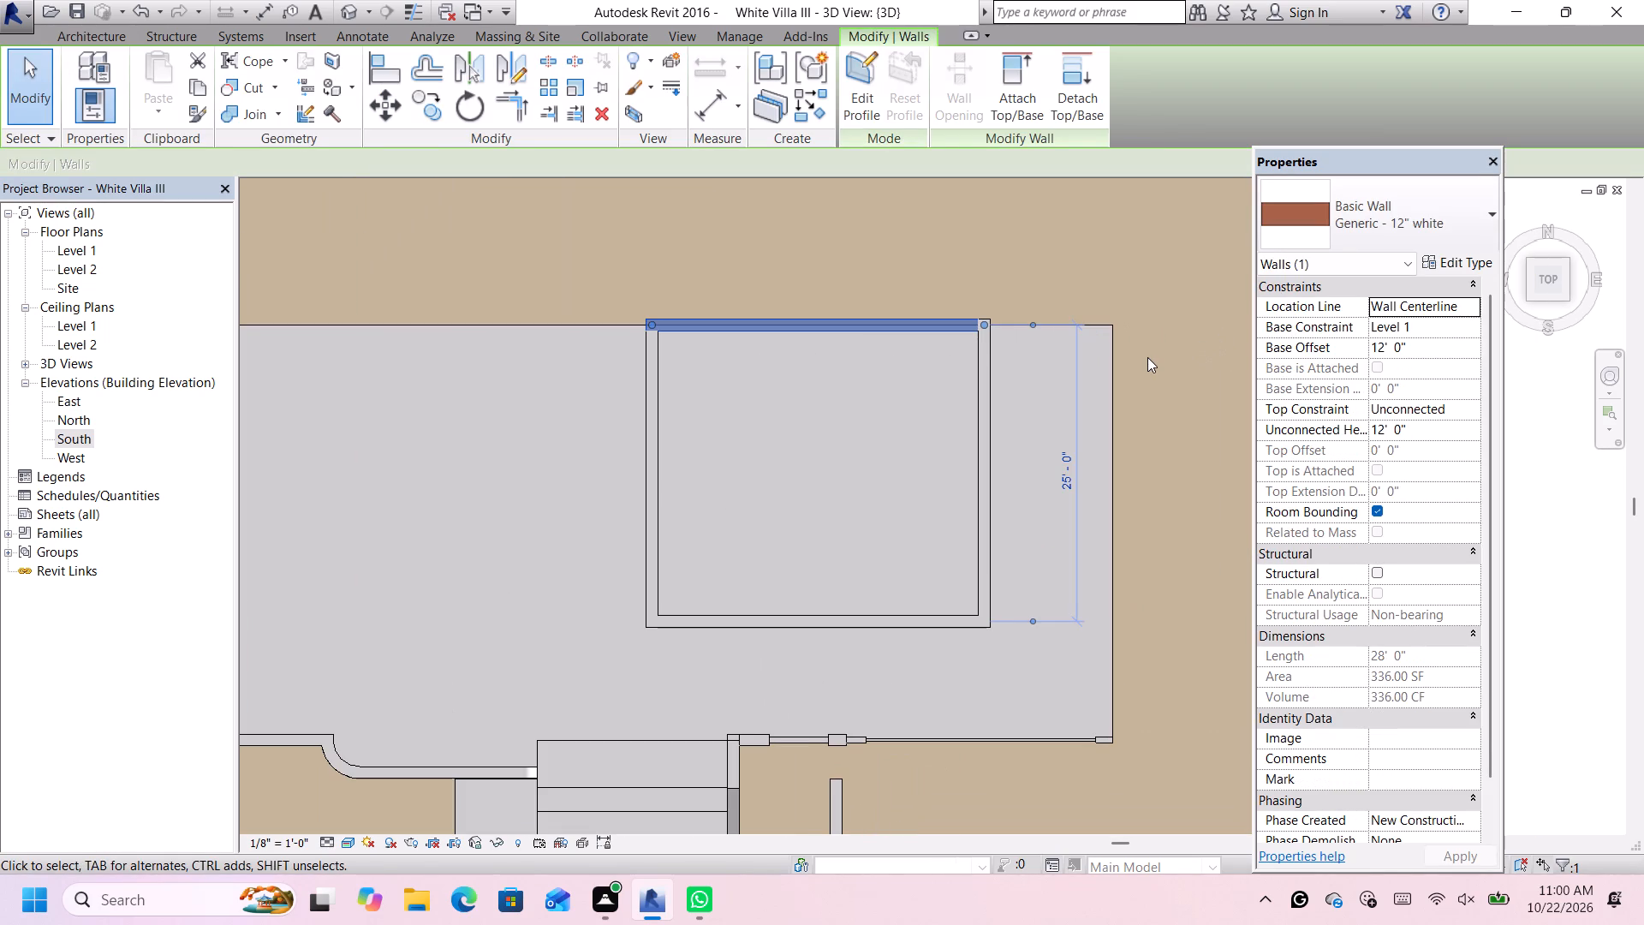
key("Delete")
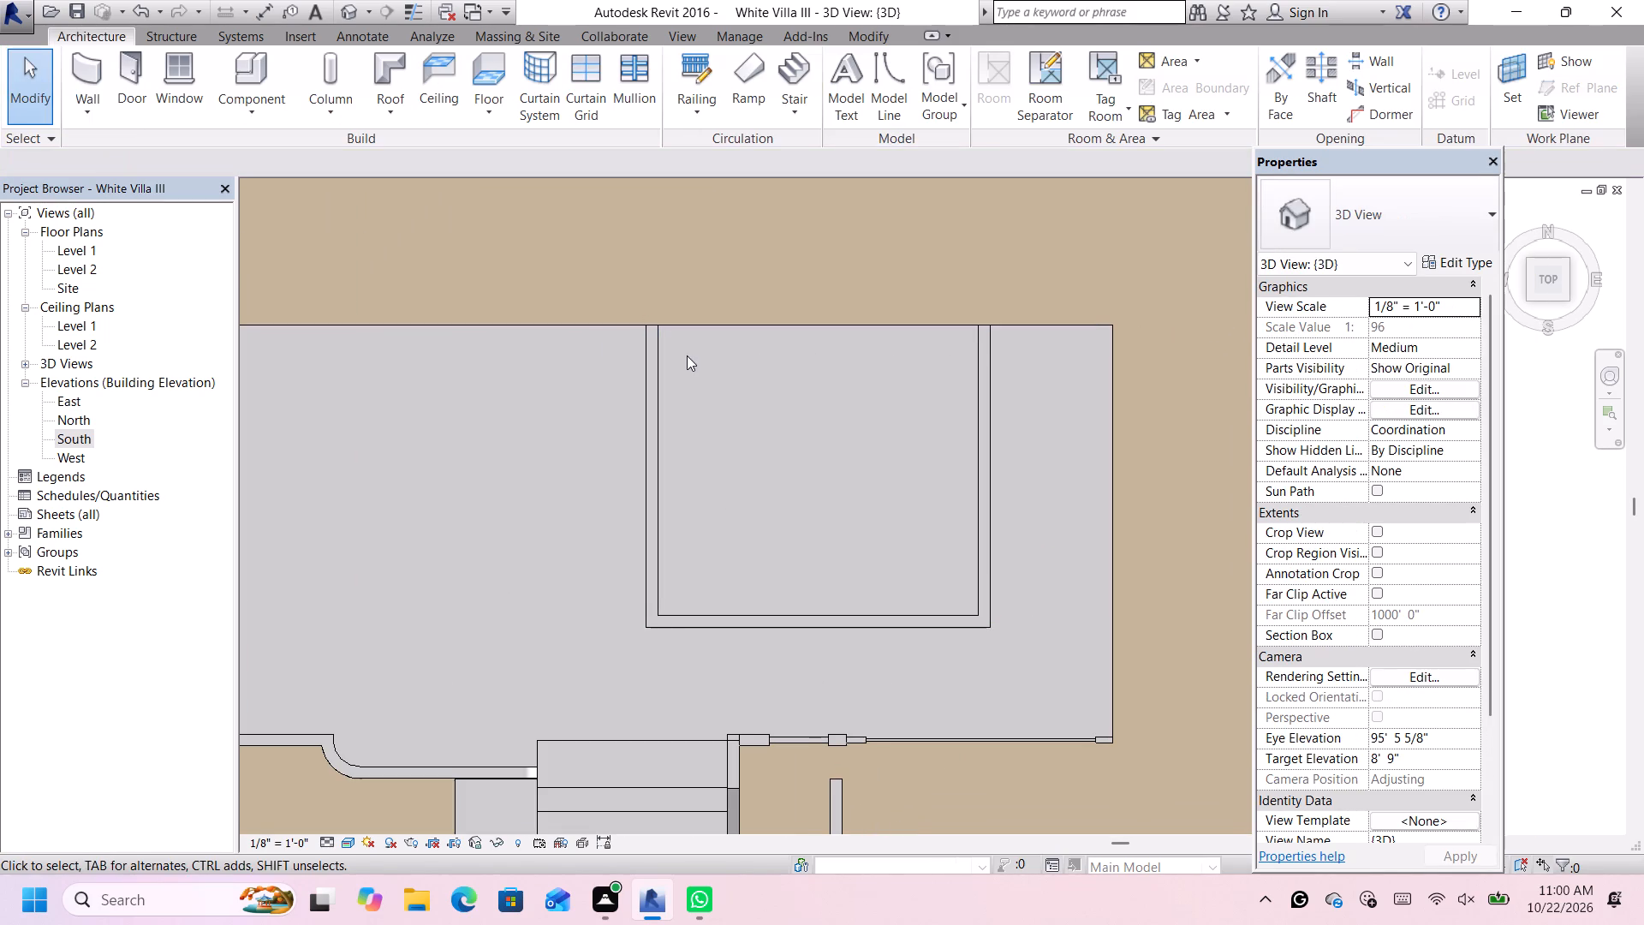
Set the length of the enclosure's west side wall to 20', shortening it at its rear end.
scroll(671, 334, "up", 2)
left_click(646, 335)
scroll(646, 335, "down", 5)
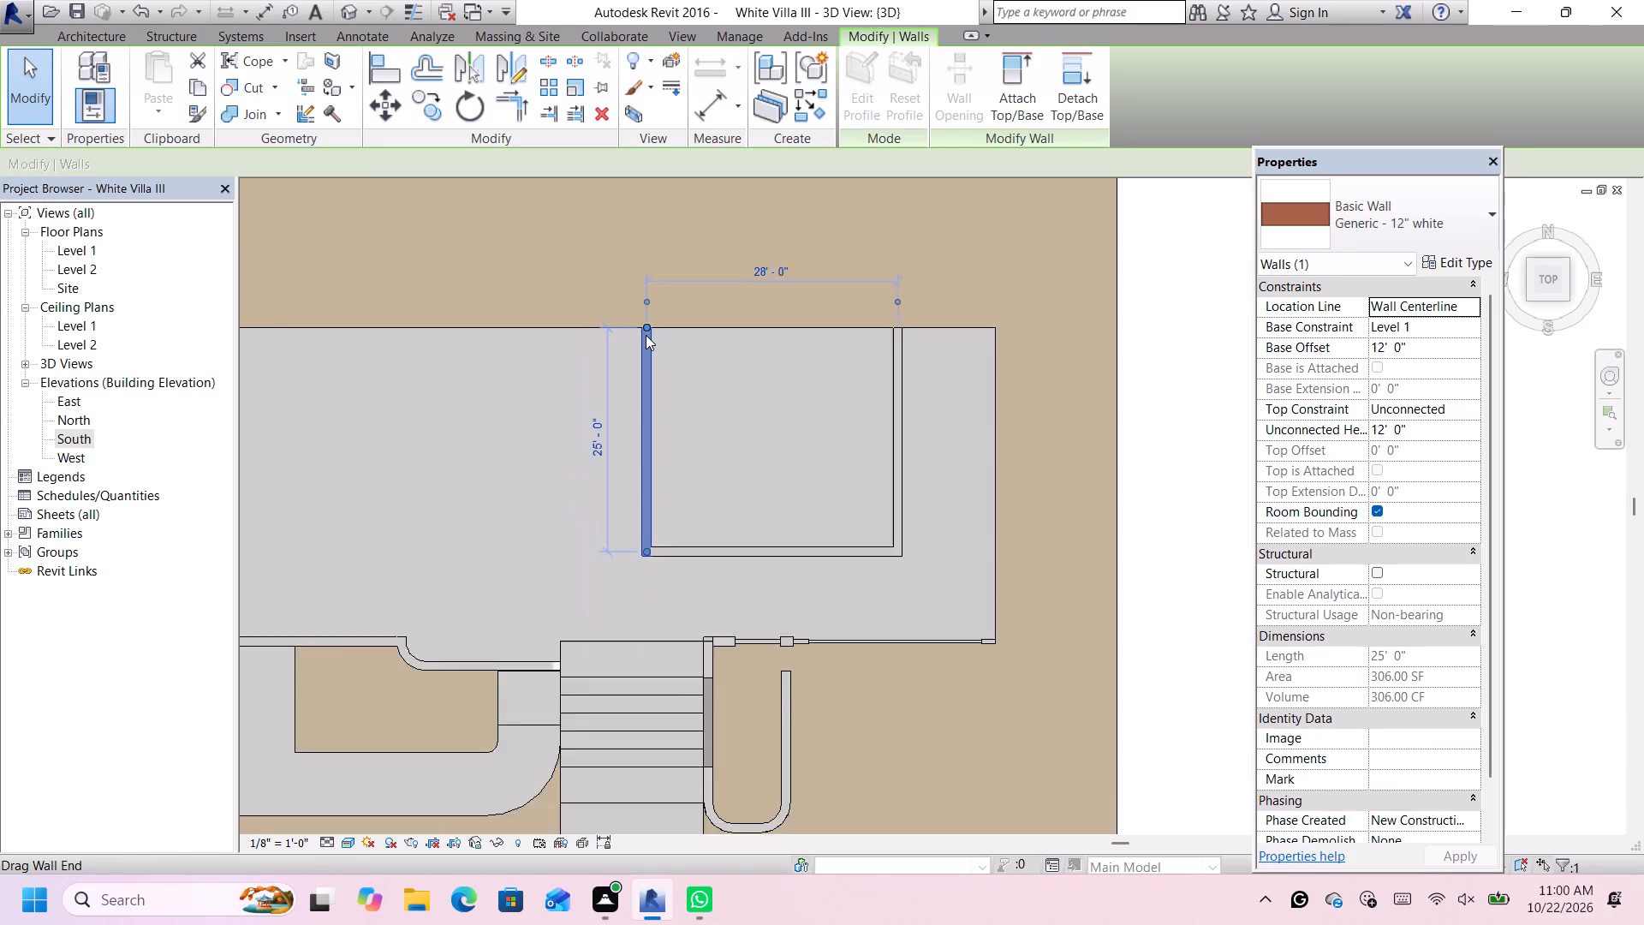
scroll(707, 319, "up", 1)
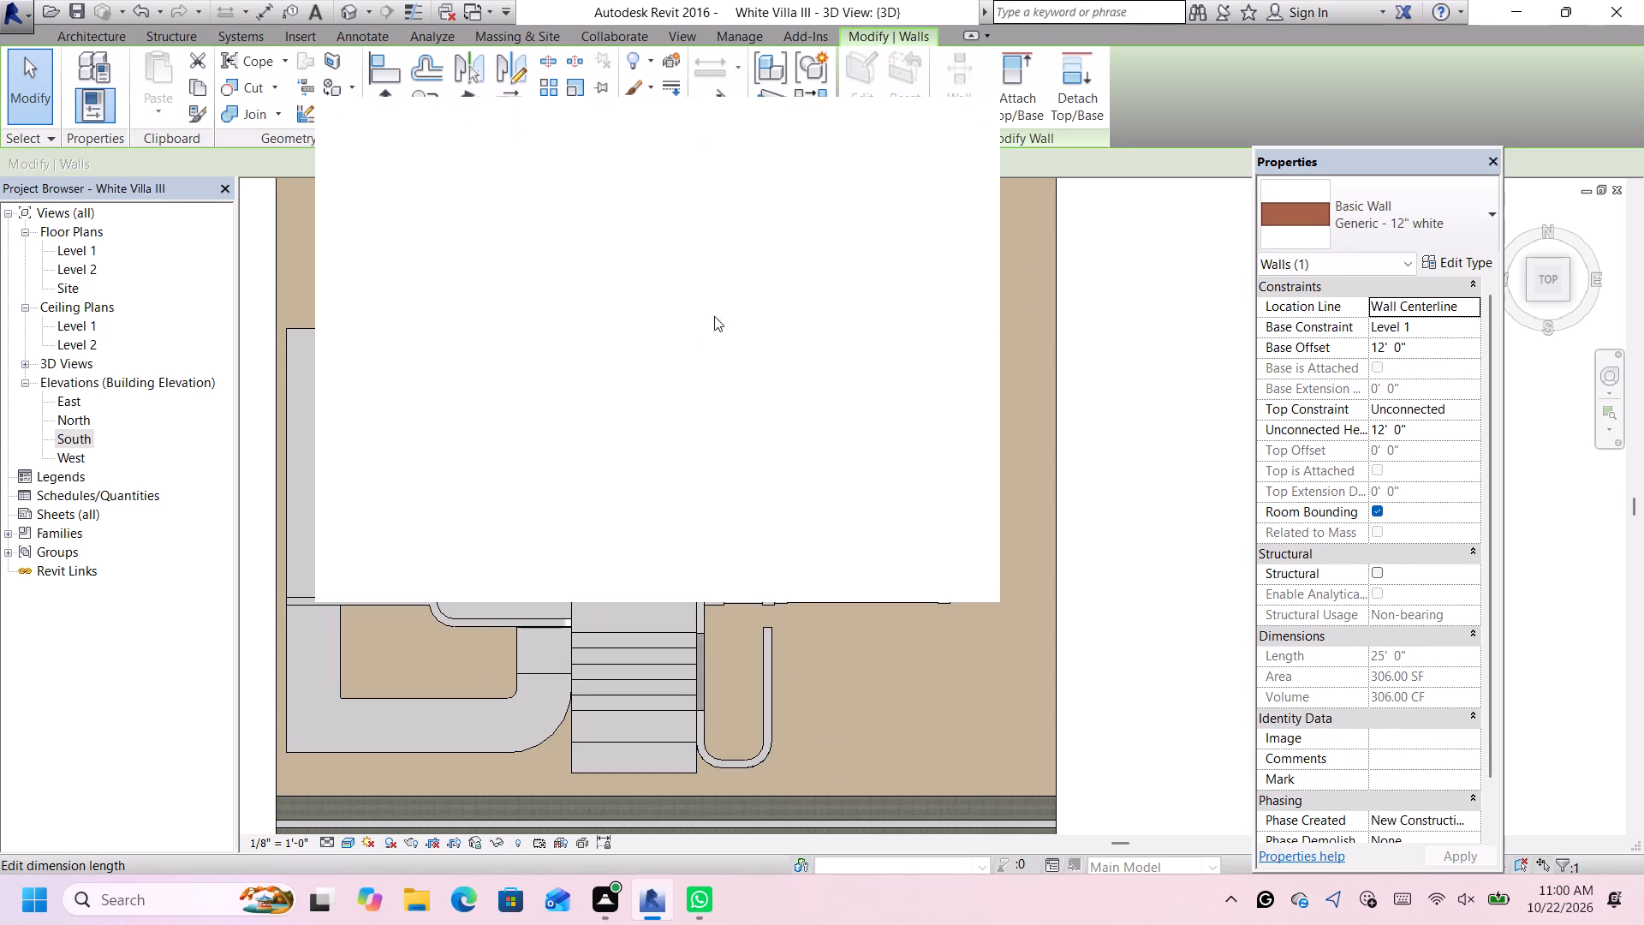
left_click(963, 124)
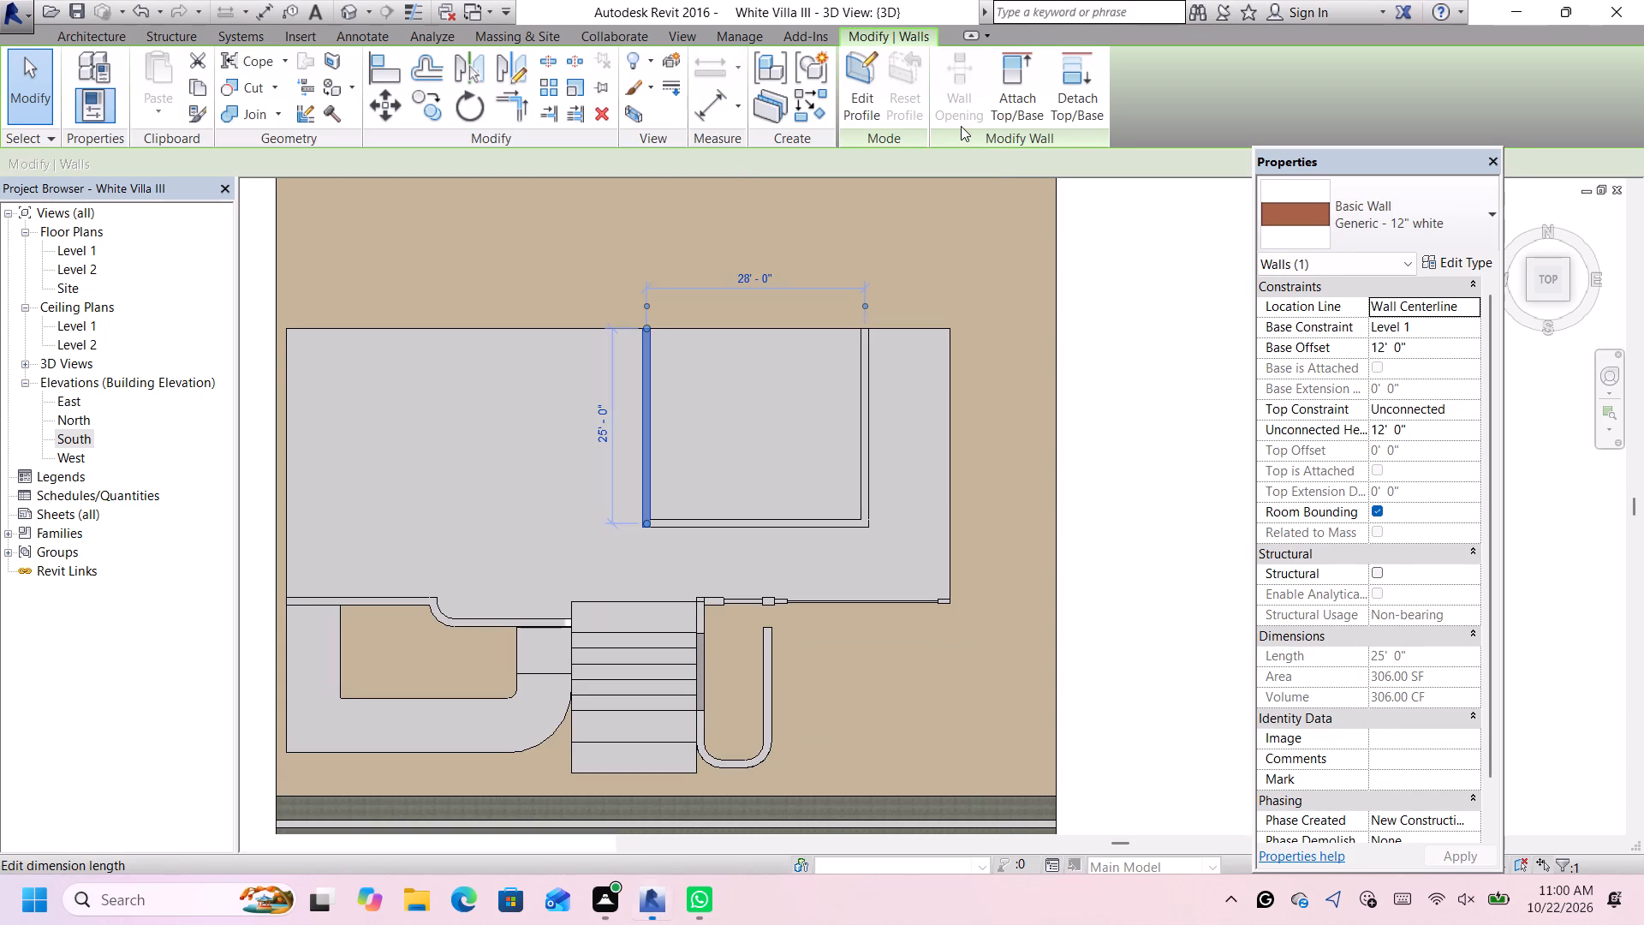
scroll(625, 393, "up", 2)
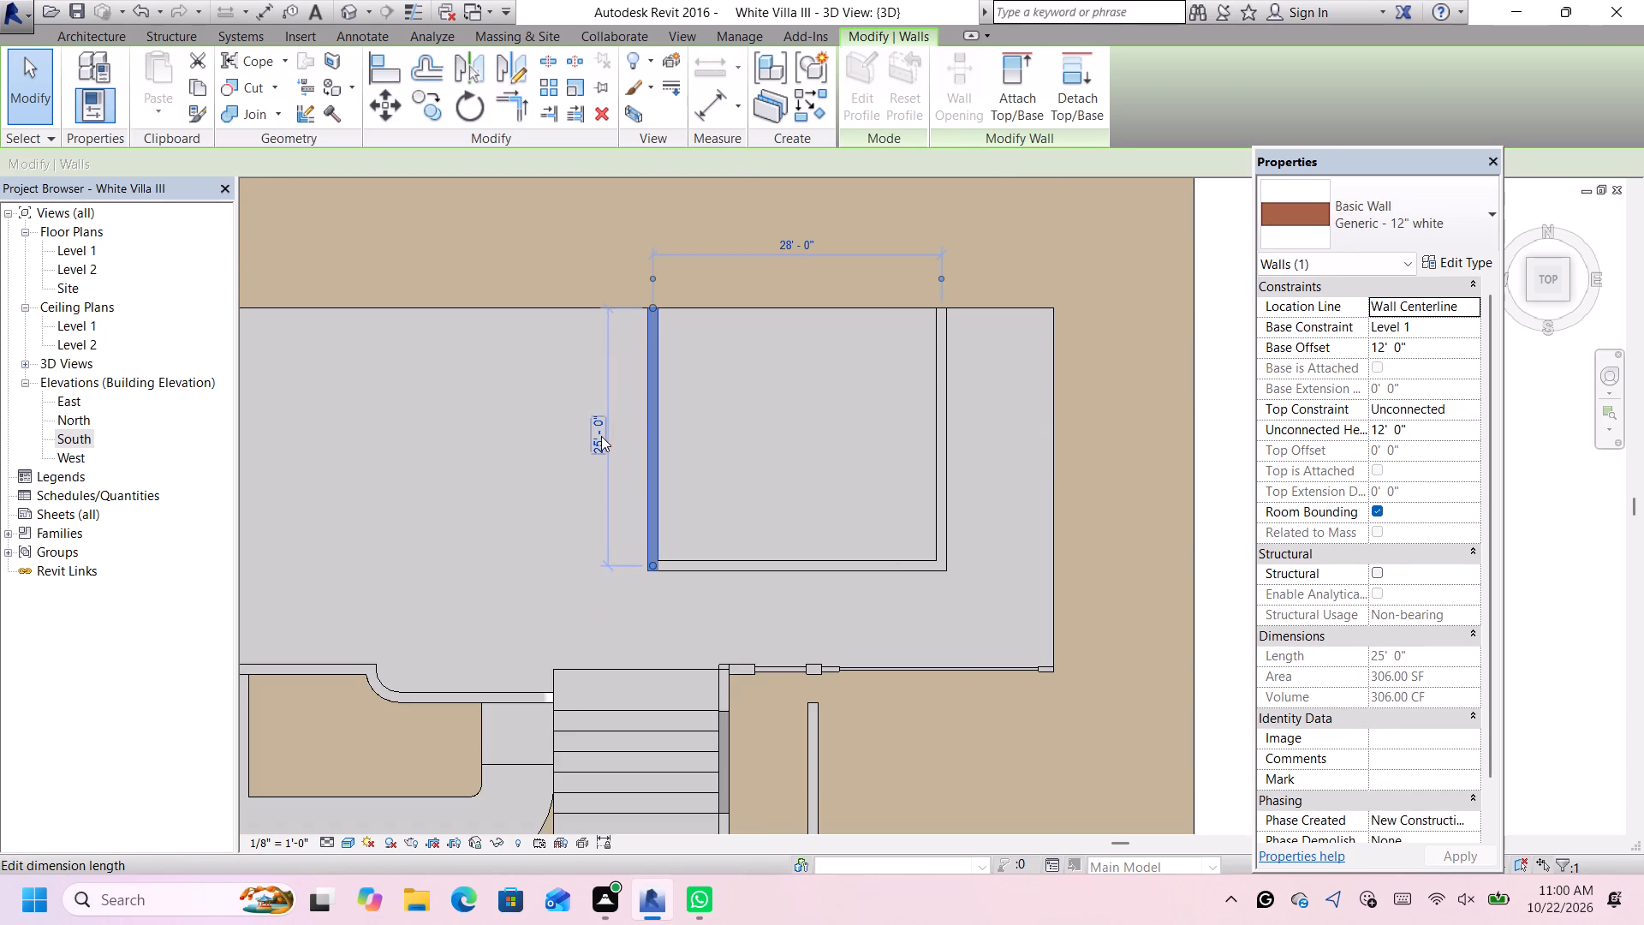
left_click(599, 436)
type("20'")
key("Return")
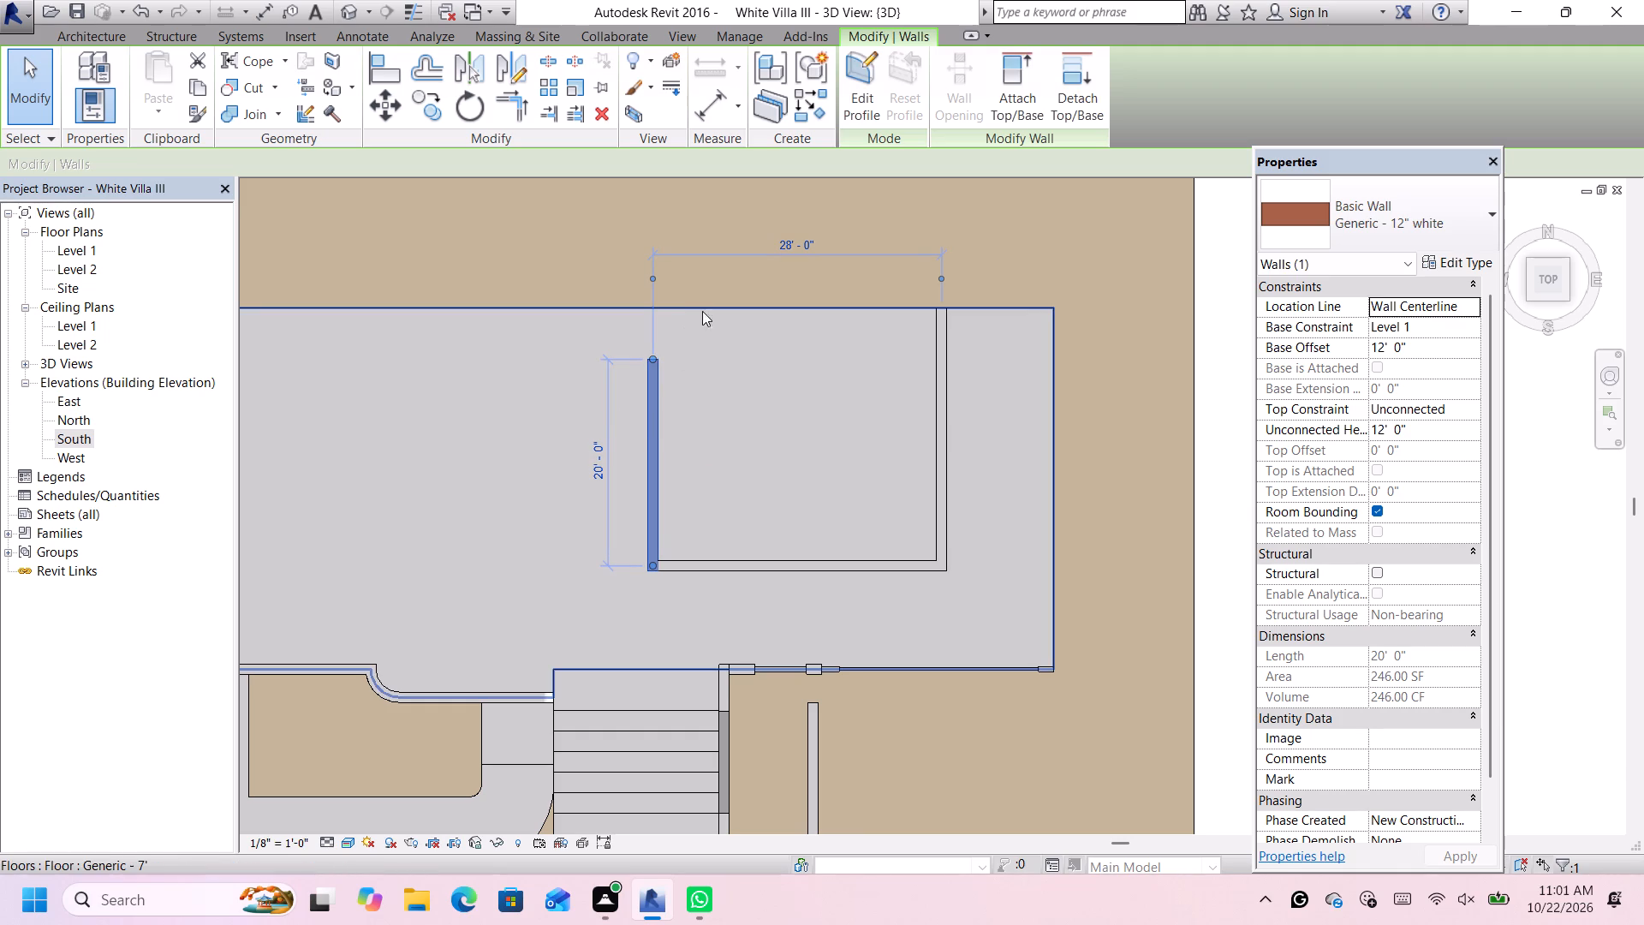
scroll(712, 335, "down", 1)
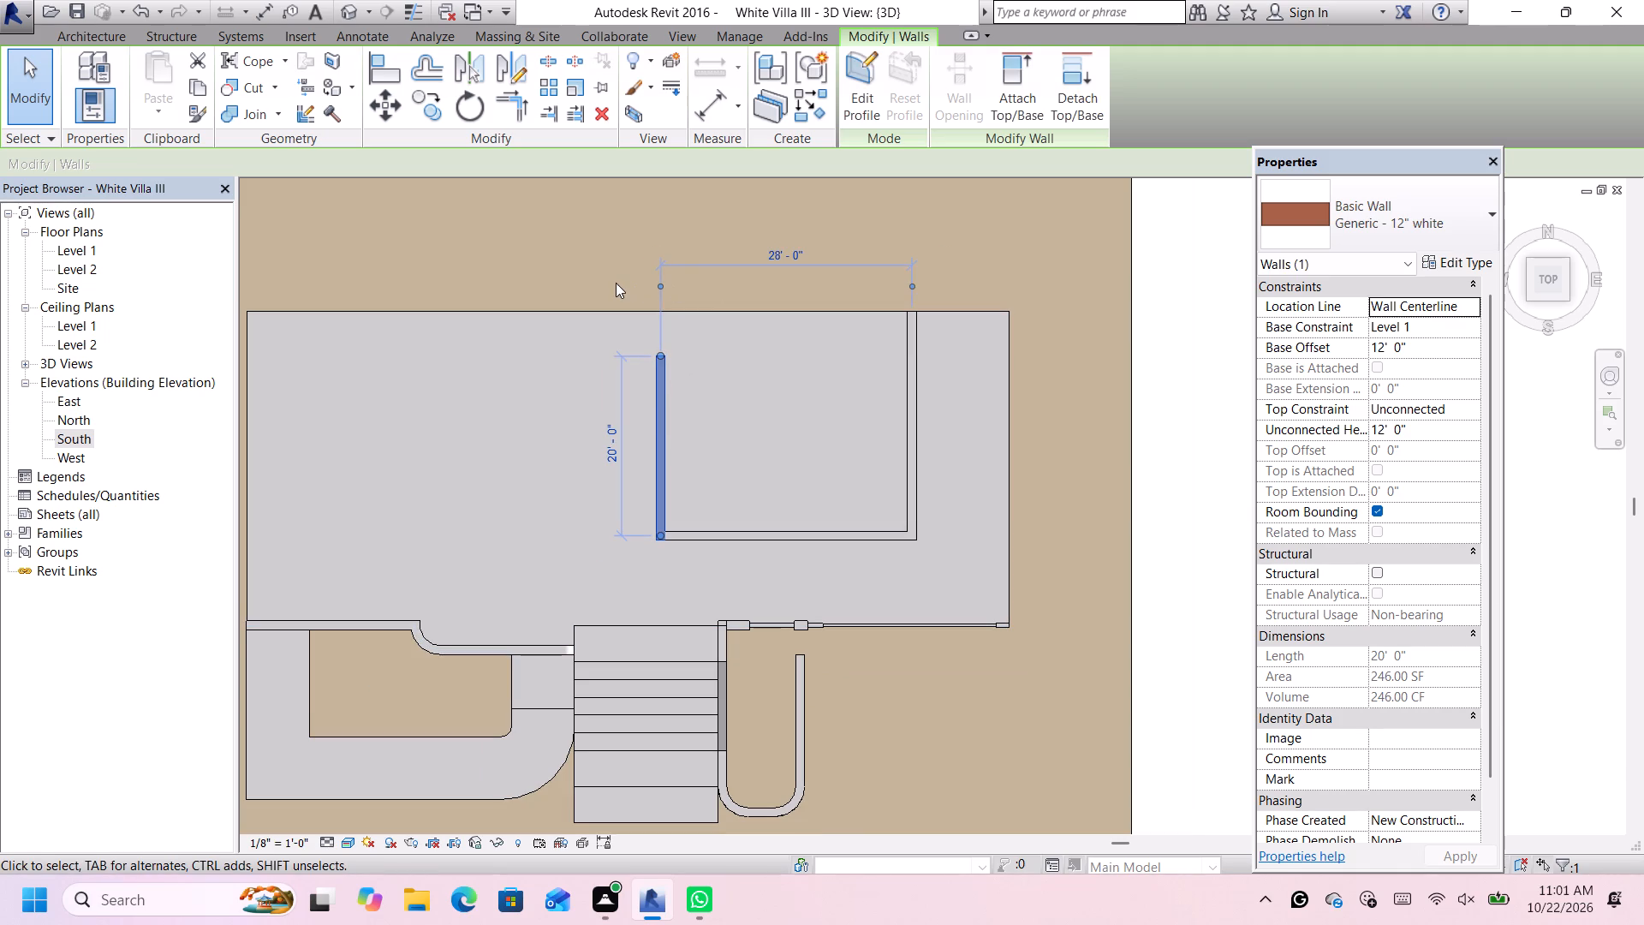
left_click(1188, 343)
Draw a 90° arc wall of Generic - 12" white, radius about 4'-3", curving inward and tangent from the west wall's rear end.
scroll(811, 379, "up", 1)
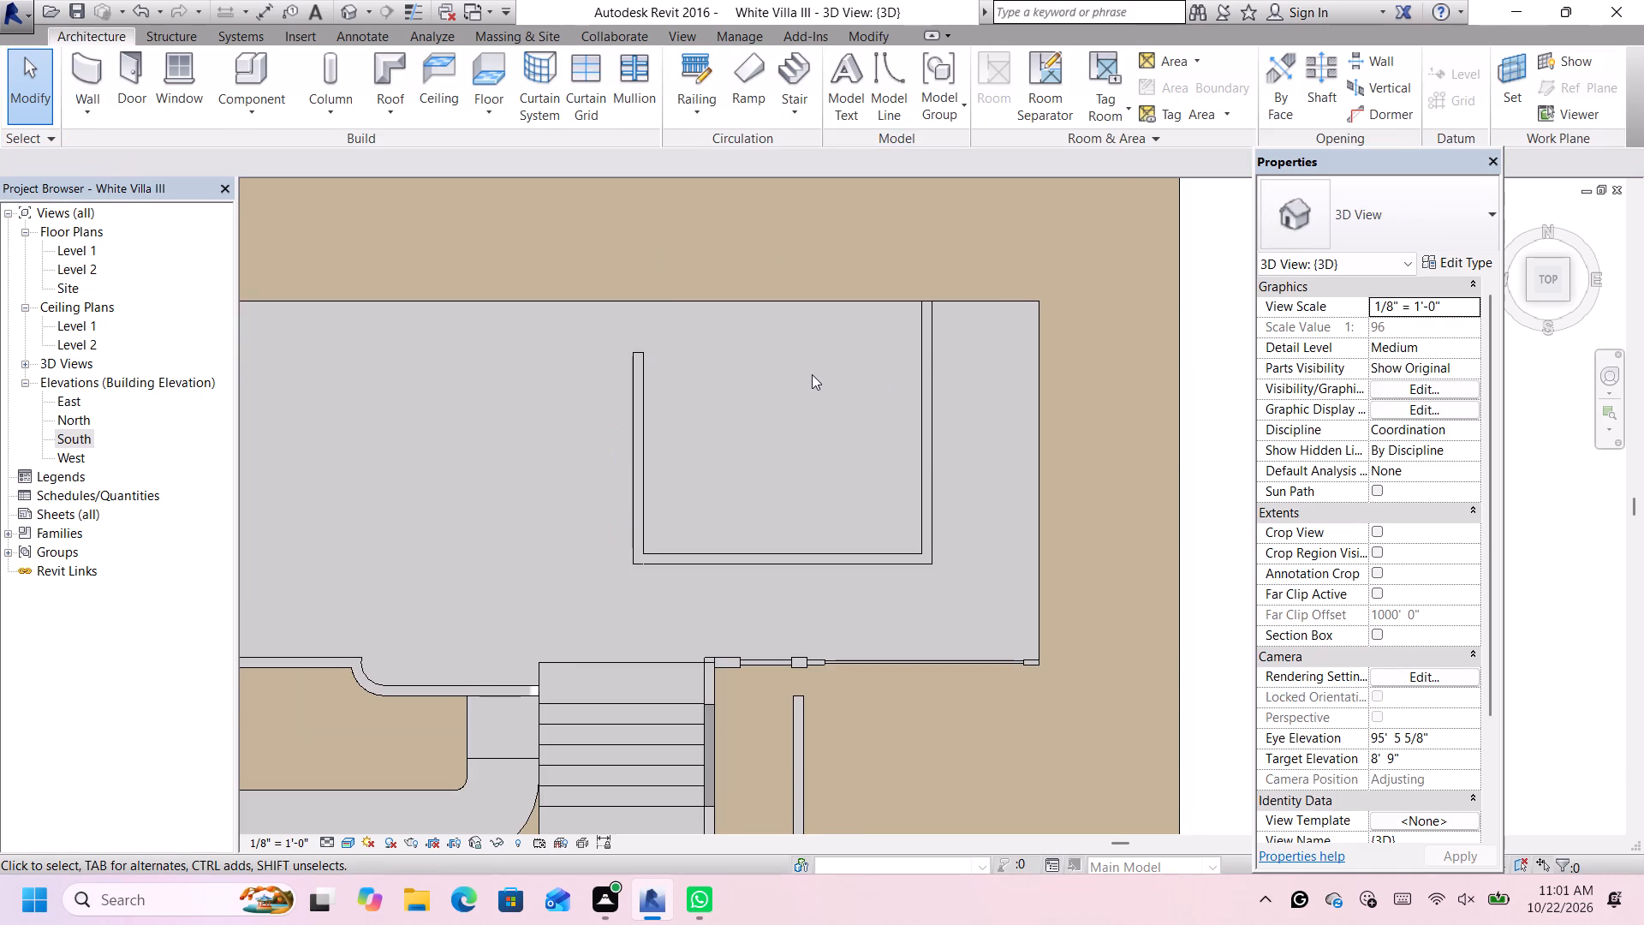
left_click(73, 68)
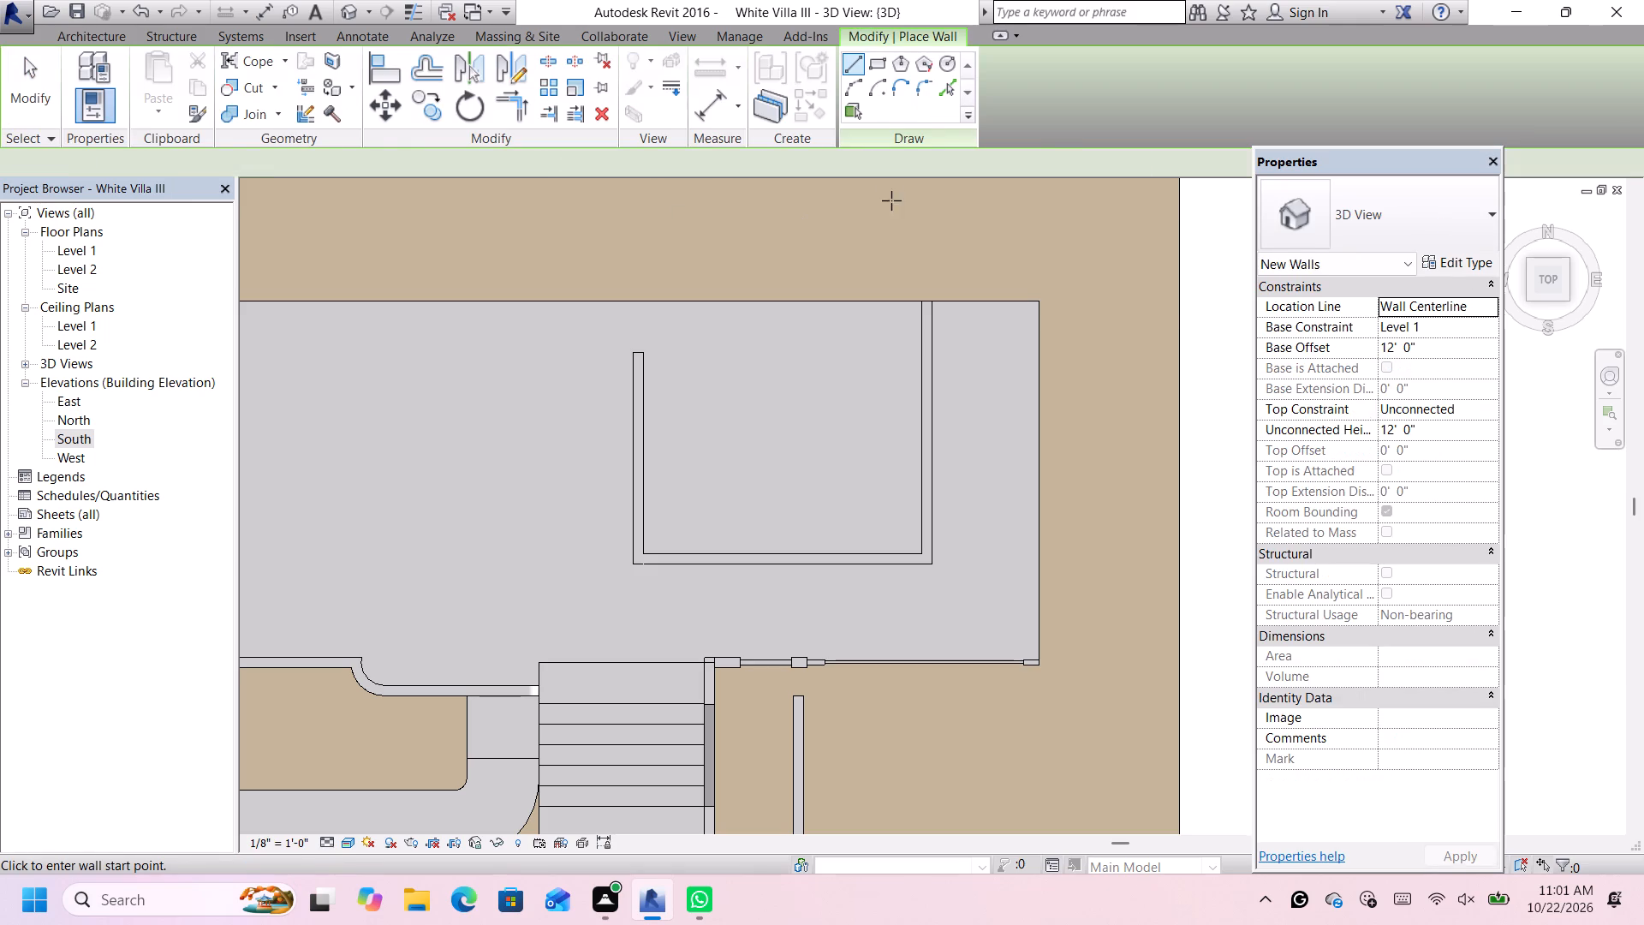
left_click(843, 92)
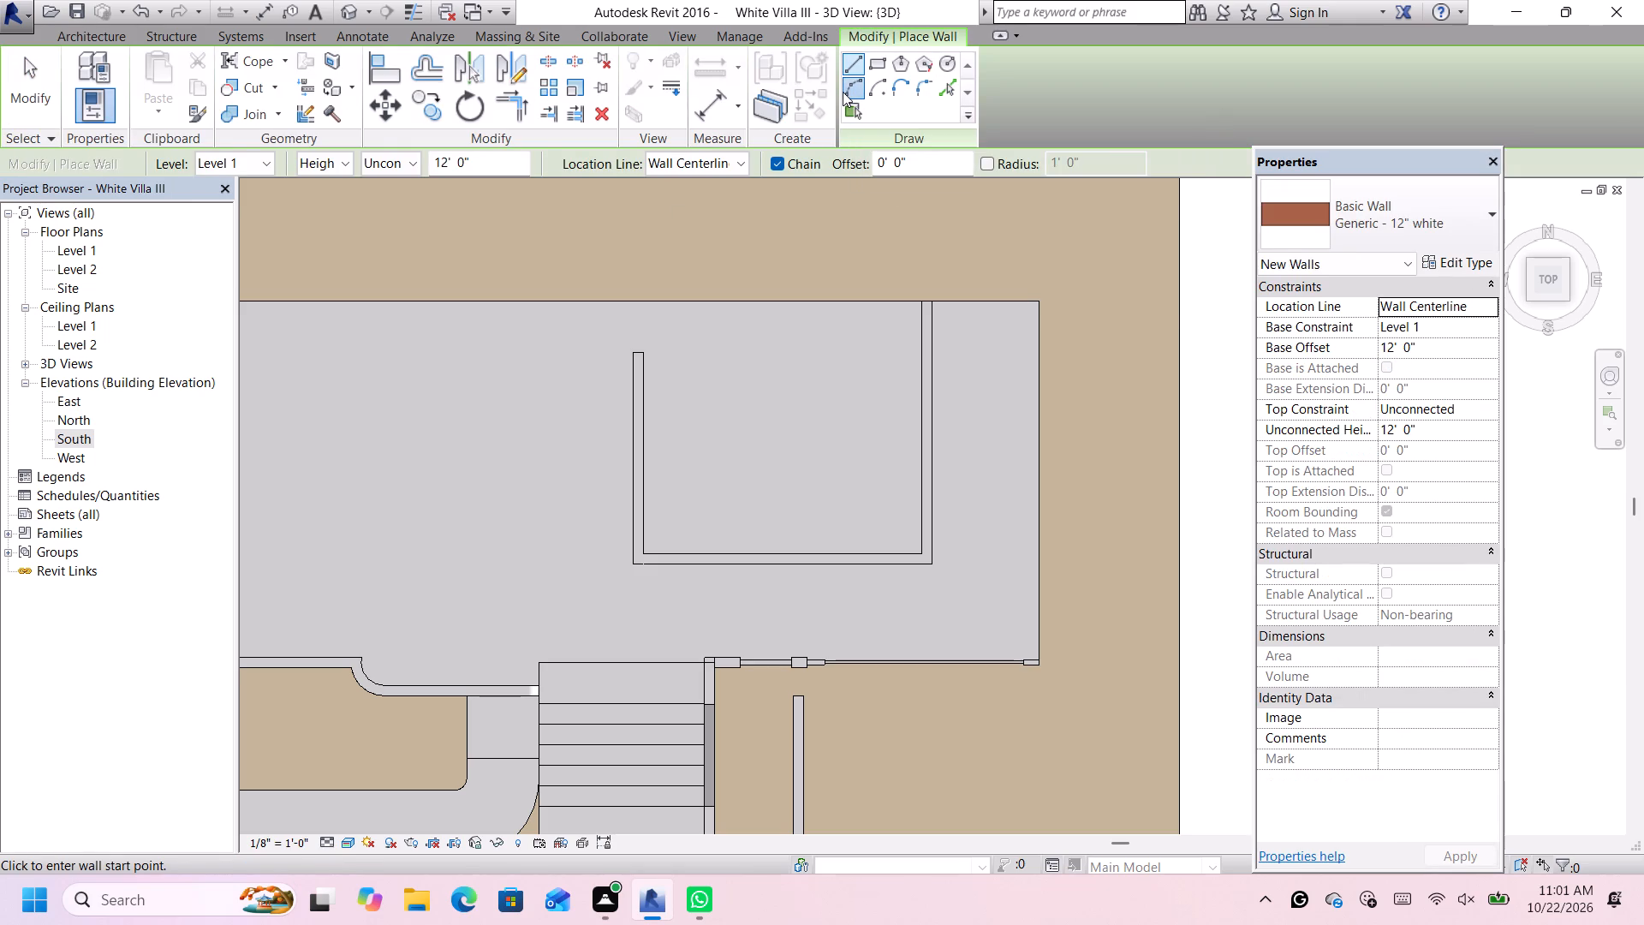
left_click(635, 349)
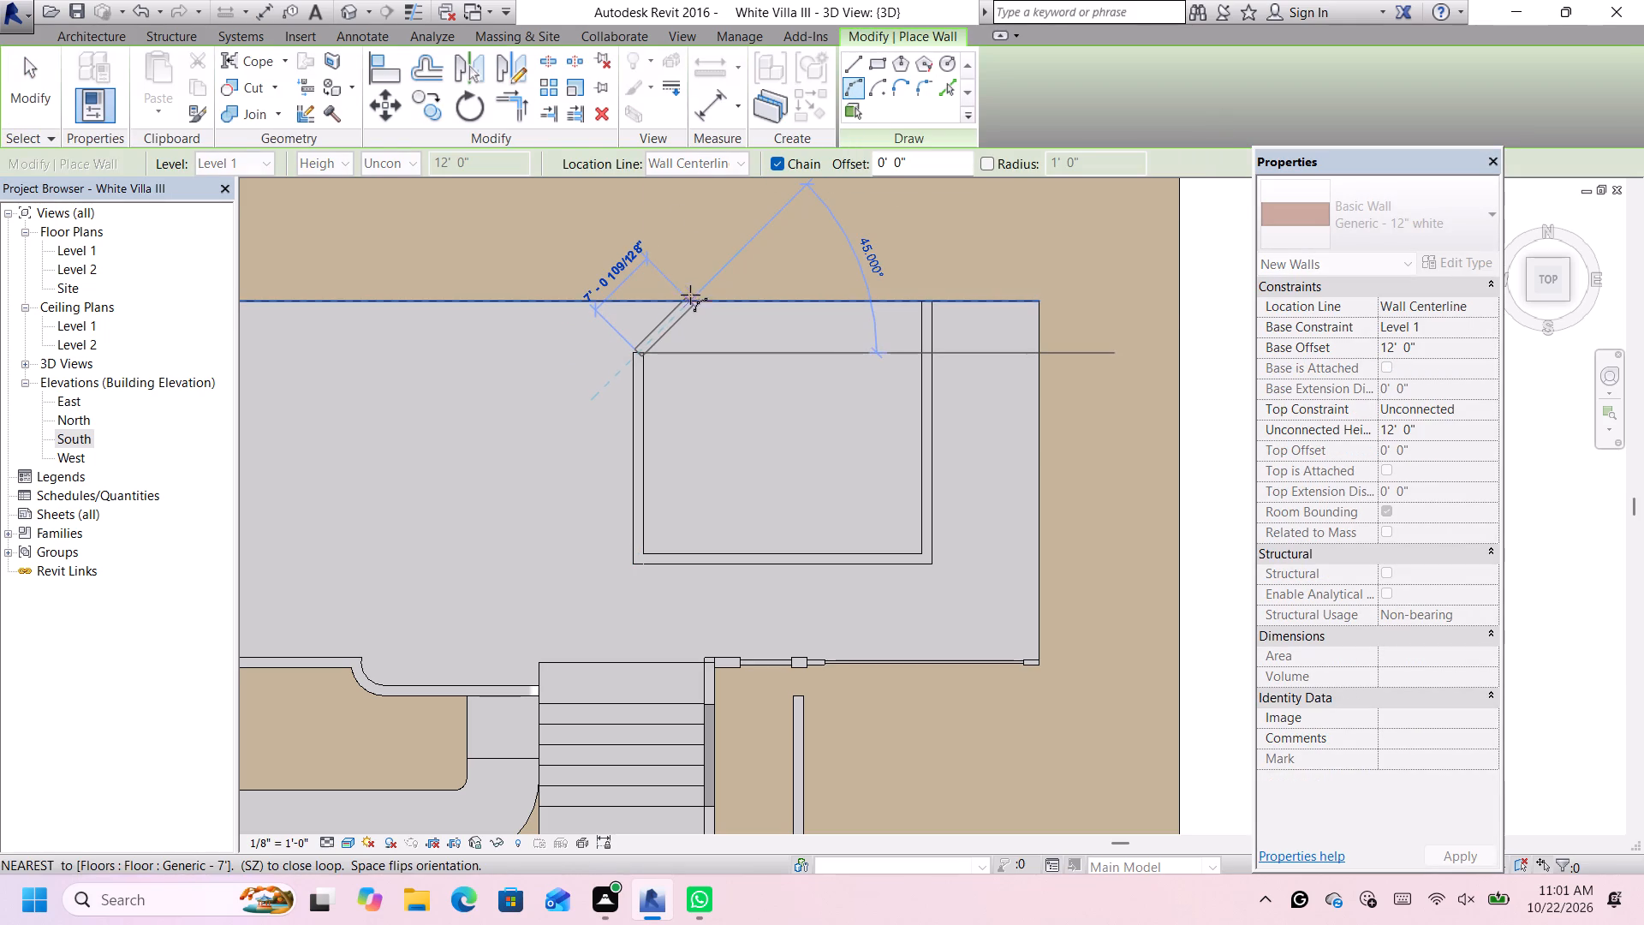
scroll(682, 308, "up", 2)
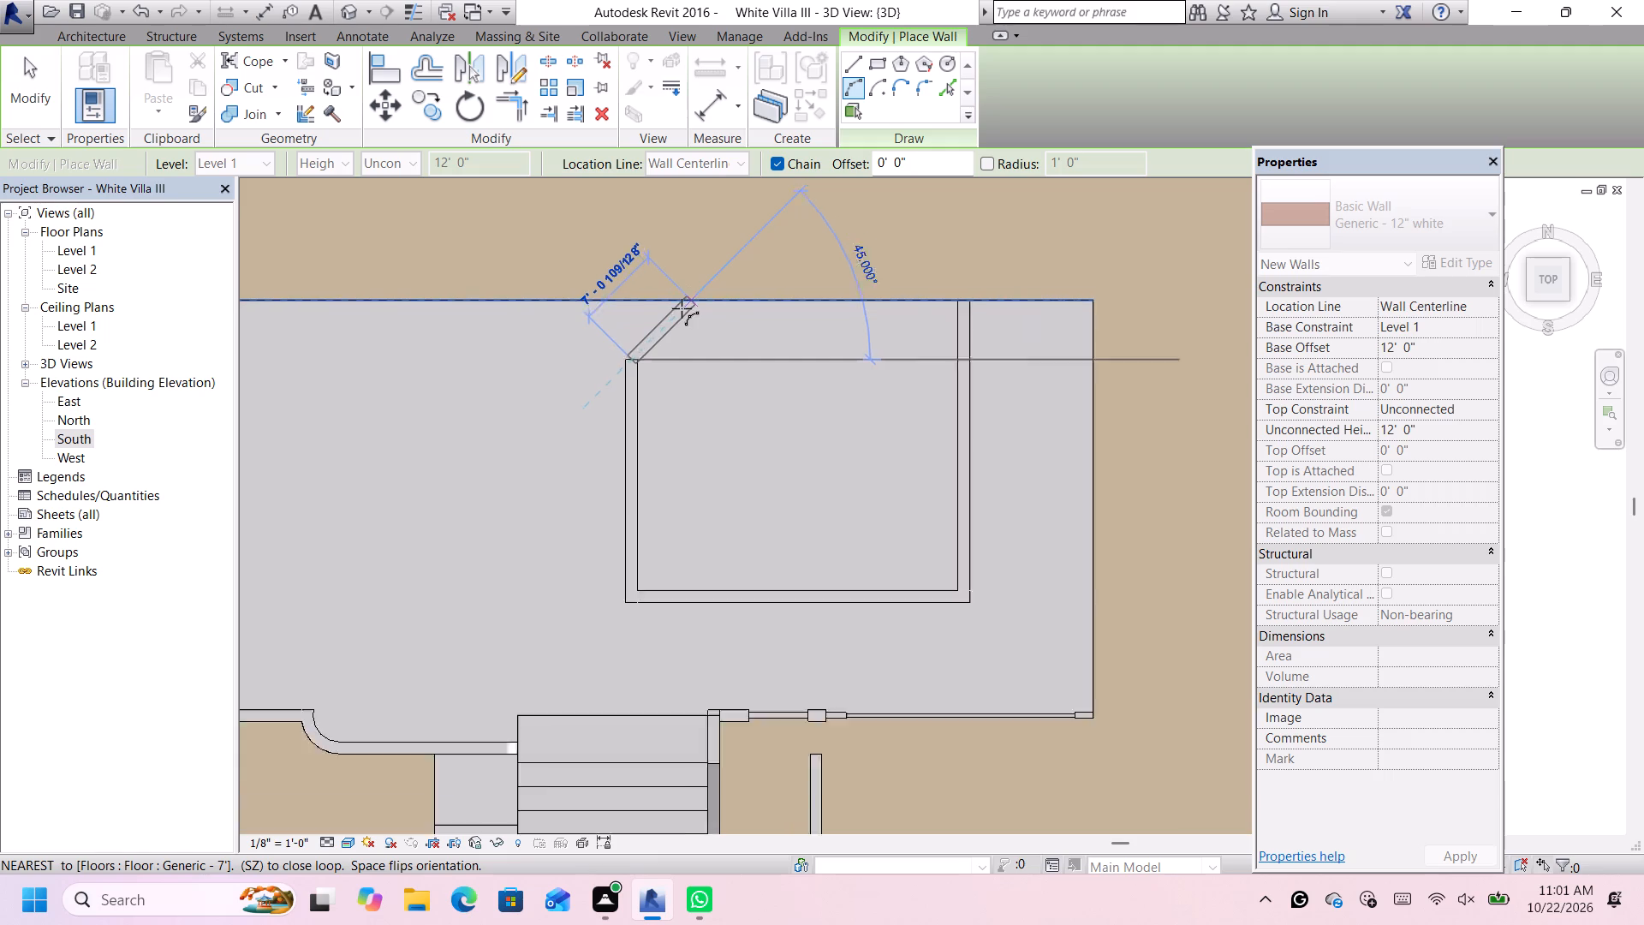
scroll(682, 303, "up", 3)
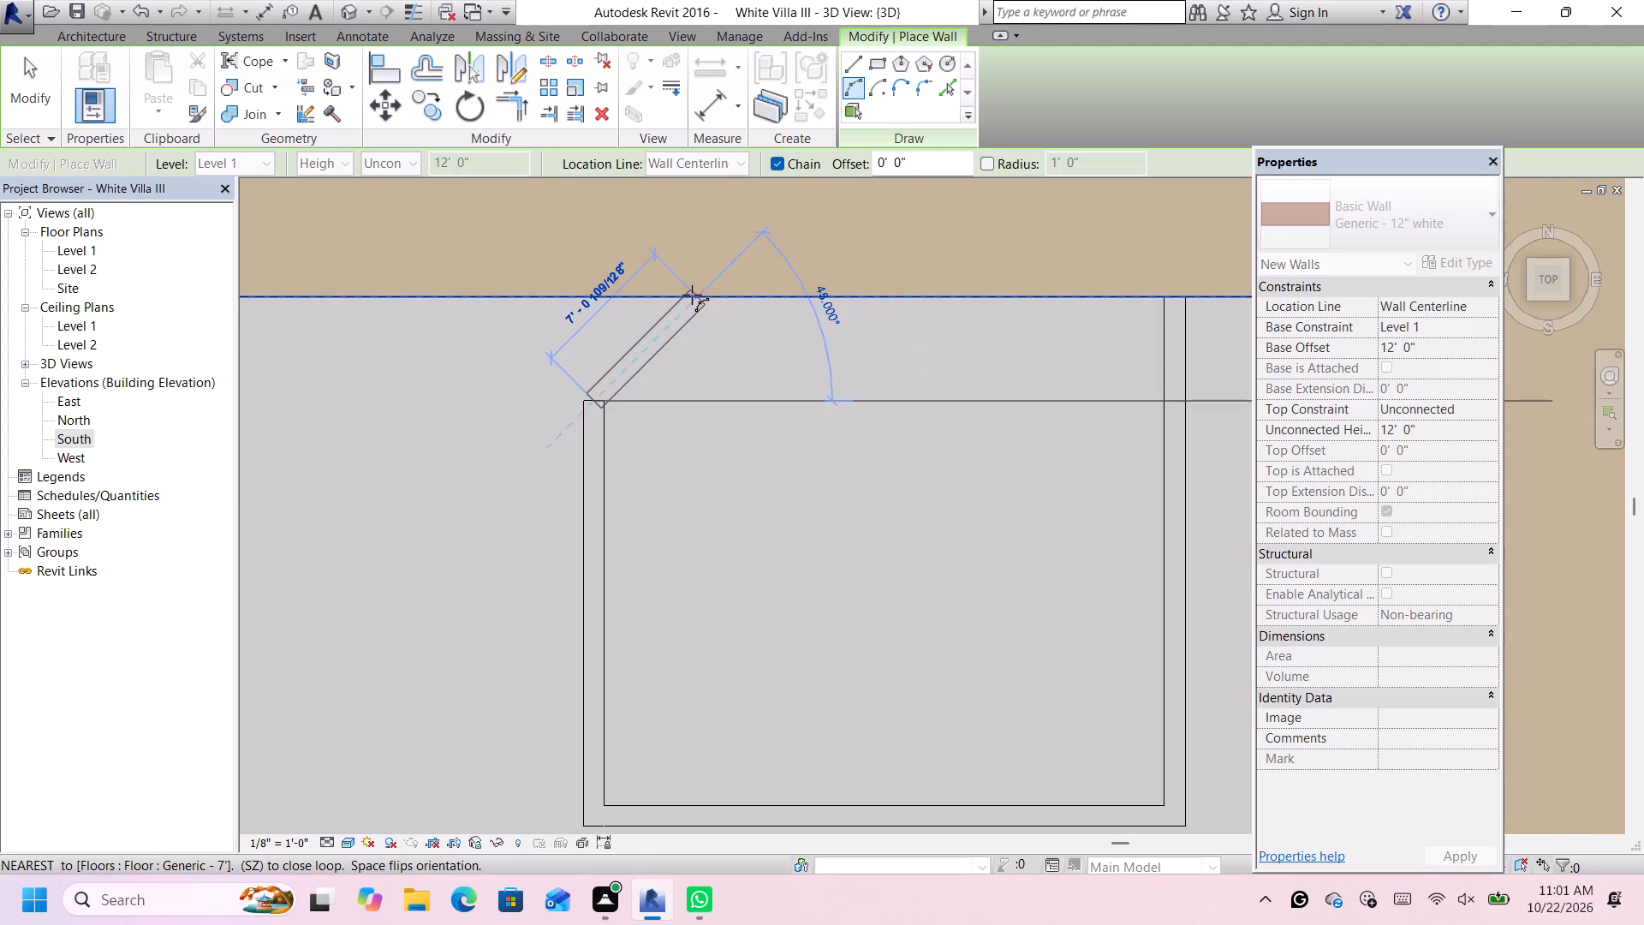
scroll(687, 300, "up", 1)
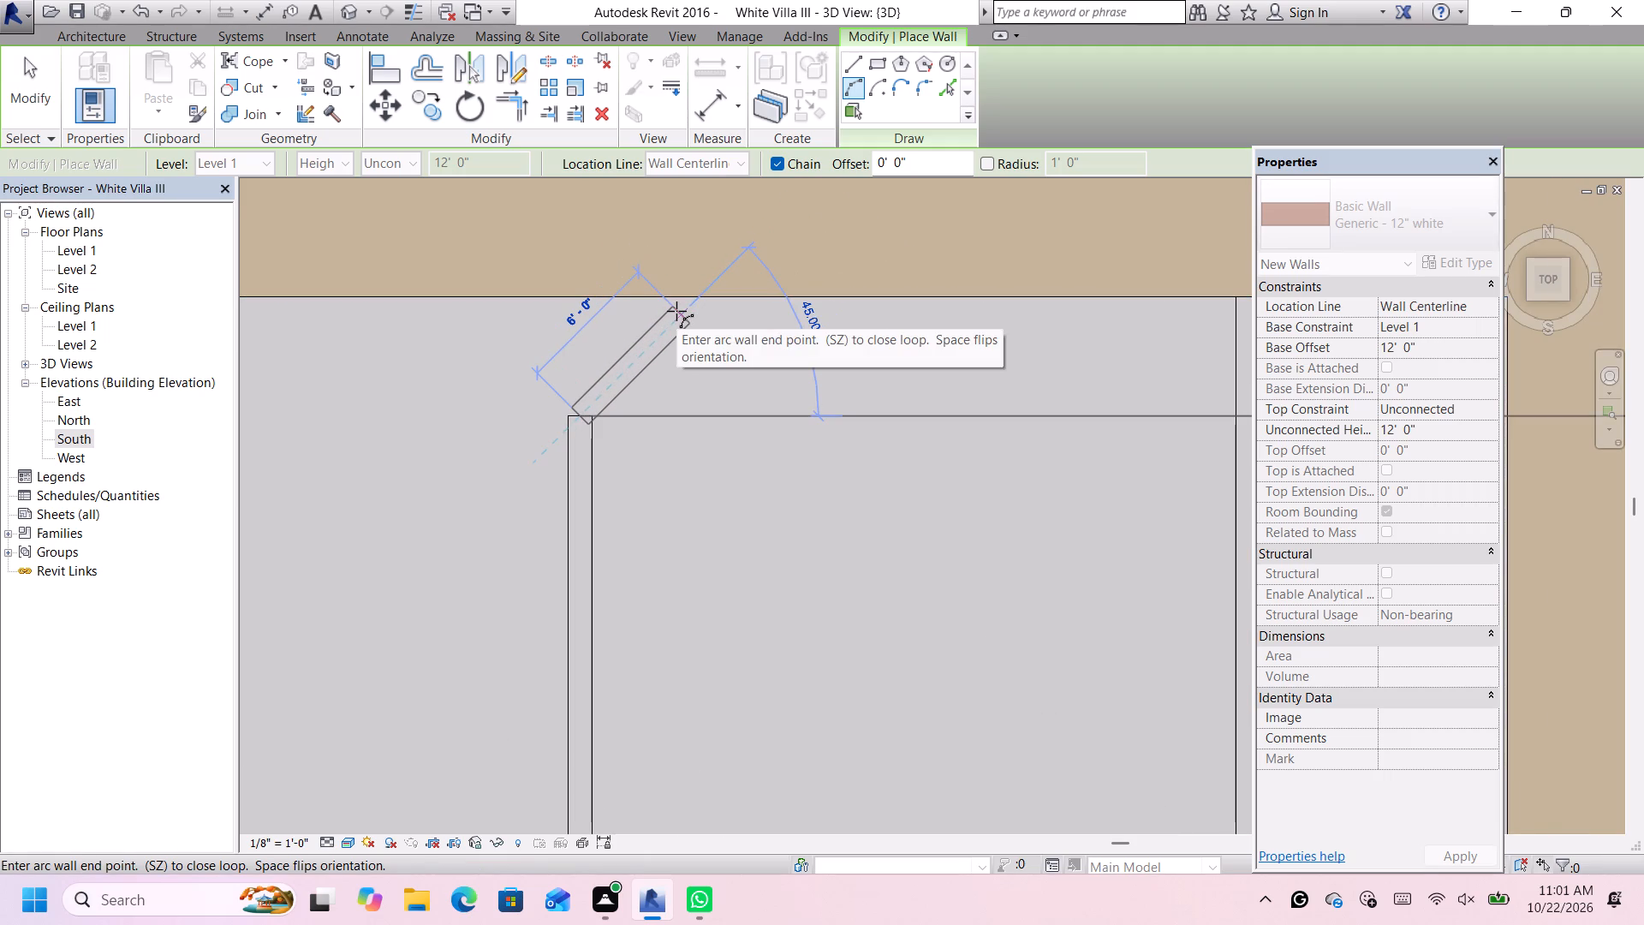
left_click(676, 311)
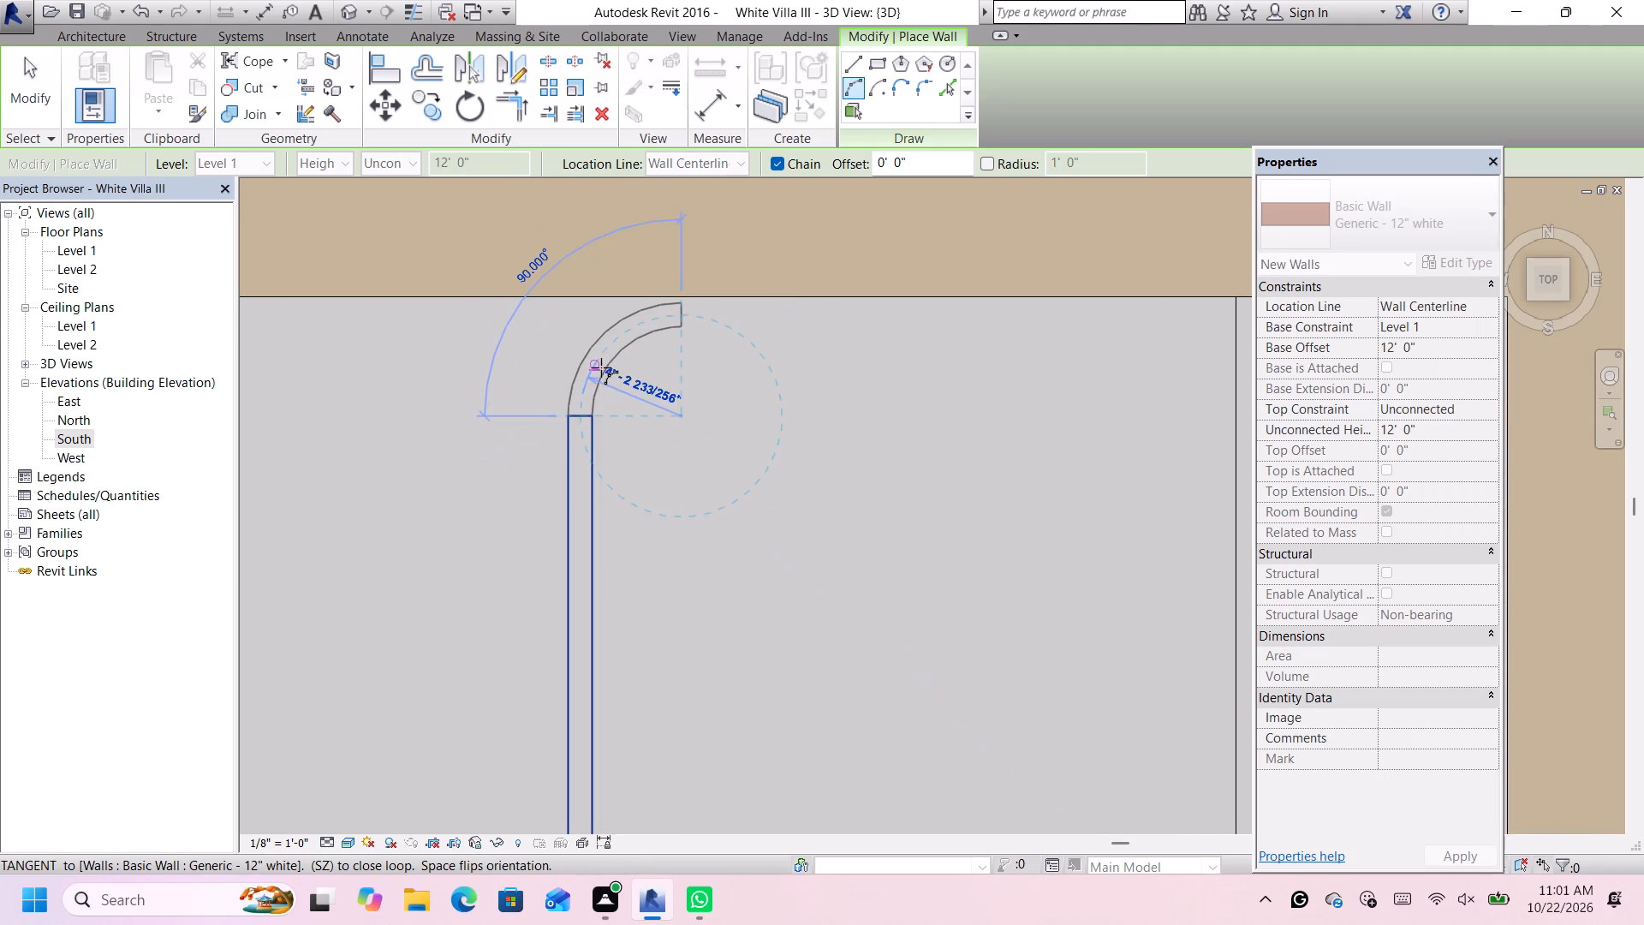
left_click(600, 366)
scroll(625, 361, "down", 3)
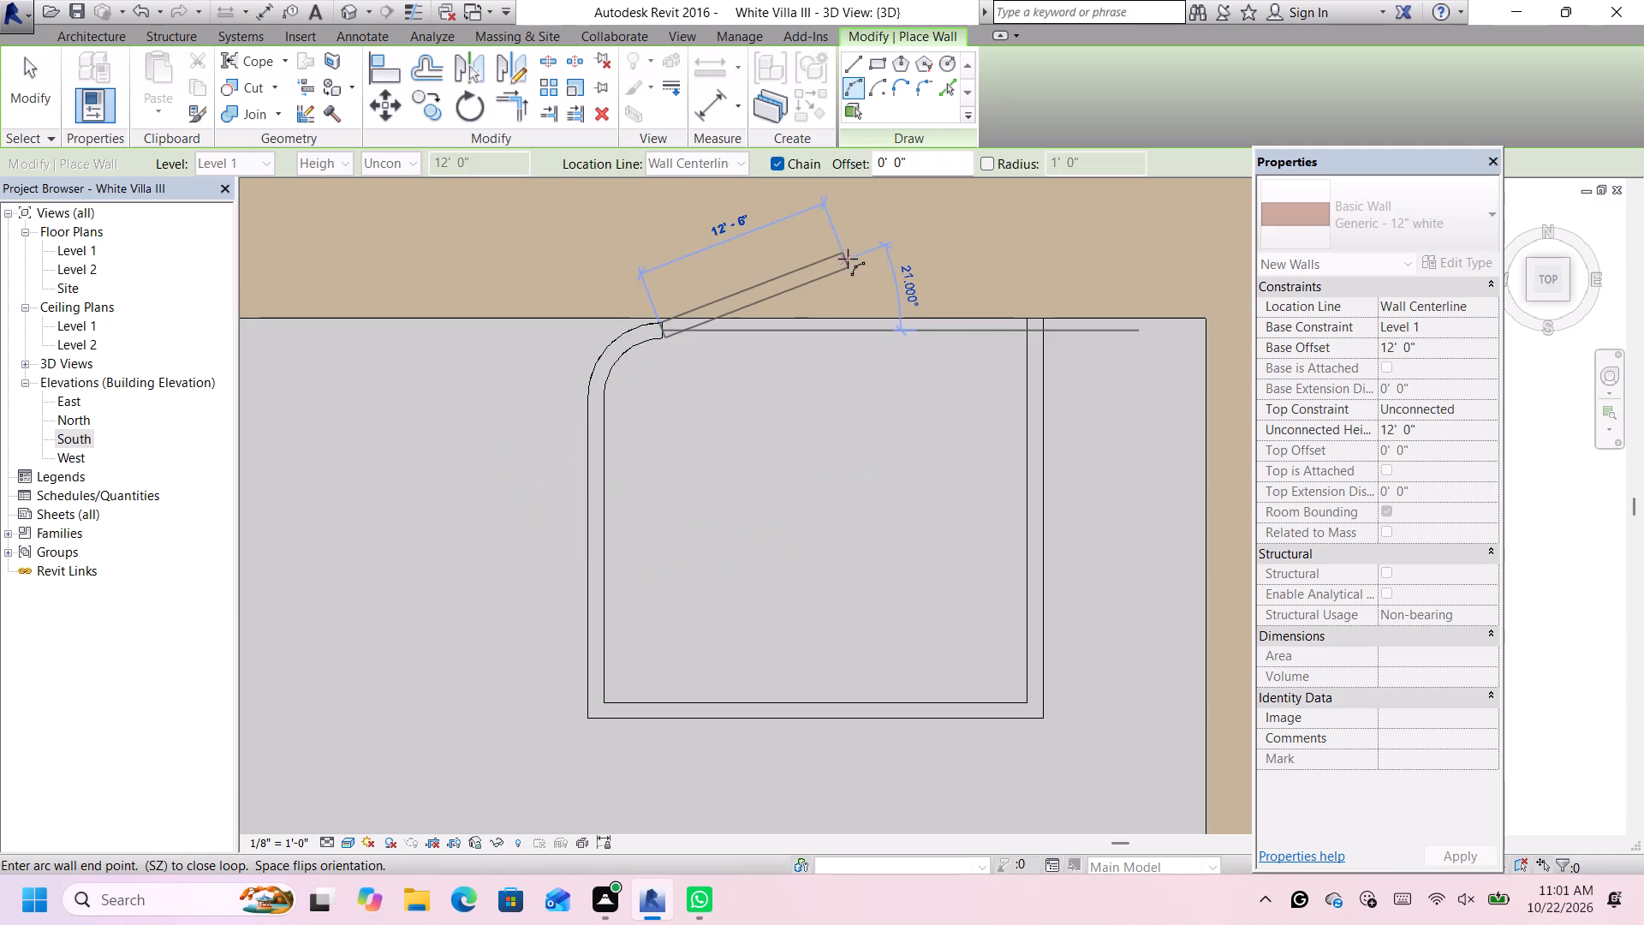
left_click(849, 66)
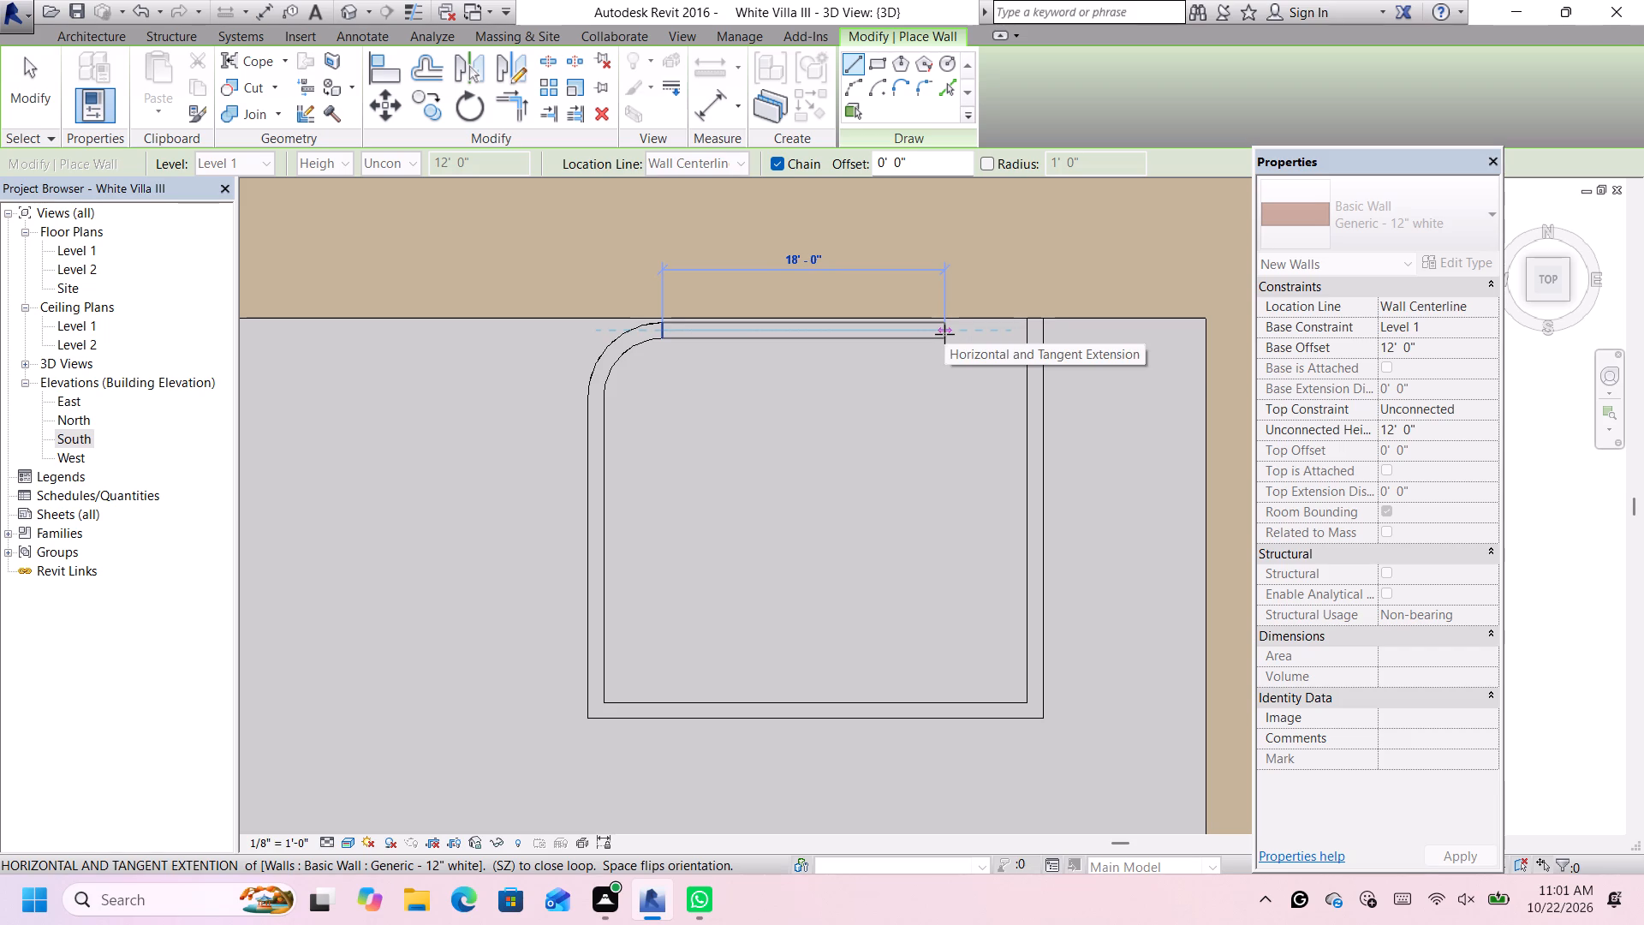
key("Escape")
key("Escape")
Set the length of the enclosure's east side wall to 20', shortening it at its rear end.
left_click(1040, 369)
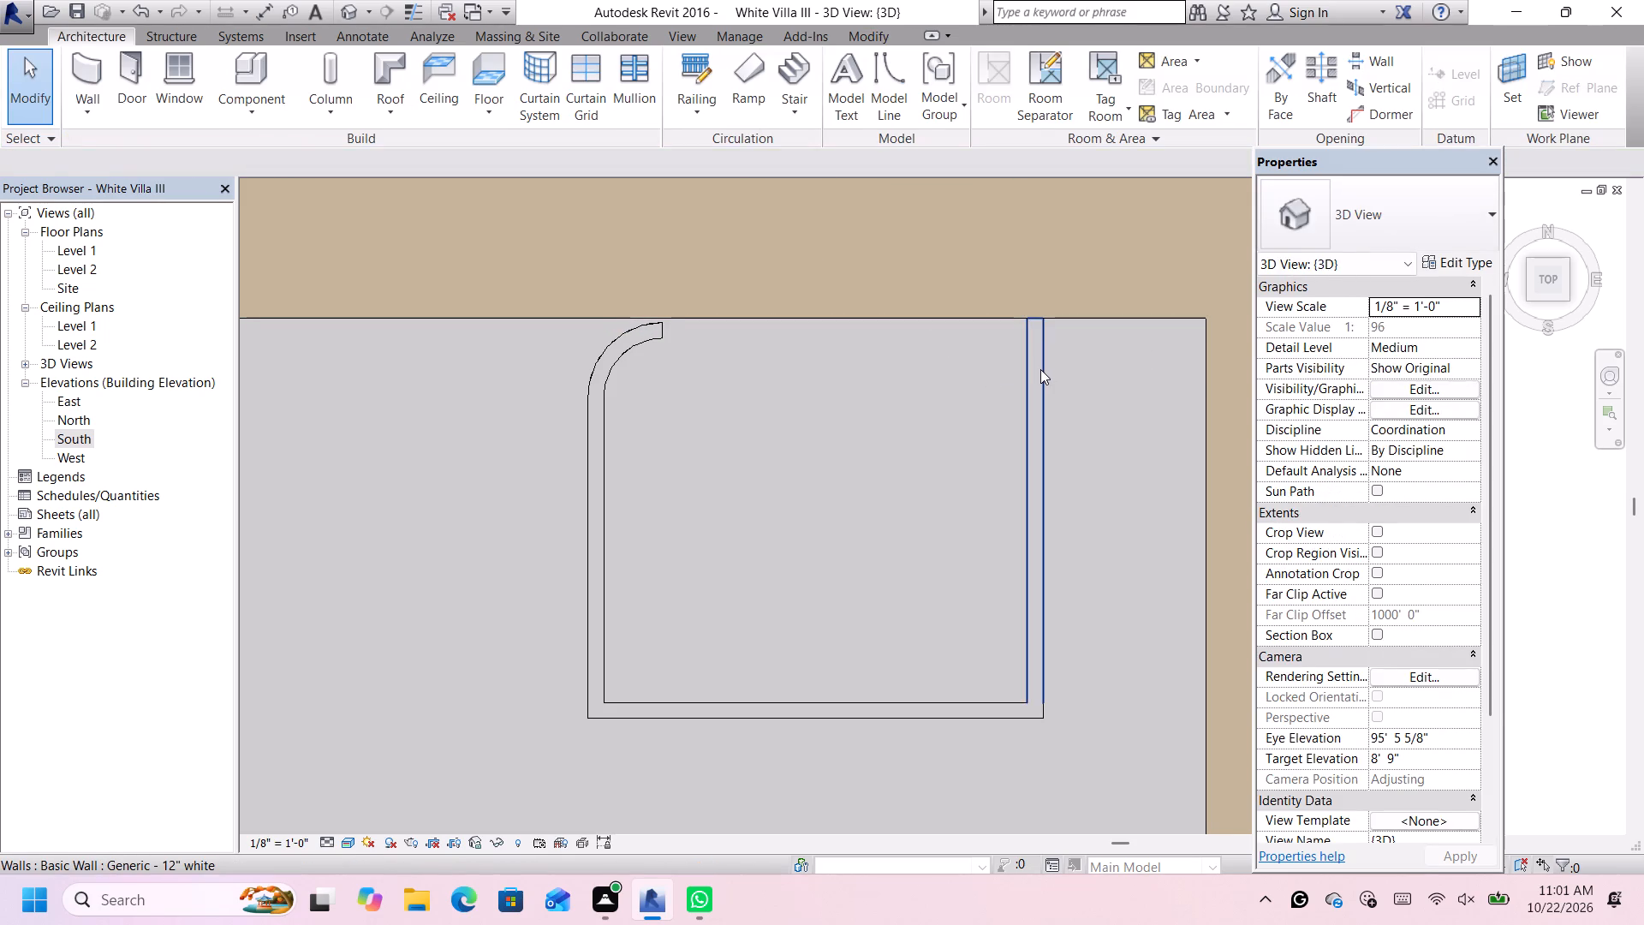
scroll(1032, 346, "up", 1)
left_click(1099, 528)
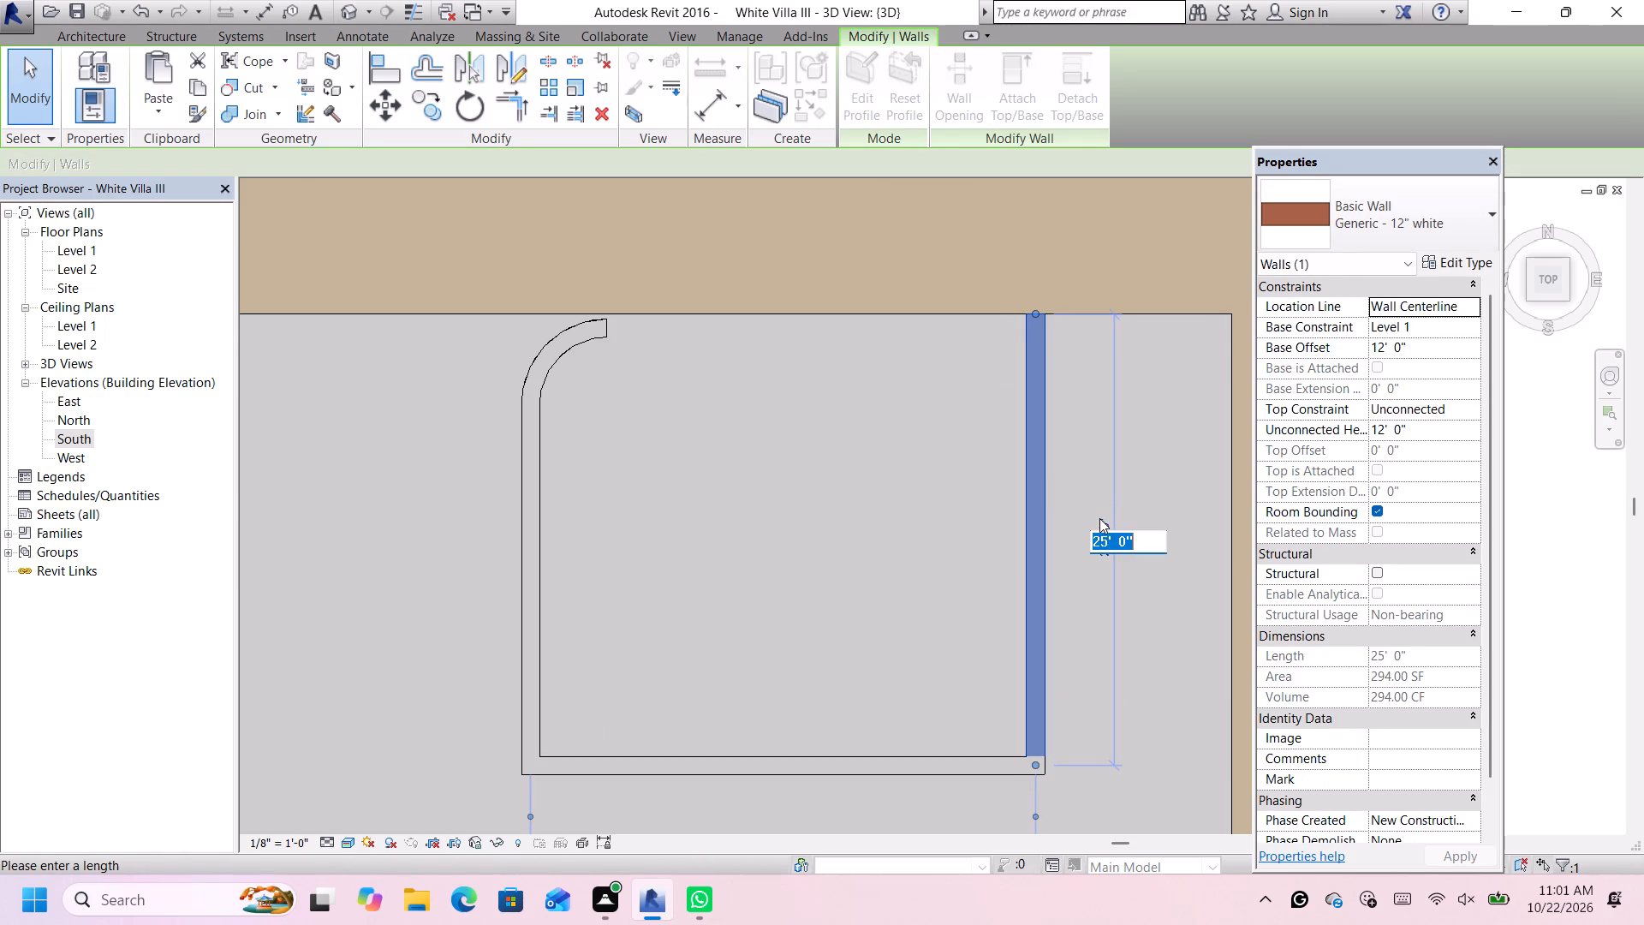
type("20'")
key("Return")
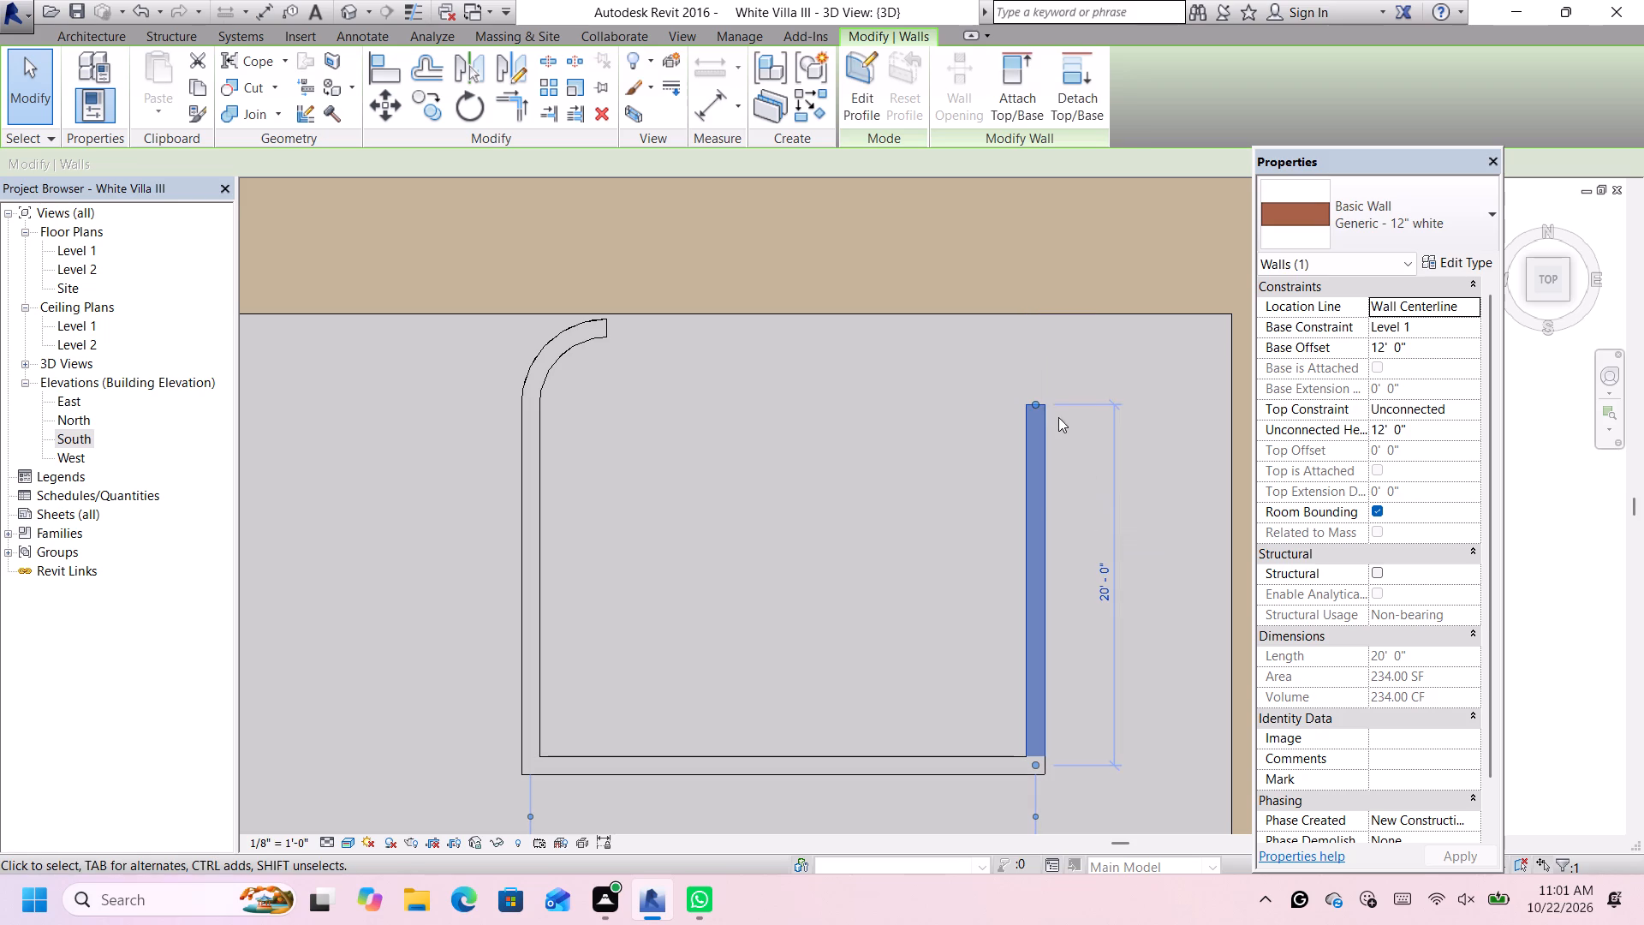
Draw a 100° arc wall of Generic - 12" white, radius about 4'-3 3/4", curving inward and tangent from the east wall's rear end.
scroll(1054, 409, "down", 3)
scroll(1126, 295, "up", 1)
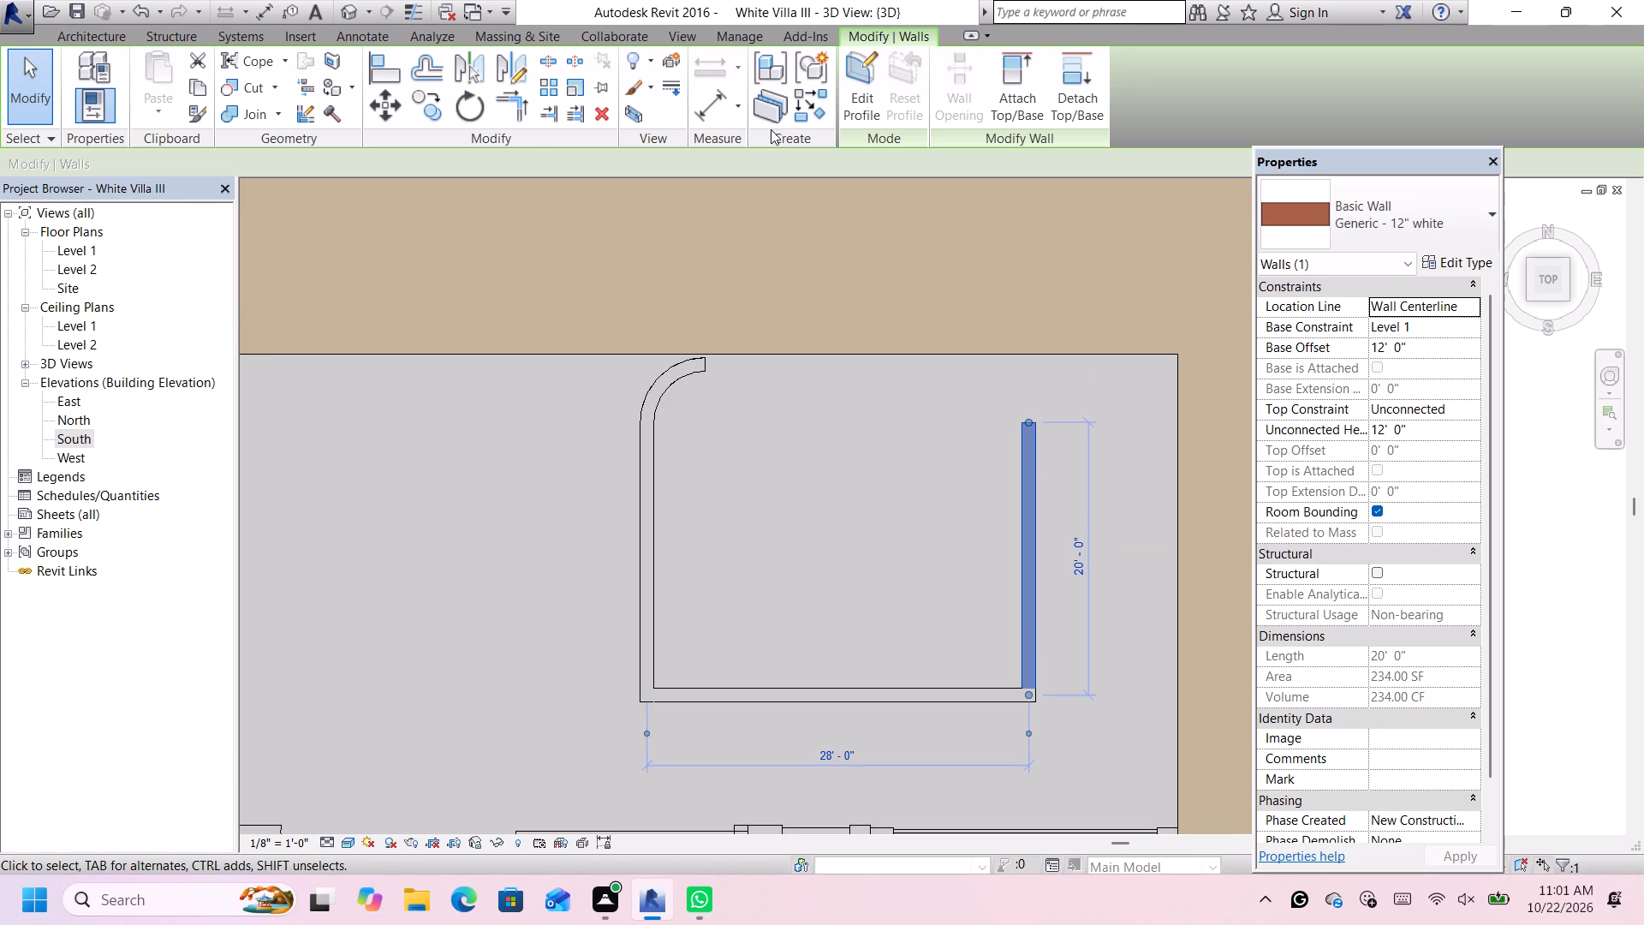
left_click(110, 41)
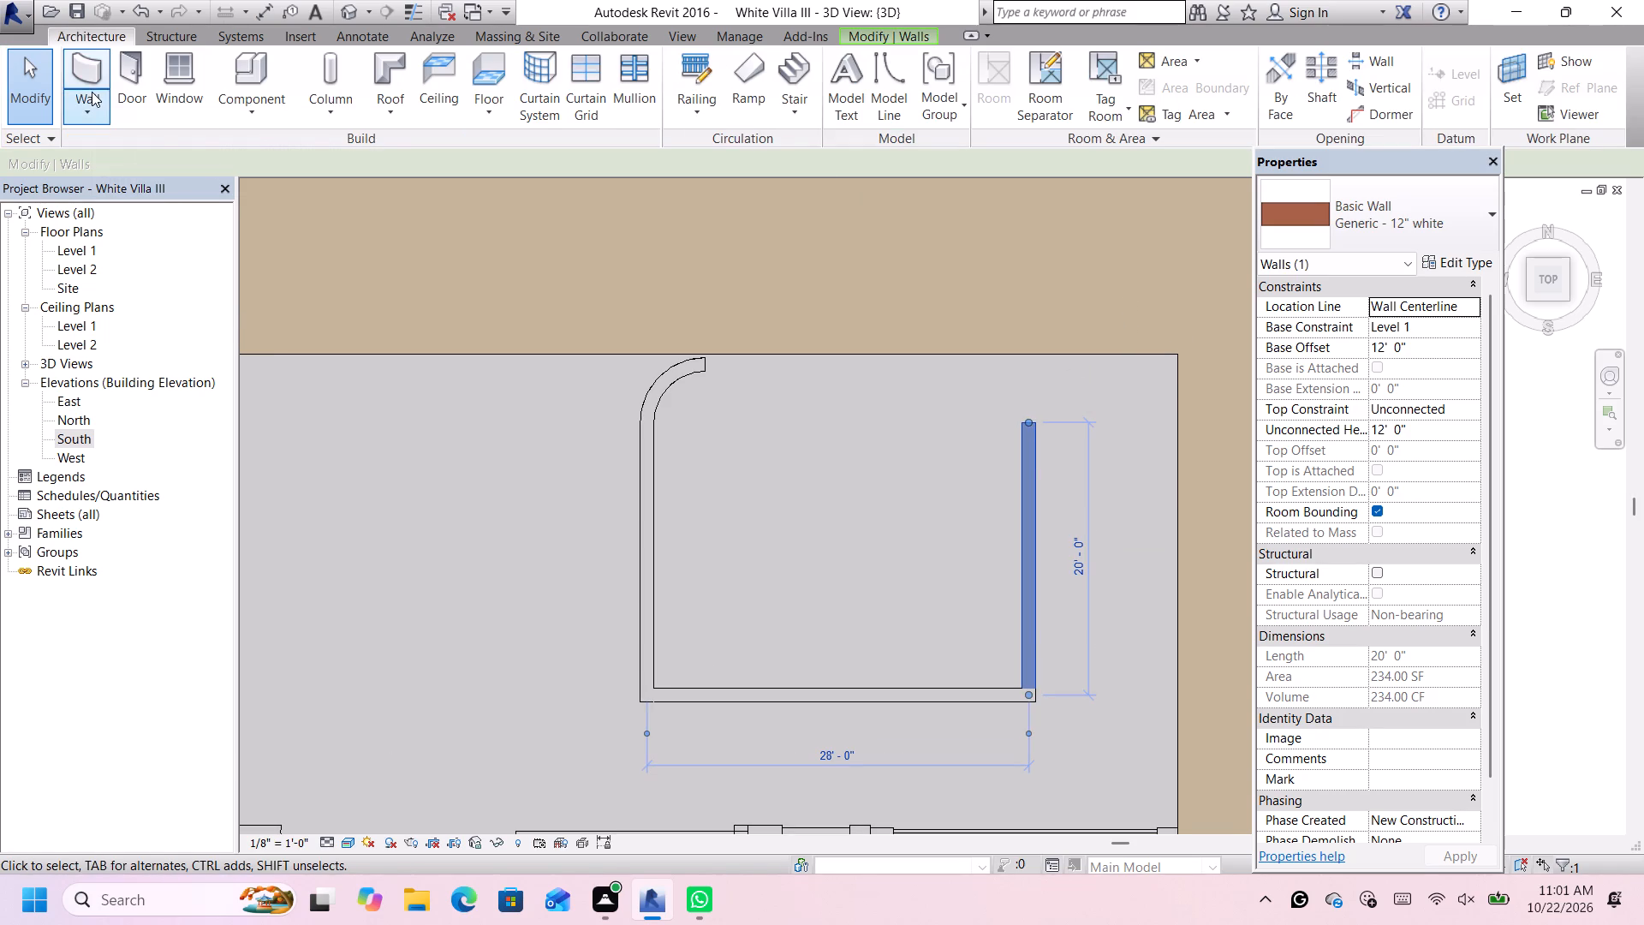
left_click(93, 79)
scroll(1322, 343, "up", 1)
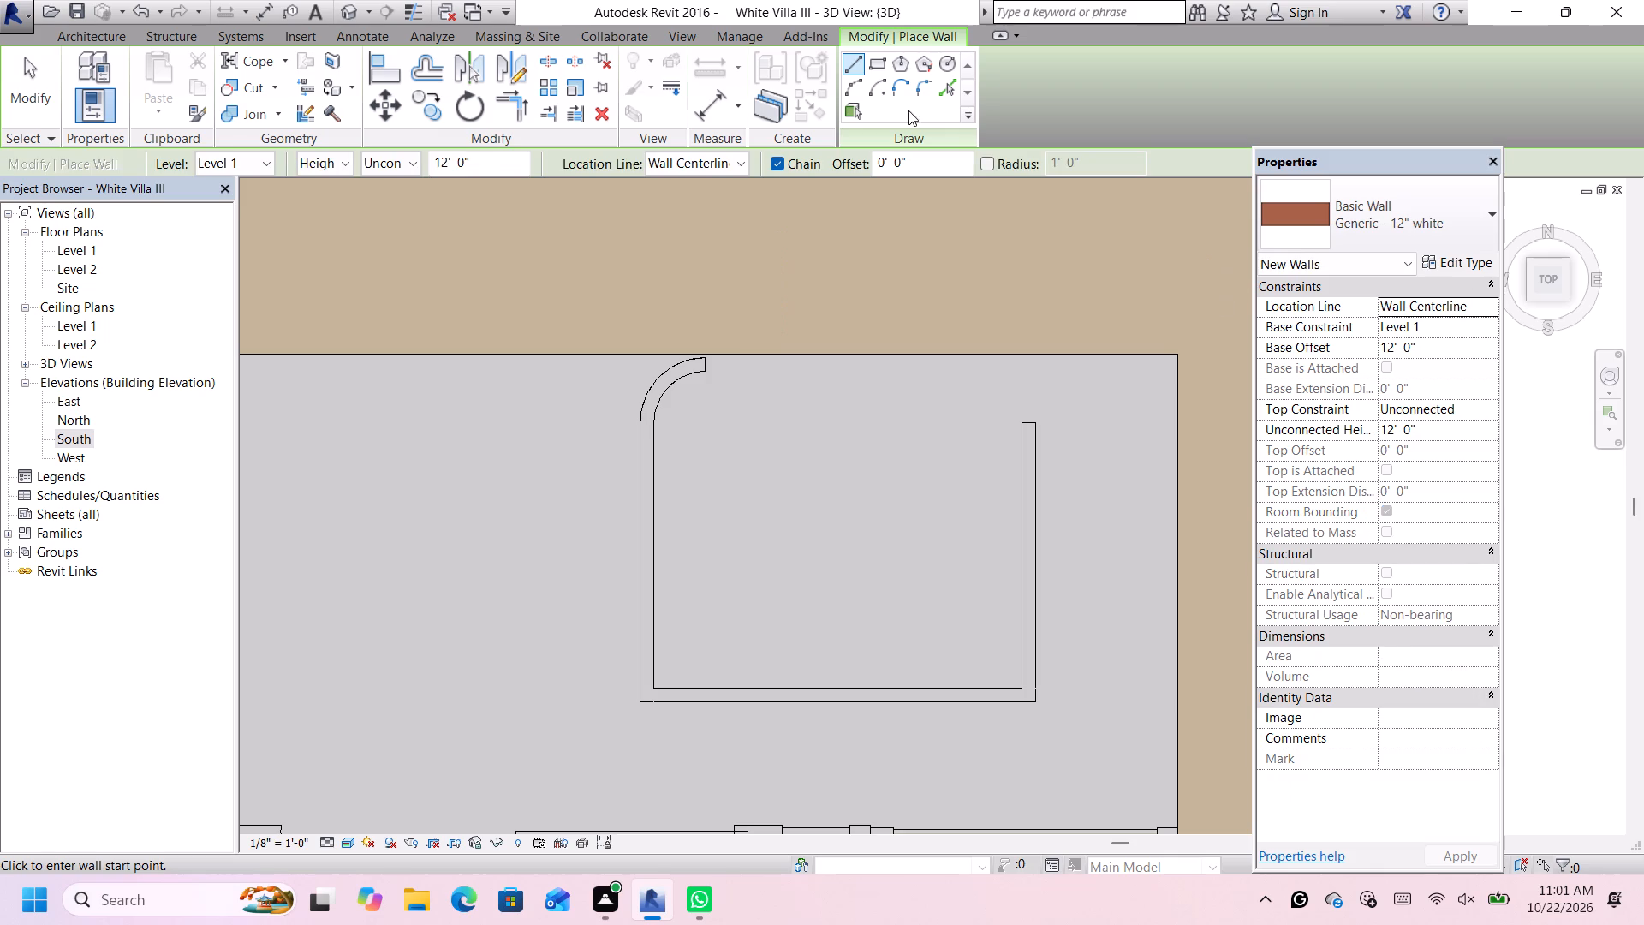
left_click(848, 87)
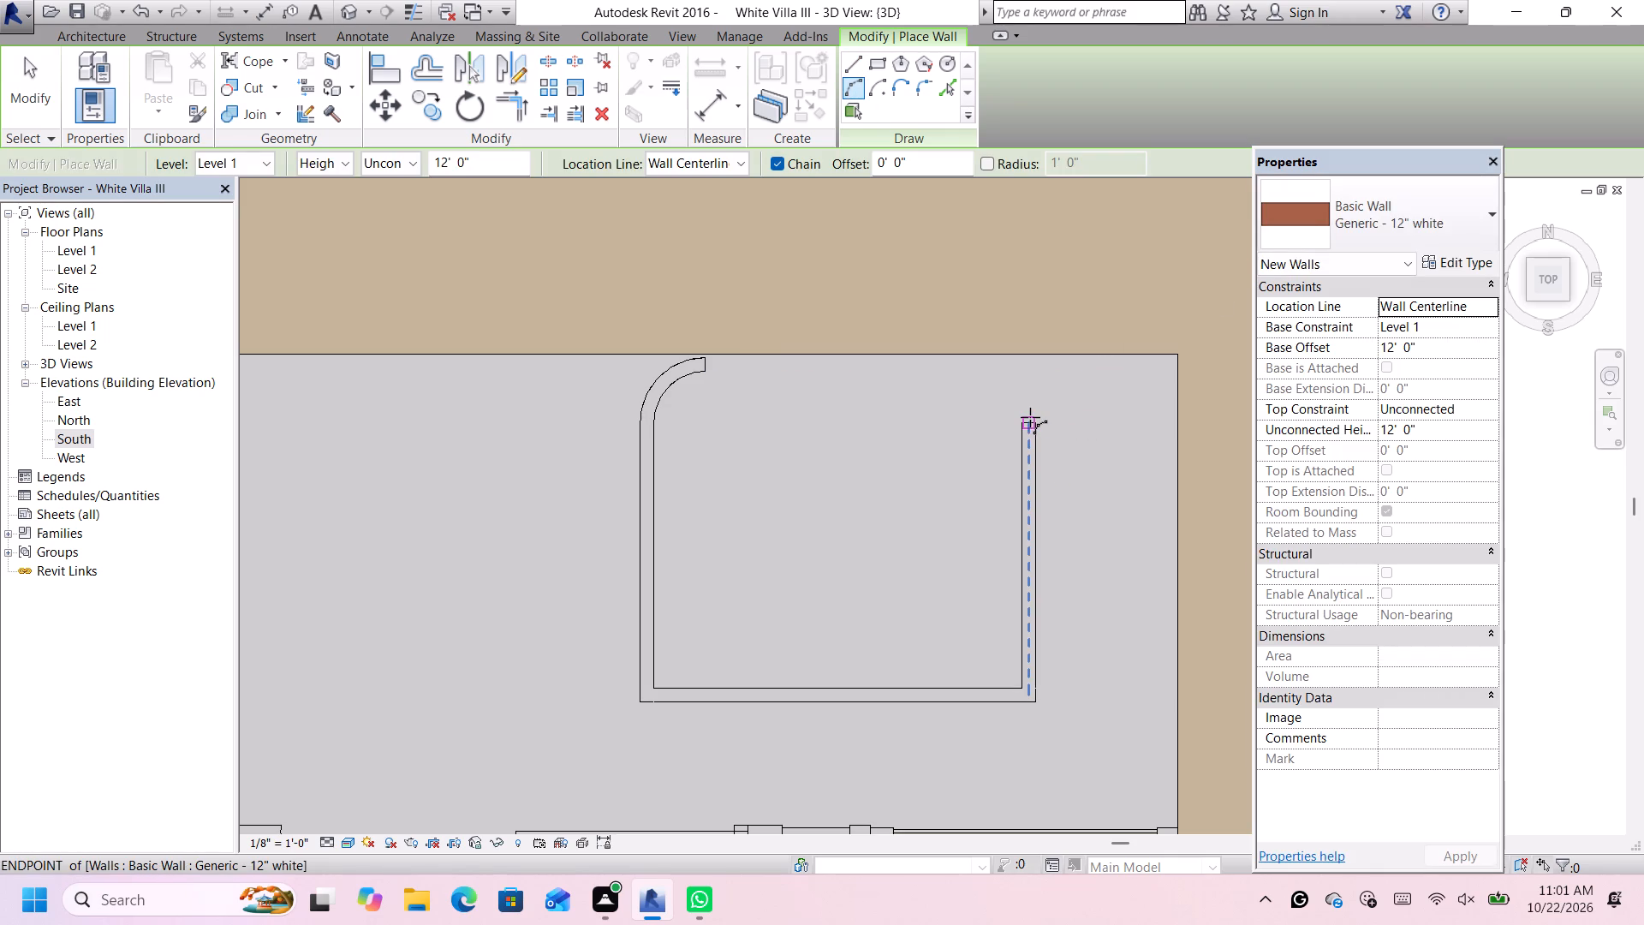
scroll(1040, 436, "up", 3)
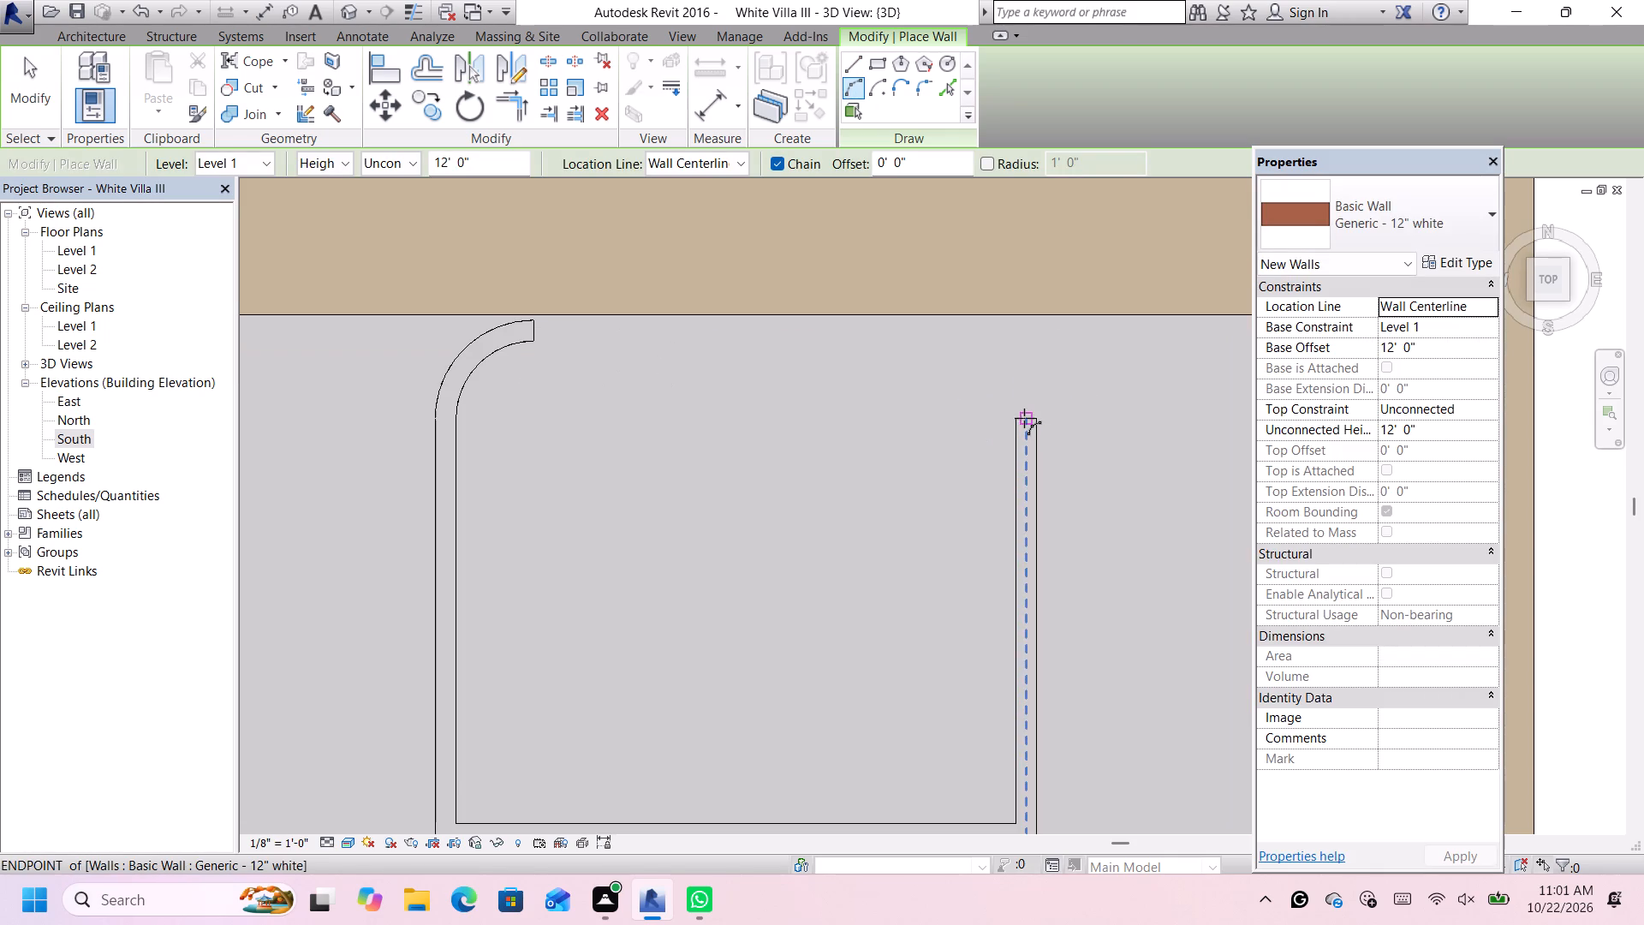
left_click(1024, 418)
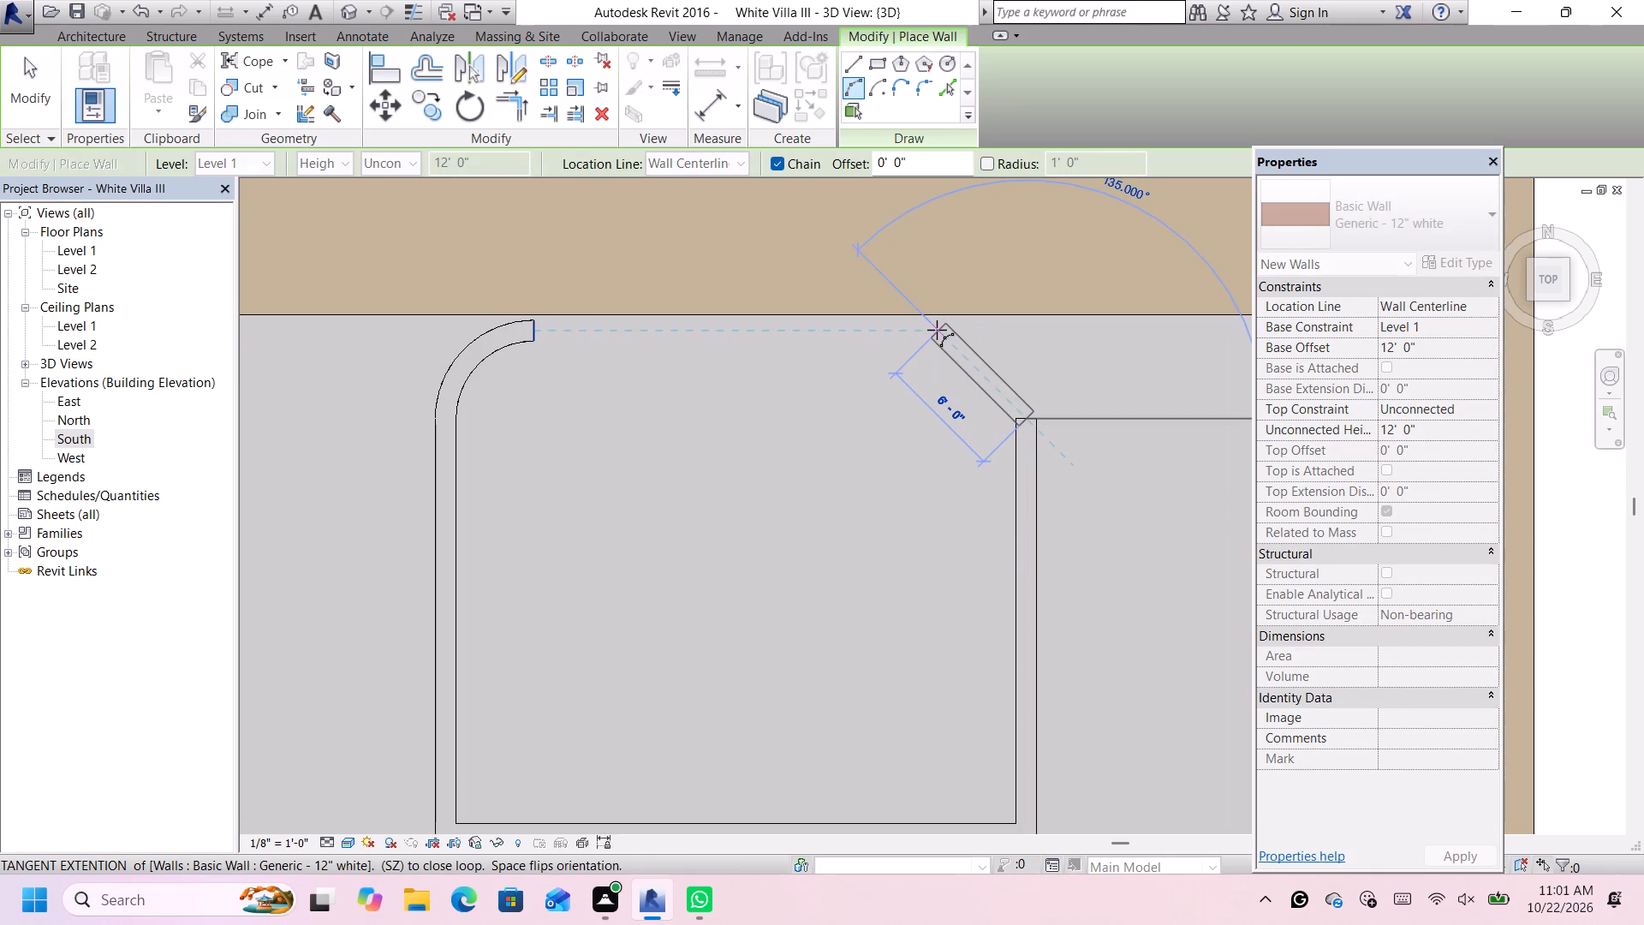
scroll(937, 330, "down", 4)
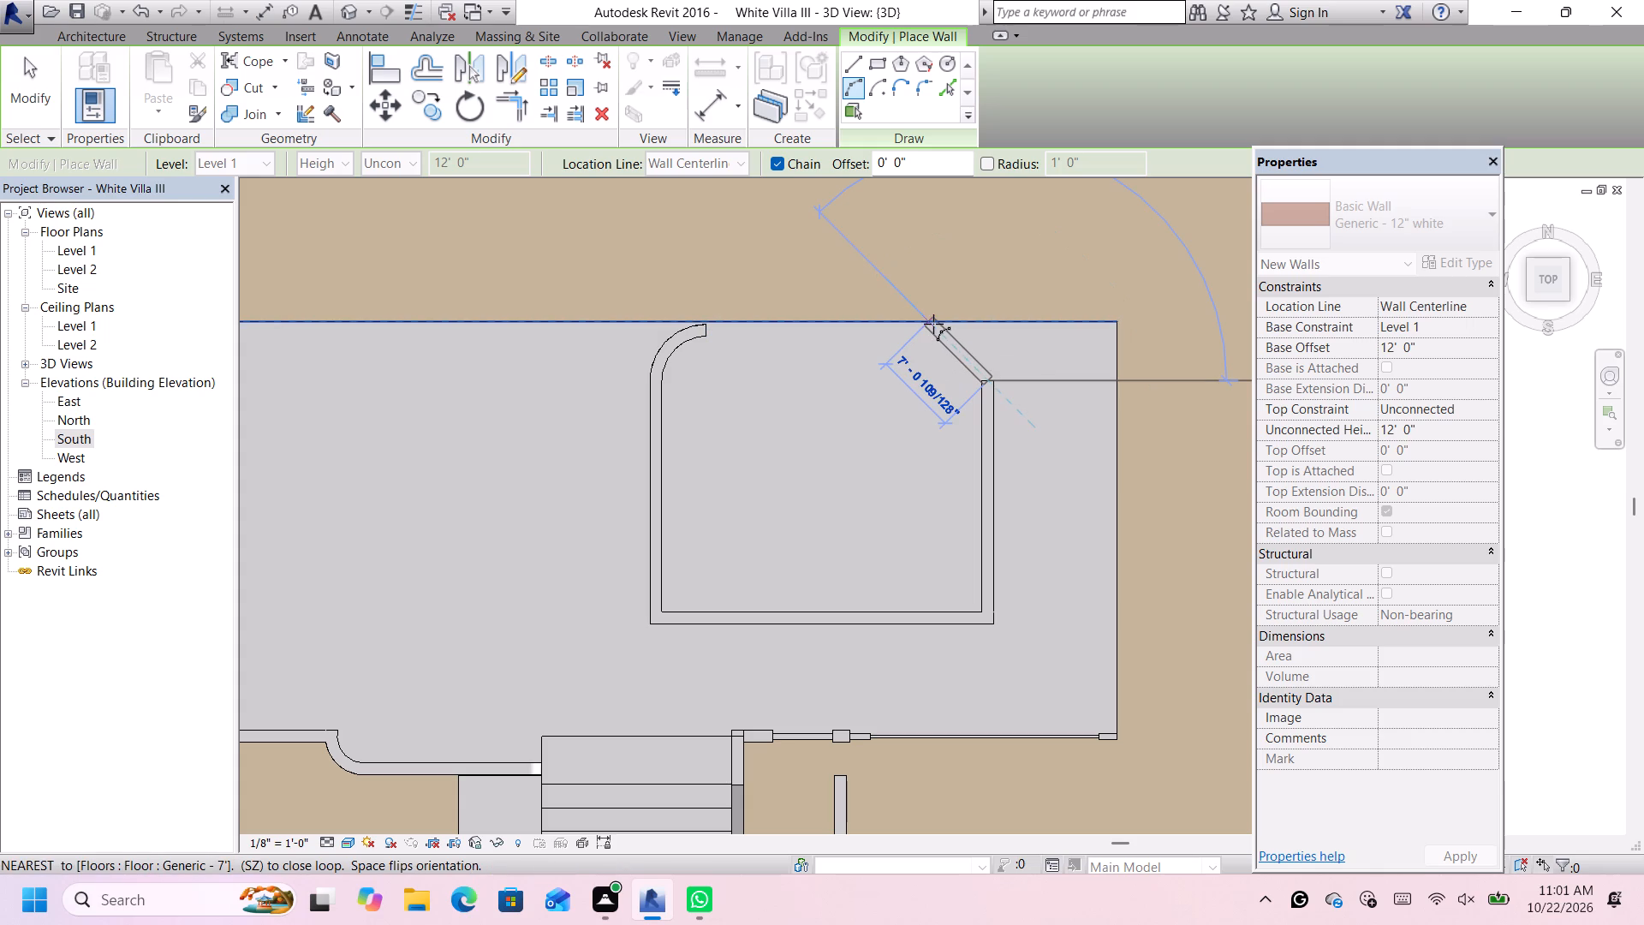
scroll(931, 323, "up", 3)
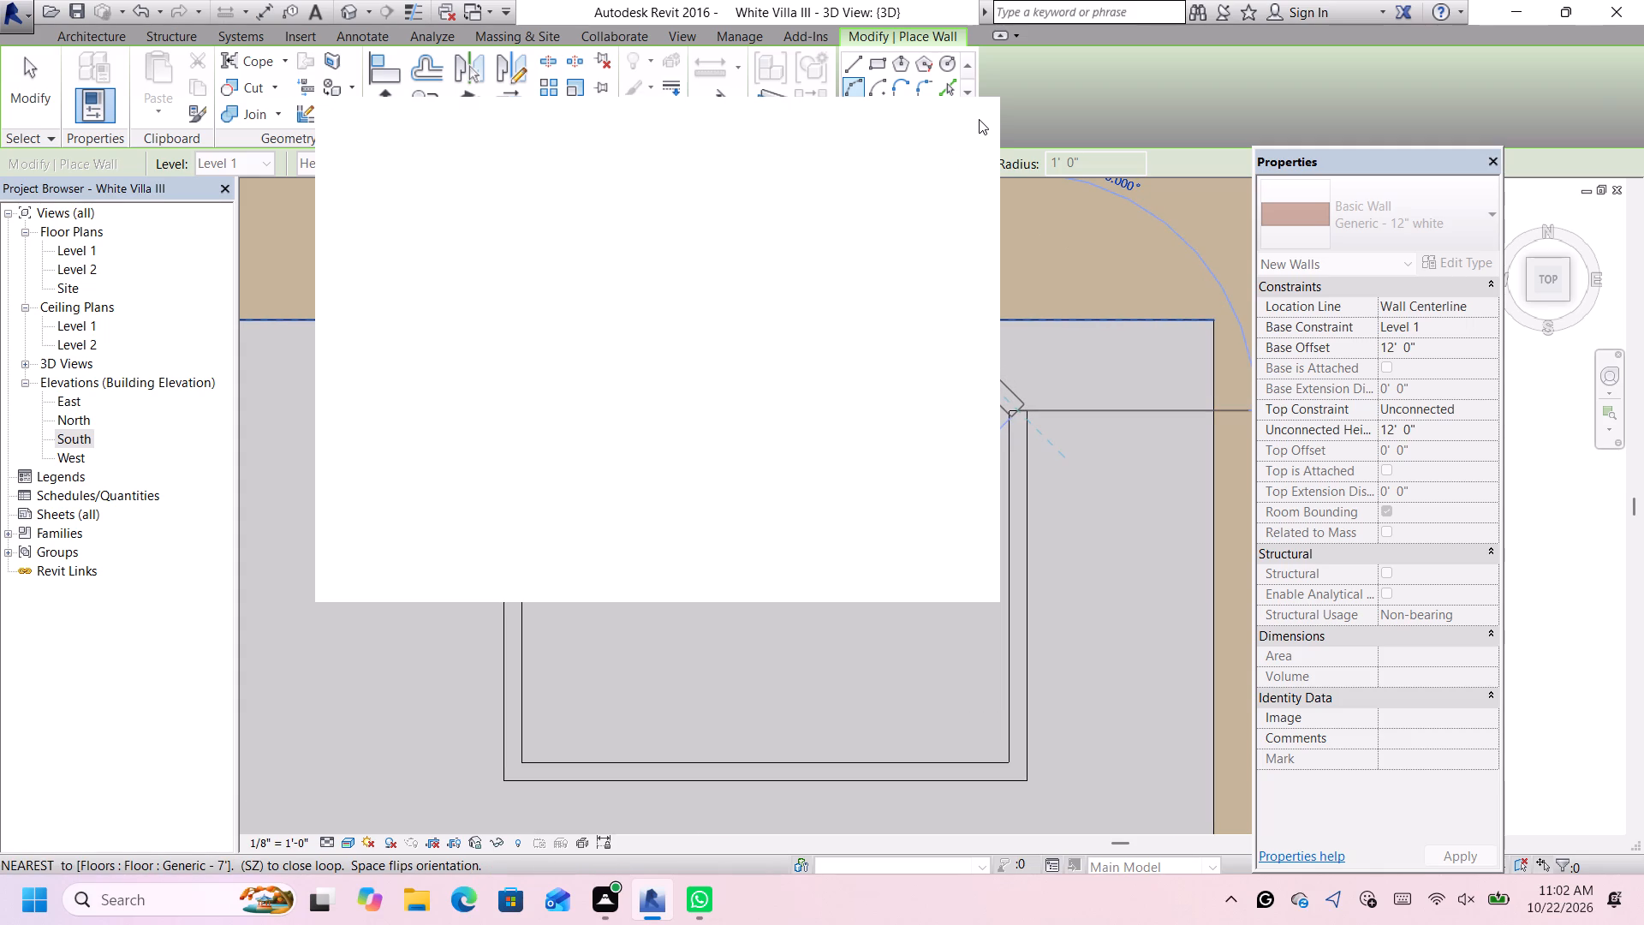
scroll(978, 119, "up", 1)
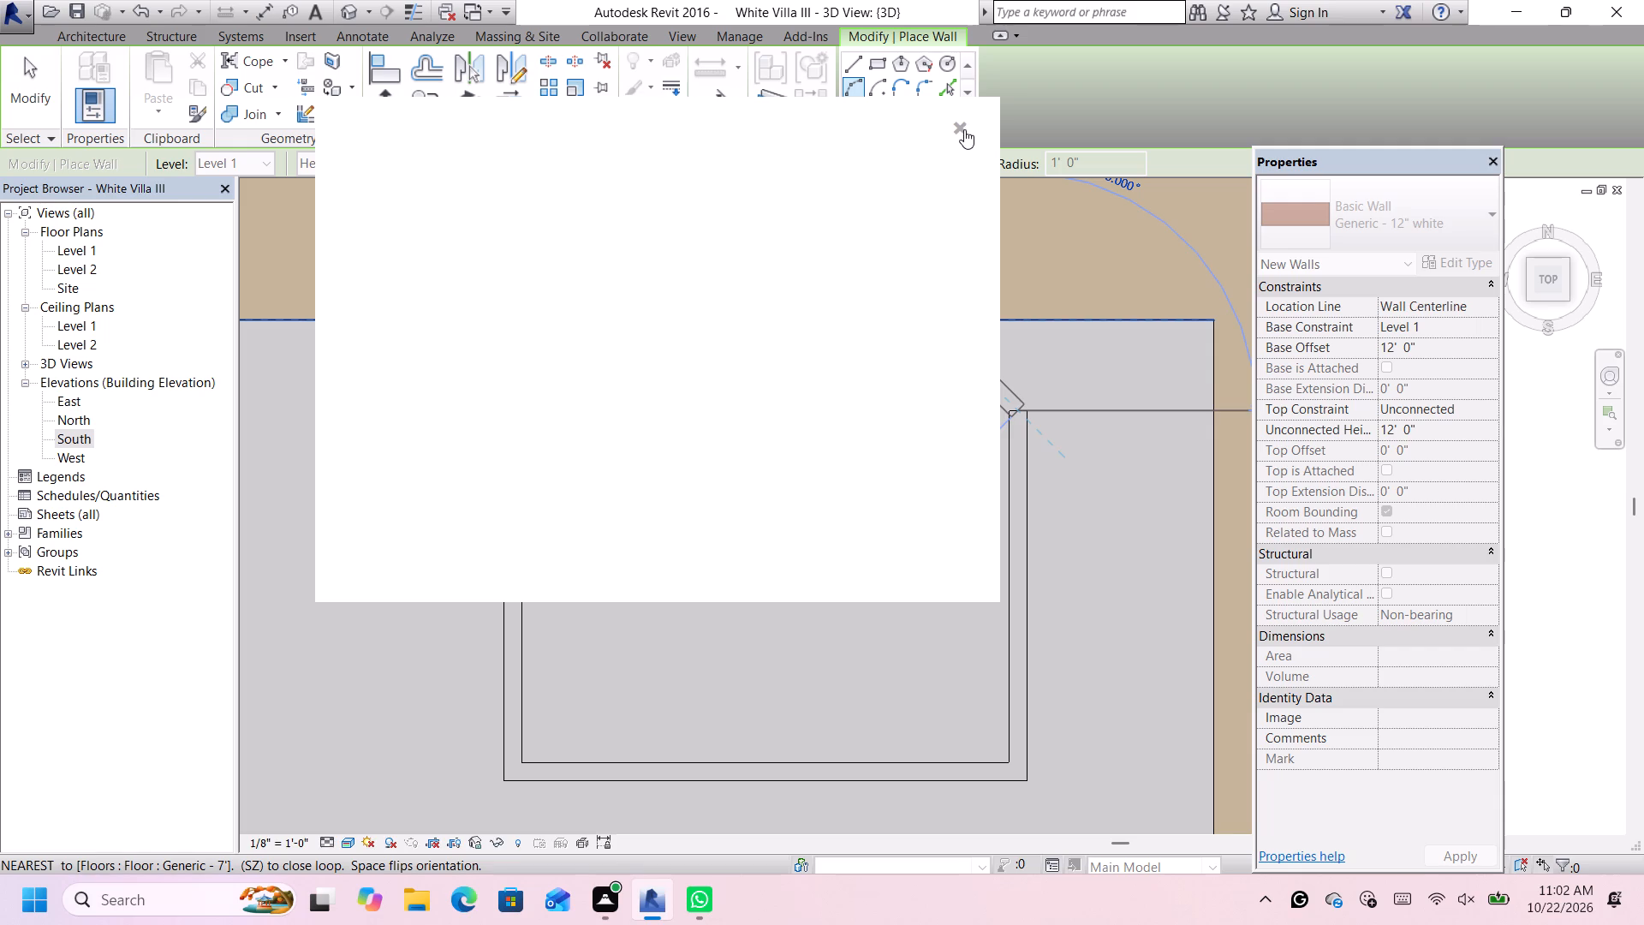
left_click(964, 129)
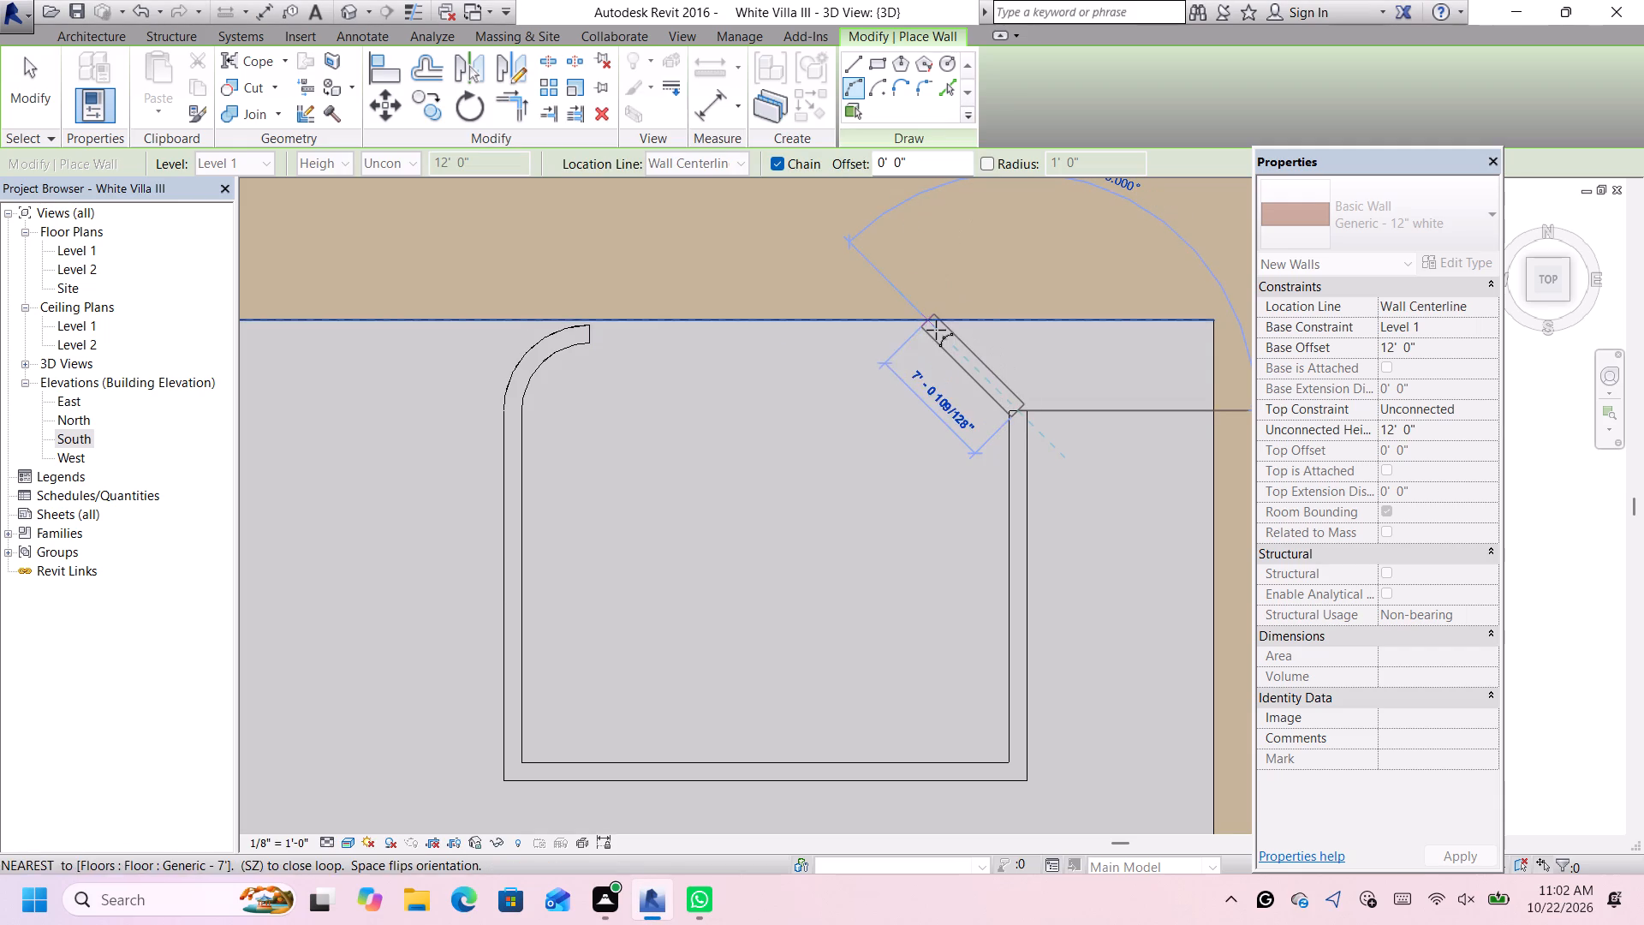
scroll(932, 344, "up", 1)
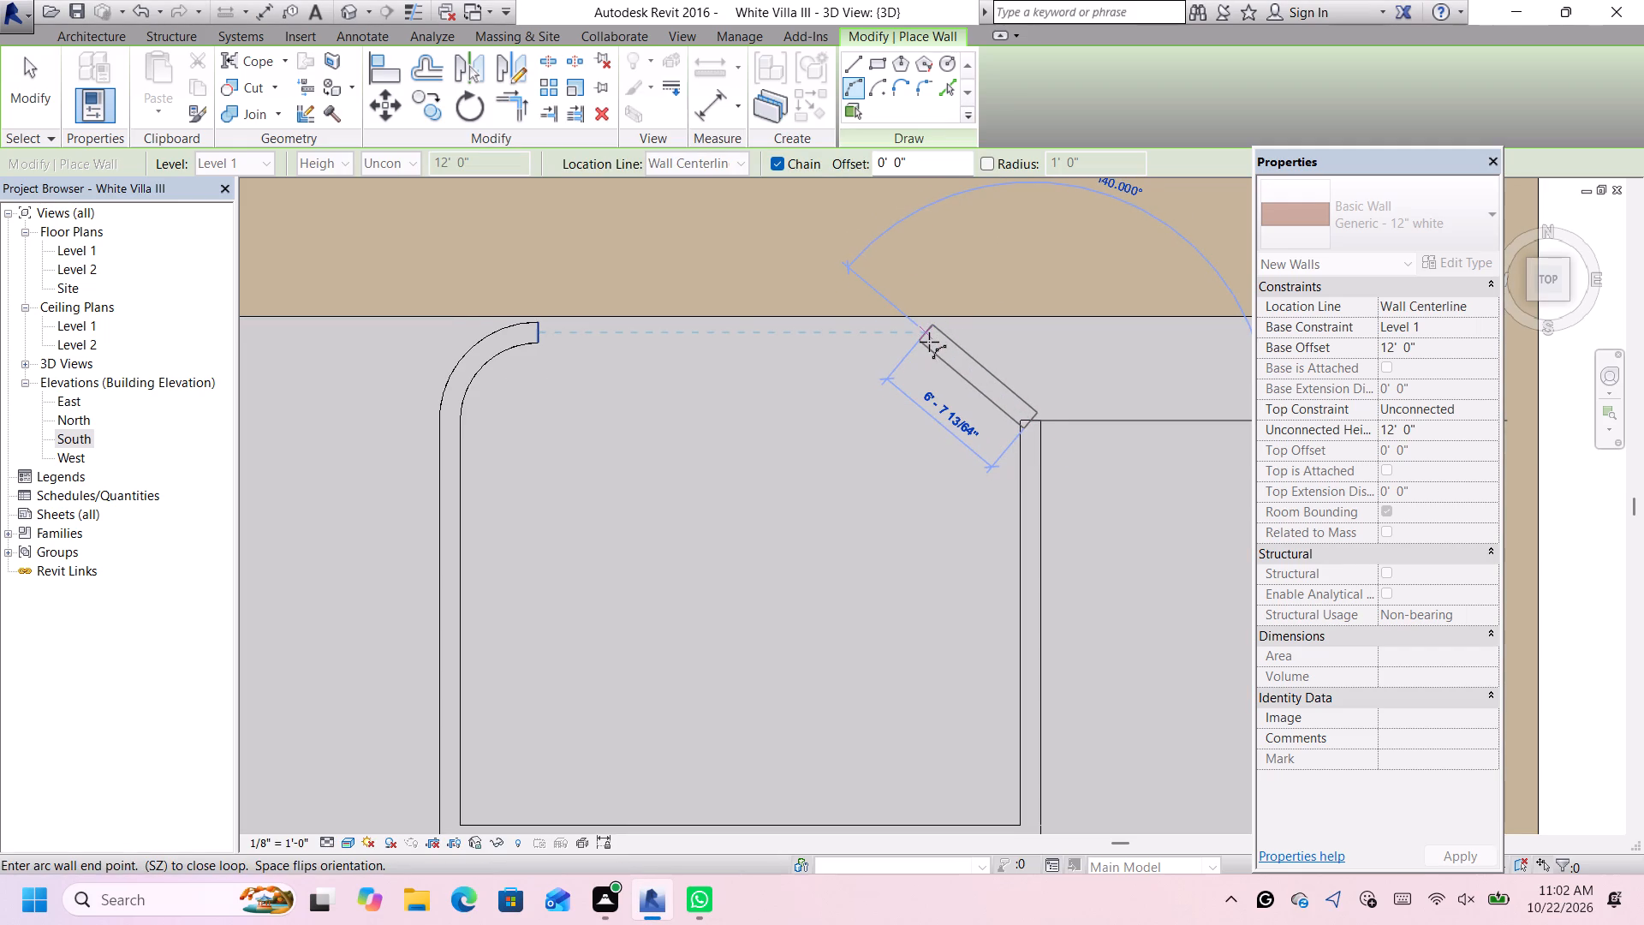
left_click(929, 342)
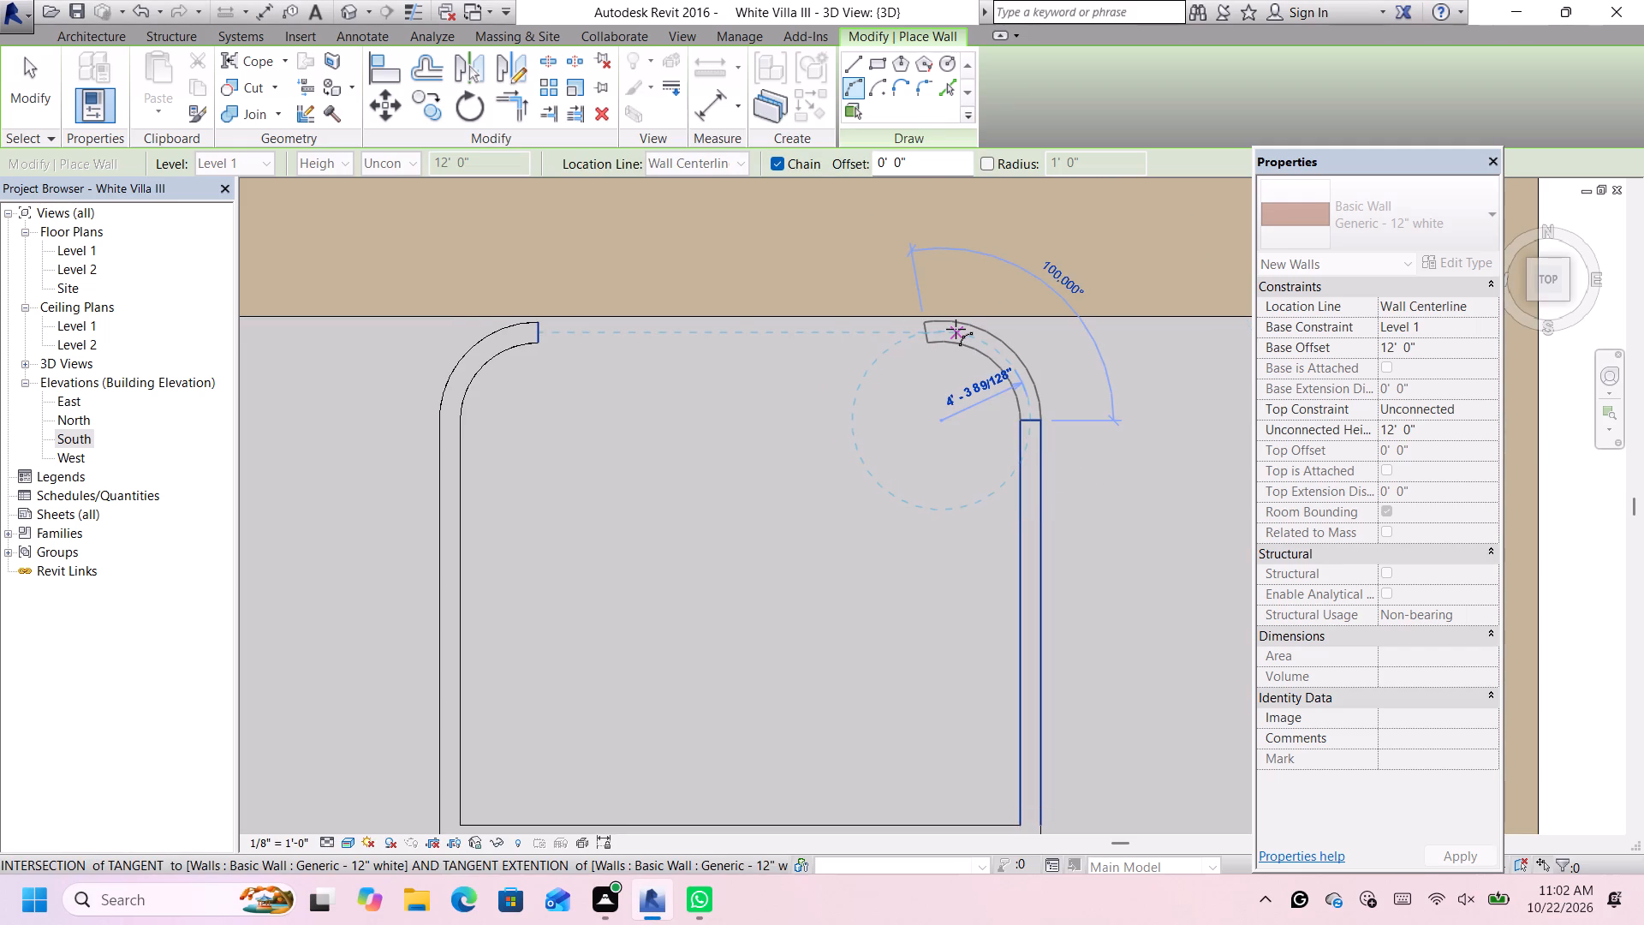
left_click(956, 329)
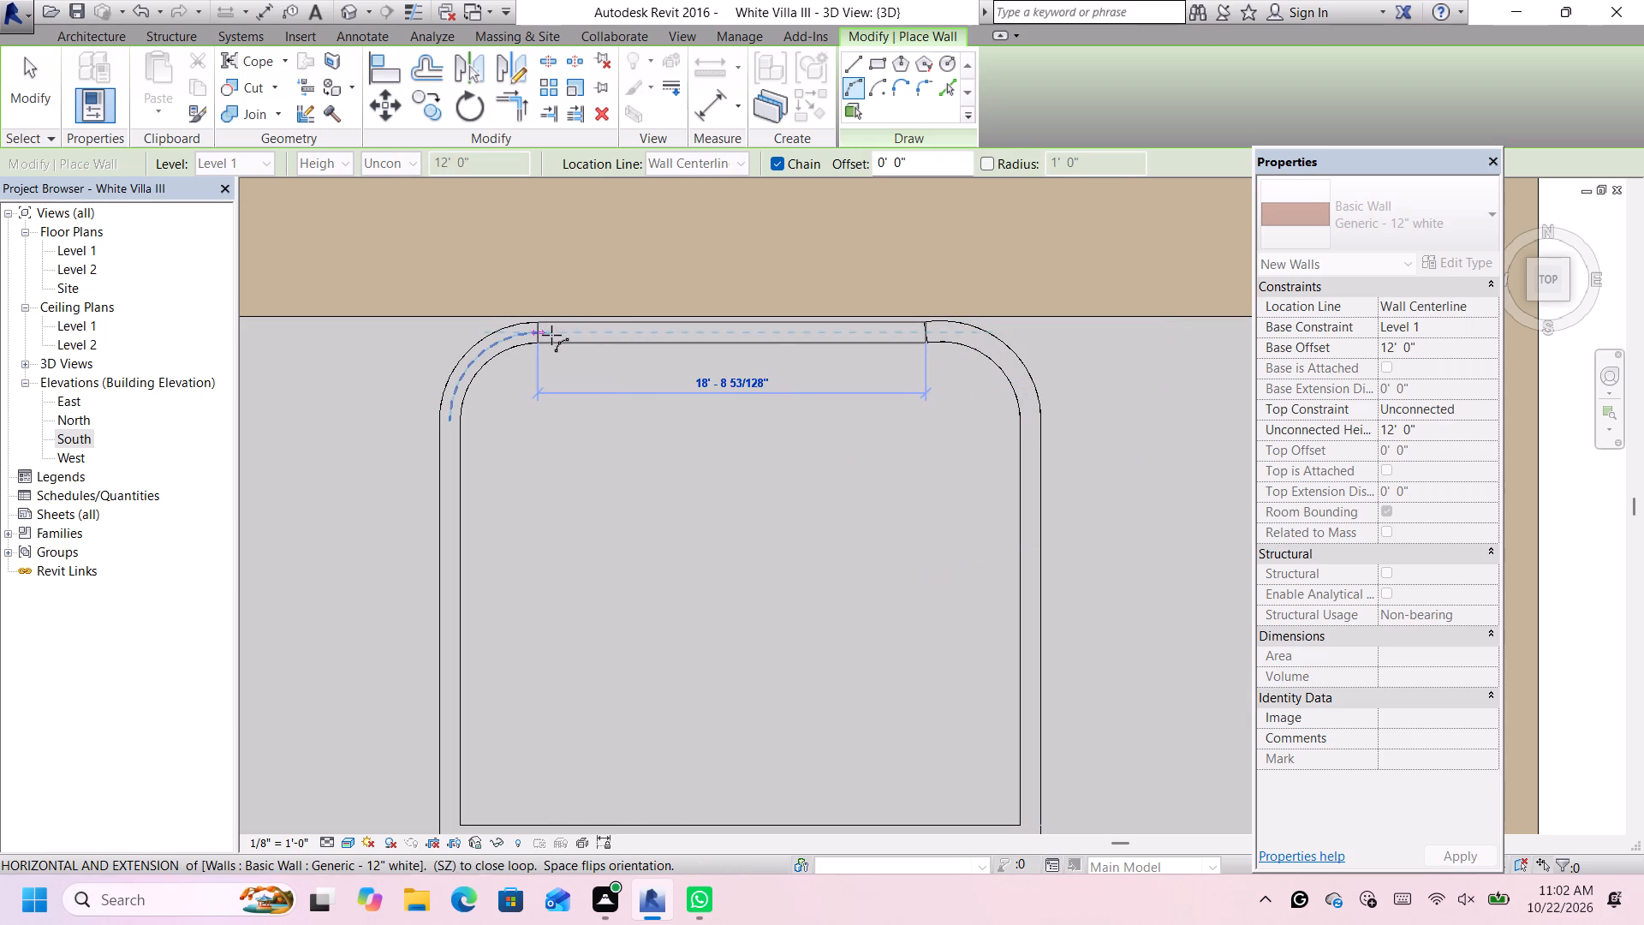
Draw a straight Generic - 12" white rear wall about 18'-8" long, joining the free ends of the two corner arcs.
left_click(851, 64)
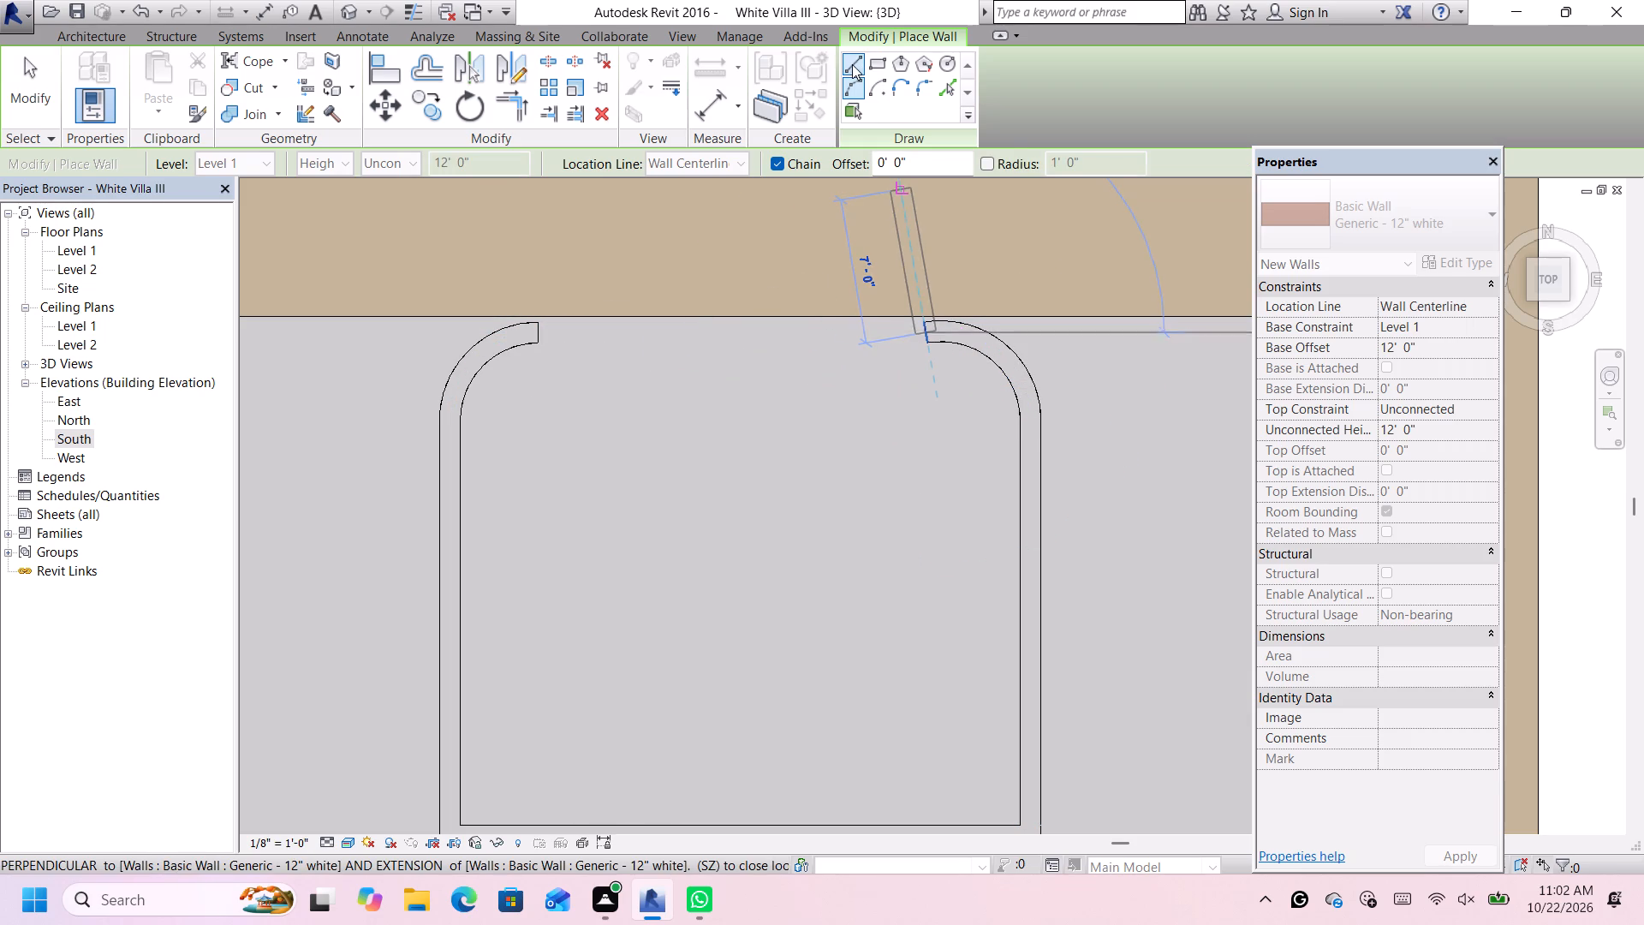
left_click(538, 337)
scroll(554, 350, "down", 6)
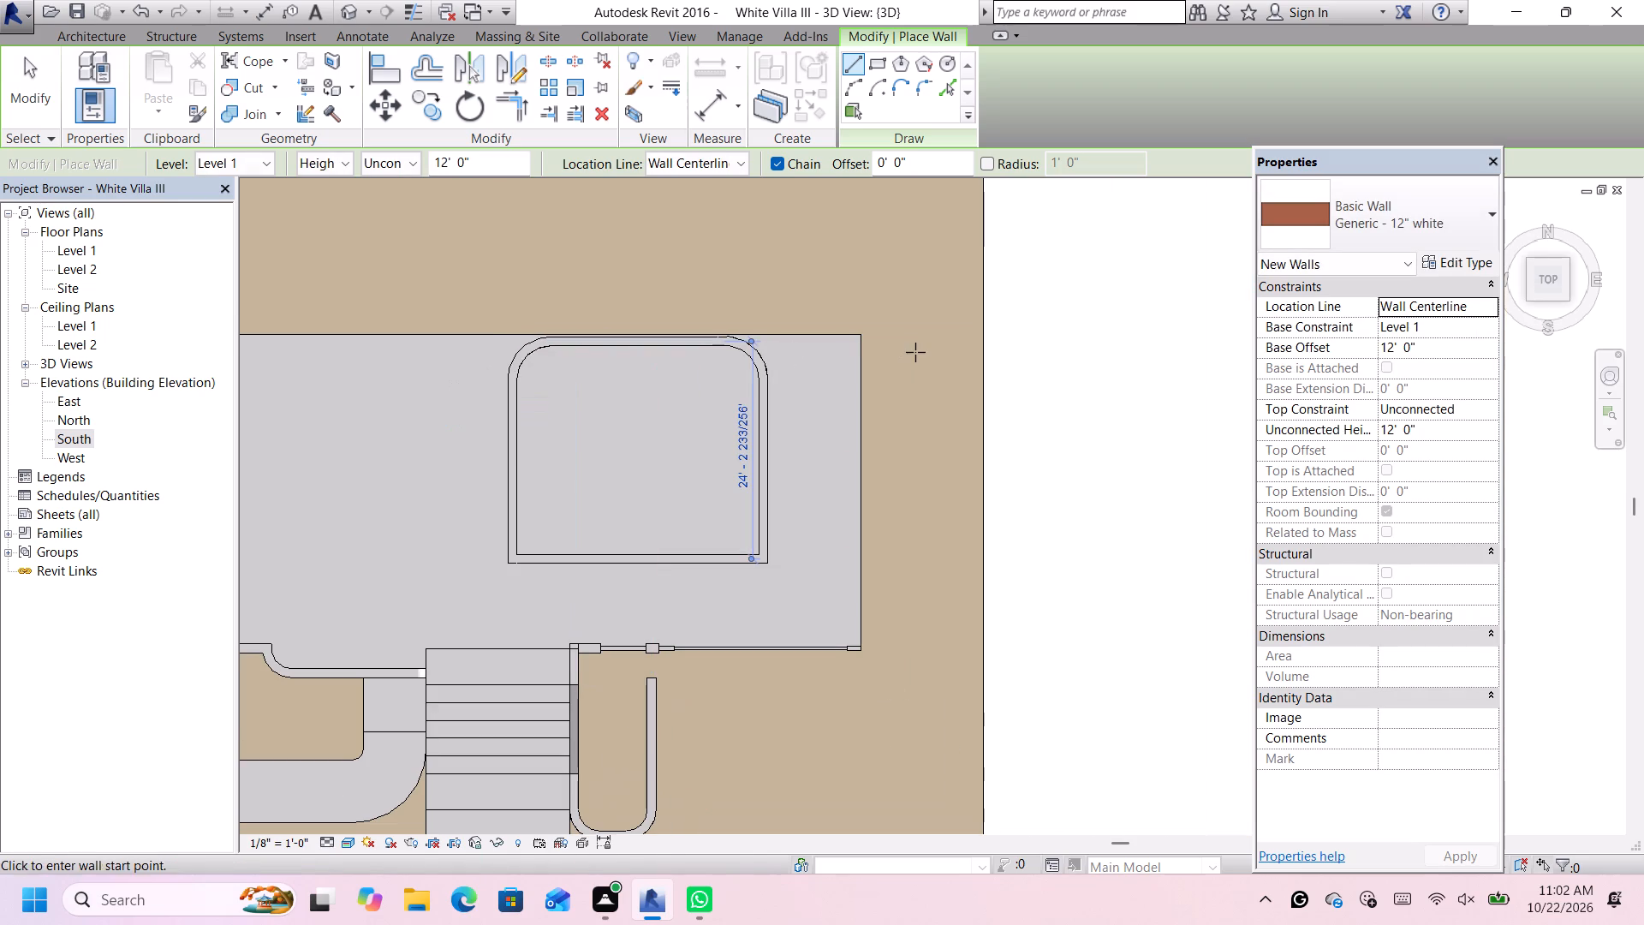
key("Escape")
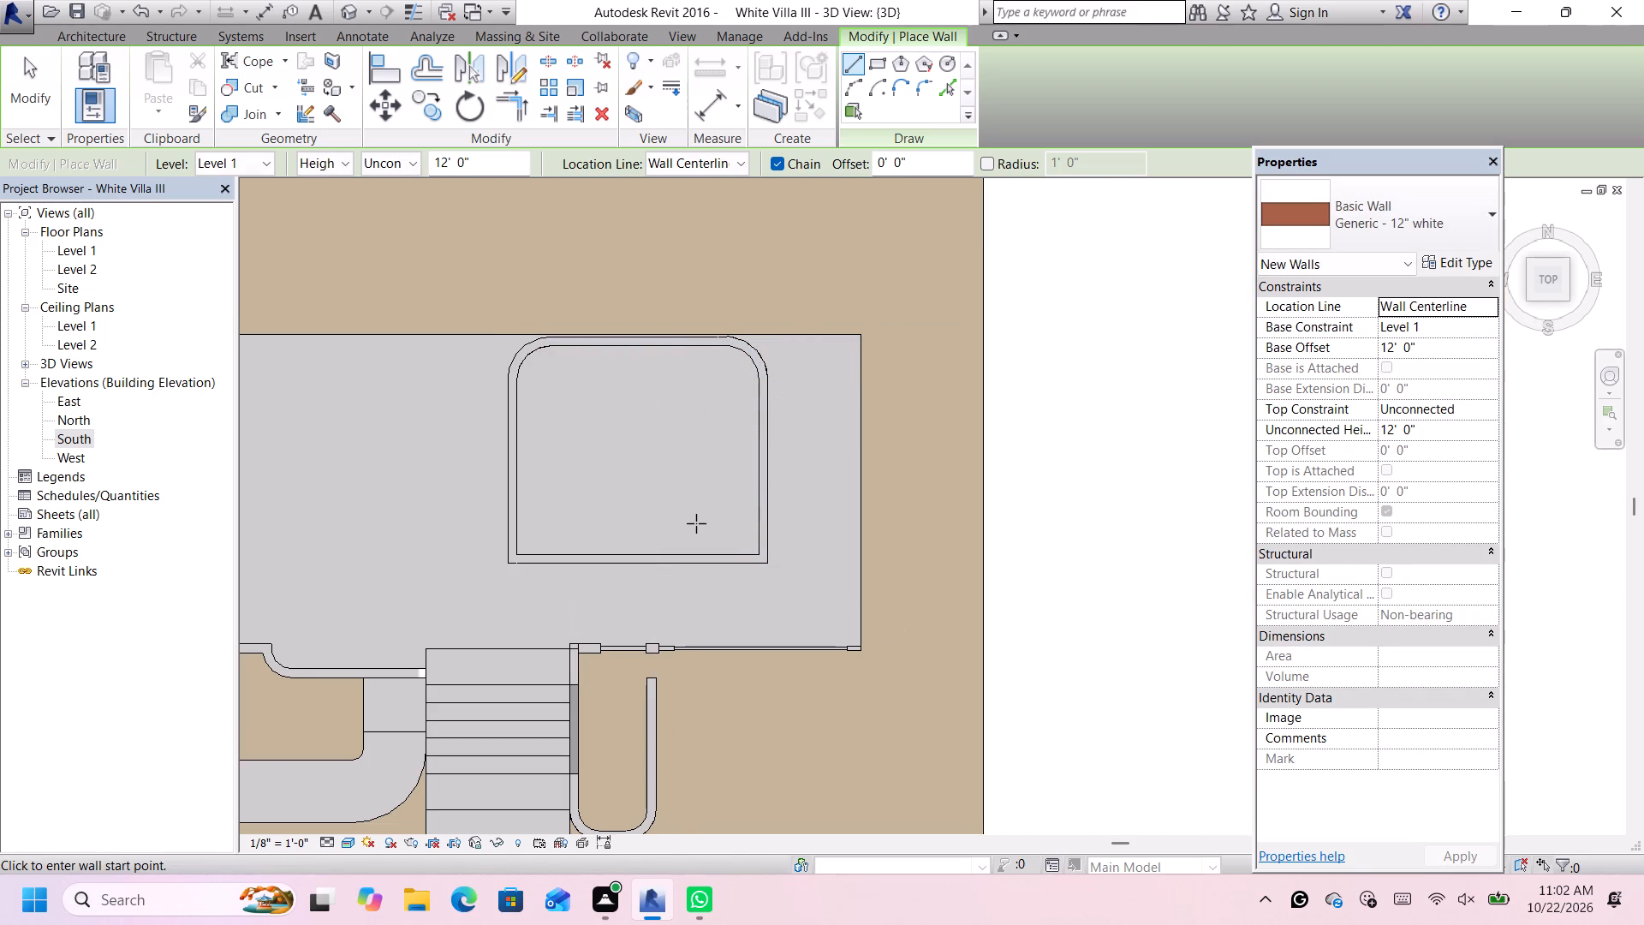
key("Escape")
Delete the 28' front wall of the enclosure, between the front ends of its two side walls.
scroll(524, 566, "up", 2)
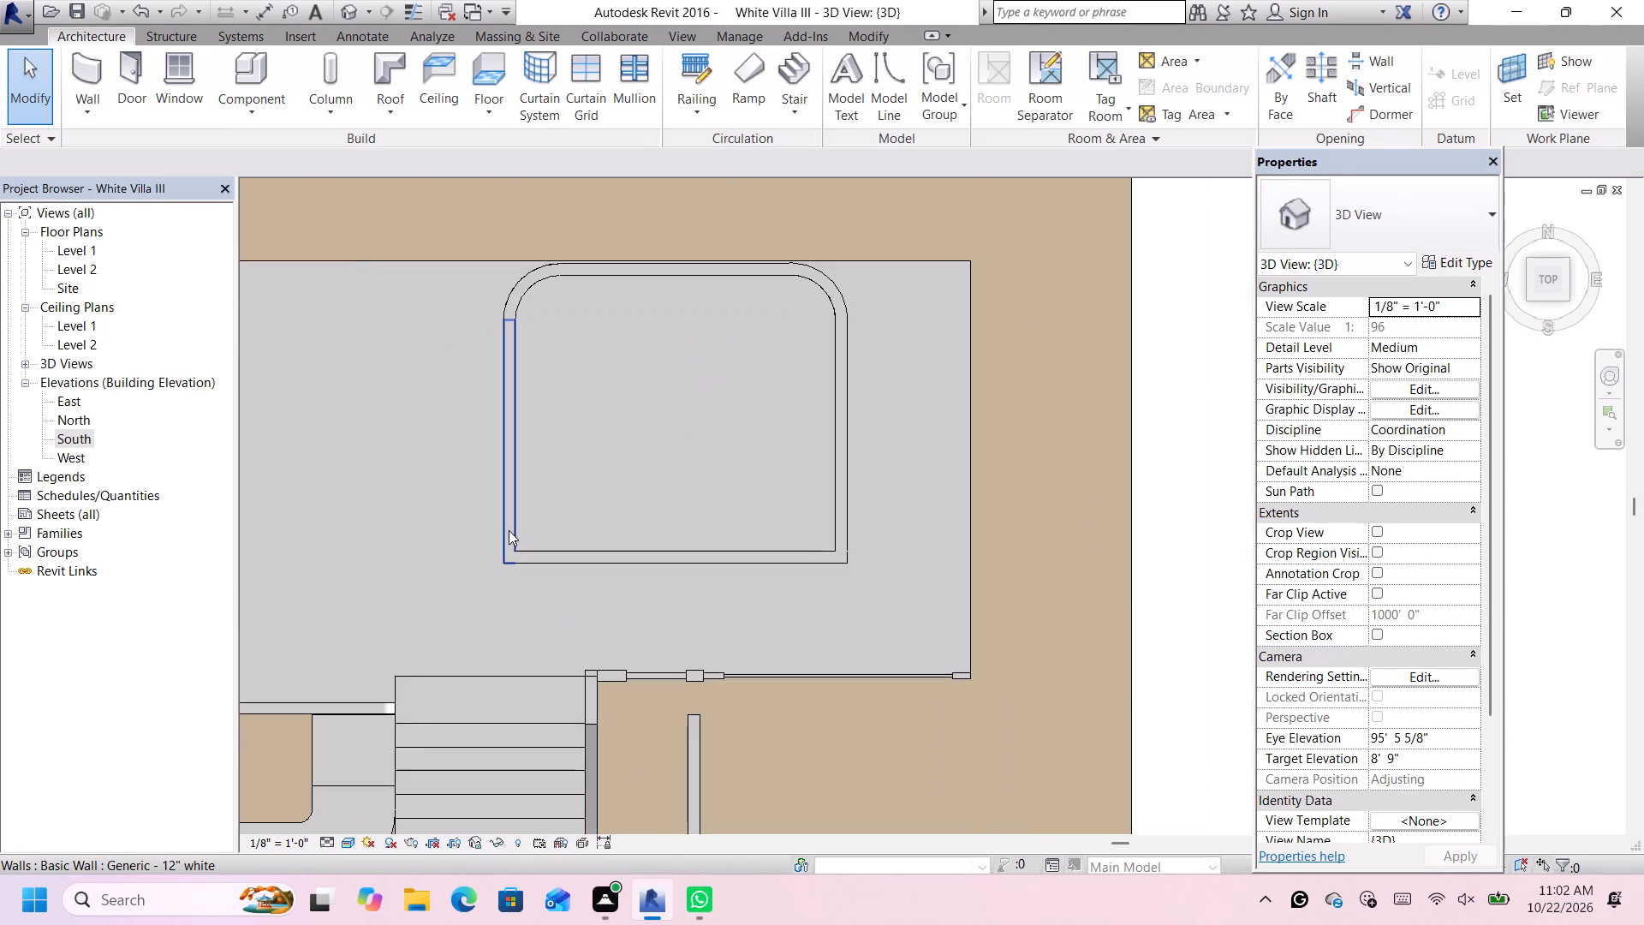
left_click_drag(509, 518, 516, 523)
scroll(515, 534, "up", 1)
scroll(515, 533, "down", 2)
scroll(515, 564, "up", 2)
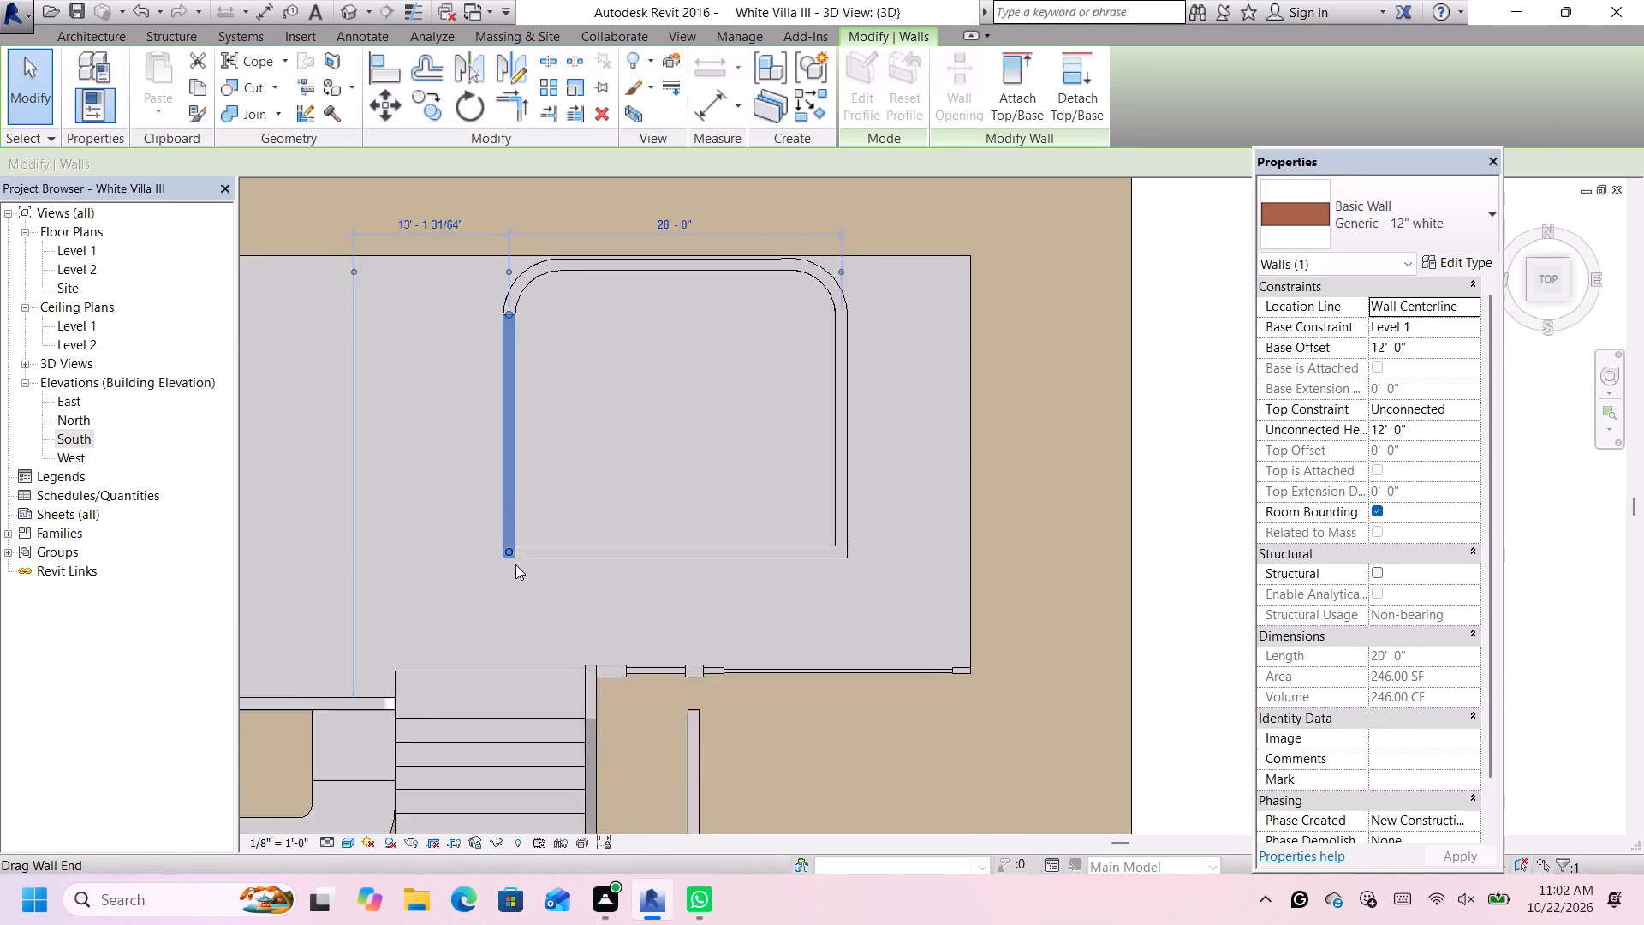
scroll(515, 564, "up", 1)
left_click(551, 549)
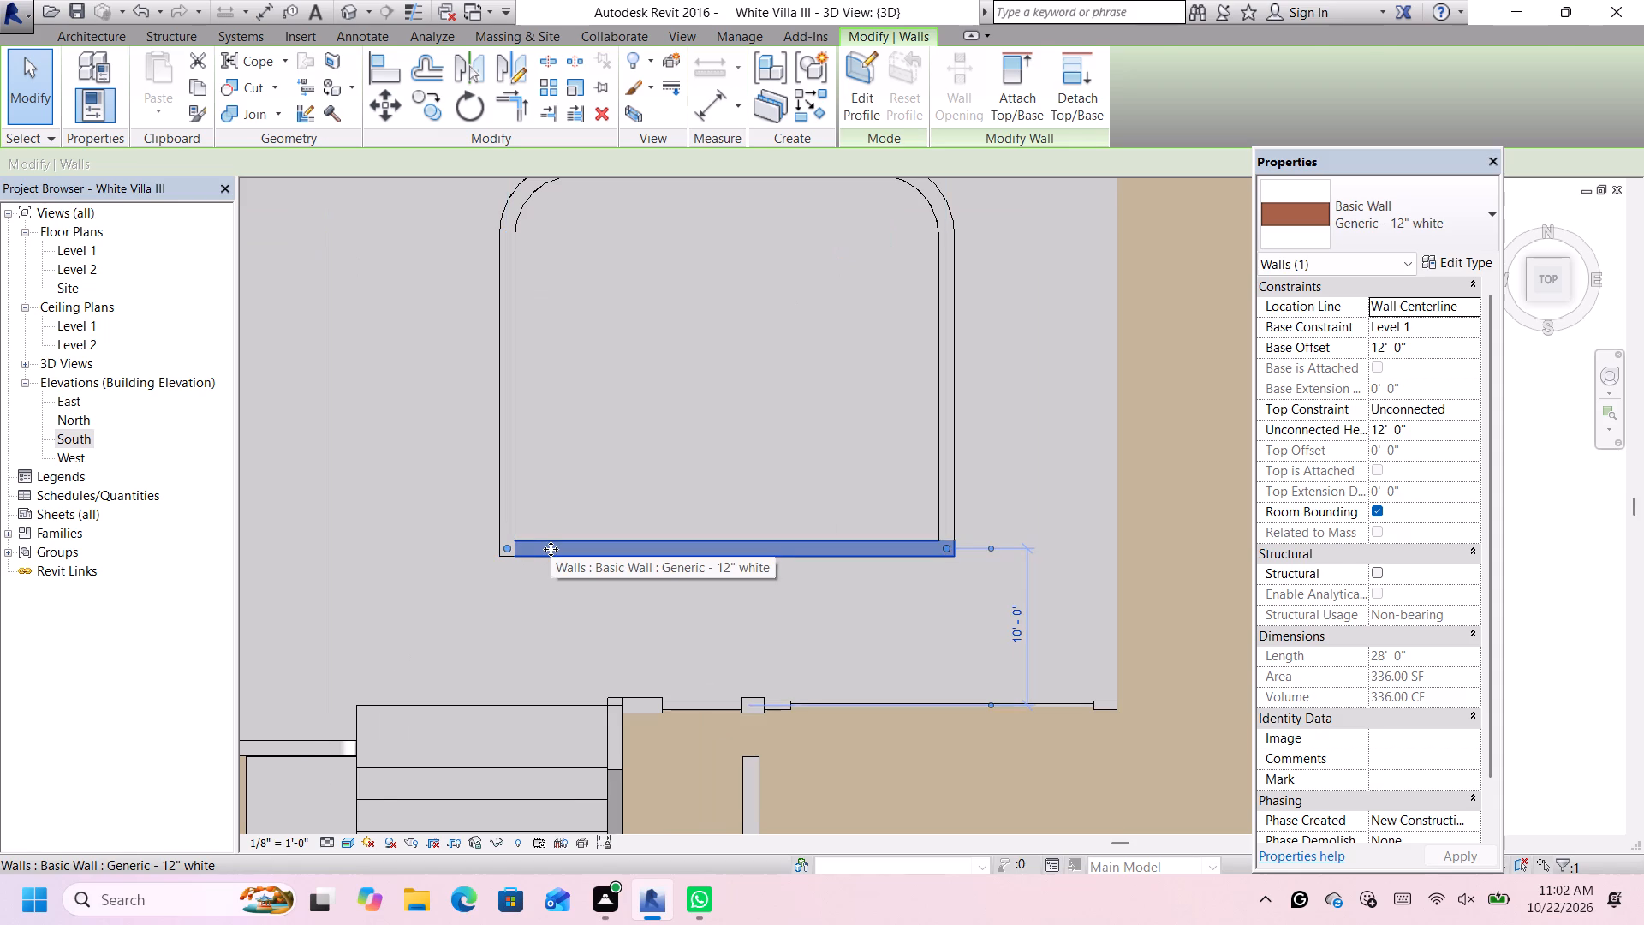
key("Delete")
scroll(562, 544, "down", 2)
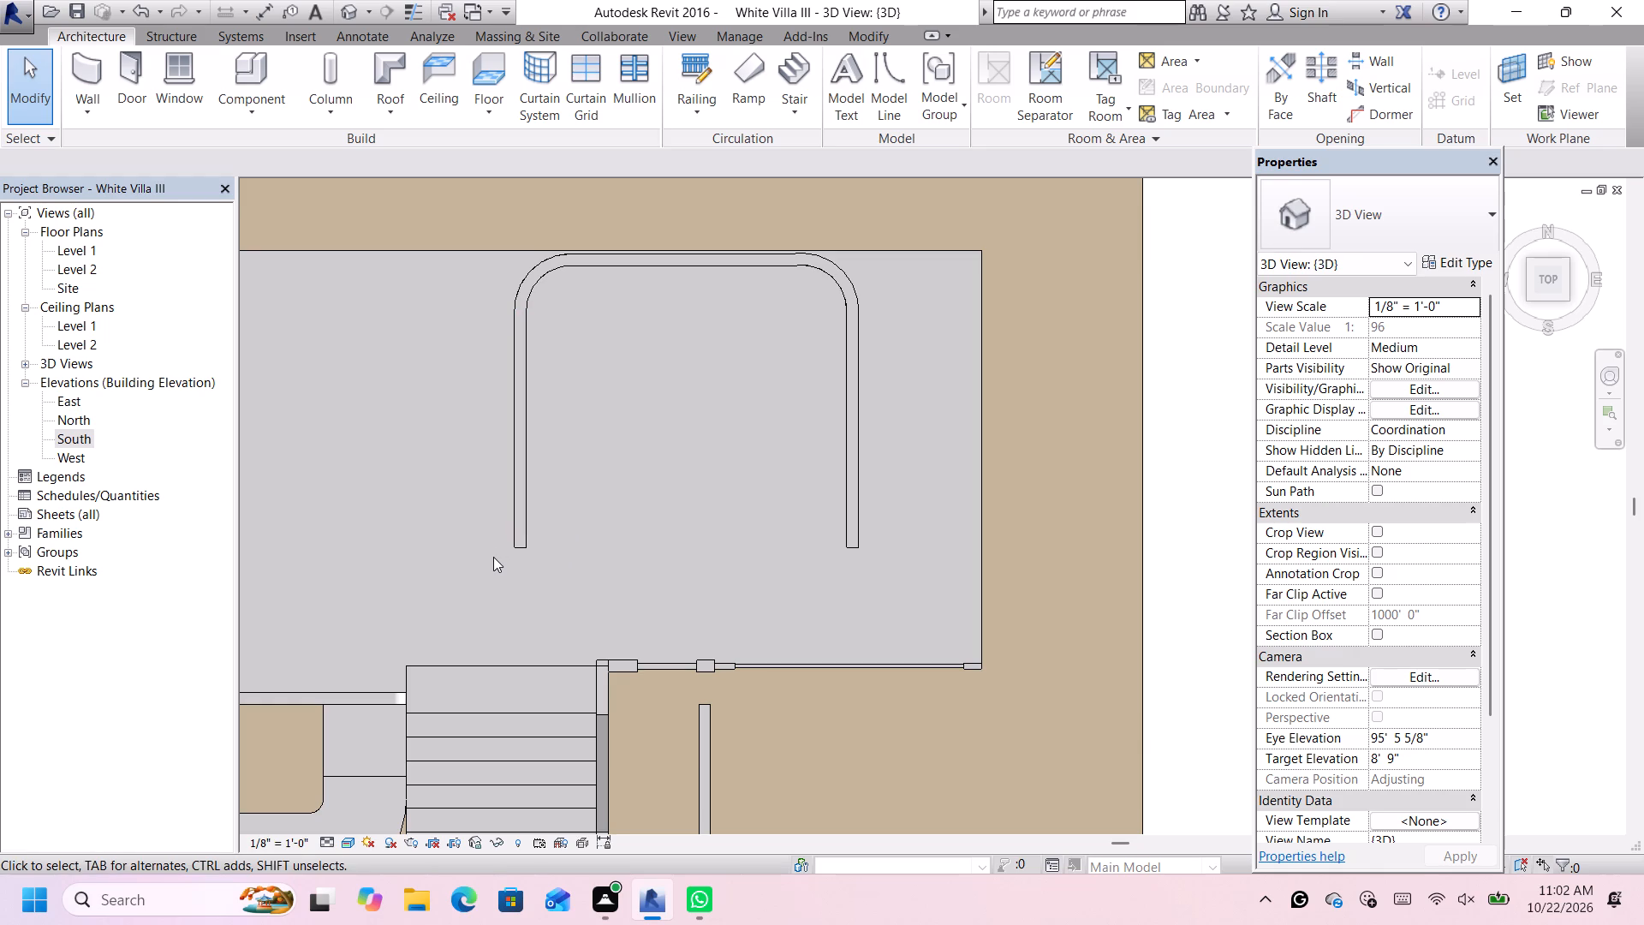
Set the length of the enclosure's west side wall to 15', shortening it at its front end.
scroll(494, 555, "down", 9)
scroll(173, 533, "up", 4)
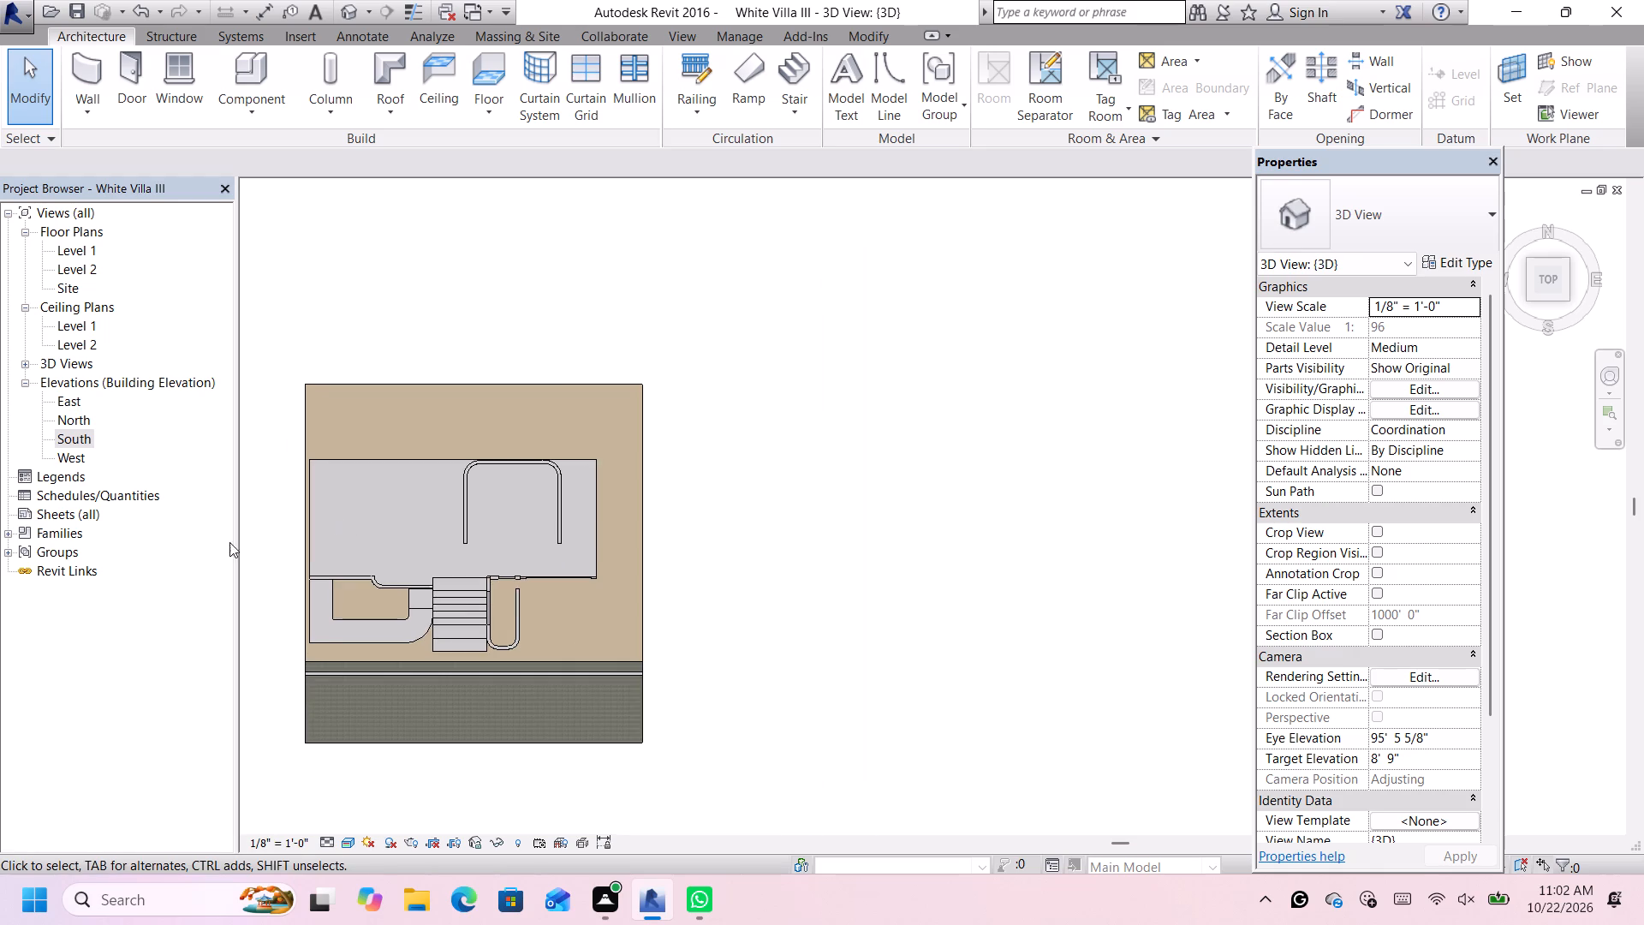
scroll(229, 542, "up", 2)
scroll(301, 509, "up", 4)
scroll(682, 552, "up", 7)
scroll(596, 586, "down", 1)
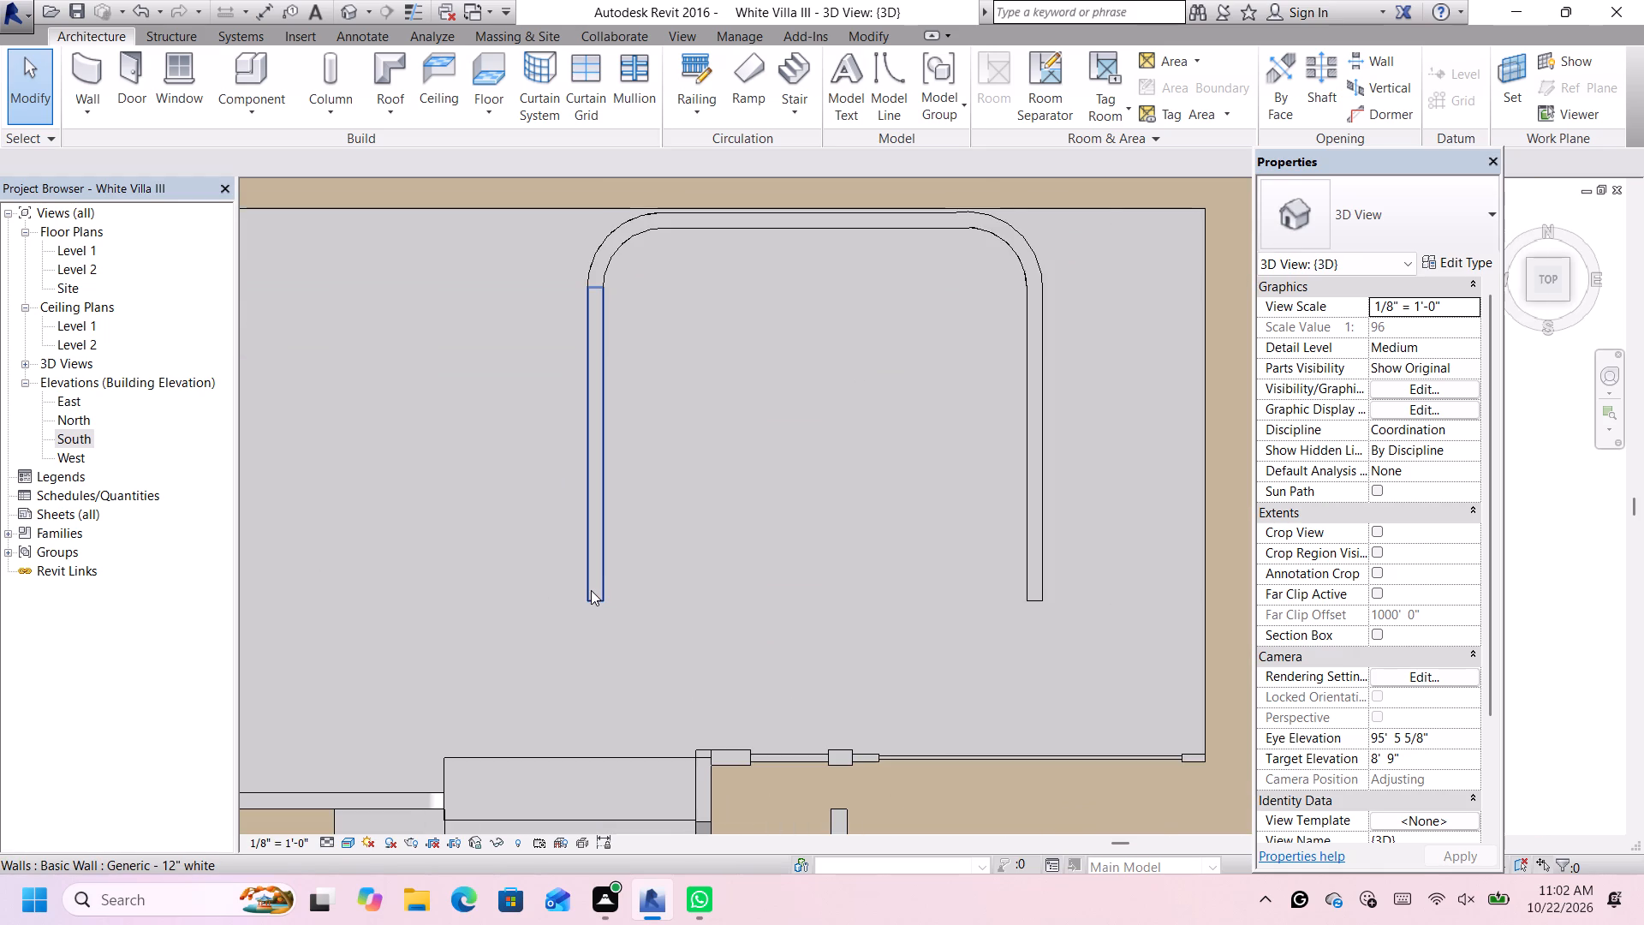
scroll(593, 590, "up", 2)
left_click(593, 590)
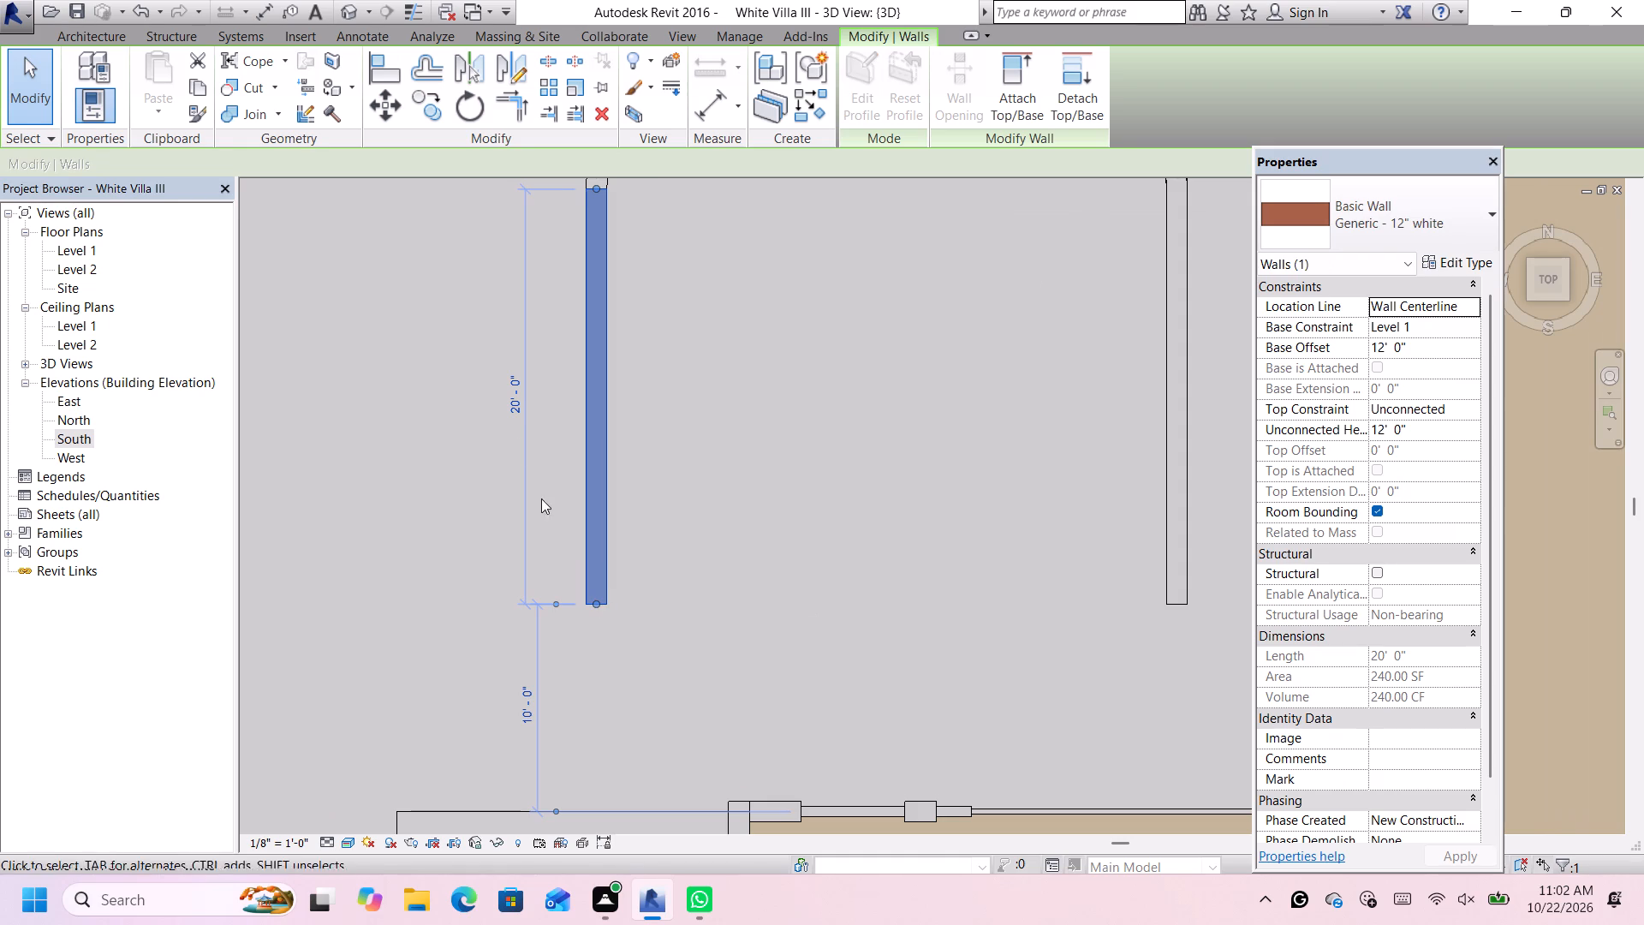
left_click(512, 374)
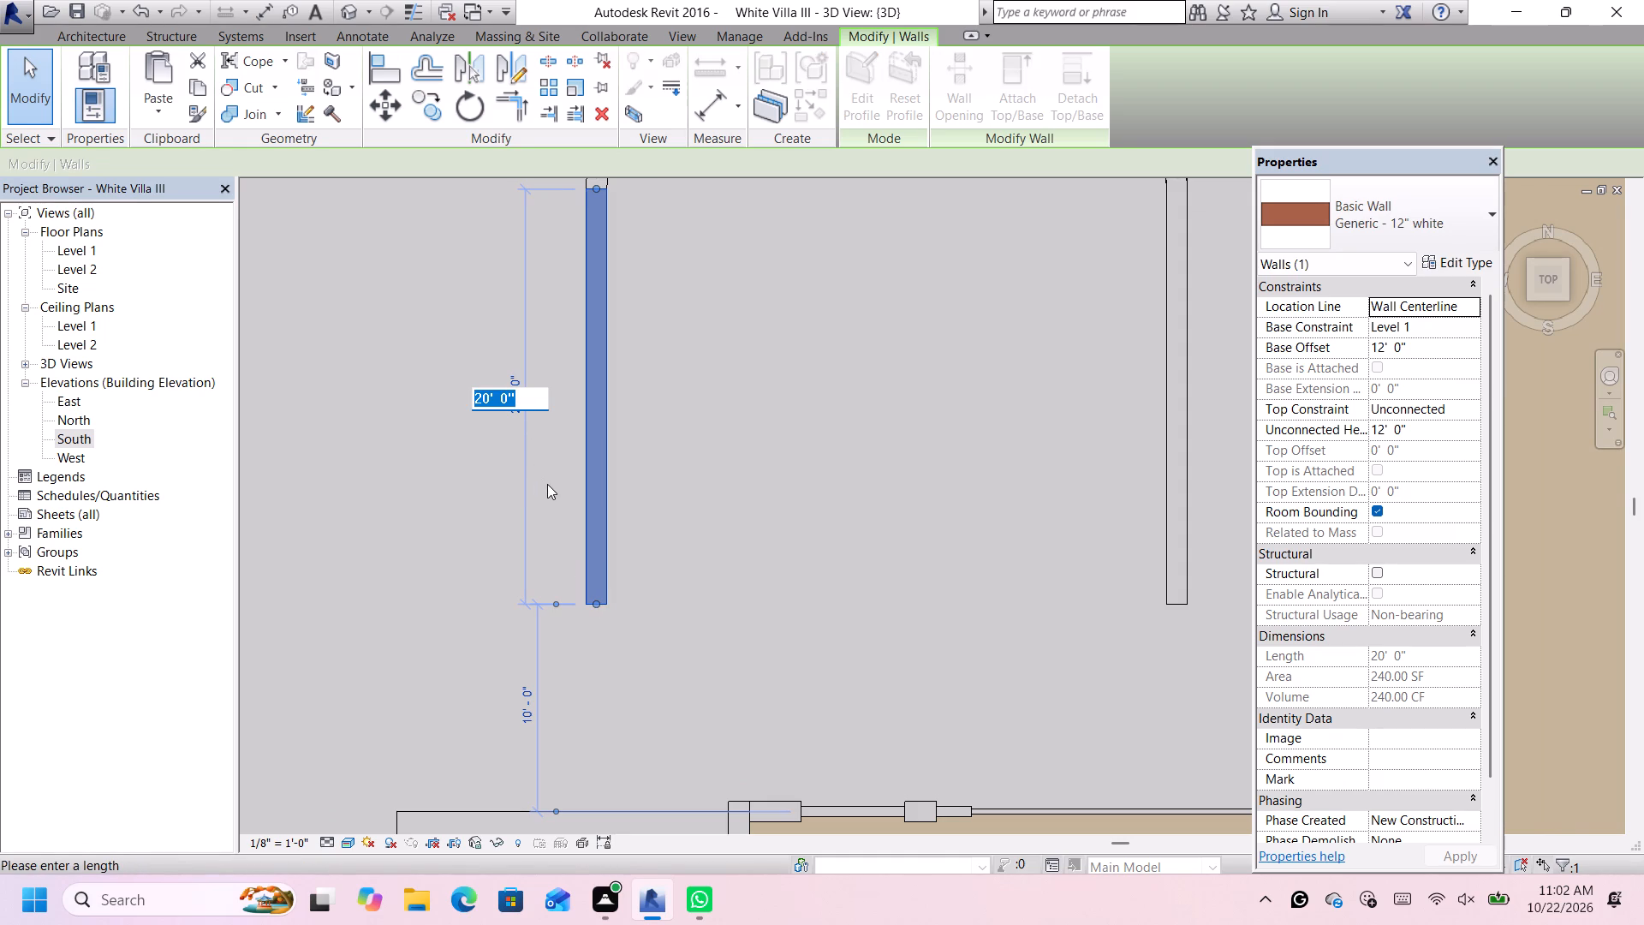
key("1")
type("5'")
key("Return")
scroll(599, 502, "down", 3)
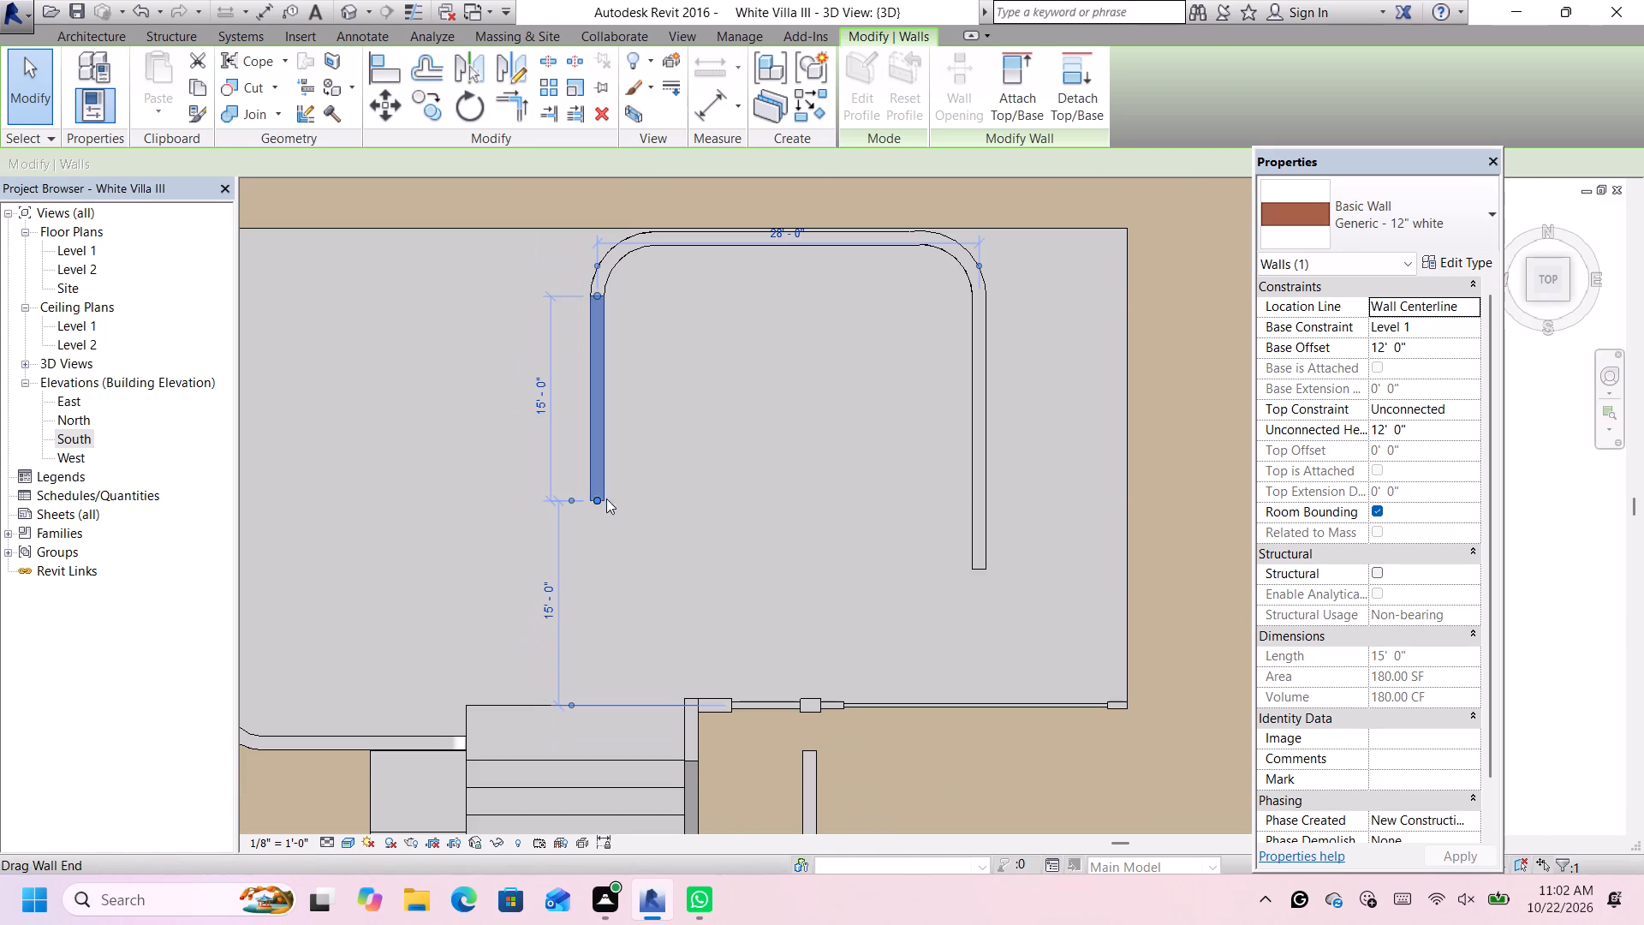
scroll(635, 506, "down", 1)
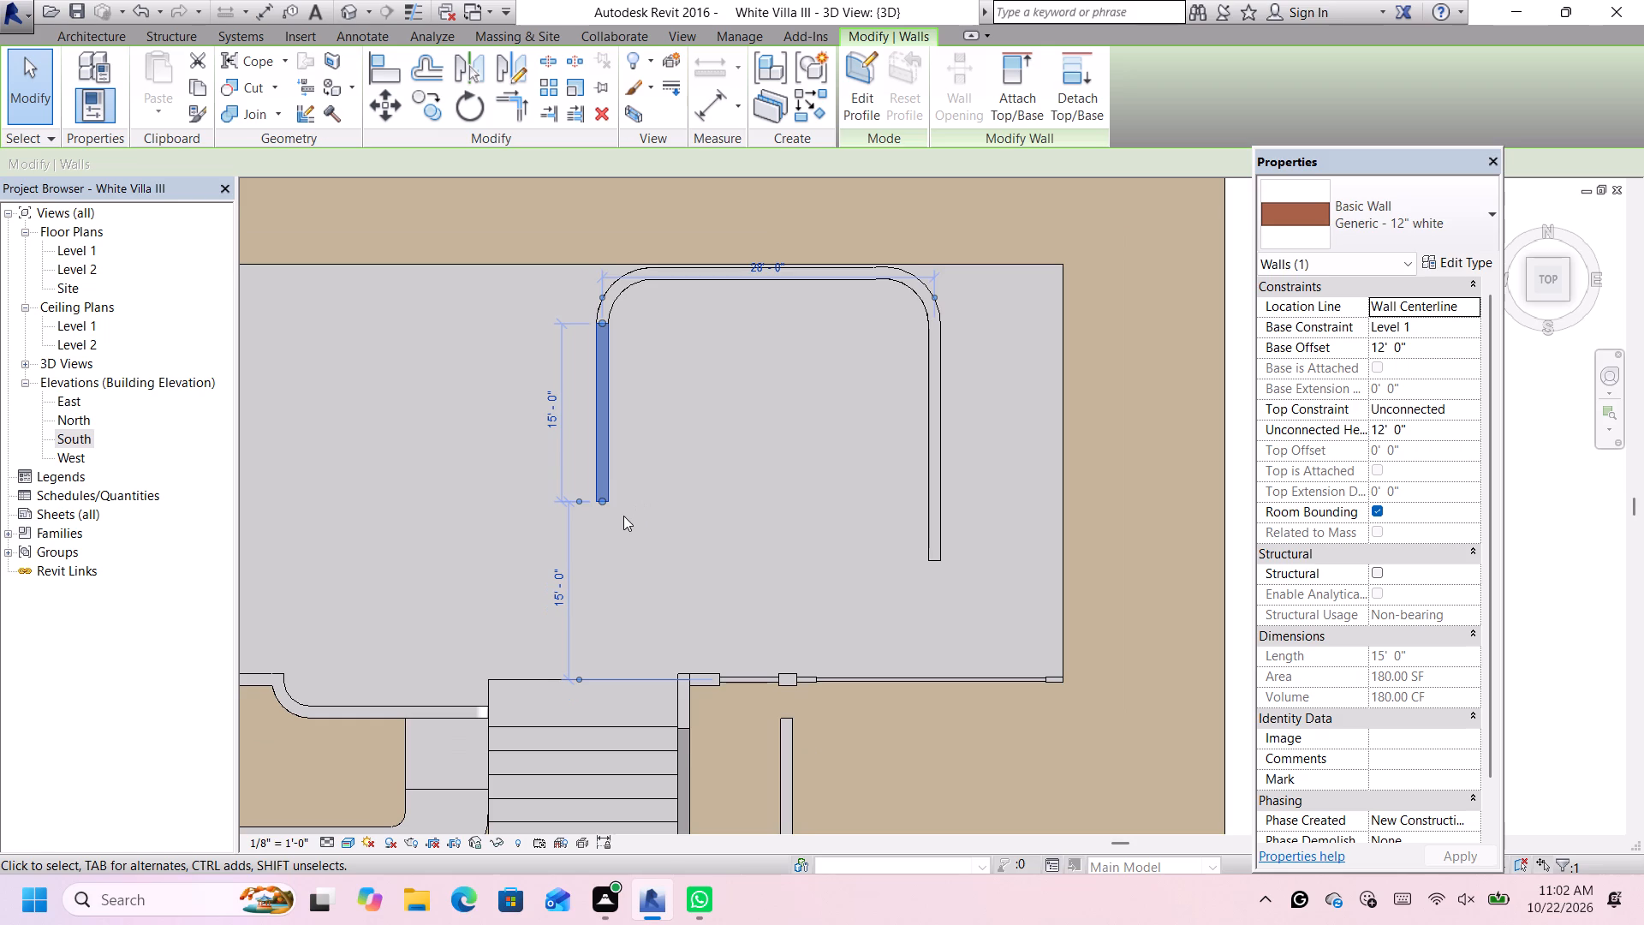
scroll(578, 563, "up", 1)
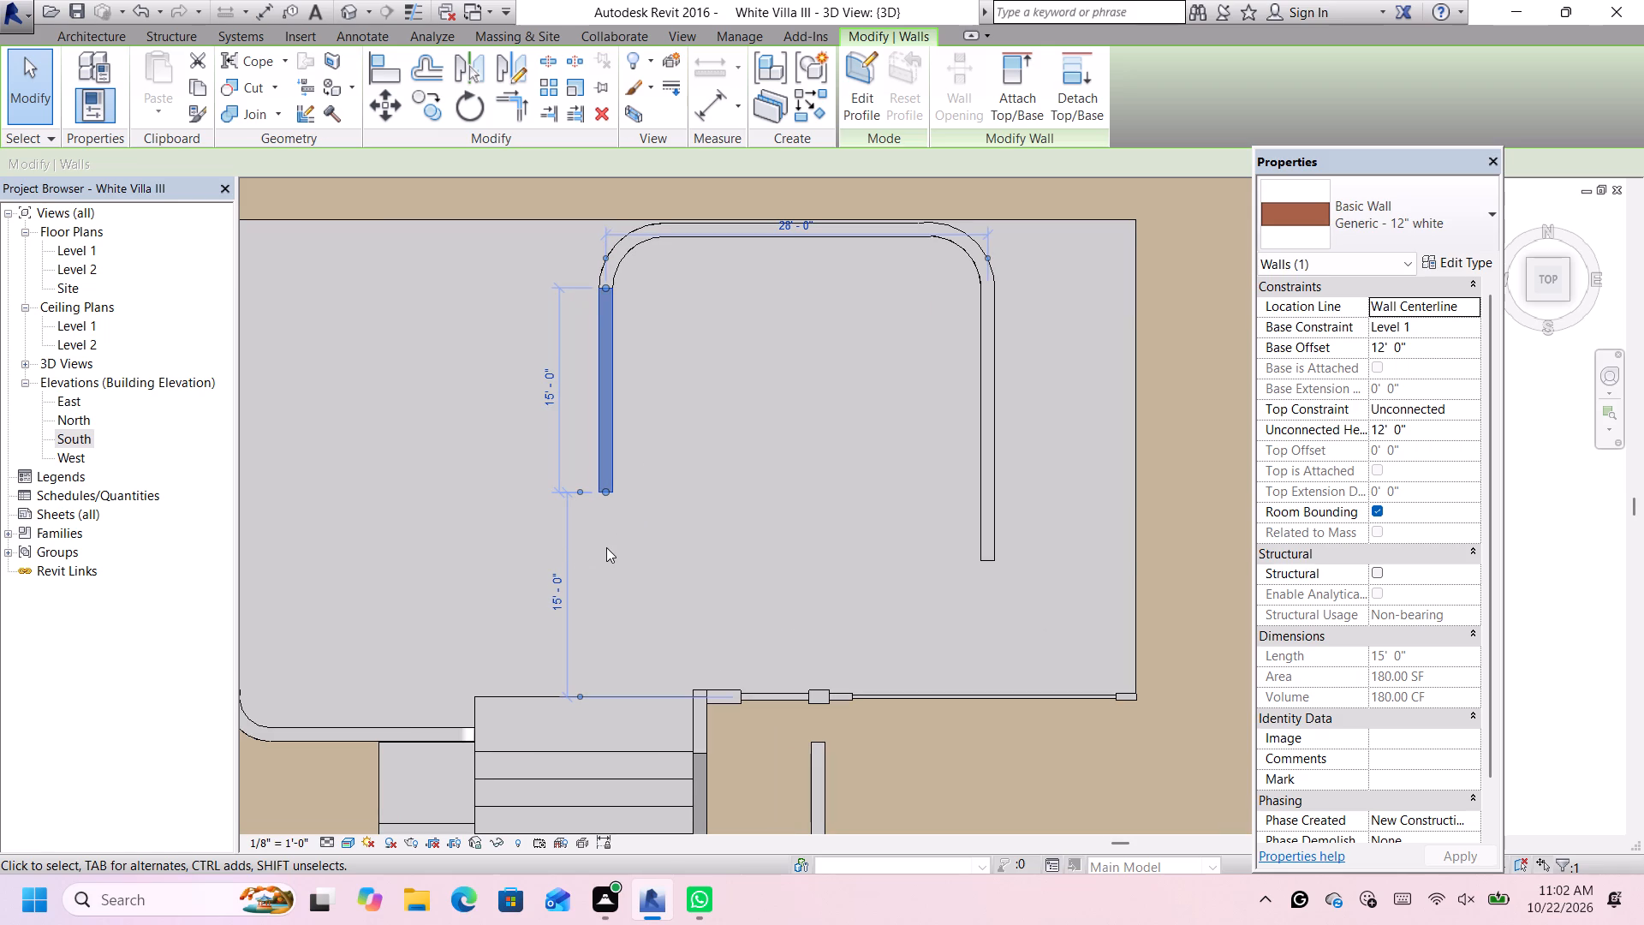
left_click(616, 544)
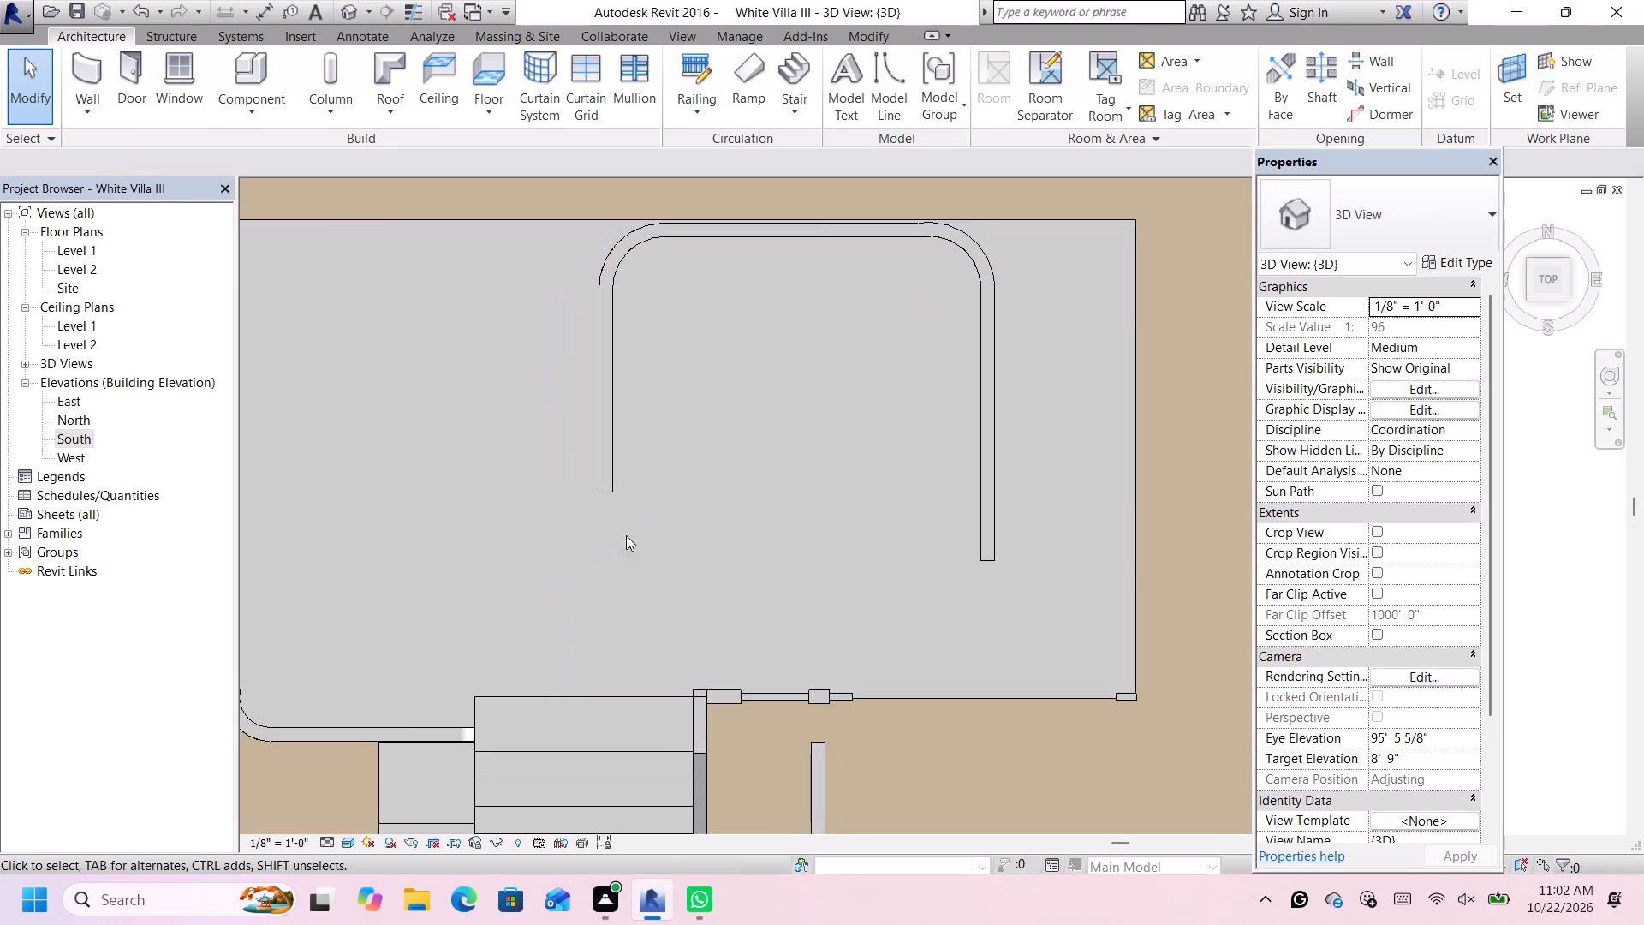
Start the Wall tool, saving the project first.
left_click(96, 67)
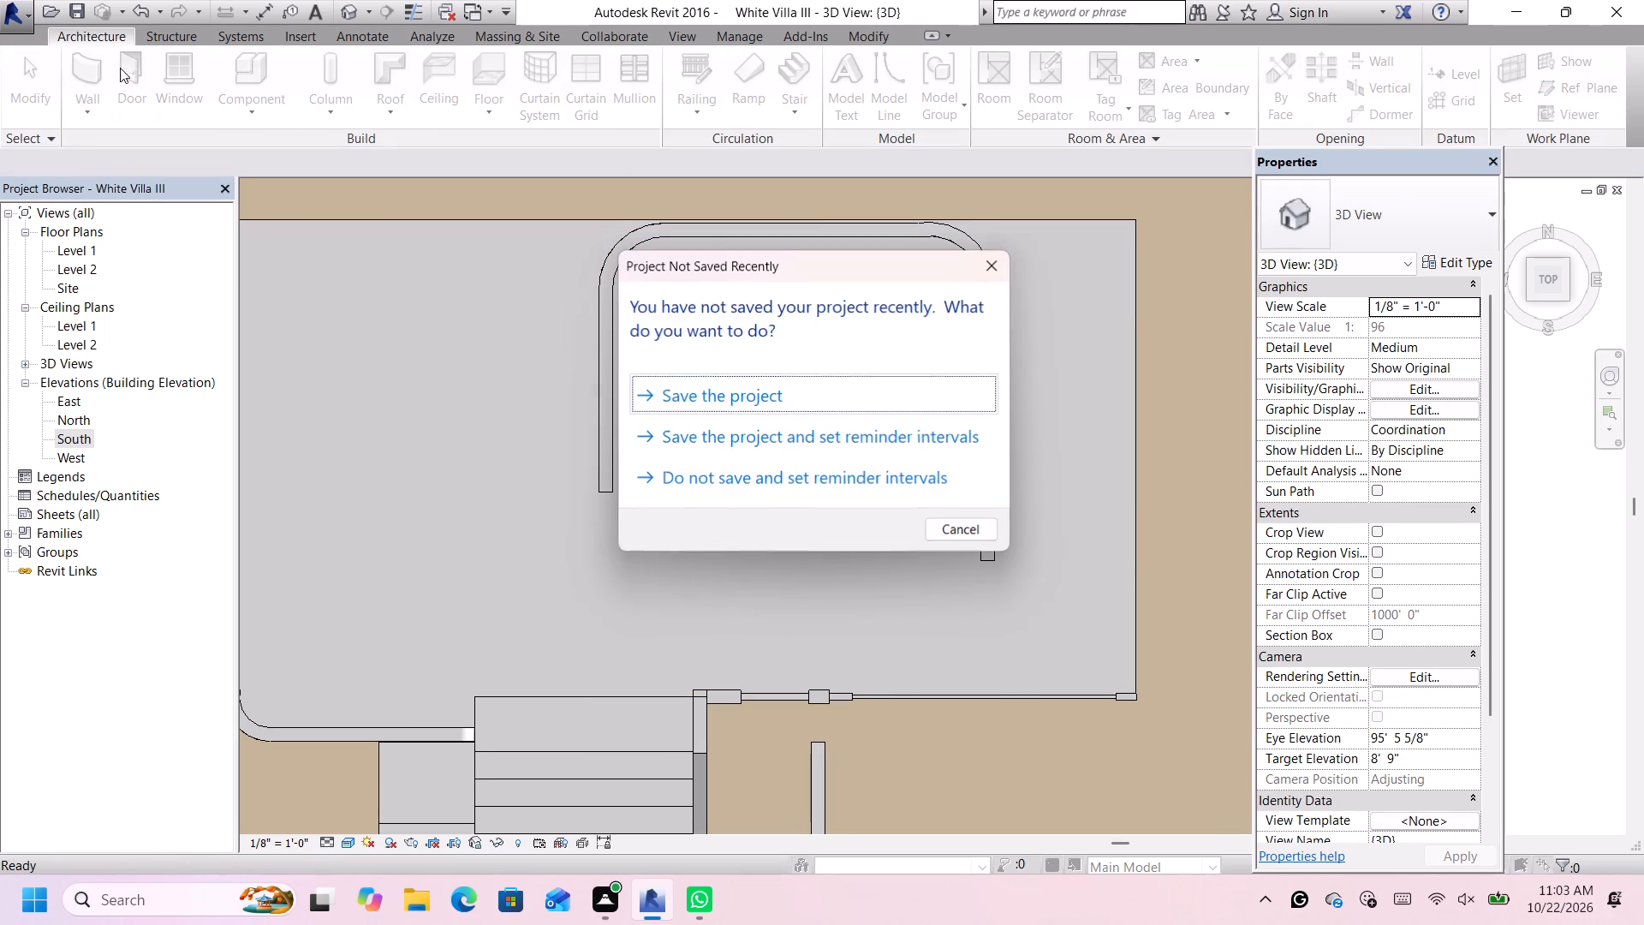
left_click(794, 386)
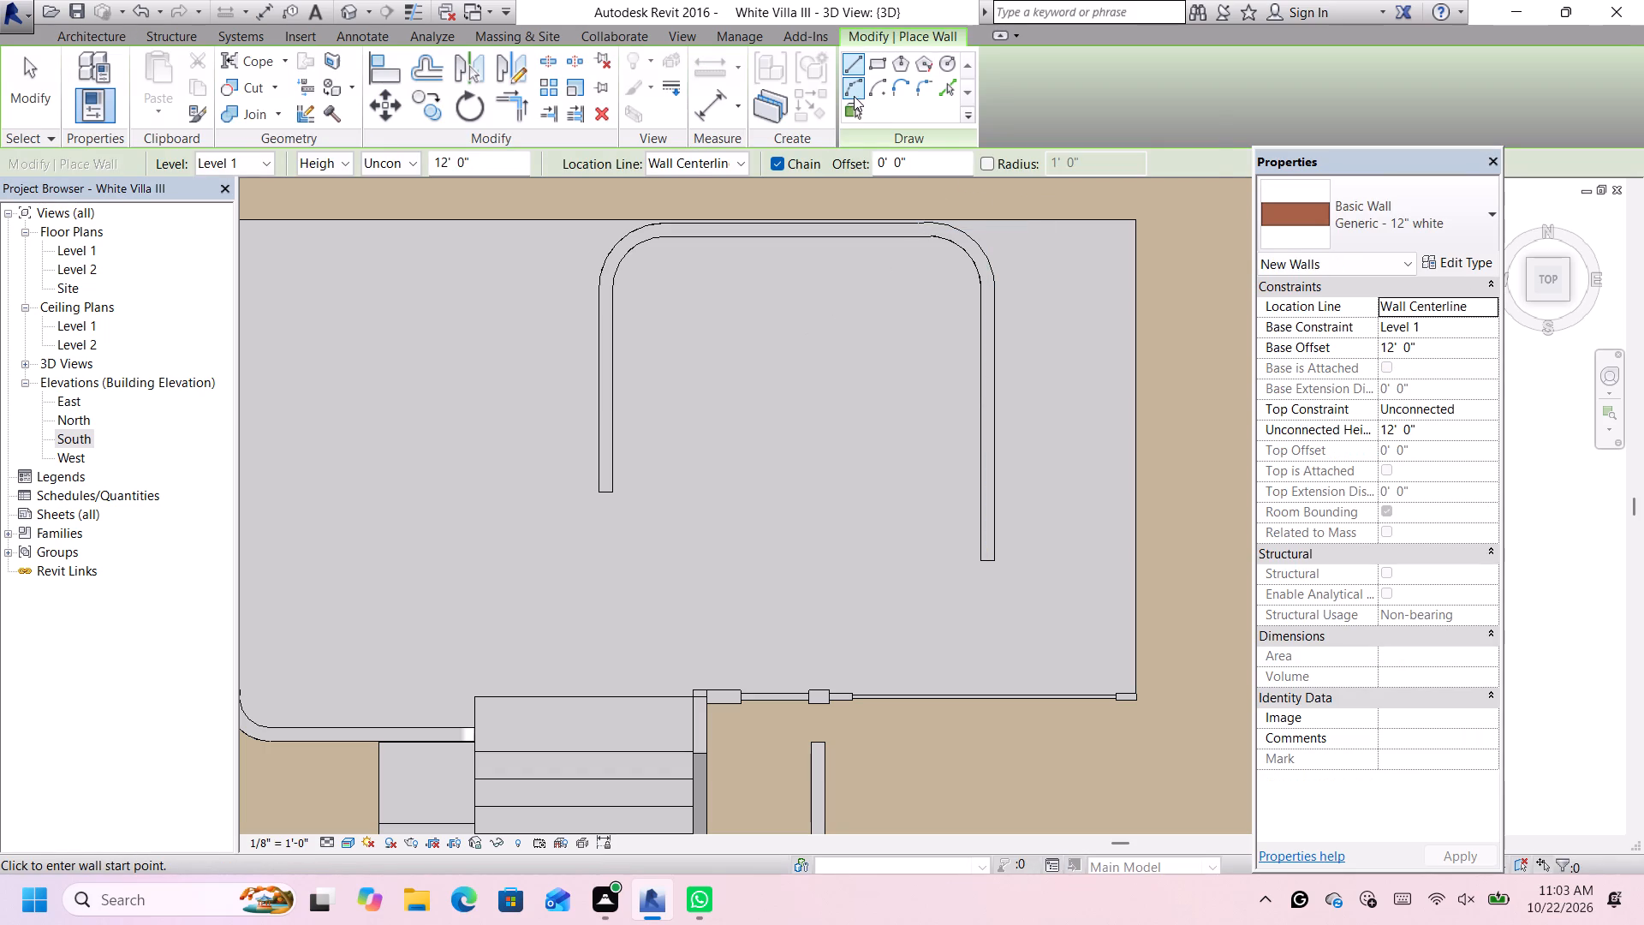
Draw a quarter-circle Generic - 12" white arc wall of about 3'-11" radius, curving inward from the west side wall's front end.
left_click(849, 85)
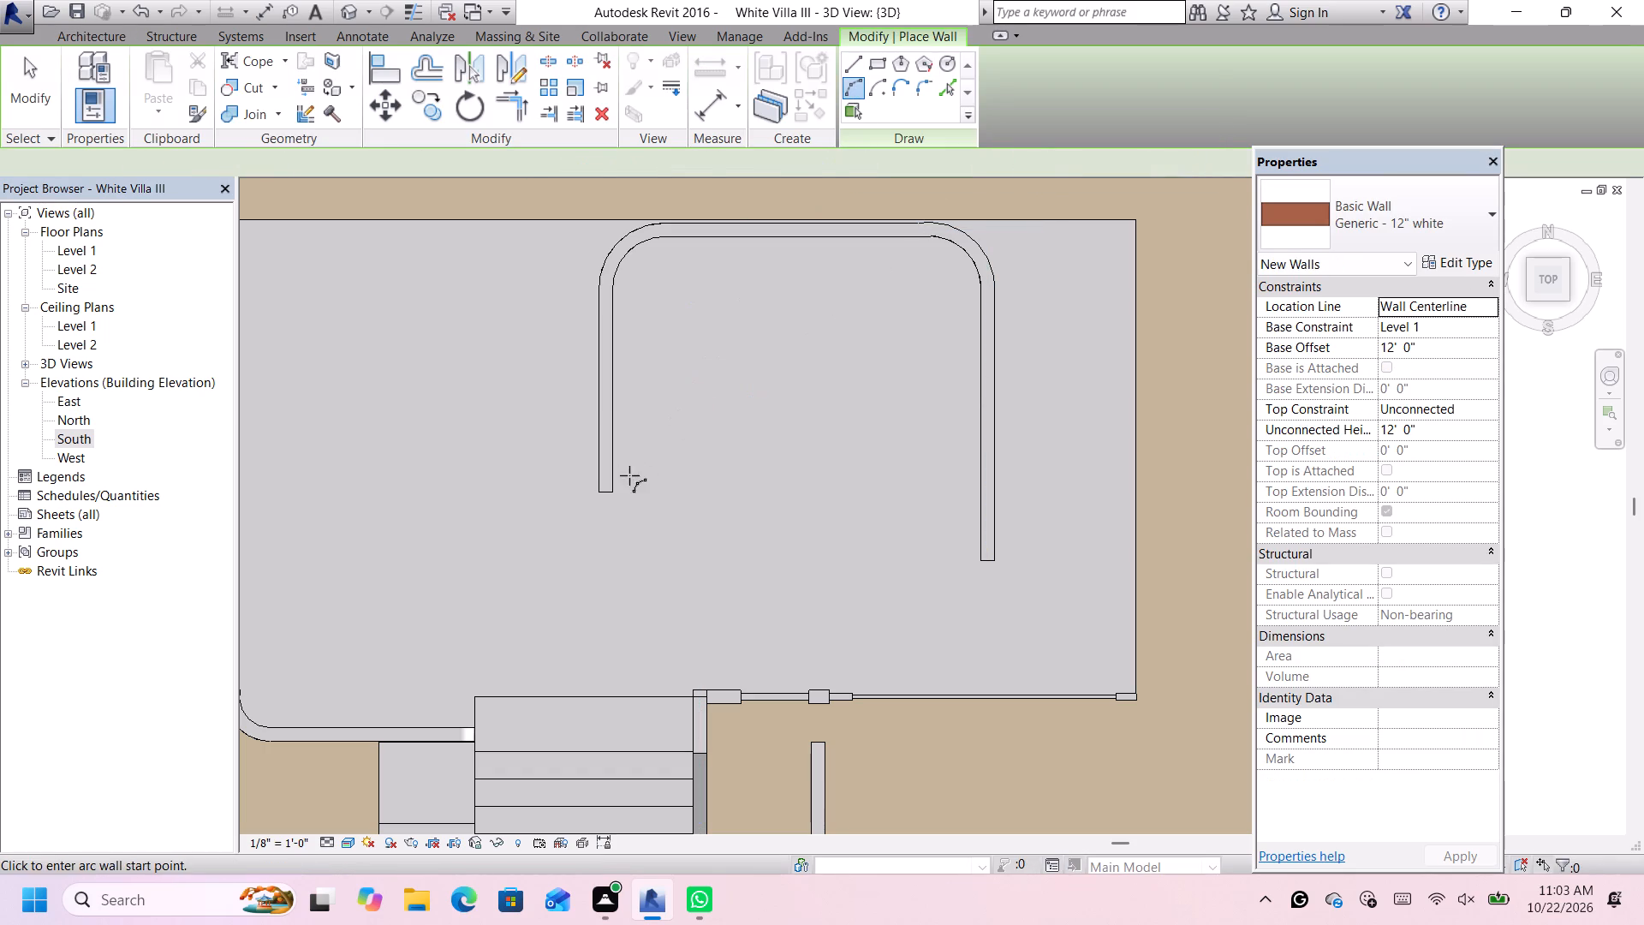
left_click(608, 493)
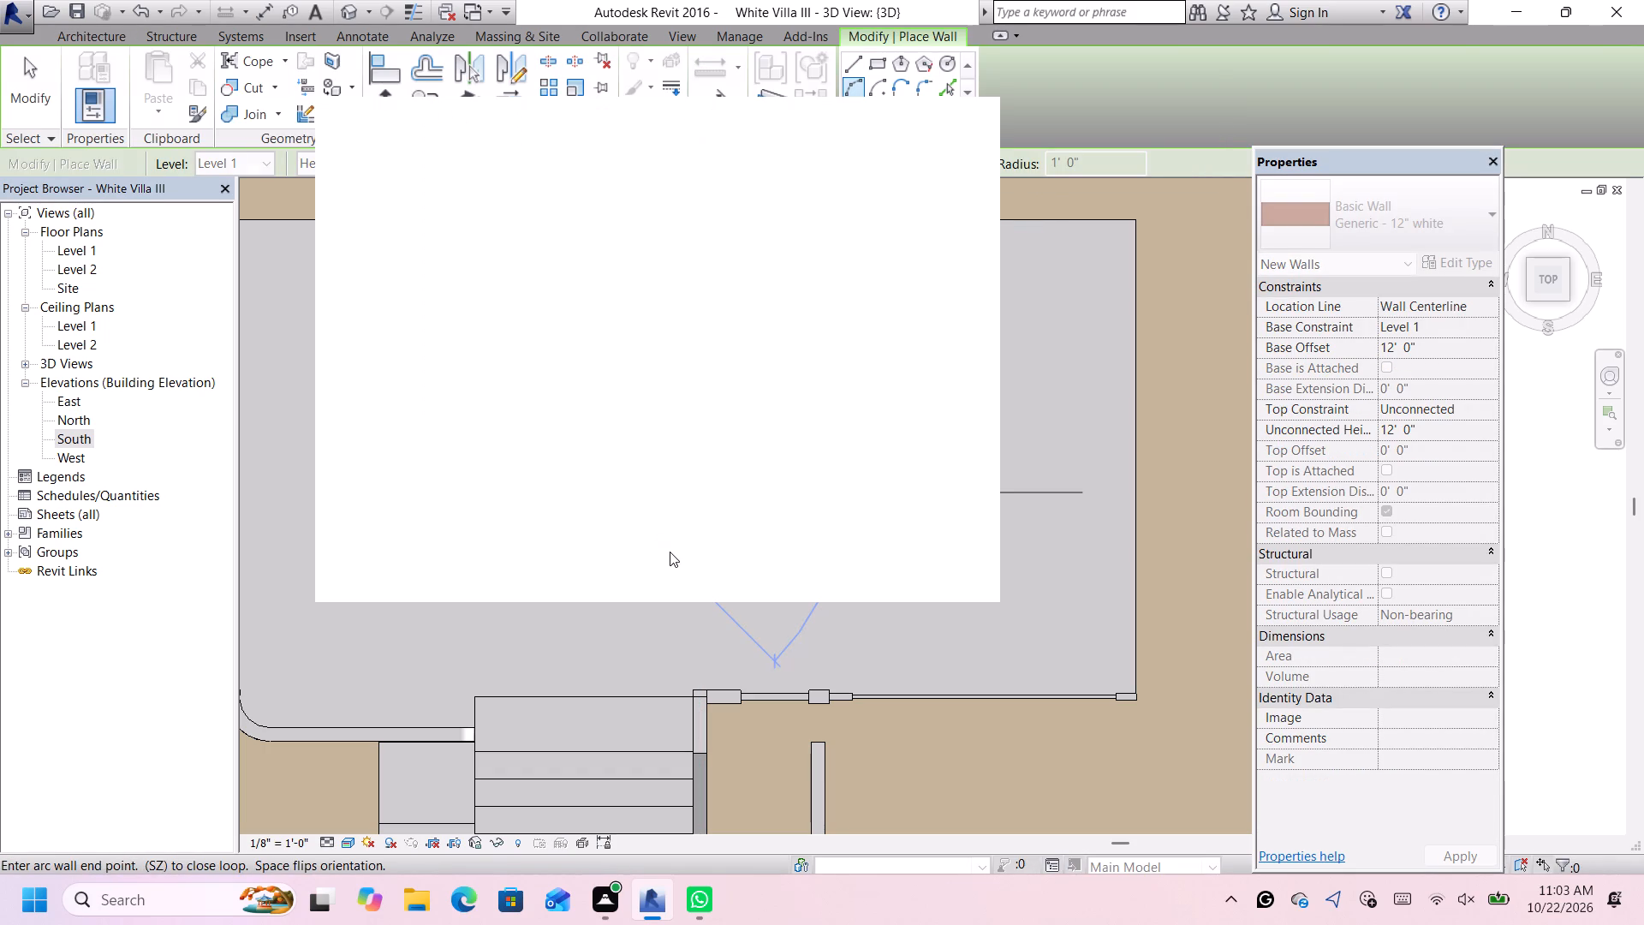
left_click(965, 123)
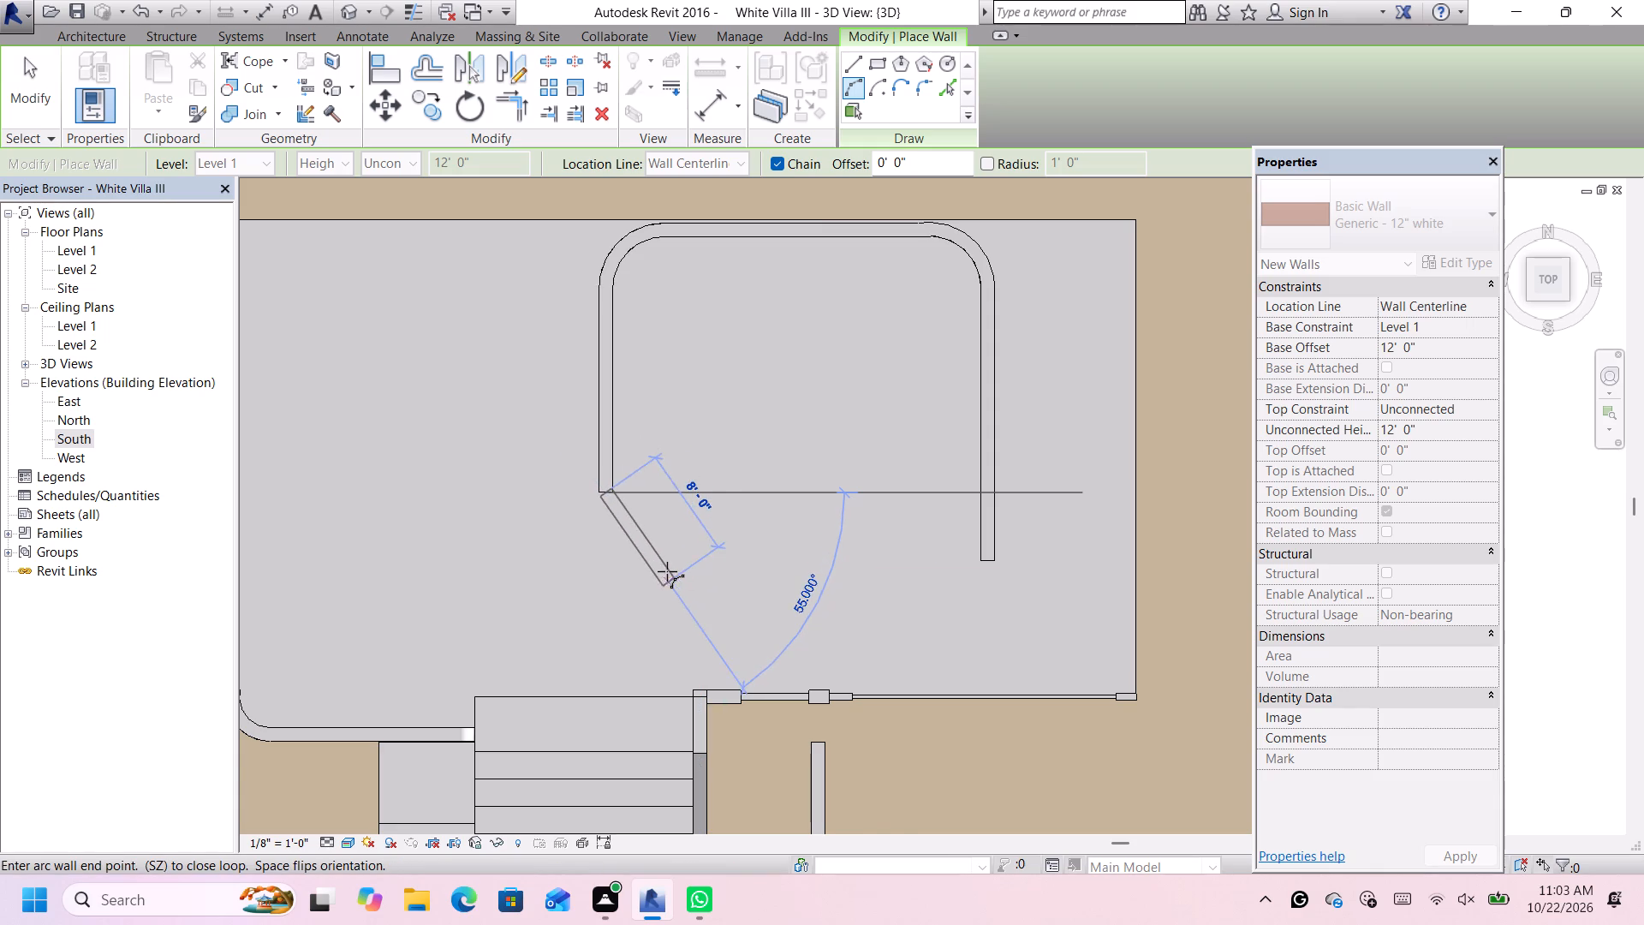
scroll(667, 571, "up", 3)
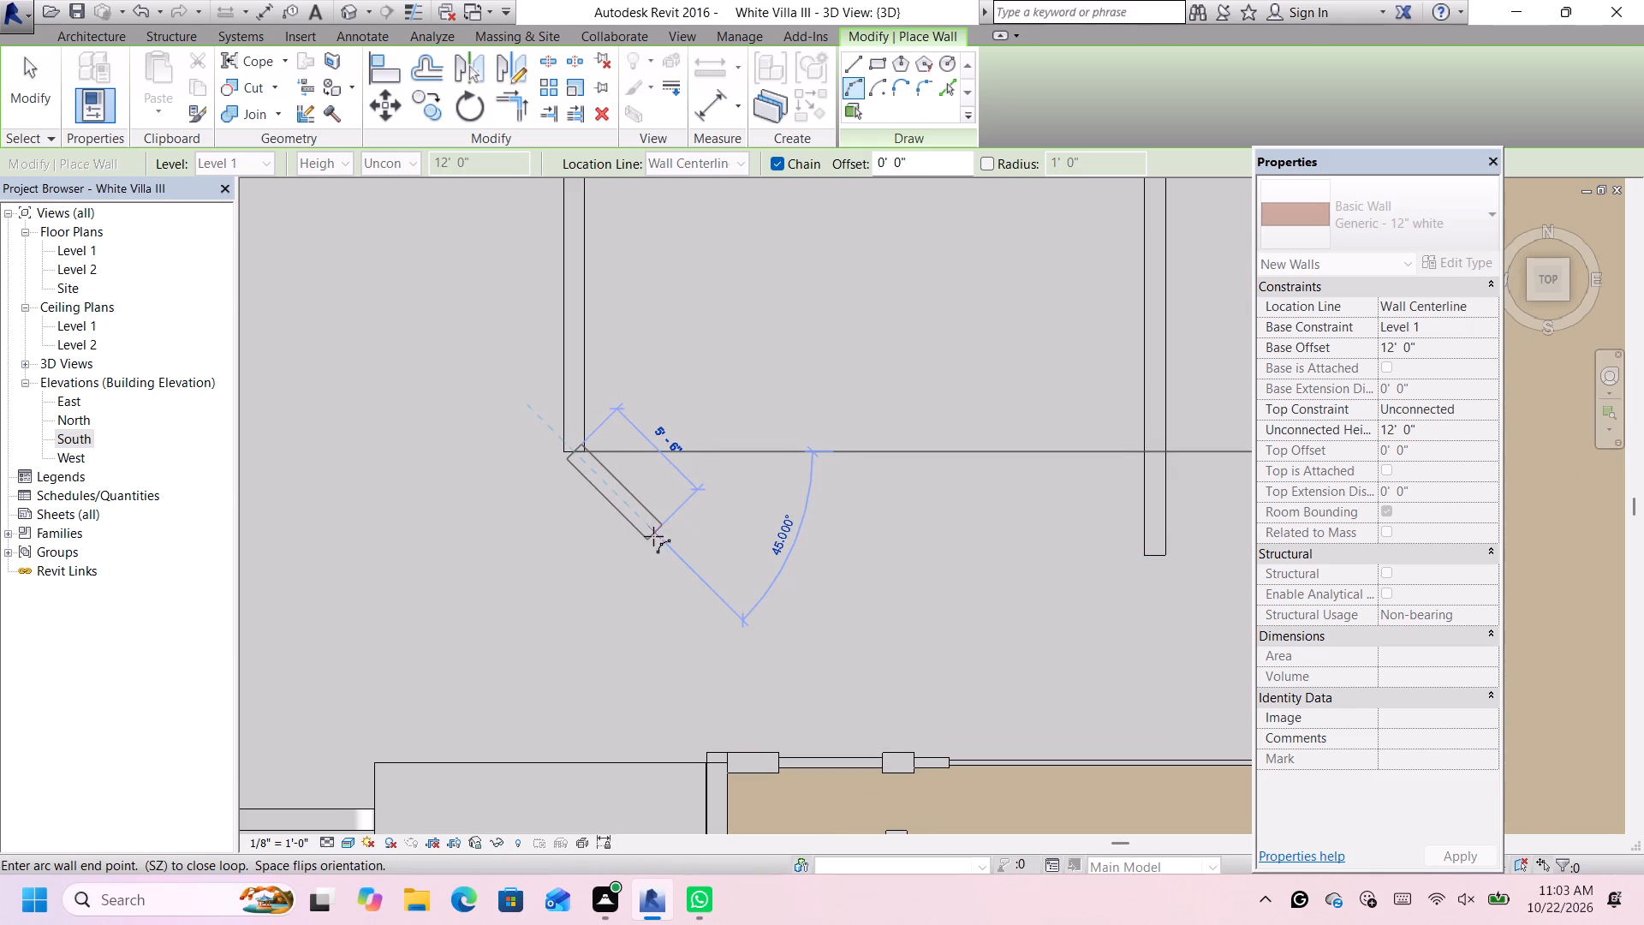
scroll(663, 556, "up", 4)
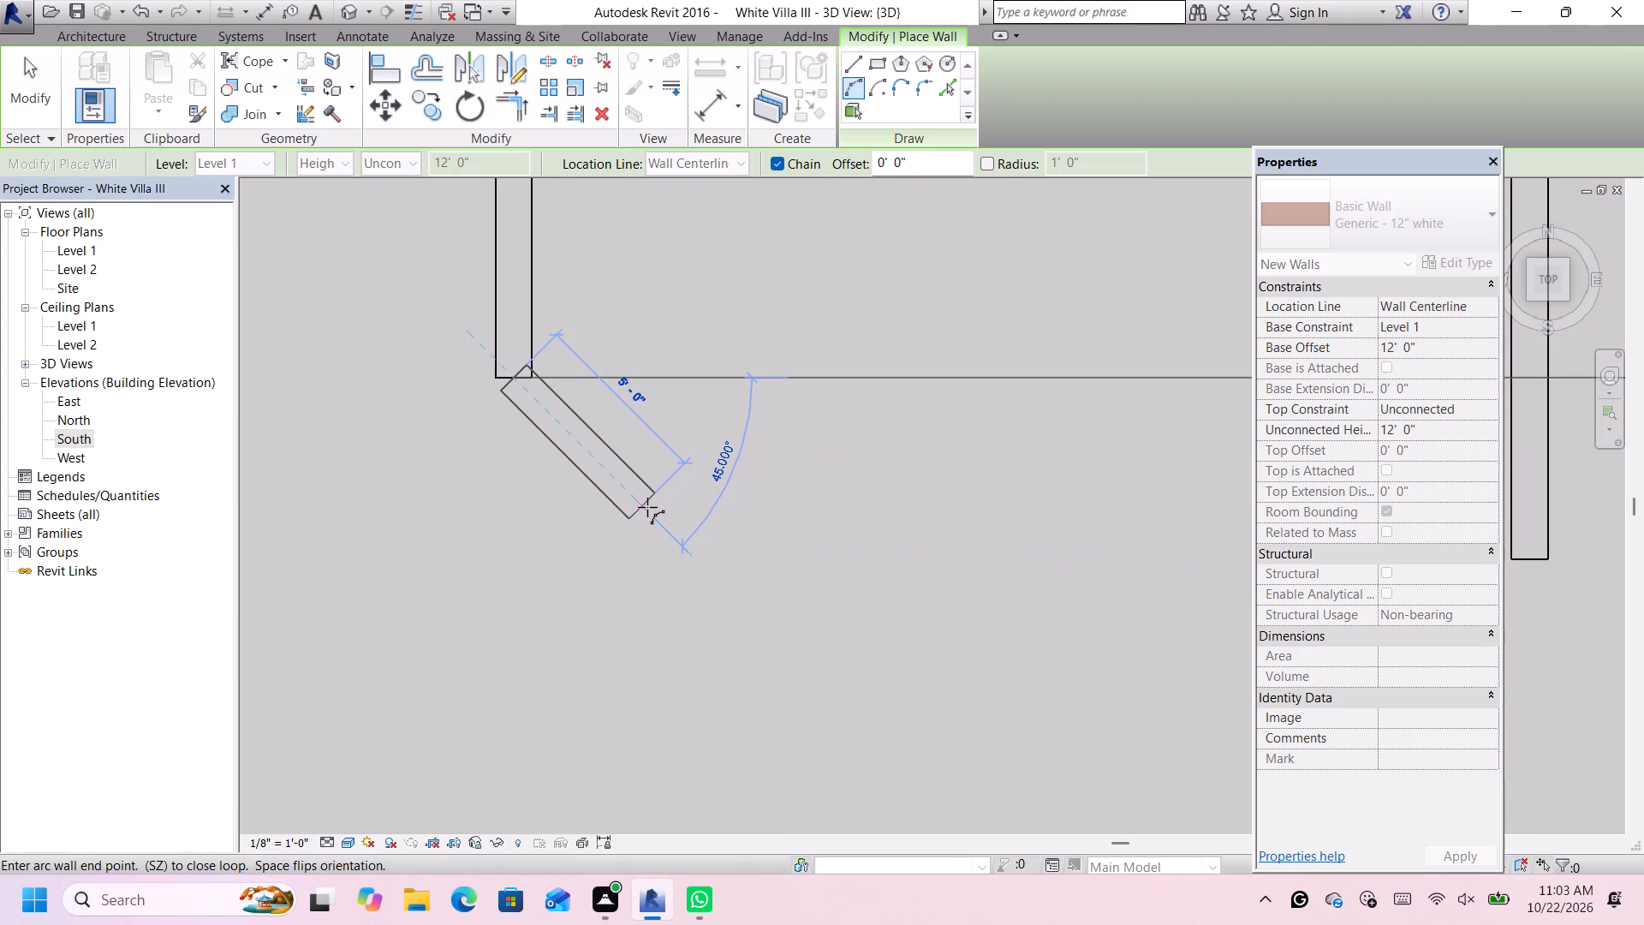
left_click(660, 519)
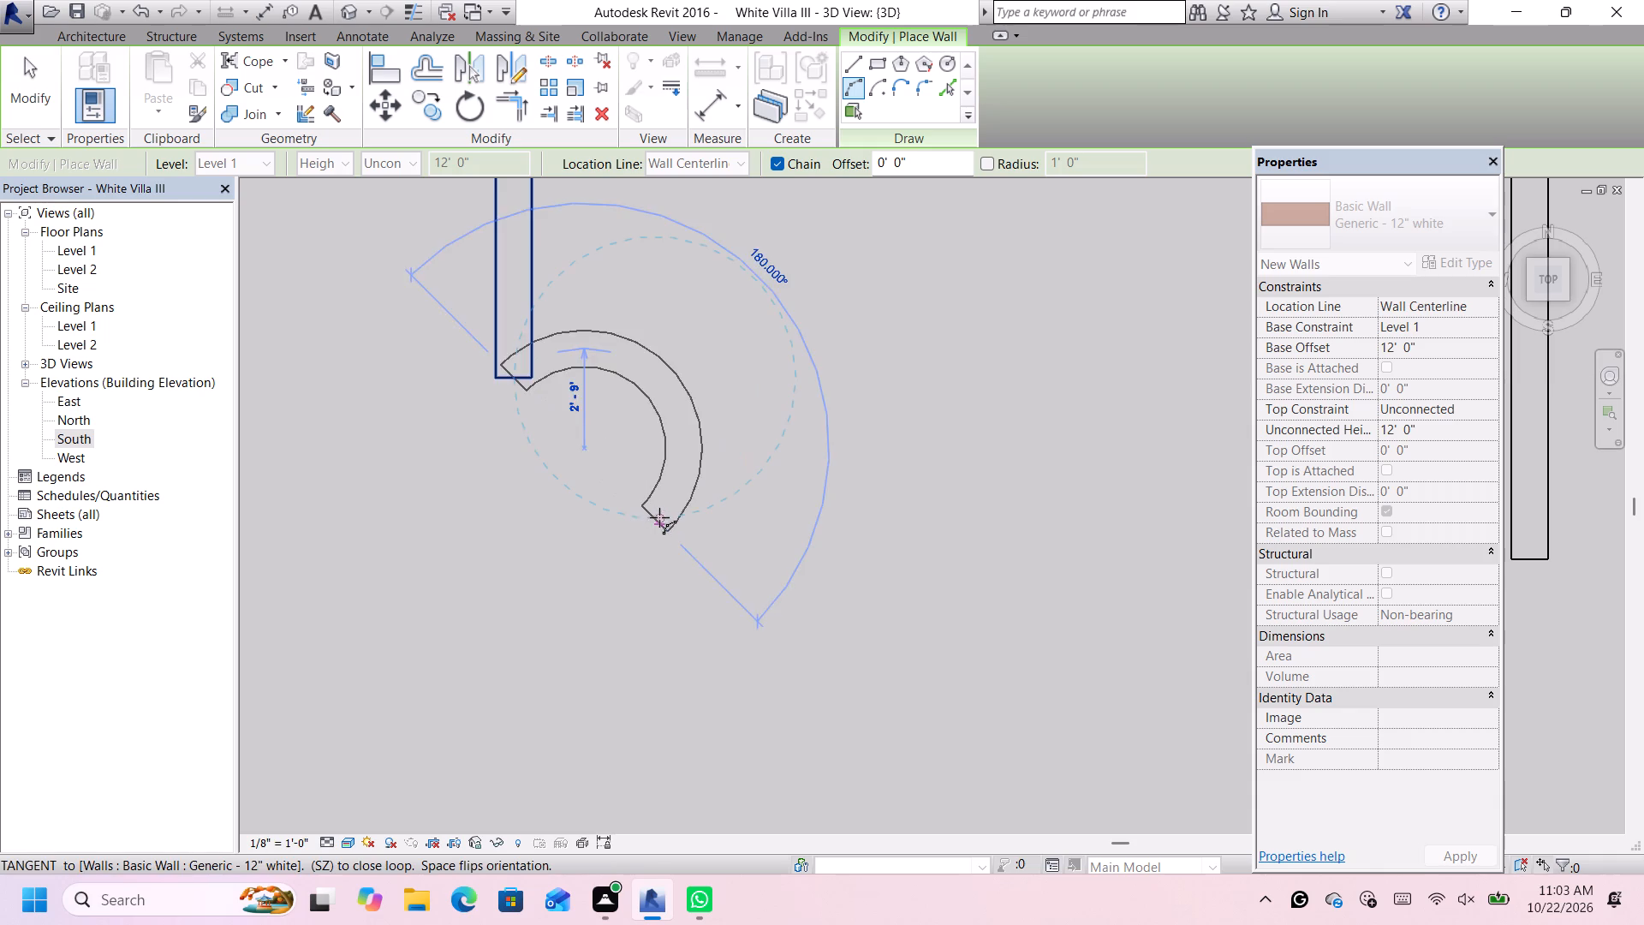
left_click(609, 517)
scroll(604, 522, "down", 10)
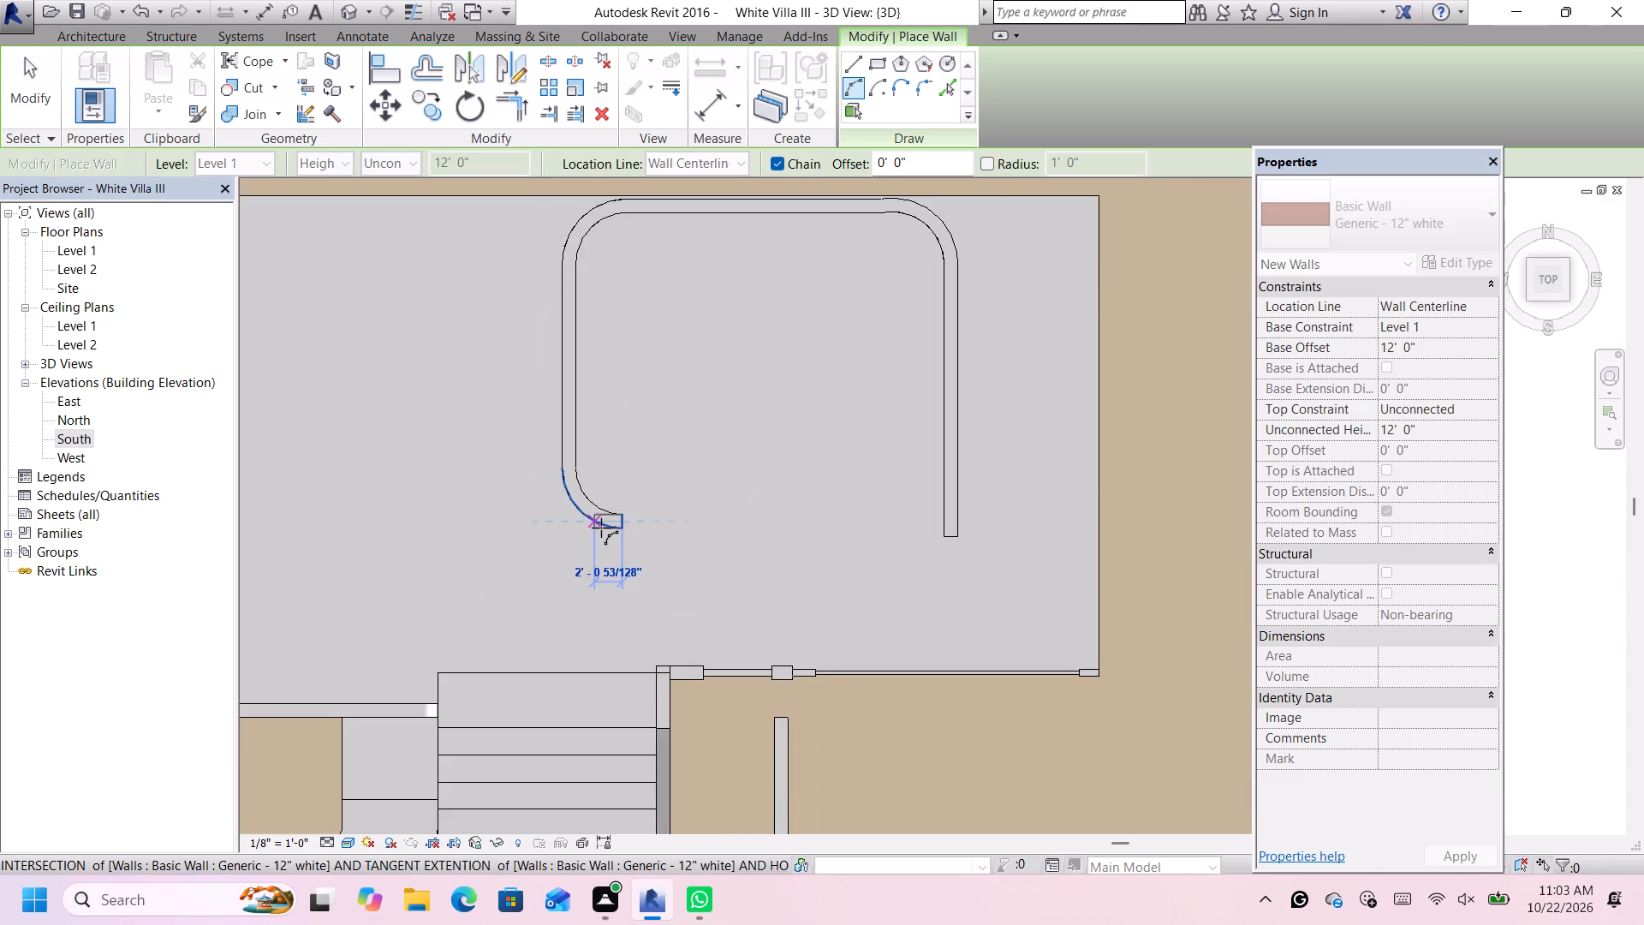
scroll(601, 528, "down", 2)
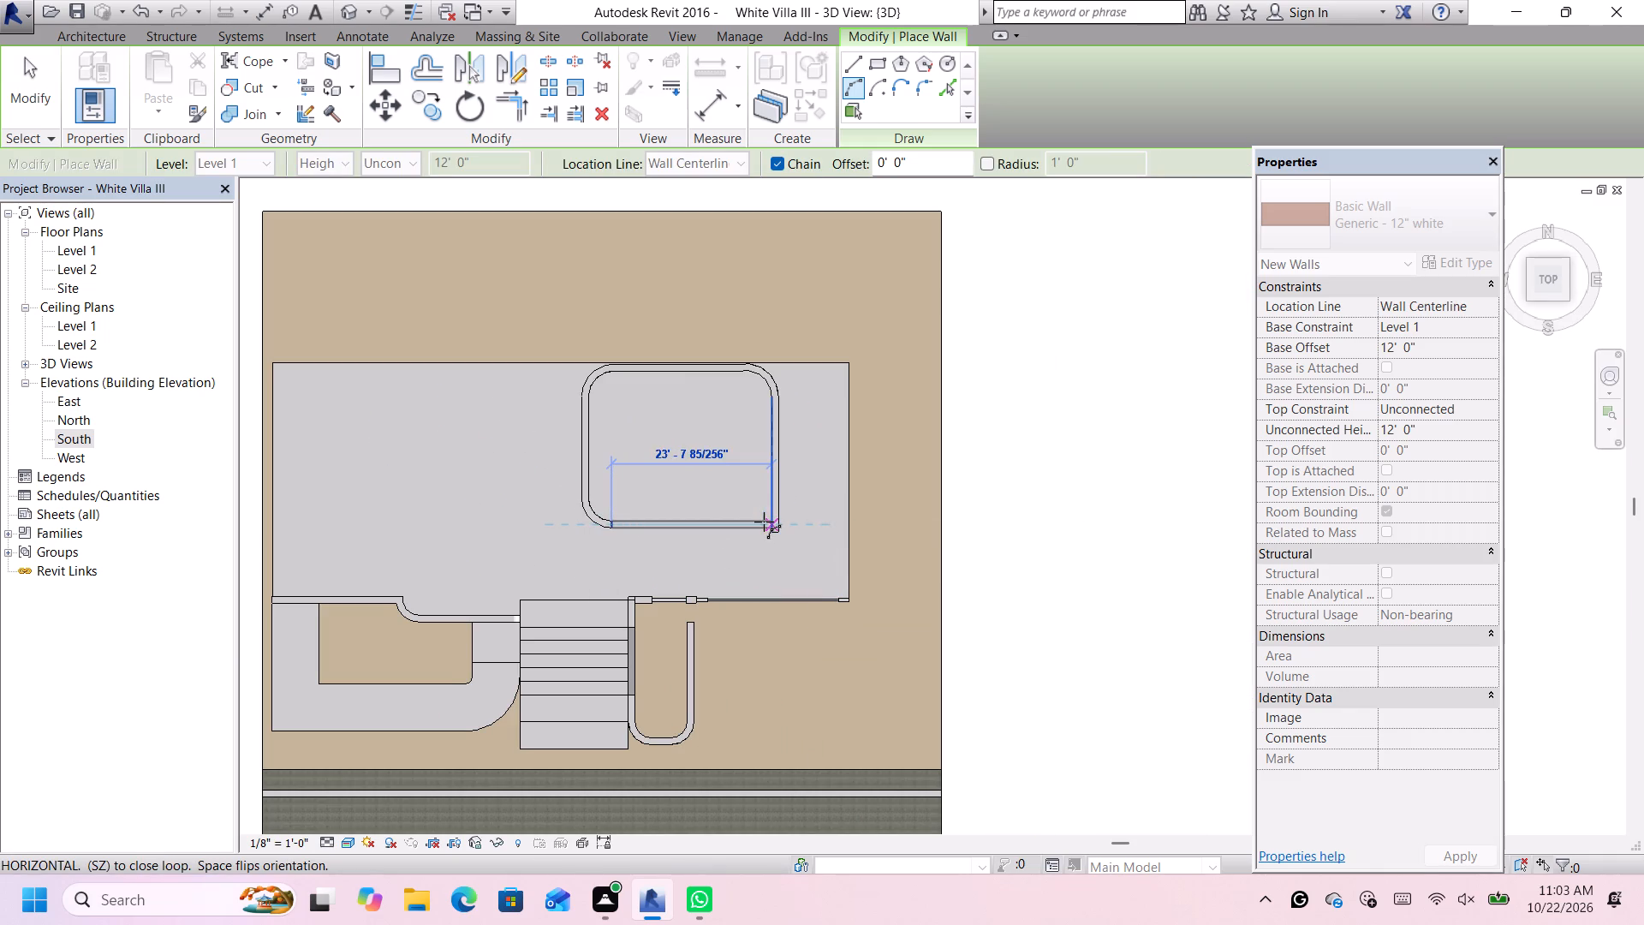
key("Escape")
key("Escape")
Set the length of the enclosure's east side wall to 15', shortening it at its front end.
scroll(764, 519, "up", 3)
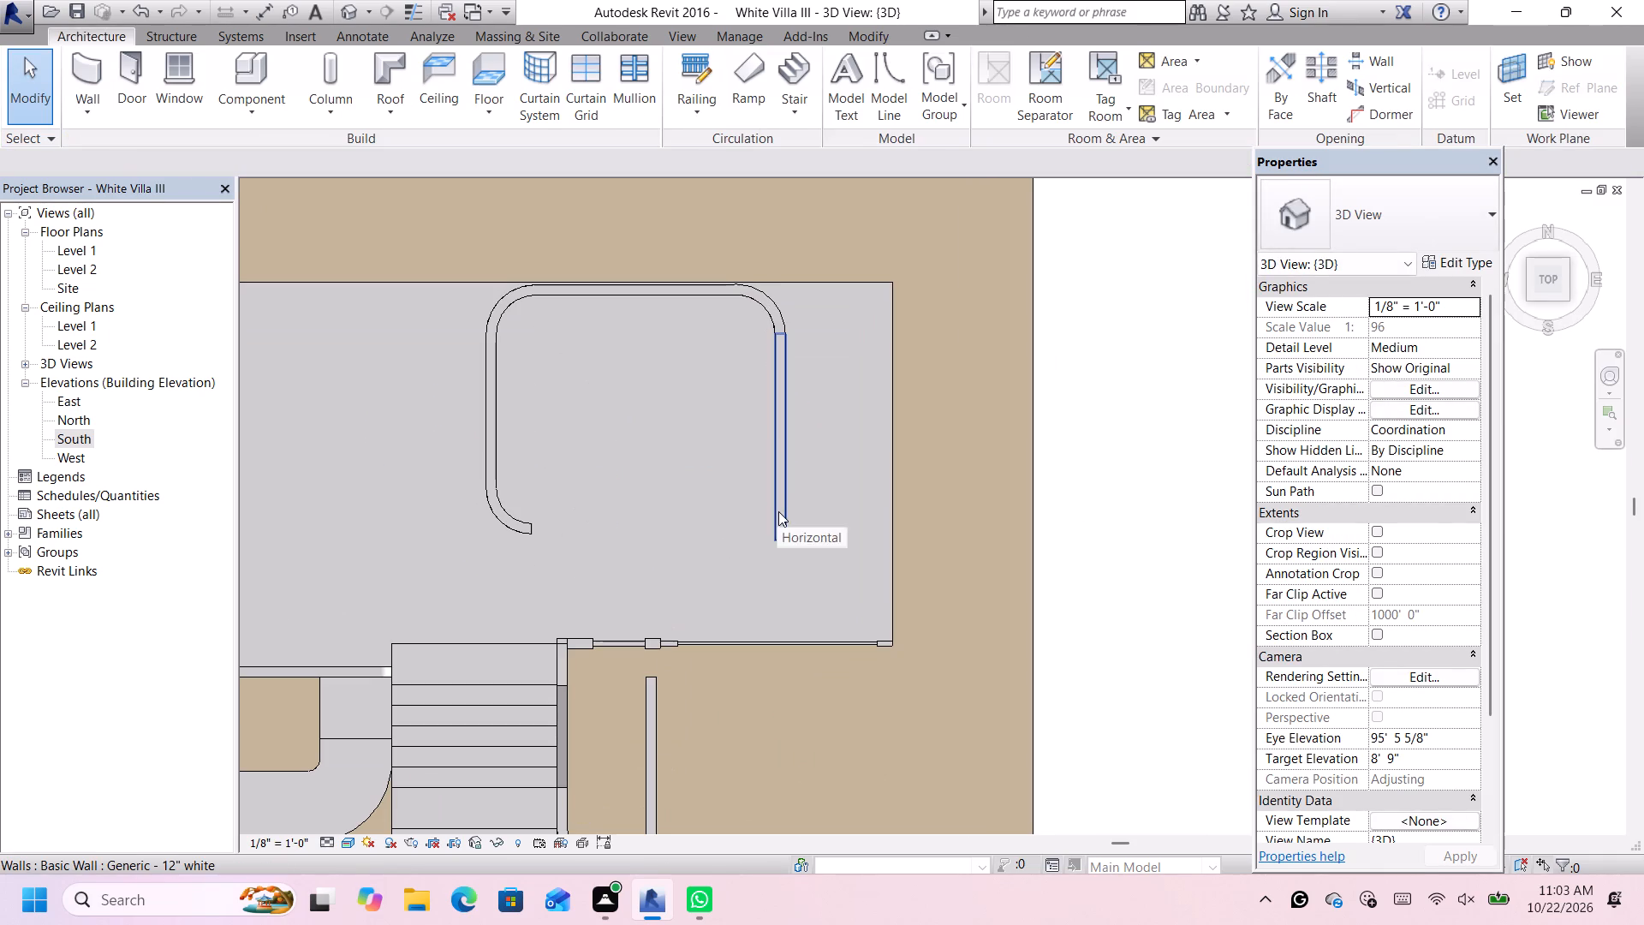
left_click(781, 509)
left_click(836, 452)
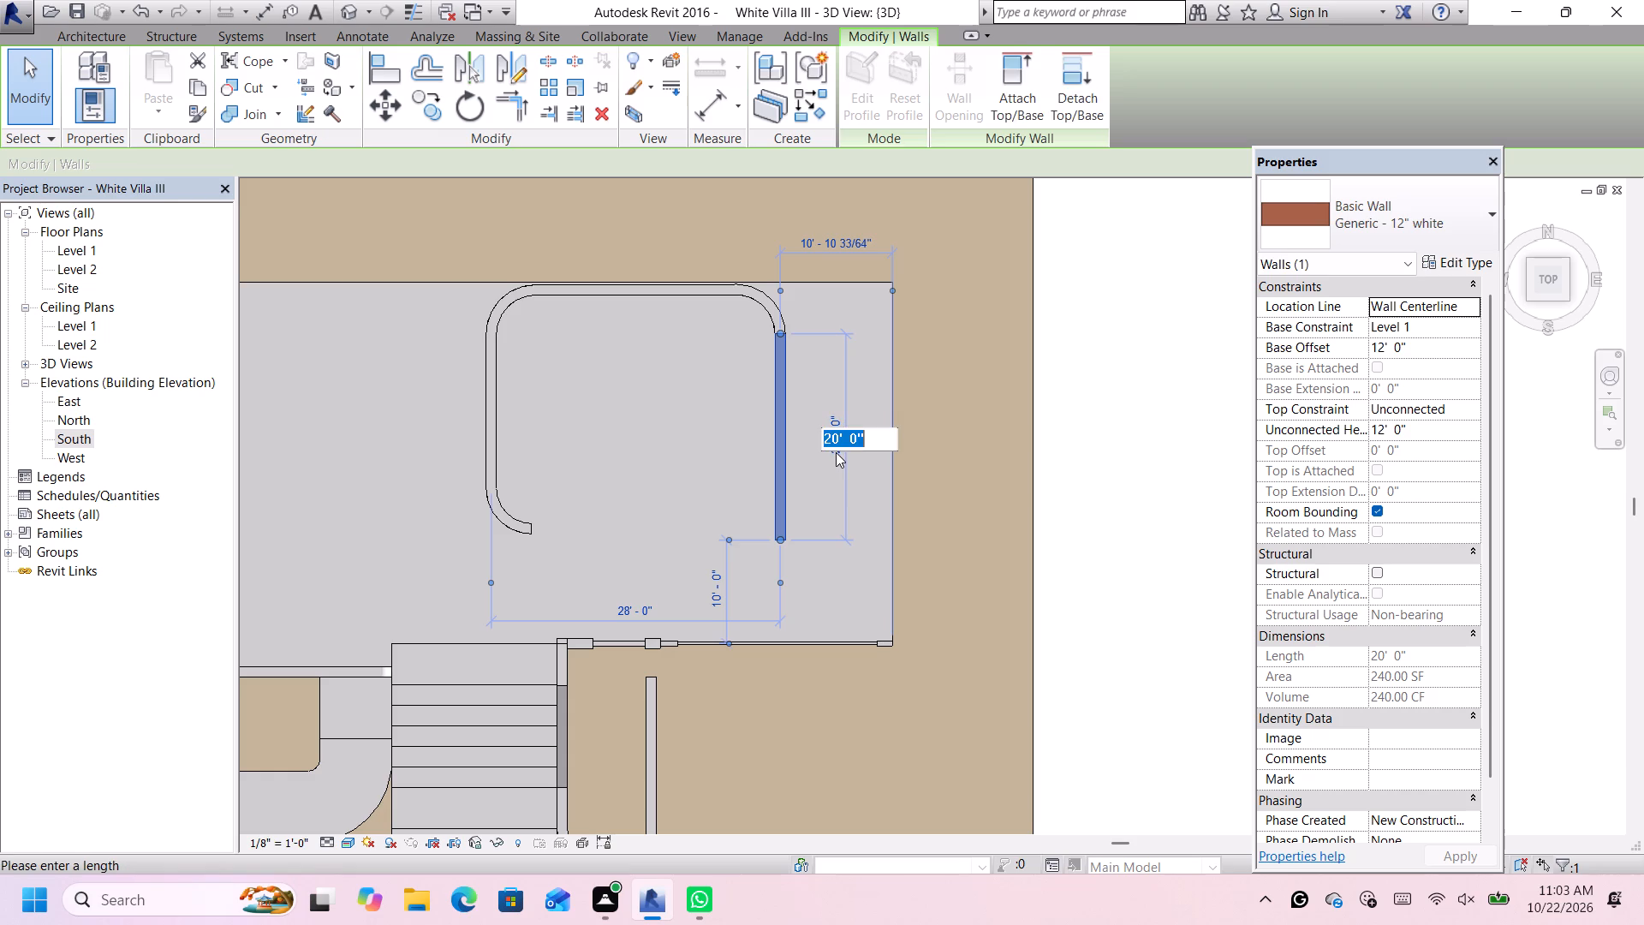
type("15")
key("apostrophe")
key("Return")
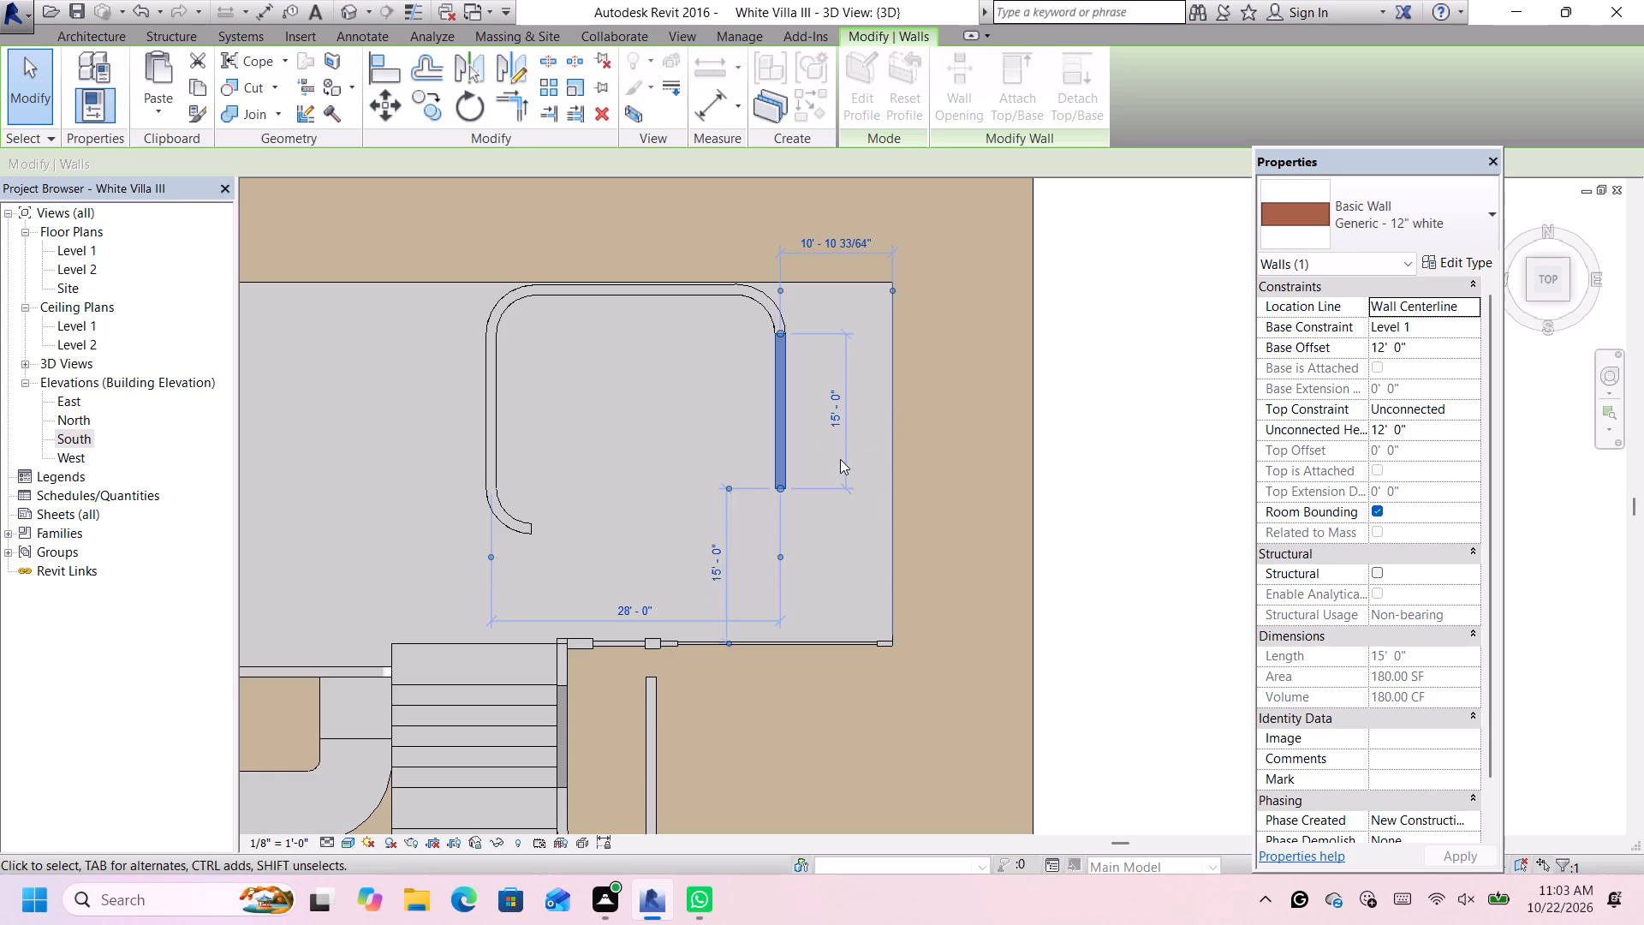
Draw a matching quarter-circle arc wall of about 3'-11" radius from the east side wall's front end, ending level with the west arc.
scroll(781, 497, "up", 3)
scroll(783, 498, "down", 1)
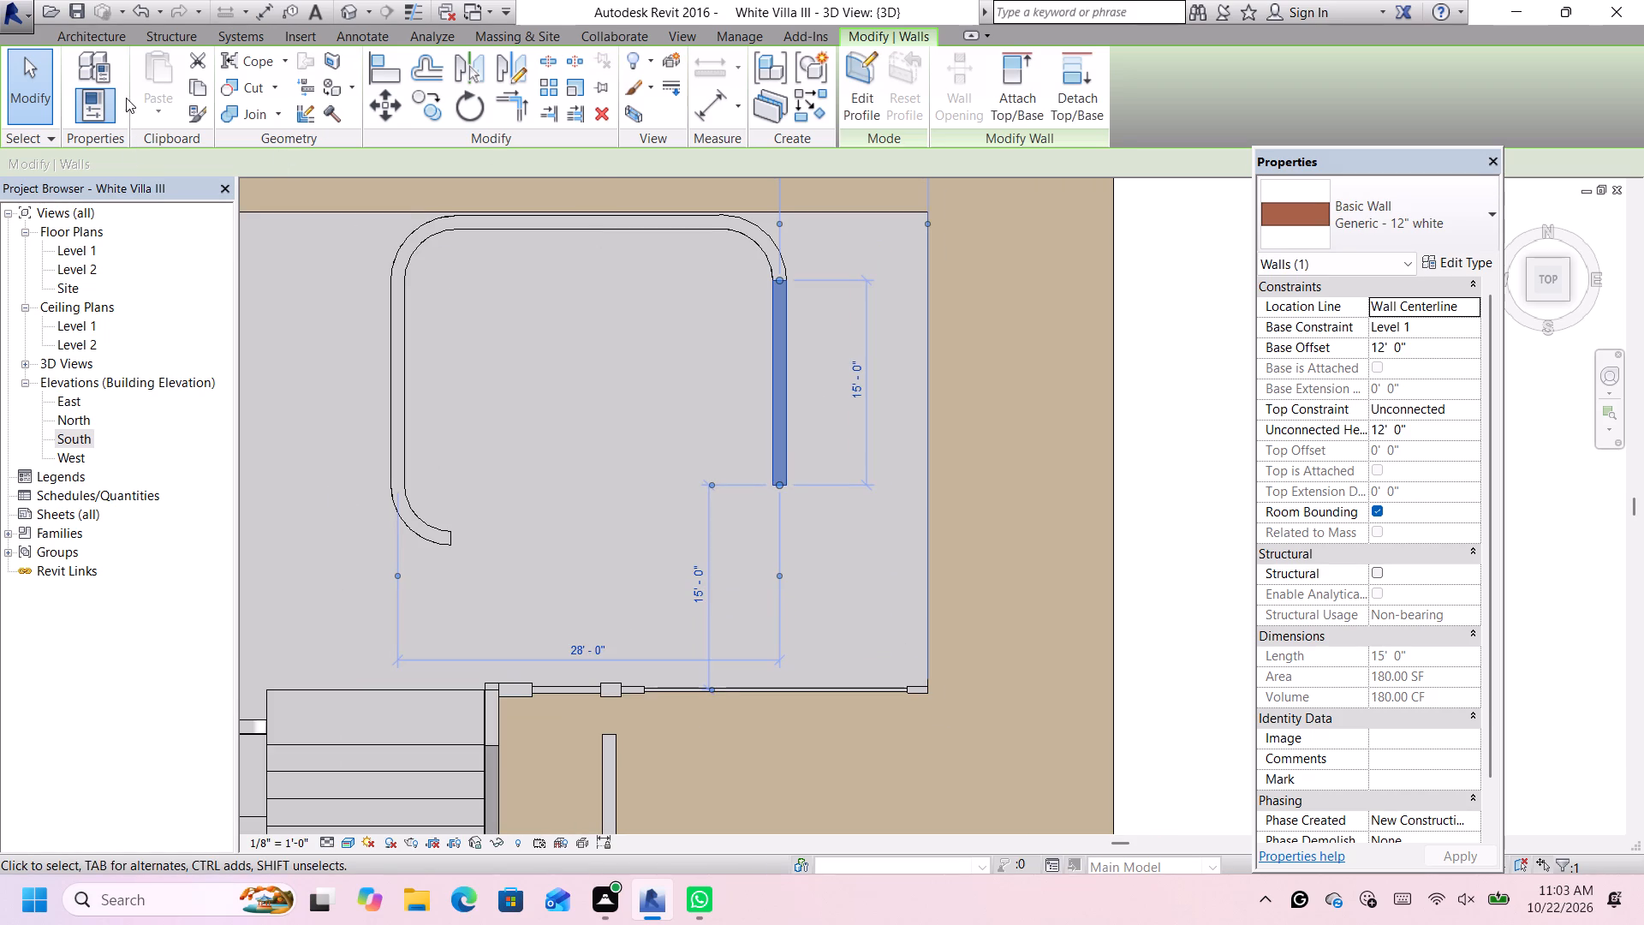
left_click(82, 41)
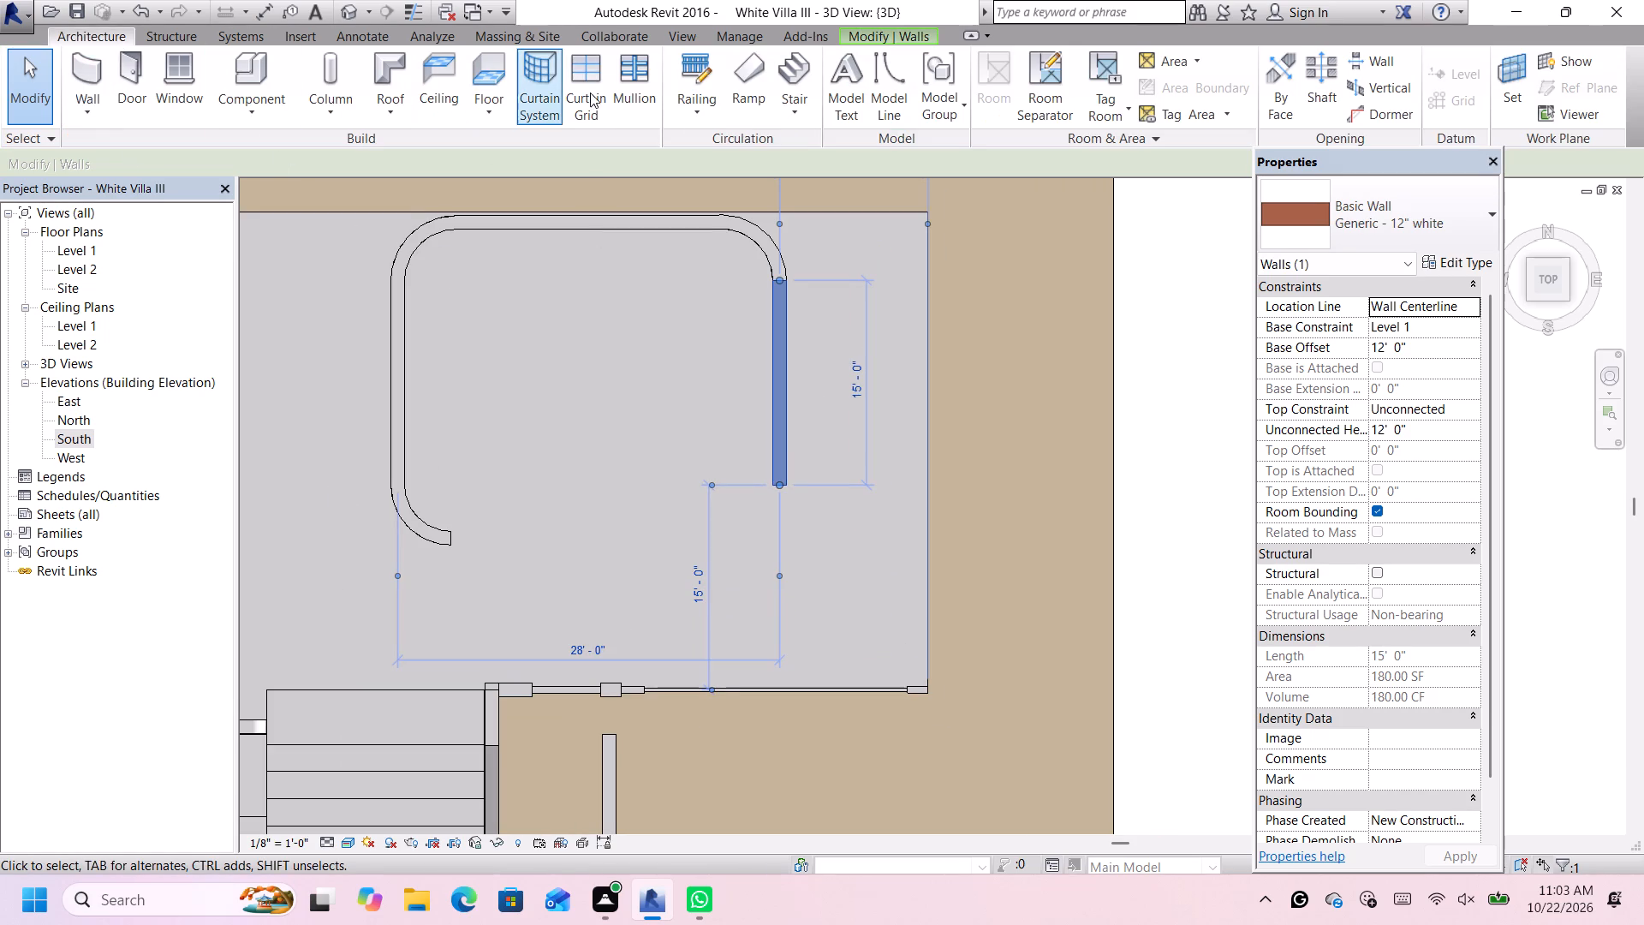
left_click(100, 69)
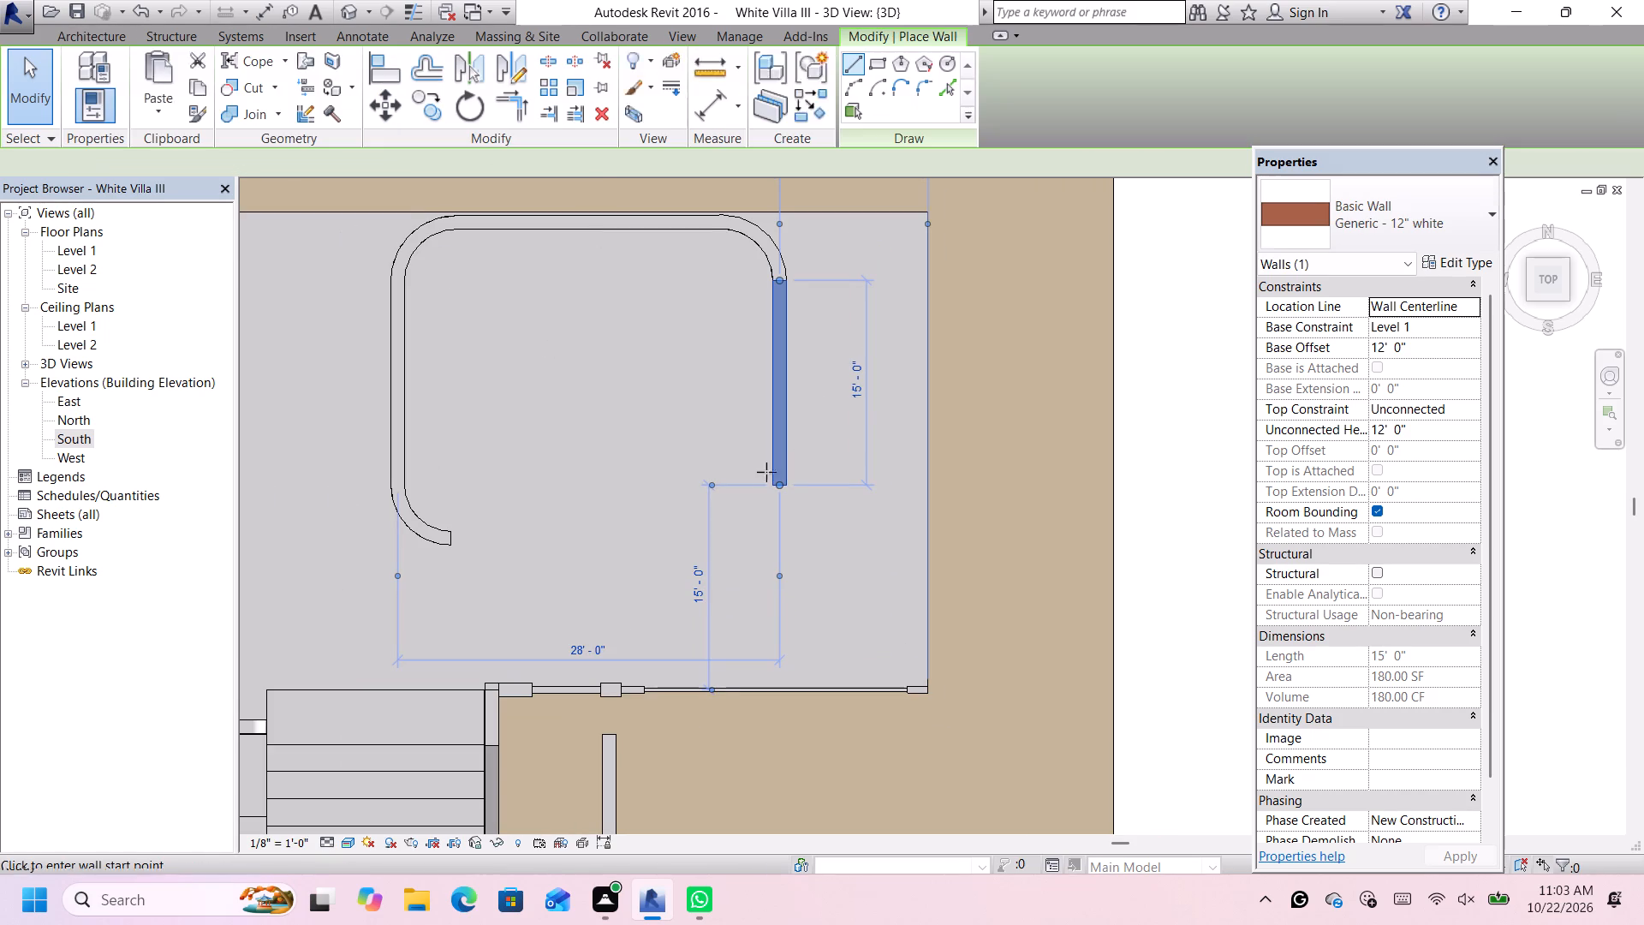
scroll(773, 495, "up", 4)
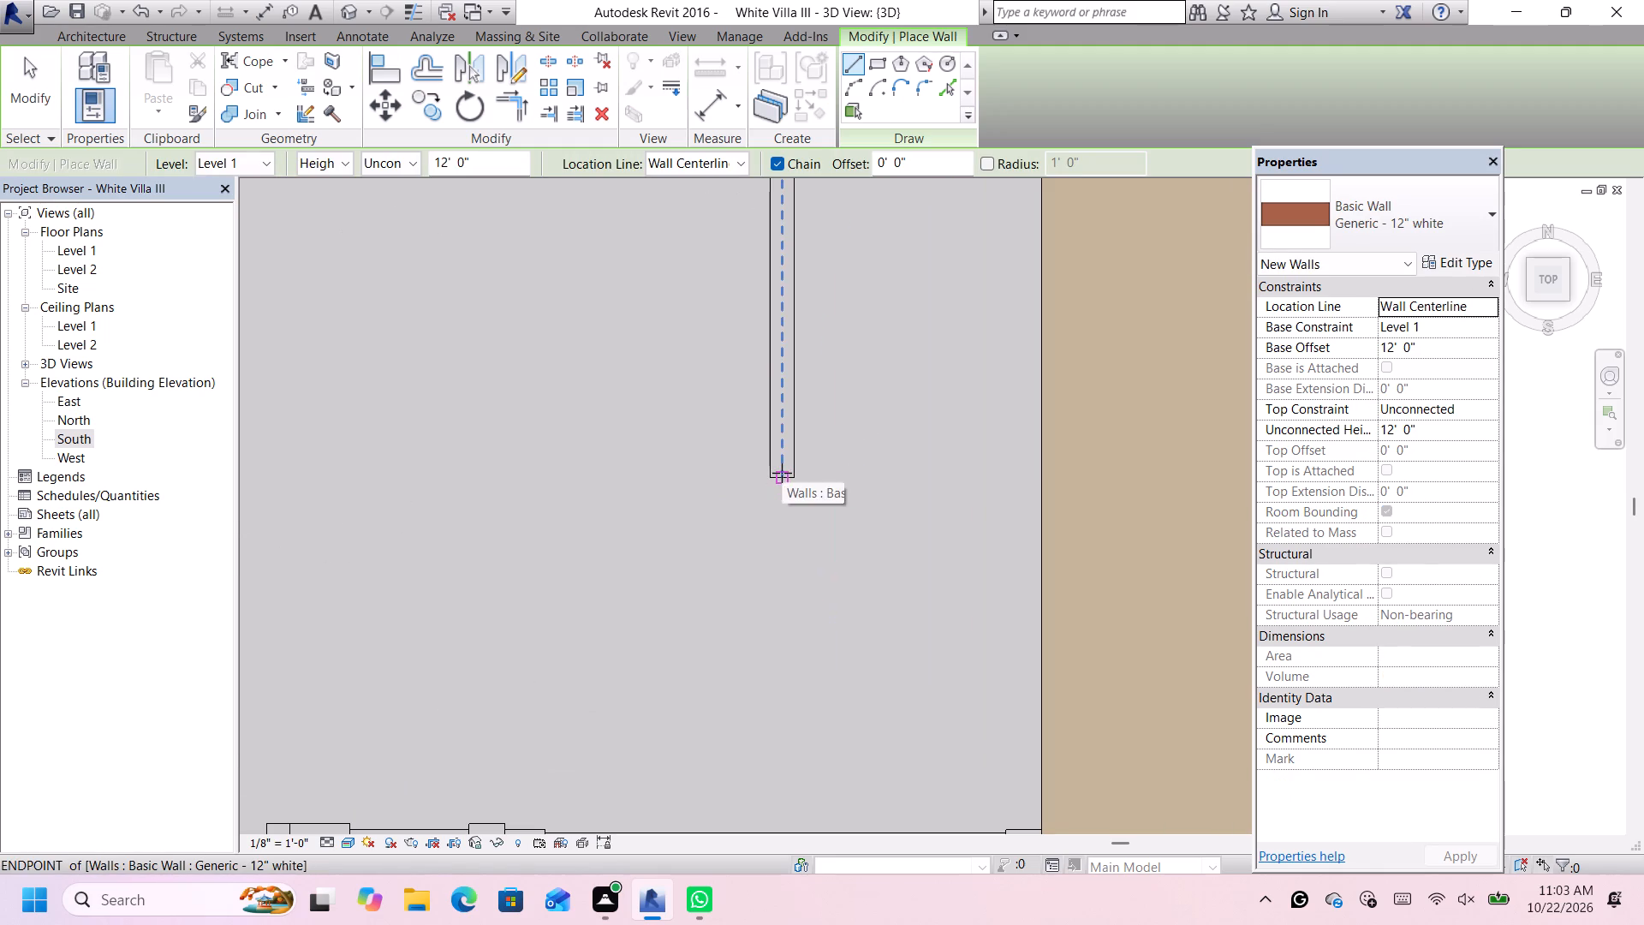
left_click(847, 86)
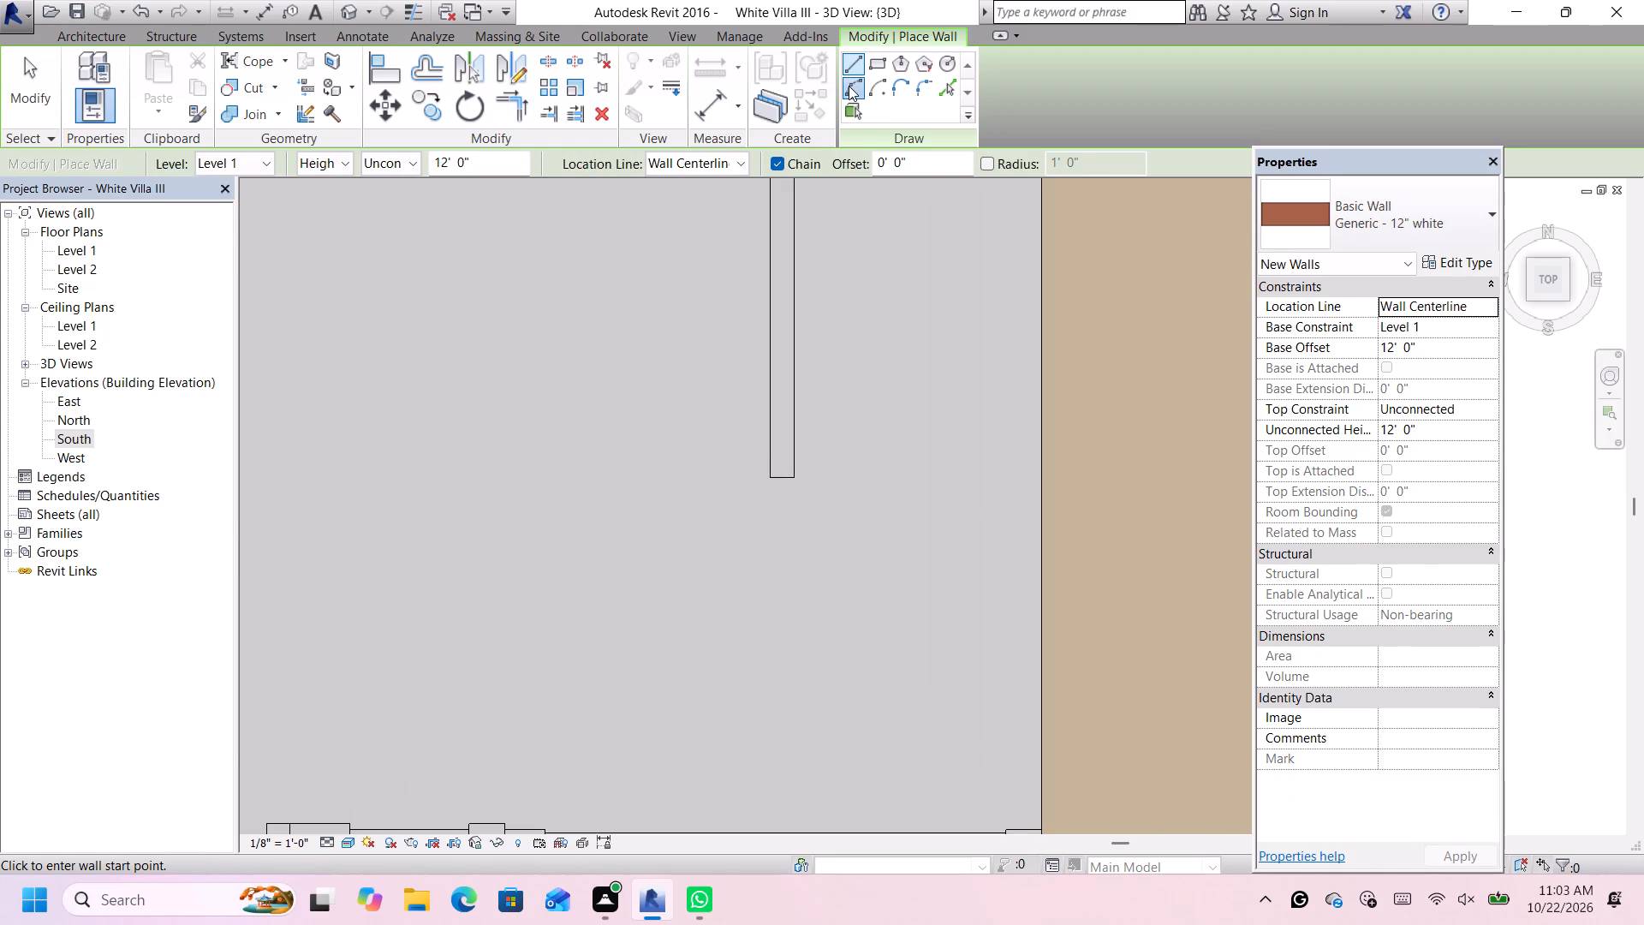
scroll(769, 343, "down", 6)
scroll(774, 410, "up", 3)
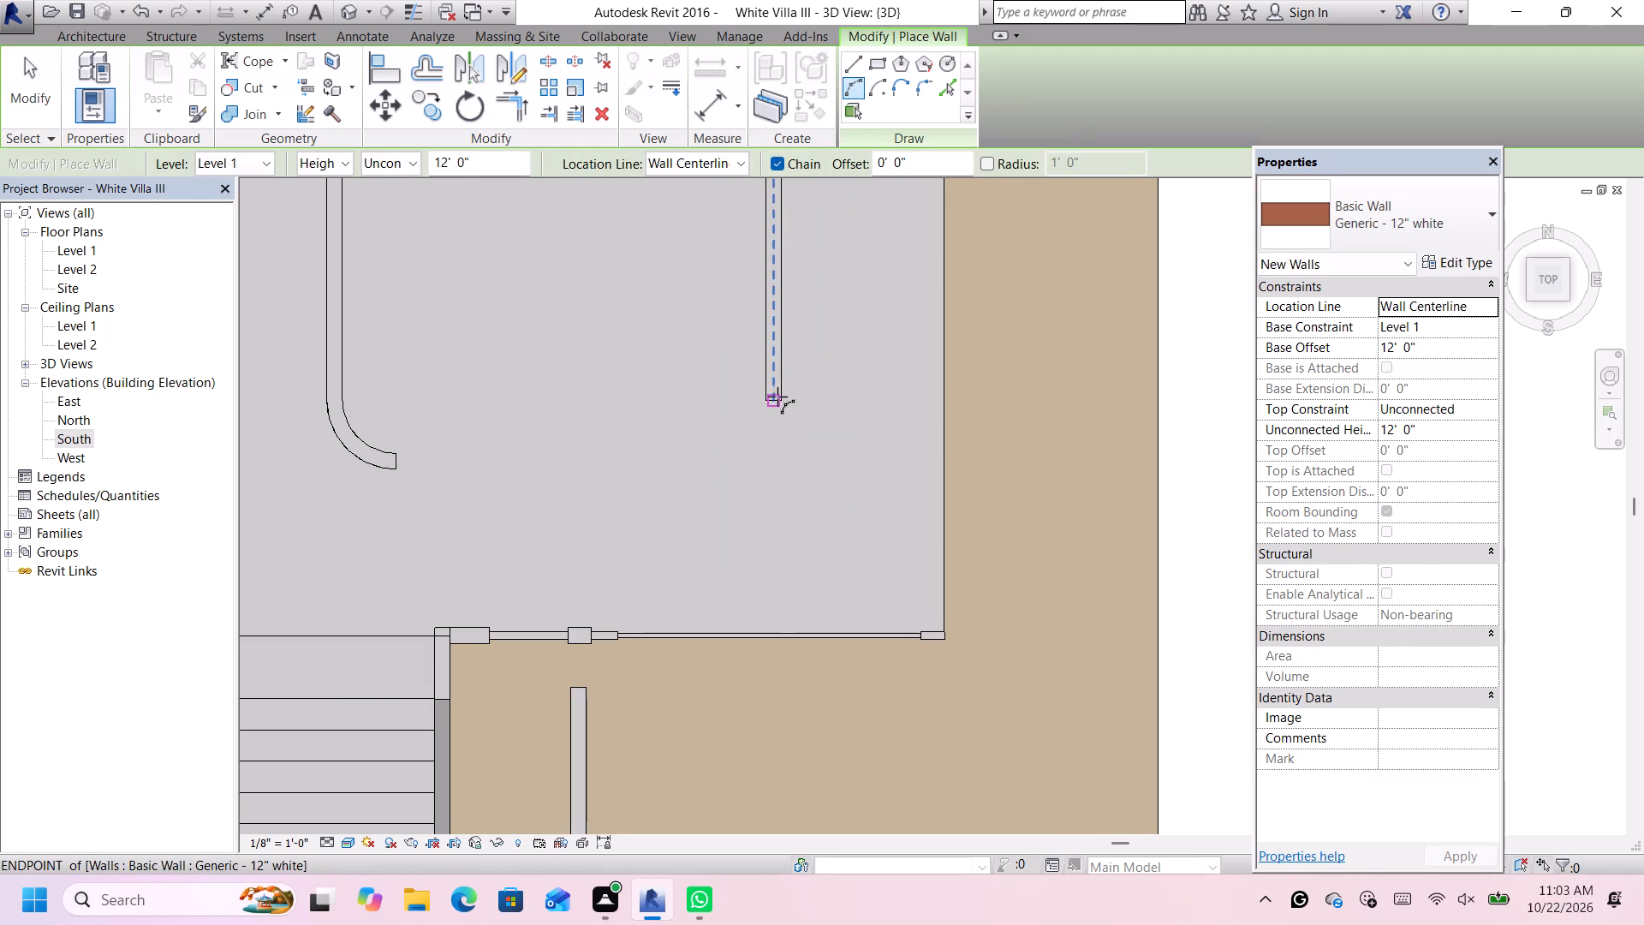
left_click(773, 401)
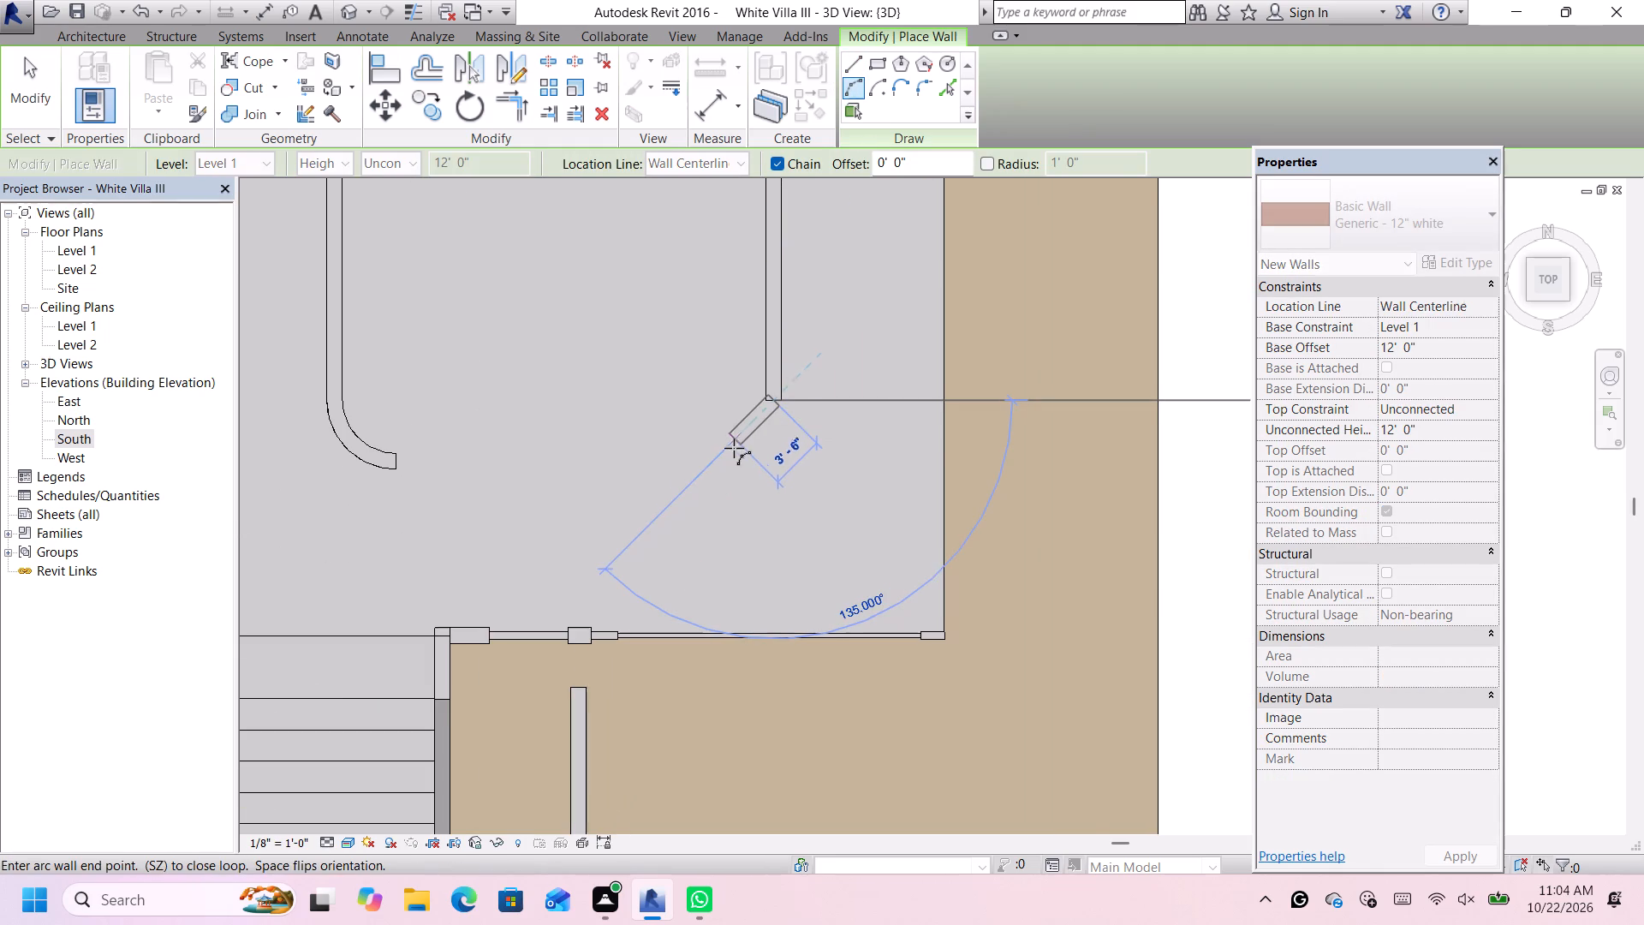
scroll(697, 445, "up", 2)
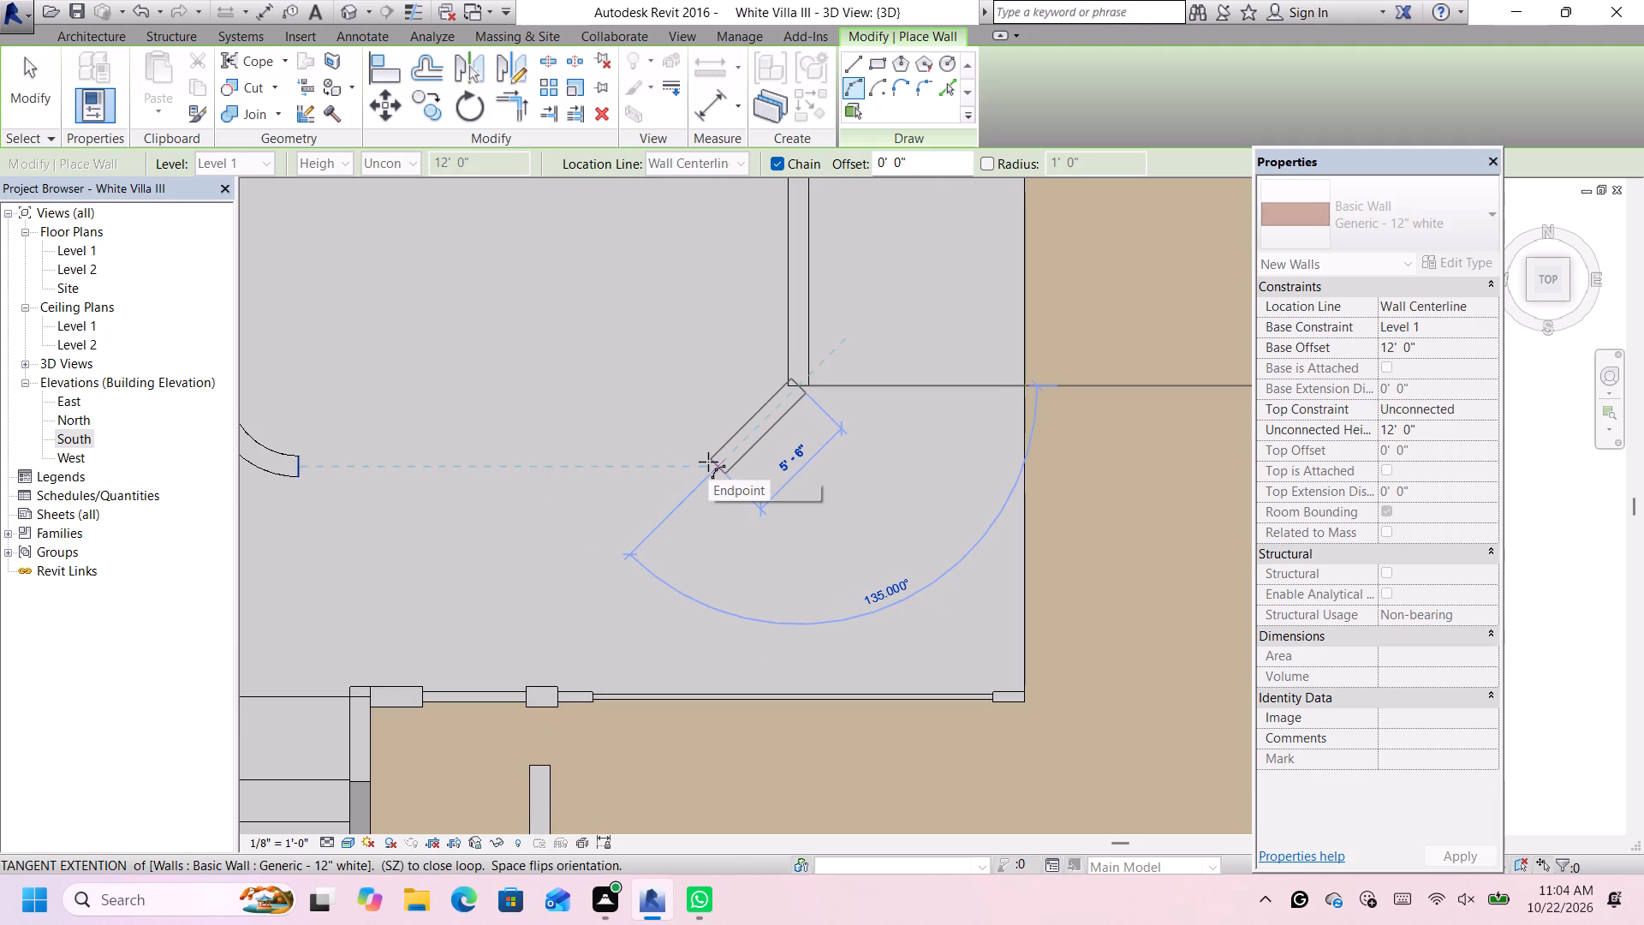
left_click(708, 462)
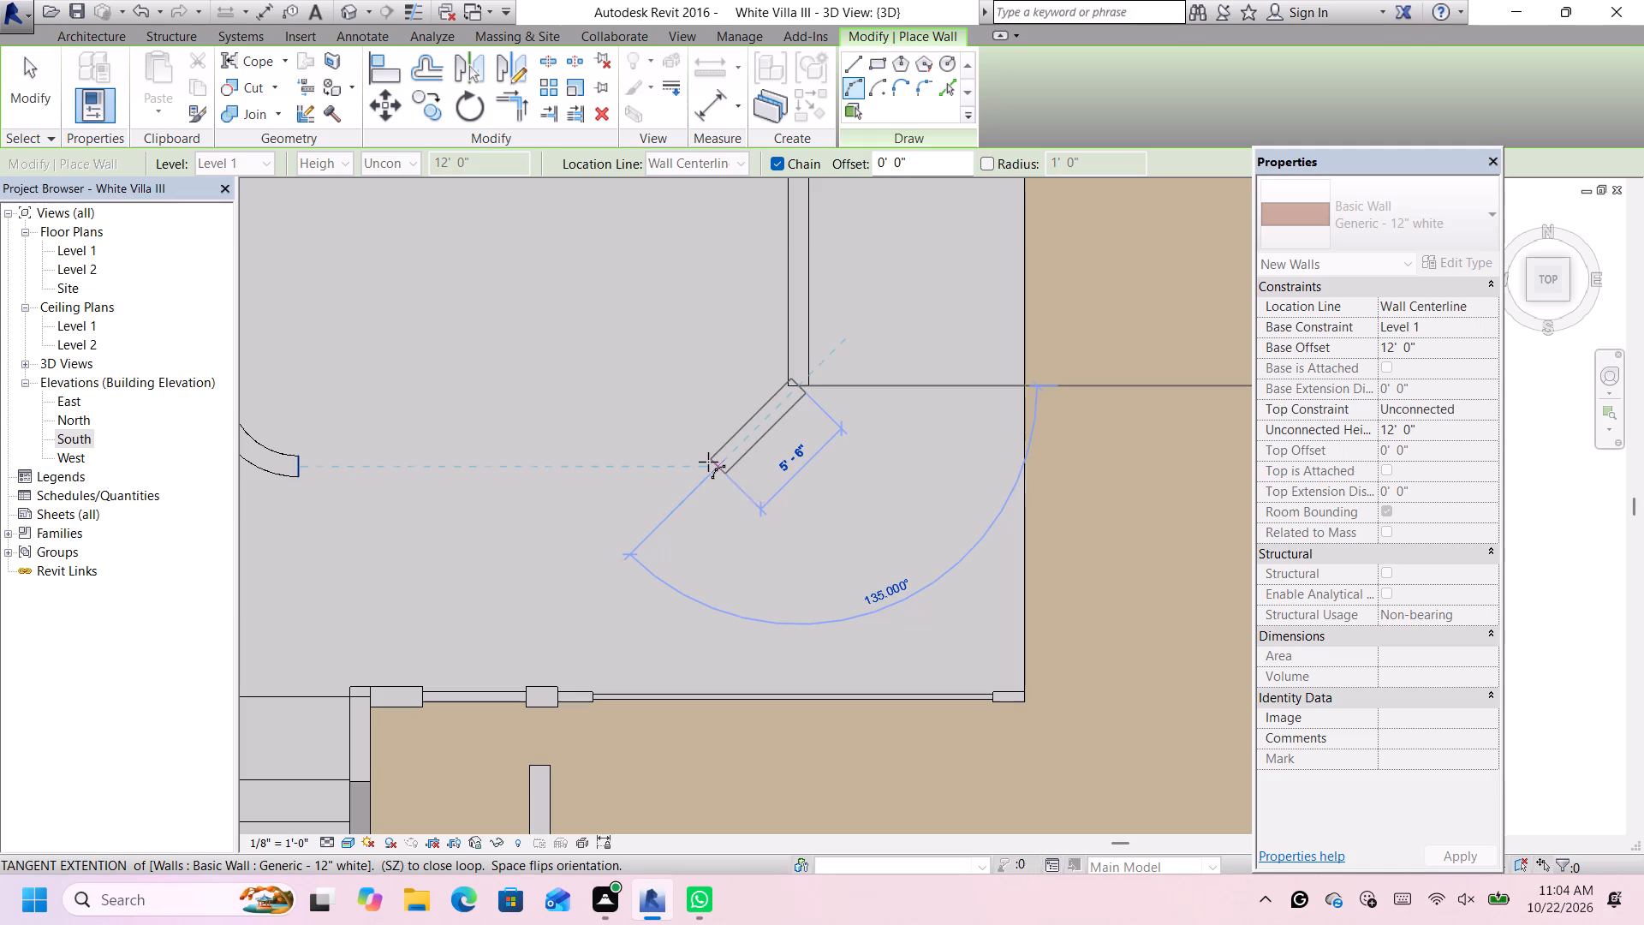
left_click(742, 448)
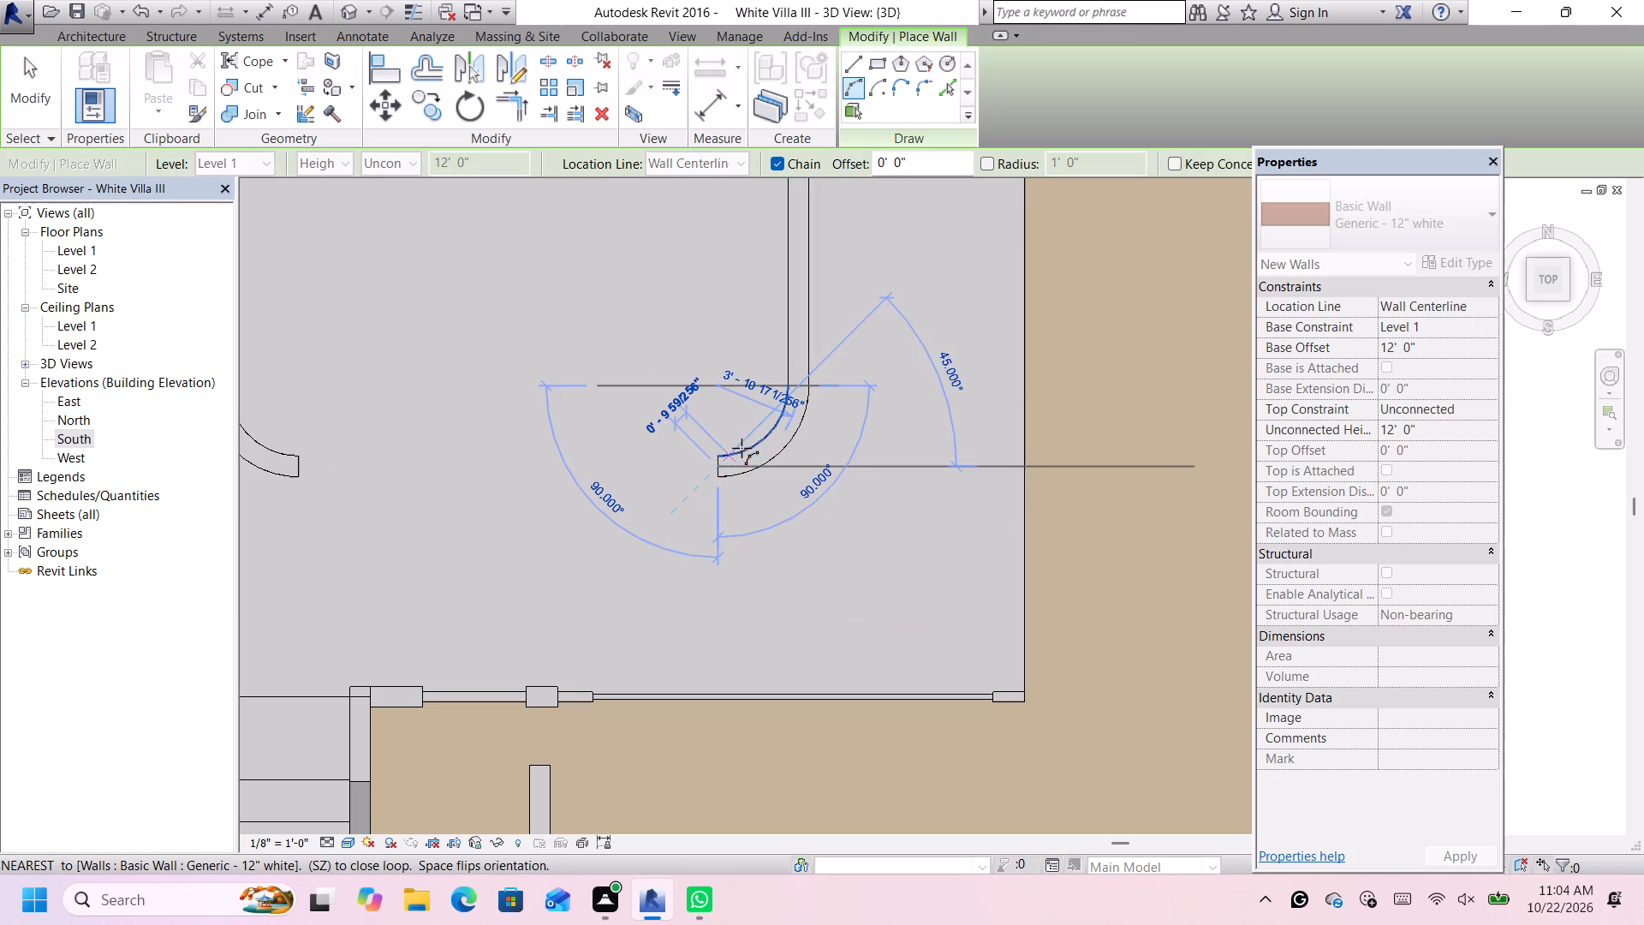
Draw a straight Generic - 12" white front wall joining the free ends of the two front corner arcs.
left_click(857, 70)
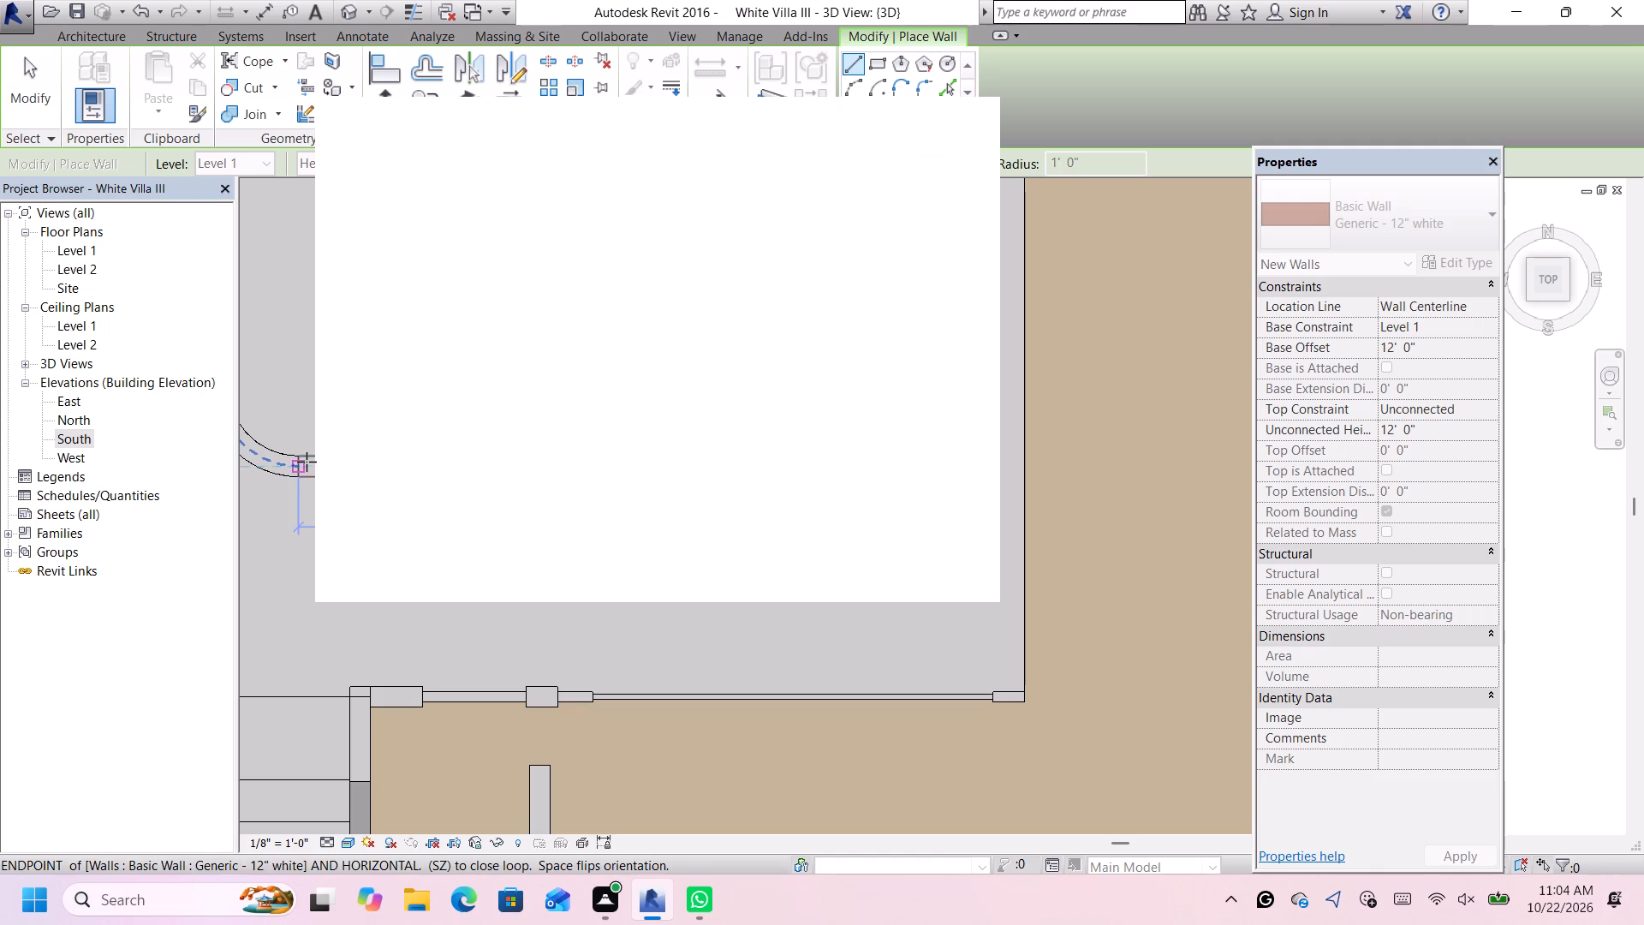
left_click(292, 462)
scroll(438, 388, "down", 6)
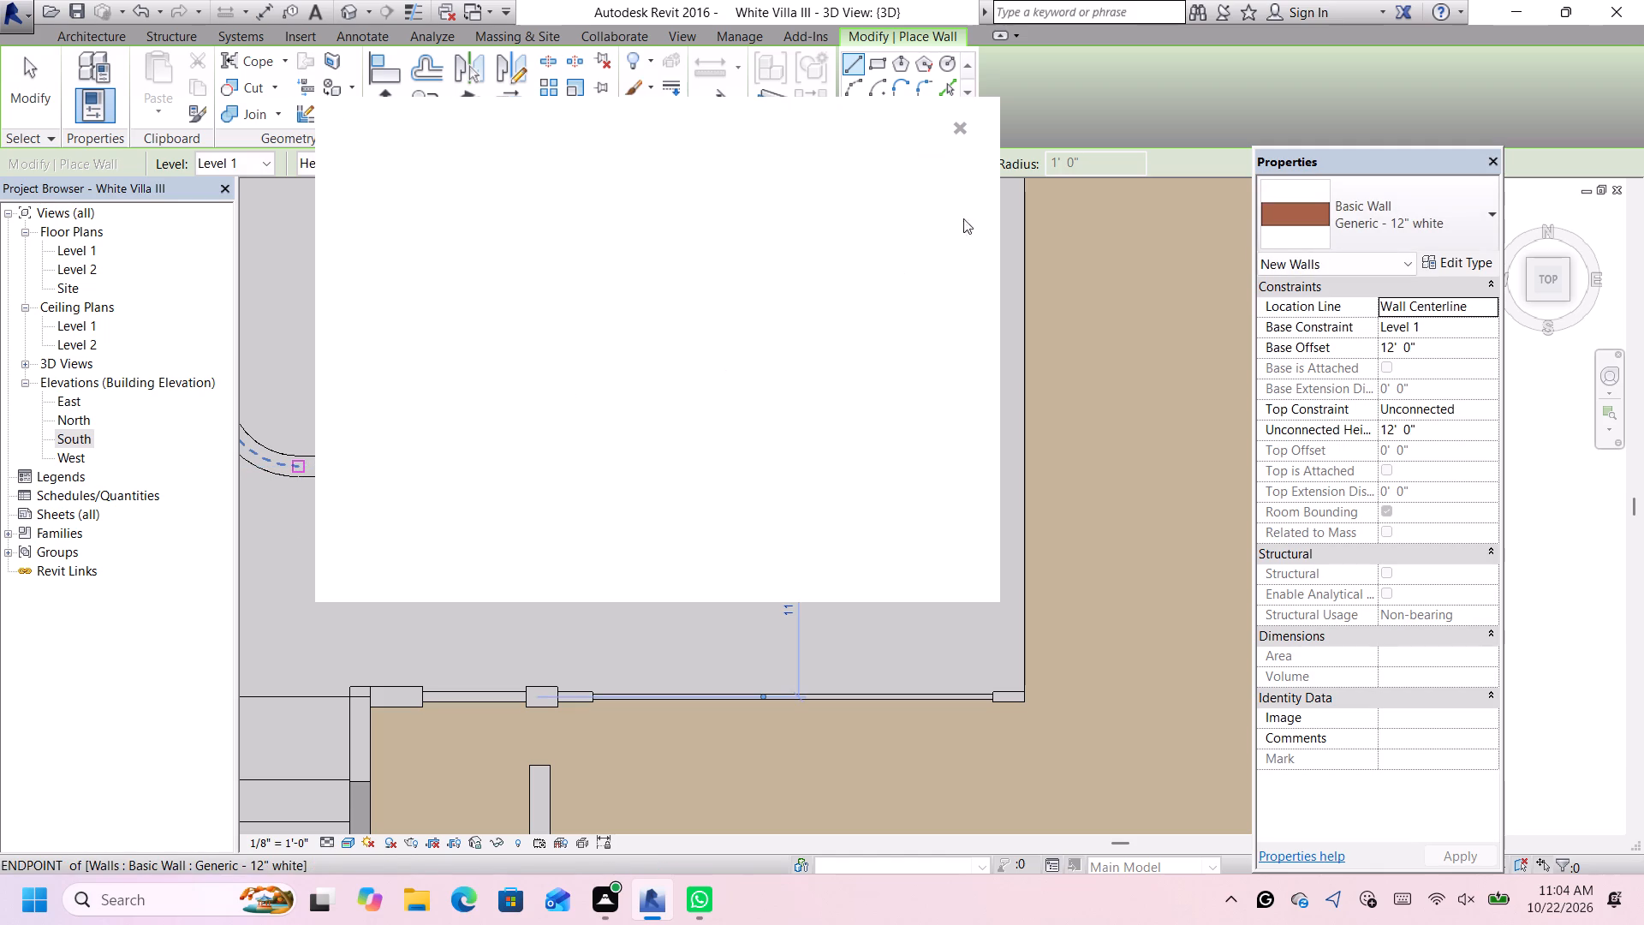
left_click(961, 128)
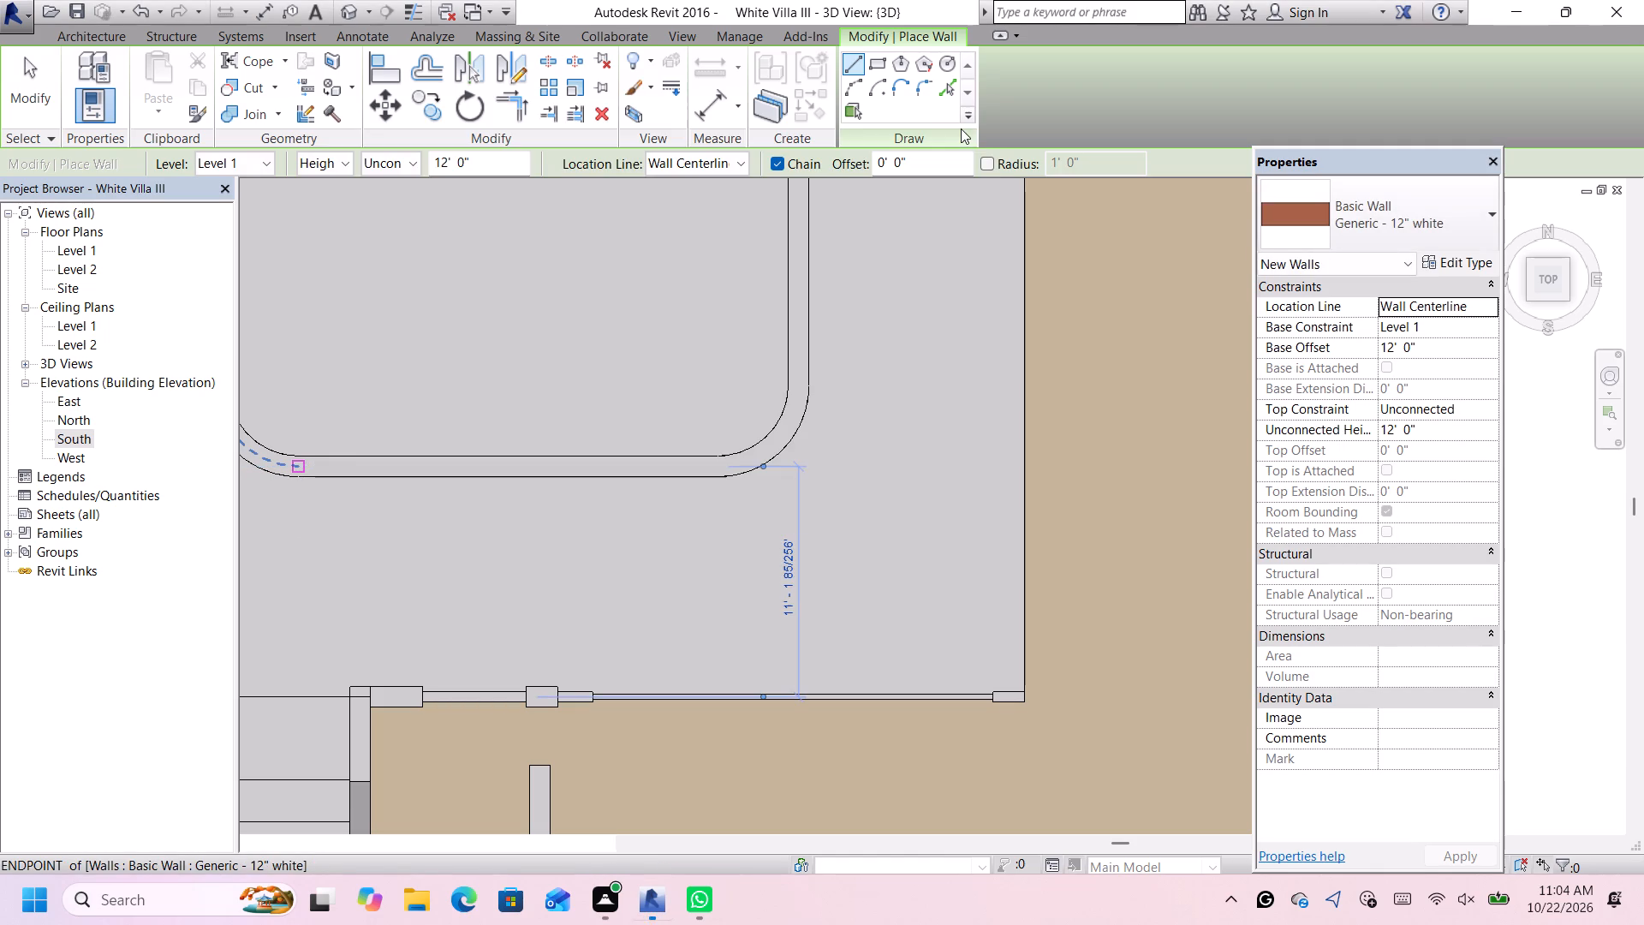
scroll(786, 352, "down", 6)
scroll(734, 407, "down", 1)
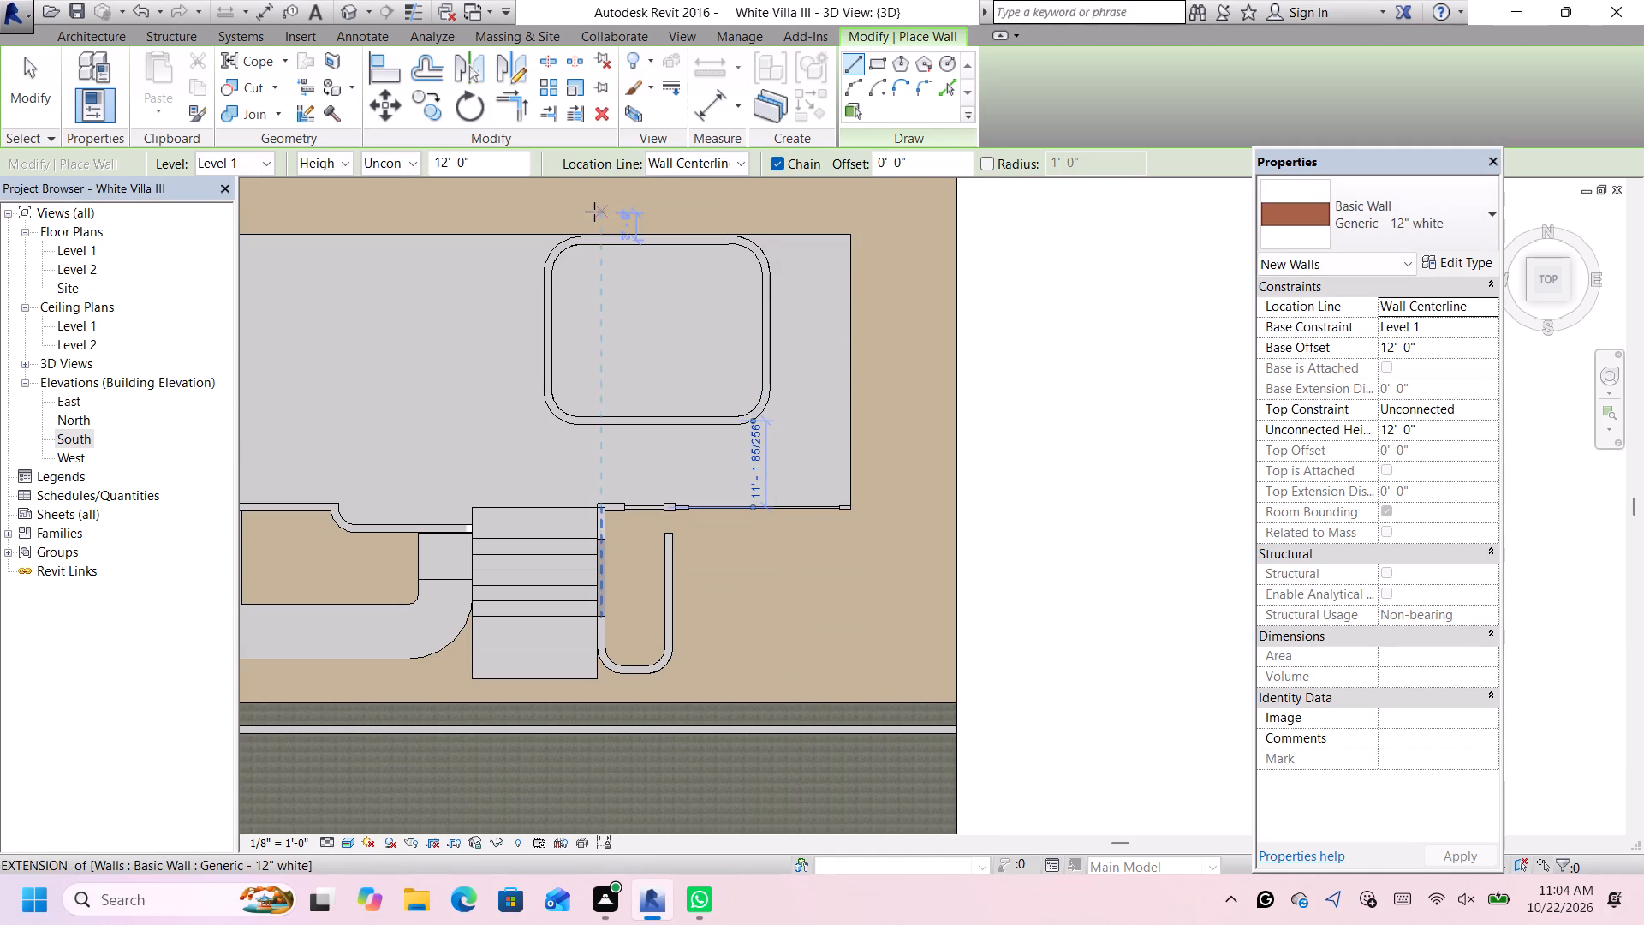
key("Escape")
scroll(620, 229, "up", 7)
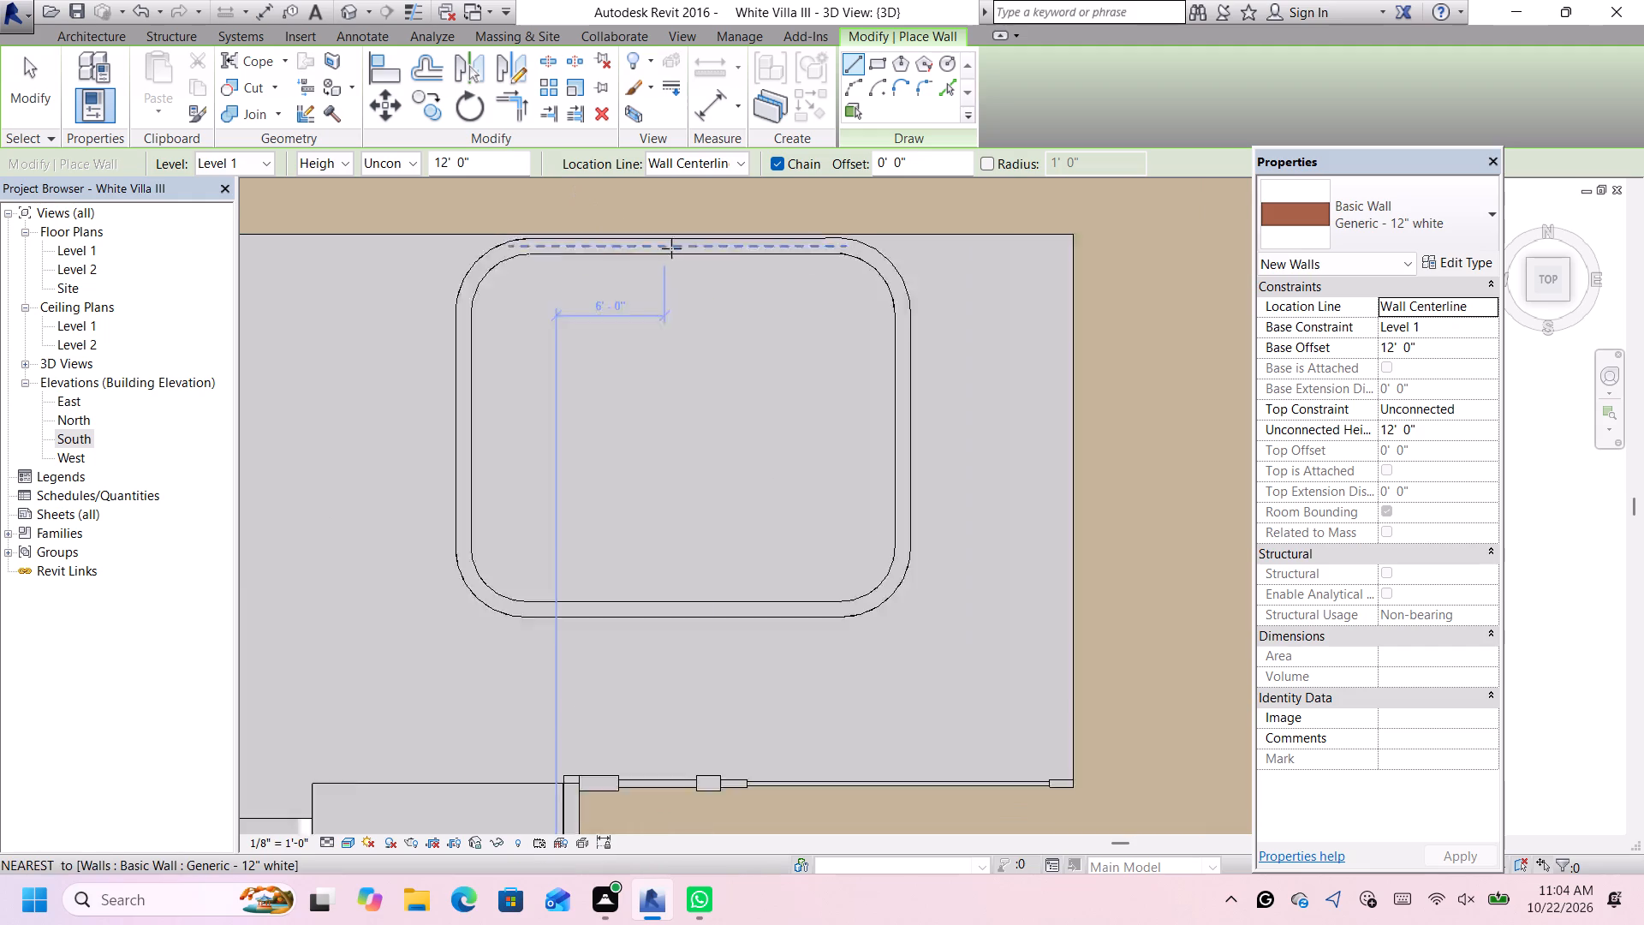
key("Escape")
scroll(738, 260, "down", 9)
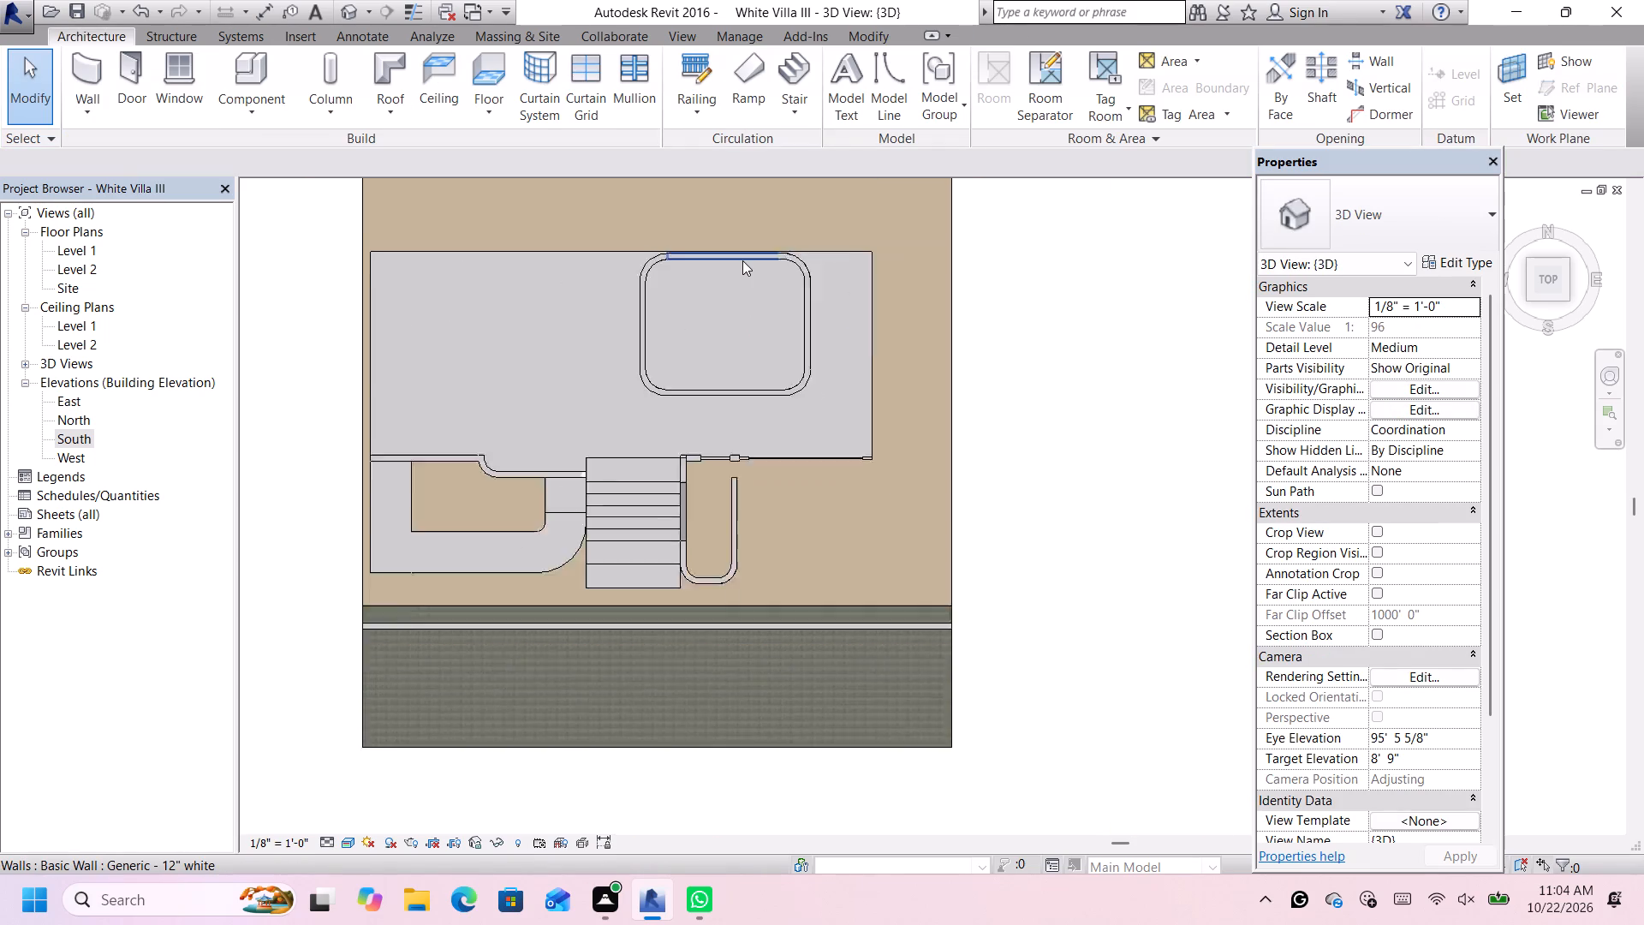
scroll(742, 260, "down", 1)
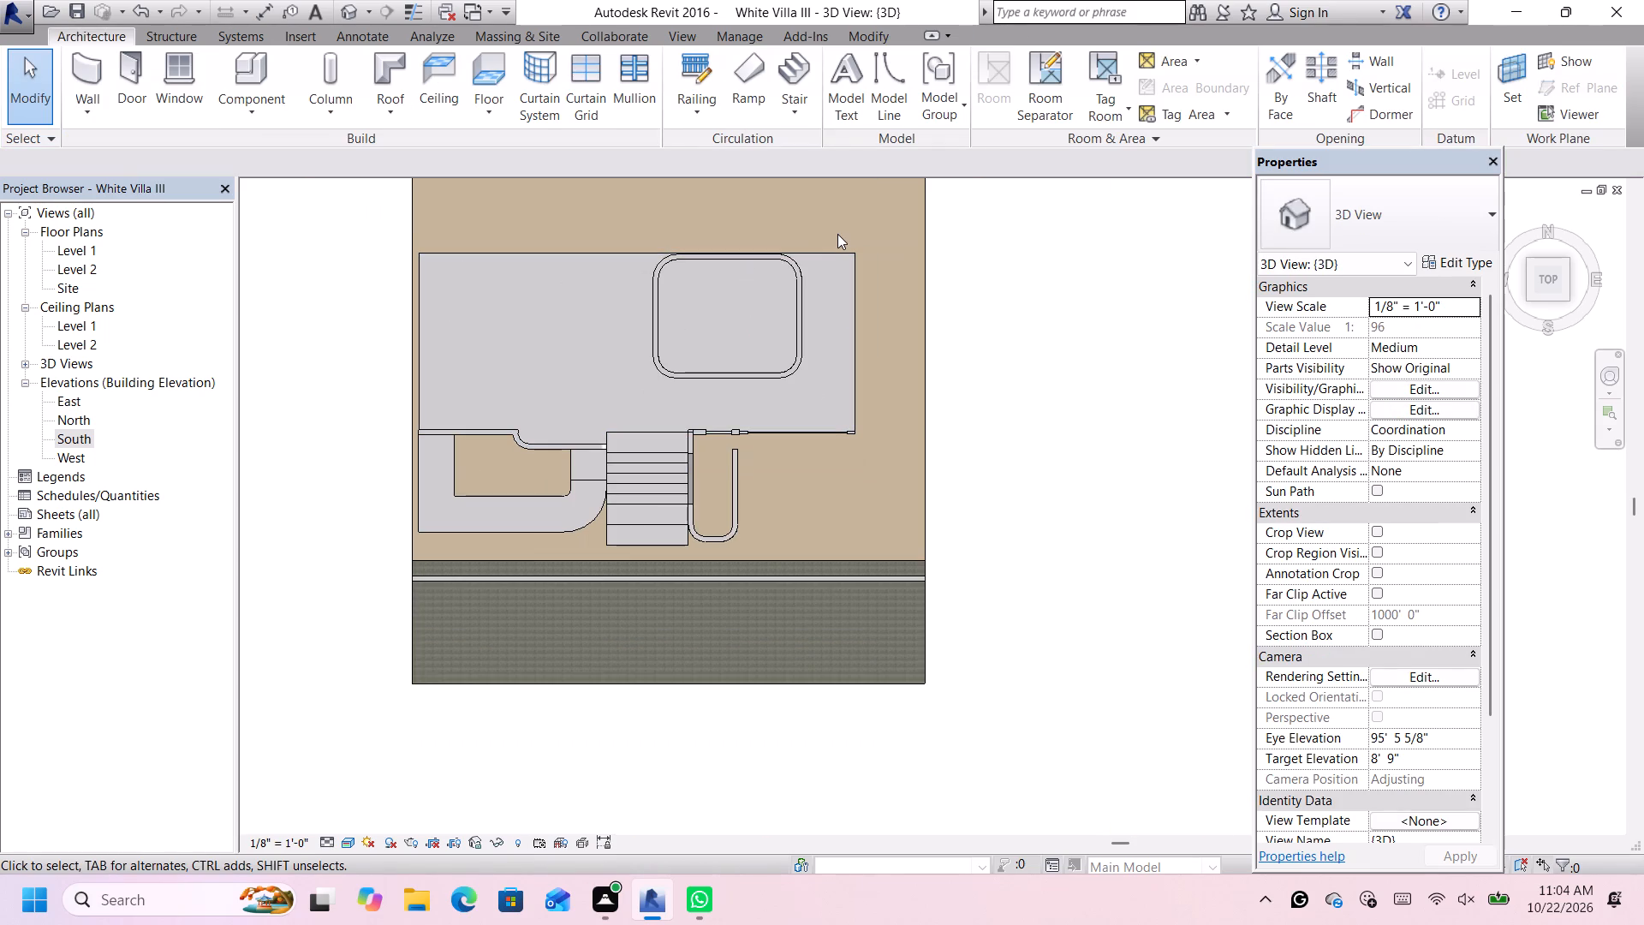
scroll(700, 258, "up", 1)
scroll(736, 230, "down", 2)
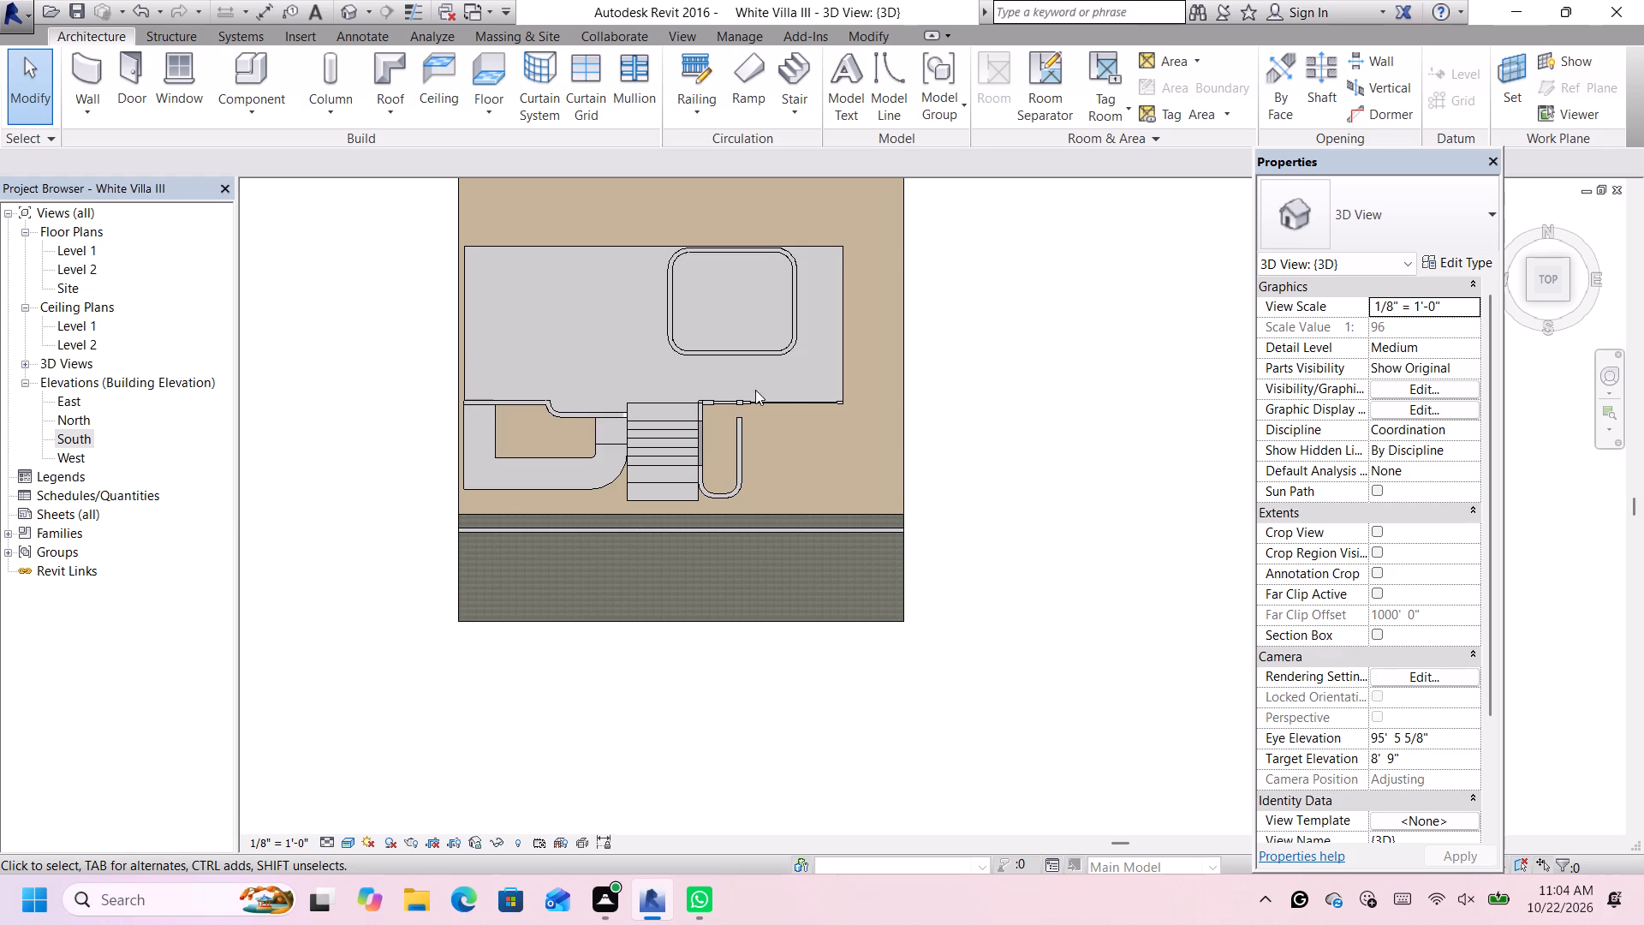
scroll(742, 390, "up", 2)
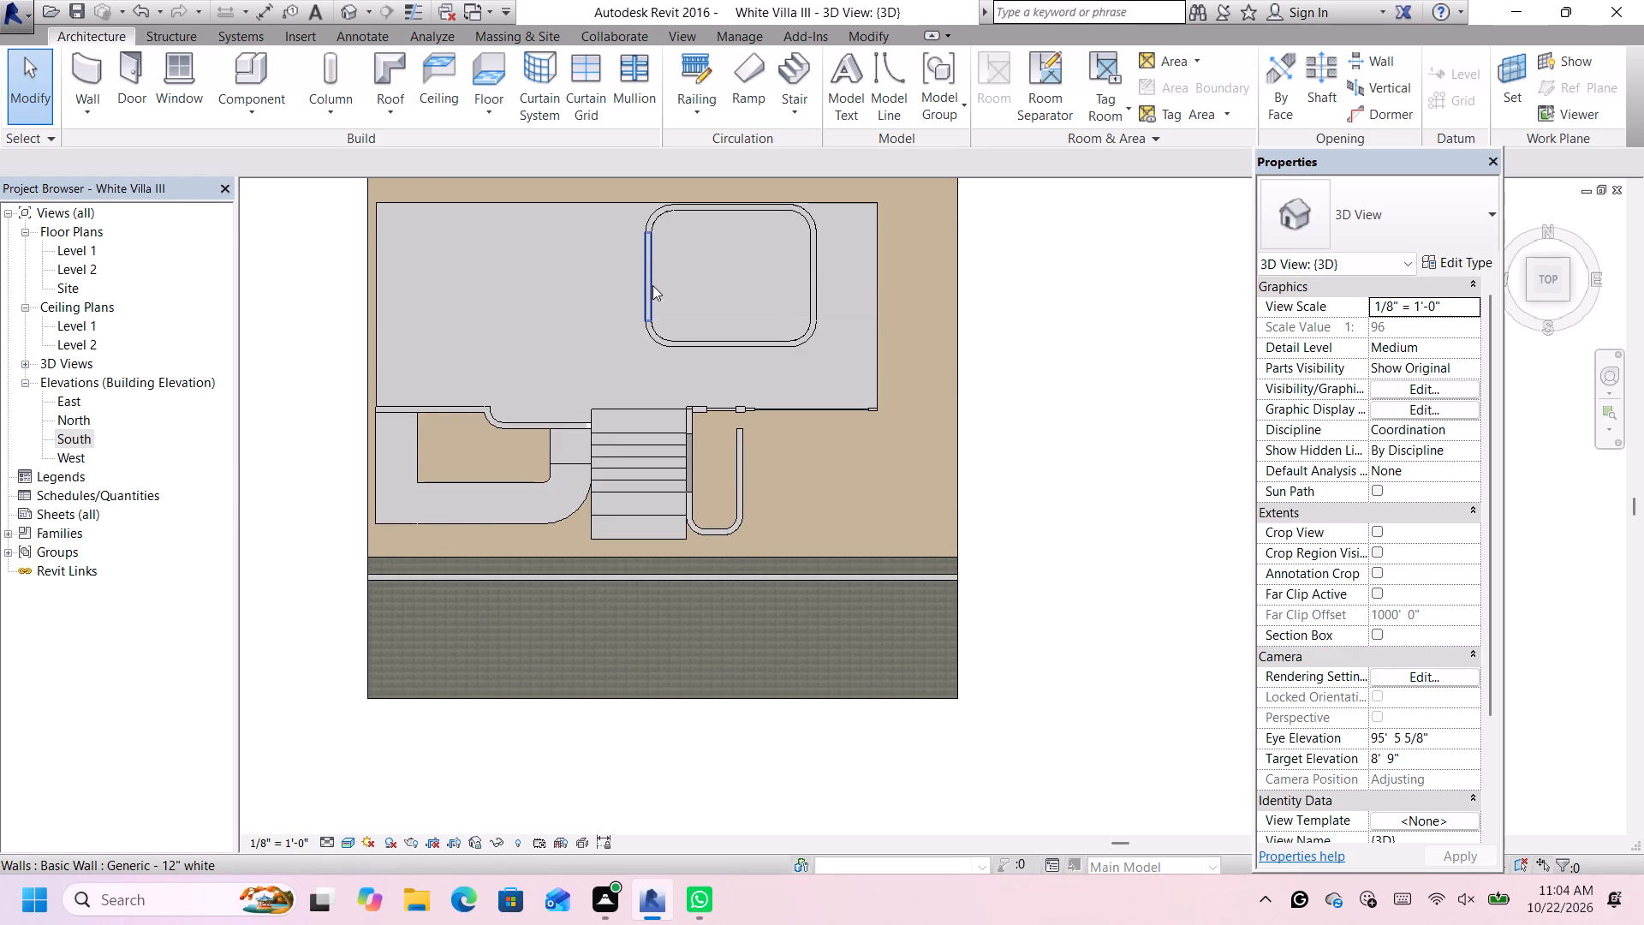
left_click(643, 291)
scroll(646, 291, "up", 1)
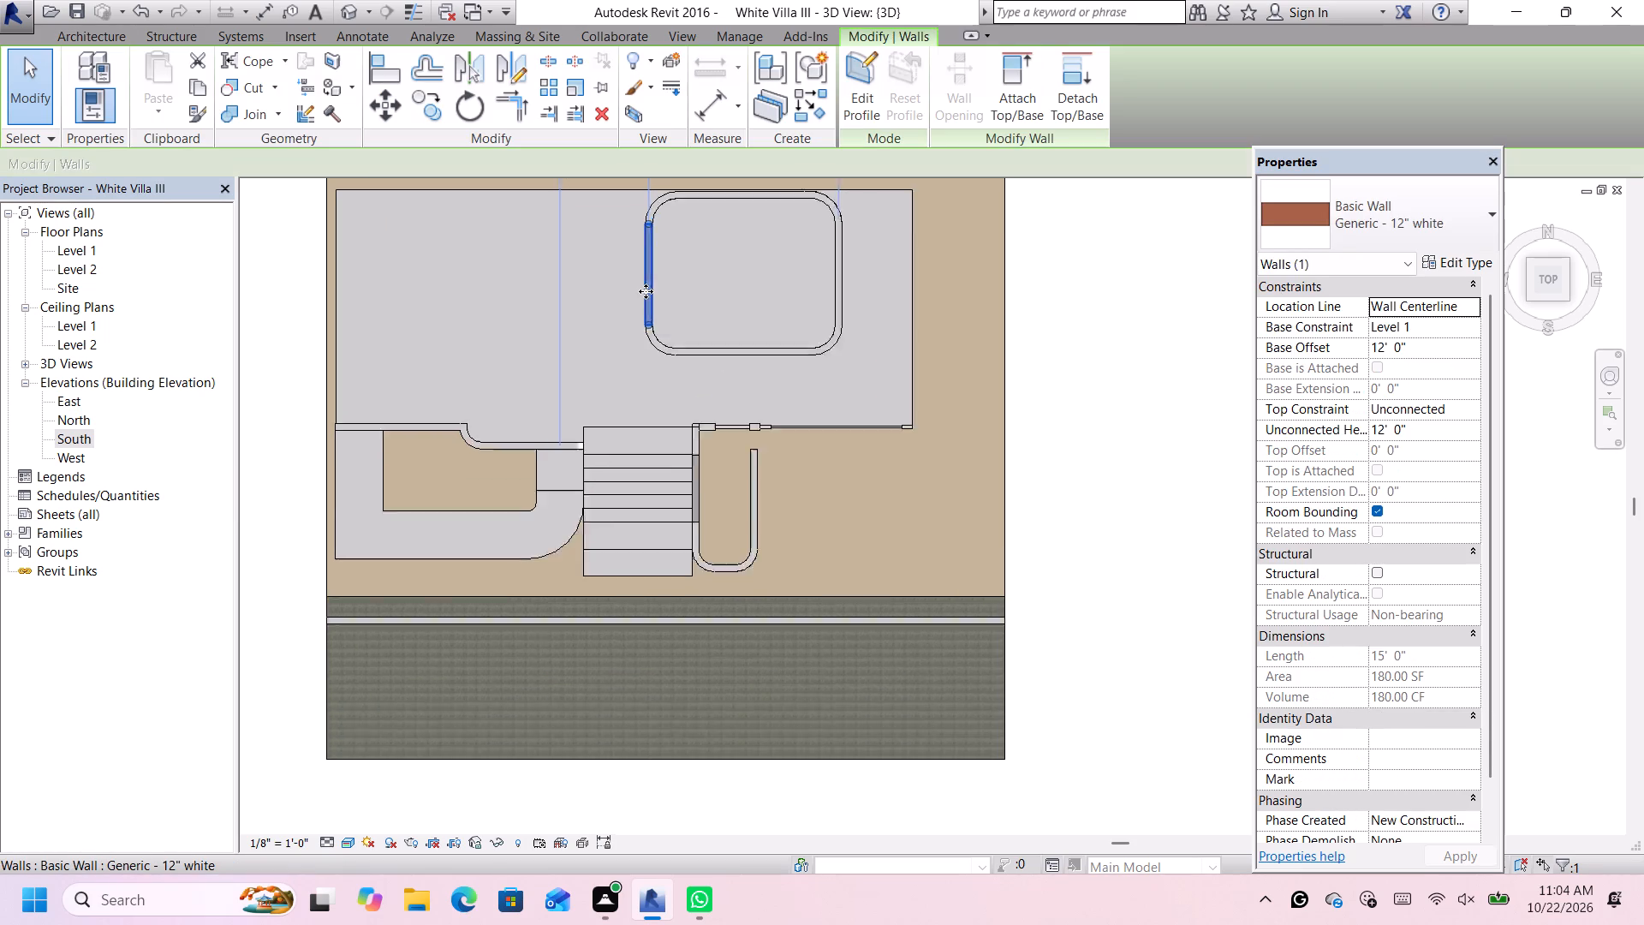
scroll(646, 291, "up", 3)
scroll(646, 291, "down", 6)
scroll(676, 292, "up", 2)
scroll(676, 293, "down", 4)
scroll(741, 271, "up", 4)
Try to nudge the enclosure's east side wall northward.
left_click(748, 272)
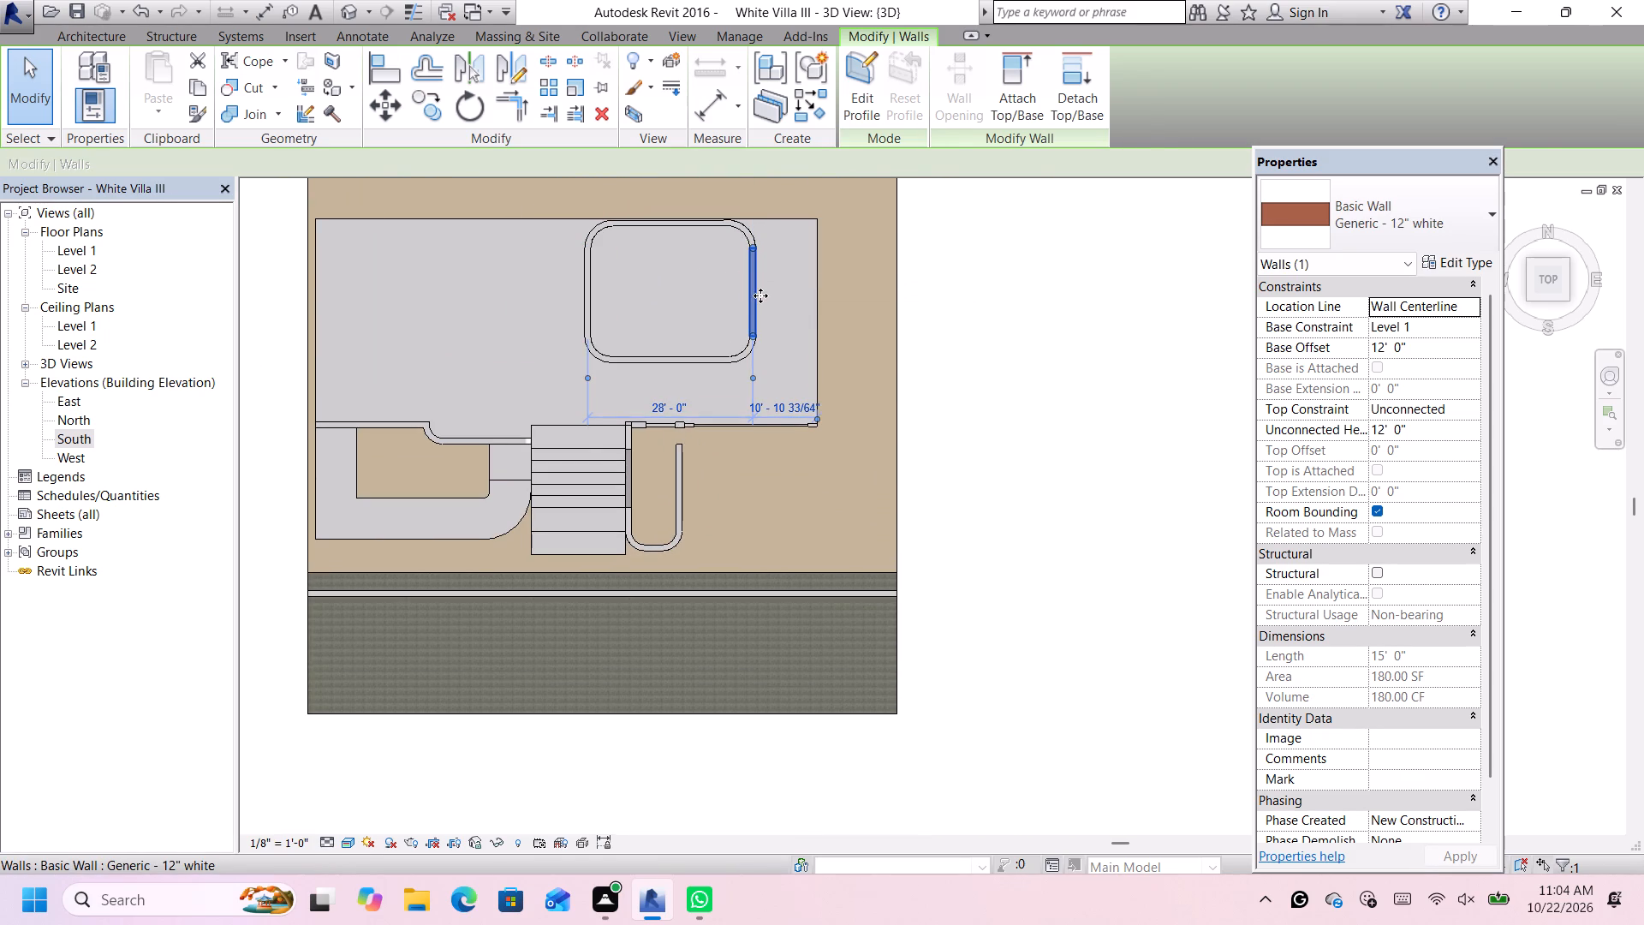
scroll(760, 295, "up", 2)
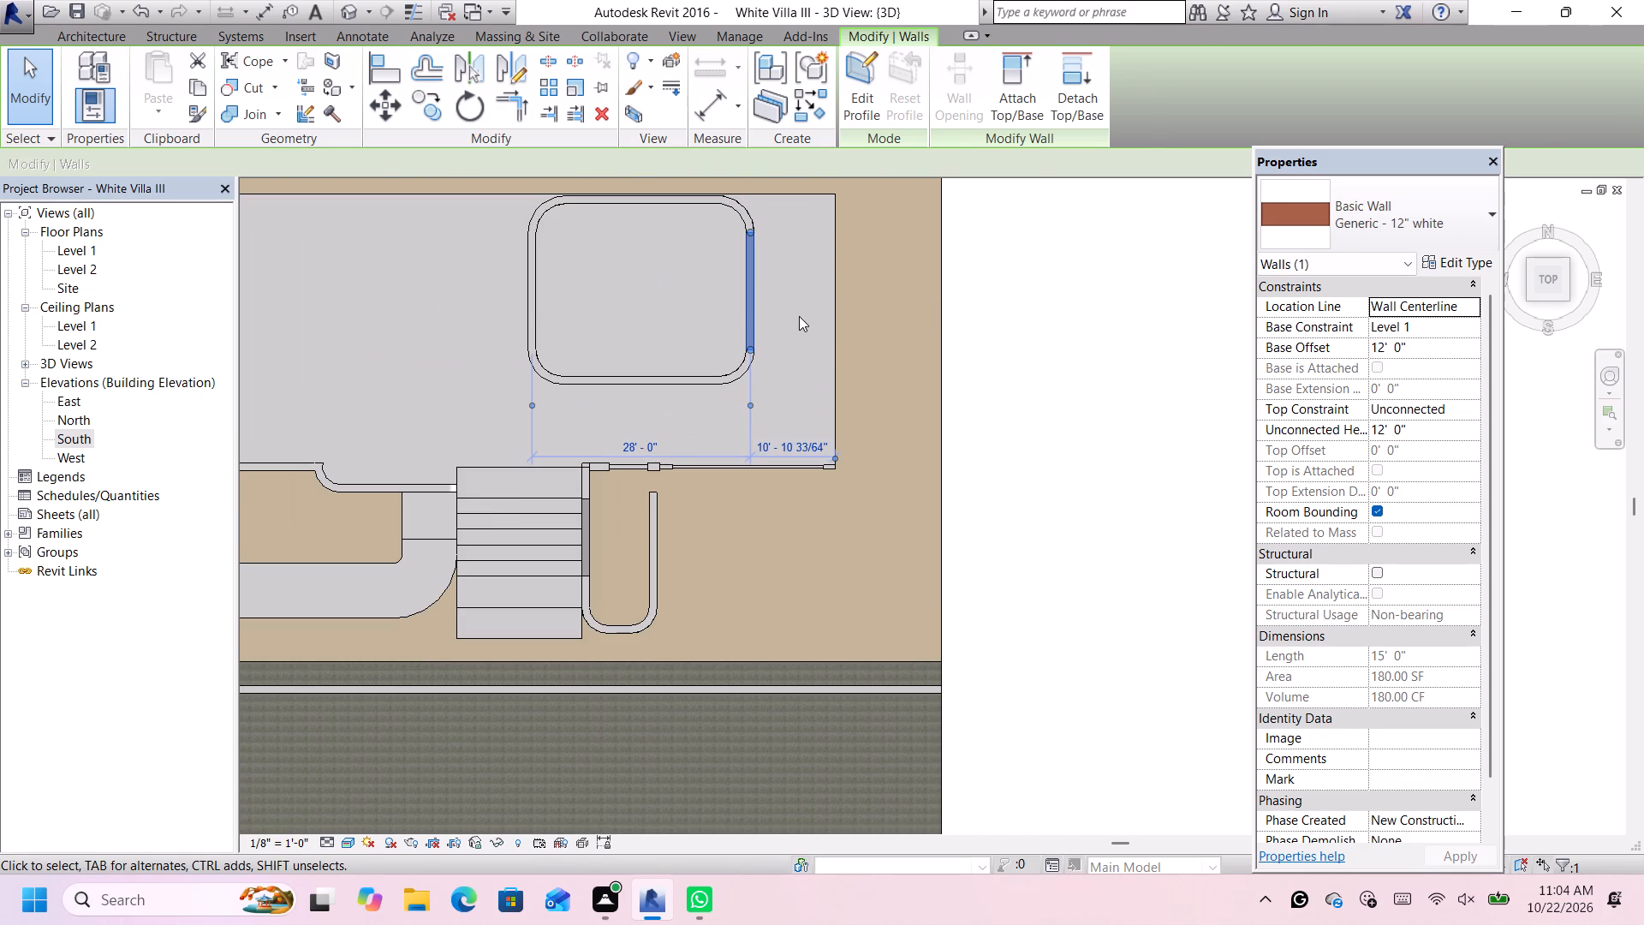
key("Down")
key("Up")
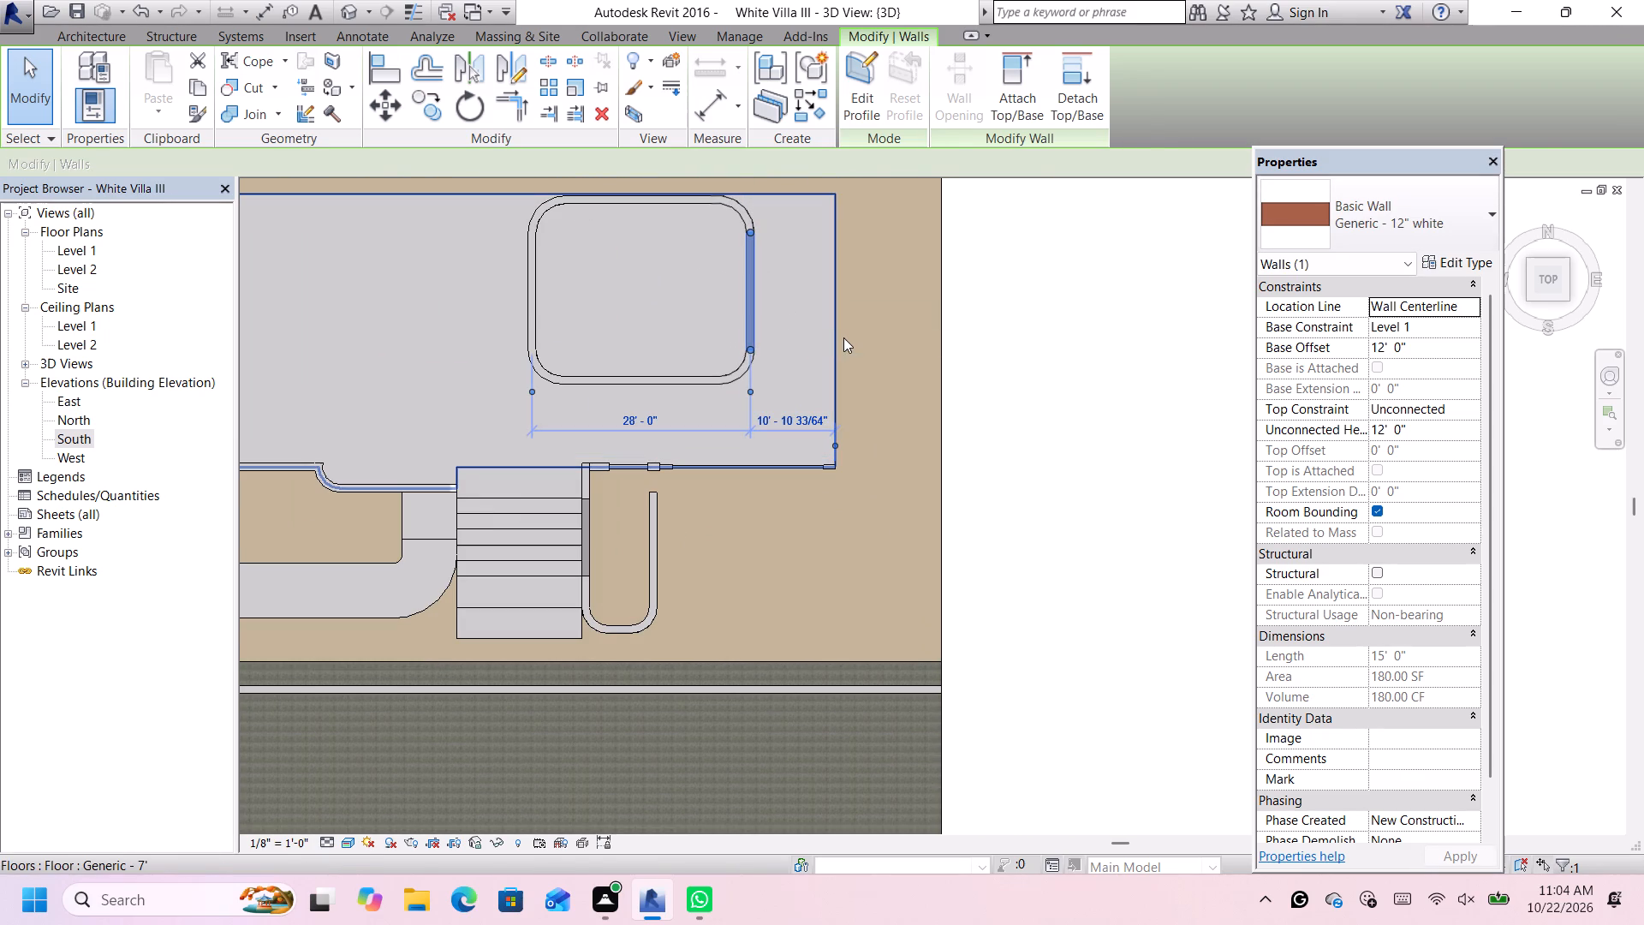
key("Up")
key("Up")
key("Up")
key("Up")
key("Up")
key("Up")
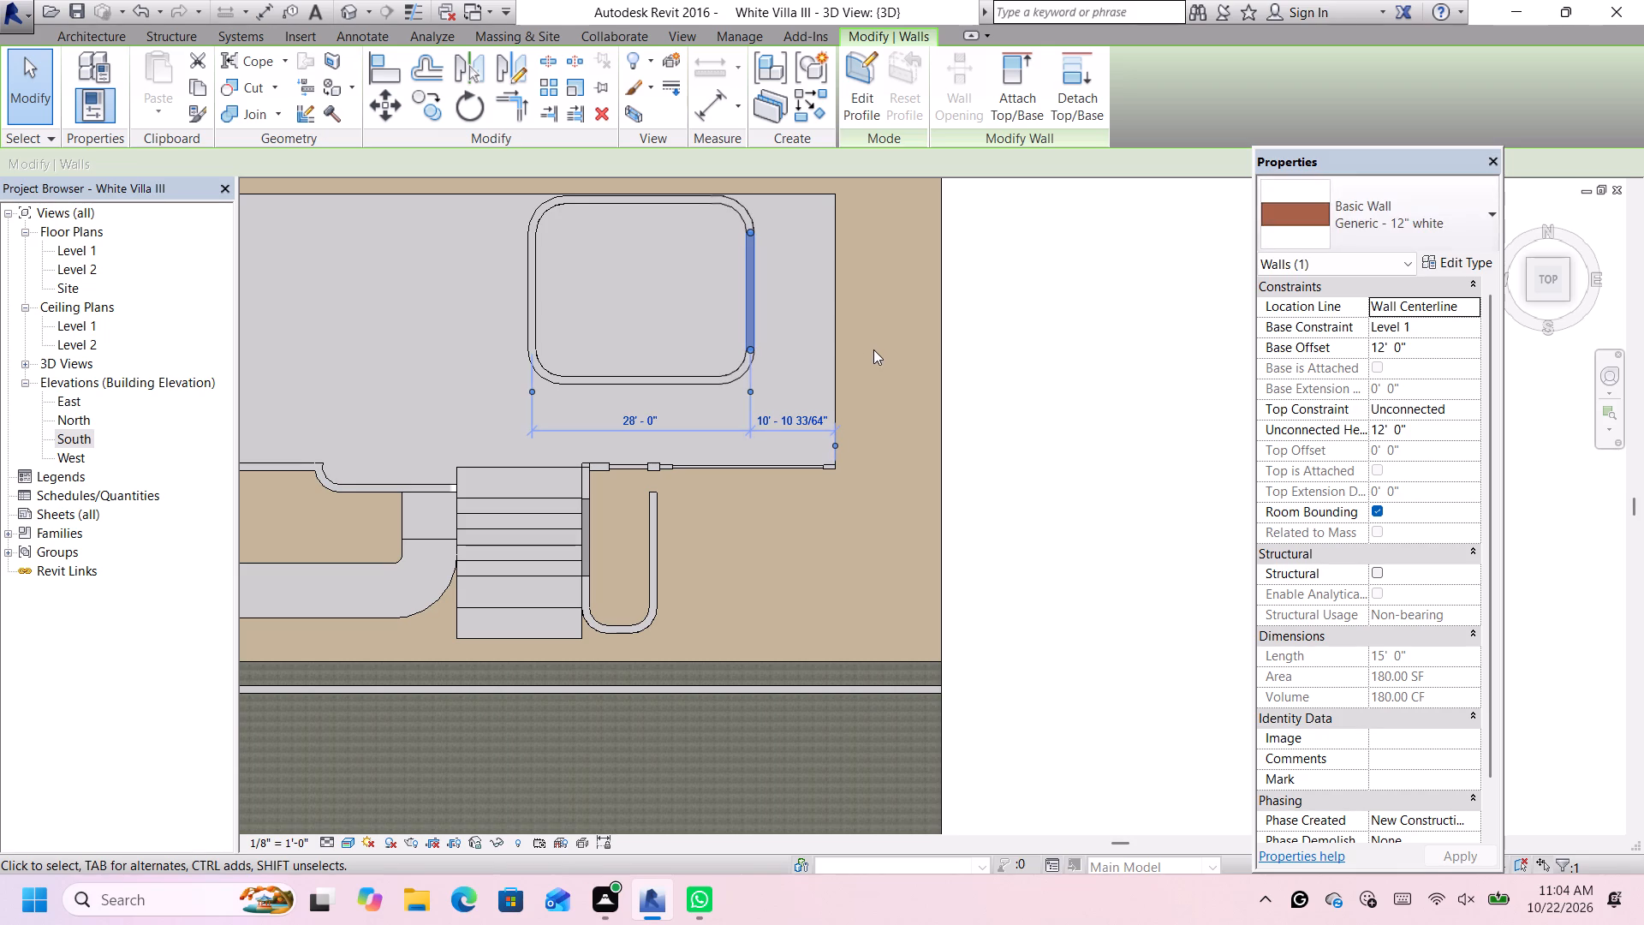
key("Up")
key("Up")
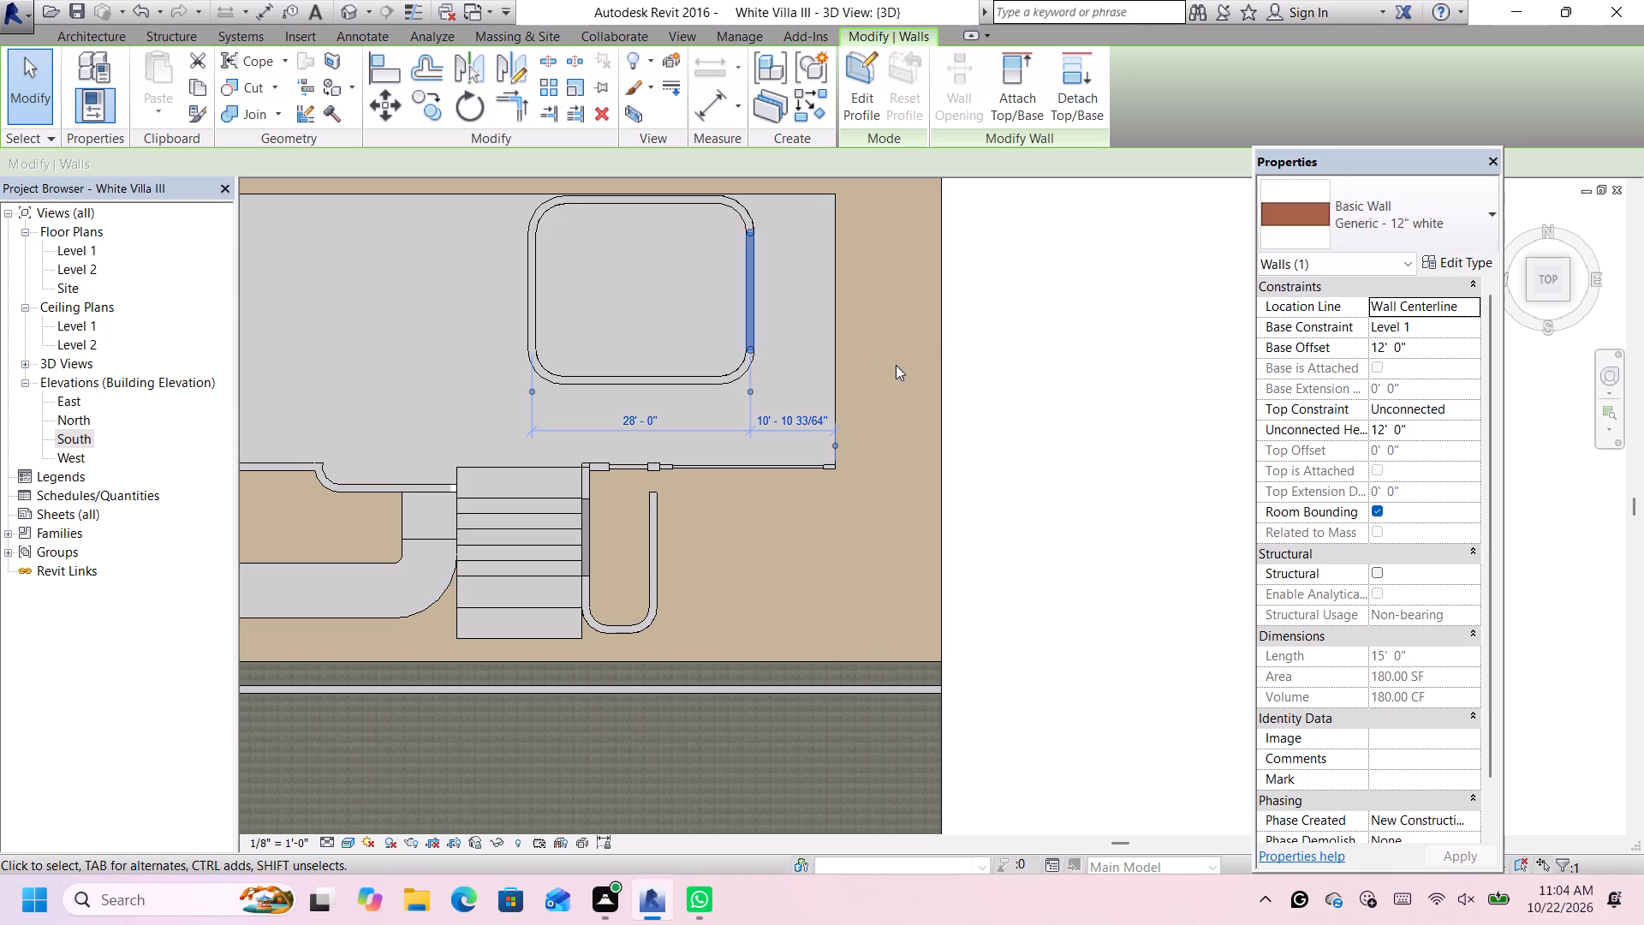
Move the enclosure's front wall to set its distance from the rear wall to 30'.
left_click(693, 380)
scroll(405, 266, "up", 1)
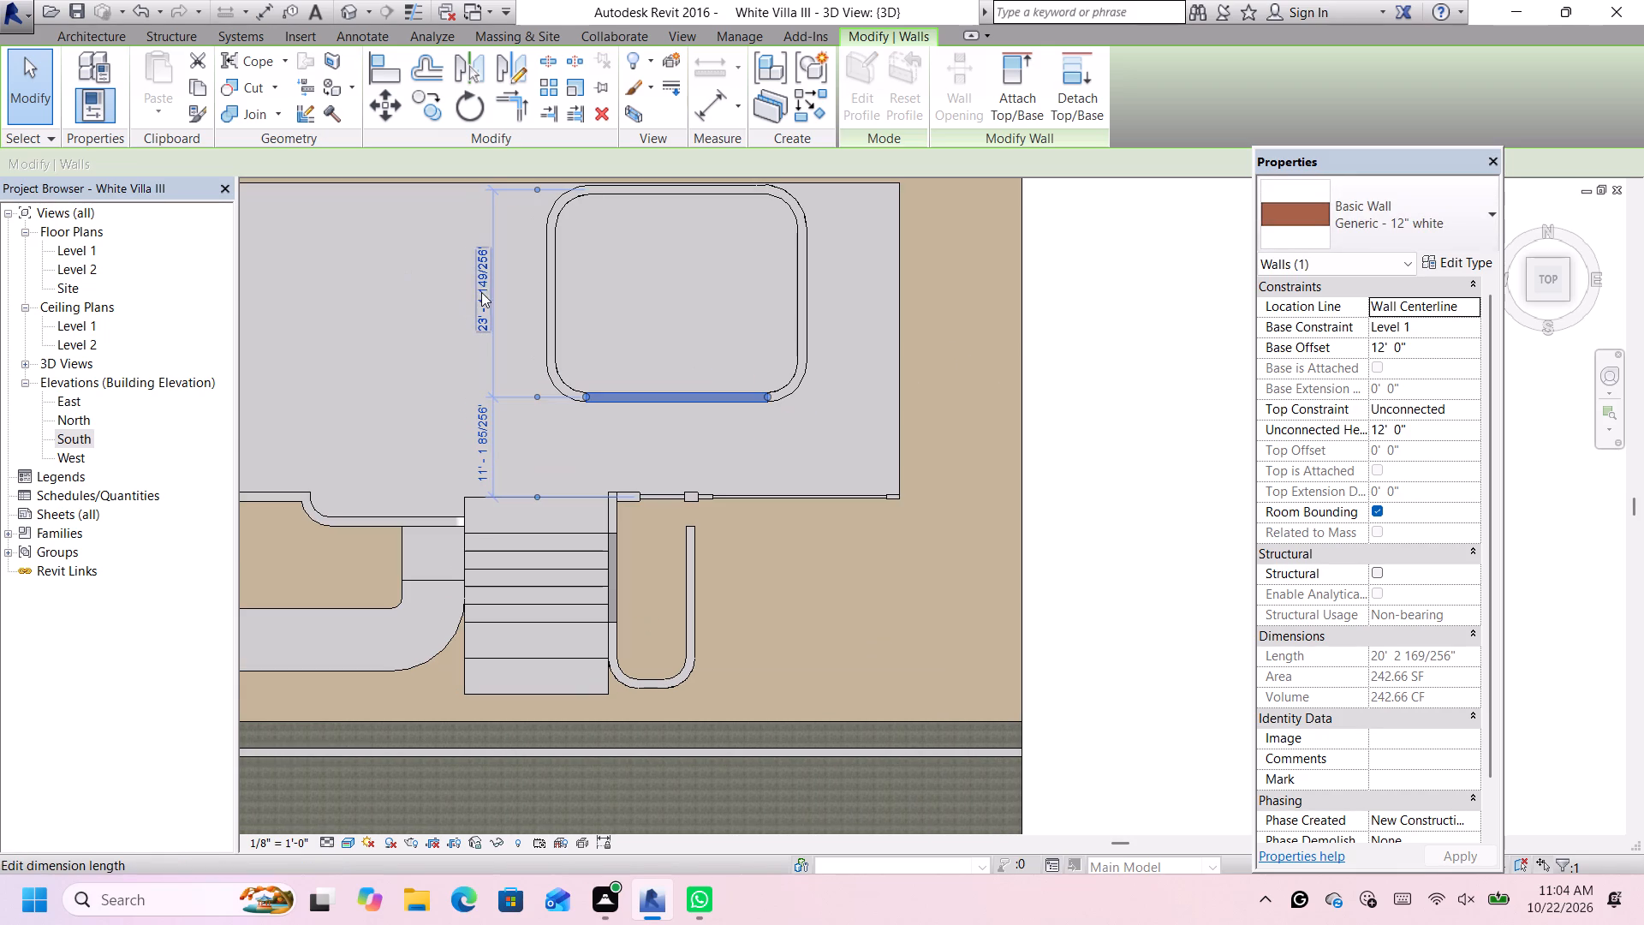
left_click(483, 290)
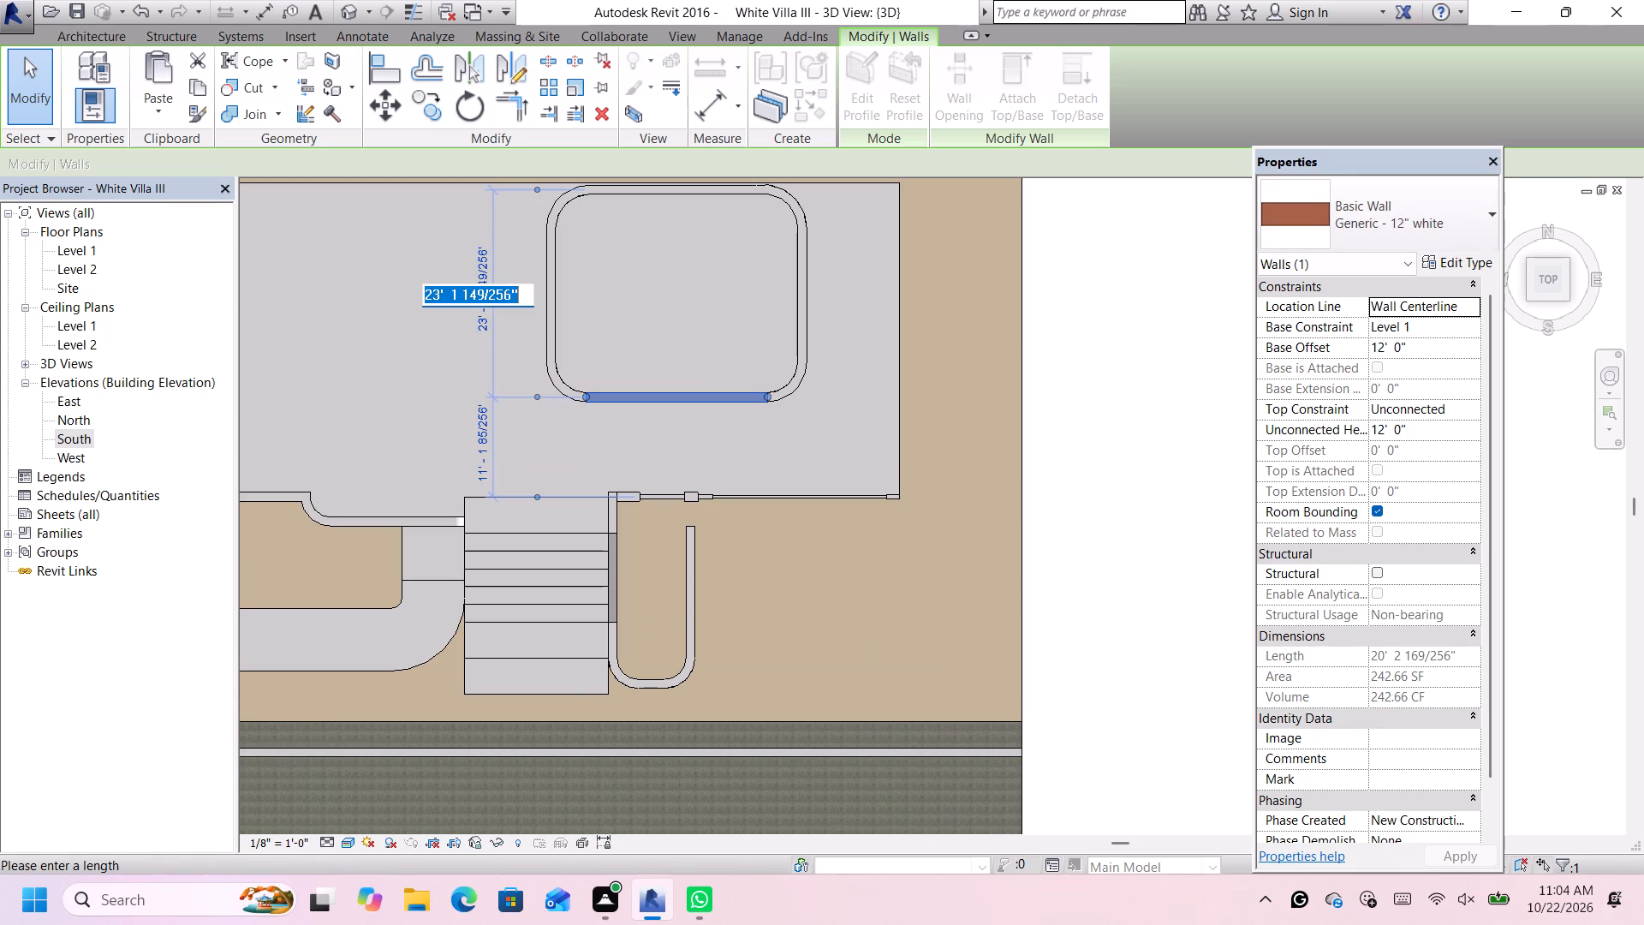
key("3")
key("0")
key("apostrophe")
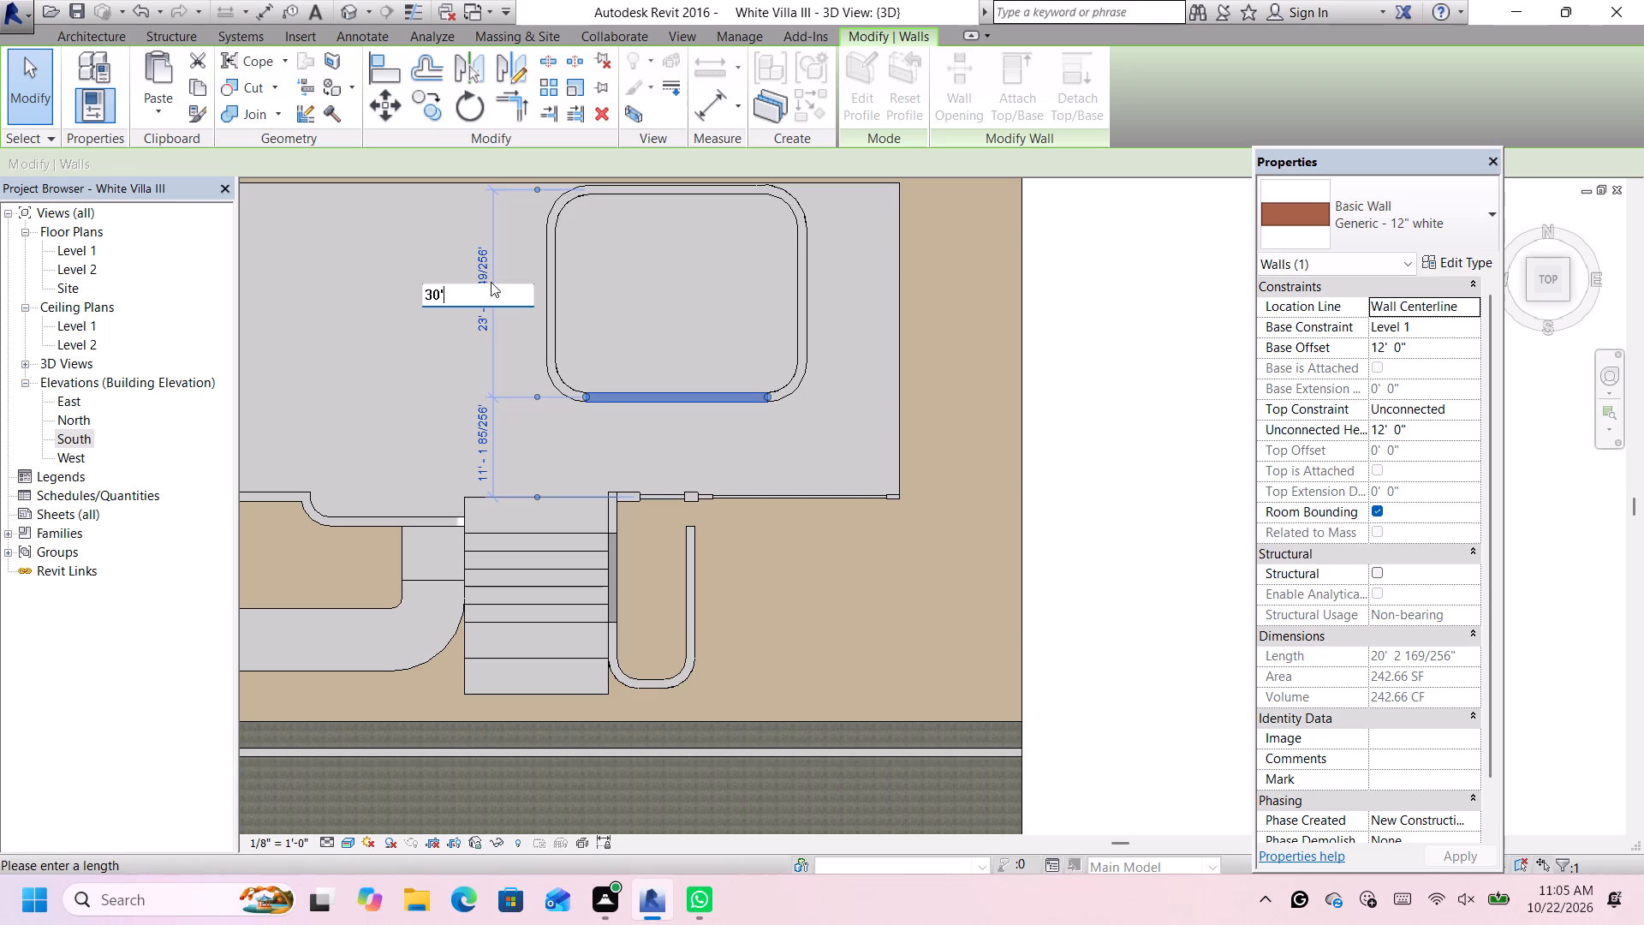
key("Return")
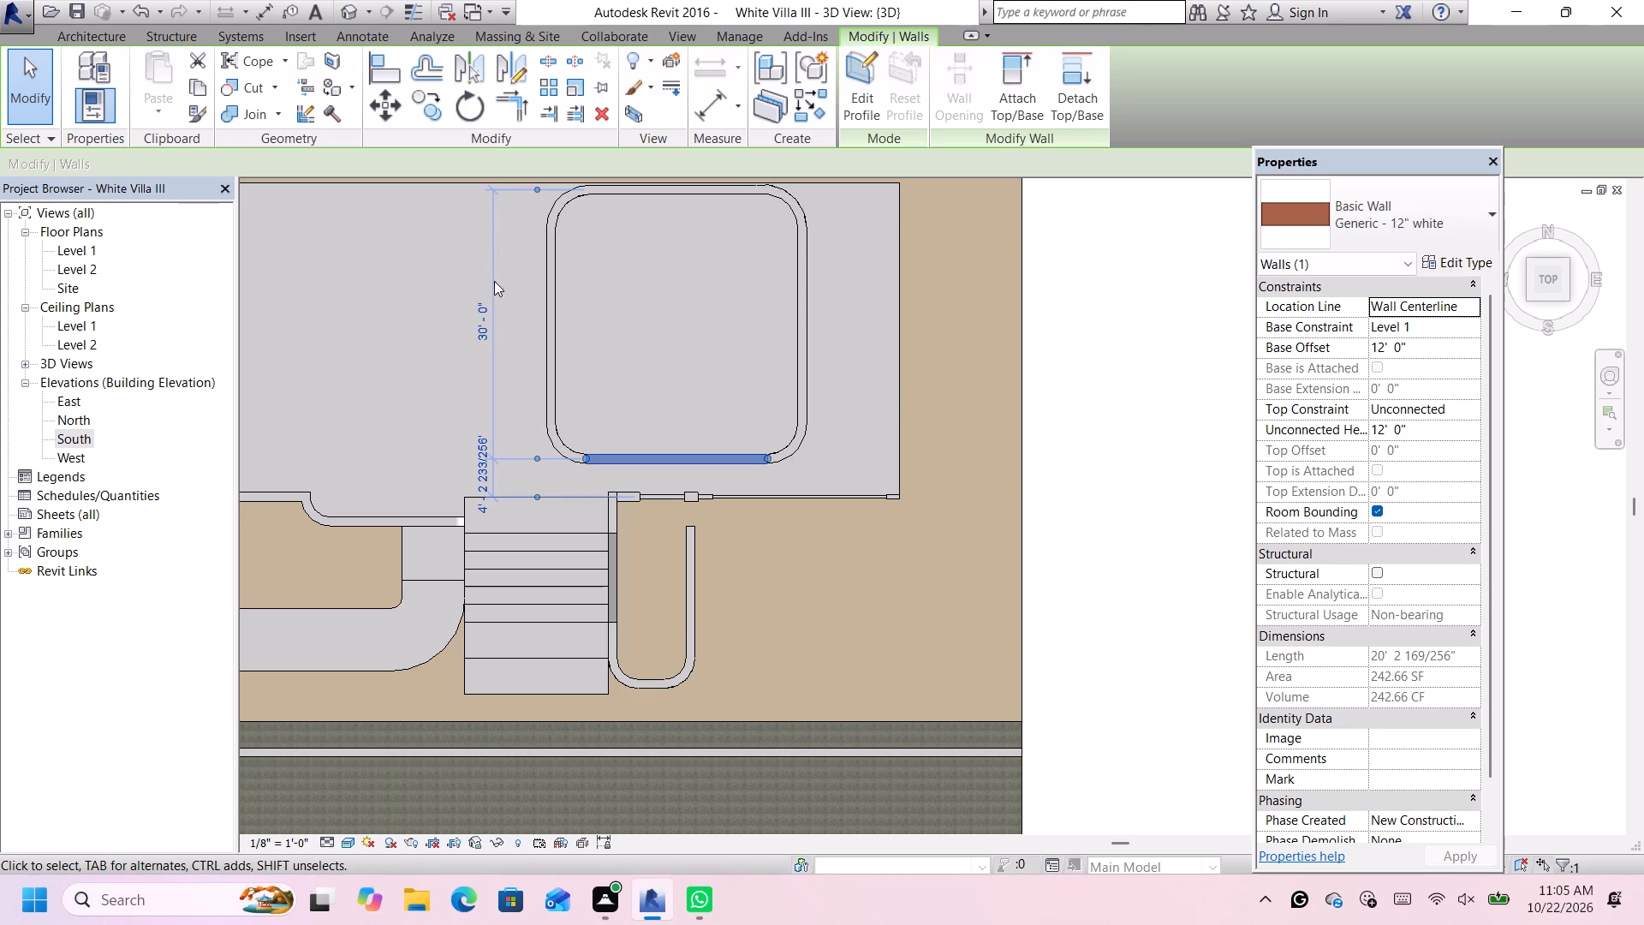
Set the distance of the enclosure's front wall from the rear wall to 27'.
left_click(478, 327)
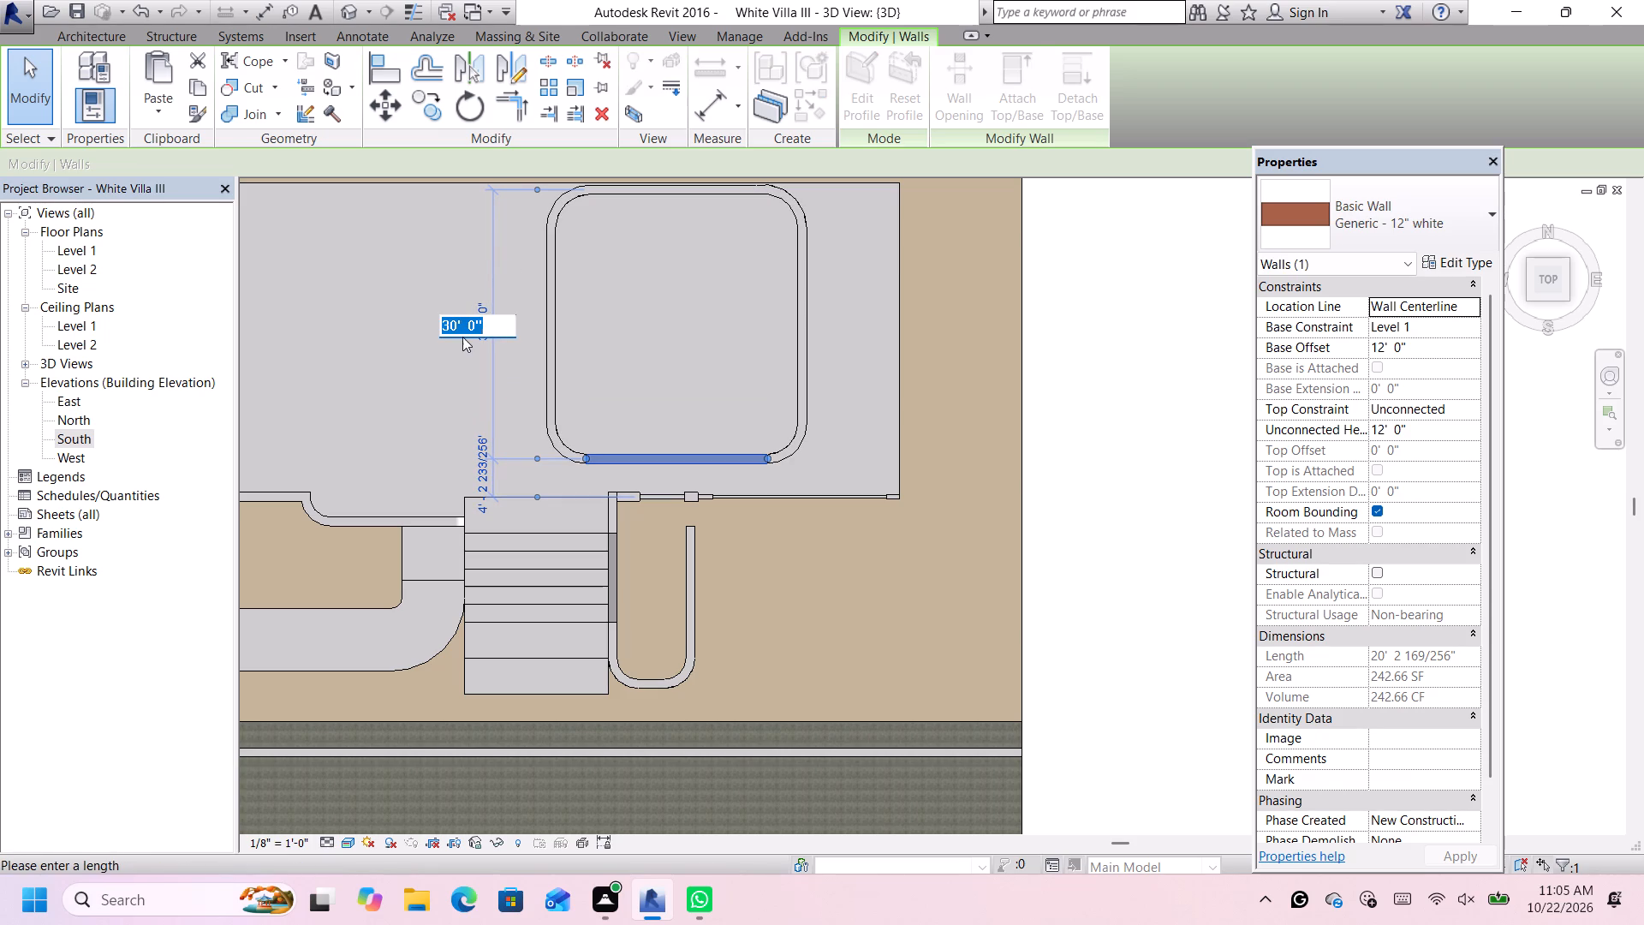
key("2")
type("7'")
key("Return")
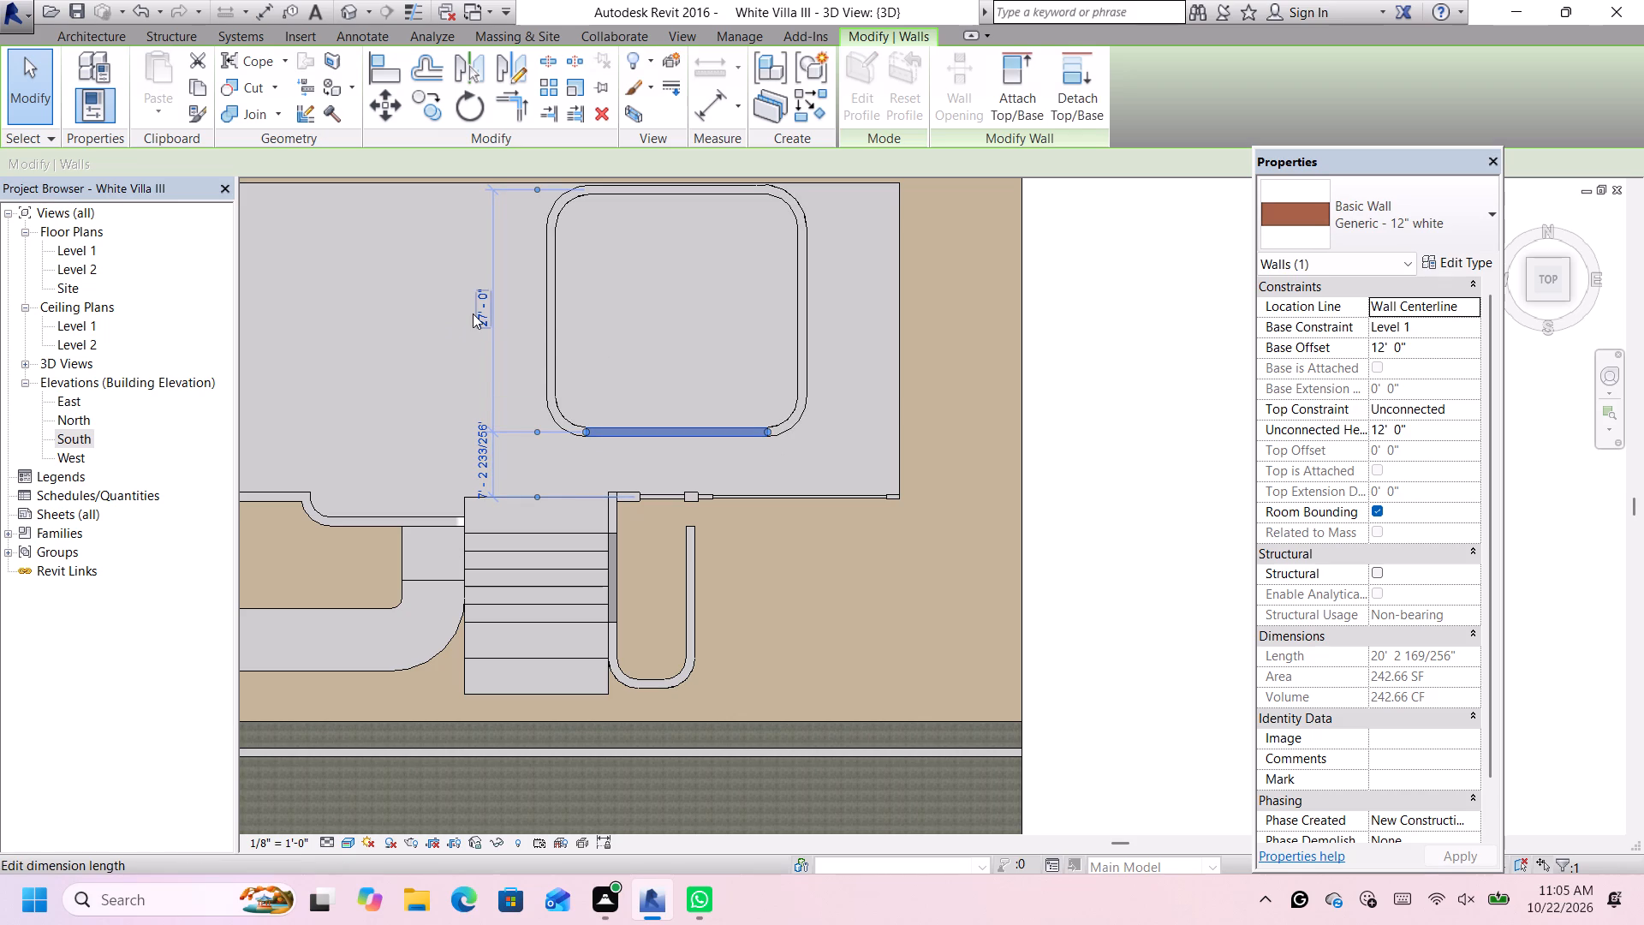
Move the enclosure's rear wall toward the front, setting its distance from the front wall to 25'.
scroll(504, 321, "down", 2)
scroll(633, 332, "down", 3)
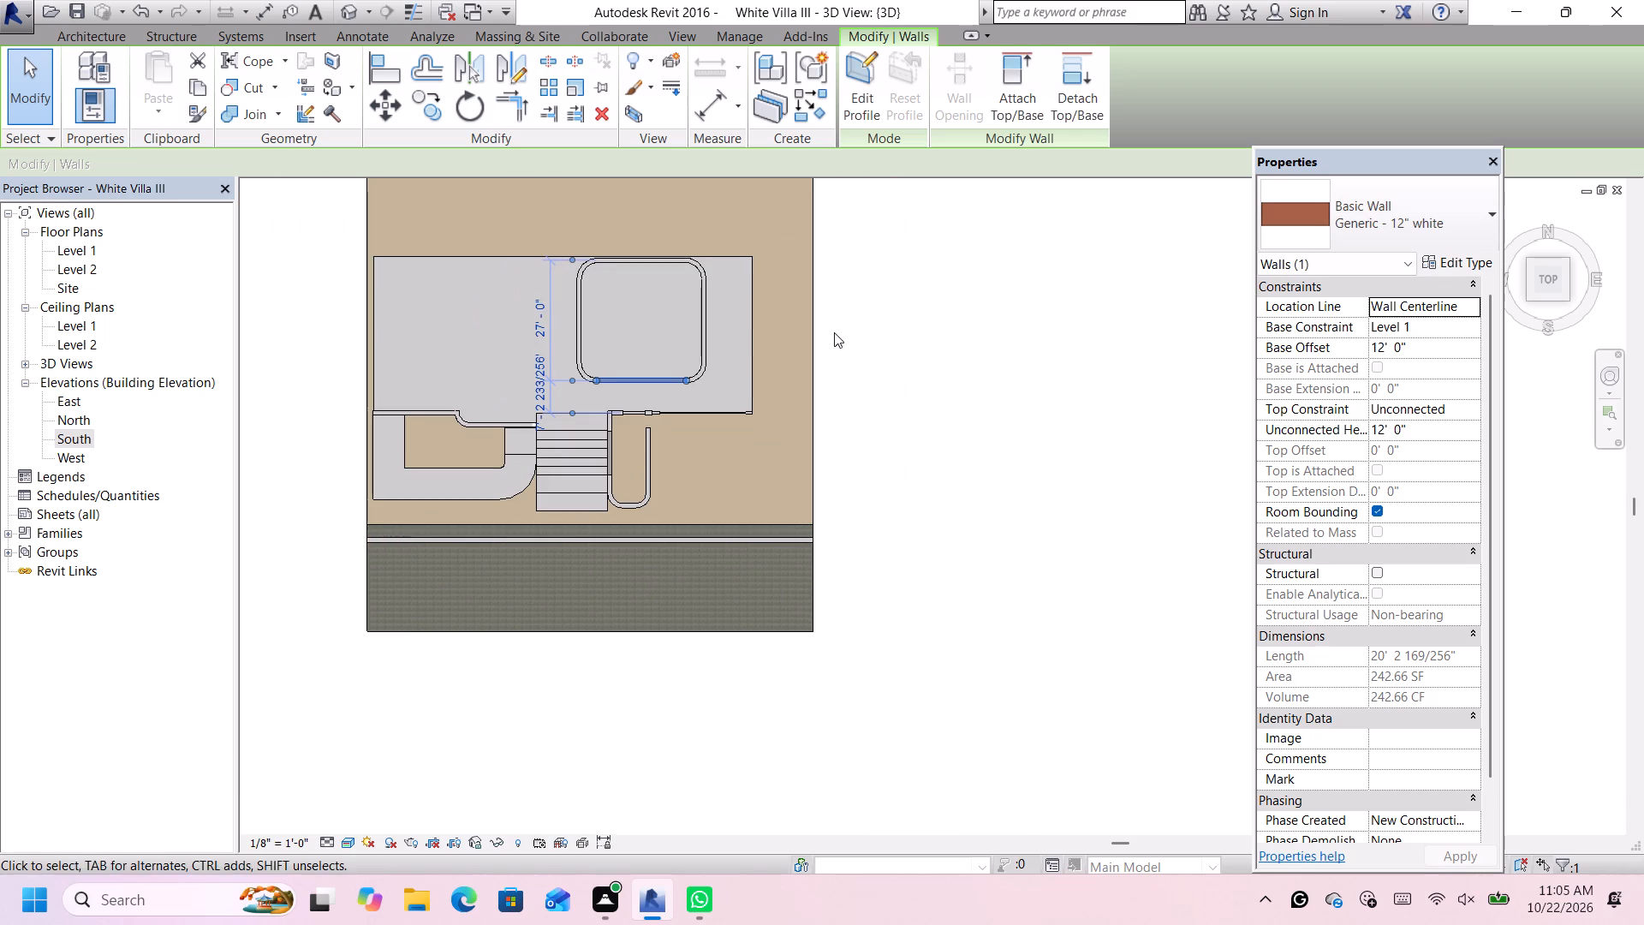
middle_click_drag(847, 331, 985, 383)
middle_click(985, 383)
middle_click(985, 383)
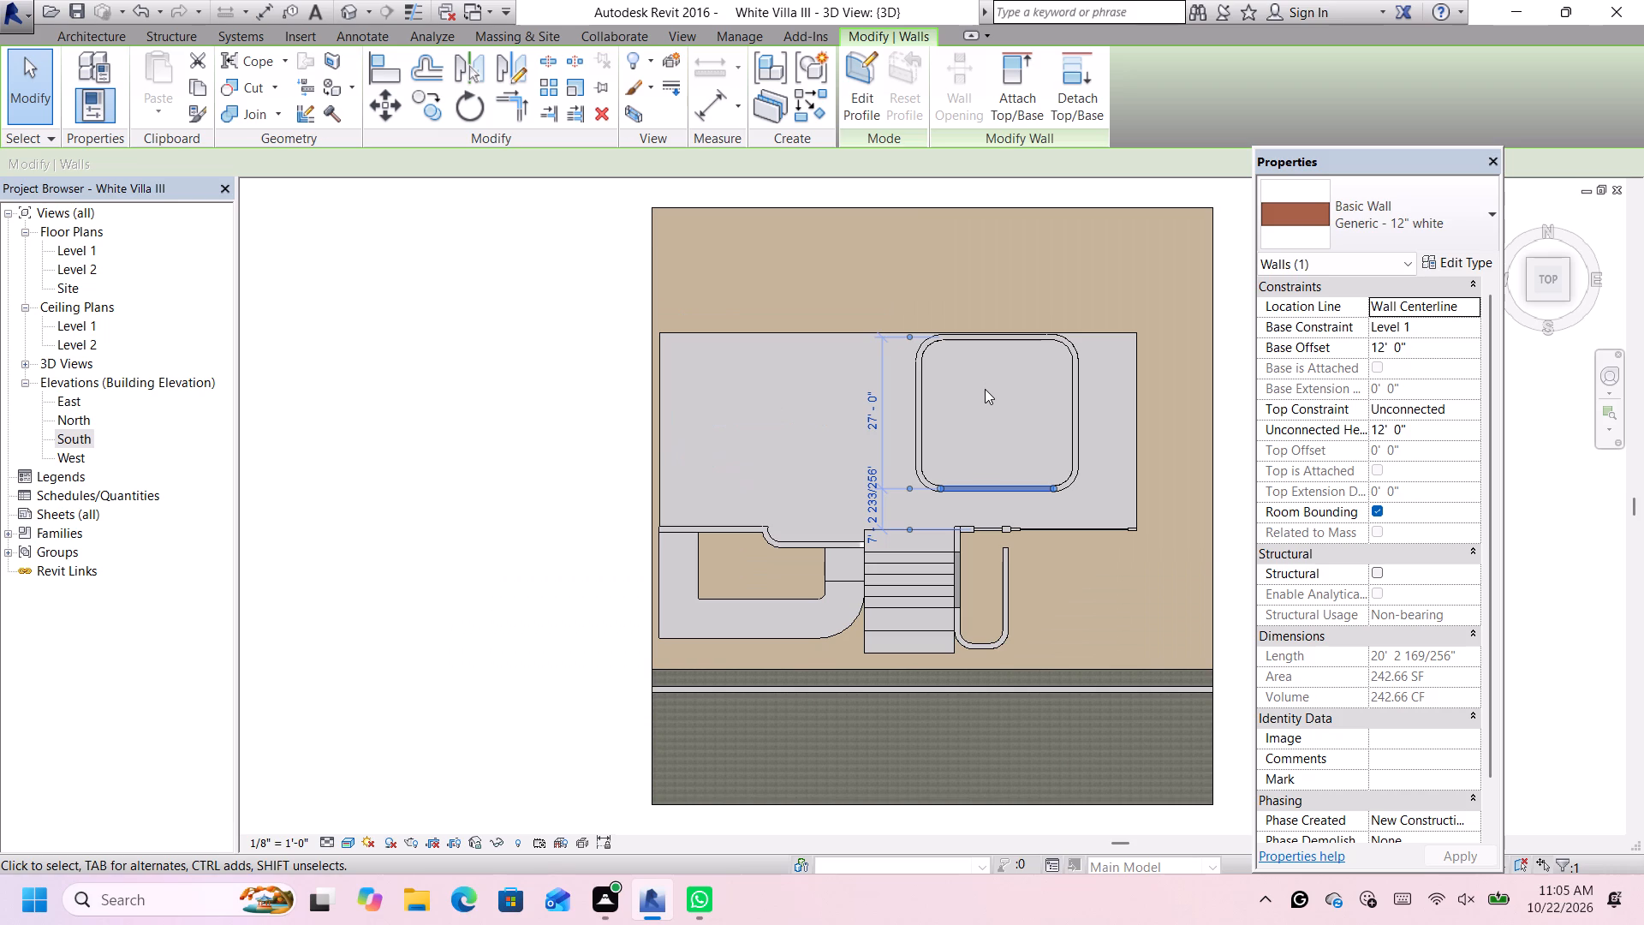
scroll(949, 364, "up", 1)
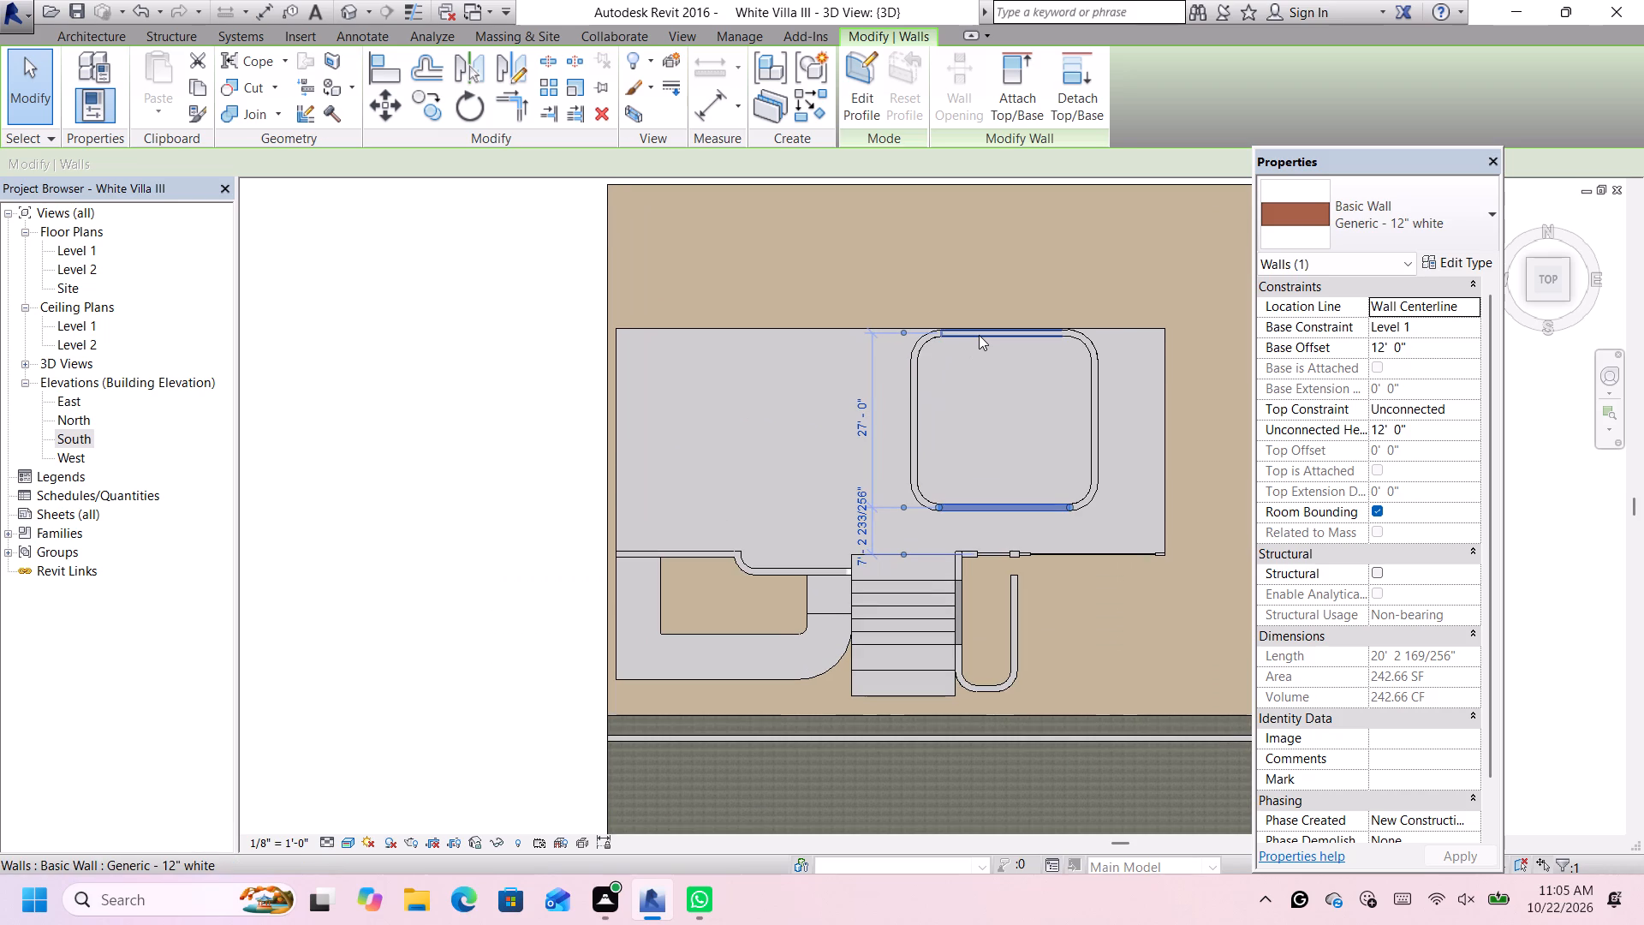
scroll(979, 335, "up", 1)
left_click(979, 335)
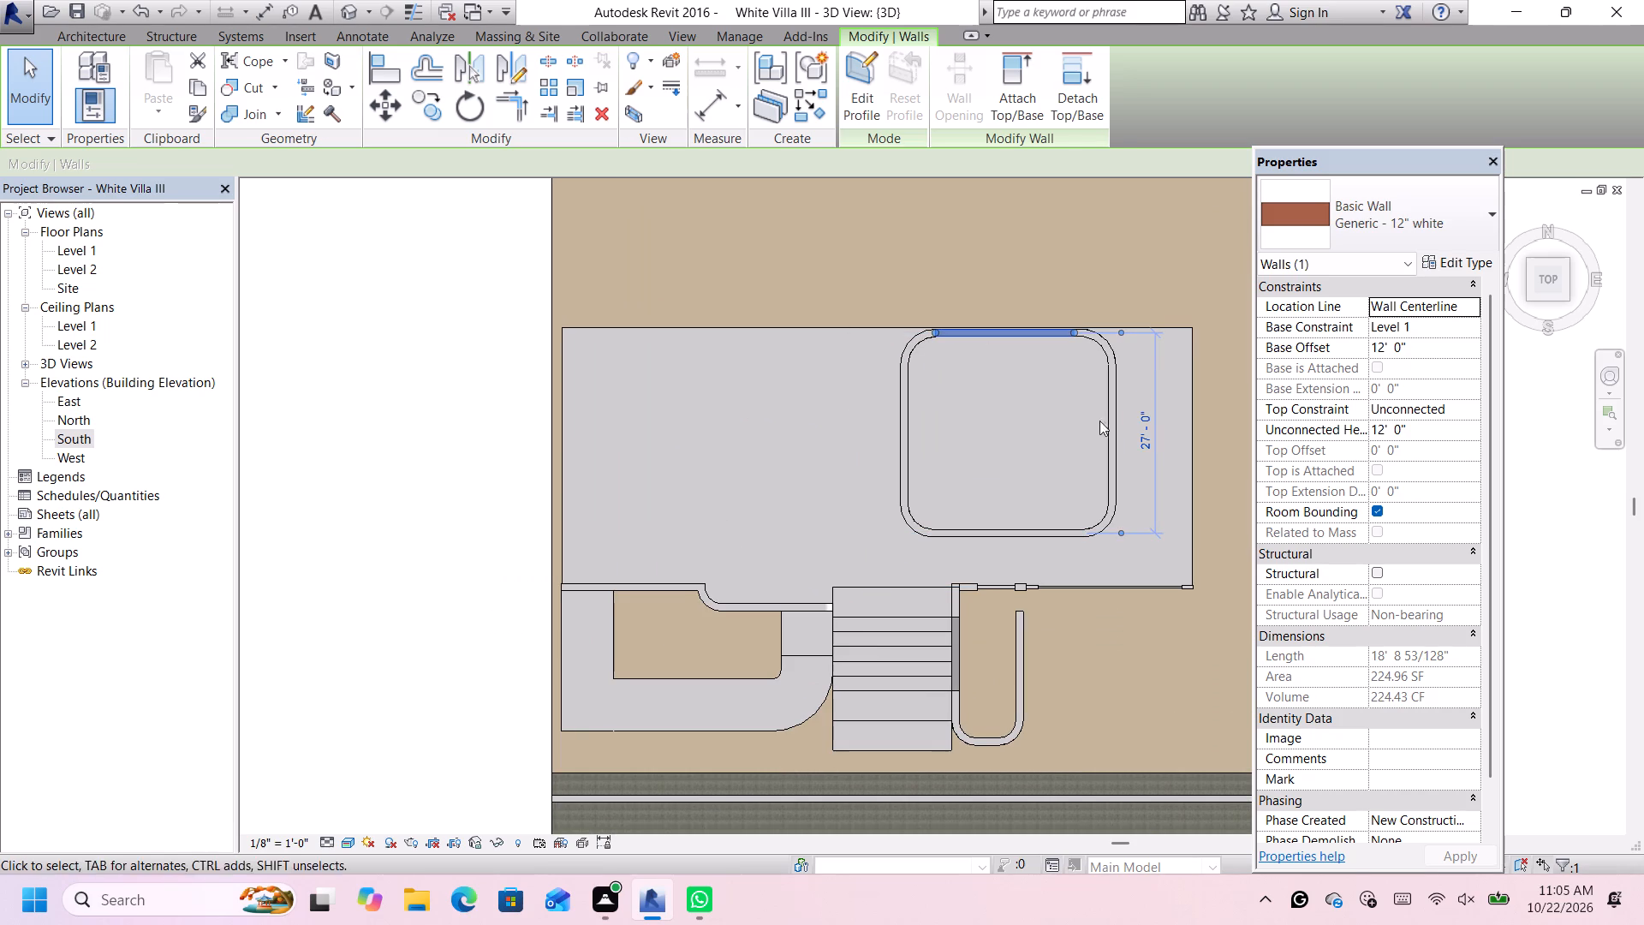
left_click_drag(1141, 457, 1141, 466)
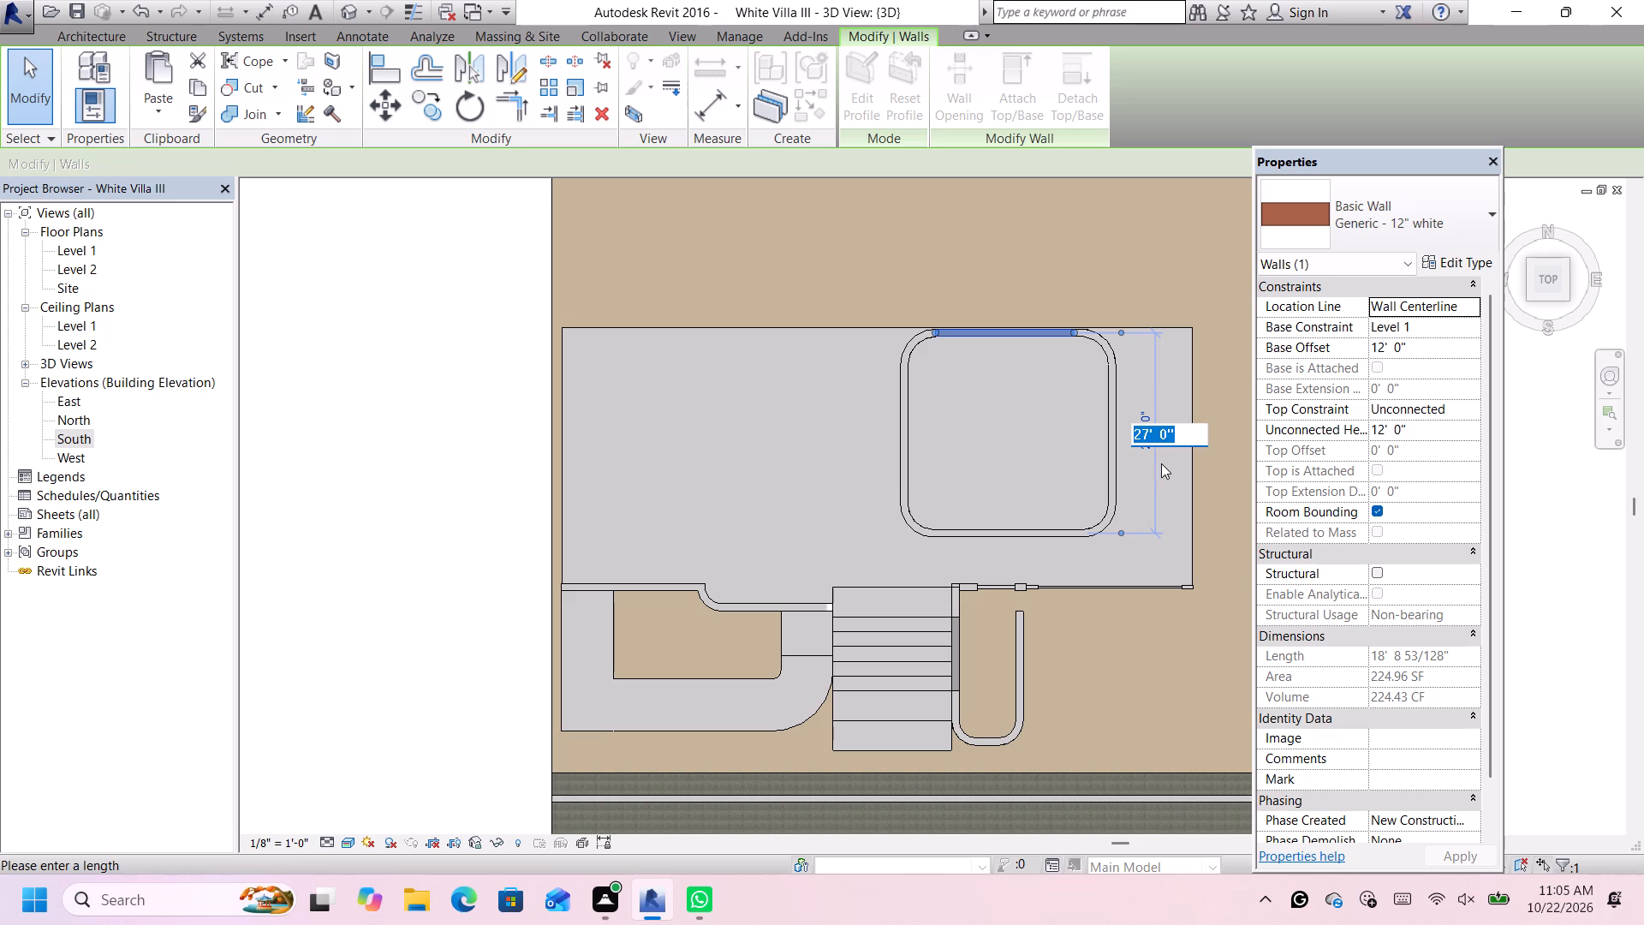
key("2")
key("5")
key("apostrophe")
key("Return")
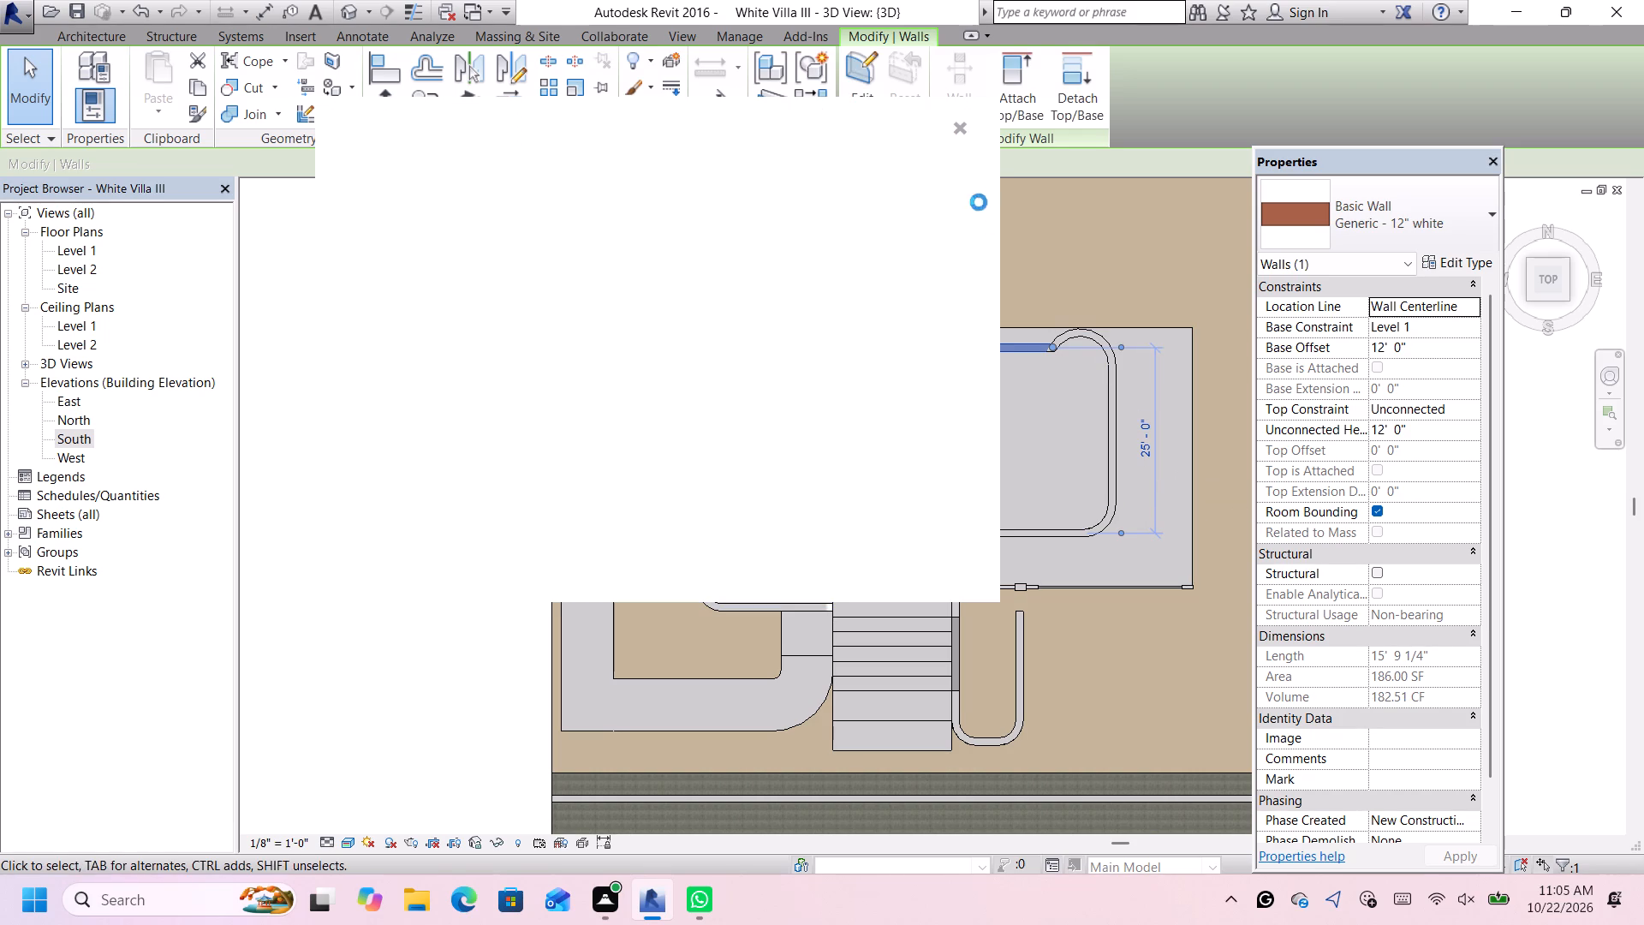
left_click(955, 127)
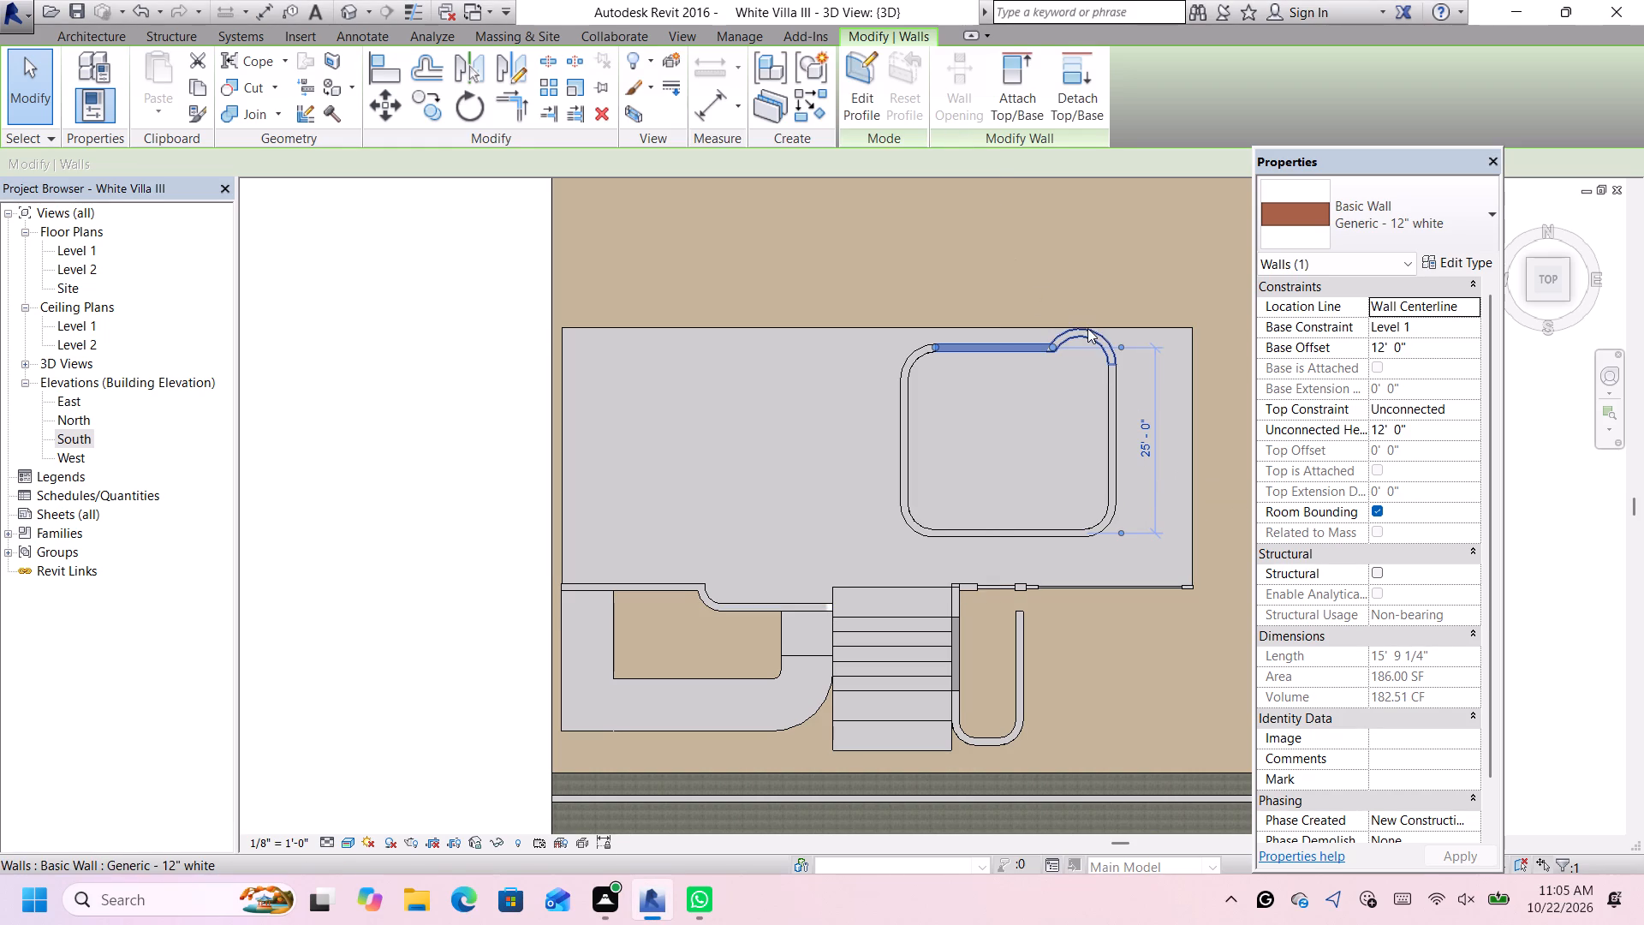
Delete the bulging arc wall at the enclosure's rear east corner.
scroll(1095, 331, "up", 2)
left_click(1099, 332)
scroll(1102, 343, "up", 3)
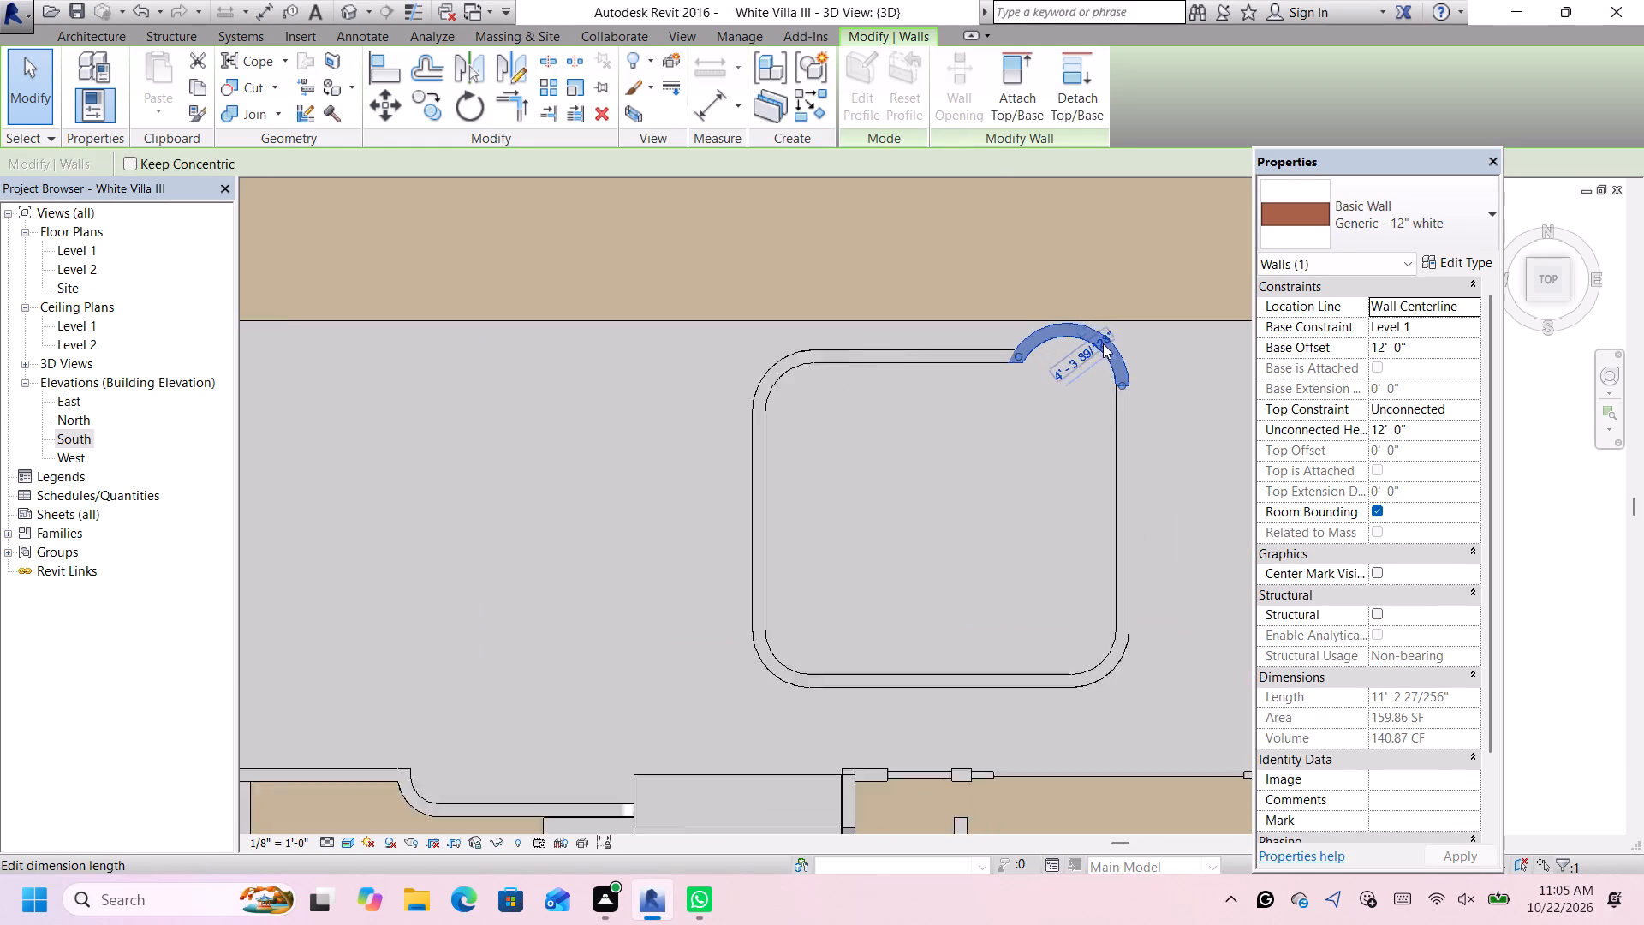
scroll(1103, 343, "up", 1)
key("Delete")
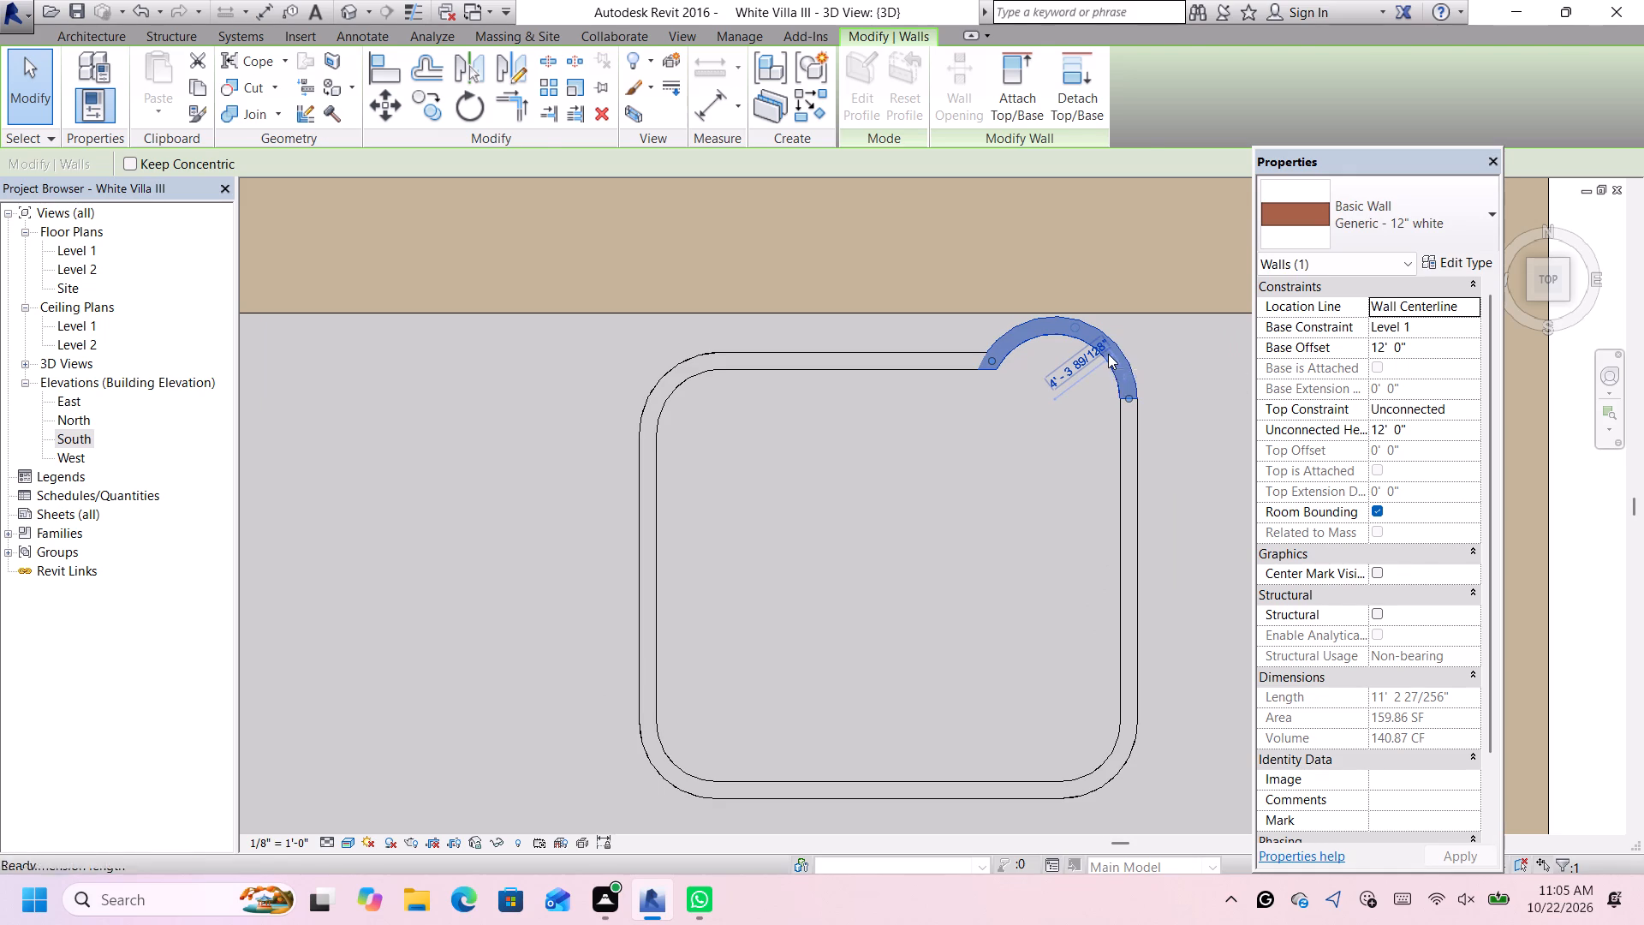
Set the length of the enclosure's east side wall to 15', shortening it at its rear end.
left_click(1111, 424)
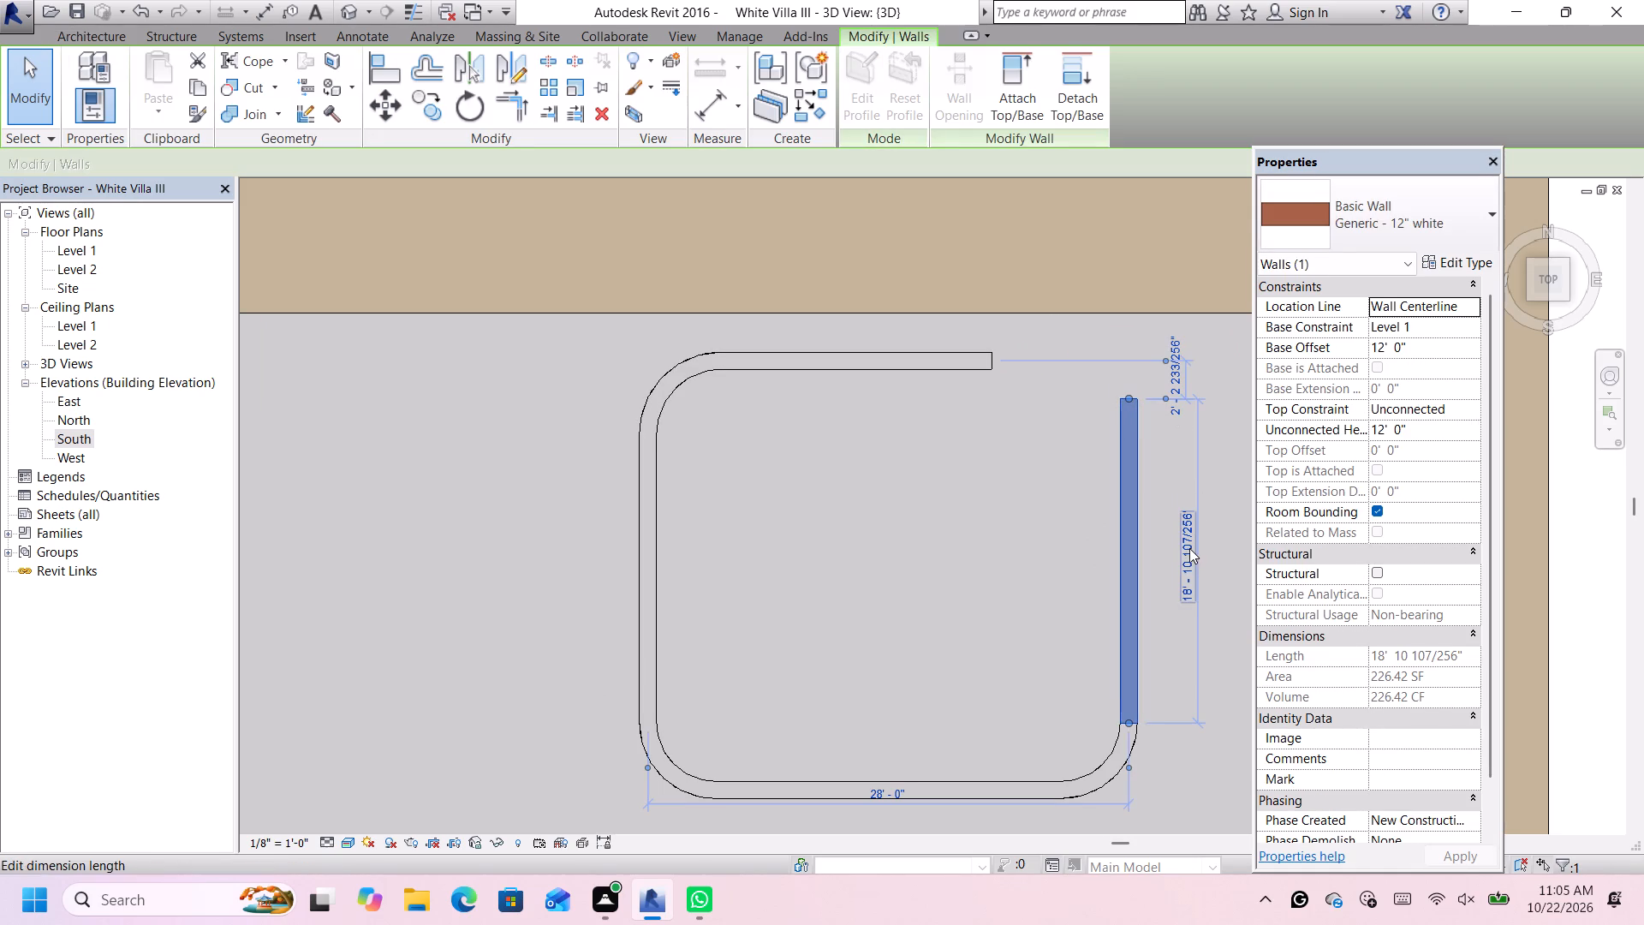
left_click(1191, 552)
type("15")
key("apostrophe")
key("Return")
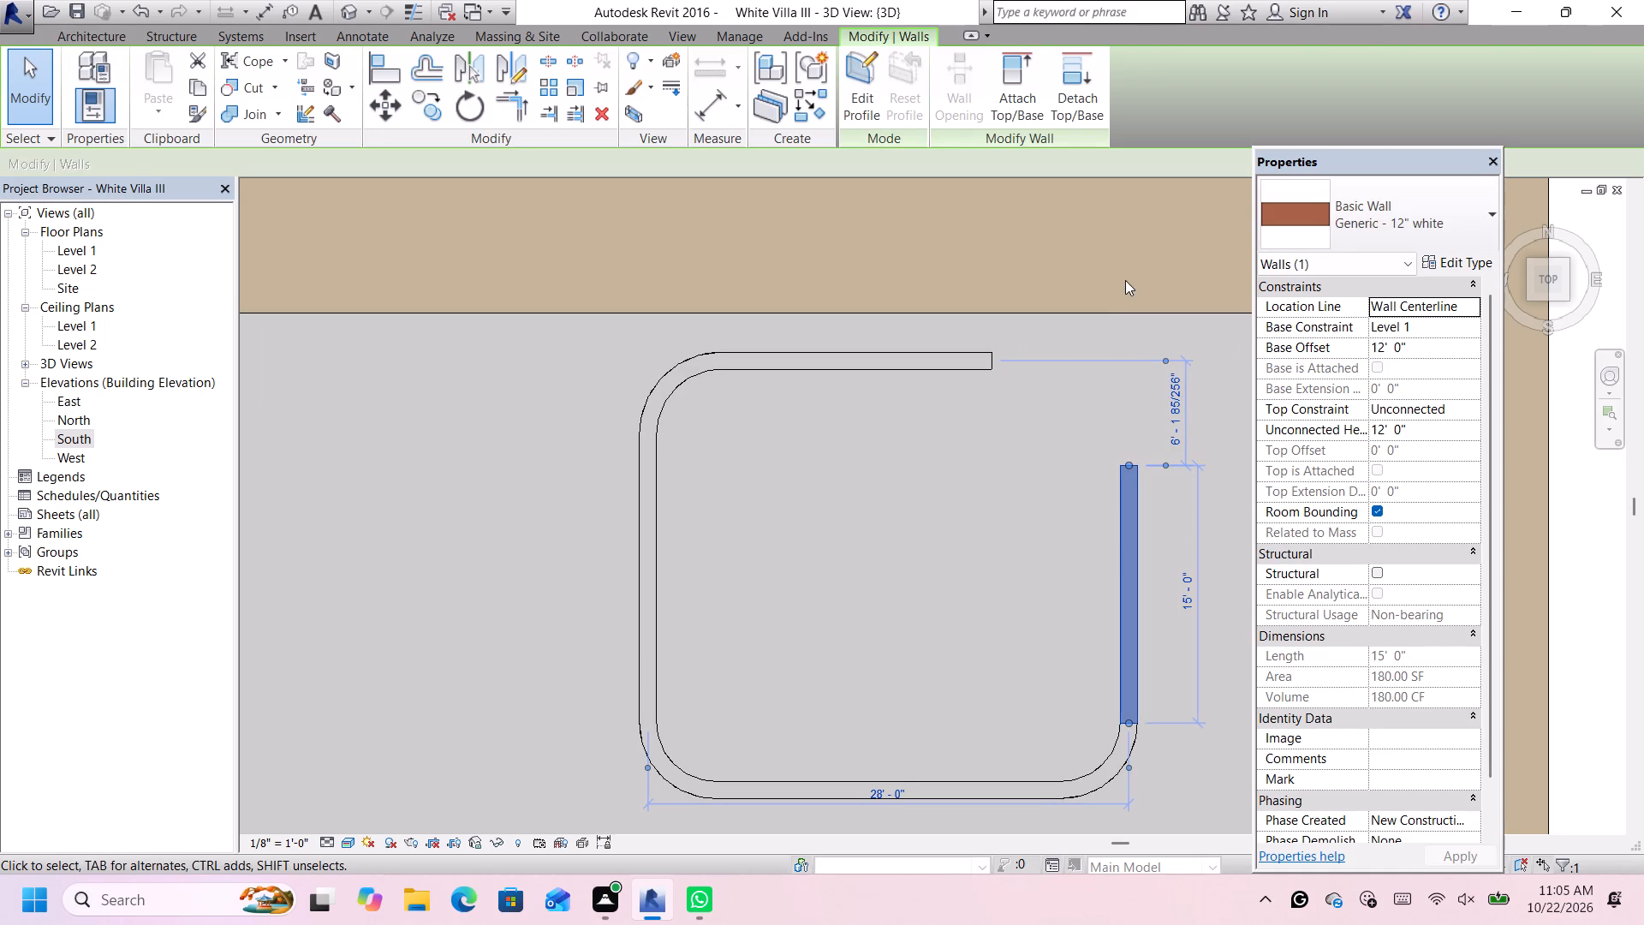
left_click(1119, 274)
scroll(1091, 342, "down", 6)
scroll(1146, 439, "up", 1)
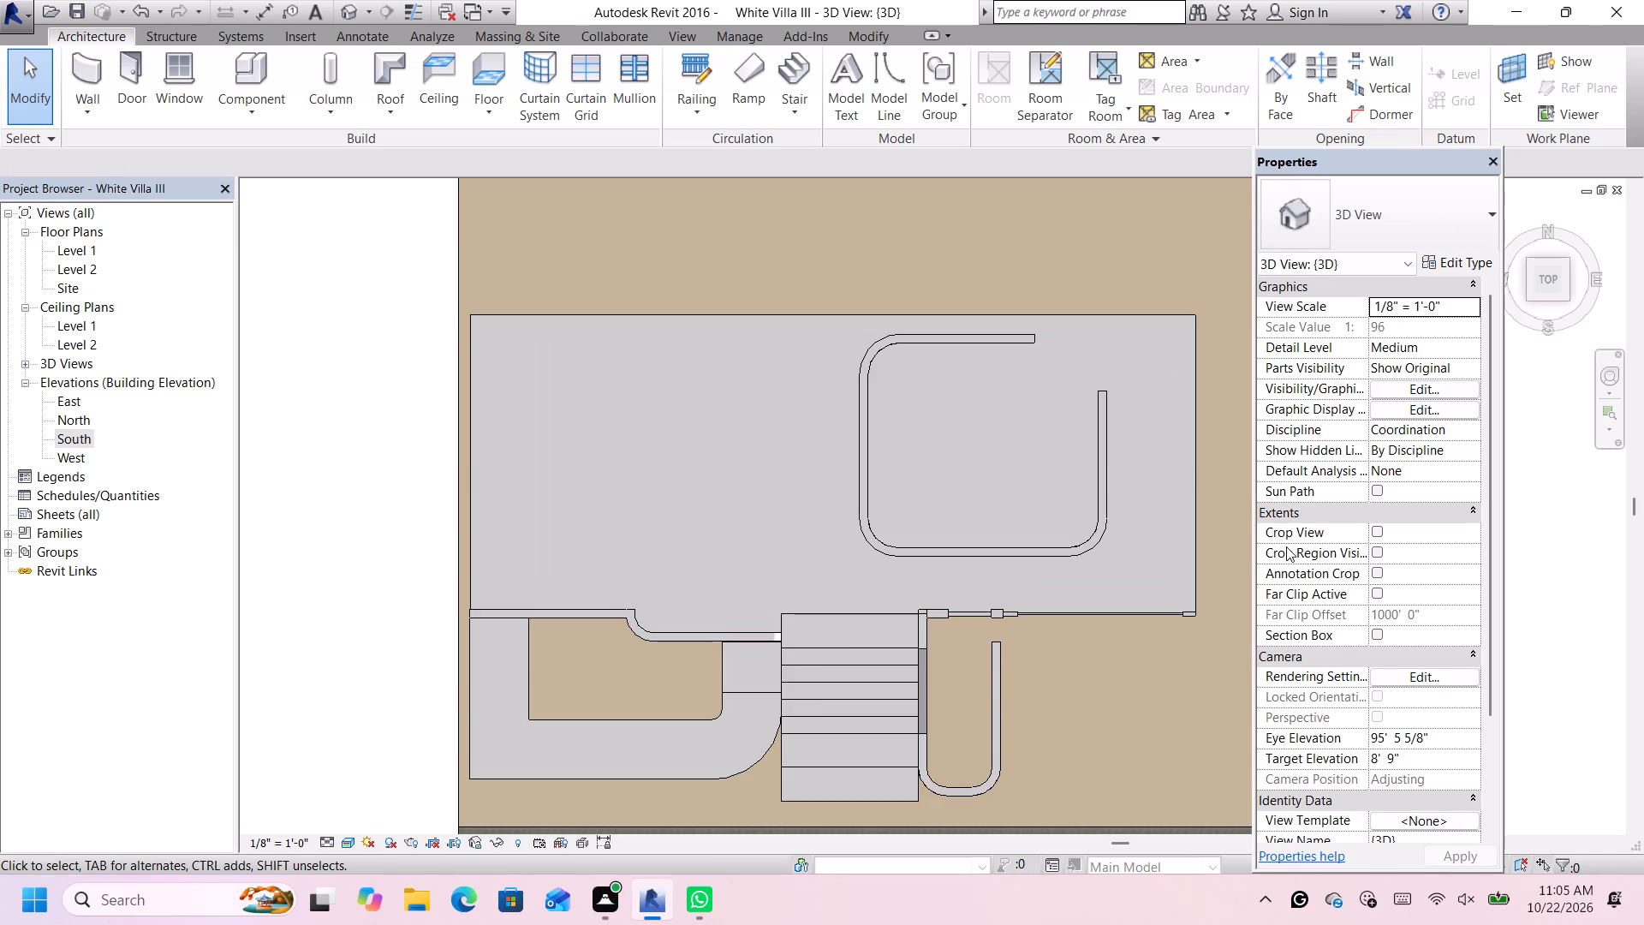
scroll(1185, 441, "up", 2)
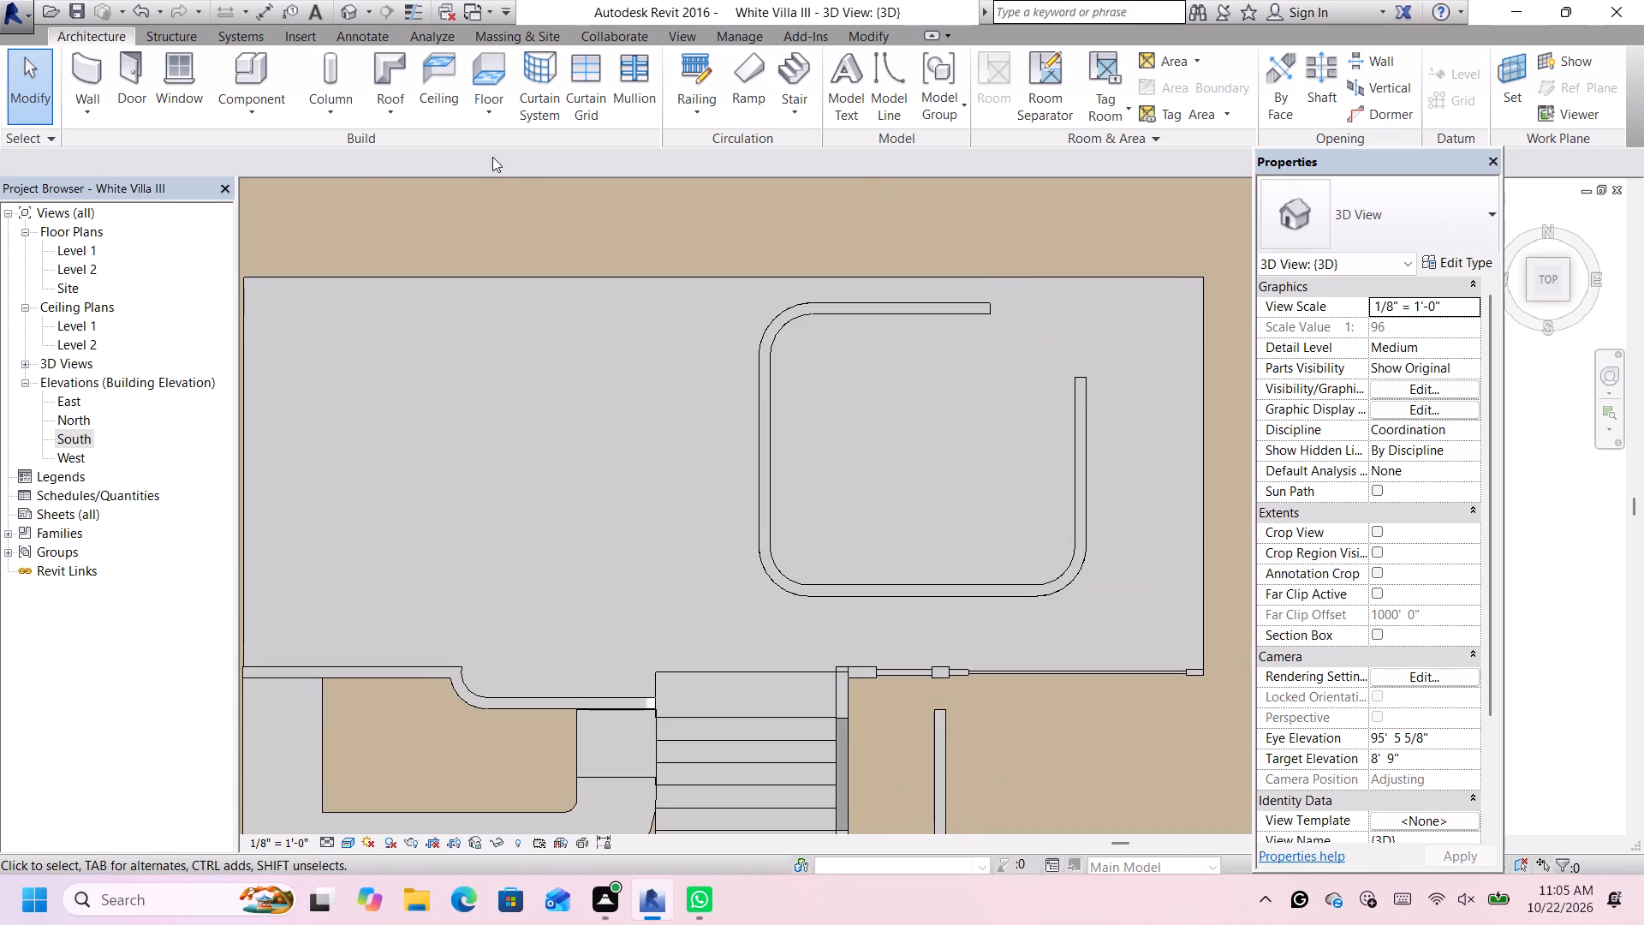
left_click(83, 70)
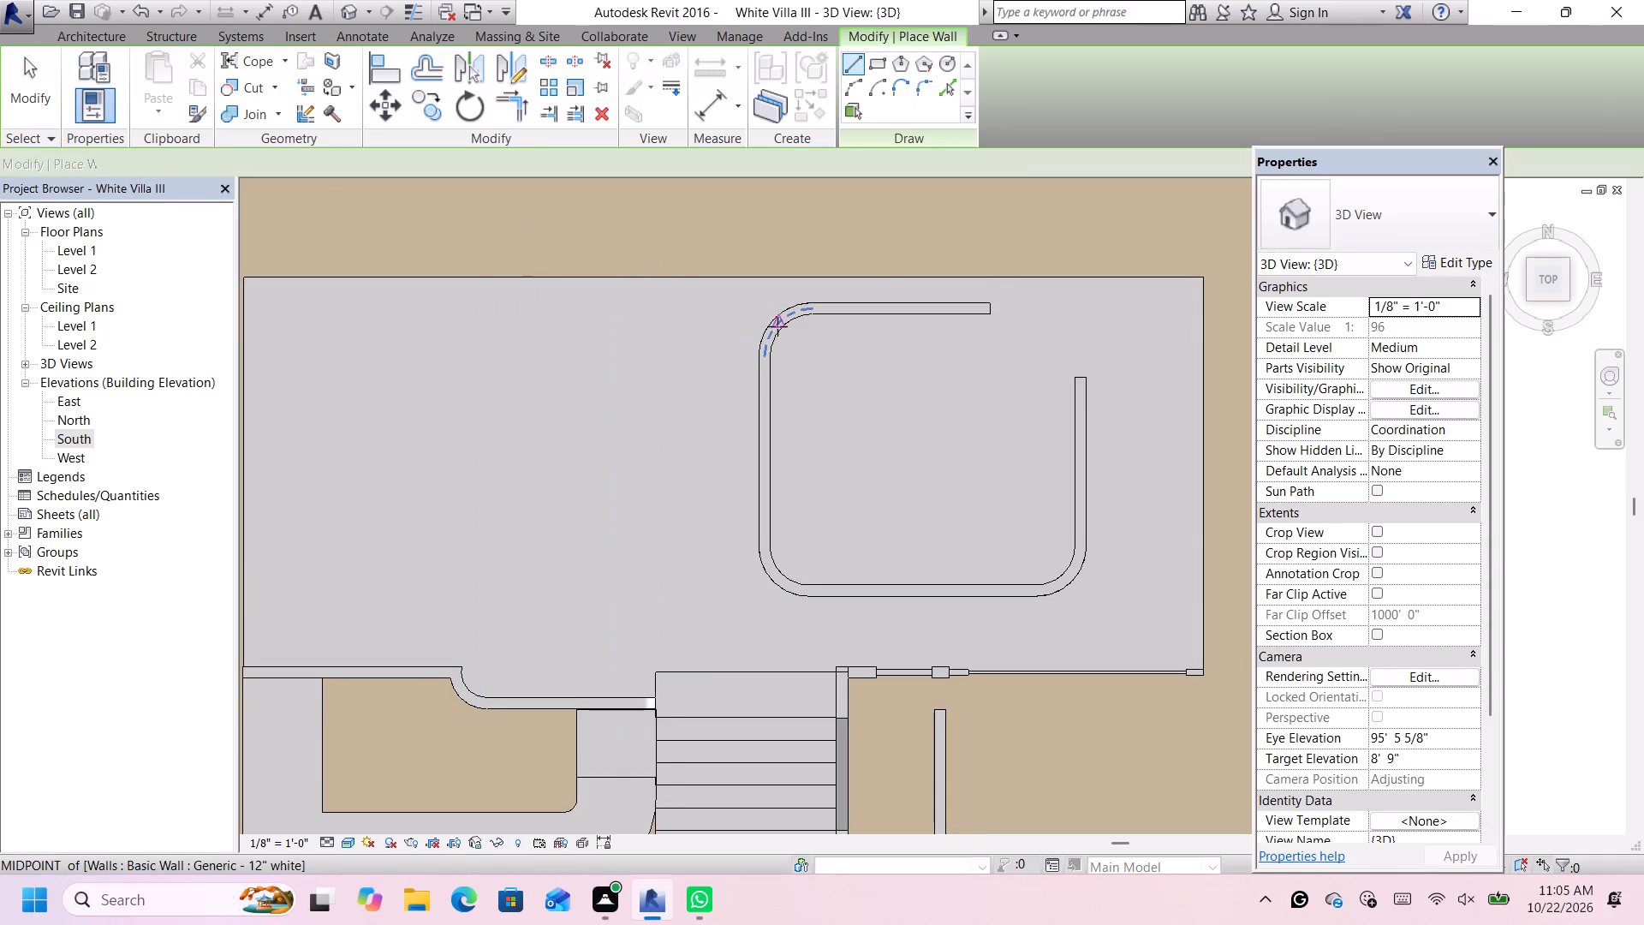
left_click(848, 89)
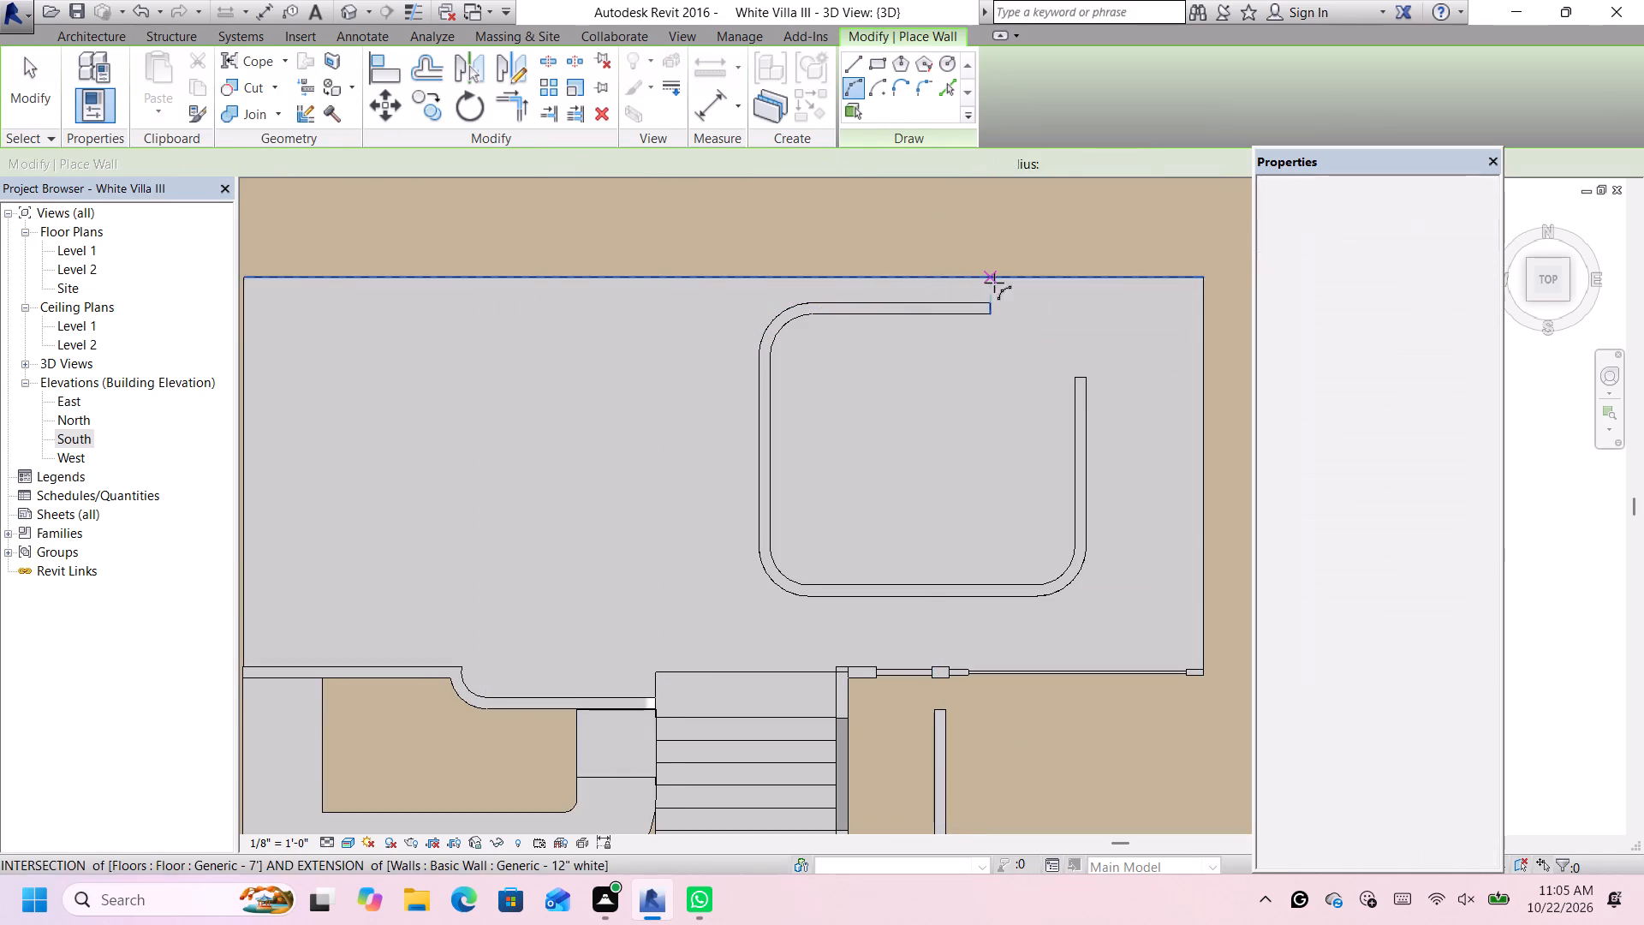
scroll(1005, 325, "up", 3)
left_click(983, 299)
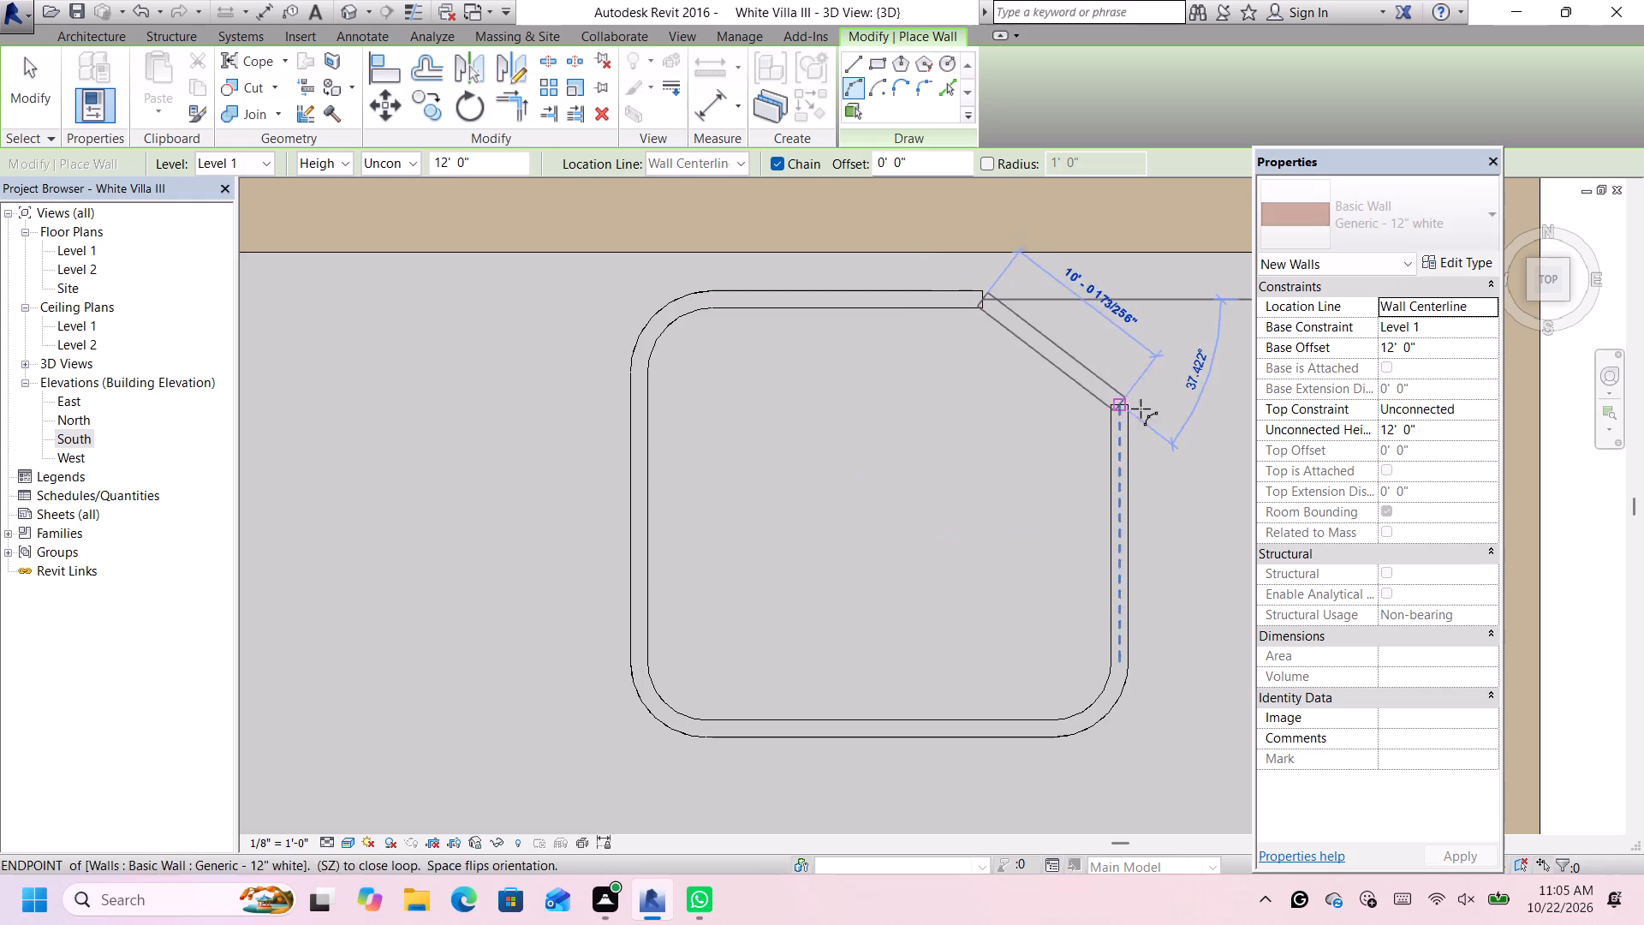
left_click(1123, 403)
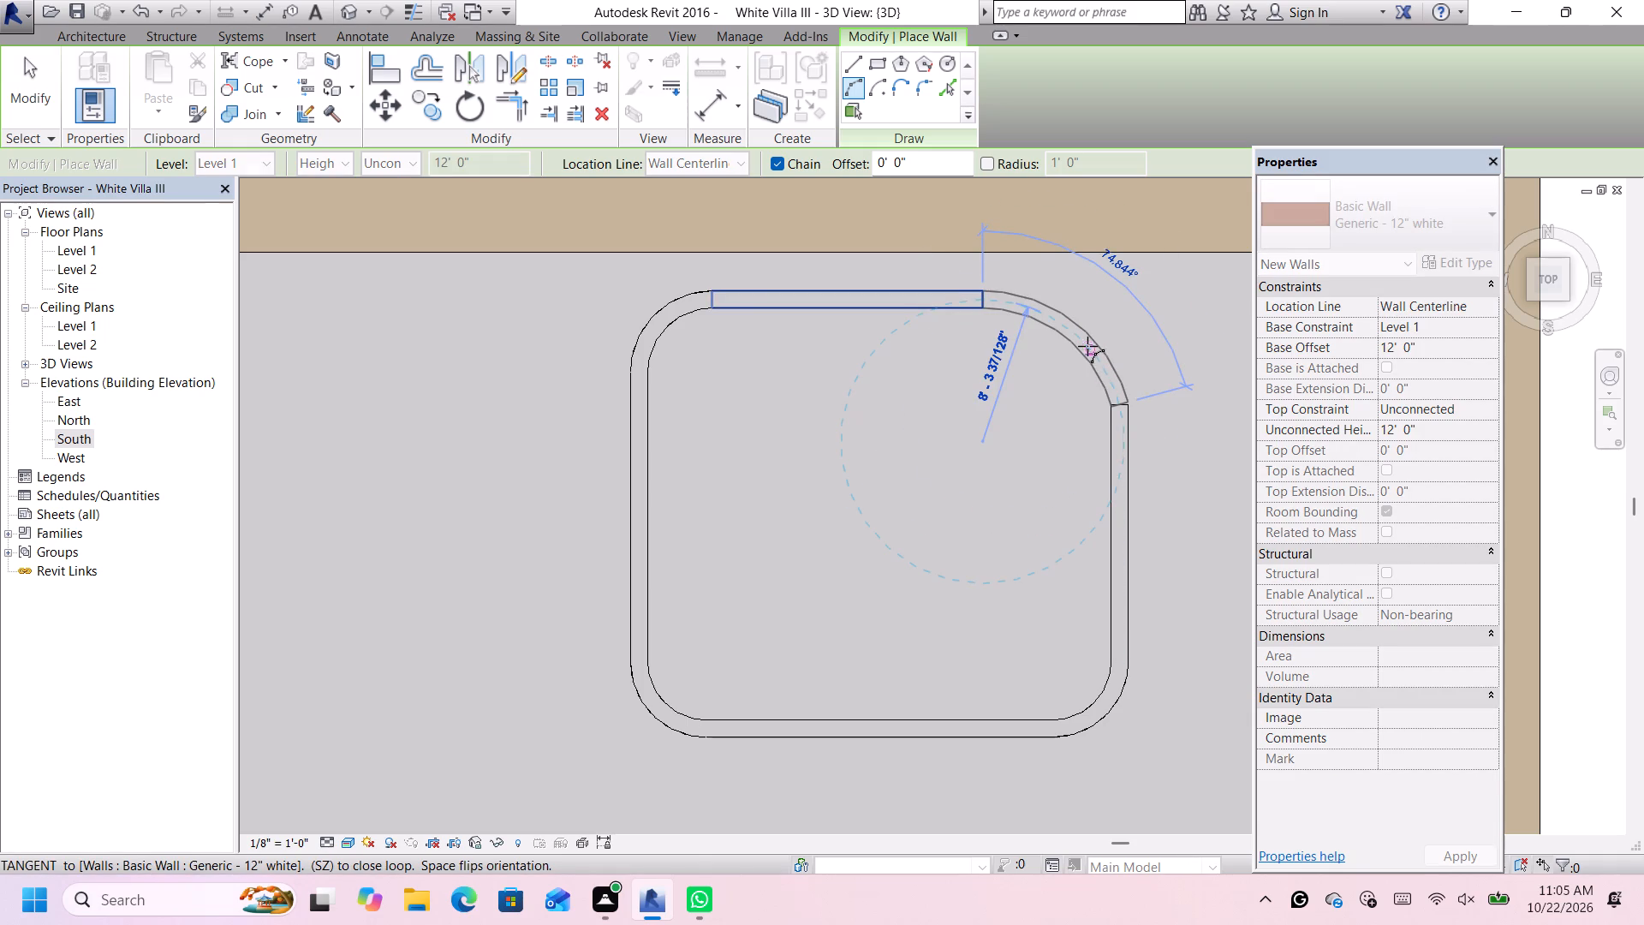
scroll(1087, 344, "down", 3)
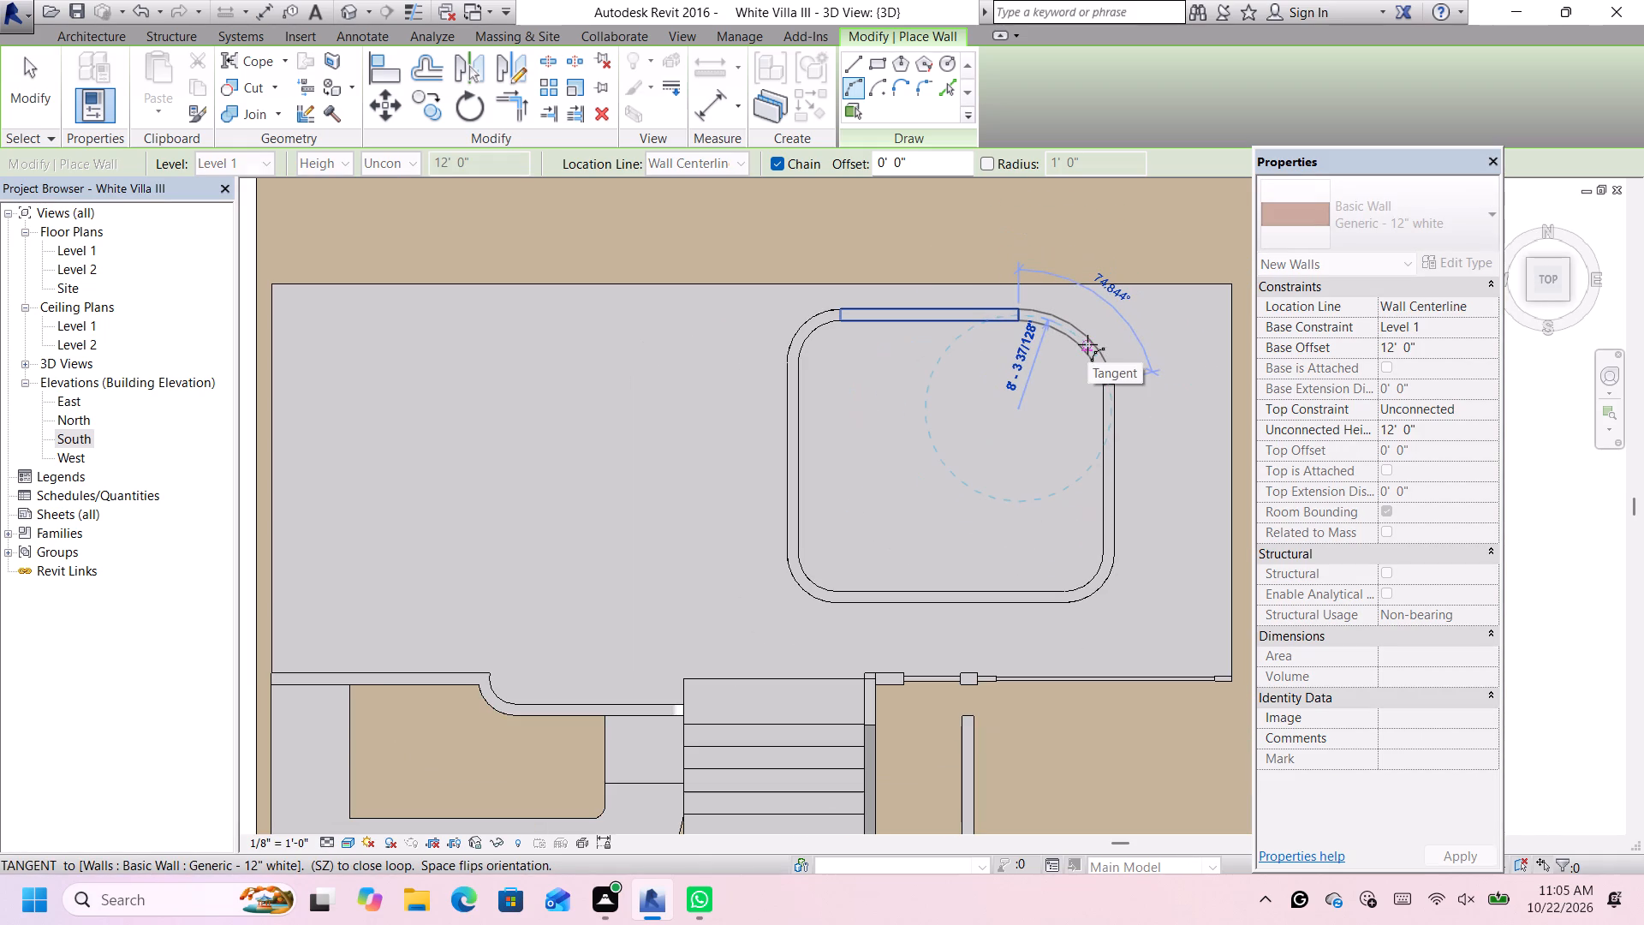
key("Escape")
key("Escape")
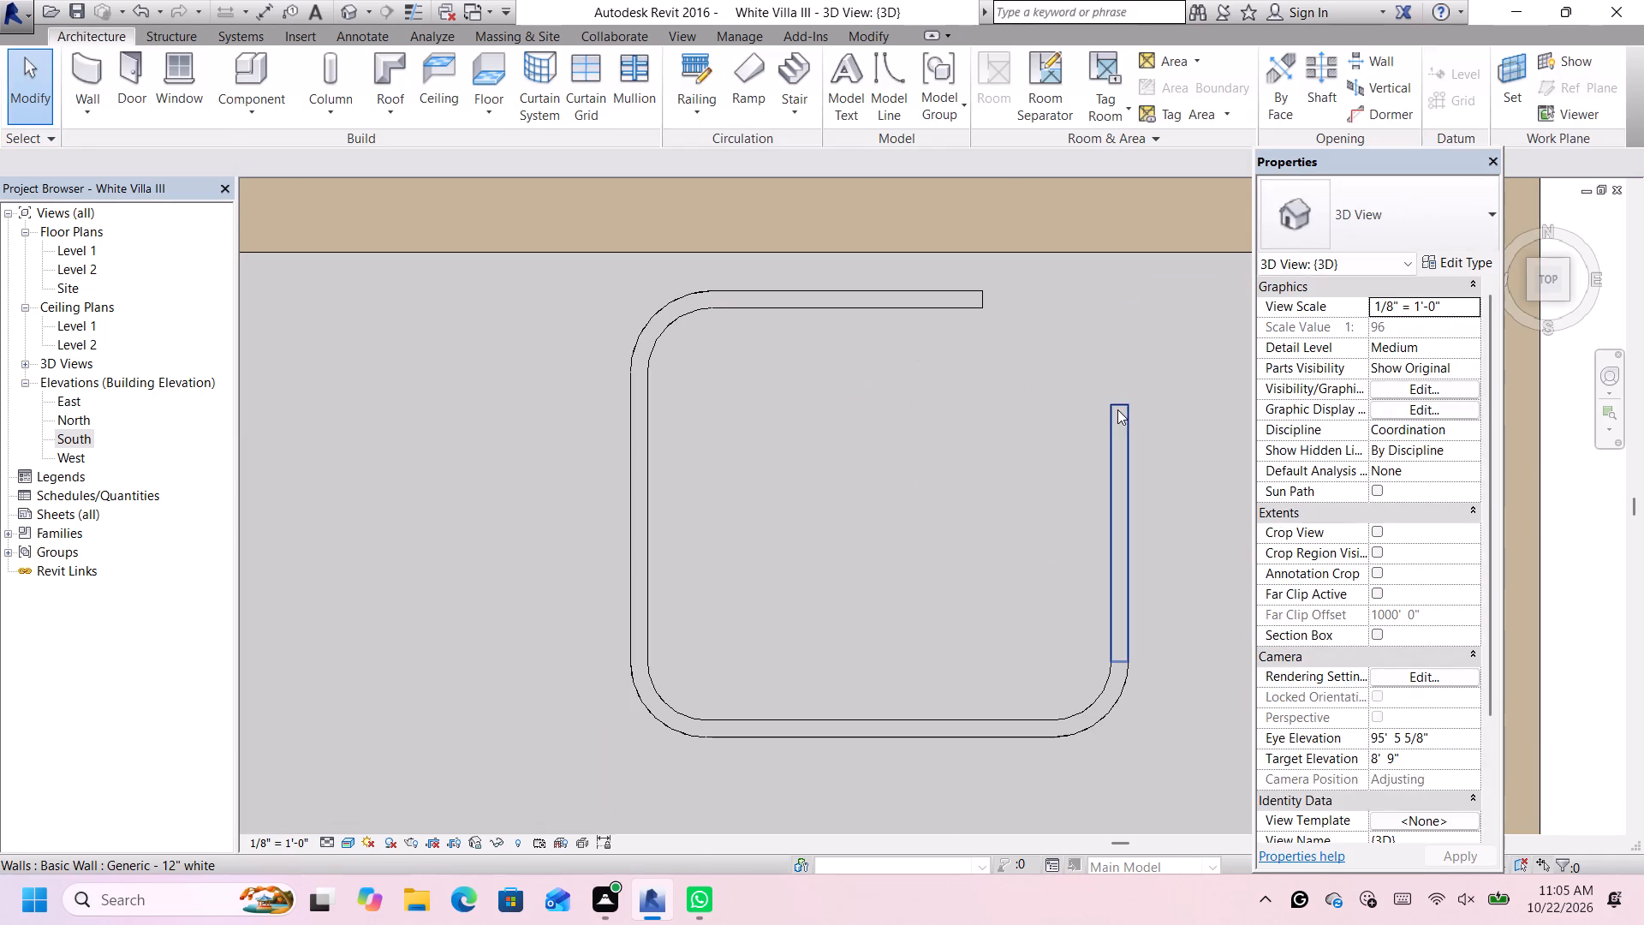
Set the length of the enclosure's east side wall to 18', extending it at its rear end.
left_click(1117, 409)
scroll(1117, 405, "up", 1)
left_click(1184, 541)
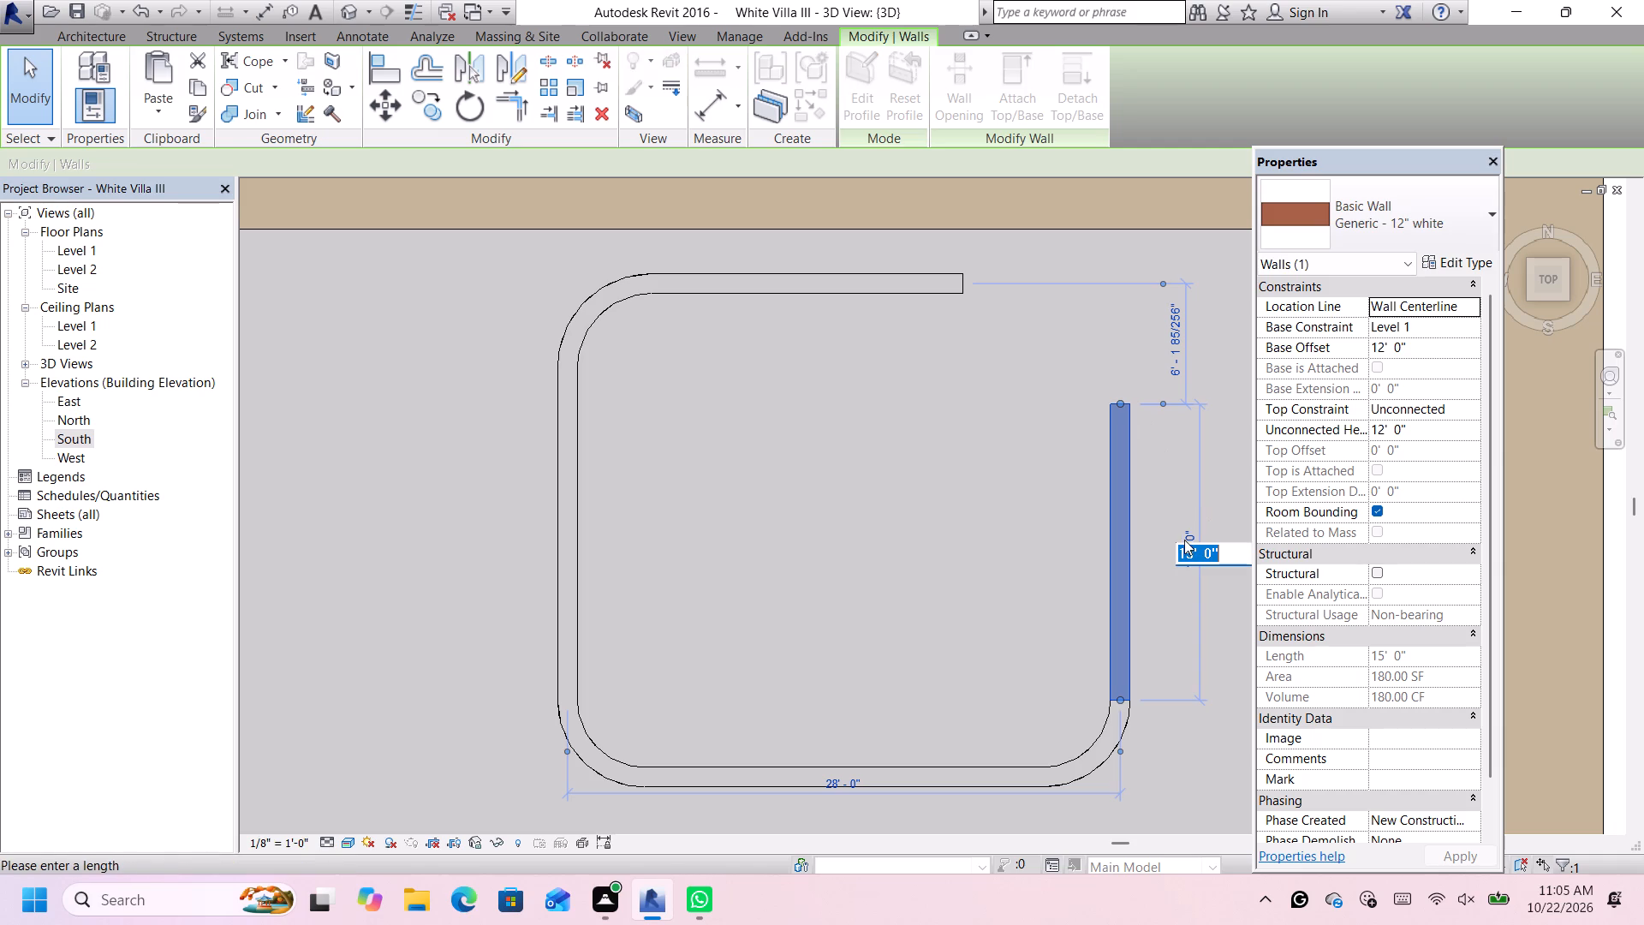
key("1")
key("8")
key("apostrophe")
key("Return")
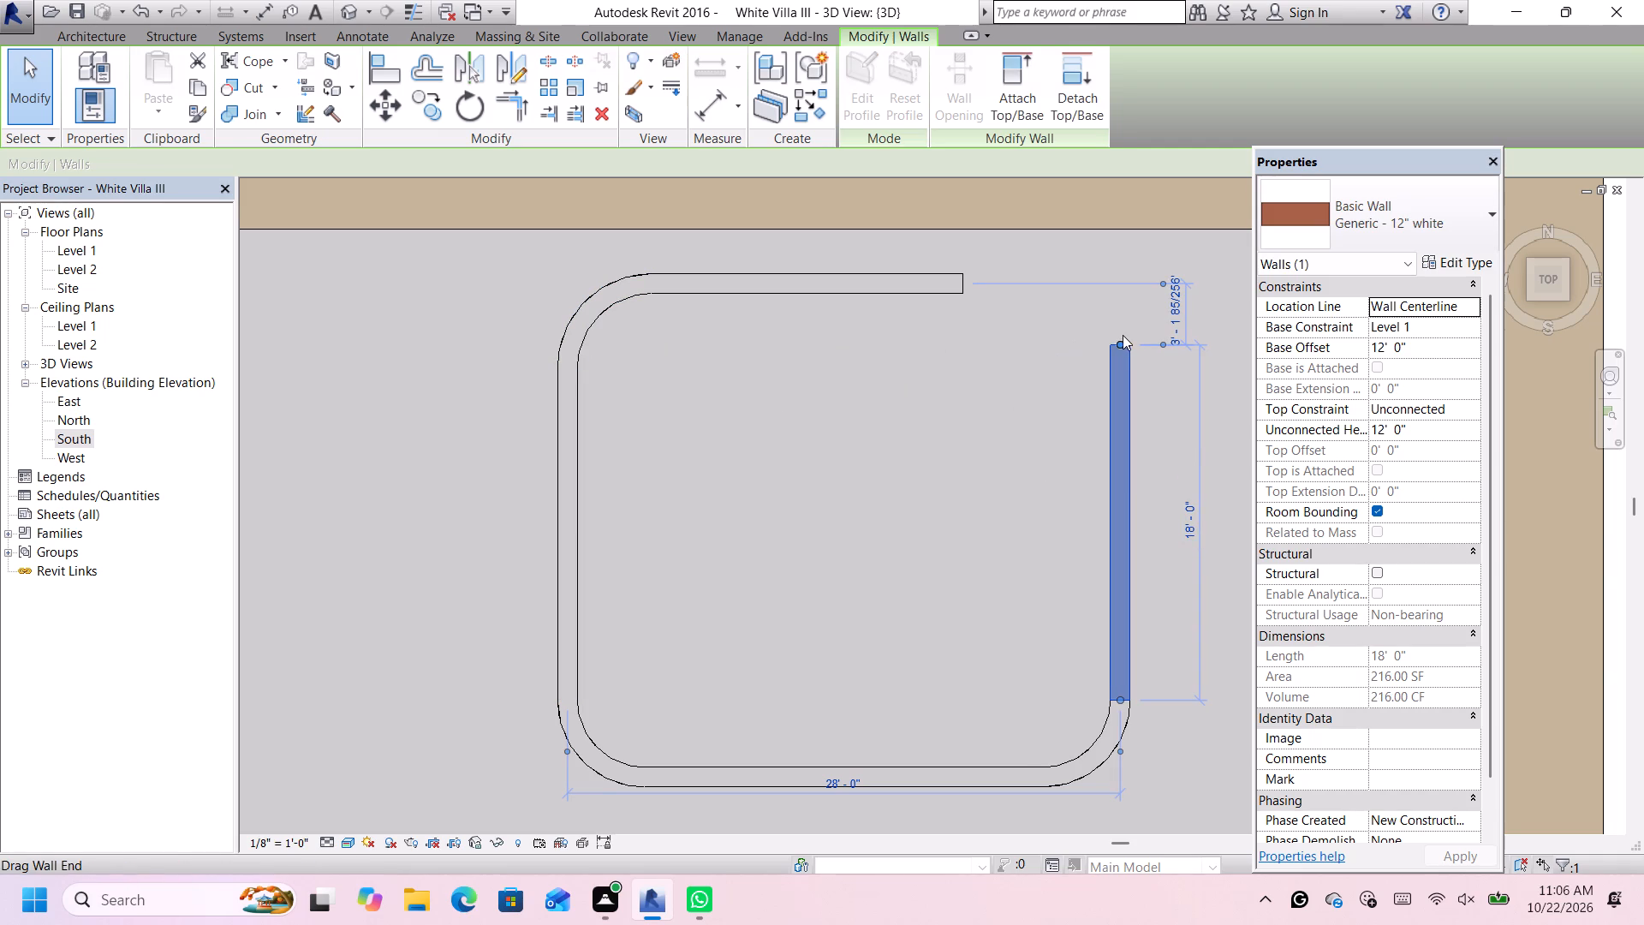
Swing the east side wall's free rear end diagonally across the enclosure toward the northwest corner, making the wall about 30'-6" long.
left_click_drag(1124, 340, 1127, 349)
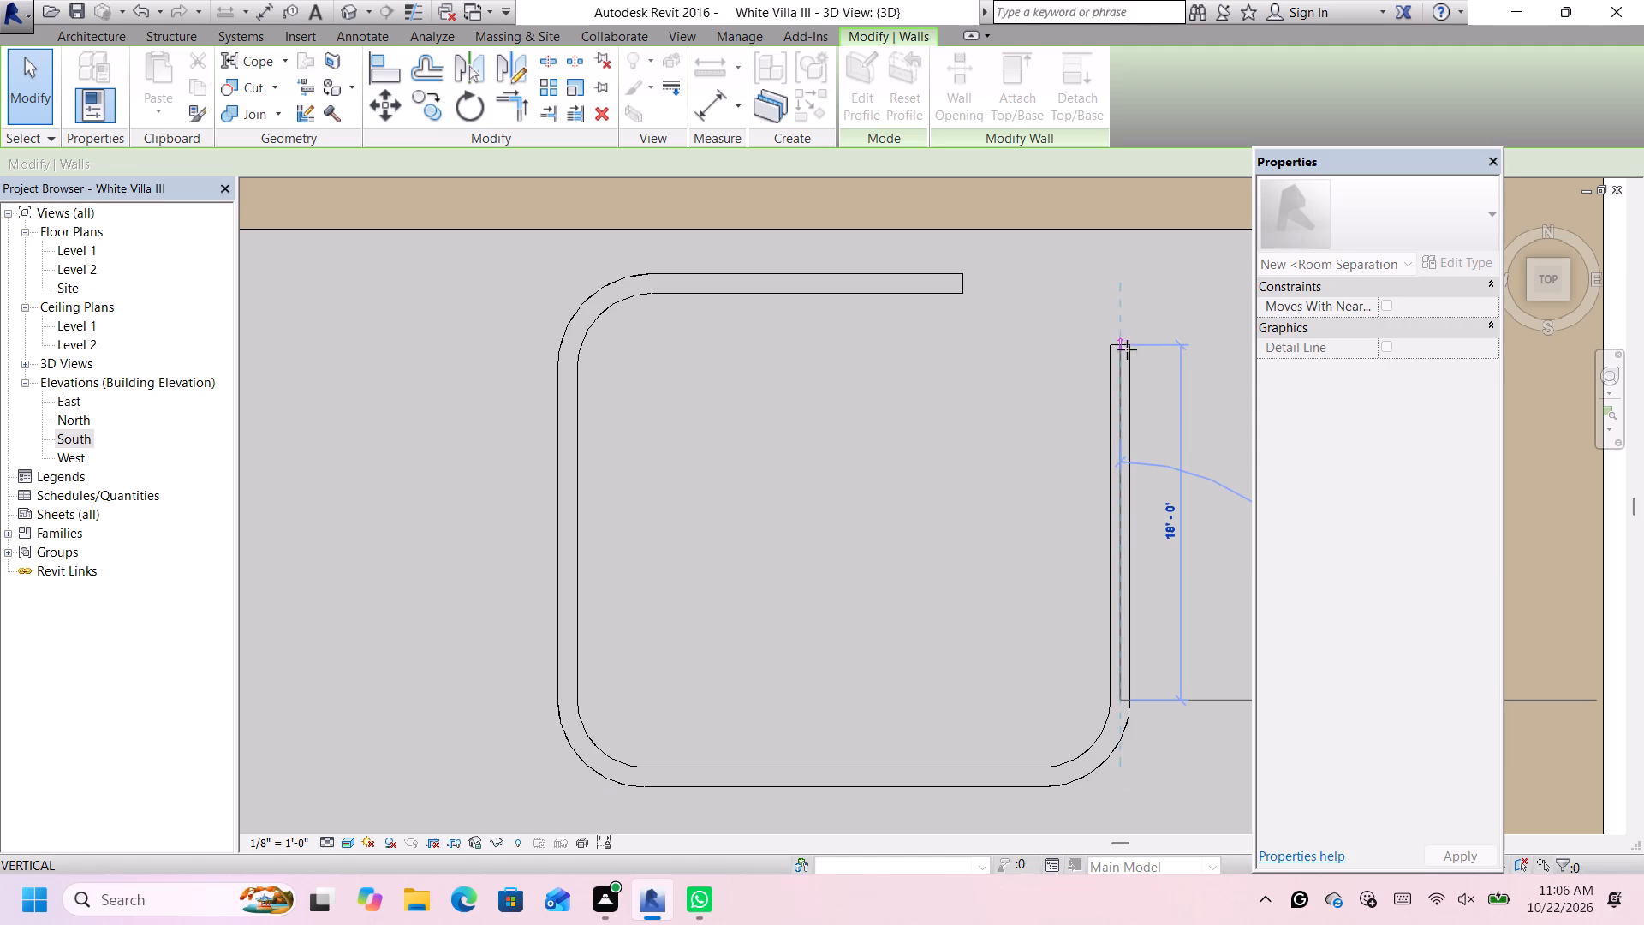
left_click_drag(1127, 349, 610, 386)
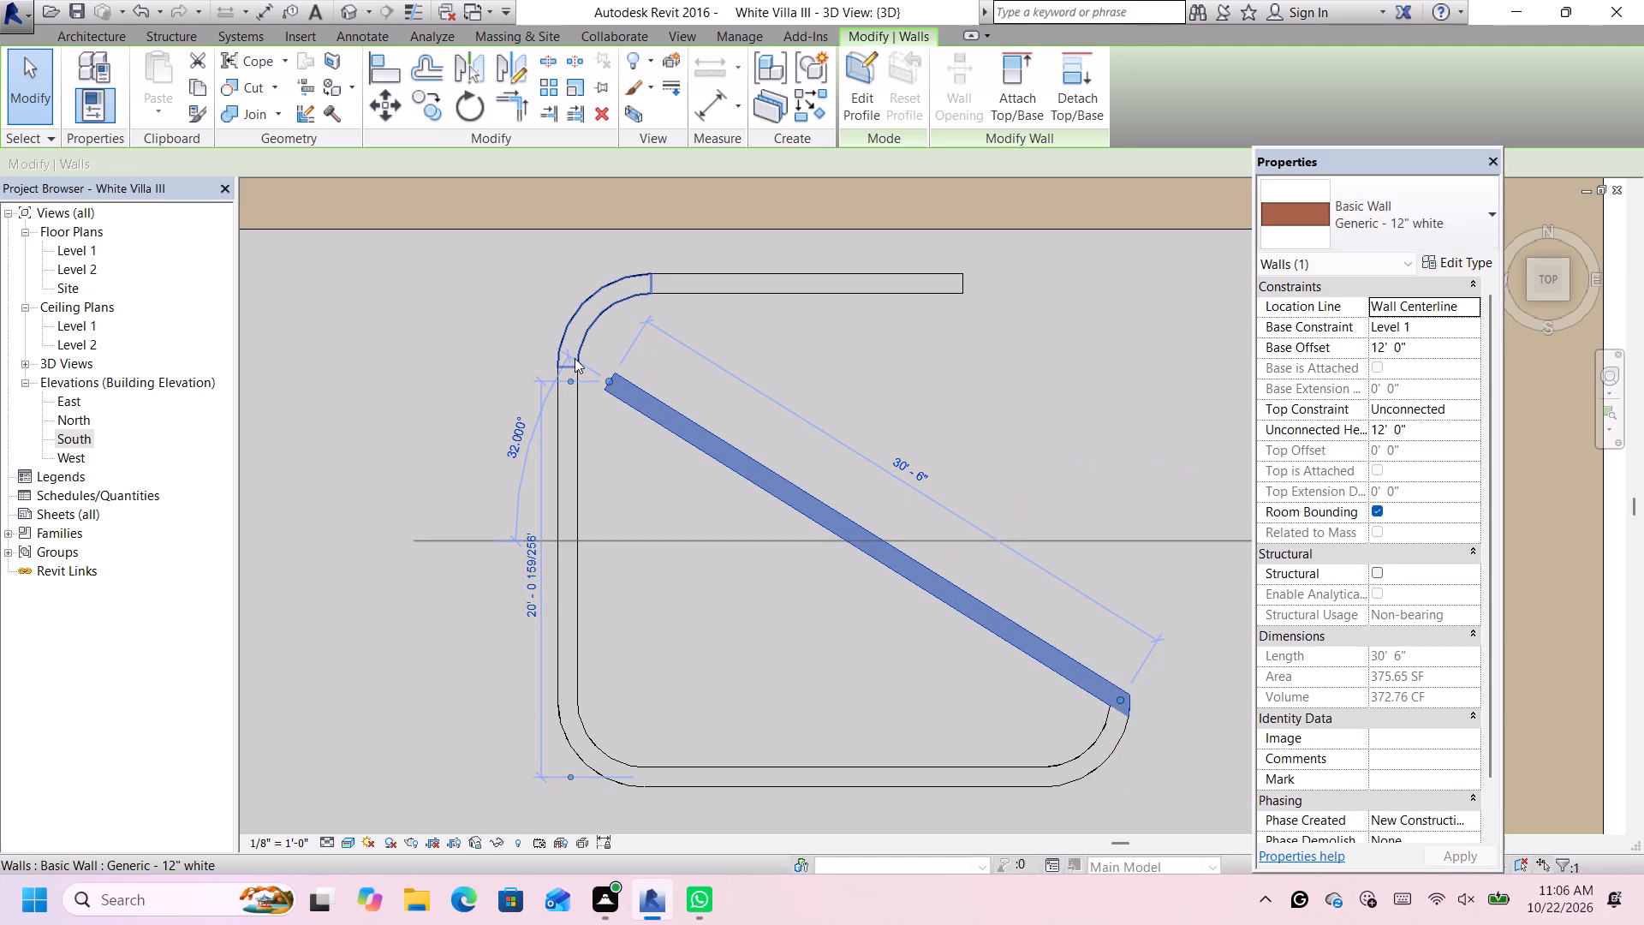
Undo the diagonal swing of the enclosure's east side wall.
scroll(581, 364, "down", 5)
key("ctrl+z")
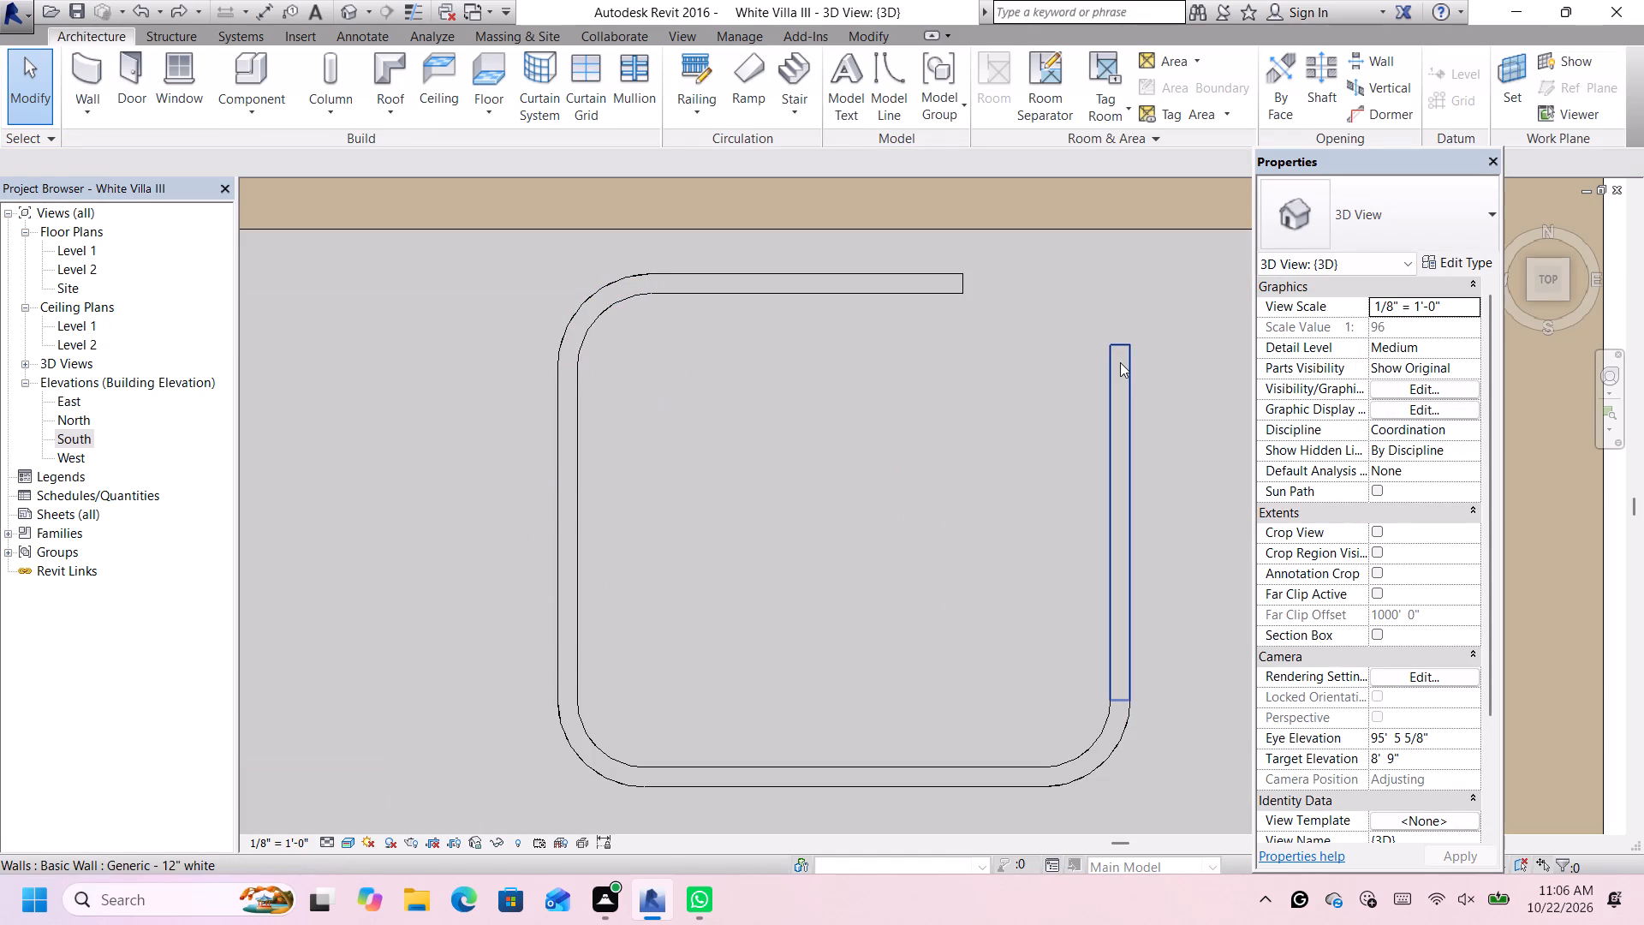
Check the spacing dimensions of the enclosure's east, west and front walls one after another.
left_click(1120, 362)
left_click(555, 445)
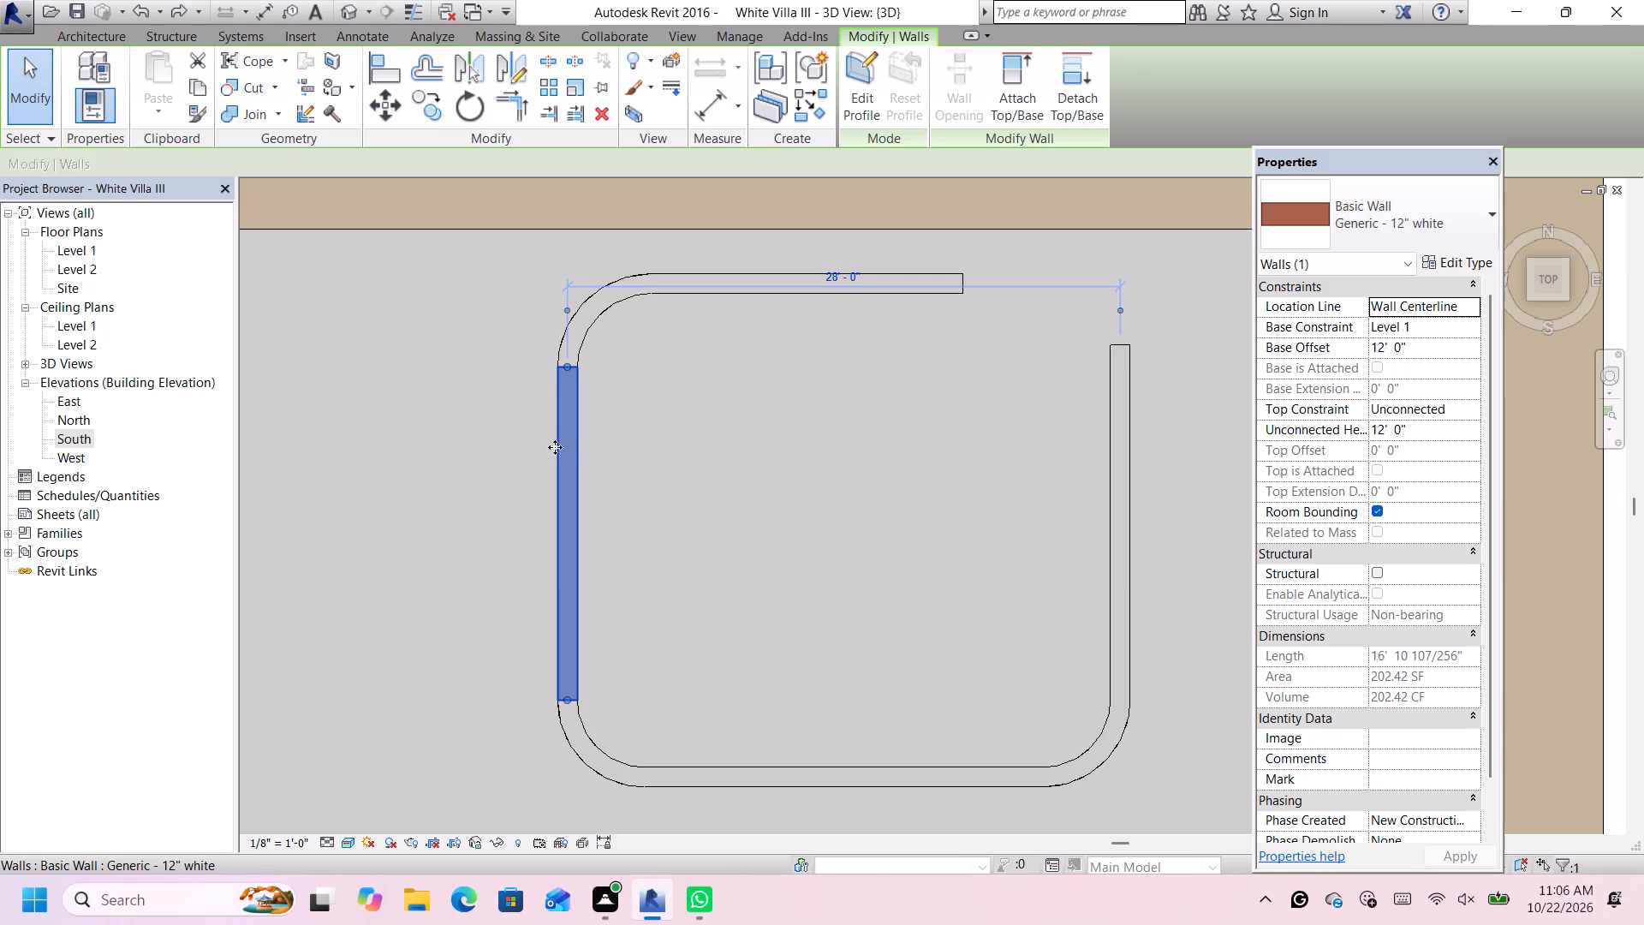
scroll(599, 467, "down", 5)
left_click(712, 503)
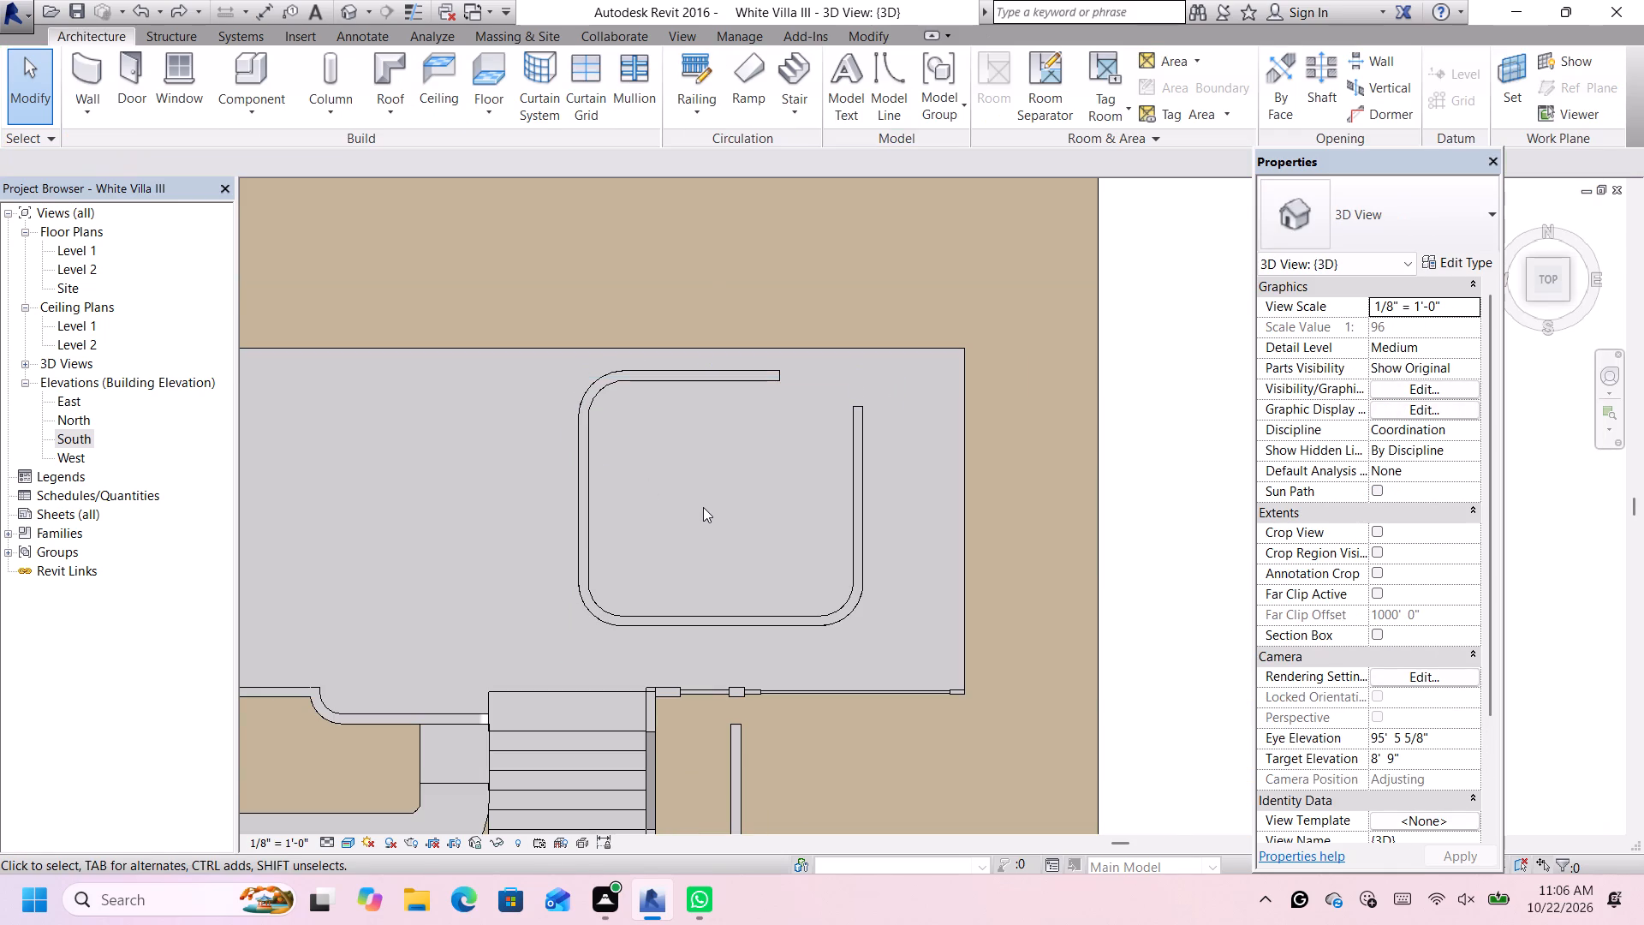
left_click(582, 532)
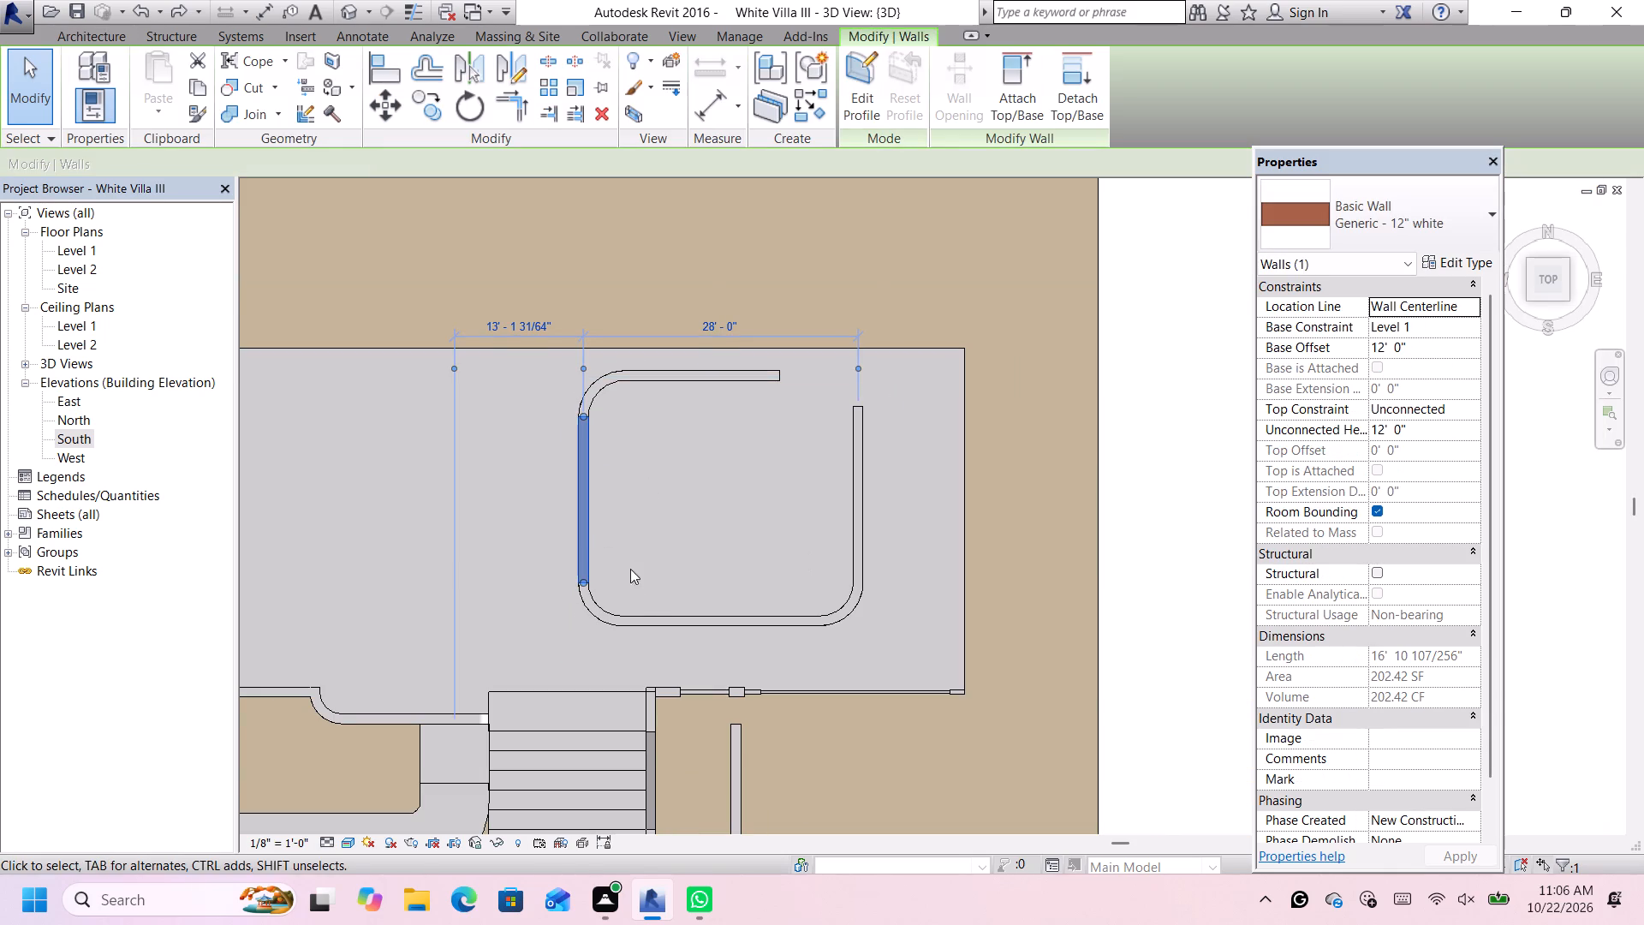
left_click(643, 624)
scroll(628, 547, "down", 1)
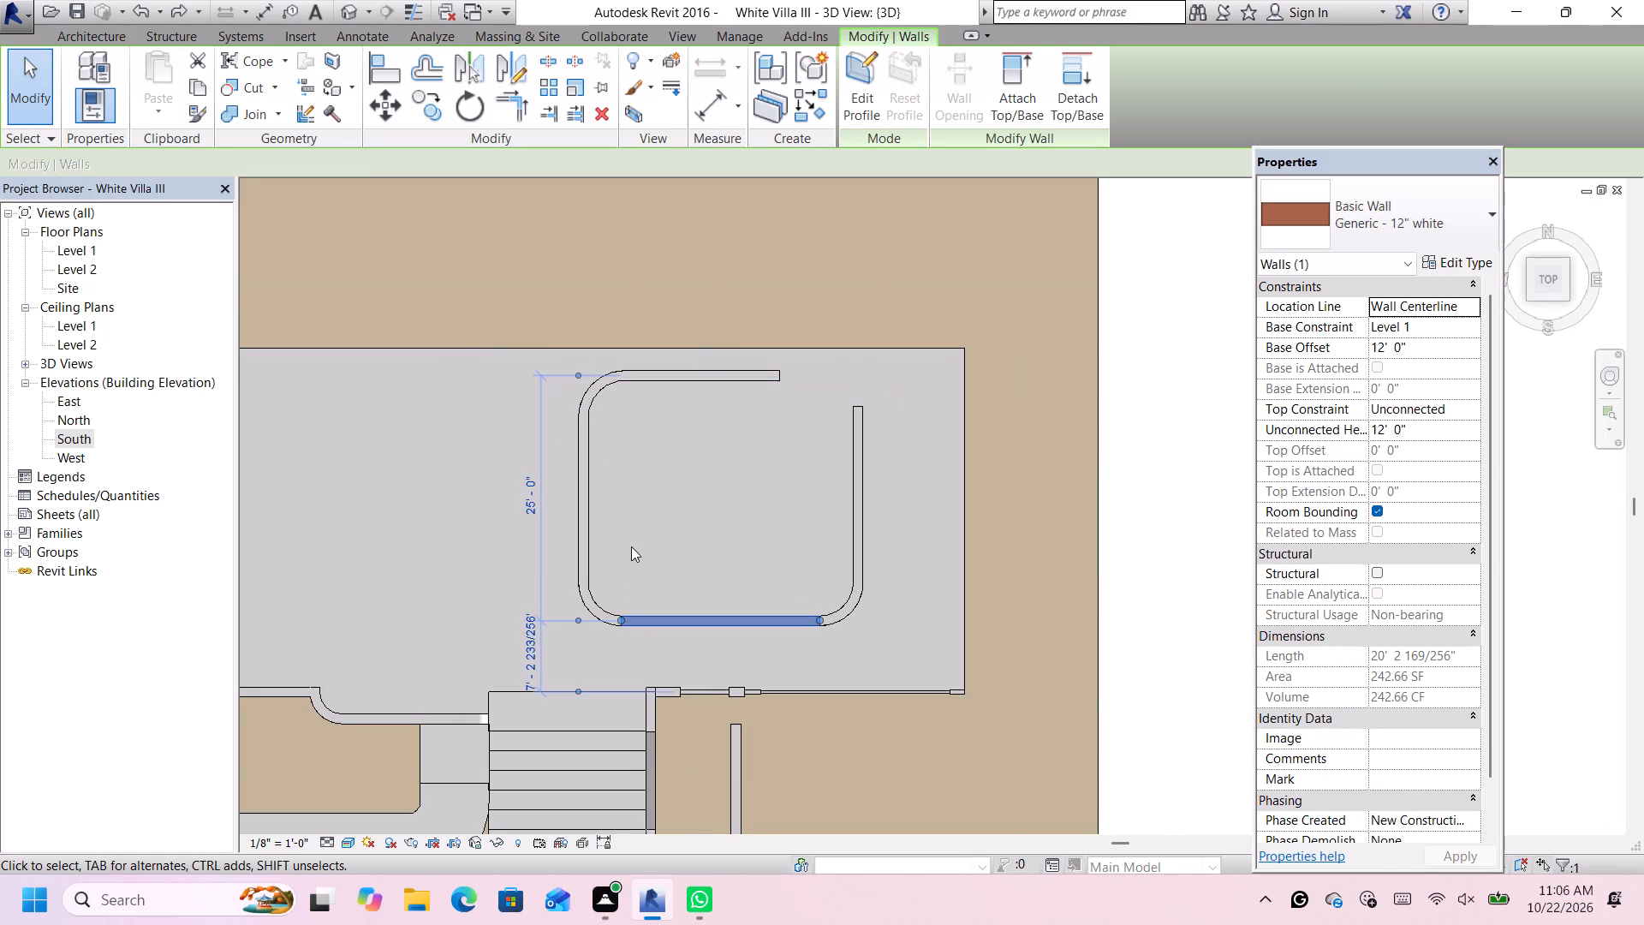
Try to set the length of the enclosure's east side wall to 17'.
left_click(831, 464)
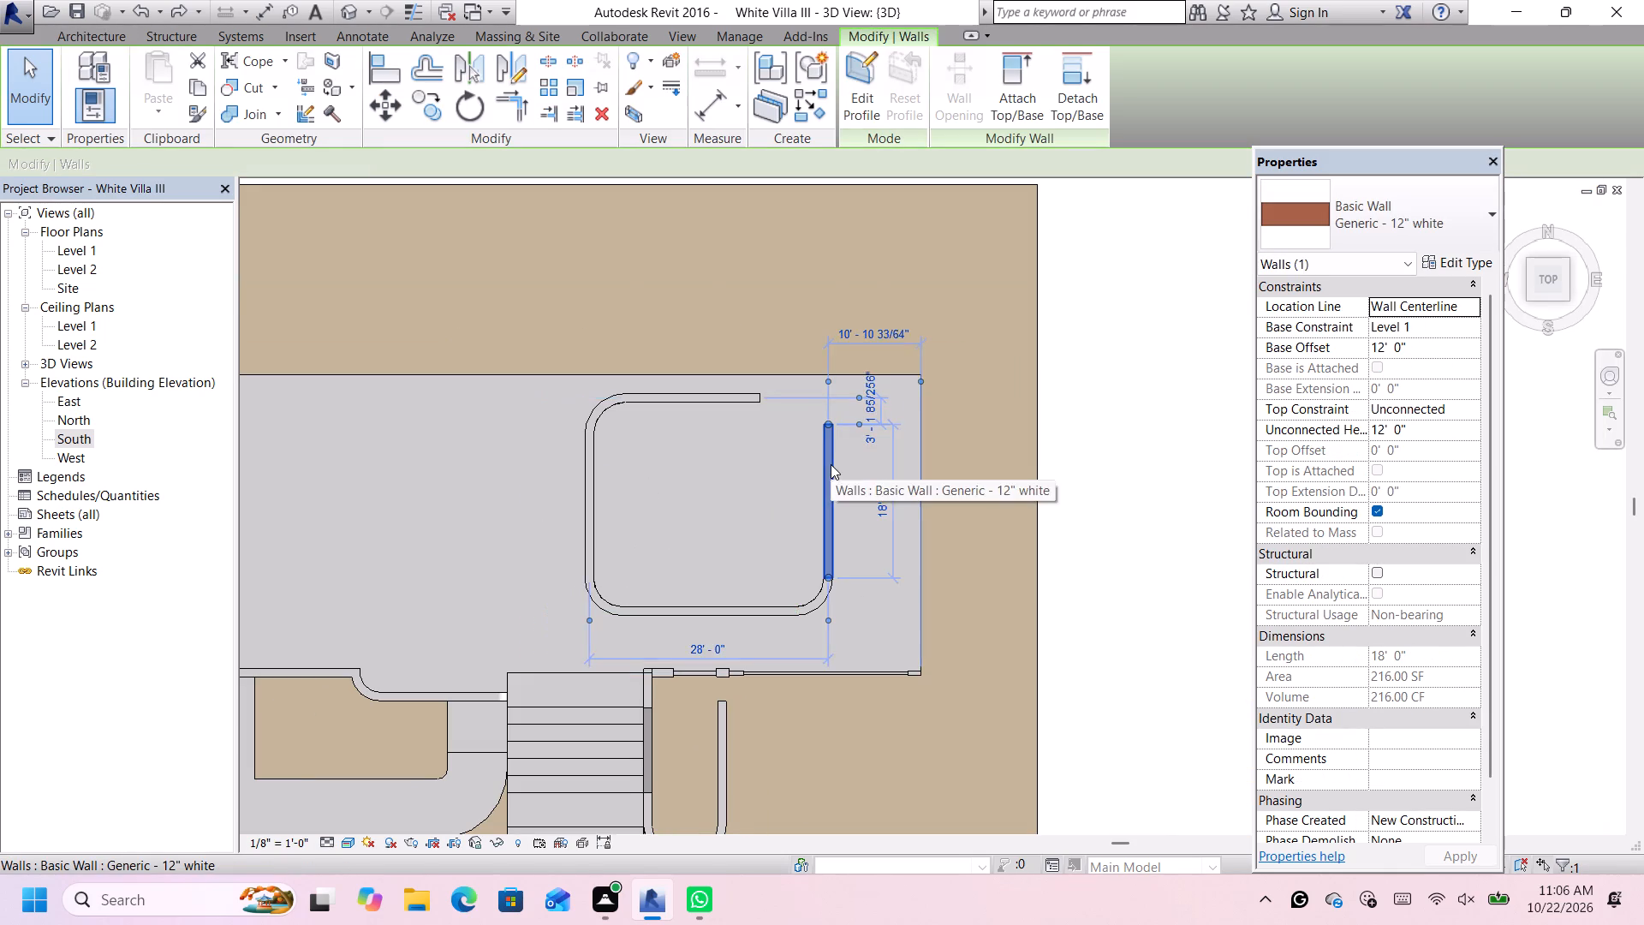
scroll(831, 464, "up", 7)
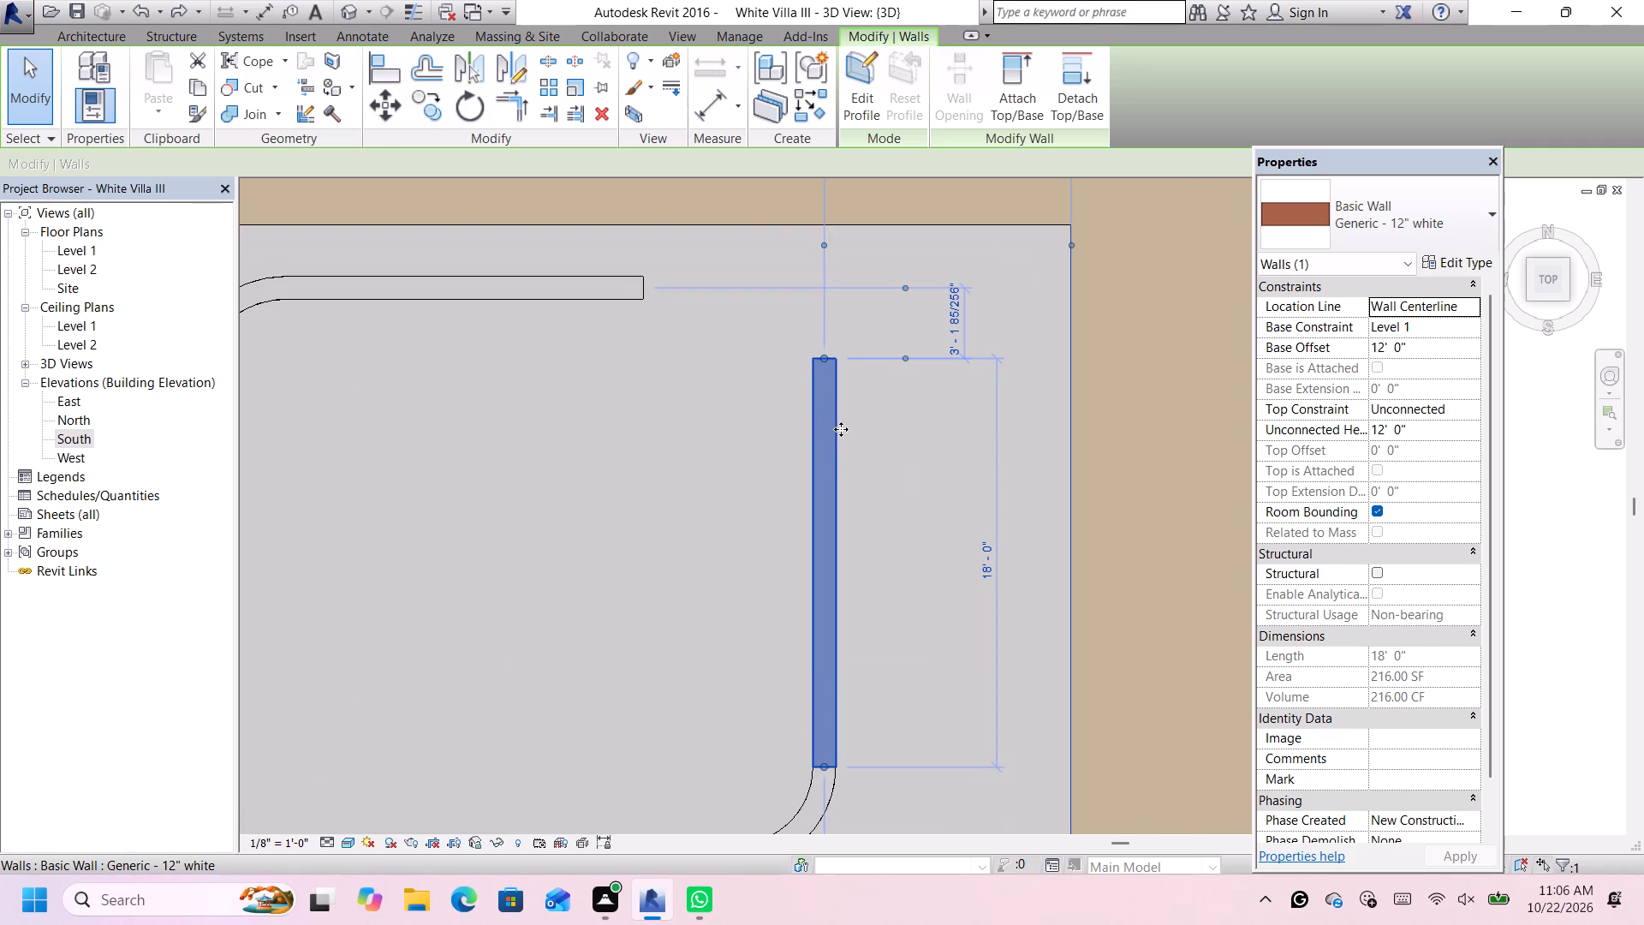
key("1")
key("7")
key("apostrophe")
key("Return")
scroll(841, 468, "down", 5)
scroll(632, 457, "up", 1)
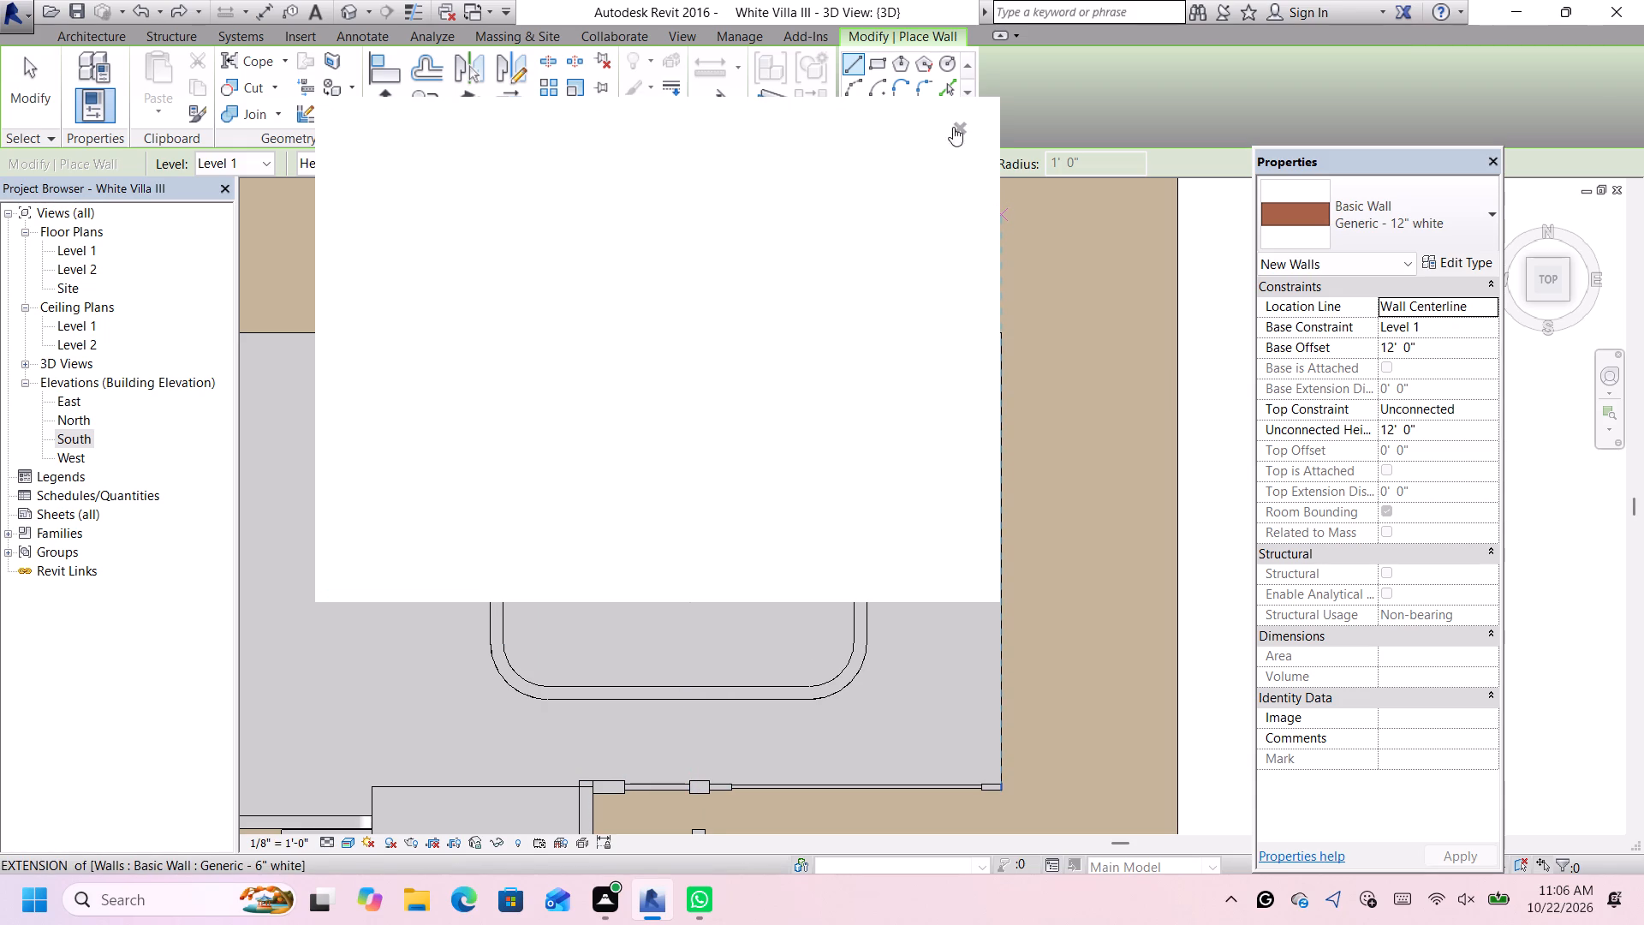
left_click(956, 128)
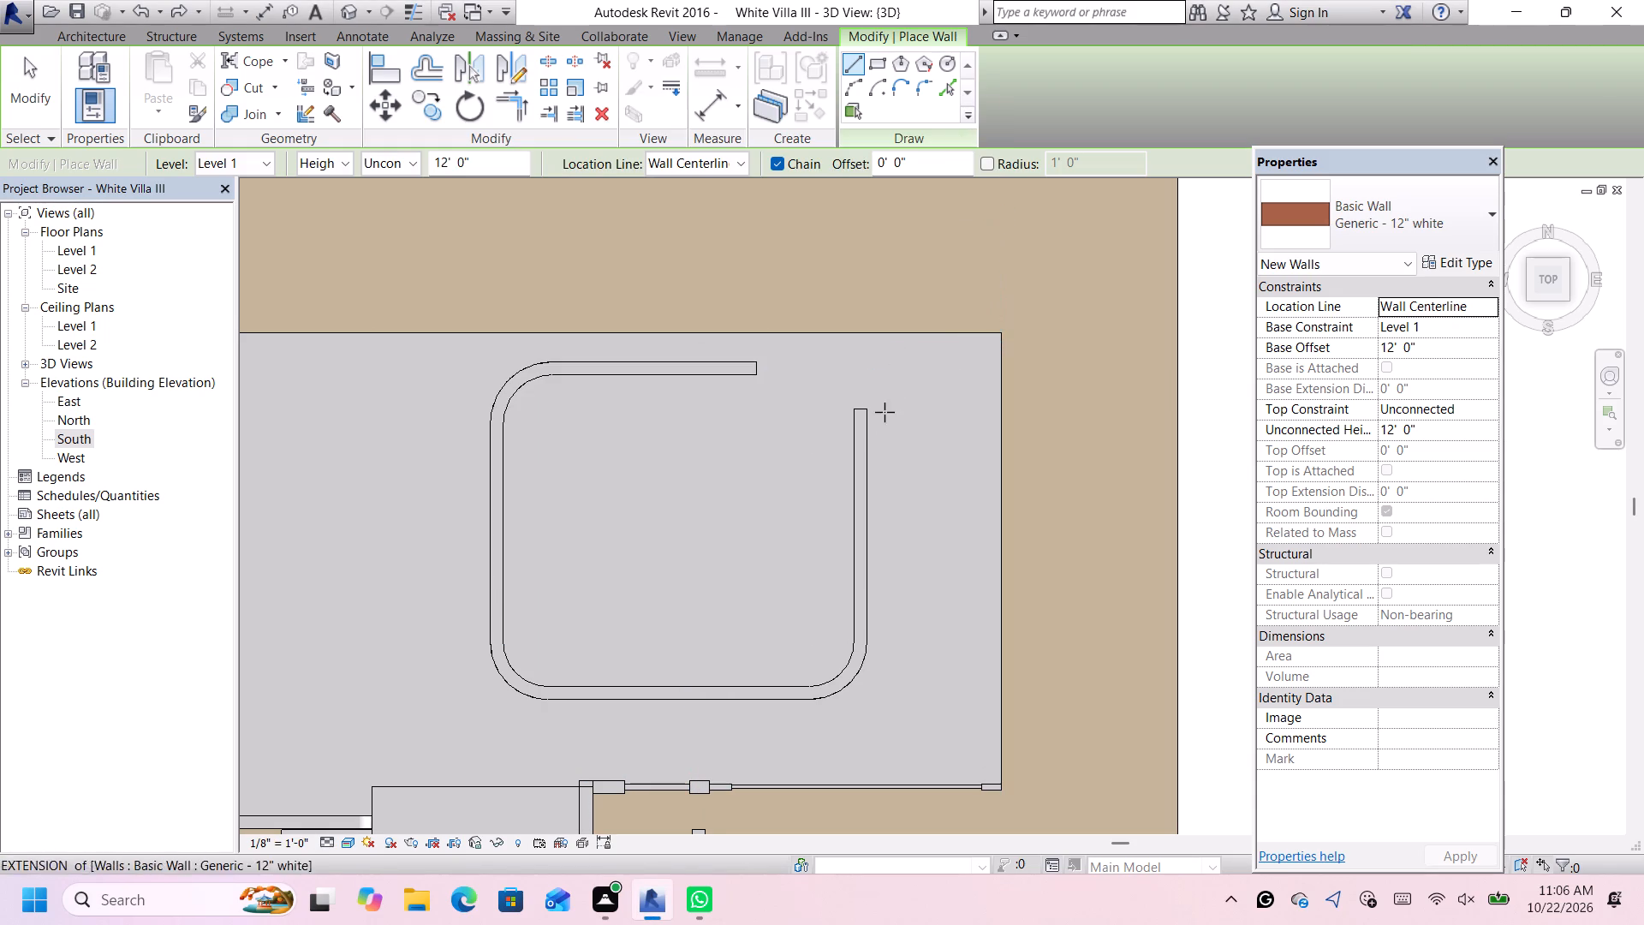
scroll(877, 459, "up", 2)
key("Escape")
Set the length of the enclosure's east side wall to 16', shortening it at its rear end.
left_click(864, 403)
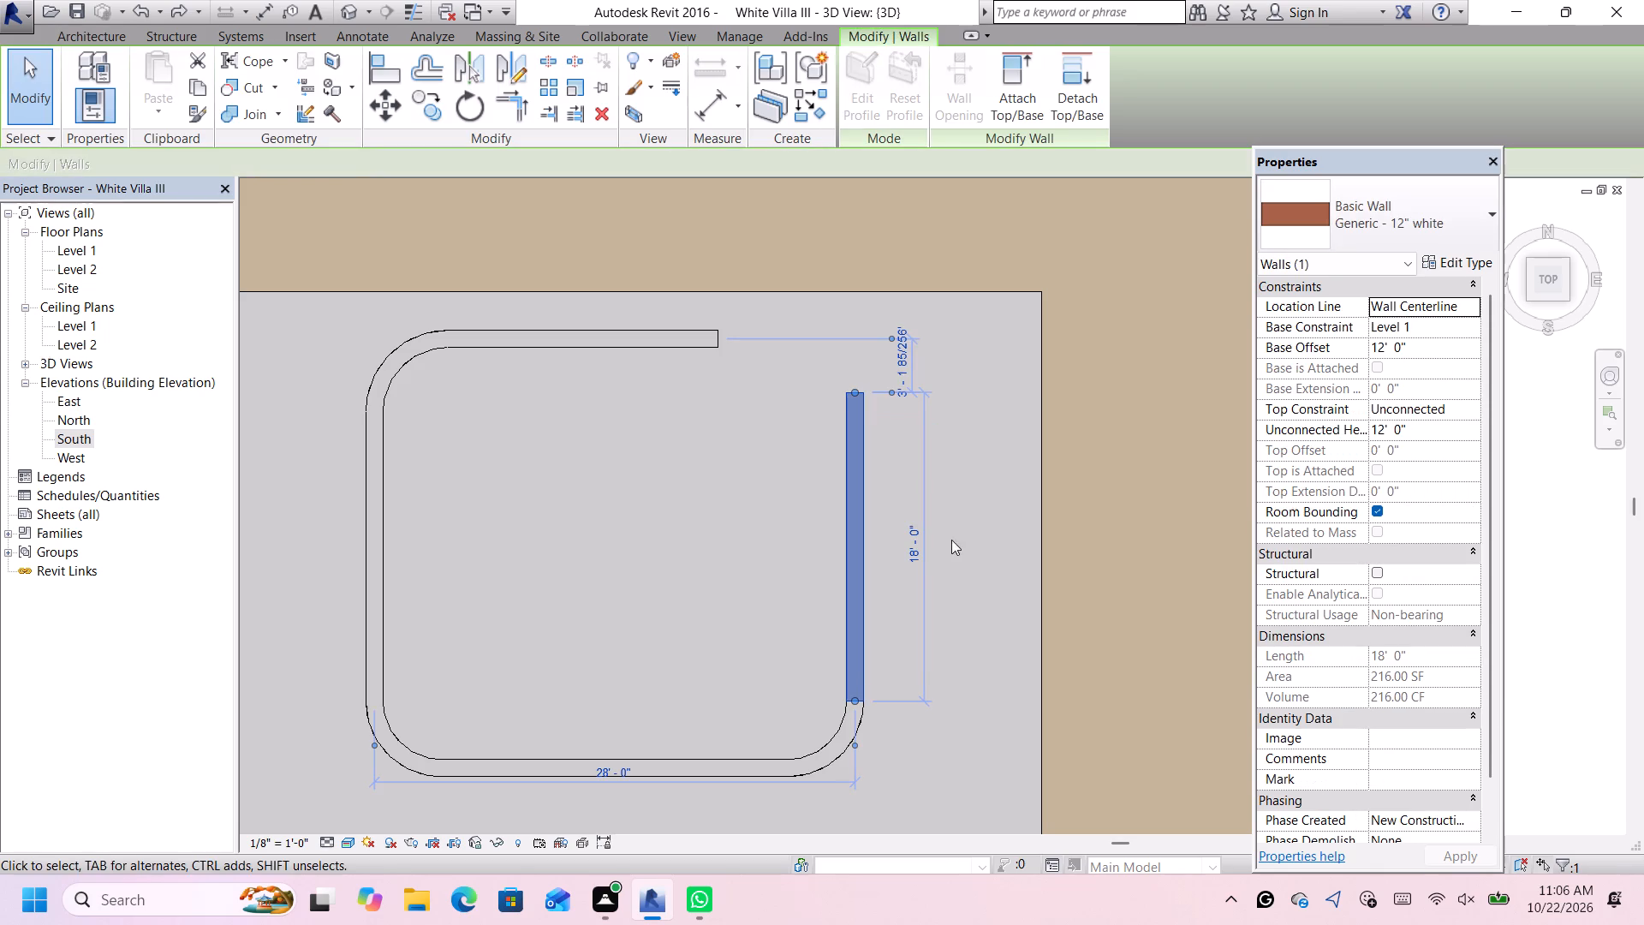
left_click(912, 541)
key("1")
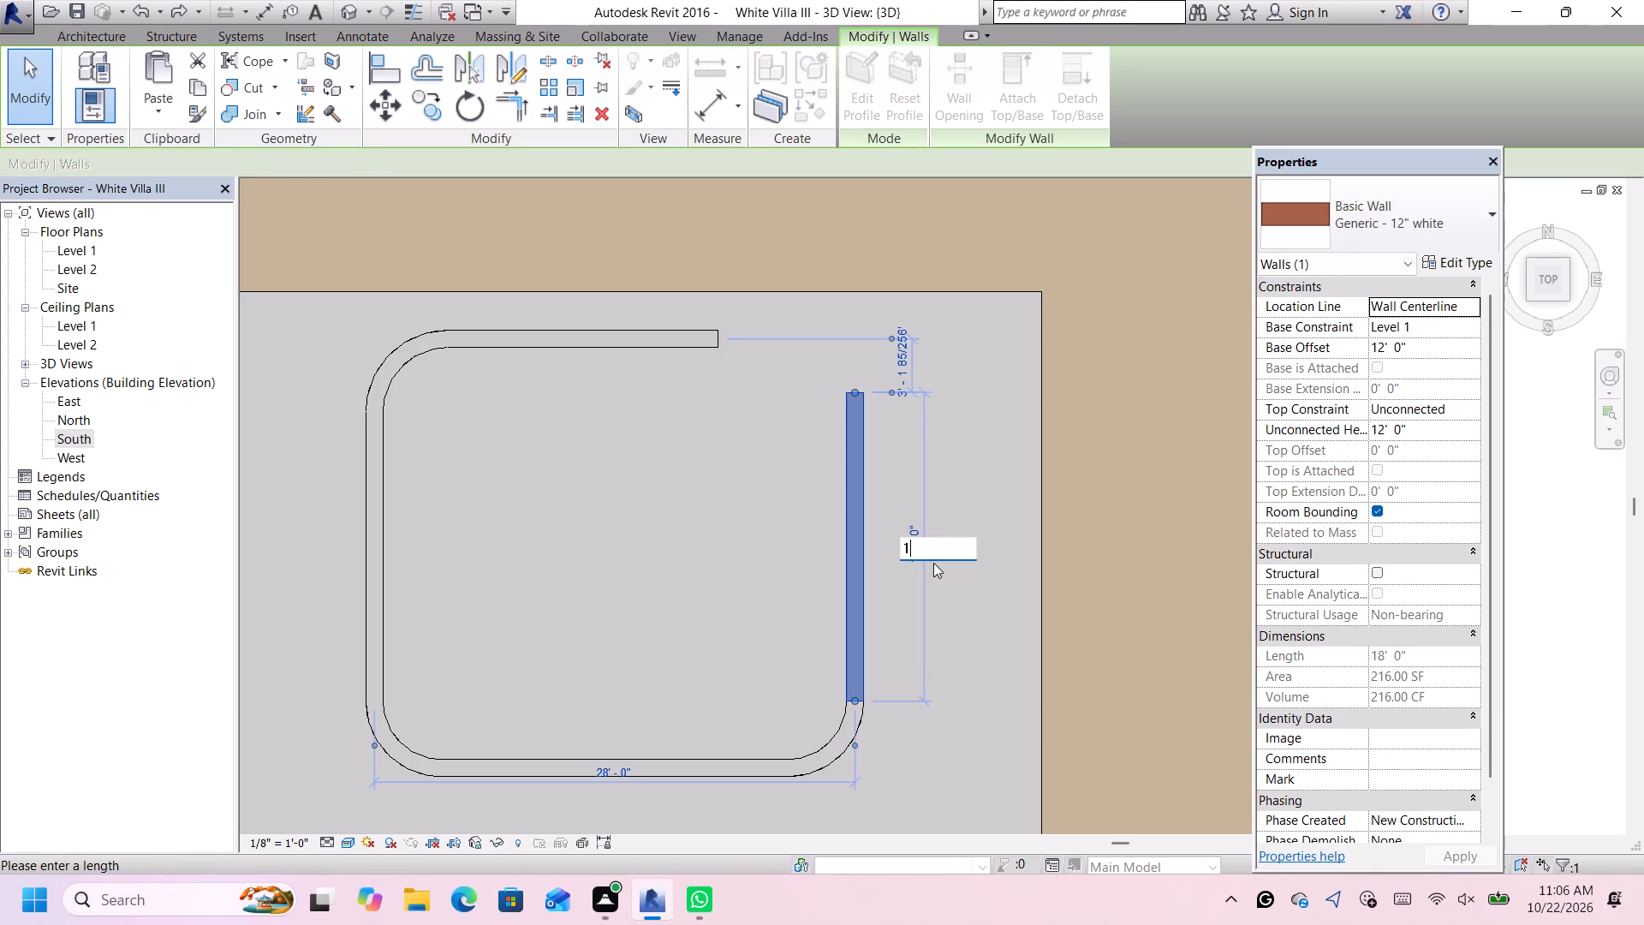
key("6")
key("apostrophe")
key("Return")
scroll(587, 499, "down", 1)
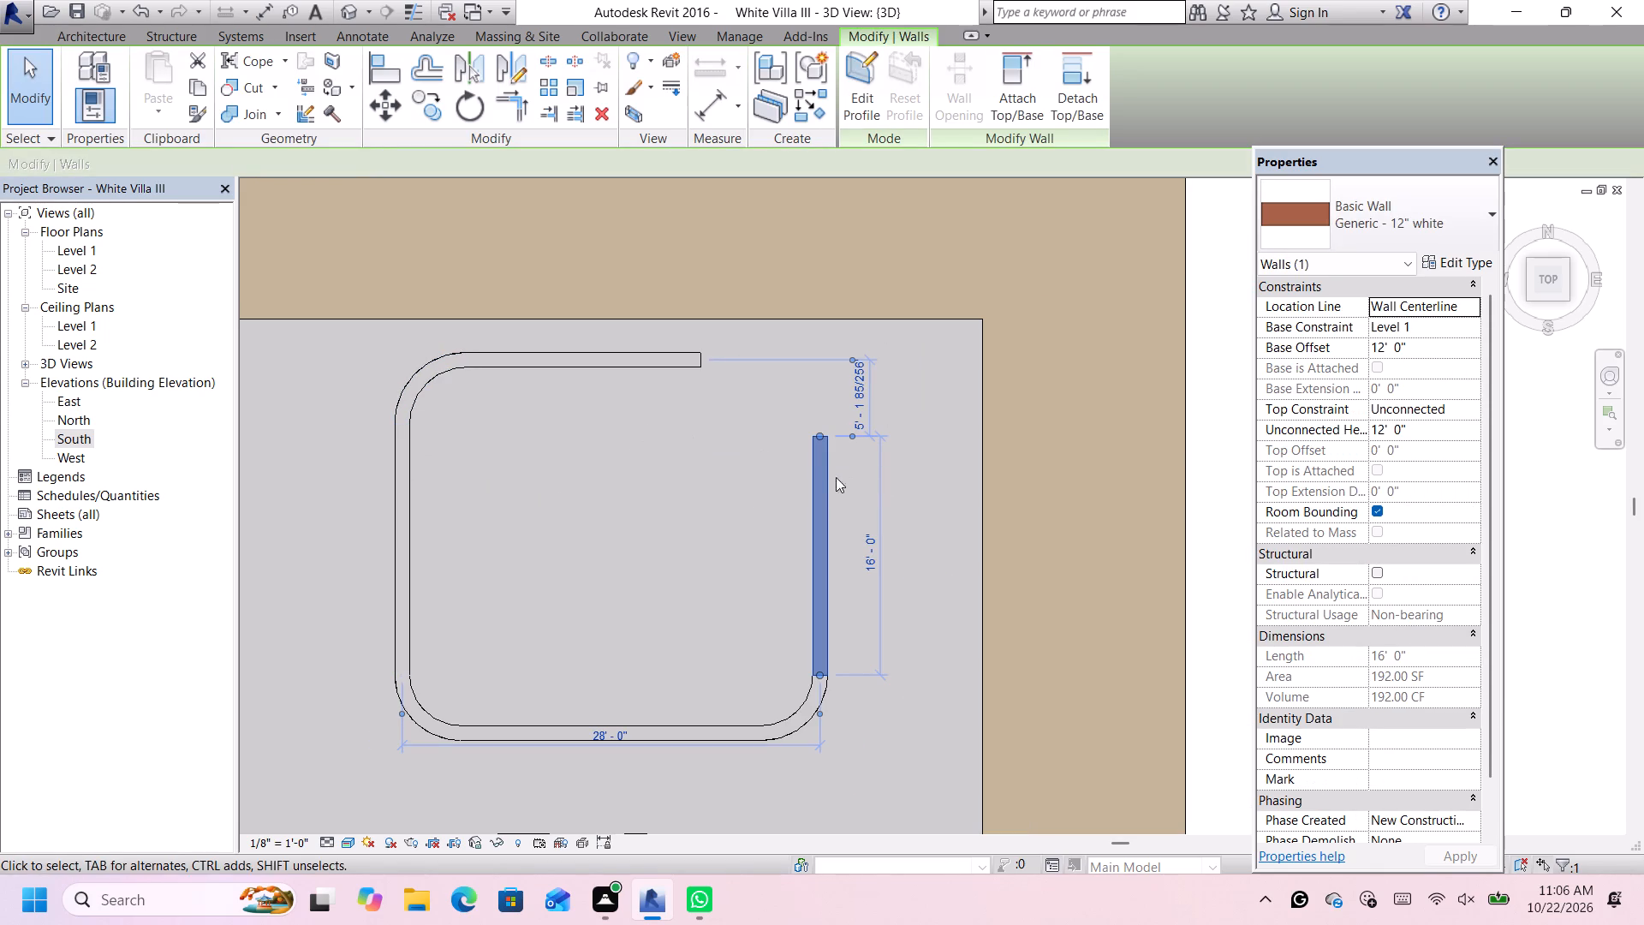
left_click(1232, 316)
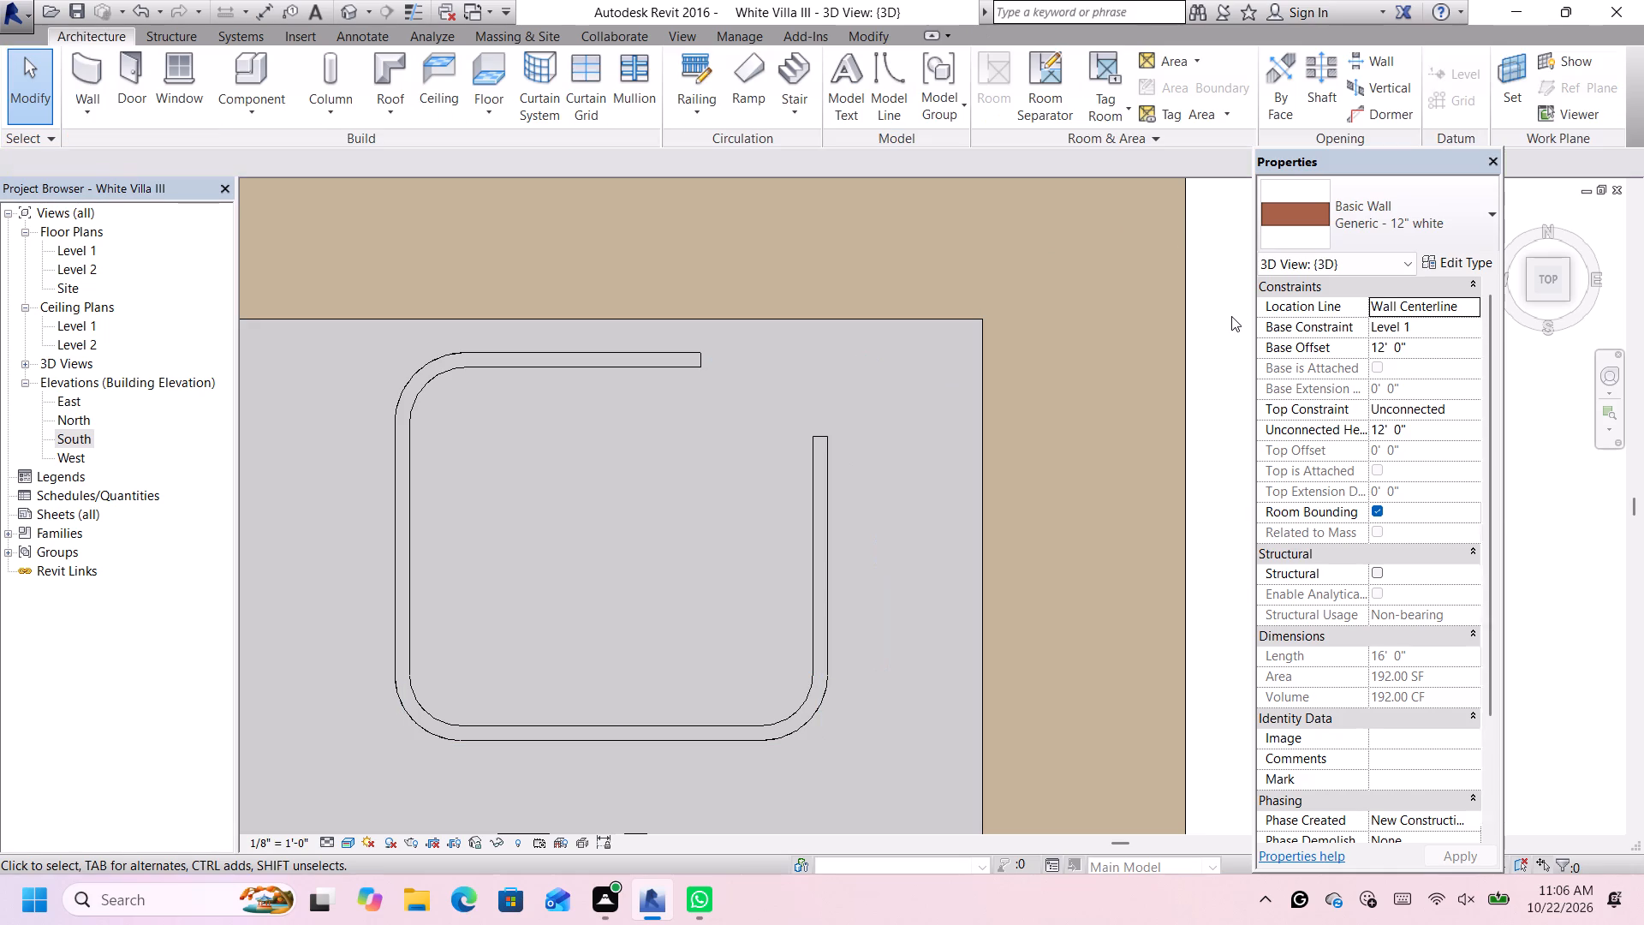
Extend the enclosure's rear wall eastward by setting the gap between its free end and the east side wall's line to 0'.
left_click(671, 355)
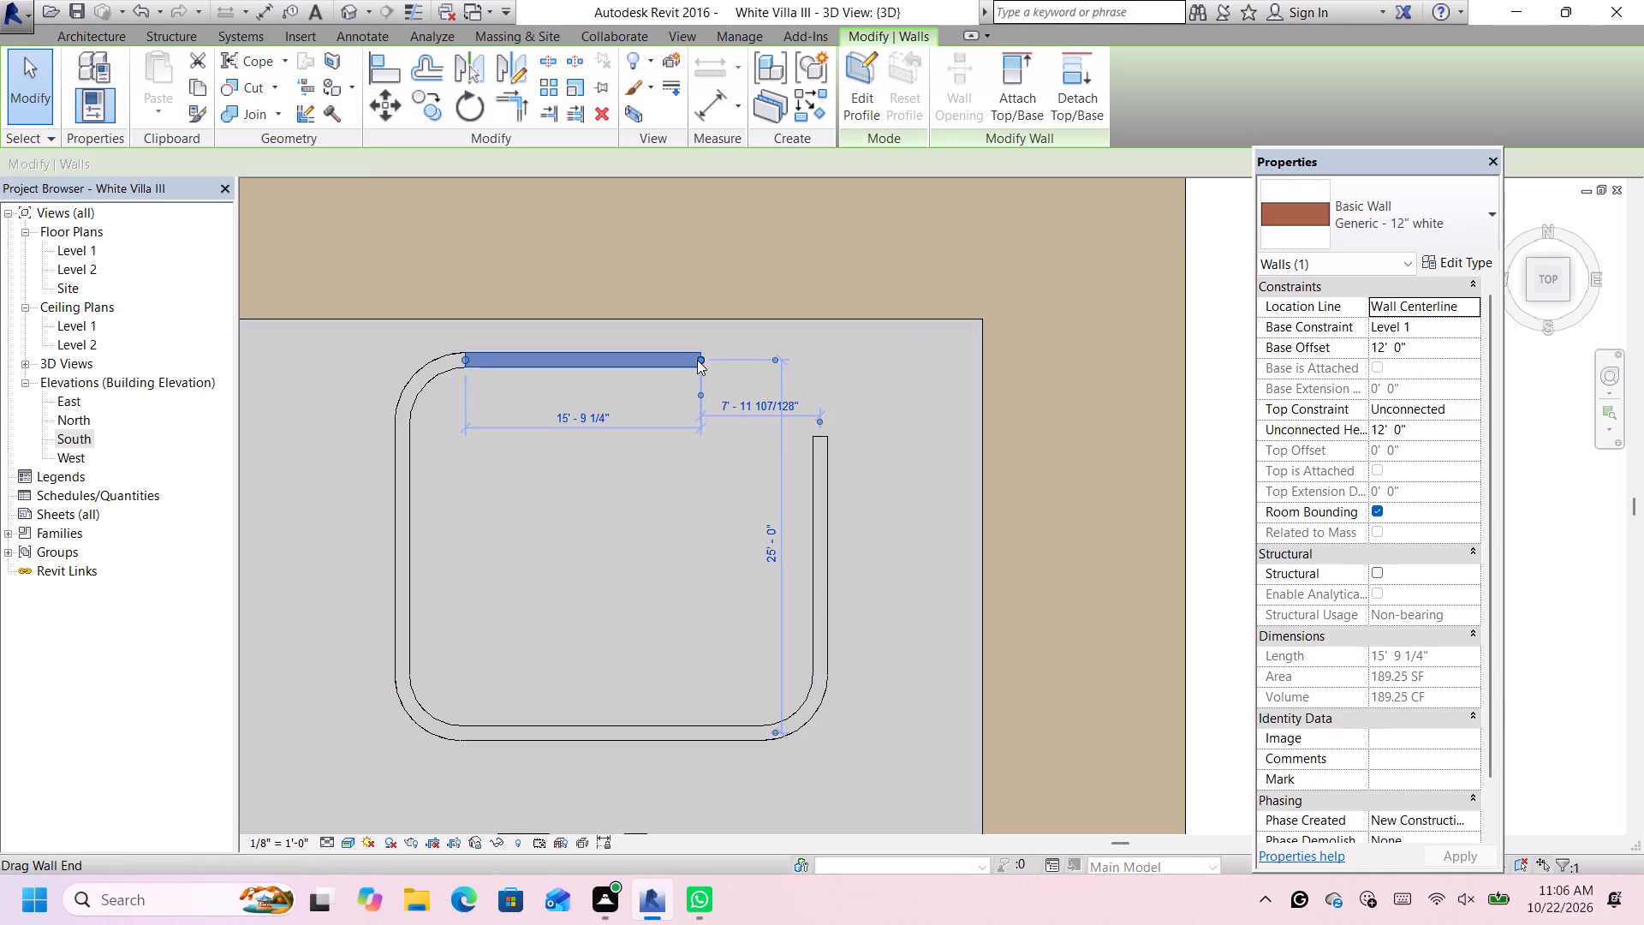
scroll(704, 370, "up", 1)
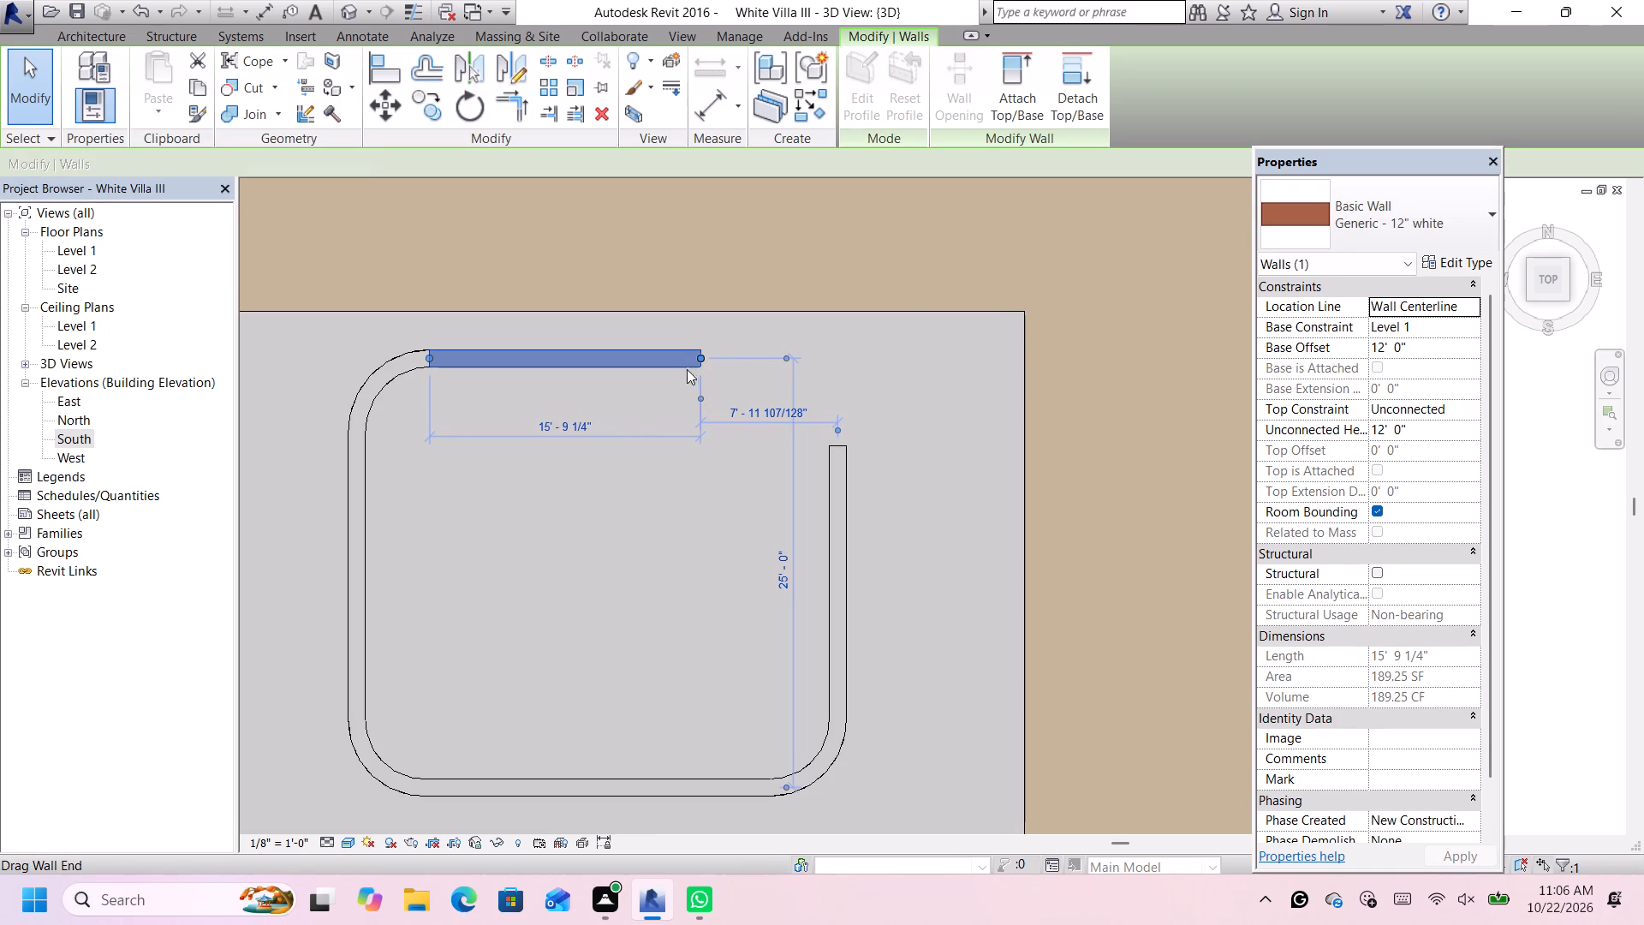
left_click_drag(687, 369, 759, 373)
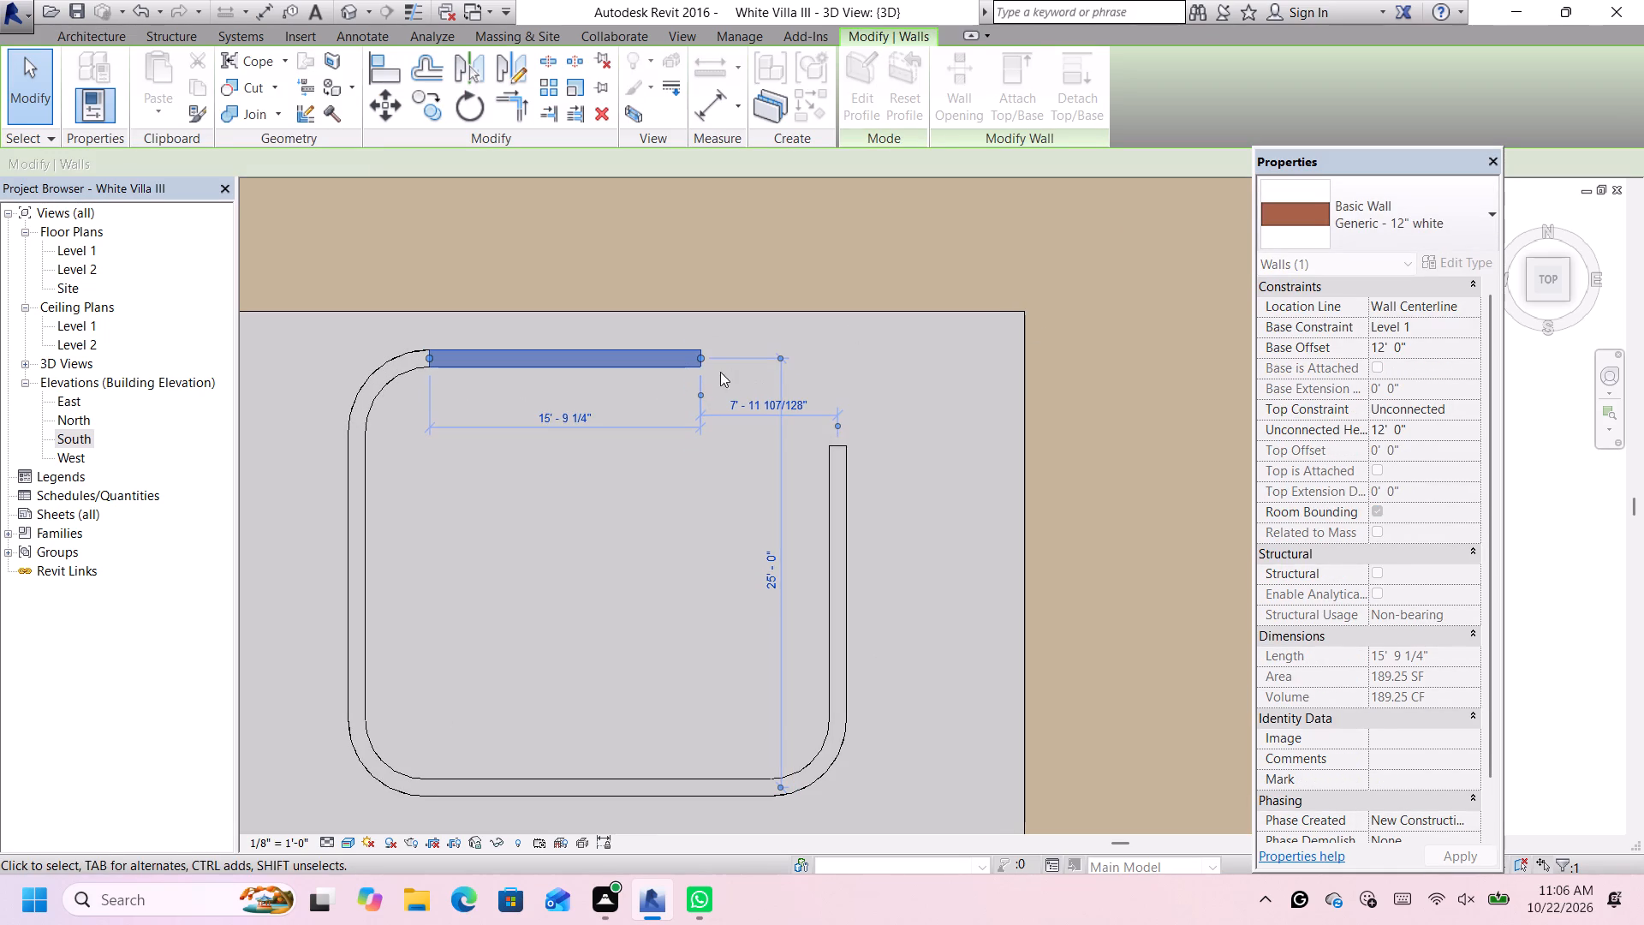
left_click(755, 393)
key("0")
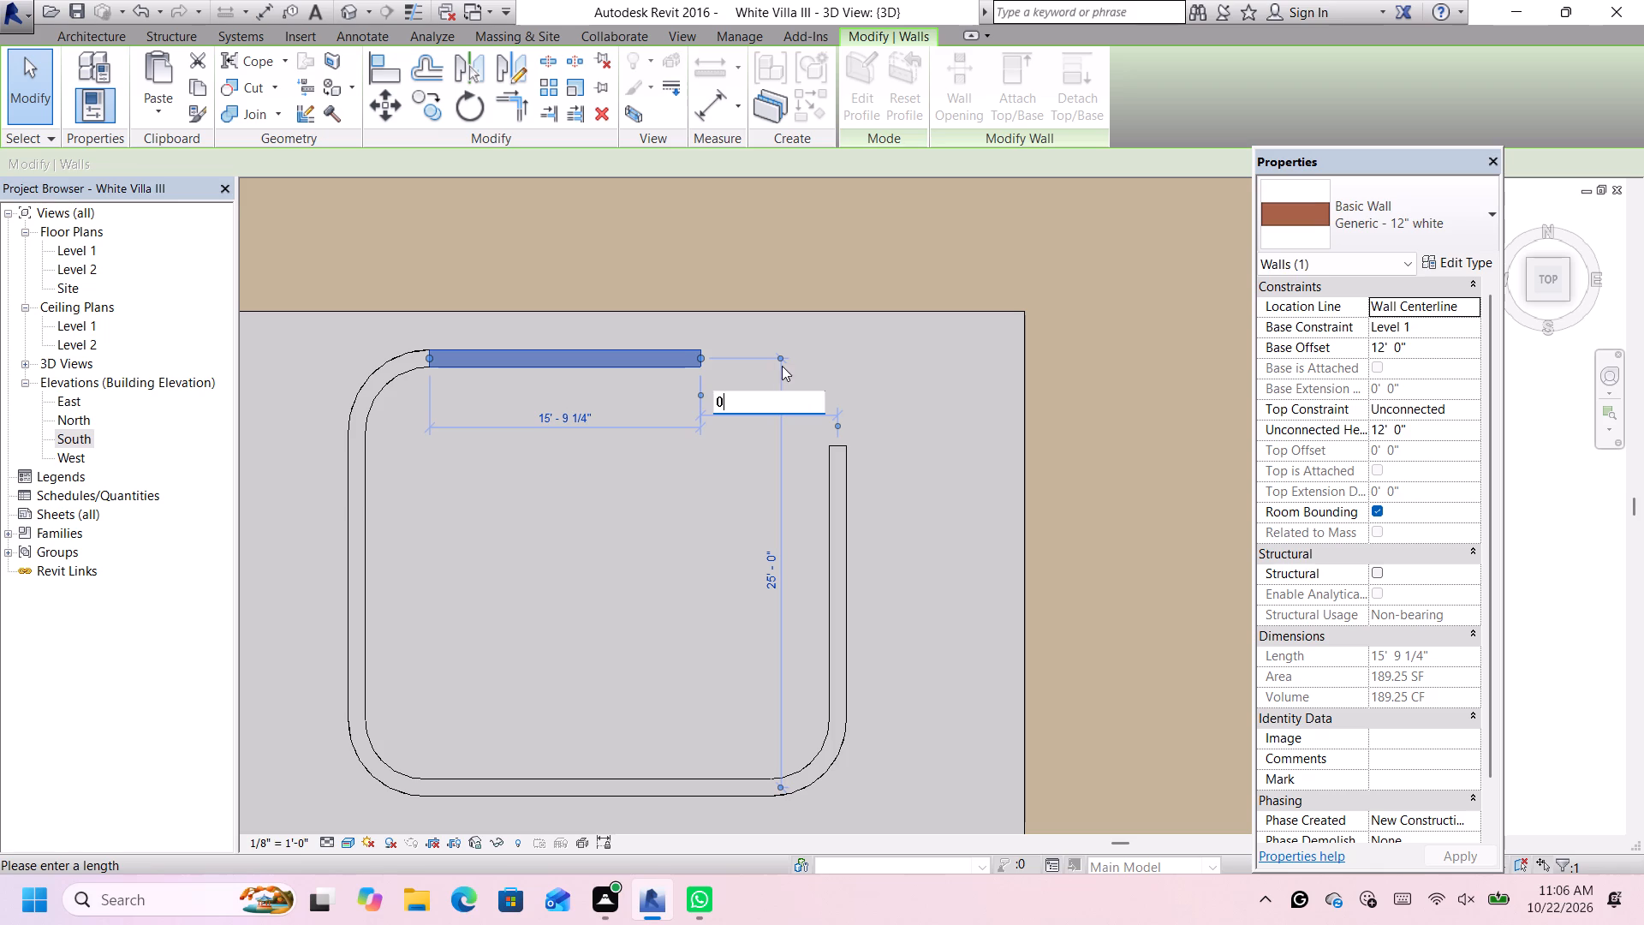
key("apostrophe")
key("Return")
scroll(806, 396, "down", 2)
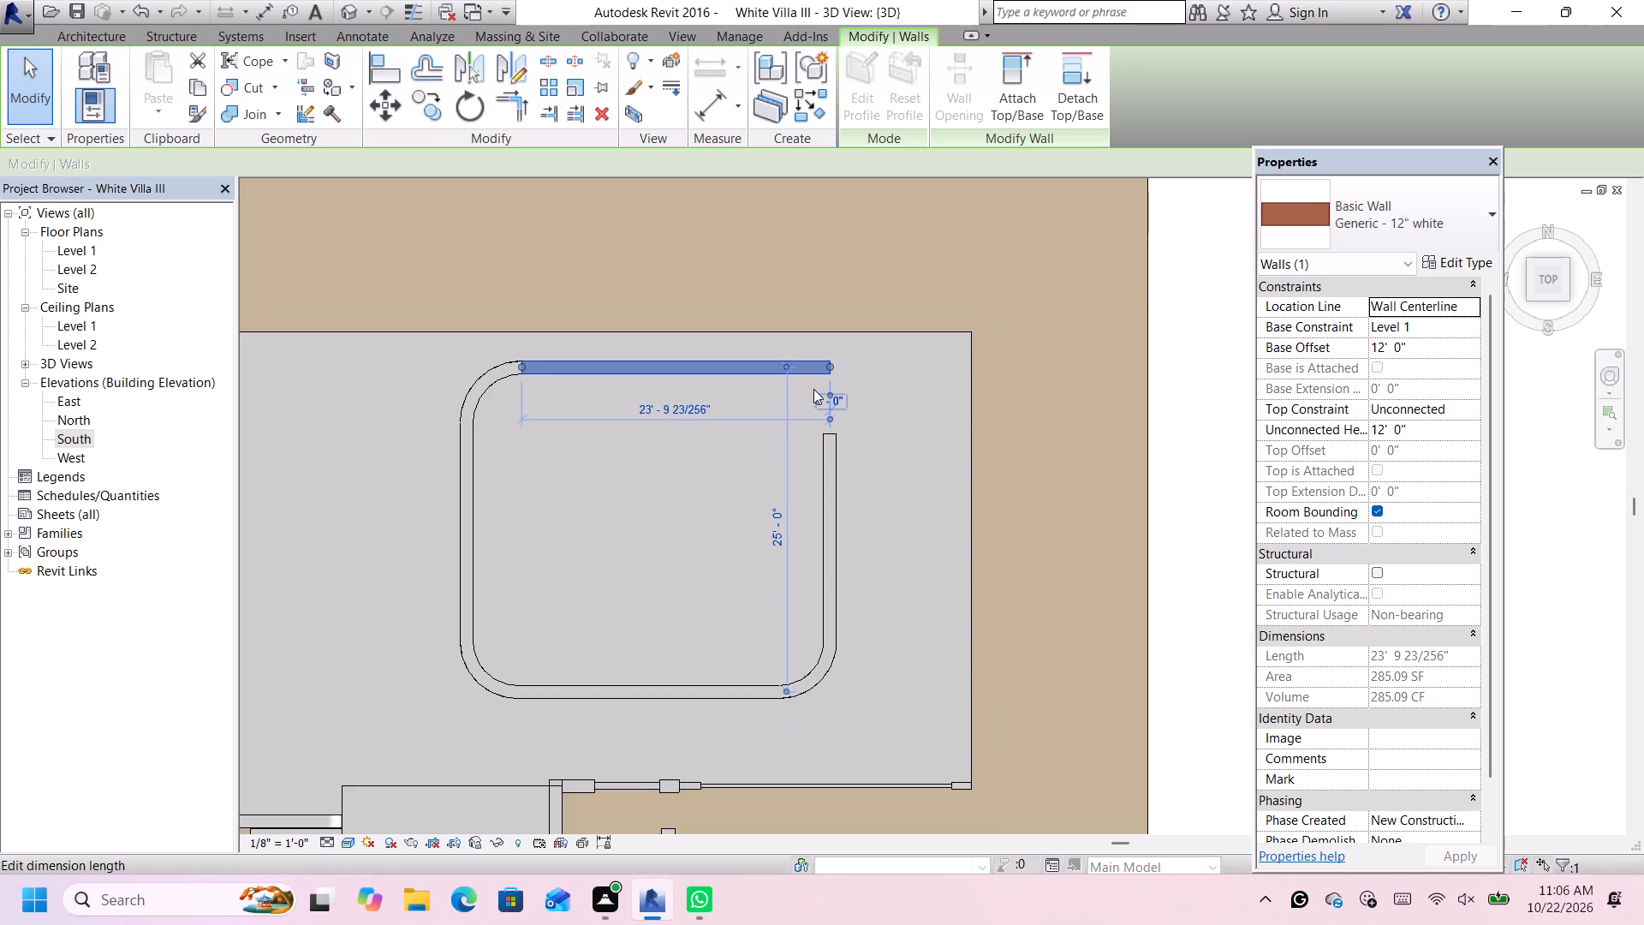
Pull the rear wall's free east end back westward, making the wall 19'-6" long.
scroll(812, 388, "up", 1)
left_click_drag(831, 366, 784, 368)
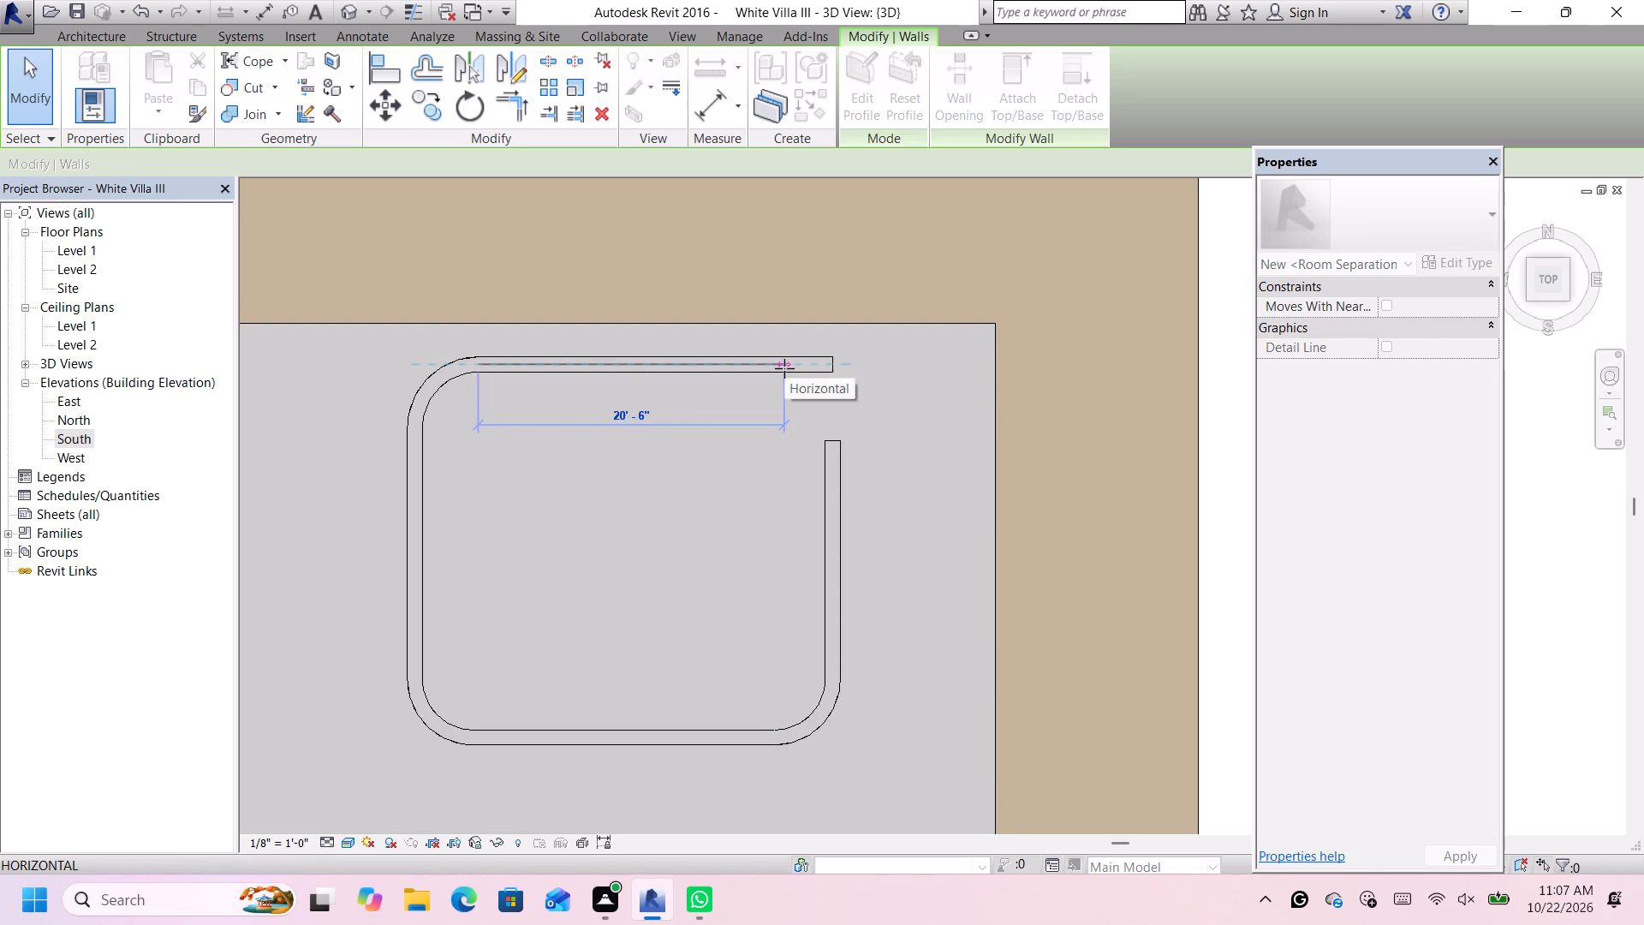
left_click_drag(784, 368, 767, 366)
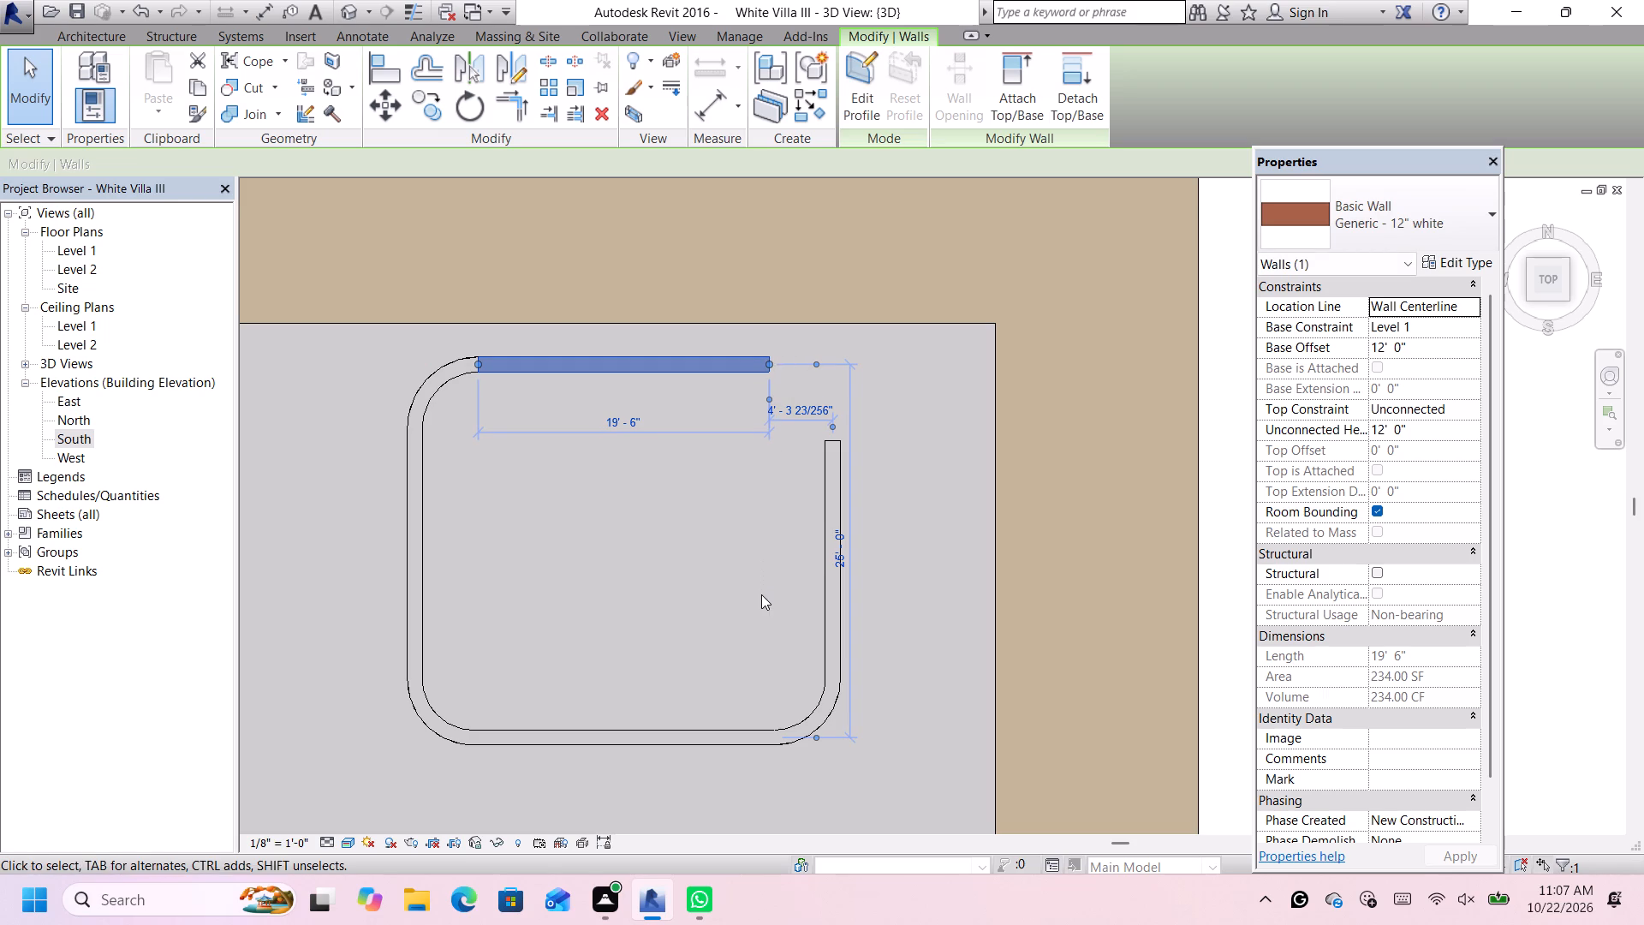
scroll(767, 596, "down", 2)
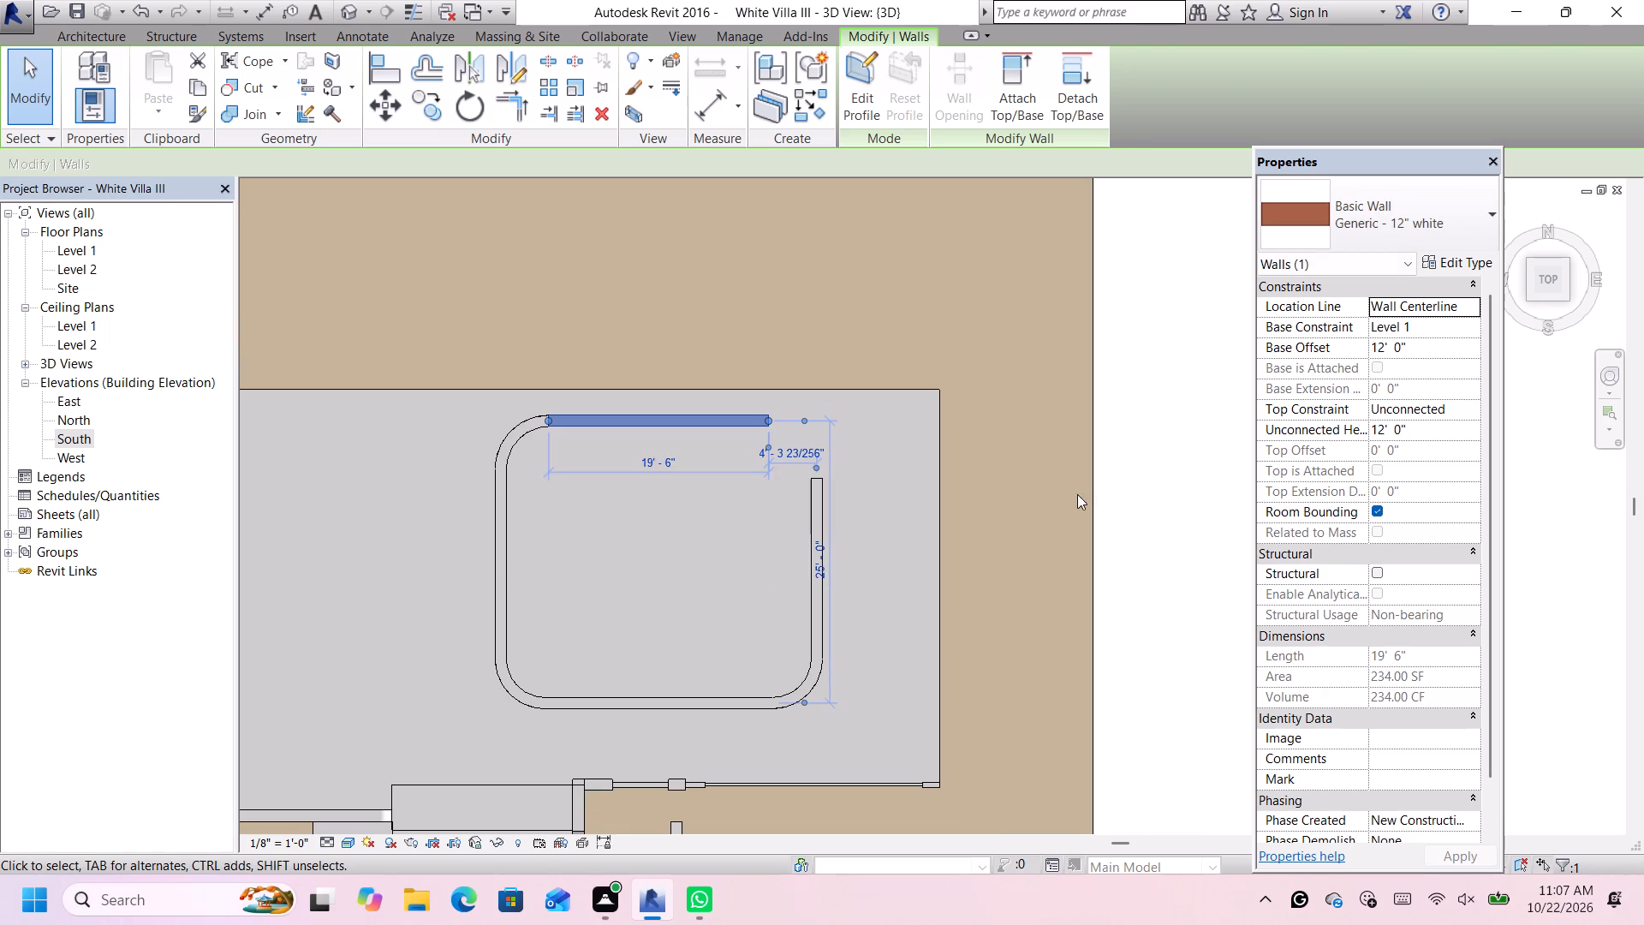
left_click(1167, 493)
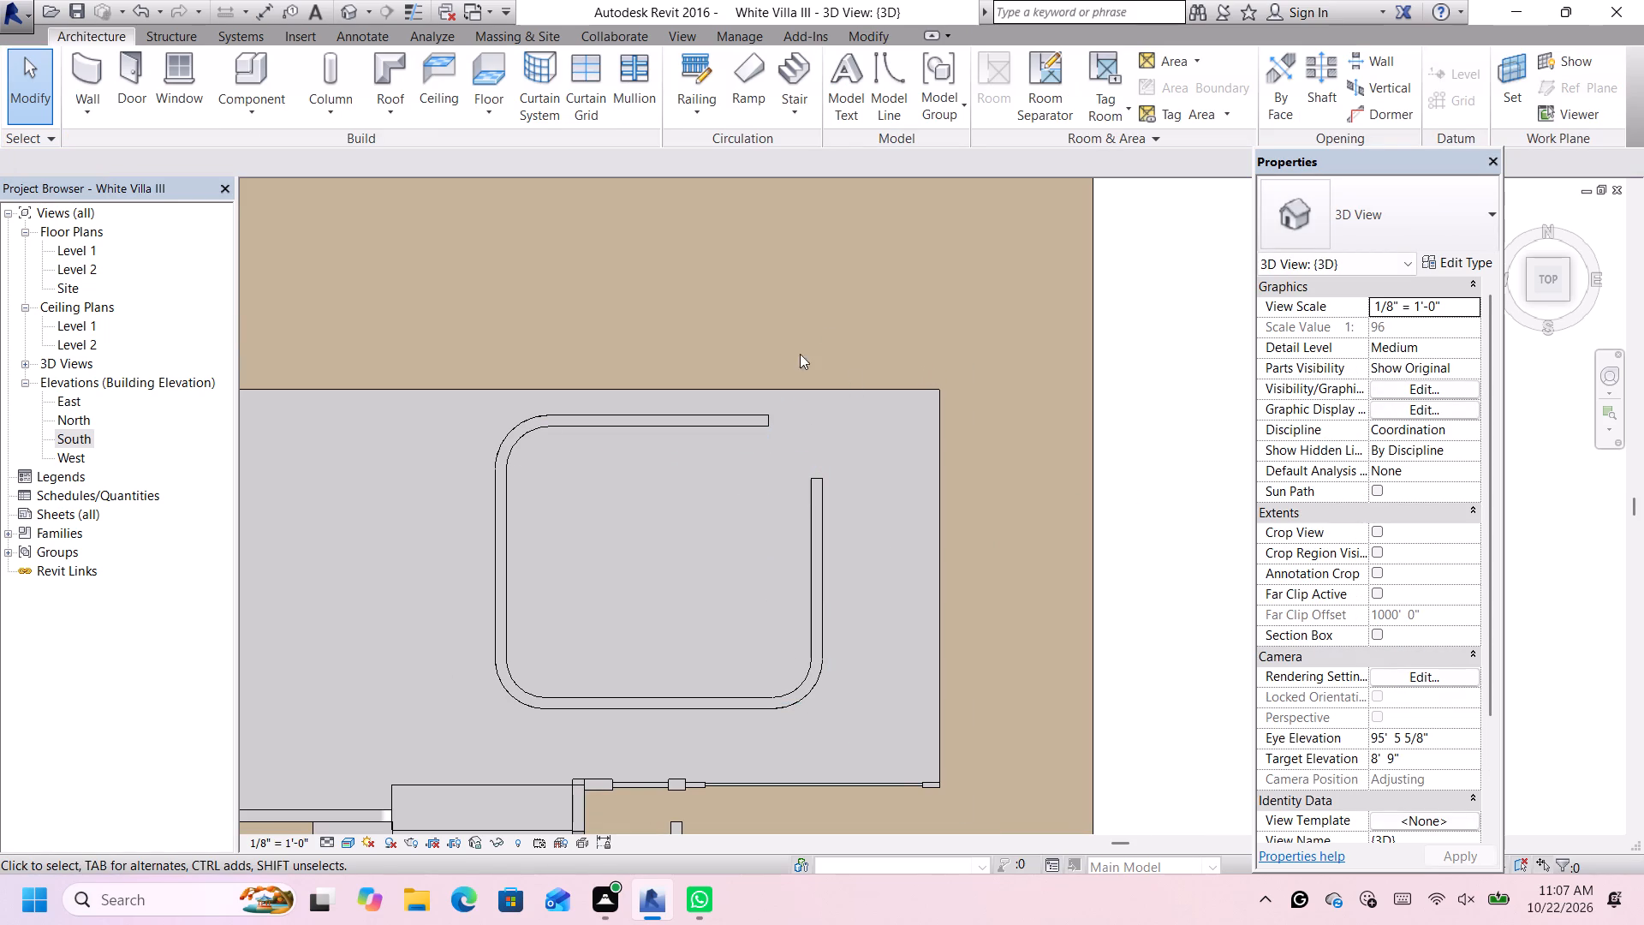
Draw a 90° arc wall with a radius of about 4'-7" from the rear wall's east end toward the east side wall's rear end.
left_click_drag(81, 63, 74, 55)
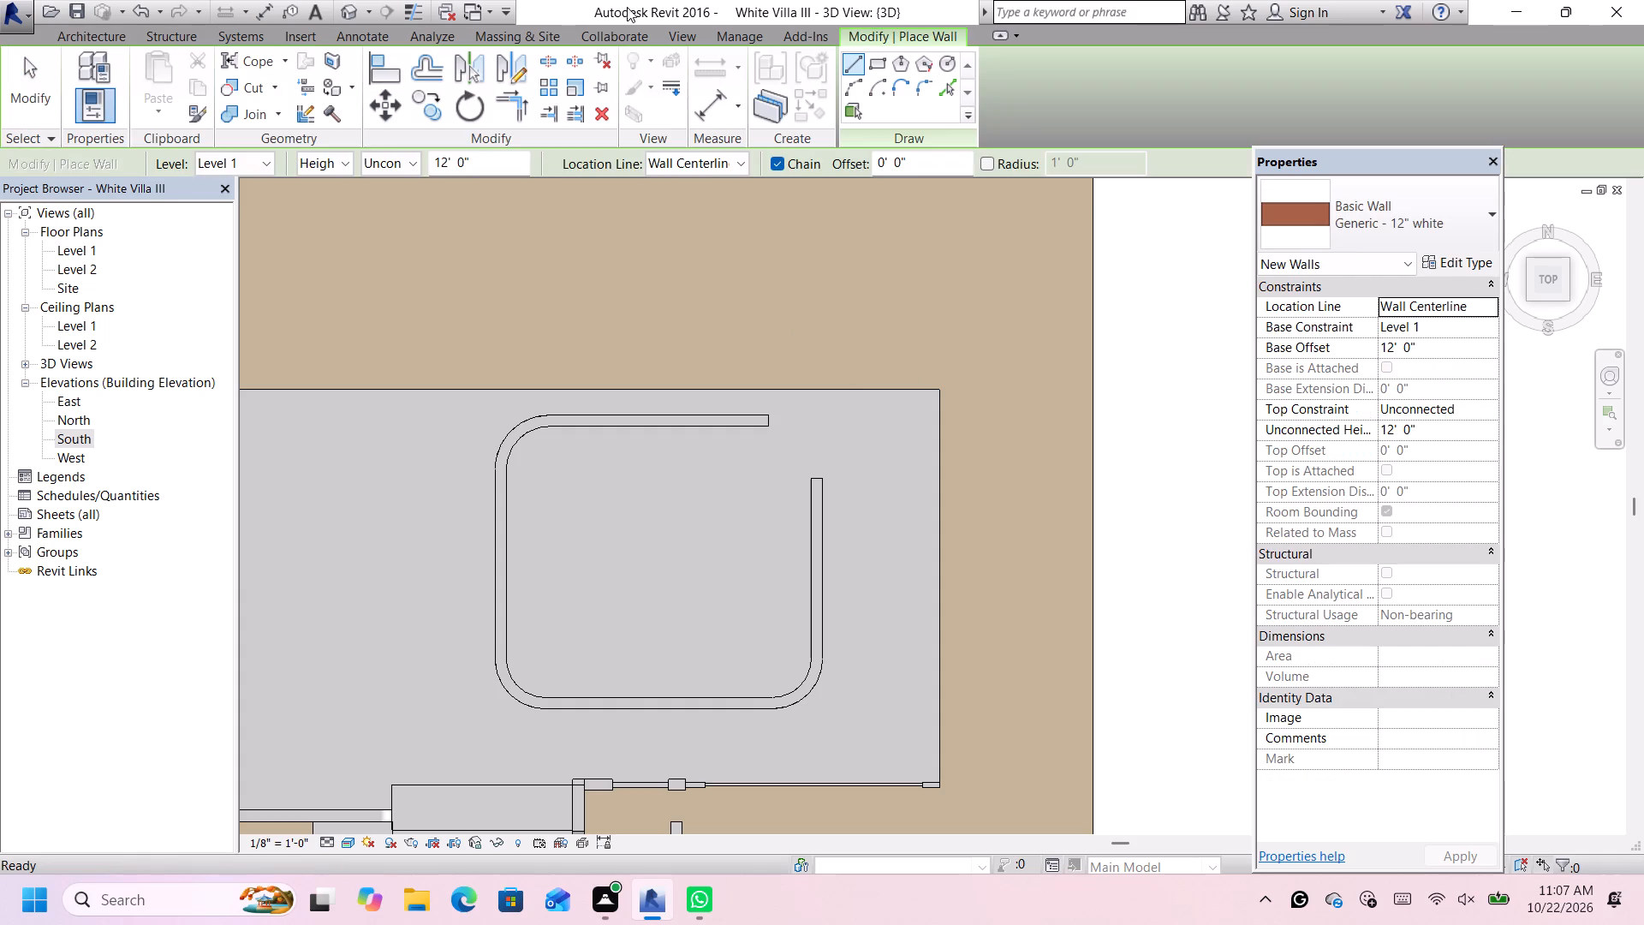
left_click(854, 88)
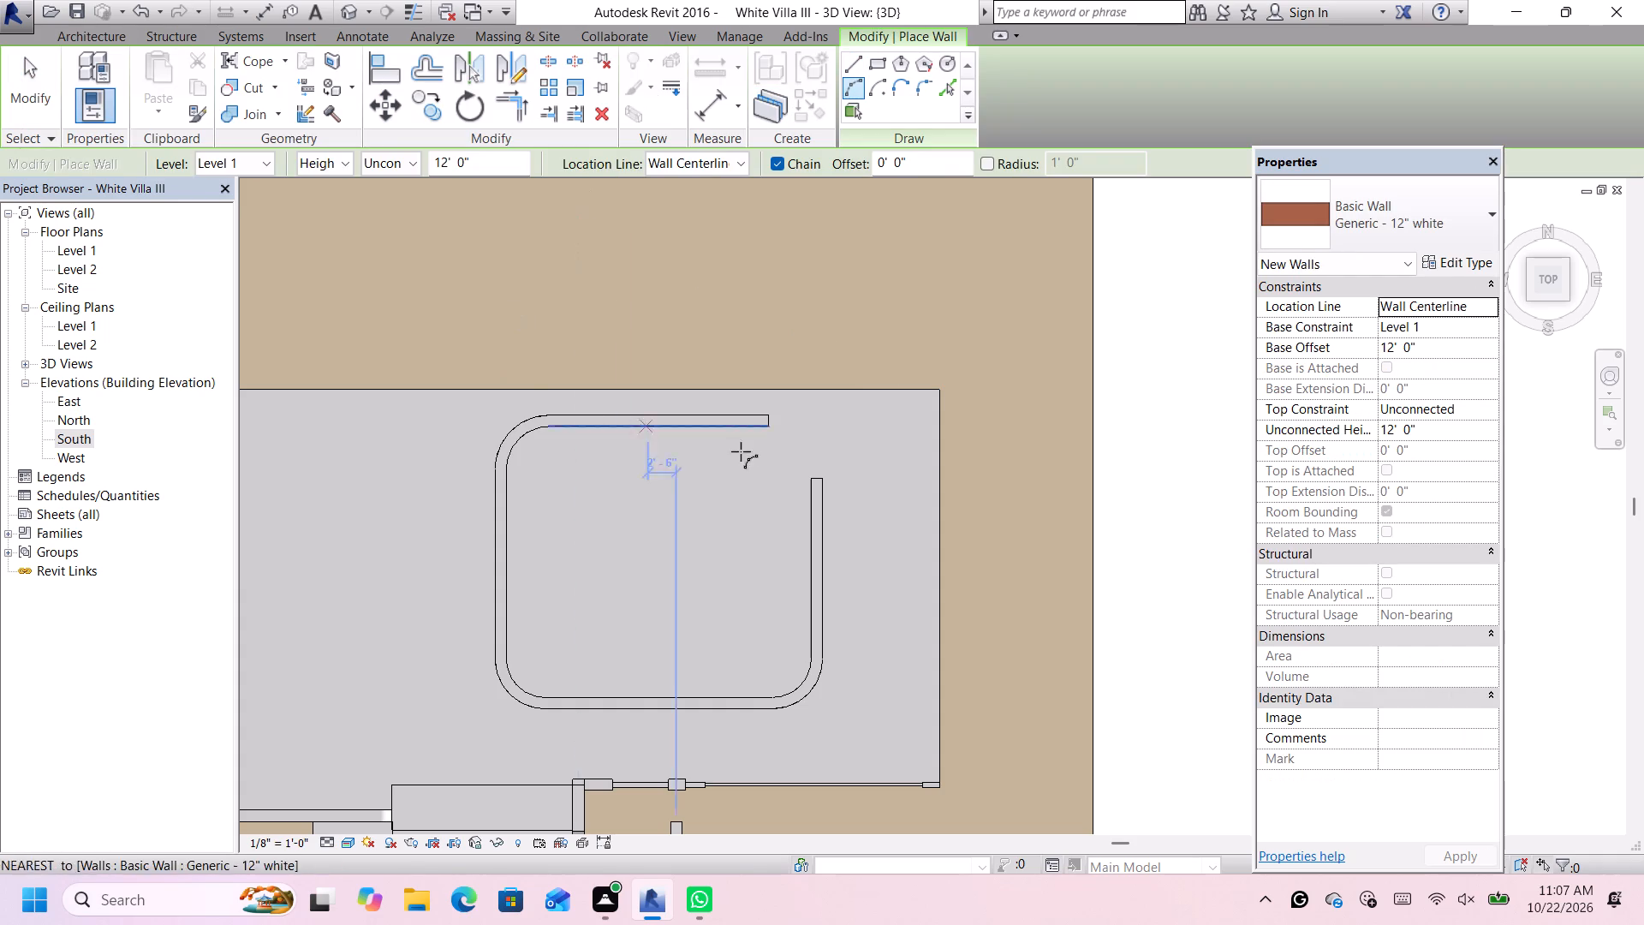
scroll(741, 444, "up", 6)
left_click(785, 409)
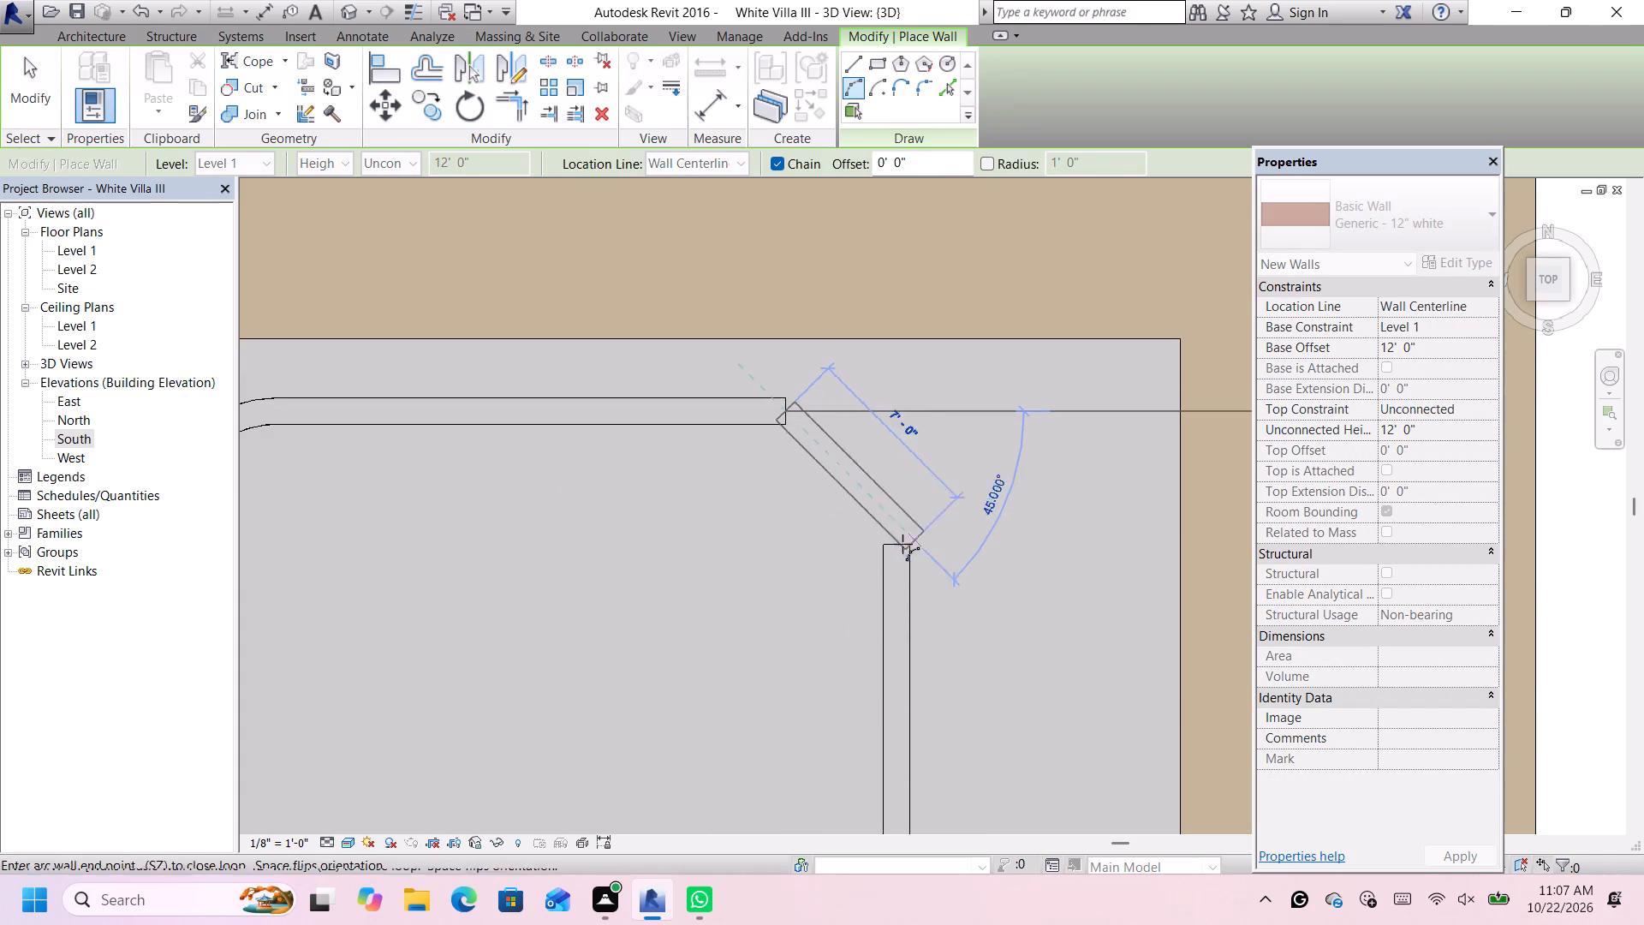
scroll(897, 542, "up", 3)
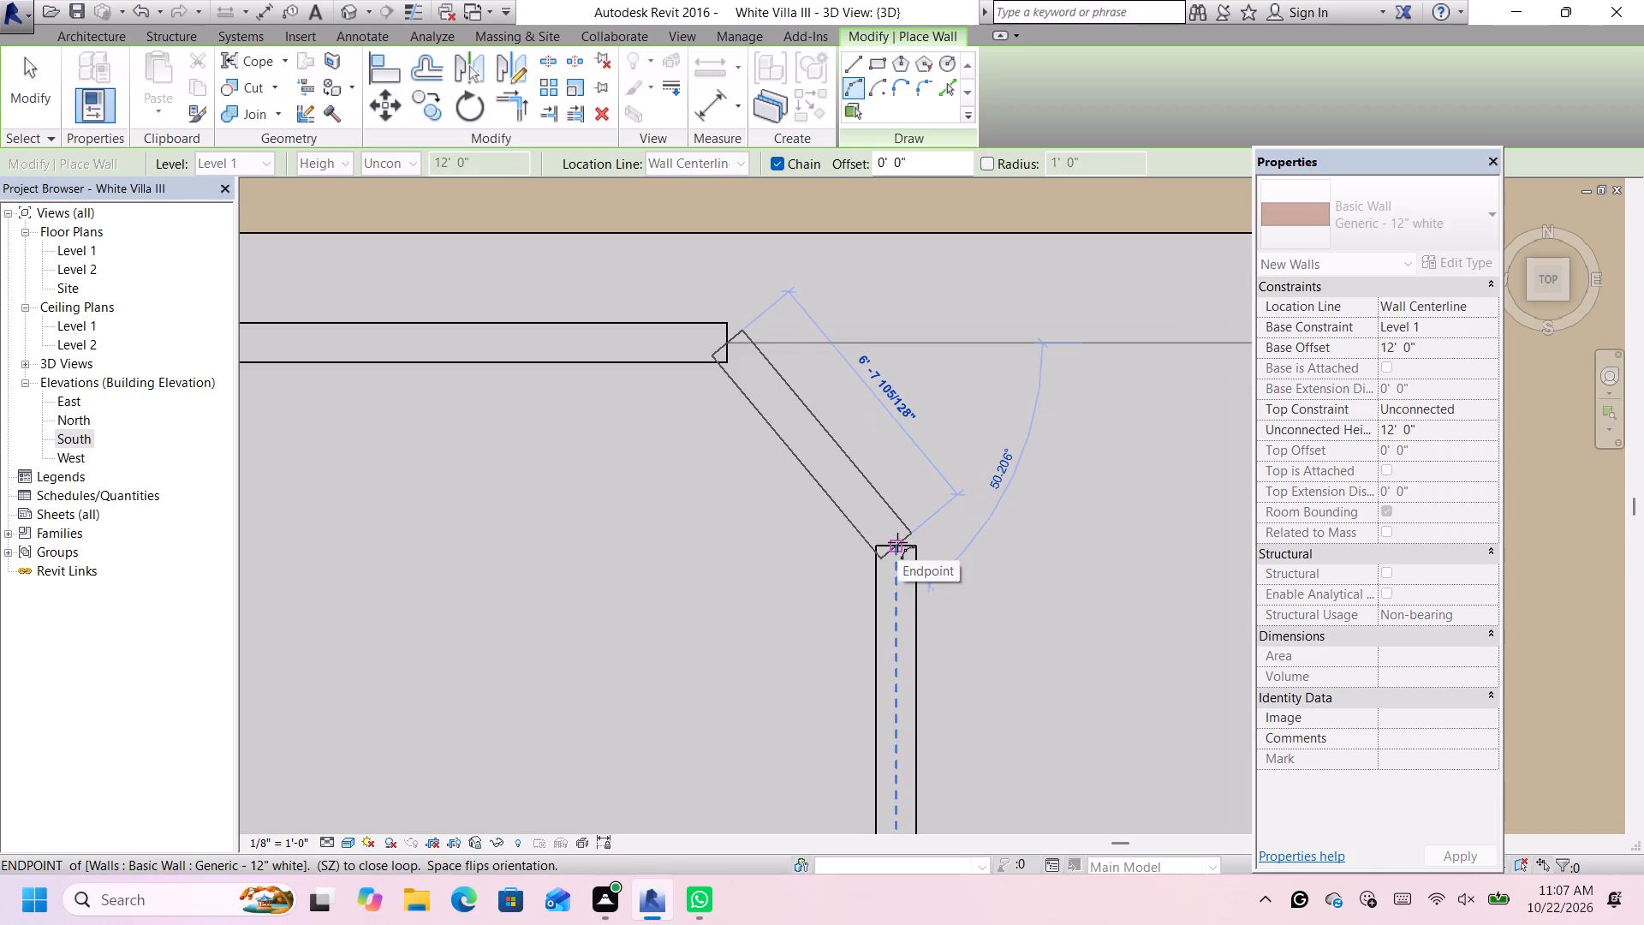
left_click(911, 523)
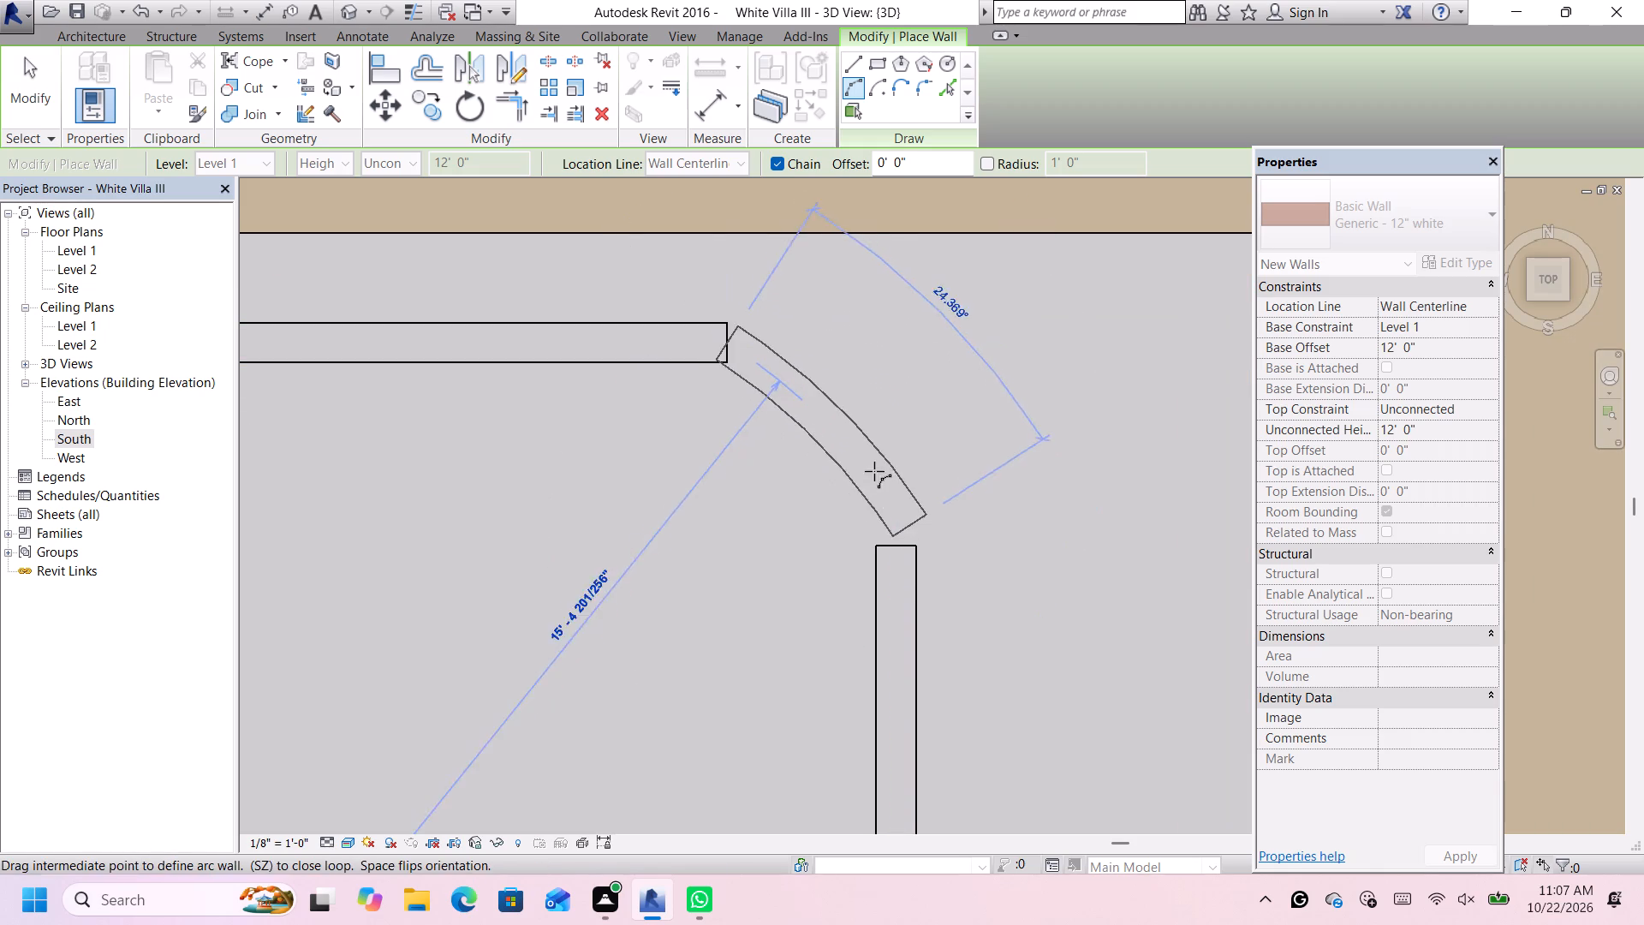
left_click(862, 403)
scroll(863, 408, "down", 10)
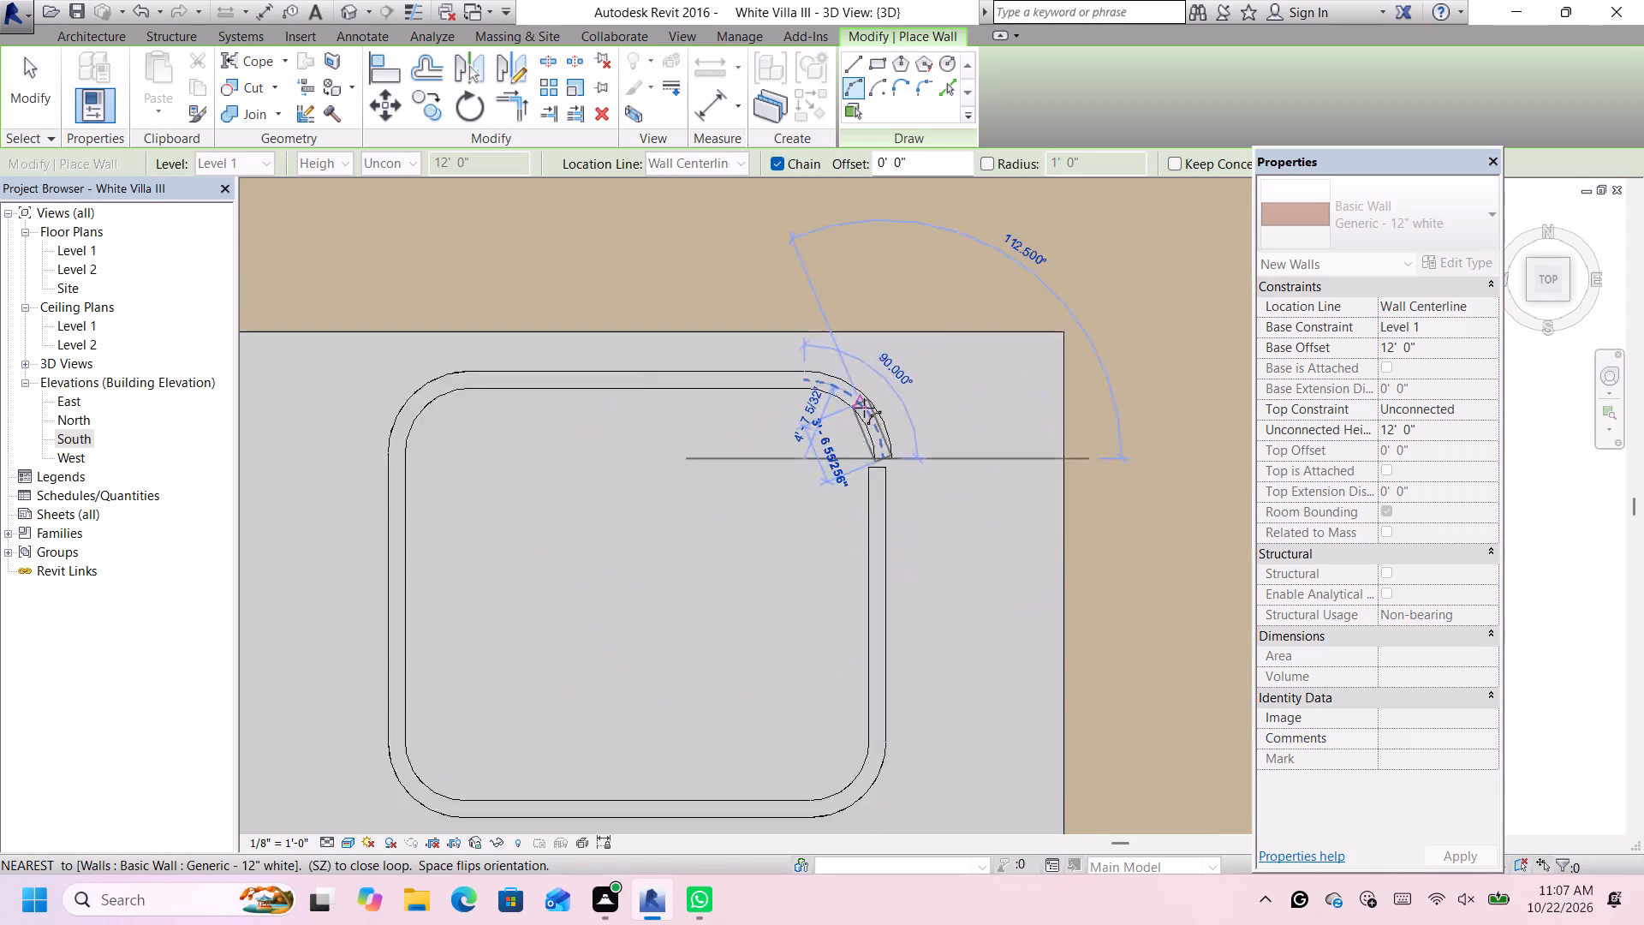
scroll(864, 408, "down", 5)
scroll(866, 412, "up", 4)
key("Escape")
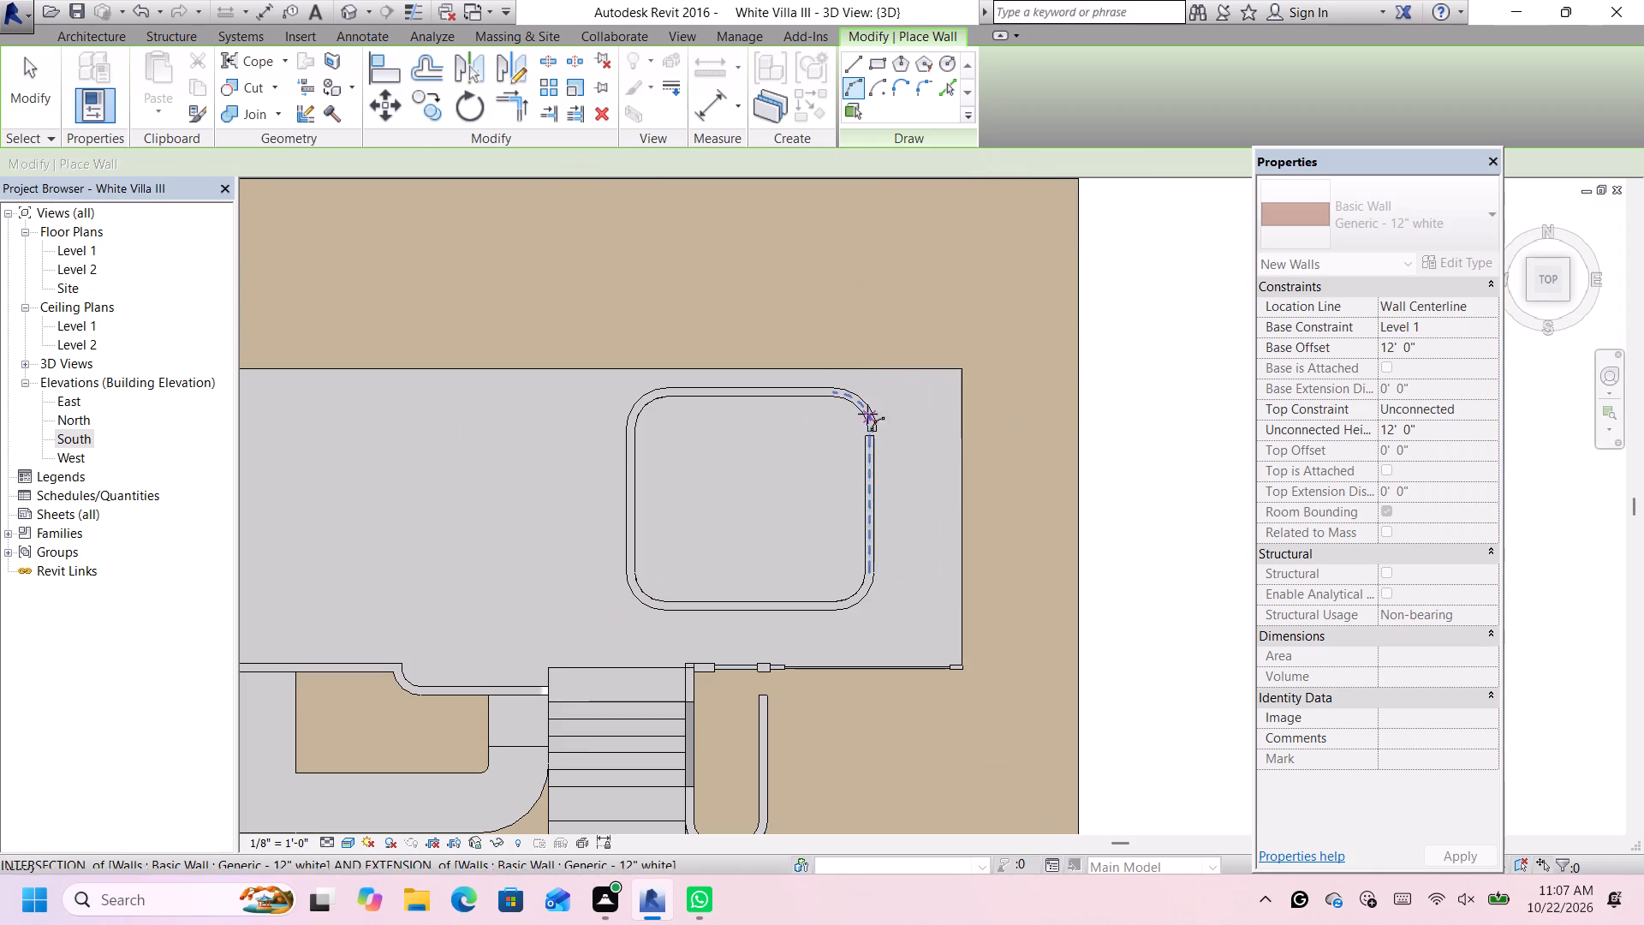
scroll(810, 427, "up", 3)
key("Escape")
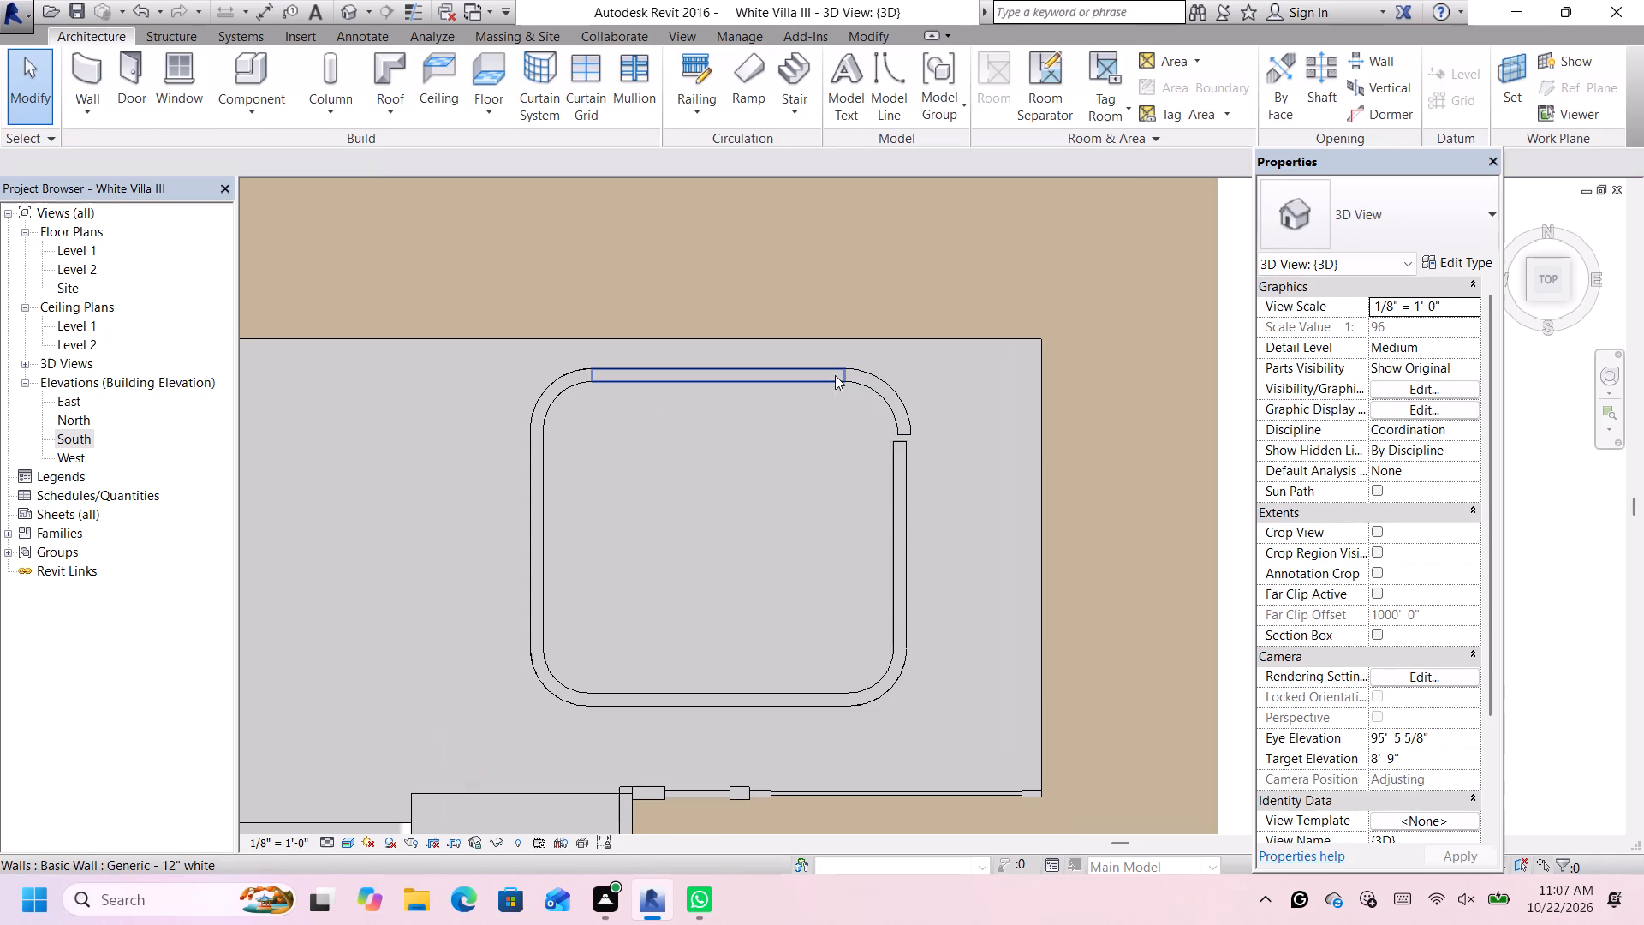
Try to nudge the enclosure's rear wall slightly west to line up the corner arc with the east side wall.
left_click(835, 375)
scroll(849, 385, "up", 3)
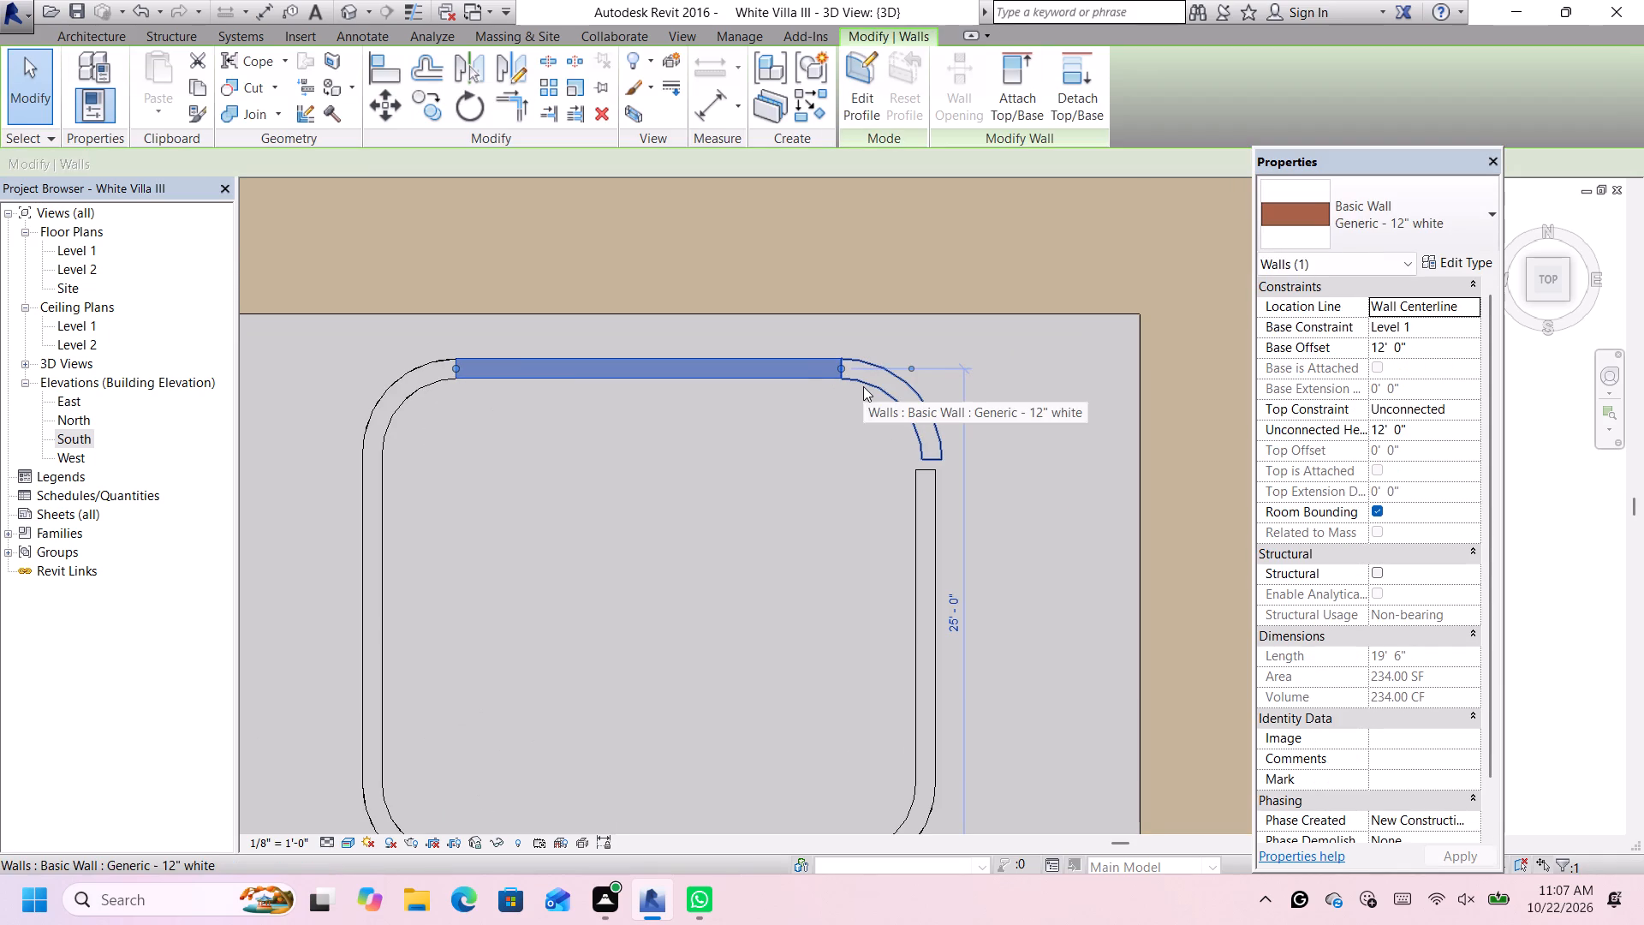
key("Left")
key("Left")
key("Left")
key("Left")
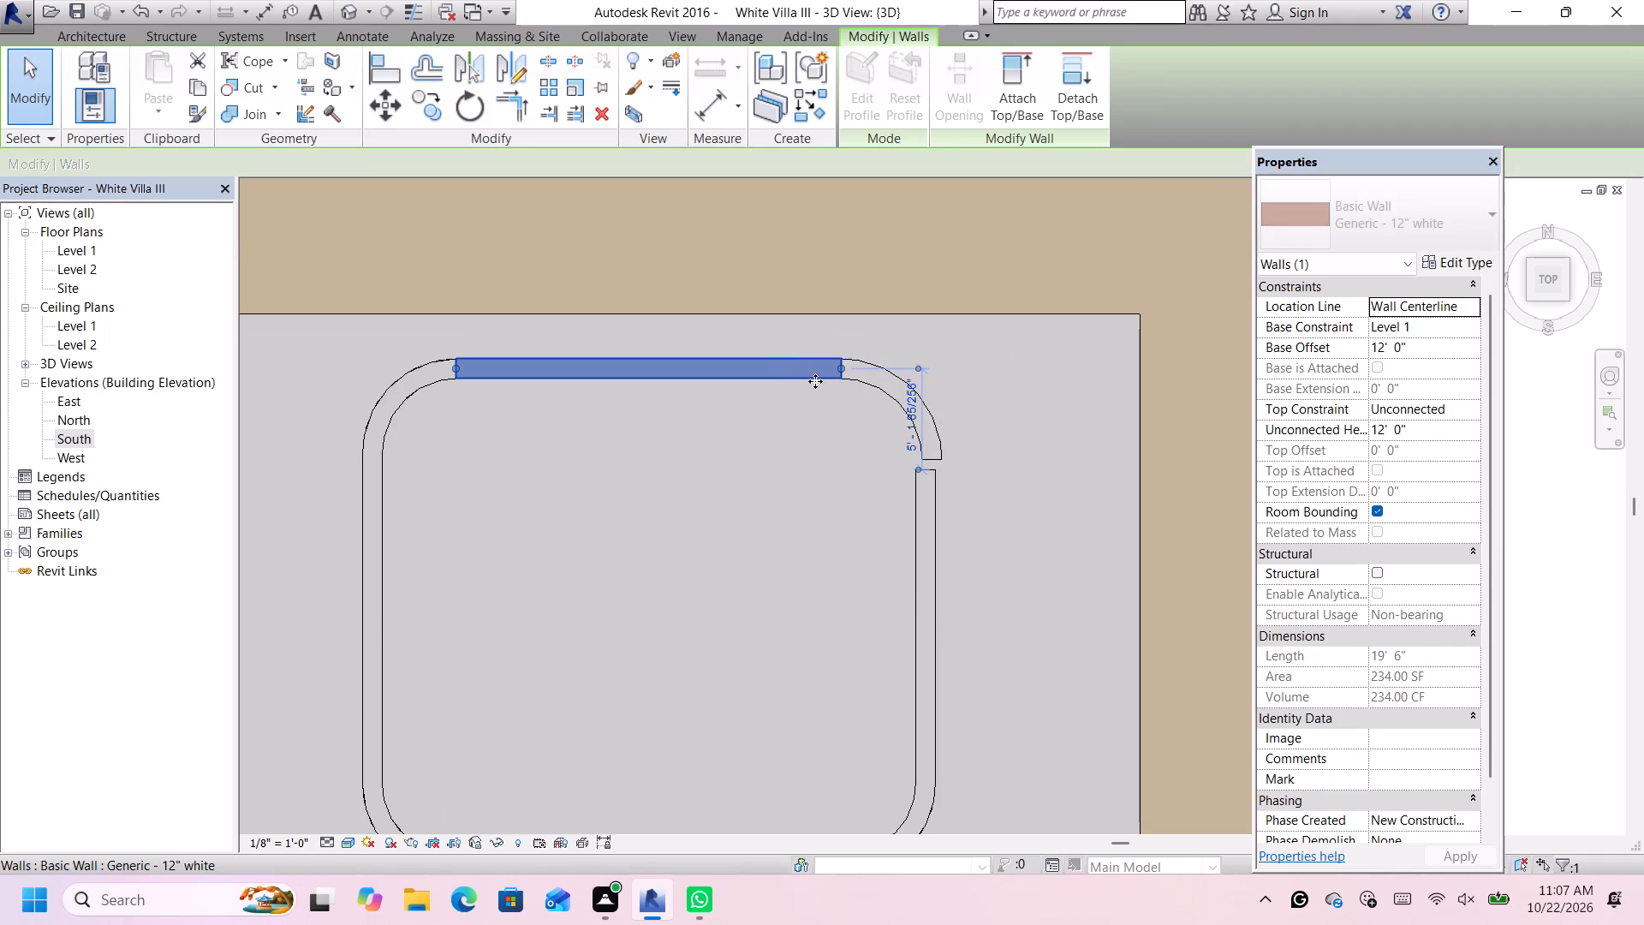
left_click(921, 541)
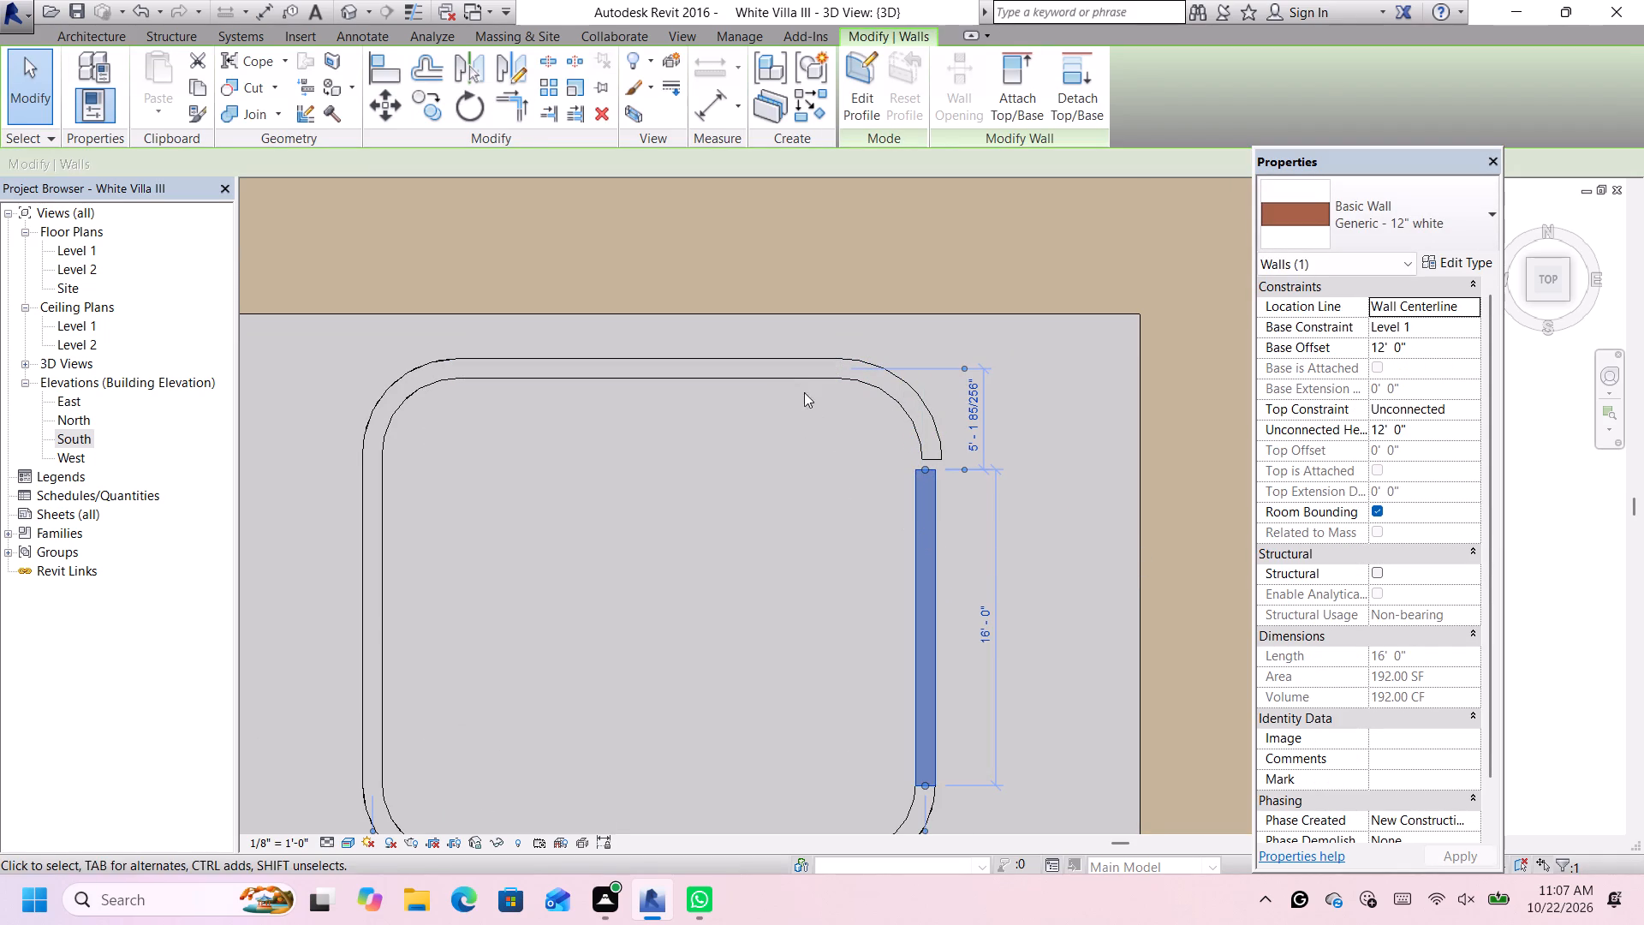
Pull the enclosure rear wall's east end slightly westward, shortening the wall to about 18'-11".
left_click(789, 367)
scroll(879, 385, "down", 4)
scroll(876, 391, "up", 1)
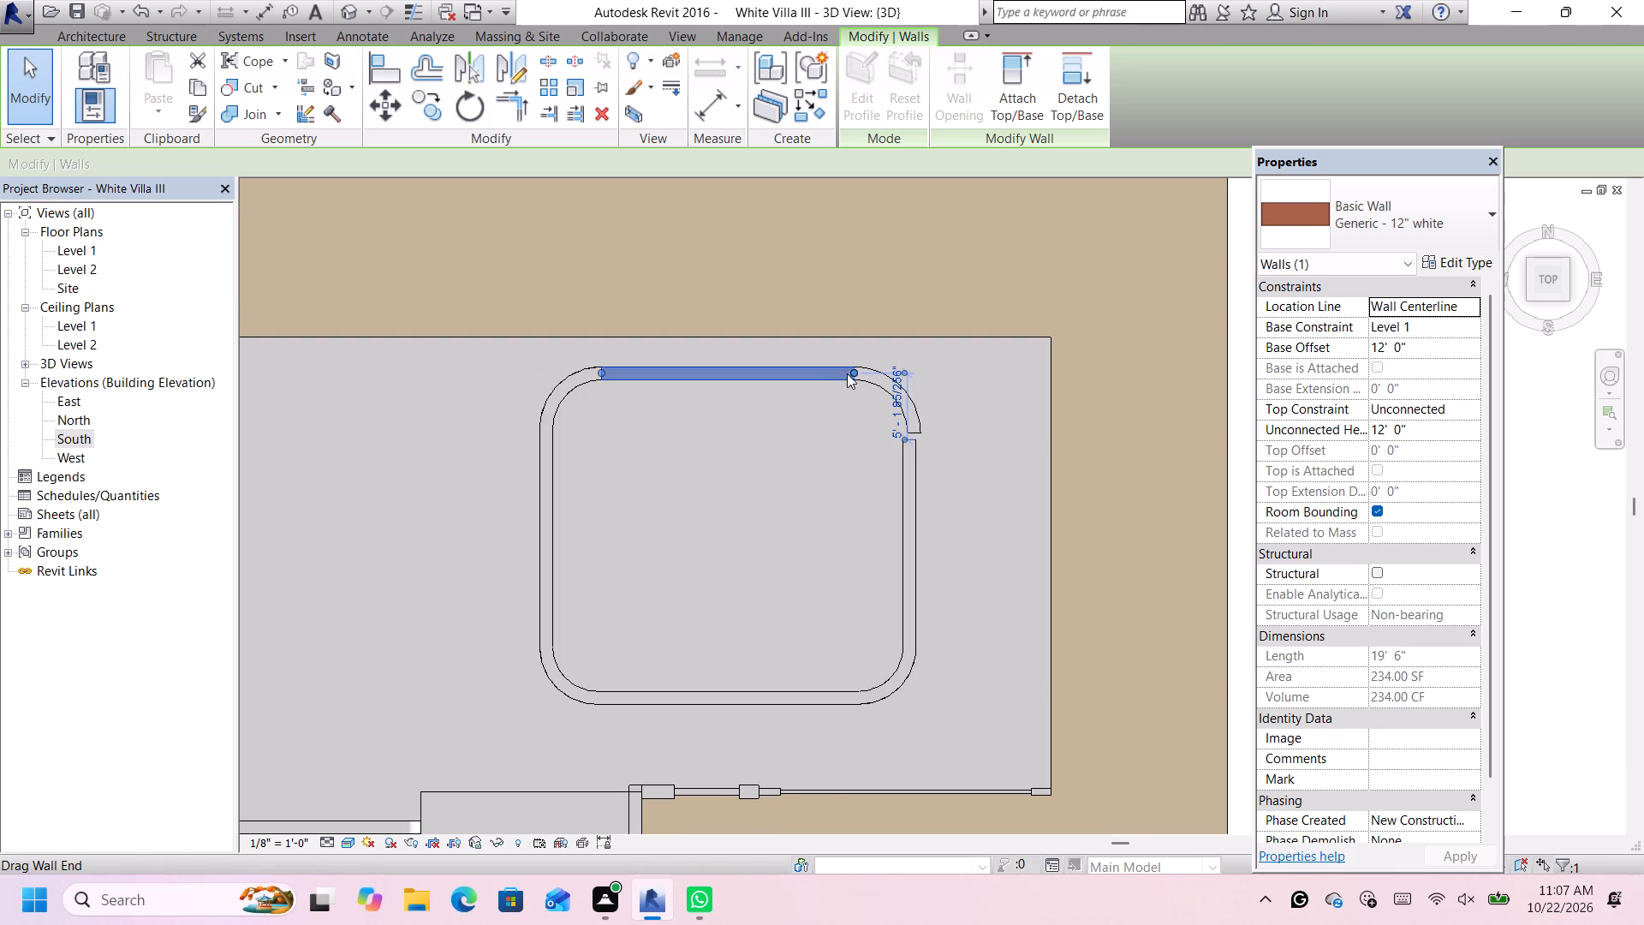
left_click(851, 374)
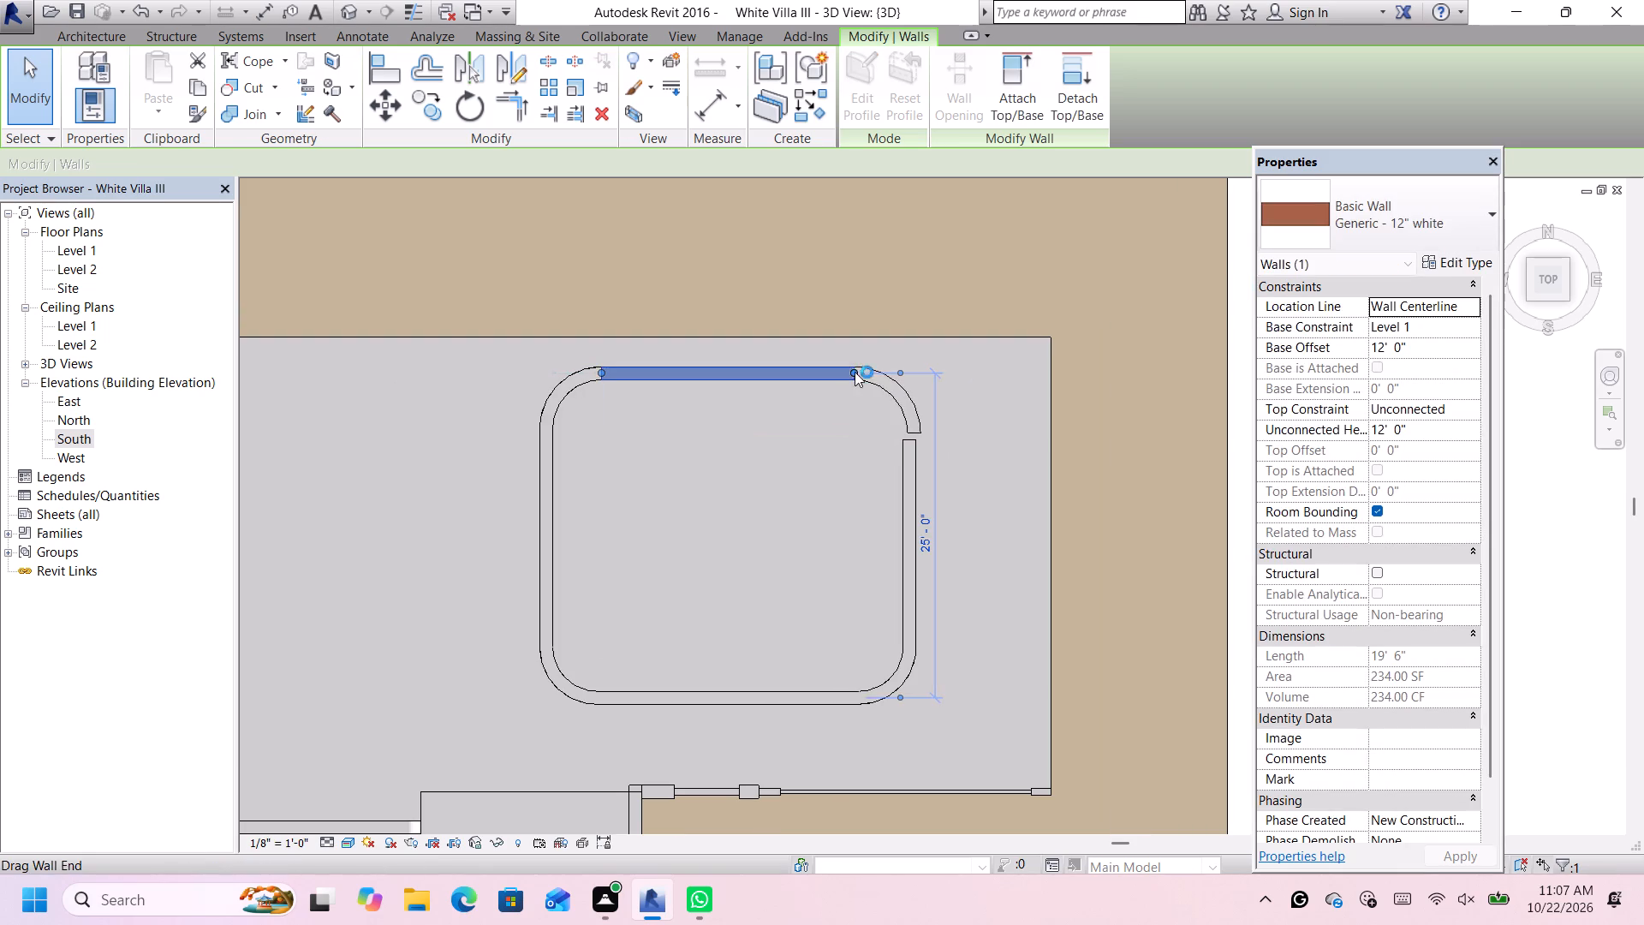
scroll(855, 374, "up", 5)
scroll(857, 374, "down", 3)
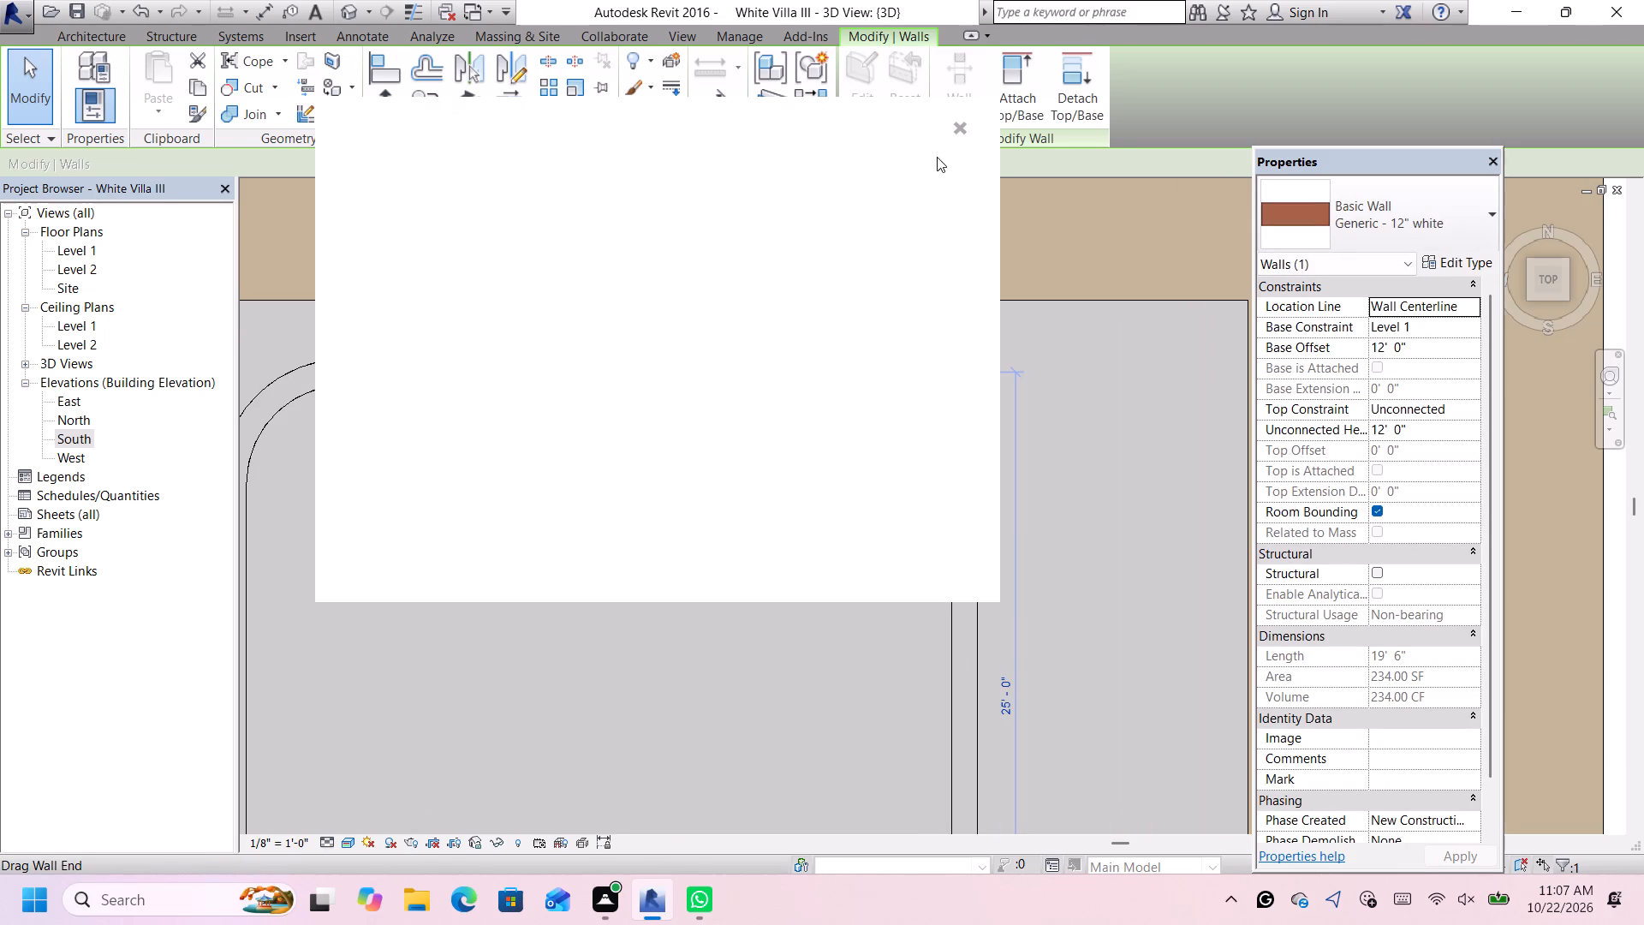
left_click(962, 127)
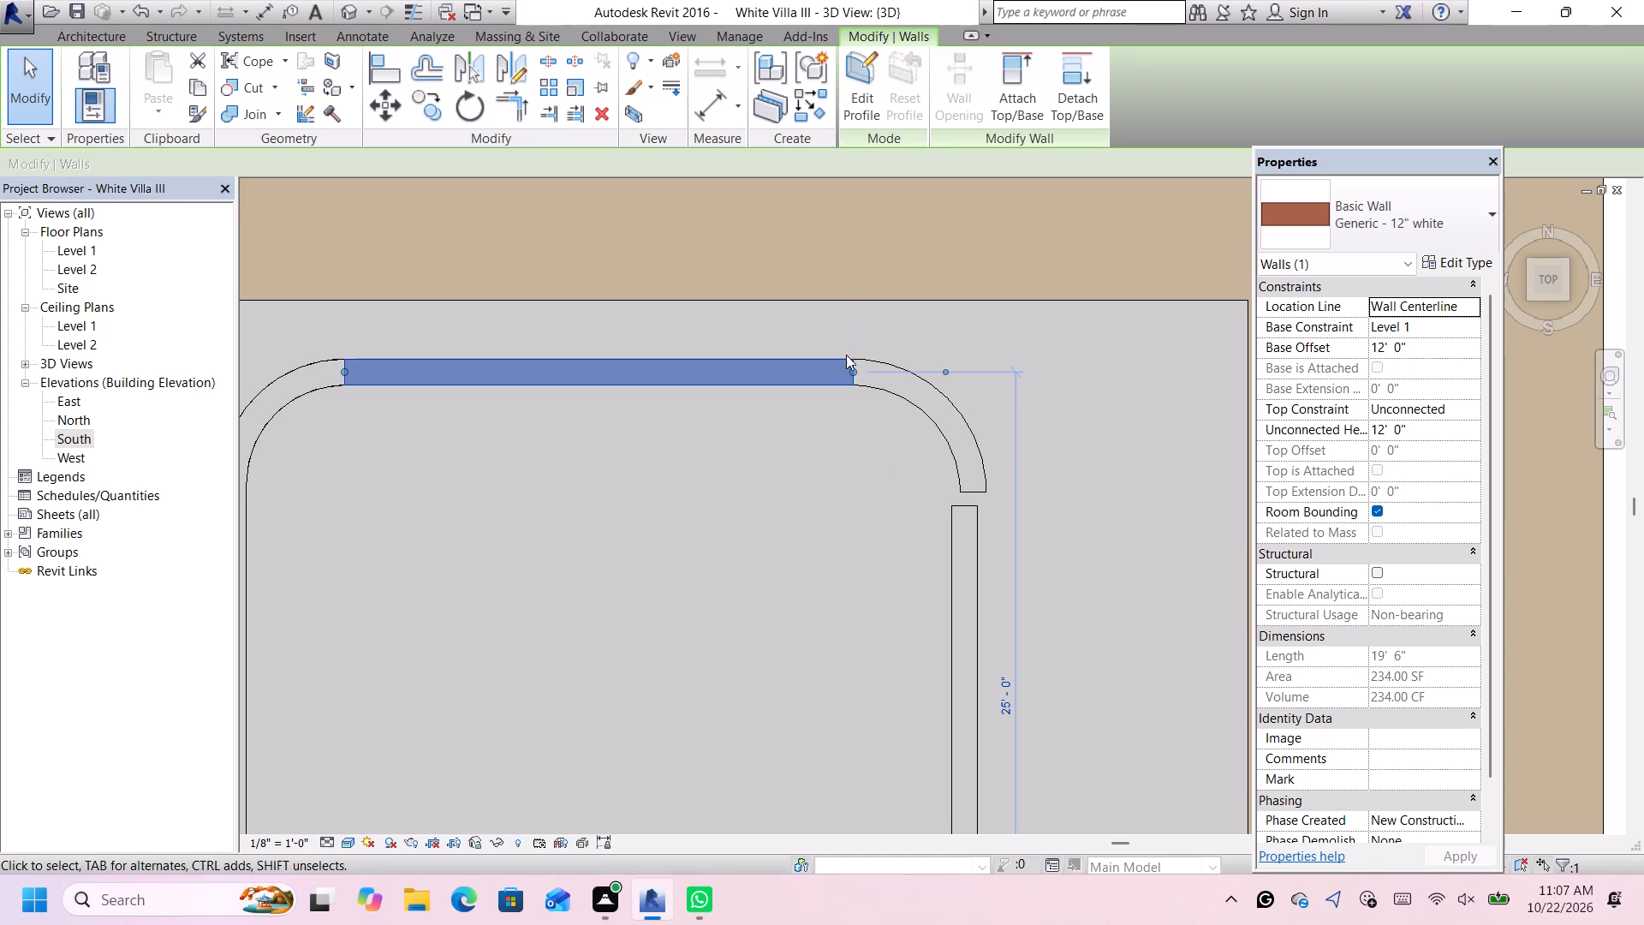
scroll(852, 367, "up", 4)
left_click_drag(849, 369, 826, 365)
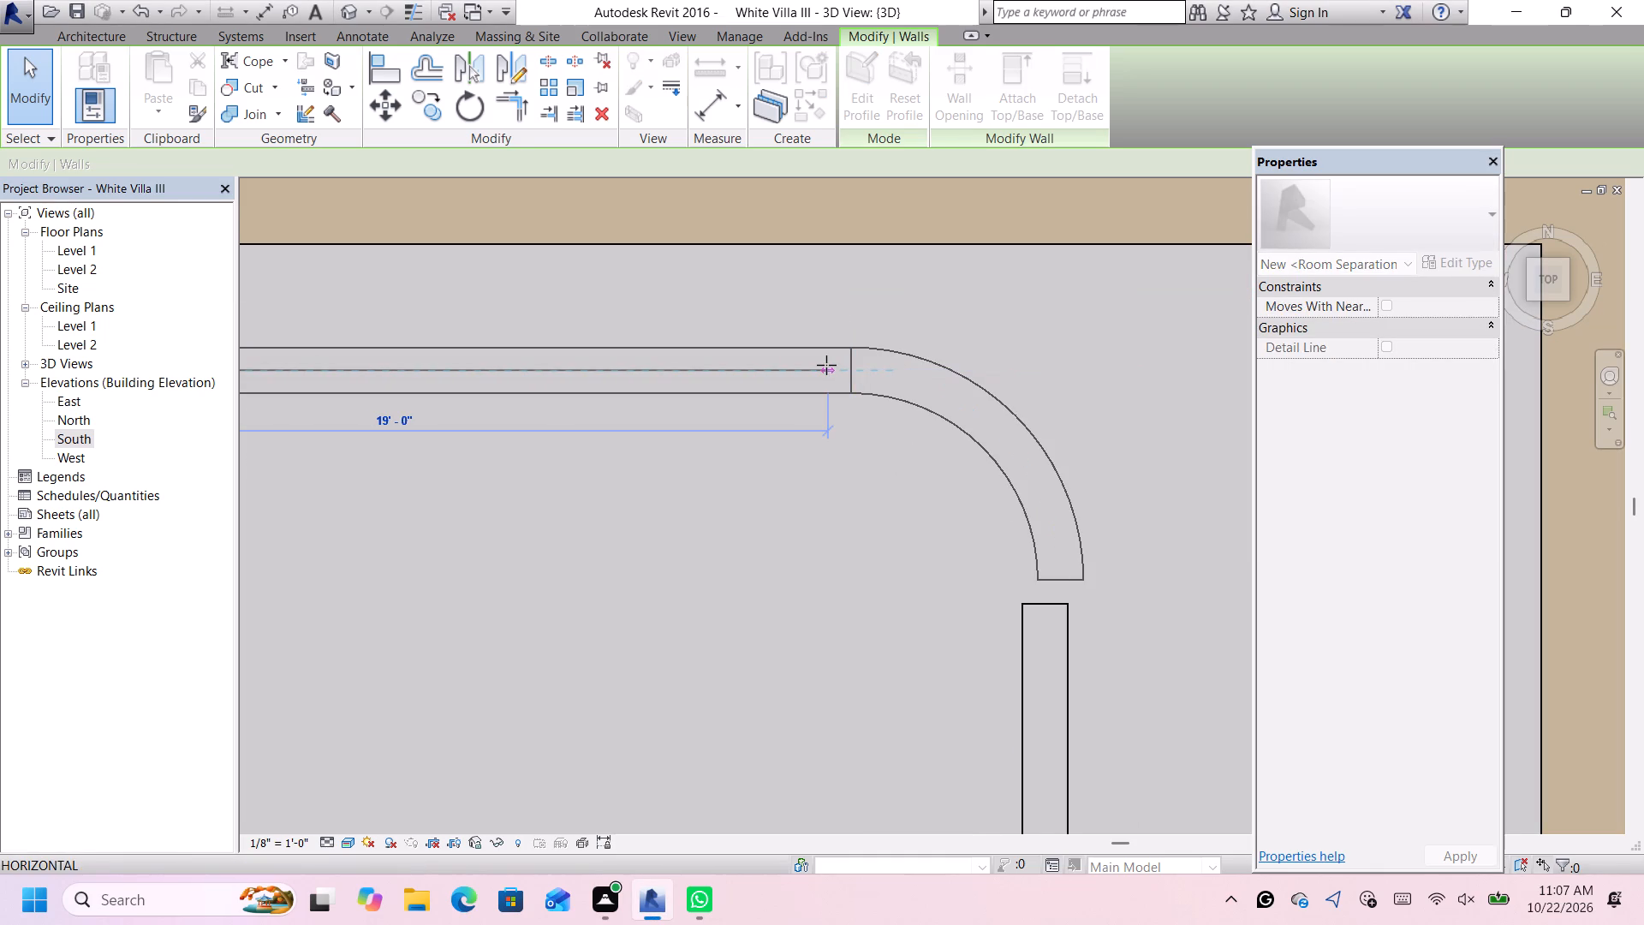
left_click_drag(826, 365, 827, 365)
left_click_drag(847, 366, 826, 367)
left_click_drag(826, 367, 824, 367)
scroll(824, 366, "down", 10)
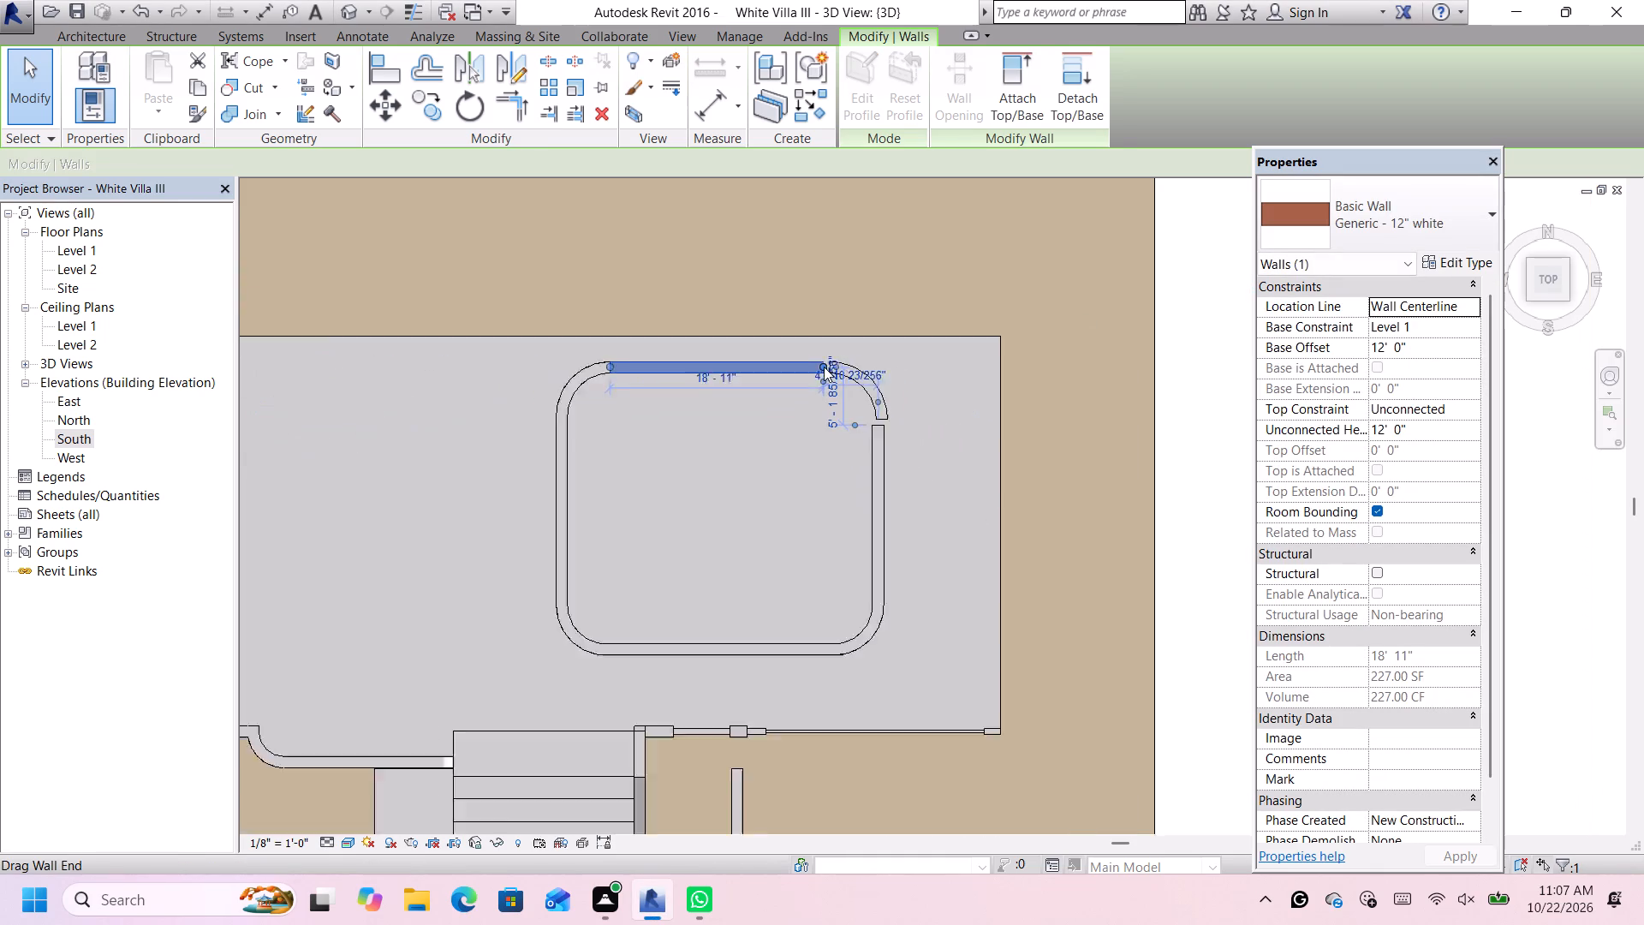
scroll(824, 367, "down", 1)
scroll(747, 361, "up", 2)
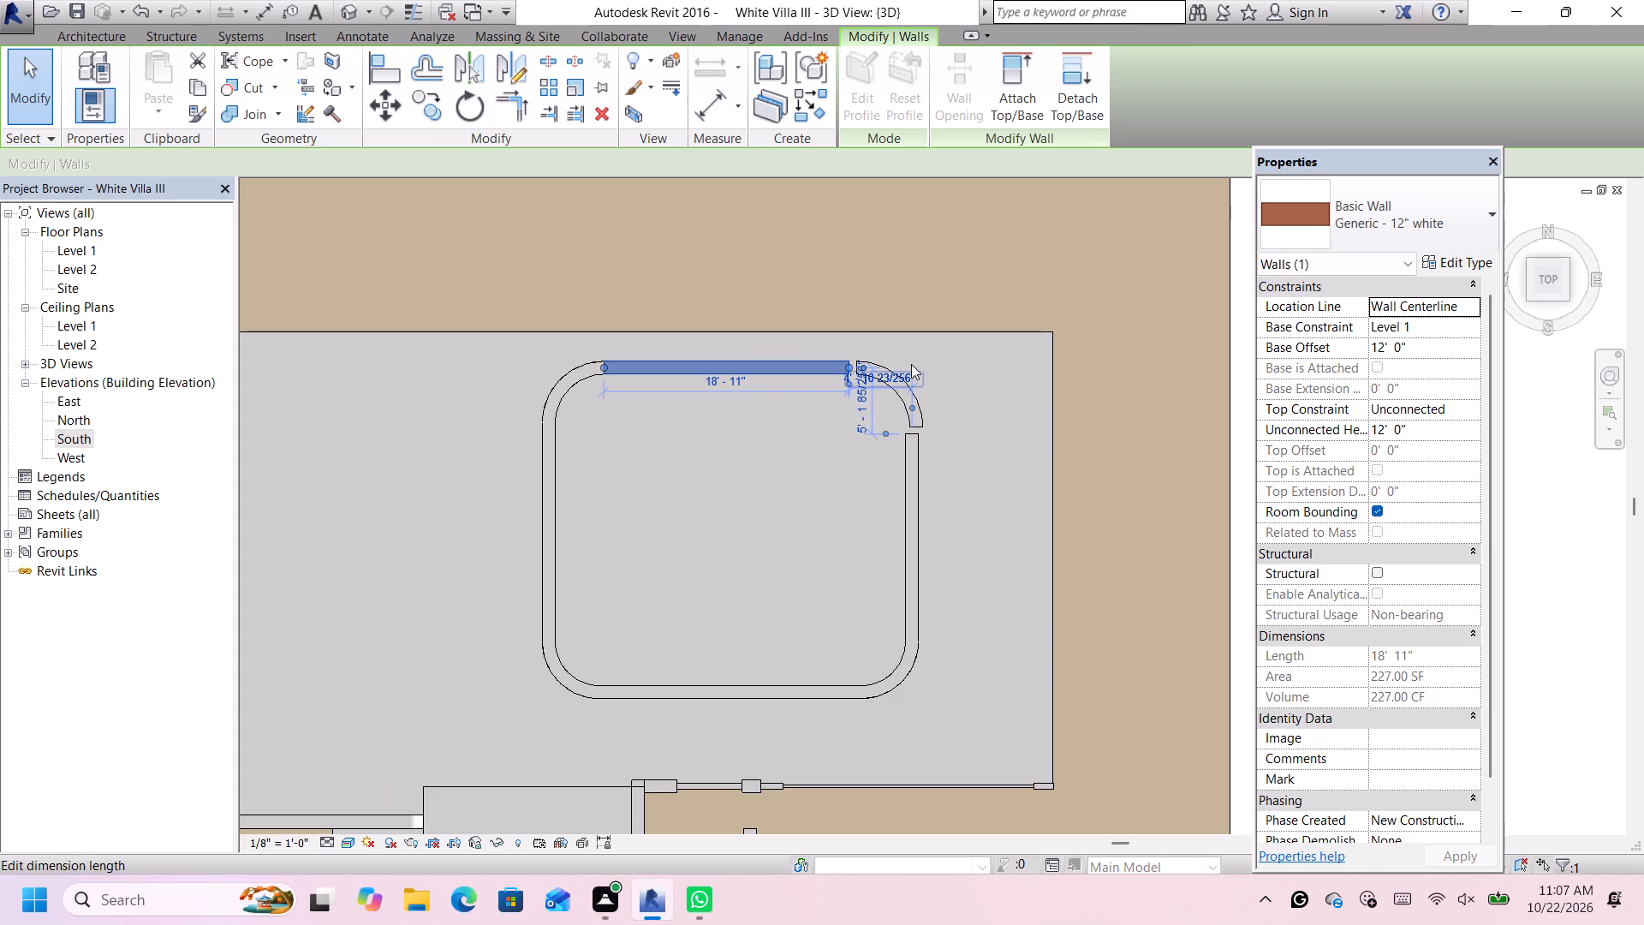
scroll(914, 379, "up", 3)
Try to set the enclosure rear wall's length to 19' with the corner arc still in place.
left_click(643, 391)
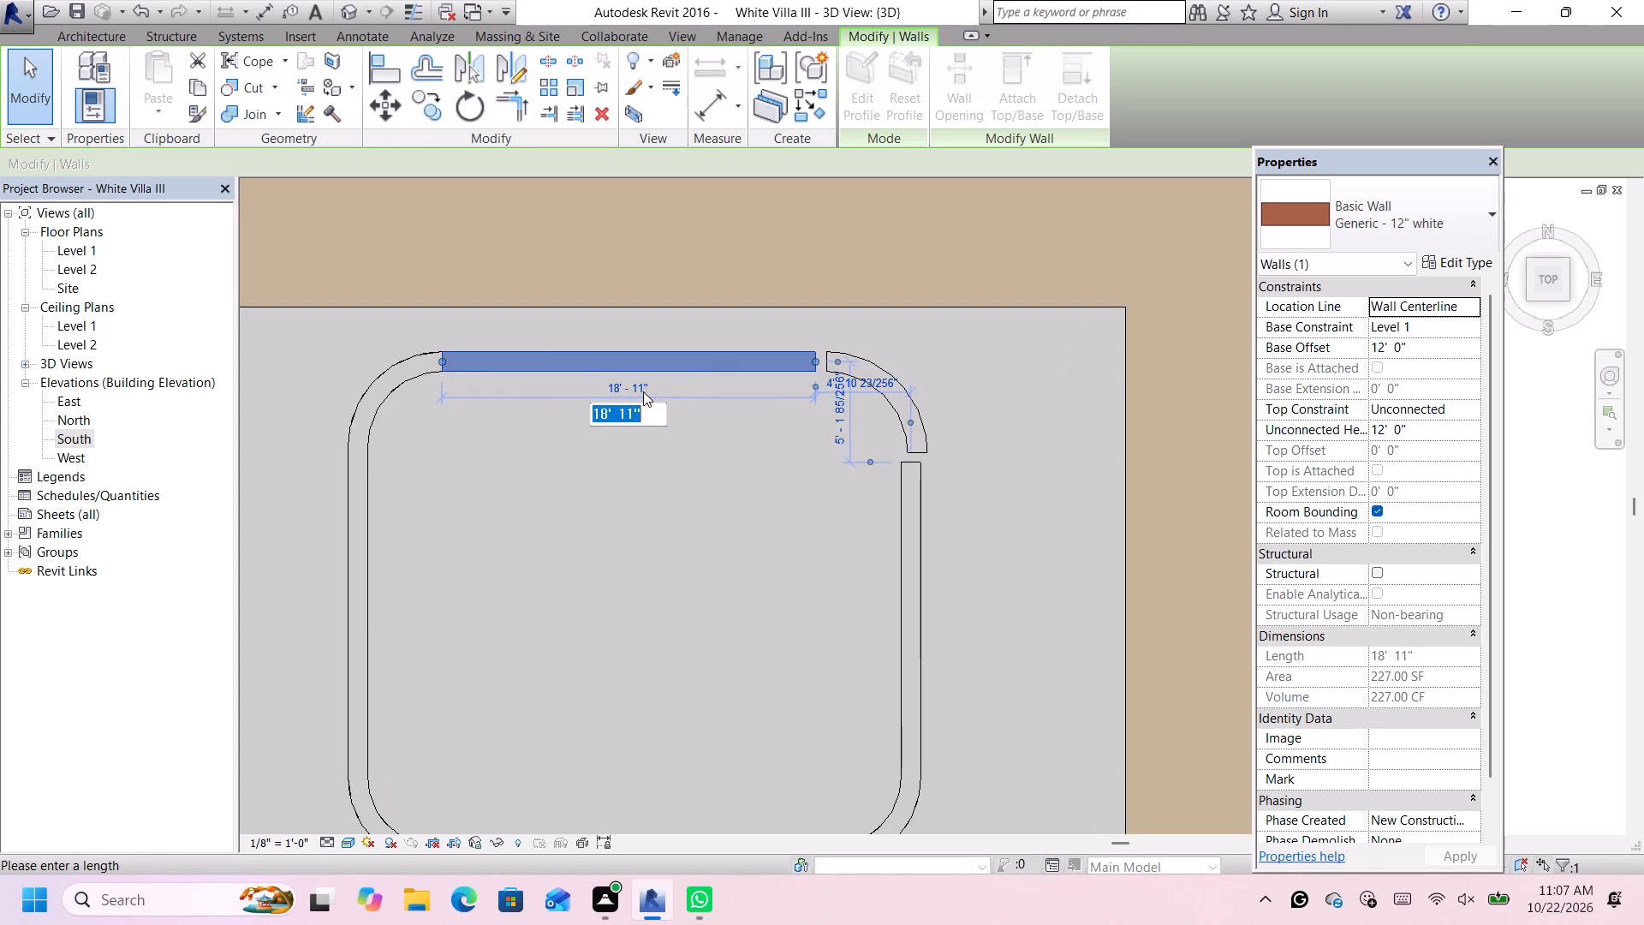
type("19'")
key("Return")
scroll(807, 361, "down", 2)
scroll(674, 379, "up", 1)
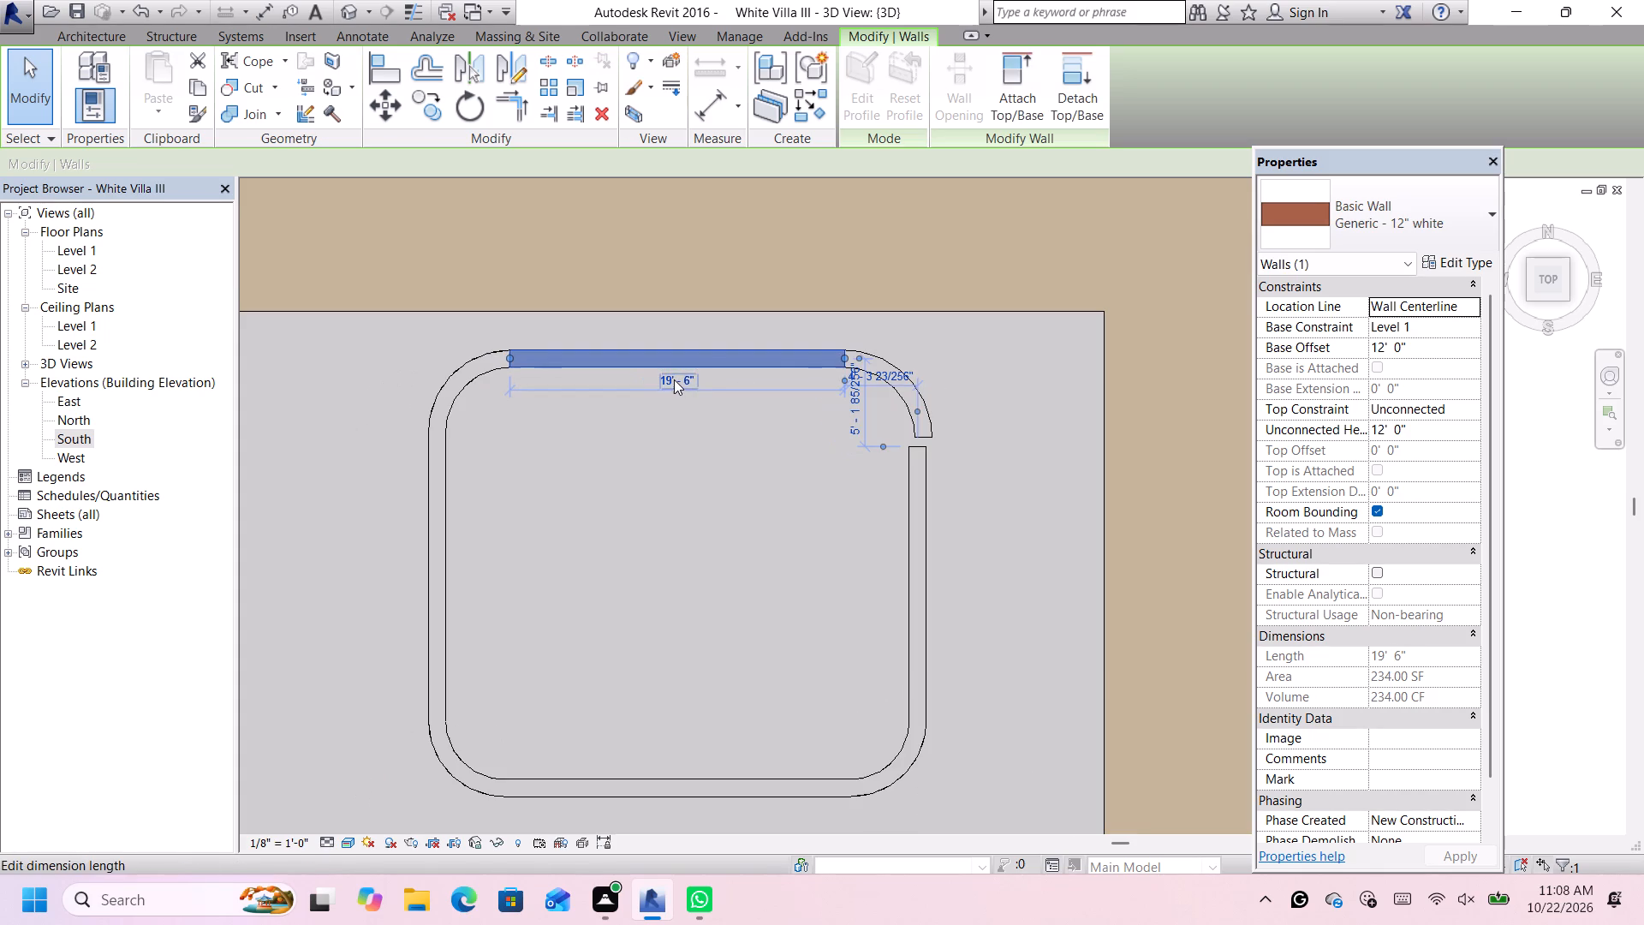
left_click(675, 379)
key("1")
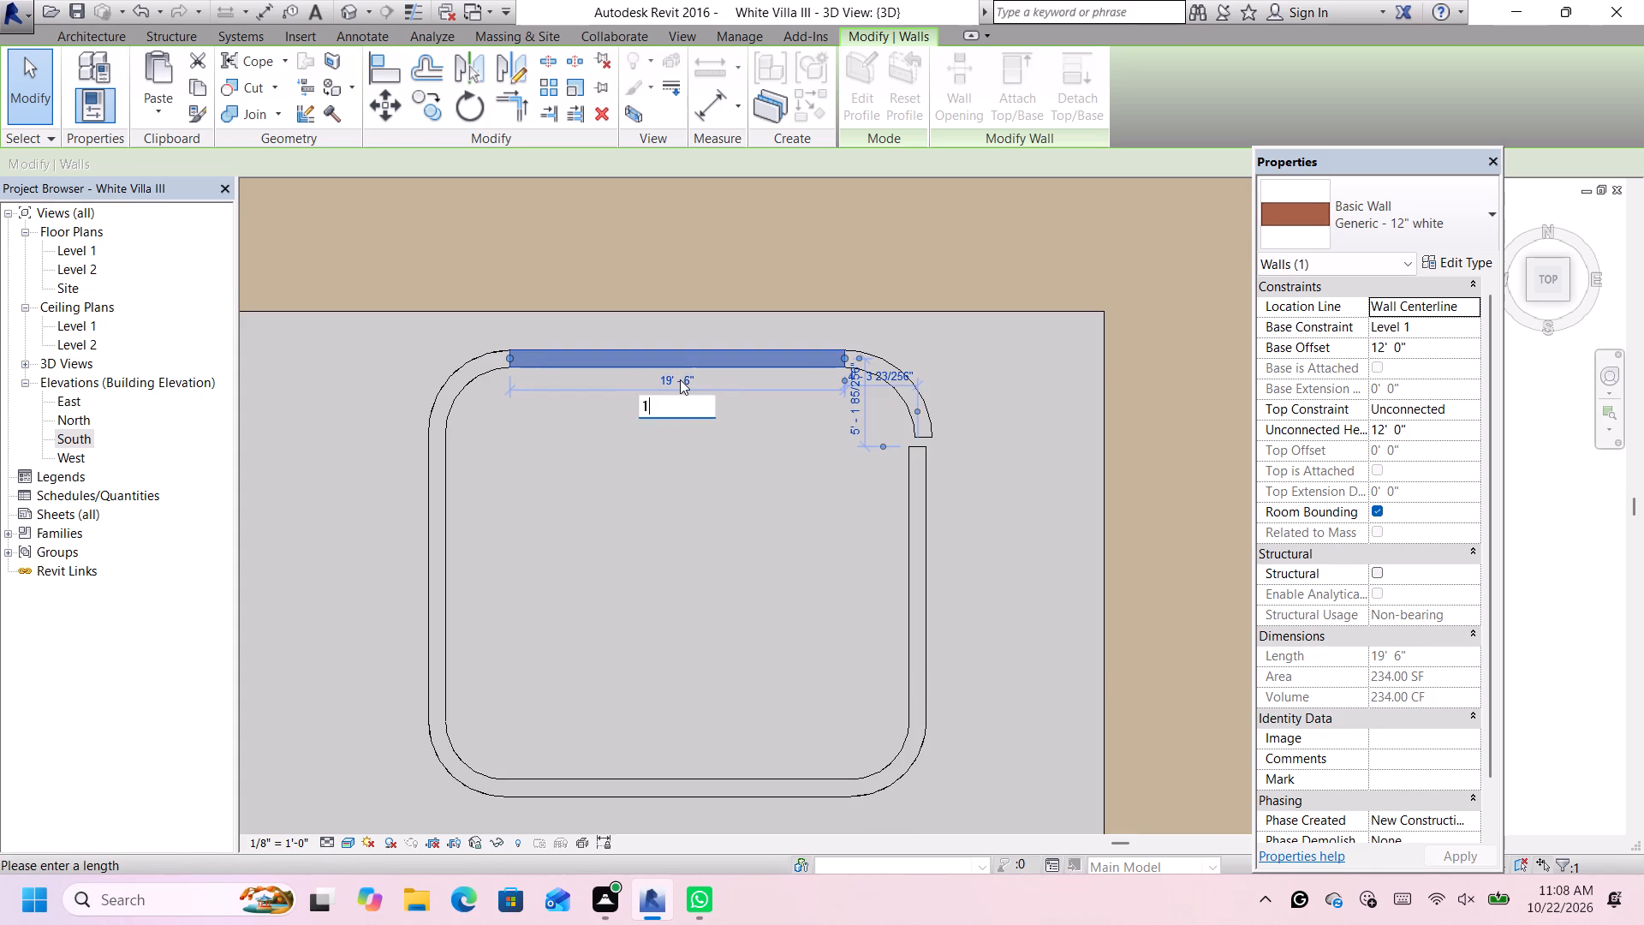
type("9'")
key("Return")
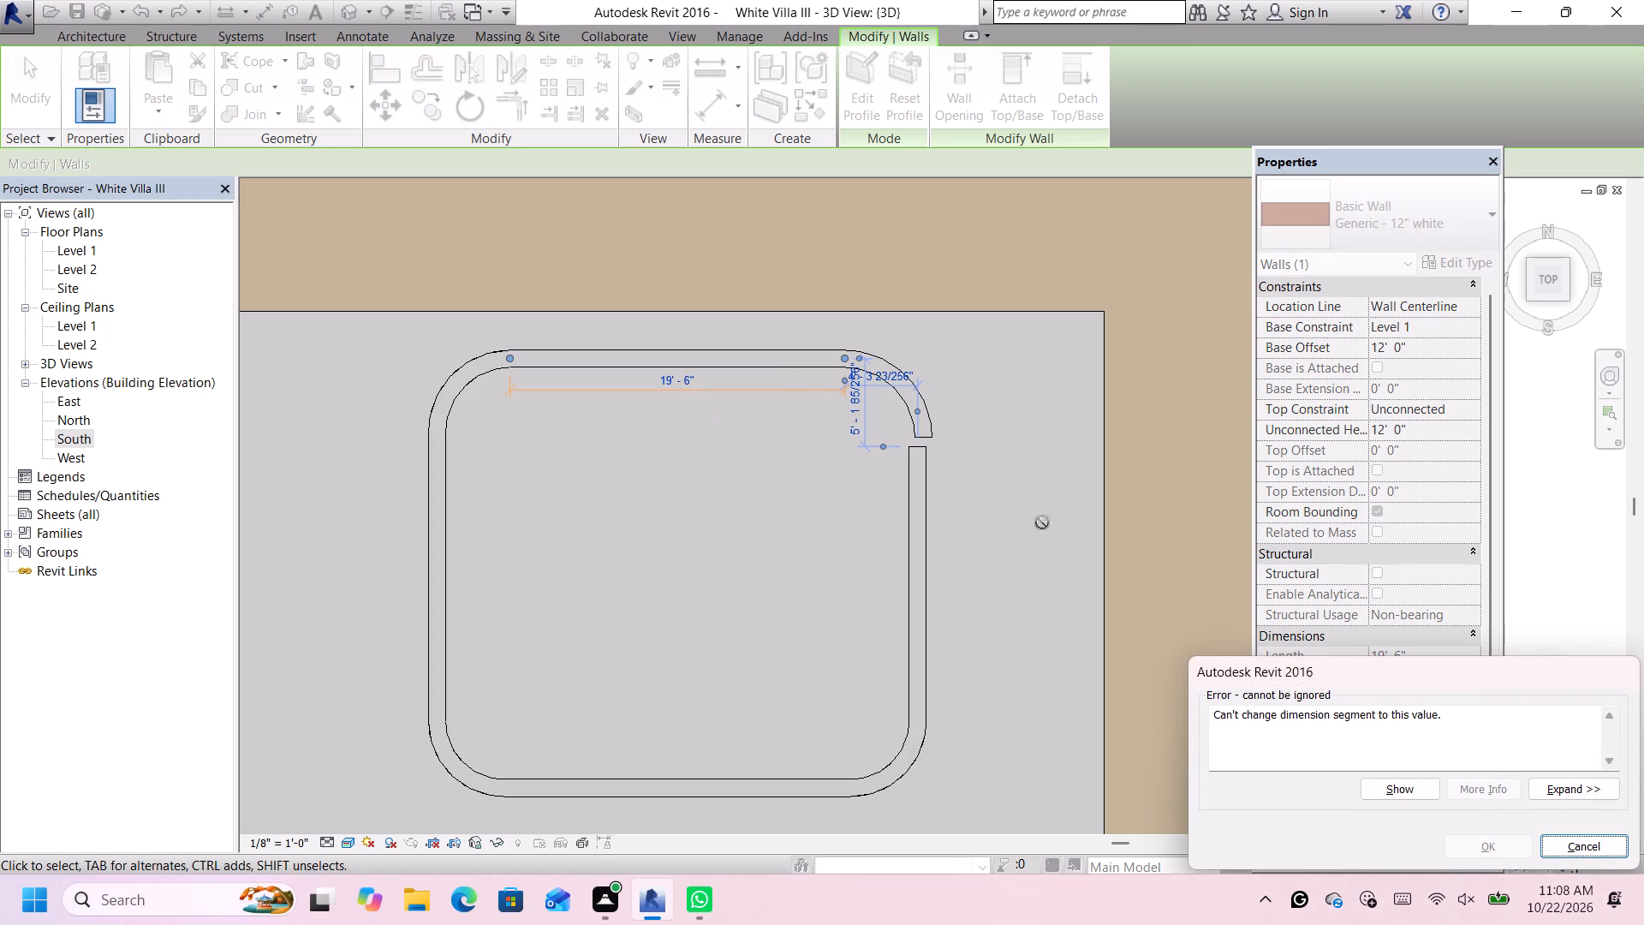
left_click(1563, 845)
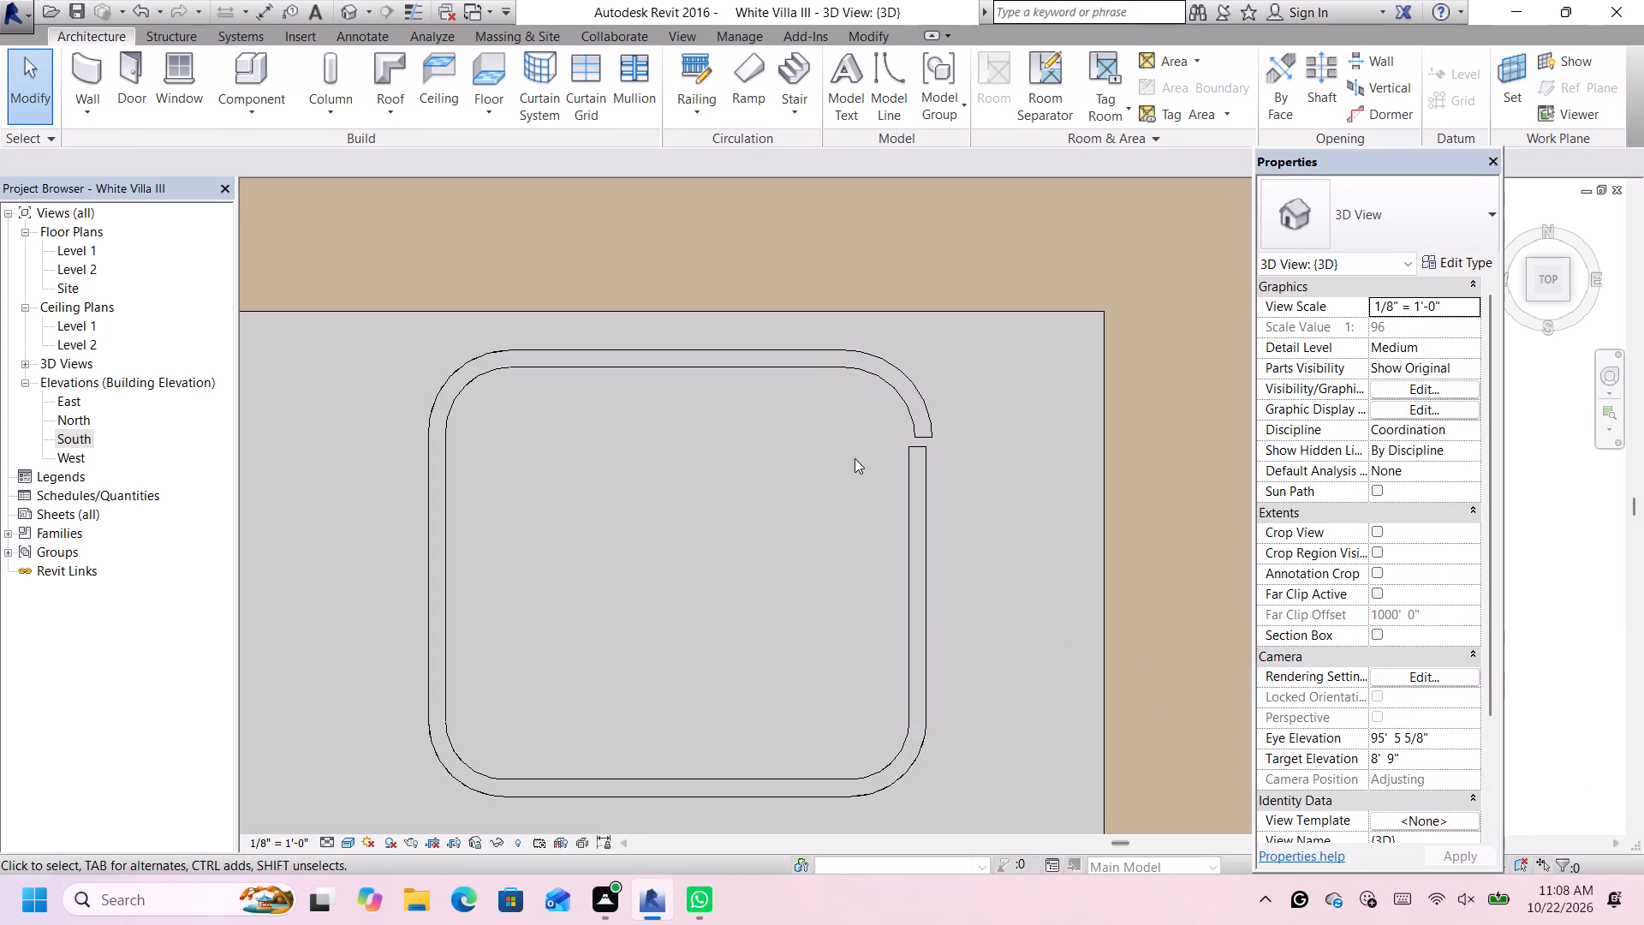
Delete the misaligned arc wall at the enclosure's rear-east corner.
scroll(890, 406, "up", 3)
left_click(908, 395)
scroll(908, 395, "down", 5)
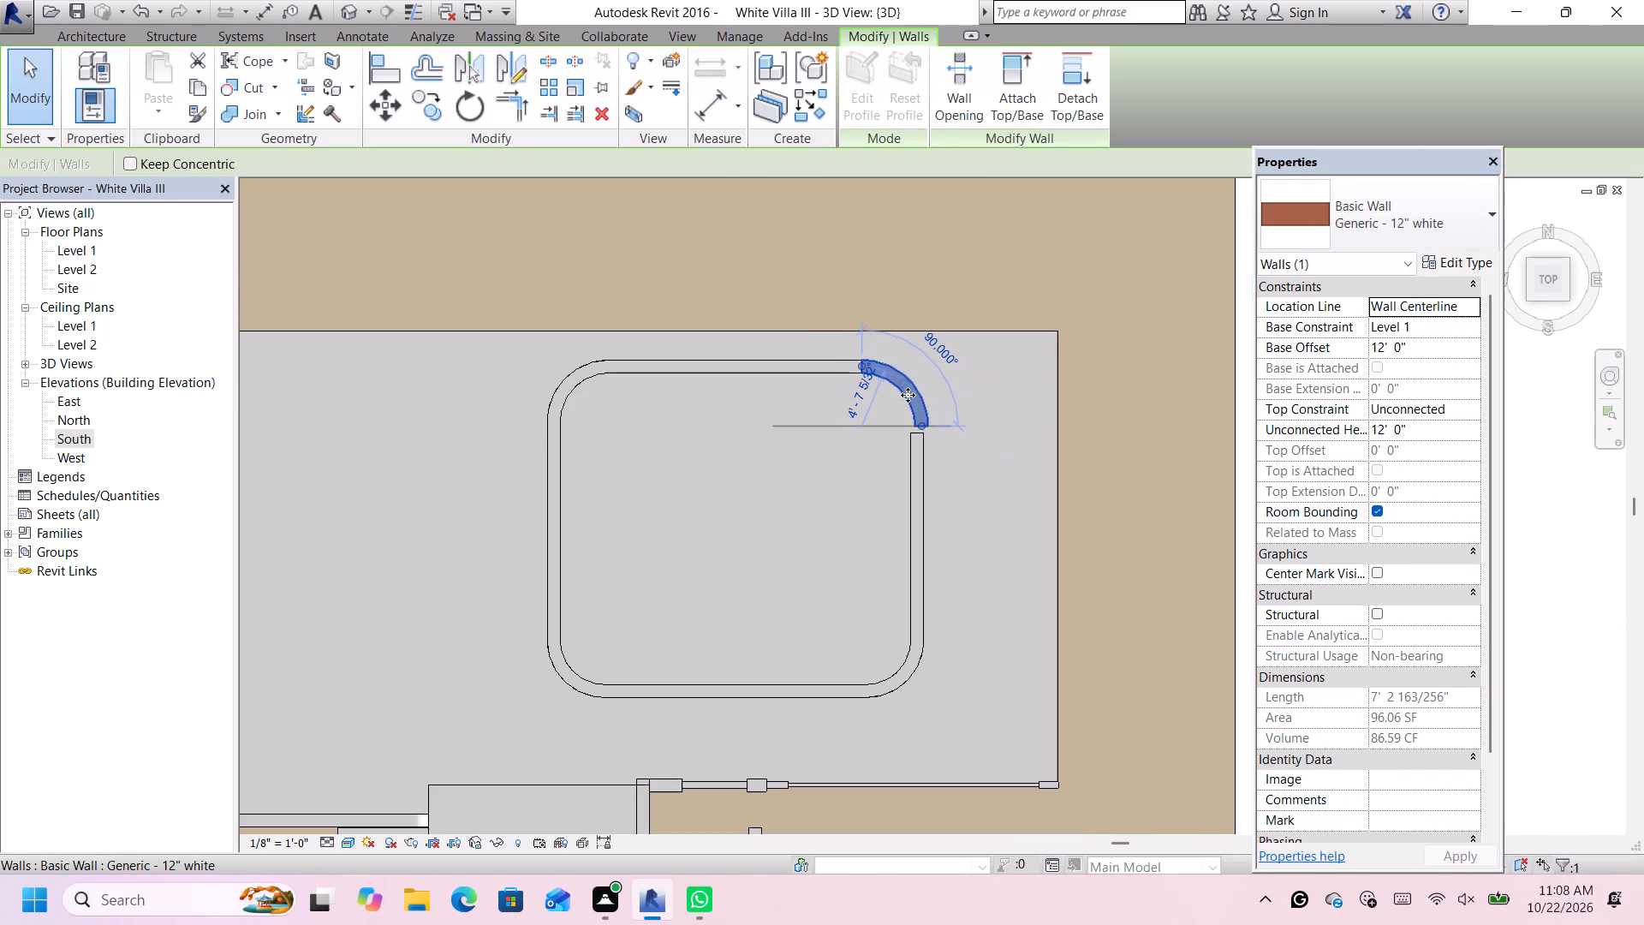
scroll(743, 356, "up", 1)
left_click(746, 365)
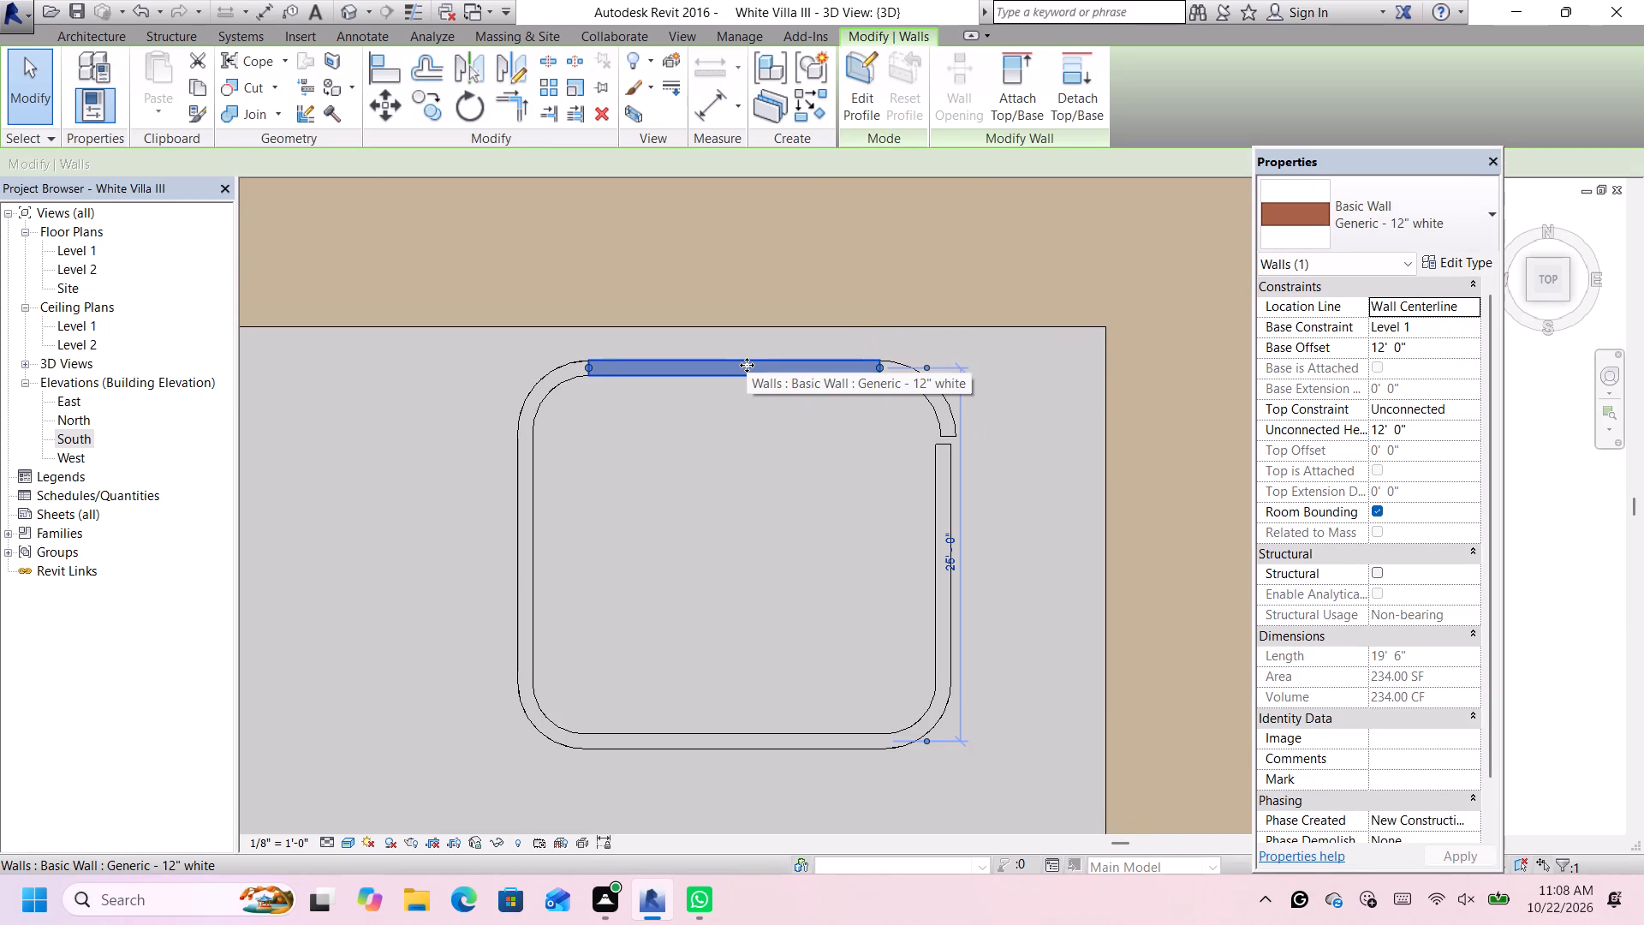
left_click(930, 414)
key("Delete")
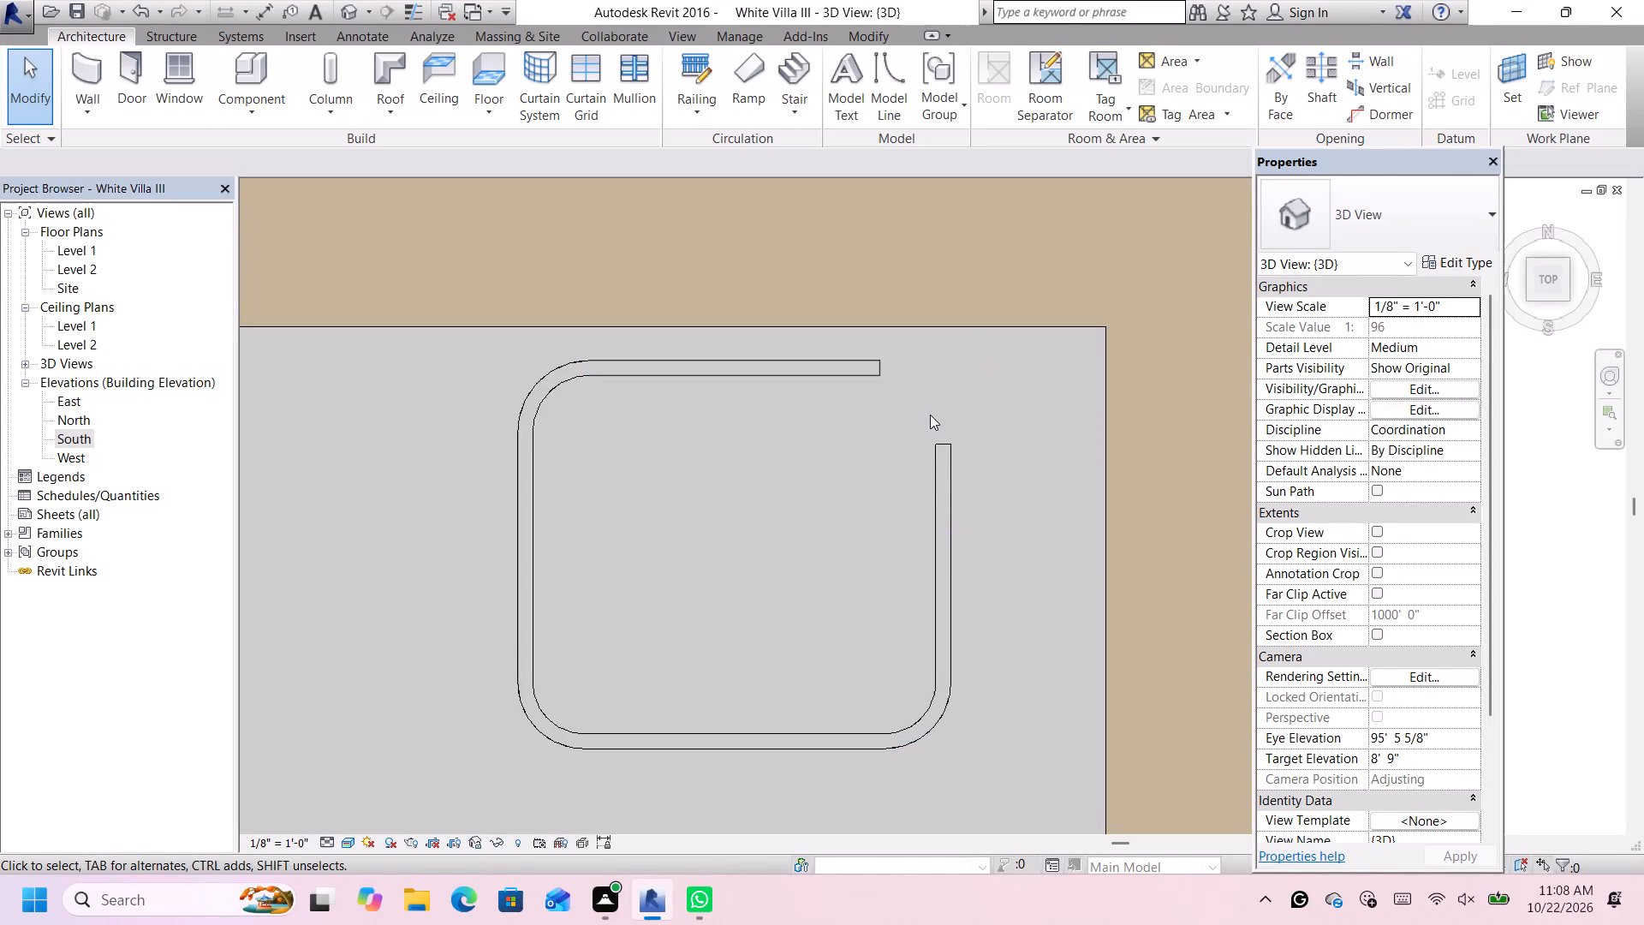
Set the enclosure rear wall's length to 19'.
left_click(849, 362)
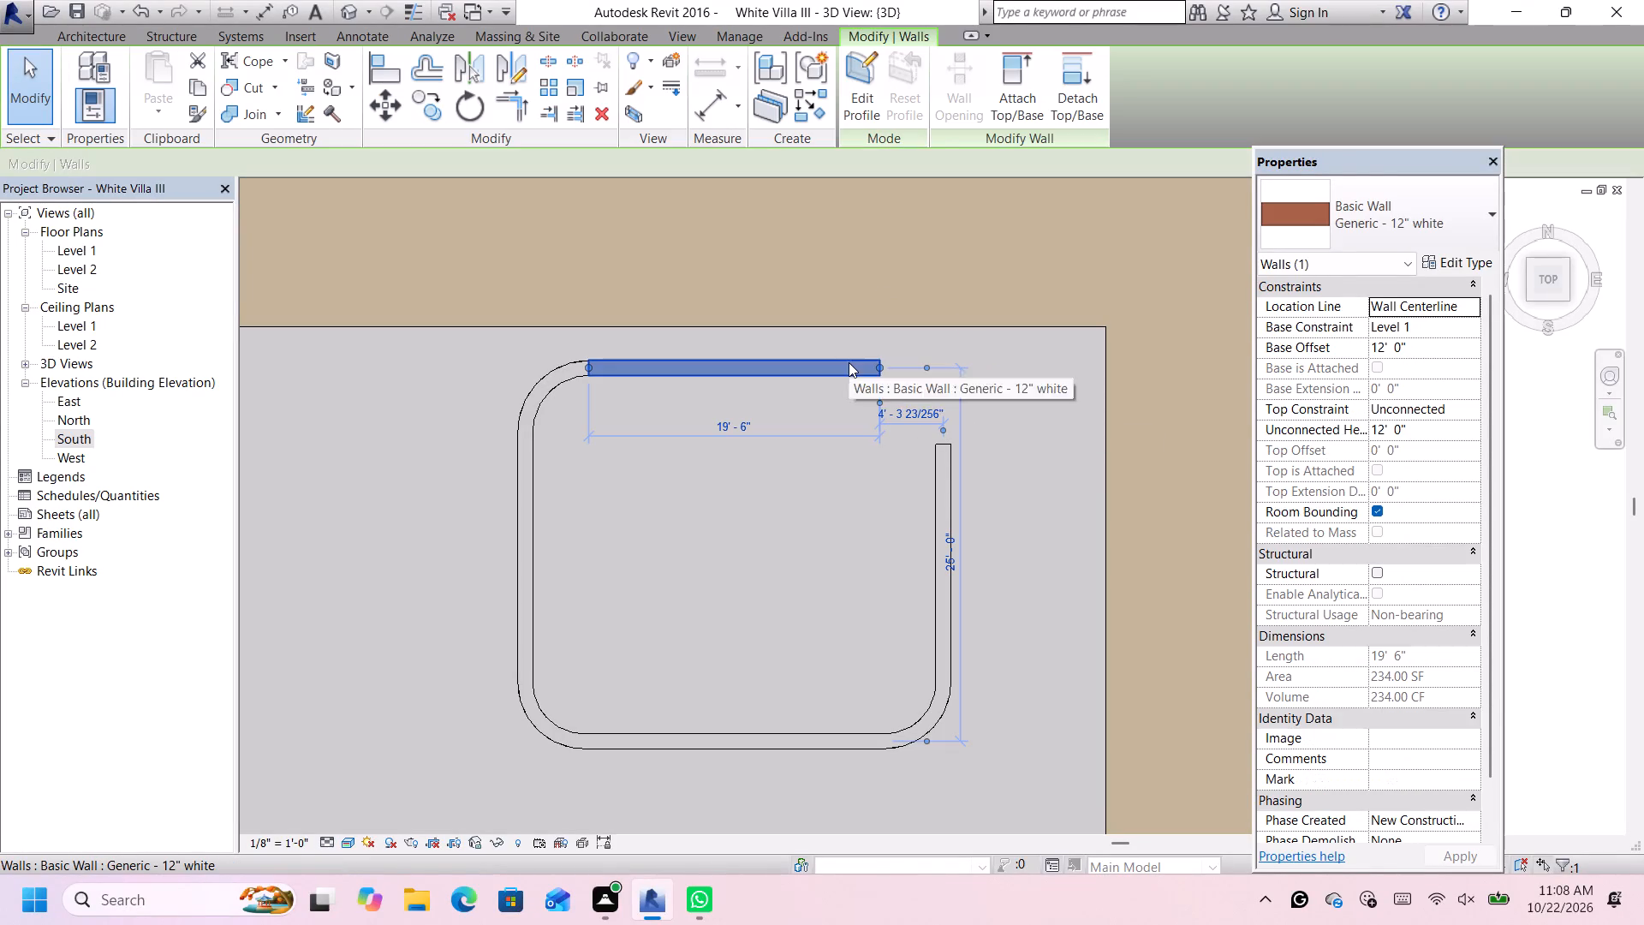
left_click(752, 427)
type("19'")
key("Return")
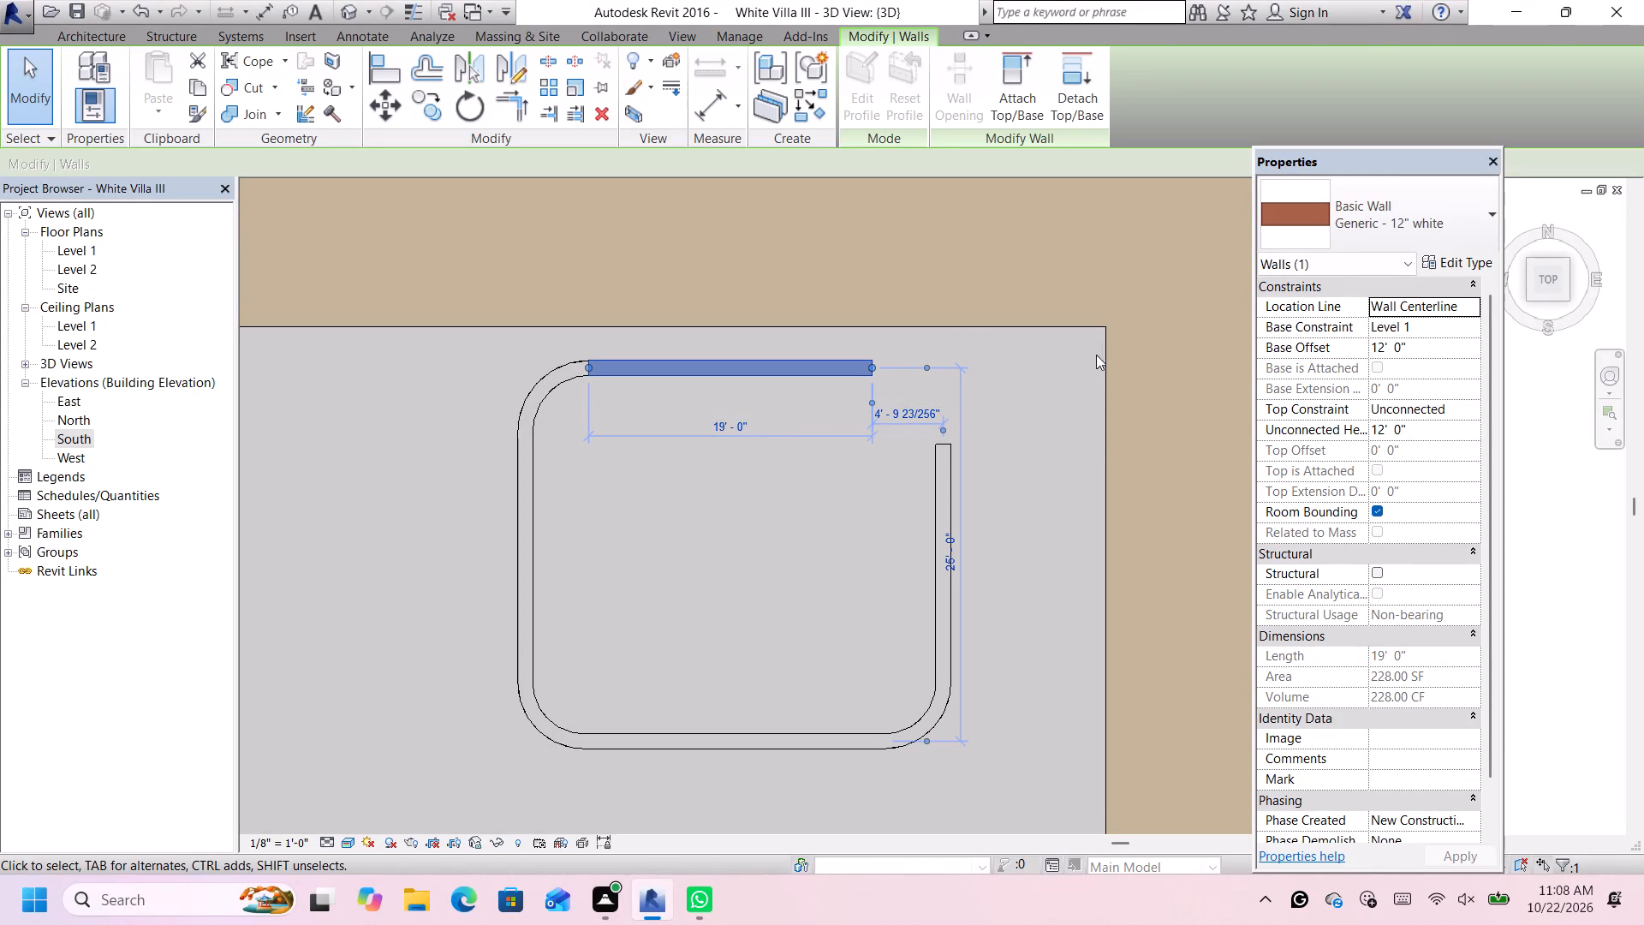
left_click(1090, 340)
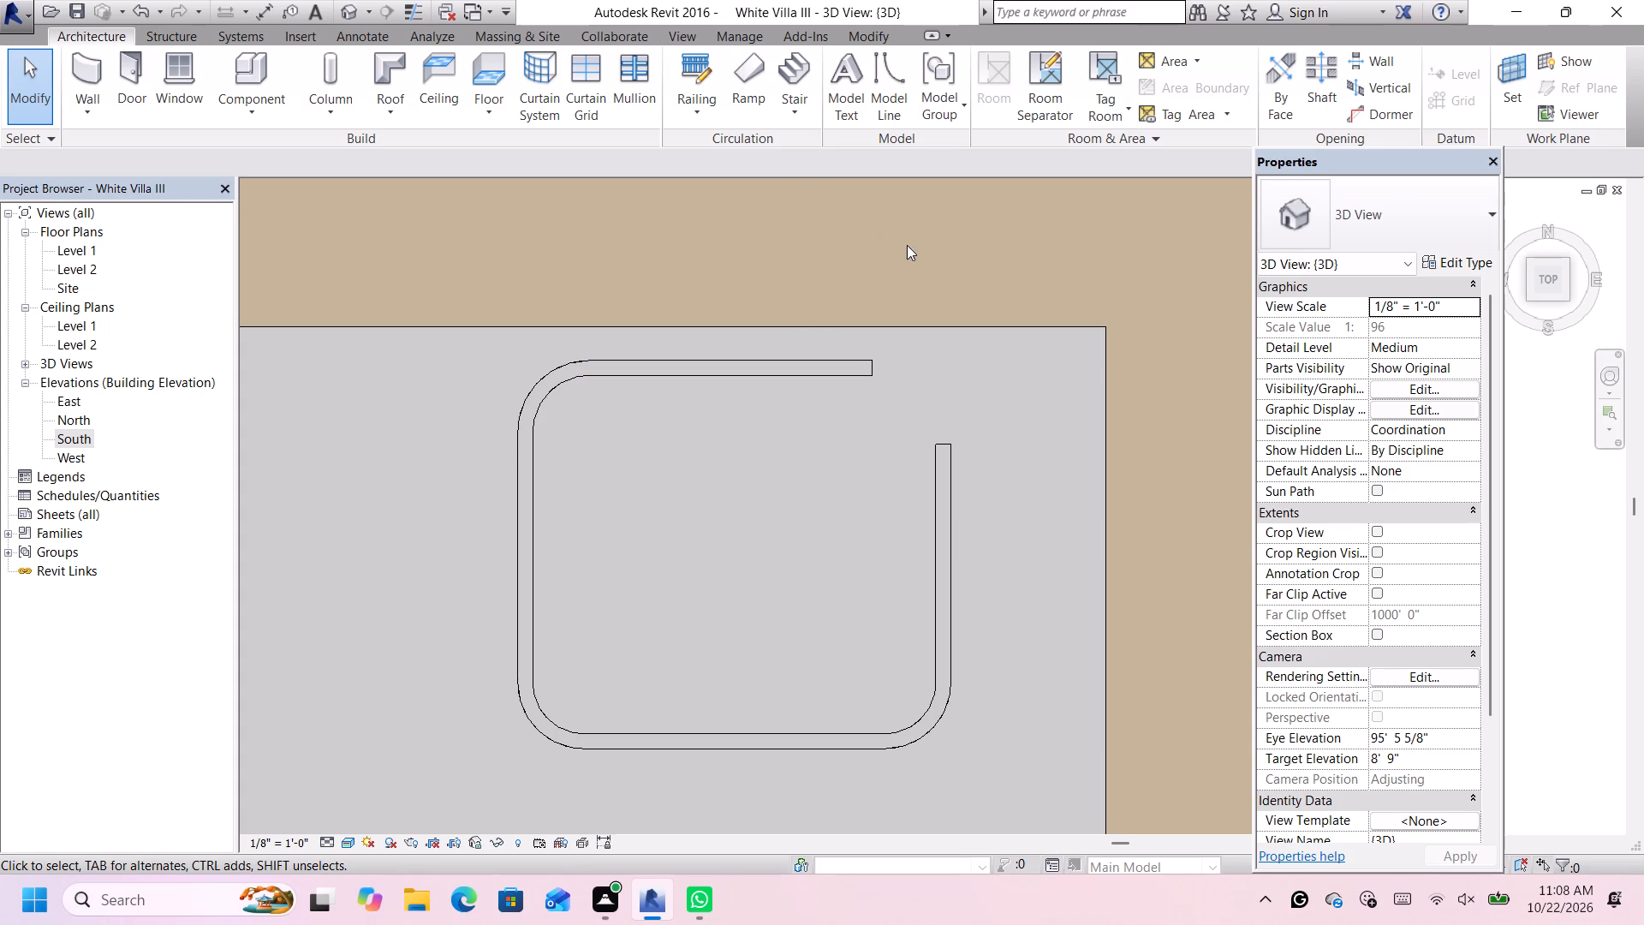
Draw a quarter-circle arc wall from the rear wall's east end to the east side wall's rear end, spanning about 6'-8 3/4".
left_click(75, 75)
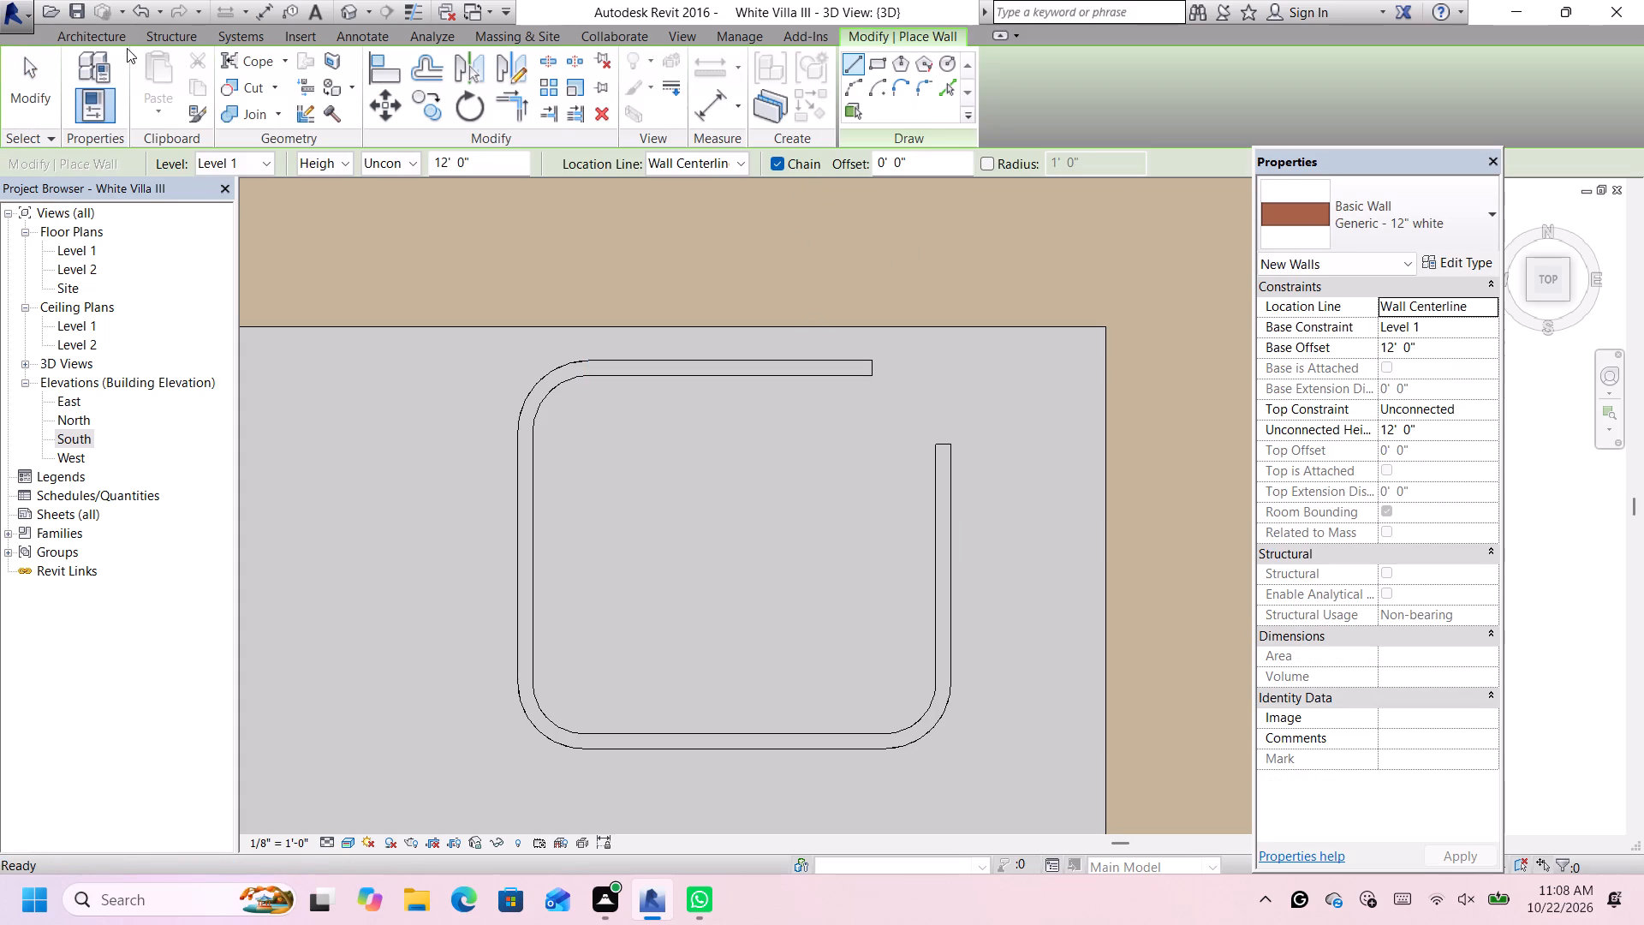
scroll(890, 383, "up", 3)
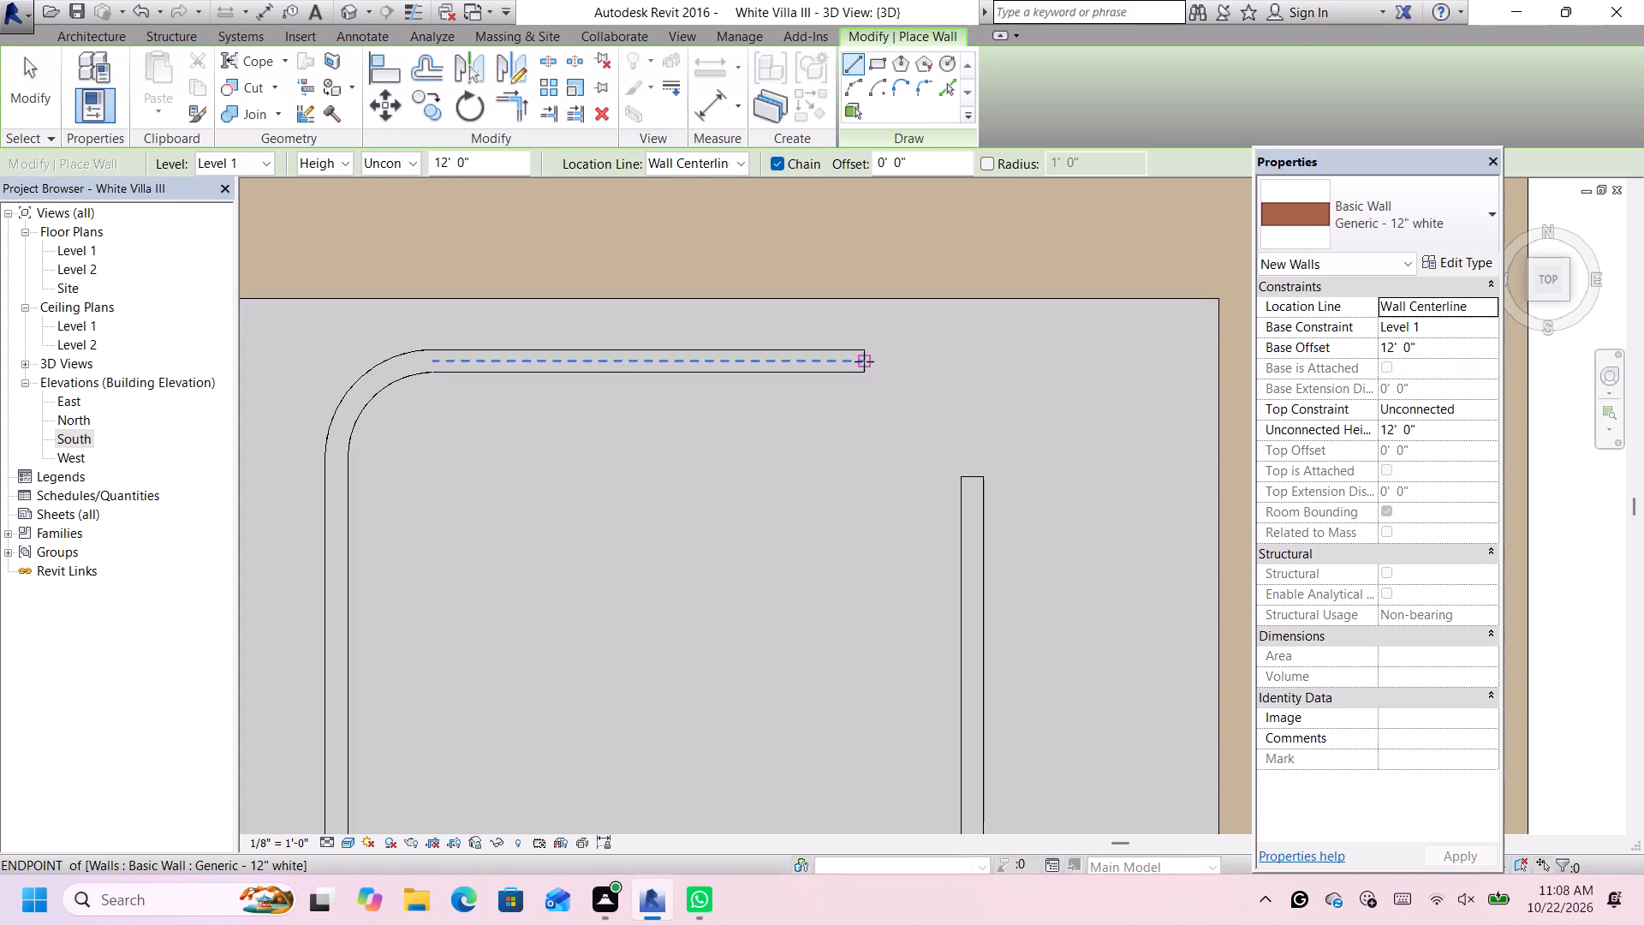
left_click(864, 361)
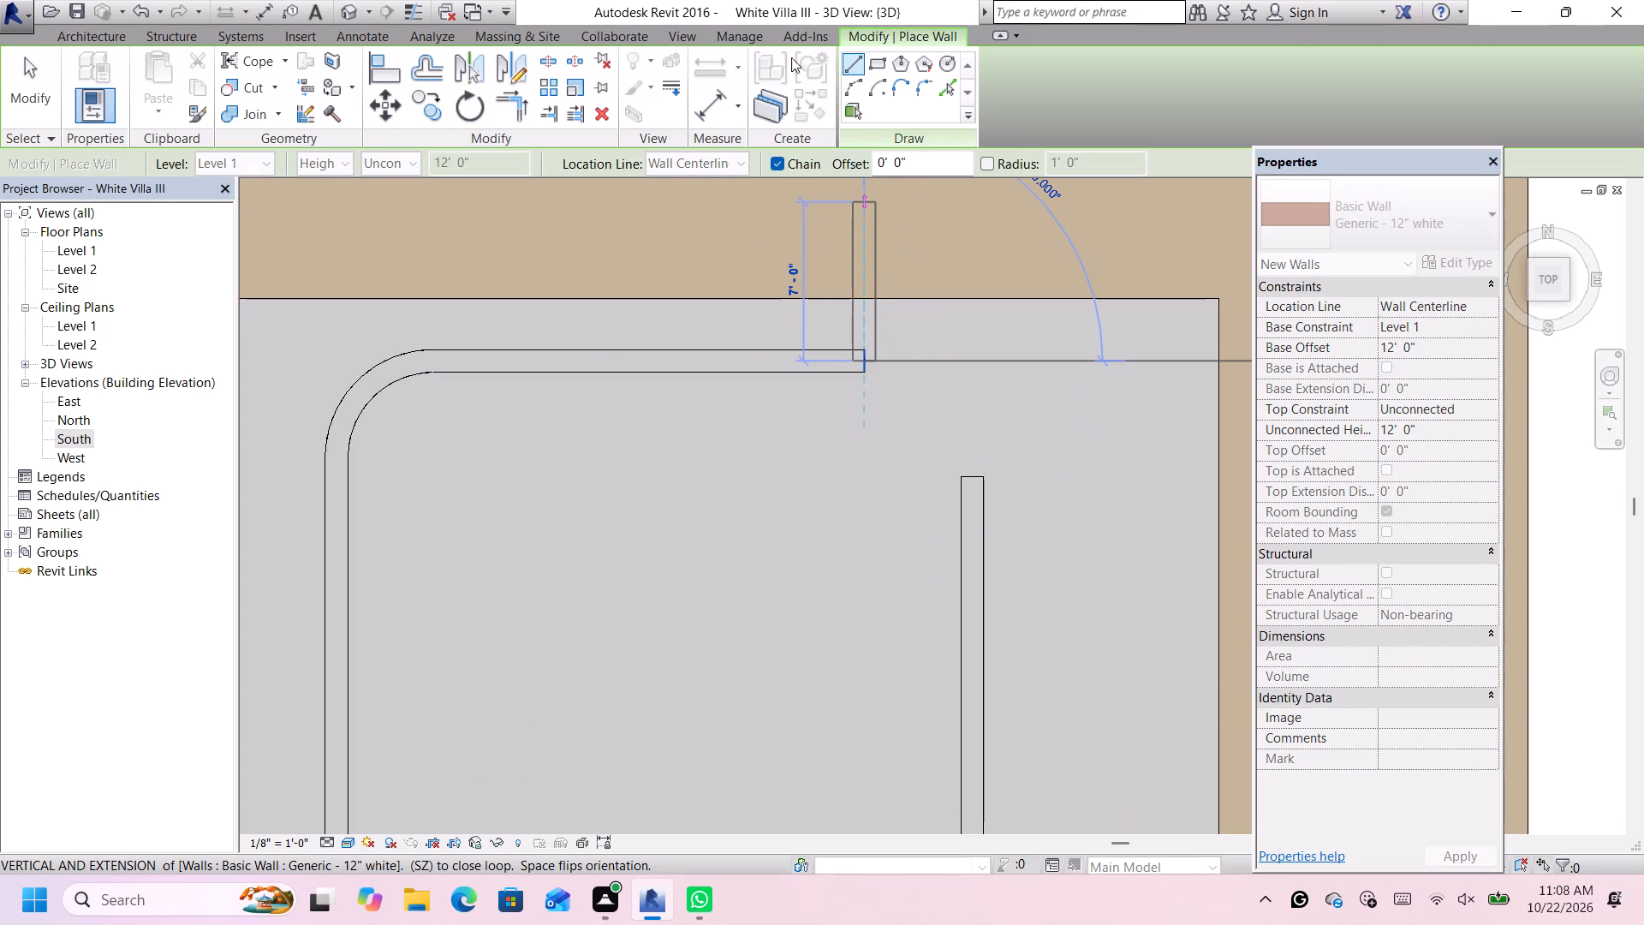
left_click(859, 96)
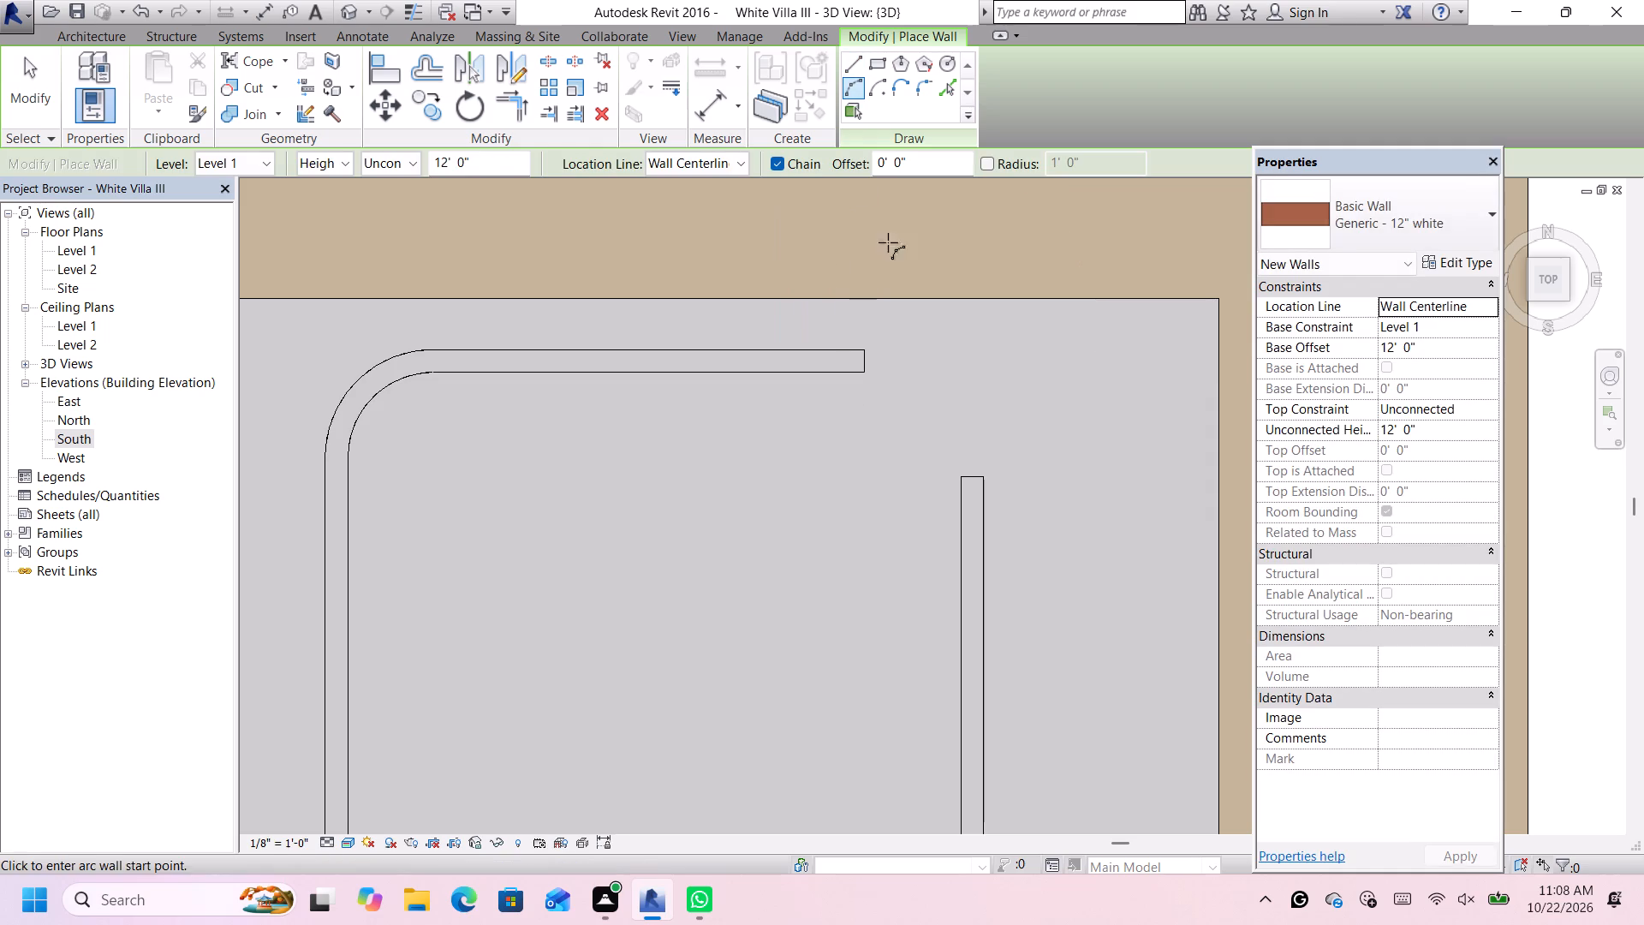
left_click(860, 360)
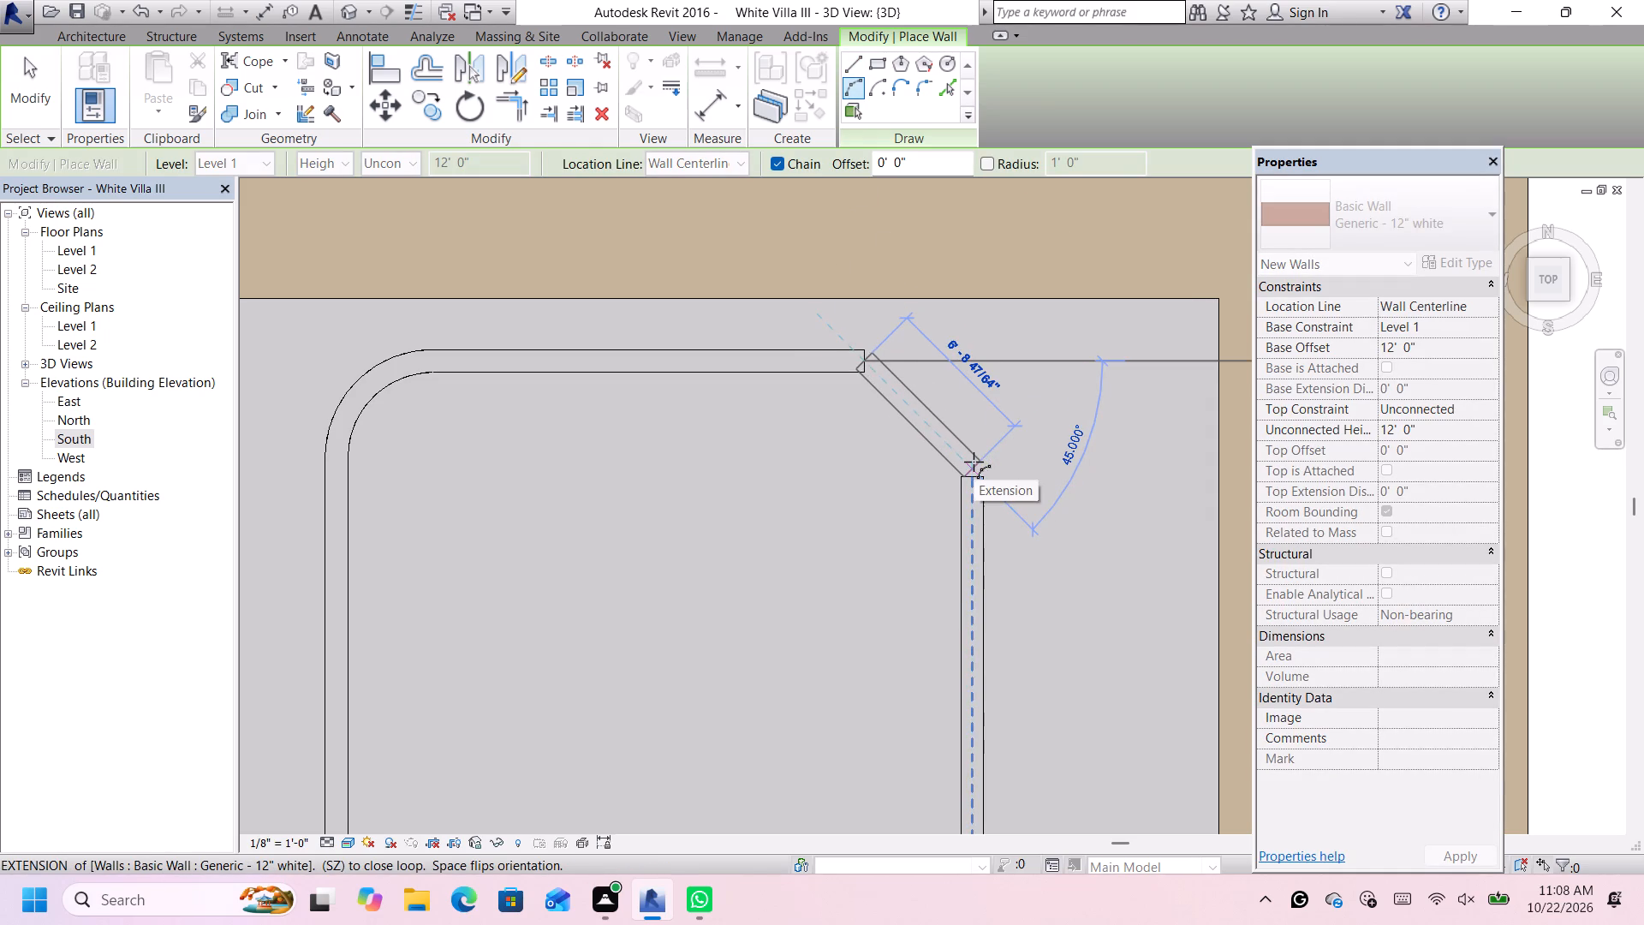
left_click(974, 462)
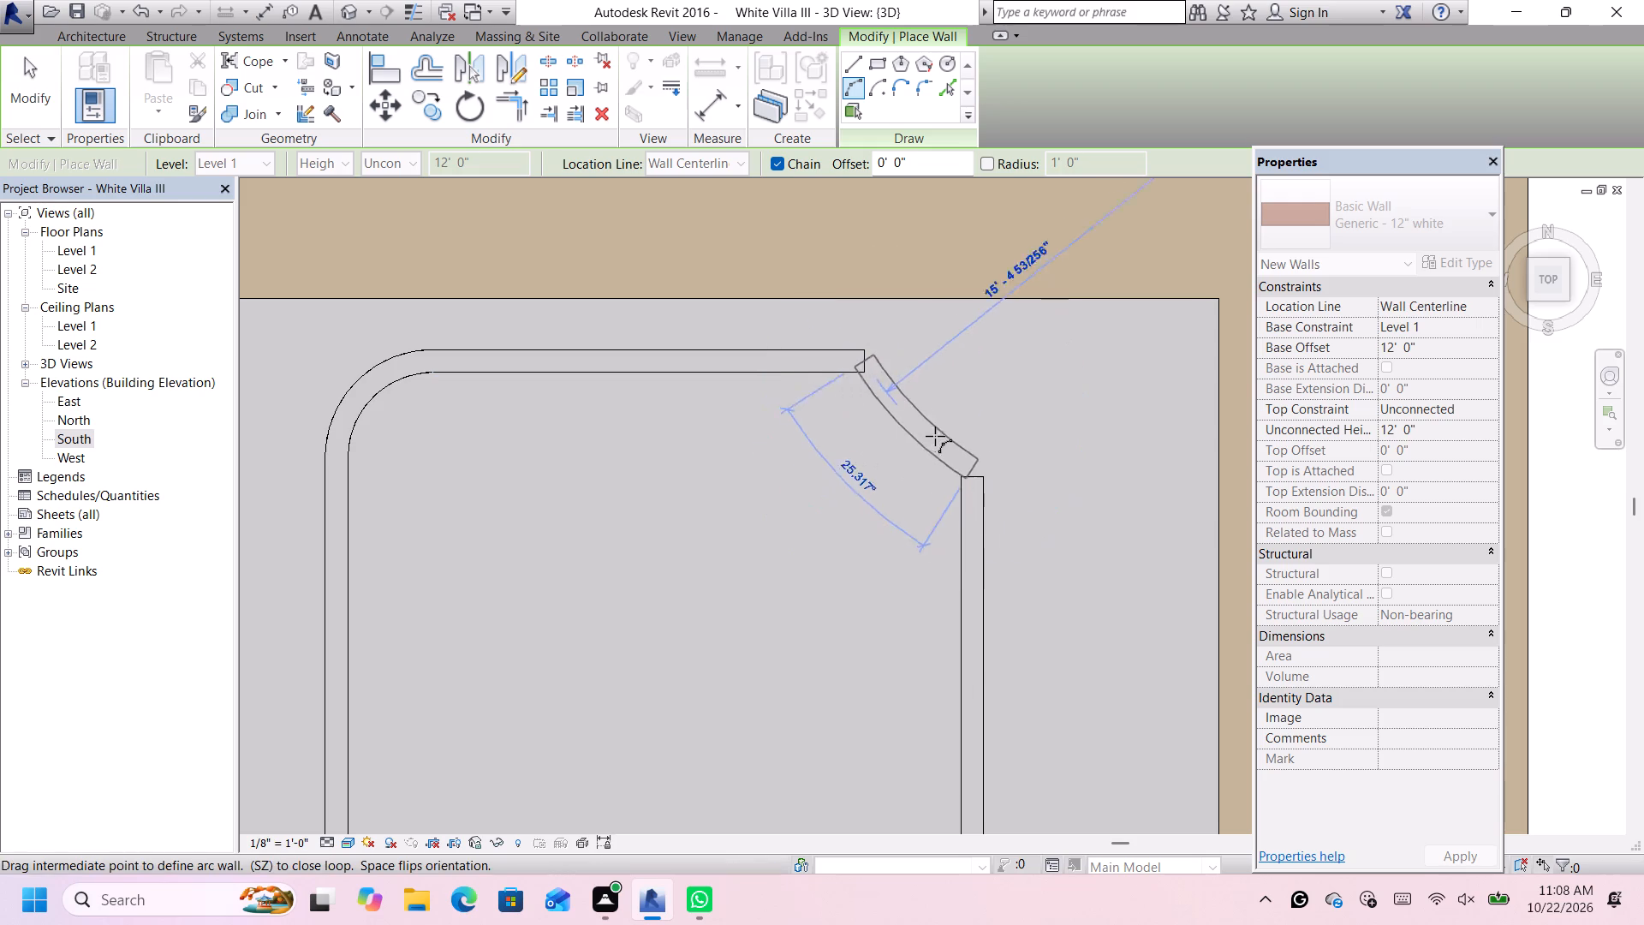
left_click(943, 407)
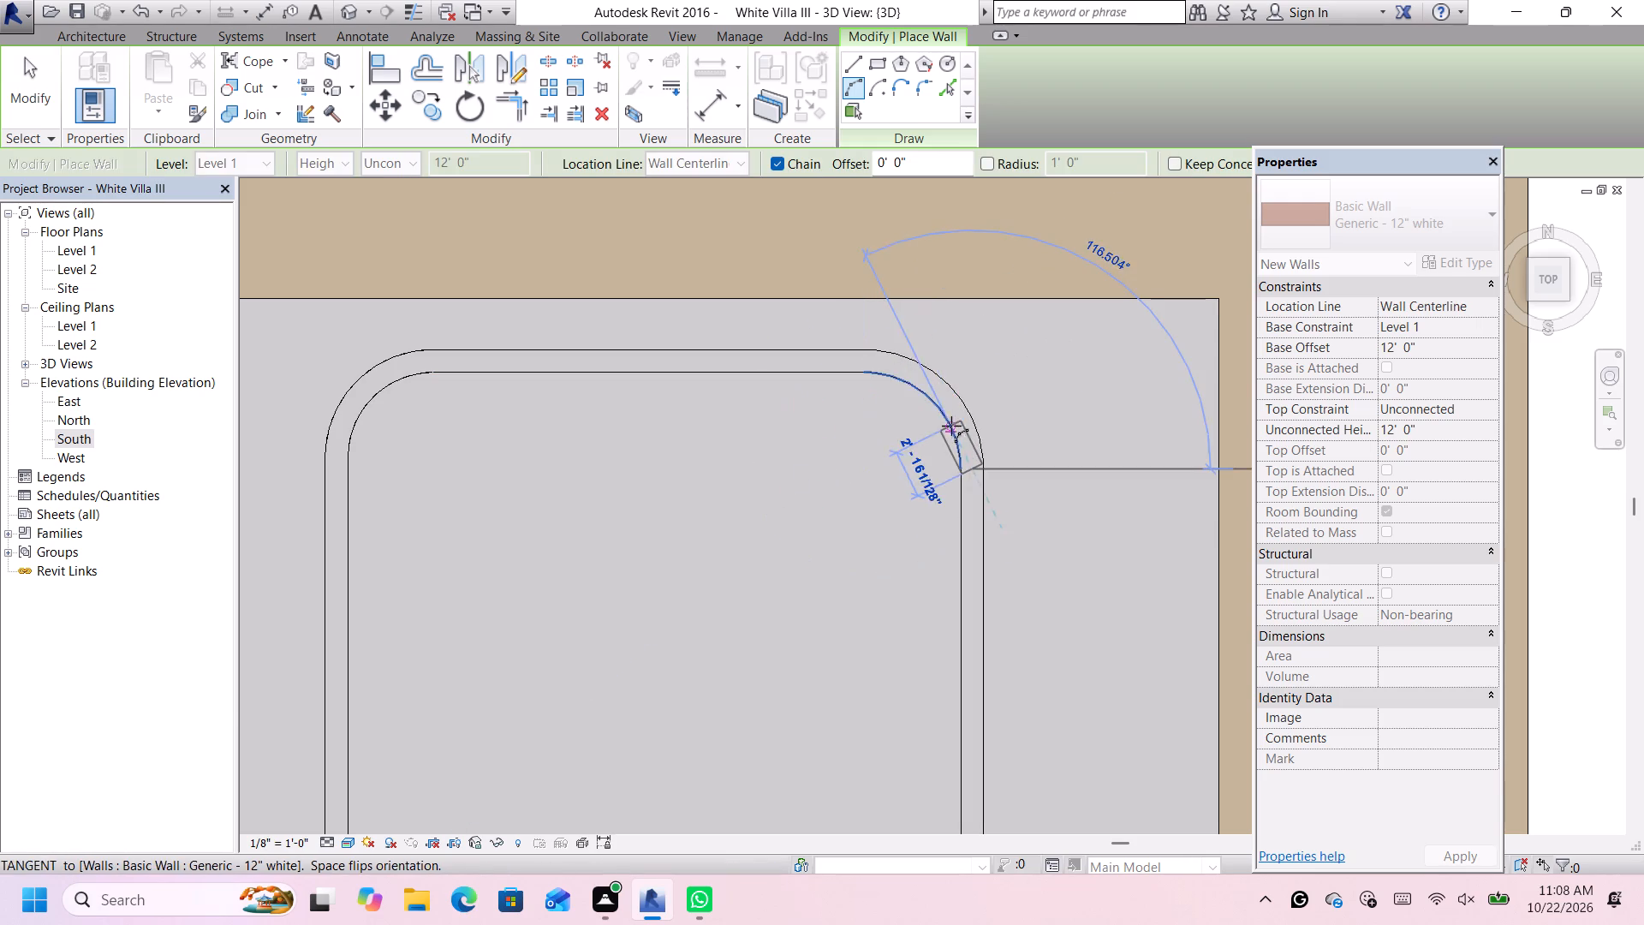
scroll(951, 428, "down", 6)
key("Escape")
scroll(960, 469, "down", 6)
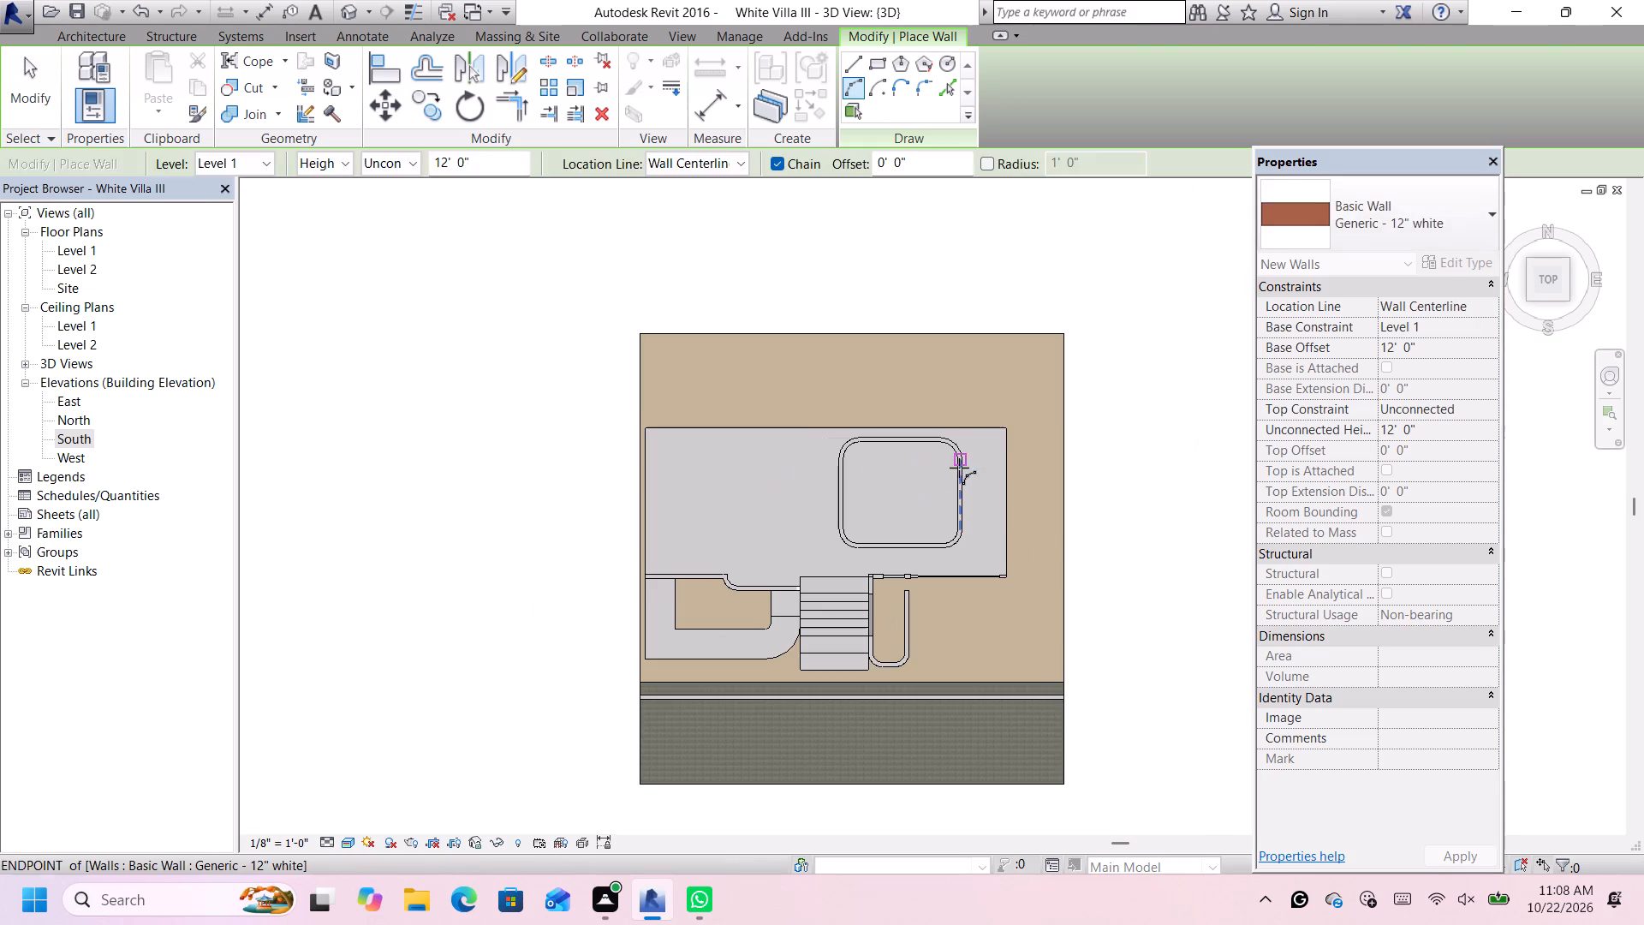
key("Escape")
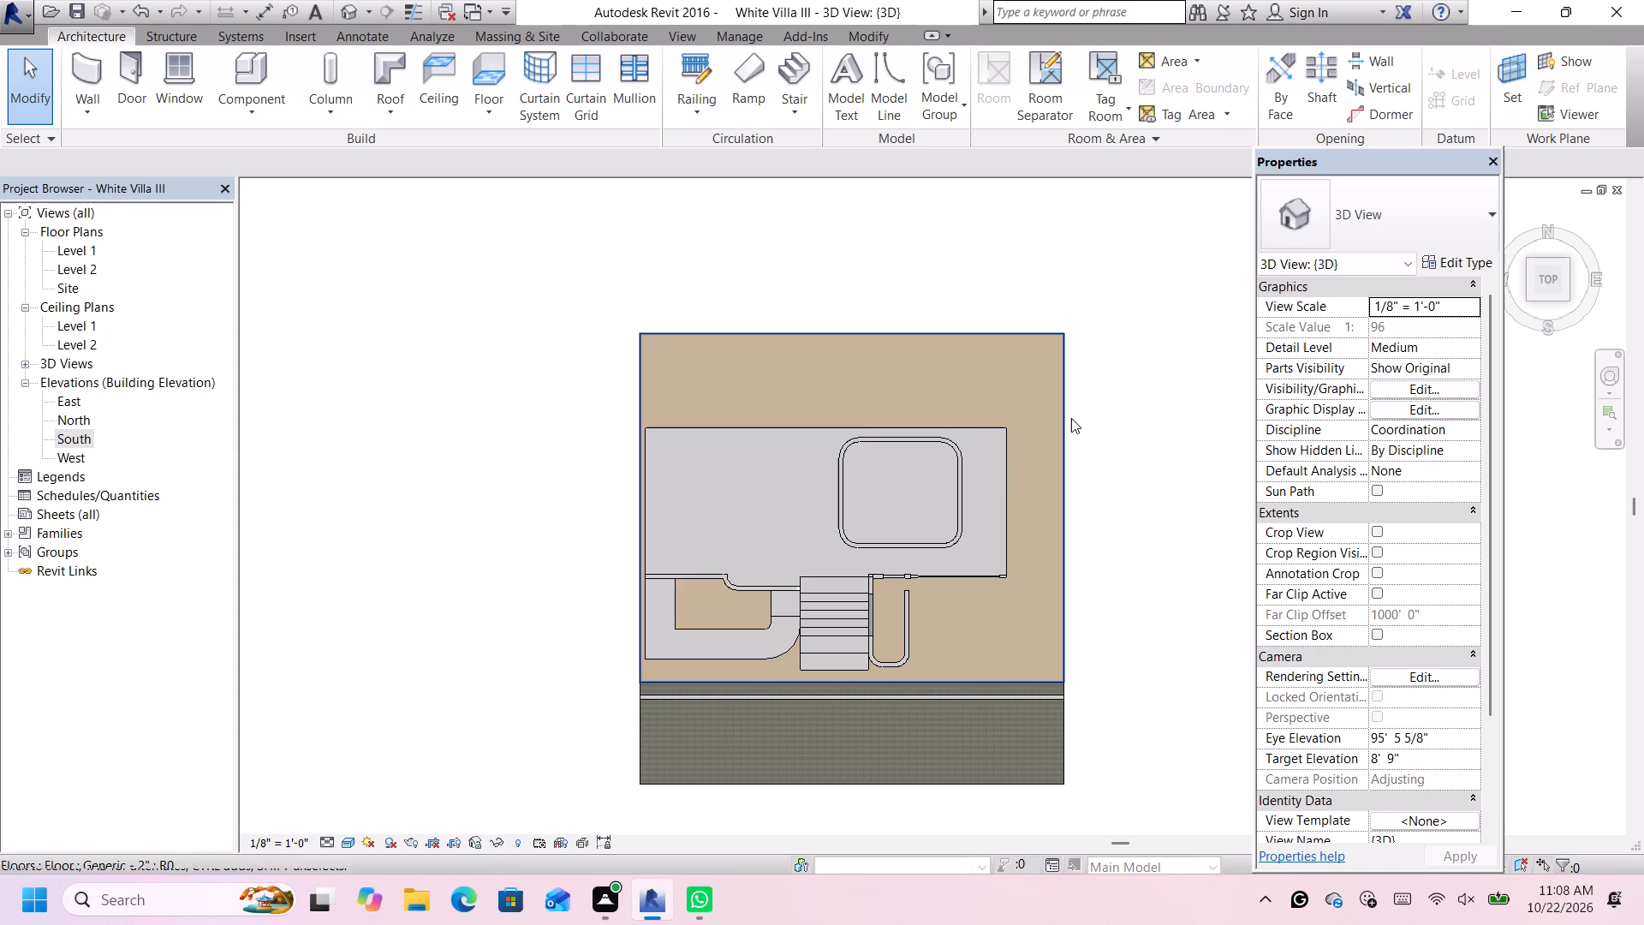
Set the base offset of all eight walls of the rounded-corner enclosure to 7'.
scroll(970, 516, "down", 2)
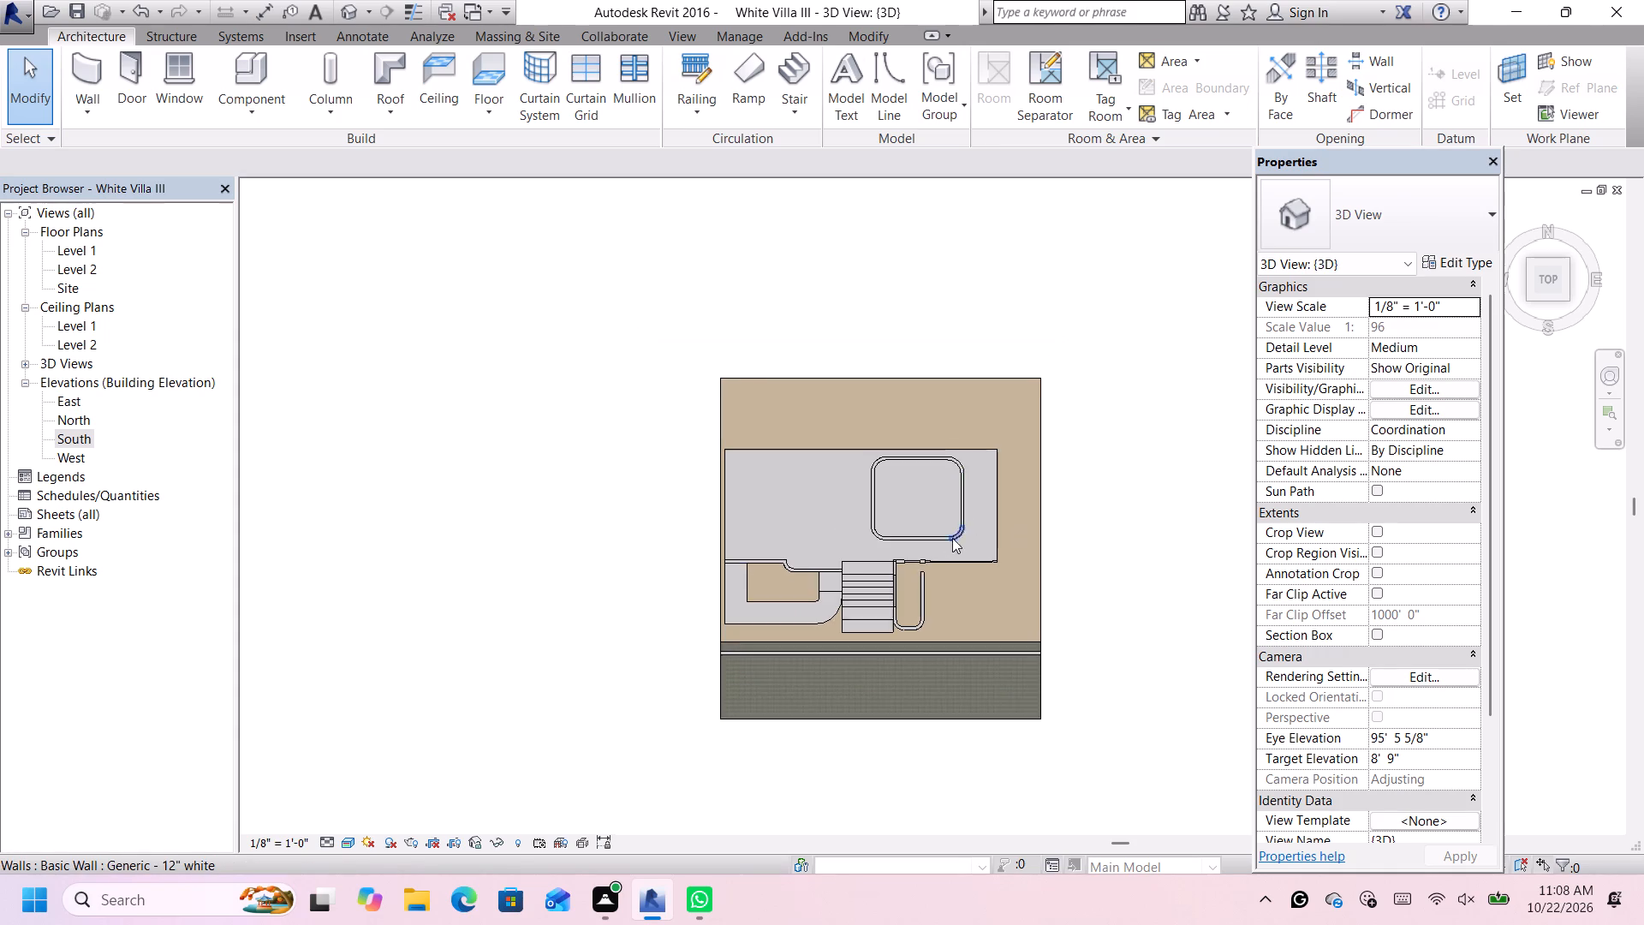
scroll(948, 540, "up", 5)
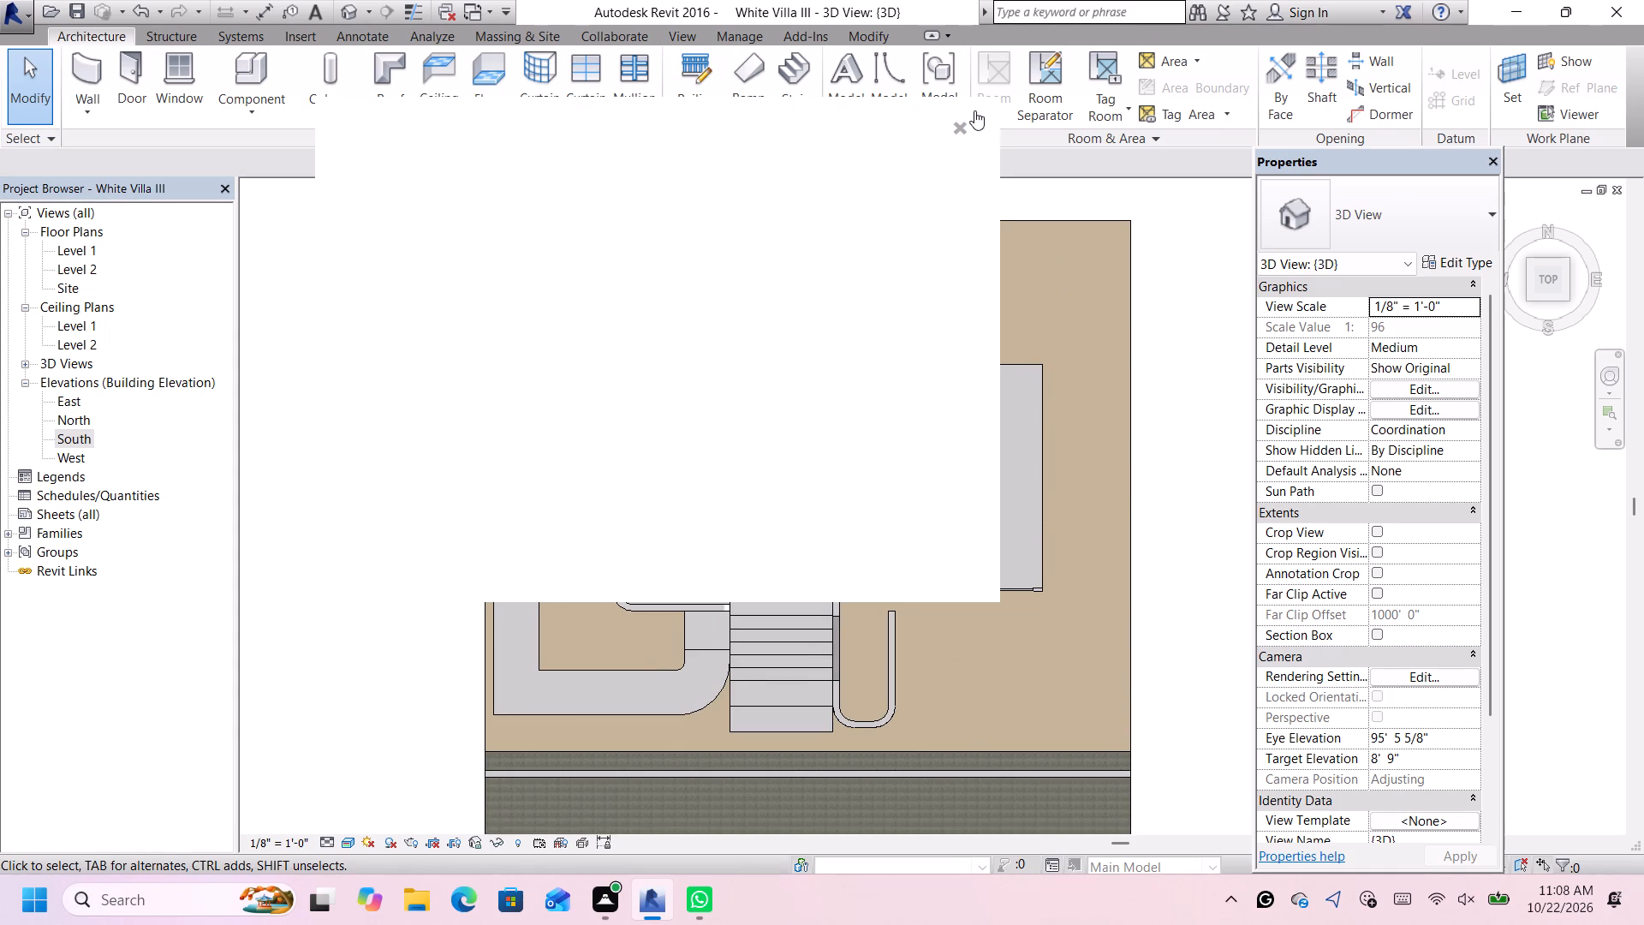
left_click(959, 127)
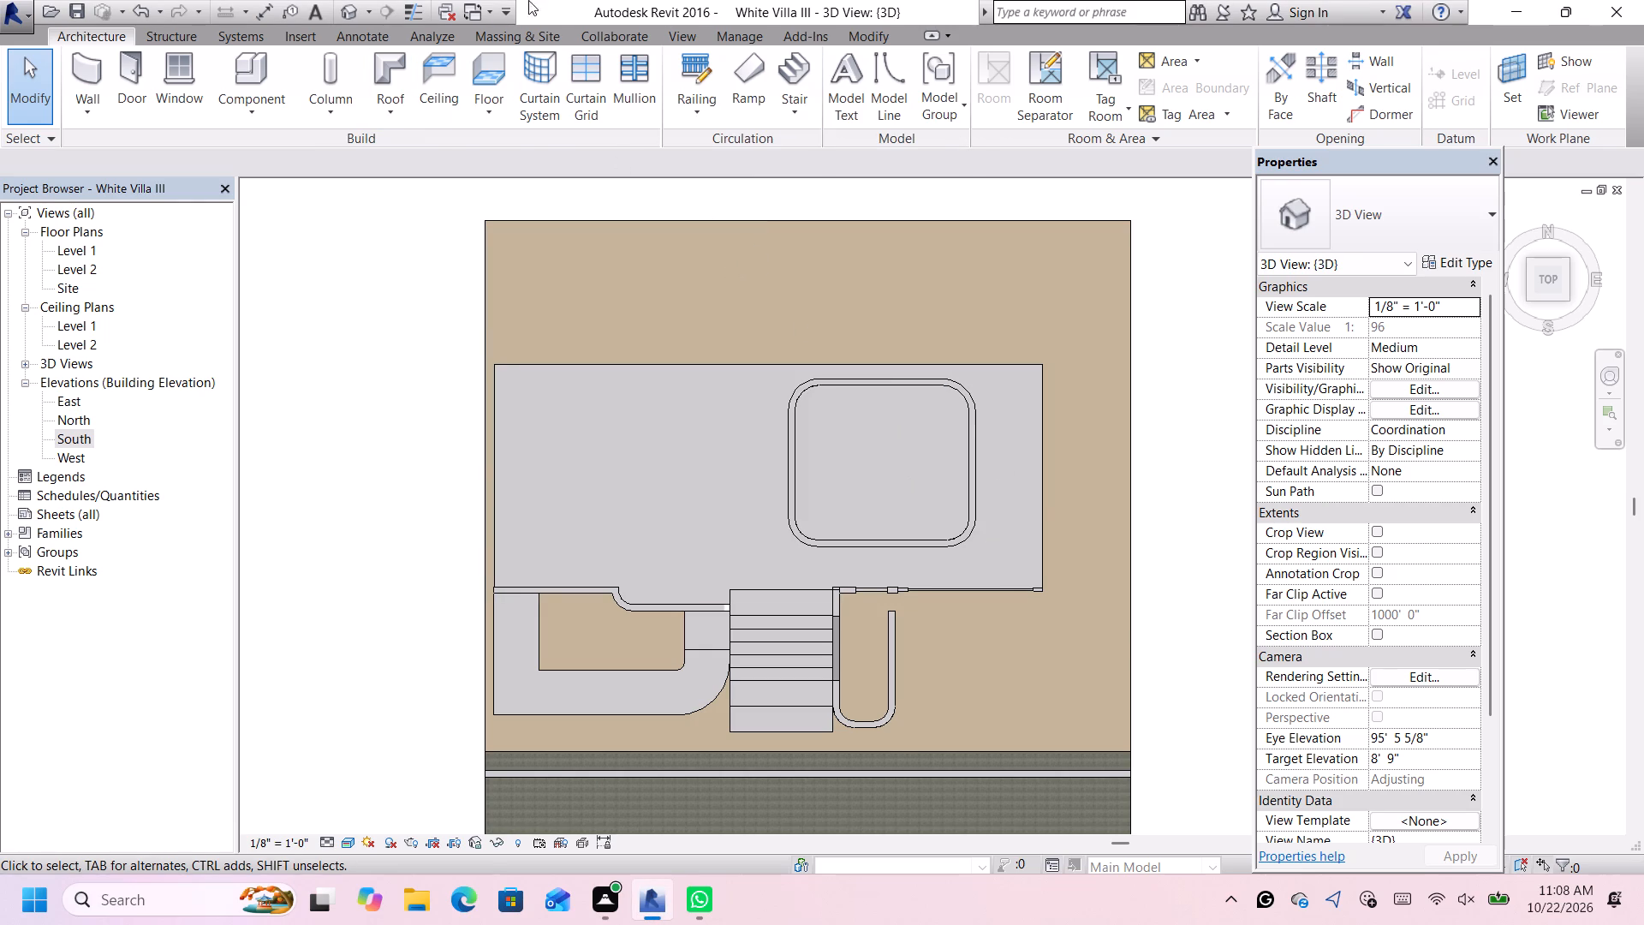
left_click(348, 11)
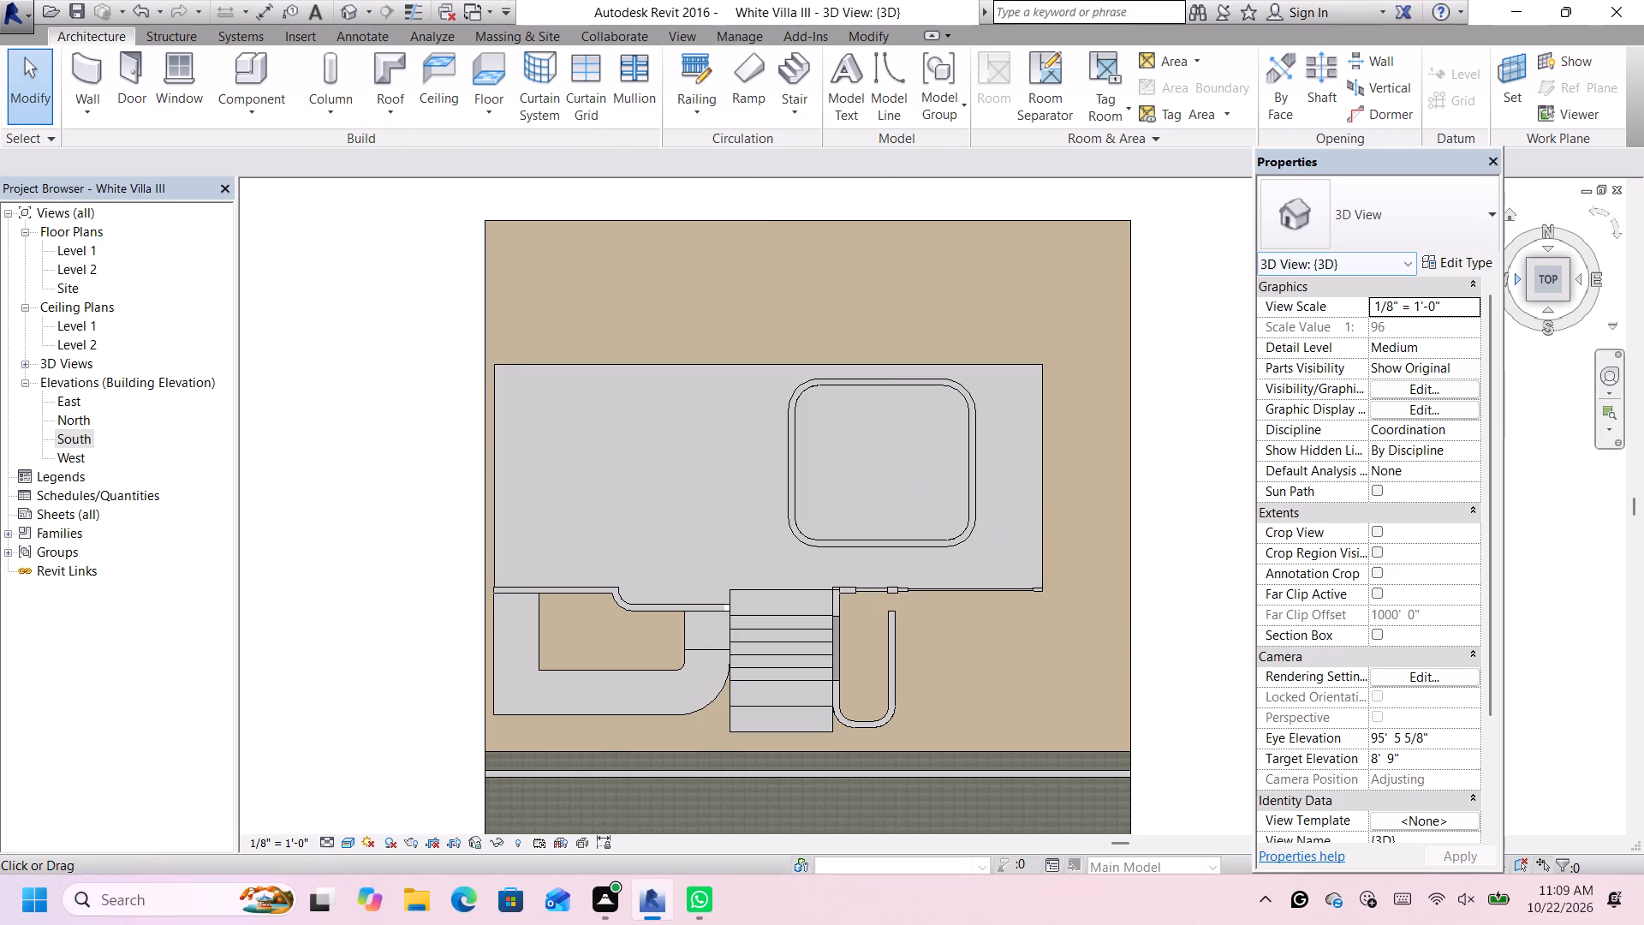
left_click(1528, 295)
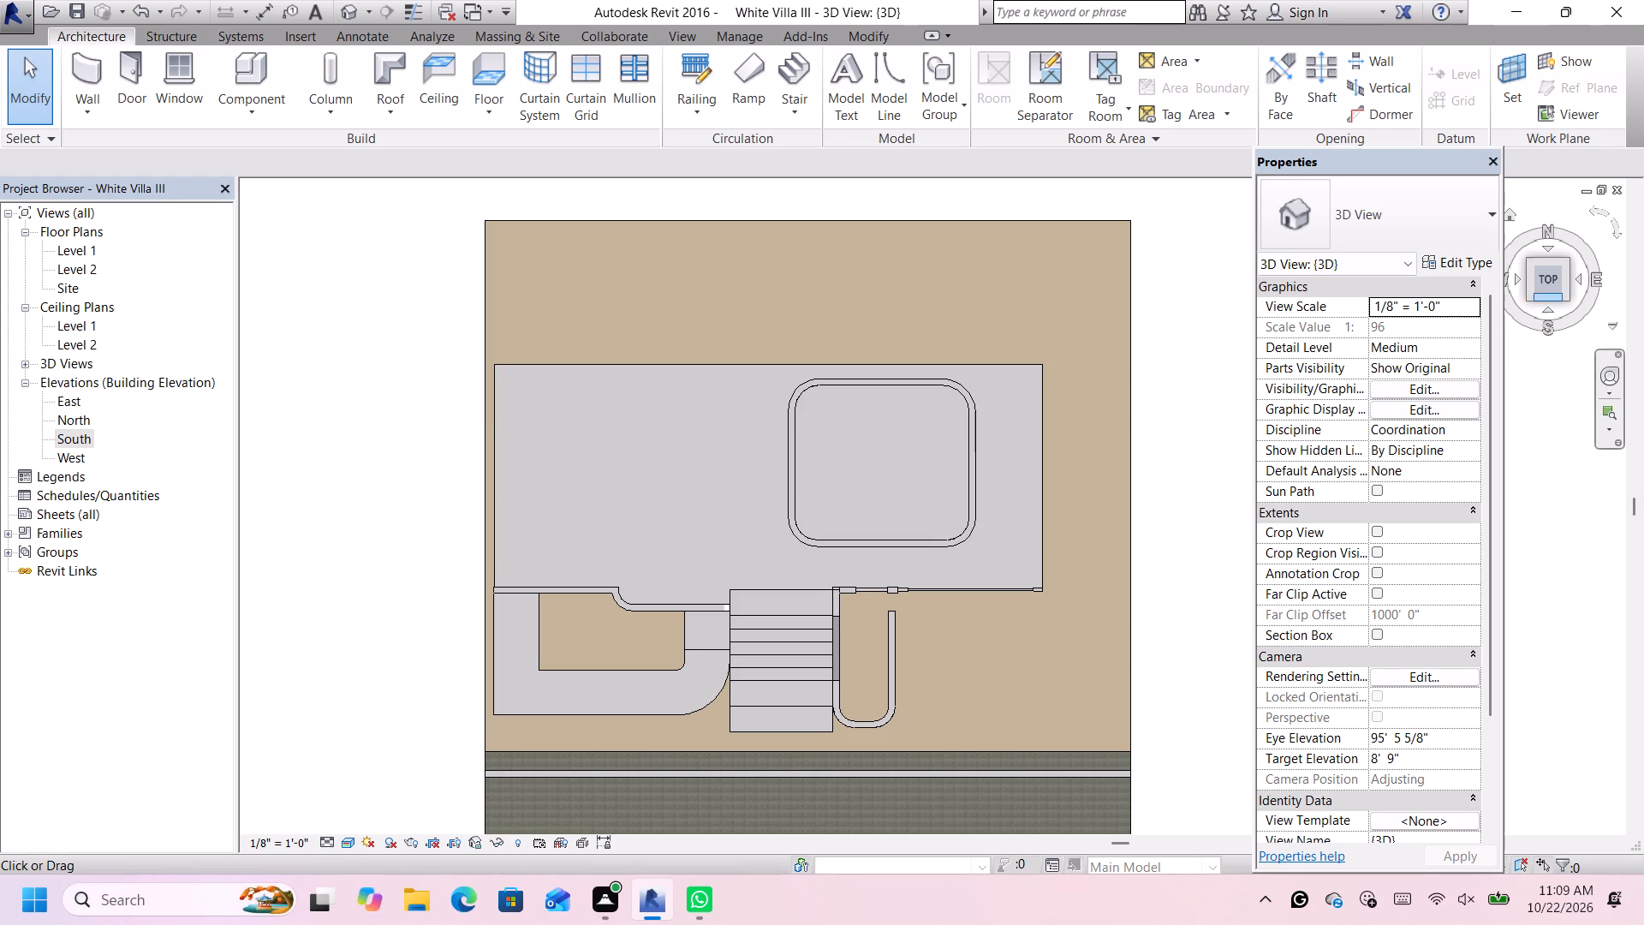
left_click(1538, 301)
scroll(1170, 407, "up", 4)
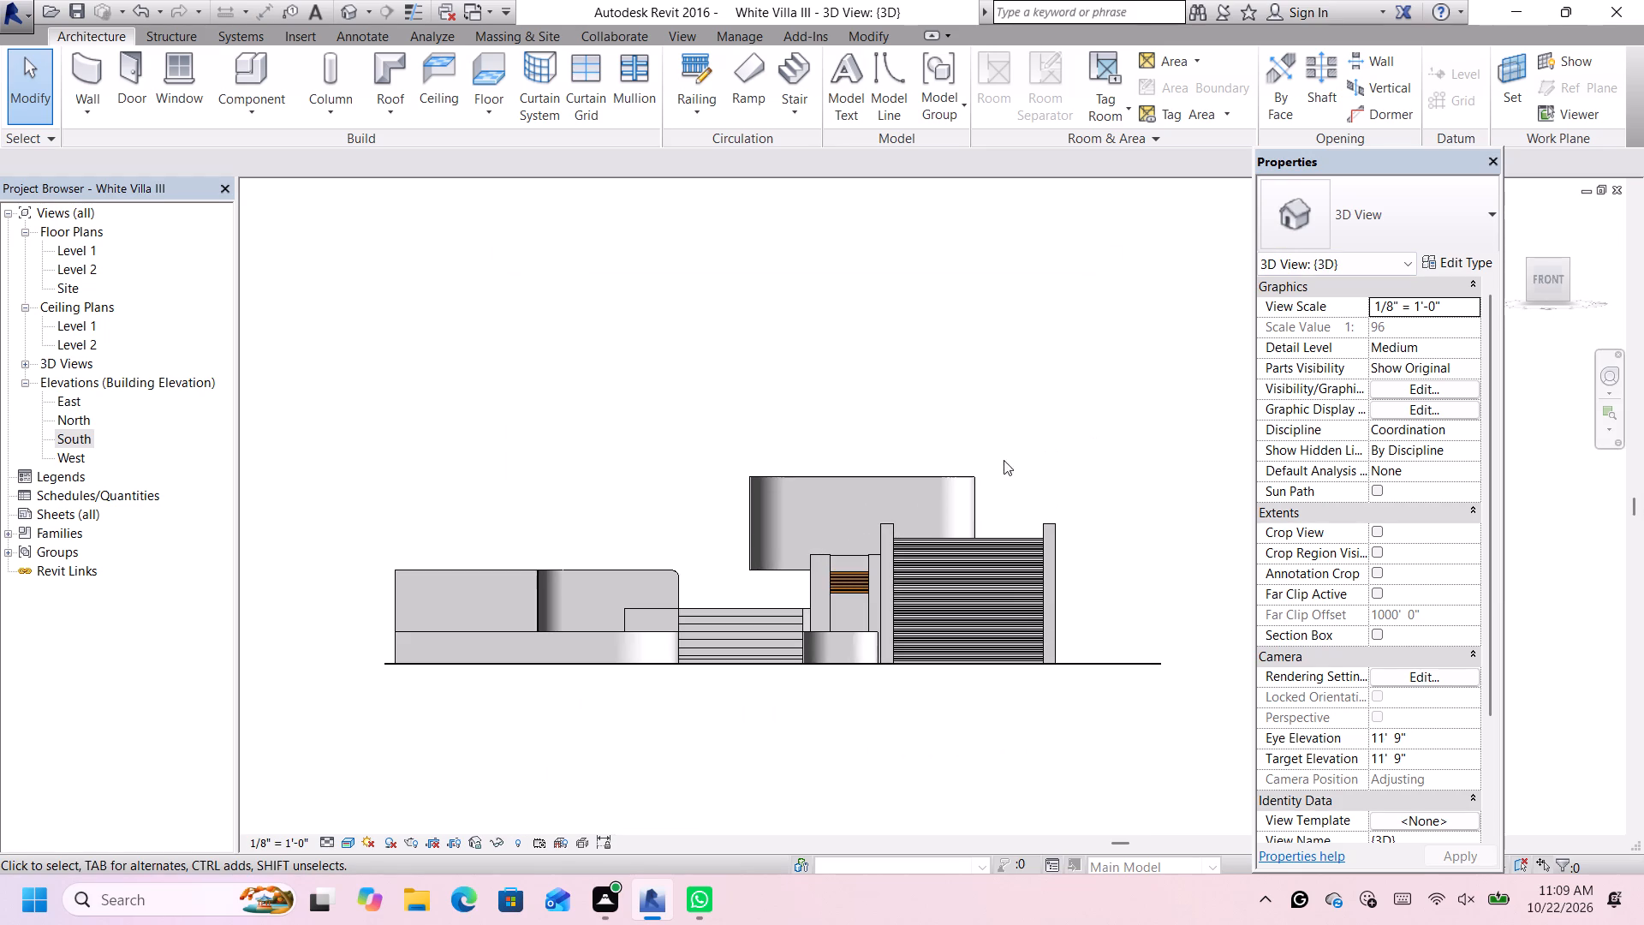
left_click_drag(995, 449, 712, 506)
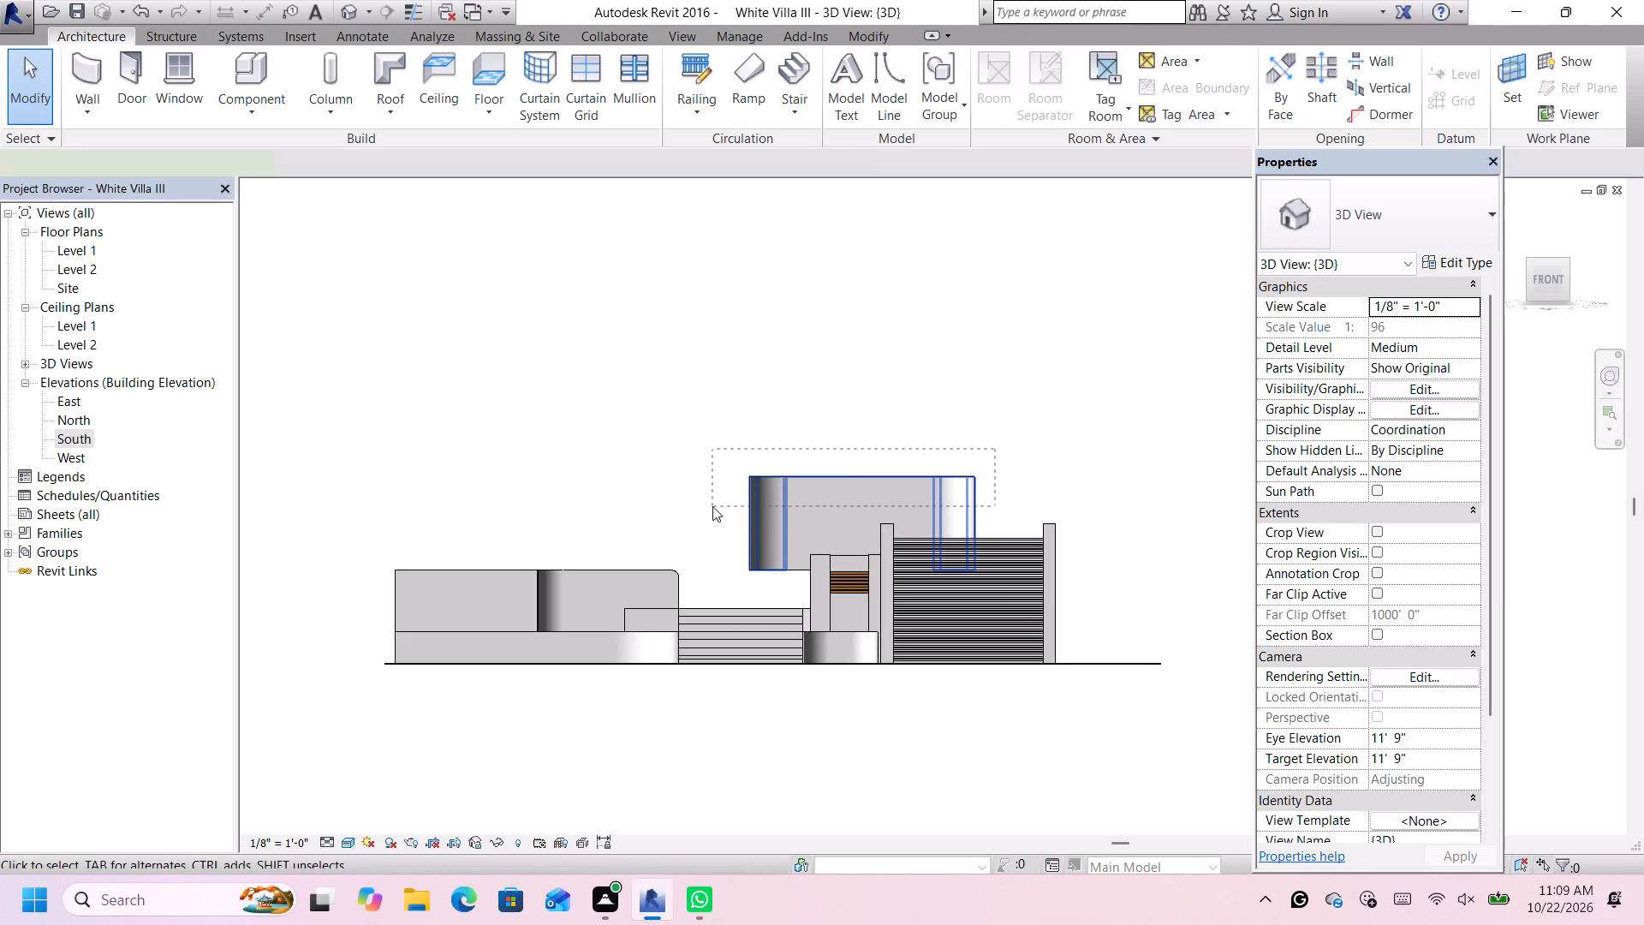
scroll(988, 397, "up", 3)
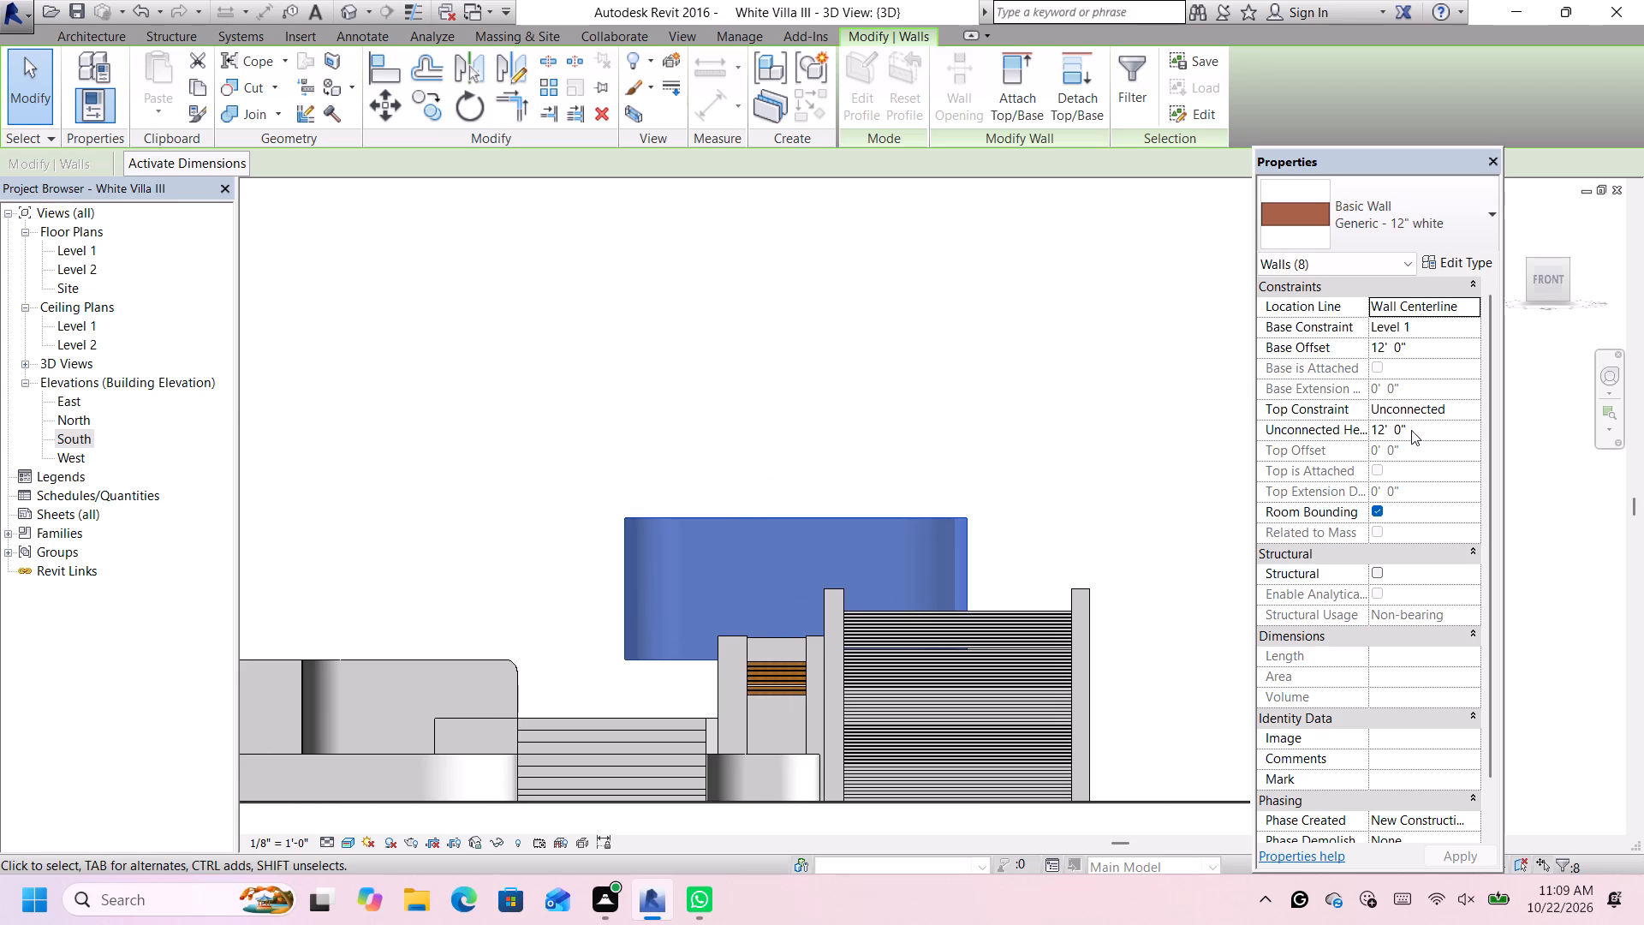
left_click(1410, 426)
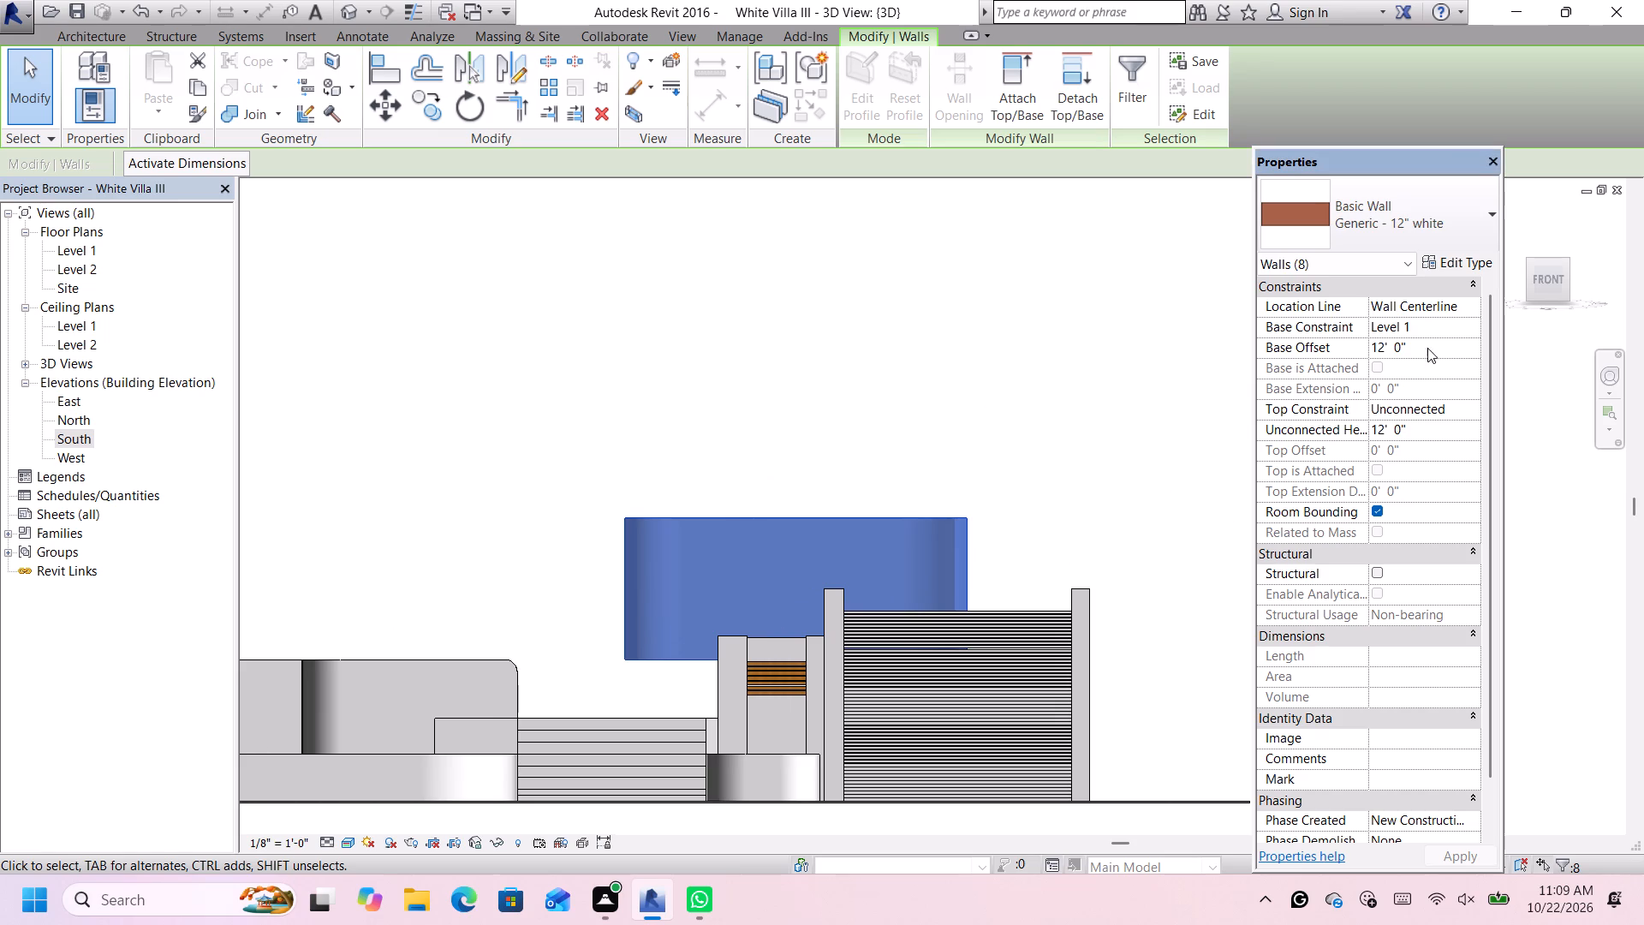
left_click(1427, 348)
key("BackSpace")
type("7'")
key("Return")
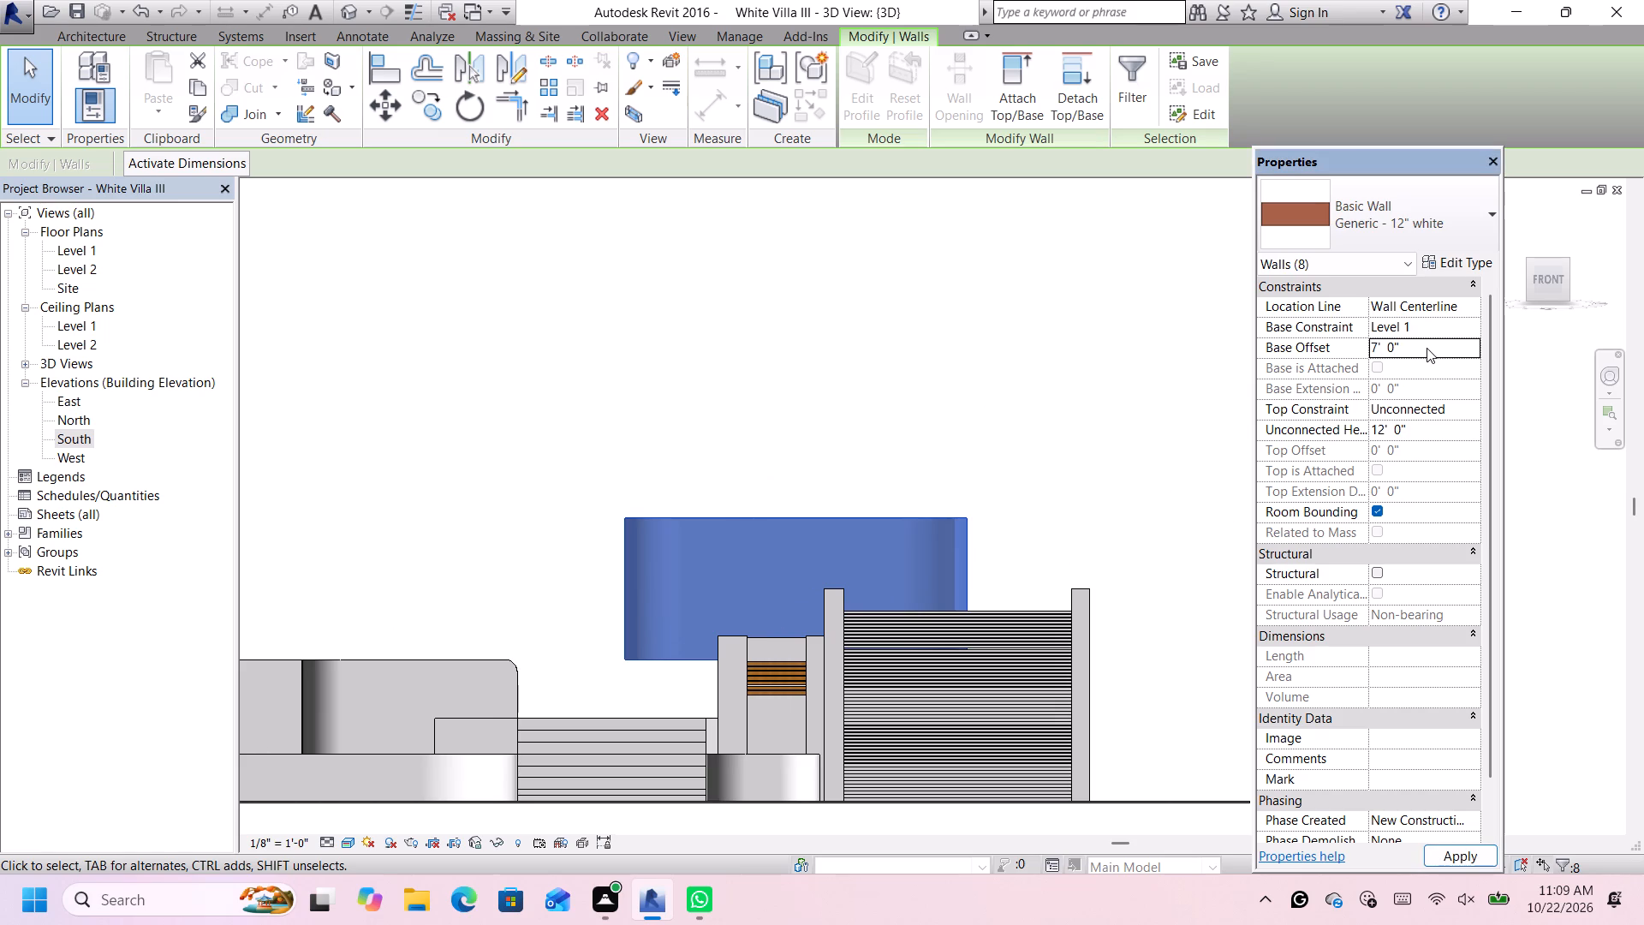
key("Return")
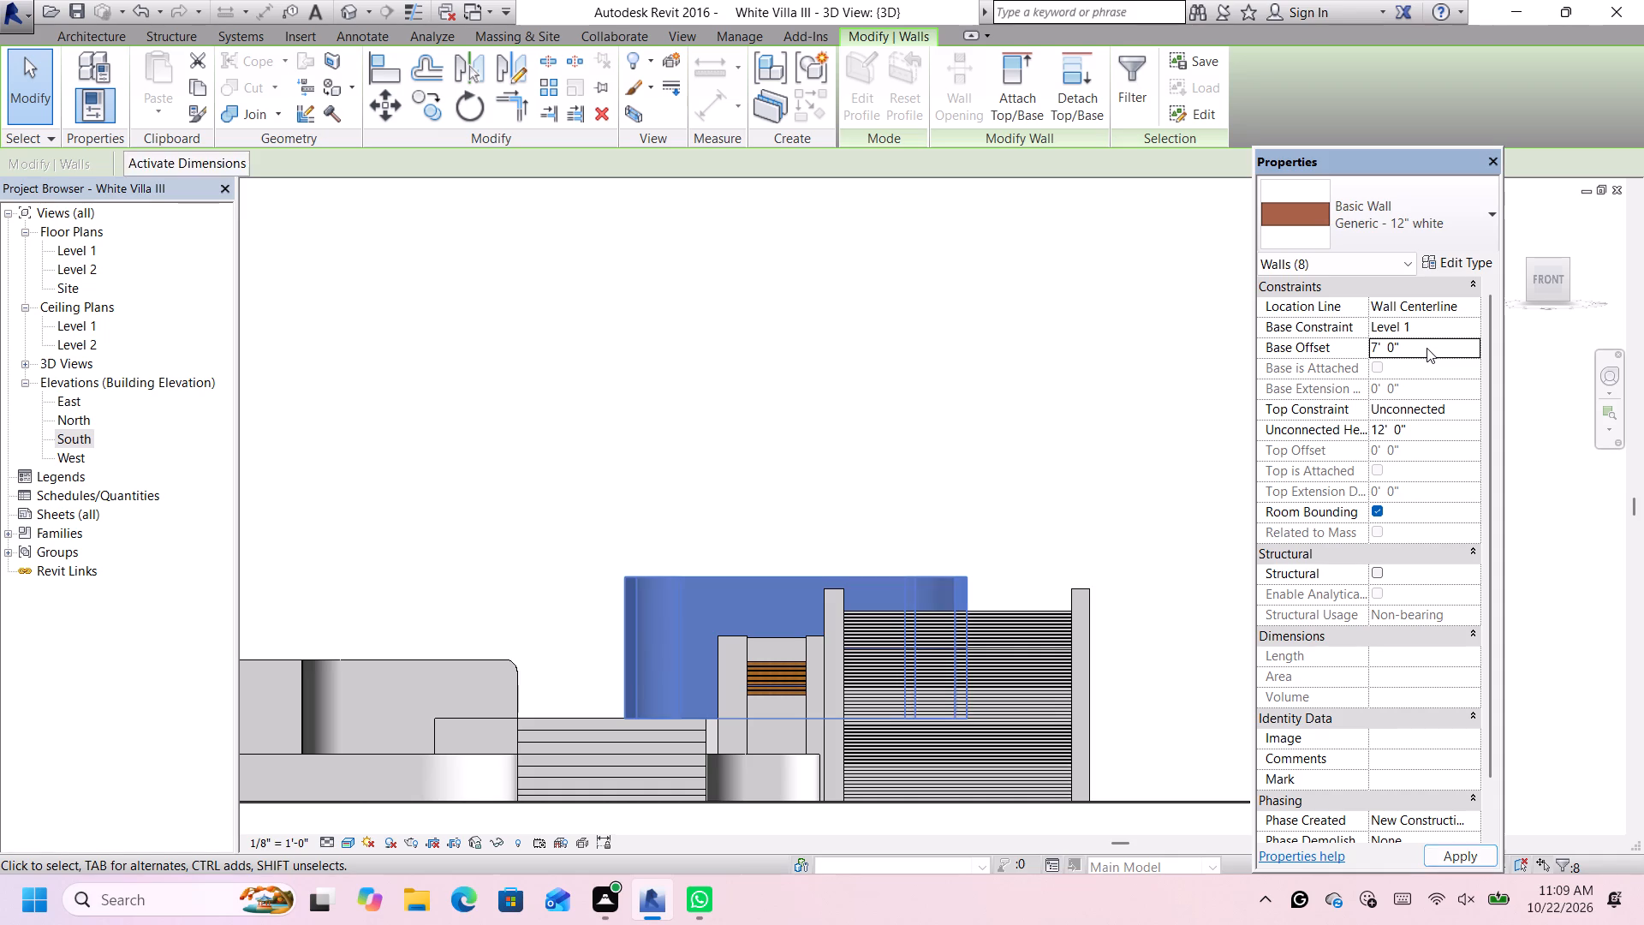
scroll(955, 468, "down", 6)
left_click(992, 457)
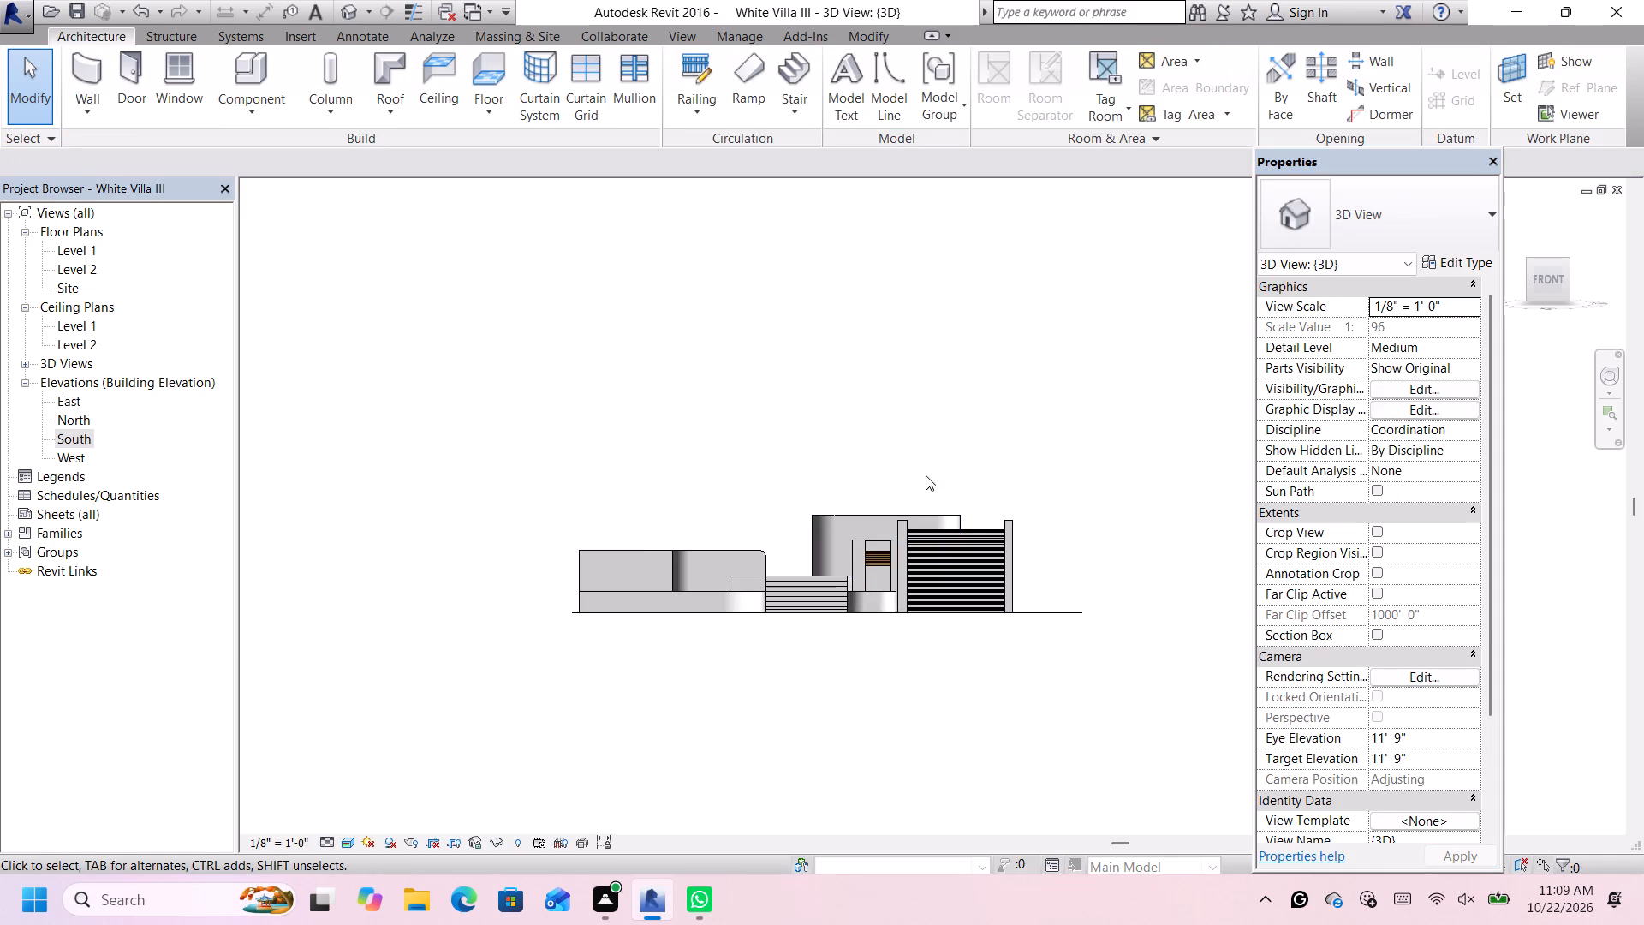
Draw a straight 12" white wall about 11' long from the enclosure's front wall southward, past the entrance facade line.
scroll(811, 477, "up", 2)
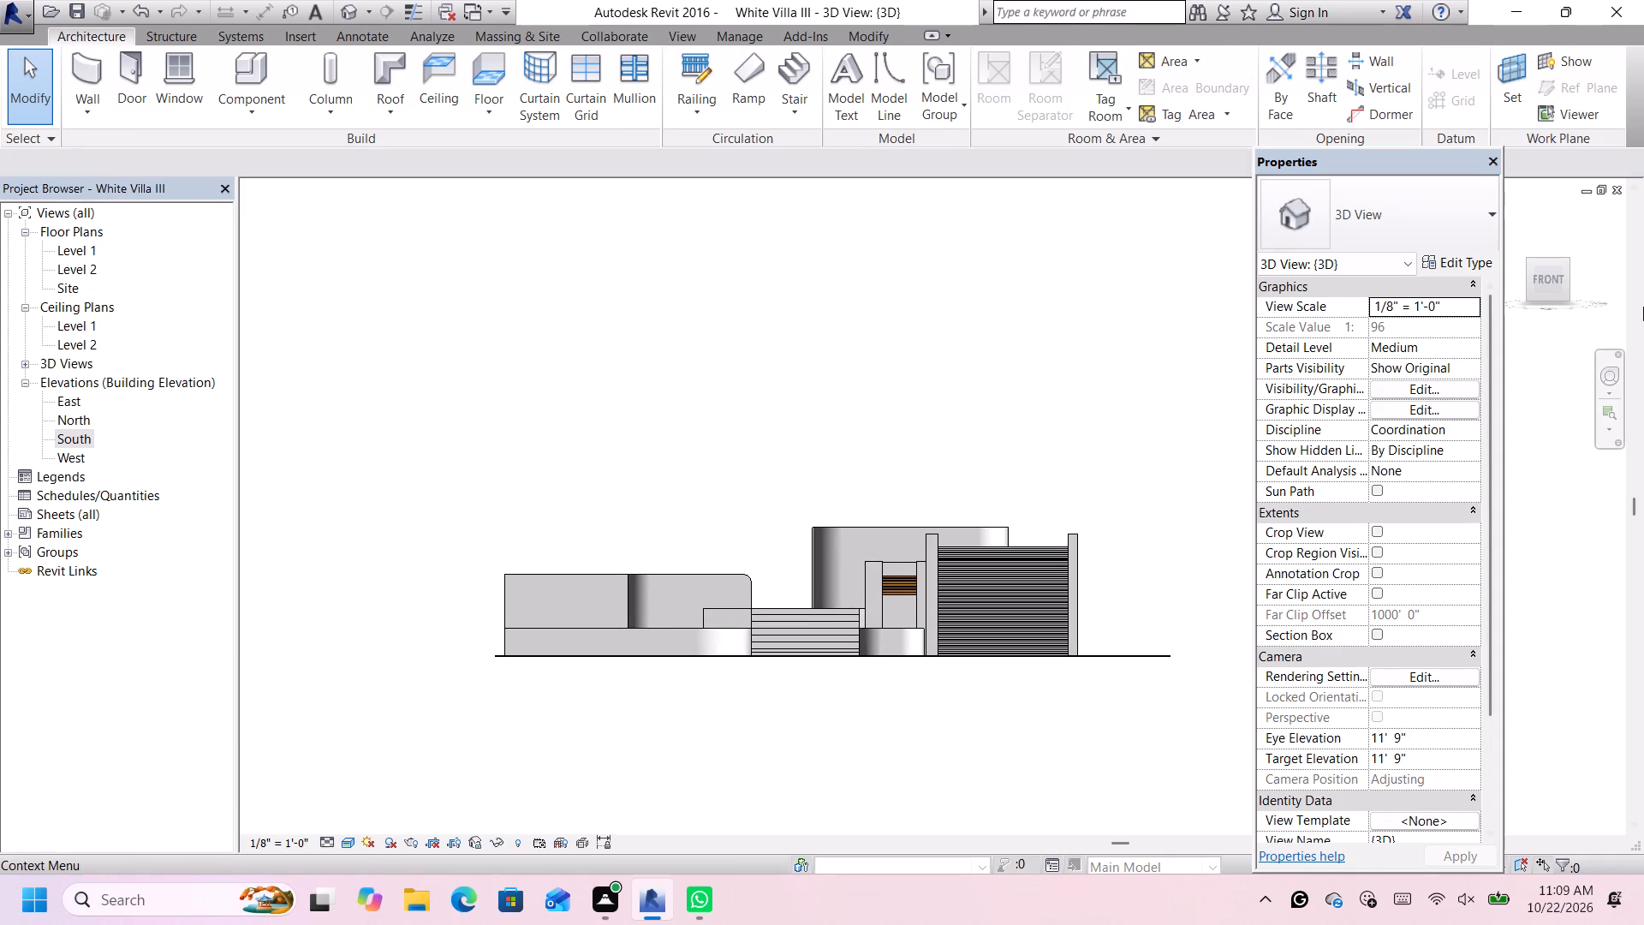
left_click(1539, 260)
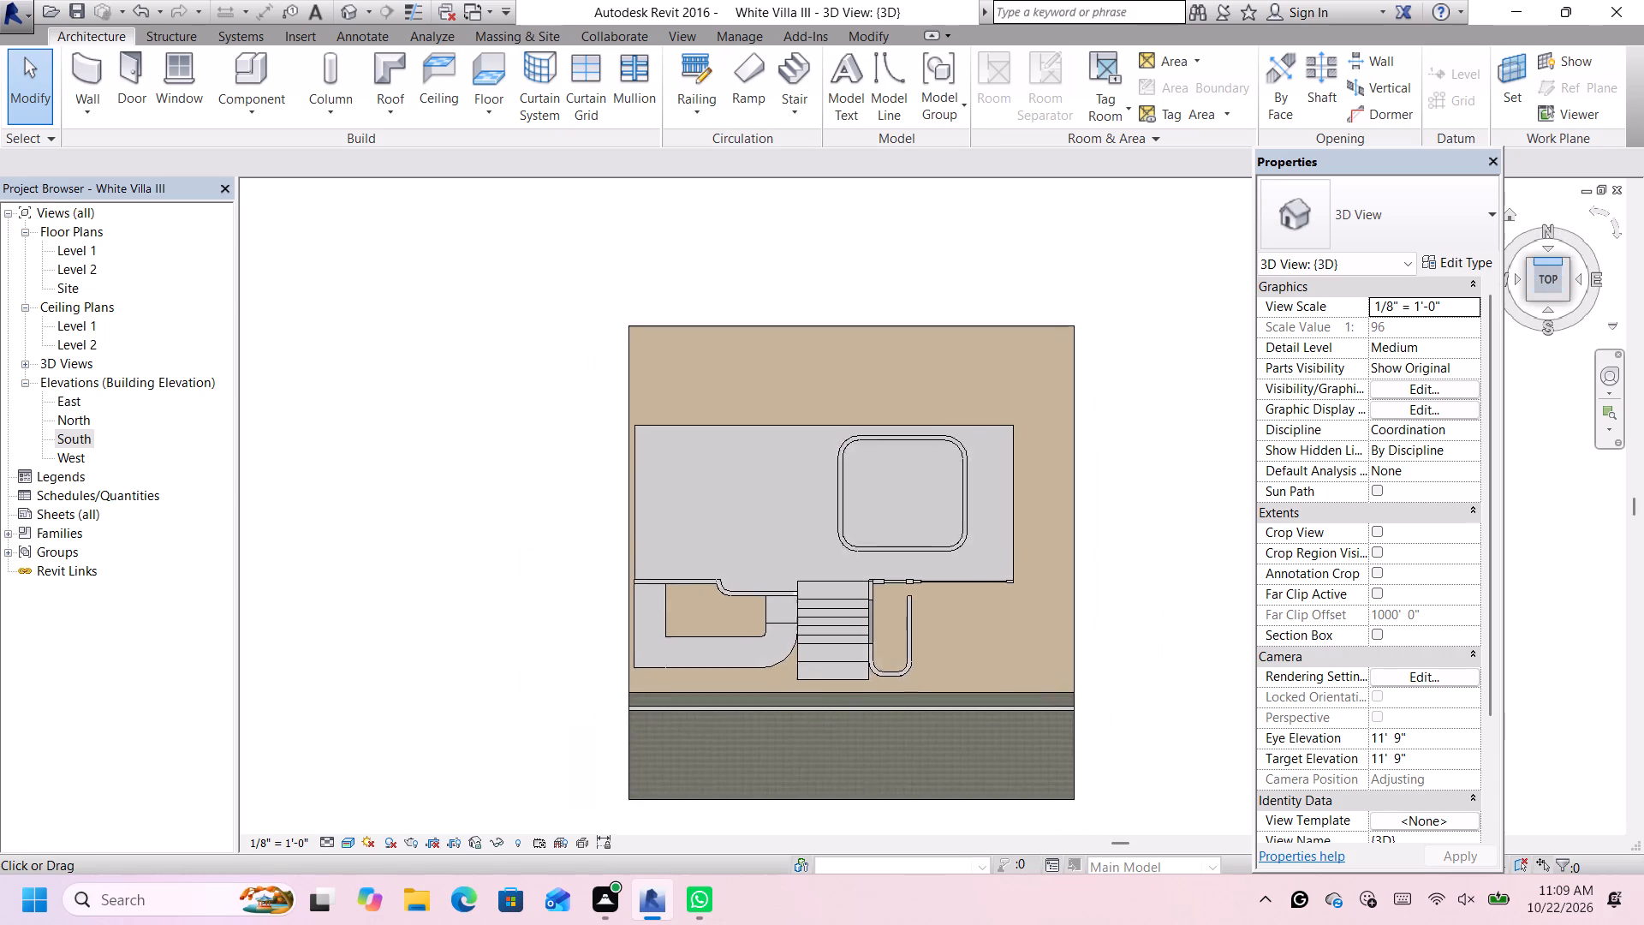
scroll(974, 472, "up", 3)
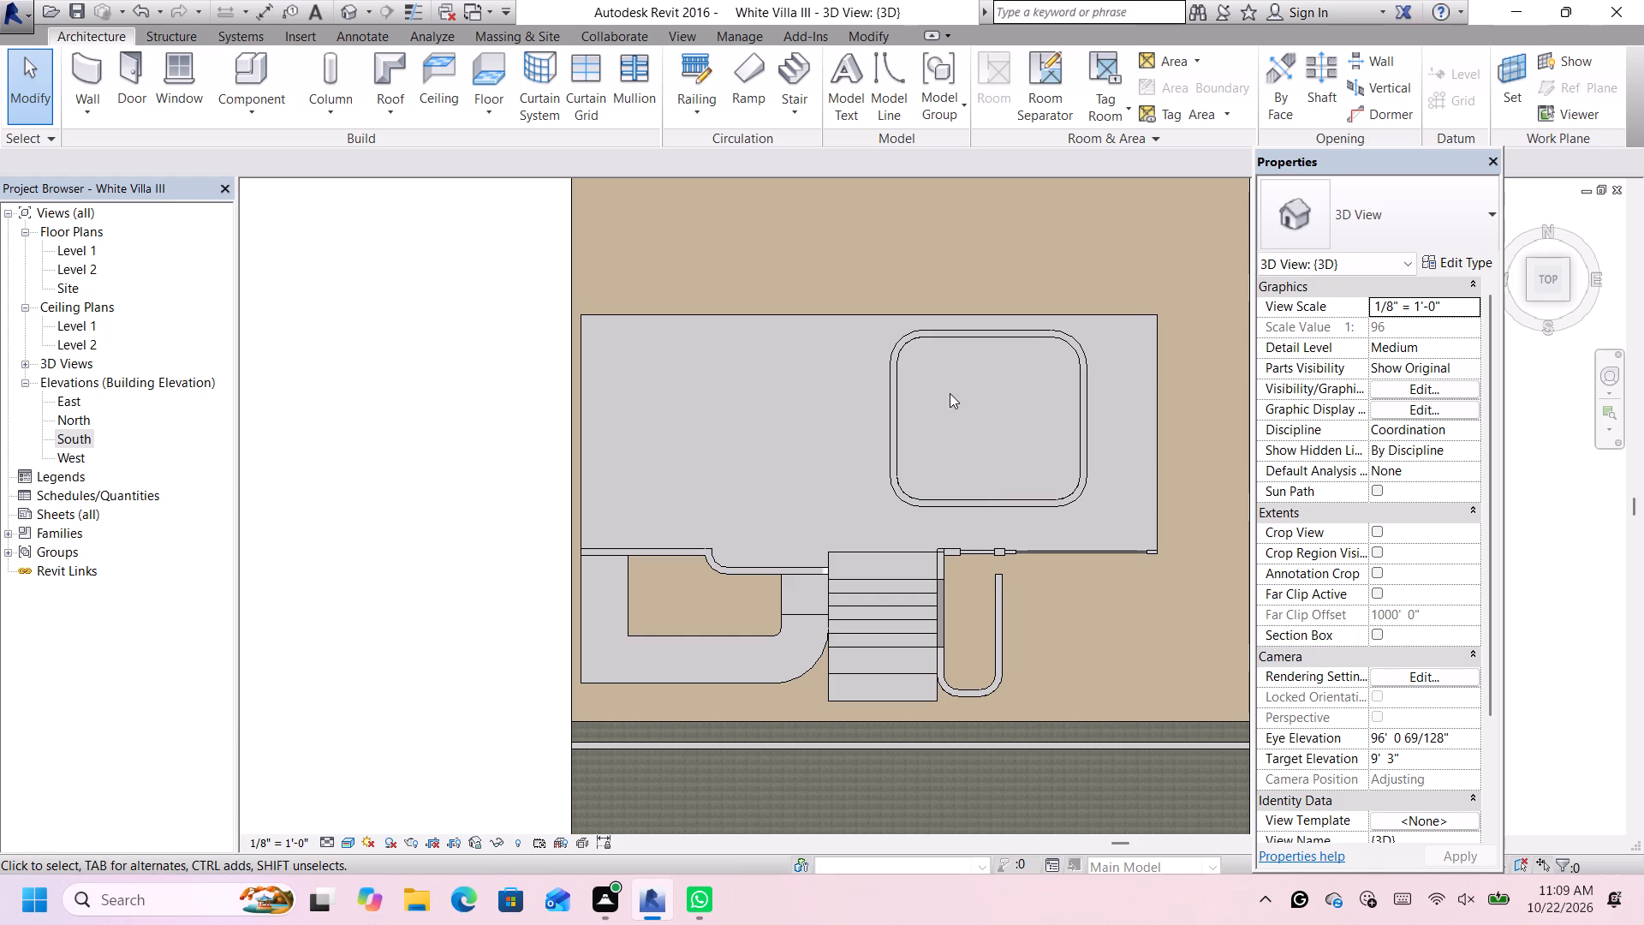
left_click(95, 72)
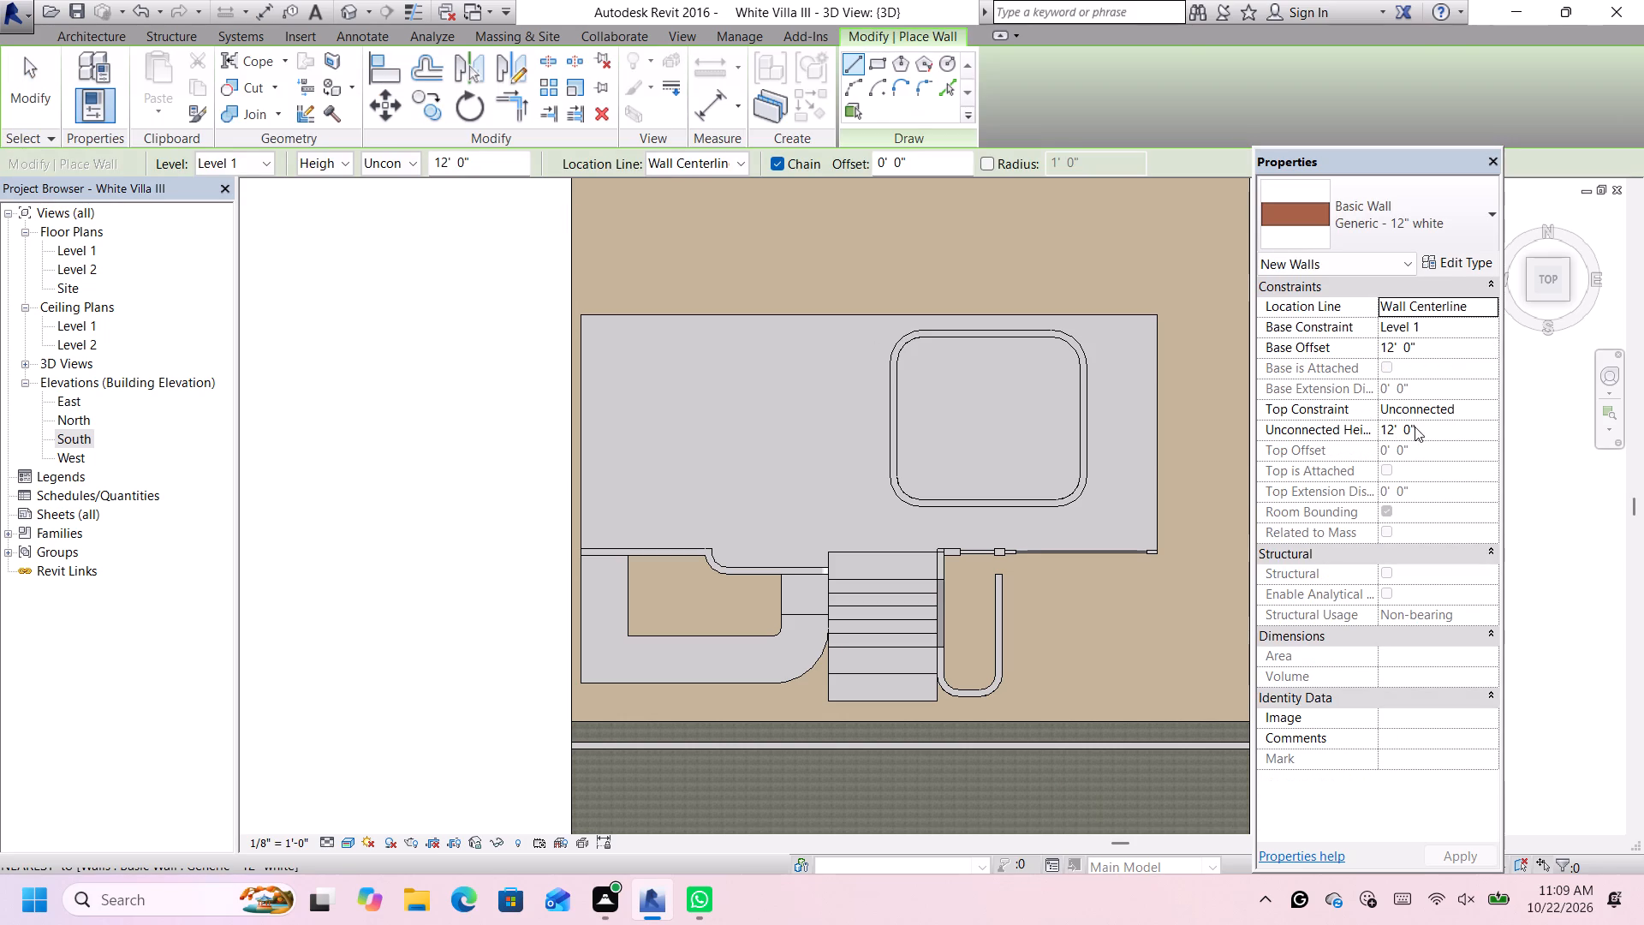
scroll(1013, 545, "up", 5)
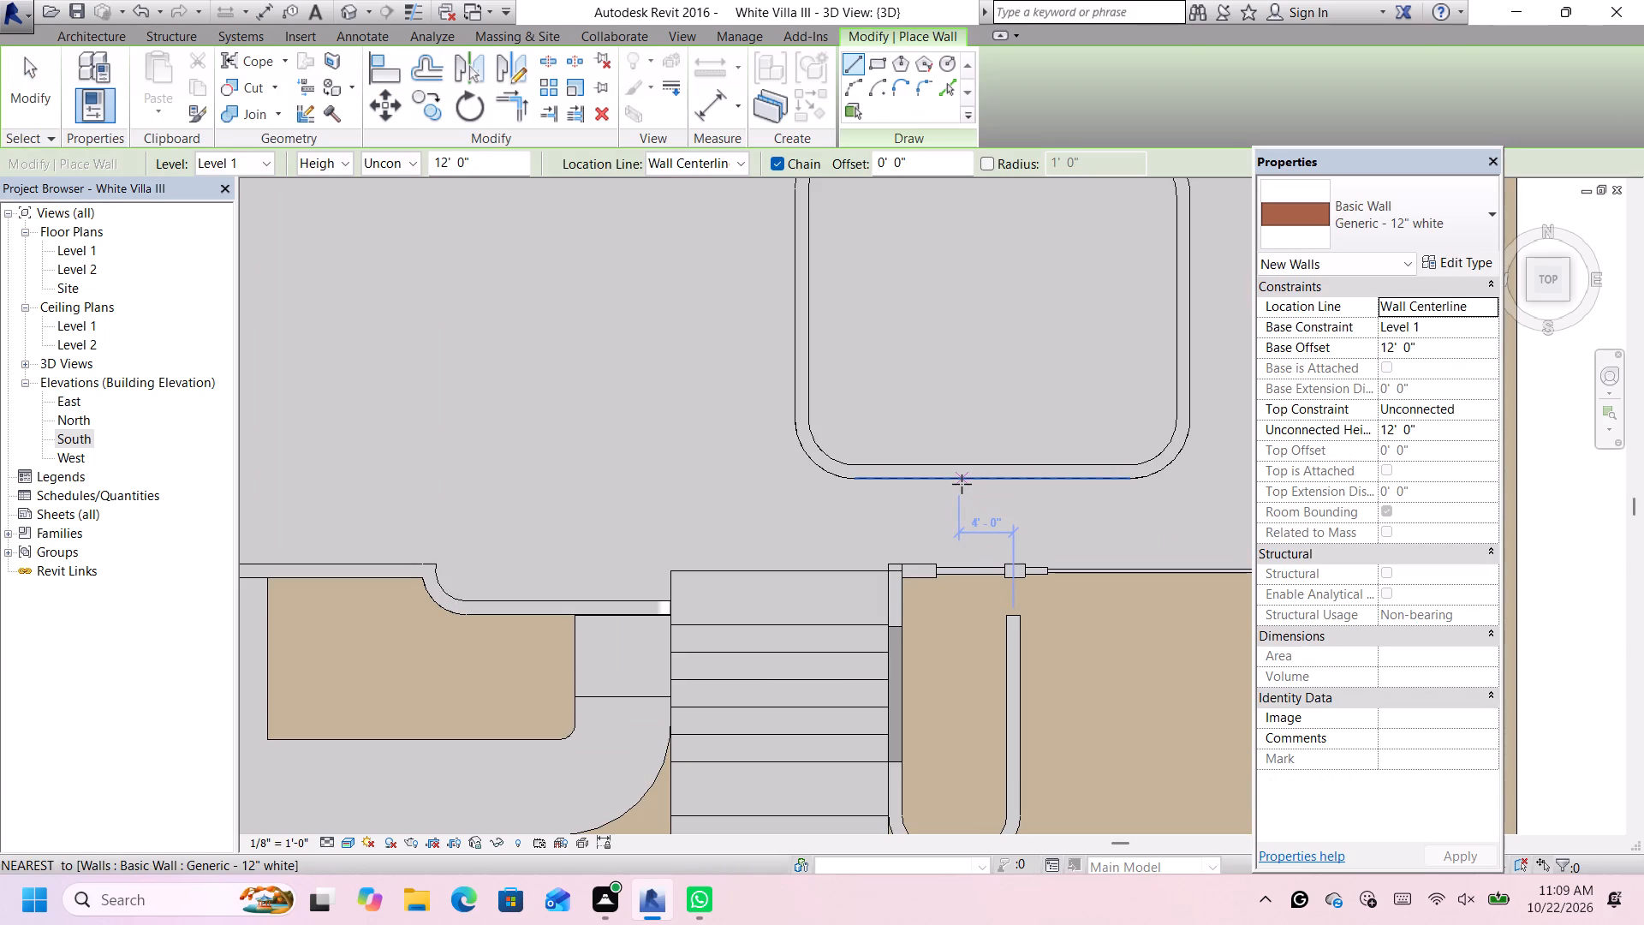
left_click(962, 484)
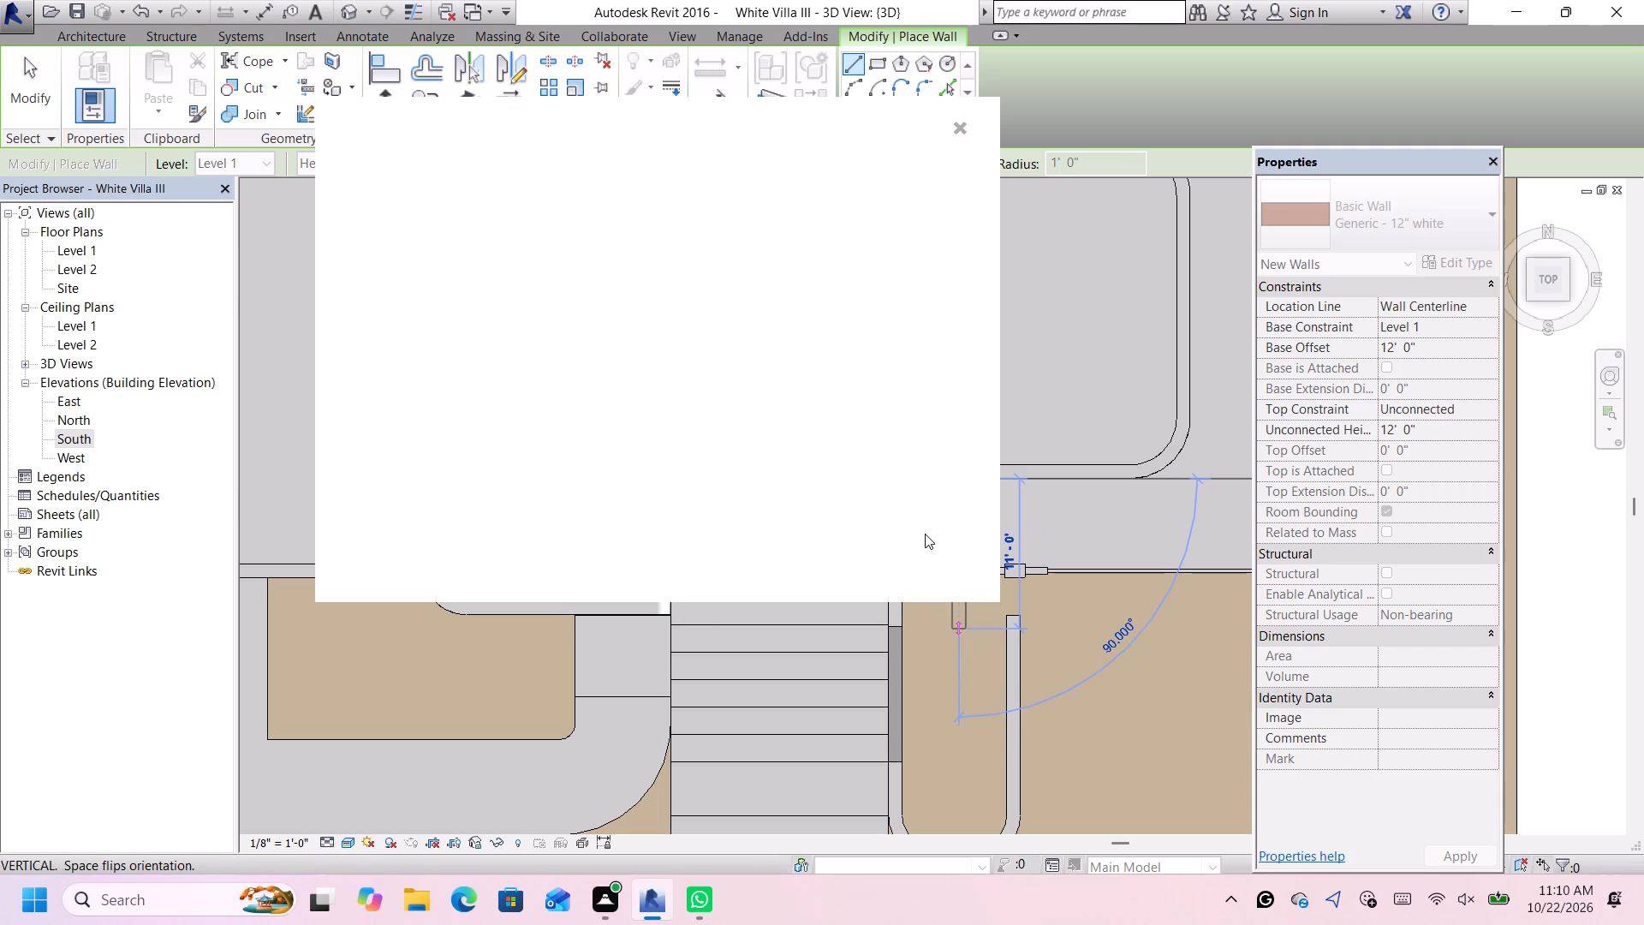
left_click(958, 129)
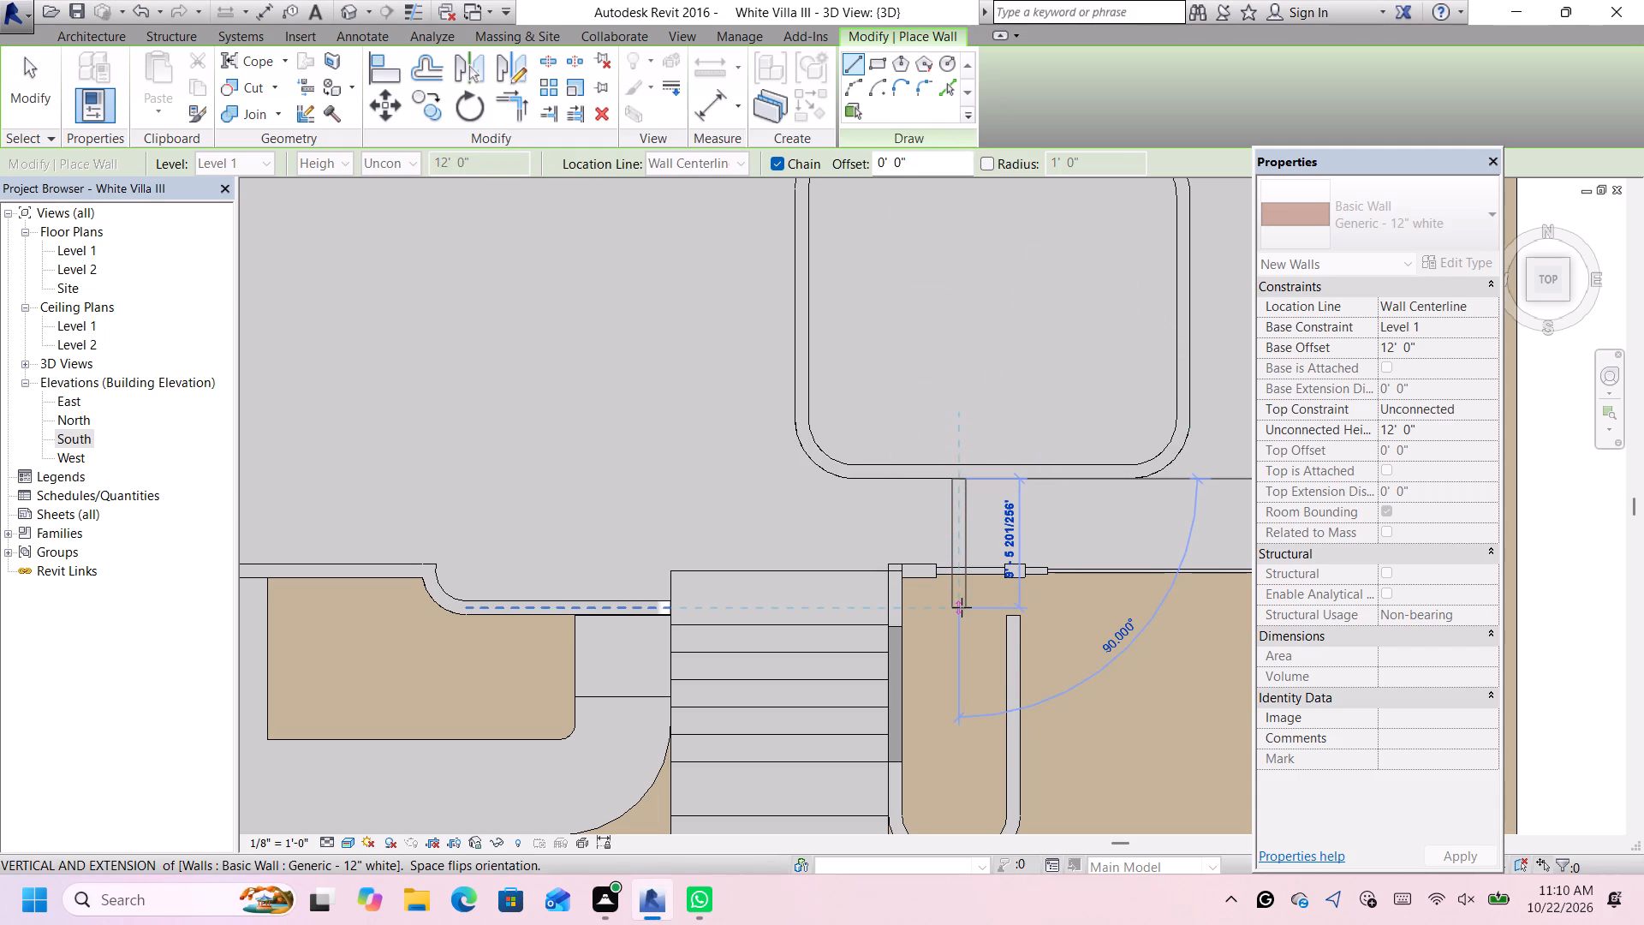
scroll(962, 612, "up", 1)
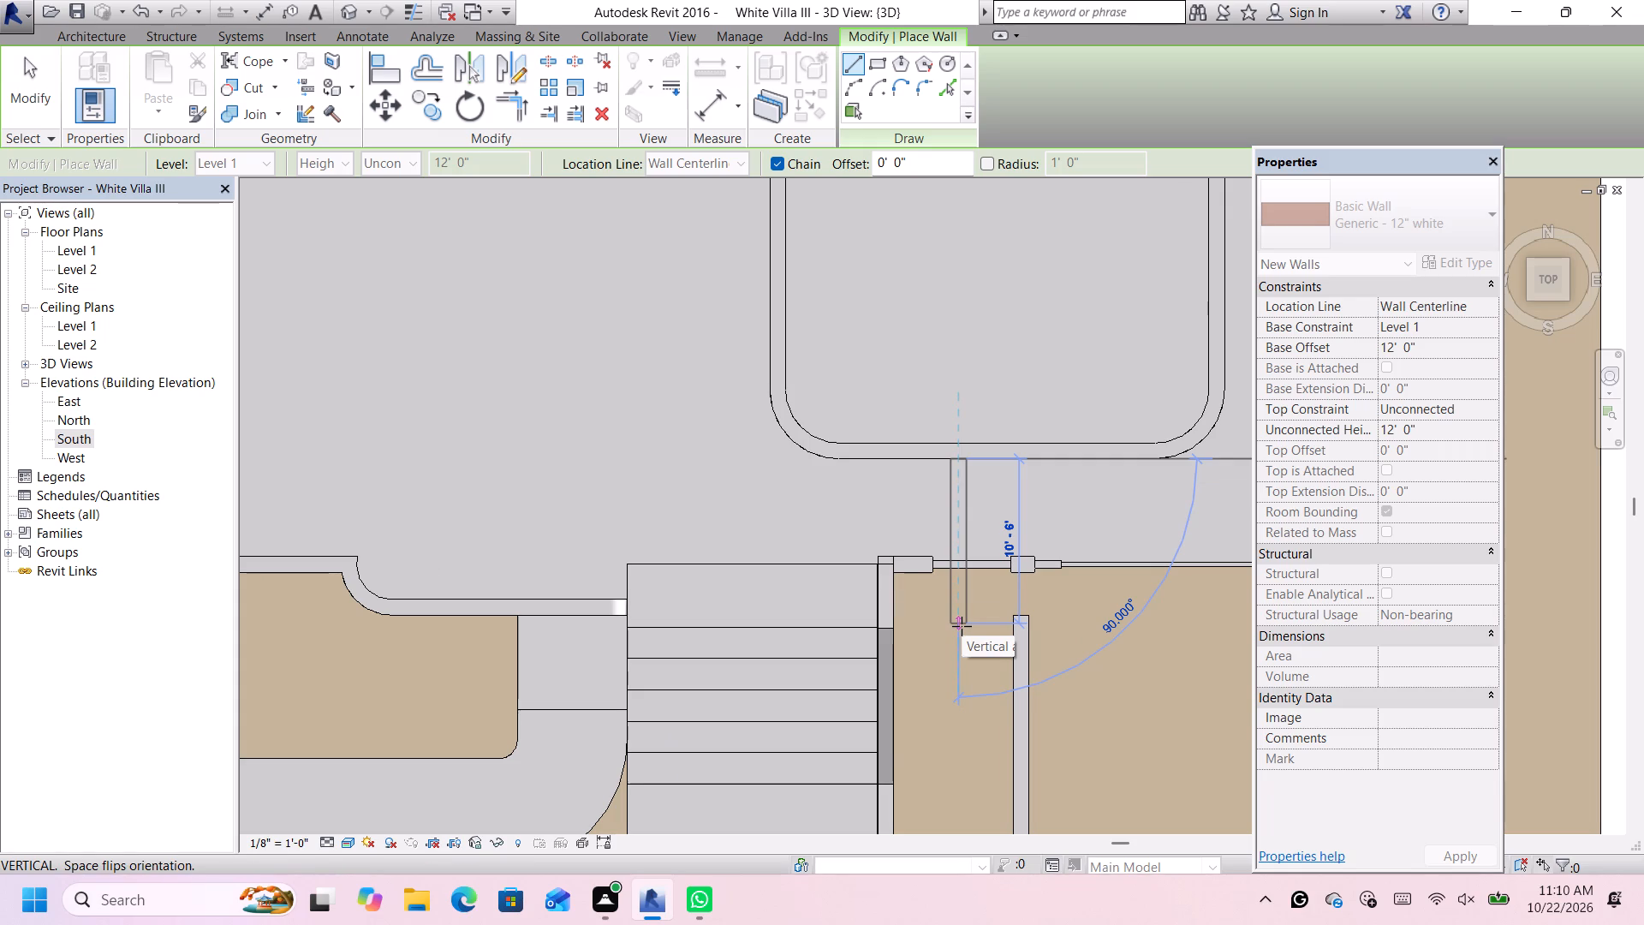
left_click(962, 626)
key("Escape")
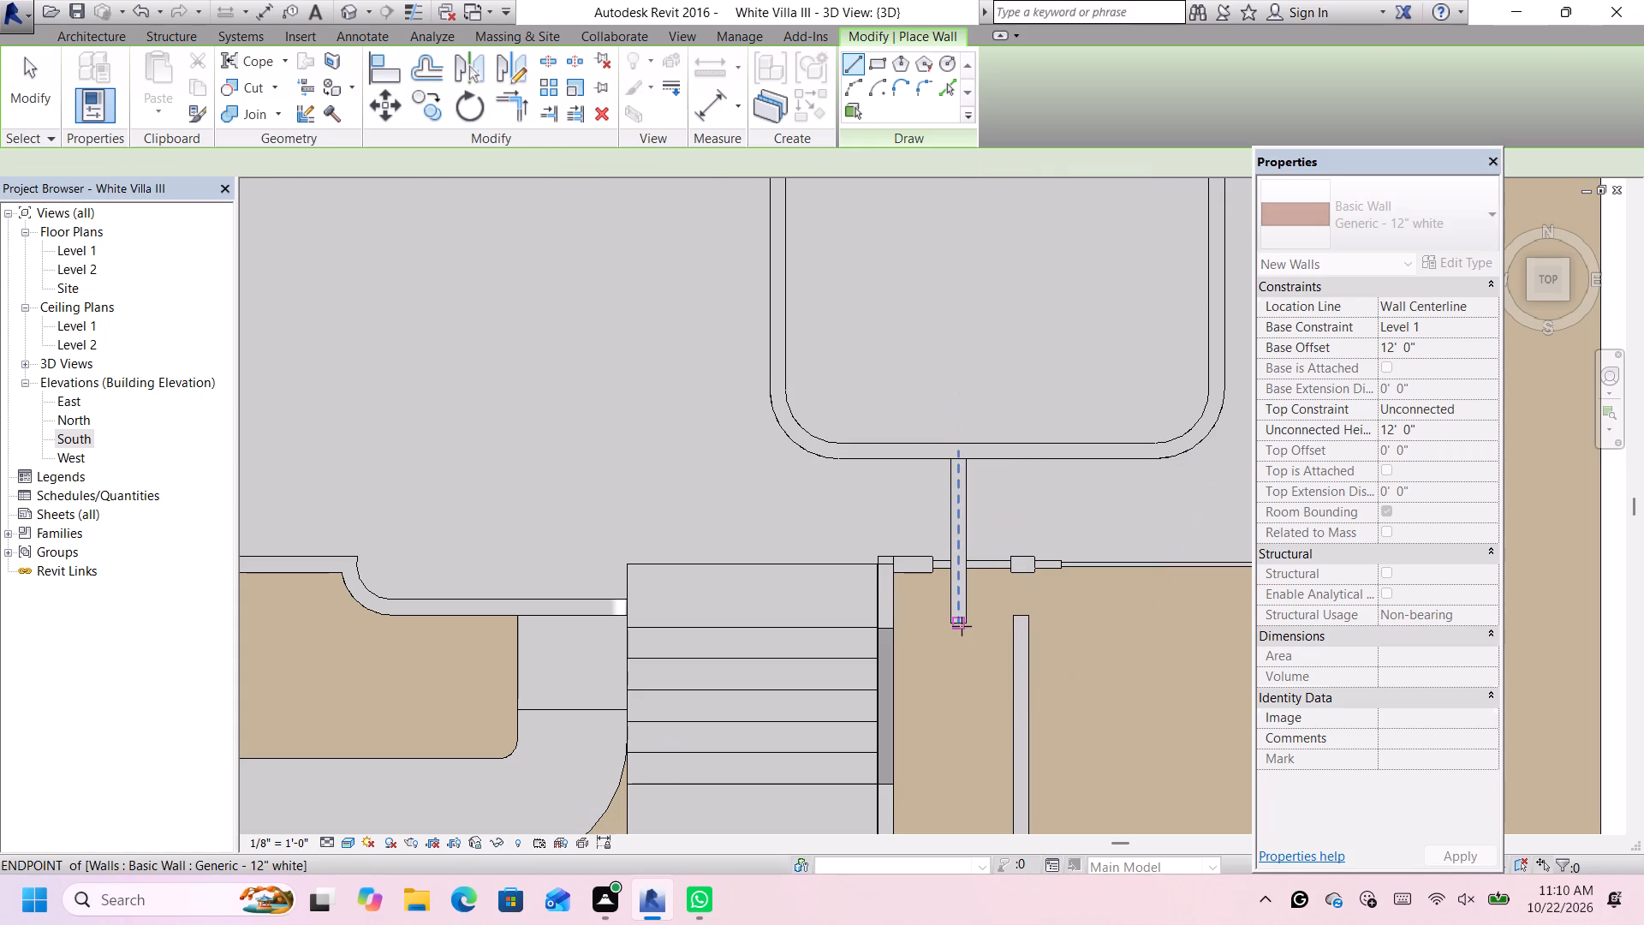
key("Escape")
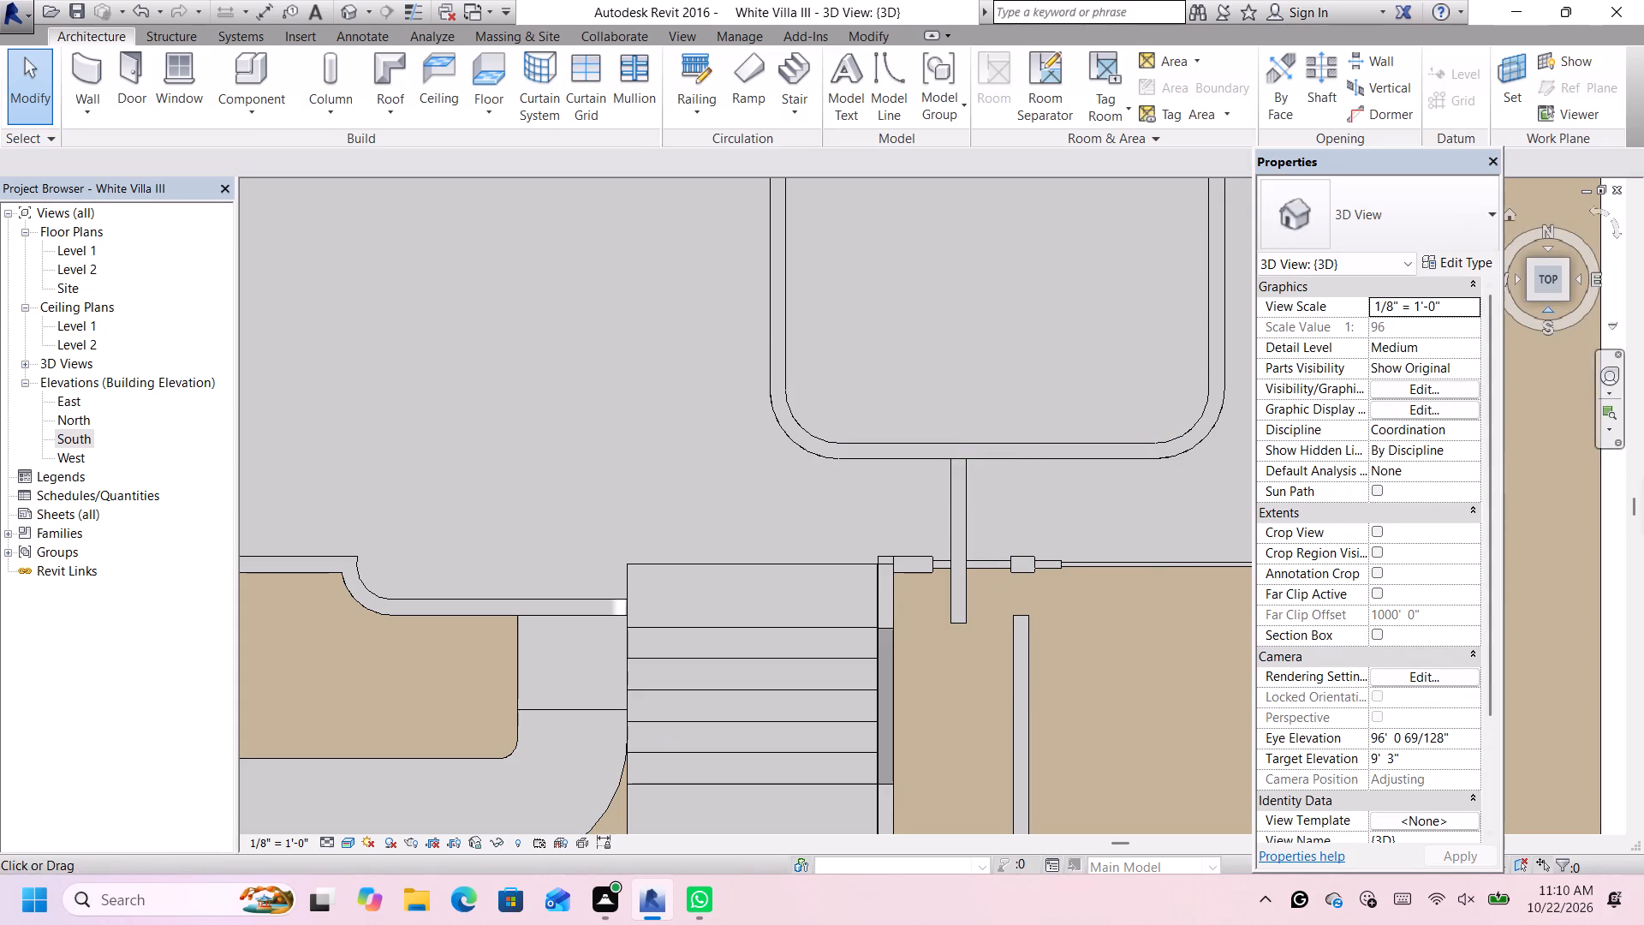
Set the unconnected height of the new straight wall between the enclosure and the entrance to 15'.
left_click(1527, 296)
scroll(1048, 503, "up", 6)
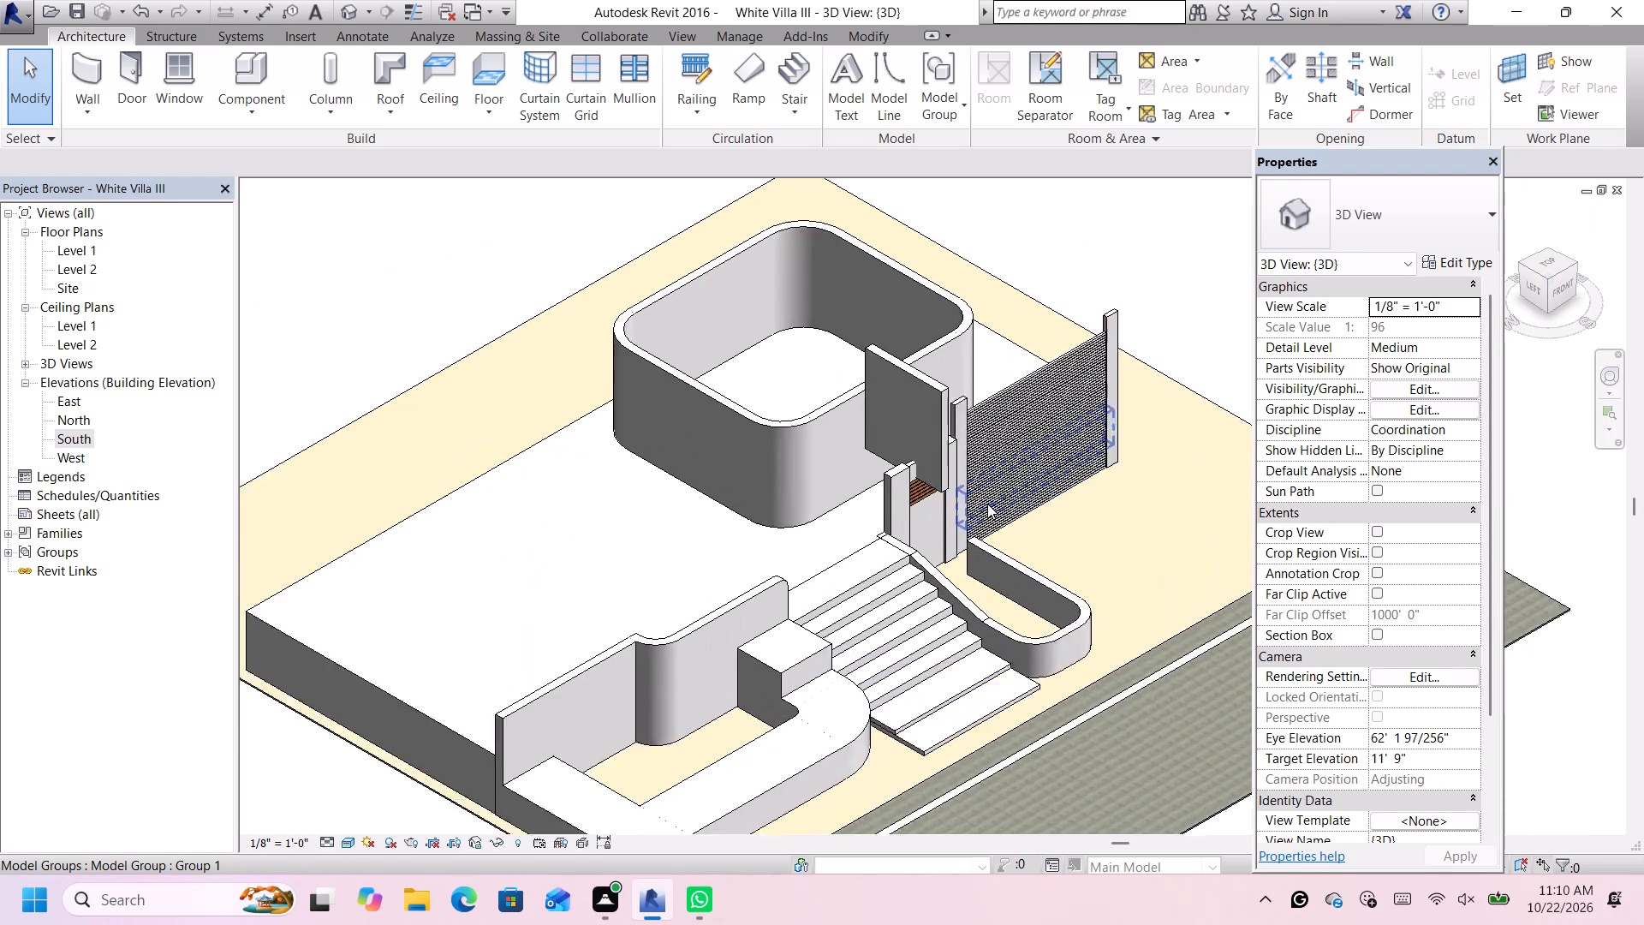
scroll(987, 504, "up", 2)
left_click(926, 415)
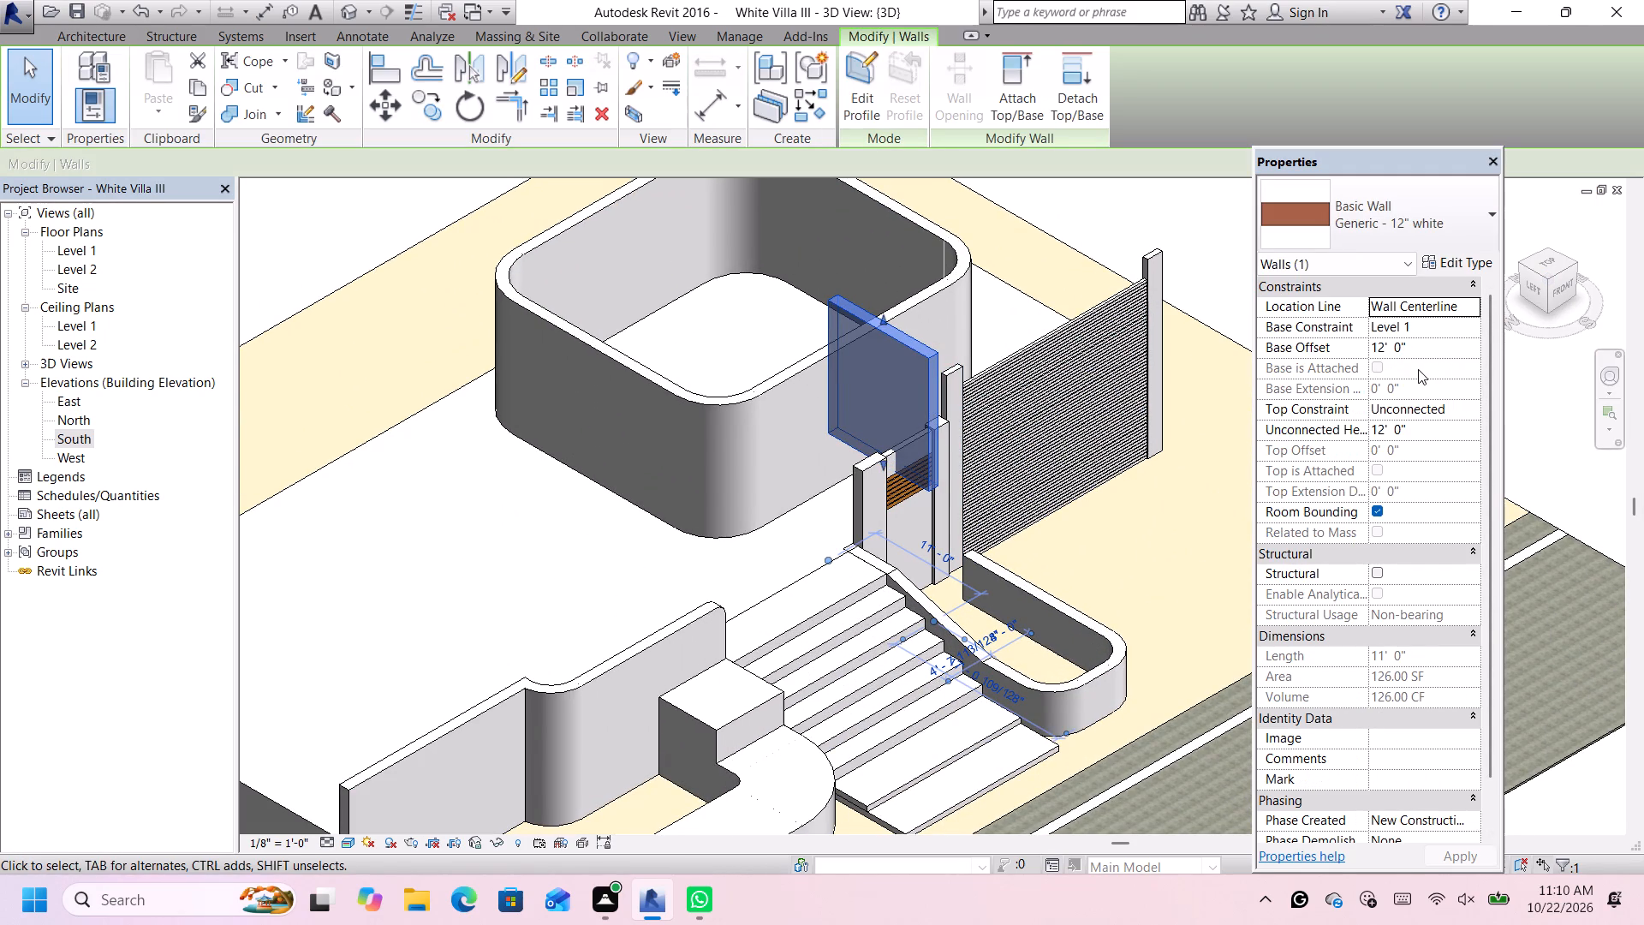
scroll(1427, 415, "up", 1)
left_click(1422, 427)
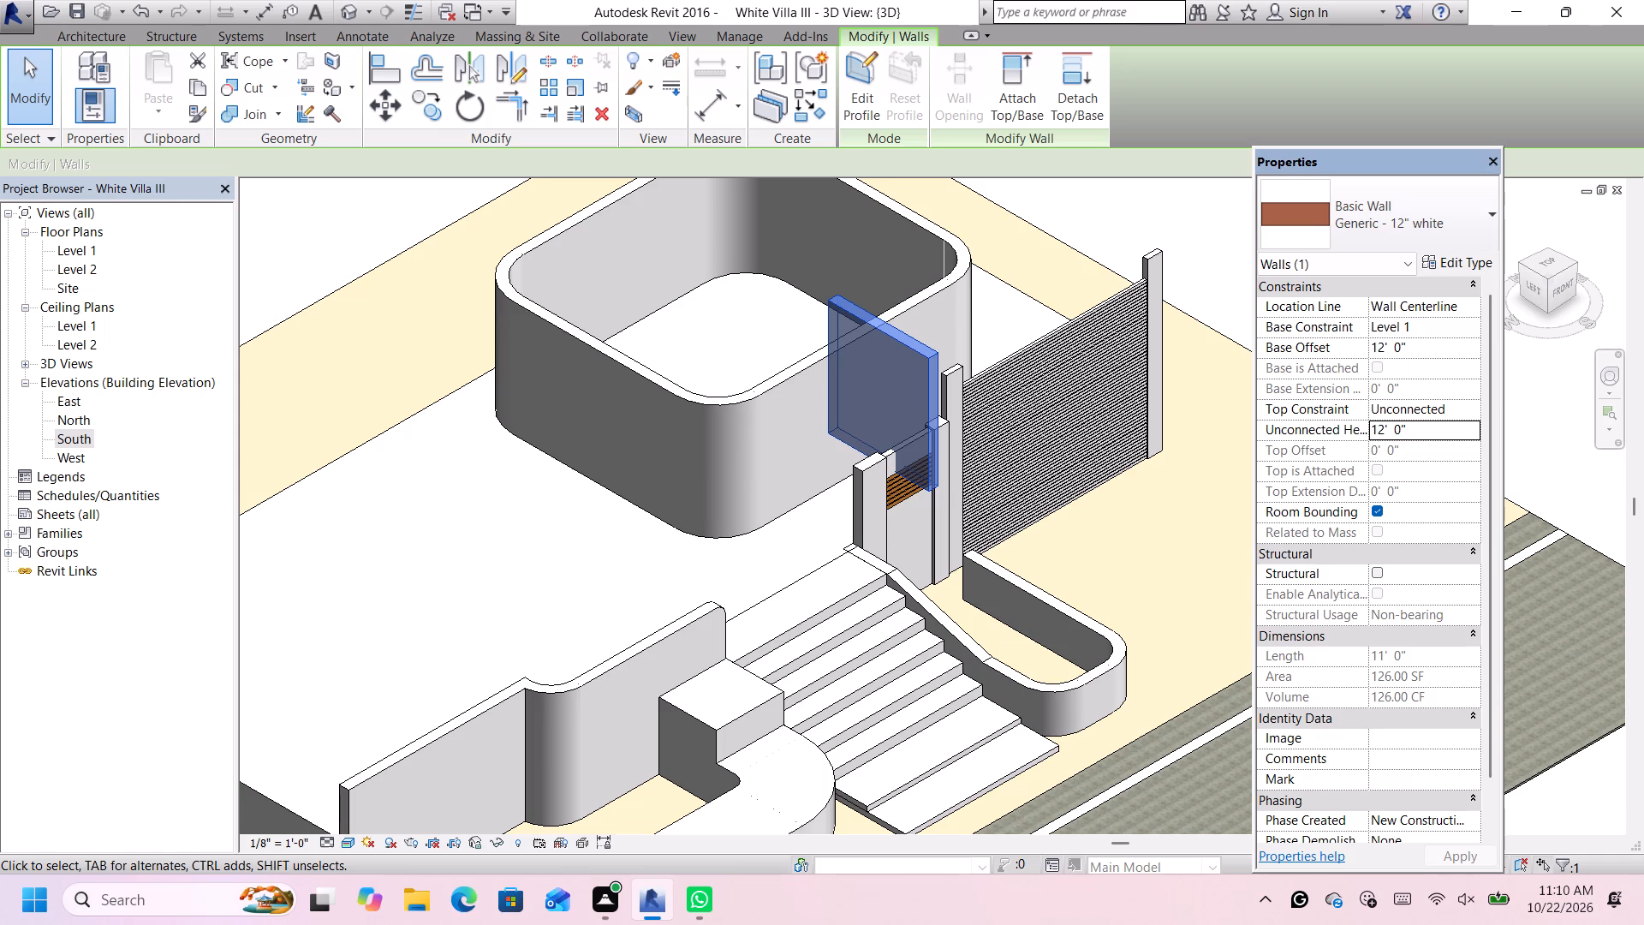
key("BackSpace")
type("15")
key("apostrophe")
key("Return")
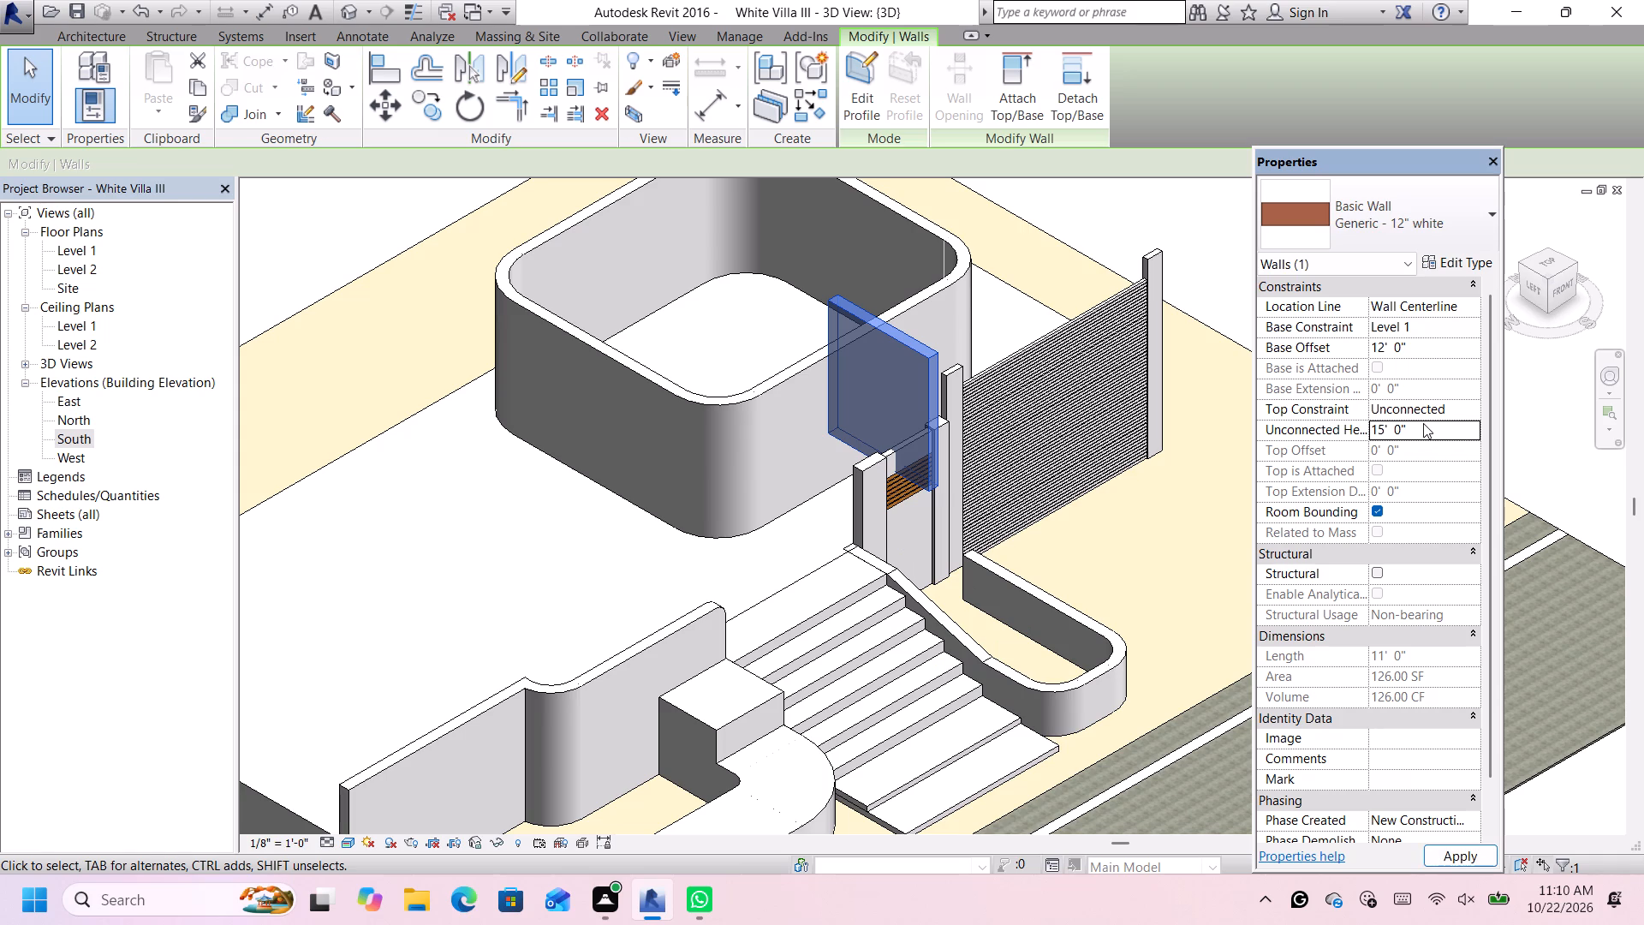
key("Return")
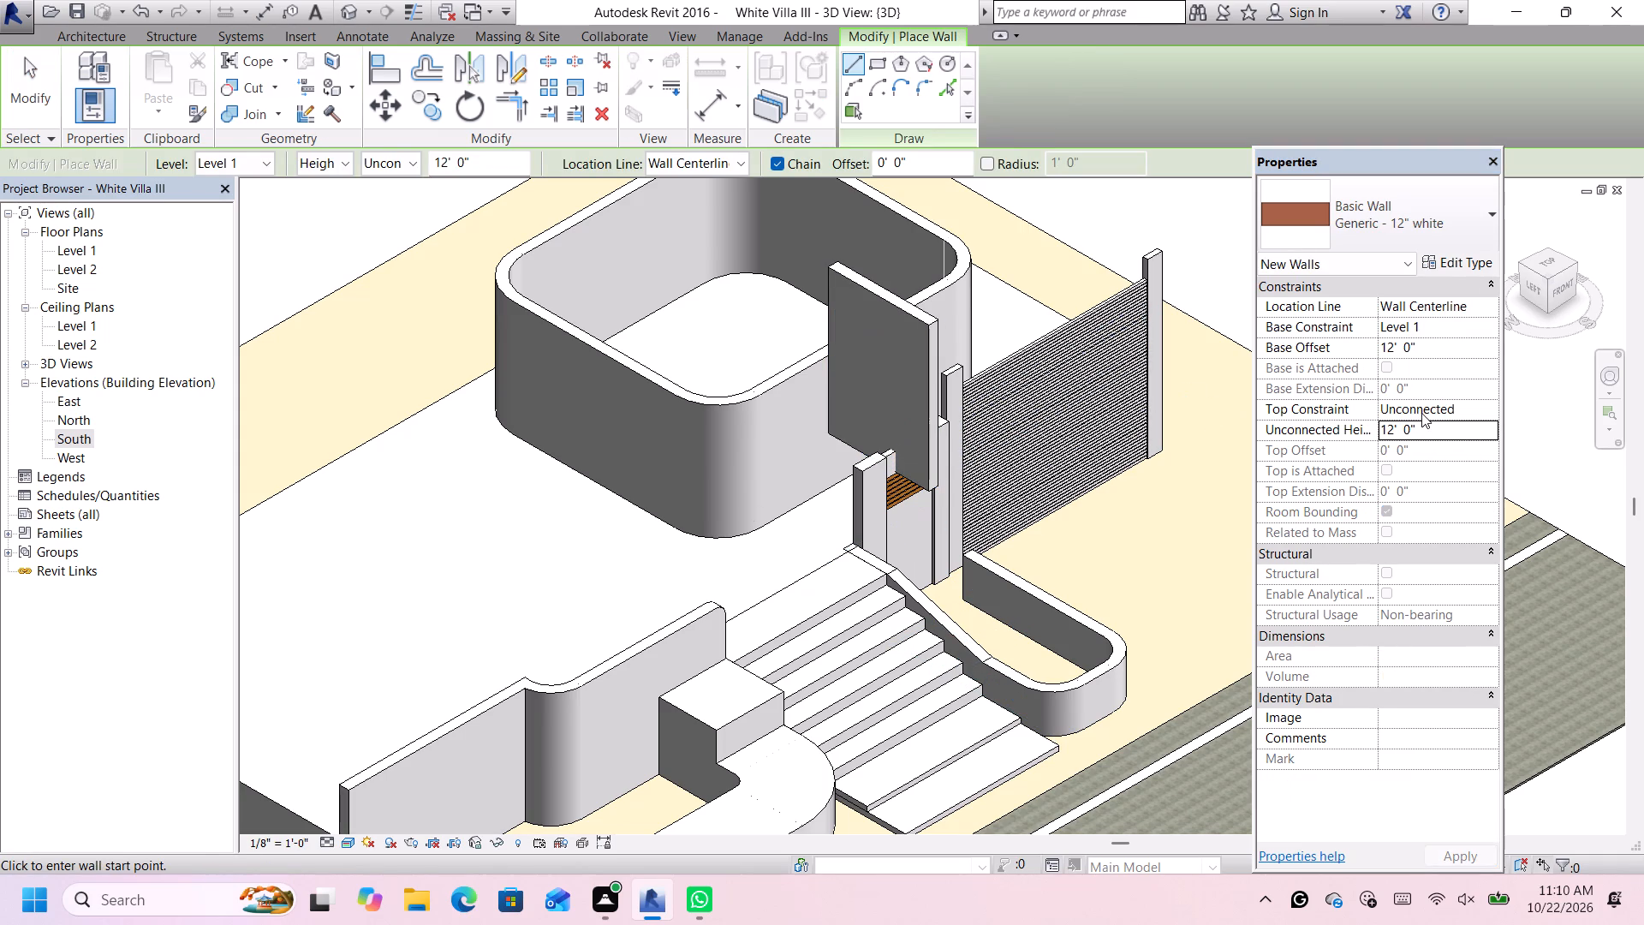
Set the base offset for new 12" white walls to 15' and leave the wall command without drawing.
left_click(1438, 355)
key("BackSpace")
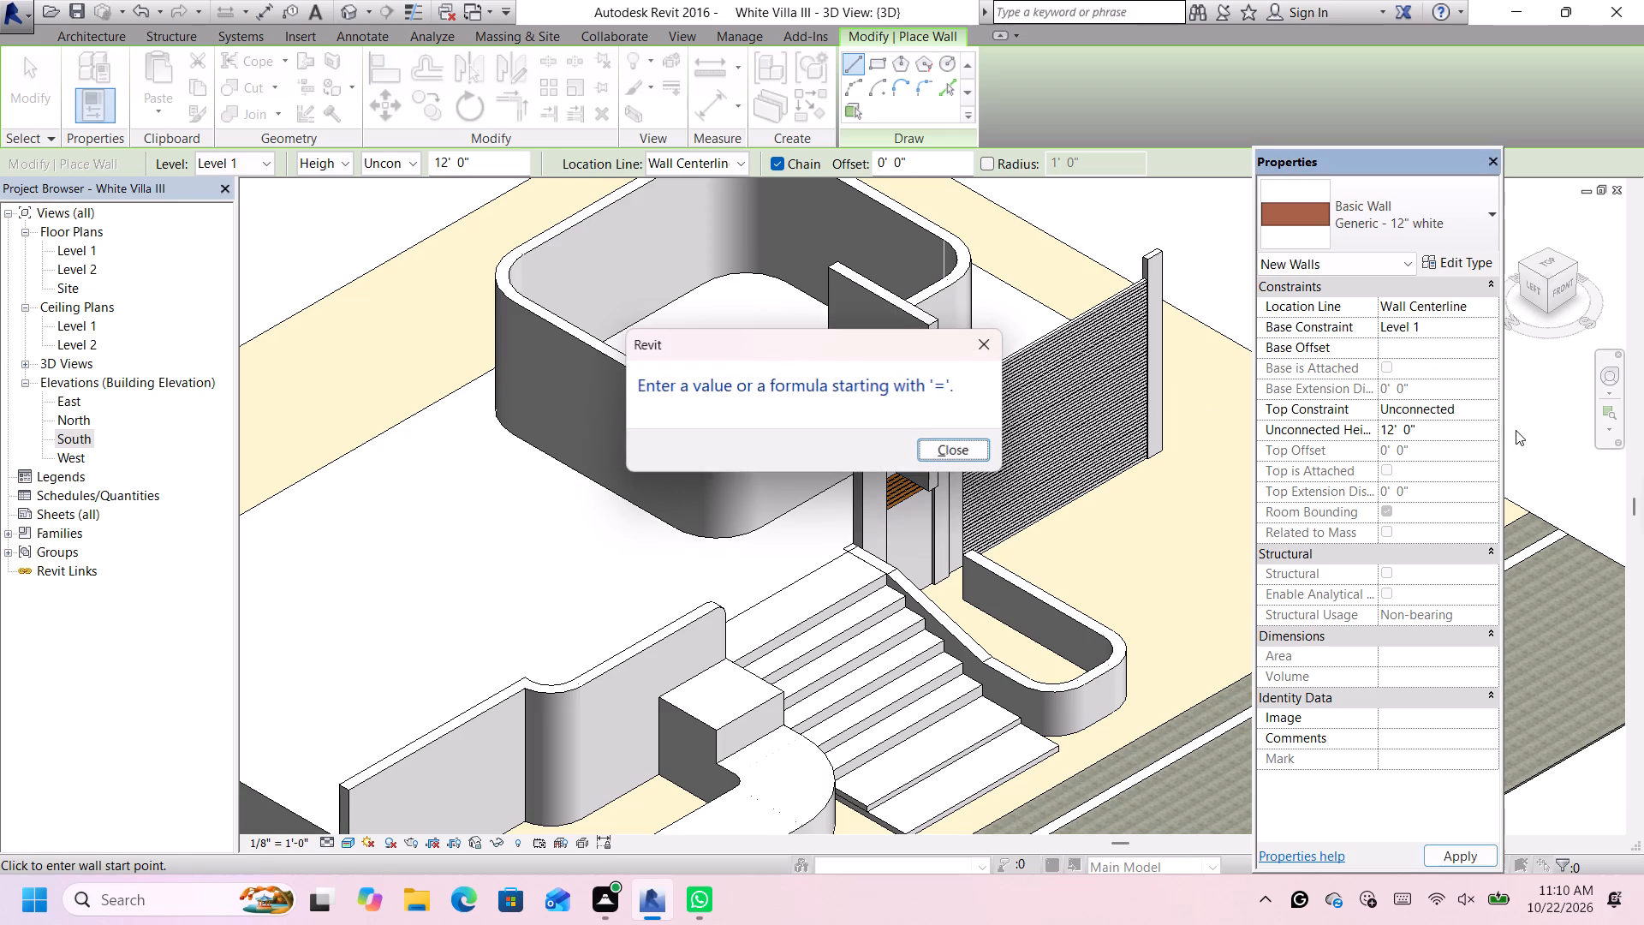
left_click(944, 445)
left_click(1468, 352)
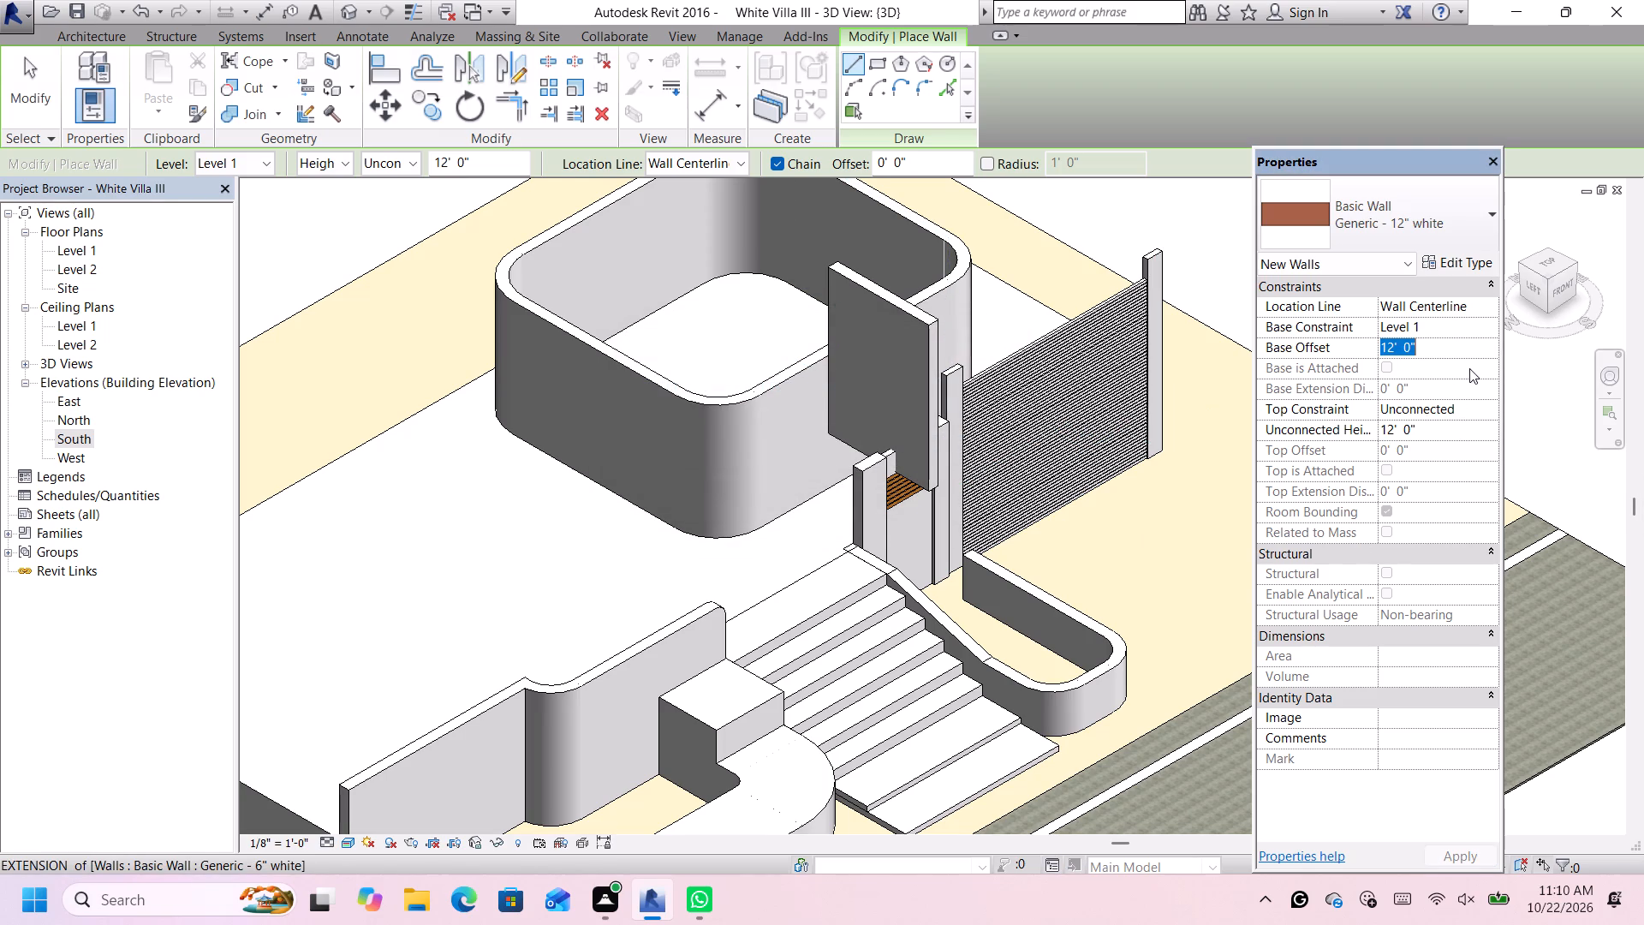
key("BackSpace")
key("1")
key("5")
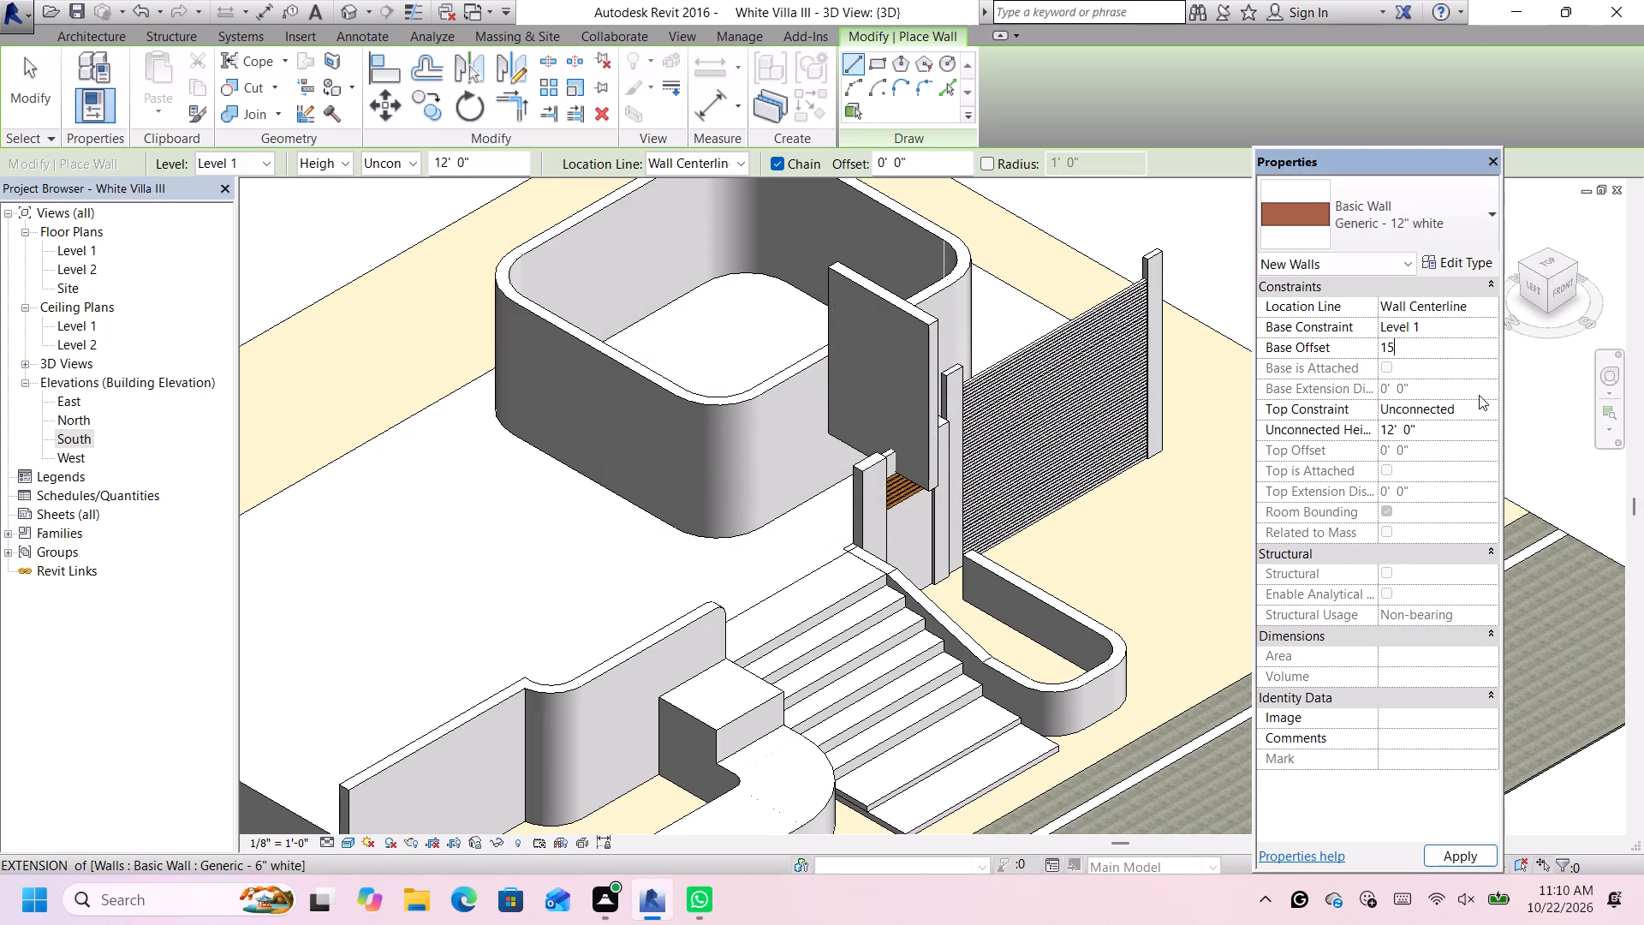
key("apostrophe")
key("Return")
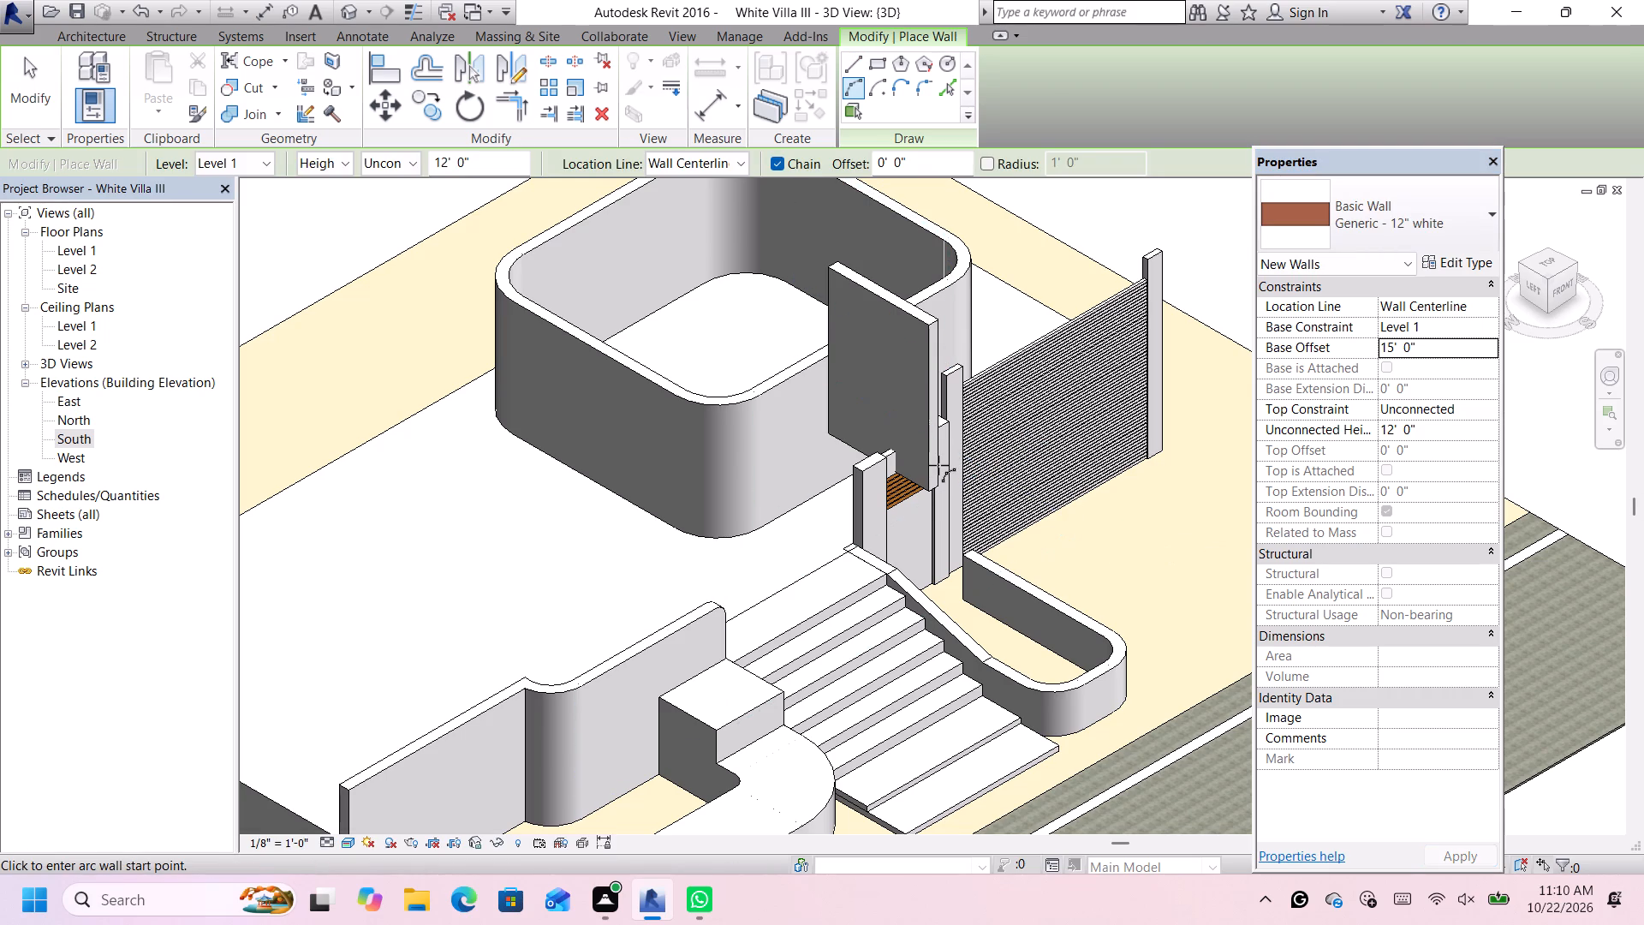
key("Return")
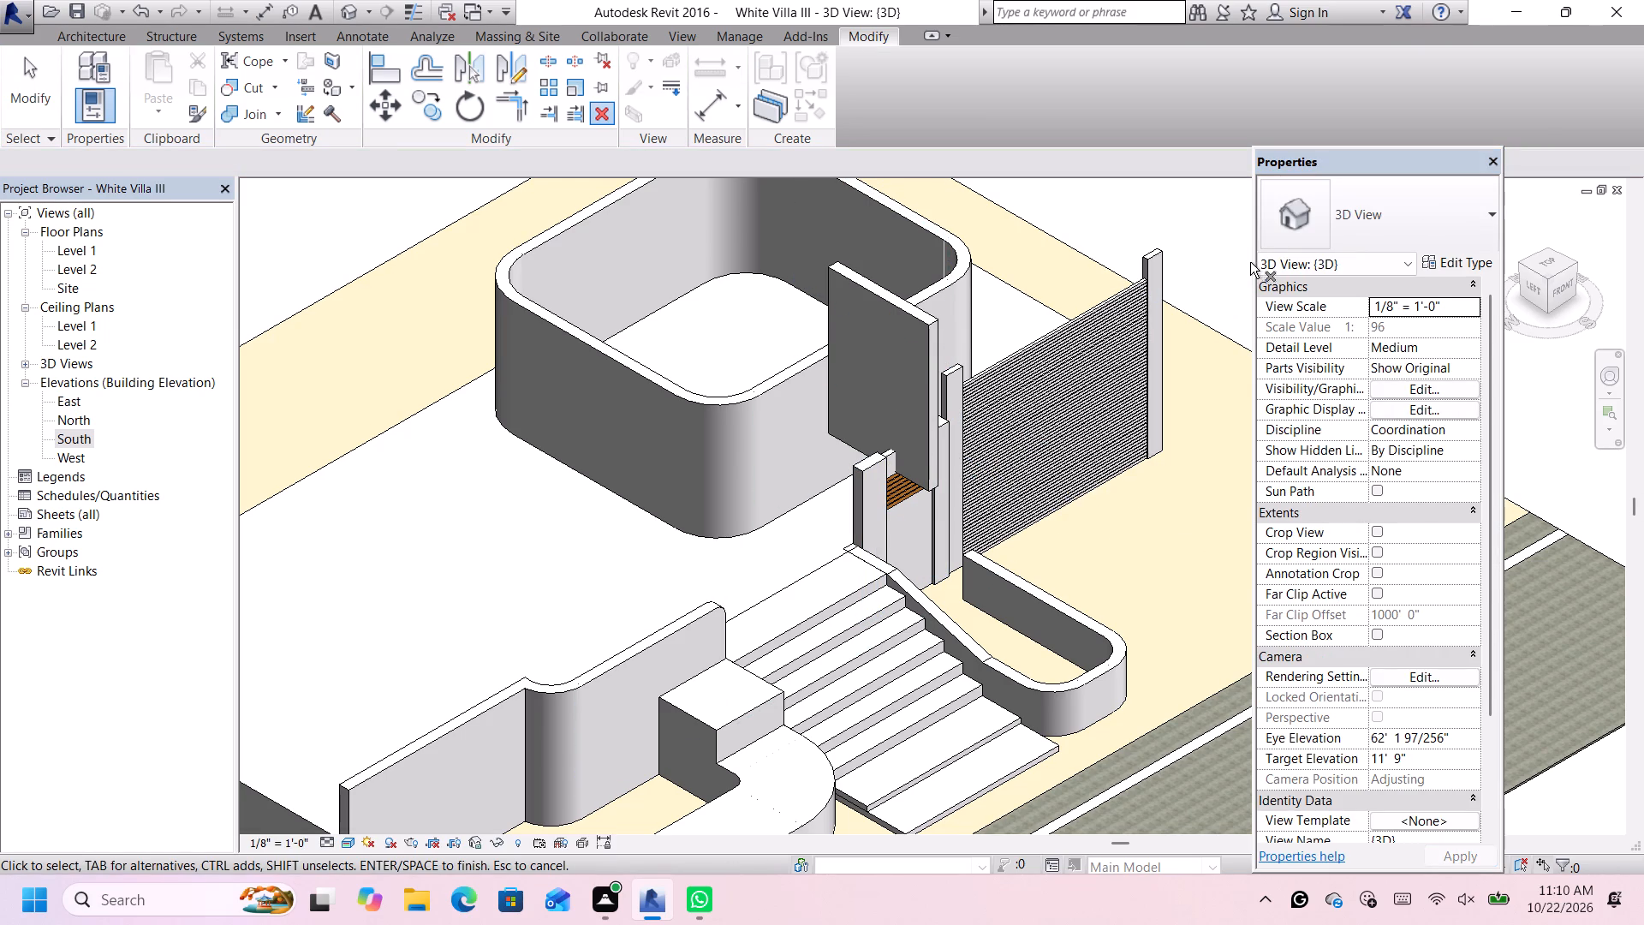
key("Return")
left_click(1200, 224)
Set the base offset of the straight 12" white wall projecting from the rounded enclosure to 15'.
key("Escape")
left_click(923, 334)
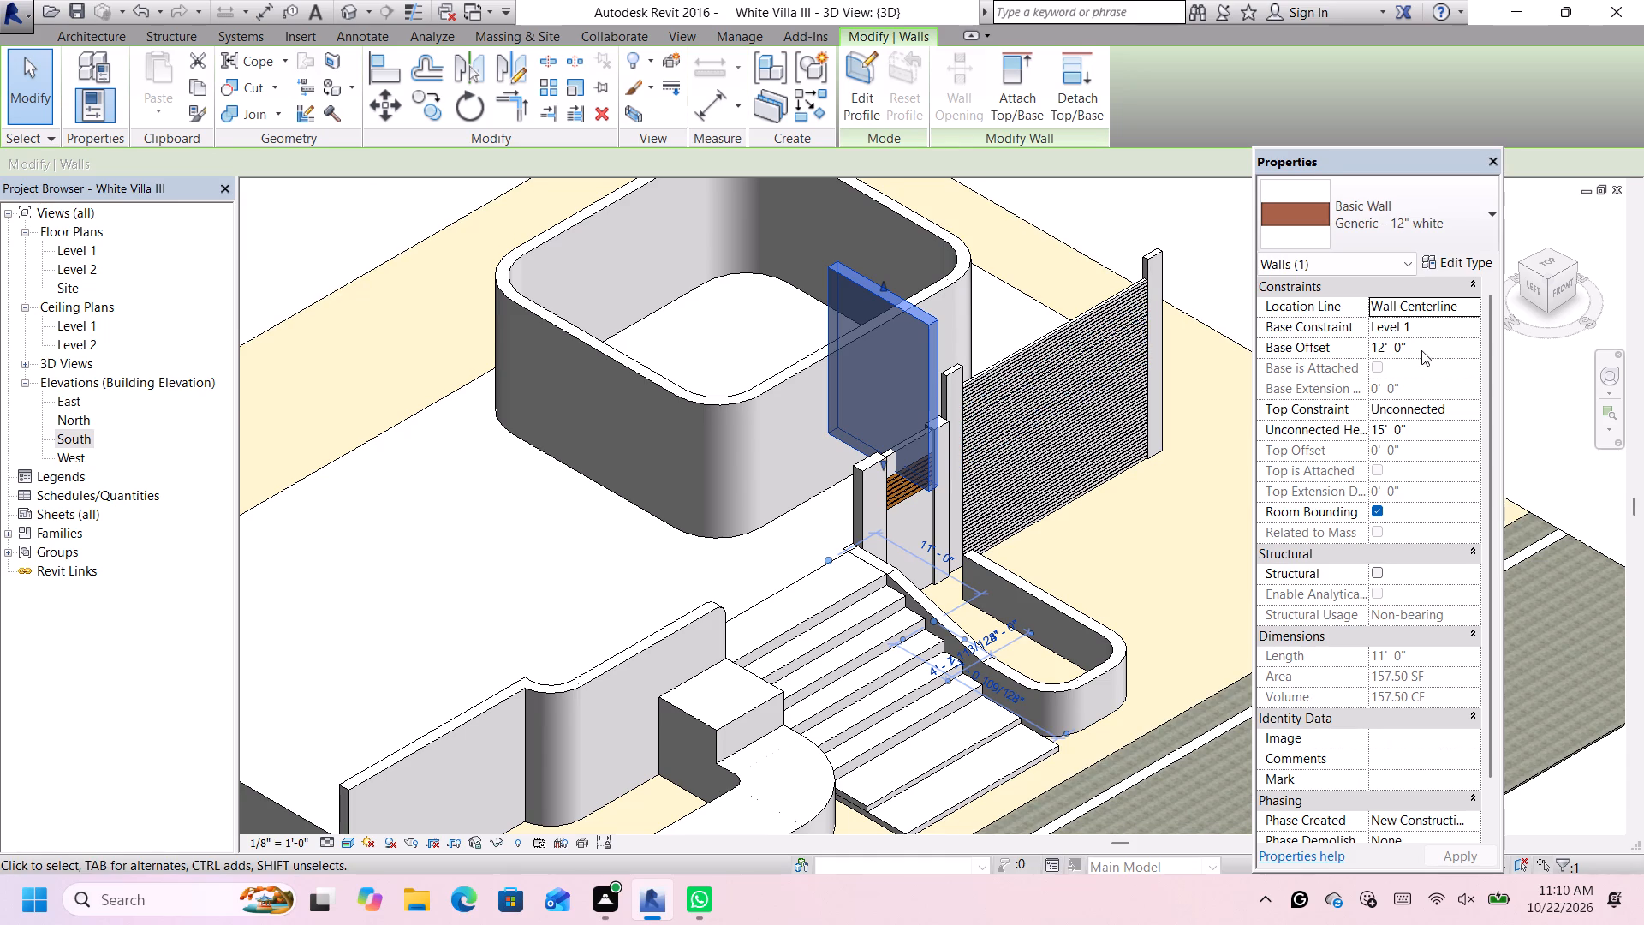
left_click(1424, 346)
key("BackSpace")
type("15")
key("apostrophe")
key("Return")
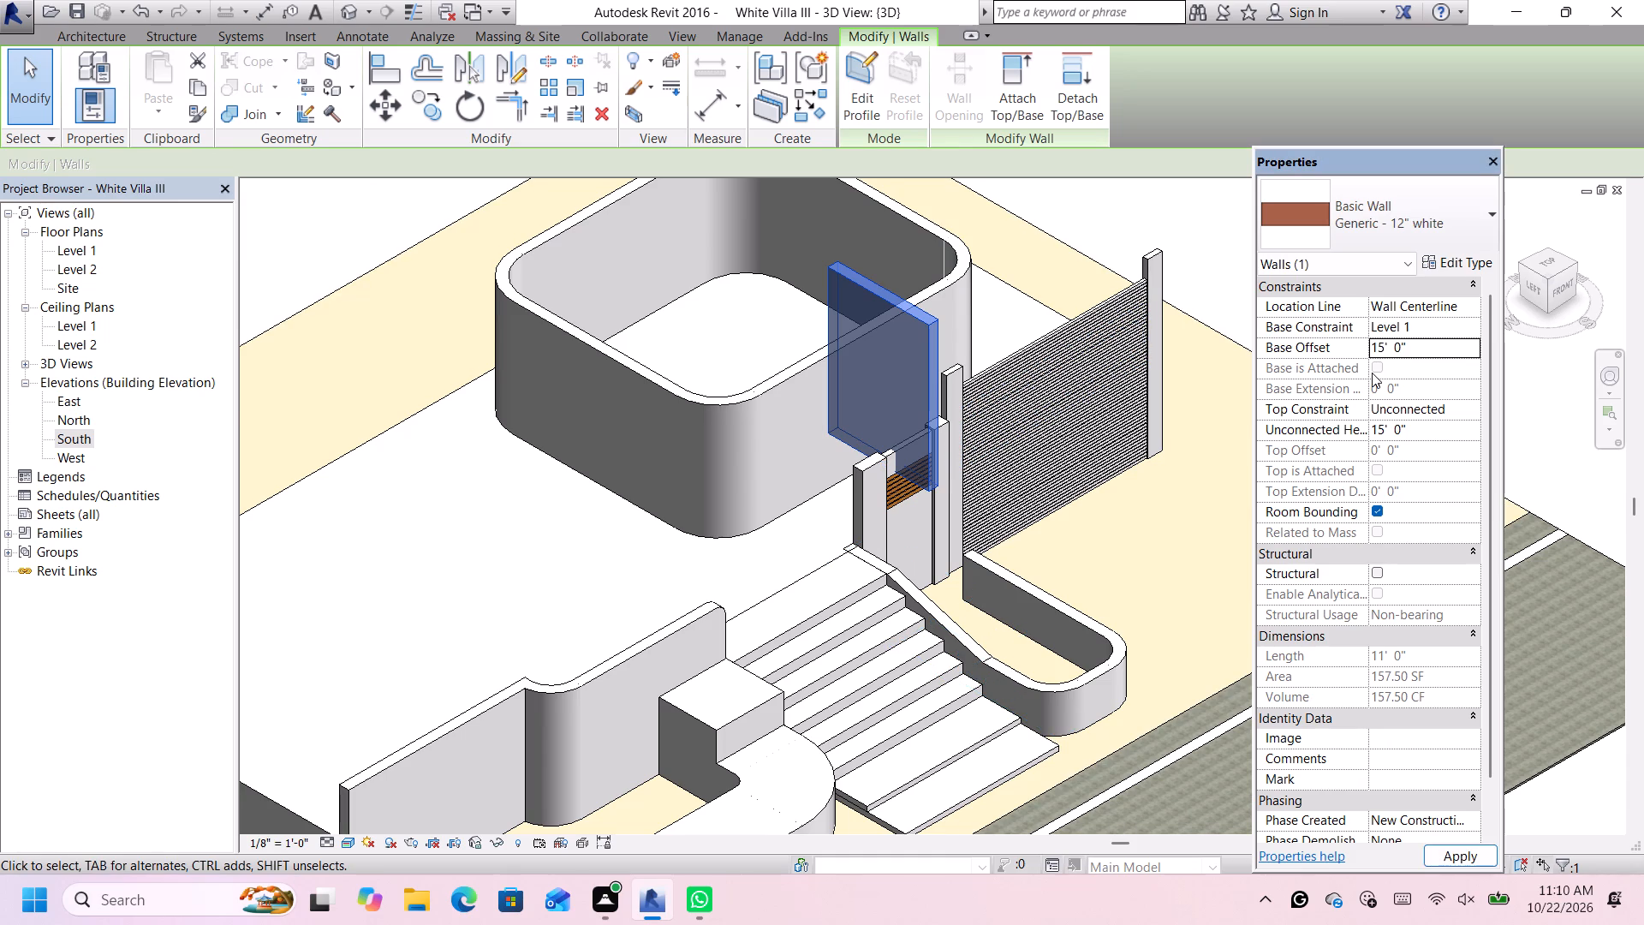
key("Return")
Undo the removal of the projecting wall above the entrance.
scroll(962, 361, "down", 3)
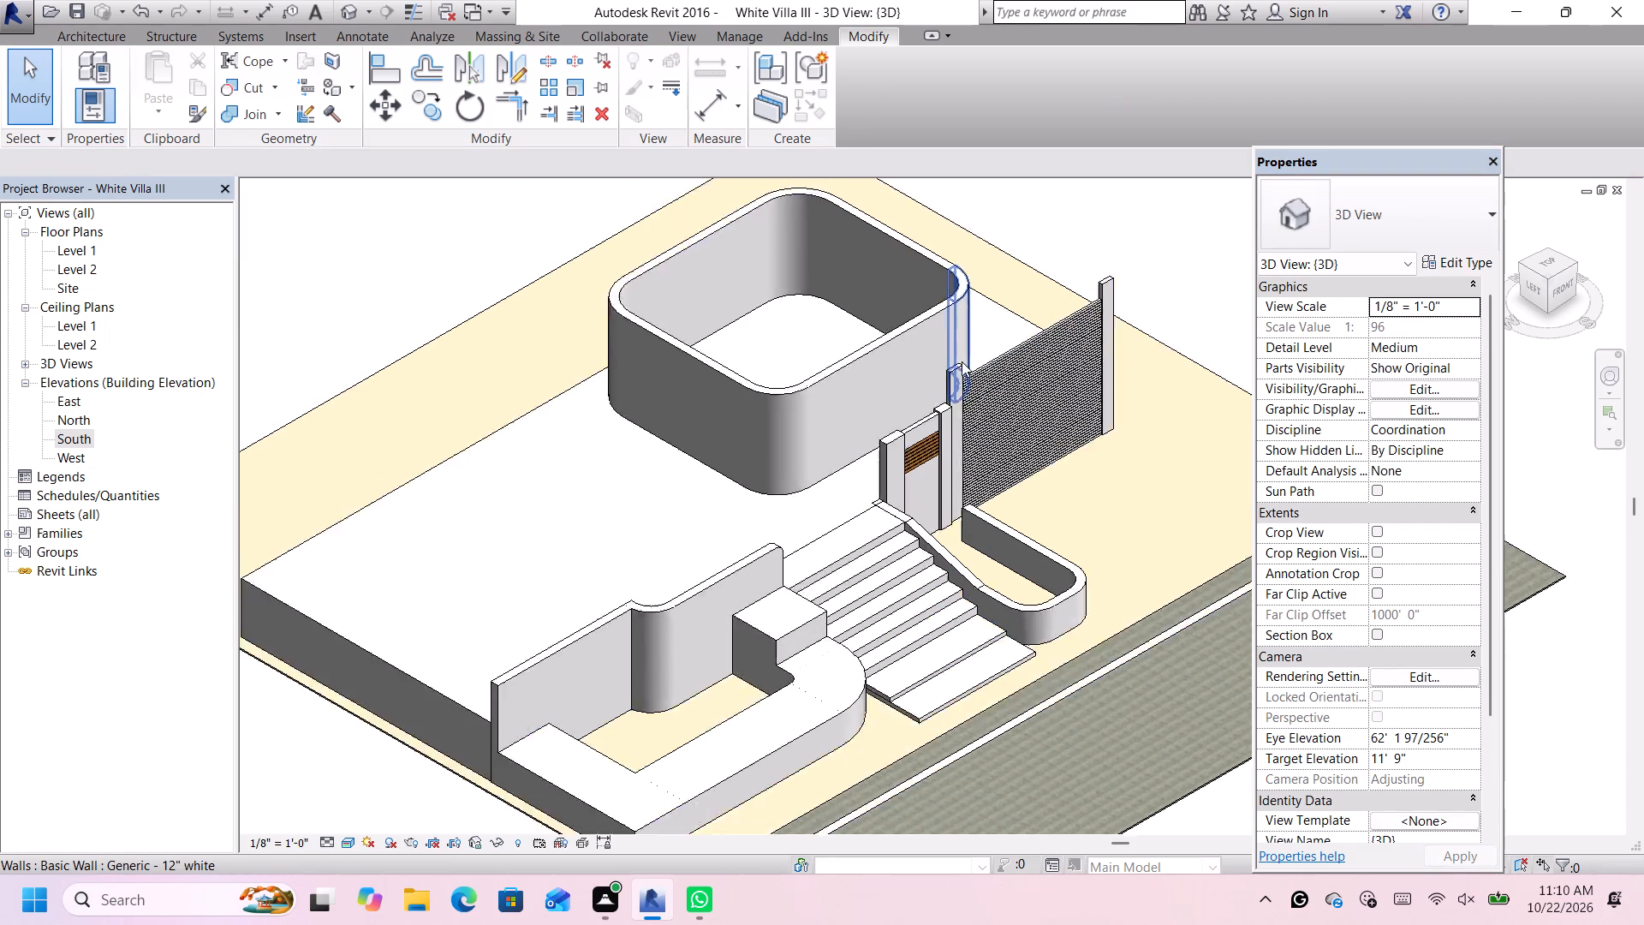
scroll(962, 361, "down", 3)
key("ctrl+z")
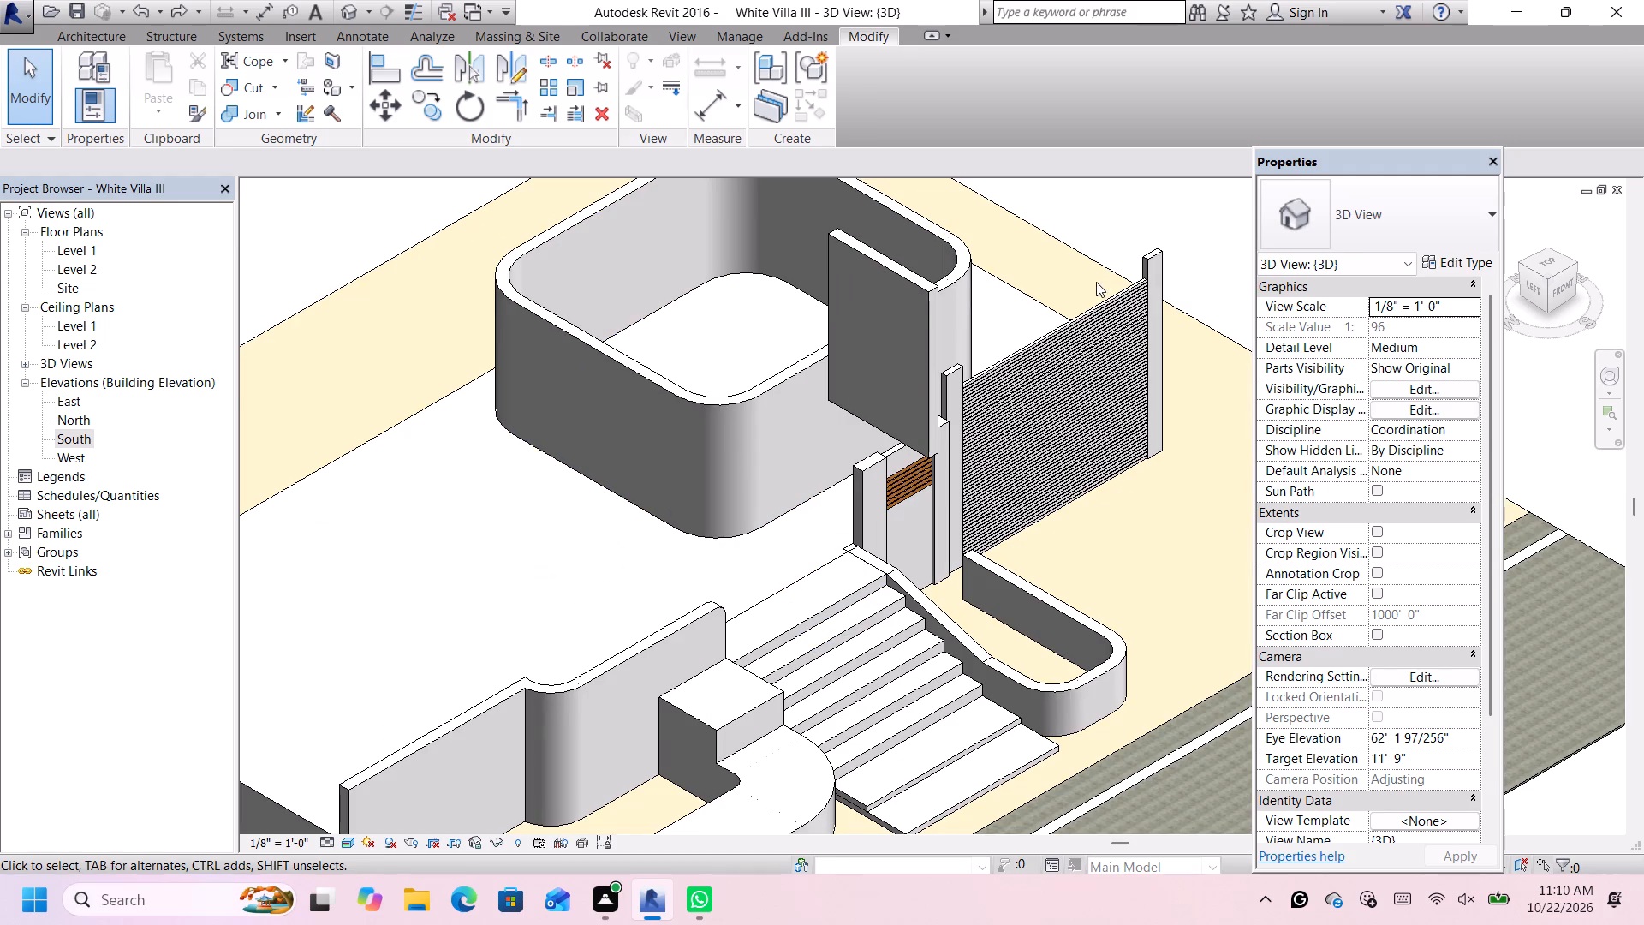
Set the unconnected height of the projecting wall above the entrance to 4' and dismiss the pop-up notification.
scroll(950, 407, "up", 3)
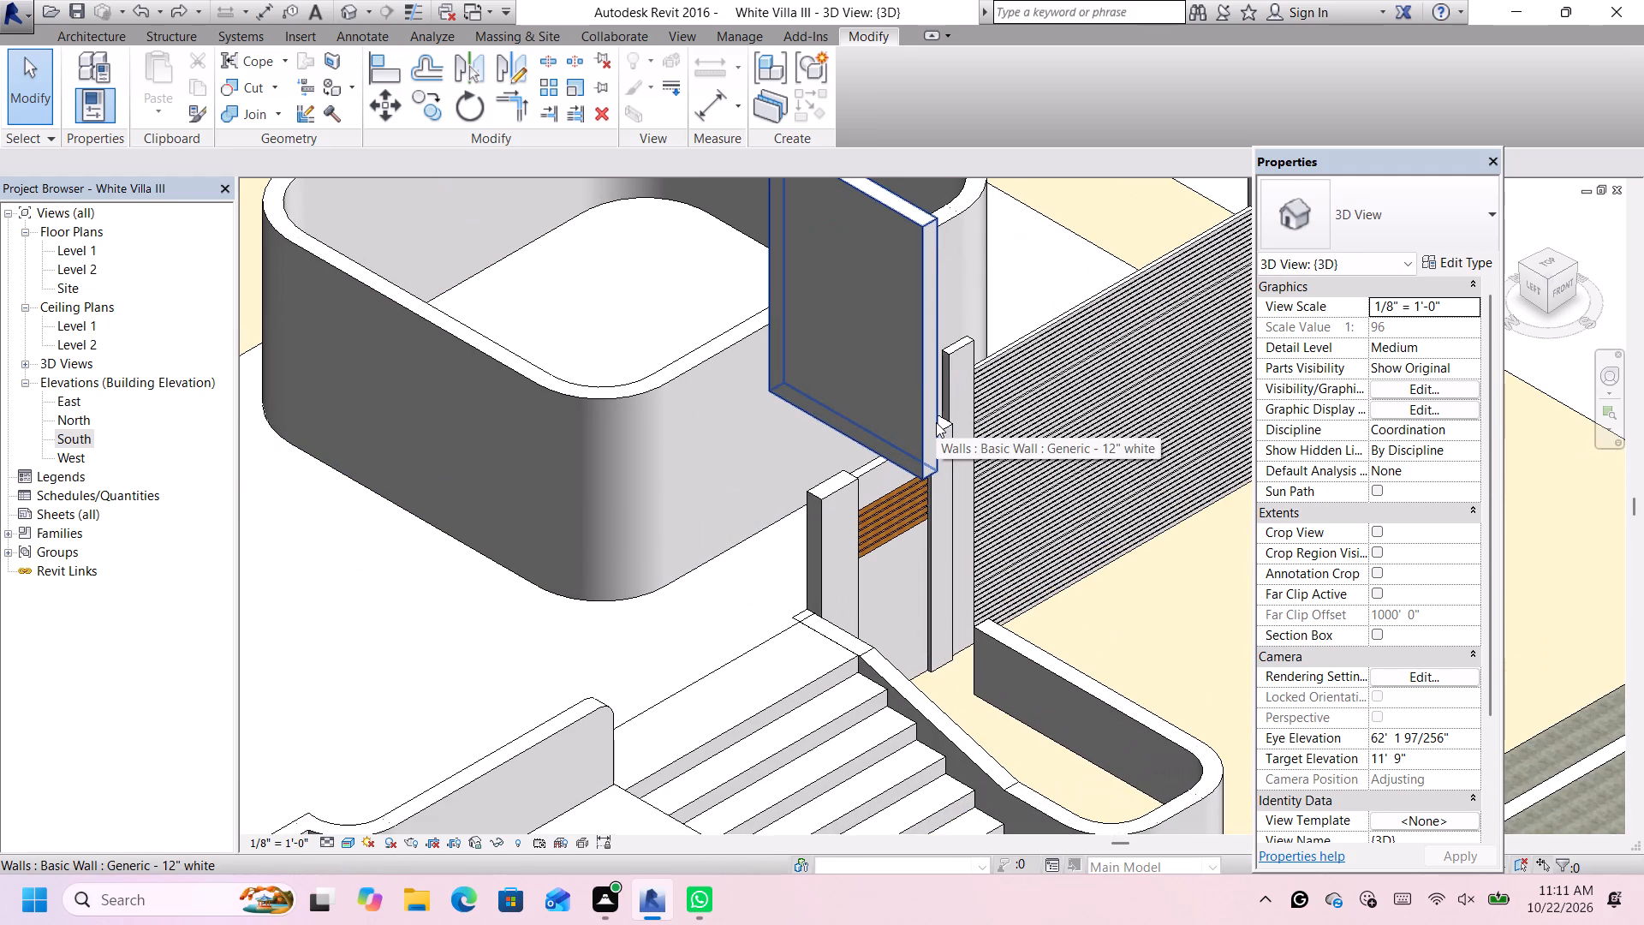
left_click(936, 421)
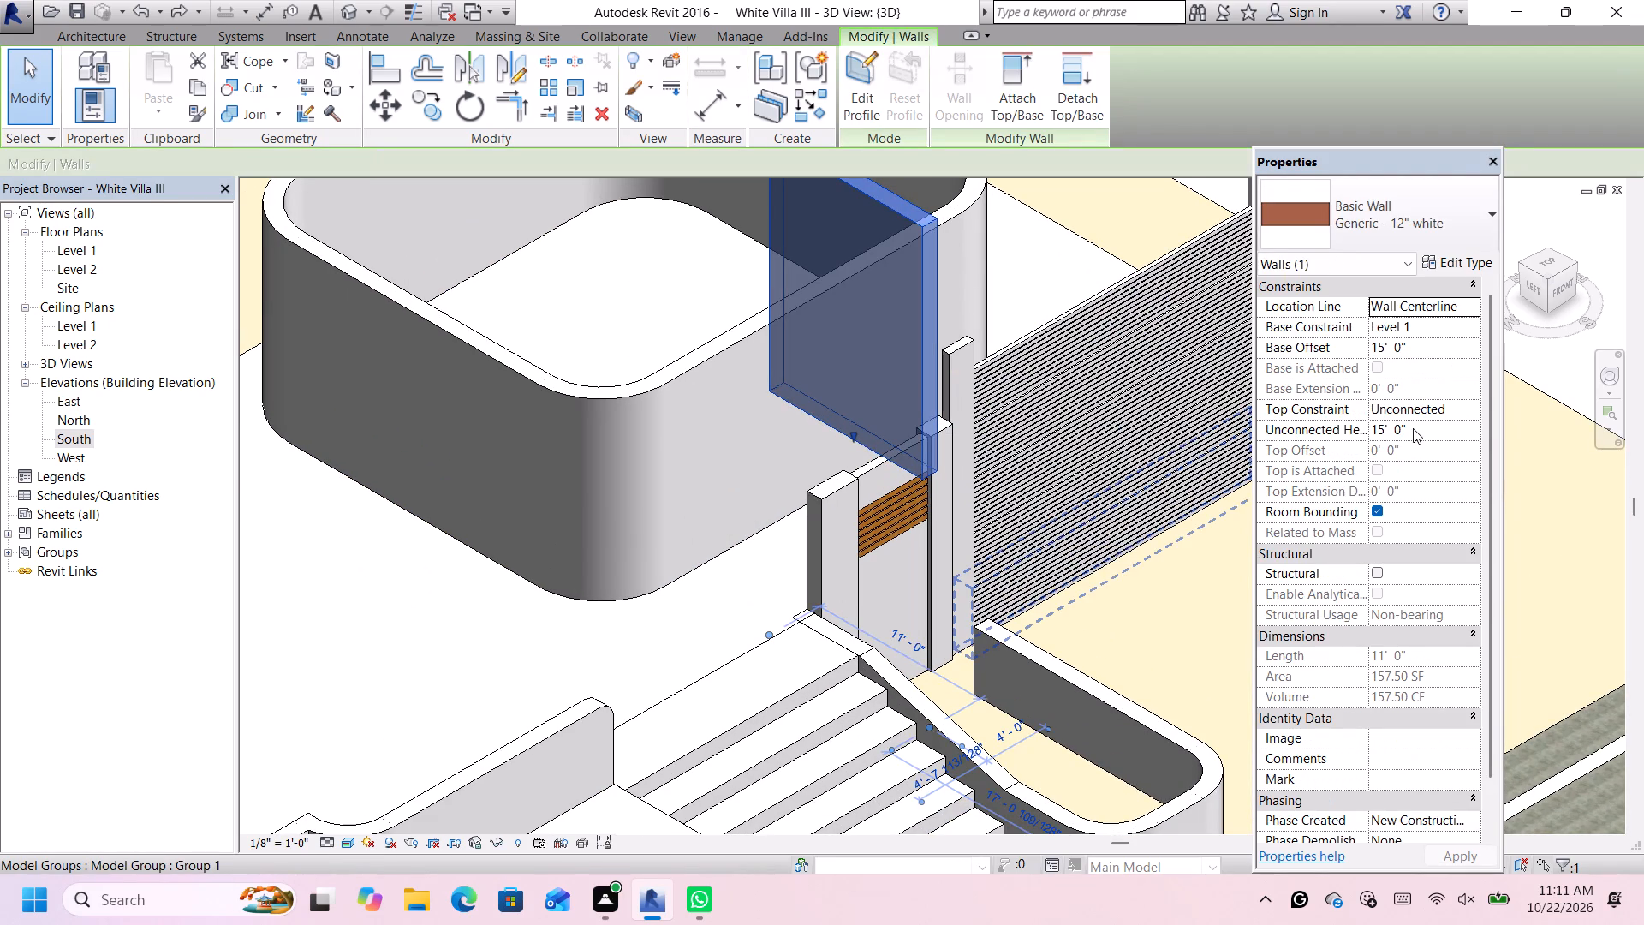
left_click(1415, 428)
key("BackSpace")
key("BackSpace")
key("BackSpace")
key("BackSpace")
key("BackSpace")
key("BackSpace")
key("BackSpace")
key("BackSpace")
key("BackSpace")
key("BackSpace")
key("BackSpace")
key("BackSpace")
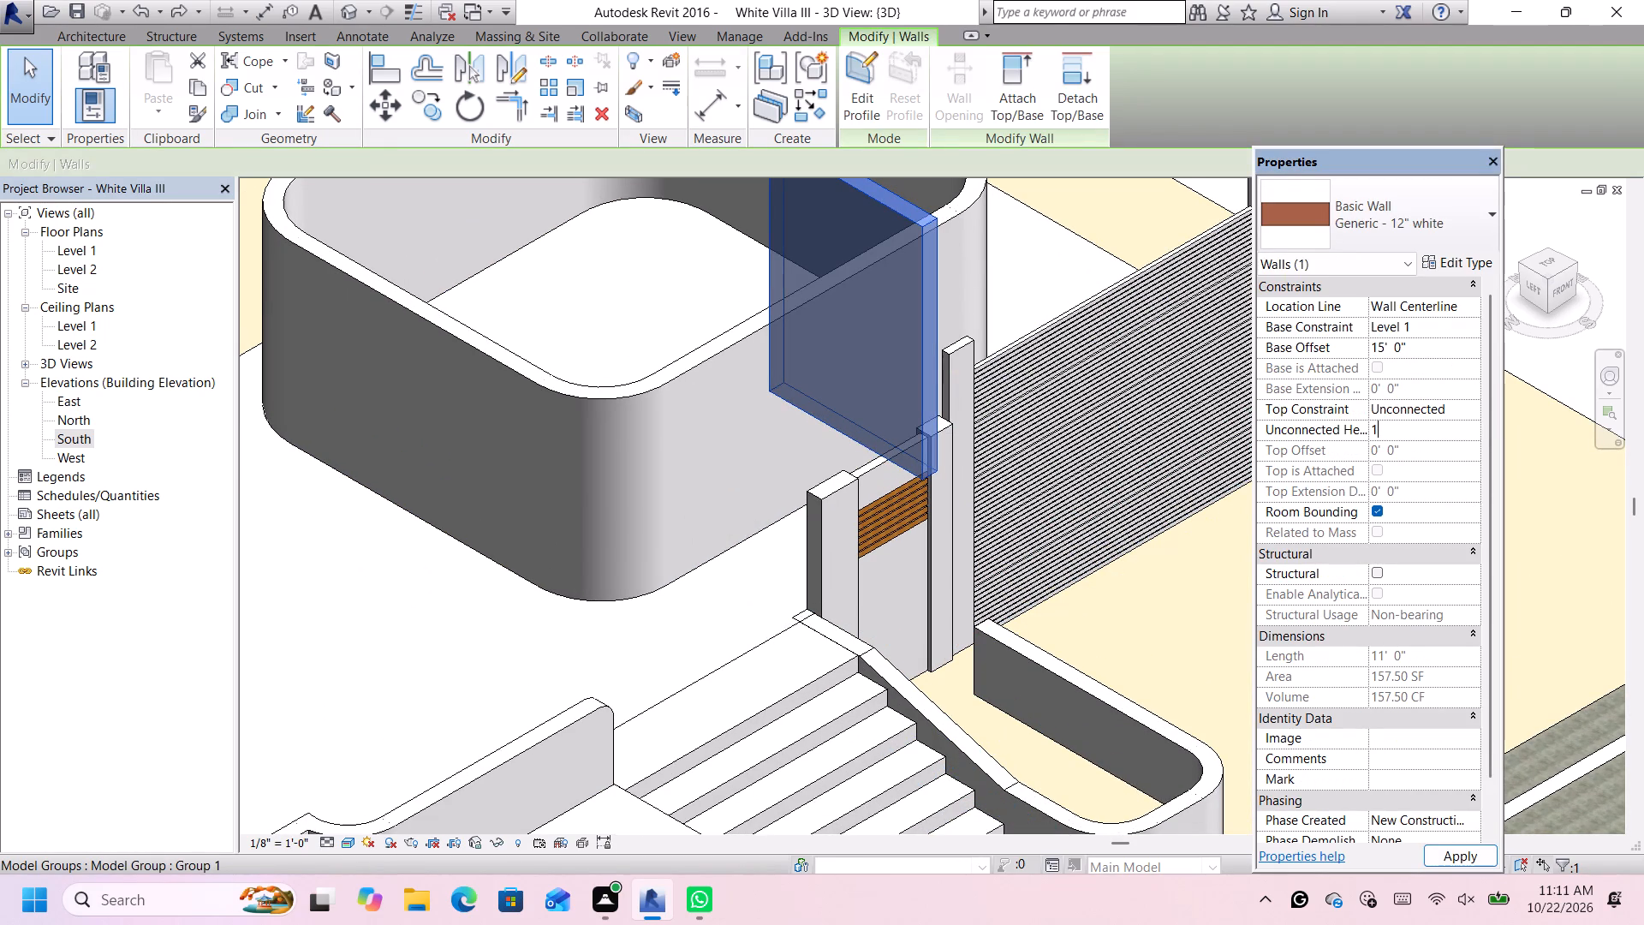
type("4'")
key("Return")
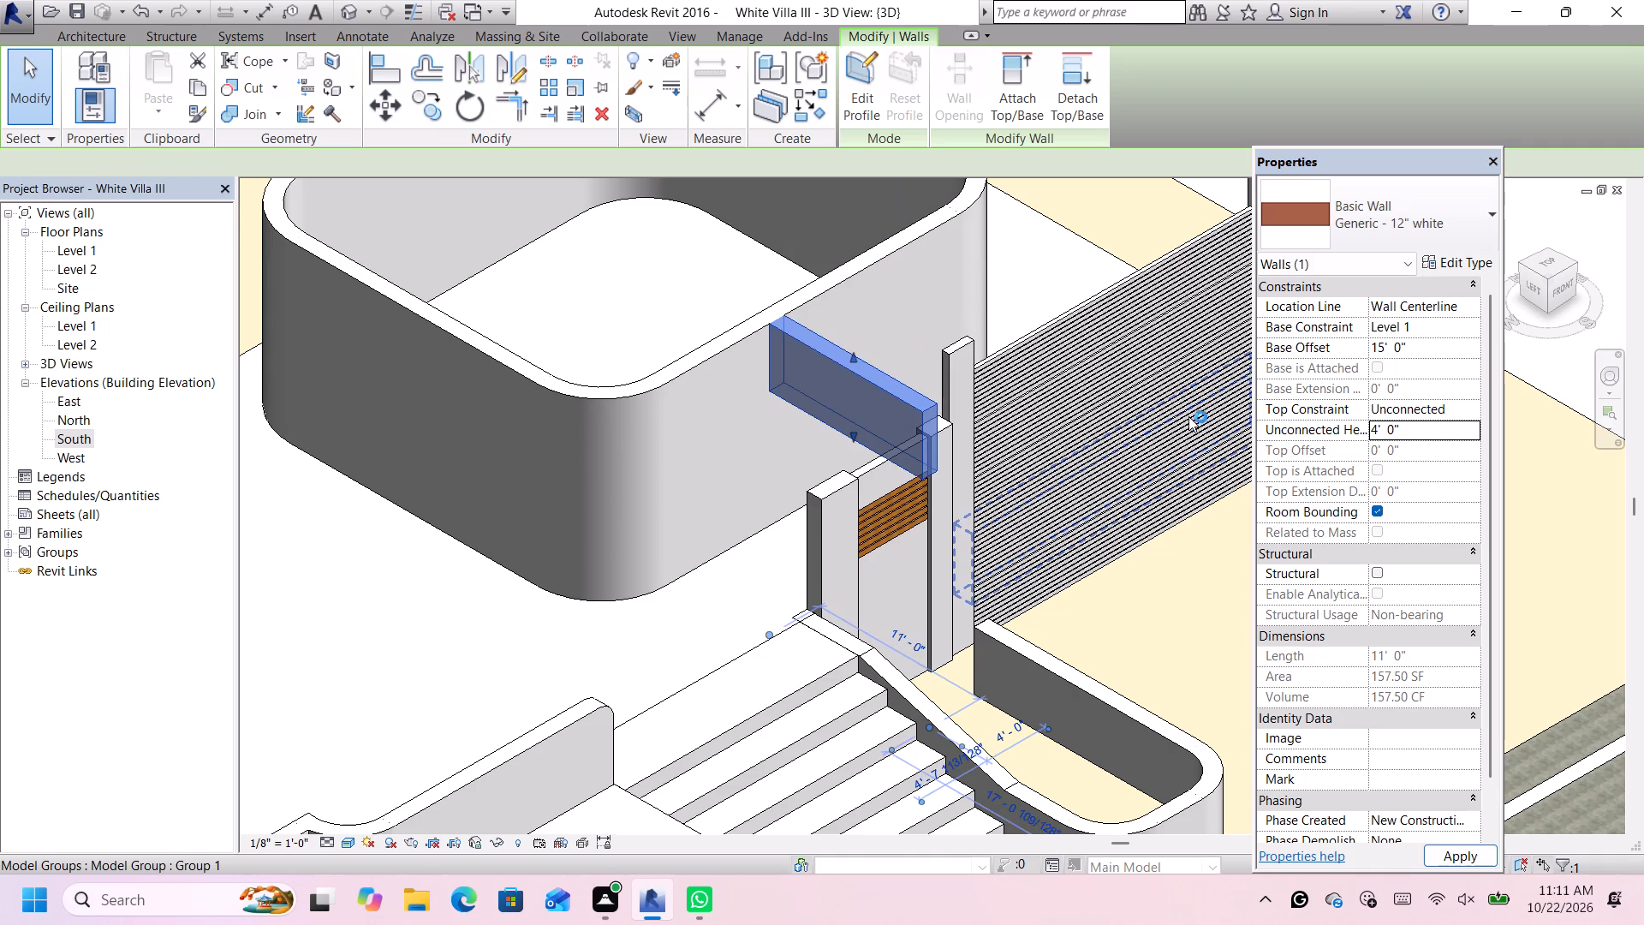
scroll(945, 430, "up", 1)
scroll(944, 431, "down", 2)
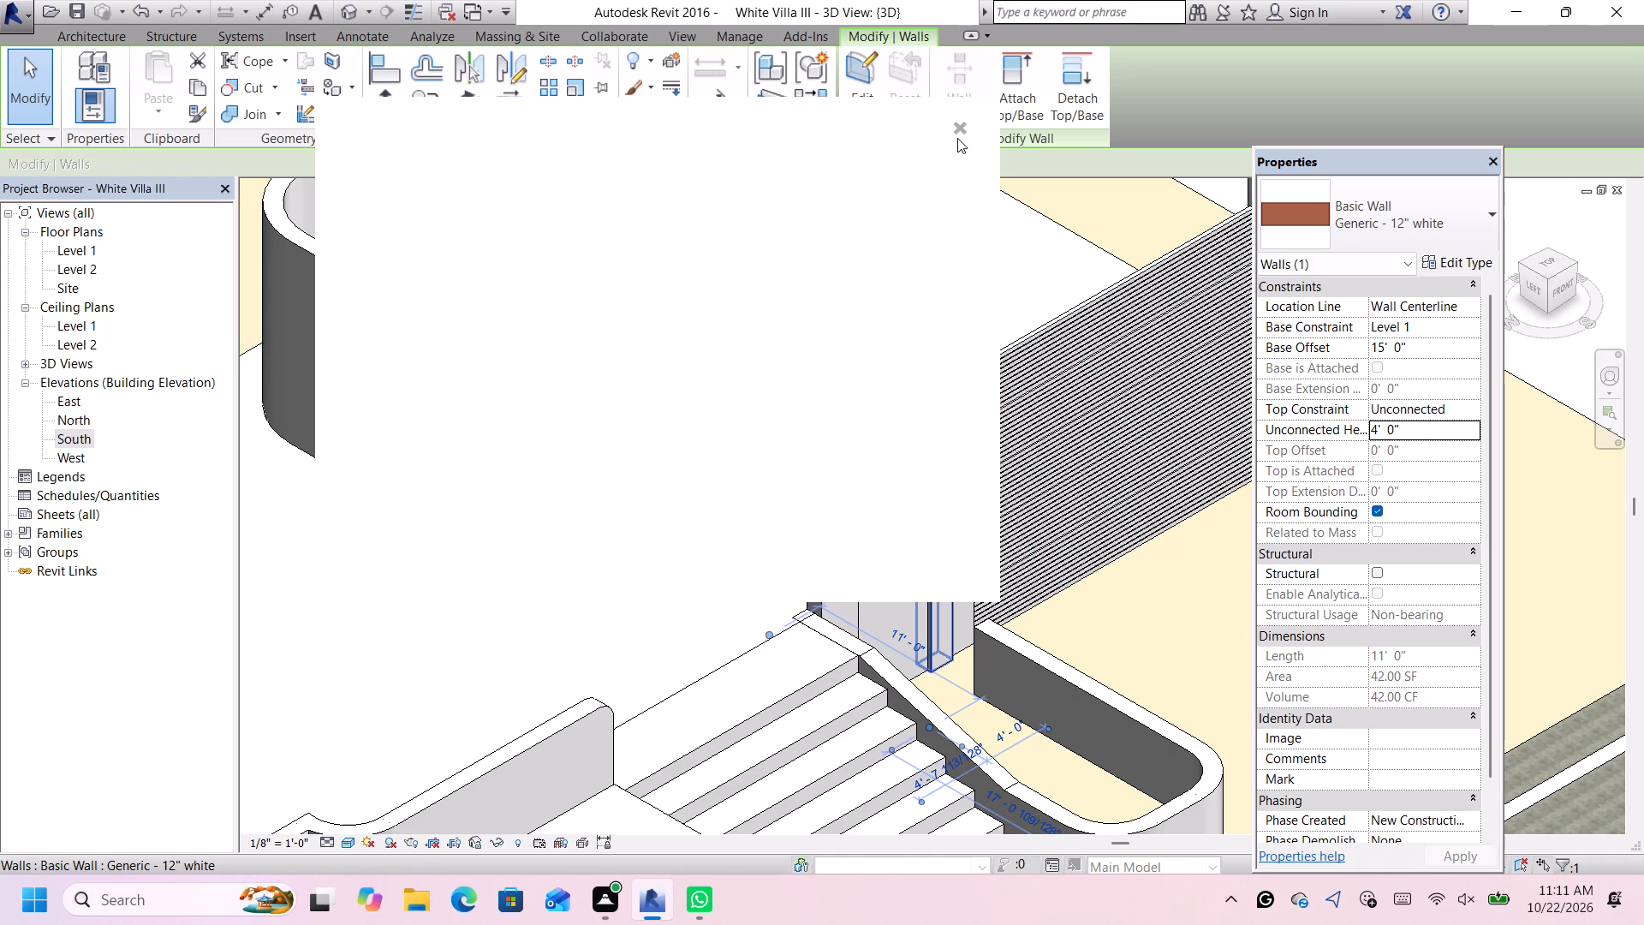
left_click(957, 122)
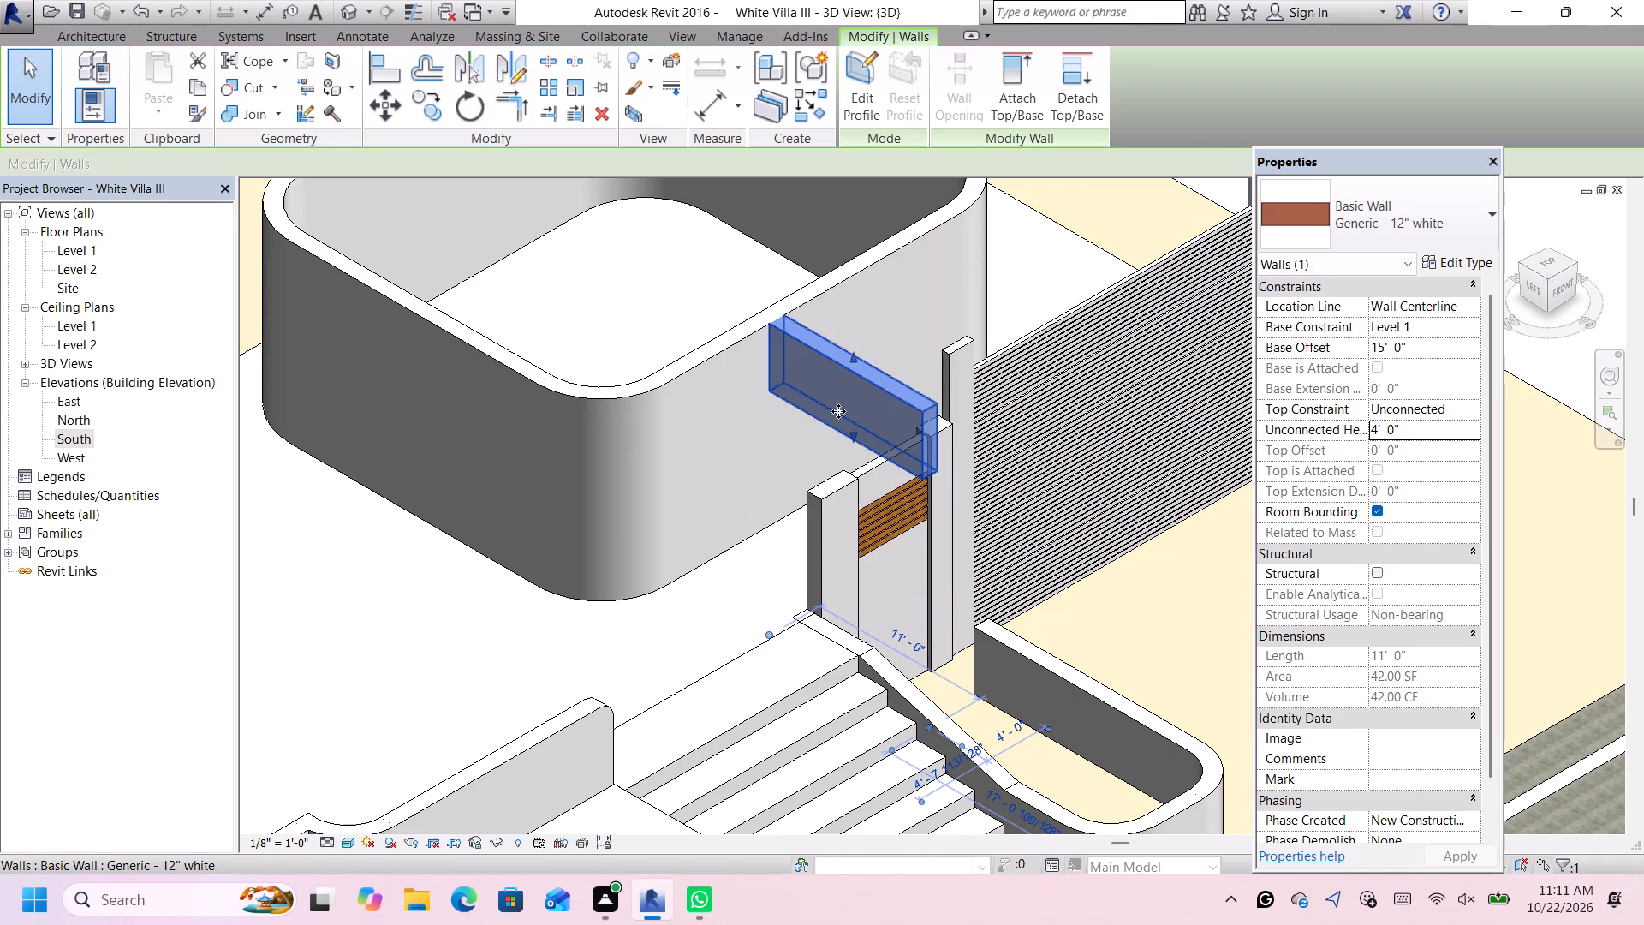
scroll(841, 410, "up", 1)
scroll(841, 410, "down", 8)
left_click(1109, 267)
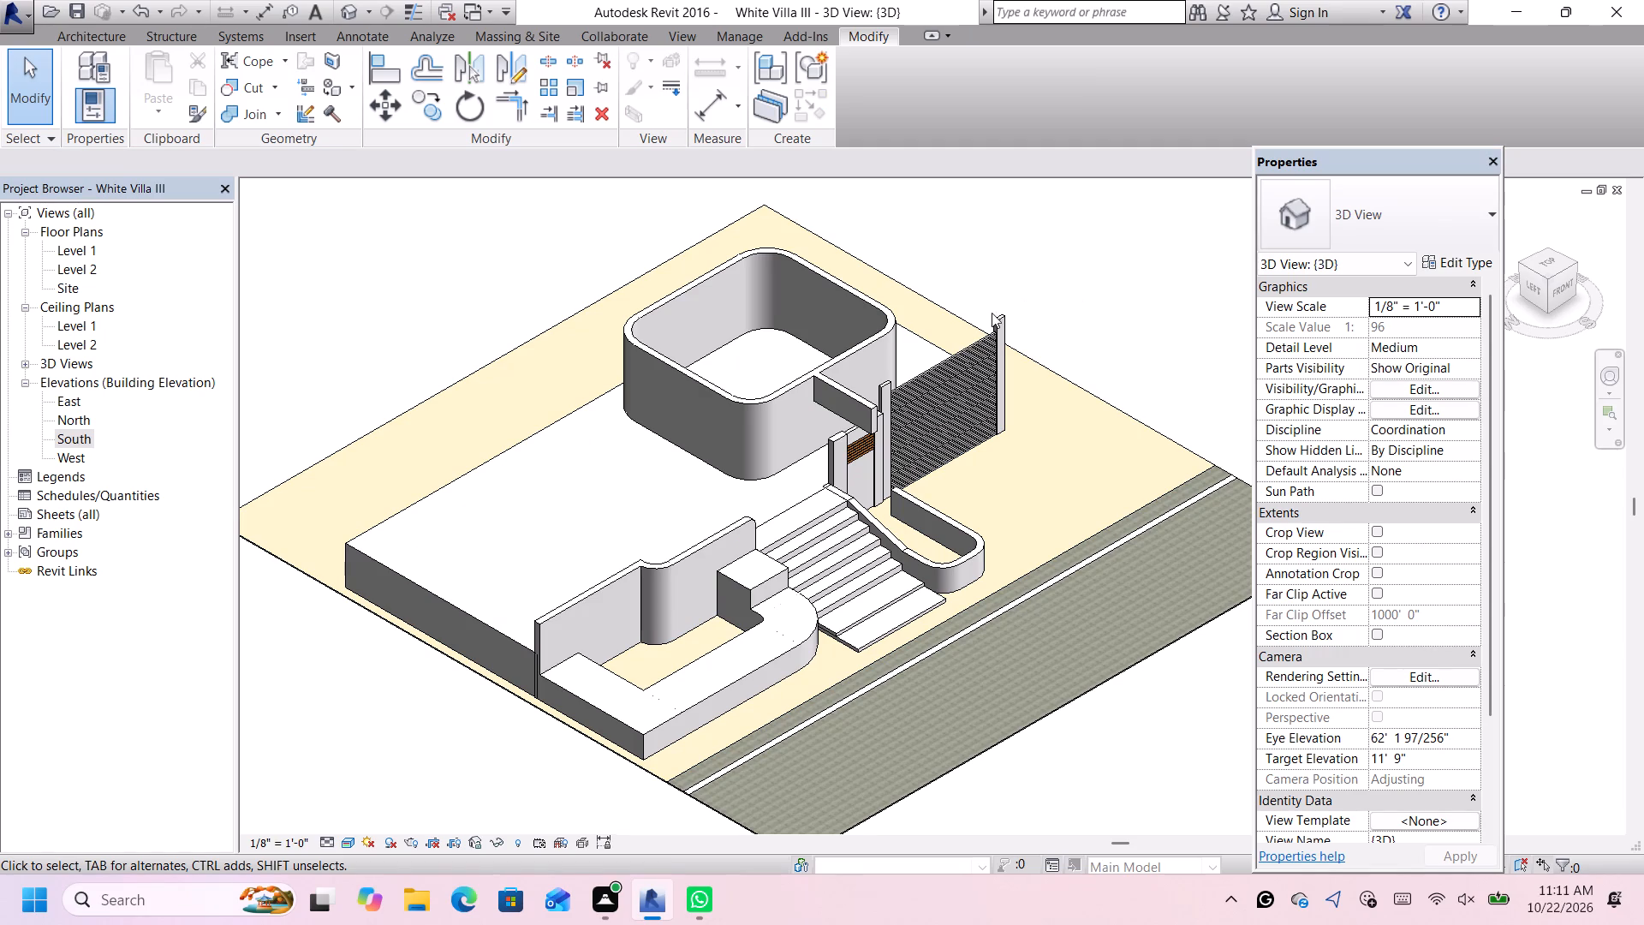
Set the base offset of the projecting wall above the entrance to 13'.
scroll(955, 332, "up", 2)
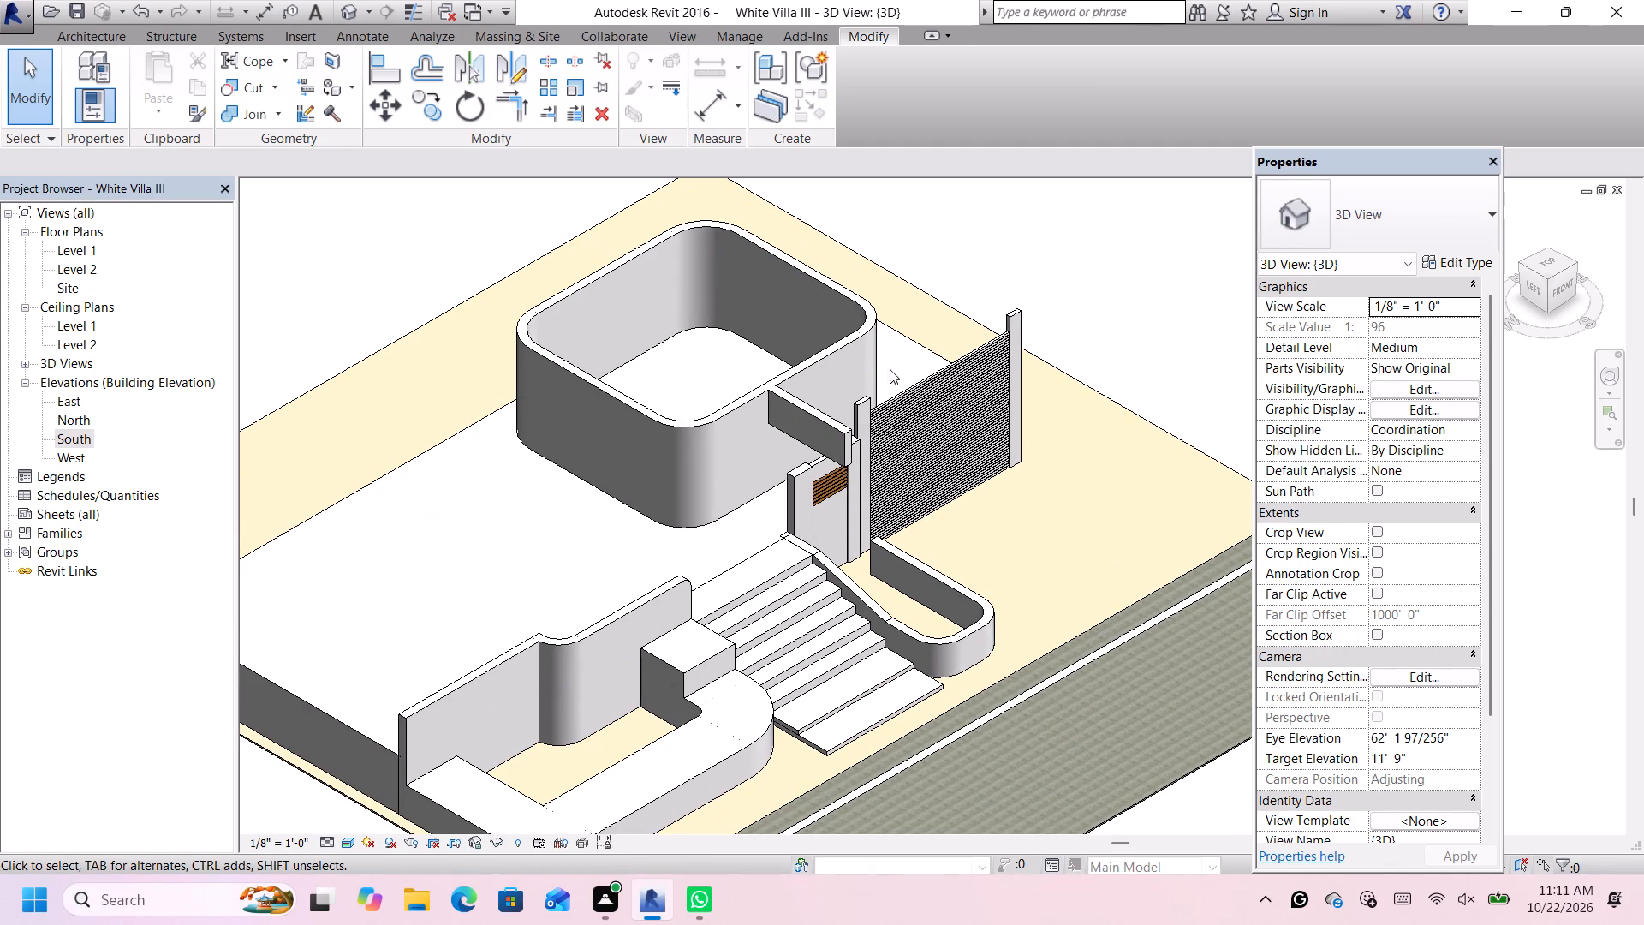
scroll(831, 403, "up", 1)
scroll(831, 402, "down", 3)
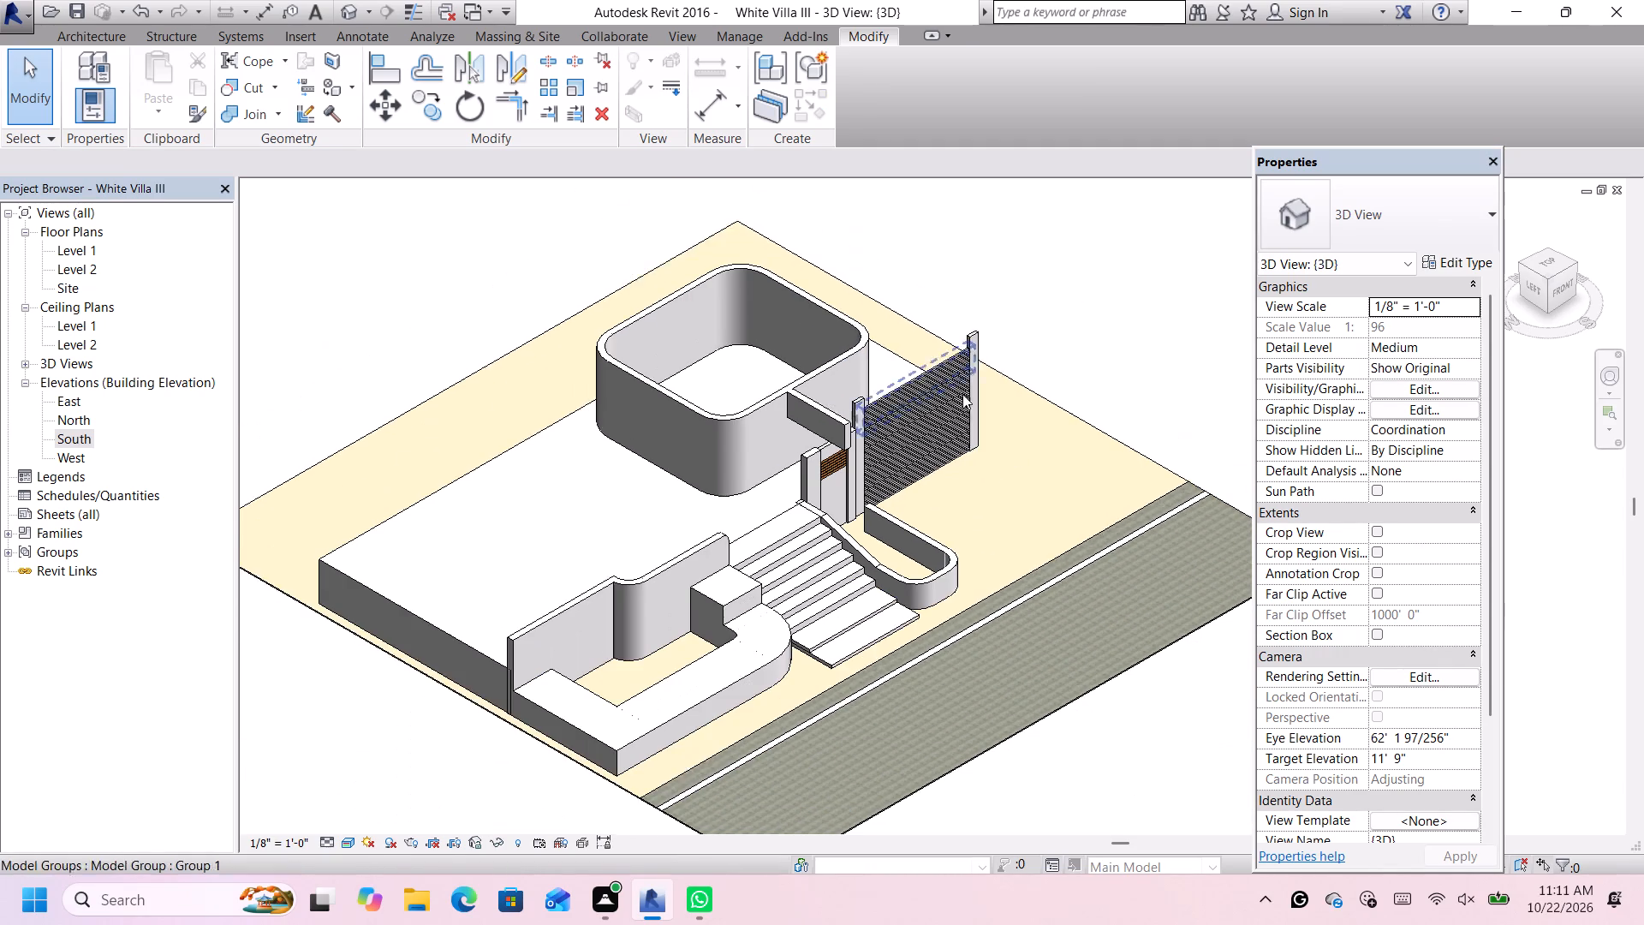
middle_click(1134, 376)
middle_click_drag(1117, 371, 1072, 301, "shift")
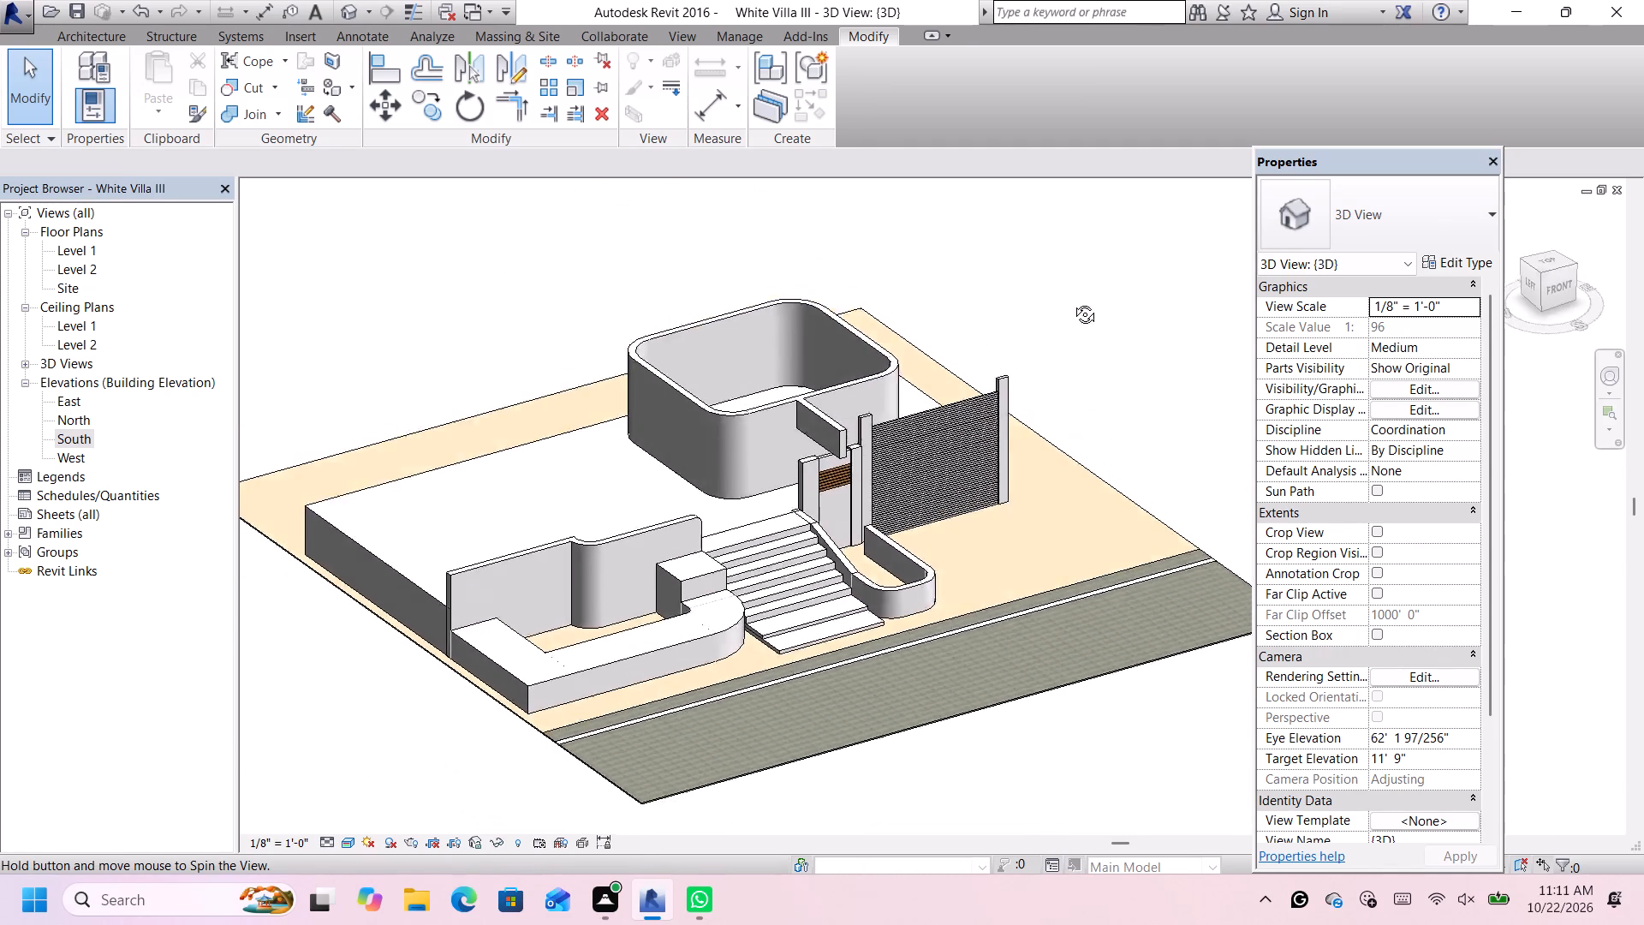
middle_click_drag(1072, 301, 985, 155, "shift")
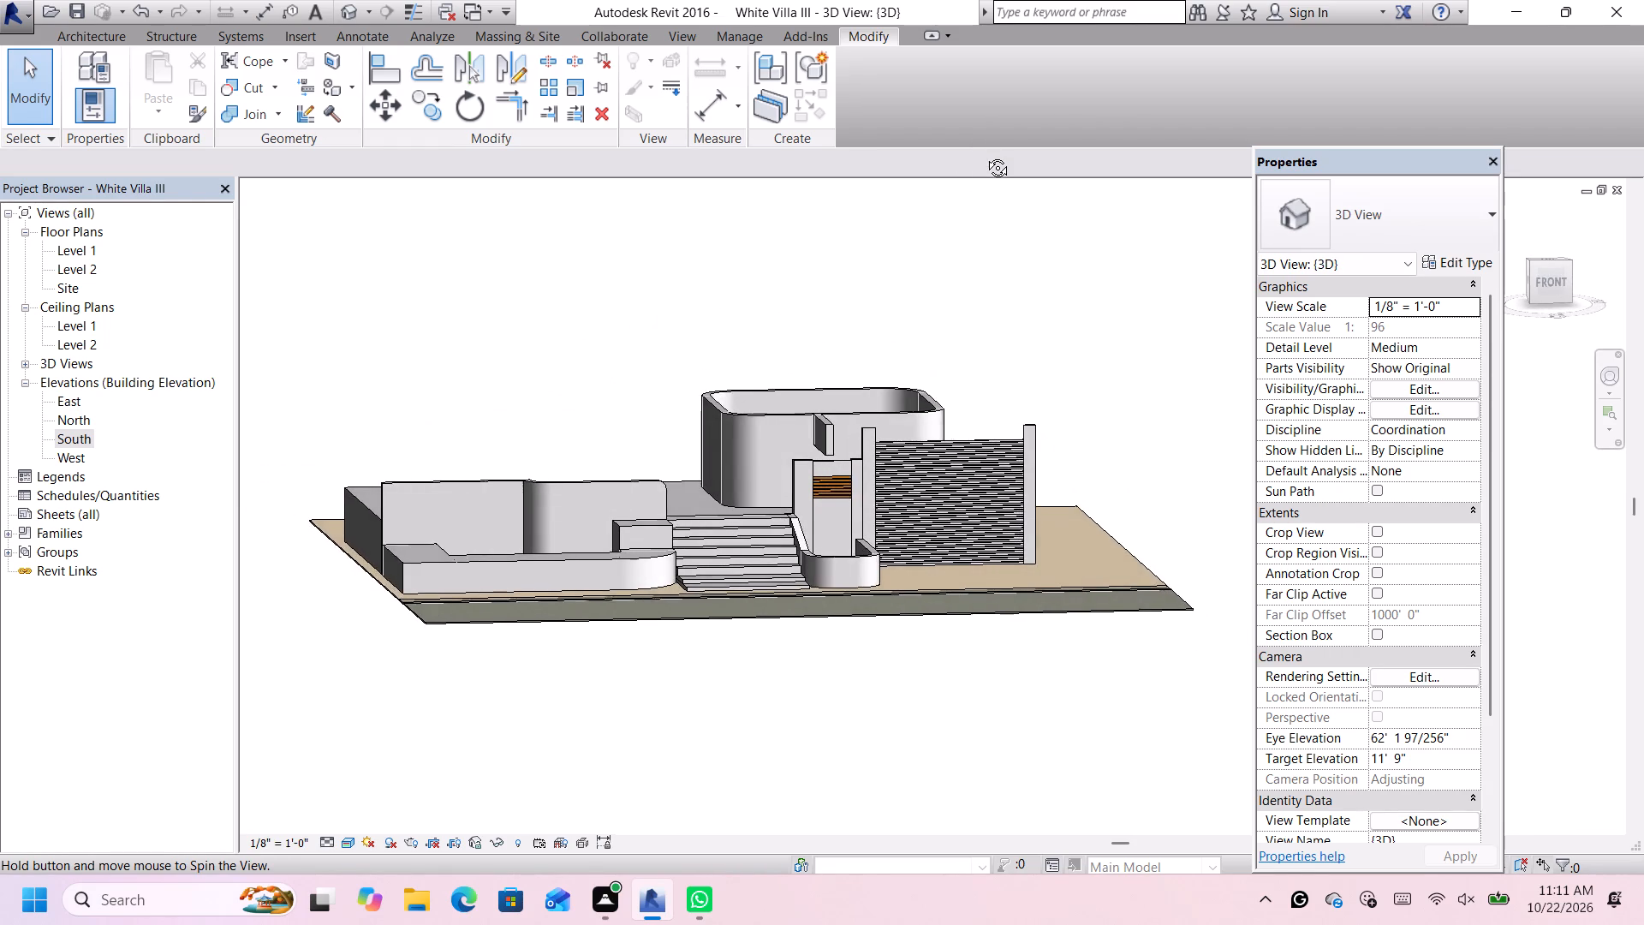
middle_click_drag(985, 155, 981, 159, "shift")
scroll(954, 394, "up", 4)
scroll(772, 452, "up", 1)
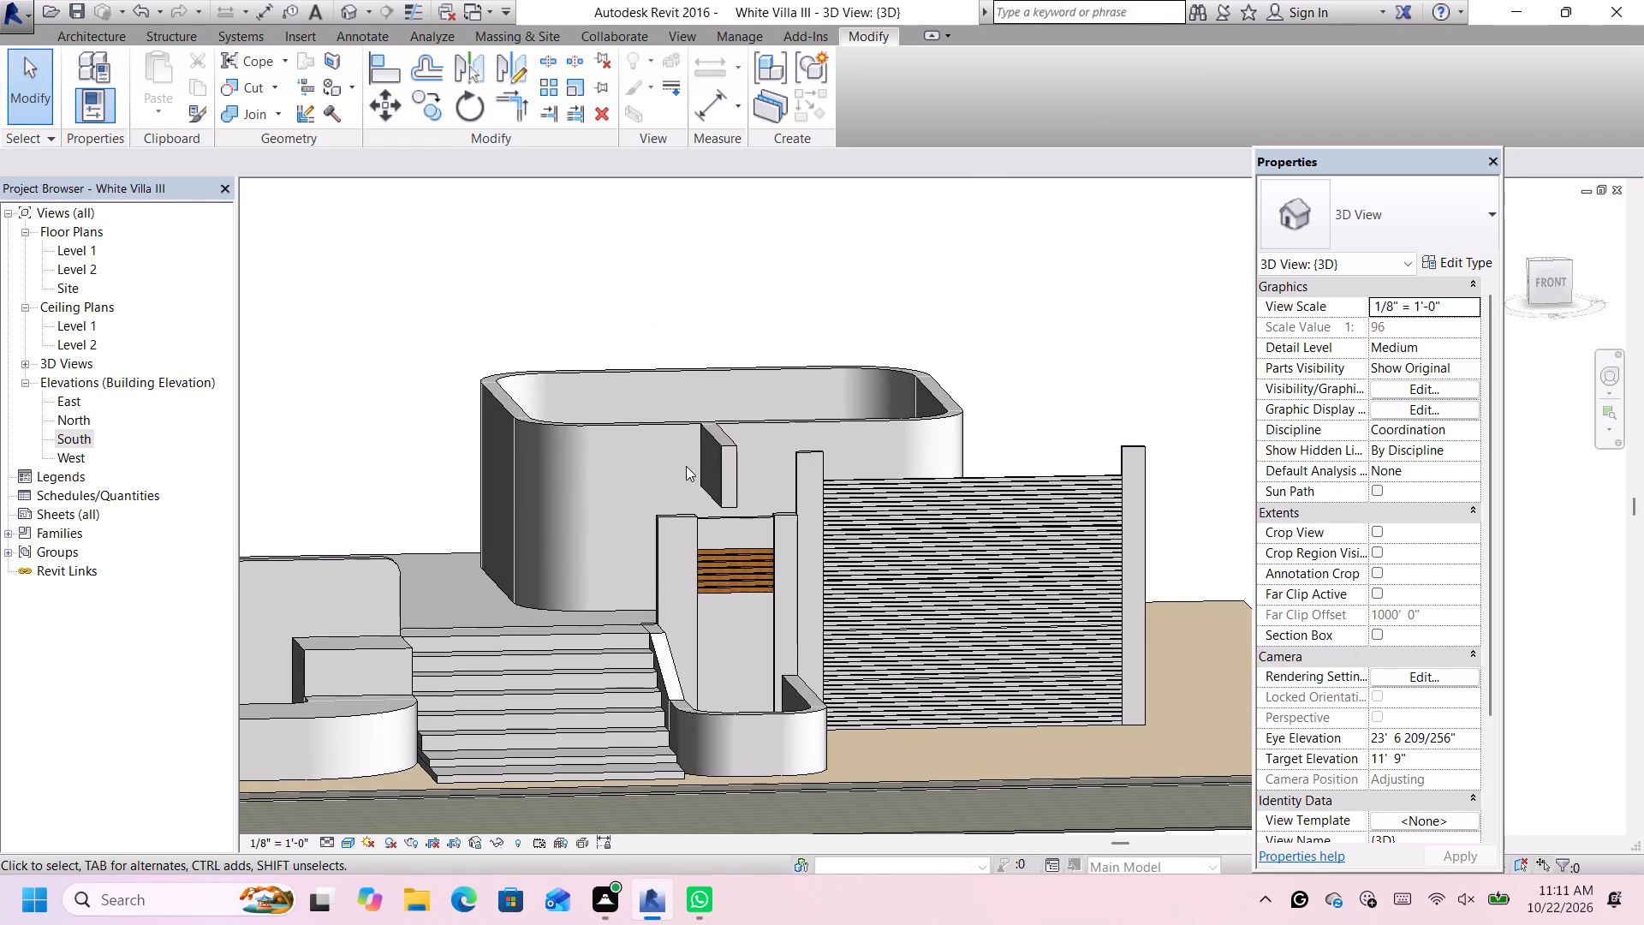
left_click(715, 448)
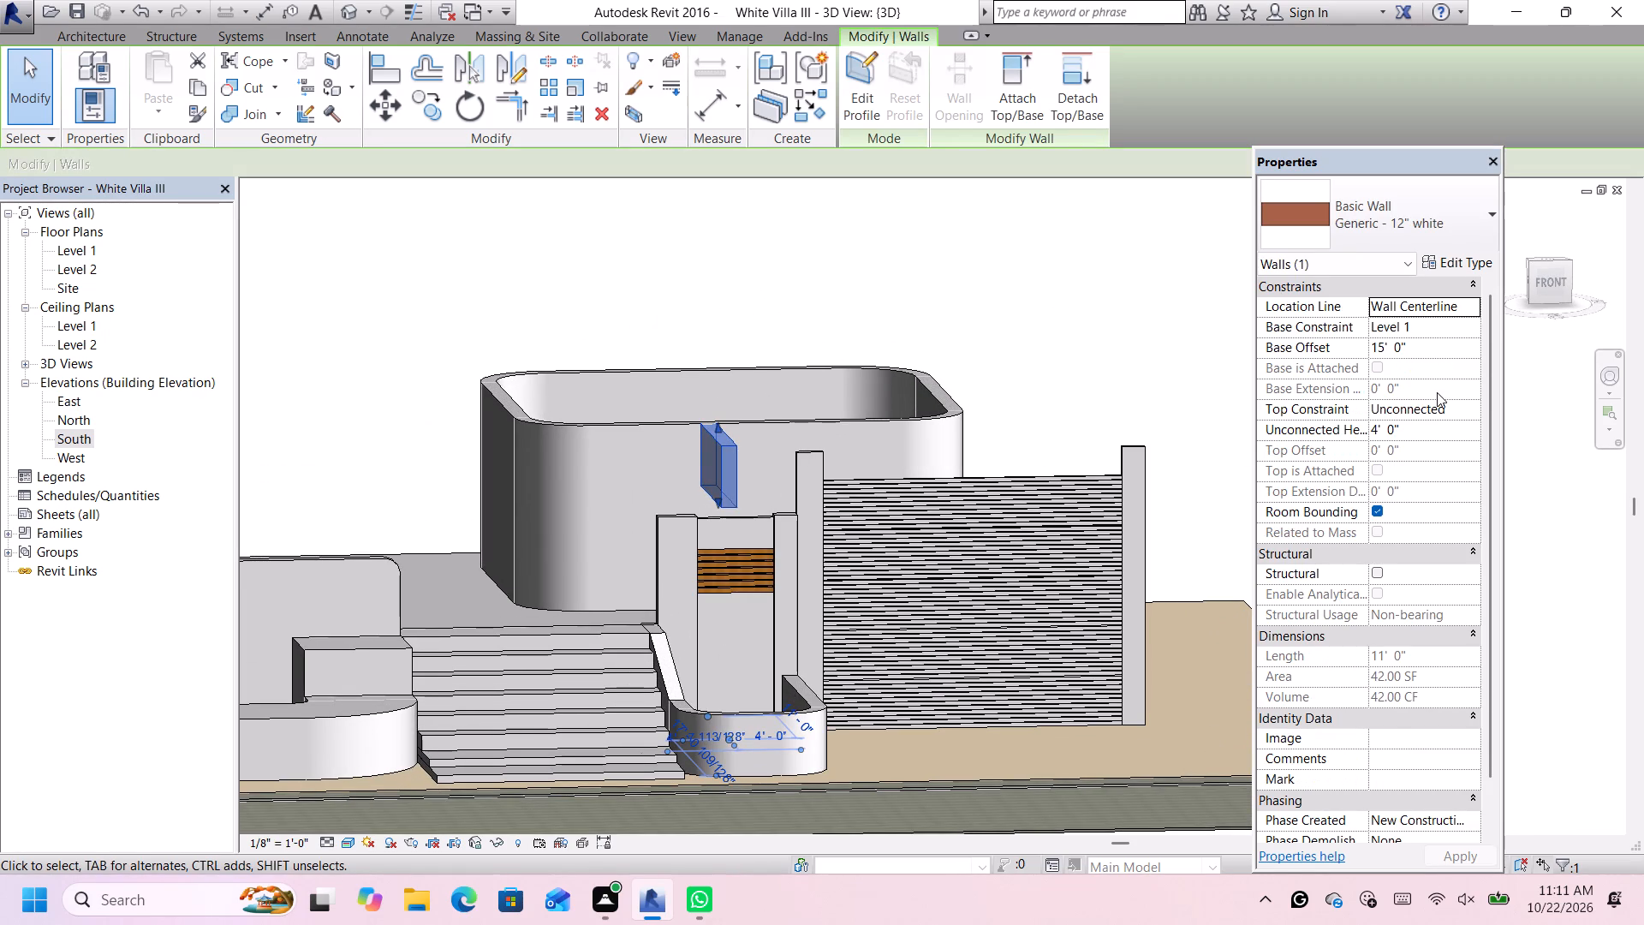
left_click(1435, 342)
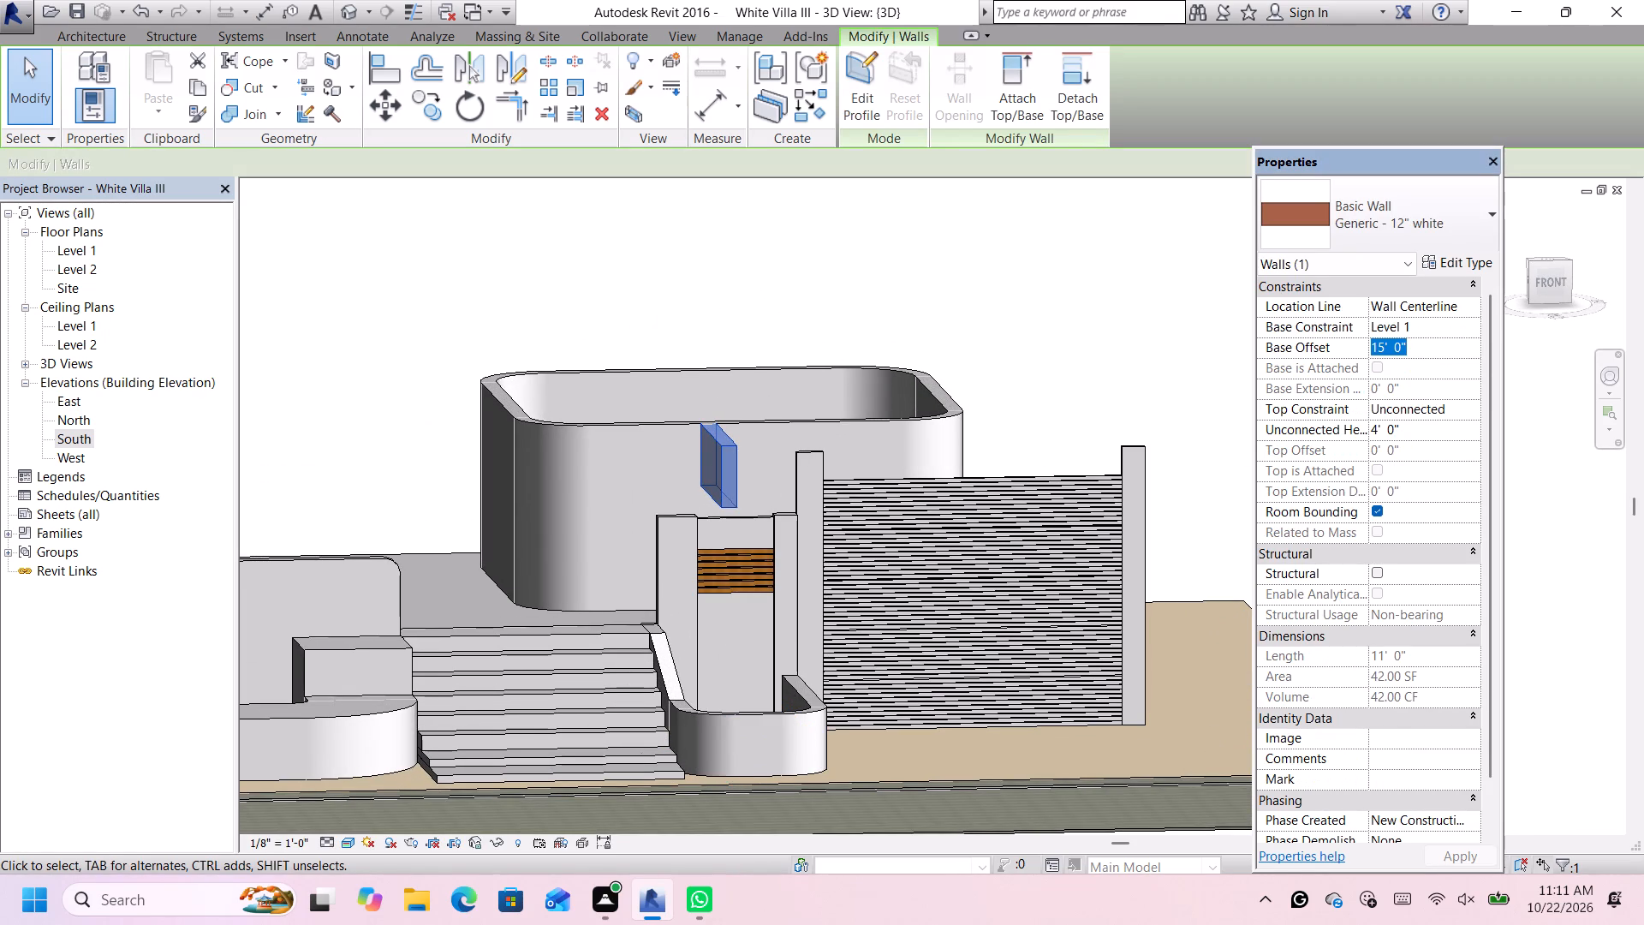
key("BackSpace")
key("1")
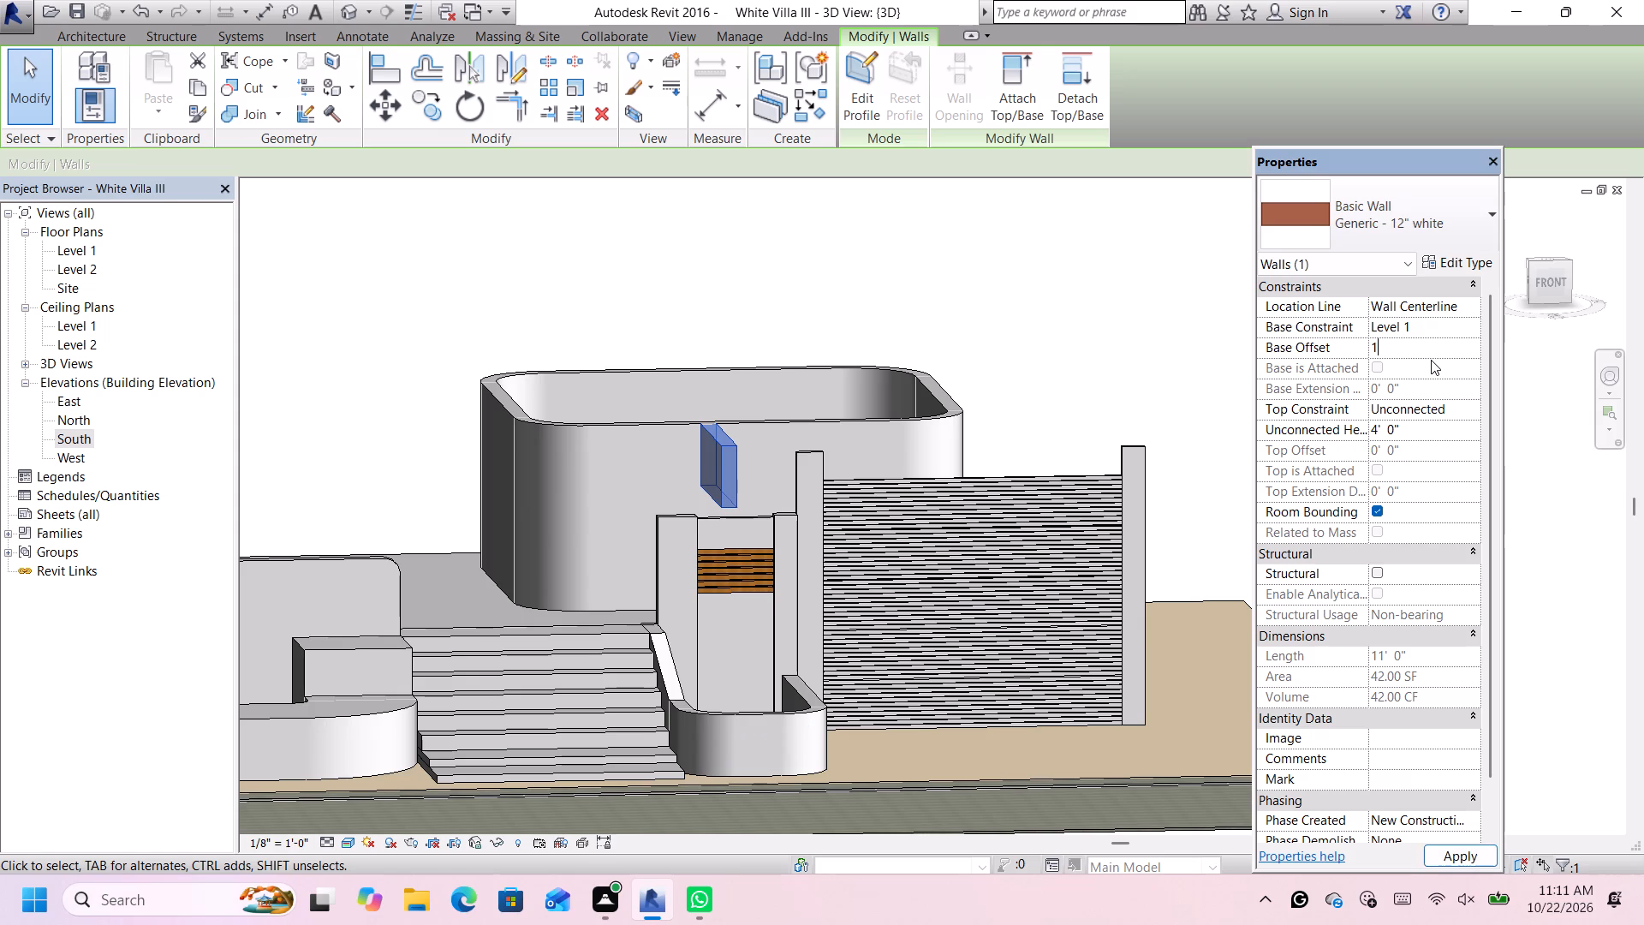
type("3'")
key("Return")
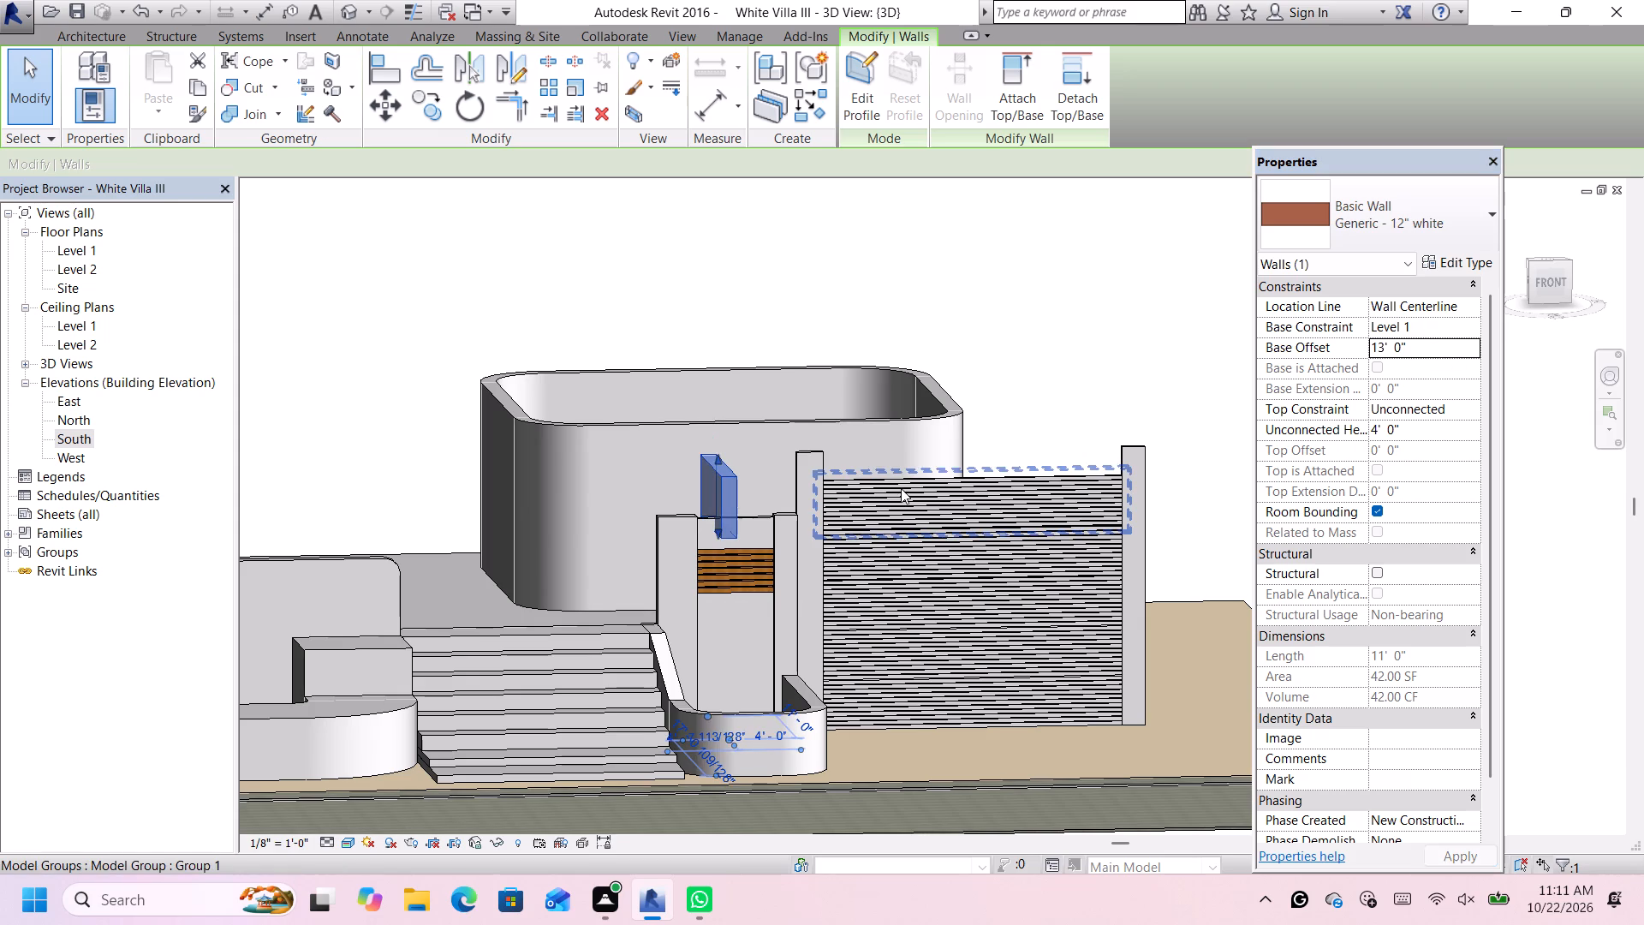
Set the base offset of the projecting wall above the entrance to 14'.
left_click(1424, 340)
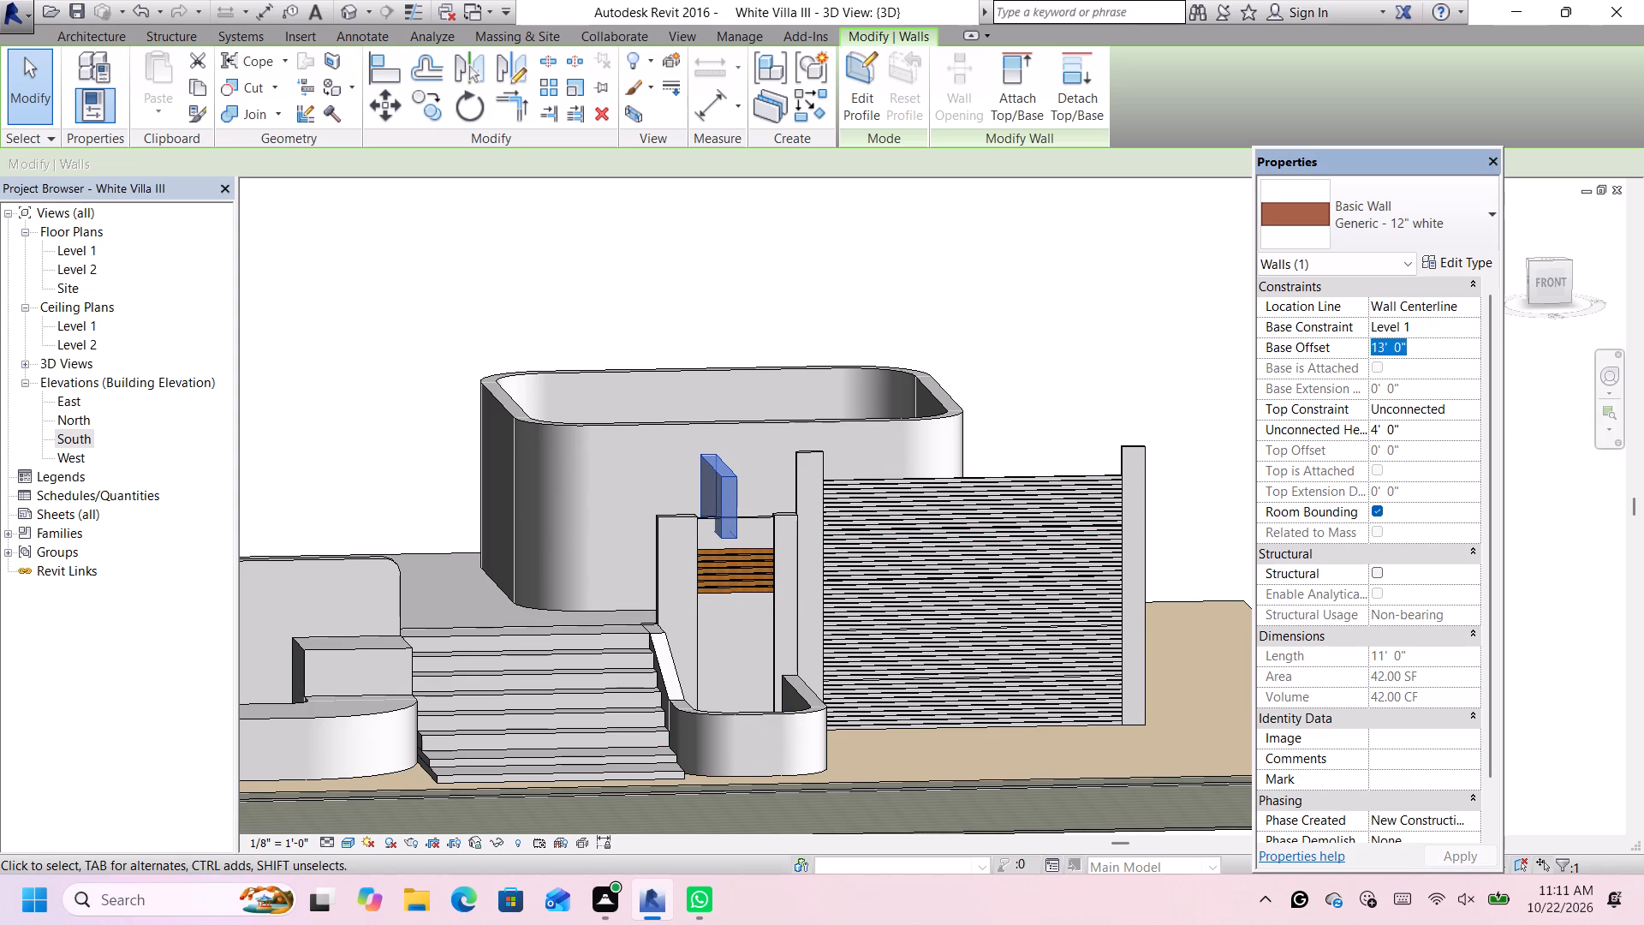
key("BackSpace")
key("1")
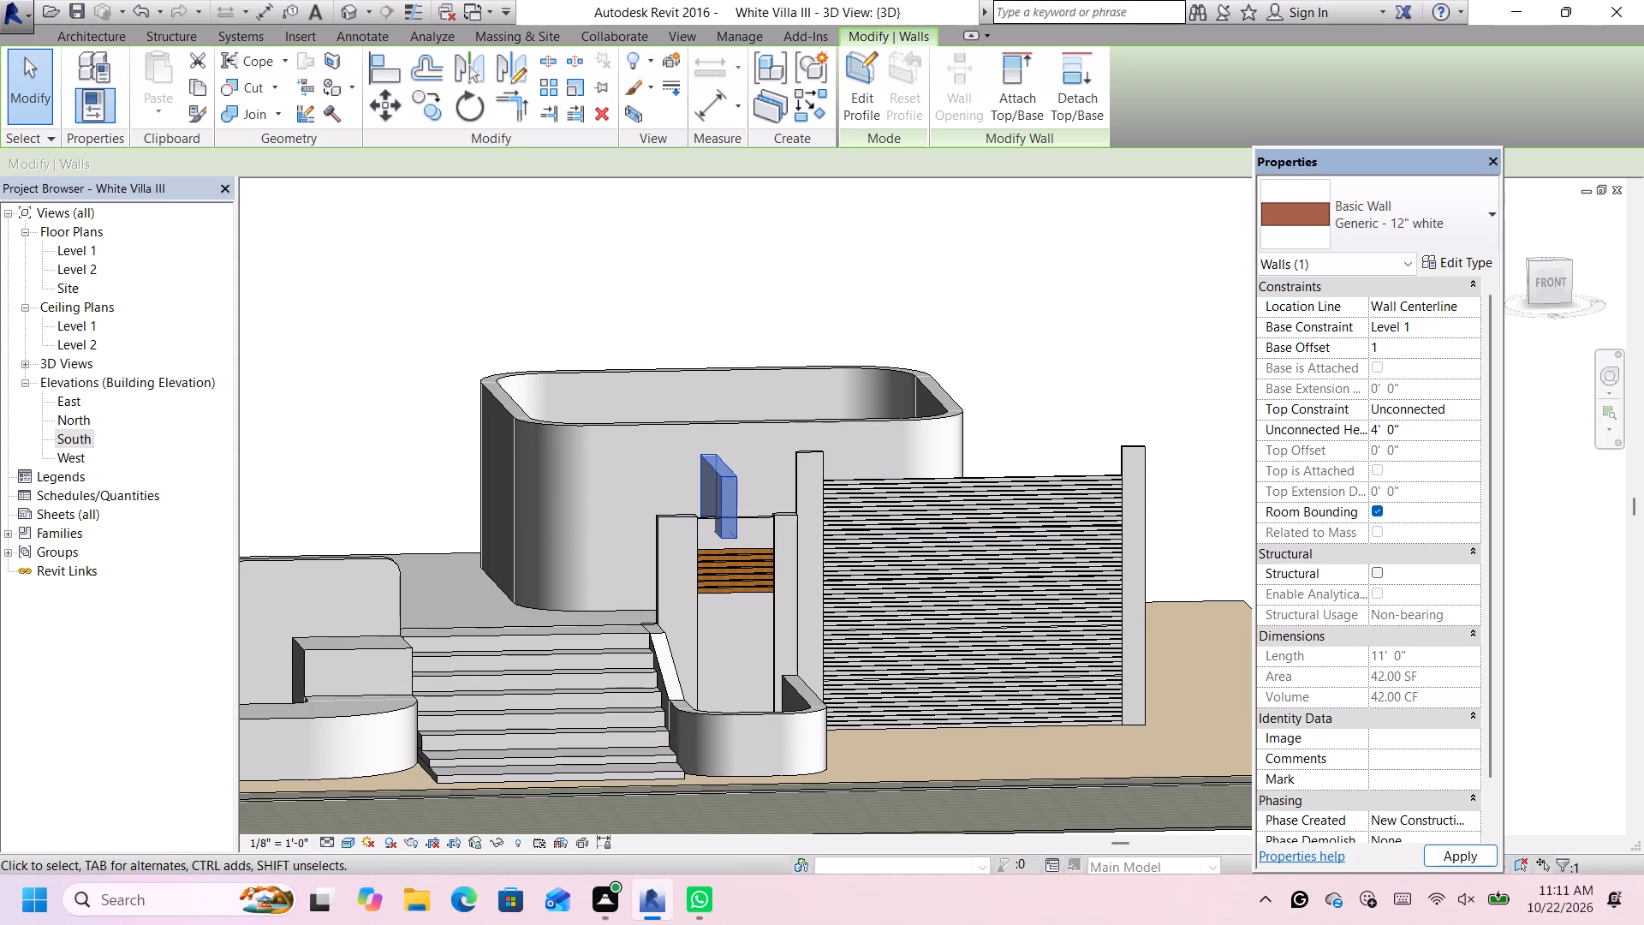
key("4")
key("apostrophe")
key("Return")
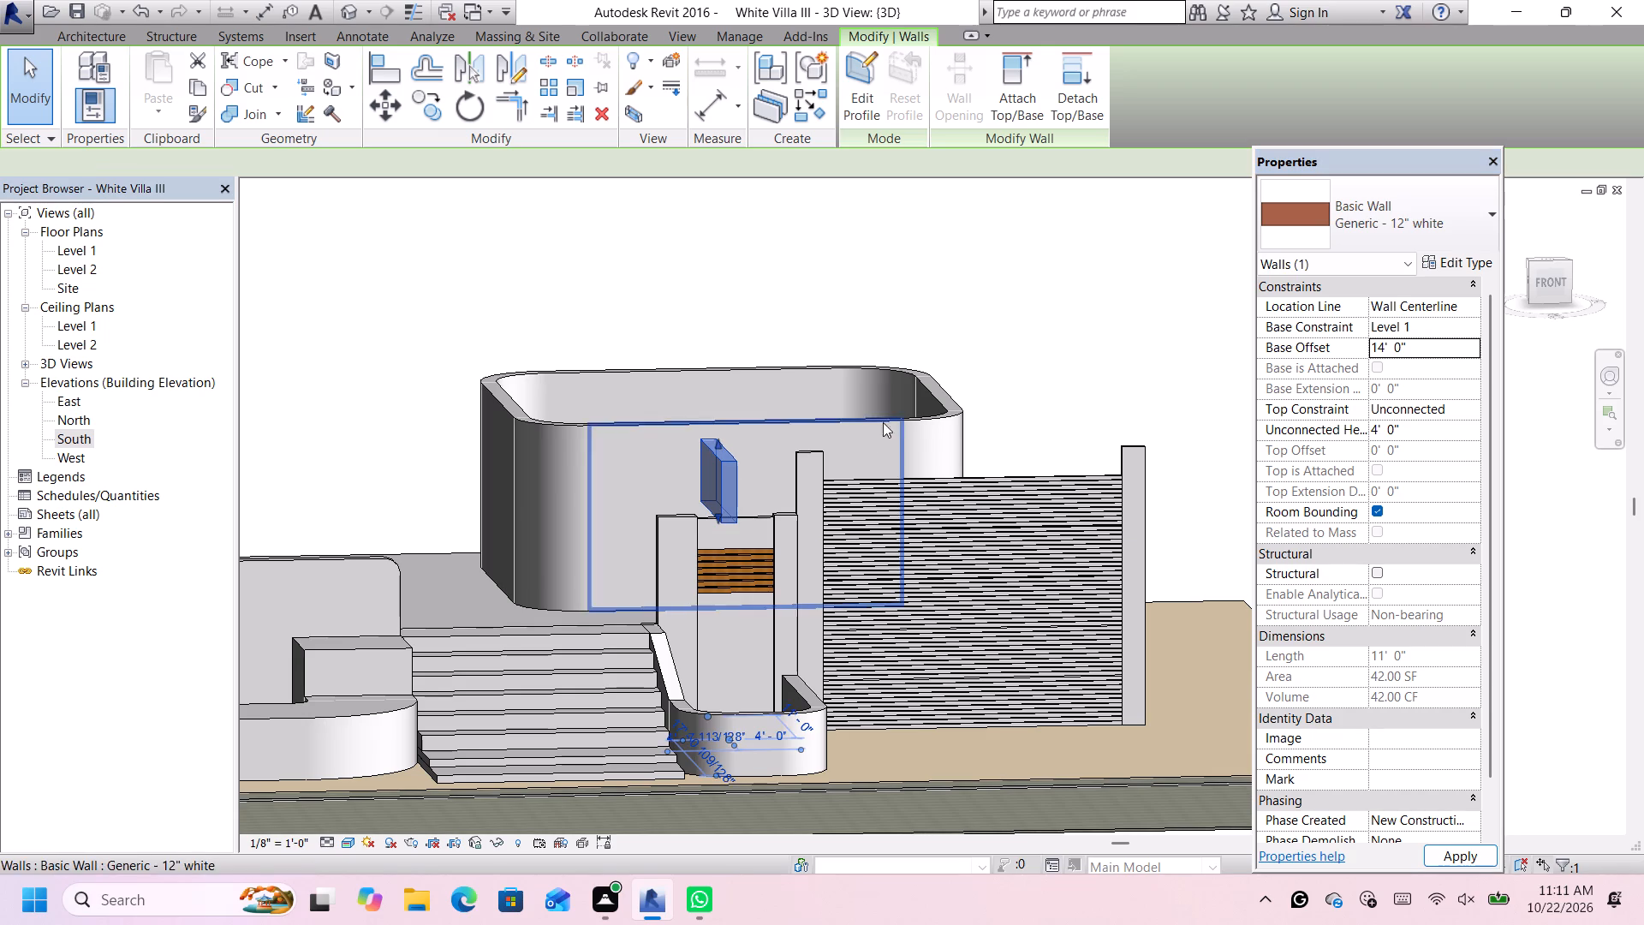
Examine from the front how the underside of the projecting wall meets the top of the slatted entrance frame.
scroll(743, 568, "up", 4)
scroll(700, 509, "up", 9)
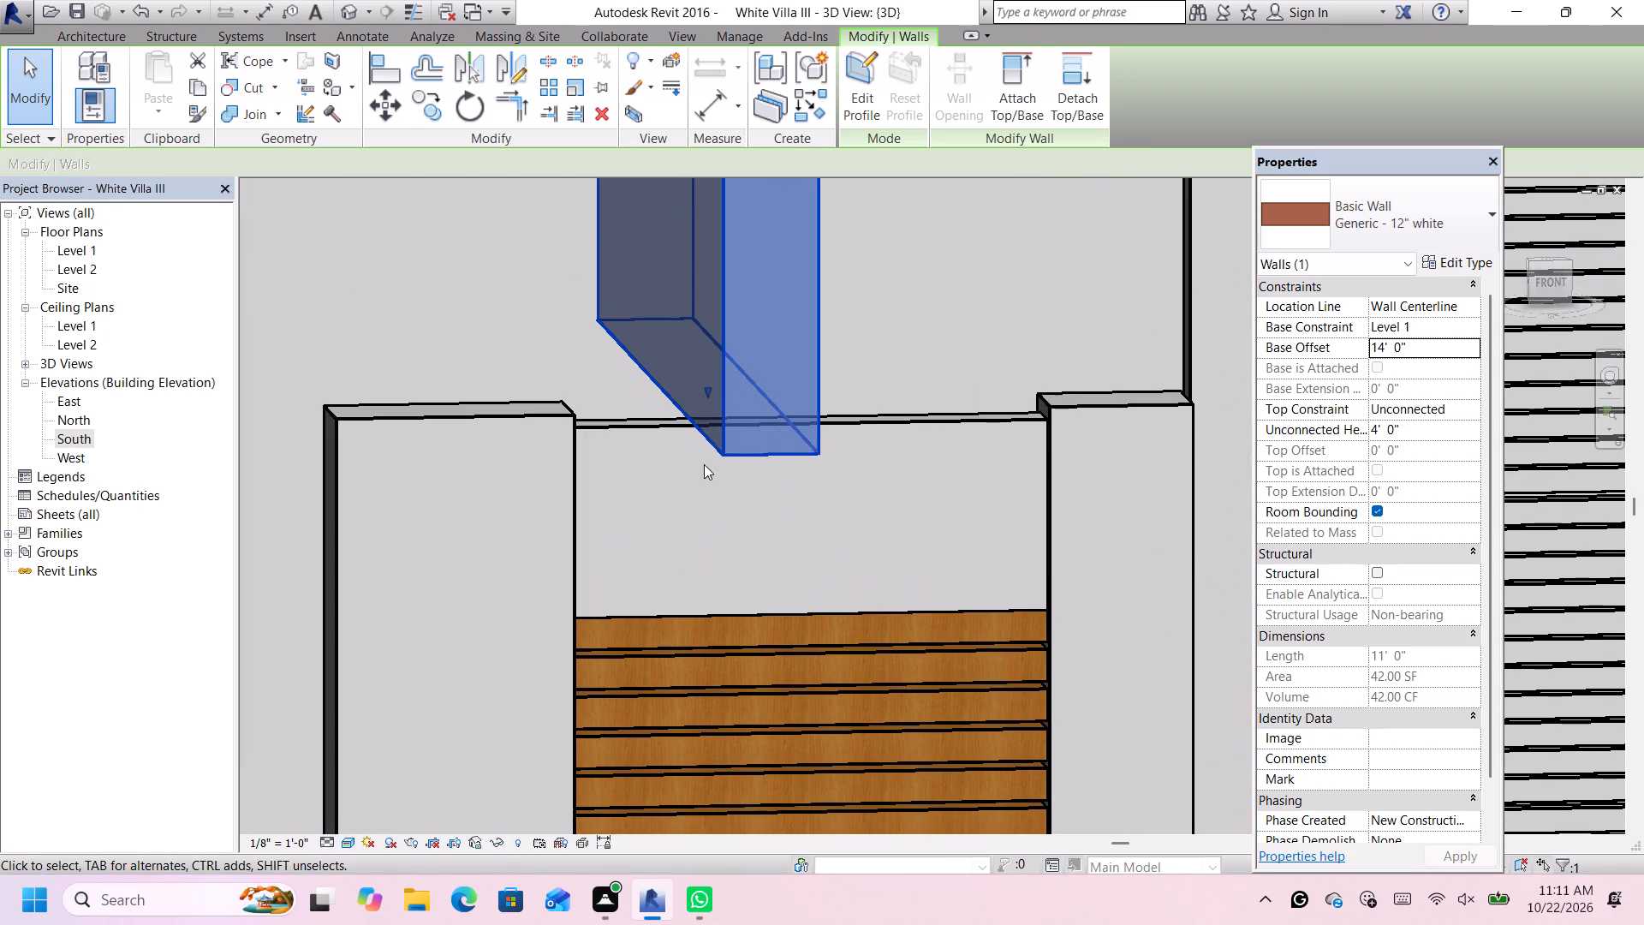
scroll(699, 421, "down", 5)
scroll(709, 468, "up", 2)
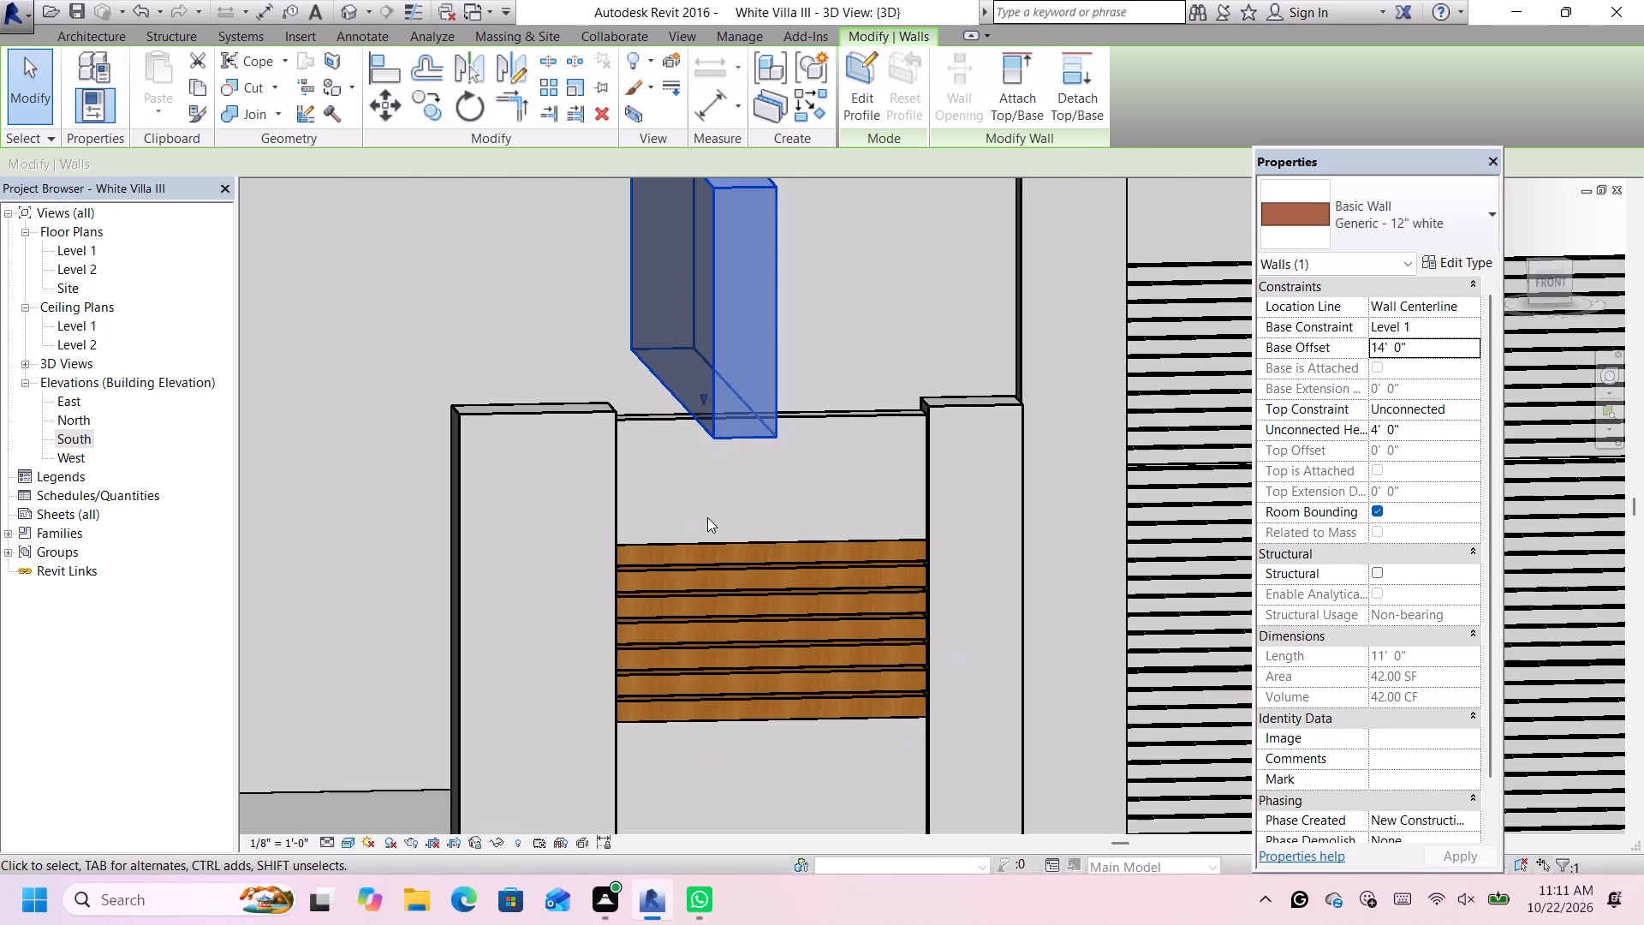
middle_click(706, 520)
middle_click(706, 520)
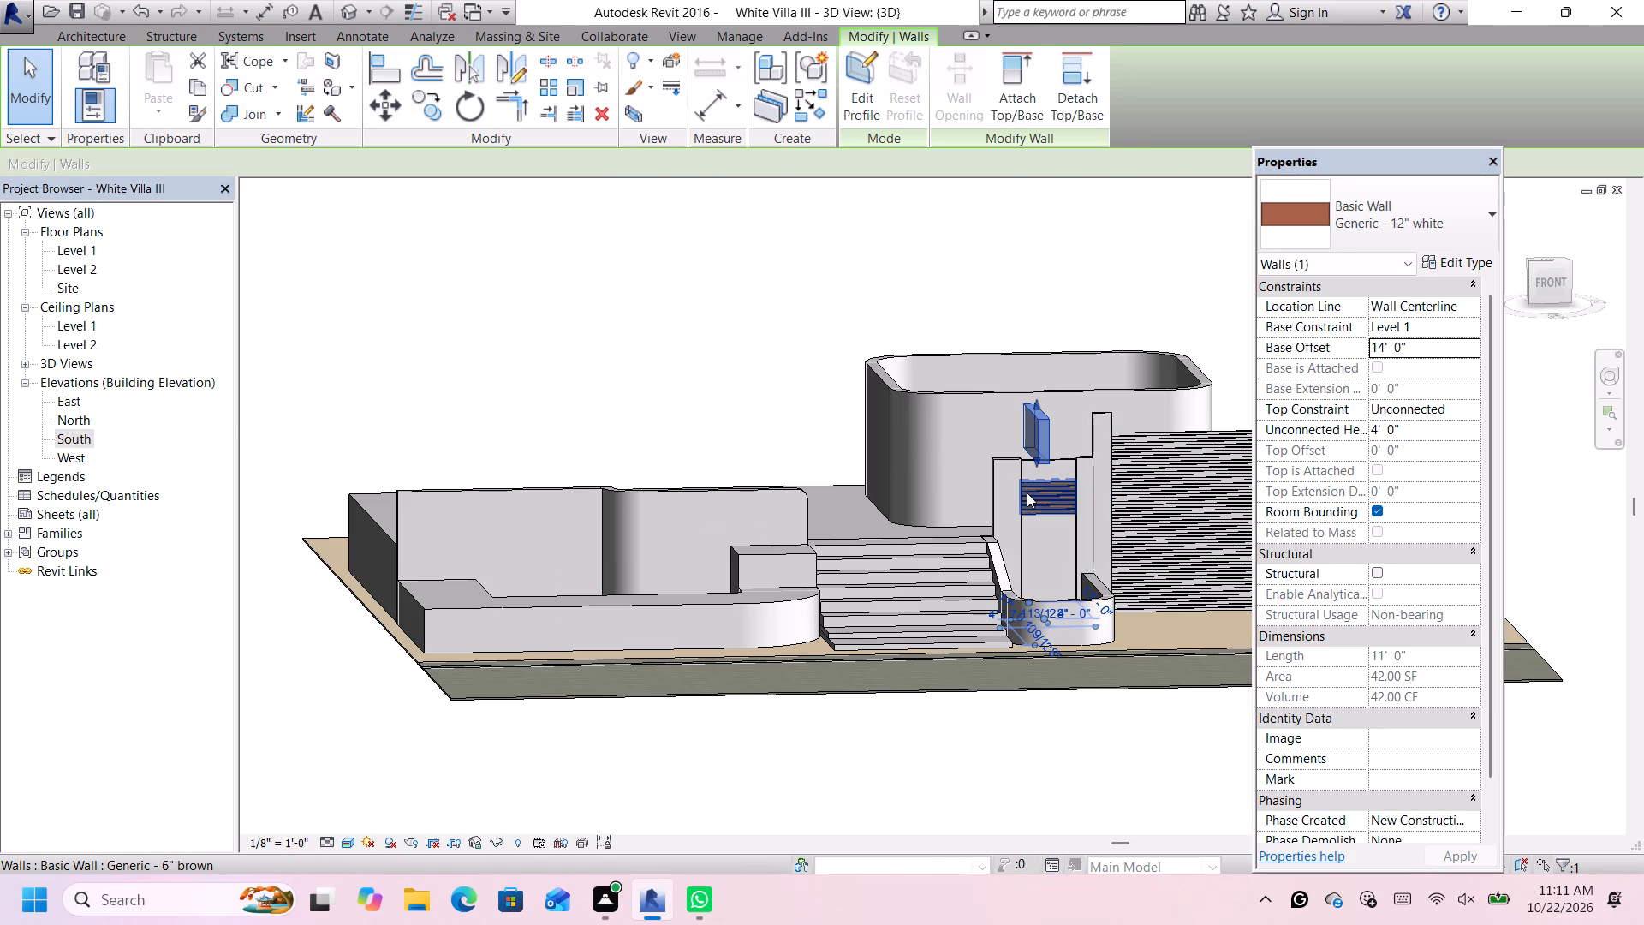
scroll(1068, 432, "down", 3)
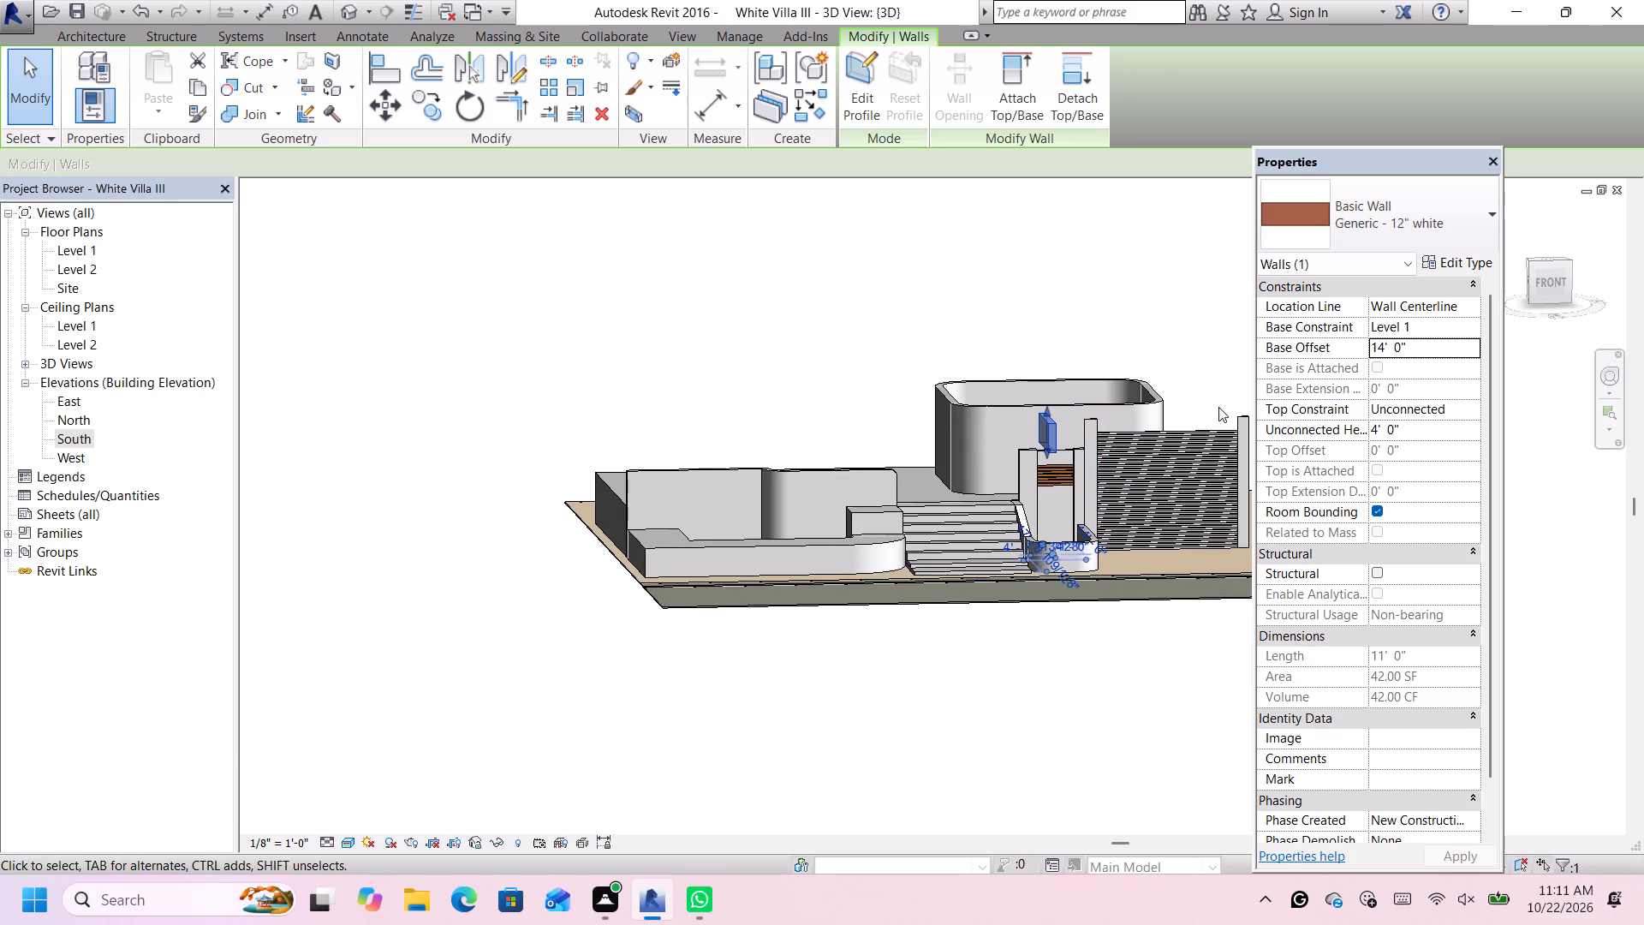
scroll(1218, 408, "up", 4)
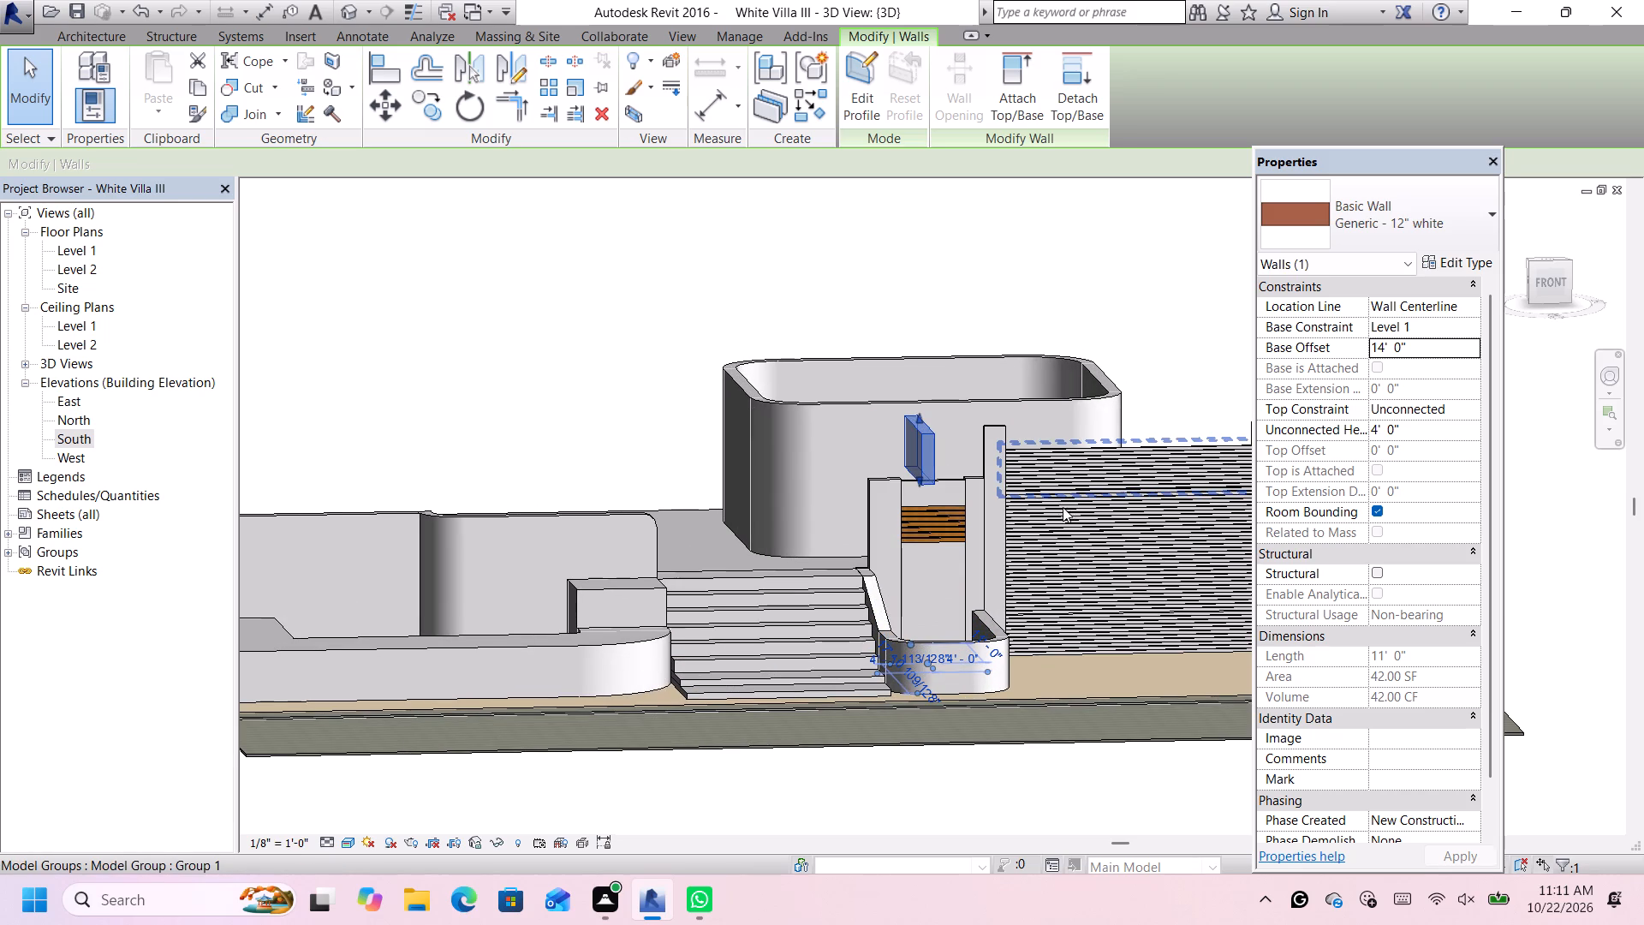
middle_click(1147, 405)
middle_click_drag(1147, 405, 1123, 352, "shift")
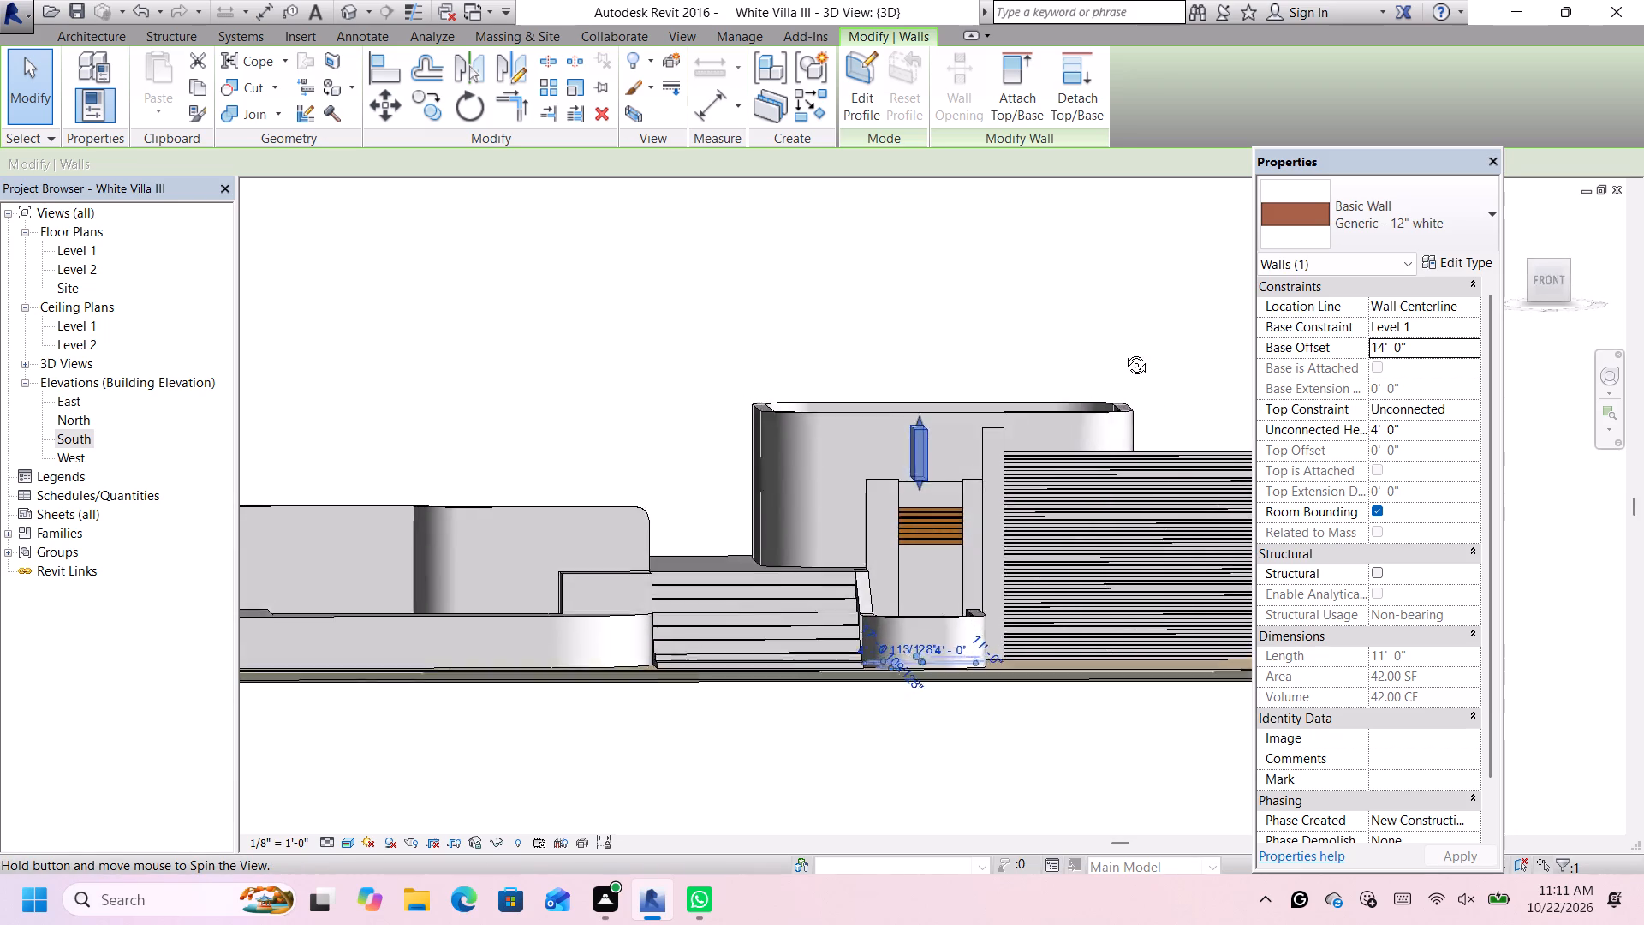
middle_click_drag(1123, 352, 1166, 363, "shift")
middle_click(1165, 363, "shift")
scroll(907, 491, "up", 2)
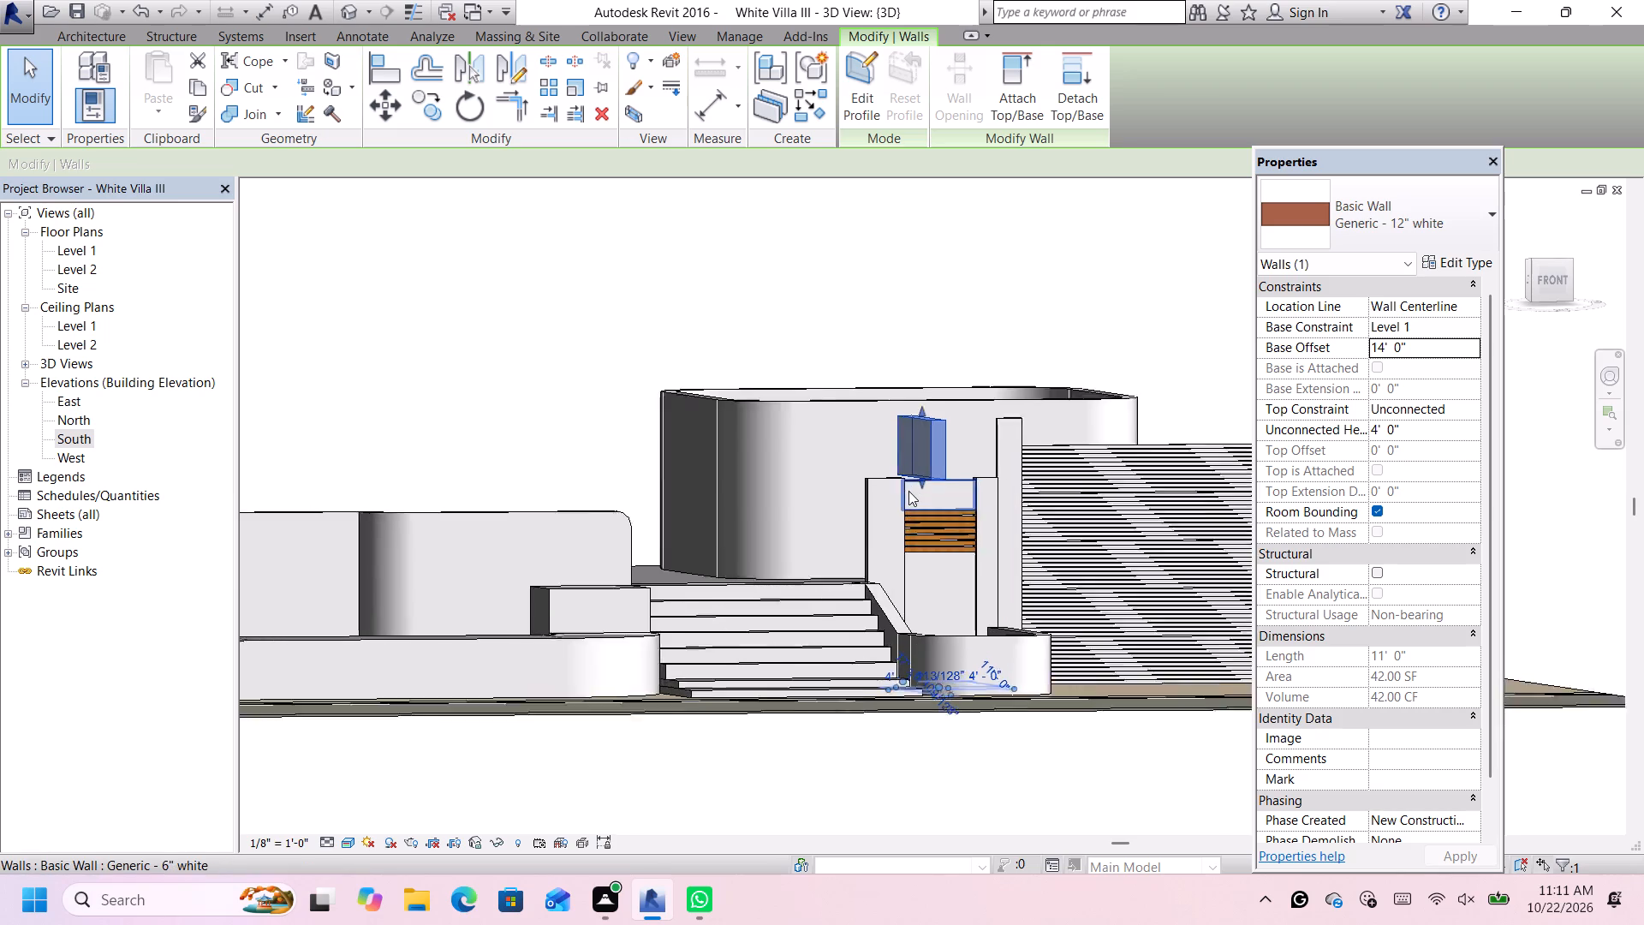
scroll(908, 491, "up", 12)
scroll(927, 462, "down", 1)
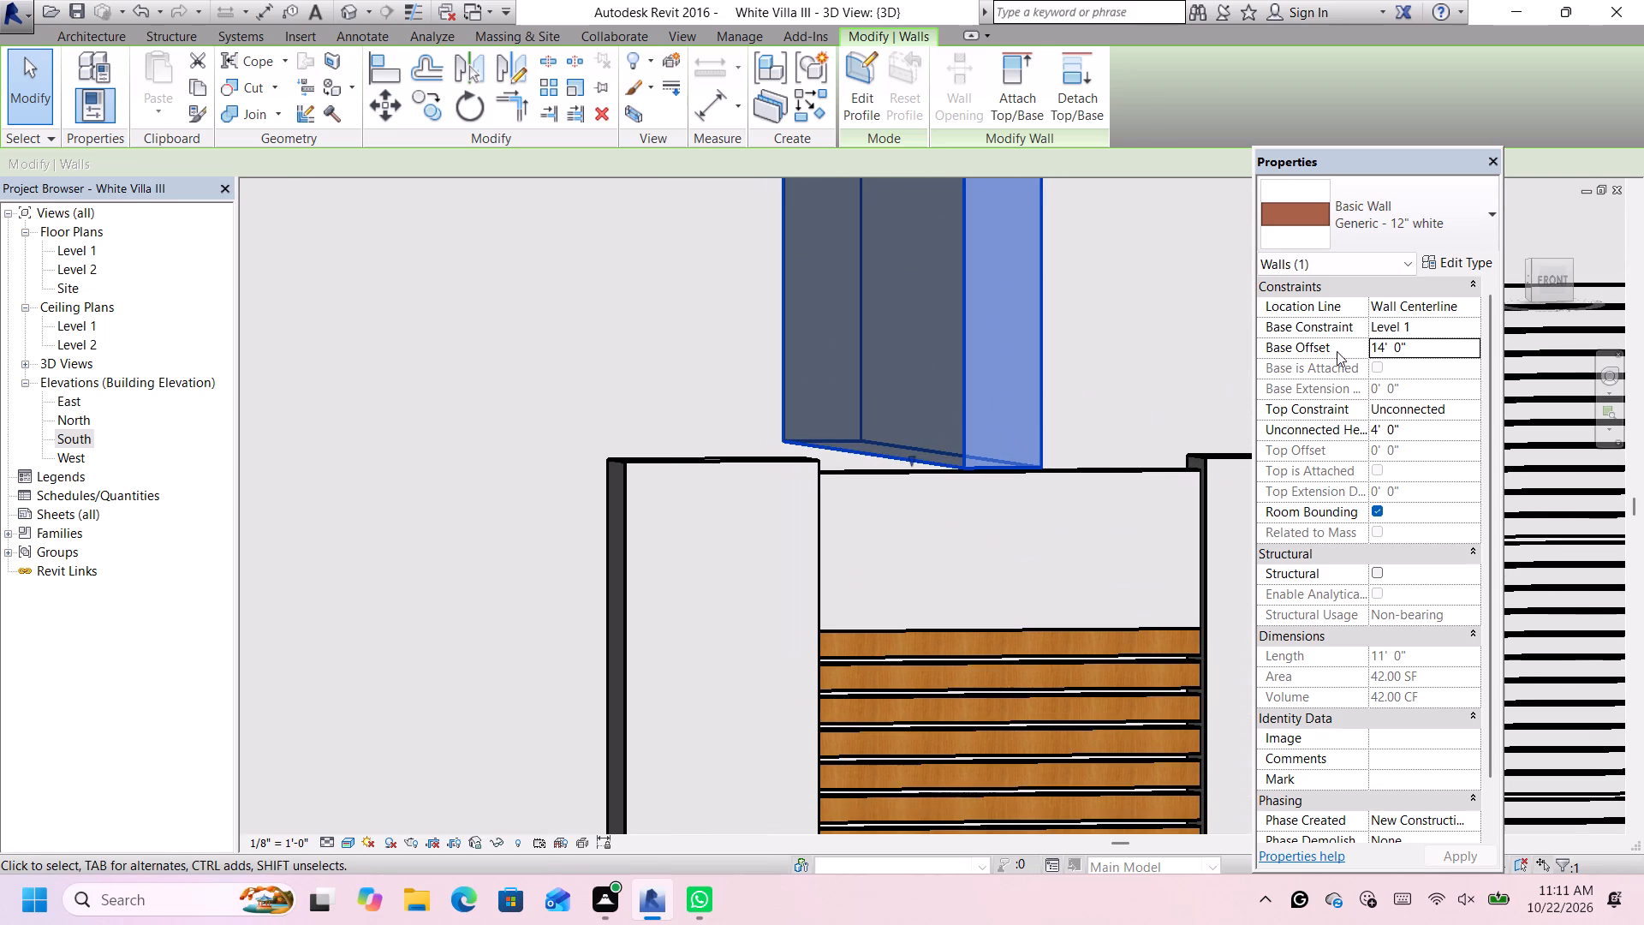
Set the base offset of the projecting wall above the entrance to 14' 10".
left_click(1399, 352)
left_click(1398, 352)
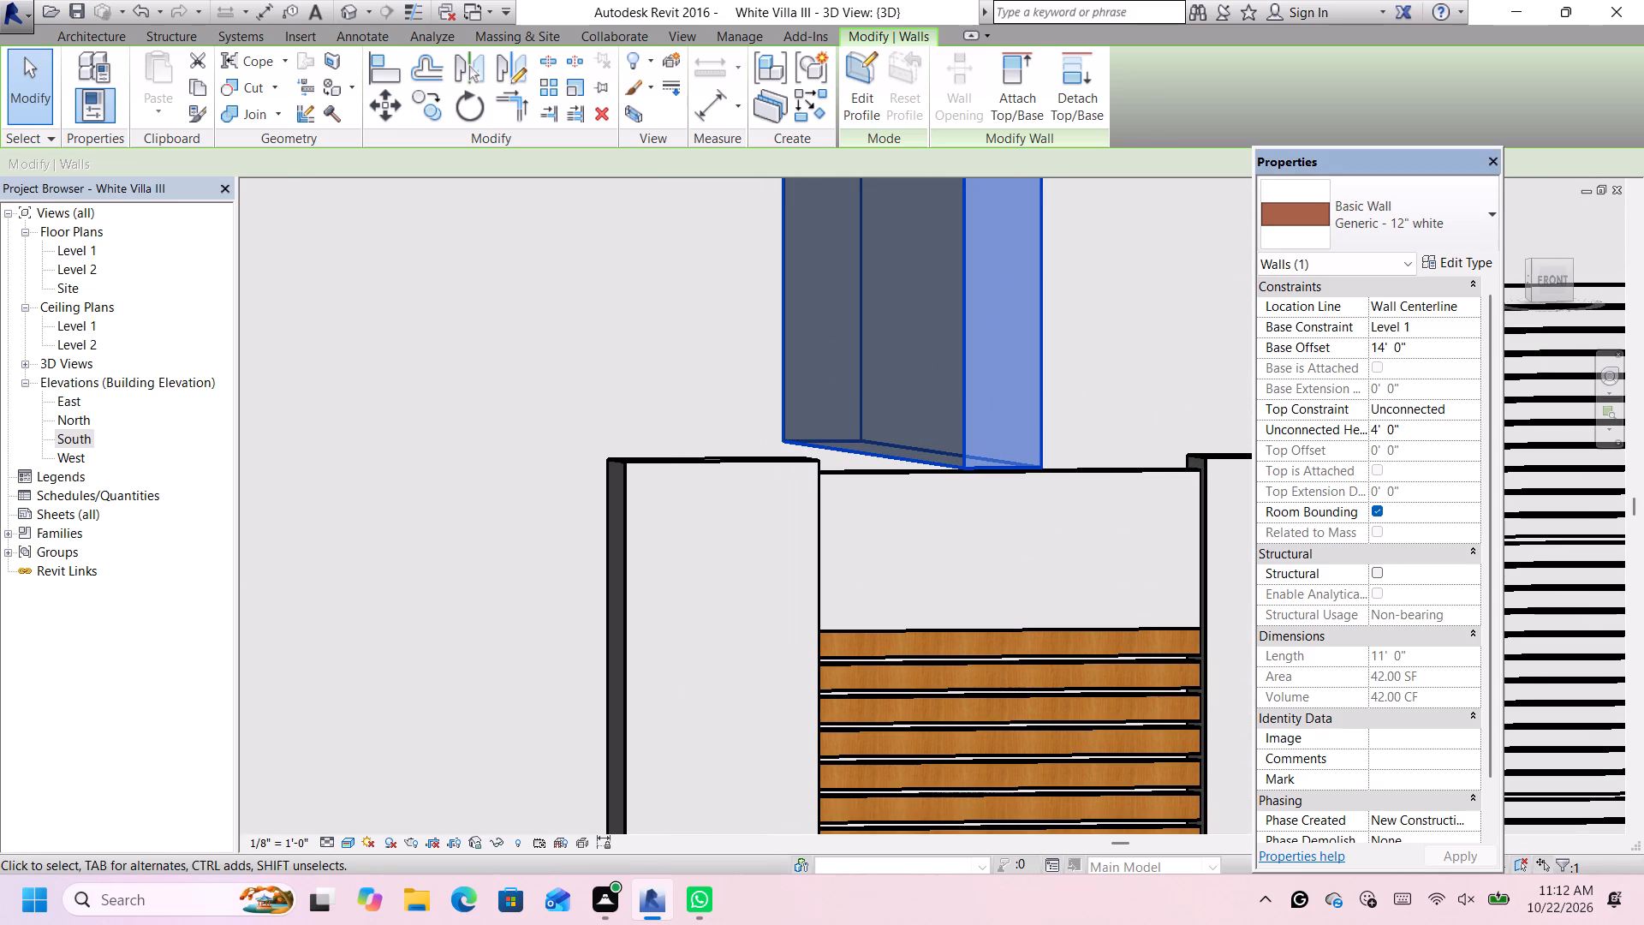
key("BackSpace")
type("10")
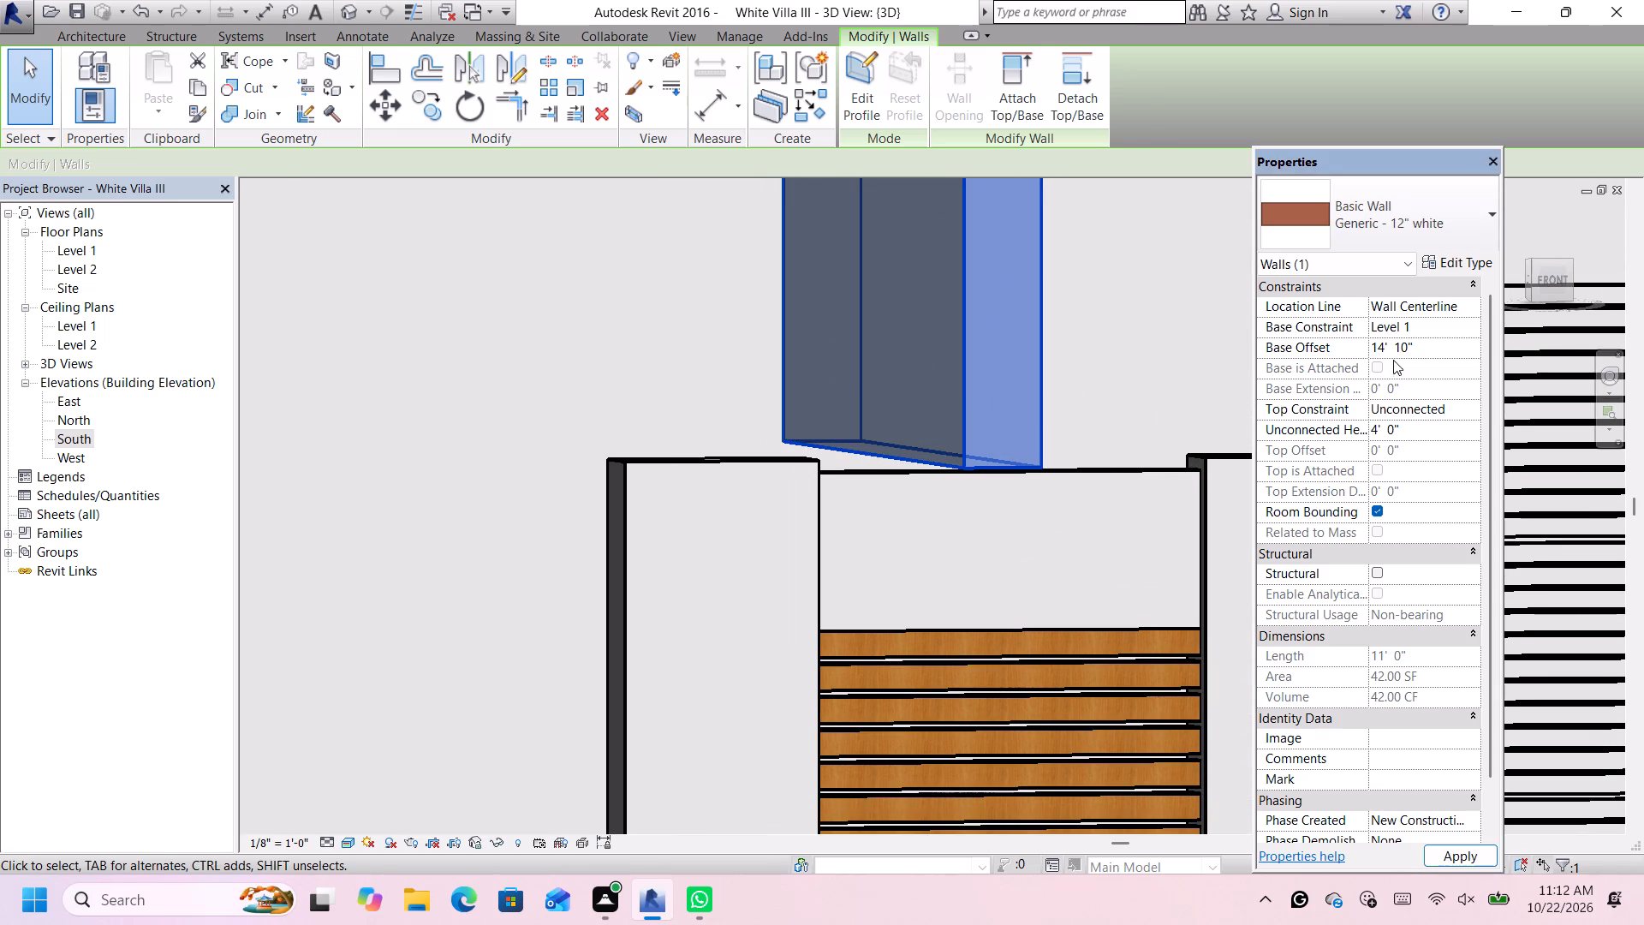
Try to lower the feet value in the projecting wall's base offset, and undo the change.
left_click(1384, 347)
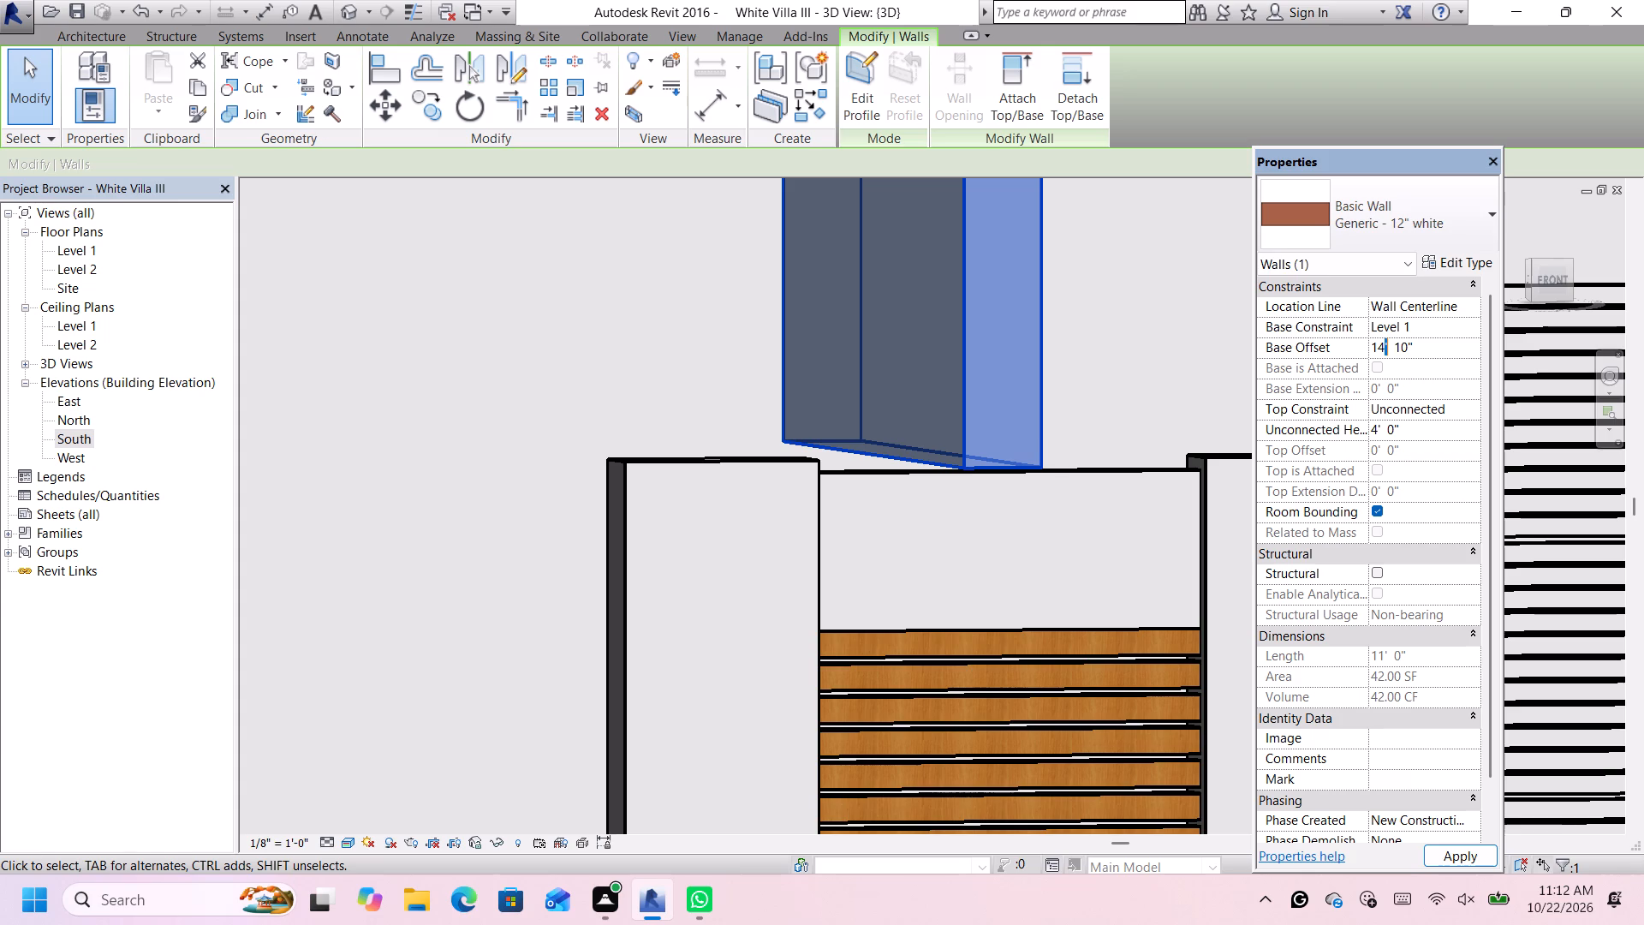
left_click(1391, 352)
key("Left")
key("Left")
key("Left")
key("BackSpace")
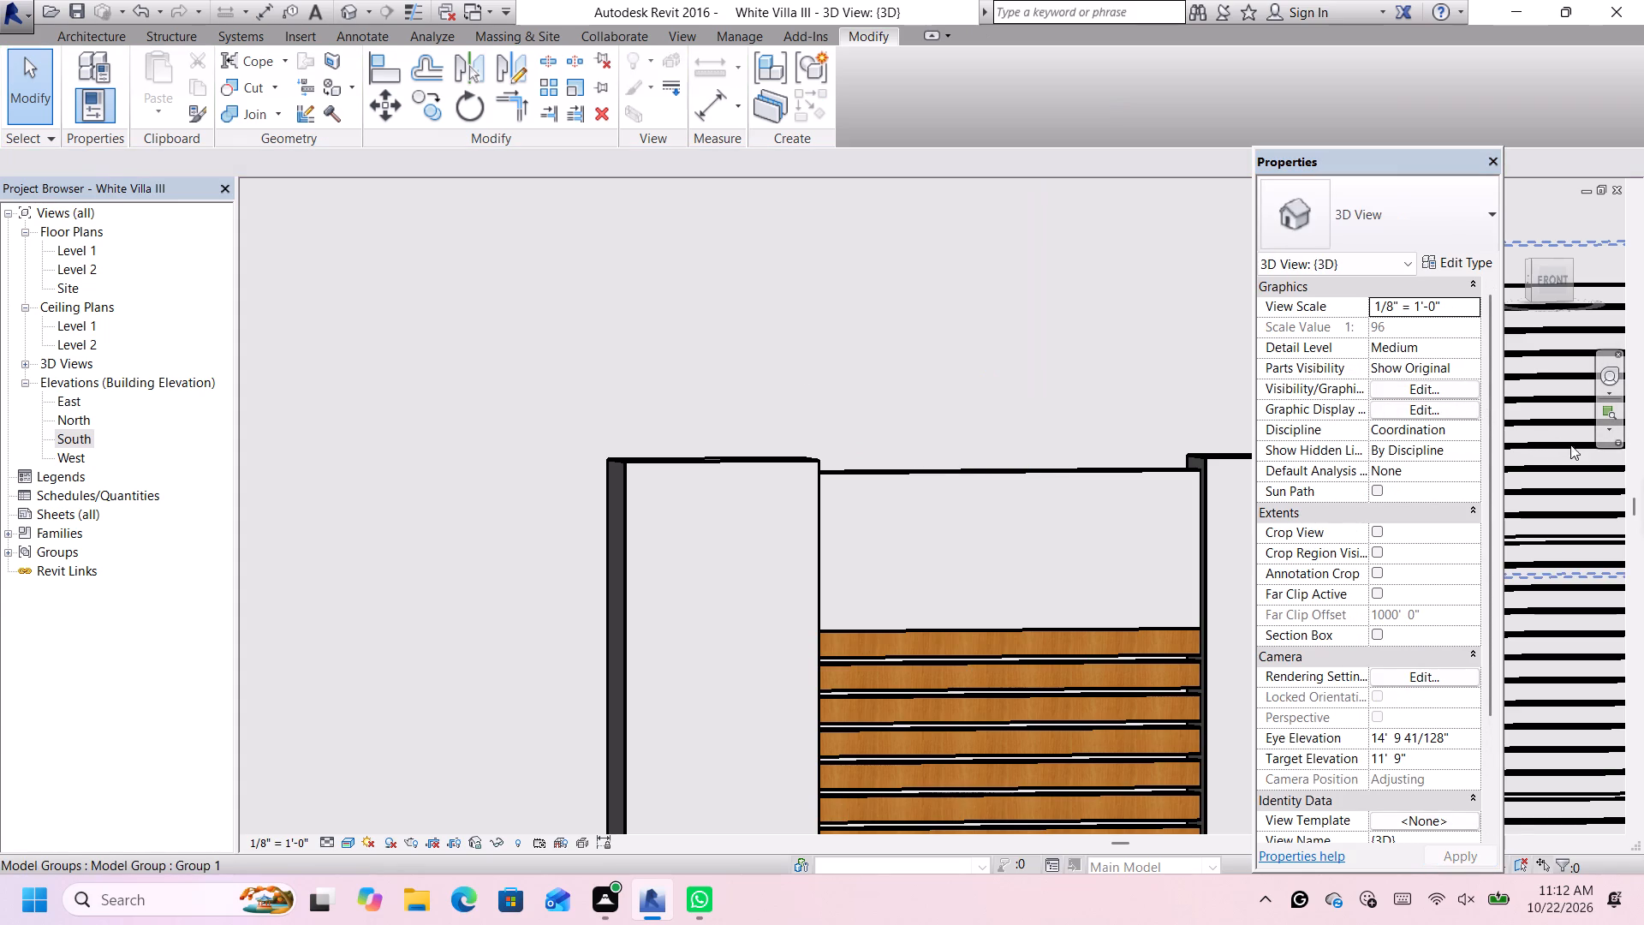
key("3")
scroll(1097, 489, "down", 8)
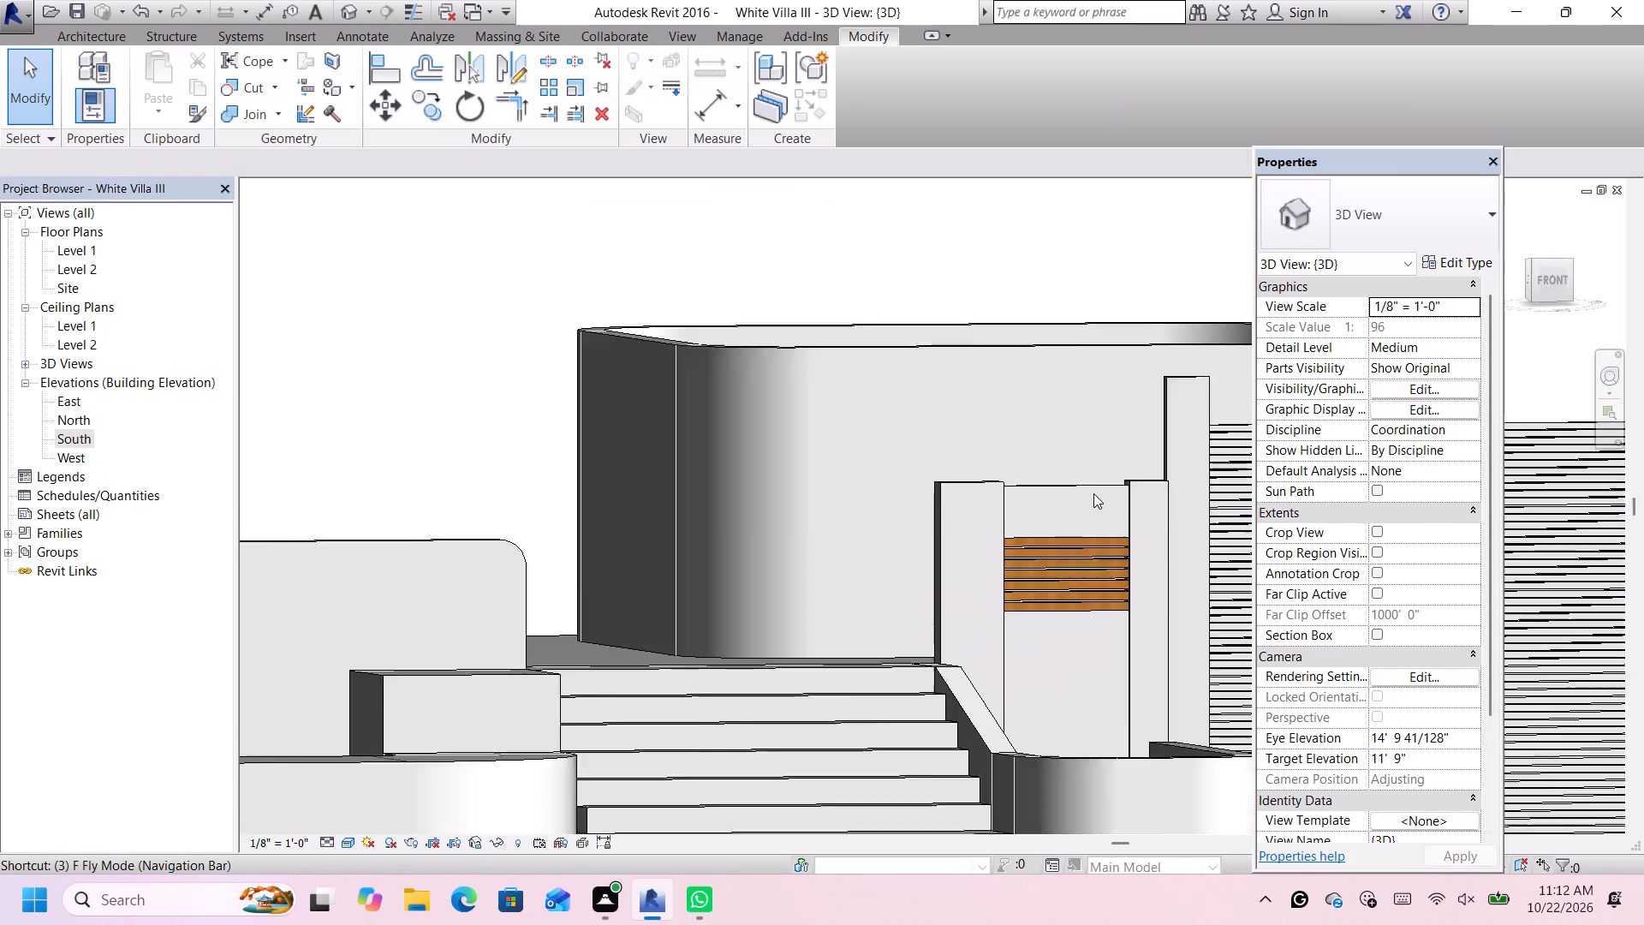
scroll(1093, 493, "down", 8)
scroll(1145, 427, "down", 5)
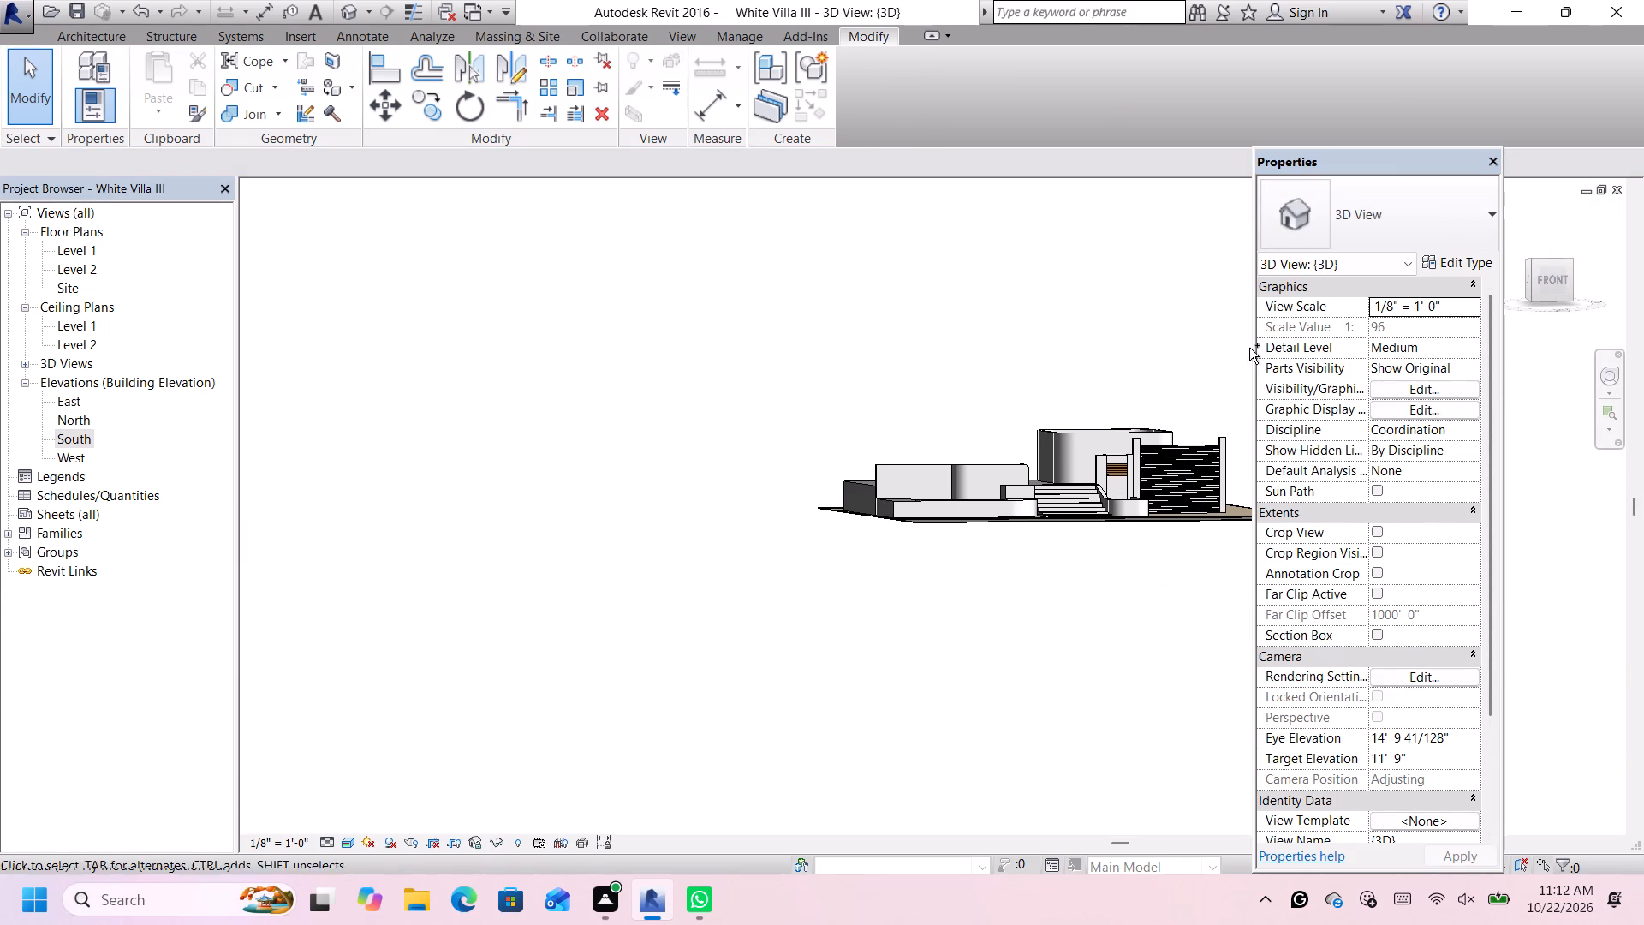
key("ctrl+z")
Dismiss the pop-up notification and set the base offset of the projecting wall above the entrance to 13' 10".
scroll(1142, 401, "down", 2)
scroll(1027, 447, "down", 6)
scroll(1054, 386, "up", 1)
scroll(1036, 385, "down", 1)
left_click(963, 127)
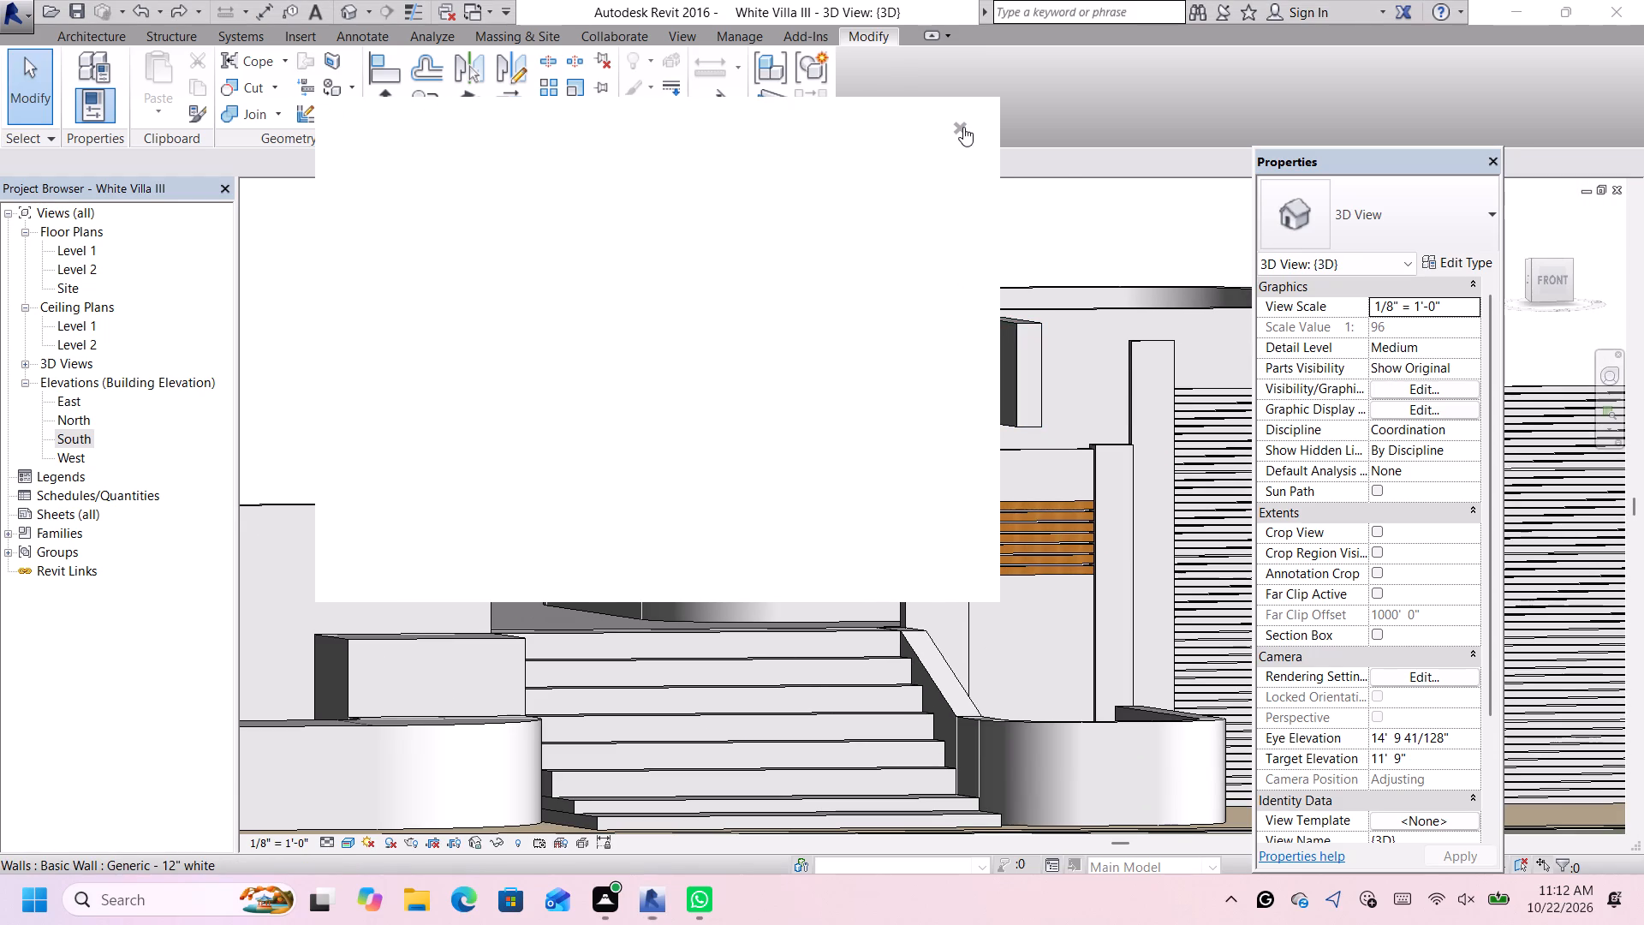
left_click(1008, 347)
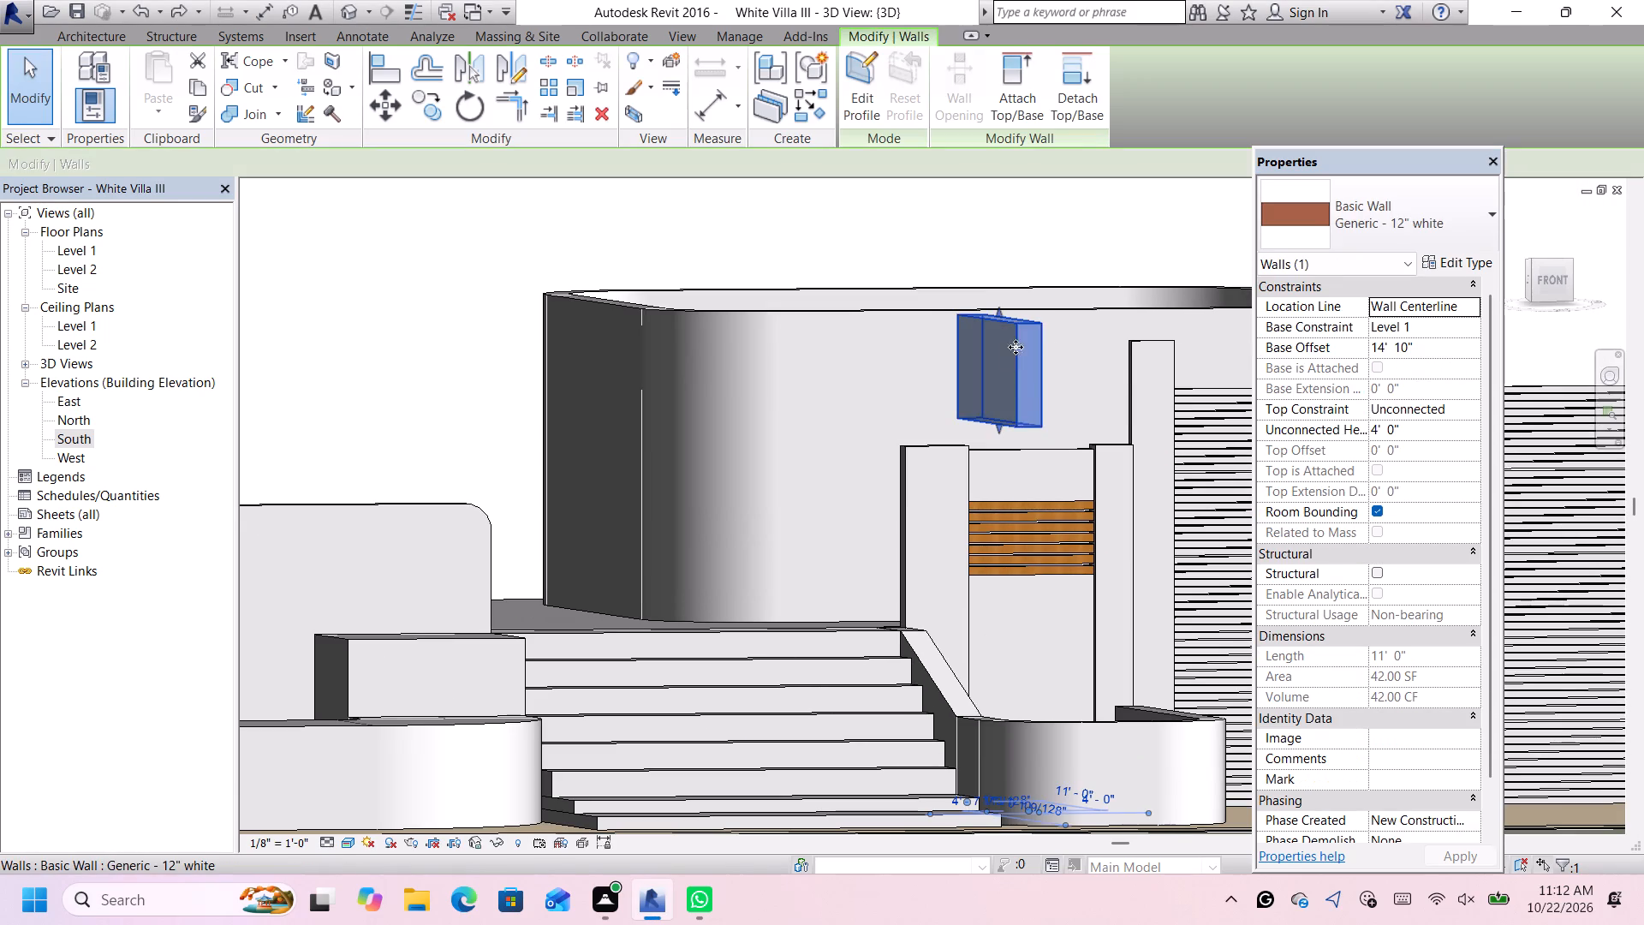
left_click(1384, 343)
left_click(1385, 343)
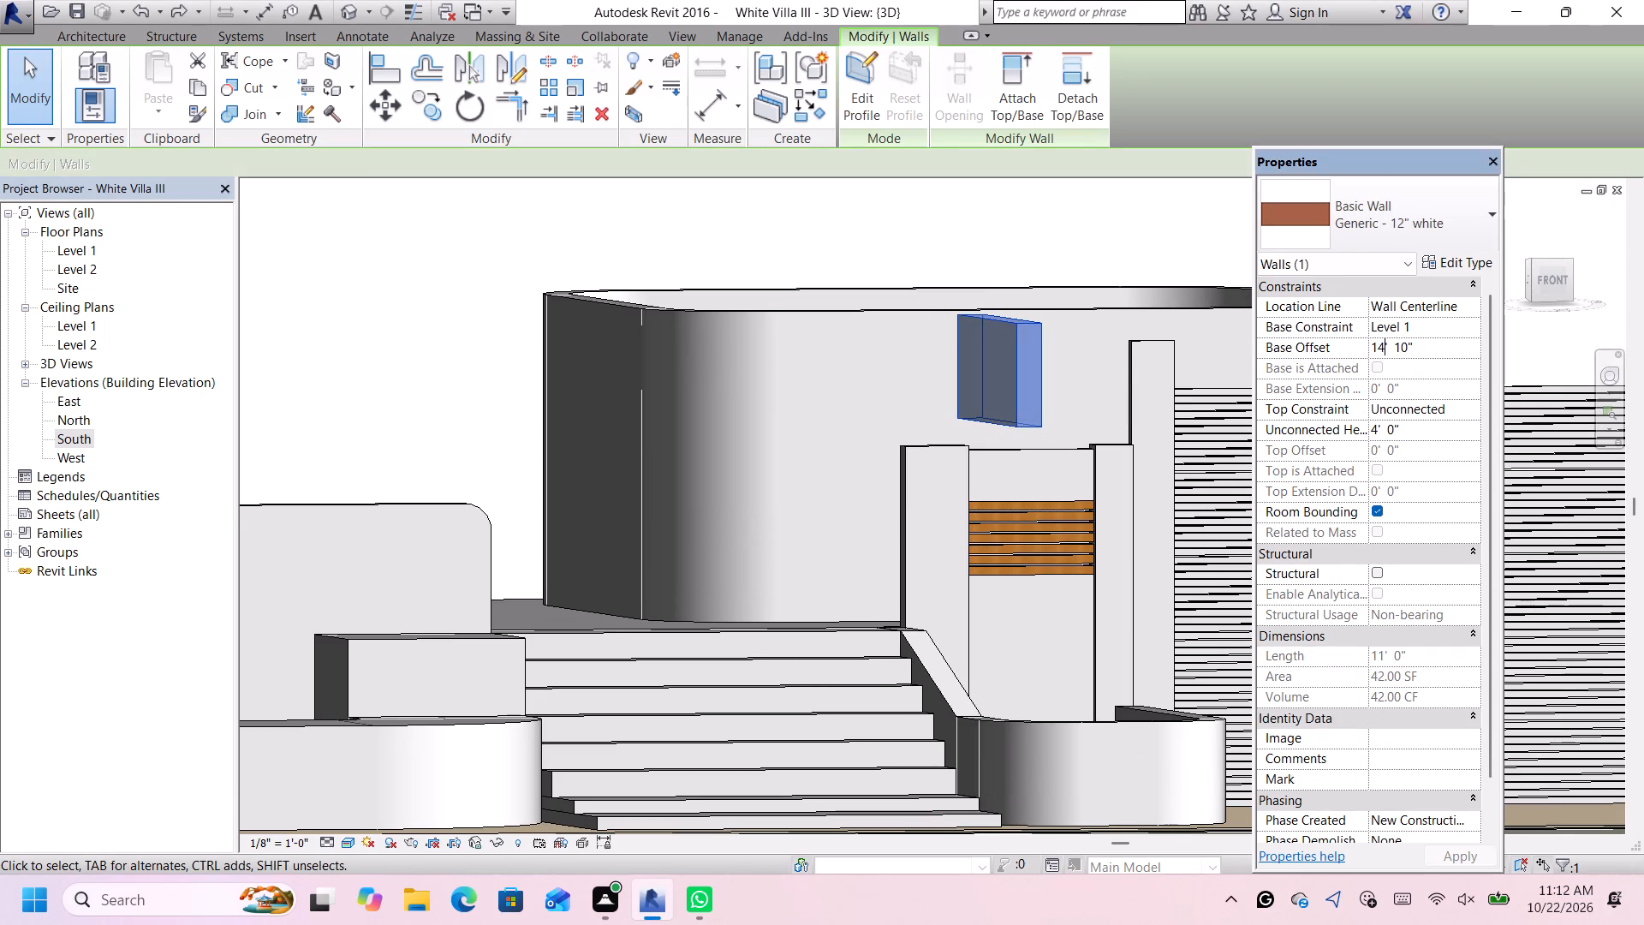
key("BackSpace")
key("3")
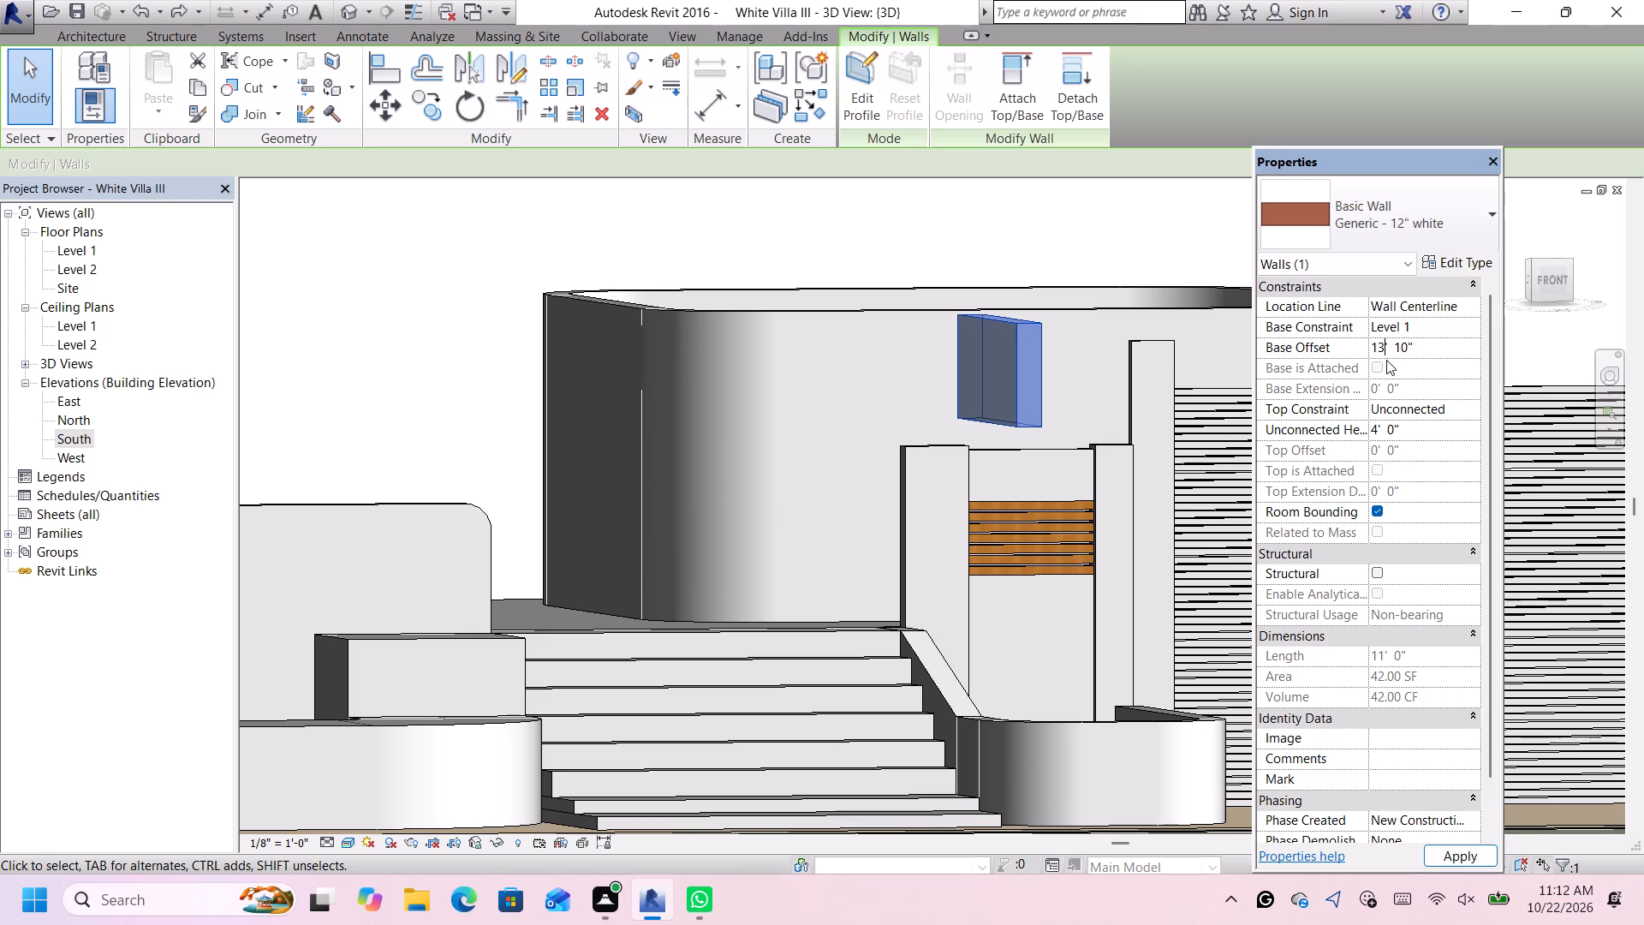
key("Return")
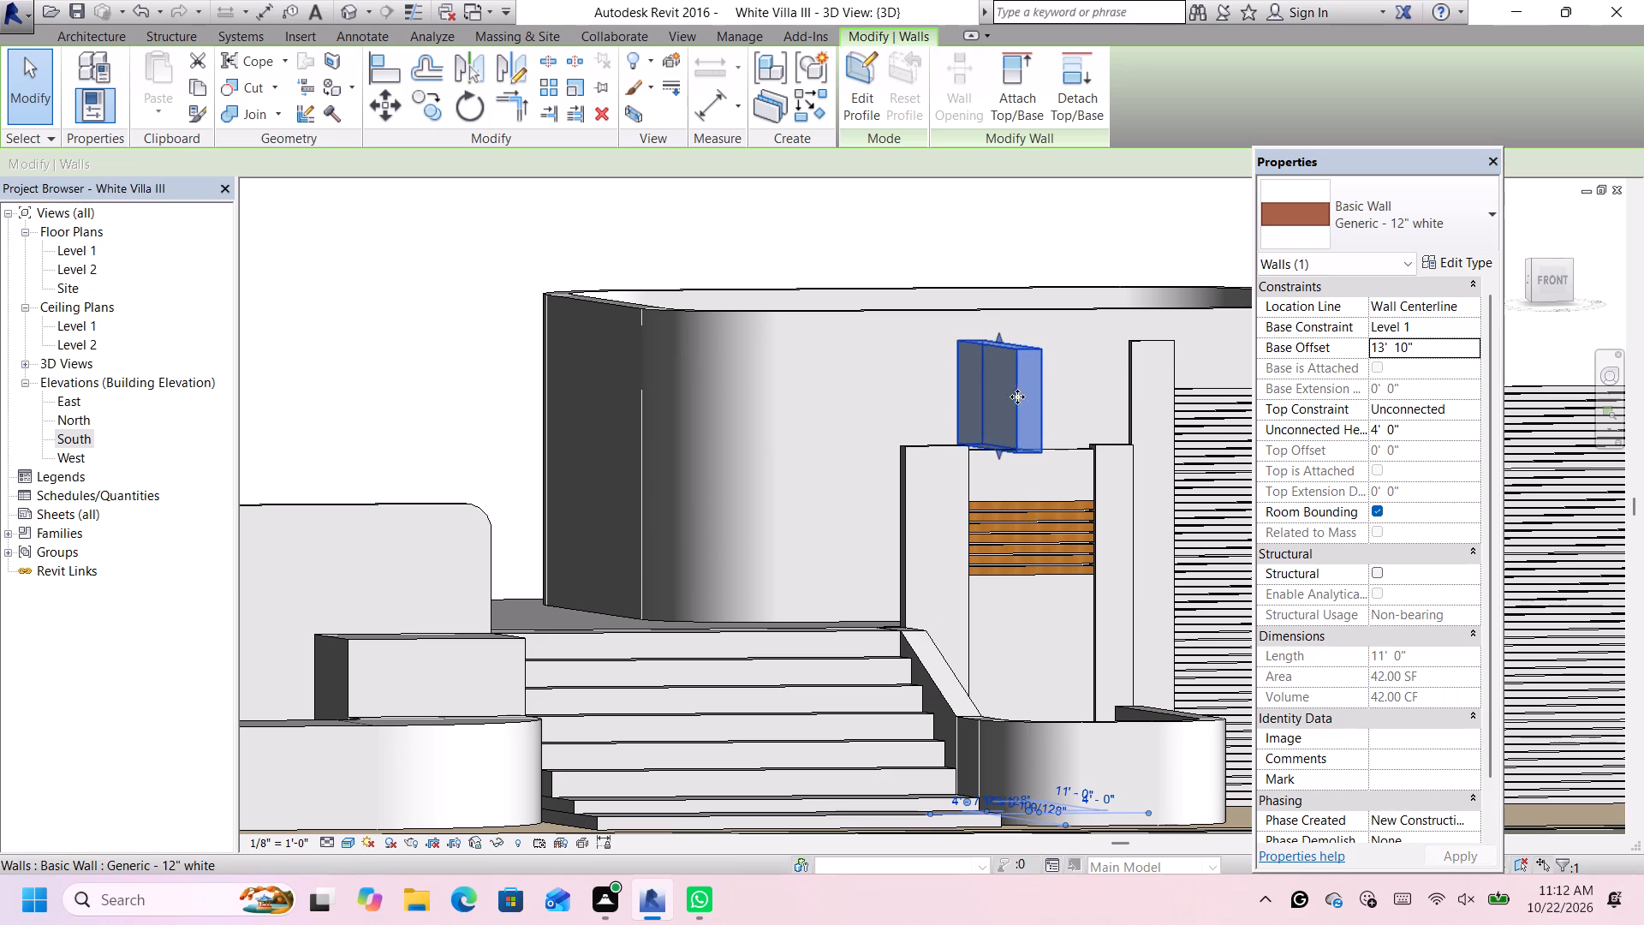
Set the unconnected height of the projecting wall above the entrance to 3'.
scroll(1017, 397, "up", 4)
scroll(1041, 487, "up", 2)
scroll(1042, 486, "down", 5)
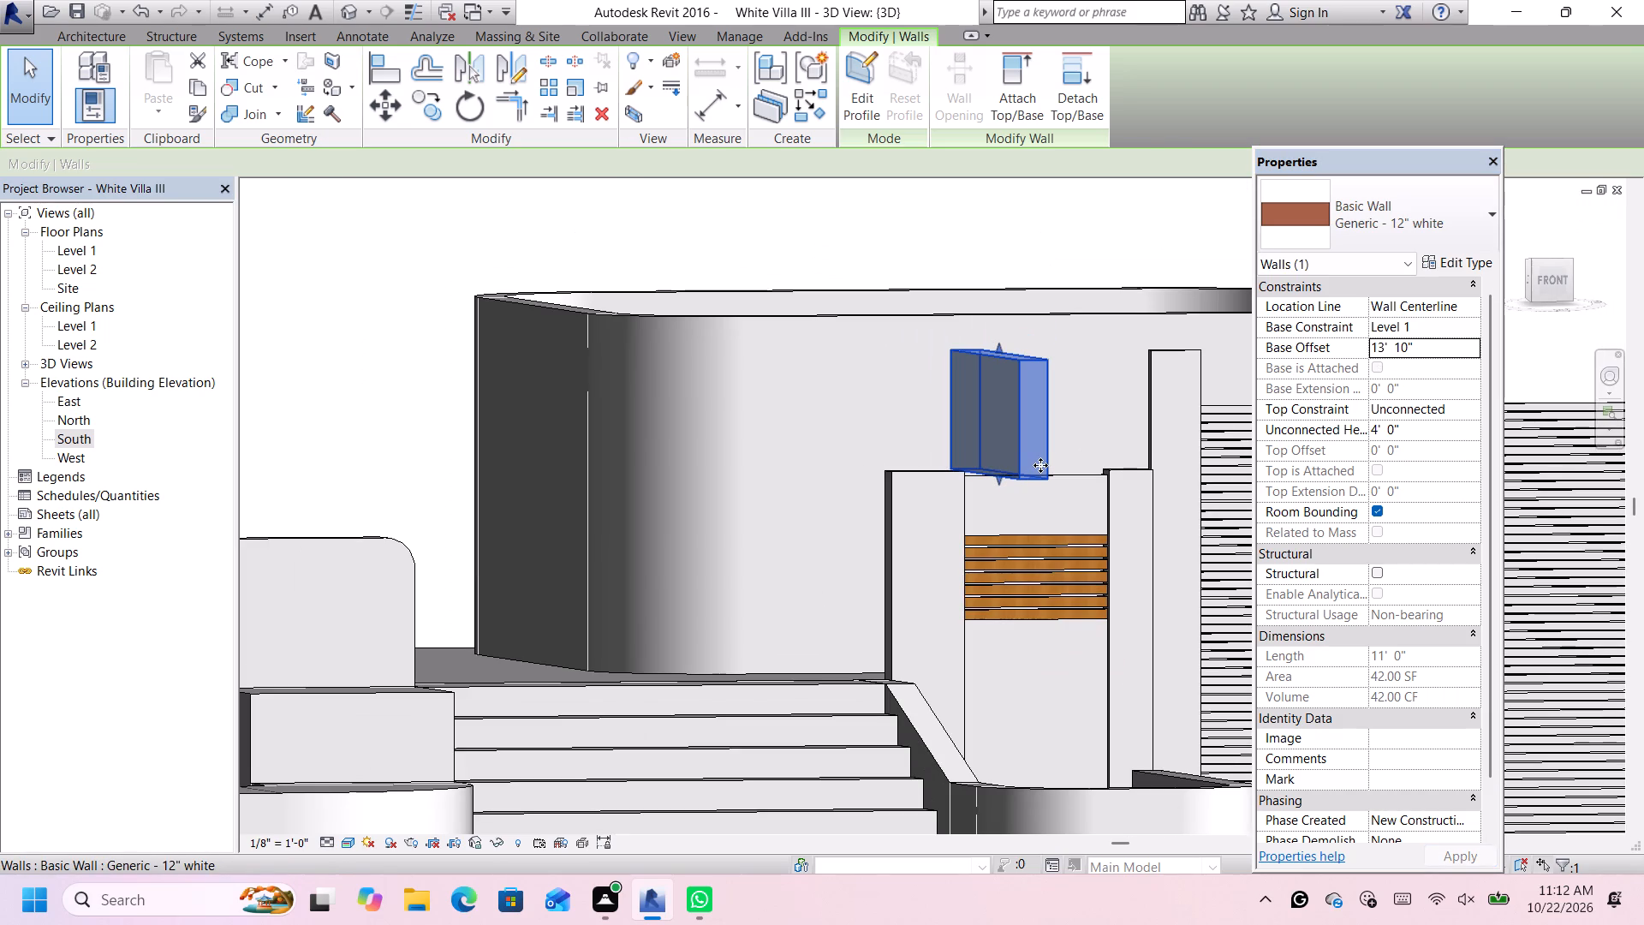
left_click(1421, 444)
left_click(1419, 436)
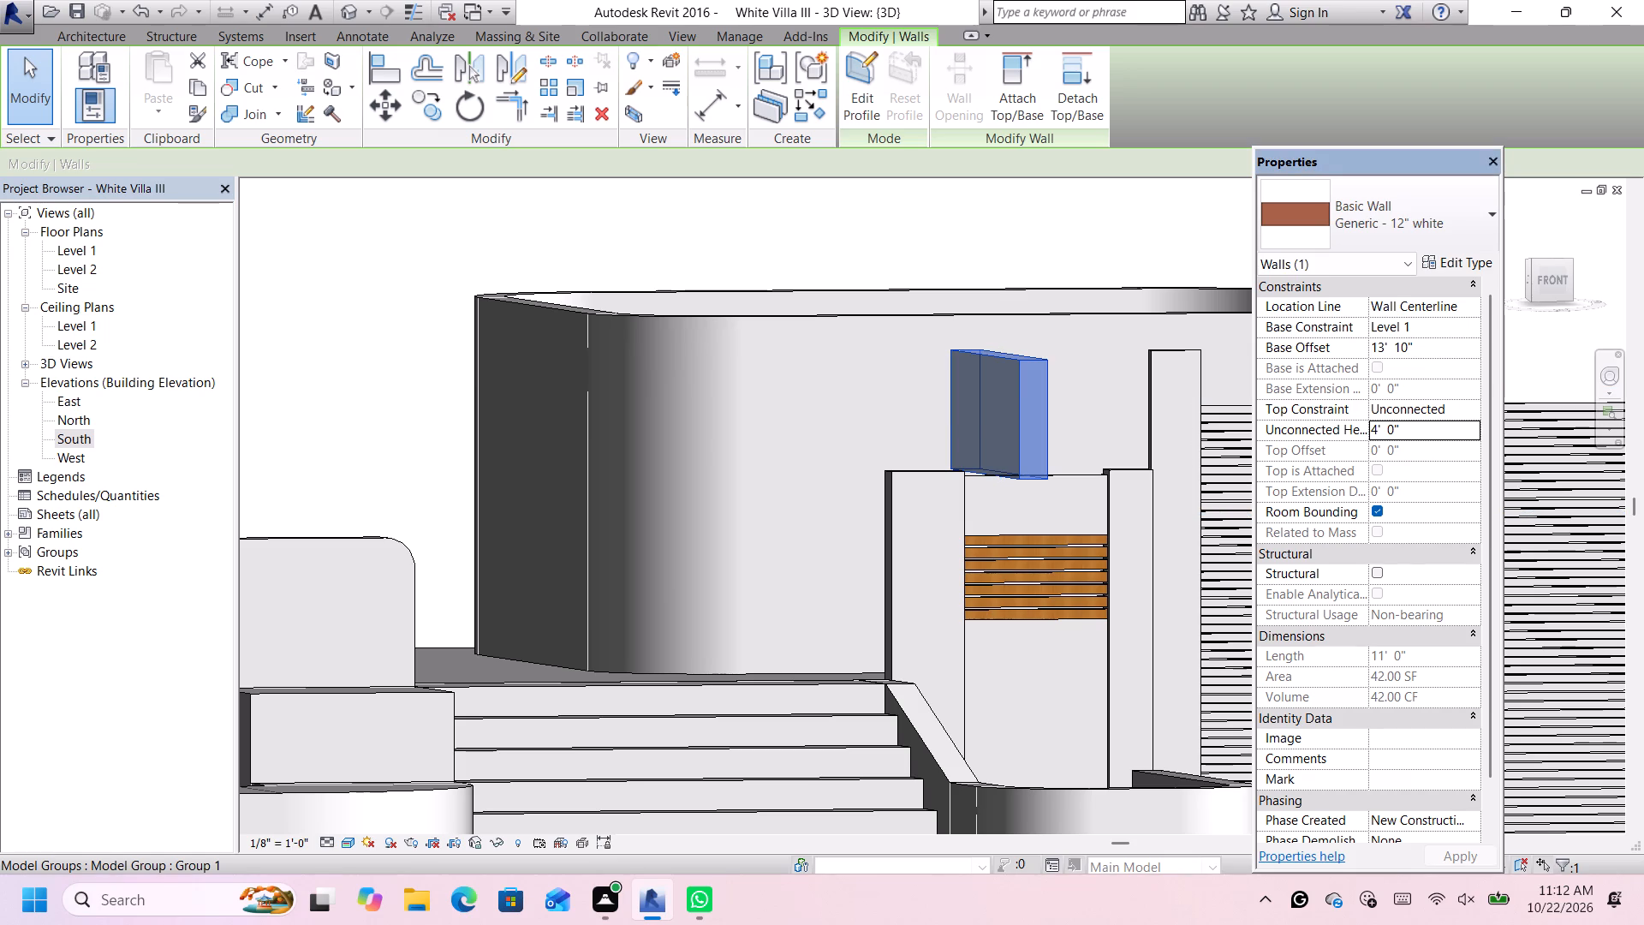
key("BackSpace")
key("3")
key("apostrophe")
key("Return")
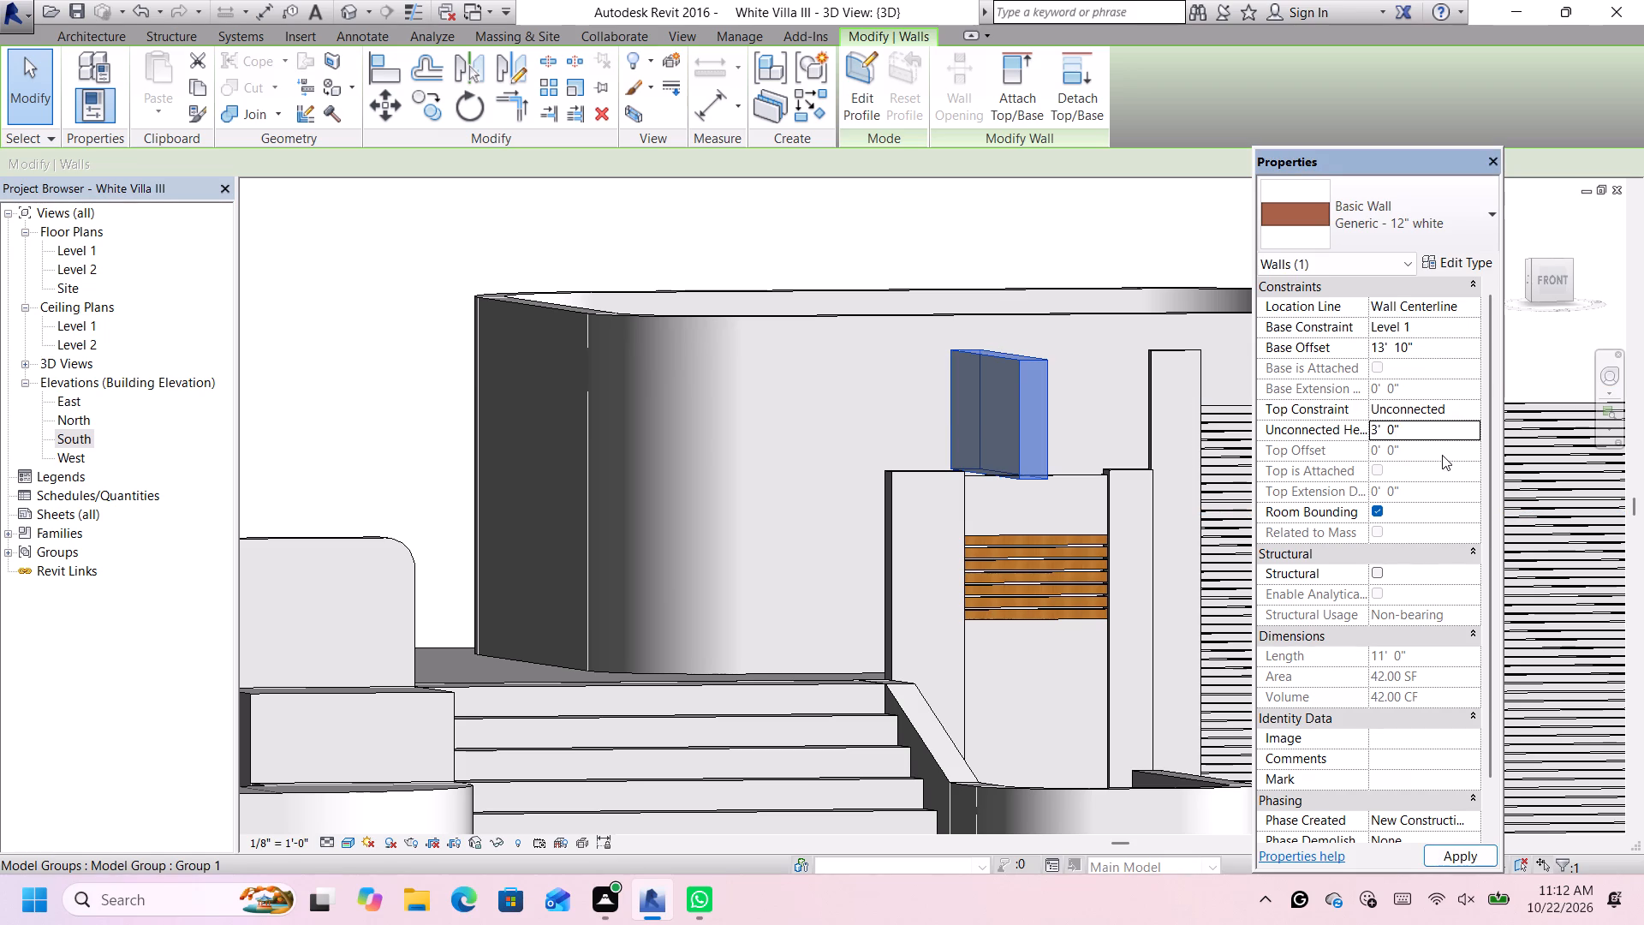
Change the projecting wall above the entrance to the type Generic - 6" white and deselect it.
scroll(1096, 411, "down", 1)
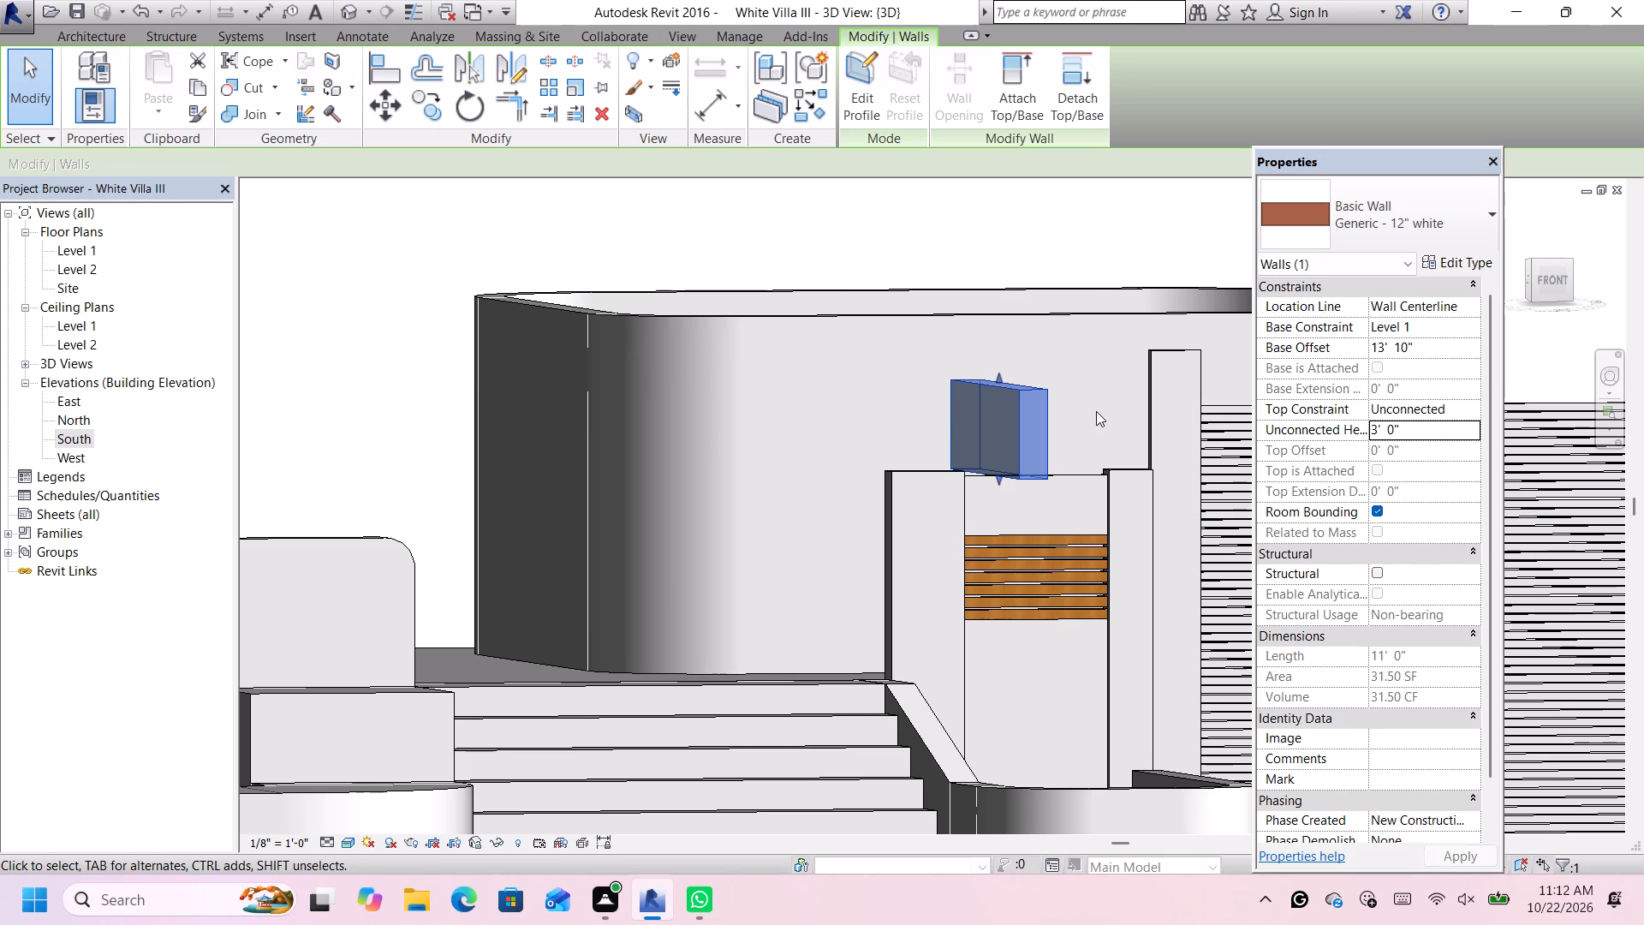
scroll(1096, 411, "down", 1)
middle_click_drag(1117, 394, 1033, 395)
middle_click(1033, 395)
scroll(1035, 397, "up", 1)
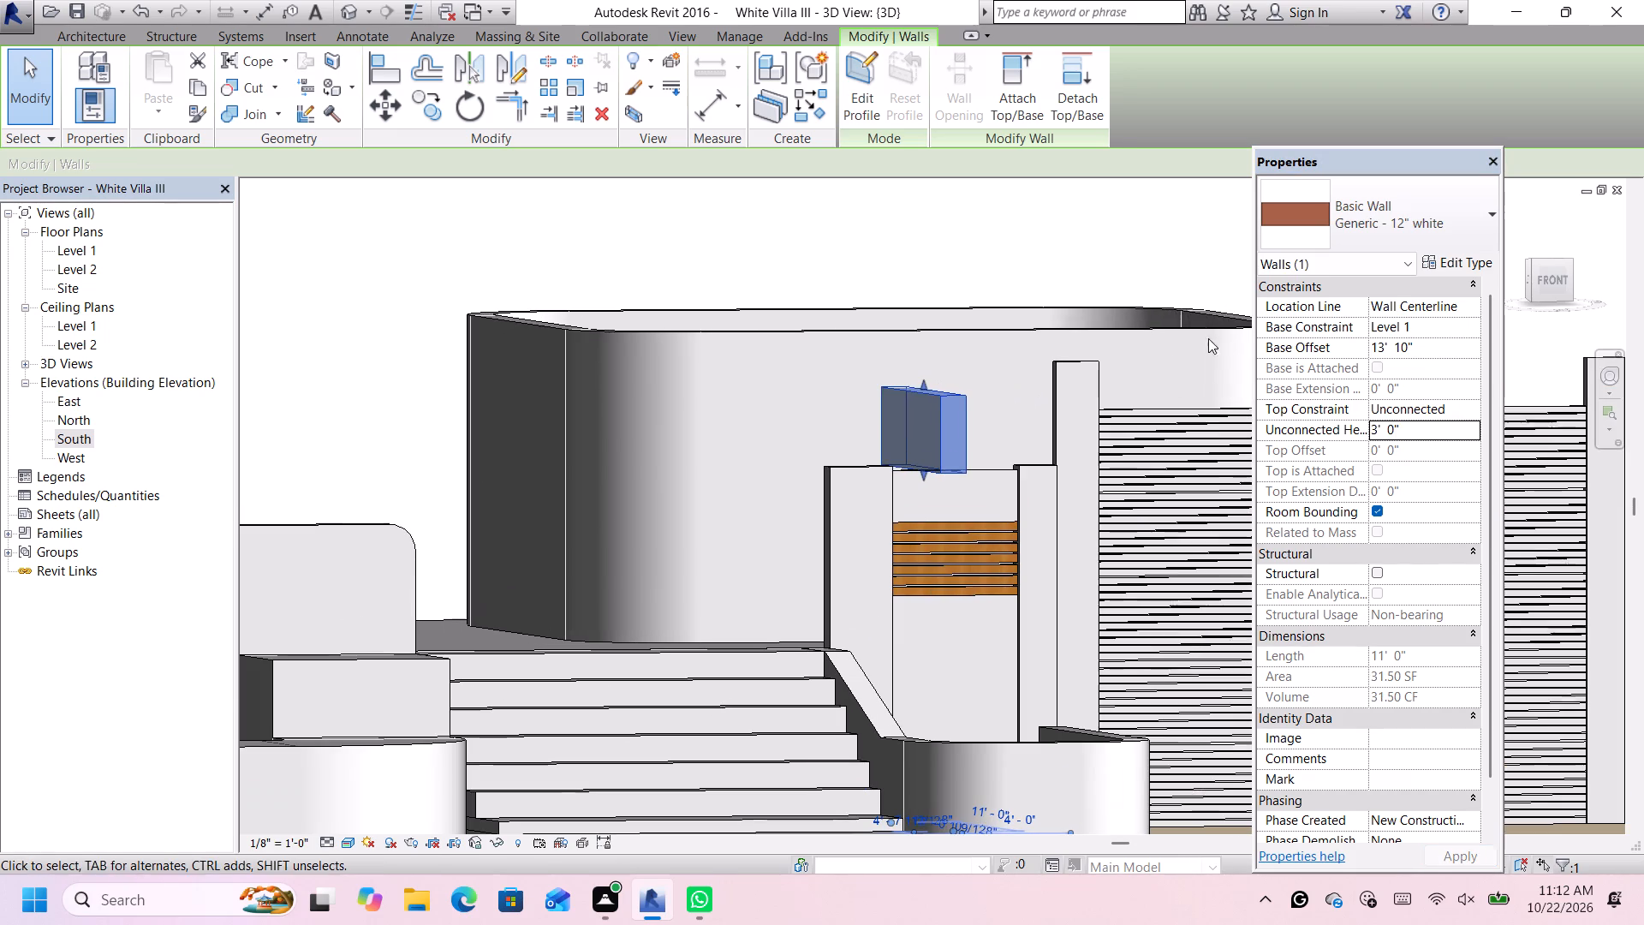
left_click(1392, 204)
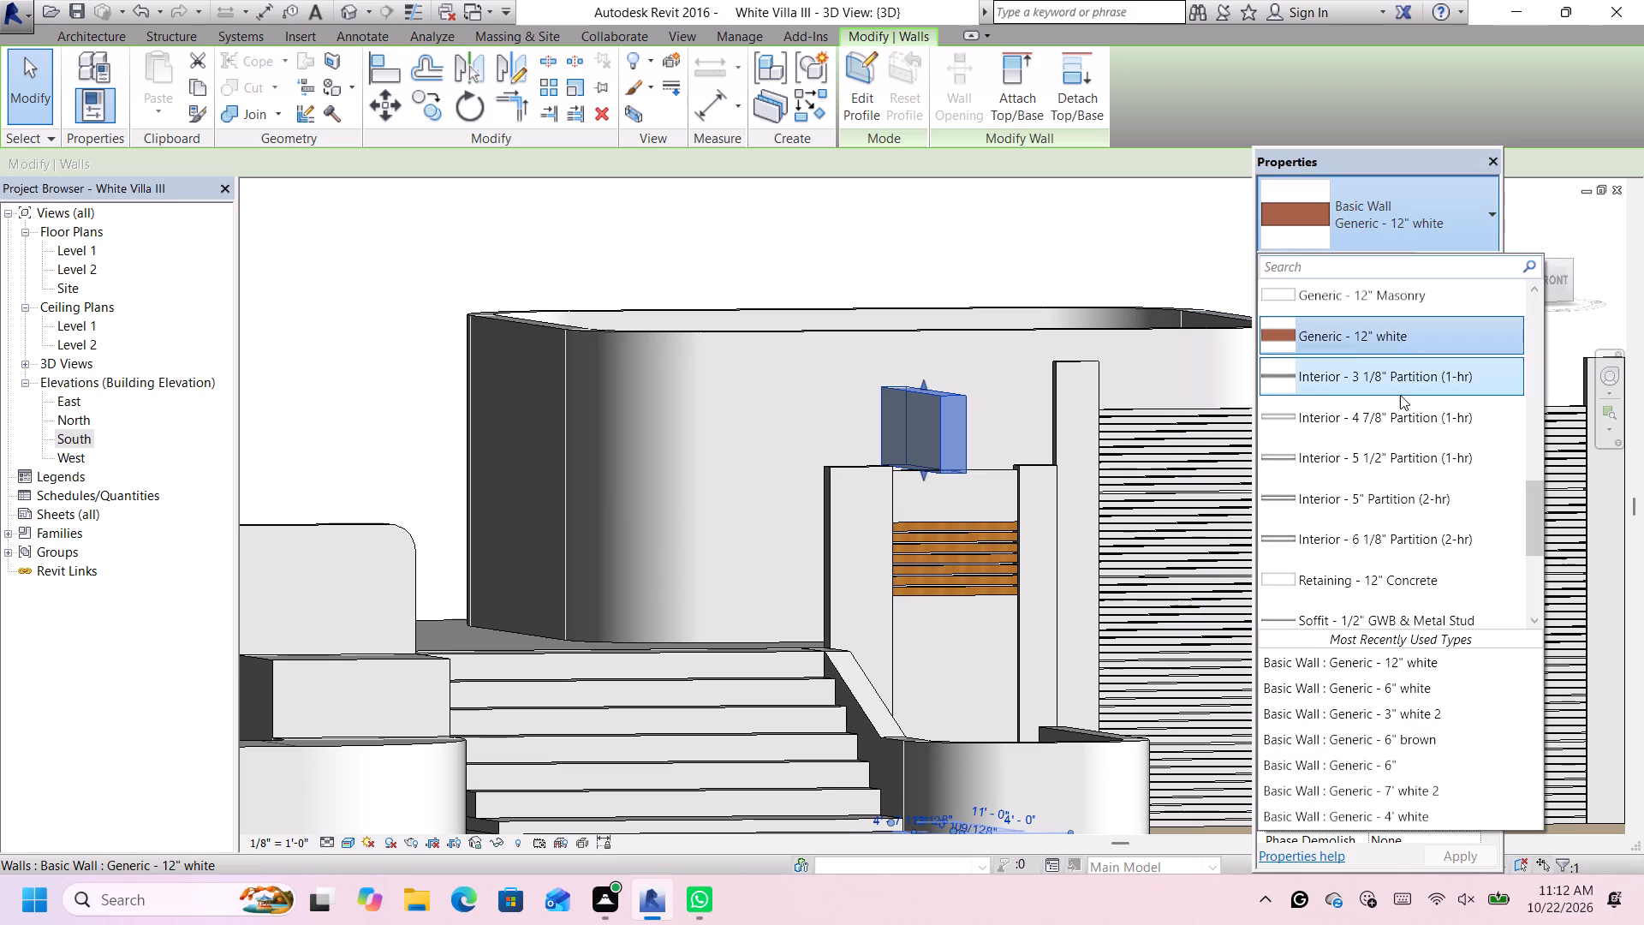
scroll(1399, 394, "up", 7)
left_click(1389, 411)
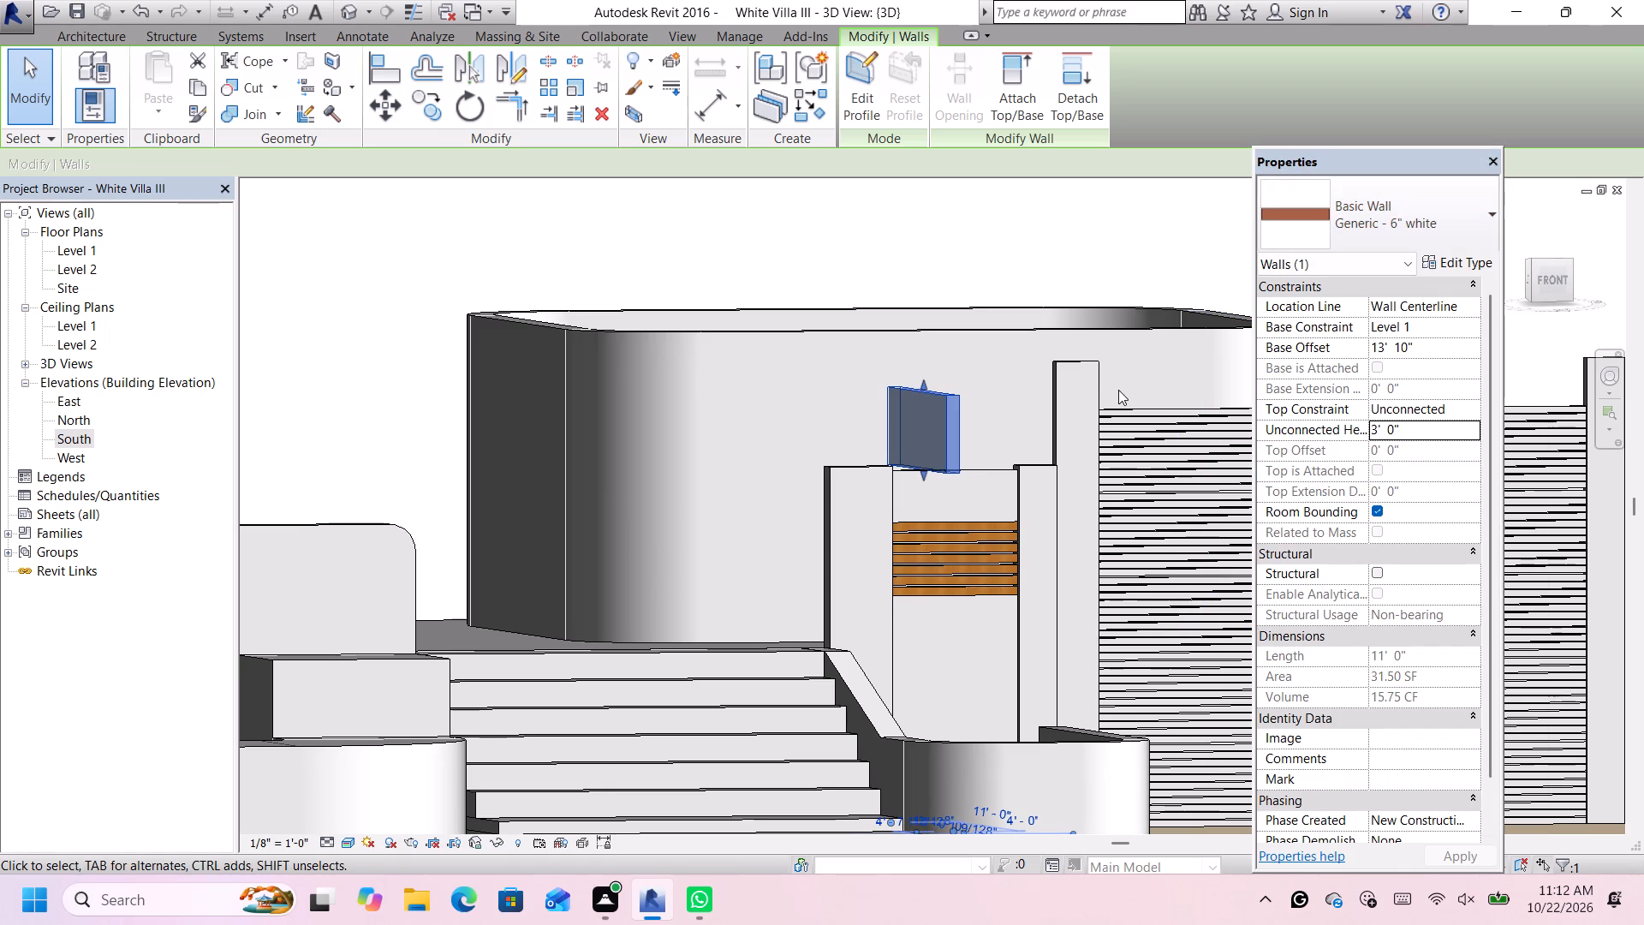
scroll(1118, 390, "down", 4)
left_click(1206, 281)
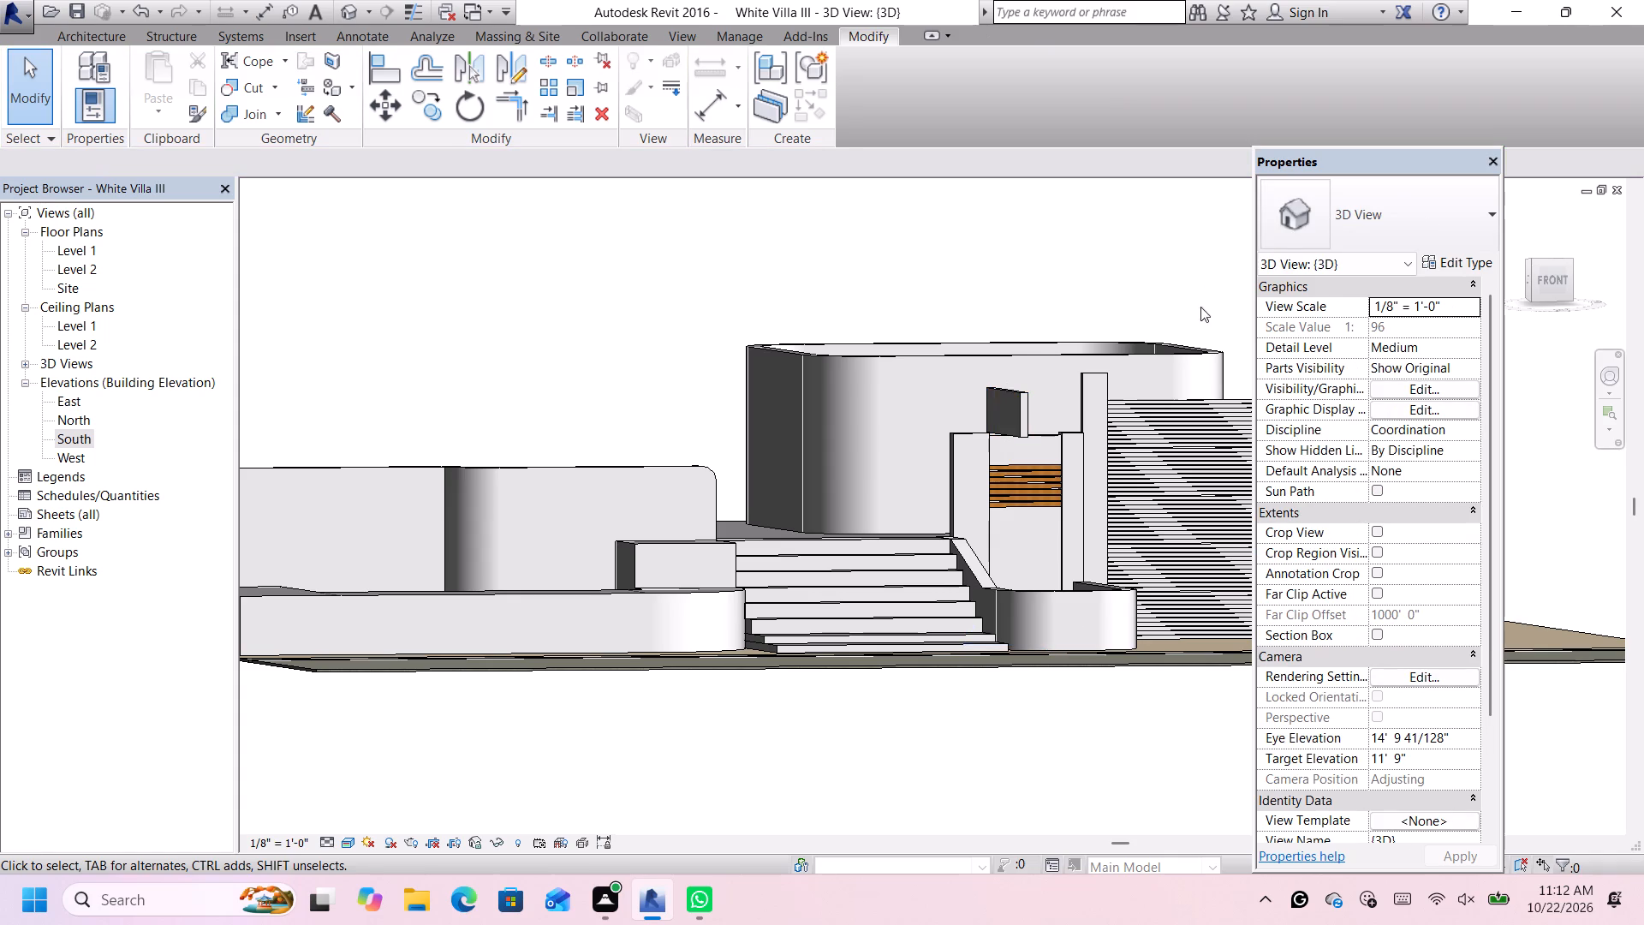
Examine the projecting wall's thickness and position over the slatted entrance frame in the straight front view.
scroll(1188, 365, "up", 2)
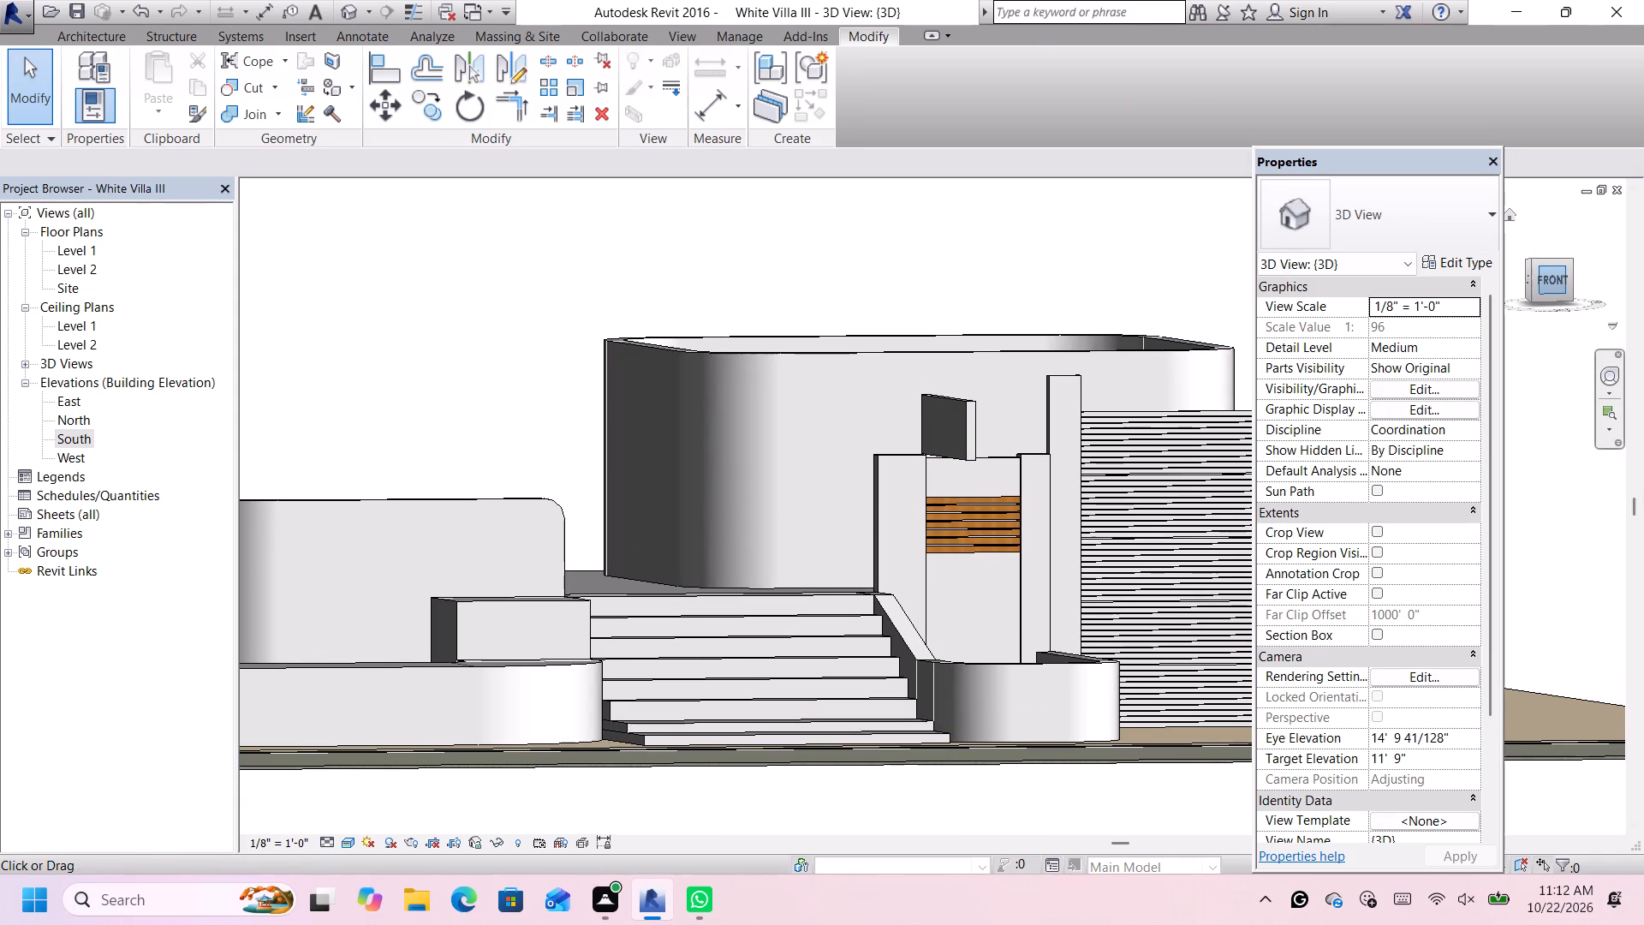
left_click(1541, 281)
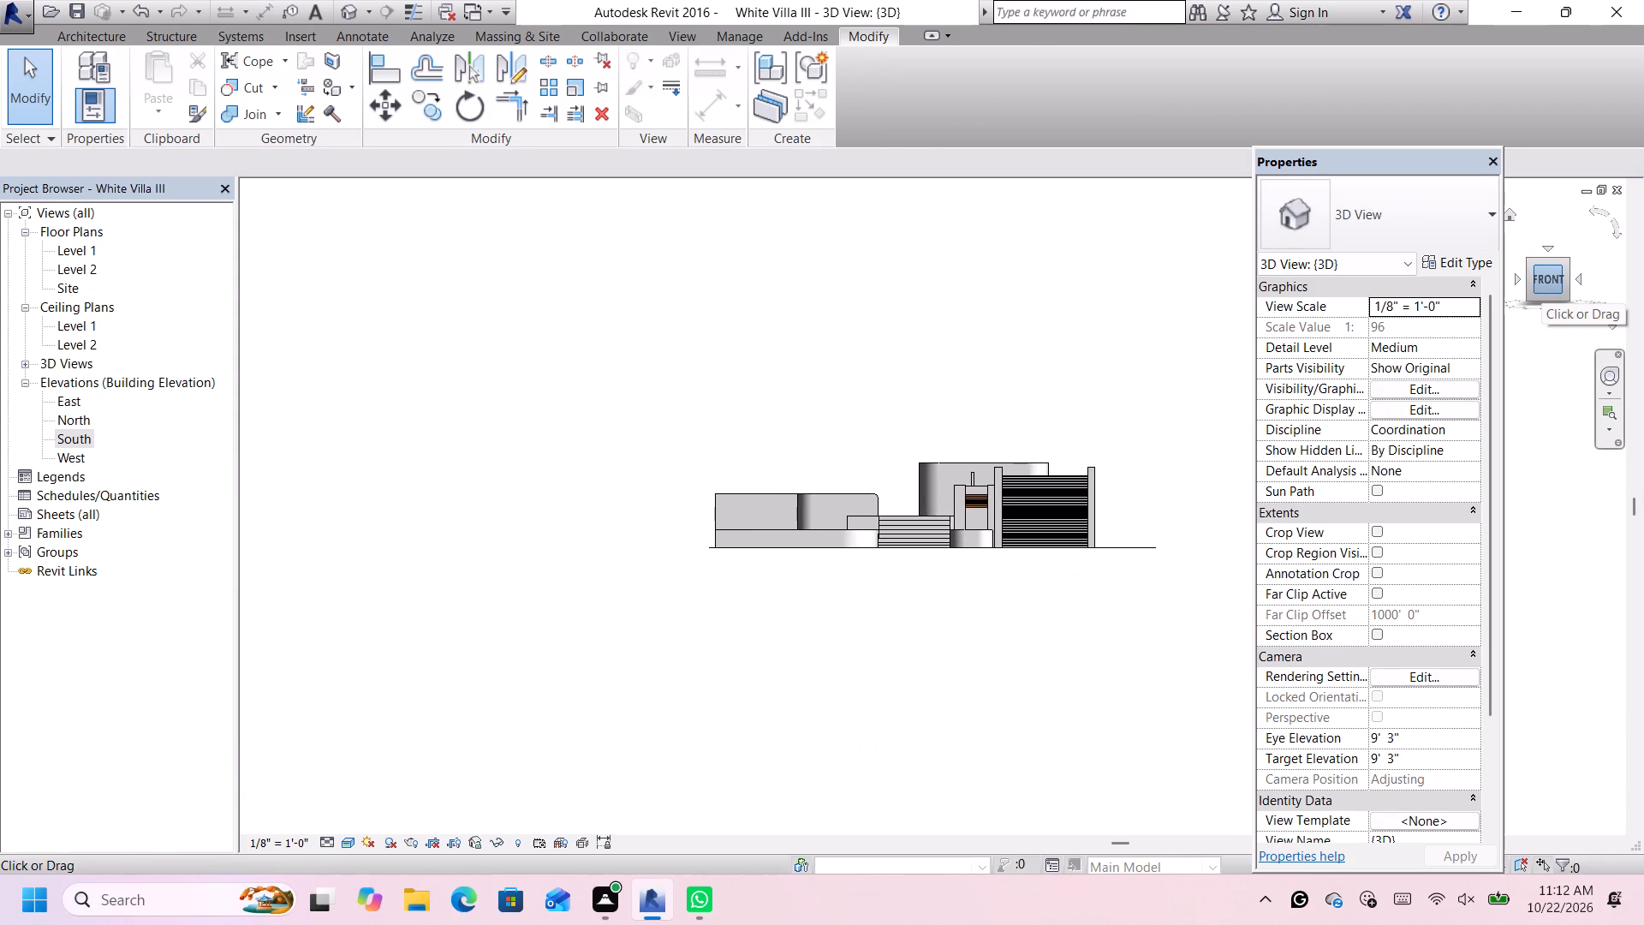
scroll(1039, 477, "up", 3)
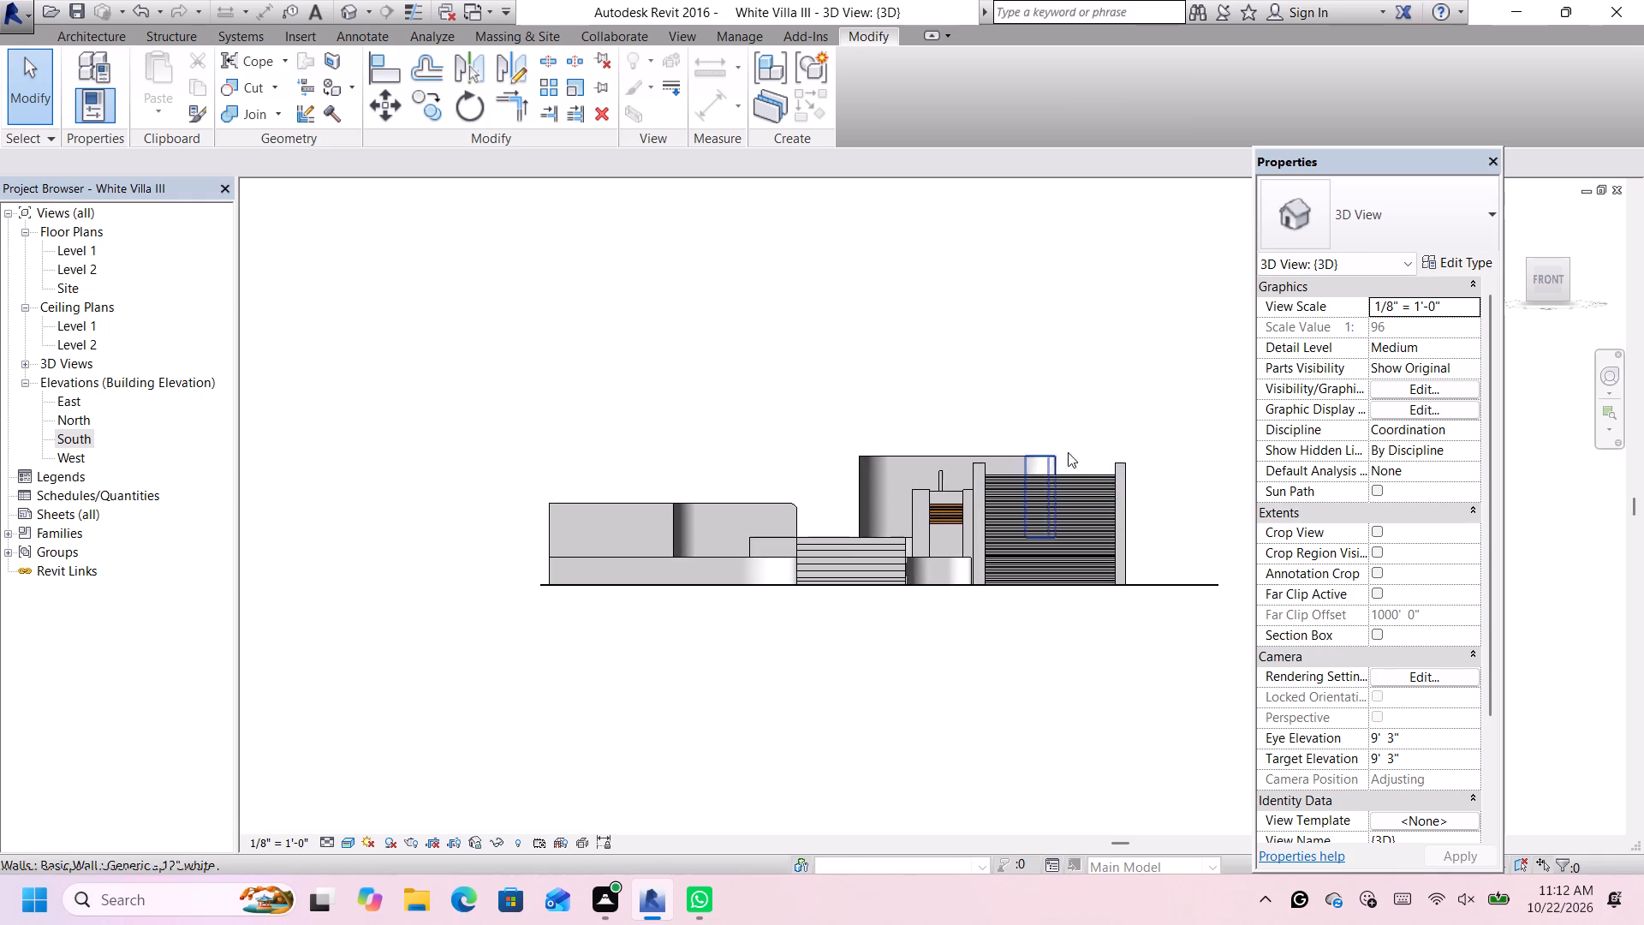
scroll(1137, 397, "up", 2)
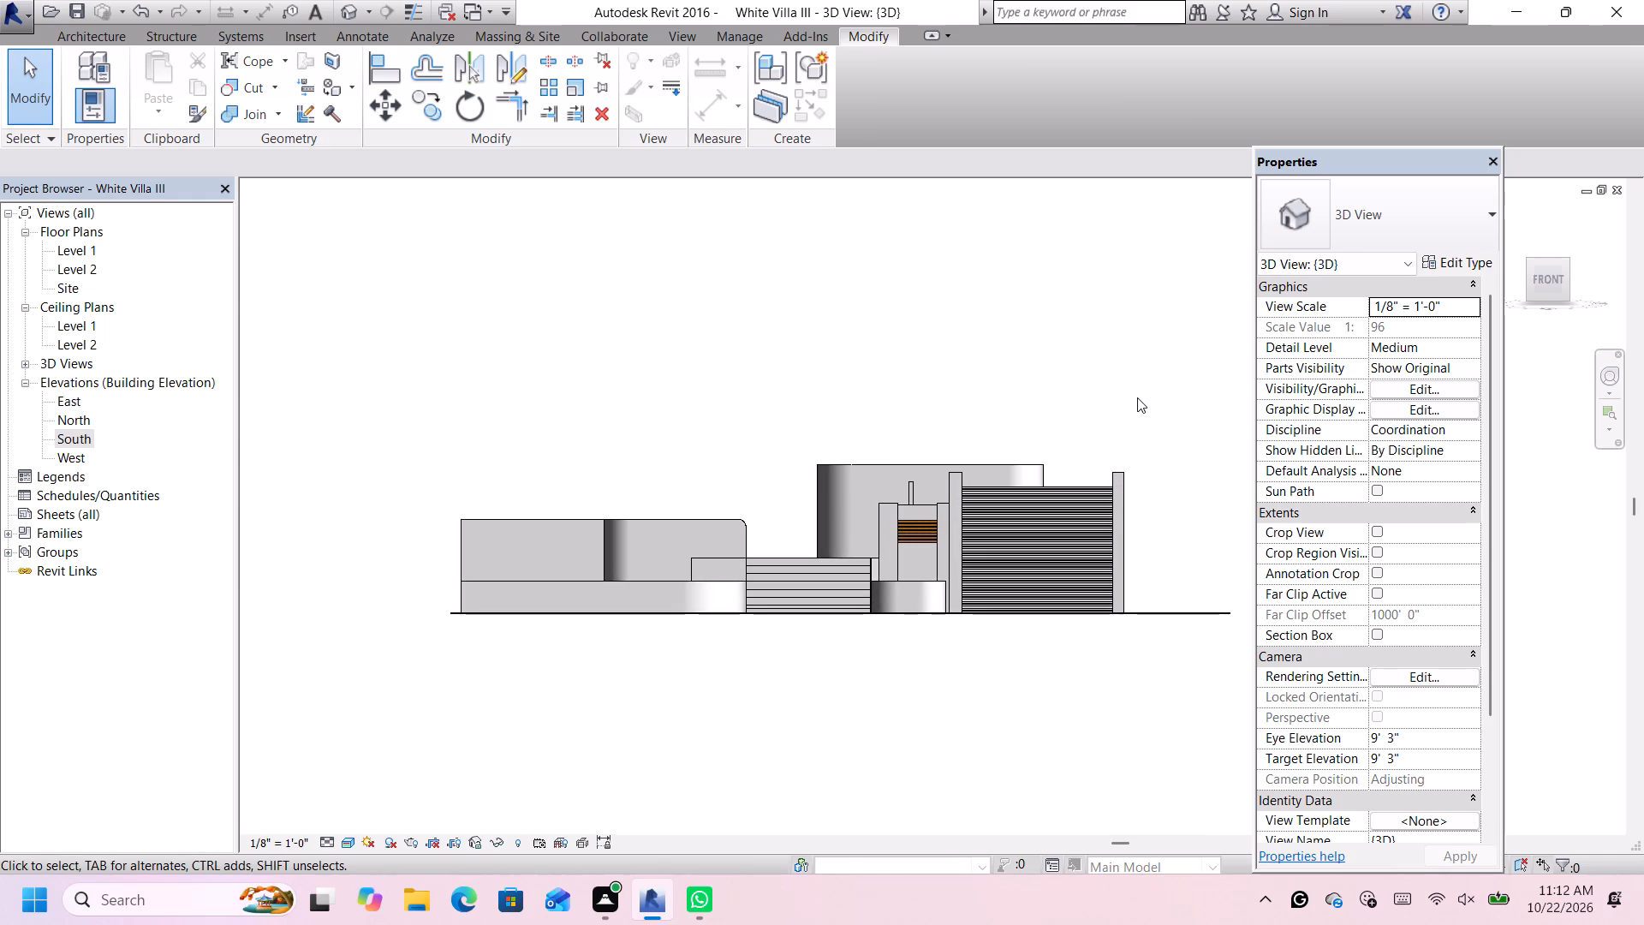
scroll(933, 486, "up", 3)
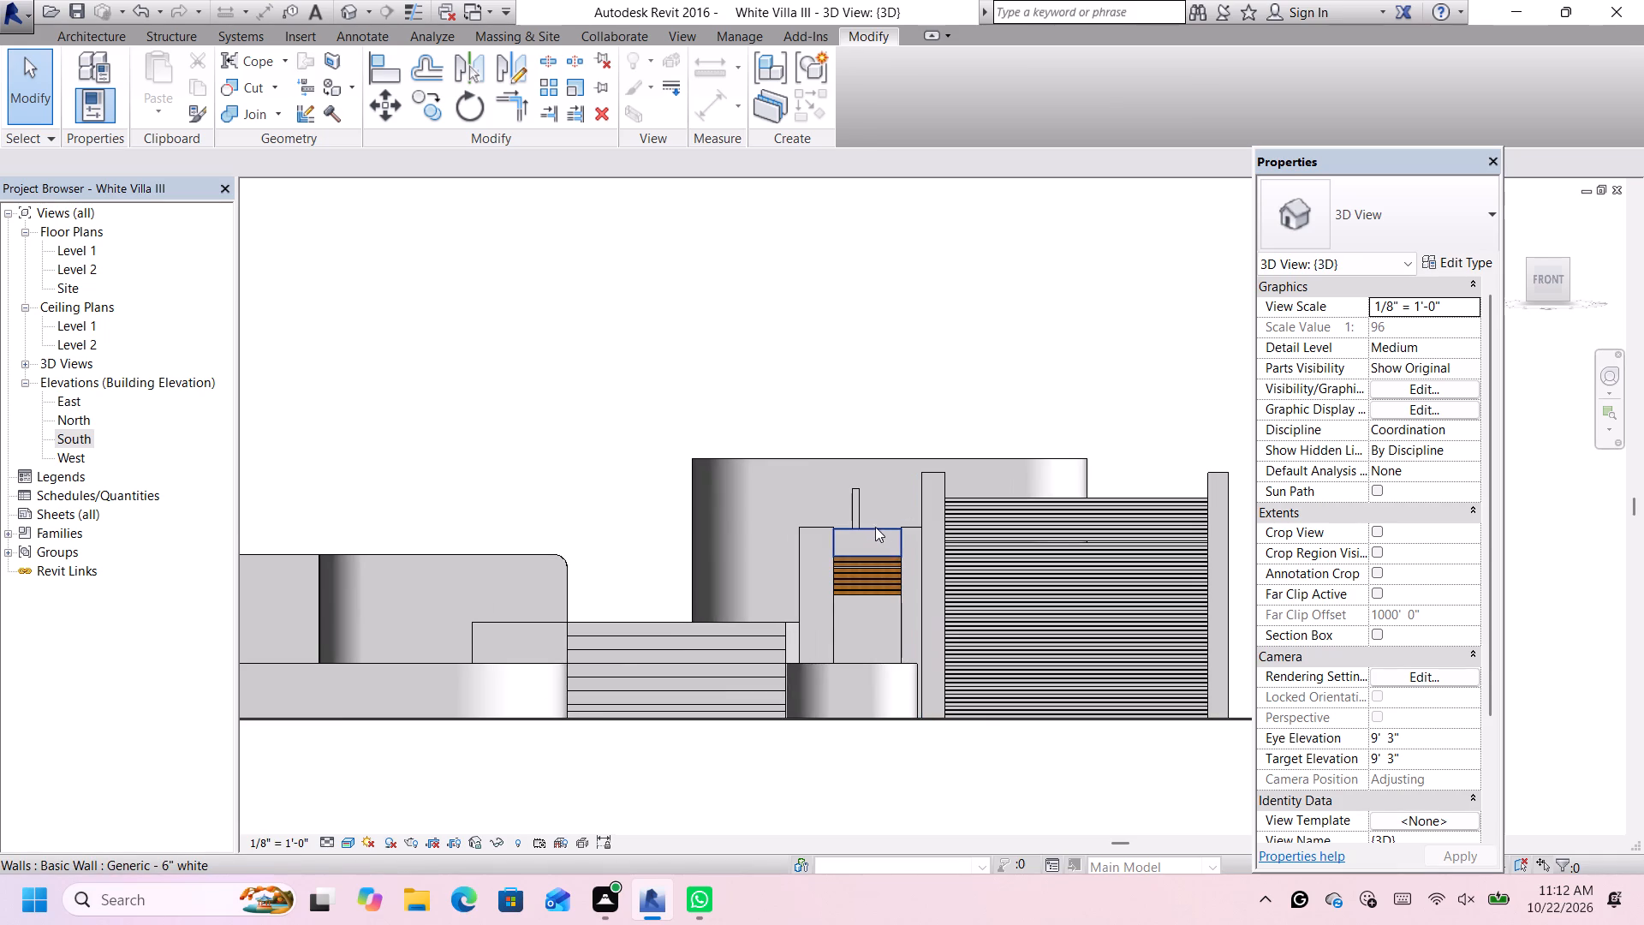
left_click(857, 496)
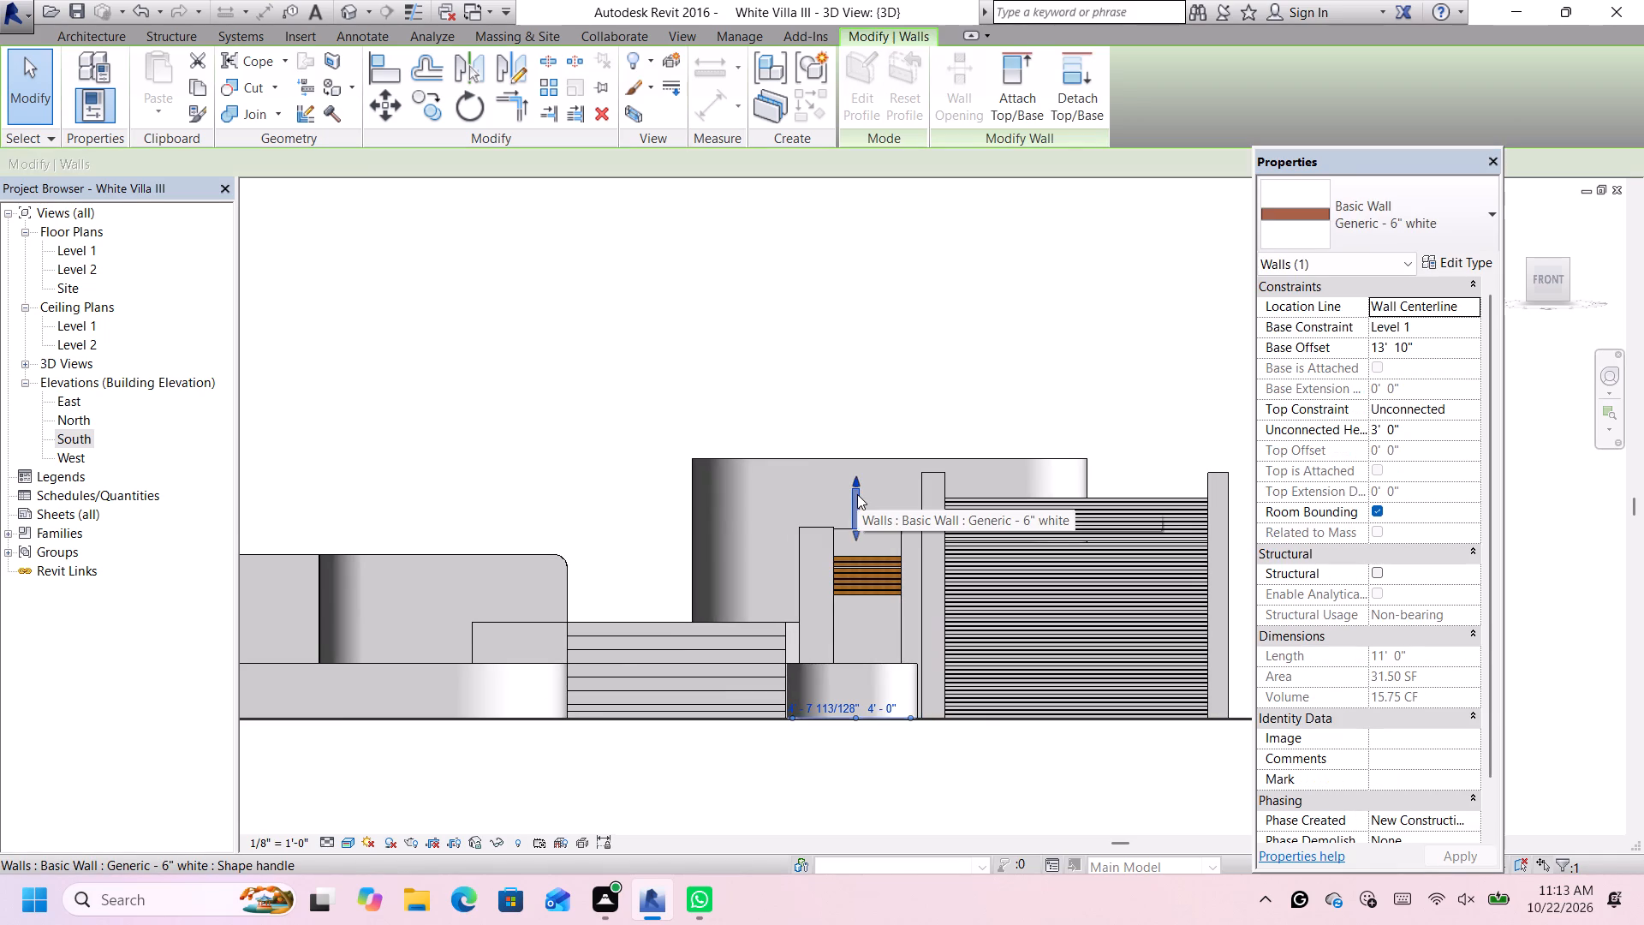
scroll(857, 494, "down", 1)
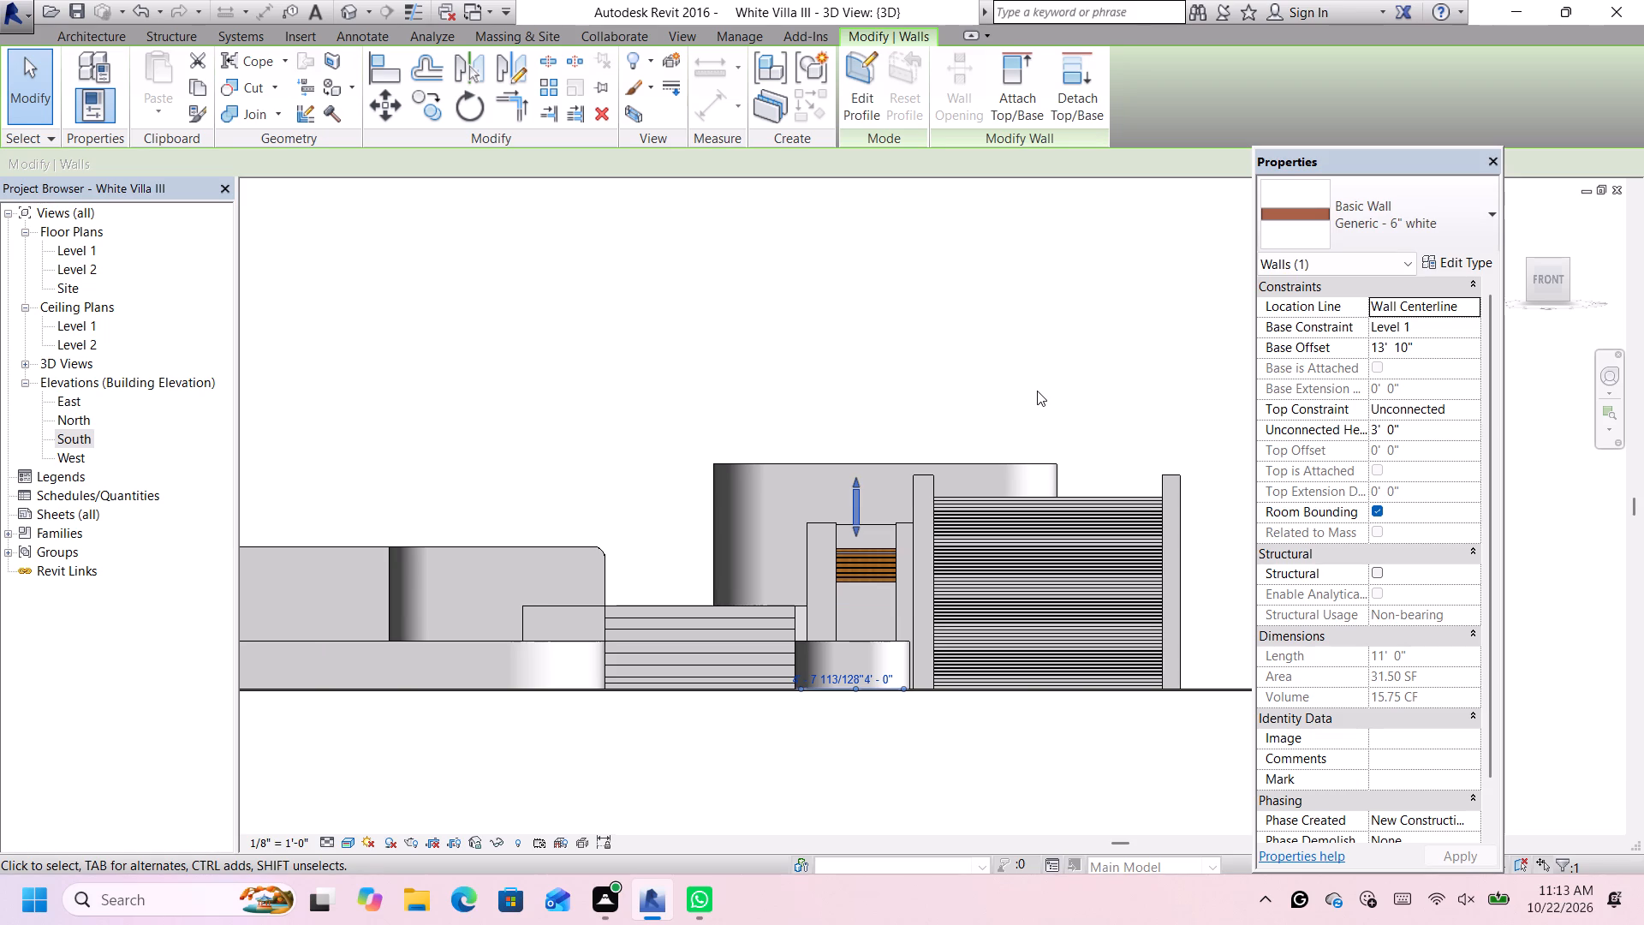
scroll(1039, 391, "down", 2)
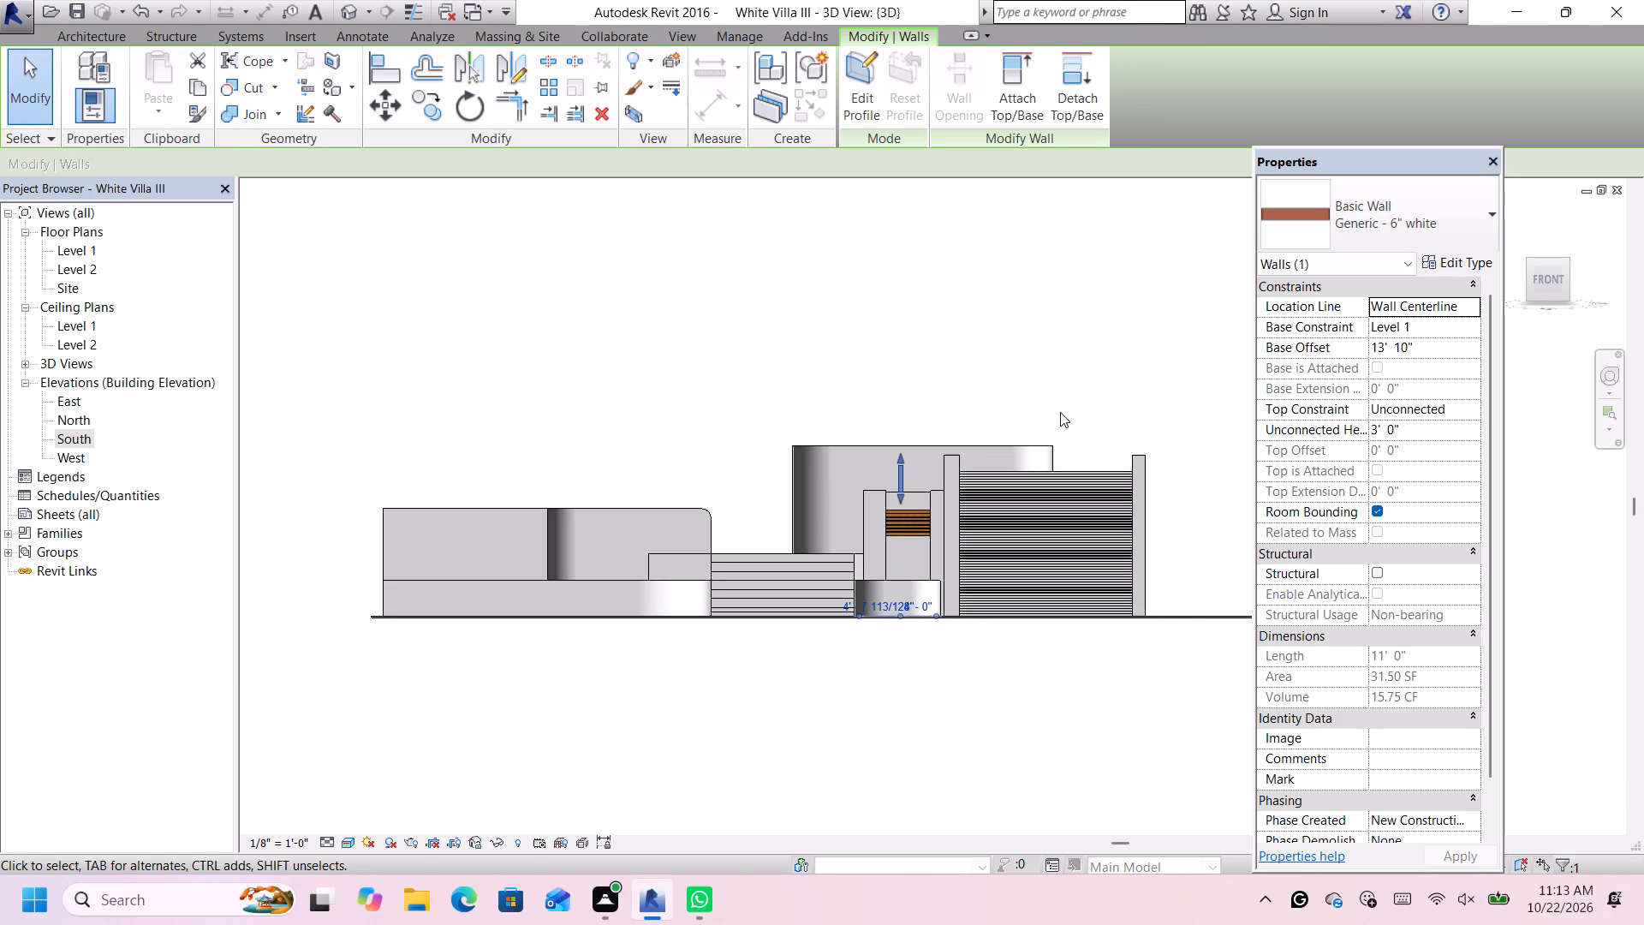
scroll(1060, 412, "up", 1)
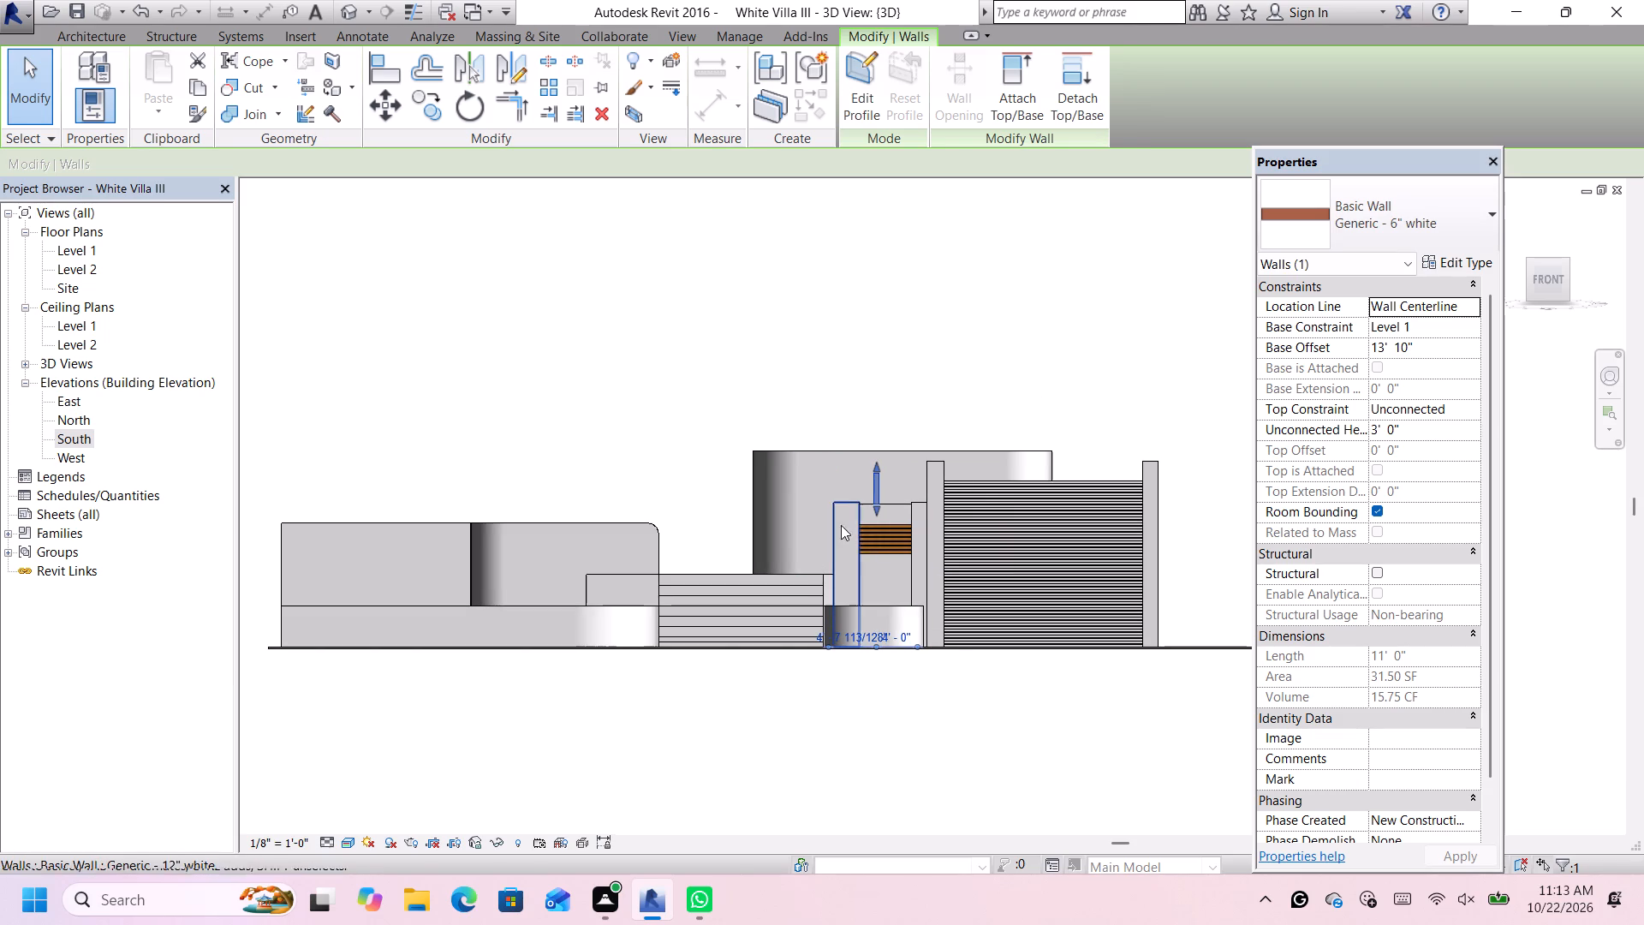
Set the unconnected height of the 12" white post on the stair side of the entrance frame to 12' and deselect it.
left_click(853, 514)
scroll(856, 518, "up", 3)
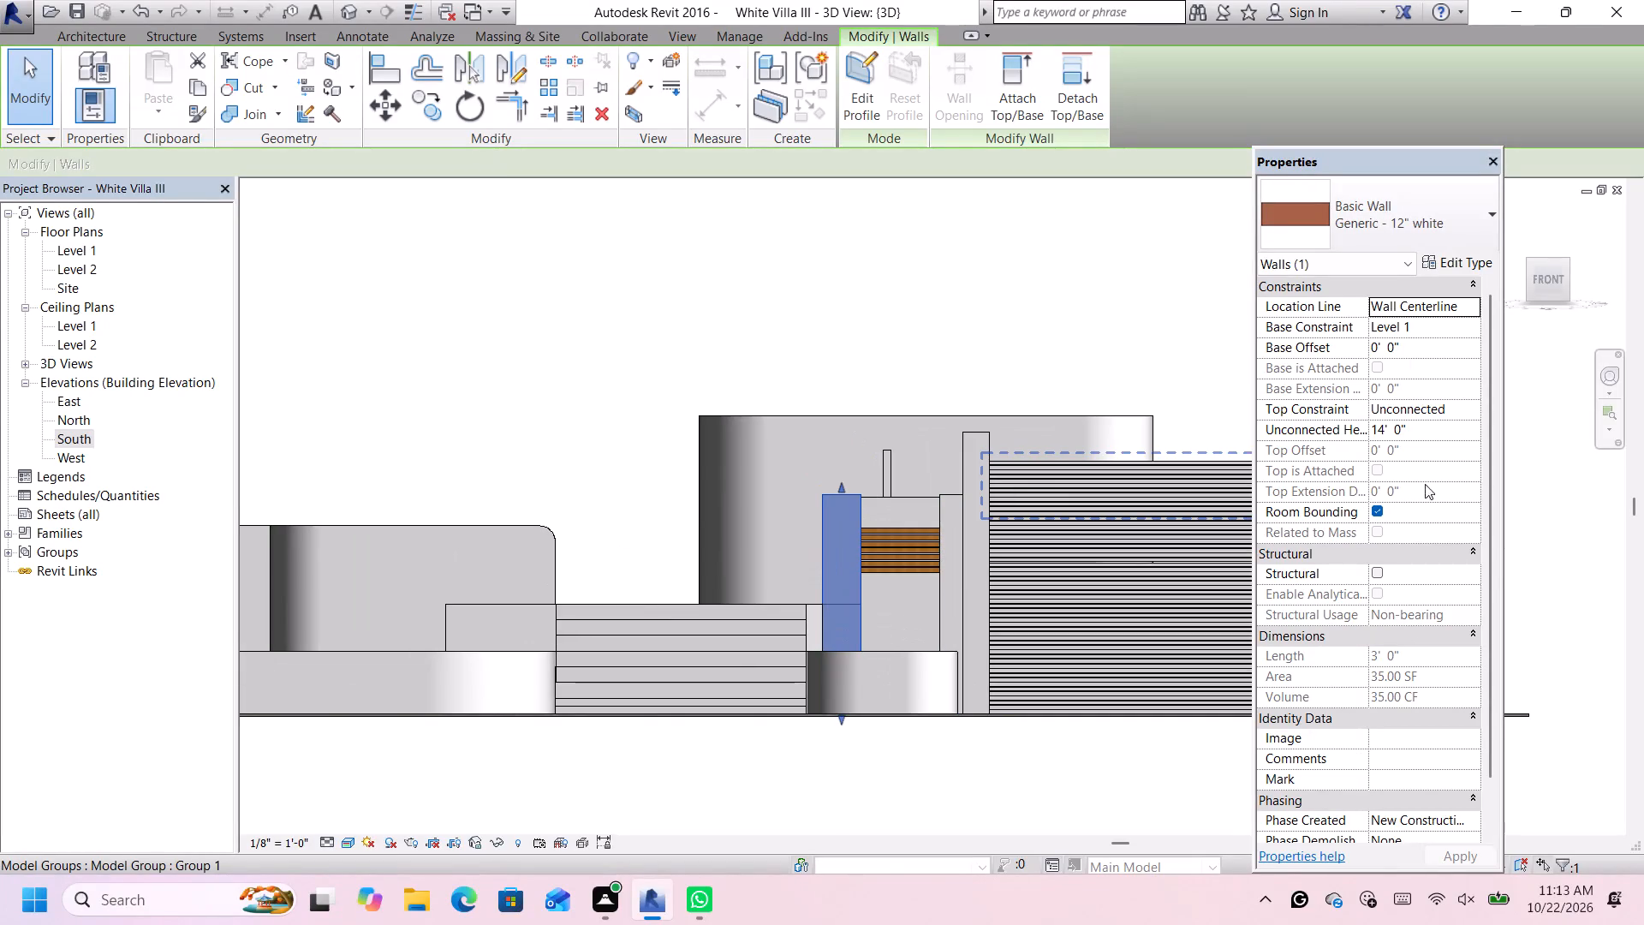
left_click(1438, 425)
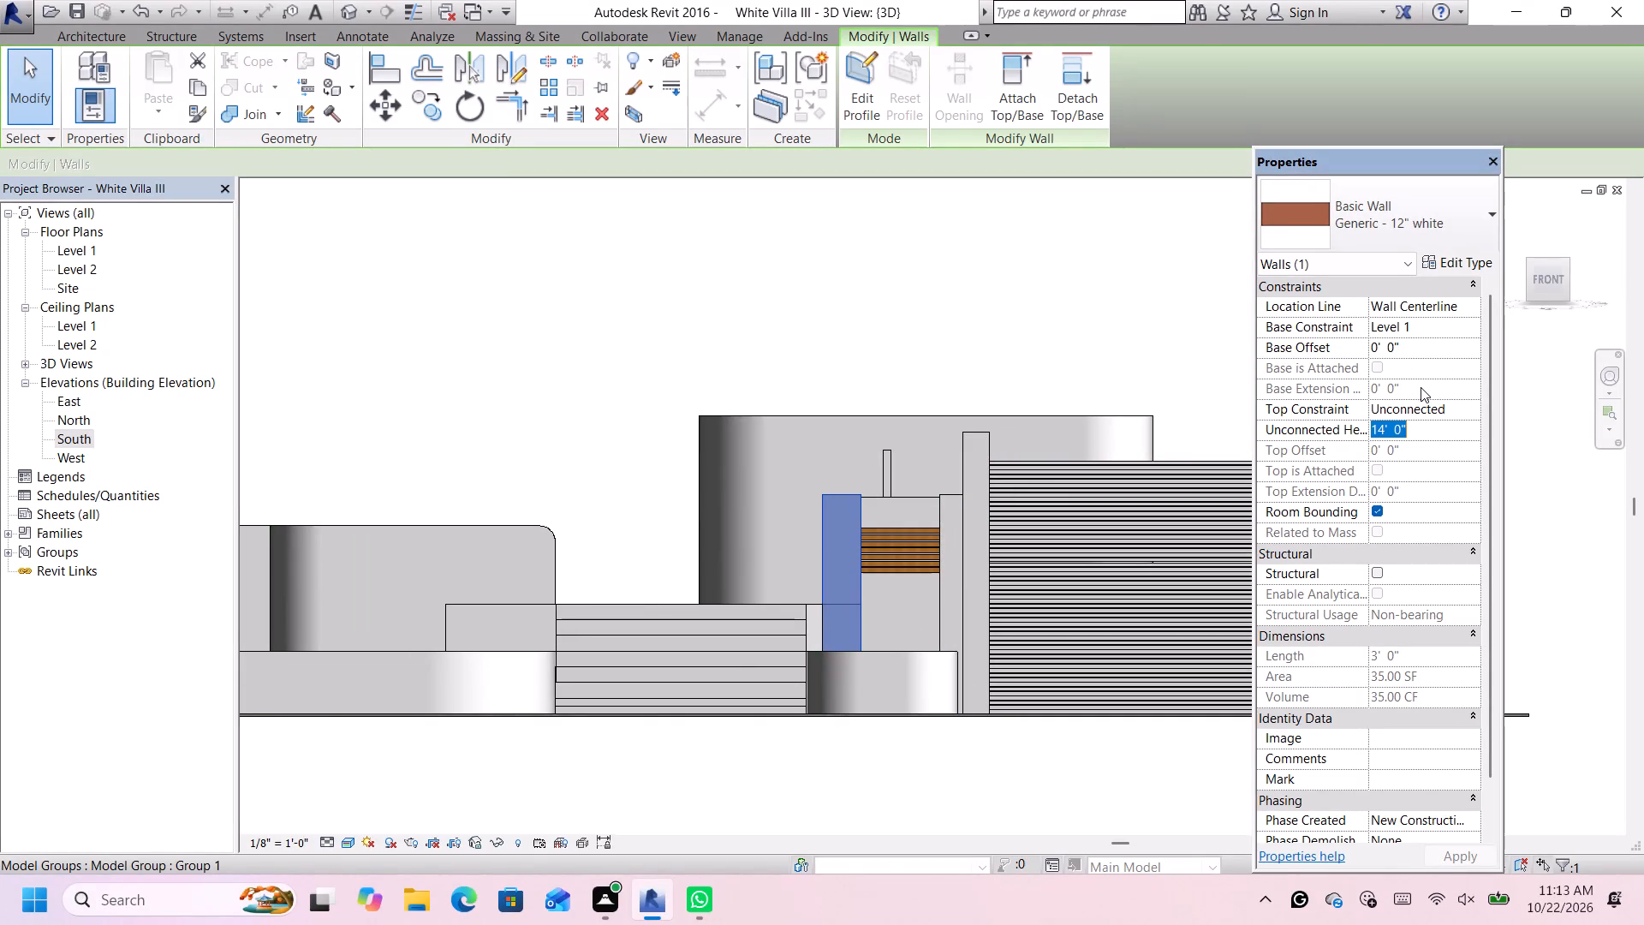
key("BackSpace")
key("1")
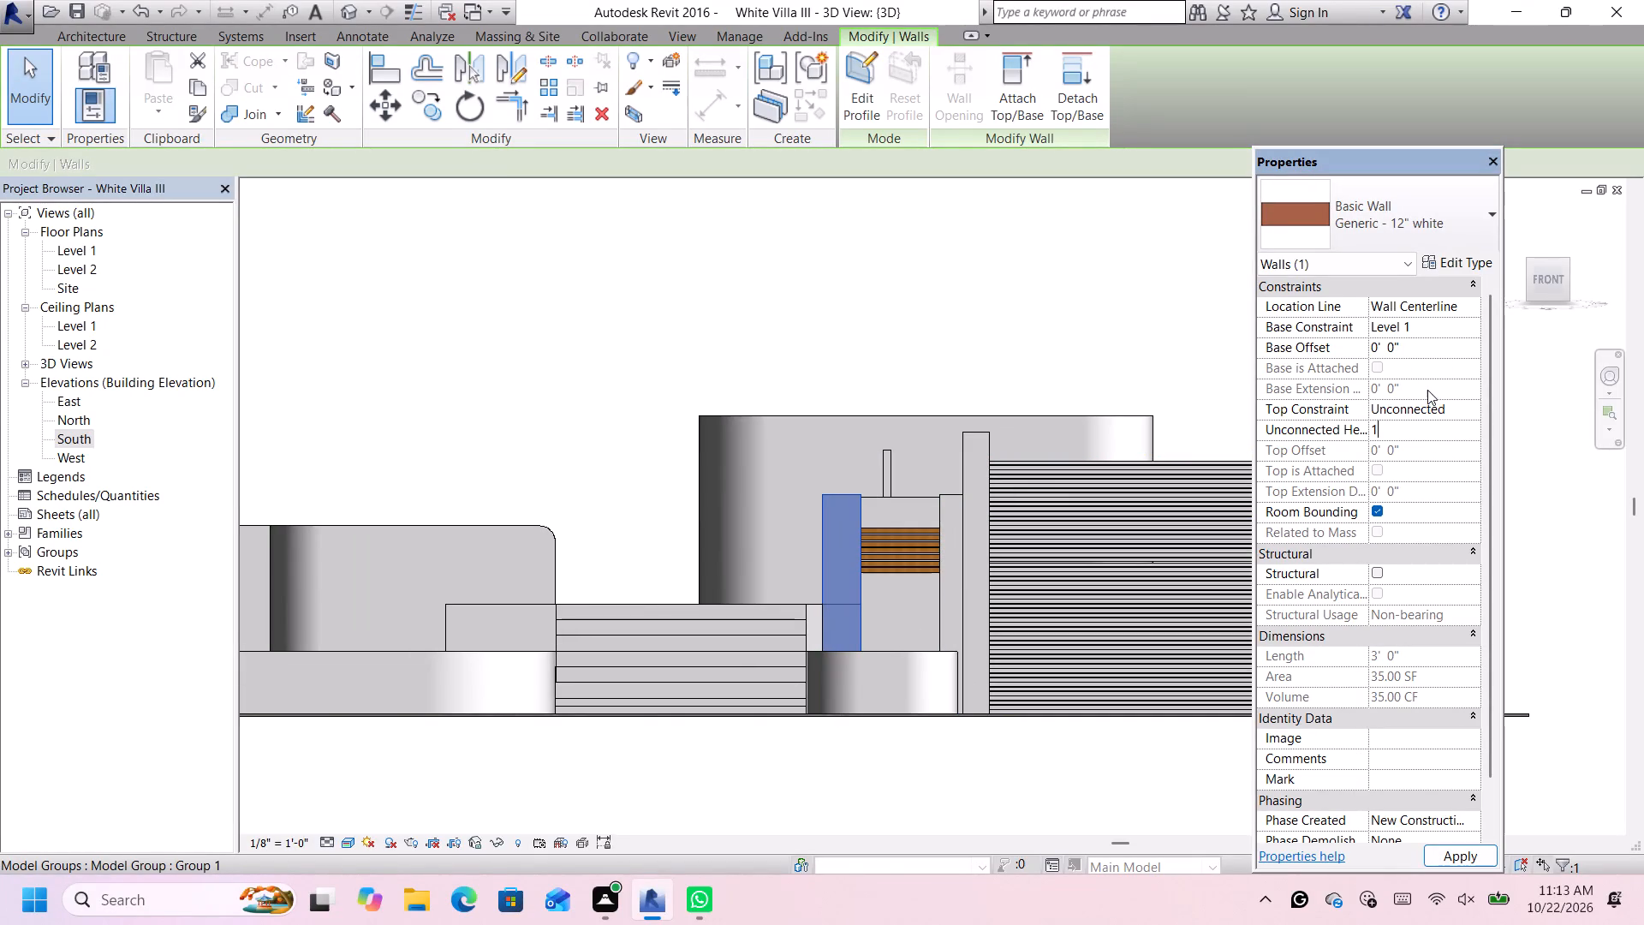
key("2")
key("apostrophe")
key("Return")
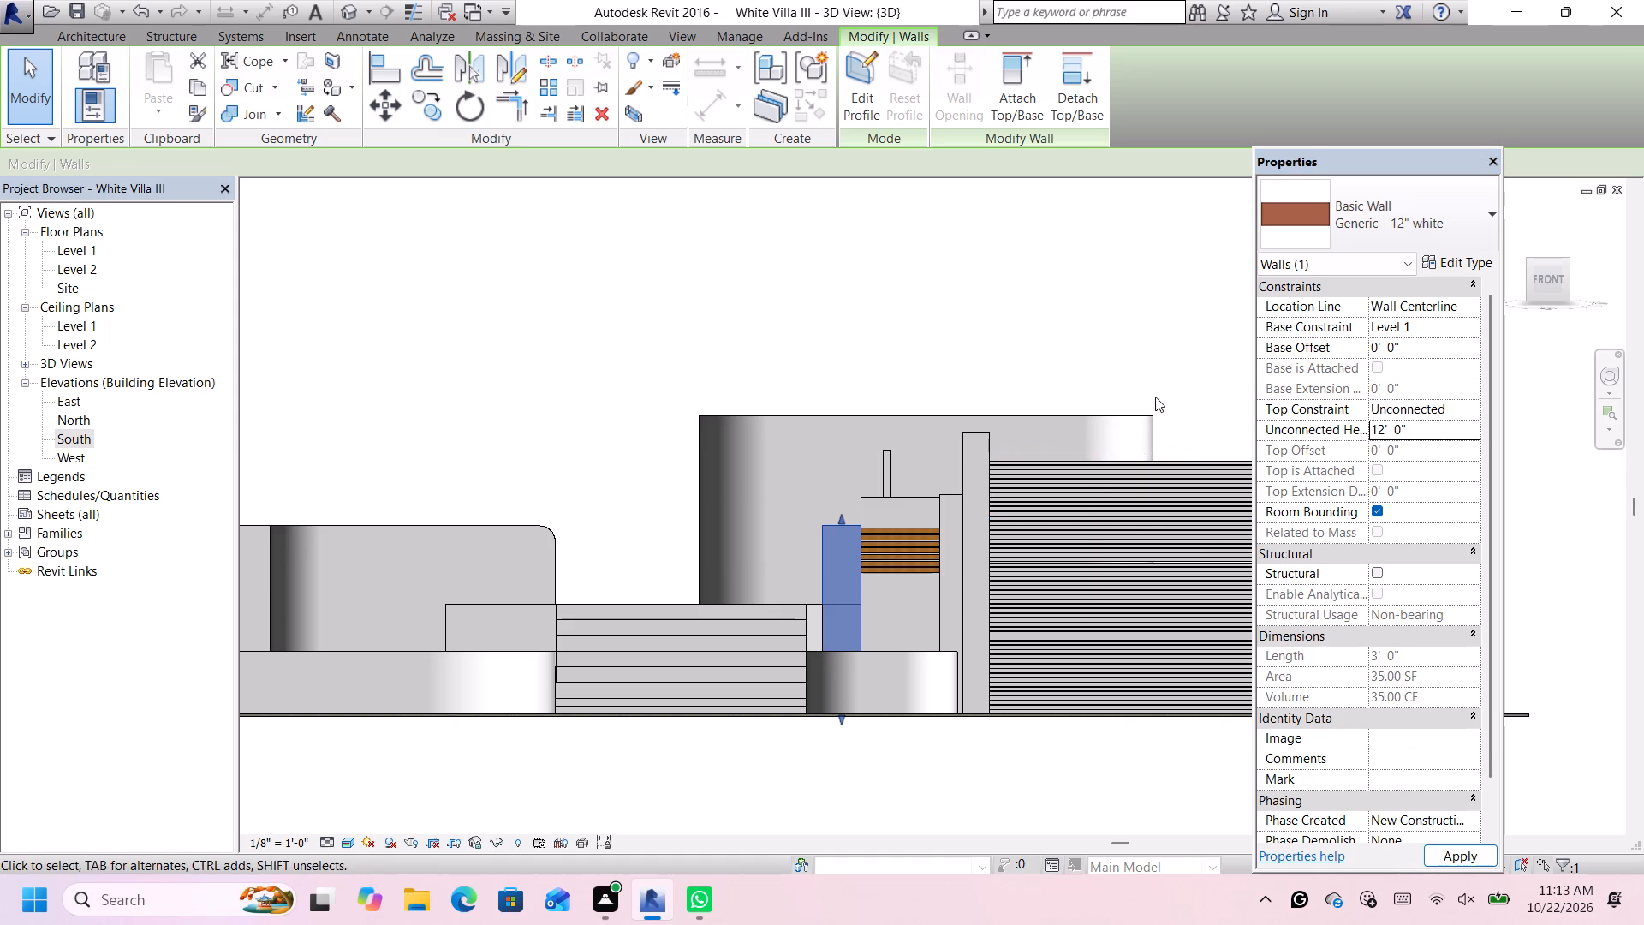
left_click(1171, 375)
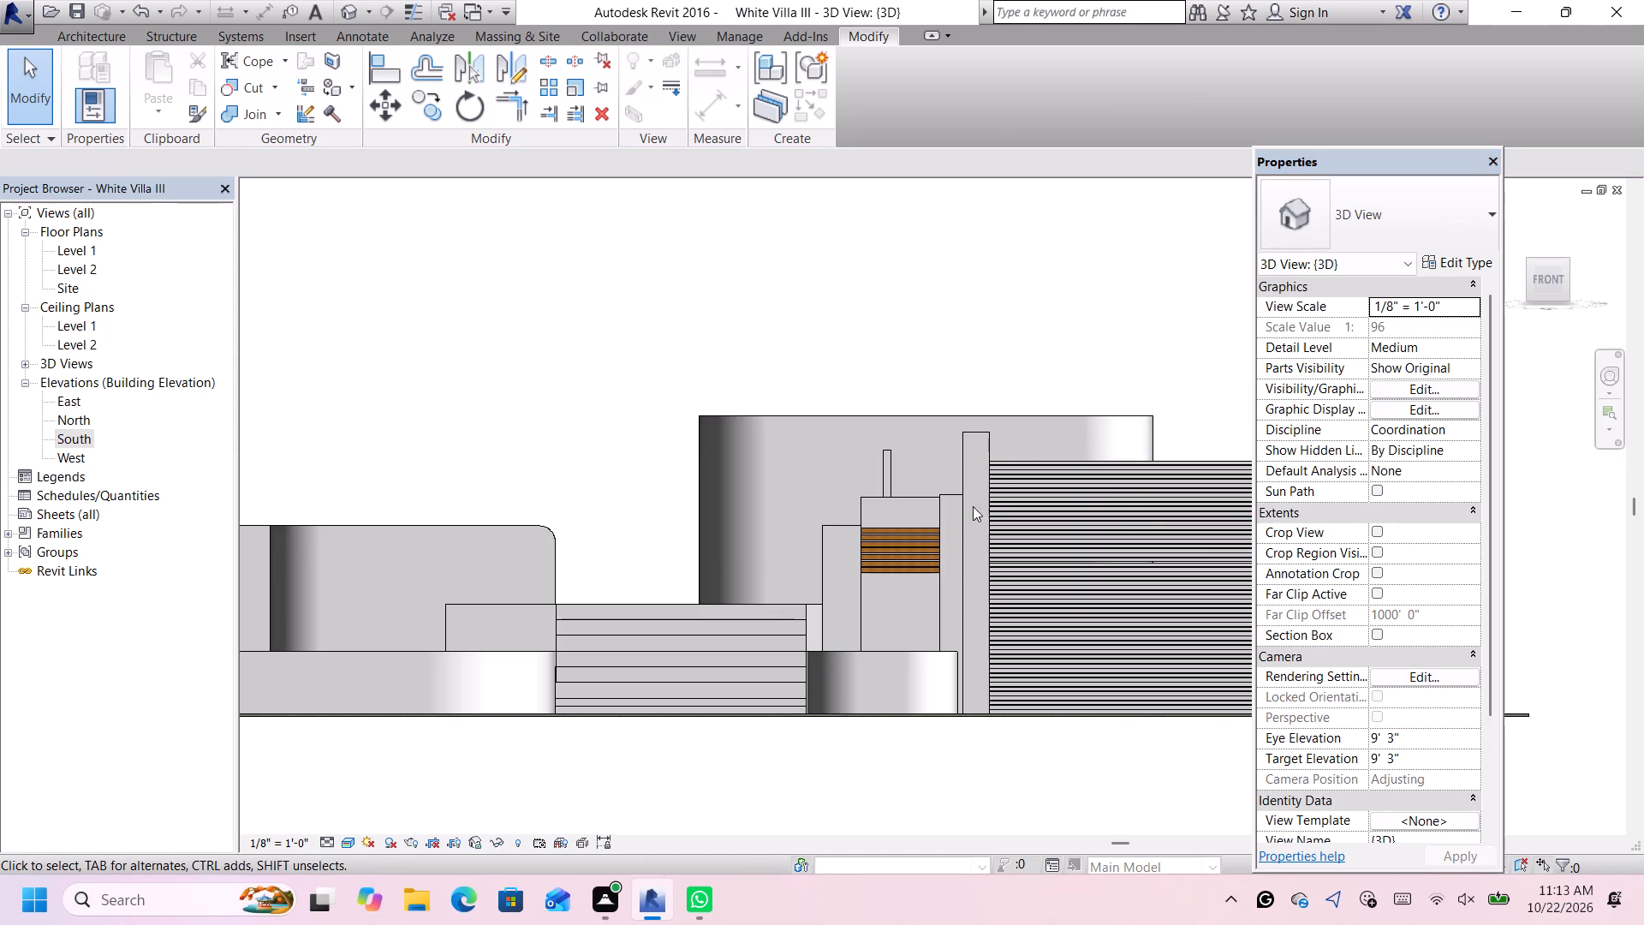
scroll(963, 521, "down", 2)
scroll(594, 603, "down", 1)
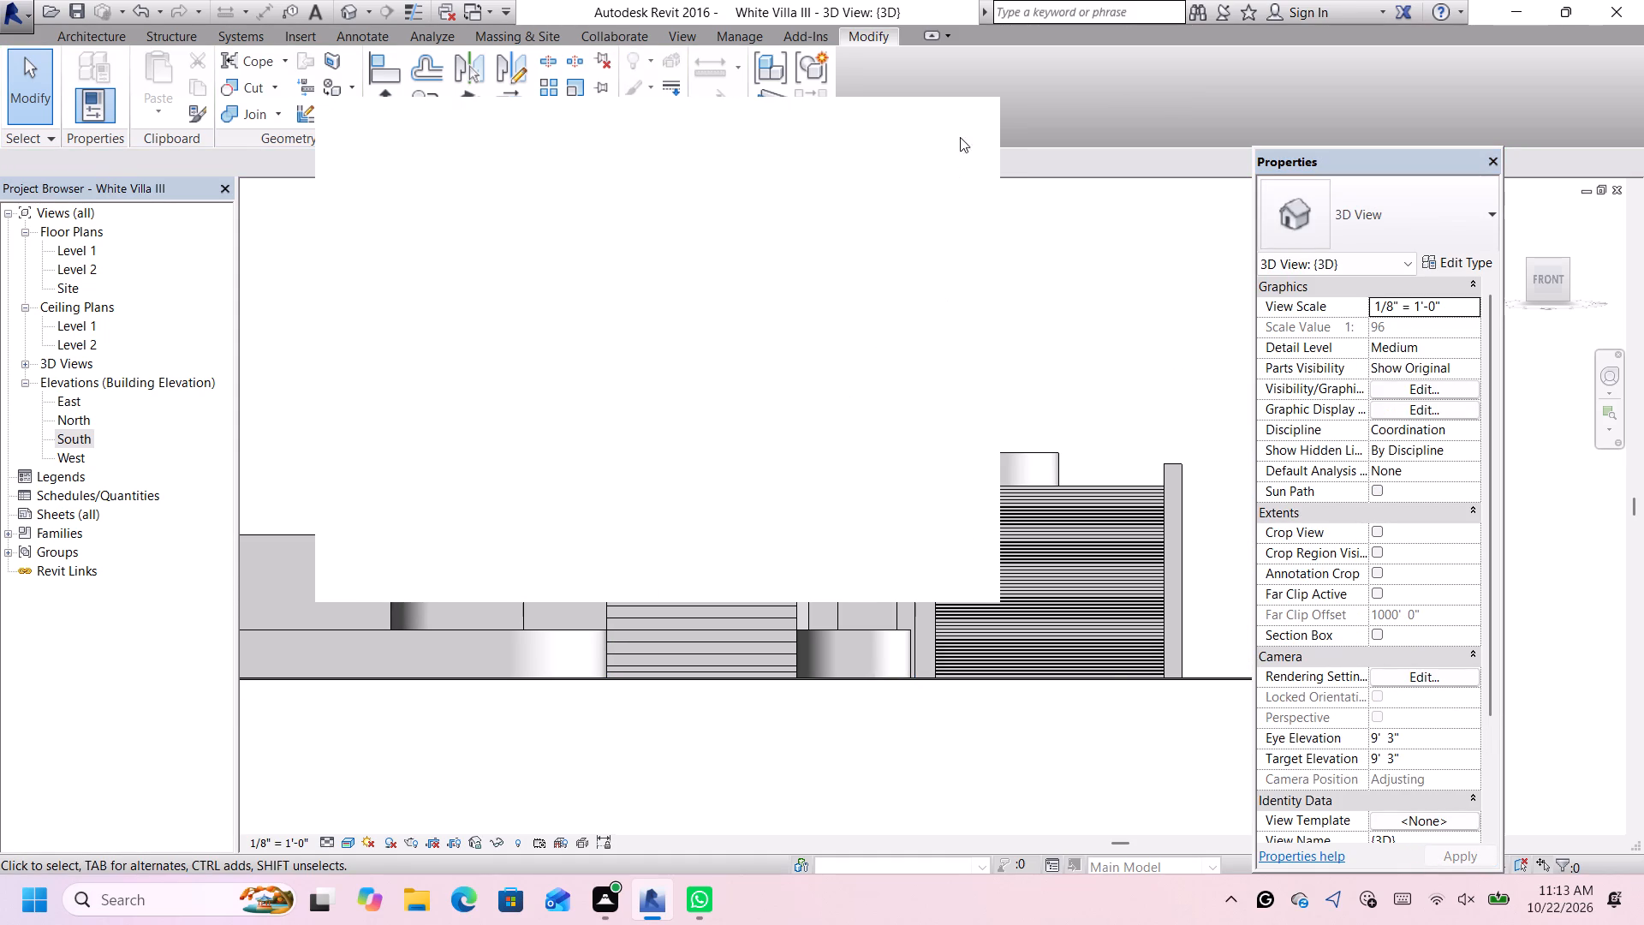
Set the unconnected height of the three 12" white walls of the low wing beyond the stairs to 10' and deselect them.
left_click(955, 116)
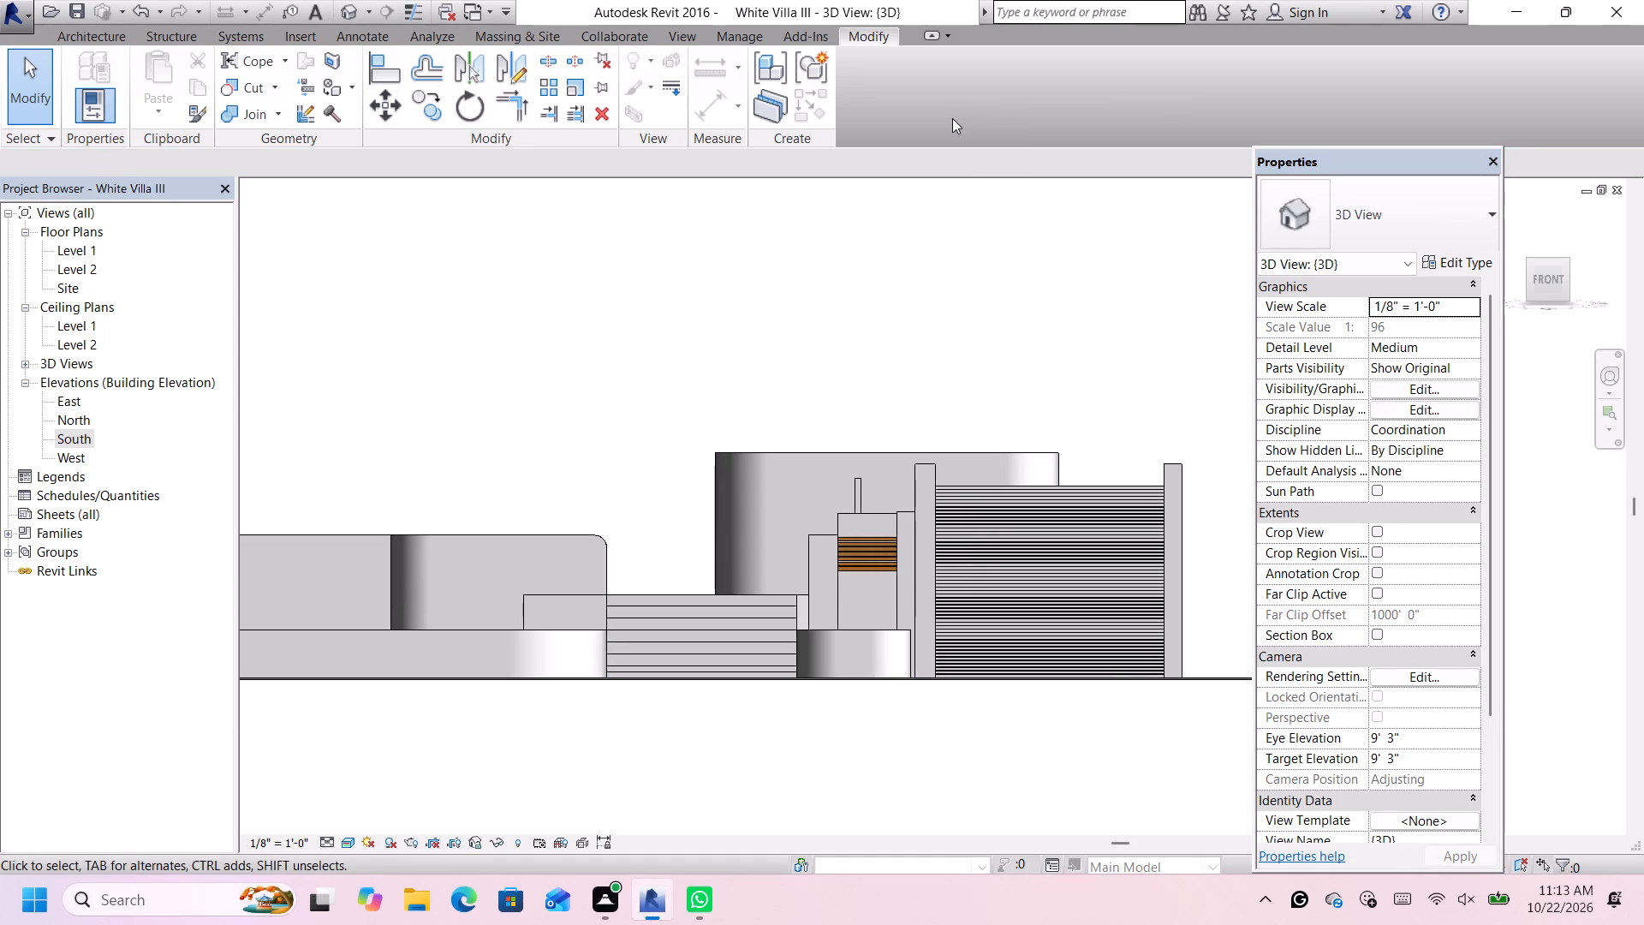
scroll(768, 322, "down", 1)
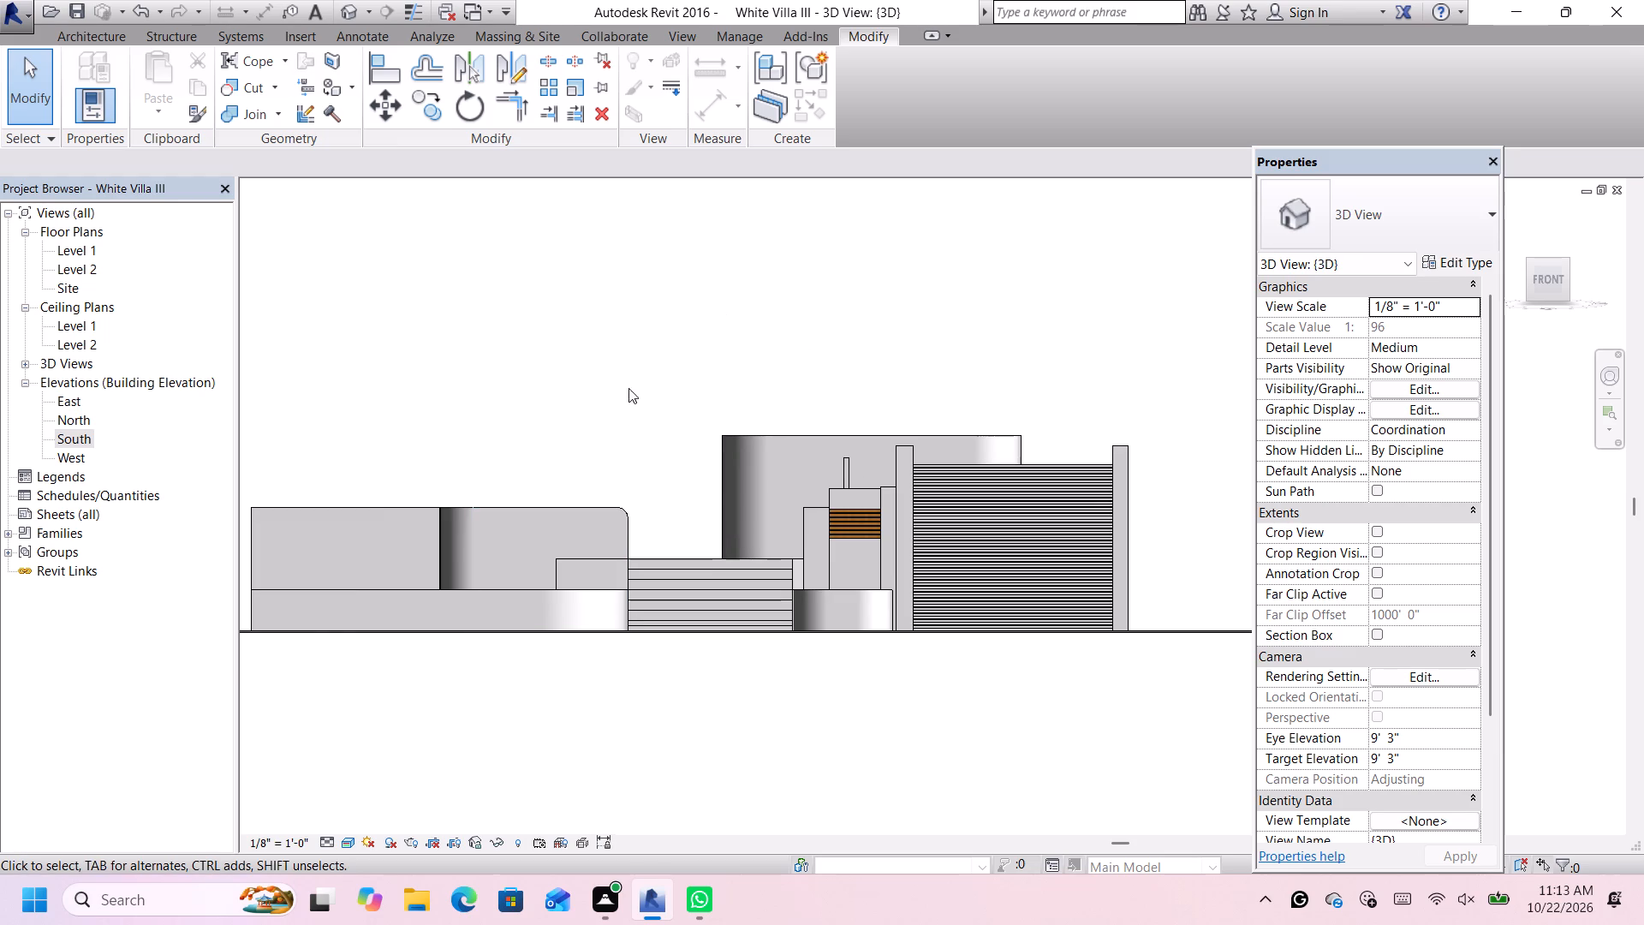
scroll(624, 398, "down", 3)
left_click_drag(650, 431, 409, 474)
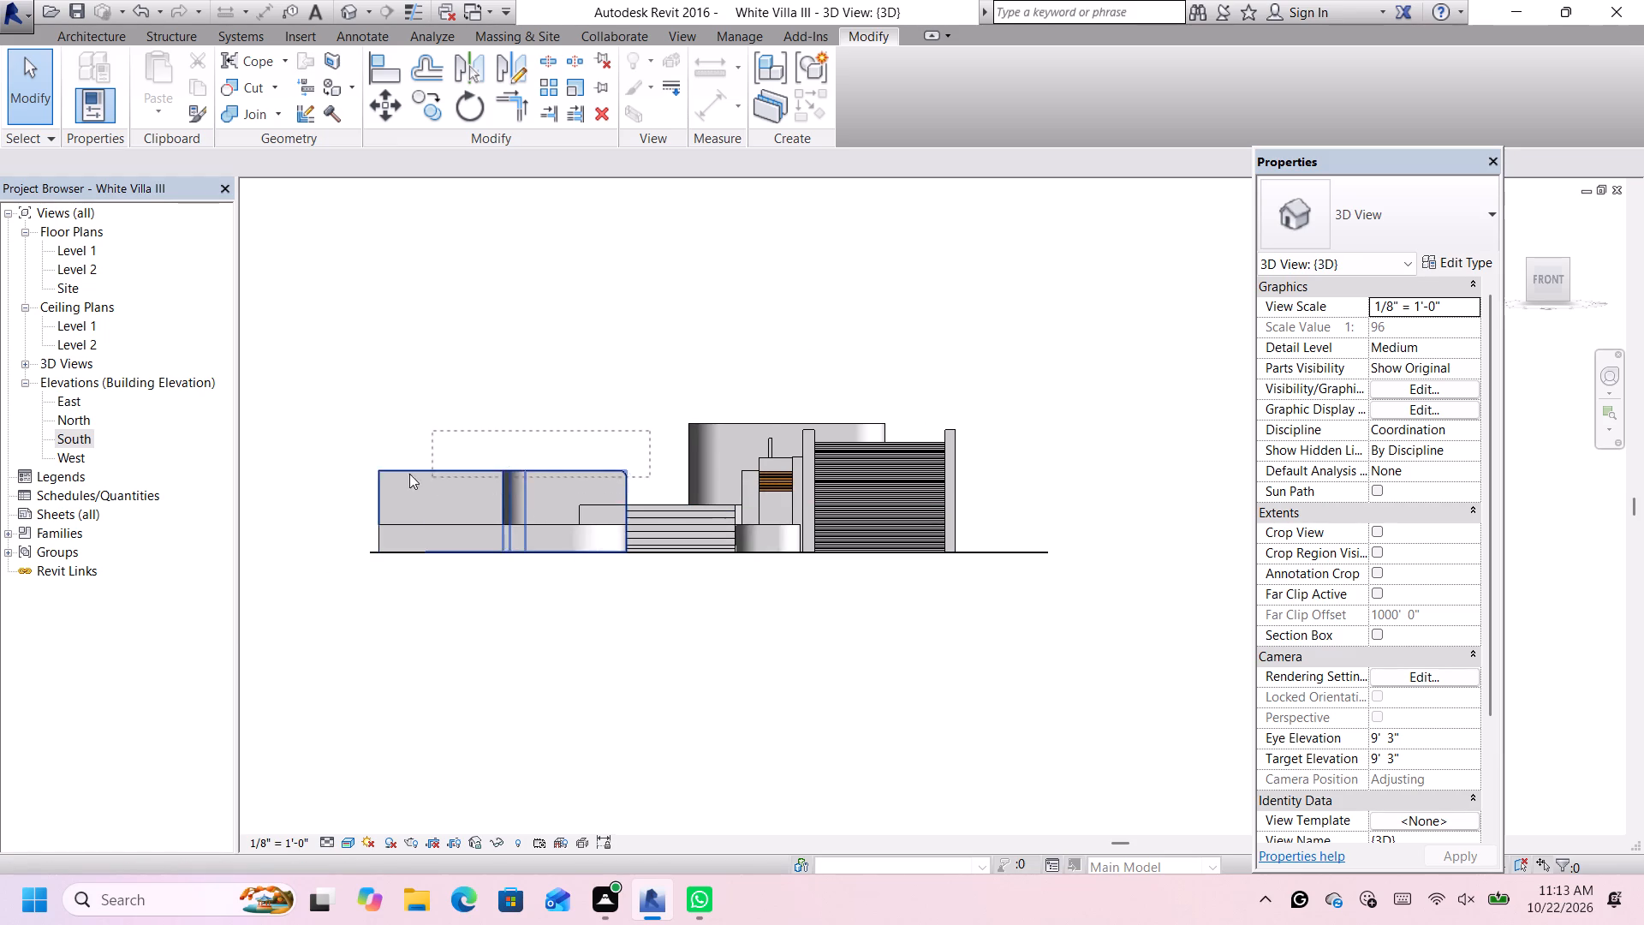
left_click_drag(409, 474, 327, 487)
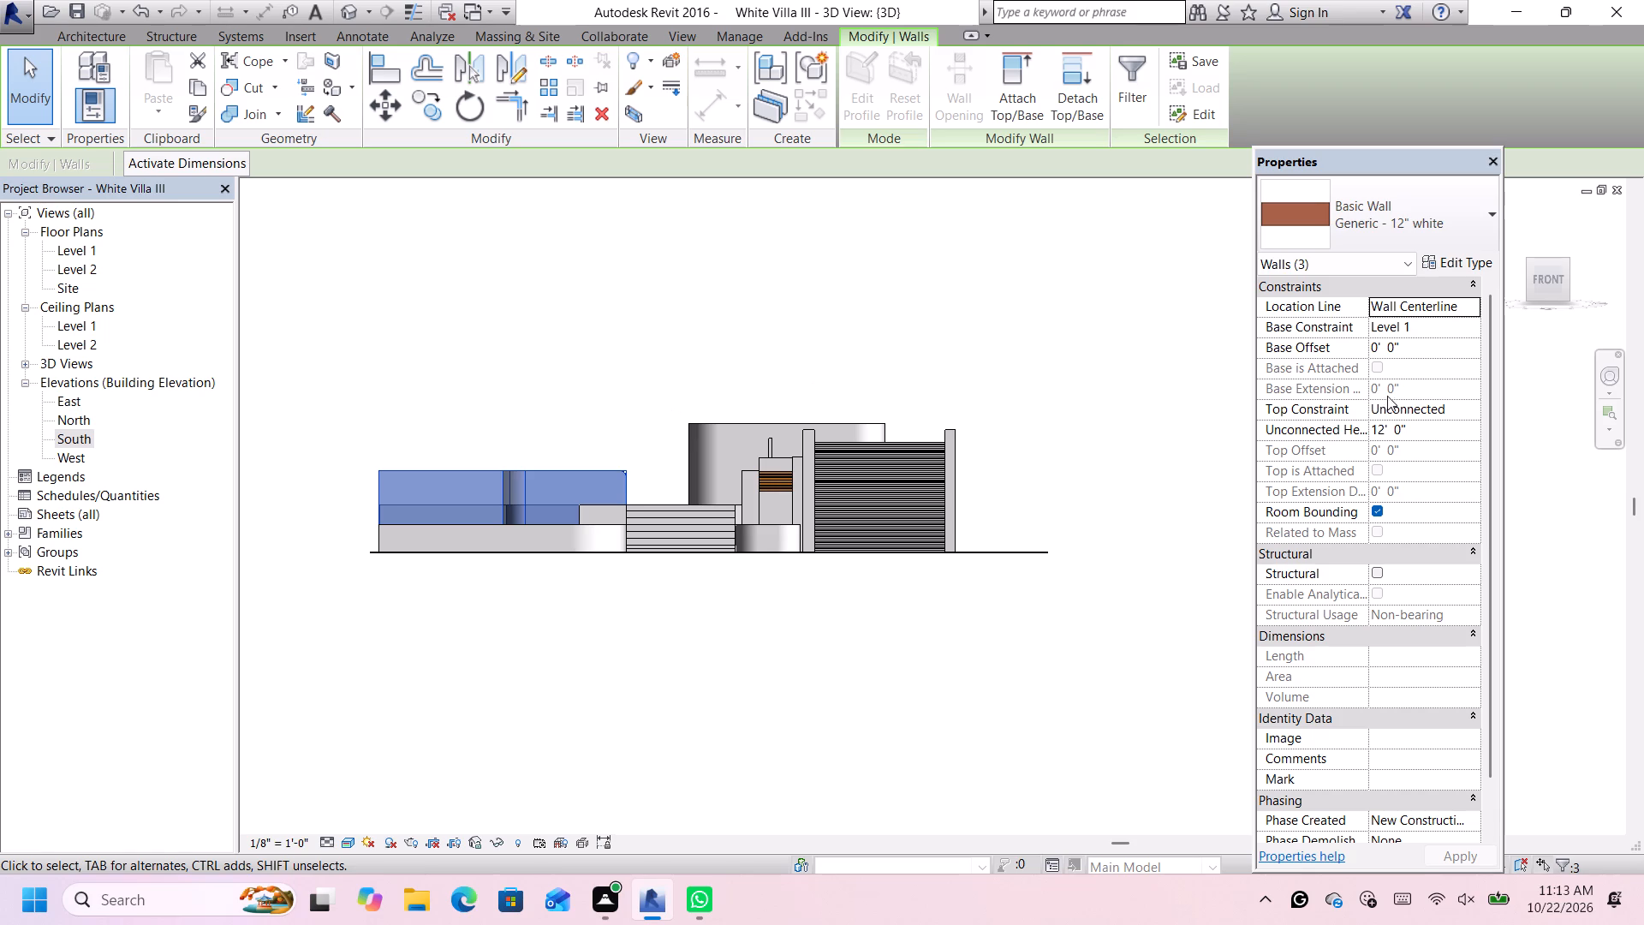
scroll(1397, 410, "up", 1)
left_click(1431, 428)
key("BackSpace")
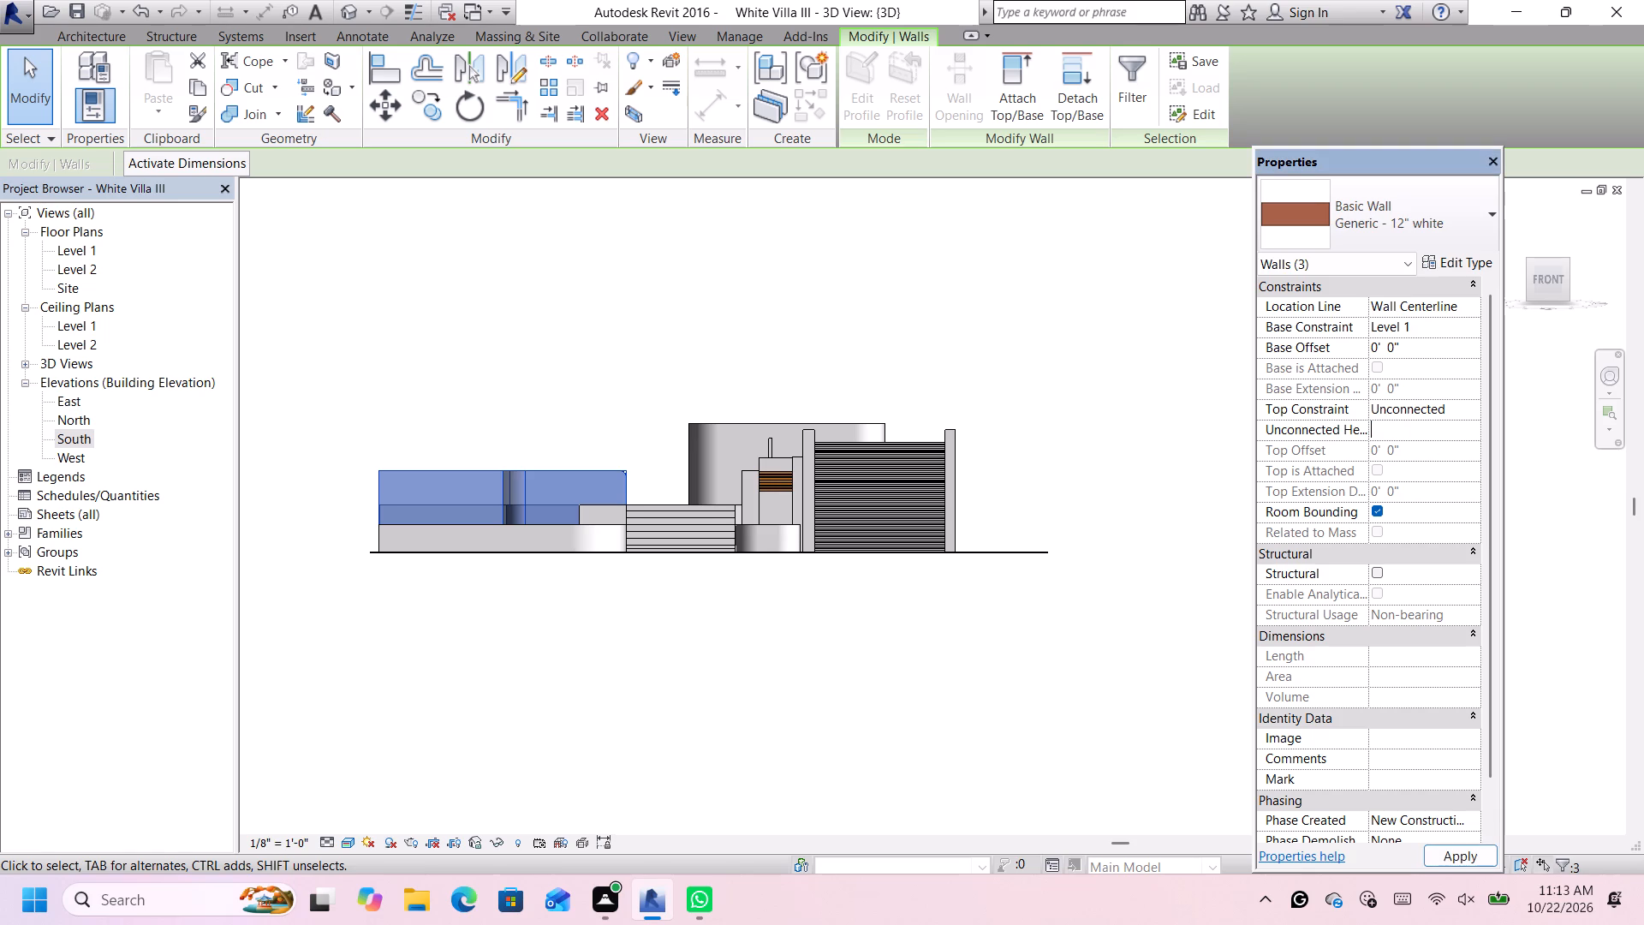
type("10'")
key("Return")
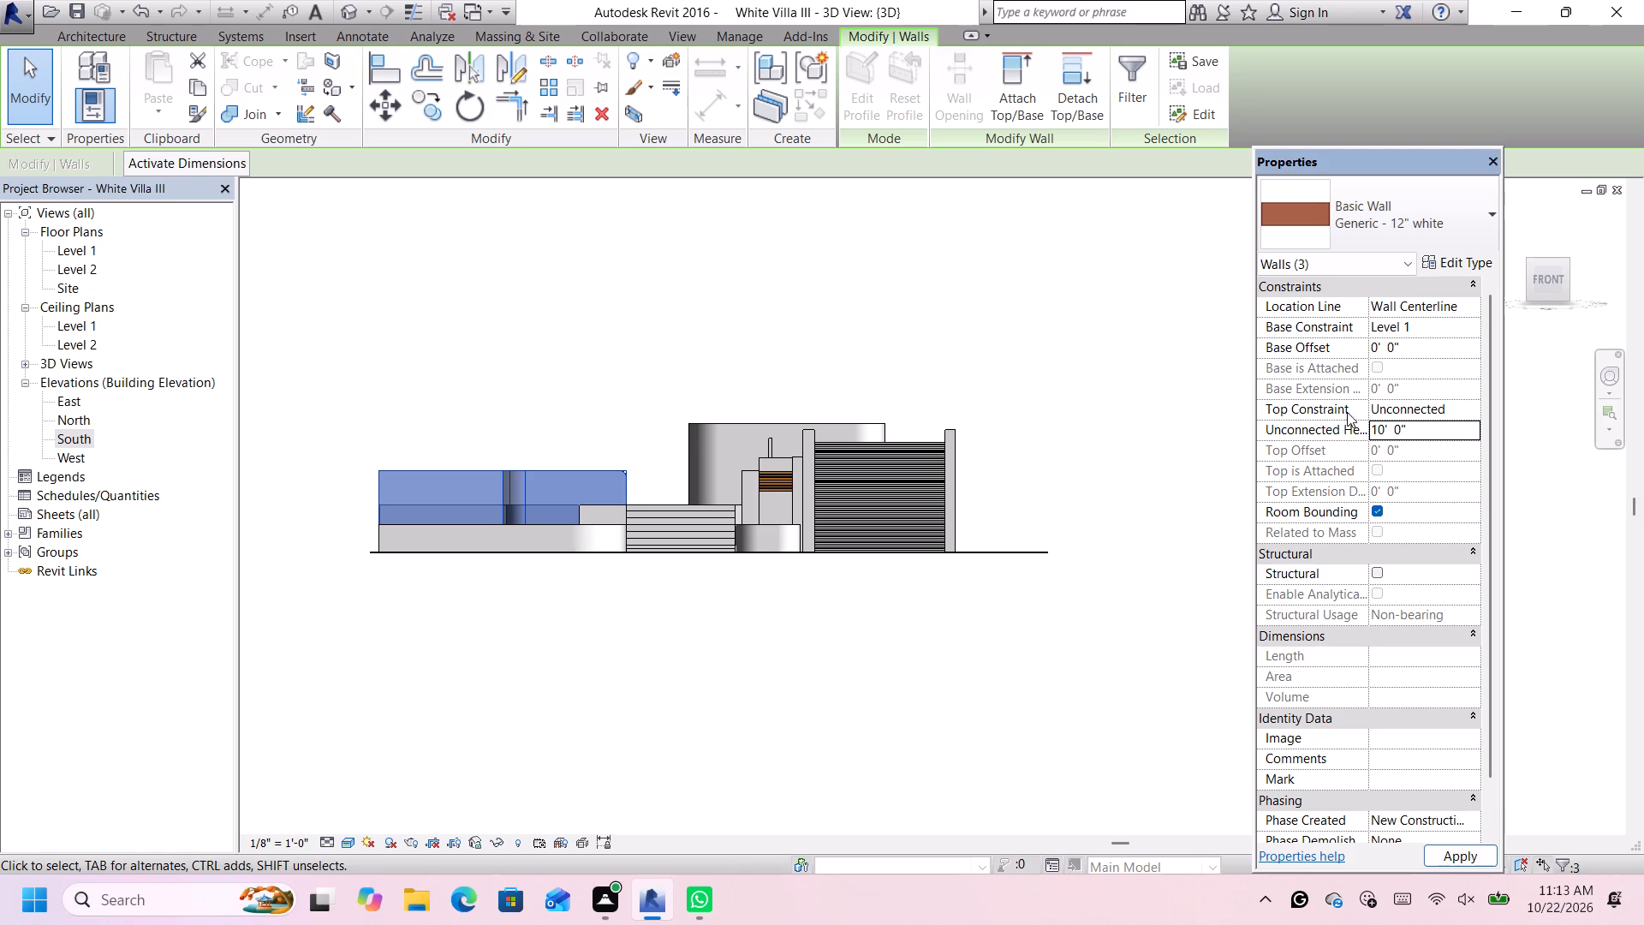
scroll(683, 396, "up", 2)
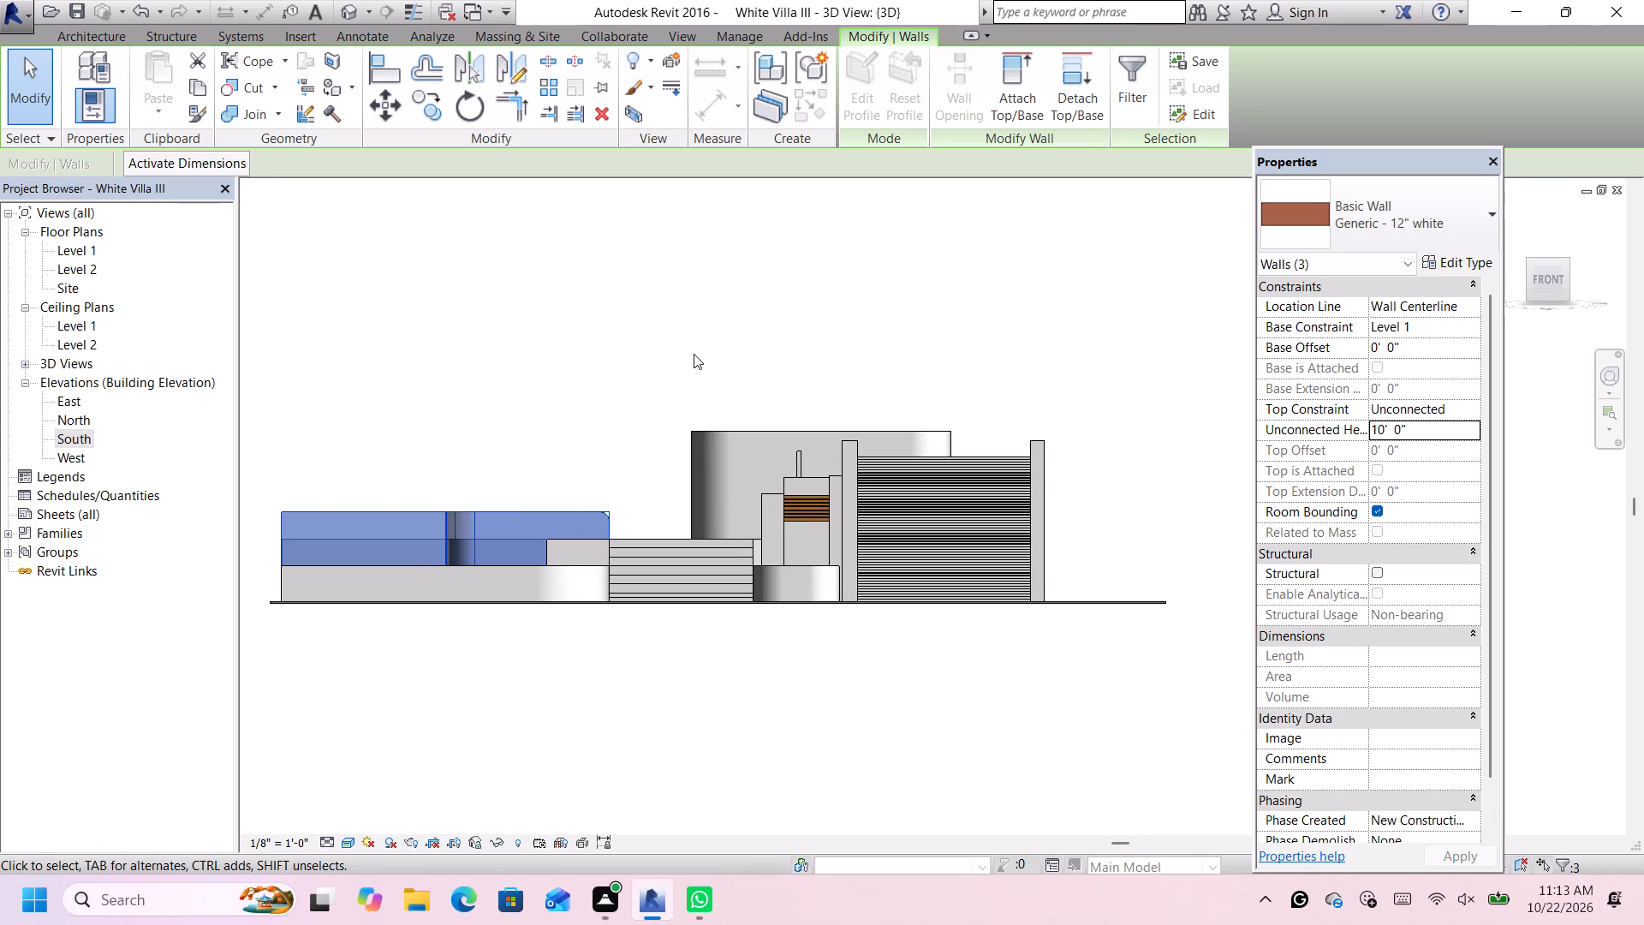
left_click(568, 456)
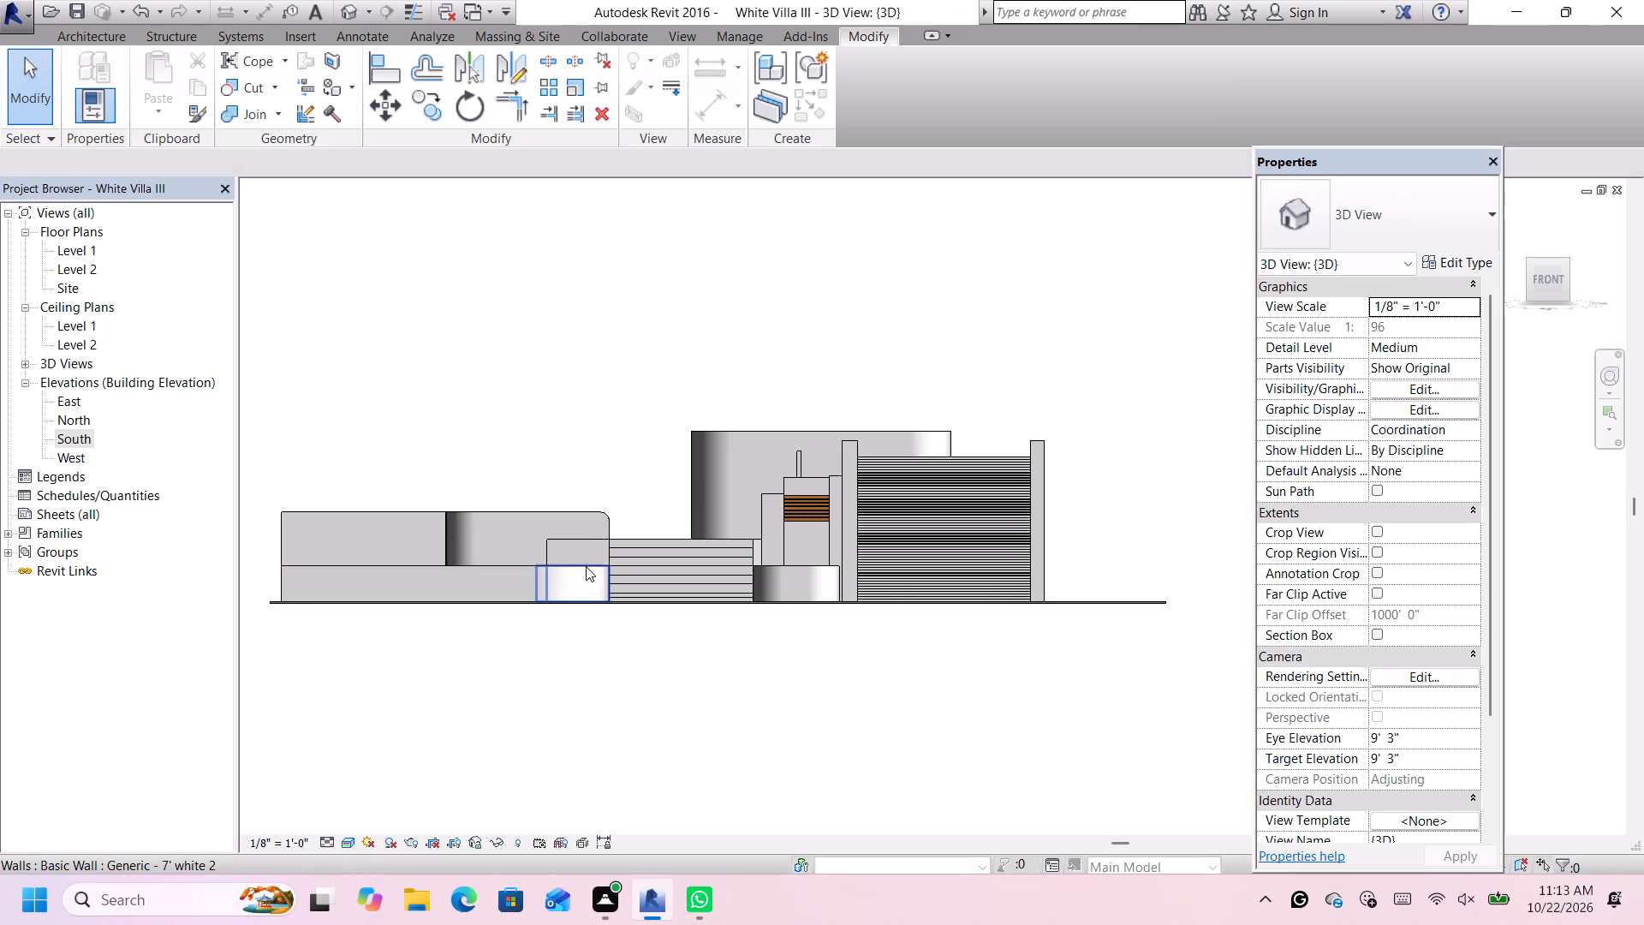
Set the unconnected height of the short Generic - 7' white 2 wall beside the stairs to 6' and deselect it.
left_click(581, 542)
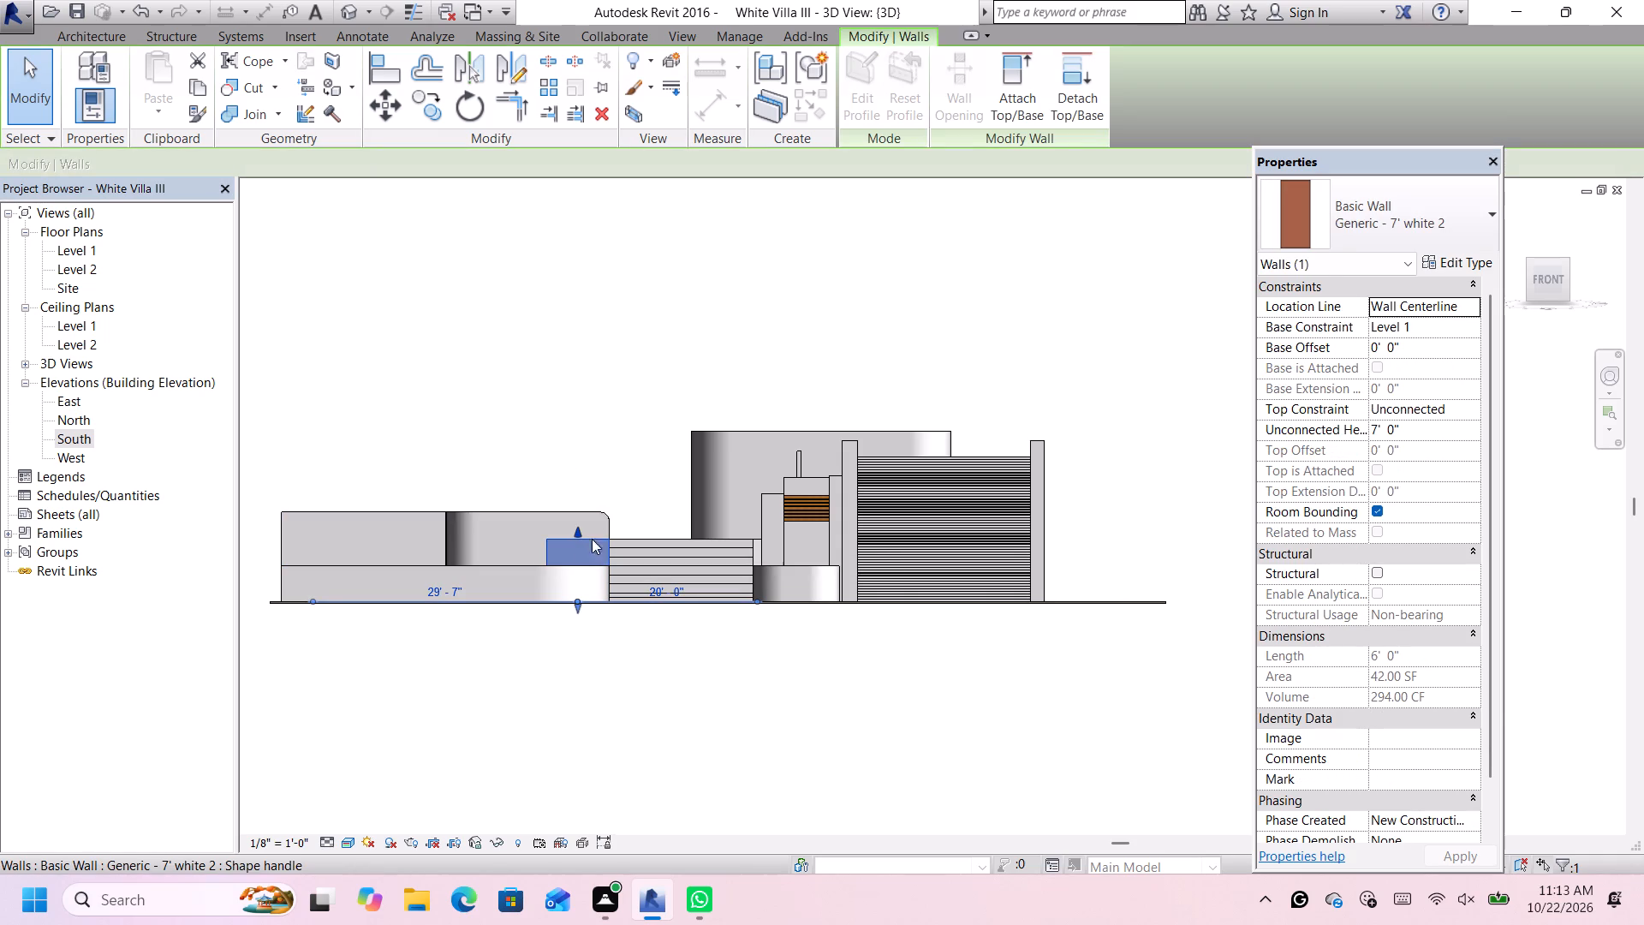
left_click(1415, 426)
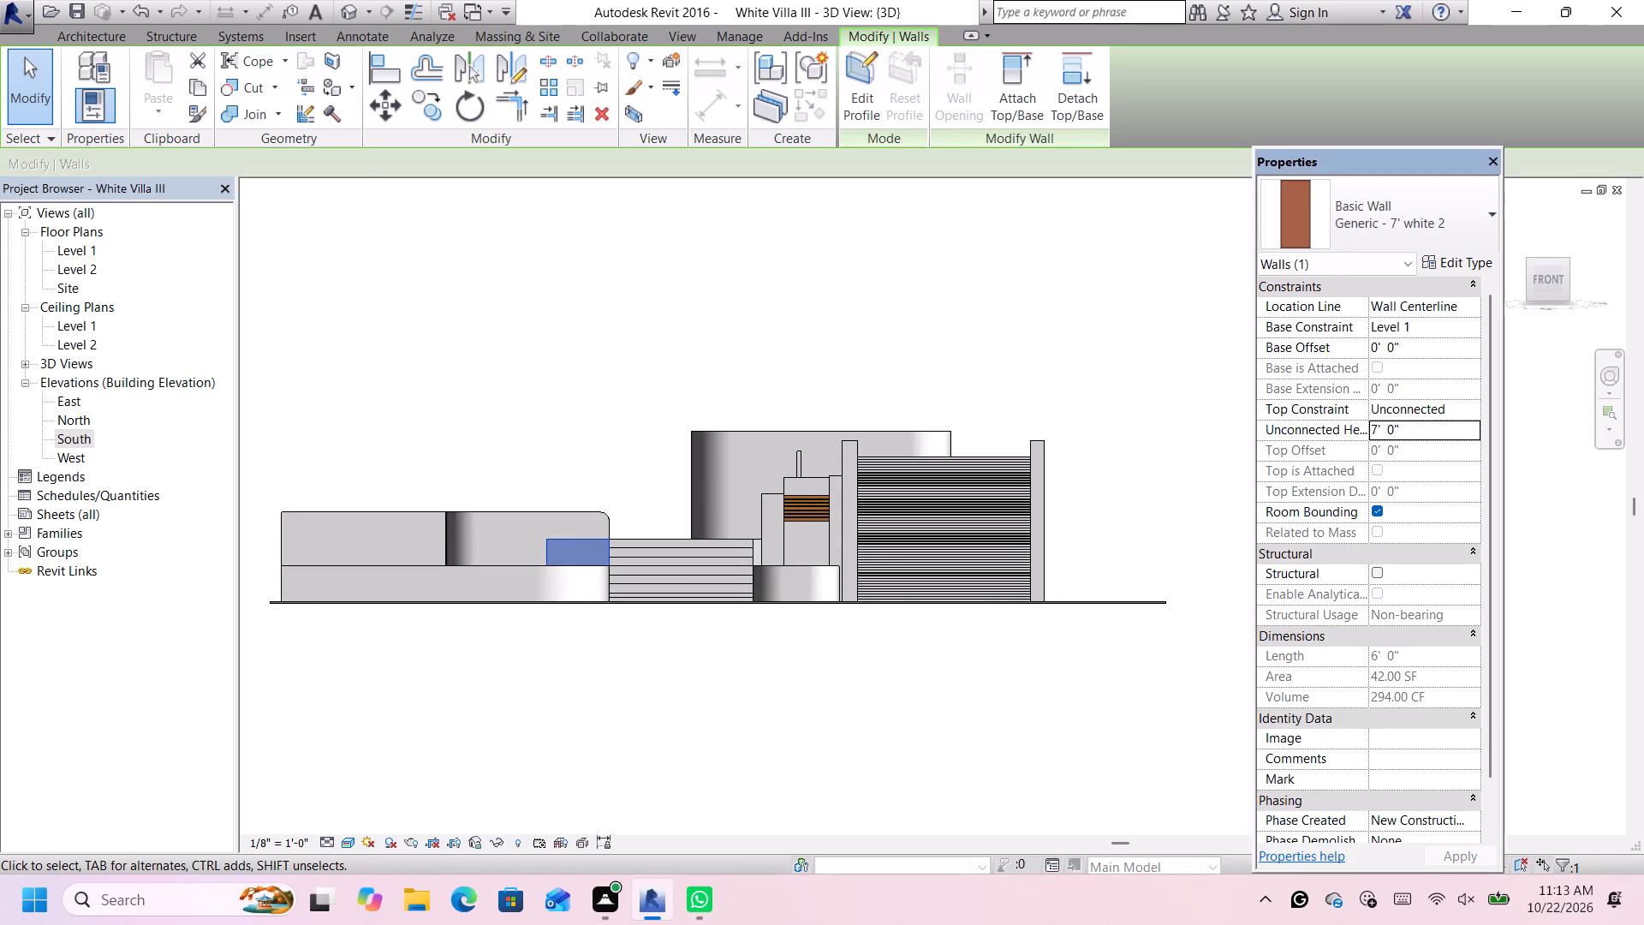
key("BackSpace")
type("6'")
key("Return")
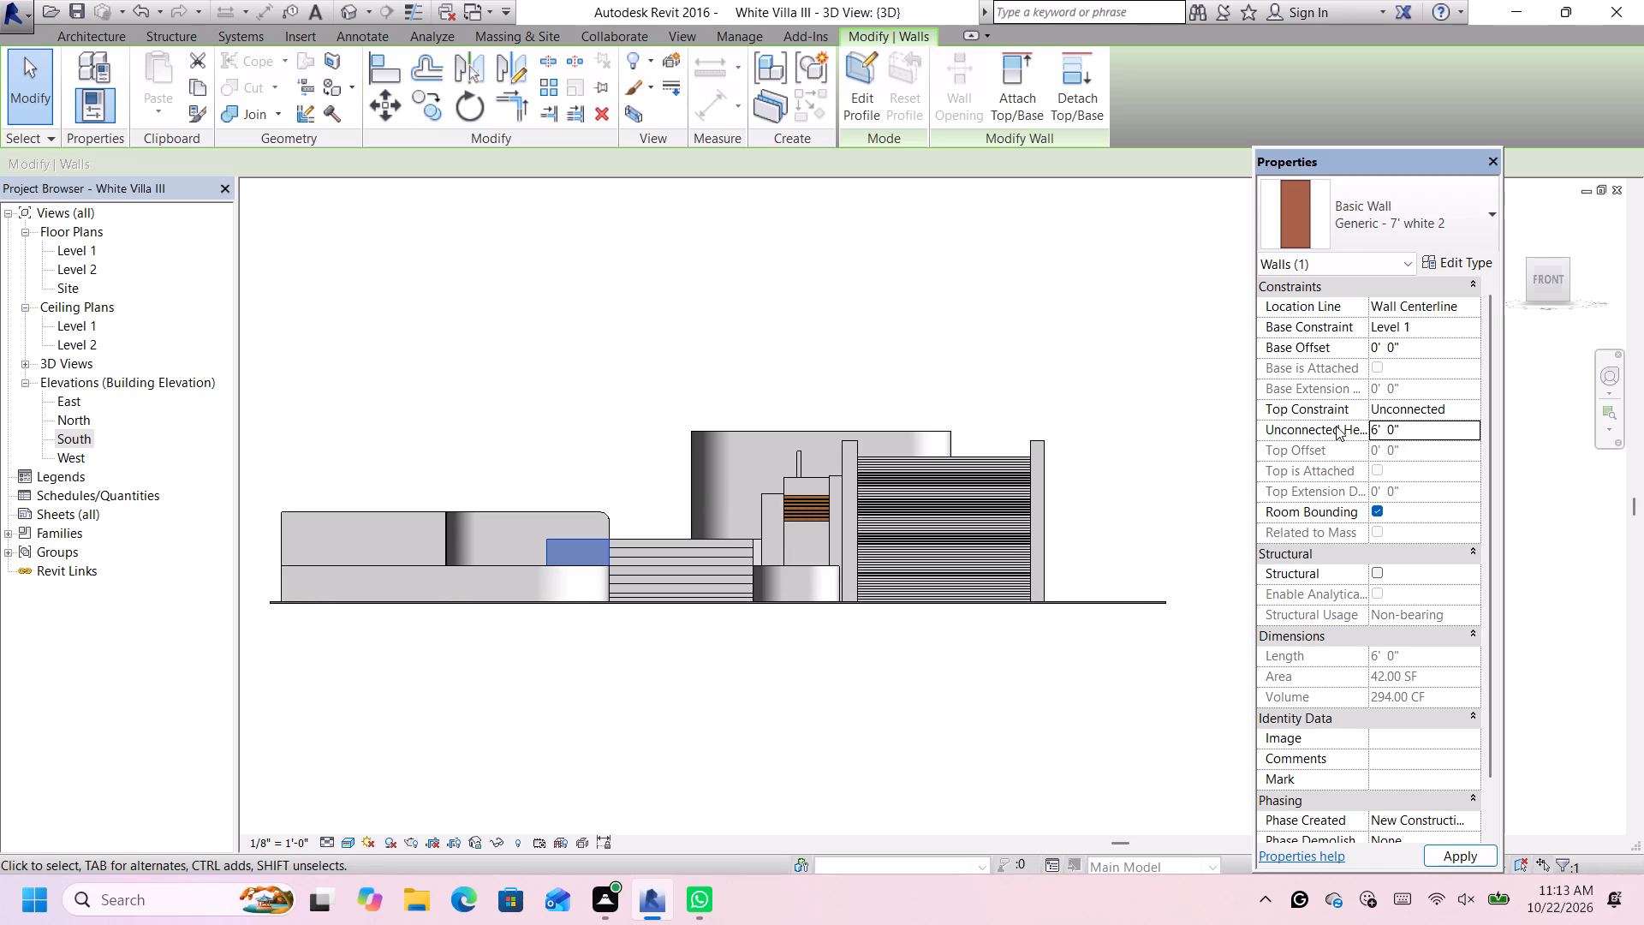
left_click(581, 427)
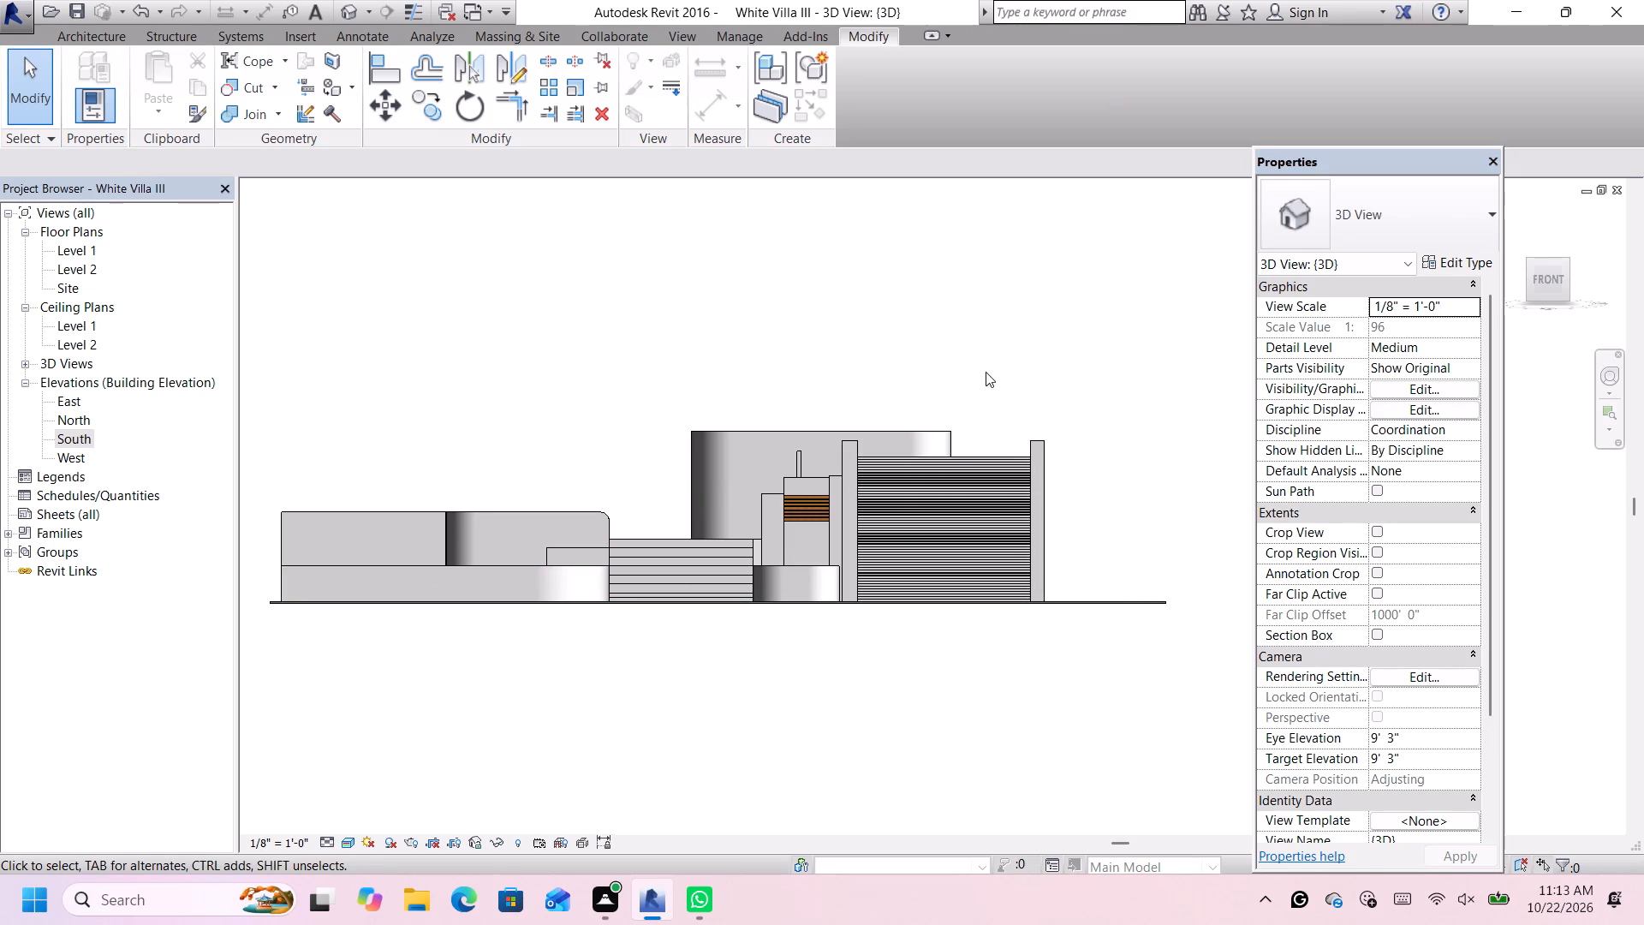
Examine the height and base offset of the white panel and the brown slatted wall in the entrance frame.
scroll(986, 372, "down", 1)
scroll(1011, 372, "up", 2)
scroll(787, 510, "up", 3)
left_click(777, 493)
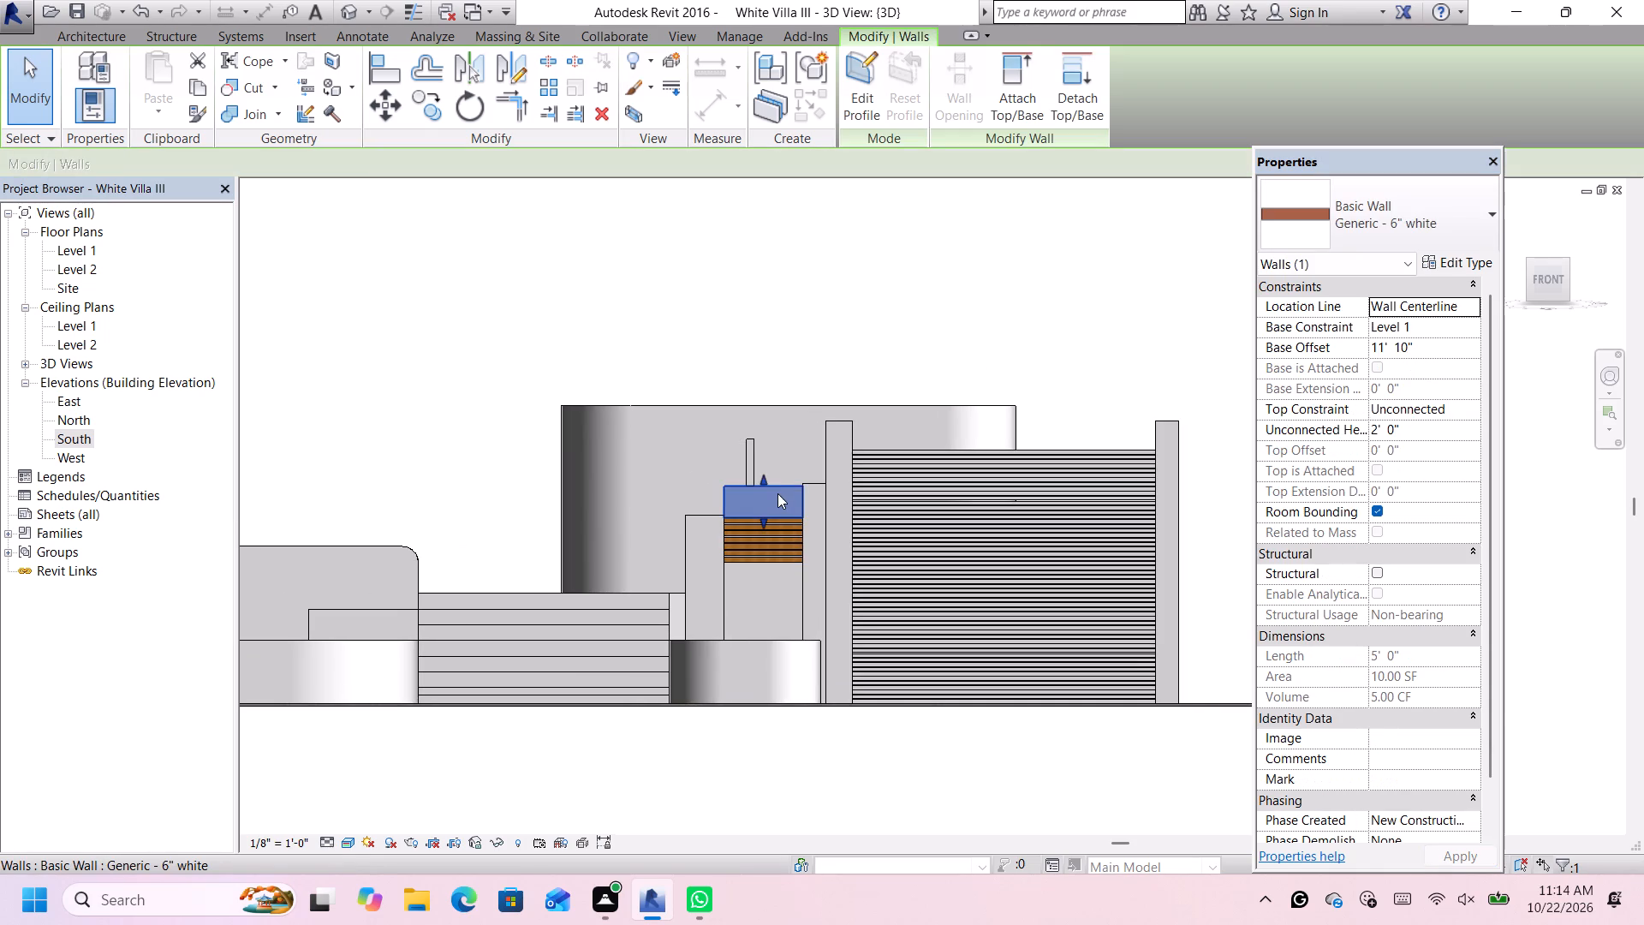
scroll(788, 513, "up", 2)
left_click(787, 536)
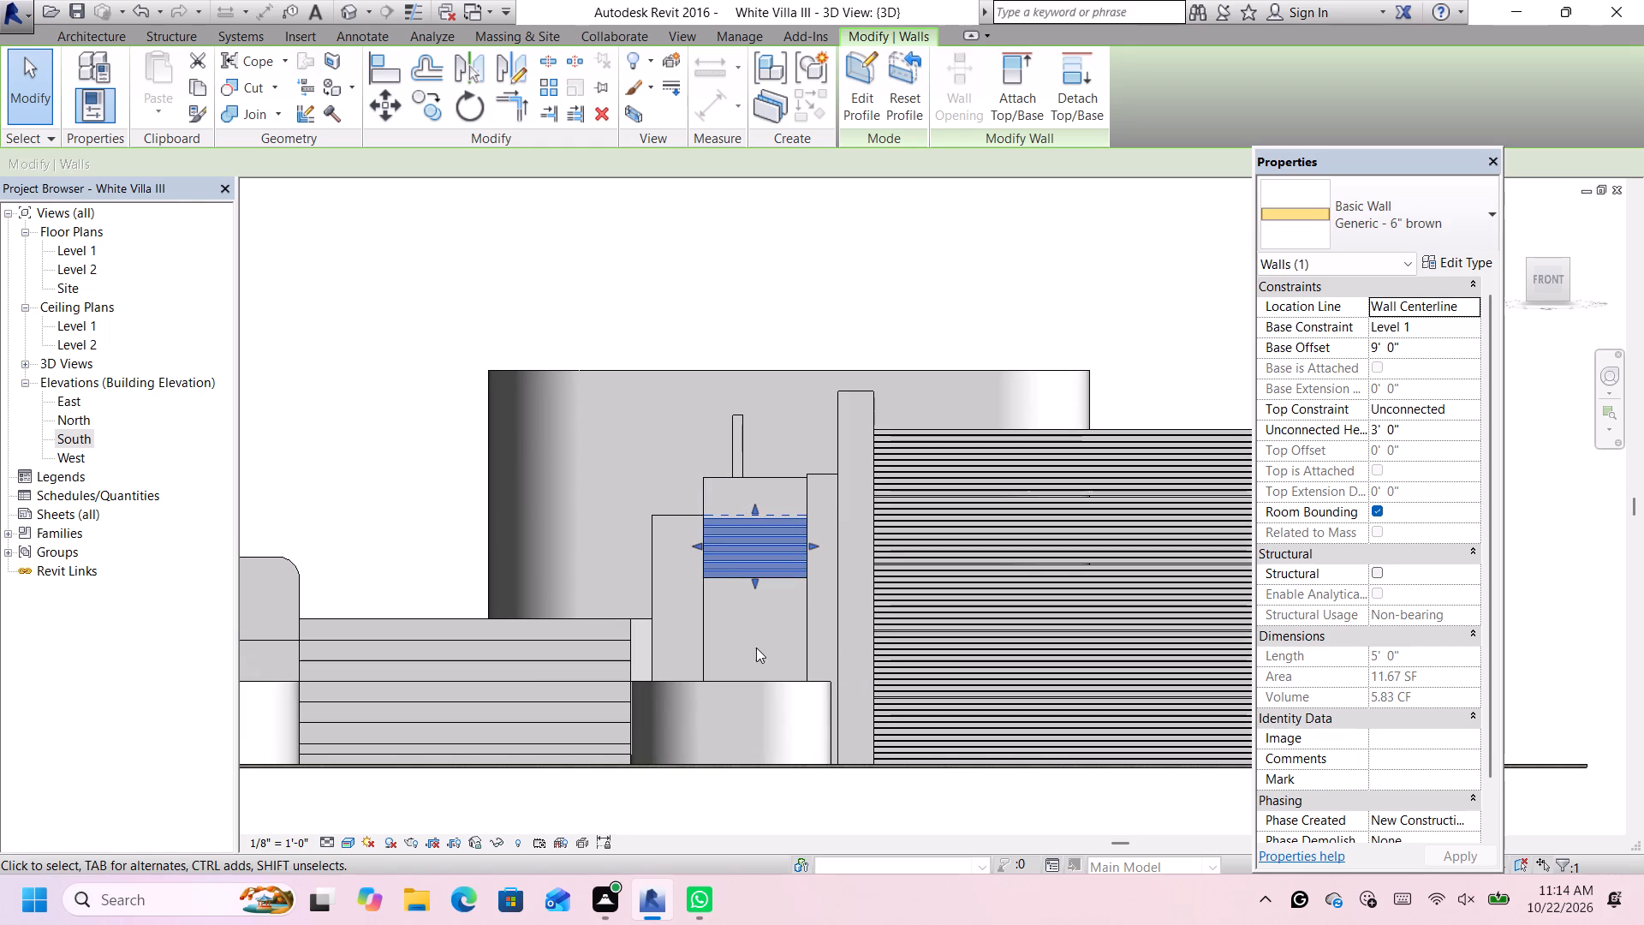
left_click(769, 619)
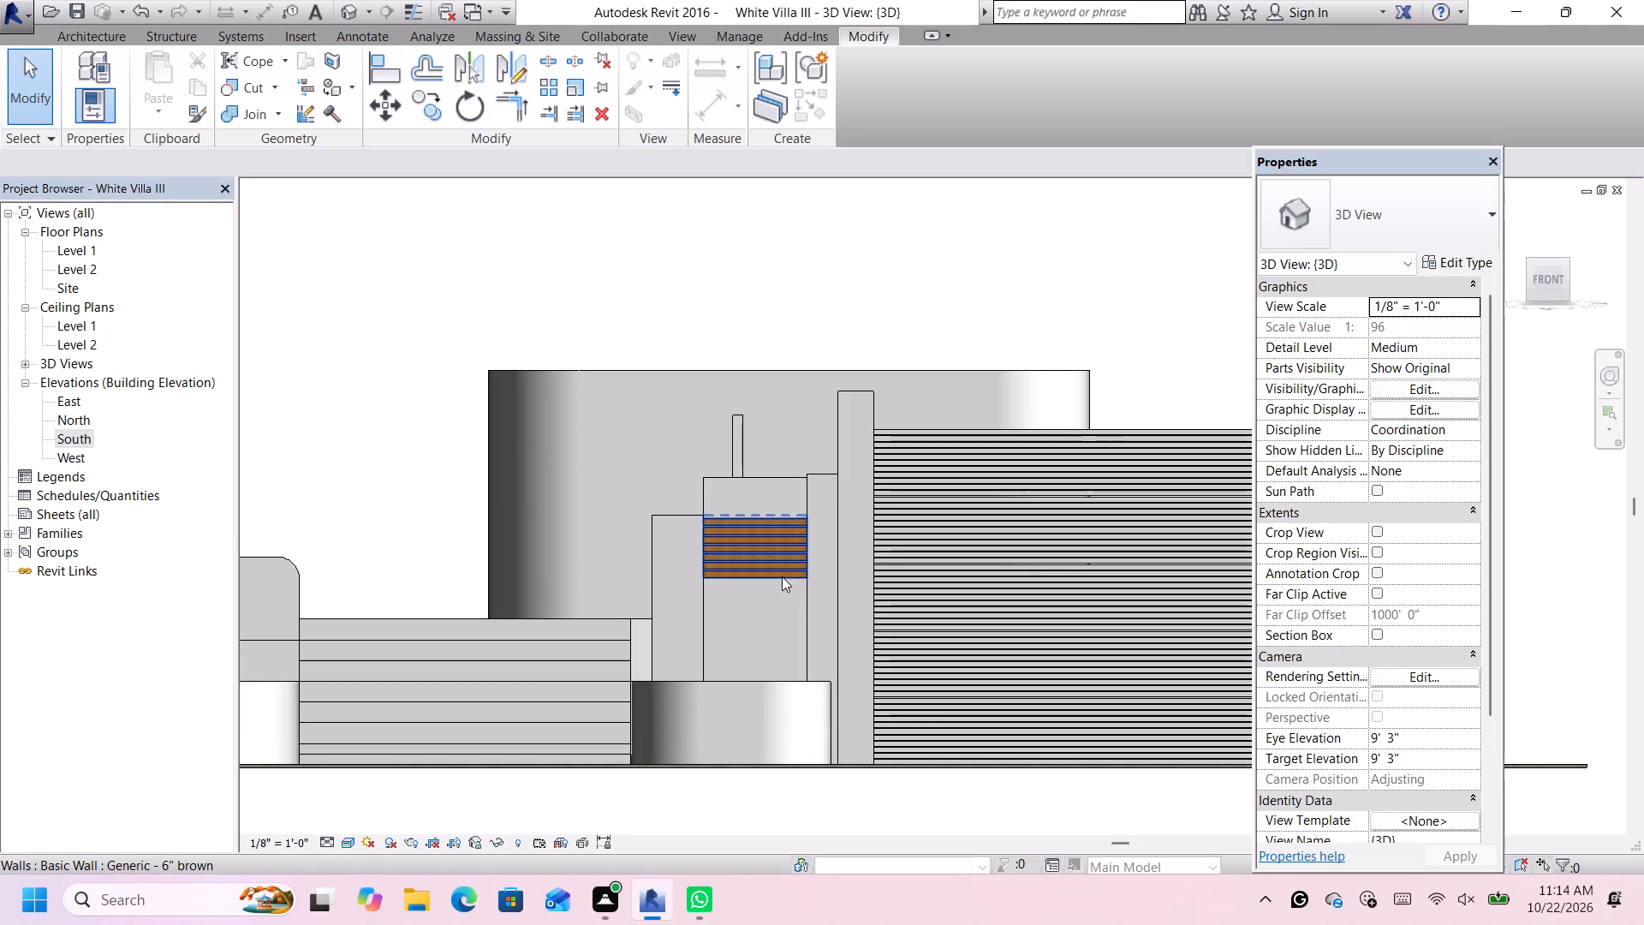
scroll(782, 584, "up", 3)
scroll(676, 620, "up", 4)
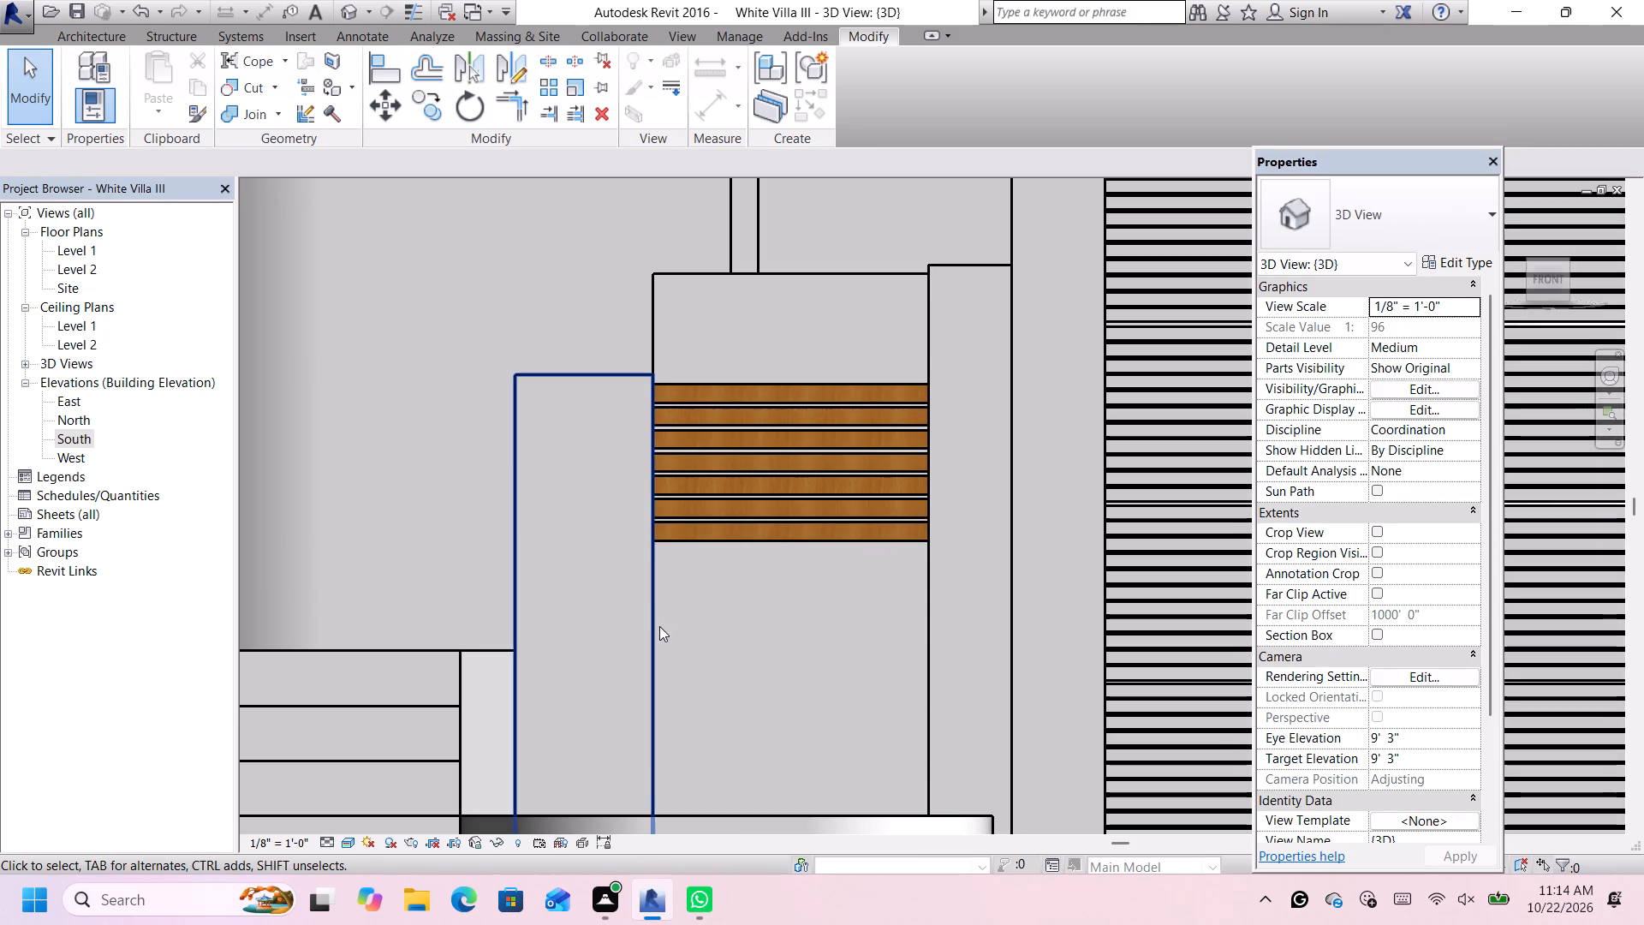
Set the unconnected height of the 6" white wall below the brown slats in the entrance frame to 7'.
scroll(670, 567, "down", 7)
middle_click_drag(741, 574, 671, 716)
scroll(670, 703, "up", 3)
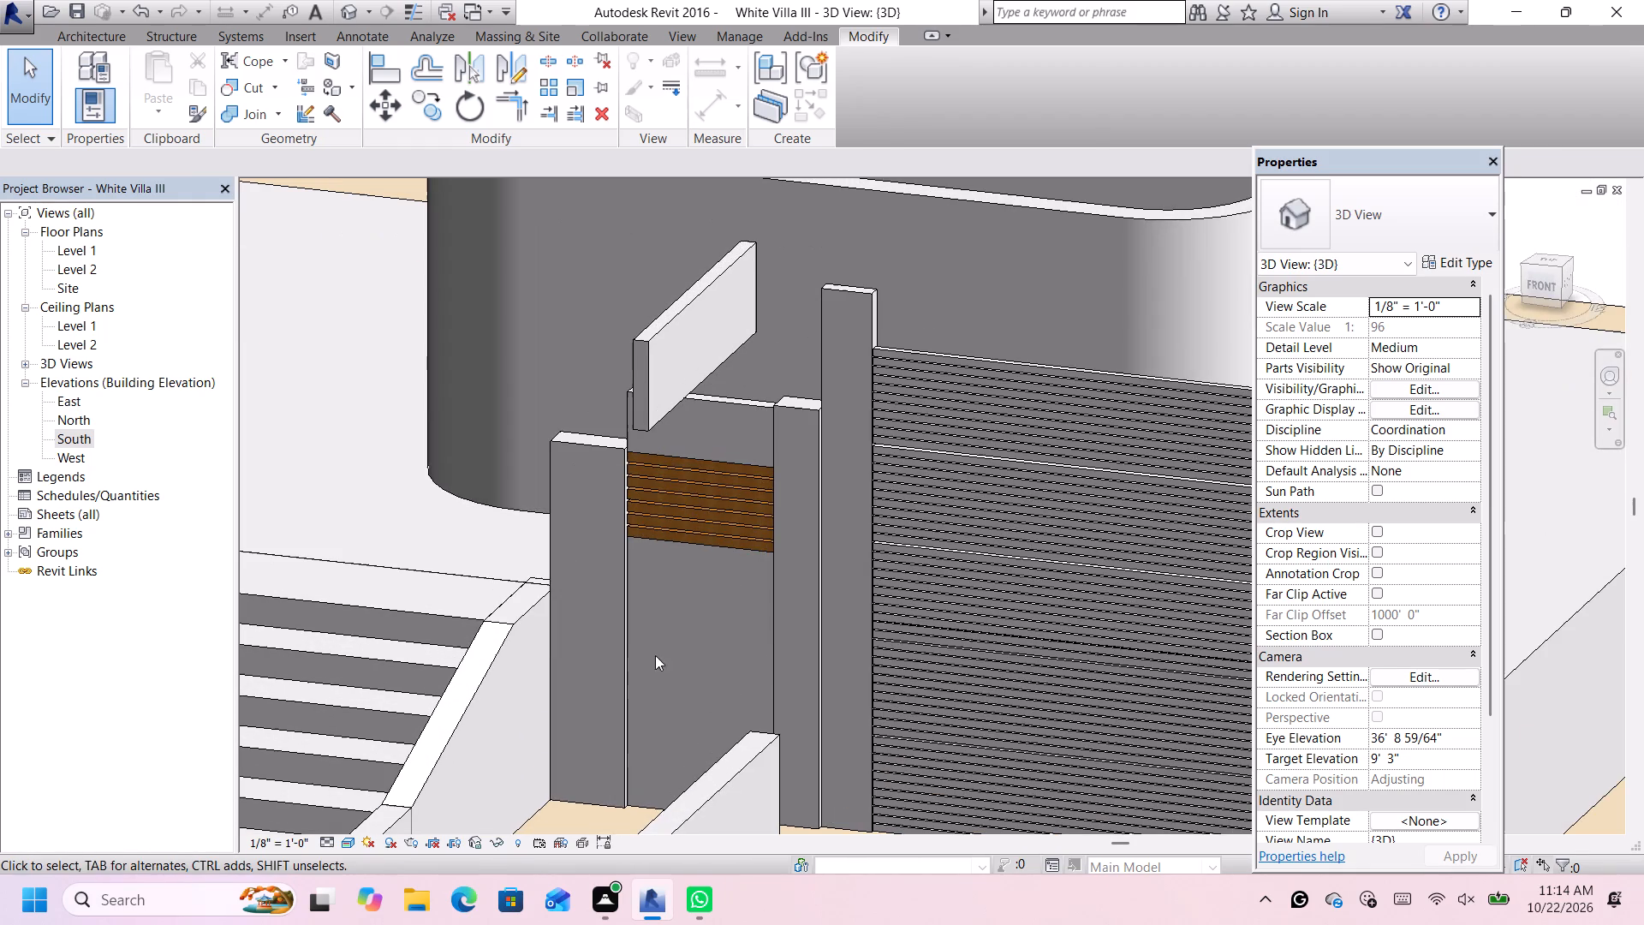
left_click(636, 779)
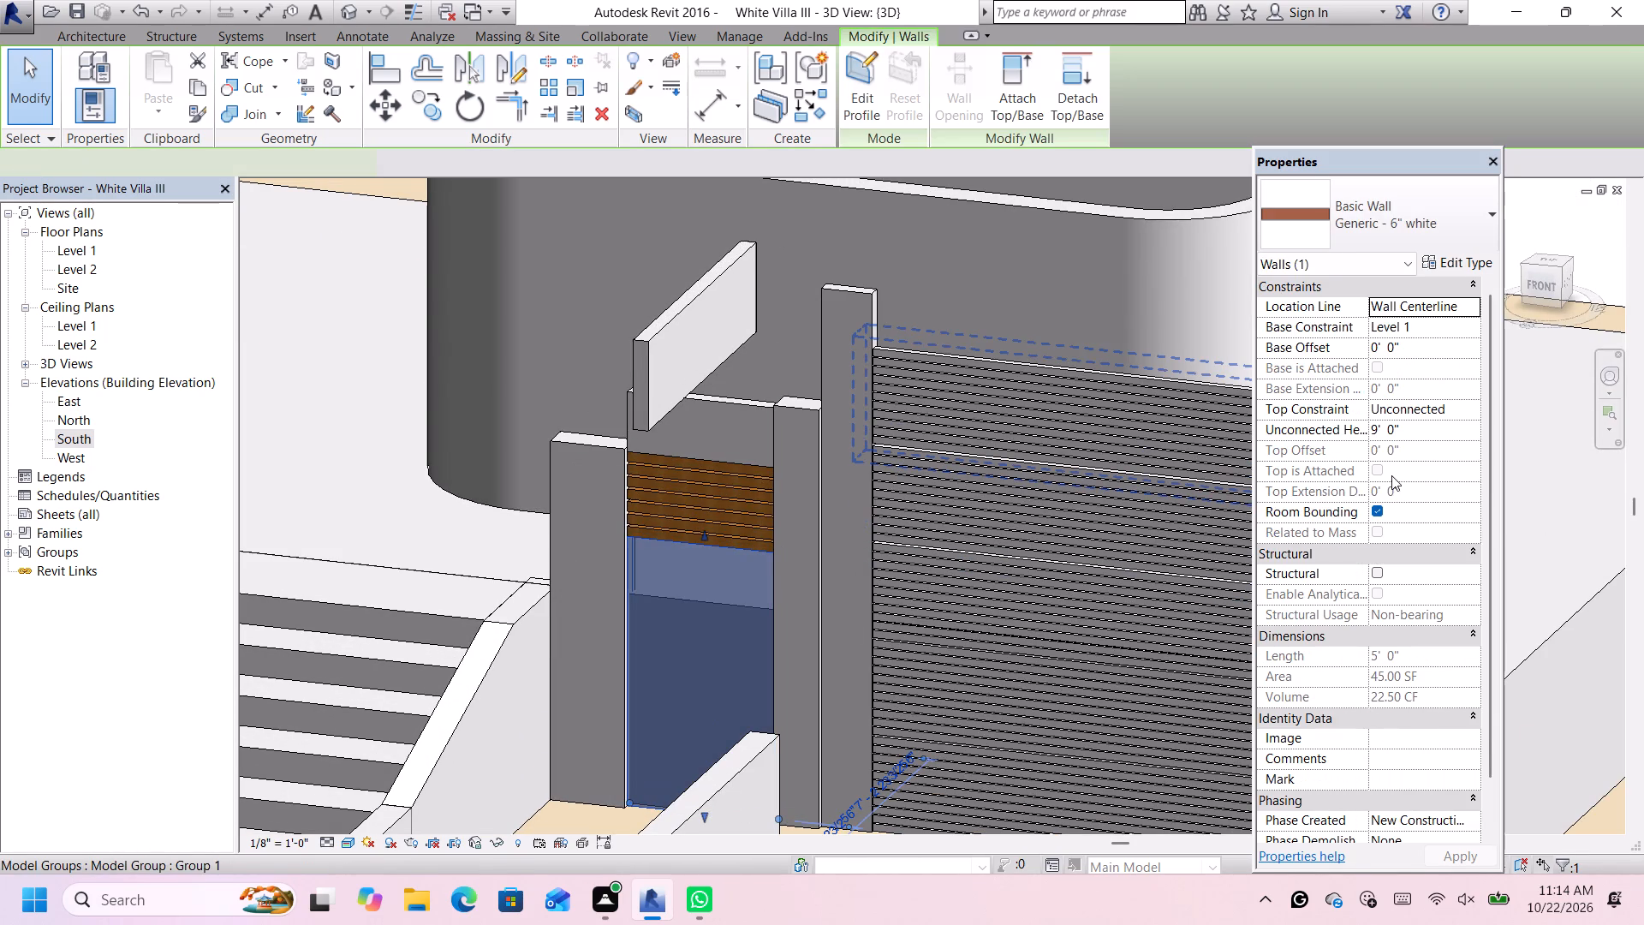
left_click(1416, 433)
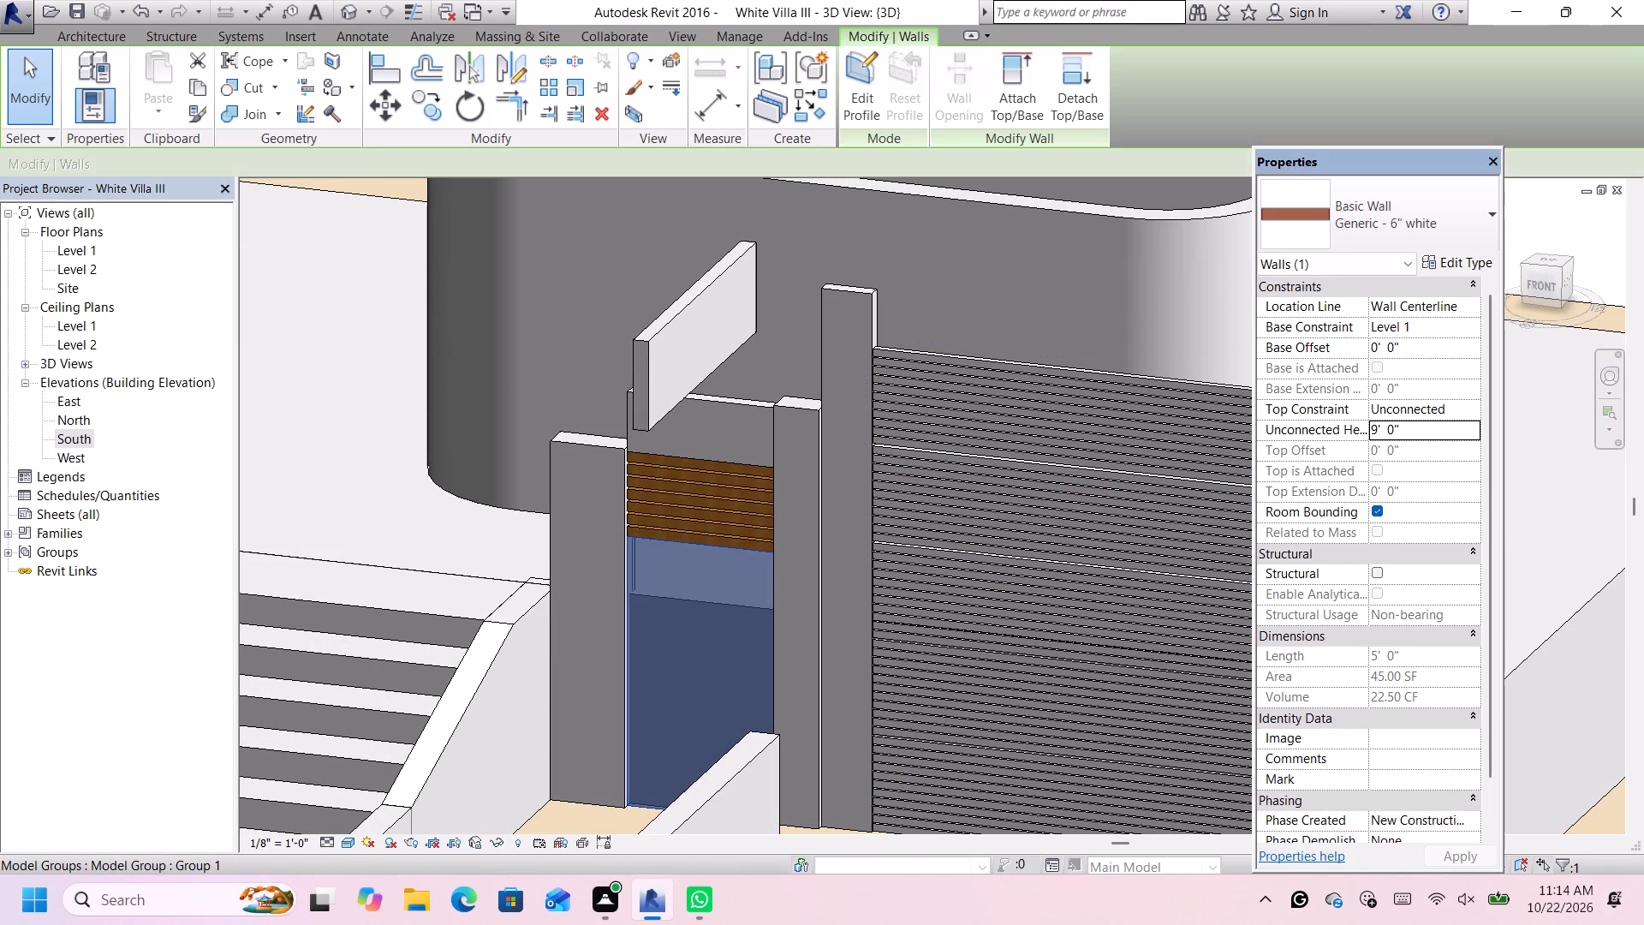
key("BackSpace")
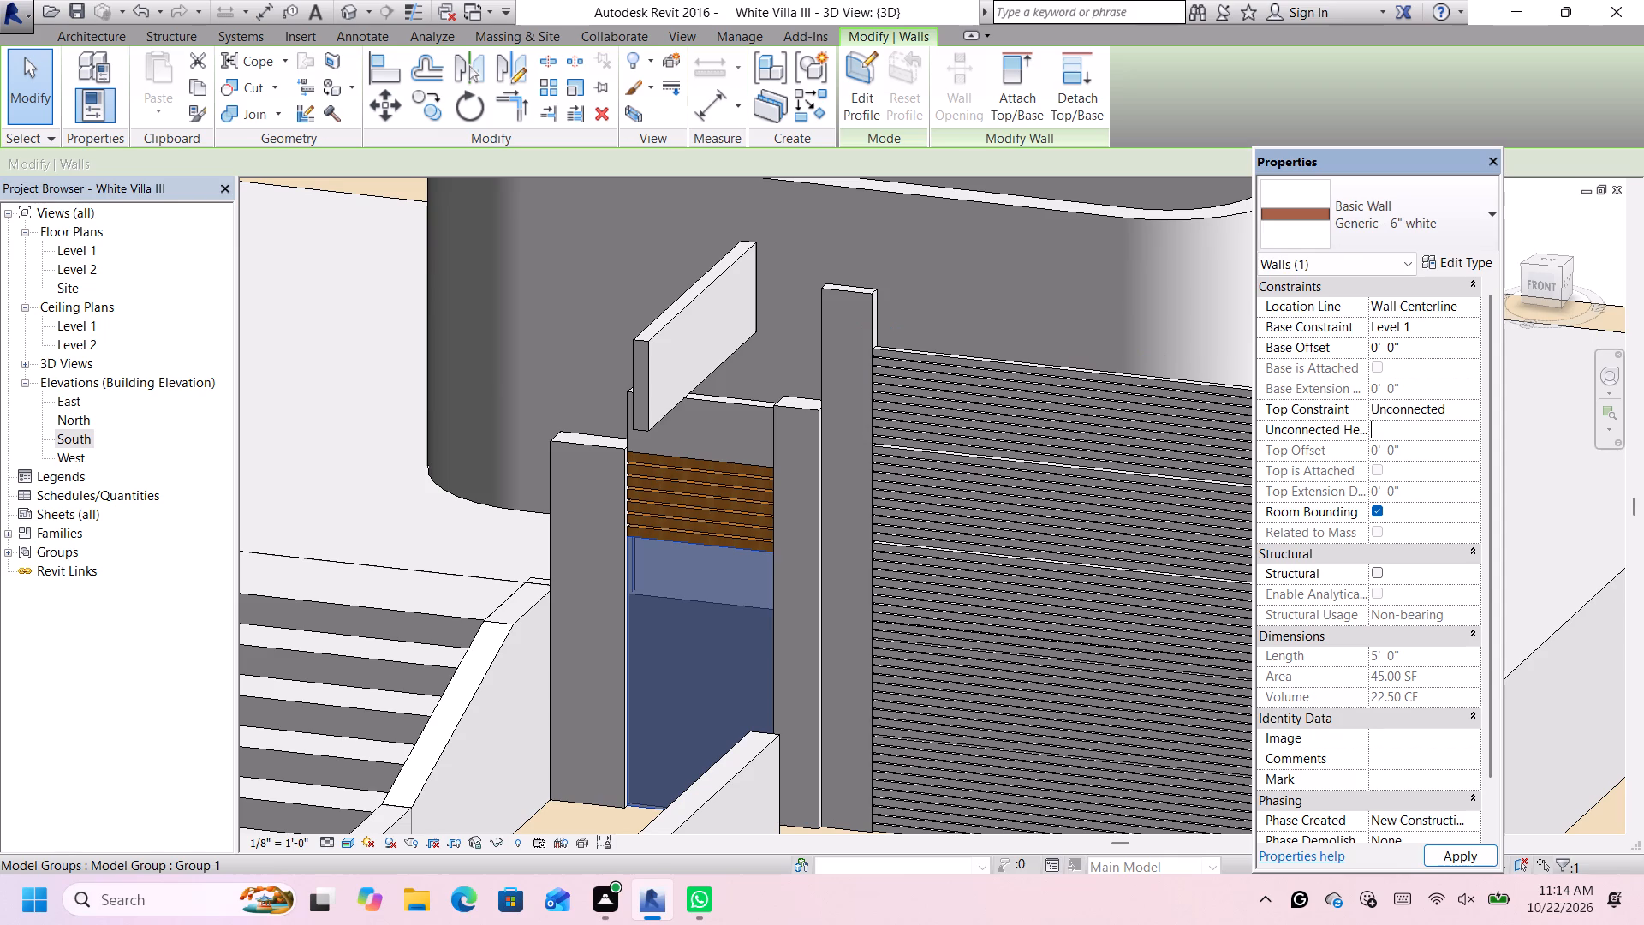
type("7'")
key("Return")
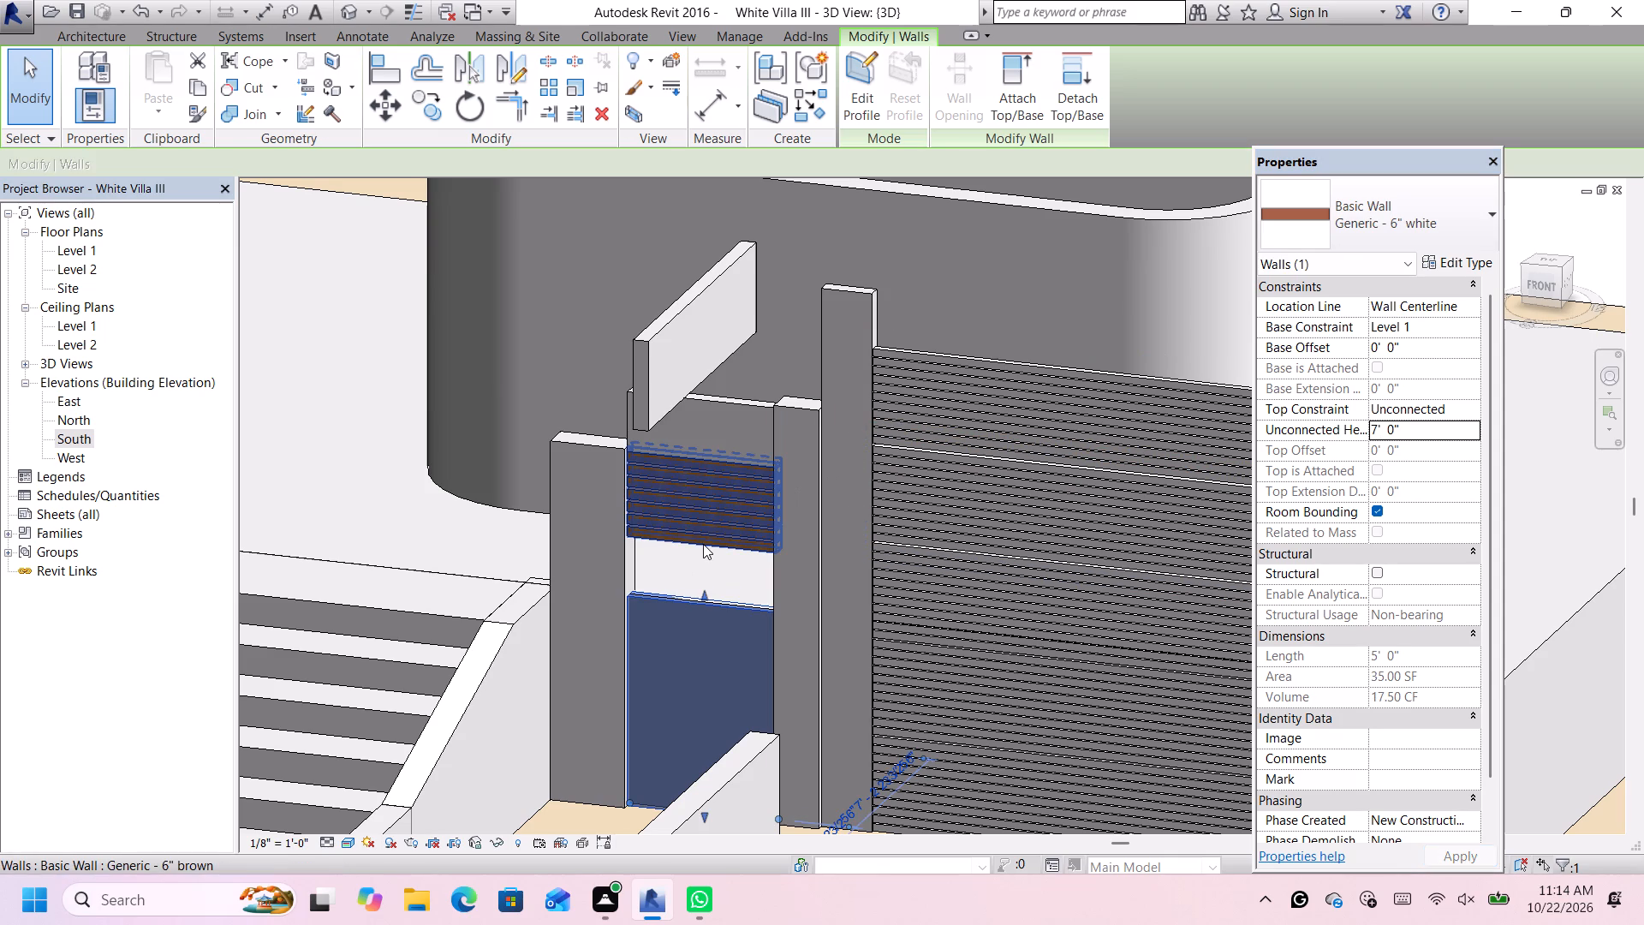
Set the base offset of the brown slatted wall in the entrance frame to 7'.
left_click(703, 544)
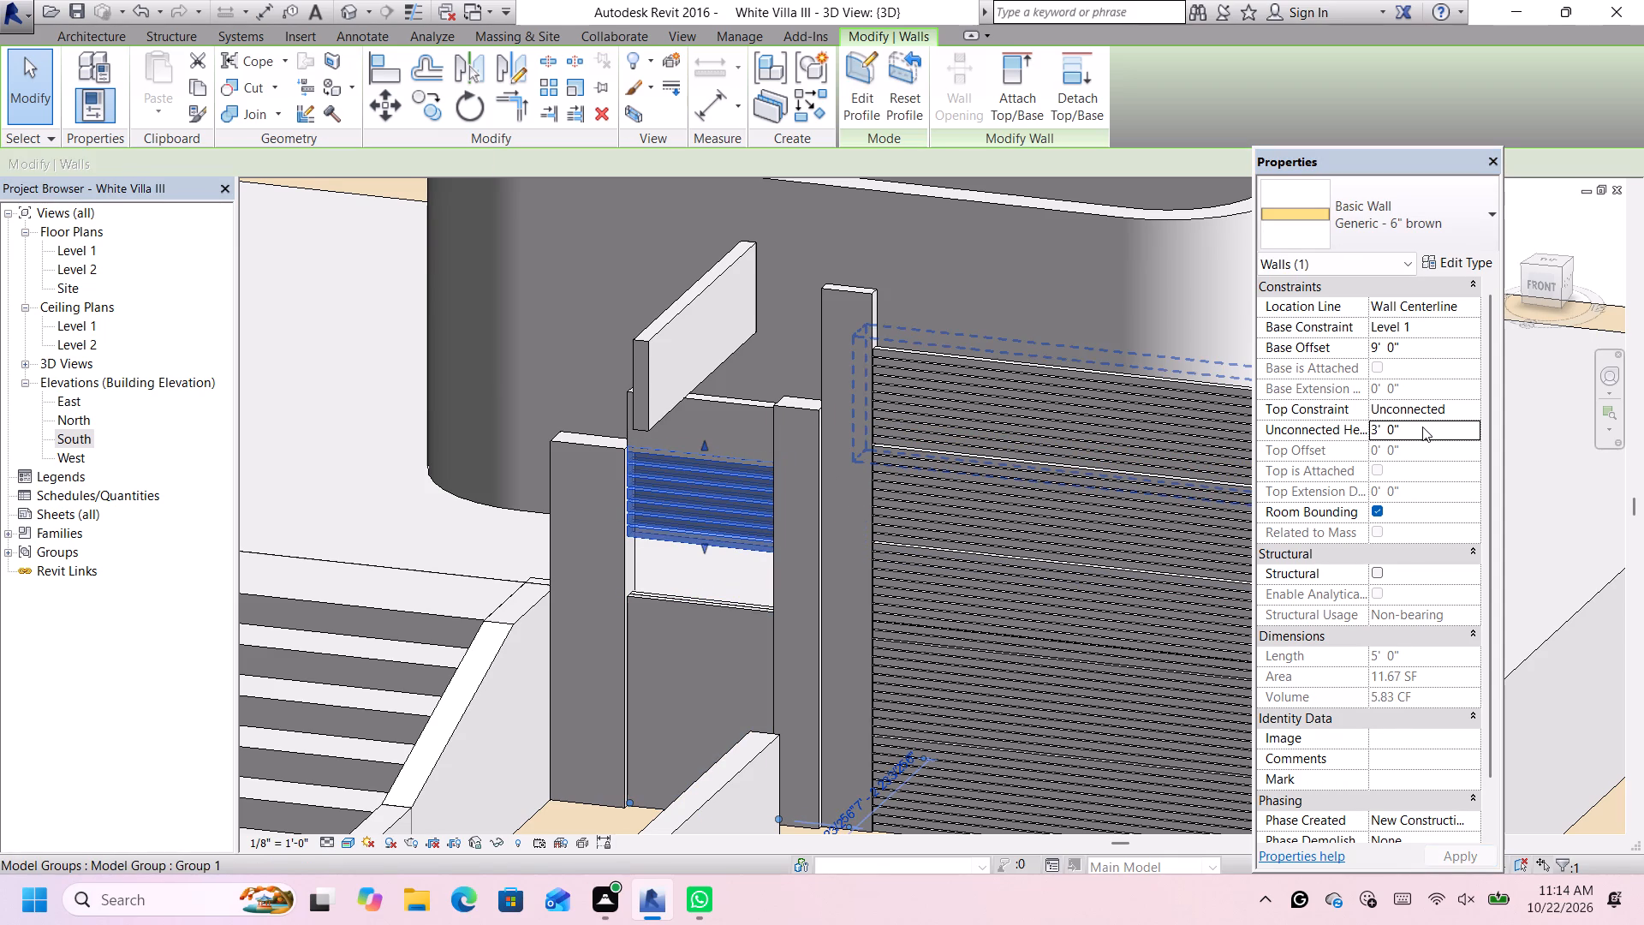
left_click(1439, 345)
key("BackSpace")
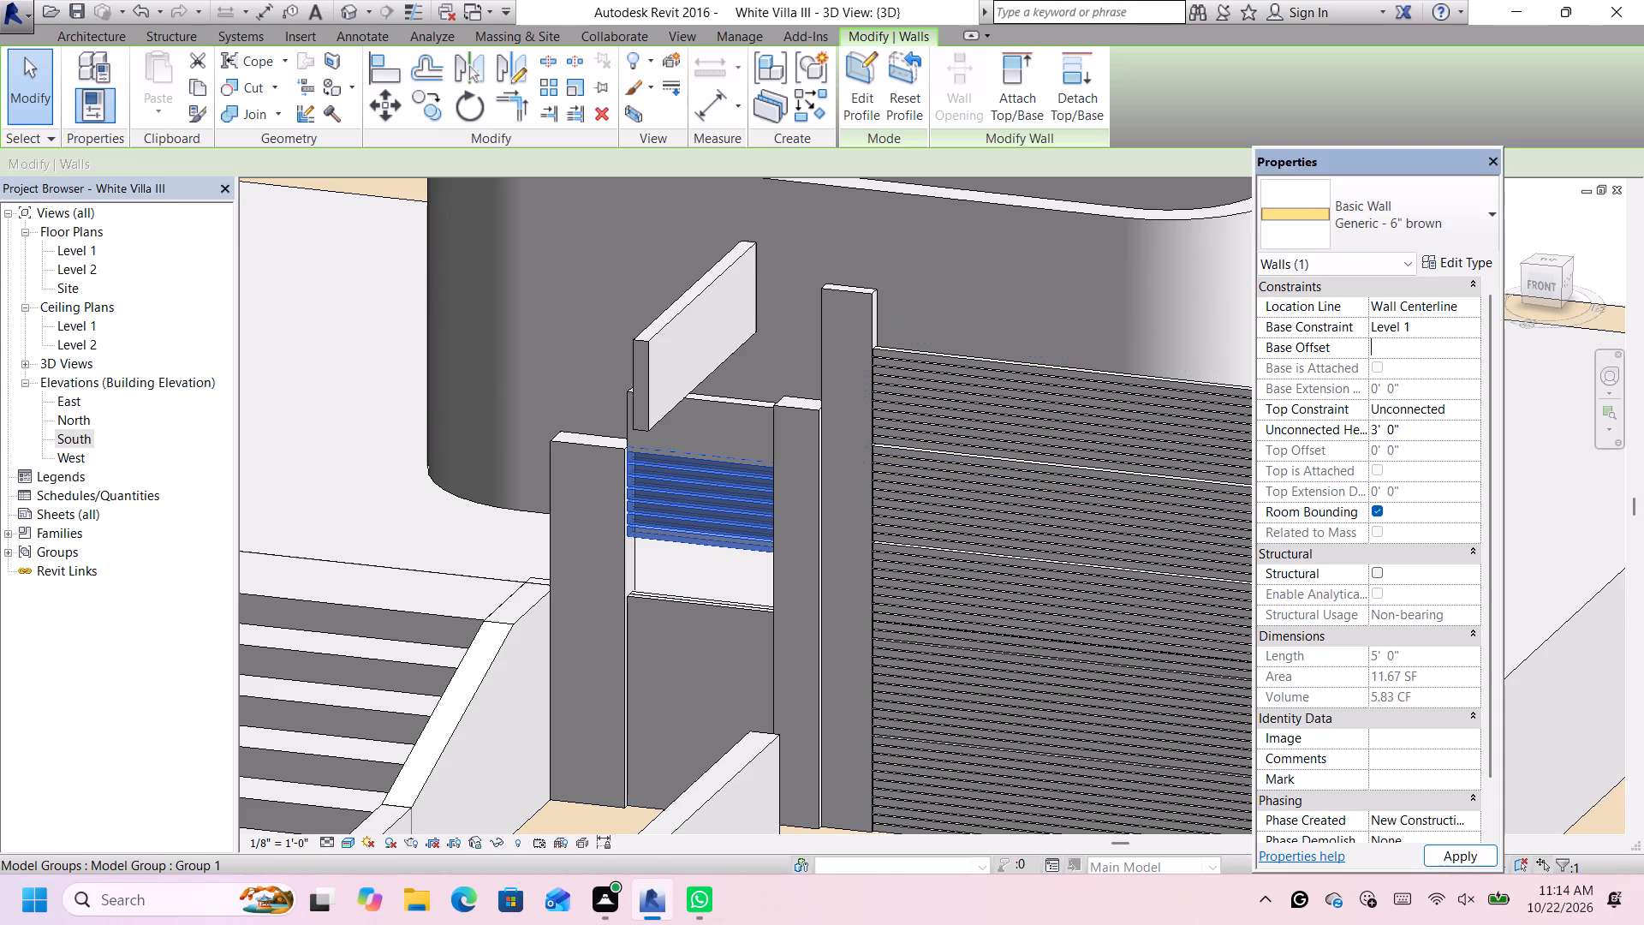
type("7'")
key("Return")
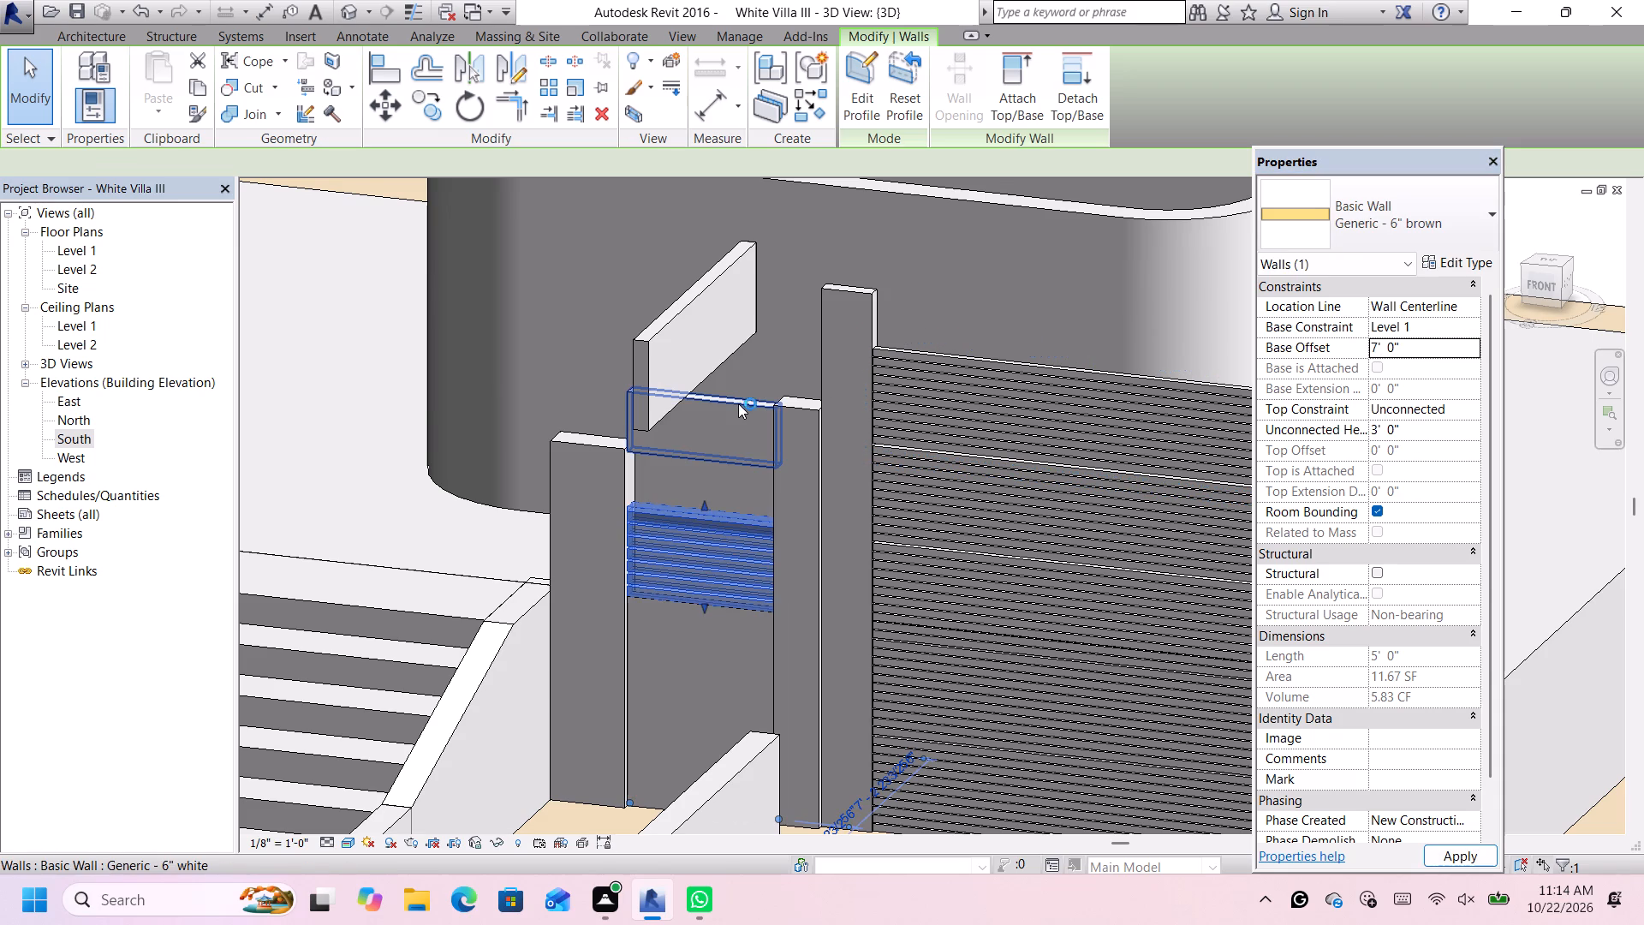
scroll(738, 421, "down", 1)
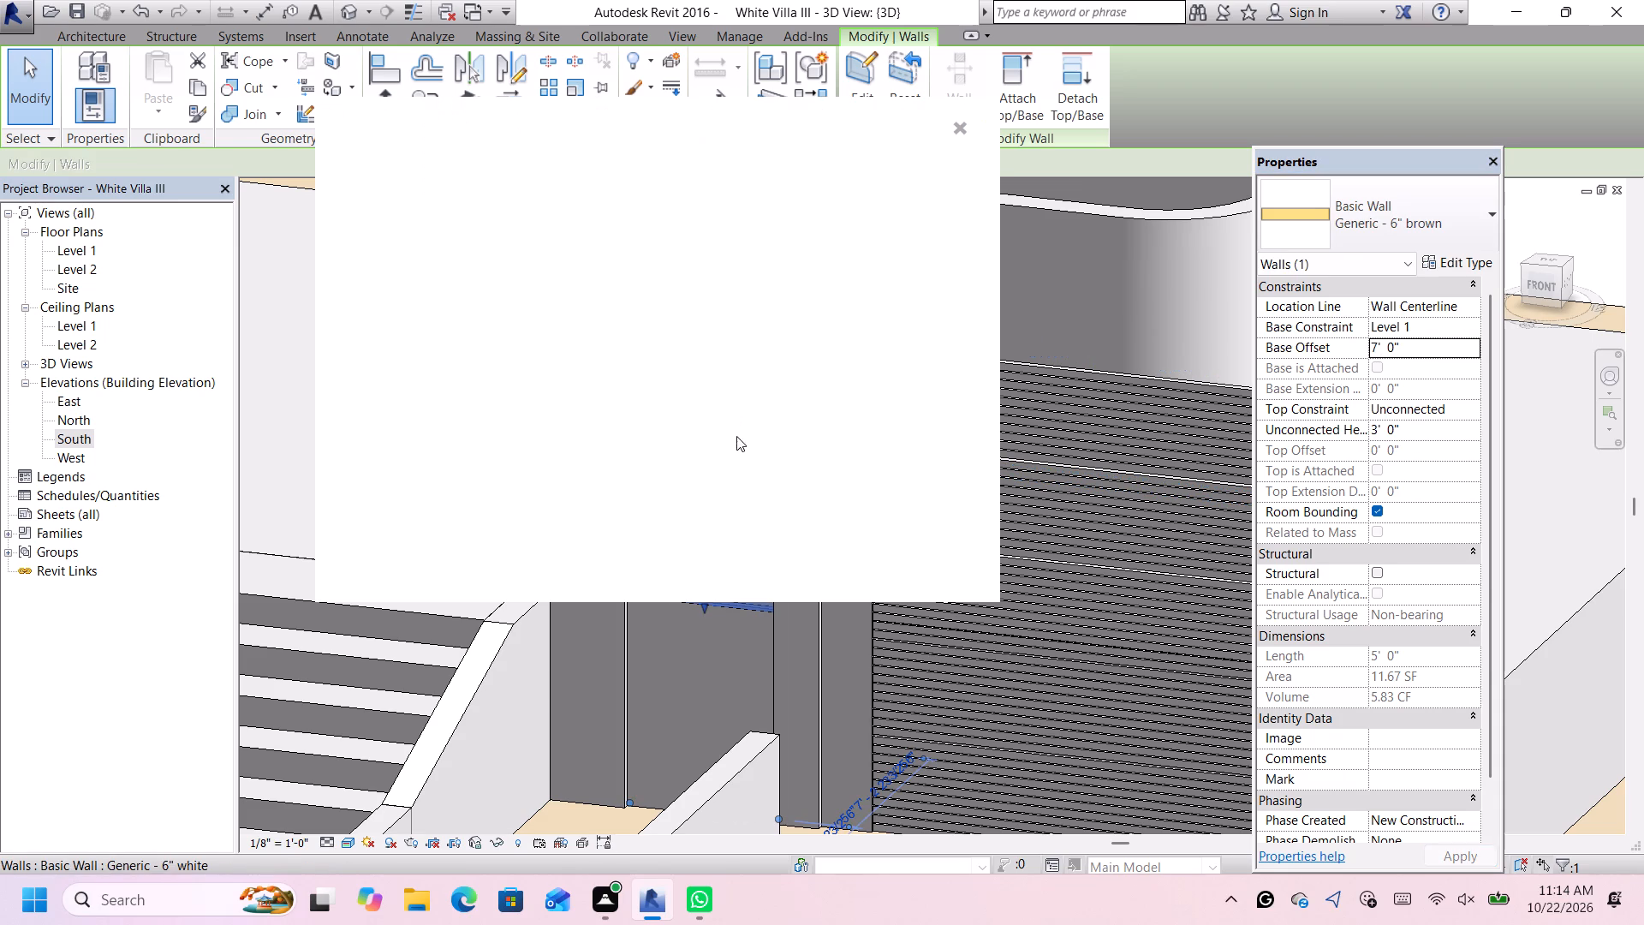
left_click(965, 125)
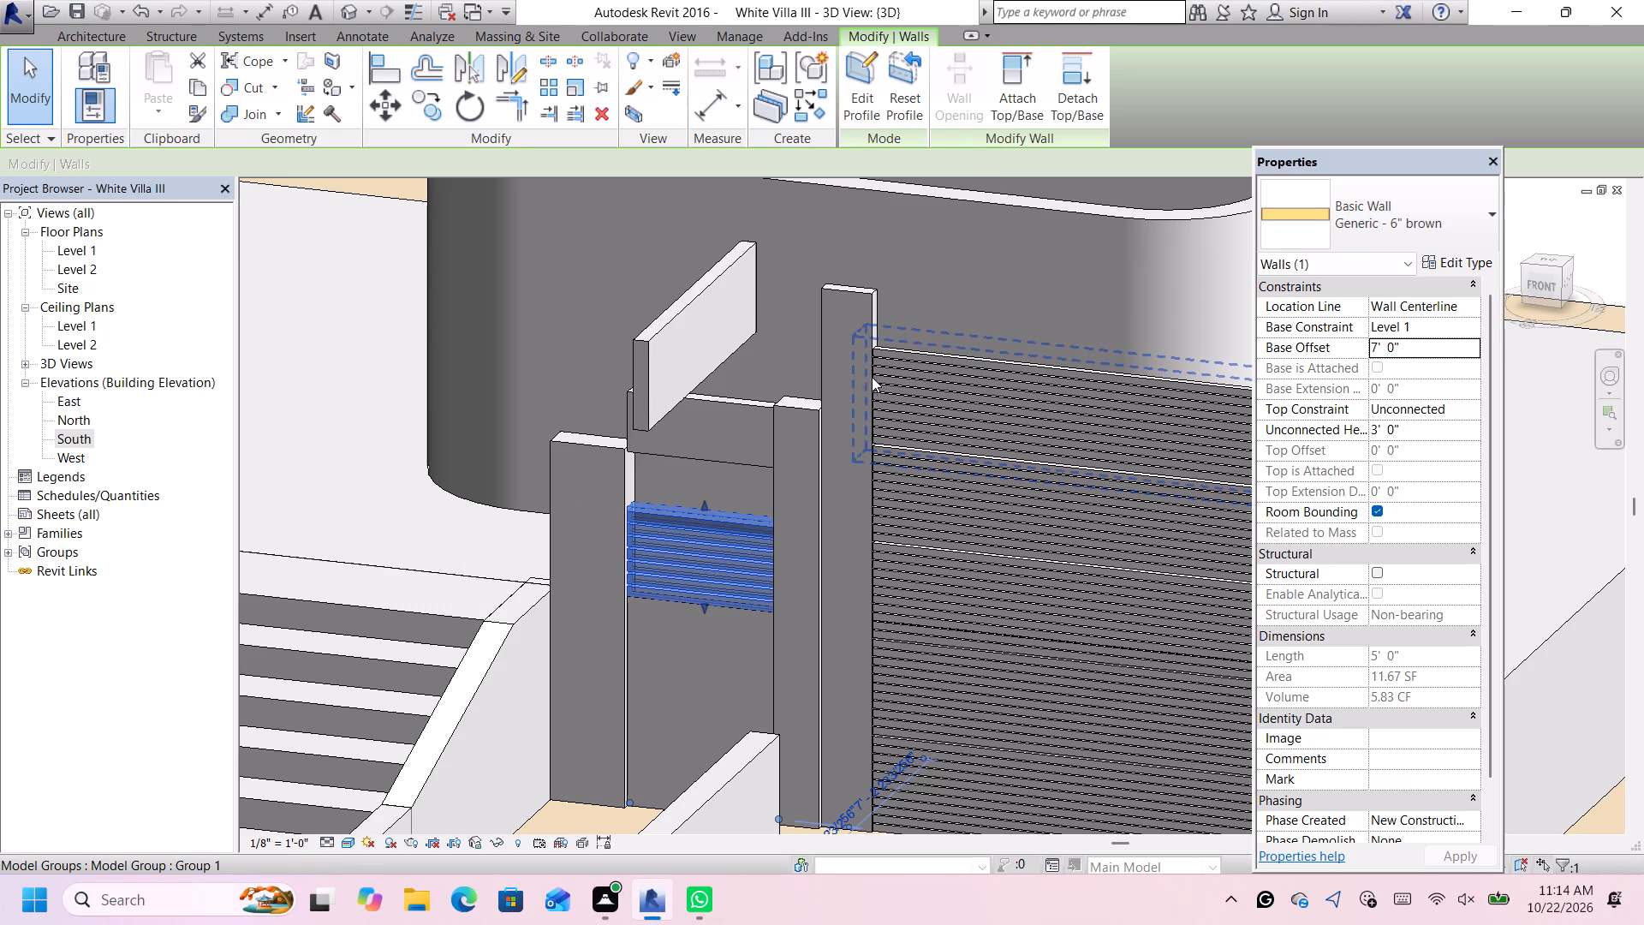
Set the base offset of the 6" white wall above the brown slats to 9' 10".
left_click(753, 406)
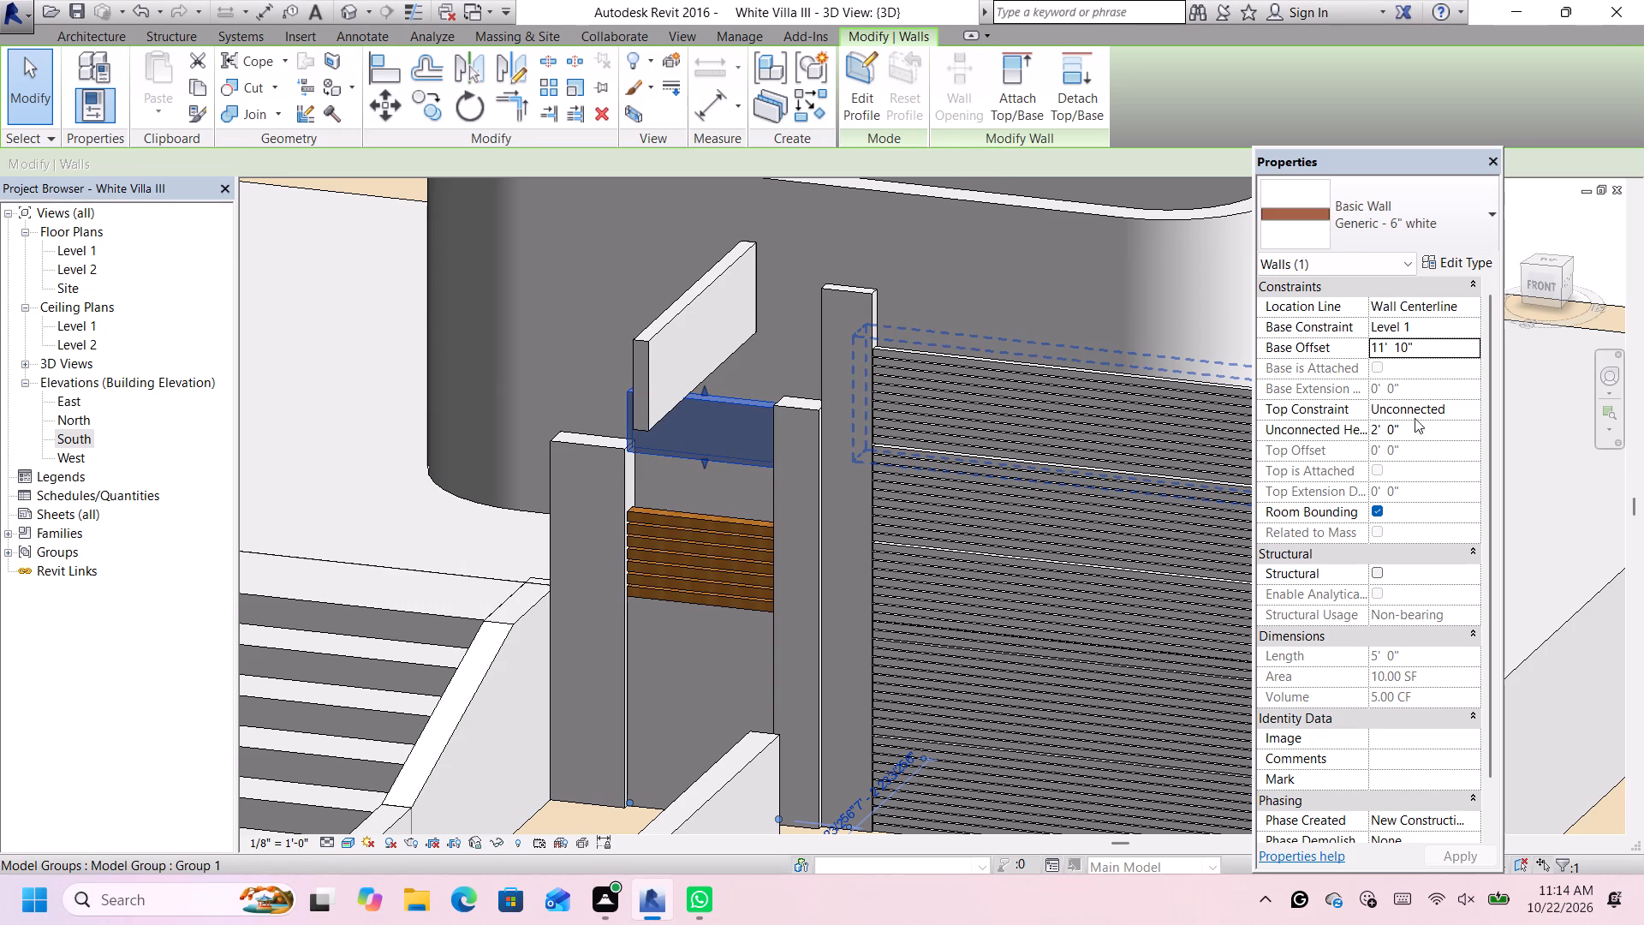
left_click(1385, 349)
key("BackSpace")
key("BackSpace")
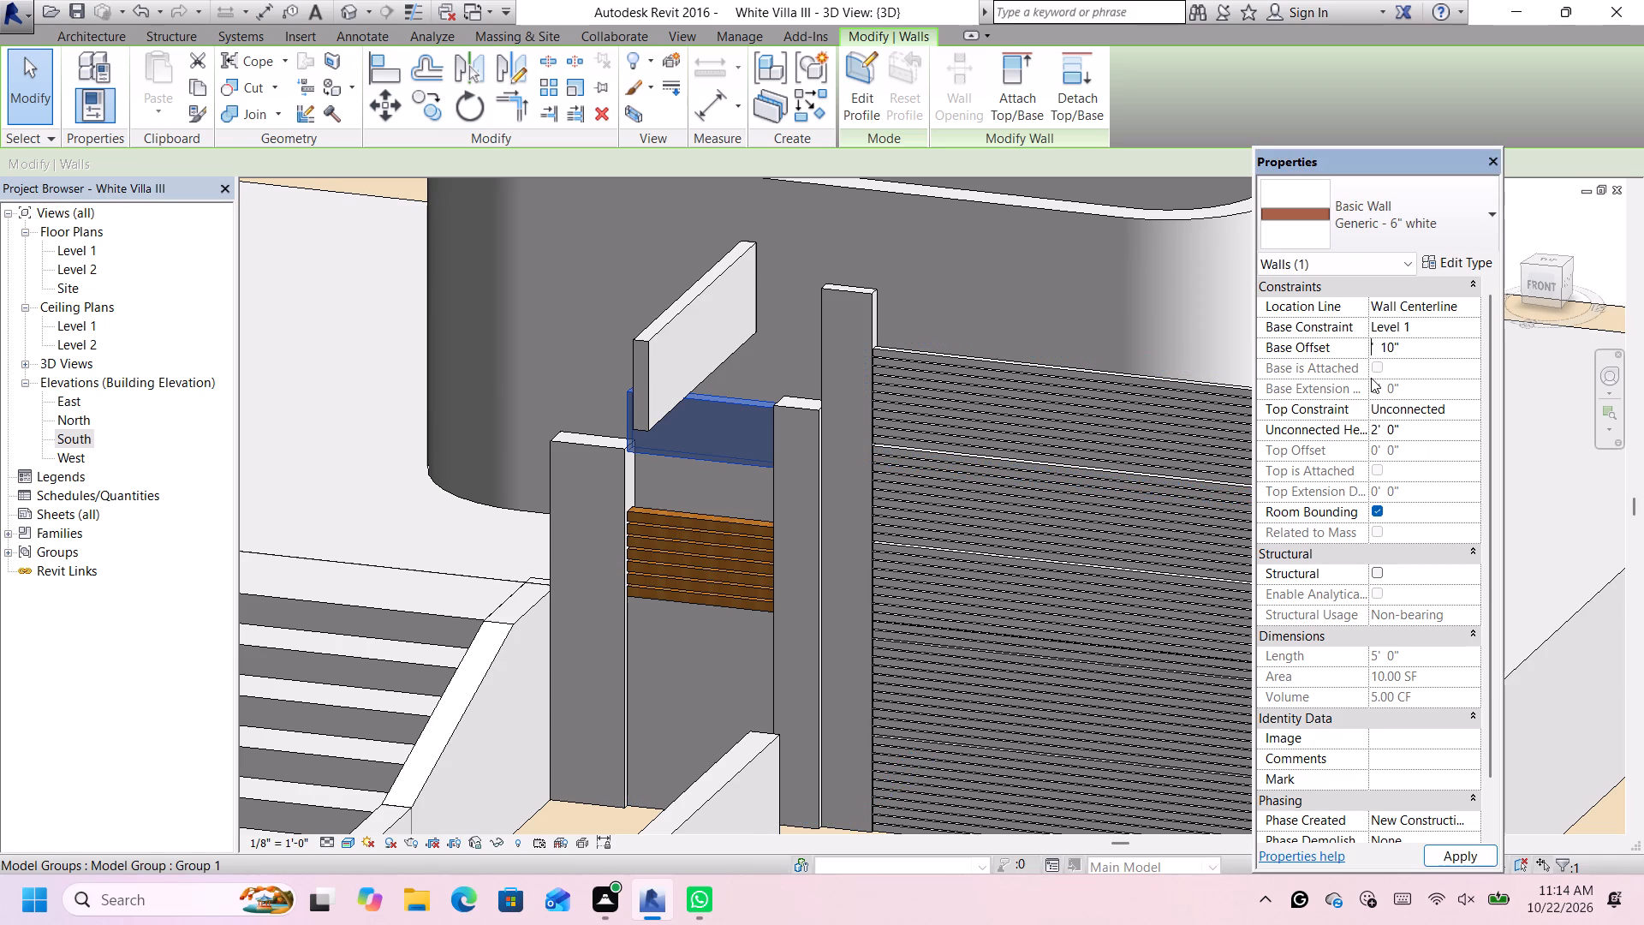
key("9")
key("Return")
Set the base offset of the projecting white wall above the entrance frame to 11' 10".
scroll(677, 452, "up", 1)
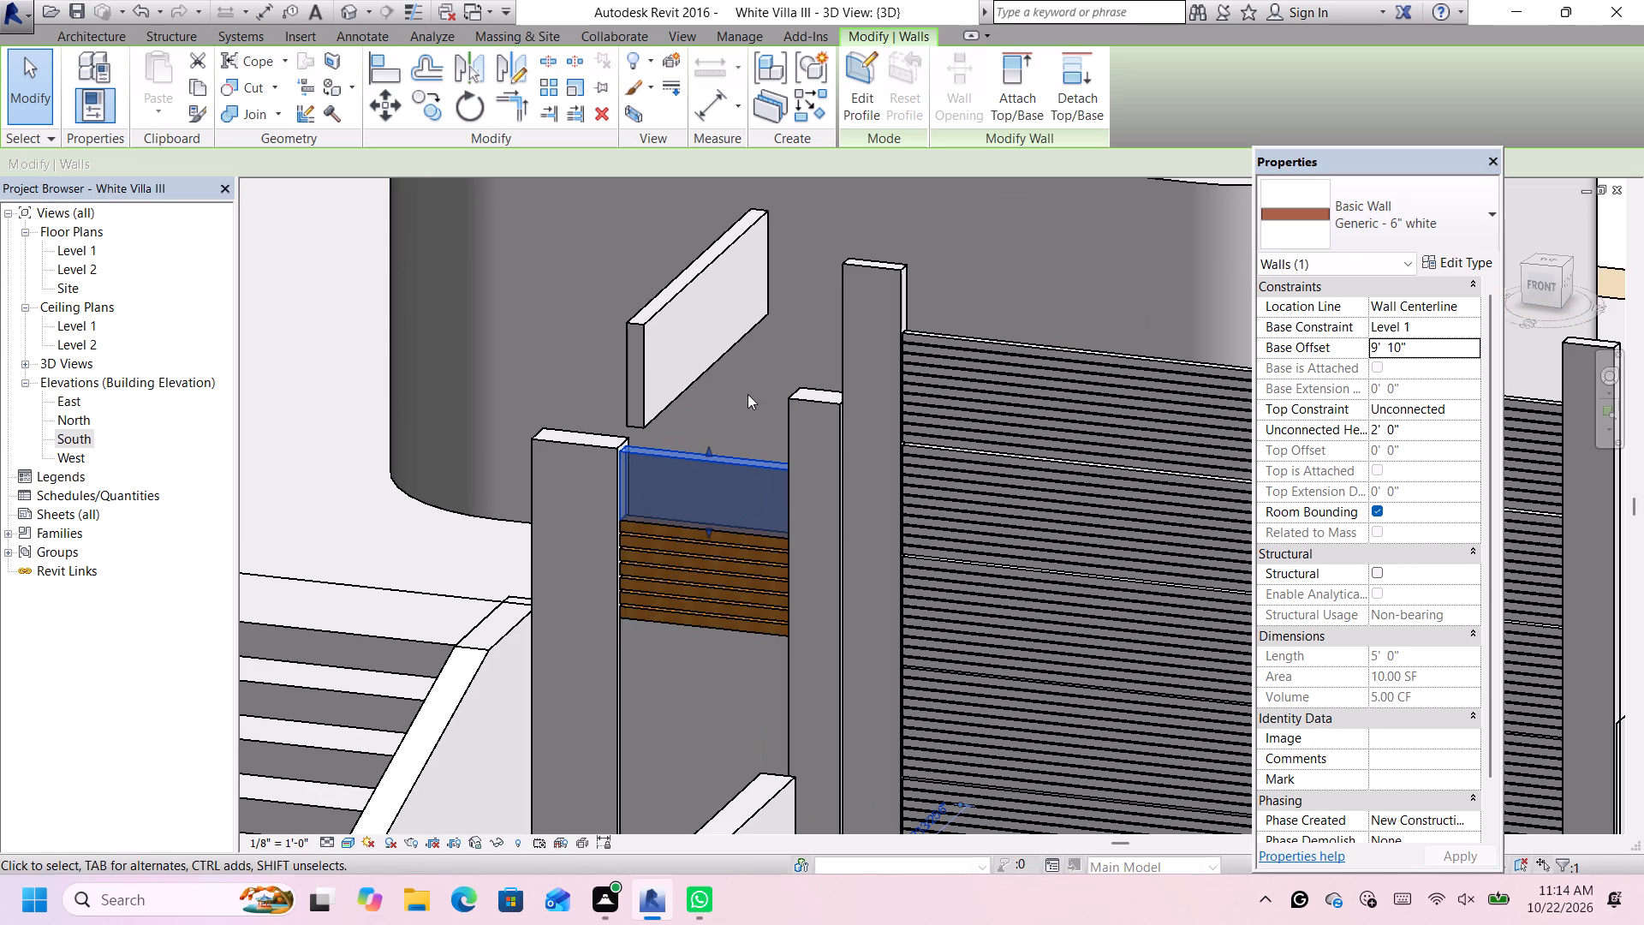
left_click(645, 383)
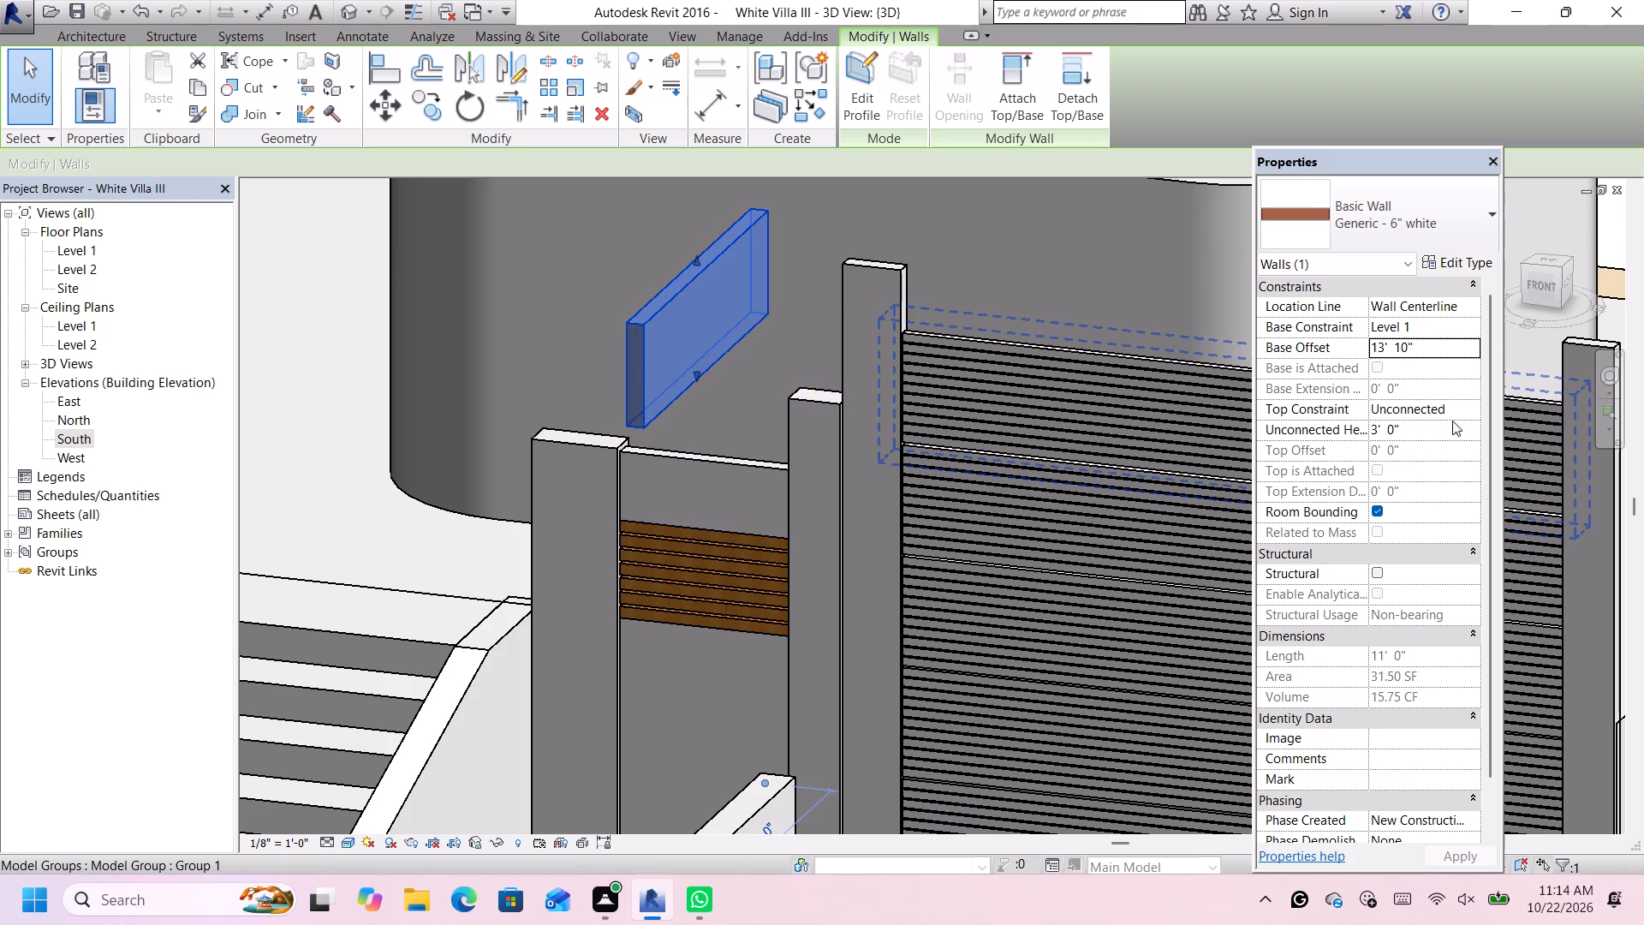
left_click(1385, 348)
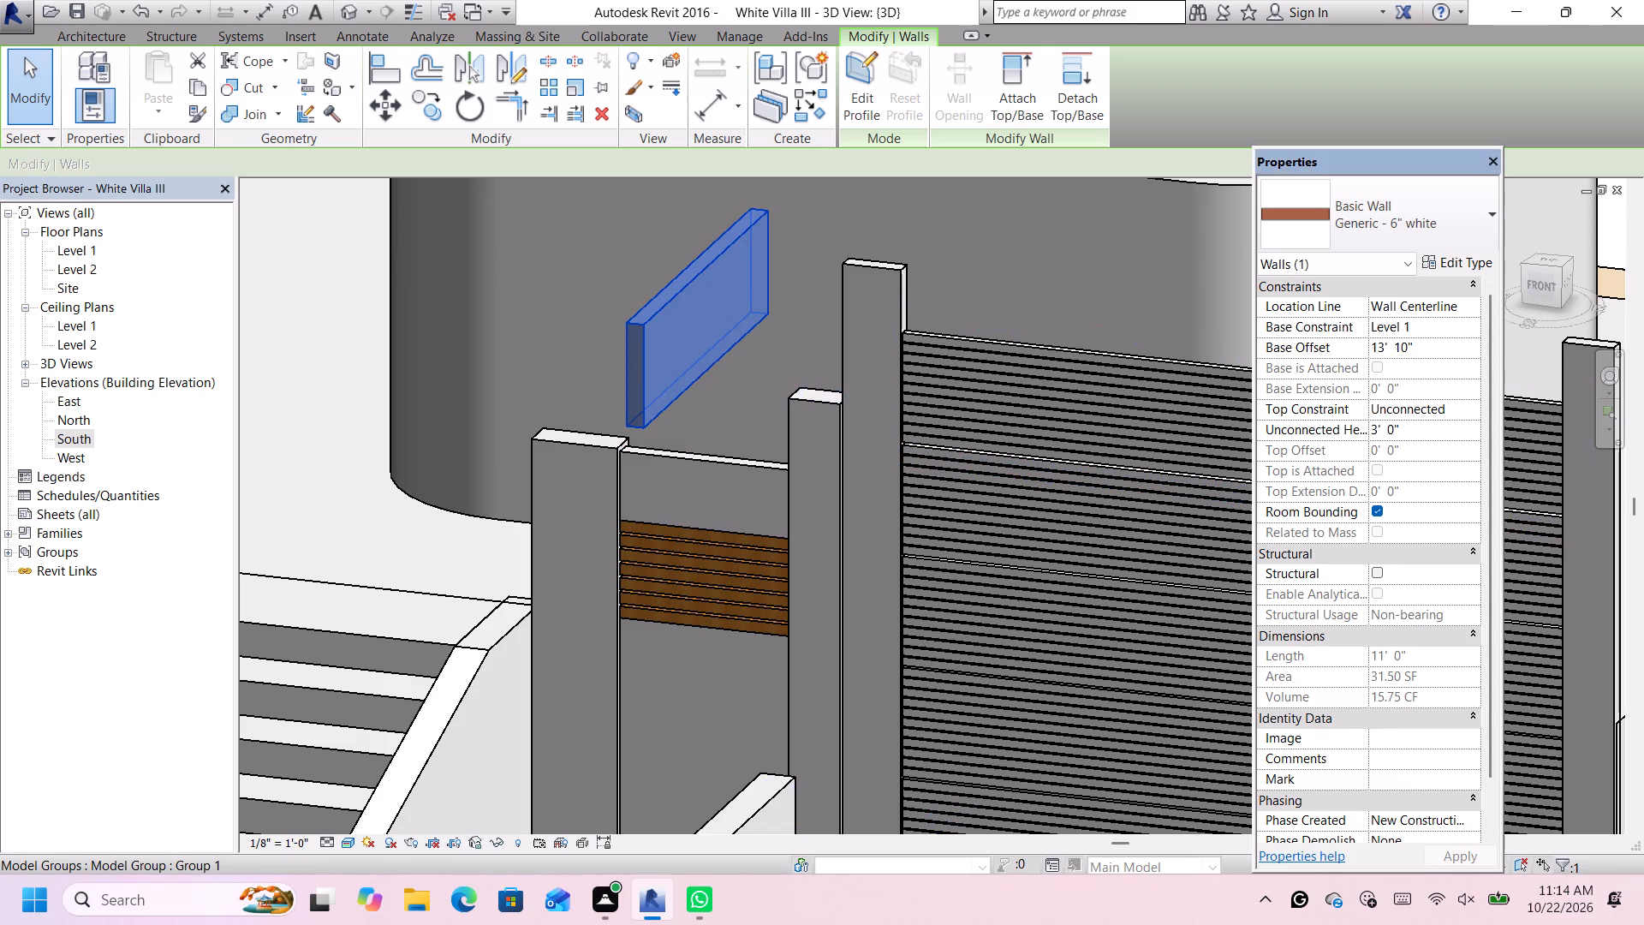
key("BackSpace")
key("1")
key("Return")
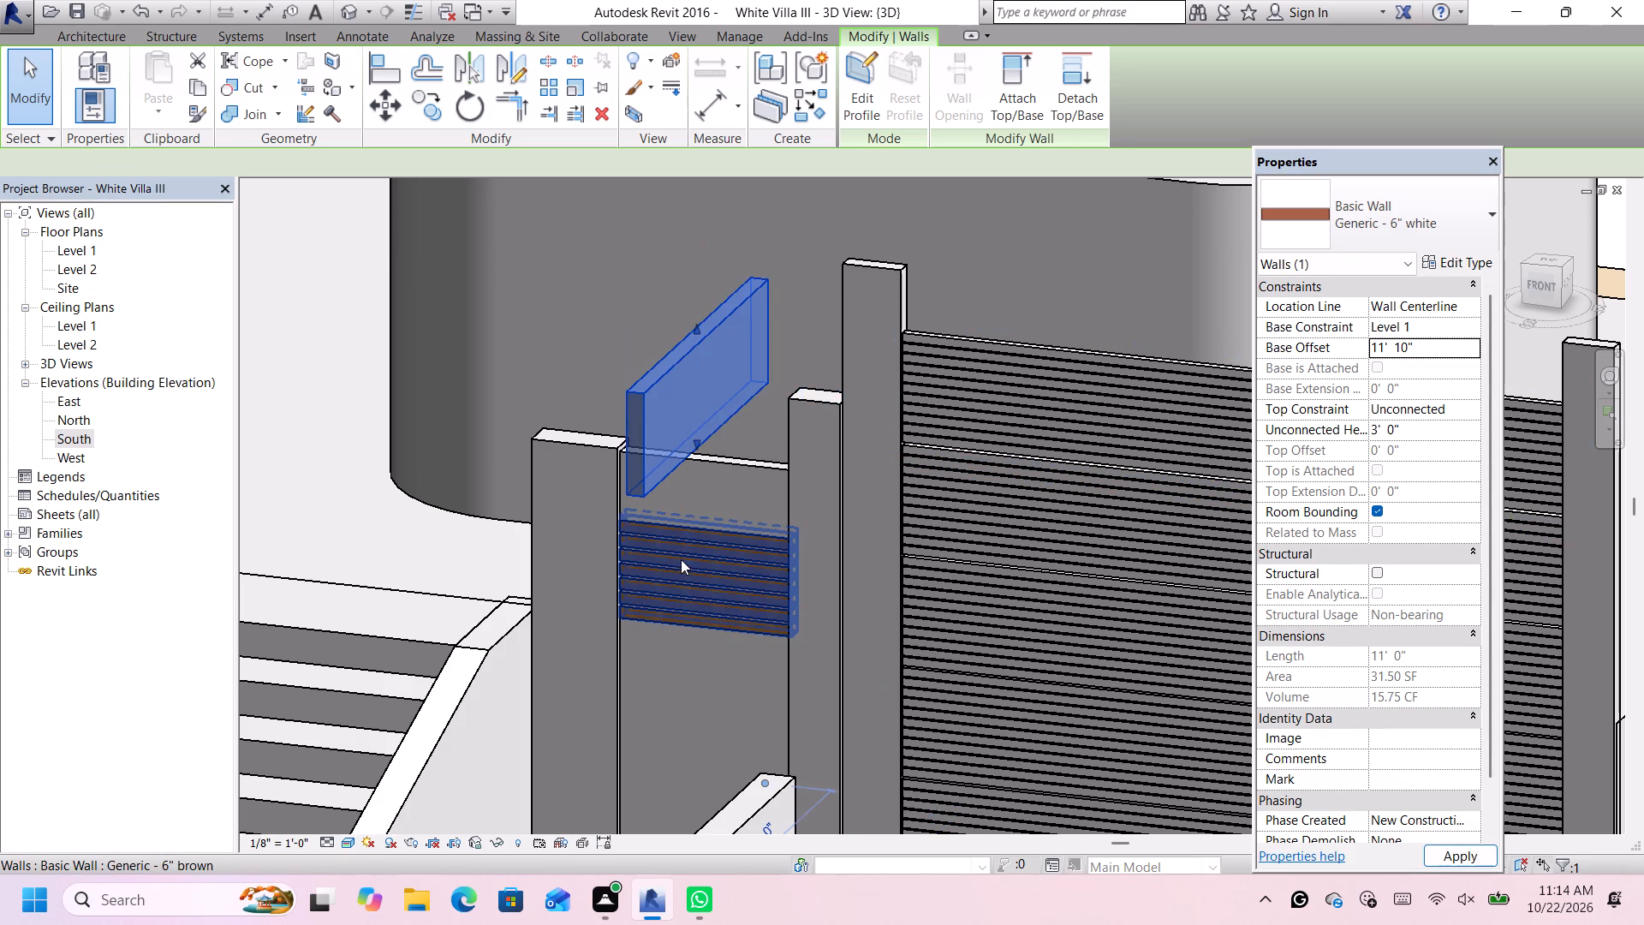
Set the unconnected height of the 12" white wall on the entrance frame's side nearest the large slatted screen to 12'.
scroll(681, 559, "down", 7)
left_click(1185, 374)
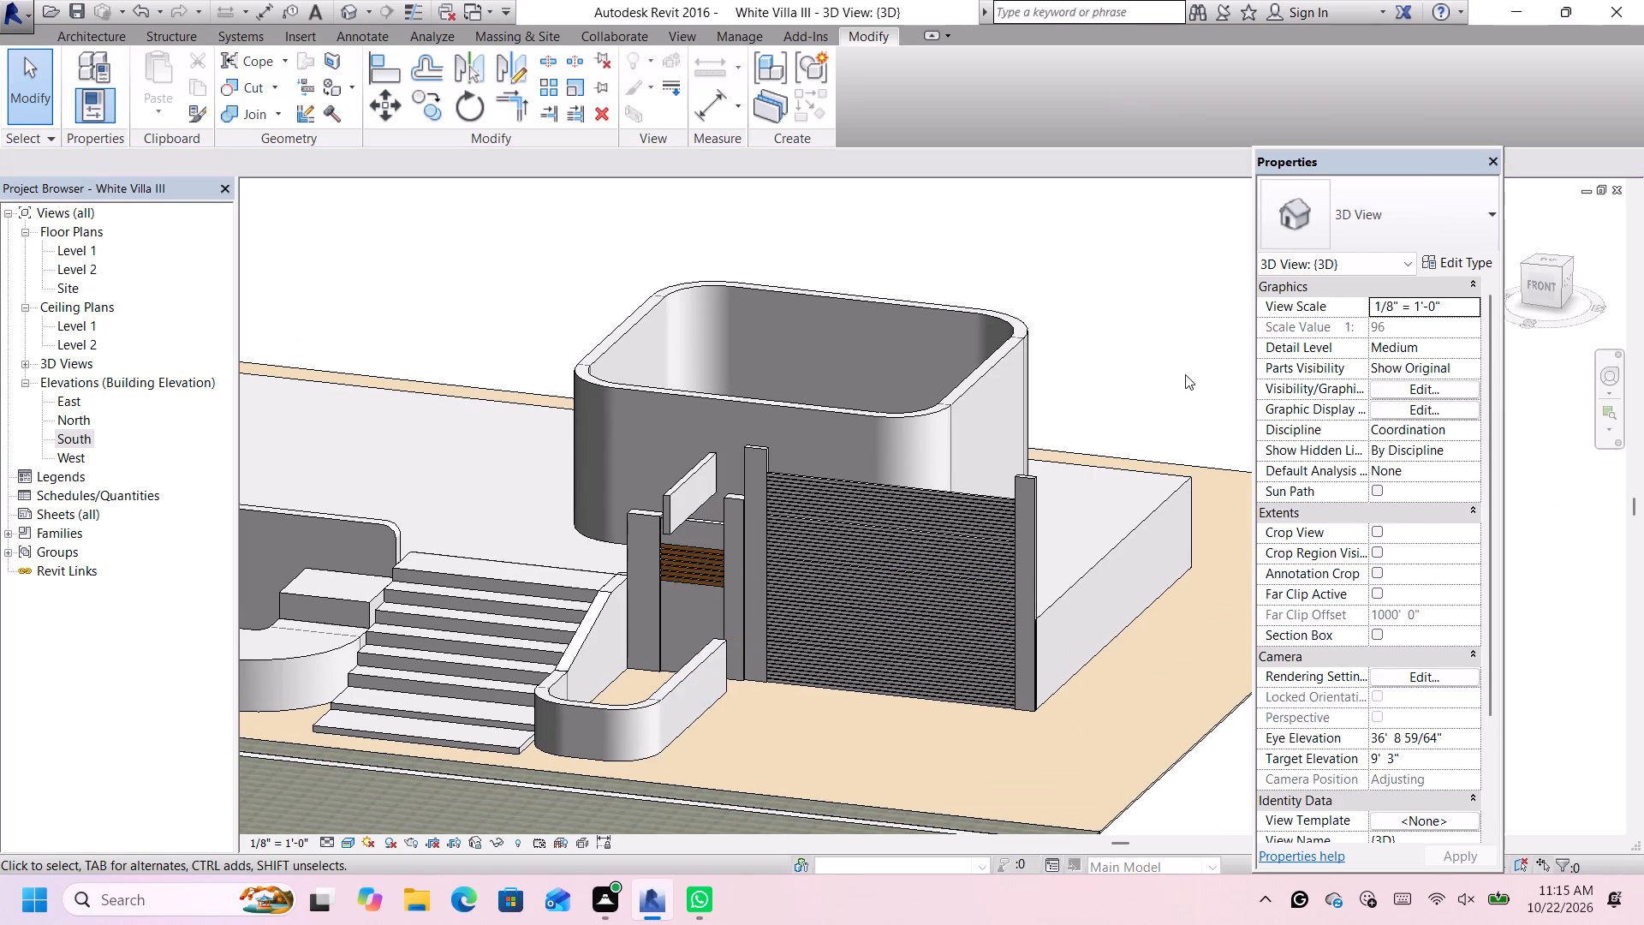
scroll(768, 486, "up", 2)
scroll(685, 517, "down", 1)
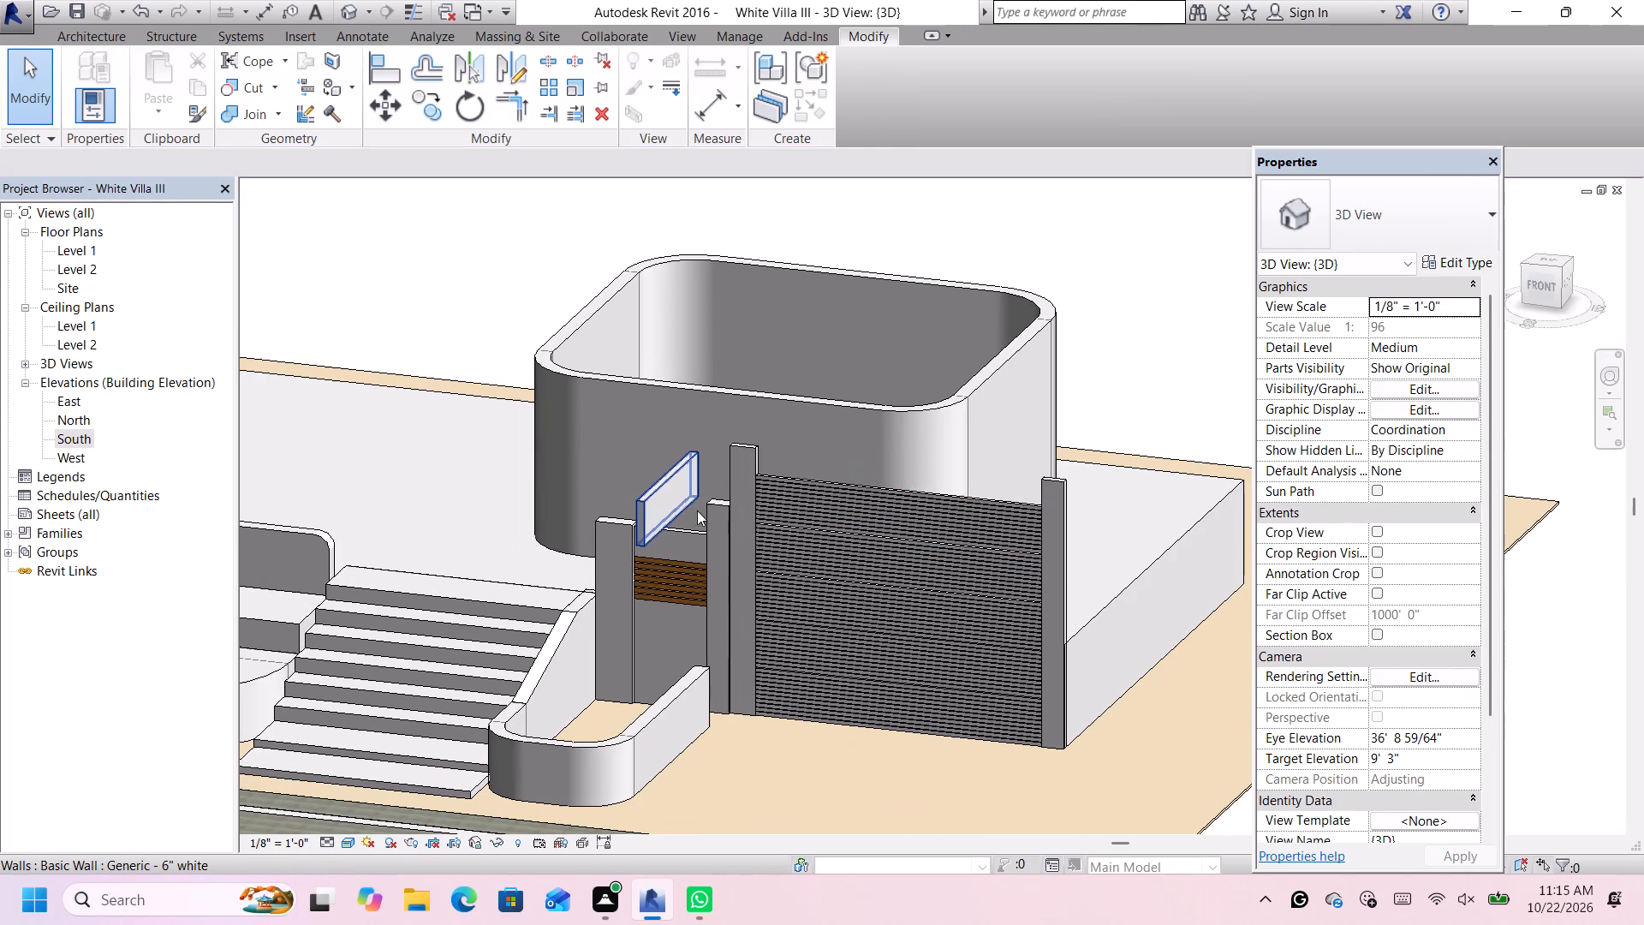
left_click(717, 504)
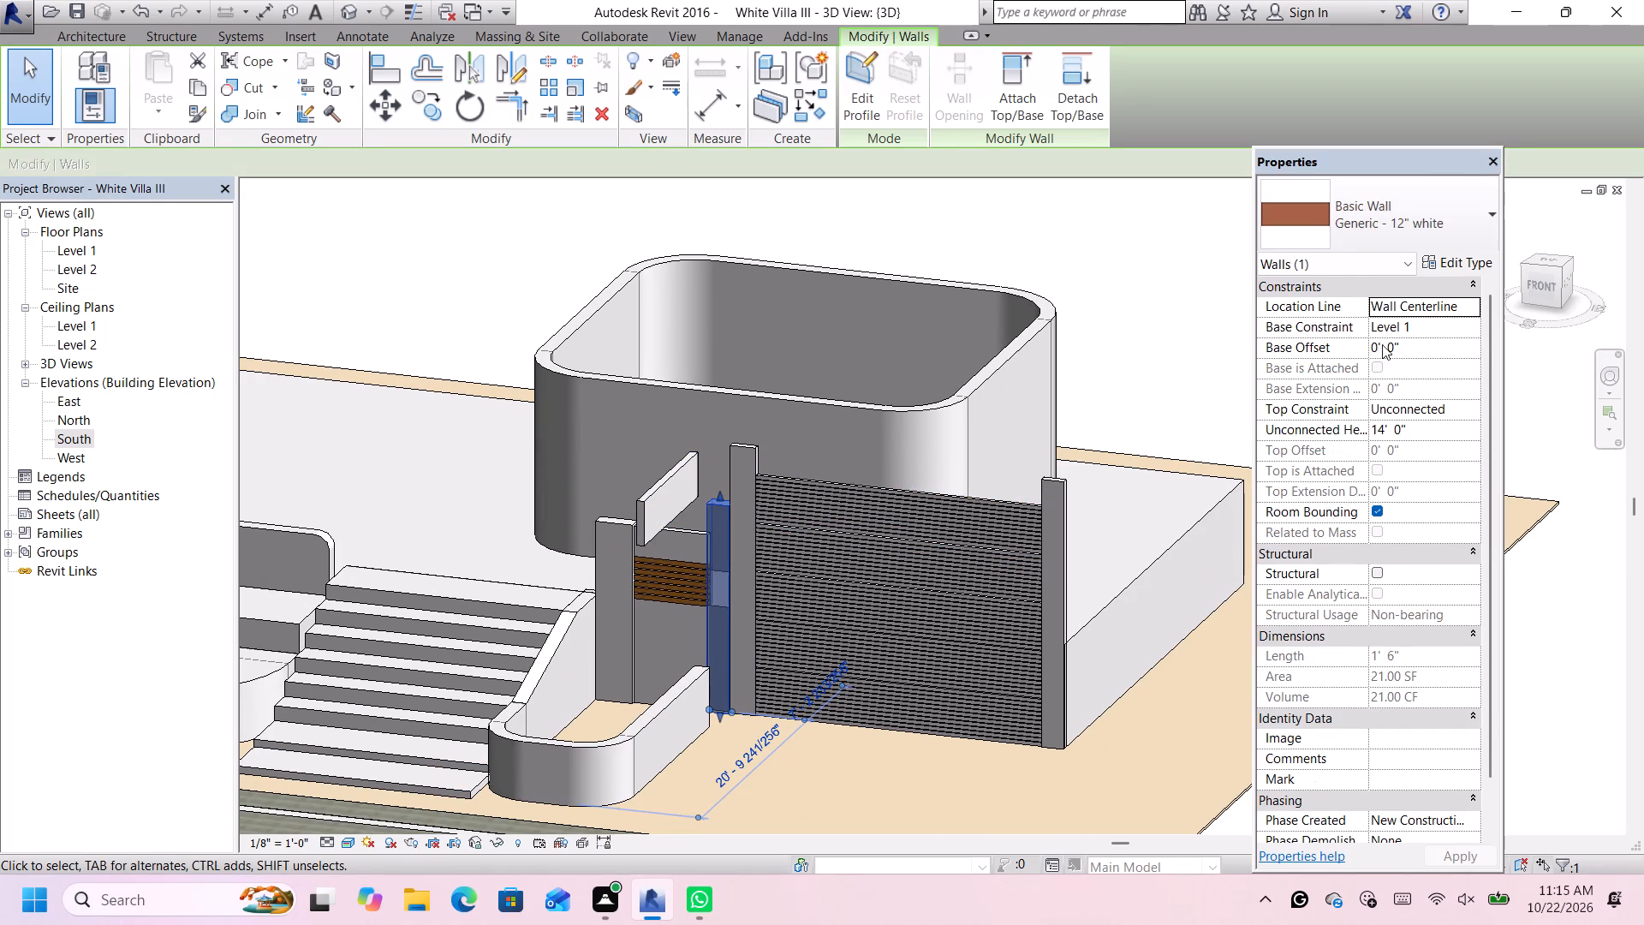
left_click(1386, 432)
key("BackSpace")
key("BackSpace")
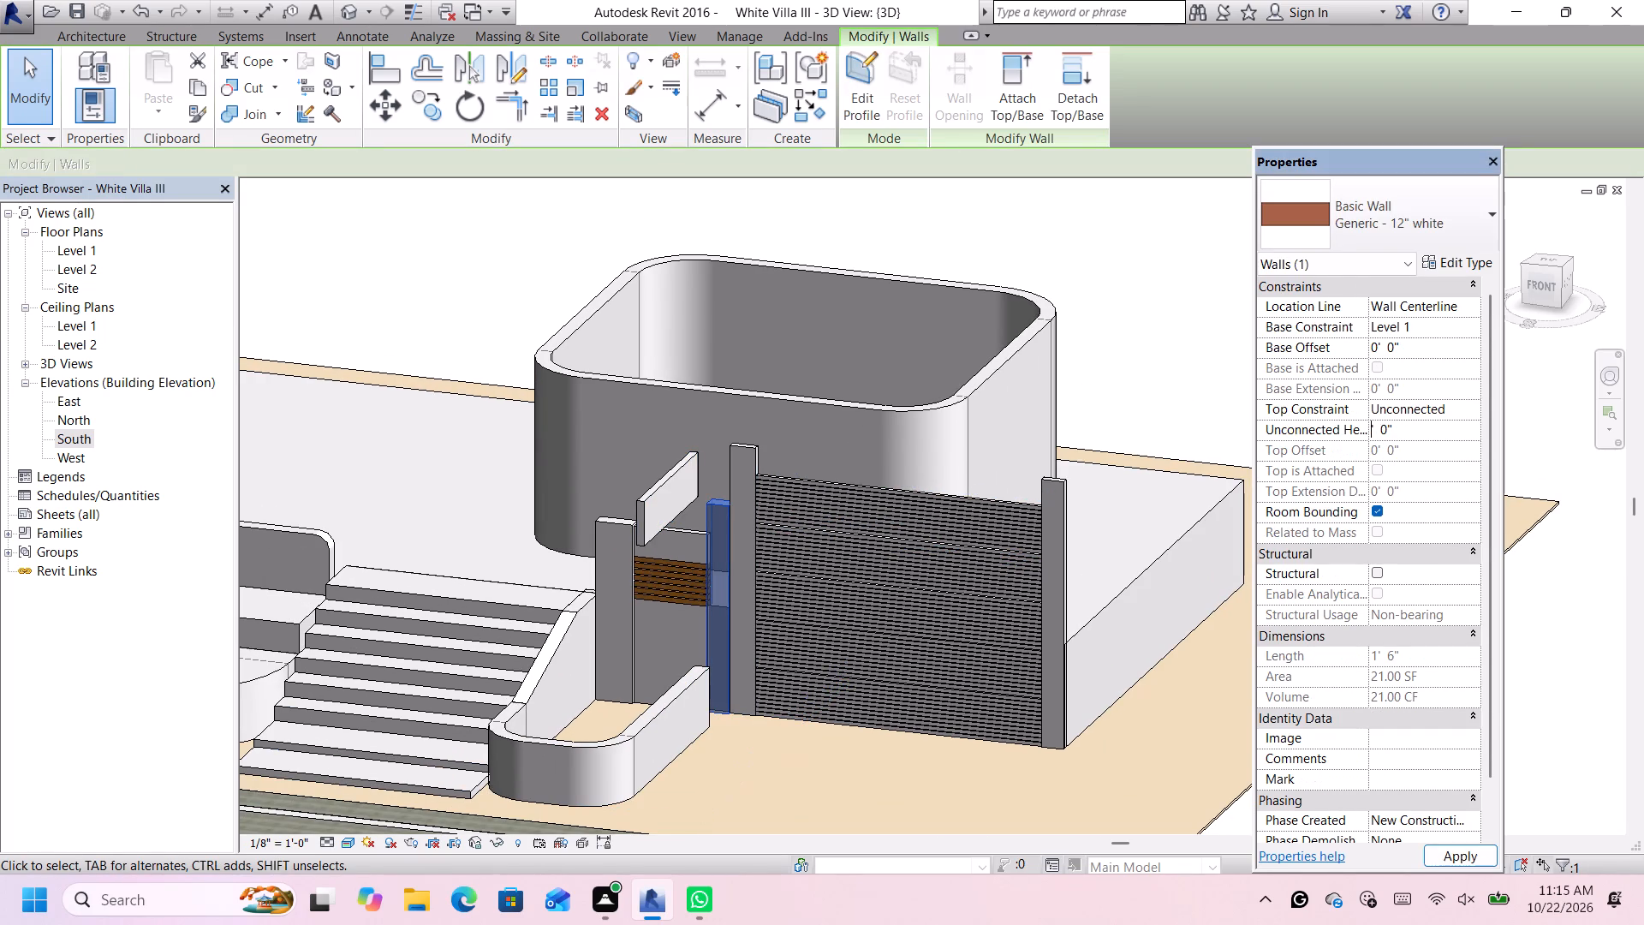
type("12")
key("Return")
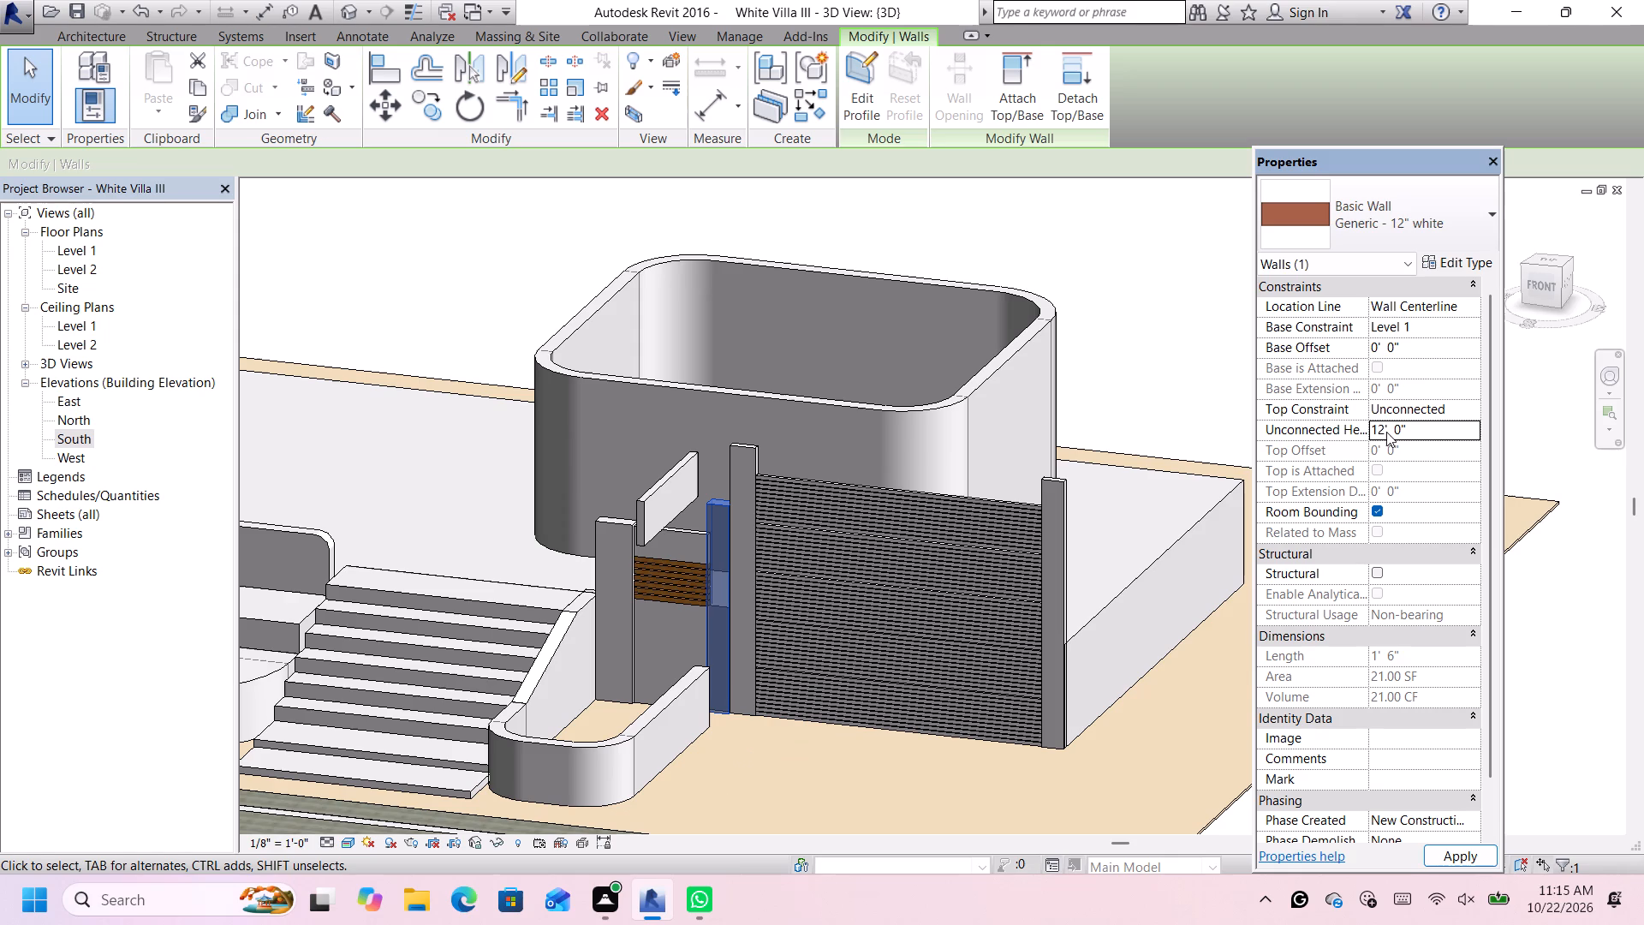
Set the unconnected height of the 6" white wall between the entrance frame and the large slatted screen to 16'.
scroll(725, 519, "up", 1)
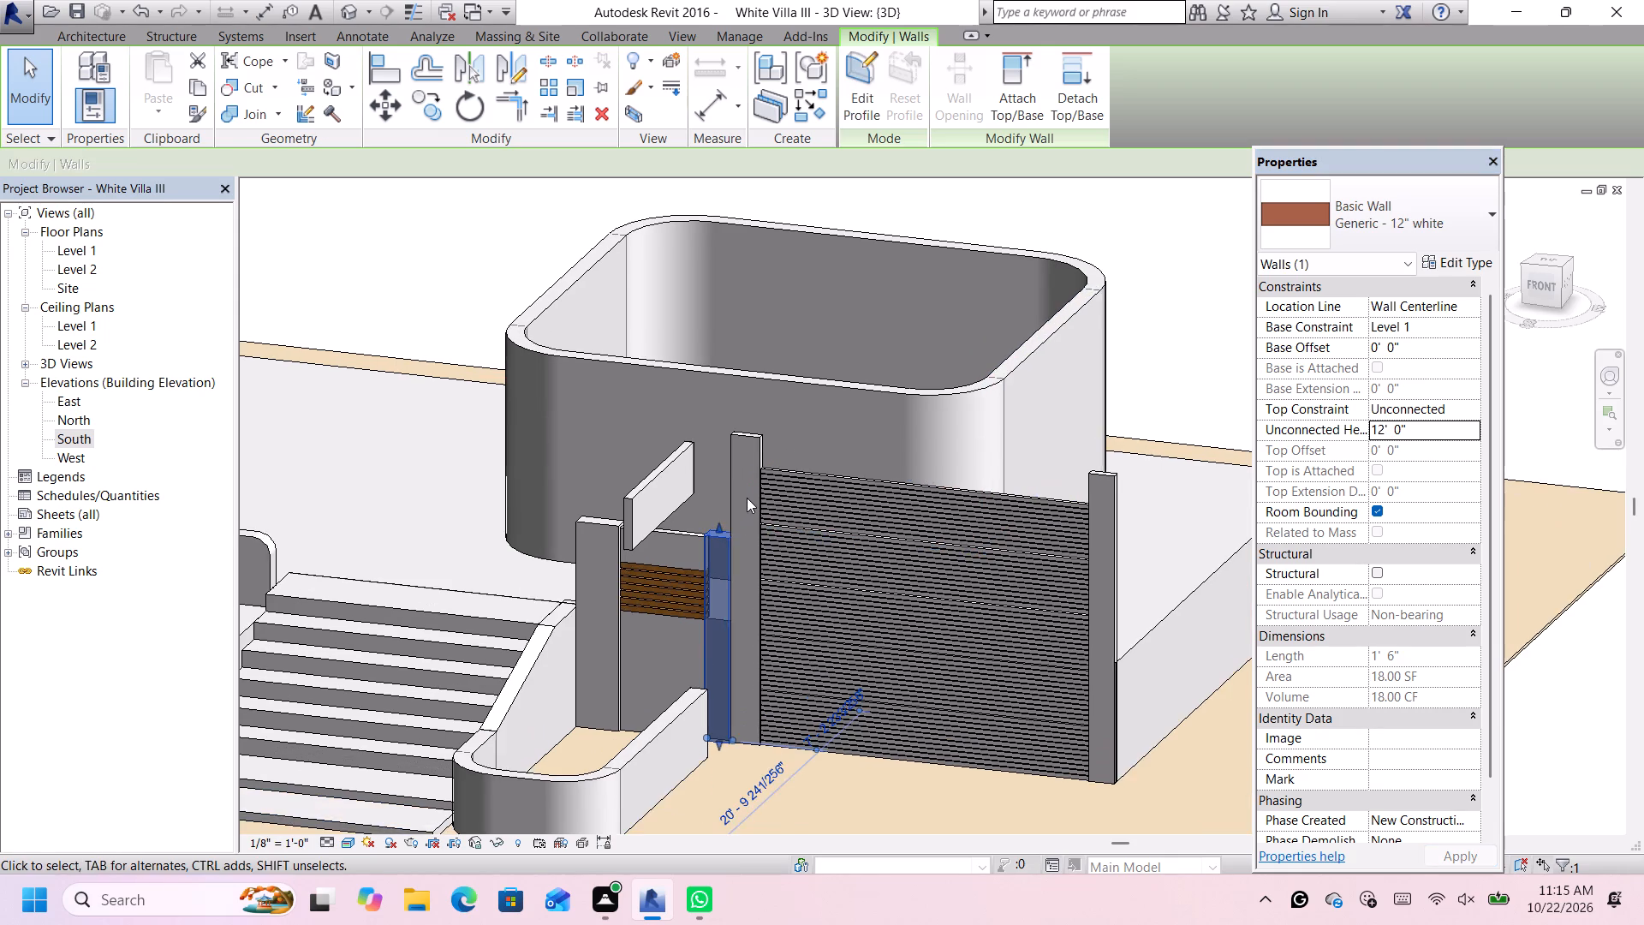
scroll(747, 498, "up", 1)
left_click(754, 486)
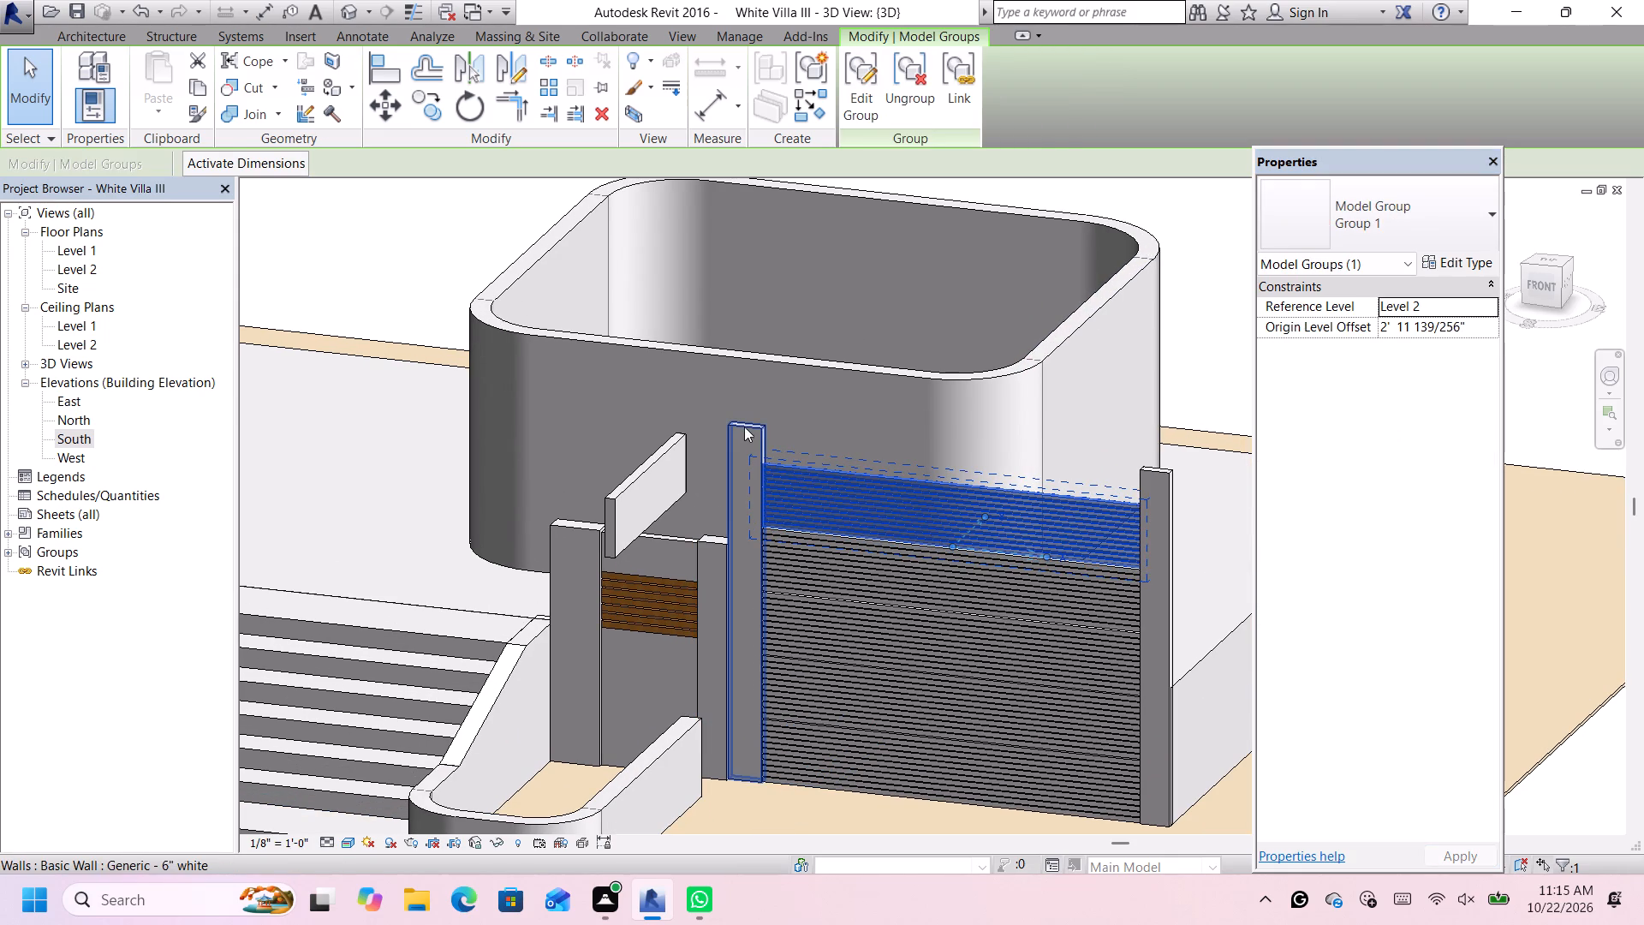
scroll(746, 439, "down", 5)
left_click(742, 437)
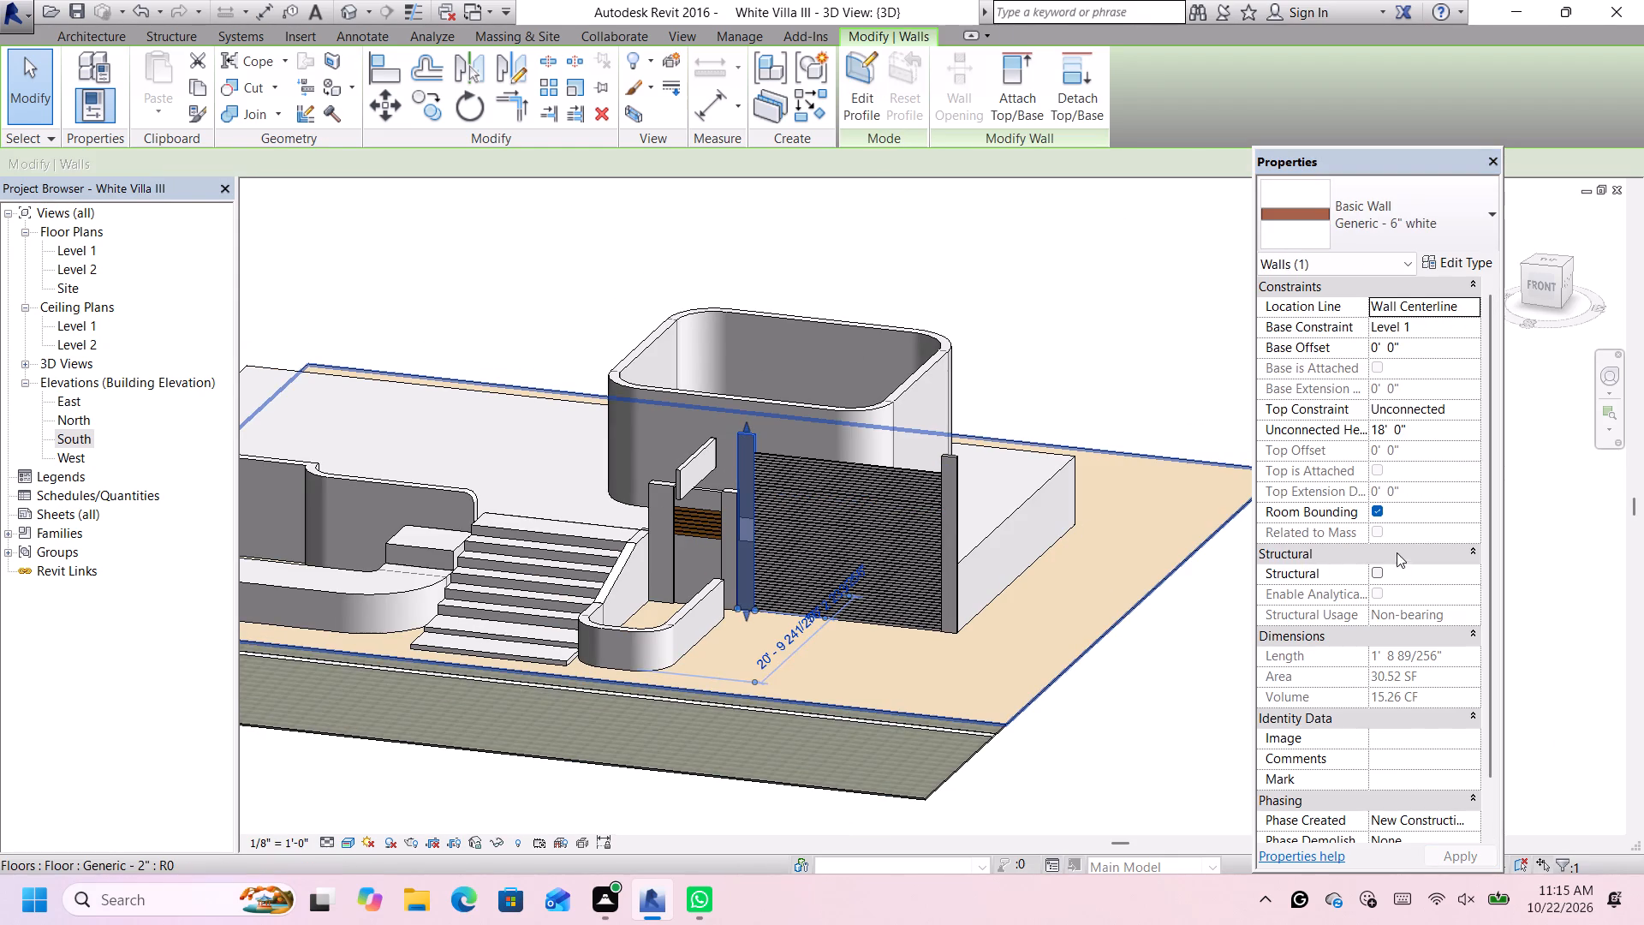
scroll(1387, 486, "up", 2)
left_click(1385, 428)
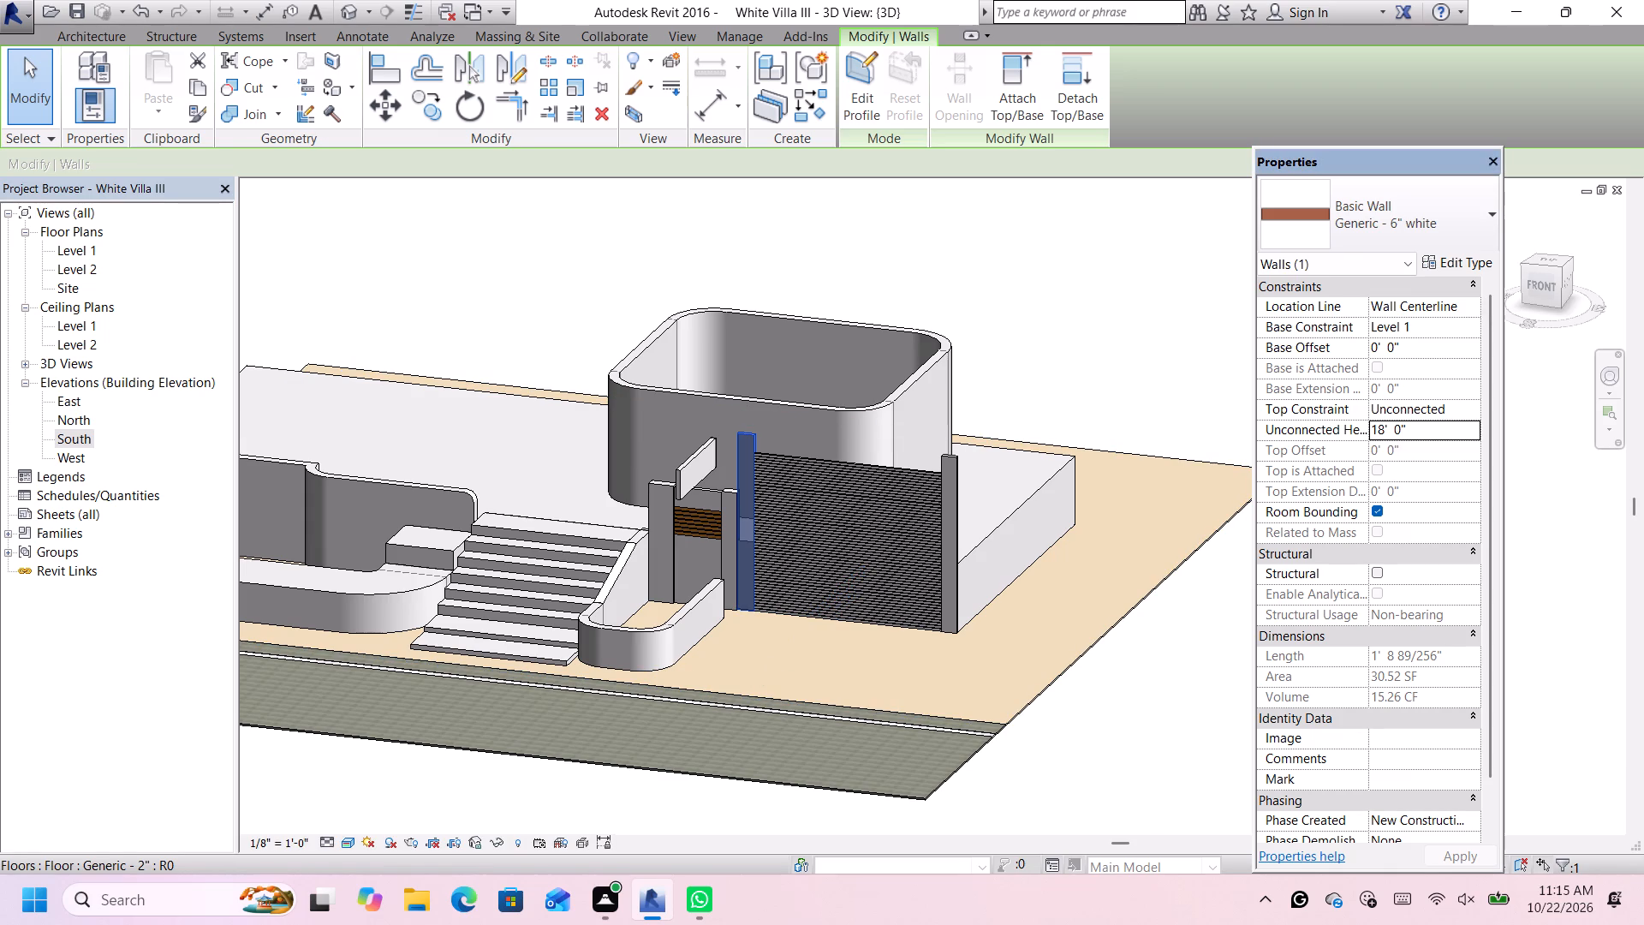
key("BackSpace")
scroll(706, 529, "up", 2)
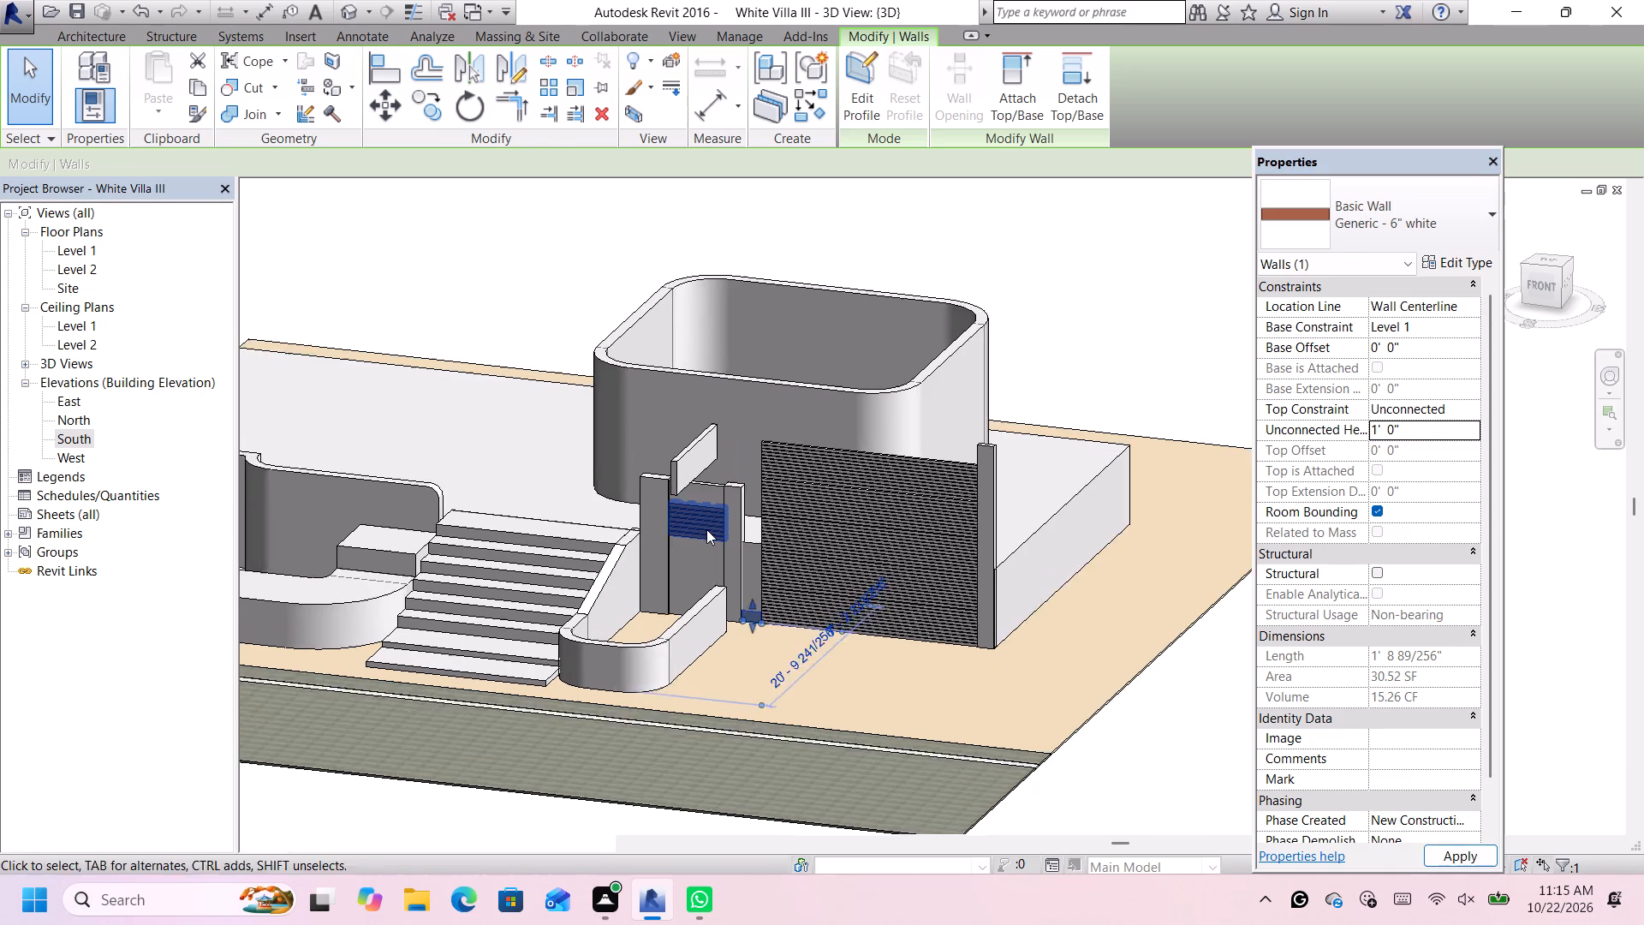
scroll(706, 529, "up", 1)
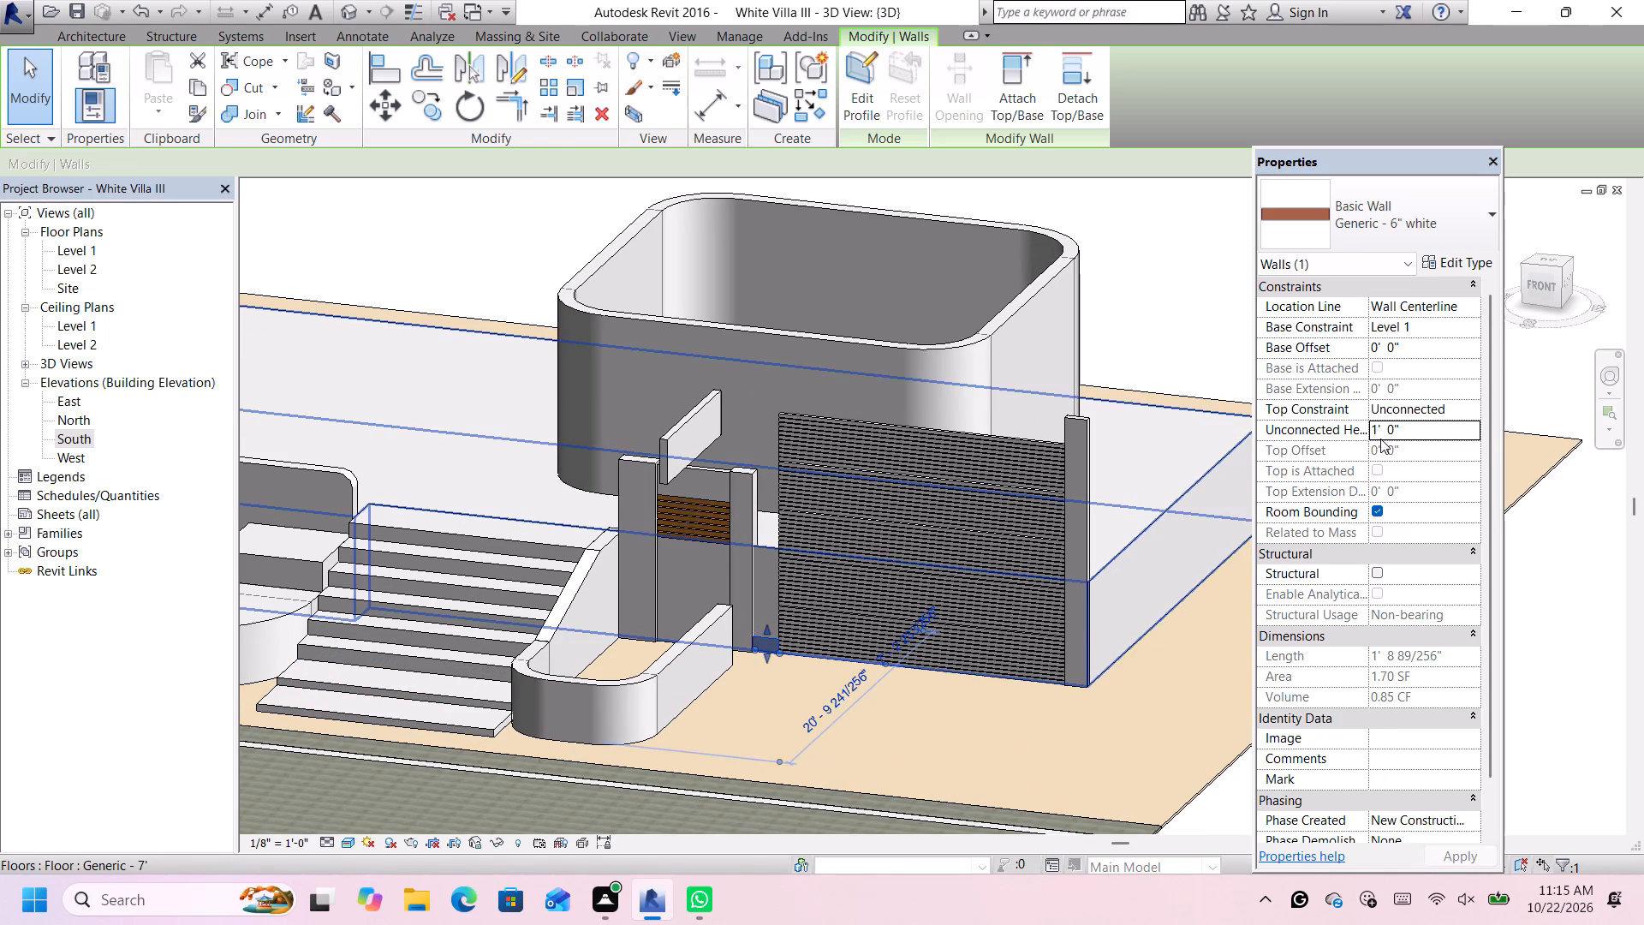
left_click(1383, 431)
key("Left")
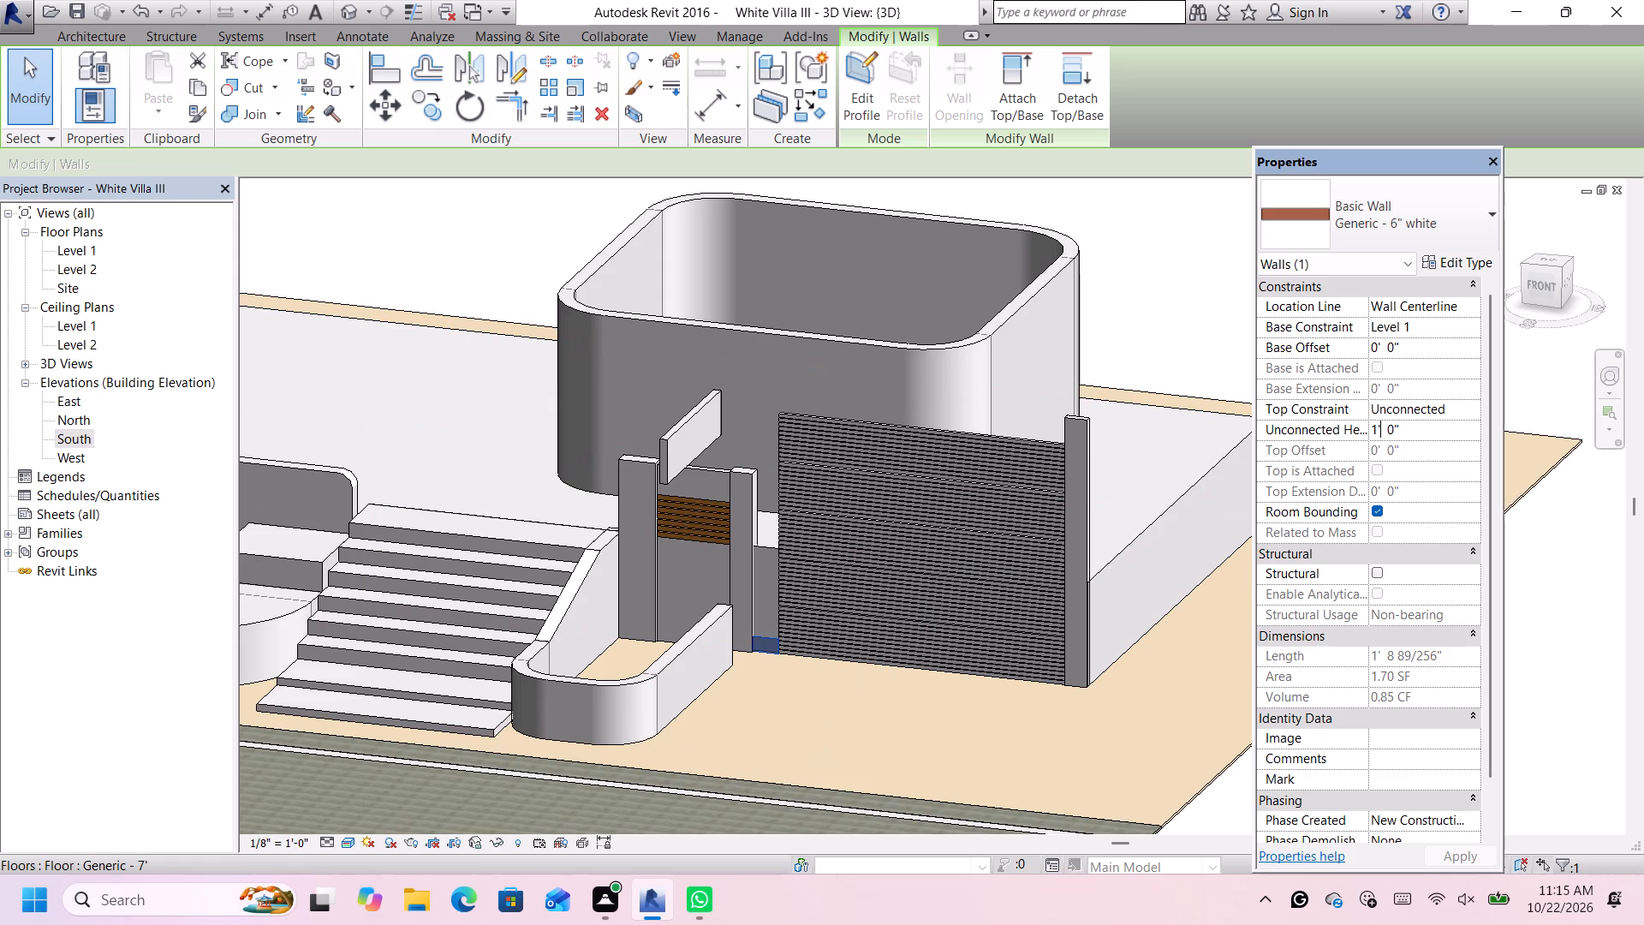
key("6")
key("Return")
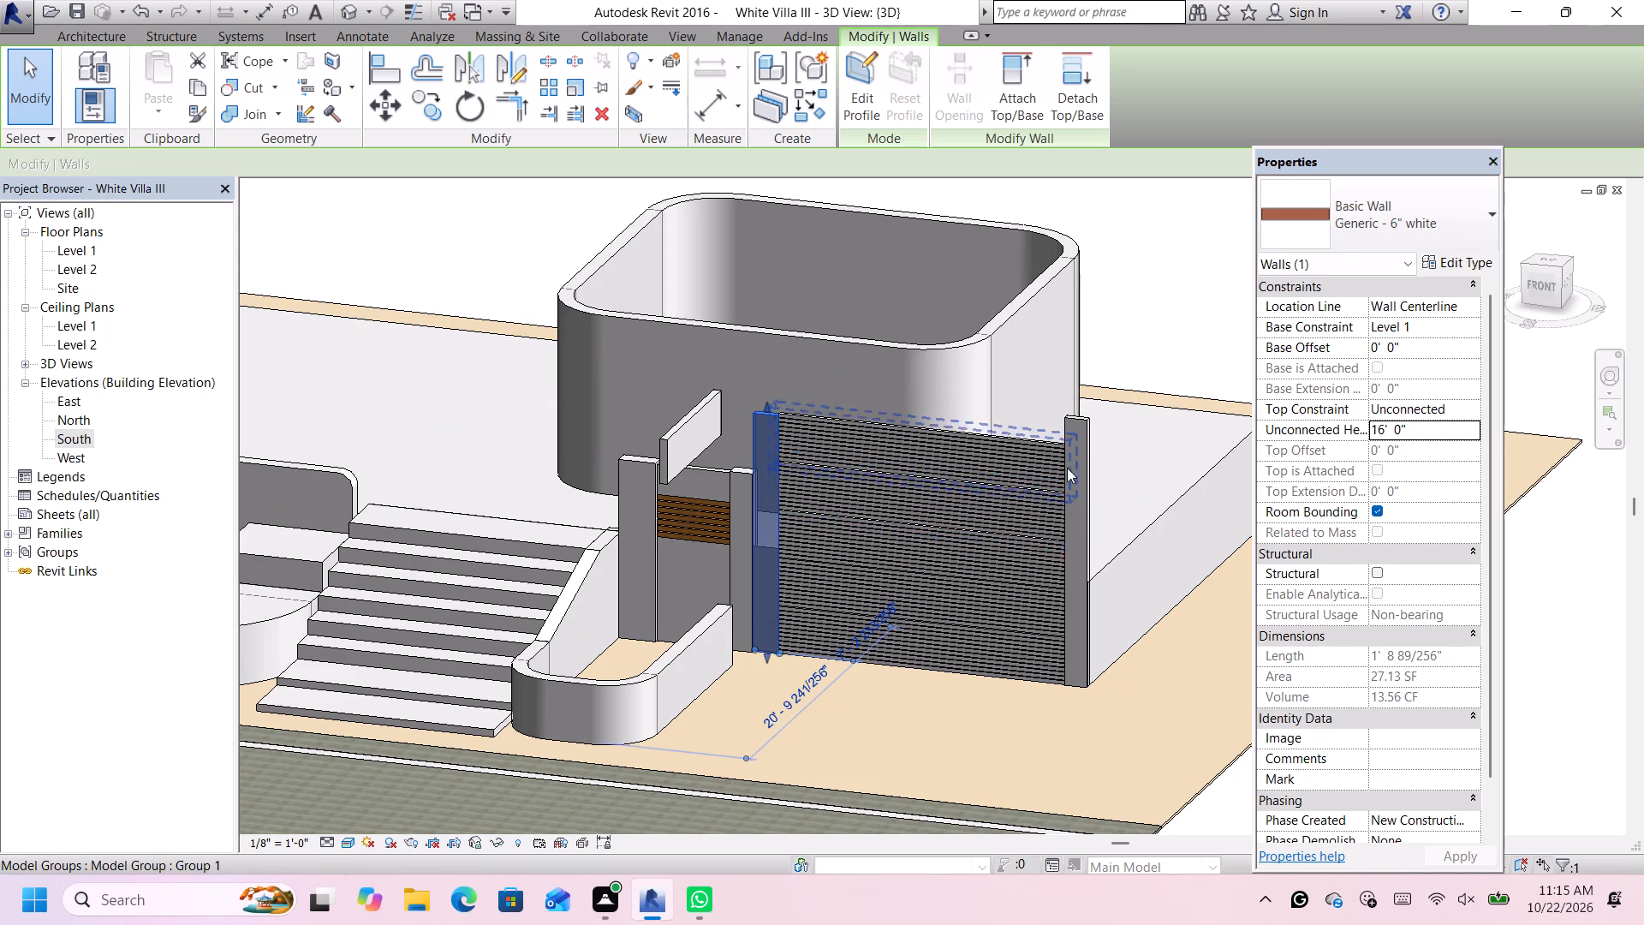
Set the unconnected height of the 6" white wall at the outer end of the large slatted screen to 16'.
scroll(743, 481, "up", 3)
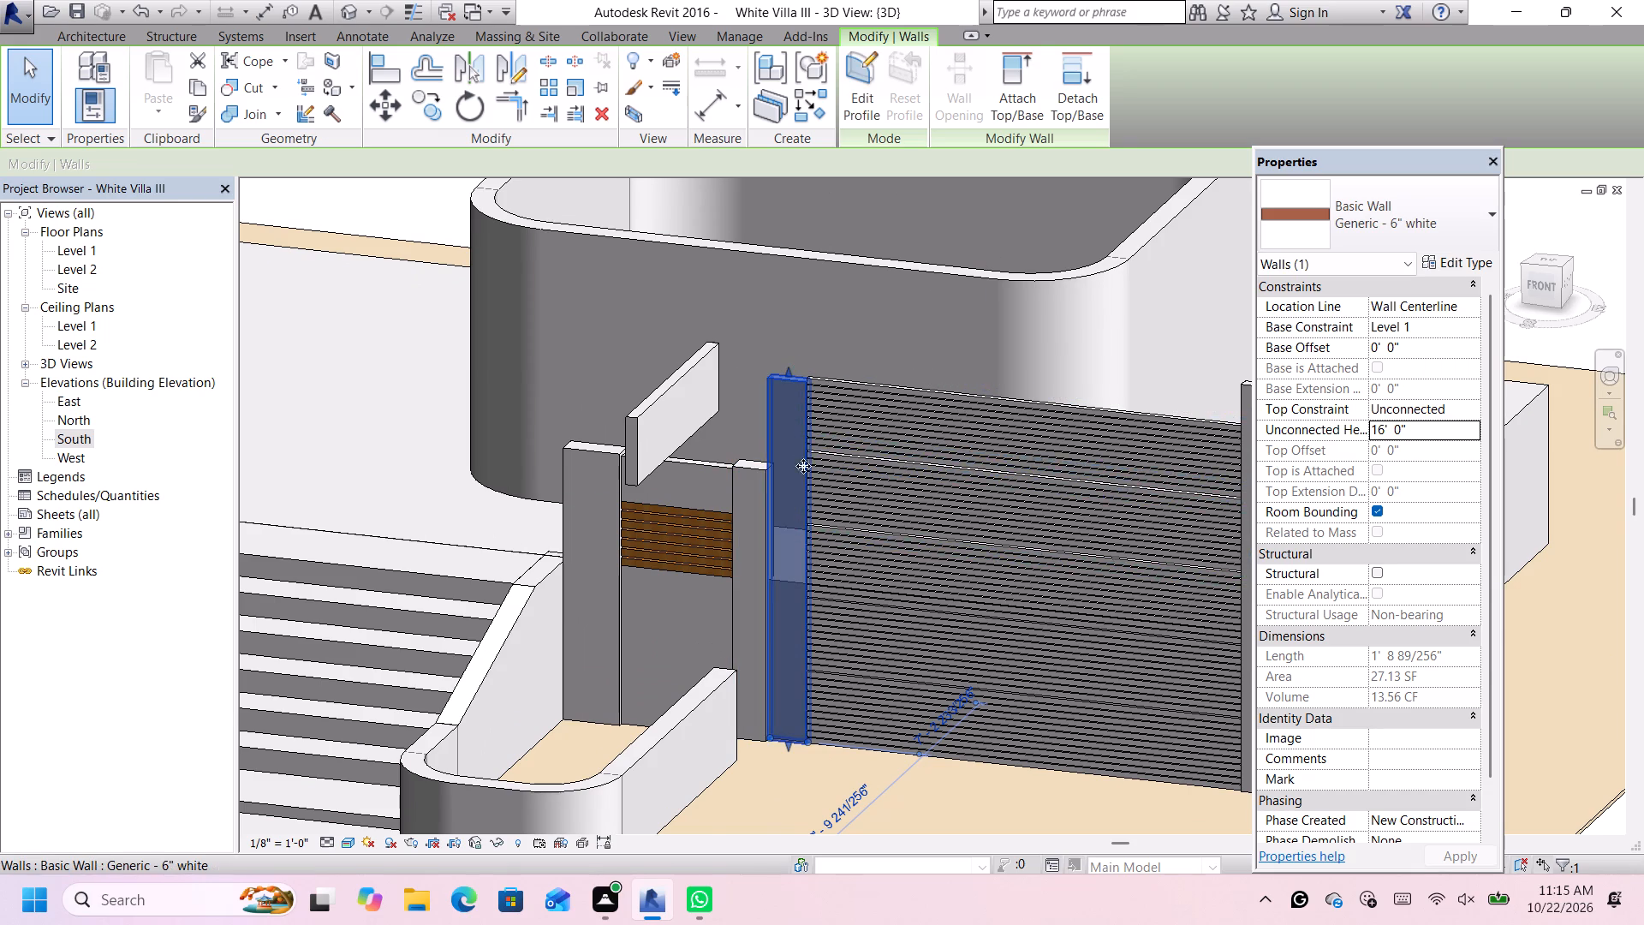
scroll(808, 434, "up", 4)
scroll(809, 428, "down", 7)
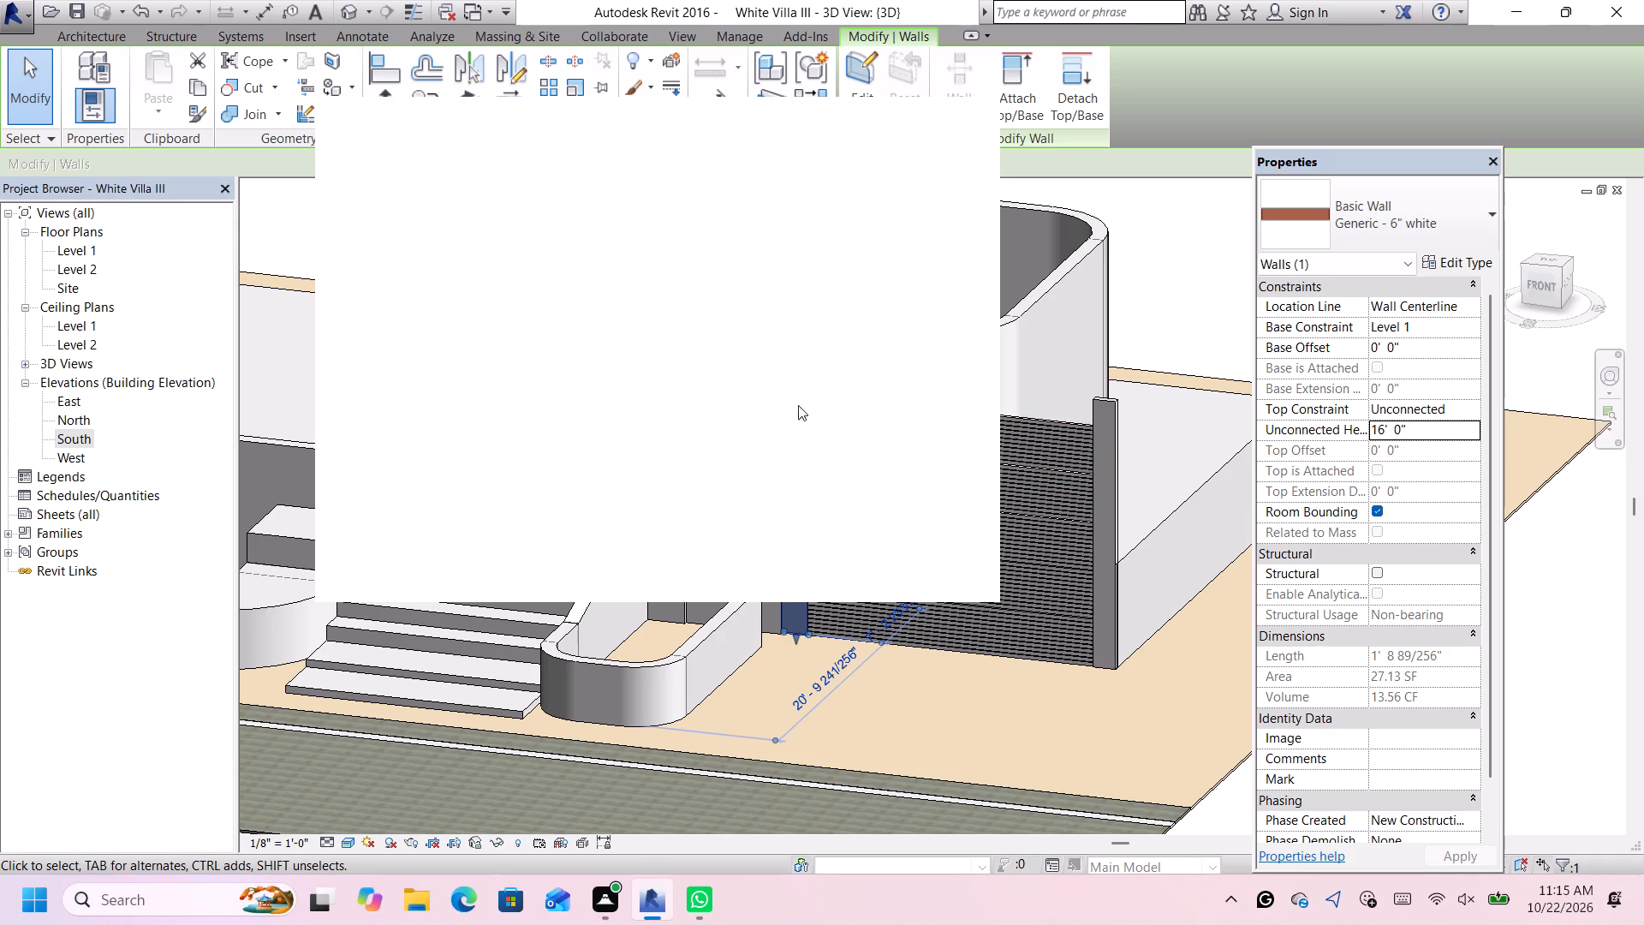
left_click(959, 124)
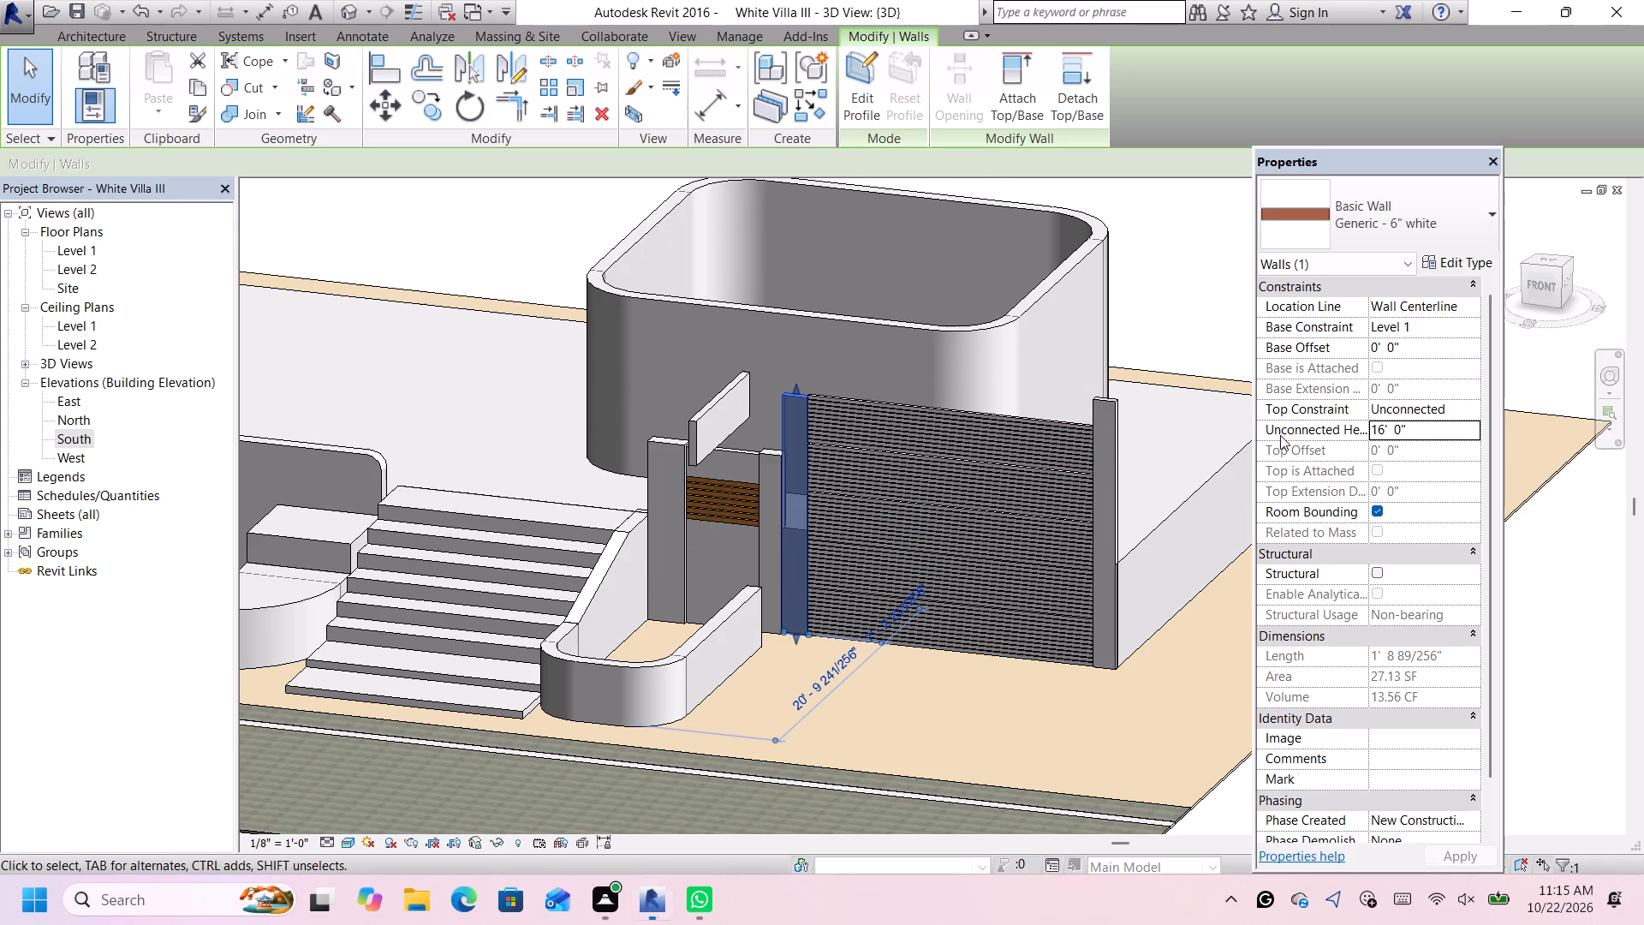
left_click(1106, 416)
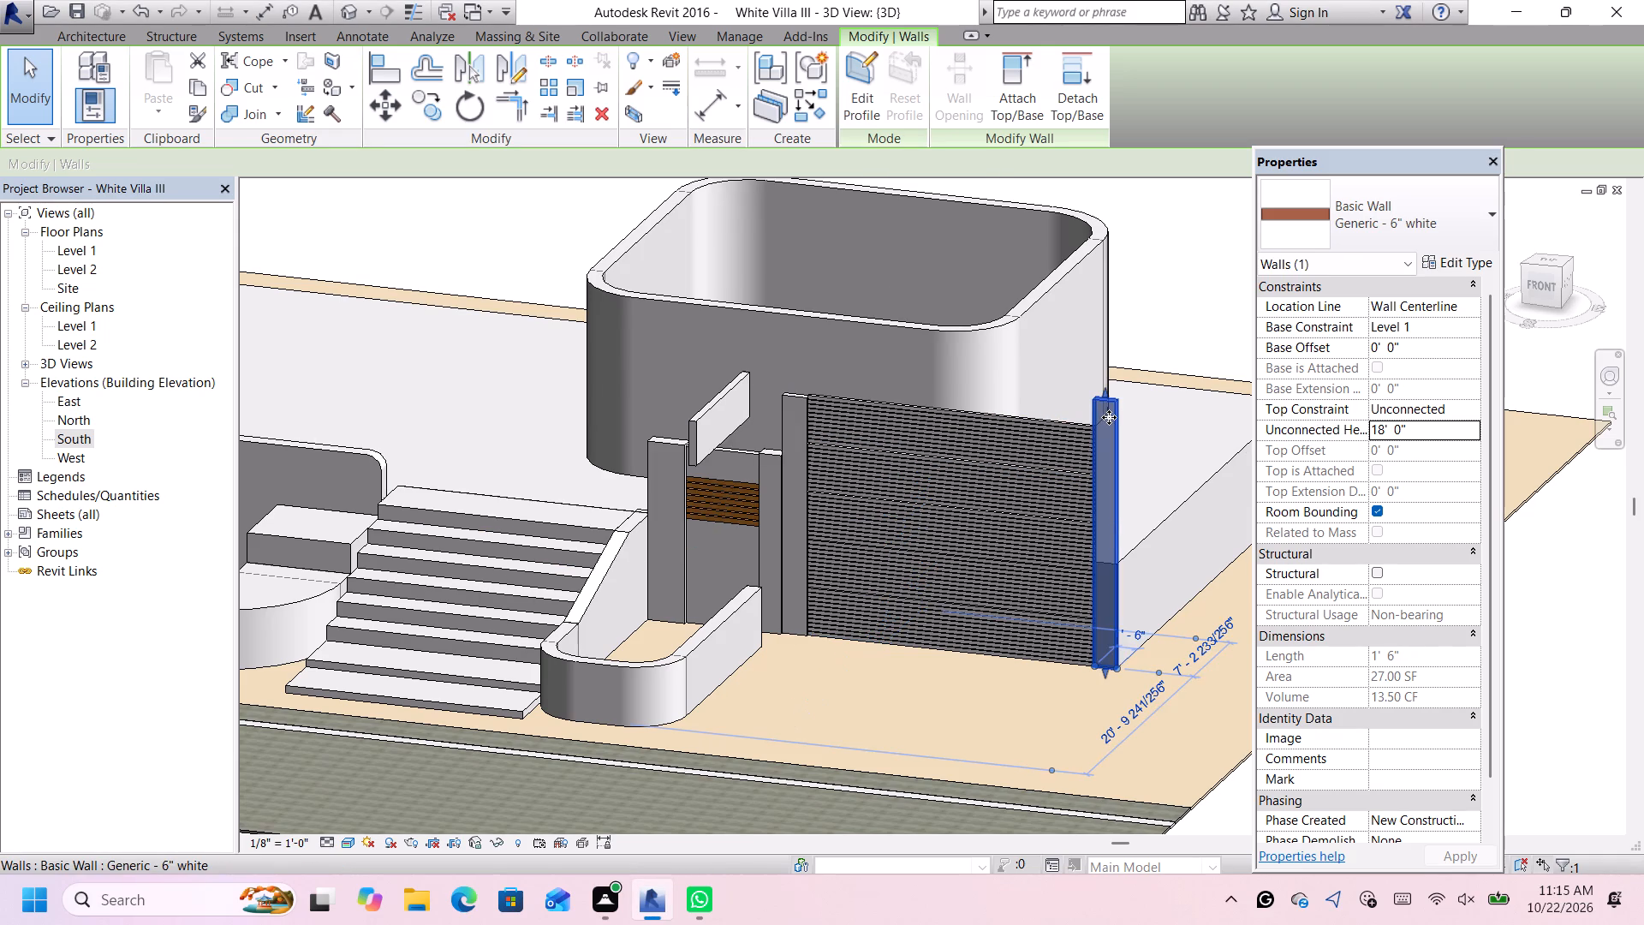
left_click(1385, 423)
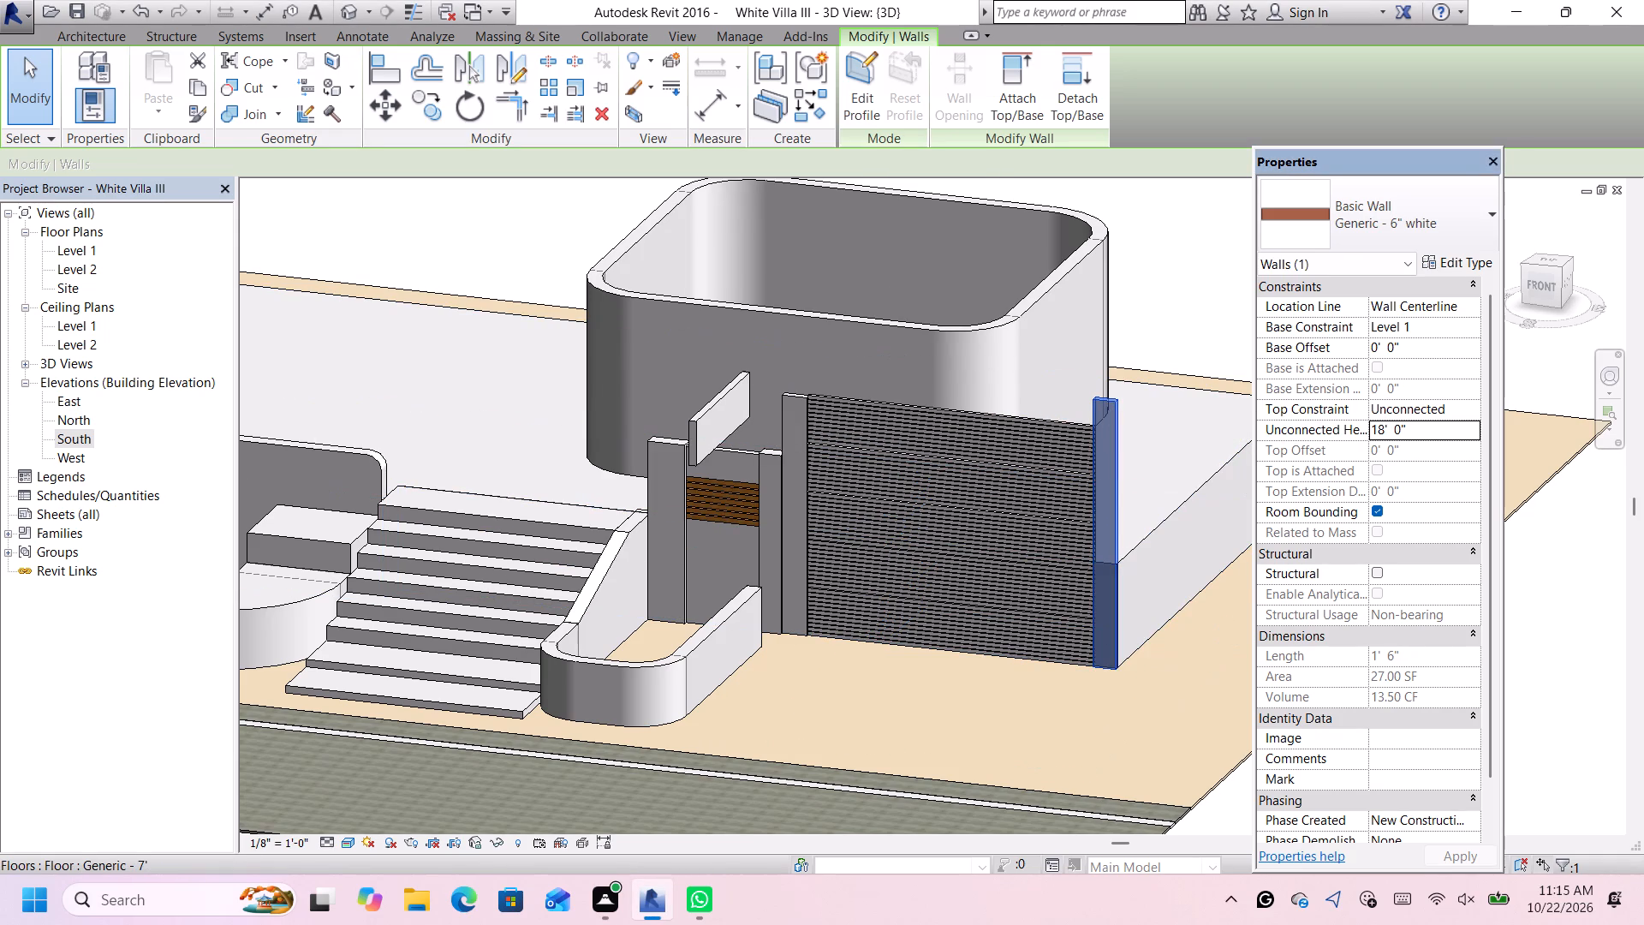
key("Left")
key("BackSpace")
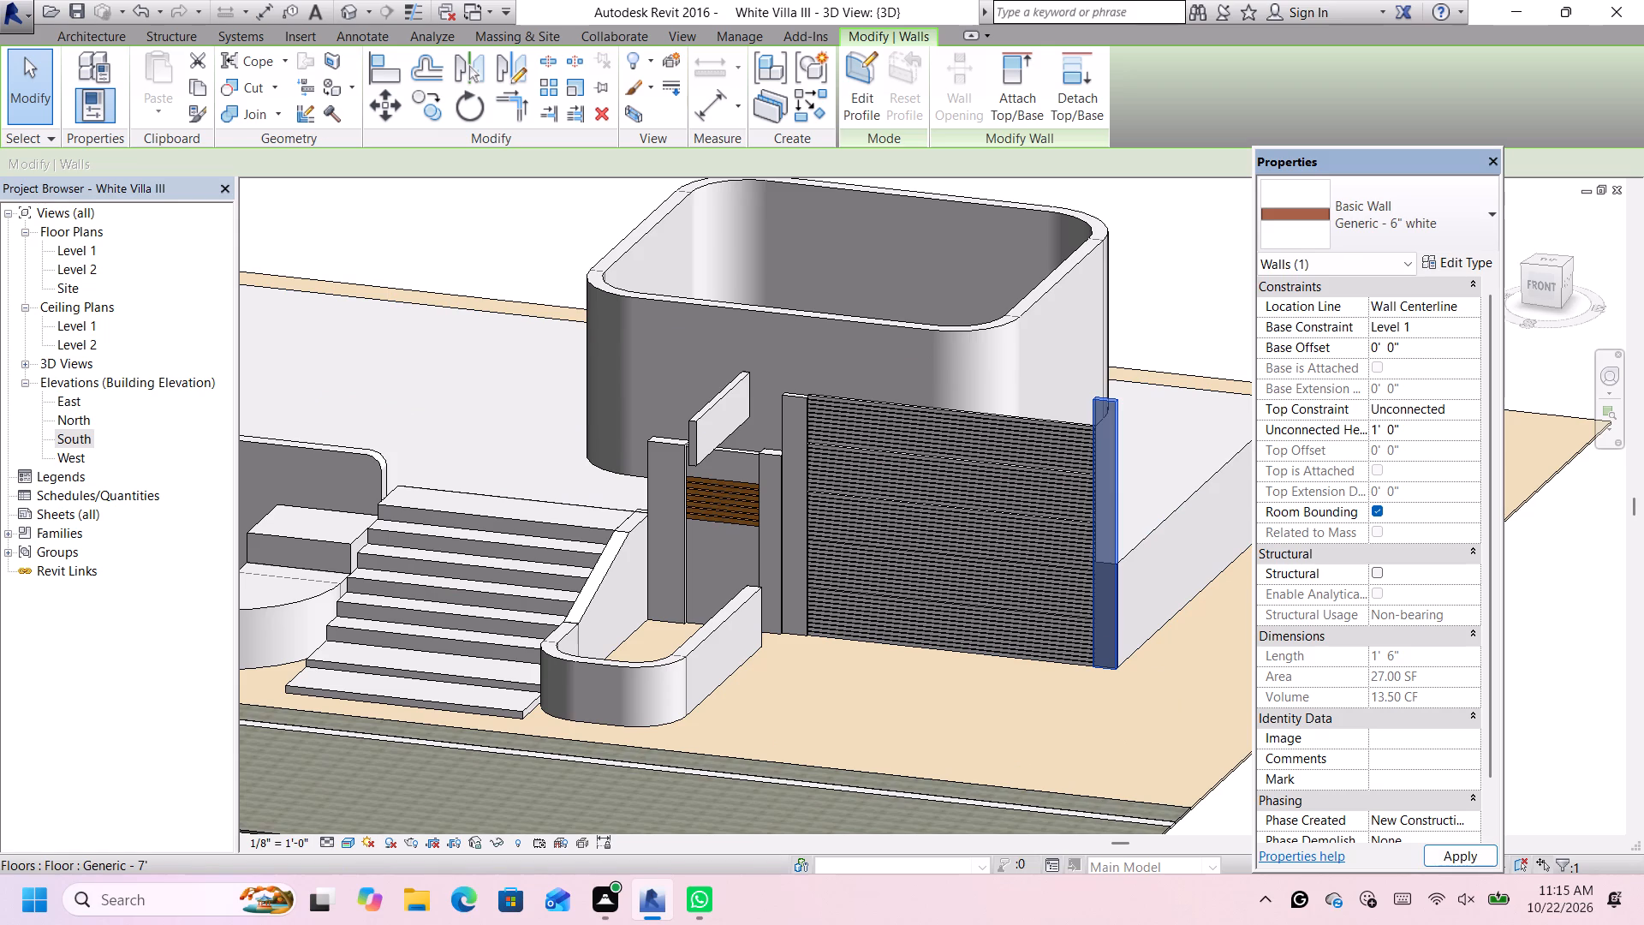
key("6")
key("Return")
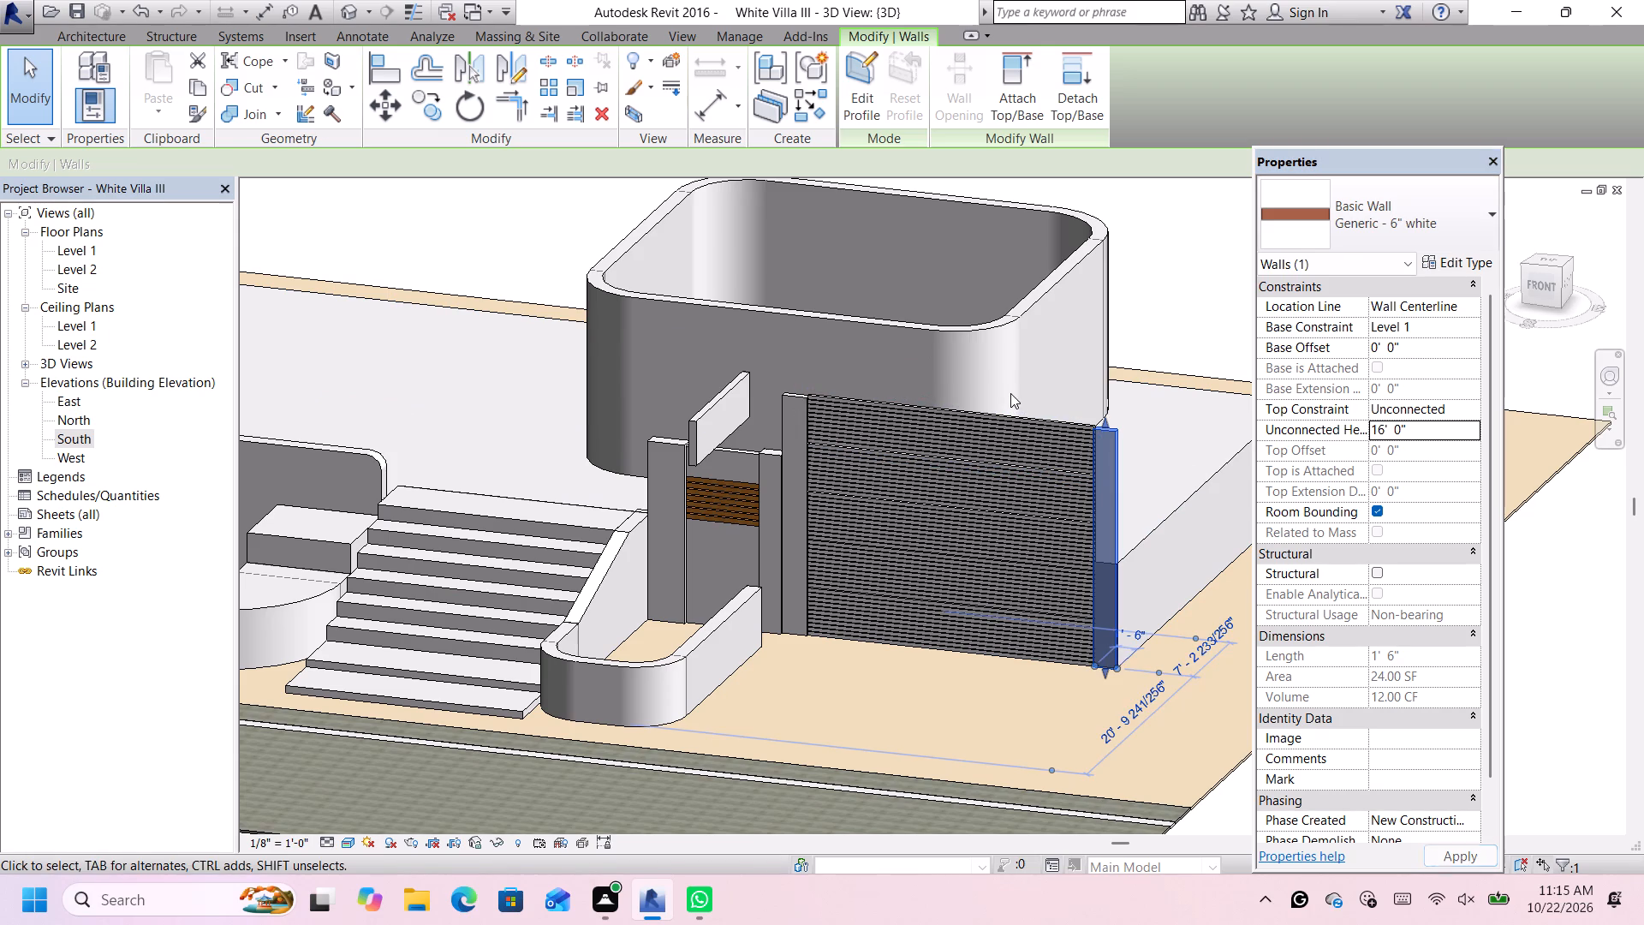
scroll(1028, 419, "down", 2)
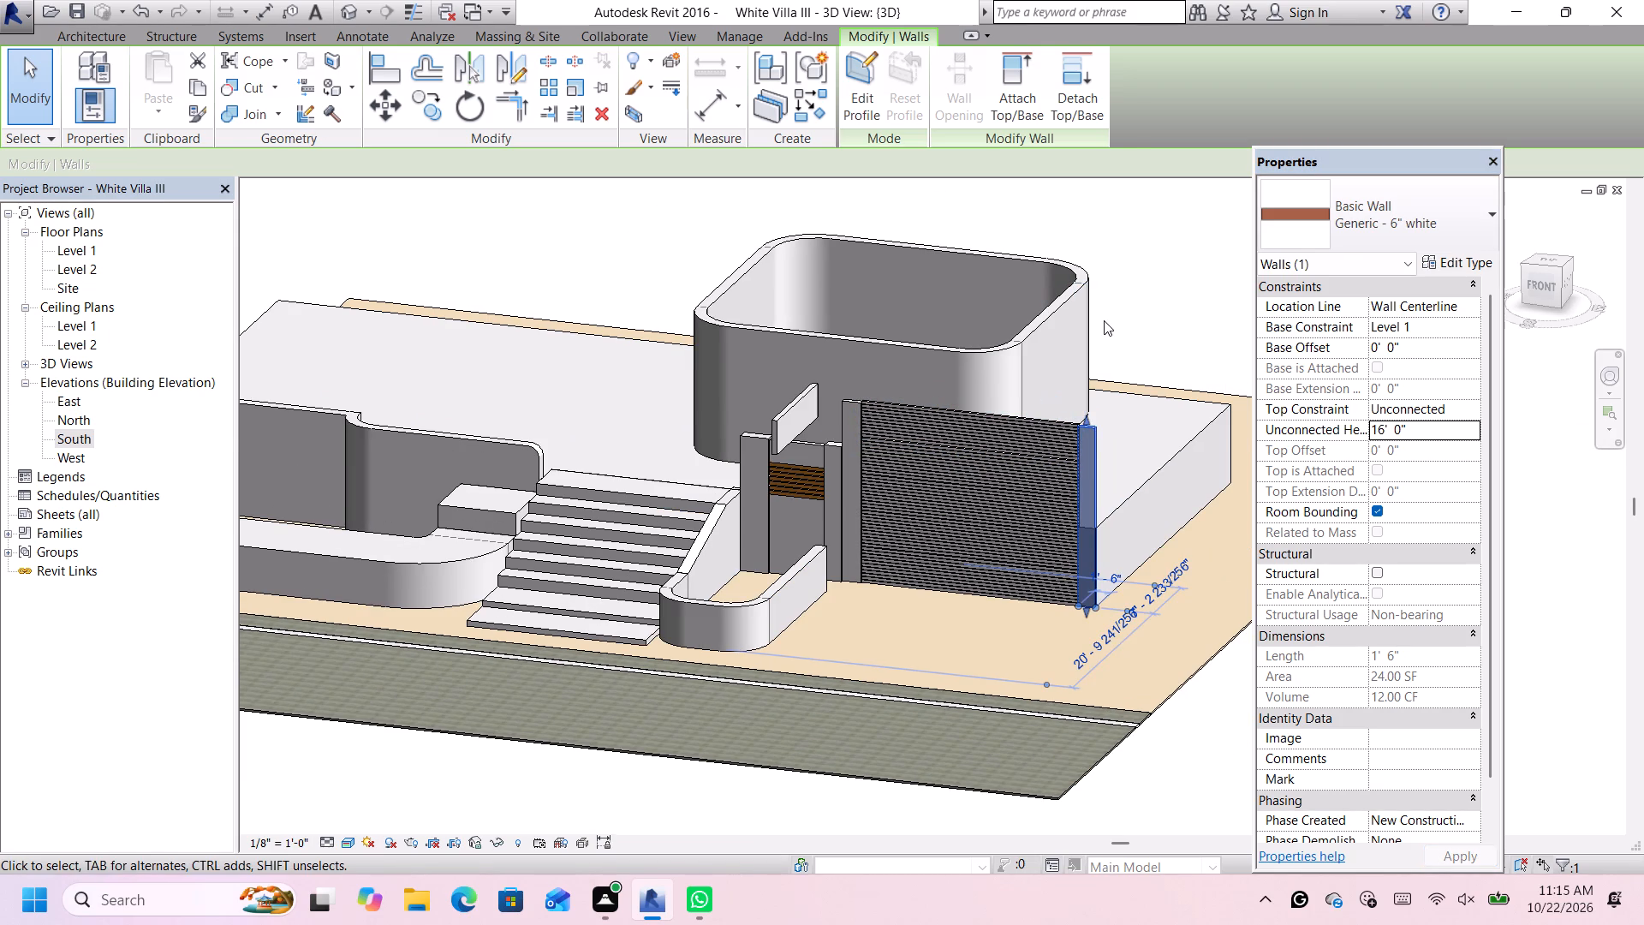
scroll(1128, 303, "up", 1)
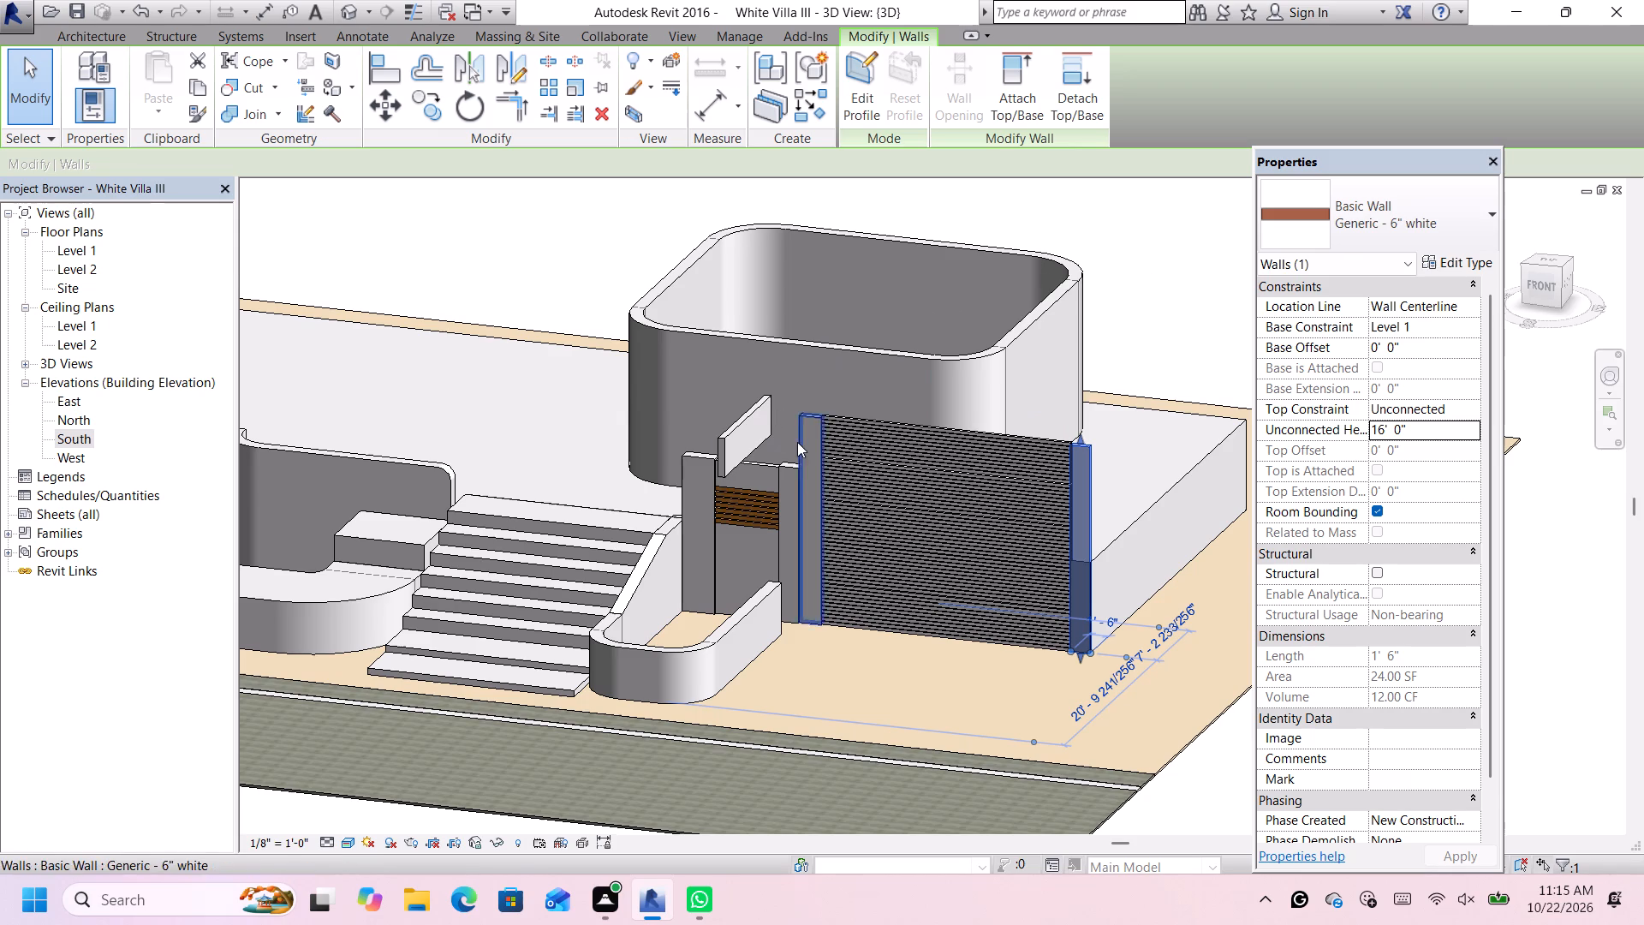
scroll(797, 442, "up", 3)
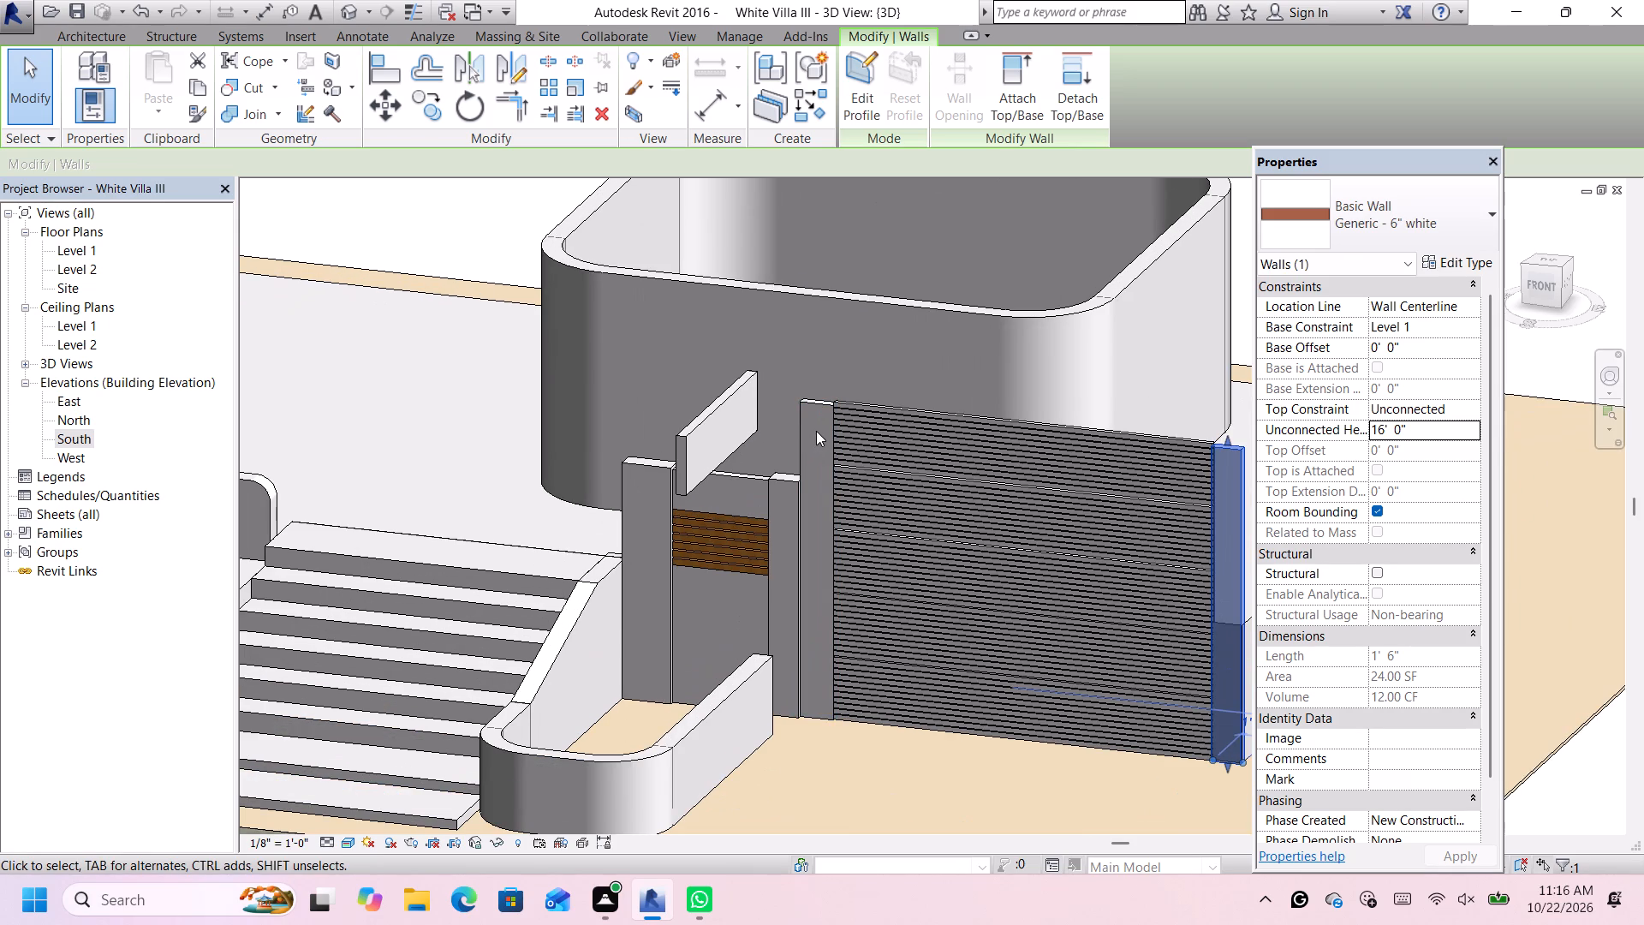
scroll(816, 431, "down", 6)
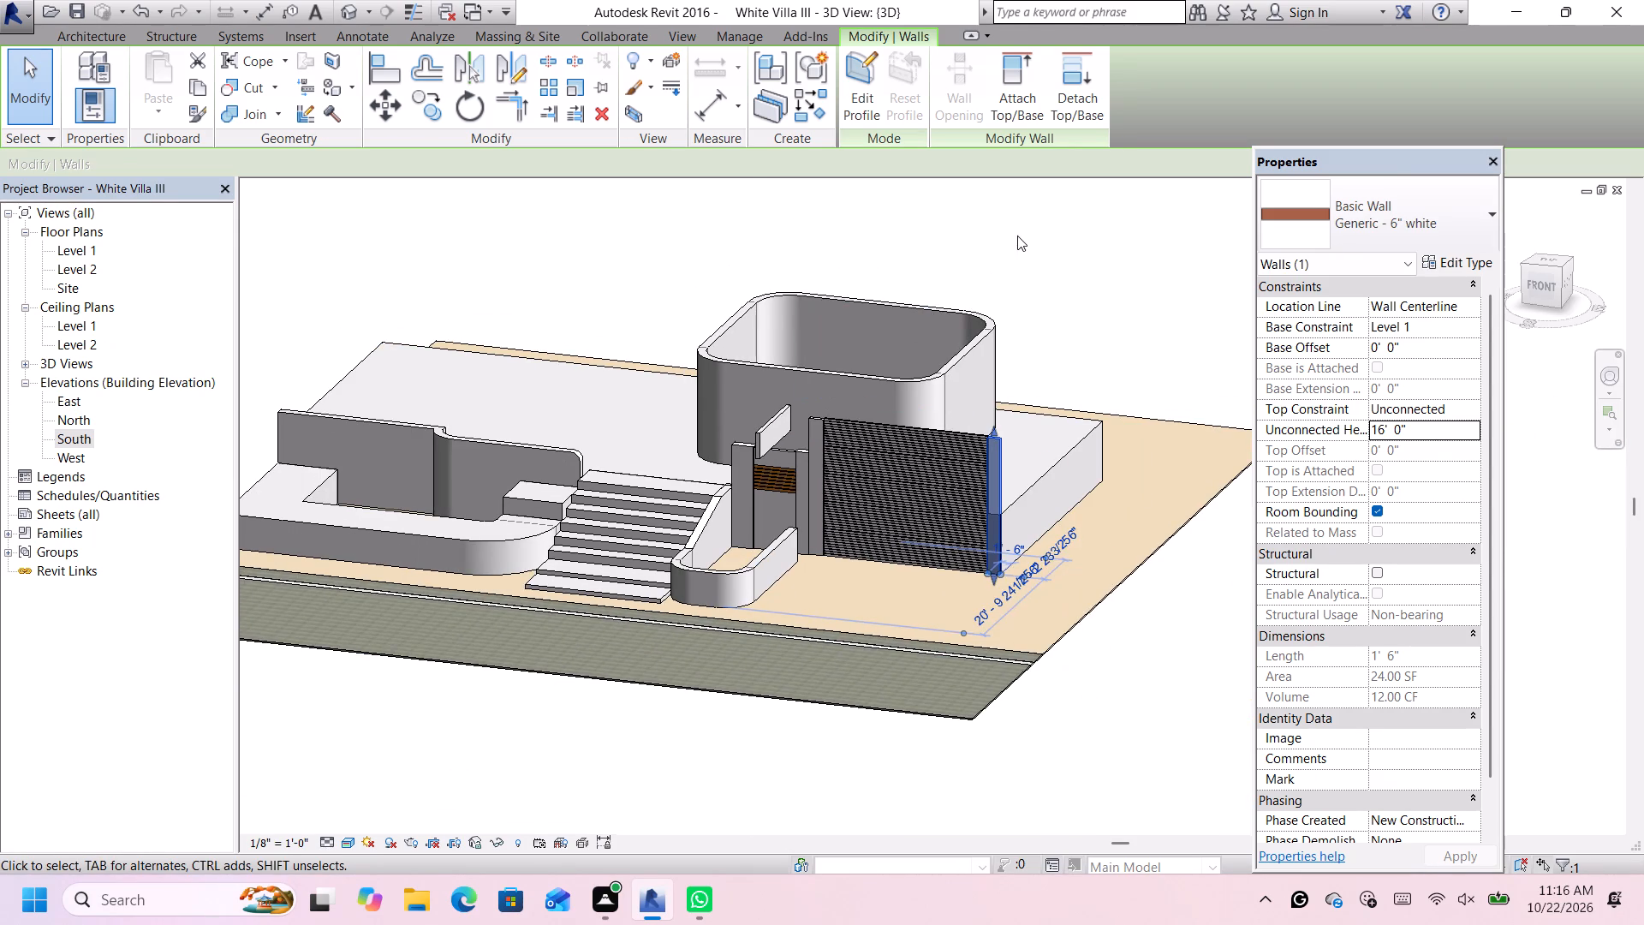
left_click(1019, 236)
From the front view, set the unconnected height of the projecting 6" white wall above the entrance frame to 4'.
left_click(1548, 283)
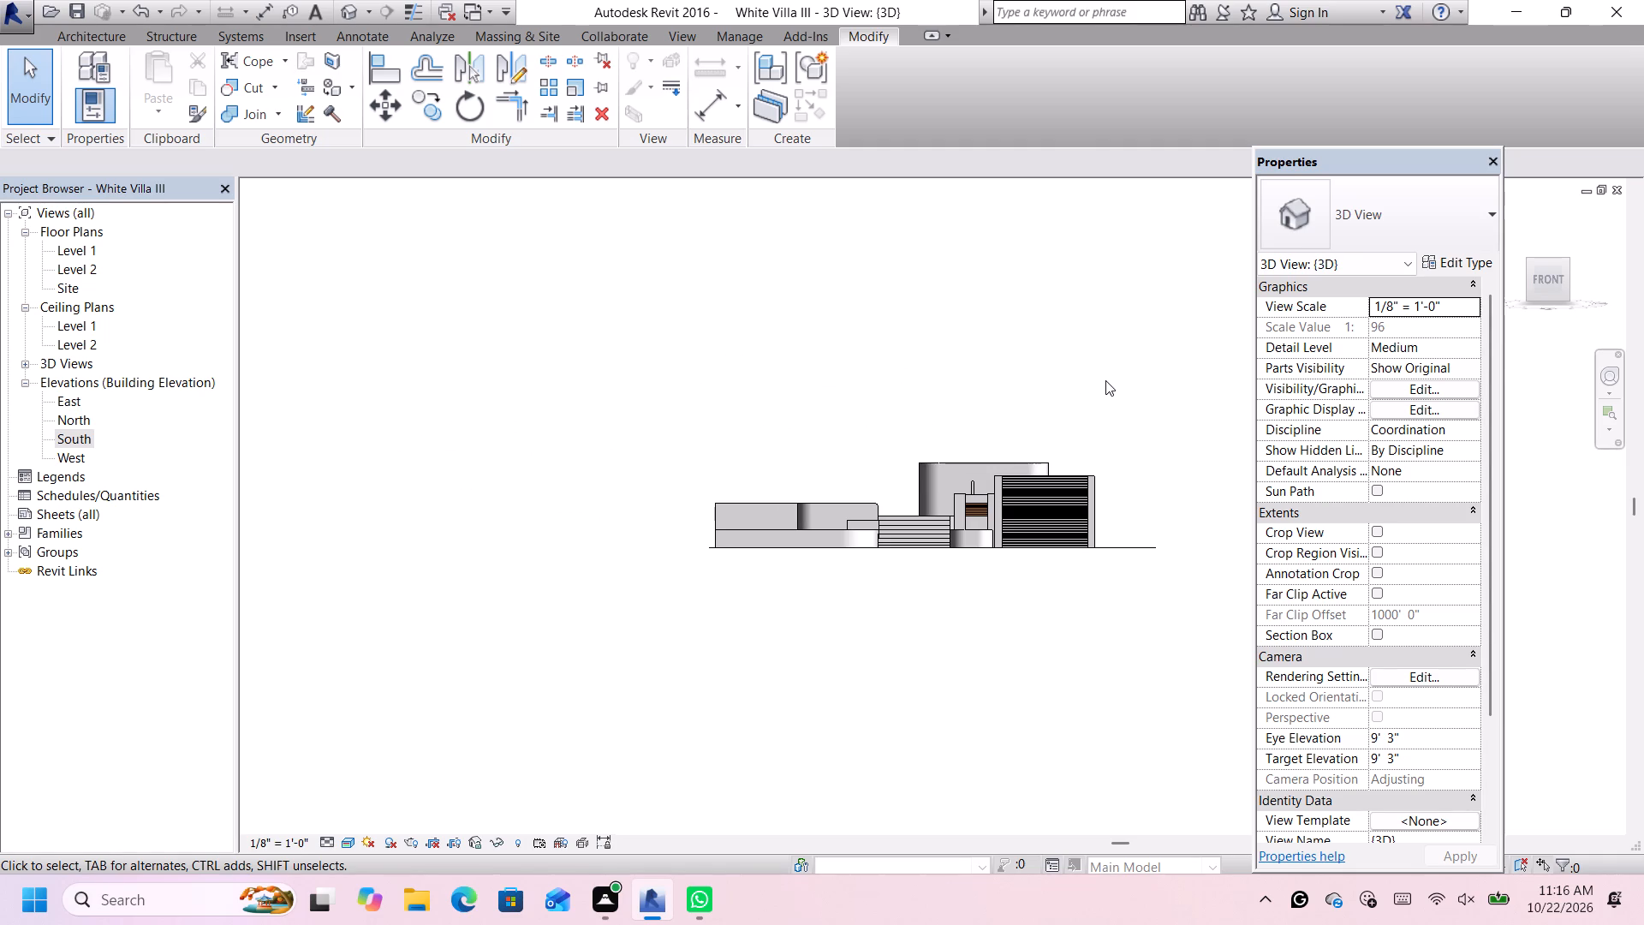
scroll(1034, 428, "up", 2)
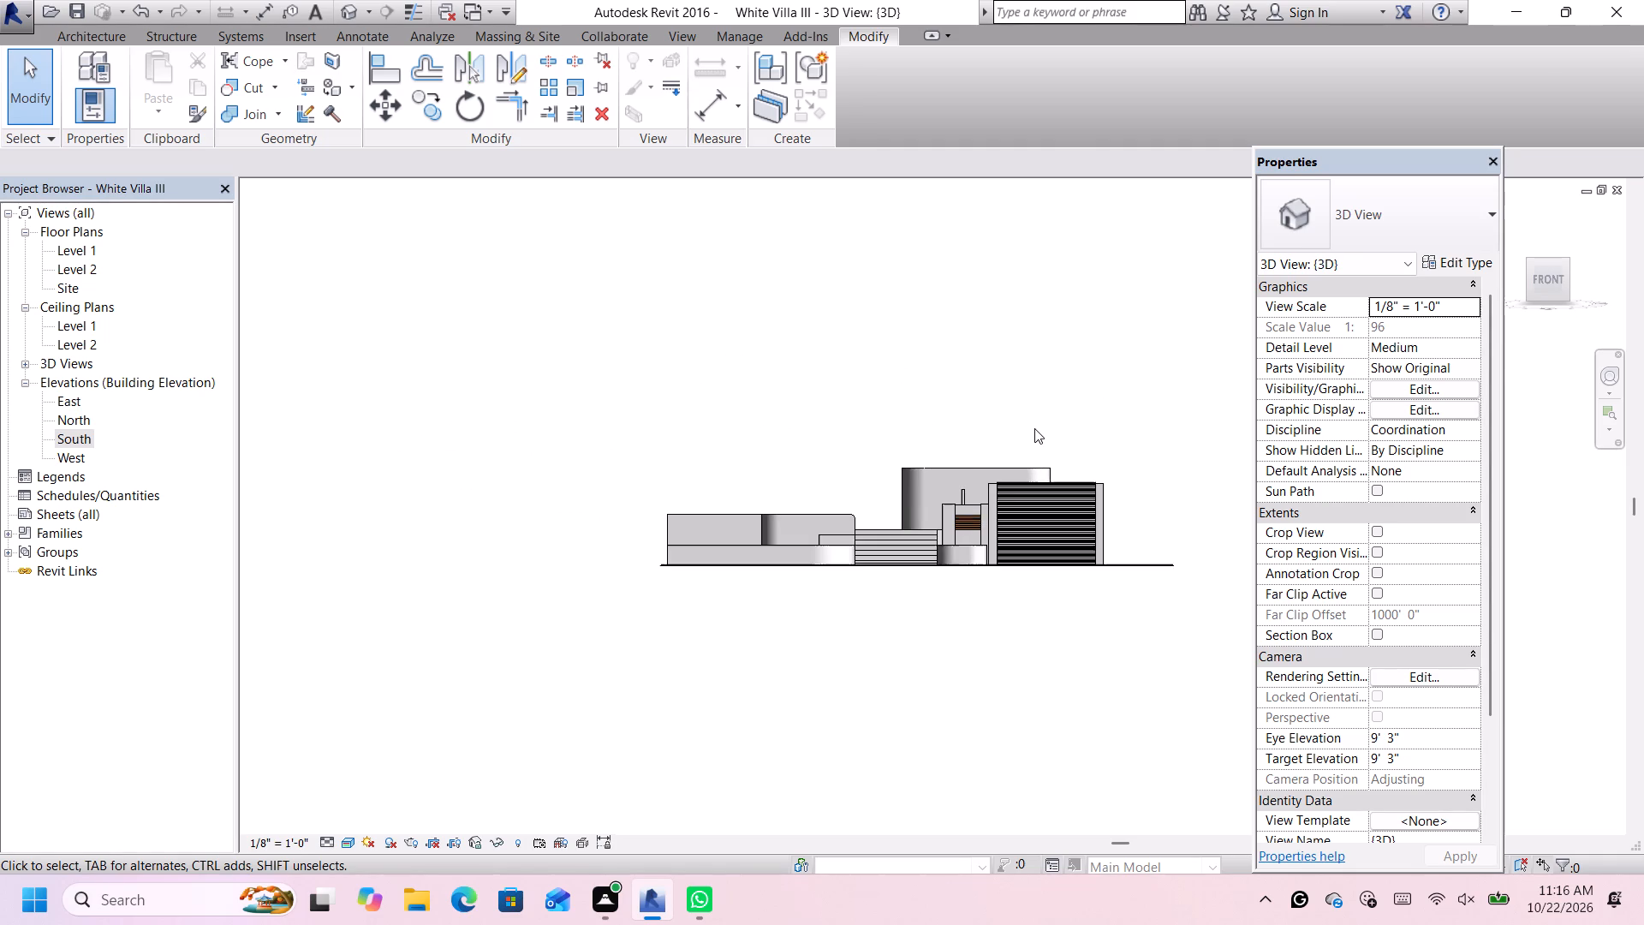
scroll(972, 481, "up", 2)
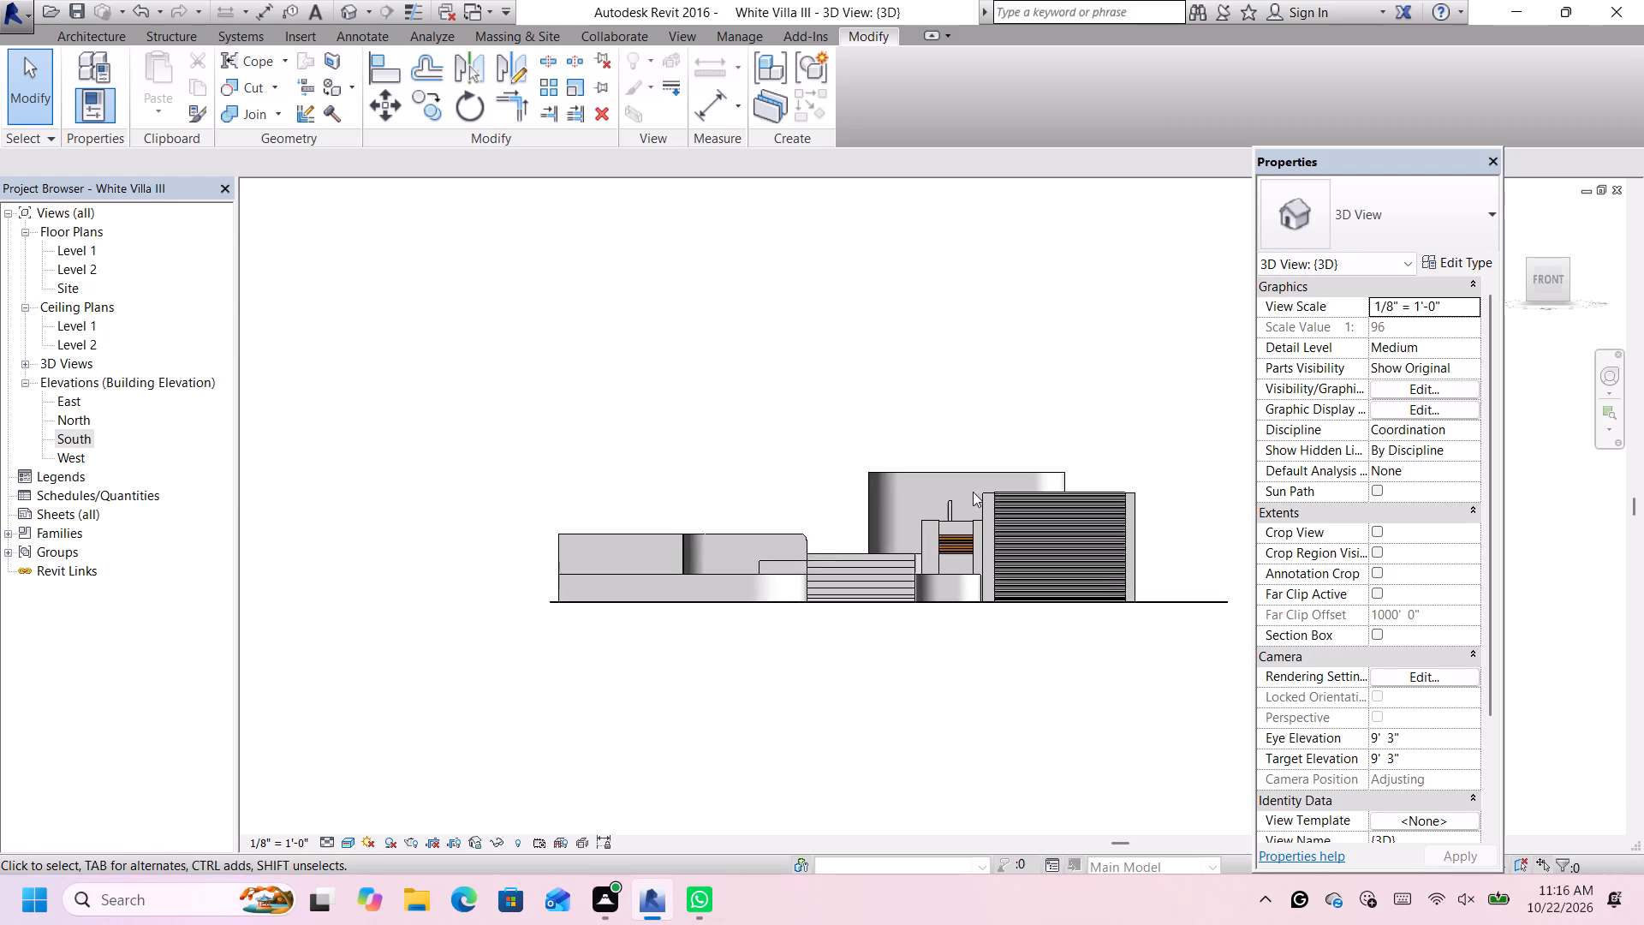
scroll(973, 492, "up", 2)
left_click(942, 514)
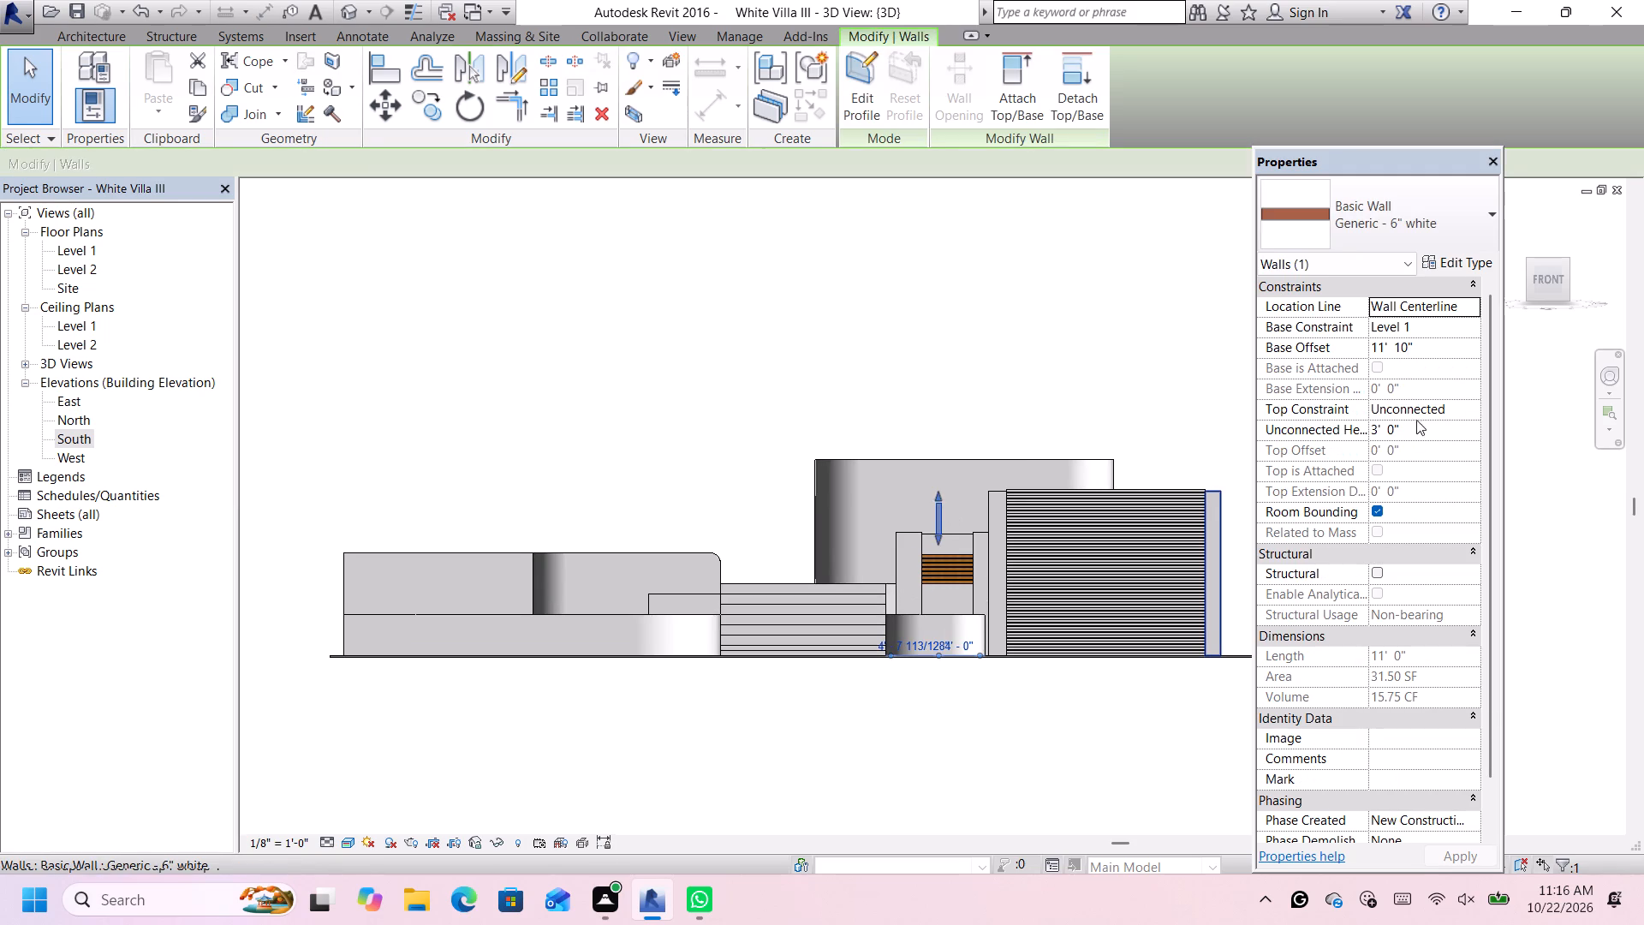
left_click(1415, 419)
left_click(1421, 430)
key("BackSpace")
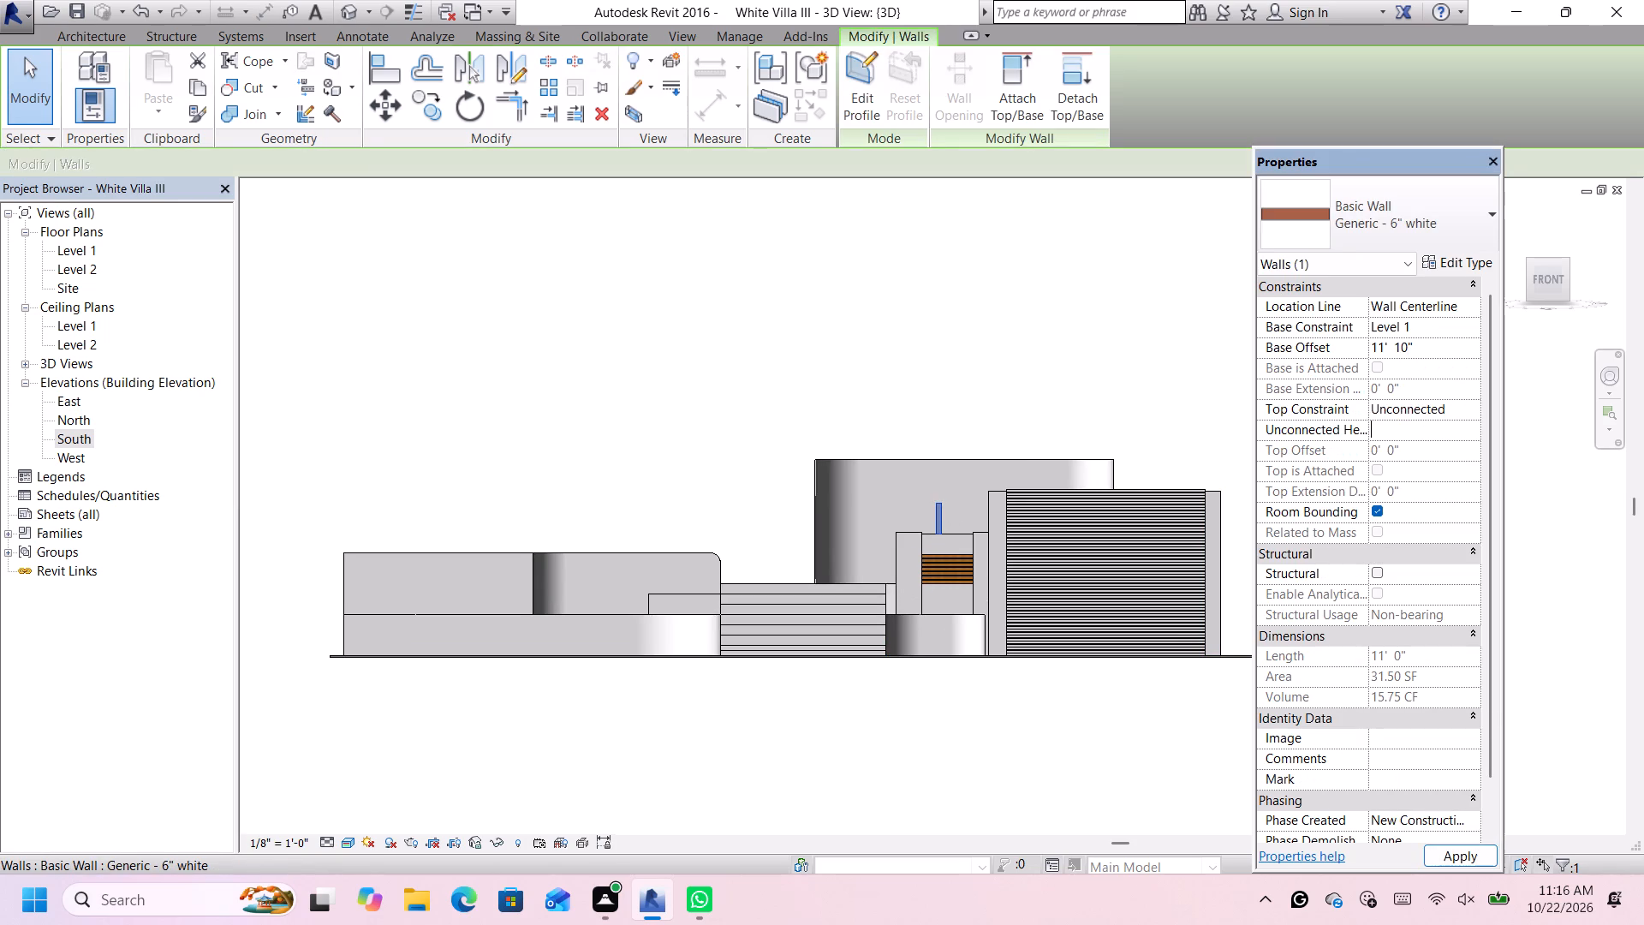
type("4'")
key("Return")
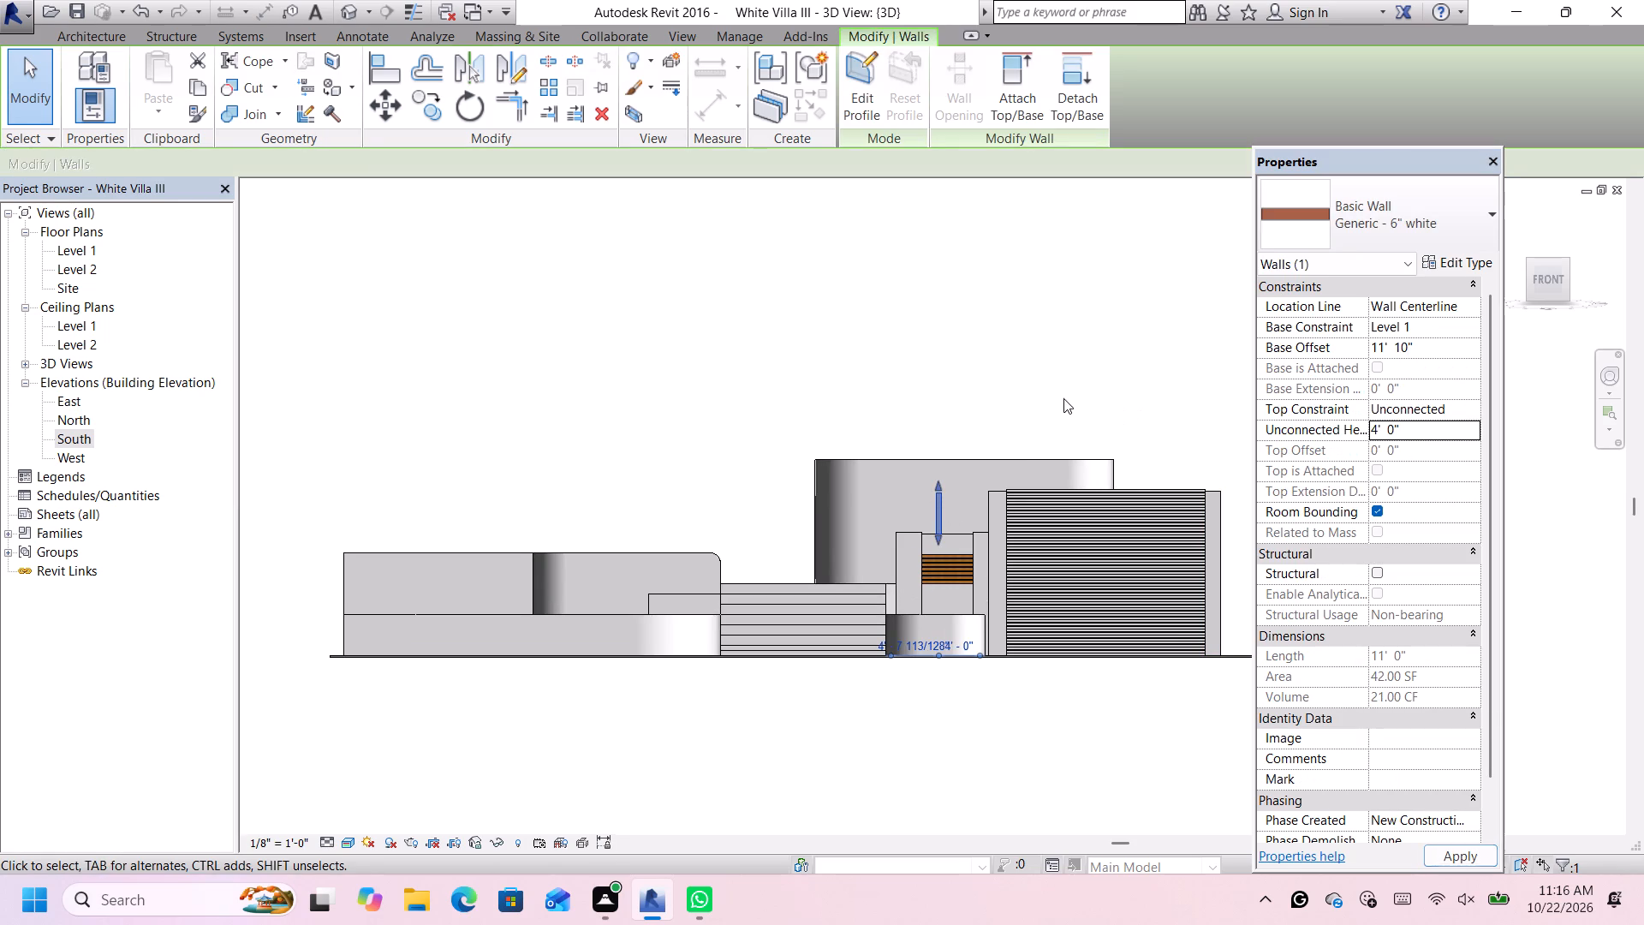
left_click_drag(1083, 382, 1093, 375)
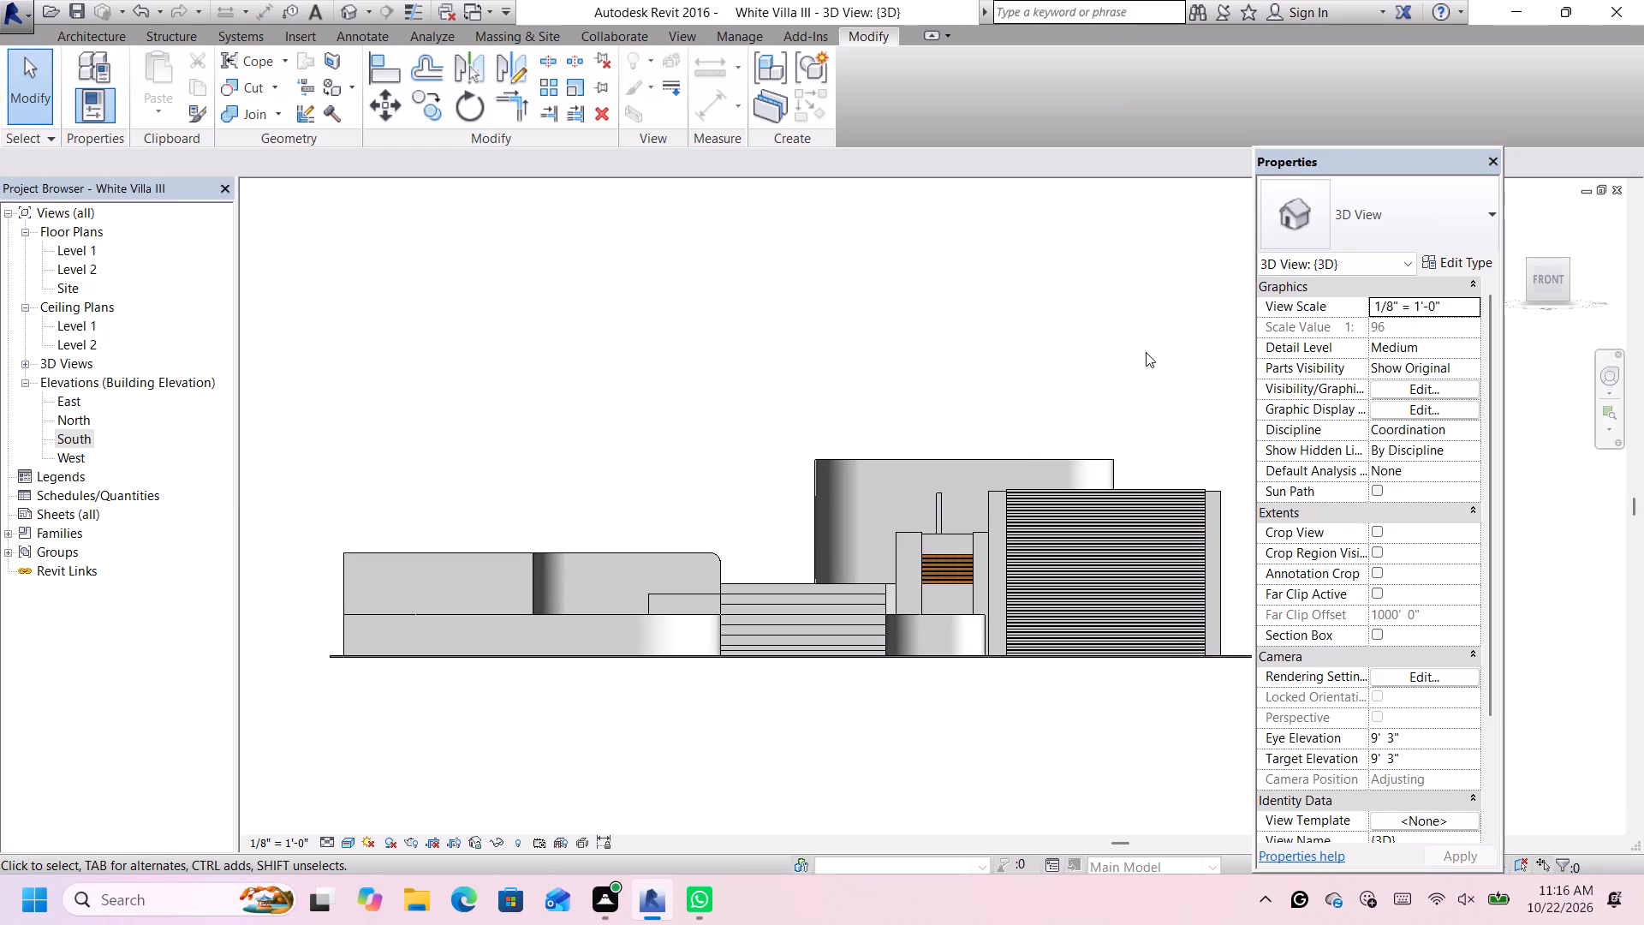
Examine the villa's front view to compare the heights of the entrance frame, projecting wall and slatted screen.
scroll(1078, 396, "down", 1)
scroll(1072, 400, "up", 1)
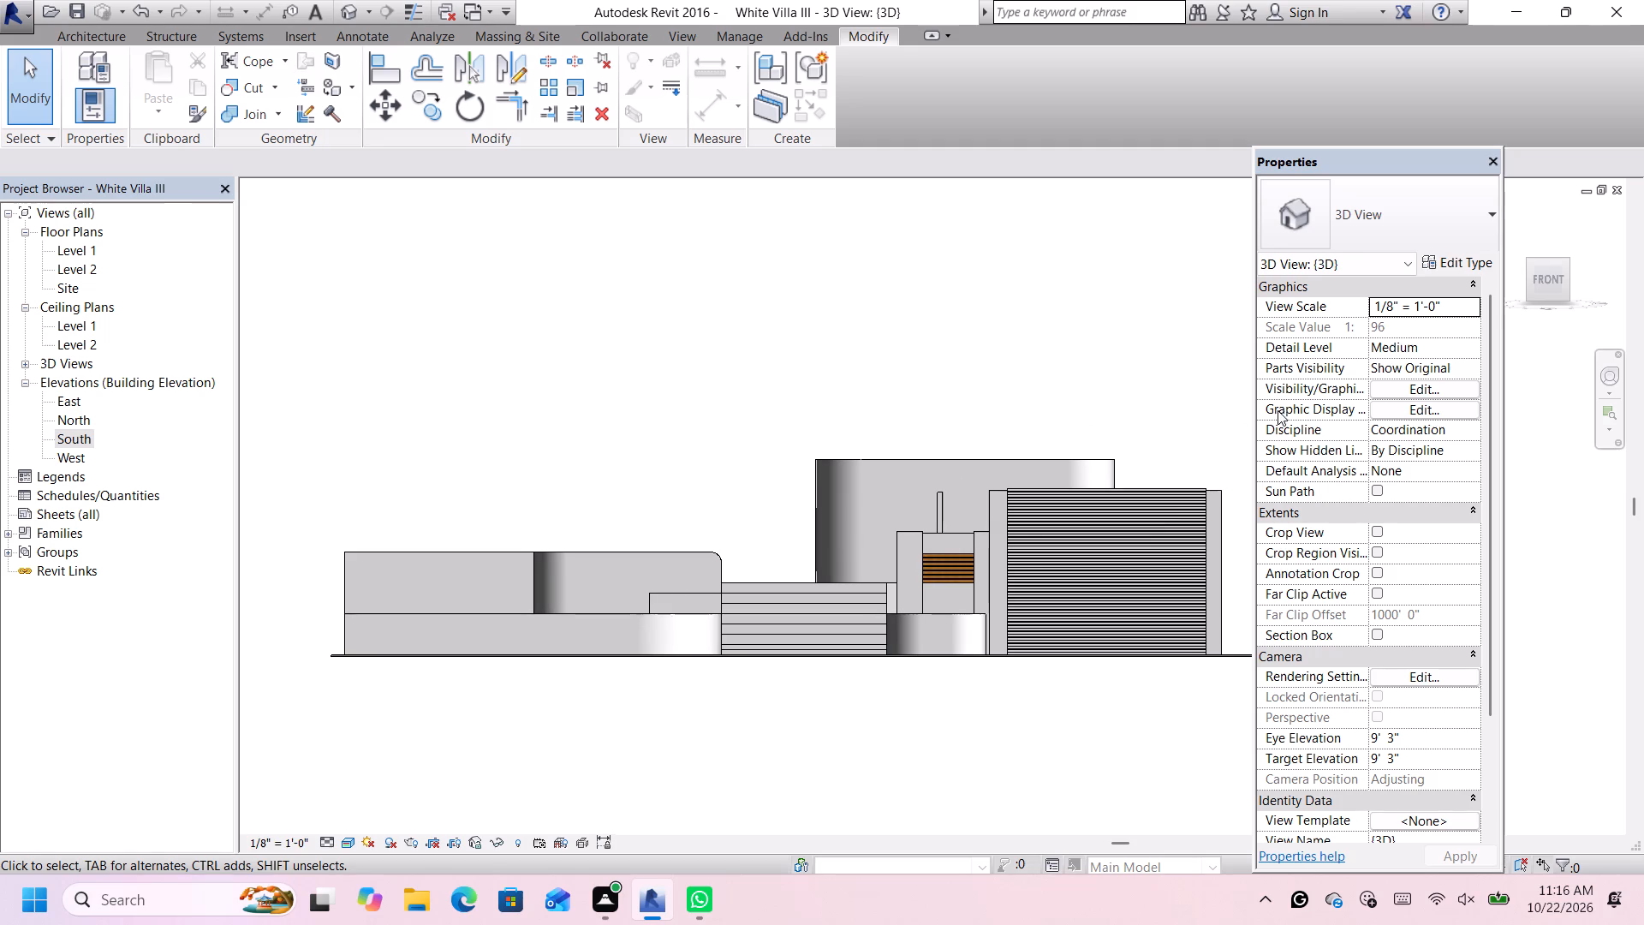
scroll(934, 492, "down", 1)
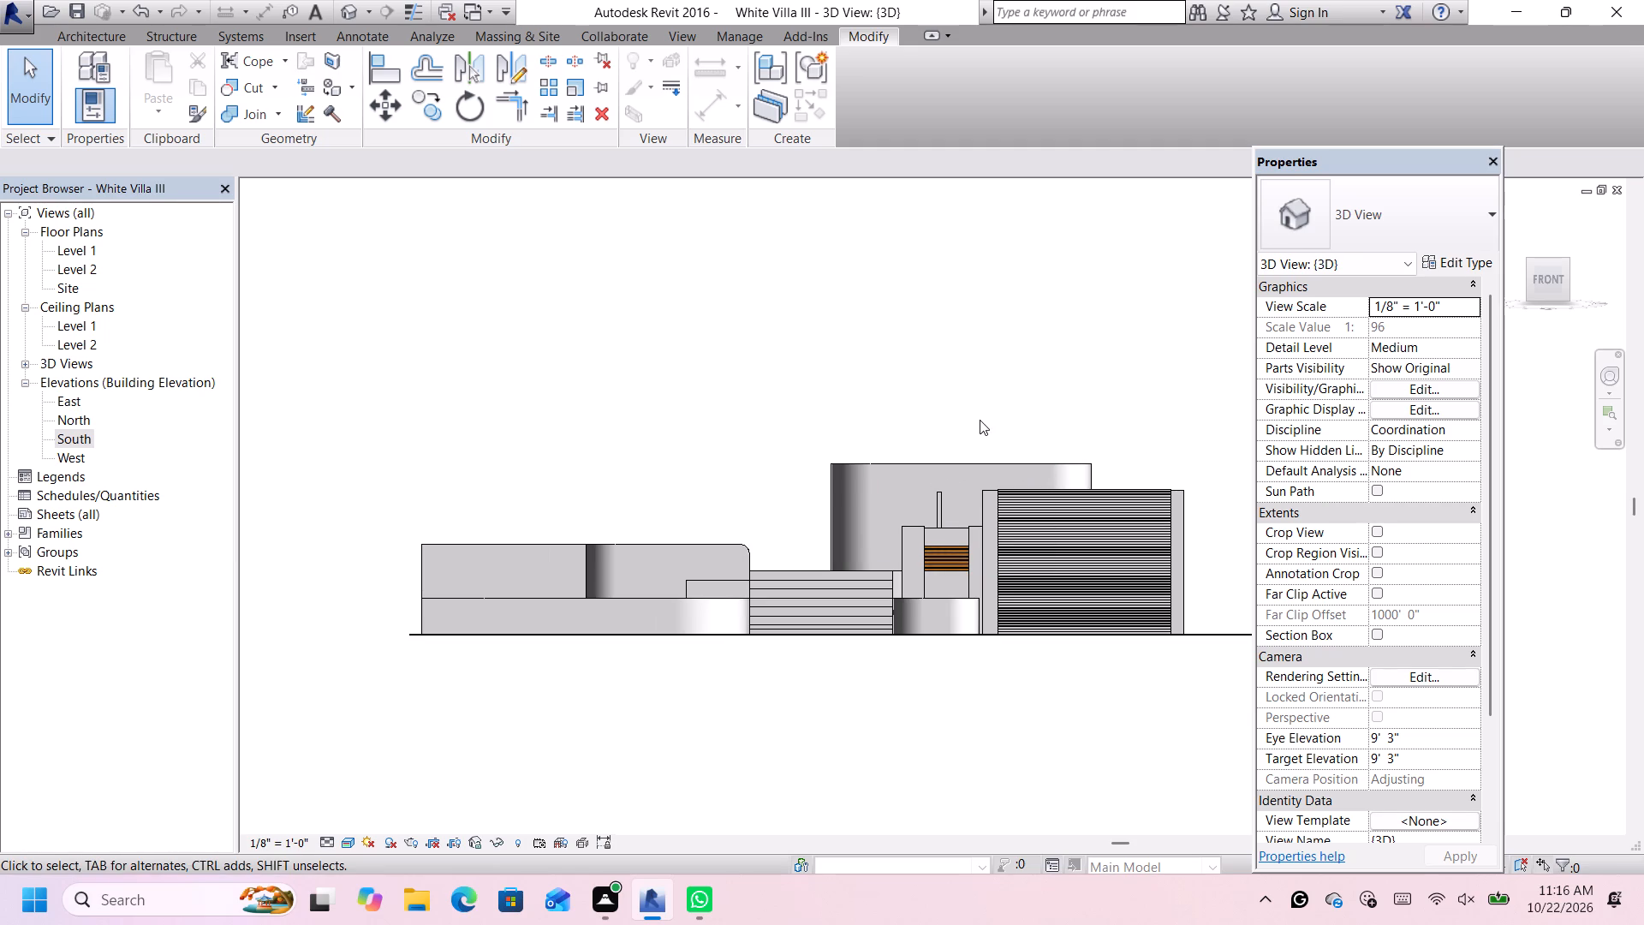
left_click(983, 415)
scroll(715, 497, "up", 1)
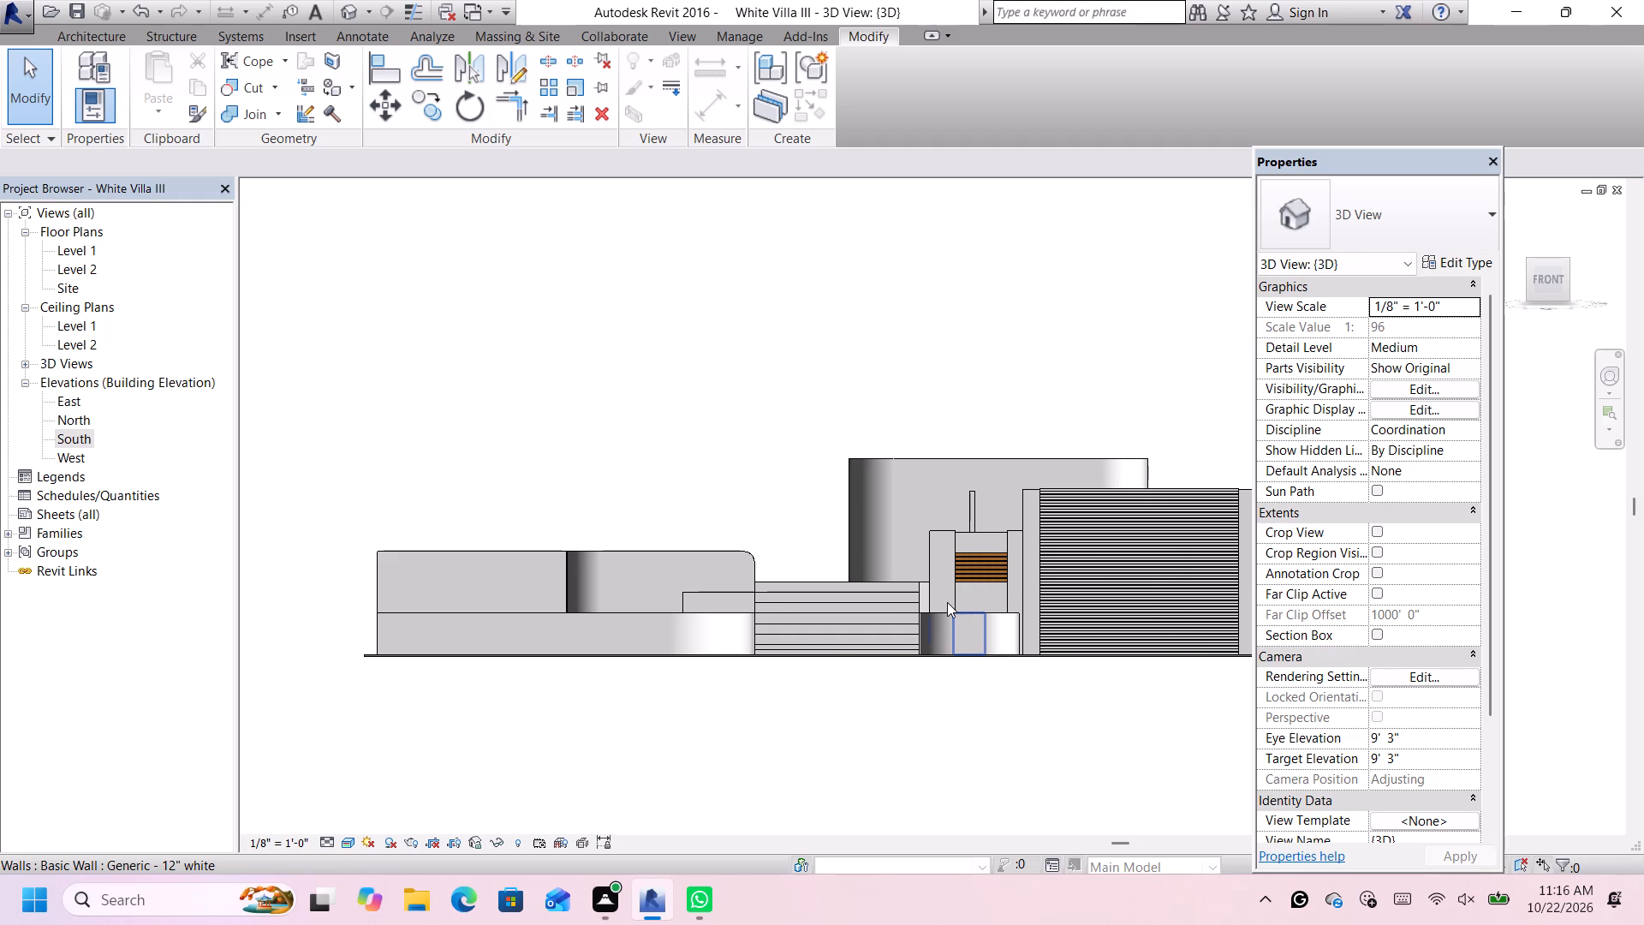
scroll(947, 602, "down", 5)
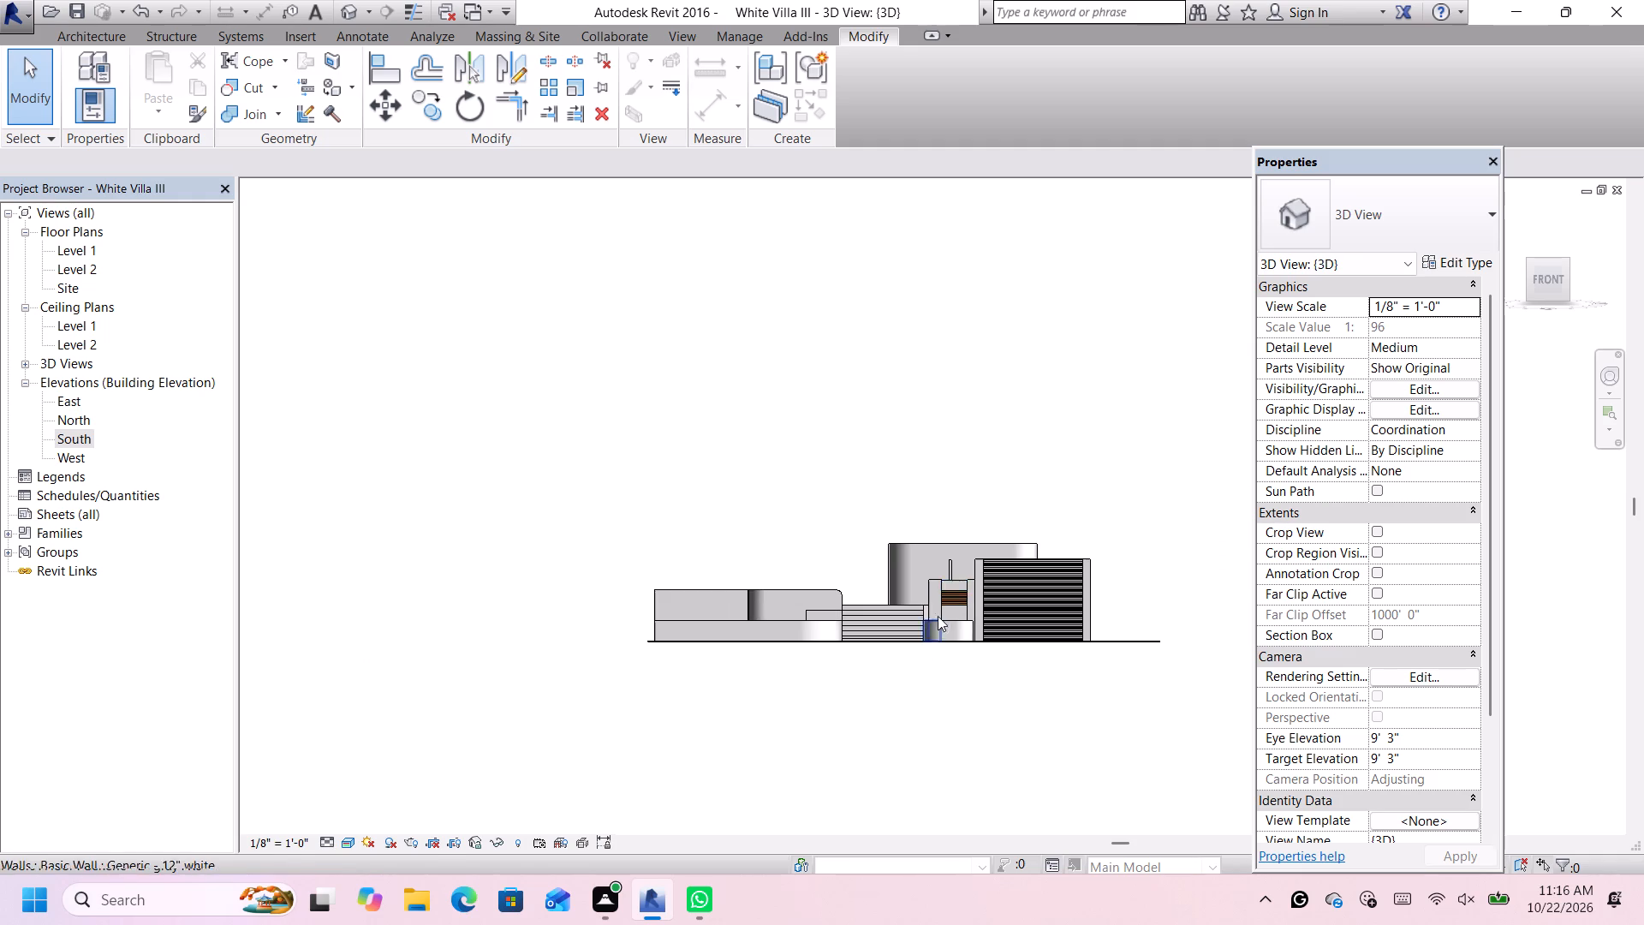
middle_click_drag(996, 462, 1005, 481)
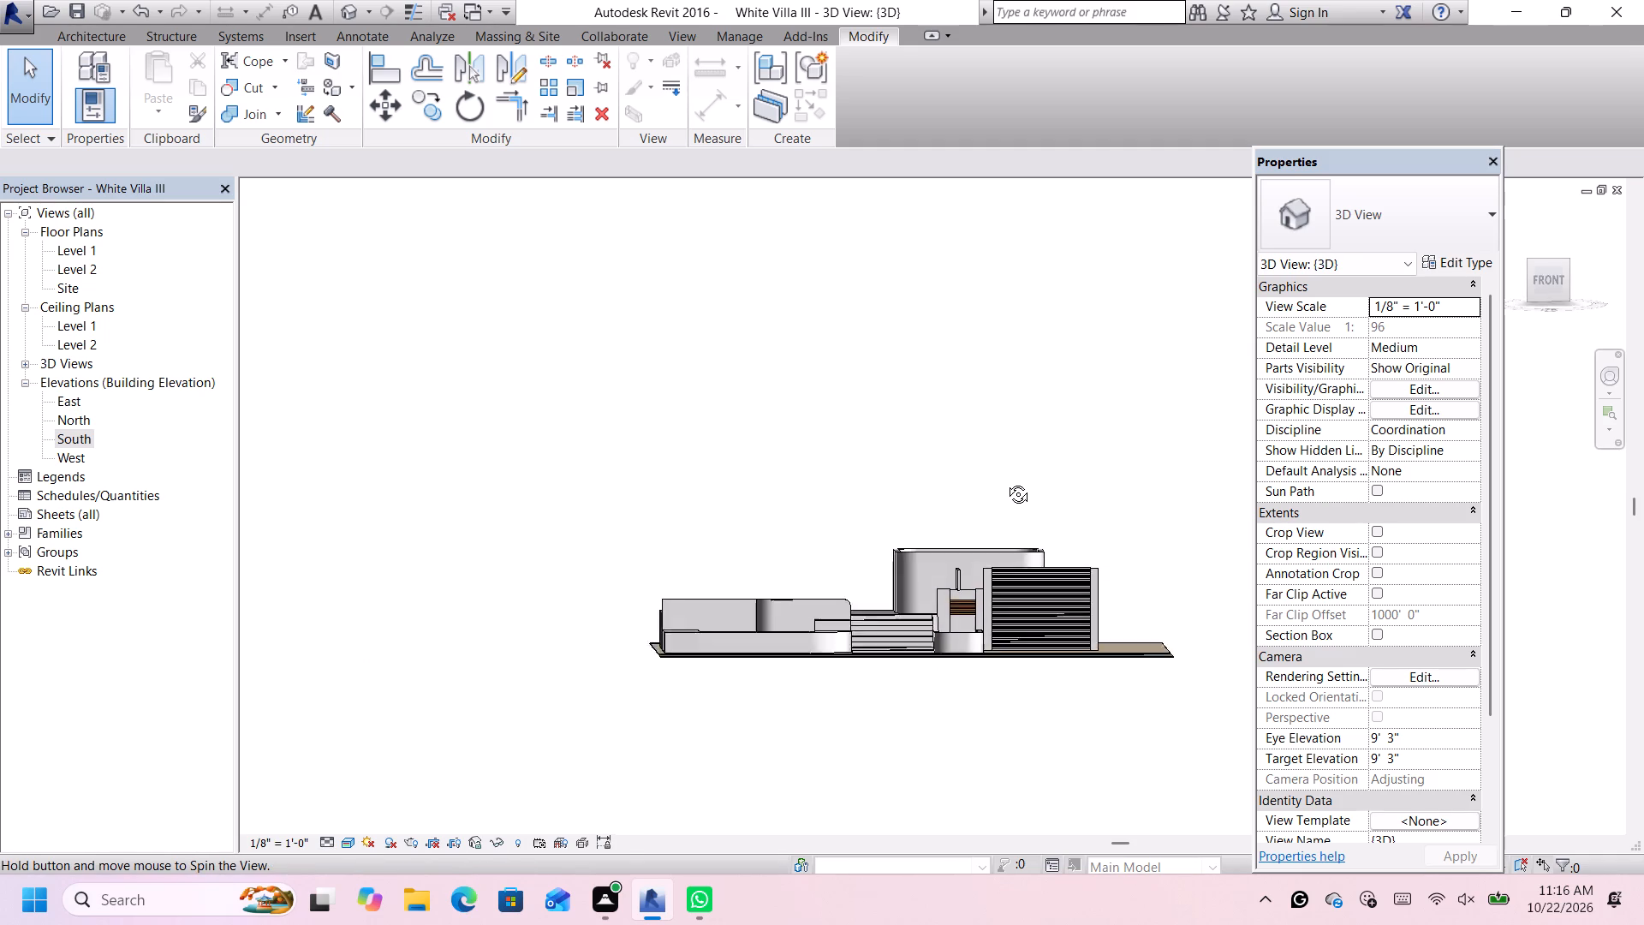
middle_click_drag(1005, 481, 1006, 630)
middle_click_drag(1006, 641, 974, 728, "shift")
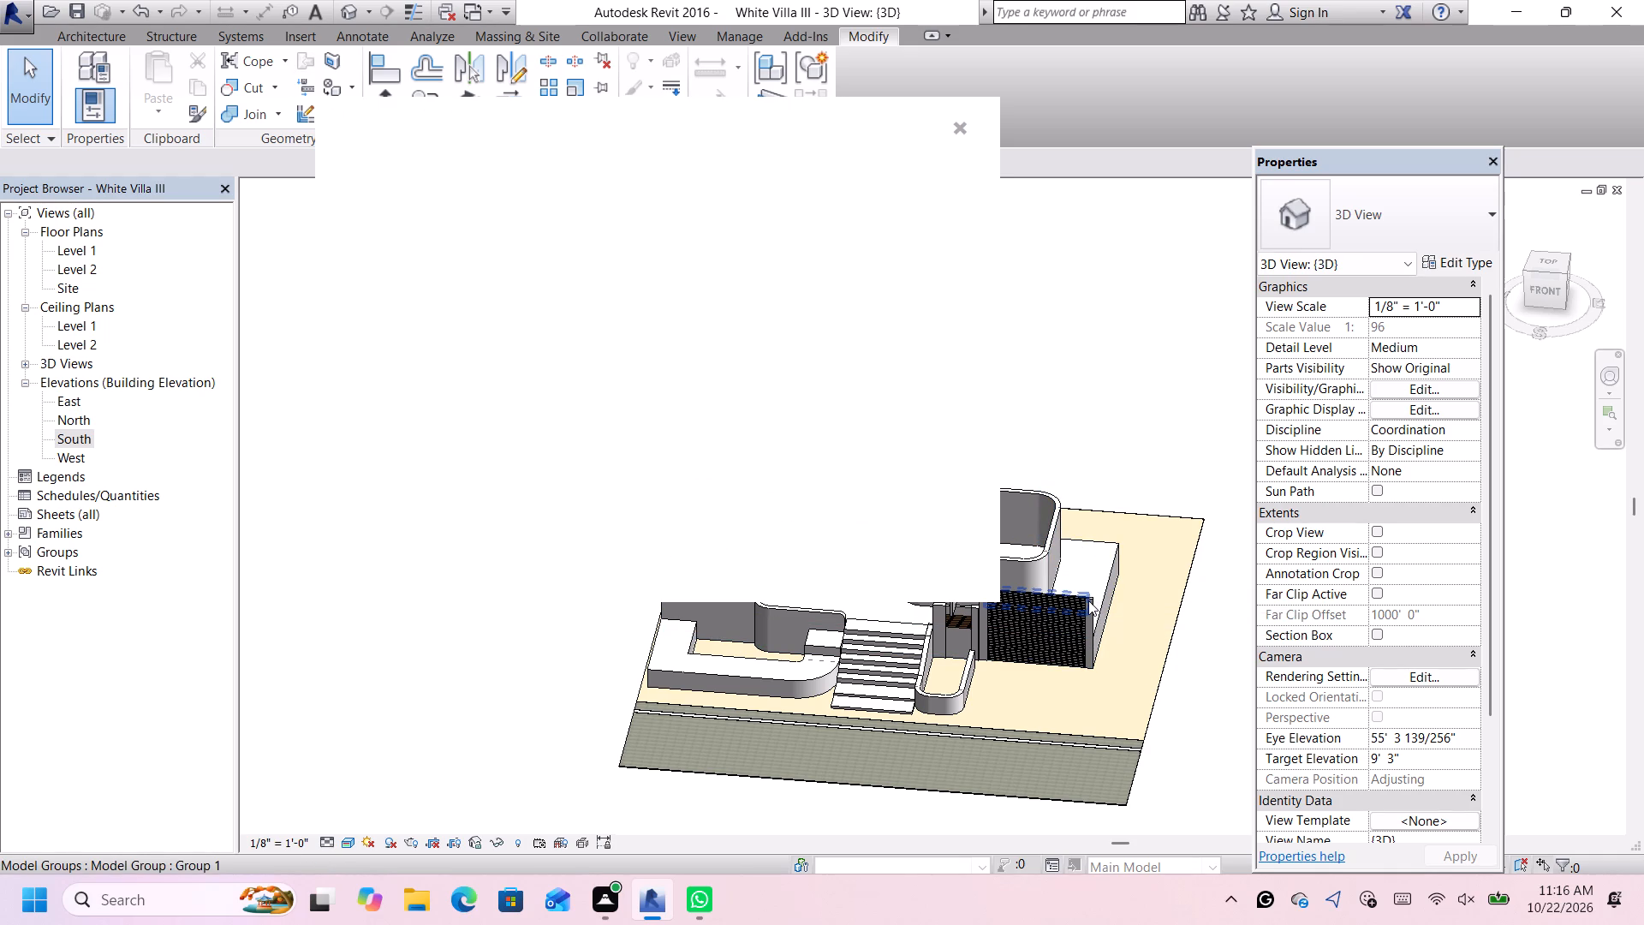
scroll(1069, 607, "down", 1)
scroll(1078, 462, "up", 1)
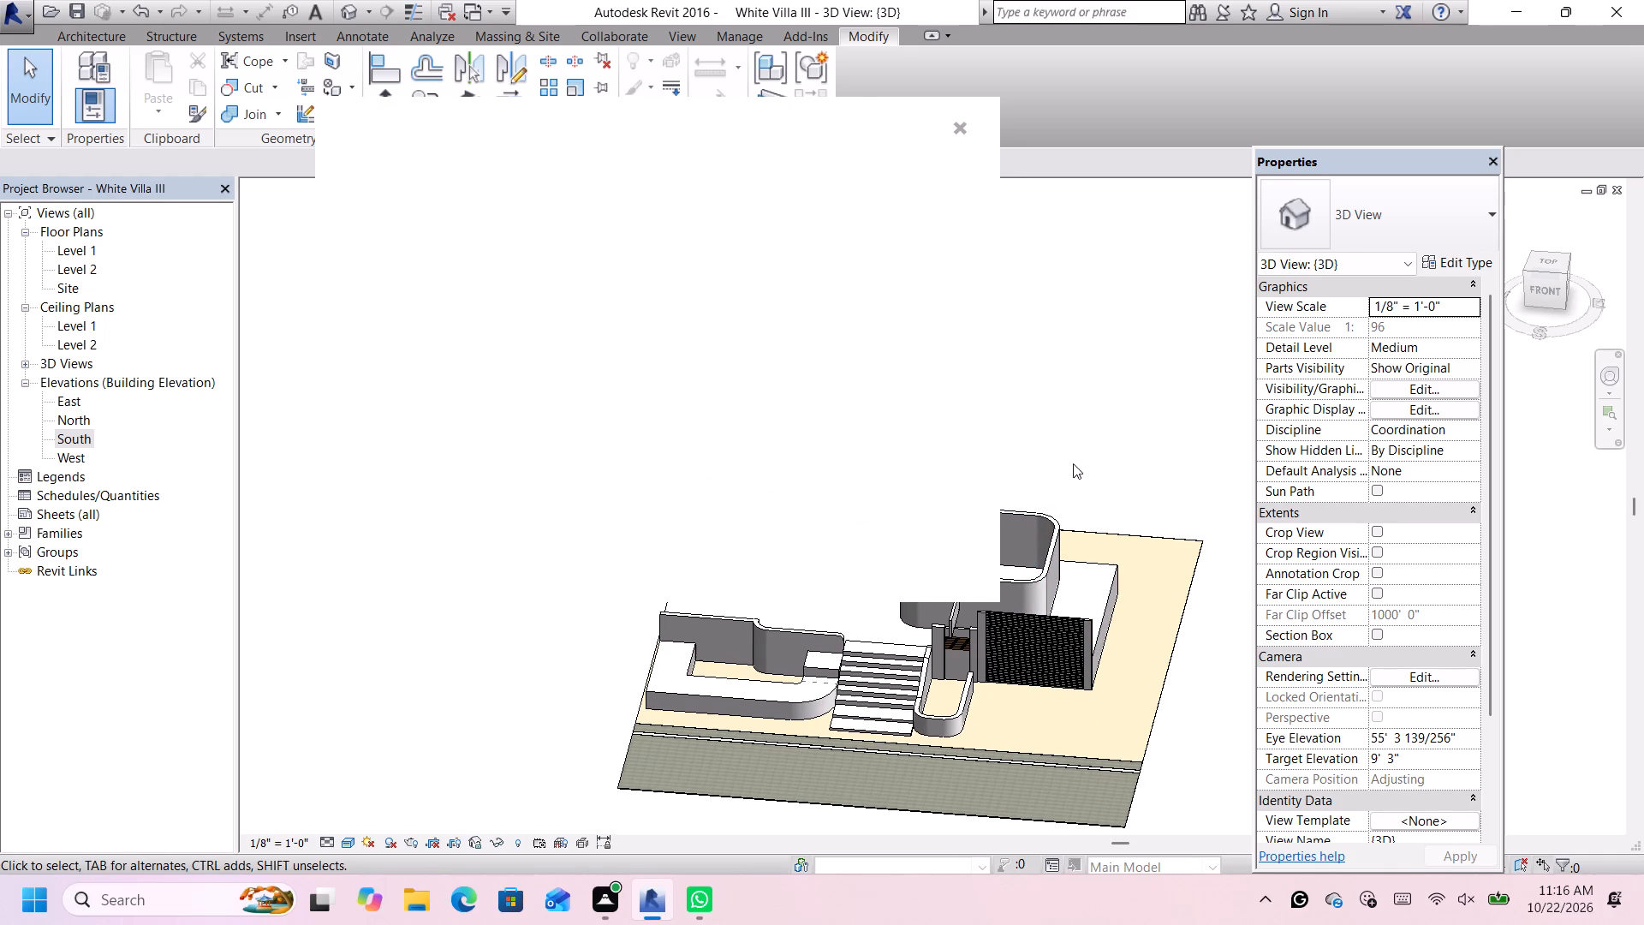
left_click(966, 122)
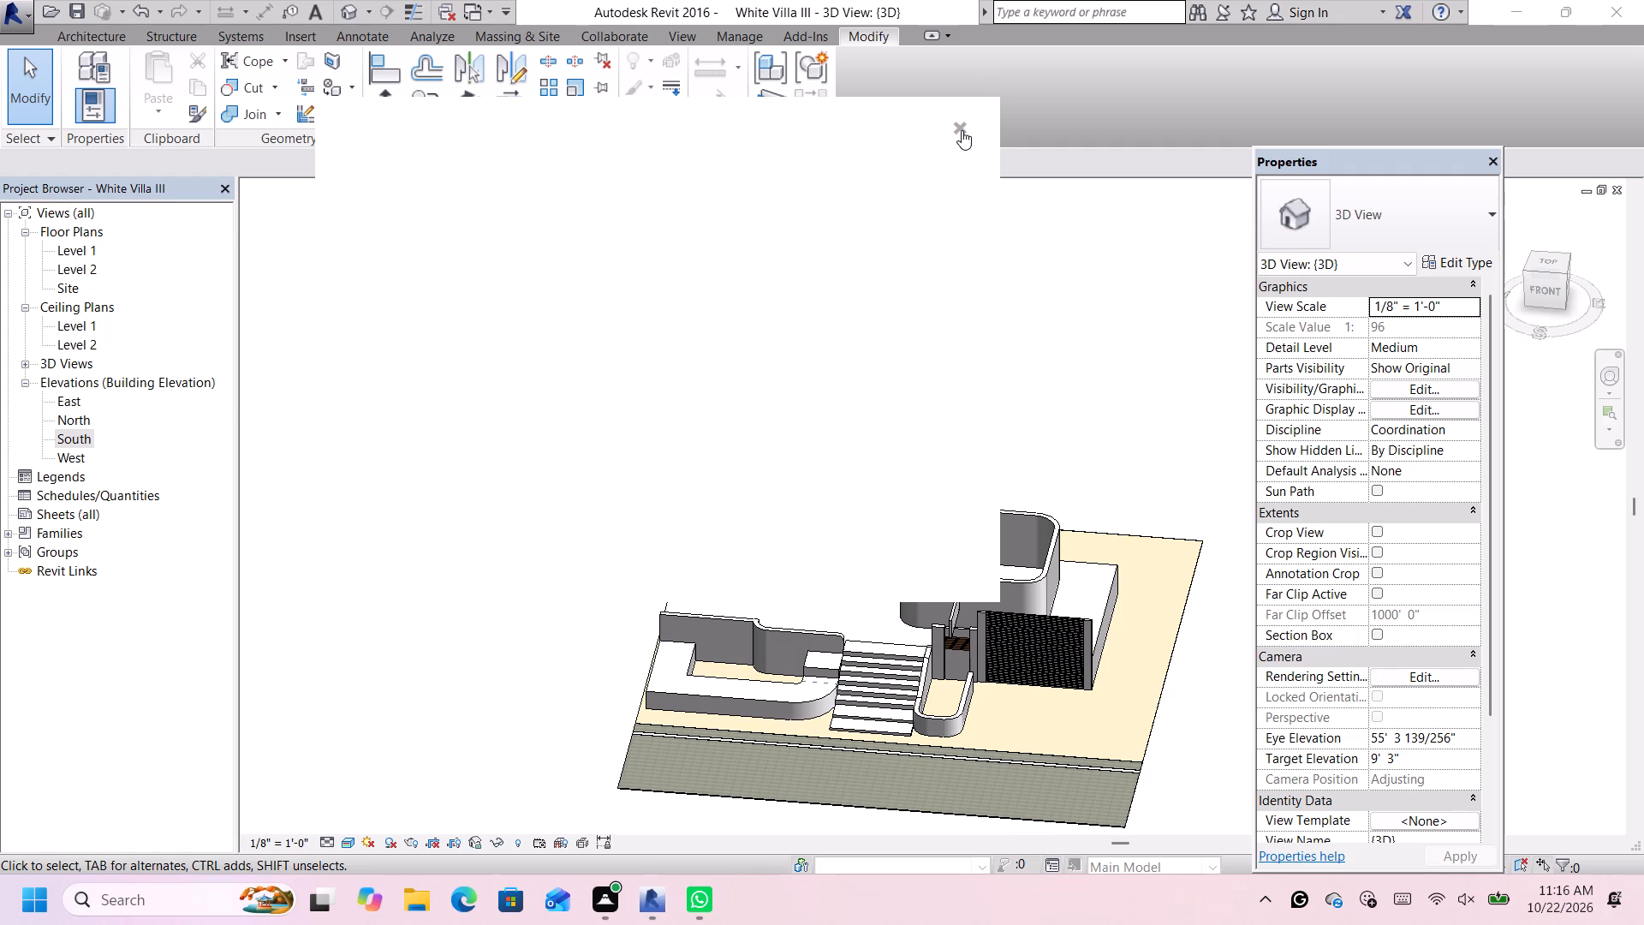
From the top view, draw a straight Generic - 6" white wall about 37'-9" long, running west from the rounded upper volume's northwest corner.
left_click(1554, 269)
left_click(1544, 263)
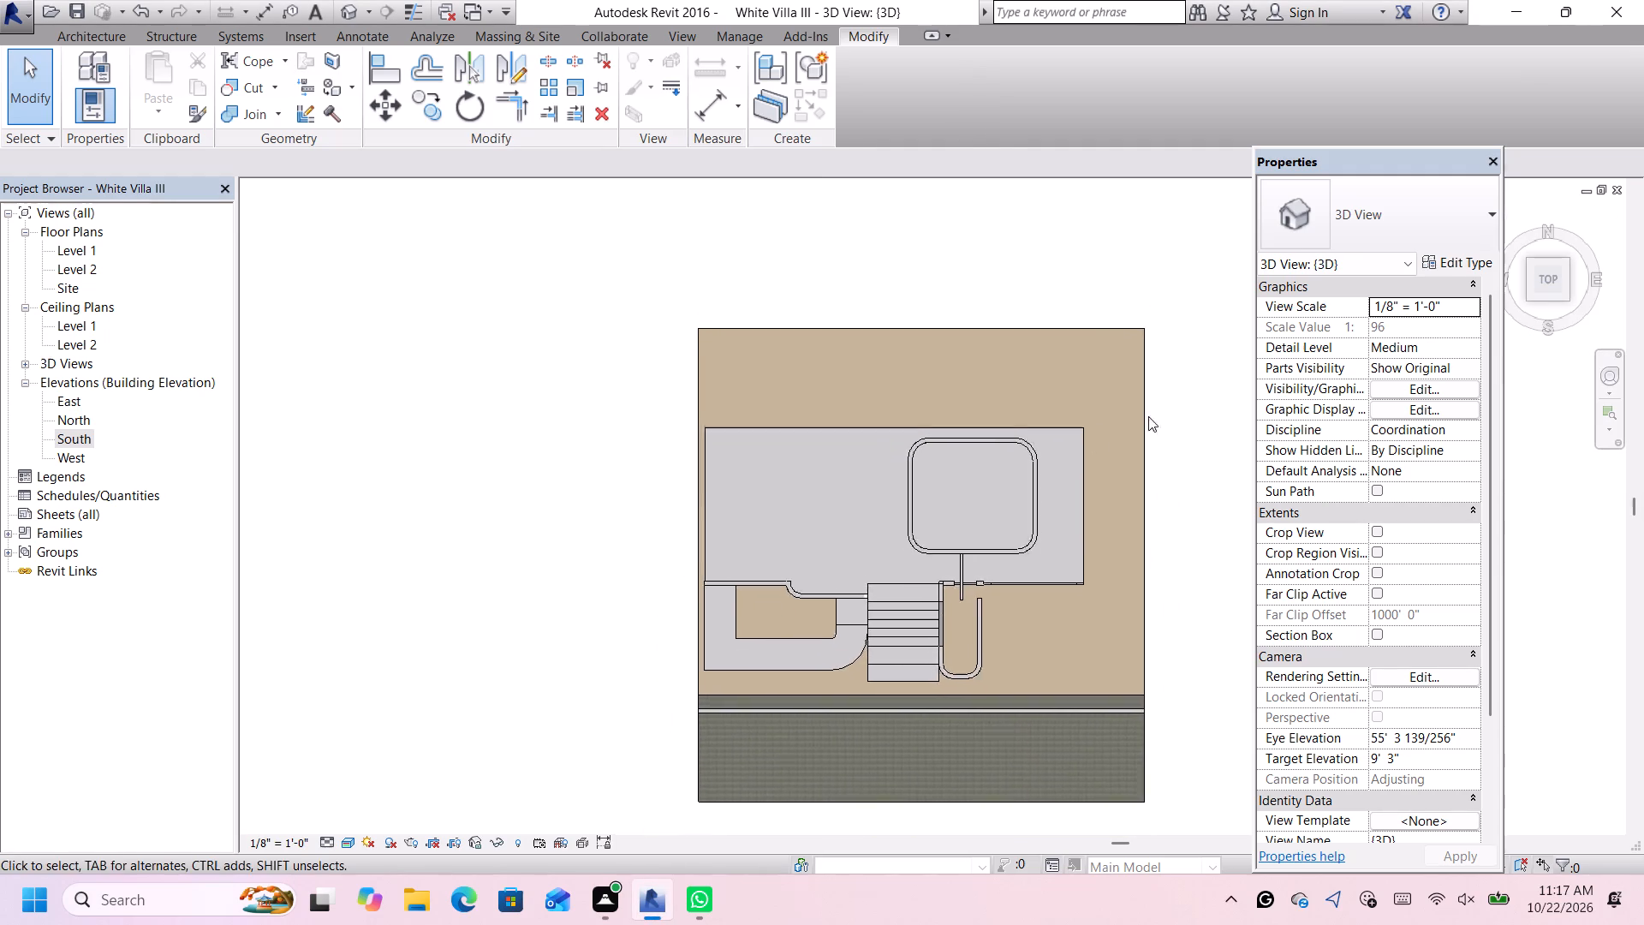
scroll(890, 397, "up", 1)
left_click(1444, 230)
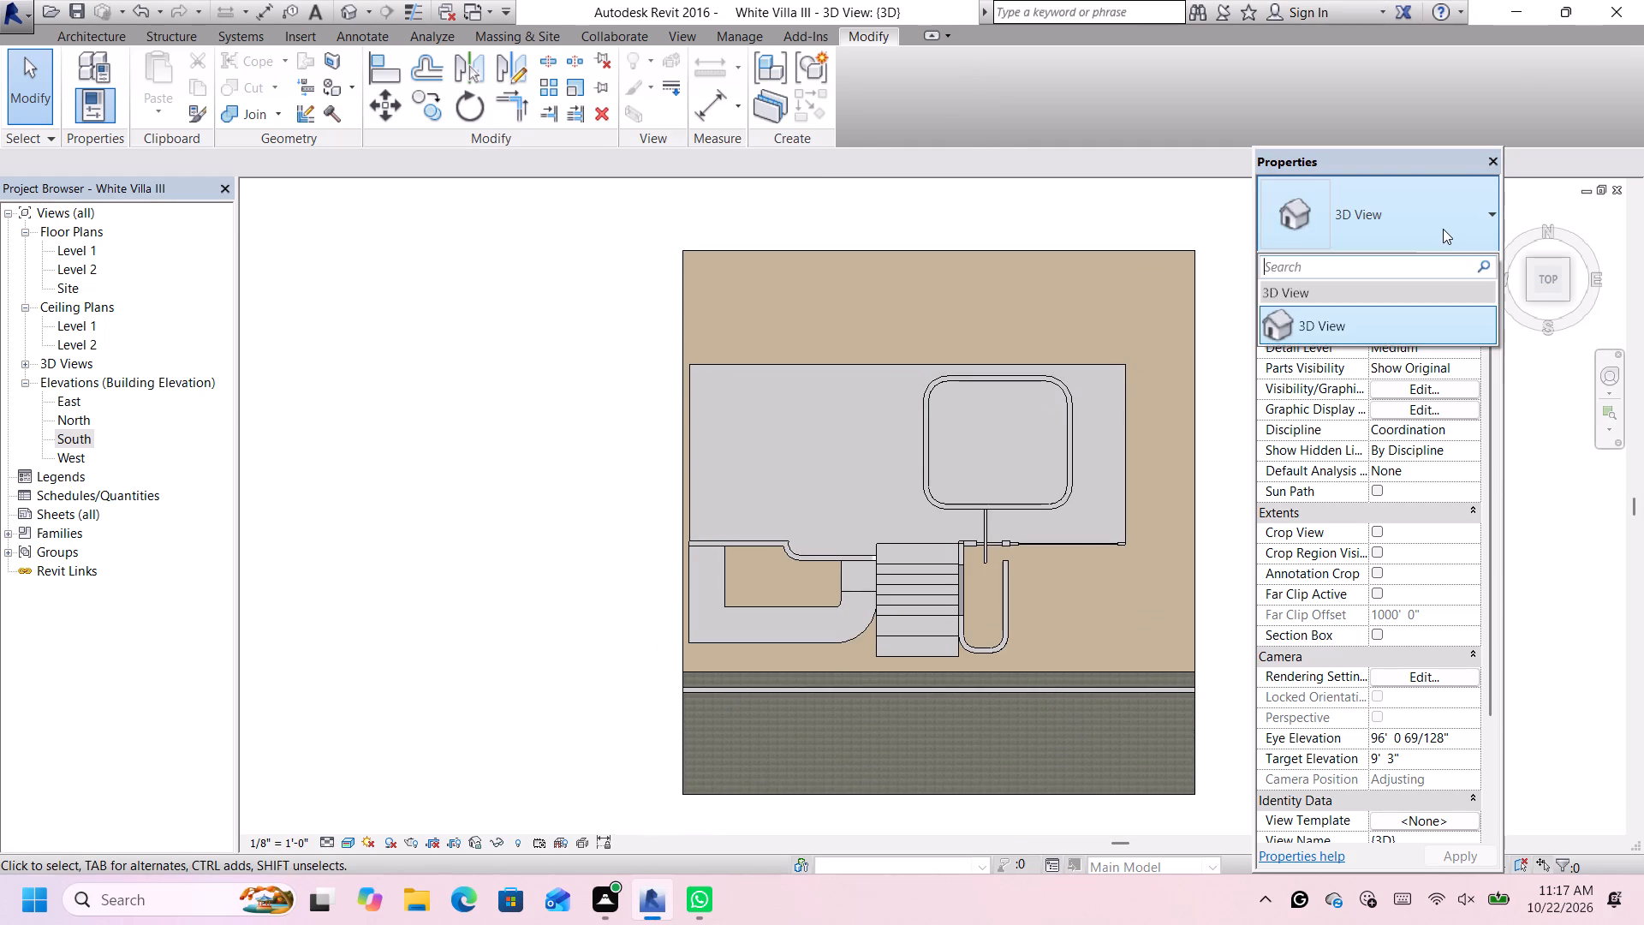
left_click(1443, 220)
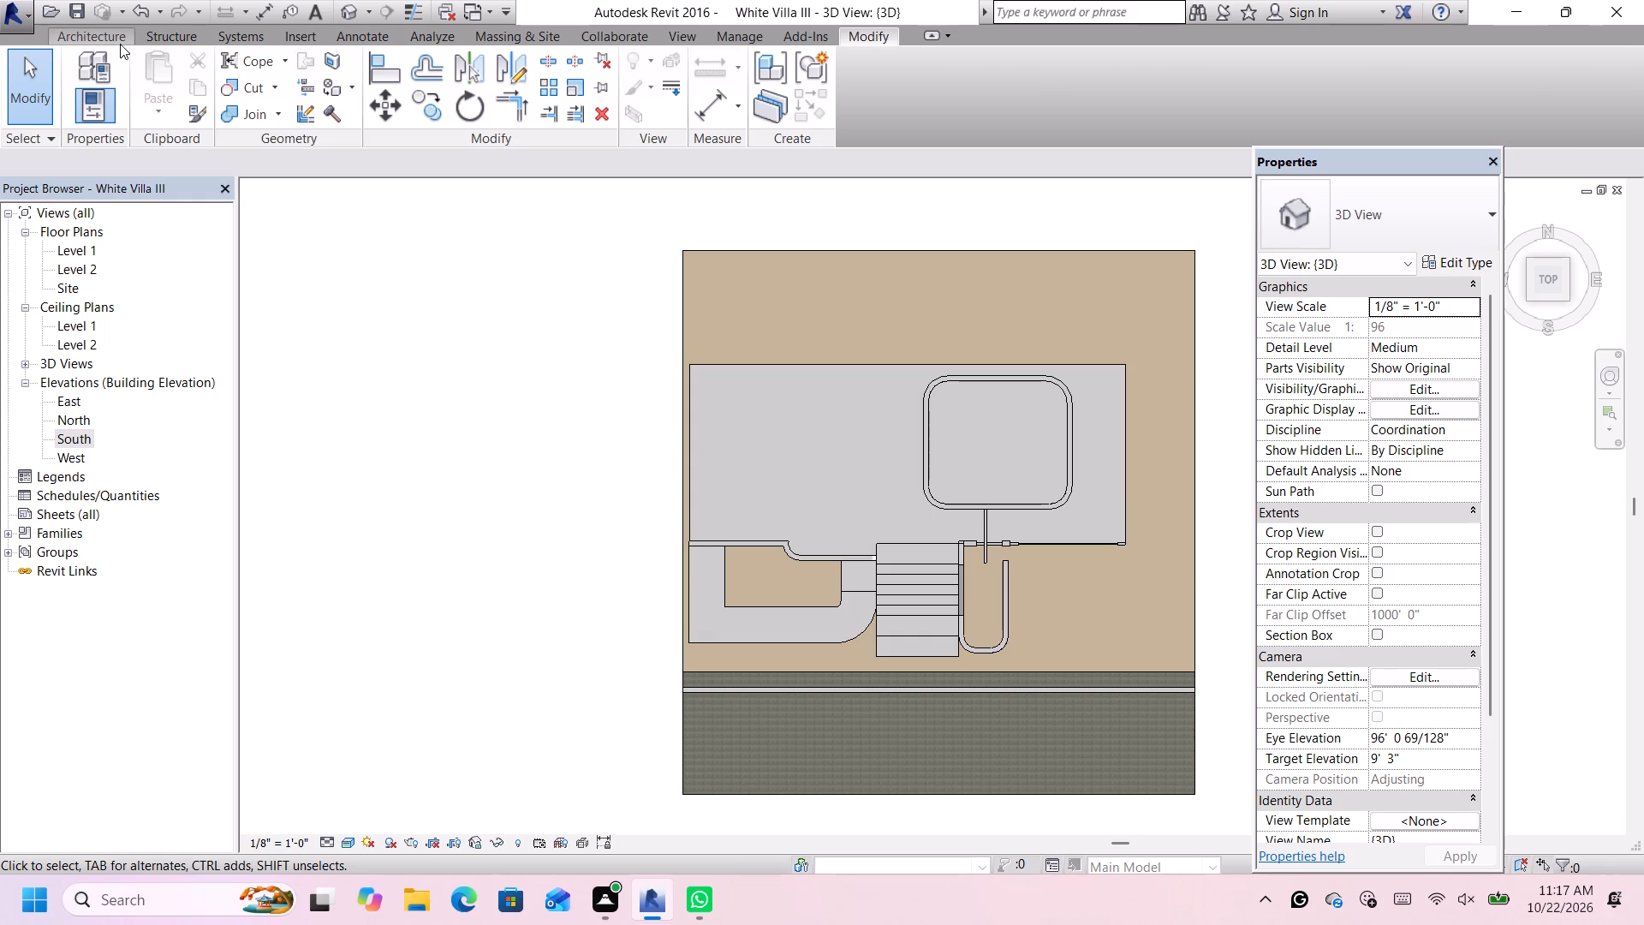
left_click(118, 39)
left_click(98, 64)
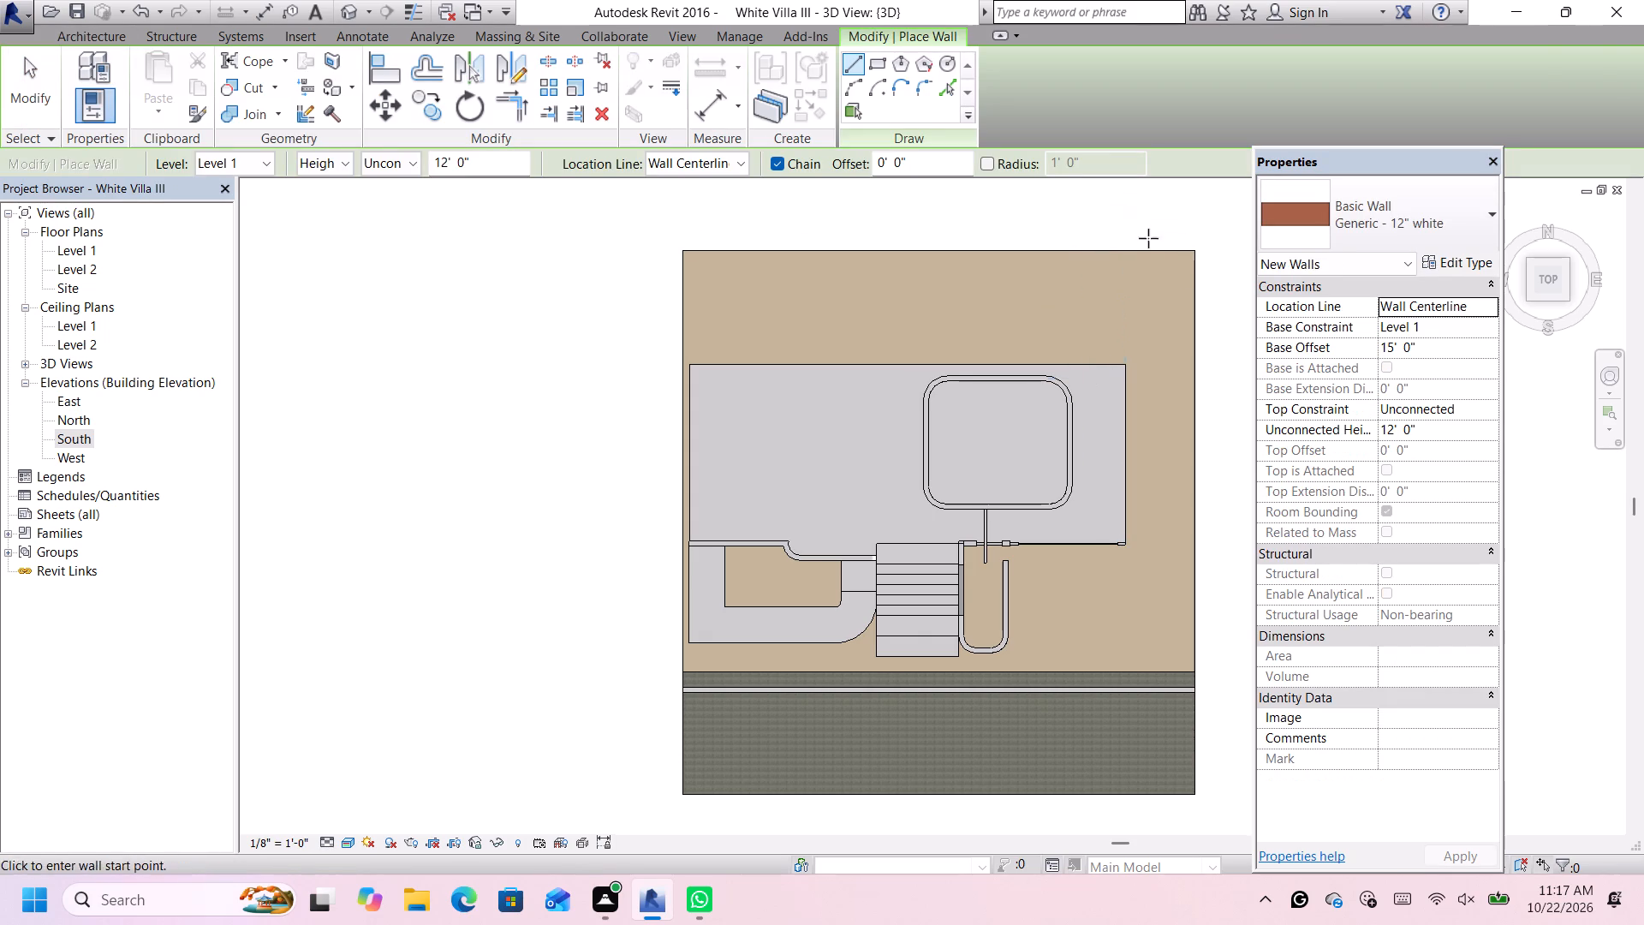
left_click_drag(1421, 233, 1409, 219)
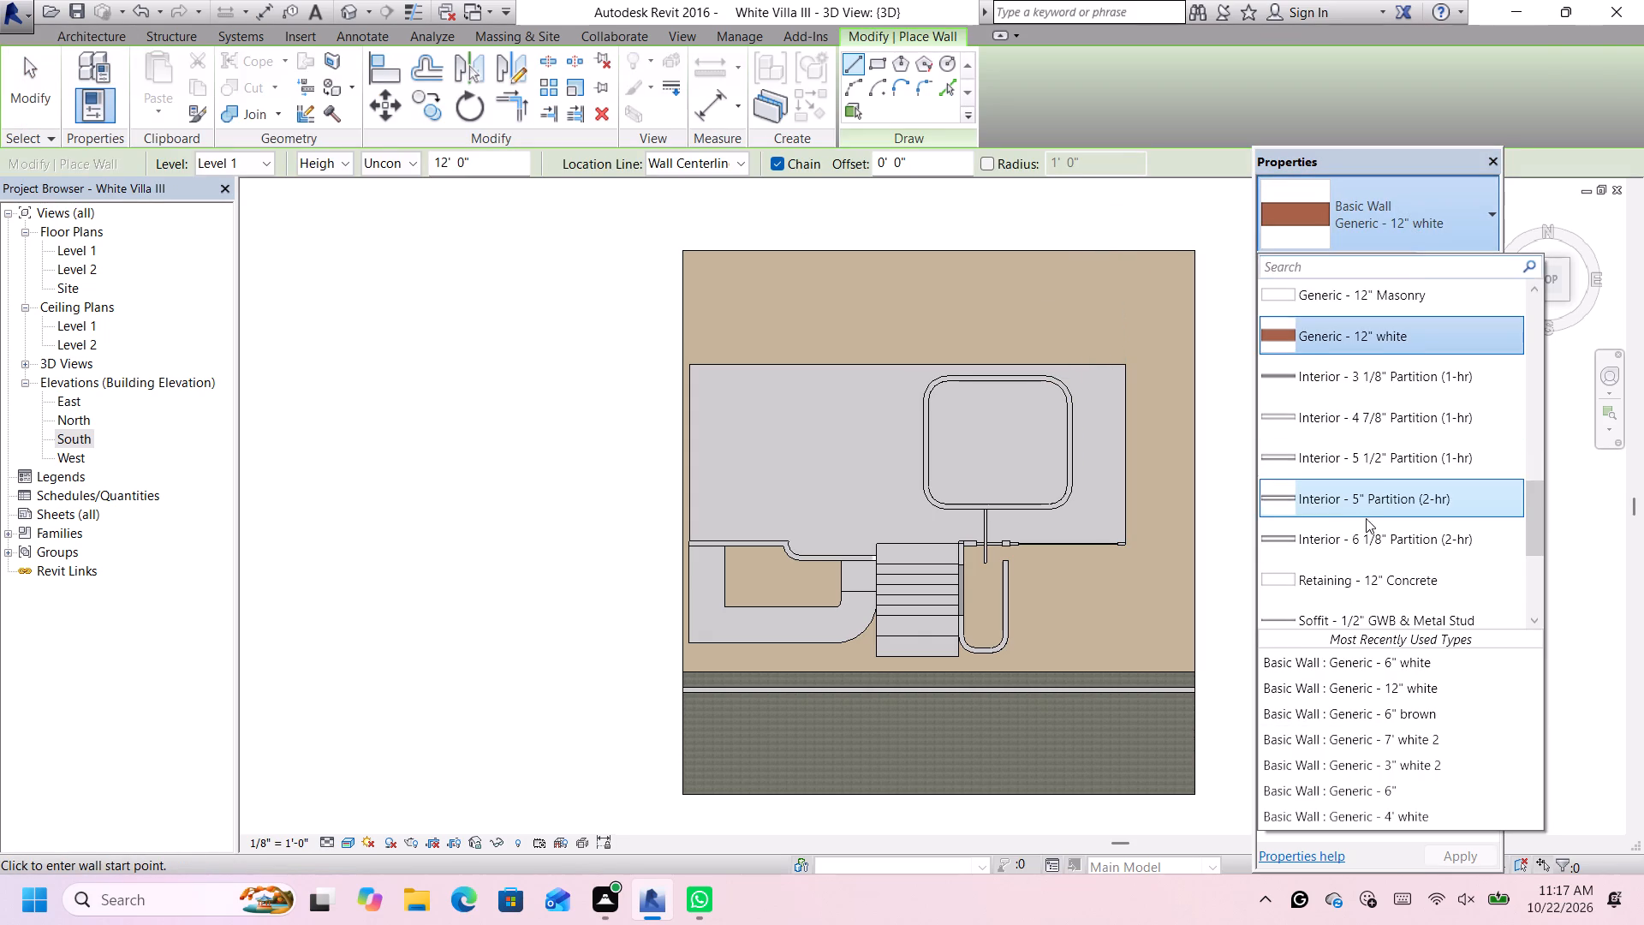
scroll(1383, 519, "up", 5)
scroll(1315, 475, "up", 1)
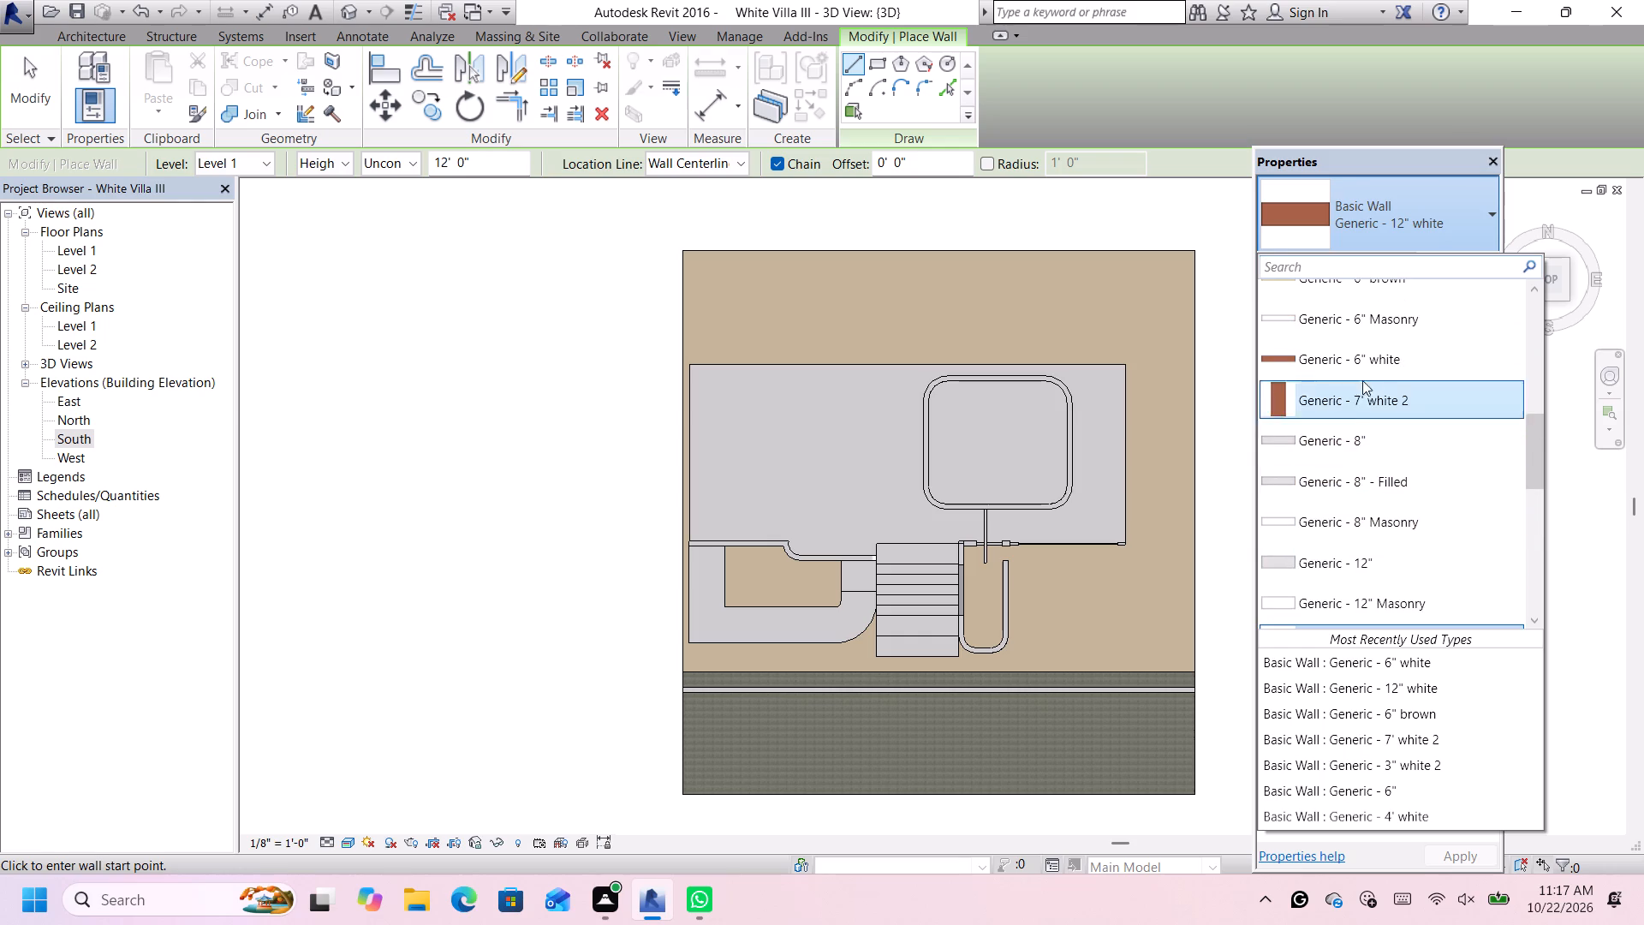
left_click(1369, 361)
scroll(883, 338, "up", 3)
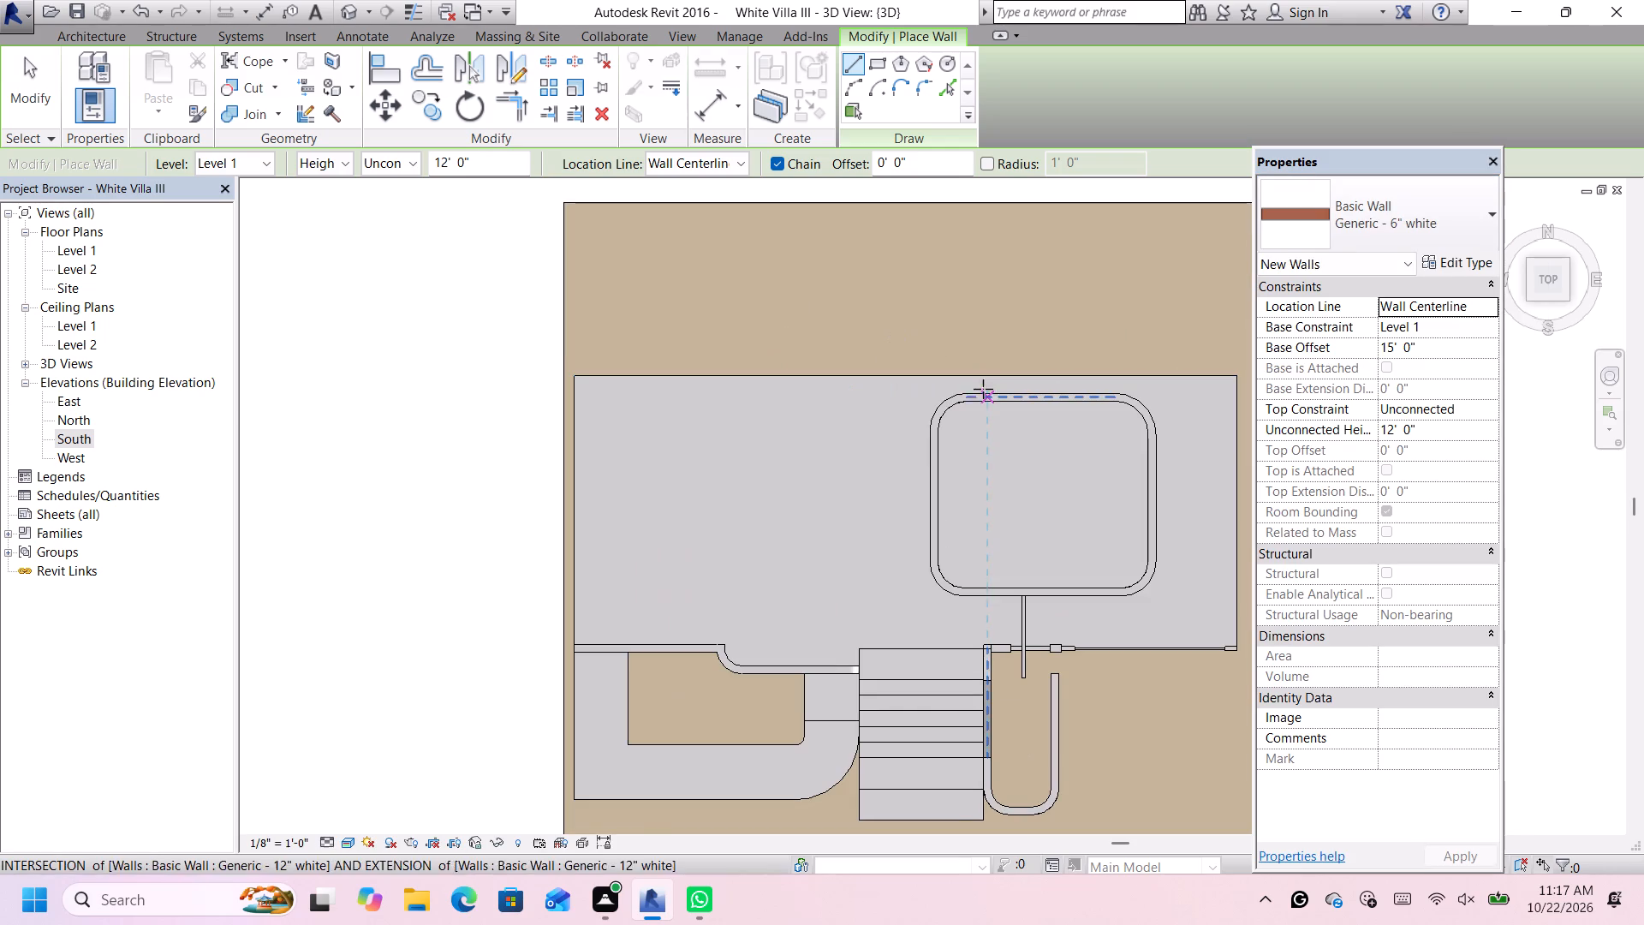
scroll(935, 406, "up", 5)
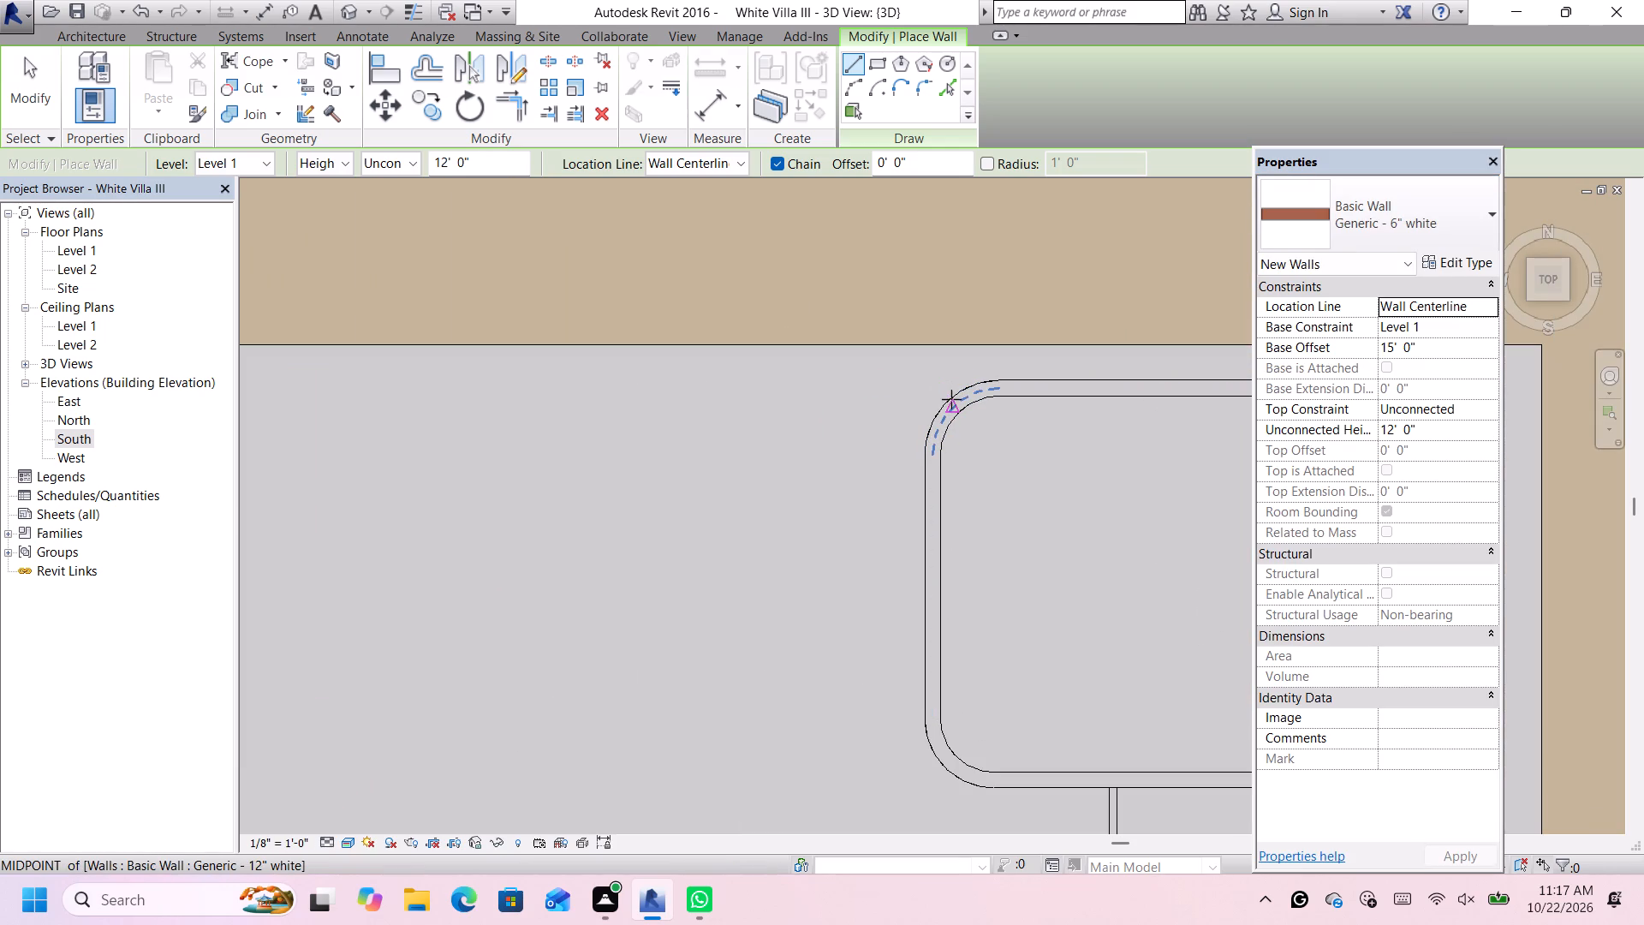
left_click(946, 398)
scroll(950, 397, "down", 6)
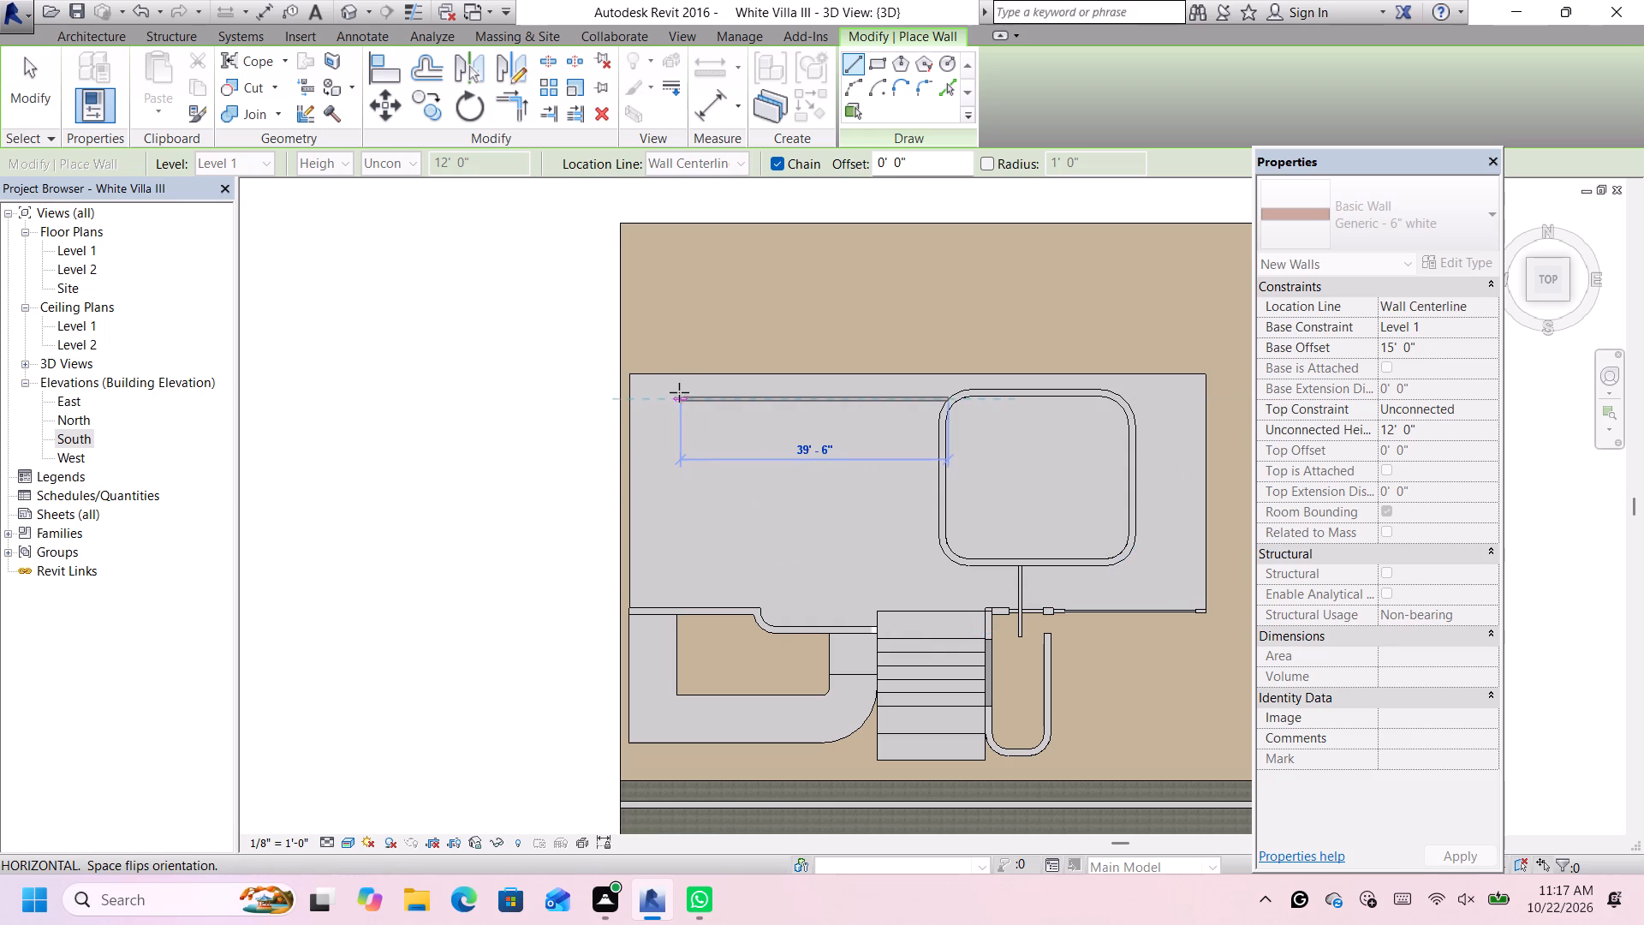
scroll(680, 397, "up", 2)
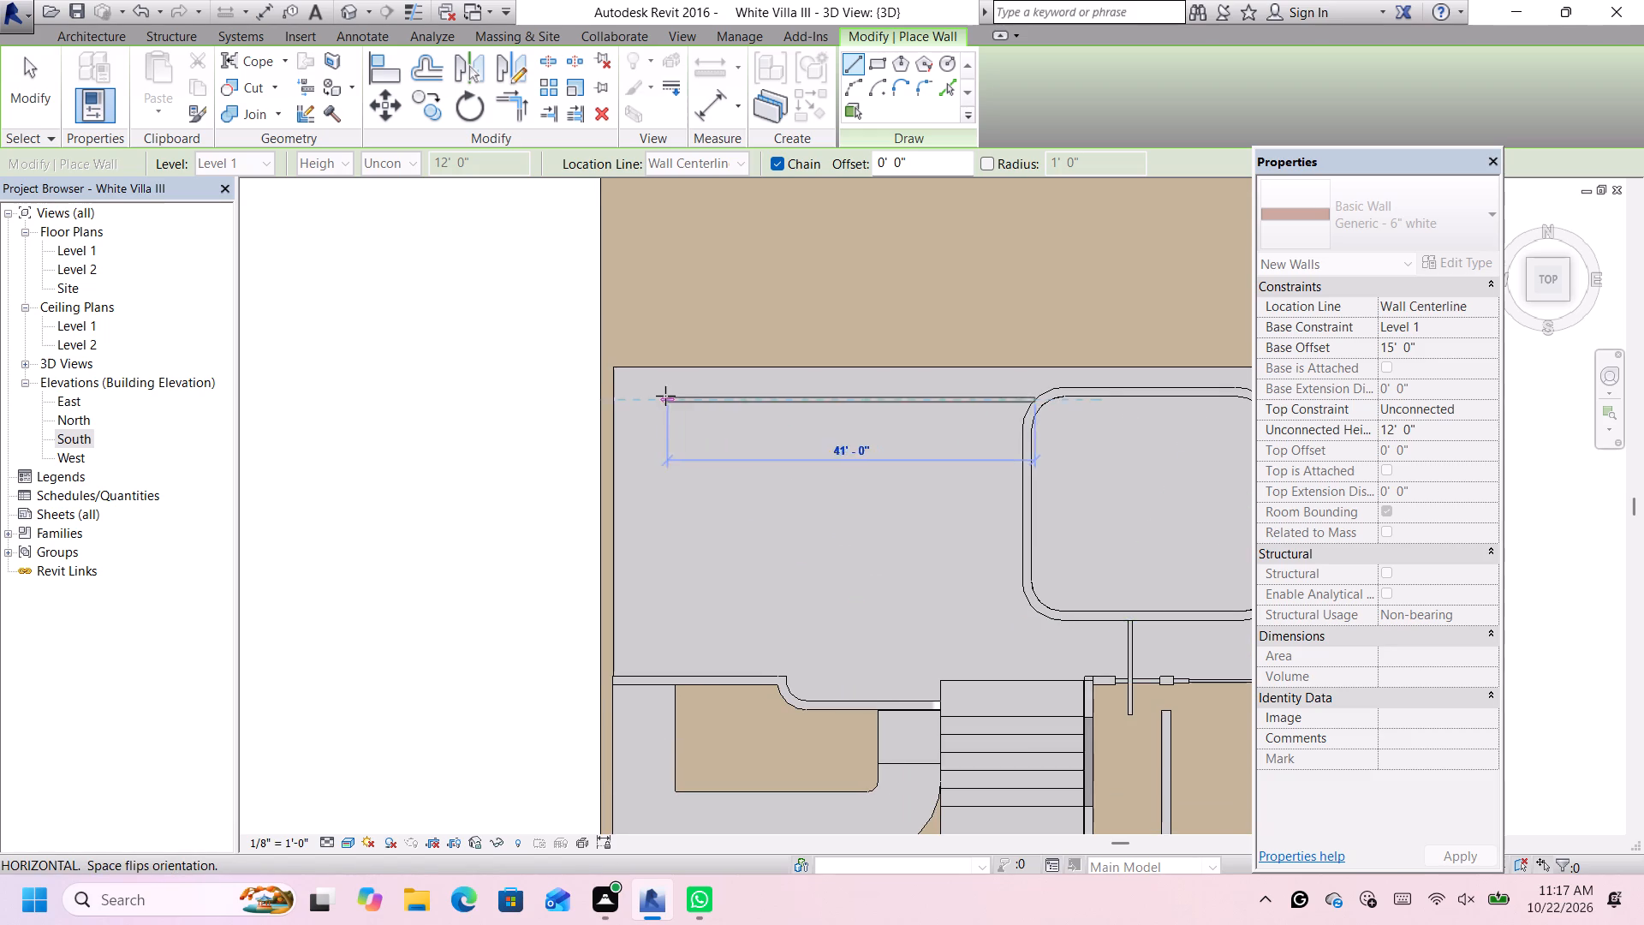
scroll(663, 395, "up", 4)
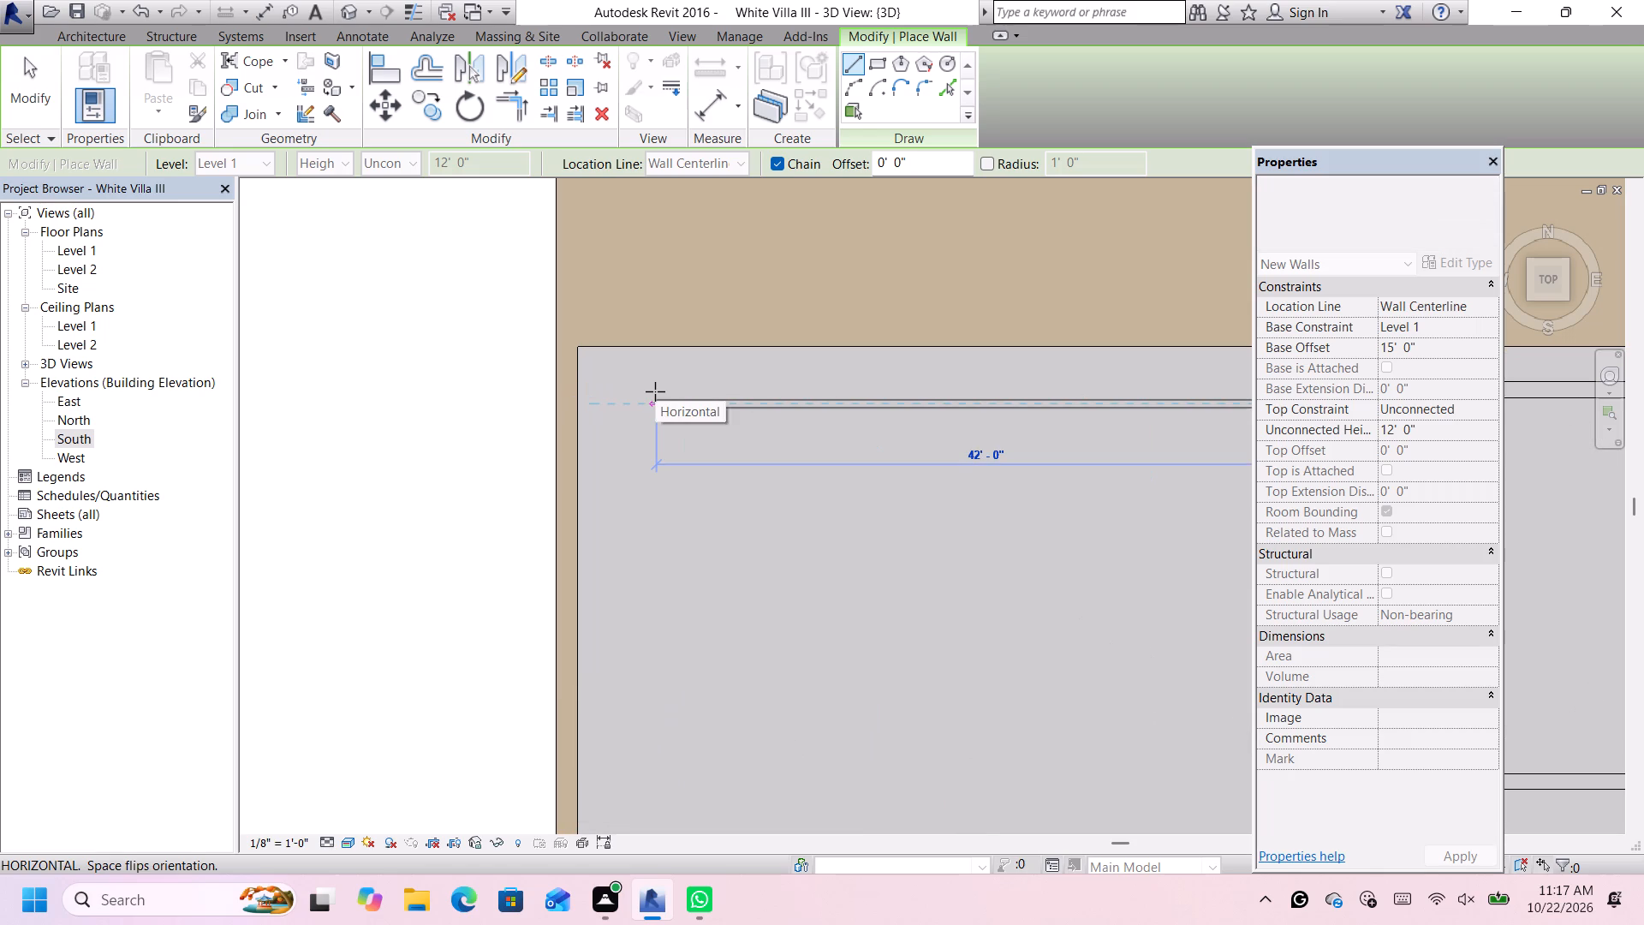
scroll(655, 391, "down", 1)
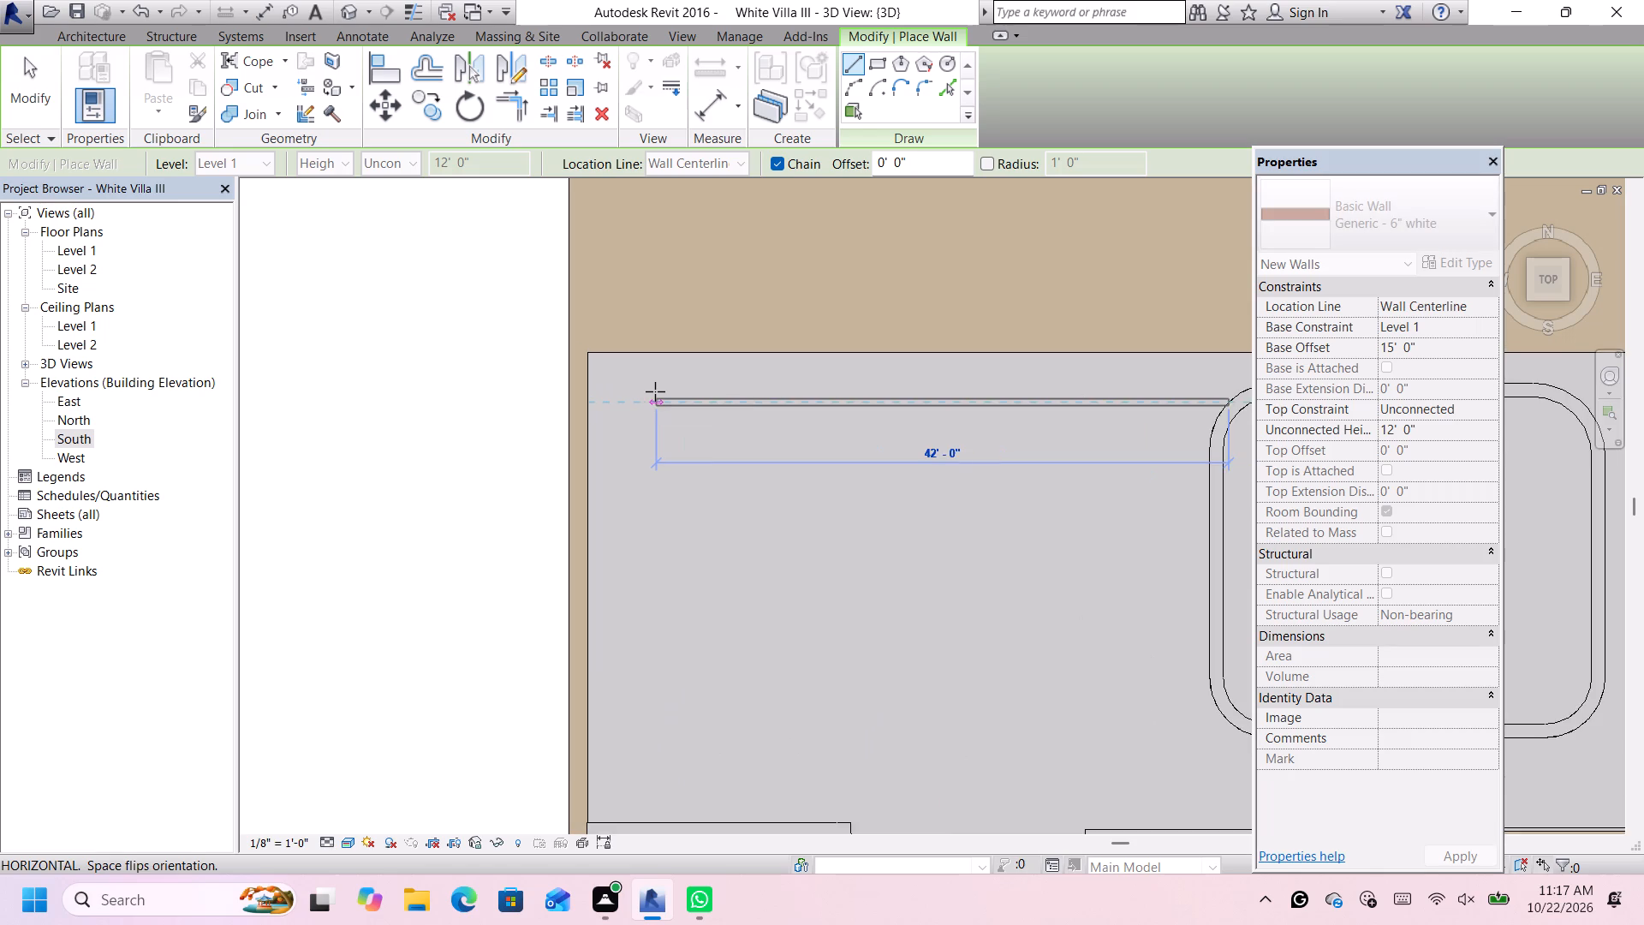
scroll(655, 391, "down", 3)
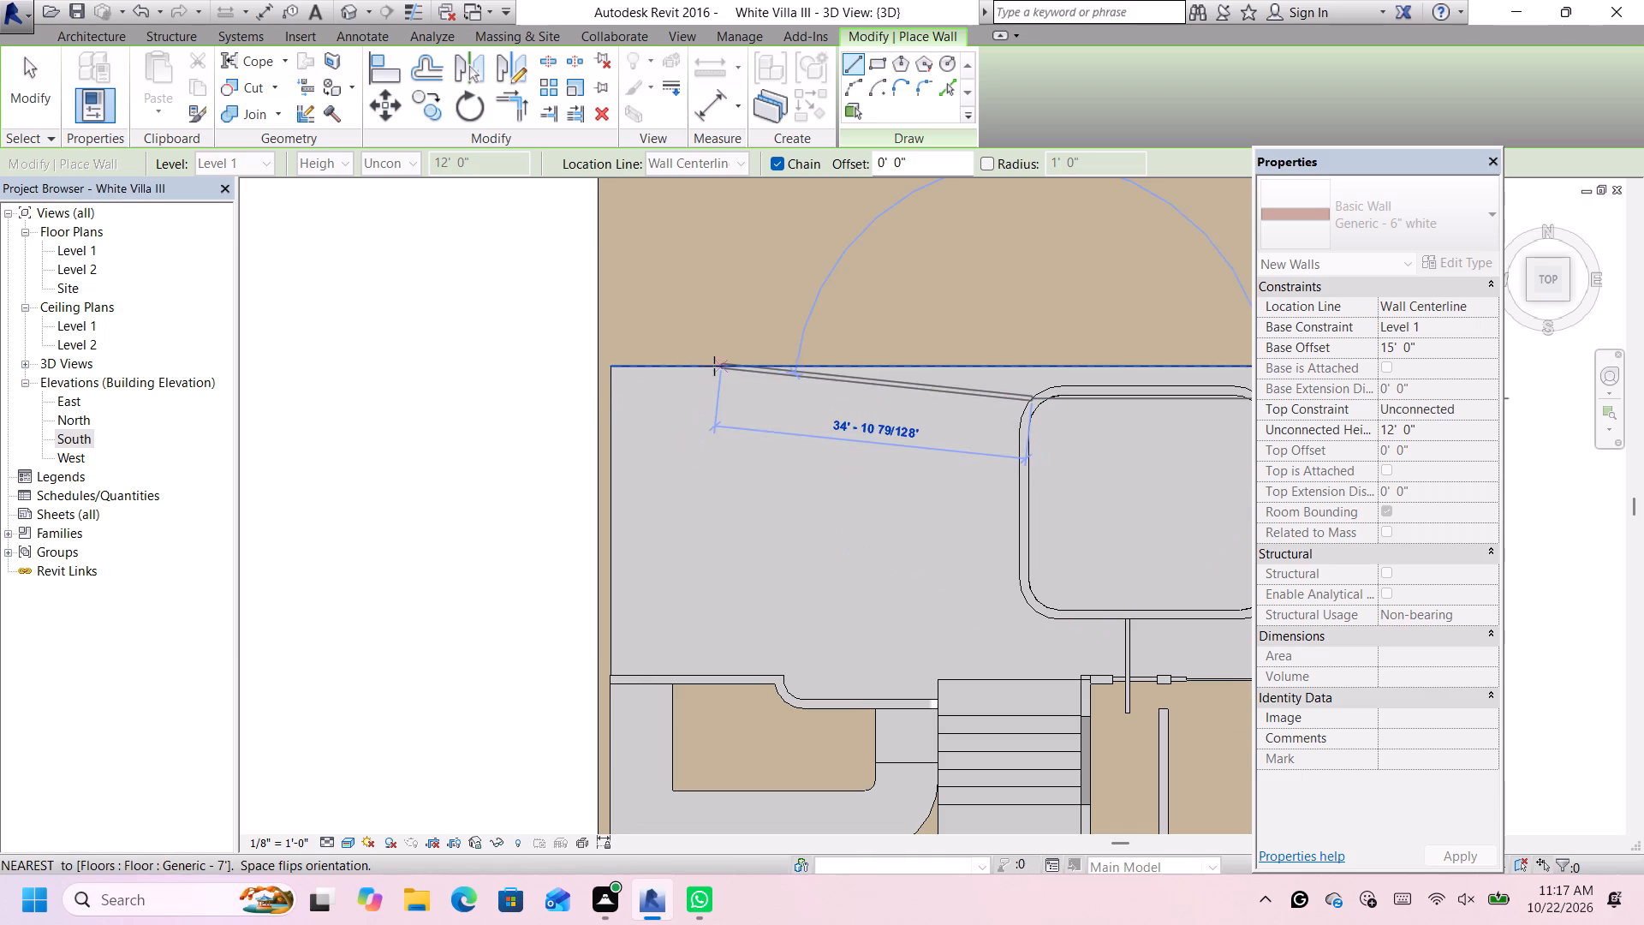
scroll(684, 417, "up", 2)
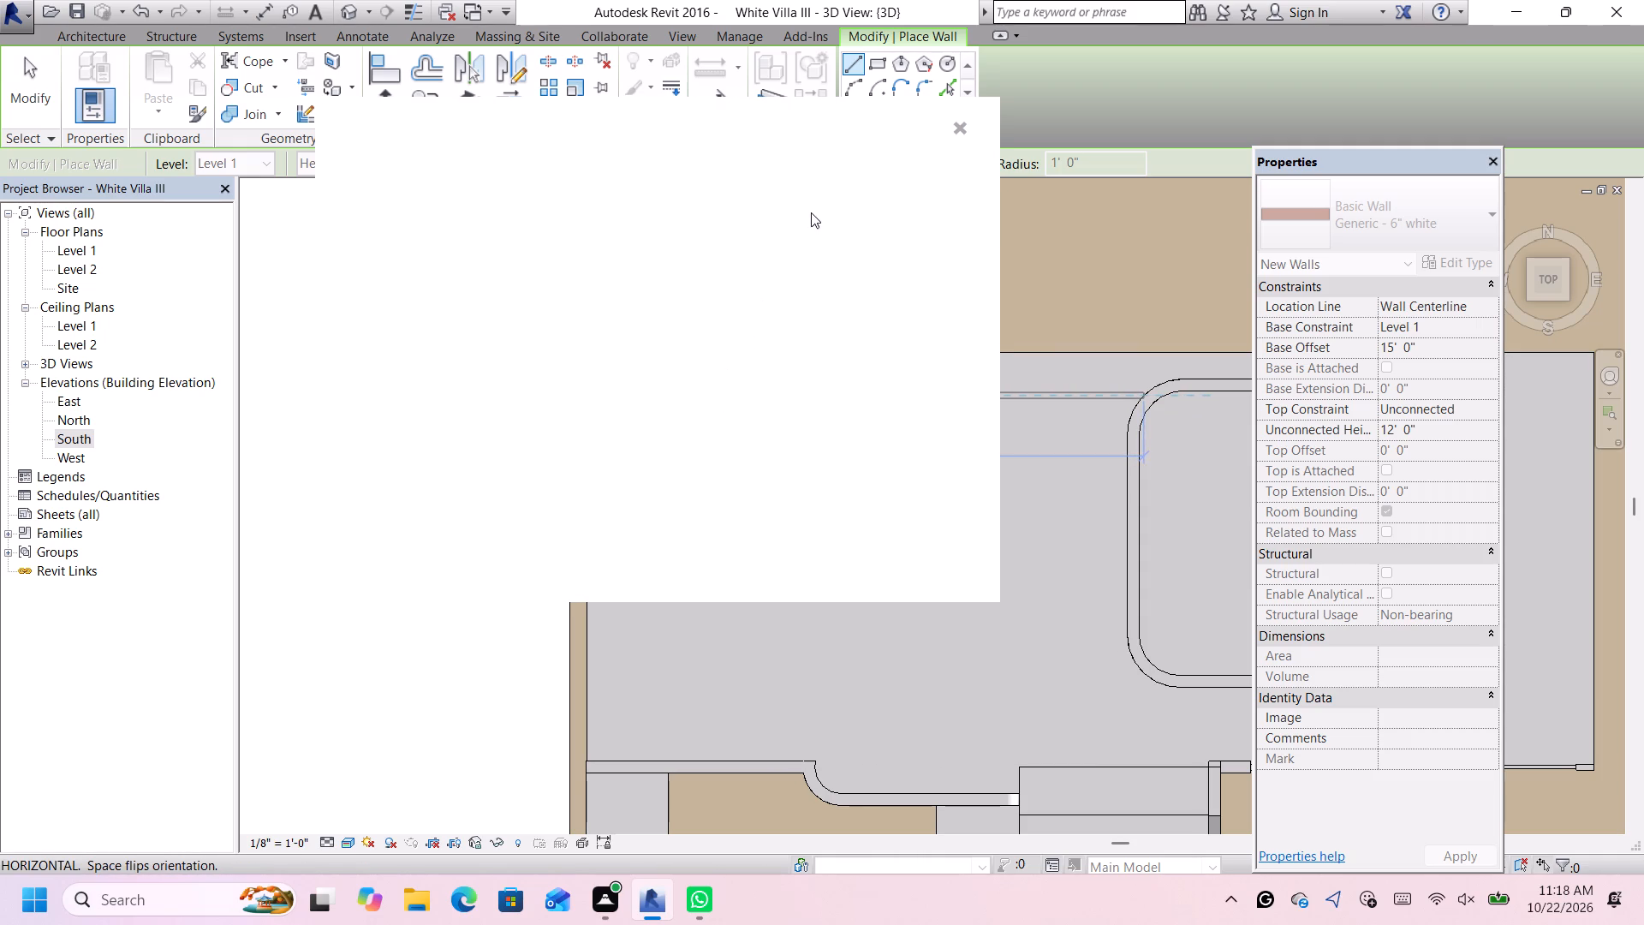
left_click(957, 126)
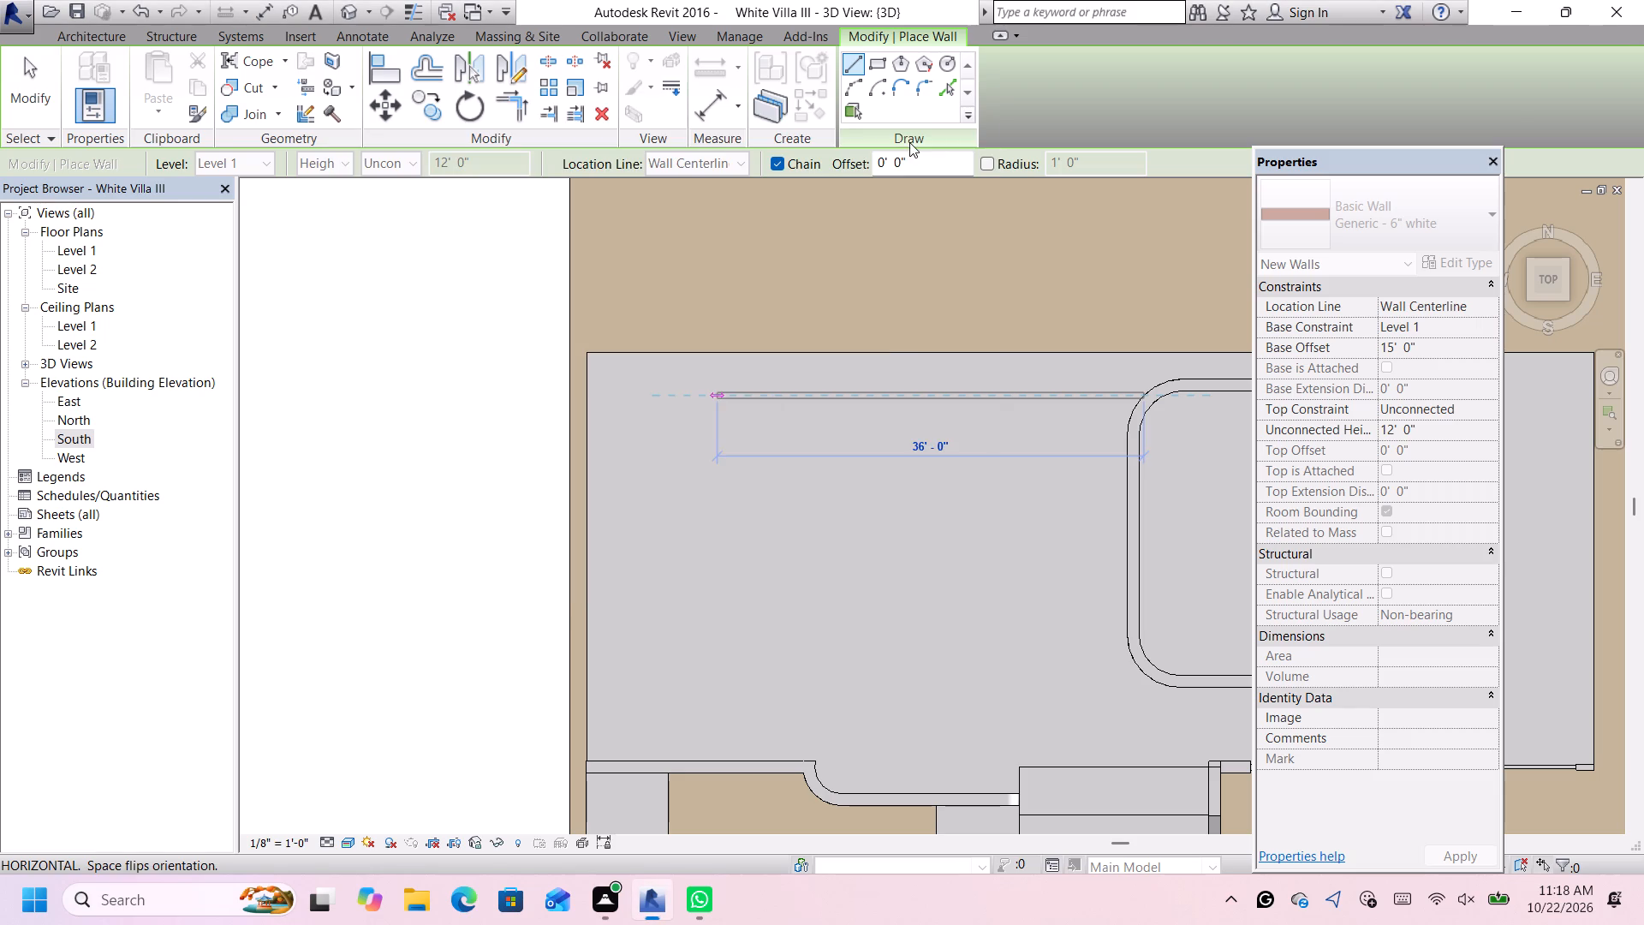
left_click(704, 390)
scroll(704, 389, "down", 7)
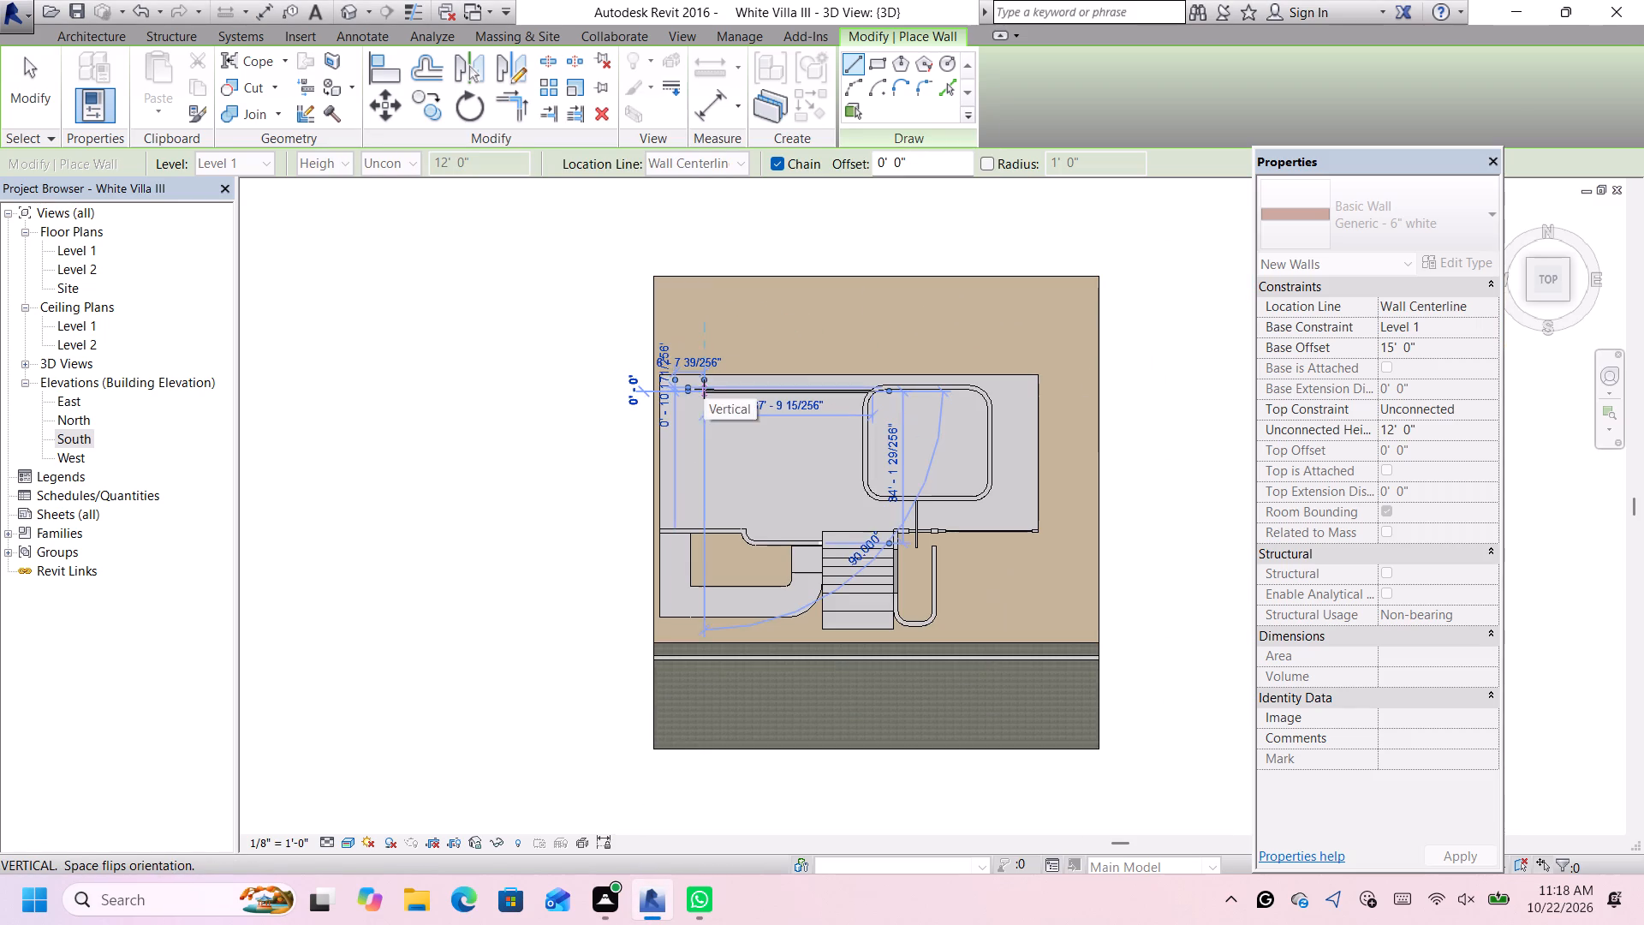
key("Escape")
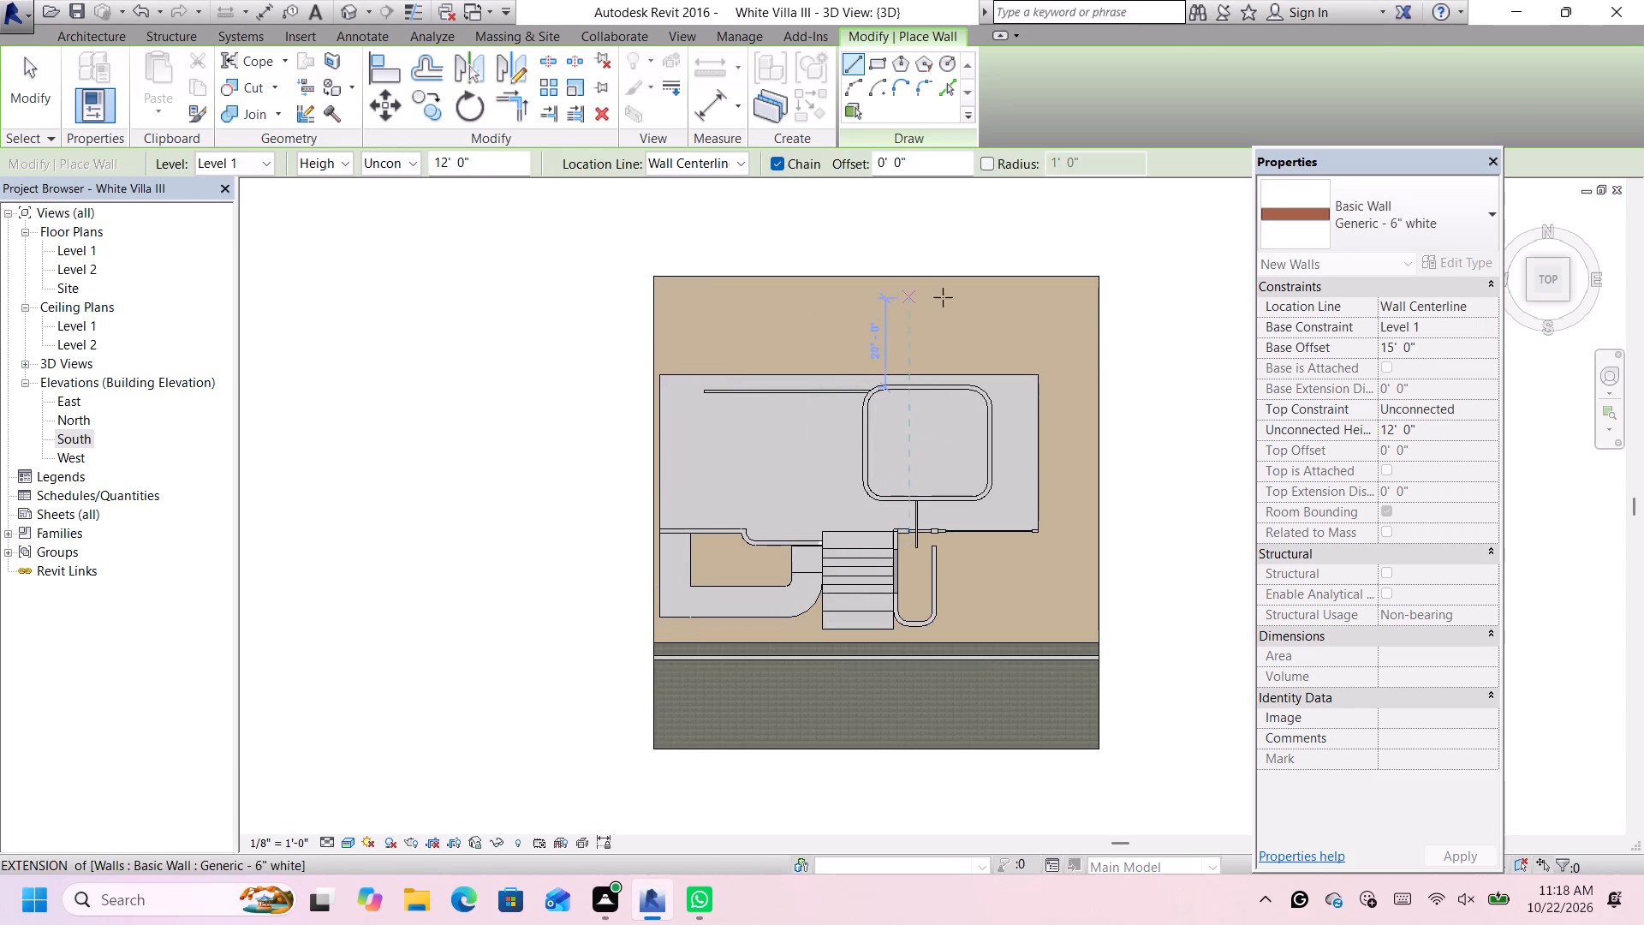
key("Escape")
Change the new straight wall beside the rounded upper volume to type Generic - 12" white.
left_click(837, 393)
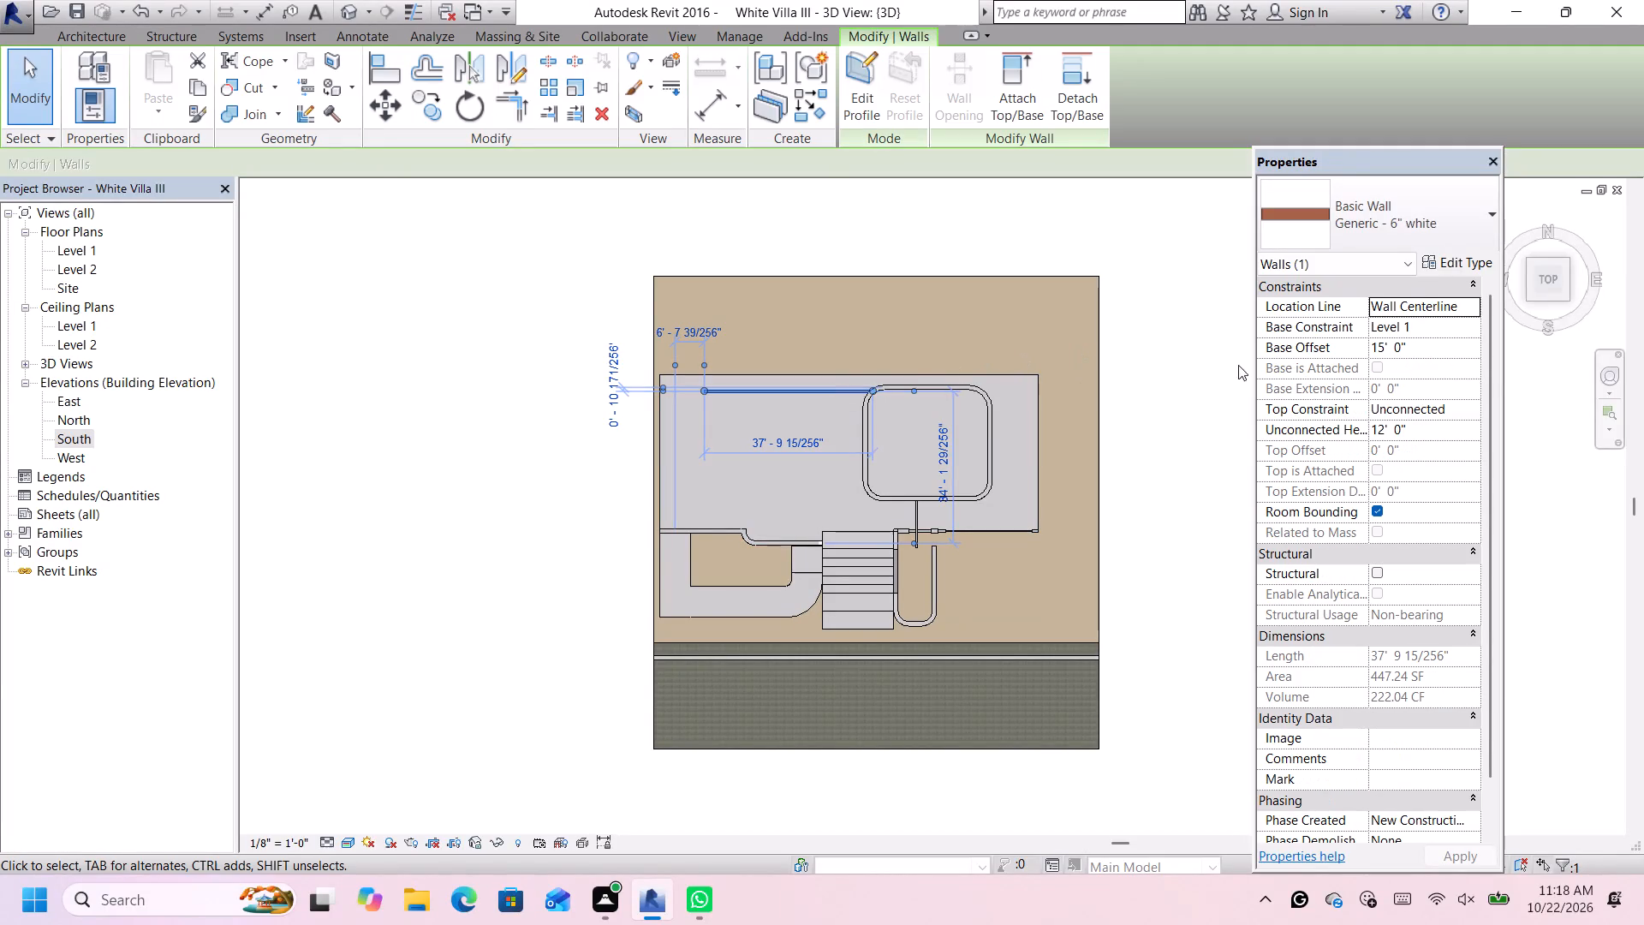
left_click(1404, 232)
scroll(1345, 492, "up", 1)
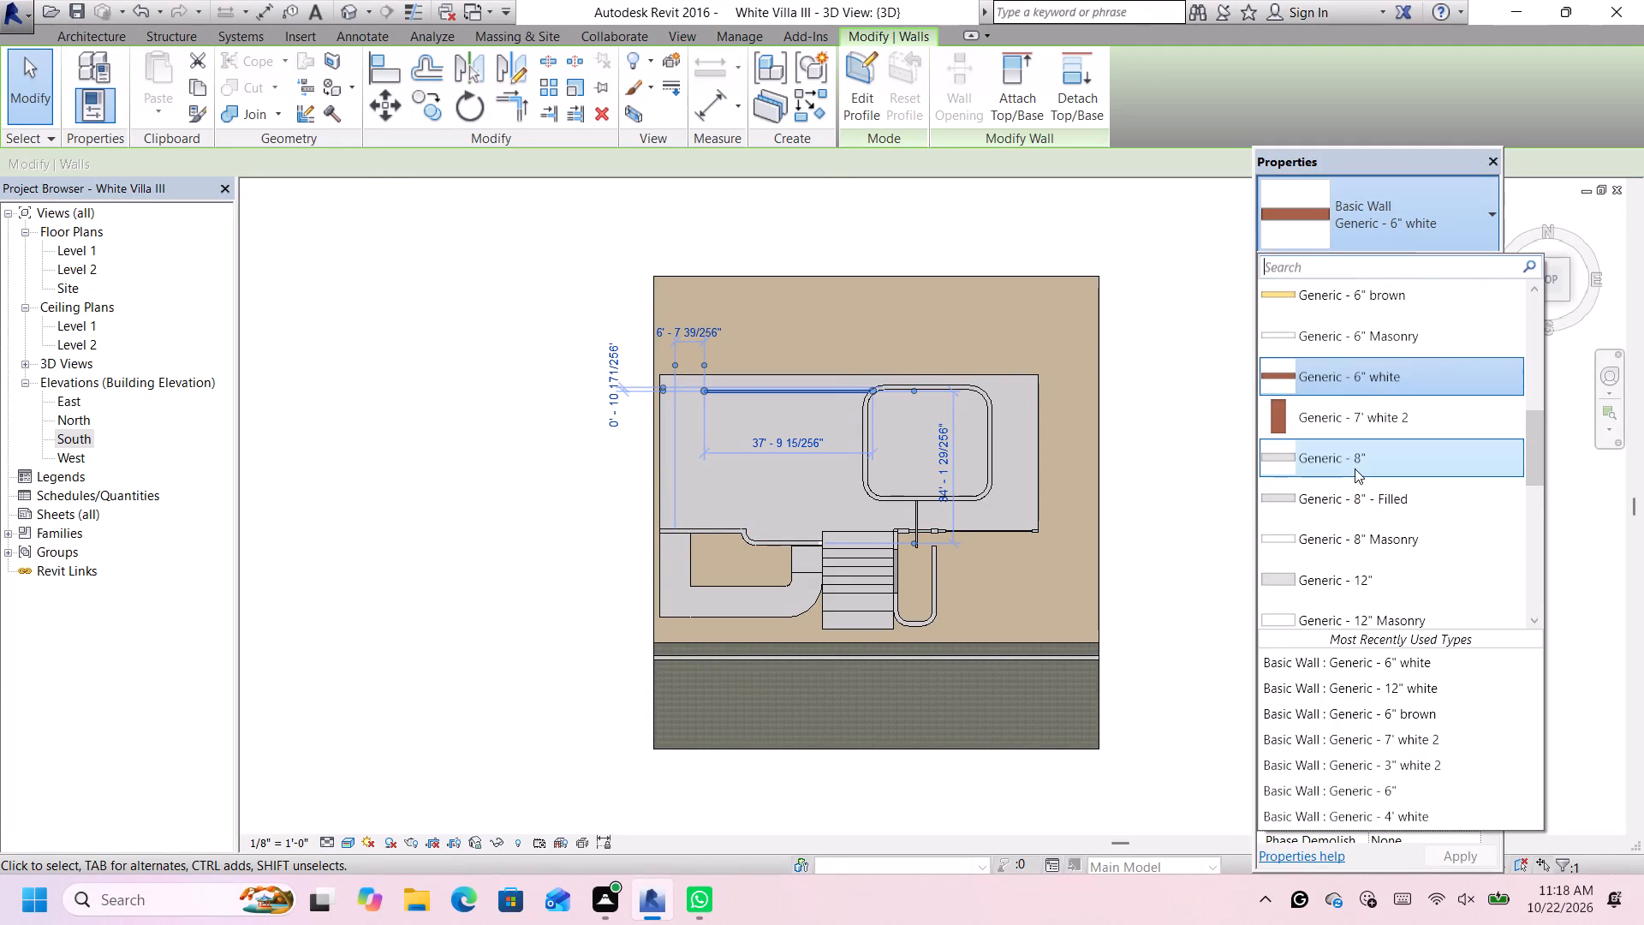
scroll(1349, 539, "down", 2)
left_click(1355, 567)
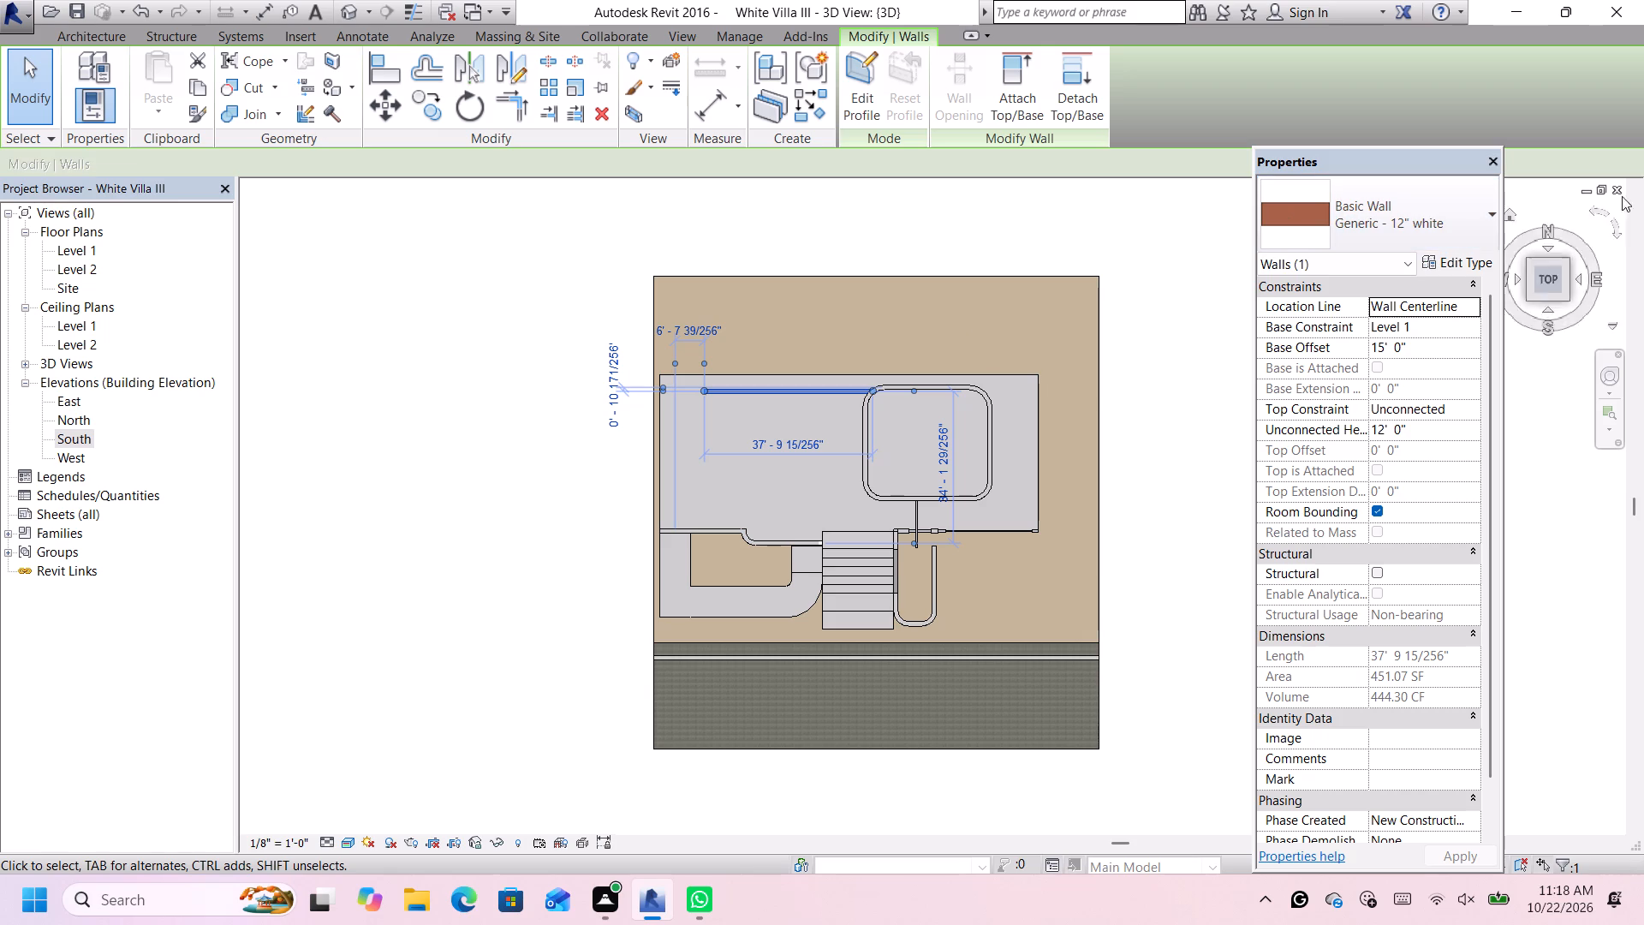
Set the base offset of the new 12" white wall beside the rounded upper volume to 7'.
left_click(1528, 299)
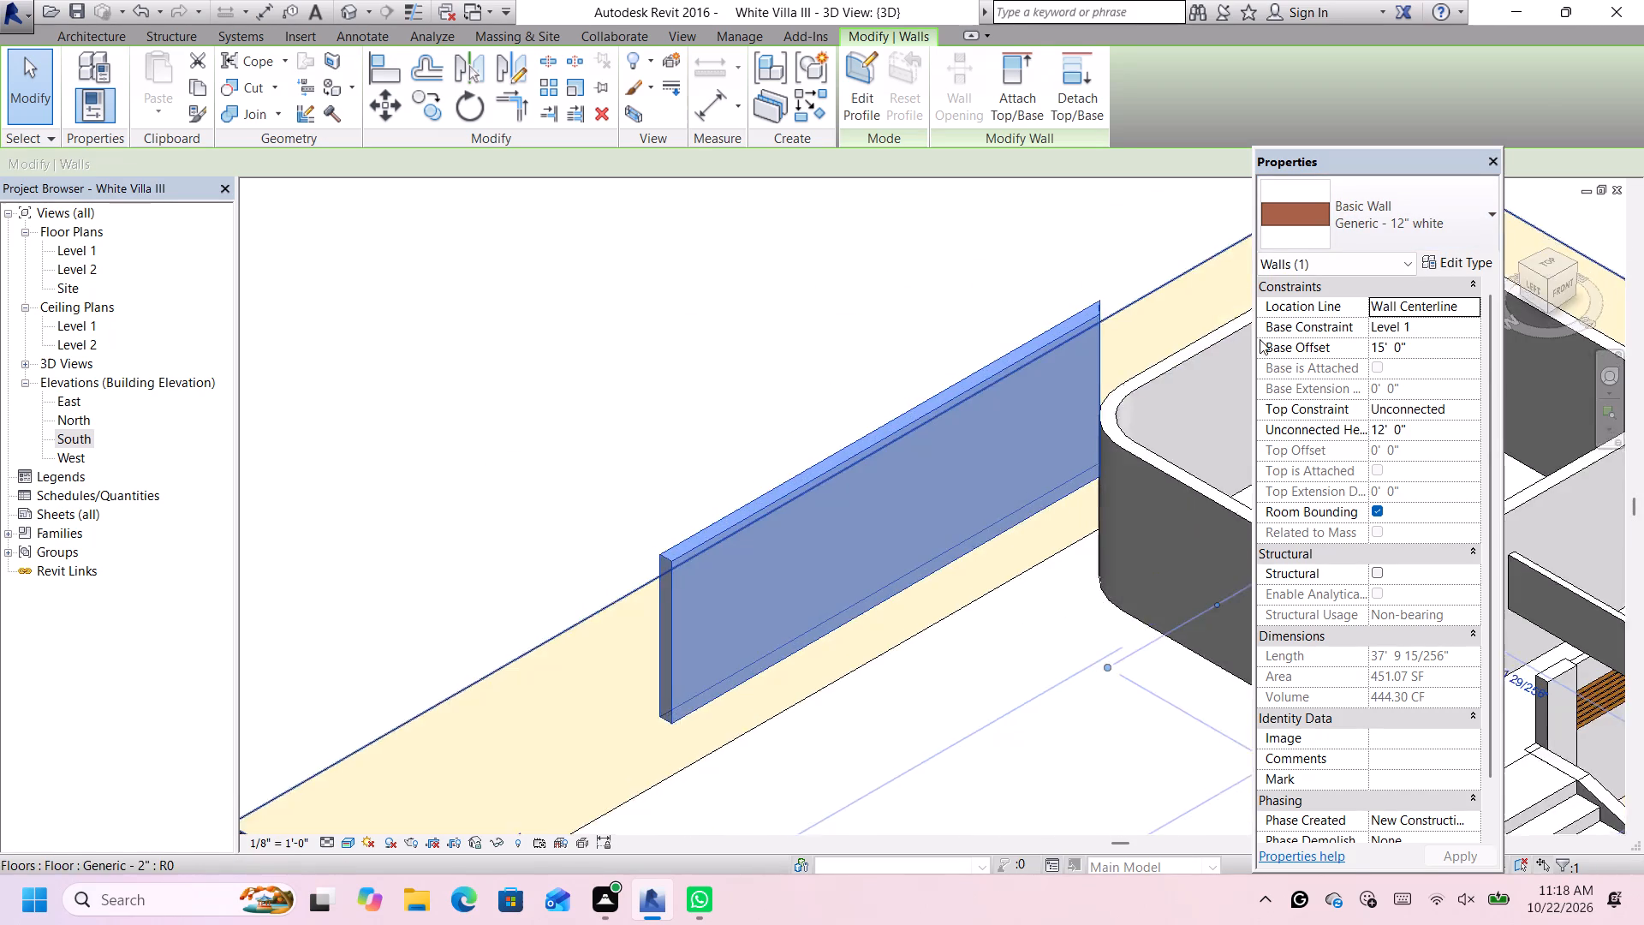
scroll(1106, 376, "down", 11)
left_click(1127, 266)
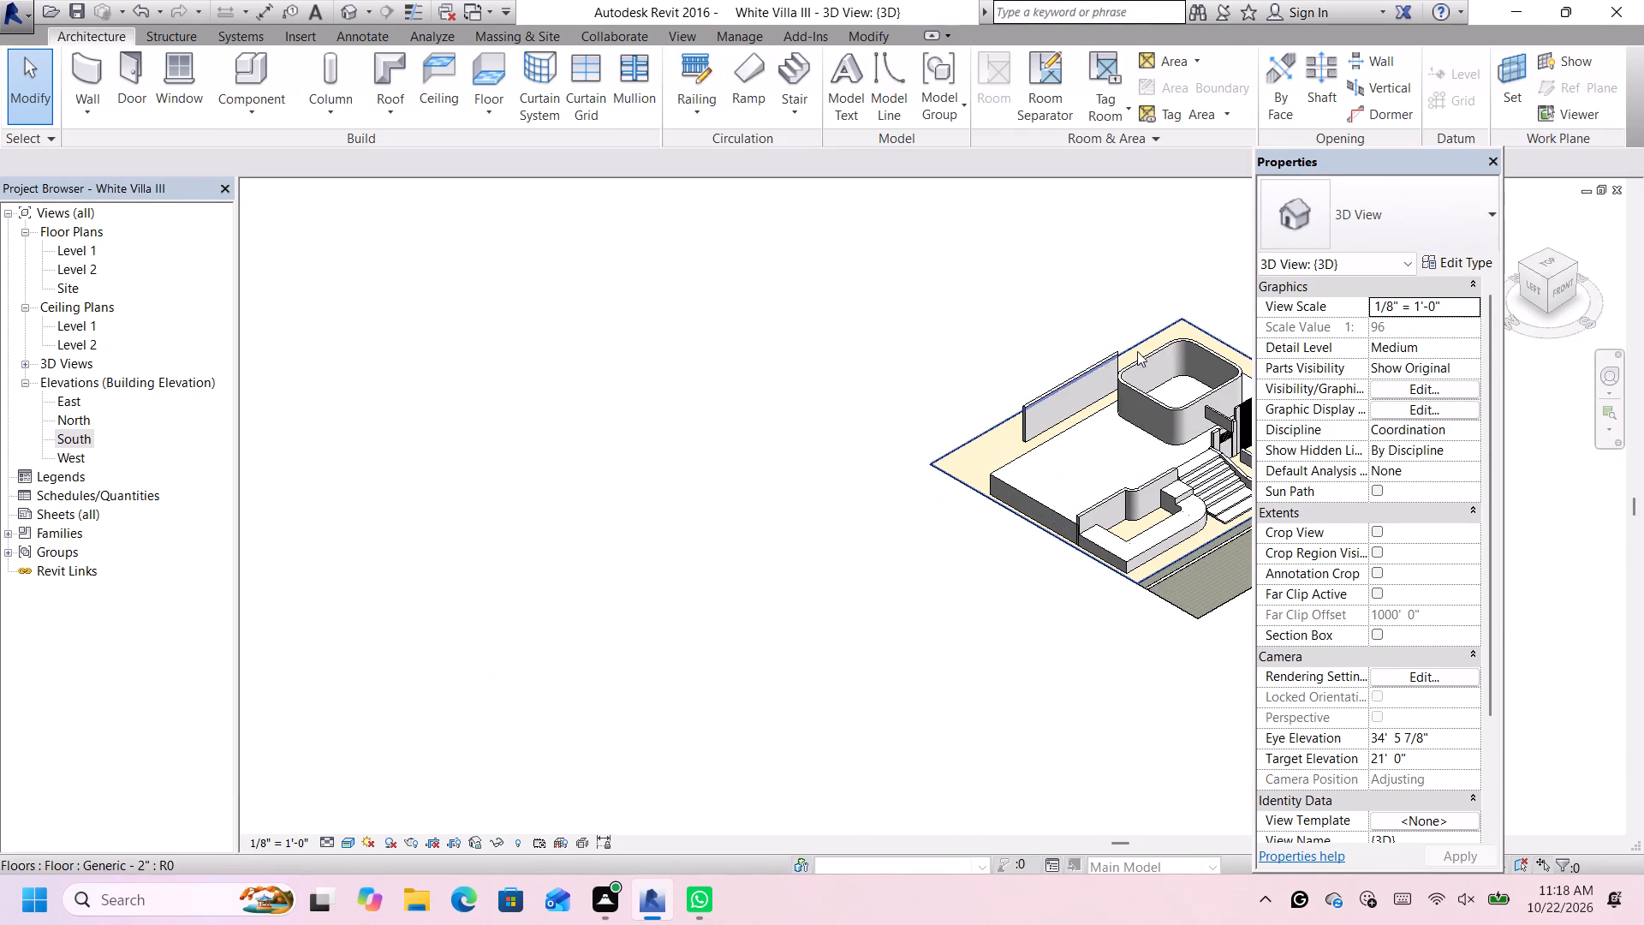
left_click(1111, 361)
scroll(1111, 361, "down", 6)
scroll(1261, 357, "up", 1)
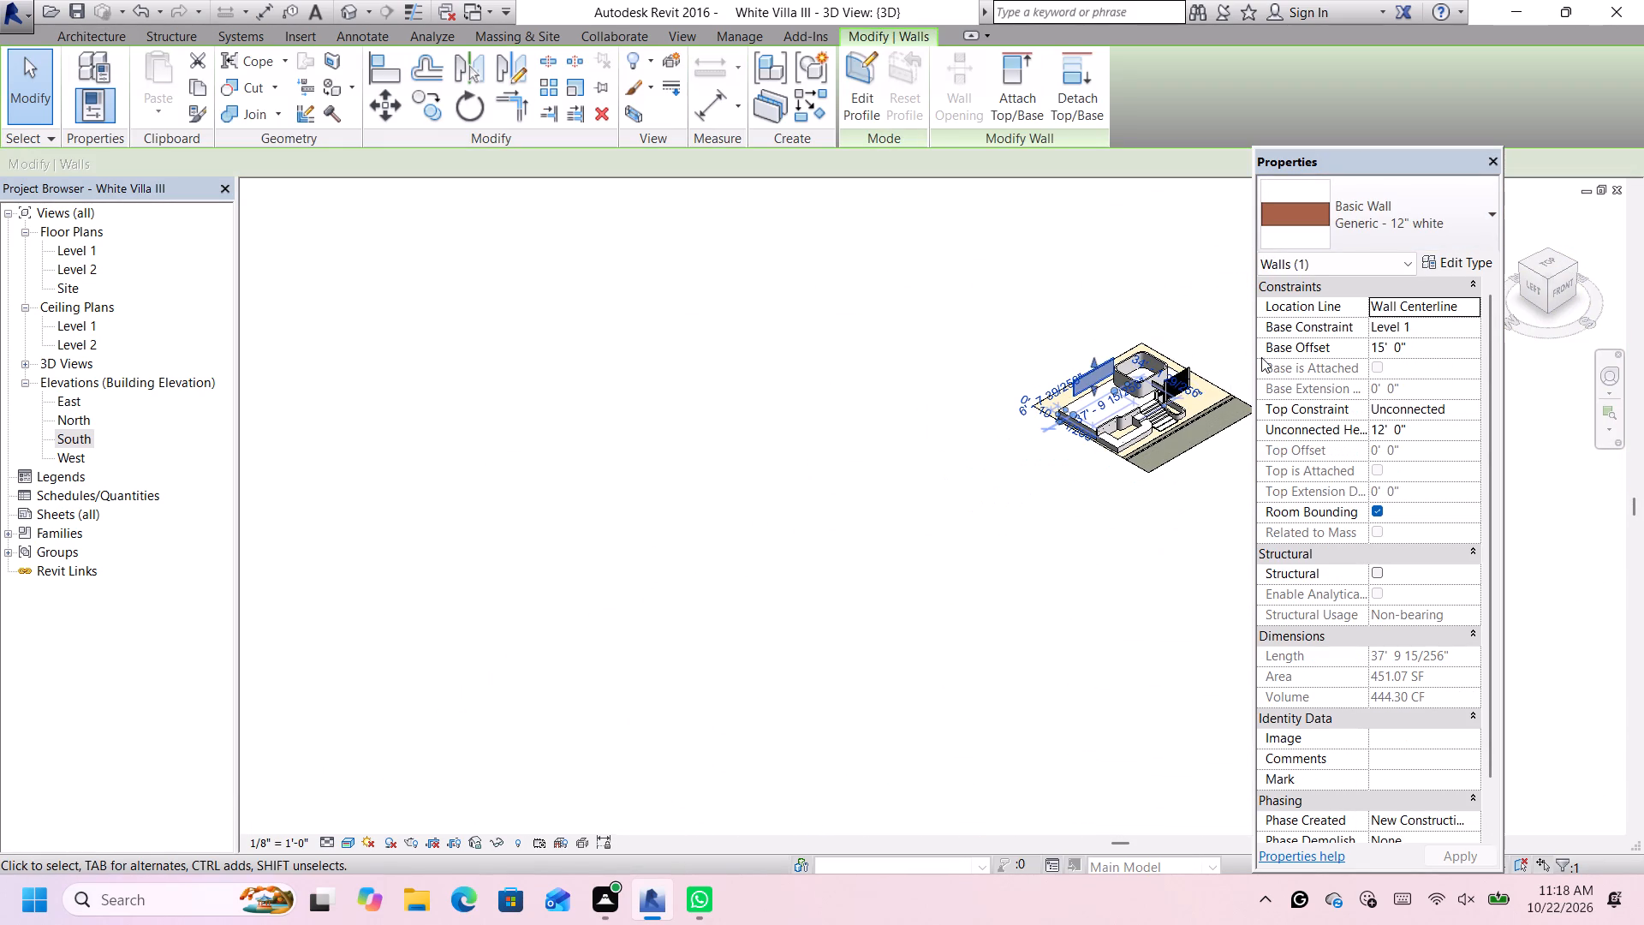
scroll(1206, 486, "up", 3)
left_click(1416, 346)
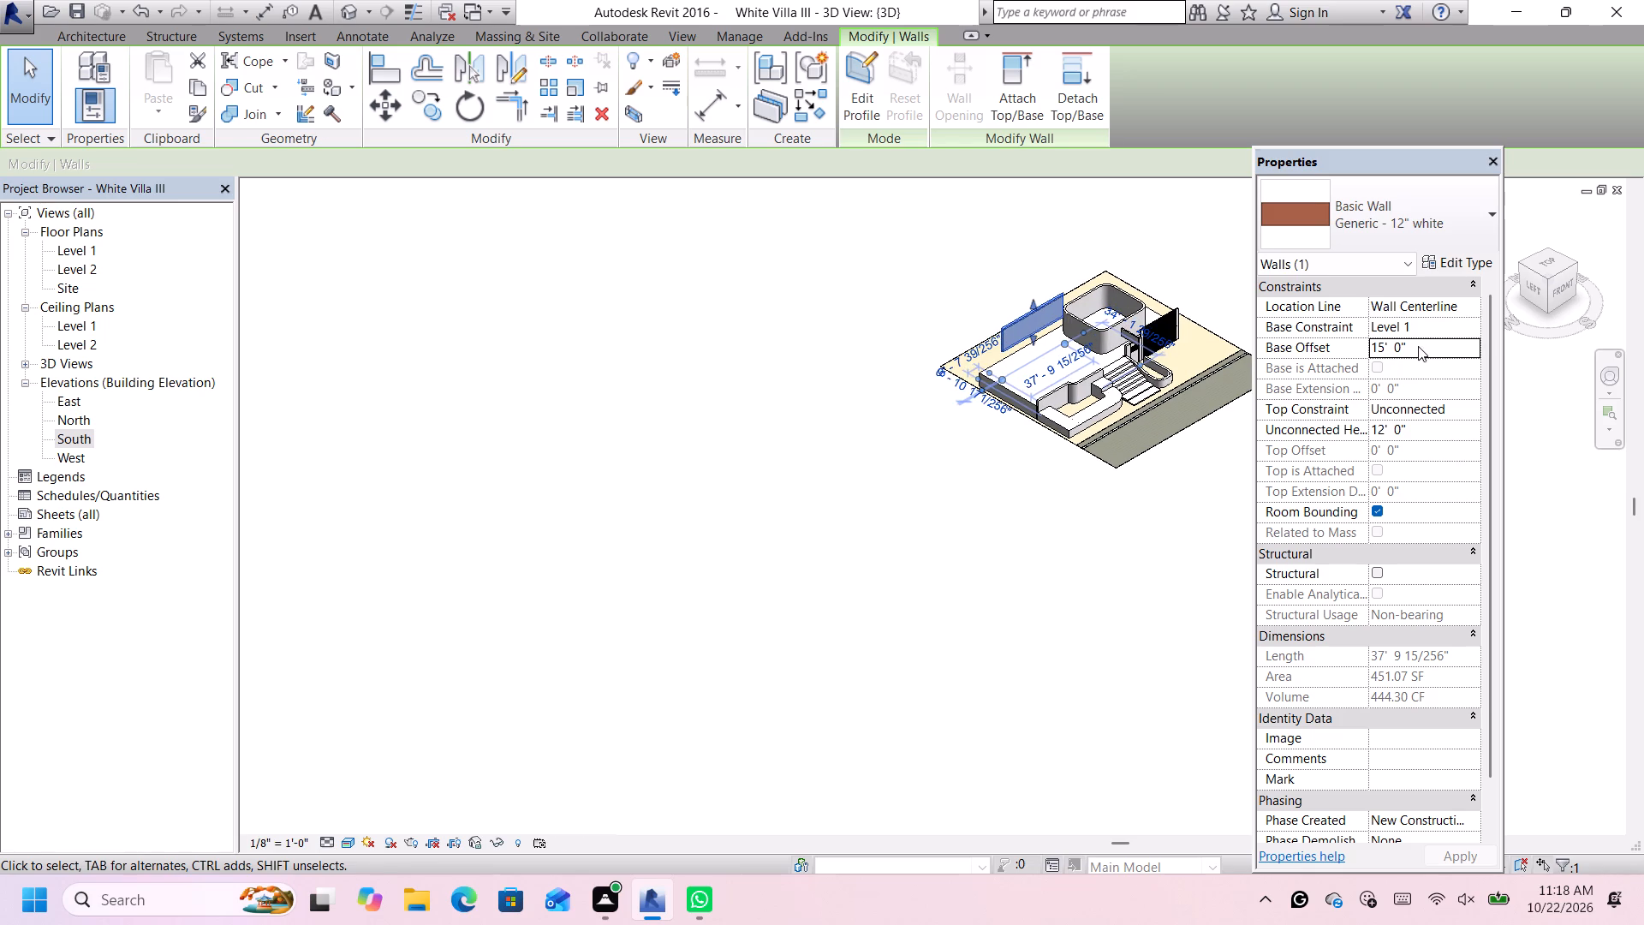
key("BackSpace")
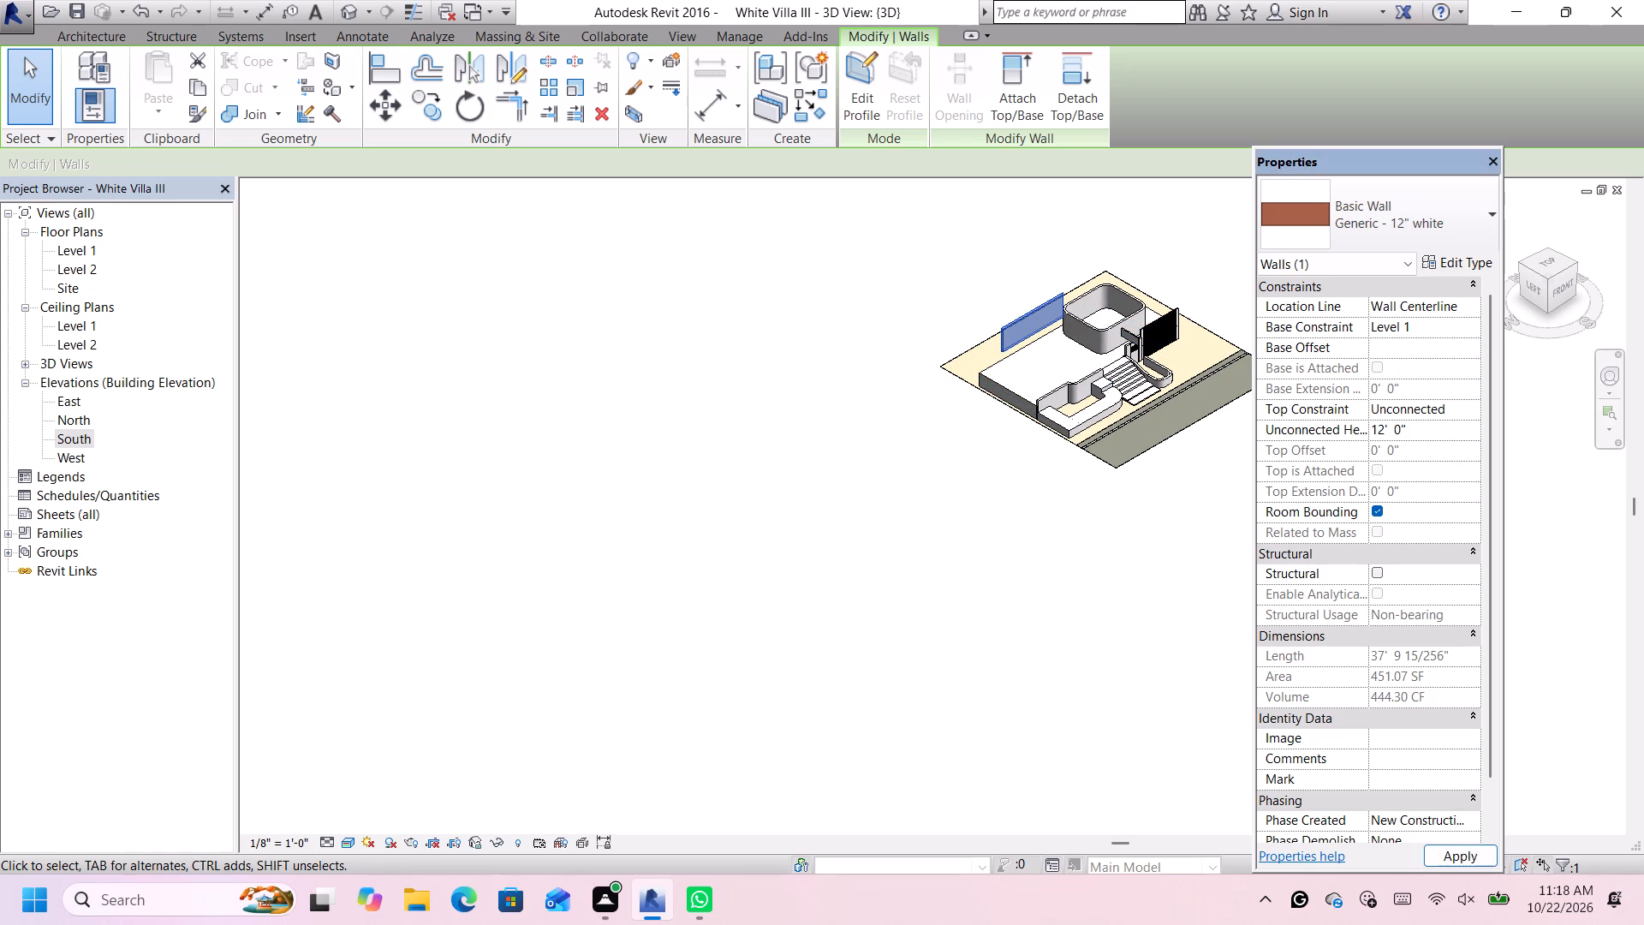
type("7'")
key("Return")
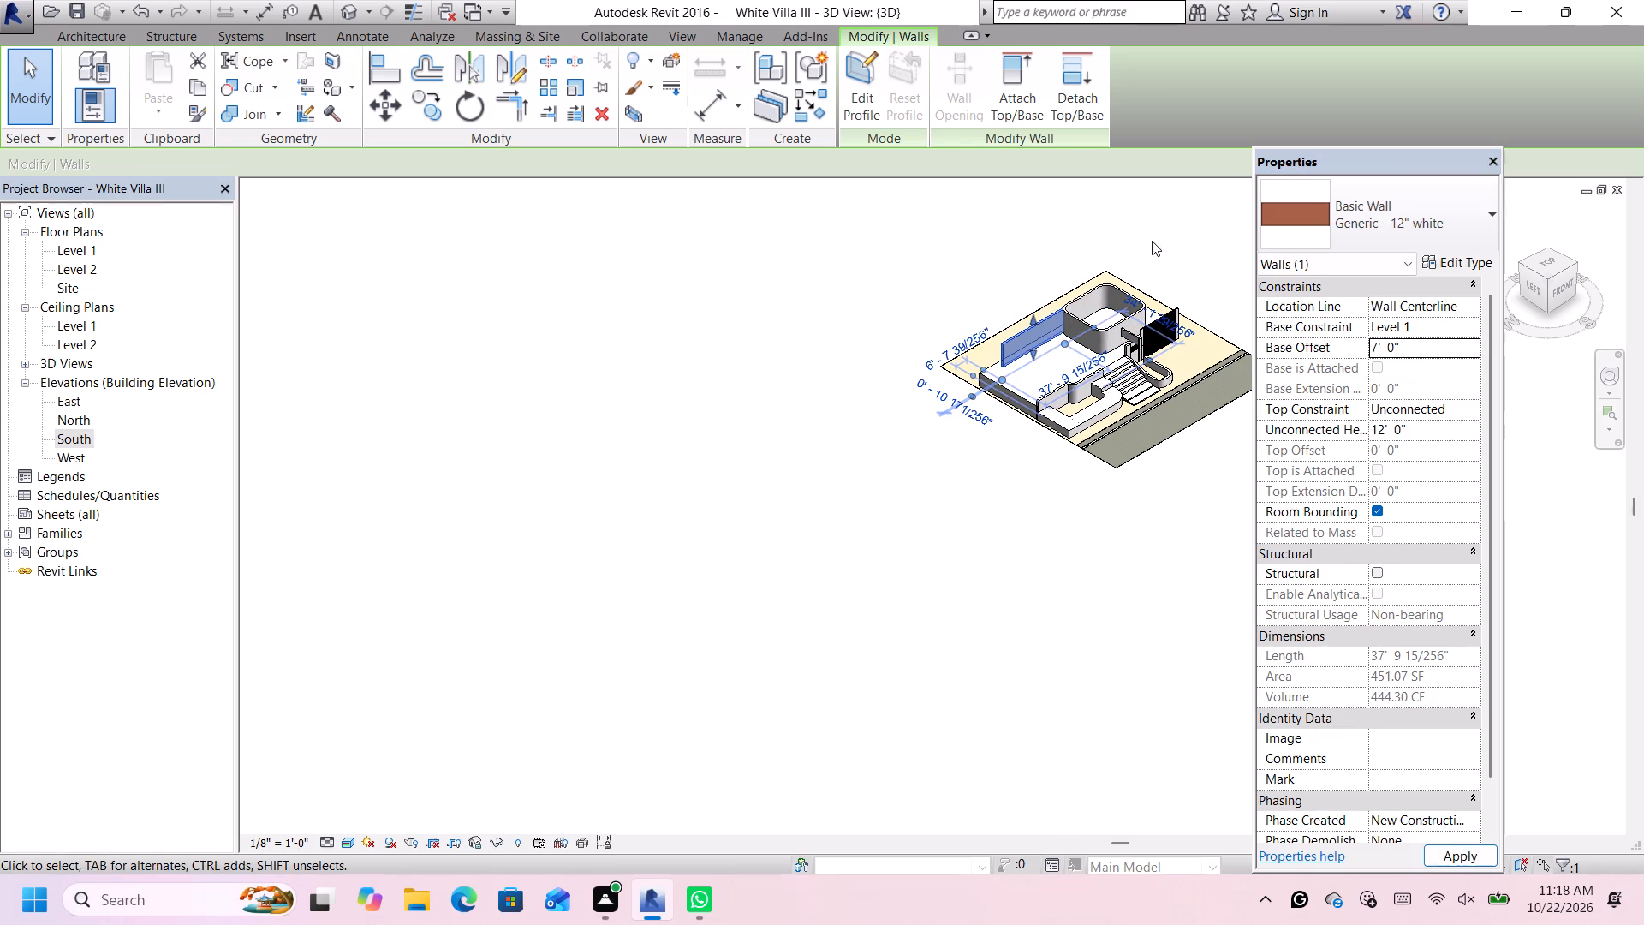
left_click(1156, 247)
Examine the new 12" white wall against the rounded upper volume from the front and from the upper front-left corner.
left_click(1553, 287)
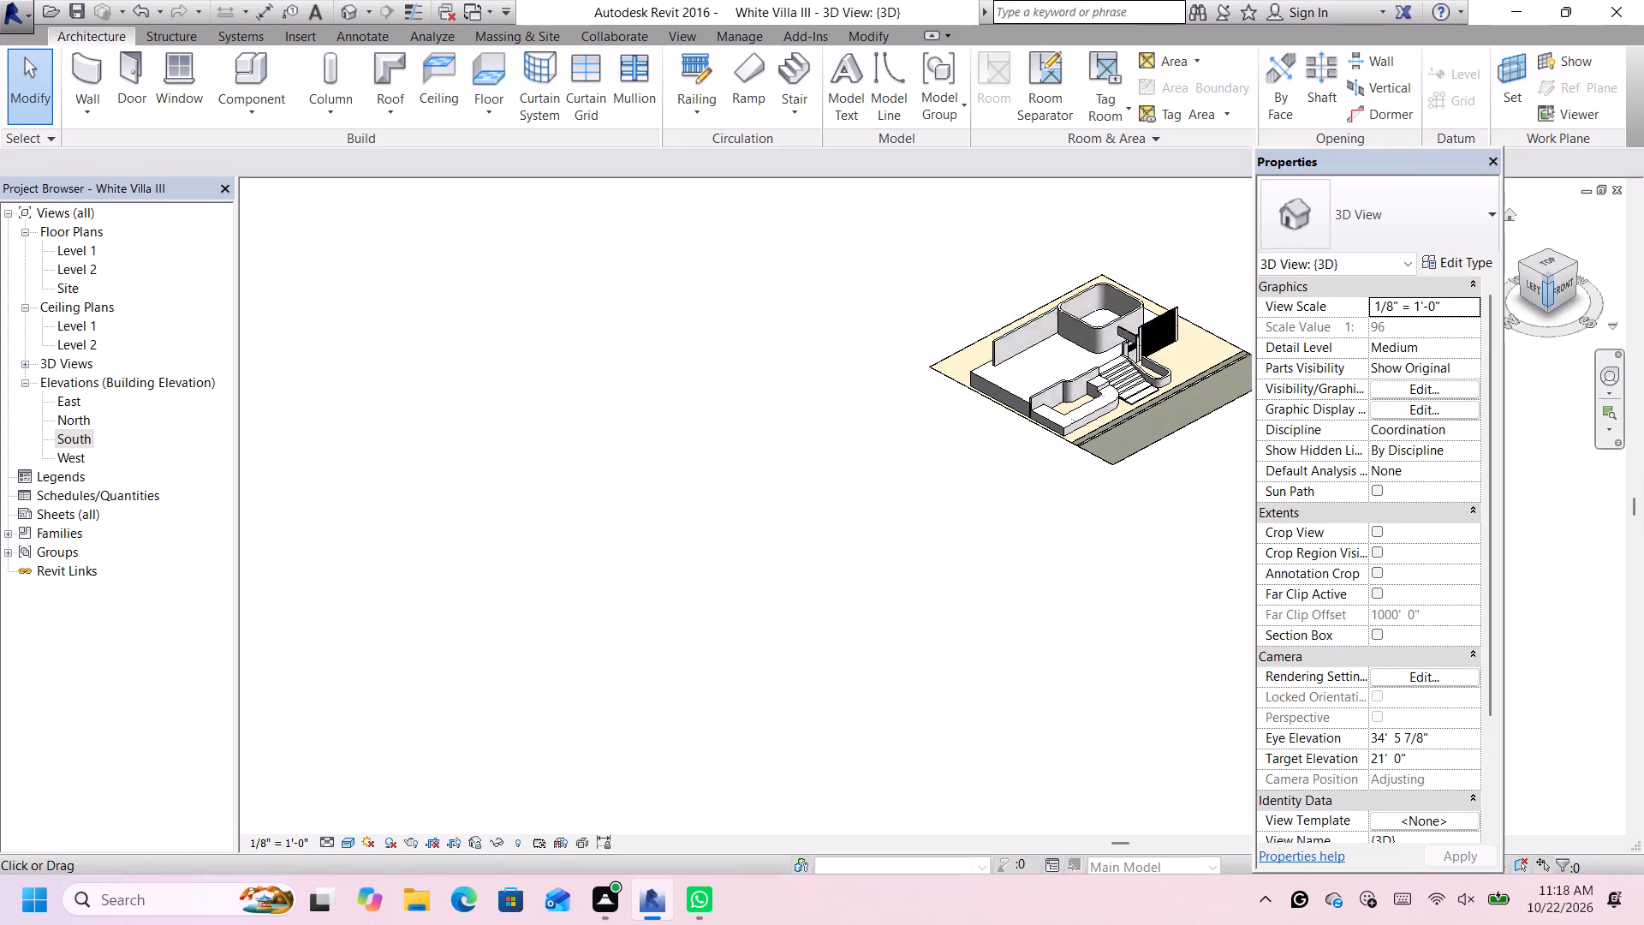
left_click(1564, 281)
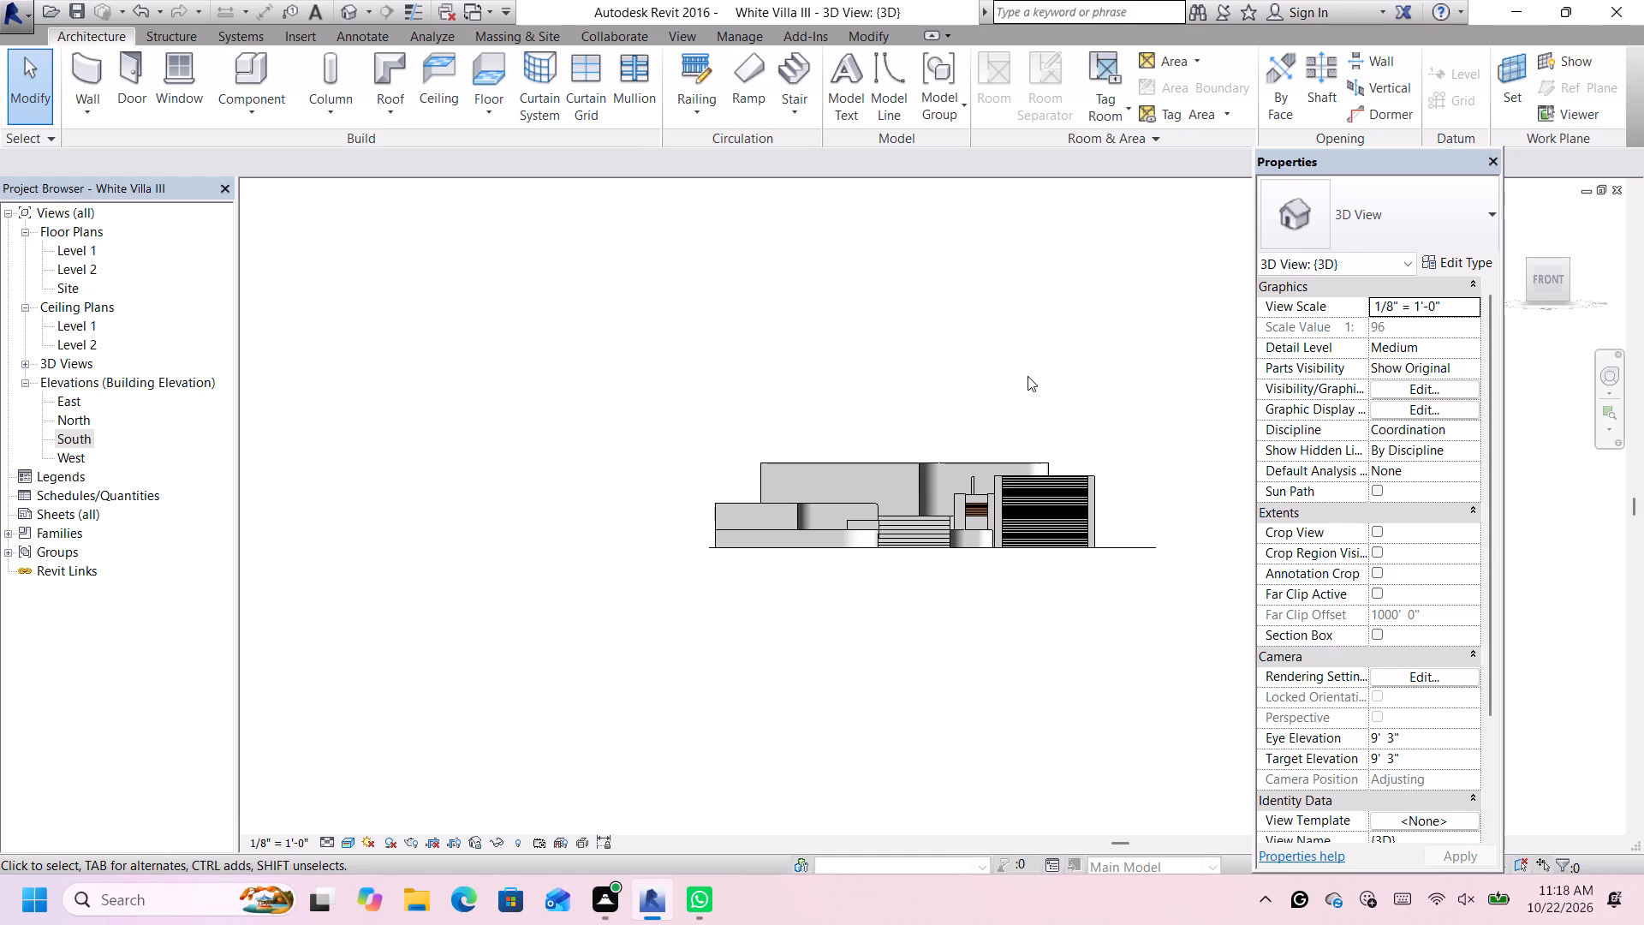
left_click(1072, 400)
key("Escape")
scroll(892, 479, "down", 2)
left_click(892, 468)
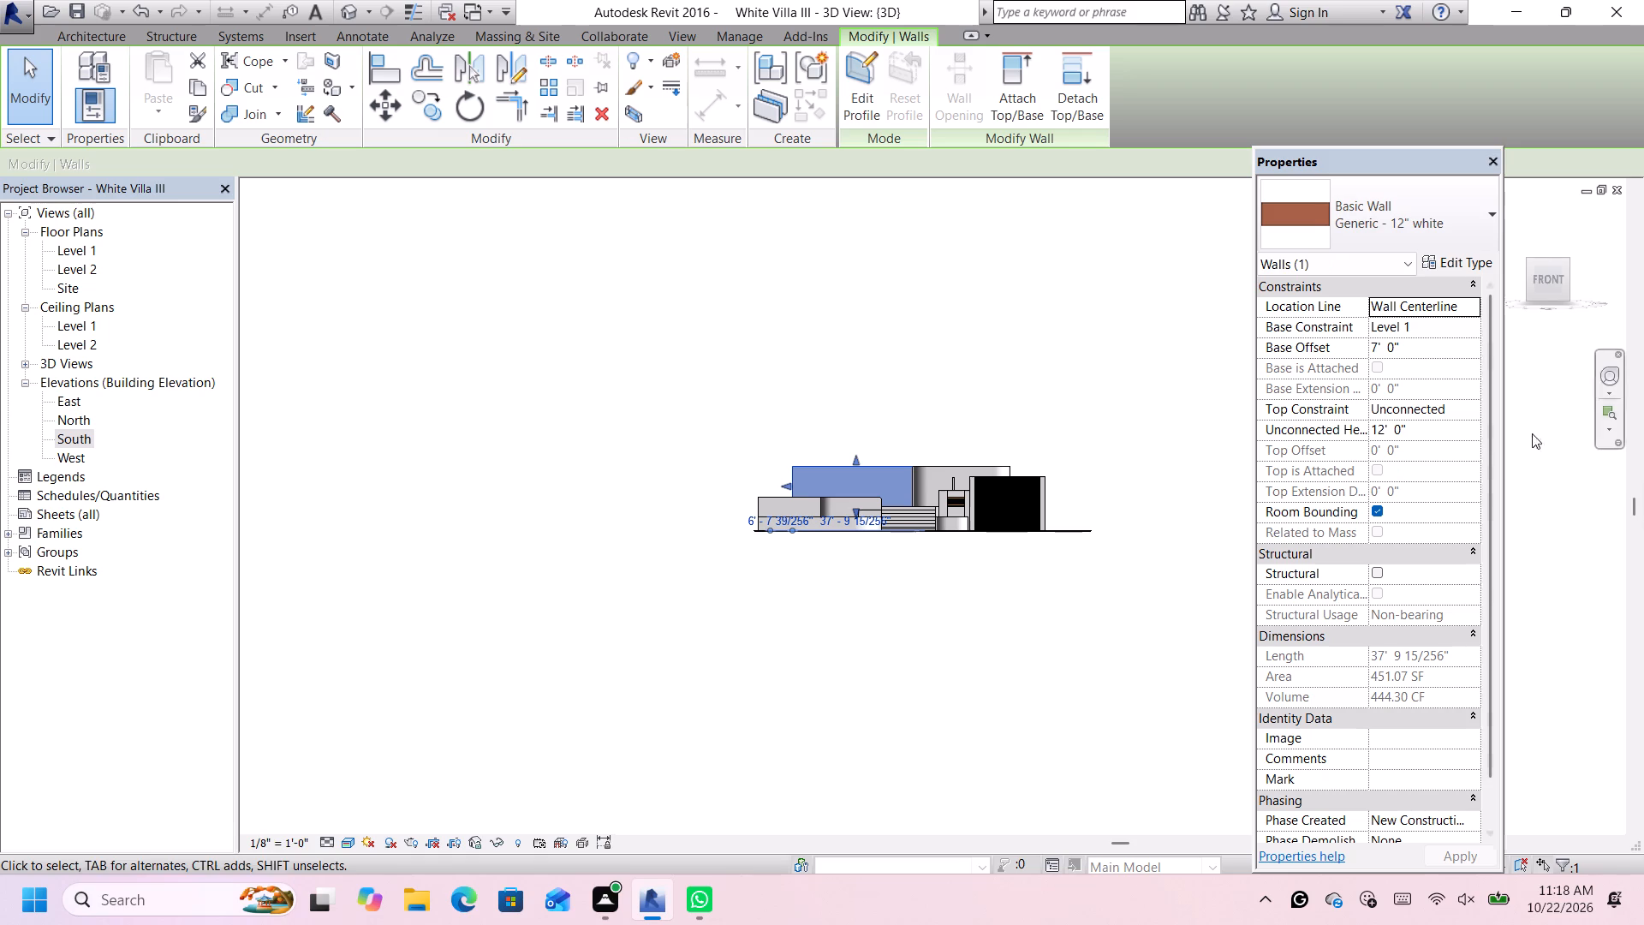
left_click(1530, 266)
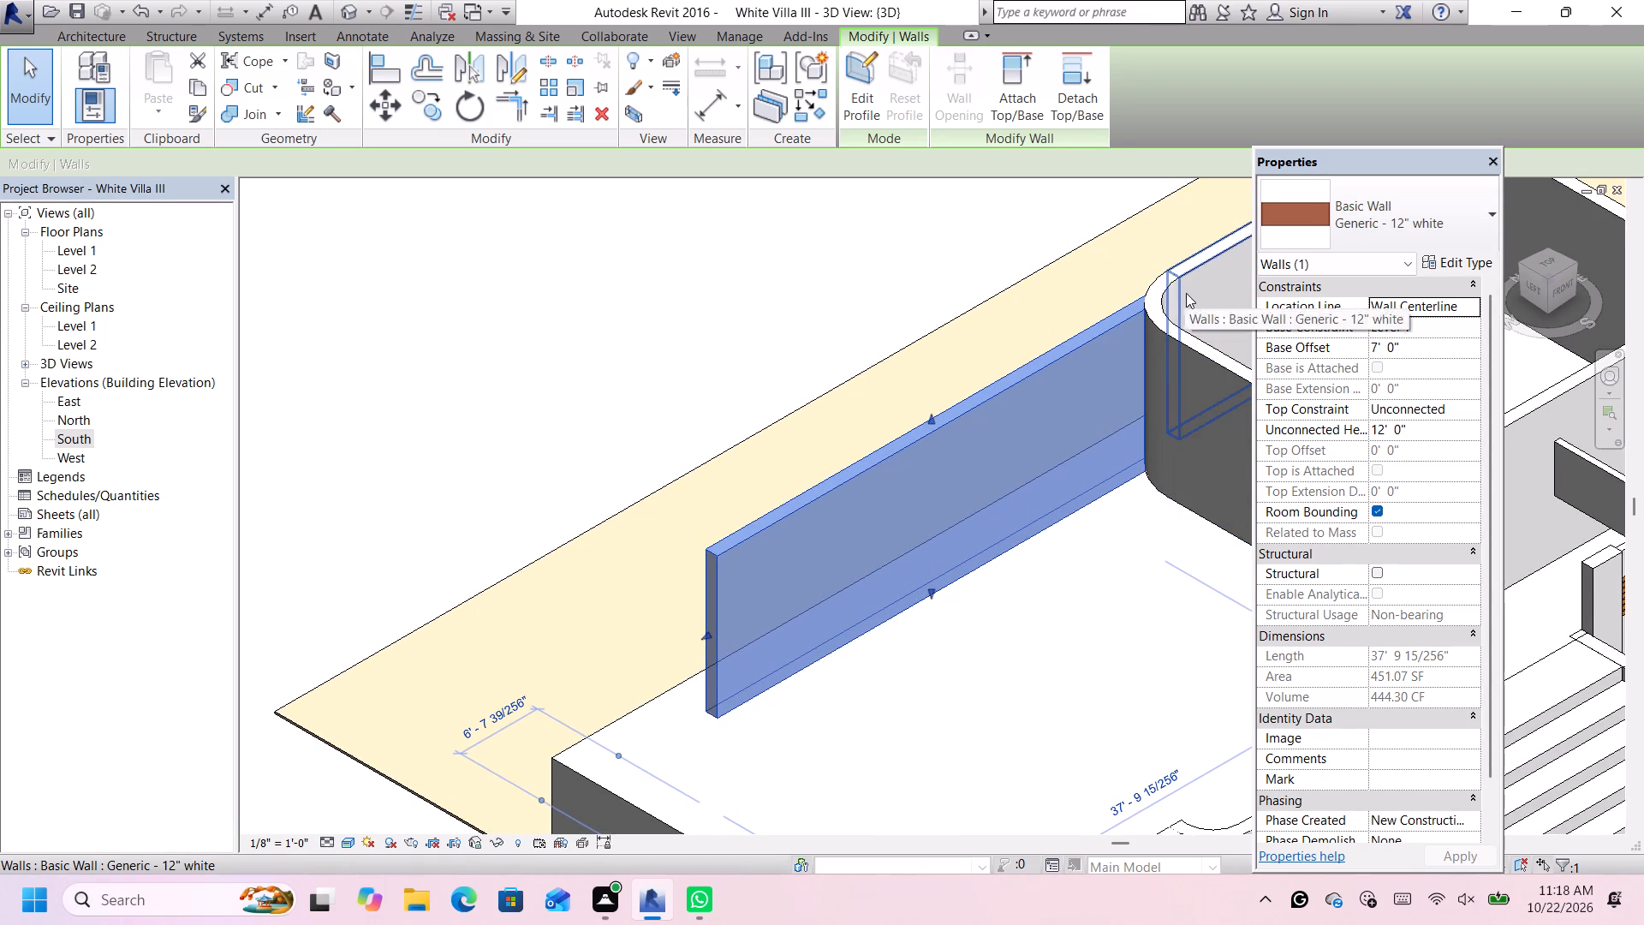
Edit the 12" white rear wall's profile to cut a rectangular opening about 4' wide by 10'-6" high against the rounded upper volume.
scroll(1172, 279, "down", 7)
scroll(1135, 315, "up", 2)
double_click(1140, 322)
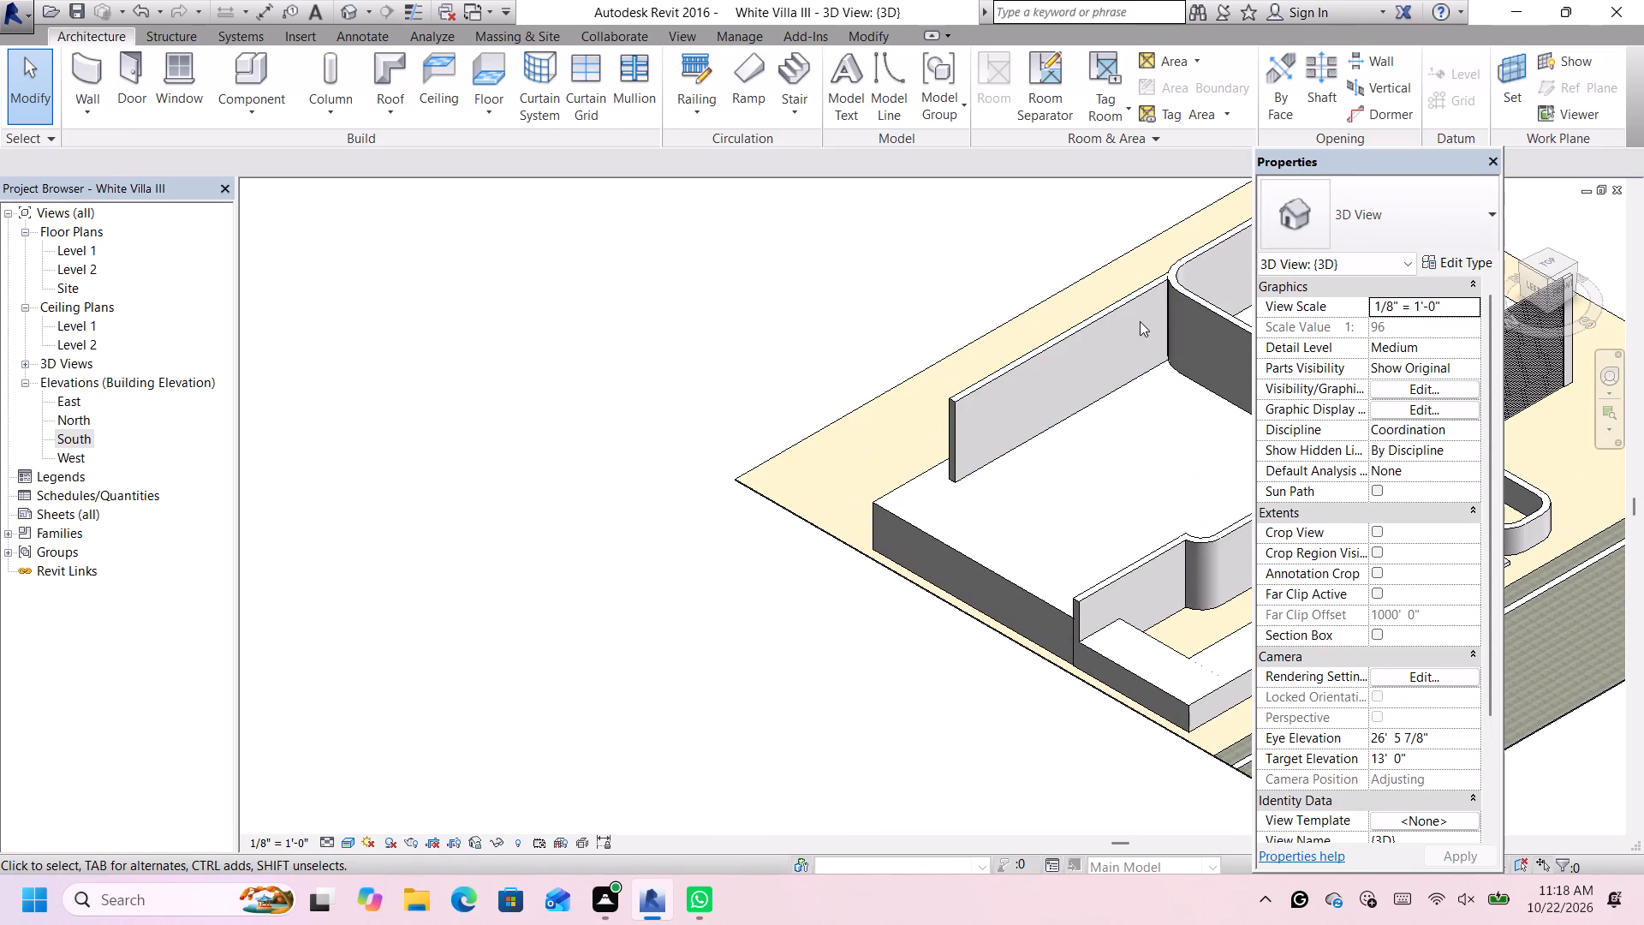
double_click(1135, 294)
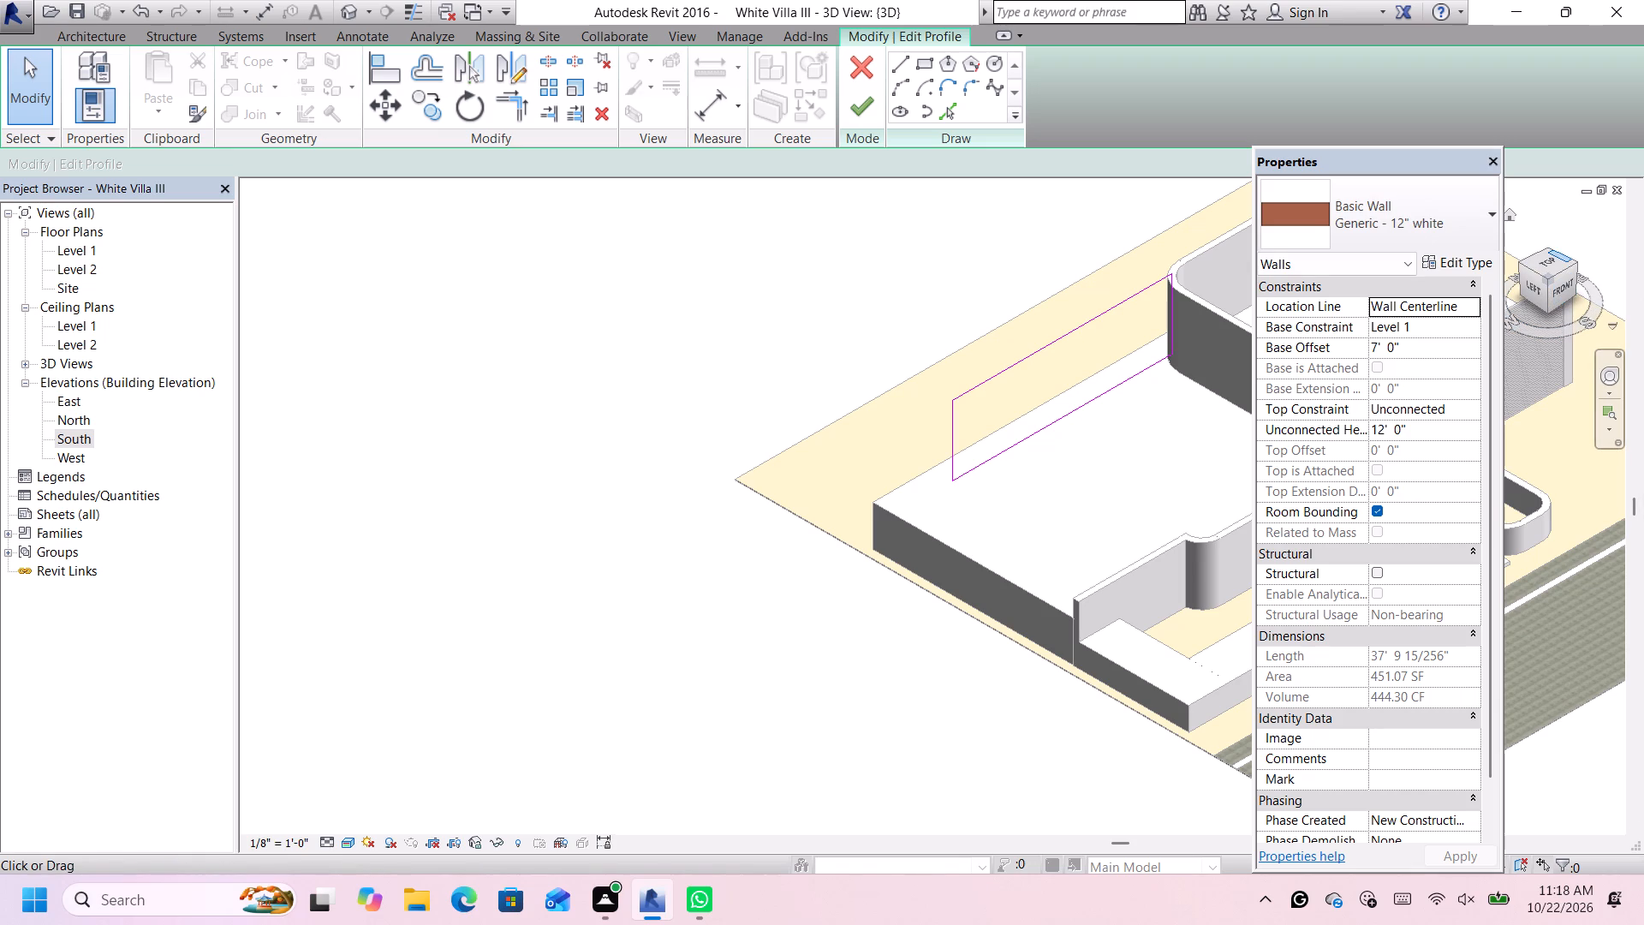
left_click_drag(1597, 300, 1611, 307)
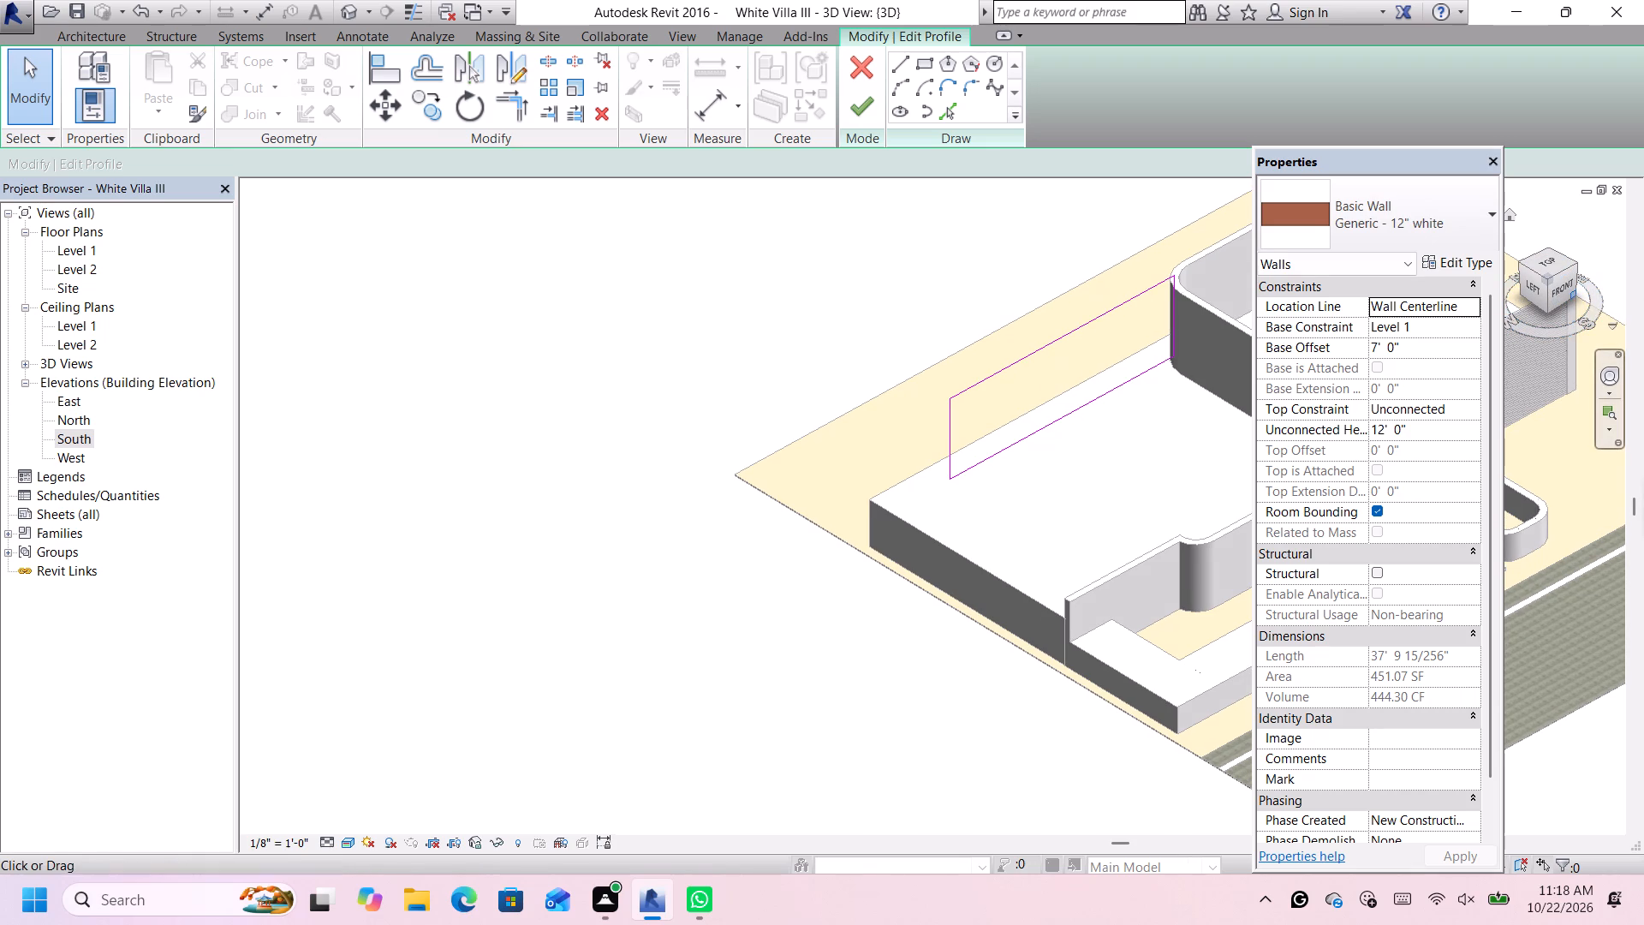
left_click(1568, 285)
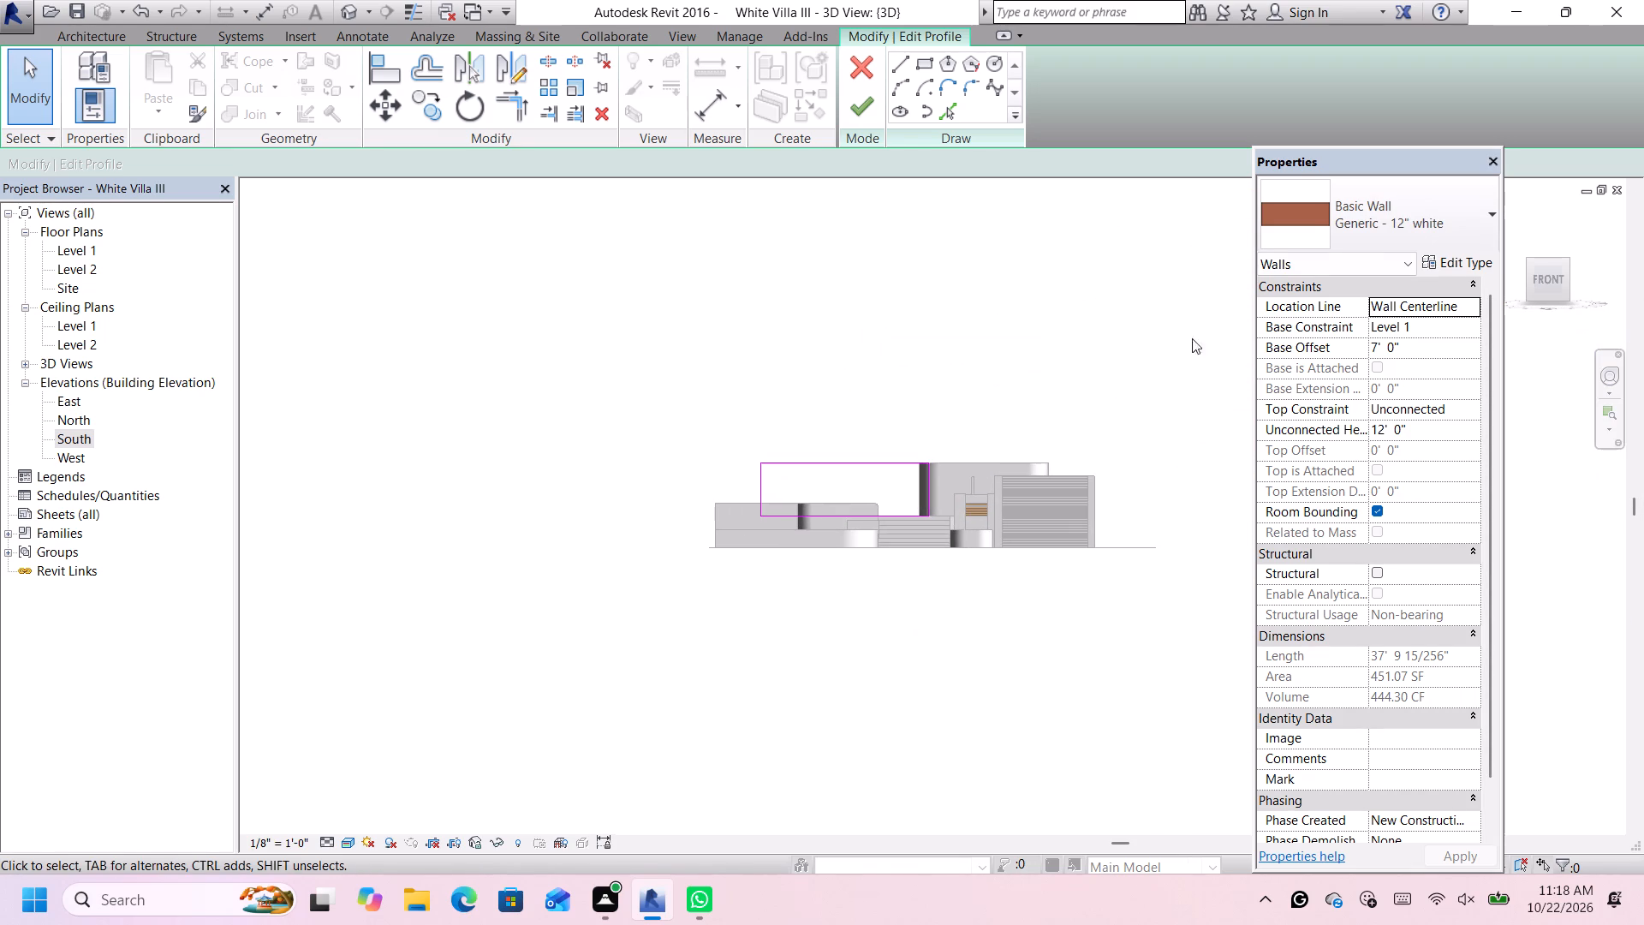
scroll(884, 502, "up", 14)
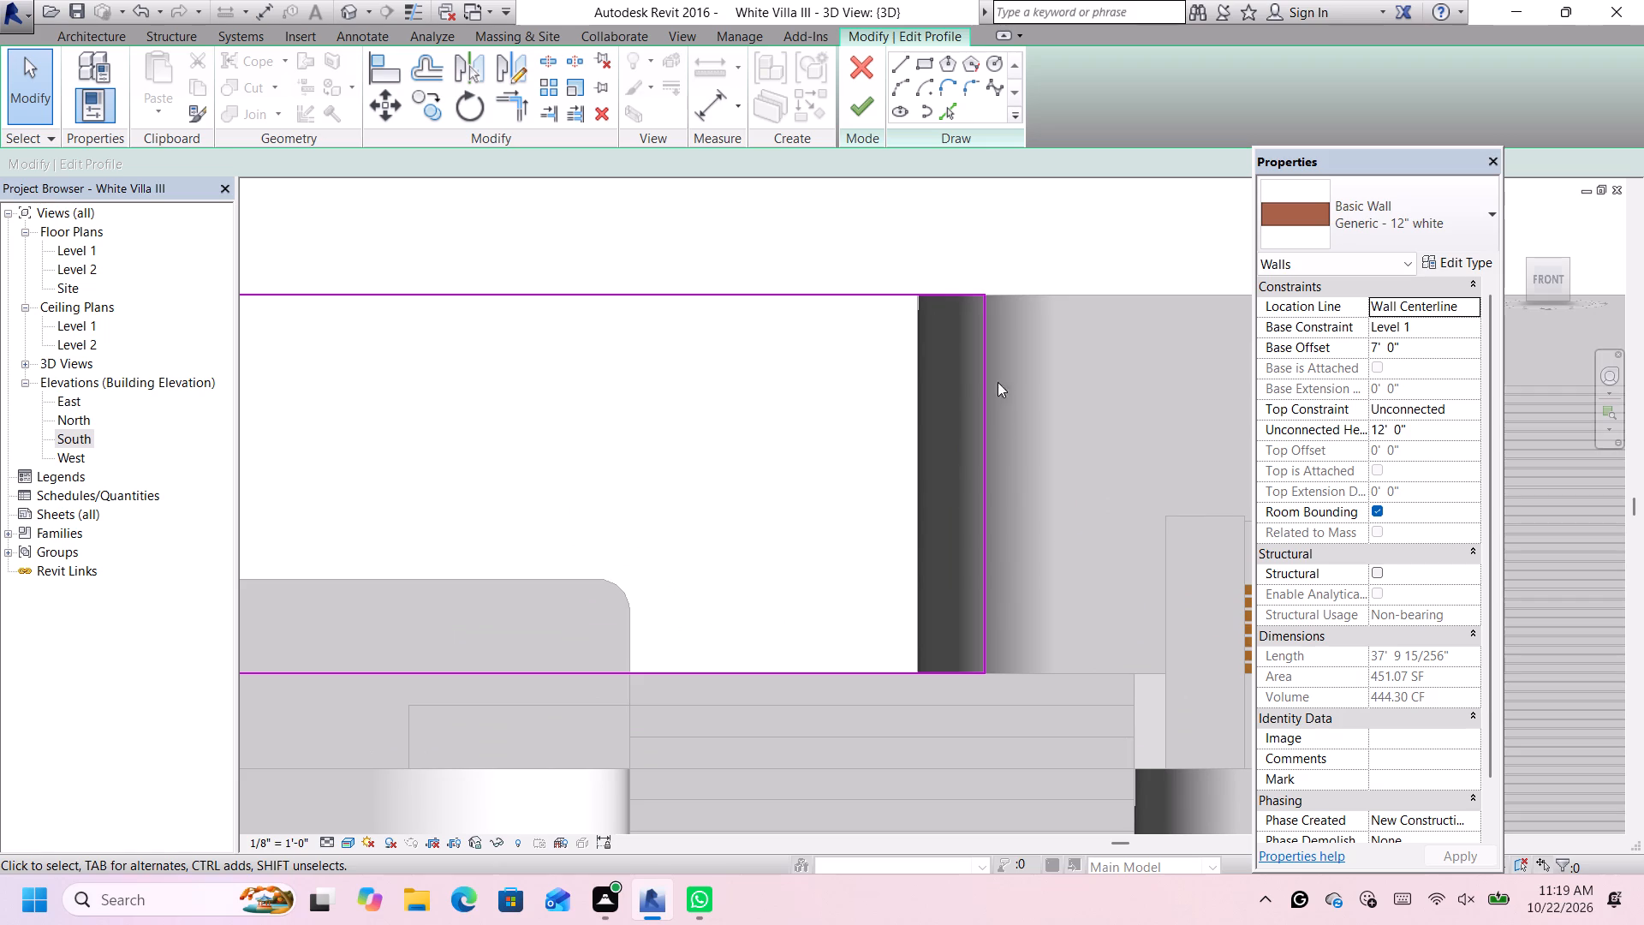
left_click(919, 57)
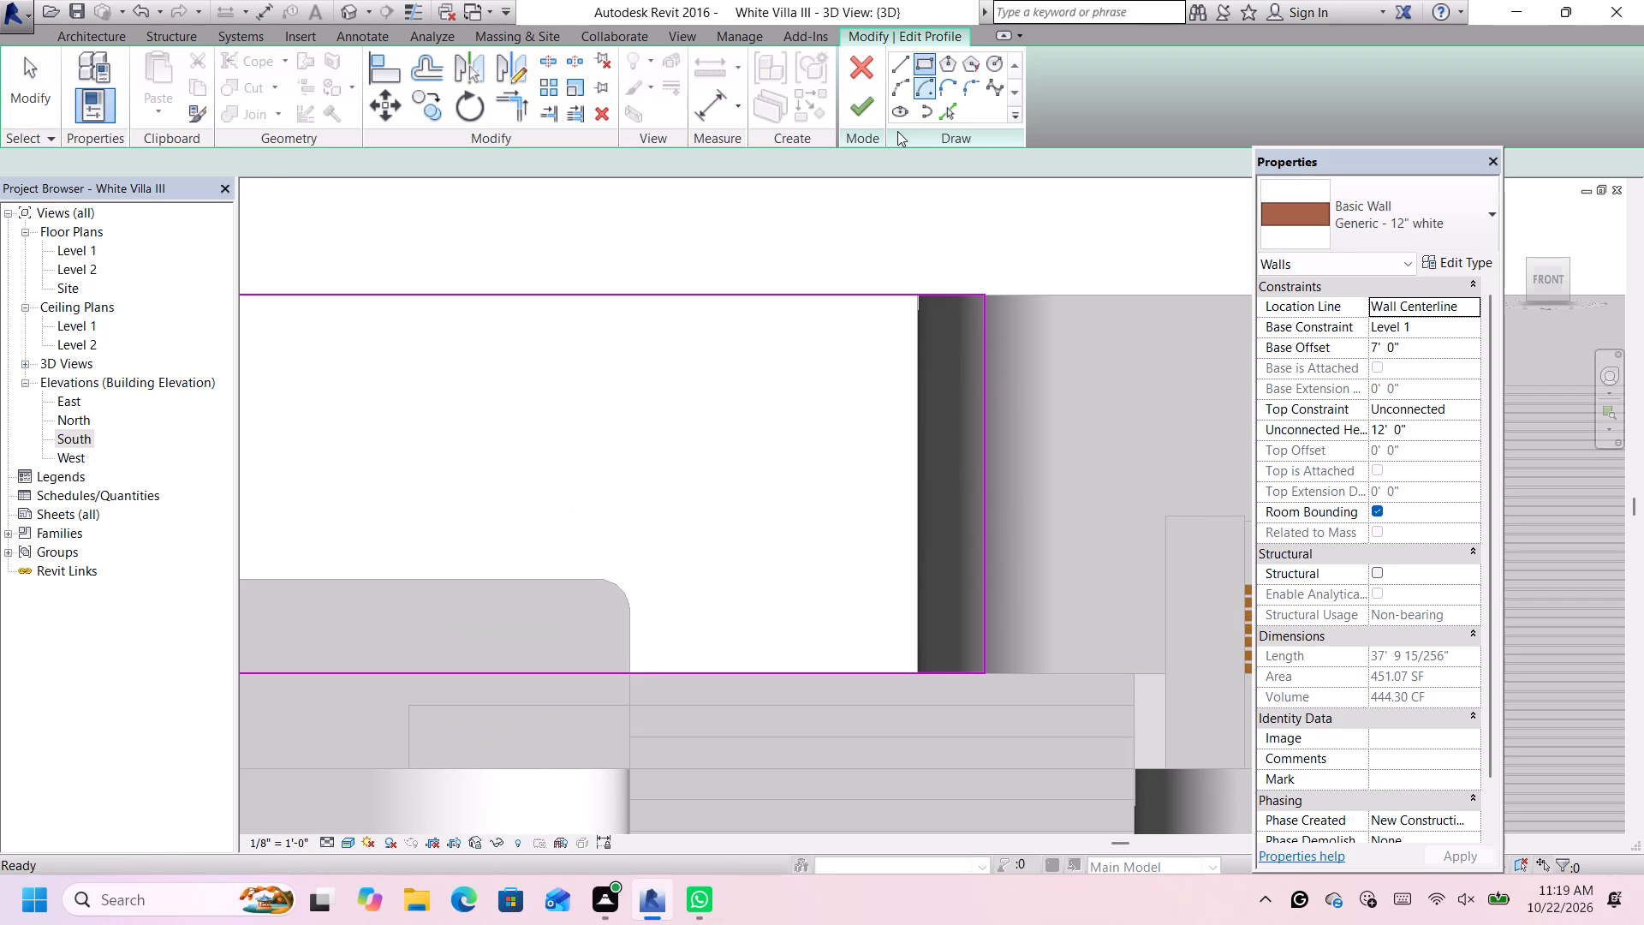
scroll(877, 549, "up", 3)
scroll(926, 713, "up", 4)
left_click(945, 718)
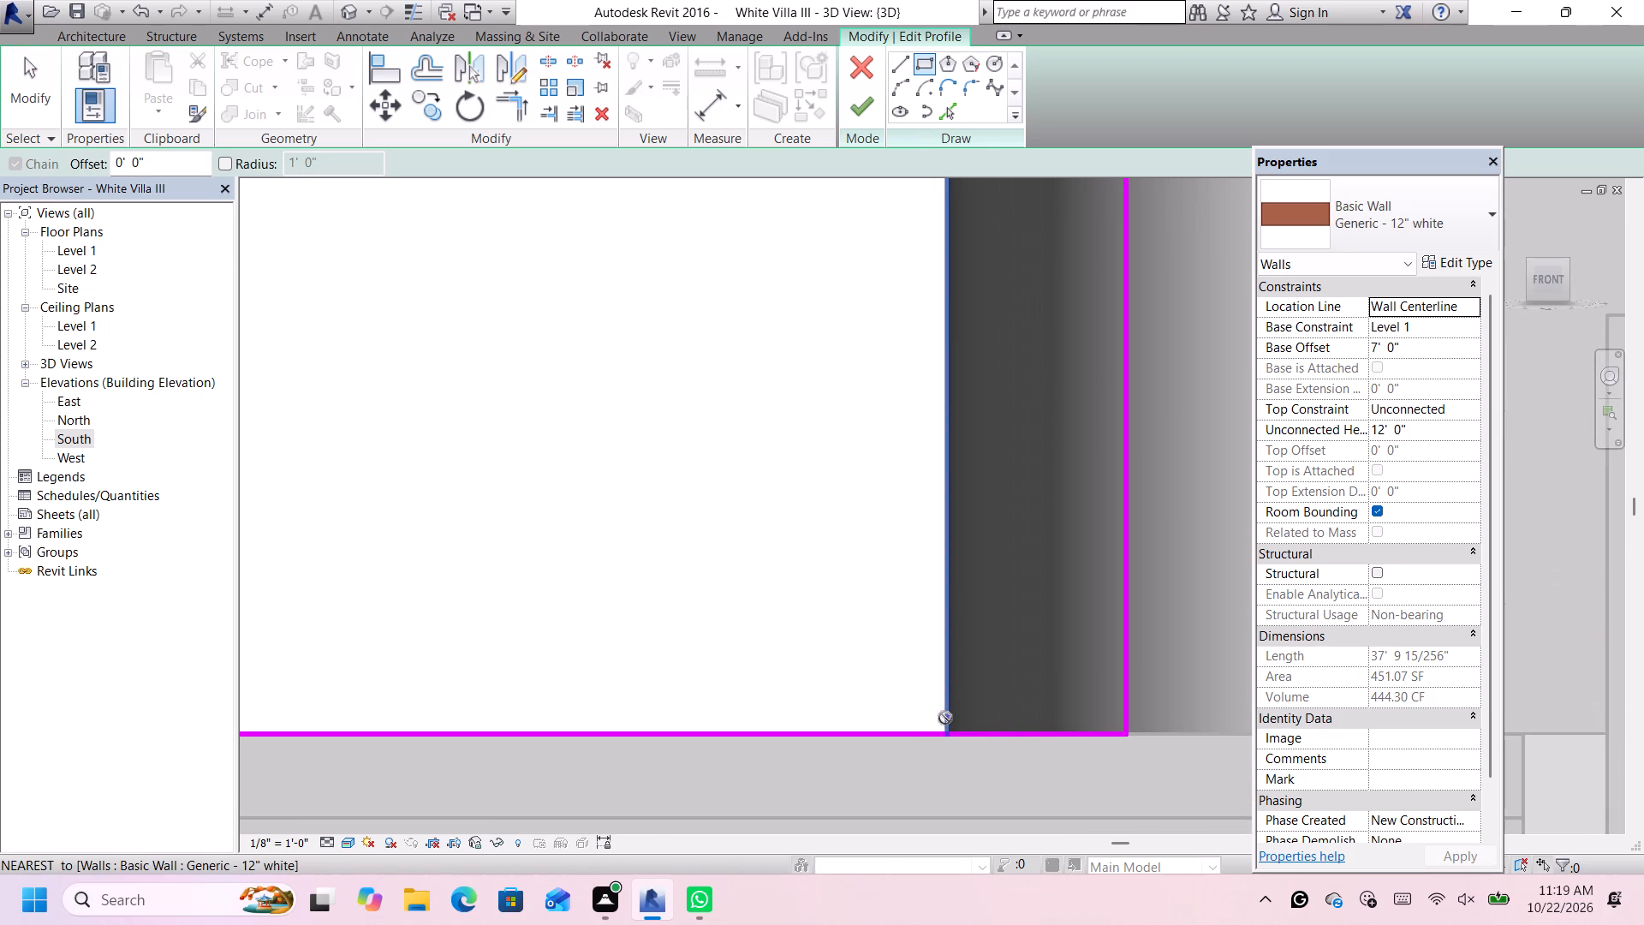
scroll(944, 716, "down", 7)
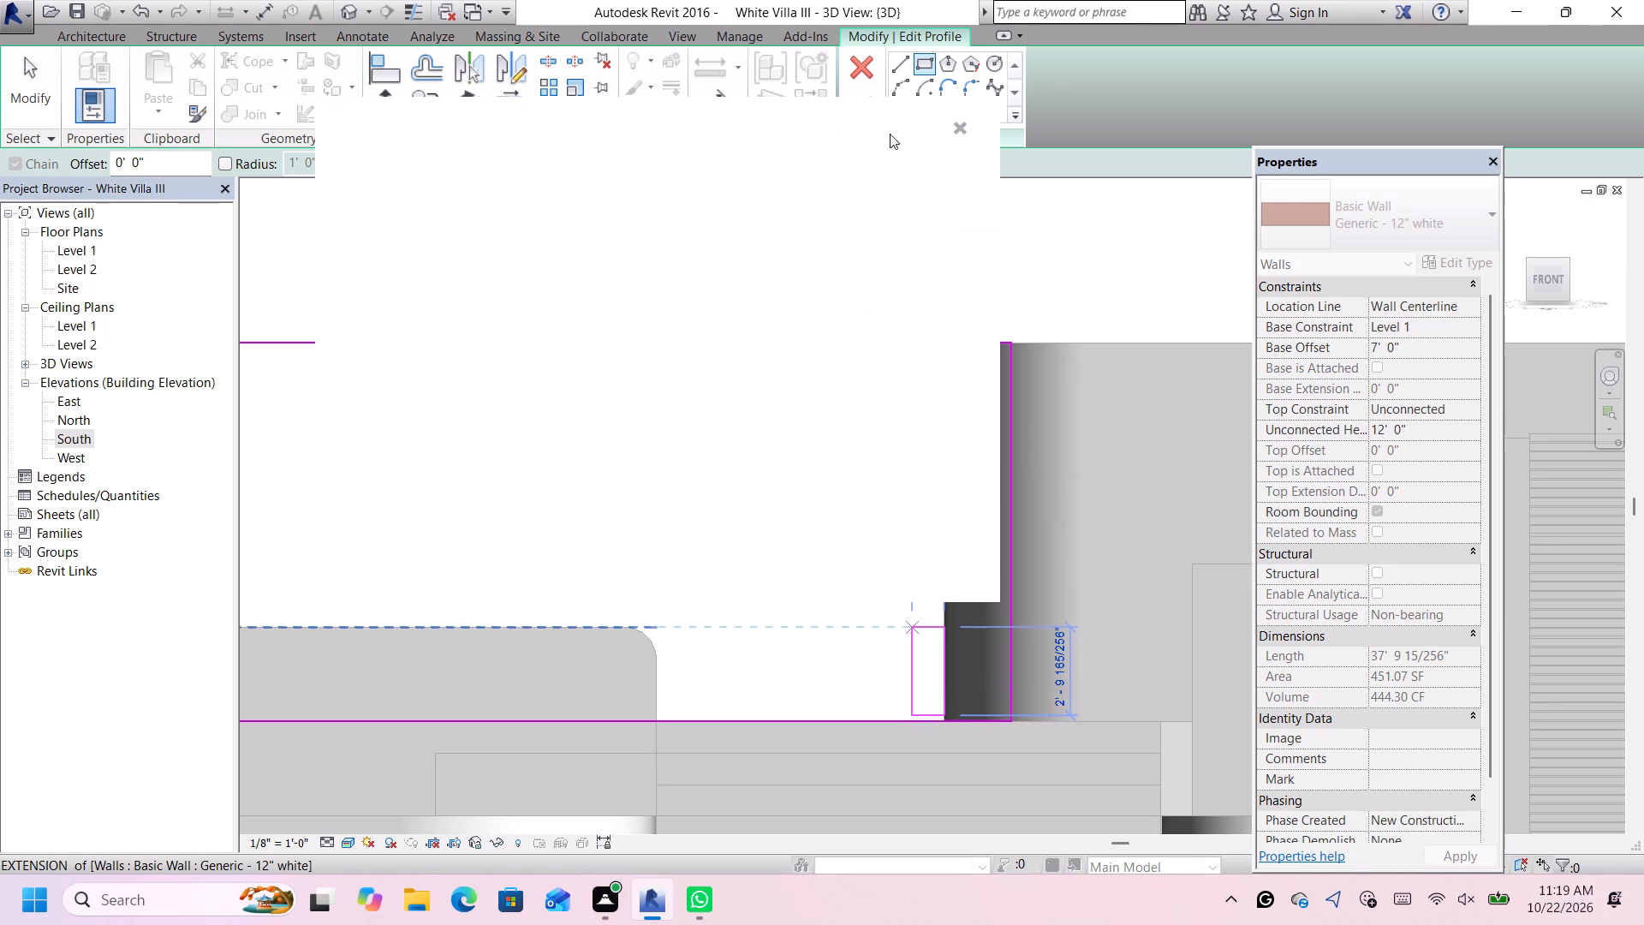
left_click(958, 122)
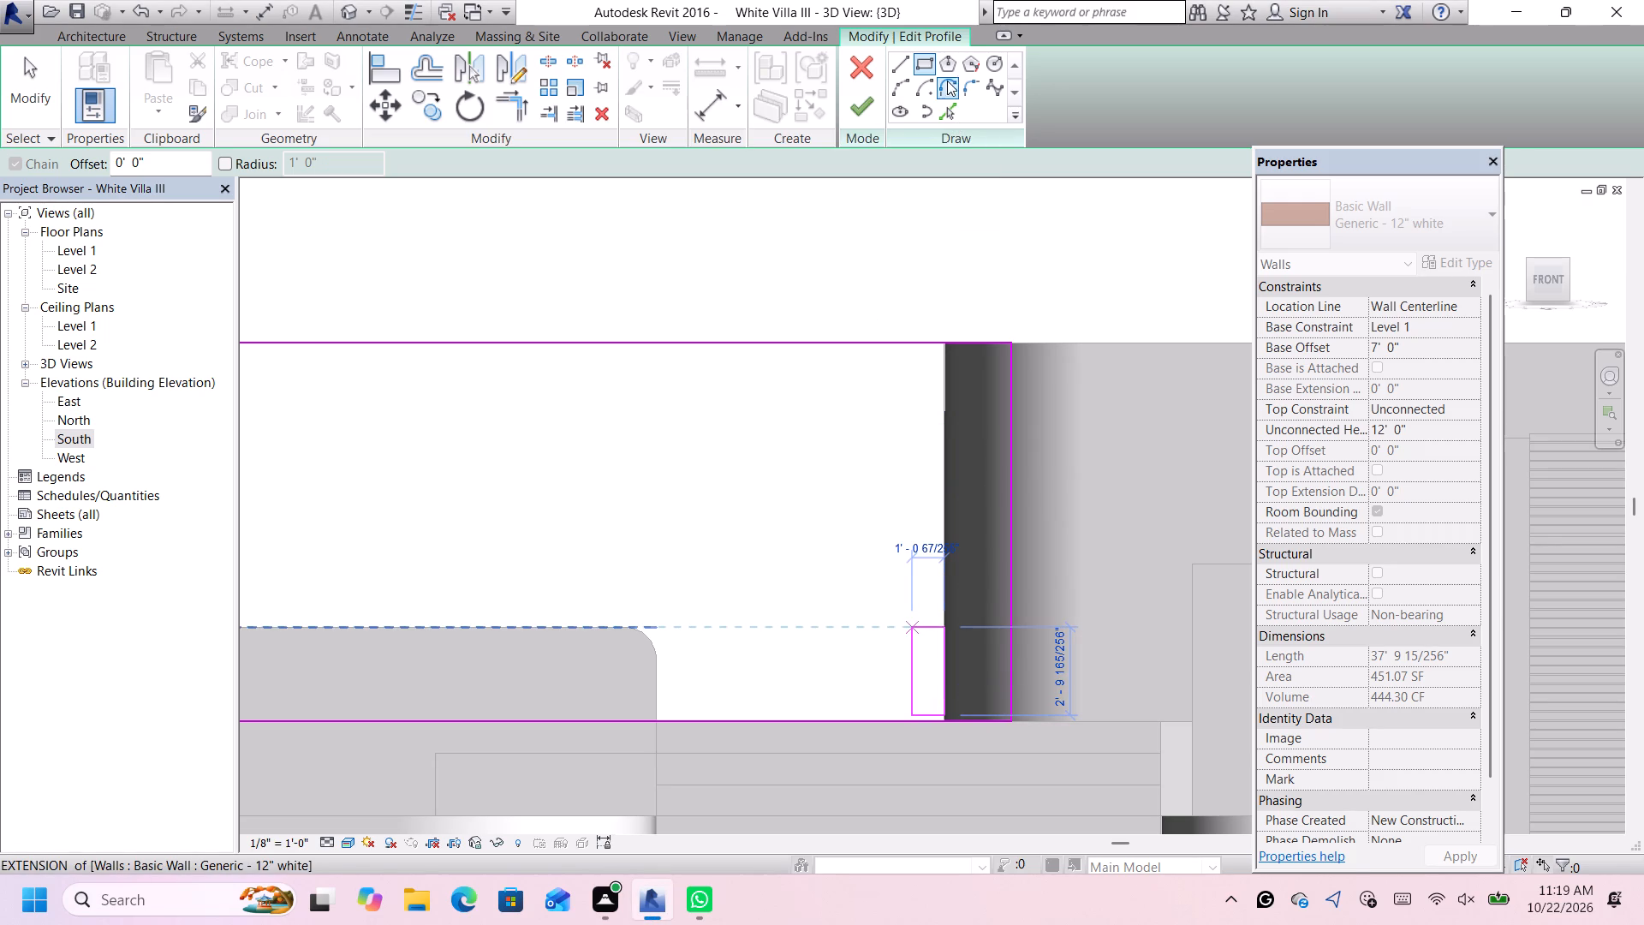
left_click(812, 379)
scroll(812, 379, "down", 7)
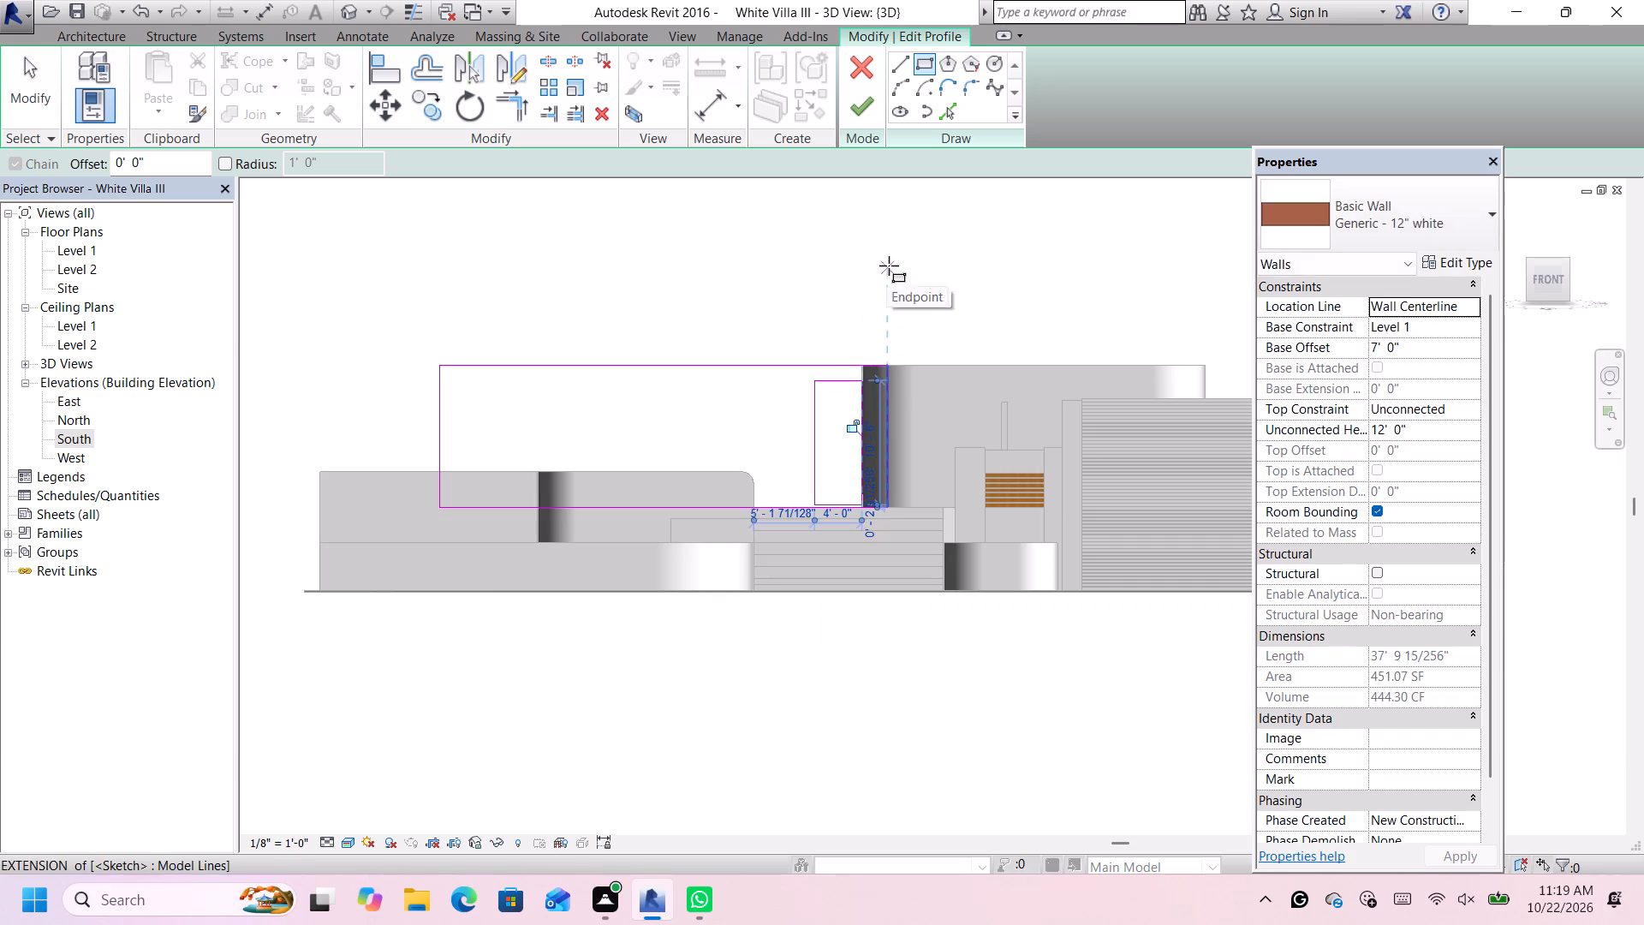
left_click(868, 105)
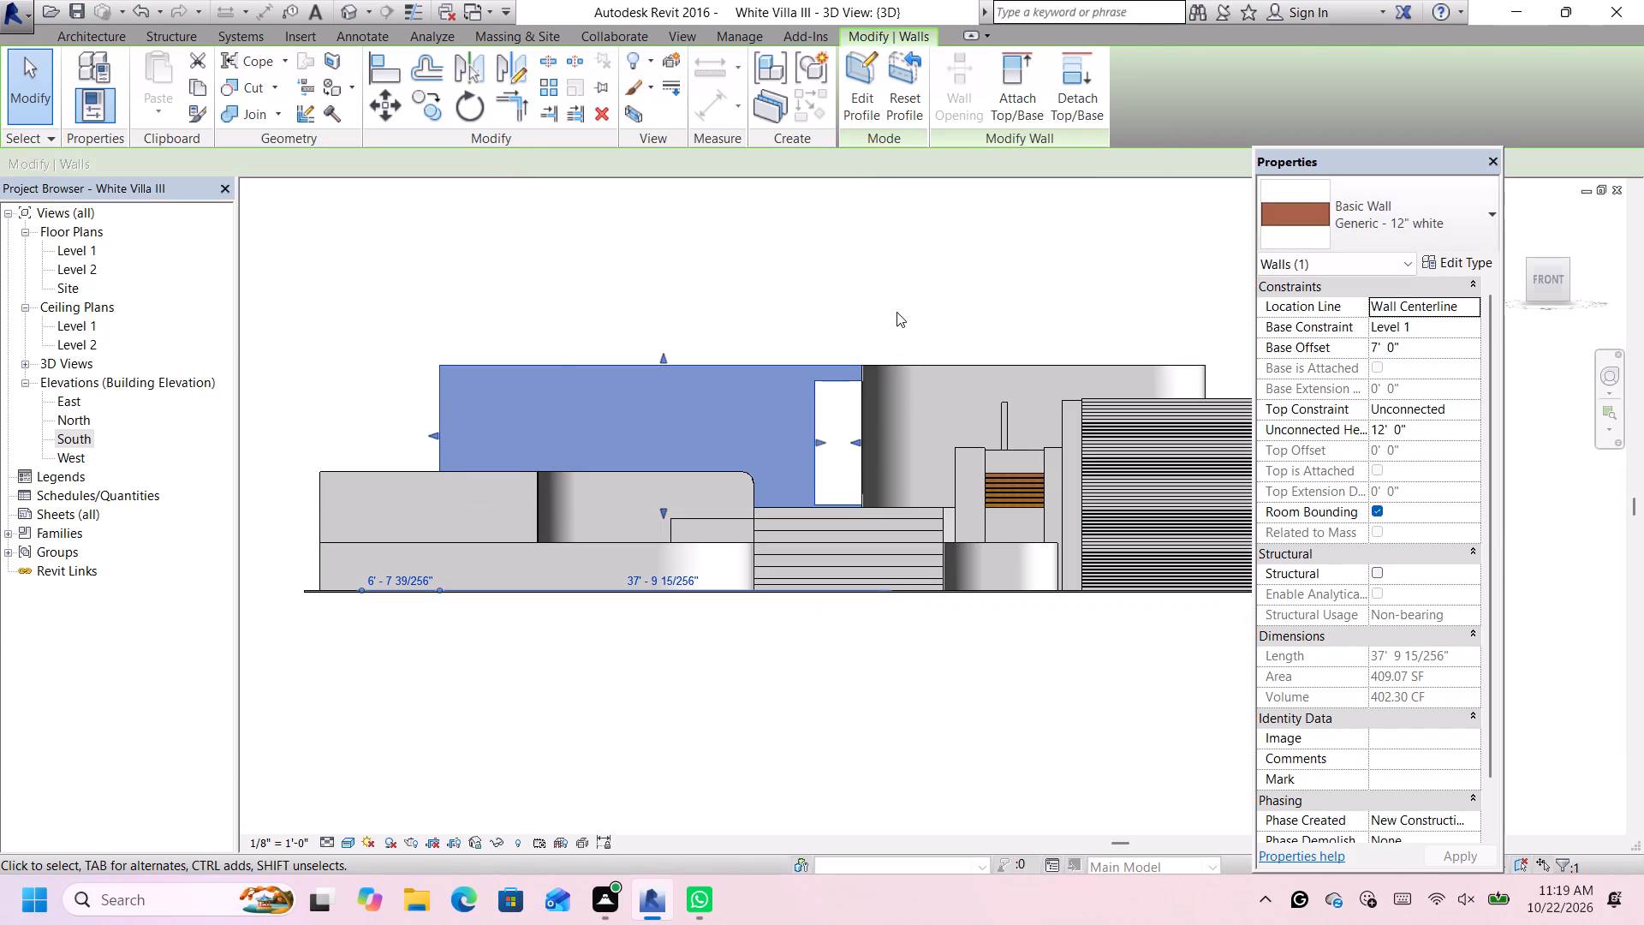
key("Escape")
Load the window family Instance - Fixed.0001 from the Windows folder of the US Imperial library.
scroll(896, 312, "down", 3)
scroll(897, 309, "up", 2)
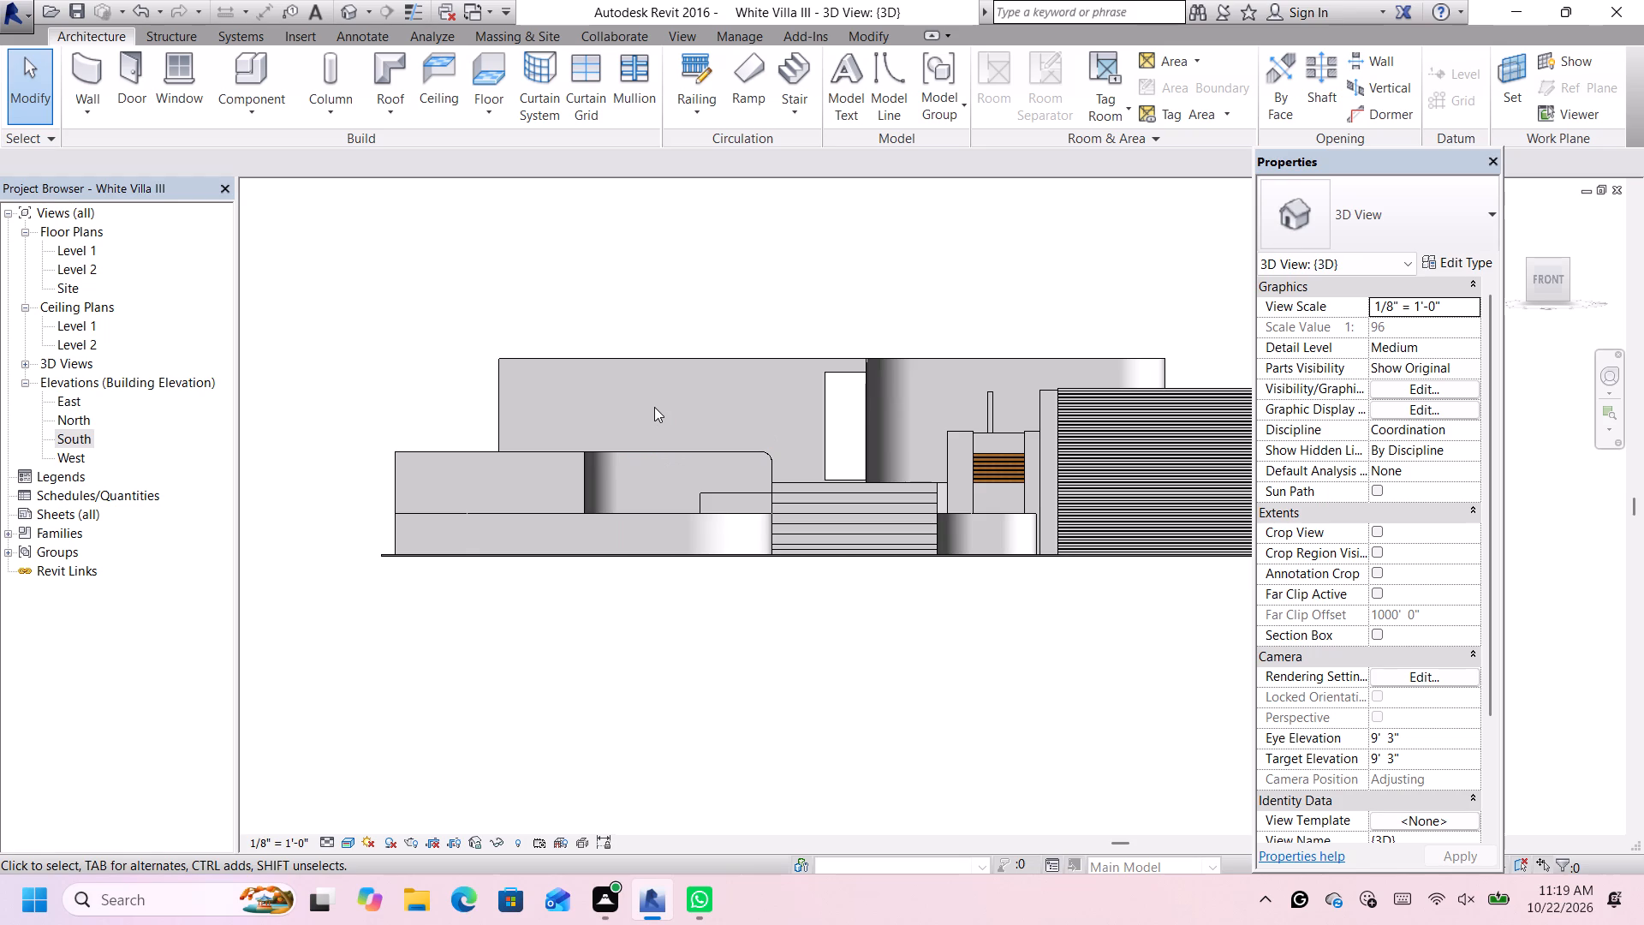
left_click(171, 59)
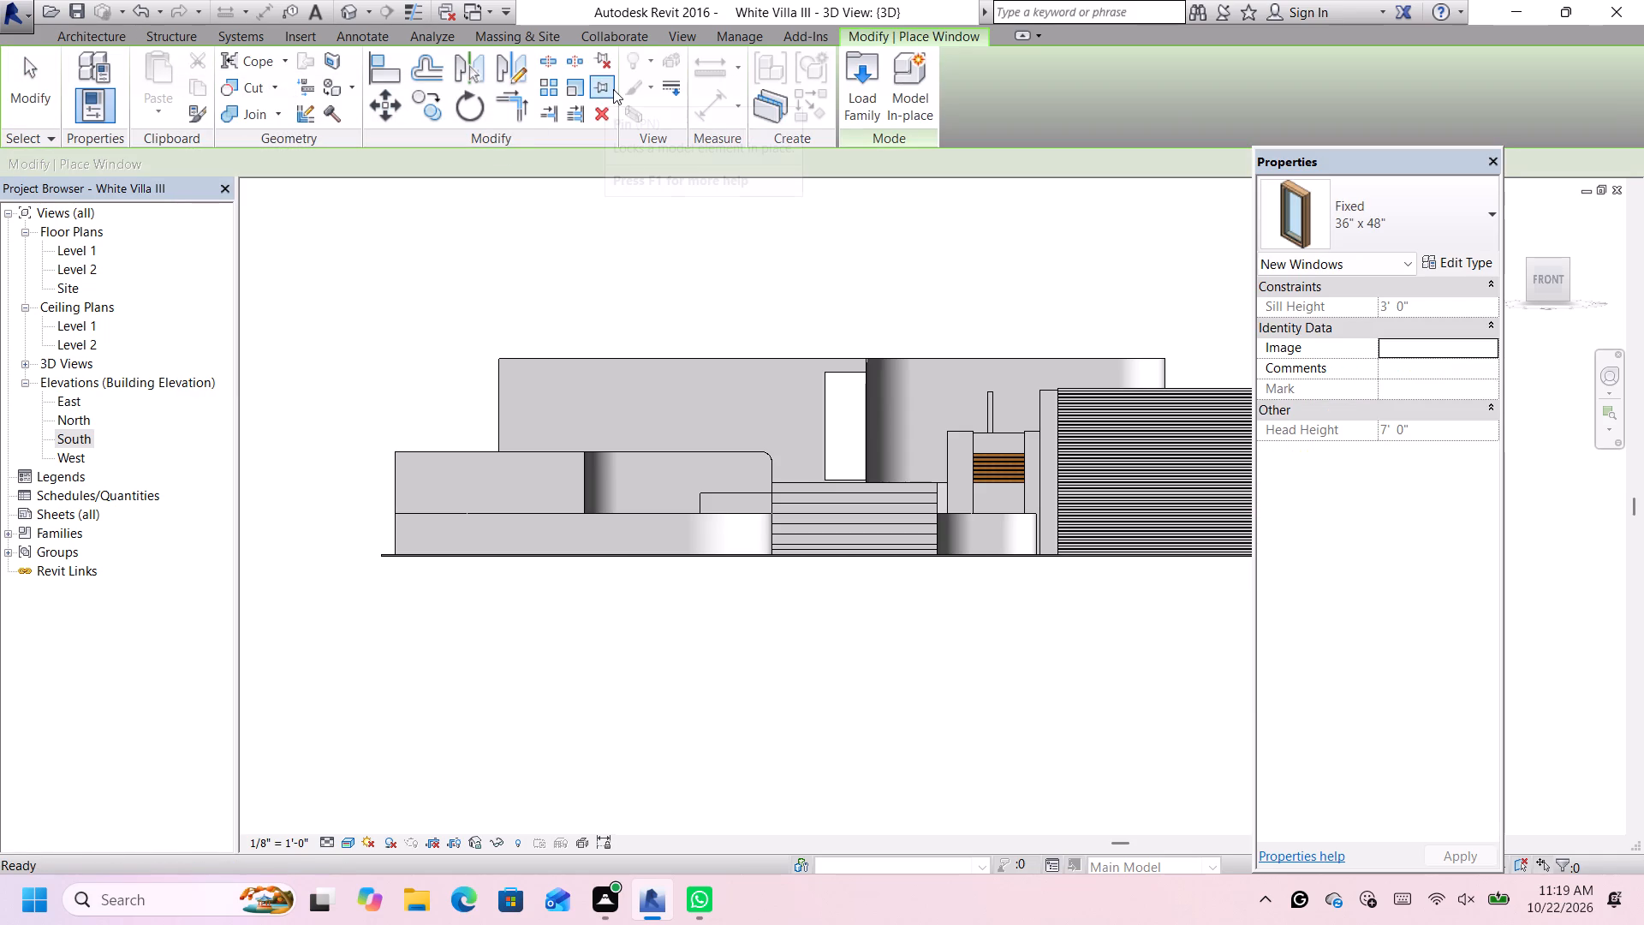
left_click(867, 82)
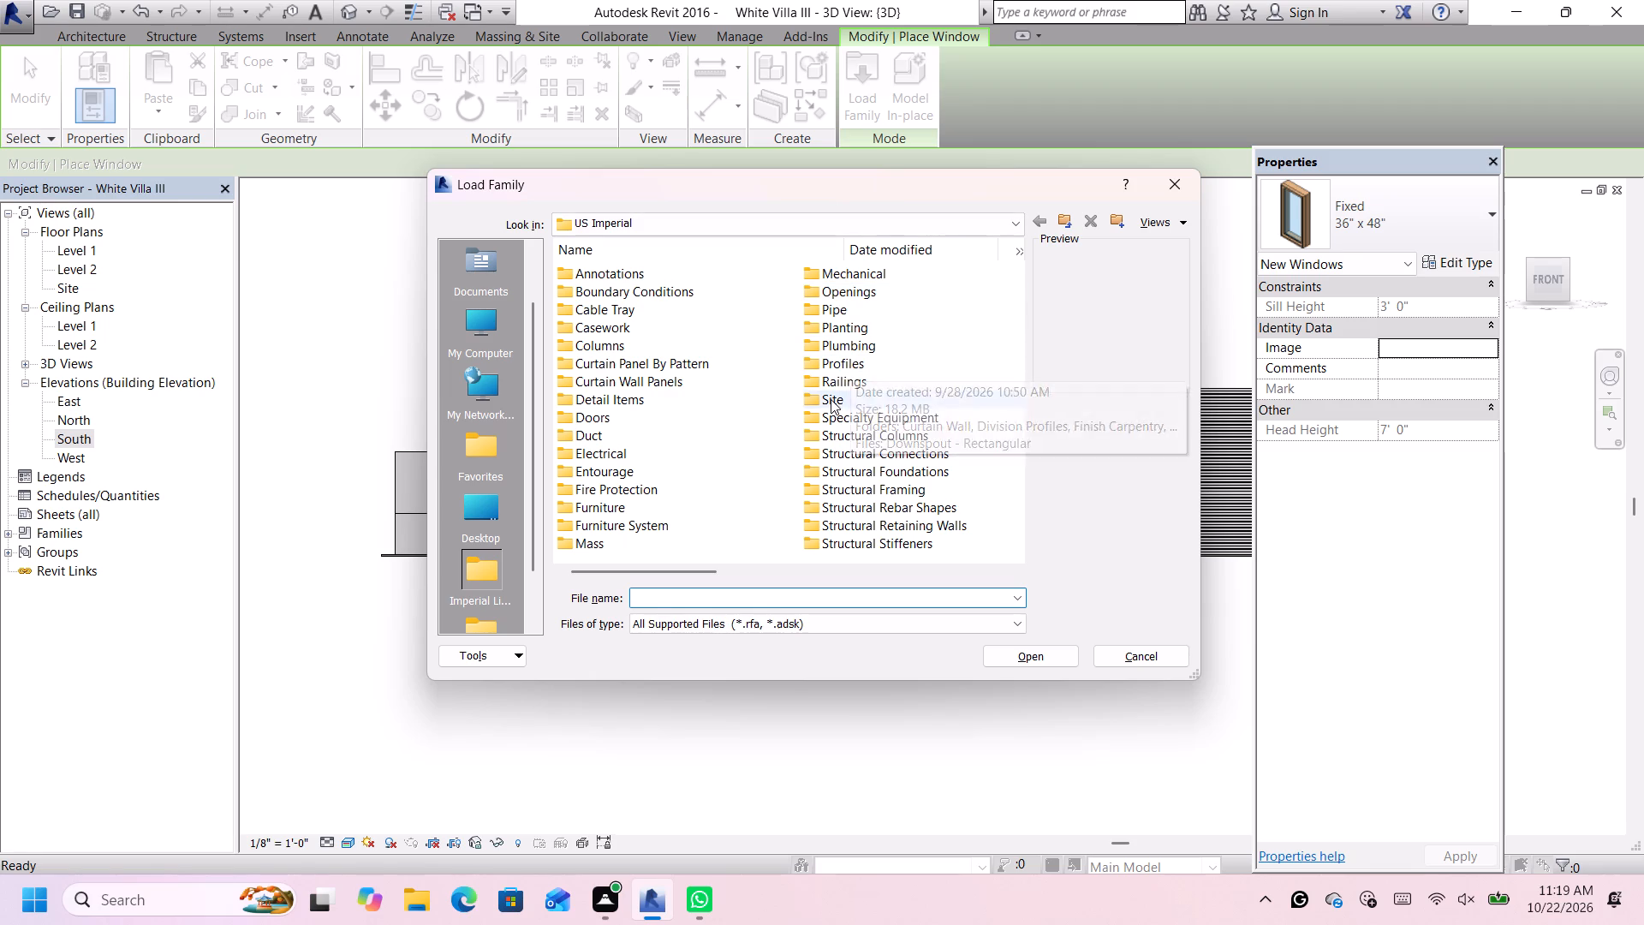
scroll(848, 346, "down", 3)
double_click(654, 325)
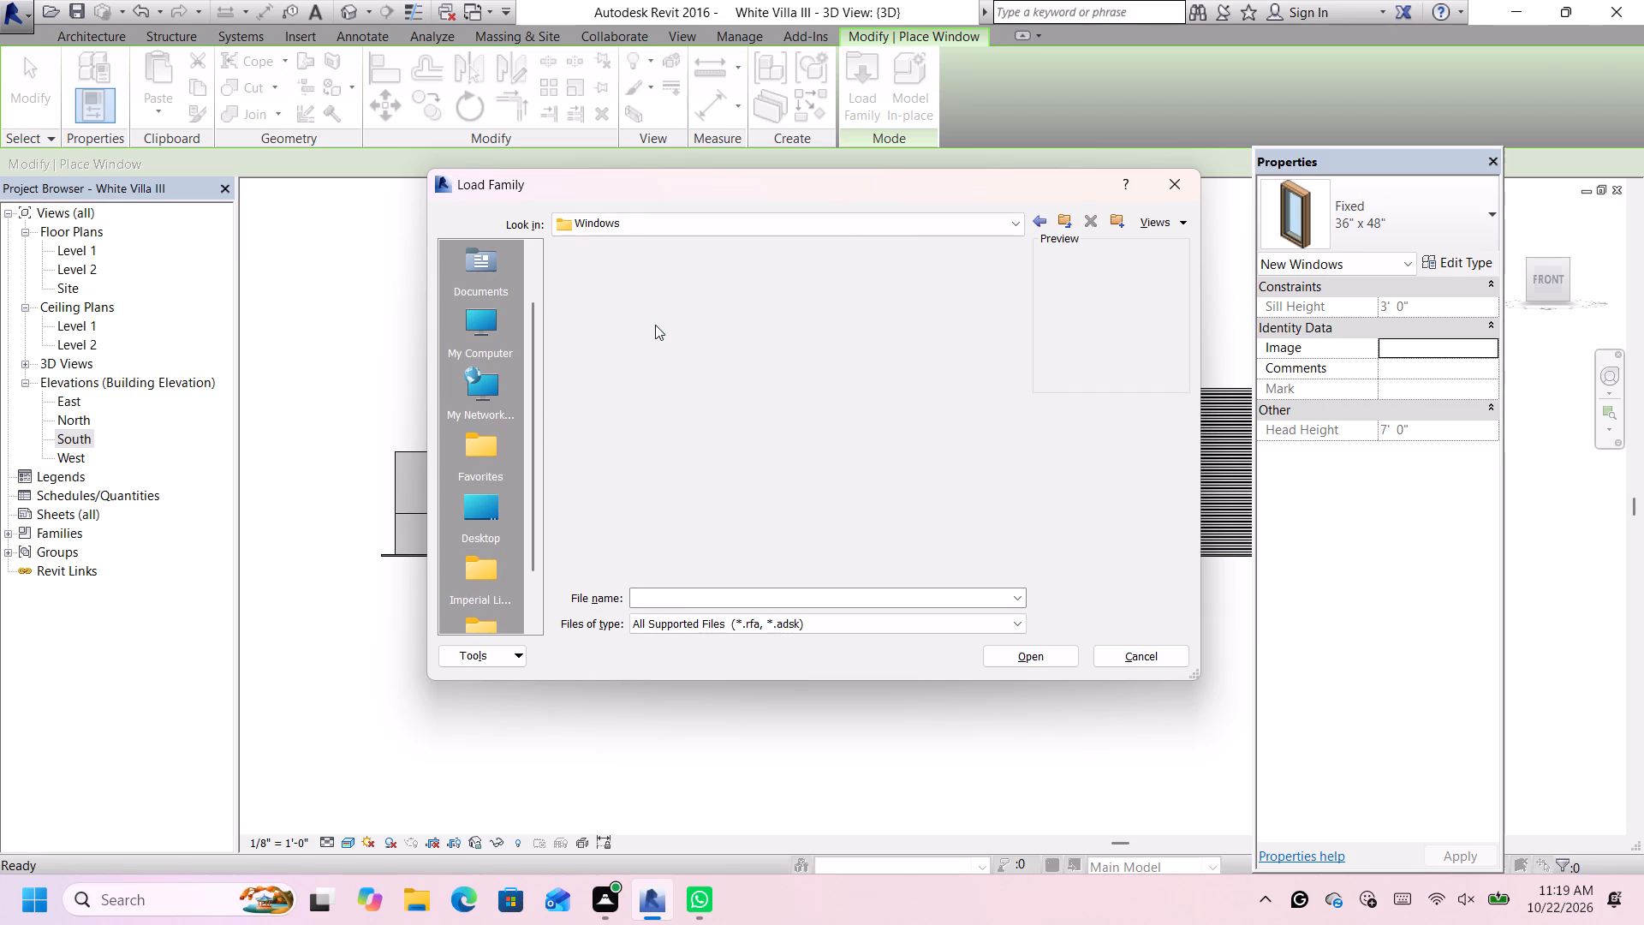
left_click(718, 337)
left_click(664, 443)
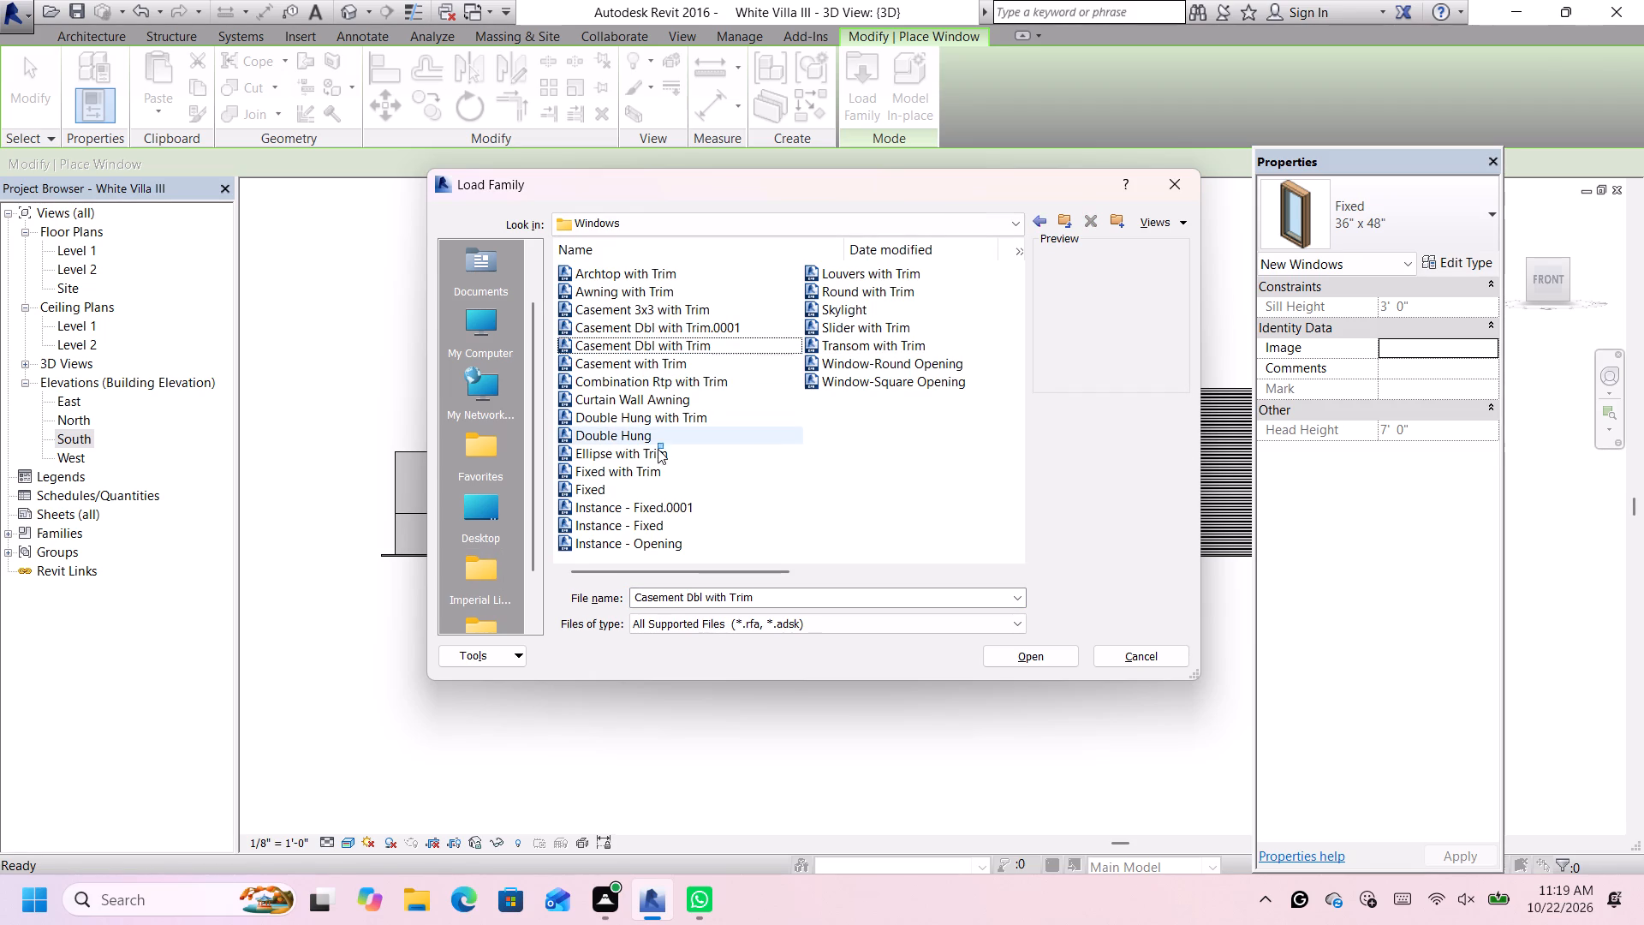
left_click(657, 453)
left_click(658, 453)
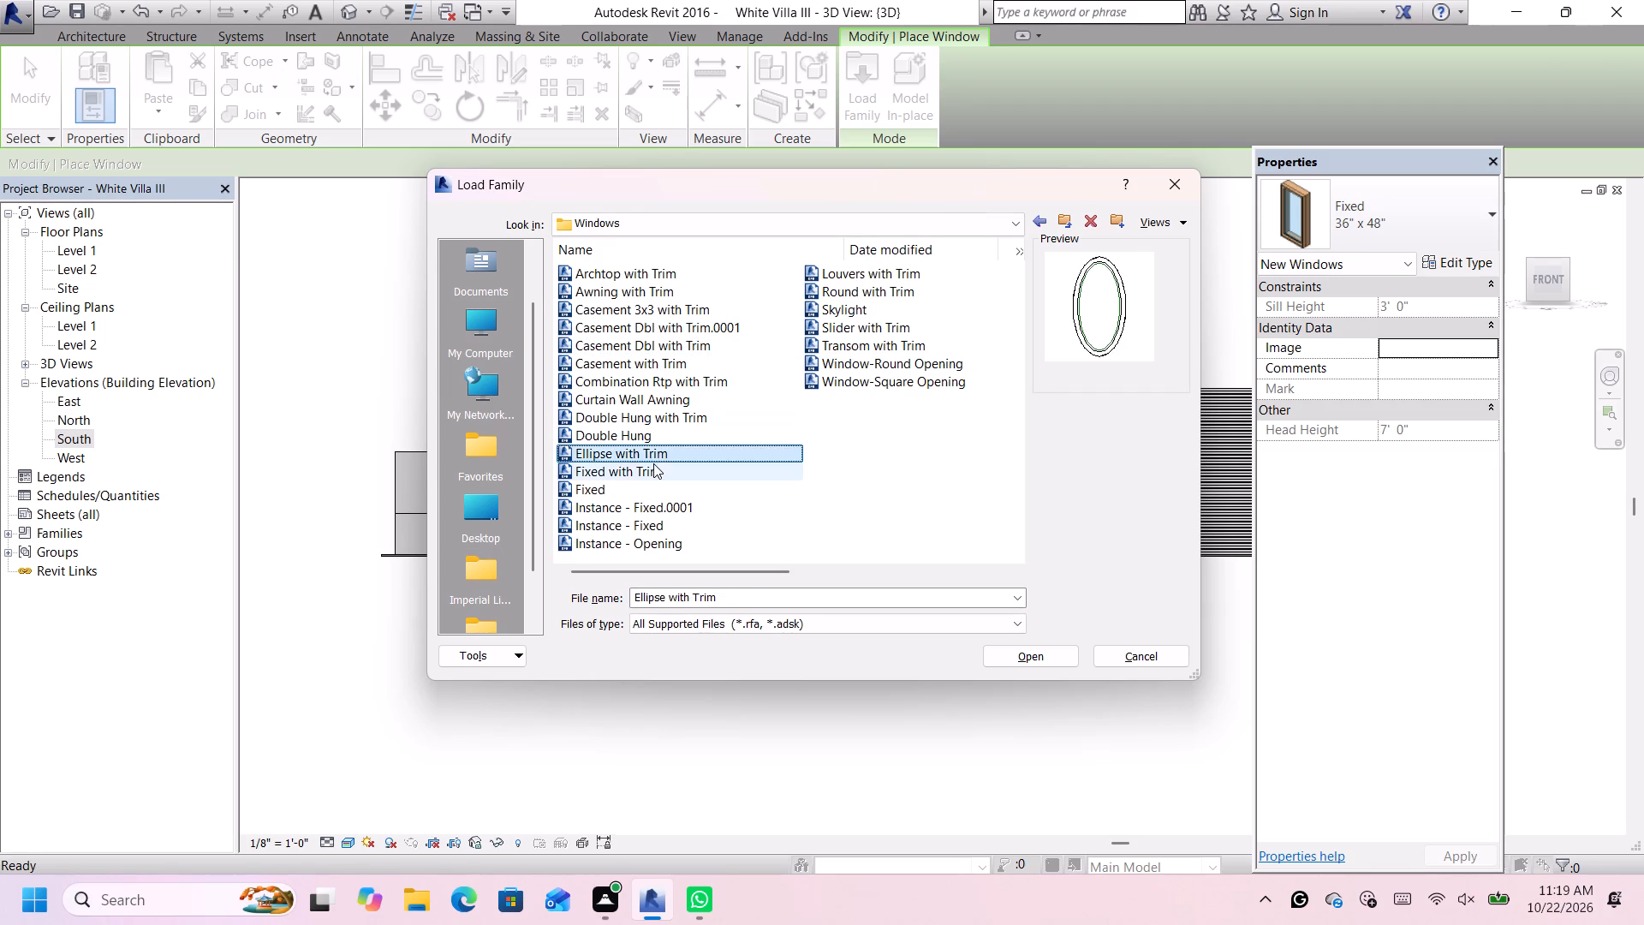
left_click(653, 467)
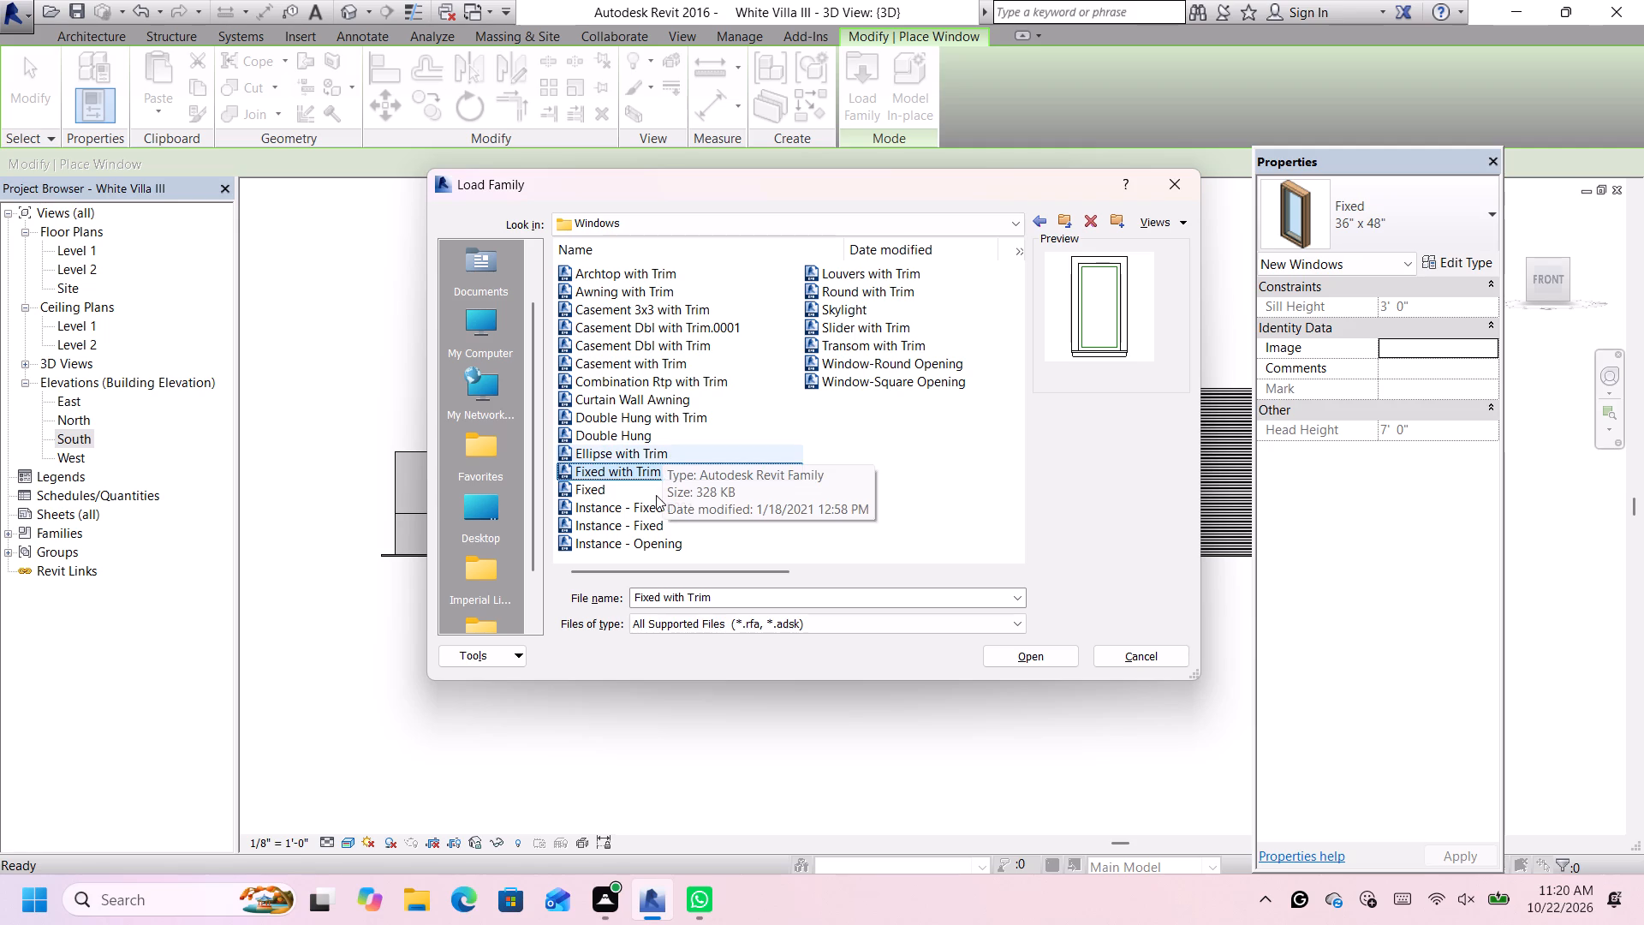
left_click(655, 495)
left_click(634, 496)
left_click(620, 504)
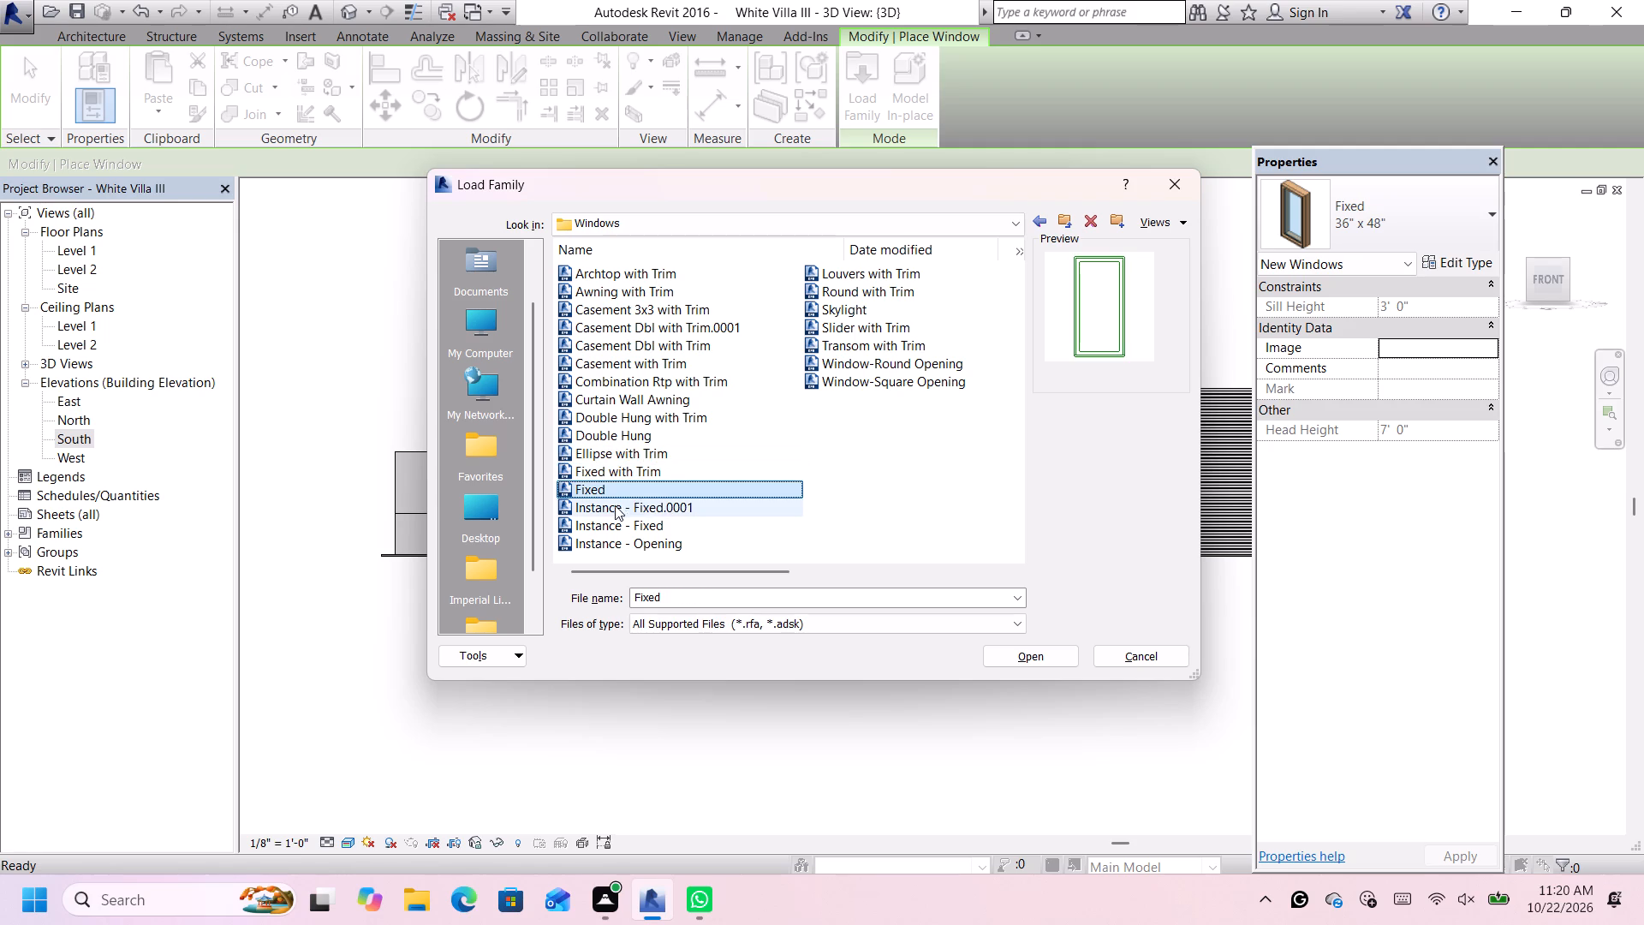
left_click(667, 496)
left_click(675, 510)
double_click(675, 510)
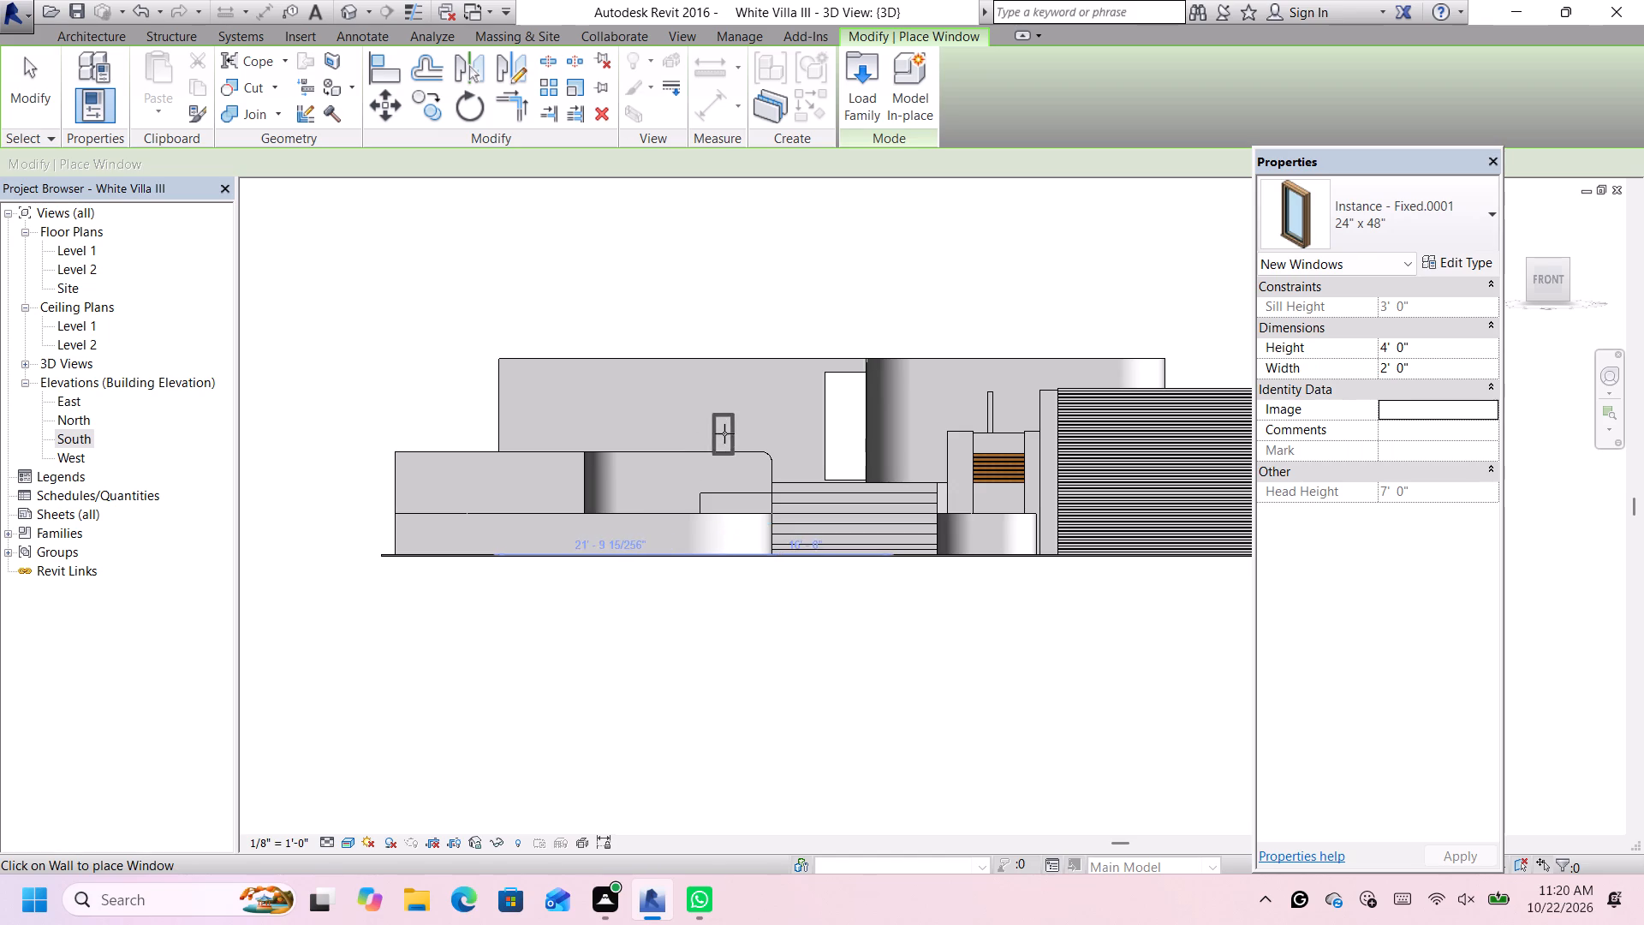
Place a 24" x 48" Instance - Fixed.0001 window on the rear wall, west of the opening, about 11' from the wall's east end.
scroll(737, 396, "up", 8)
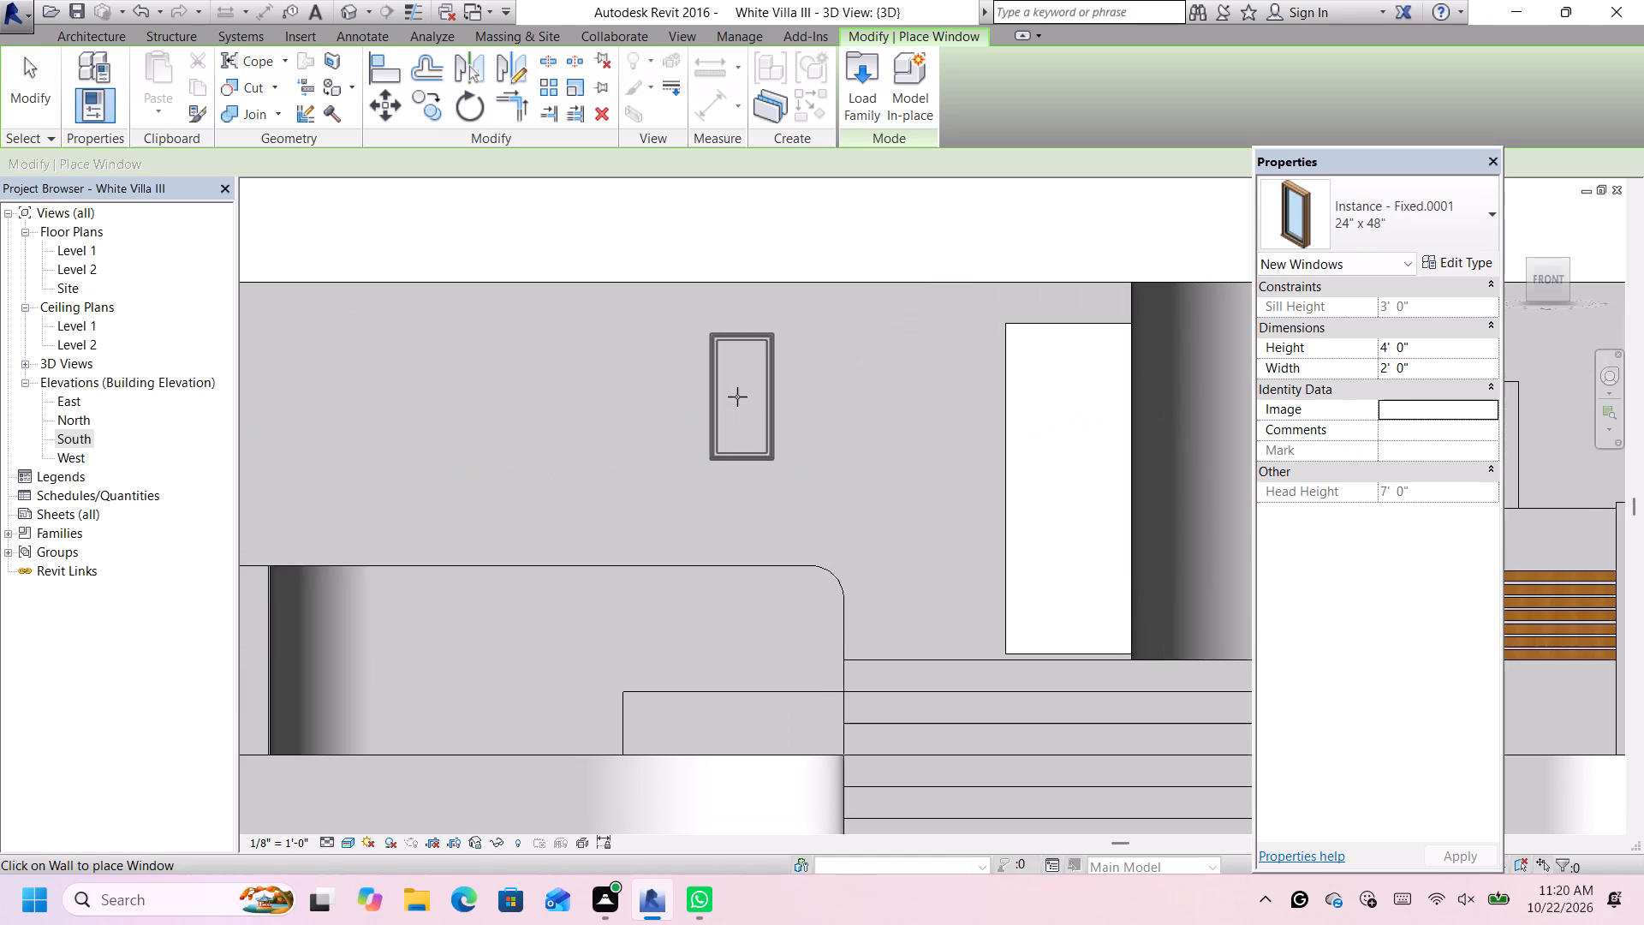
scroll(737, 397, "down", 5)
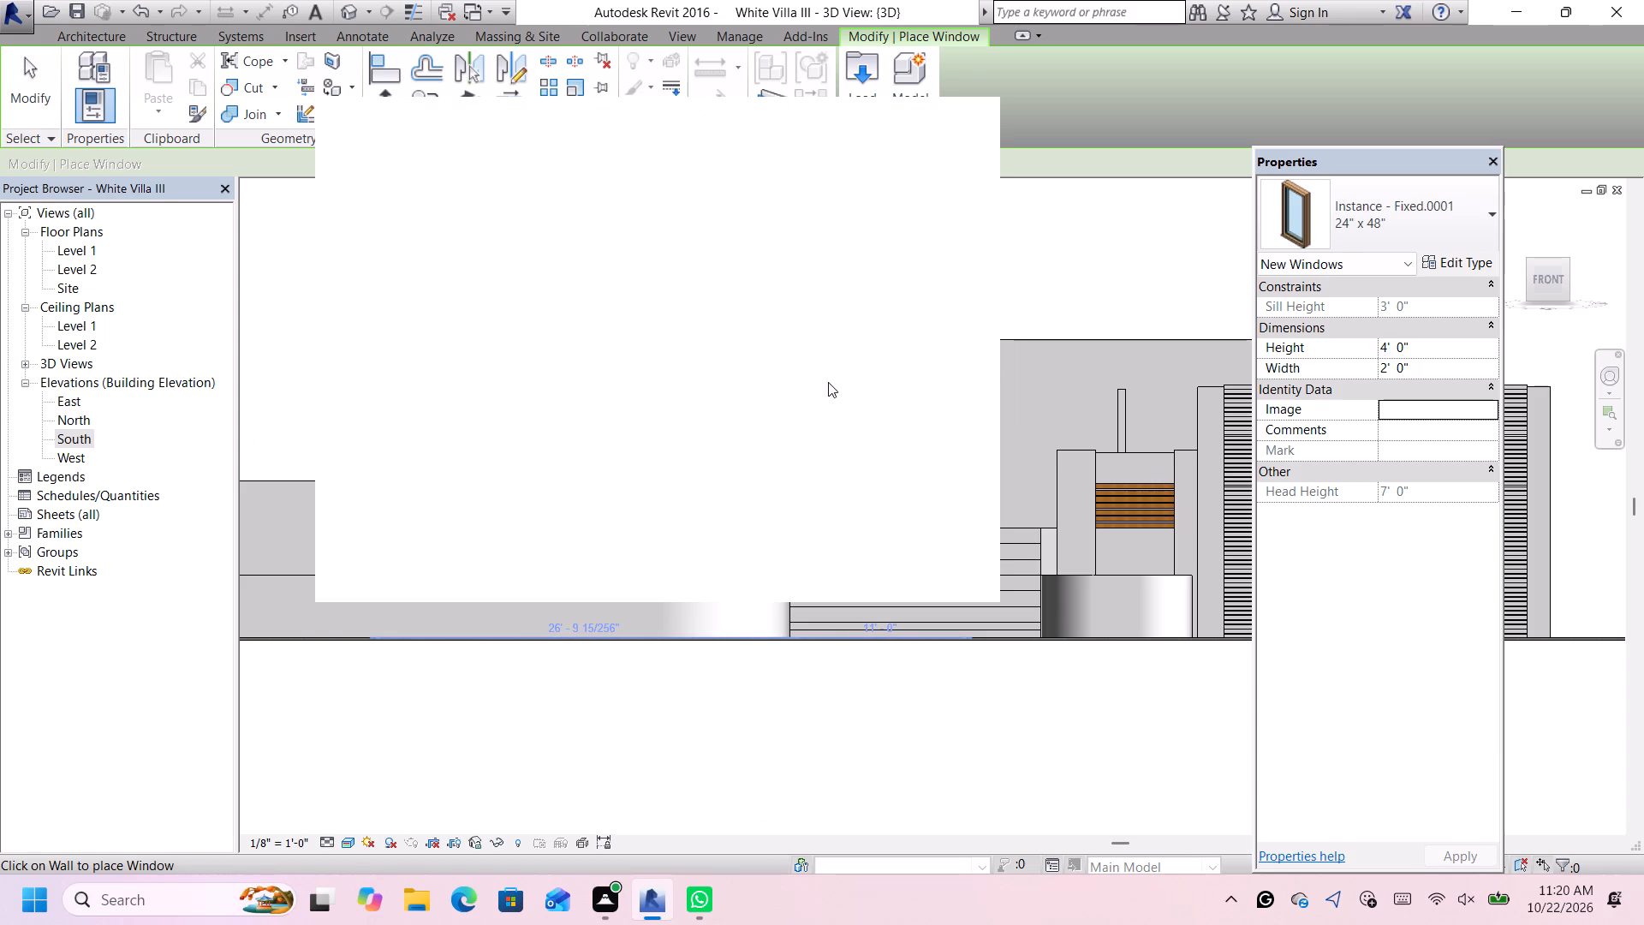
left_click(961, 123)
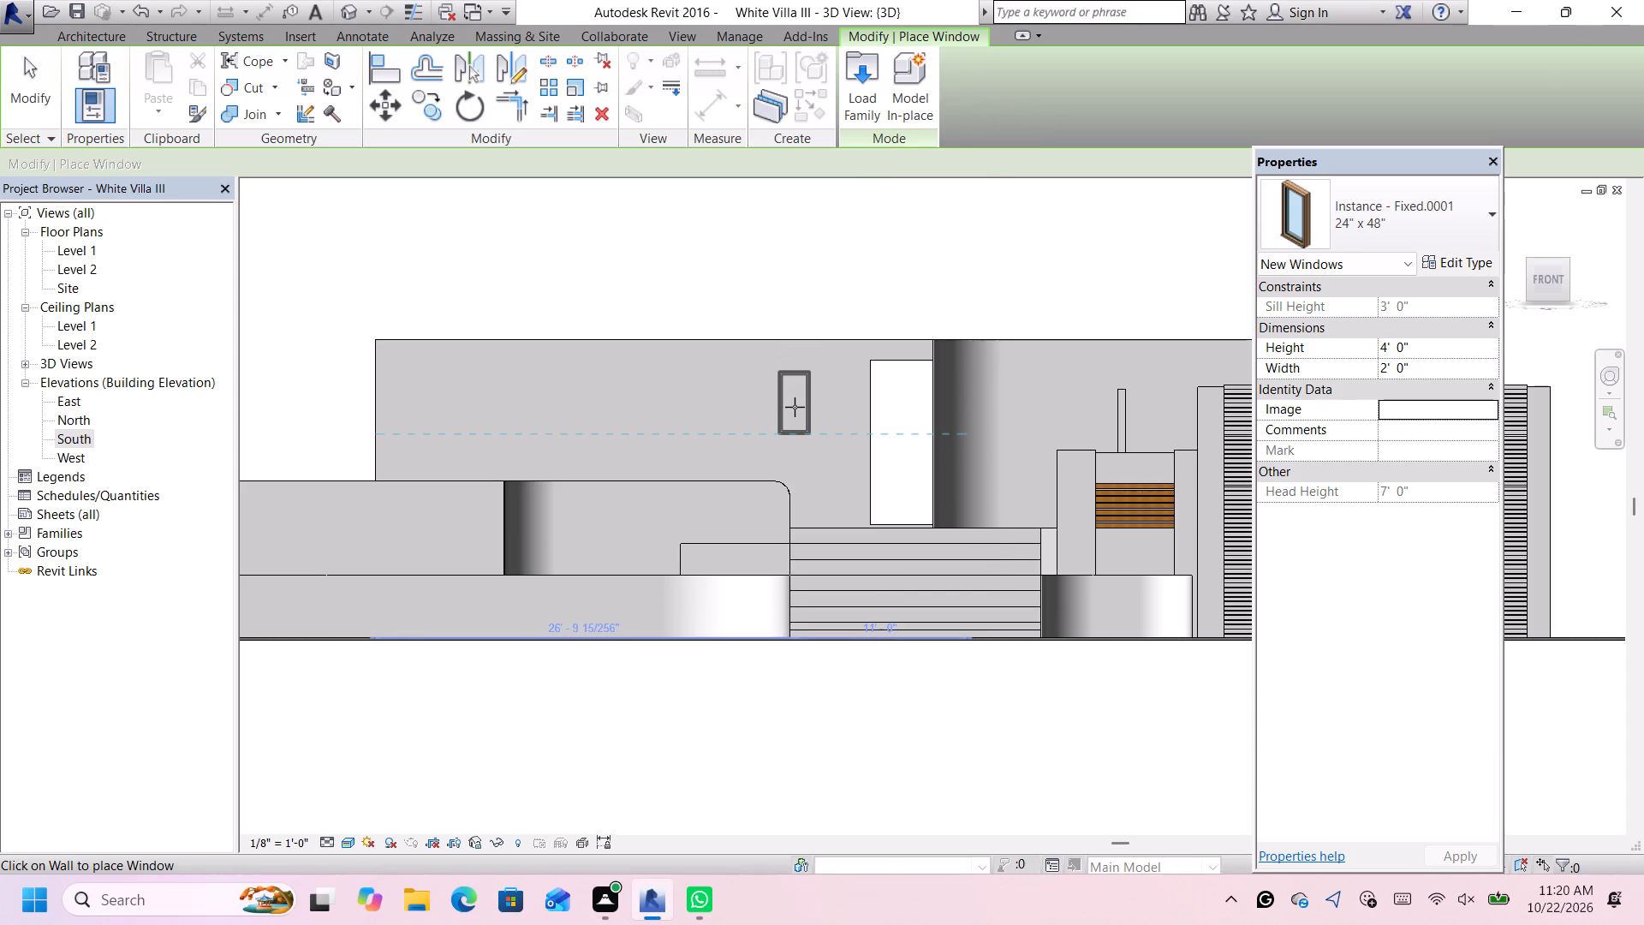
left_click(796, 407)
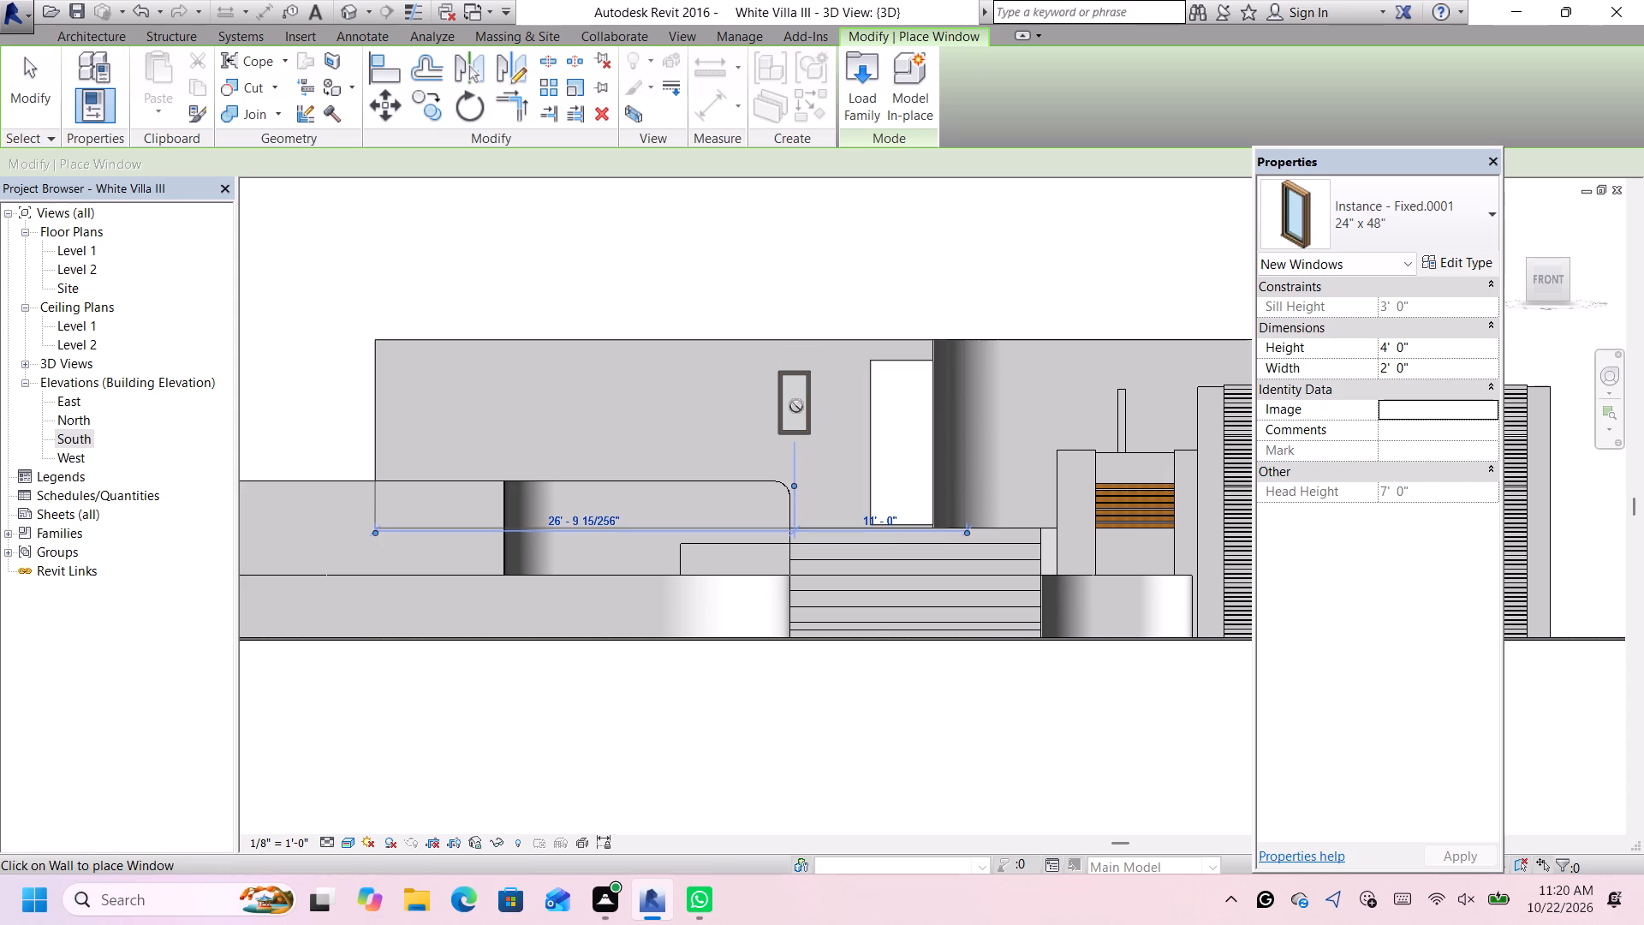
key("Escape")
key("Escape")
key("Escape")
key("Escape")
Set the sash material of the rear wall window's 24" x 48" type to Door - Frame.
scroll(806, 378, "up", 4)
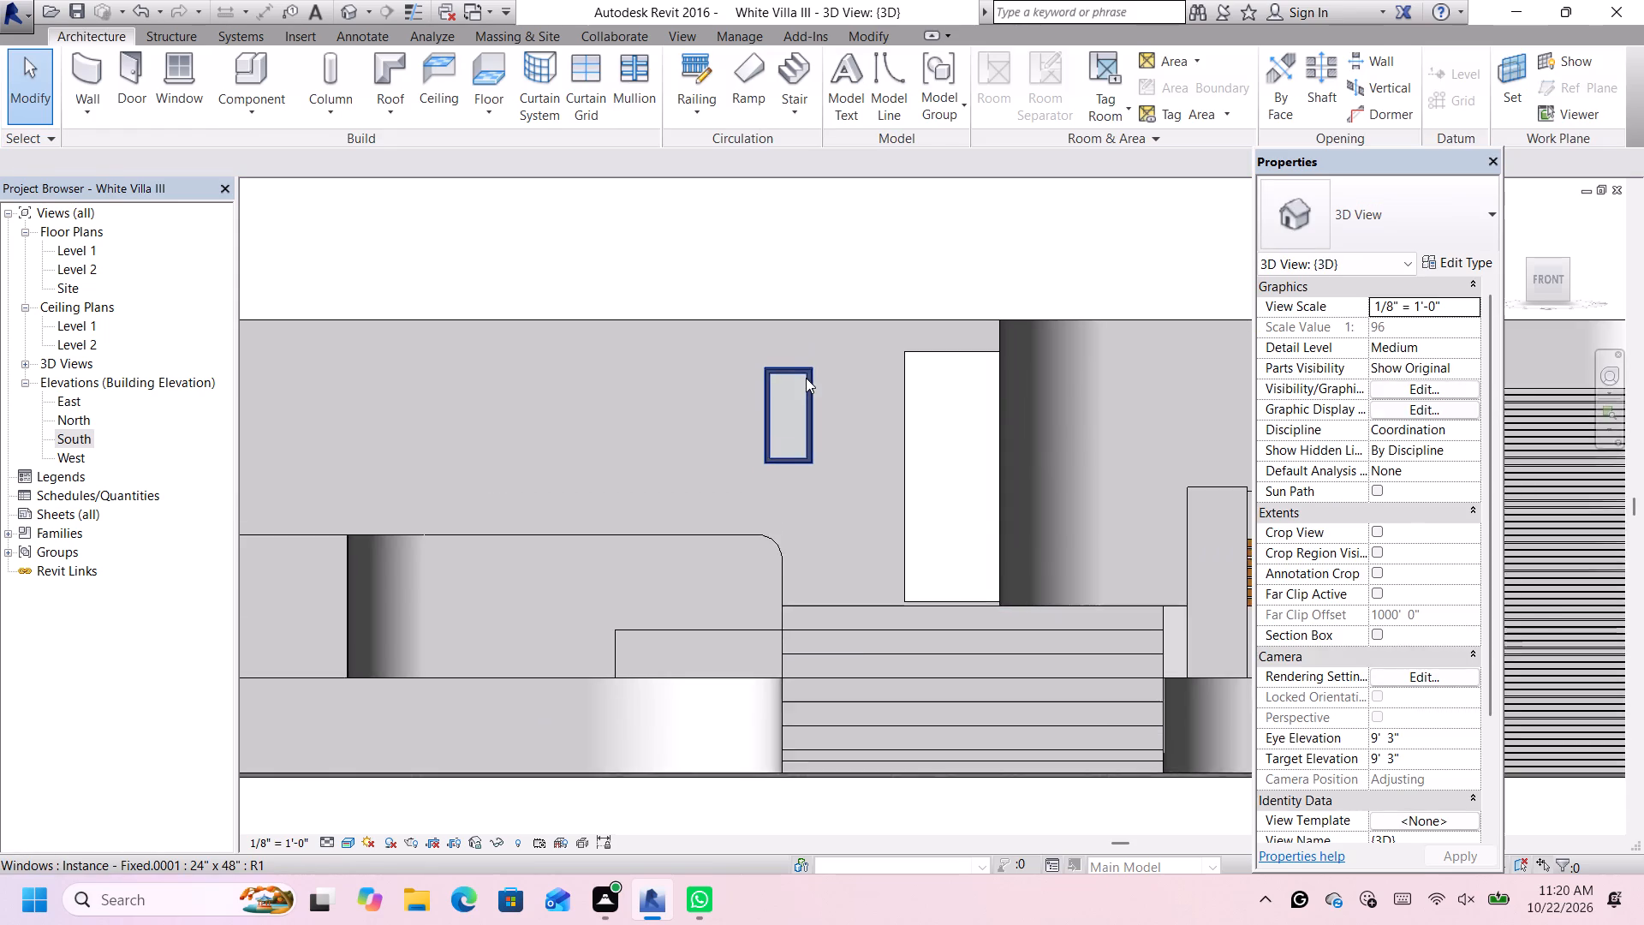
left_click(806, 378)
scroll(851, 319, "up", 3)
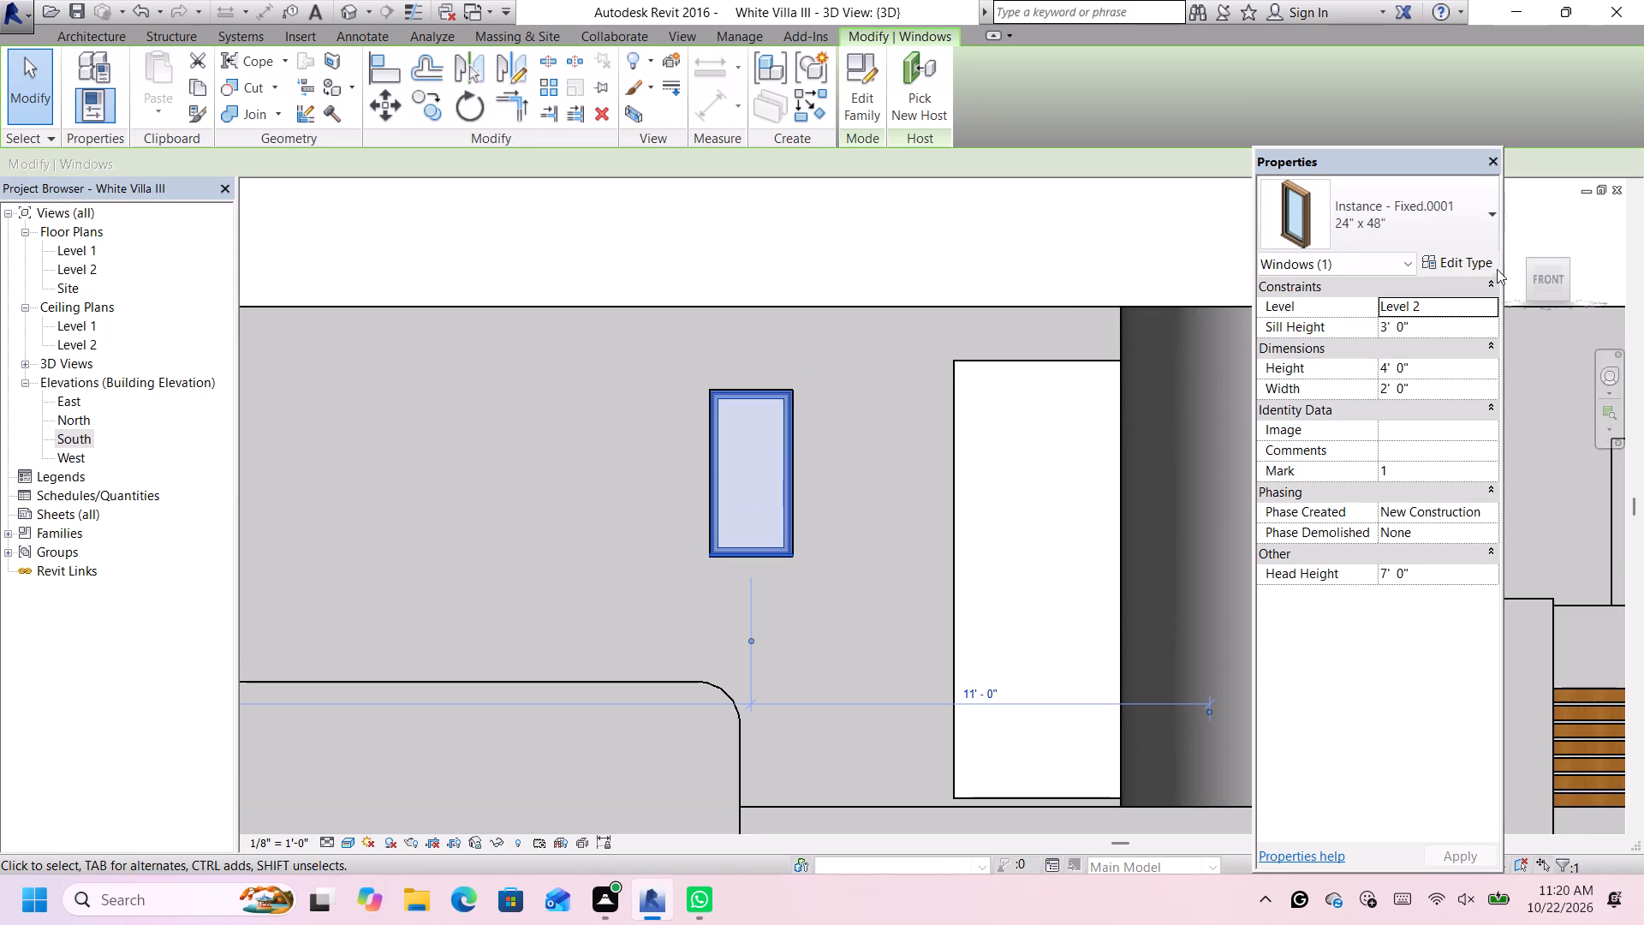
left_click(1481, 259)
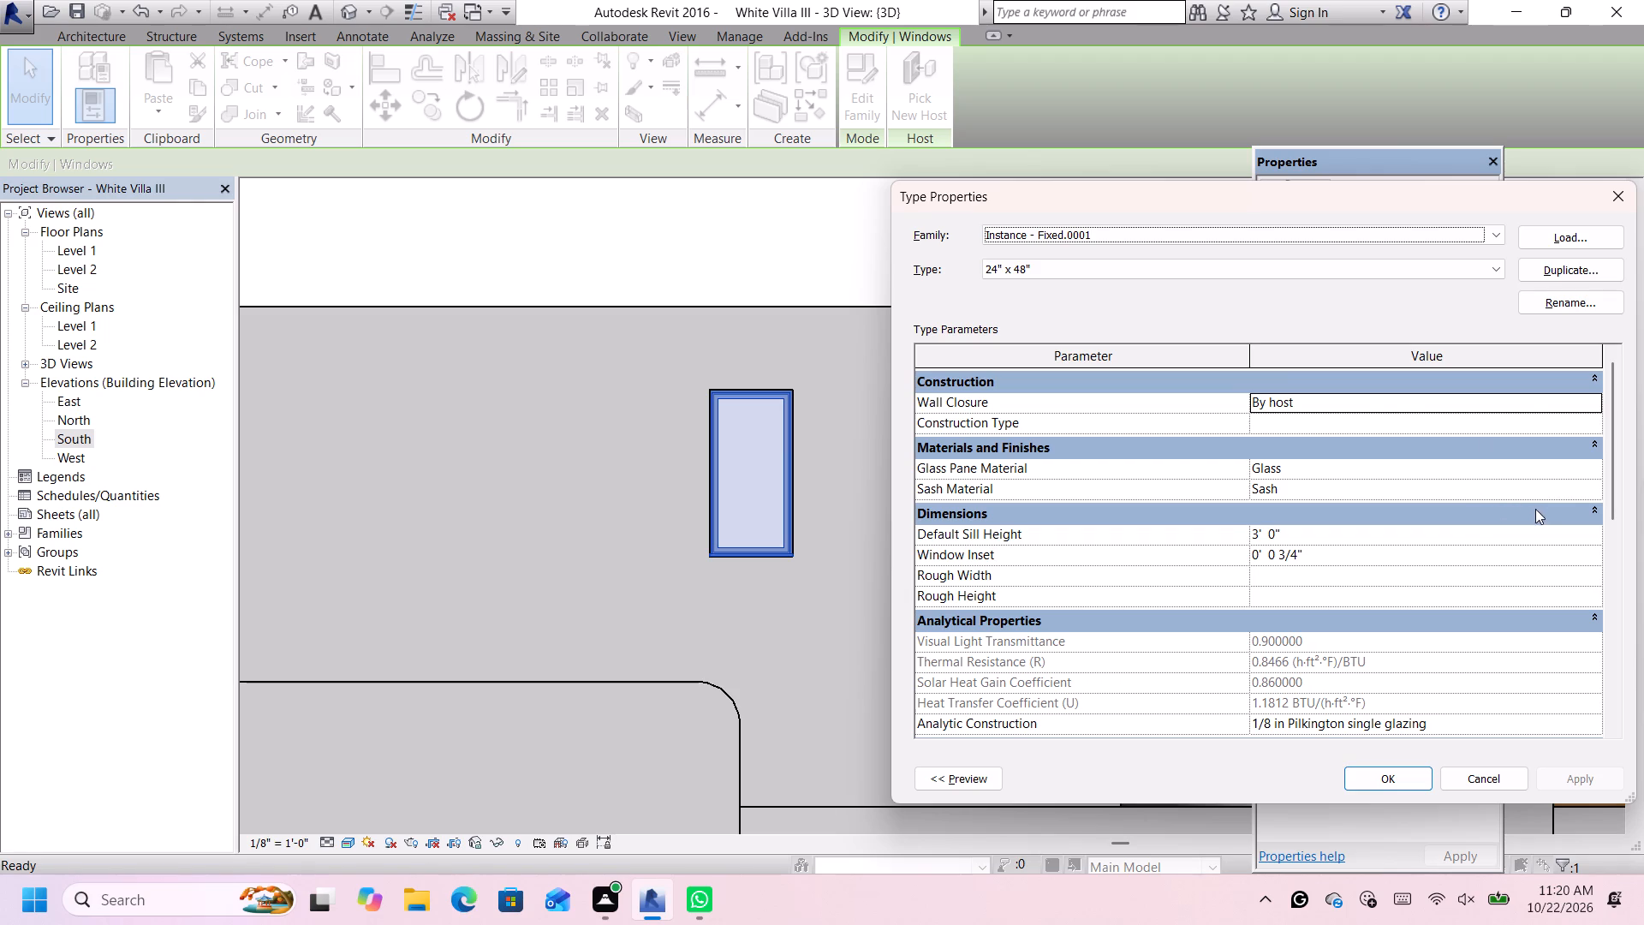
left_click(1581, 496)
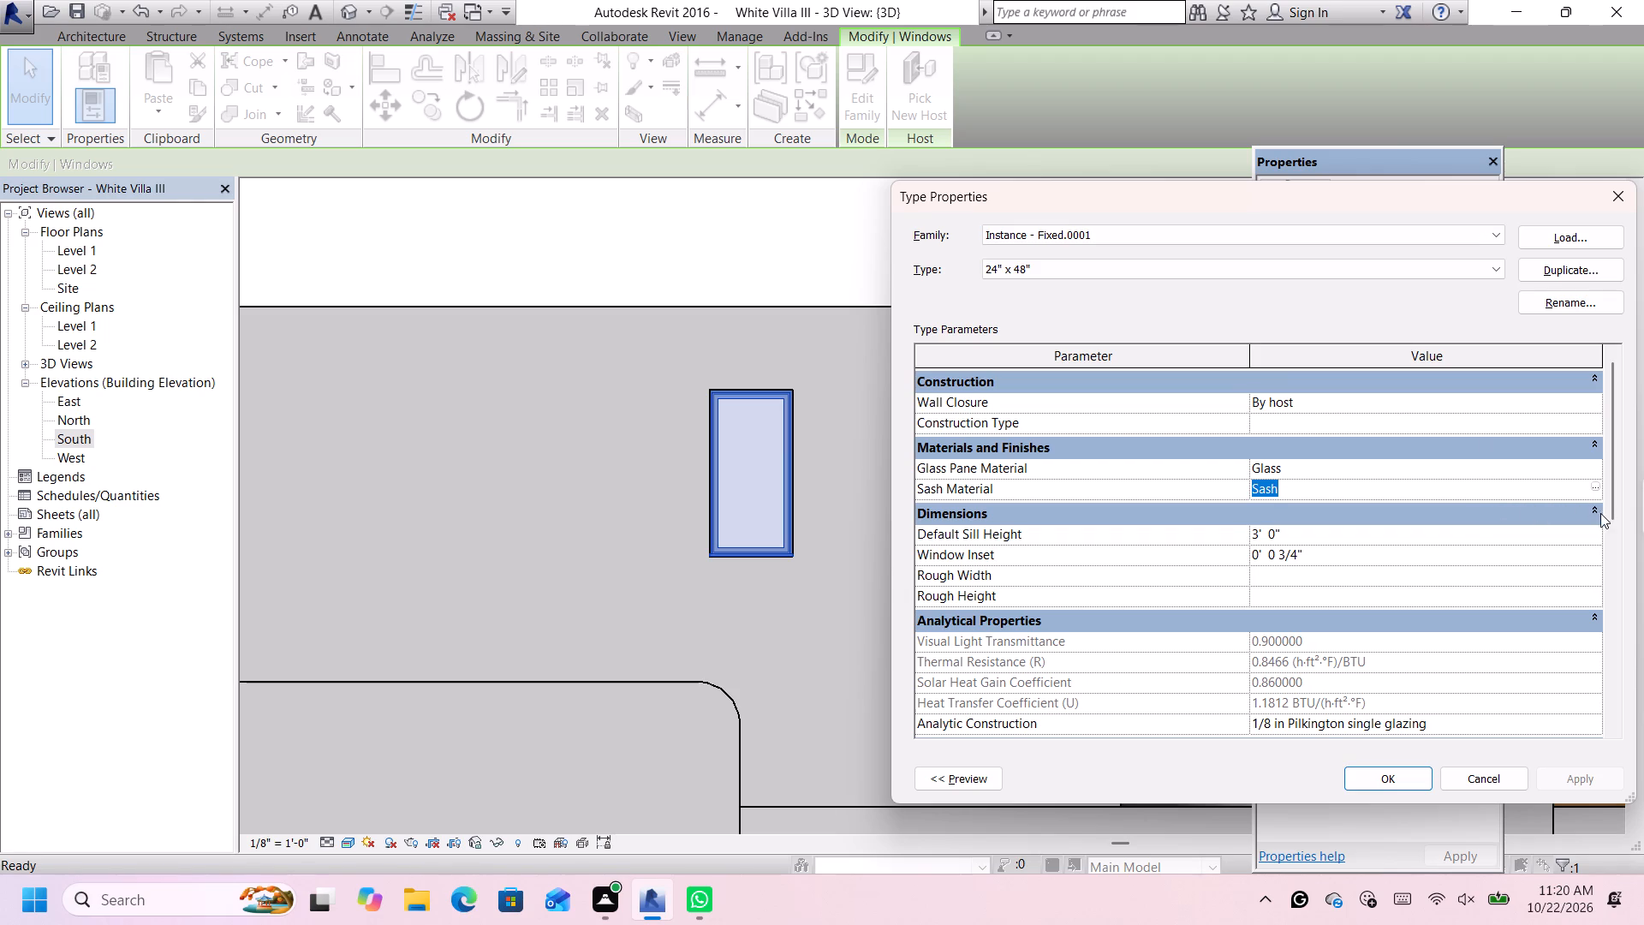
left_click(1594, 485)
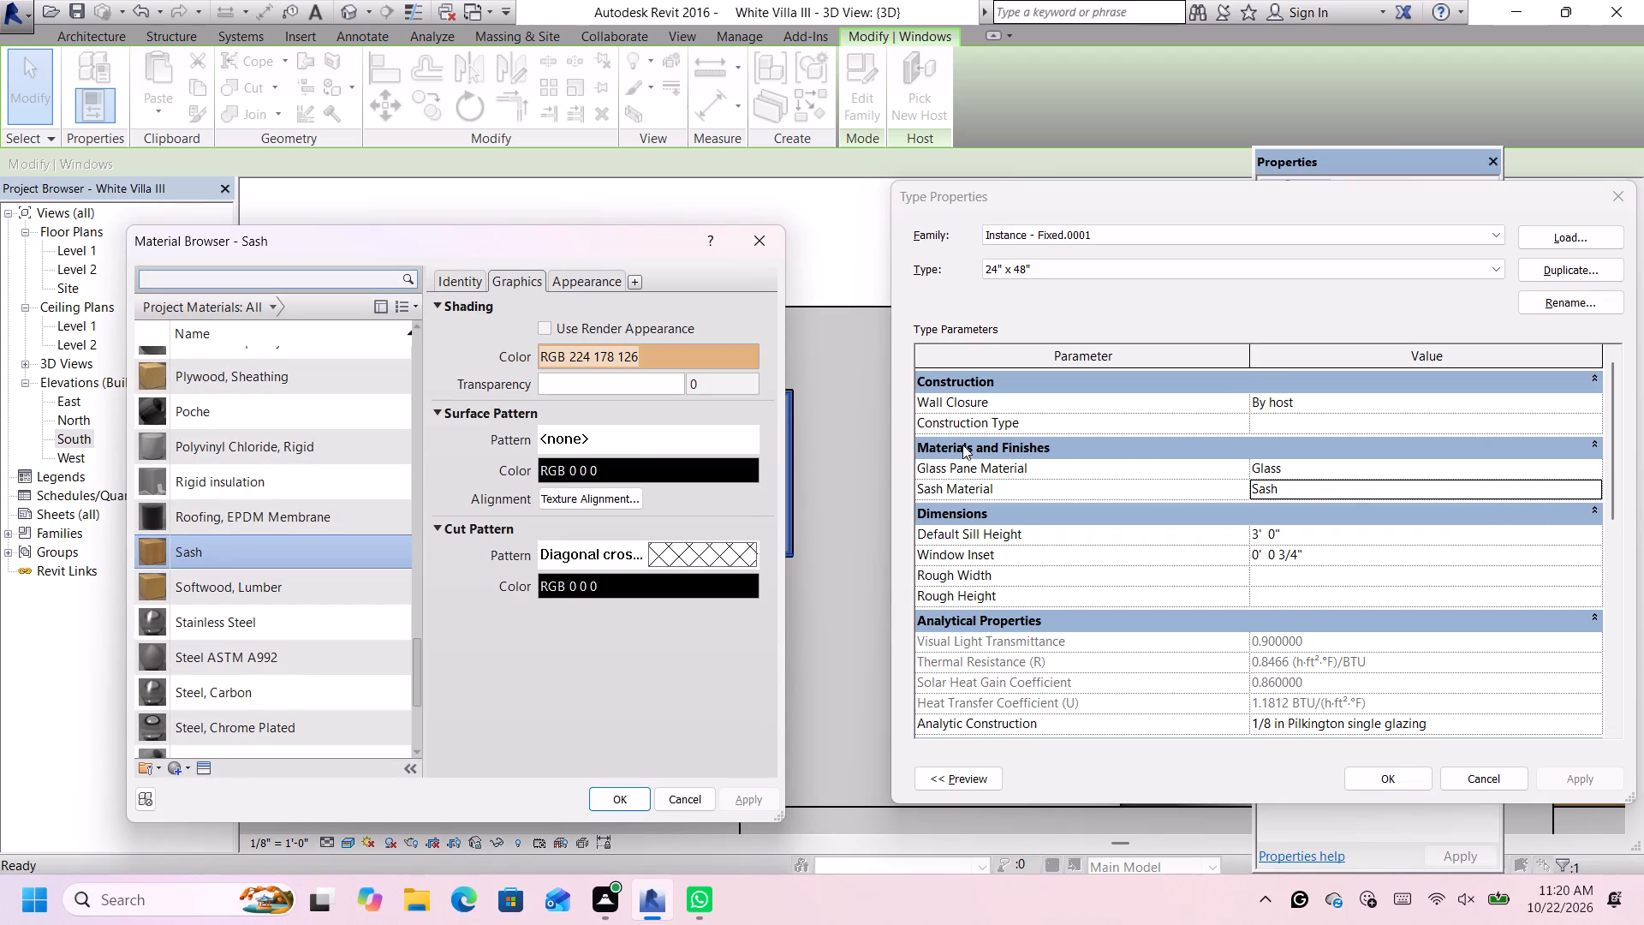
scroll(268, 566, "down", 3)
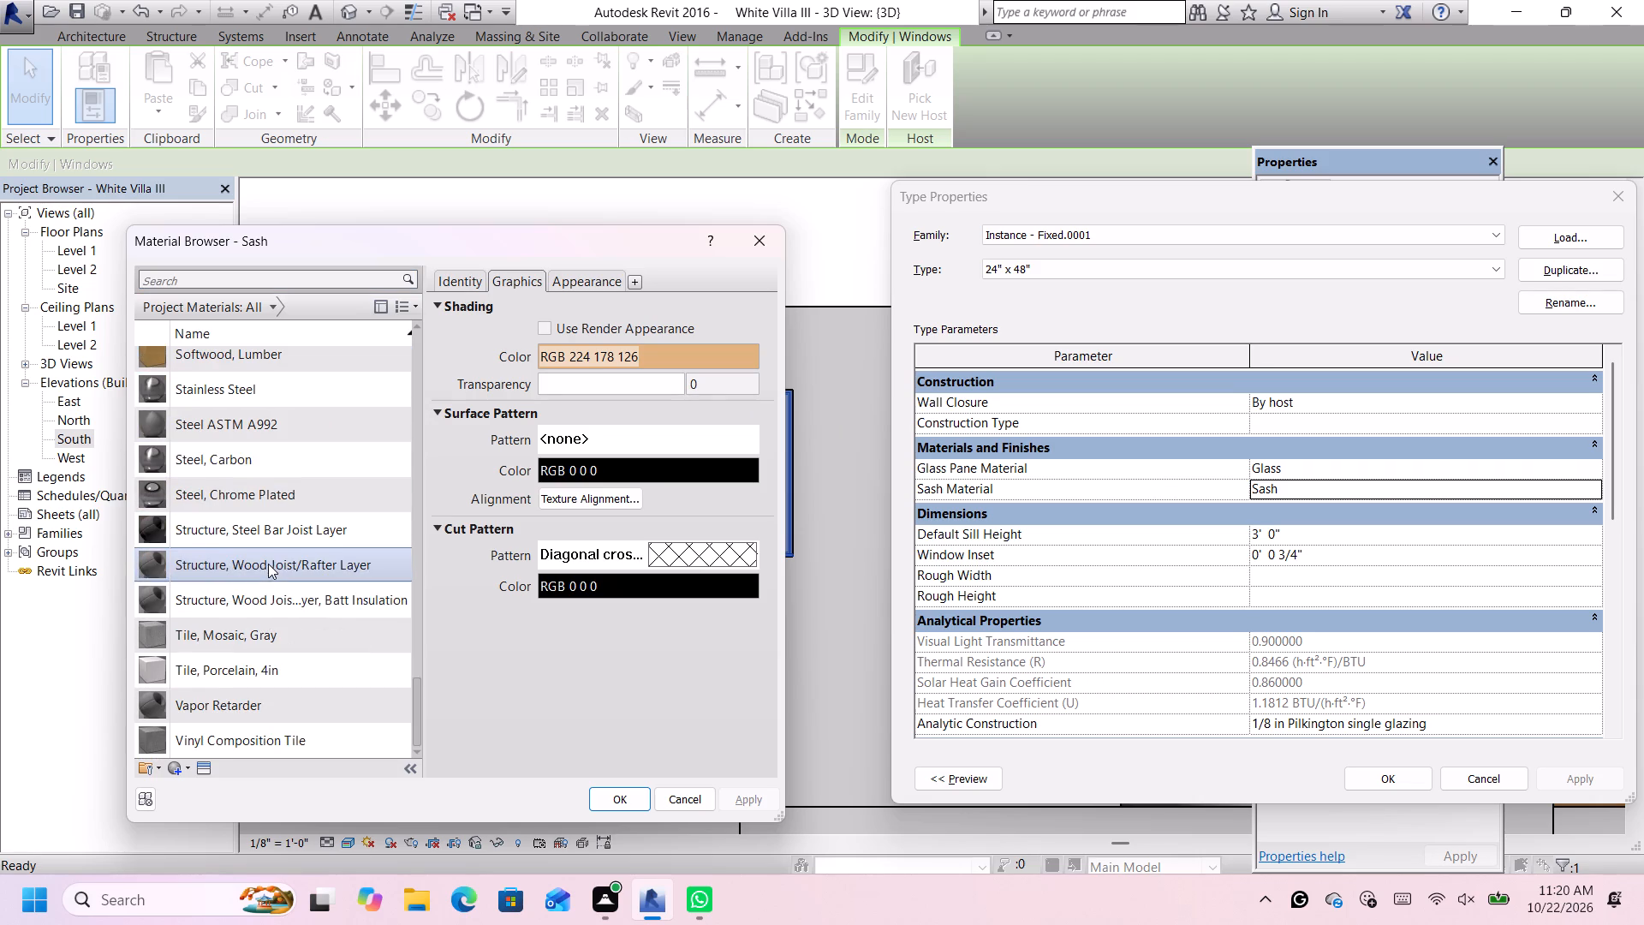
scroll(220, 653, "down", 2)
scroll(218, 636, "up", 1)
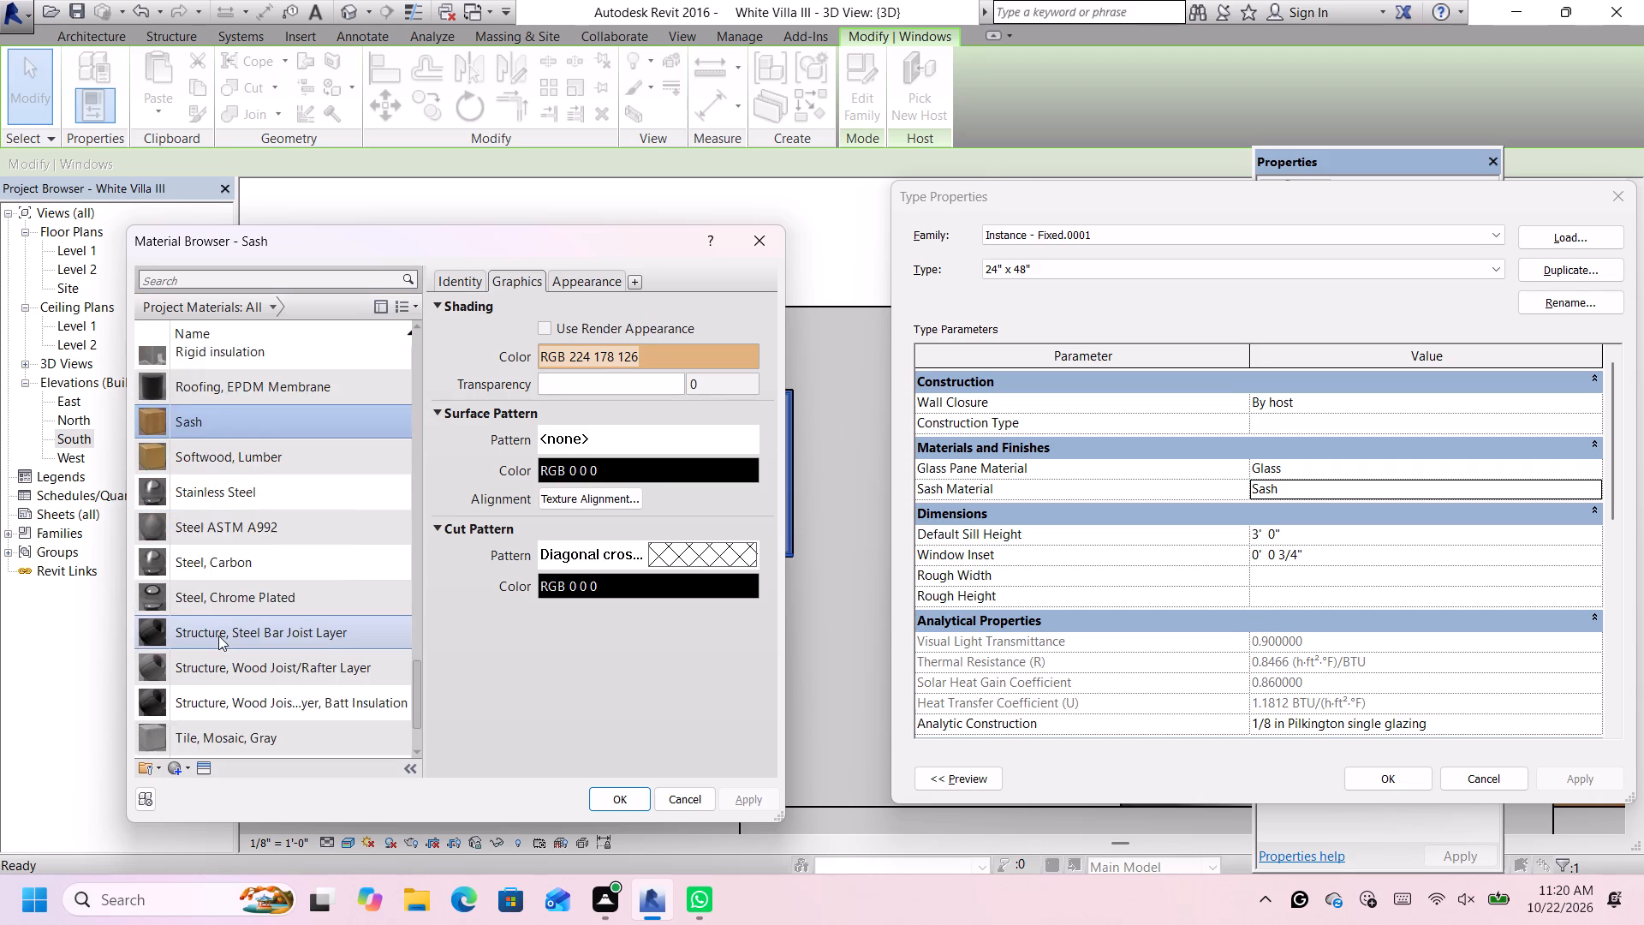
scroll(218, 636, "up", 2)
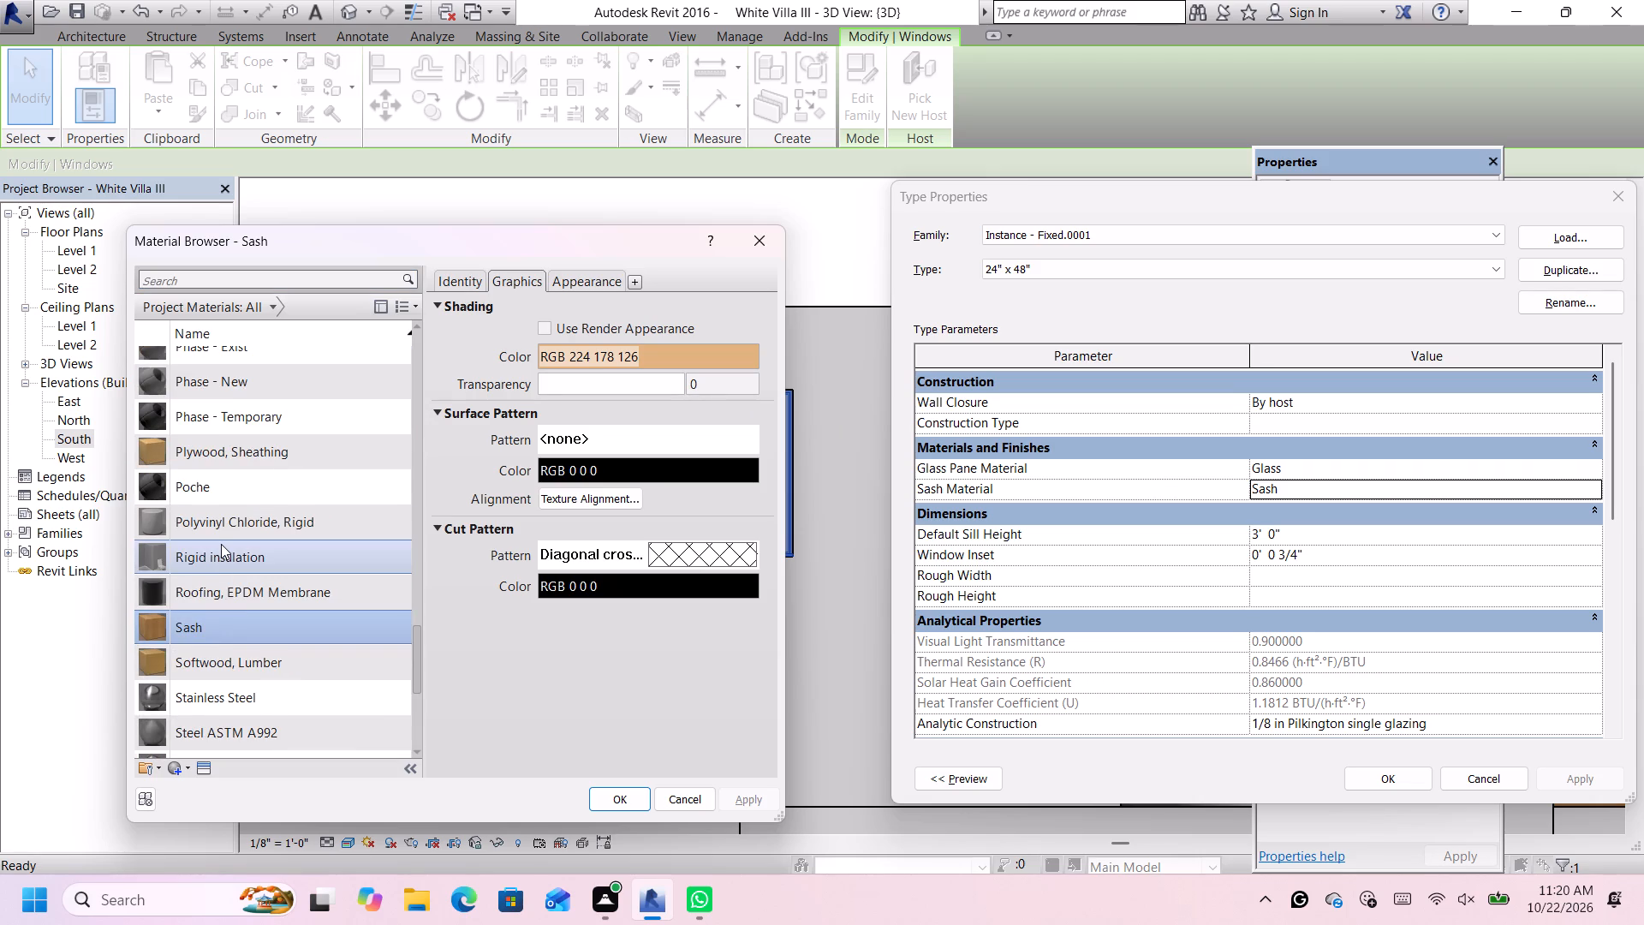
scroll(221, 544, "up", 4)
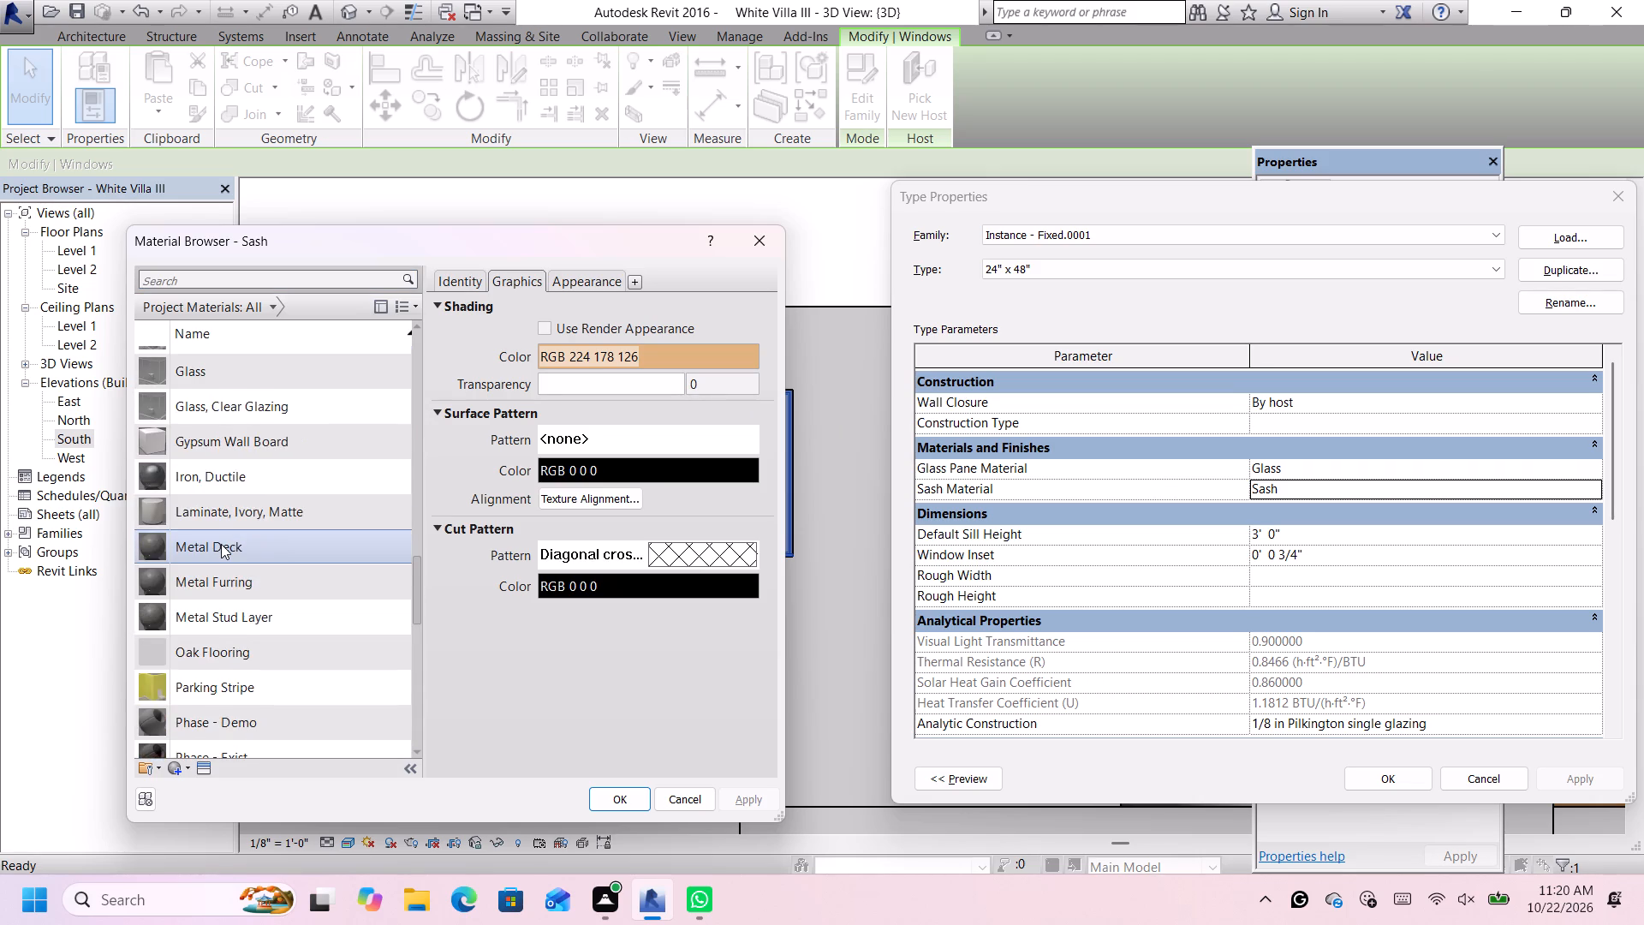
scroll(221, 544, "up", 3)
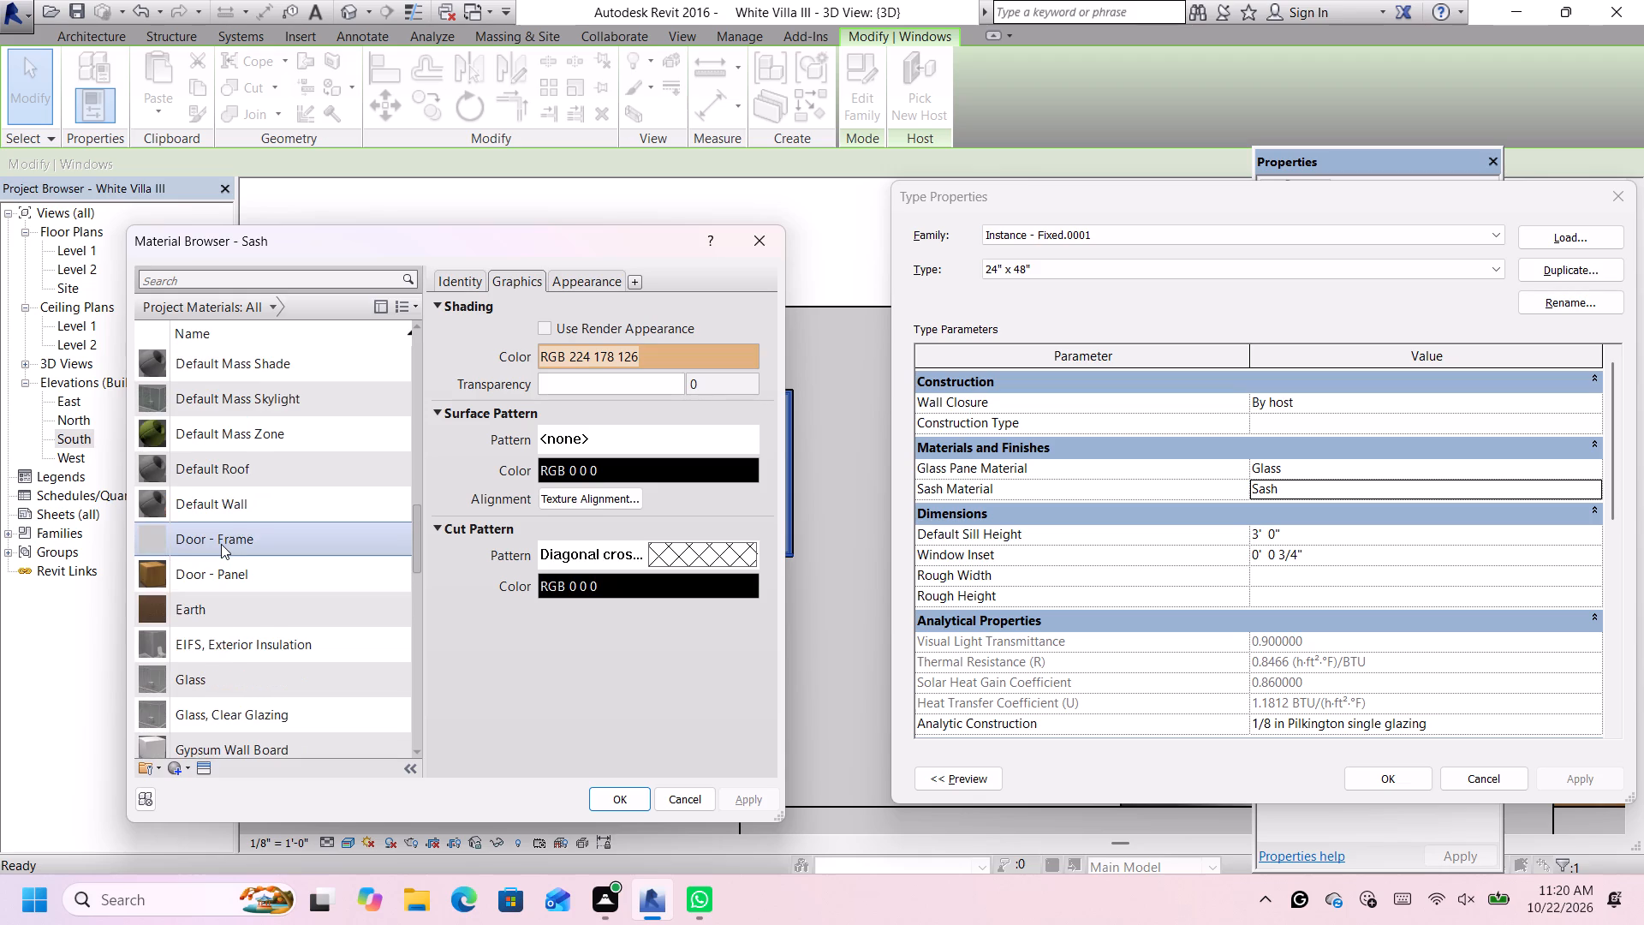
scroll(221, 544, "up", 1)
left_click(199, 642)
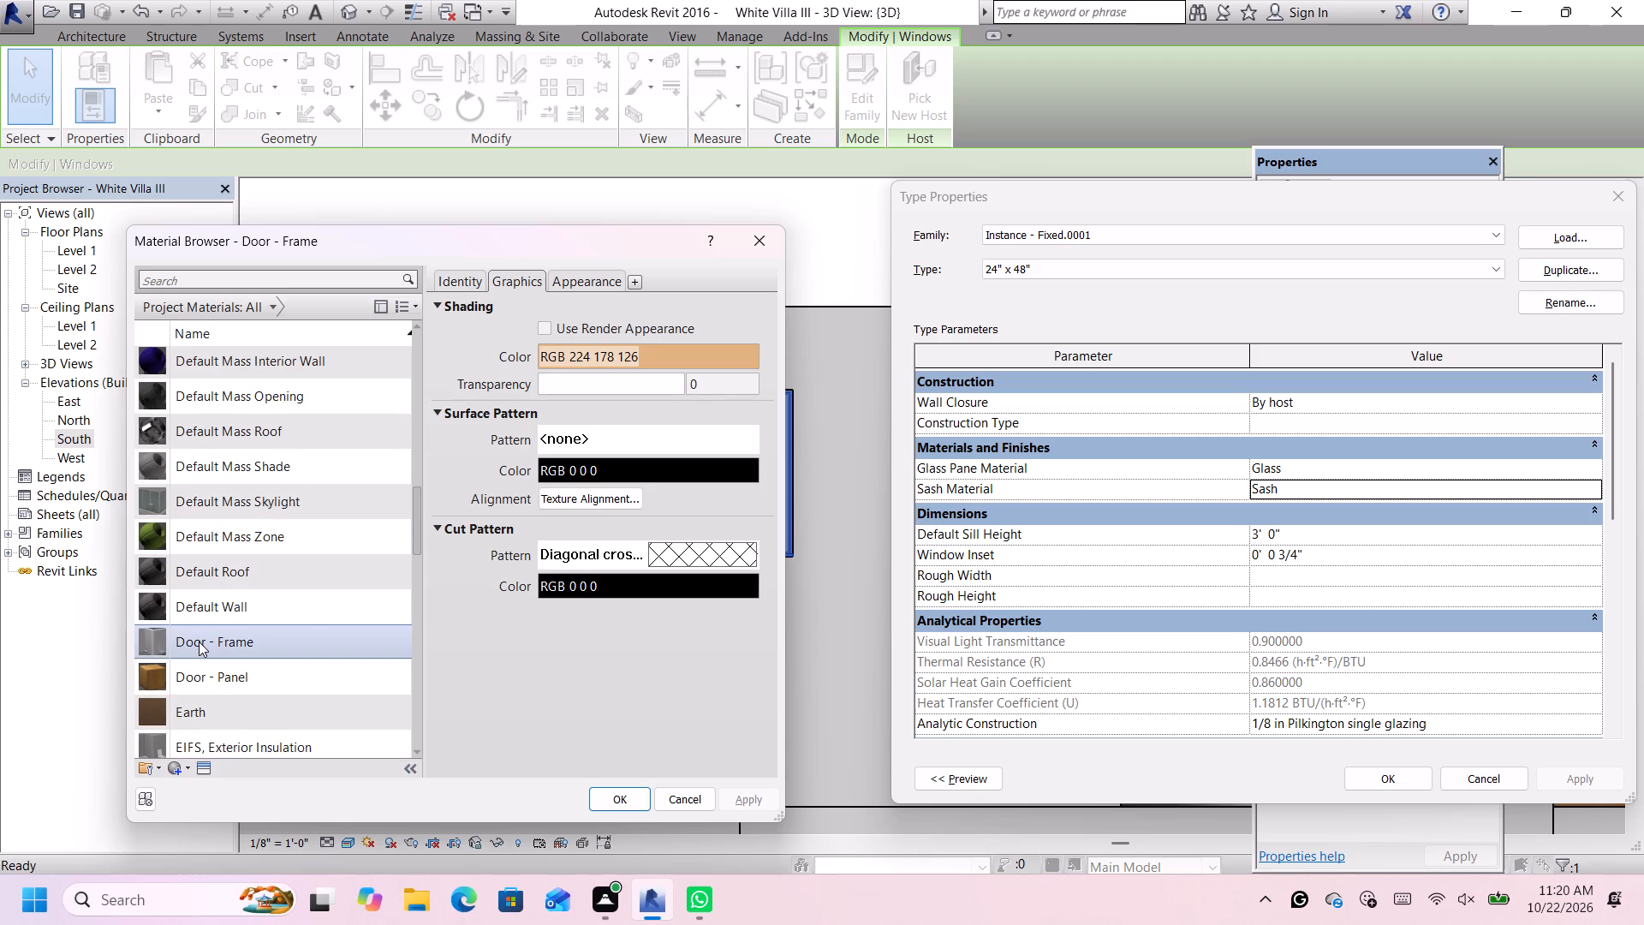
left_click(617, 794)
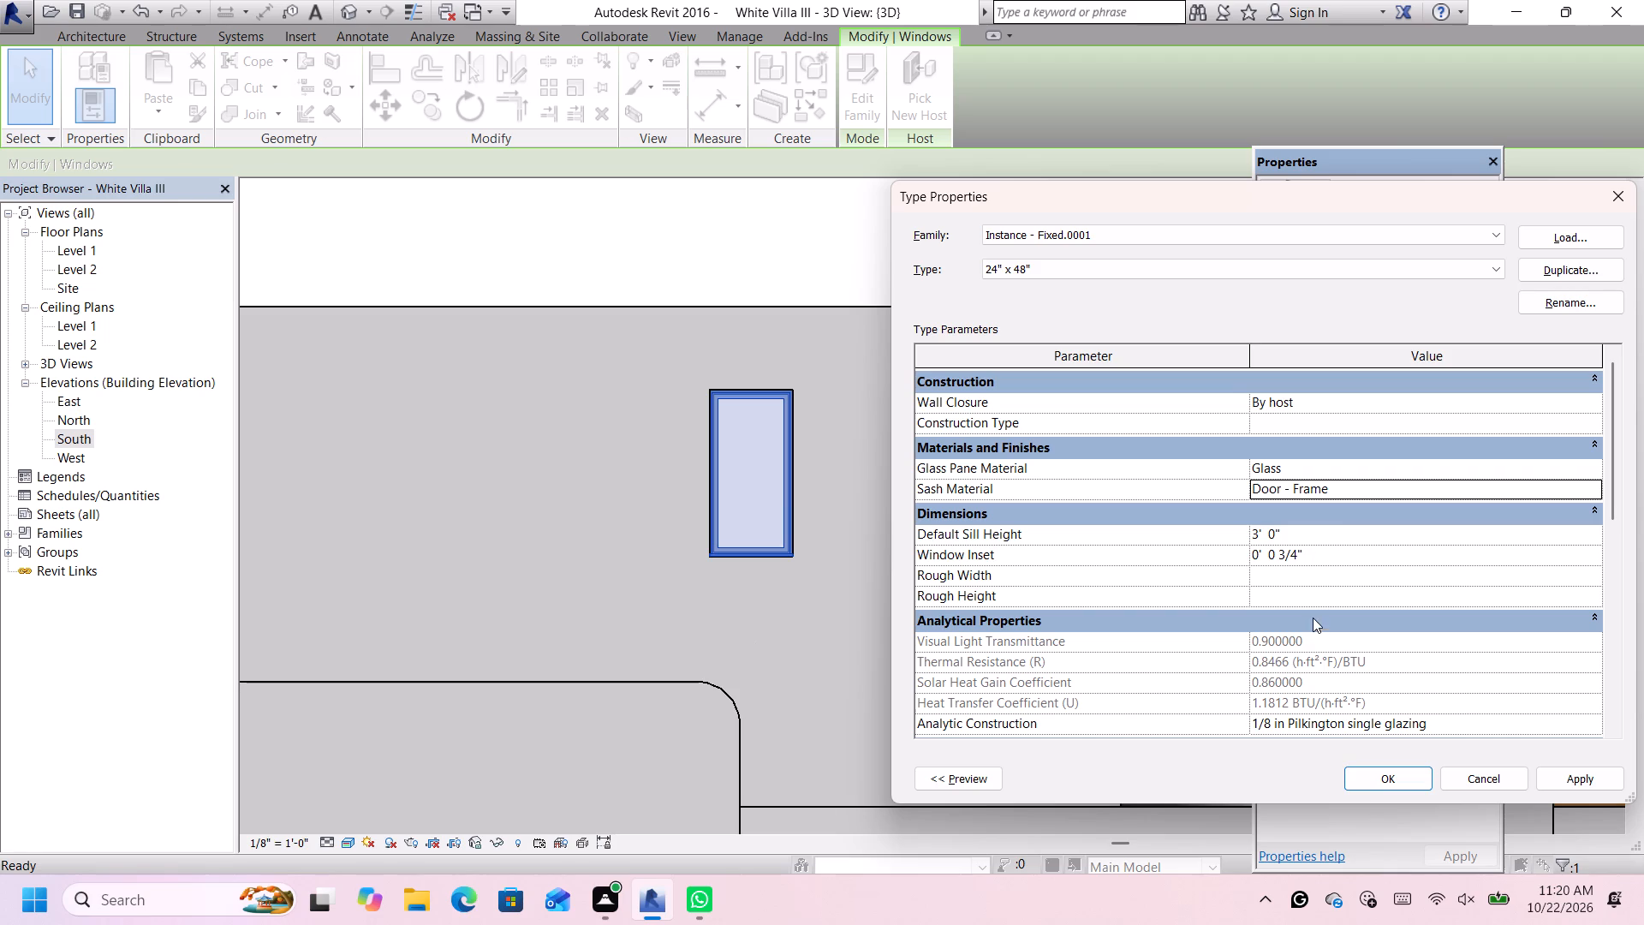
Switch the rear wall window to the 36" x 72" type and set that type's default sill height to 2'.
scroll(1322, 594, "down", 6)
scroll(1328, 588, "up", 5)
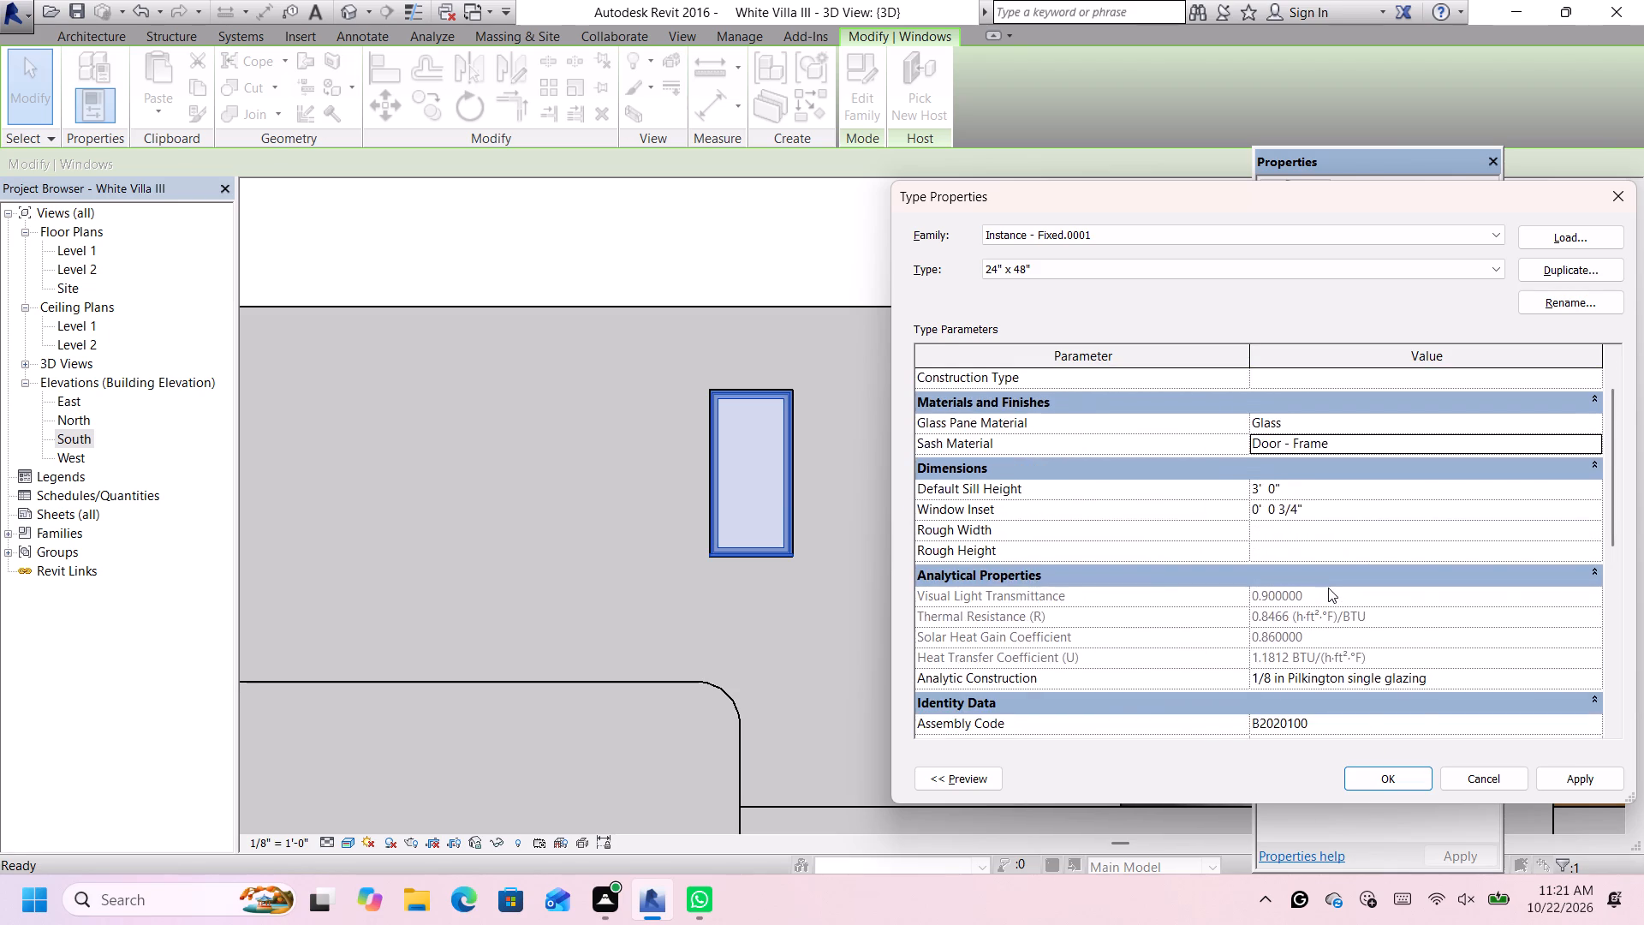
scroll(1328, 588, "up", 4)
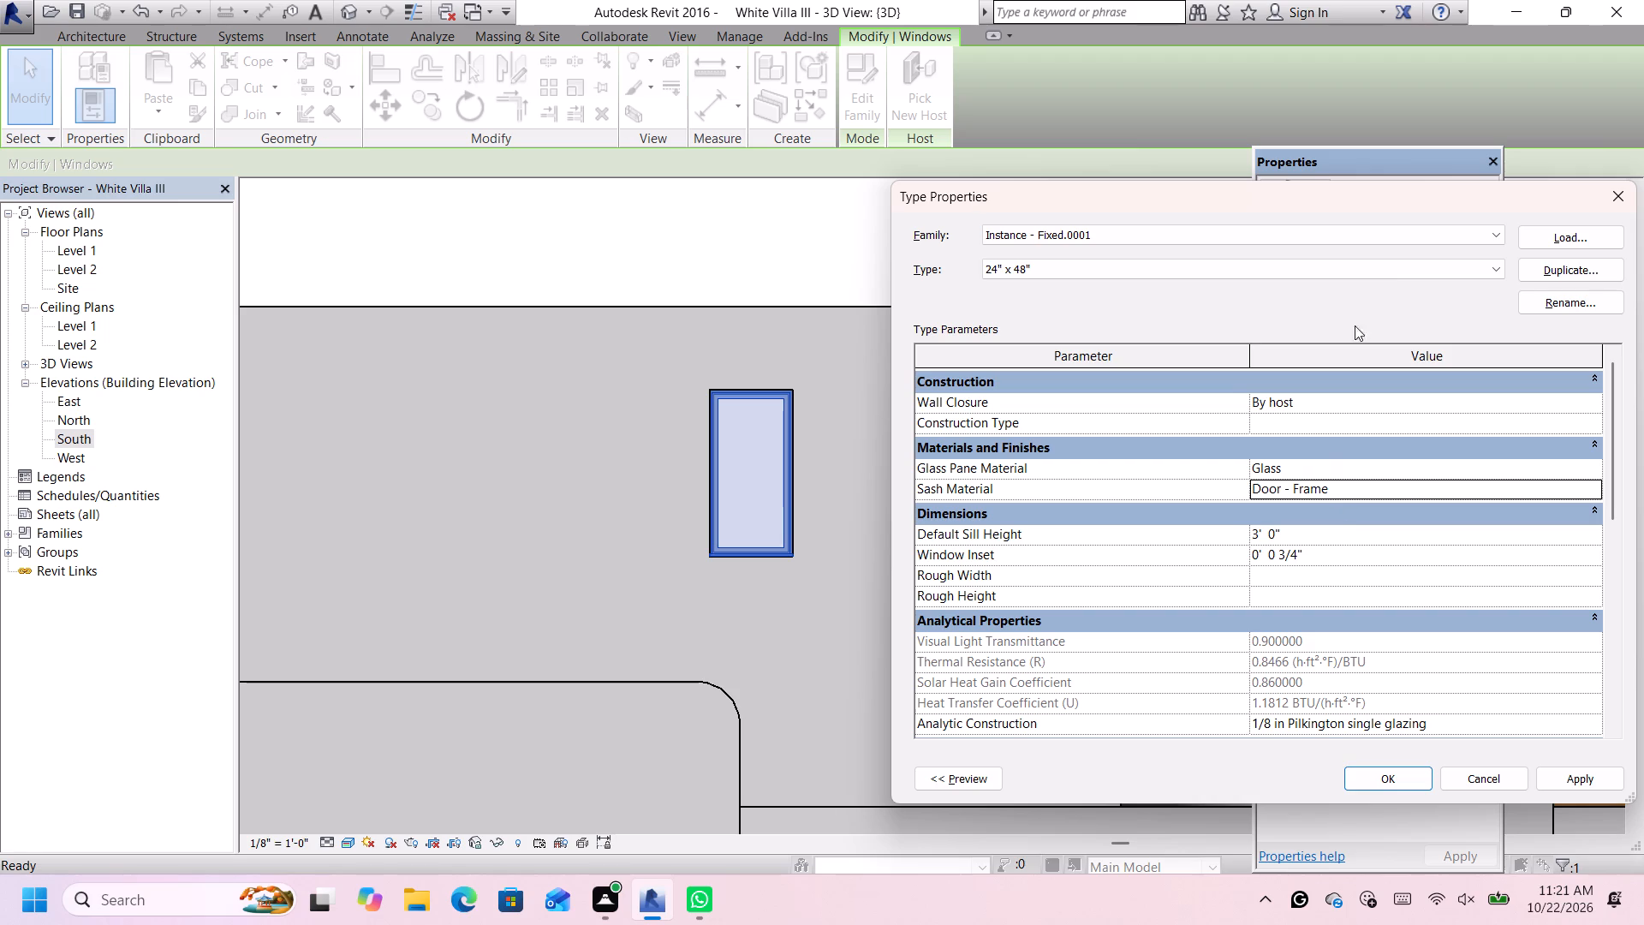
left_click(1484, 269)
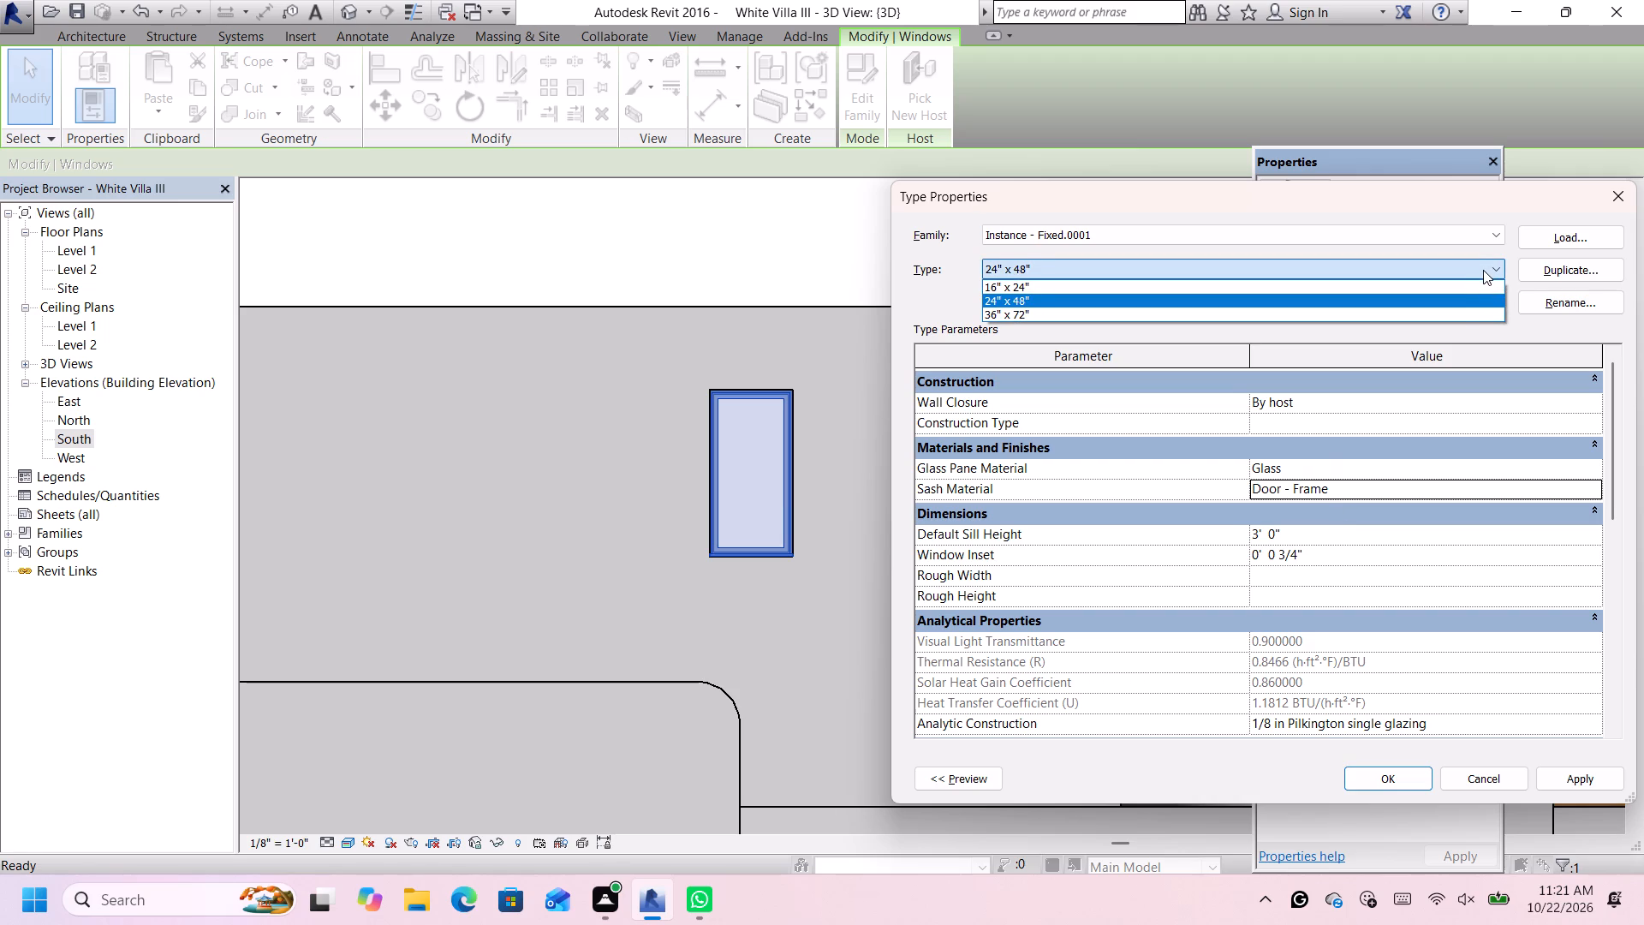
left_click(1456, 317)
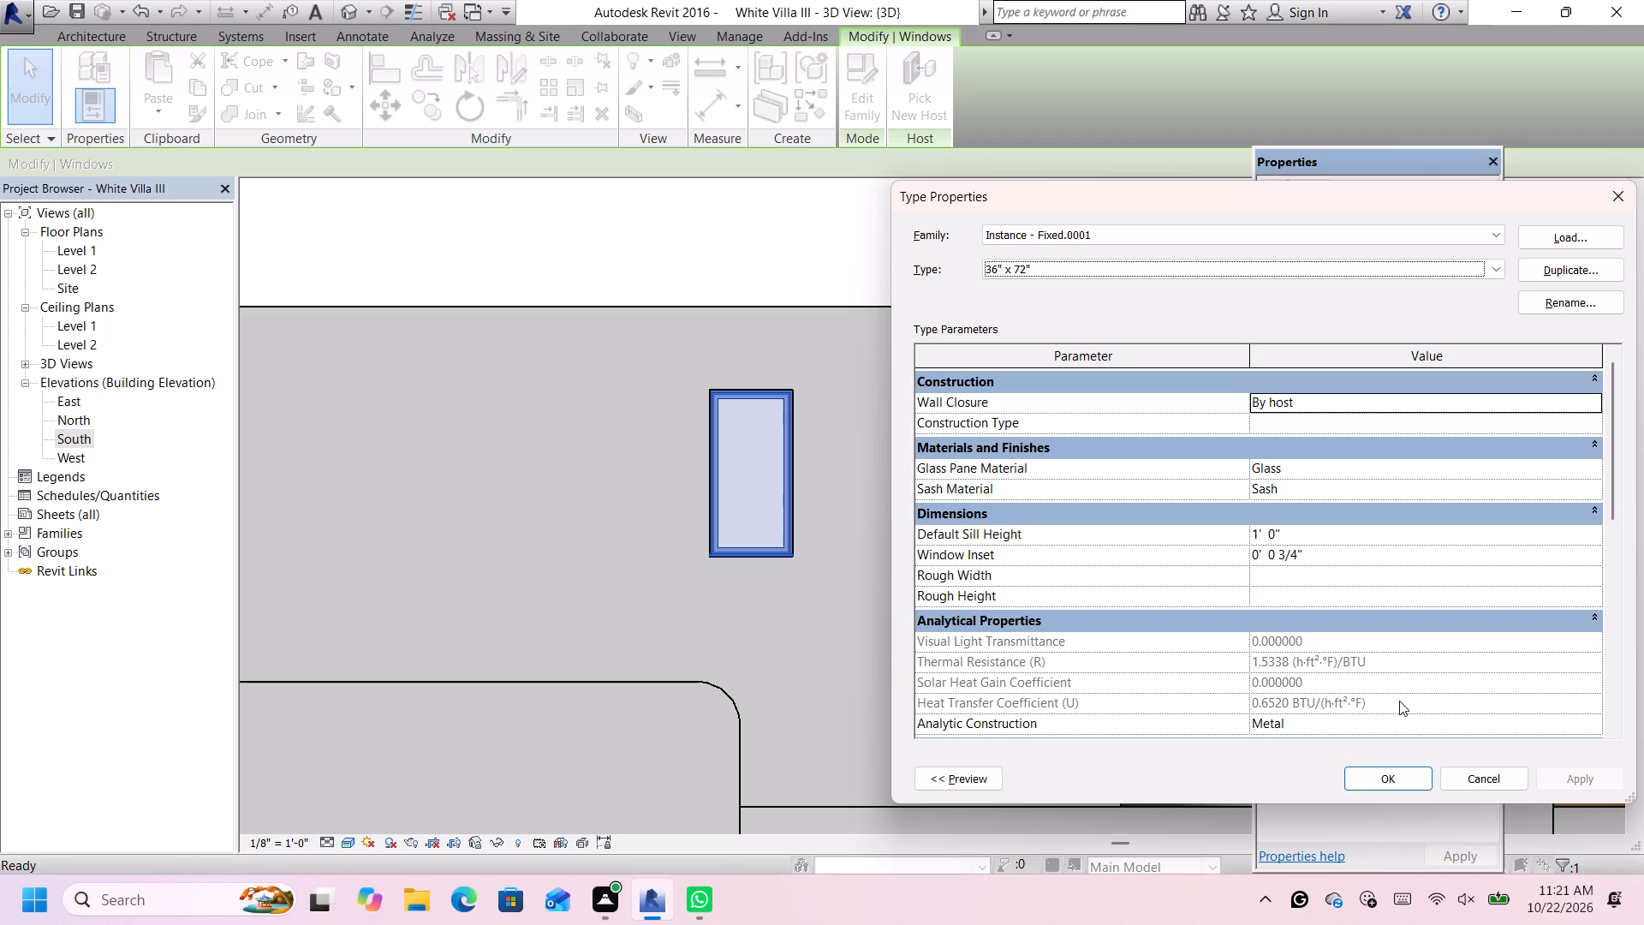
left_click(1356, 539)
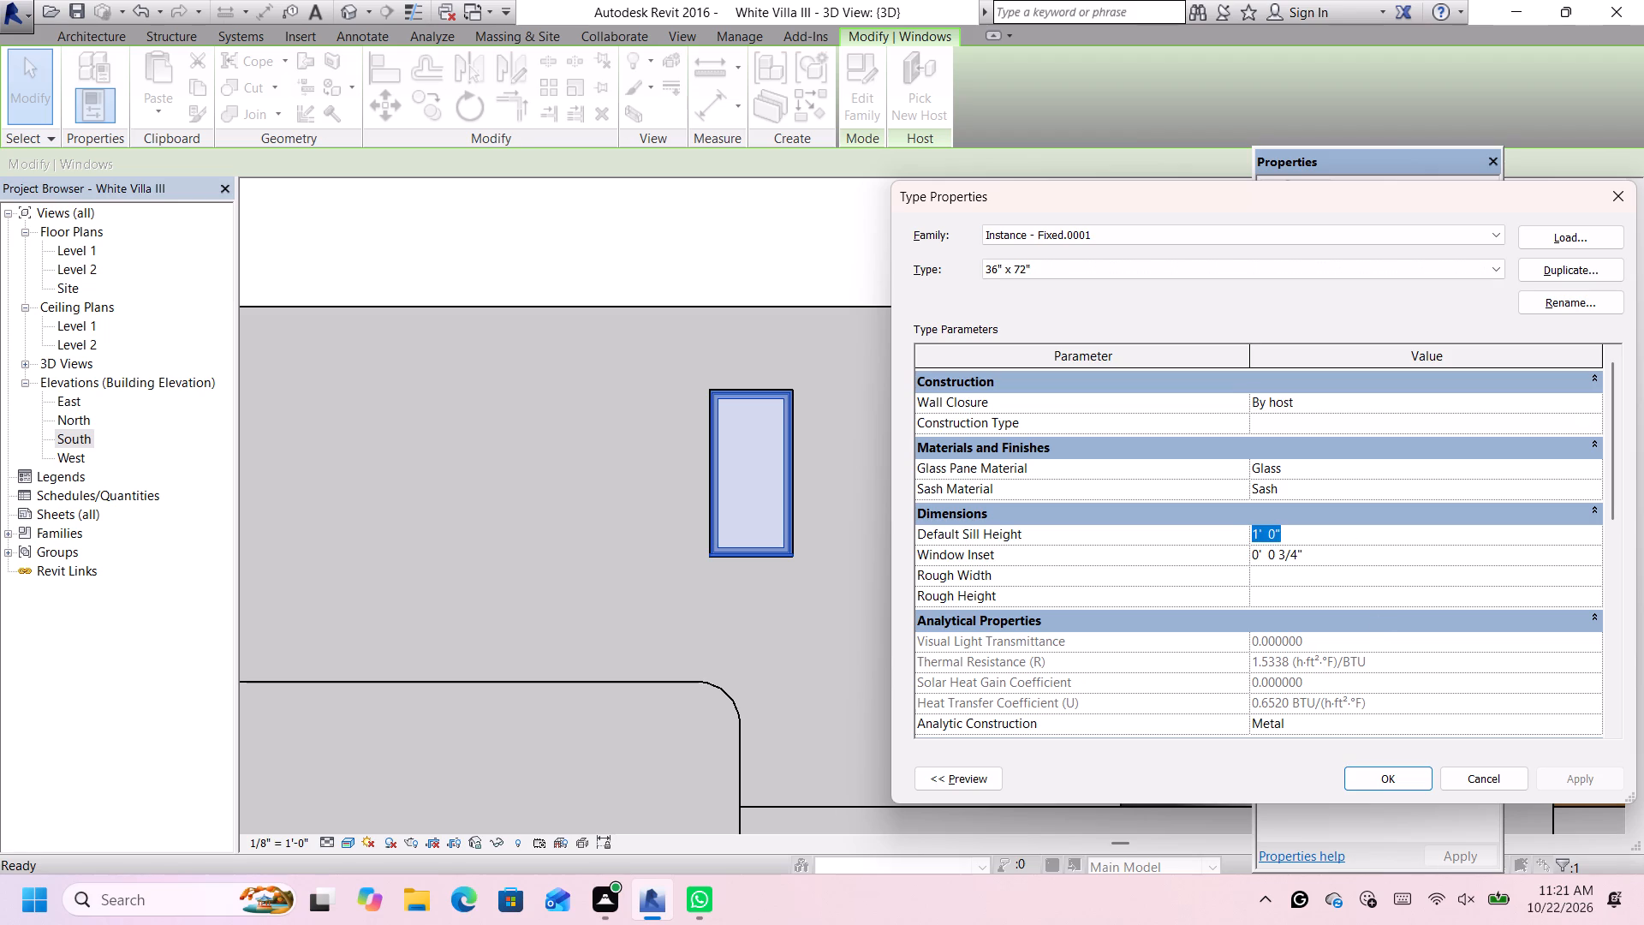
key("BackSpace")
key("2")
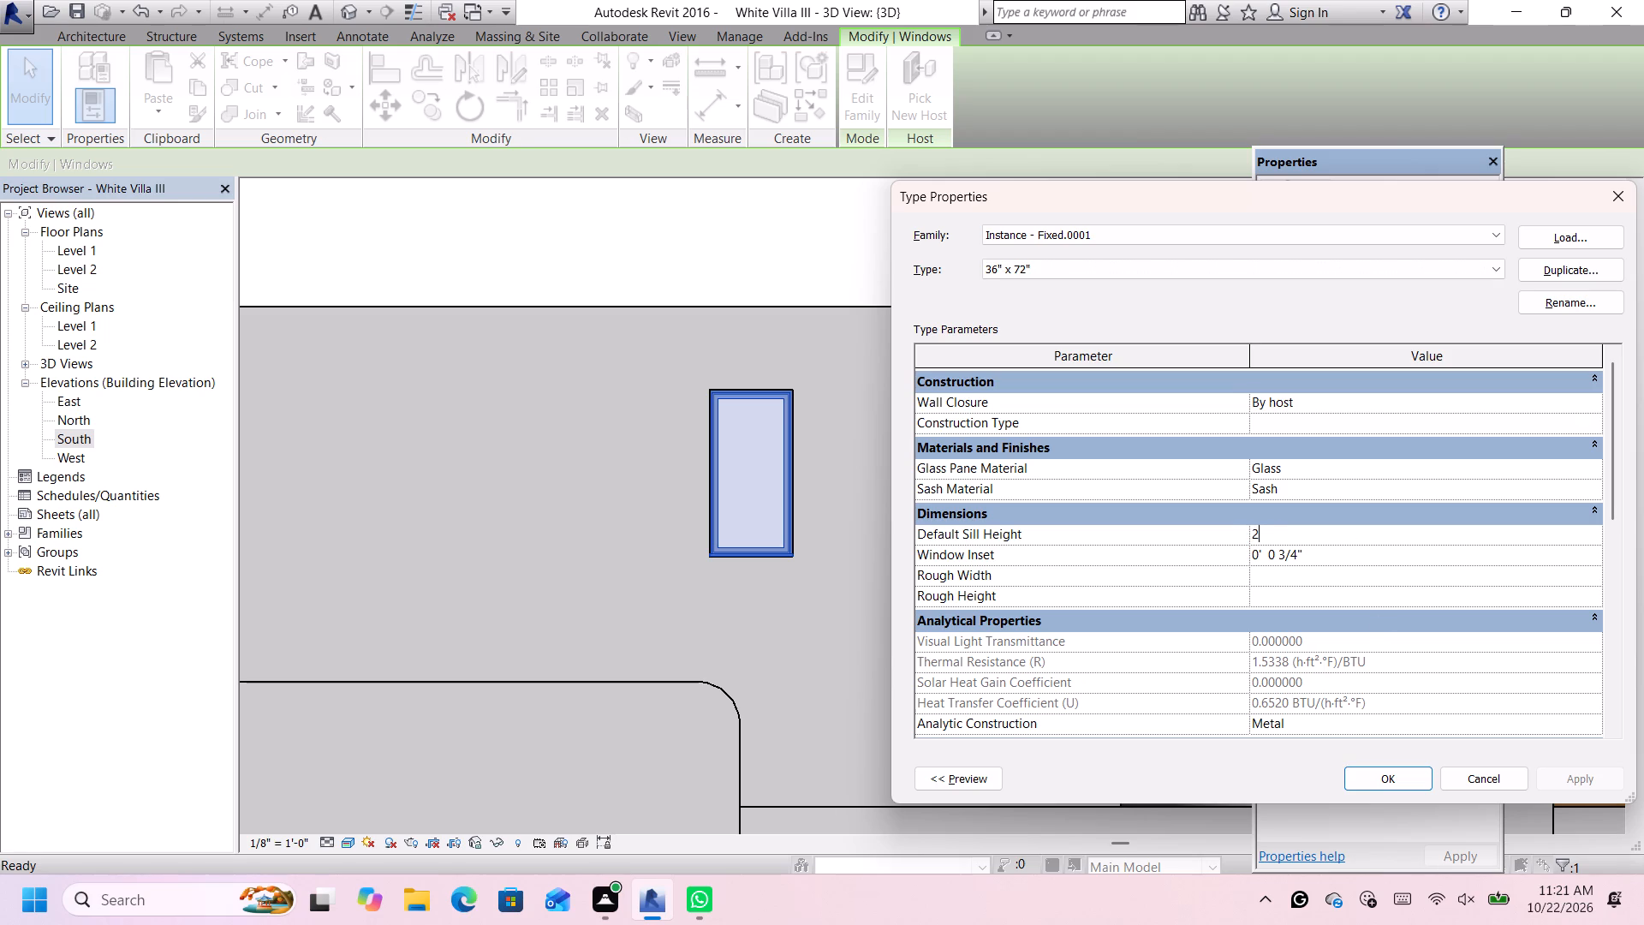
key("apostrophe")
key("Return")
Set the 36" x 72" type's window inset to 1.5' and apply the type changes.
left_click(1354, 553)
key("BackSpace")
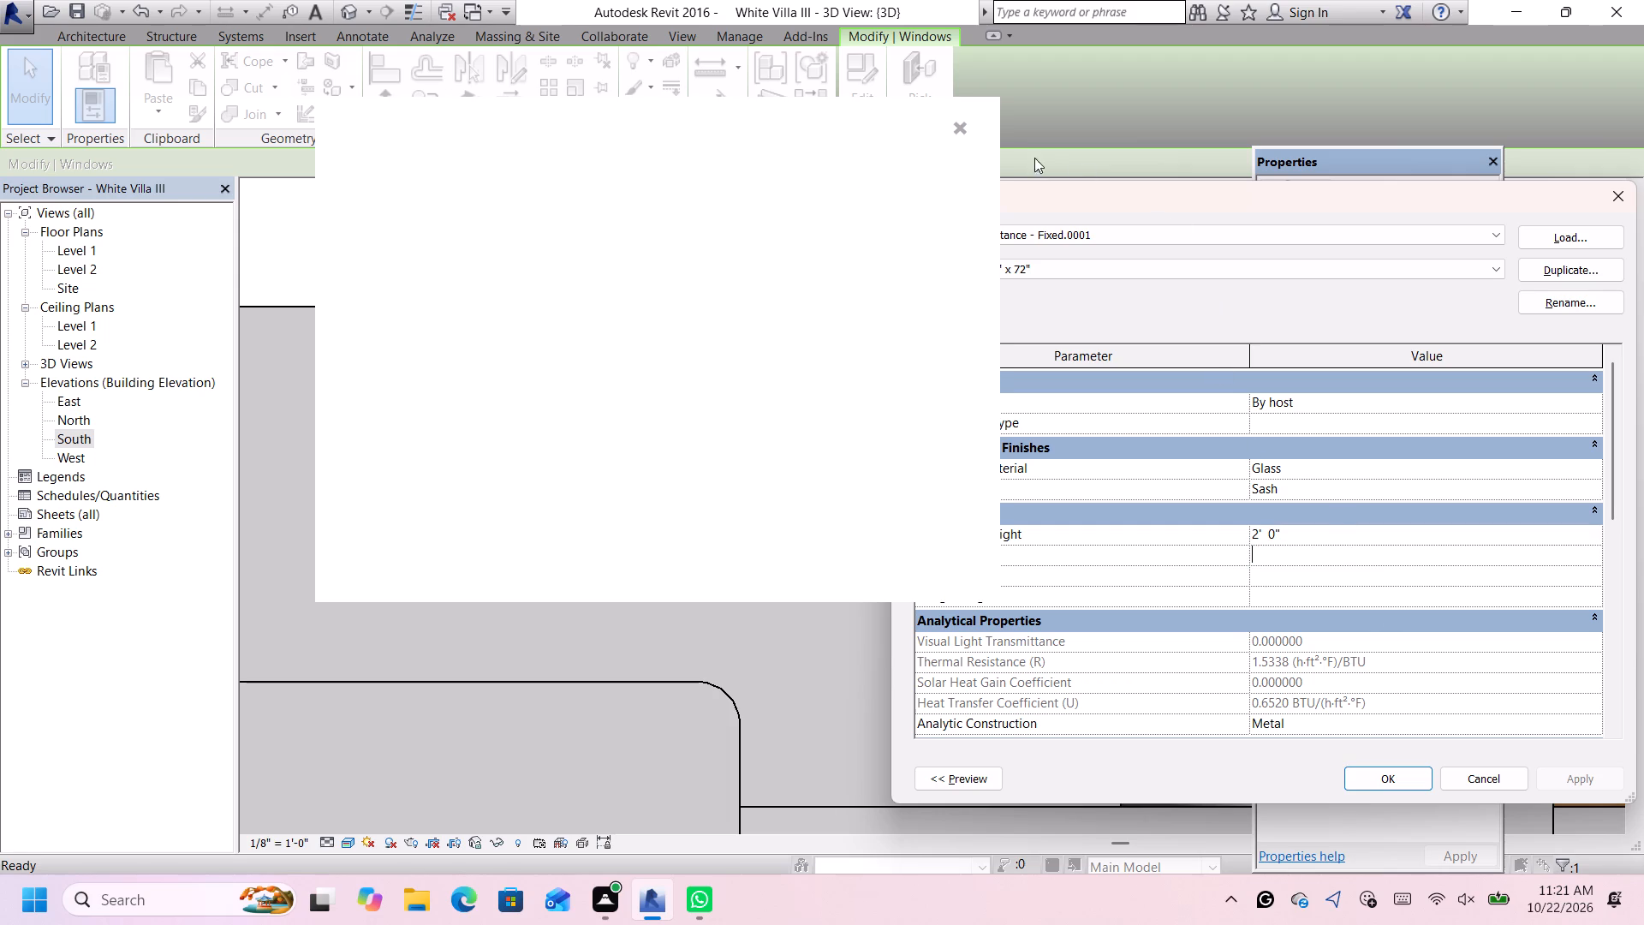
left_click(962, 121)
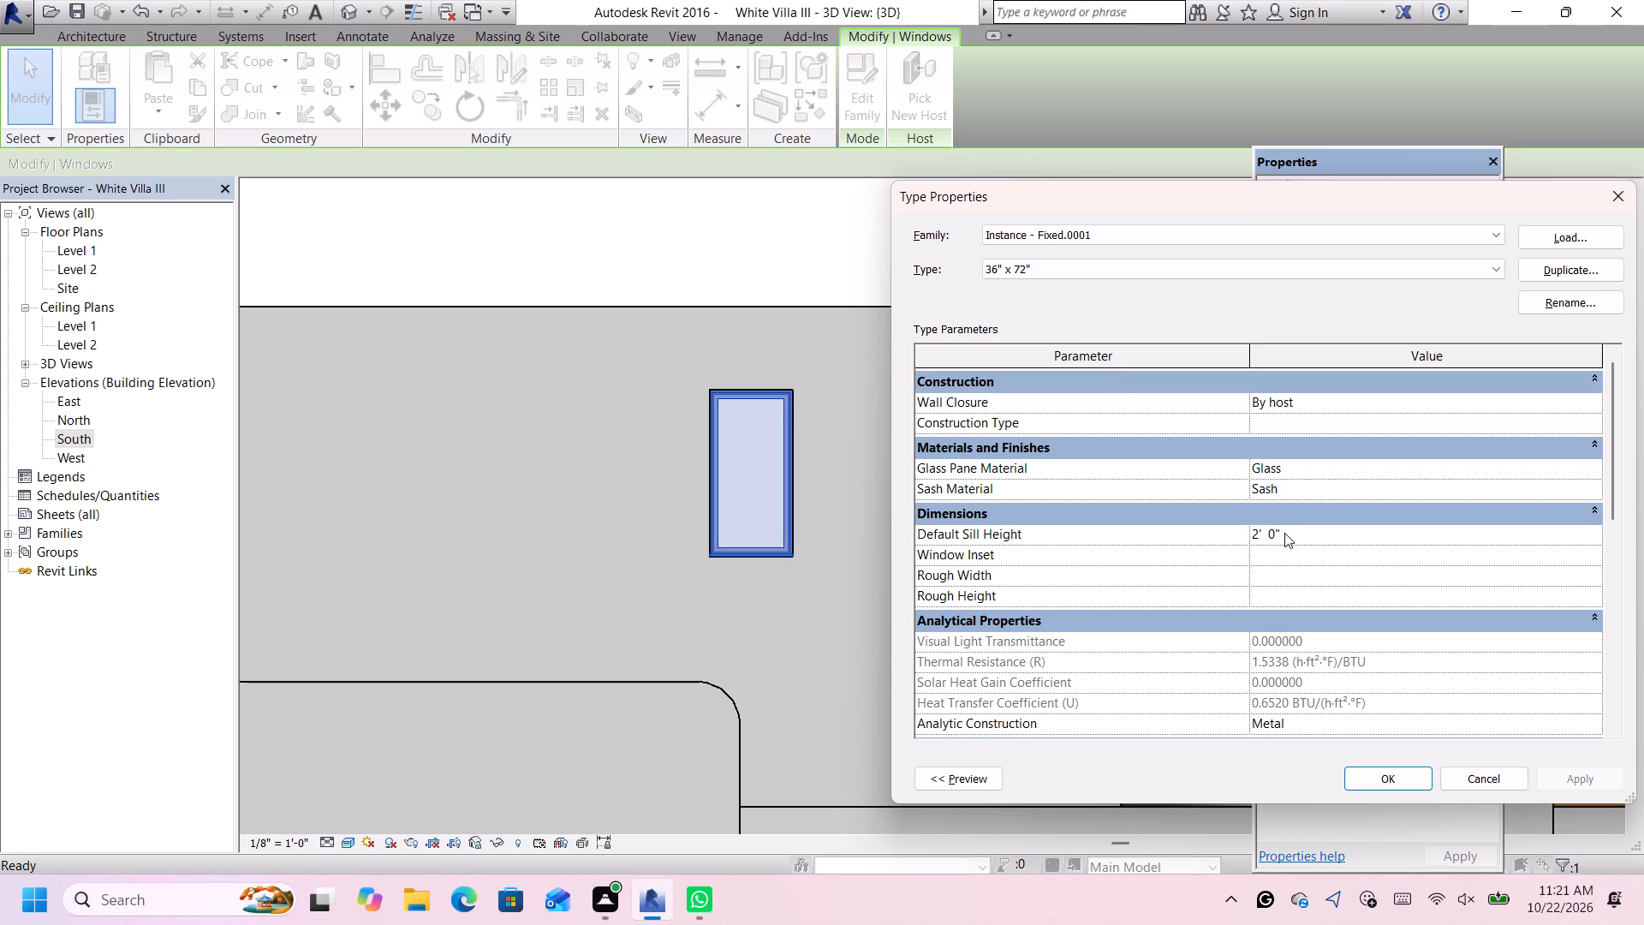
key("1")
key("period")
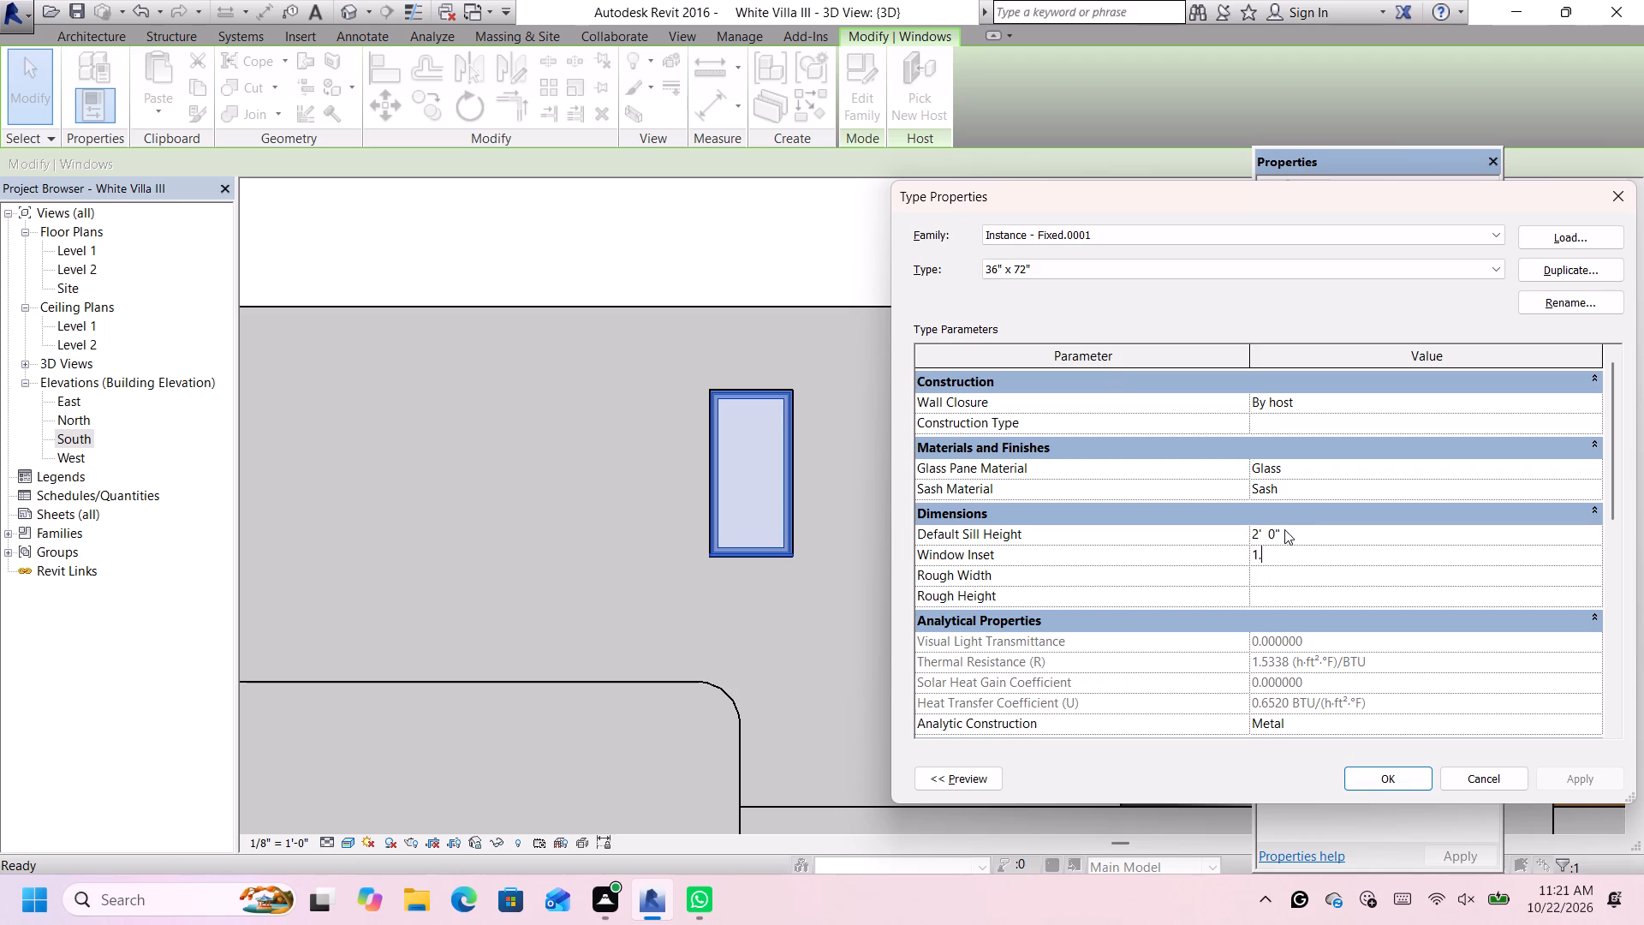
type("5'")
key("Return")
left_click(1391, 773)
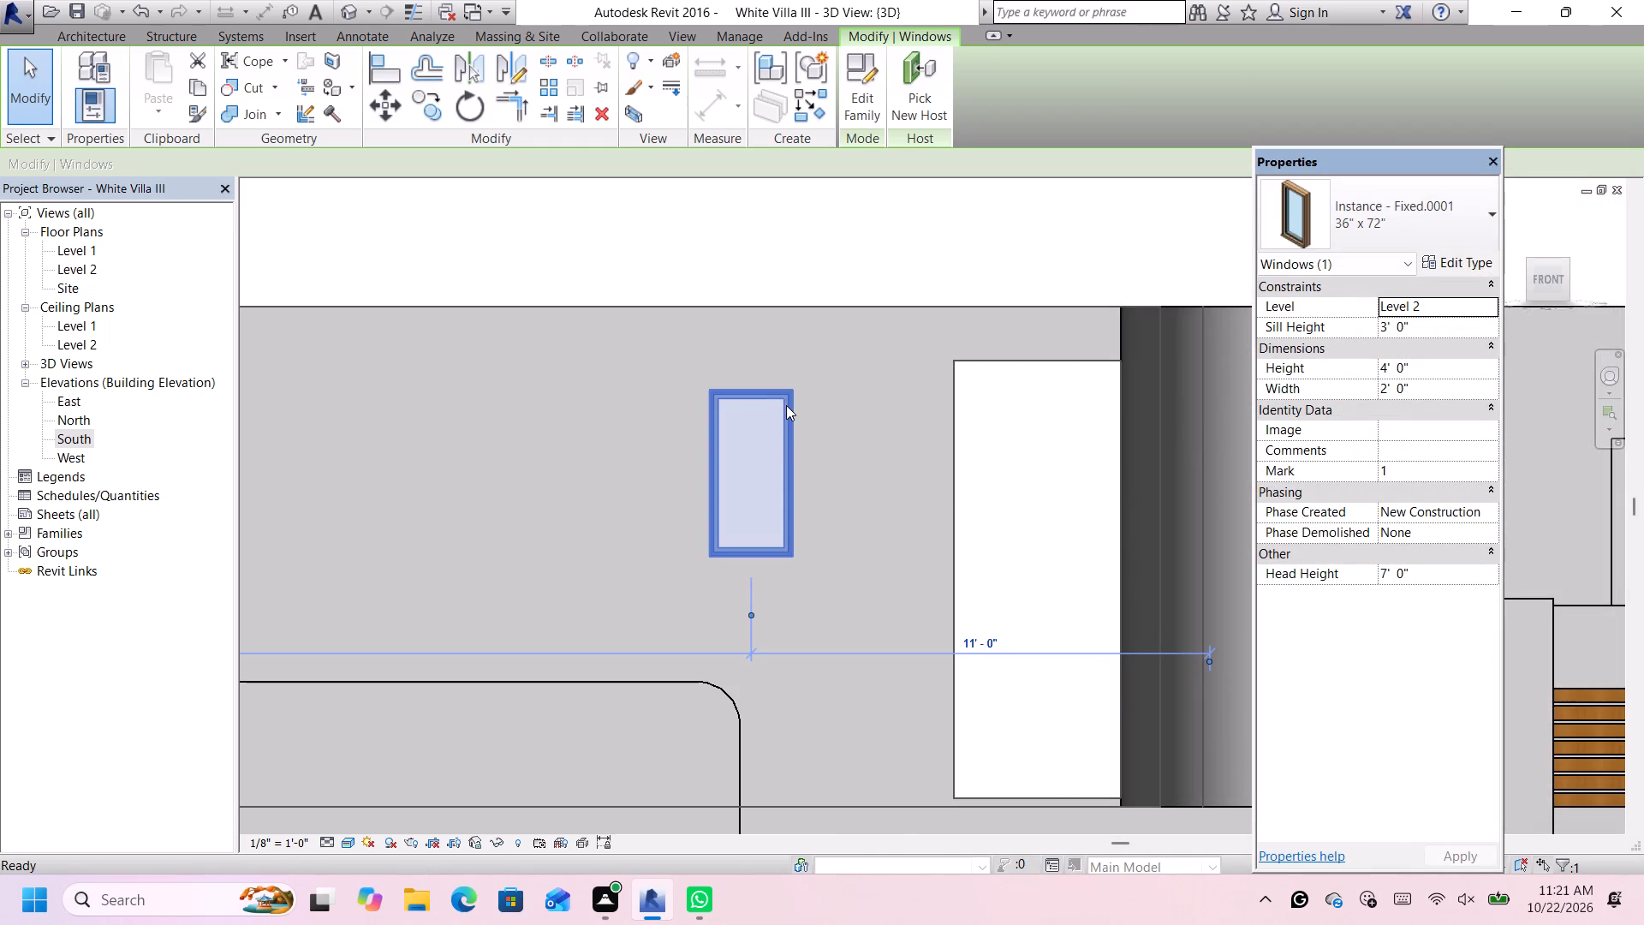
Set the rear wall window's instance height to 6' and its width to 3'.
scroll(788, 404, "up", 1)
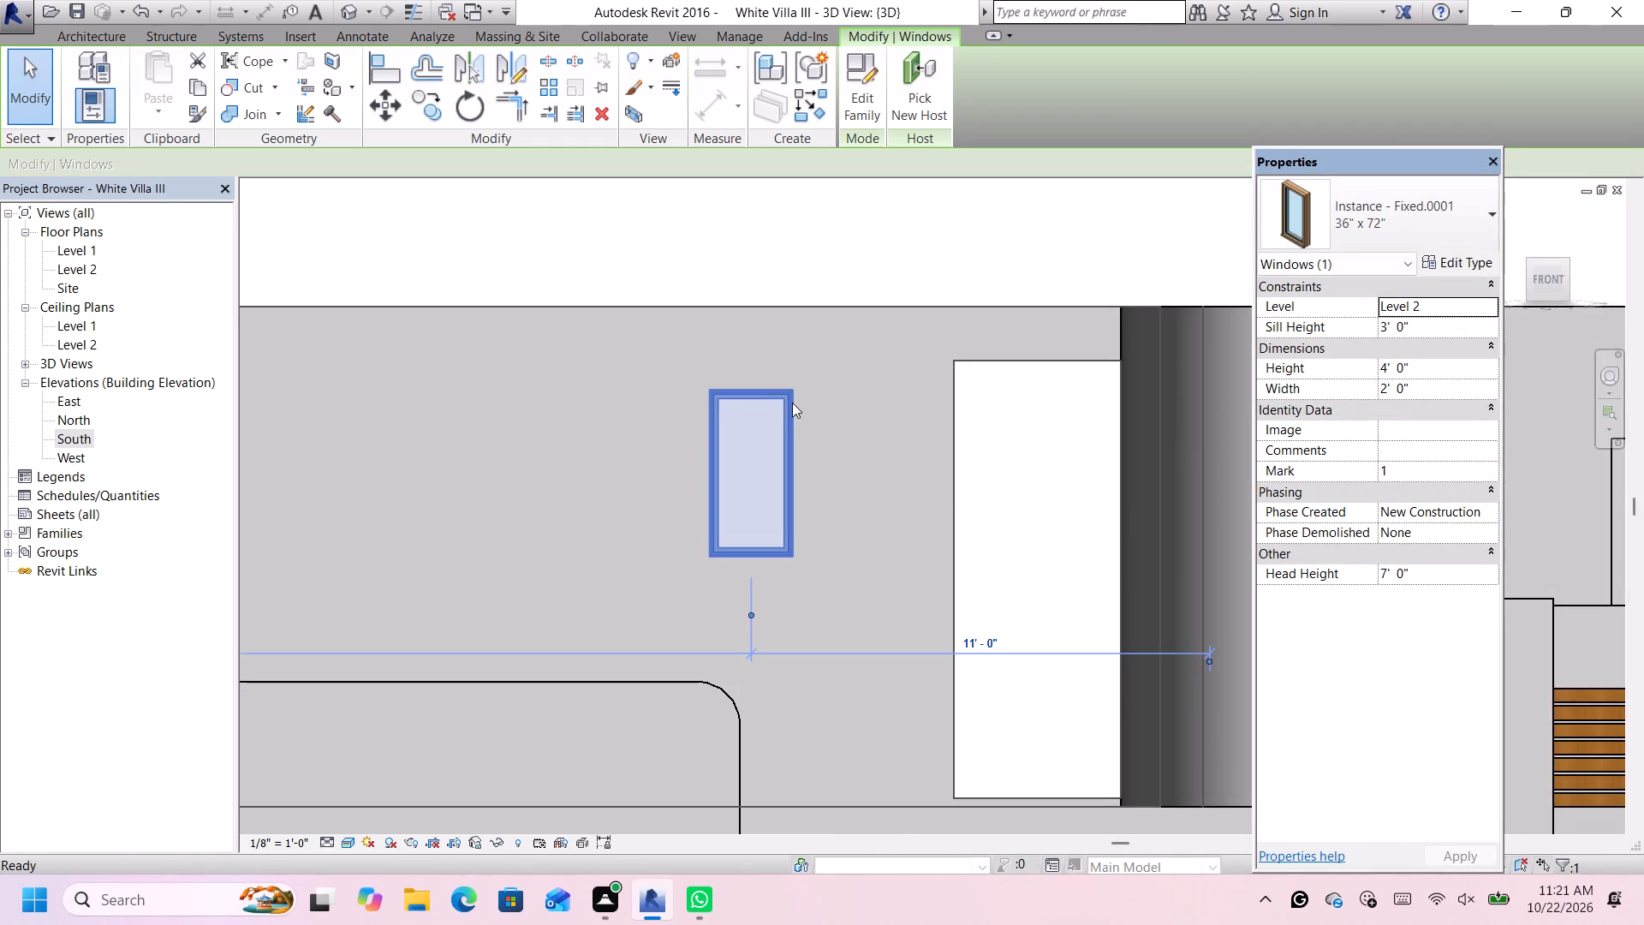
left_click(792, 403)
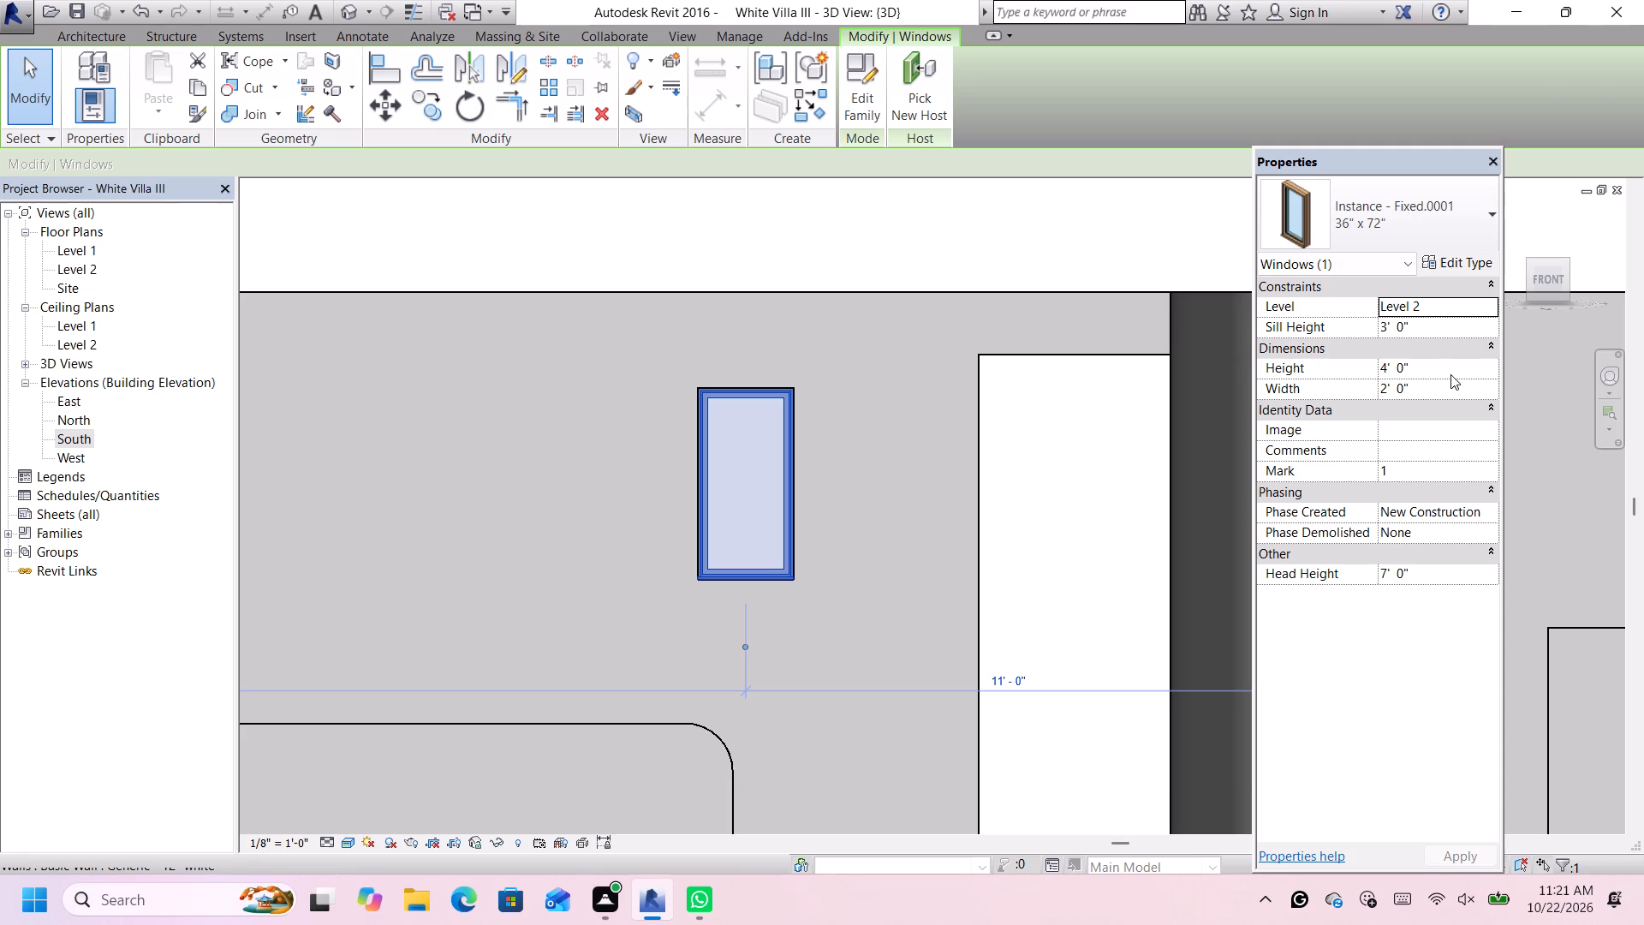
left_click_drag(1459, 407, 1448, 403)
left_click(1430, 373)
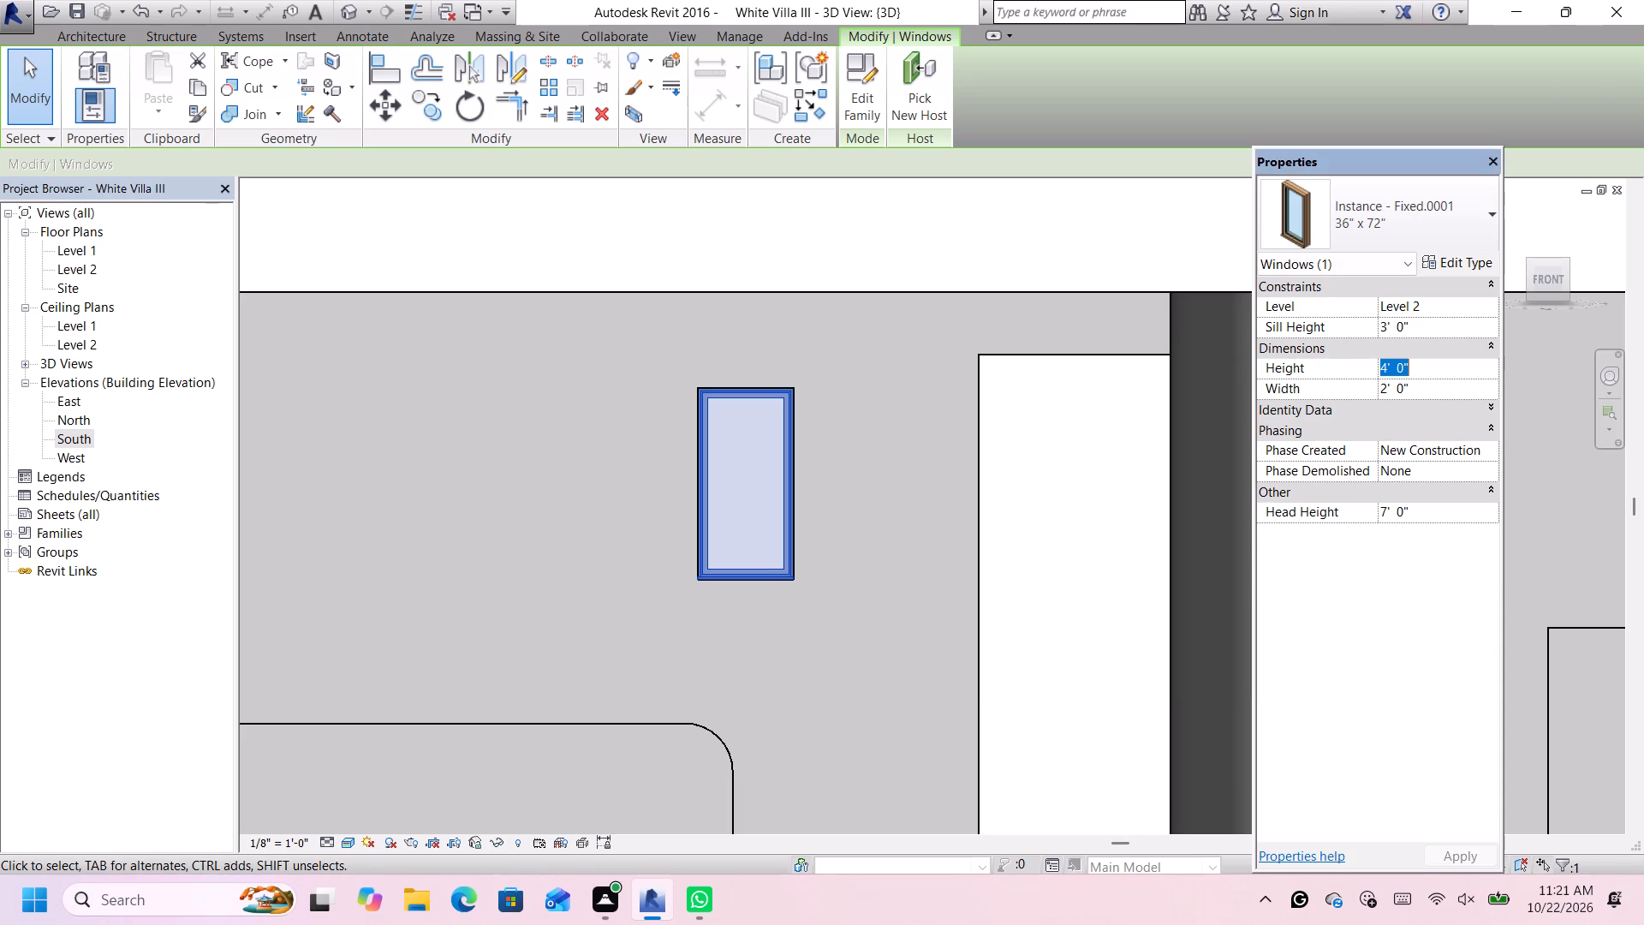
key("BackSpace")
type("6'")
key("Return")
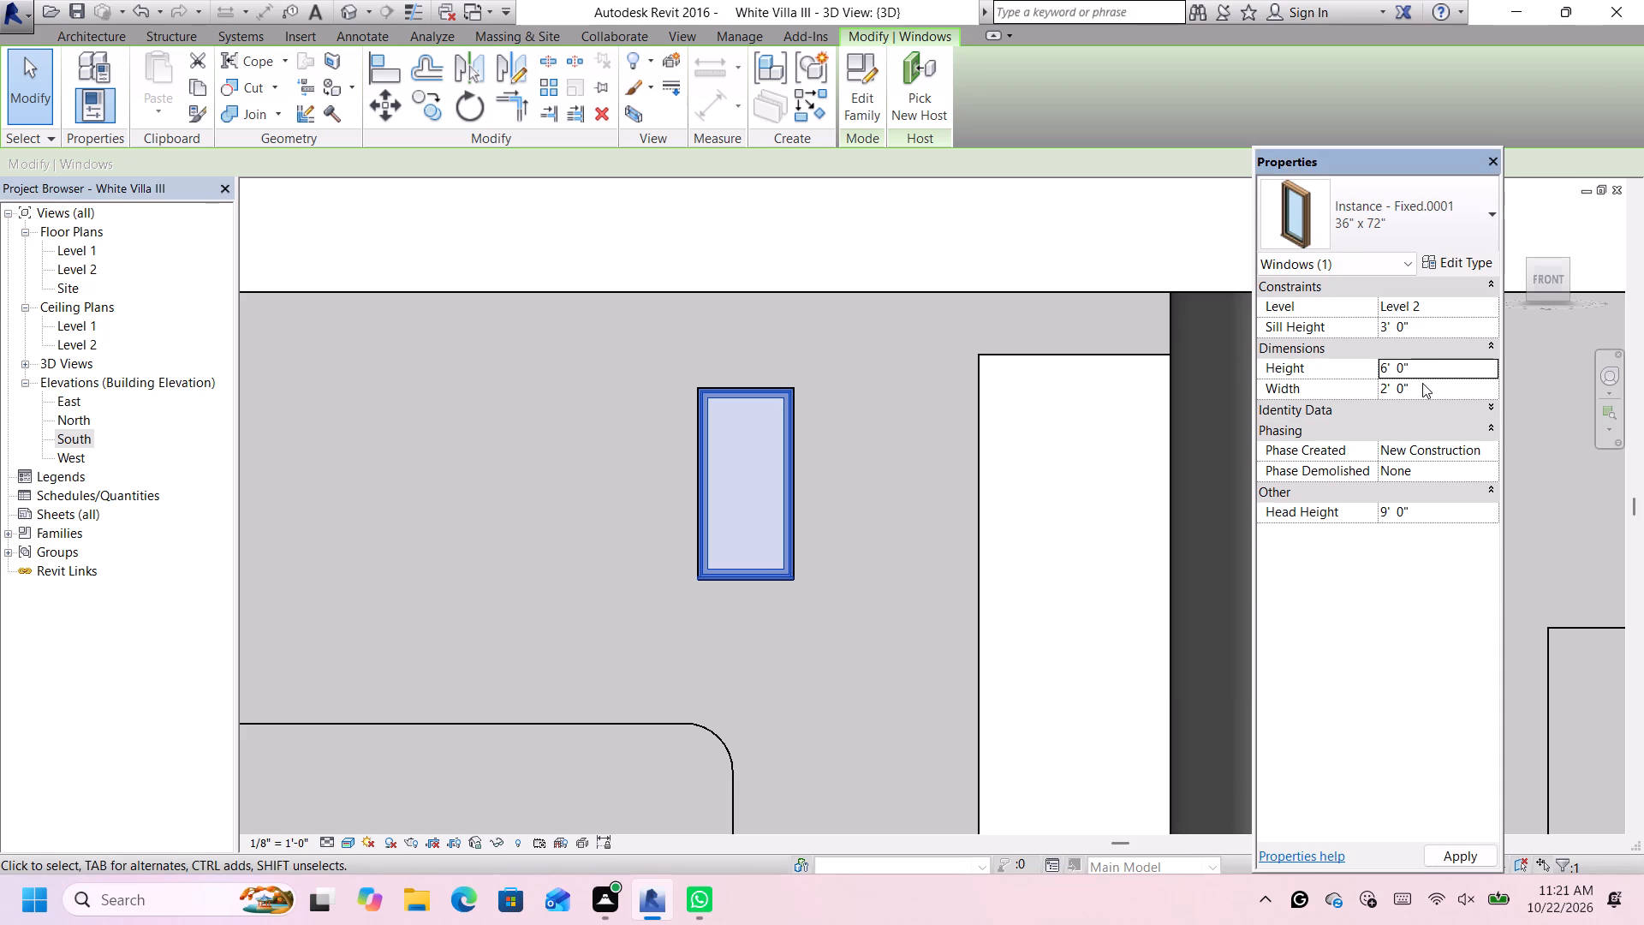
left_click(1422, 383)
key("BackSpace")
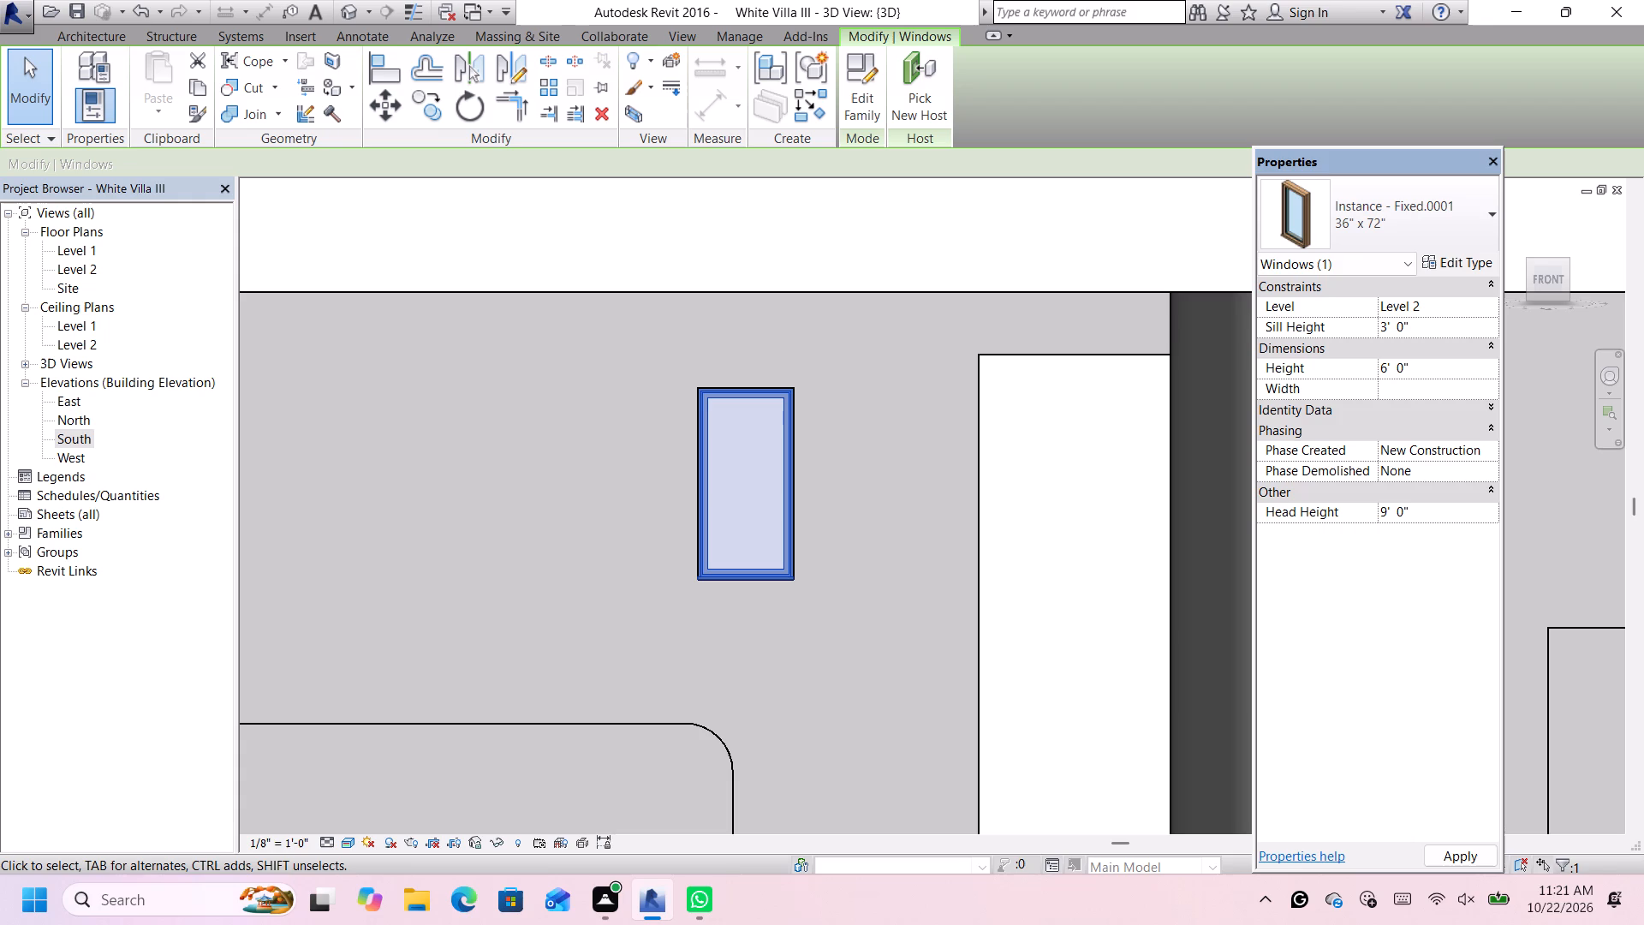
type("3'")
key("Return")
Nudge the enlarged window down the rear wall to a sill height of 1'-10" above Level 2.
scroll(864, 449, "down", 6)
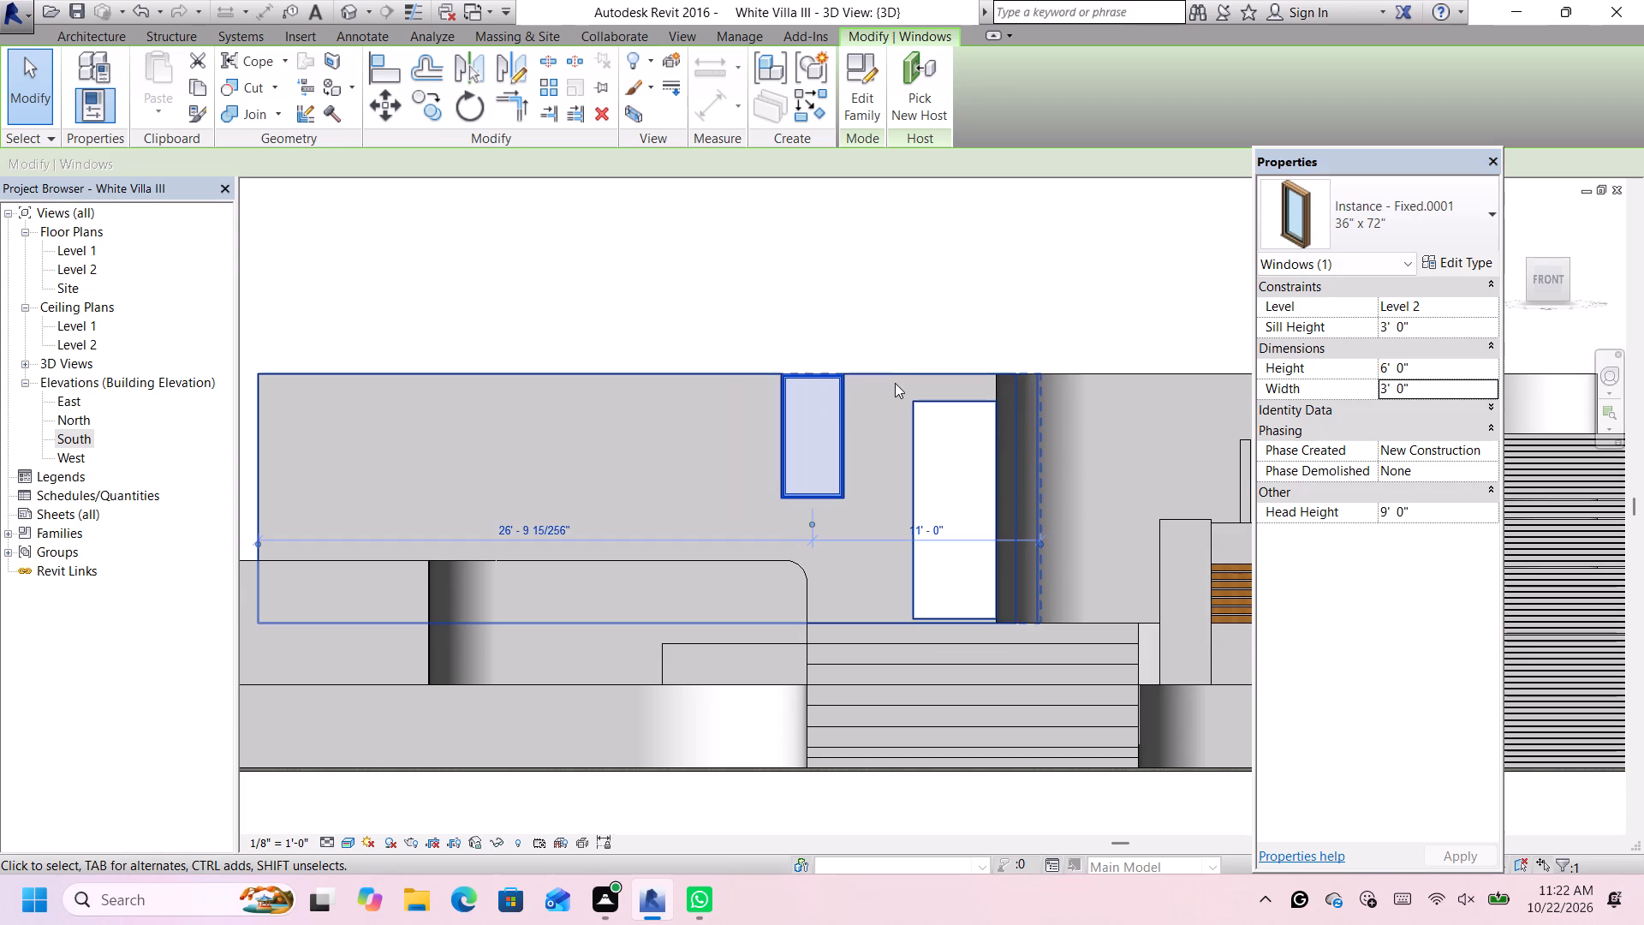
key("Down")
key("Down")
key("Down")
key("Down")
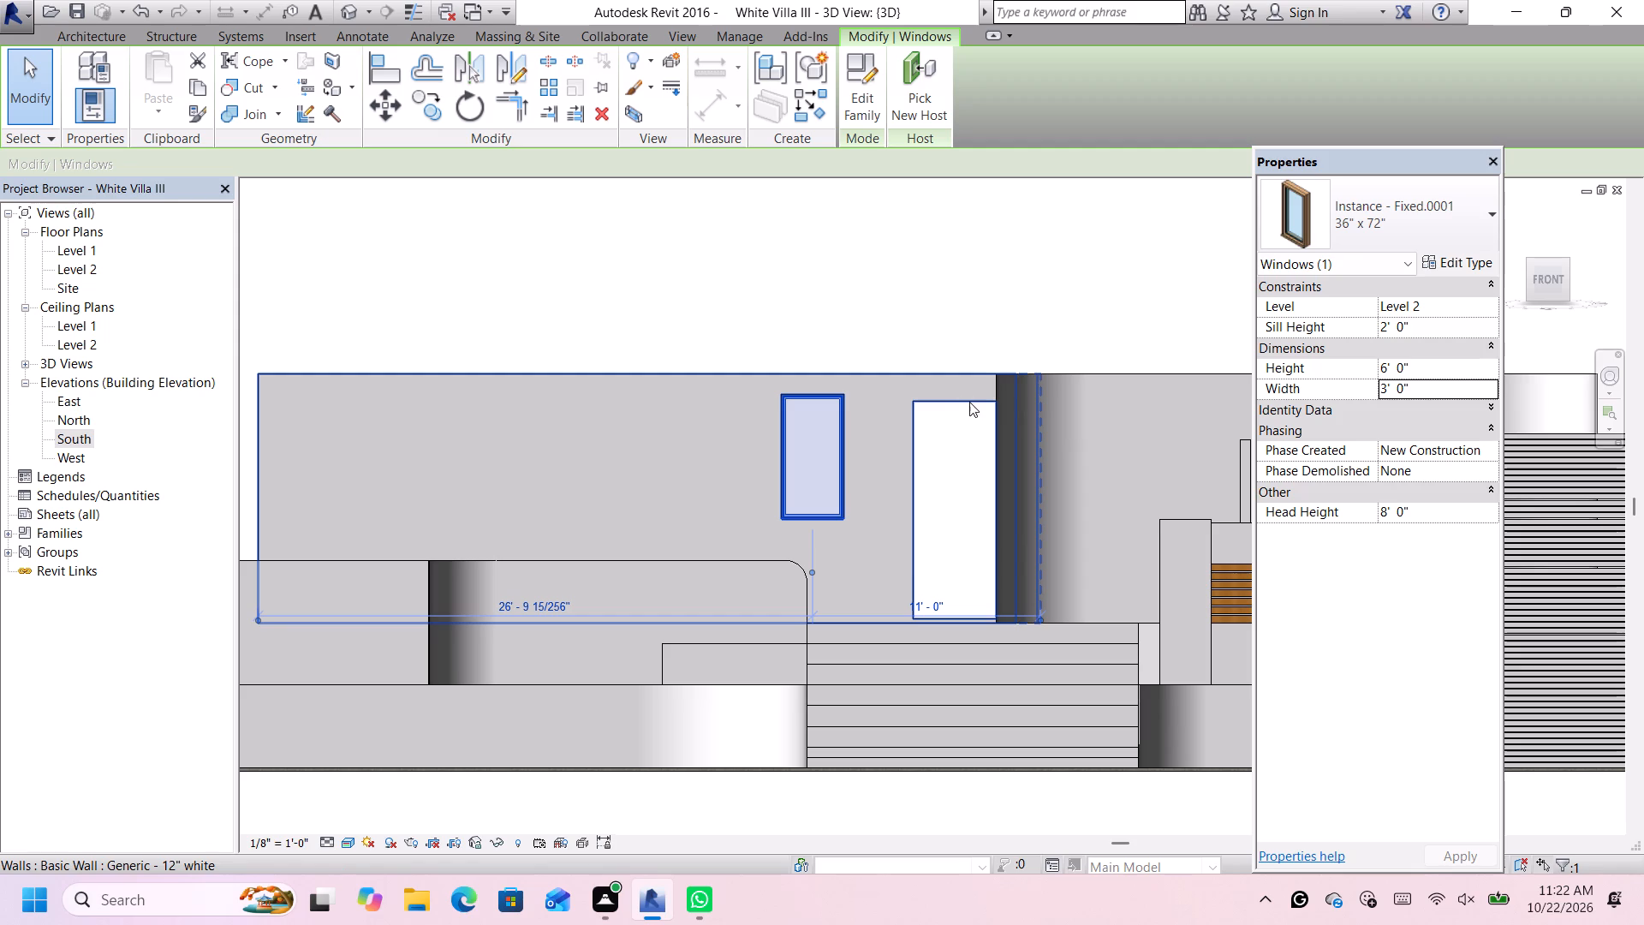
scroll(742, 449, "up", 1)
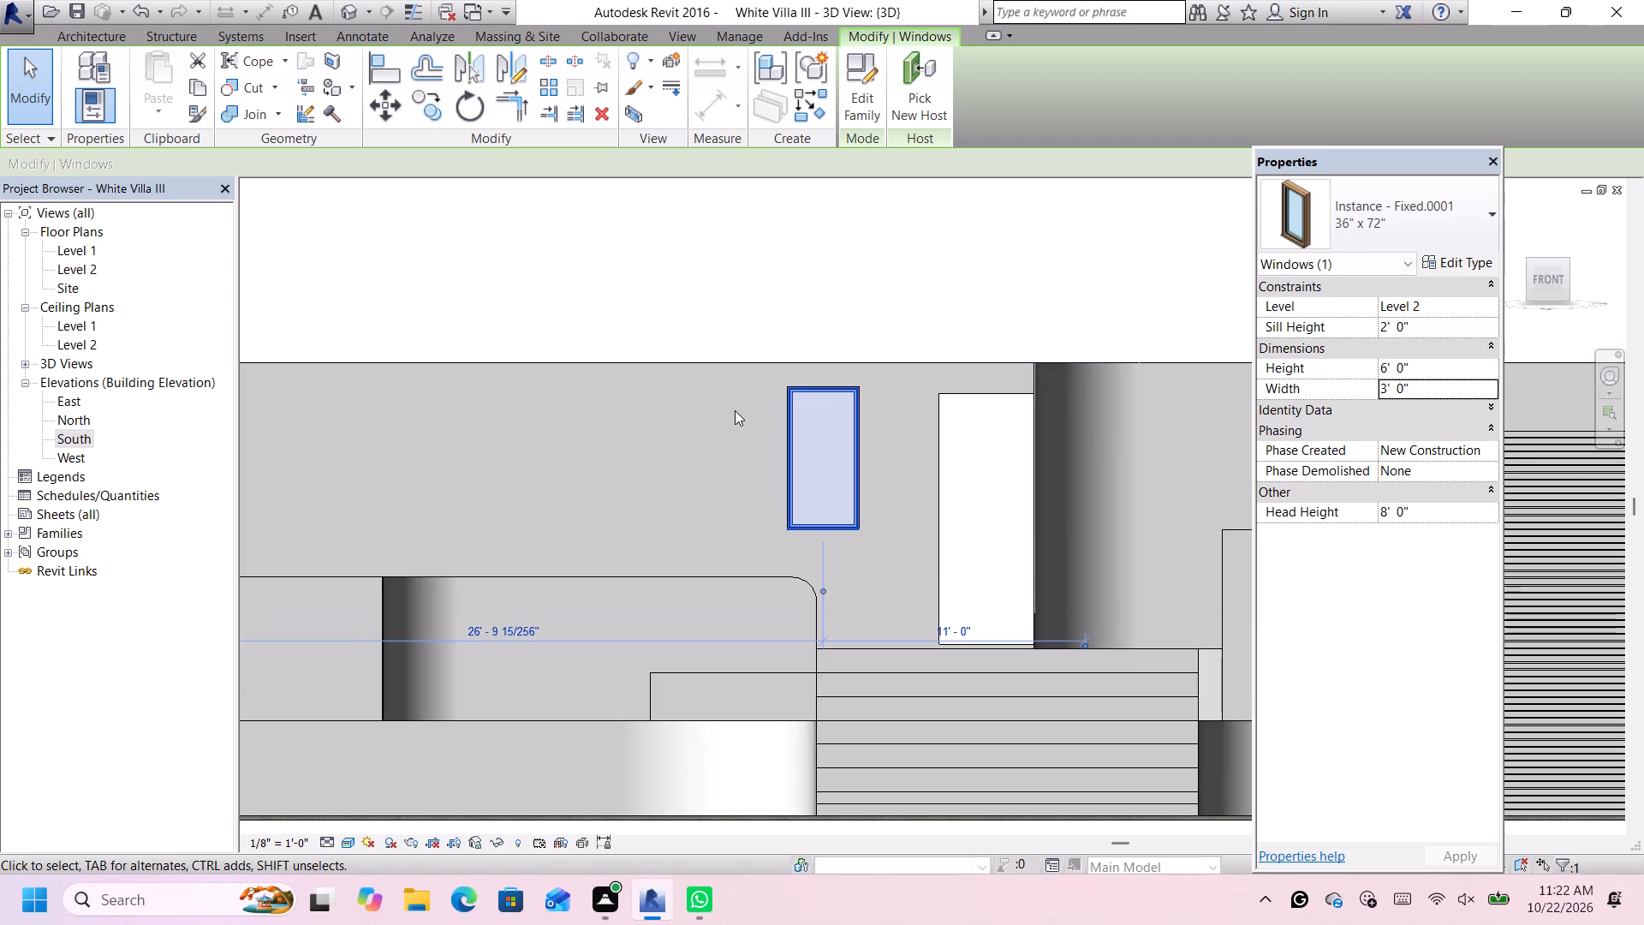
key("Down")
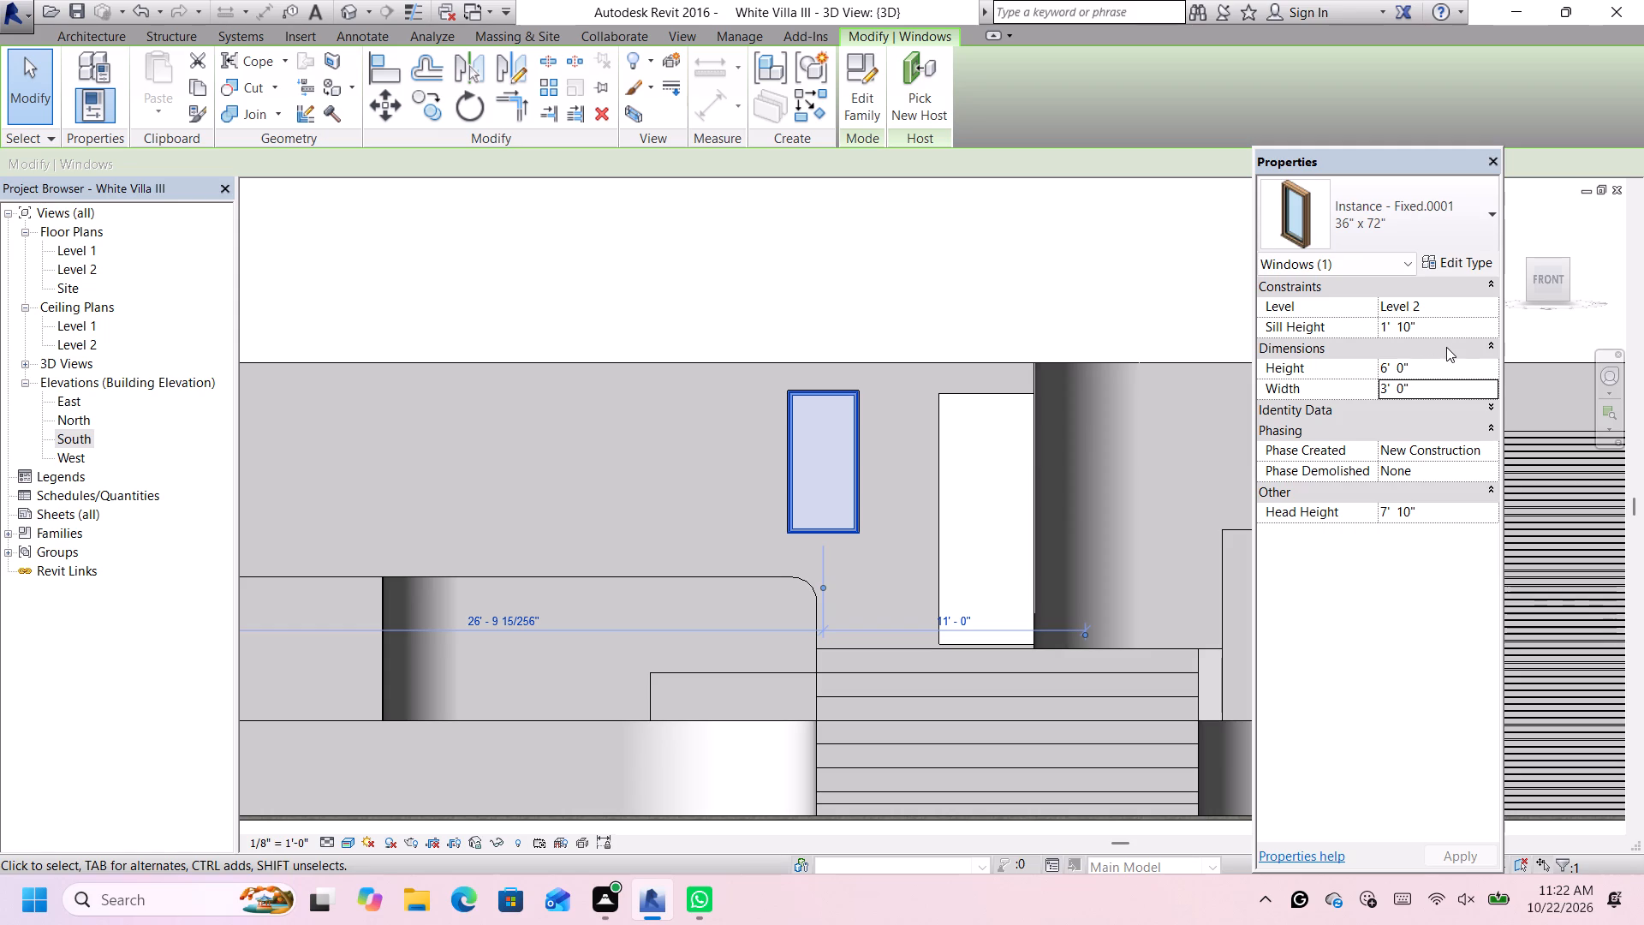
scroll(1397, 371, "up", 1)
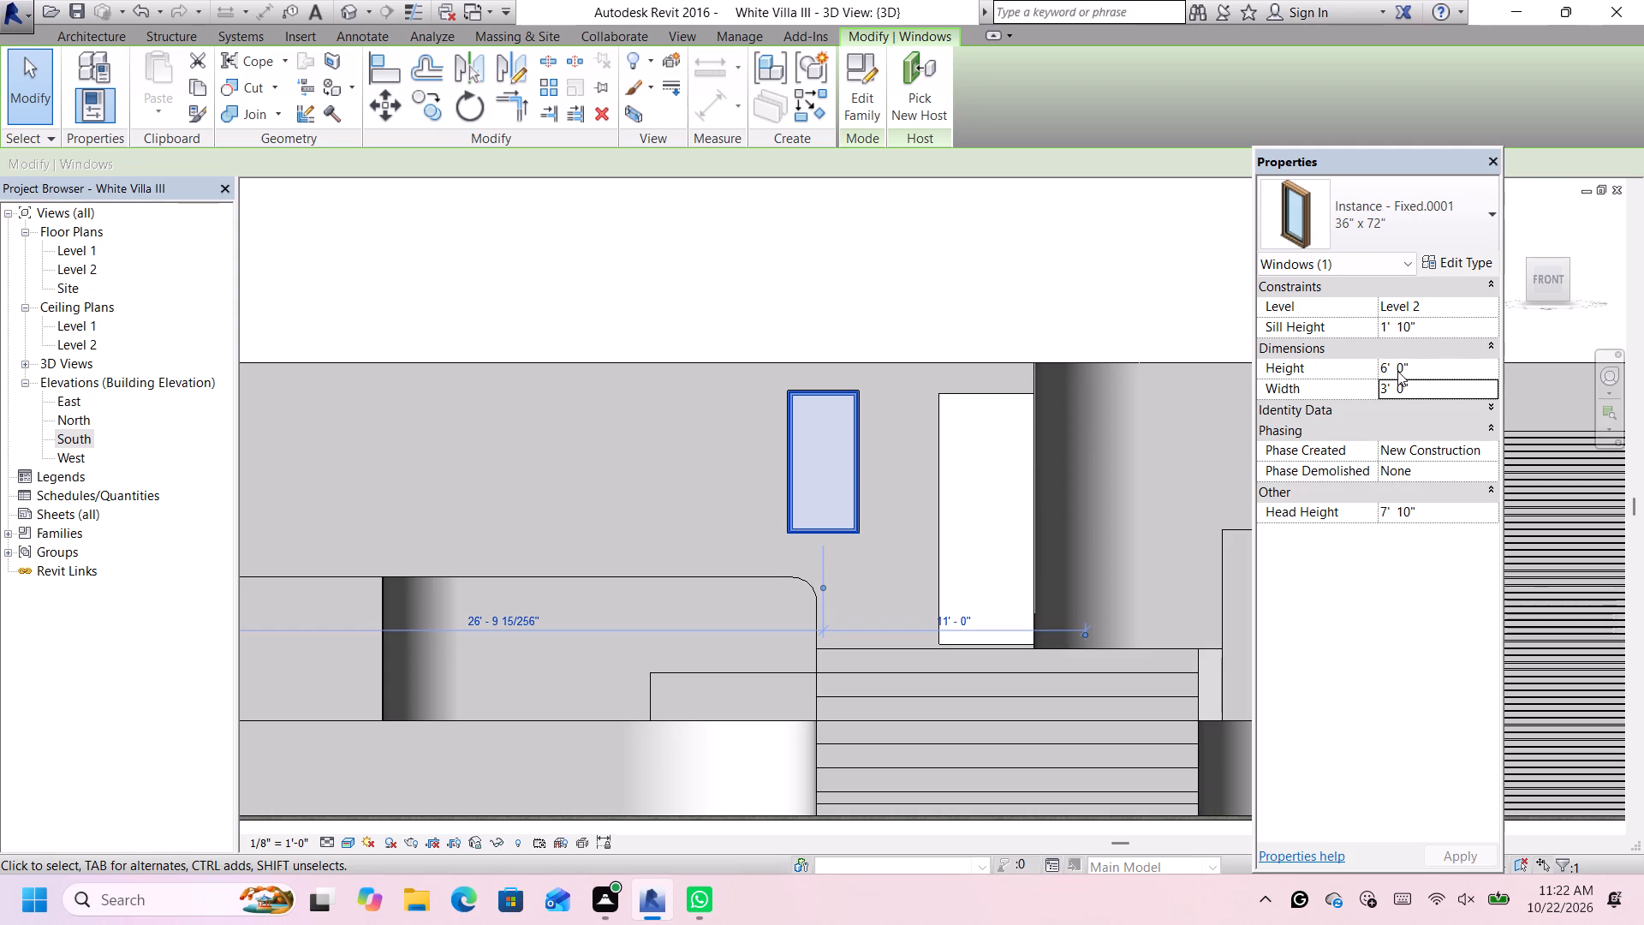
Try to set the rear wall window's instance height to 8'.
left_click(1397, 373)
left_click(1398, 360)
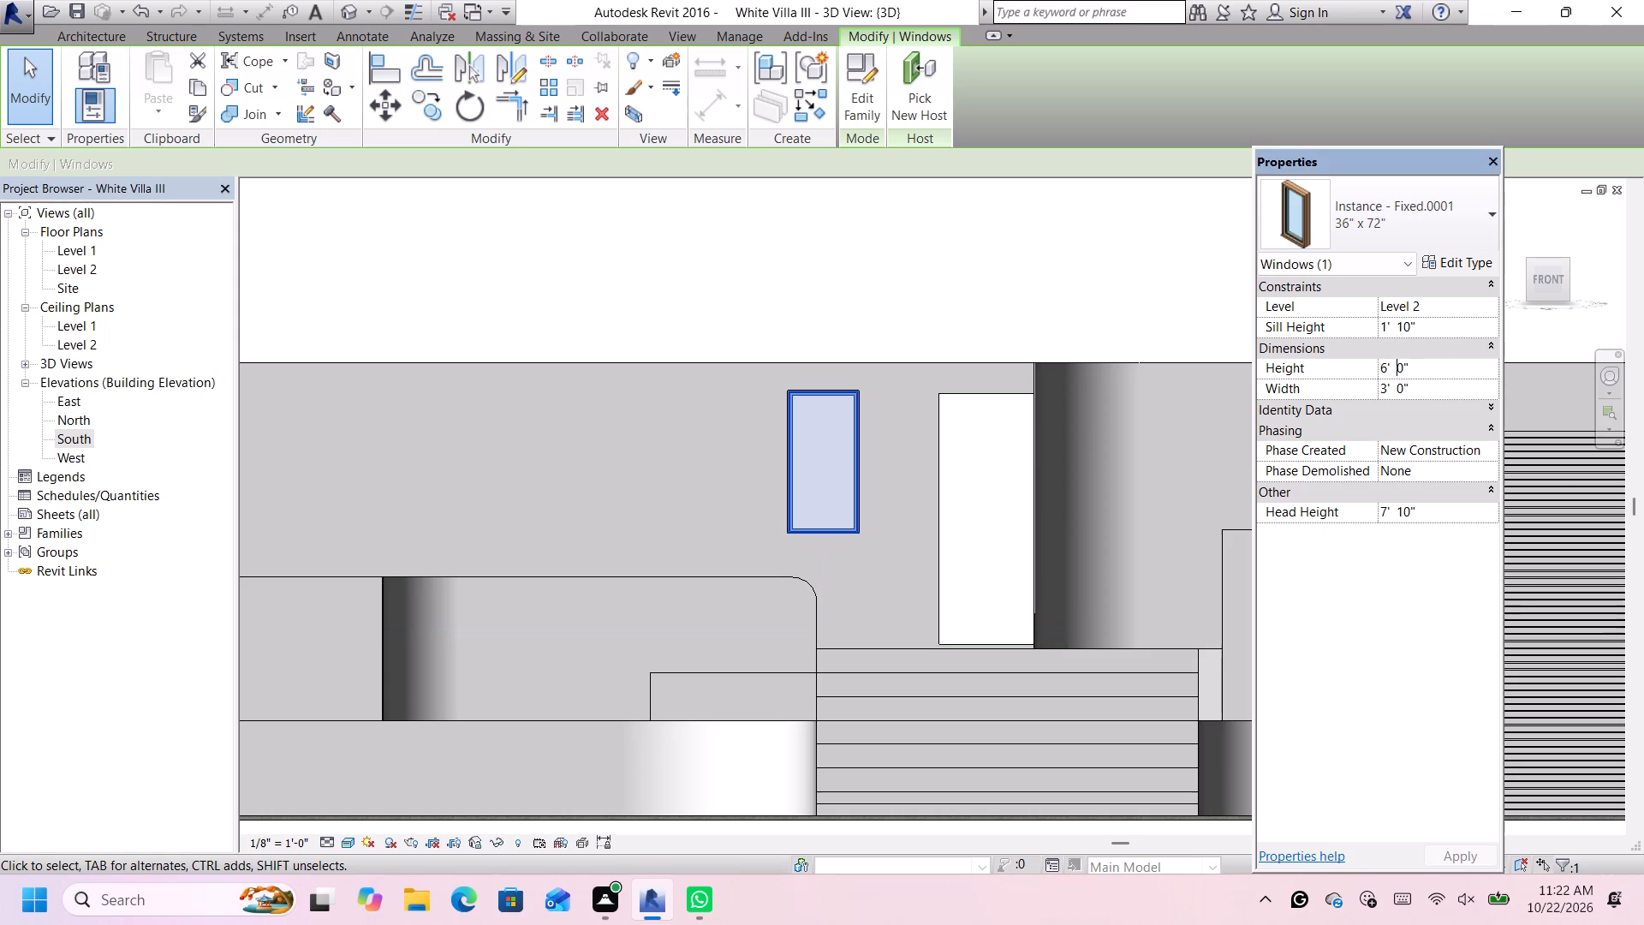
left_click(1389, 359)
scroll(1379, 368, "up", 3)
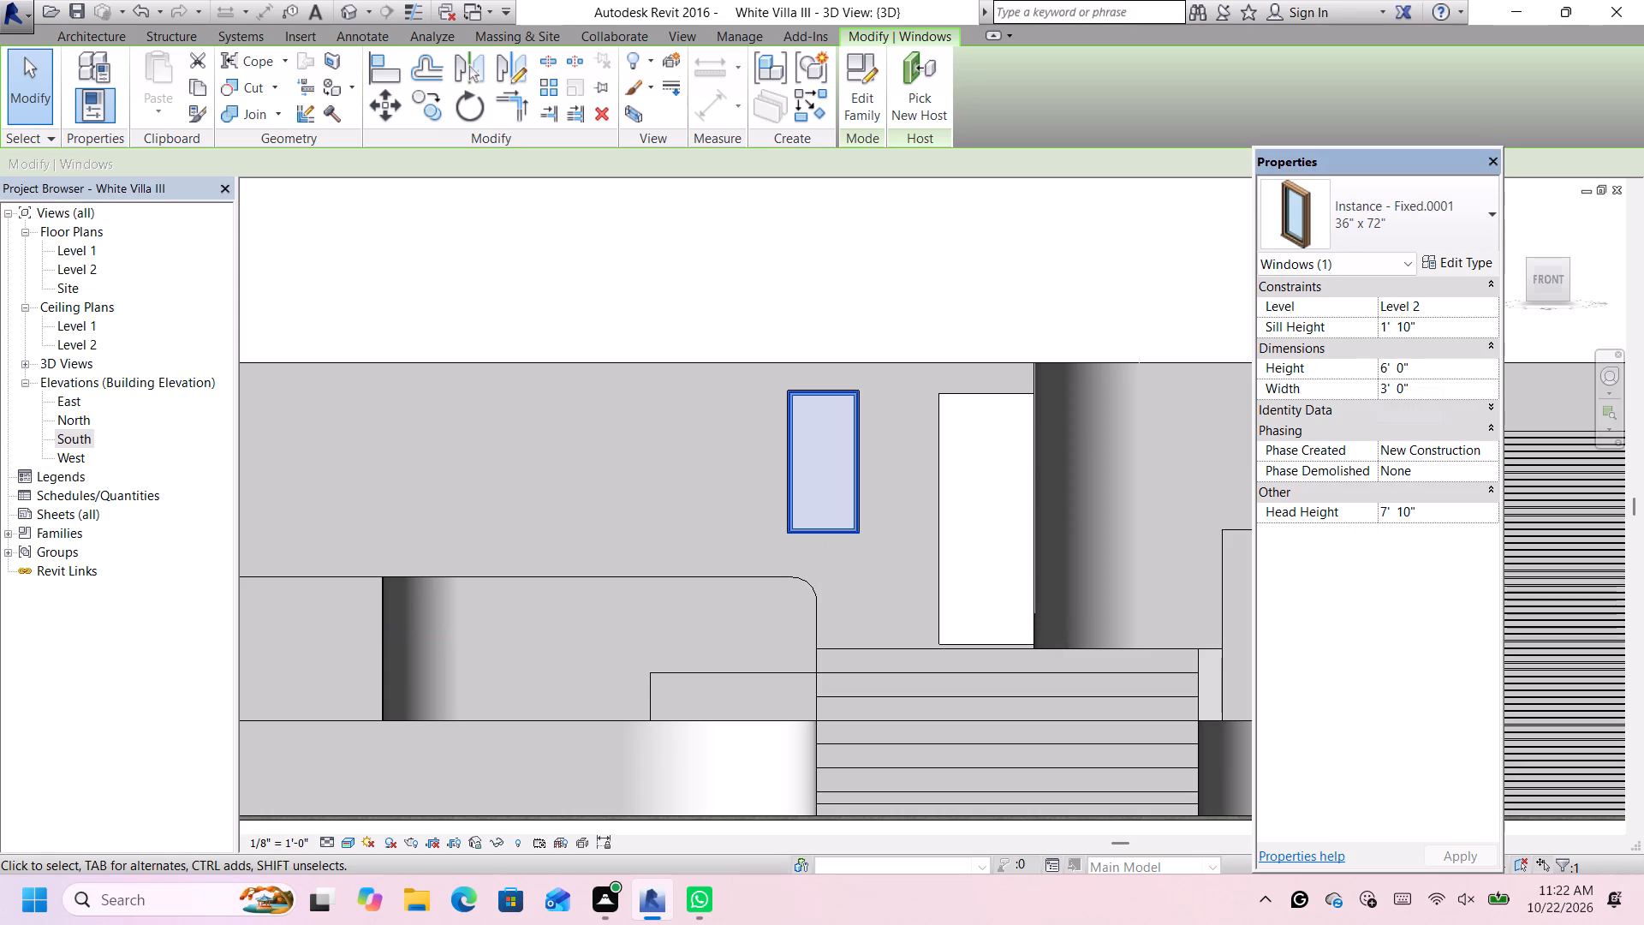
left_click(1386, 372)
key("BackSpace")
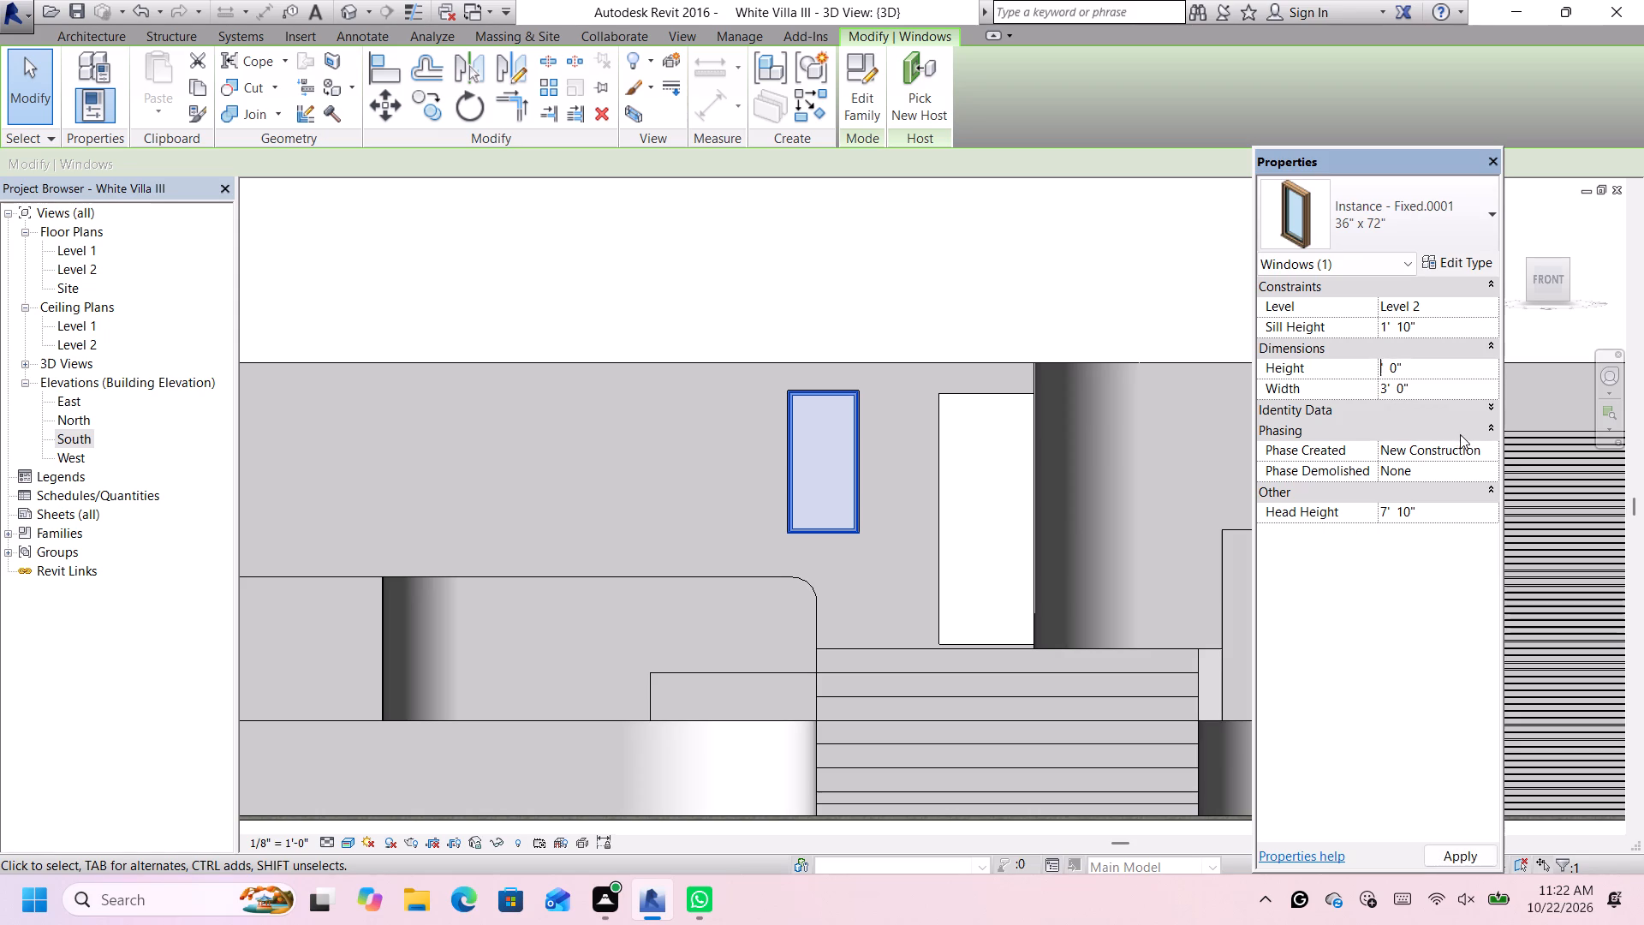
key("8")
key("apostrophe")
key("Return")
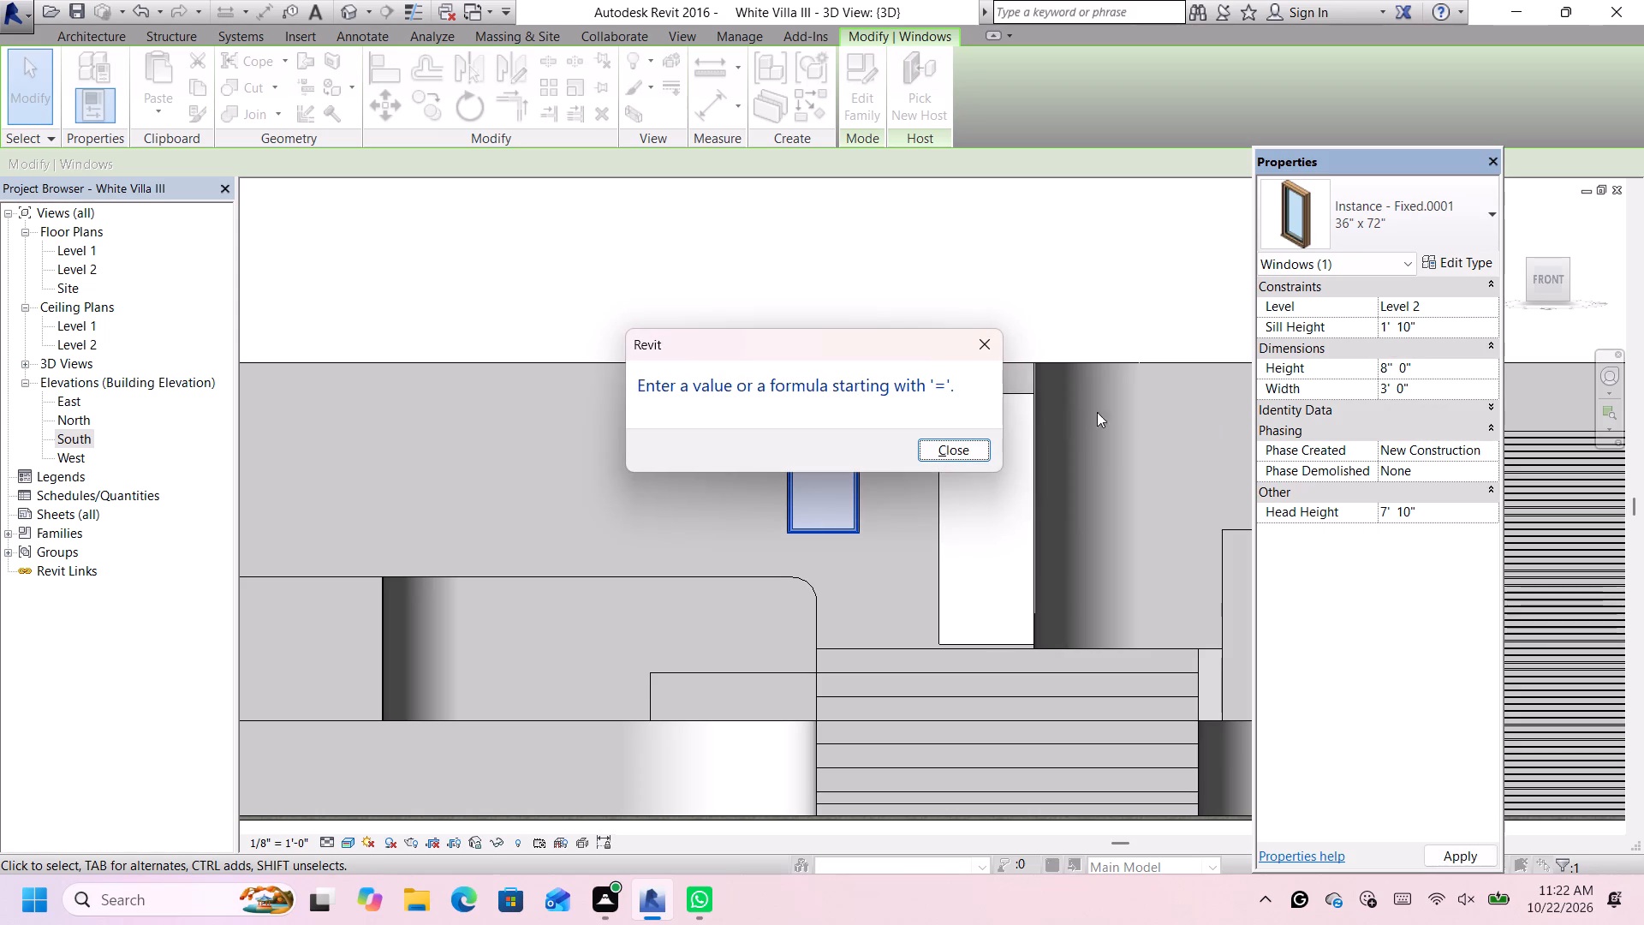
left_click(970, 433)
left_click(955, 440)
Set the rear wall window's instance height to 8'.
left_click(1396, 362)
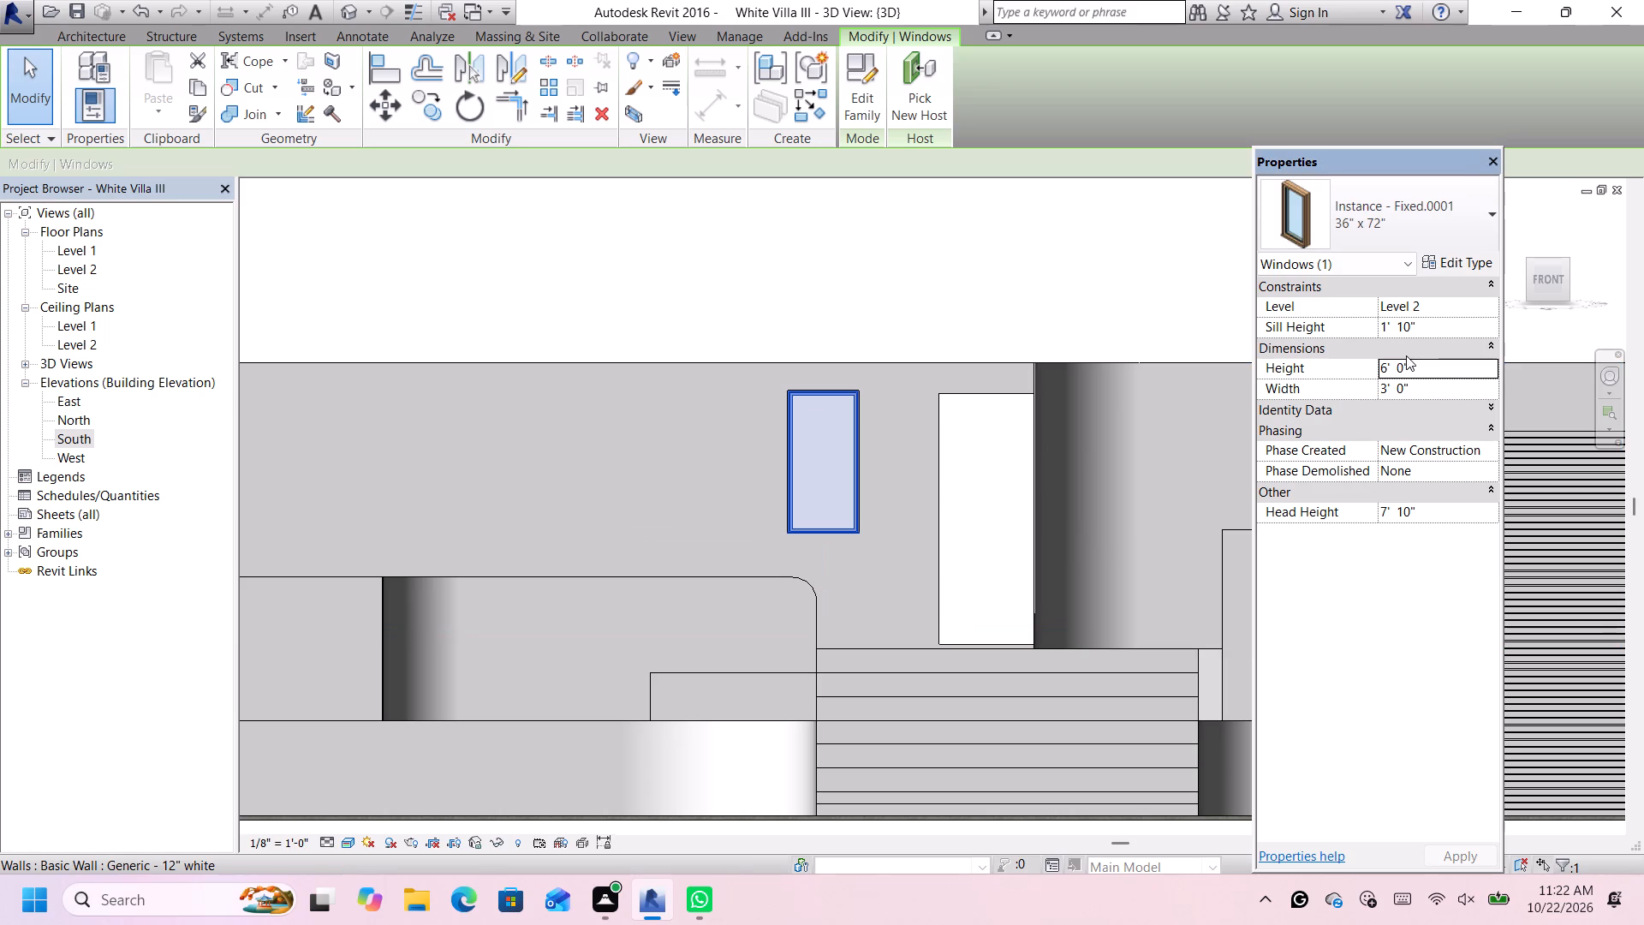
key("Left")
key("Left")
key("Left")
key("BackSpace")
key("8")
key("Return")
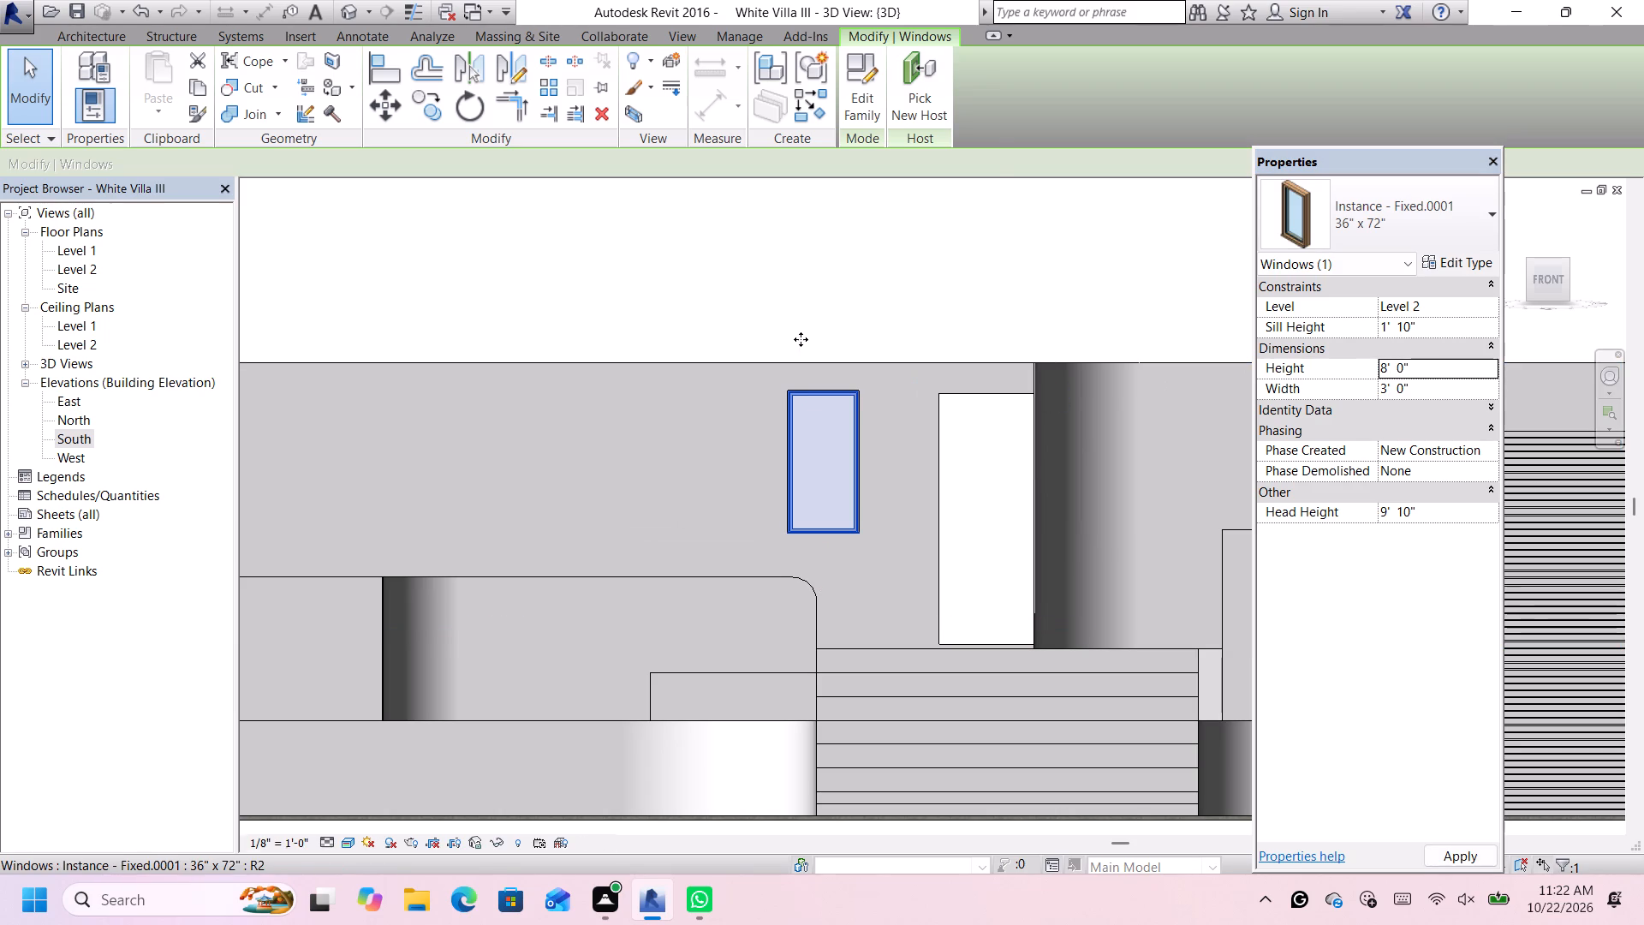
left_click(958, 122)
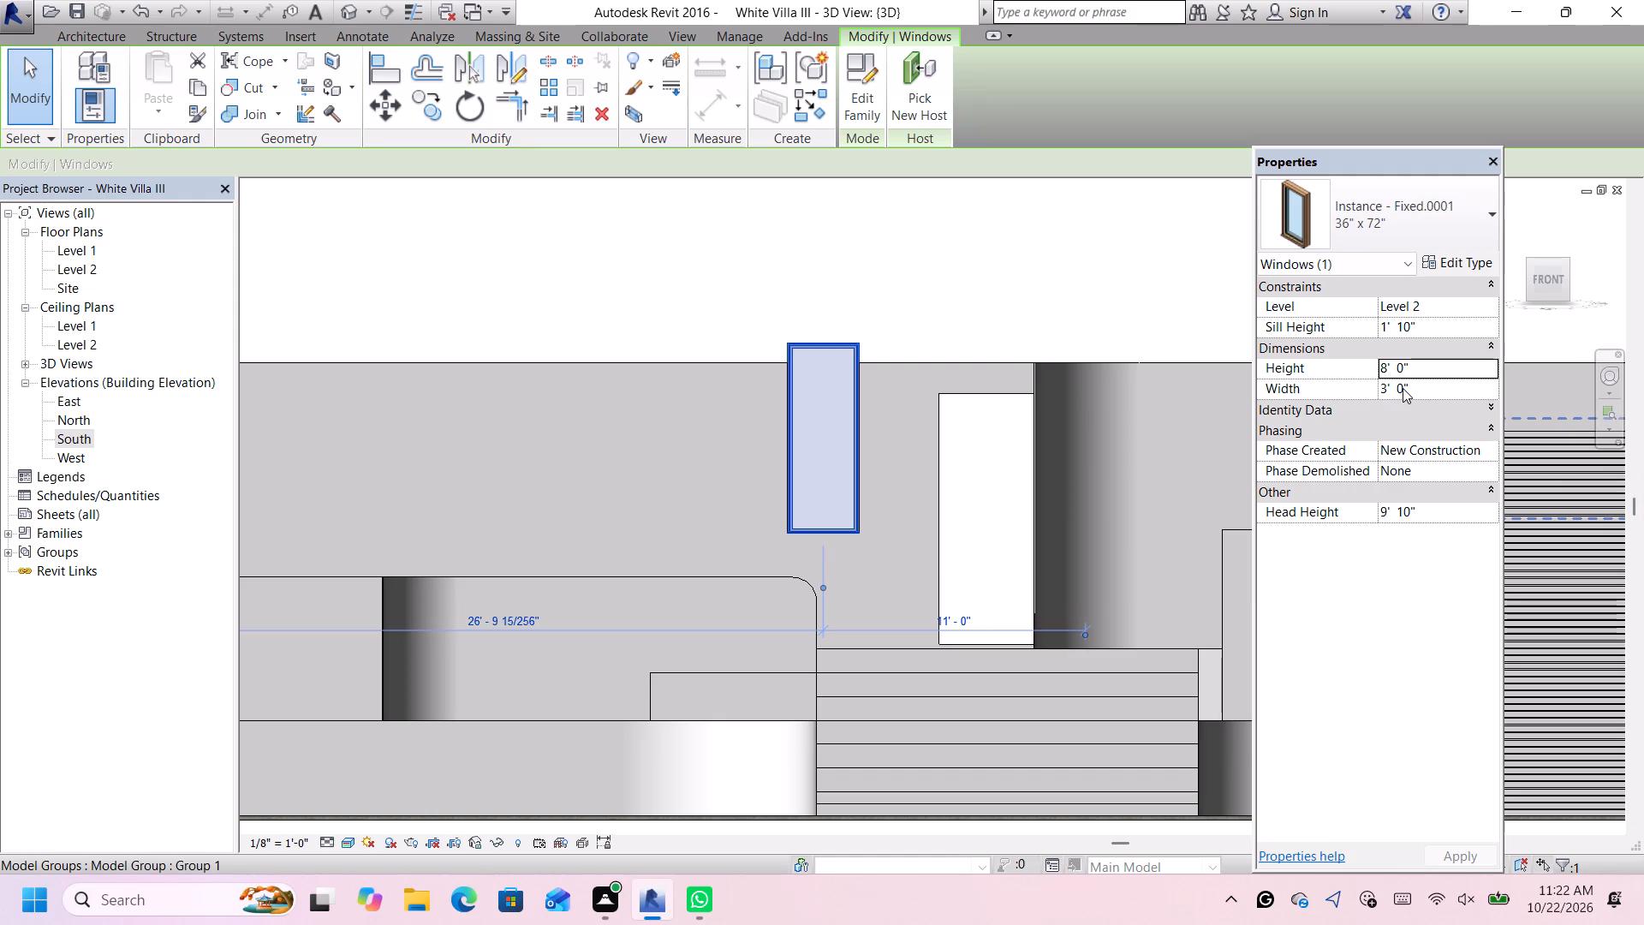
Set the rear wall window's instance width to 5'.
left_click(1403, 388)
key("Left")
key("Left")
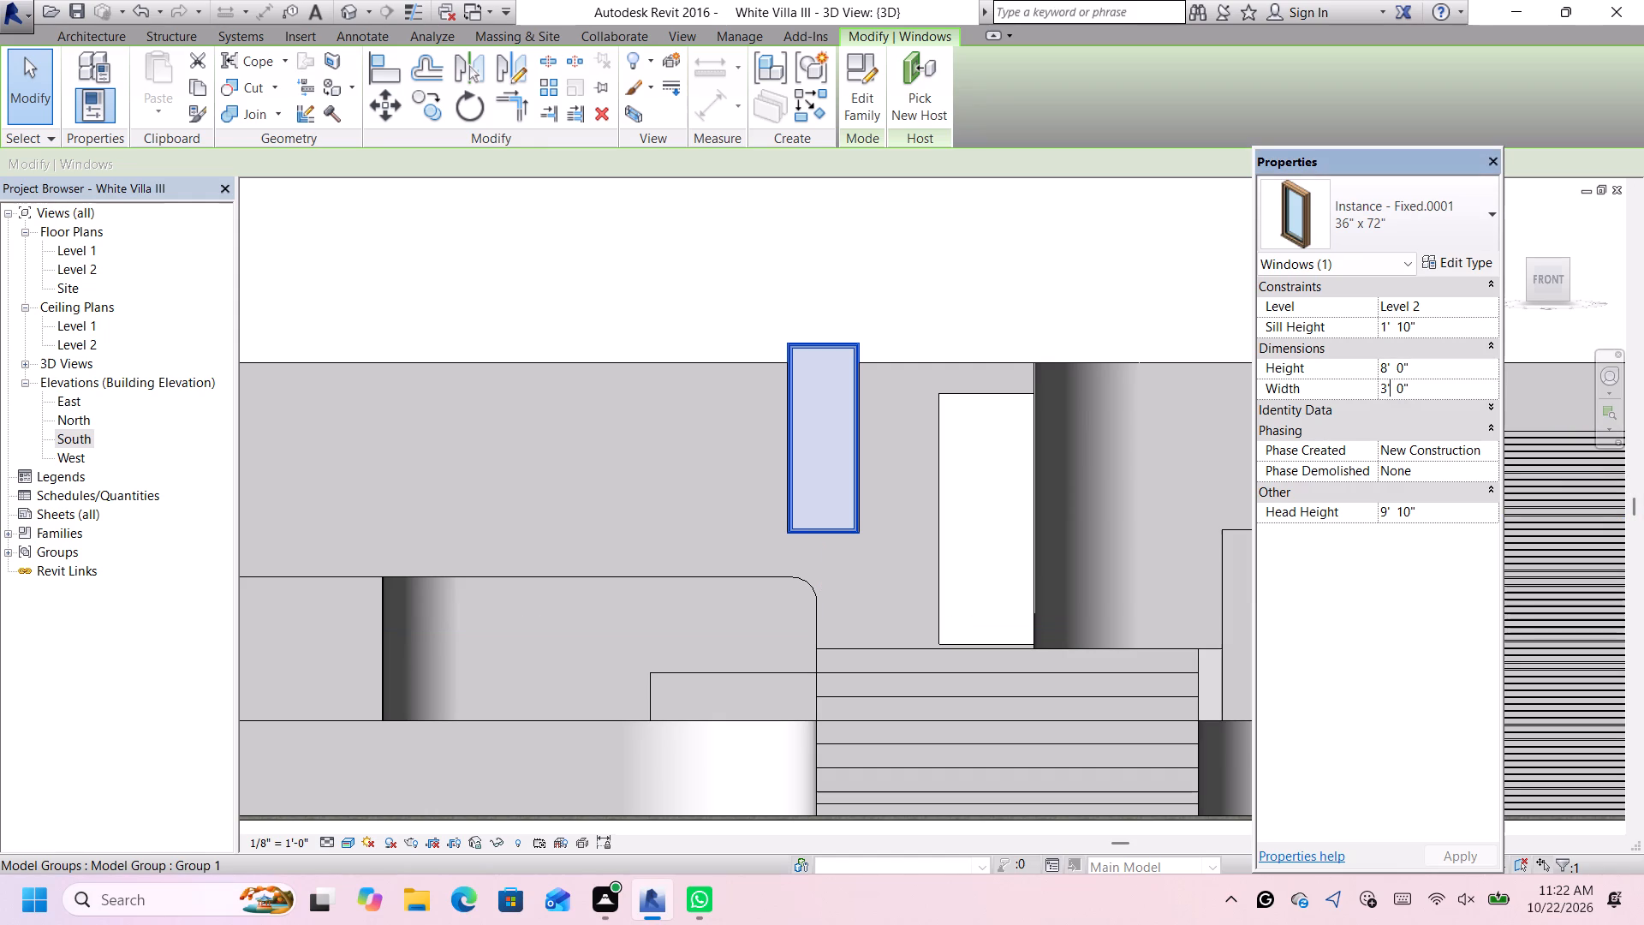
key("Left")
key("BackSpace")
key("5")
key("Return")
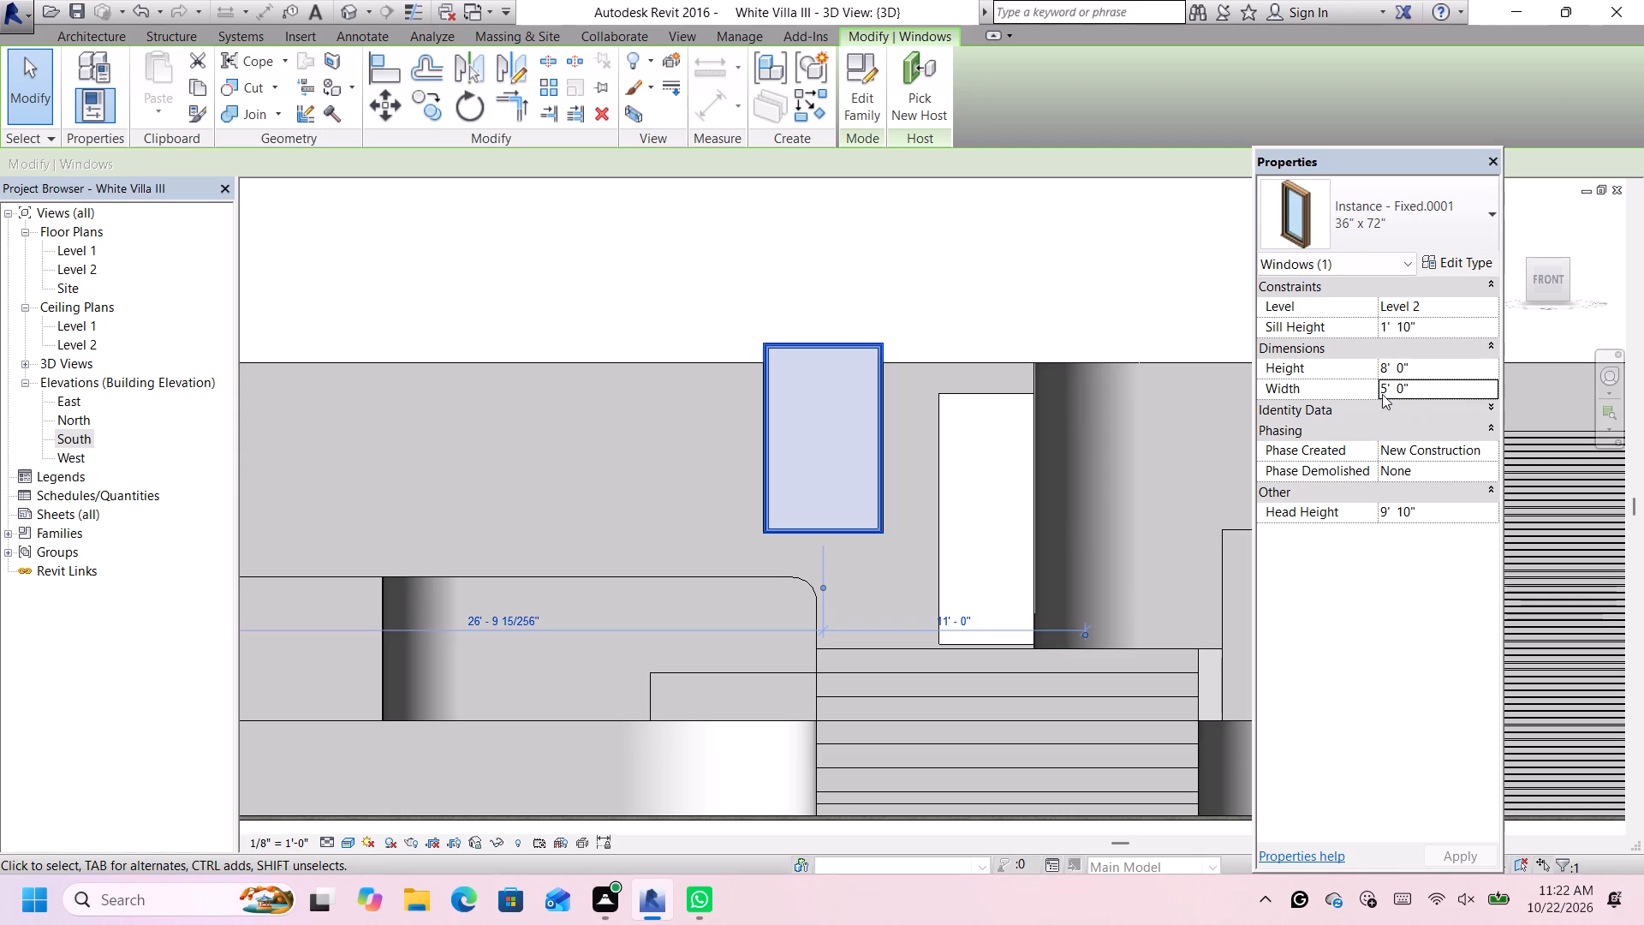
Set the rear wall window's instance width to 4'.
left_click(1391, 386)
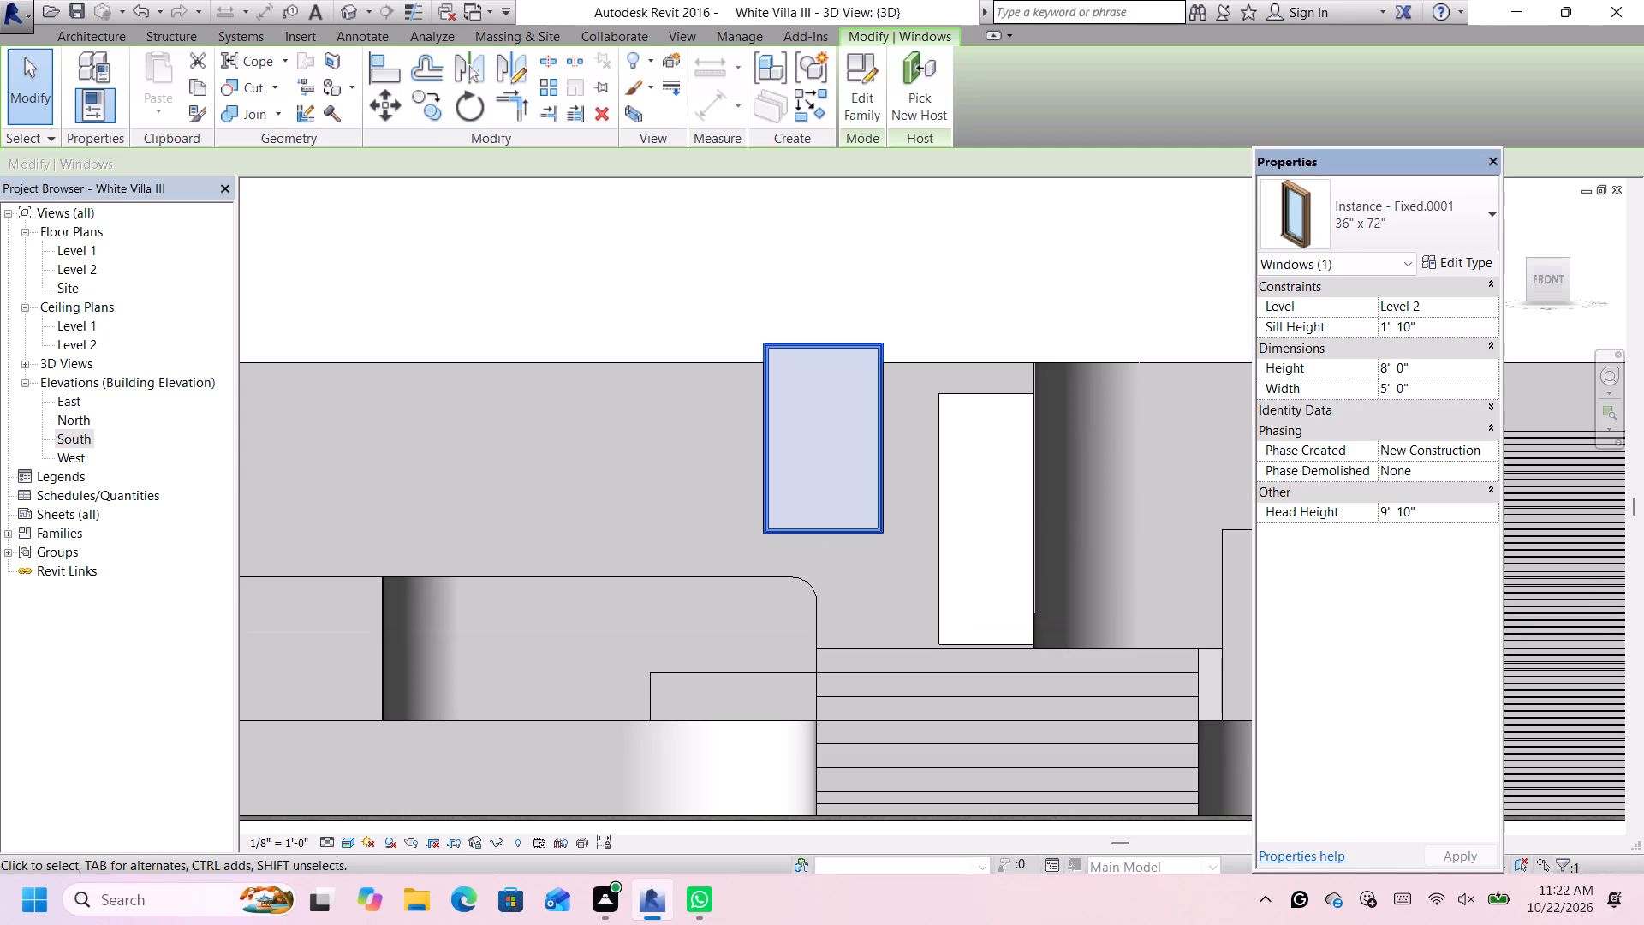
key("Left")
key("BackSpace")
key("4")
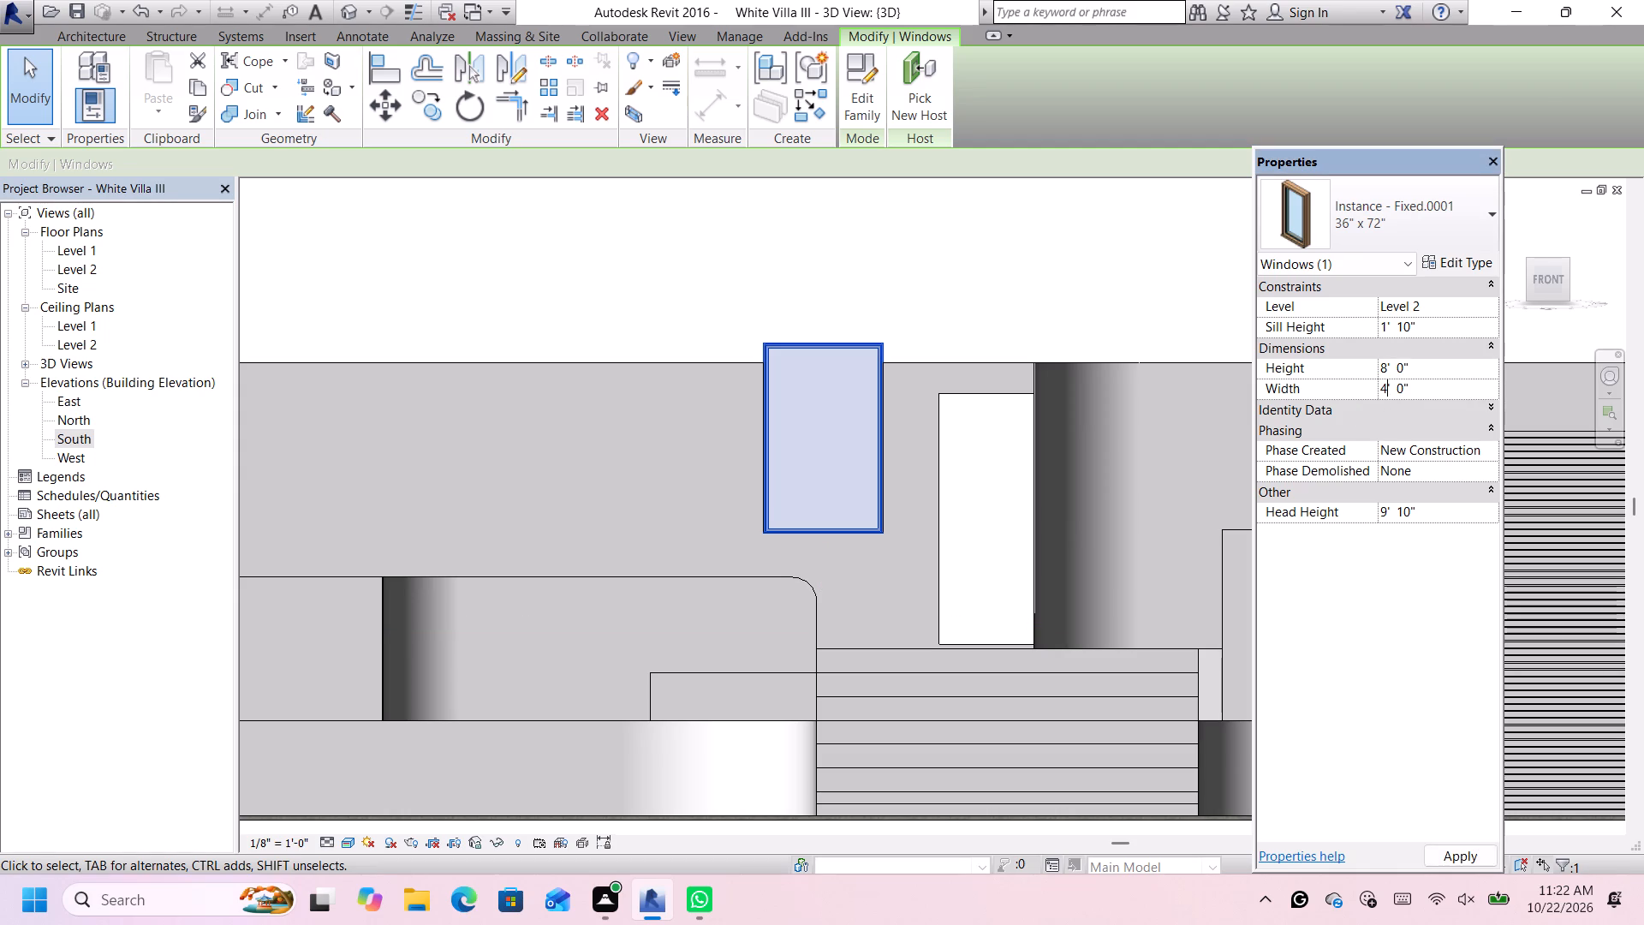
key("Return")
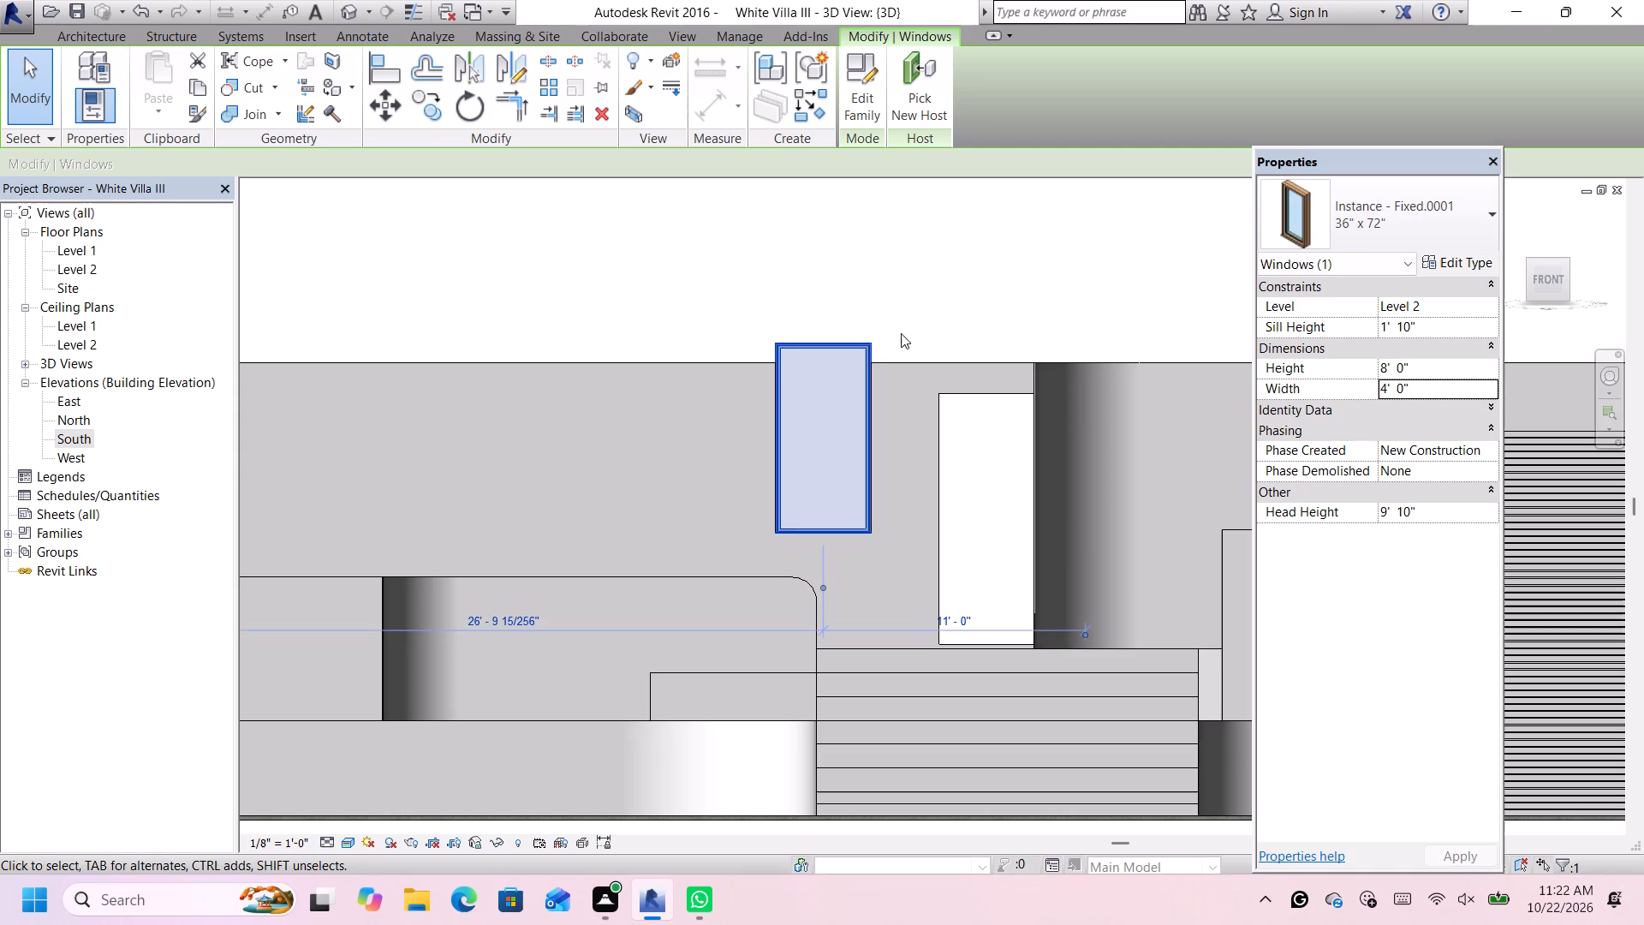
Nudge the resized window down the rear wall to a sill height of -0'-2" relative to Level 2 and deselect it.
key("Down")
key("Down")
key("Down")
key("Down")
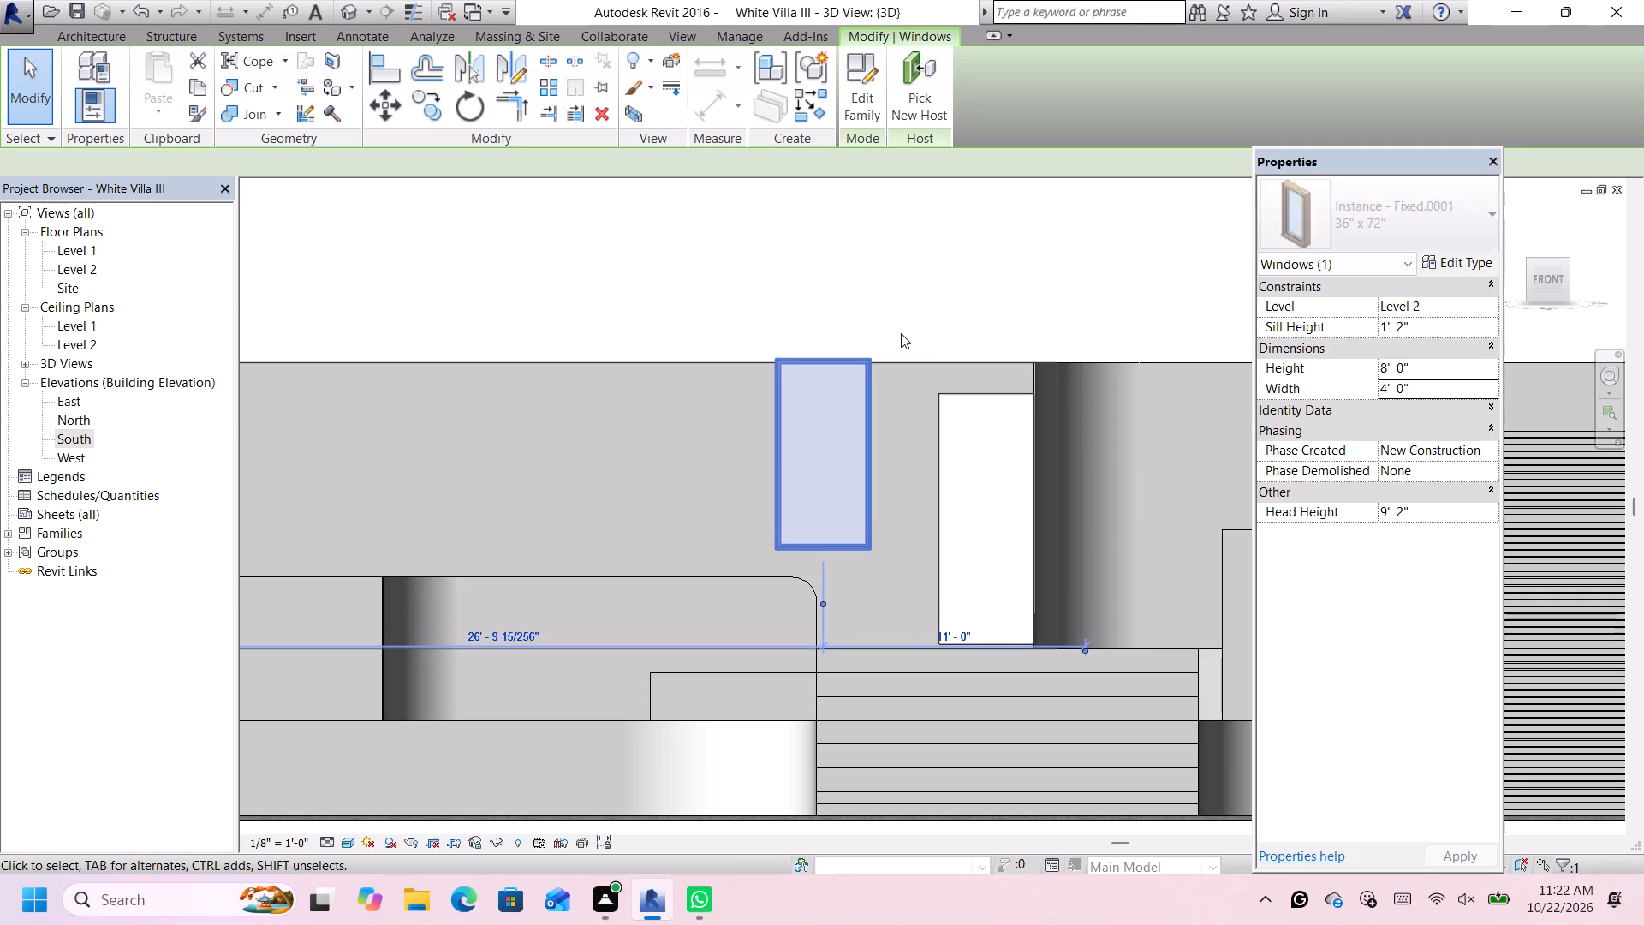
key("Down")
key("Down")
key("Down")
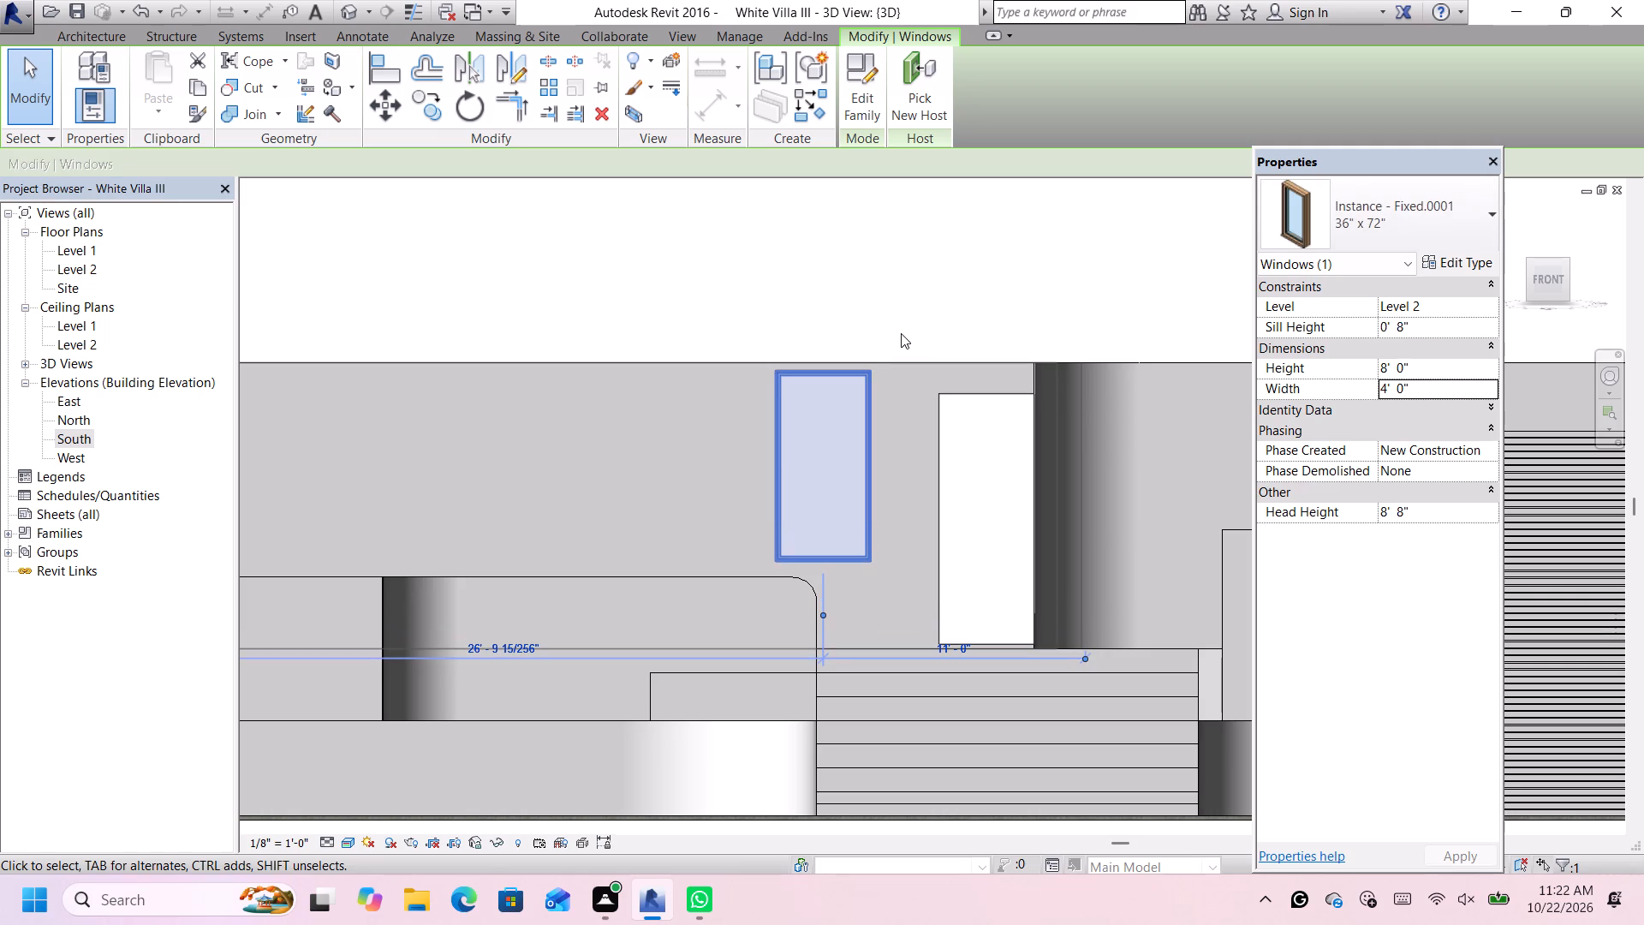
key("Down")
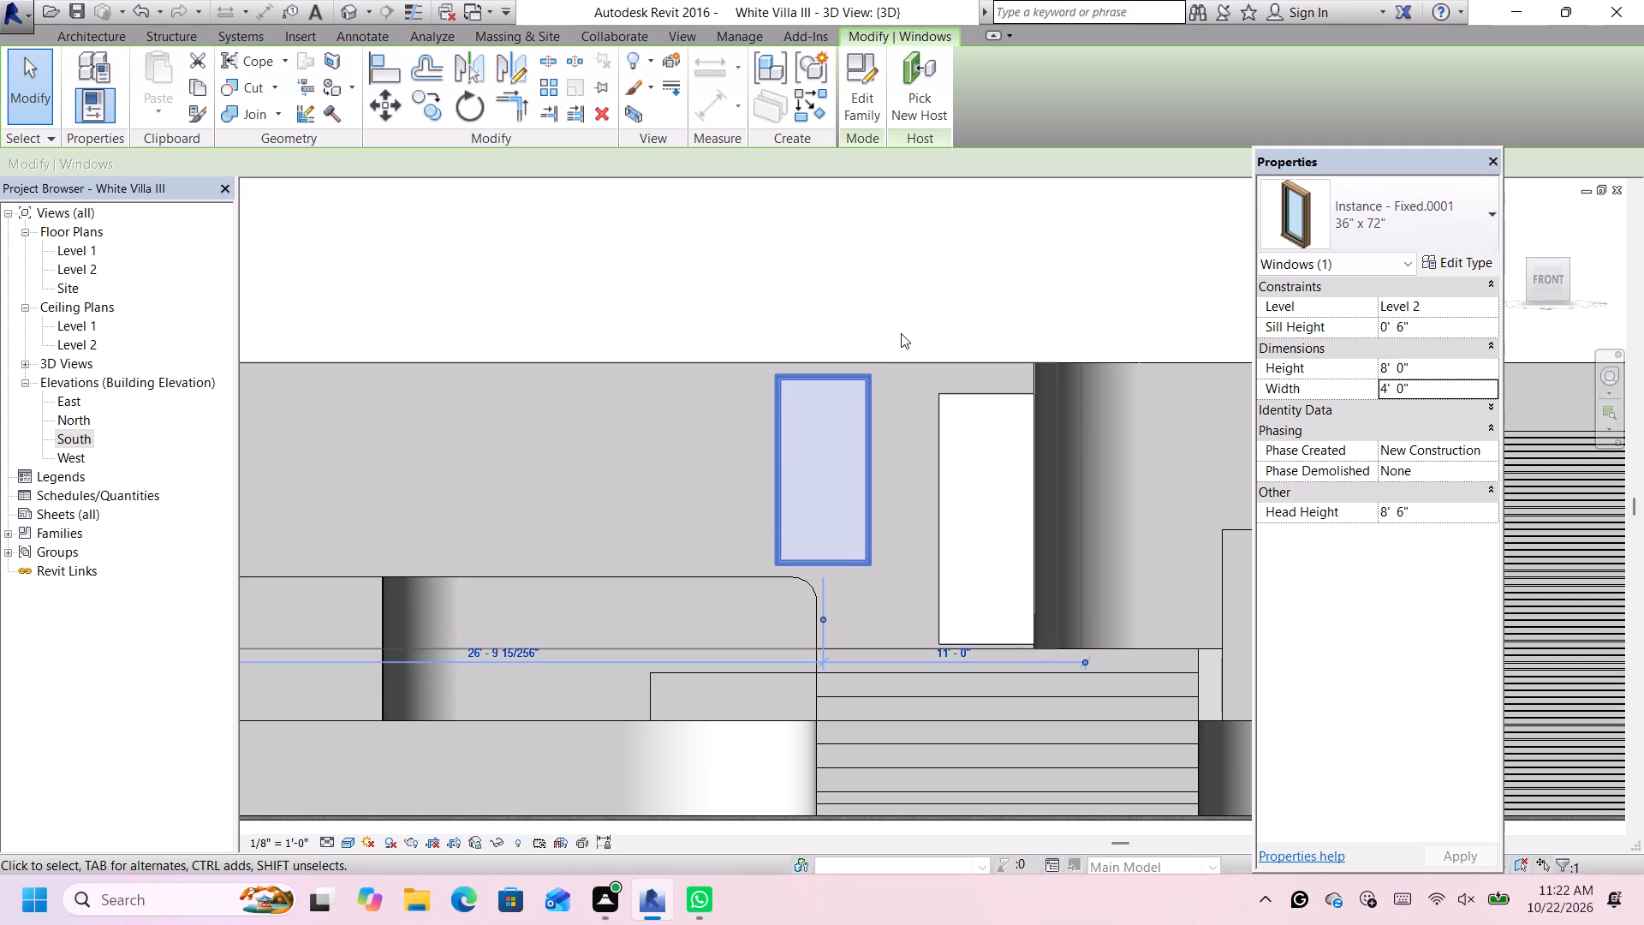
key("Down")
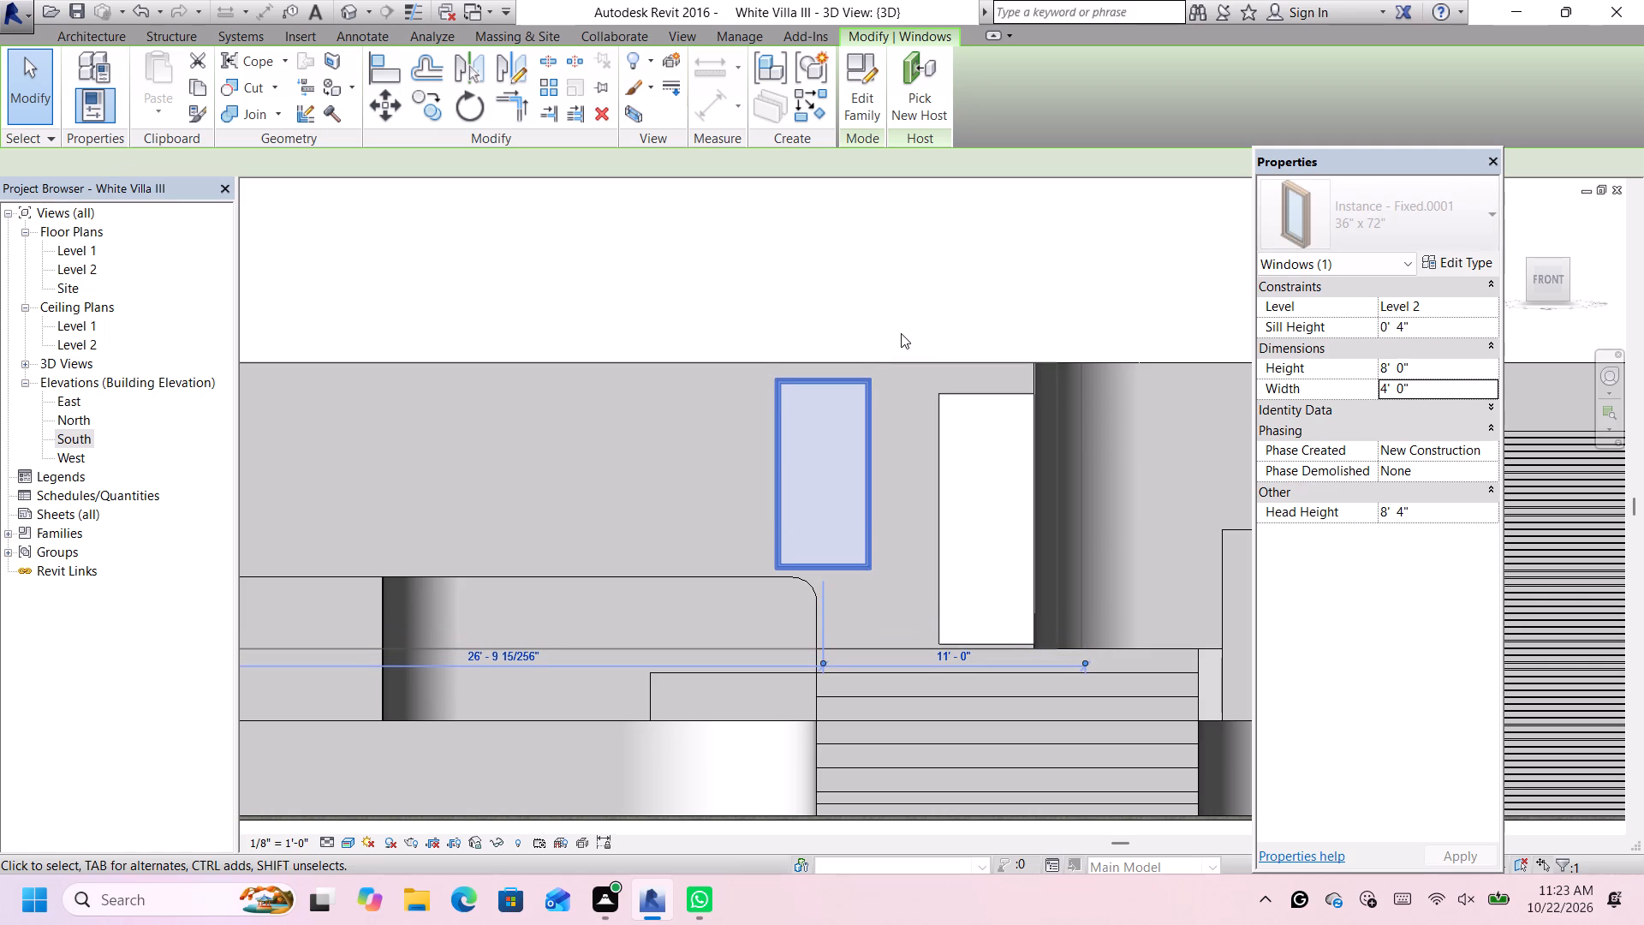
key("Down")
key("Down")
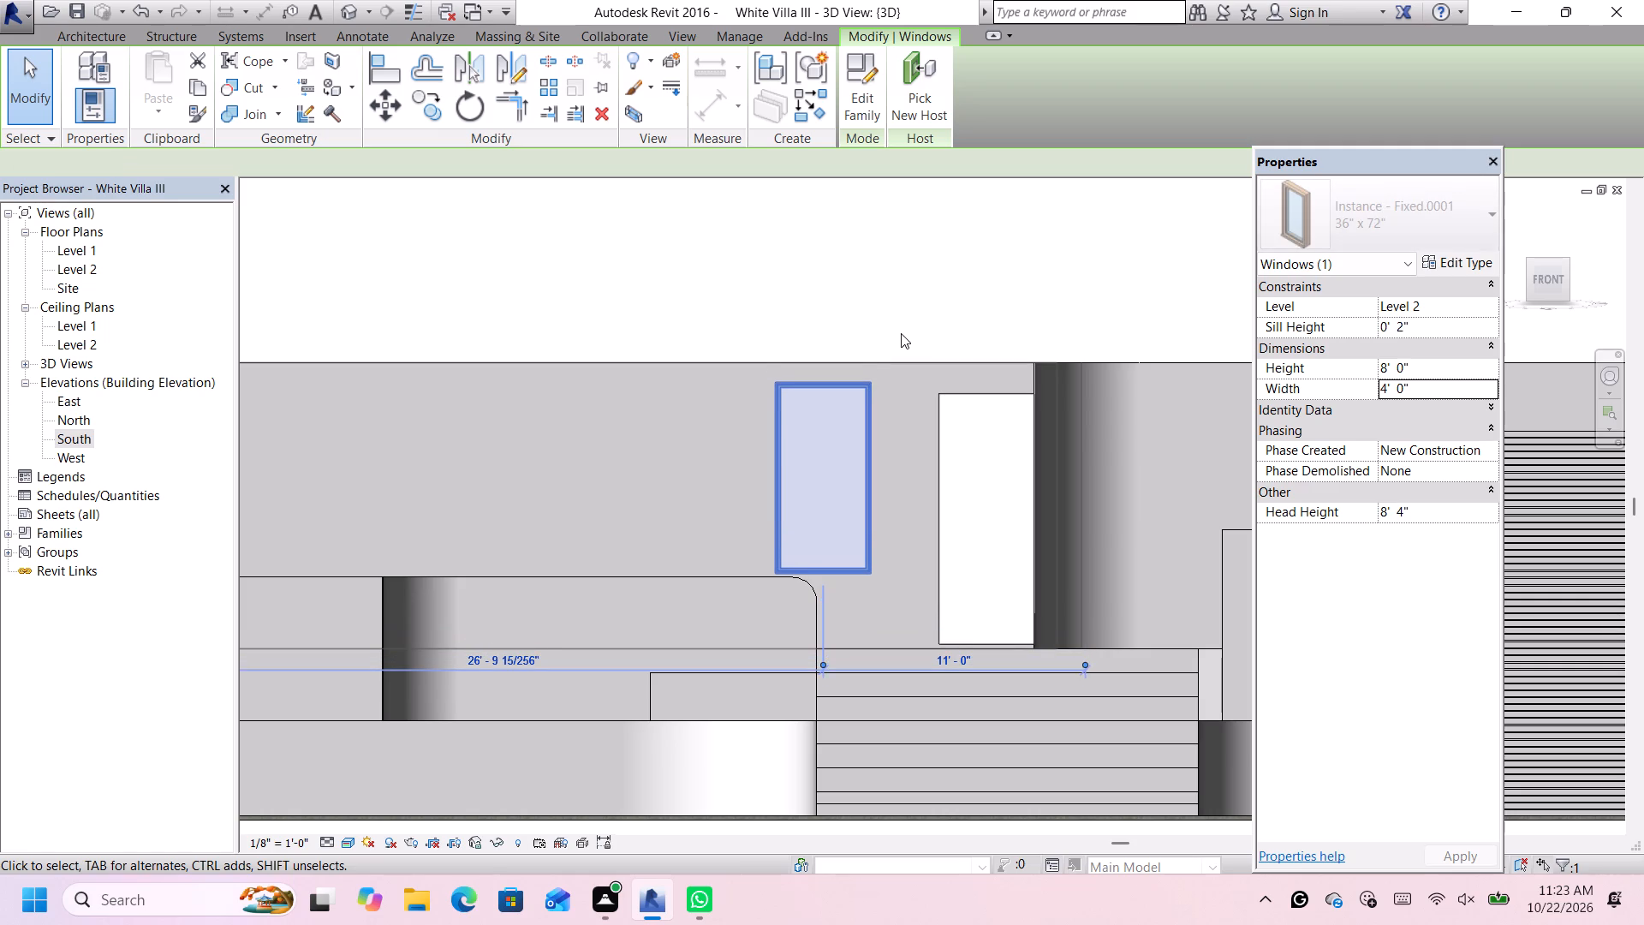
key("Down")
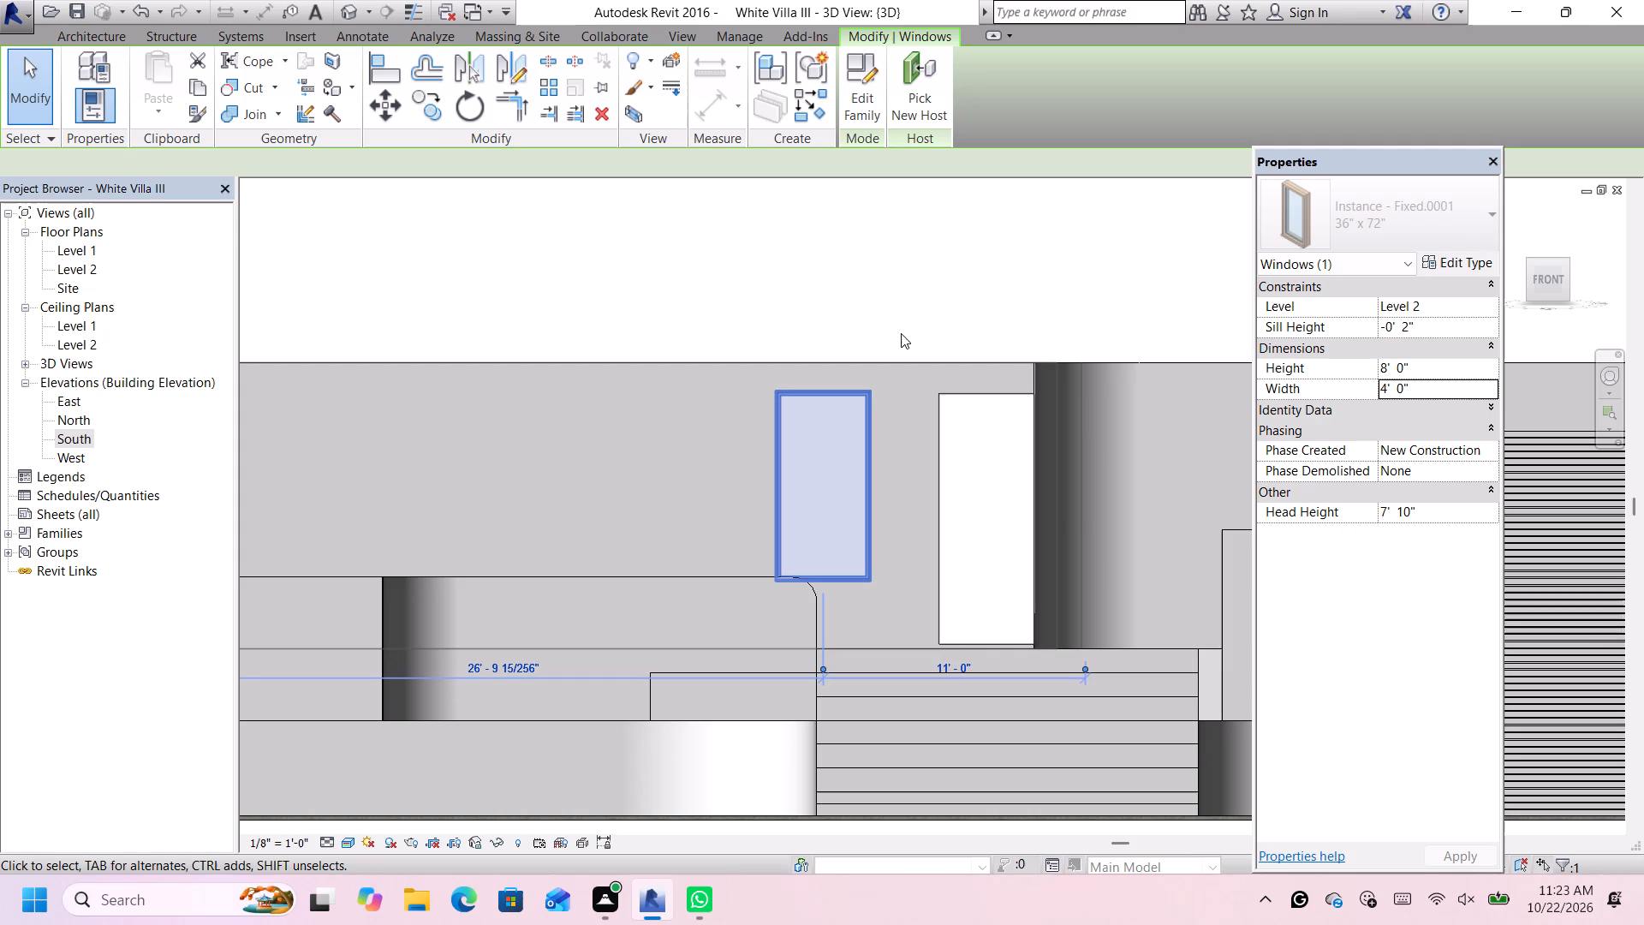
left_click(901, 333)
Duplicate the rear wall window's 36" x 72" type, keeping the suggested name.
scroll(818, 397, "up", 1)
left_click(818, 397)
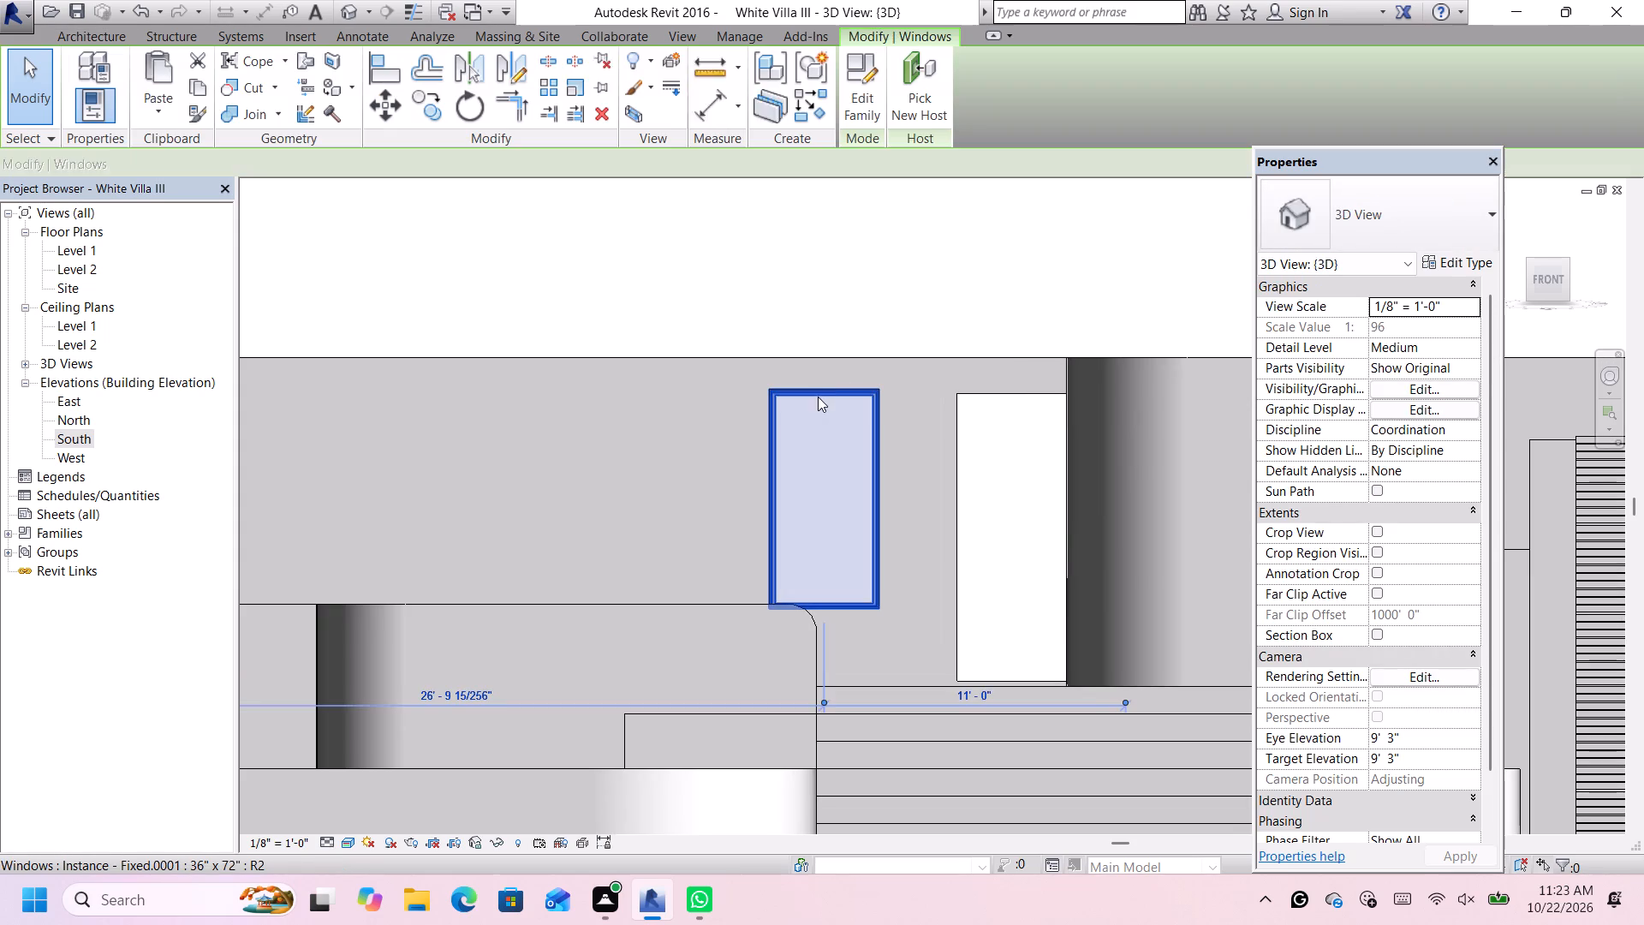
left_click(1469, 259)
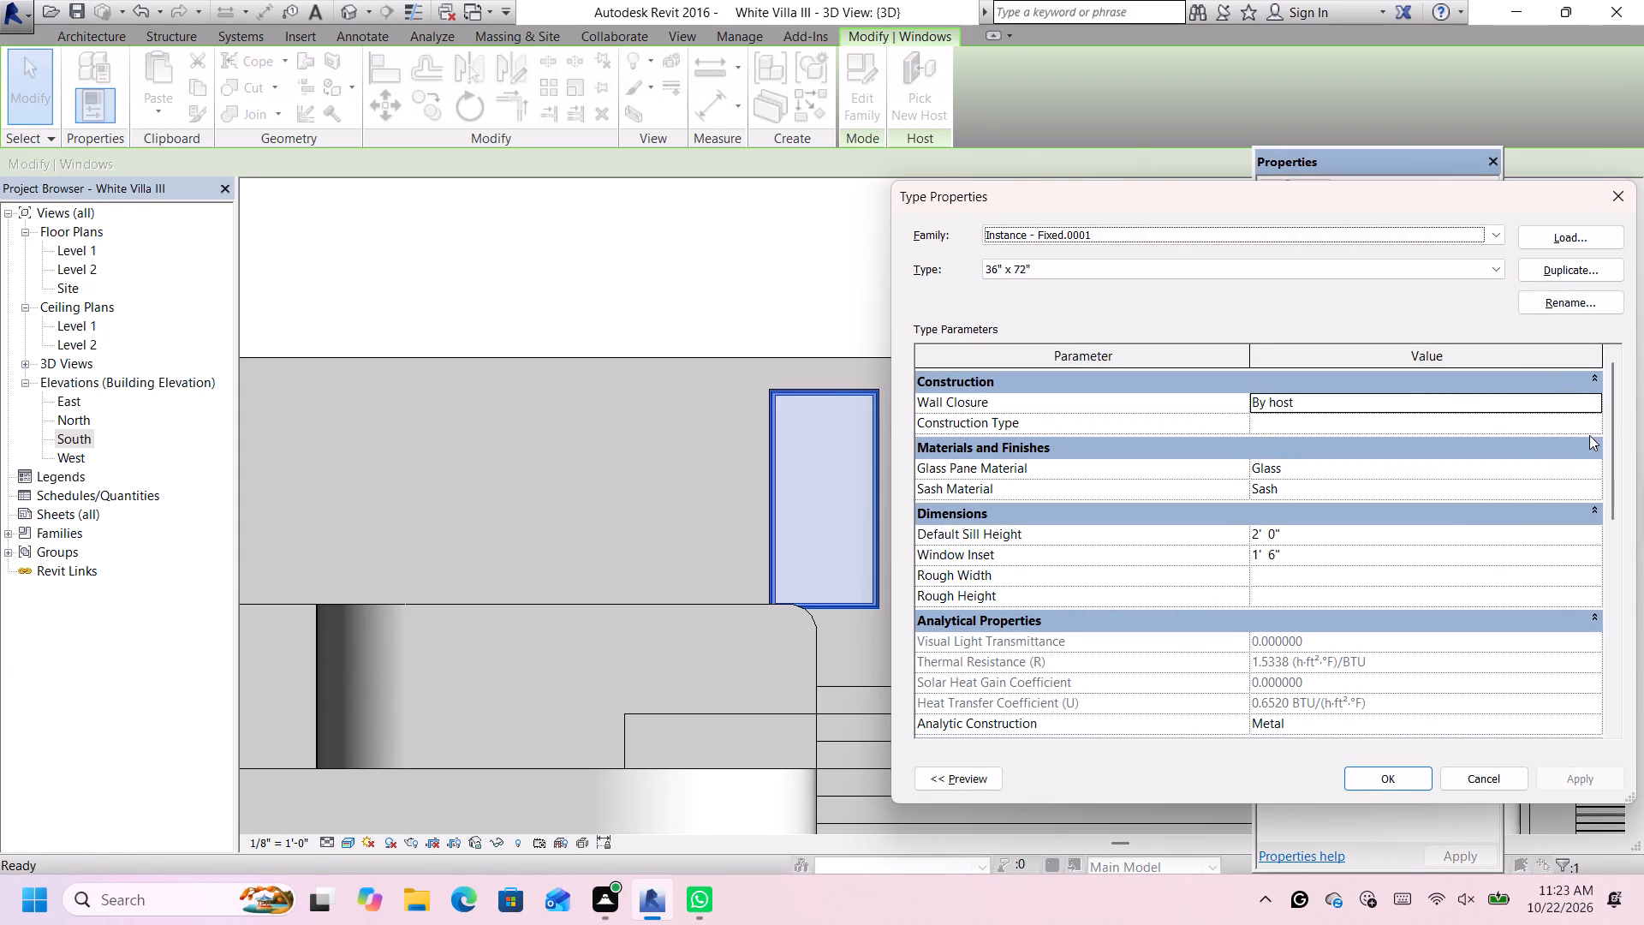
left_click(1556, 273)
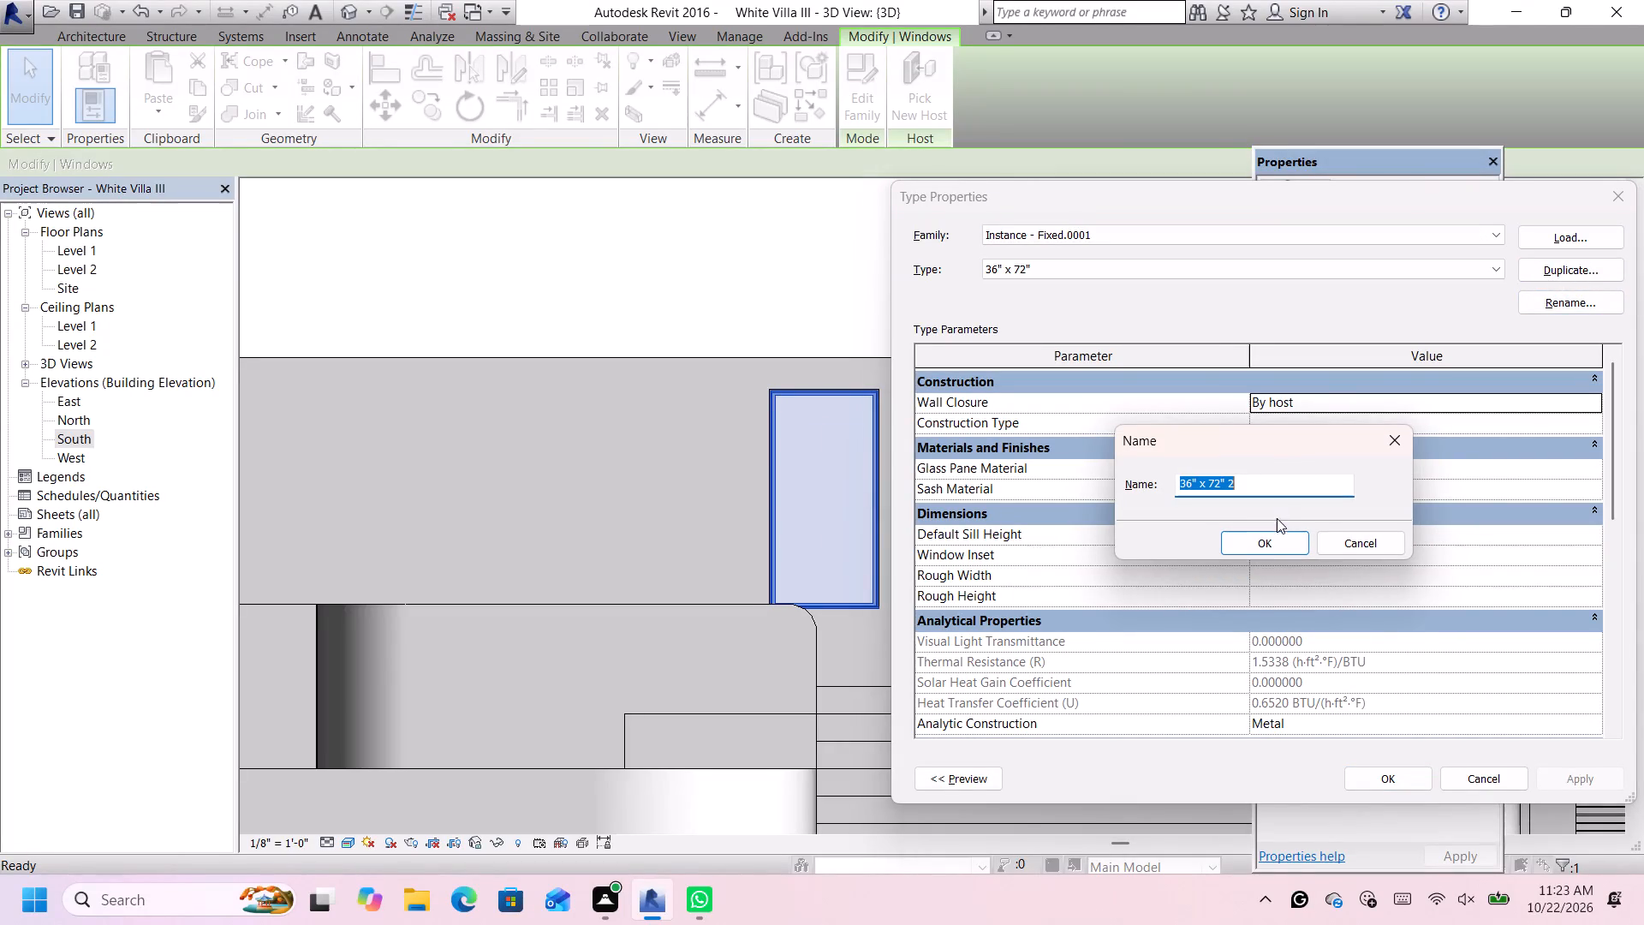
left_click(1286, 538)
Set the duplicated window type's sash material to Door - Frame and apply it to the rear wall window.
left_click(1587, 482)
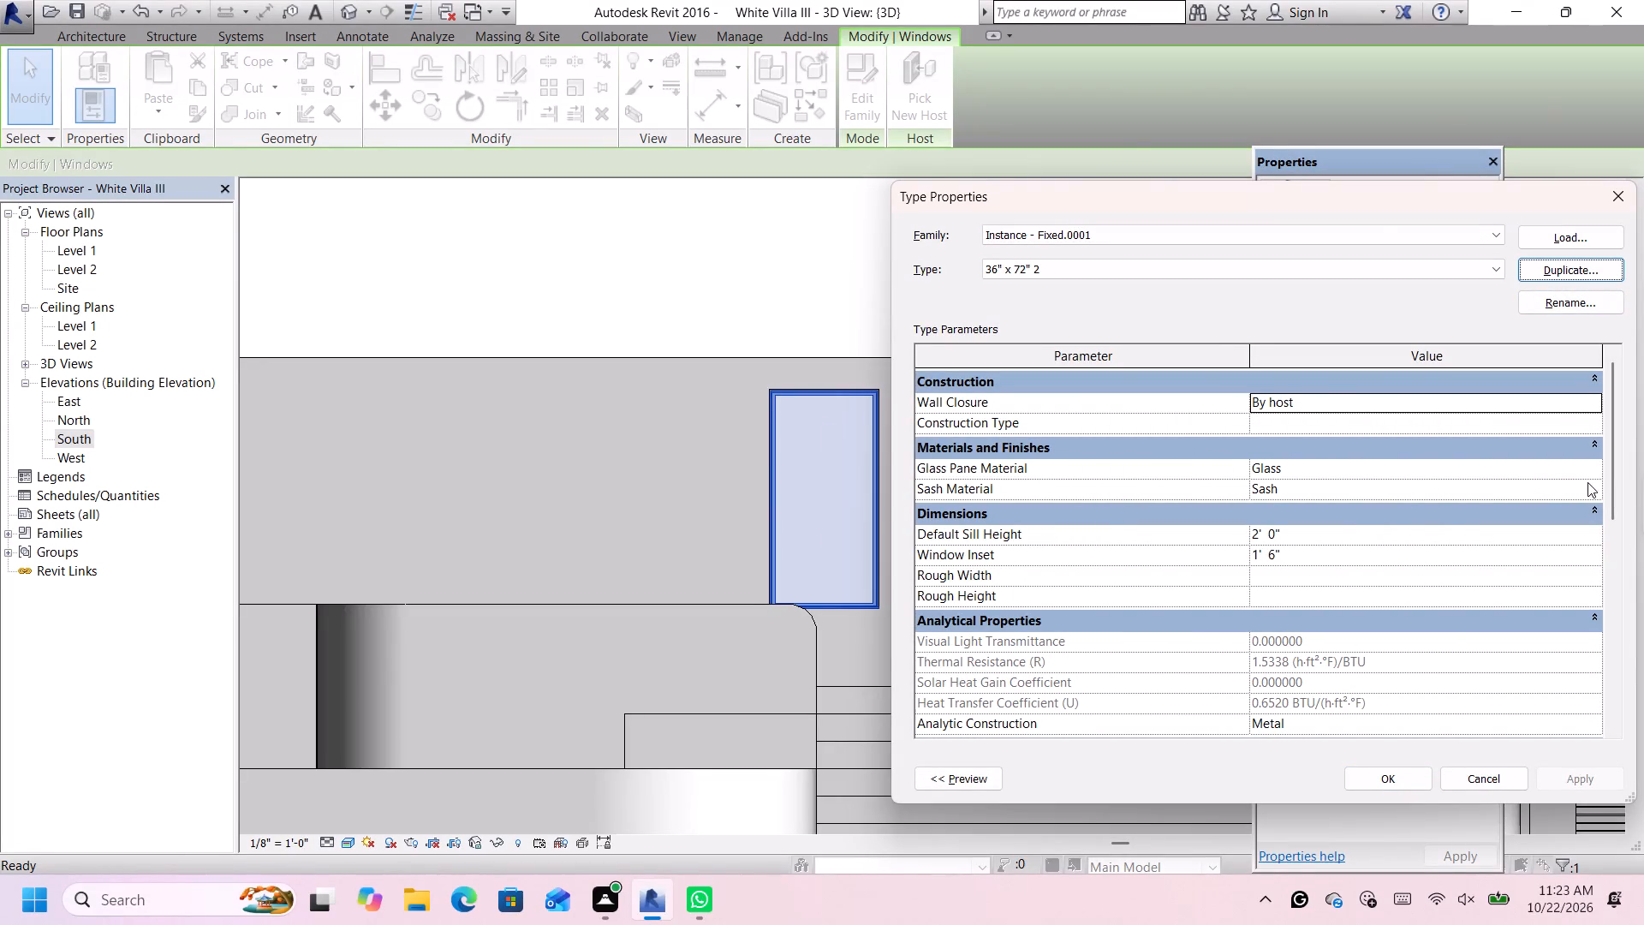
left_click(1598, 490)
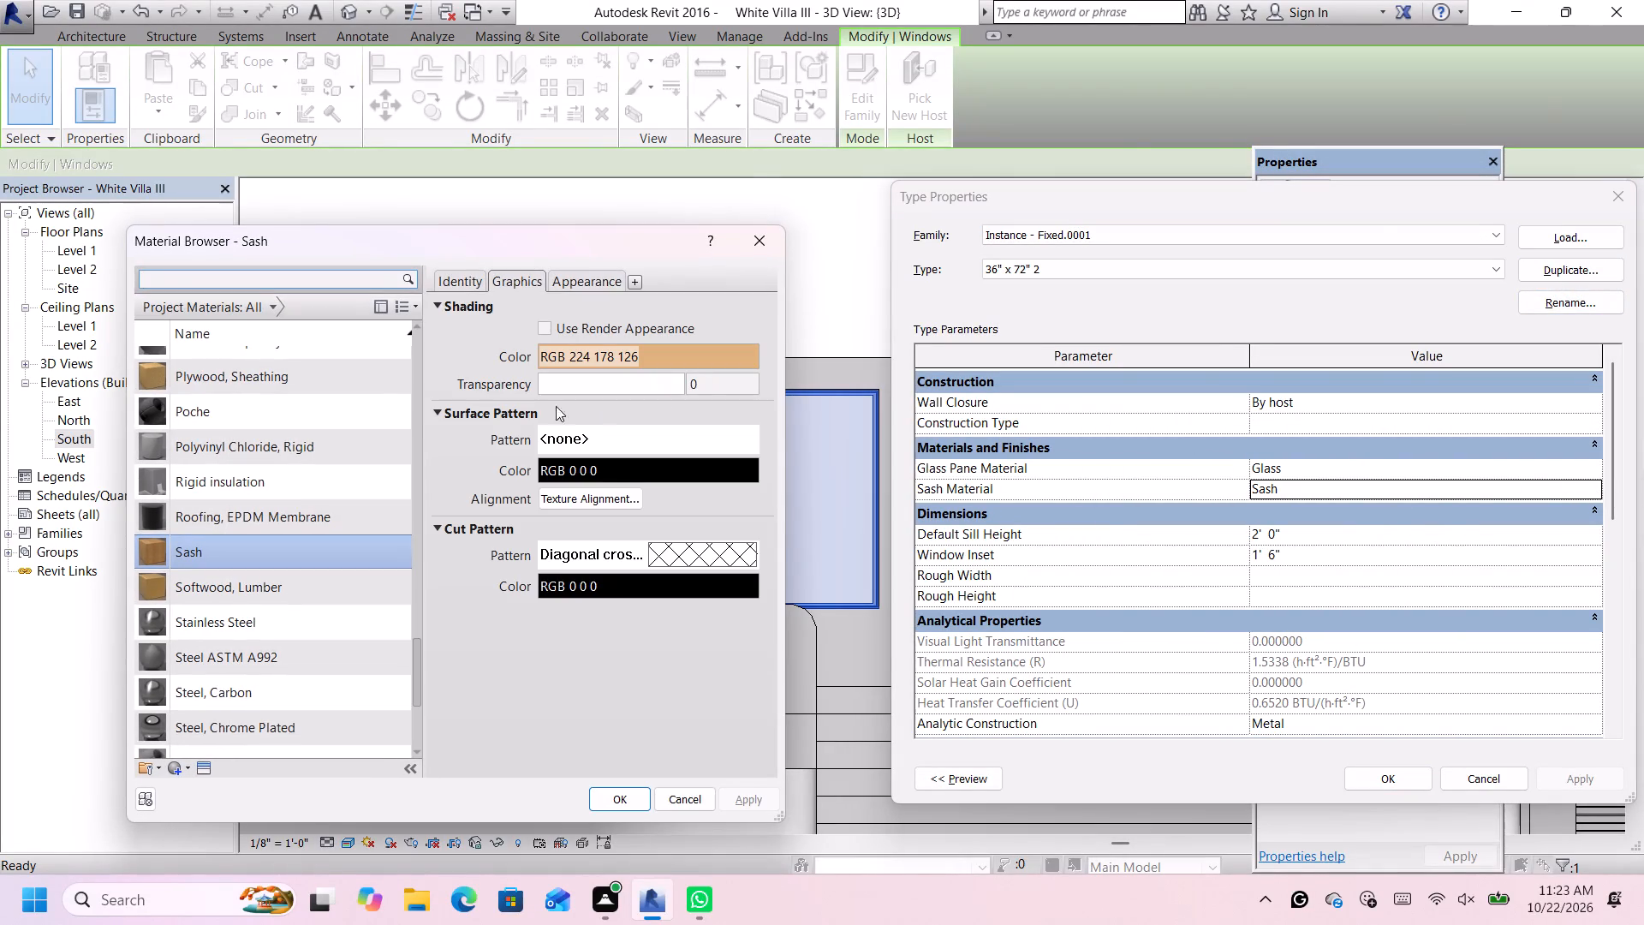
left_click(253, 486)
scroll(253, 486, "up", 2)
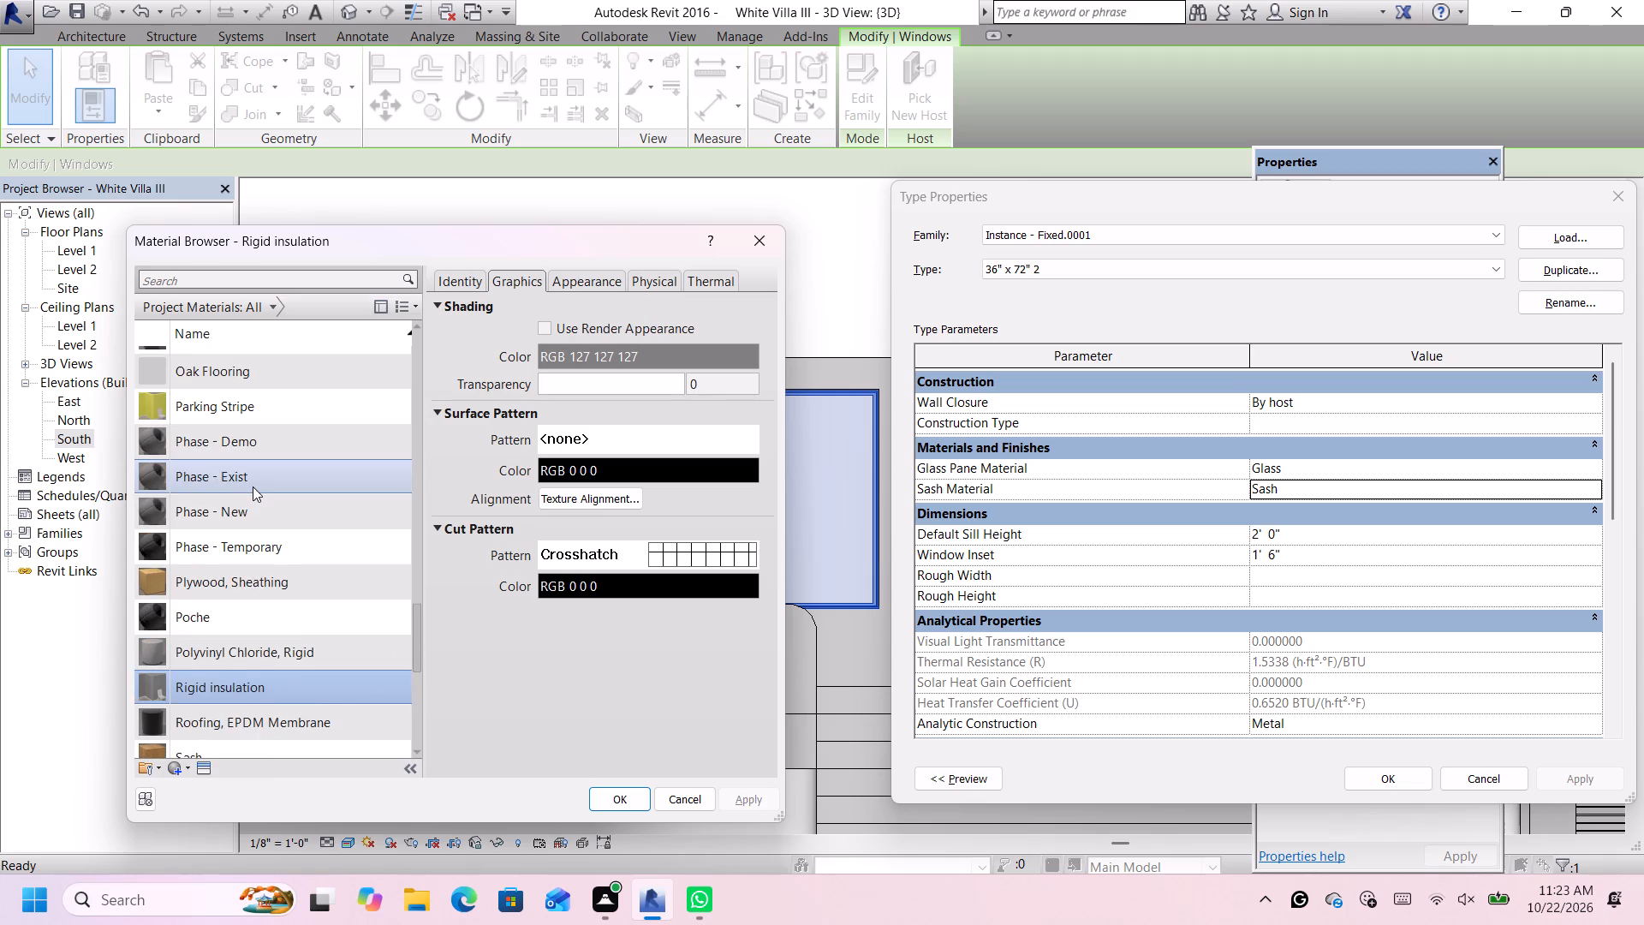
scroll(253, 486, "up", 2)
scroll(186, 594, "up", 3)
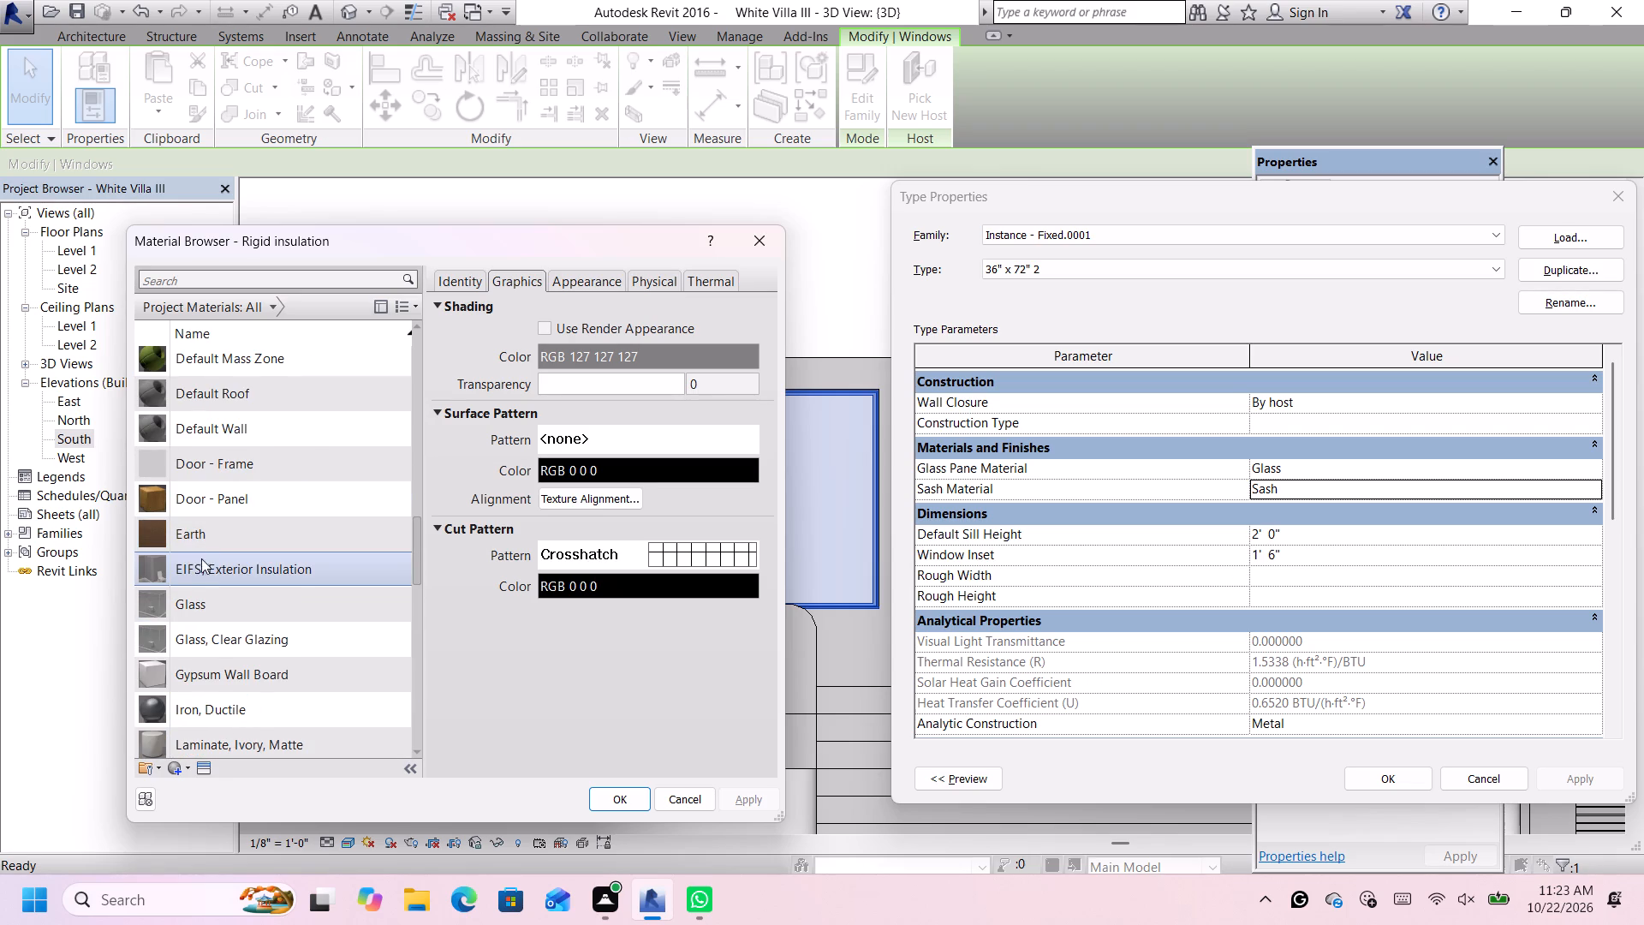
scroll(200, 566, "up", 10)
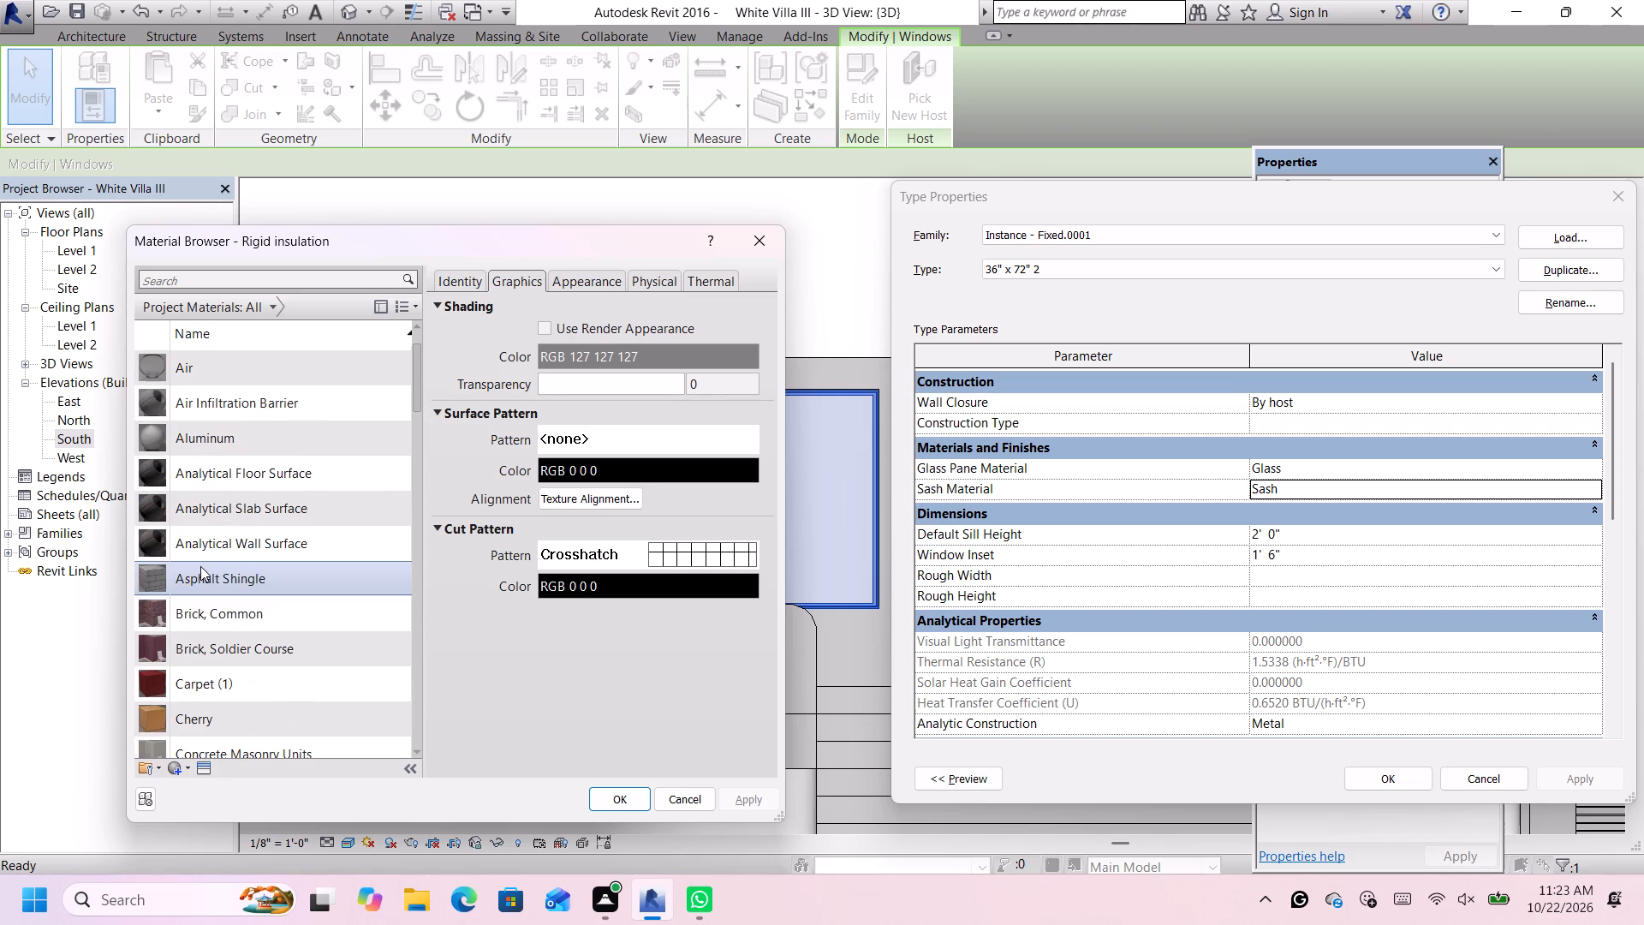
scroll(200, 566, "down", 1)
scroll(200, 566, "up", 5)
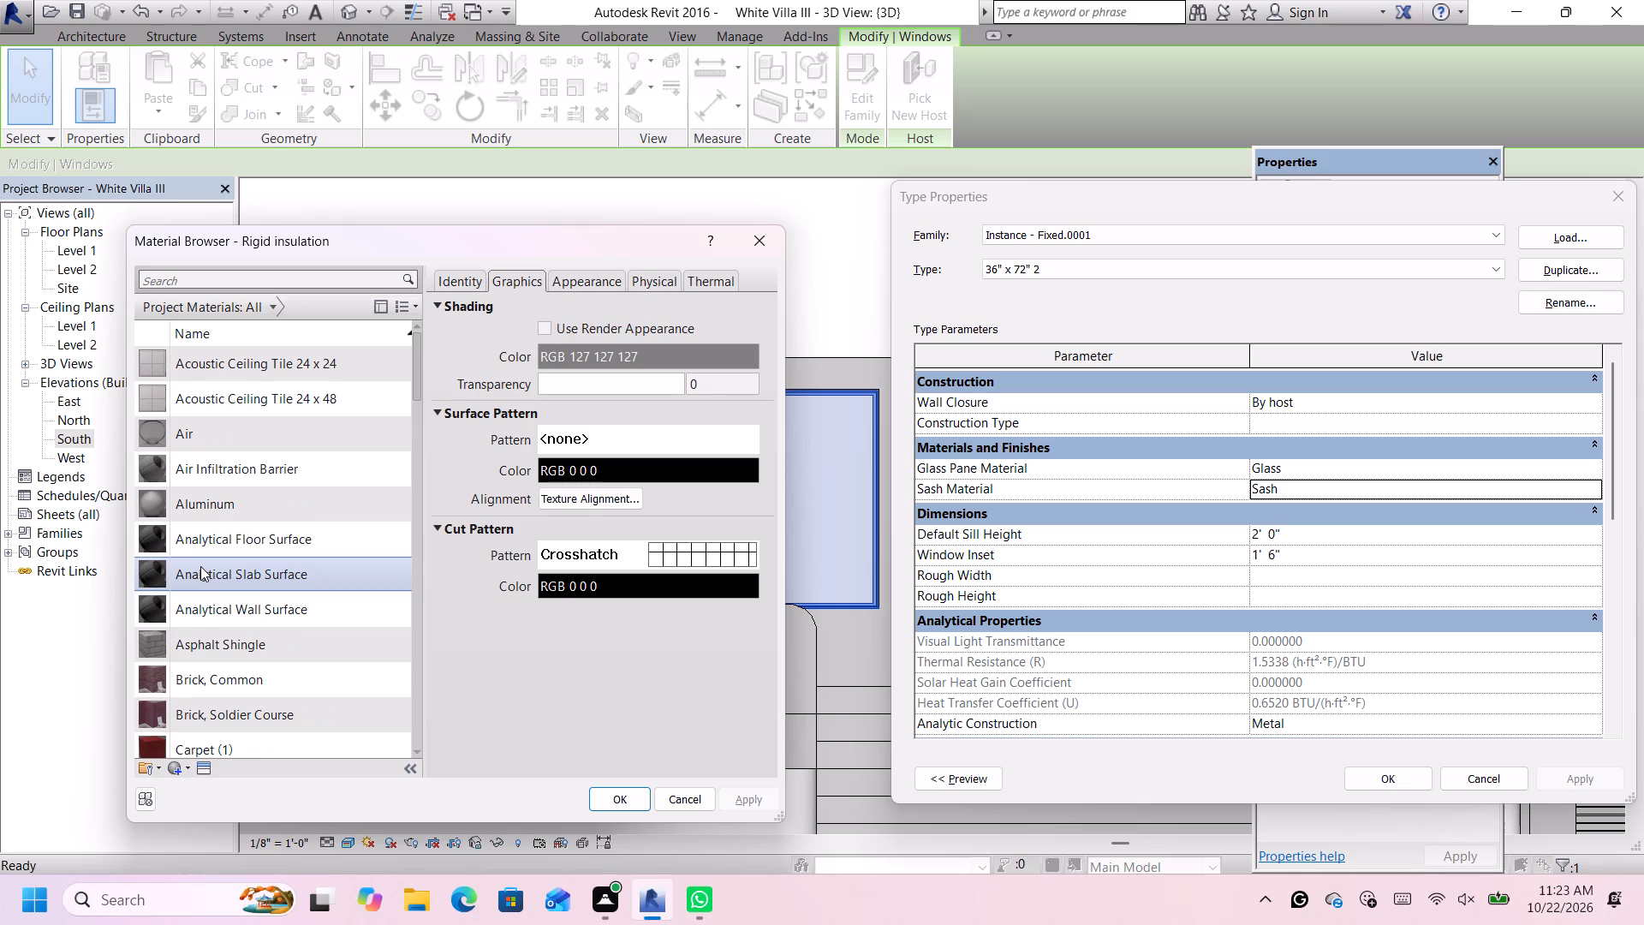
scroll(200, 566, "down", 3)
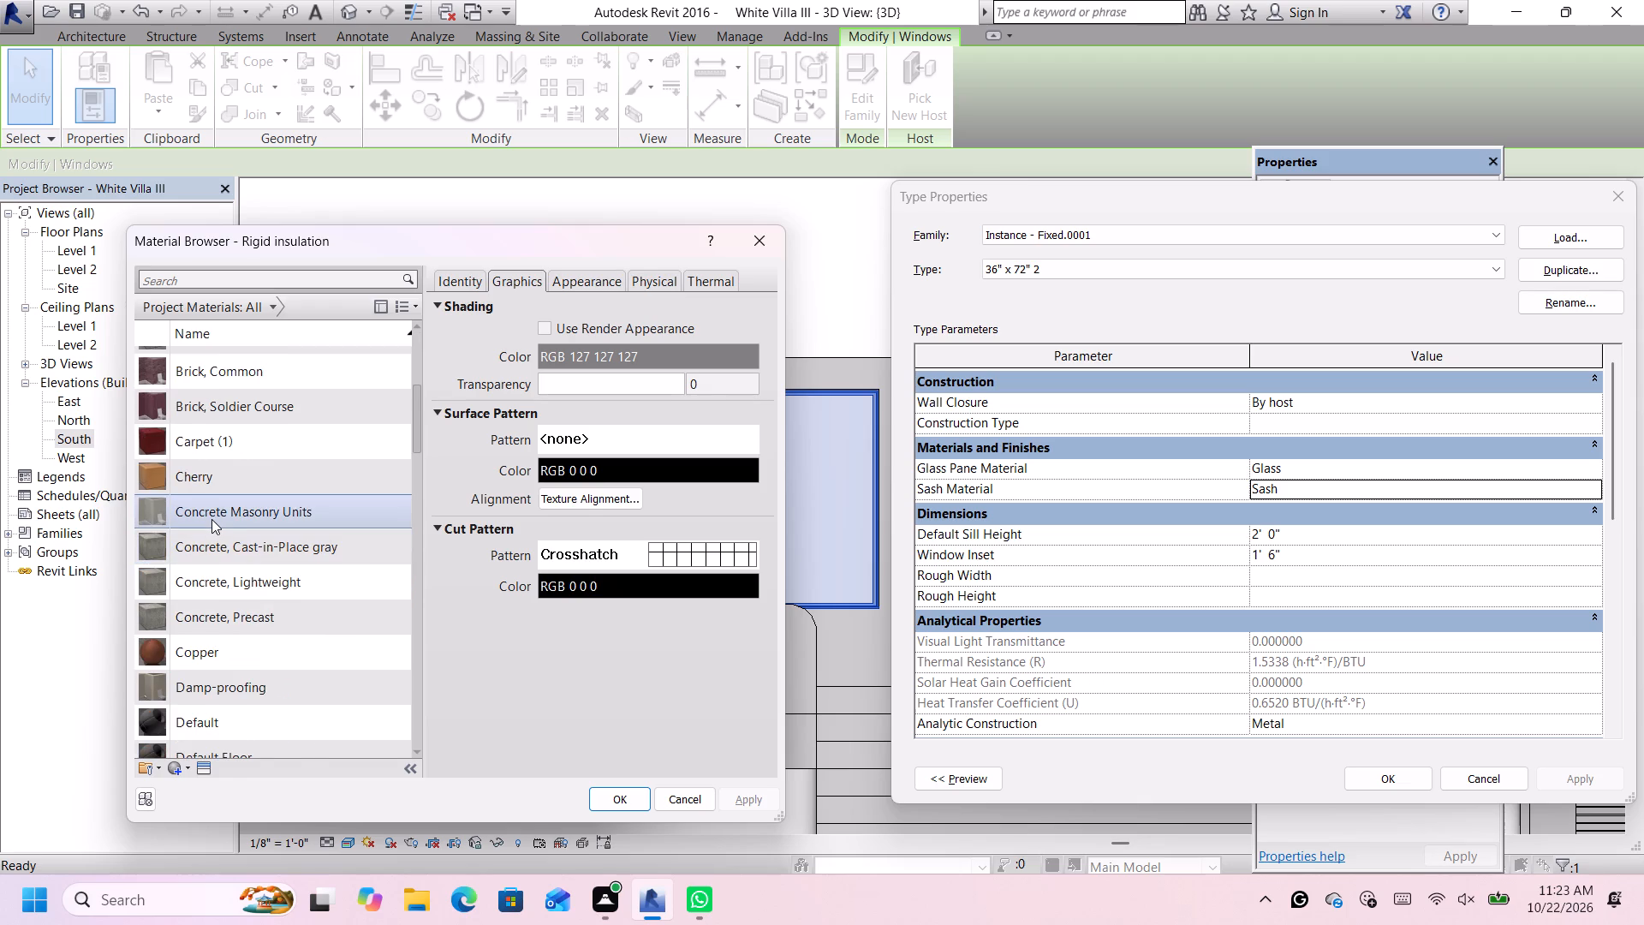
scroll(211, 519, "down", 2)
left_click(226, 481)
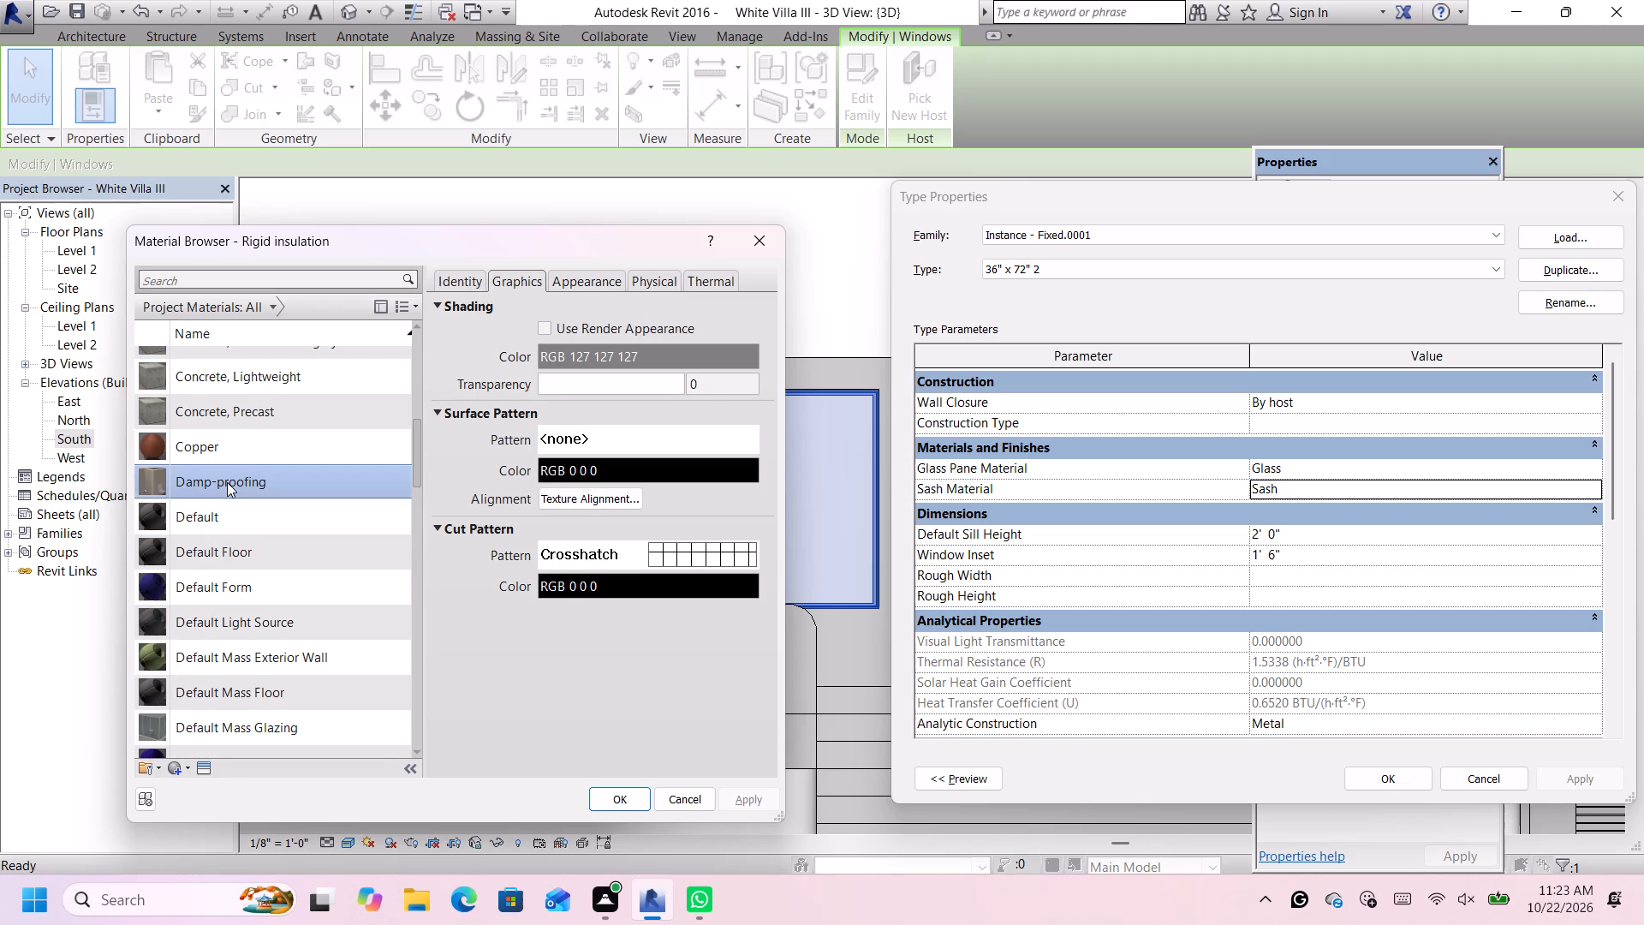
scroll(294, 526, "down", 2)
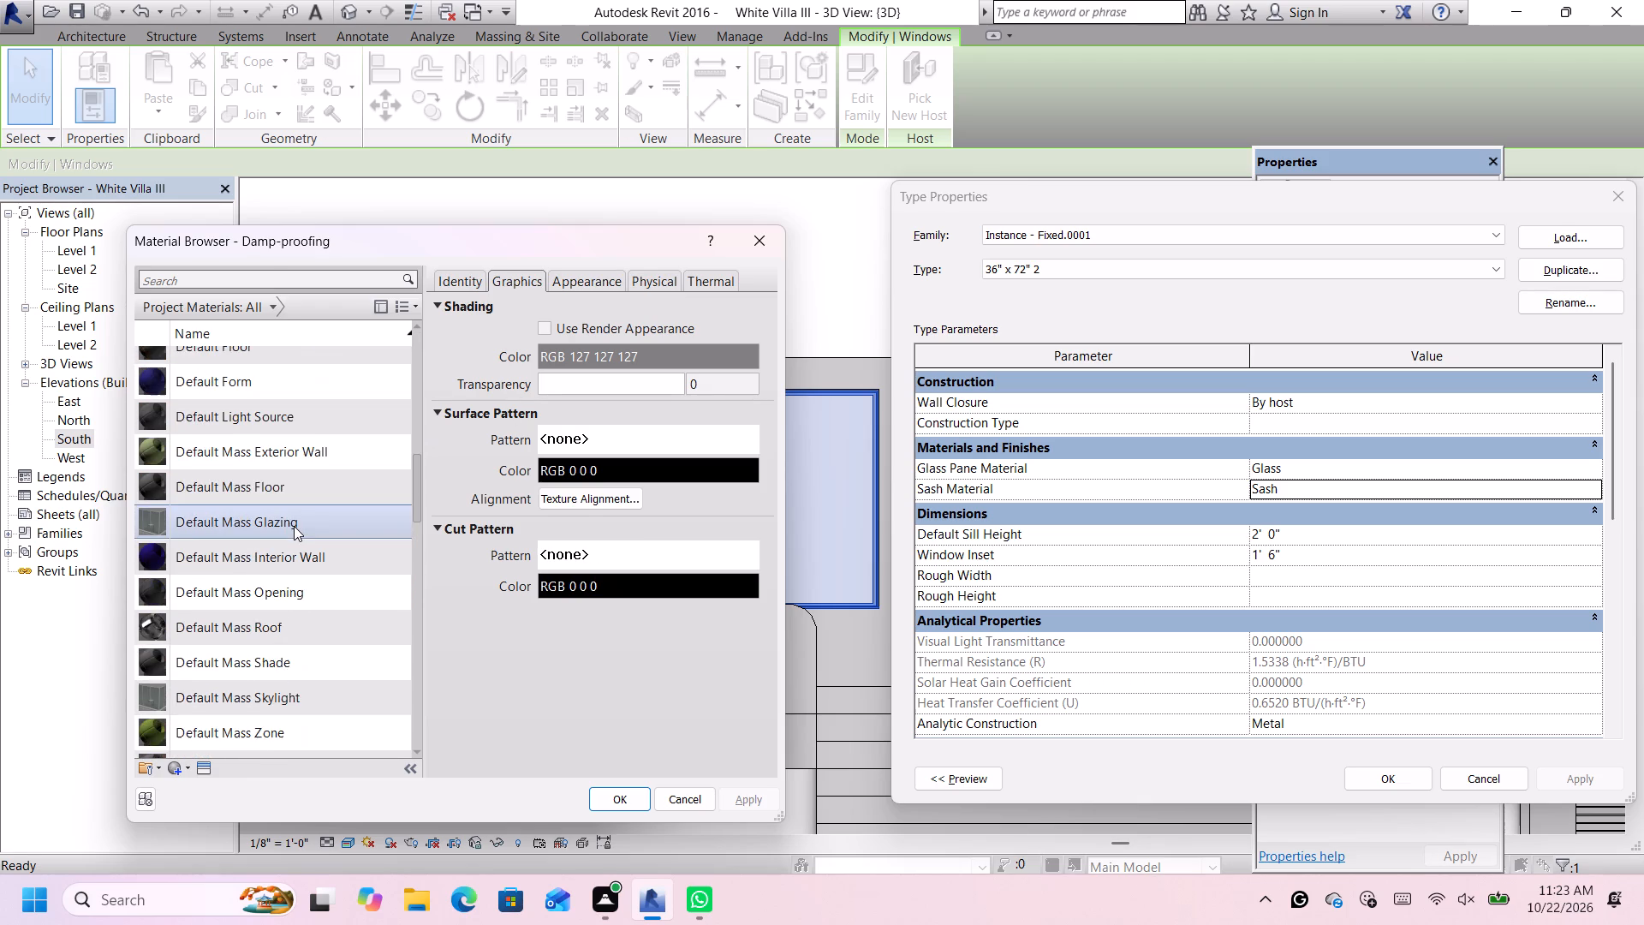
scroll(294, 526, "down", 2)
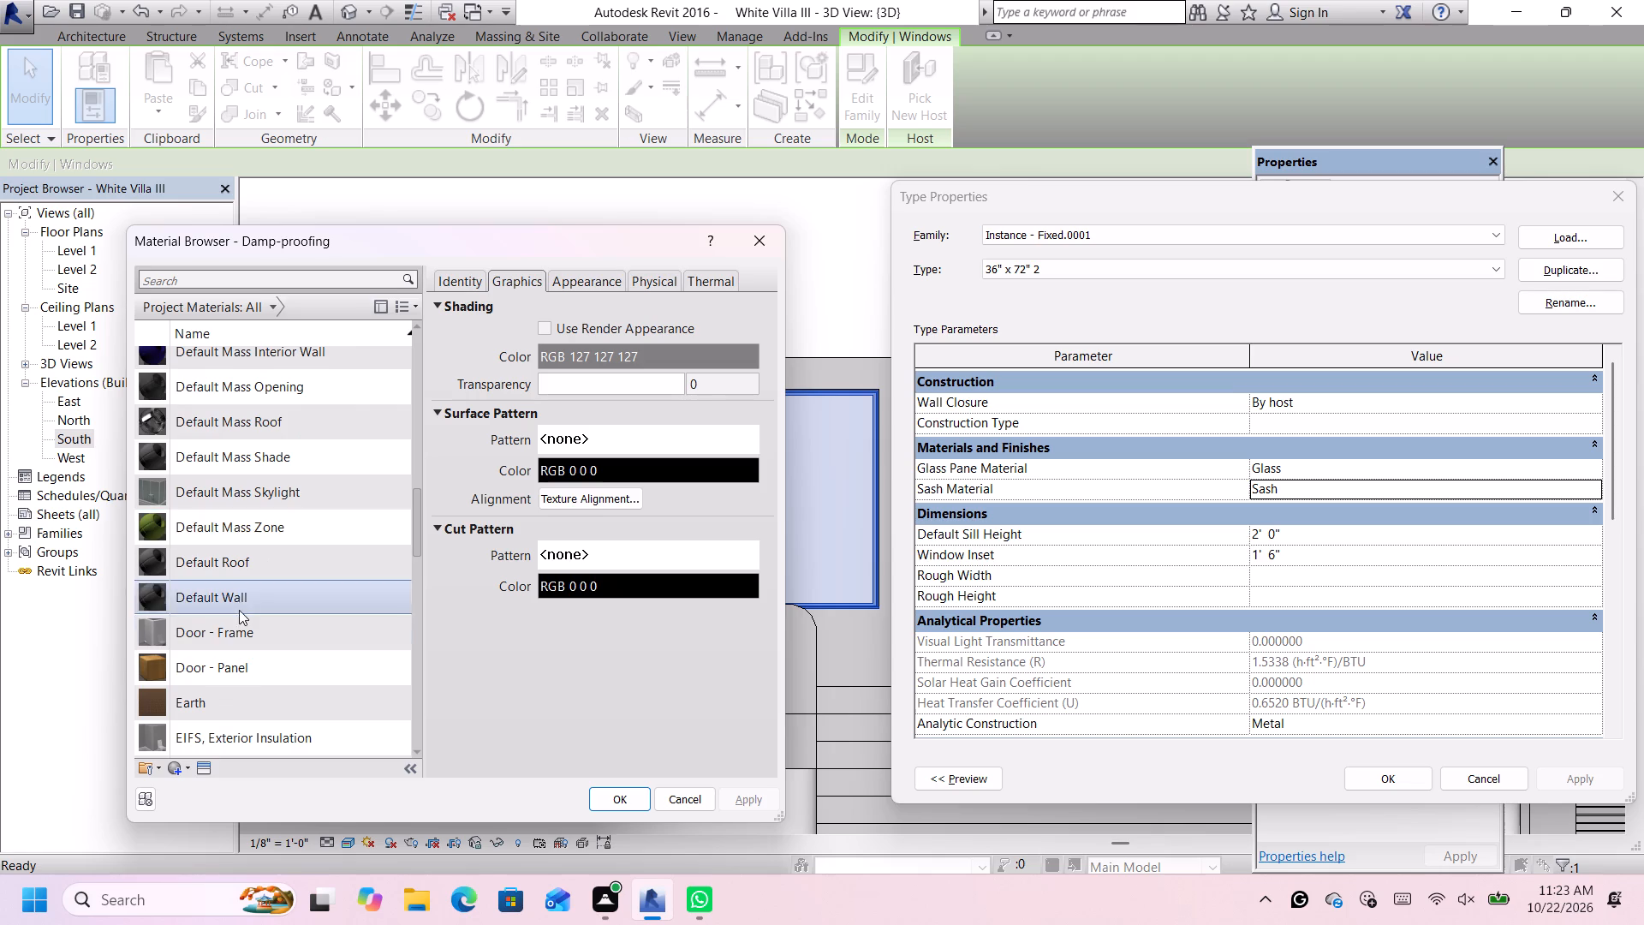
left_click(244, 636)
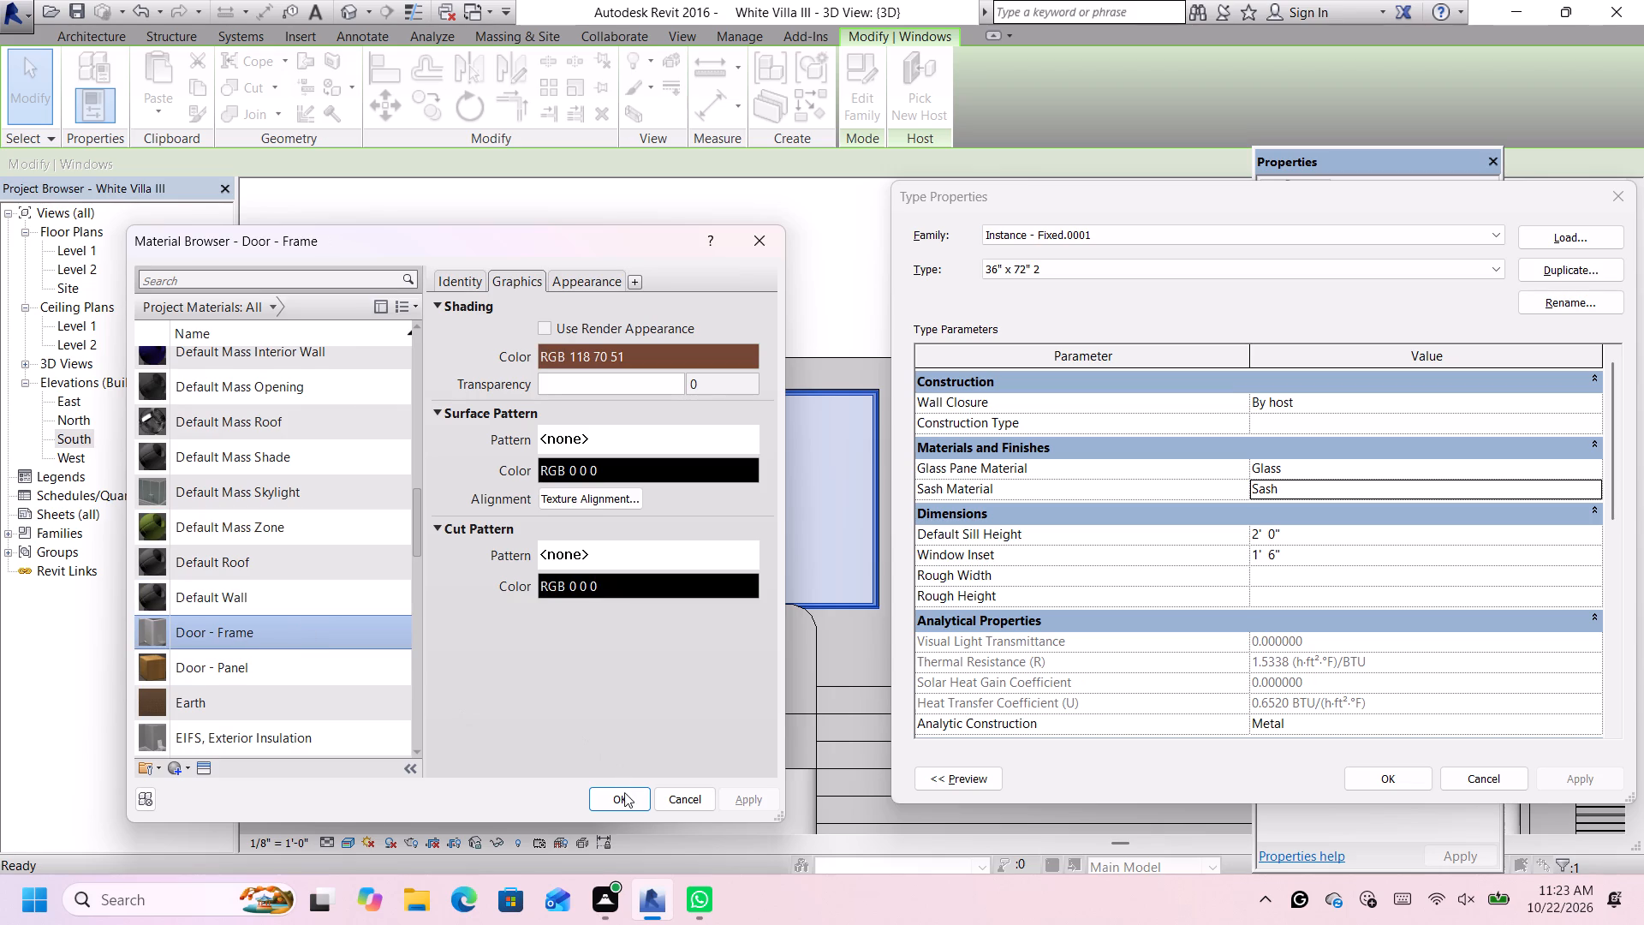
left_click(625, 794)
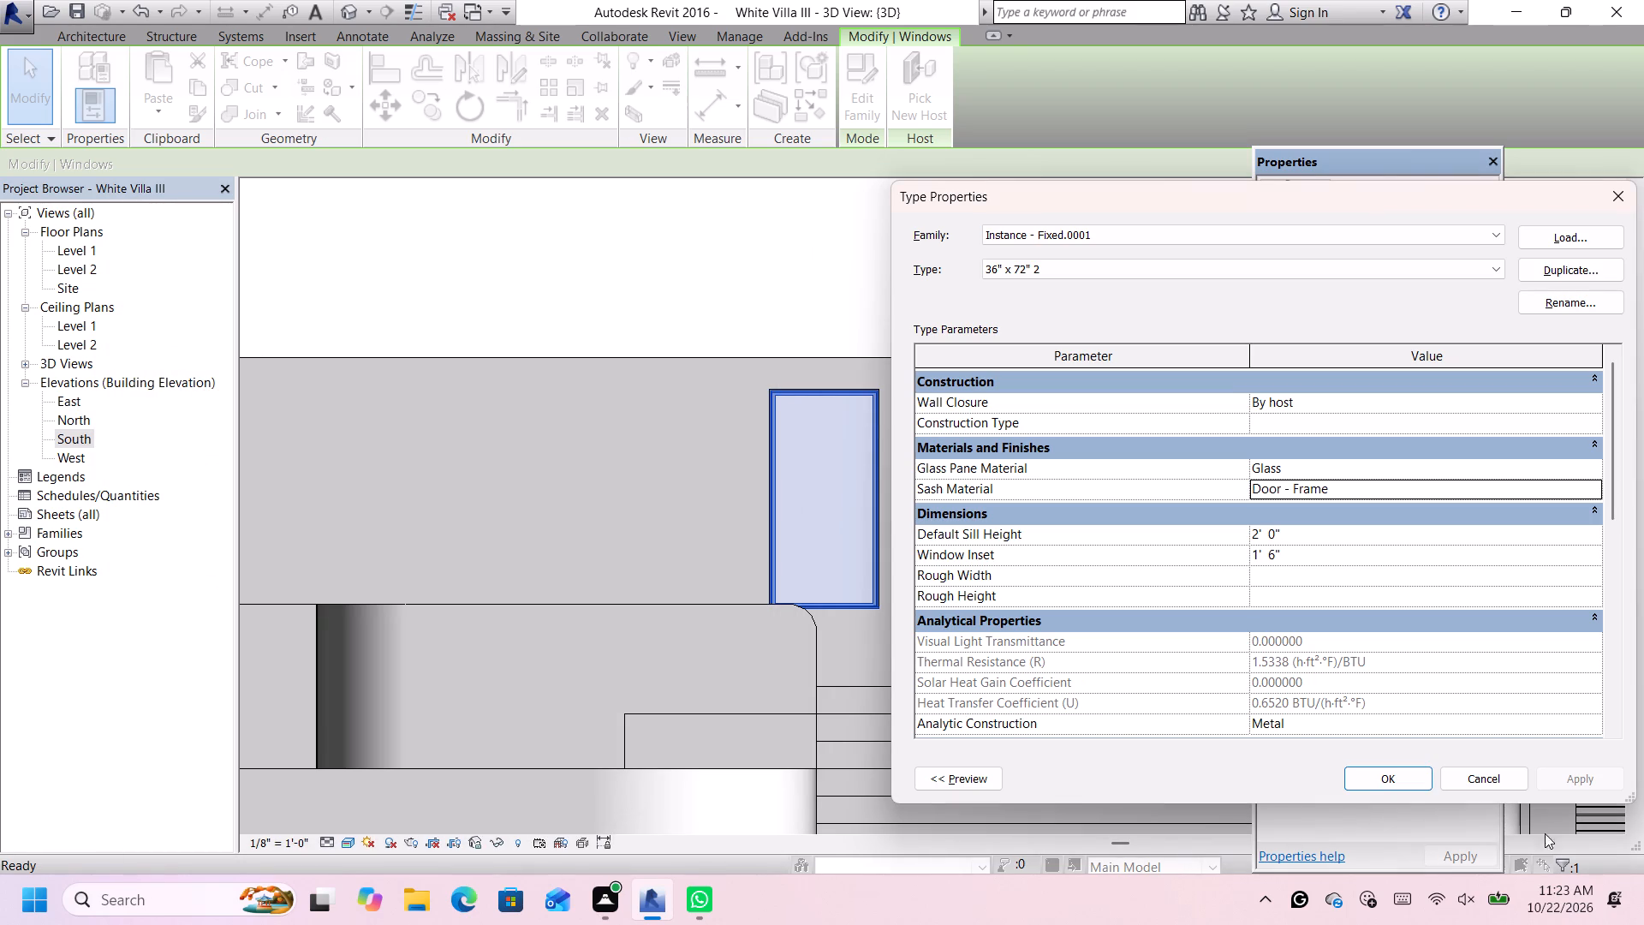
left_click(1393, 774)
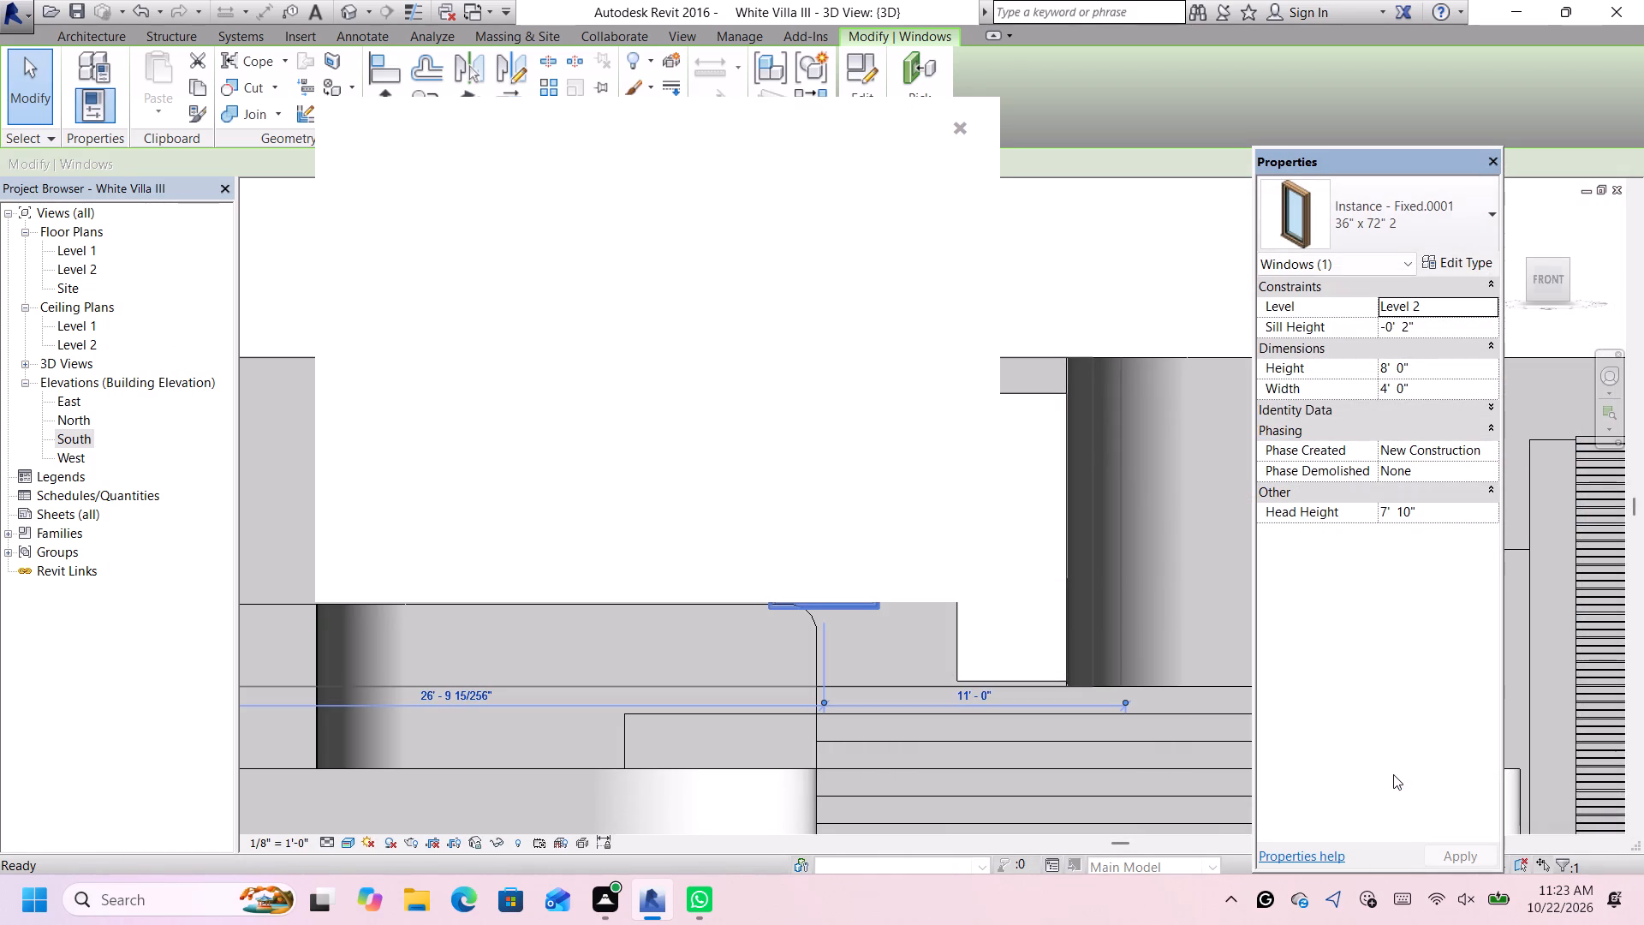
left_click(960, 125)
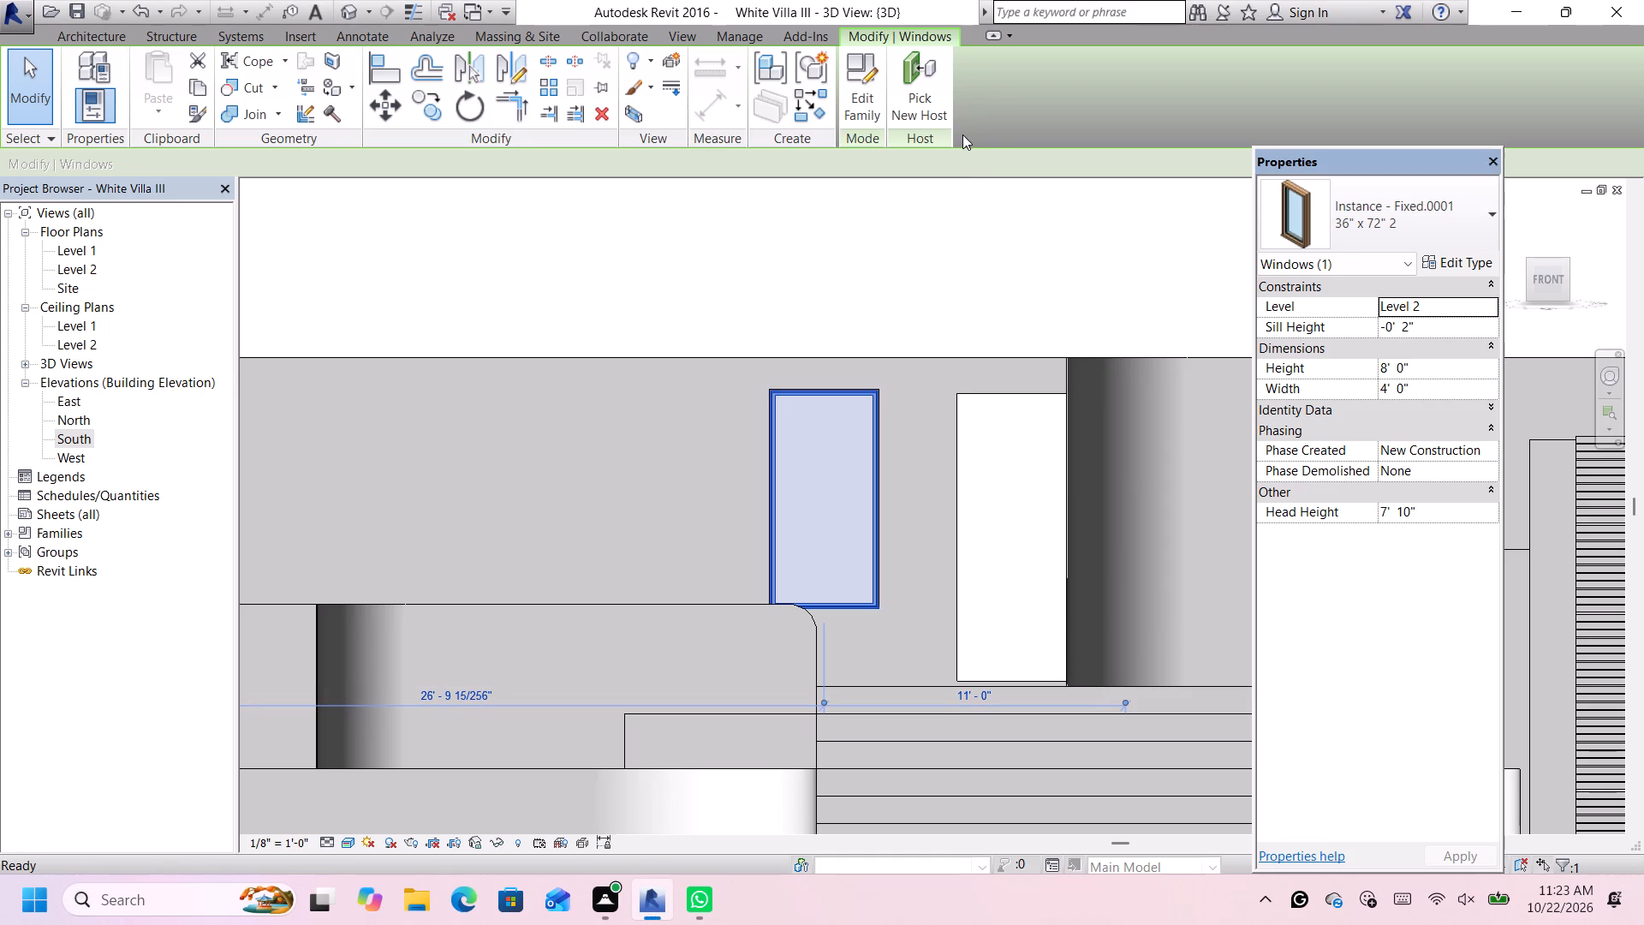
left_click(980, 283)
Copy the rear wall window about 4'-4" along the wall, on the side away from the rounded volume.
scroll(980, 278, "down", 2)
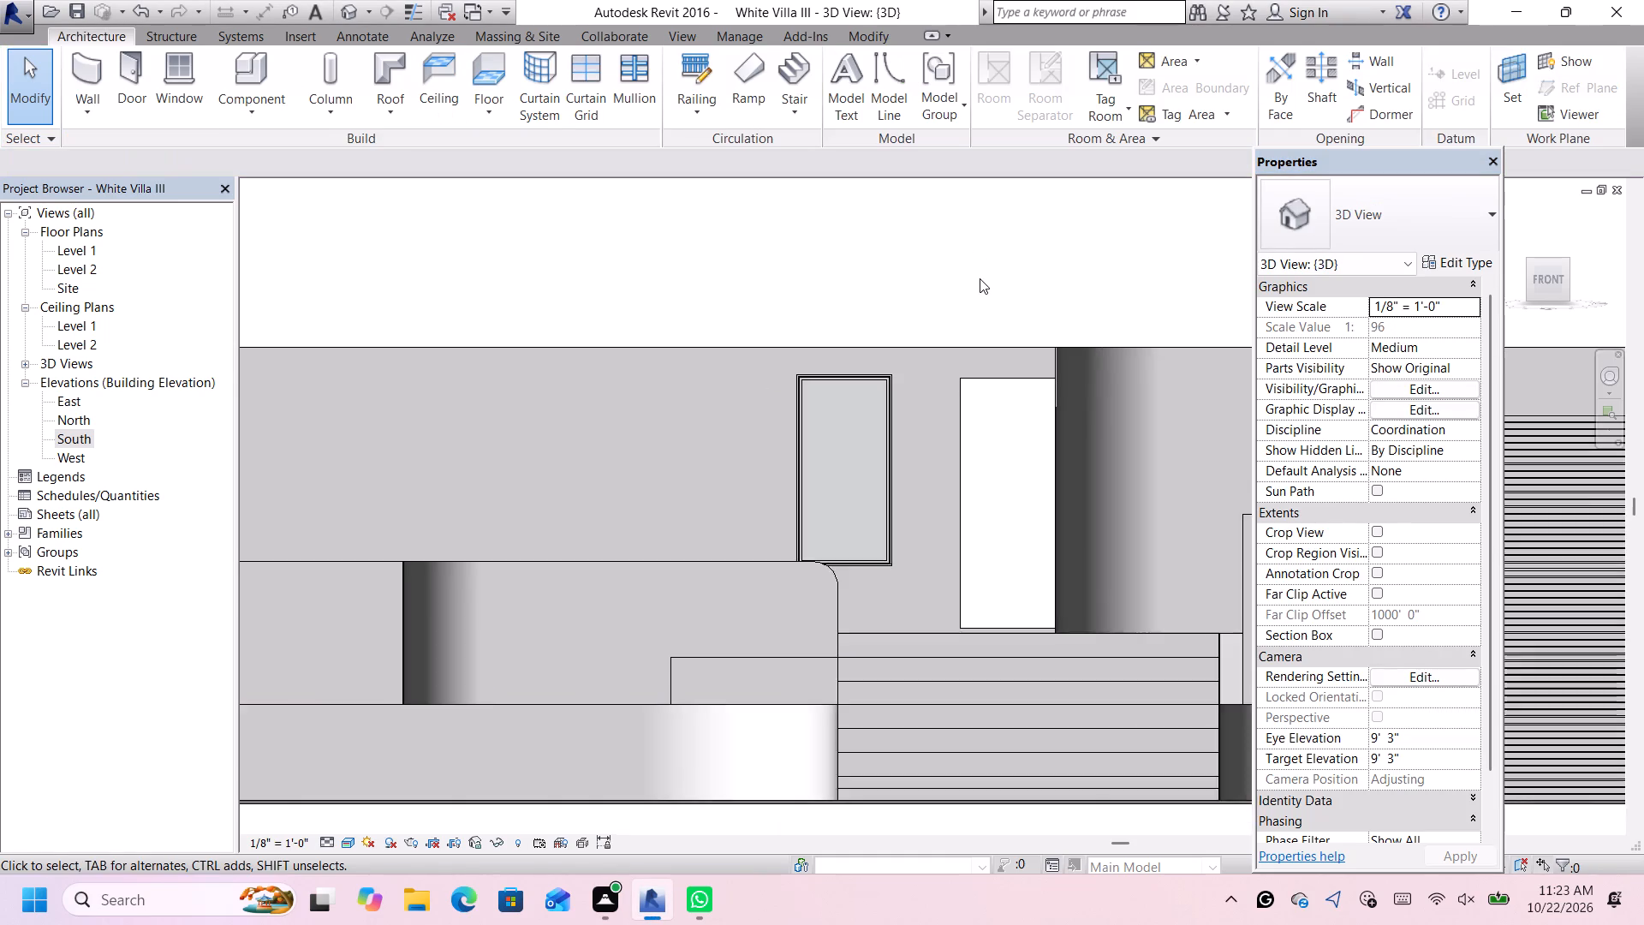
scroll(980, 278, "down", 2)
scroll(920, 325, "up", 6)
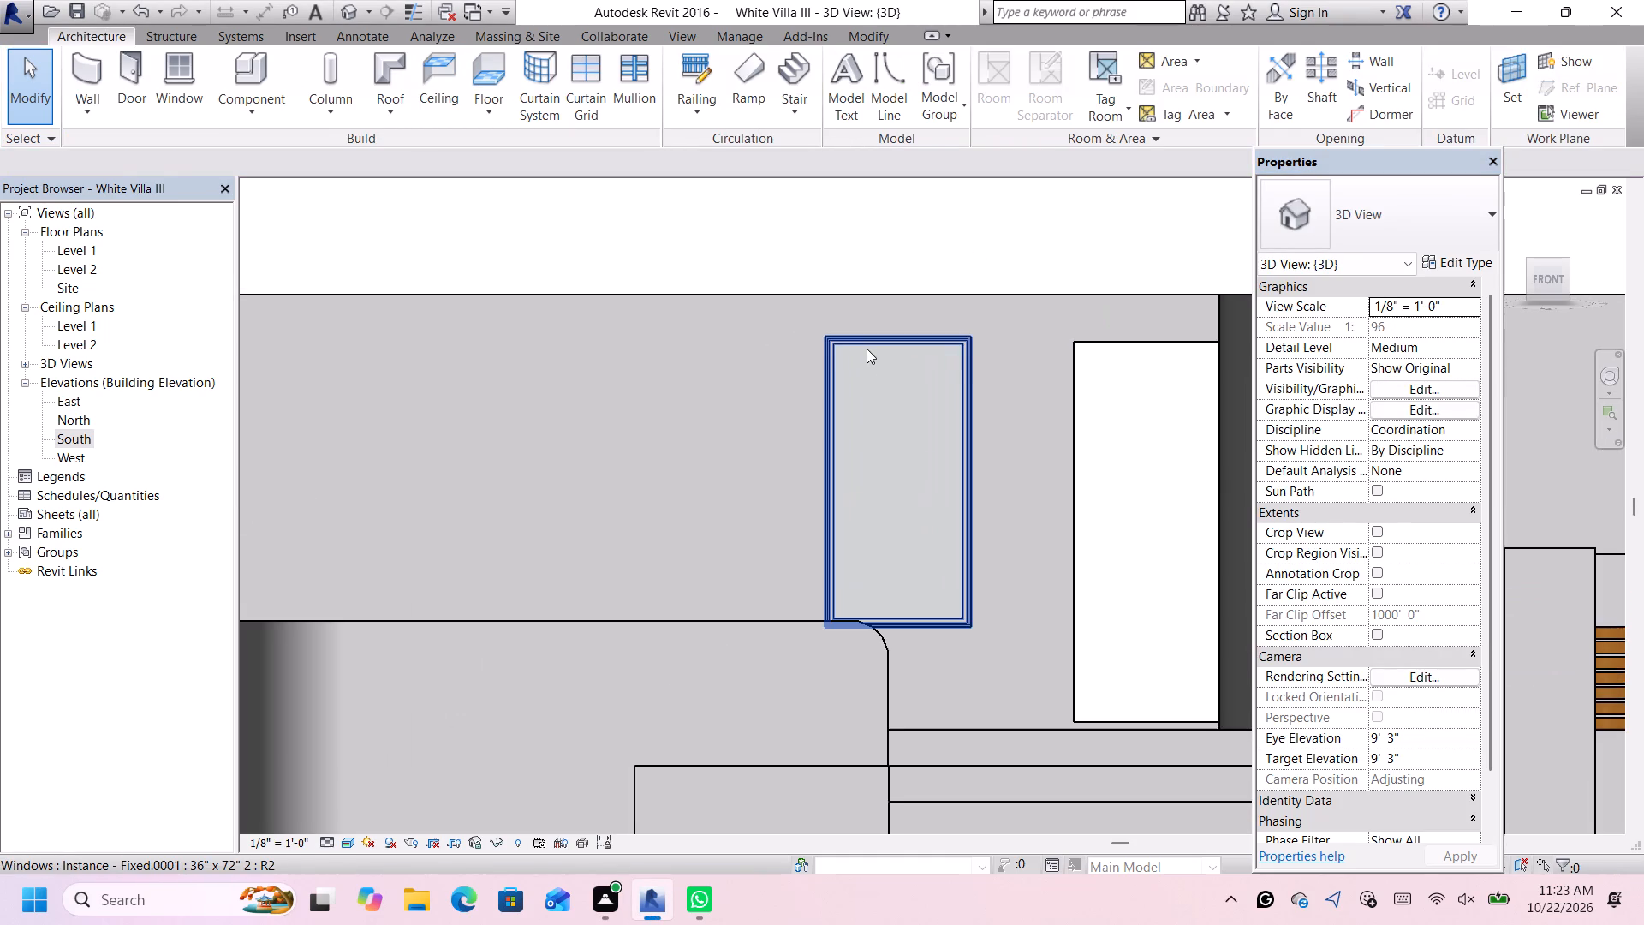
scroll(867, 347, "down", 2)
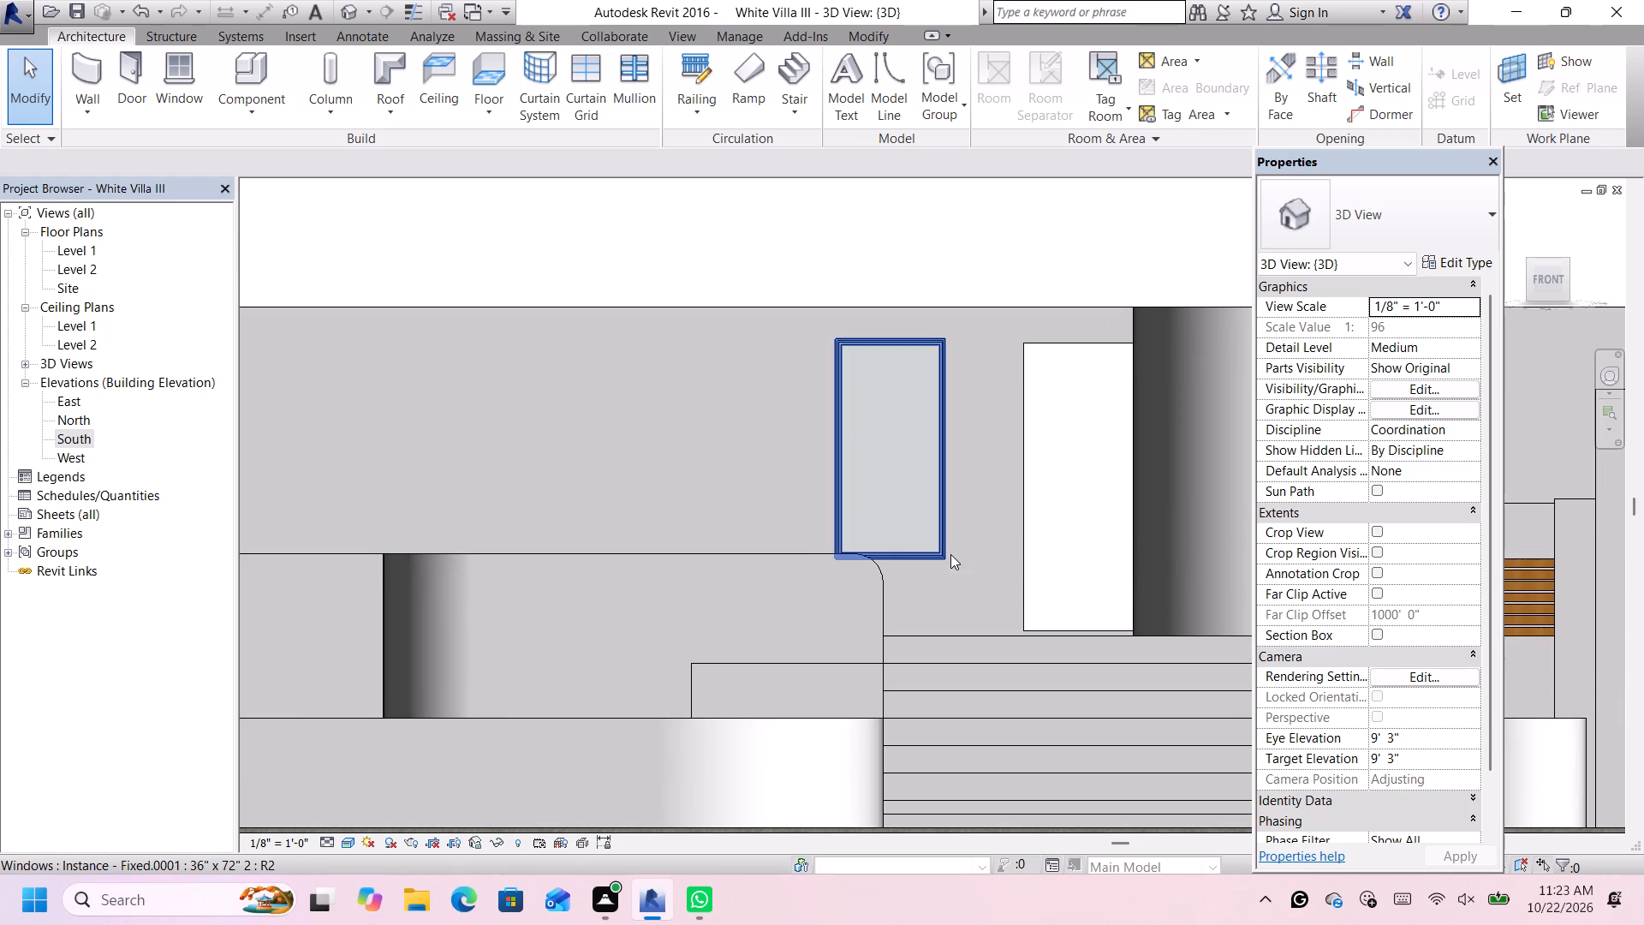
left_click(928, 552)
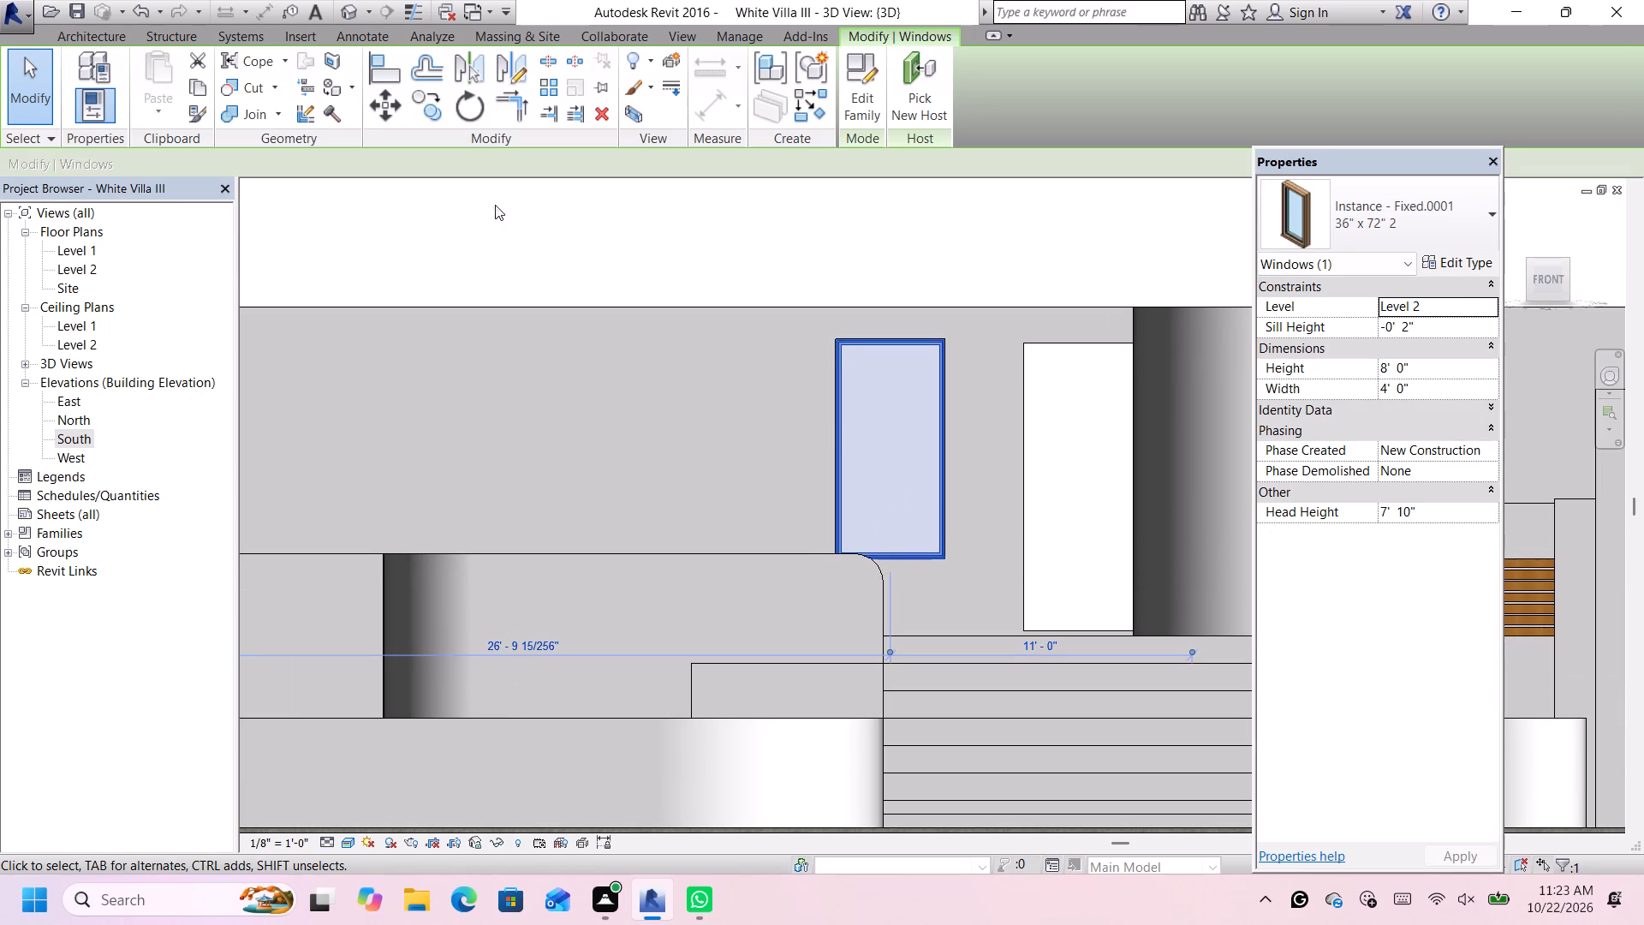
left_click(427, 98)
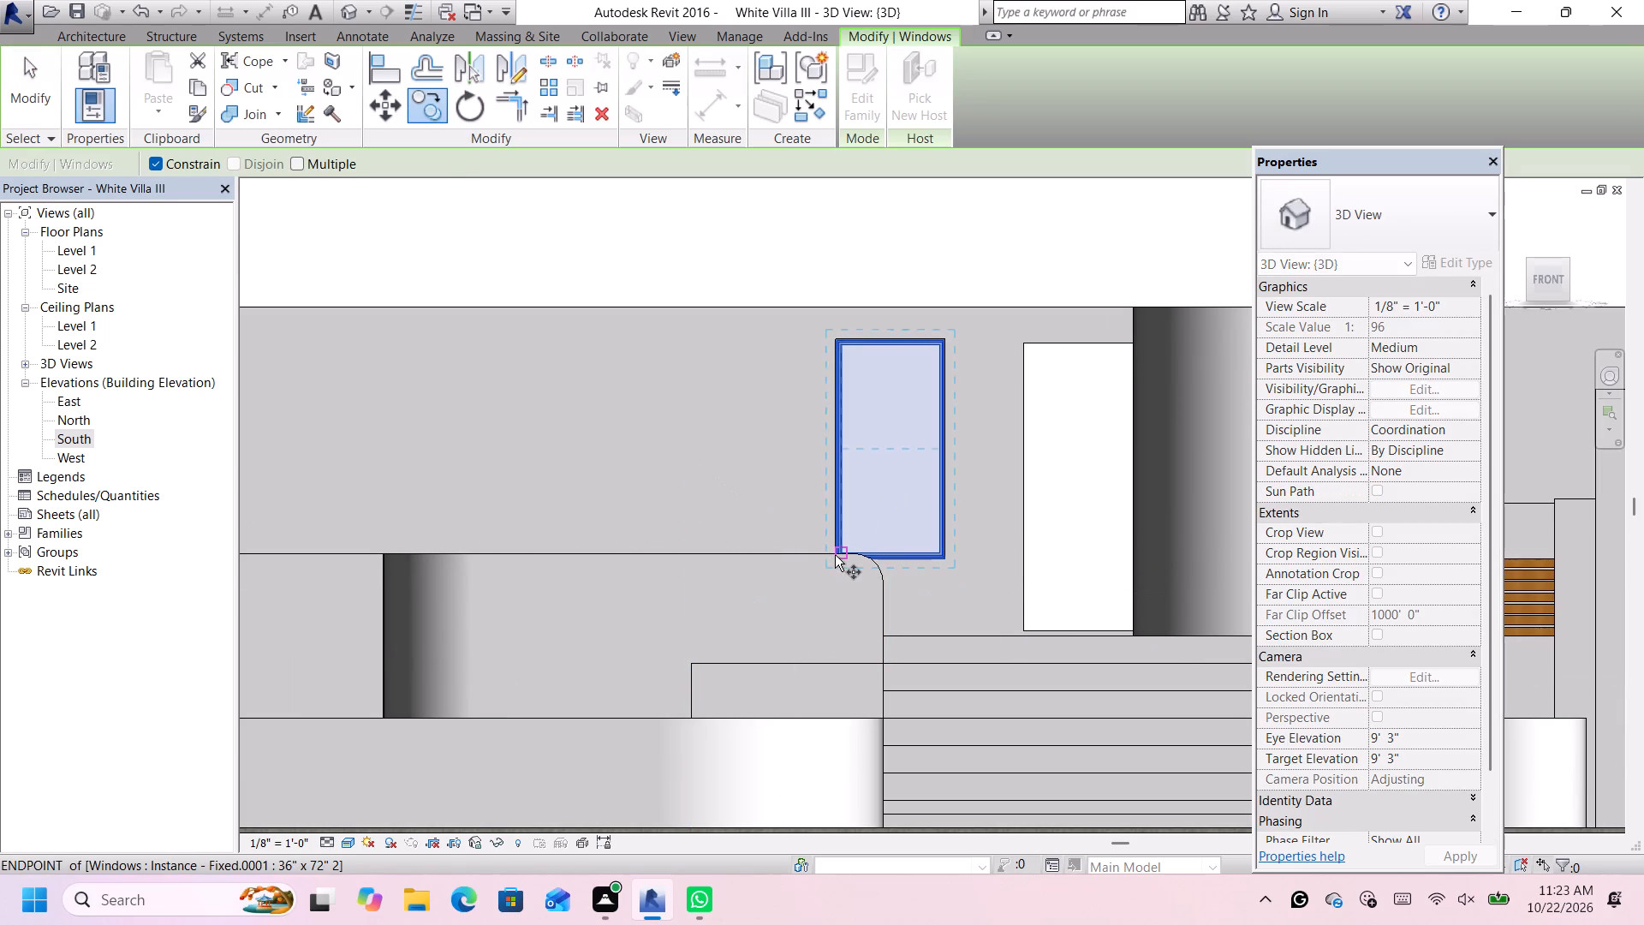
scroll(835, 557, "up", 2)
middle_click_drag(876, 498, 879, 537)
scroll(849, 479, "up", 4)
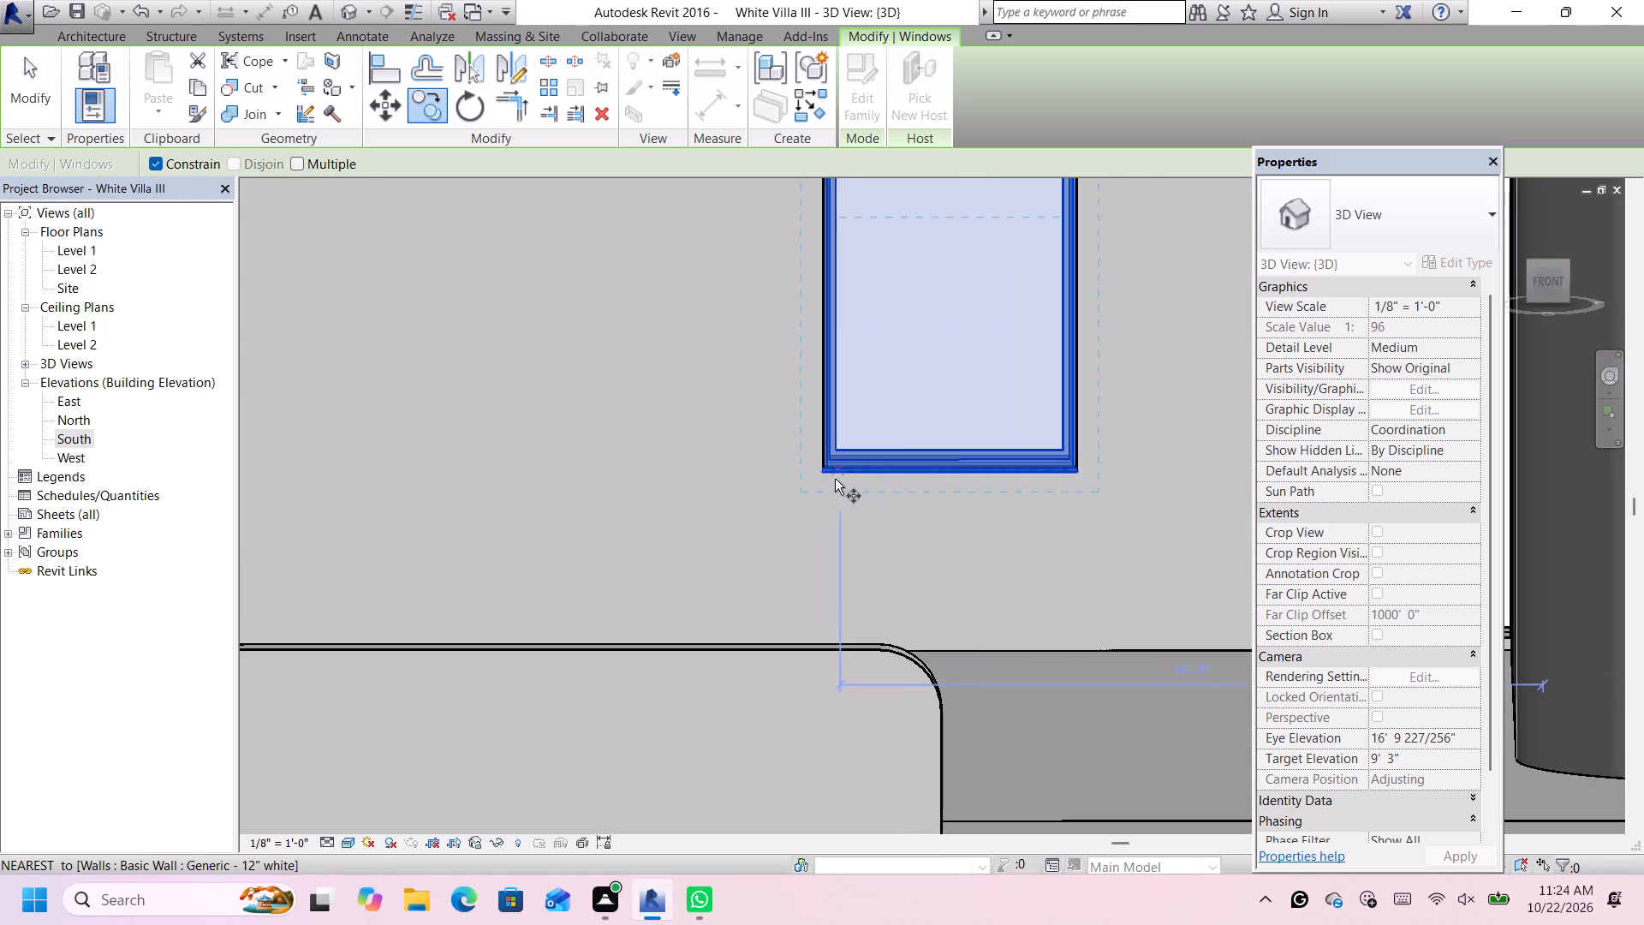
left_click(821, 468)
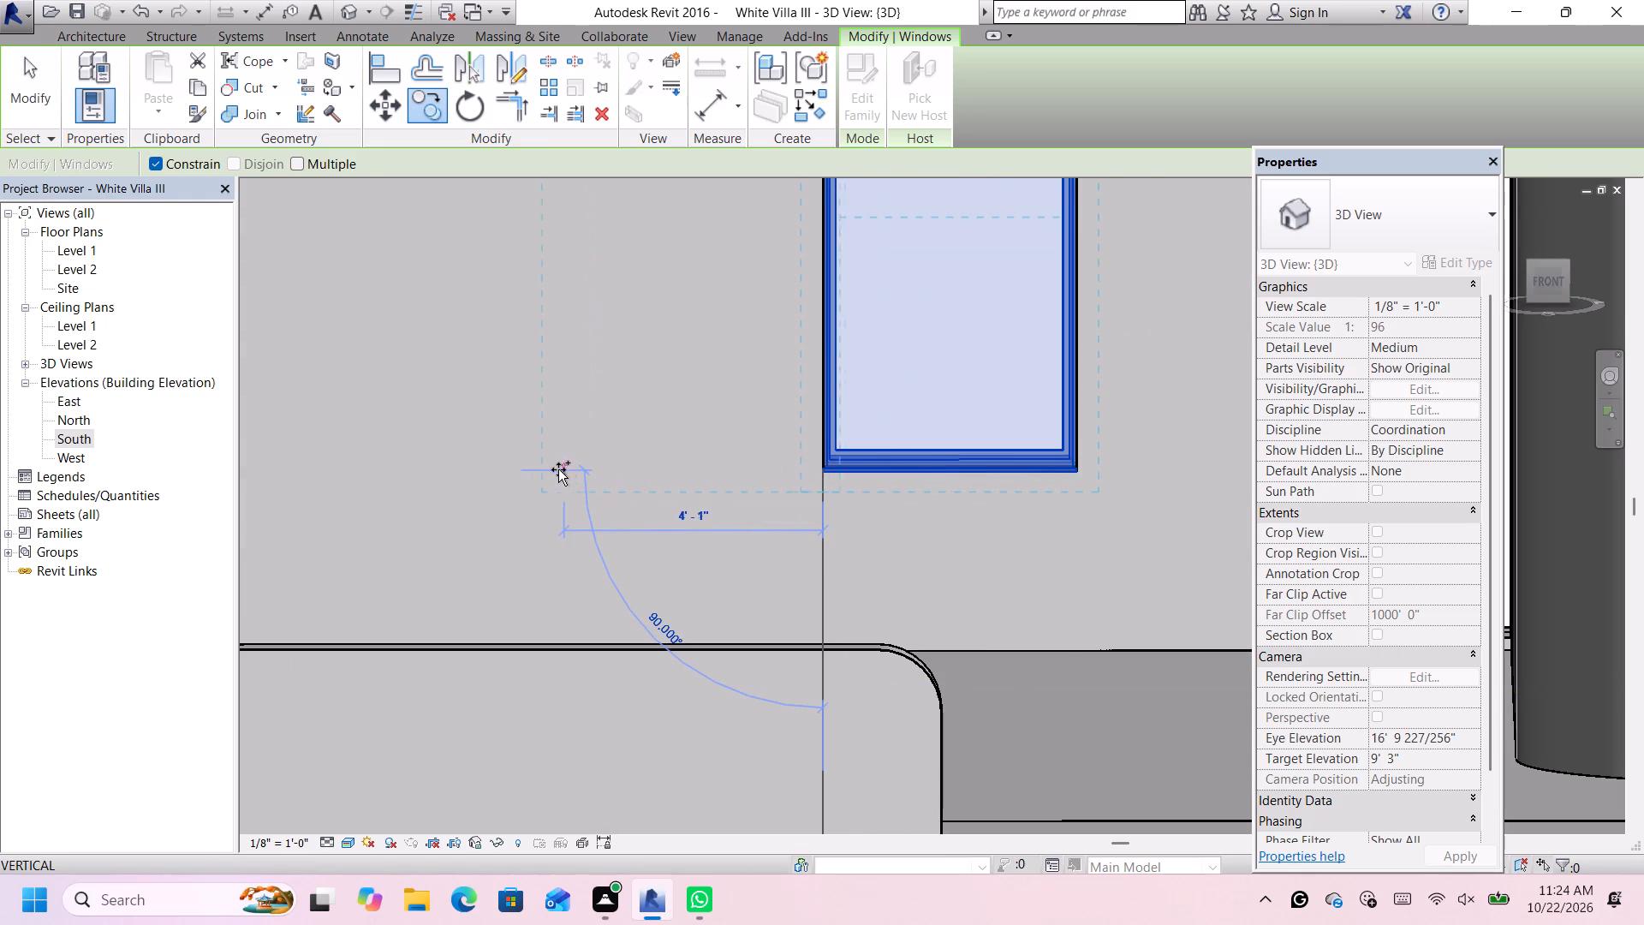
left_click(550, 471)
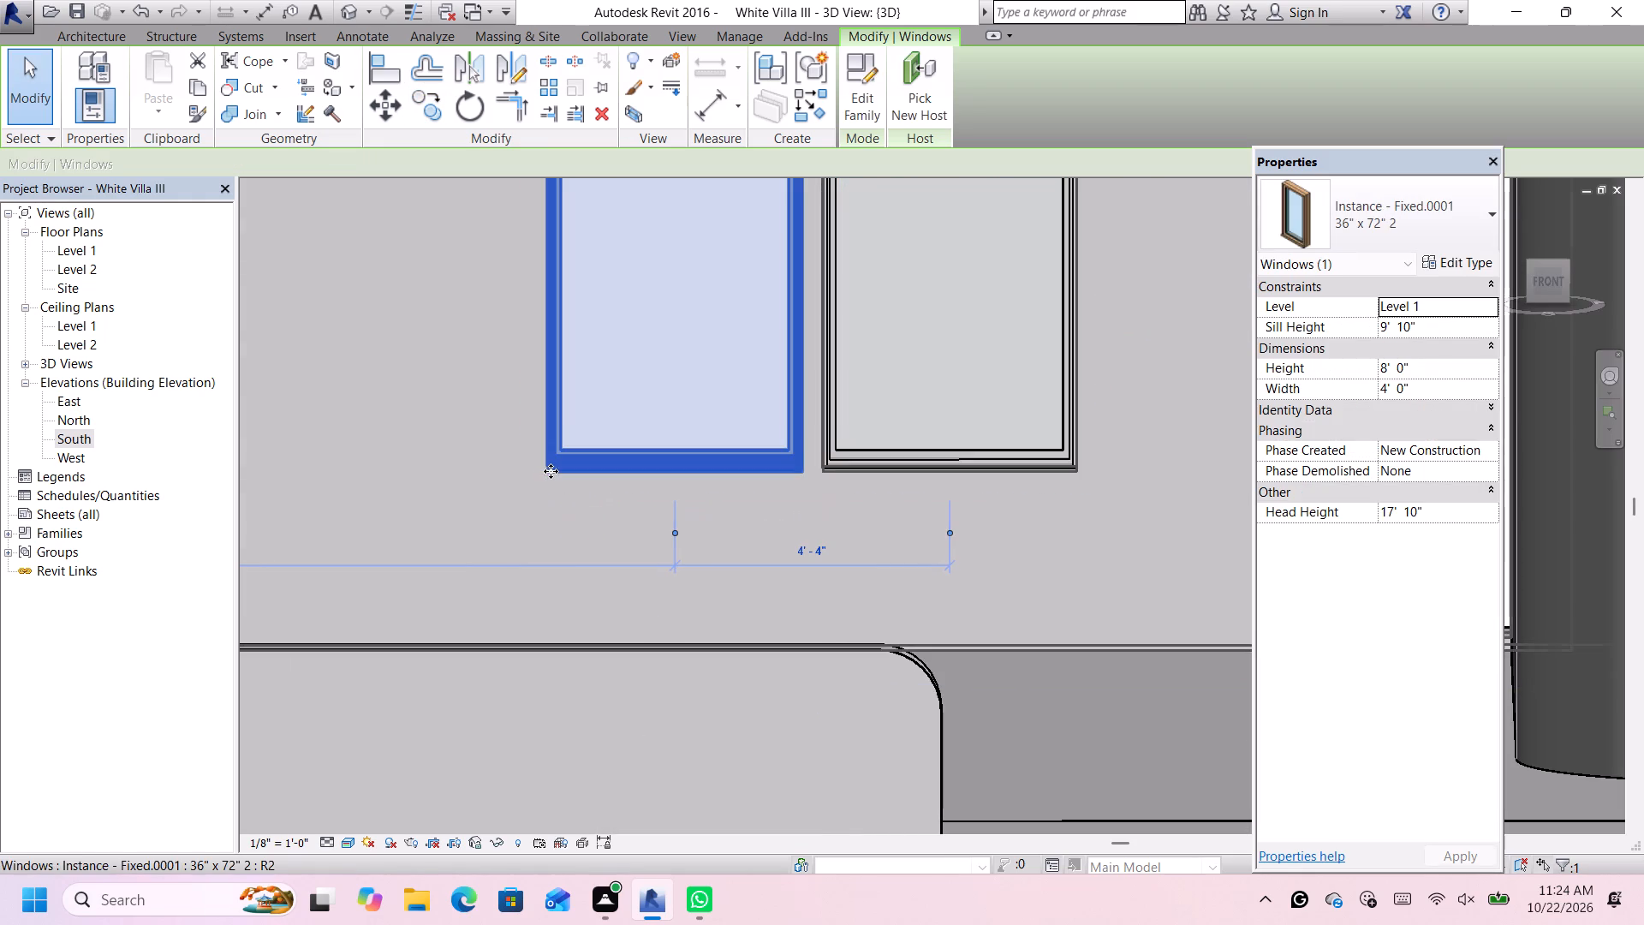
Nudge the copied window against the original at a 4'-0" centre-to-centre spacing and deselect it.
key("Right")
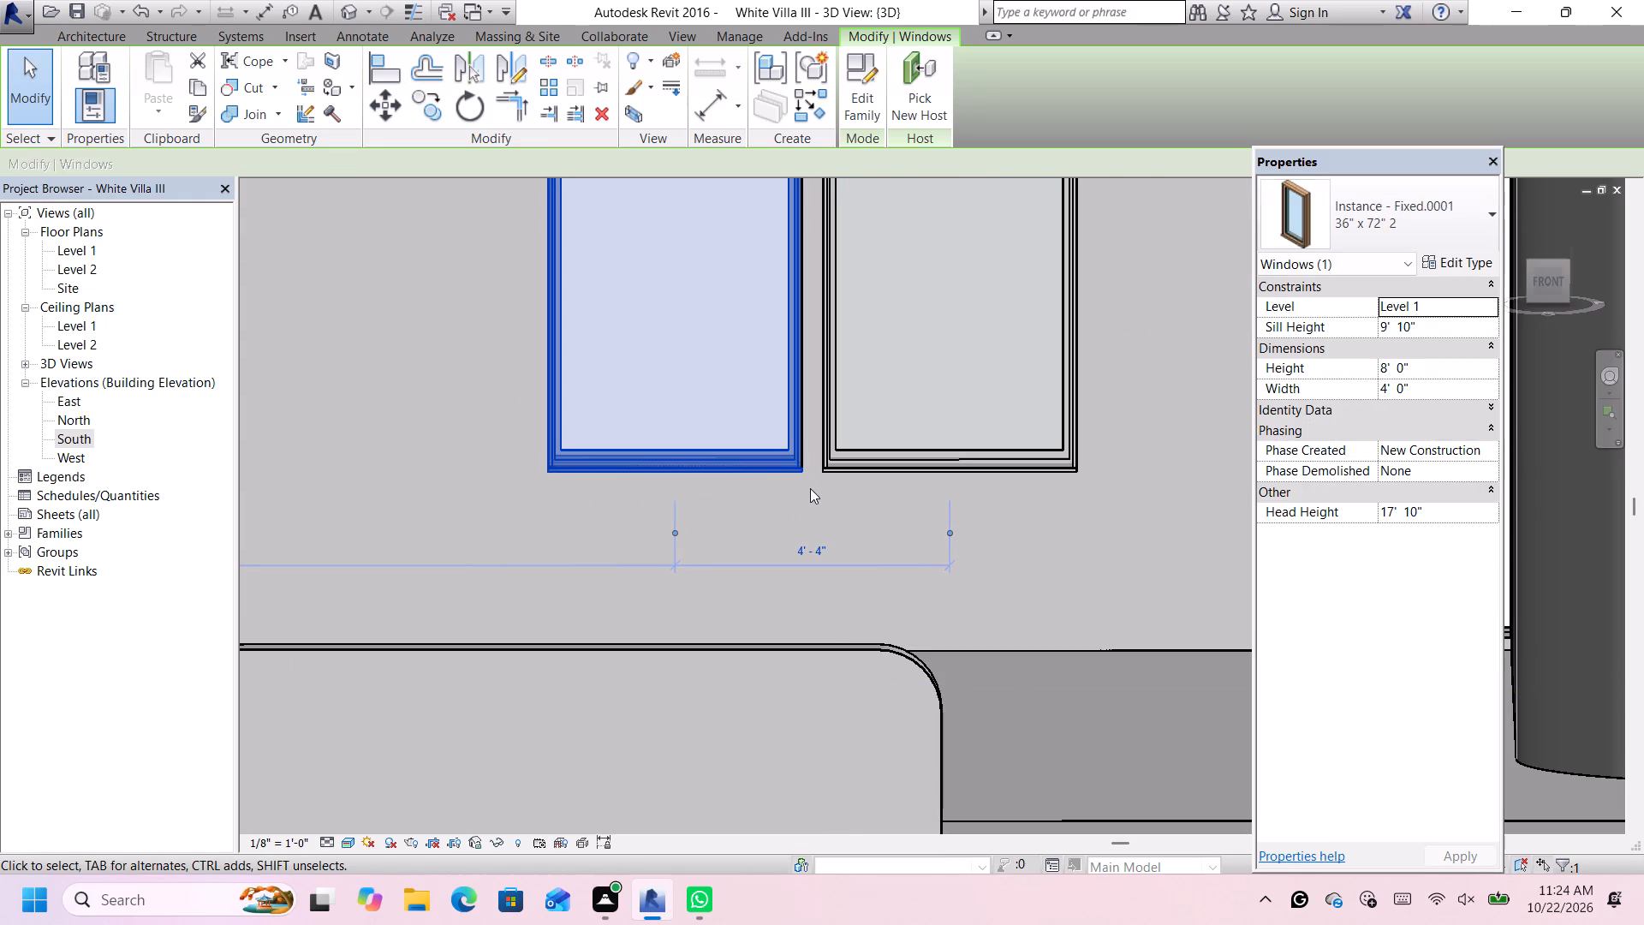
key("Right")
key("Right")
key("Right")
scroll(837, 459, "up", 4)
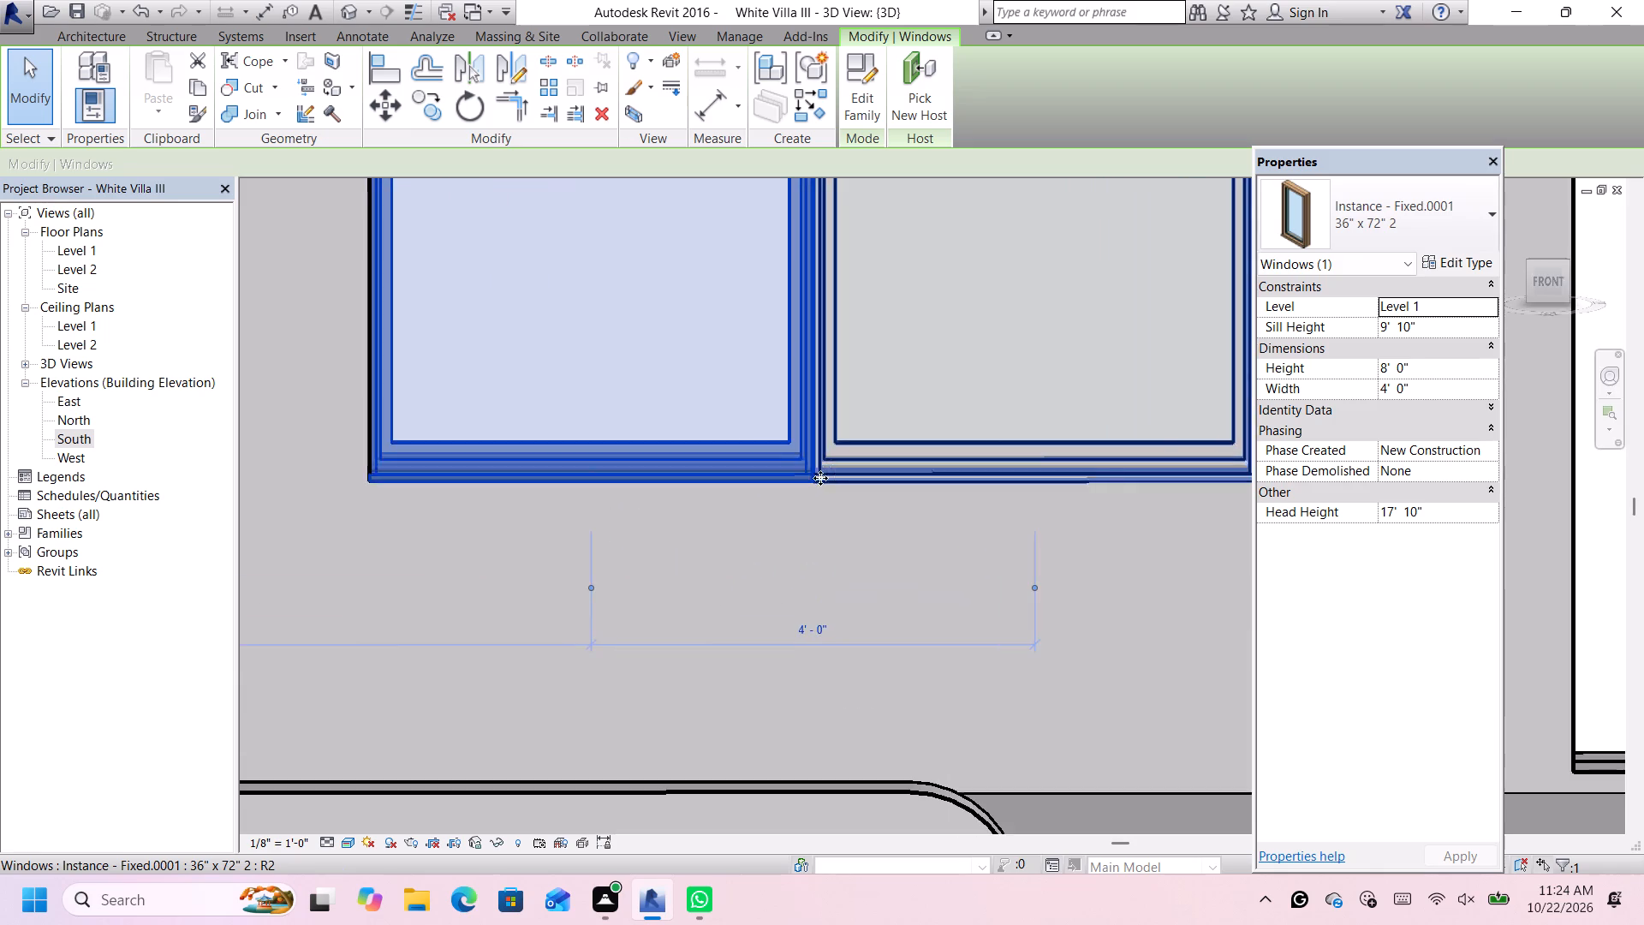
scroll(820, 478, "up", 7)
scroll(819, 480, "down", 15)
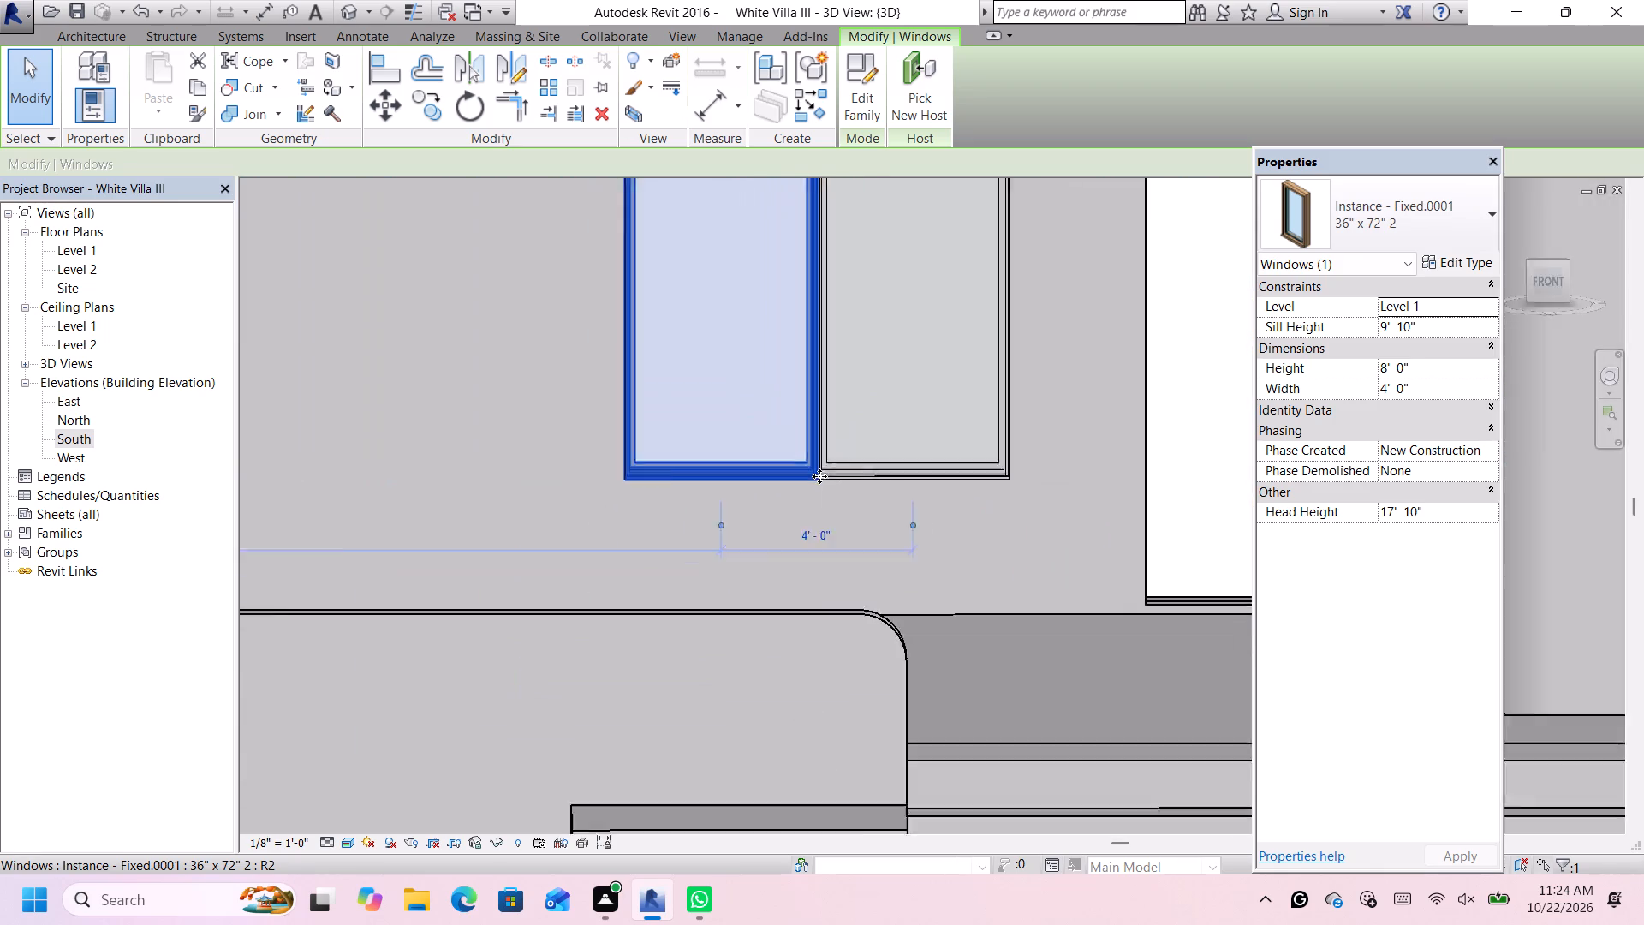
scroll(819, 476, "down", 4)
left_click(915, 246)
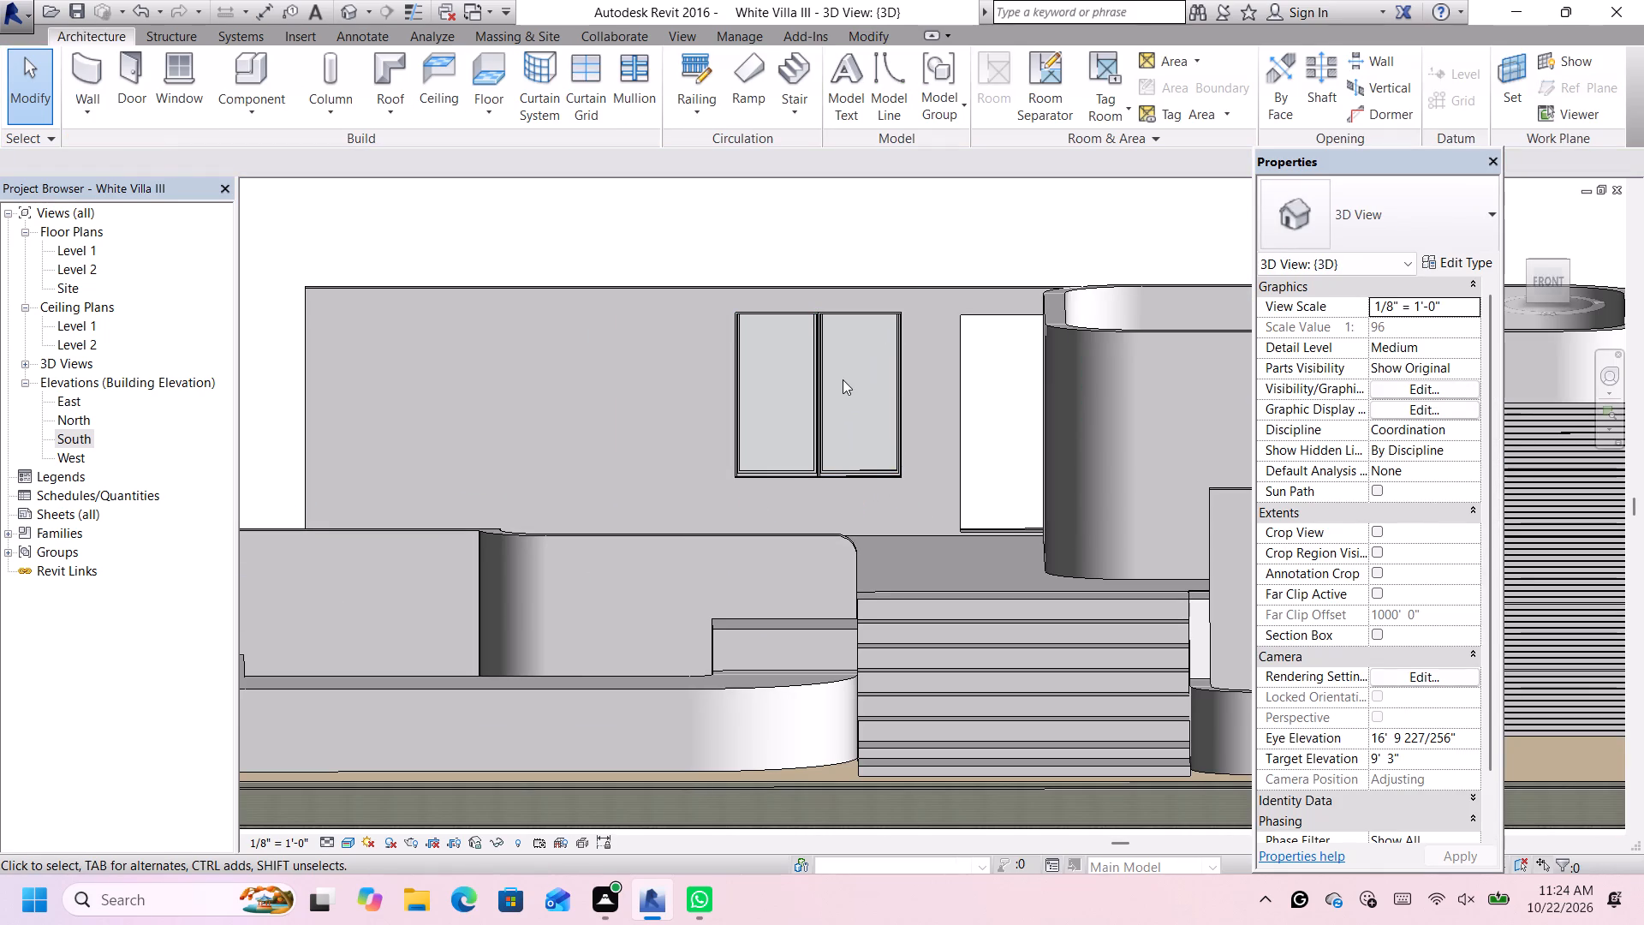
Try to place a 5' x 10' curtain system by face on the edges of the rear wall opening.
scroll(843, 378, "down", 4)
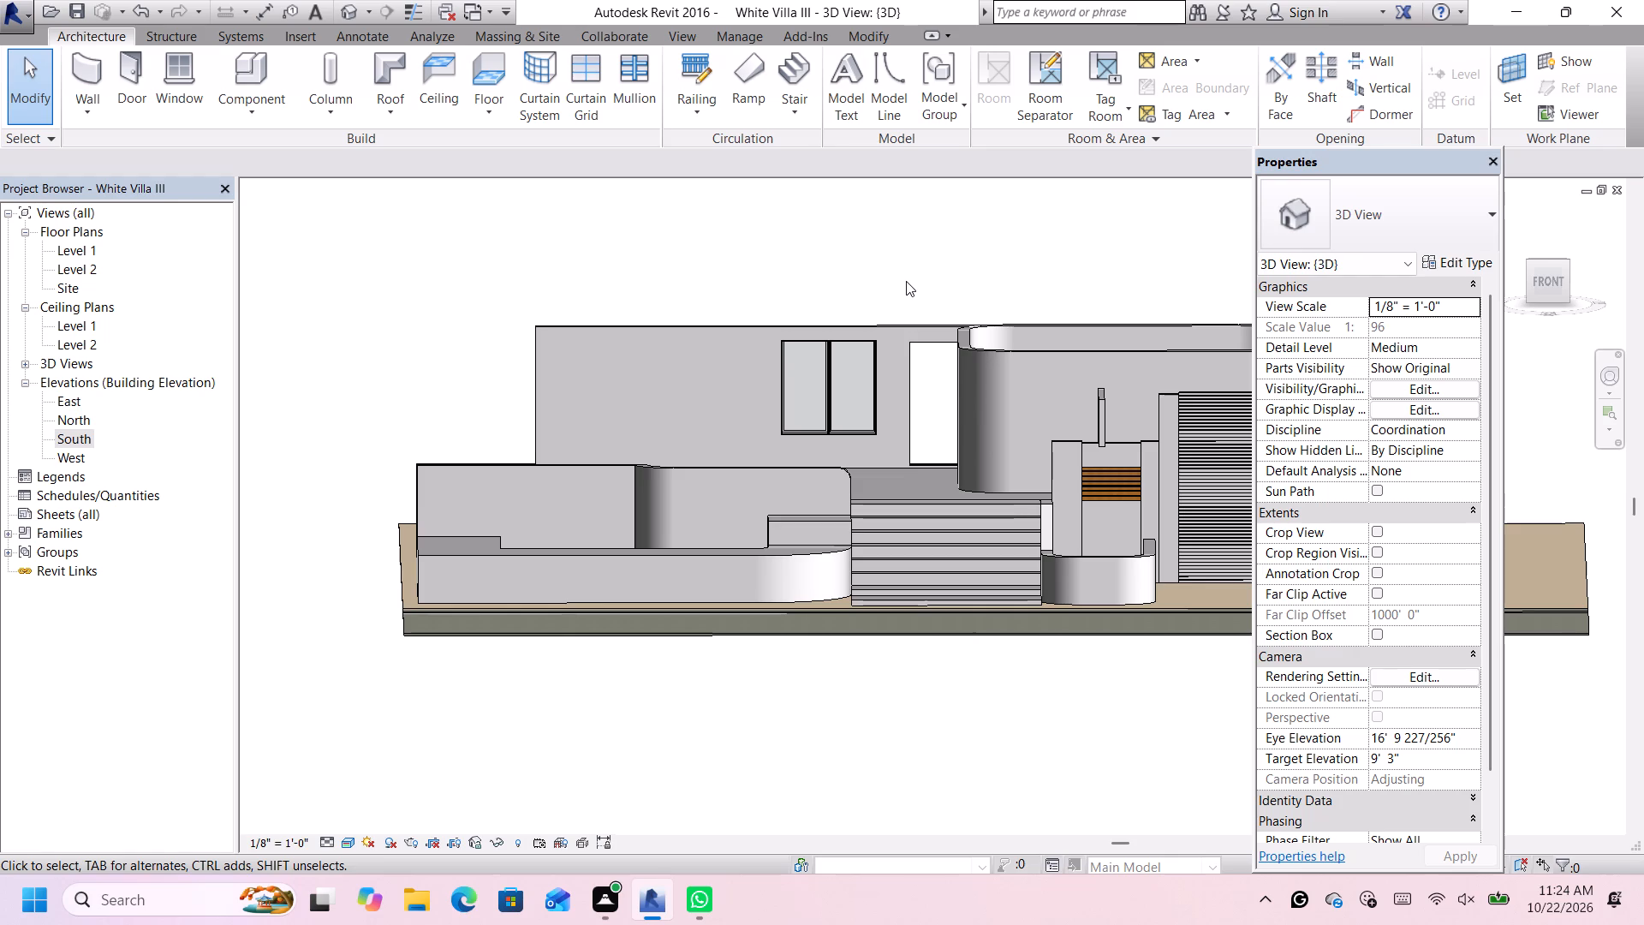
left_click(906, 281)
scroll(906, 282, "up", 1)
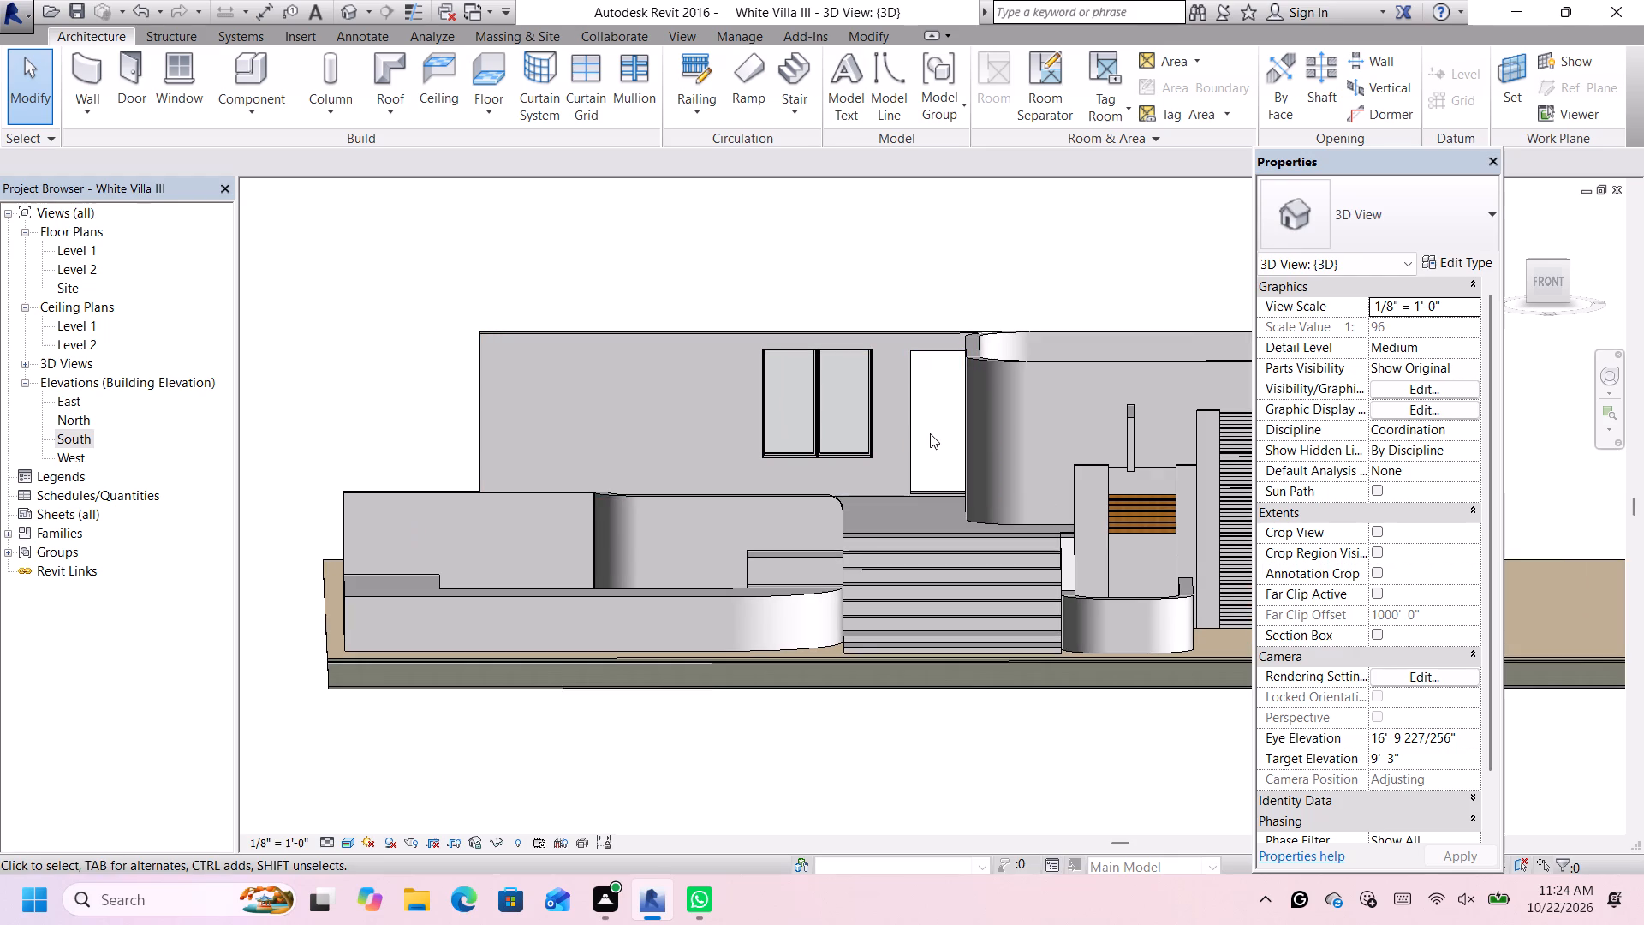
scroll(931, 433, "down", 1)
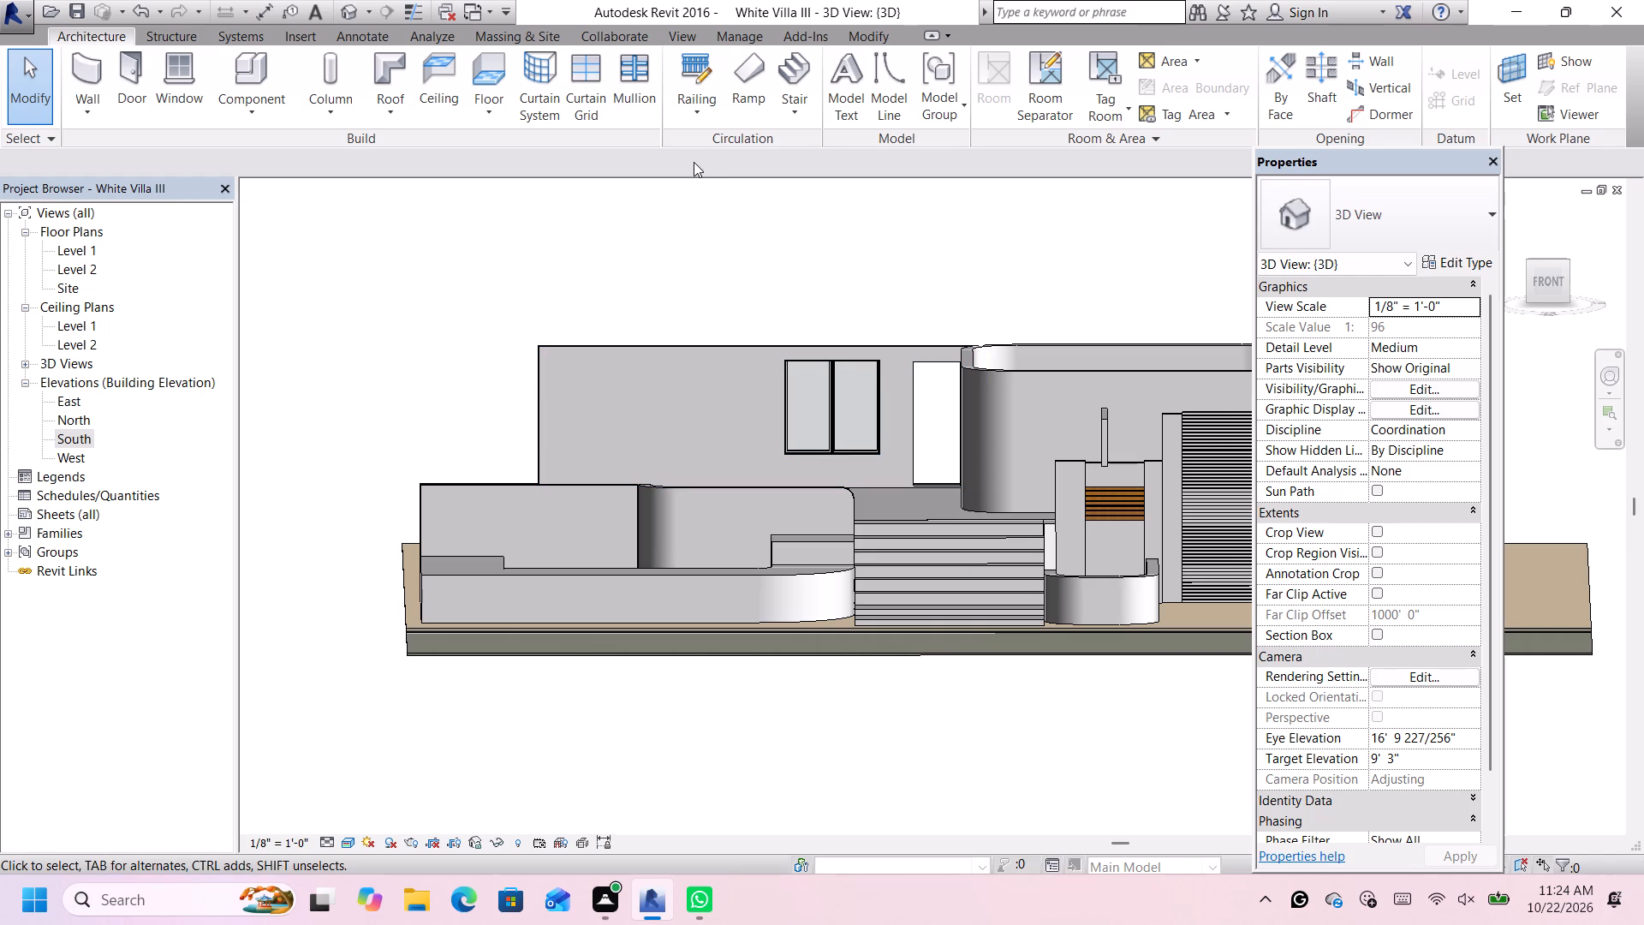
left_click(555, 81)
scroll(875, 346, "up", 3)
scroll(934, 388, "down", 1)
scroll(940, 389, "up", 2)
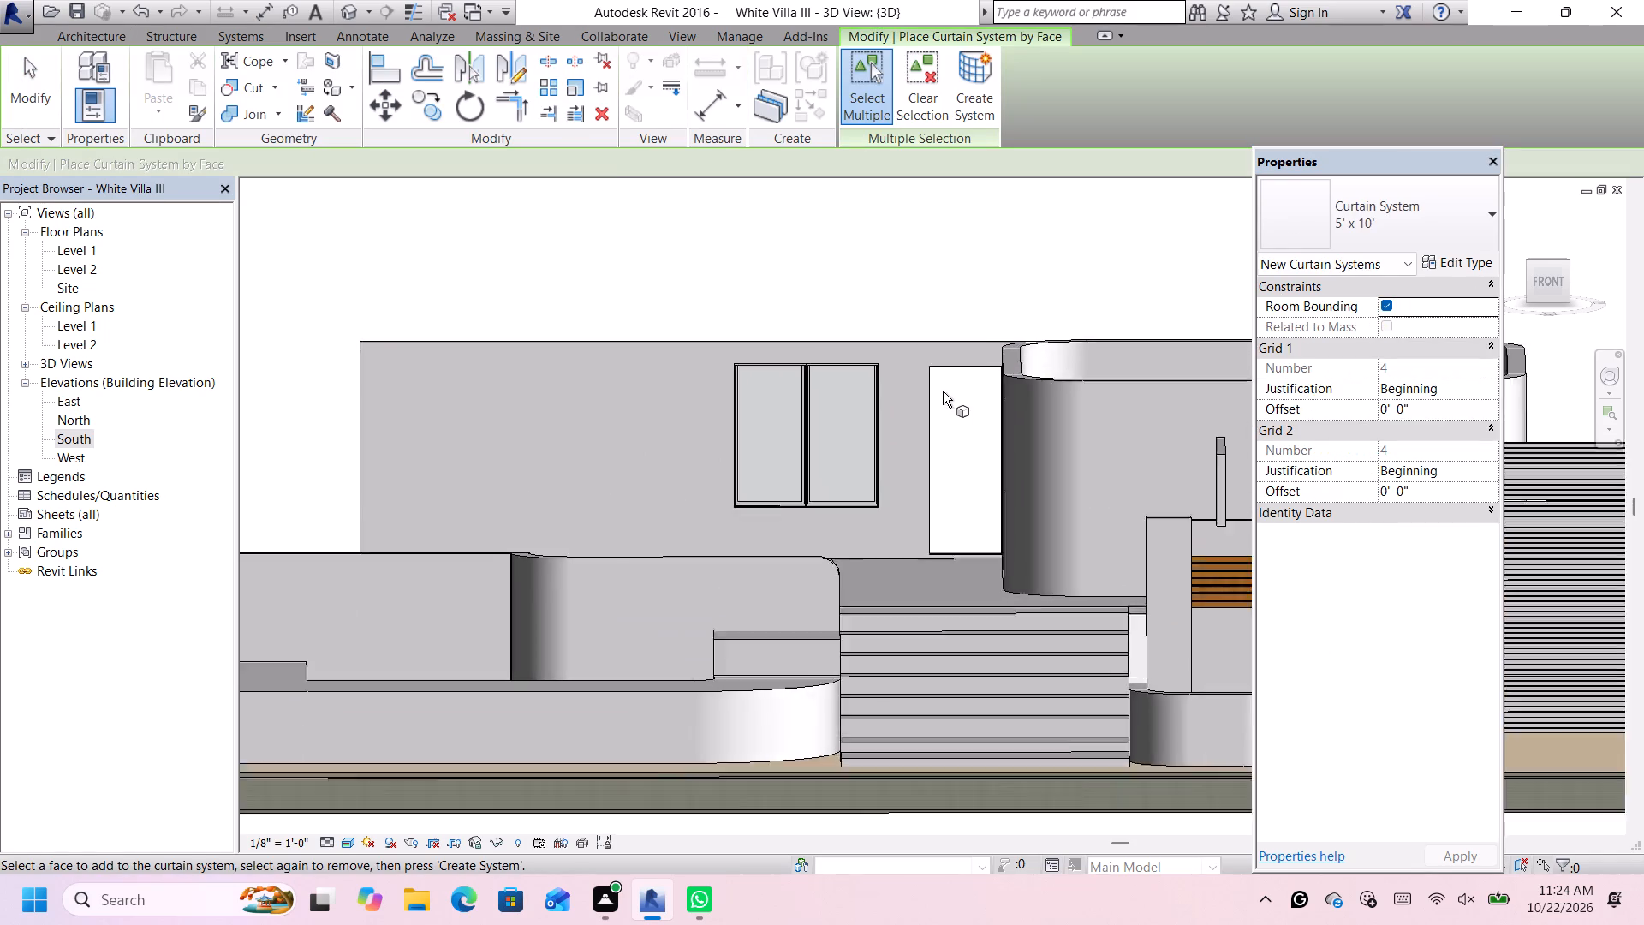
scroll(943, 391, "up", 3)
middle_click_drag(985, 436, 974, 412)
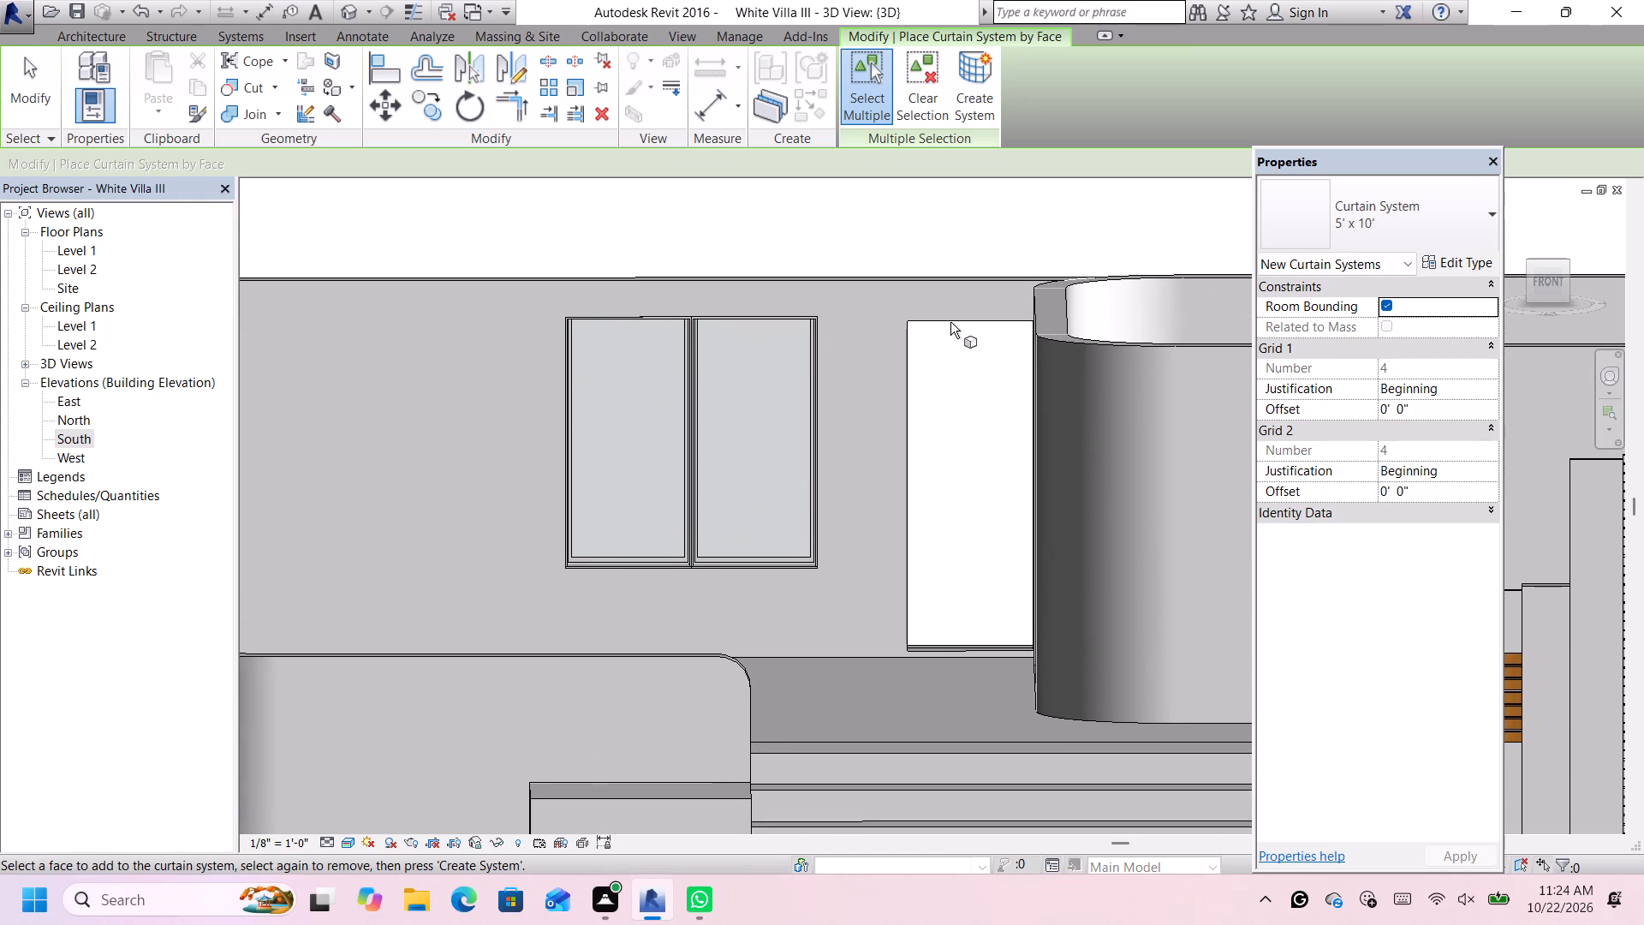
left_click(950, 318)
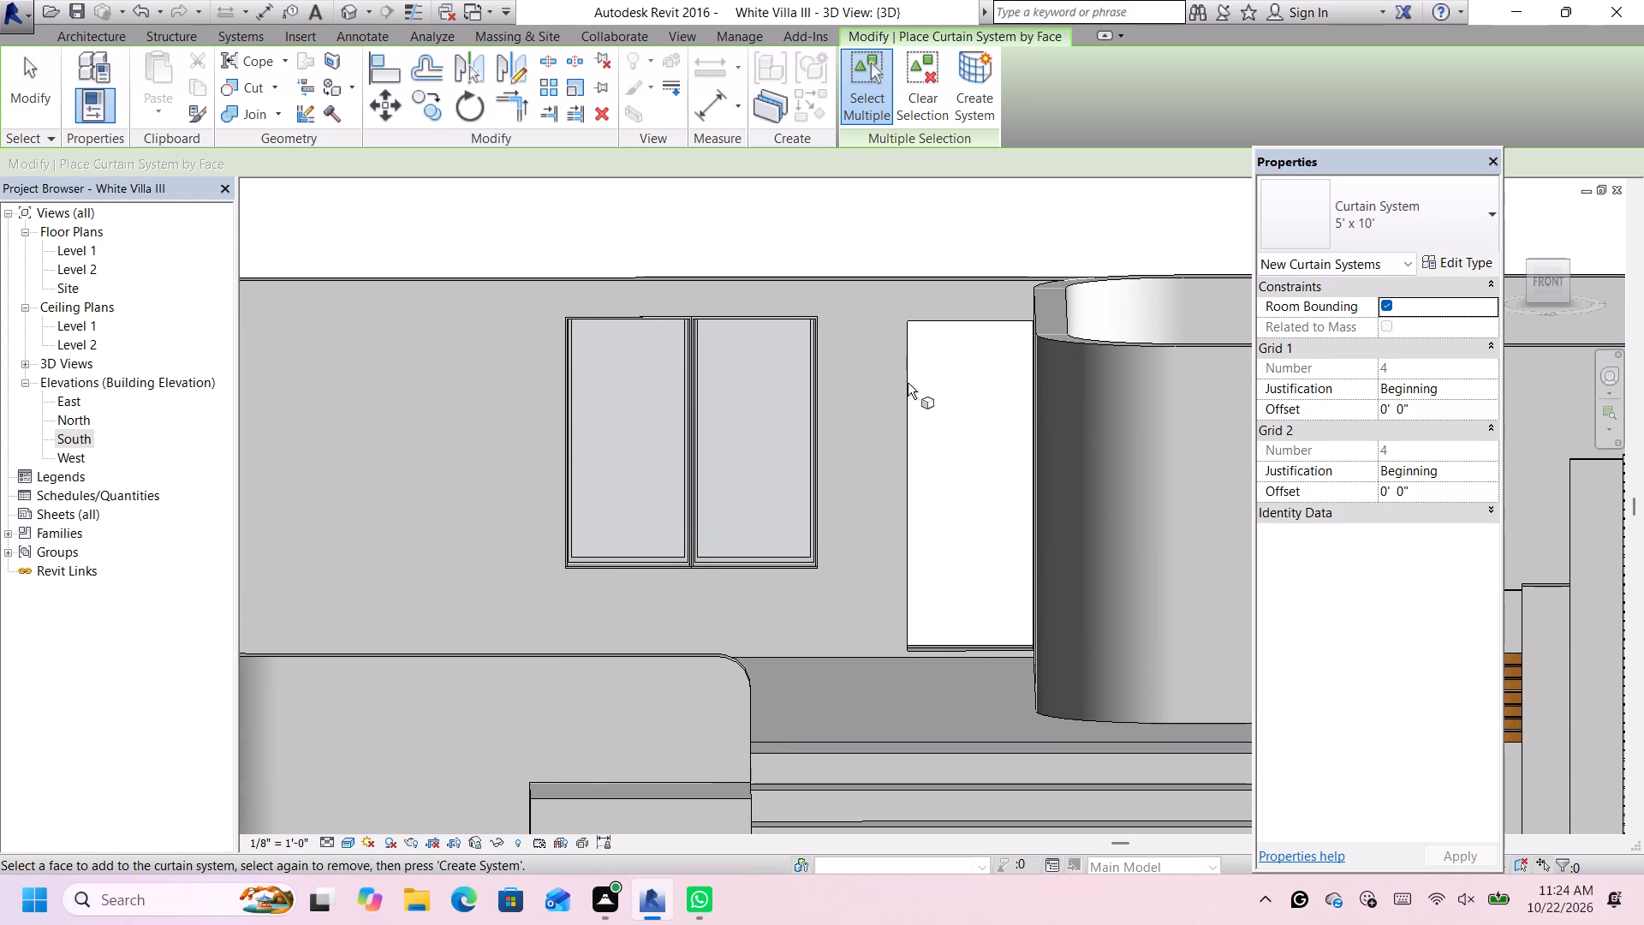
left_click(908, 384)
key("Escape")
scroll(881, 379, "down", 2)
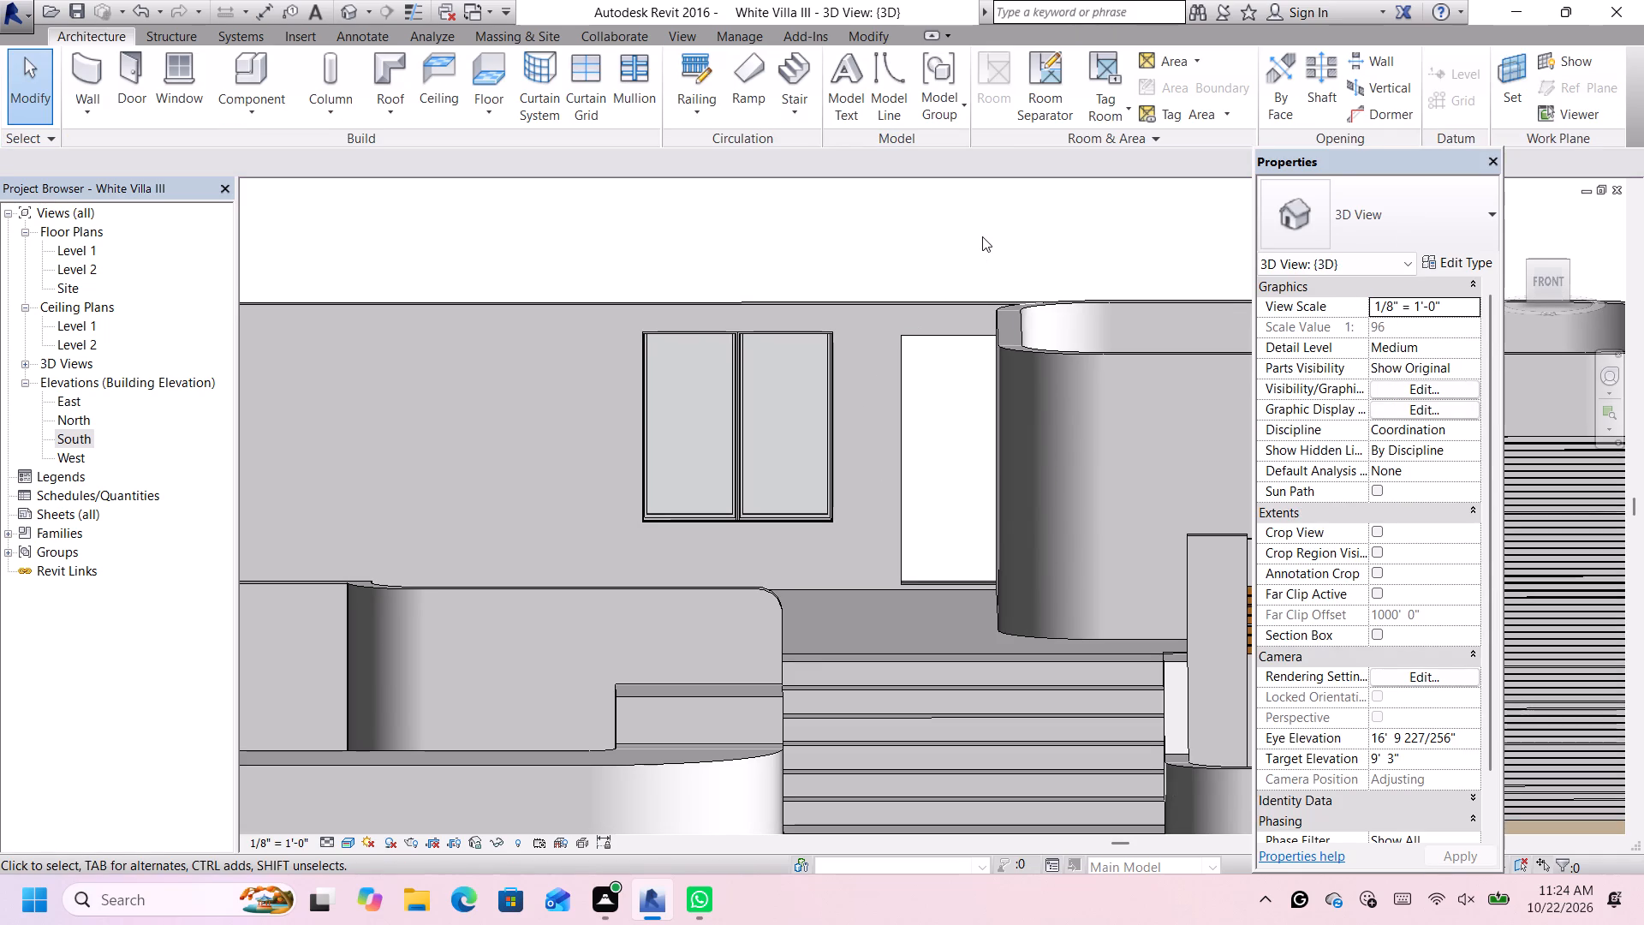